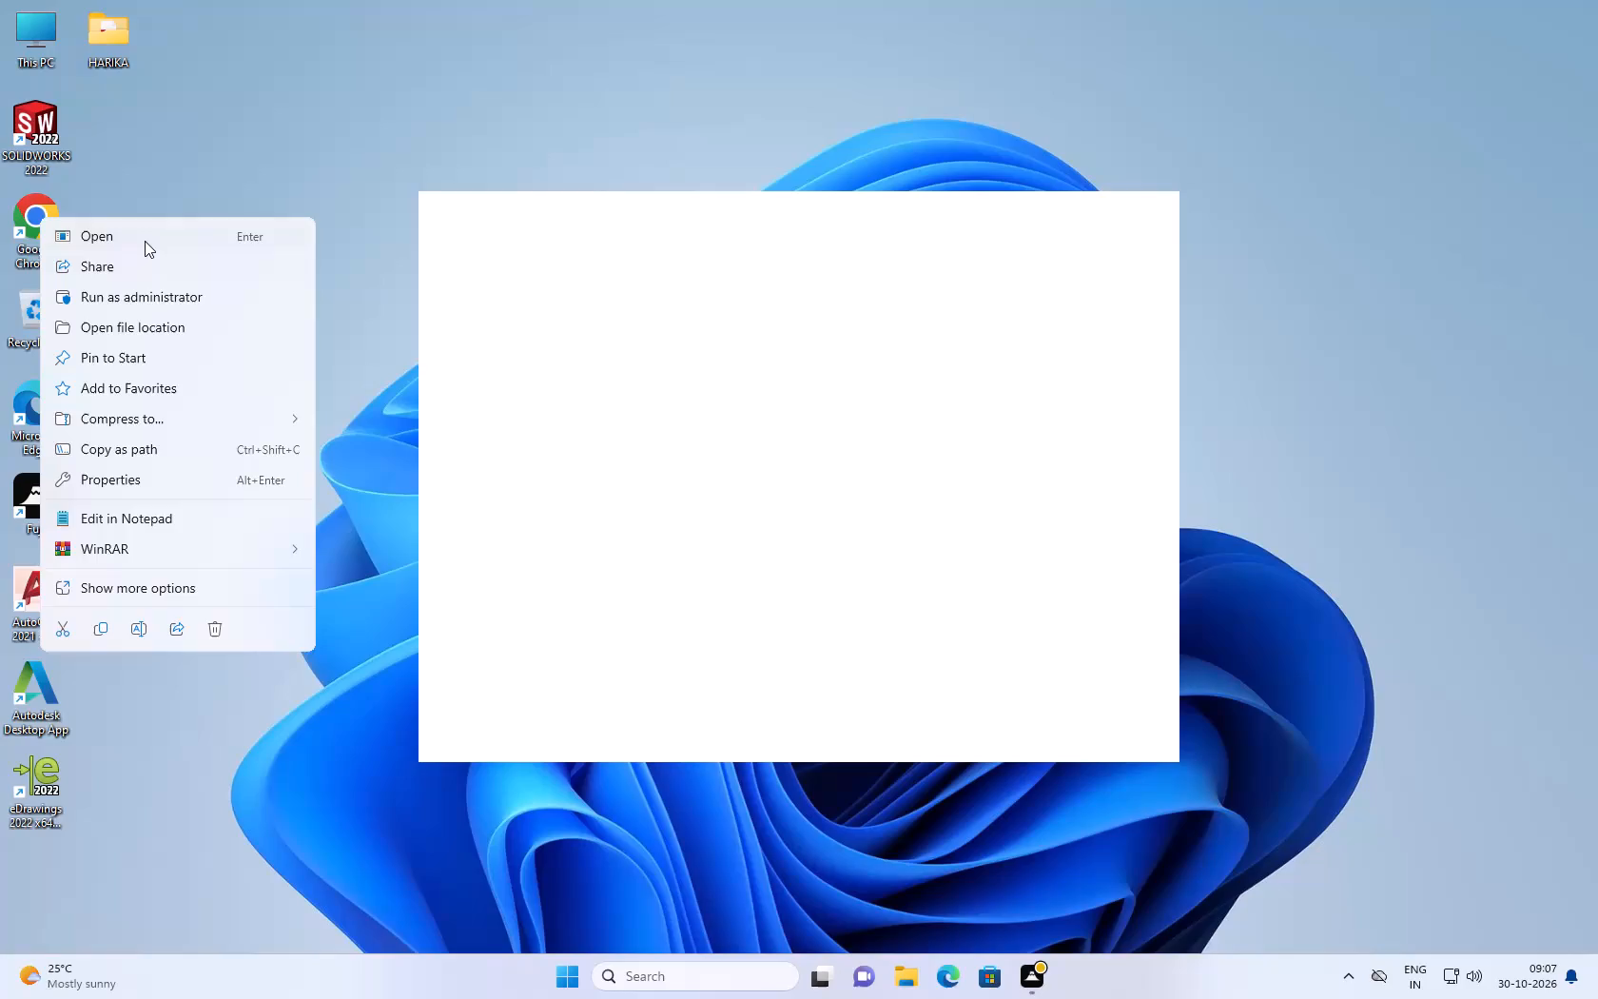
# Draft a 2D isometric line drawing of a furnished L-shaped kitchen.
# Launch AutoCAD 2021 - English from its desktop shortcut.
pyautogui.click(145, 235)
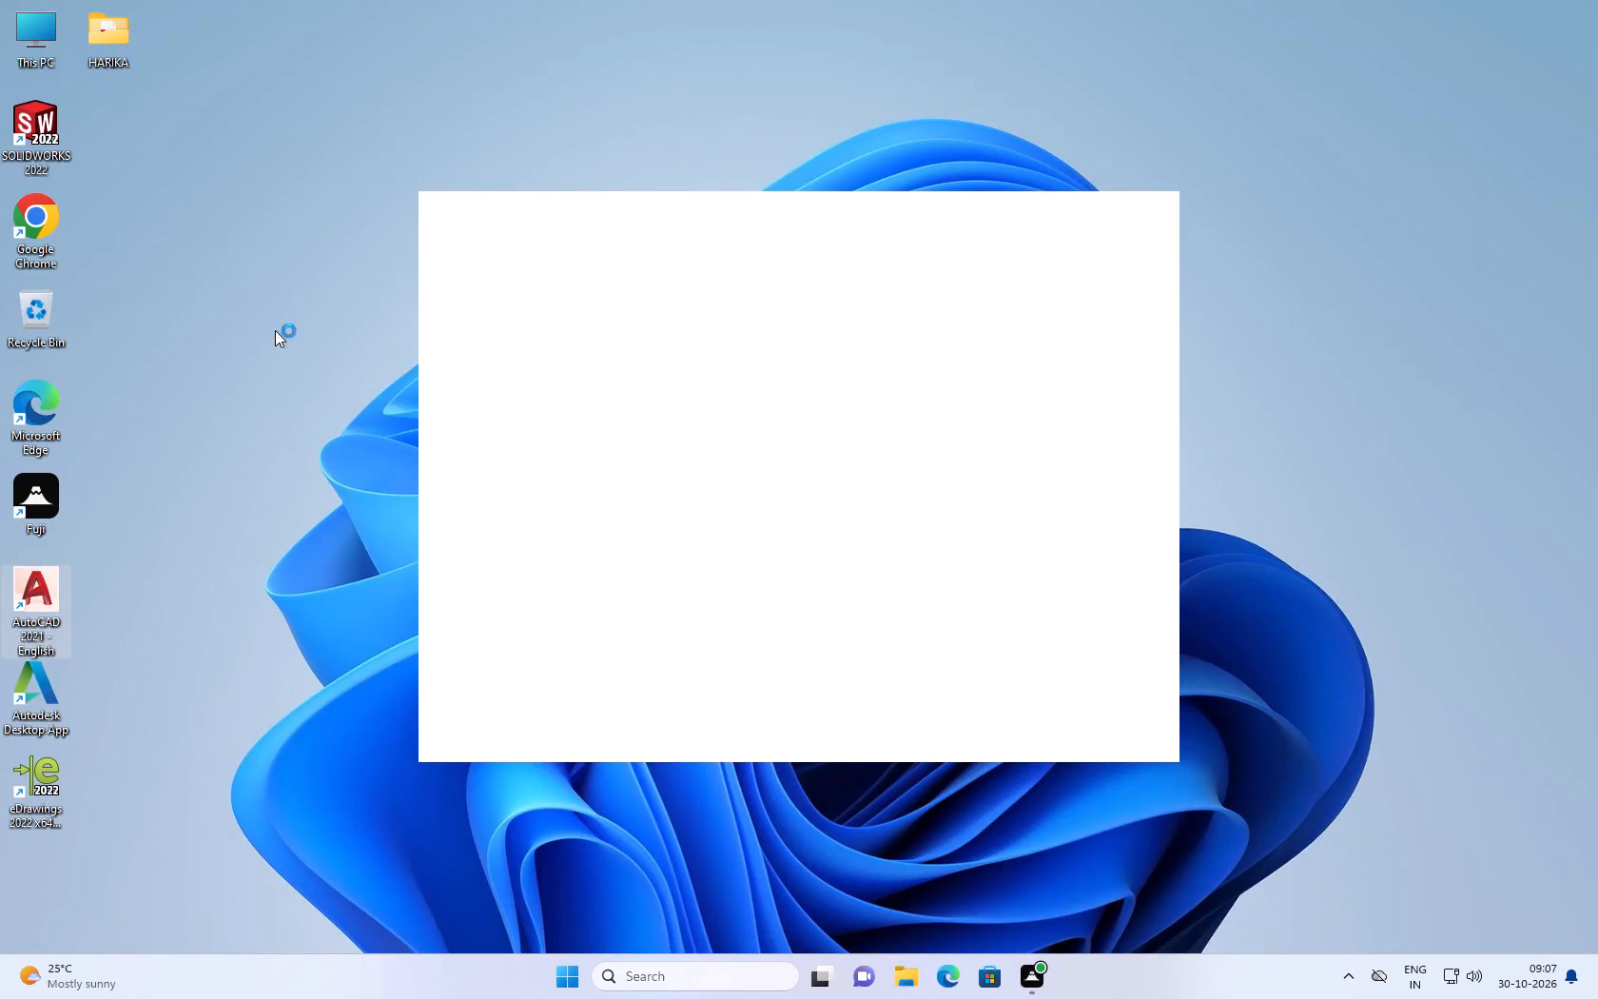
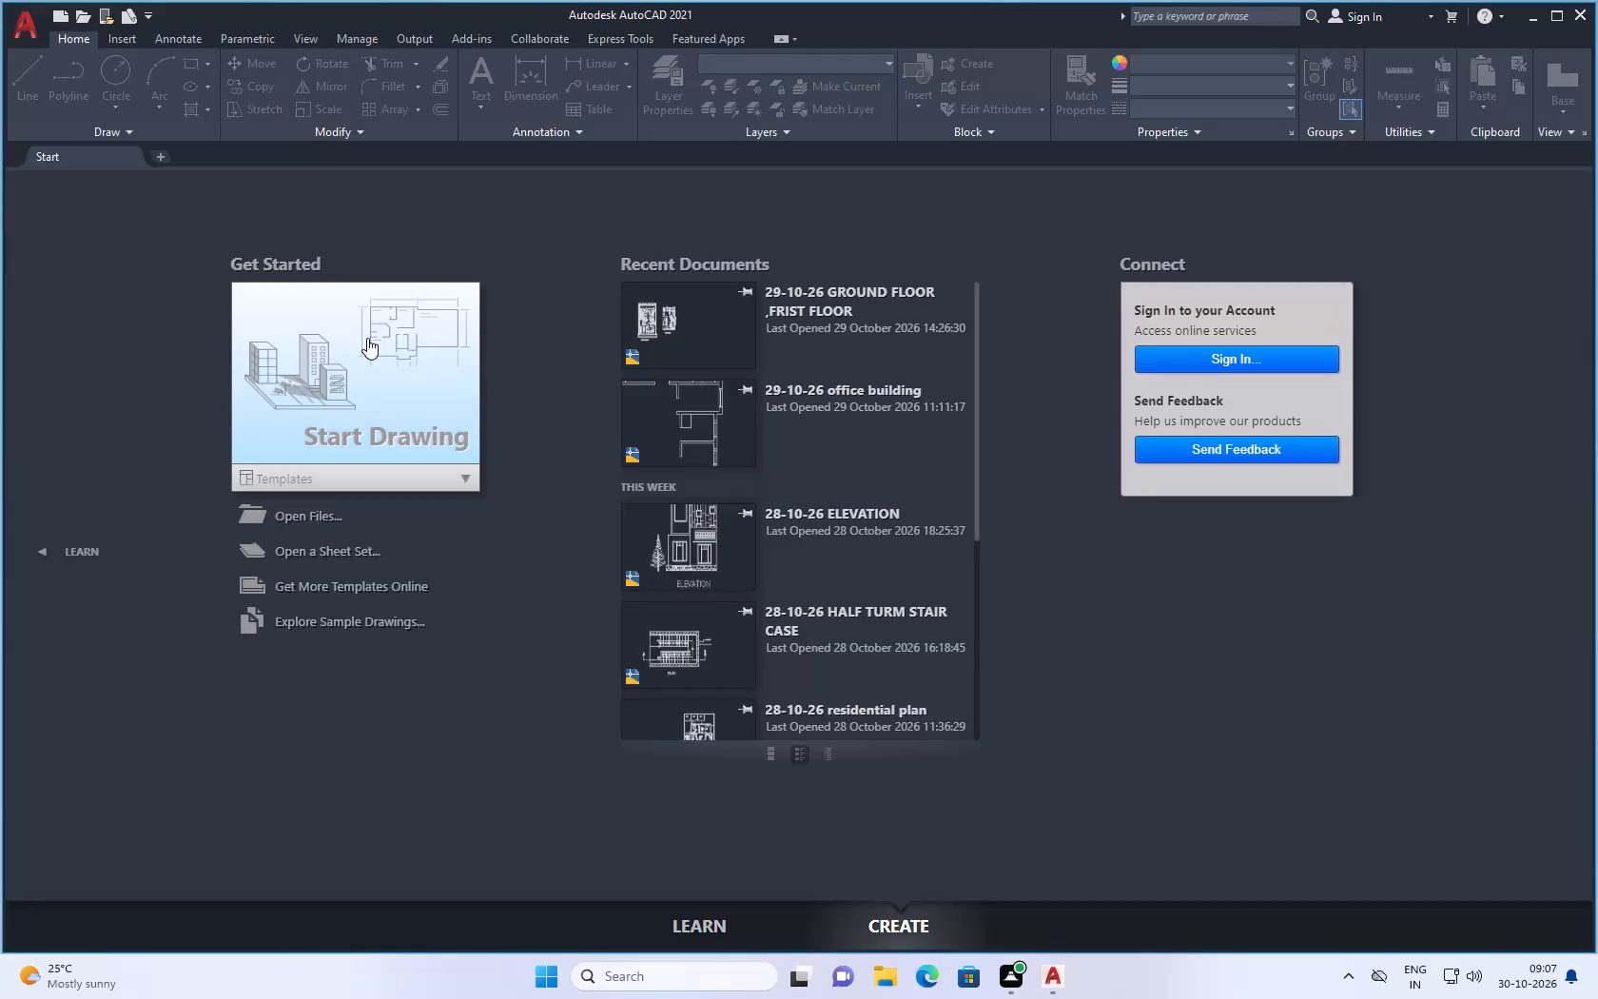
# Start a new blank drawing.
pyautogui.doubleClick(366, 339)
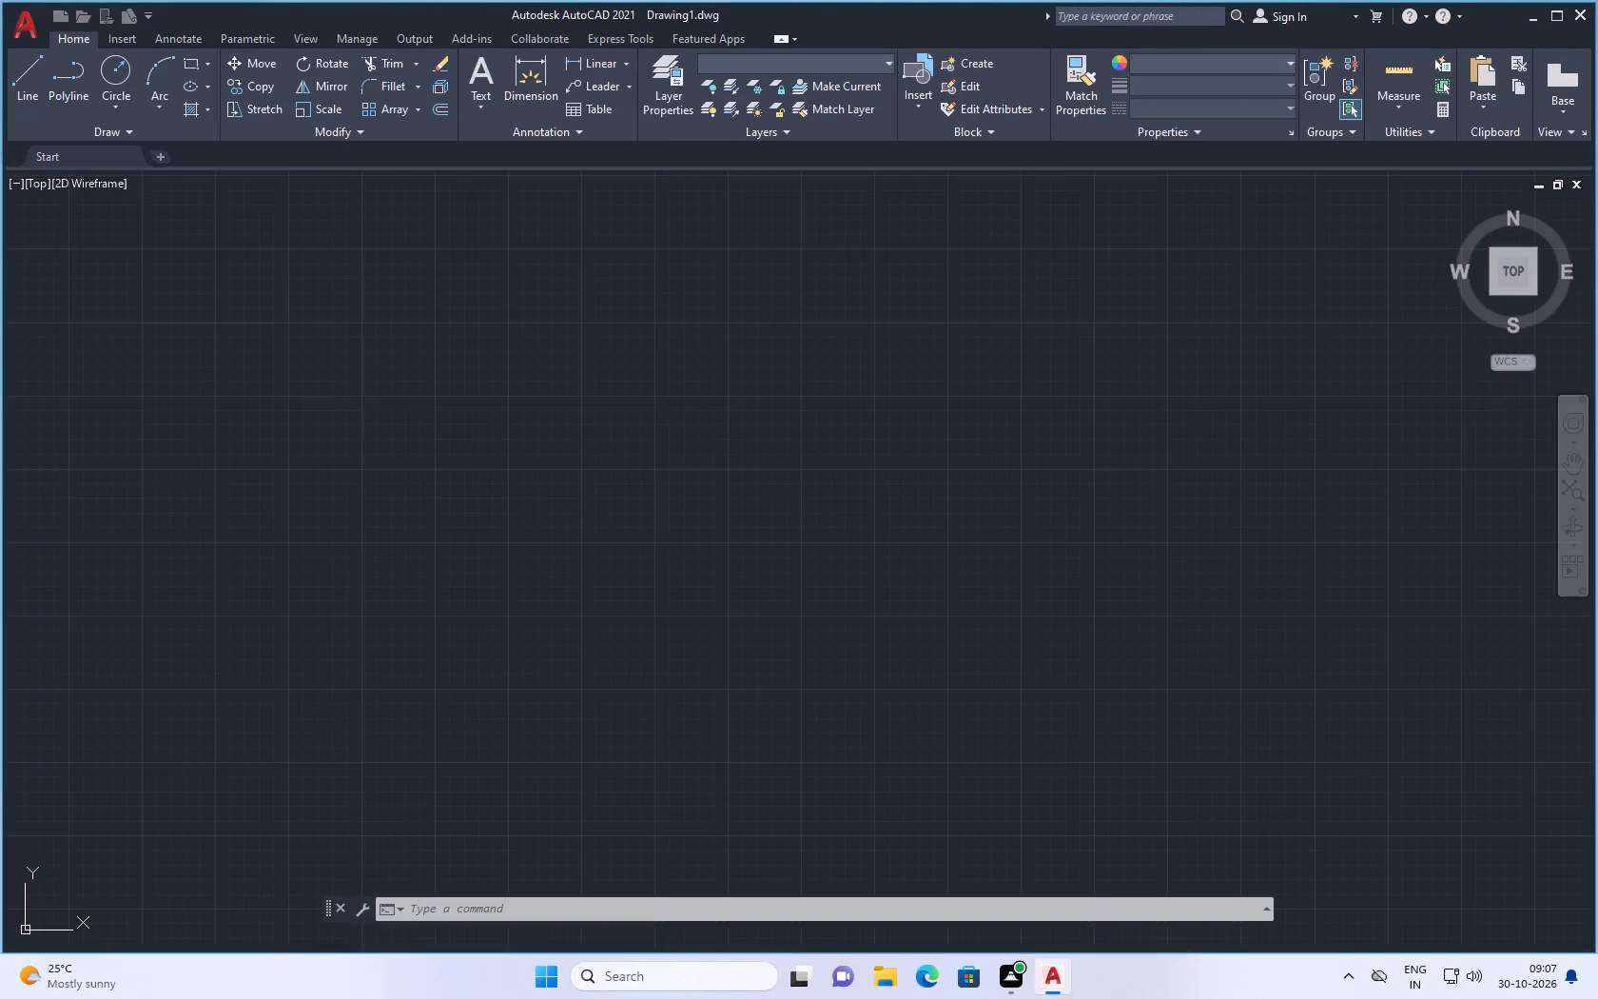
# Configure the drawing units to length precision 0 and an insertion scale of Centimeters.
pyautogui.click(572, 913)
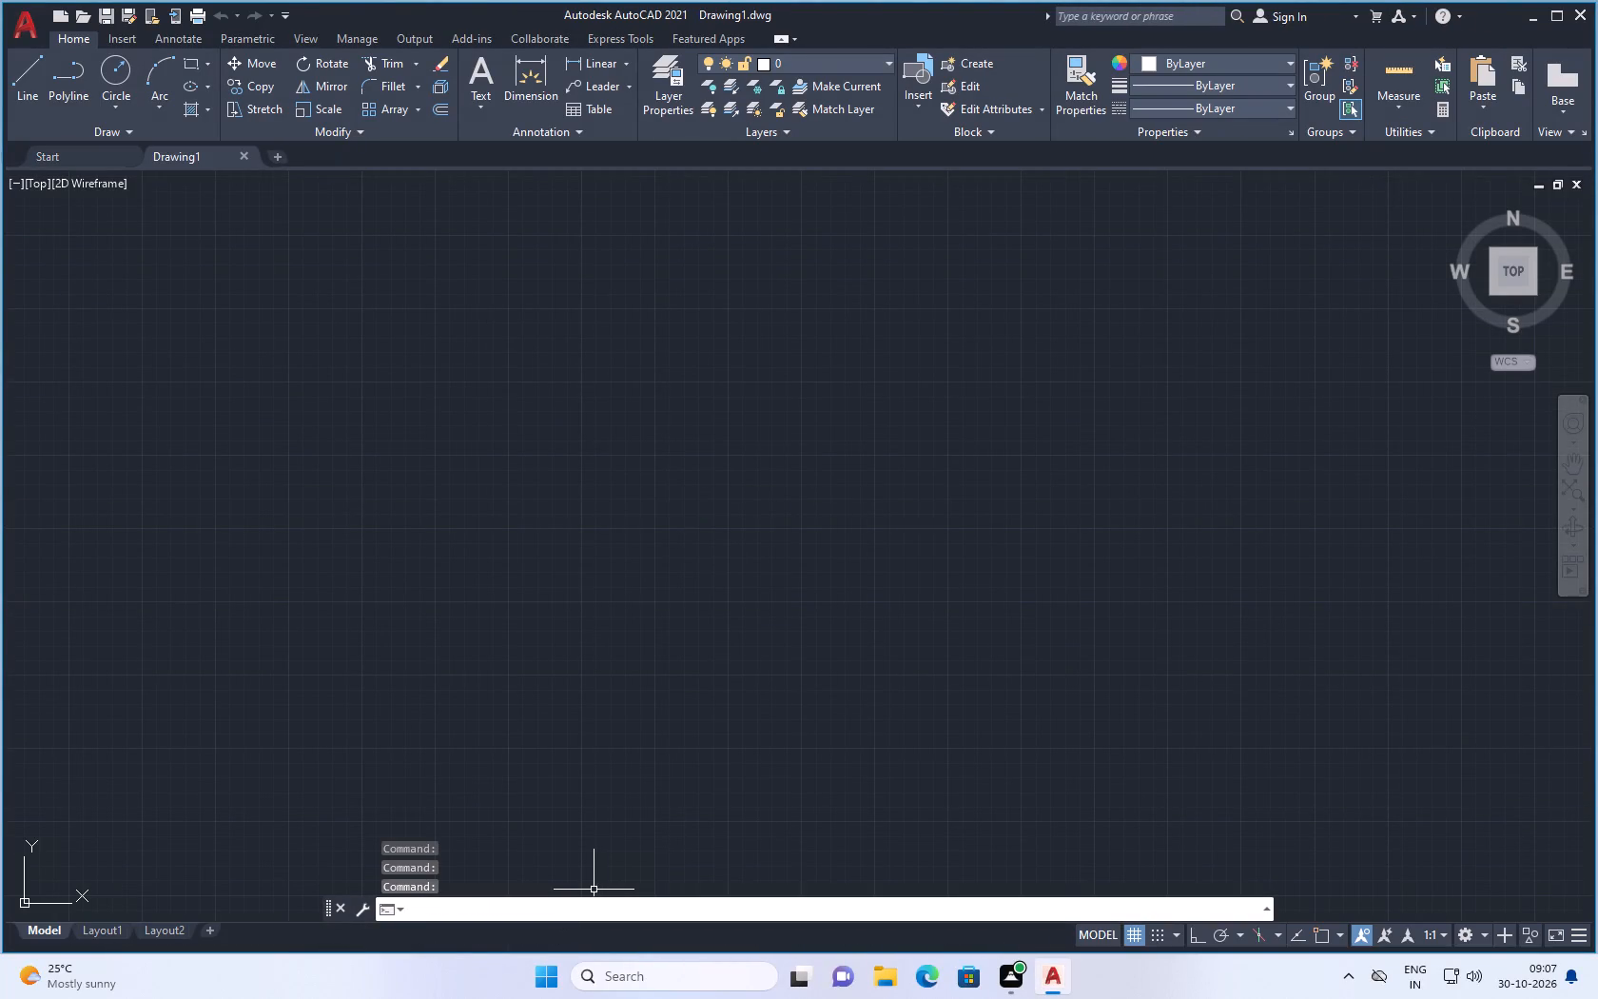
pyautogui.write('un')
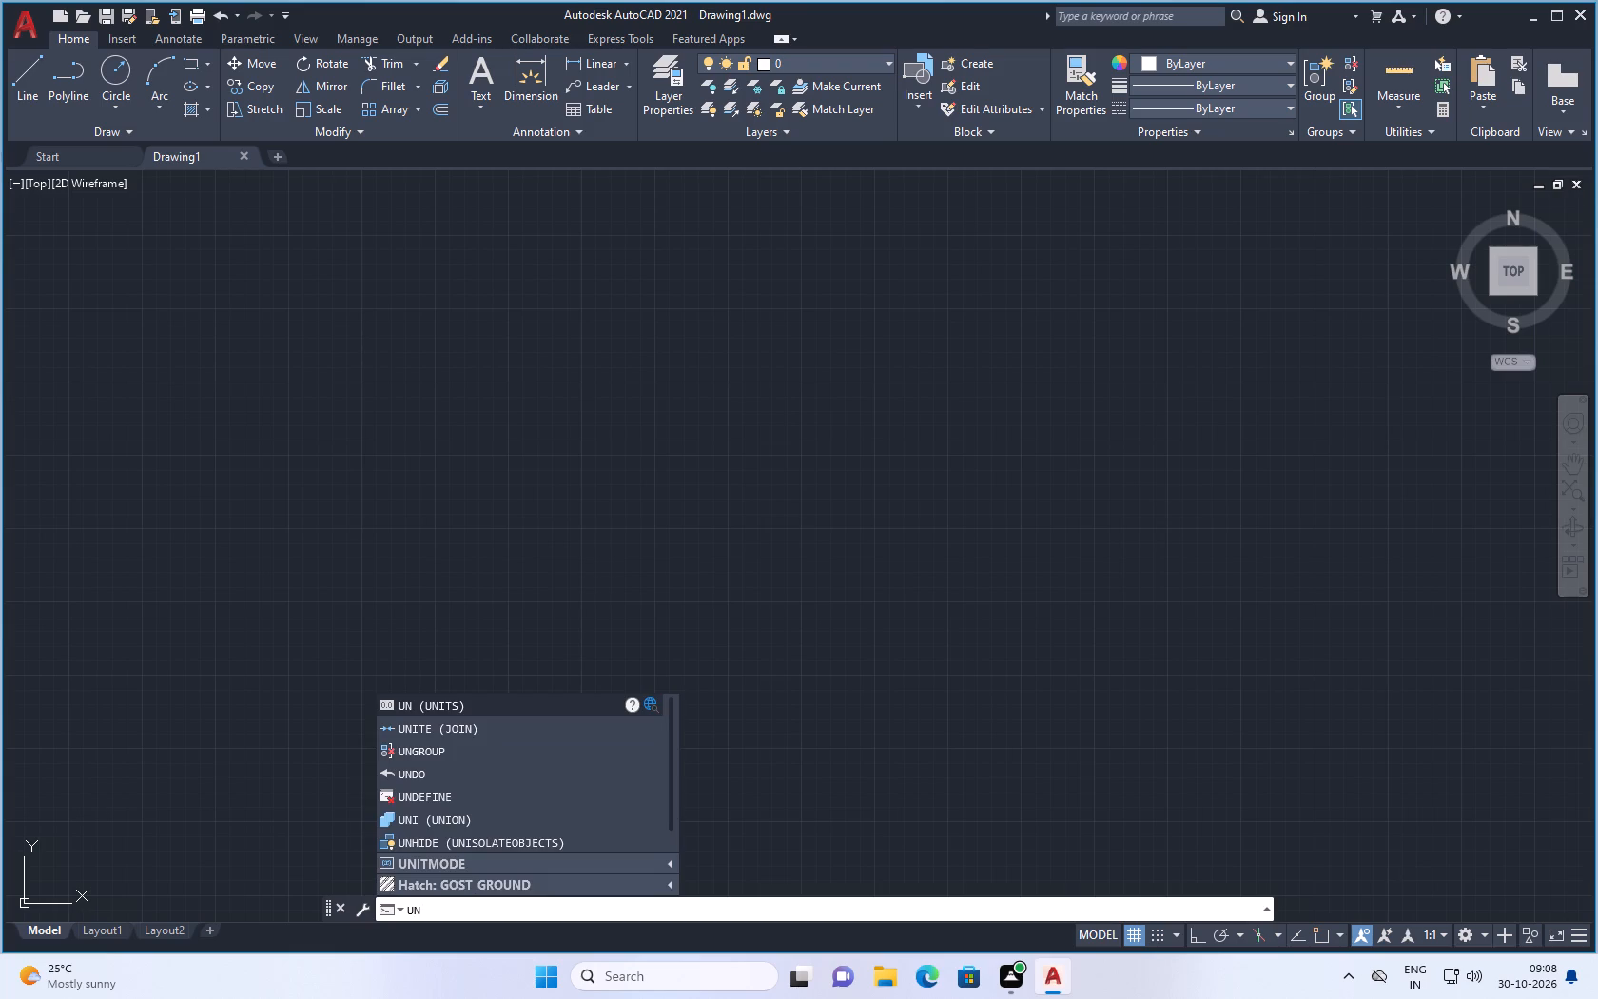
pyautogui.click(471, 695)
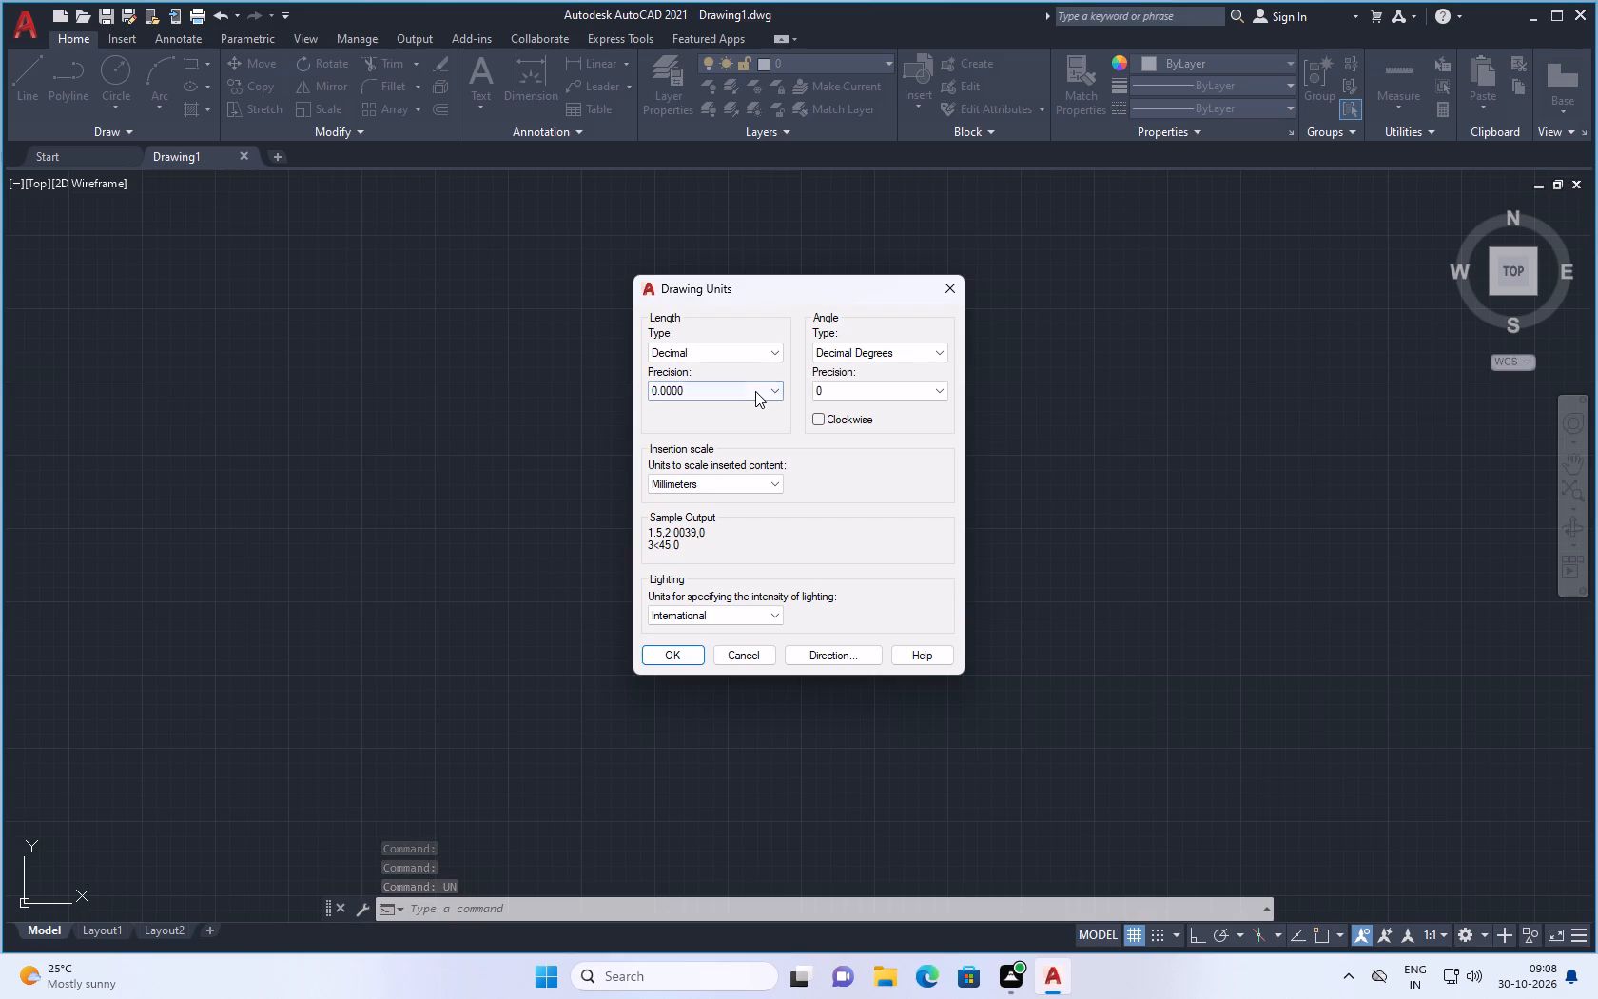
pyautogui.click(755, 391)
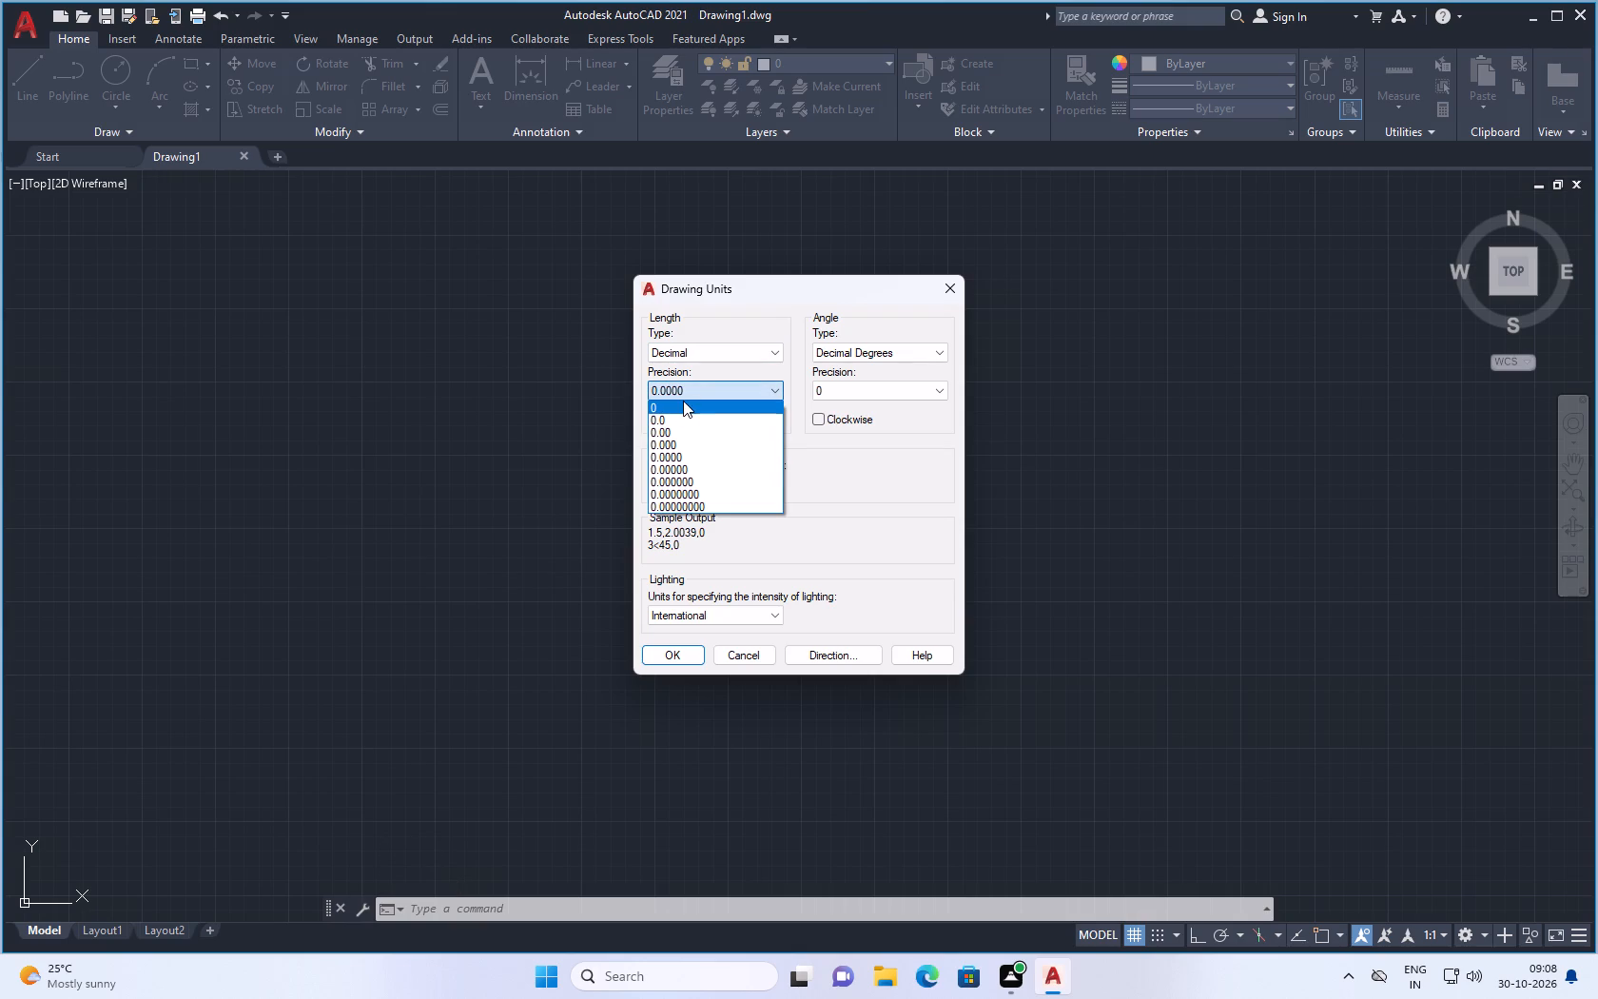
pyautogui.click(683, 401)
pyautogui.click(656, 402)
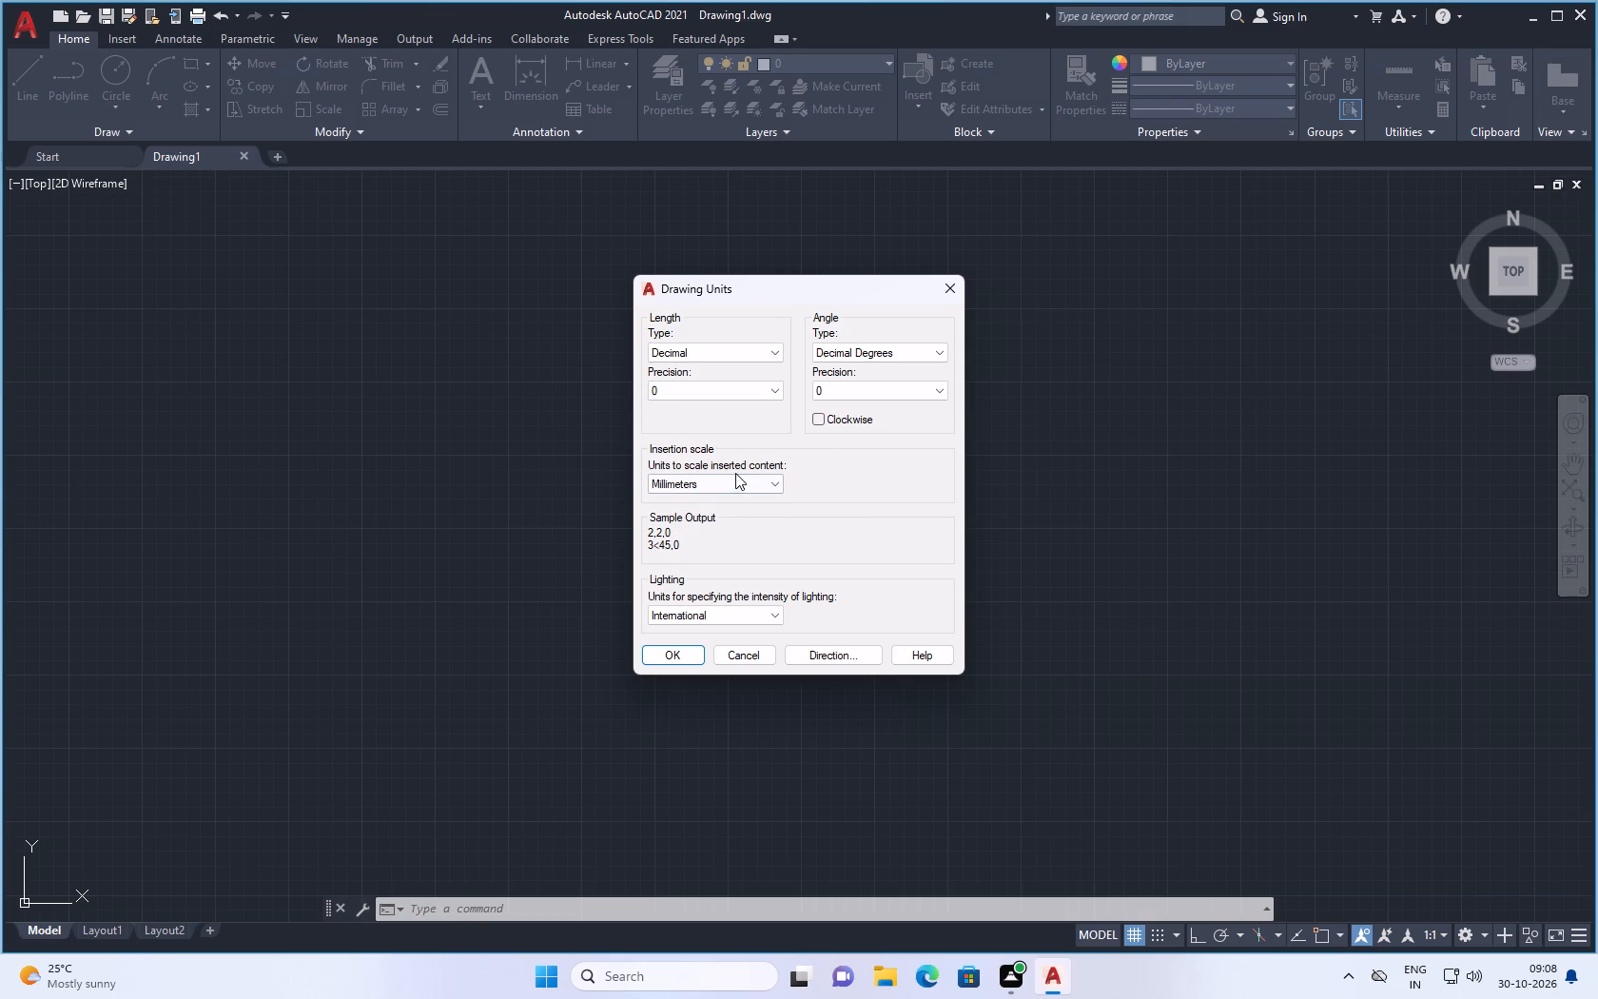
pyautogui.click(737, 473)
pyautogui.click(737, 485)
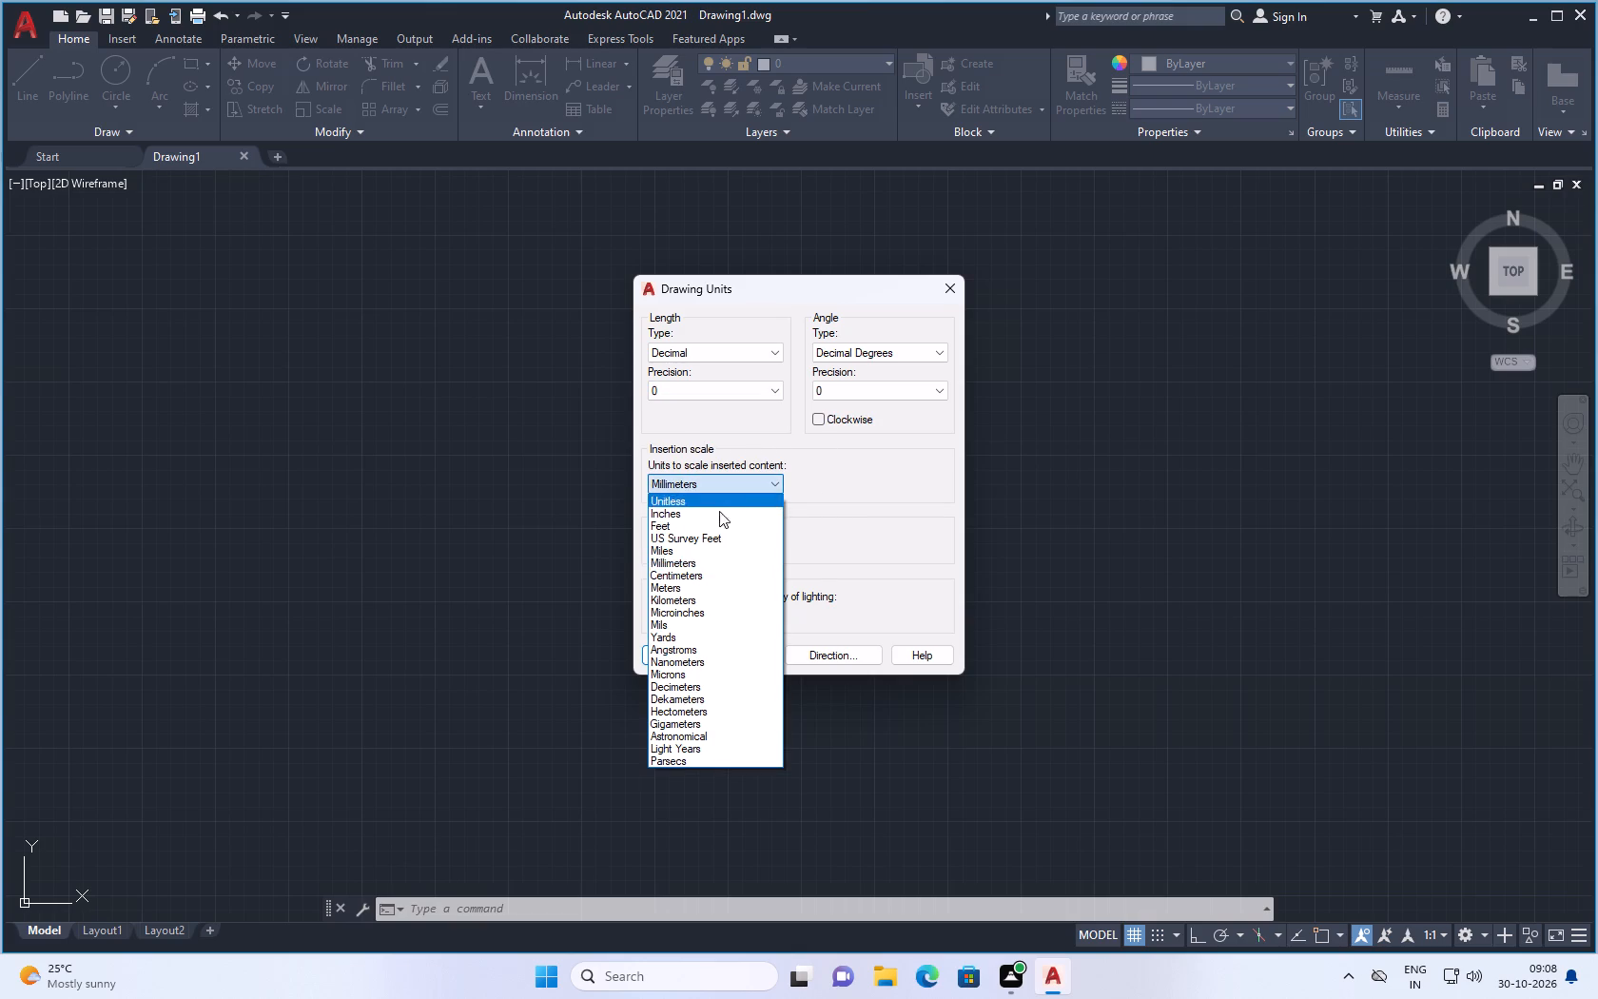
pyautogui.click(688, 575)
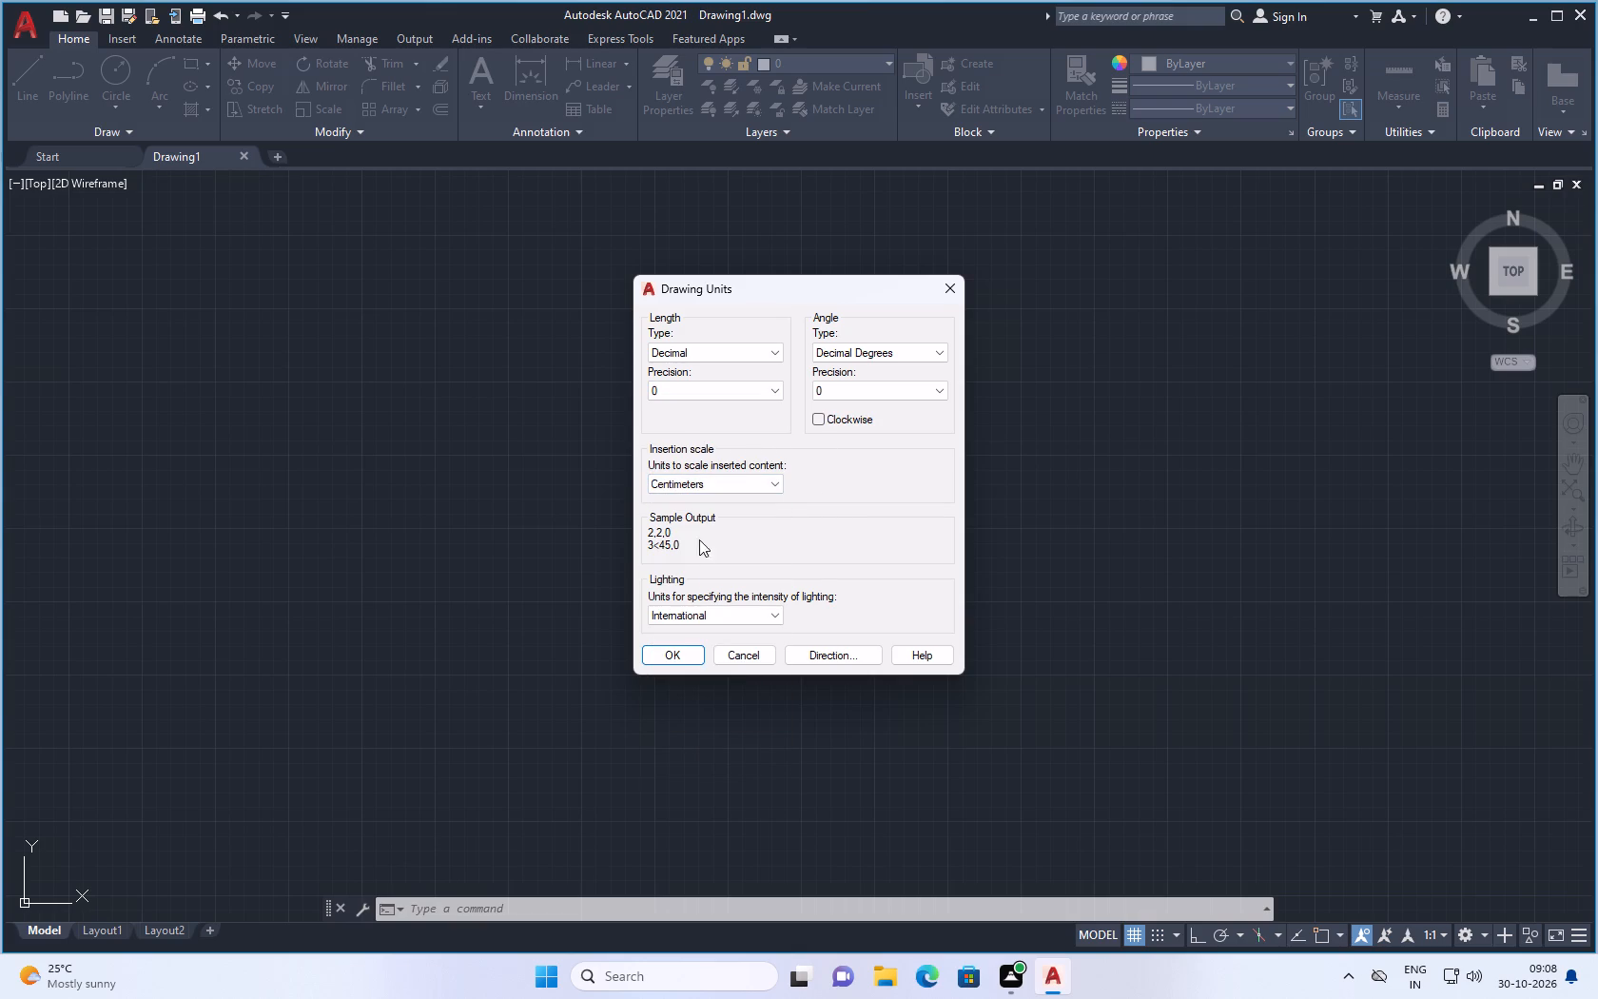
pyautogui.click(674, 648)
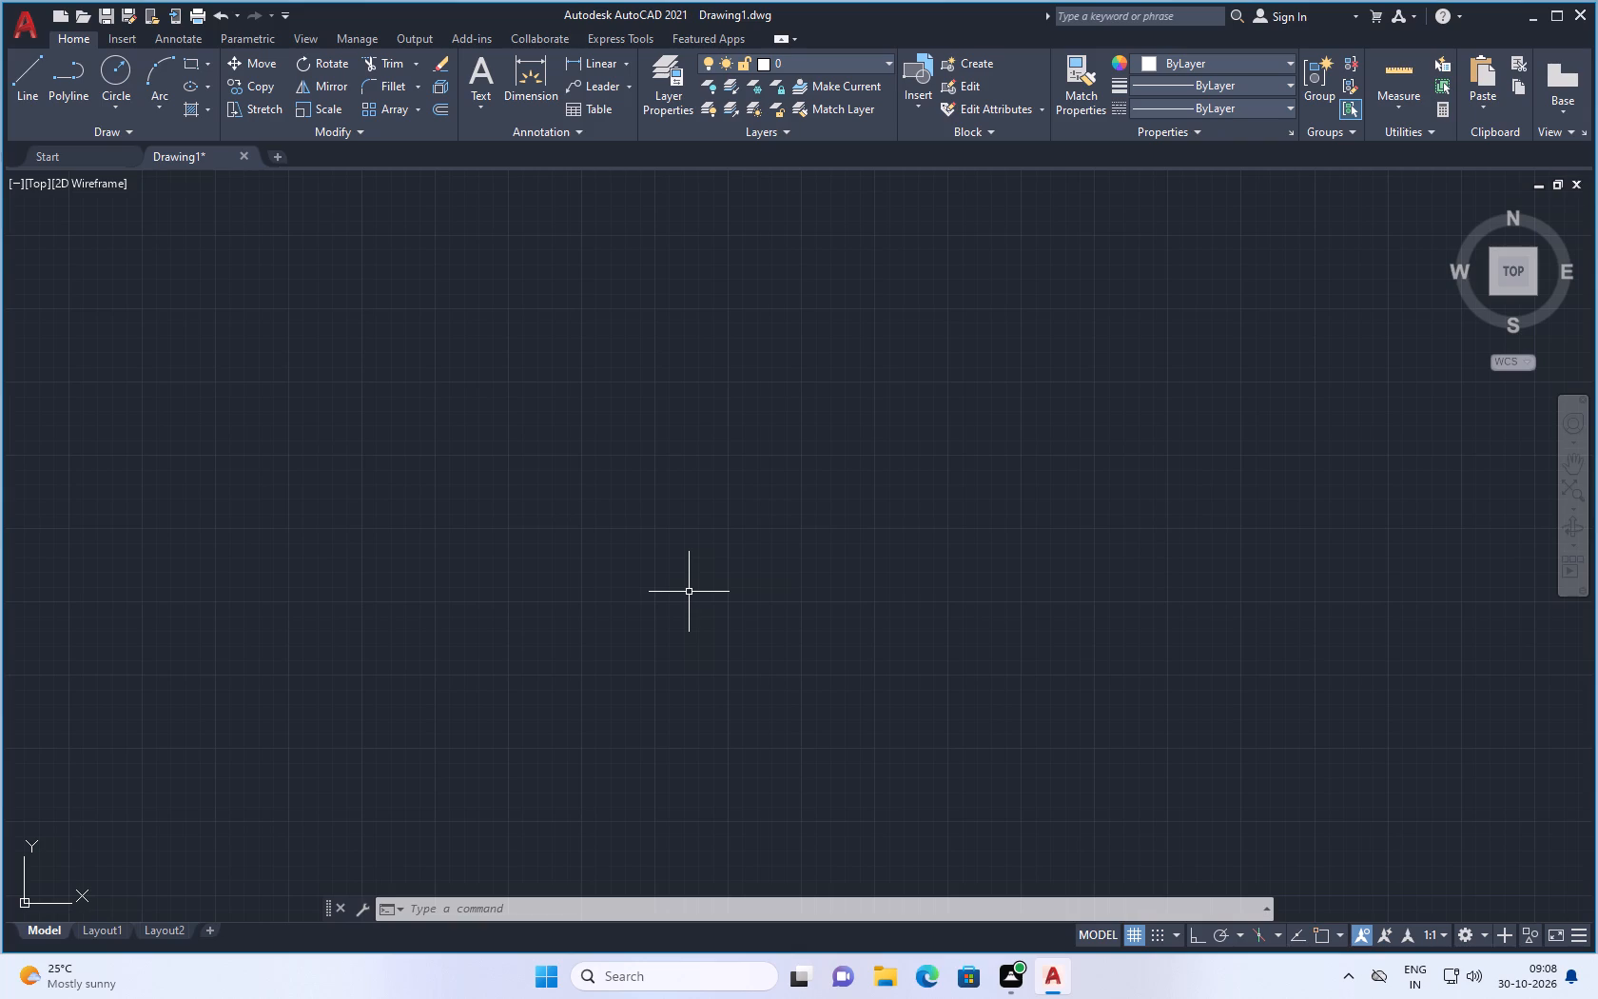
# Modify the ISO-25 dimension style to a linear precision of 0 in its primary units and make it the current style.
pyautogui.click(565, 909)
pyautogui.click(567, 906)
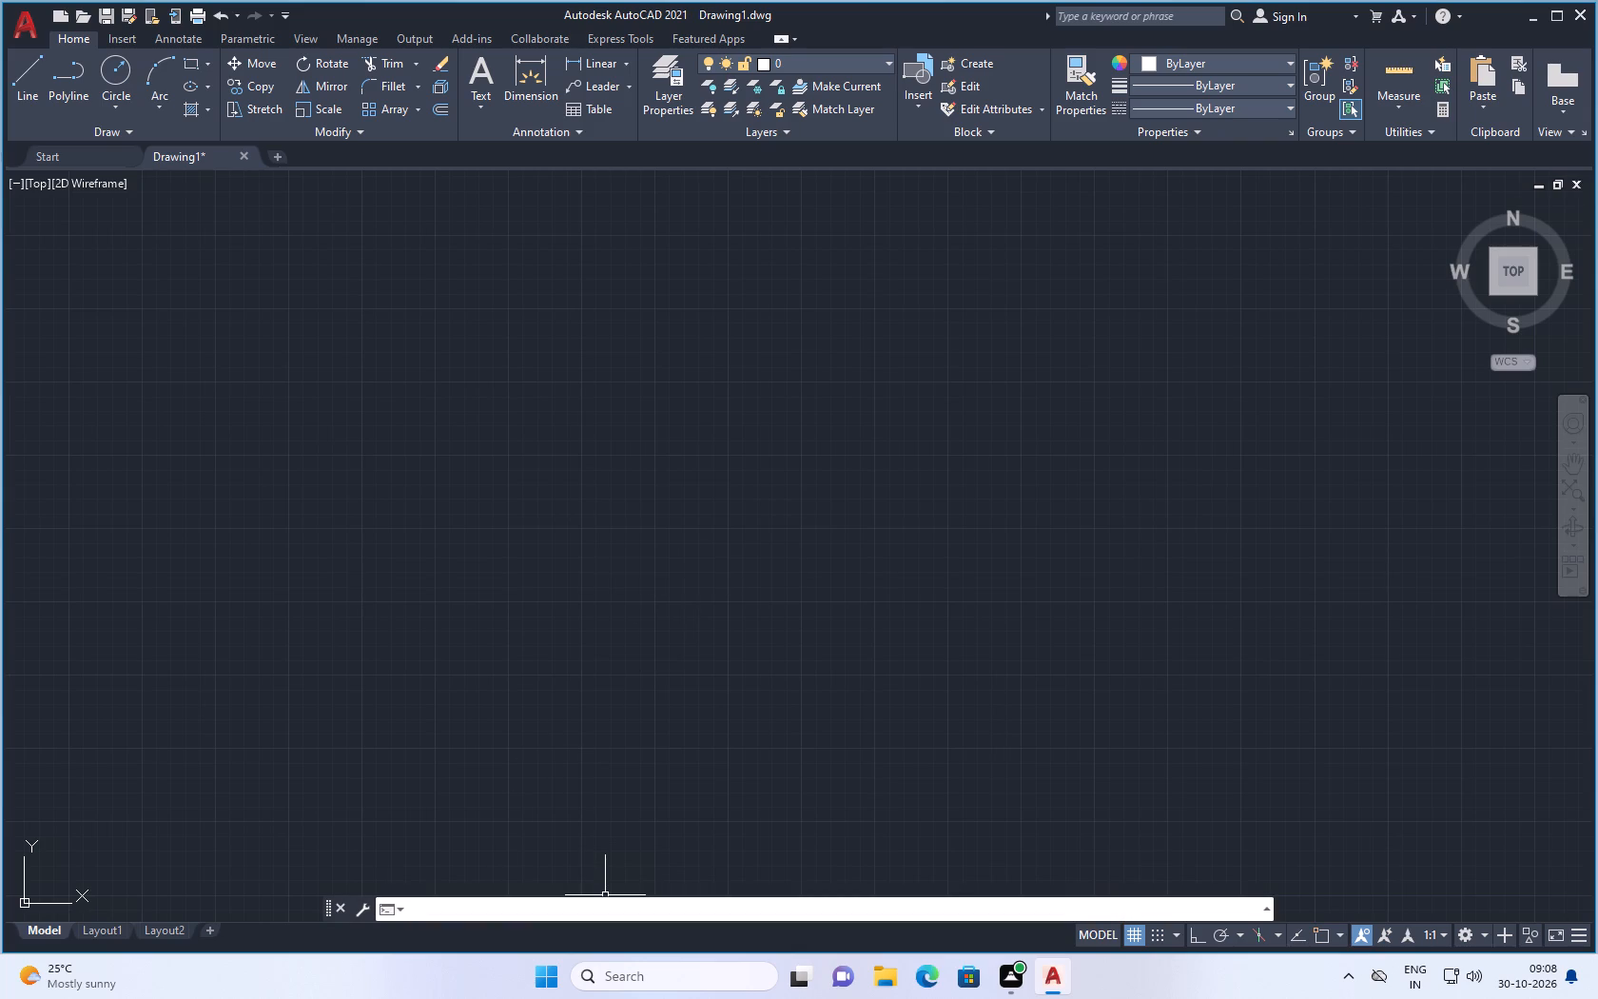
pyautogui.press('d')
pyautogui.press('Return')
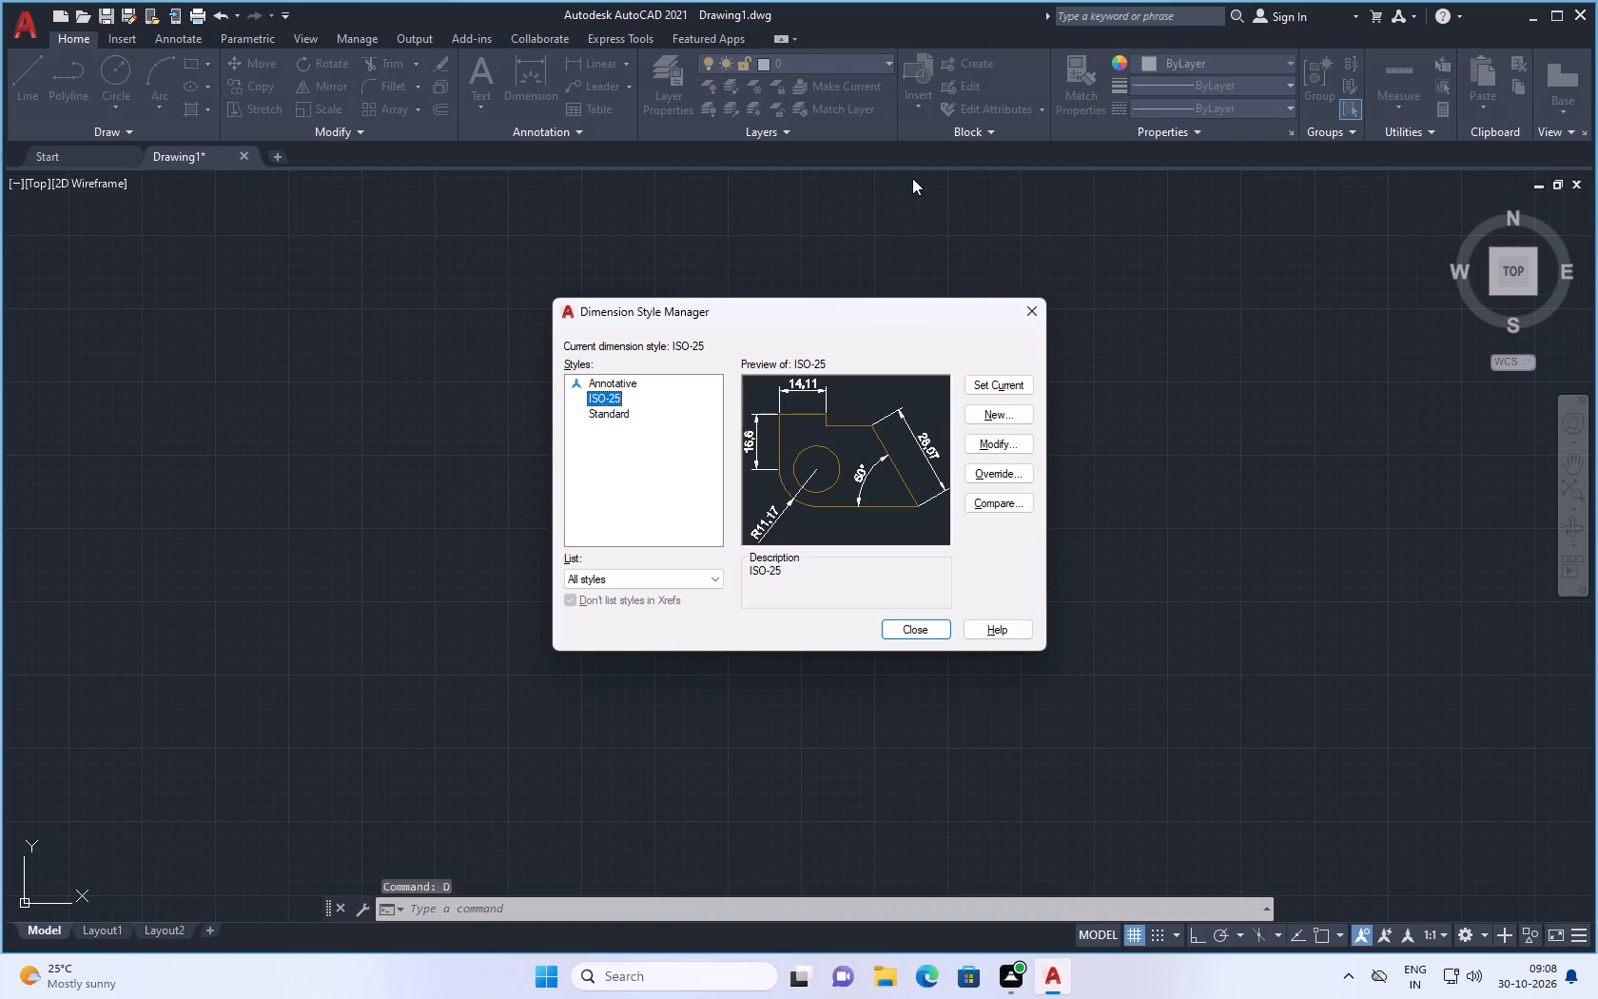
pyautogui.click(999, 438)
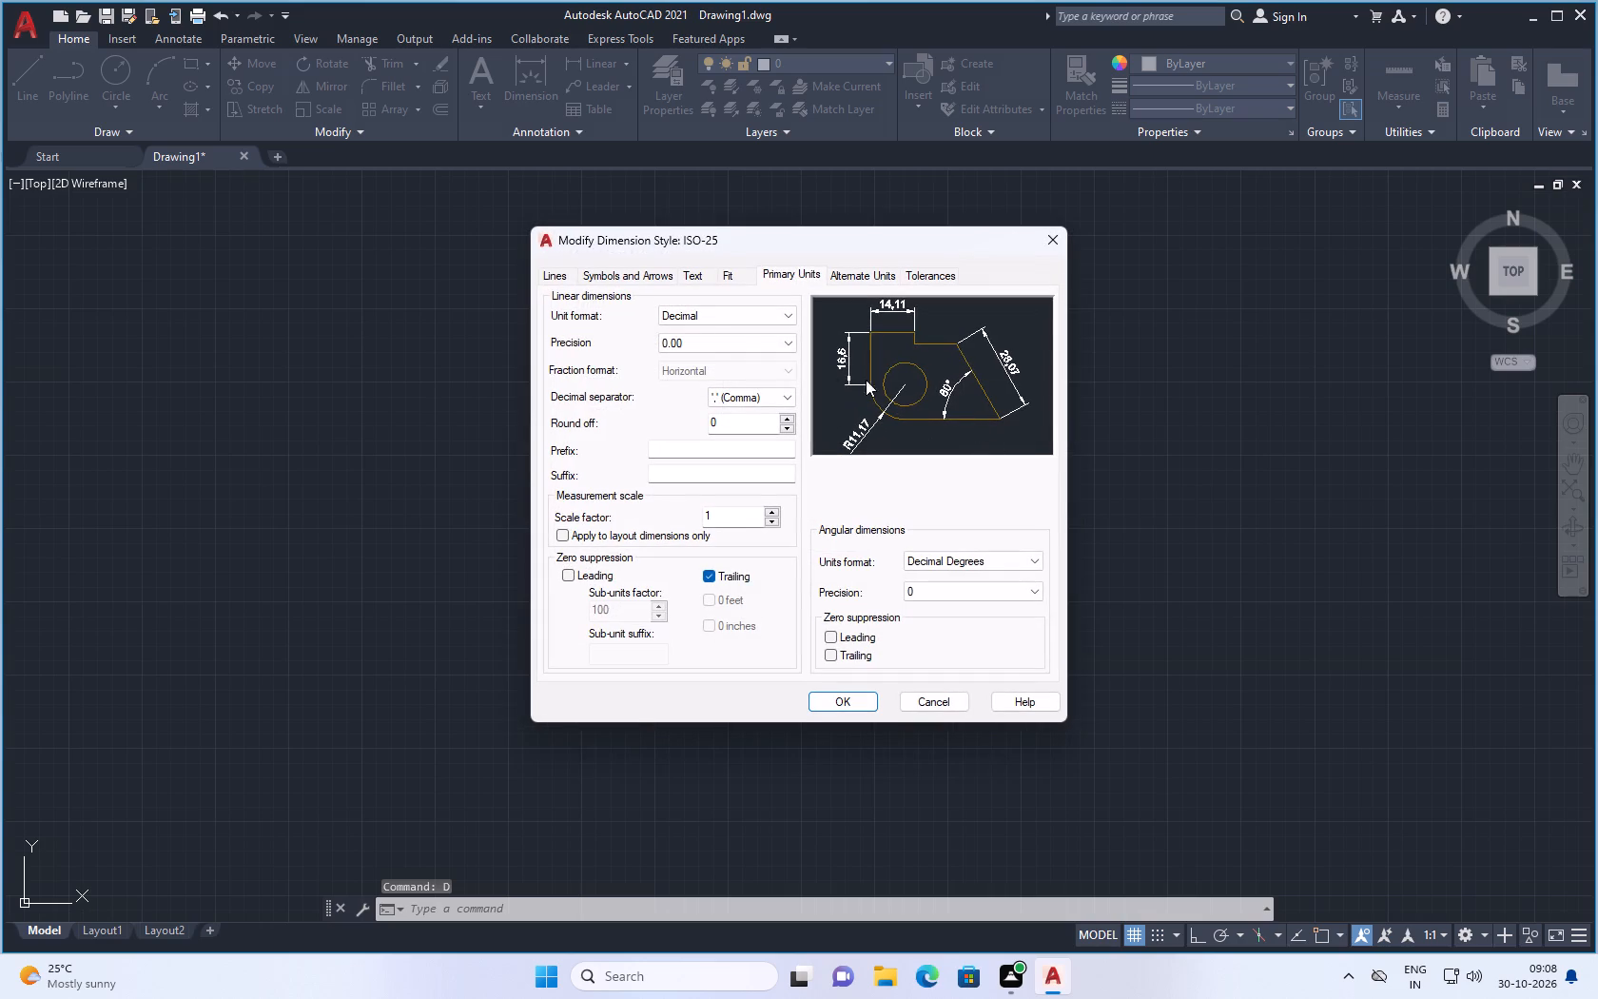
pyautogui.click(746, 310)
pyautogui.click(705, 339)
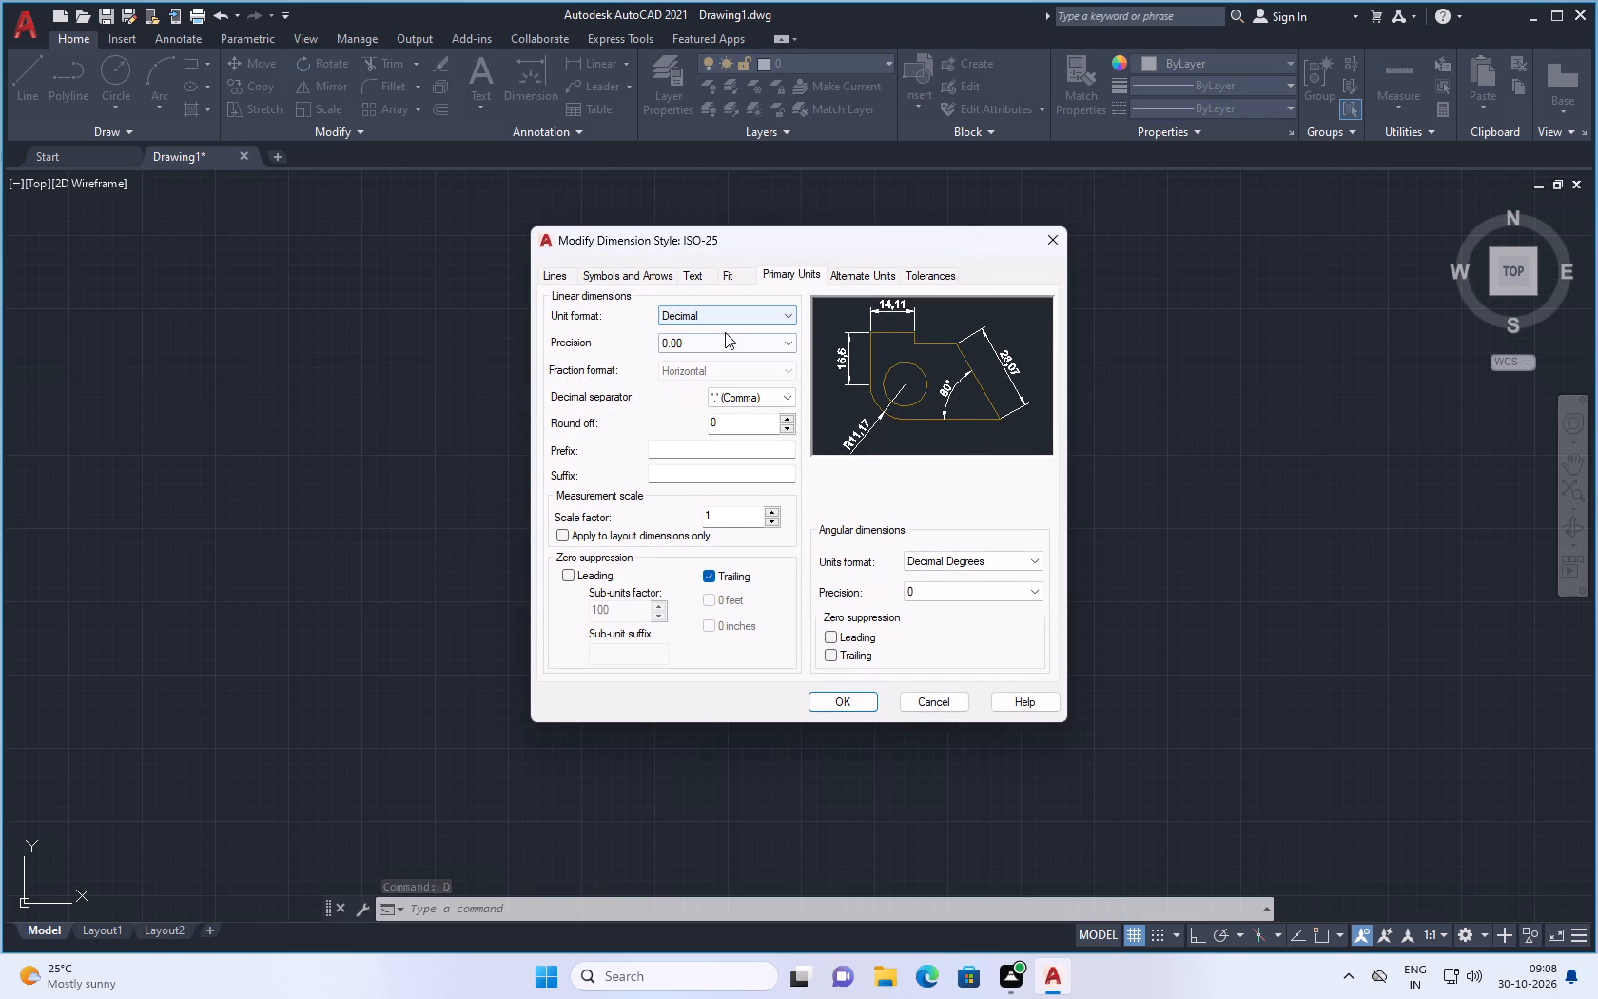
pyautogui.click(732, 341)
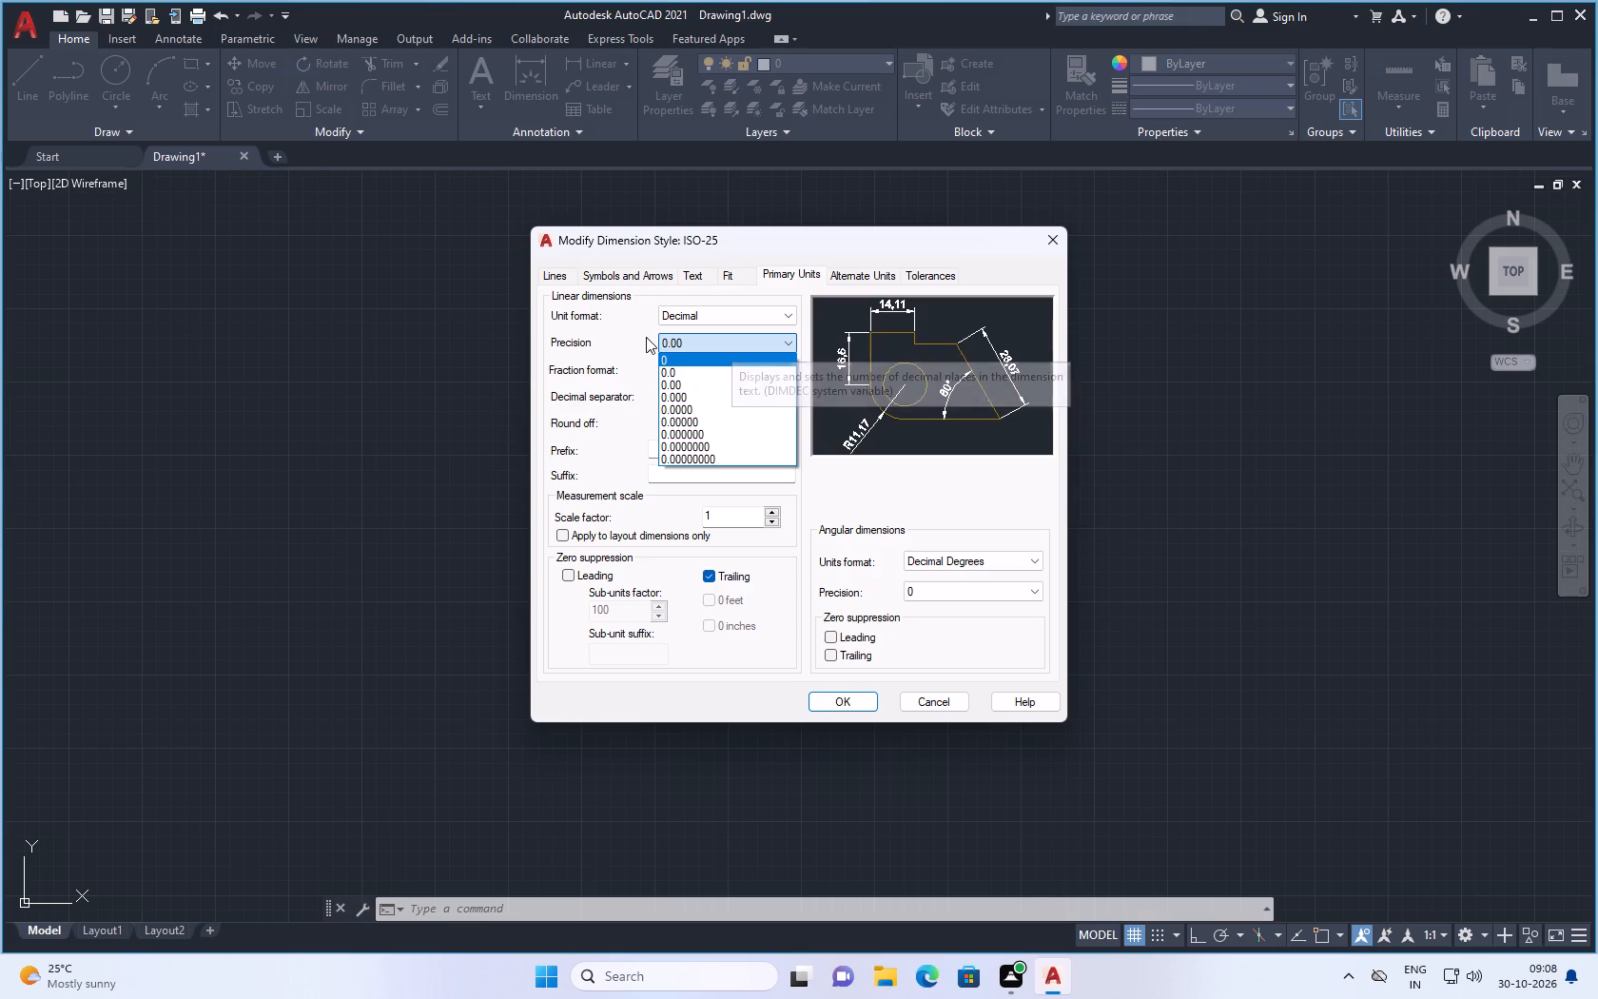
pyautogui.click(676, 356)
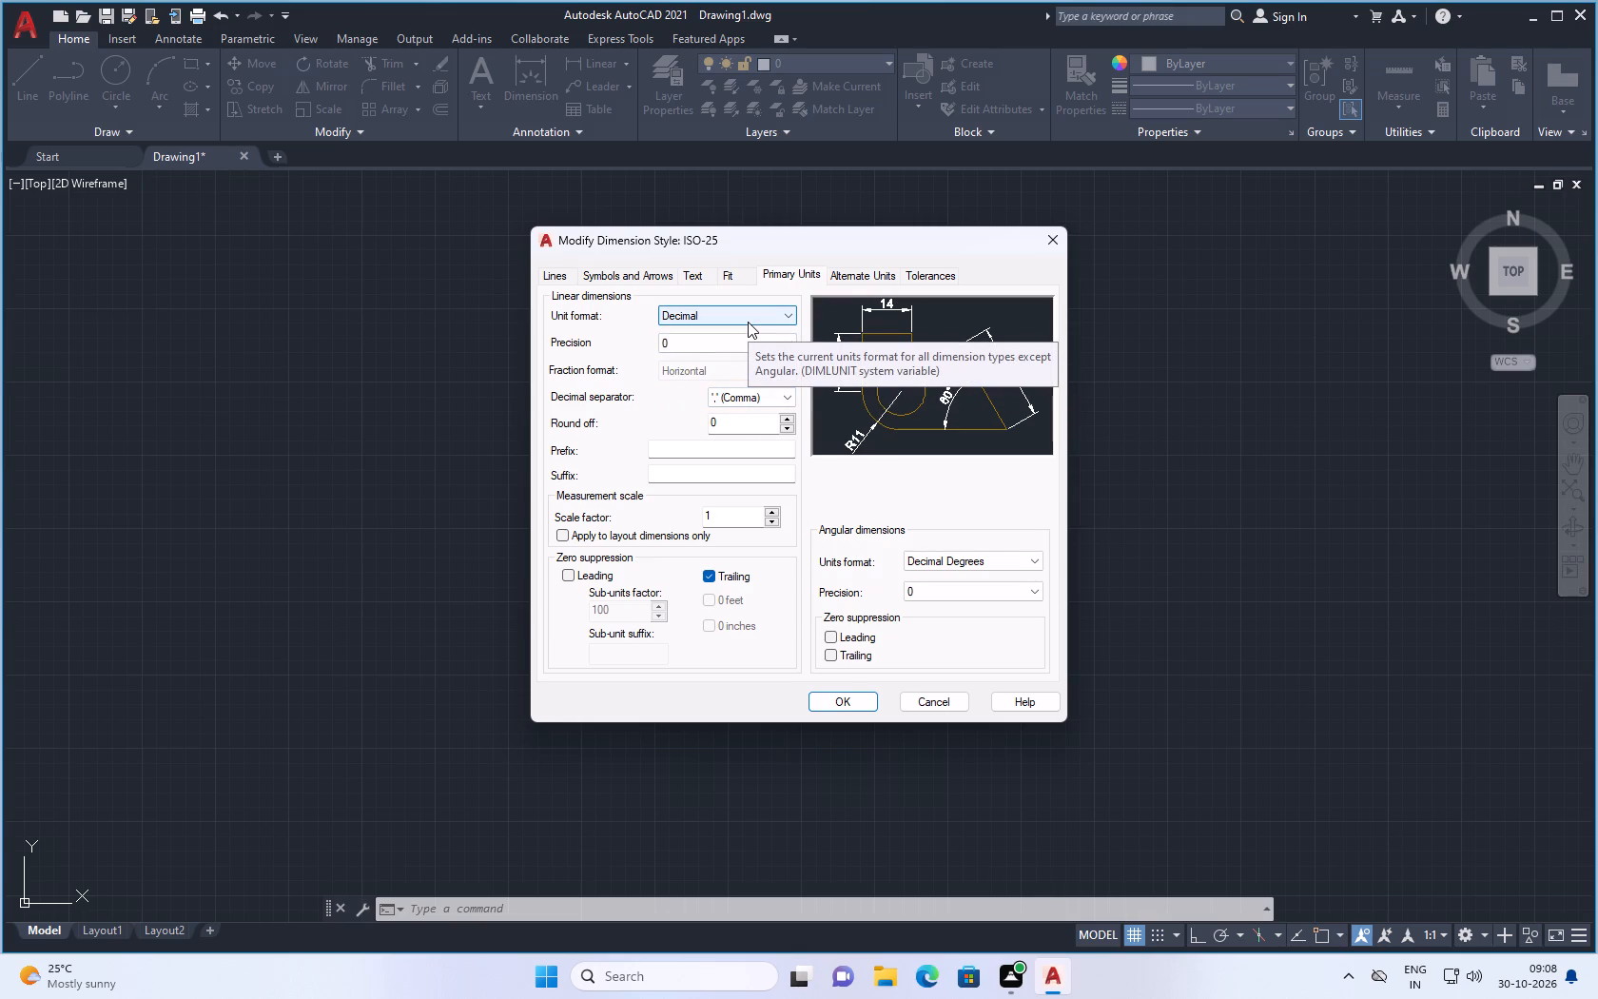
pyautogui.click(846, 699)
pyautogui.click(987, 381)
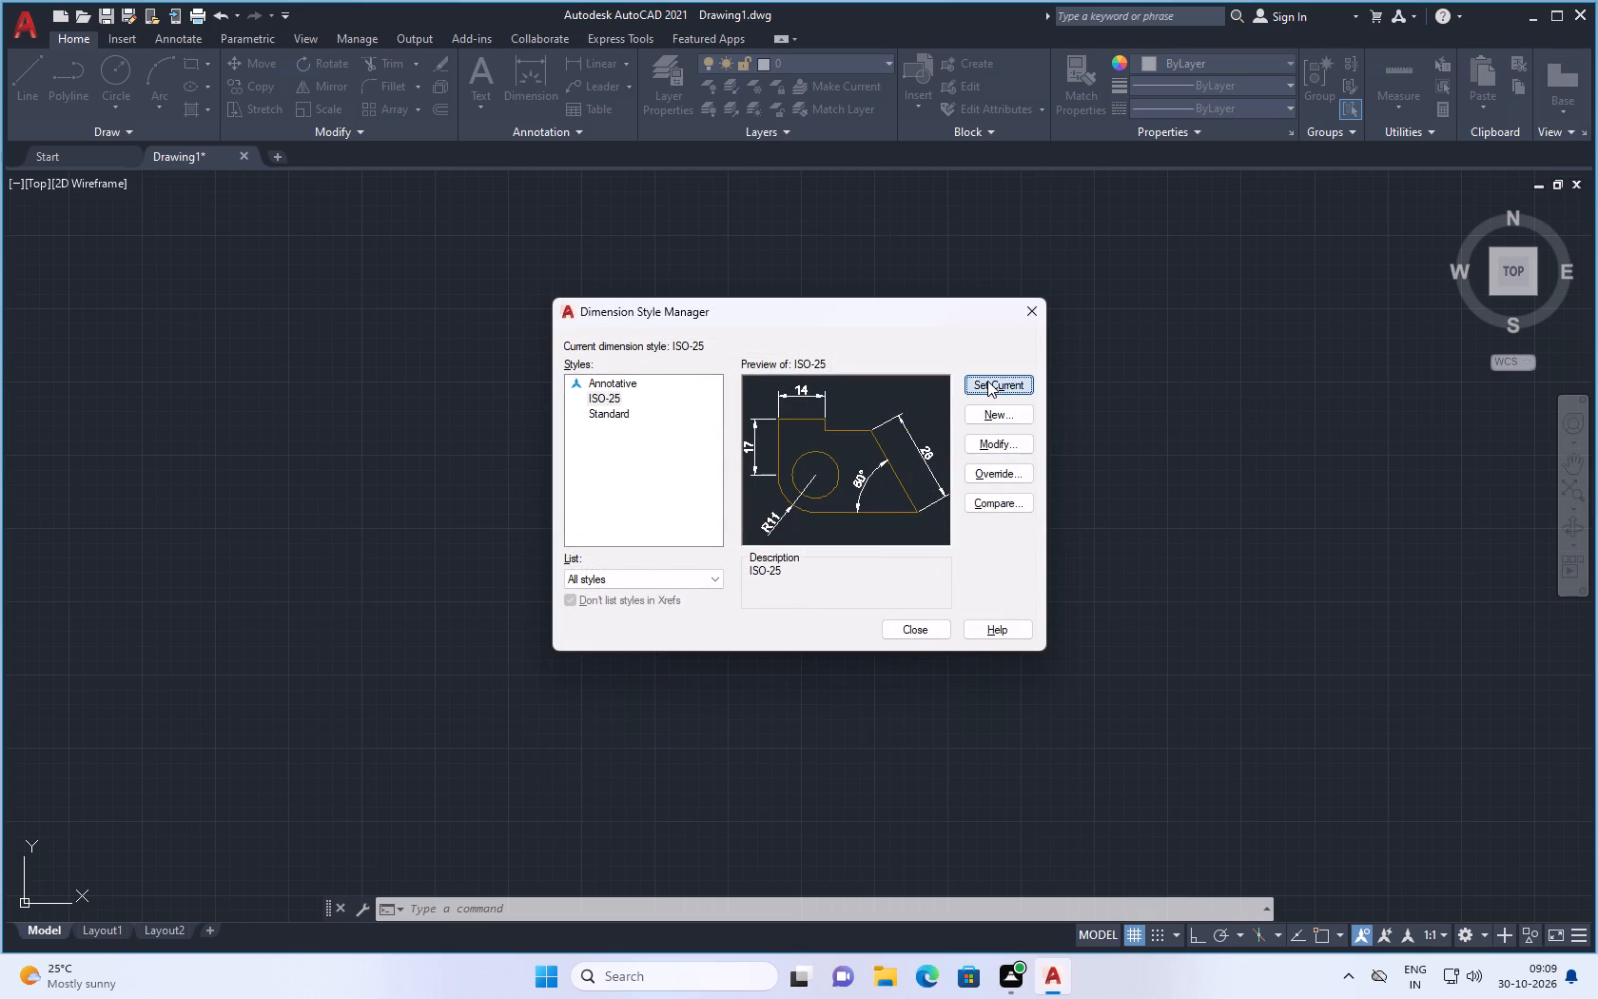
pyautogui.click(925, 630)
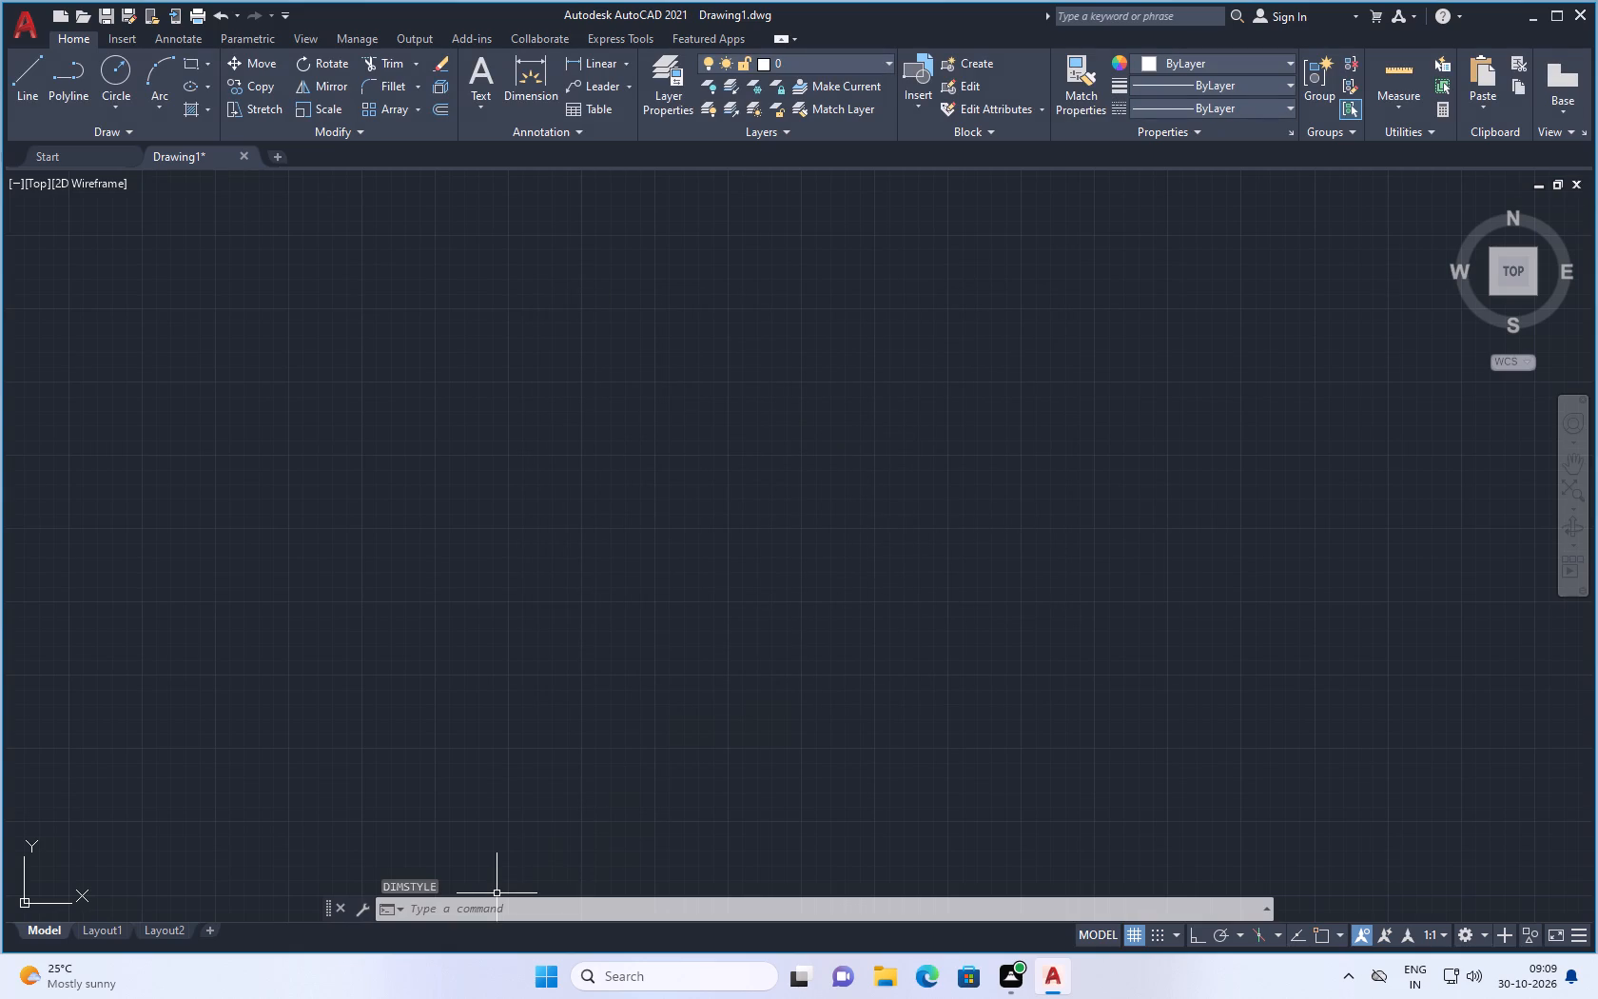
# Ready the command line for entering a new command.
pyautogui.click(477, 904)
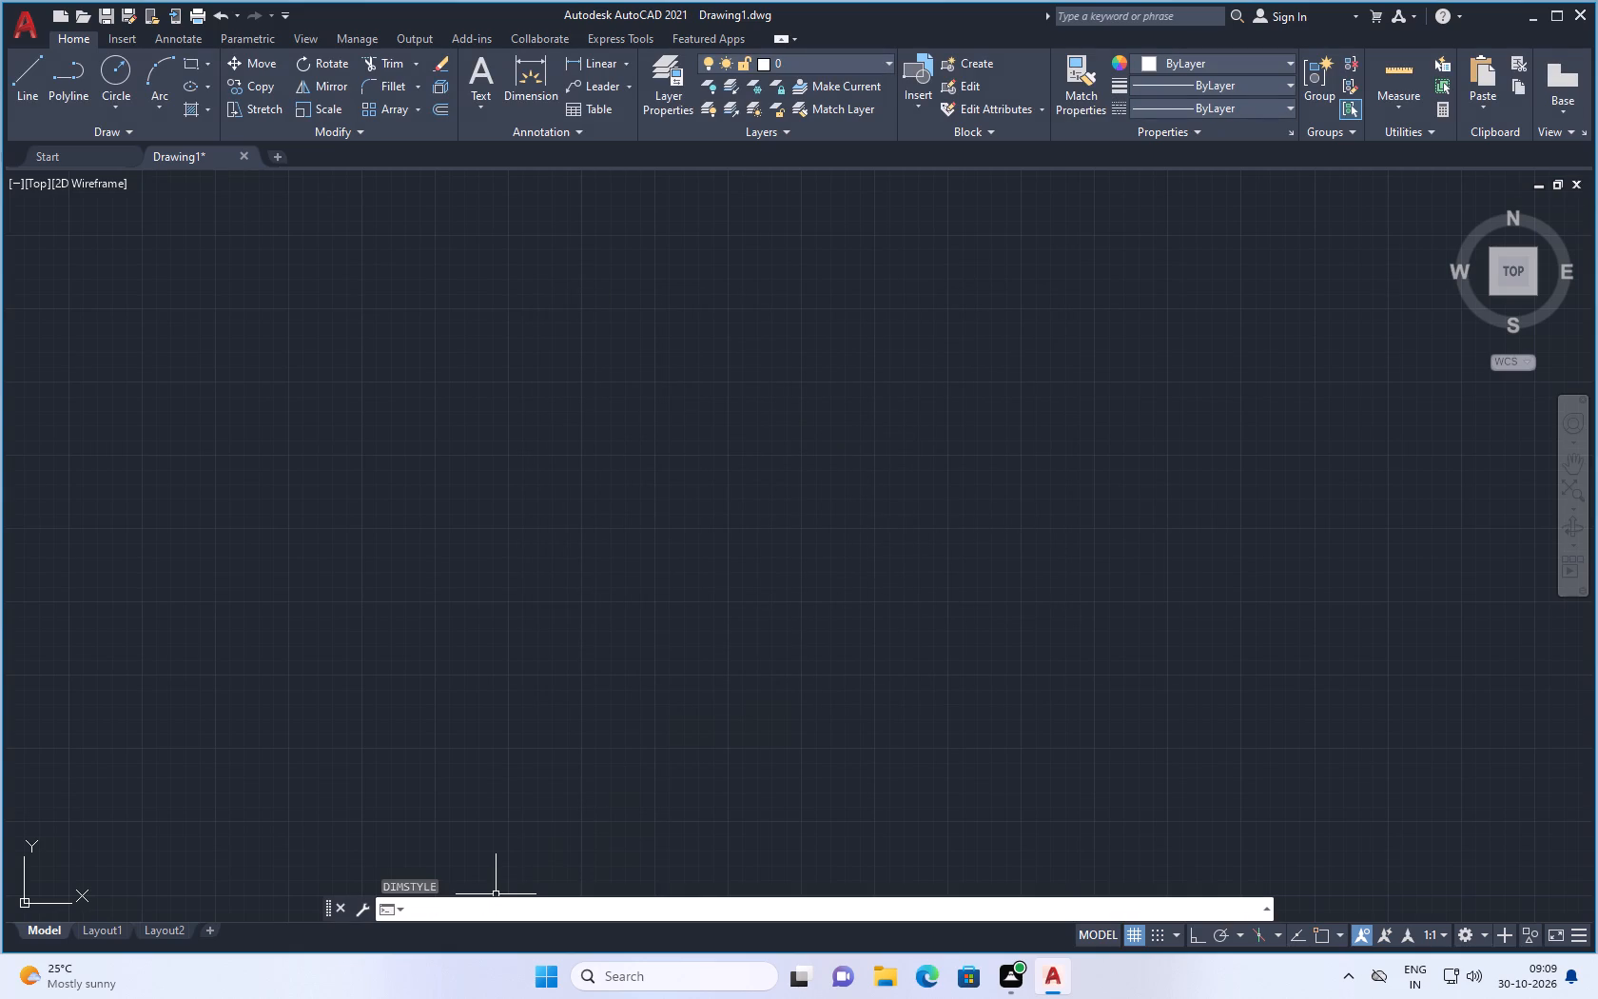
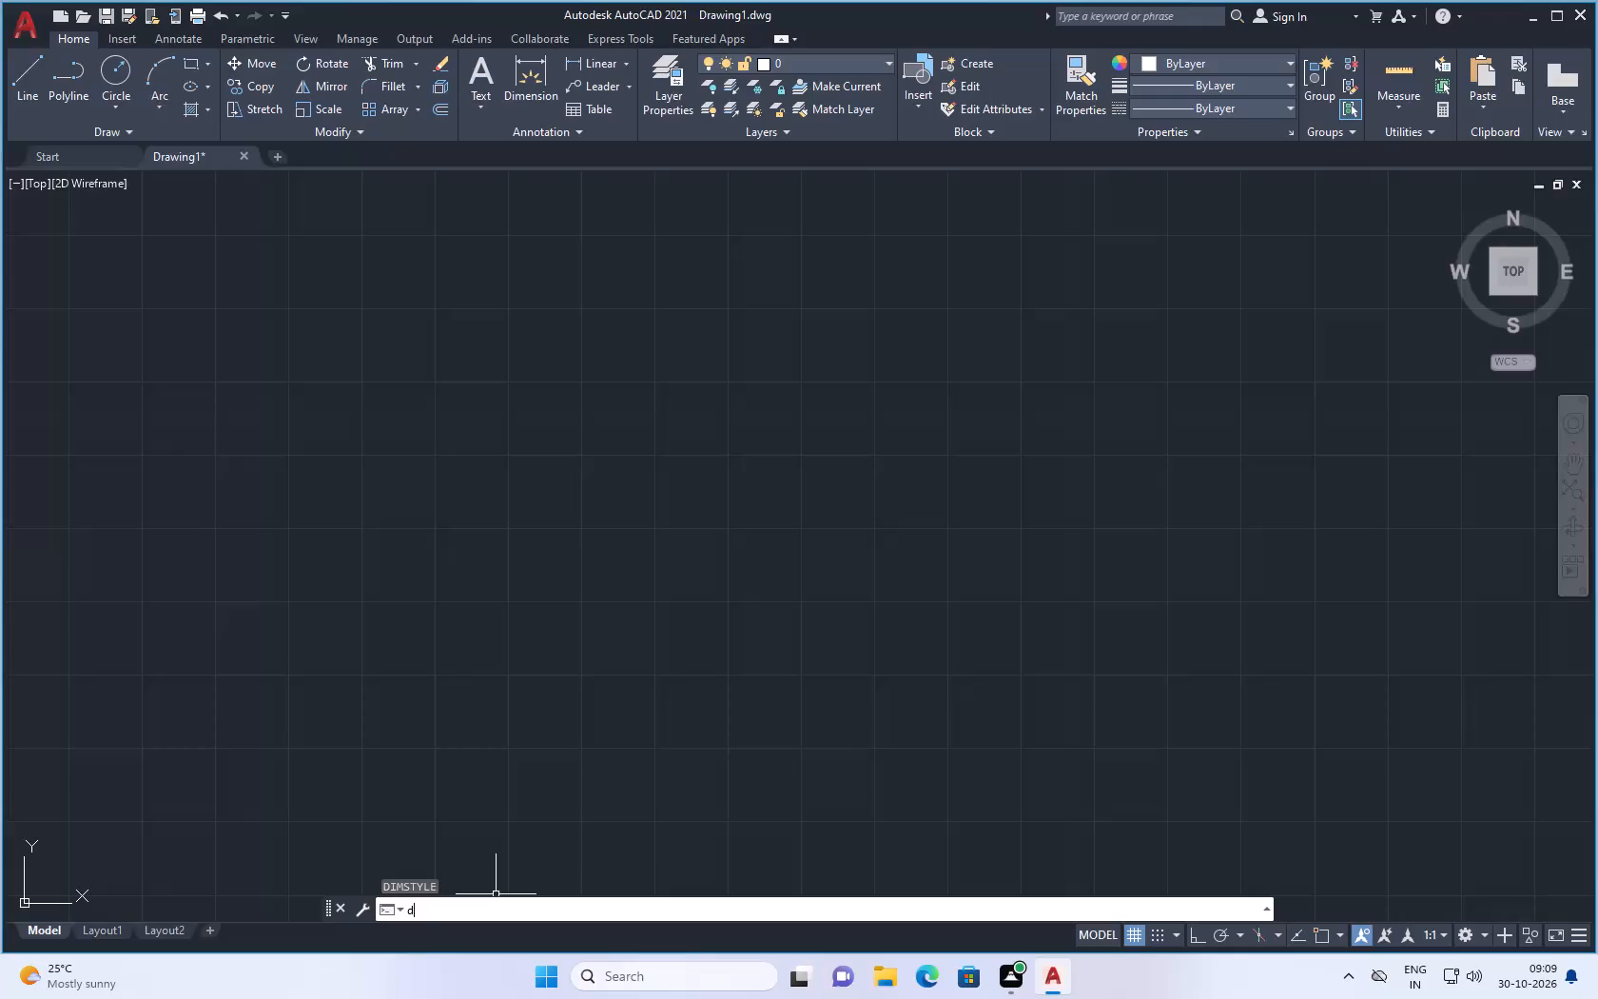
# Check the ISO-25 style in the Dimension Style Manager and close it without edits.
pyautogui.press('Return')
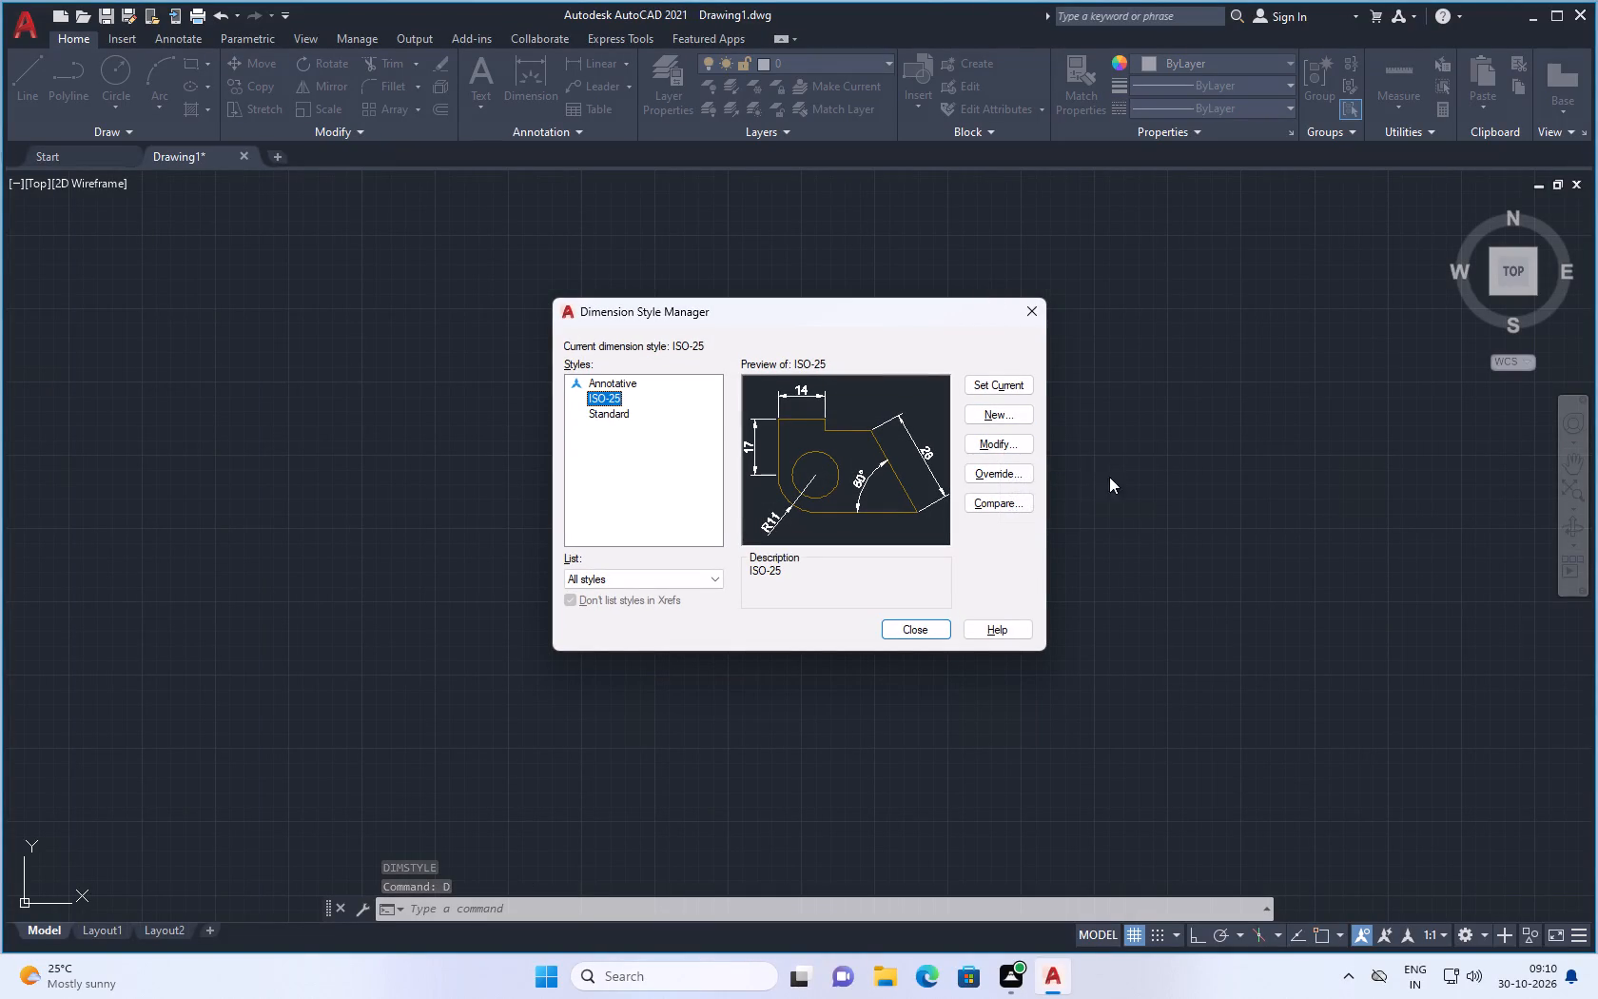
pyautogui.click(1142, 503)
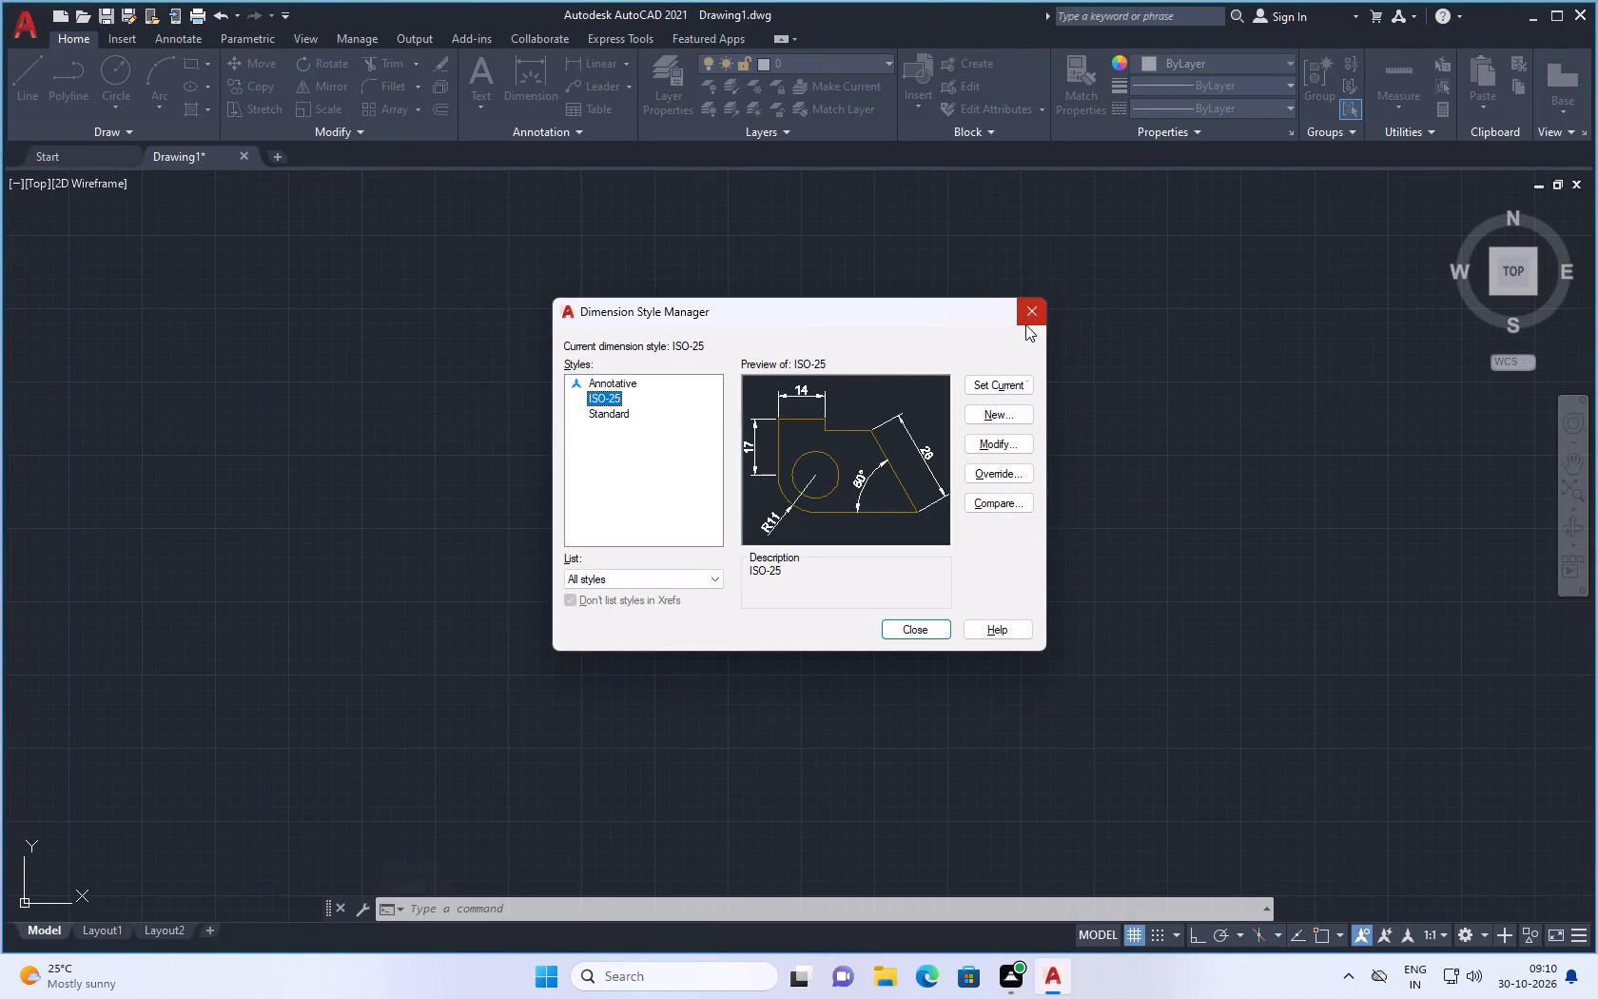
pyautogui.click(933, 622)
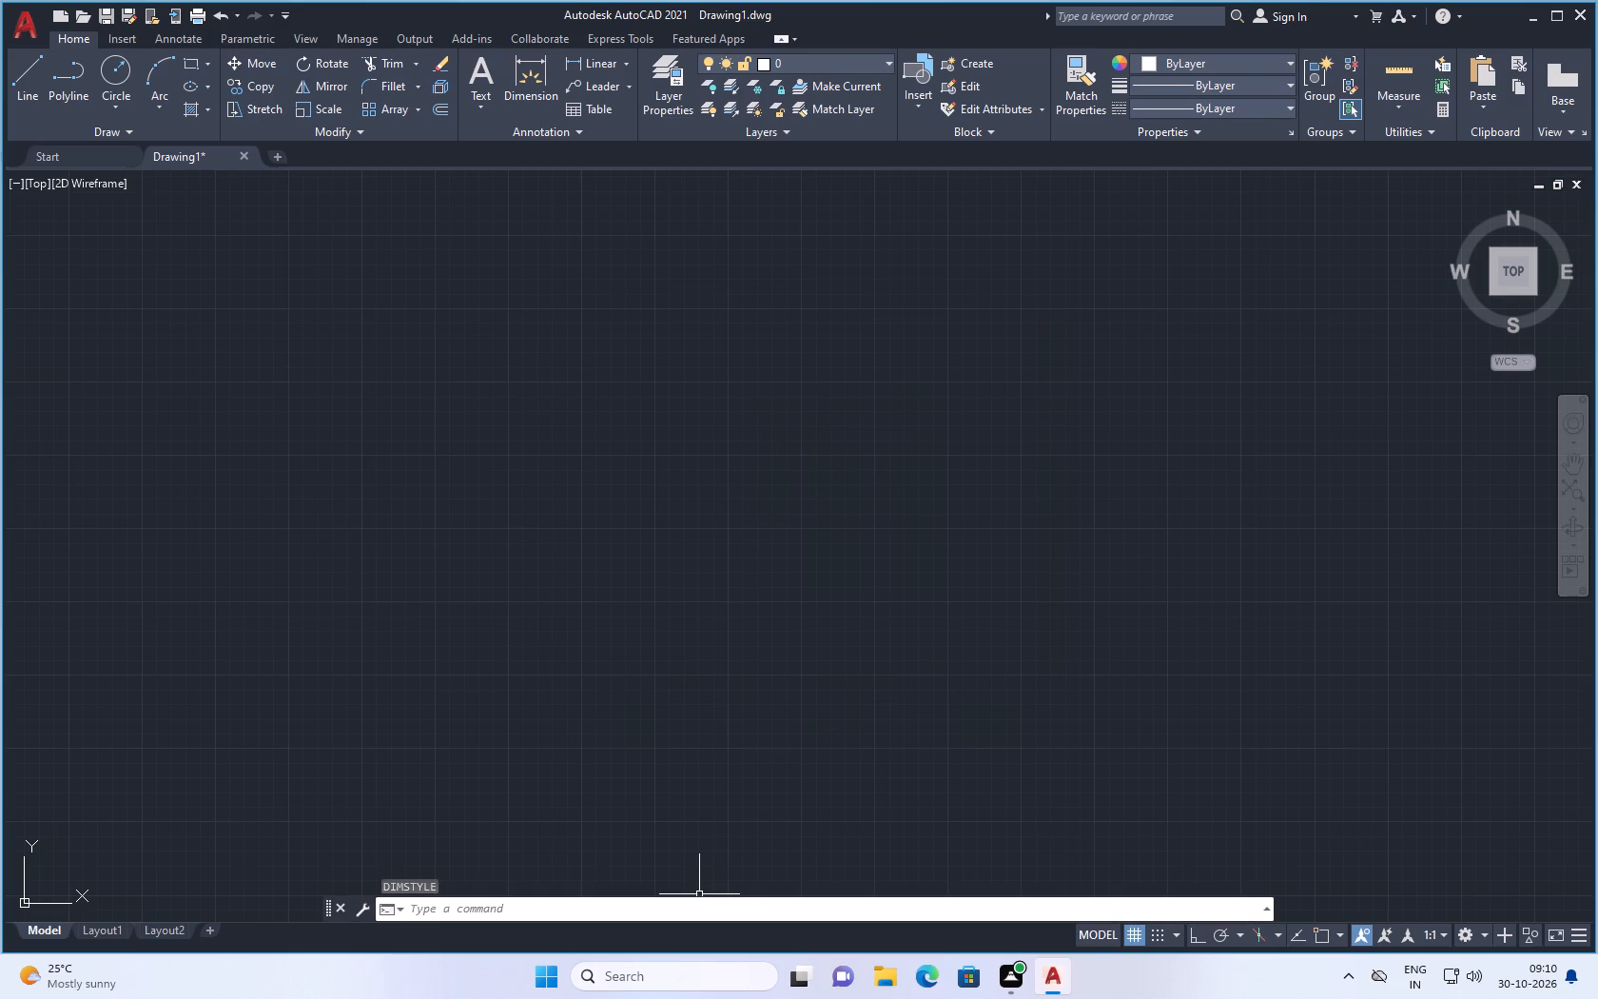
# Open the drawing Options and apply the existing Open and Save settings.
pyautogui.click(653, 908)
pyautogui.write('op')
pyautogui.press('Return')
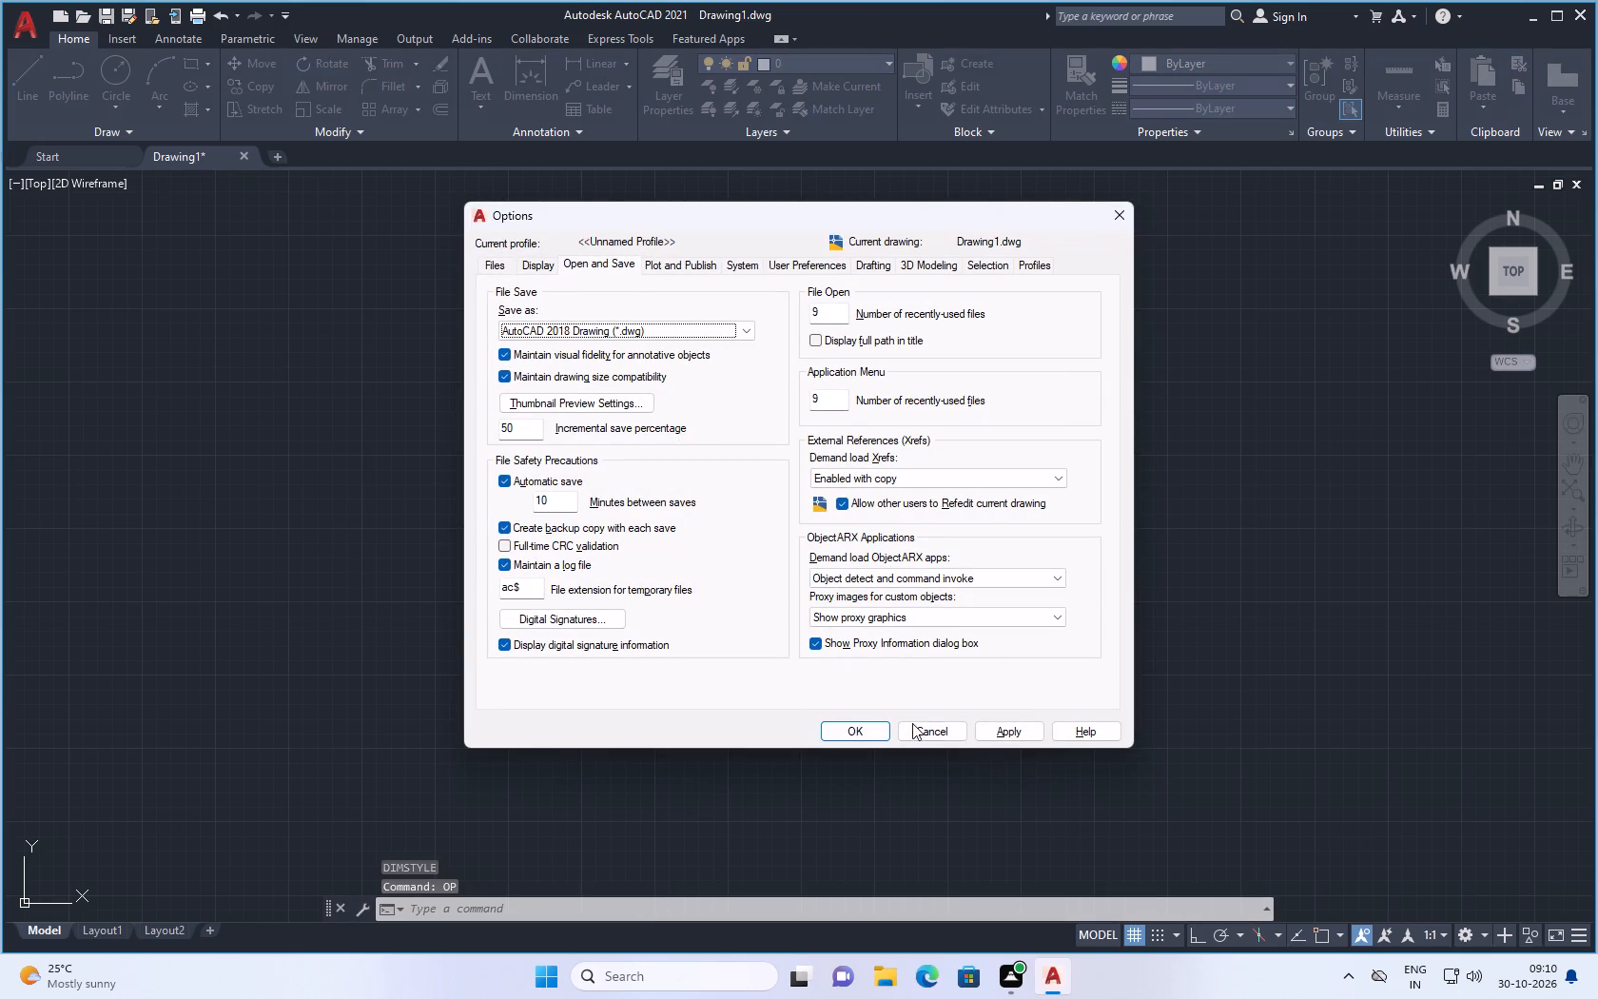
pyautogui.click(1007, 733)
pyautogui.click(851, 727)
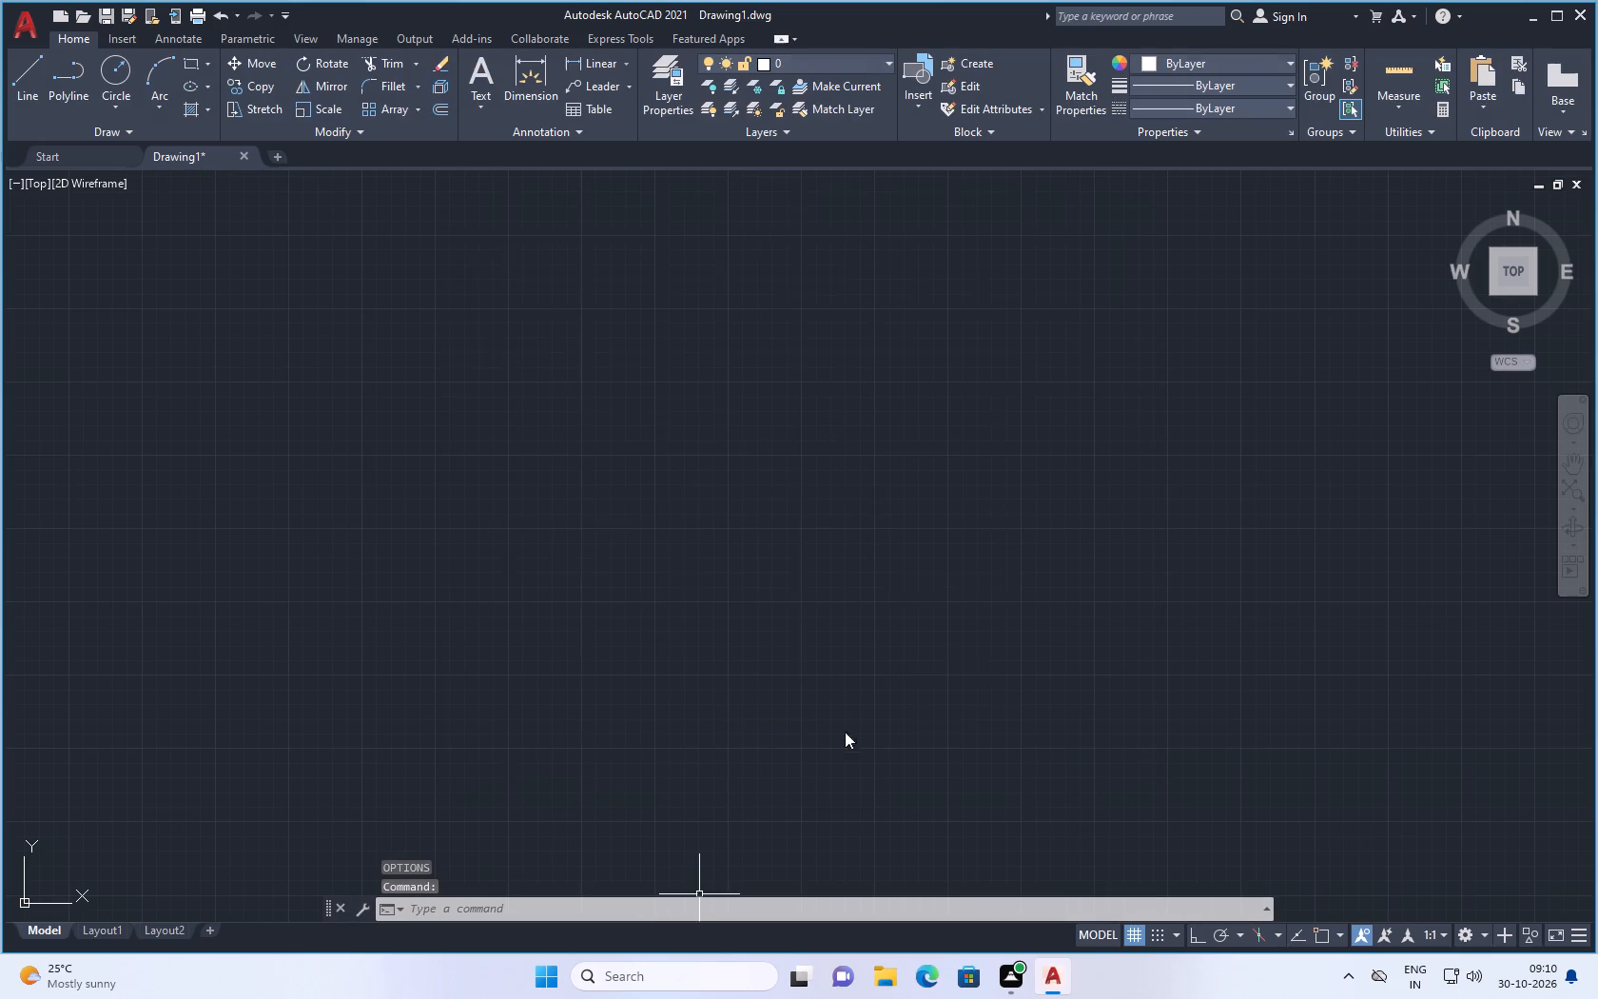
pyautogui.click(501, 906)
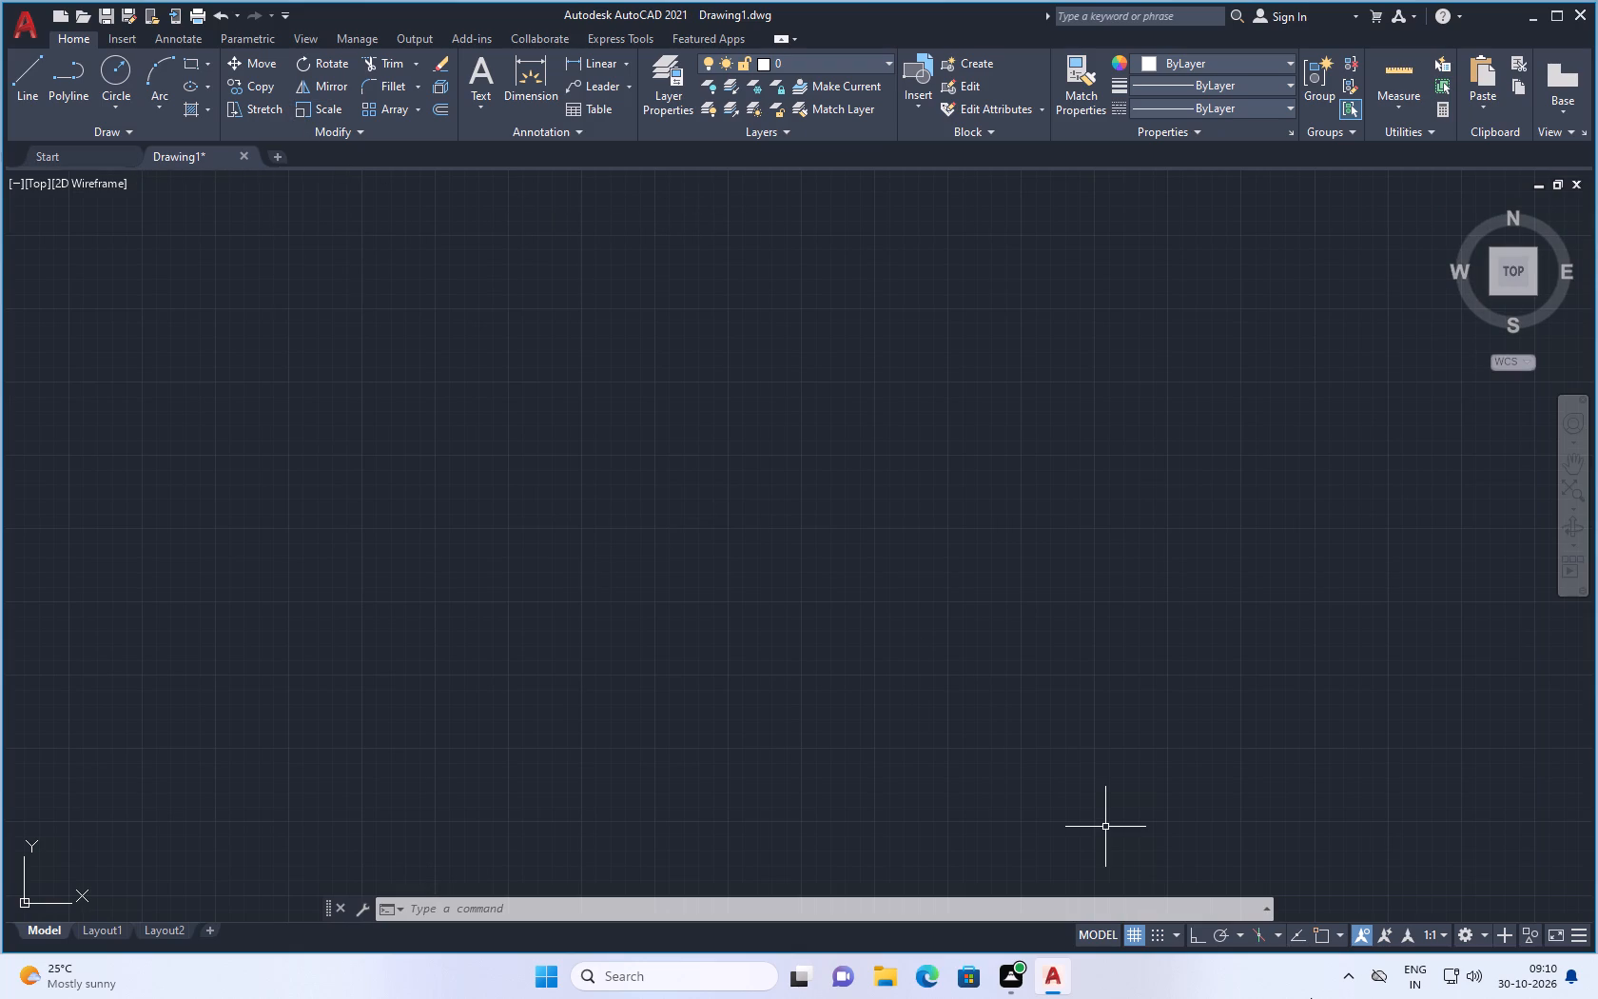
# Turn on isometric drafting with Ortho mode left off.
pyautogui.click(1195, 934)
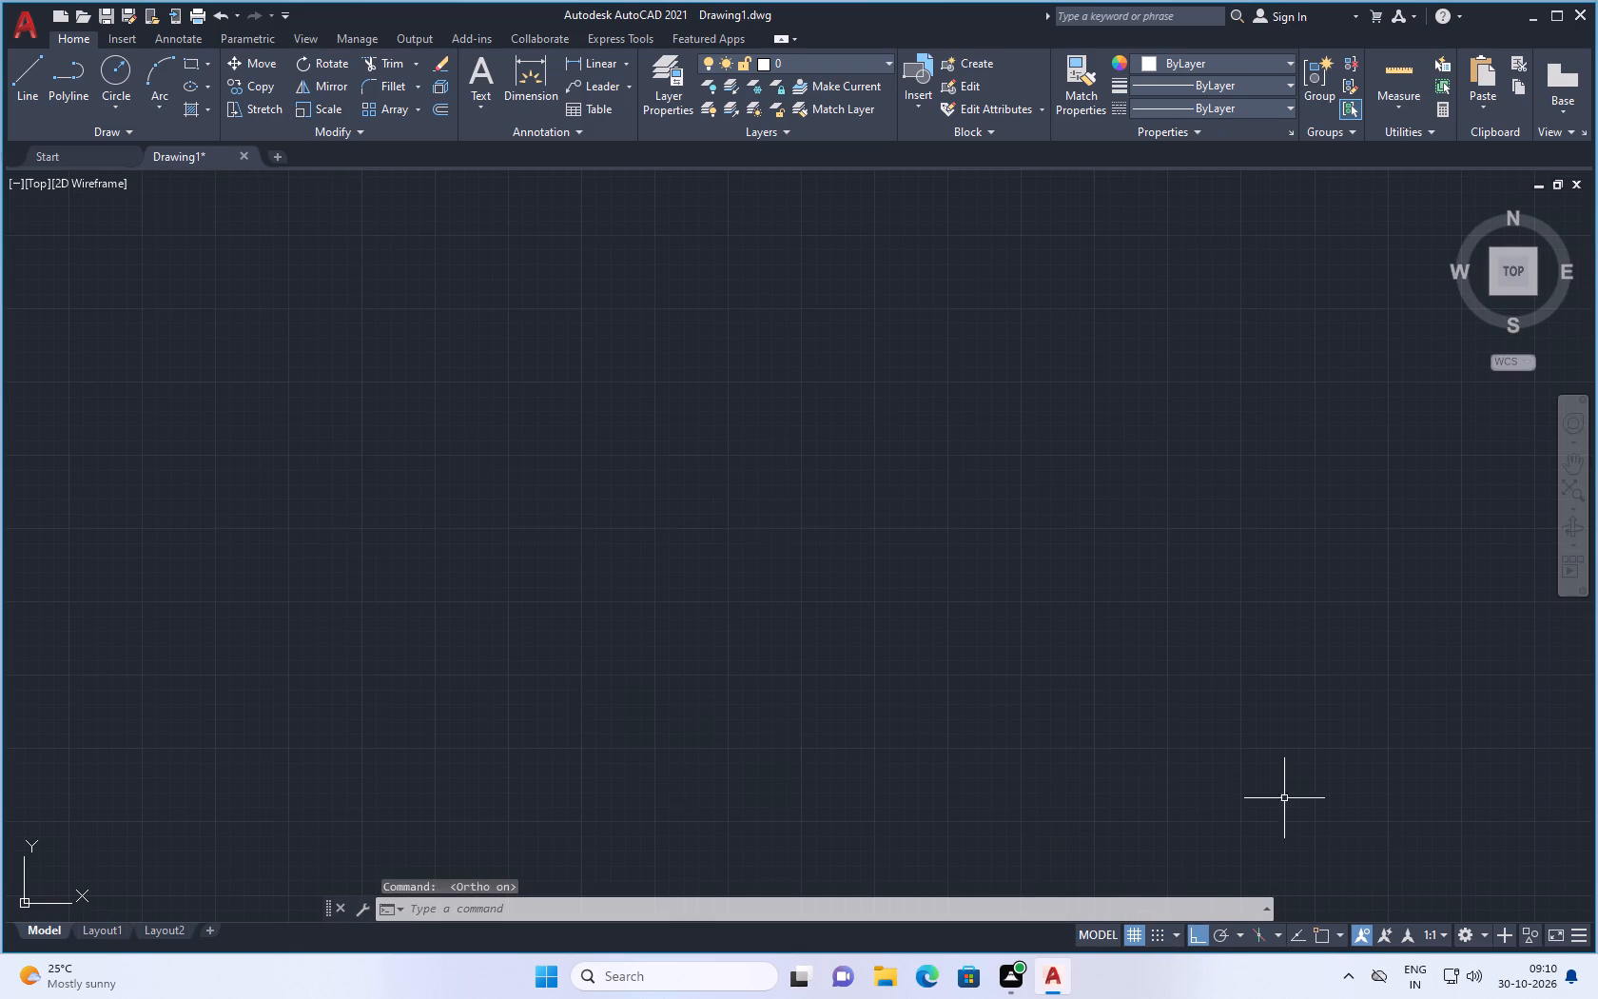
pyautogui.click(1198, 935)
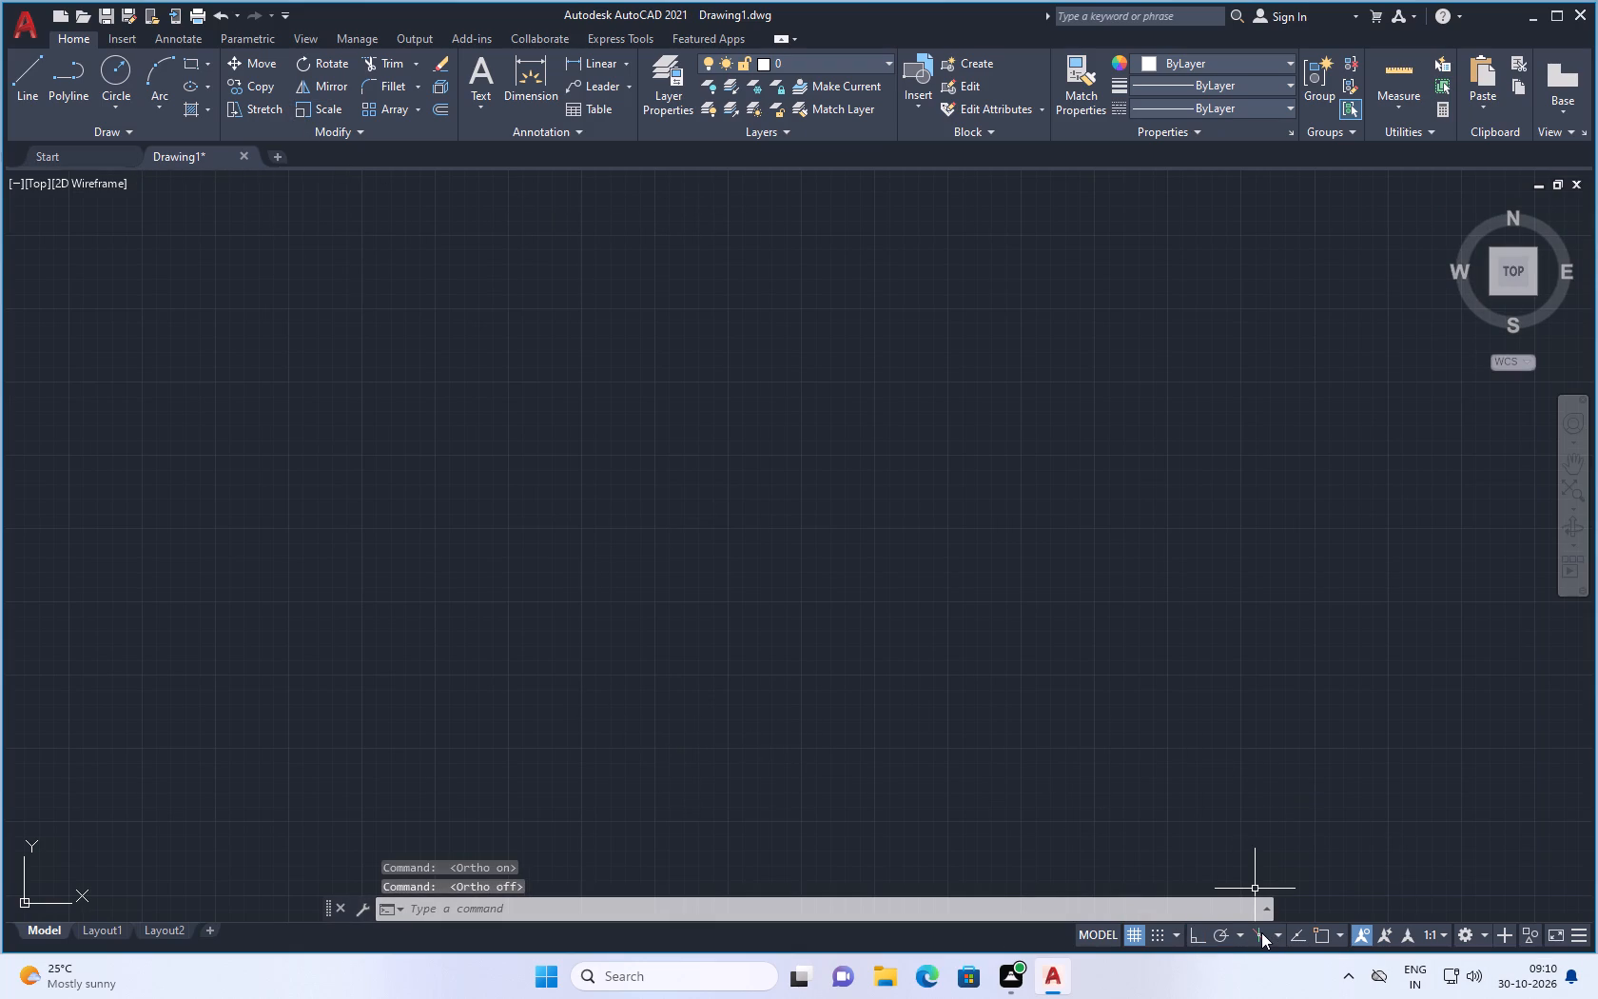
pyautogui.click(1261, 932)
pyautogui.scroll(-3, 589, 557)
pyautogui.scroll(2, 545, 494)
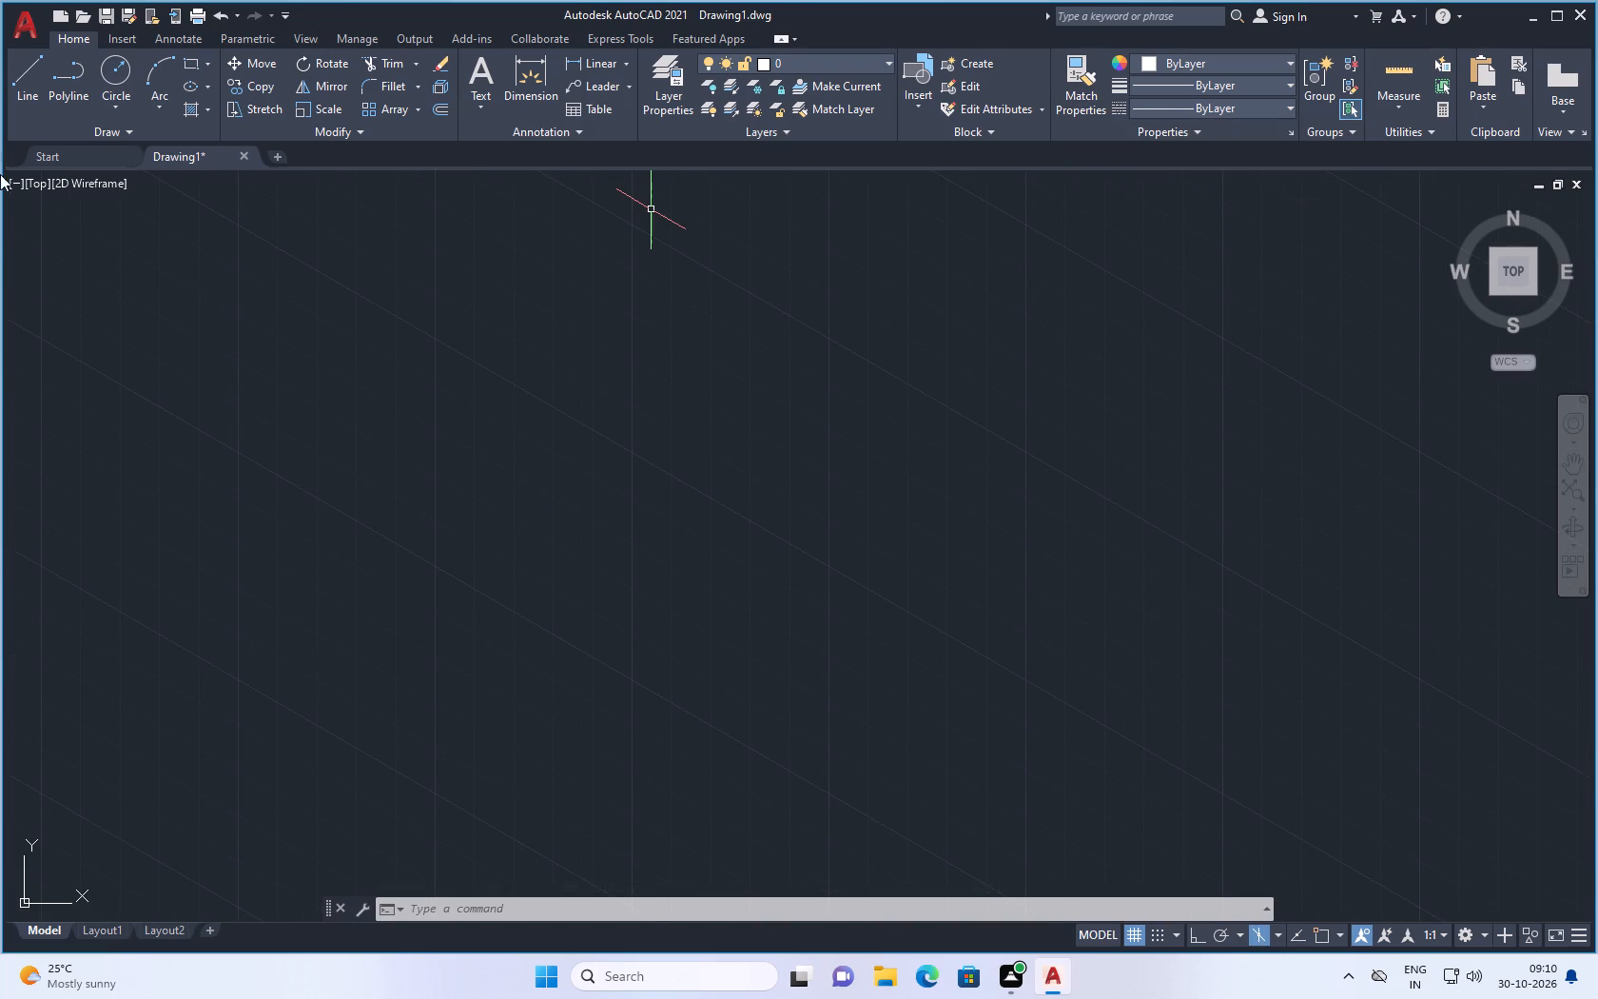
# Start a line in the empty drawing area with Ortho on and draw a vertical segment 200 long downward.
pyautogui.click(17, 80)
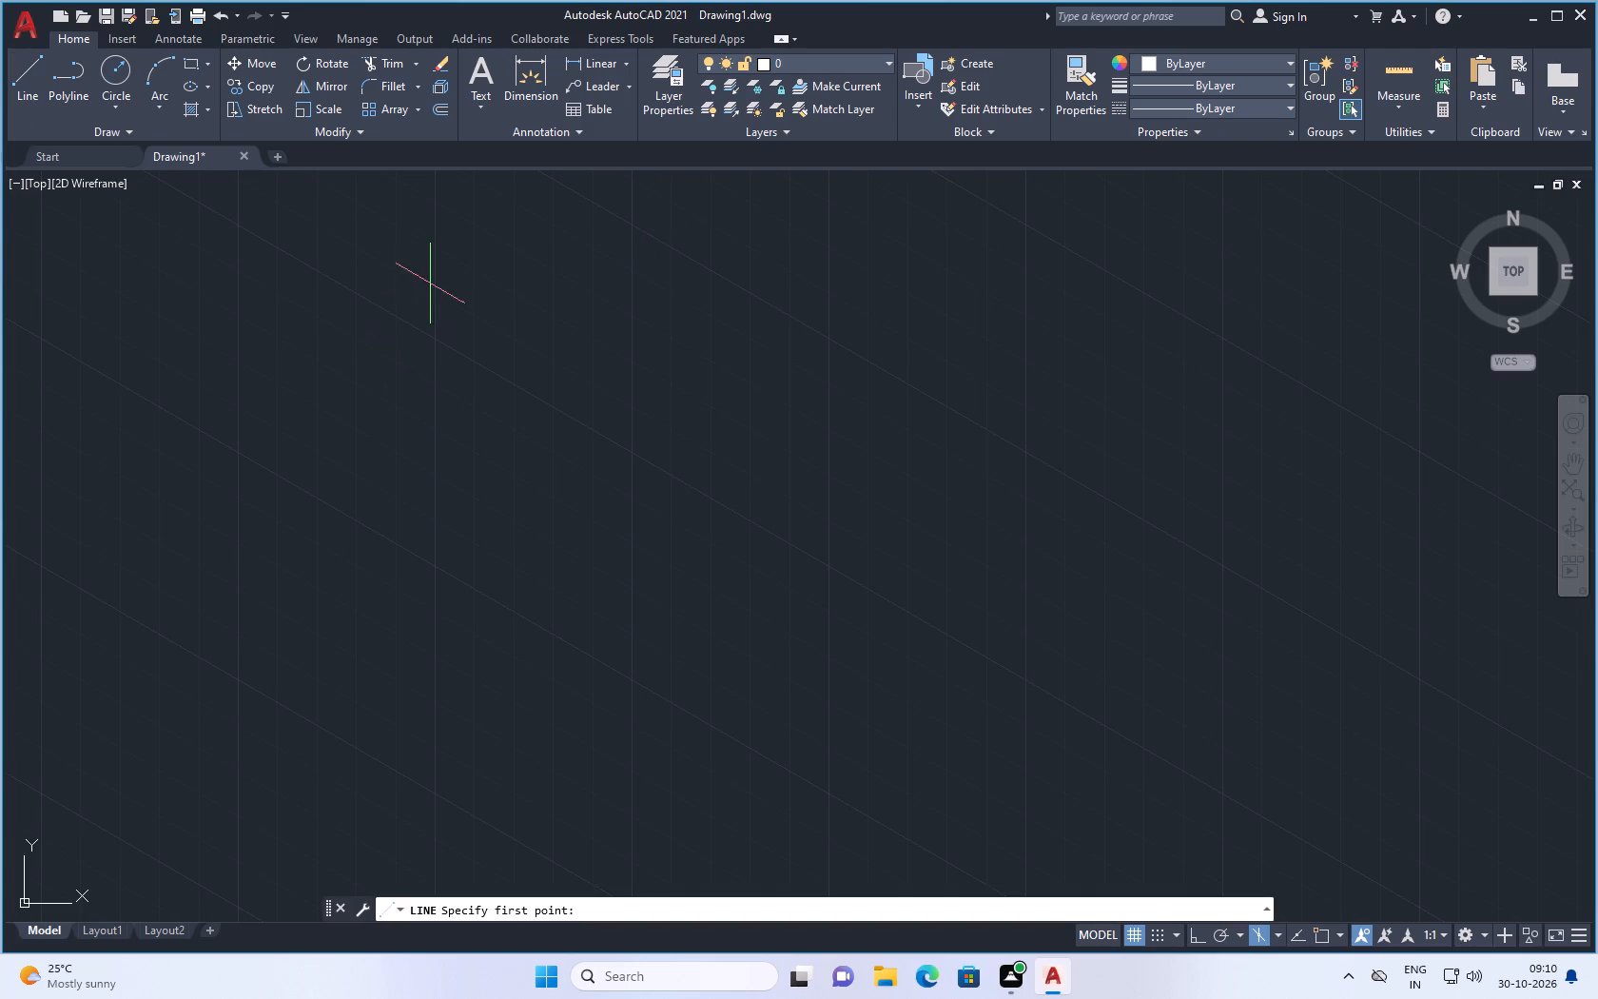
pyautogui.click(433, 224)
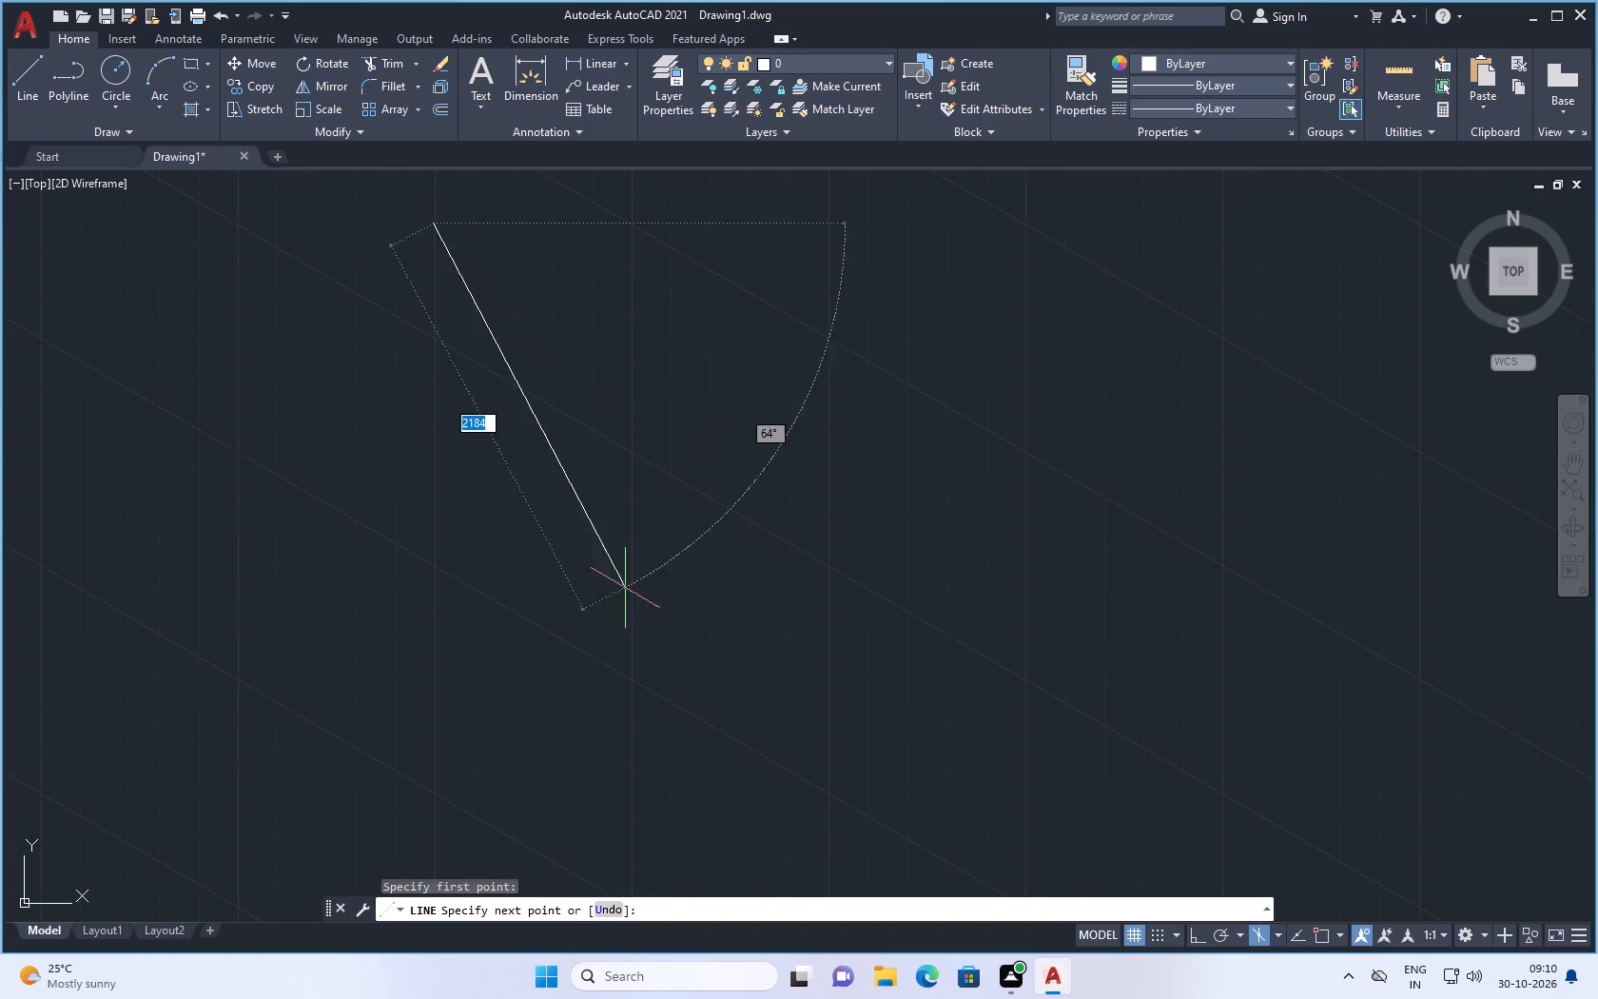
pyautogui.click(1193, 933)
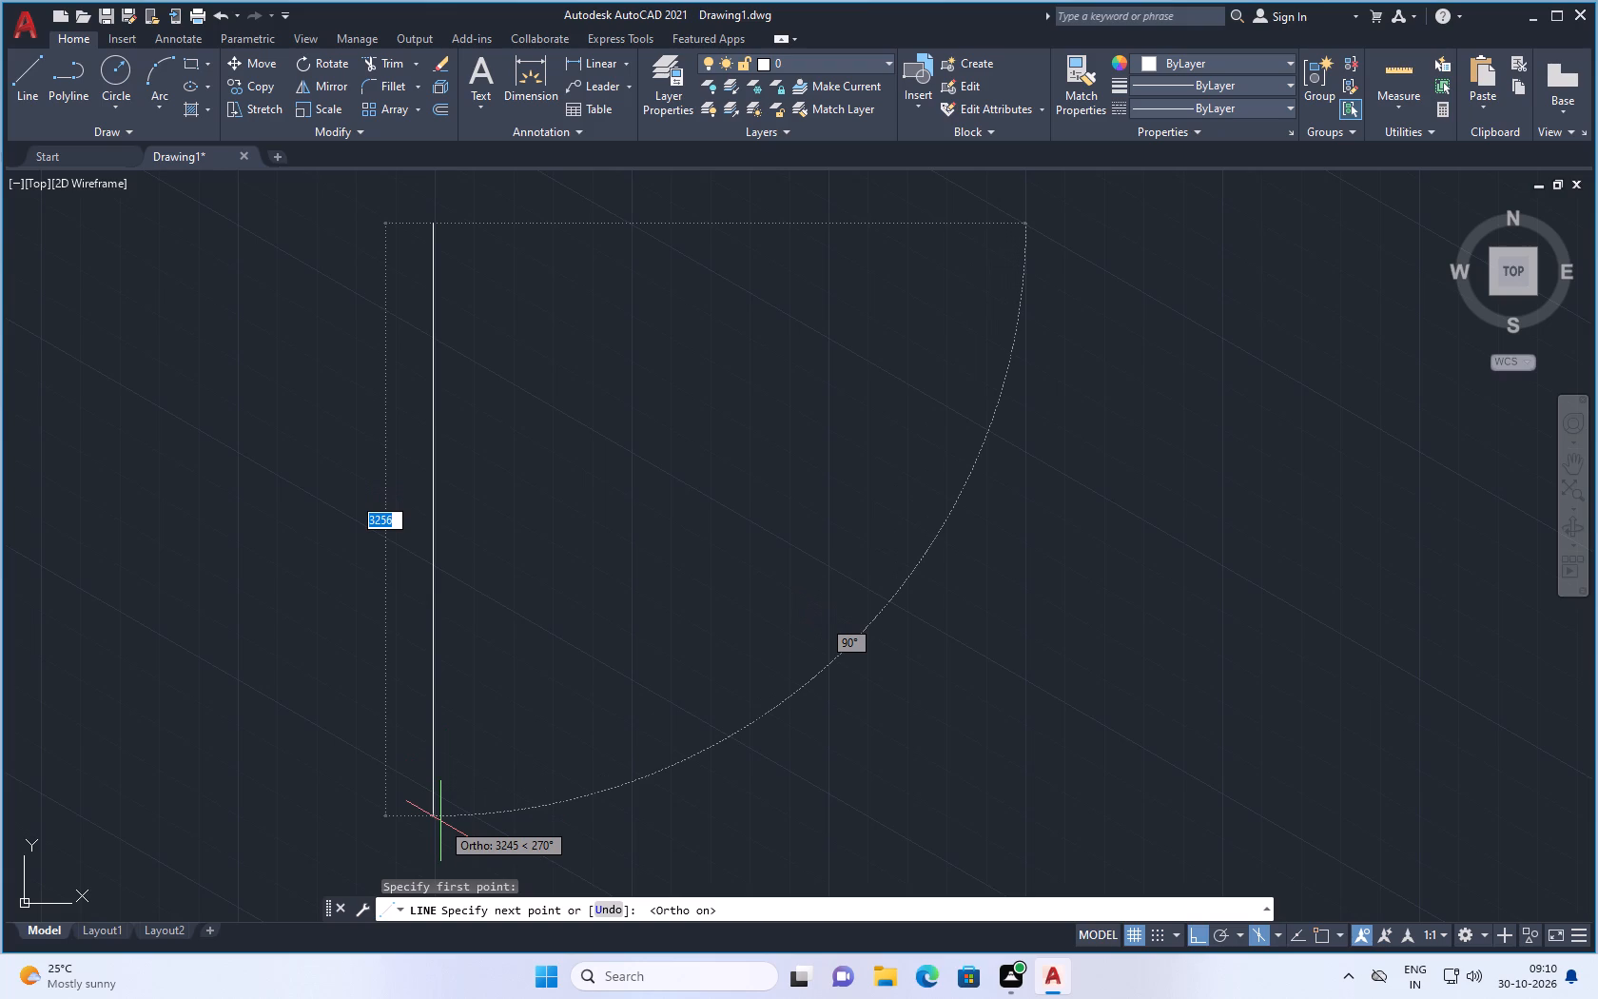
pyautogui.press('2')
pyautogui.write('00')
pyautogui.press('Return')
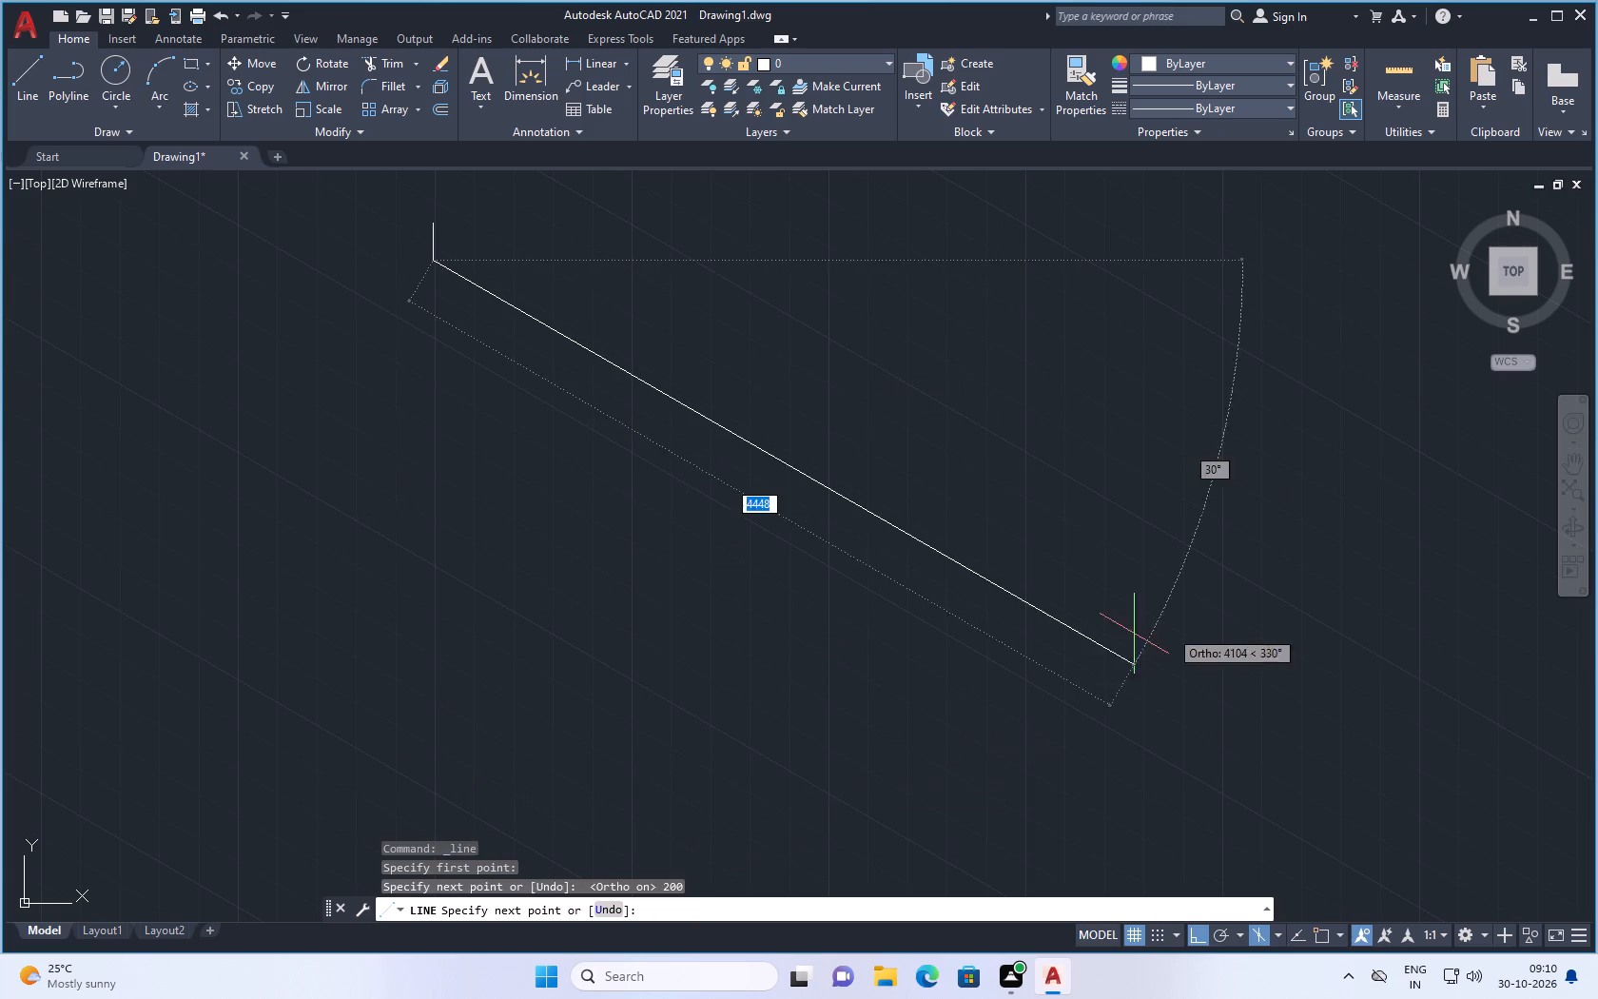
# Continue from the vertical segment's lower end with a 370 segment along the 330° isometric axis and finish the line.
pyautogui.scroll(3, 395, 213)
pyautogui.scroll(4, 484, 239)
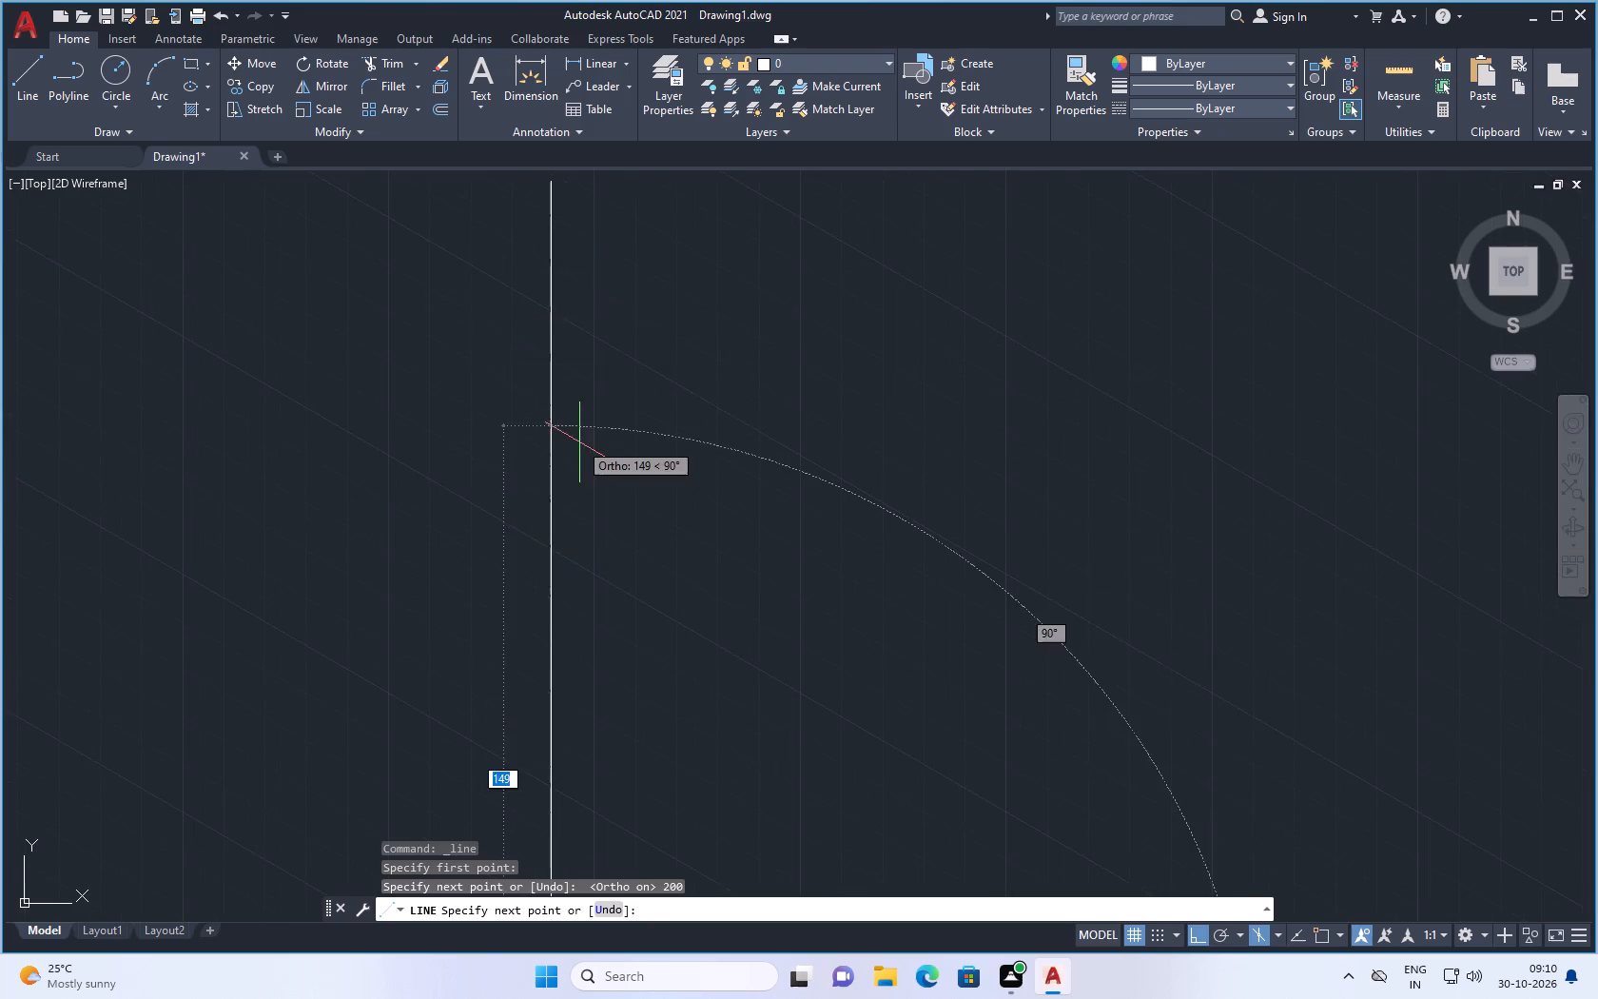
pyautogui.scroll(-4, 579, 442)
pyautogui.scroll(2, 621, 507)
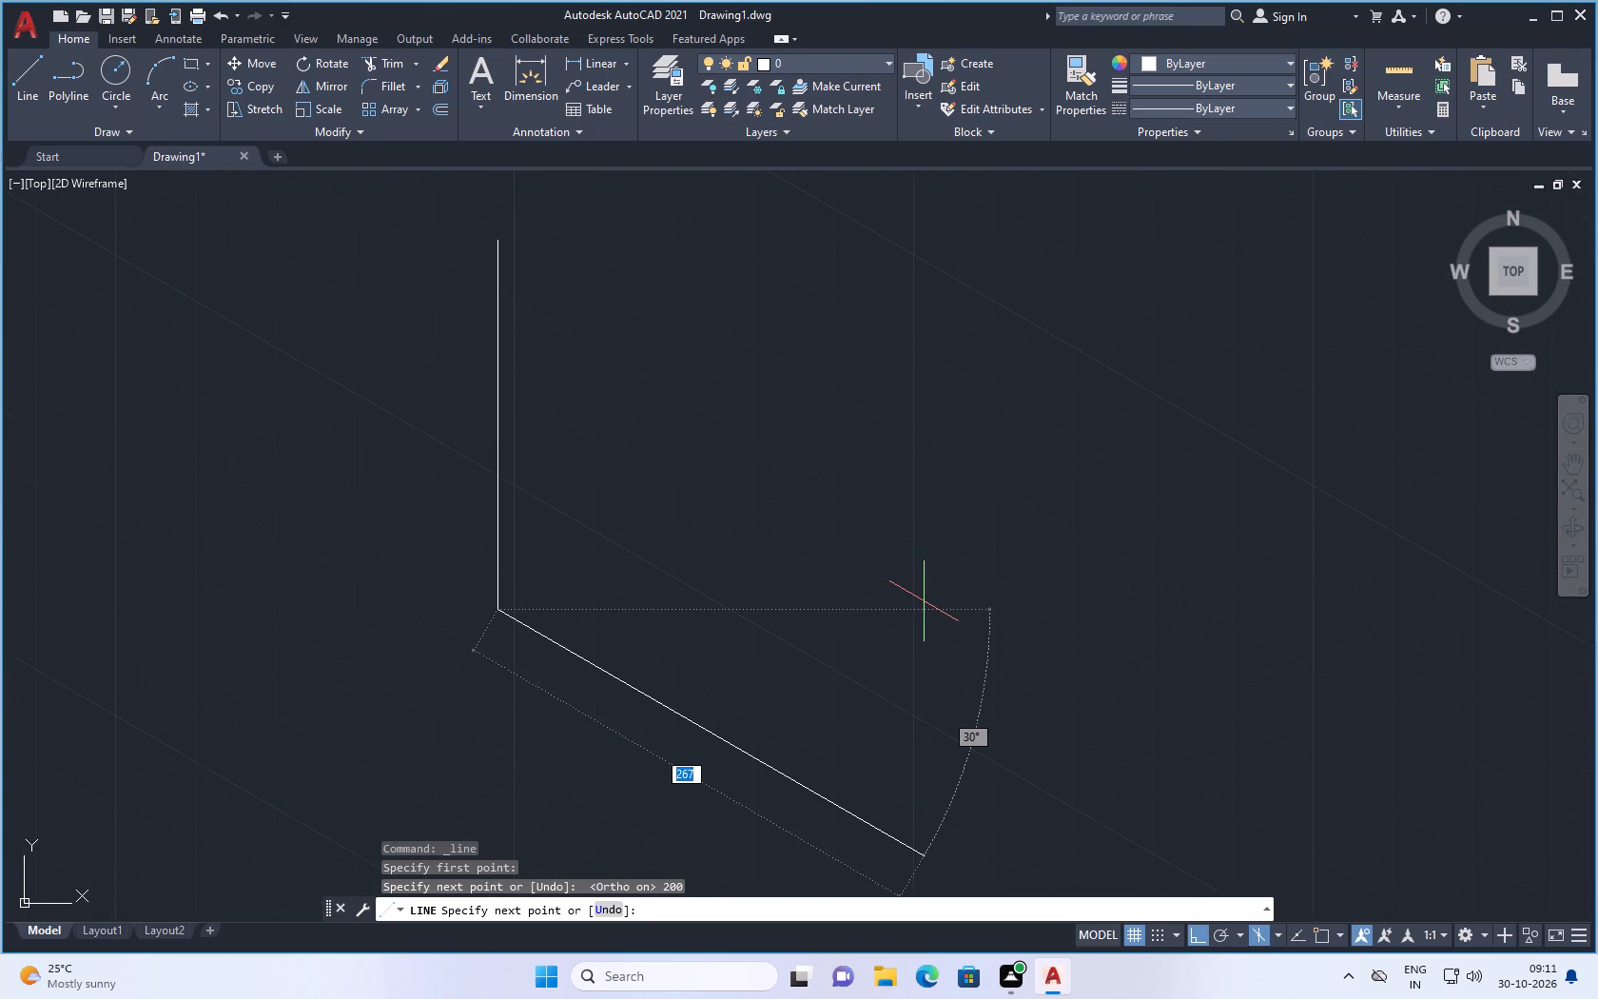
pyautogui.write('370')
pyautogui.press('Return')
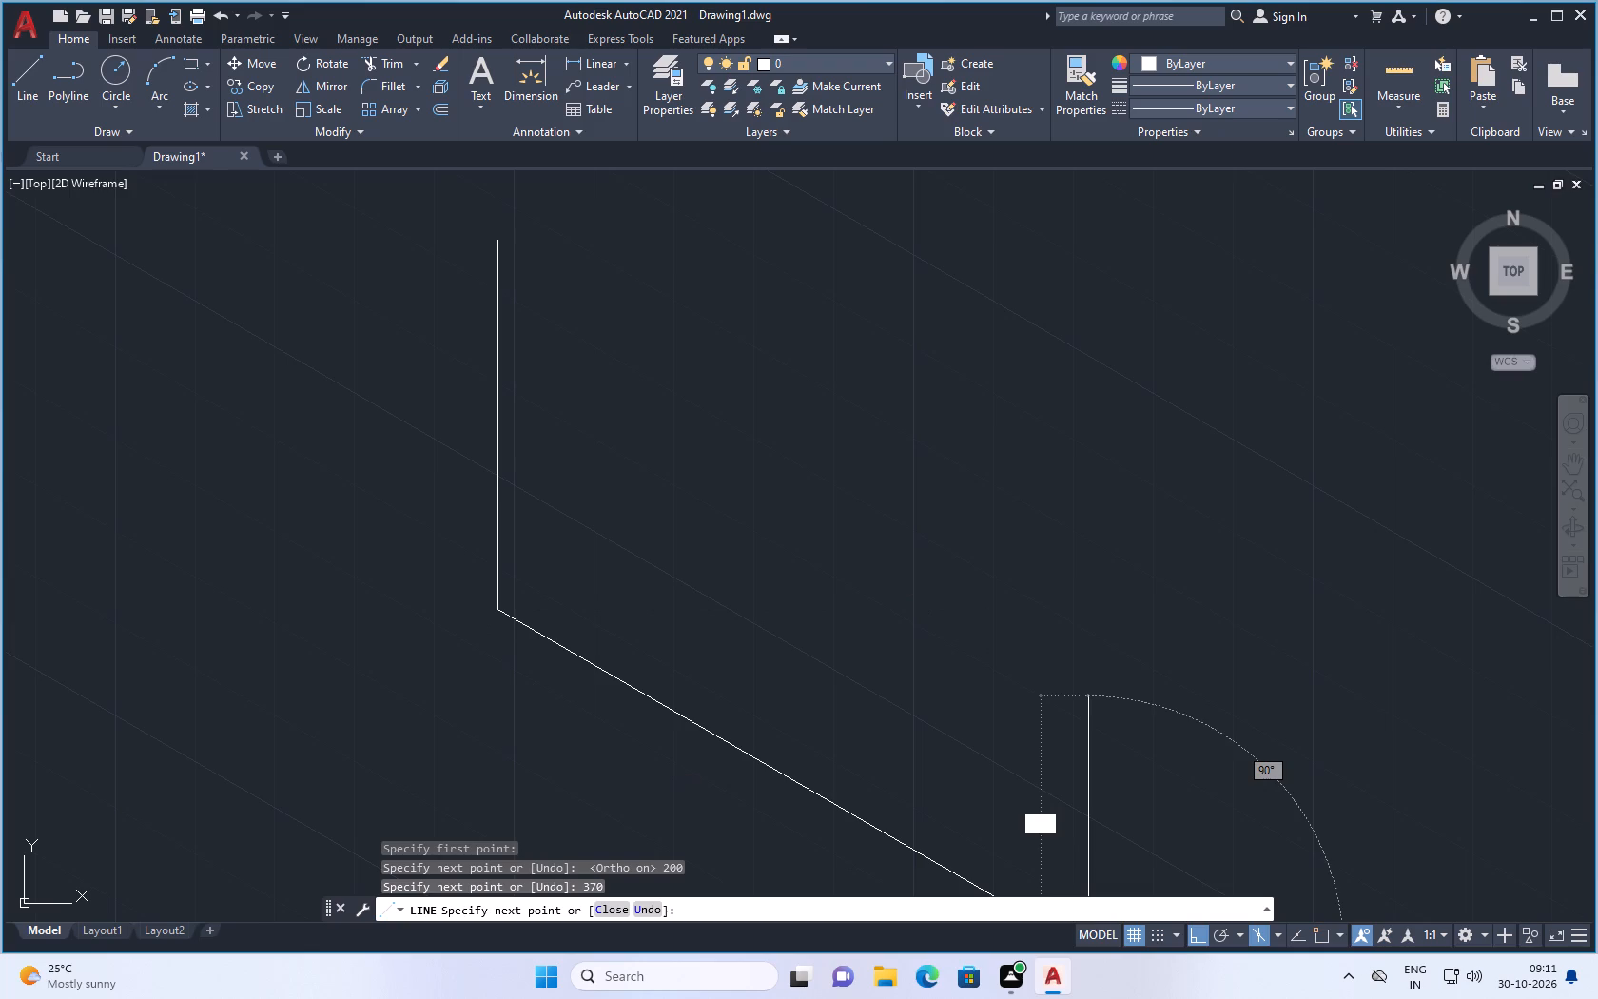
pyautogui.scroll(-4, 922, 551)
pyautogui.scroll(2, 925, 551)
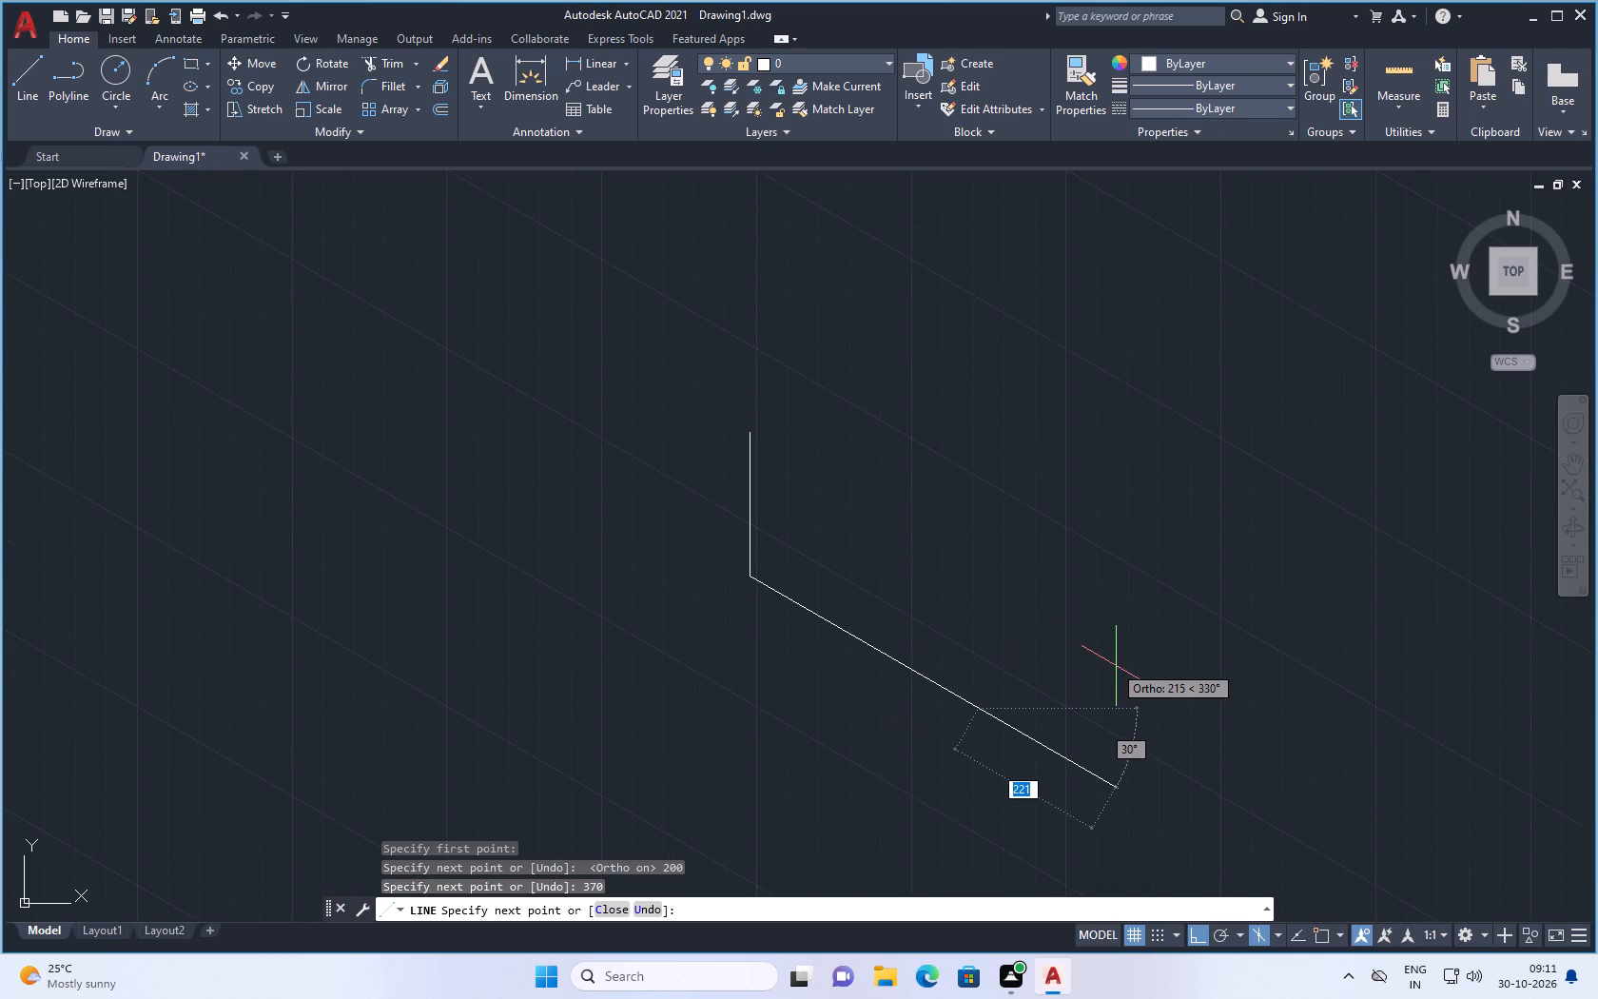
pyautogui.press('Return')
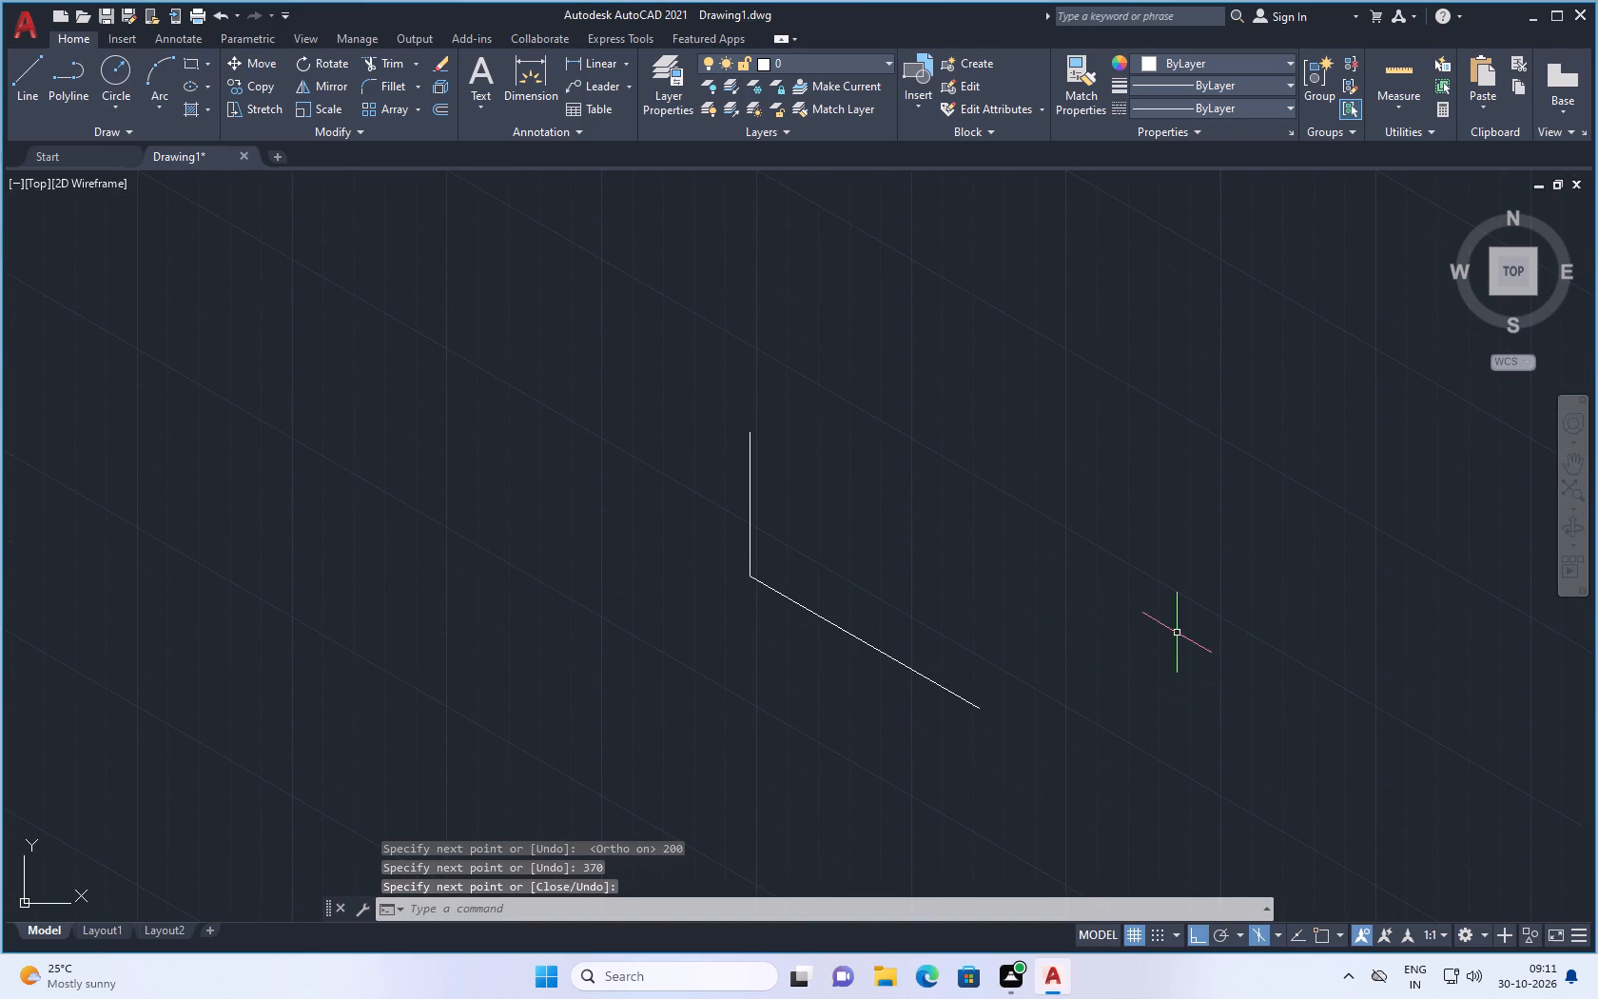
# Draw a 310 line from the vertical segment's upper end along the 30° axis, using isoplane Right.
pyautogui.click(24, 71)
pyautogui.scroll(-1, 733, 391)
pyautogui.scroll(3, 788, 377)
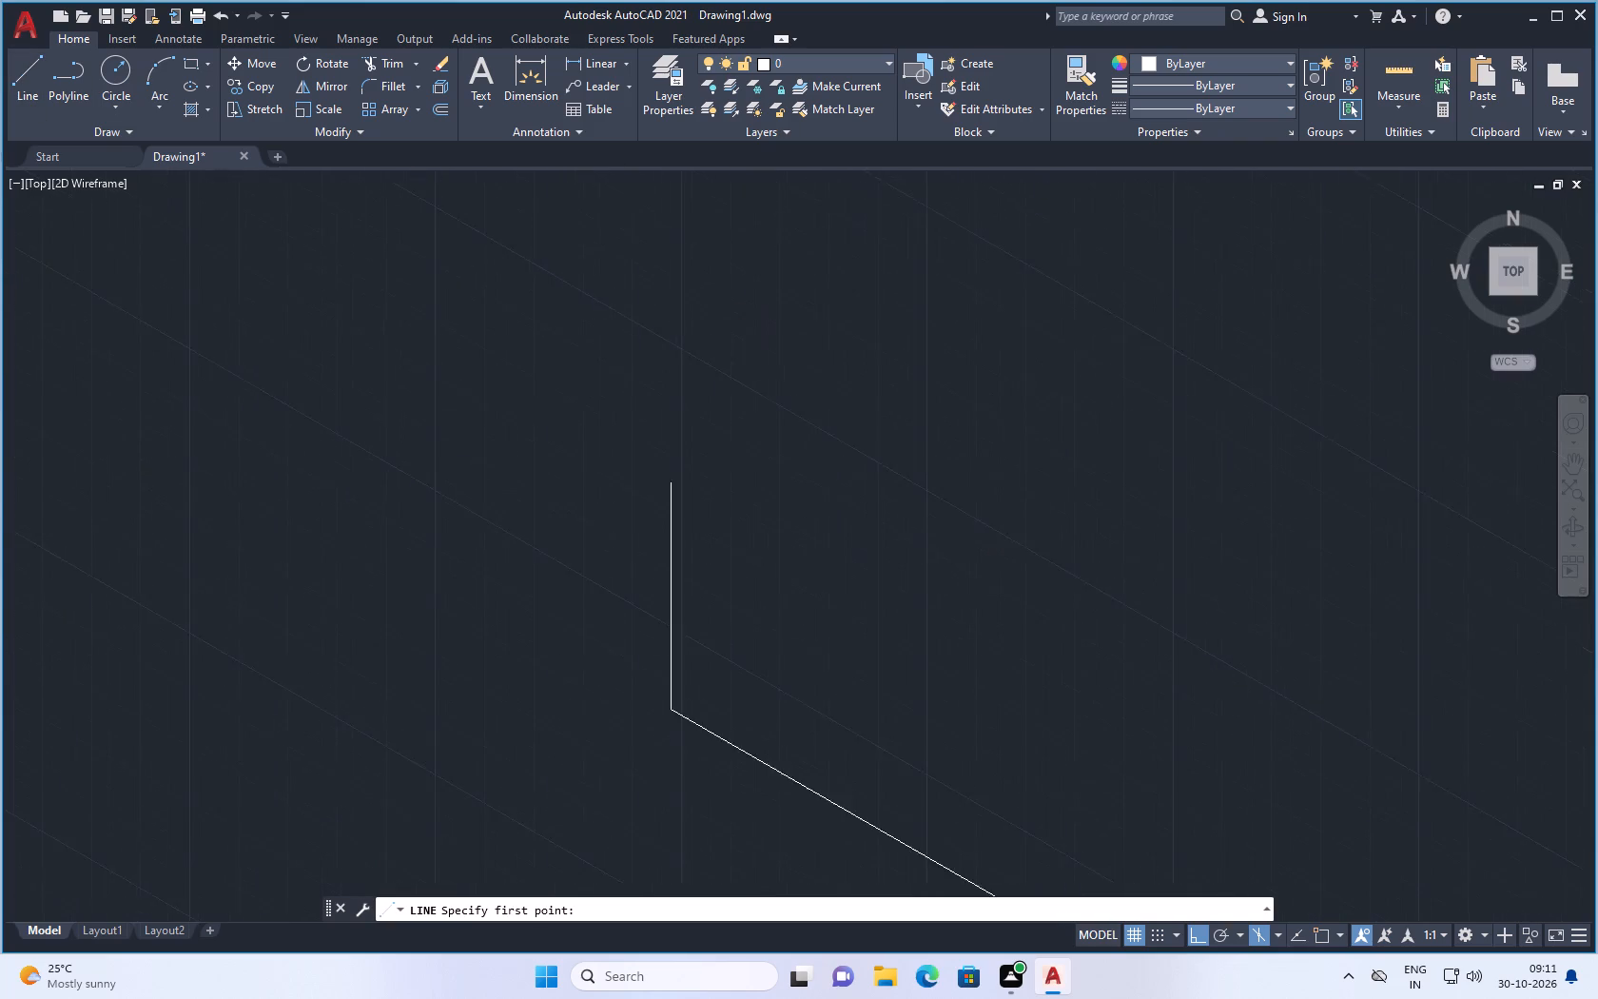
pyautogui.click(597, 546)
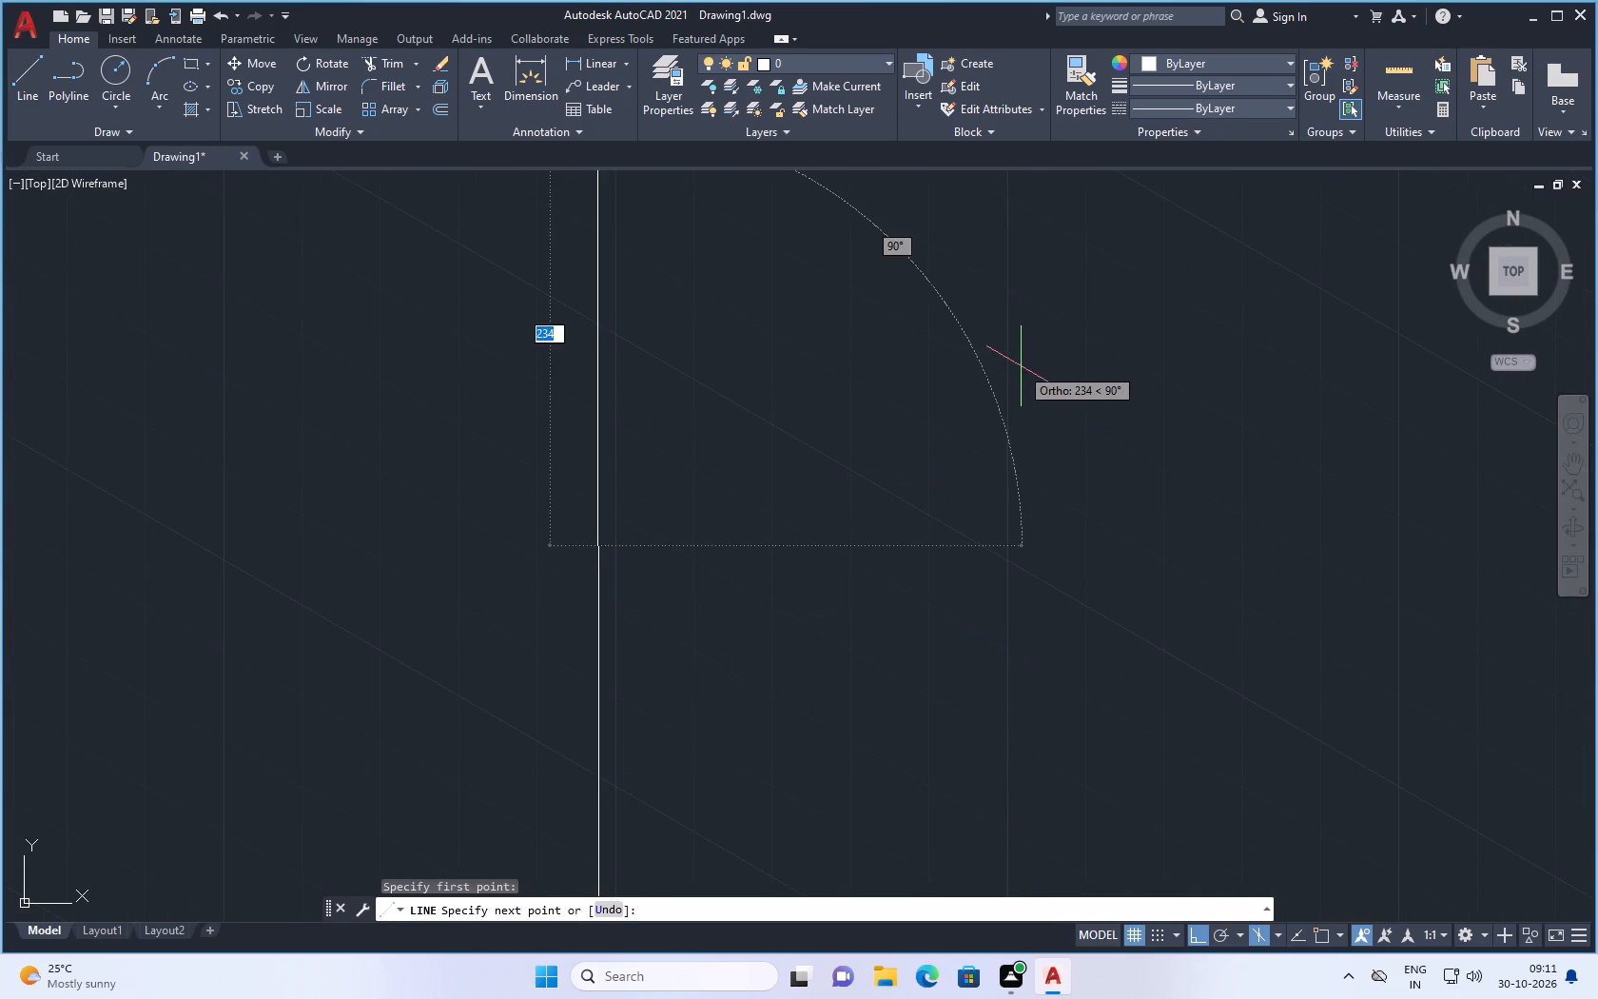
pyautogui.click(1276, 933)
pyautogui.click(1303, 871)
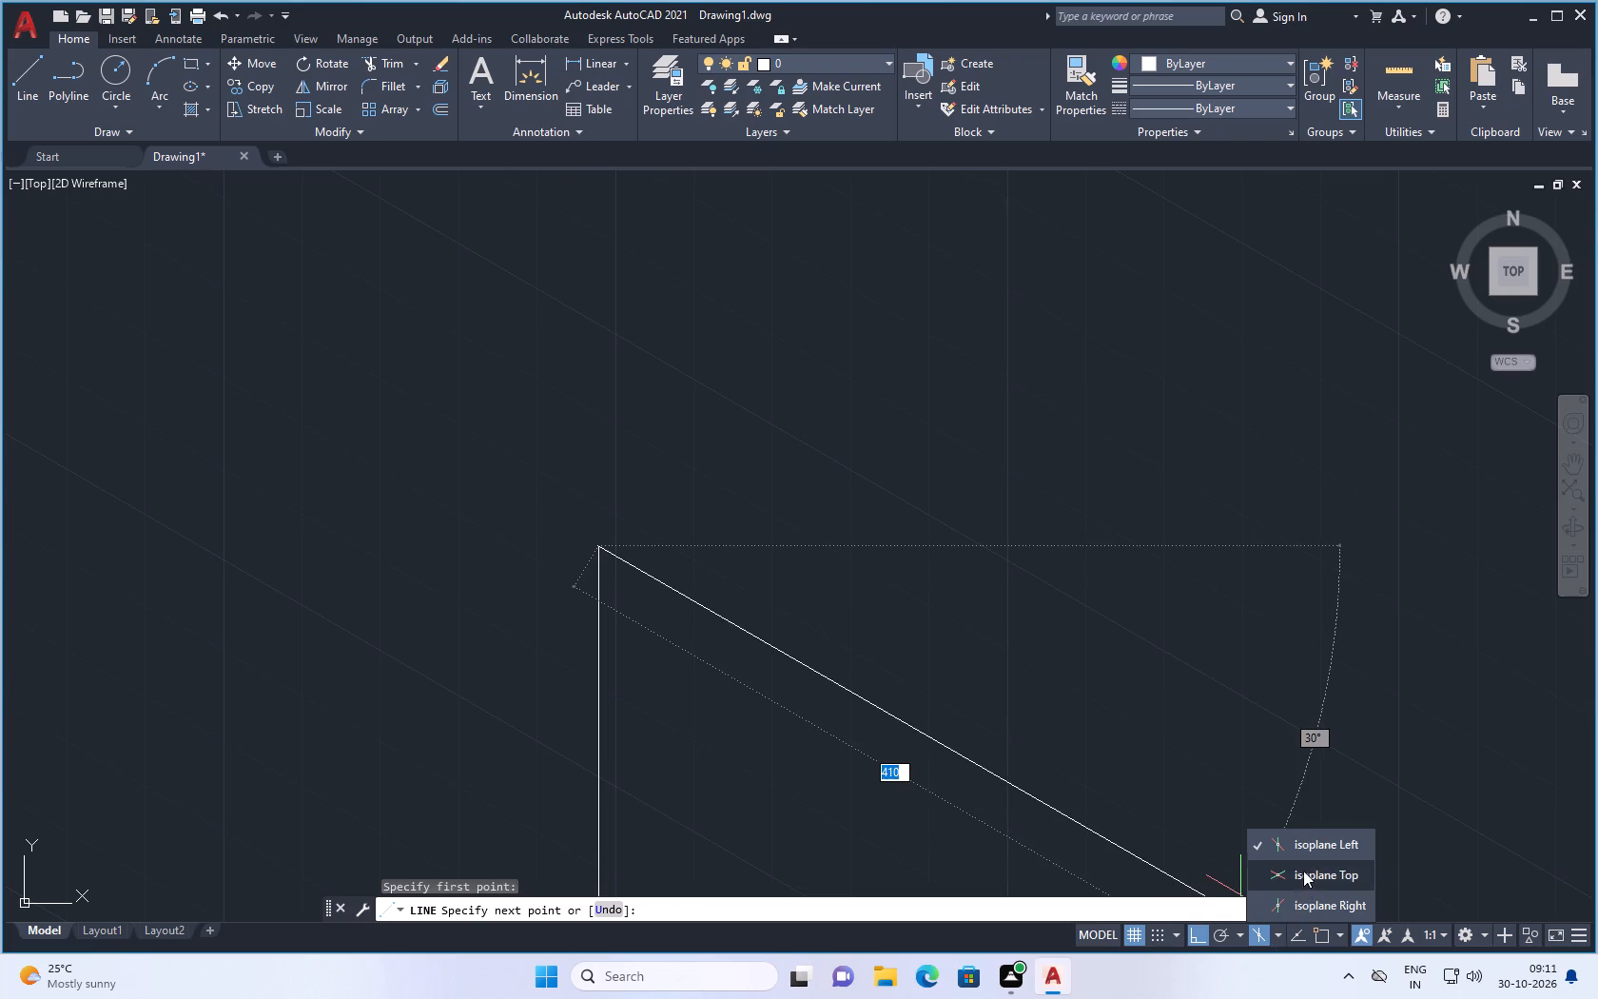
pyautogui.click(1276, 929)
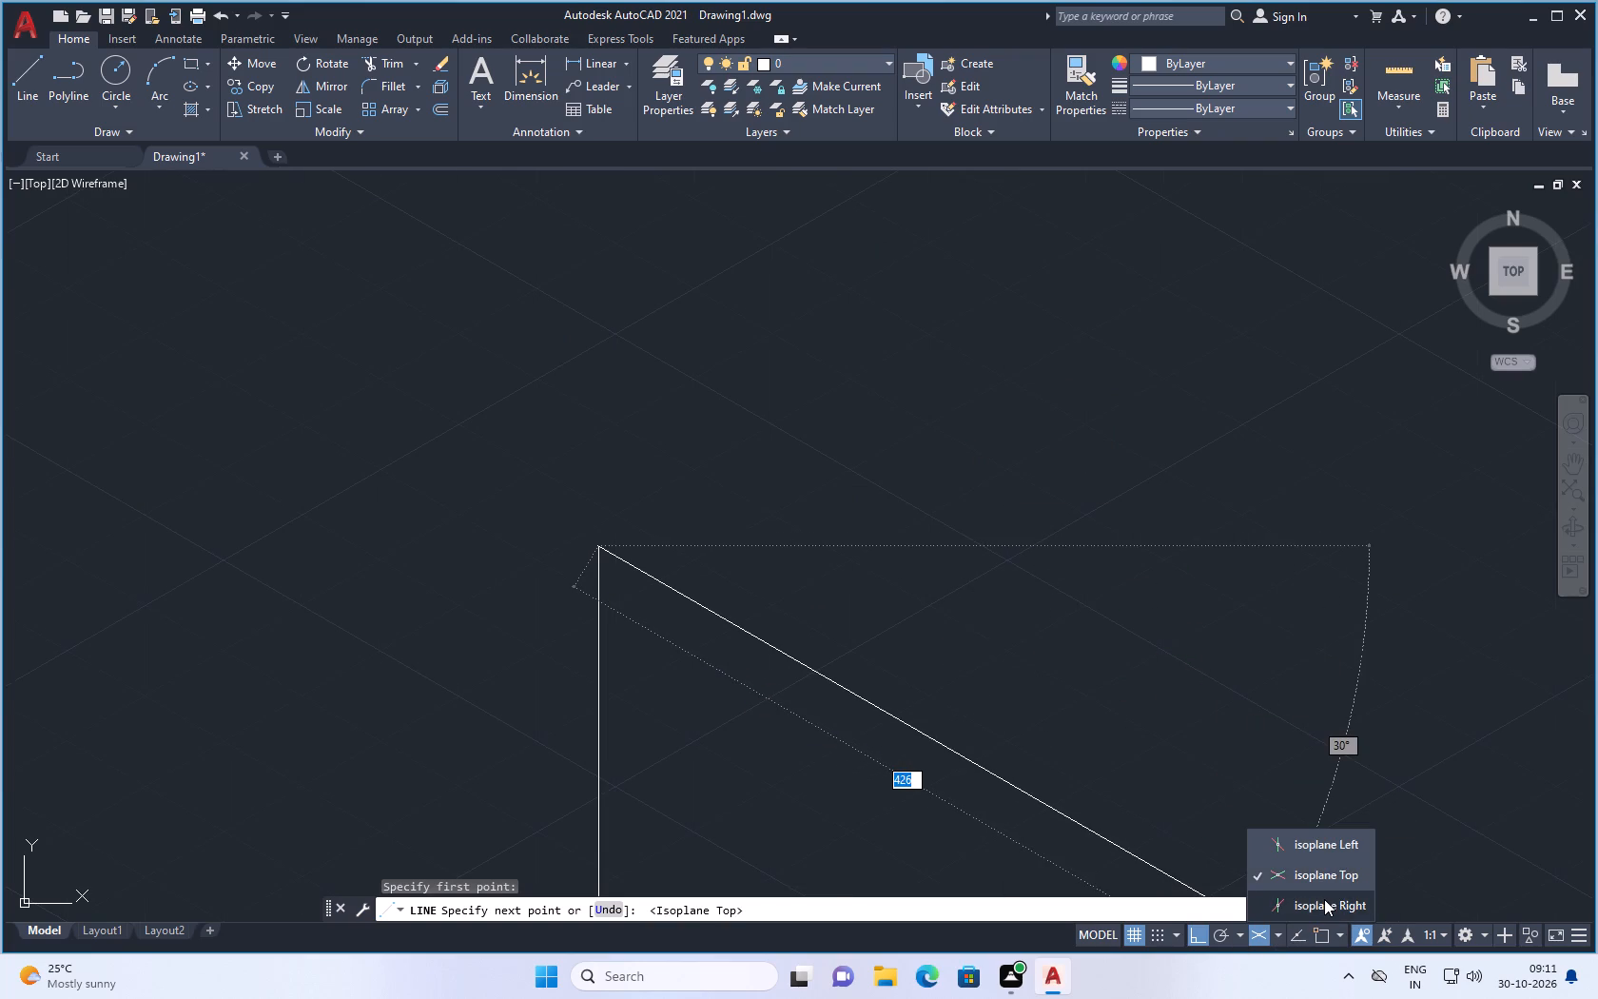
pyautogui.click(1324, 899)
pyautogui.scroll(-4, 1199, 499)
pyautogui.scroll(2, 1233, 481)
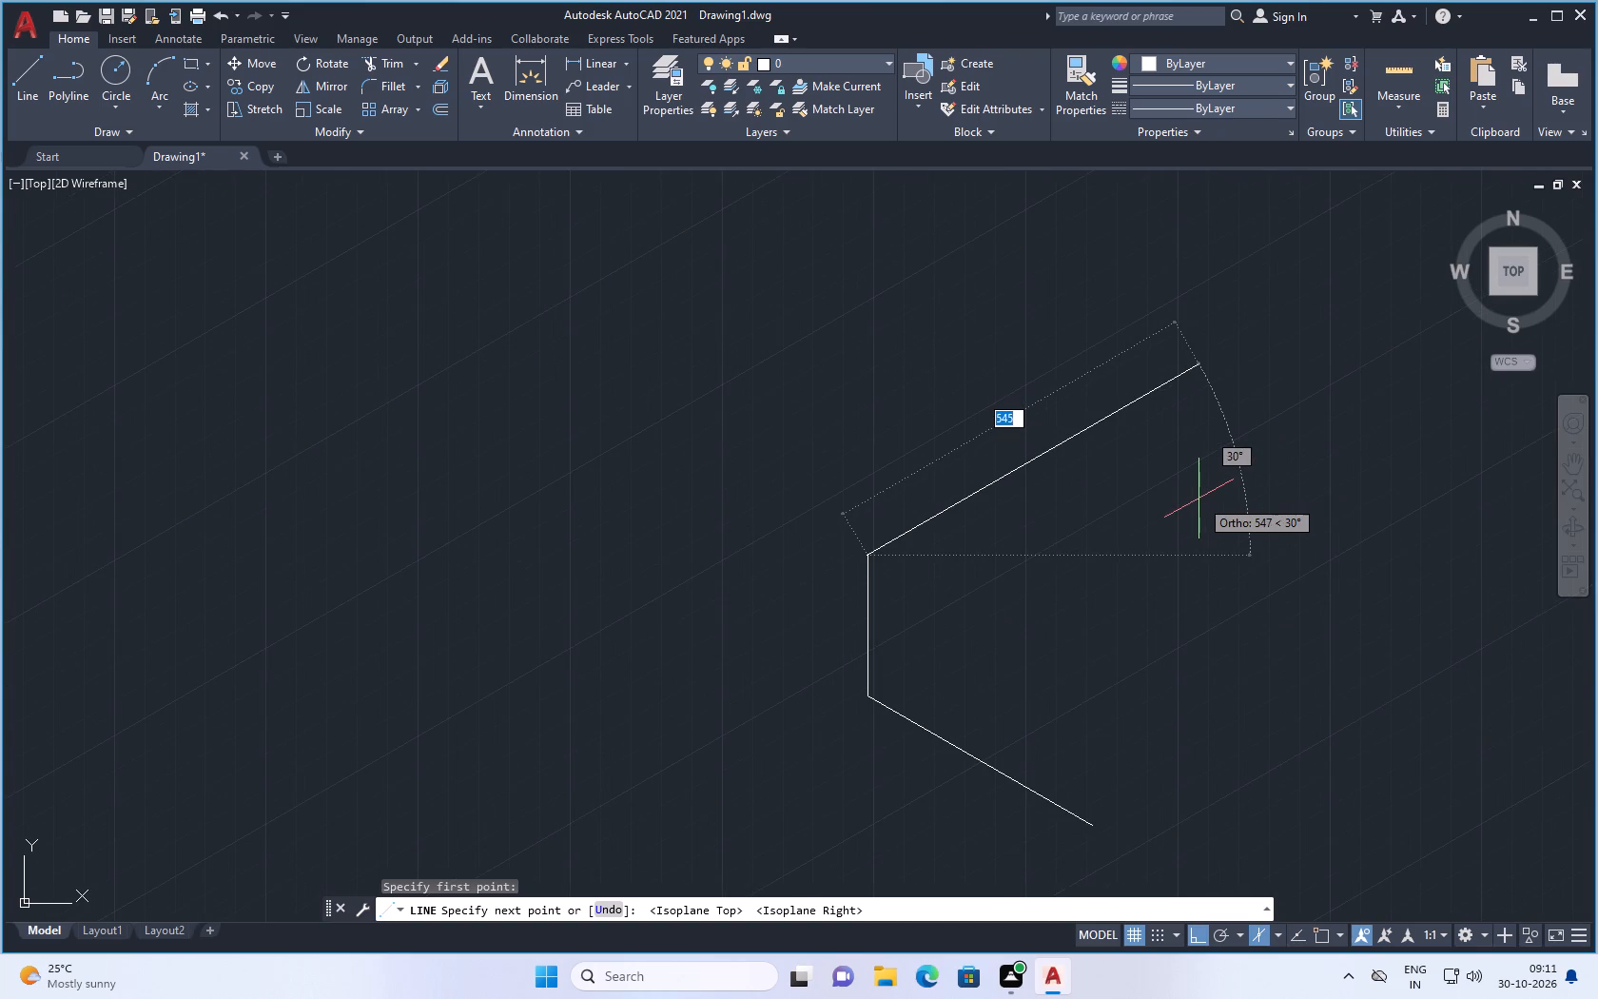
pyautogui.write('310')
pyautogui.press('Return')
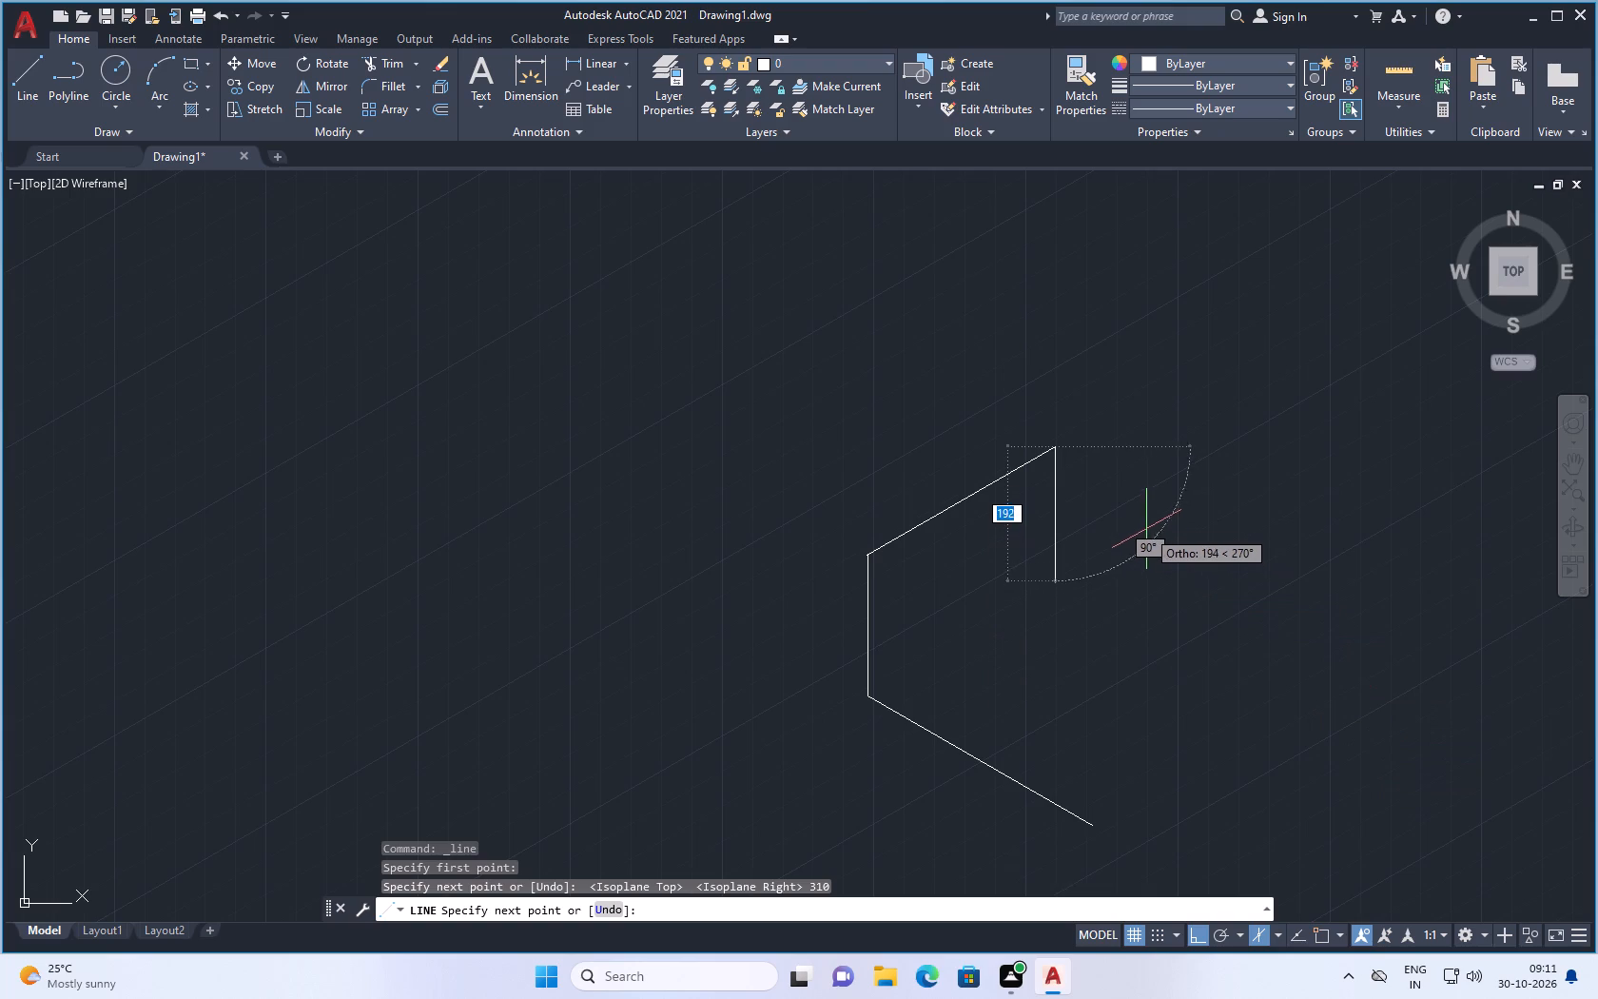
# Add a short freehand vertical segment downward from the end of the 310 line and end the command.
pyautogui.scroll(2, 1080, 460)
pyautogui.click(1045, 477)
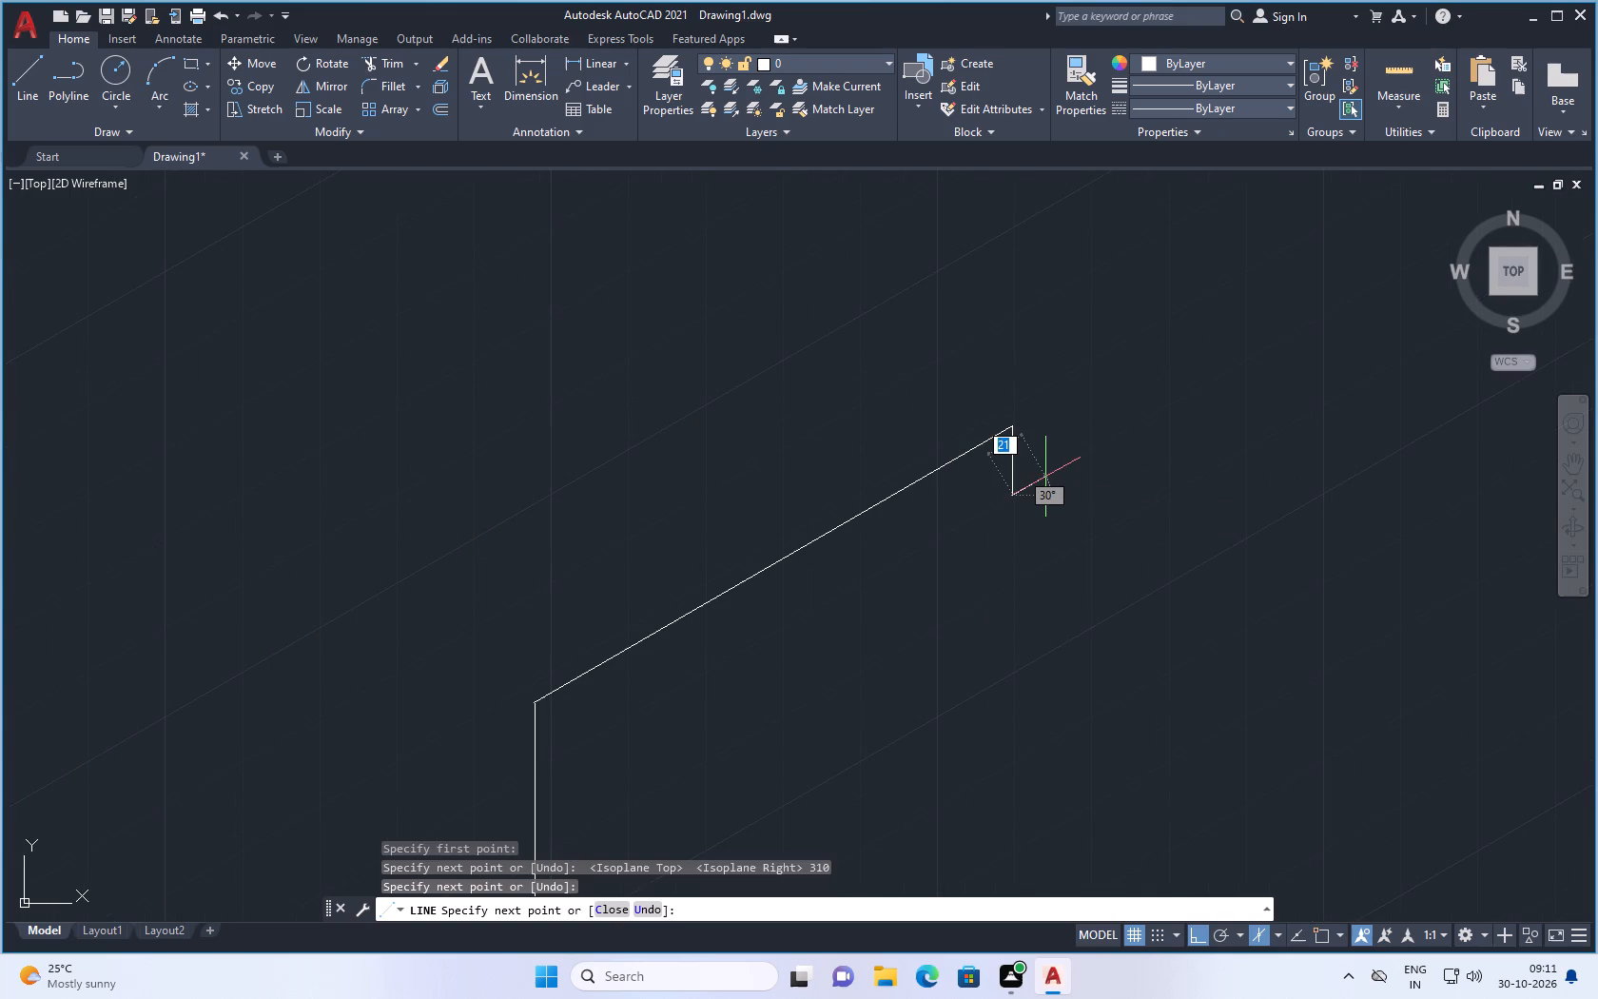
pyautogui.press('Escape')
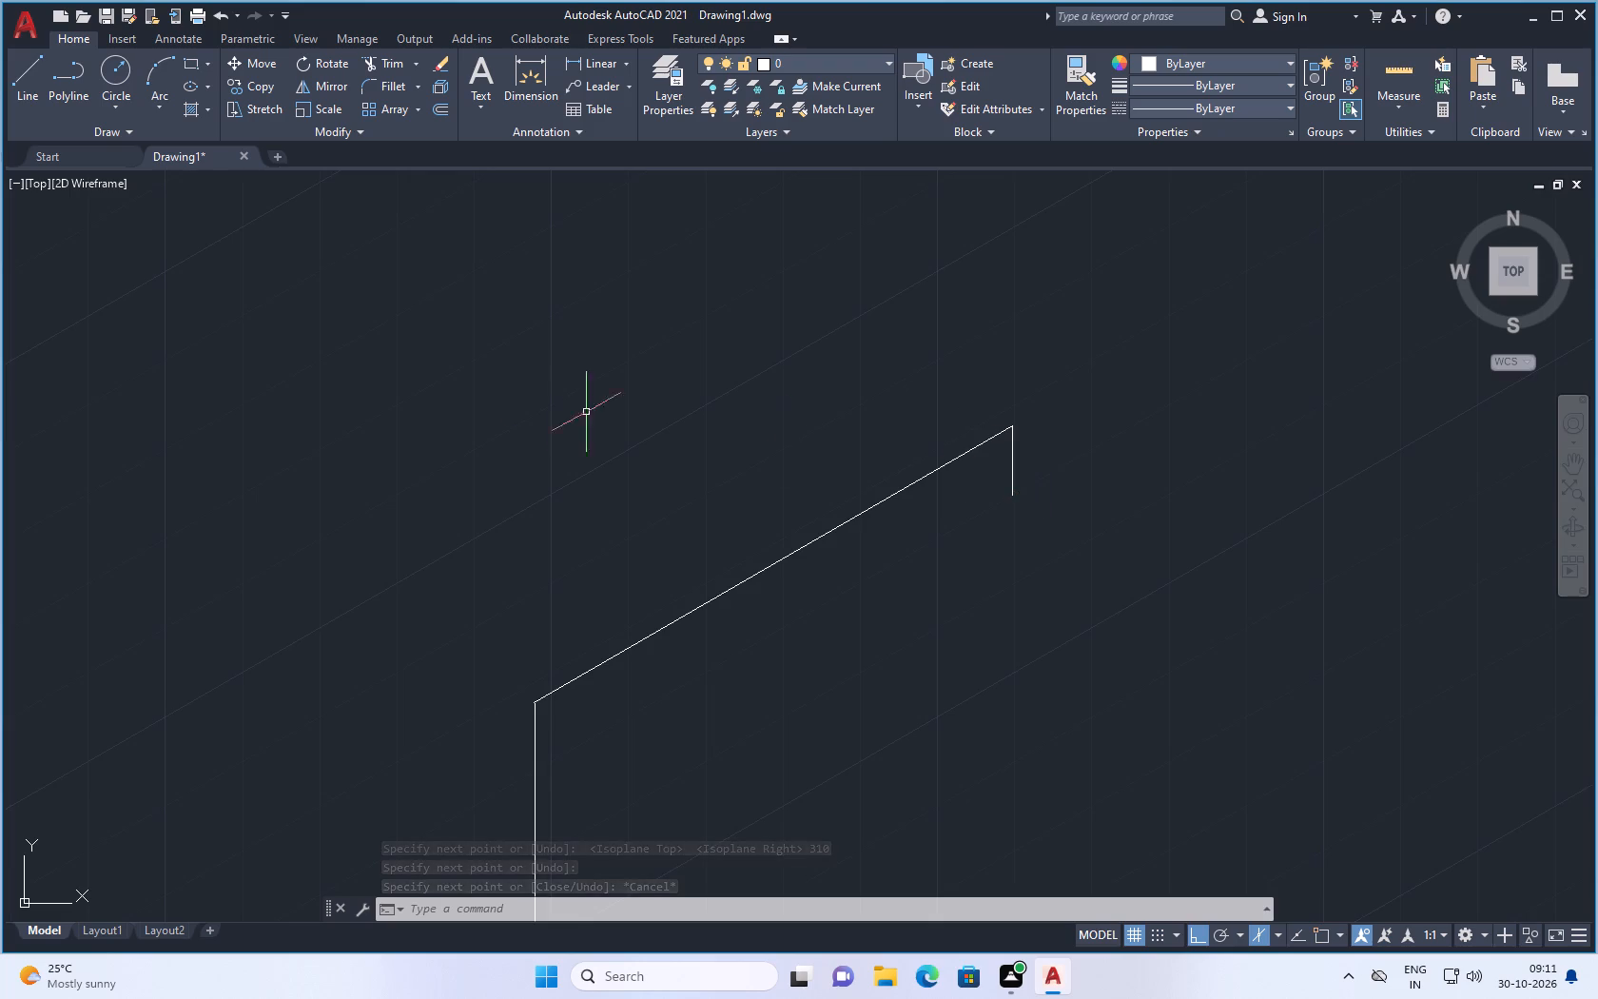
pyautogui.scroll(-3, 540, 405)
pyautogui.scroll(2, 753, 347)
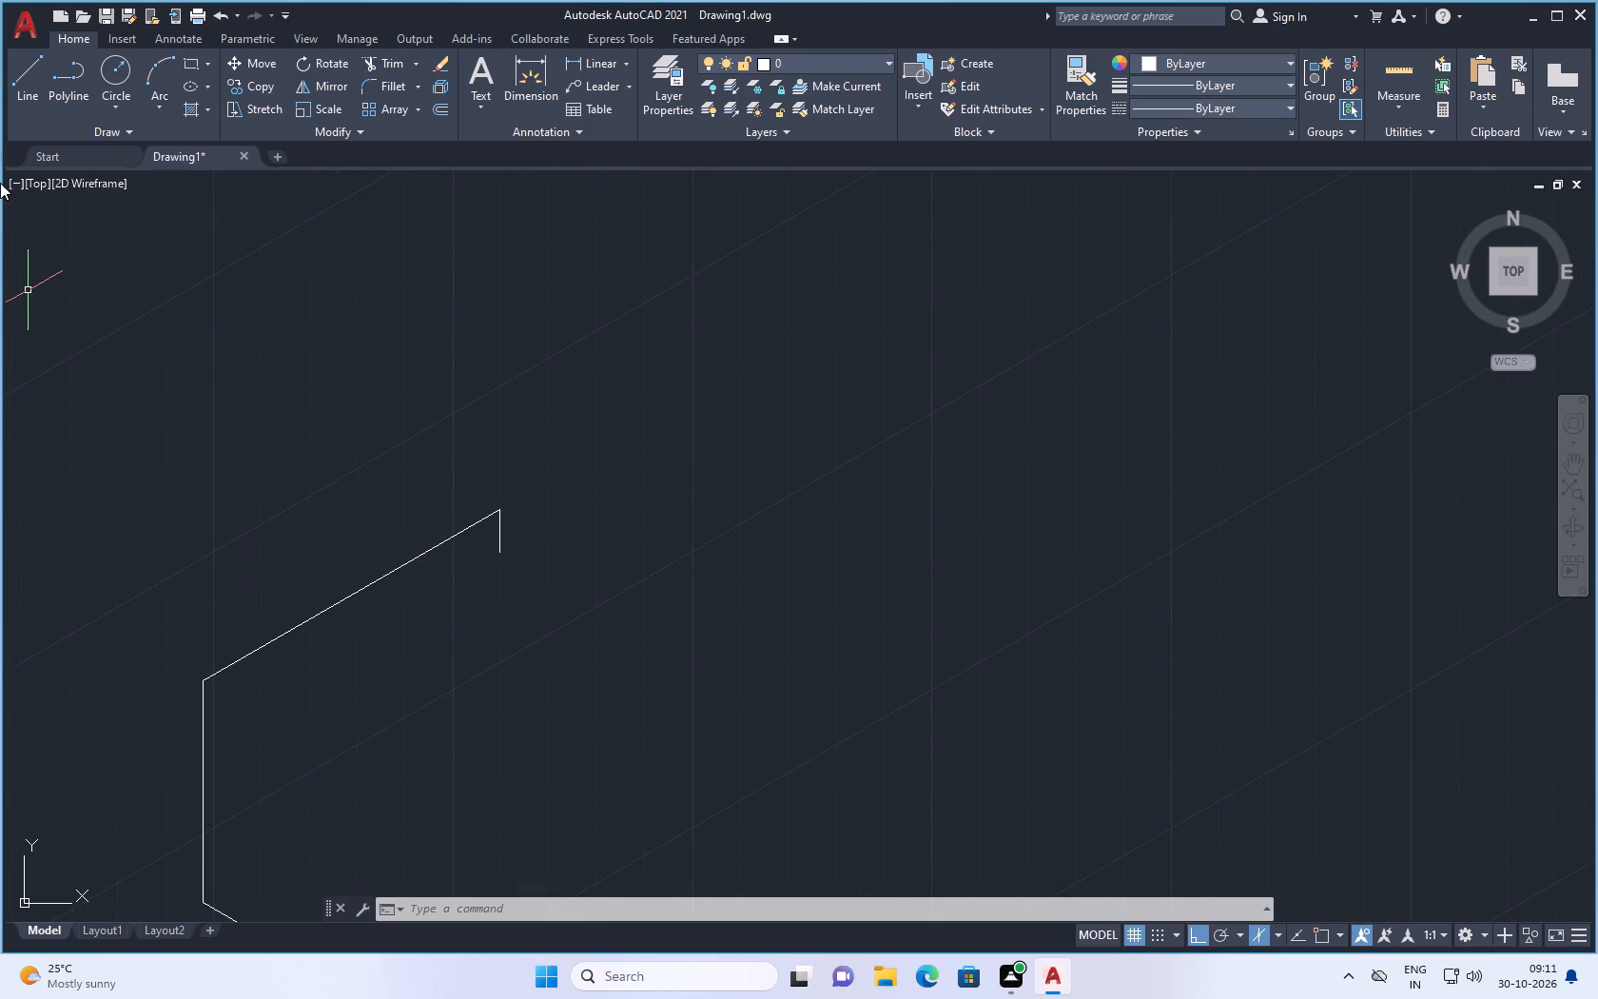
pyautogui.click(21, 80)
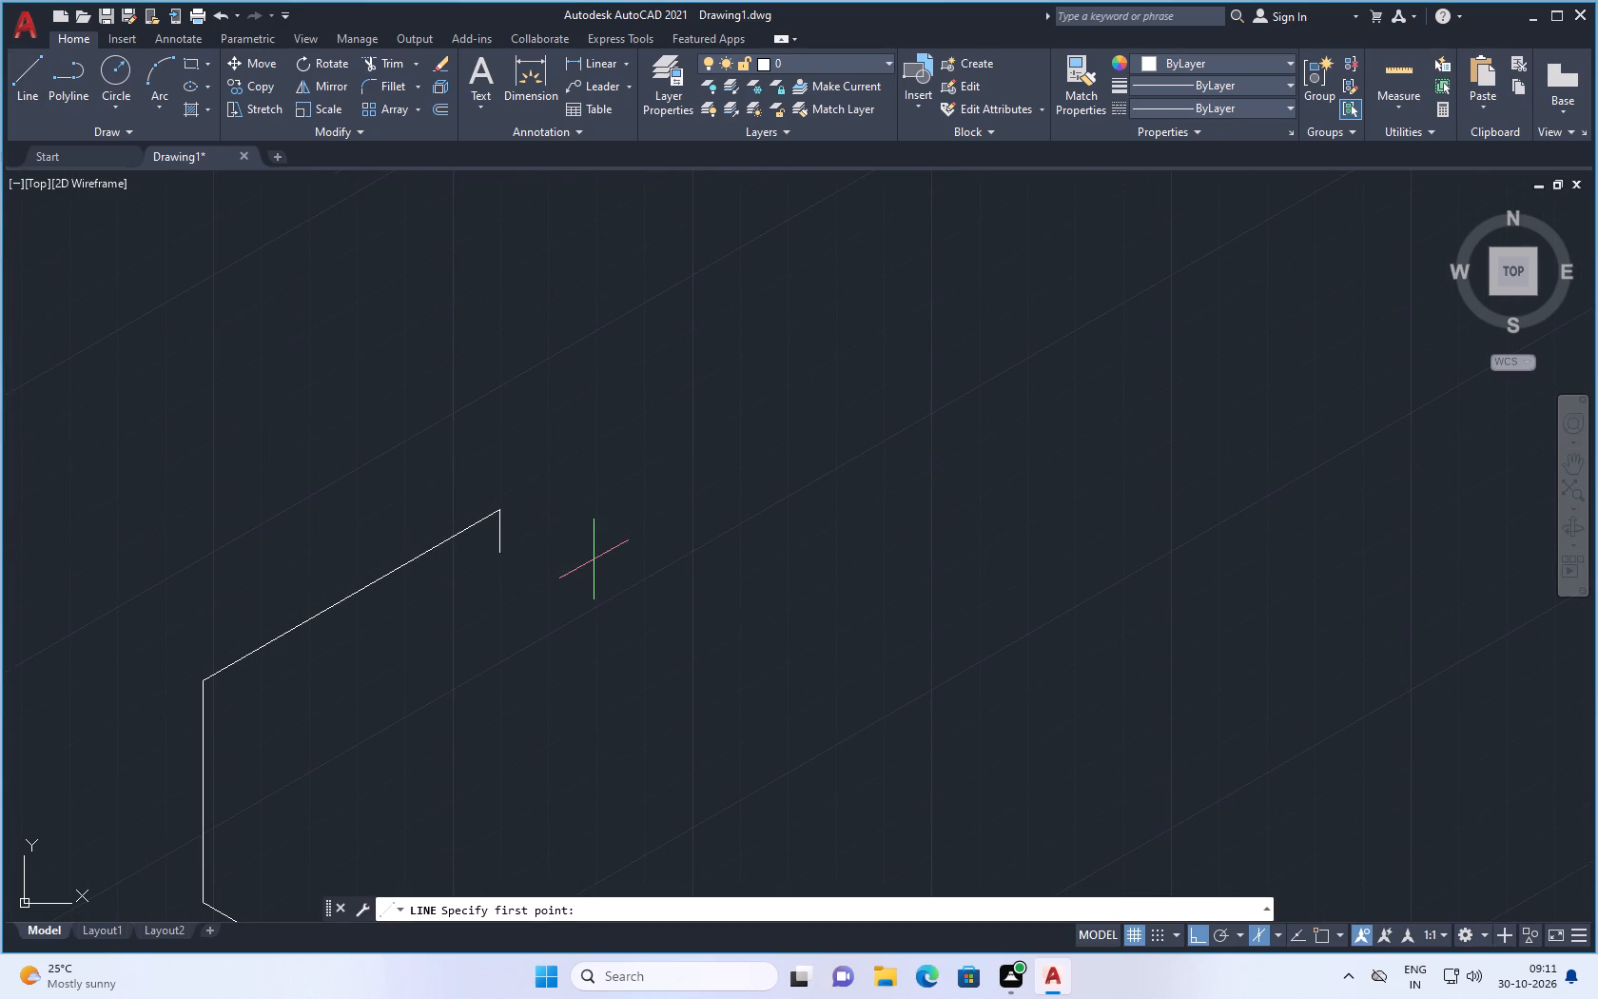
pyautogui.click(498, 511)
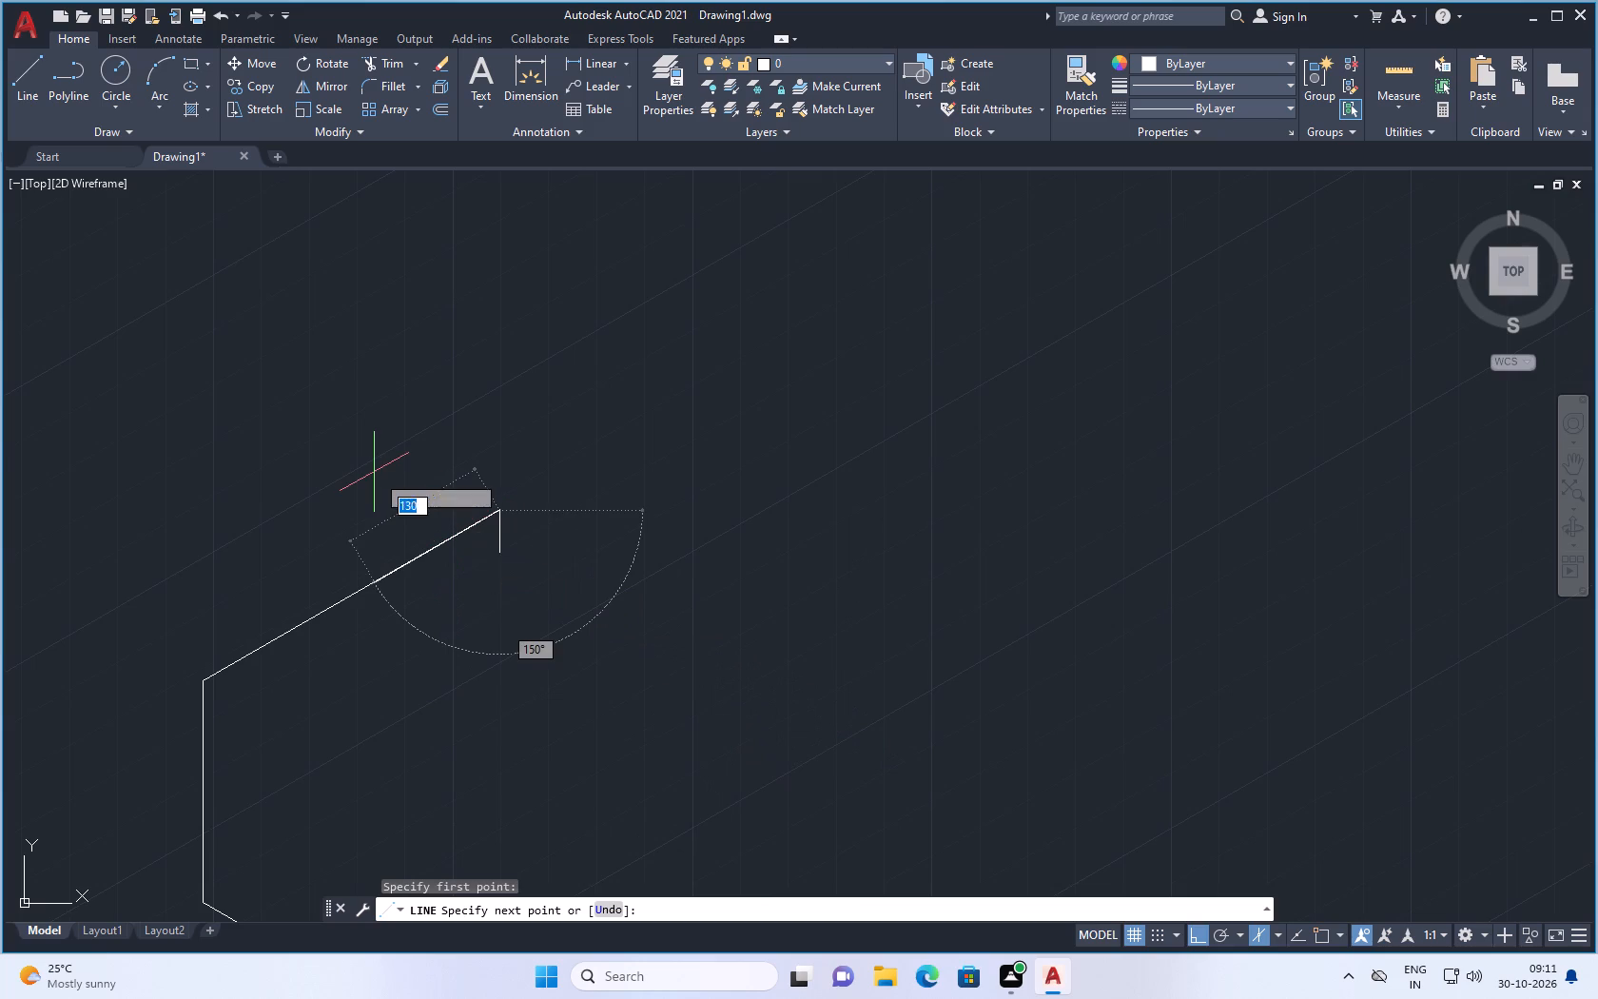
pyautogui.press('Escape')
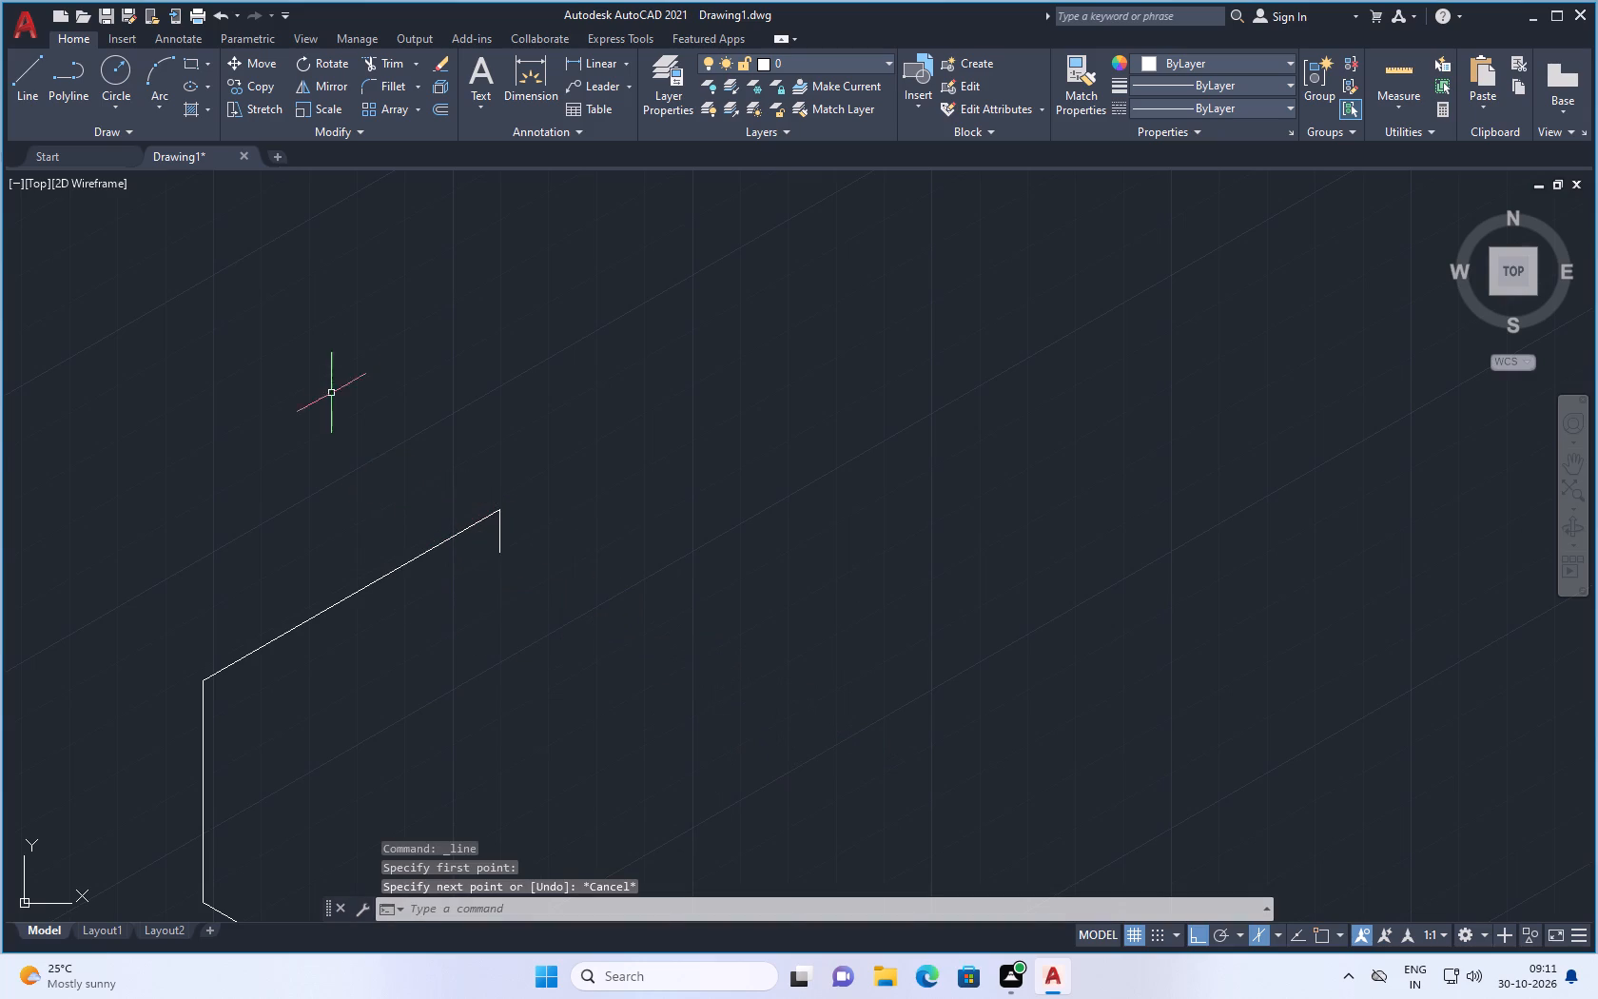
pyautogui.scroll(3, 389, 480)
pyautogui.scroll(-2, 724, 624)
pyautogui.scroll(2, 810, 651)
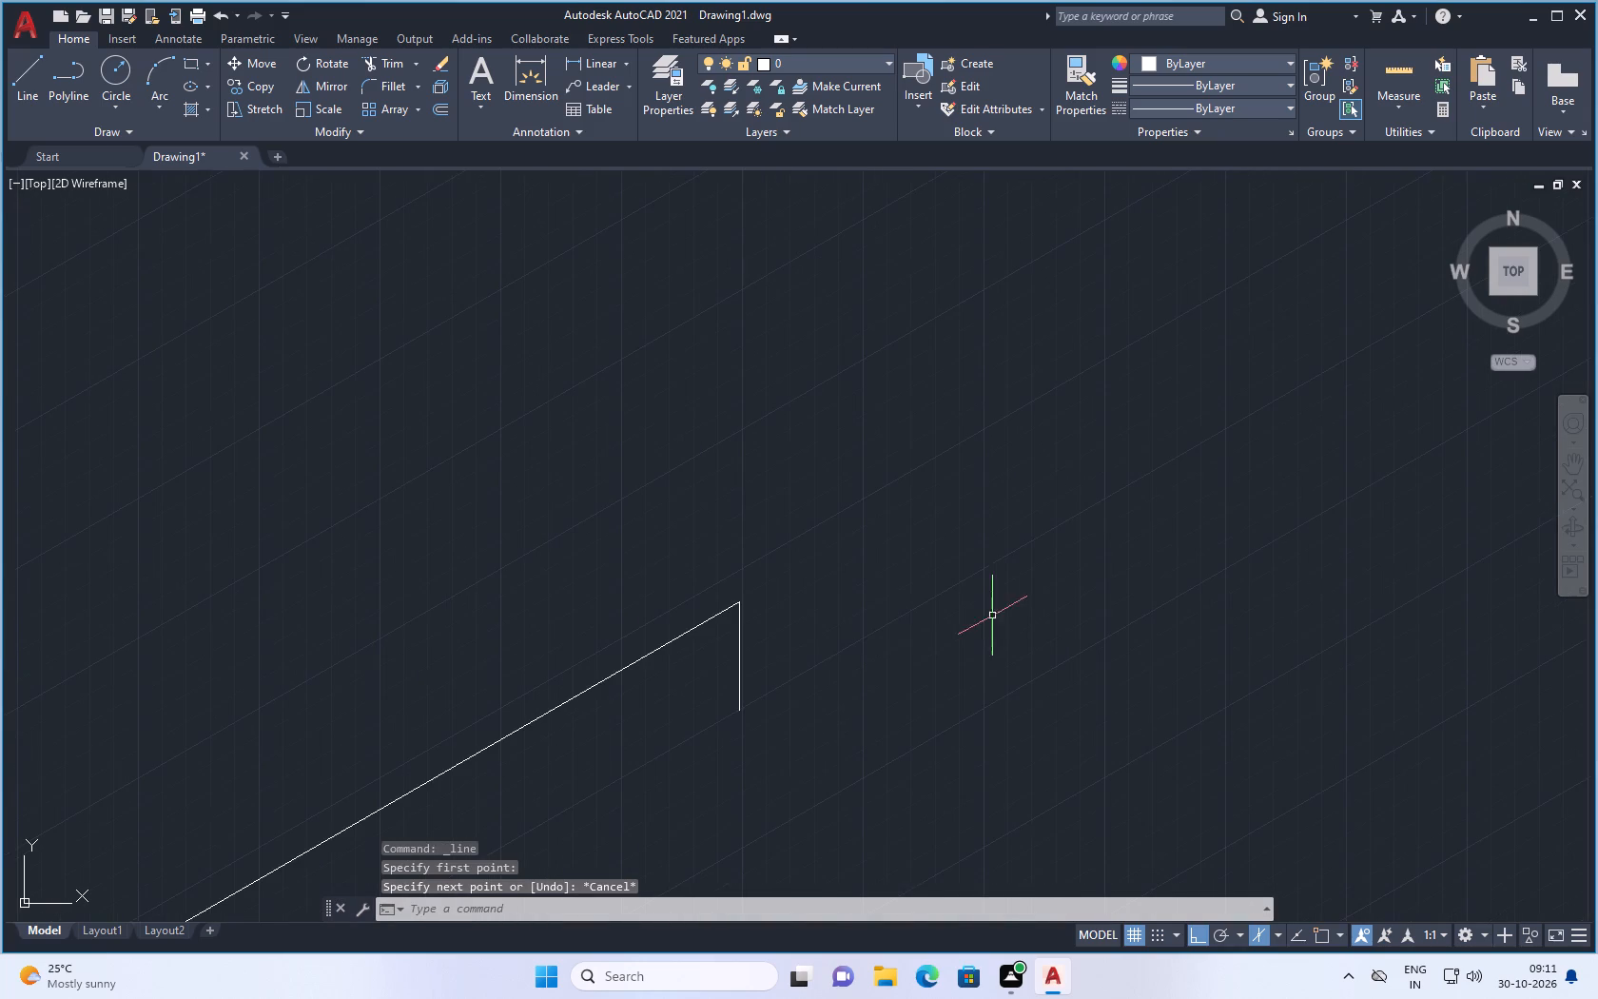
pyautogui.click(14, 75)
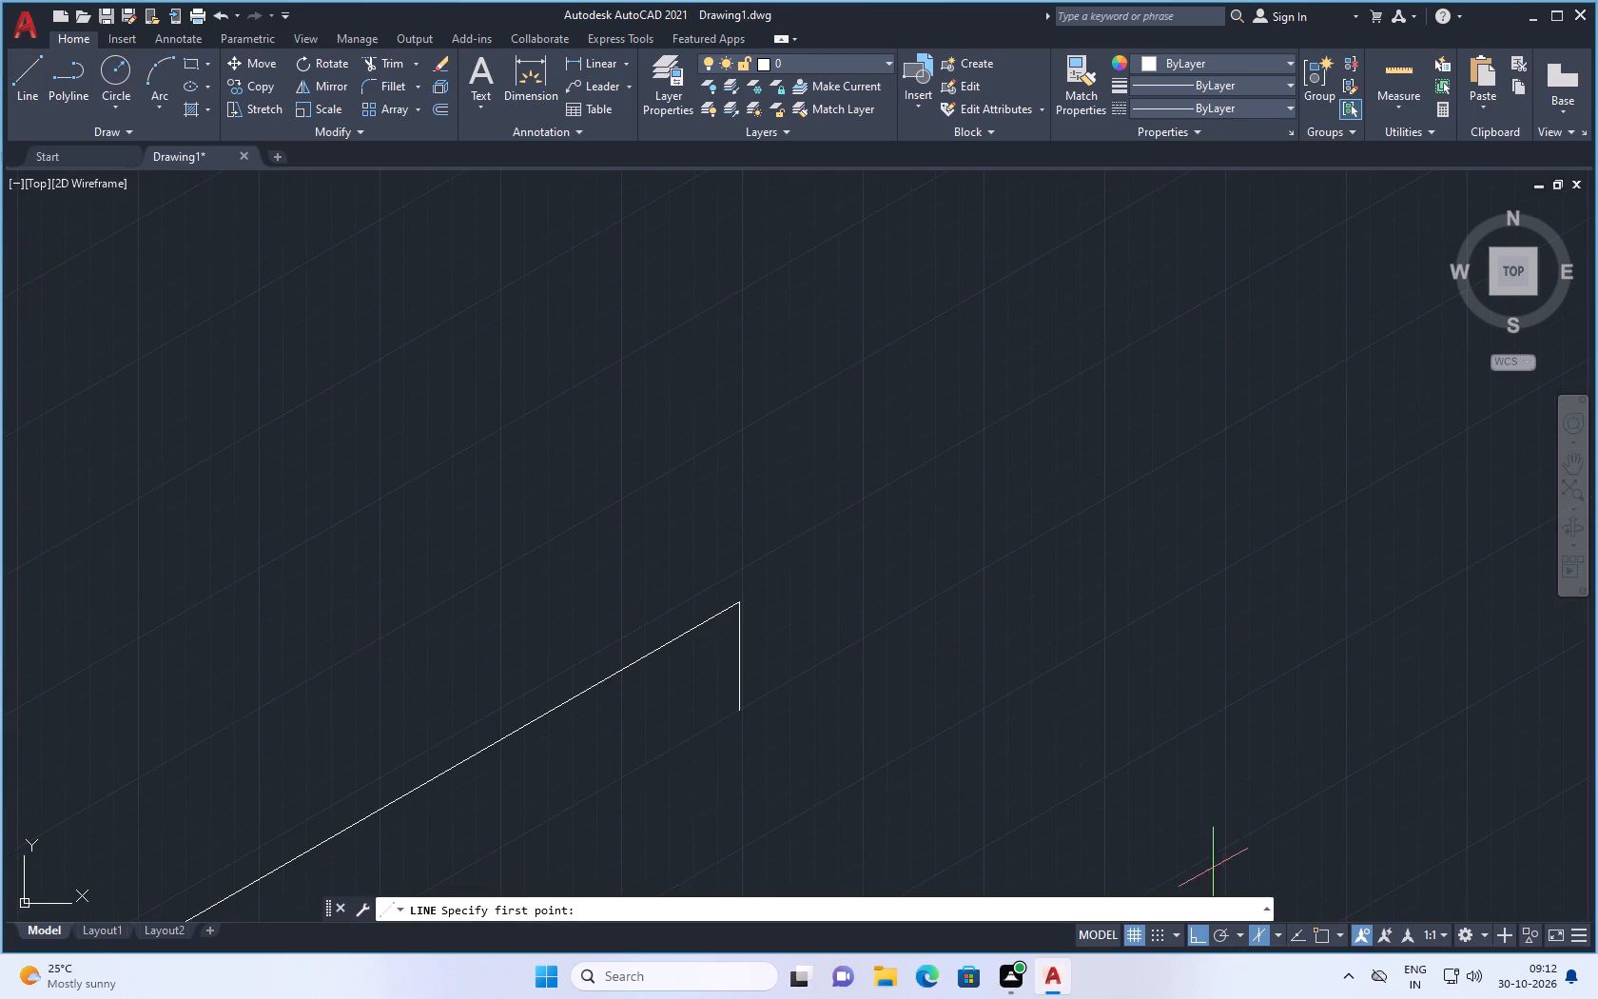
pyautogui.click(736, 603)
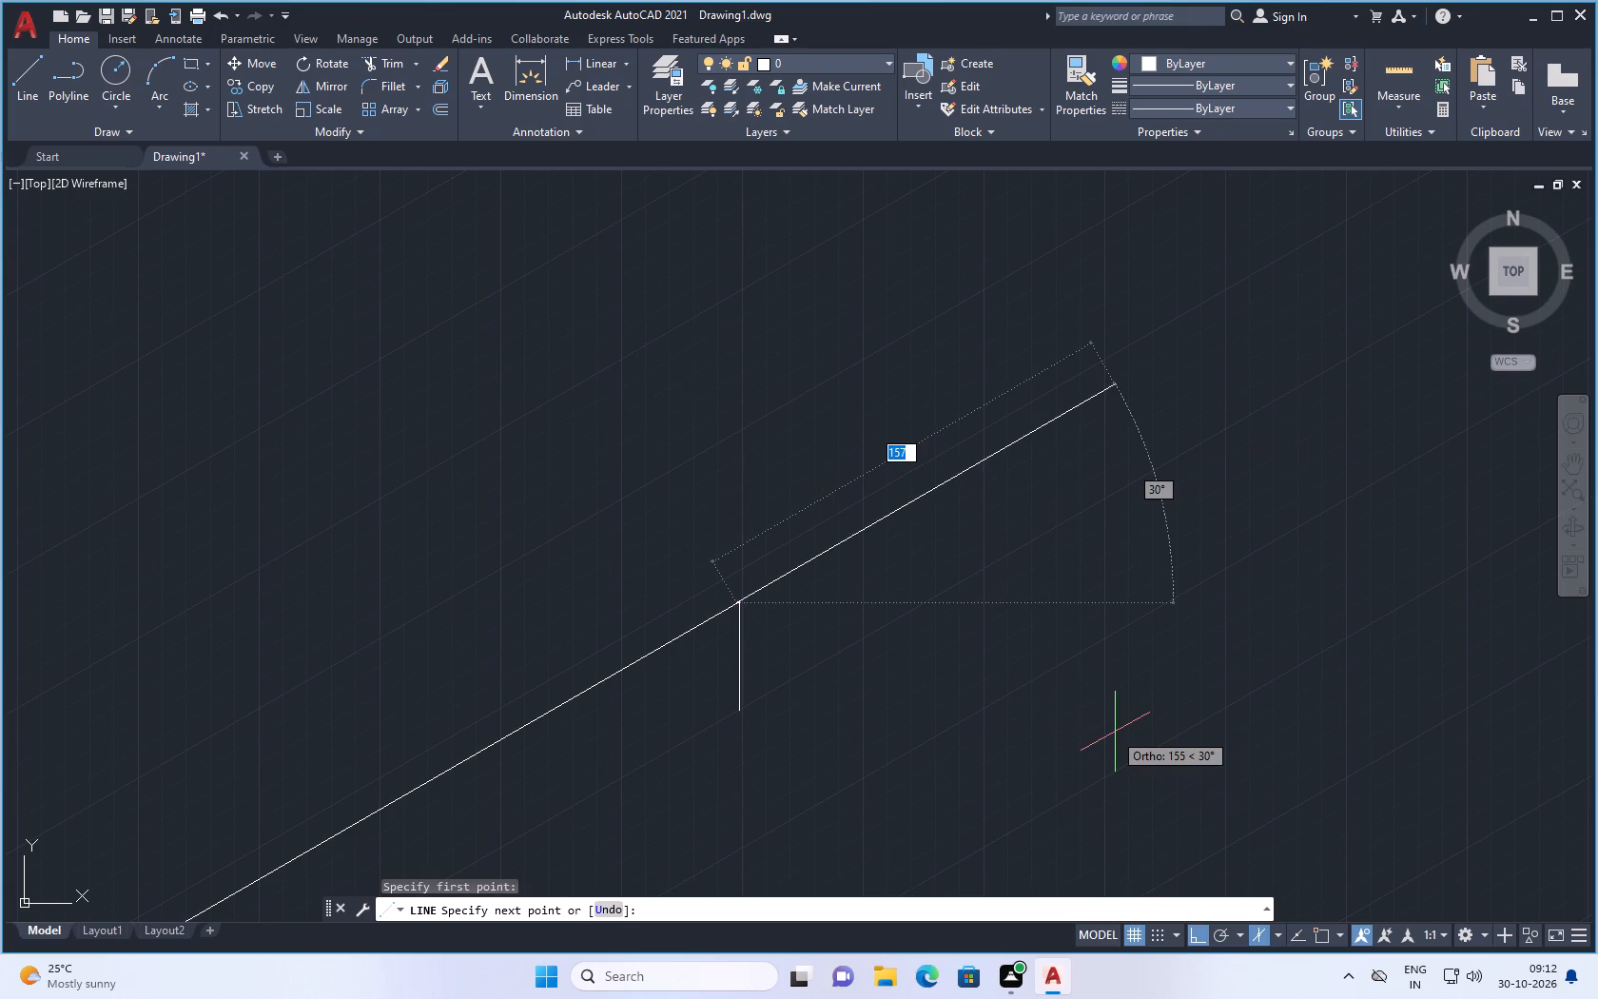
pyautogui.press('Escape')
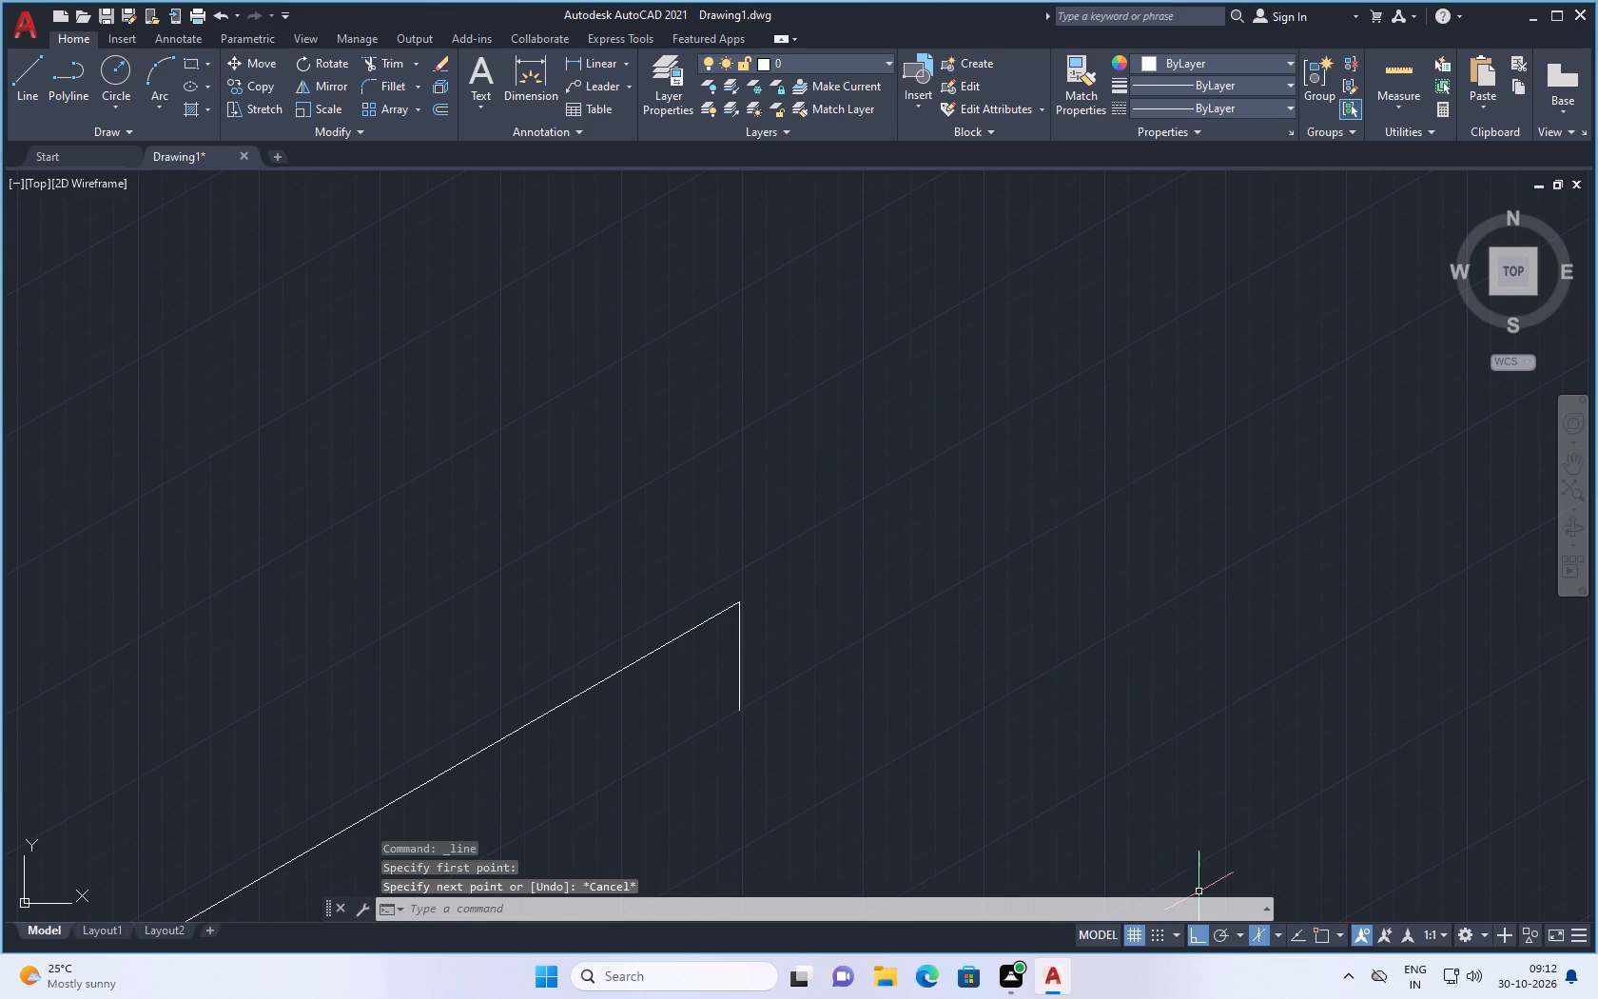
# Turn off Ortho mode.
pyautogui.click(1194, 937)
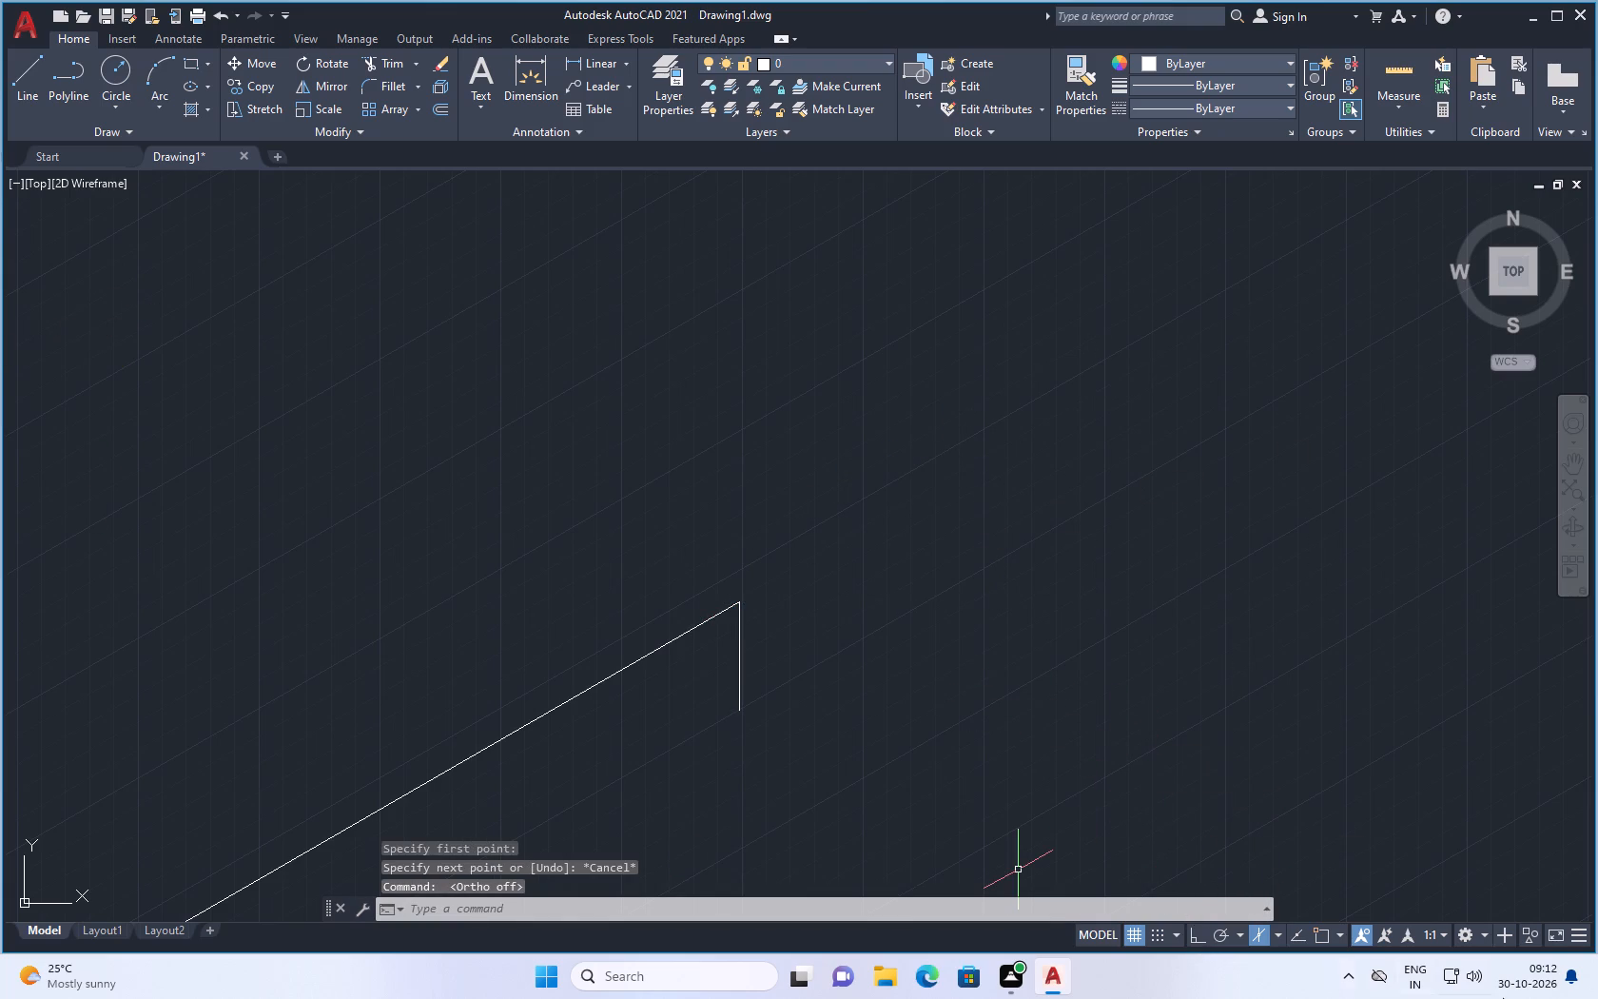
# Switch the isometric drafting plane to isoplane Left.
pyautogui.click(1276, 930)
pyautogui.click(1328, 849)
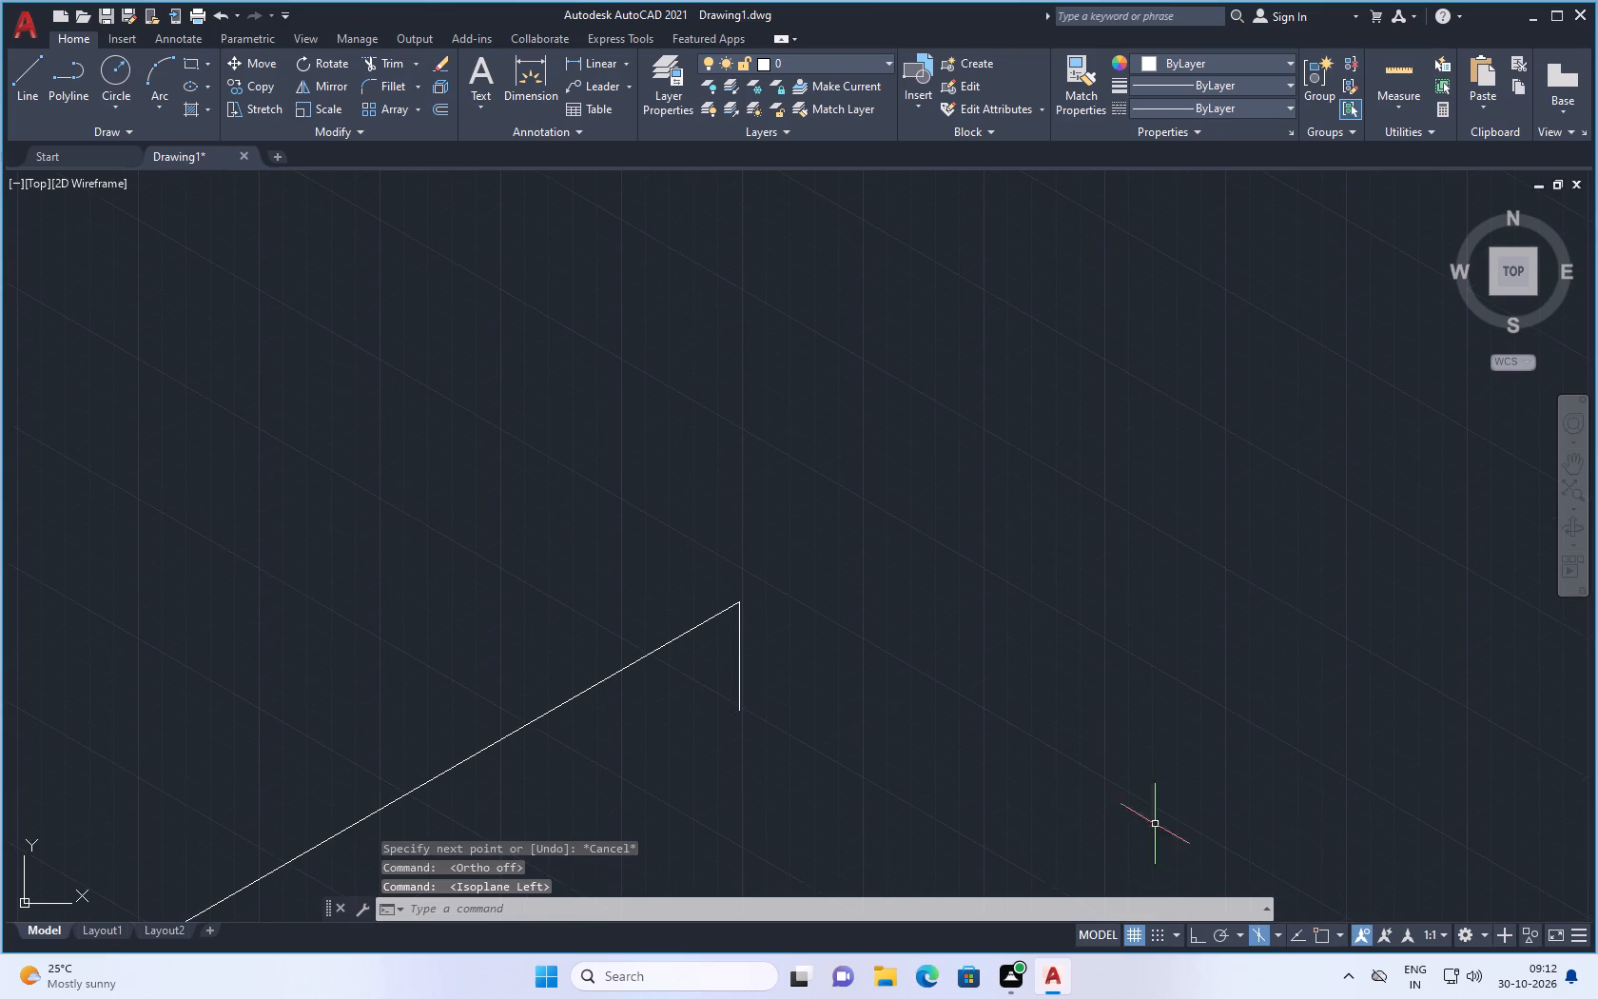
# Select all object snap modes in the Drafting Settings and accept them.
pyautogui.click(22, 65)
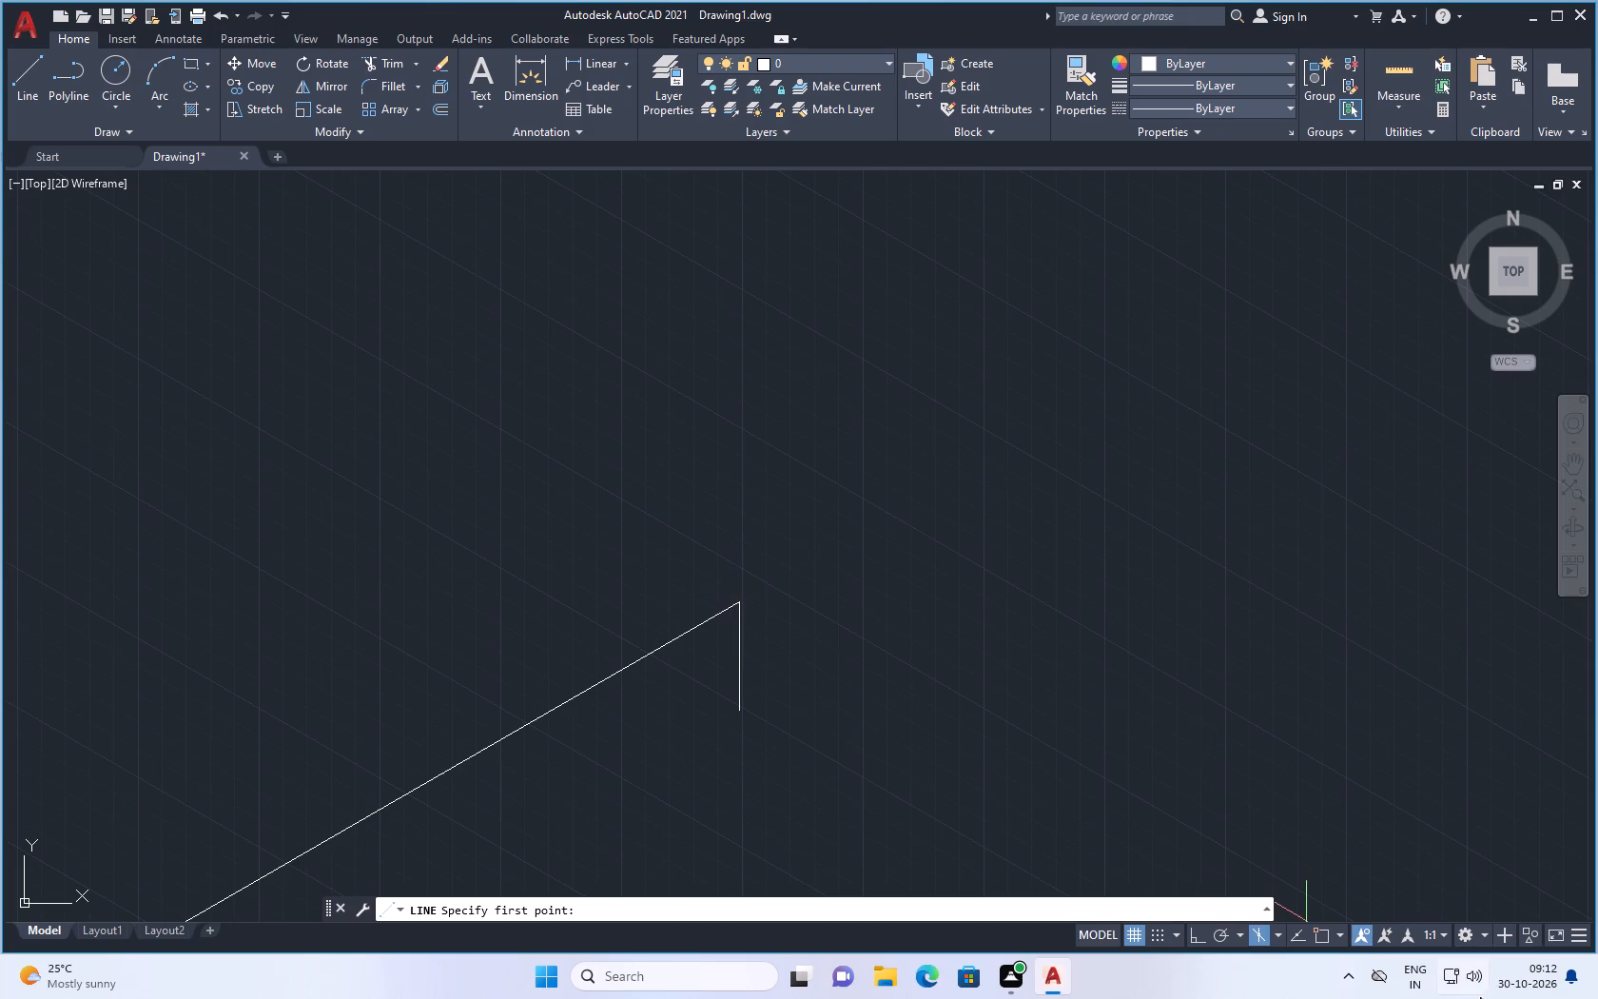
pyautogui.click(1340, 930)
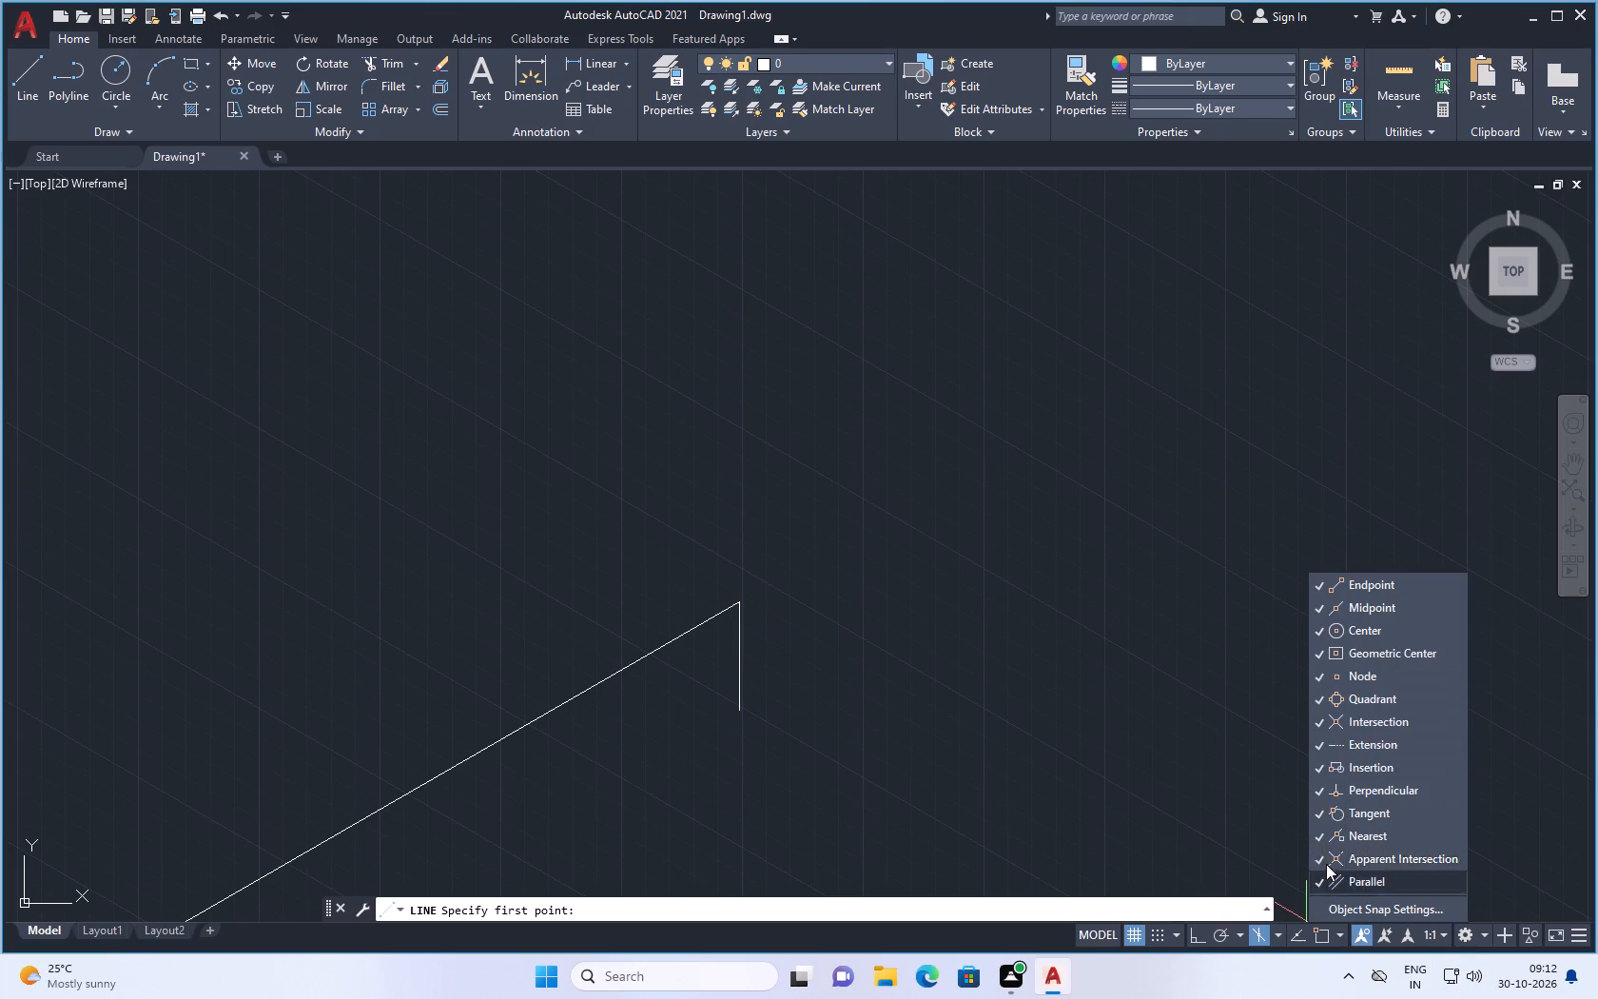
pyautogui.click(1332, 909)
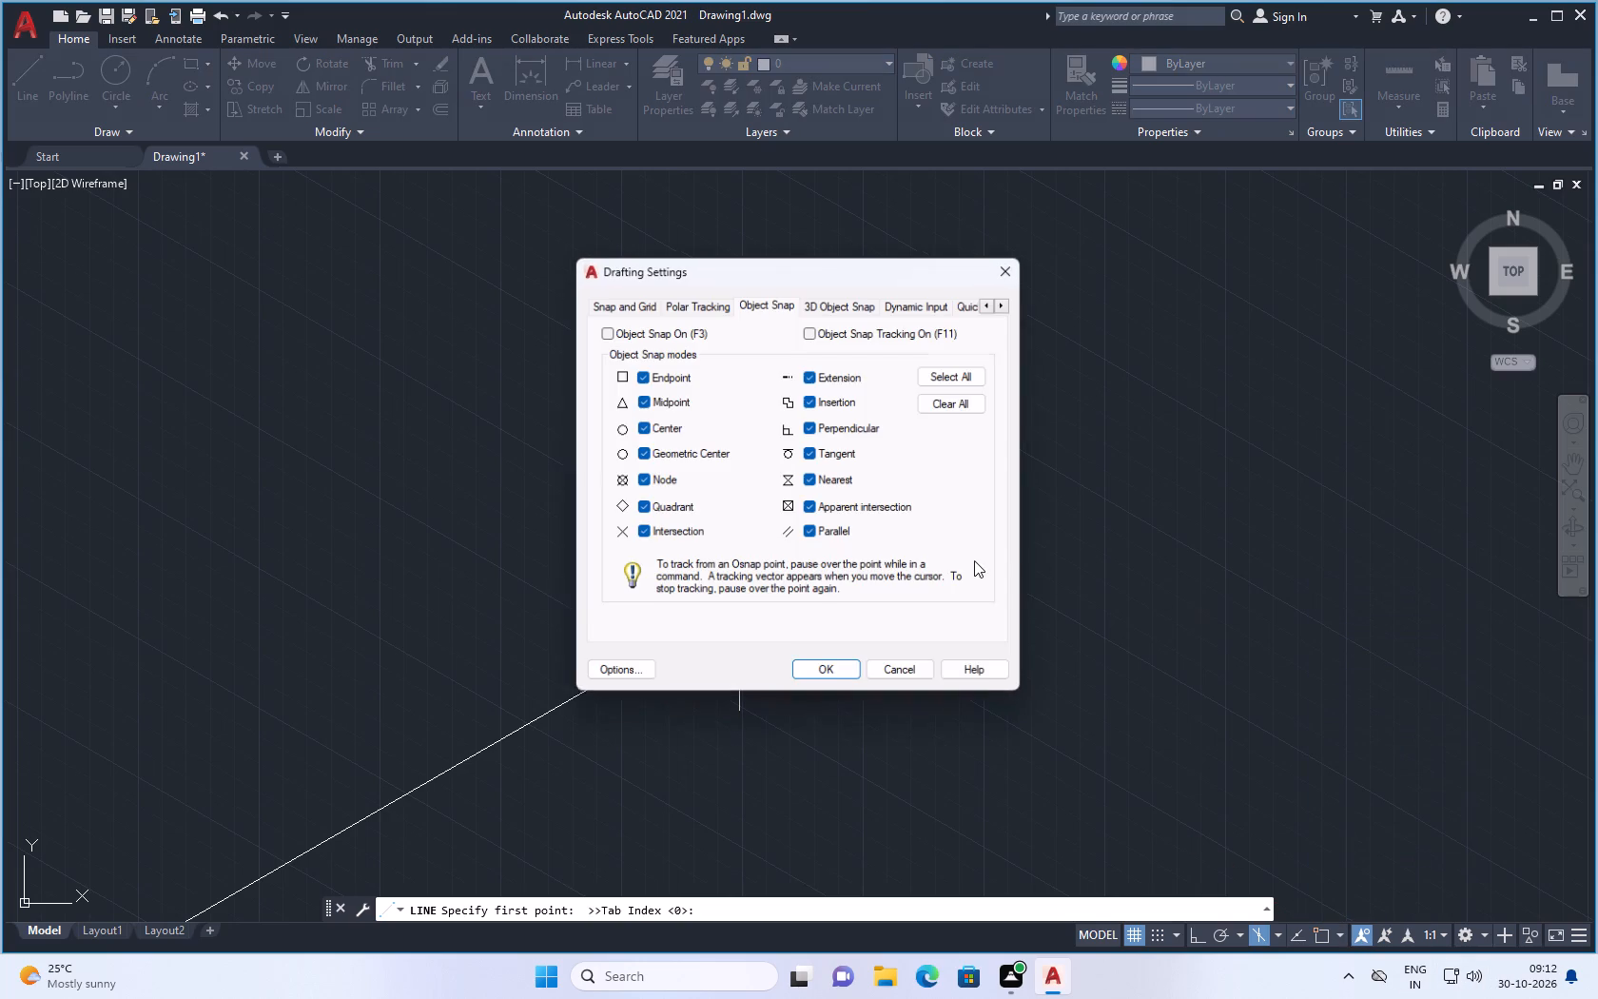
pyautogui.click(953, 378)
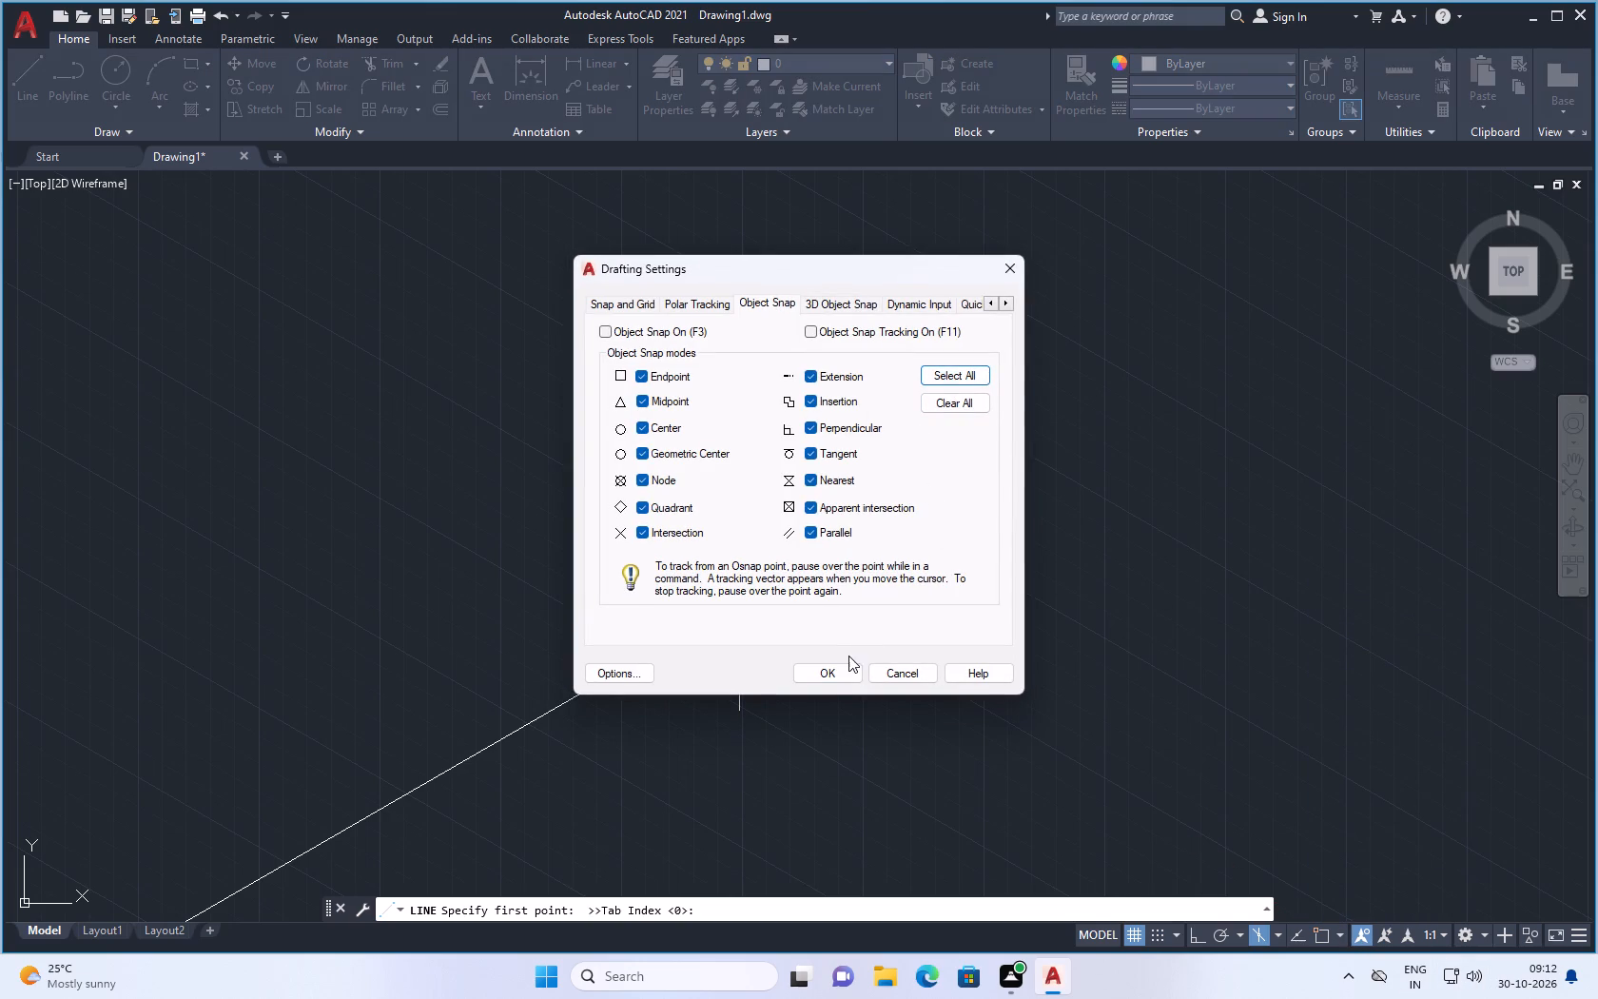
pyautogui.click(826, 674)
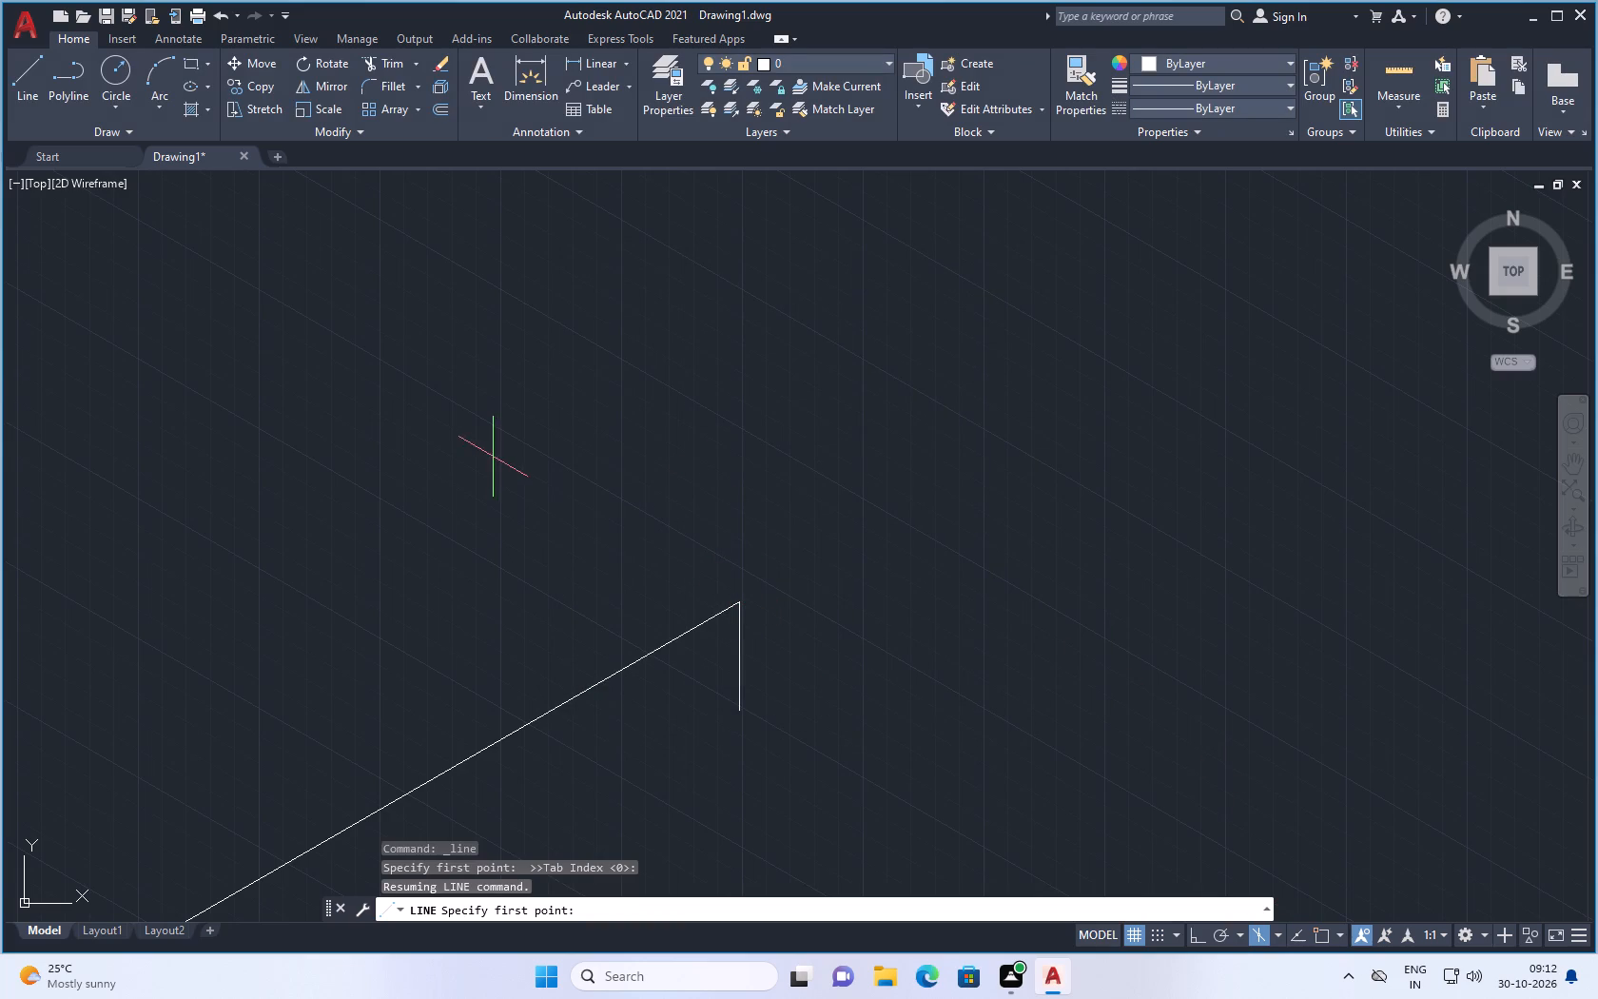
# With Ortho on, draw a 370 line from the outline's apex, the end of the 310 line, along the 330° axis.
pyautogui.click(27, 77)
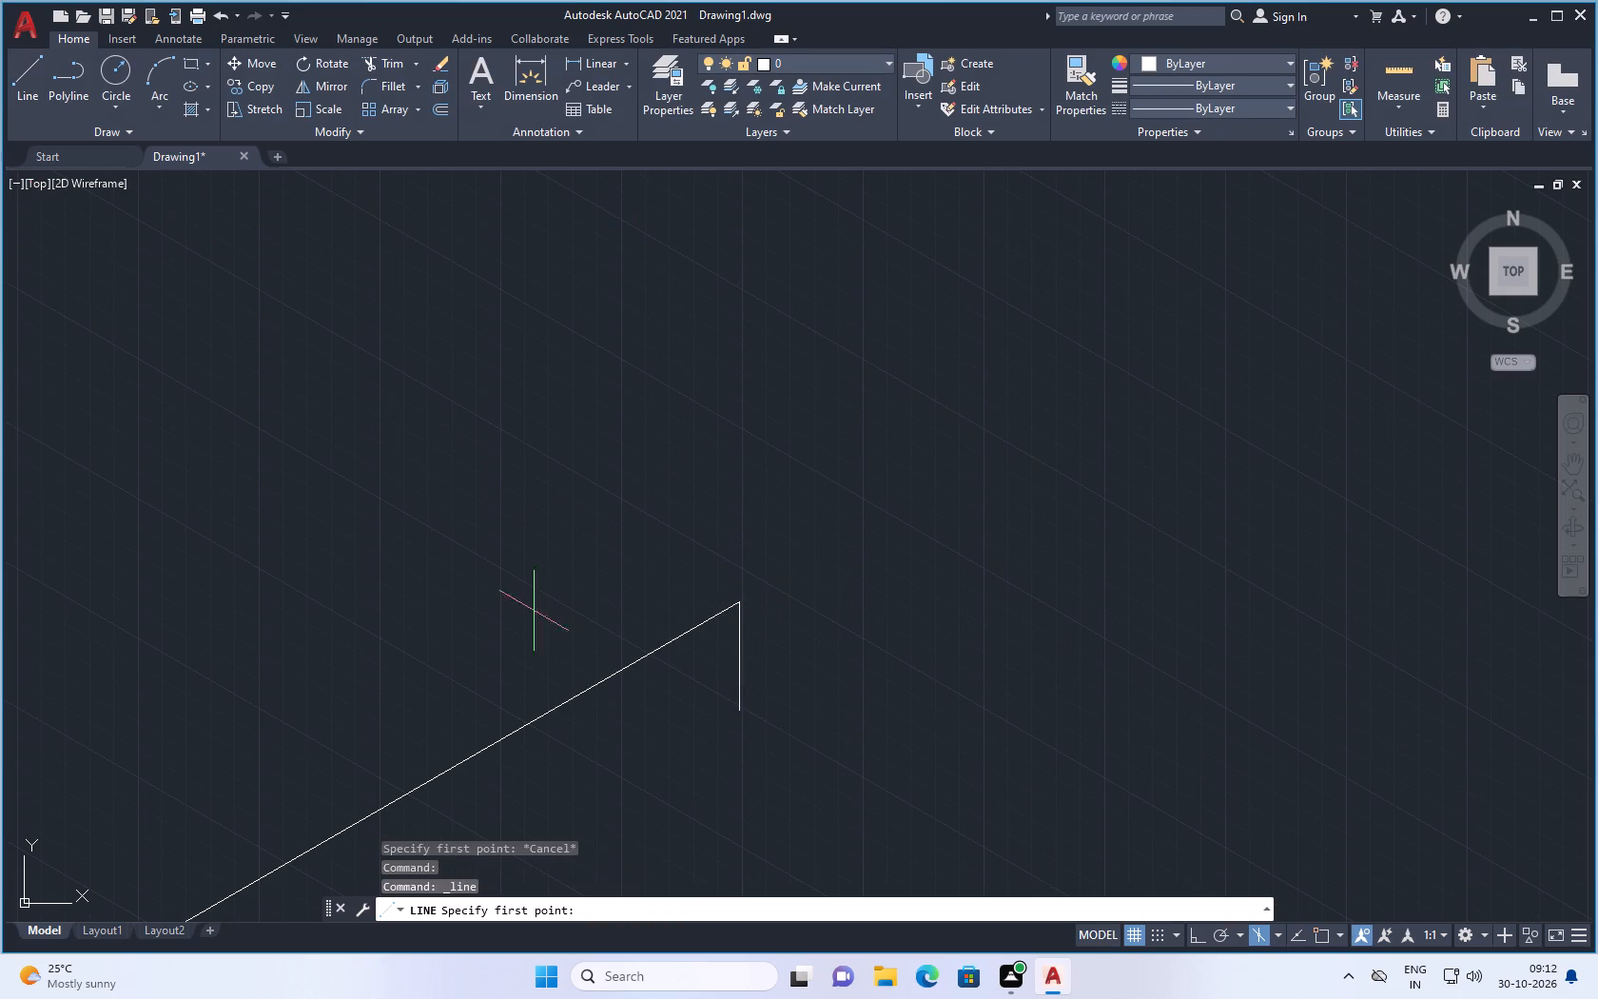
pyautogui.scroll(-2, 692, 738)
pyautogui.scroll(3, 706, 692)
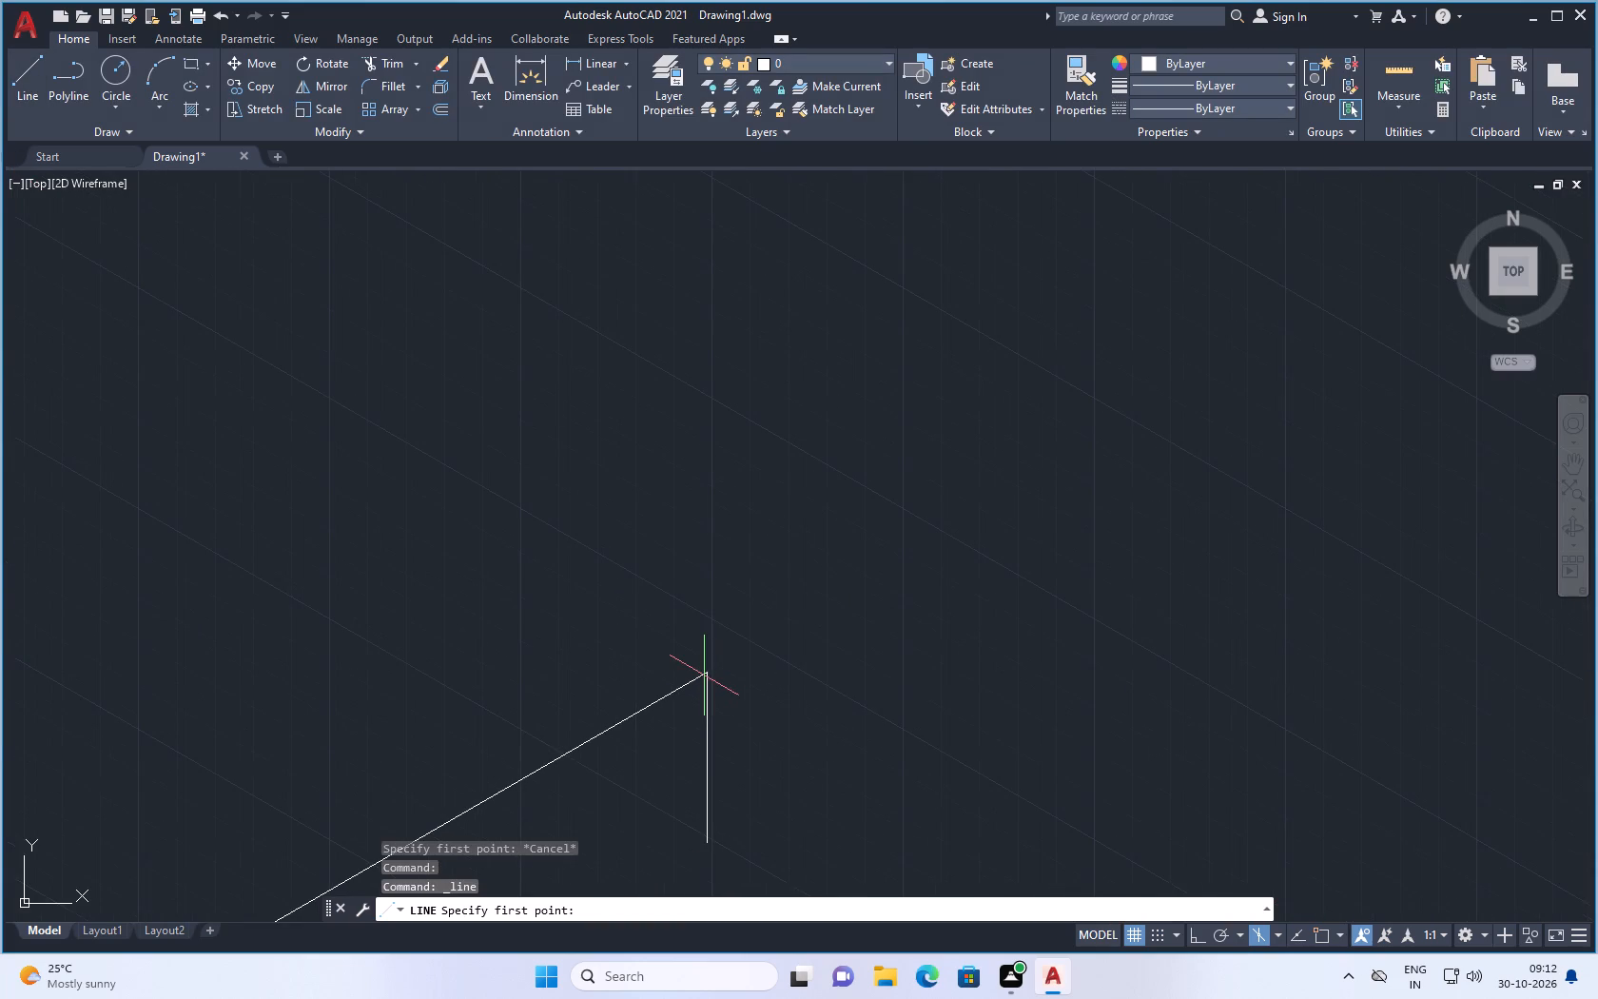
pyautogui.click(706, 673)
pyautogui.scroll(-3, 1027, 799)
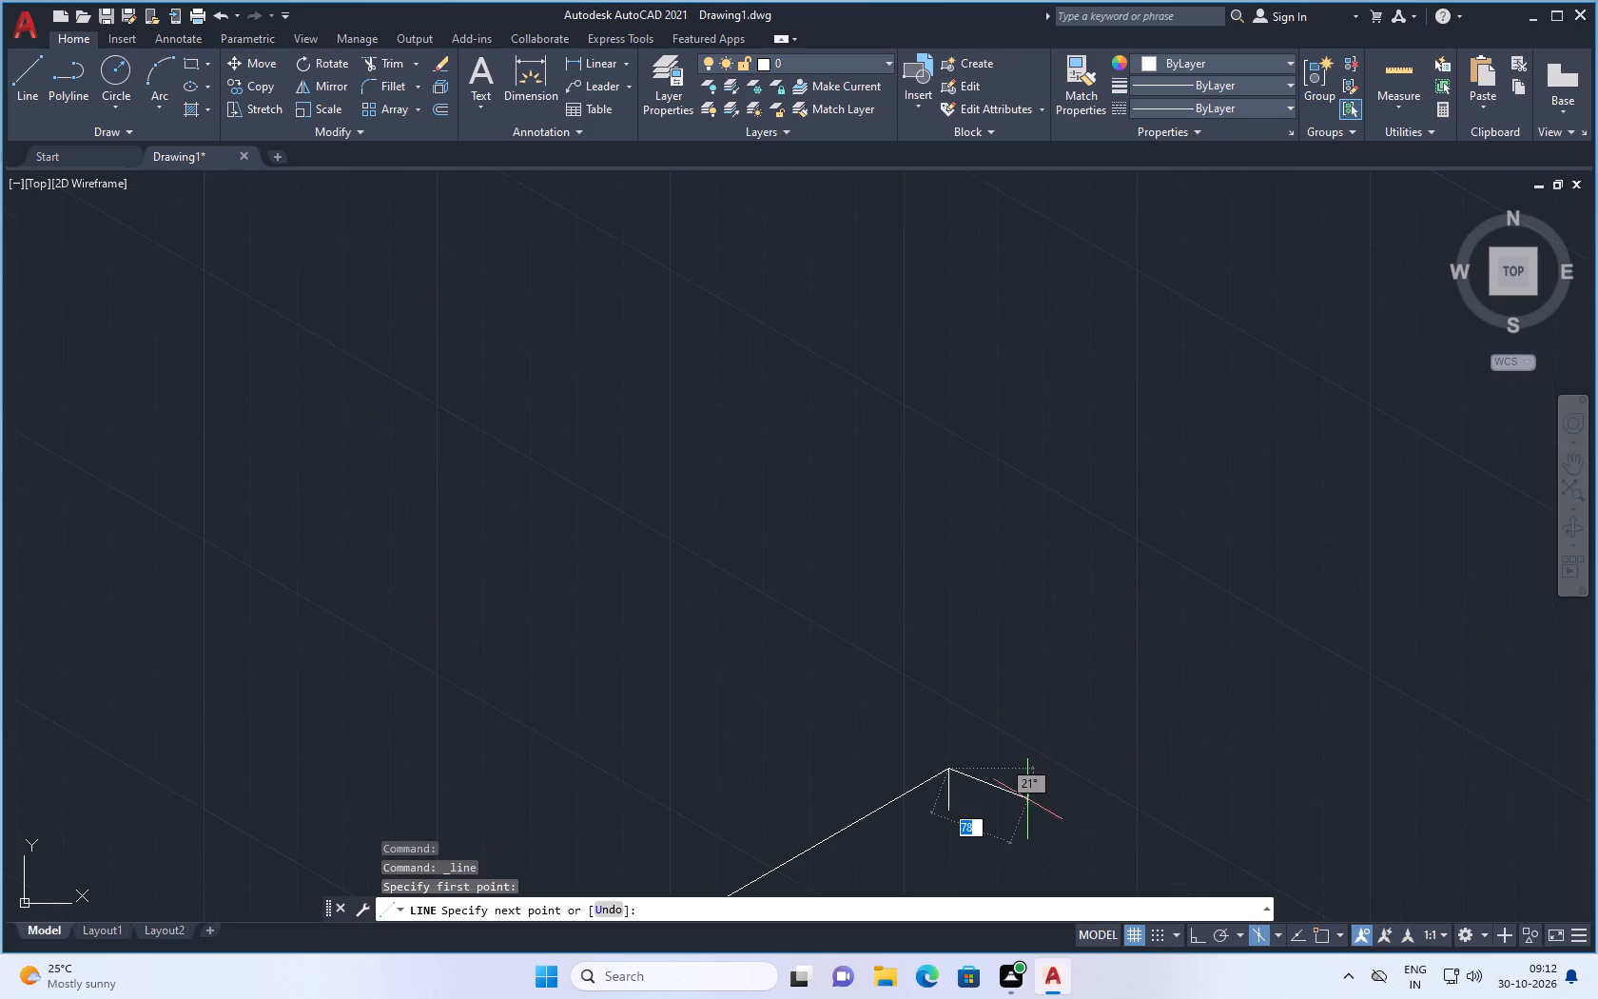
pyautogui.scroll(-3, 1025, 806)
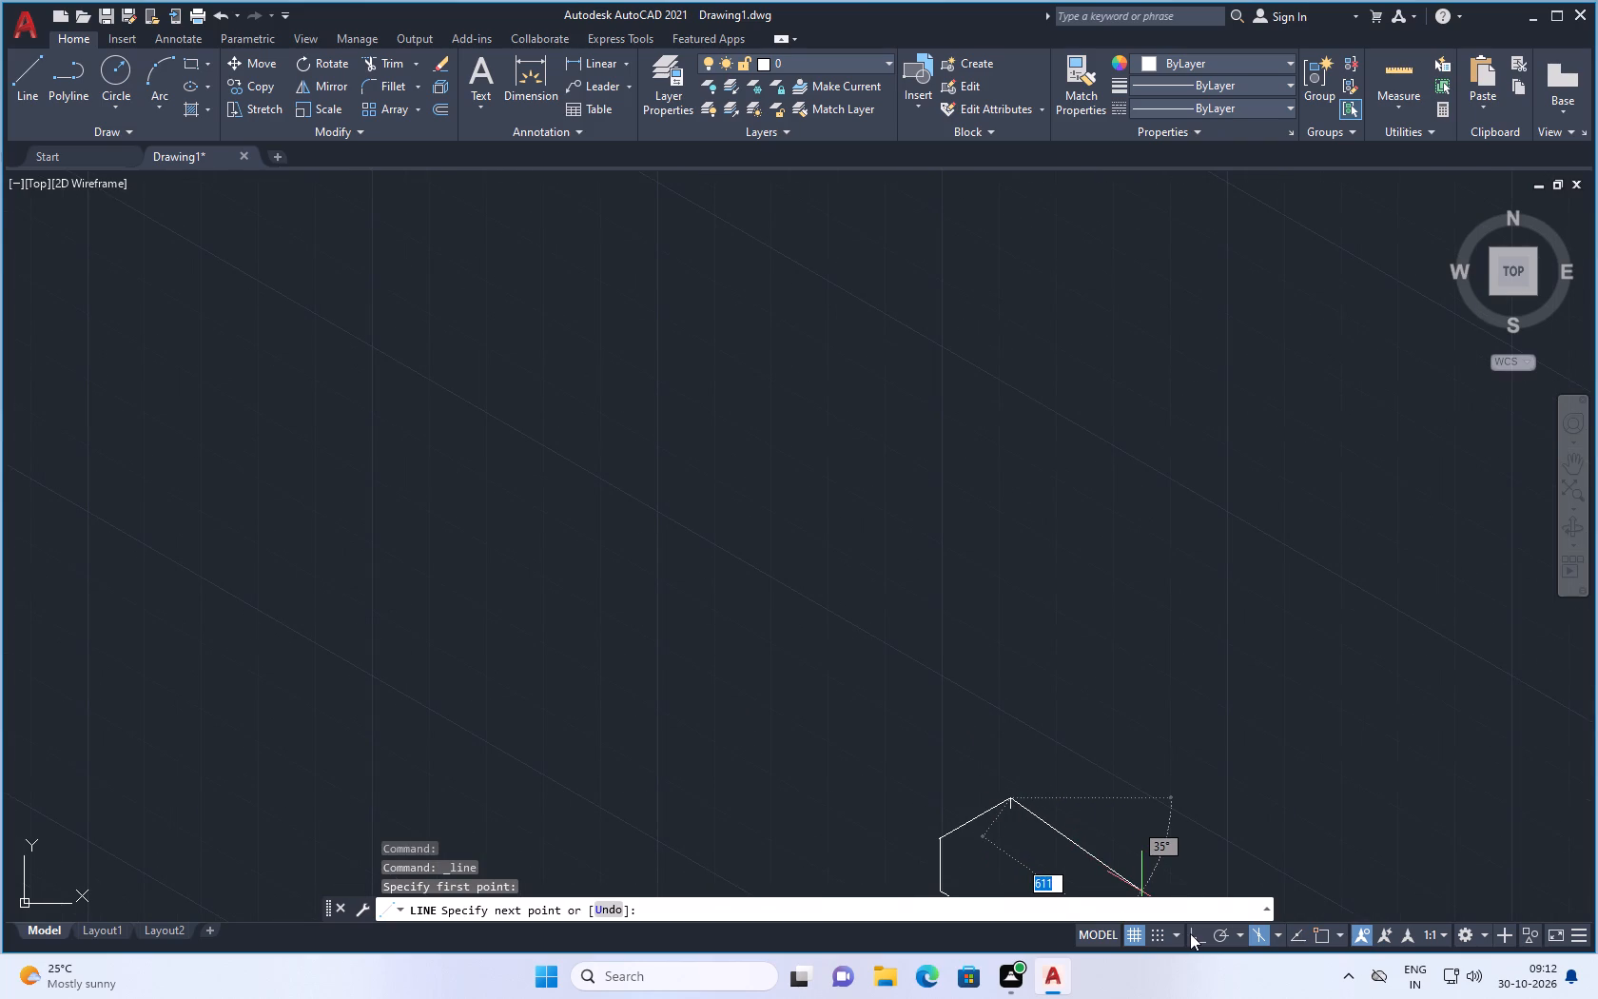
pyautogui.click(1190, 933)
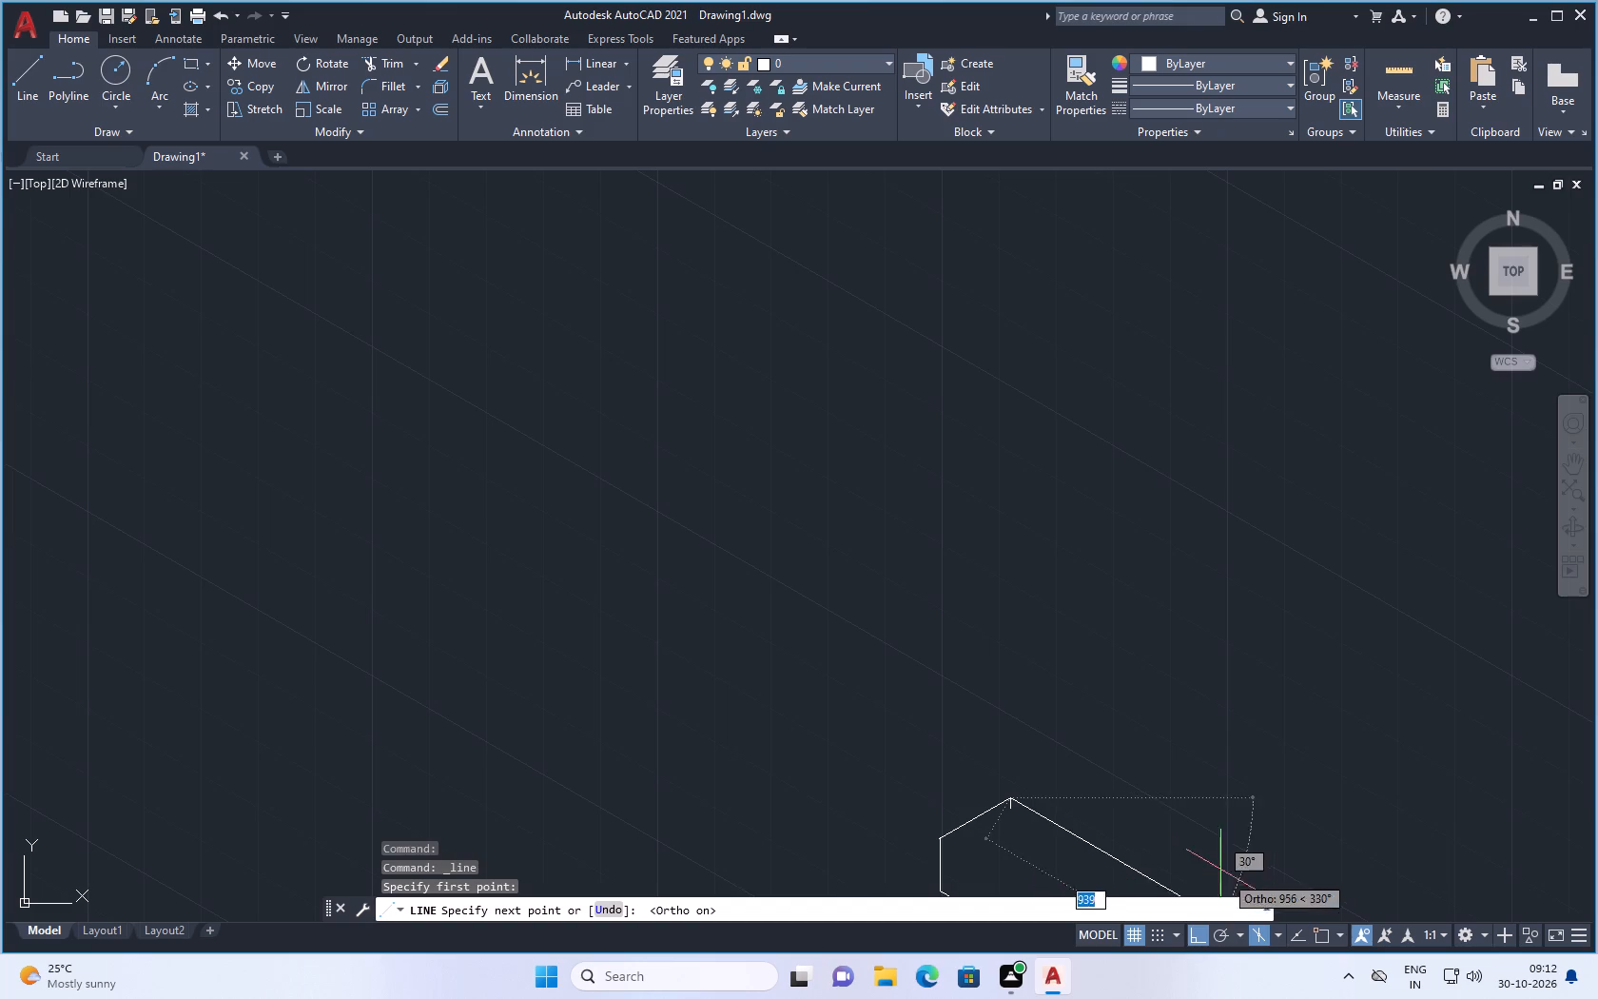
pyautogui.scroll(-3, 1043, 792)
pyautogui.scroll(4, 1077, 829)
pyautogui.scroll(2, 984, 785)
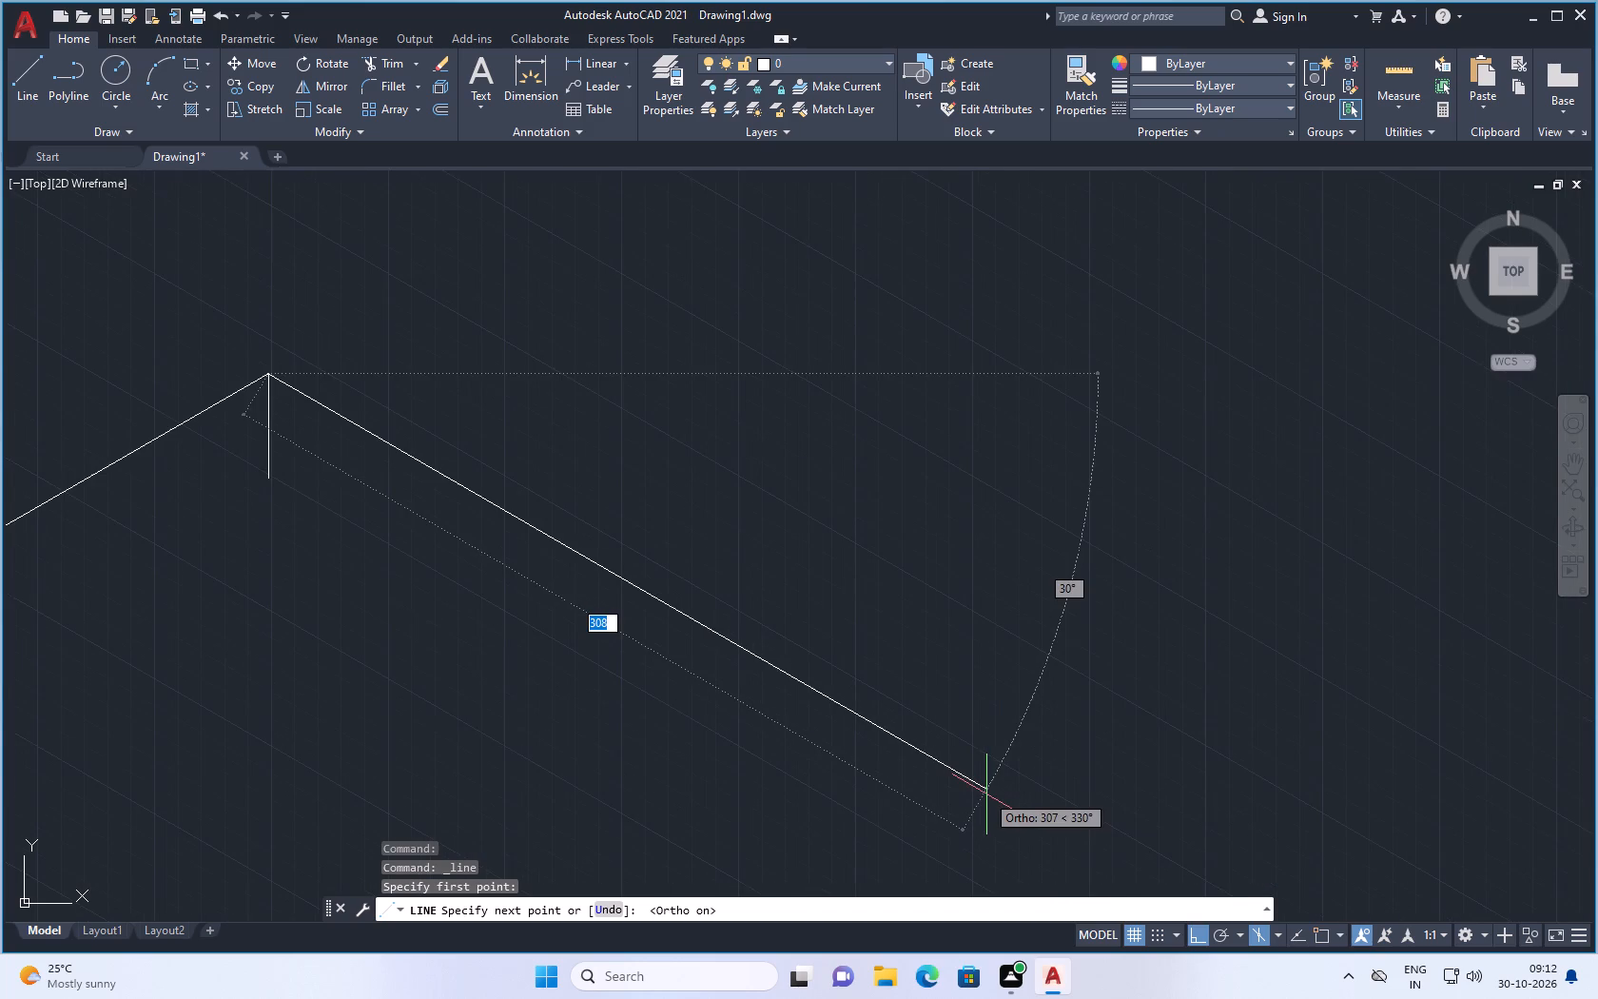
pyautogui.press('3')
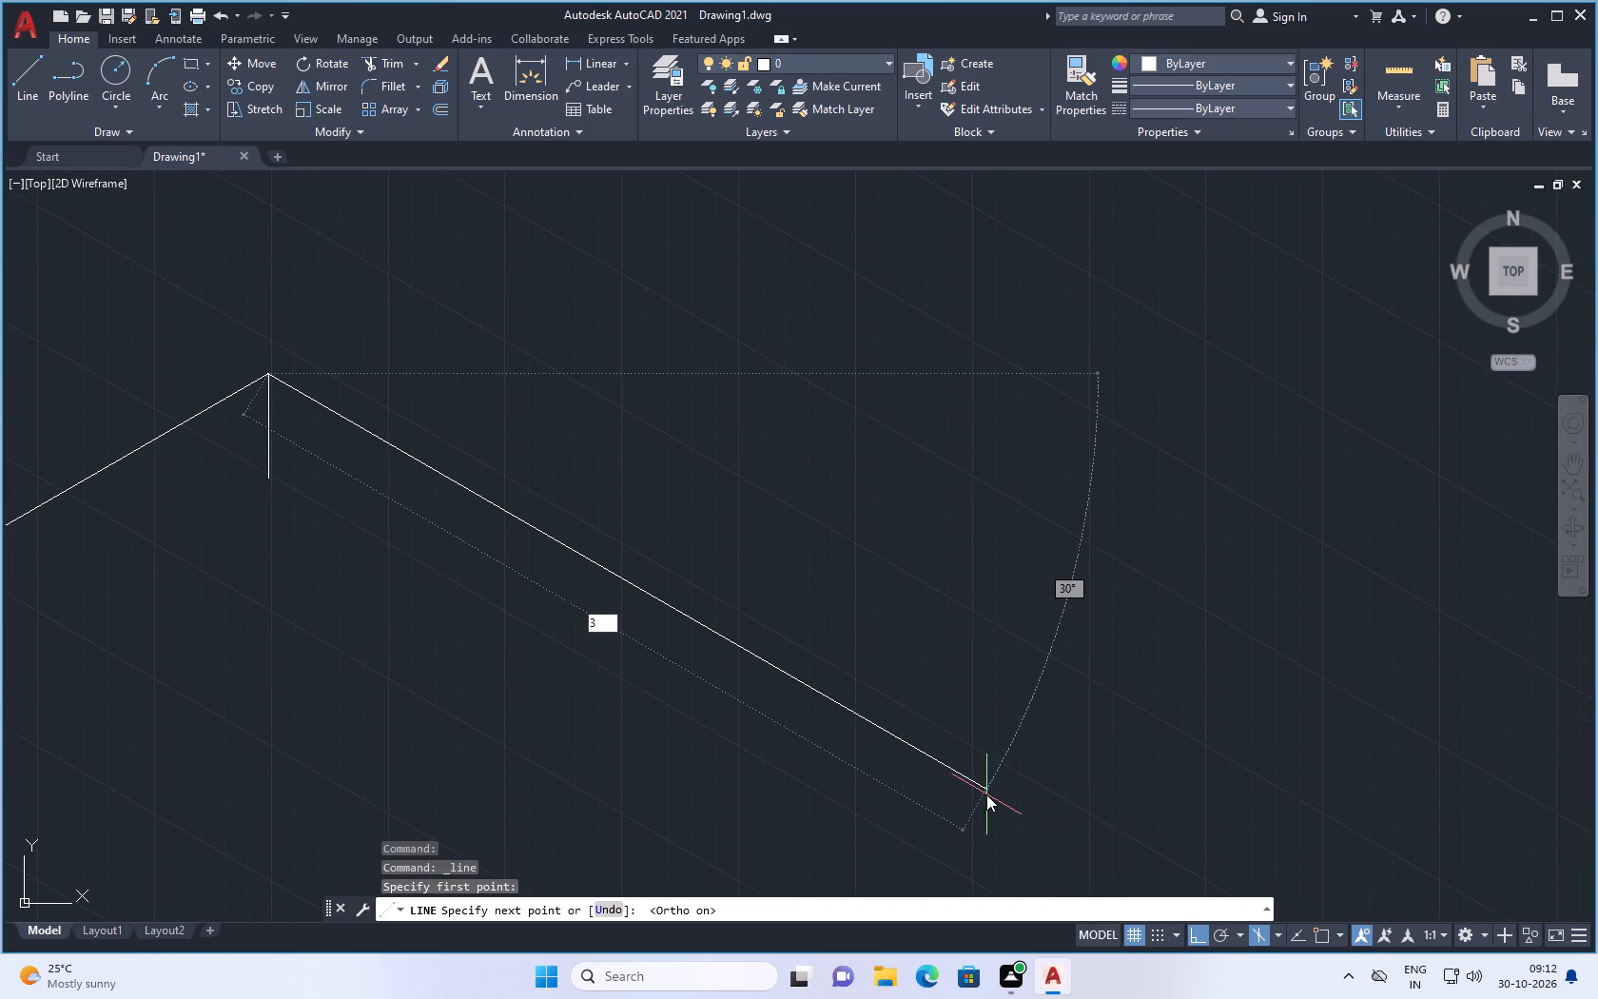
pyautogui.write('70')
pyautogui.press('Return')
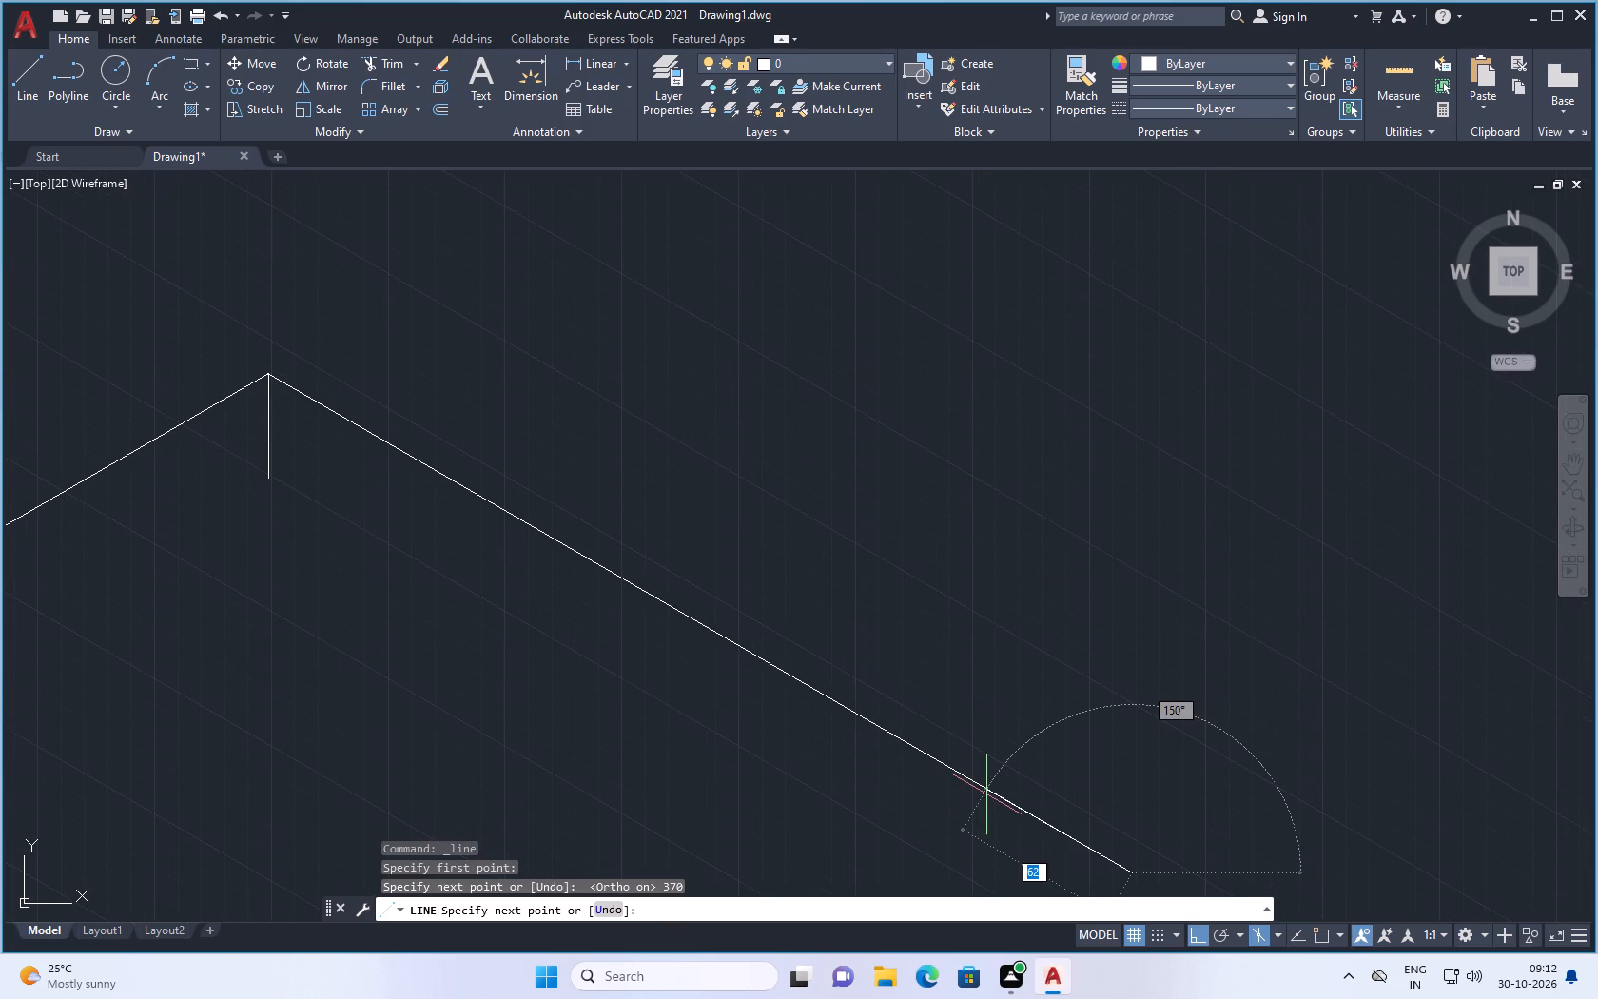
# Continue with a 250 vertical segment downward from the end of the new 370 line and finish the line.
pyautogui.scroll(-5, 1028, 726)
pyautogui.scroll(3, 974, 783)
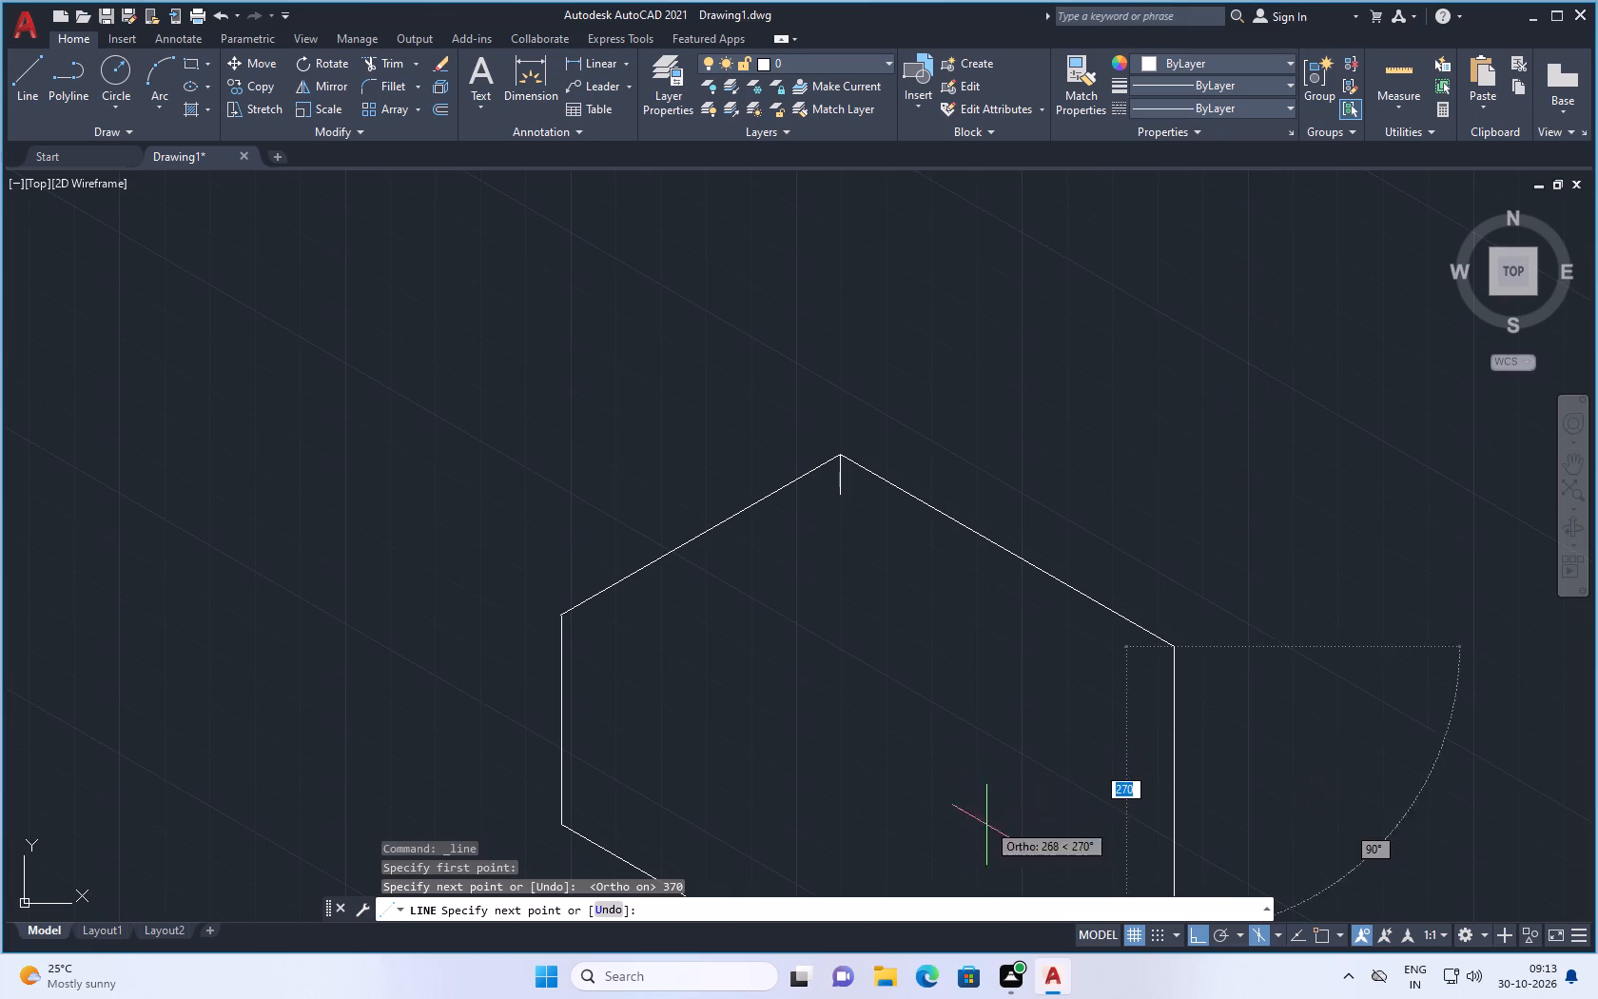
pyautogui.scroll(1, 1110, 807)
pyautogui.scroll(-3, 1137, 738)
pyautogui.scroll(3, 1142, 774)
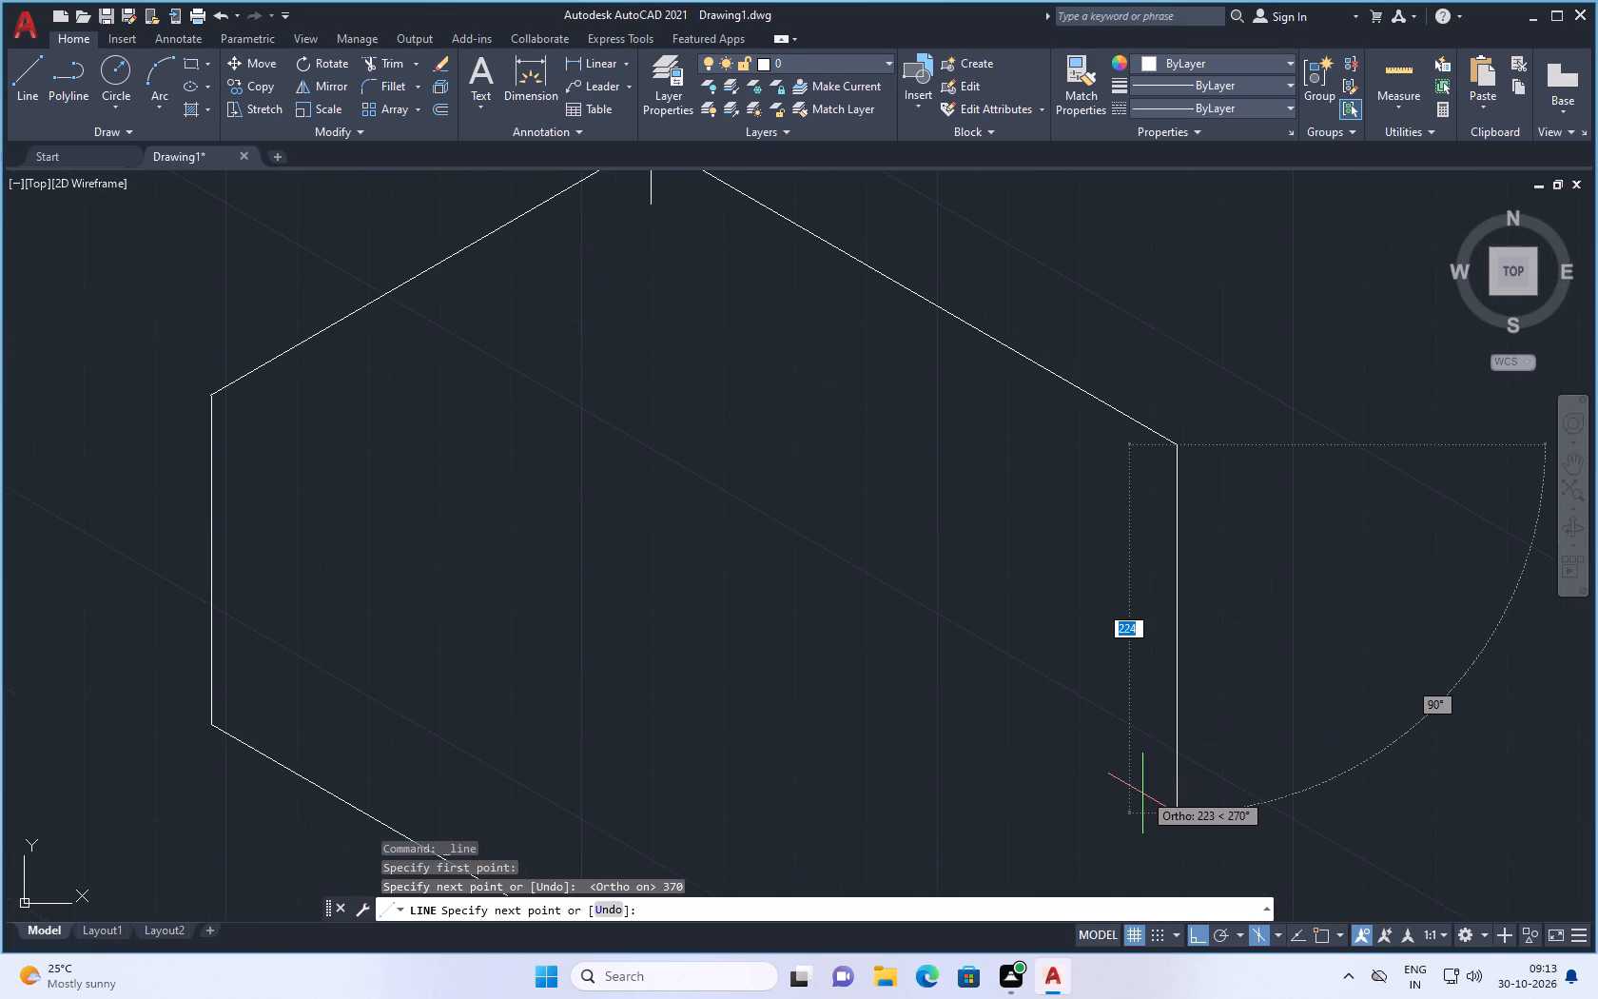
pyautogui.write('250')
pyautogui.press('Return')
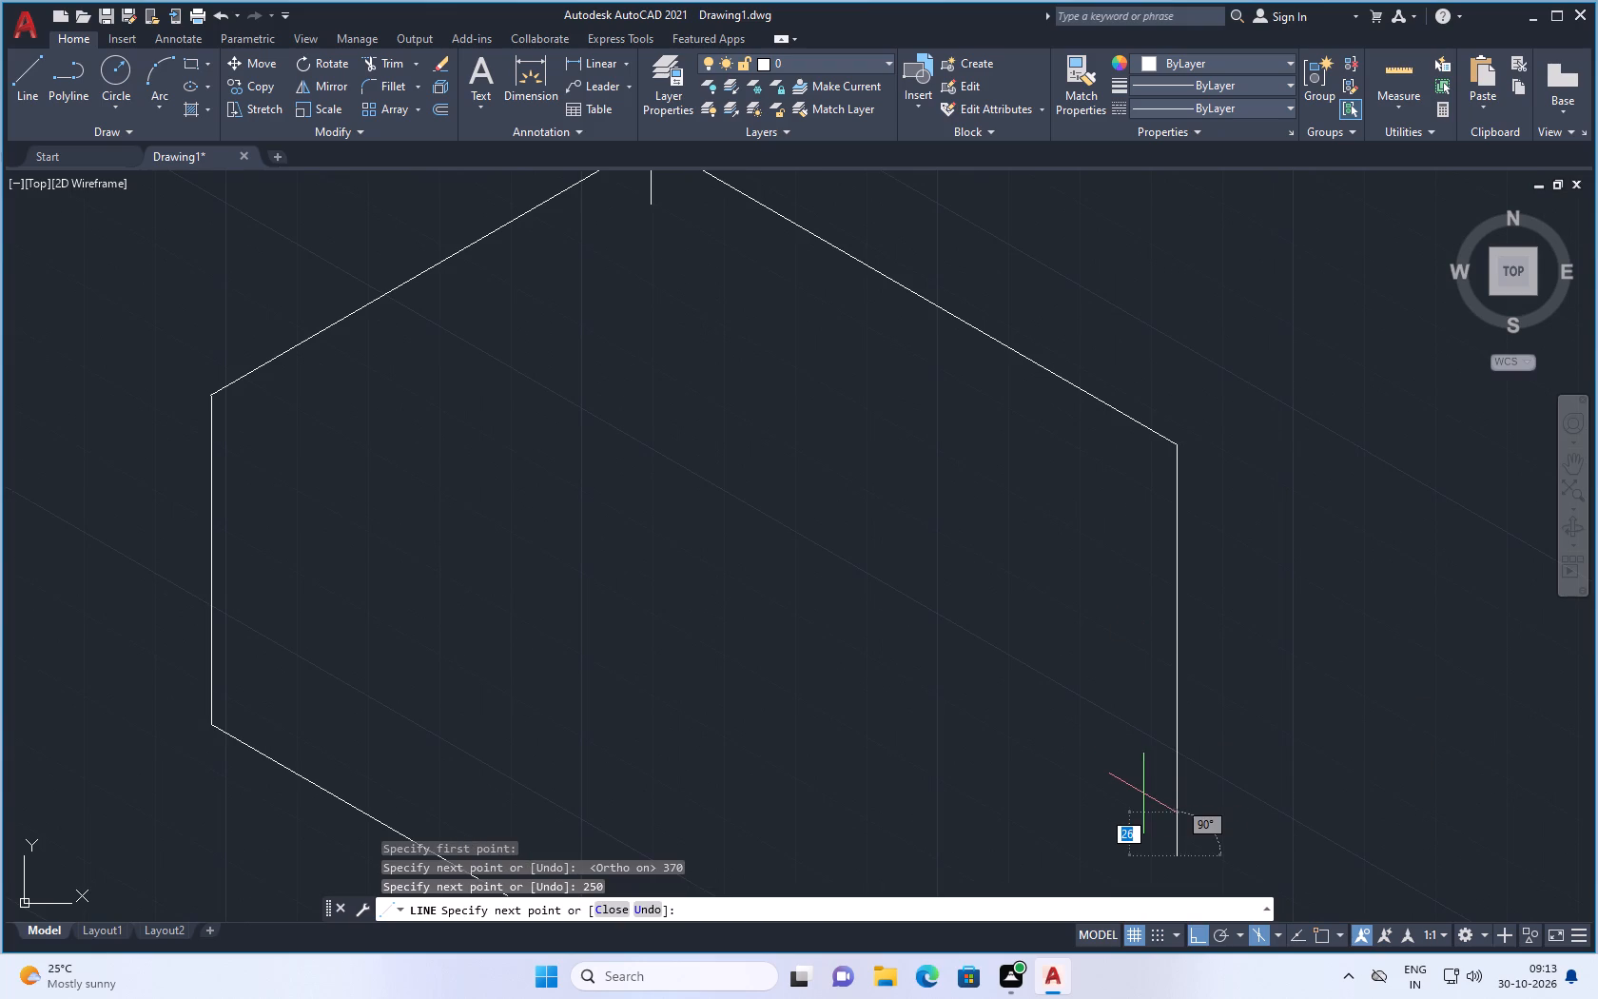
pyautogui.press('Return')
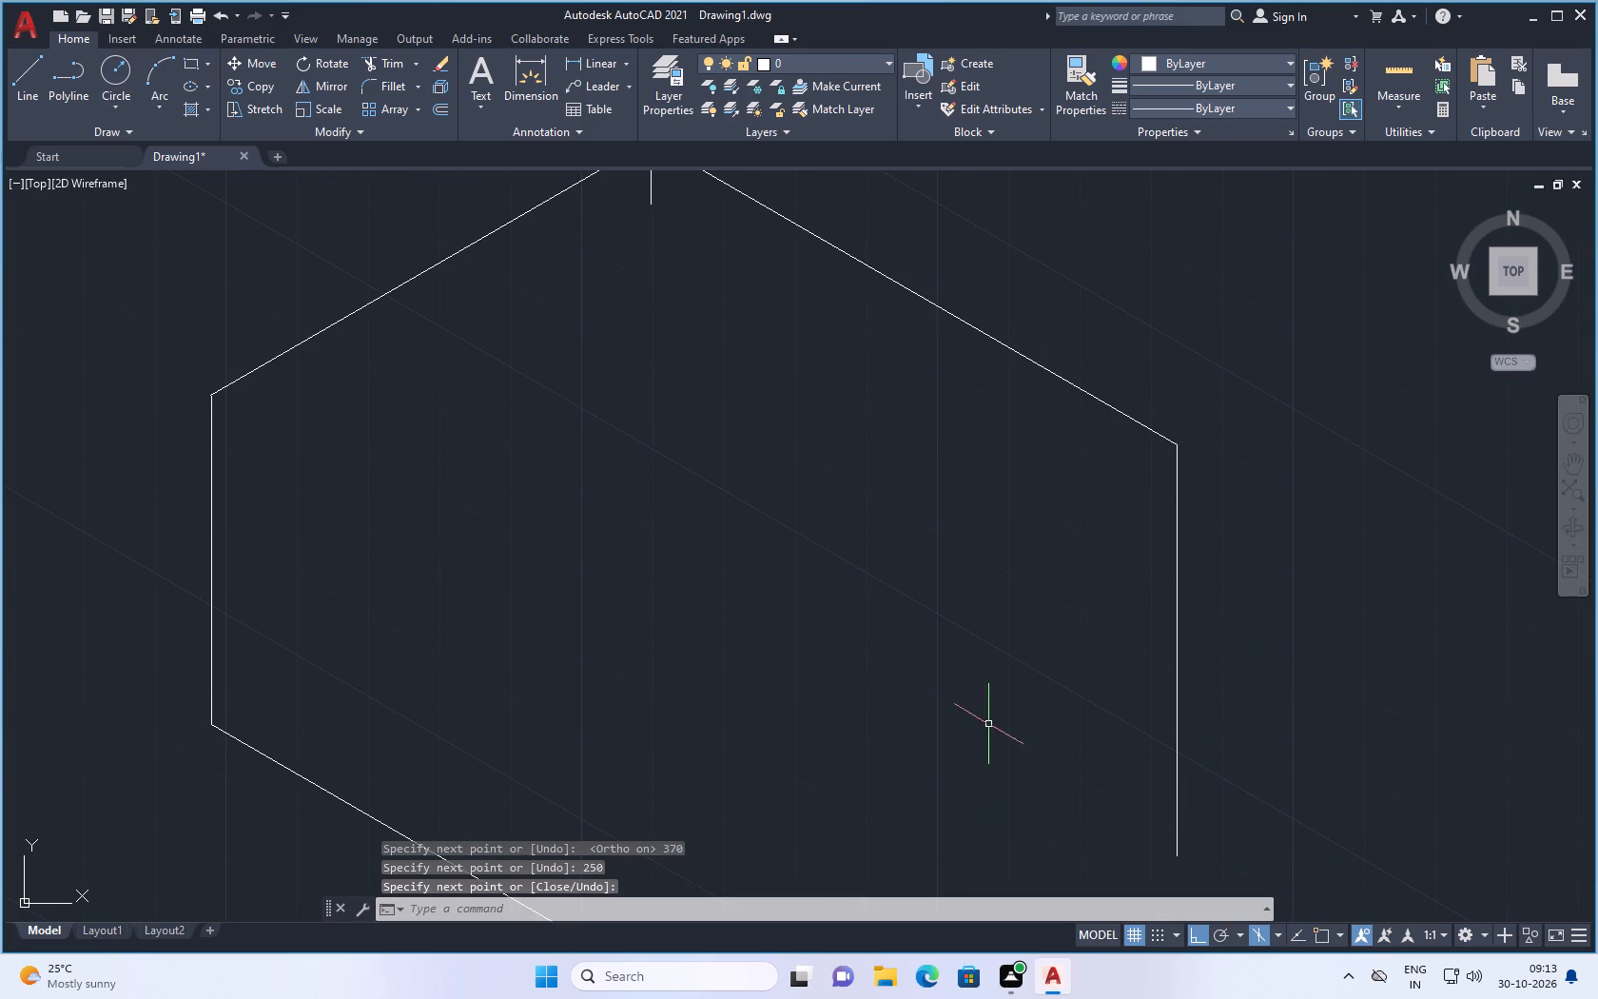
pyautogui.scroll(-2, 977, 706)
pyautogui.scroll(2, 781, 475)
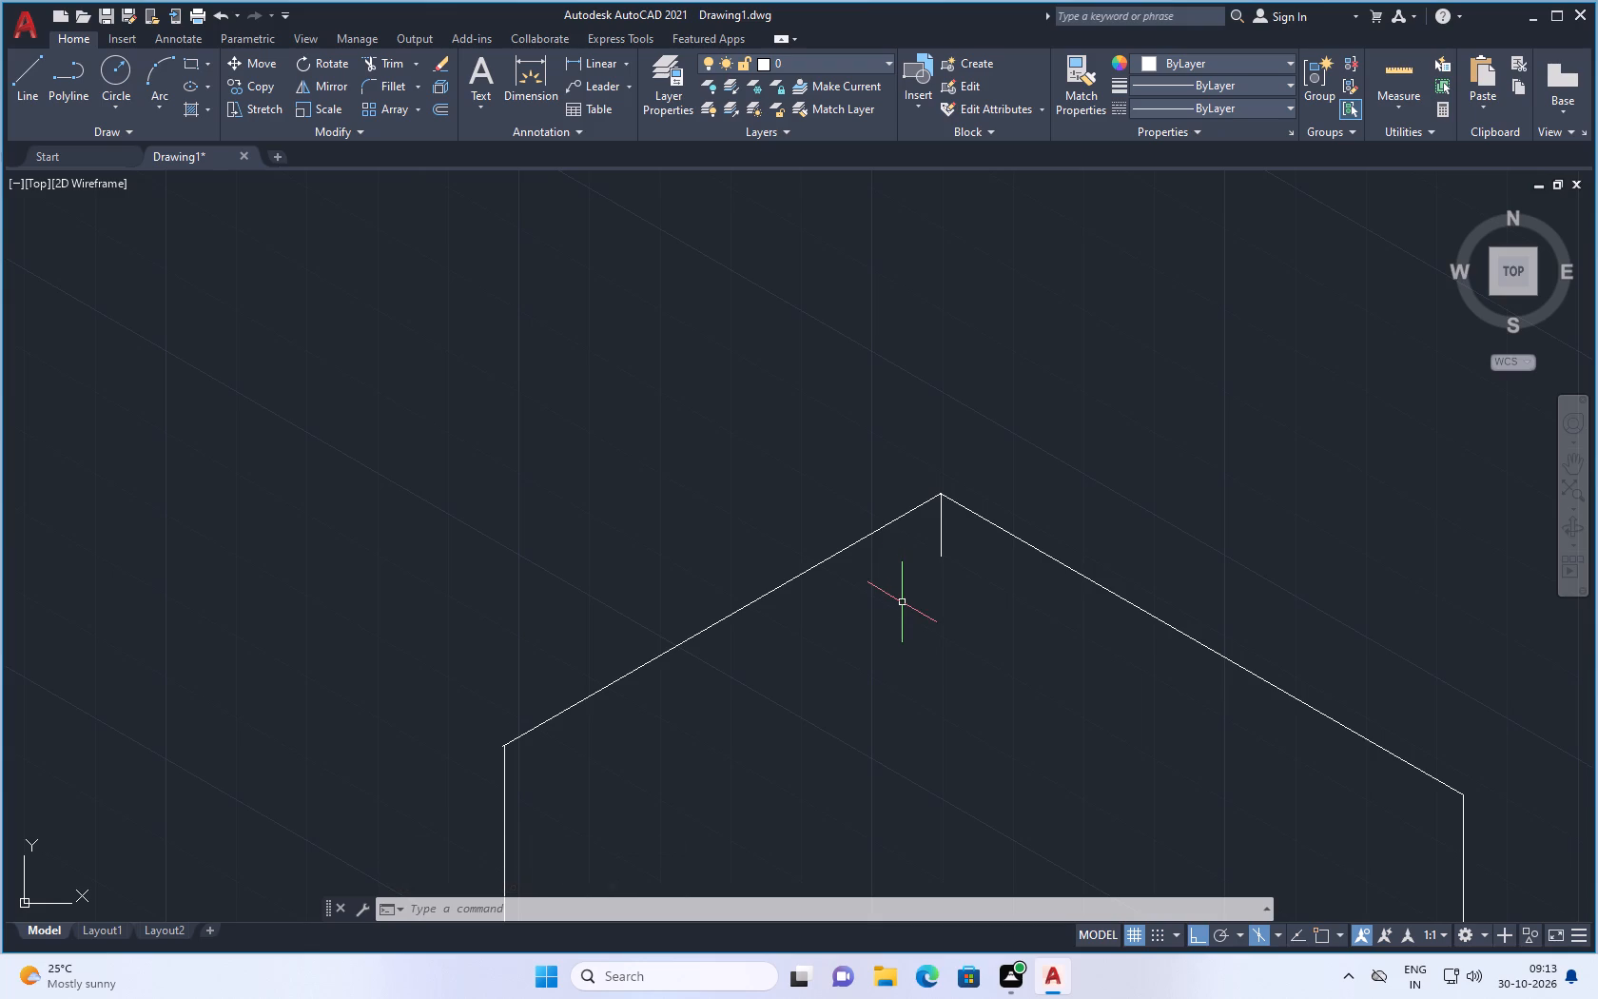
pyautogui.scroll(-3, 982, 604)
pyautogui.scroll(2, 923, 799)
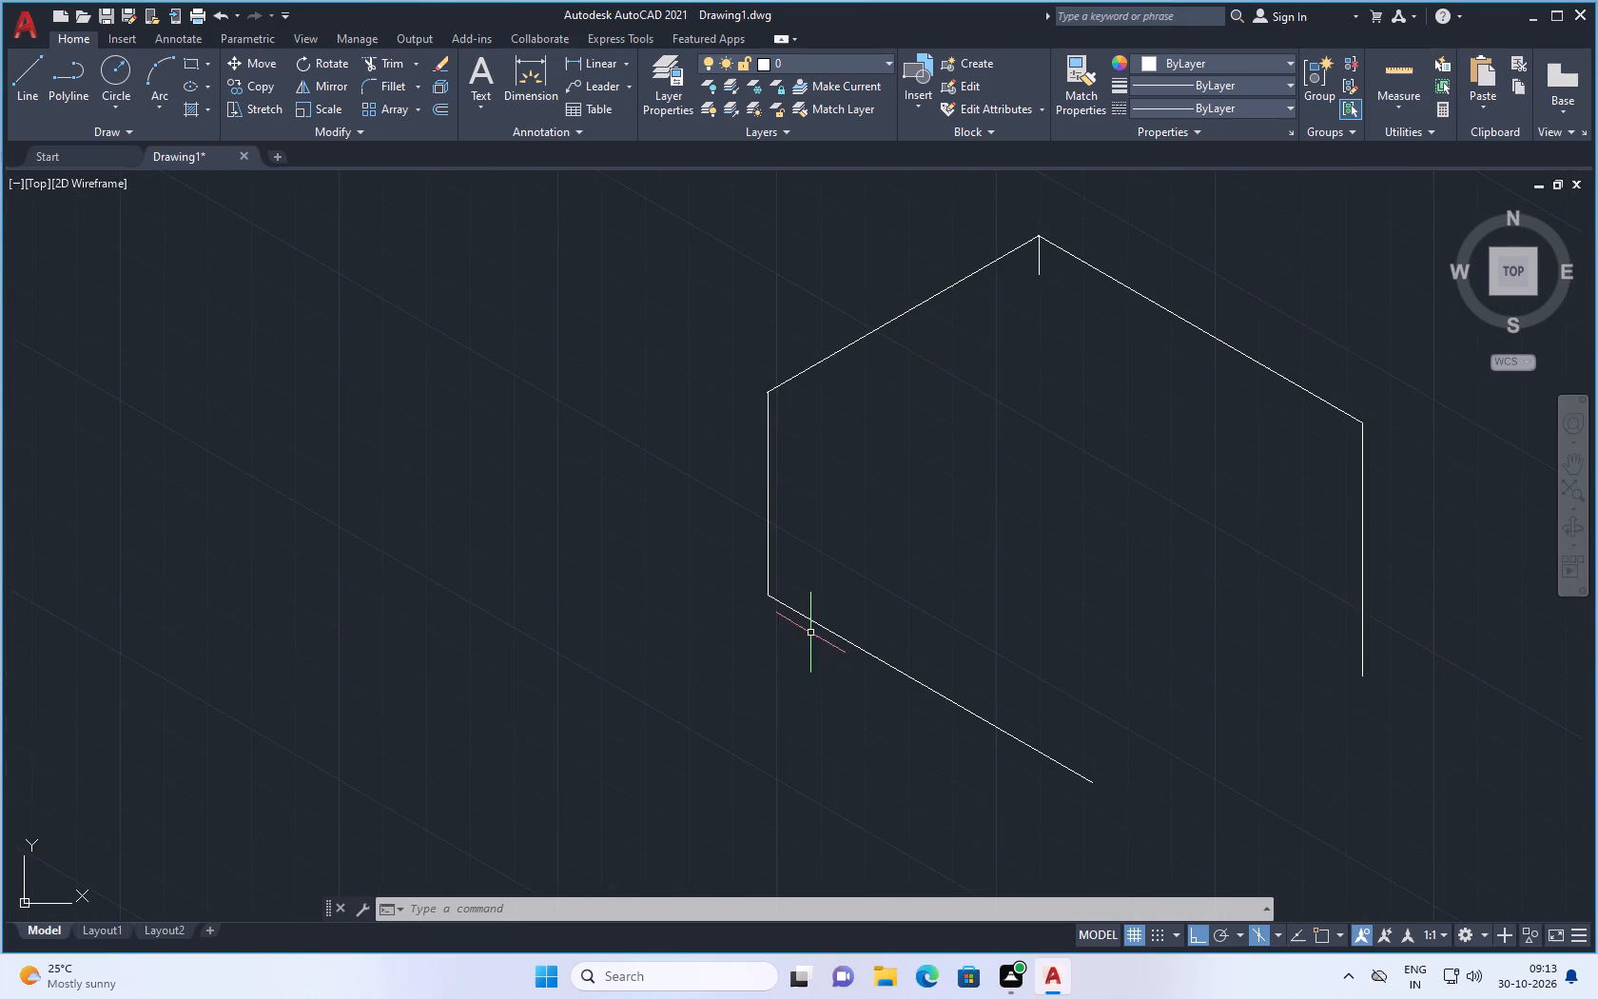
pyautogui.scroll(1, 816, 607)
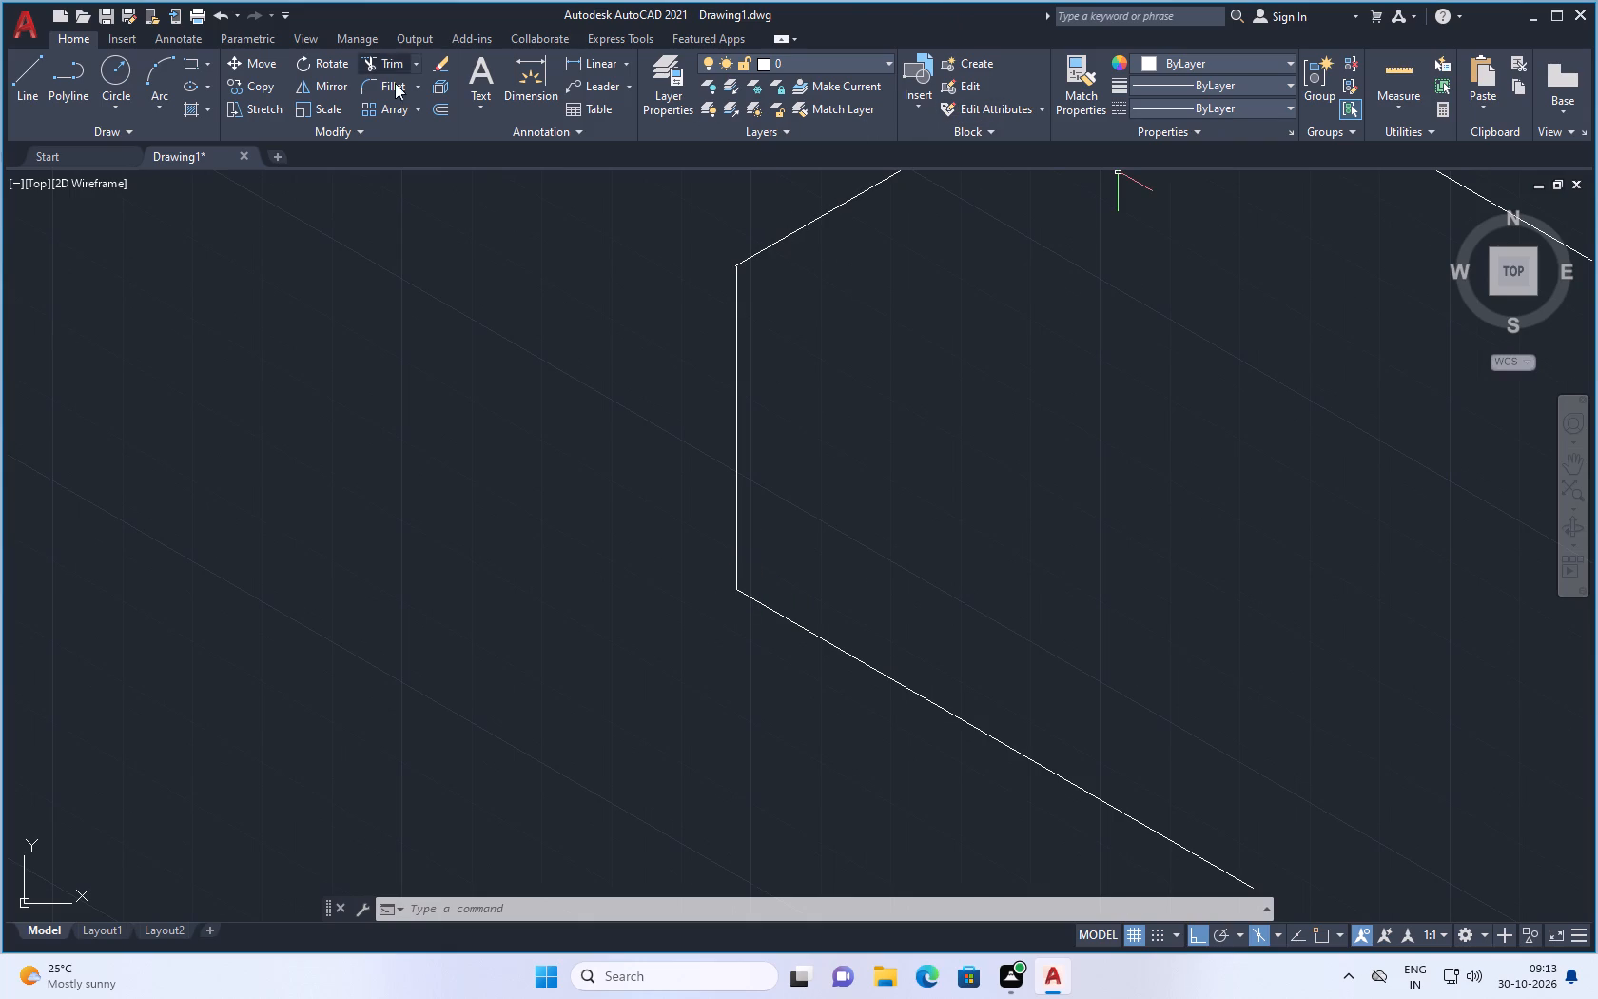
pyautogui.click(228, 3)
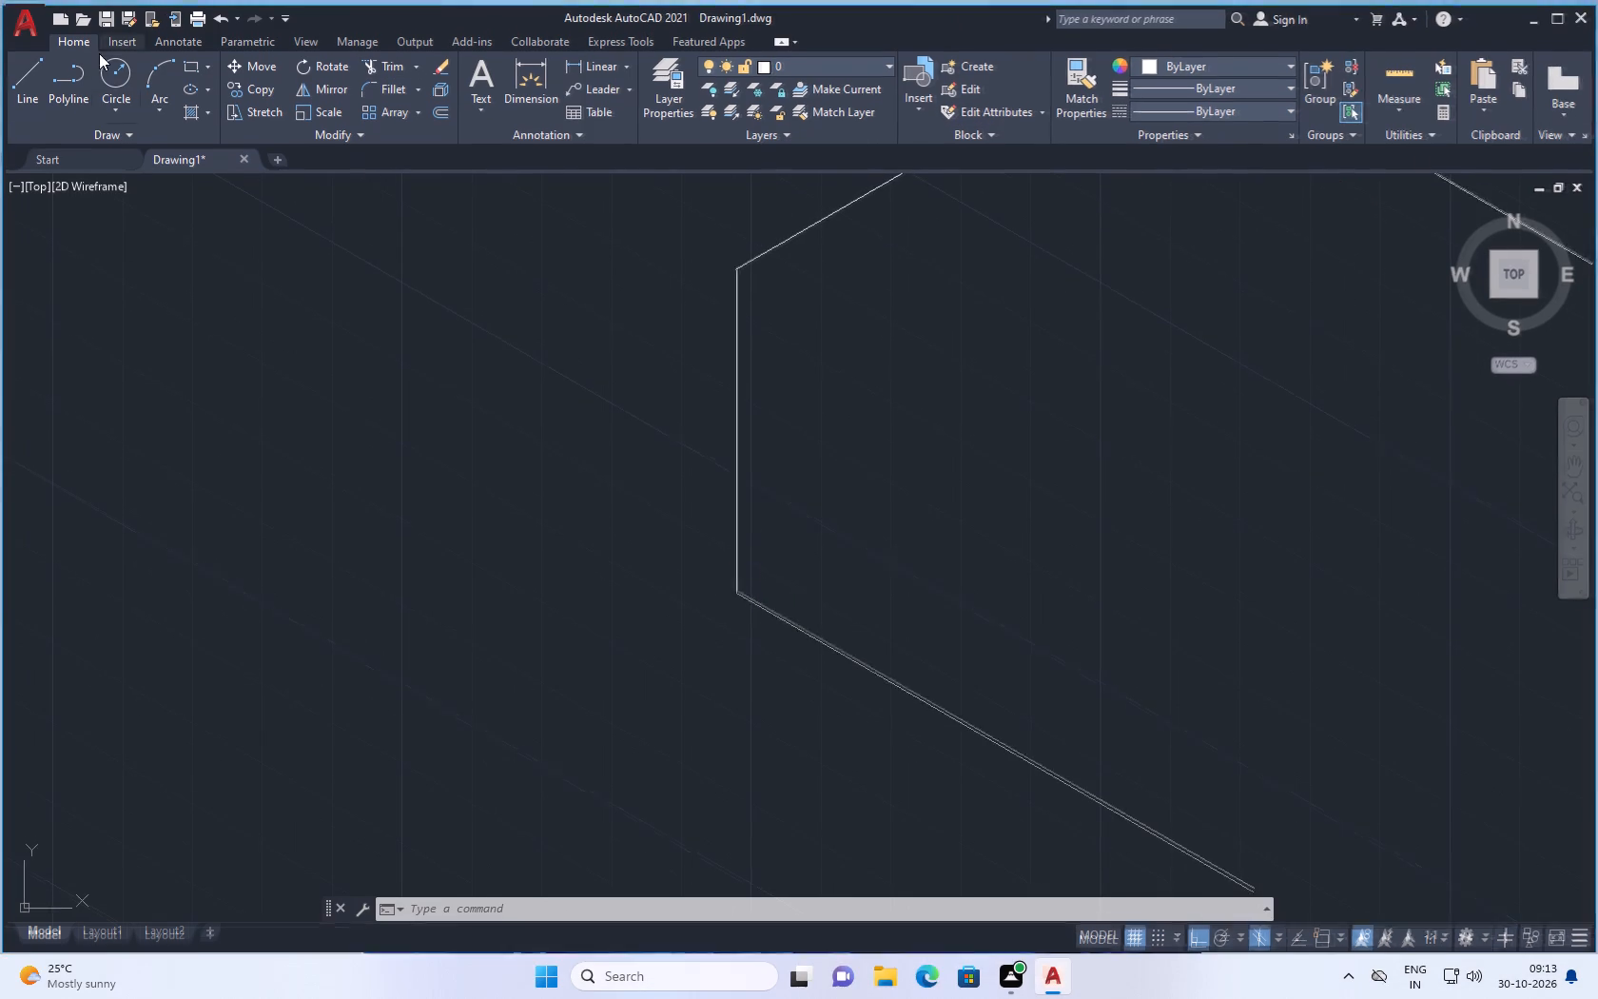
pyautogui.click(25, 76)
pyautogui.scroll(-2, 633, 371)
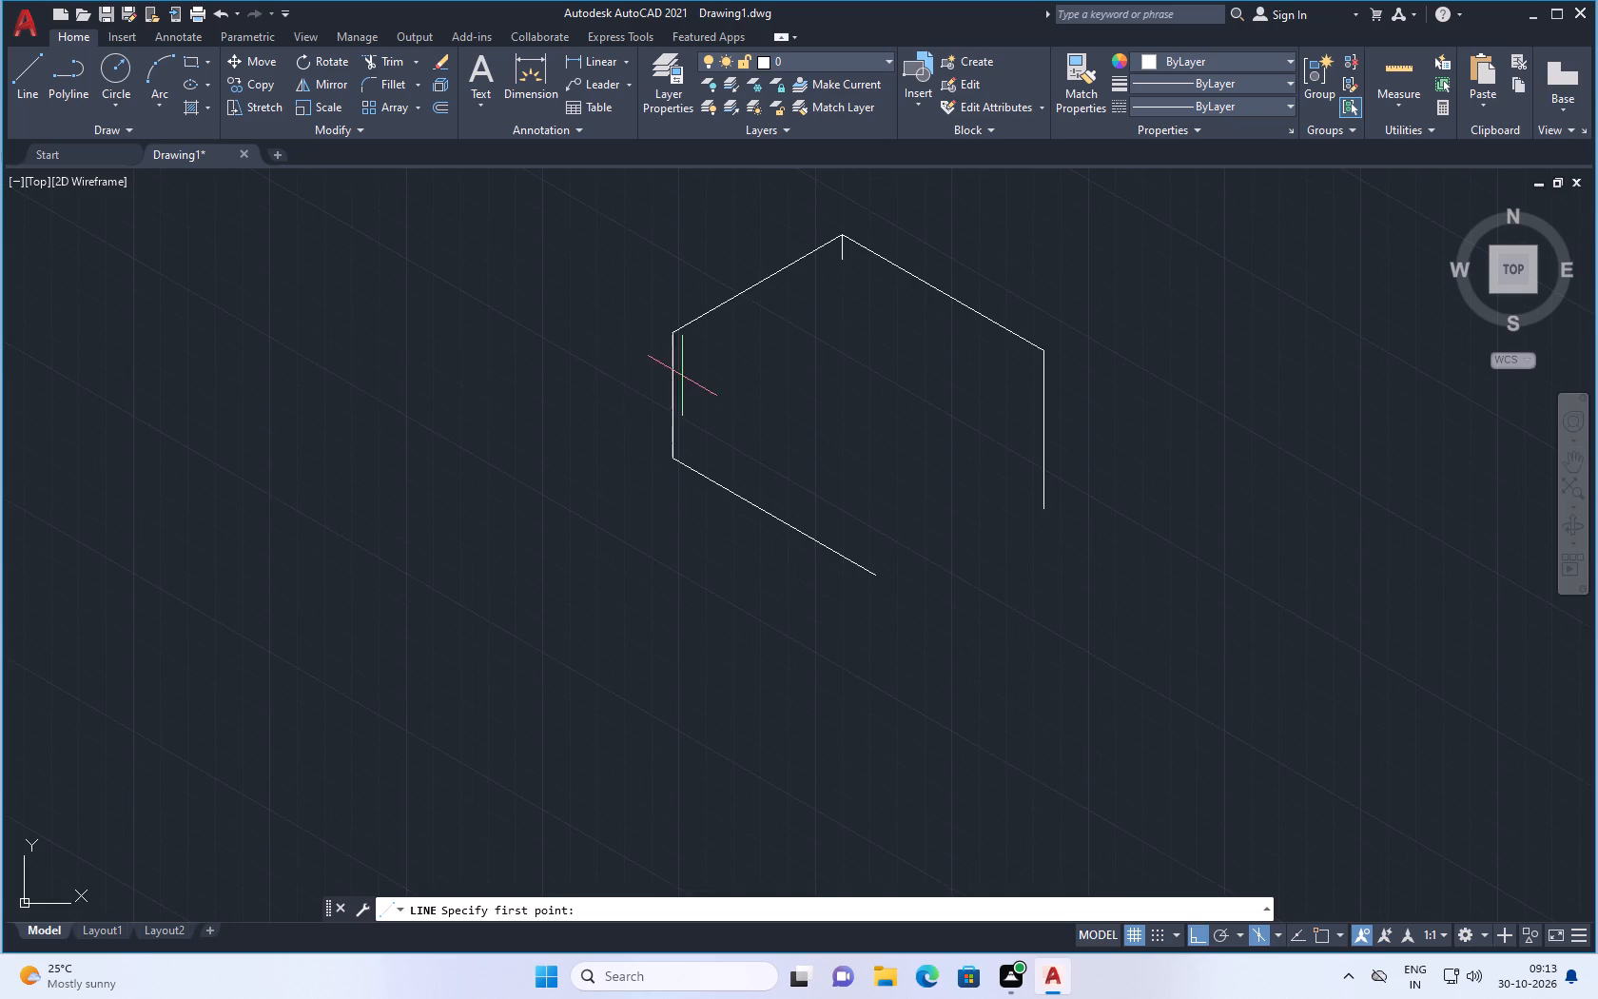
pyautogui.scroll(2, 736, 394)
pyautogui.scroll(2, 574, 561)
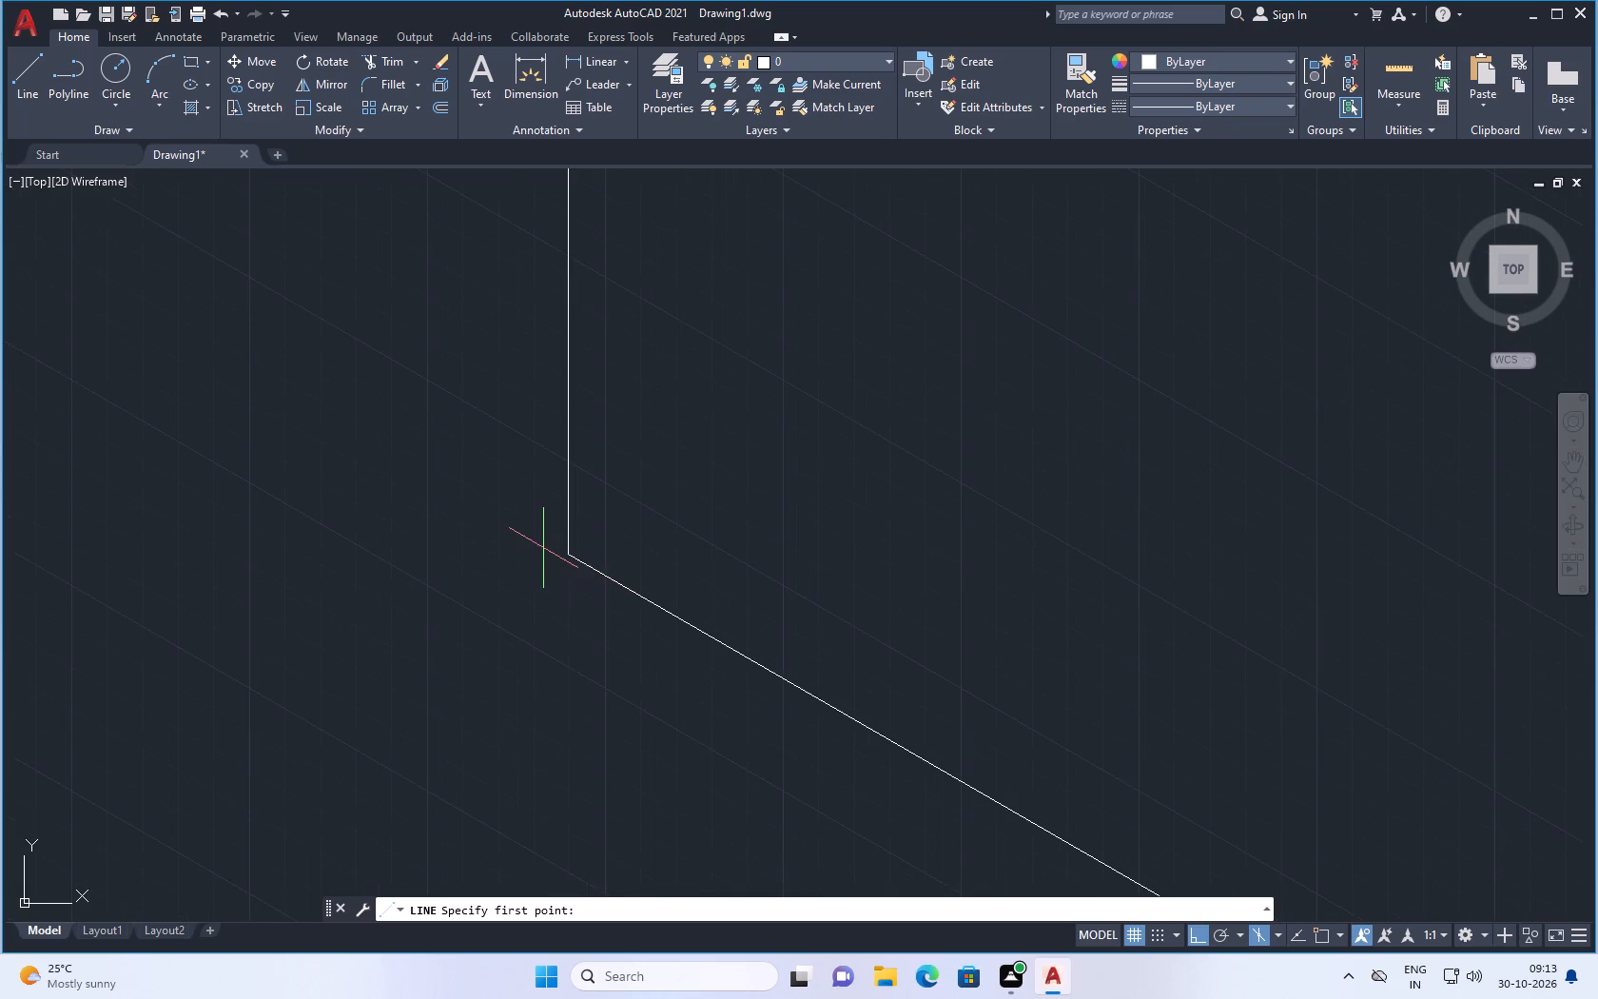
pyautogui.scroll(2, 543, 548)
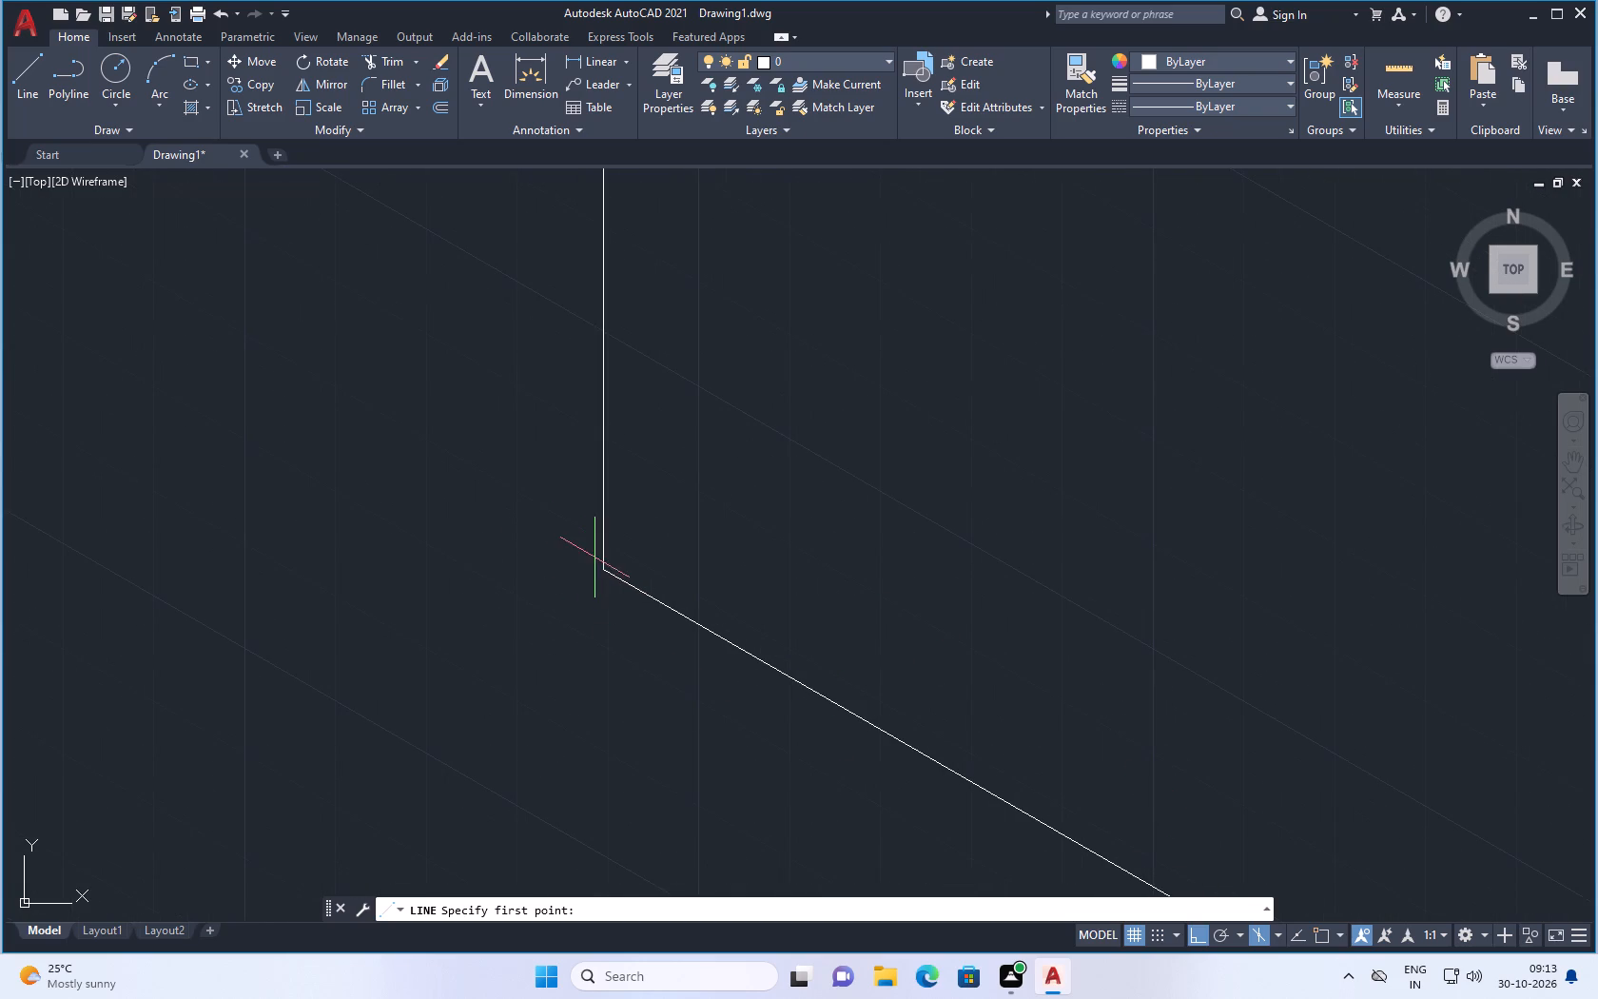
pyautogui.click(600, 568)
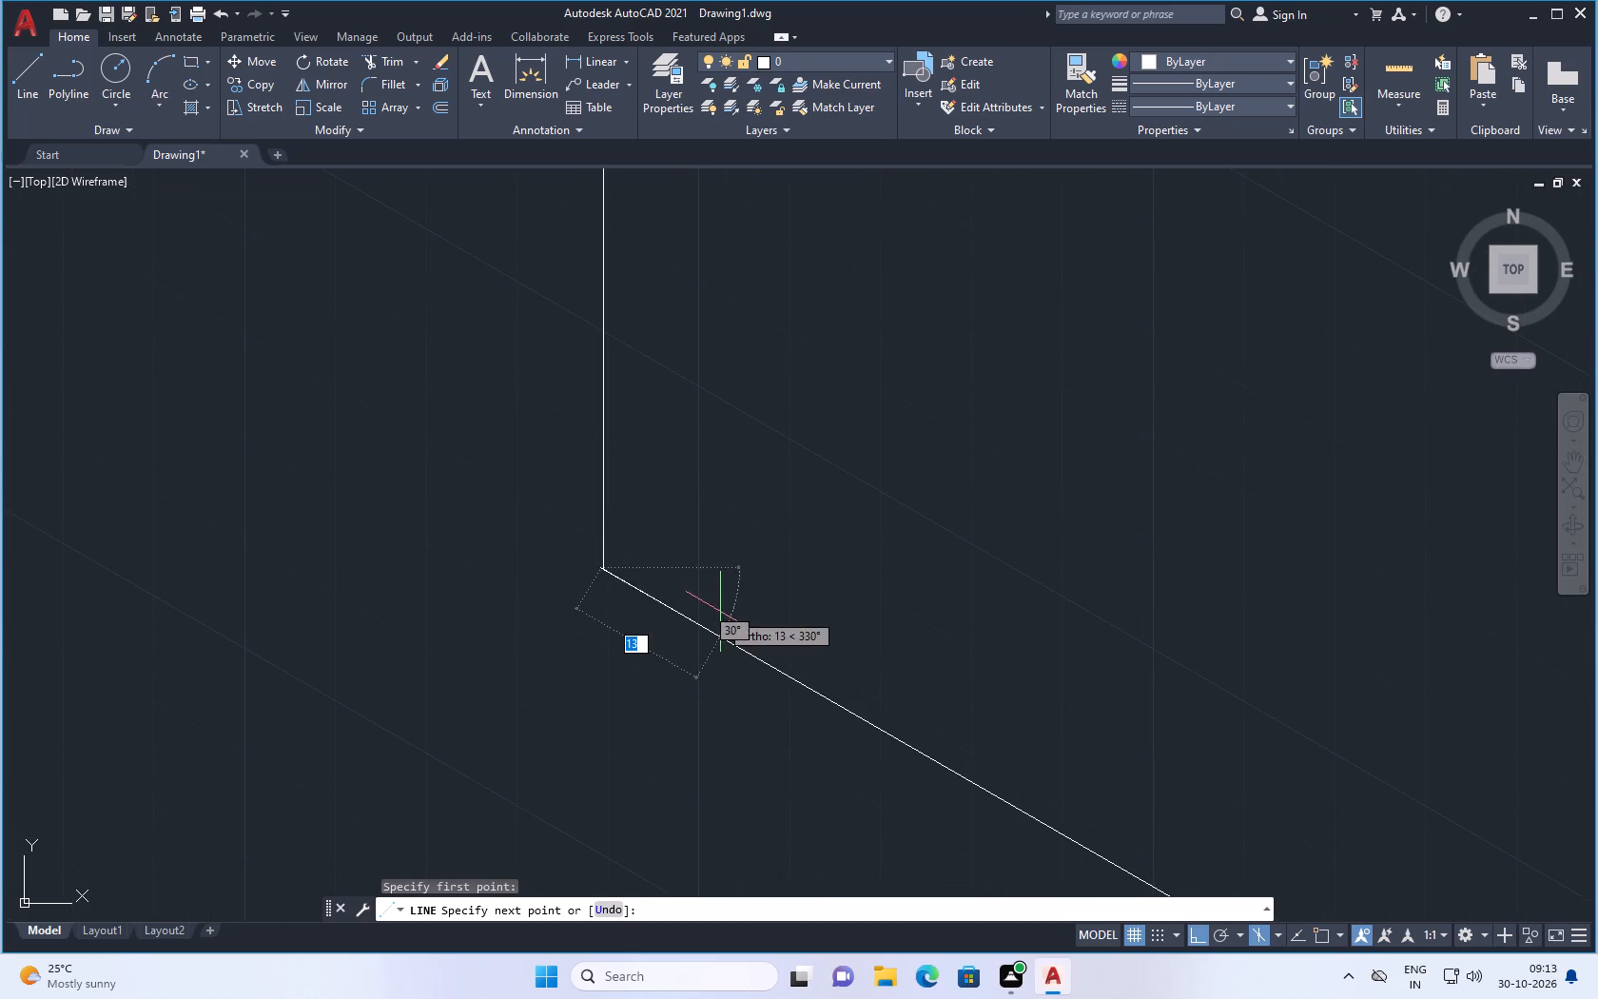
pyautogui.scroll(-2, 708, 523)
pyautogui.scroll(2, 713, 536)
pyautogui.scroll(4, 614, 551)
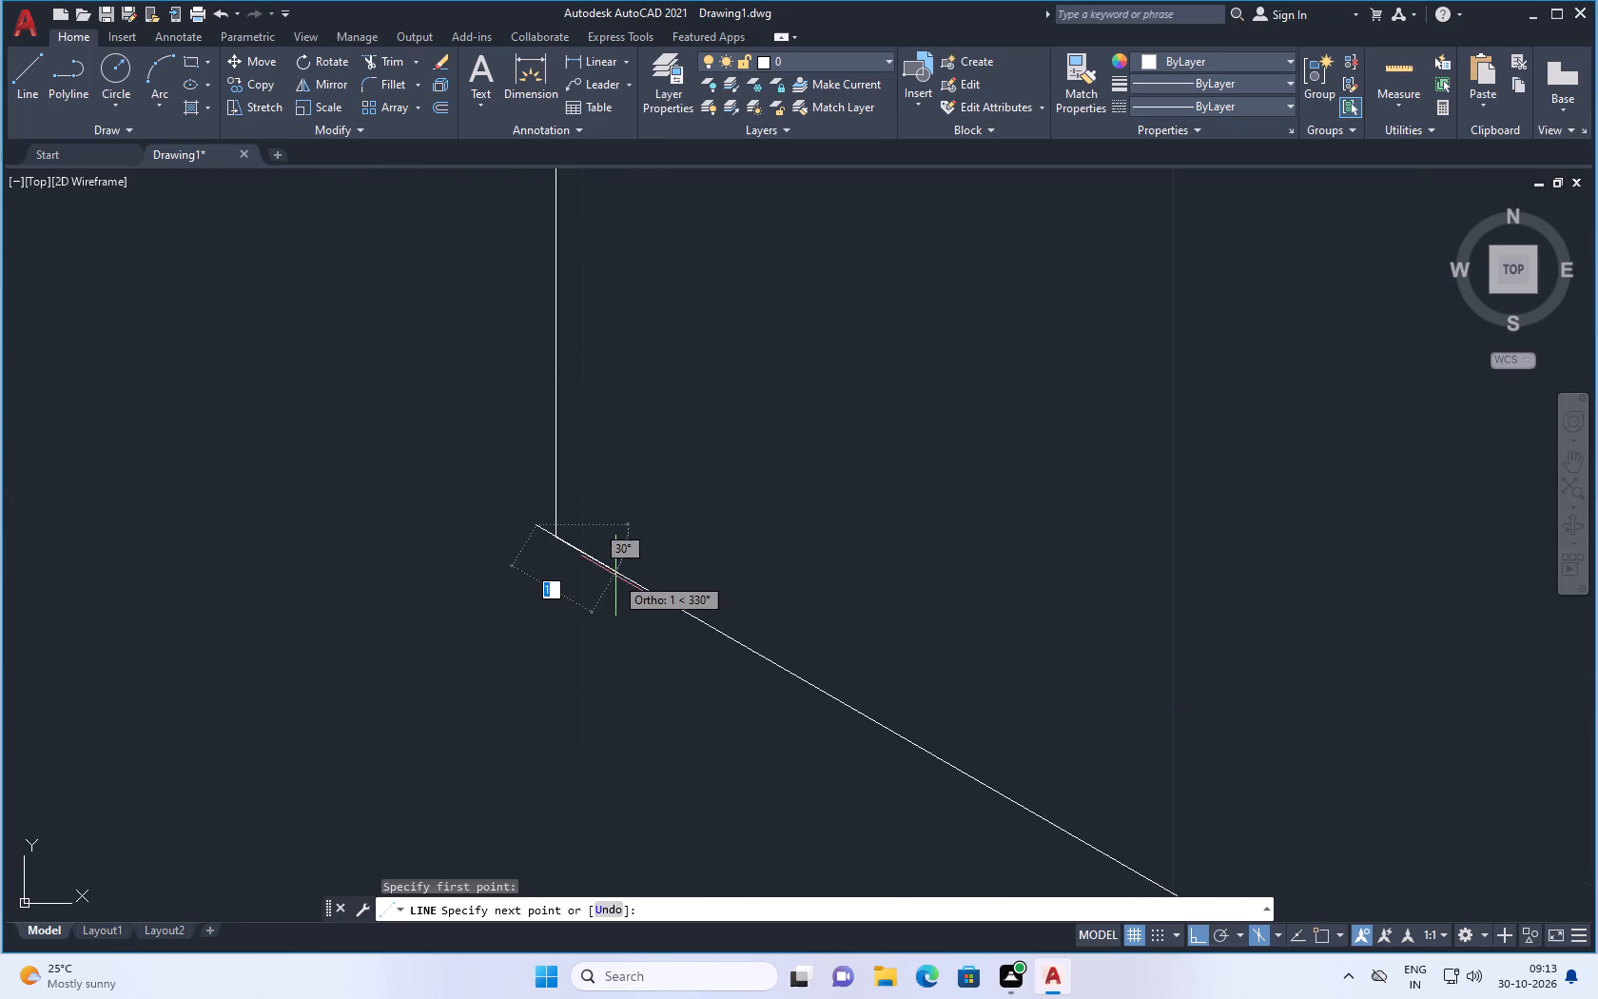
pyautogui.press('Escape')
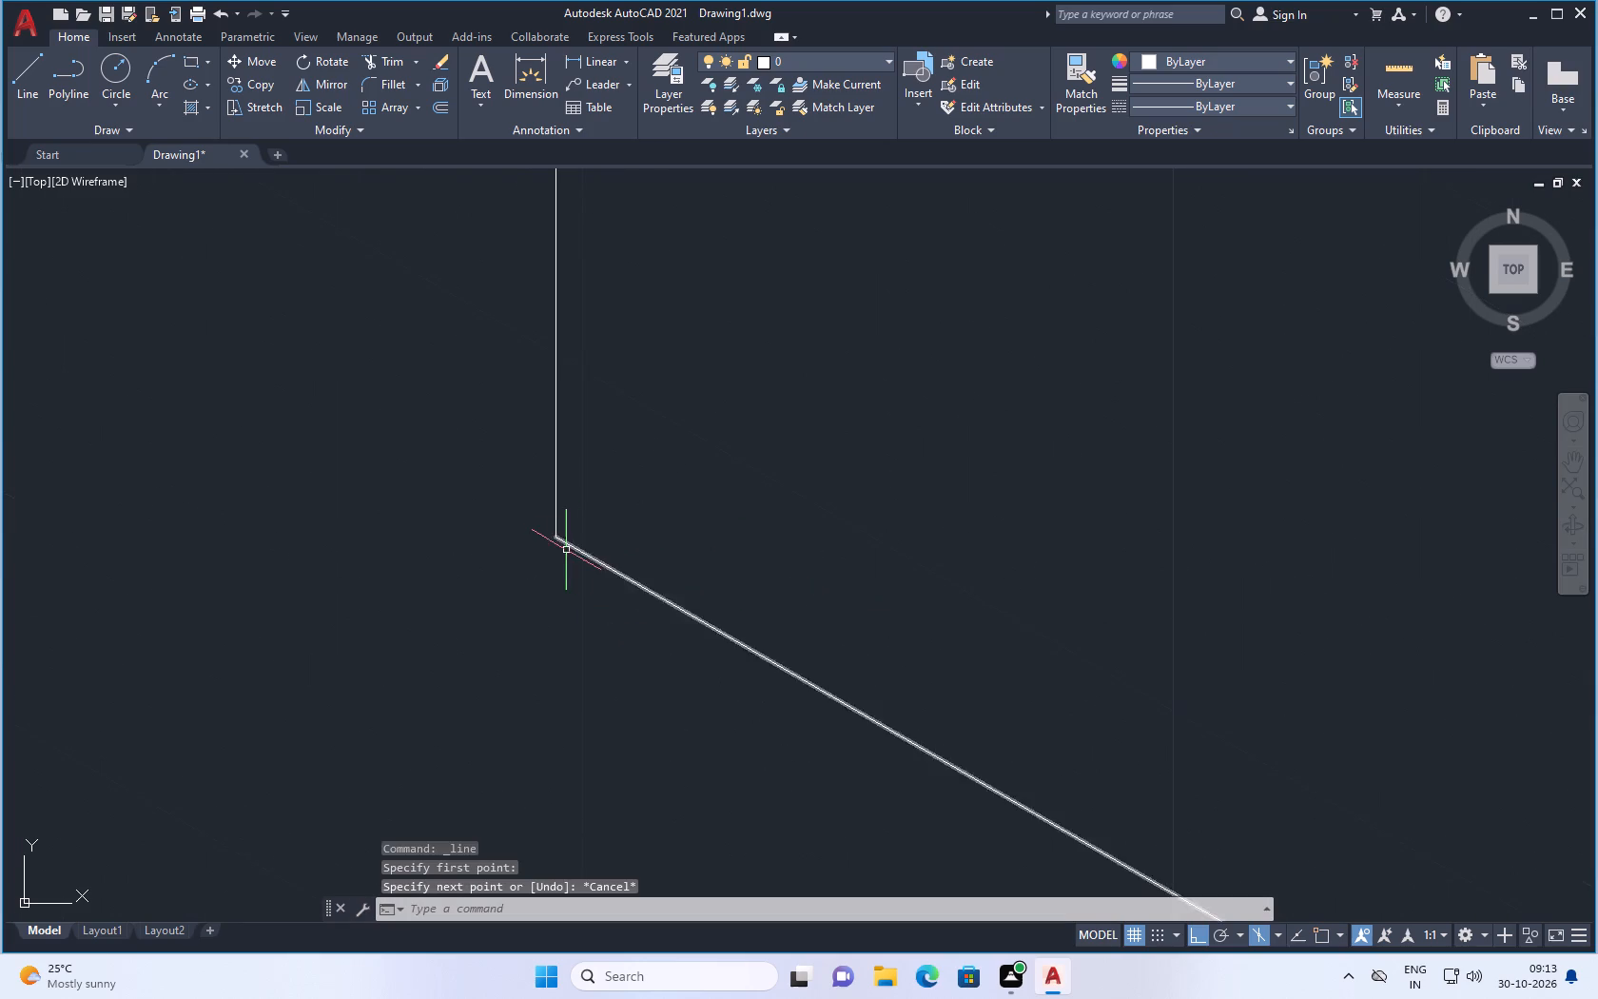
# Start a line at the corner of the outline's left vertical and lower diagonal and draw a 5 segment along the 330° axis.
pyautogui.press('space')
pyautogui.scroll(2, 550, 539)
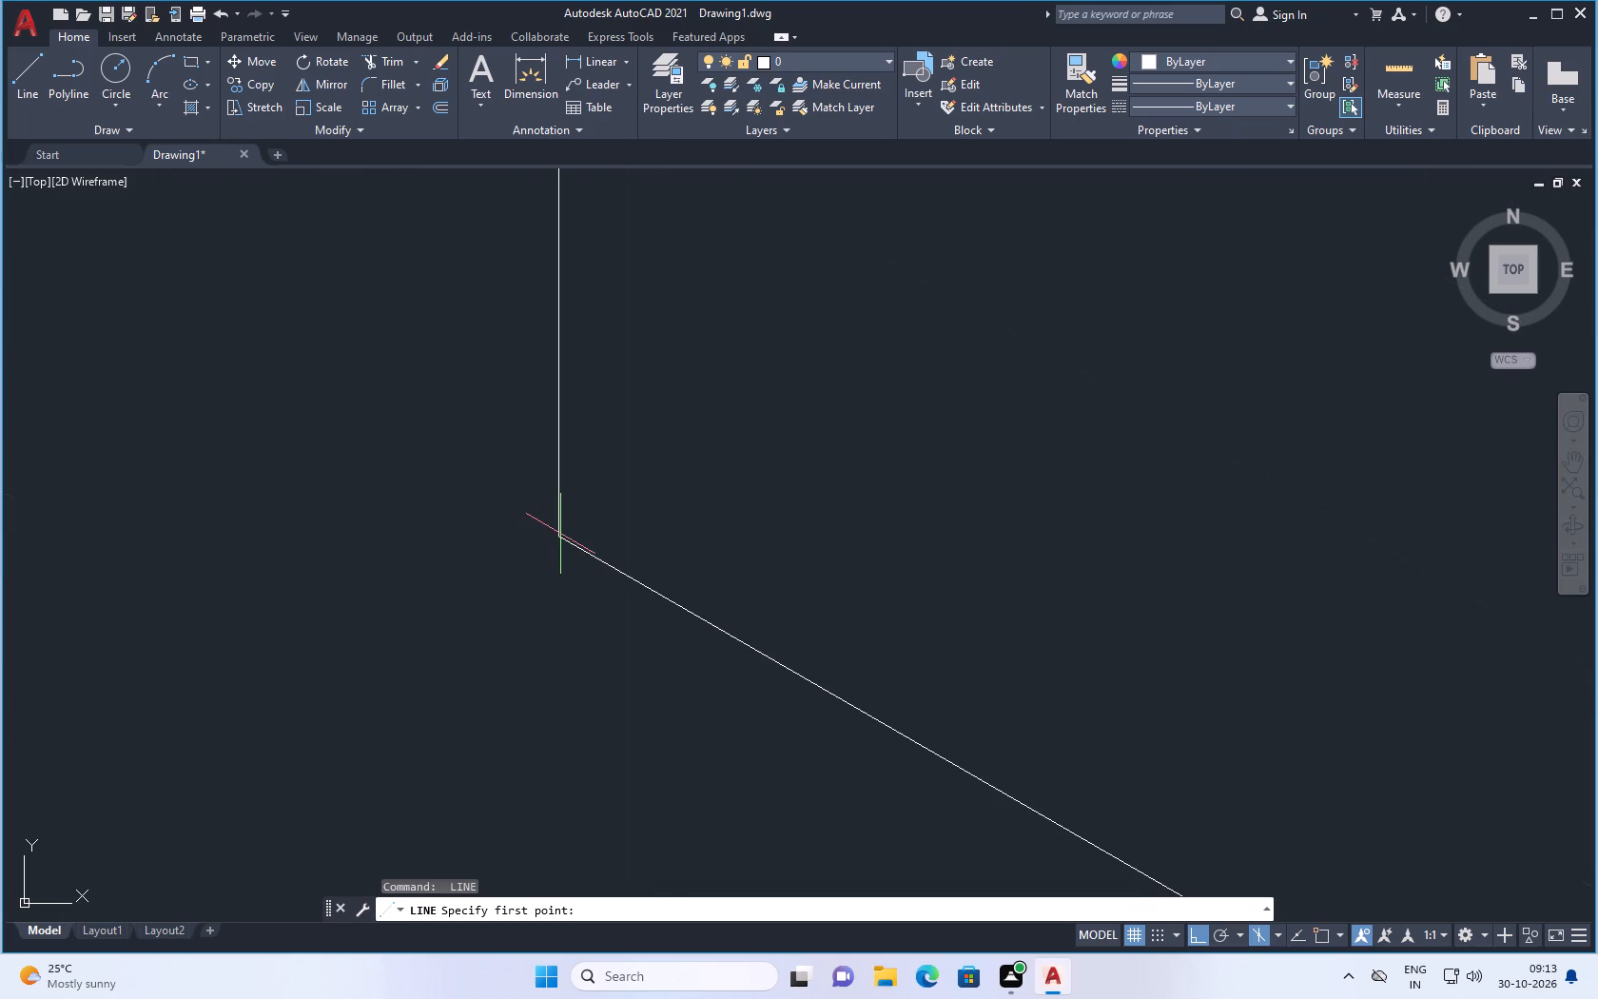
pyautogui.scroll(3, 558, 533)
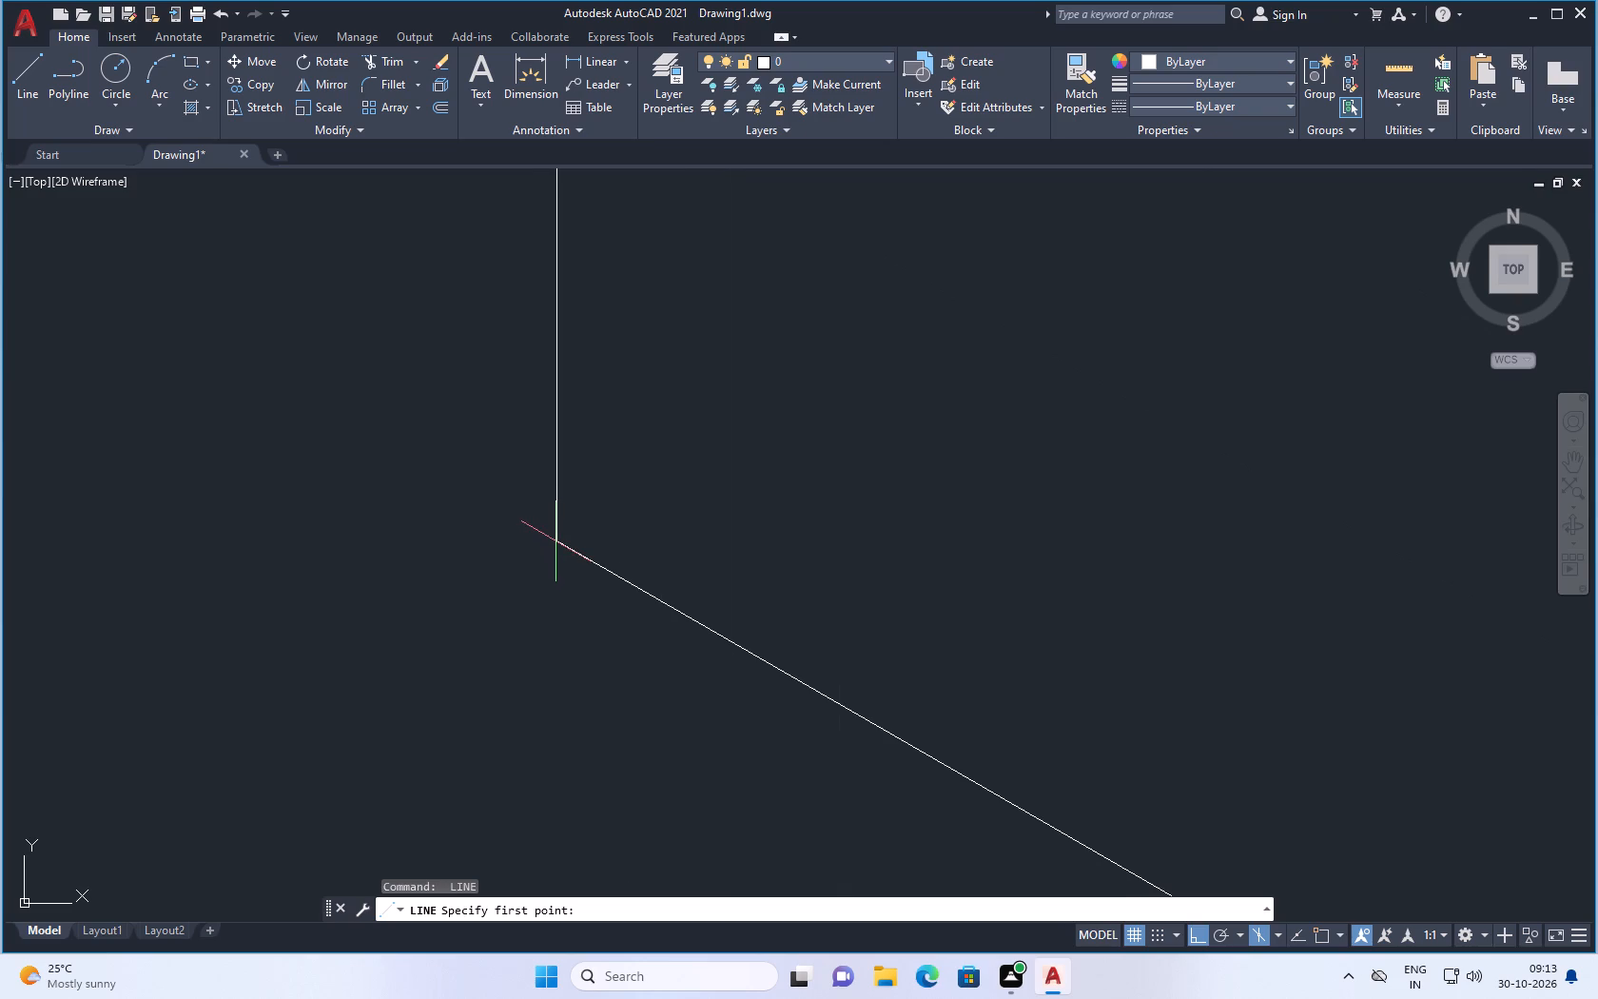
pyautogui.scroll(5, 555, 544)
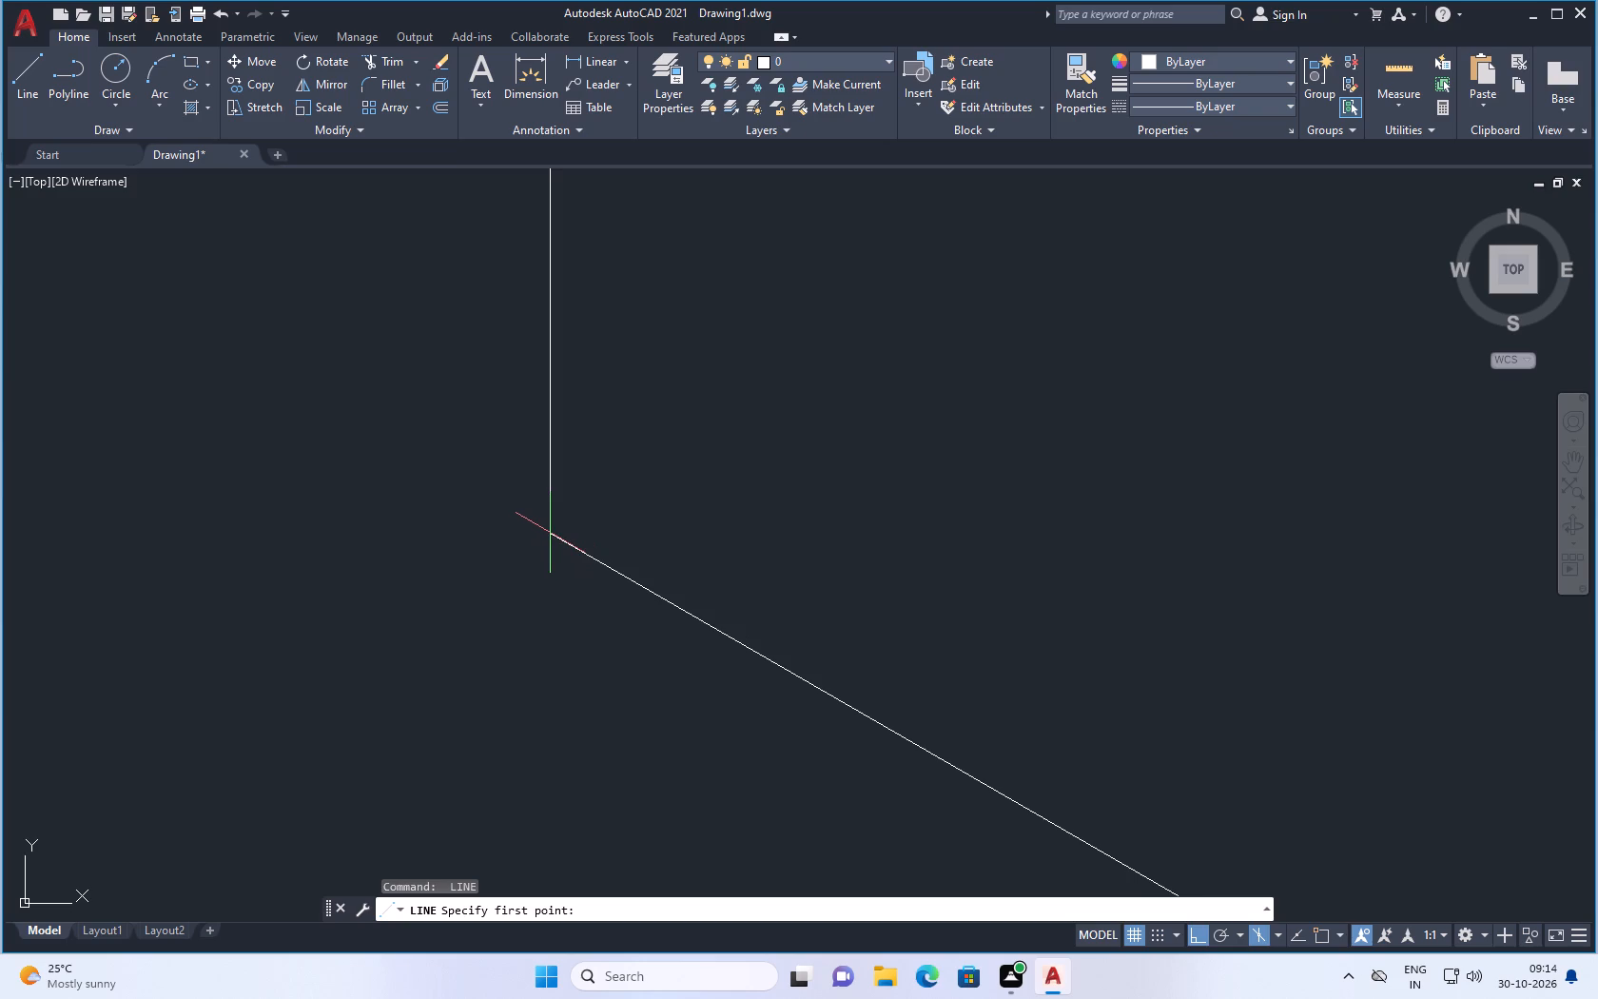
pyautogui.scroll(2, 548, 531)
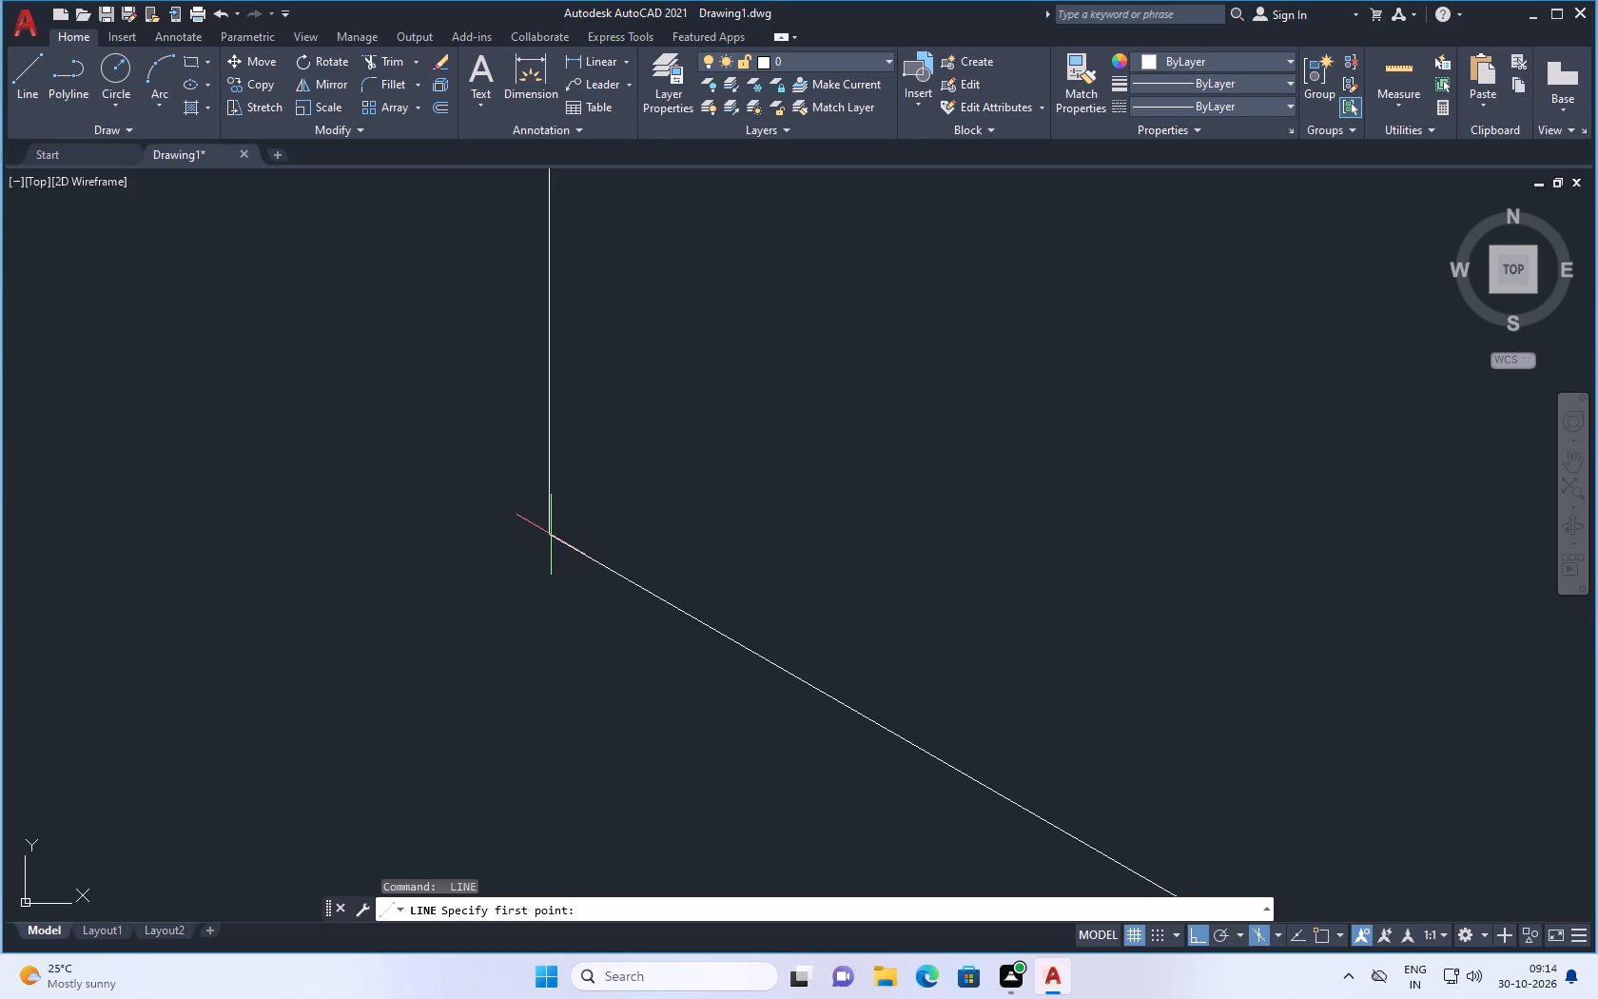
pyautogui.scroll(5, 551, 535)
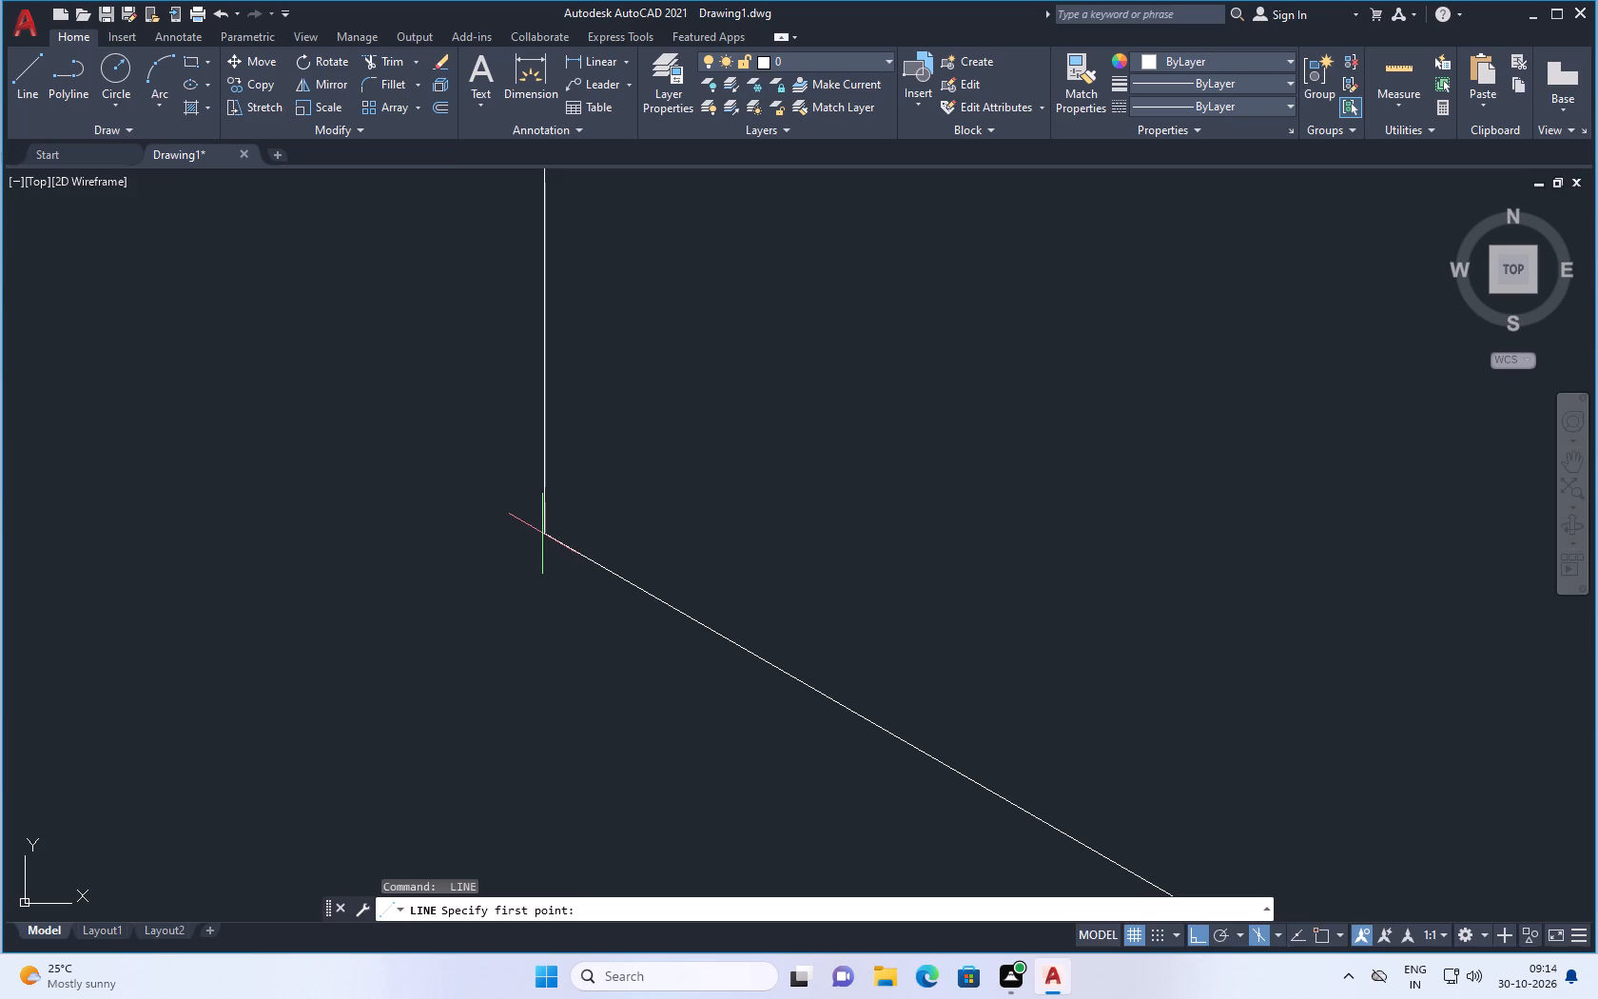
pyautogui.click(543, 533)
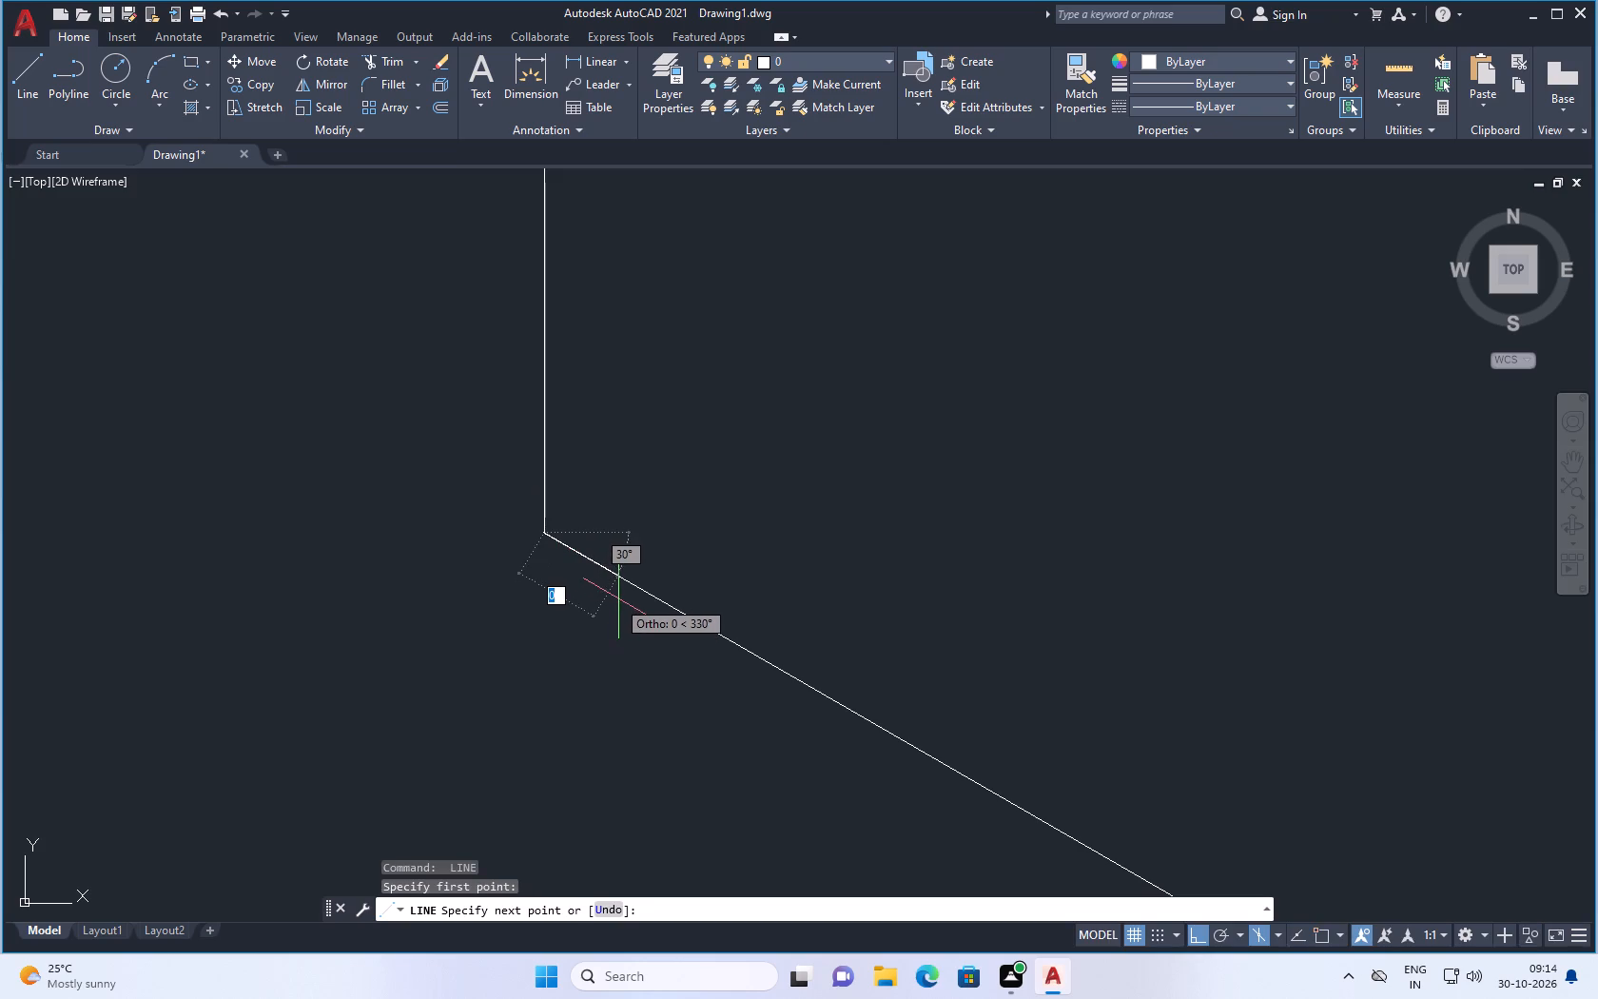
pyautogui.scroll(-5, 617, 598)
pyautogui.scroll(2, 652, 628)
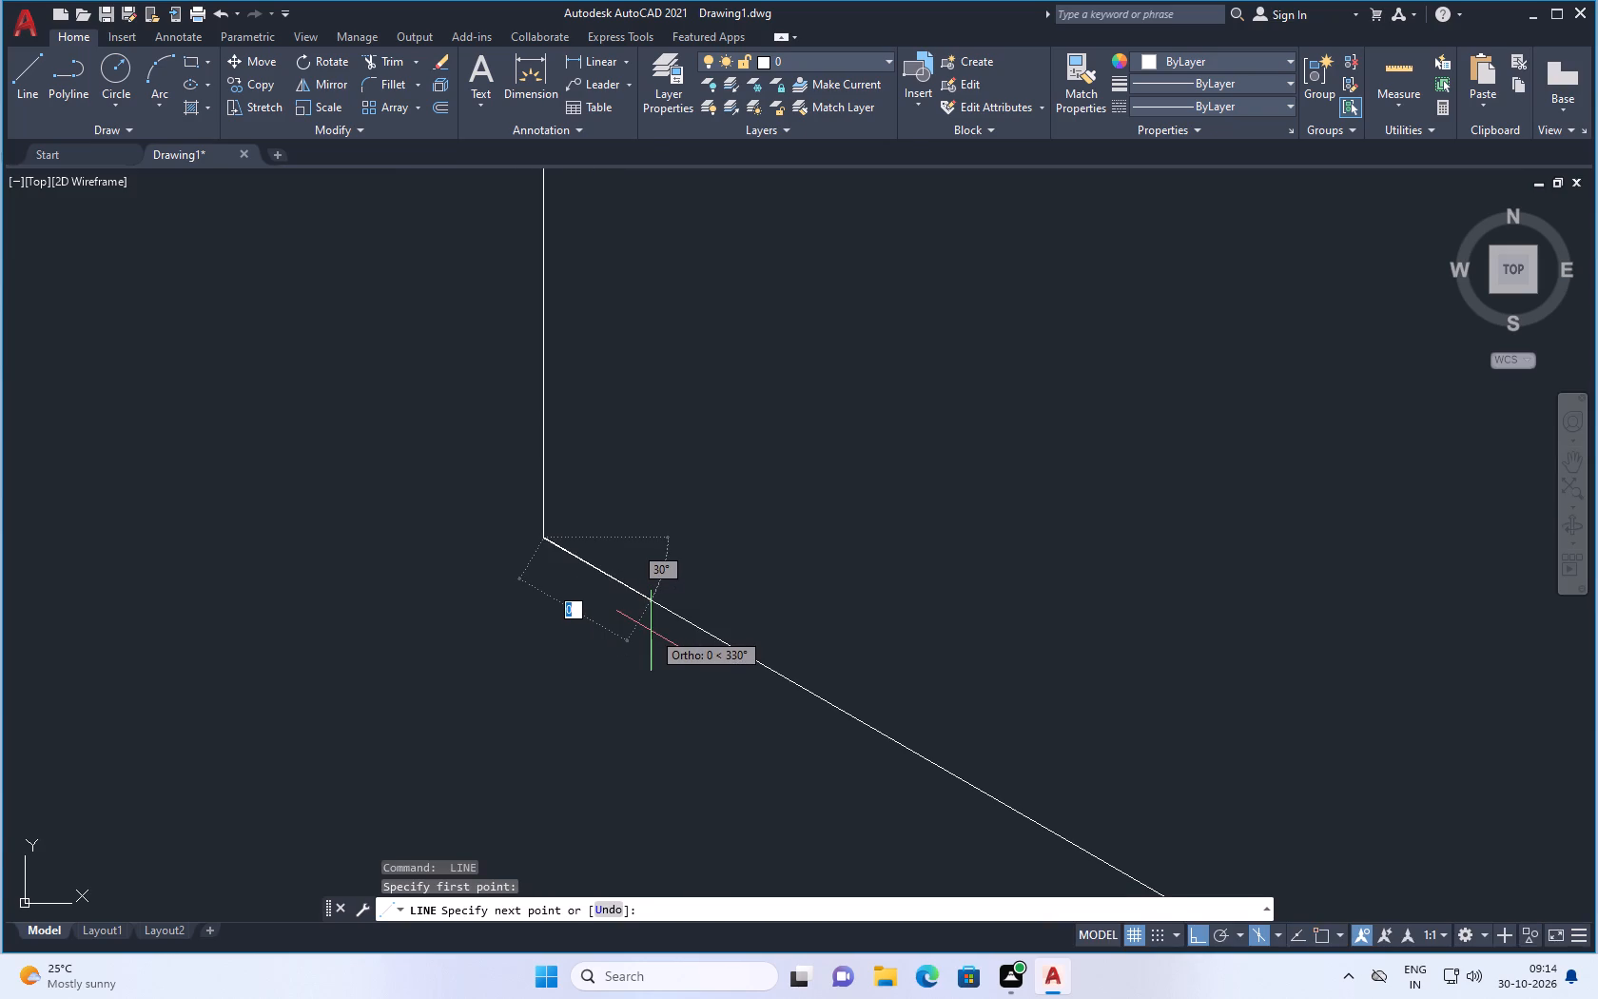
pyautogui.scroll(-2, 716, 606)
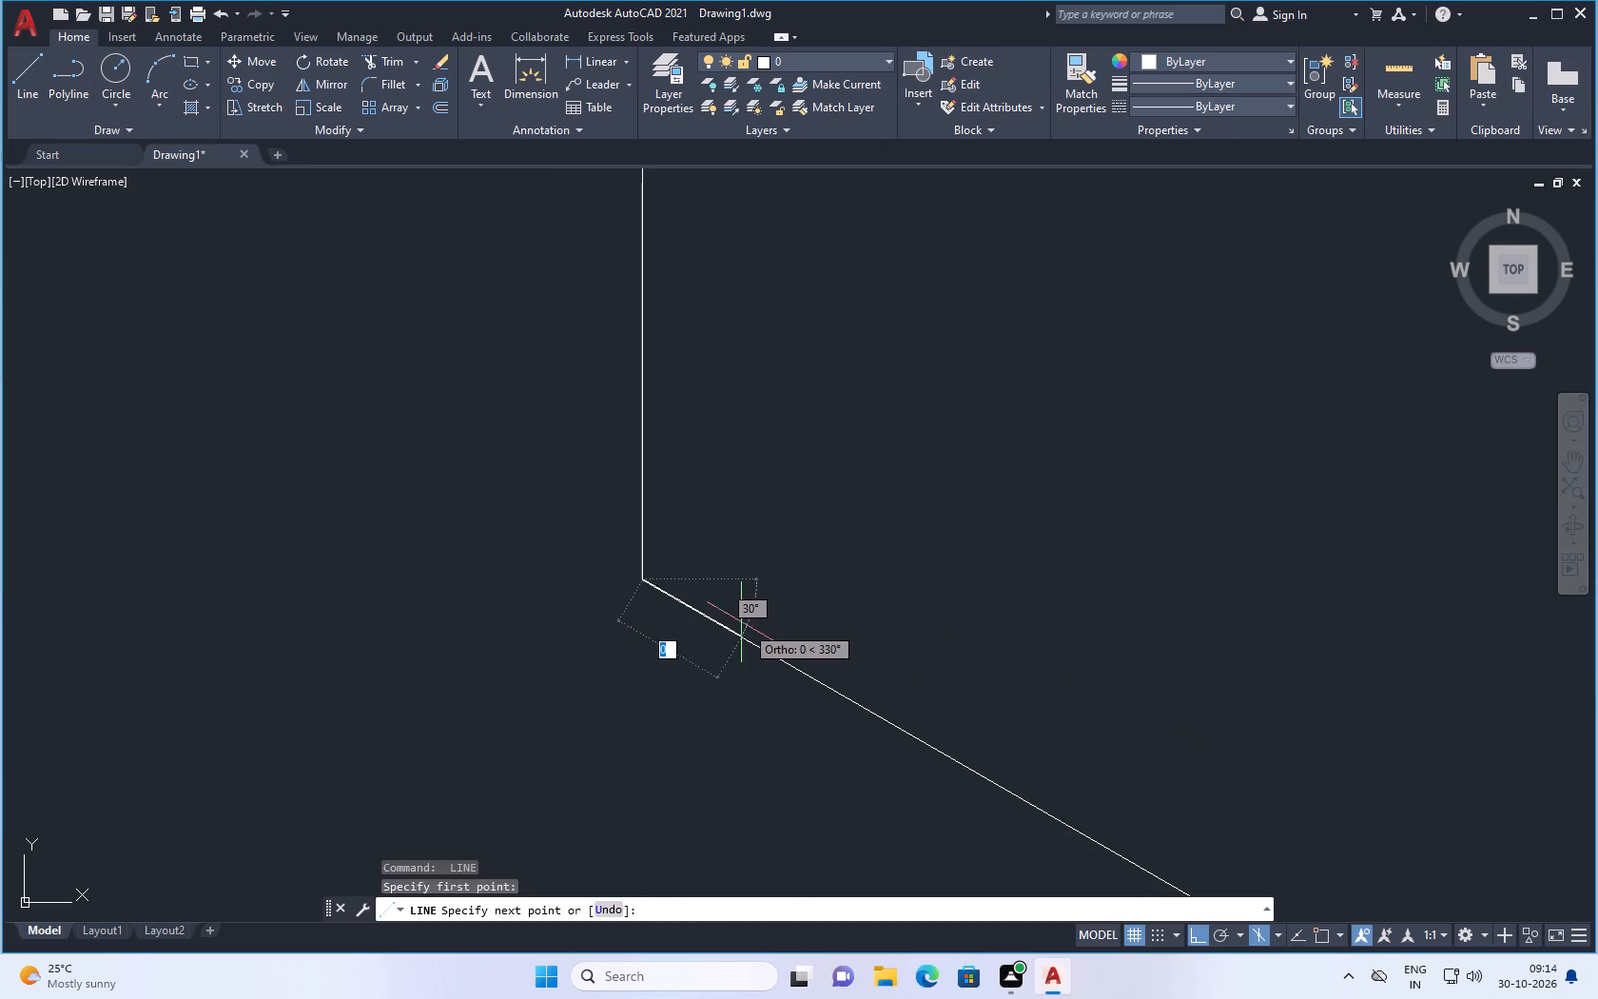
pyautogui.scroll(-3, 760, 634)
pyautogui.scroll(2, 815, 665)
pyautogui.scroll(-1, 814, 666)
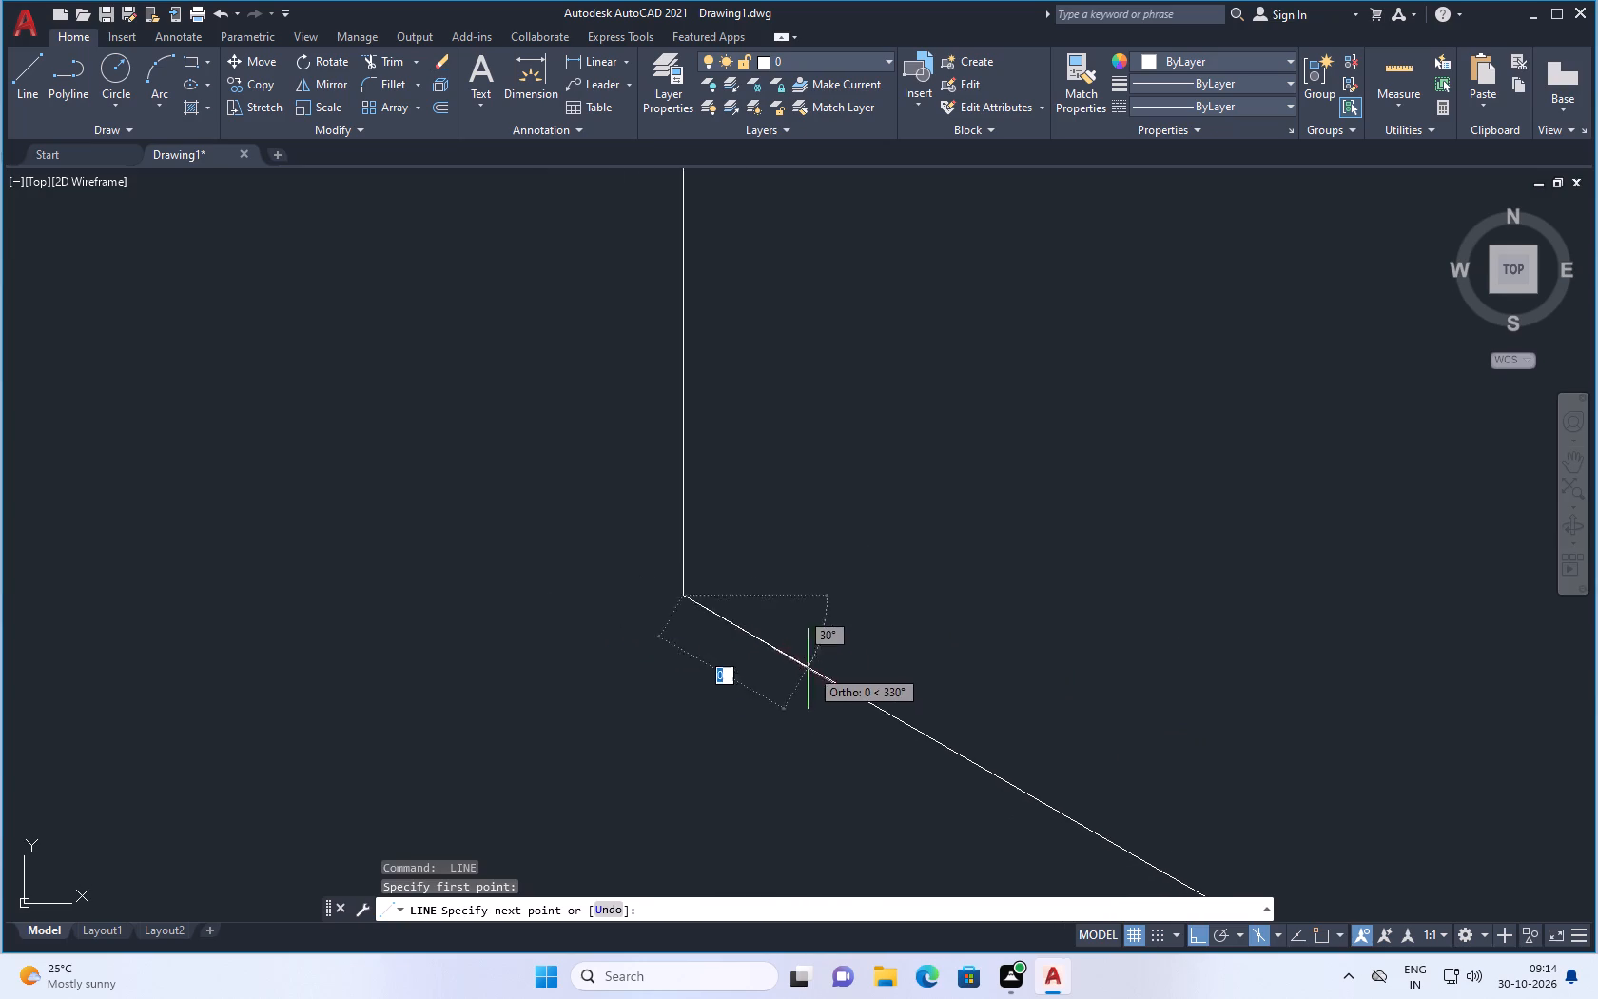
pyautogui.scroll(-2, 805, 671)
pyautogui.scroll(-3, 724, 708)
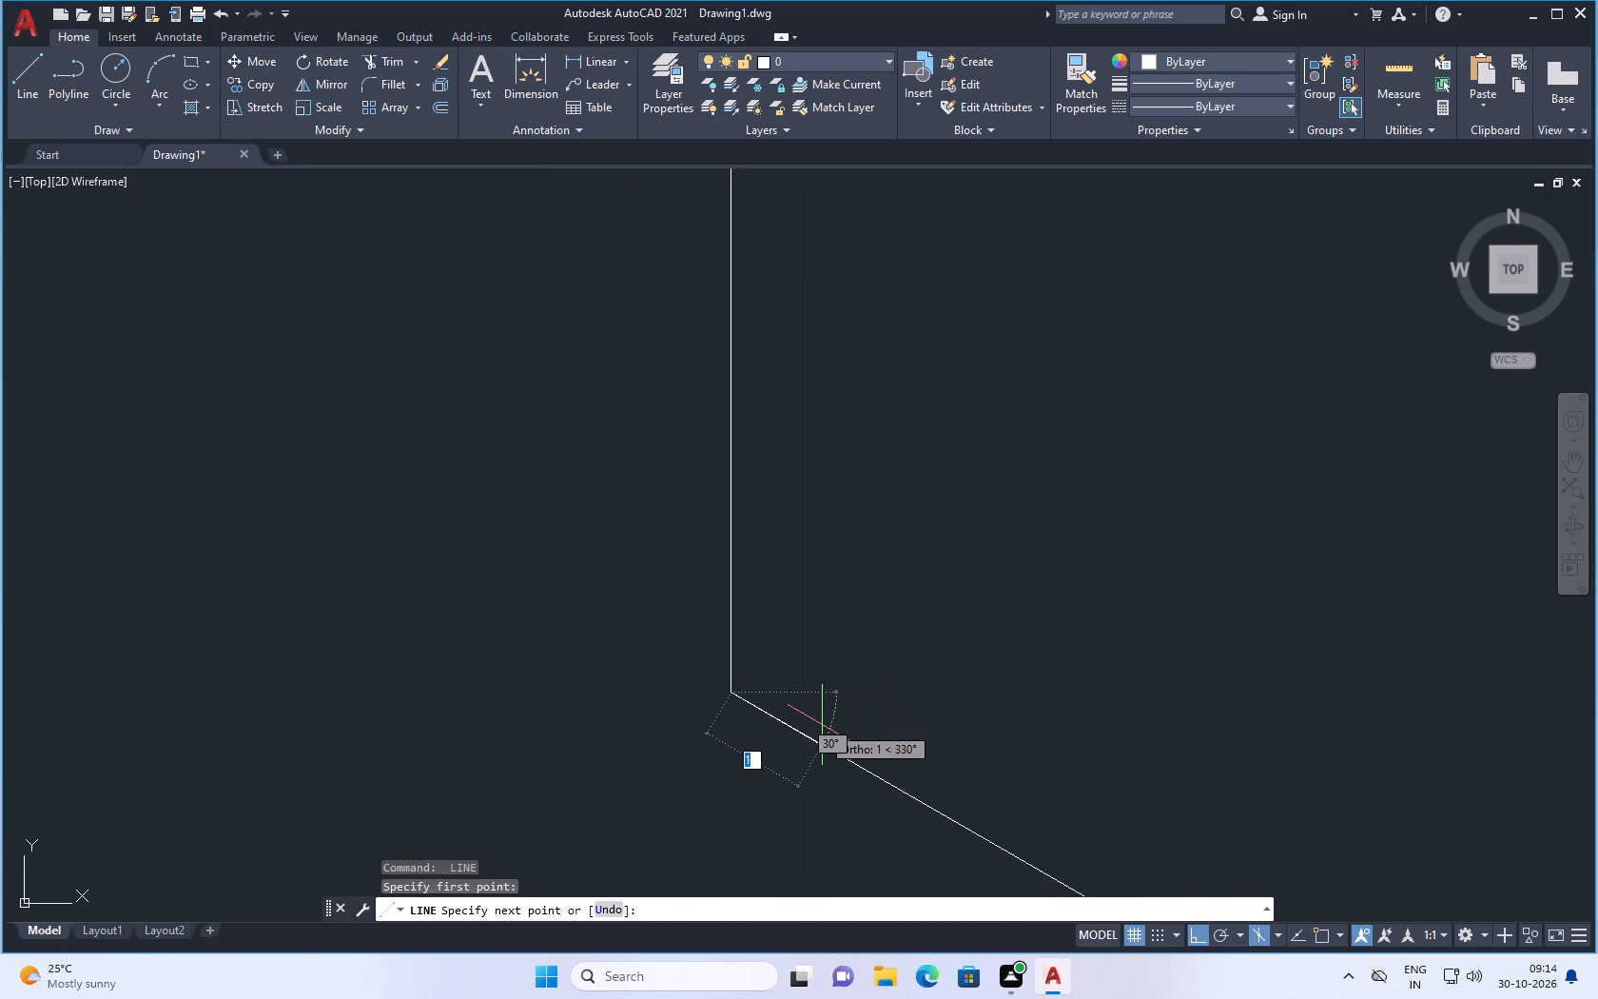
pyautogui.scroll(-3, 823, 647)
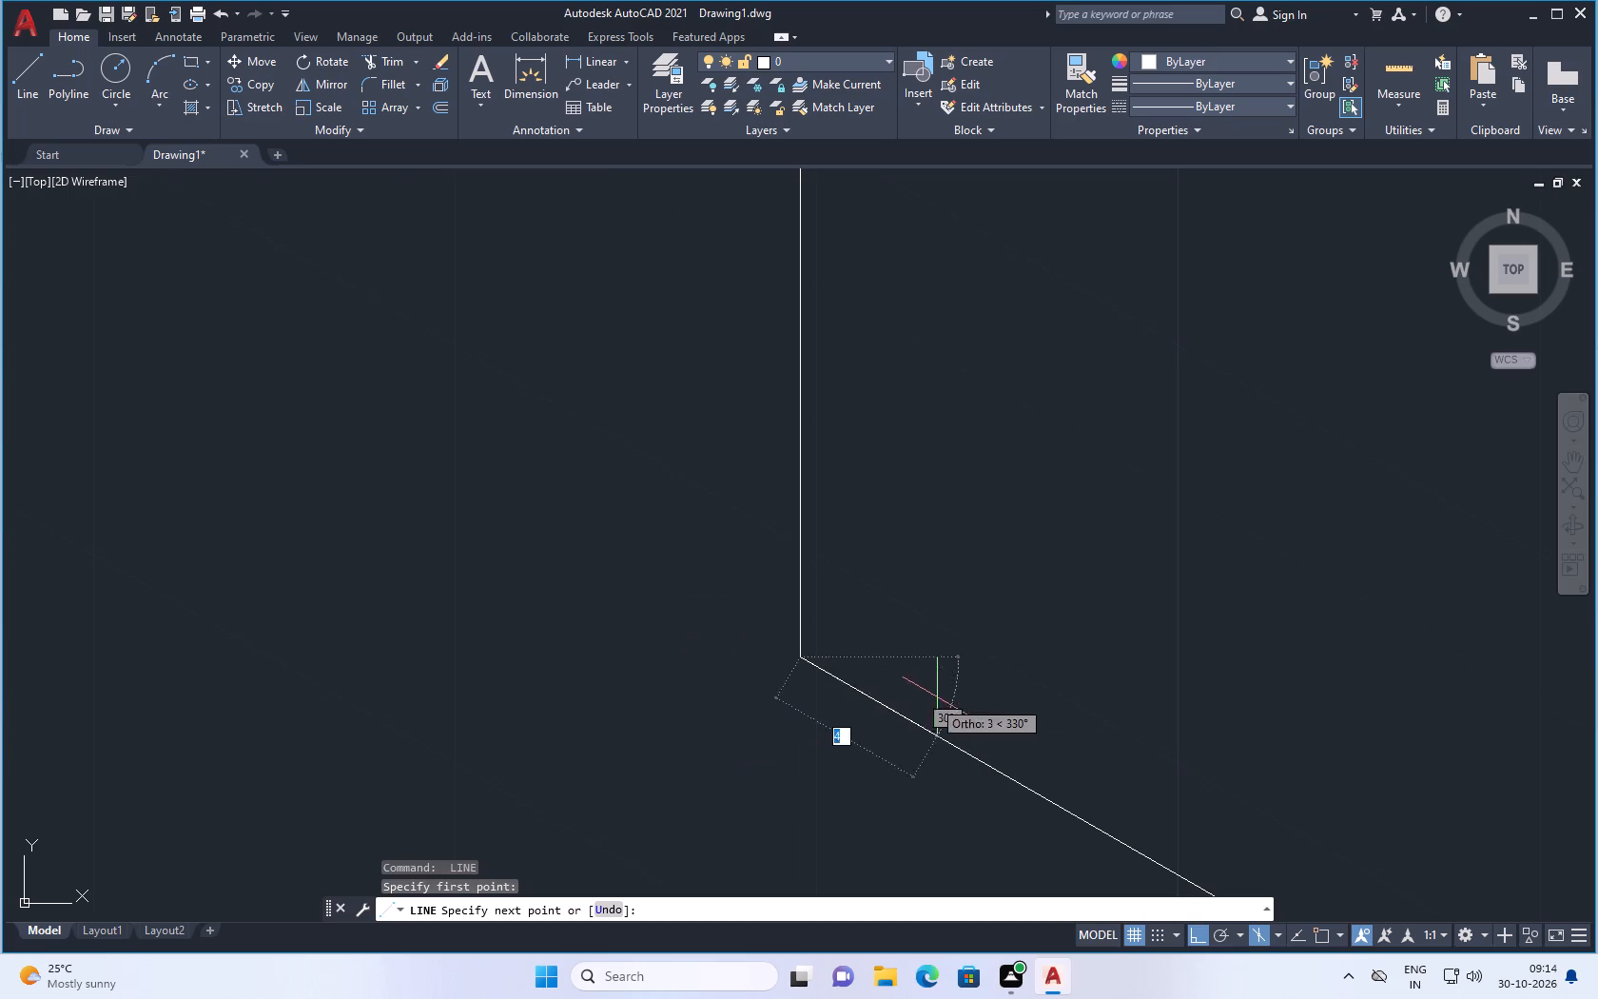
pyautogui.scroll(-4, 973, 693)
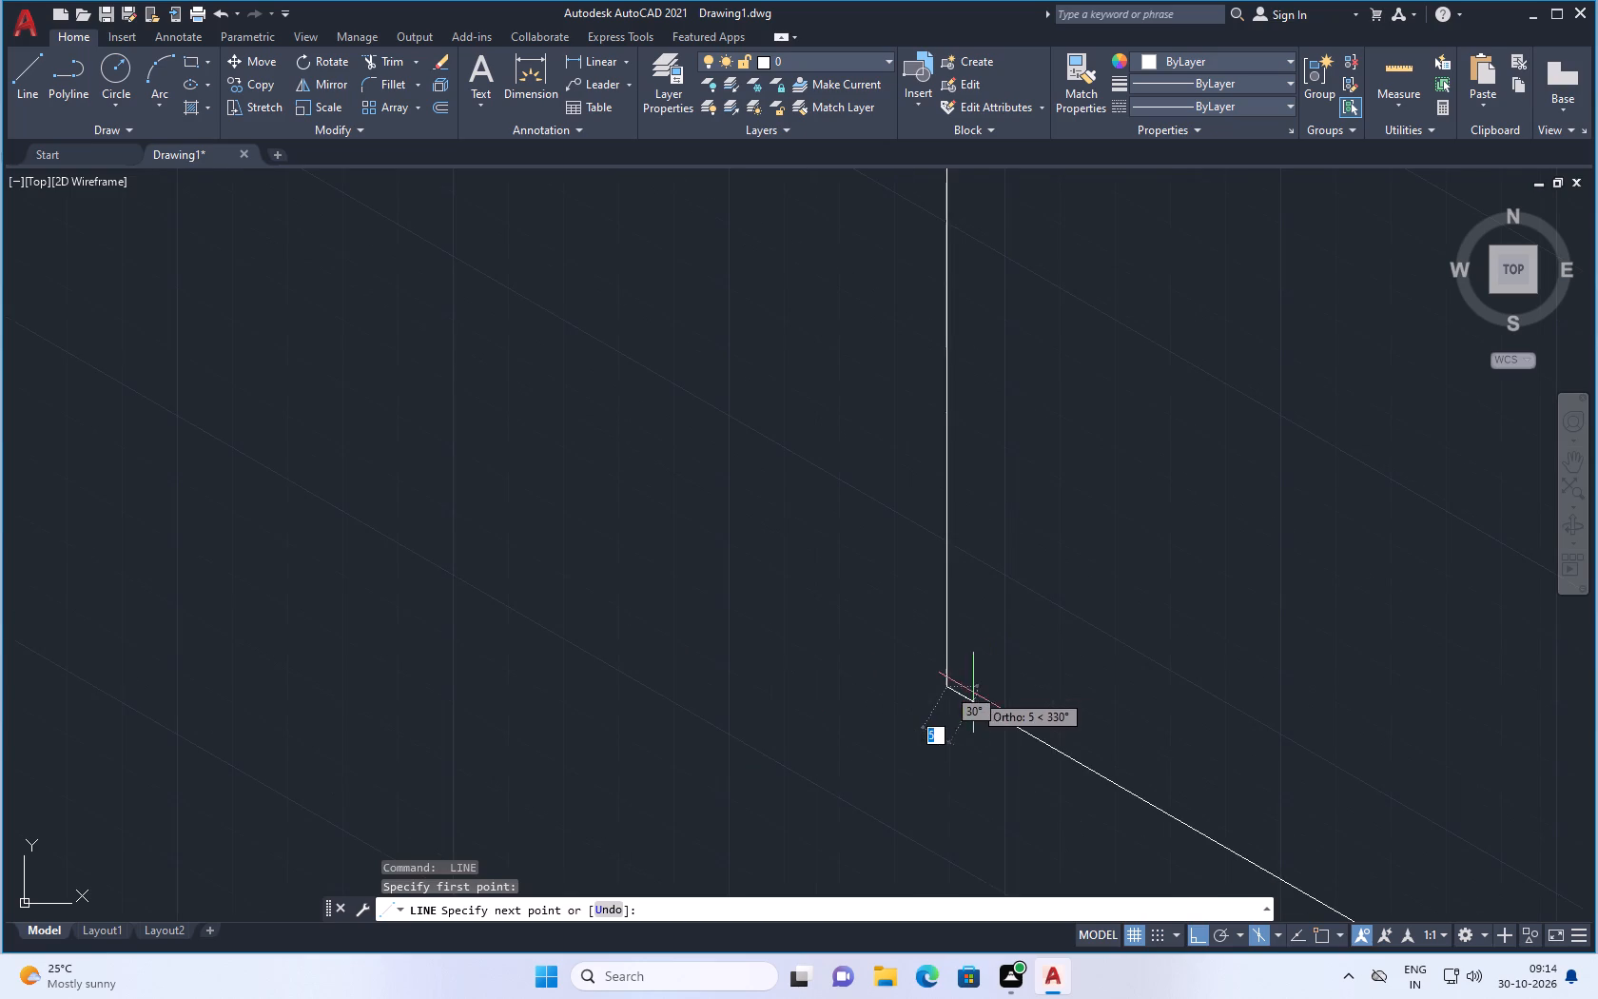
pyautogui.scroll(-3, 1046, 732)
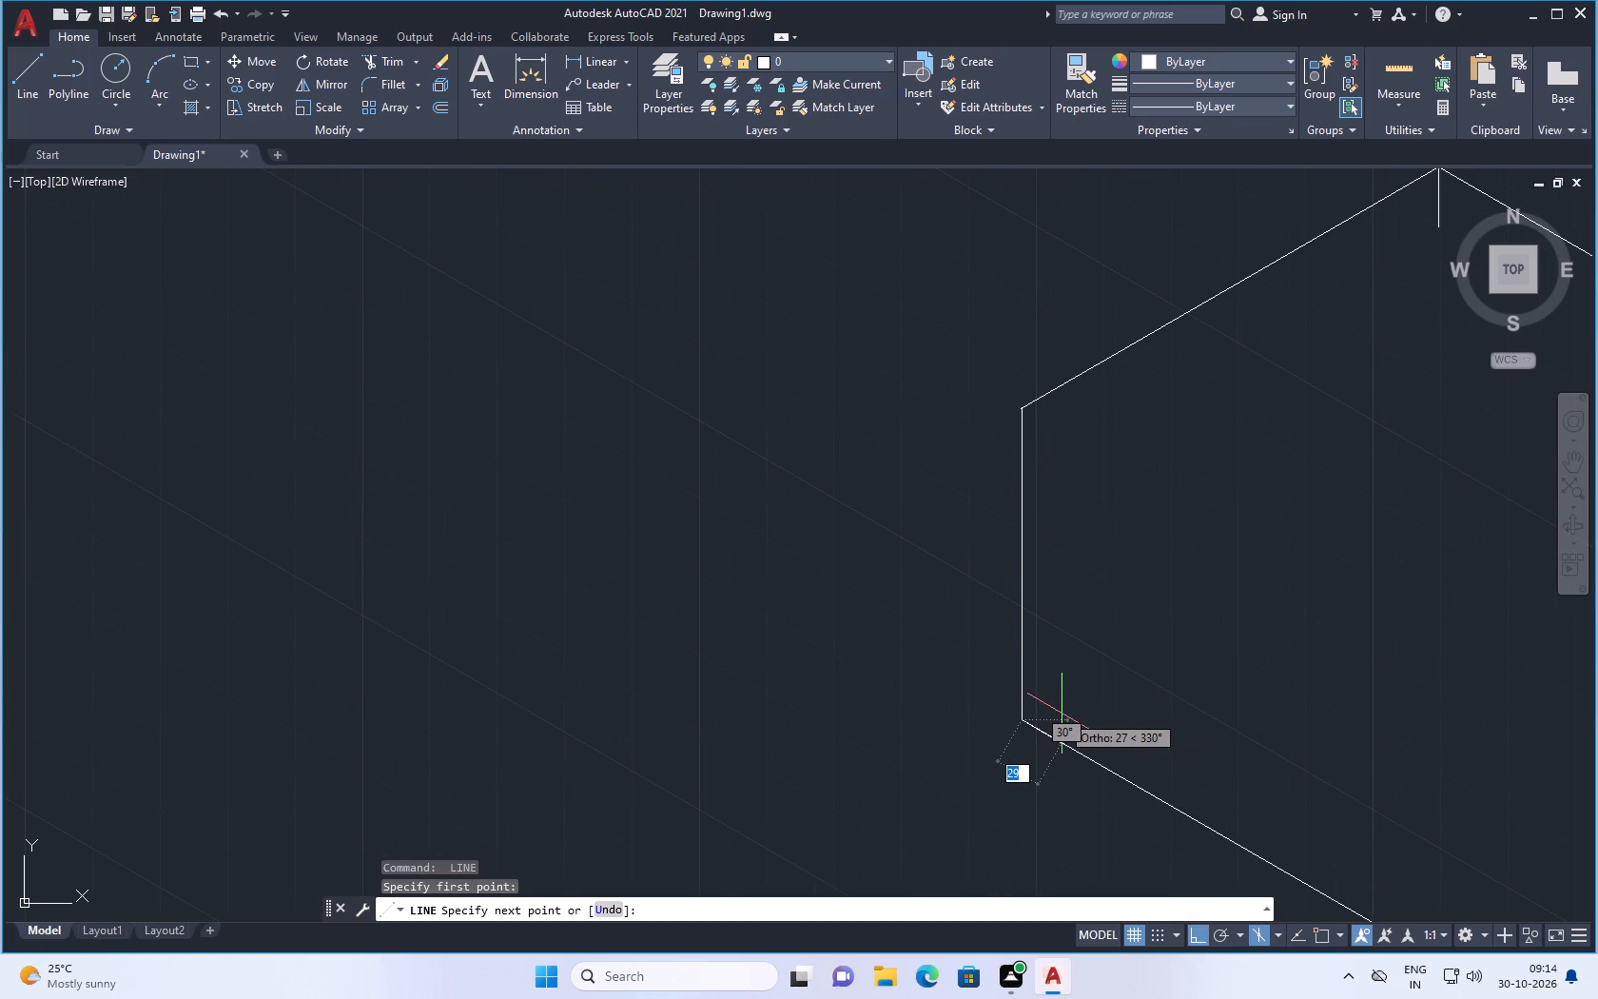
pyautogui.press('5')
pyautogui.press('Return')
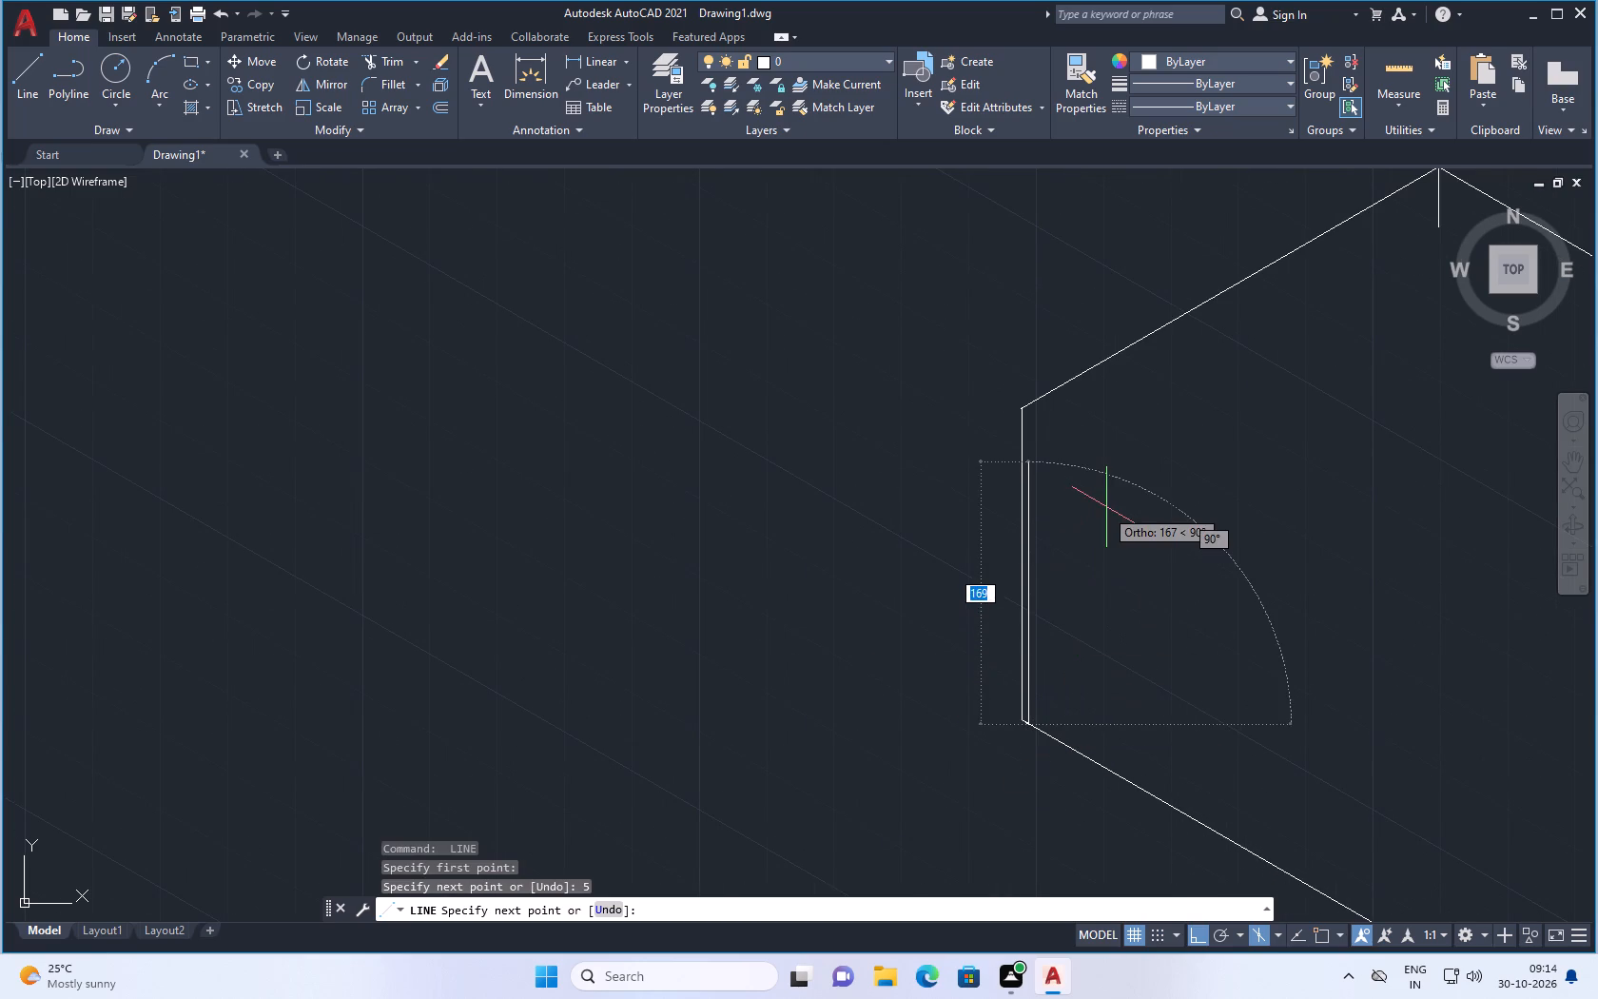
# Continue the line with a vertical segment about 202 long, upward and parallel to the outline's left vertical.
pyautogui.scroll(2, 1105, 439)
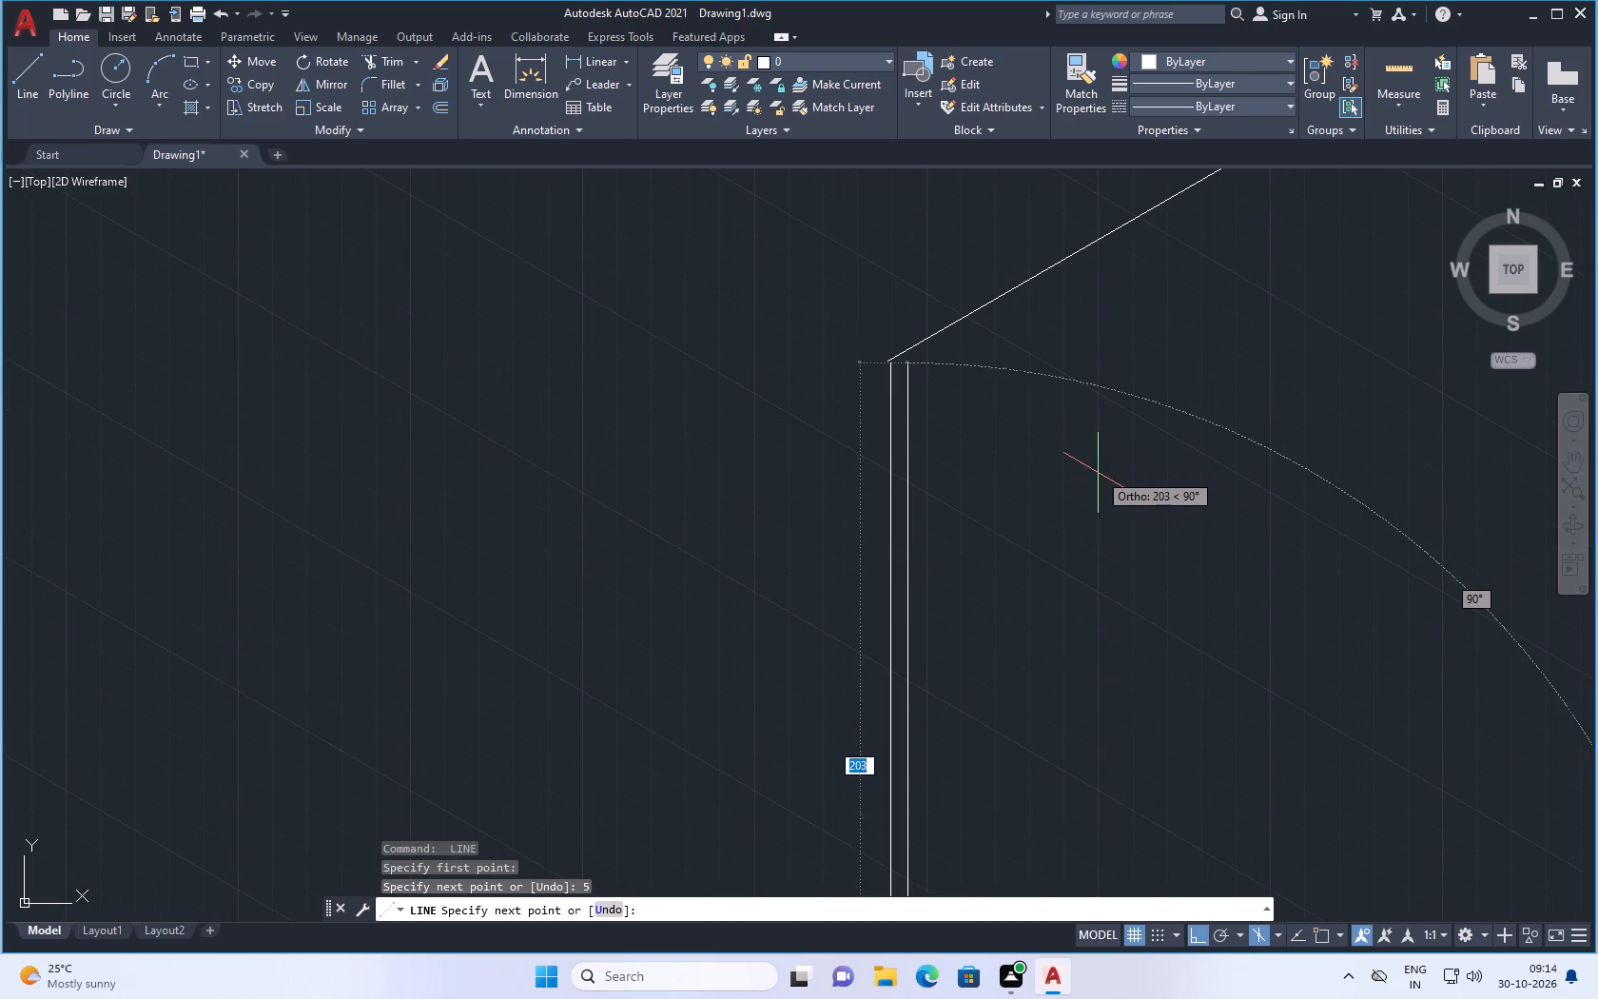
pyautogui.scroll(2, 1028, 481)
pyautogui.scroll(-2, 1027, 482)
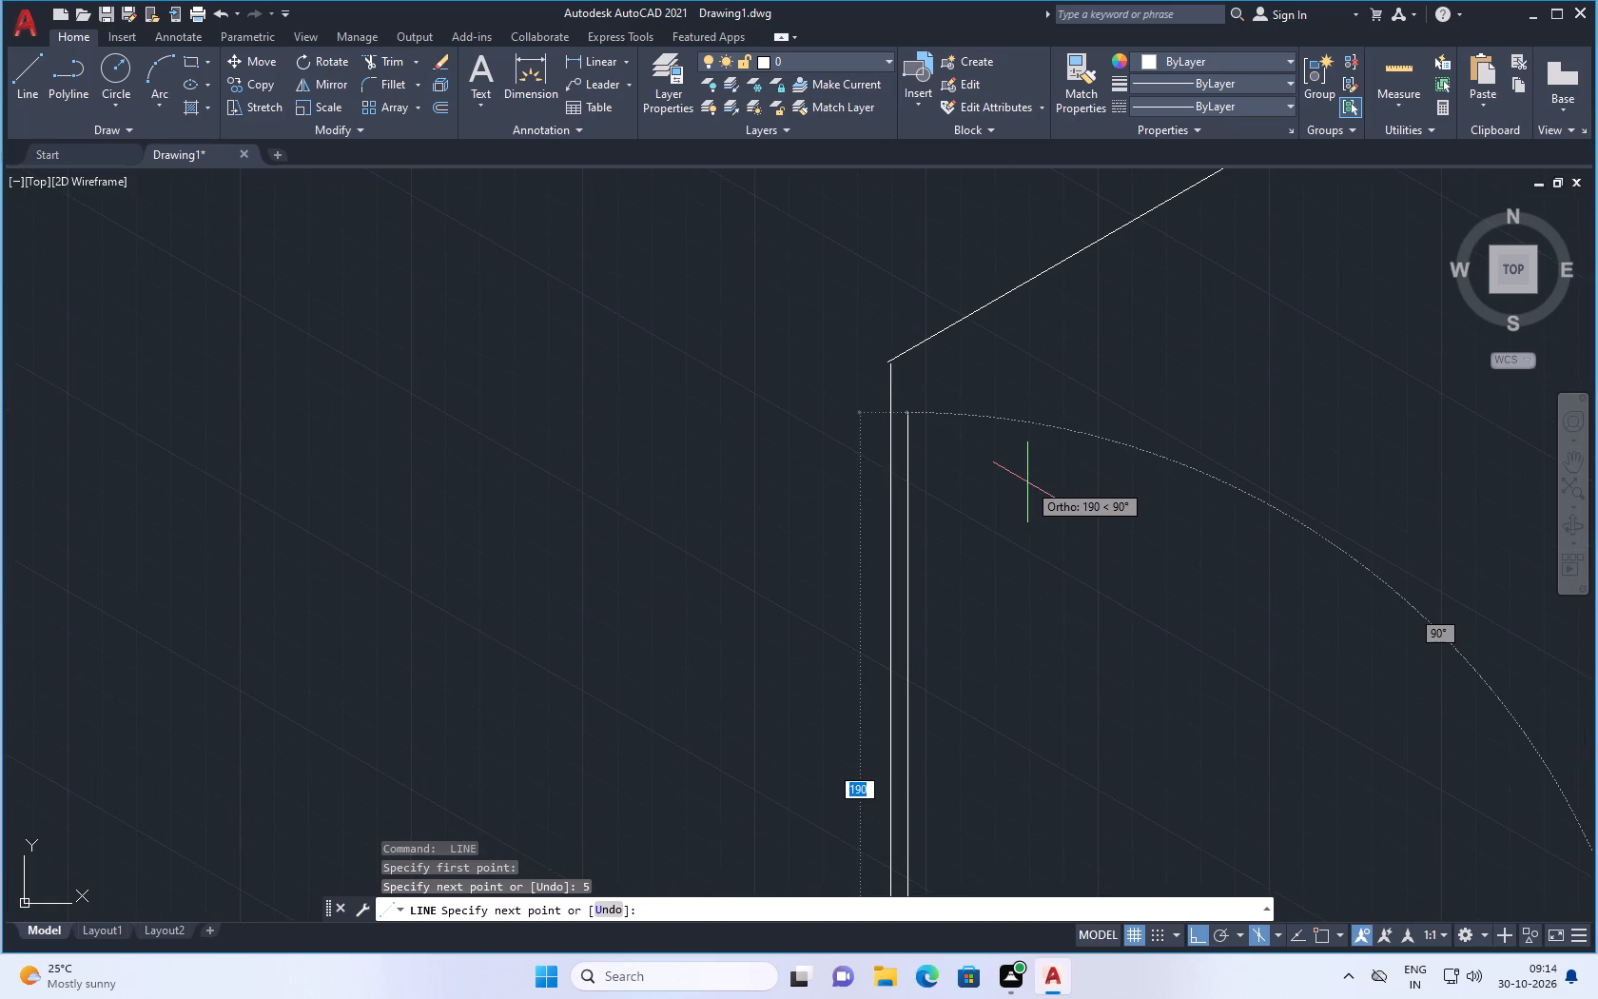
pyautogui.scroll(2, 1025, 444)
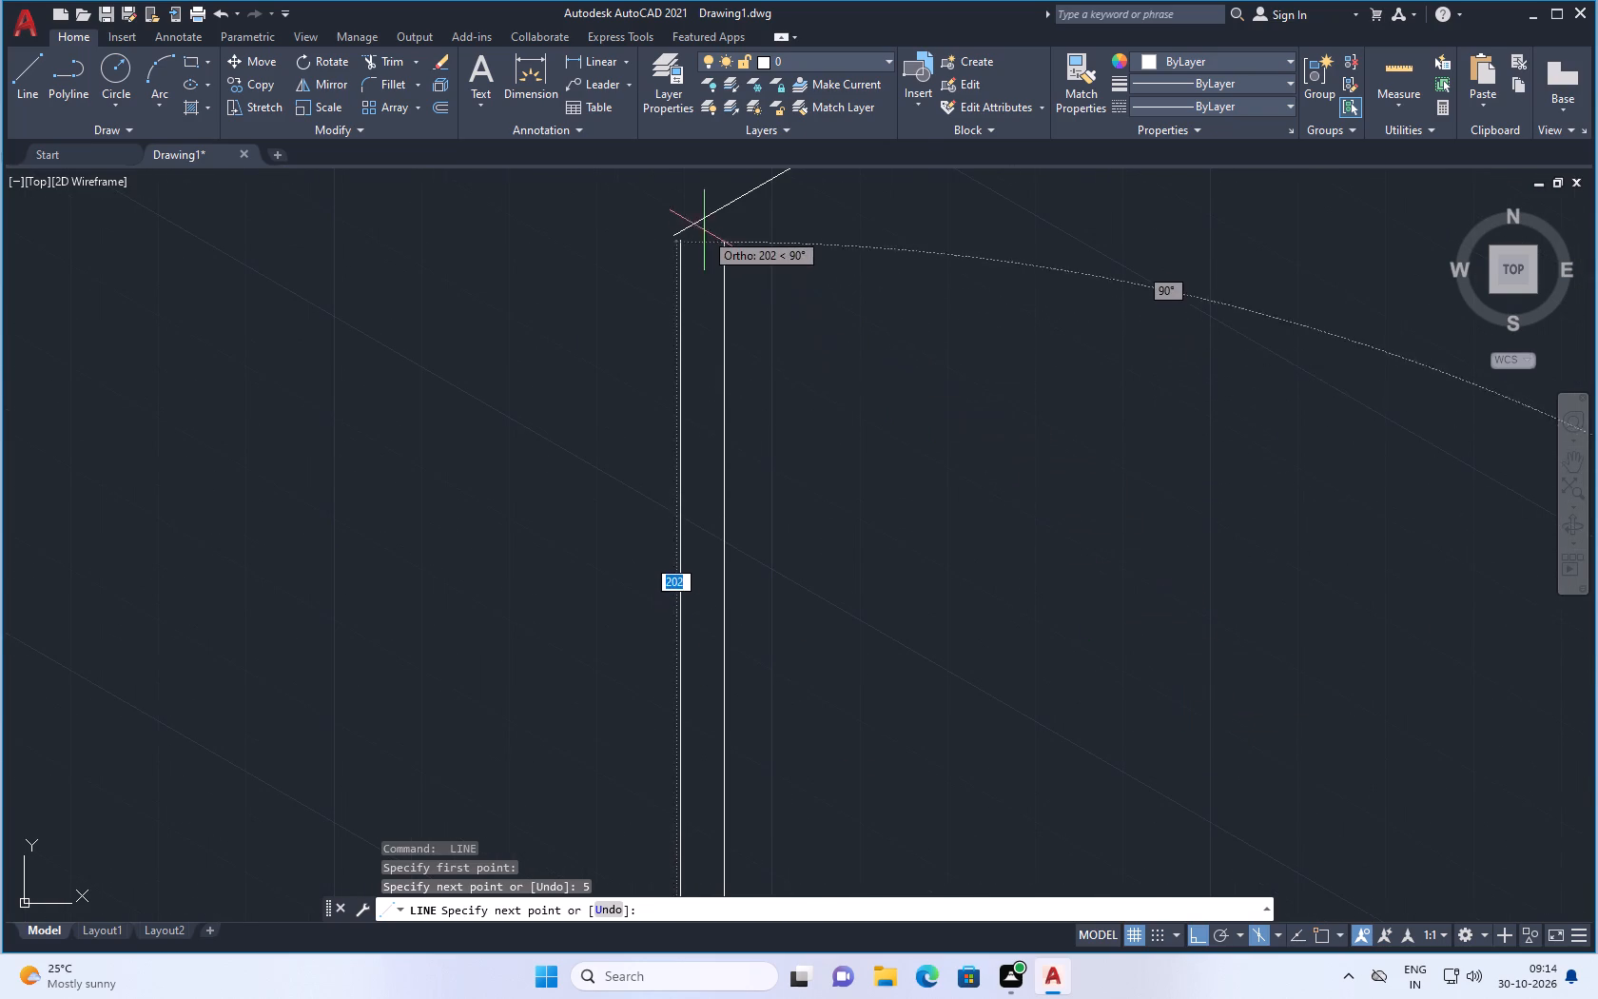
pyautogui.scroll(3, 704, 229)
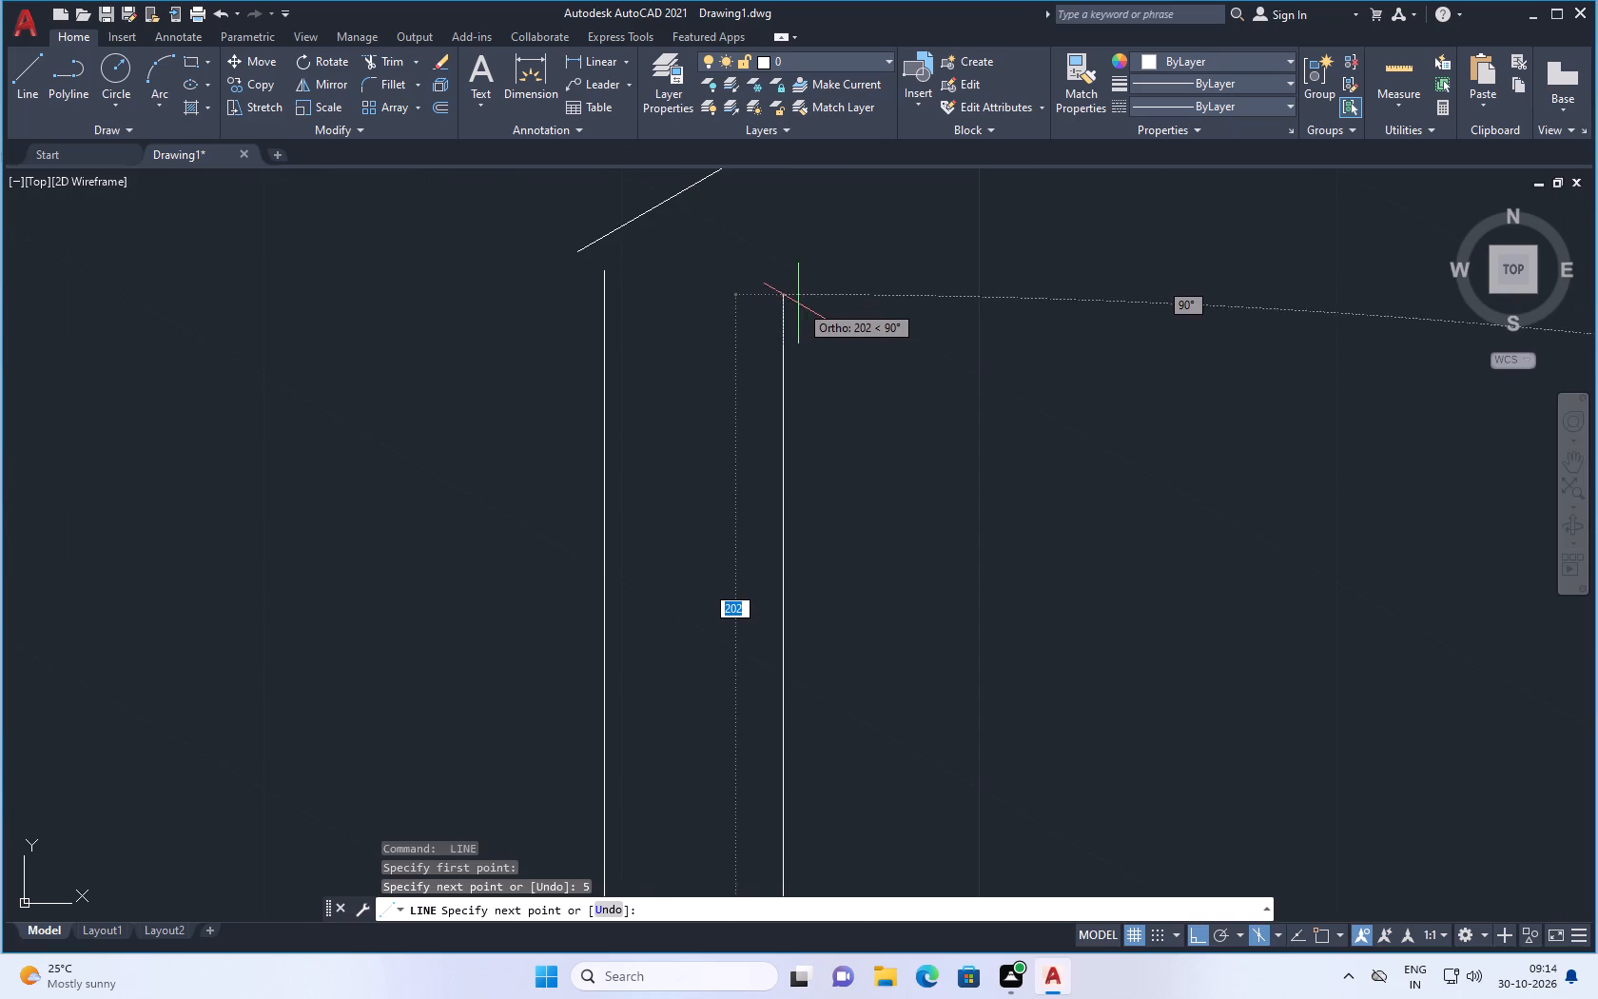
pyautogui.click(782, 286)
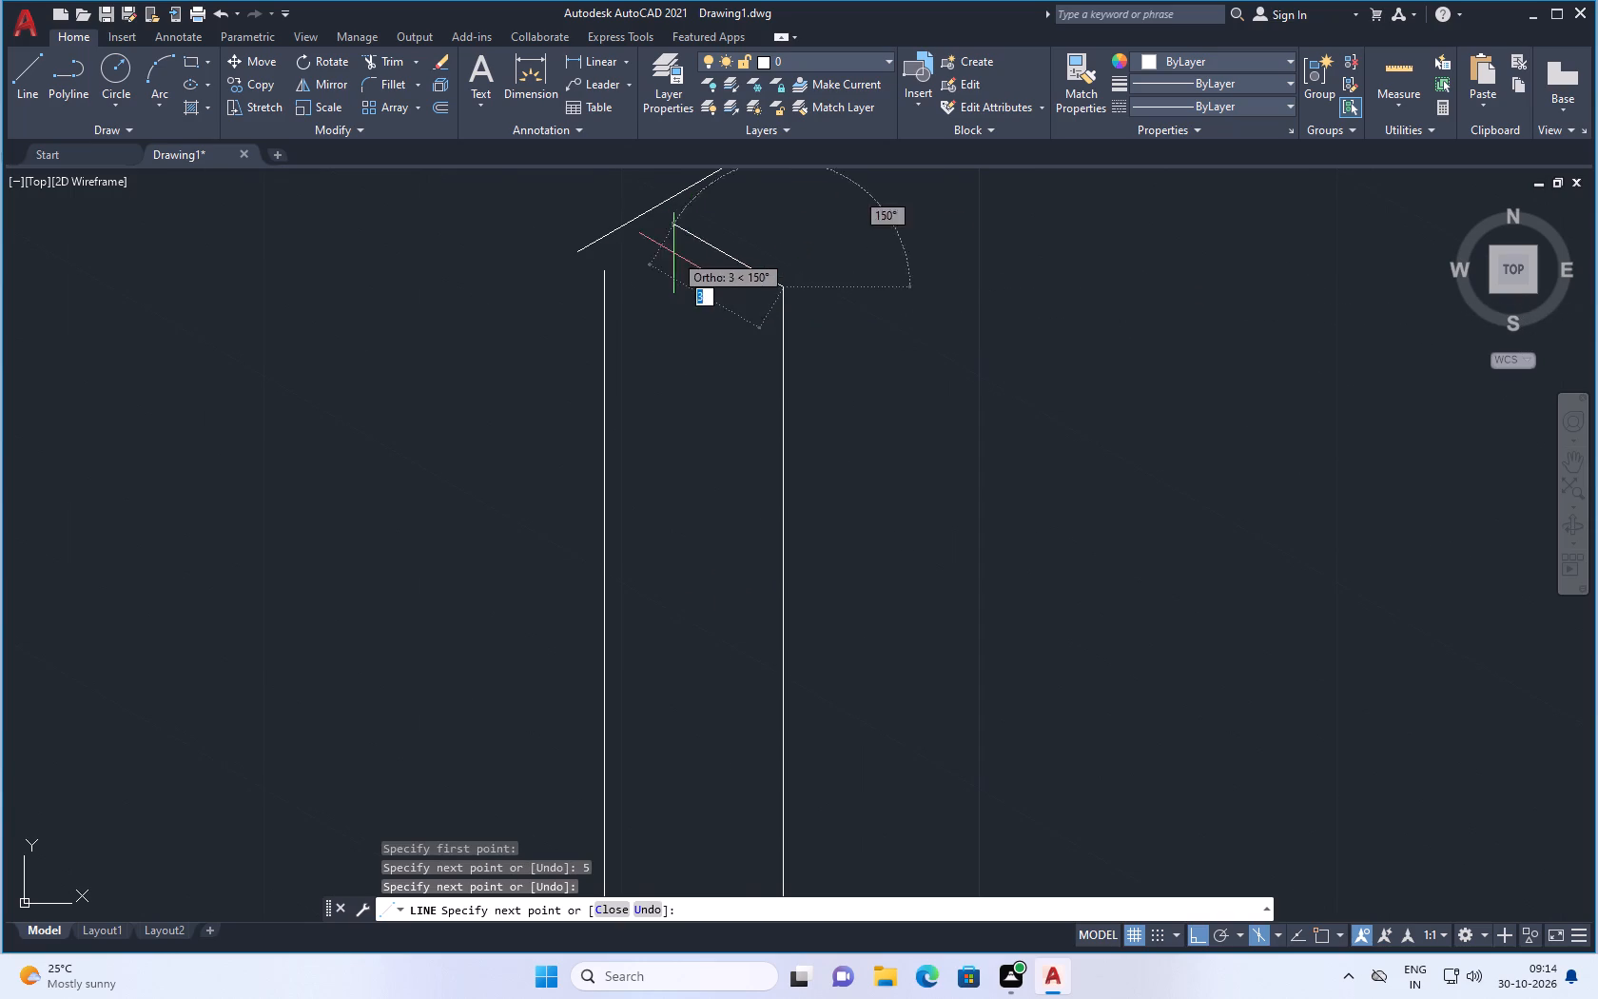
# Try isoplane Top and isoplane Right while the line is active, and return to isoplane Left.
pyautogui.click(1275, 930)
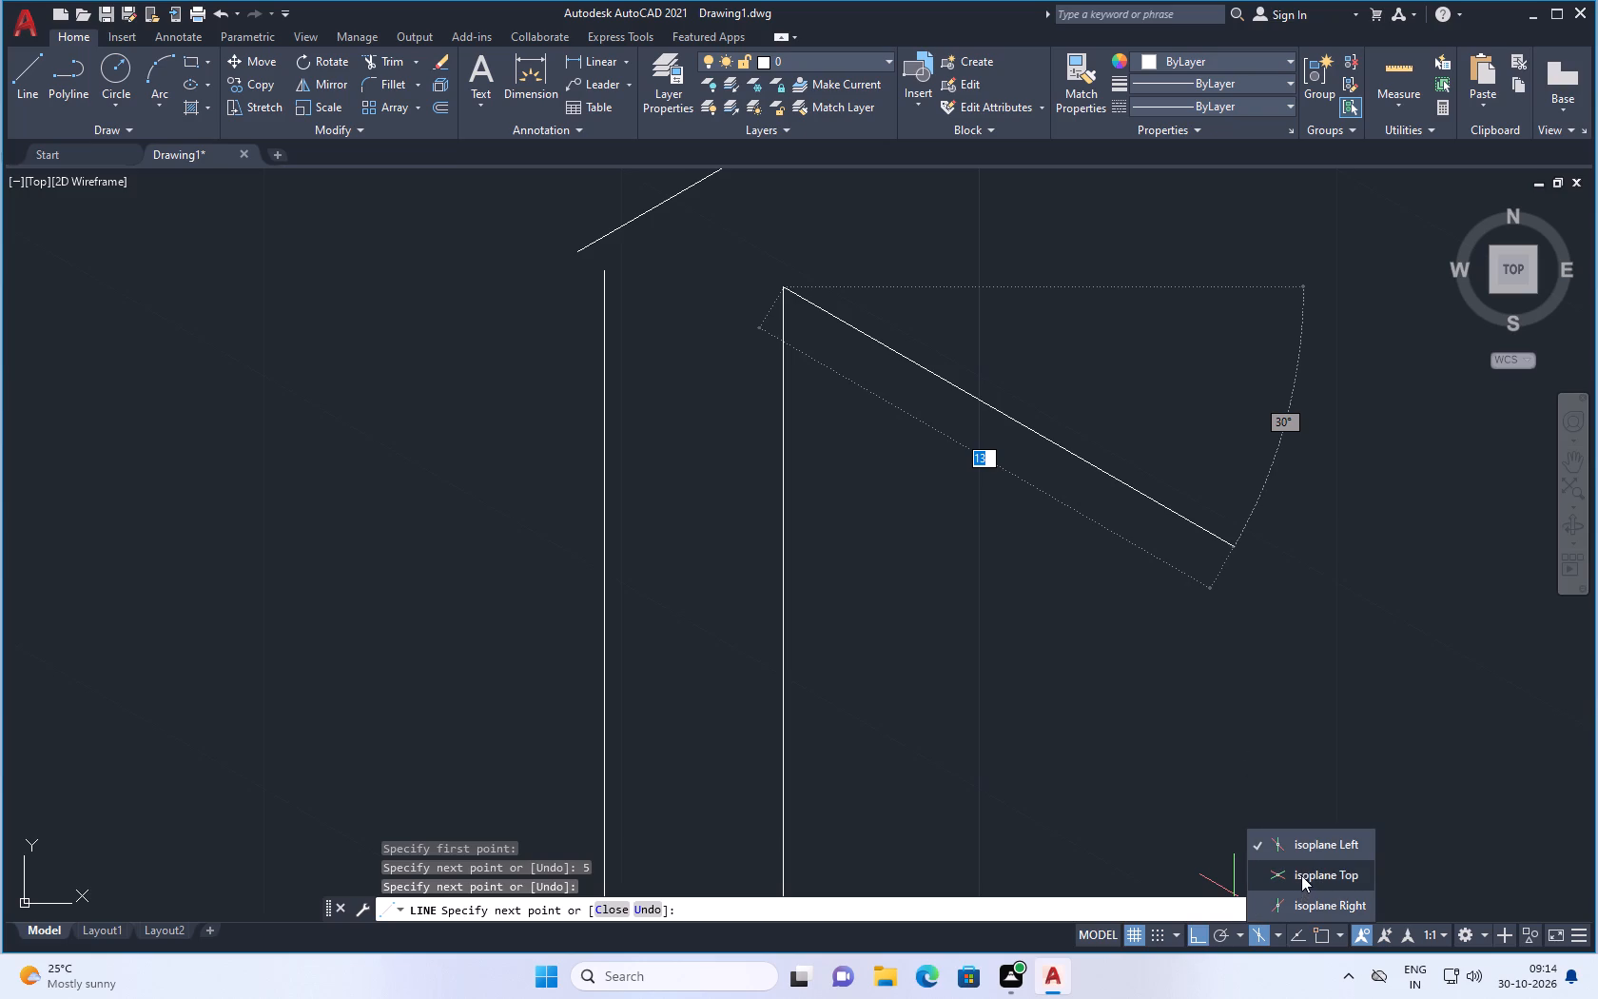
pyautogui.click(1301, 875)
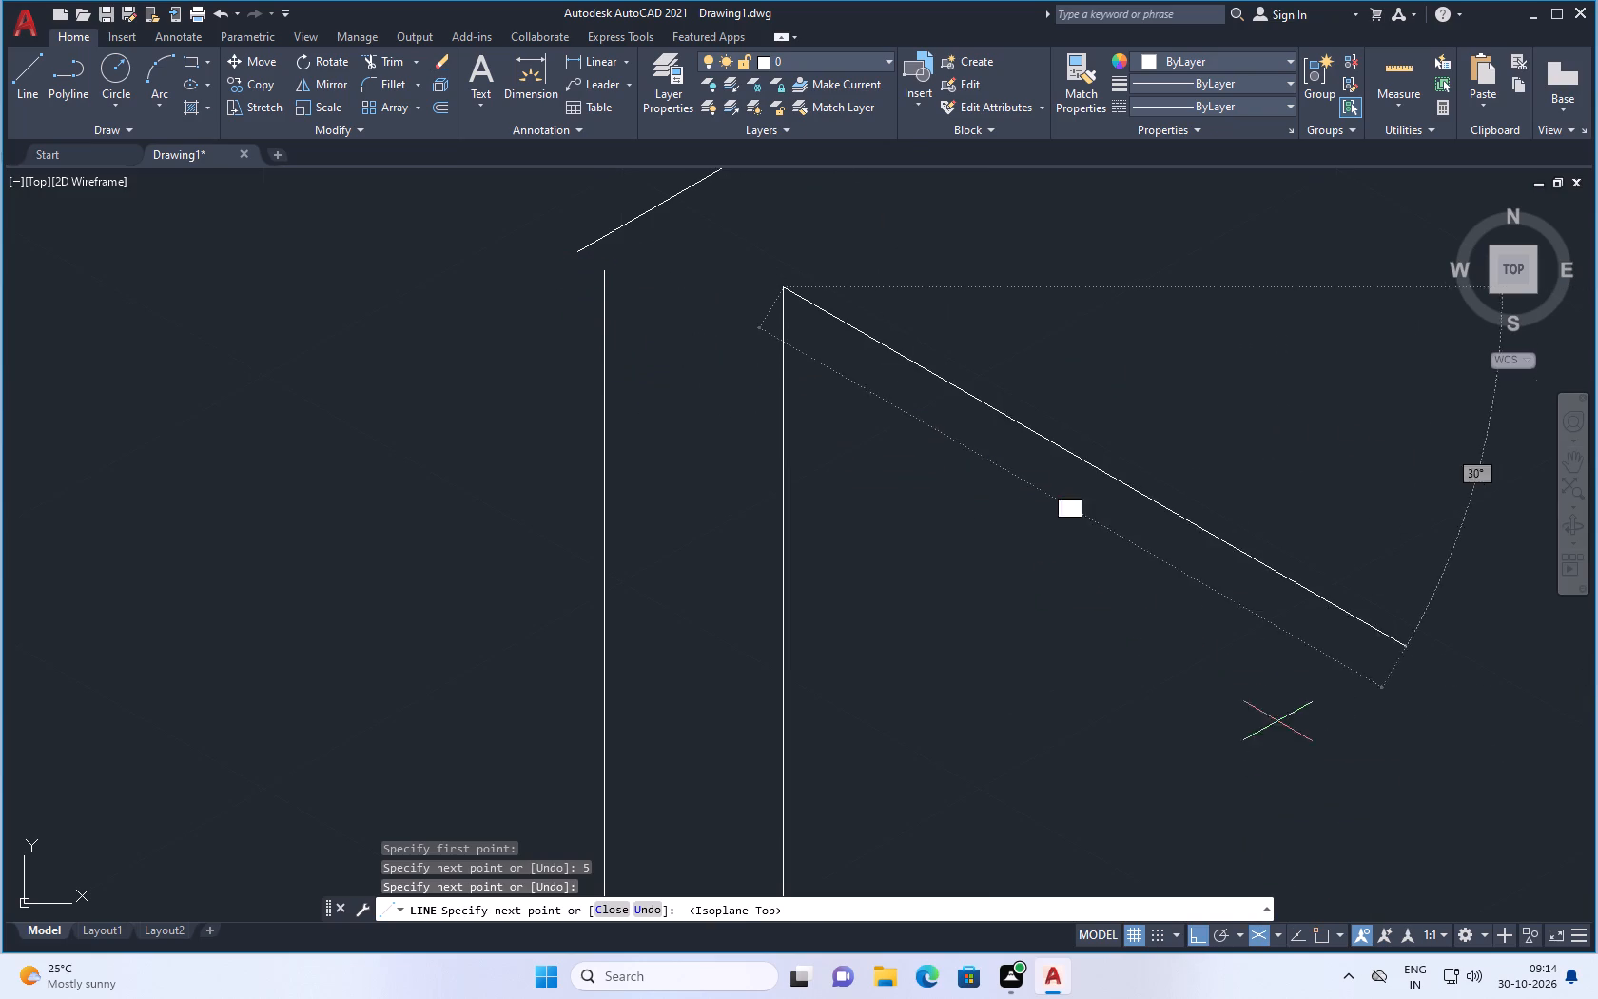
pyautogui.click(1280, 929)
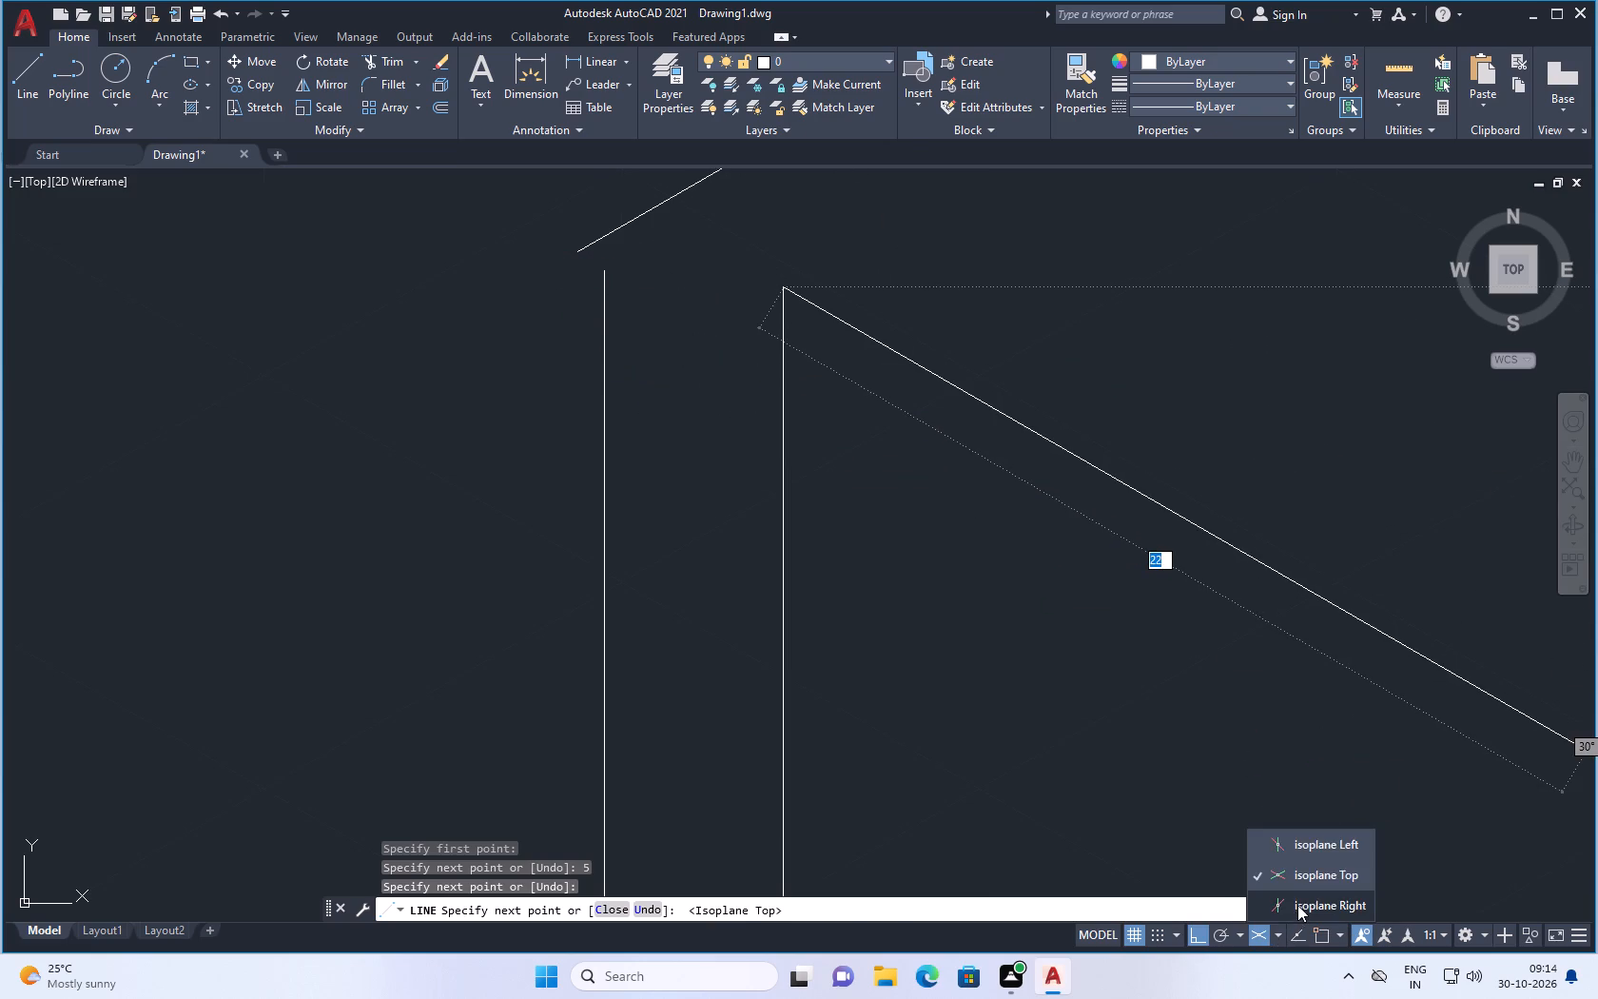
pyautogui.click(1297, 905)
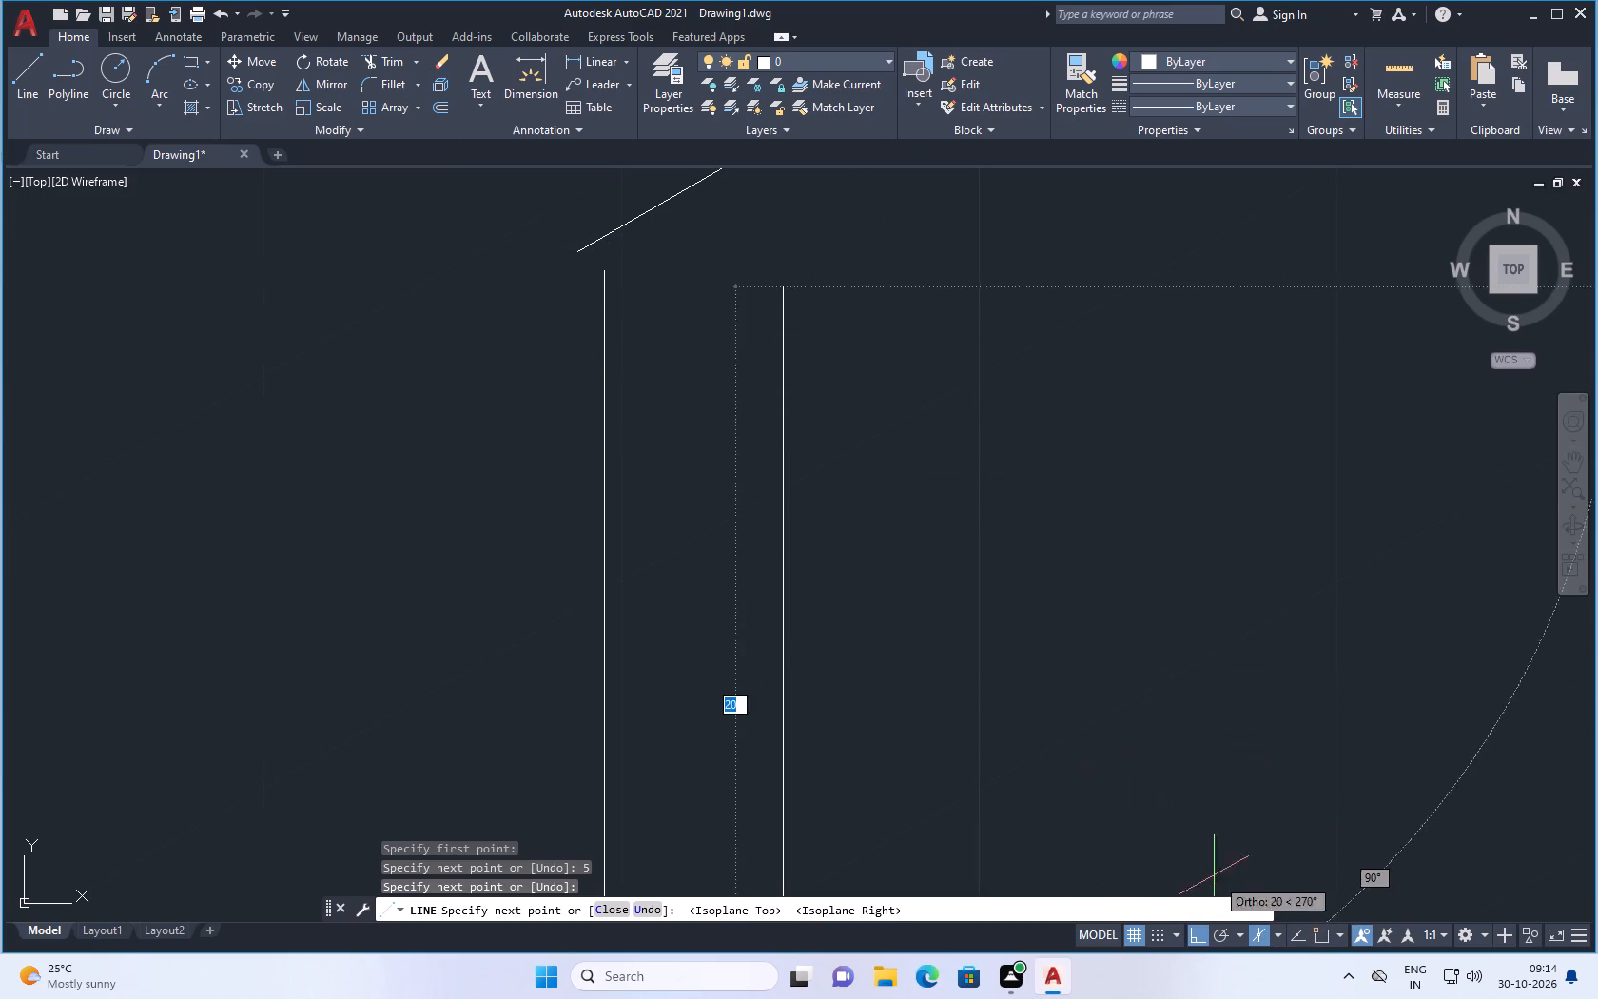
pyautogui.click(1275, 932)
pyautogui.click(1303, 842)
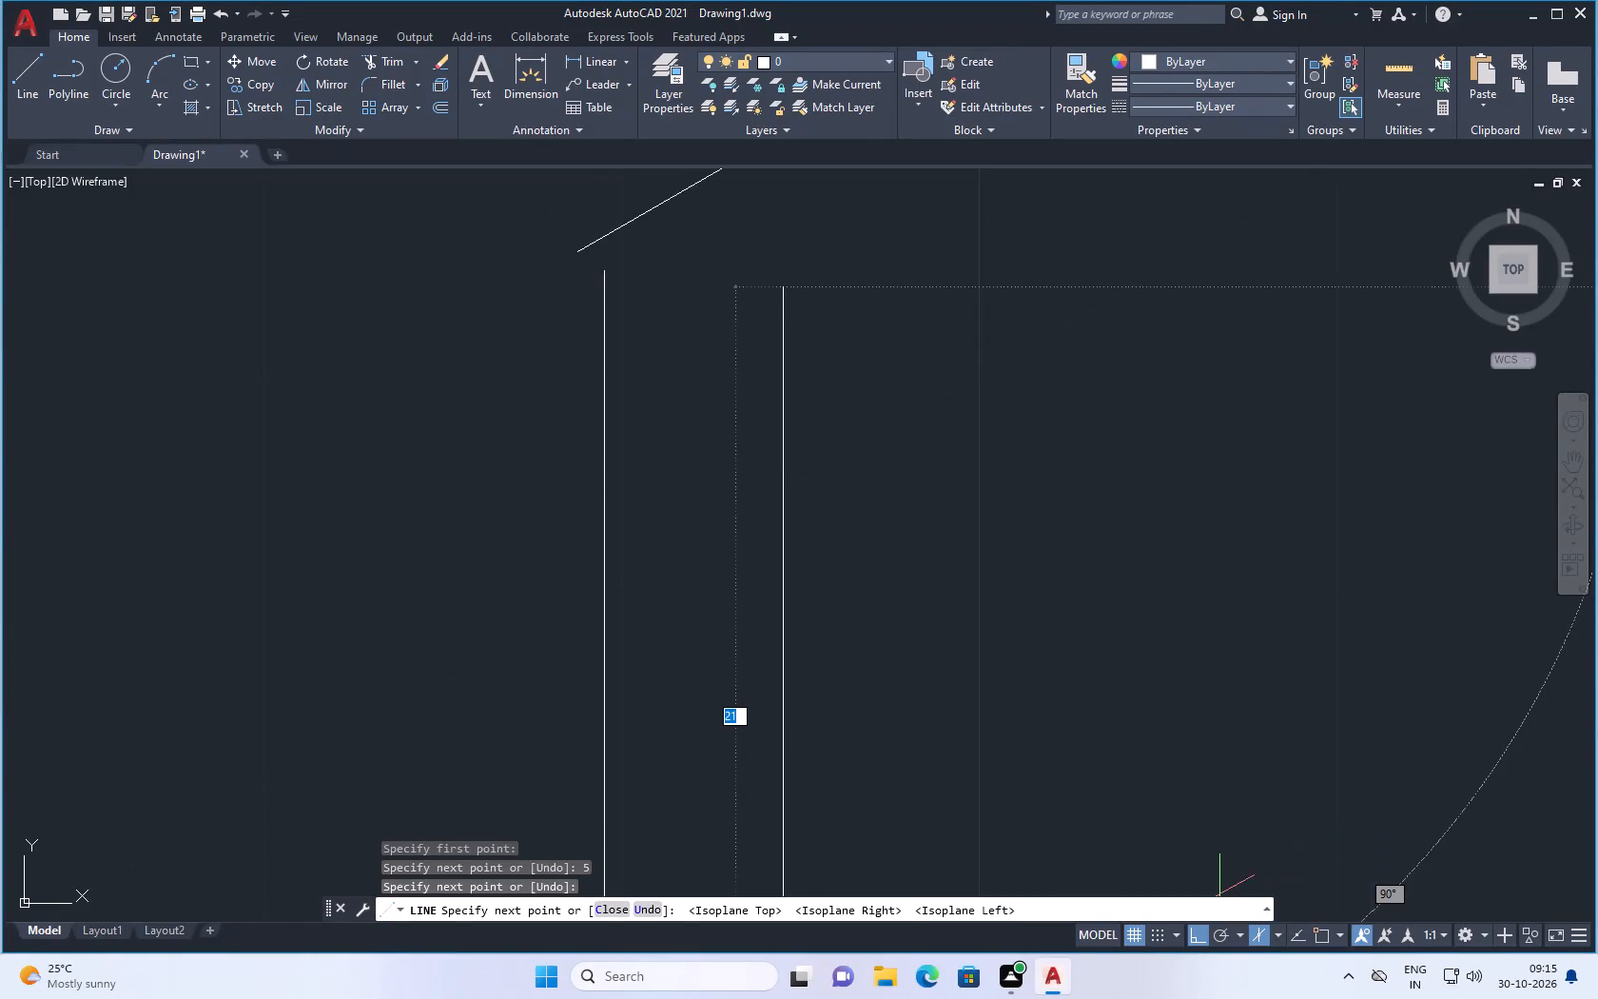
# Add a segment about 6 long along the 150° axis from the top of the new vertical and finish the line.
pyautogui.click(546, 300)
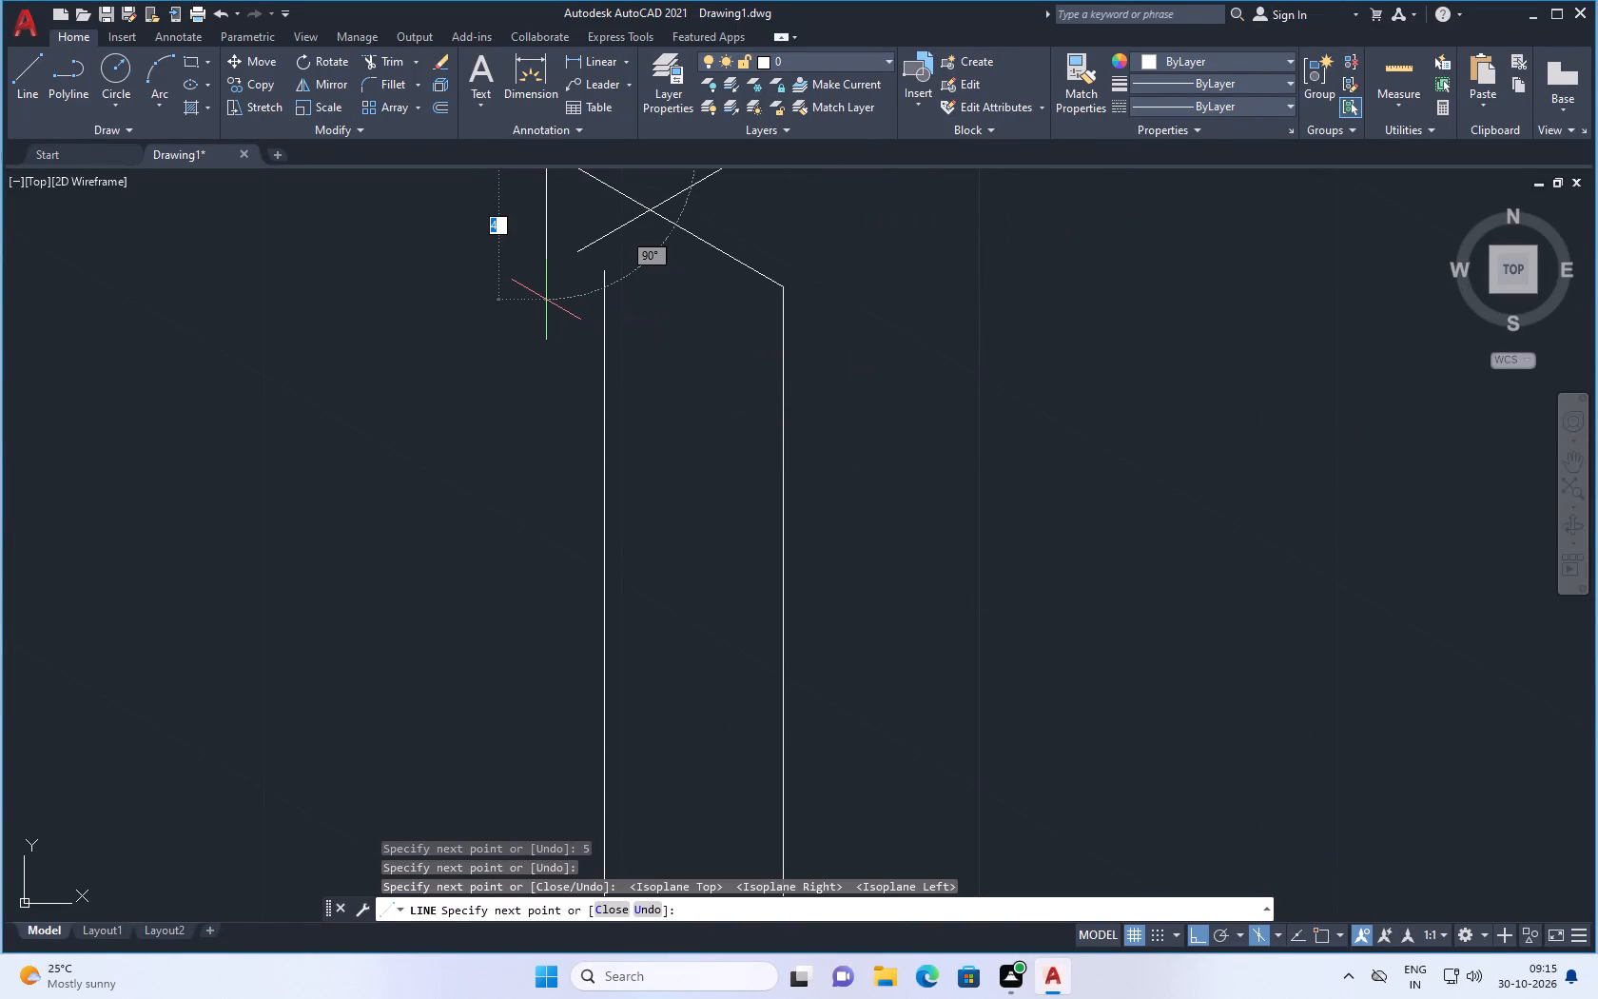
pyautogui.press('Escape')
# Erase the outline's upper lines: the 310 and 370 diagonals, the short vertical at the apex and the 250 vertical.
pyautogui.scroll(-6, 591, 228)
pyautogui.scroll(-3, 659, 362)
pyautogui.scroll(3, 710, 302)
pyautogui.click(728, 288)
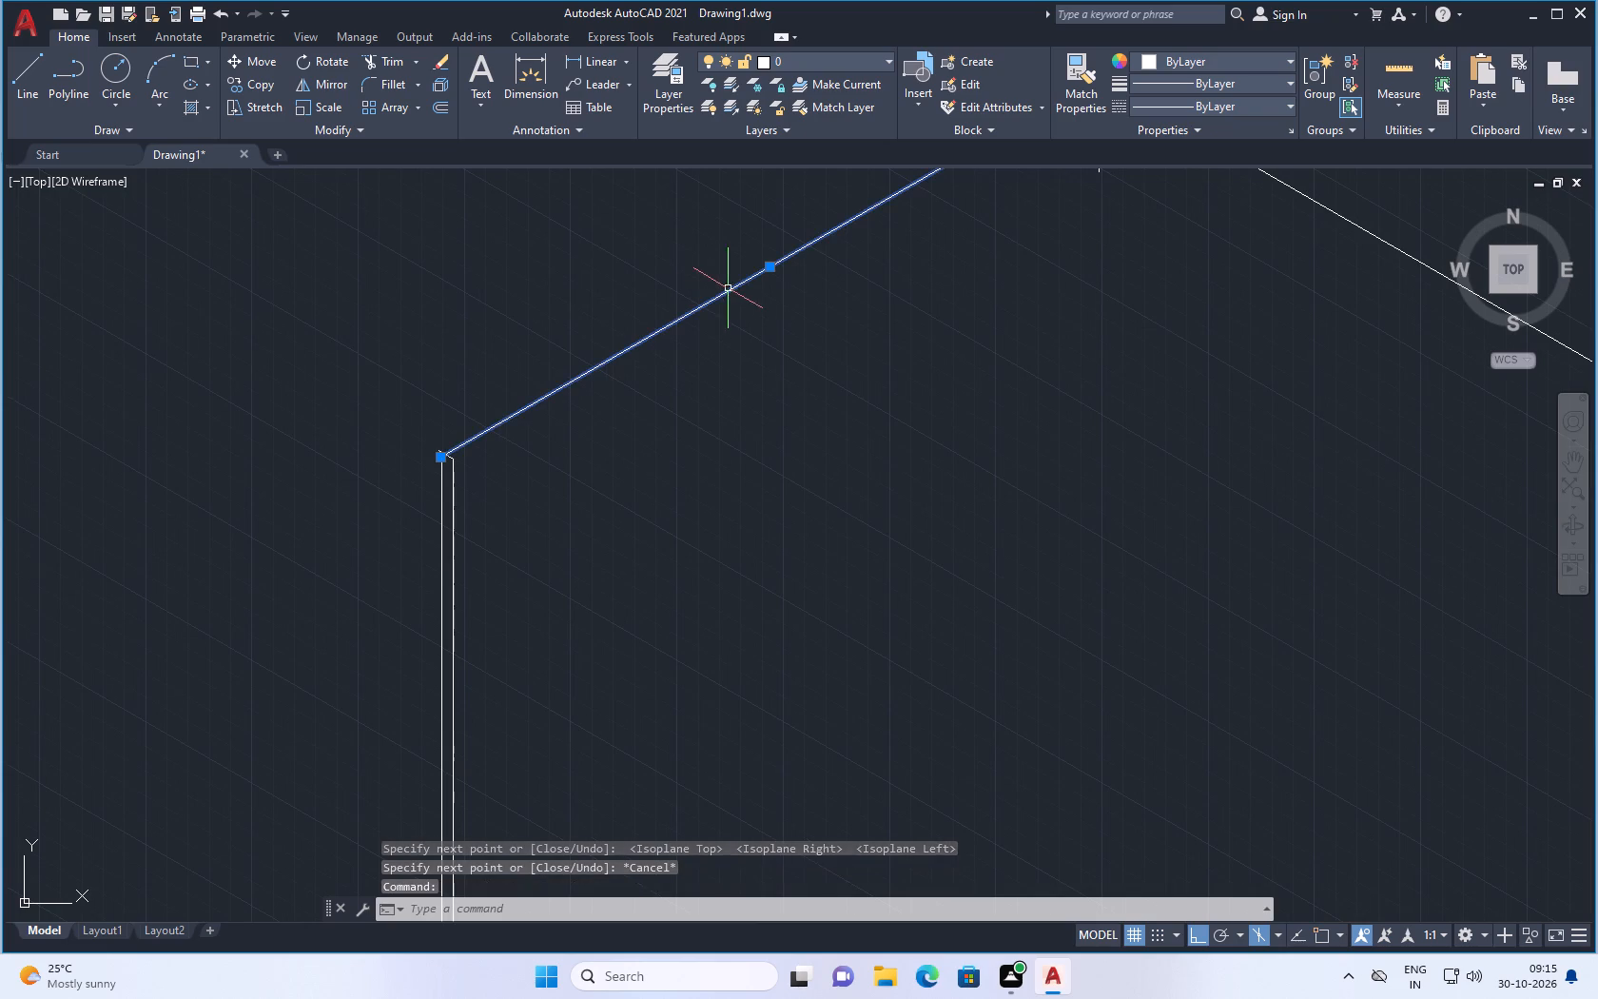
pyautogui.scroll(-3, 707, 428)
pyautogui.click(980, 348)
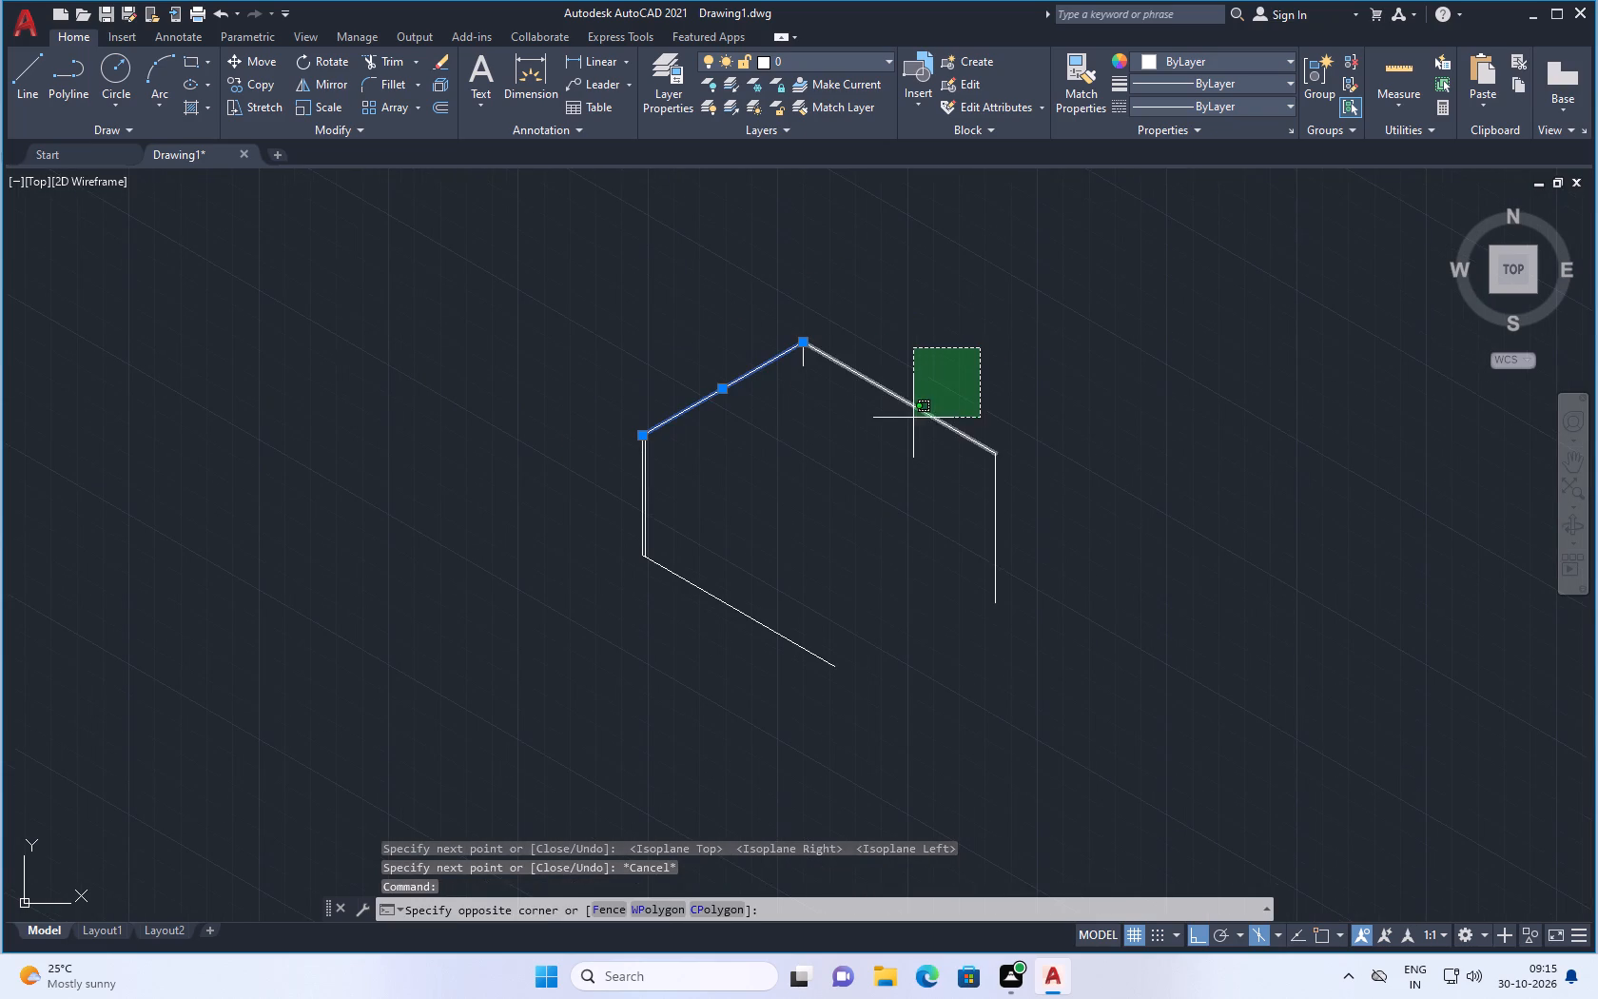
pyautogui.click(1016, 359)
pyautogui.press('Delete')
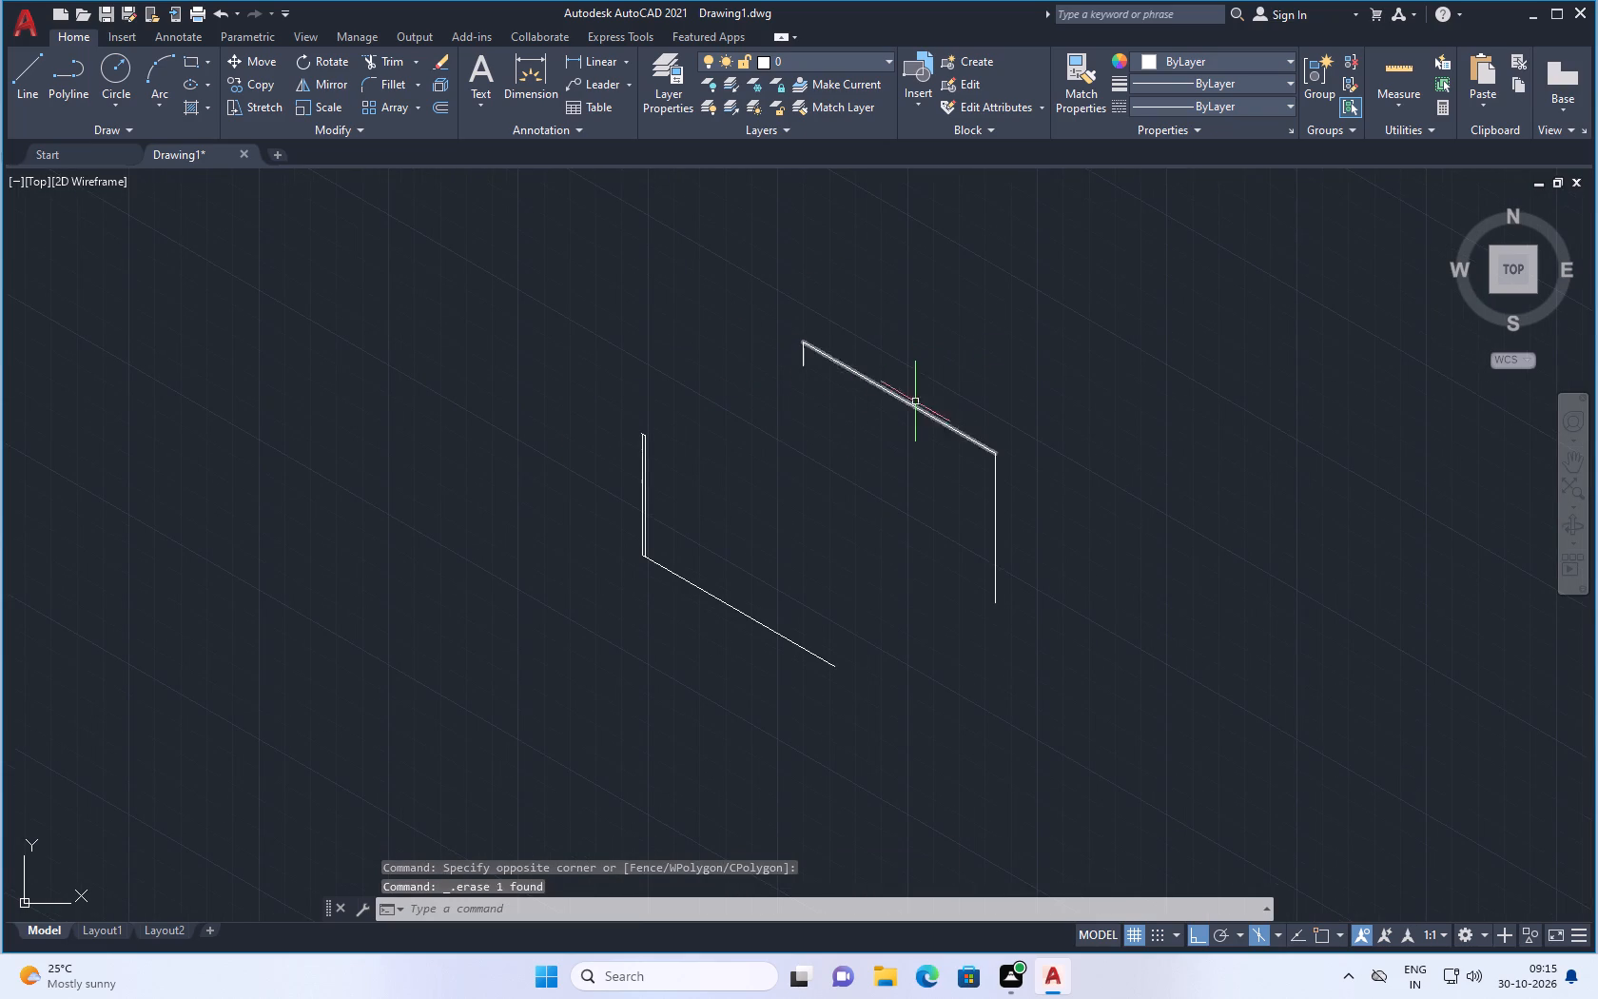
pyautogui.click(912, 402)
pyautogui.click(803, 361)
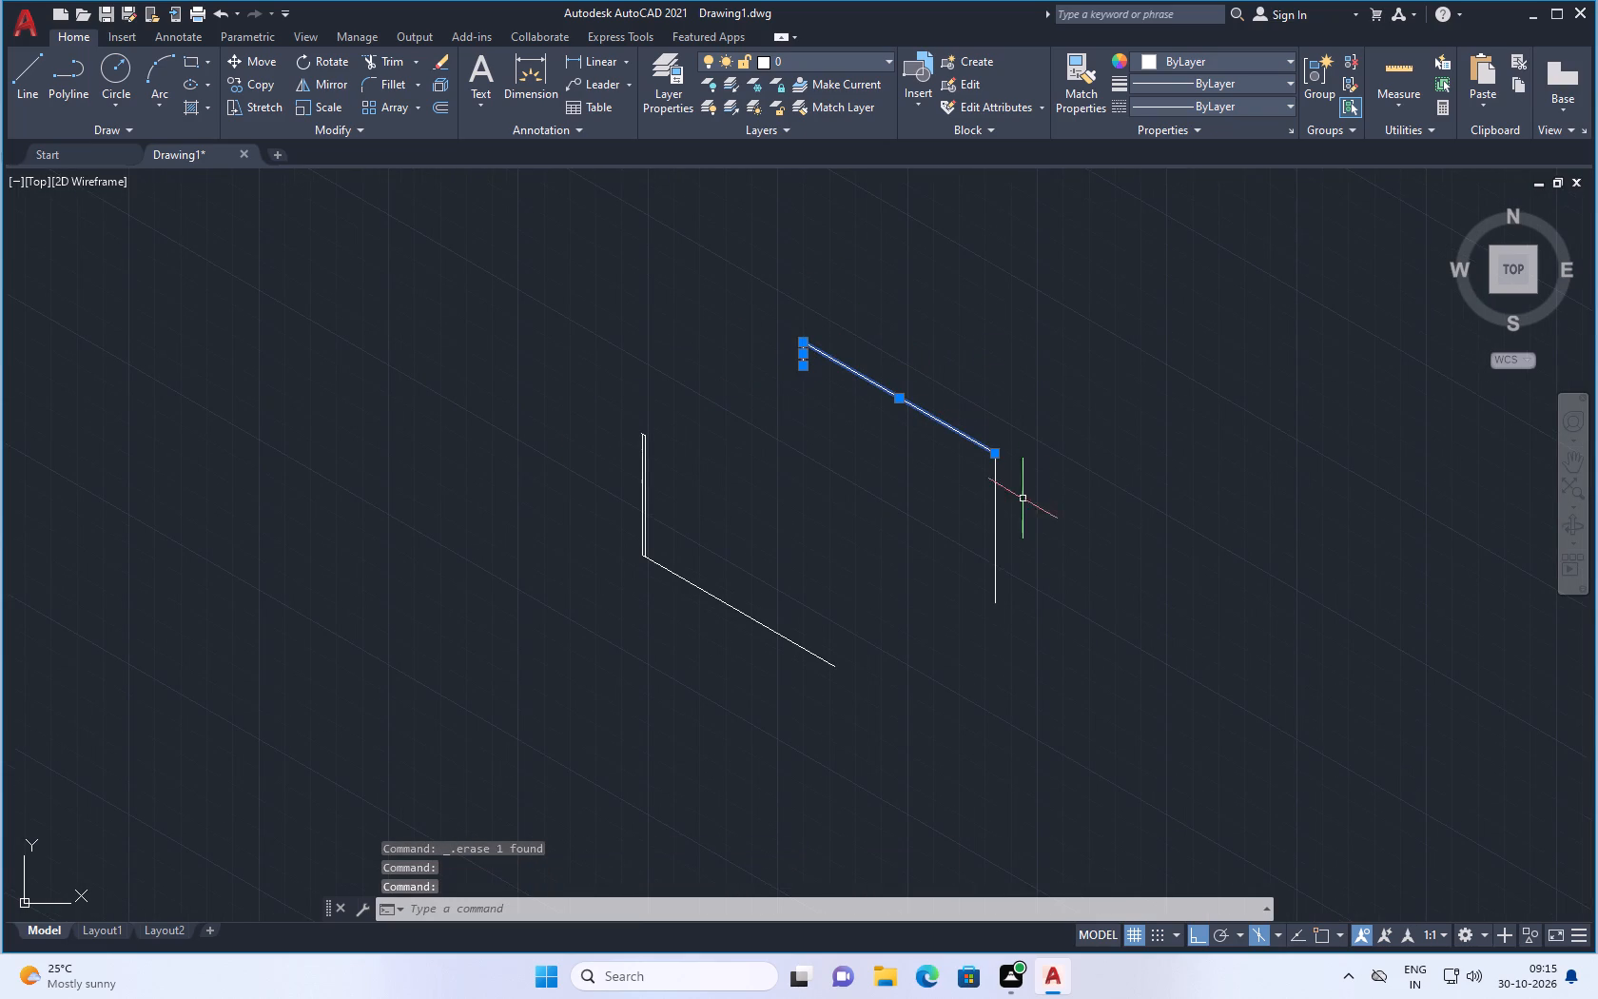
pyautogui.click(995, 522)
pyautogui.press('Delete')
# Erase the short diagonal segment at the top of the two parallel left verticals.
pyautogui.scroll(-2, 815, 419)
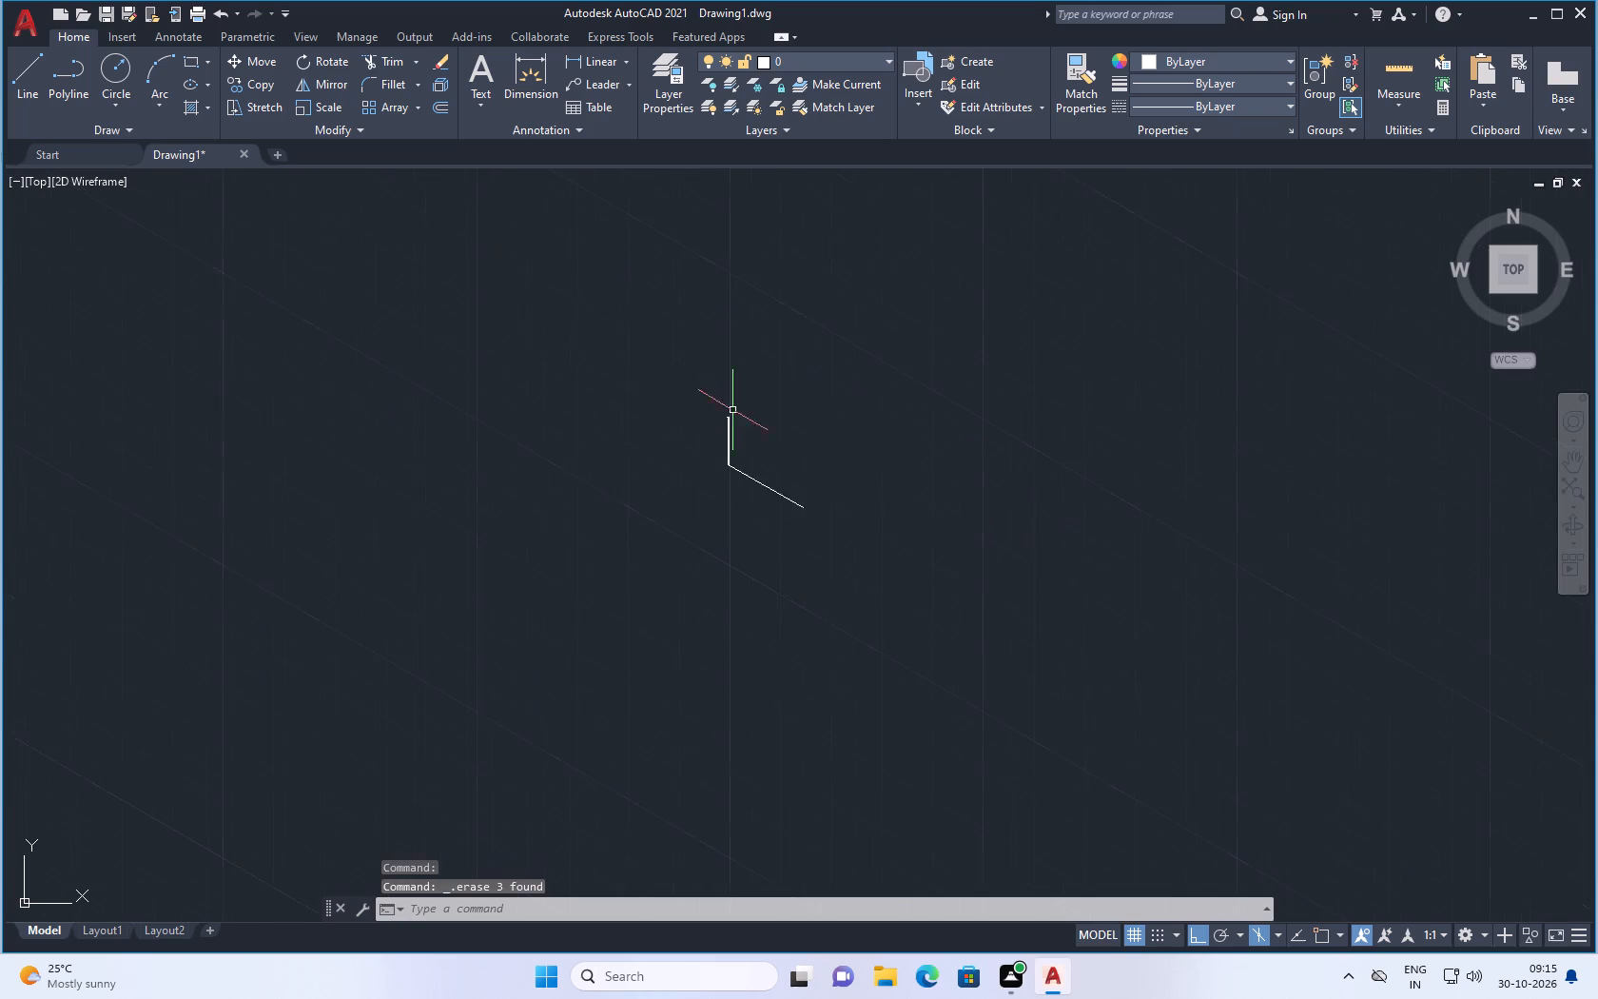
pyautogui.scroll(3, 701, 430)
pyautogui.scroll(2, 848, 382)
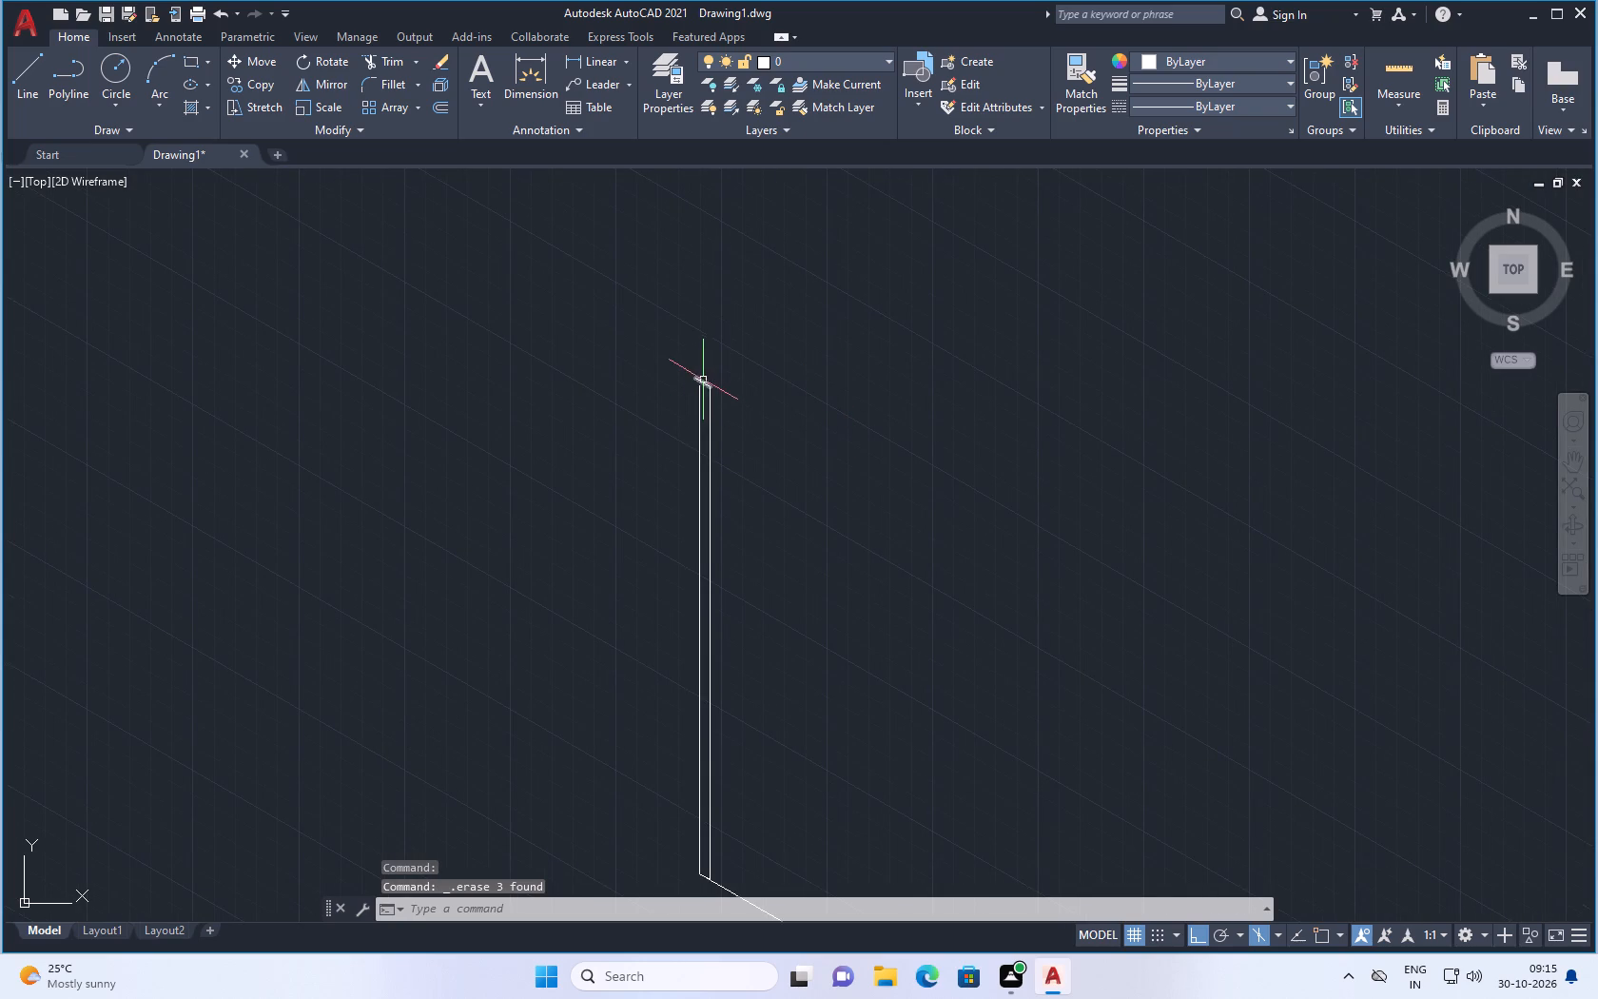
pyautogui.click(706, 383)
pyautogui.scroll(-1, 713, 399)
pyautogui.press('Delete')
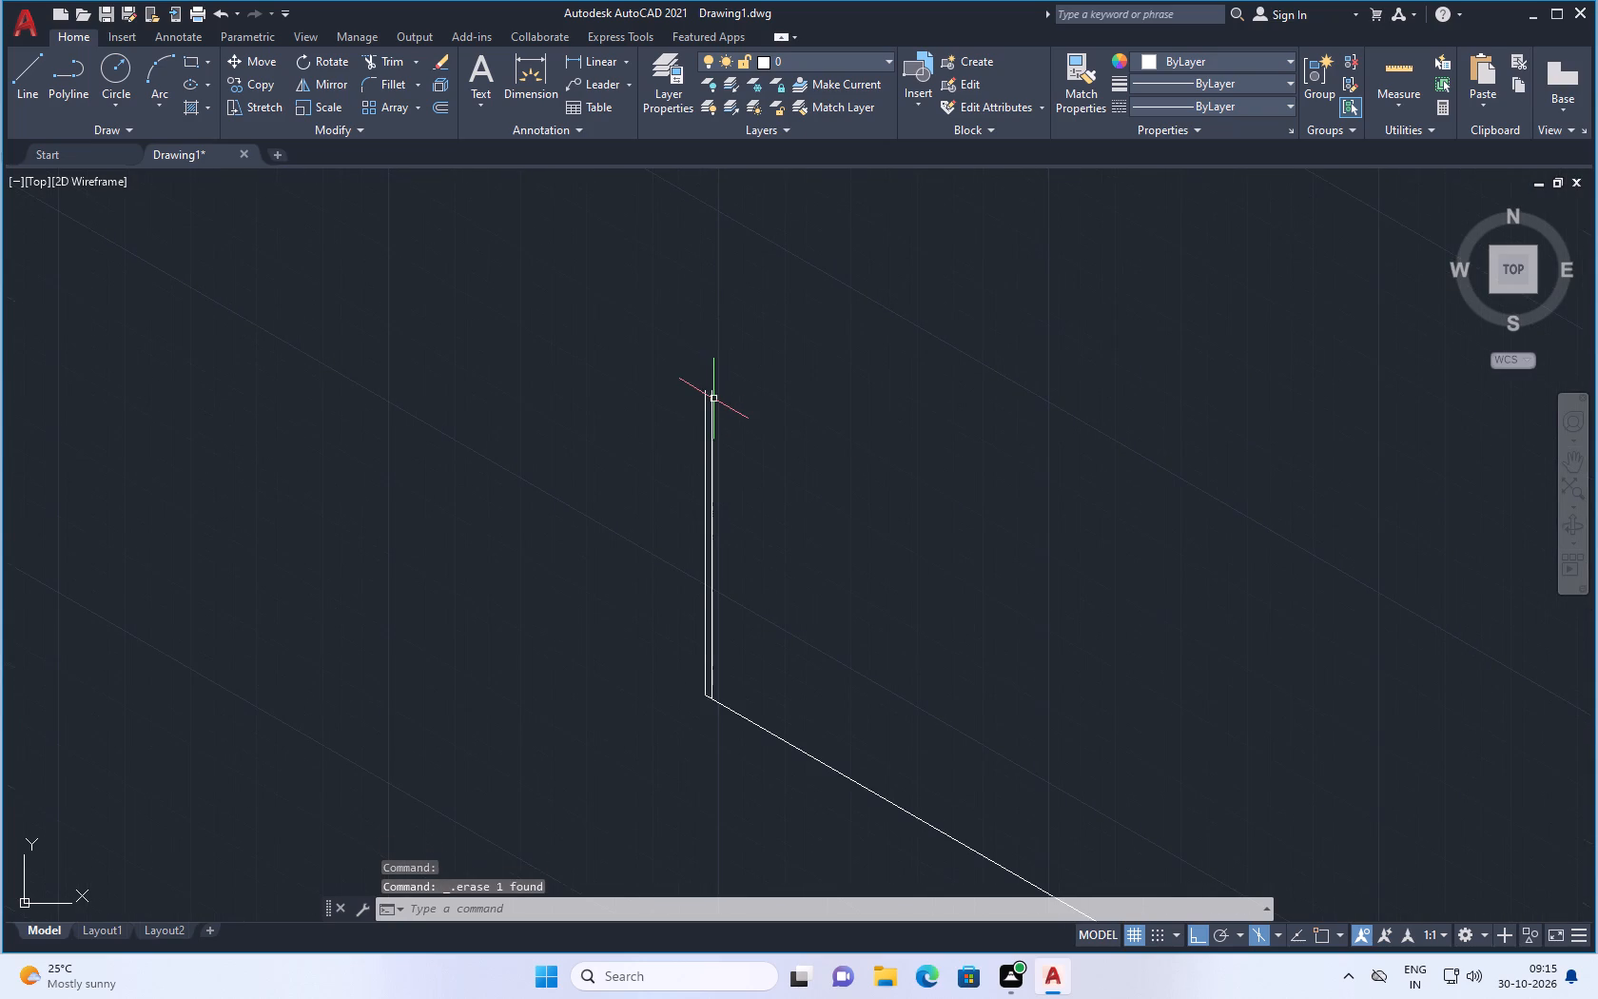
# Check the length of the outer left vertical with a trial linear dimension, without placing it.
pyautogui.scroll(1, 727, 532)
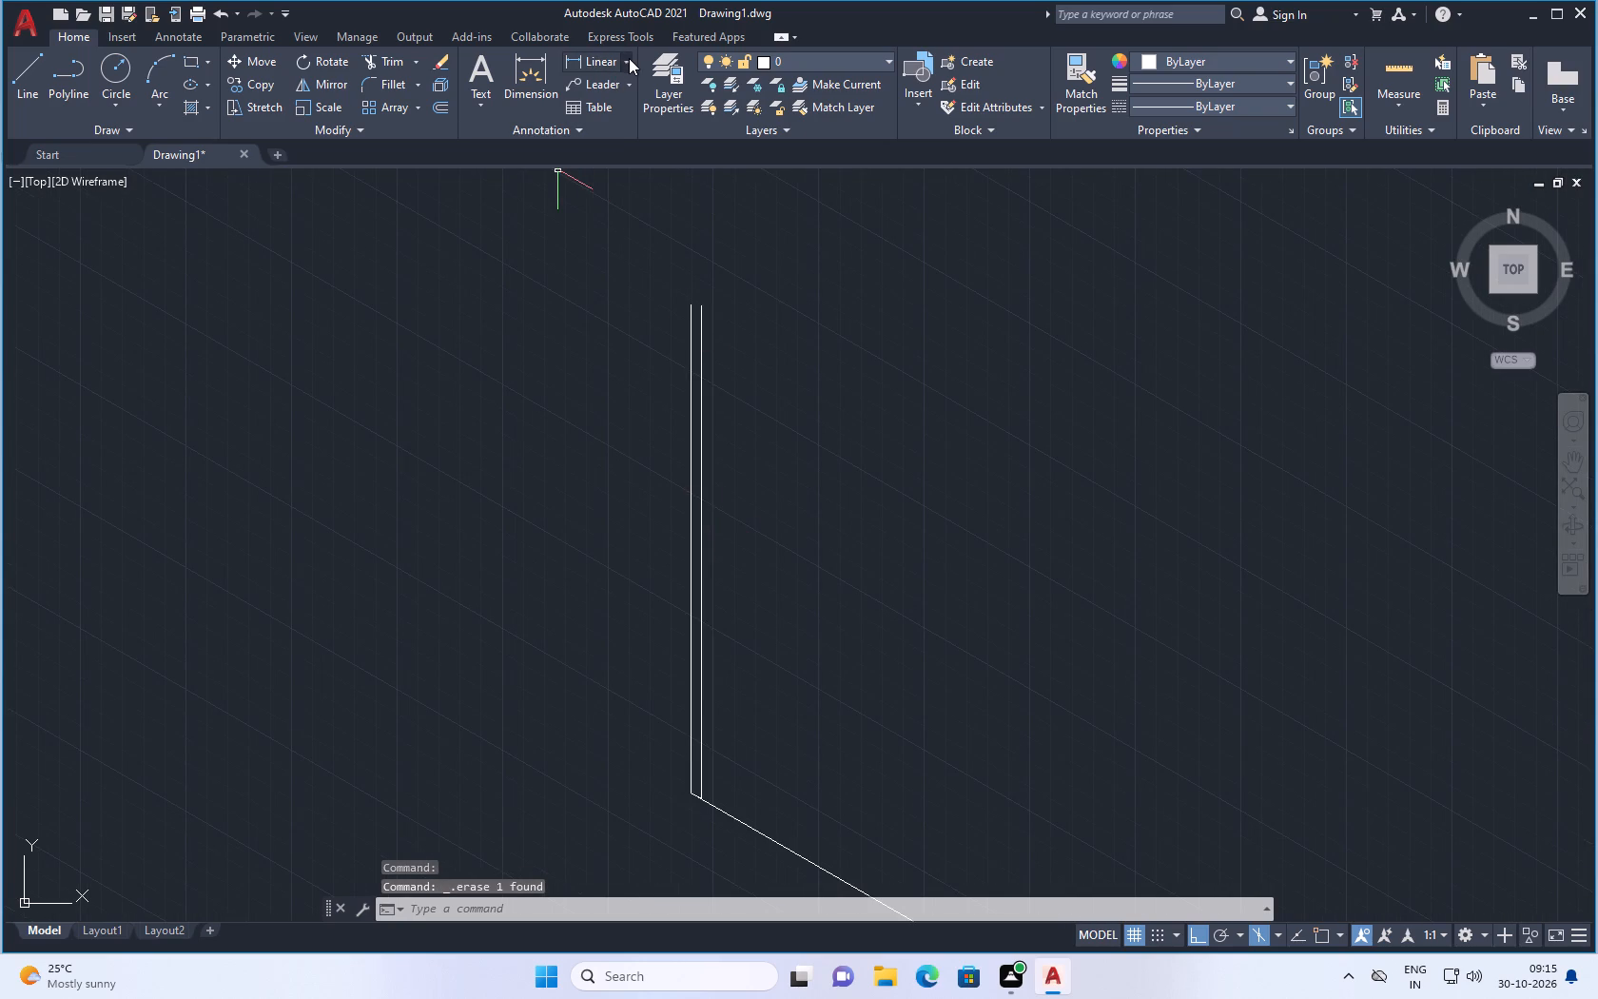
pyautogui.click(625, 57)
pyautogui.click(621, 88)
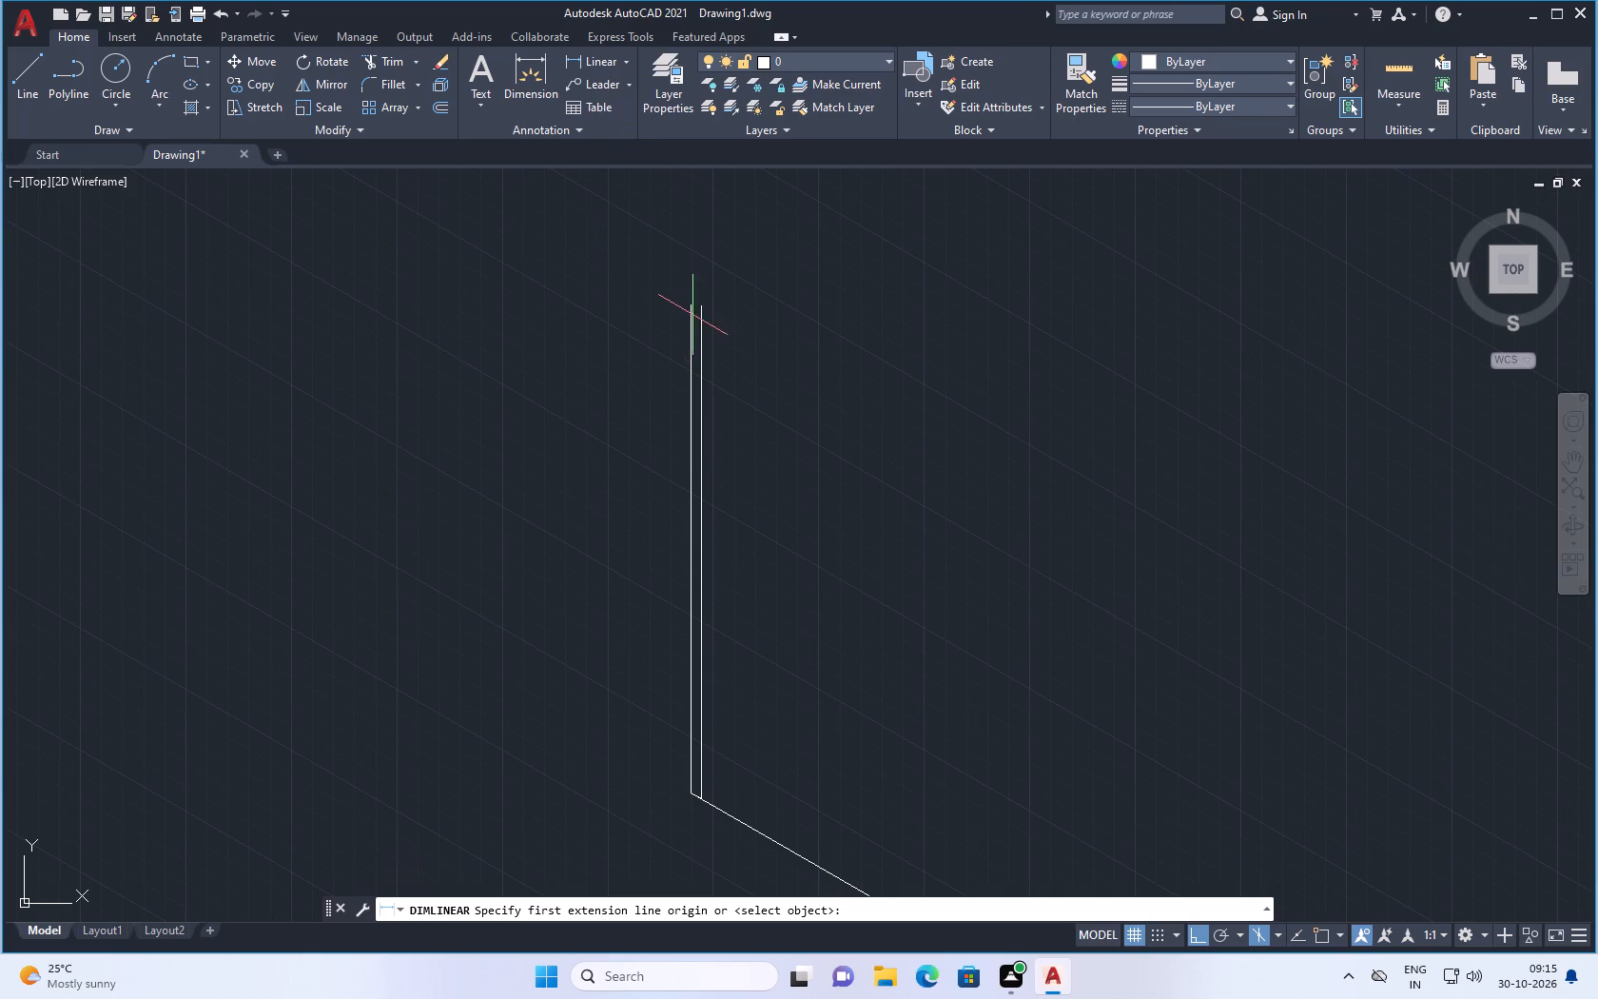
pyautogui.click(691, 304)
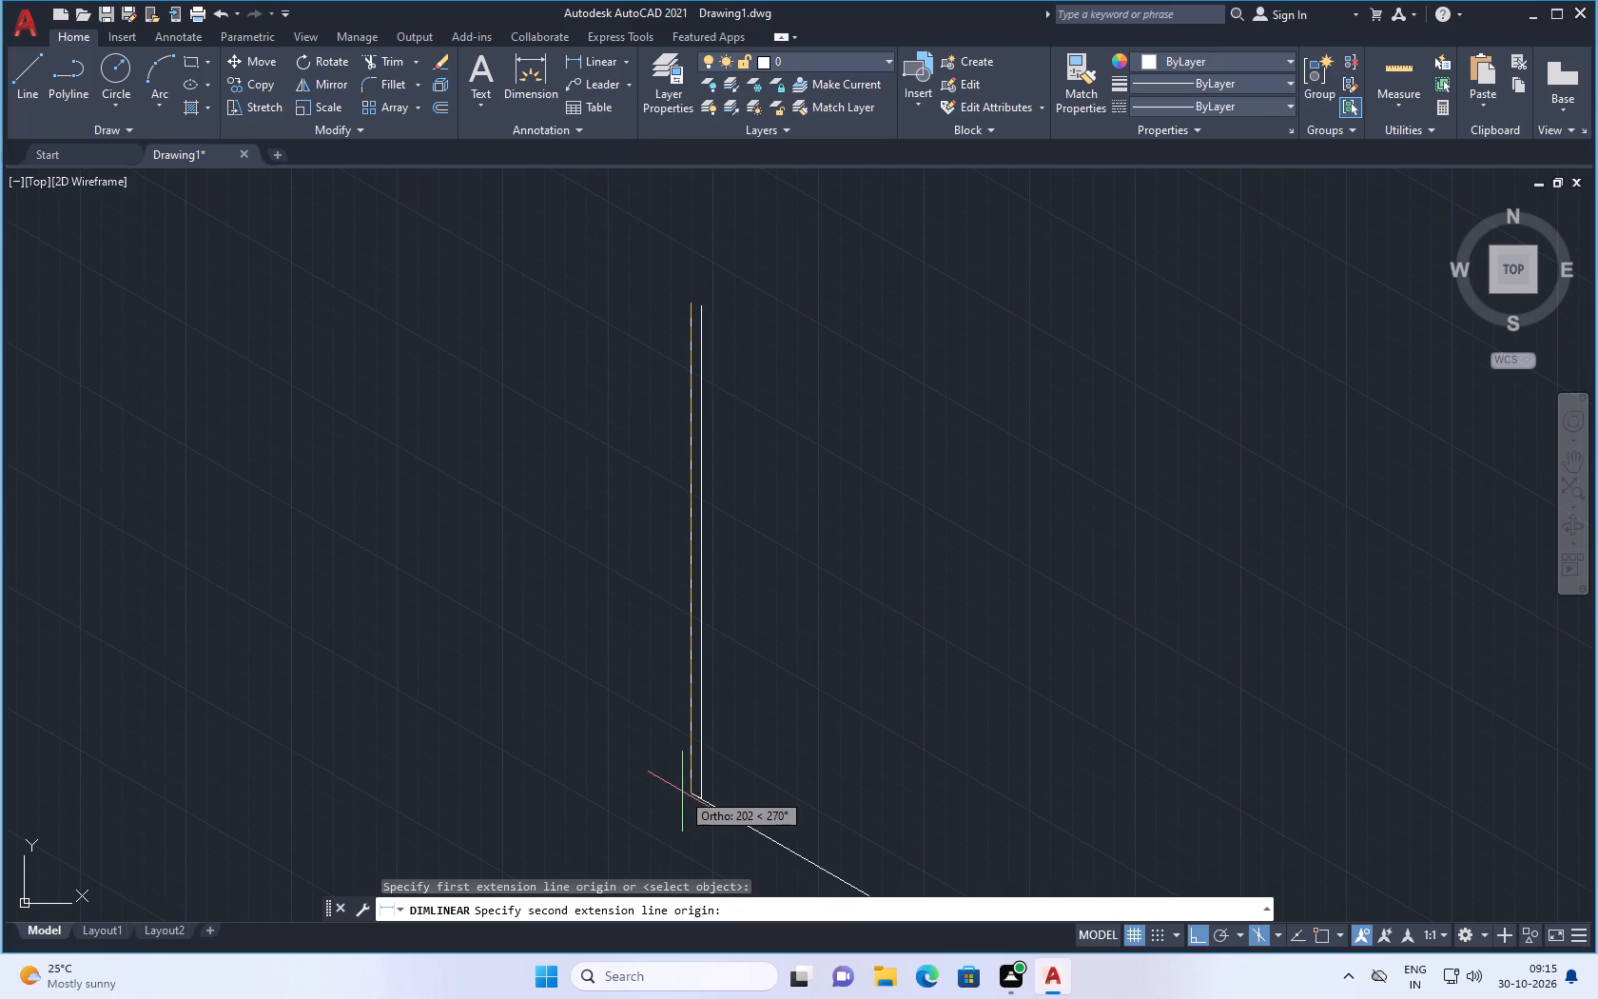
pyautogui.click(688, 792)
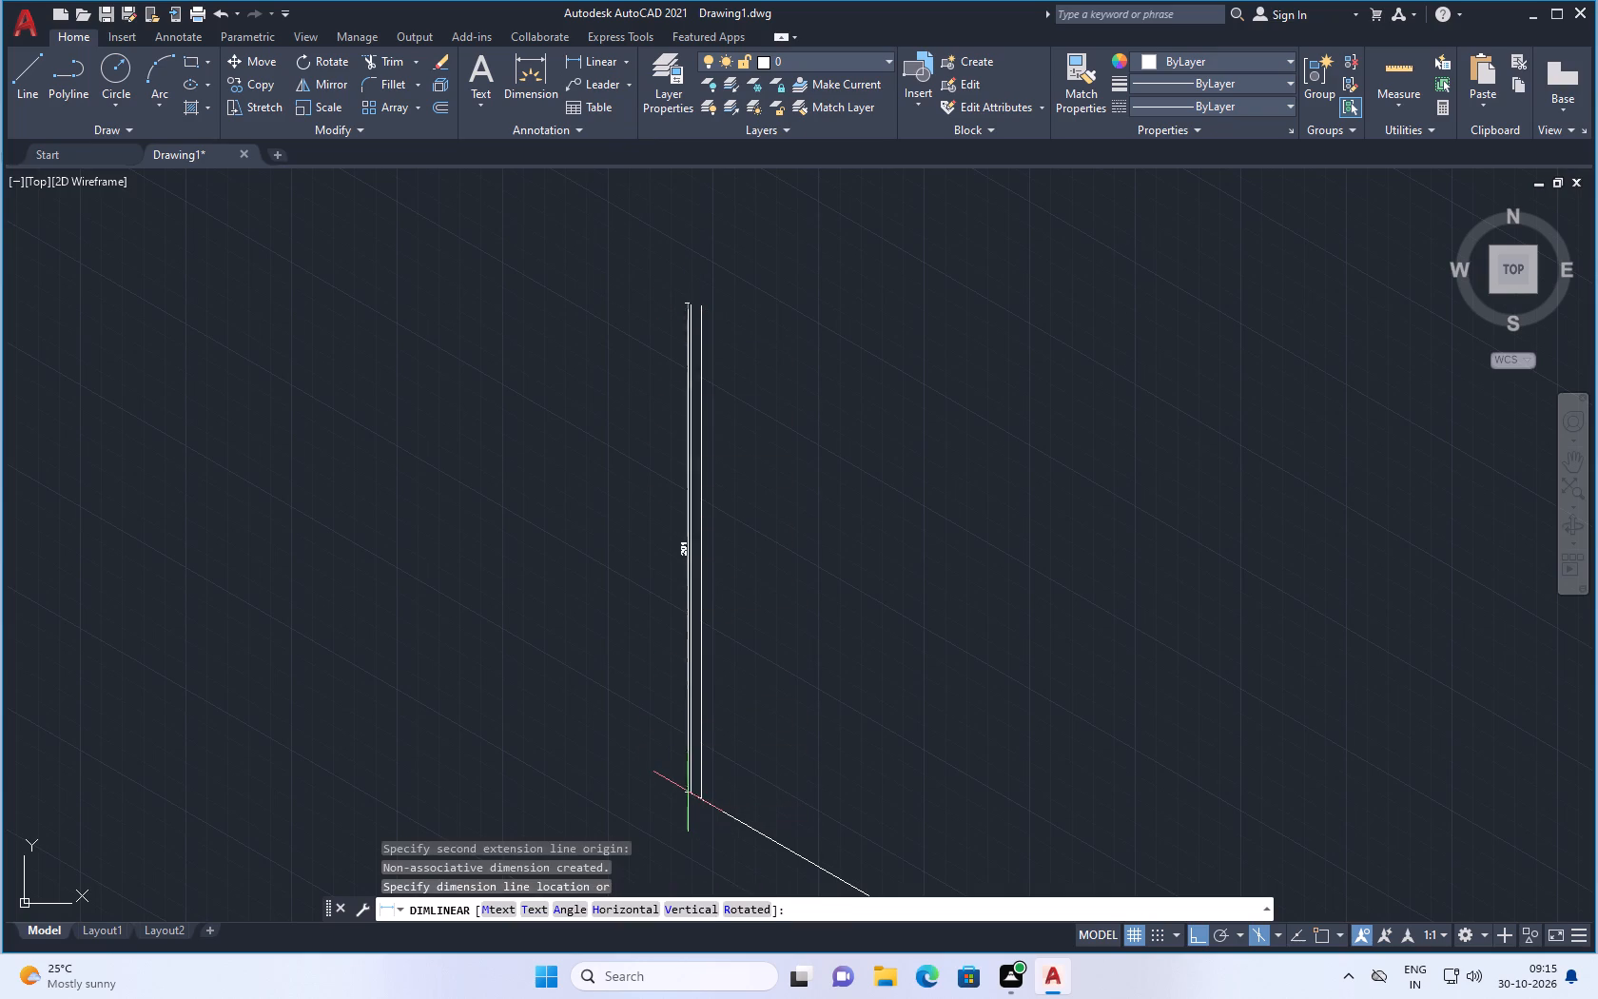
pyautogui.scroll(3, 640, 759)
pyautogui.scroll(-2, 640, 759)
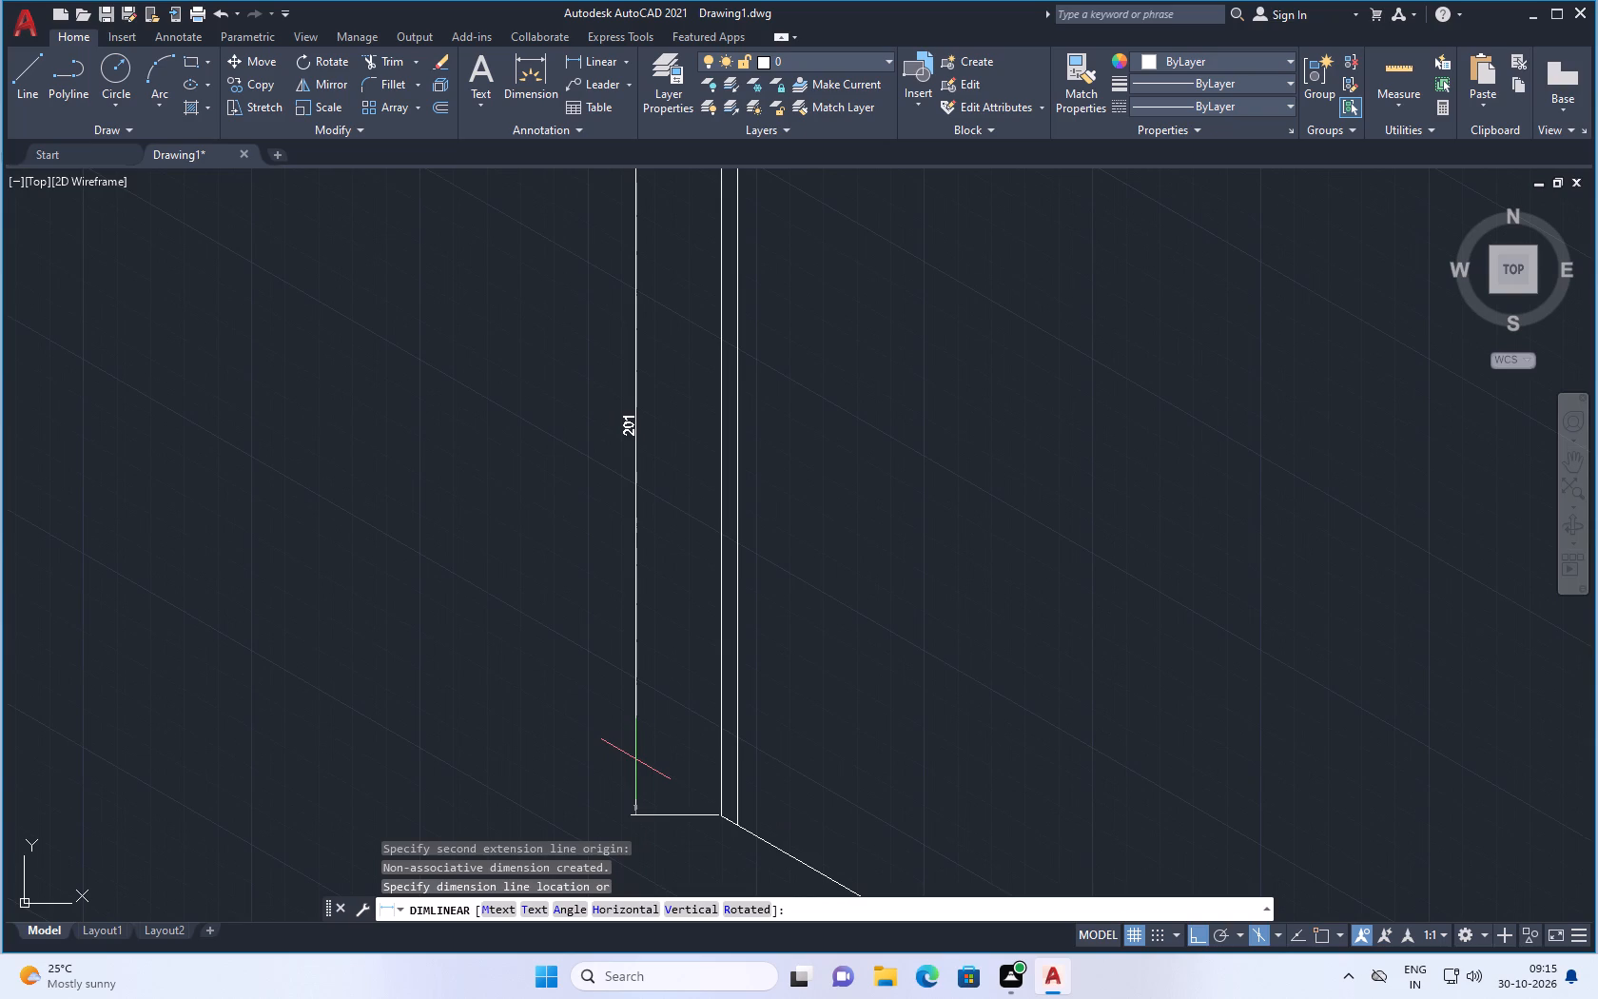
pyautogui.scroll(-2, 635, 759)
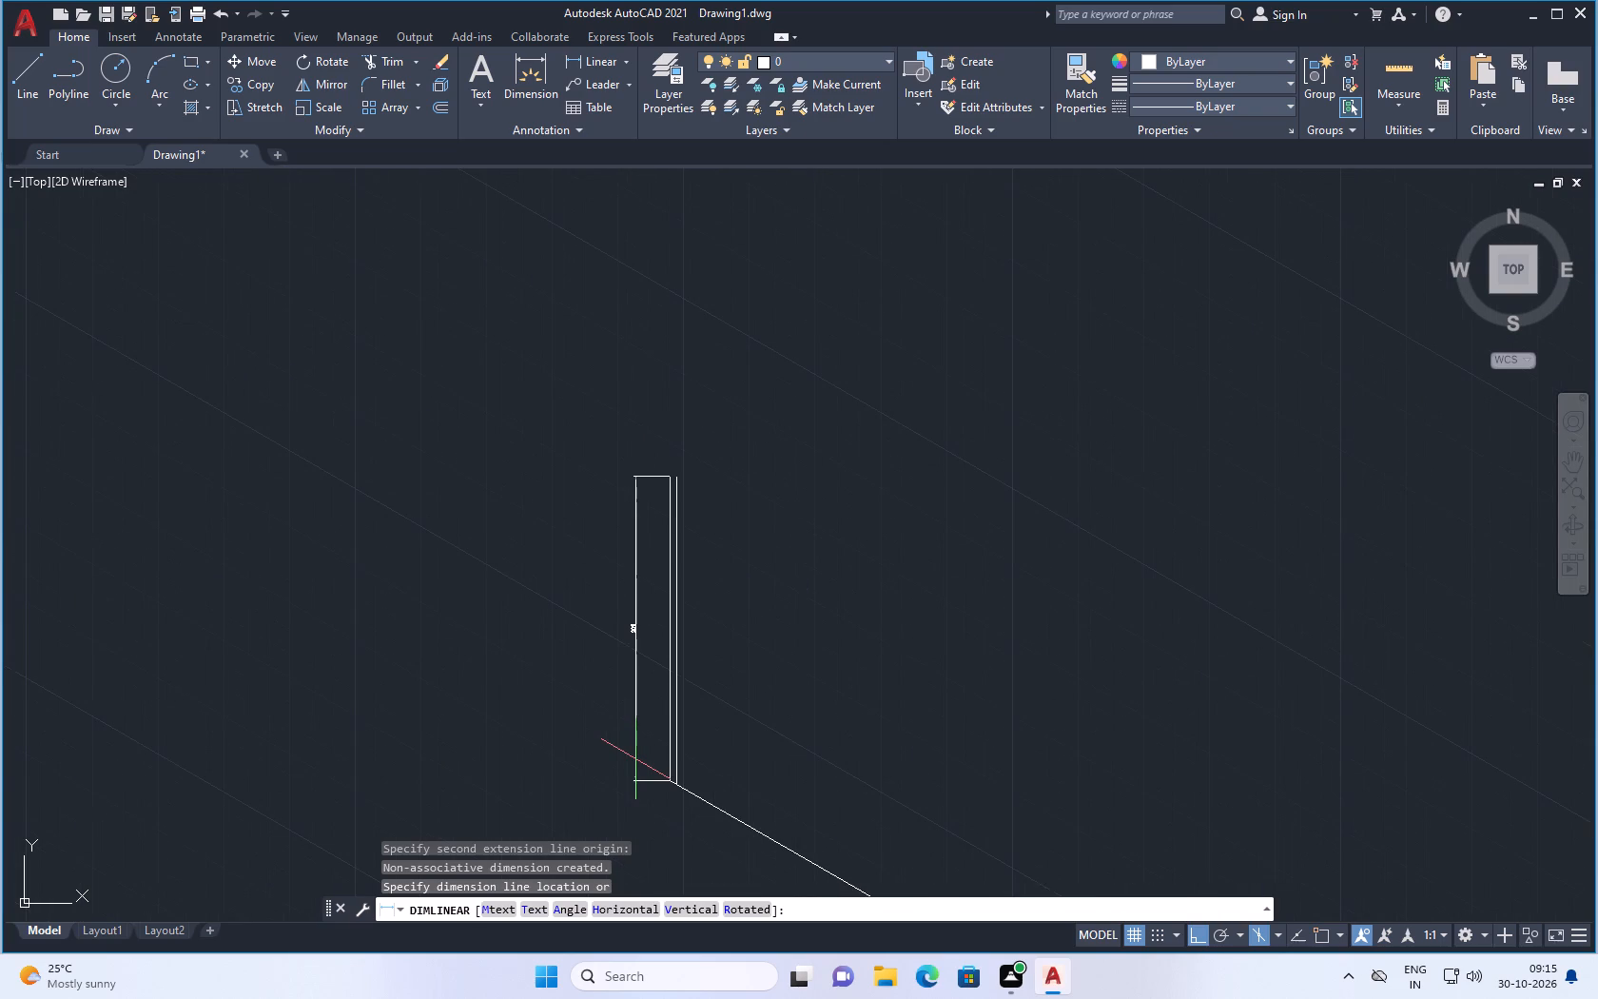
pyautogui.press('Escape')
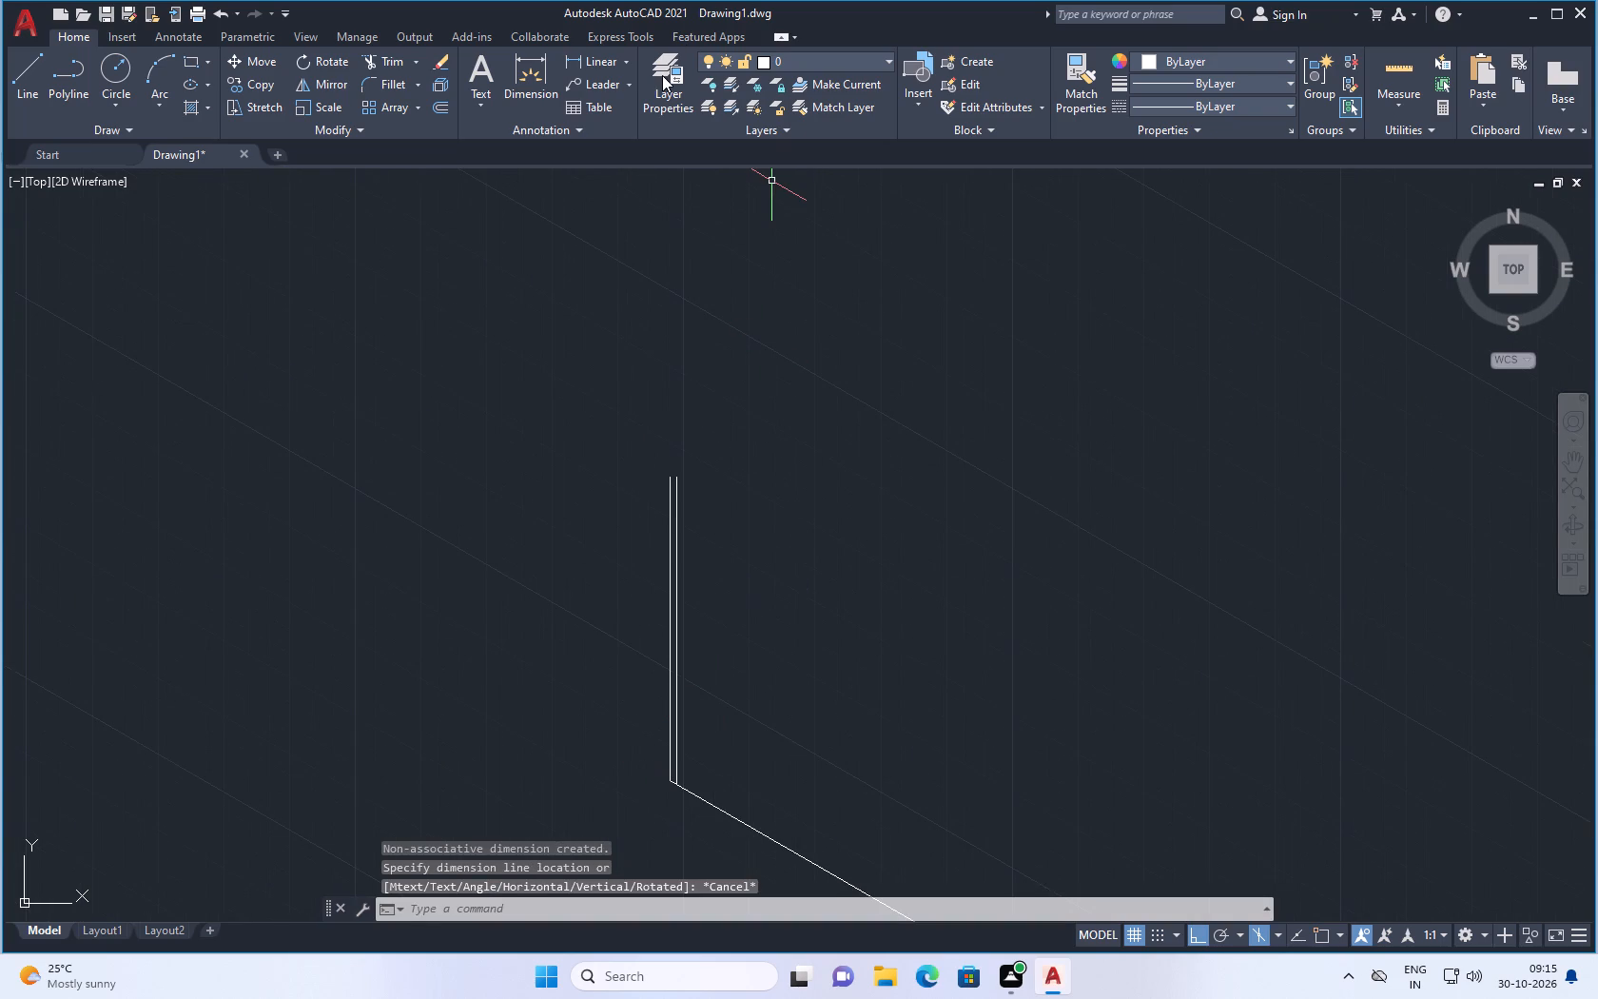
# Check the same outer left vertical from its top end to its bottom corner with a trial aligned dimension.
pyautogui.click(620, 58)
pyautogui.click(625, 52)
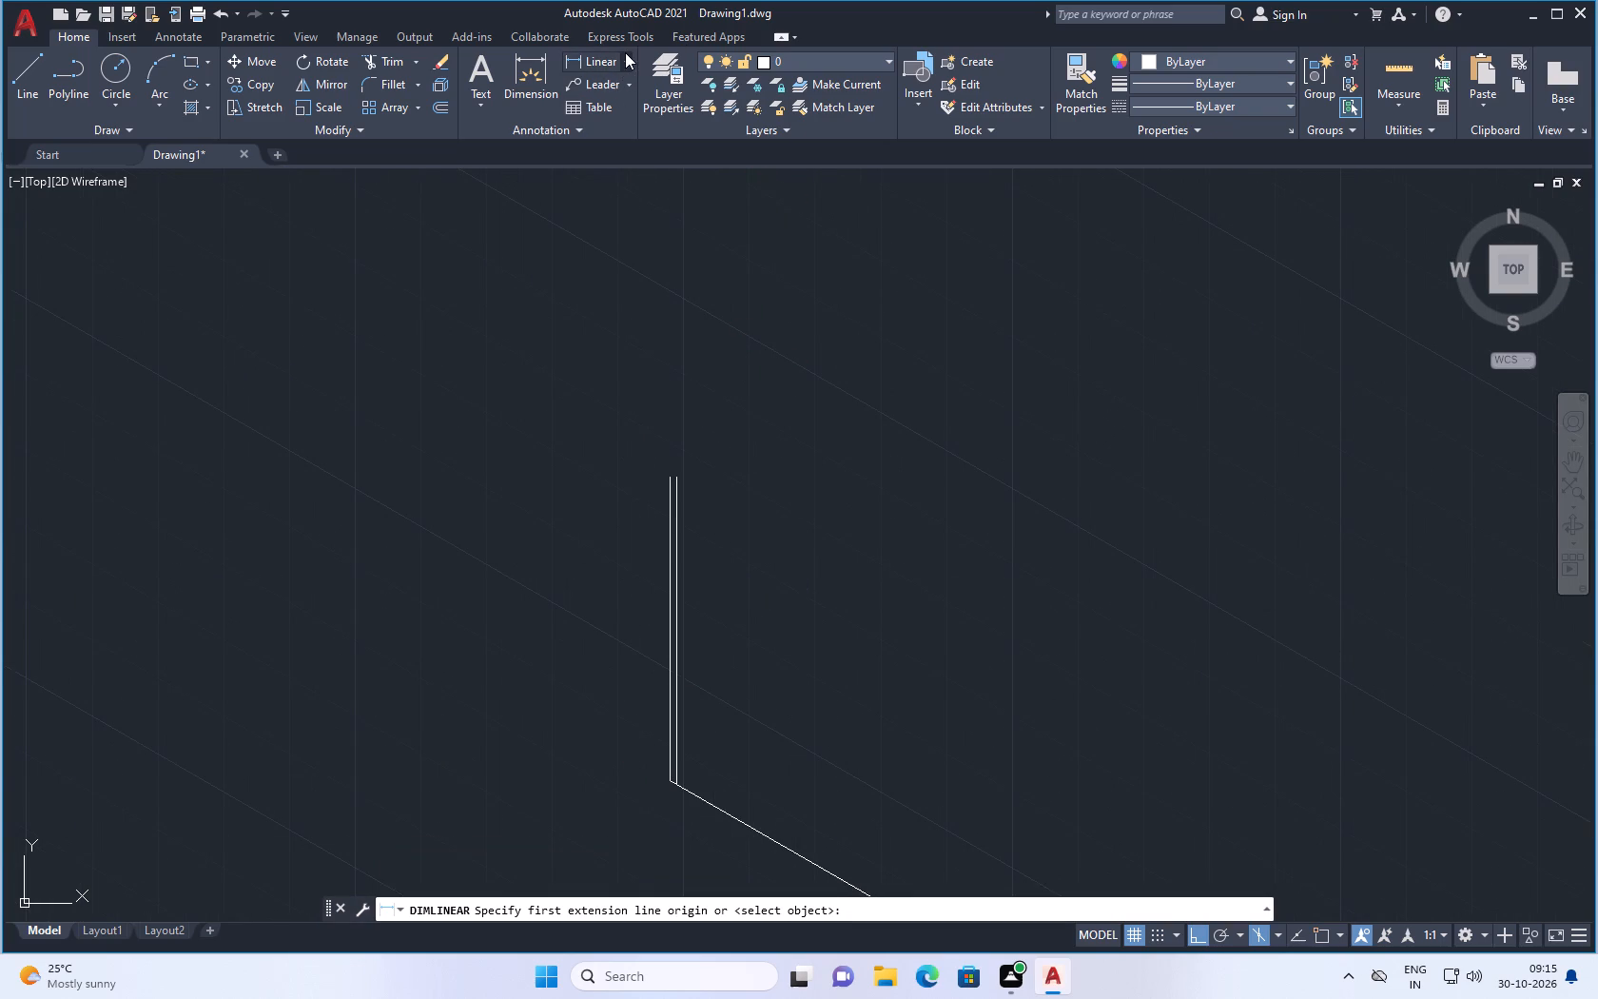
pyautogui.click(614, 123)
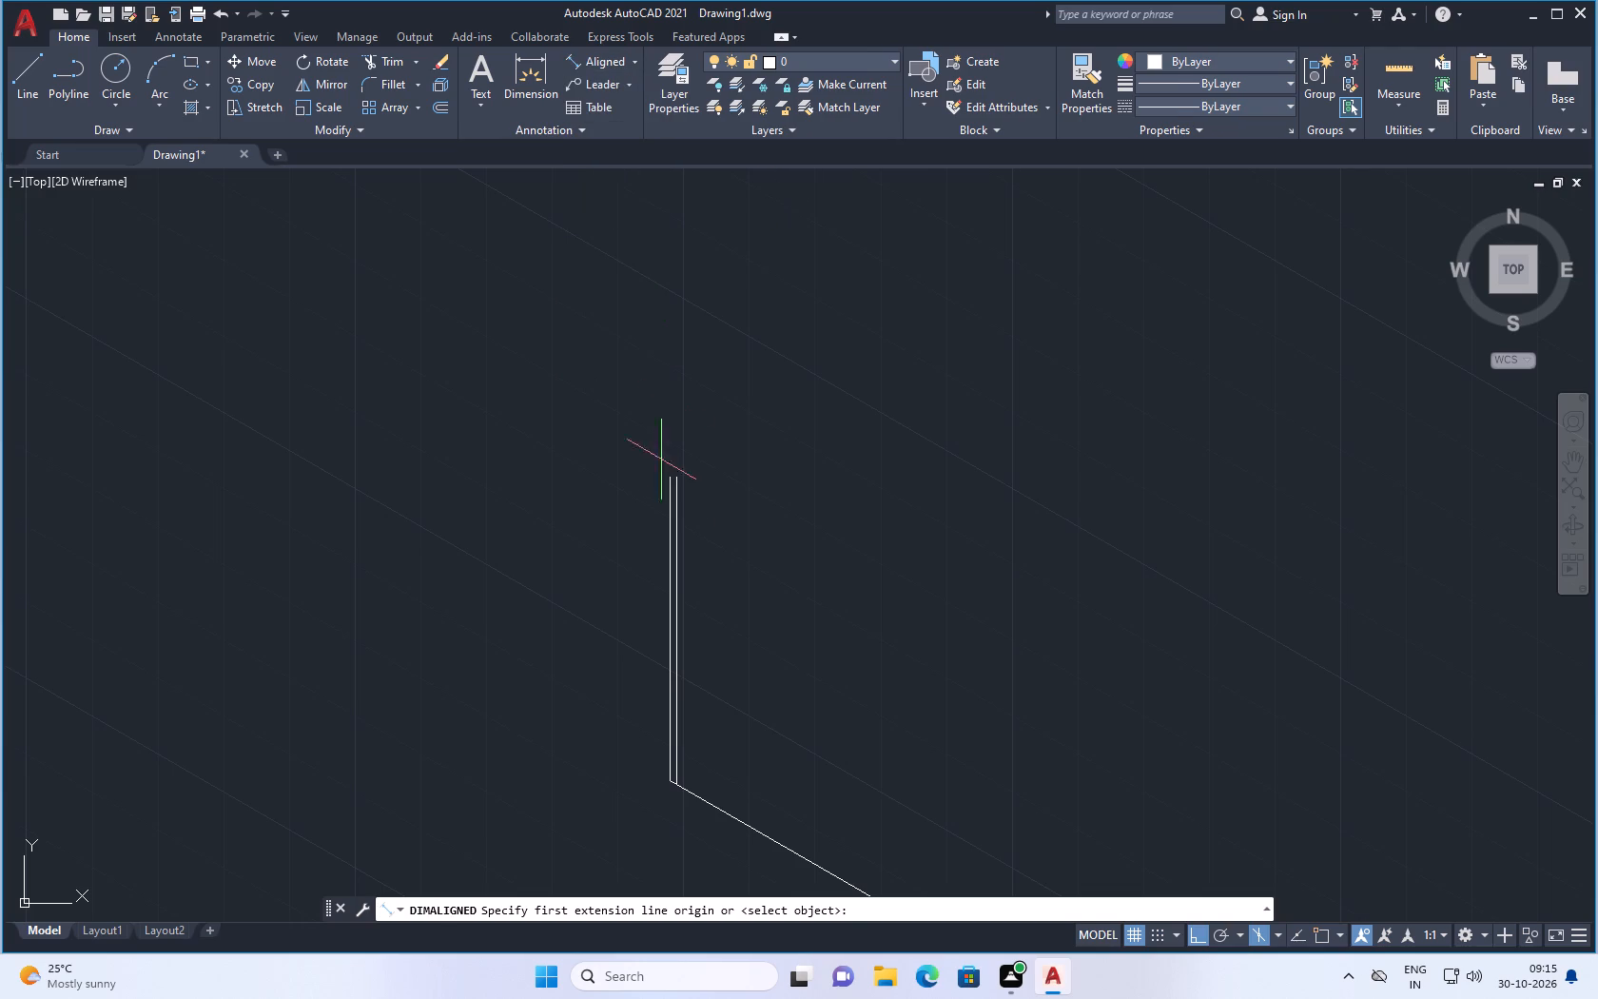
pyautogui.scroll(1, 661, 531)
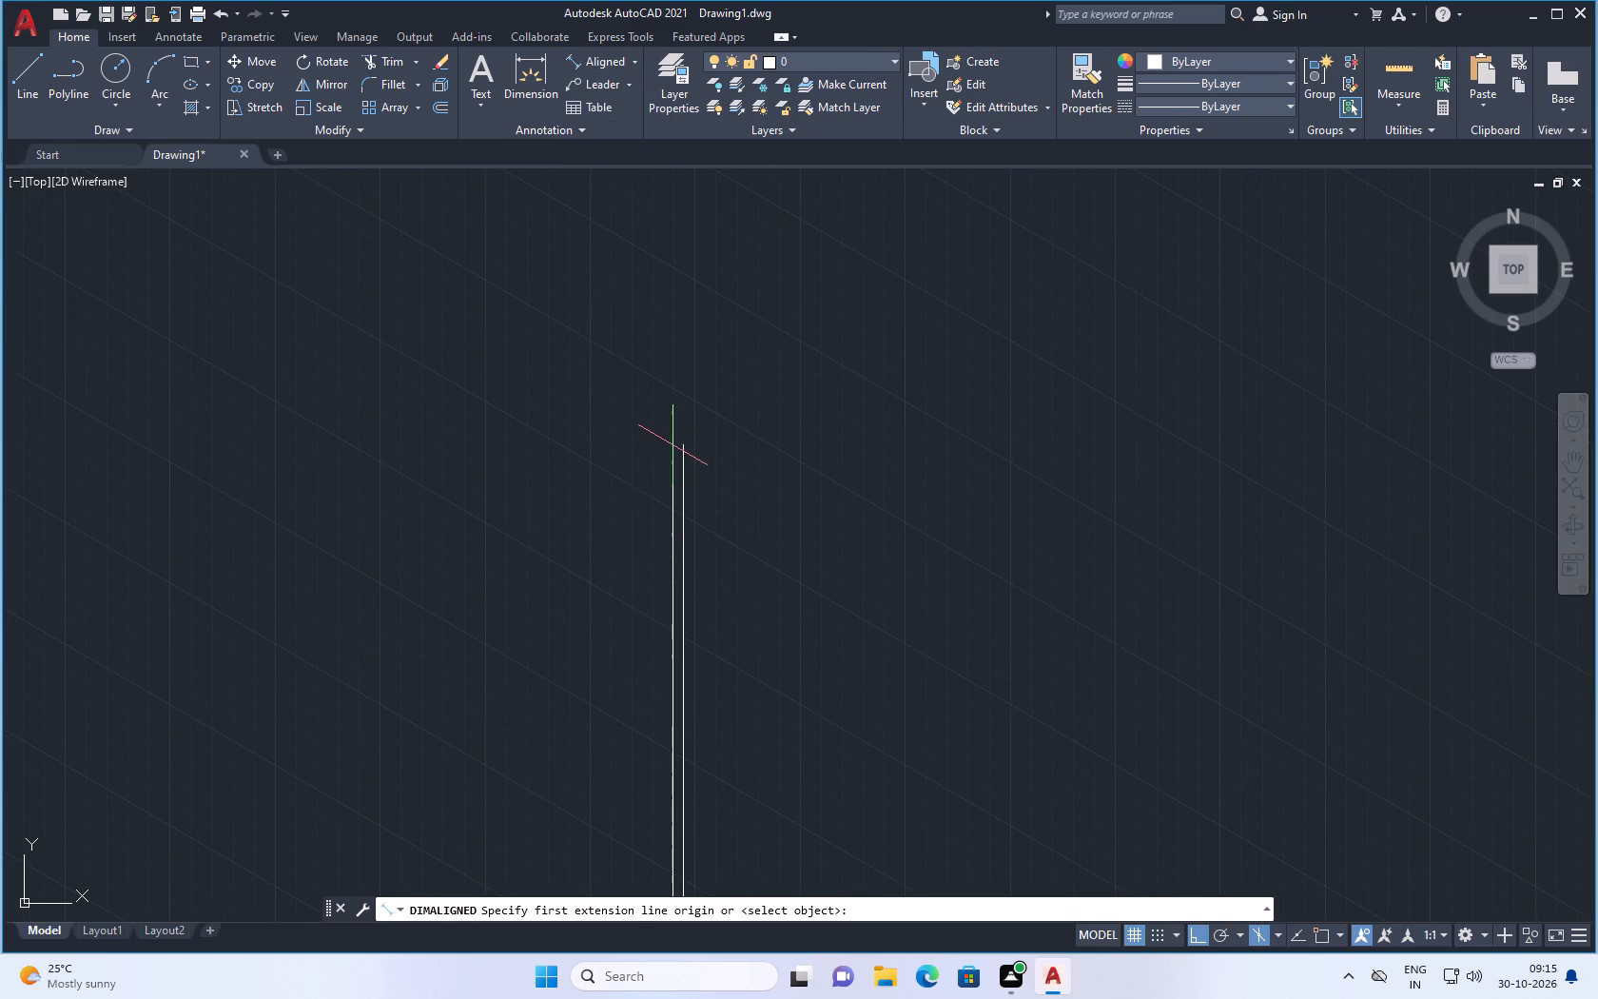
pyautogui.click(672, 445)
pyautogui.scroll(-2, 667, 489)
pyautogui.scroll(2, 674, 564)
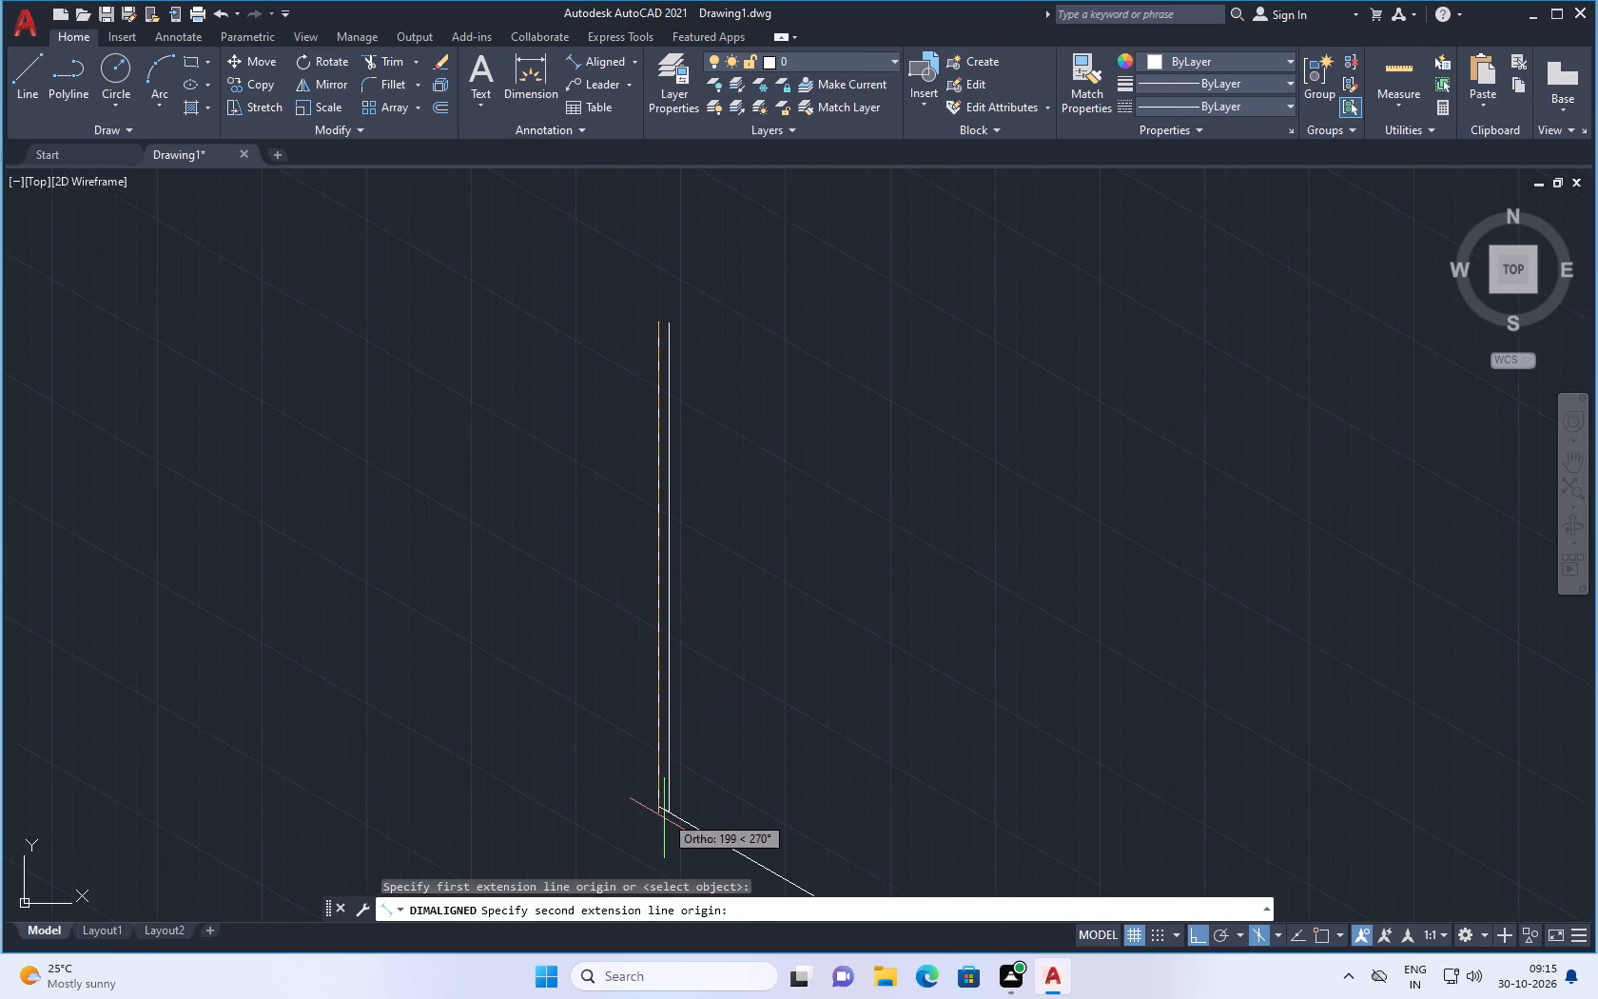
pyautogui.scroll(4, 665, 823)
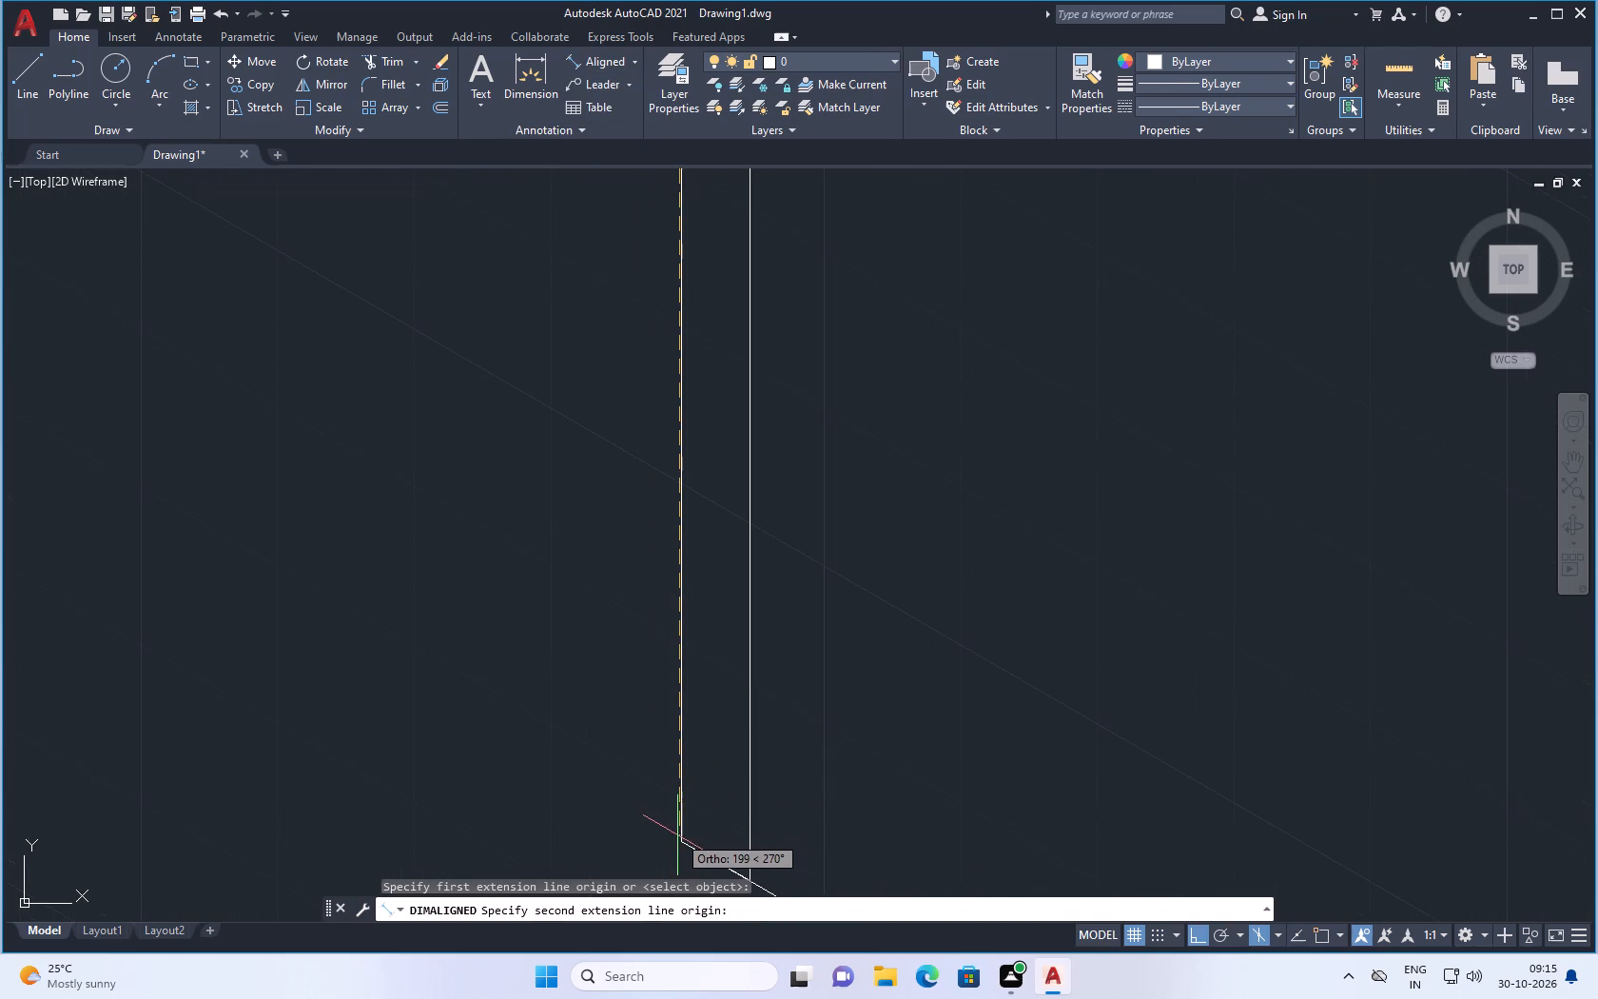
pyautogui.click(681, 839)
pyautogui.scroll(-4, 568, 774)
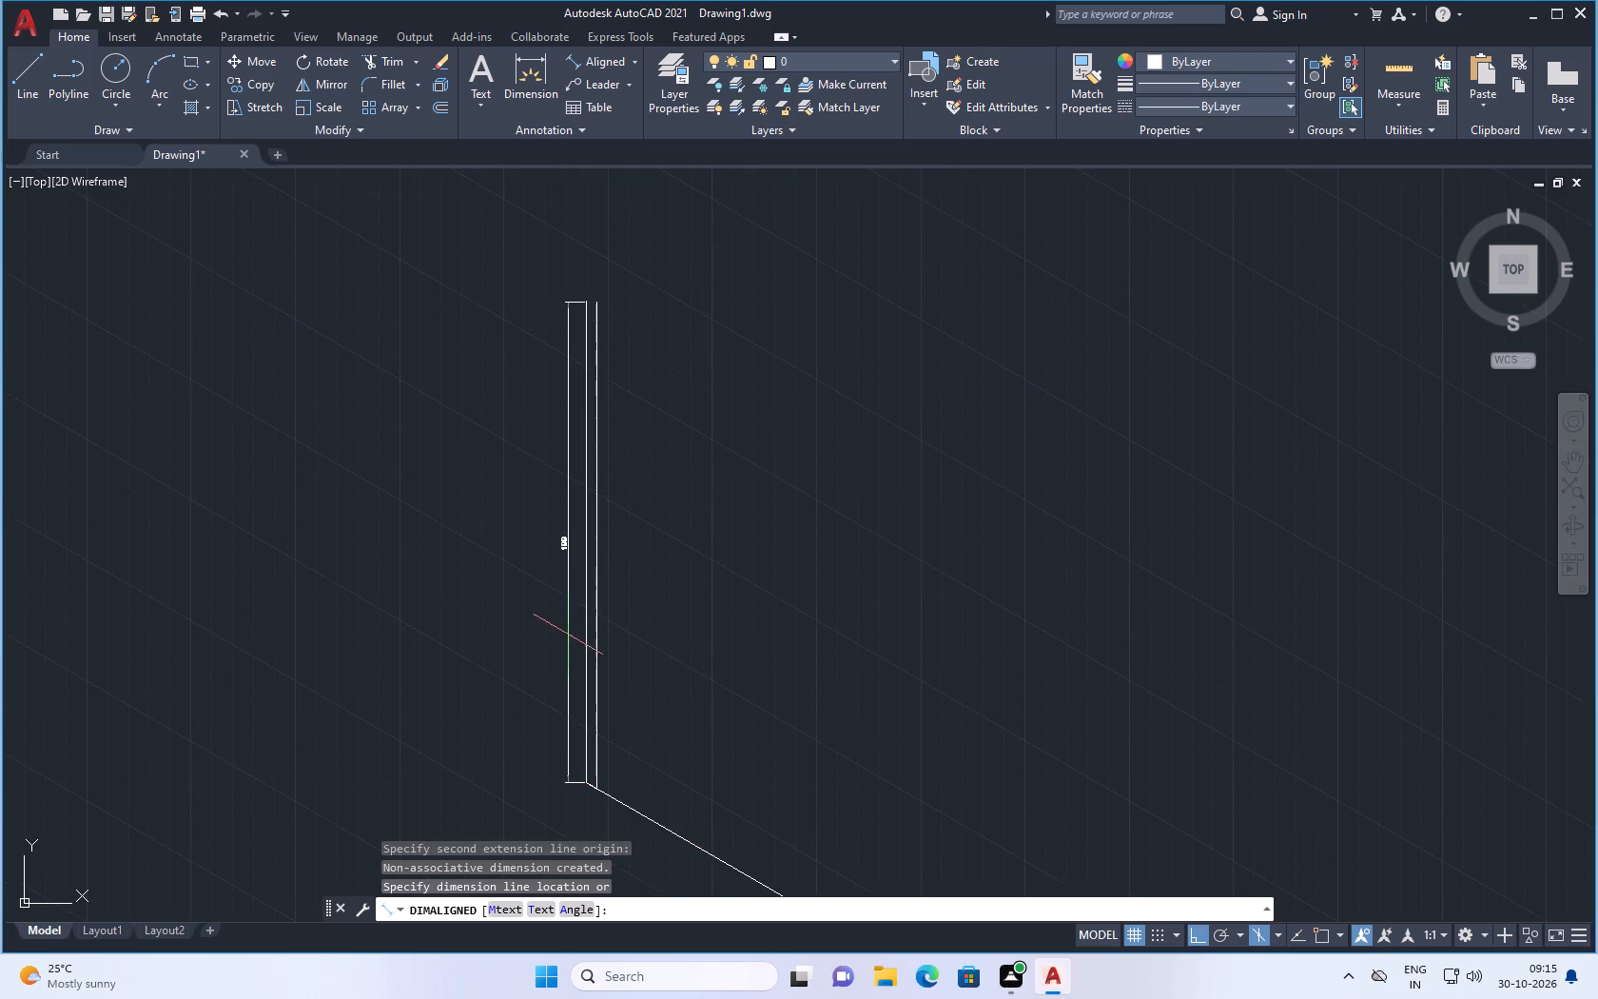
pyautogui.scroll(3, 568, 626)
pyautogui.scroll(-1, 568, 626)
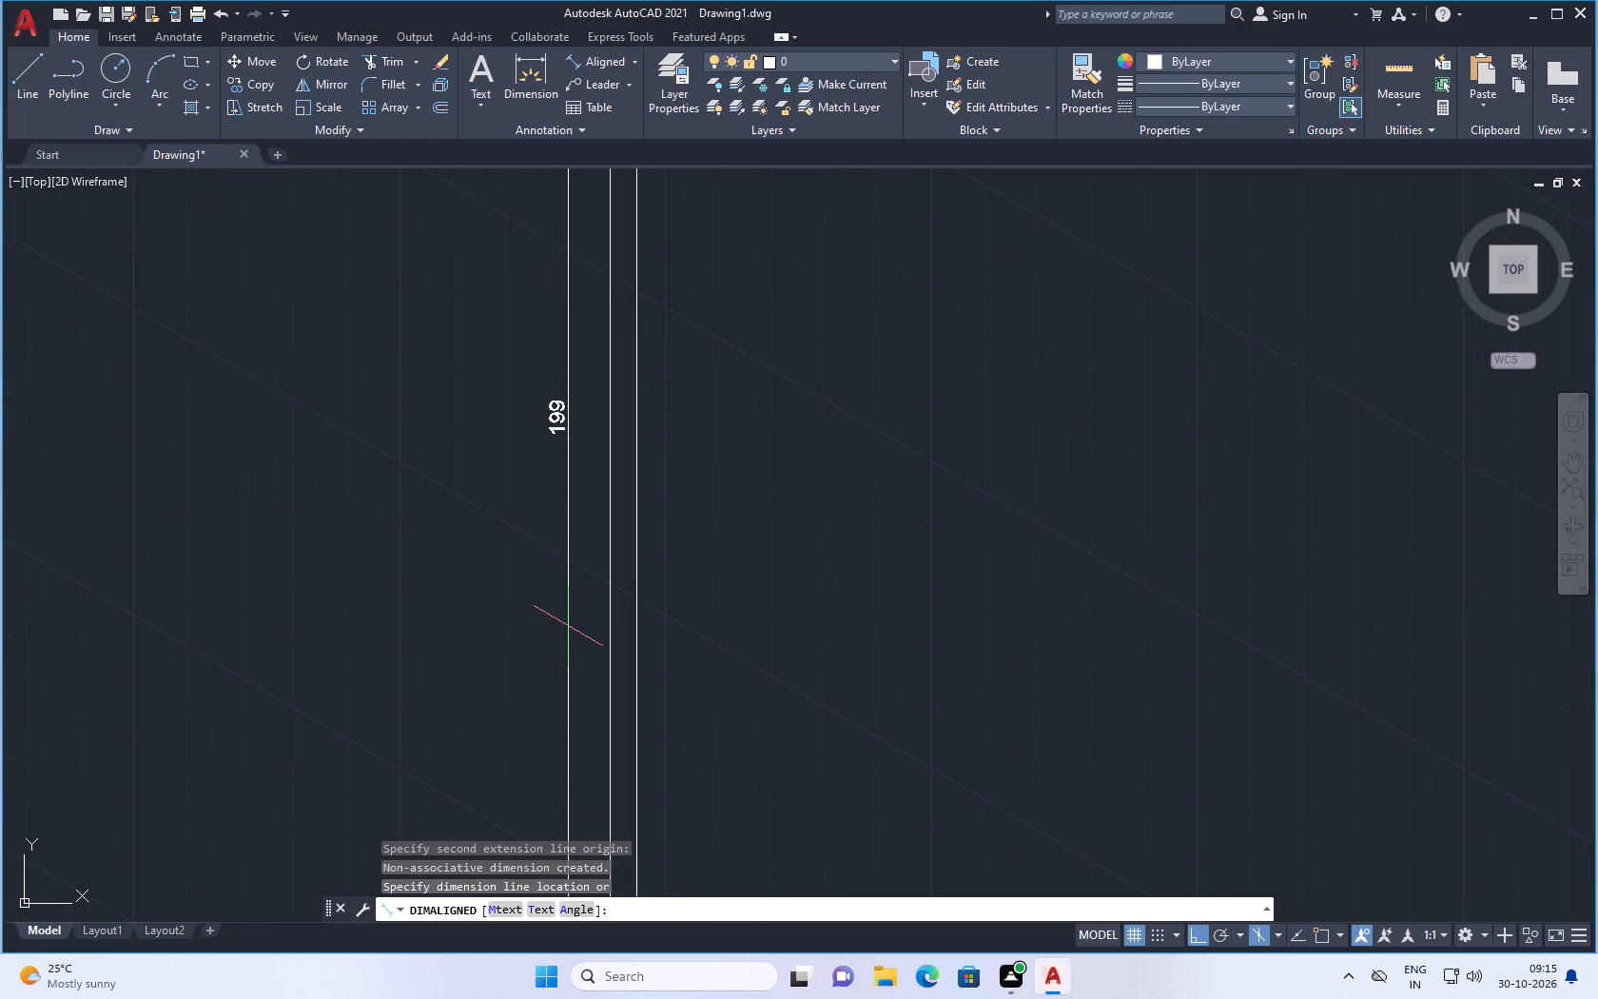
pyautogui.press('Escape')
# Erase everything left of the outline: the two parallel verticals, the lower diagonal and the tiny segment at its upper end.
pyautogui.scroll(-3, 618, 515)
pyautogui.click(678, 353)
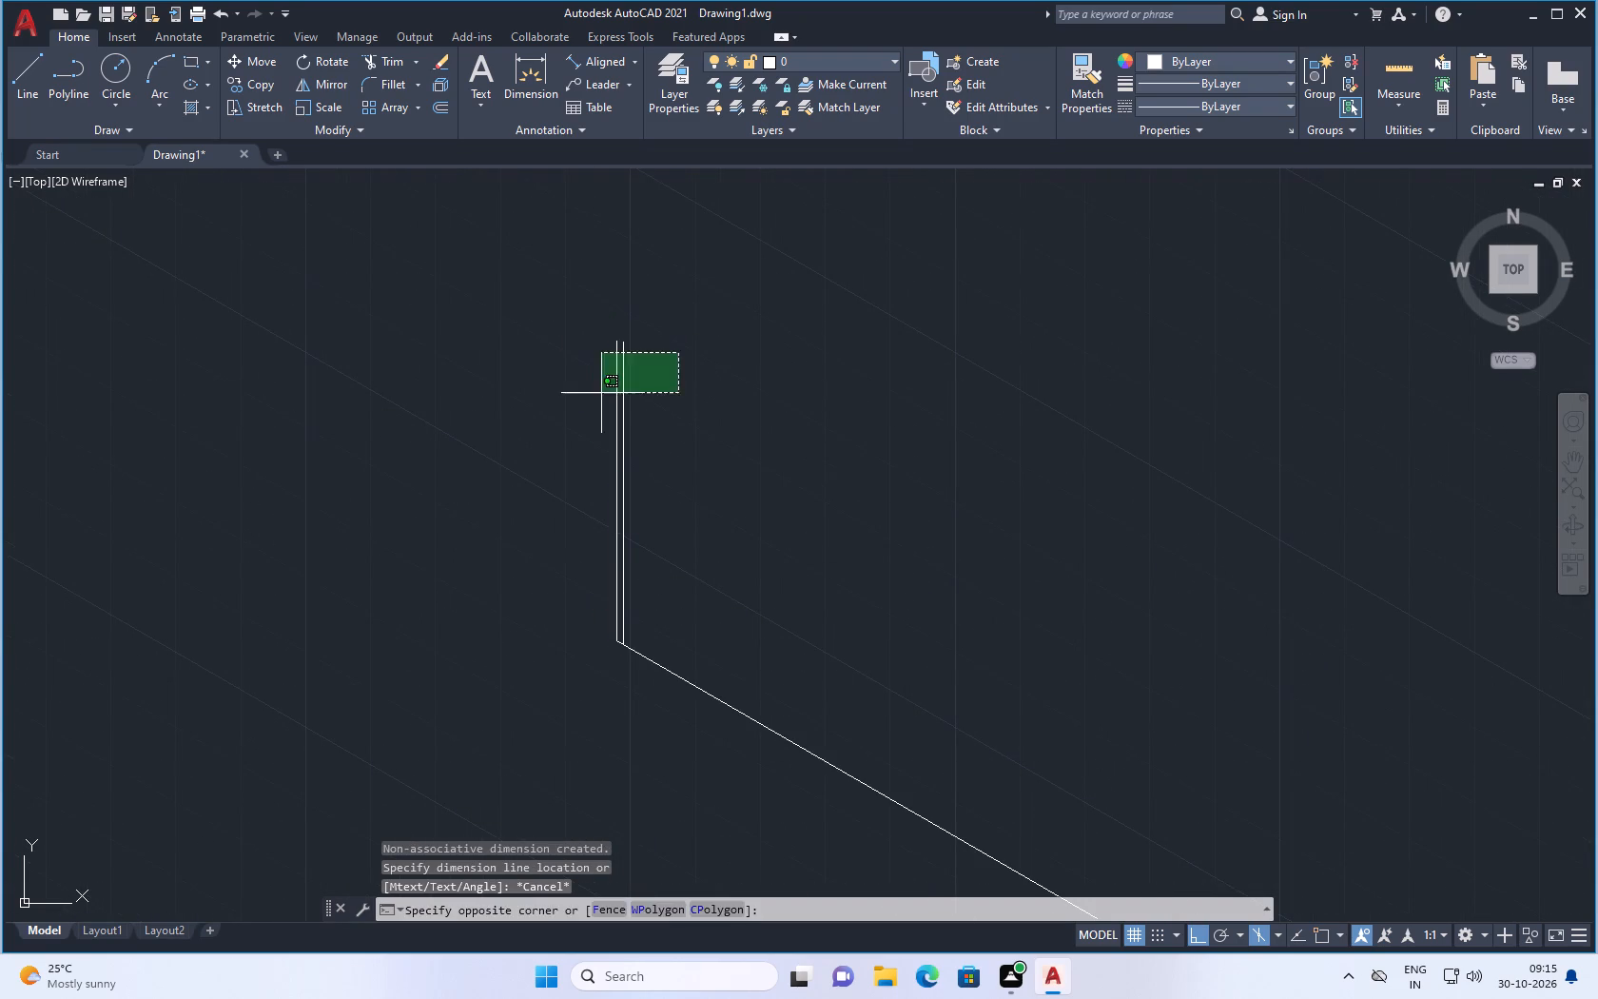
pyautogui.click(598, 395)
pyautogui.press('Delete')
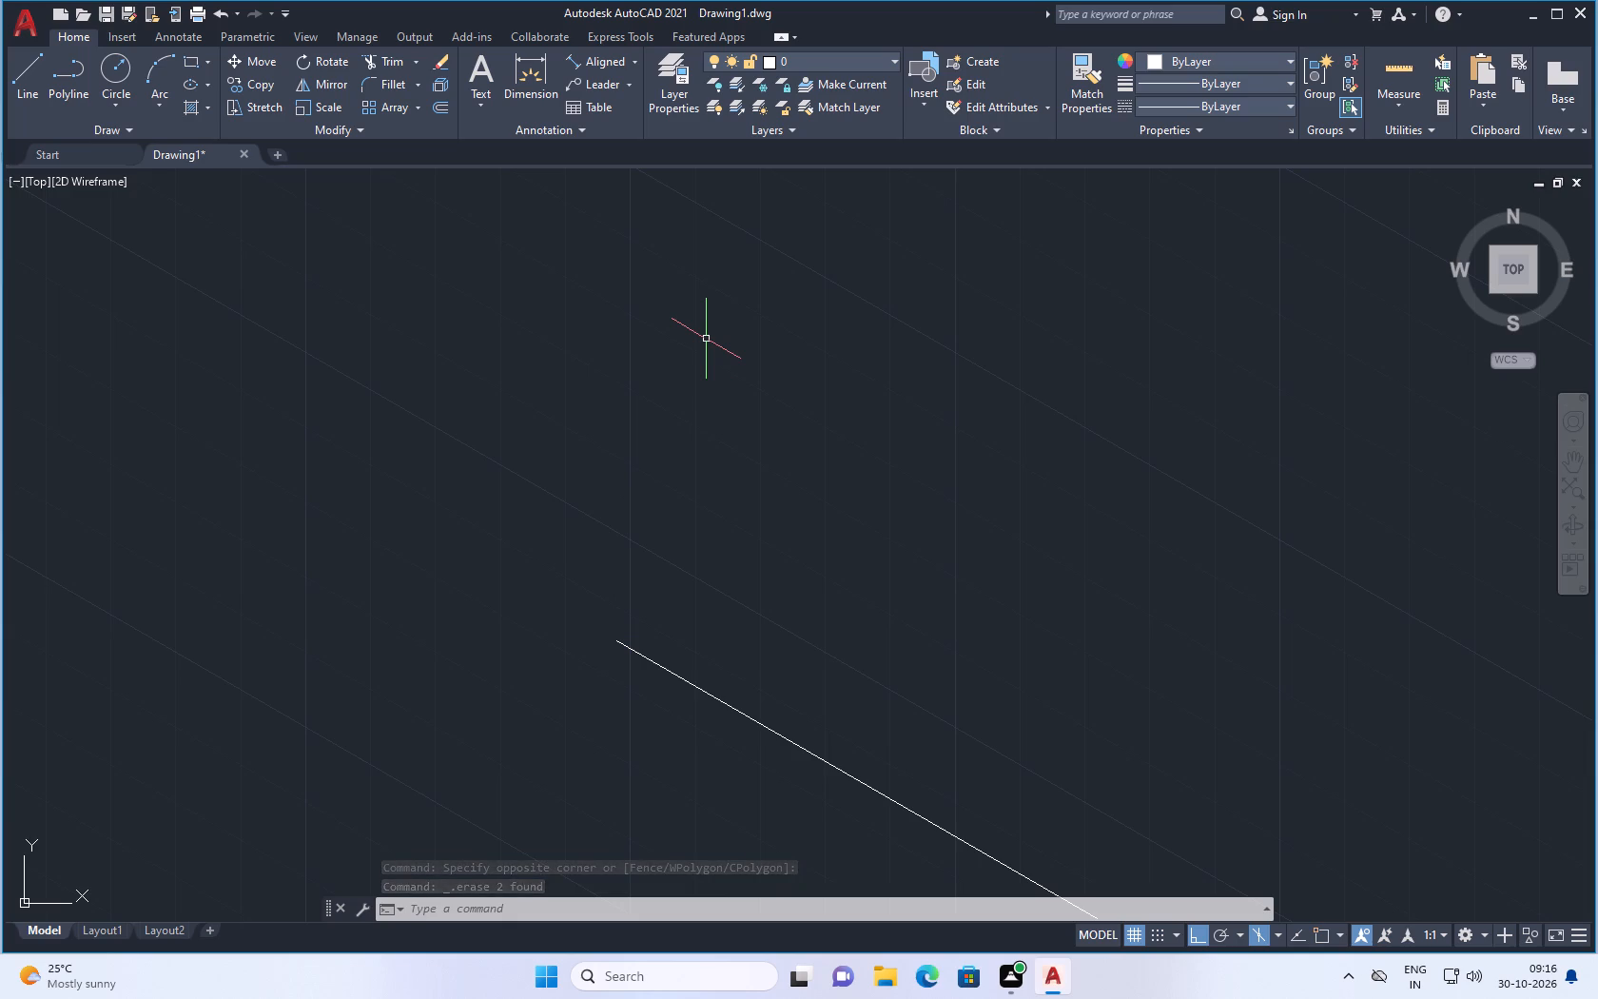
pyautogui.scroll(-2, 663, 371)
pyautogui.scroll(1, 763, 621)
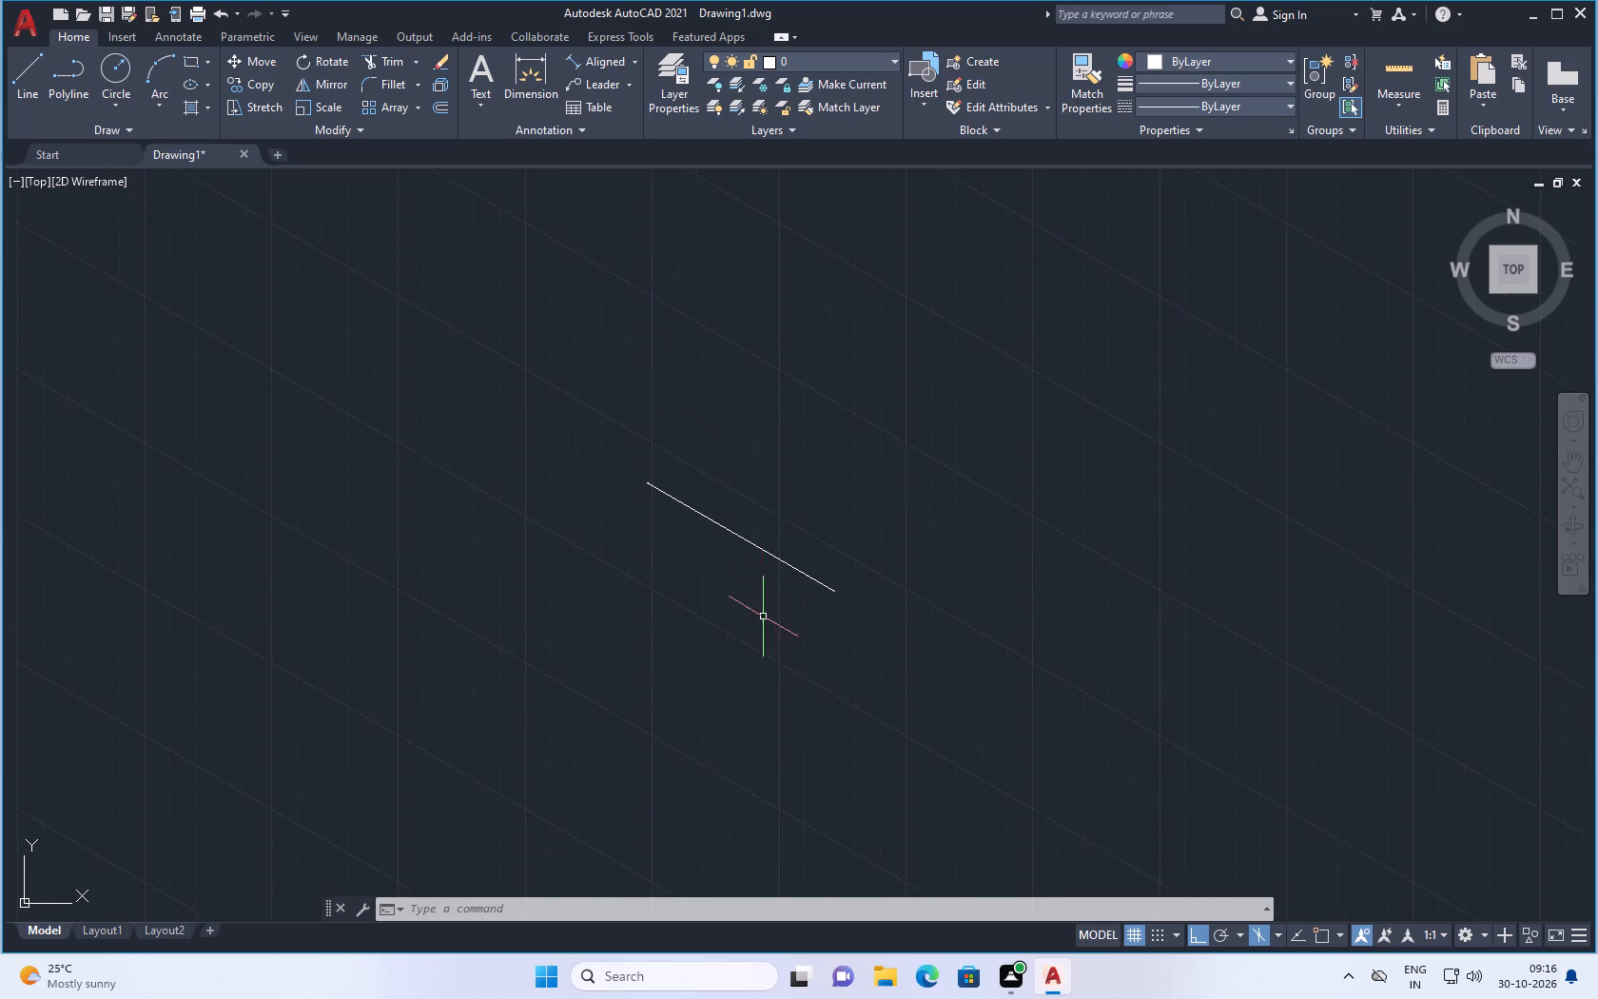
pyautogui.click(773, 441)
pyautogui.click(724, 527)
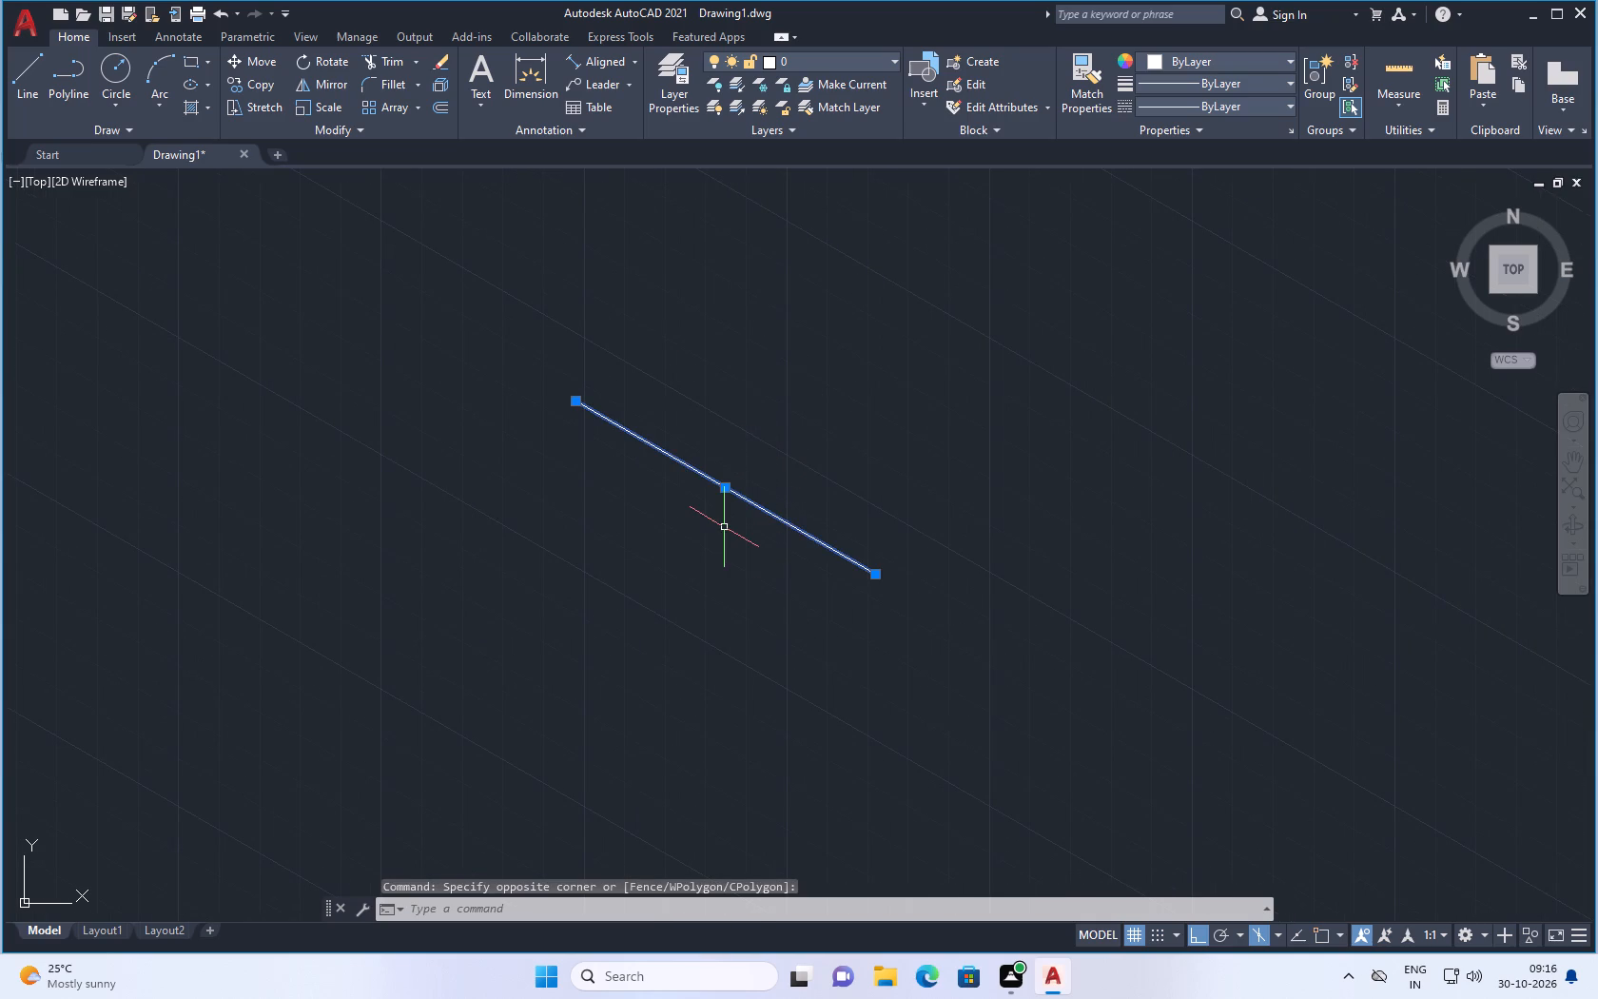
pyautogui.press('Delete')
pyautogui.click(613, 329)
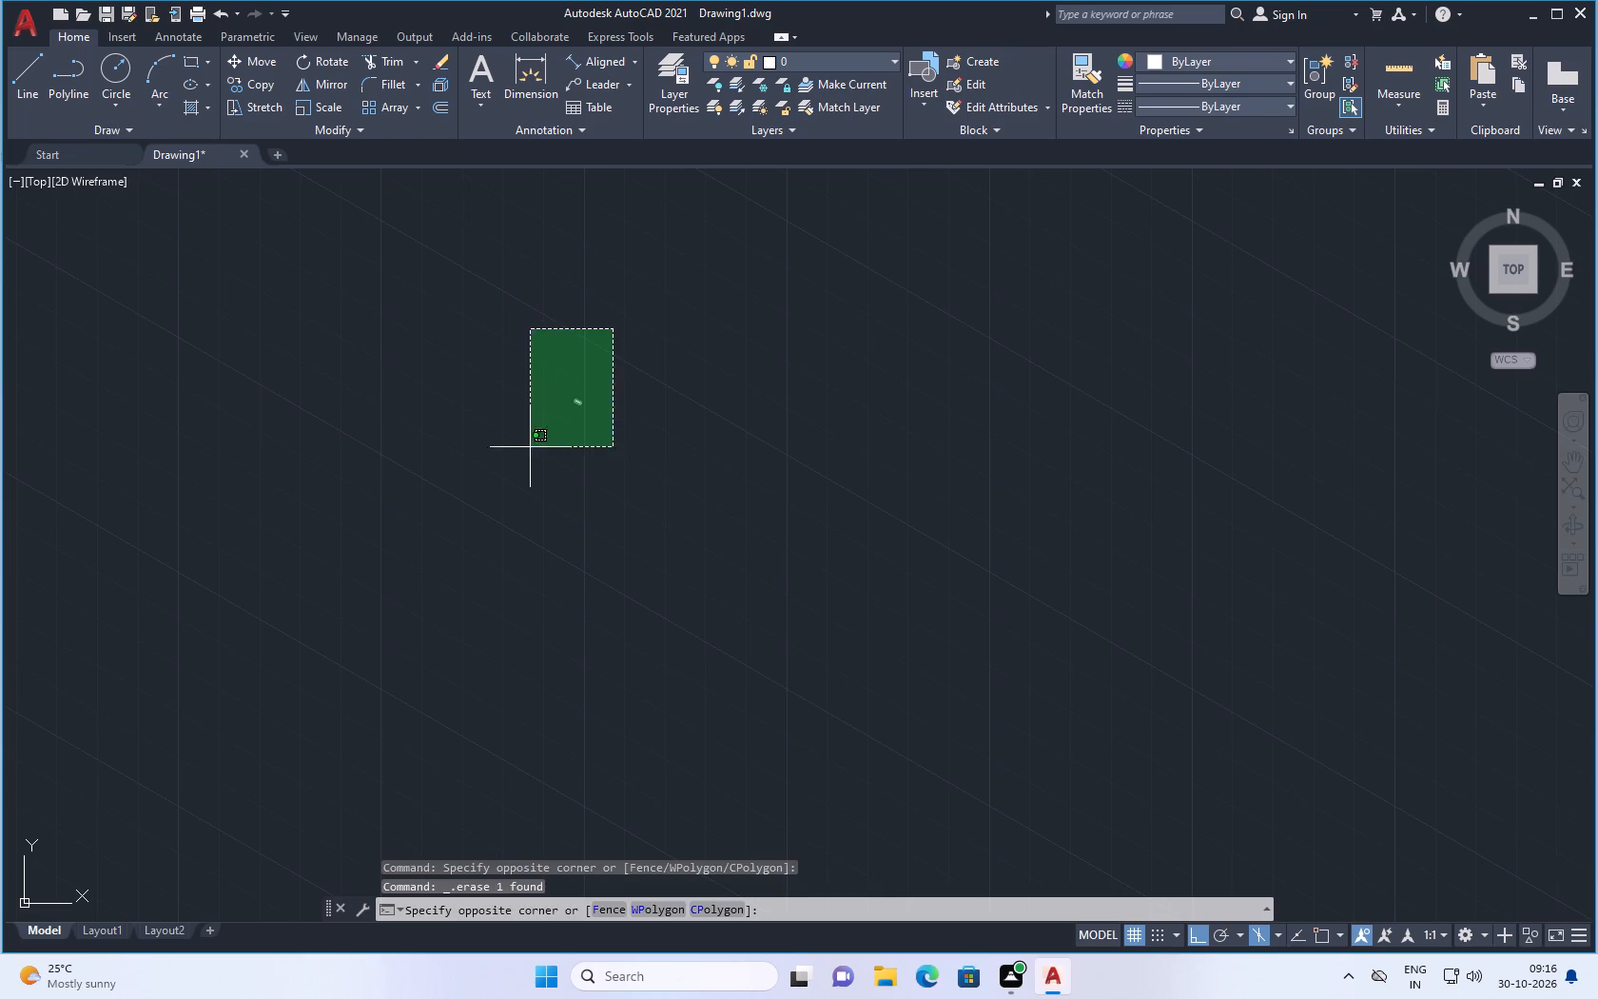
pyautogui.click(530, 447)
pyautogui.press('Delete')
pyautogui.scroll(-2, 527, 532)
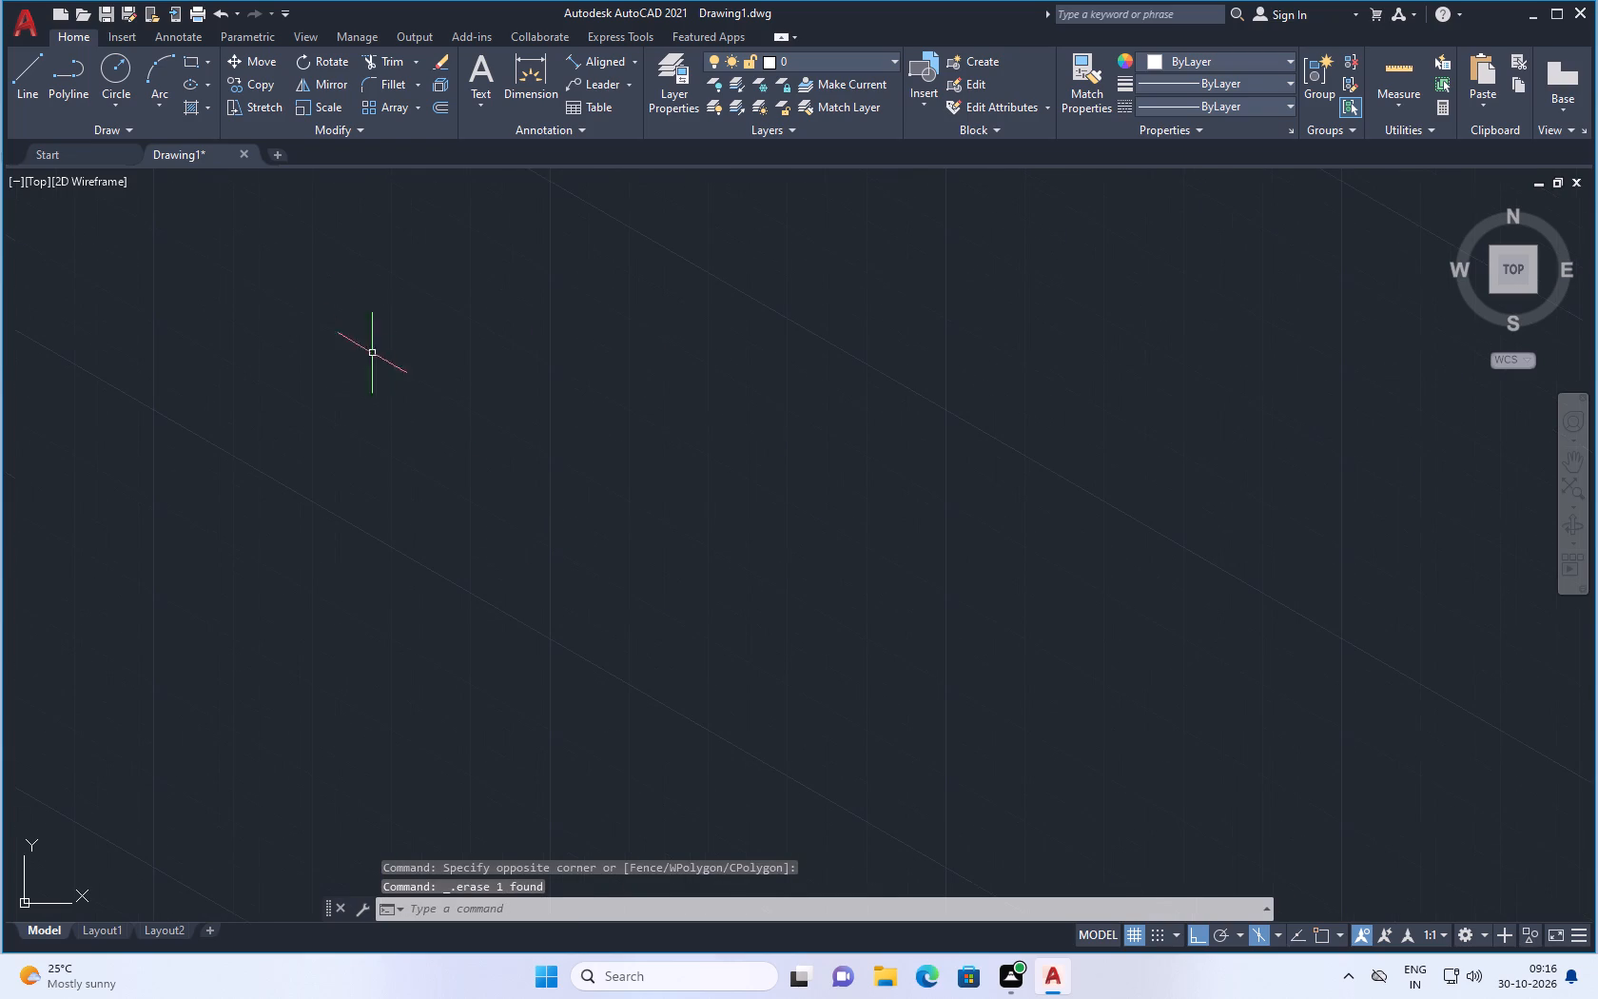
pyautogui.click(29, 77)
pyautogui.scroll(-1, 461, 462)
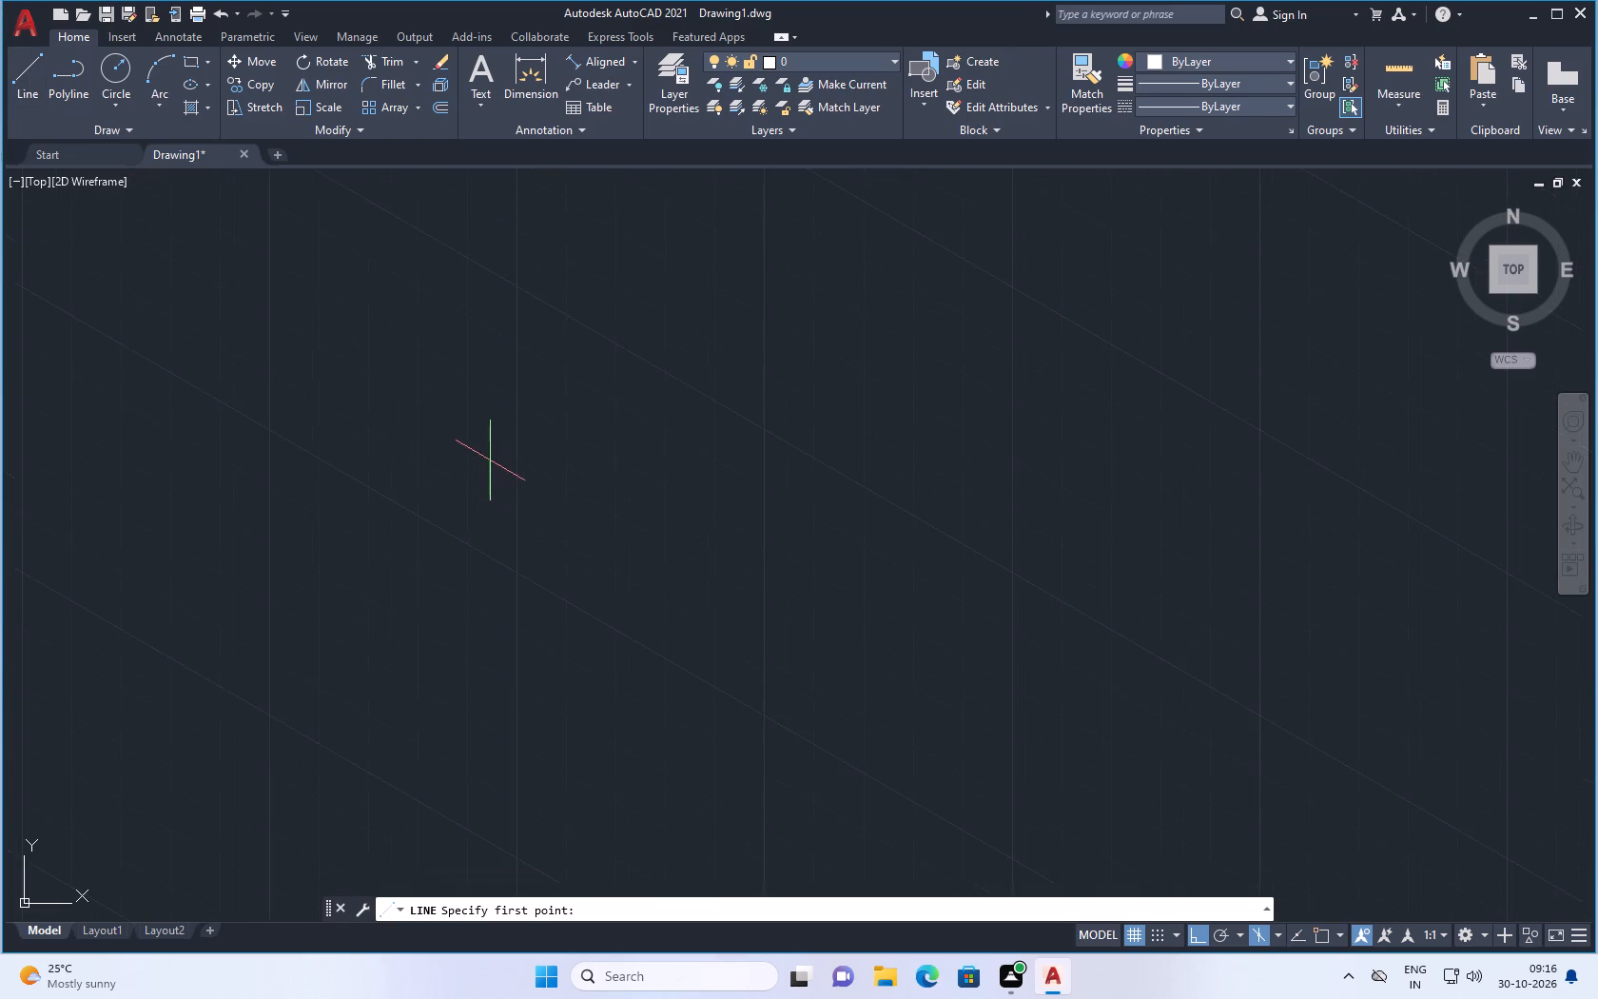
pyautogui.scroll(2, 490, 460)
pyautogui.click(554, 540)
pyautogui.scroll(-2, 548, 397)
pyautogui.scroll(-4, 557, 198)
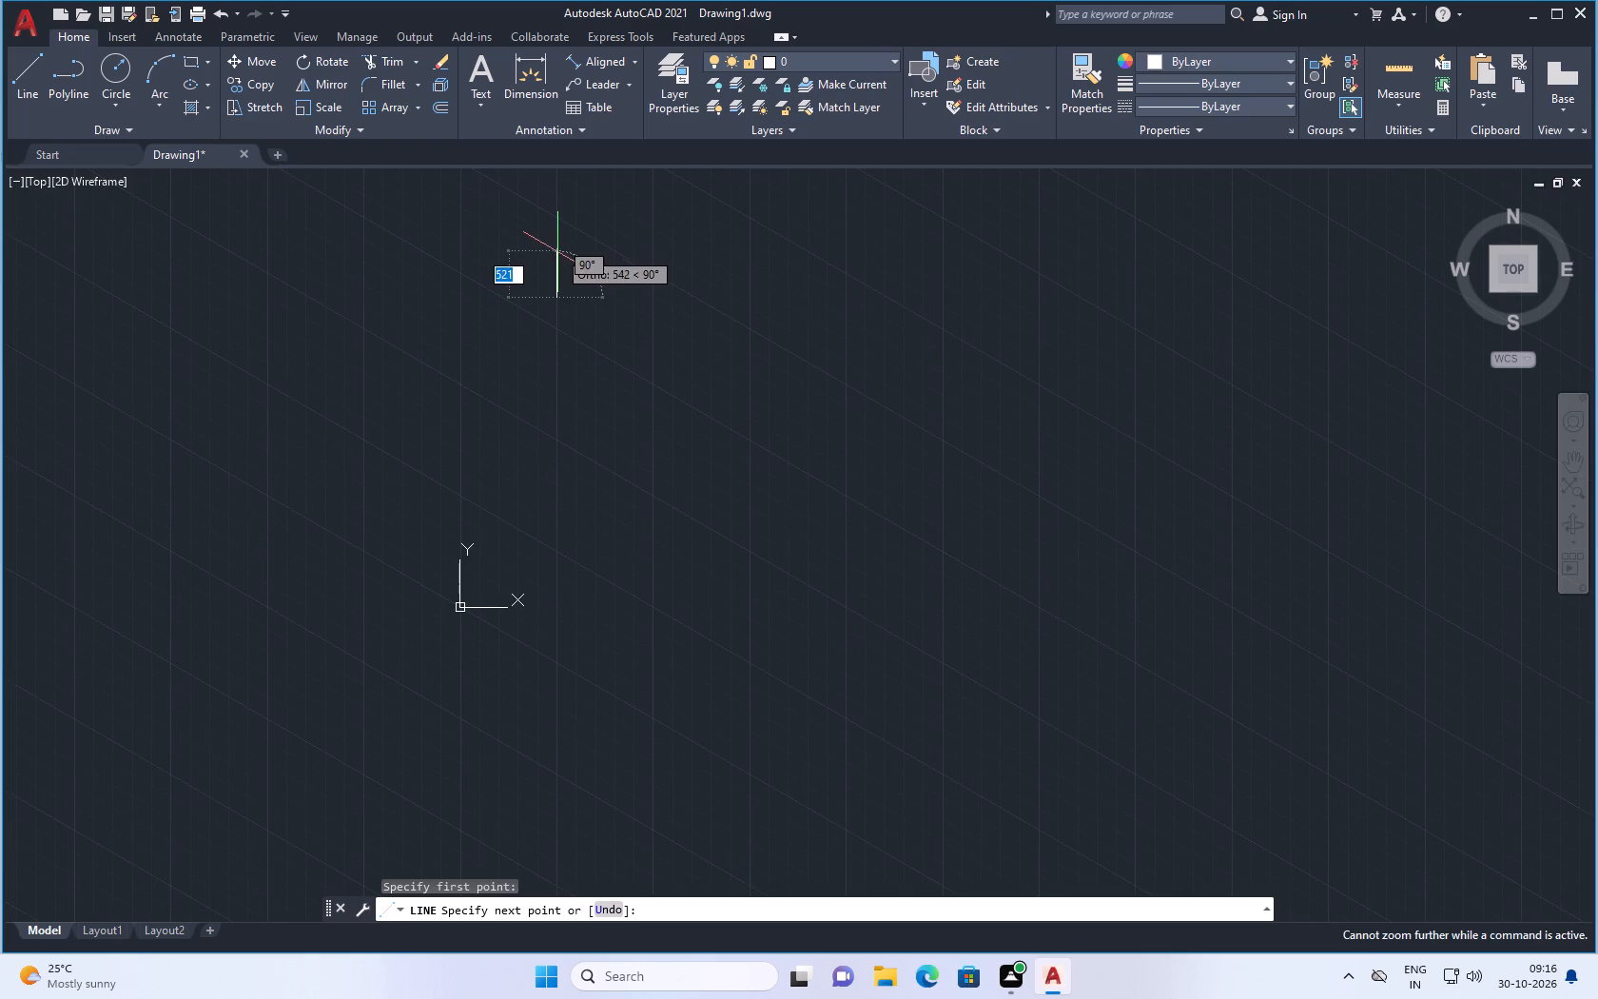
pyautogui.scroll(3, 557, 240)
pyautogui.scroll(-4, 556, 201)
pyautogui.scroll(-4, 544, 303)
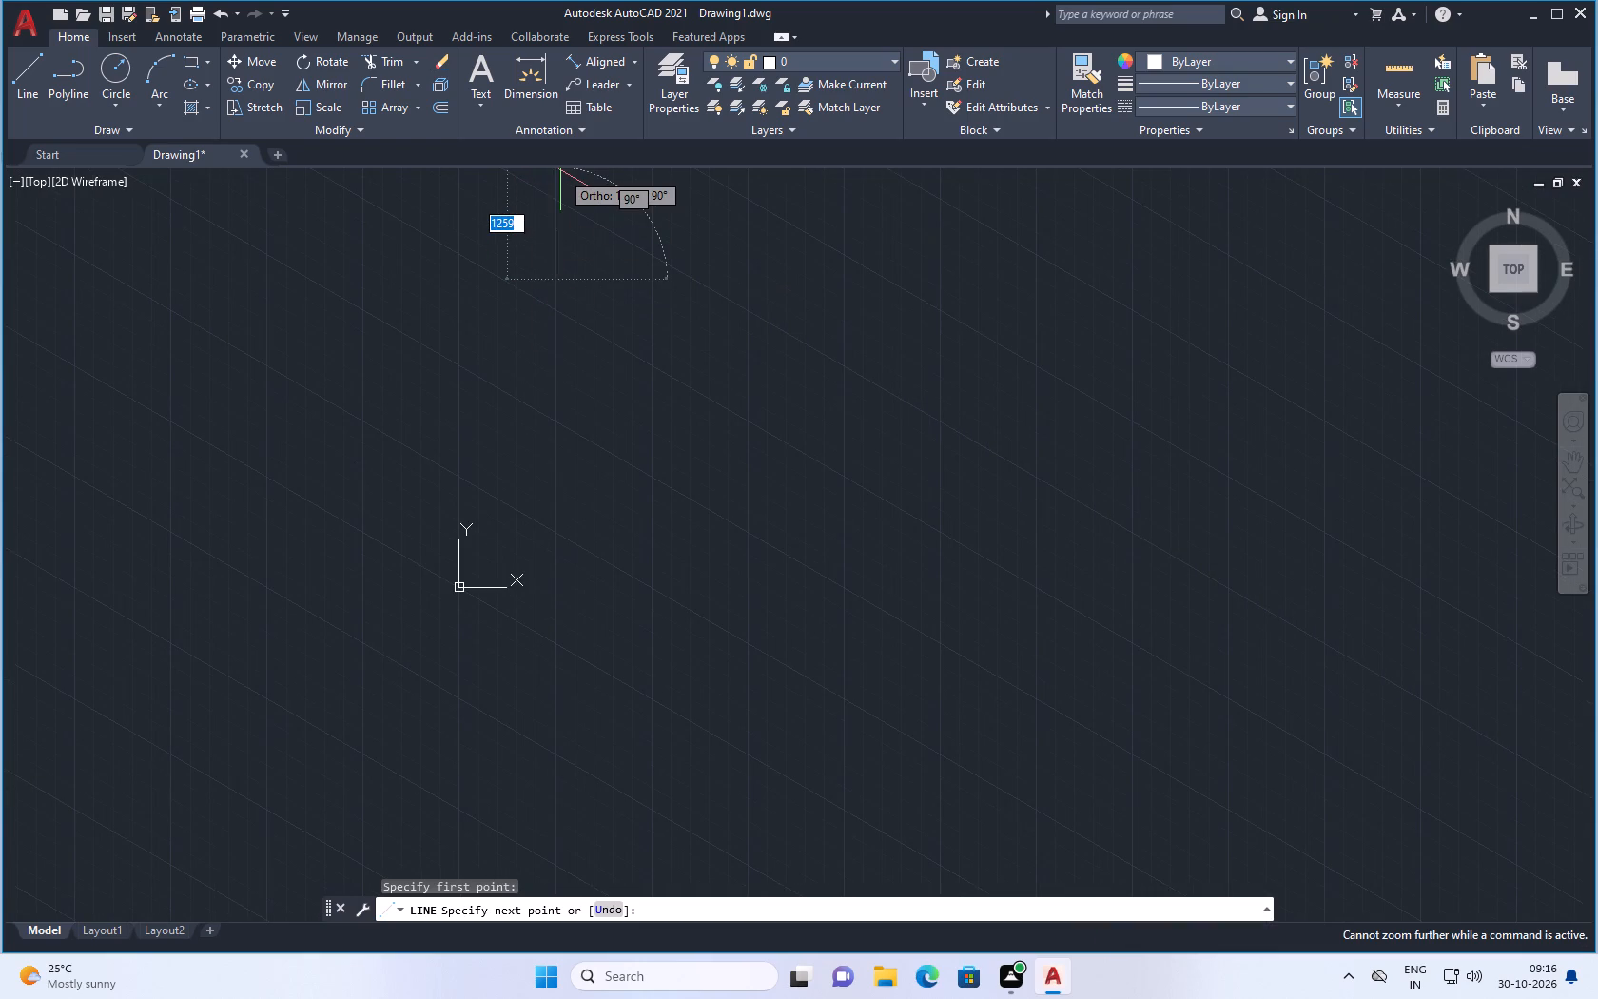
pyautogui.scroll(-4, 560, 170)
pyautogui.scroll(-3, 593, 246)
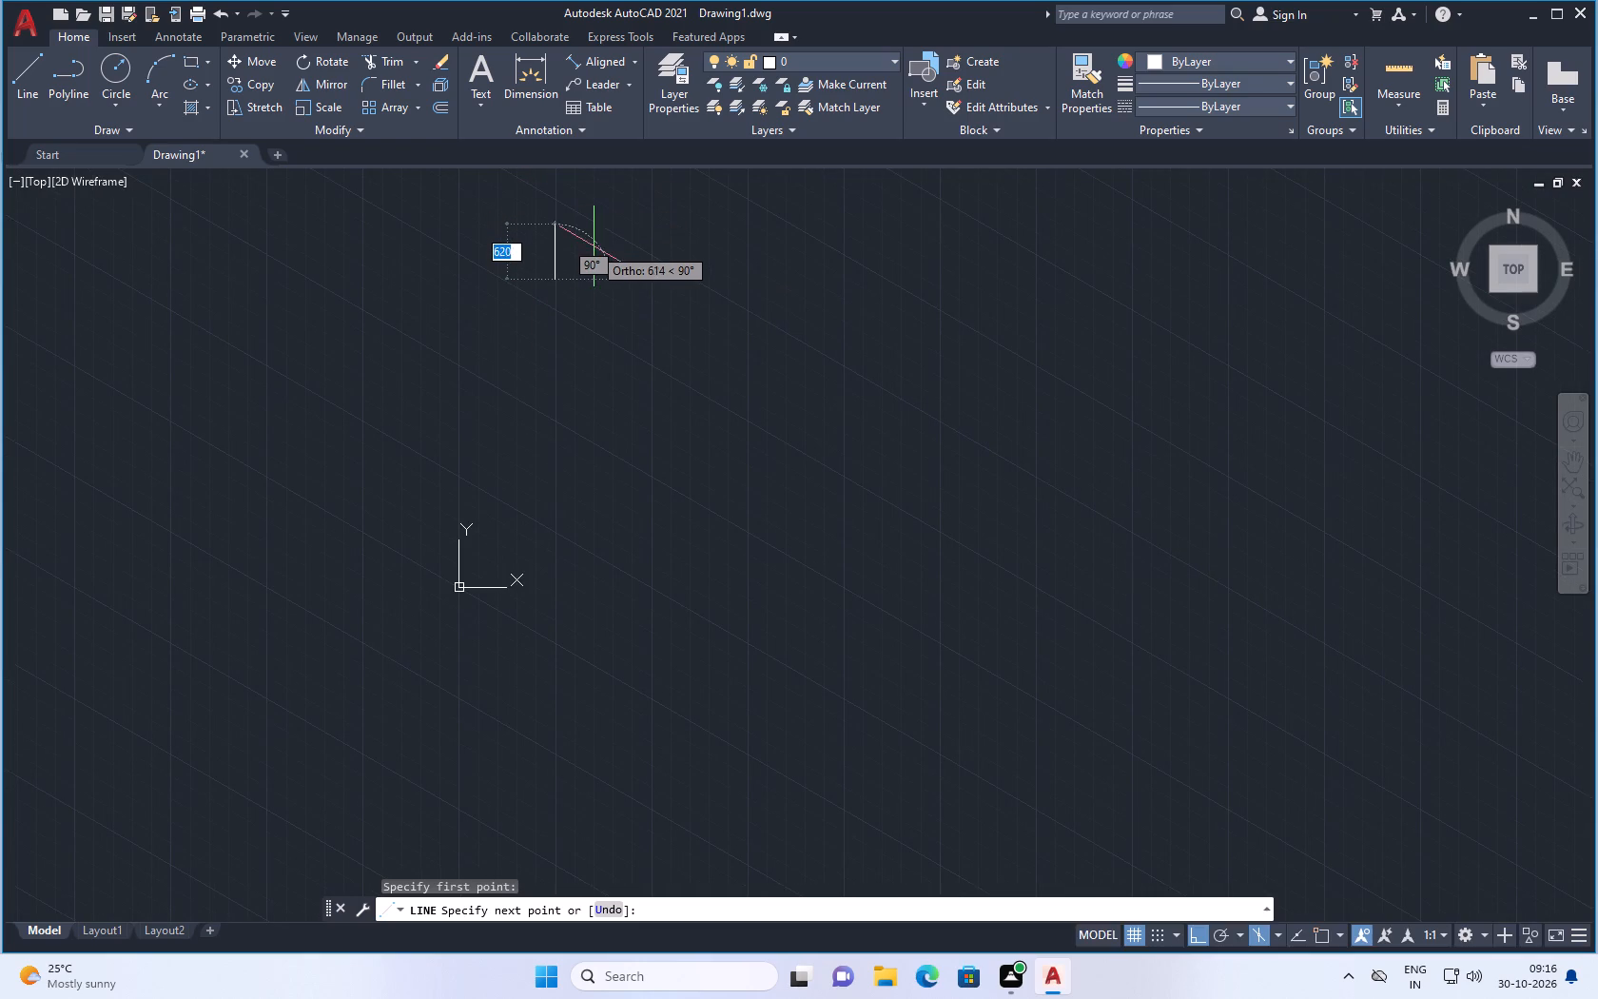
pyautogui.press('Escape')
# Start a new outline in the empty drawing with a 200 long line drawn vertically upward.
pyautogui.scroll(-4, 559, 380)
pyautogui.scroll(3, 664, 200)
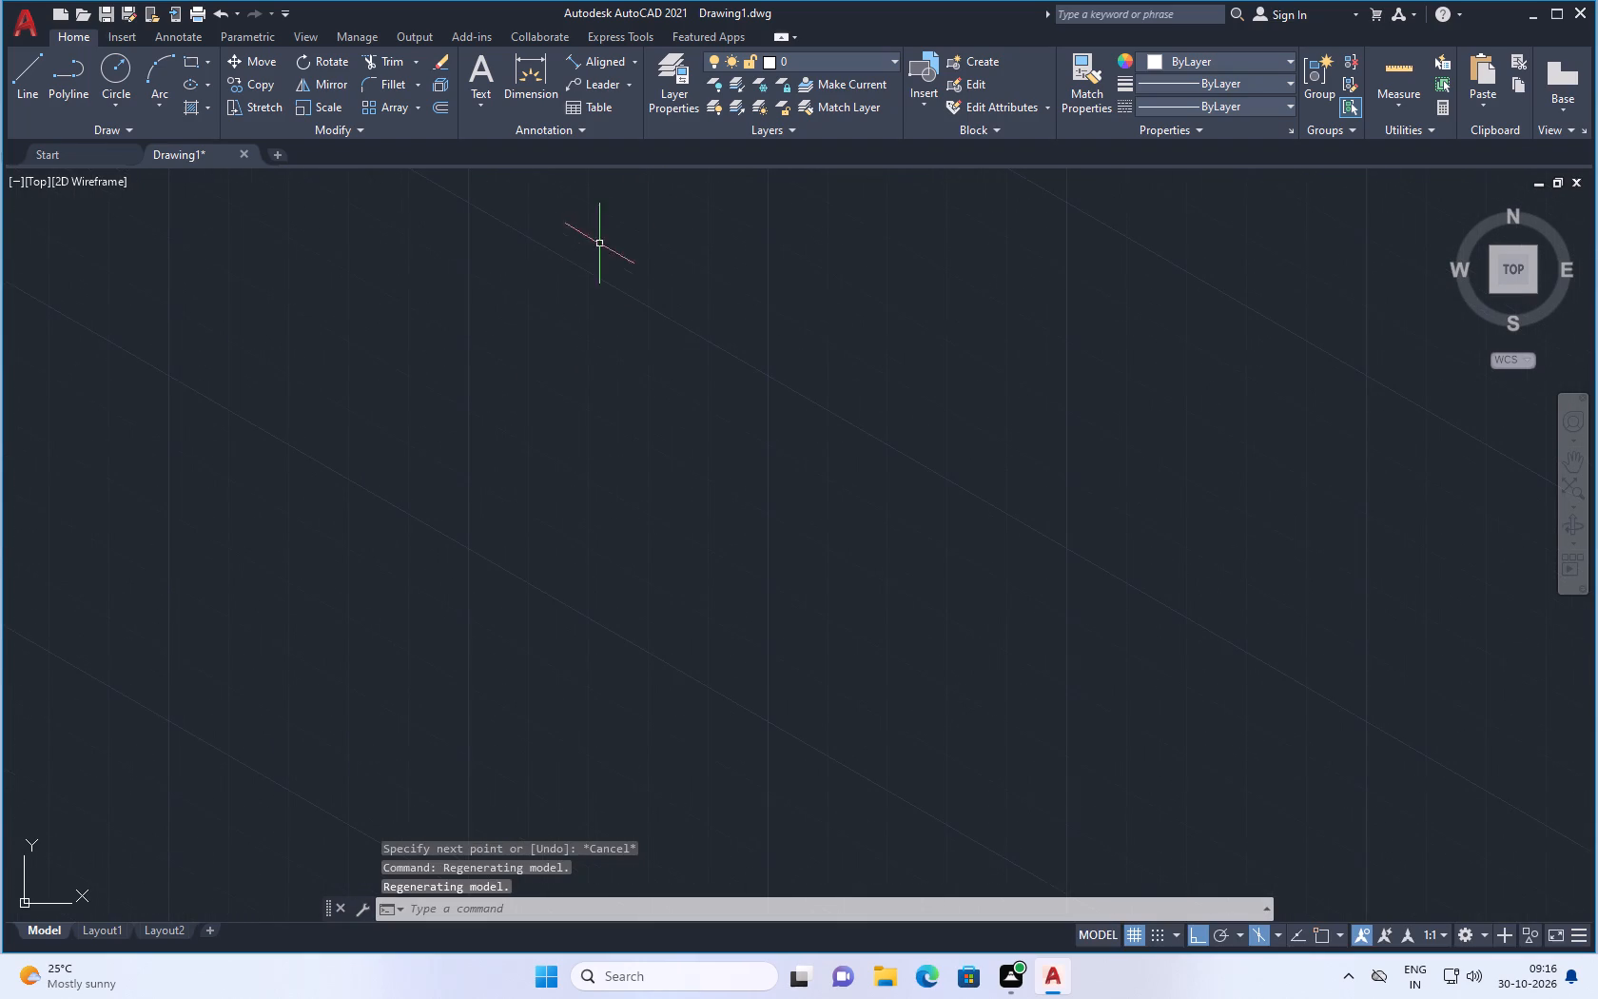
pyautogui.click(22, 75)
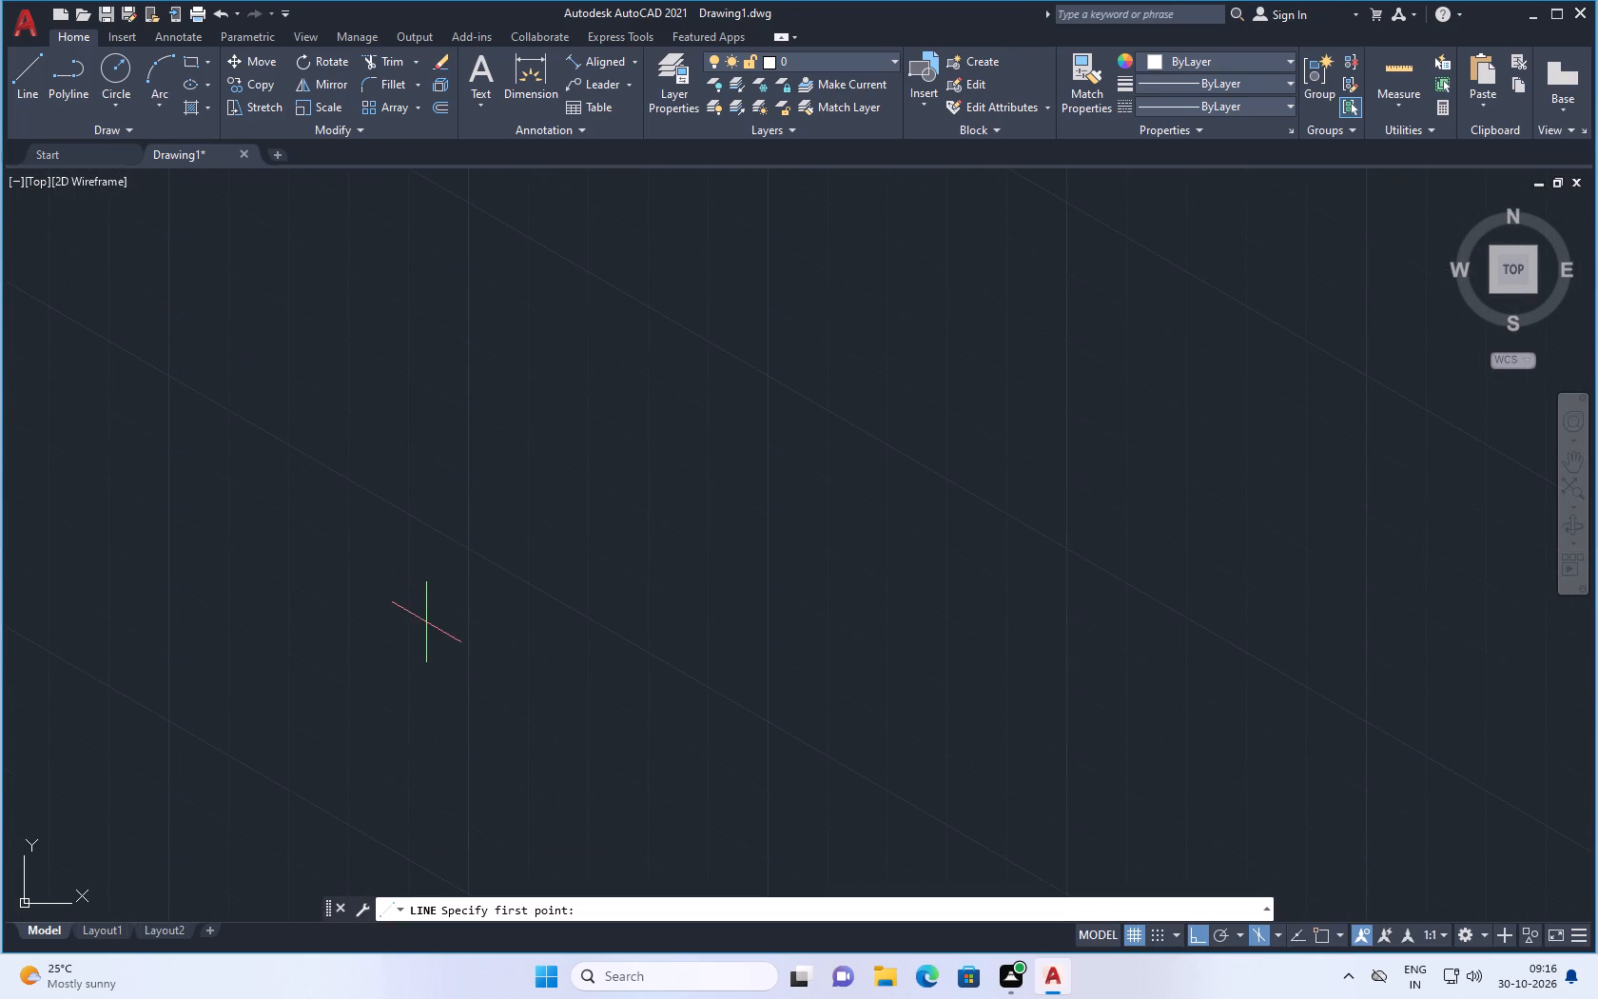
pyautogui.moveTo(466, 764); pyautogui.dragTo(471, 736)
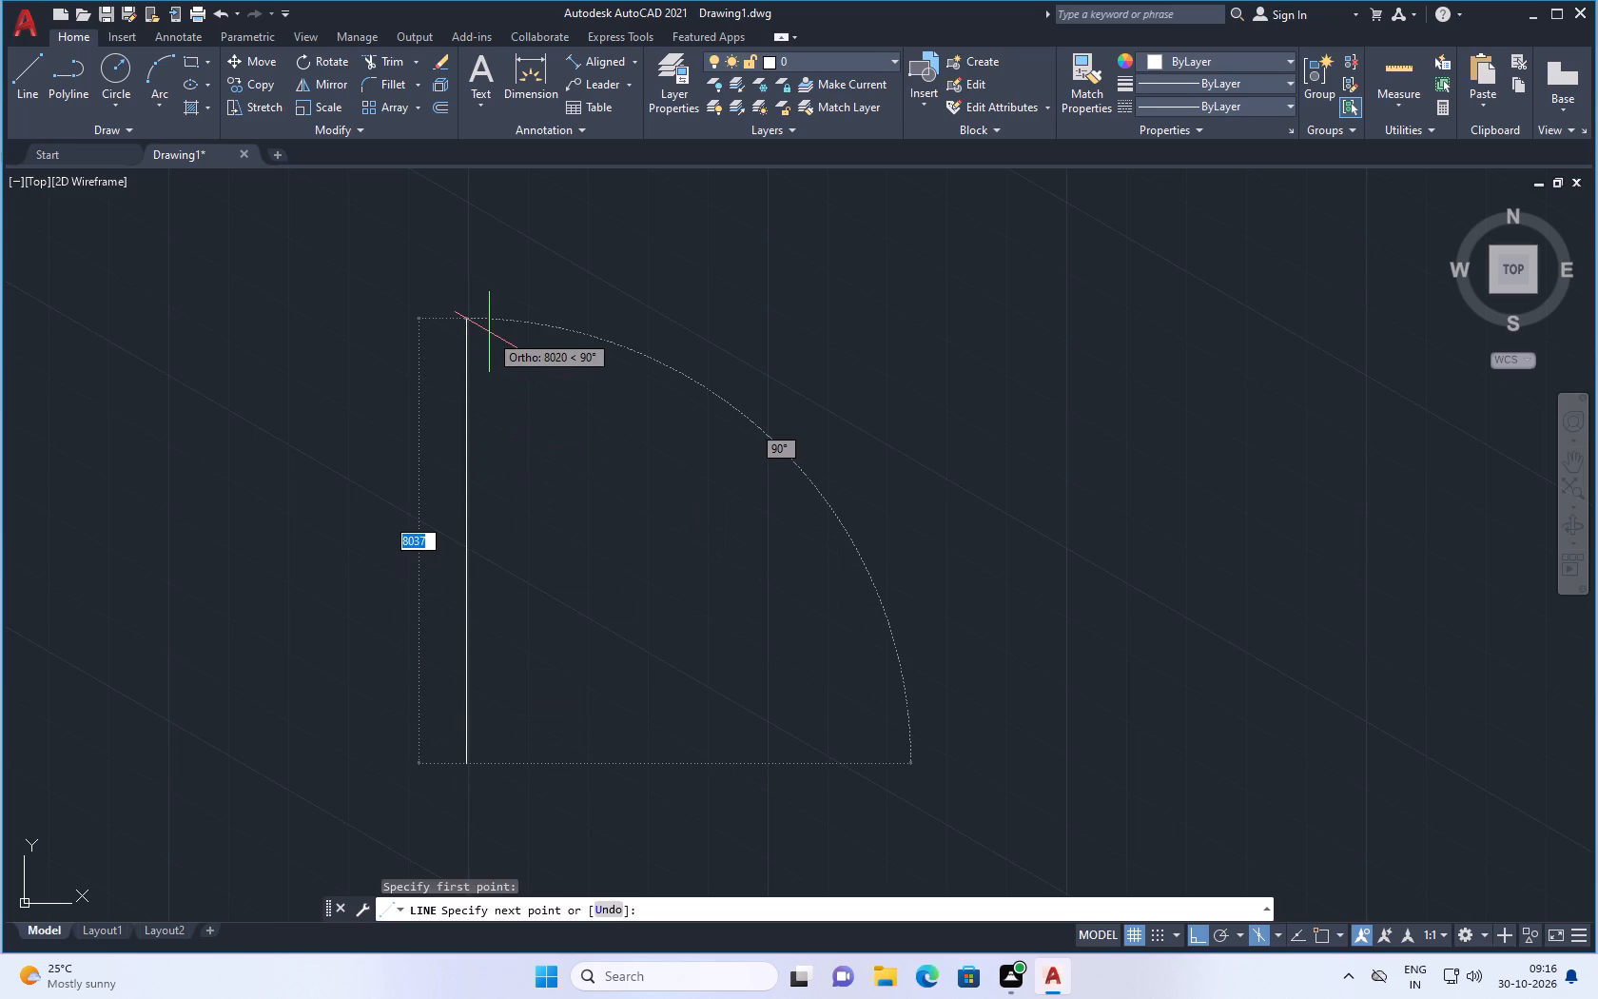
pyautogui.write('200')
pyautogui.press('Return')
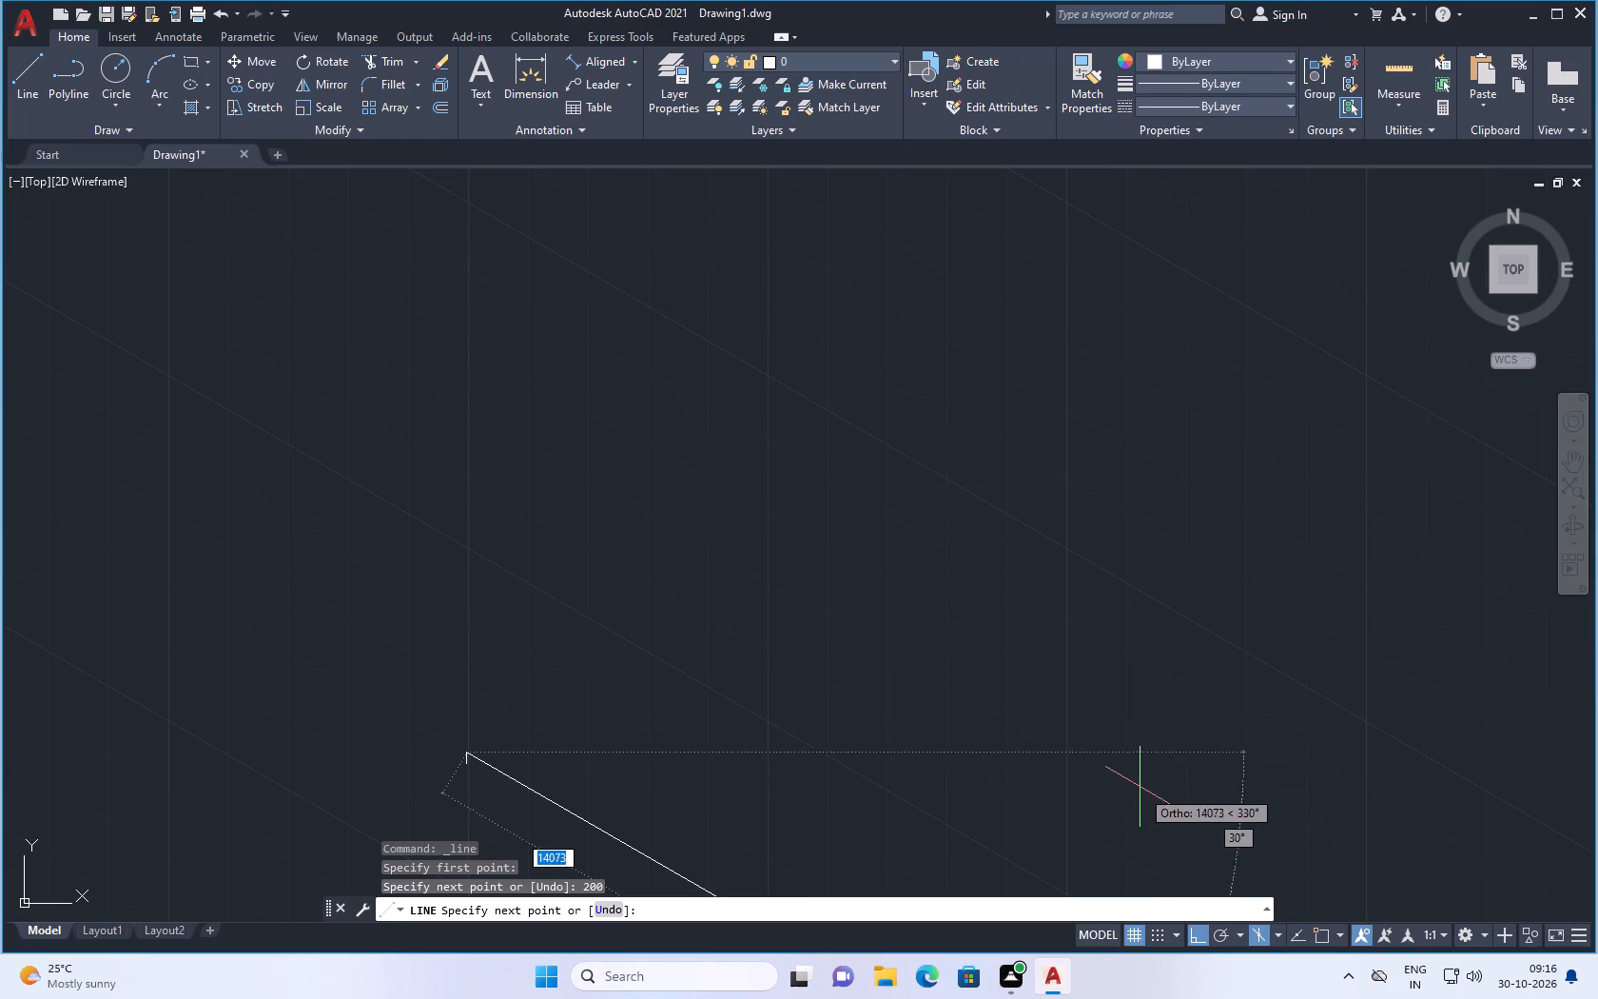
# Switch to the right isoplane and draw a 310 long line rising at 30° from the top of the 200 vertical.
pyautogui.scroll(-2, 482, 378)
pyautogui.scroll(3, 502, 526)
pyautogui.scroll(3, 388, 522)
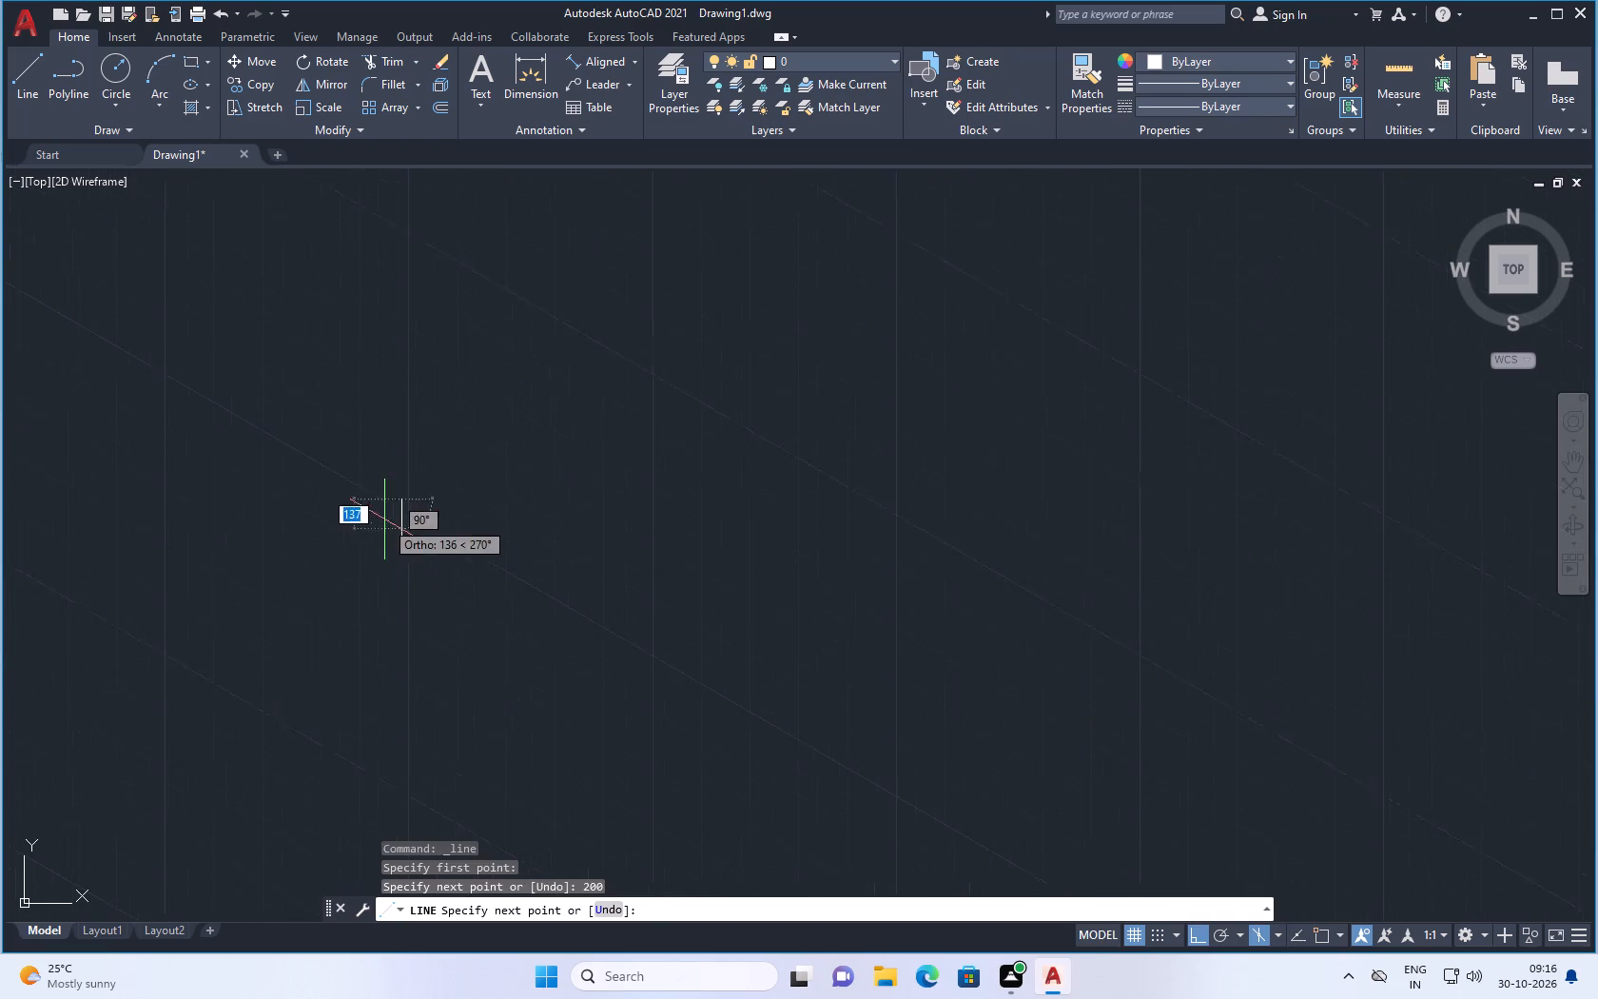
pyautogui.scroll(3, 480, 558)
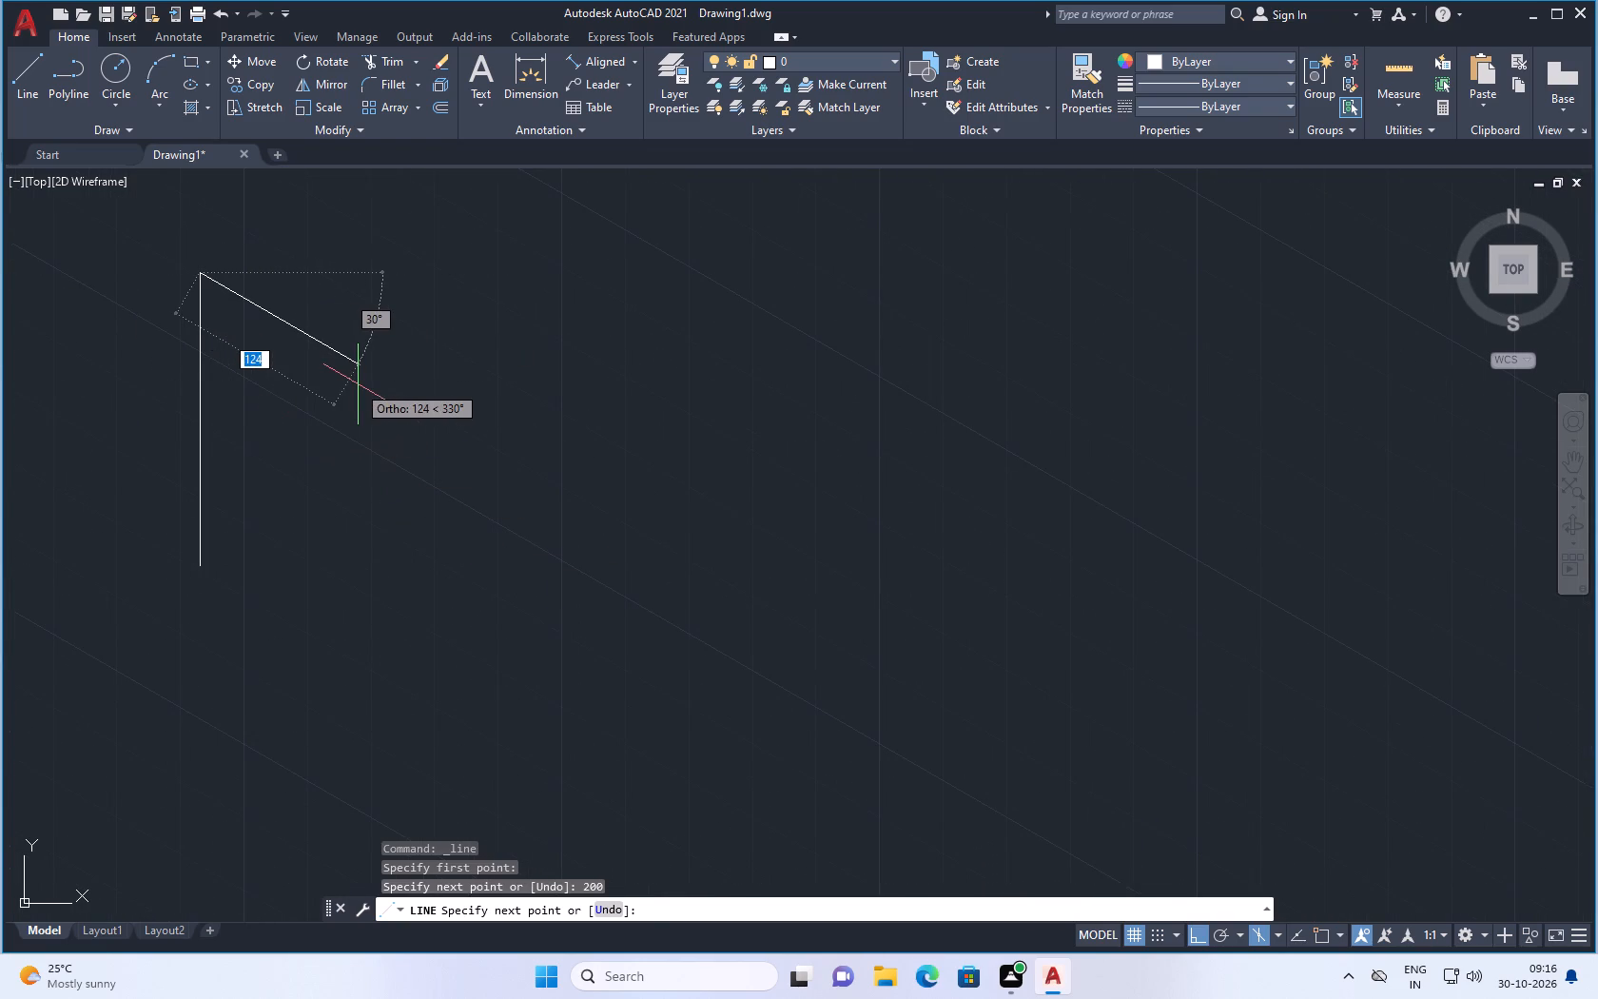
pyautogui.click(1275, 931)
pyautogui.click(1290, 879)
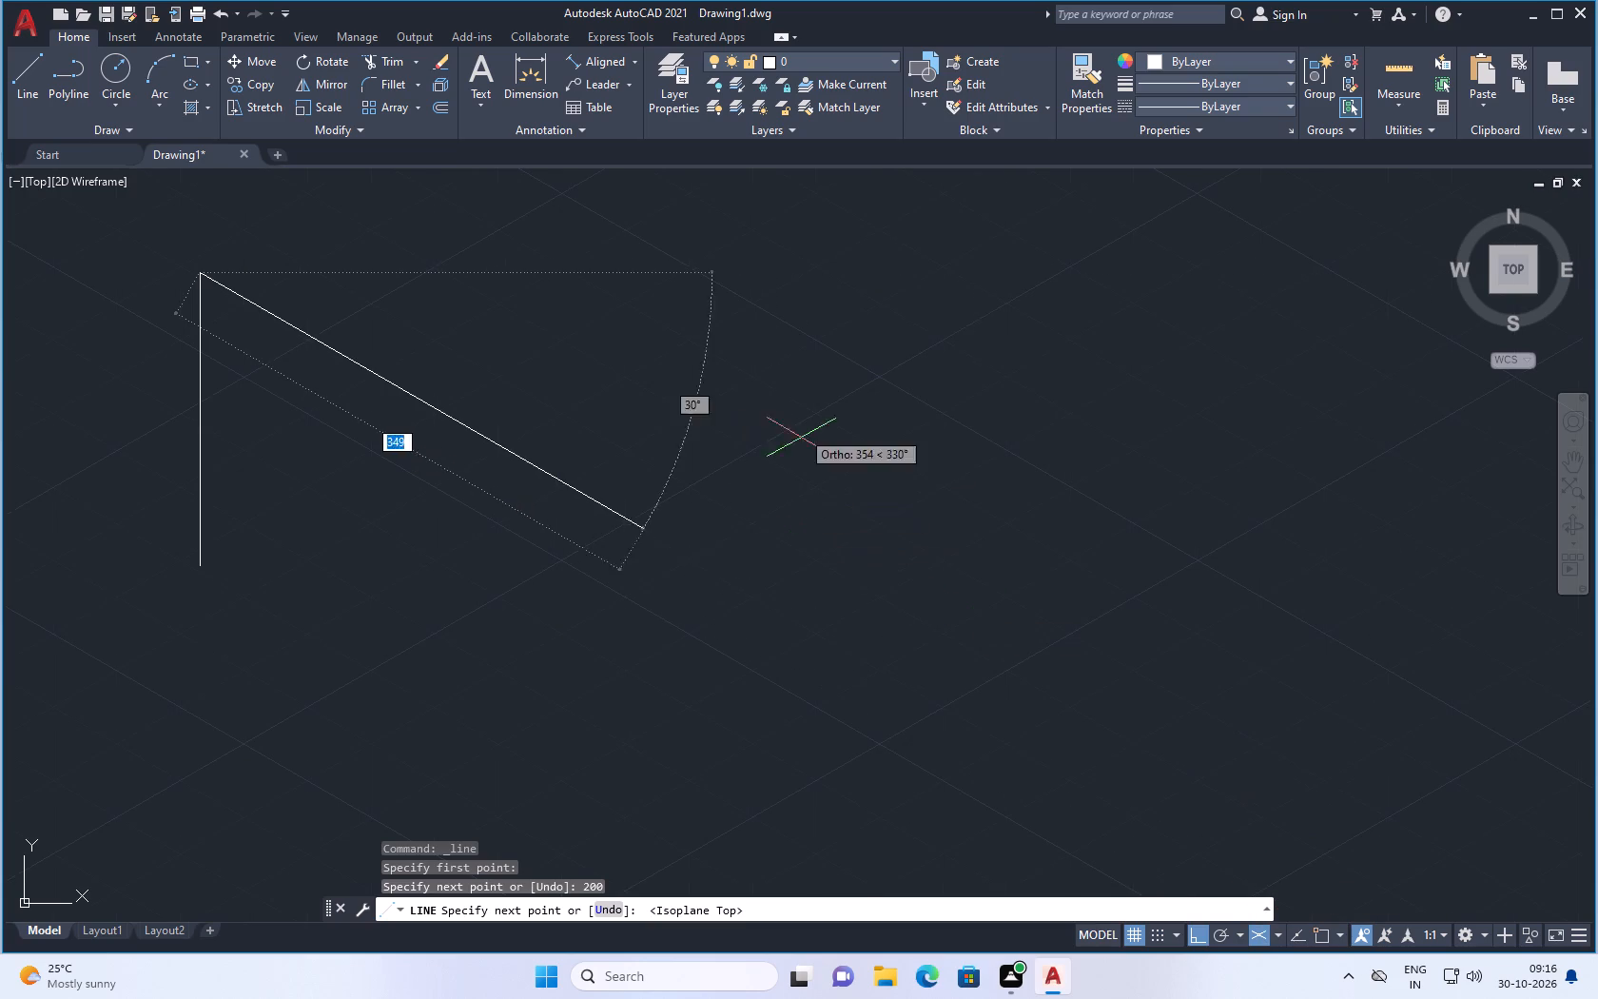
pyautogui.click(1273, 929)
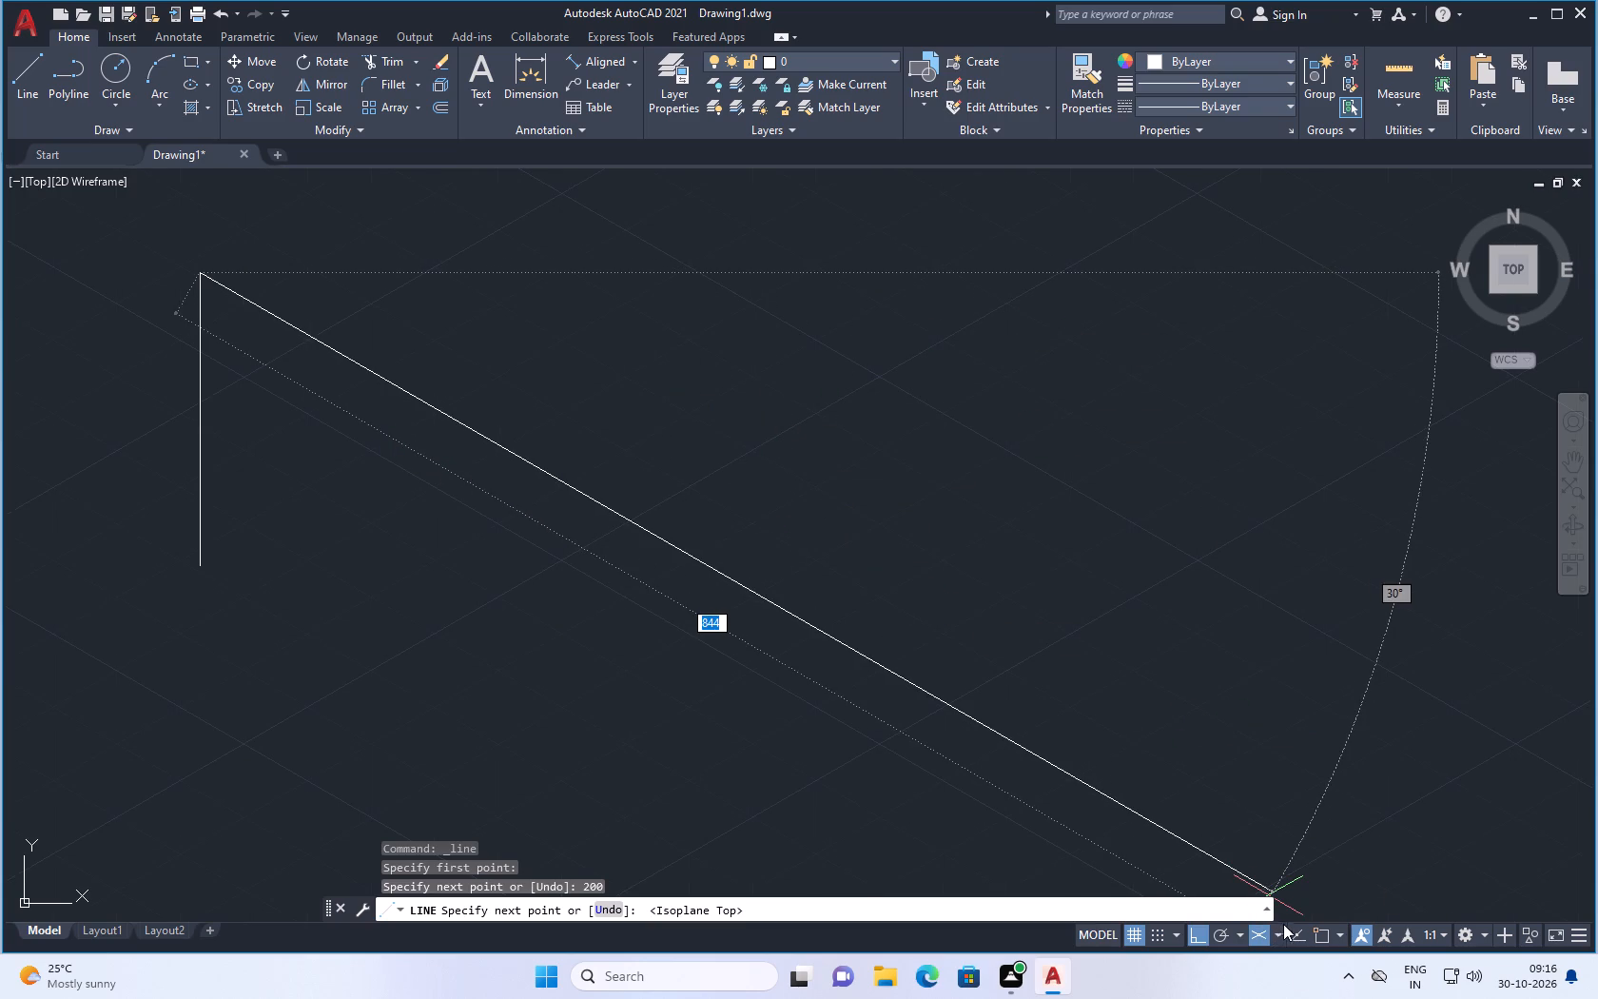
pyautogui.moveTo(1289, 908); pyautogui.dragTo(1290, 892)
pyautogui.scroll(-4, 985, 468)
pyautogui.scroll(2, 961, 368)
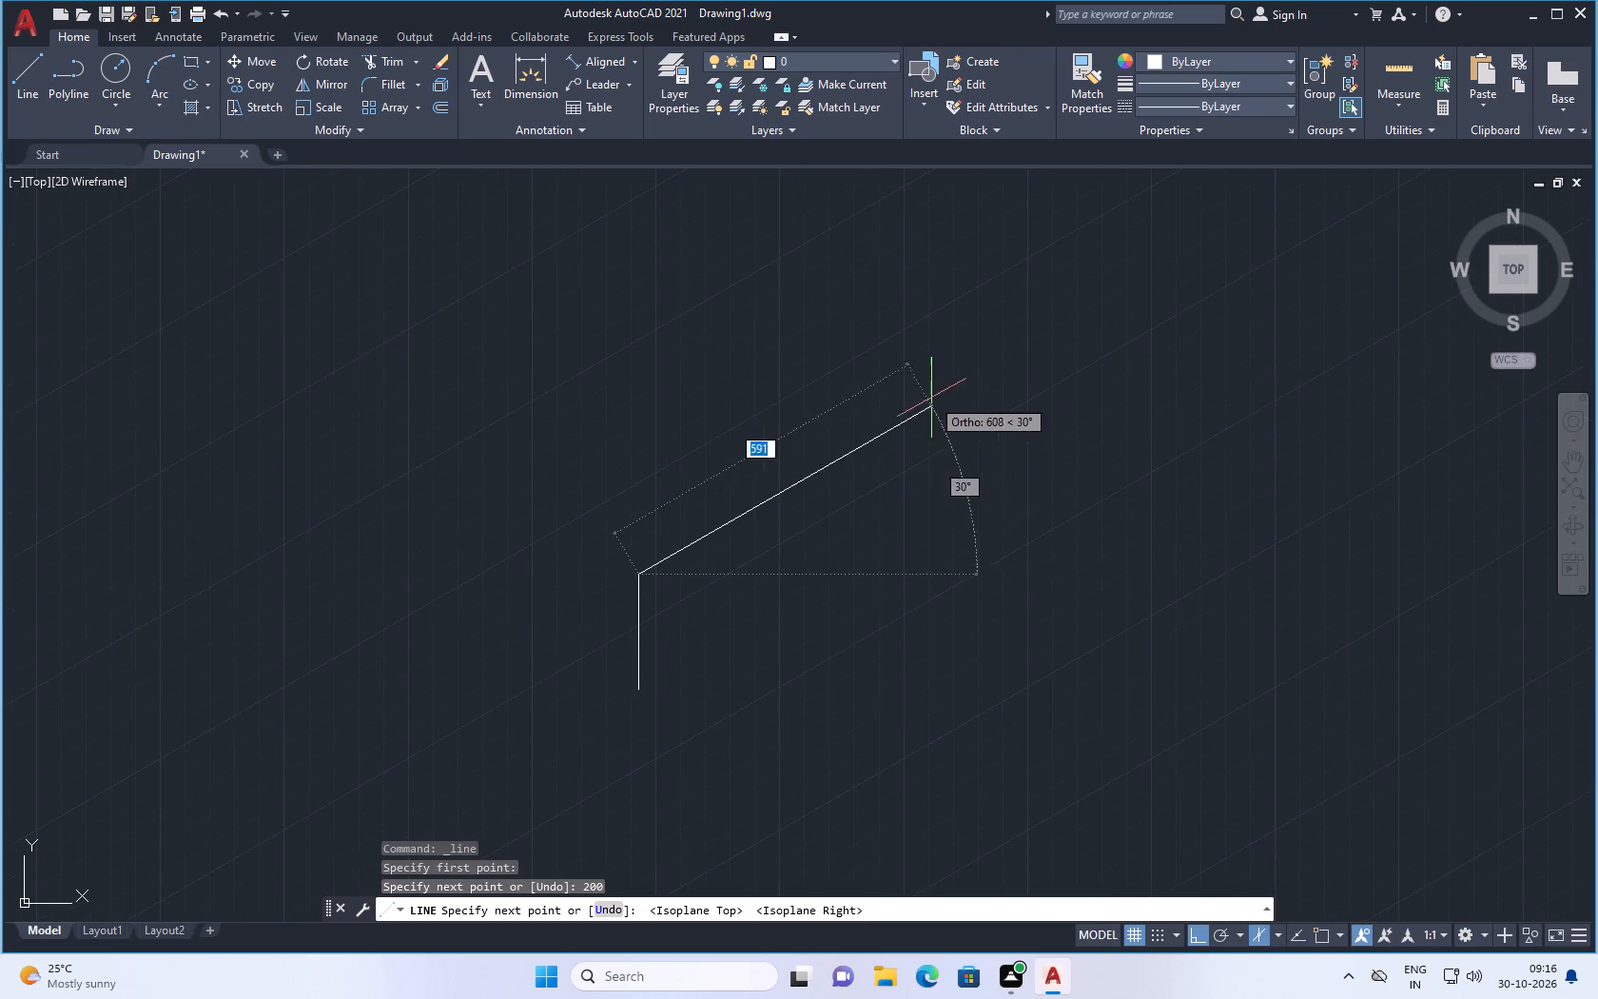
pyautogui.scroll(2, 815, 525)
pyautogui.scroll(1, 545, 634)
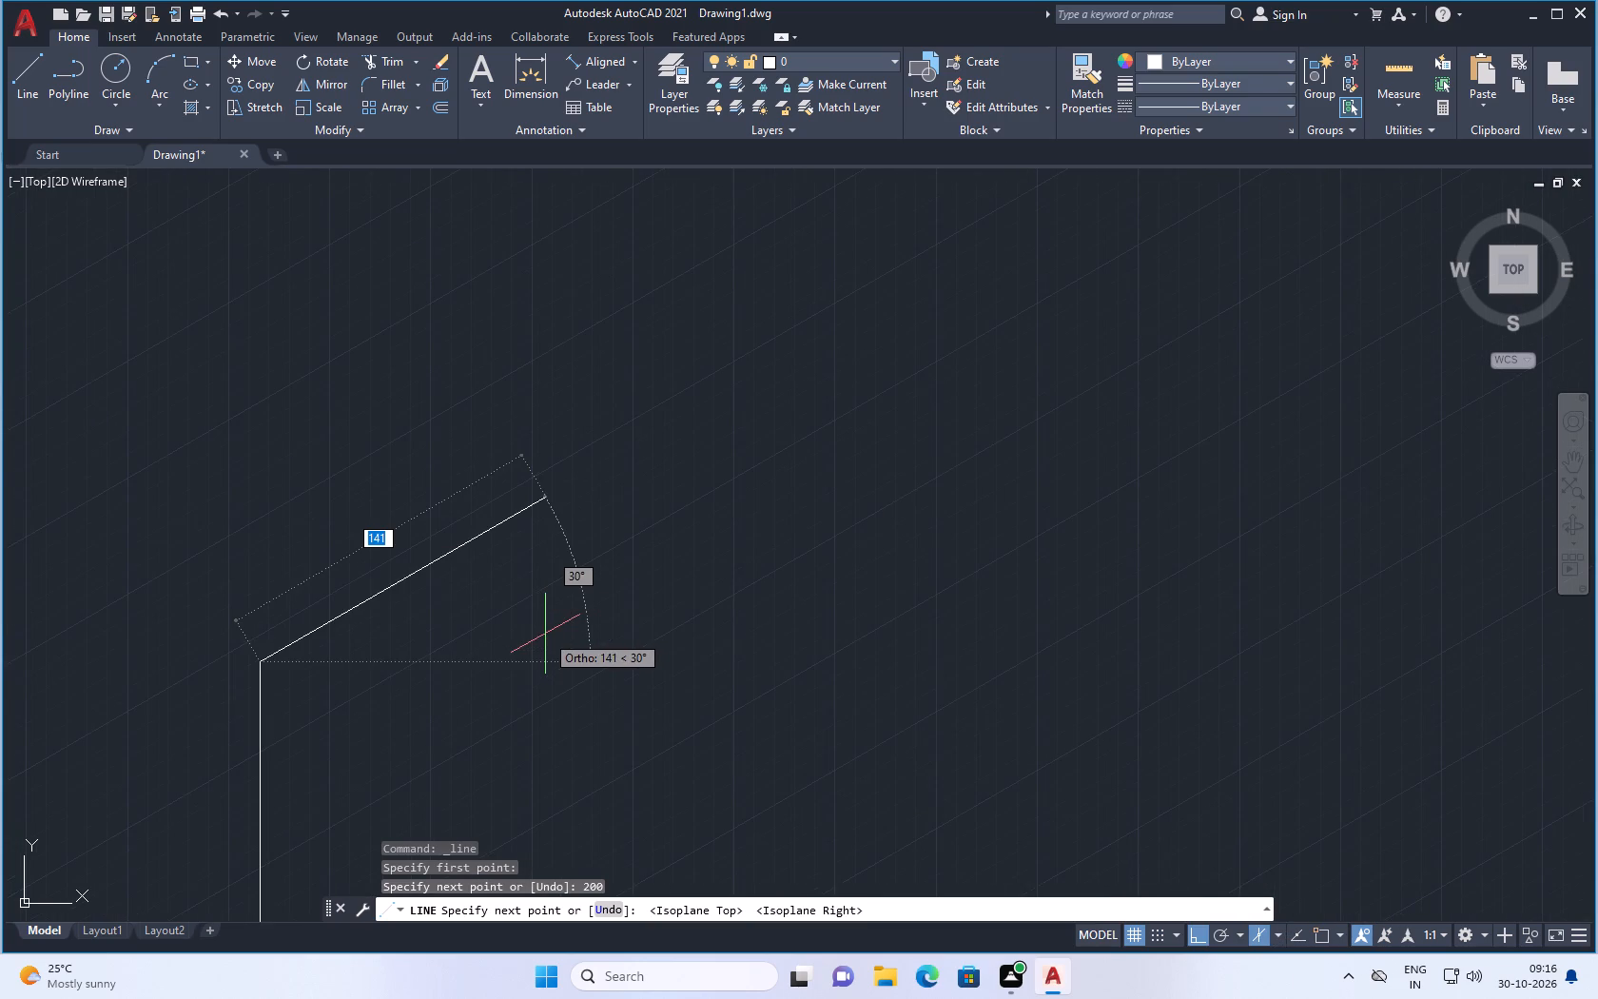
pyautogui.press('3')
pyautogui.write('10')
pyautogui.press('Return')
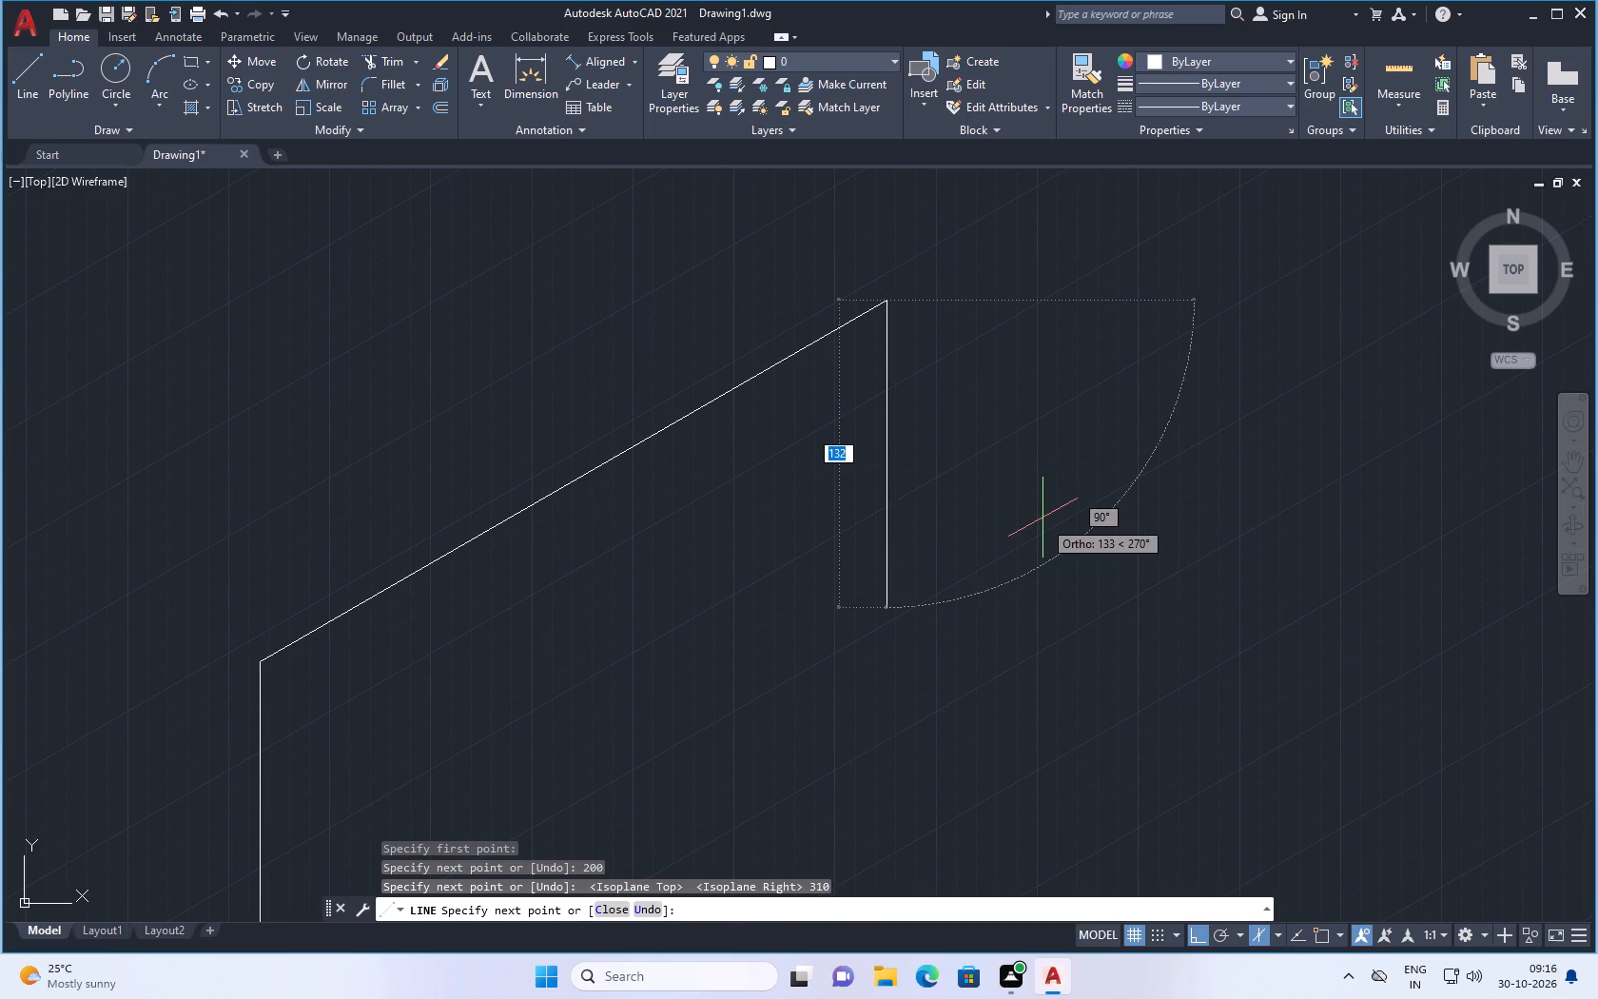
# Add a short vertical segment straight down from the upper end of the 310 line and end the line there.
pyautogui.click(914, 348)
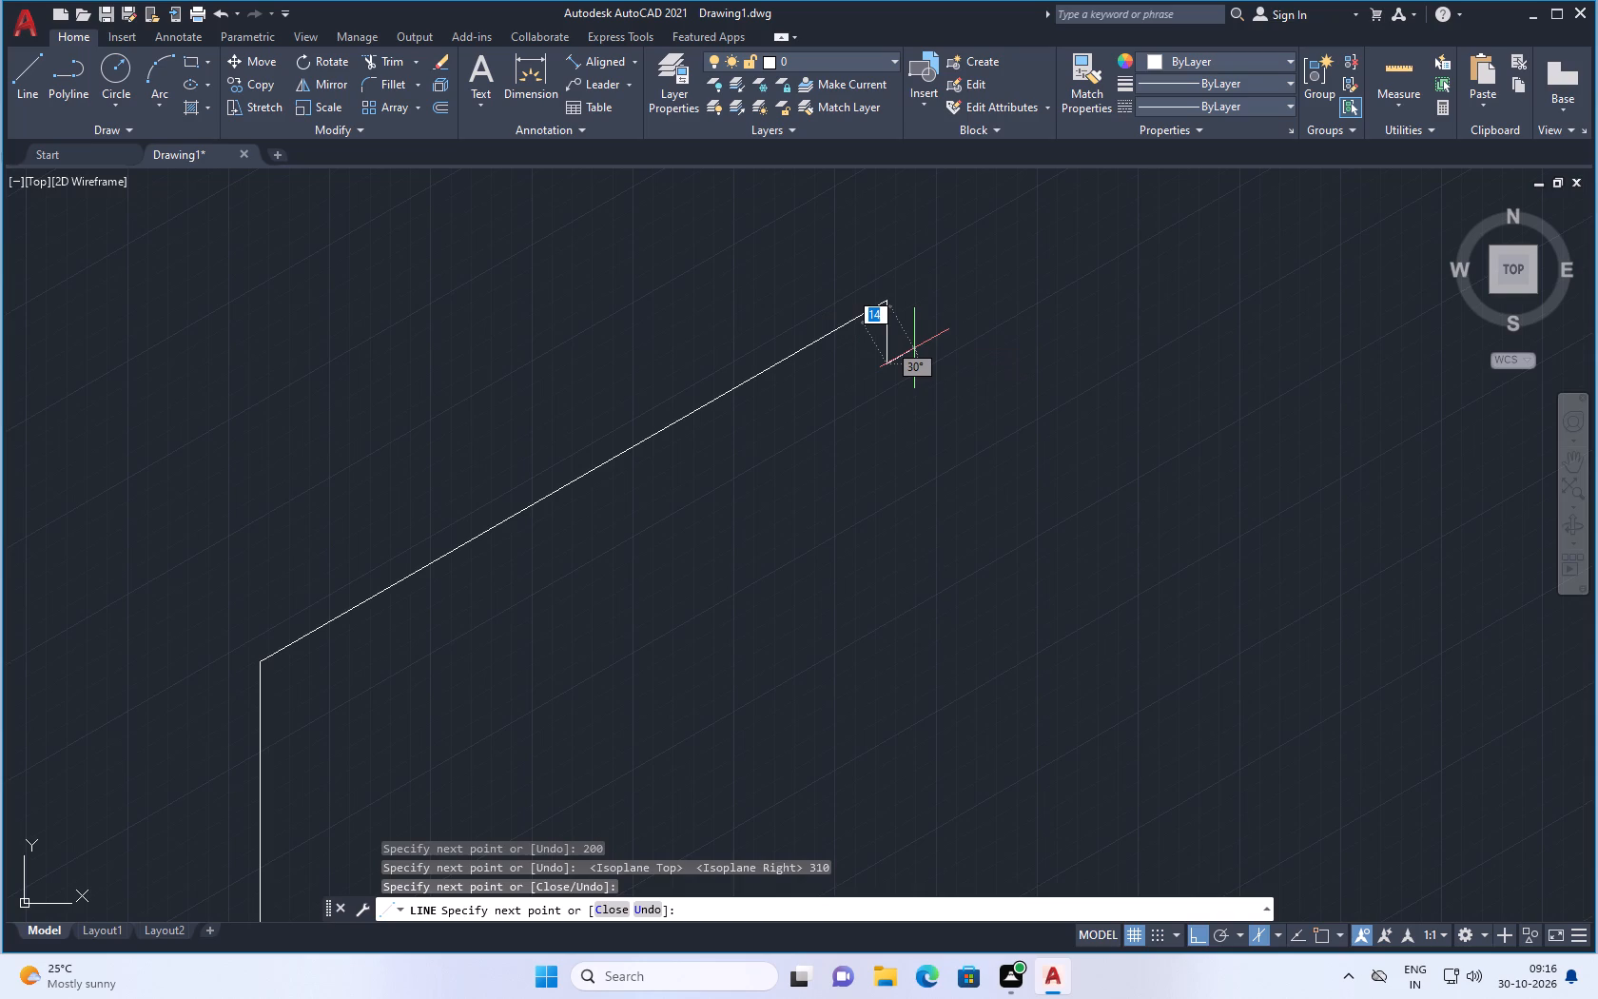
pyautogui.press('Escape')
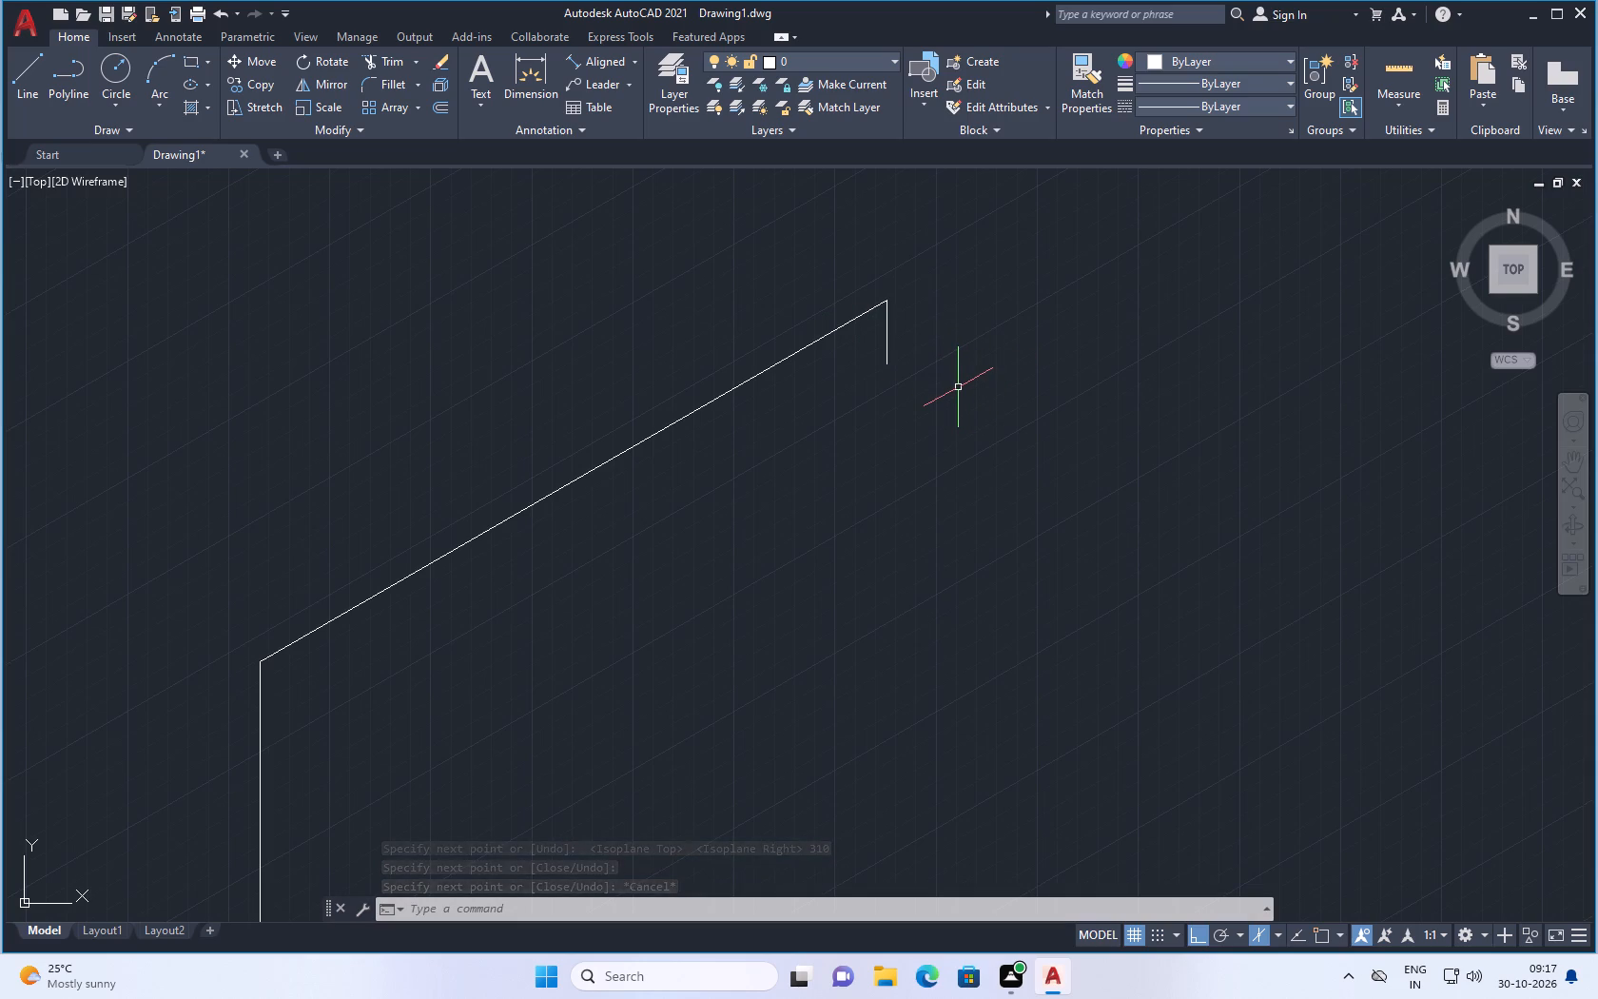
# Switch the drafting plane to the top isoplane during a trial line from the outline's peak.
pyautogui.press('space')
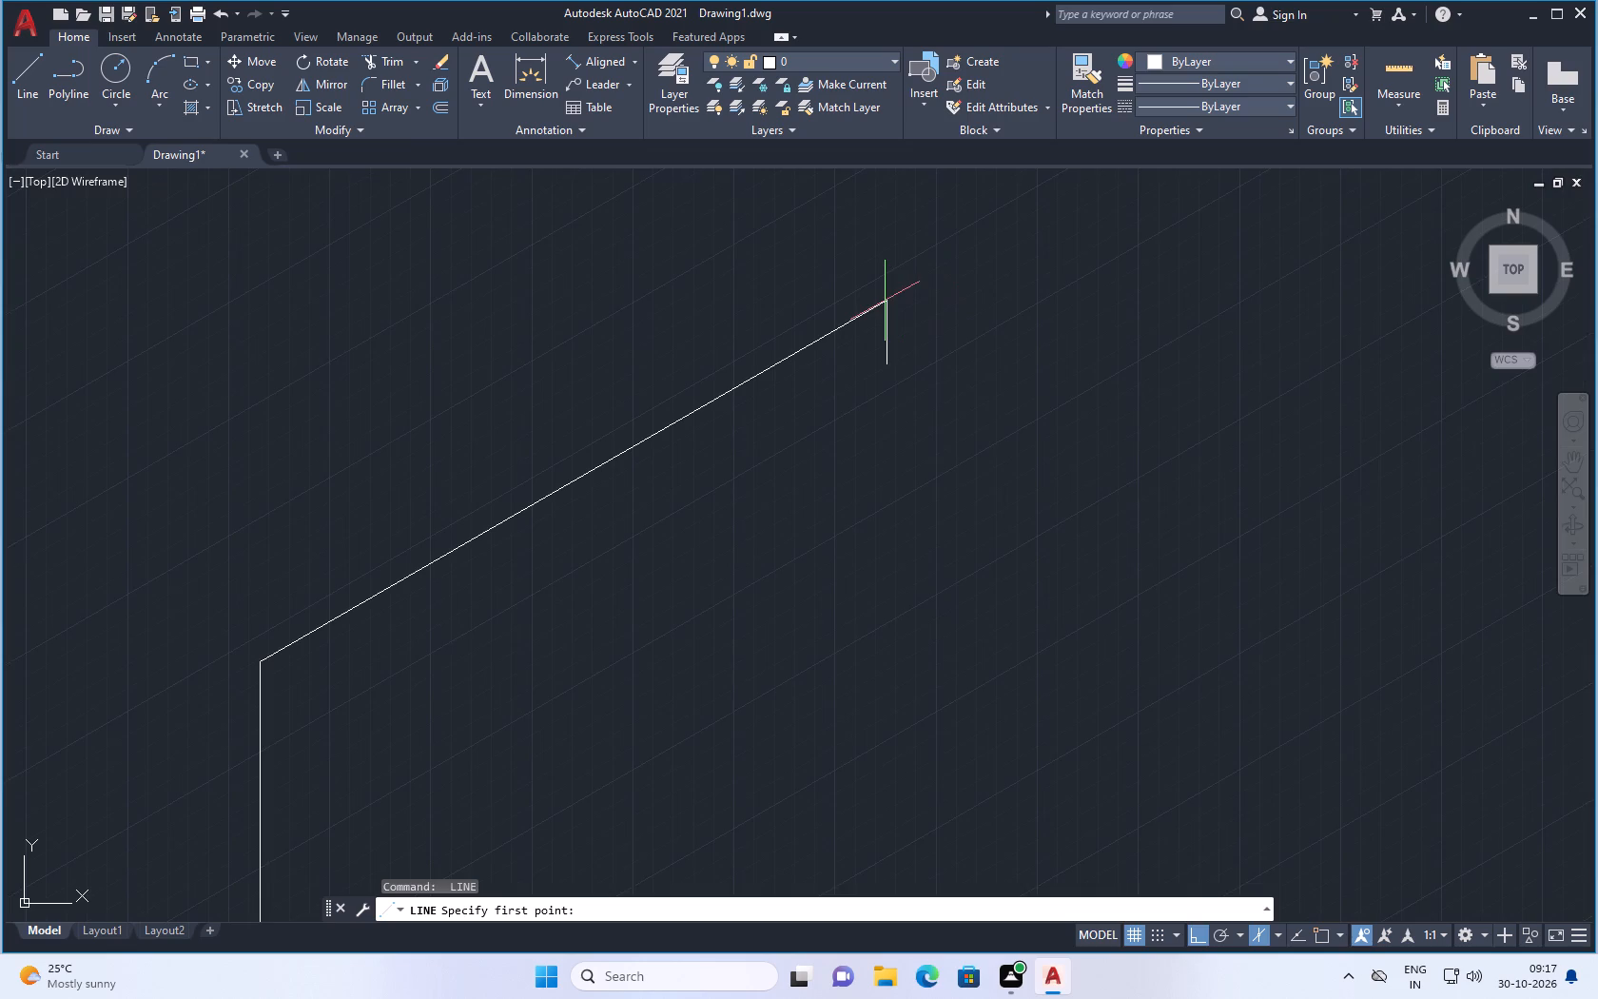
pyautogui.scroll(2, 884, 302)
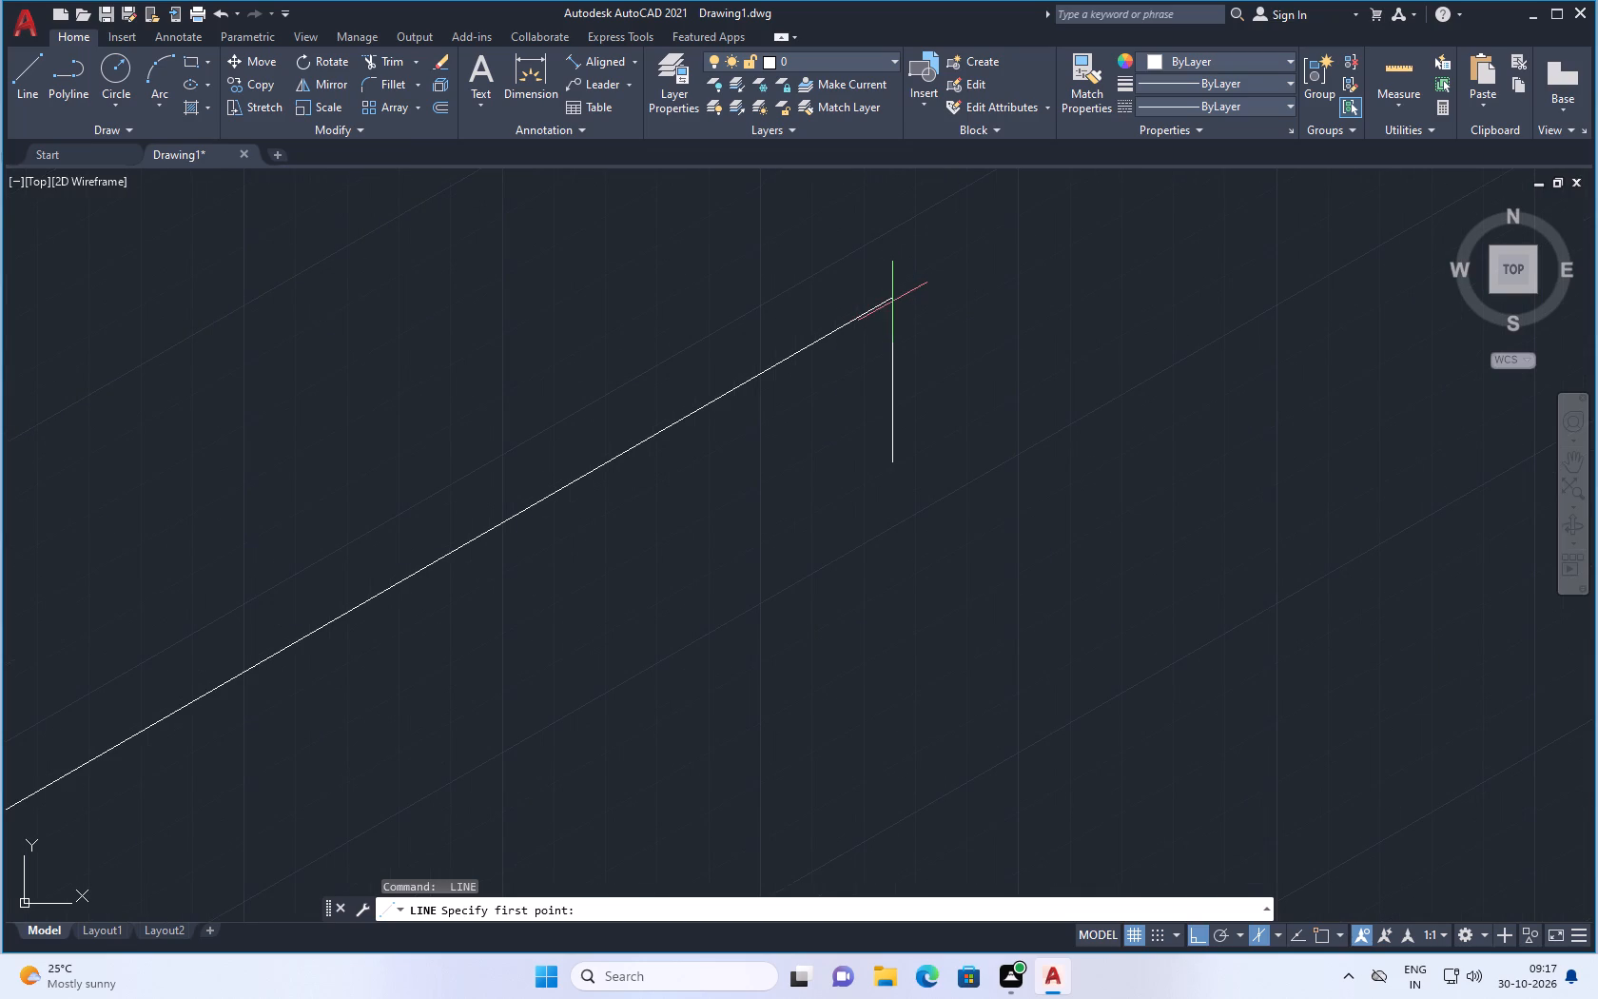
pyautogui.click(892, 300)
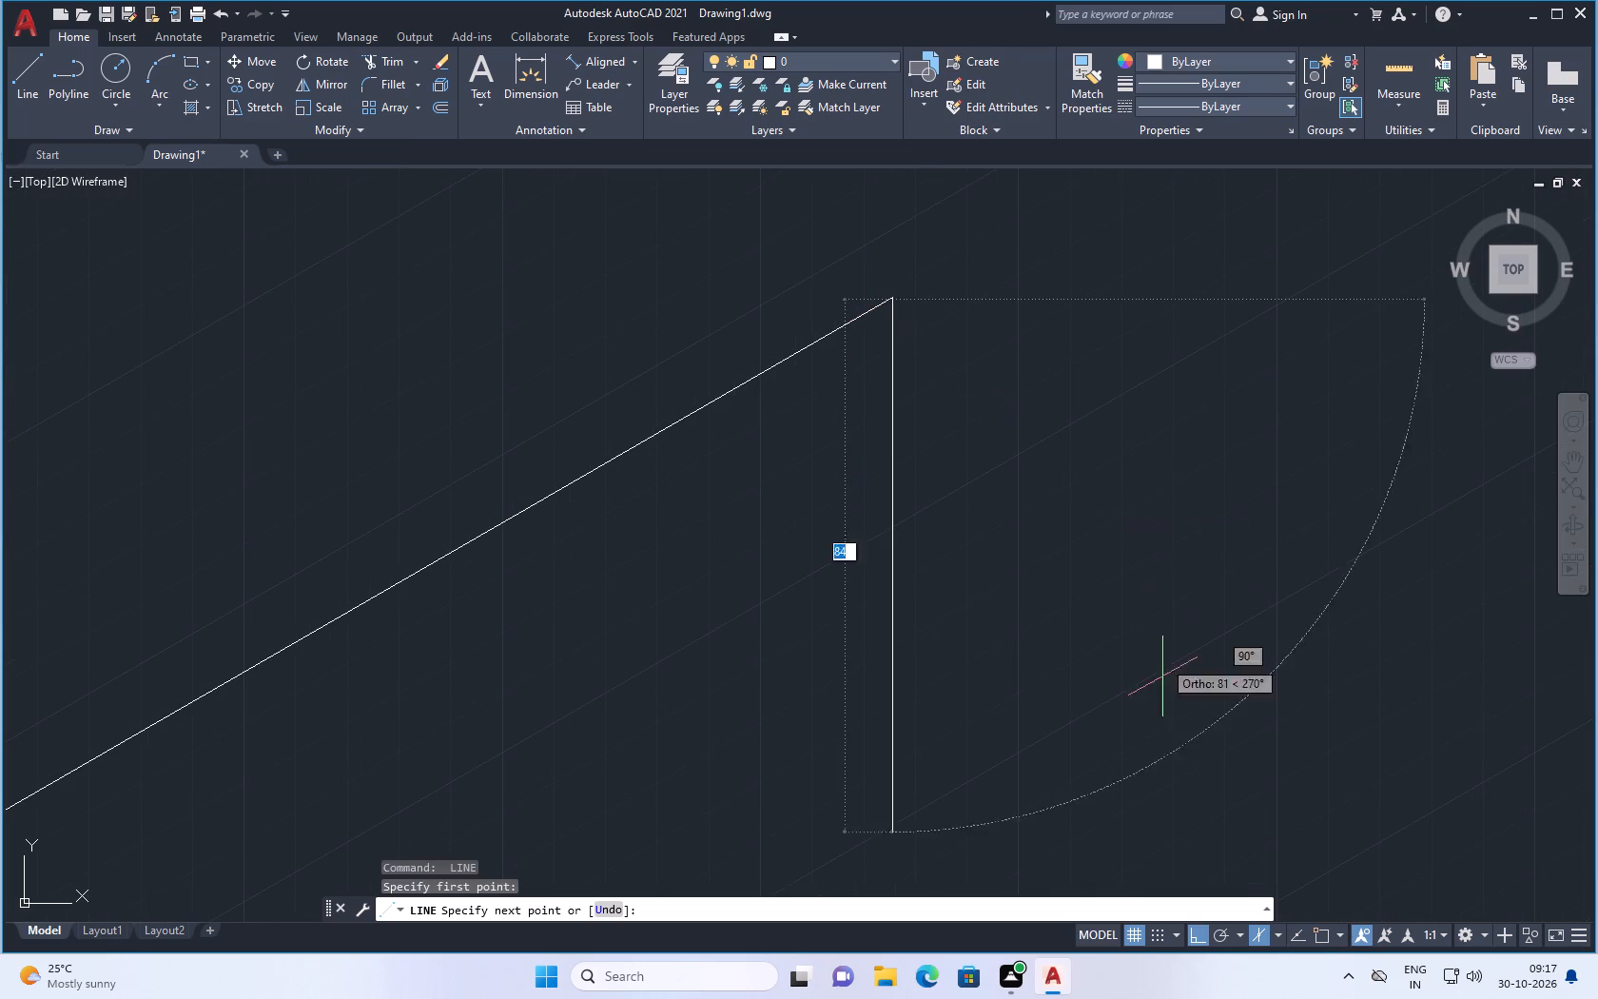
pyautogui.click(1274, 931)
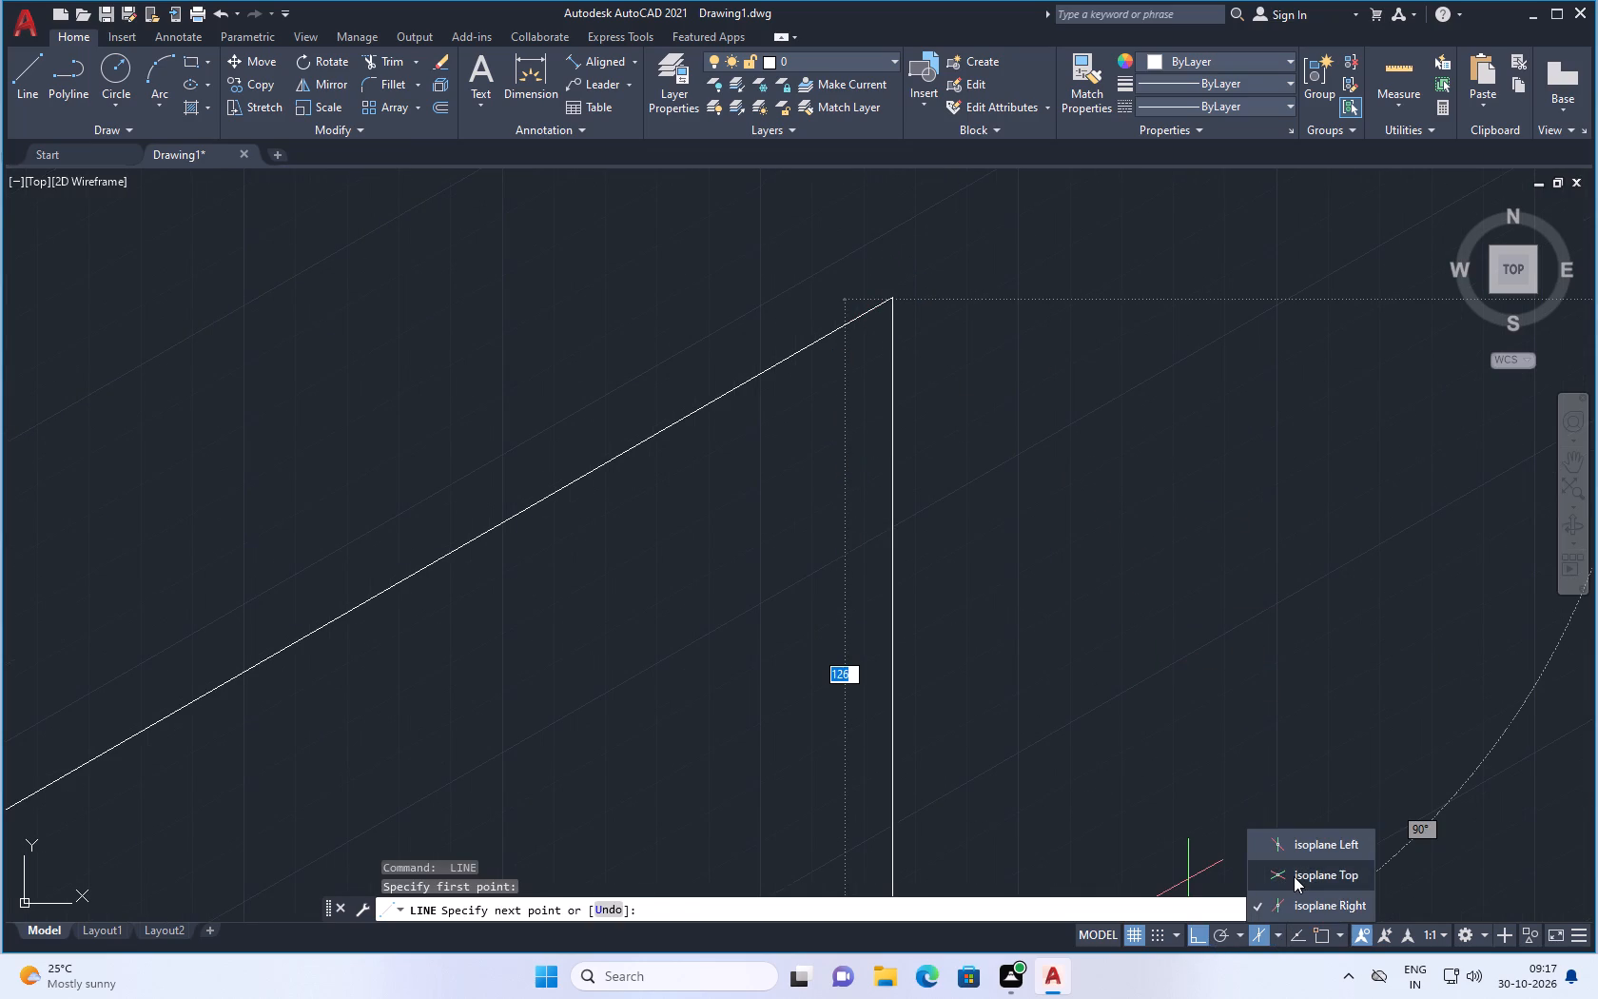
pyautogui.click(1294, 875)
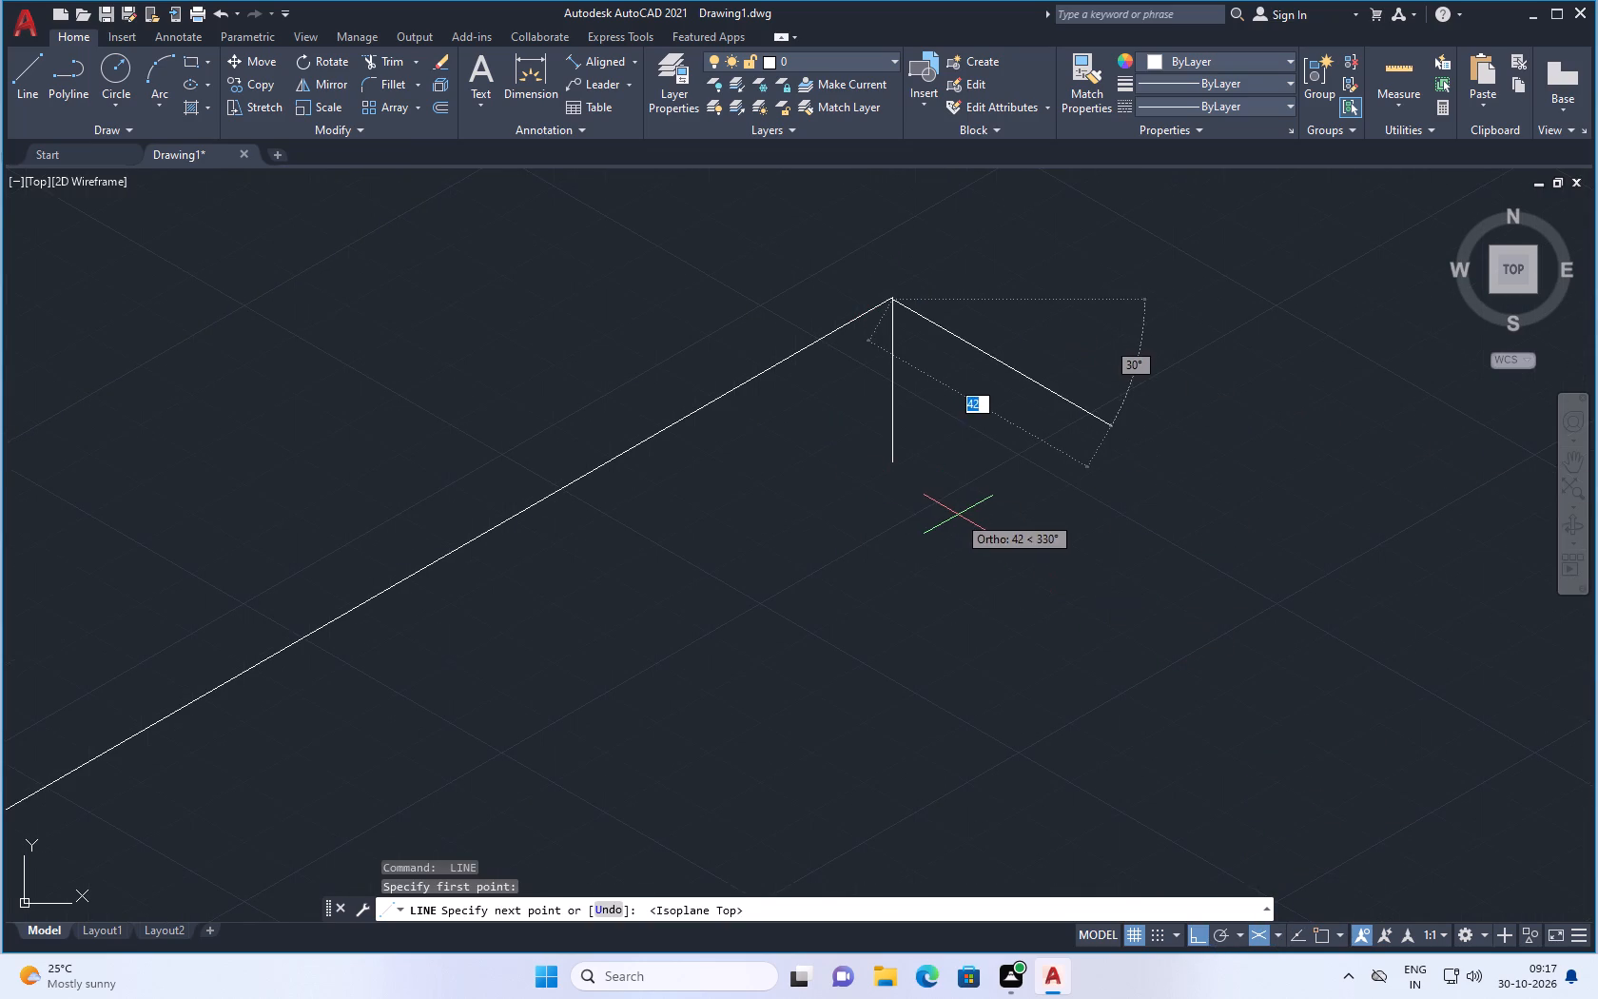
pyautogui.scroll(2, 714, 237)
pyautogui.scroll(3, 1184, 420)
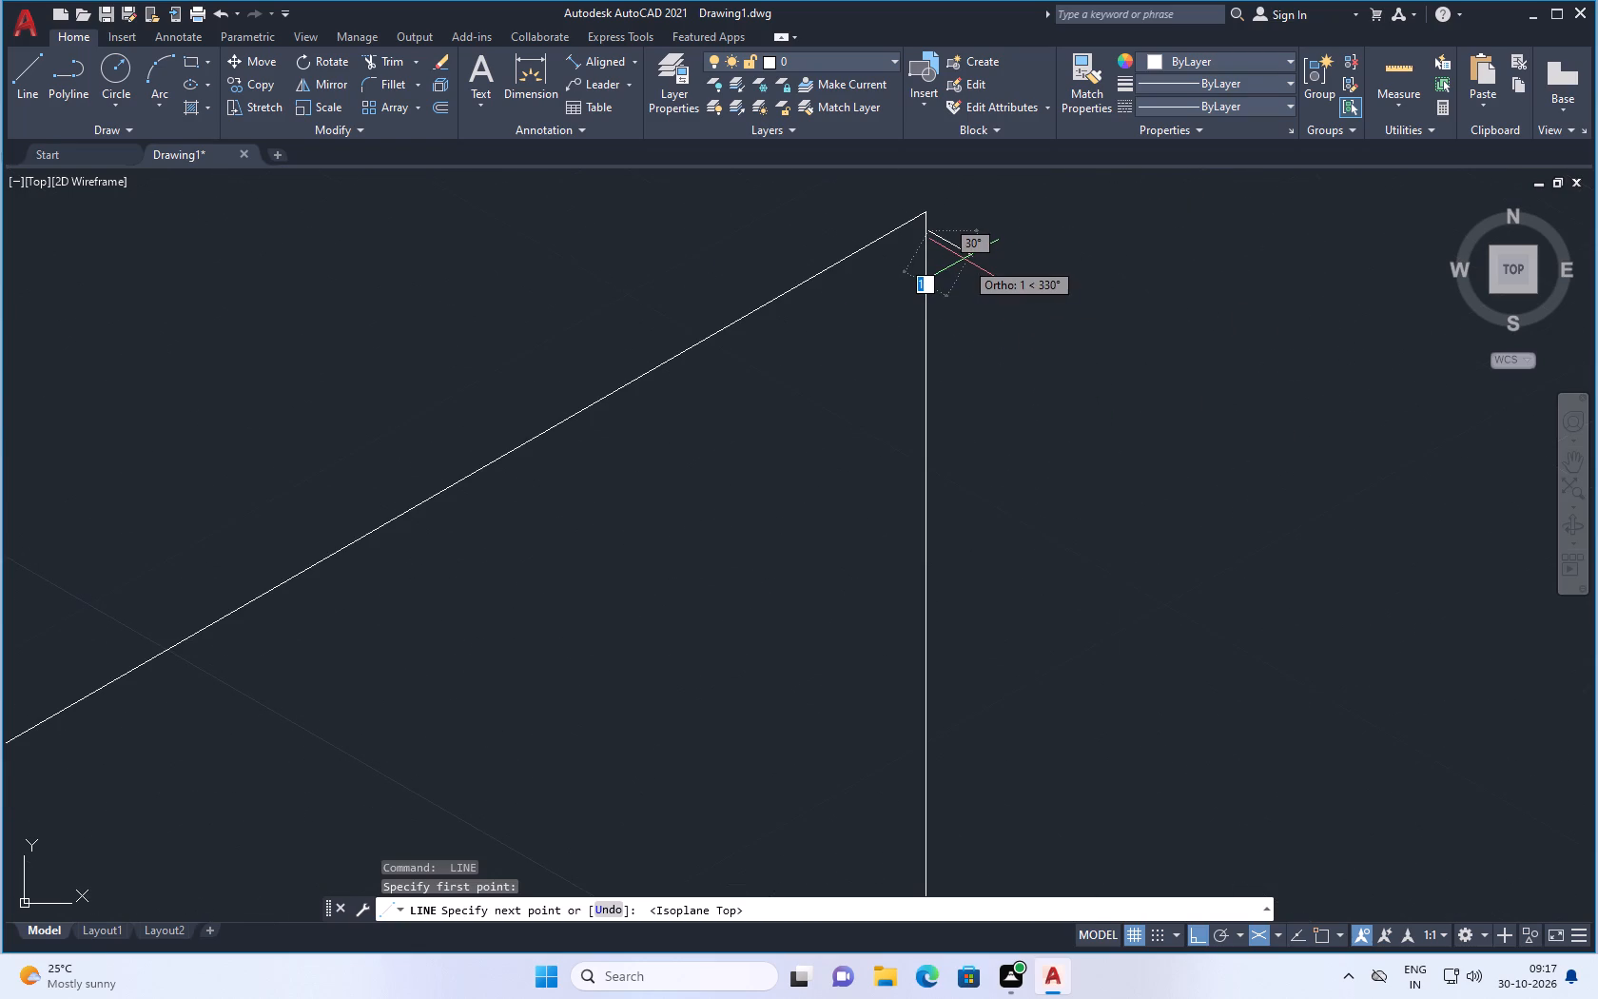
pyautogui.press('Escape')
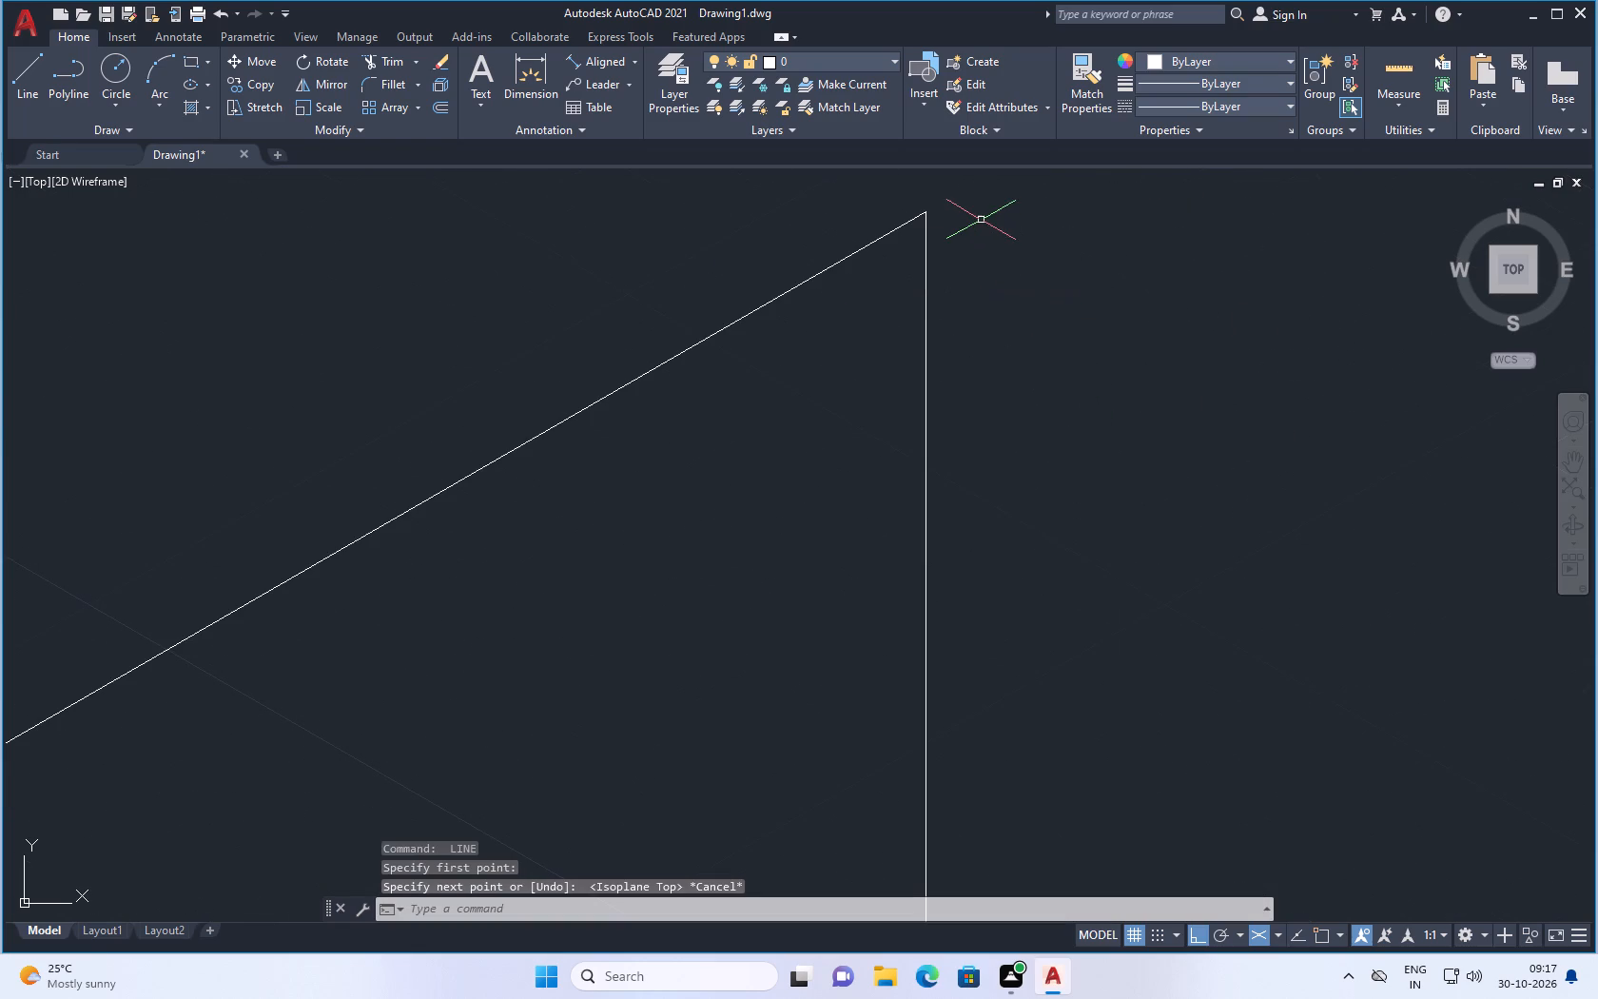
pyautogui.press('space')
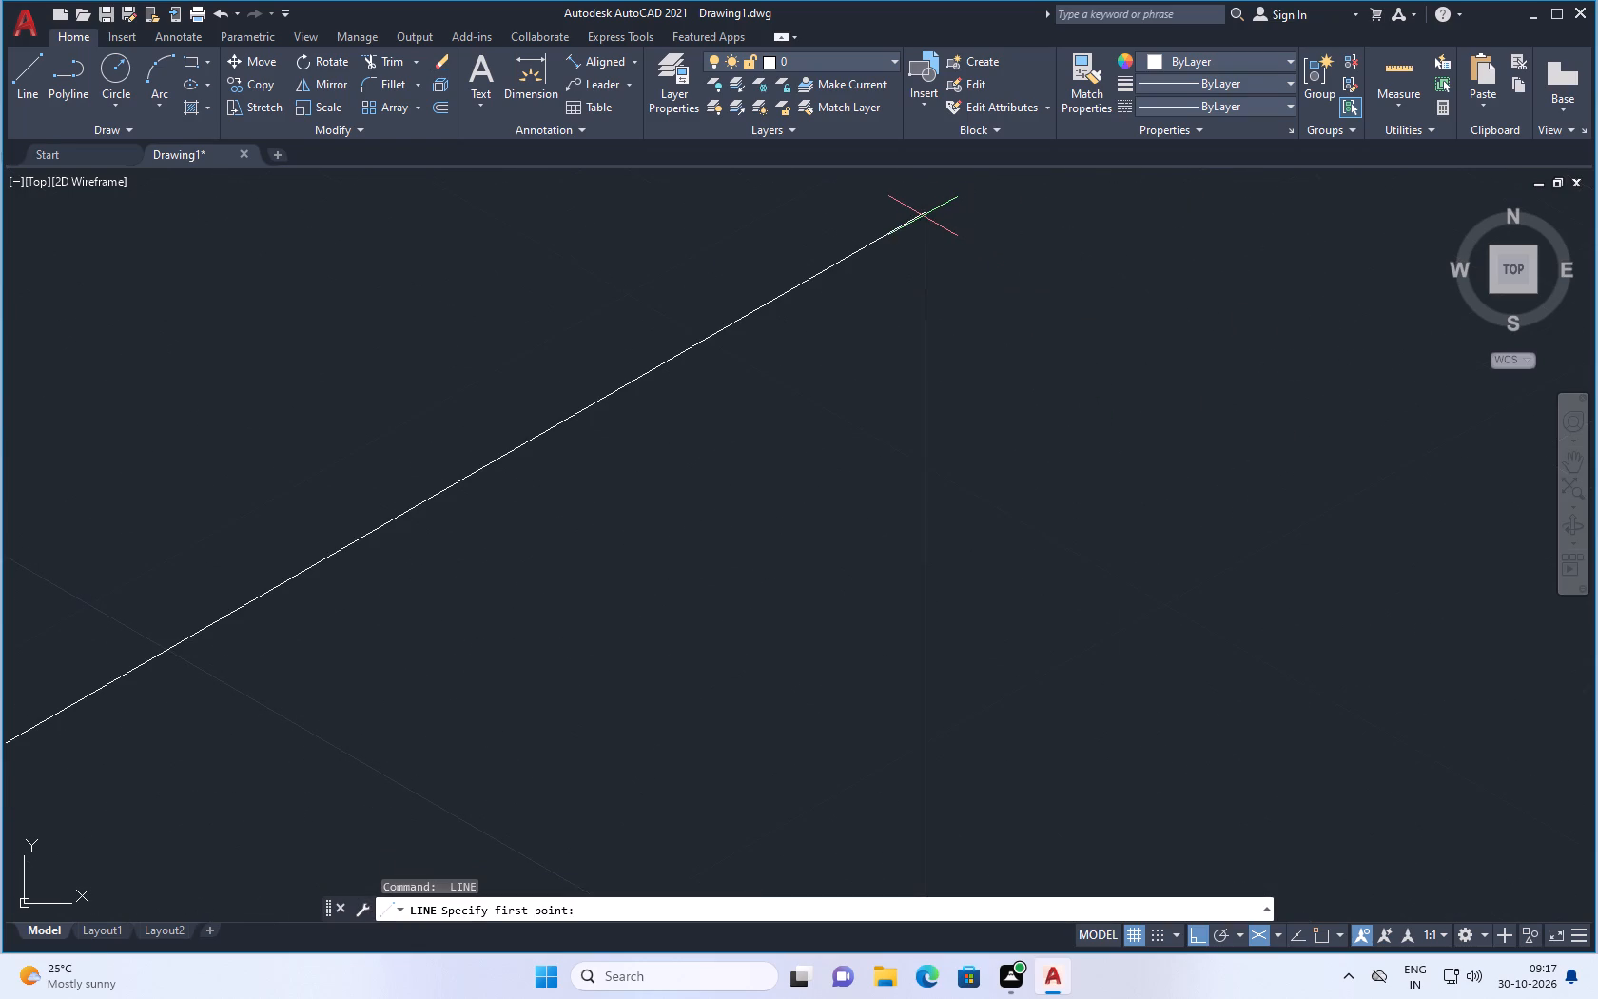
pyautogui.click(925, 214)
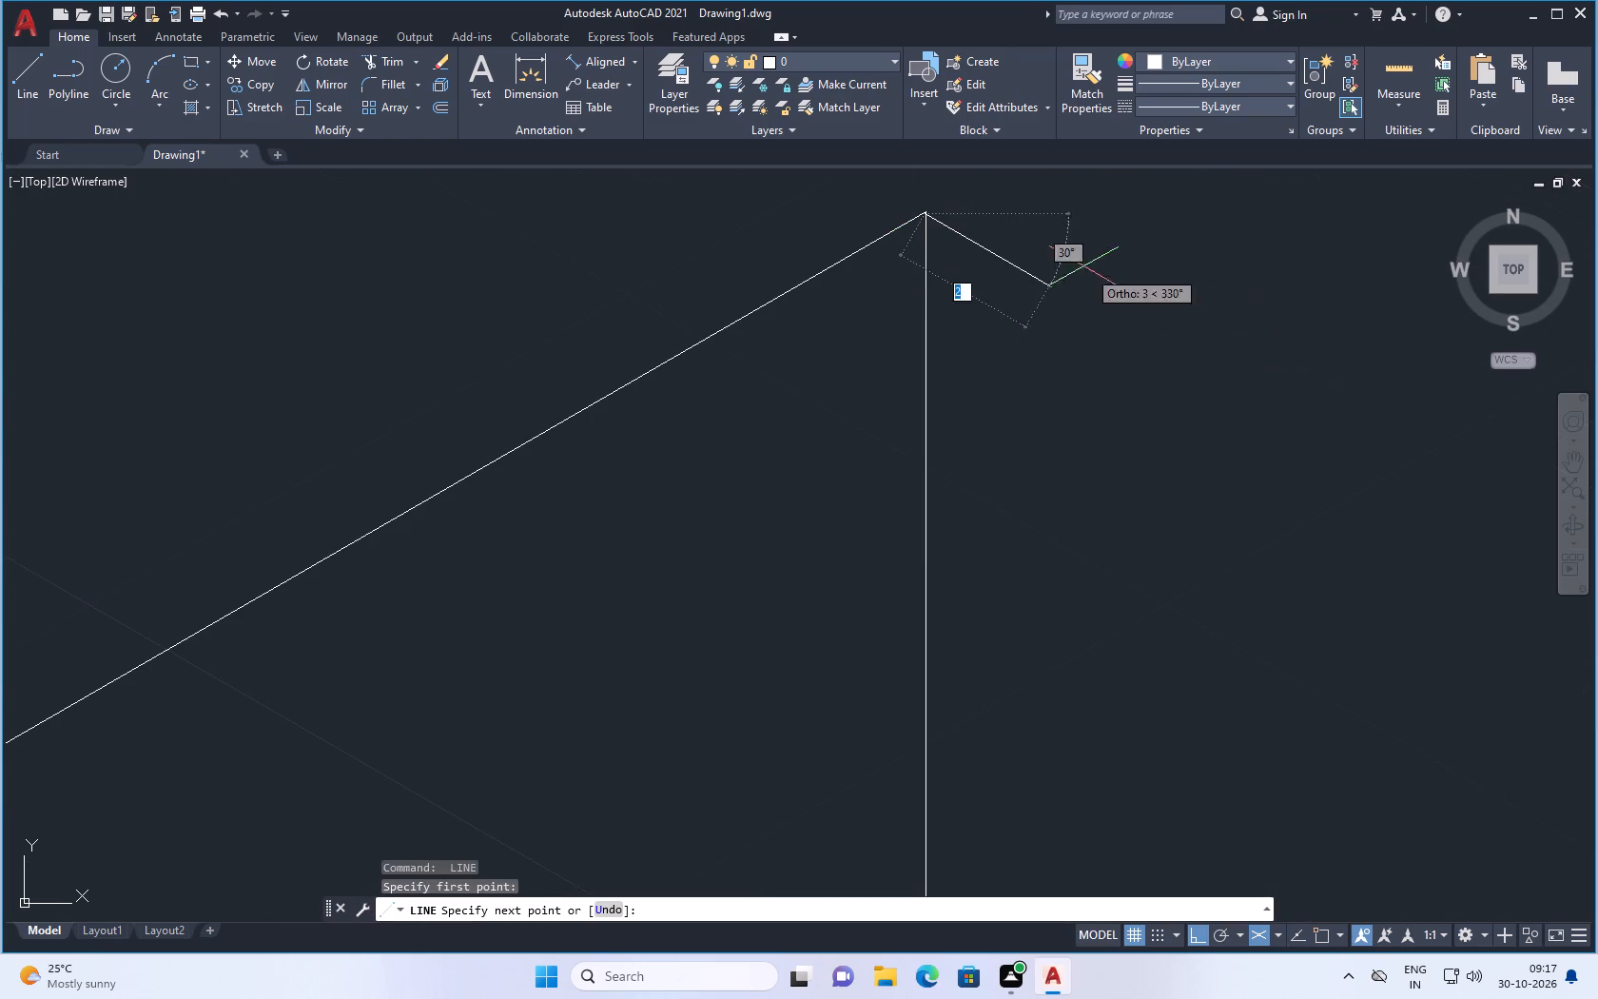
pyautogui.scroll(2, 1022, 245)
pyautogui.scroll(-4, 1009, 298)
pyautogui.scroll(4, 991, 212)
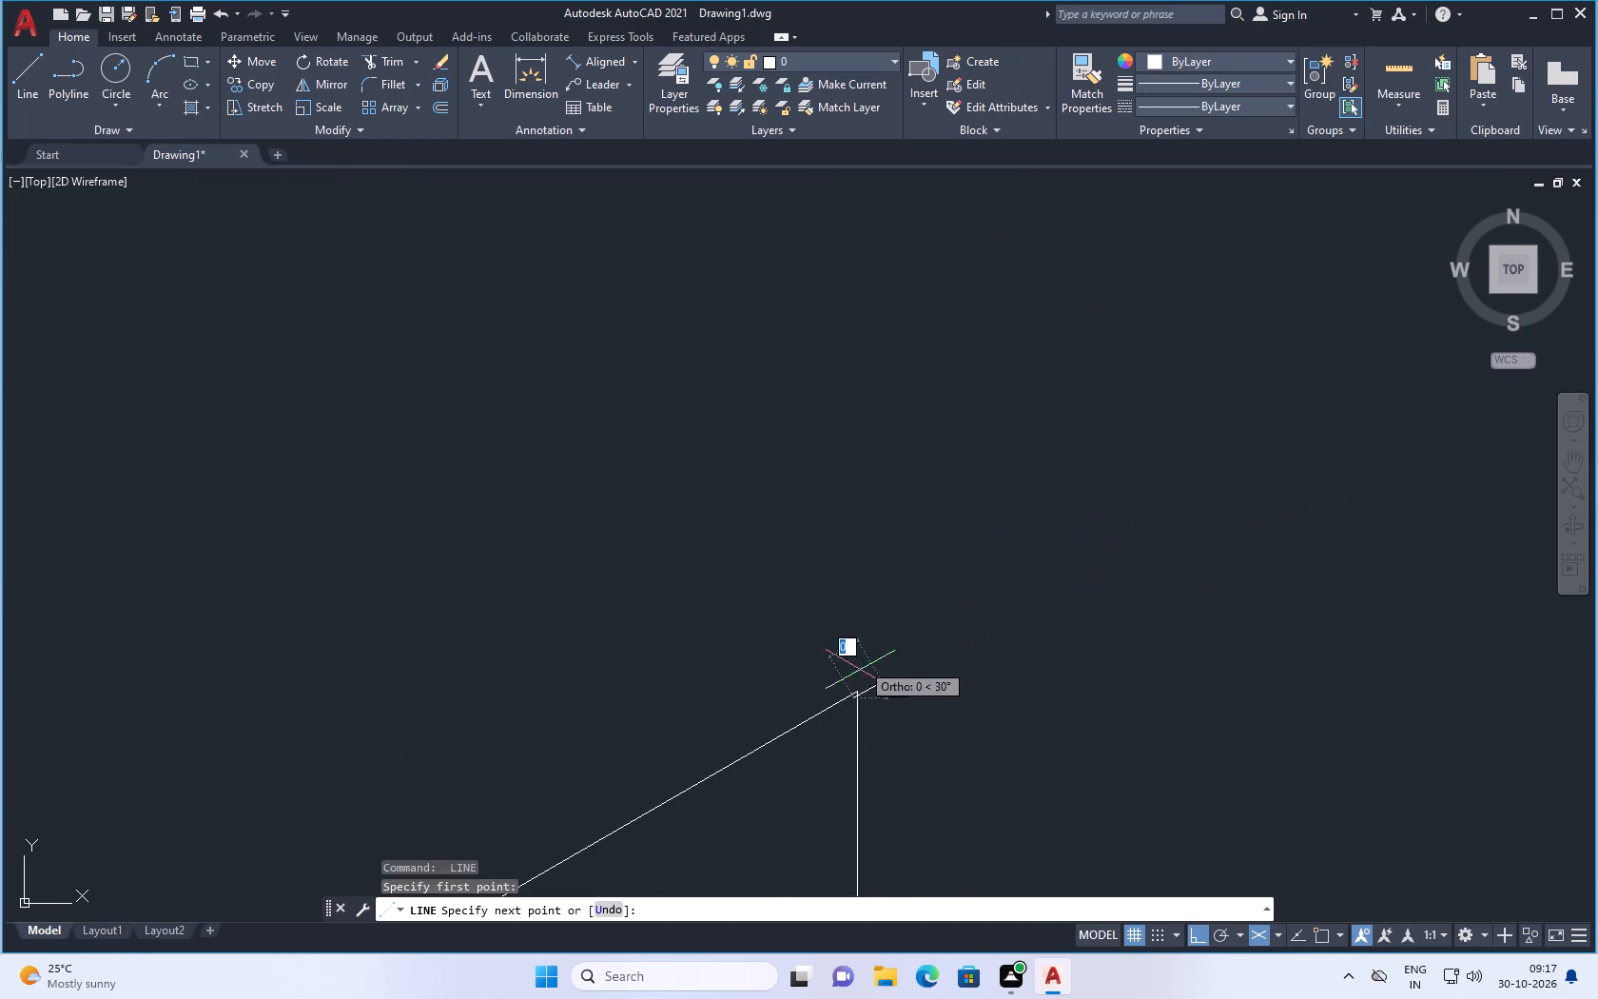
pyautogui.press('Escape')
# Draw a 370 long line from the outline's peak, sloping down at 30° away from the 310 line.
pyautogui.press('space')
pyautogui.scroll(2, 867, 692)
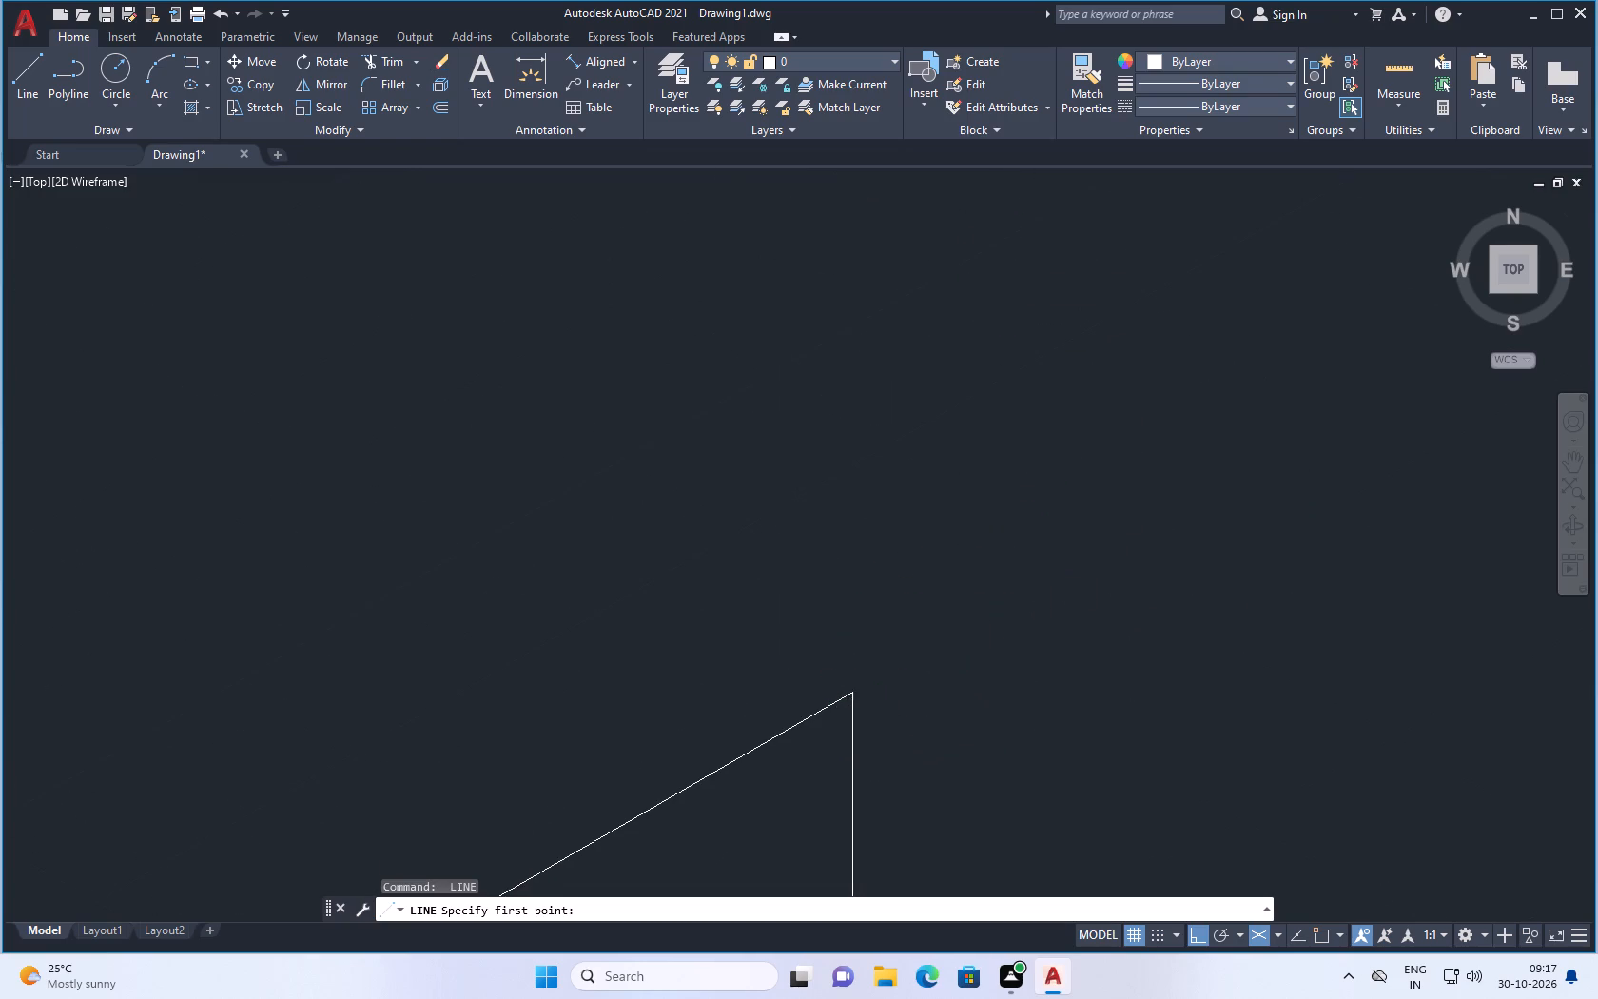
pyautogui.scroll(7, 848, 706)
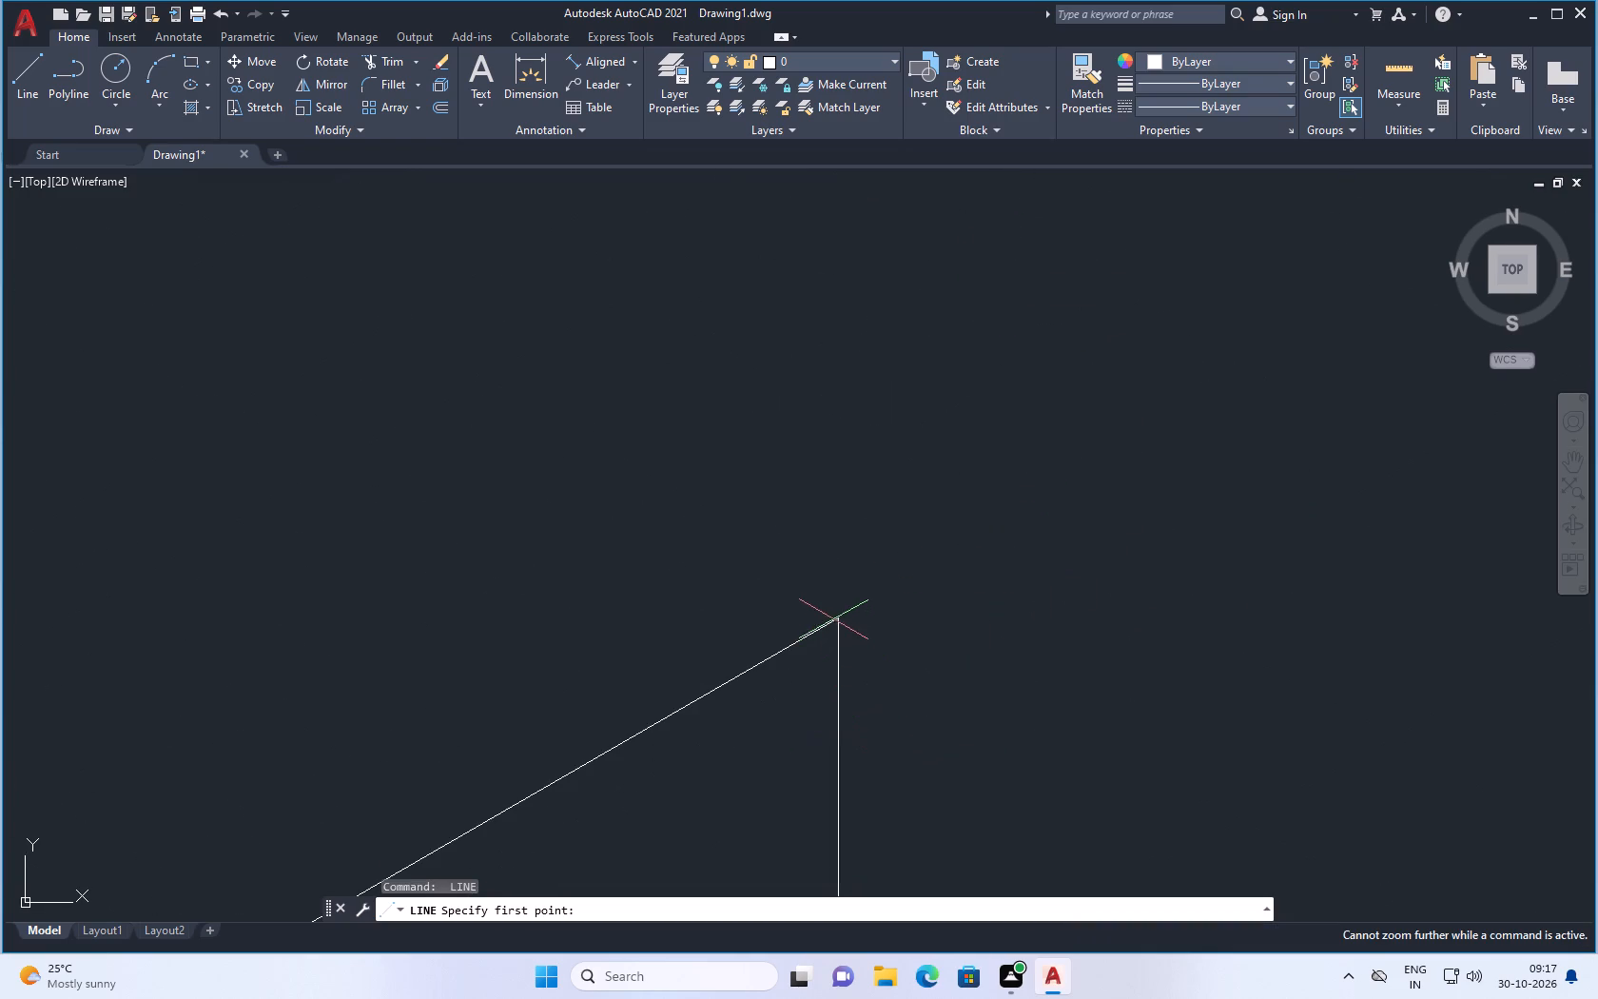
pyautogui.click(838, 617)
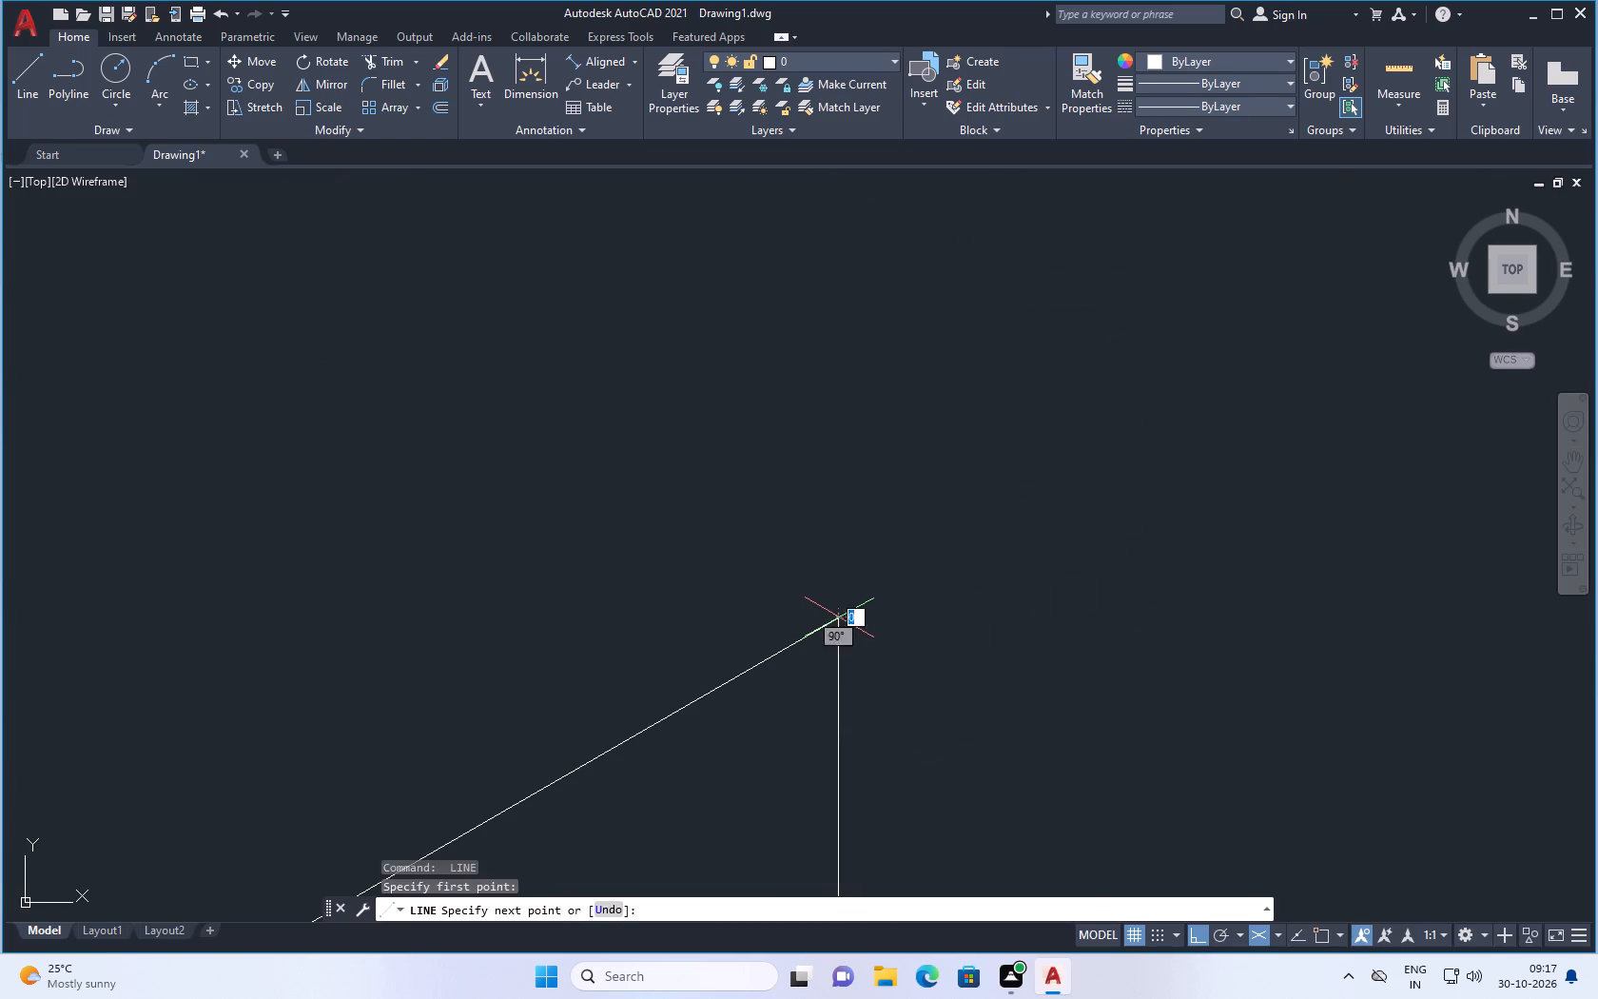
pyautogui.scroll(-3, 1049, 746)
pyautogui.scroll(-3, 978, 464)
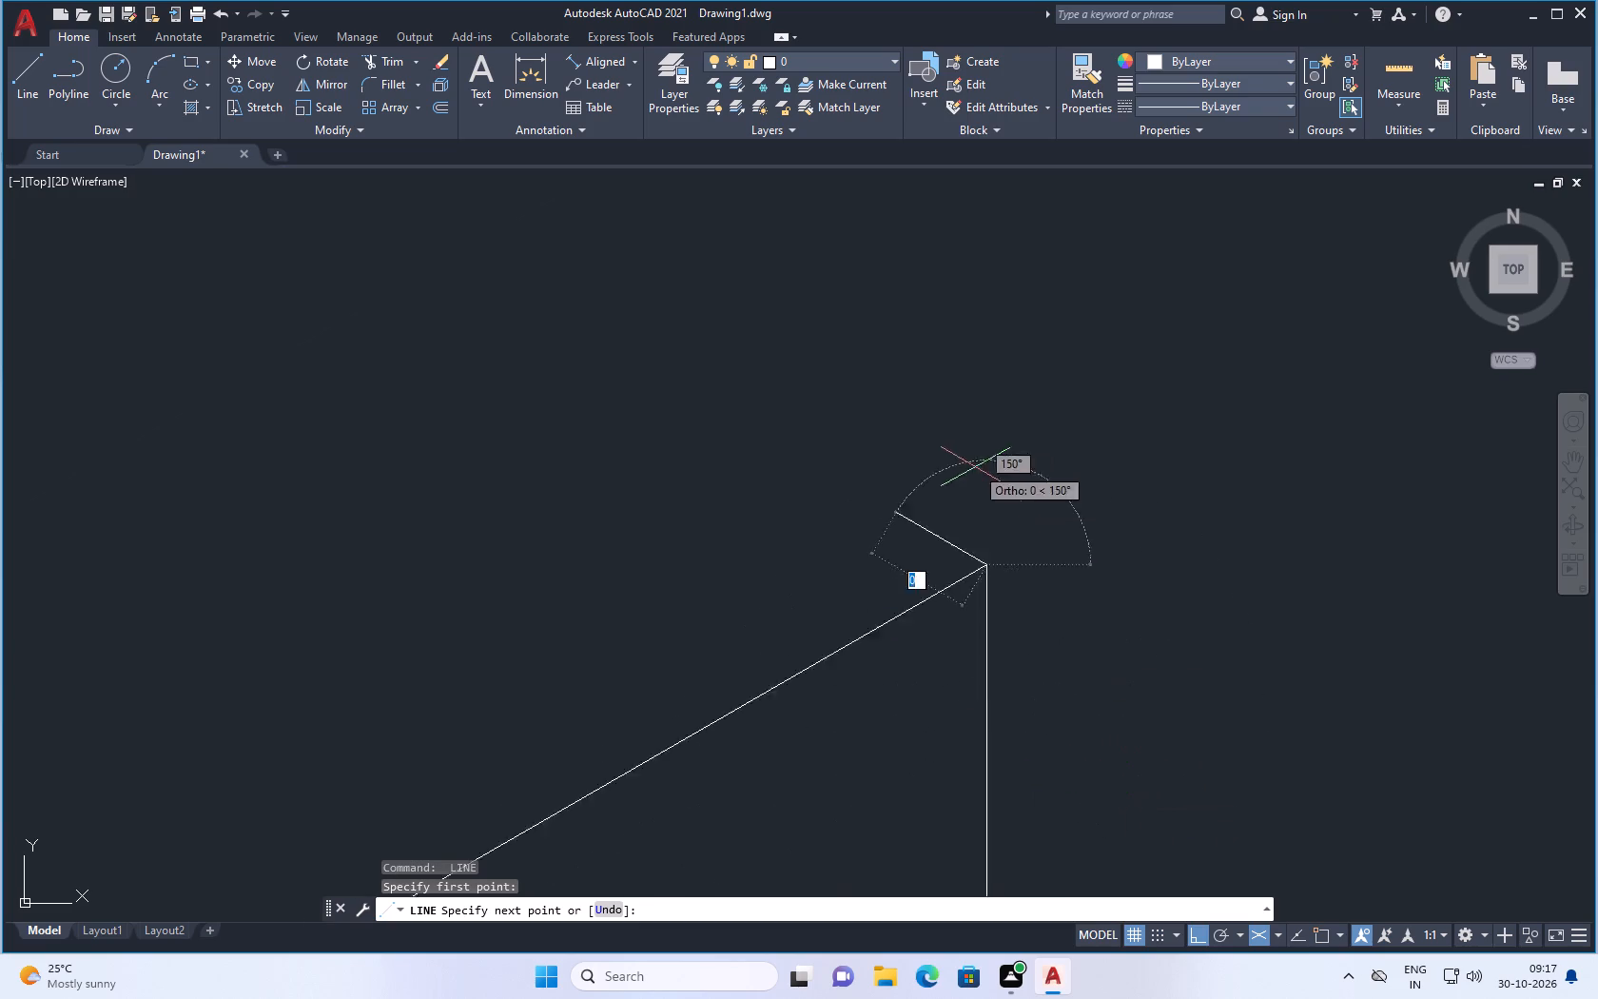
pyautogui.scroll(-2, 1224, 747)
pyautogui.scroll(-3, 1129, 650)
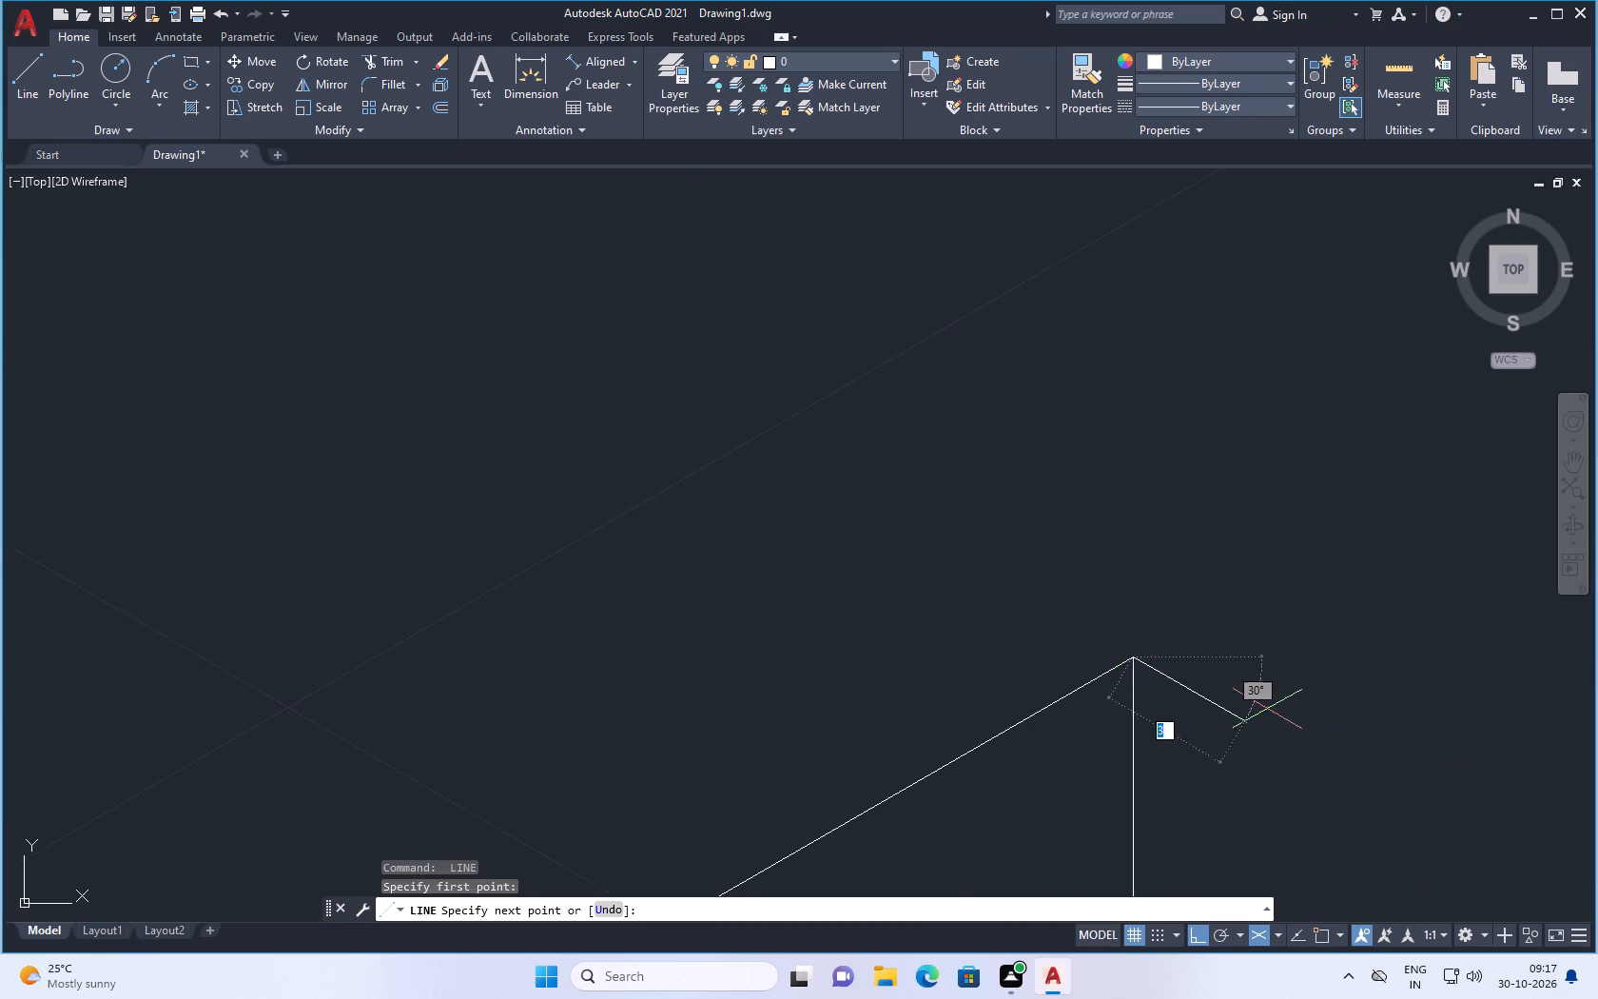
pyautogui.scroll(1, 1403, 777)
pyautogui.scroll(-3, 1048, 586)
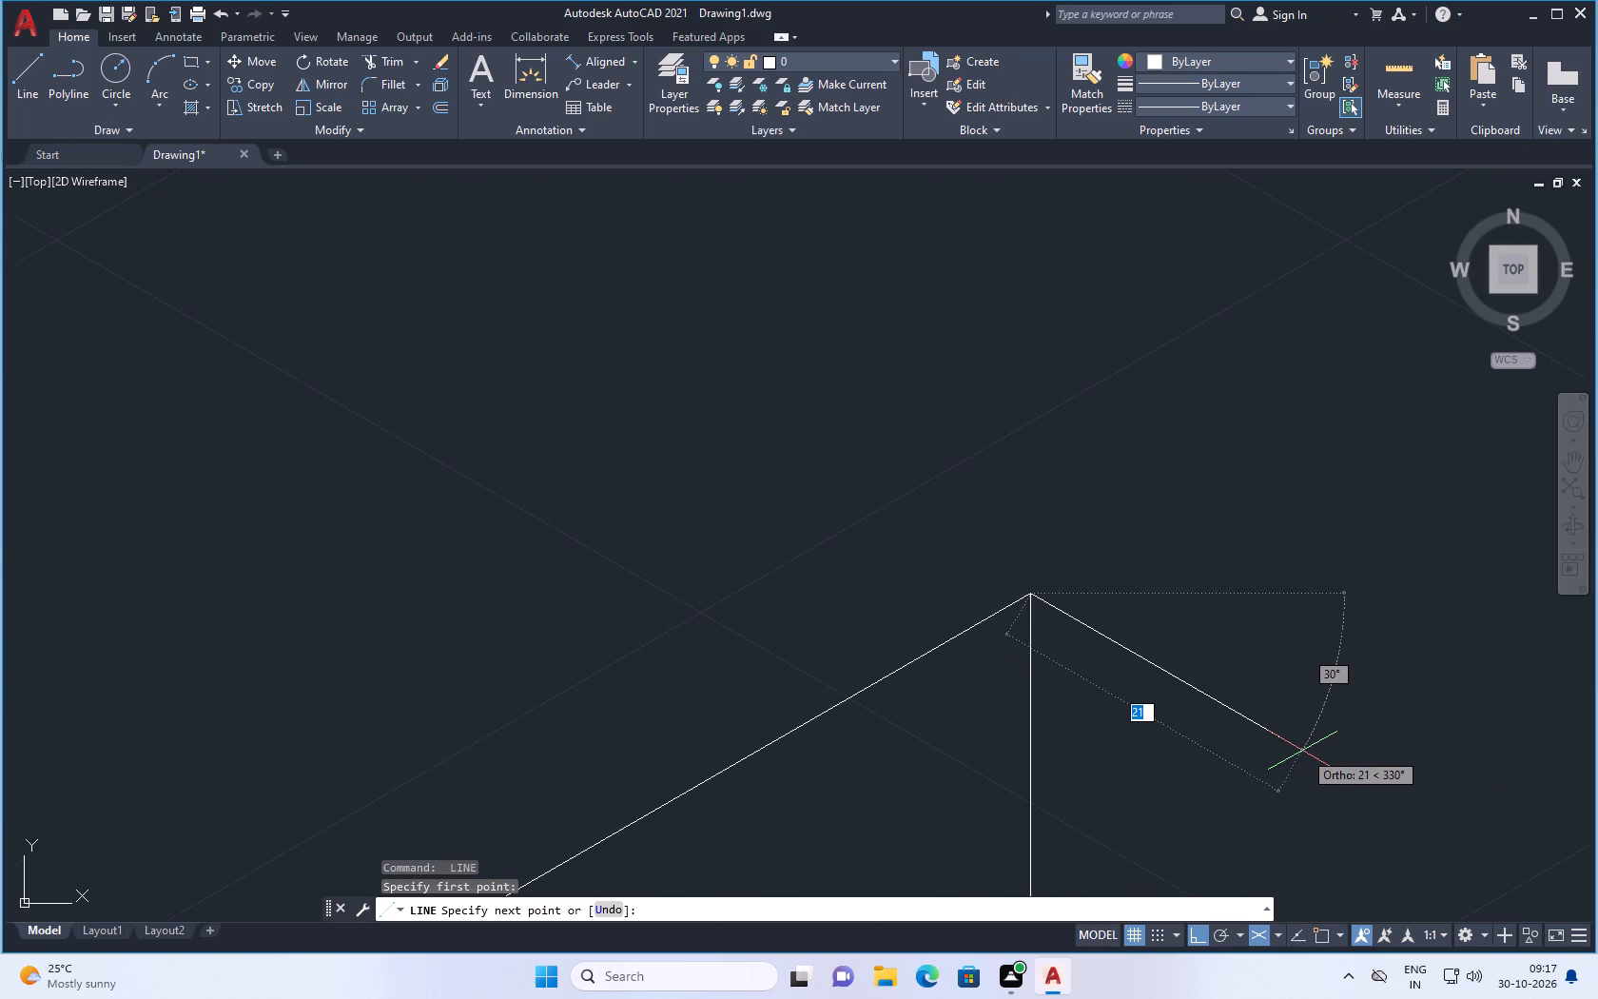
pyautogui.press('3')
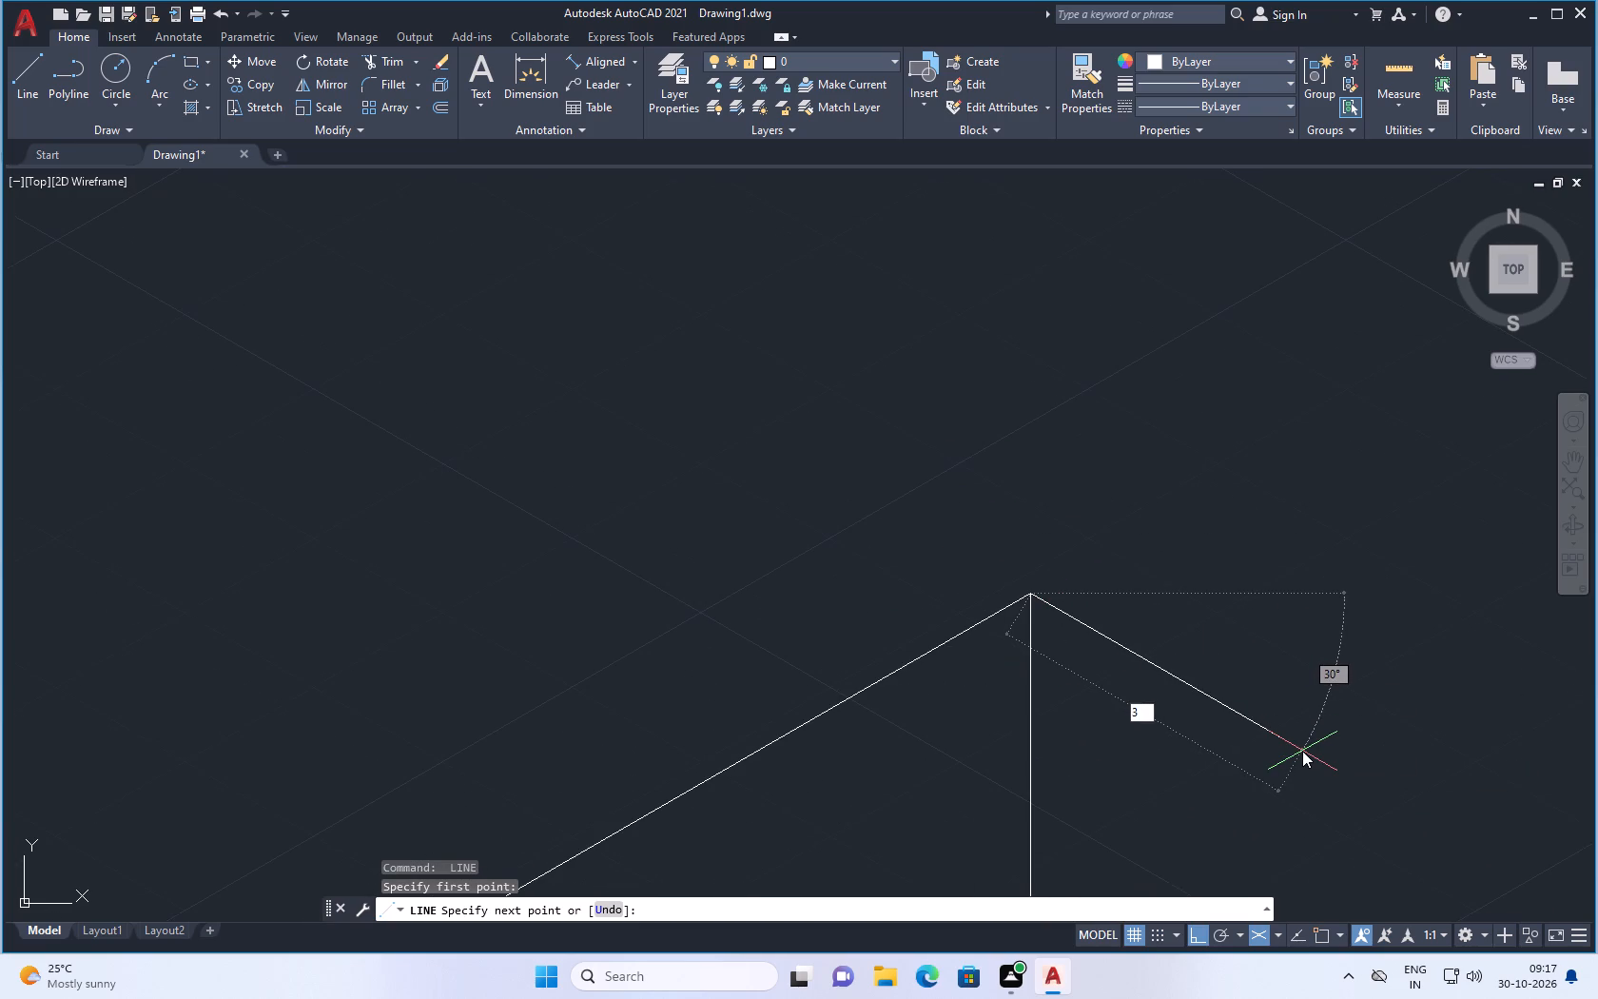
pyautogui.write('70')
pyautogui.press('Return')
# Switch to the right isoplane, draw a 250 long vertical downward from the end of the 370 line, and finish the line.
pyautogui.scroll(-6, 1282, 695)
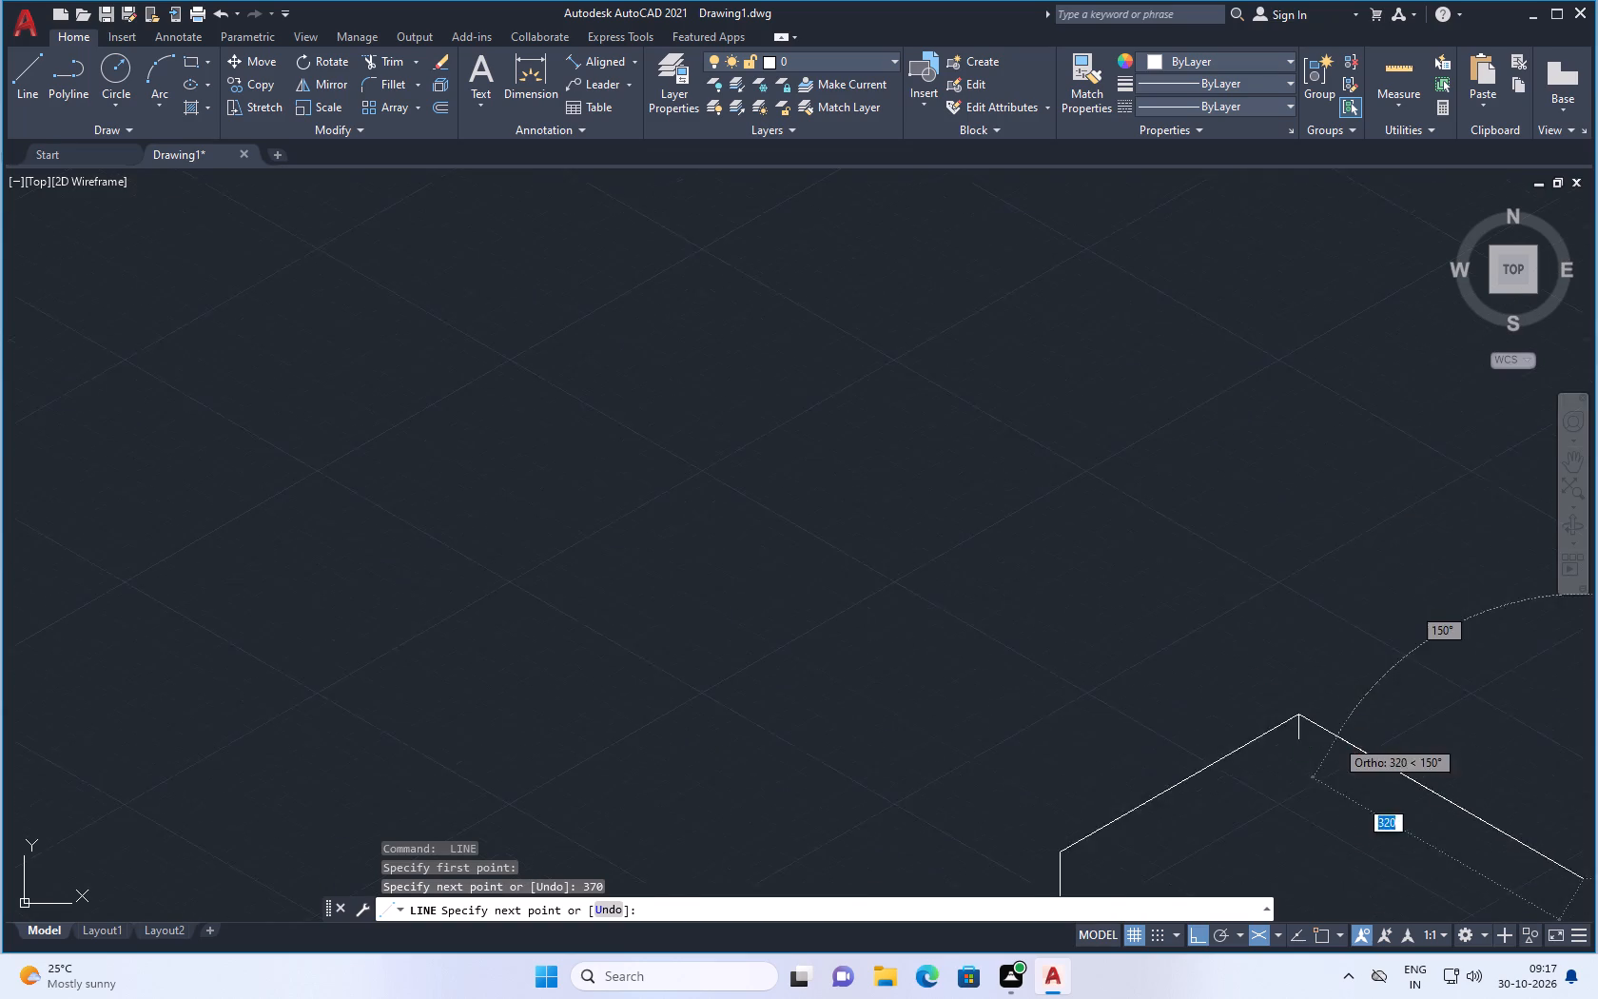
pyautogui.scroll(-4, 1335, 738)
pyautogui.scroll(2, 1445, 832)
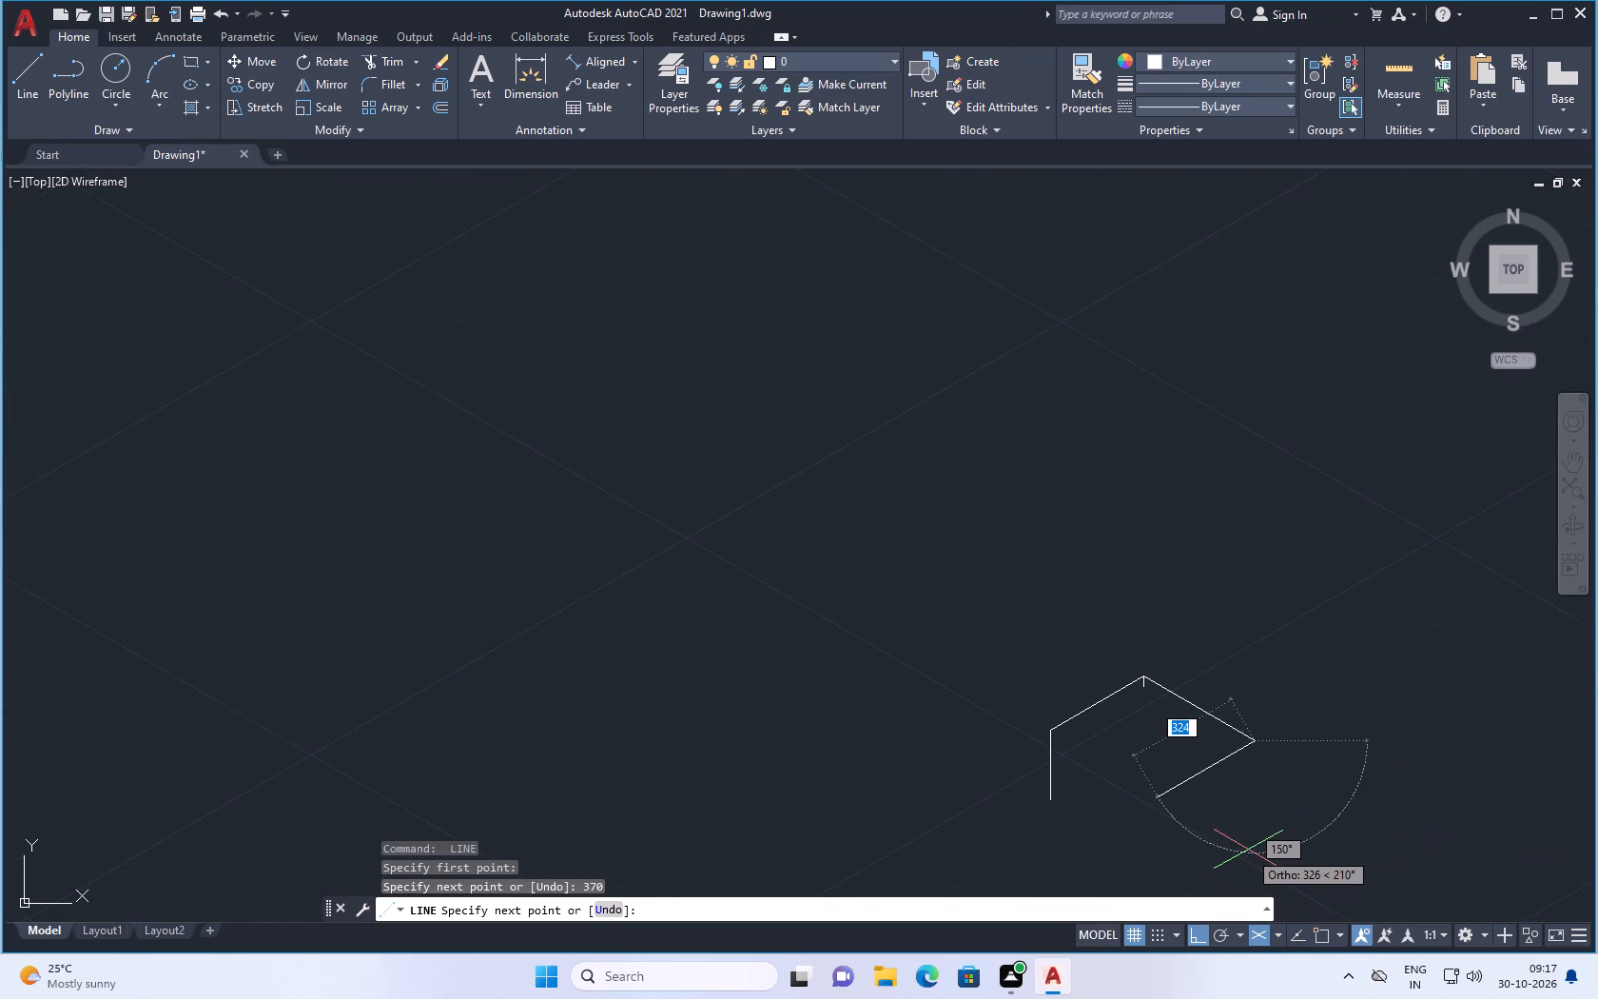
pyautogui.click(1276, 931)
pyautogui.click(1284, 906)
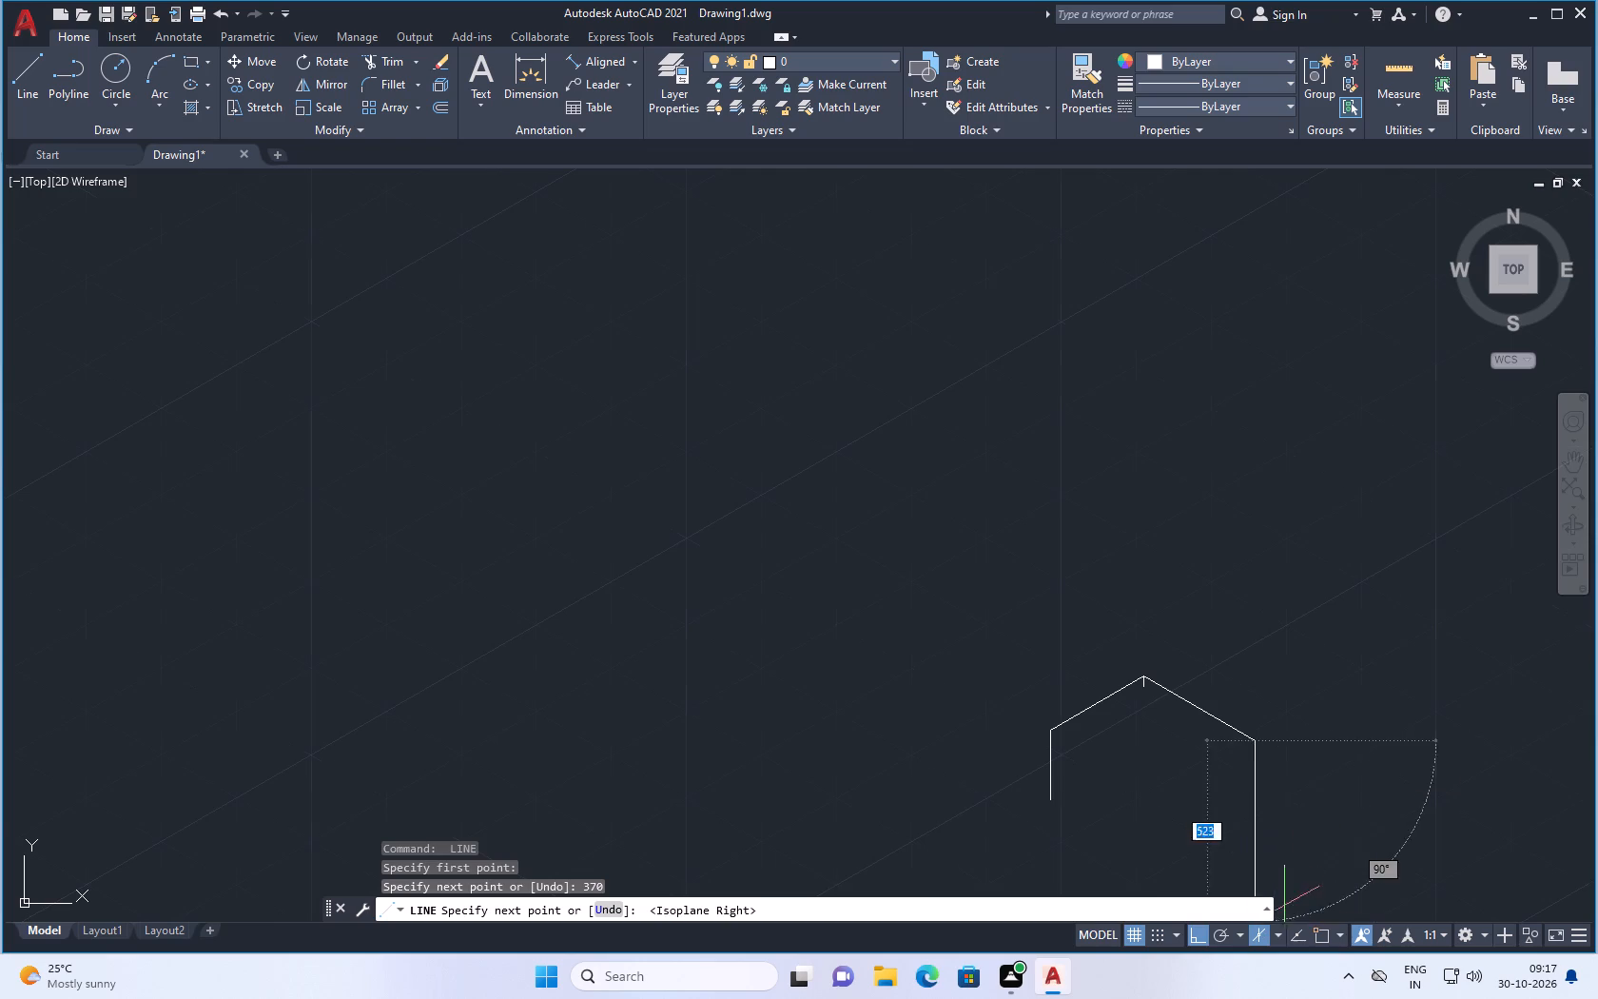
pyautogui.scroll(3, 1271, 790)
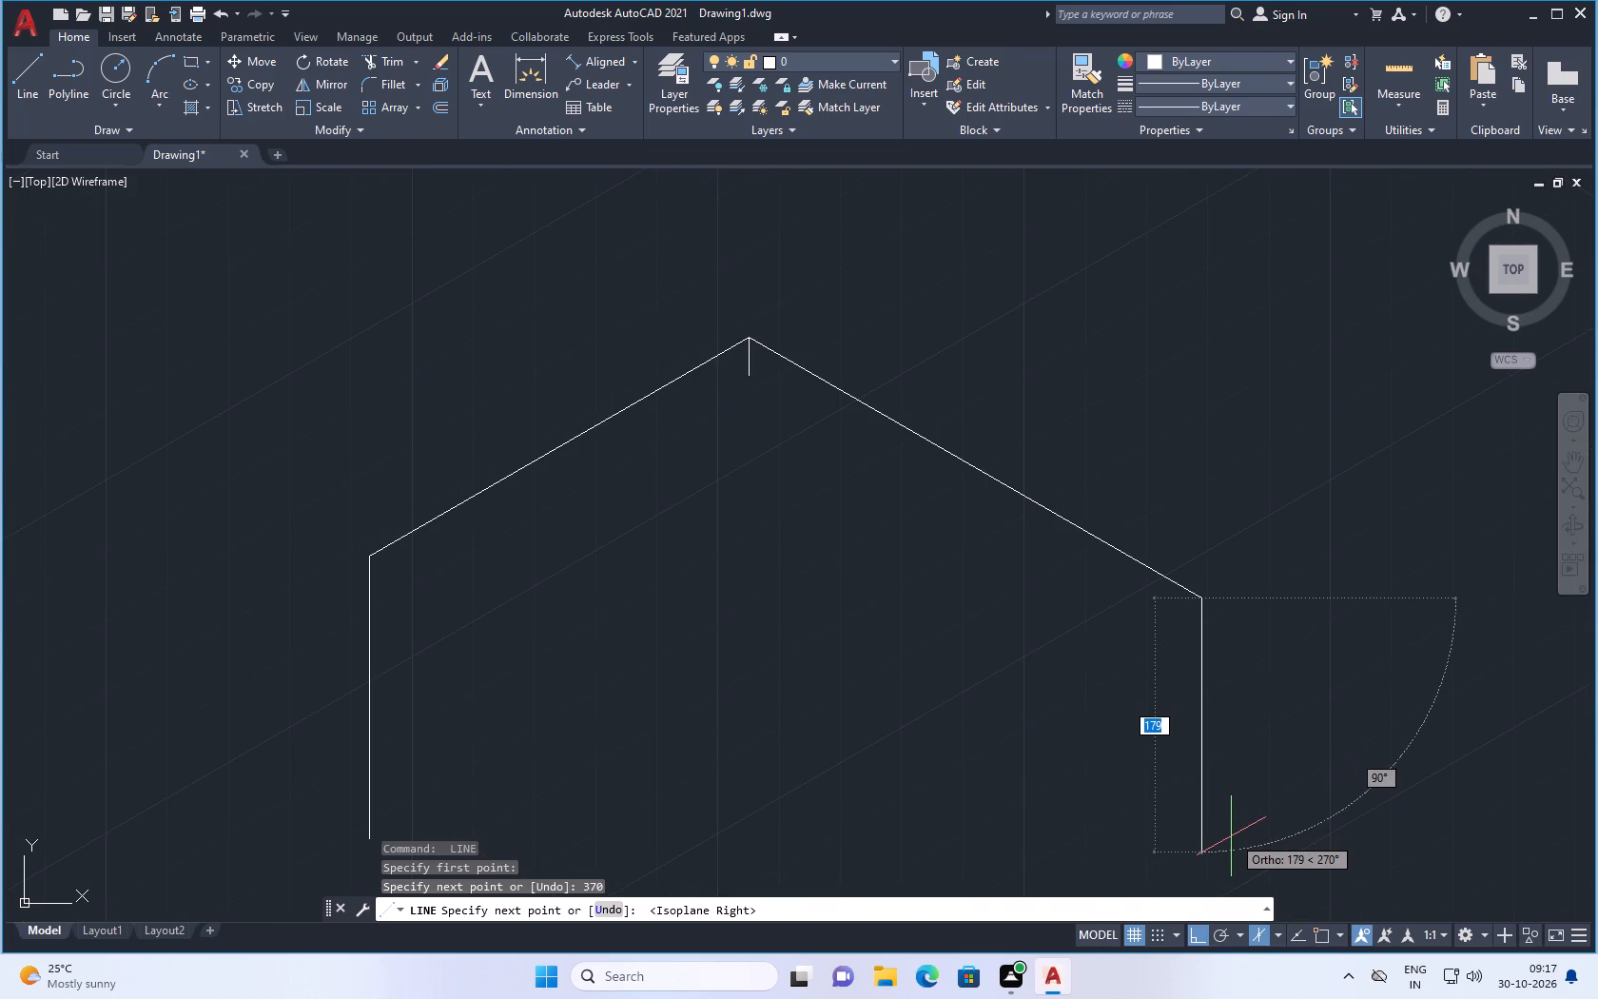
pyautogui.write('250')
pyautogui.press('Return')
pyautogui.scroll(-1, 1170, 773)
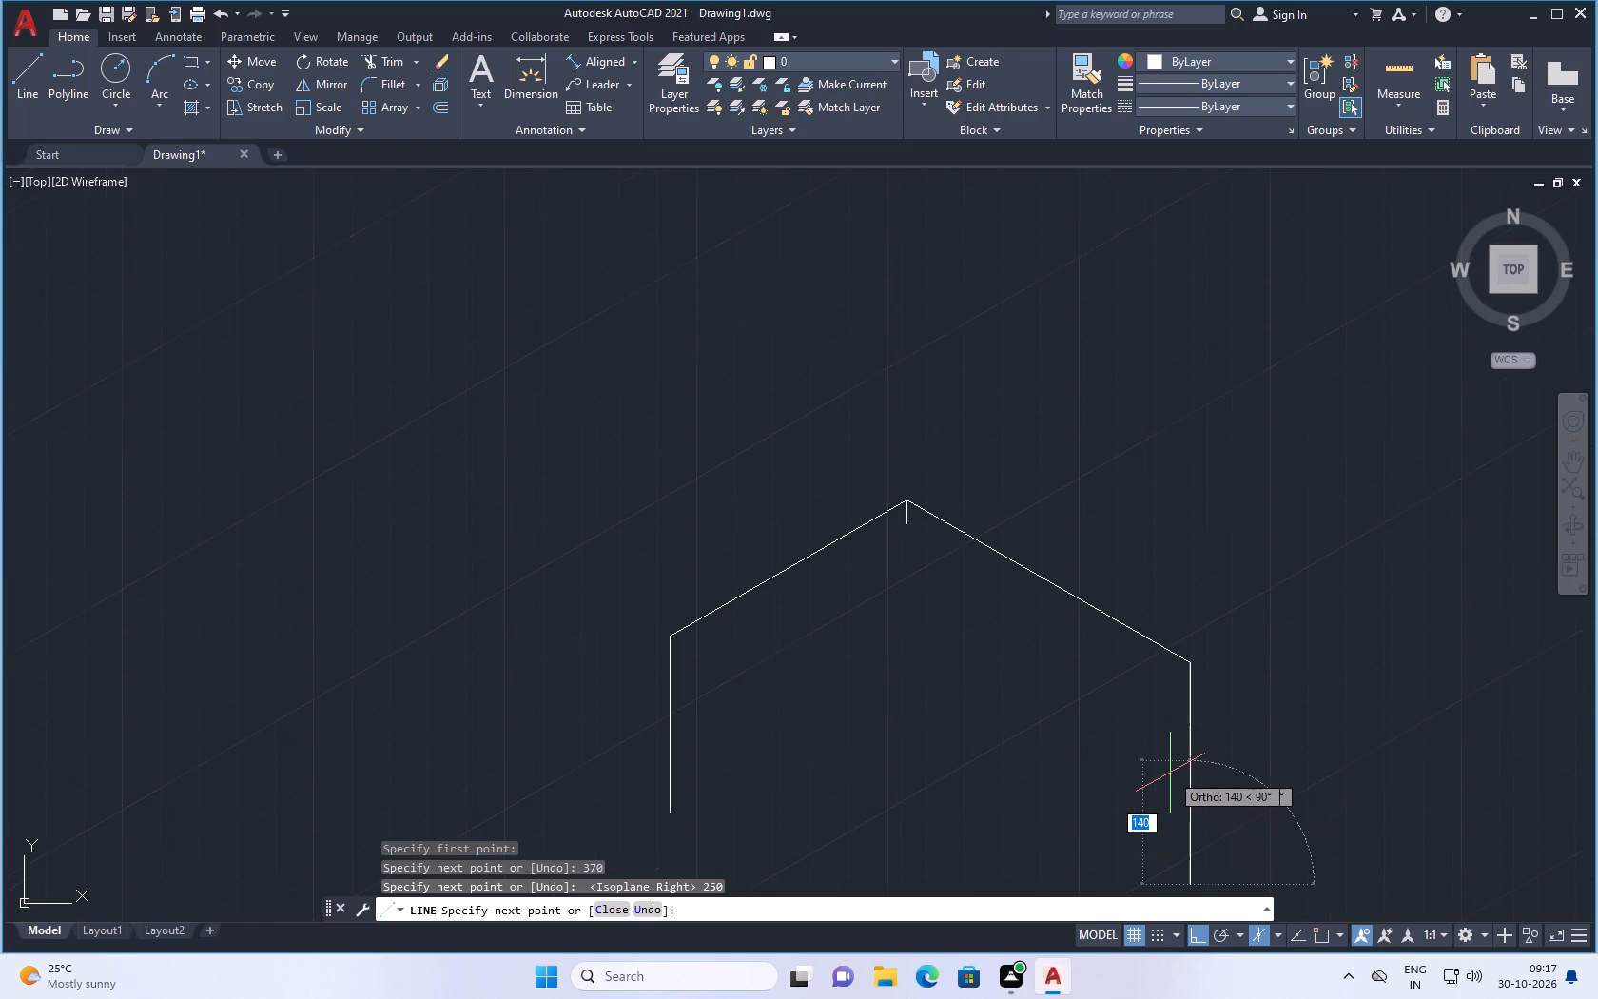
pyautogui.scroll(-3, 1177, 750)
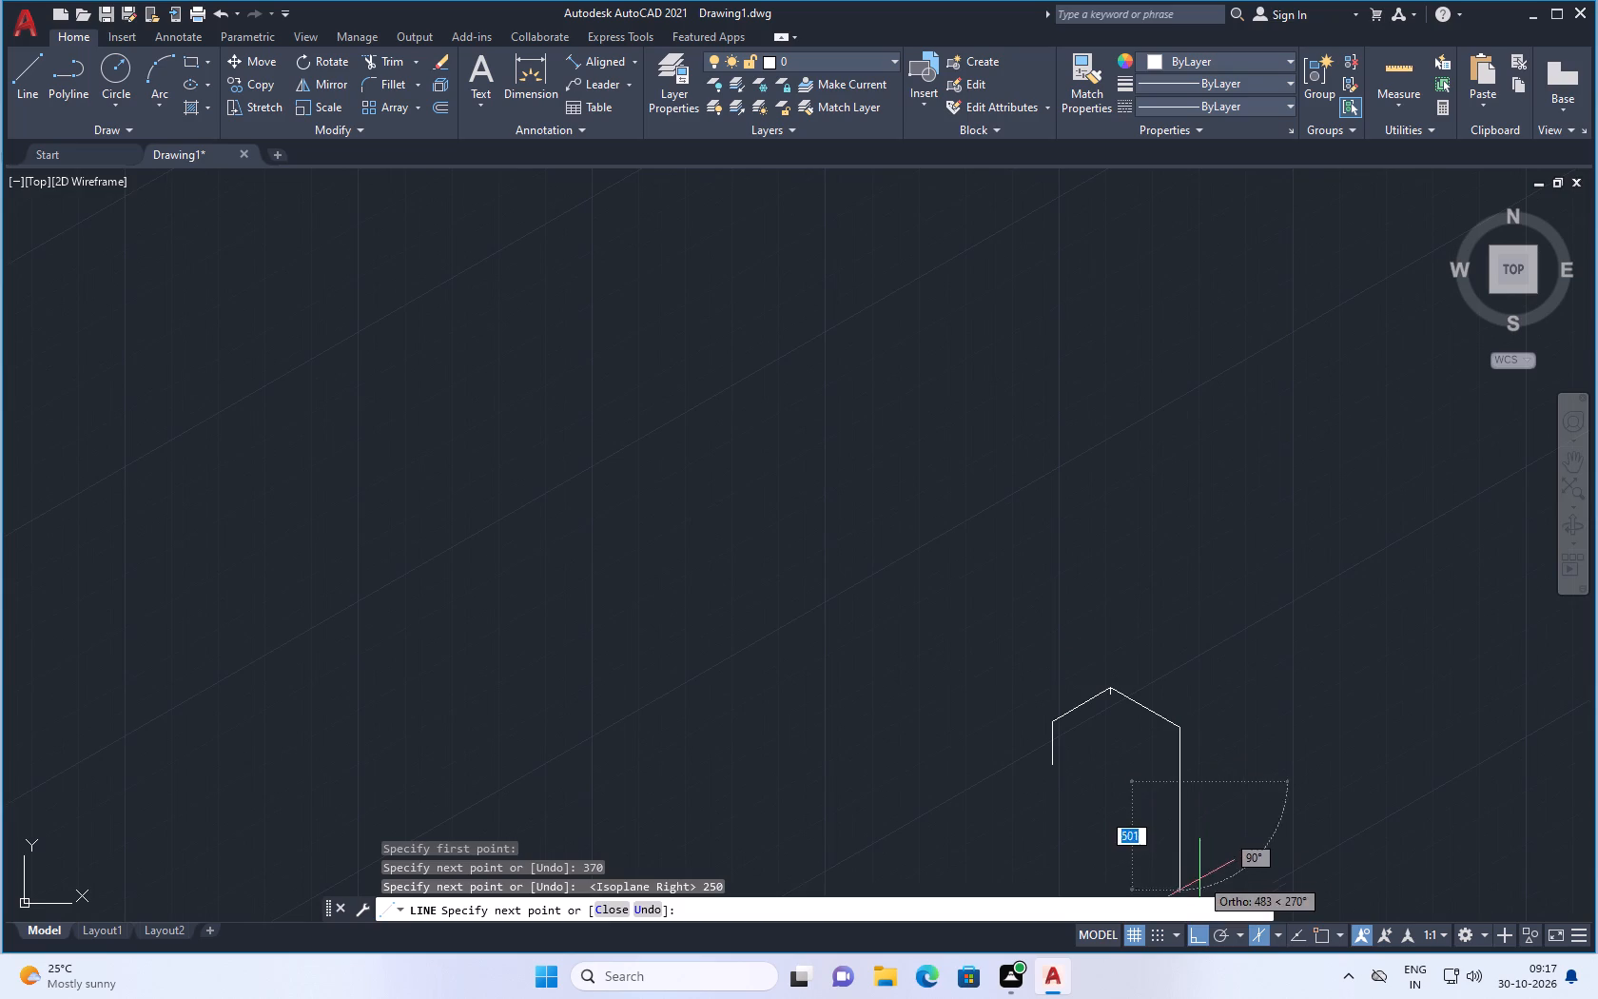
pyautogui.scroll(-1, 1188, 727)
pyautogui.scroll(4, 1197, 788)
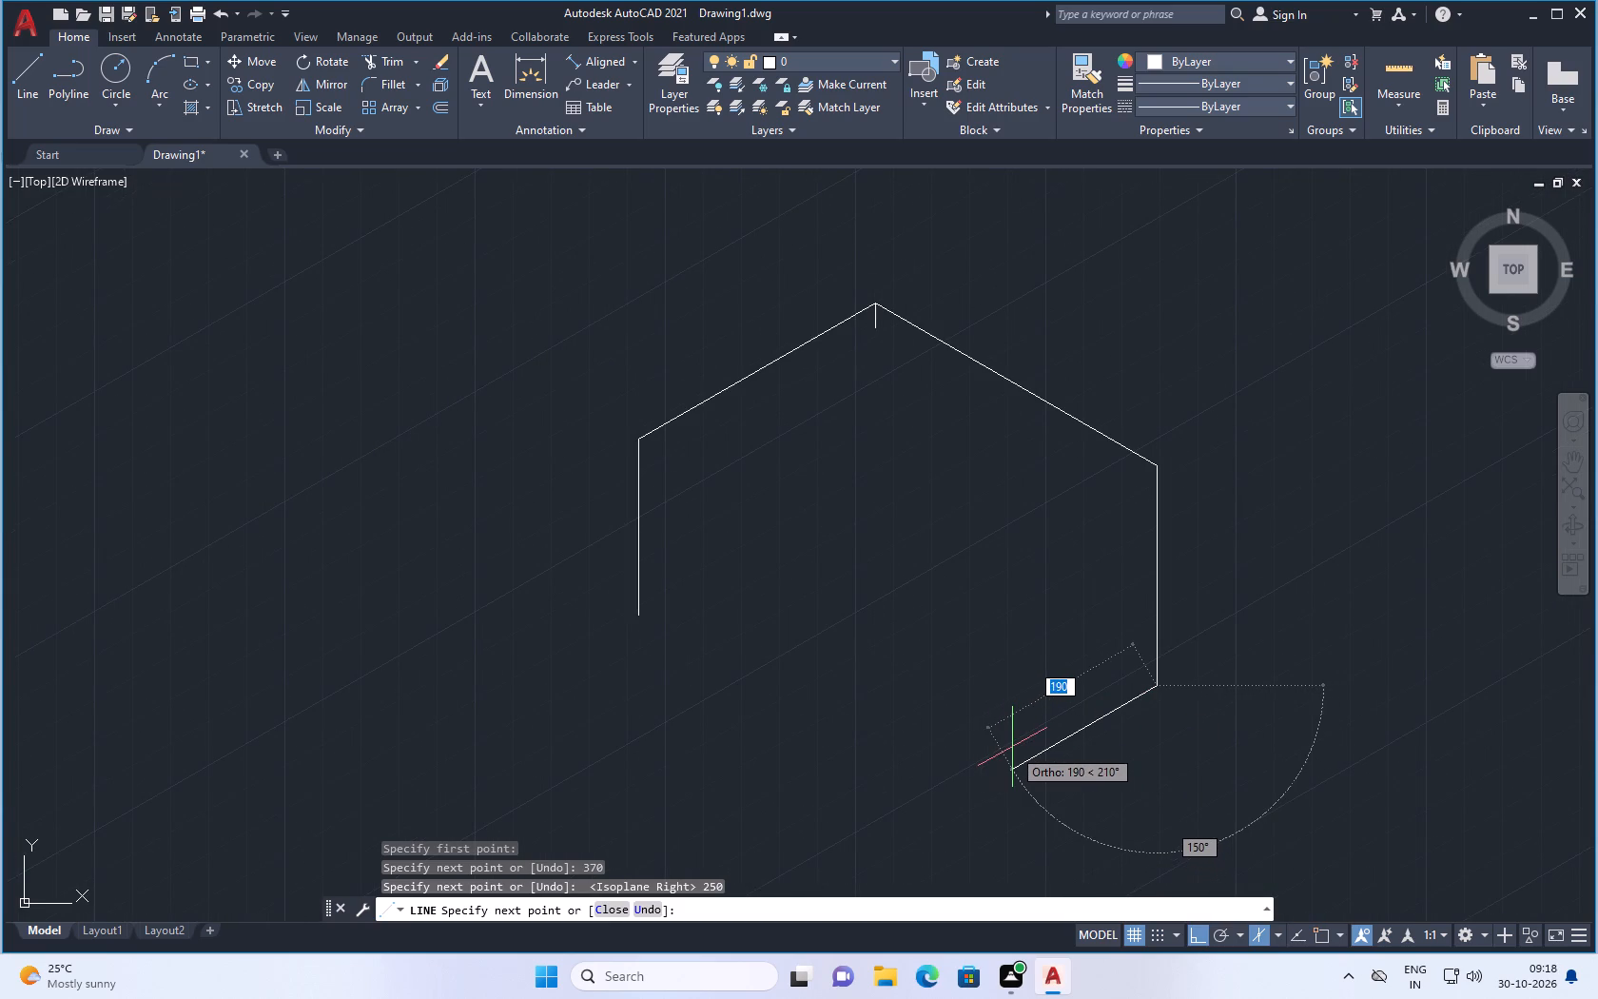
pyautogui.press('Escape')
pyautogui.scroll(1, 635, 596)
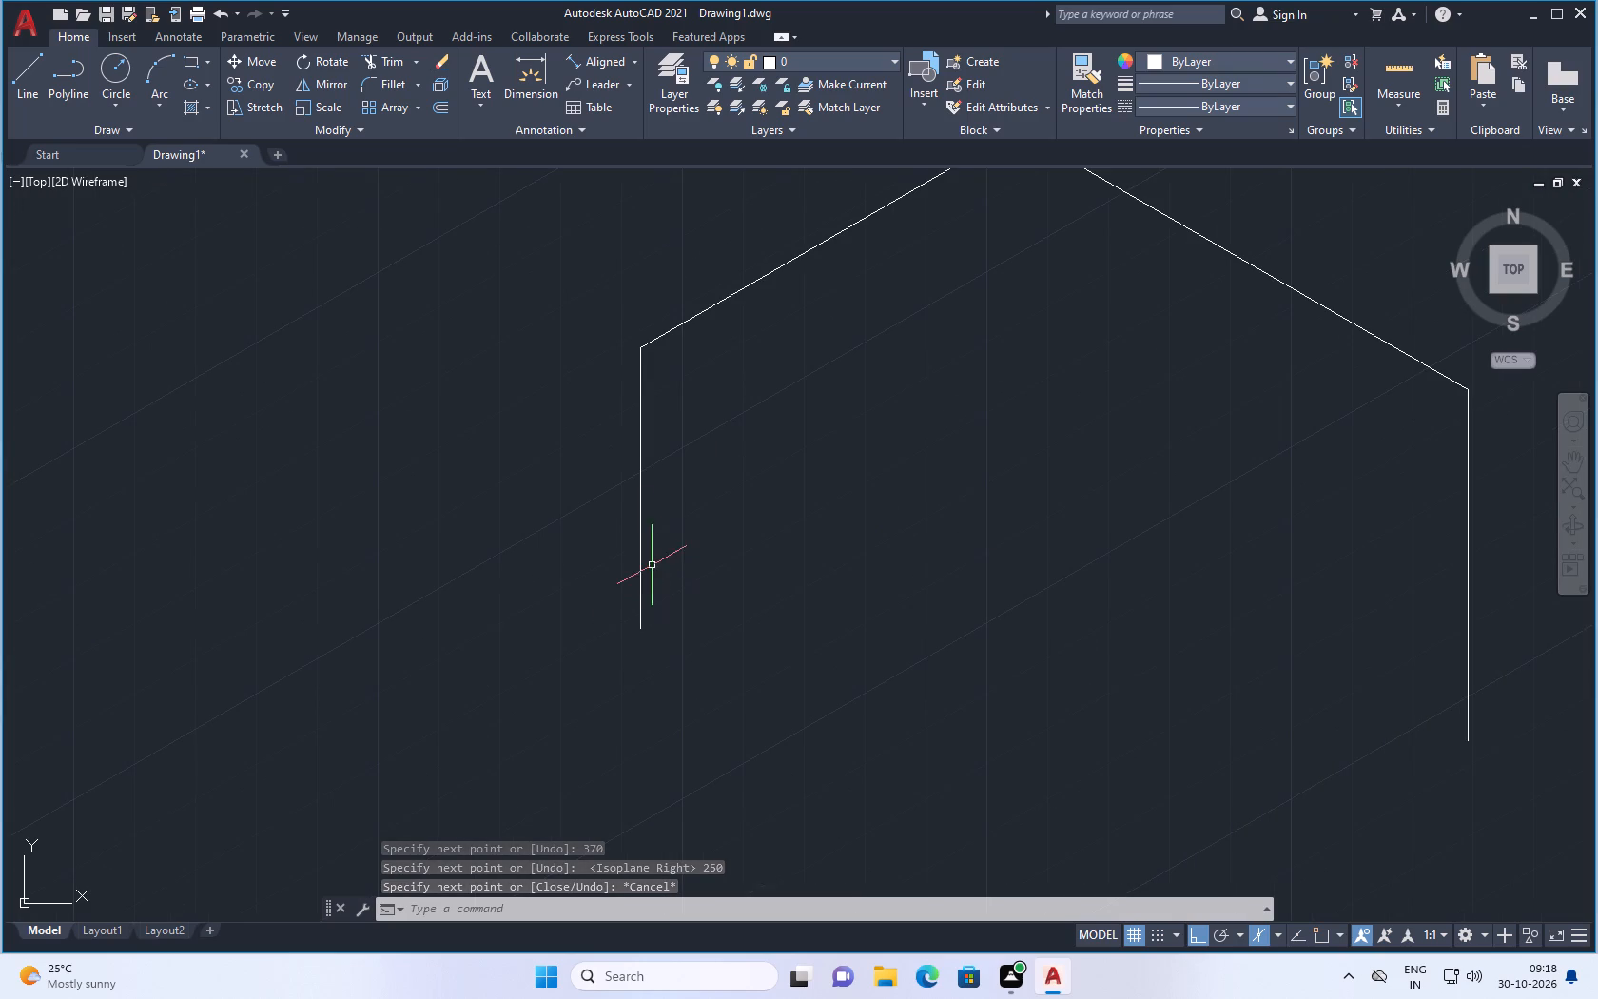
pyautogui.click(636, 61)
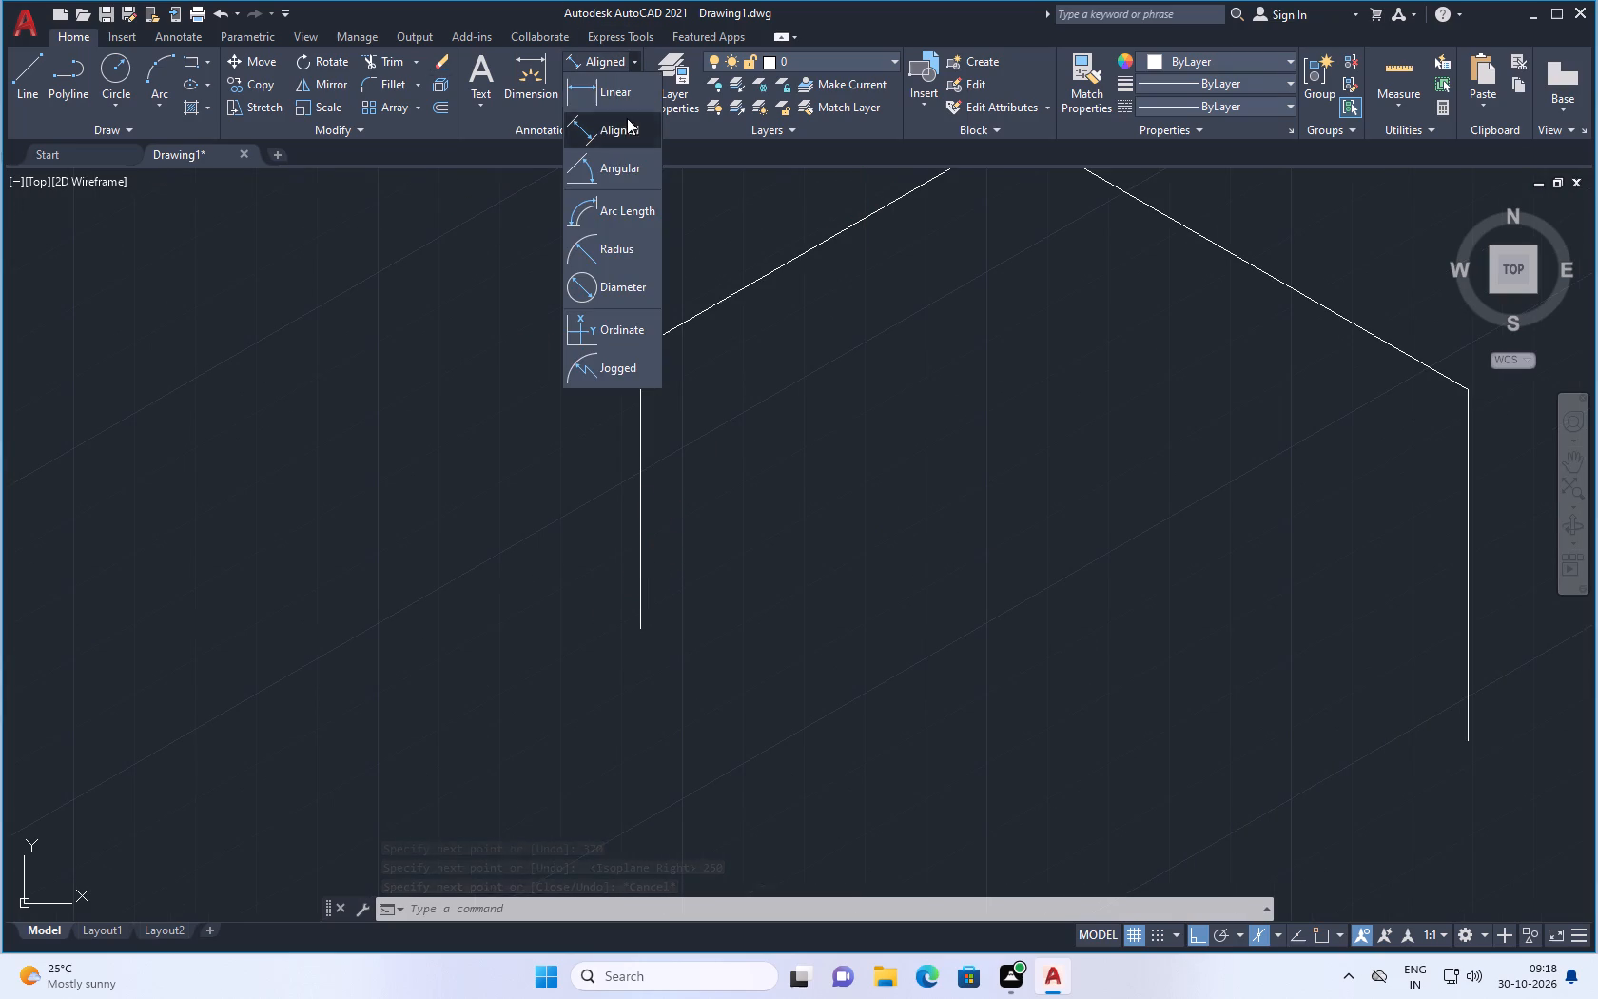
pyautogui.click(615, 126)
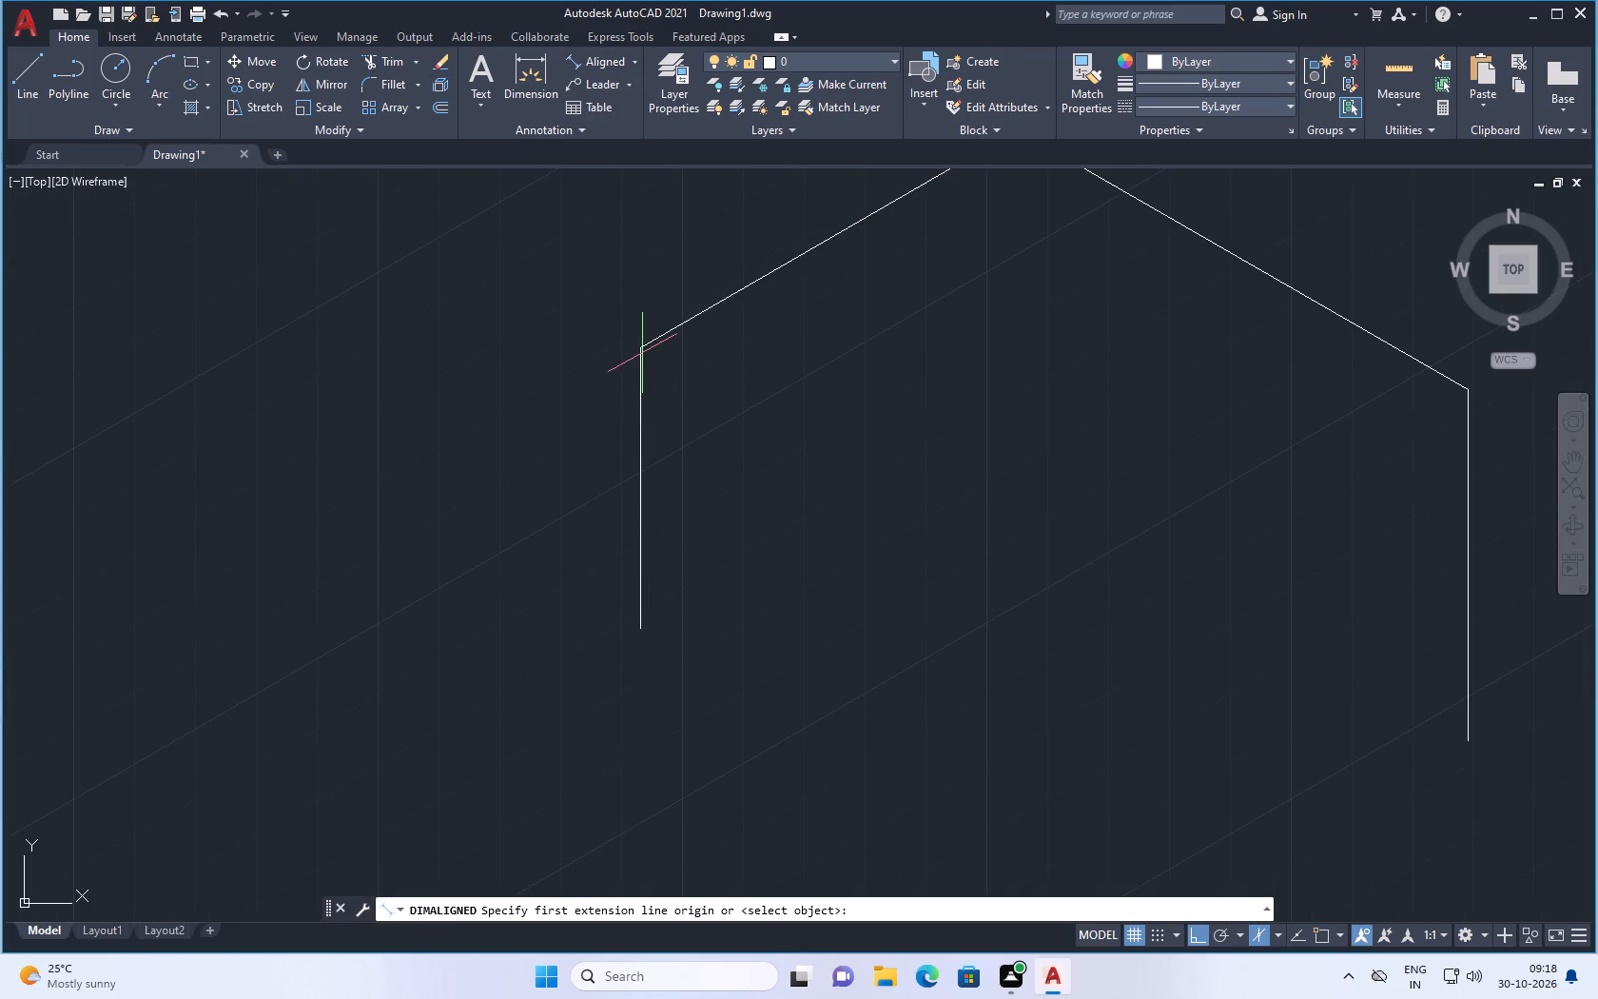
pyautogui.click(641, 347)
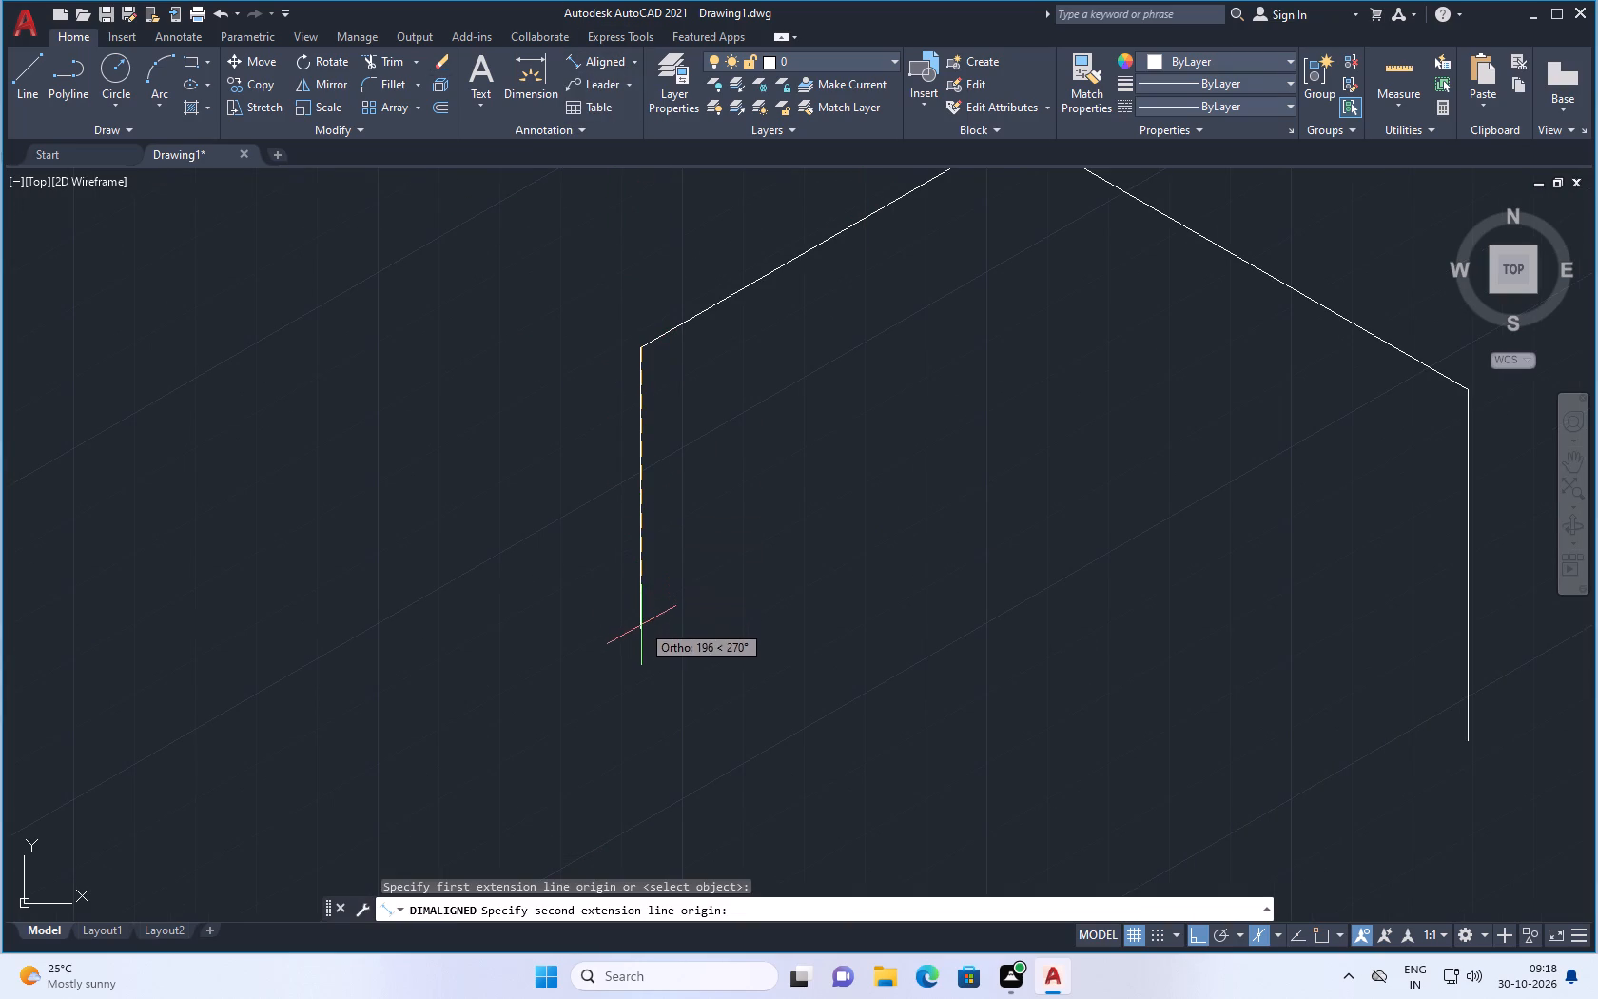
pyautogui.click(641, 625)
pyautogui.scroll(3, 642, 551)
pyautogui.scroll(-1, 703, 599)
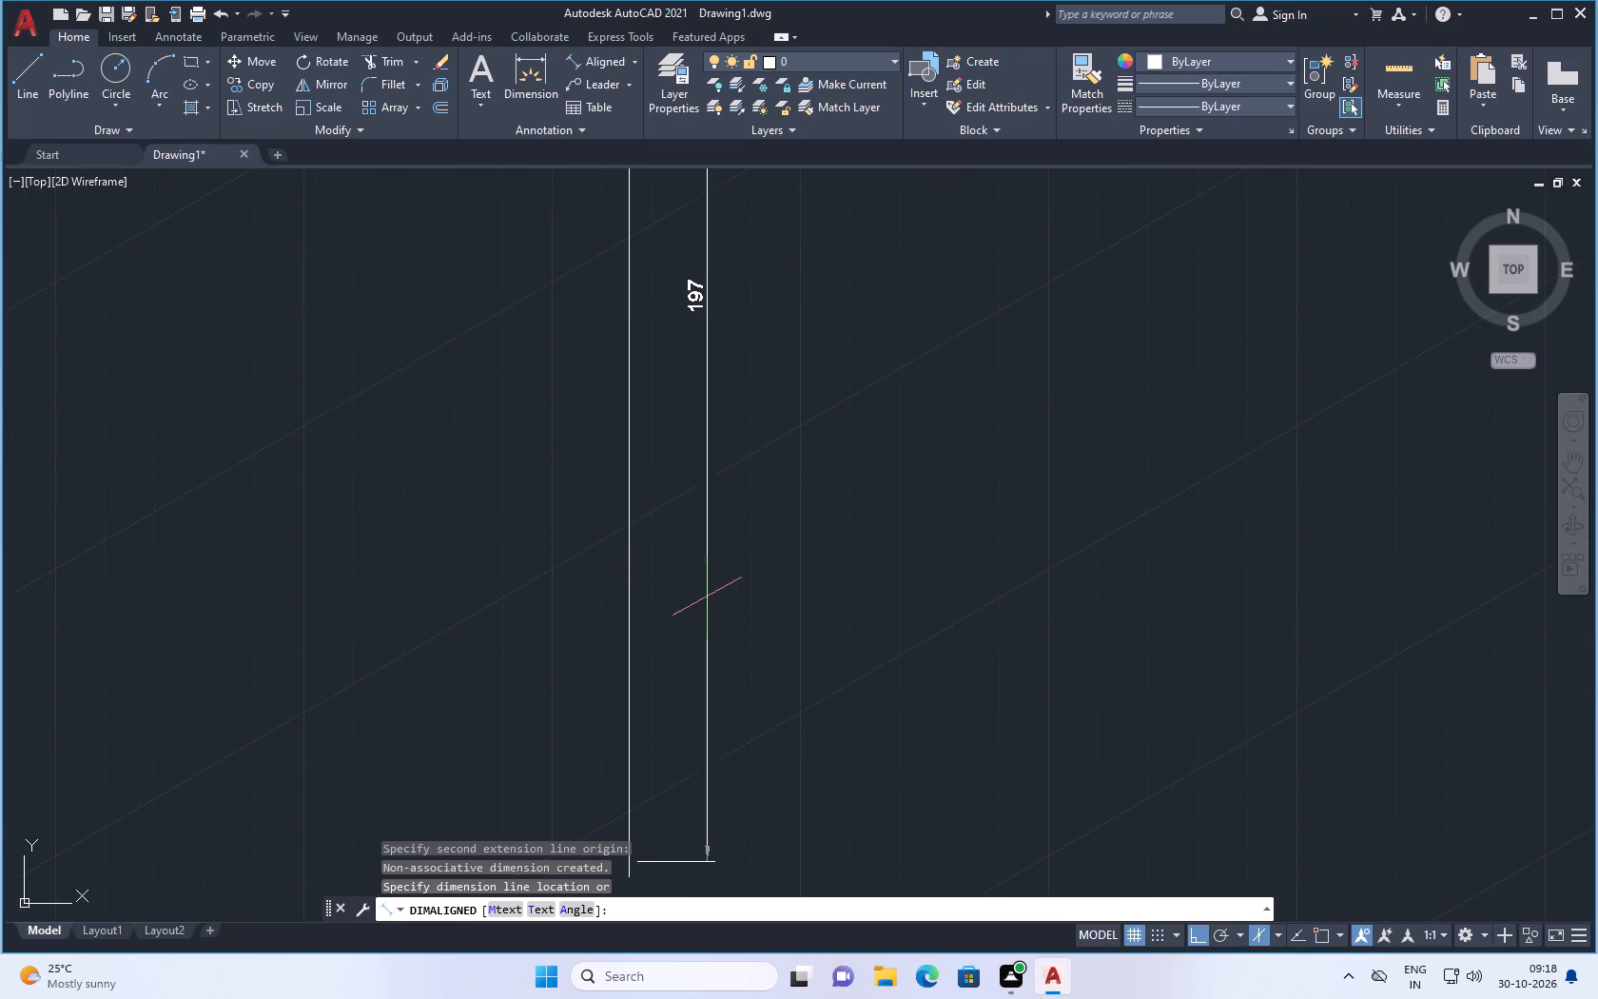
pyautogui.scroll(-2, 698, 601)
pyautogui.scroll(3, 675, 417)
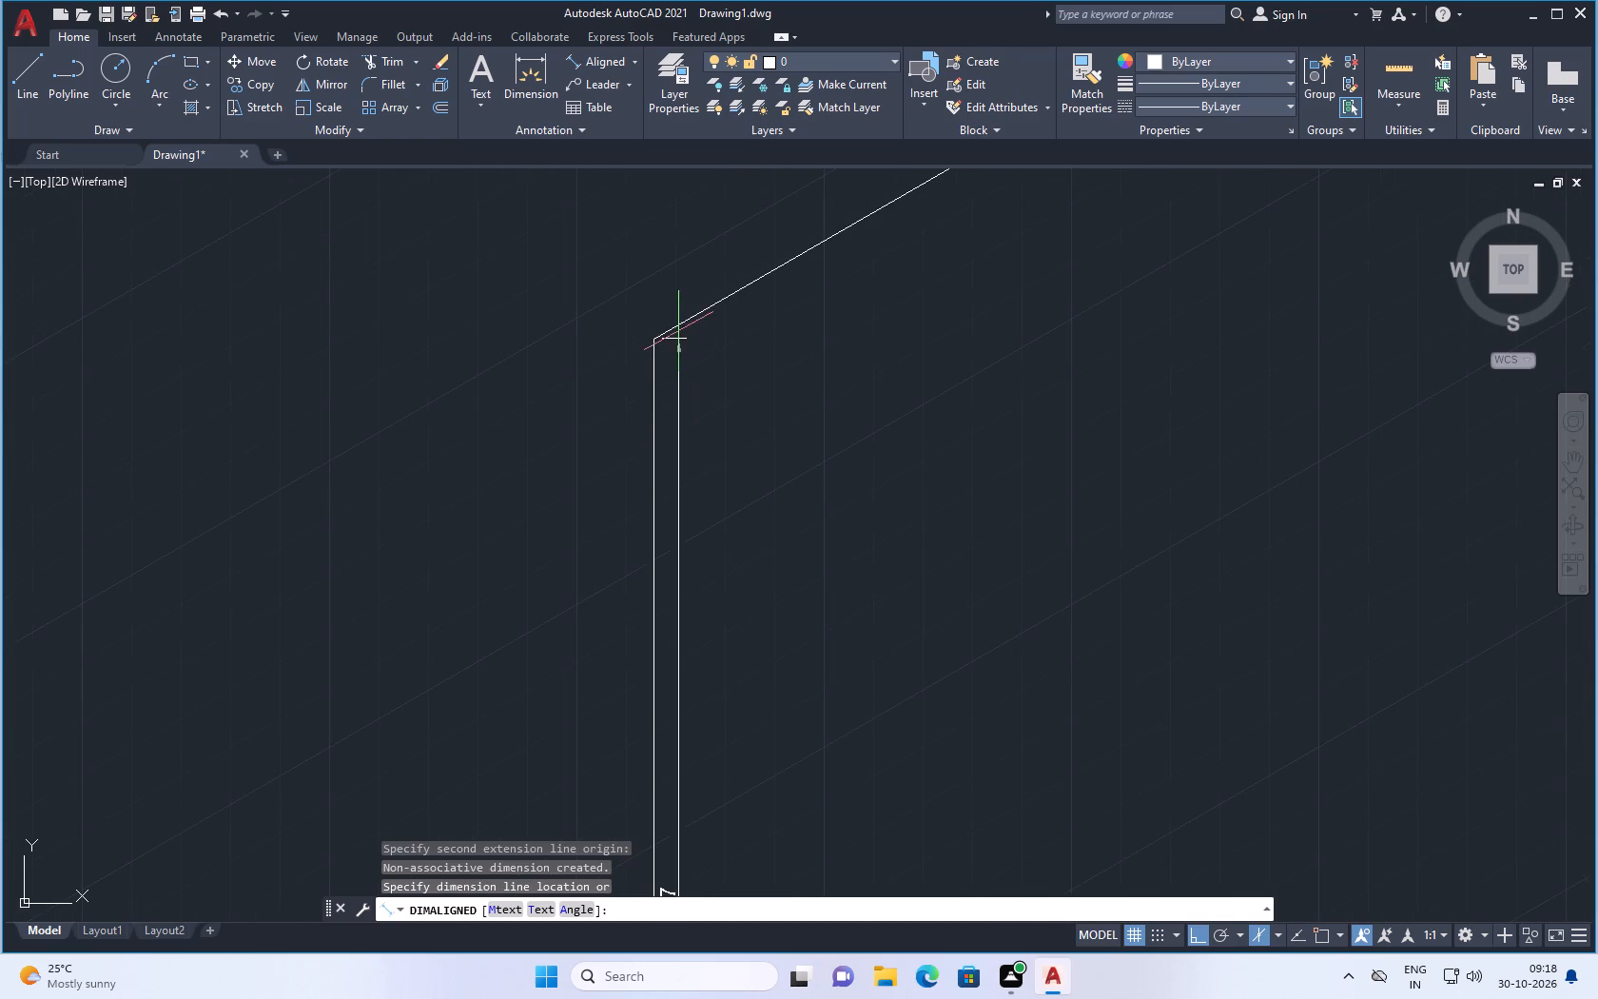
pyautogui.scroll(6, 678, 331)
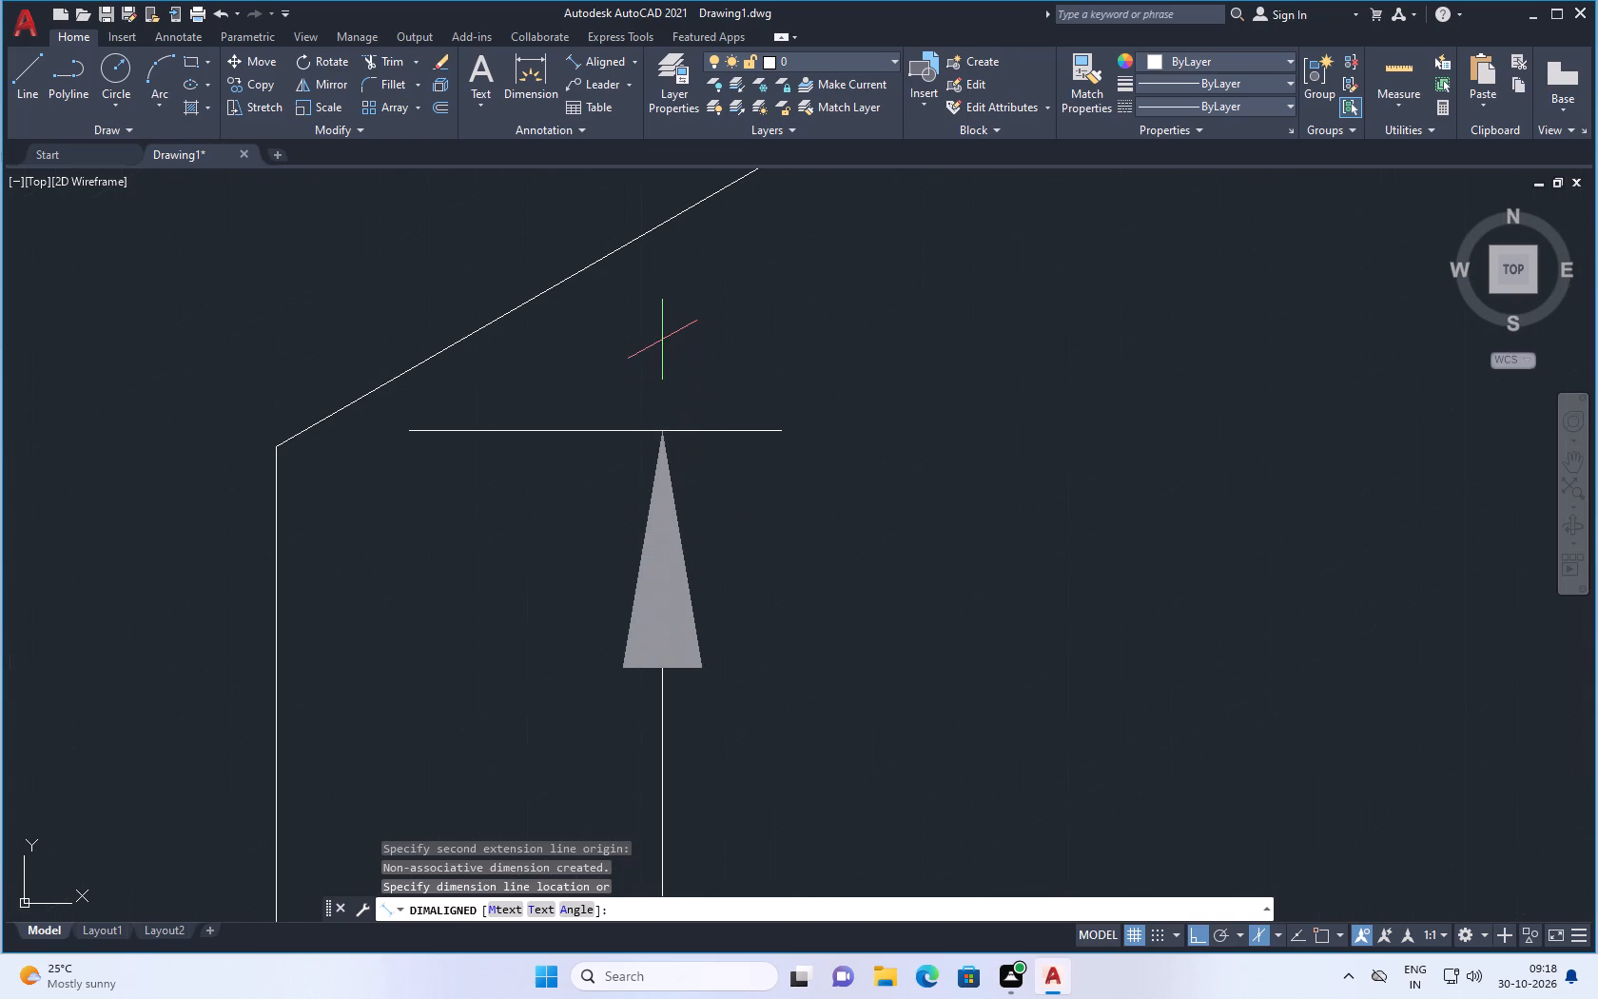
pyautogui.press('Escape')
# Check the length of the vertical edge below the 310 line with a trial aligned dimension between its two ends.
pyautogui.press('space')
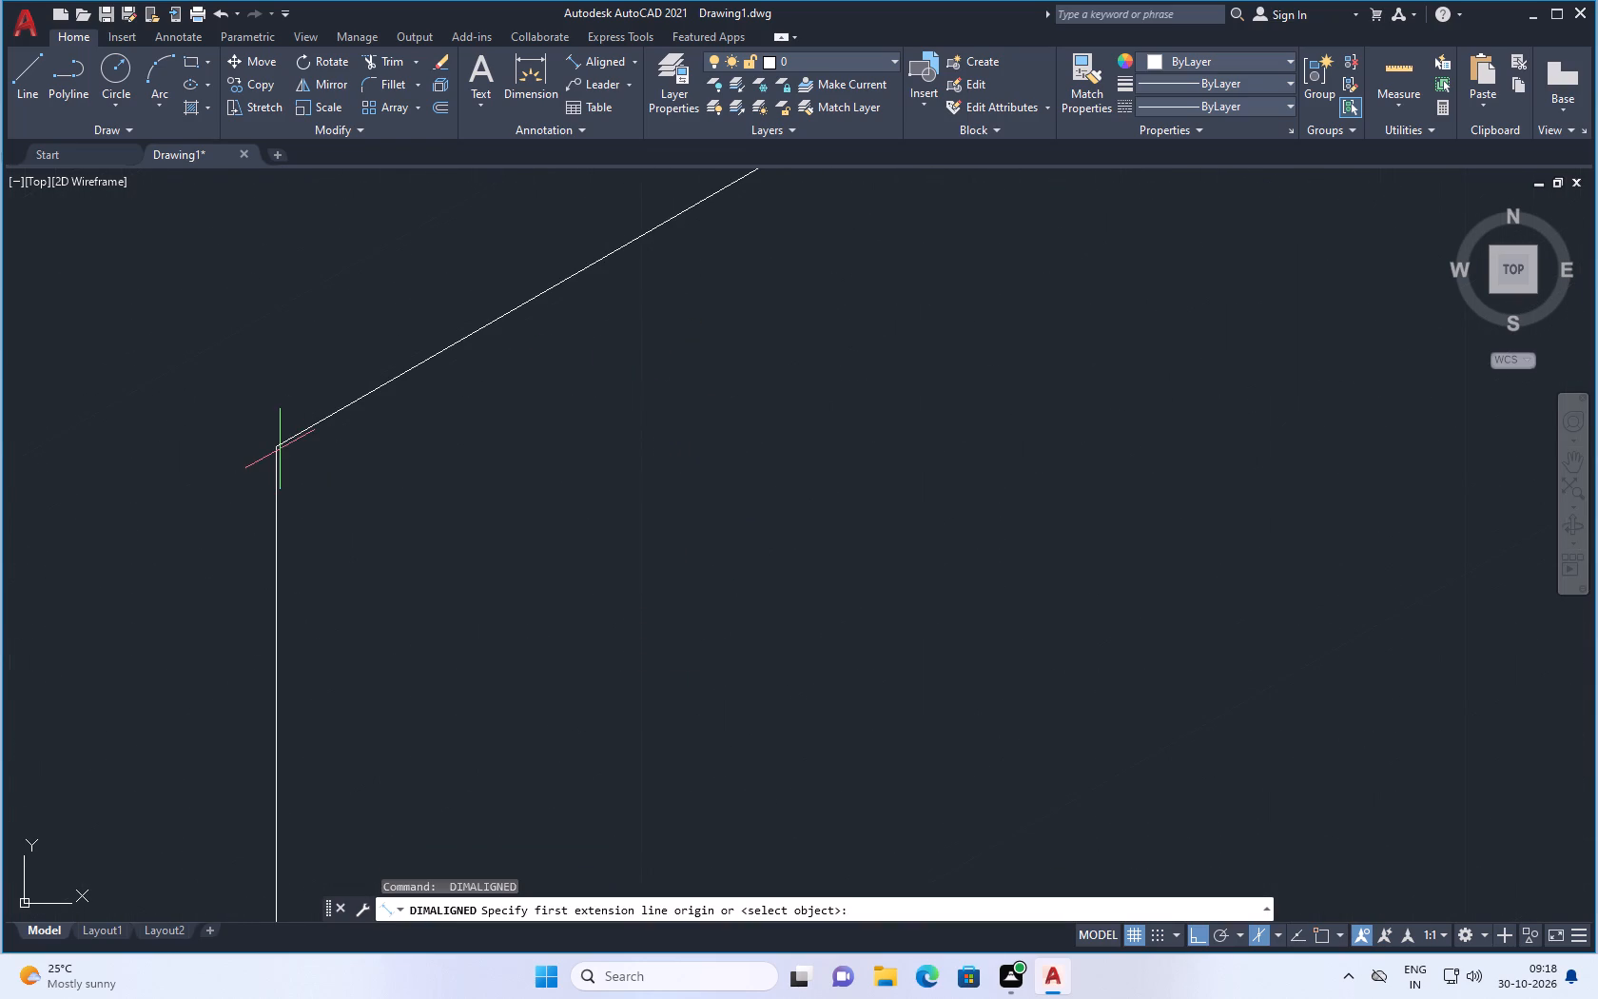
pyautogui.click(276, 446)
pyautogui.scroll(-5, 342, 179)
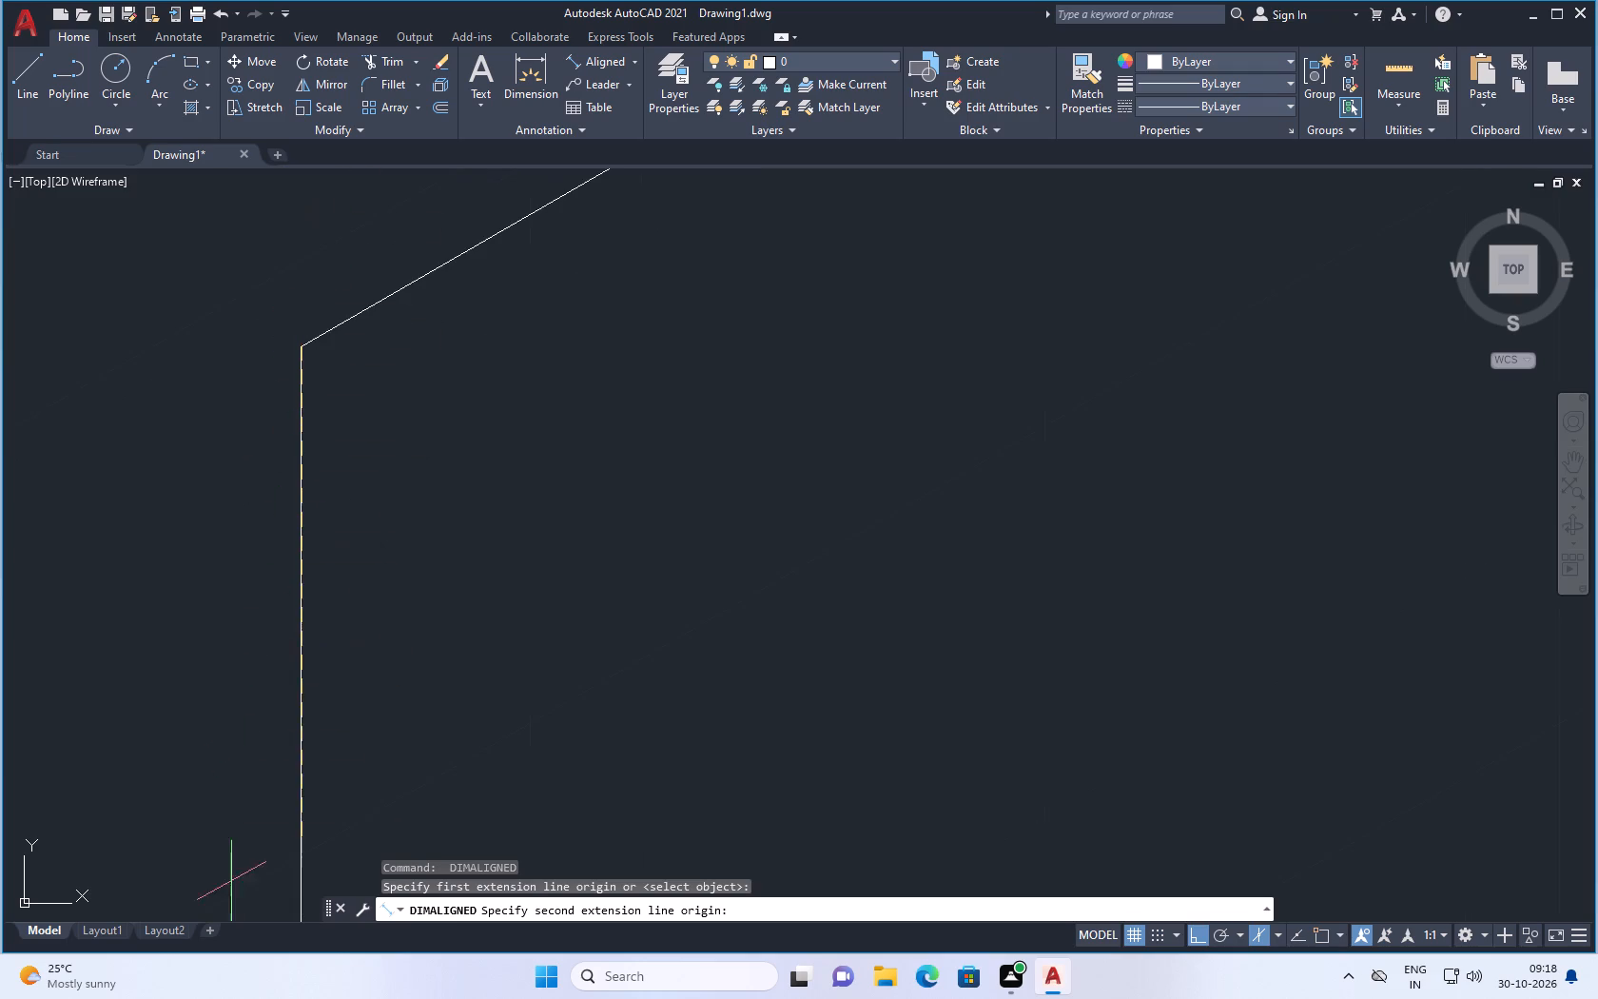
pyautogui.scroll(-8, 257, 537)
pyautogui.scroll(3, 267, 743)
pyautogui.scroll(-3, 254, 533)
pyautogui.scroll(7, 241, 620)
pyautogui.scroll(3, 376, 756)
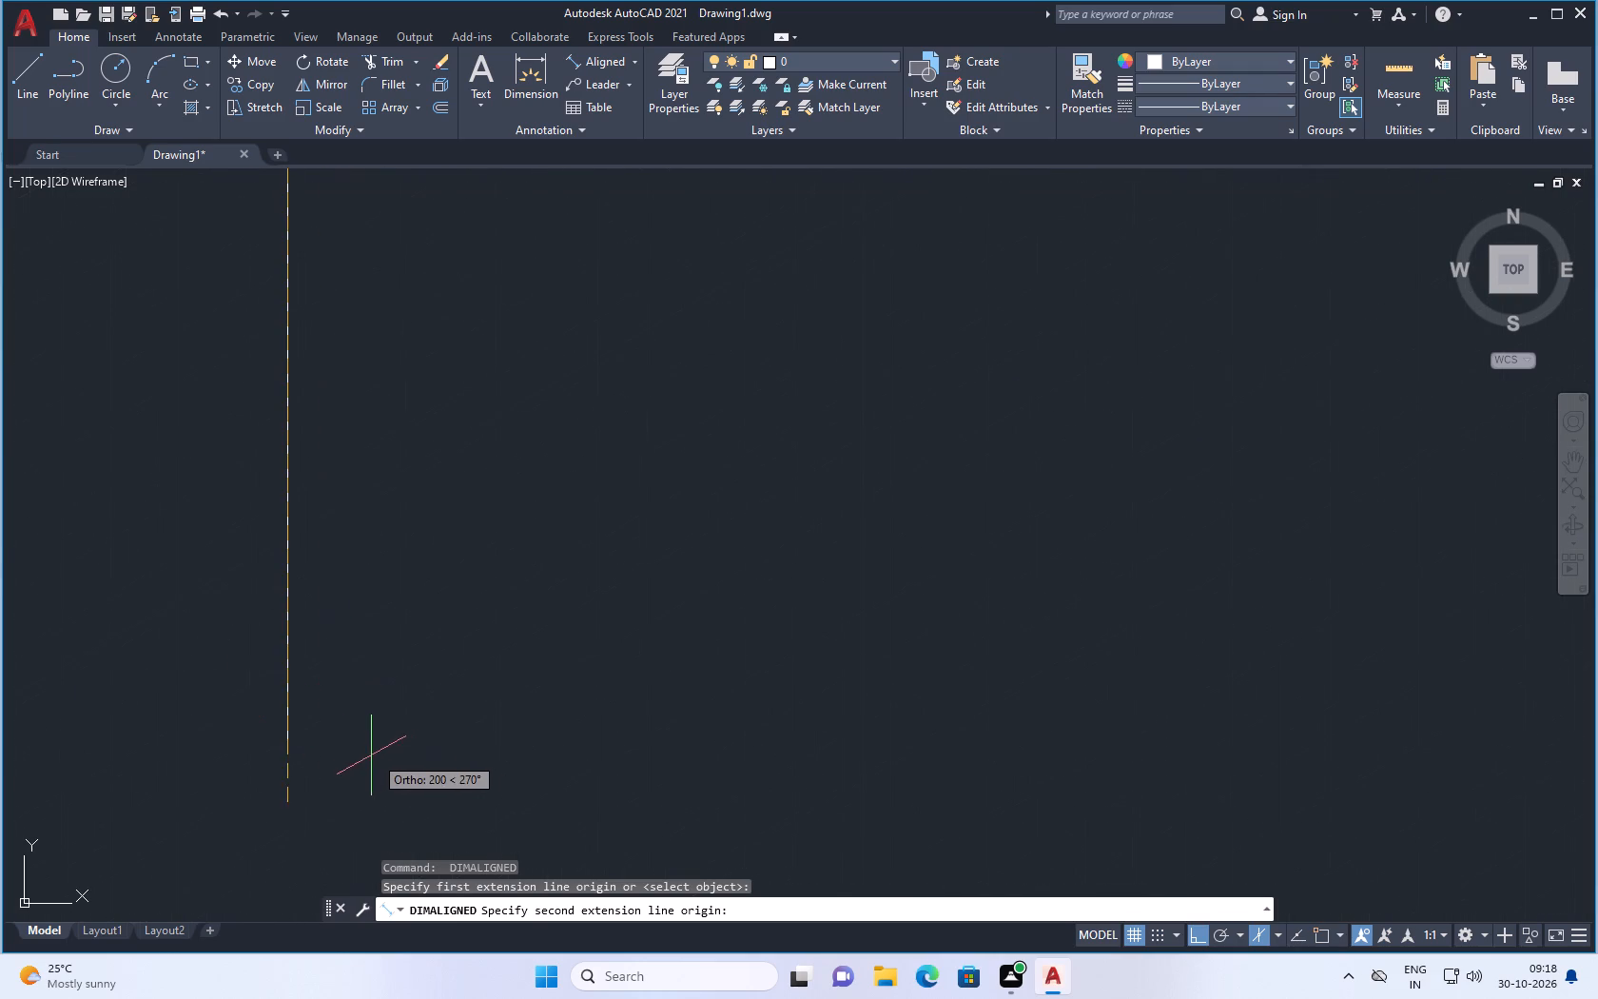
pyautogui.scroll(3, 292, 758)
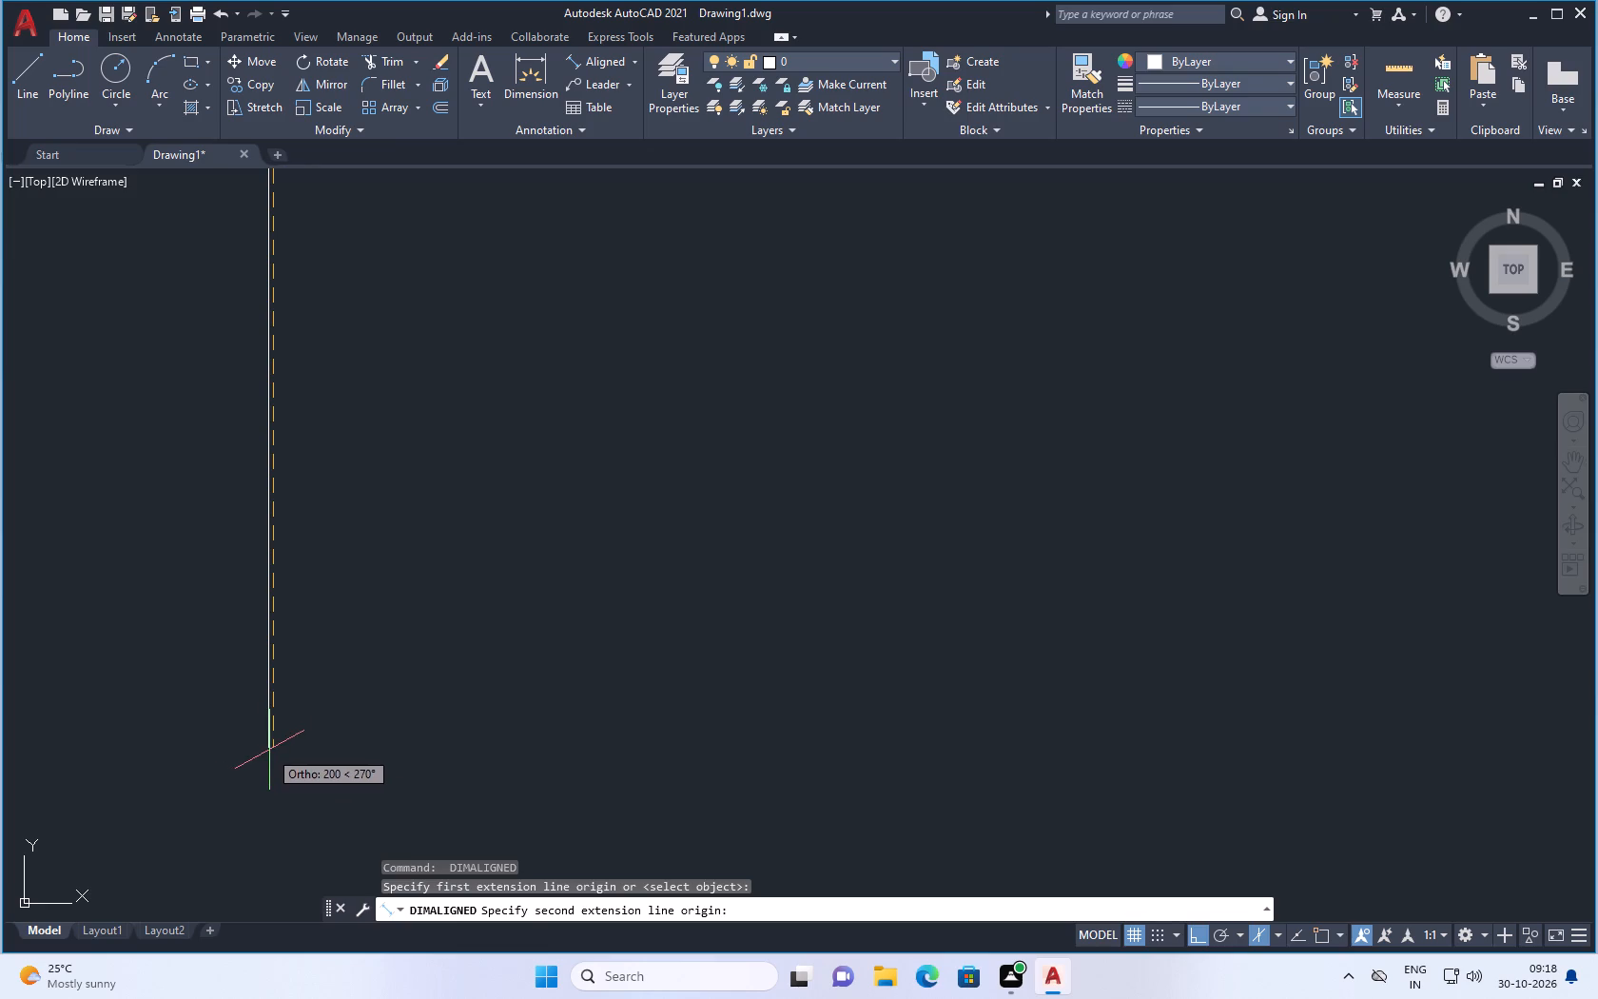
pyautogui.click(268, 747)
pyautogui.scroll(-2, 327, 751)
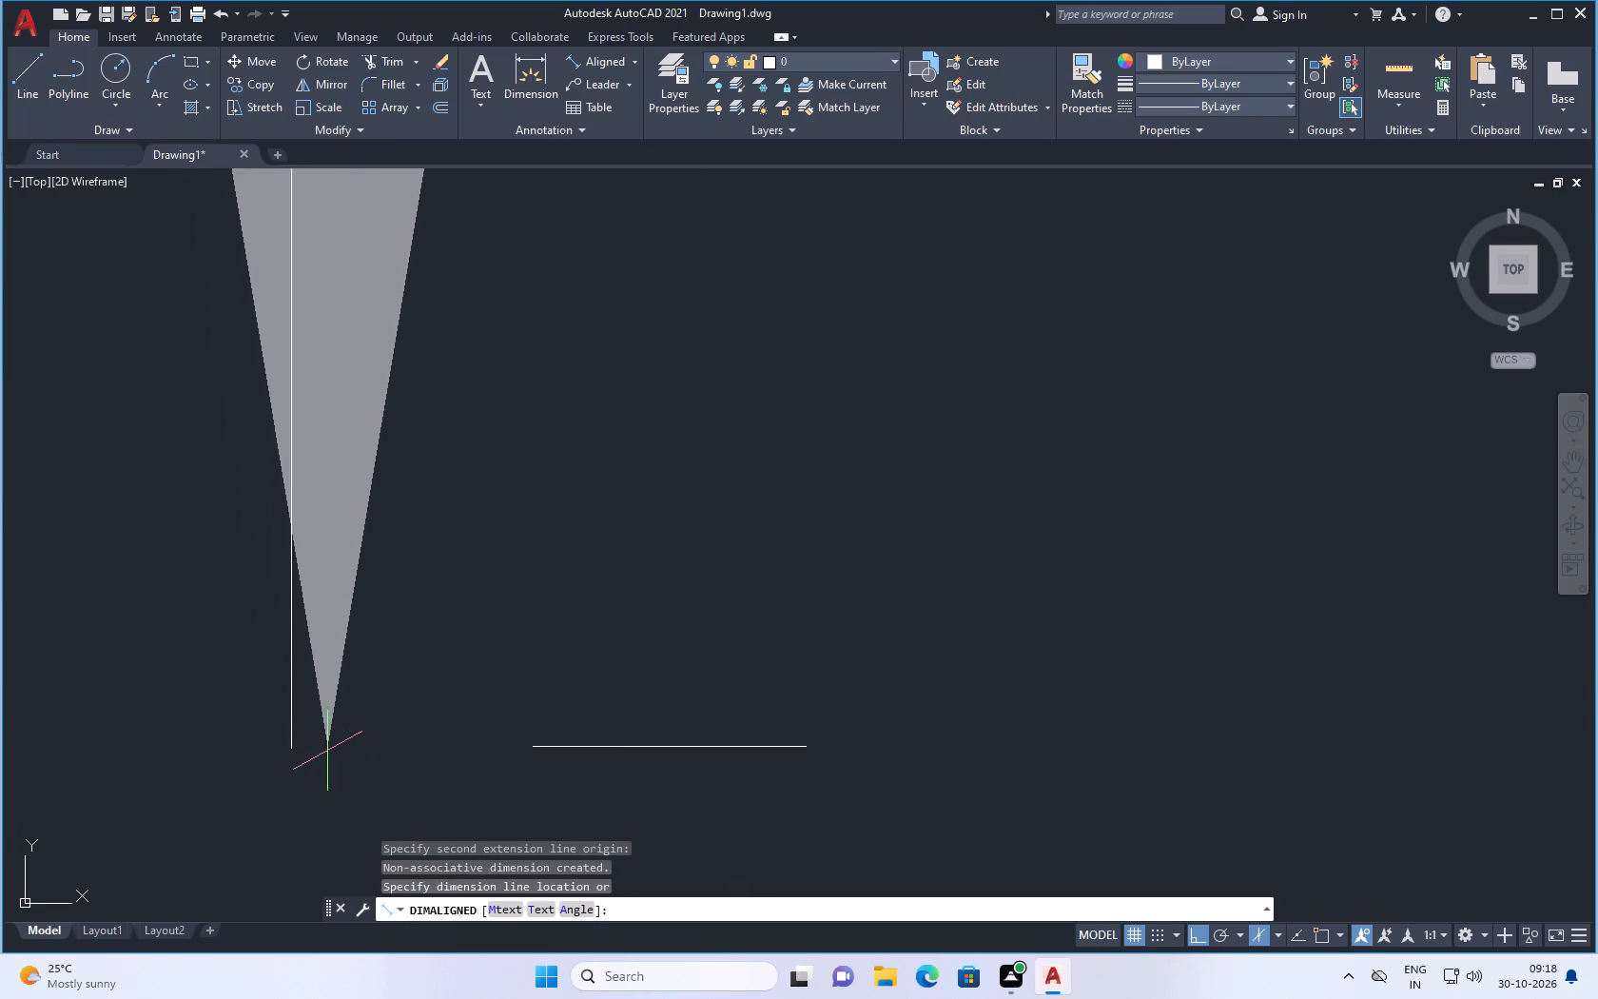
pyautogui.scroll(-6, 327, 751)
pyautogui.scroll(-4, 435, 751)
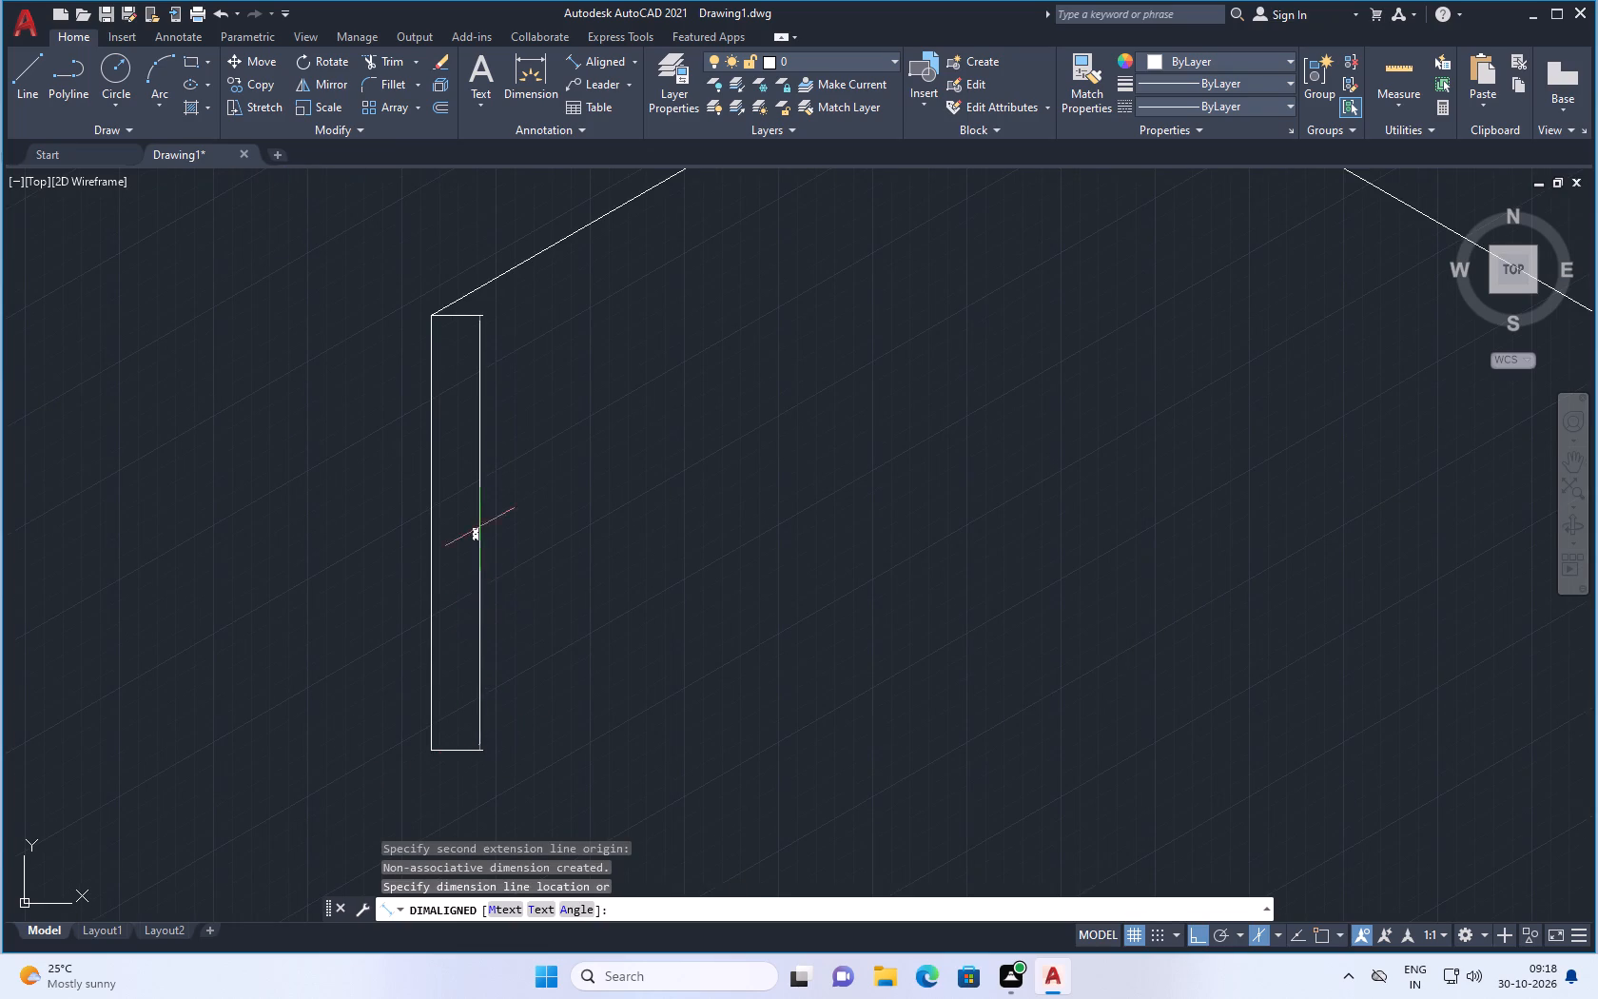
pyautogui.scroll(4, 475, 499)
pyautogui.press('Escape')
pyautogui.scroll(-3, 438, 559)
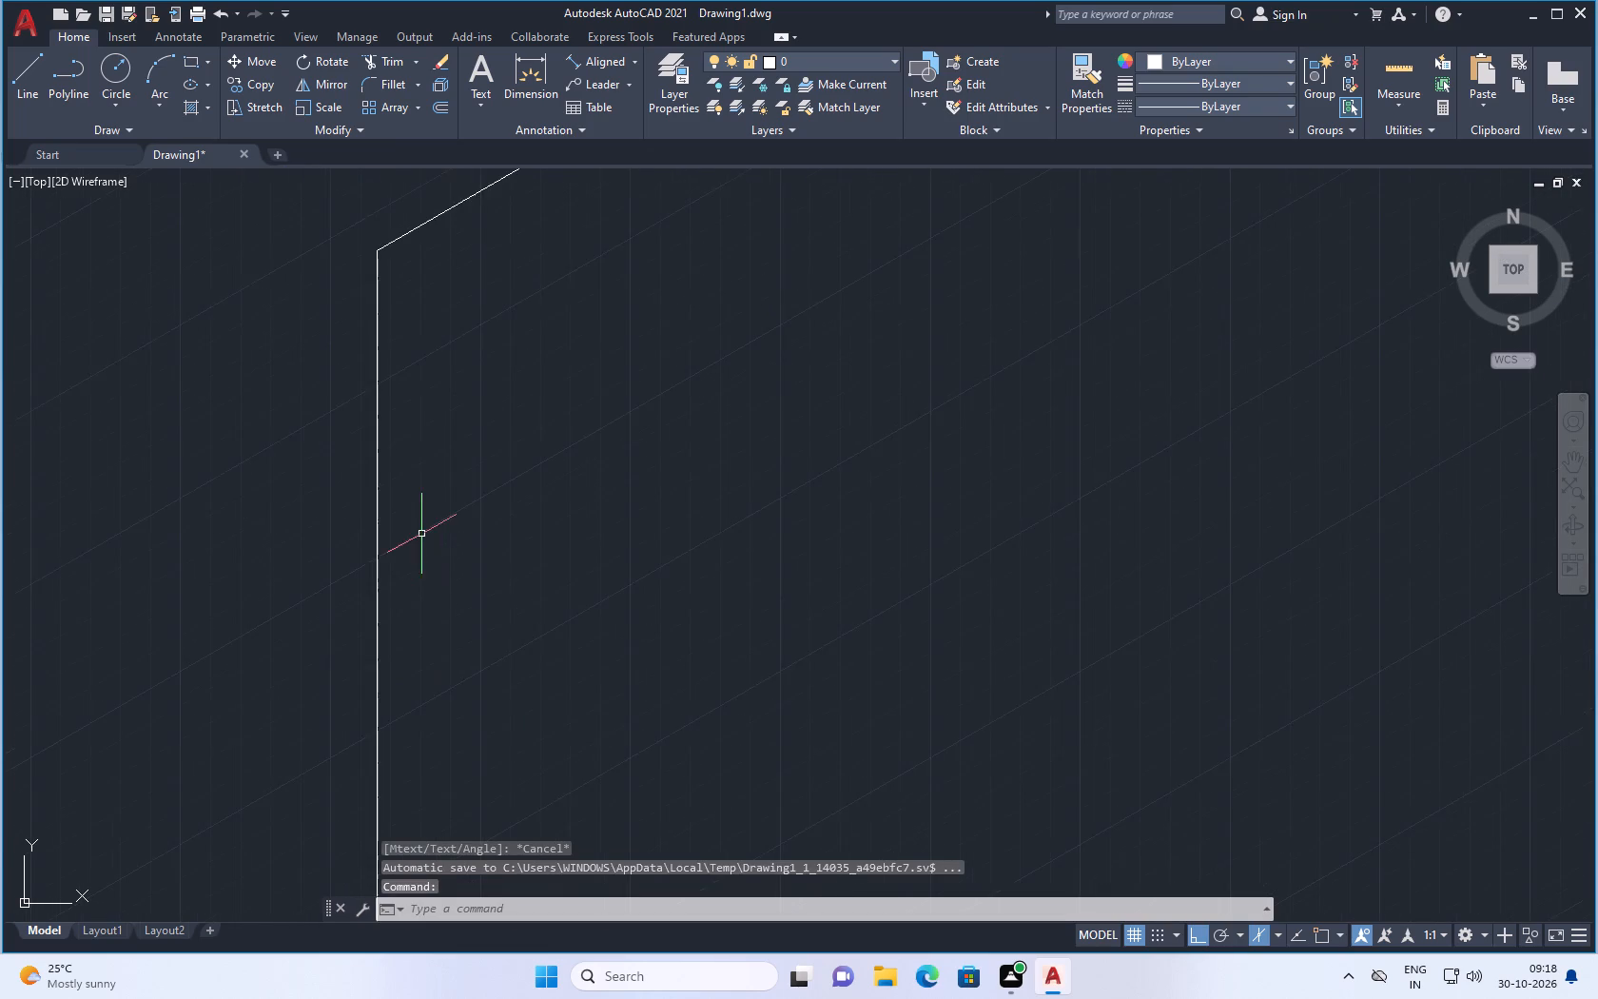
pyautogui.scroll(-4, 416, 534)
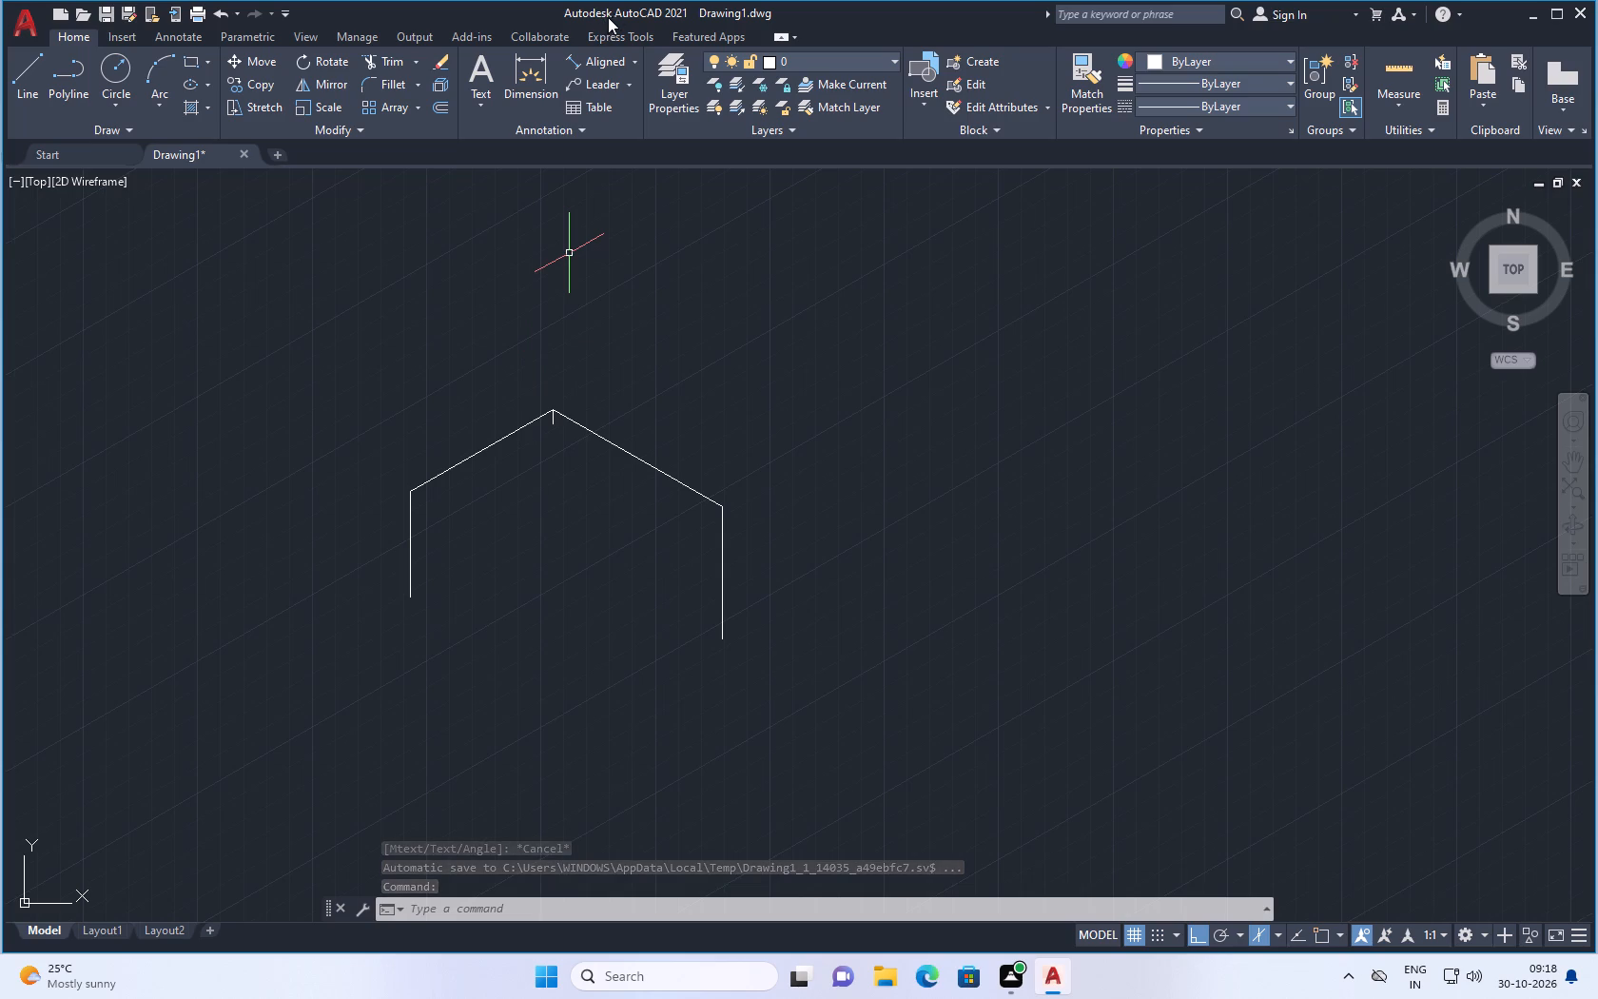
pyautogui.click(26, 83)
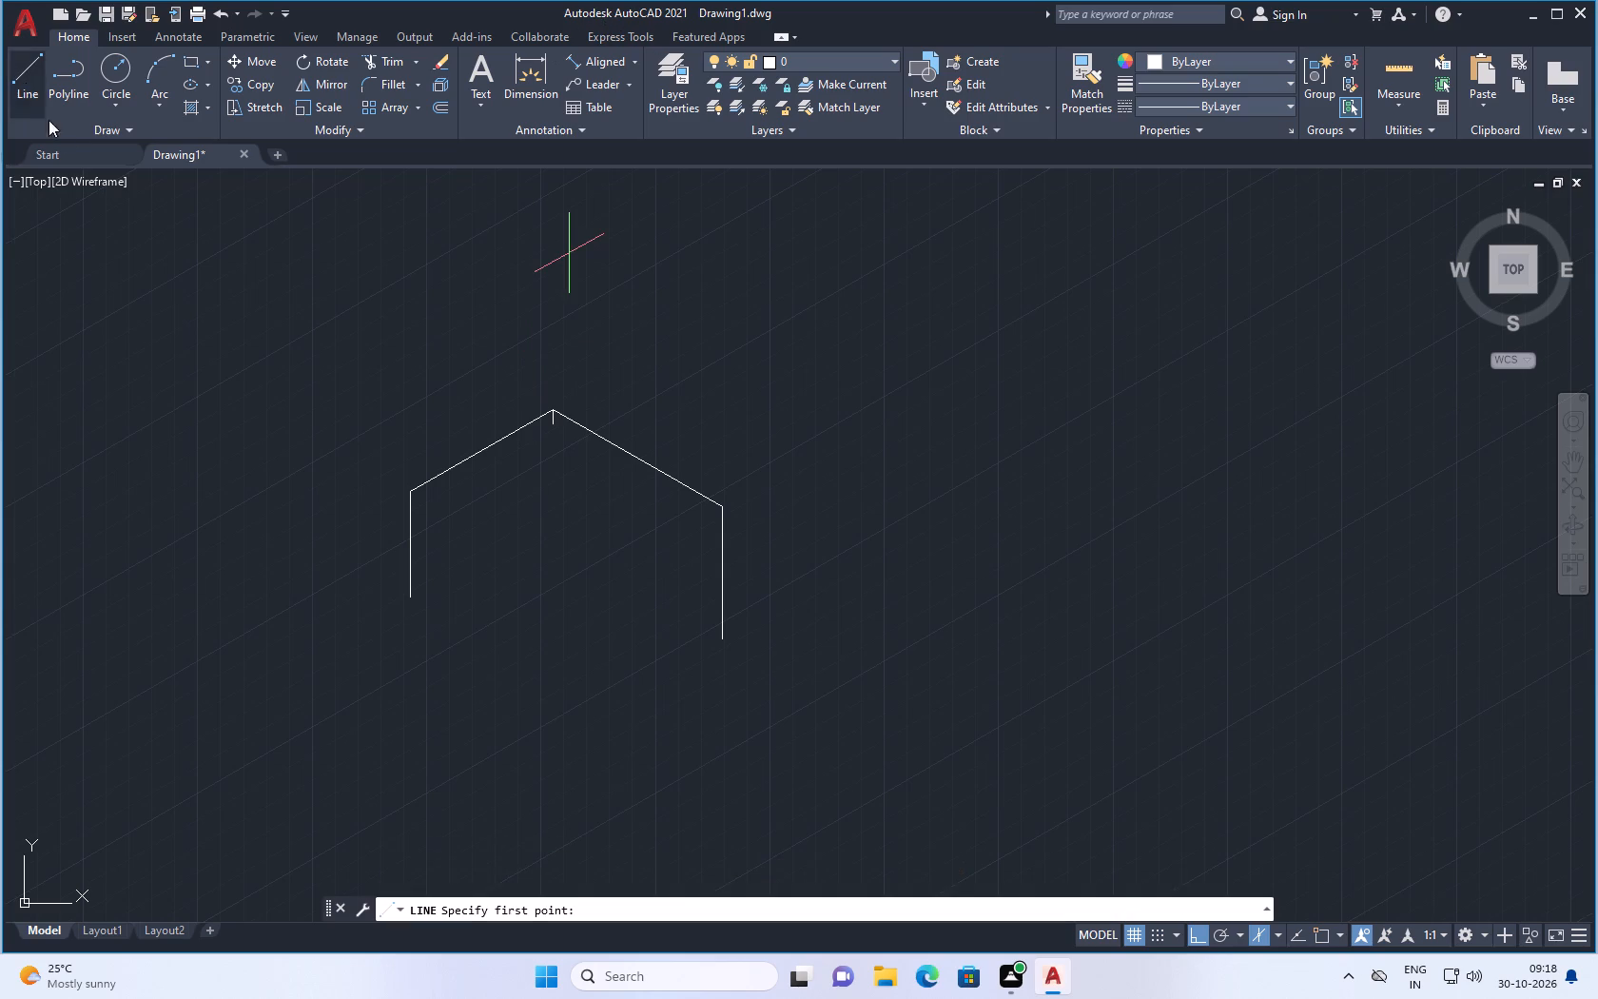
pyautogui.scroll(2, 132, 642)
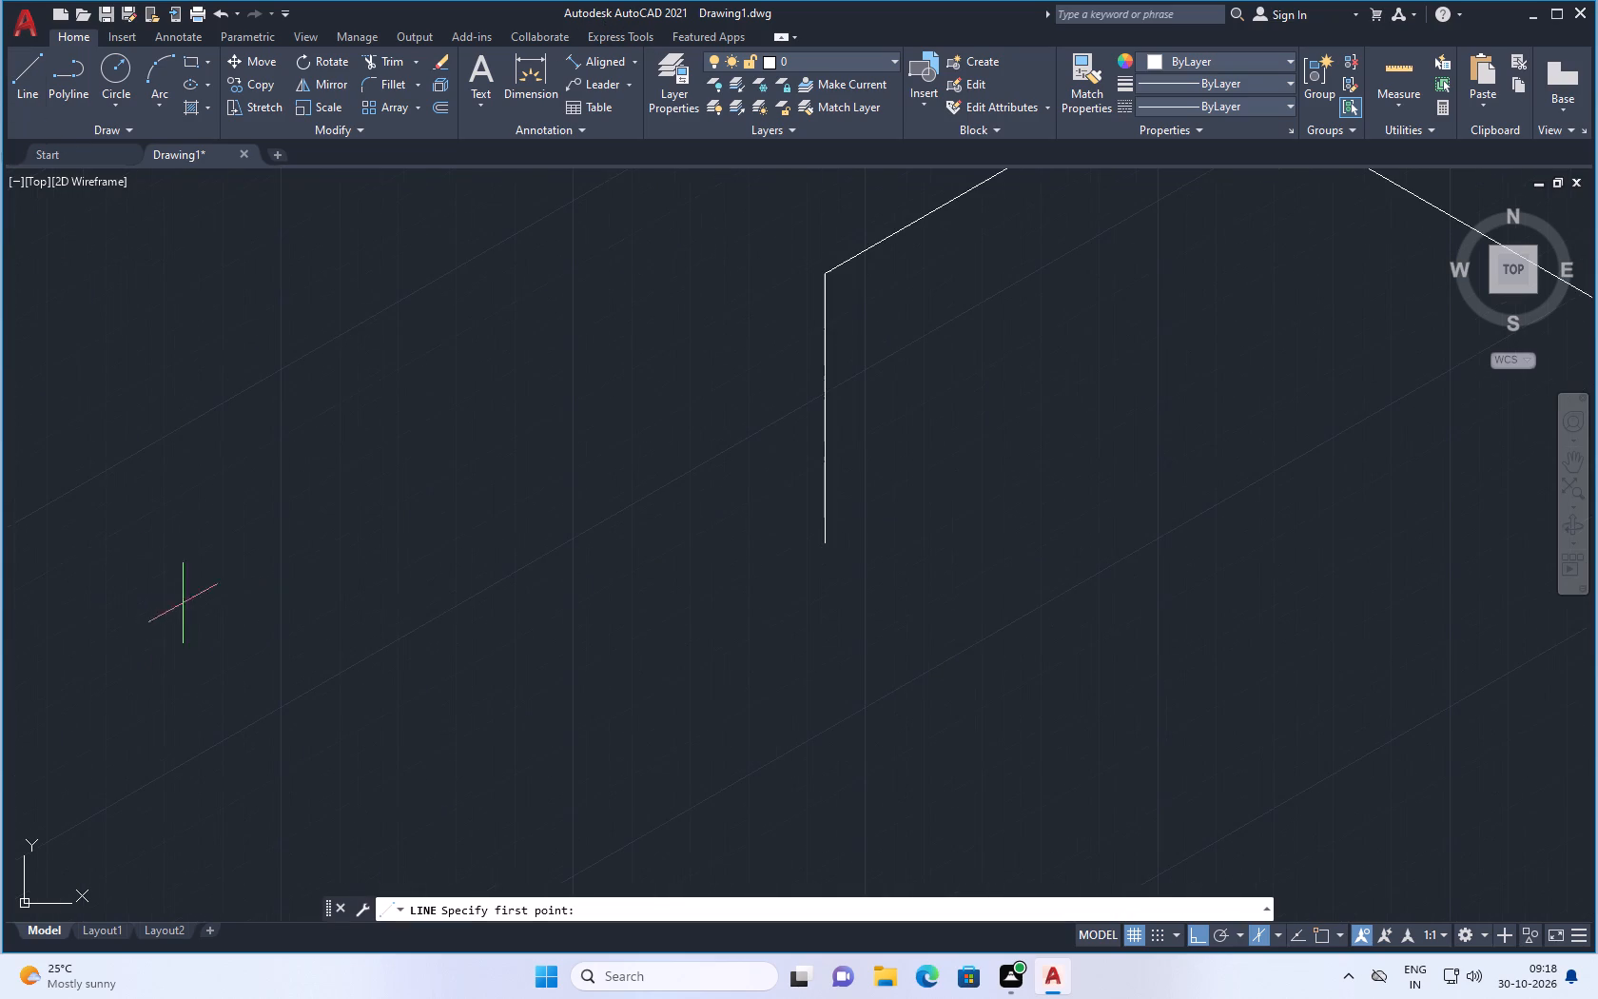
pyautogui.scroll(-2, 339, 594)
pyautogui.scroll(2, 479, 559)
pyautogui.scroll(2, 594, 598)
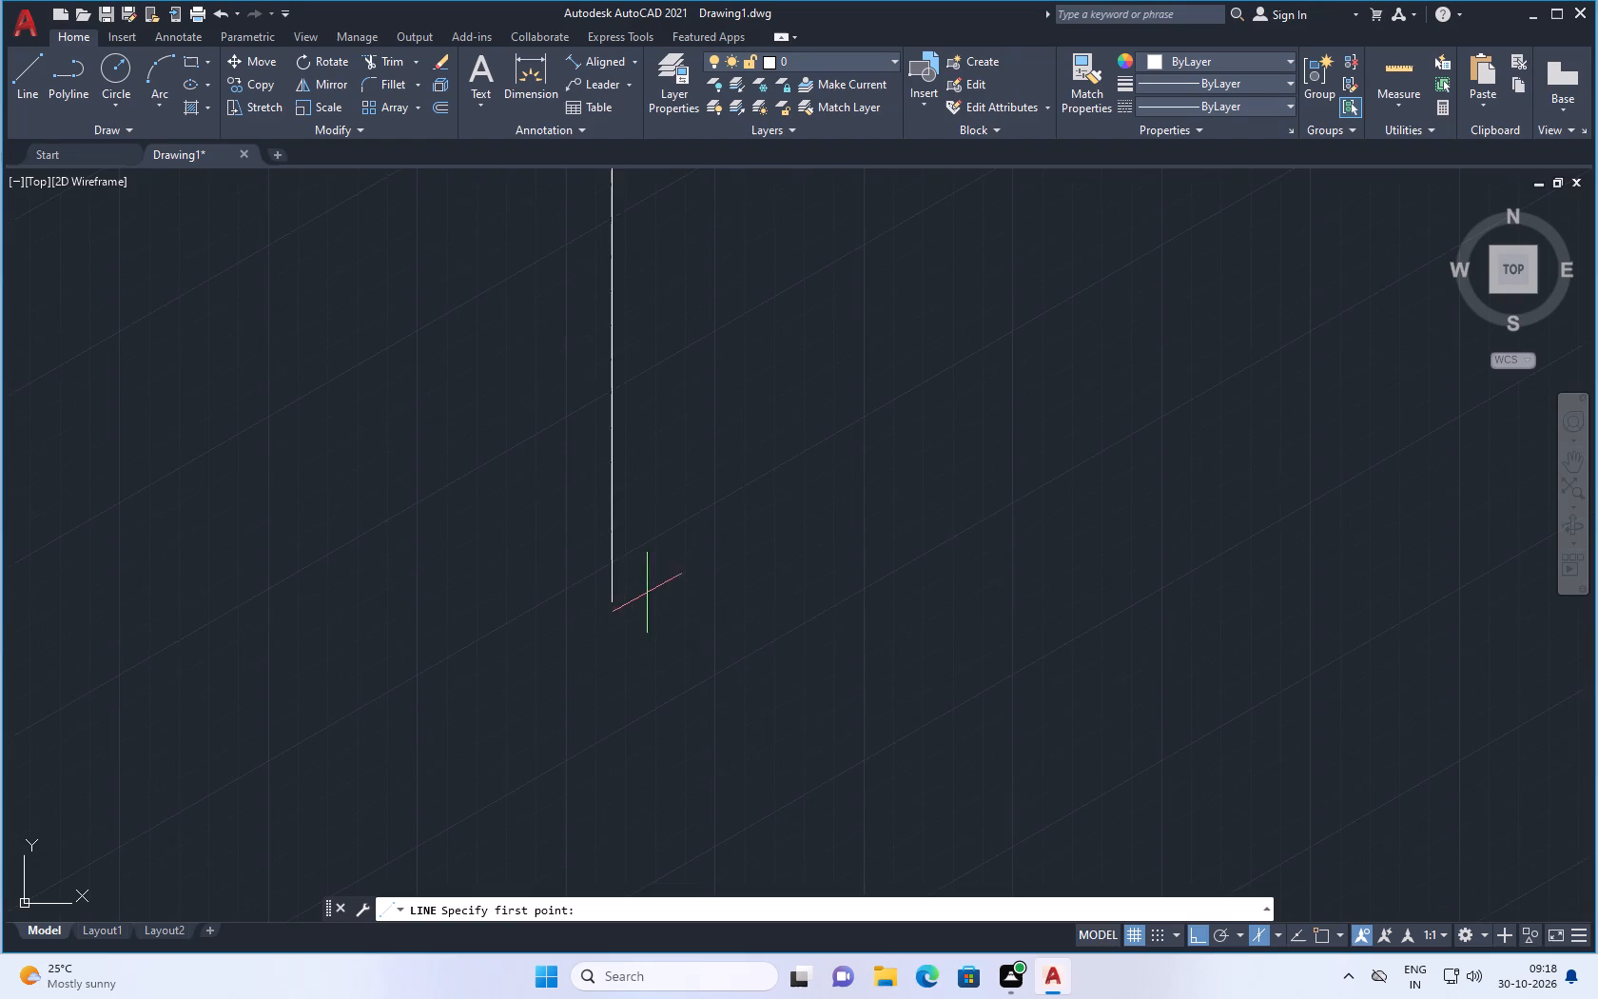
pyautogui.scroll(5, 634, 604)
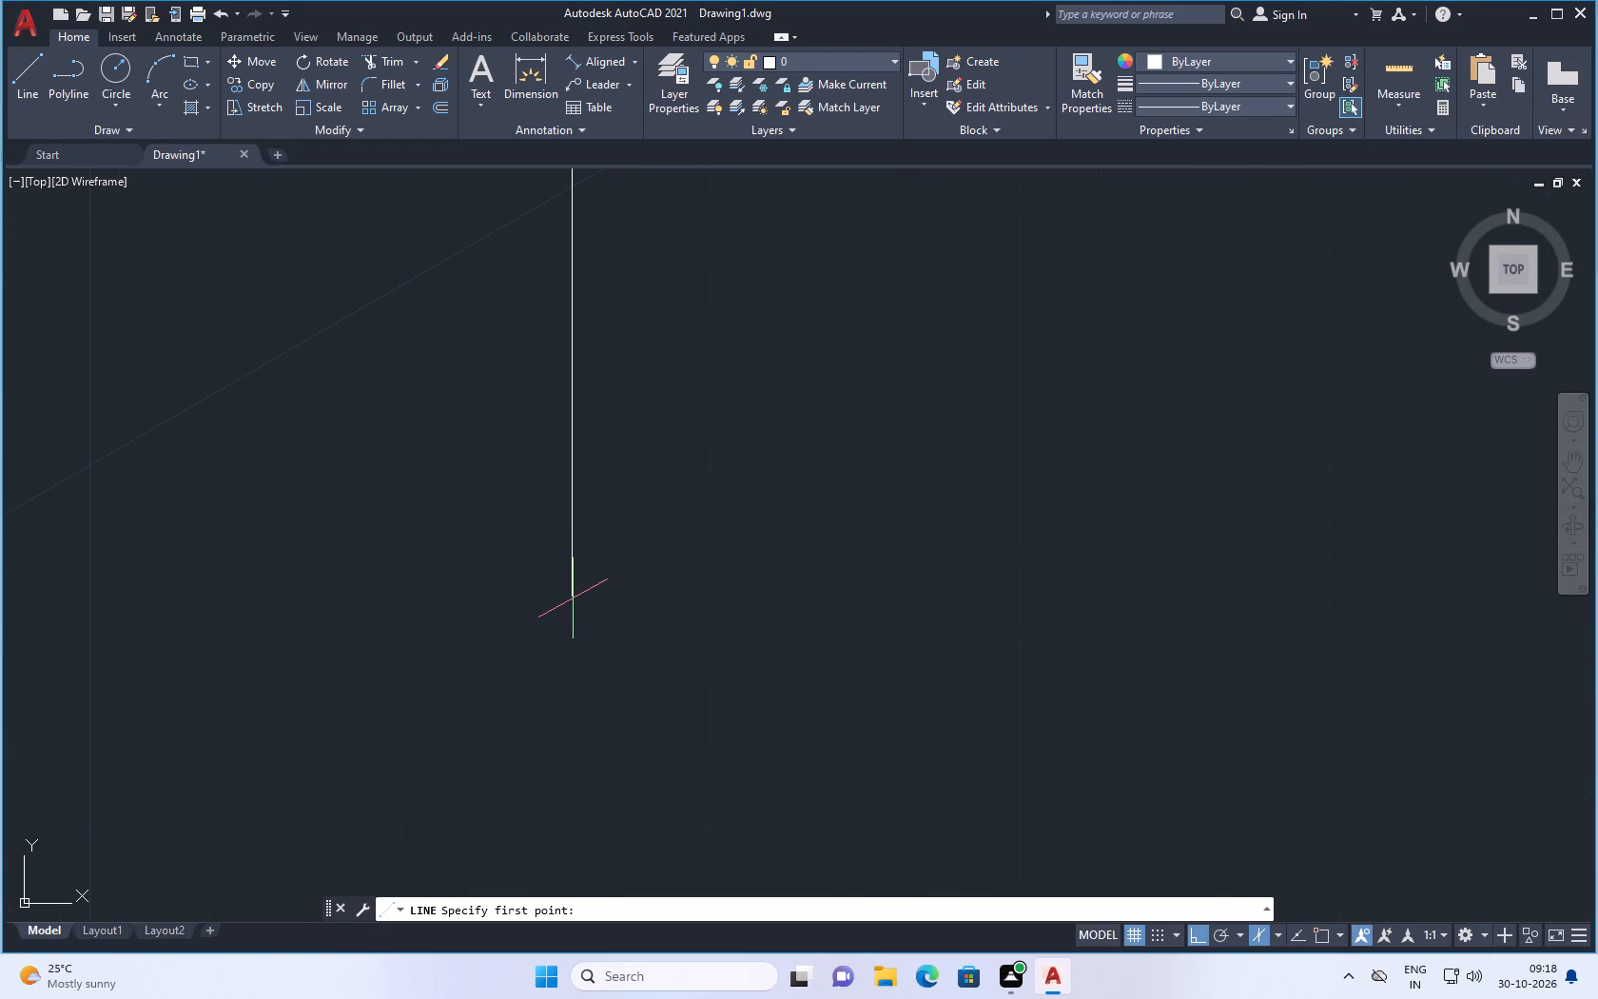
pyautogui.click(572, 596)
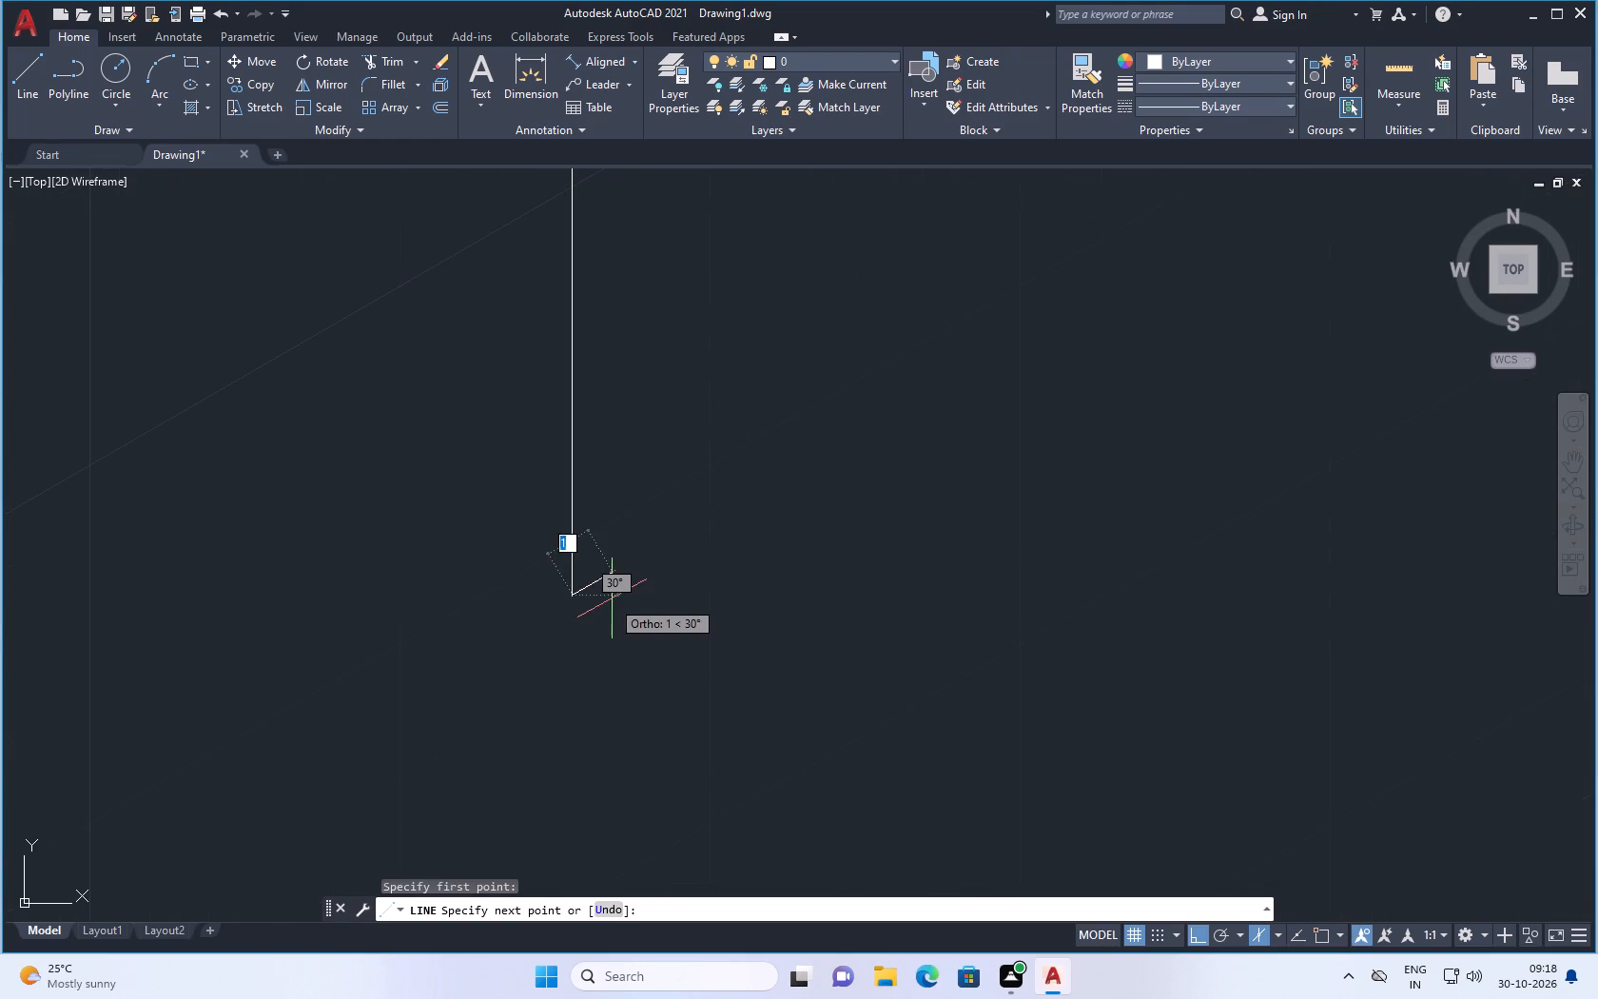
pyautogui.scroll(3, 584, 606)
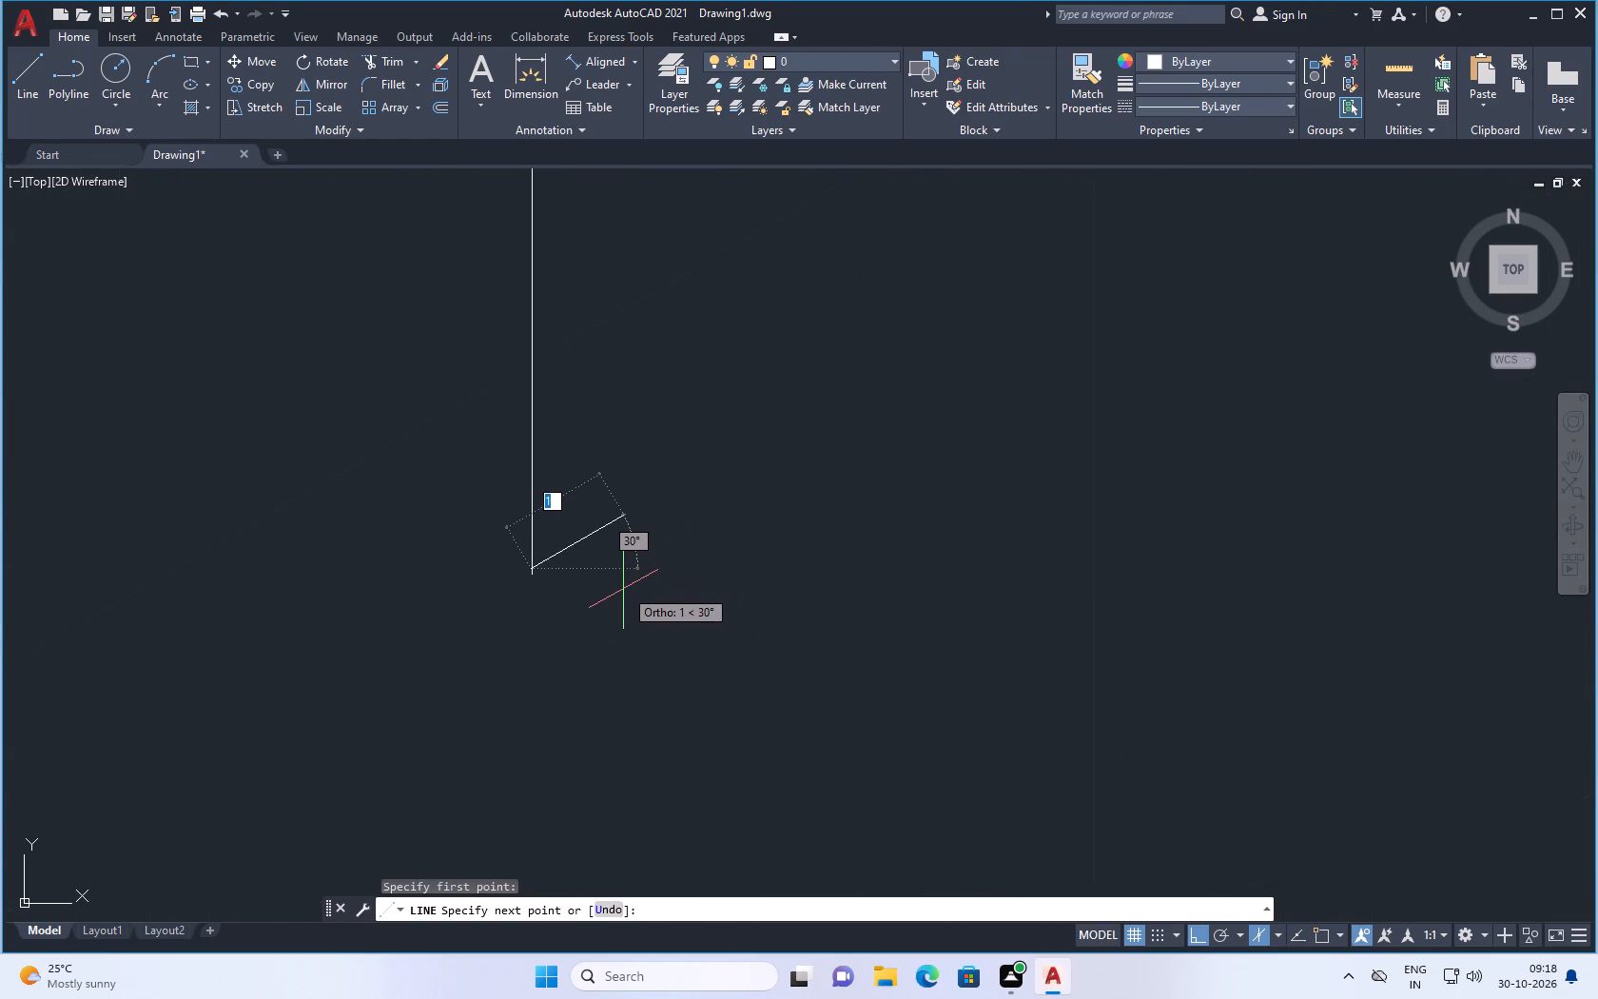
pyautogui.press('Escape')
# Turn on object snap during a trial line from the lower end of the 200 vertical edge.
pyautogui.press('space')
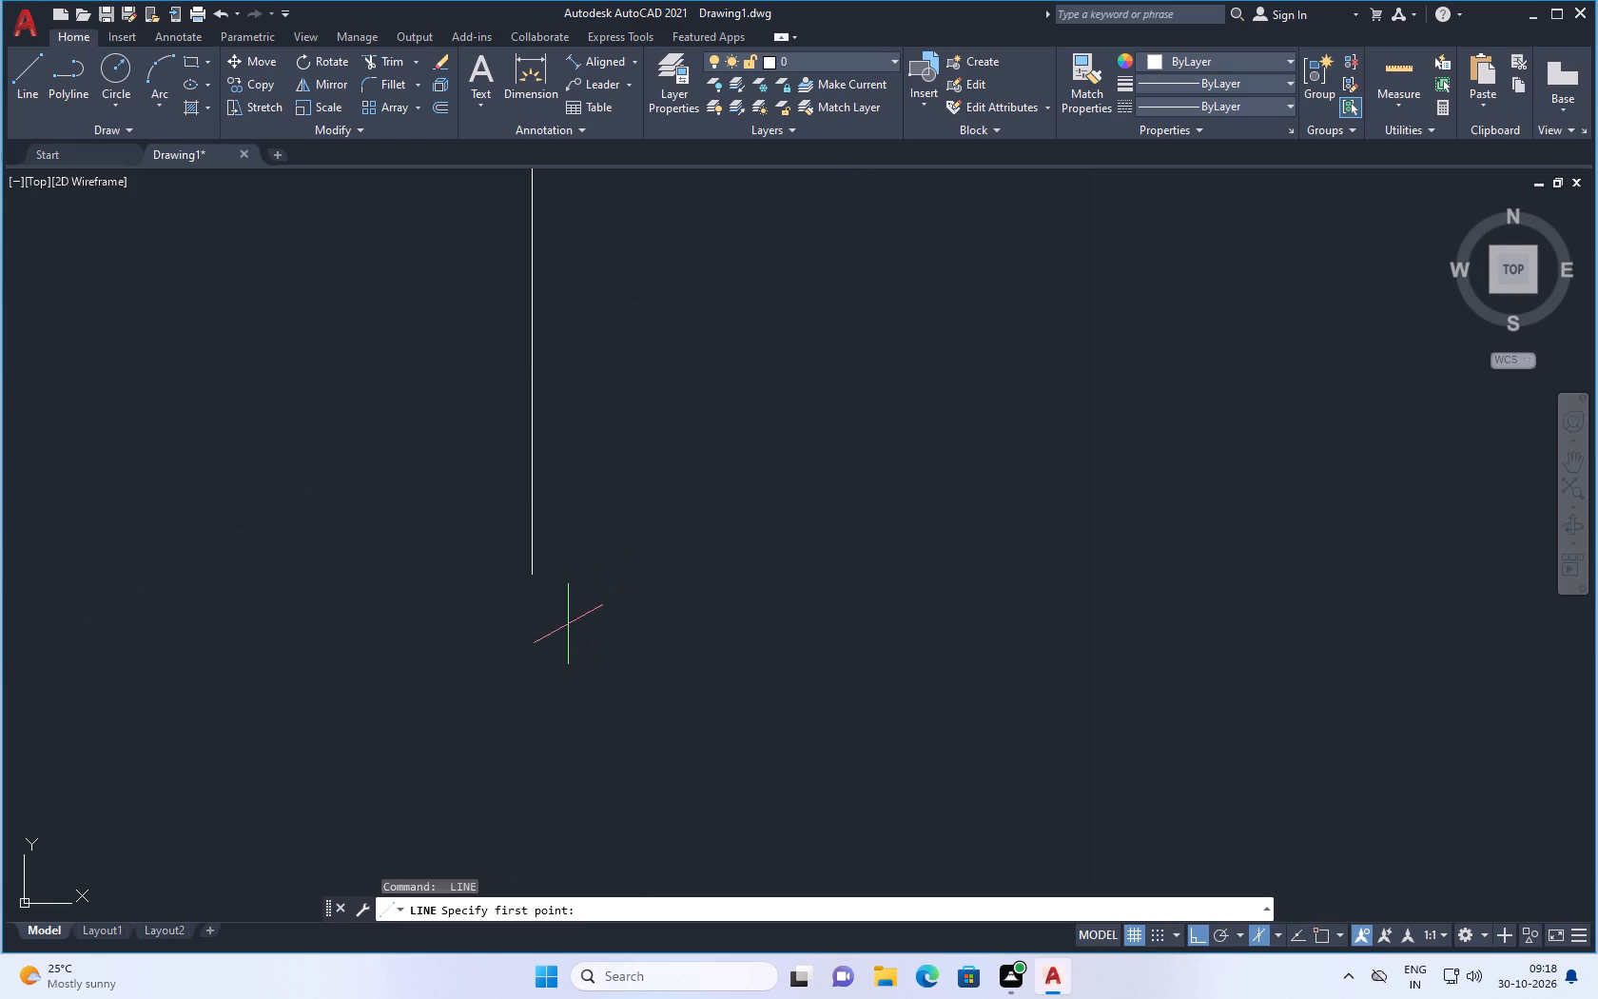
pyautogui.scroll(3, 548, 629)
pyautogui.scroll(2, 424, 382)
pyautogui.scroll(3, 560, 448)
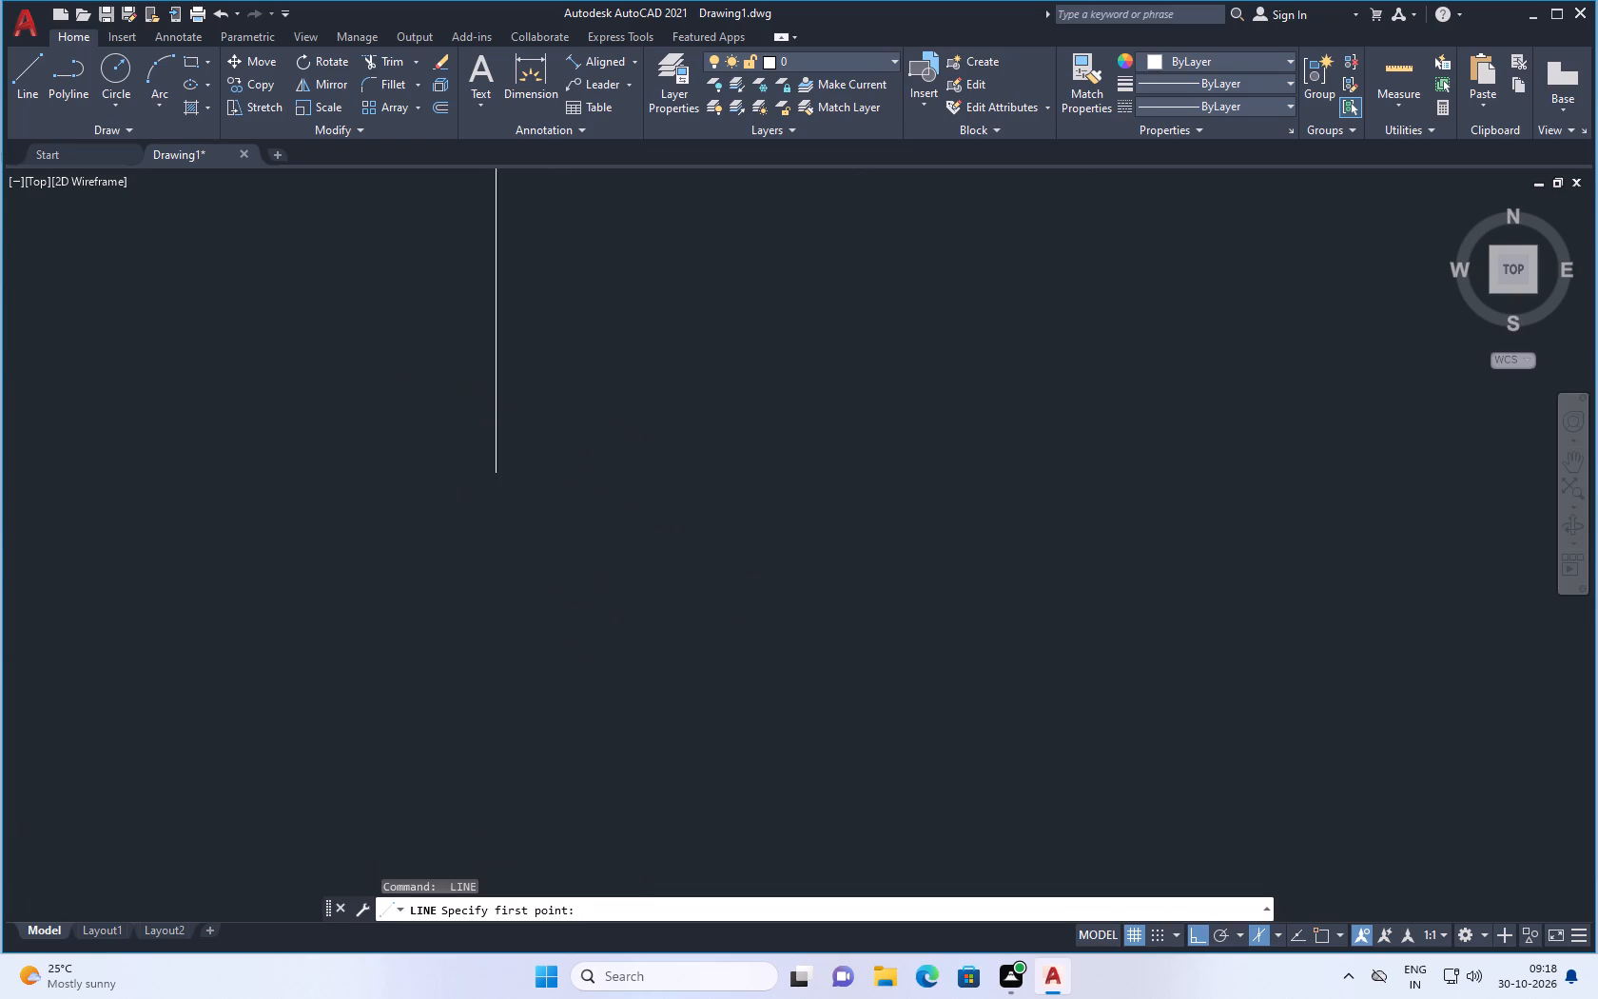
pyautogui.click(413, 474)
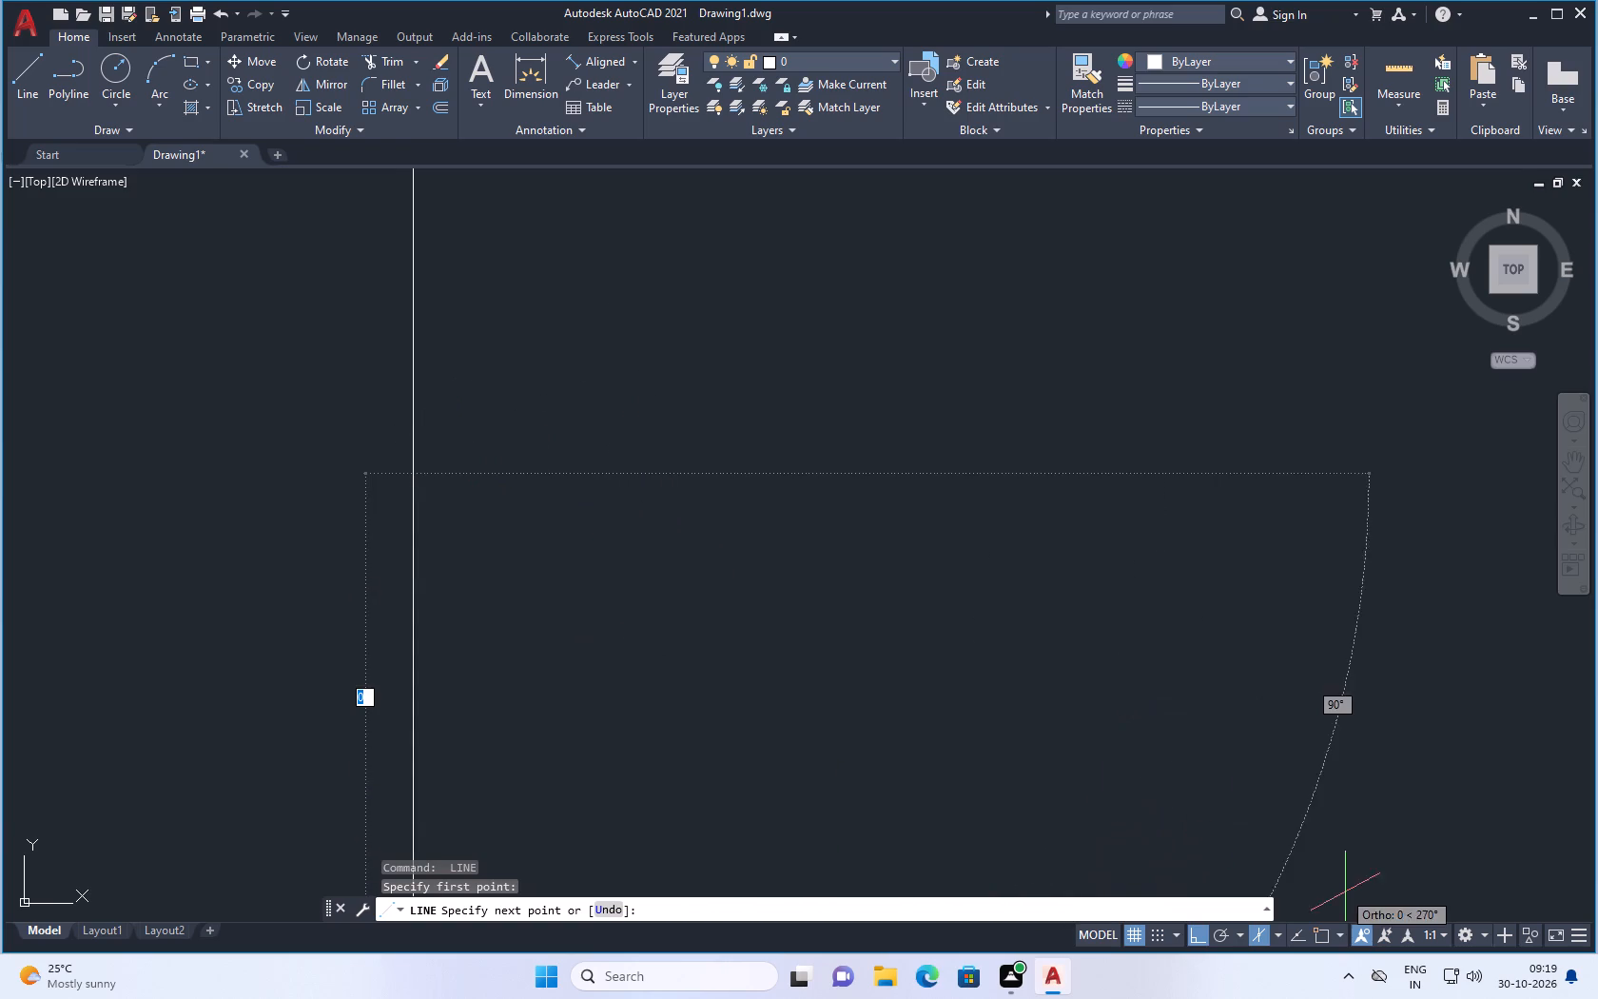
pyautogui.click(1318, 932)
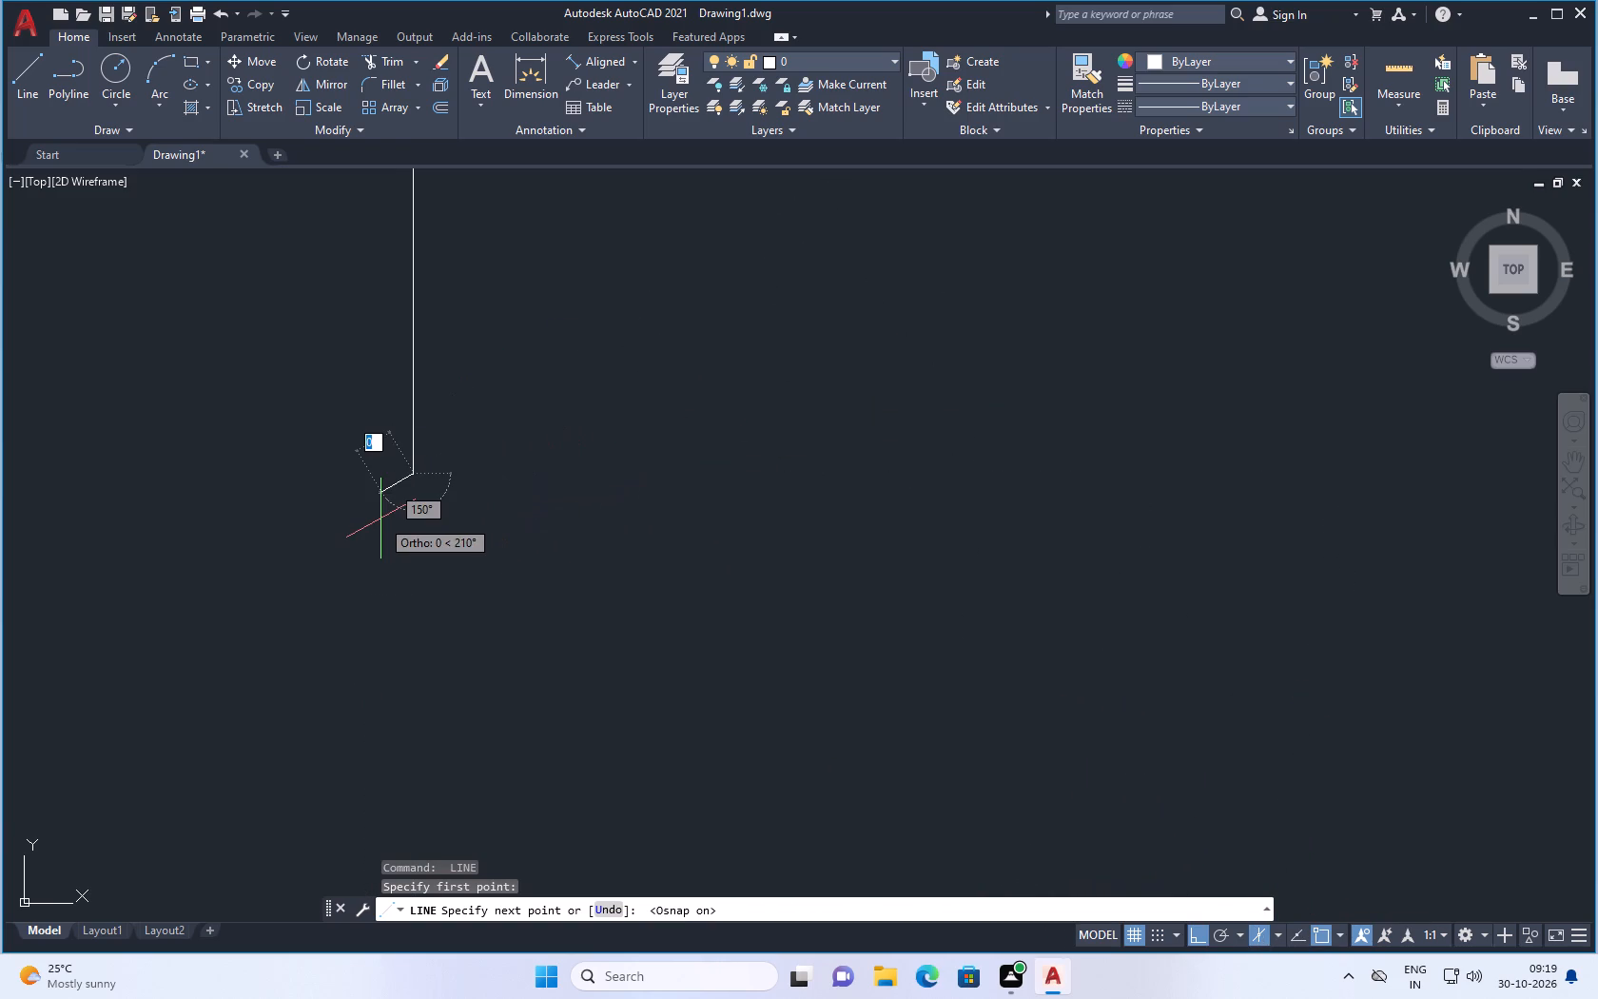
pyautogui.press('Escape')
# Draw a 5 long line in the left isoplane from the lower end of the 200 vertical edge, sloping down at 330°.
pyautogui.press('space')
pyautogui.click(409, 478)
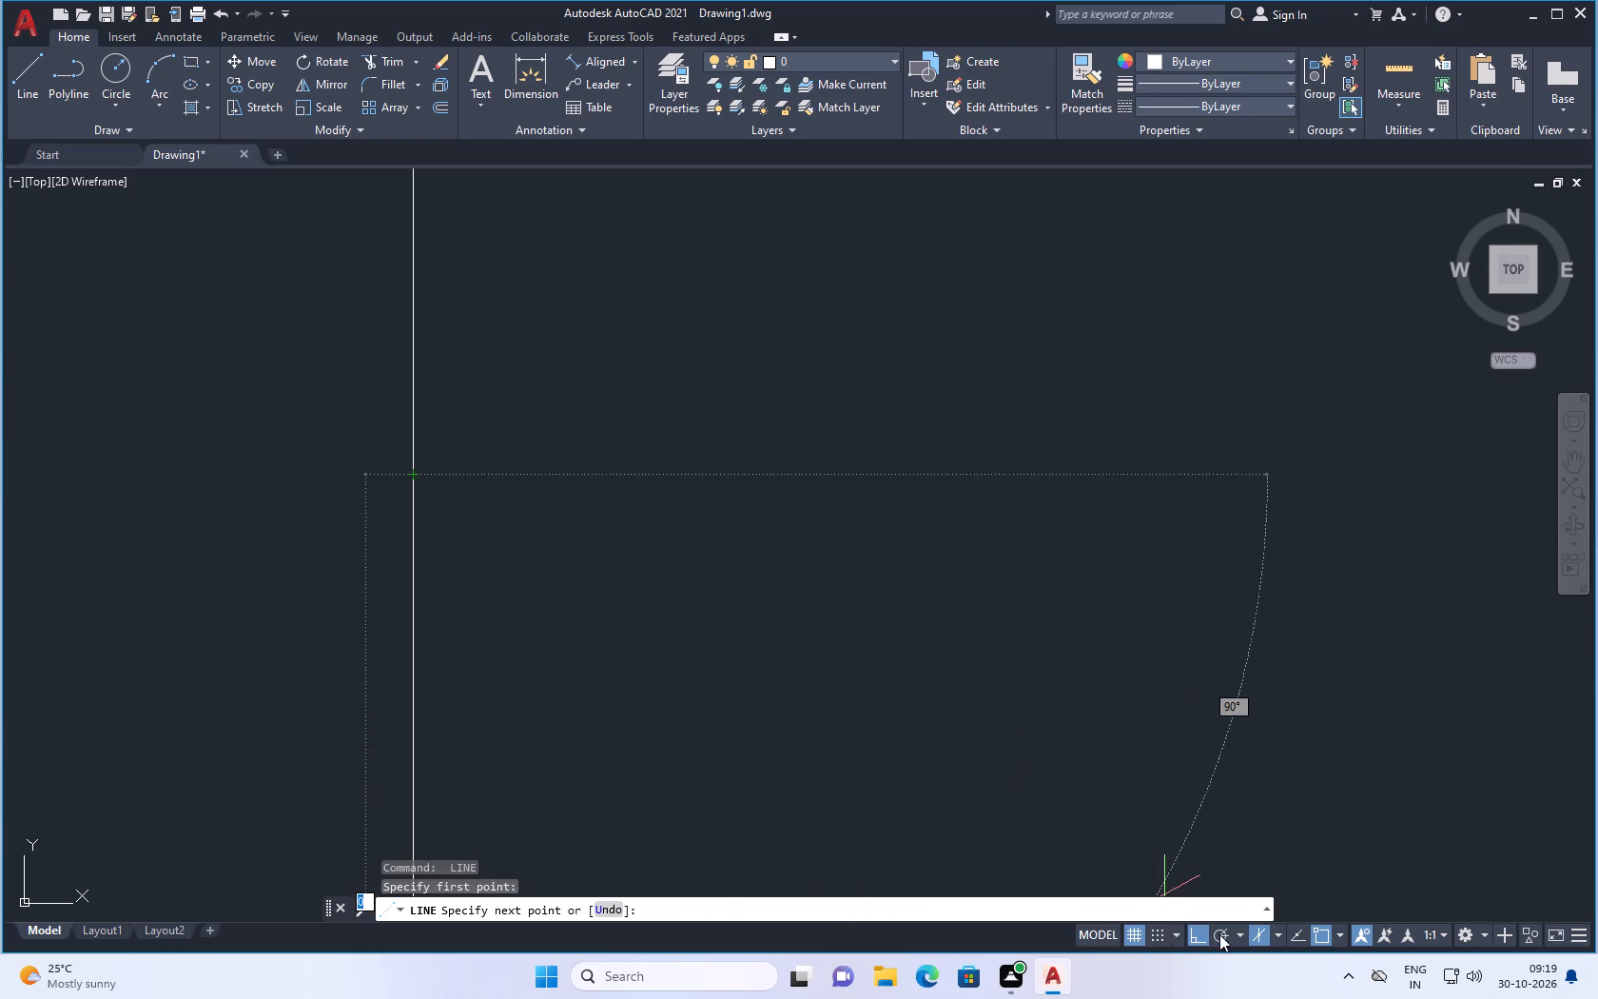
pyautogui.click(1279, 930)
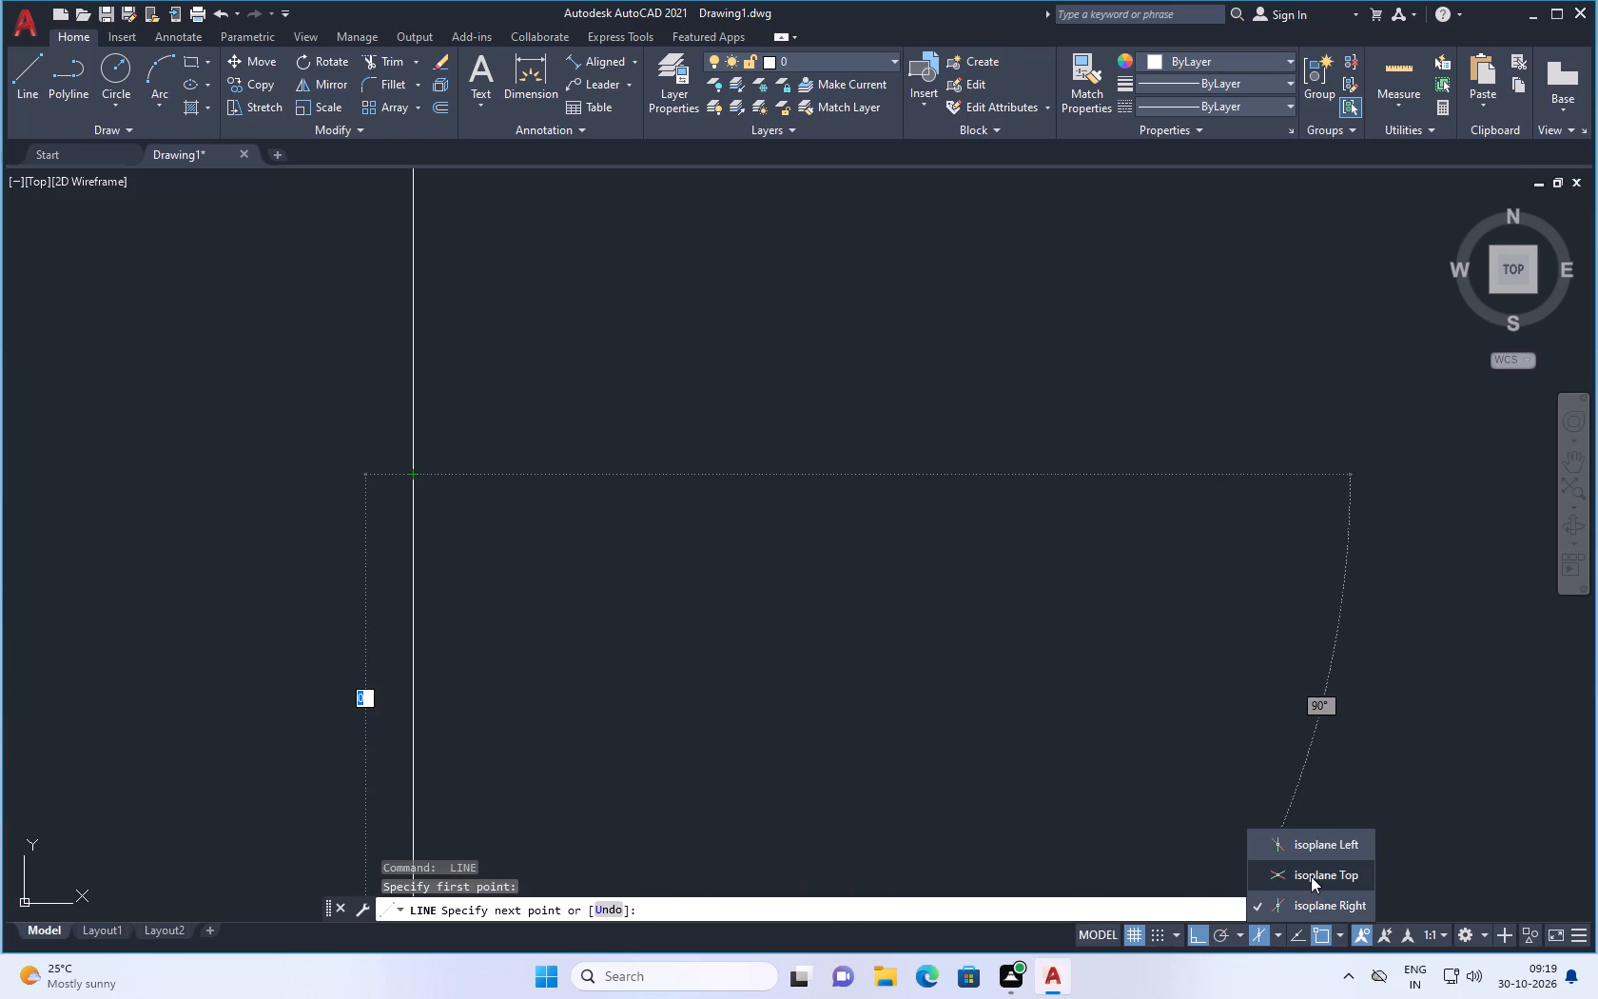
pyautogui.click(1317, 841)
pyautogui.scroll(2, 466, 460)
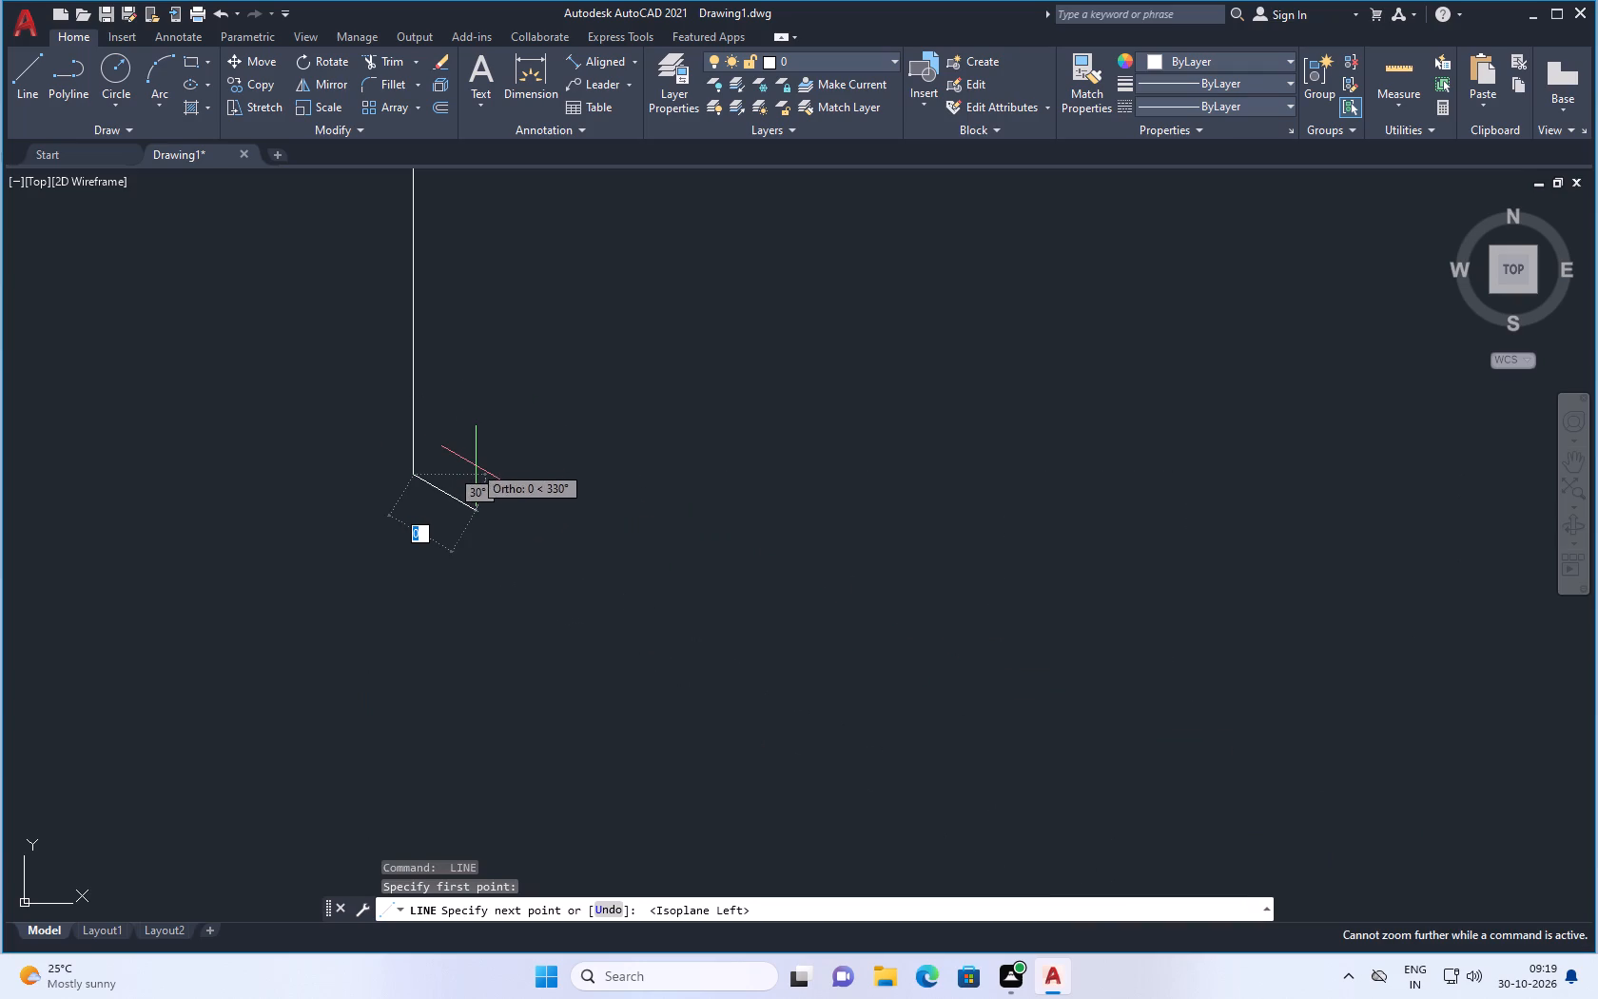
pyautogui.press('5')
pyautogui.press('Return')
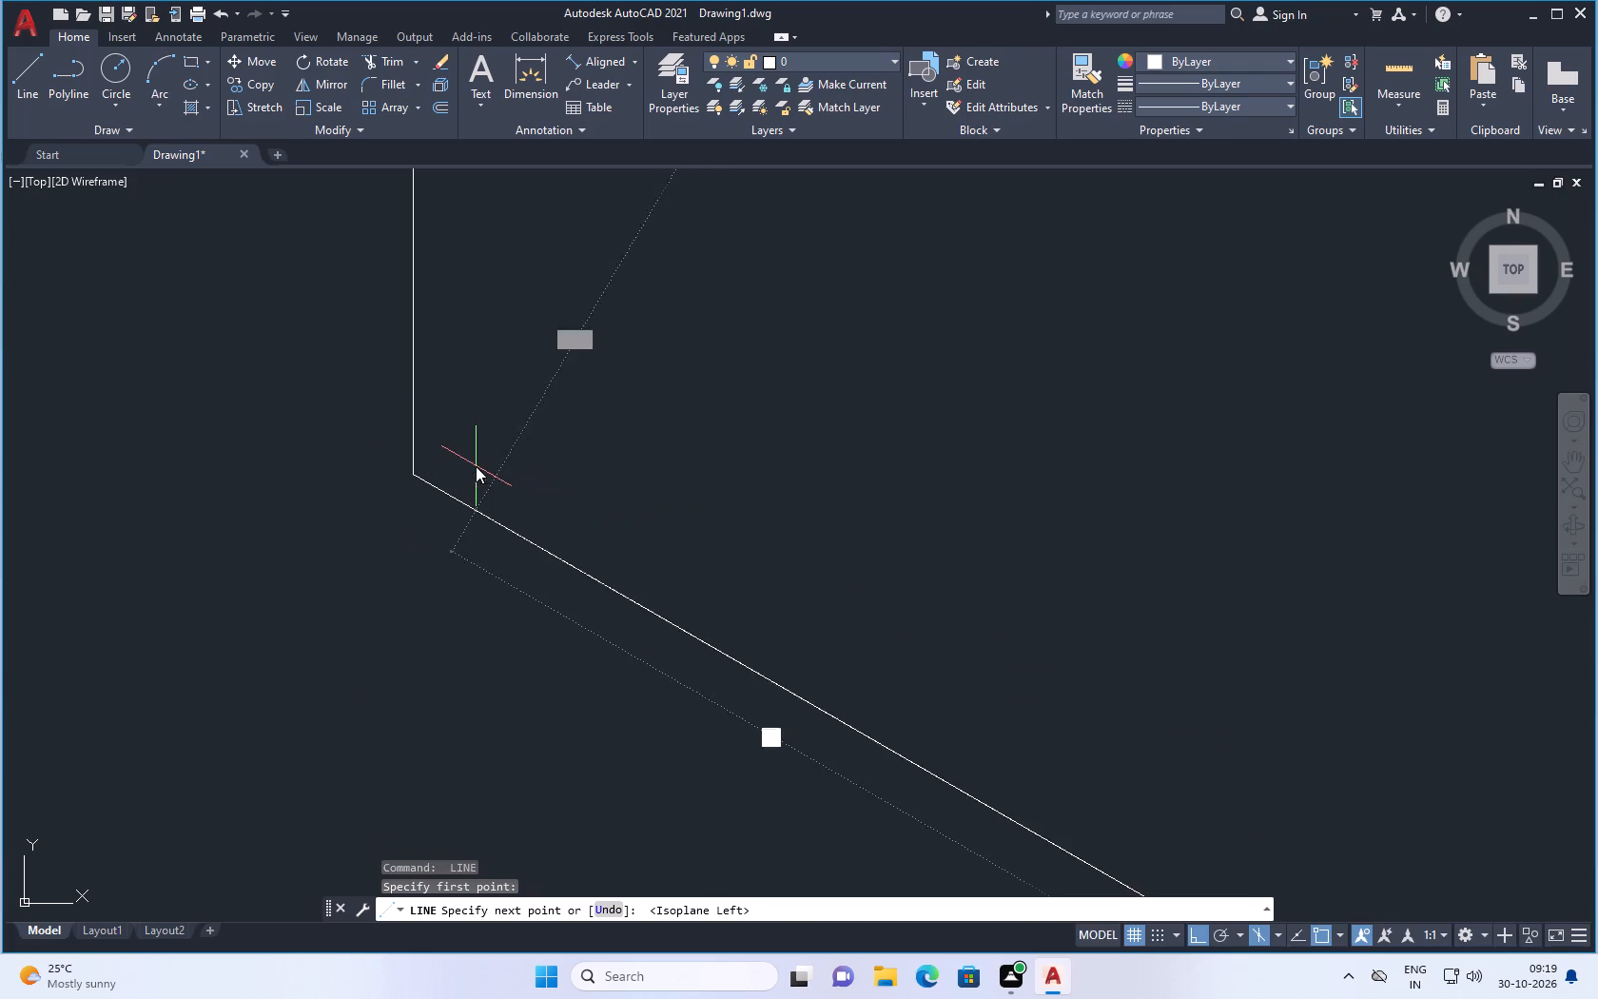
# Draw a vertical line about 200 long upward from the end of the 5 line, and finish the line.
pyautogui.scroll(-9, 588, 692)
pyautogui.scroll(-5, 785, 727)
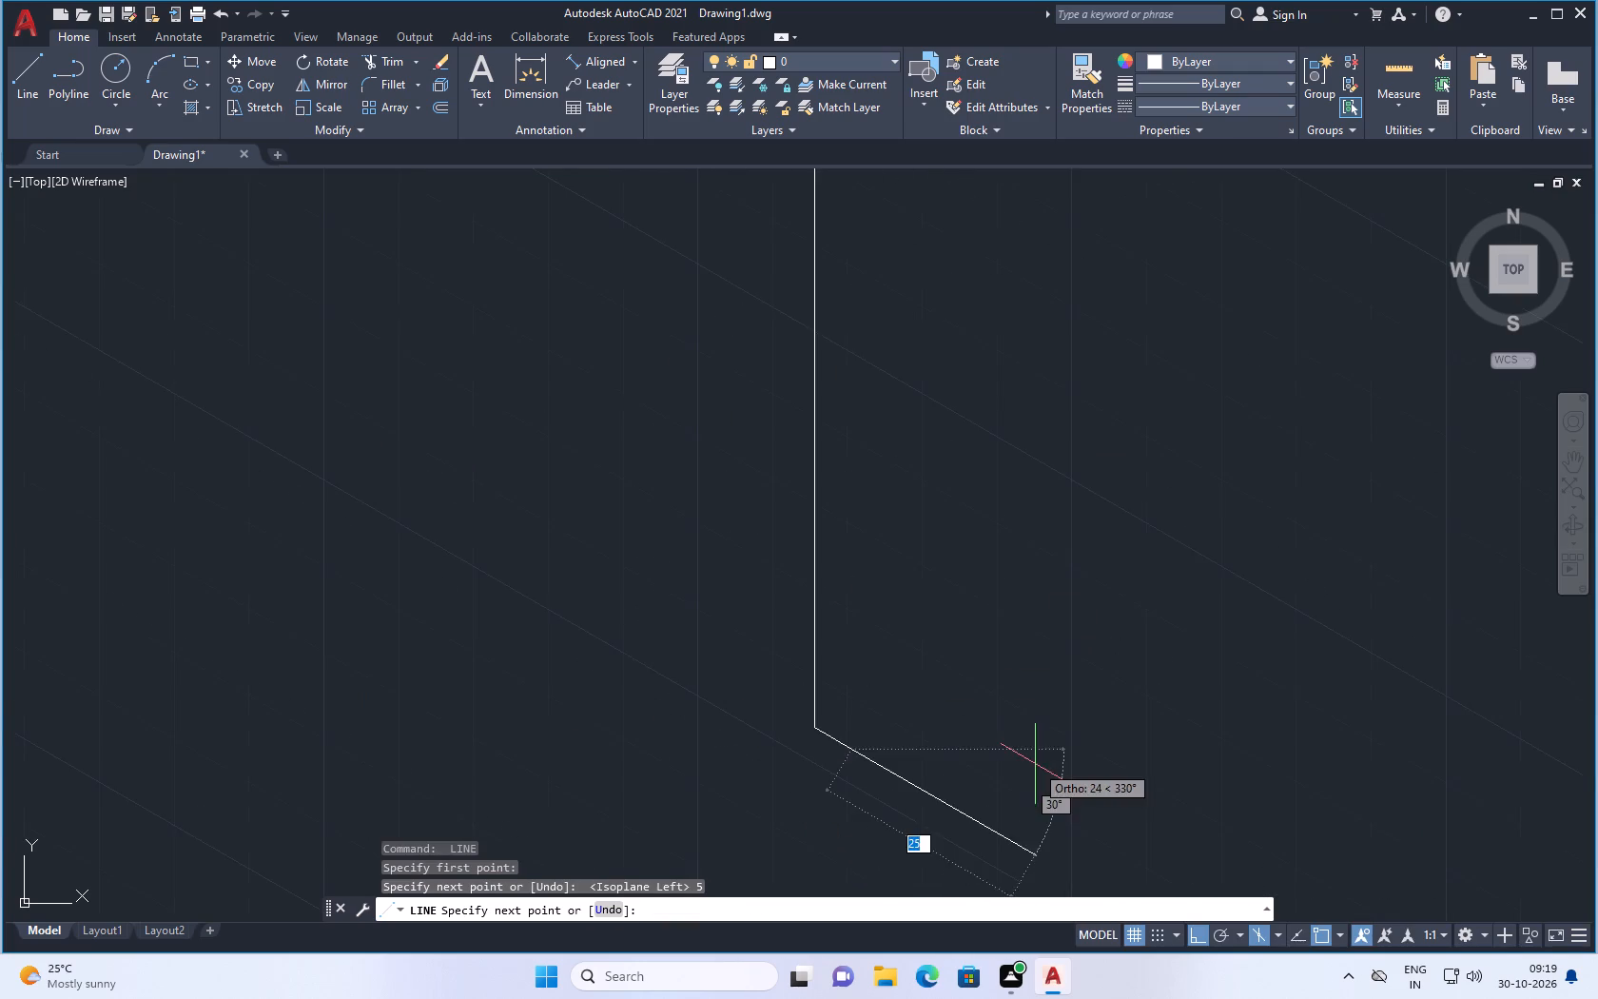
pyautogui.scroll(-4, 961, 763)
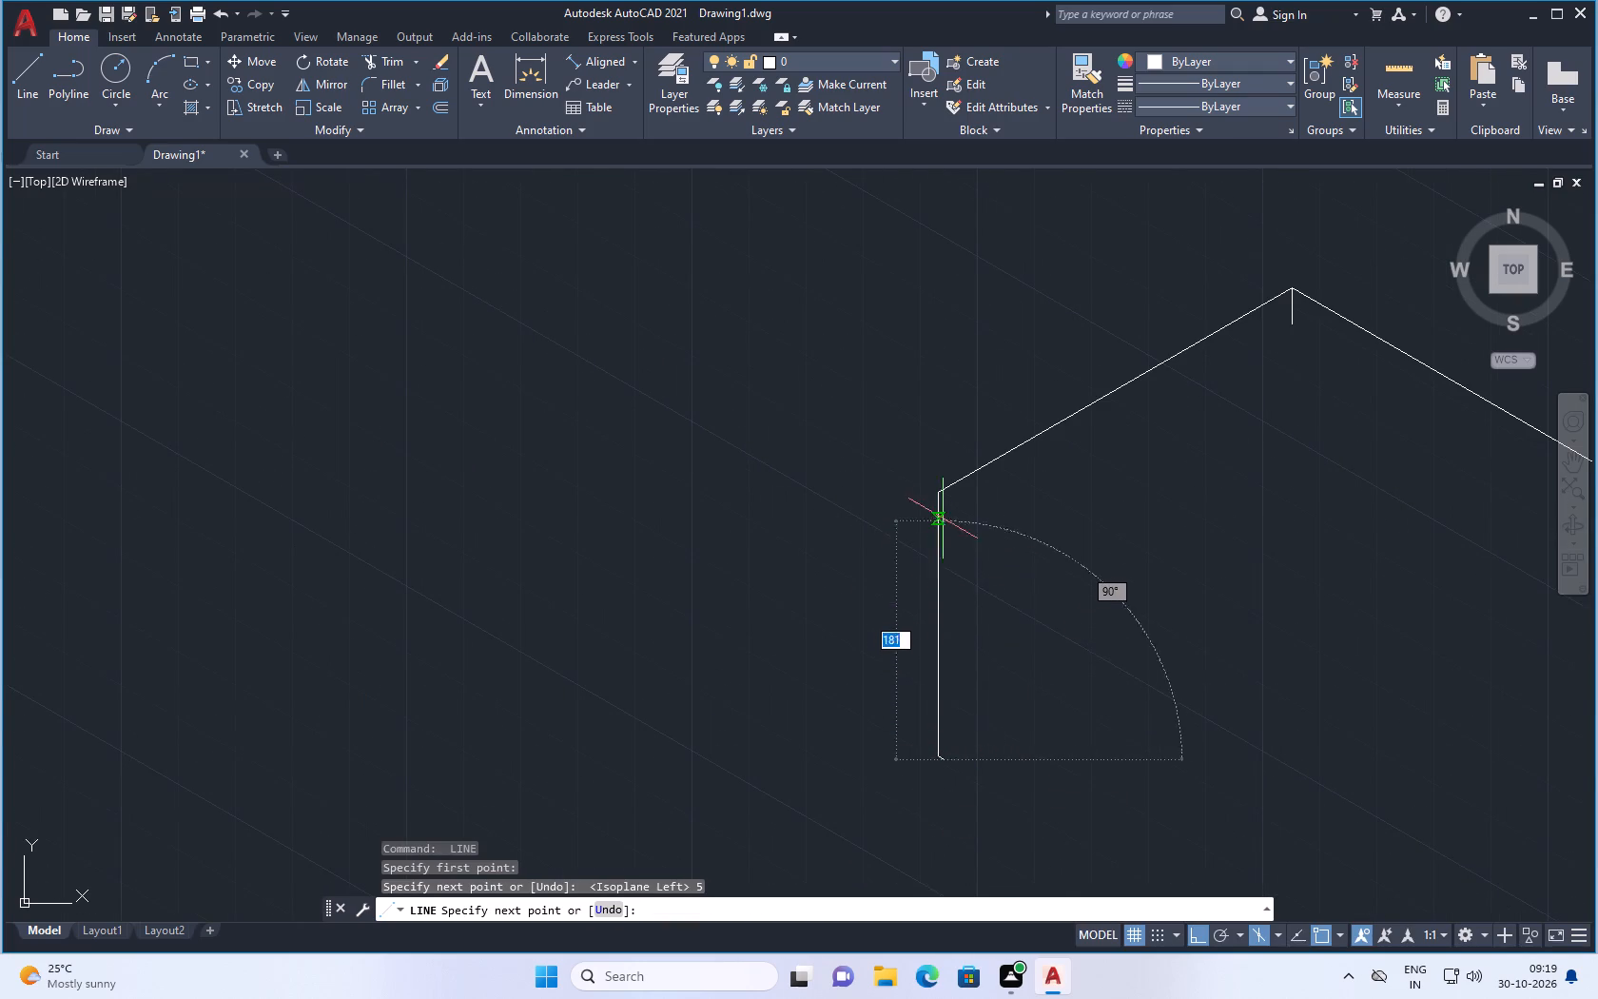
pyautogui.scroll(4, 945, 509)
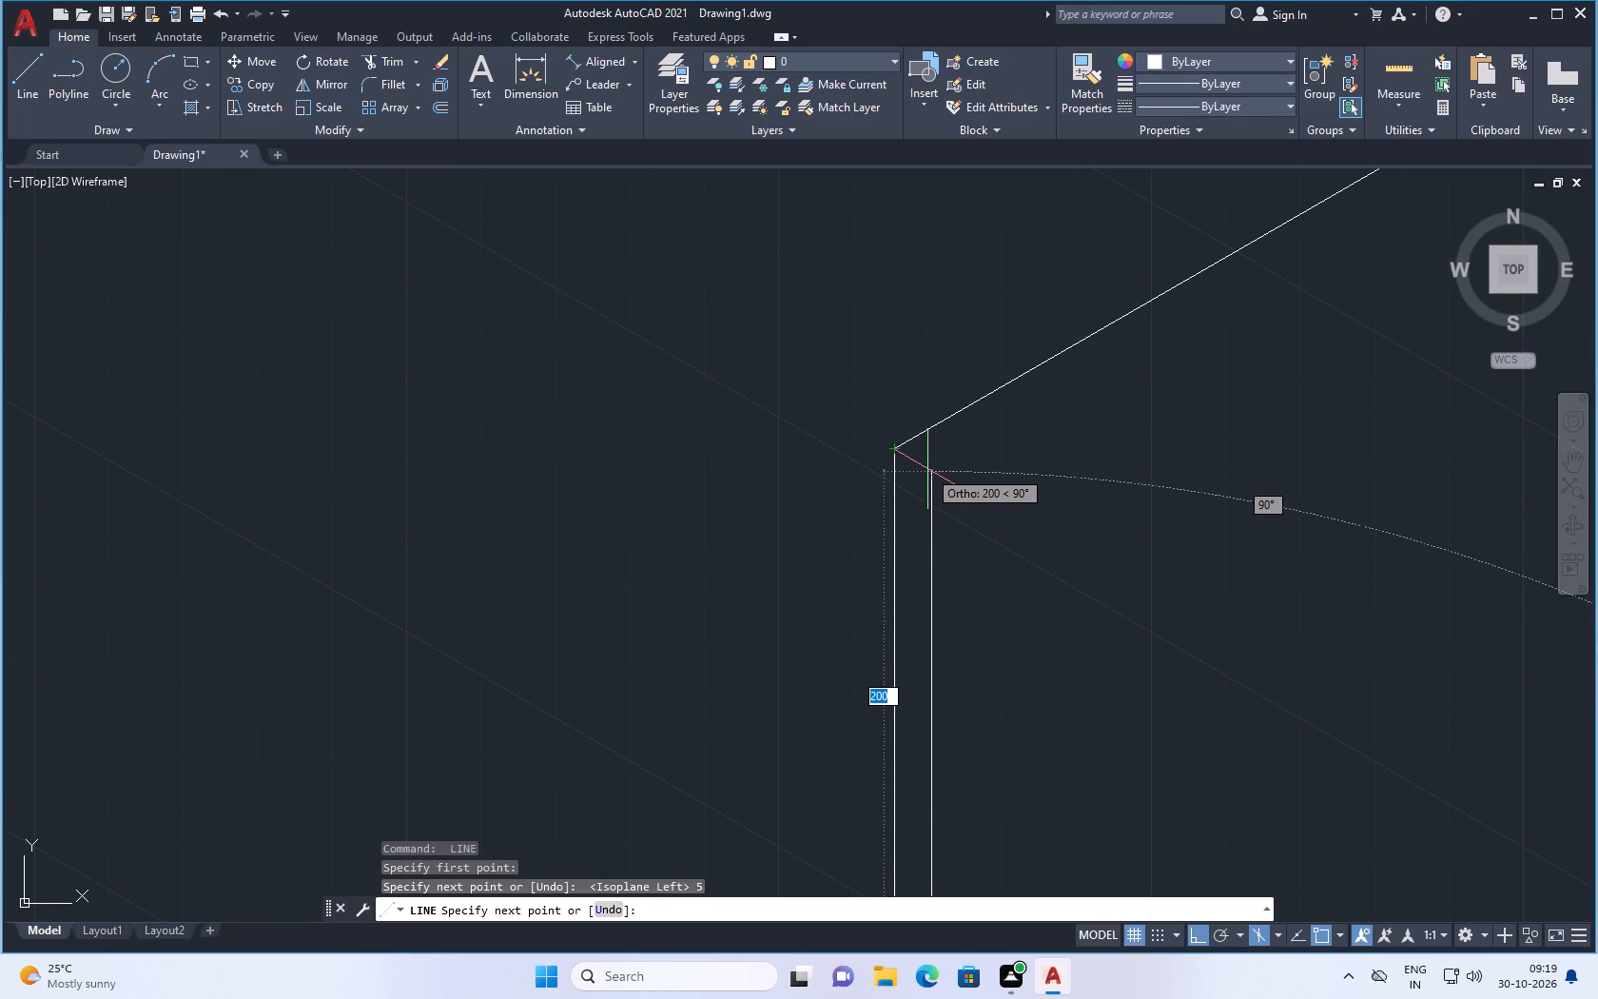
pyautogui.scroll(2, 922, 464)
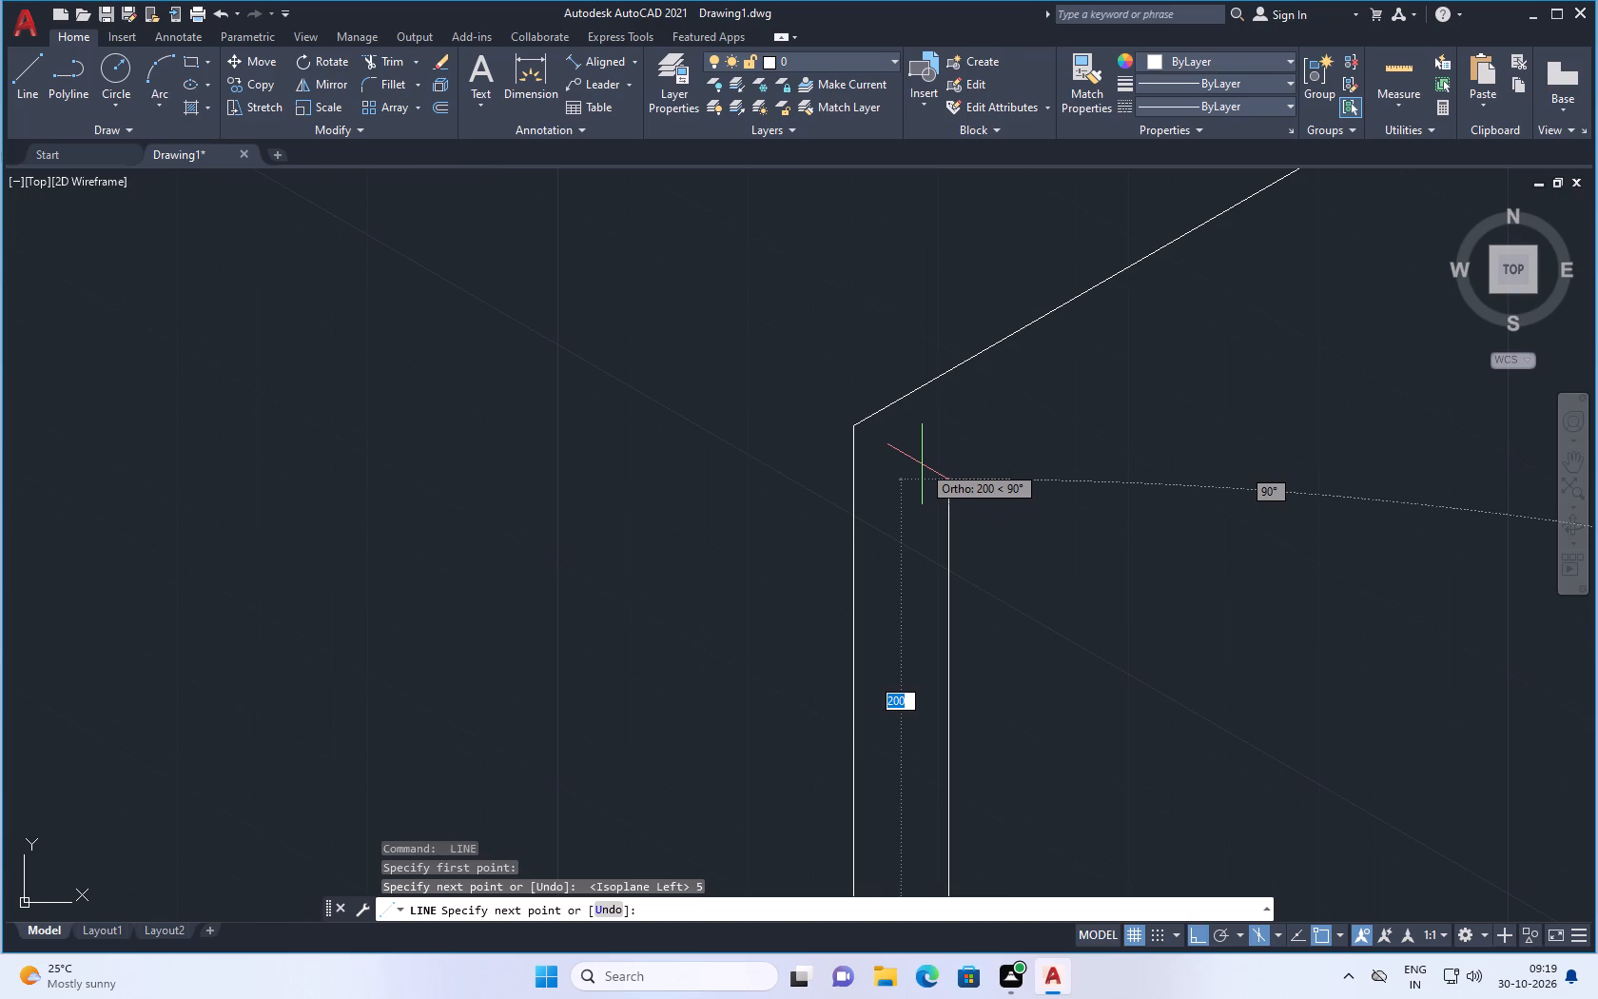
pyautogui.scroll(-3, 922, 464)
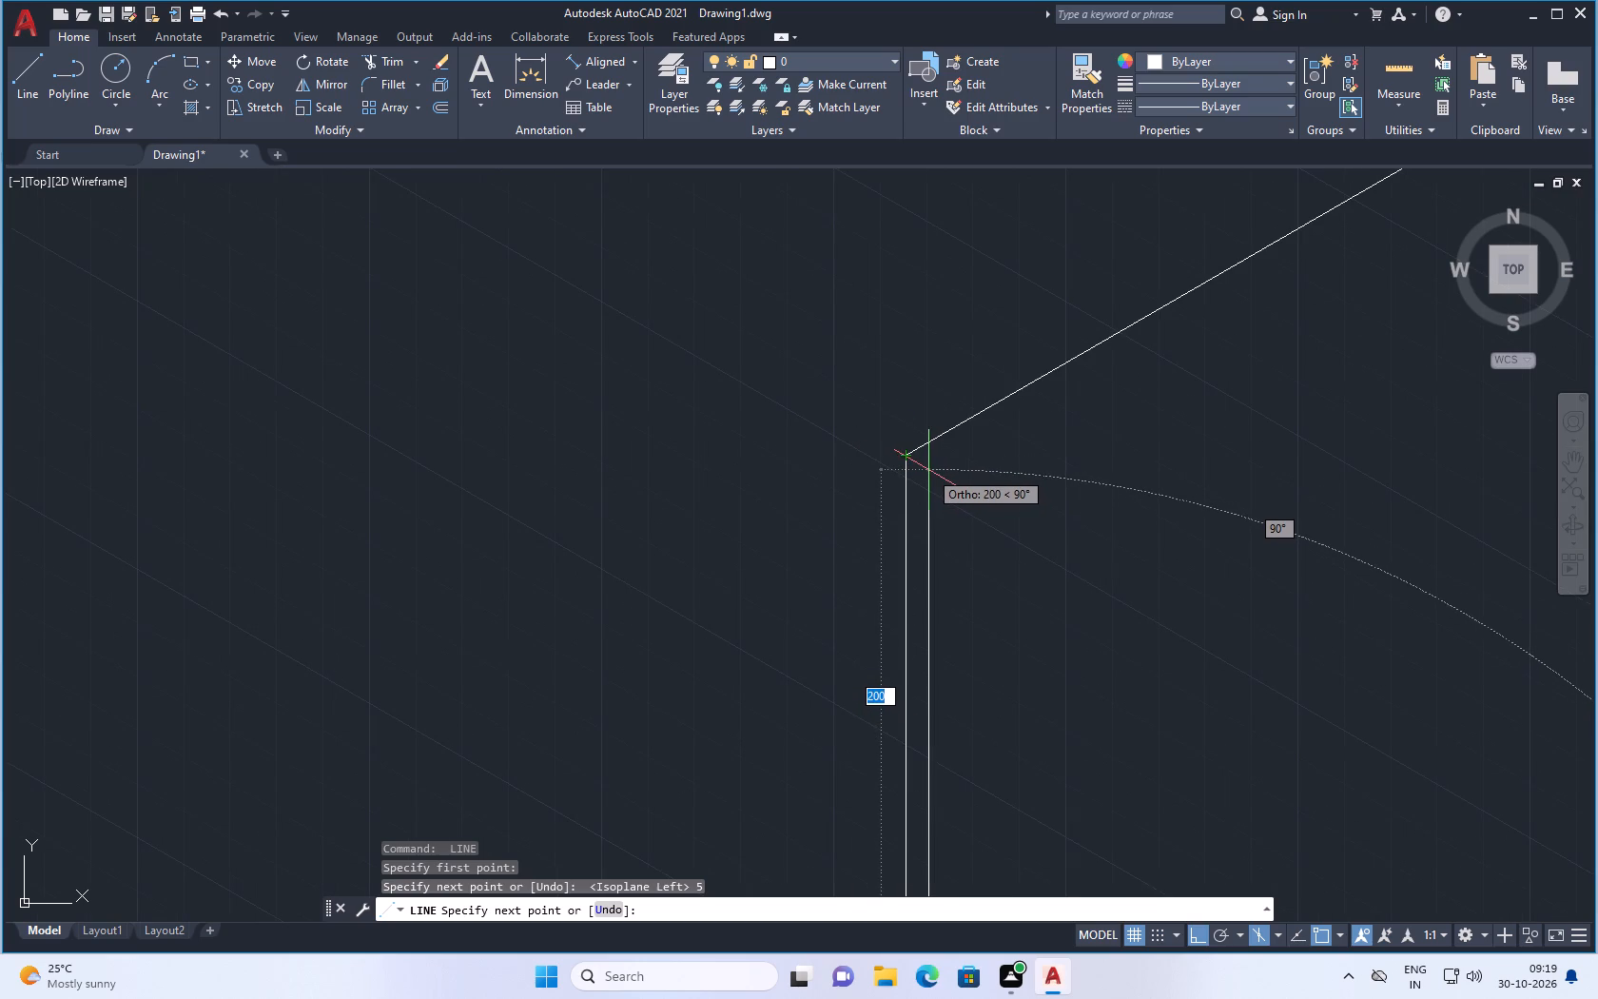
pyautogui.scroll(2, 928, 470)
pyautogui.scroll(-2, 928, 470)
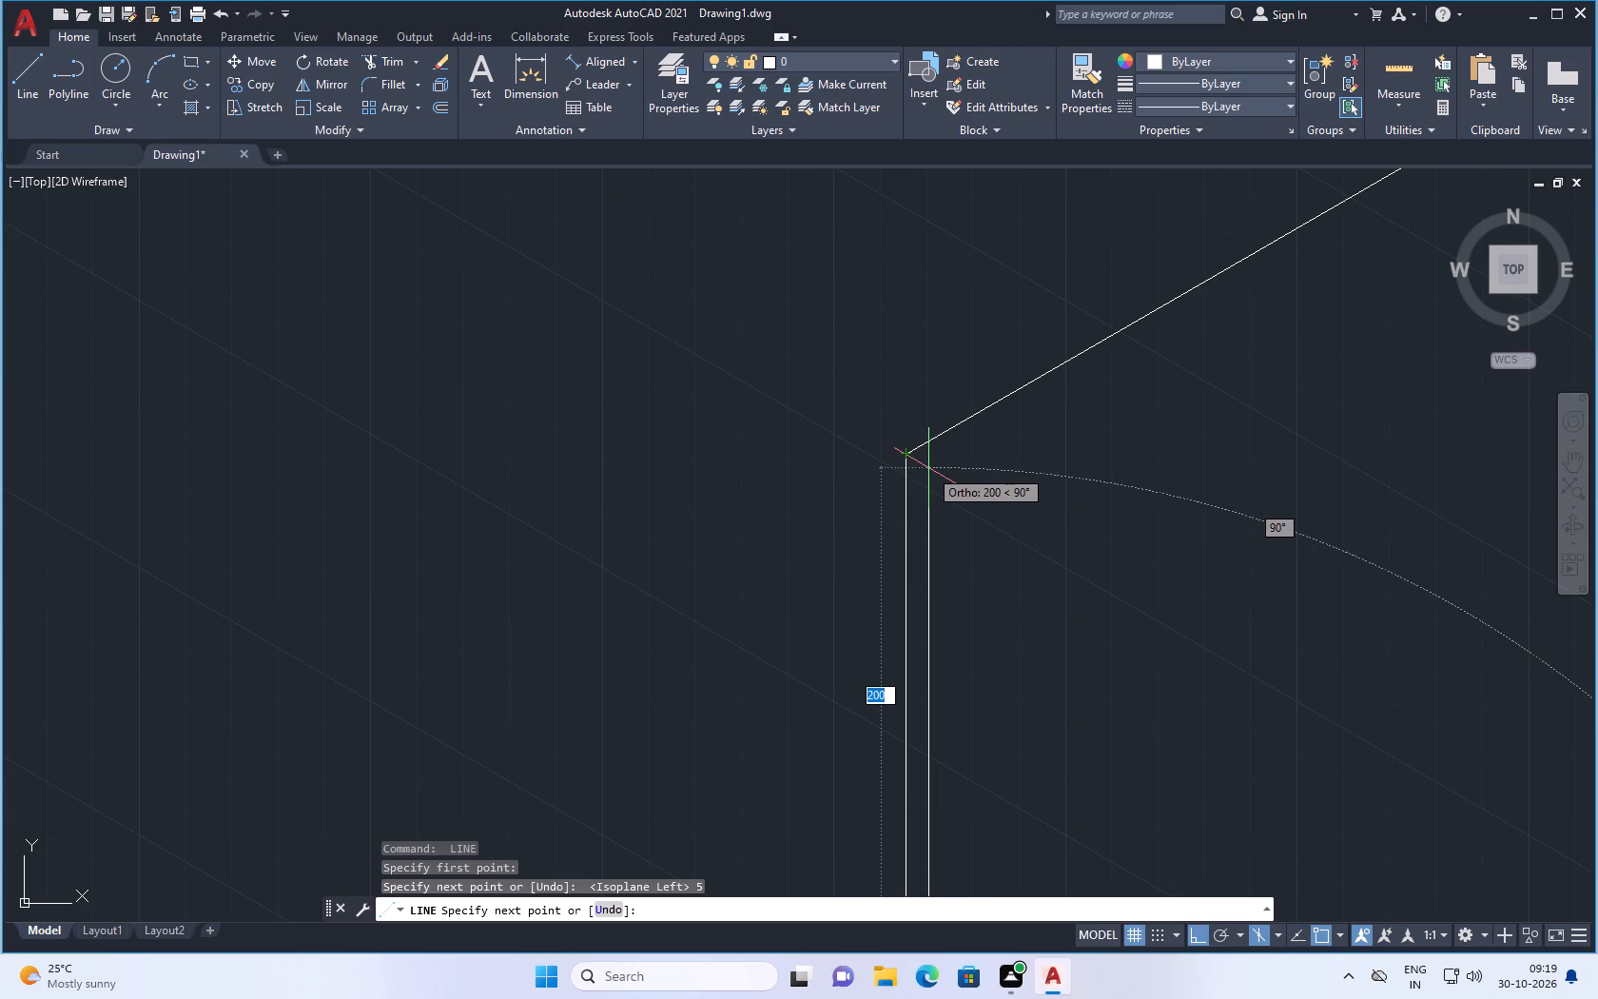
pyautogui.click(928, 468)
pyautogui.scroll(-3, 1029, 391)
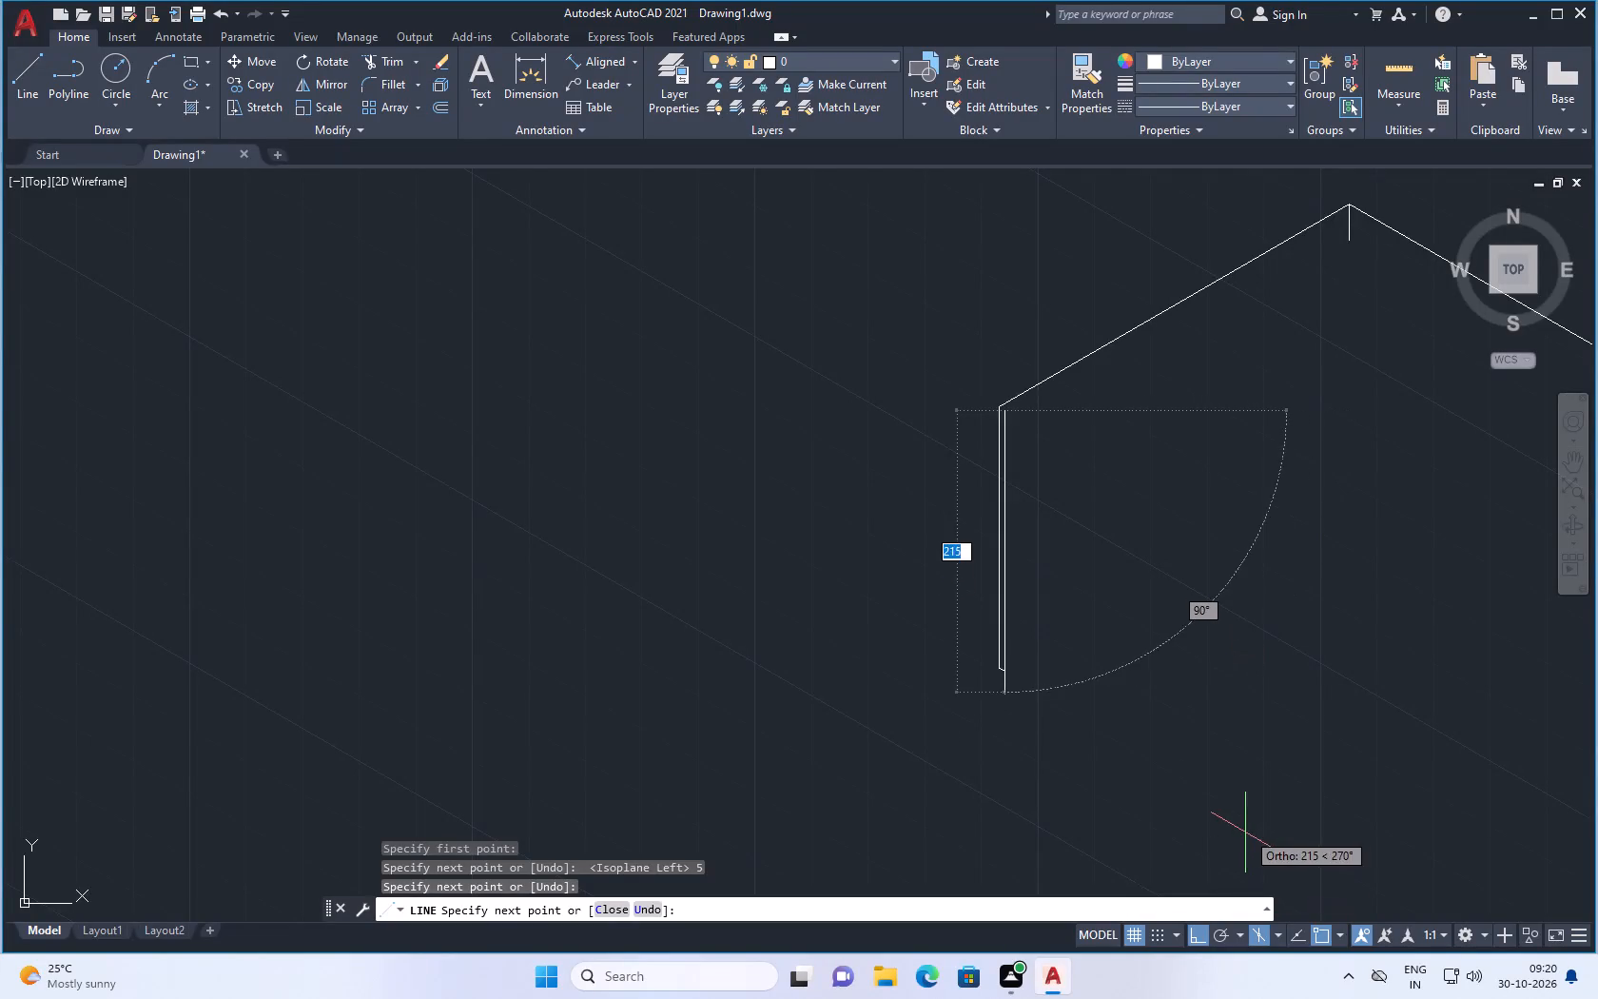
pyautogui.scroll(2, 1235, 761)
pyautogui.scroll(-3, 964, 487)
pyautogui.scroll(2, 947, 381)
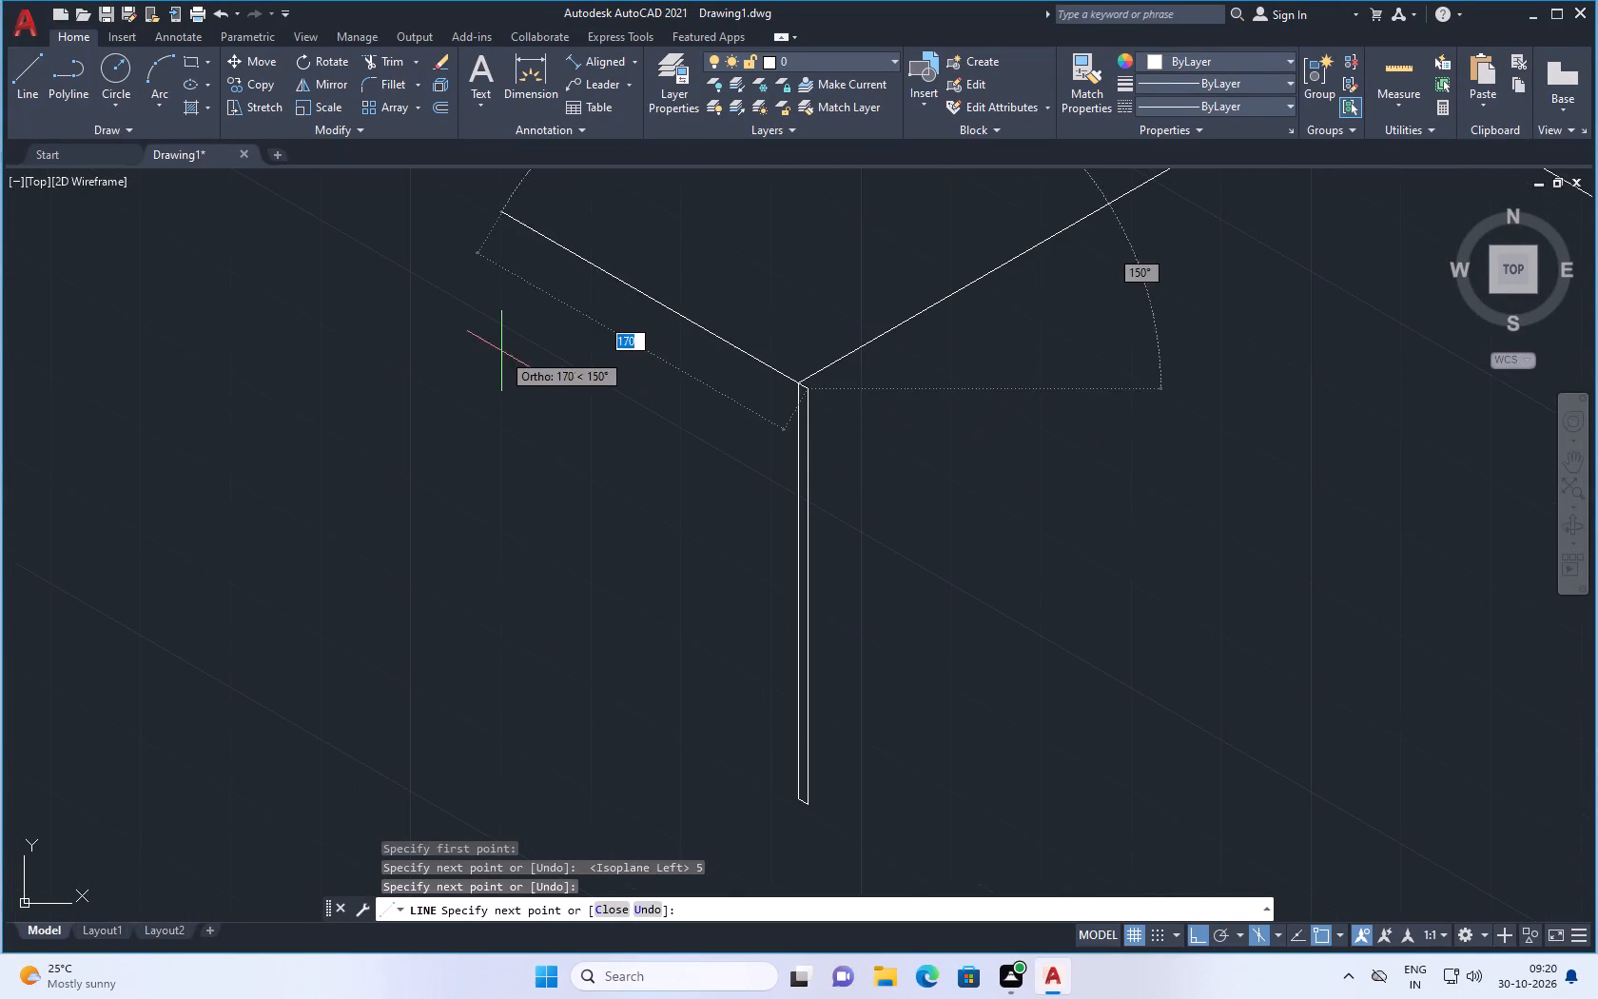
pyautogui.scroll(3, 680, 366)
pyautogui.scroll(3, 1064, 371)
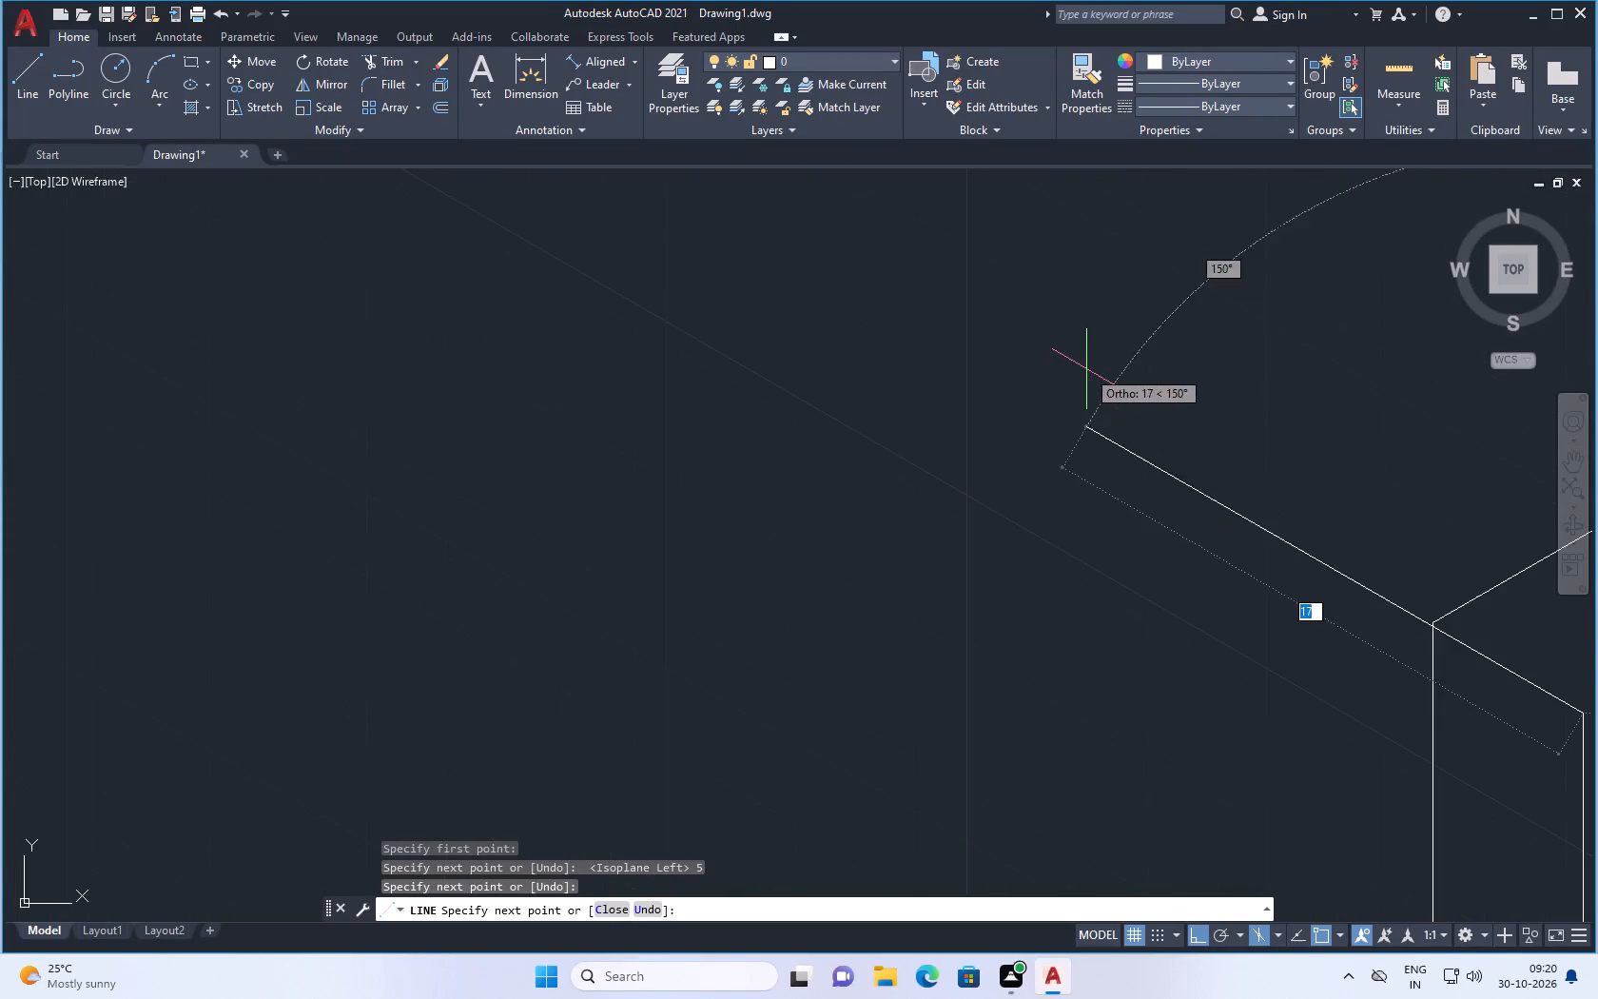
pyautogui.scroll(-4, 1244, 565)
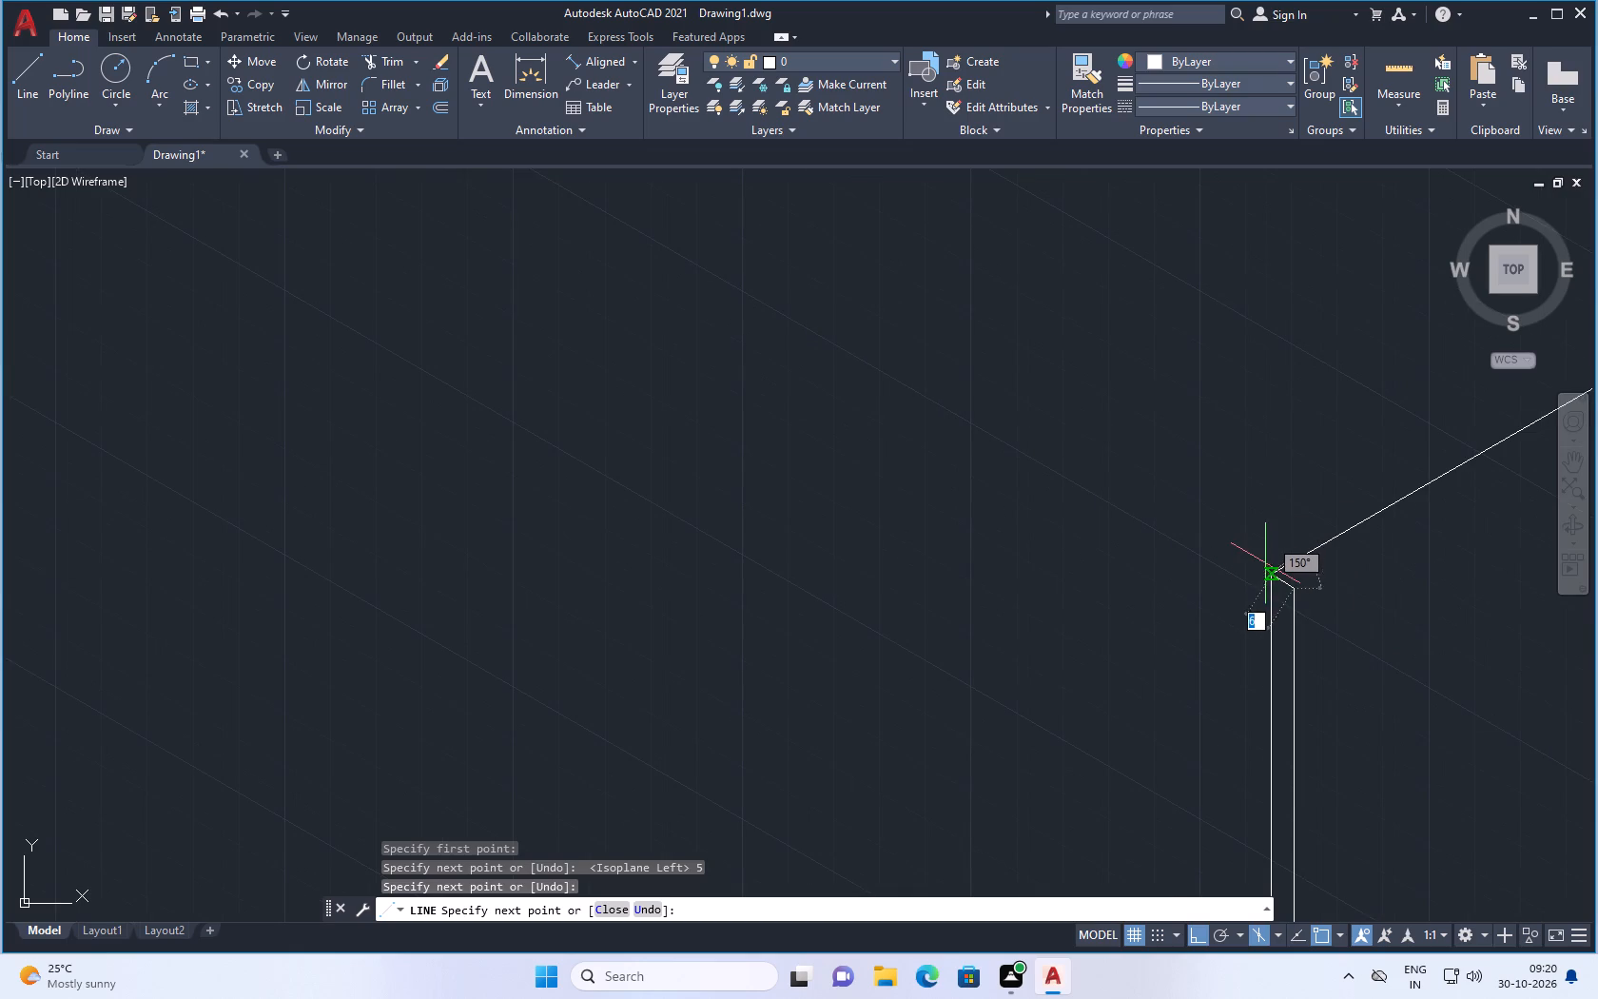
pyautogui.press('Escape')
# Draw a line from the upper end of the outer 200 vertical edge, sloping down at 330° past the inner vertical.
pyautogui.scroll(3, 1300, 594)
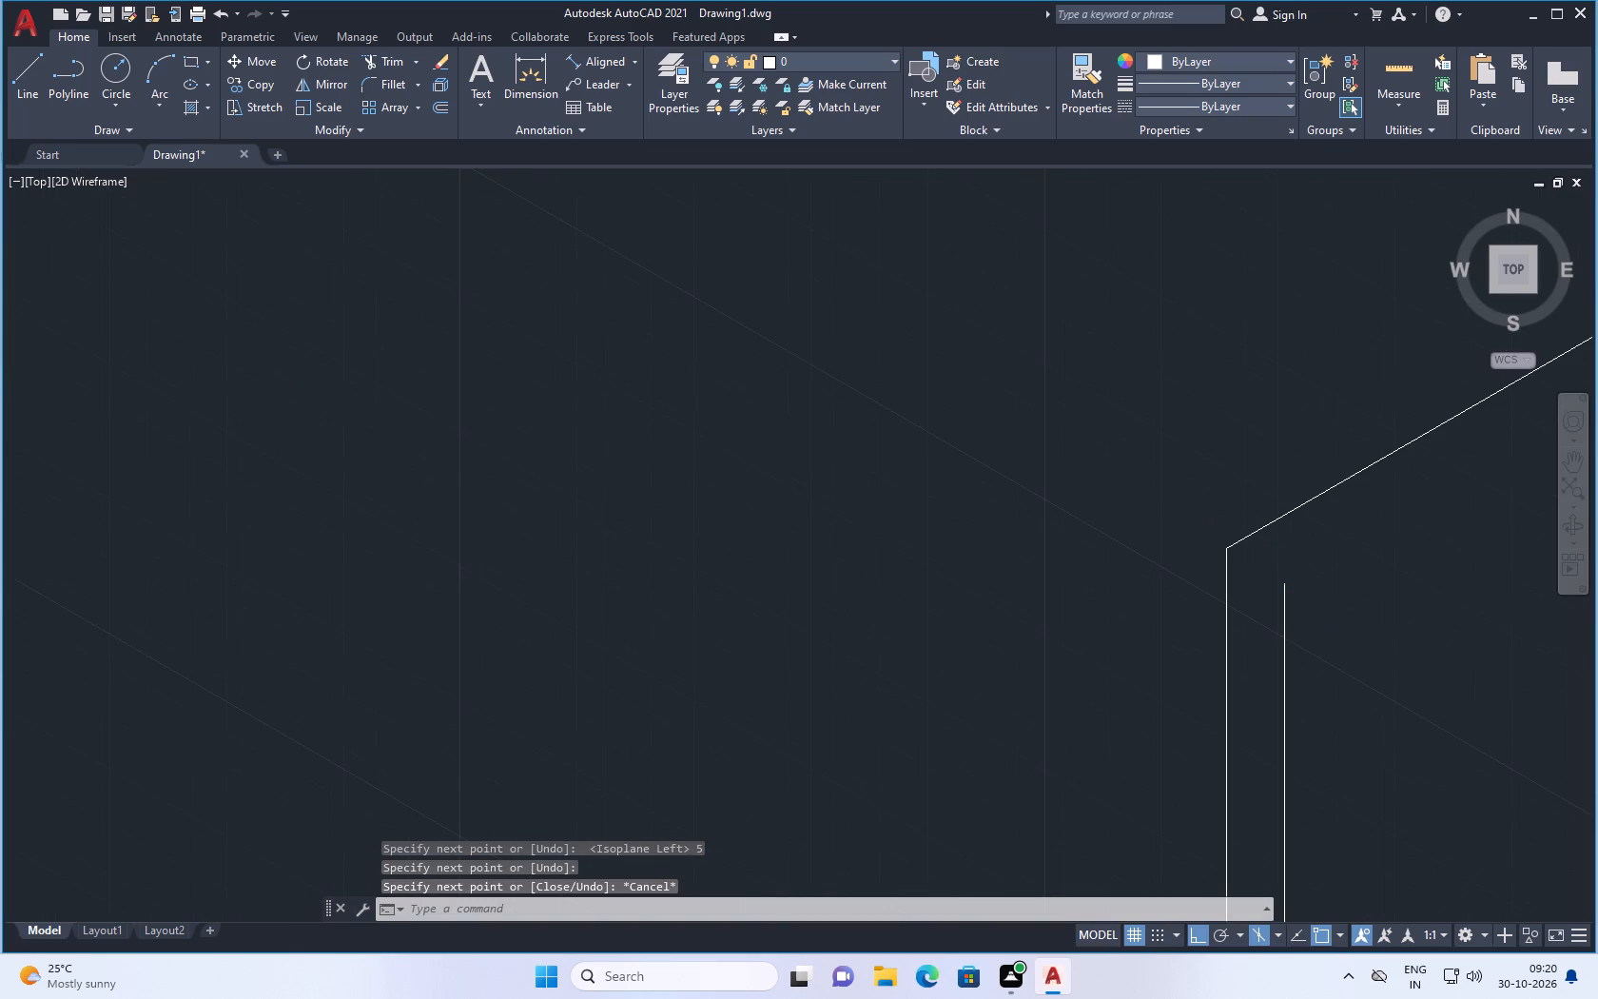
pyautogui.press('space')
pyautogui.scroll(2, 1243, 539)
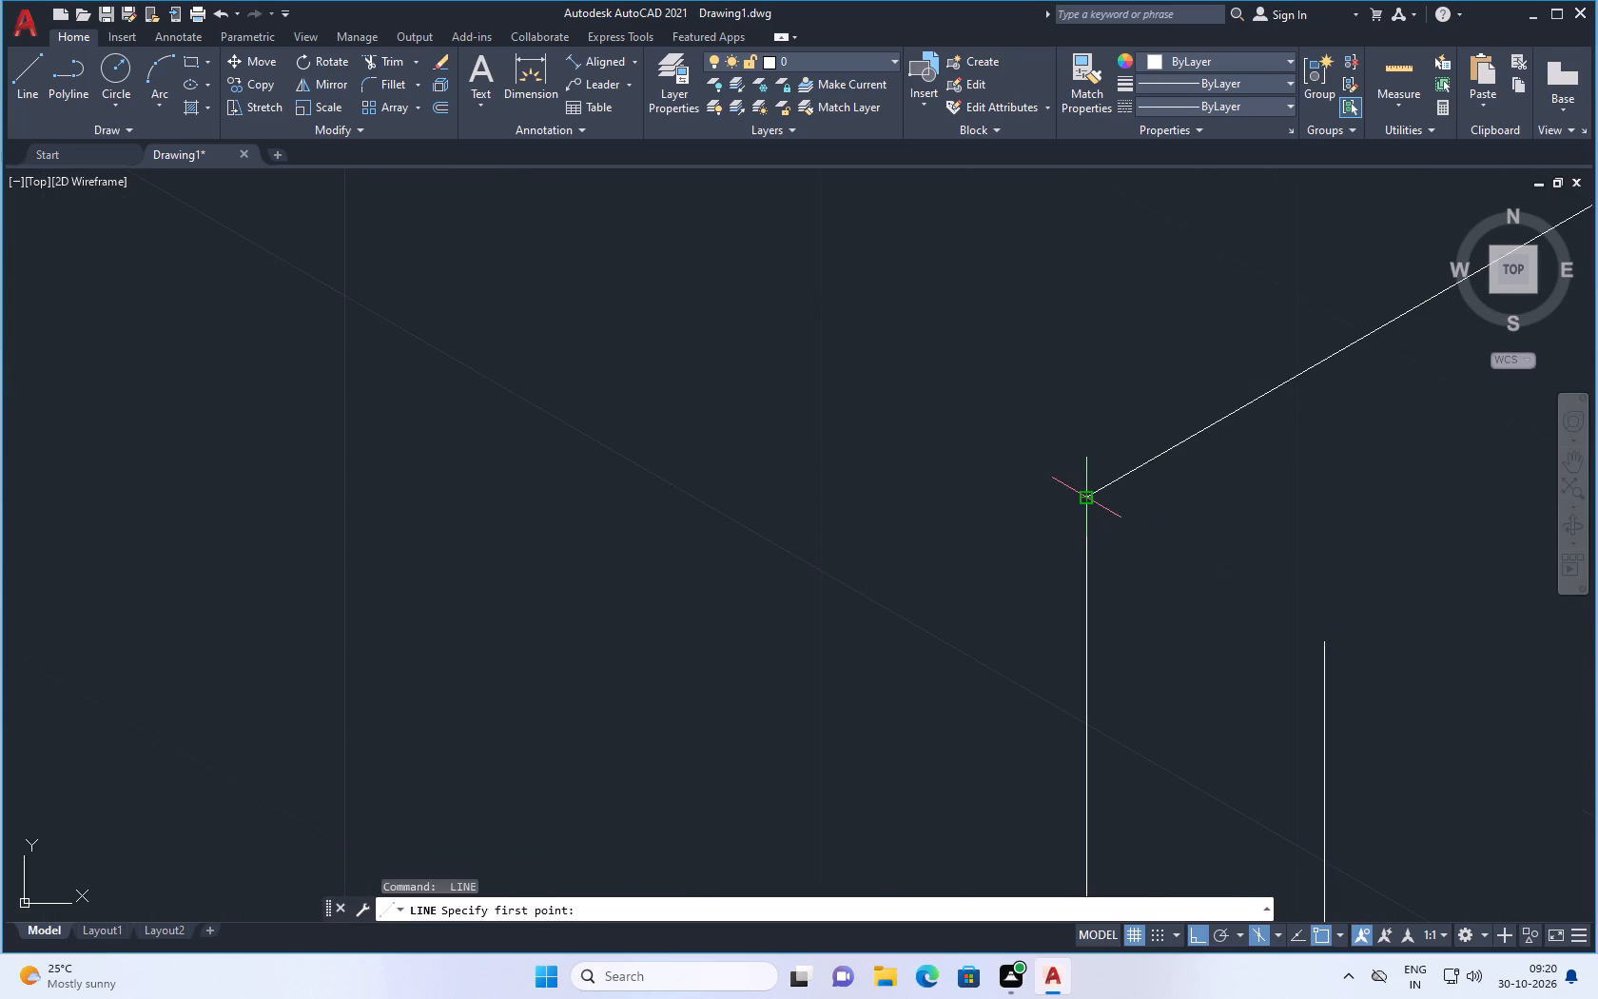
pyautogui.click(1083, 492)
pyautogui.click(1507, 711)
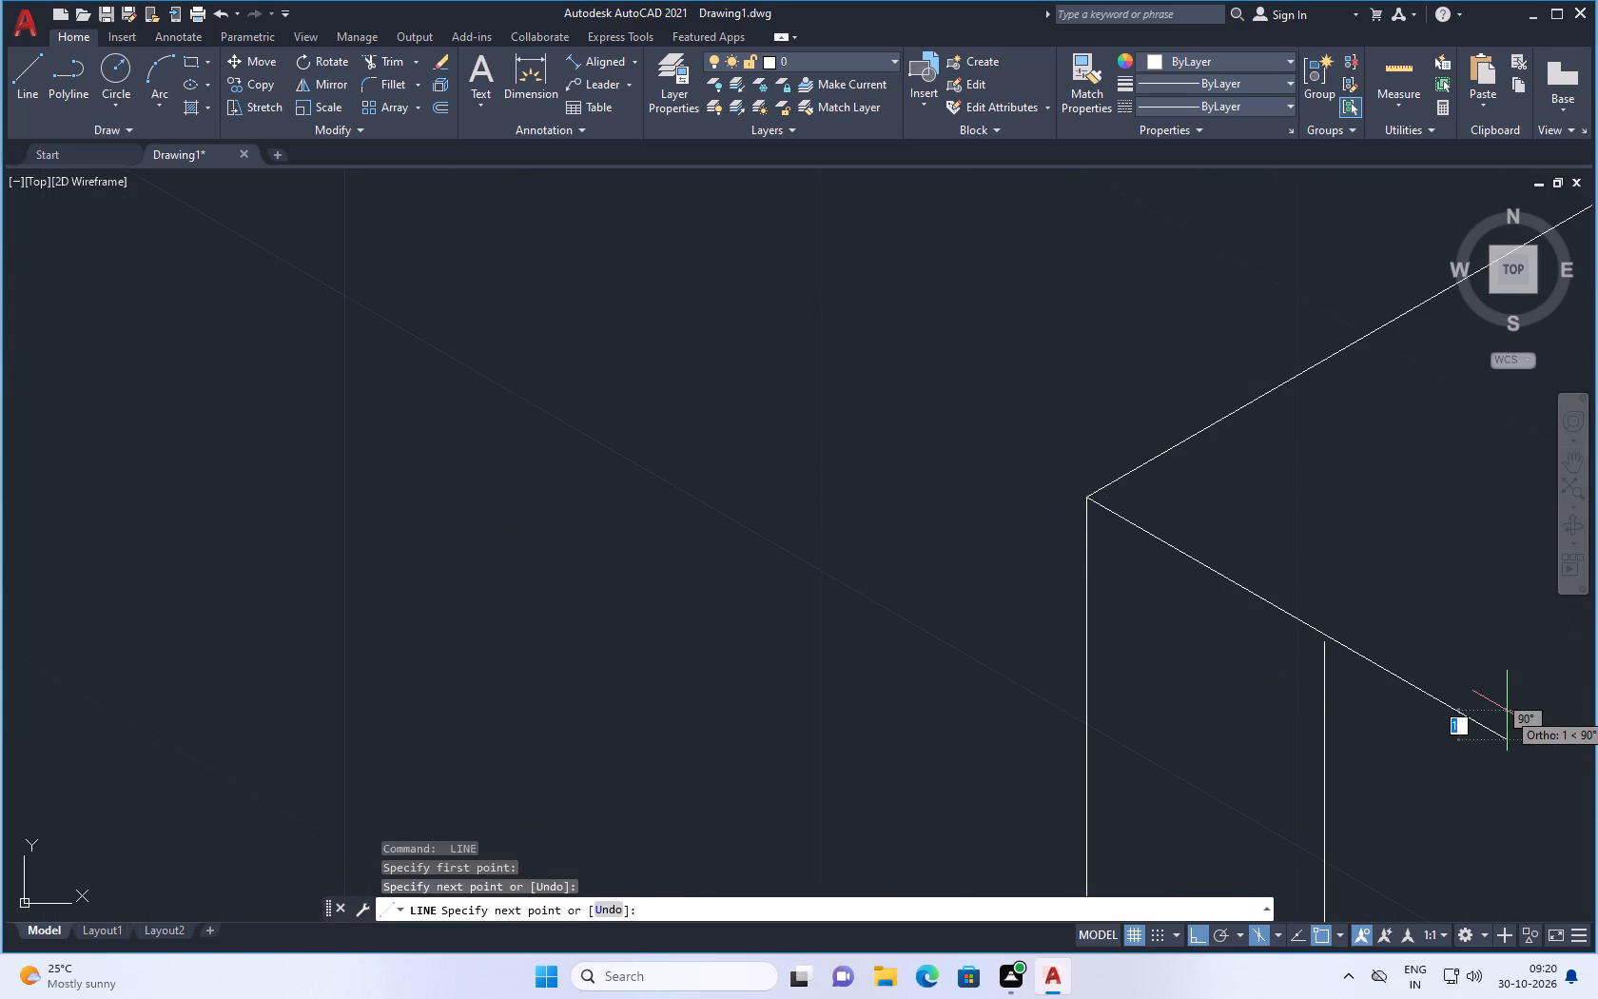
pyautogui.press('Escape')
# Draw a short vertical line from the top of the inner vertical up across the sloping line.
pyautogui.press('space')
pyautogui.scroll(2, 1315, 624)
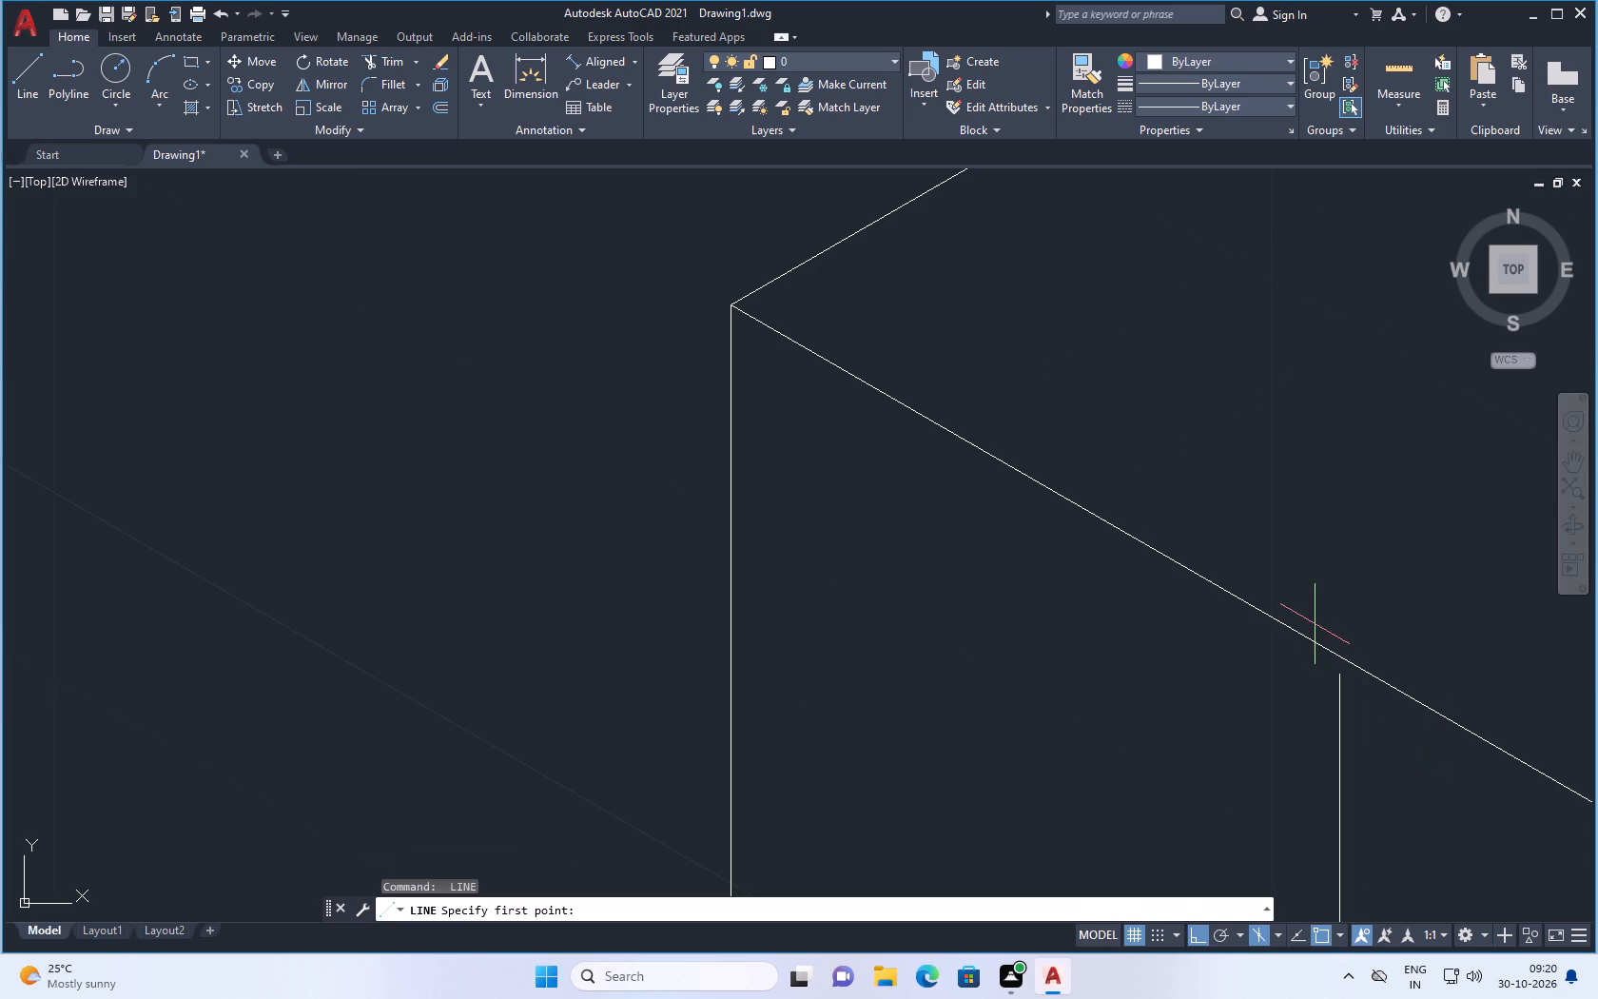
pyautogui.click(1342, 674)
pyautogui.click(1348, 530)
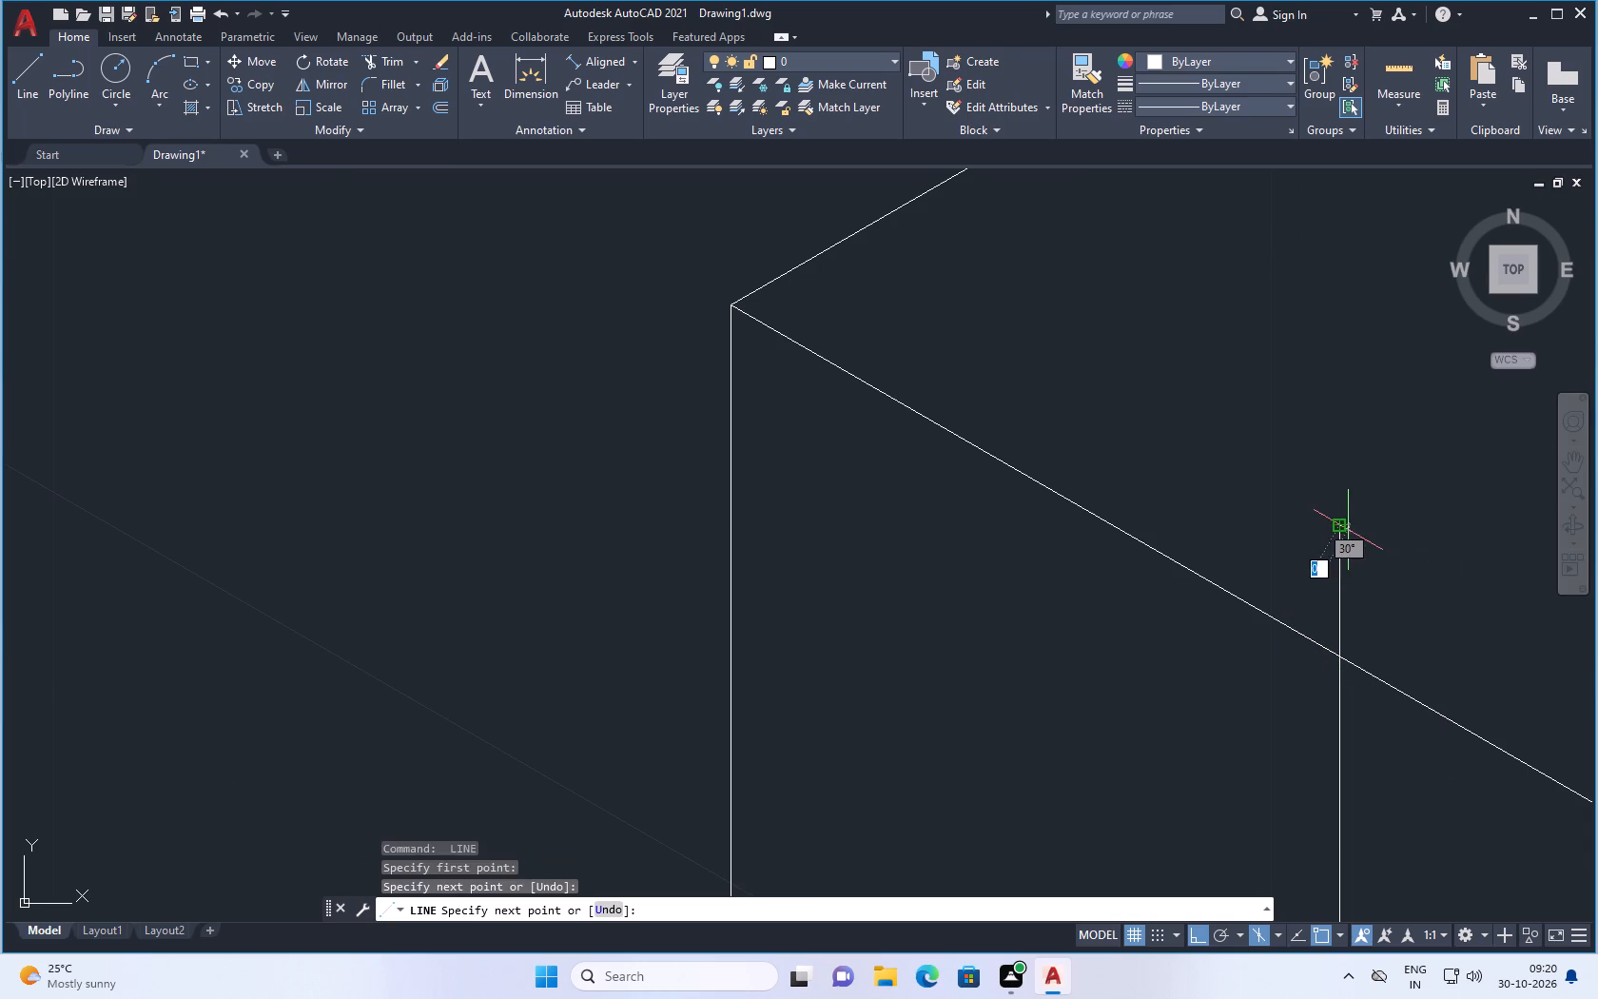
pyautogui.press('space')
# Trim the vertical and sloping line ends that overshoot their crossing at the top of the inner vertical.
pyautogui.write('tr')
pyautogui.press('Return')
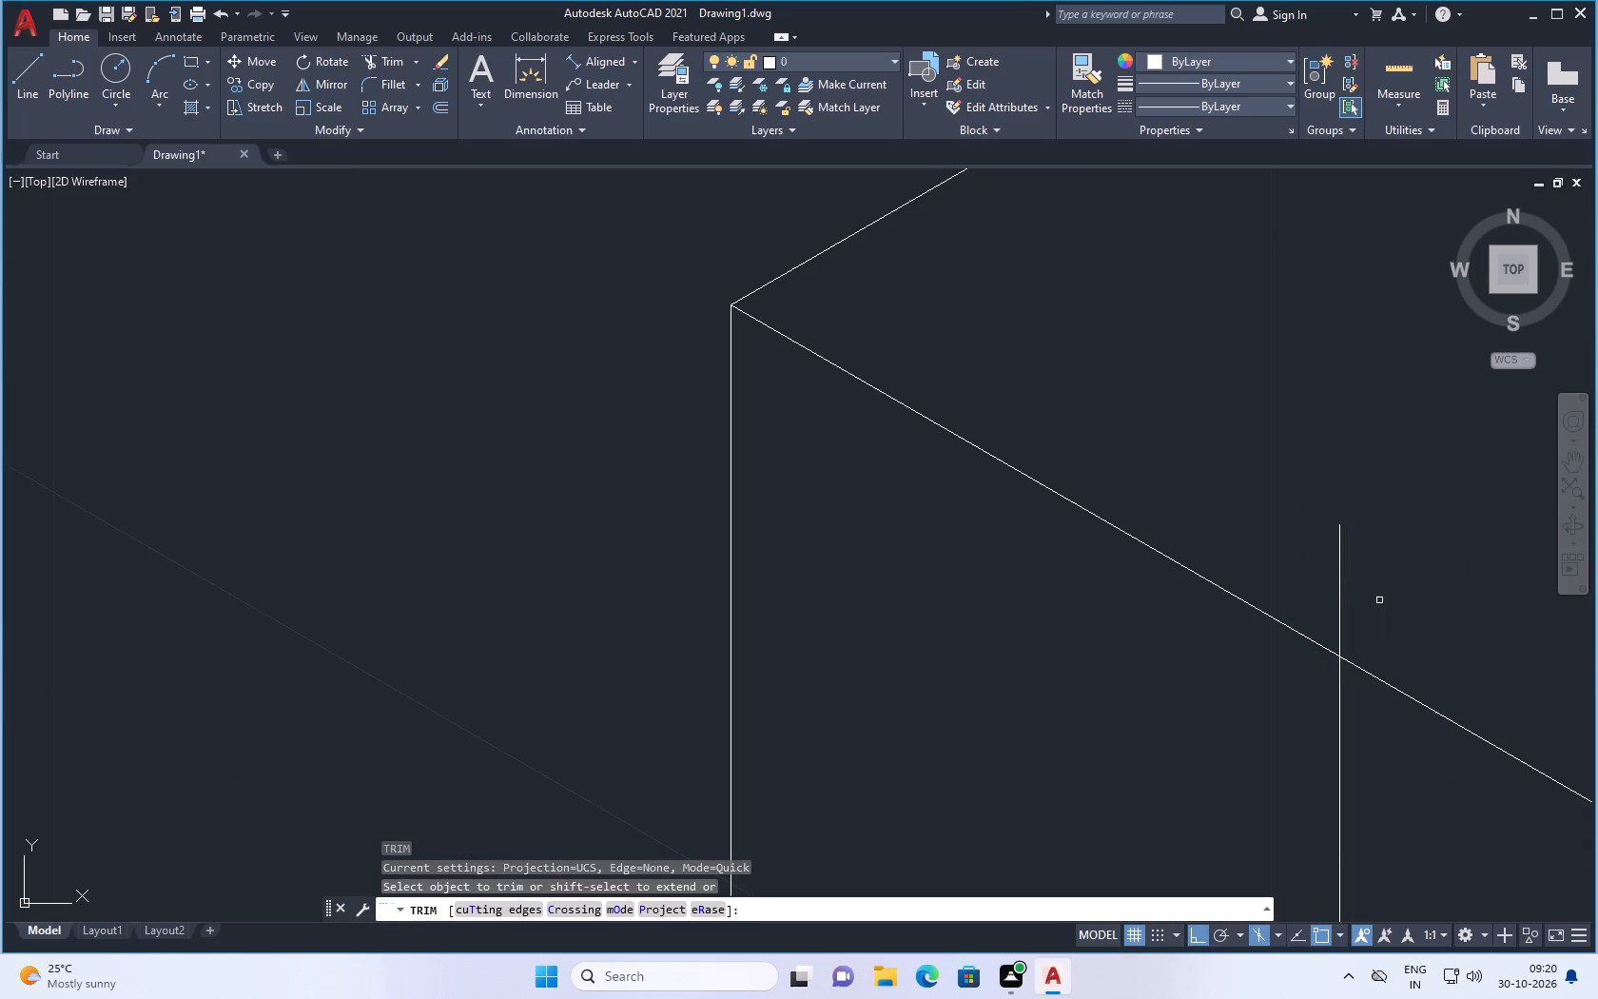
pyautogui.click(1342, 536)
pyautogui.scroll(-3, 1387, 590)
pyautogui.moveTo(1477, 650); pyautogui.dragTo(1455, 684)
pyautogui.scroll(-3, 1444, 707)
pyautogui.press('Escape')
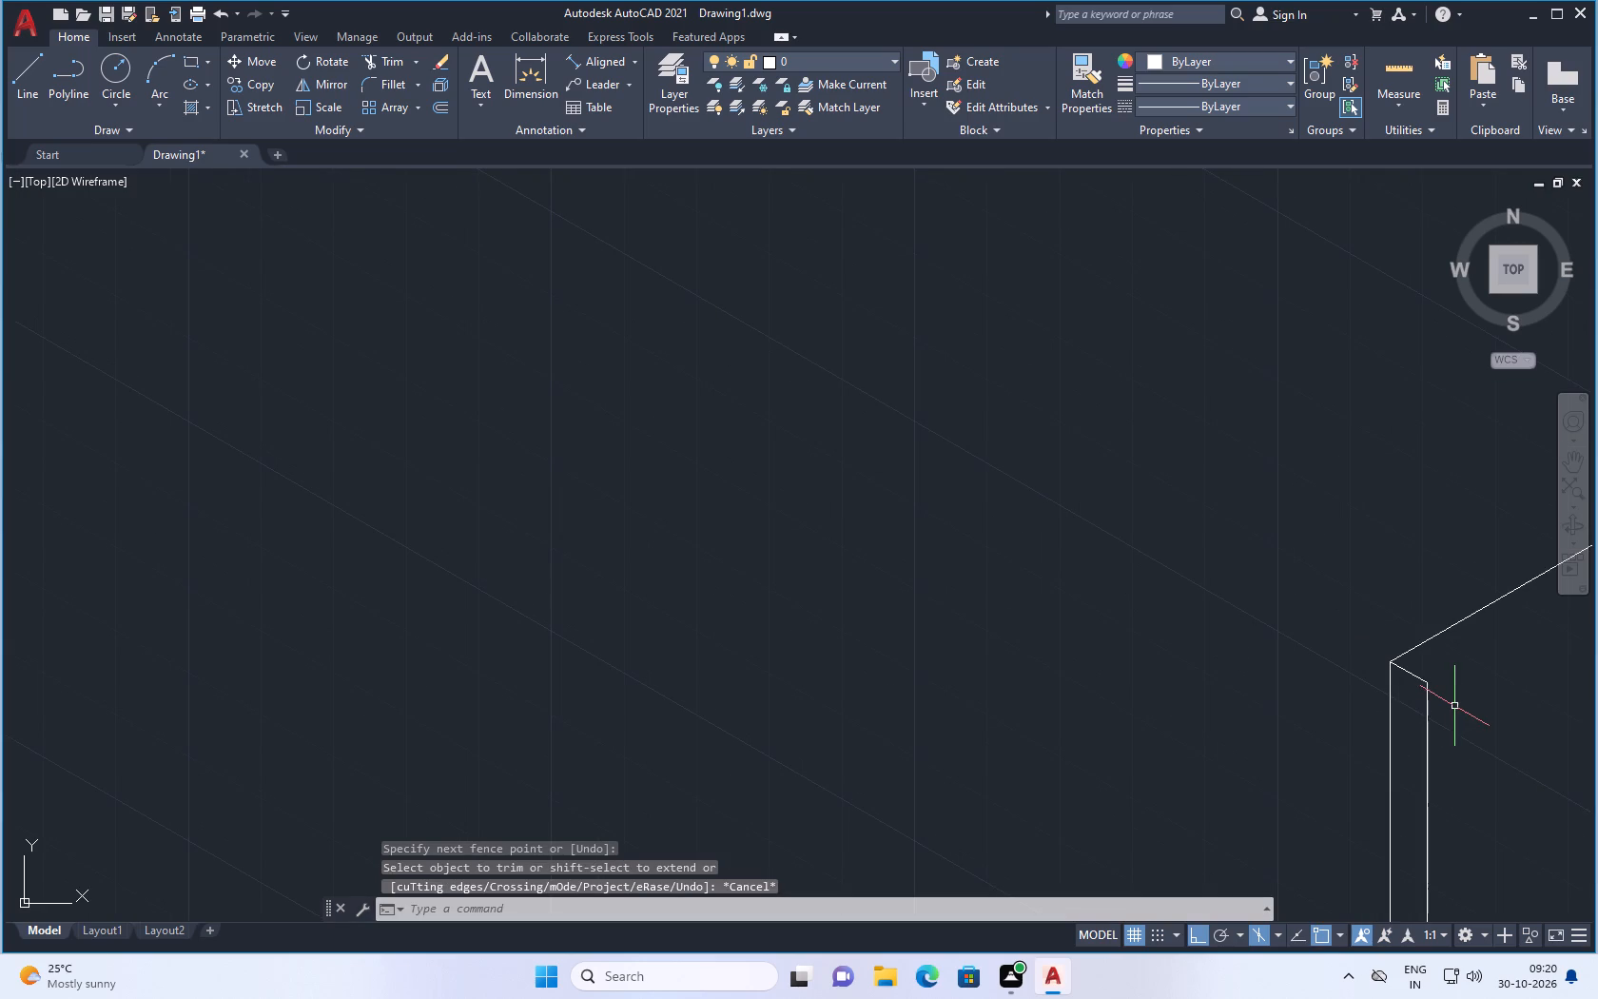
# Start saving the drawing and open the HARIKA folder on the desktop as its location.
pyautogui.hotkey('ctrl', 's')
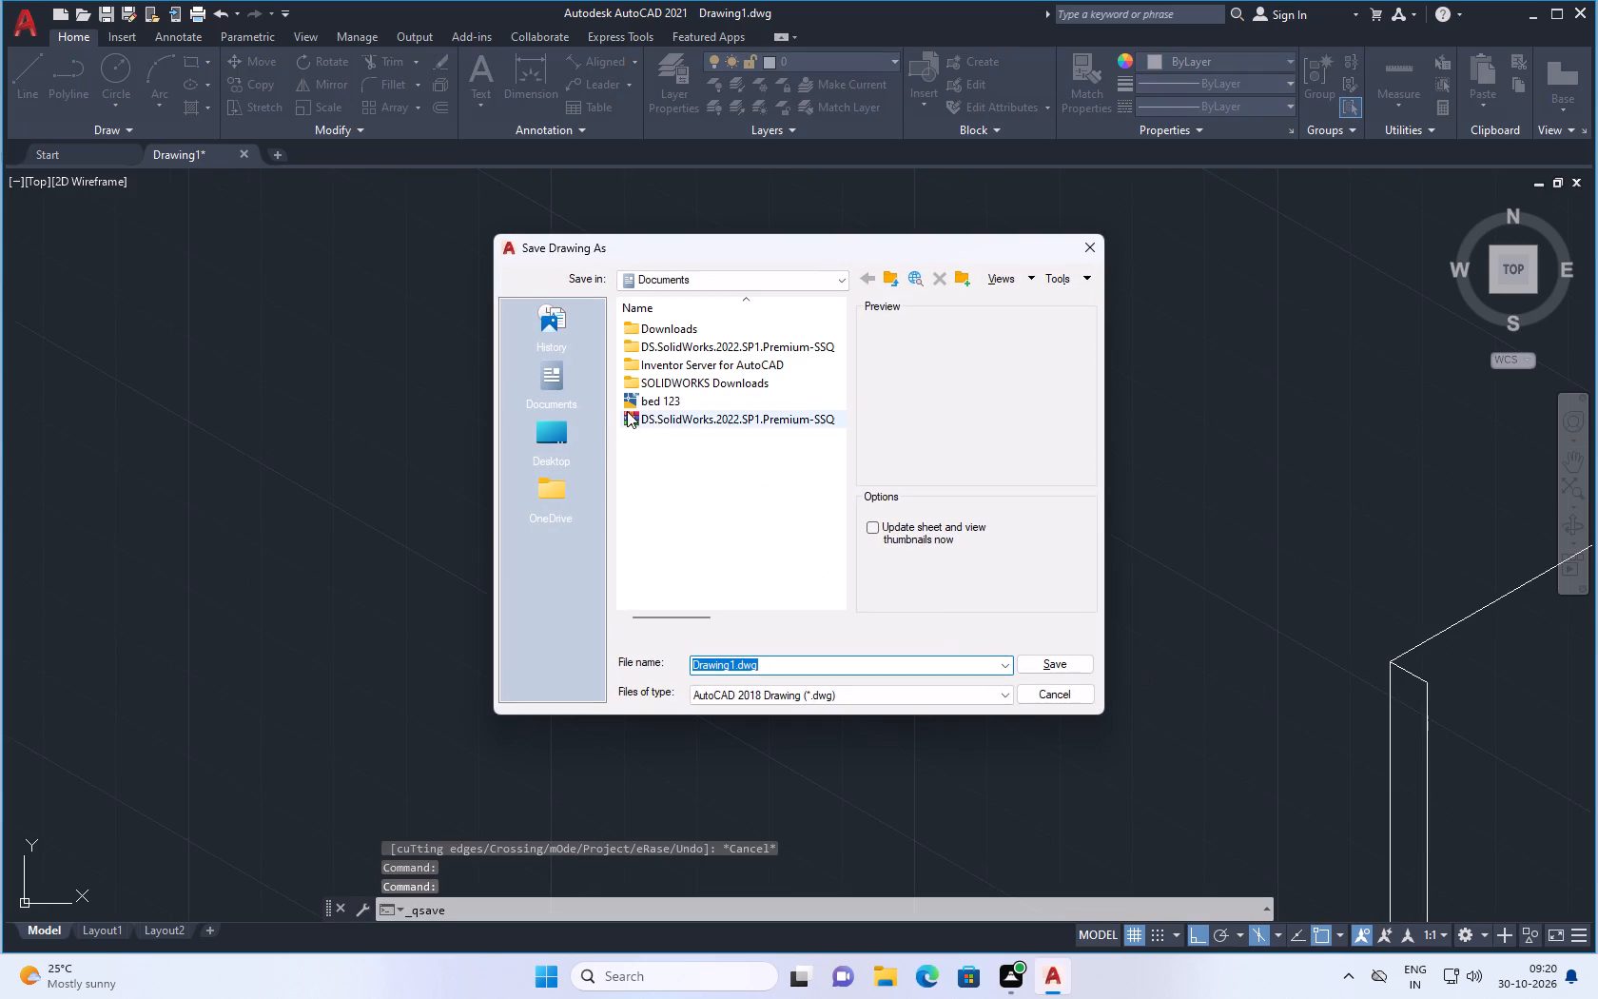
pyautogui.click(555, 431)
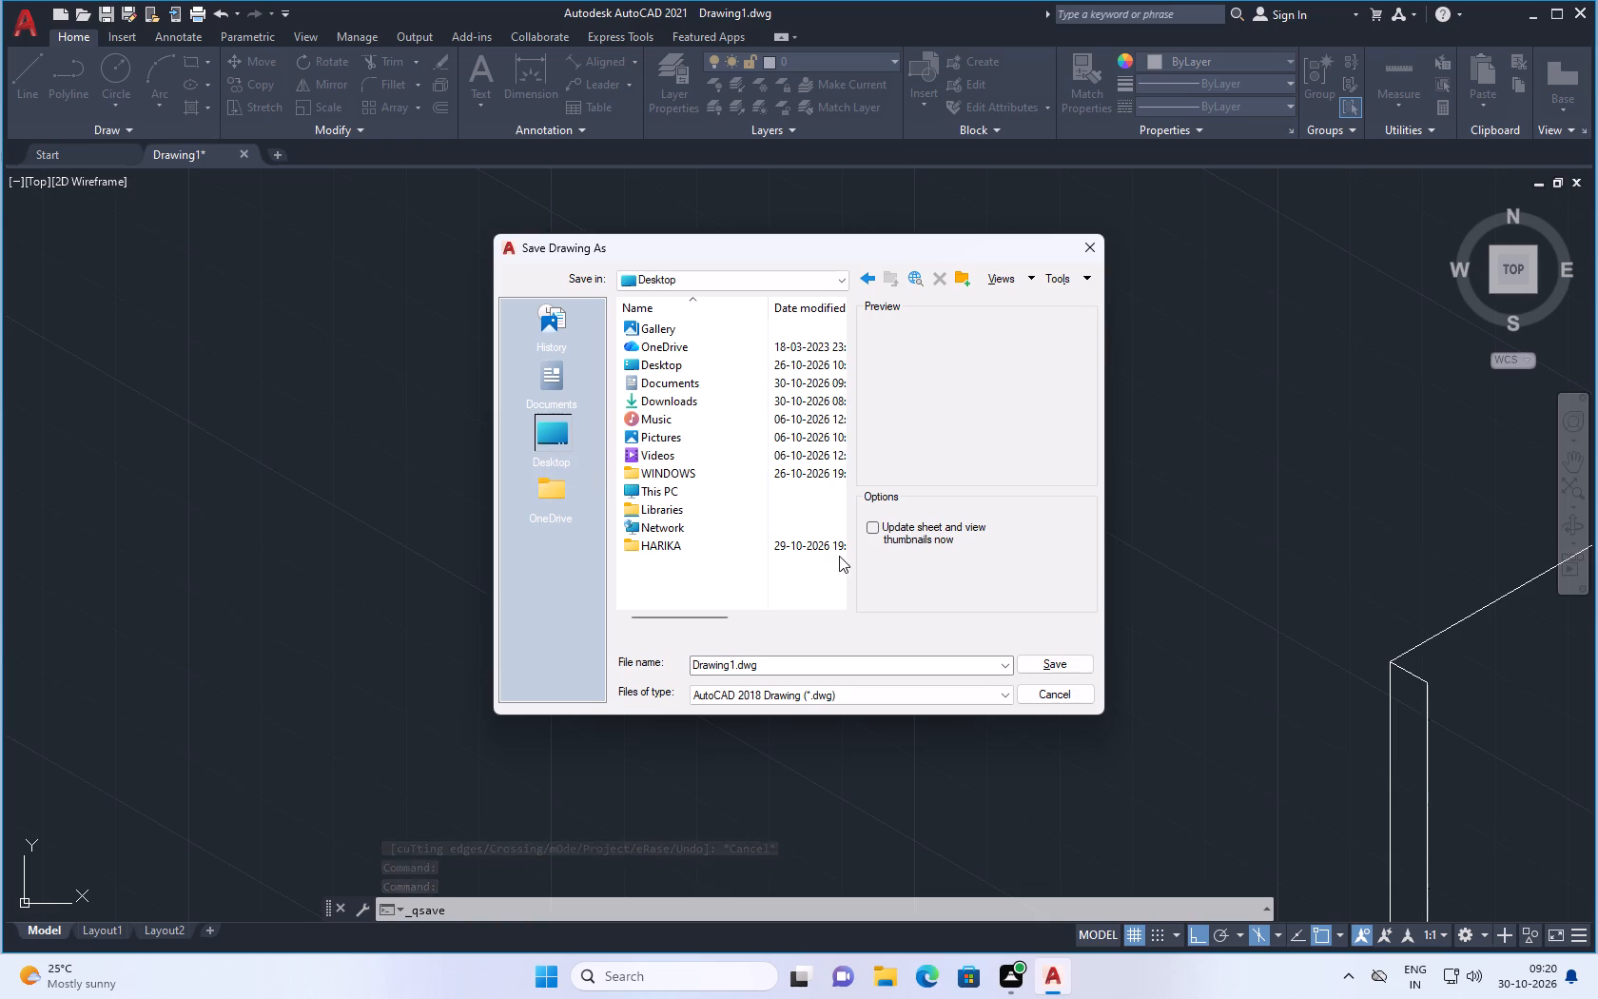
pyautogui.doubleClick(814, 545)
pyautogui.scroll(-1, 733, 463)
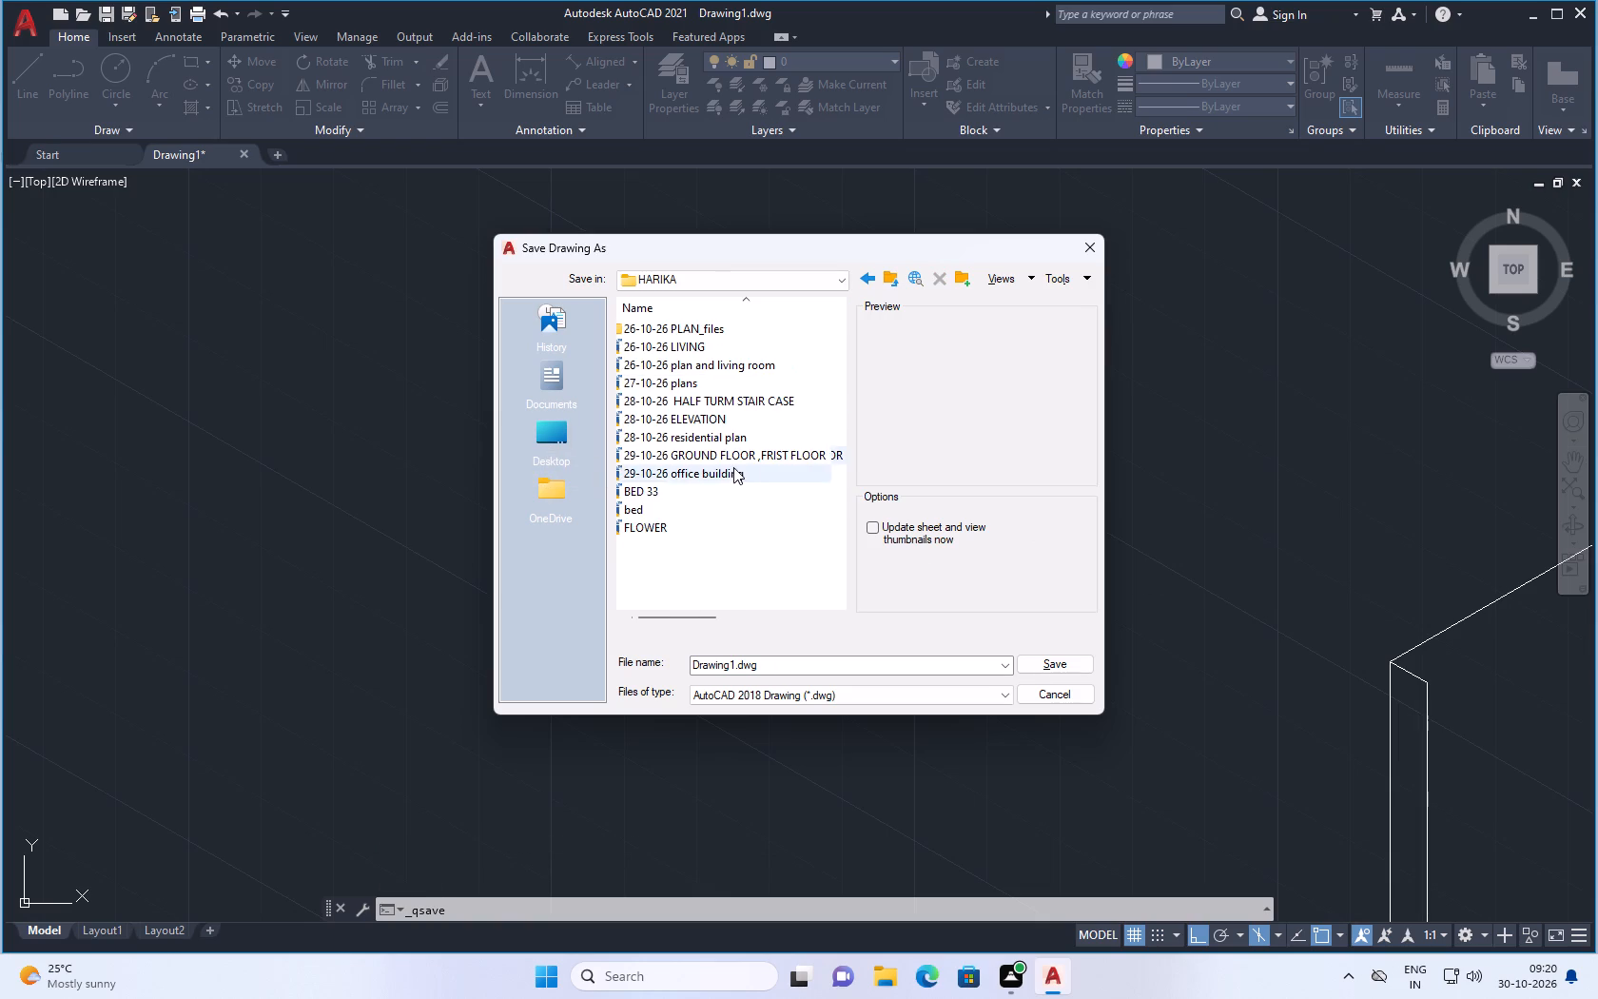
pyautogui.scroll(-2, 733, 467)
pyautogui.scroll(2, 766, 463)
pyautogui.scroll(2, 667, 393)
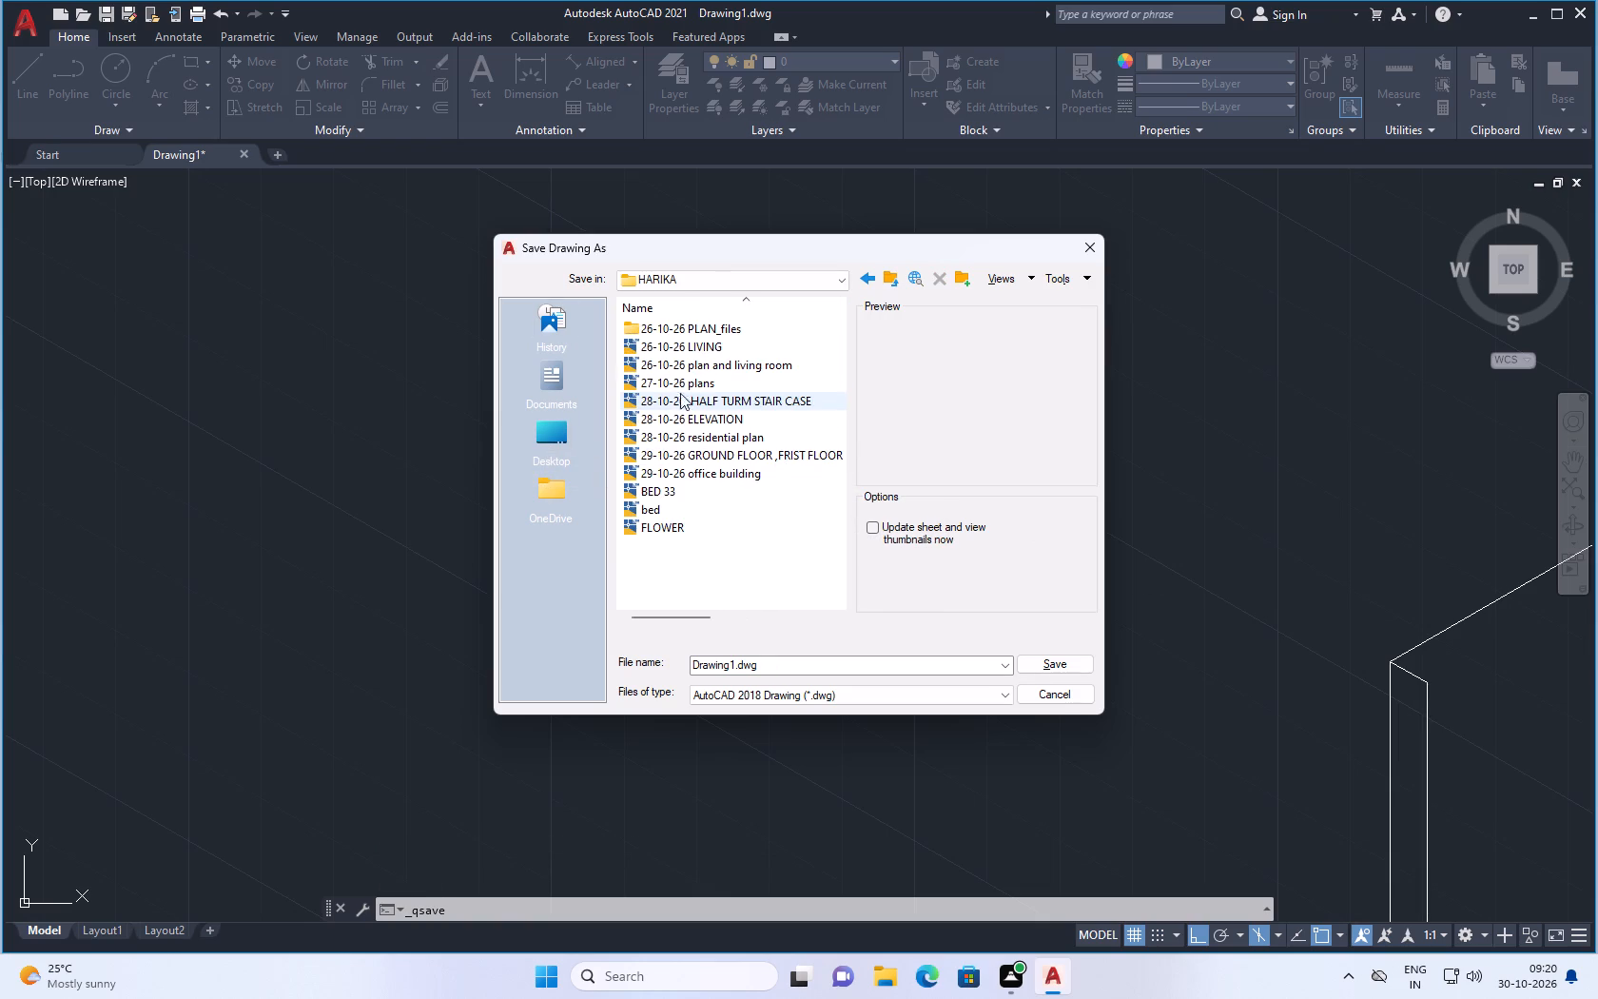
pyautogui.scroll(1, 680, 393)
pyautogui.scroll(-2, 687, 343)
pyautogui.scroll(1, 727, 474)
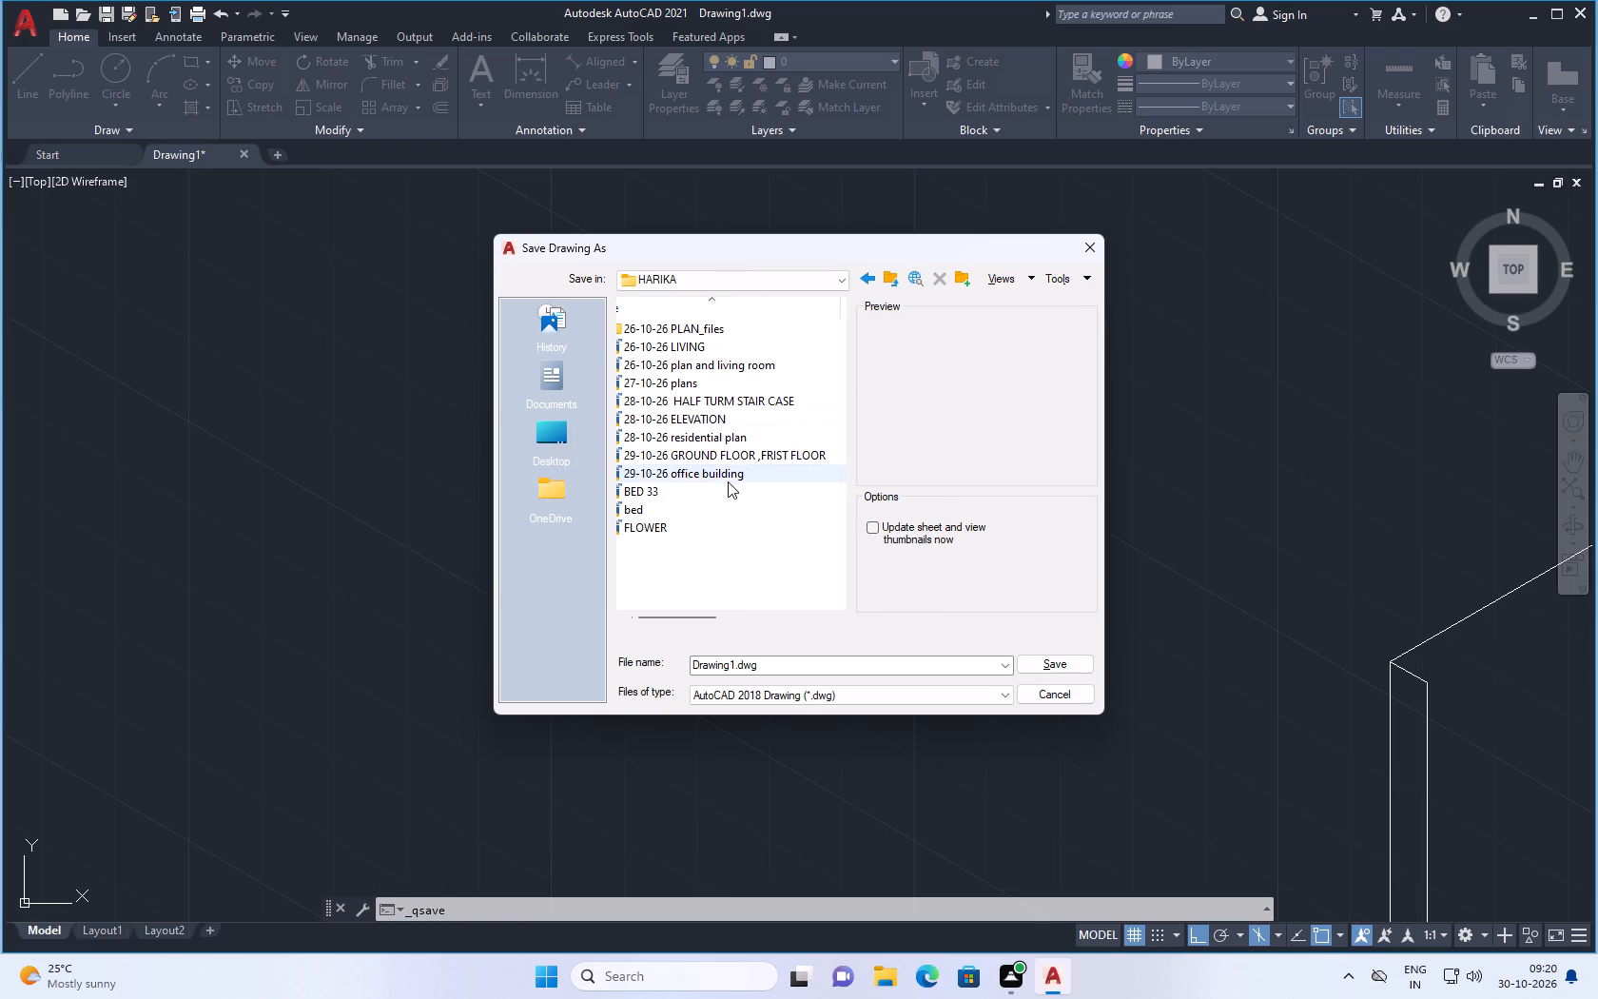
pyautogui.scroll(2, 728, 509)
pyautogui.scroll(3, 632, 465)
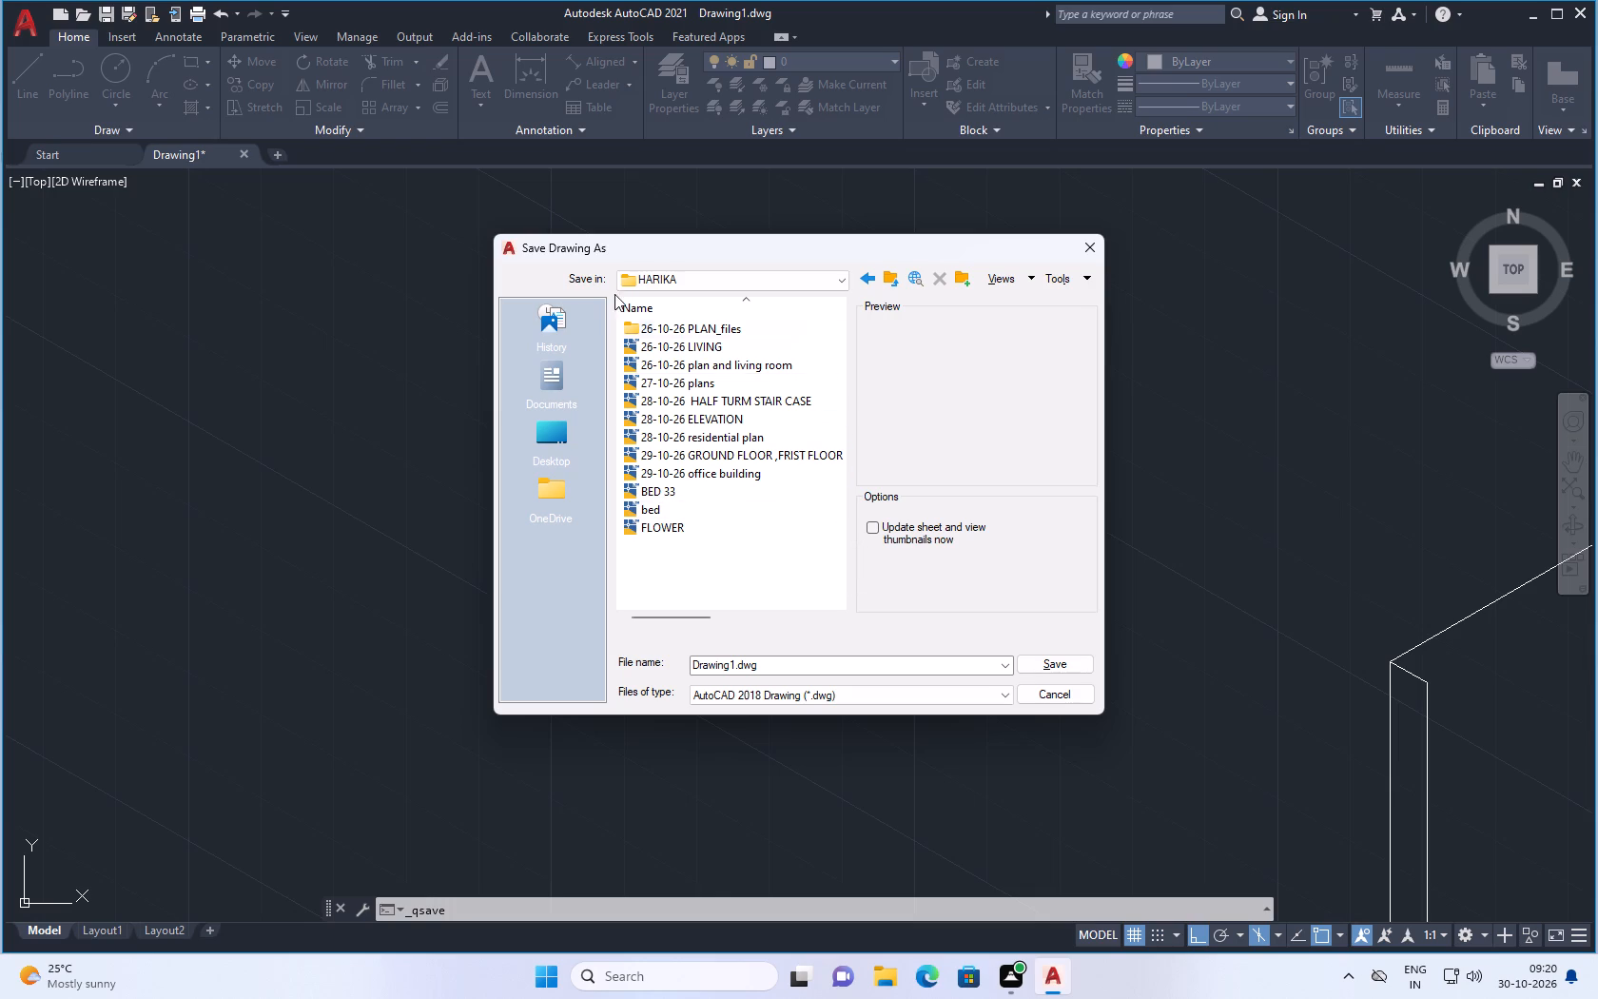
# Name the drawing file KITCHEN ROOM and save it in the HARIKA folder.
pyautogui.click(774, 668)
pyautogui.press('BackSpace')
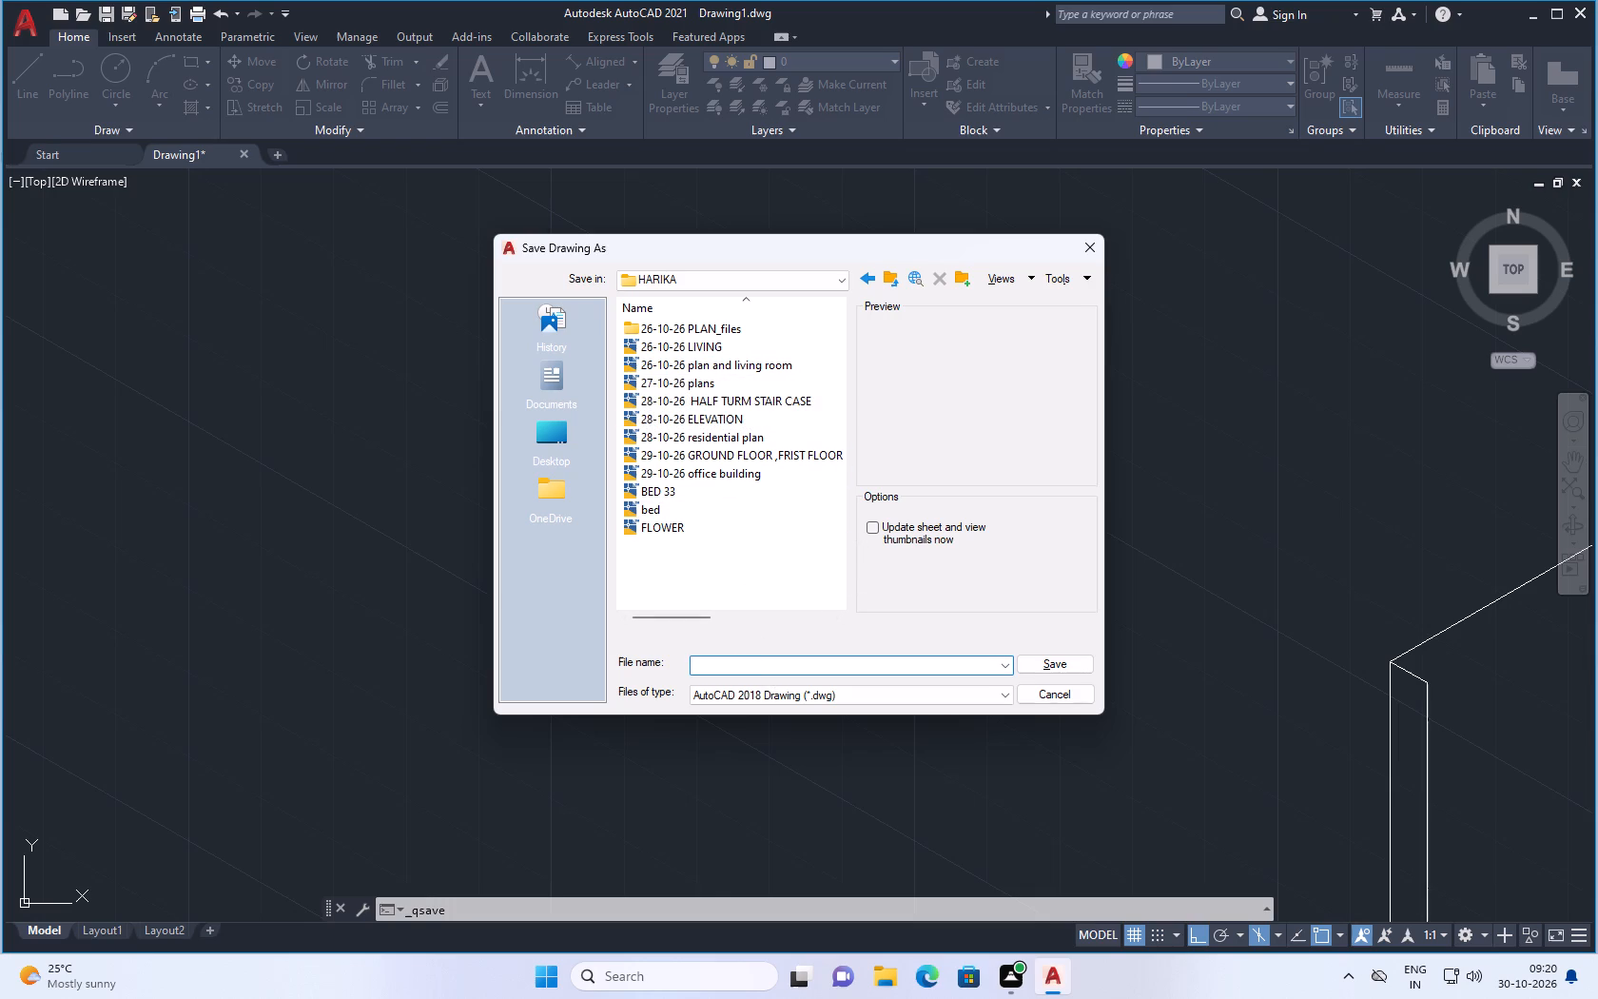
pyautogui.write('kitchen')
pyautogui.press('BackSpace')
pyautogui.press('BackSpace')
pyautogui.press('BackSpace')
pyautogui.press('BackSpace')
pyautogui.press('BackSpace')
pyautogui.press('BackSpace')
pyautogui.press('BackSpace')
pyautogui.press('BackSpace')
pyautogui.press('BackSpace')
pyautogui.press('BackSpace')
pyautogui.press('BackSpace')
pyautogui.press('BackSpace')
pyautogui.press('BackSpace')
pyautogui.press('BackSpace')
pyautogui.press('BackSpace')
pyautogui.press('BackSpace')
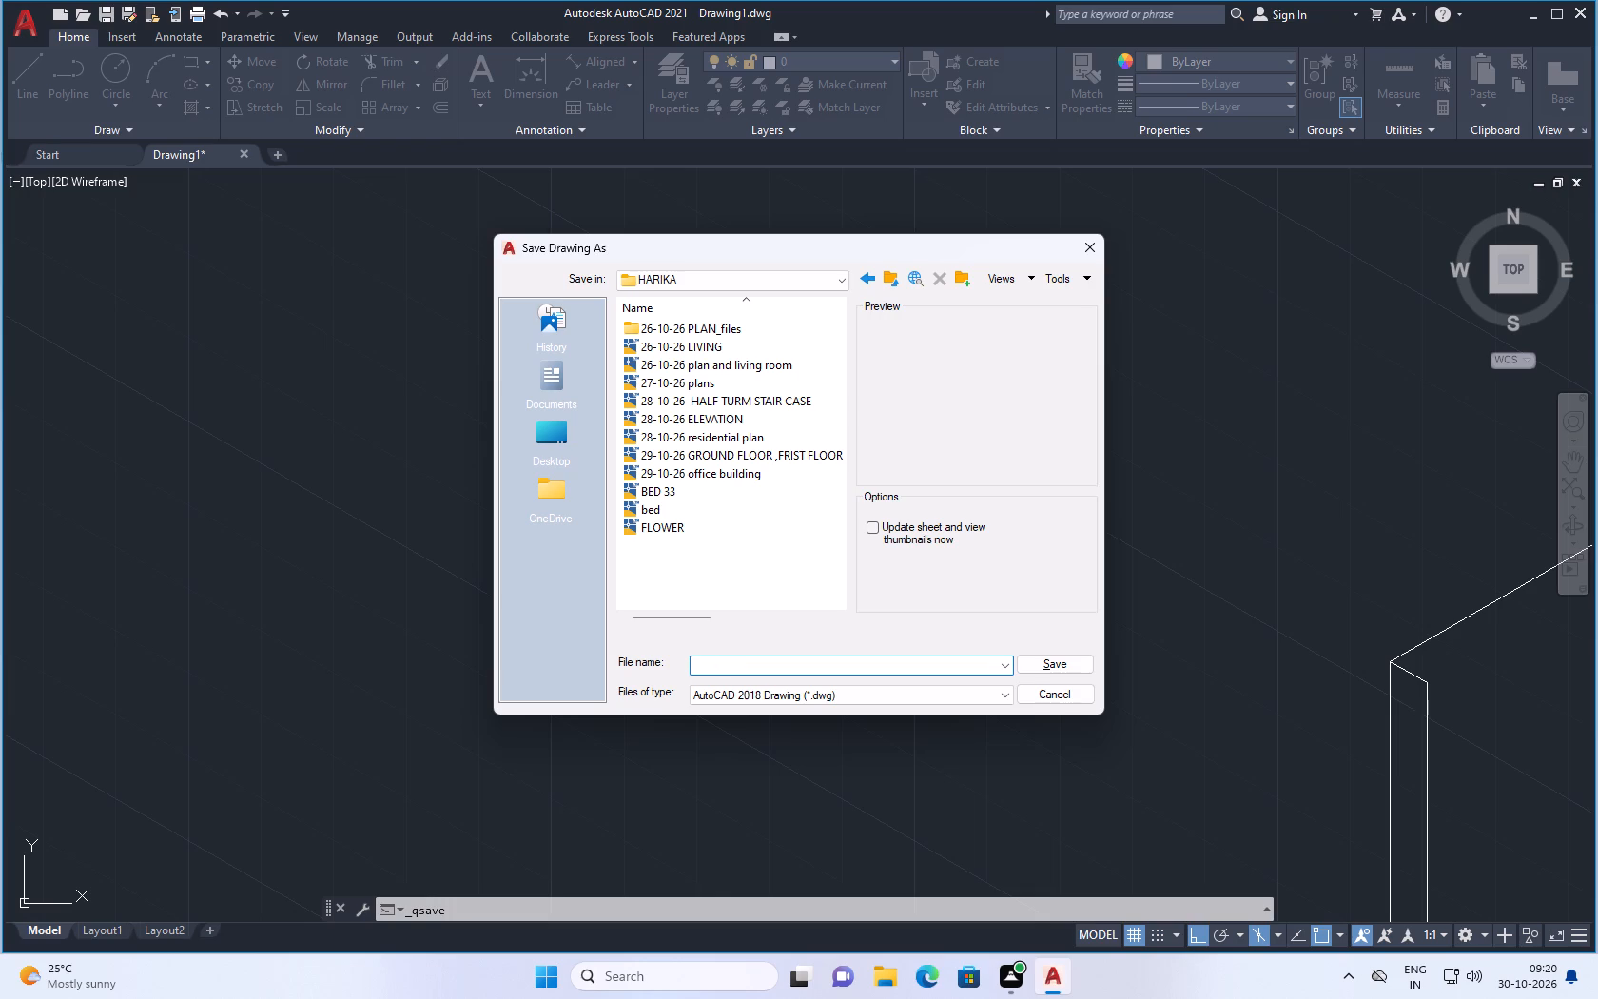
pyautogui.write('KITCHEN')
pyautogui.press('space')
pyautogui.write('ROOM')
pyautogui.click(1047, 663)
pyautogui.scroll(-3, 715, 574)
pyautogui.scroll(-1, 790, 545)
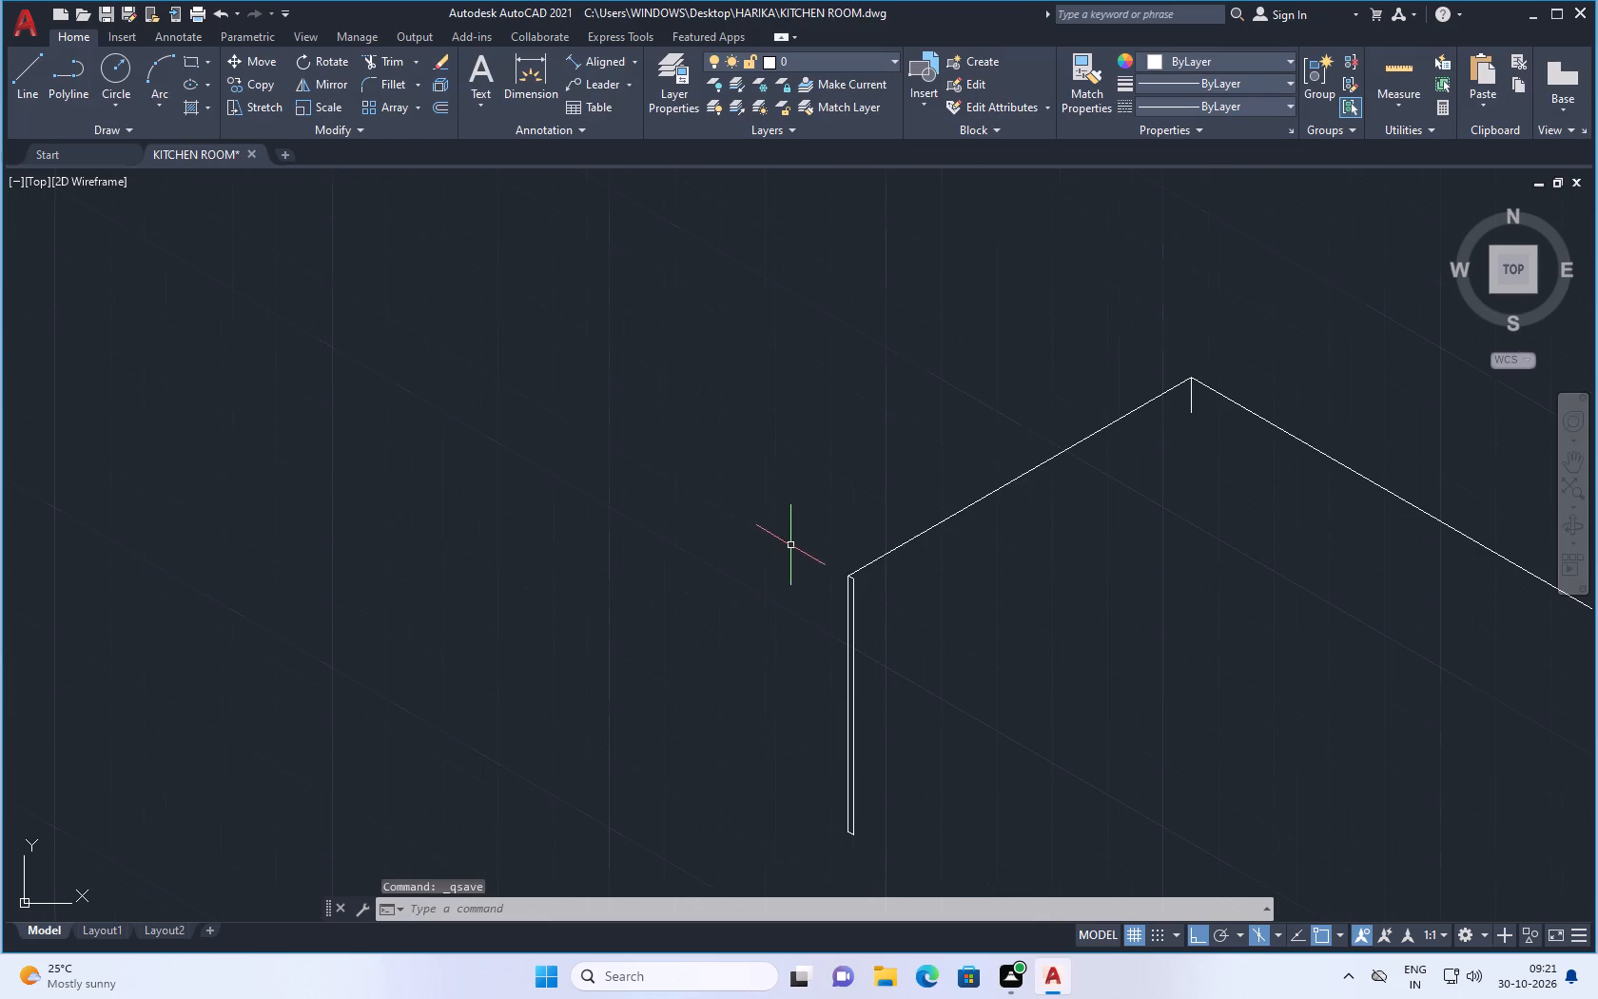
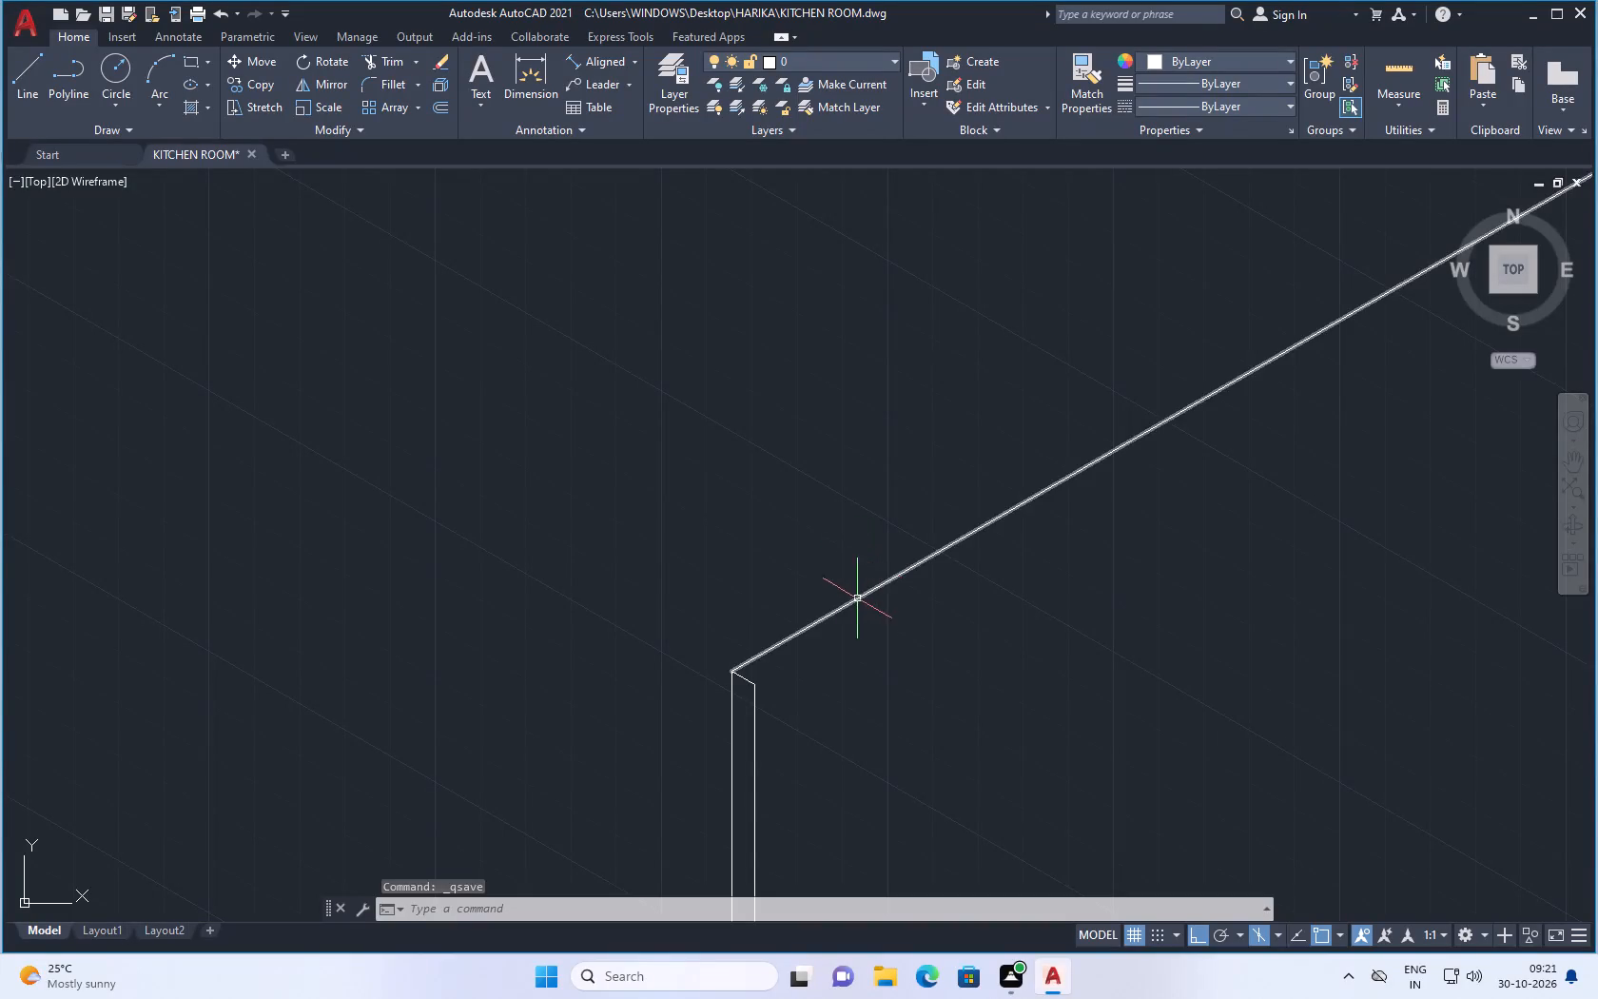
# On isoplane Top, draw a line from the inner vertical's top parallel to the left sloping edge, extending past the right sloping edge.
pyautogui.click(26, 77)
pyautogui.scroll(-2, 731, 604)
pyautogui.scroll(2, 777, 623)
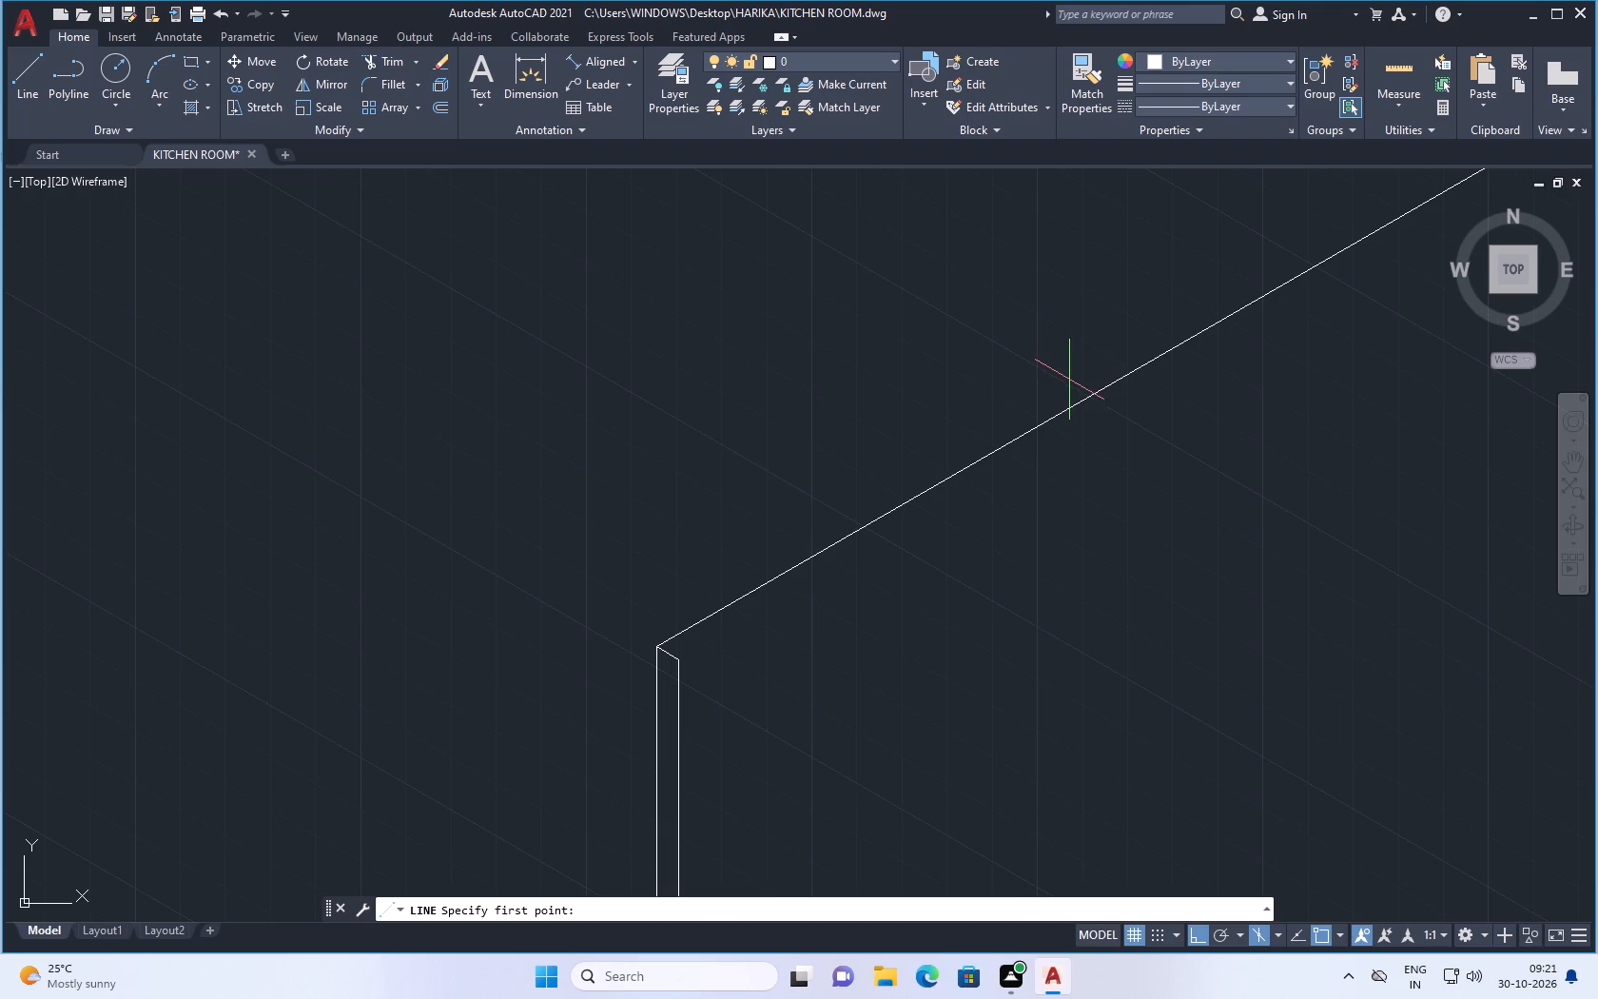
pyautogui.scroll(1, 1108, 399)
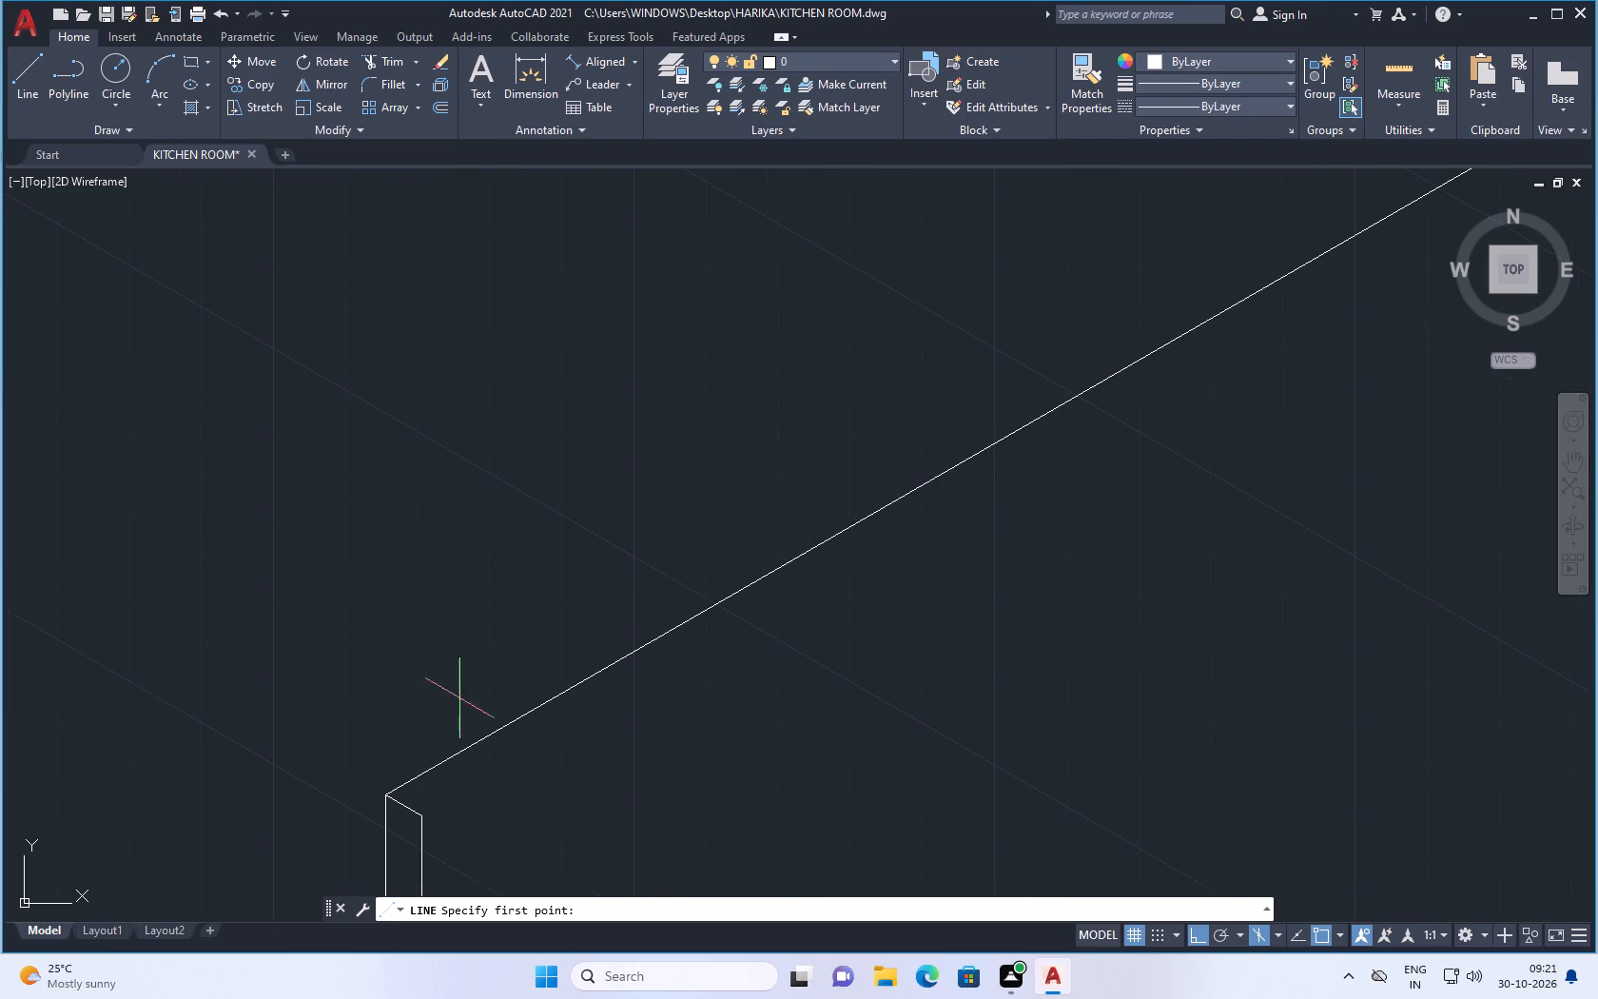
pyautogui.moveTo(419, 813); pyautogui.dragTo(444, 804)
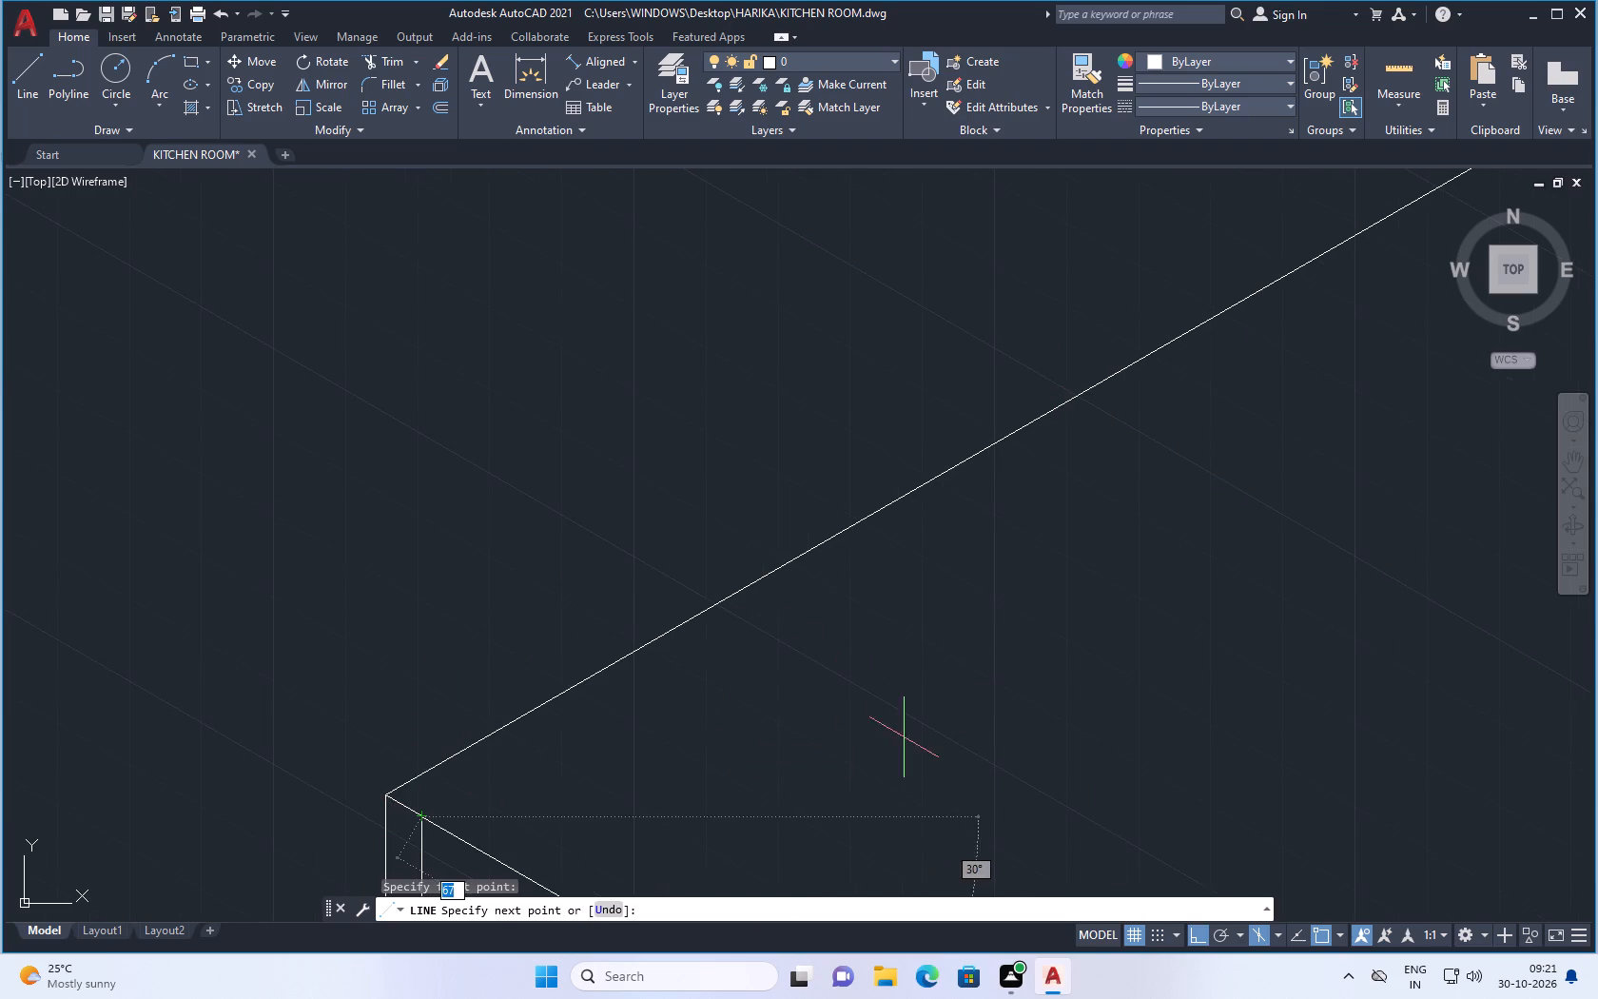
pyautogui.click(1277, 928)
pyautogui.click(1286, 866)
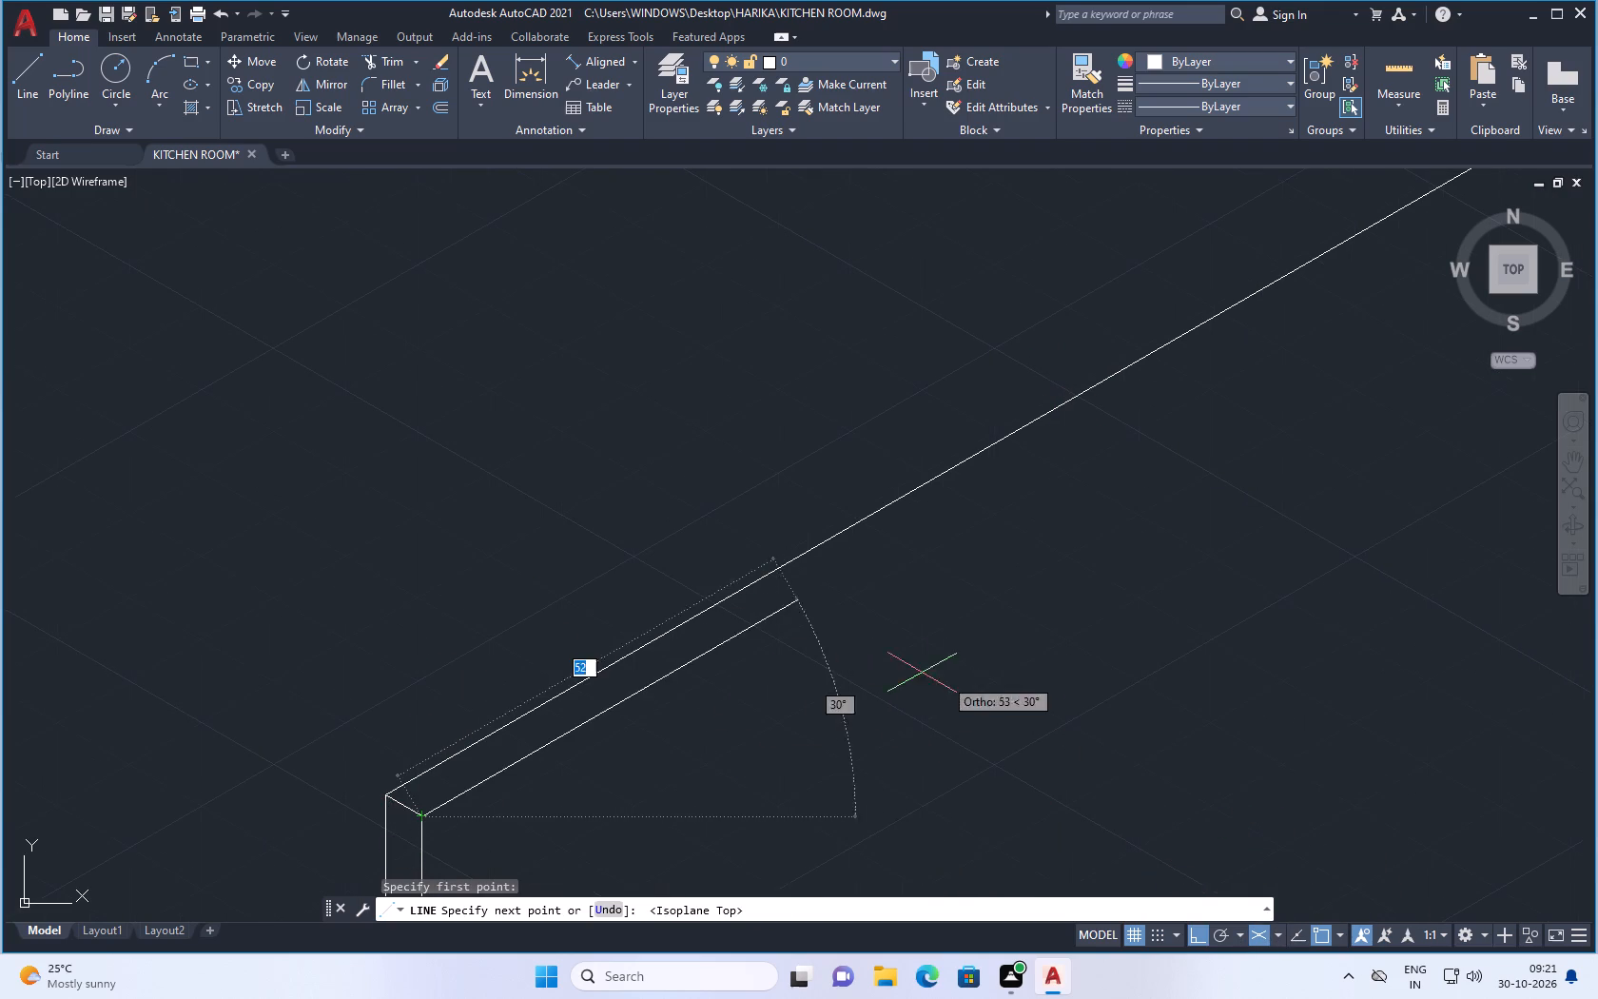
pyautogui.scroll(-3, 1307, 506)
pyautogui.scroll(-3, 1193, 511)
pyautogui.scroll(2, 1295, 498)
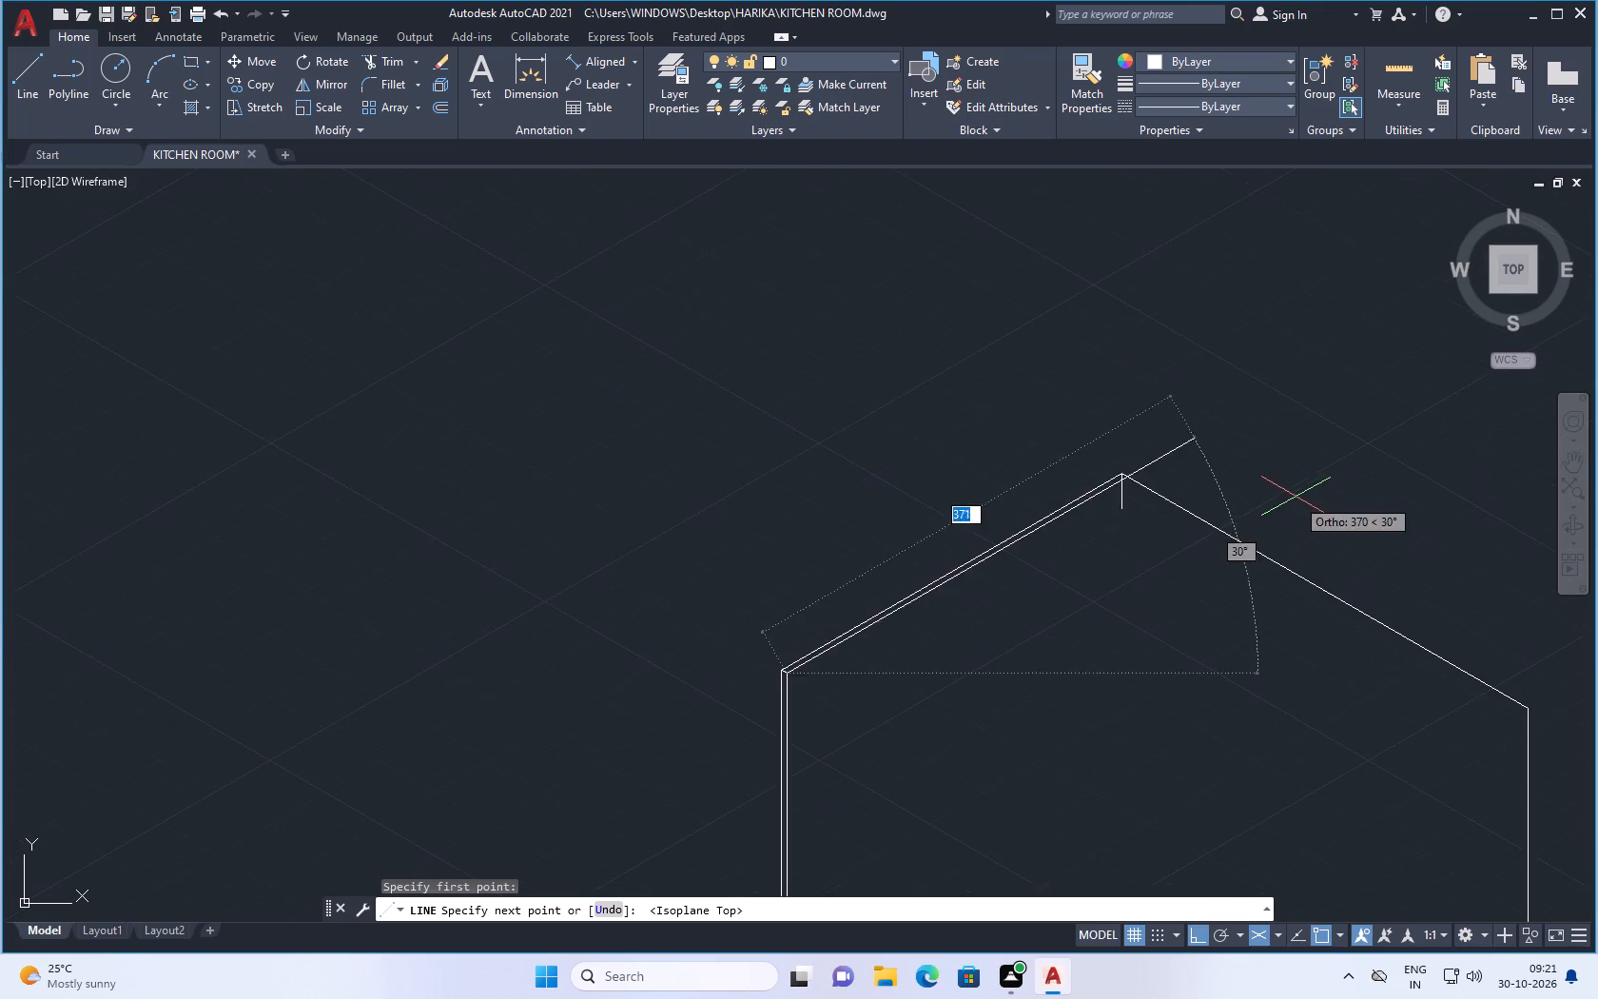
pyautogui.scroll(3, 1140, 475)
pyautogui.scroll(2, 1062, 499)
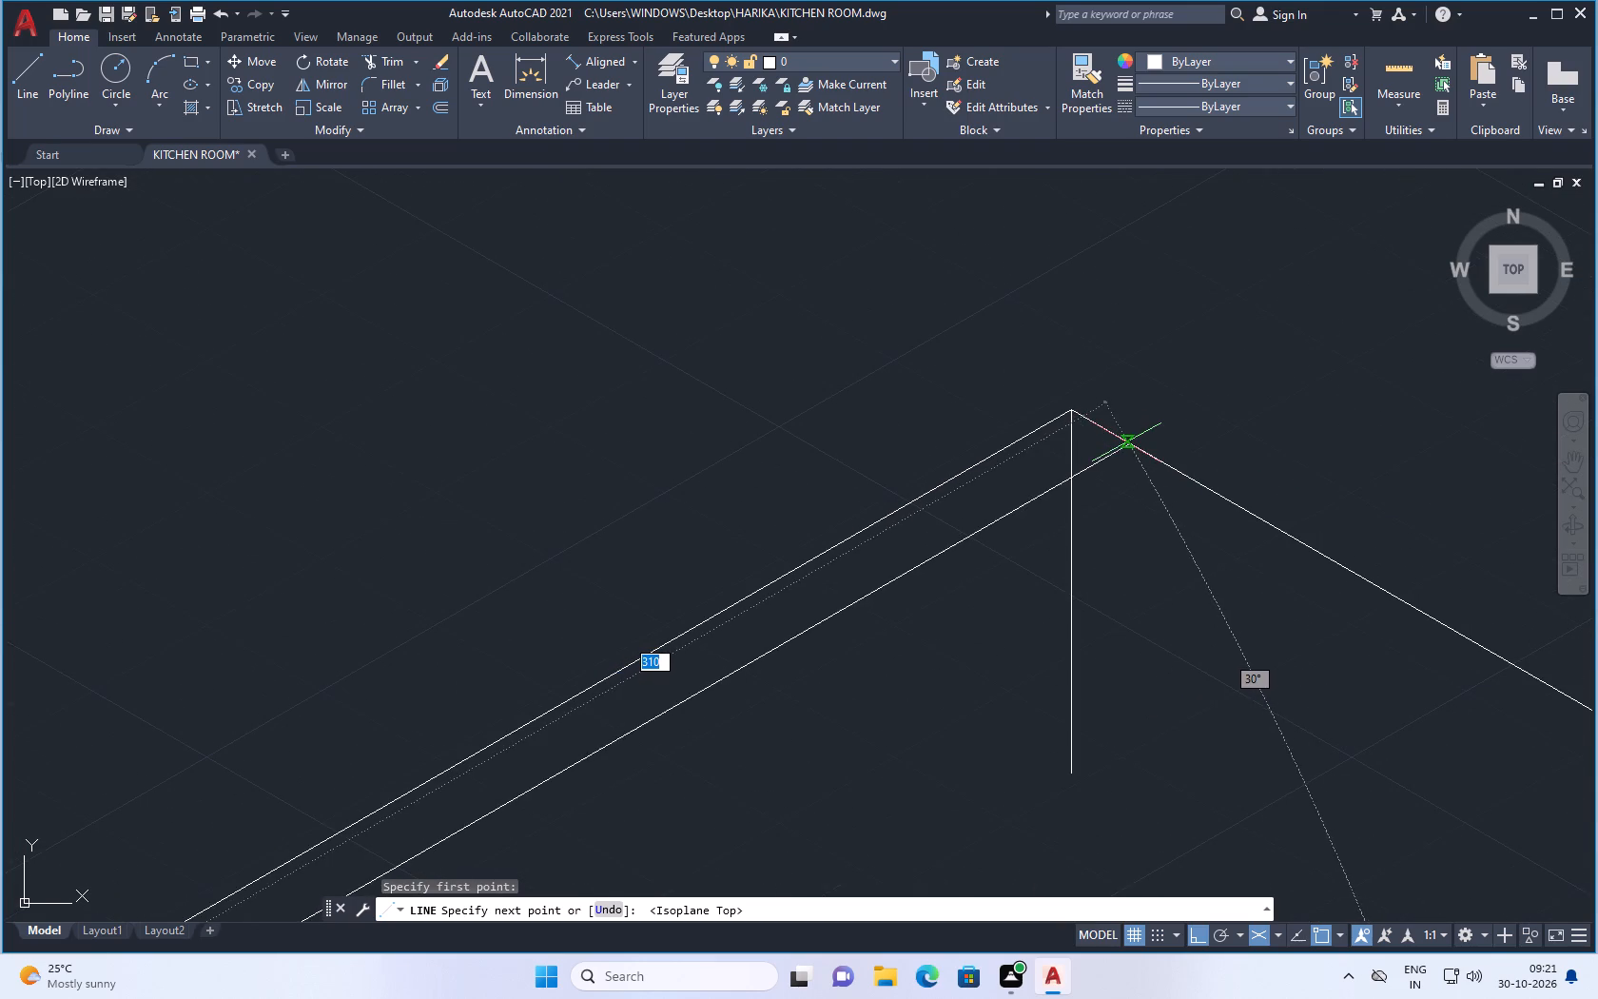
pyautogui.scroll(-4, 1129, 442)
pyautogui.click(1395, 346)
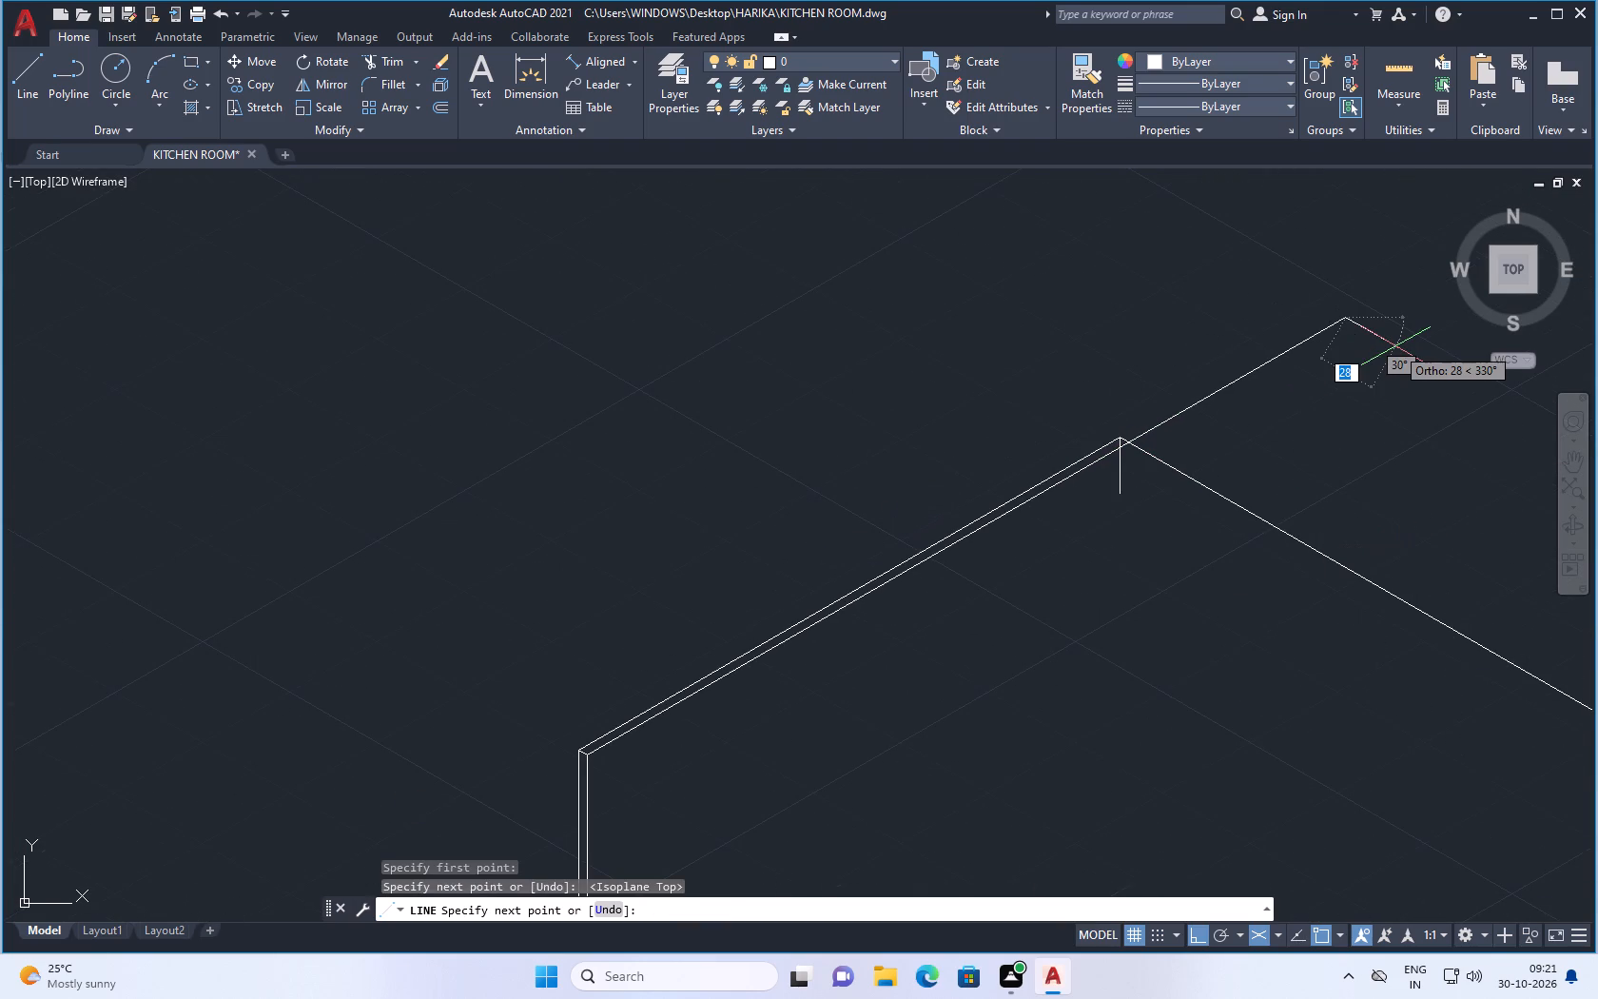
pyautogui.press('Escape')
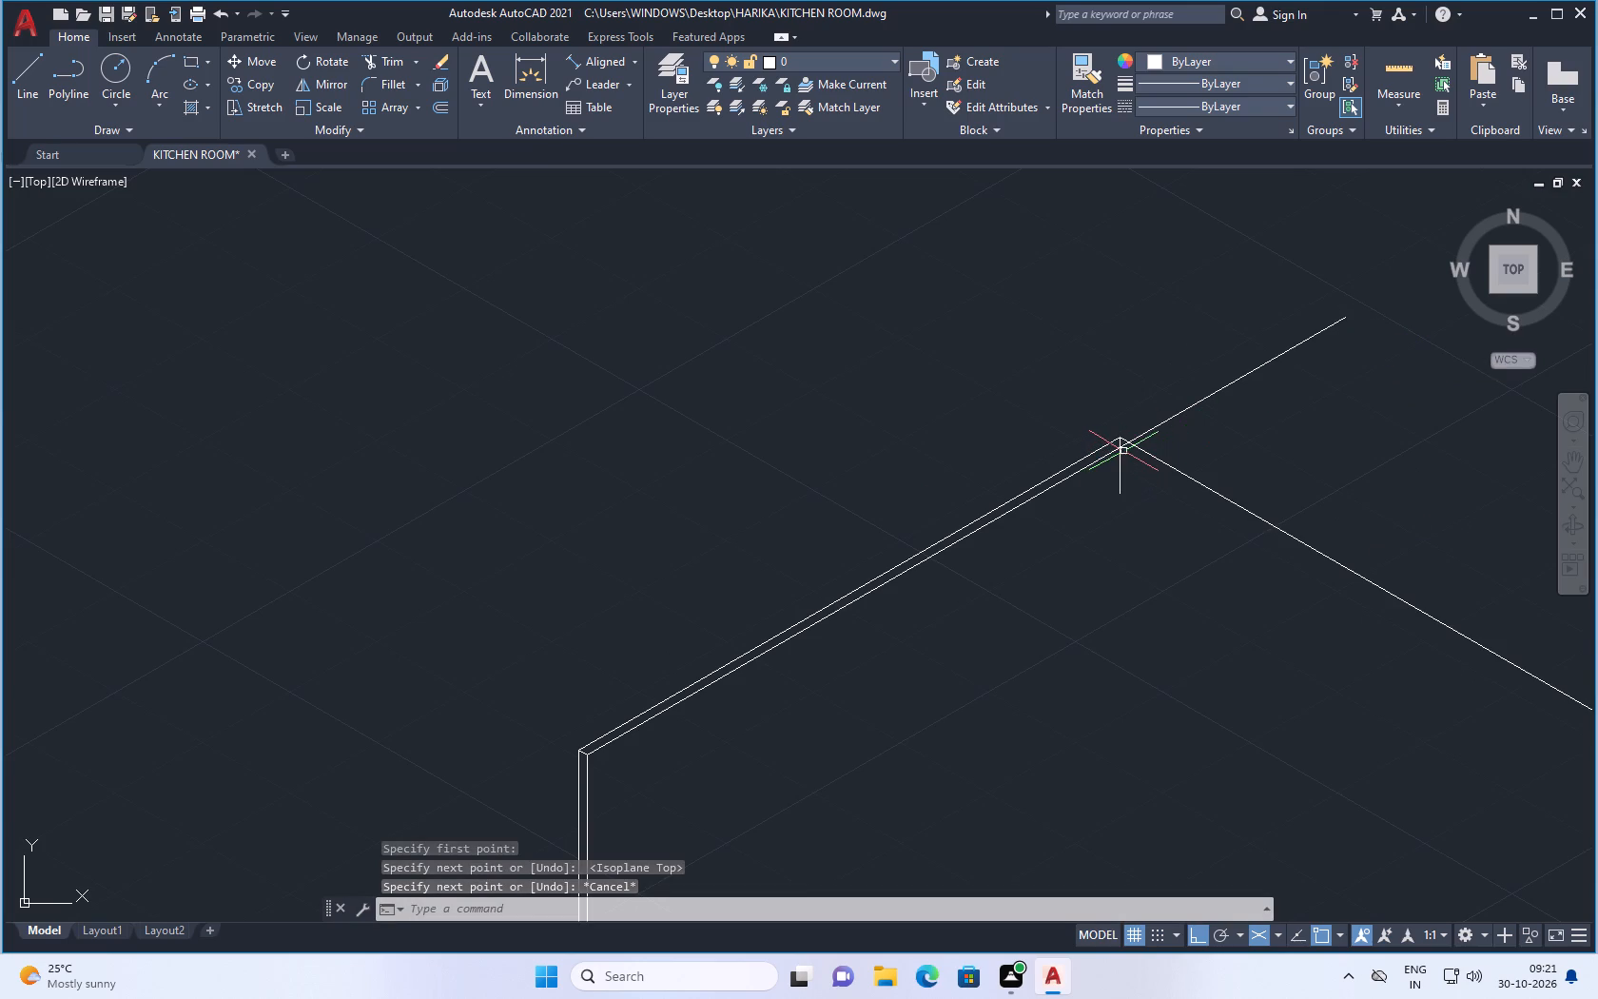
# Draw a line 5 long from the room's apex back along the left sloping edge.
pyautogui.scroll(2, 1195, 505)
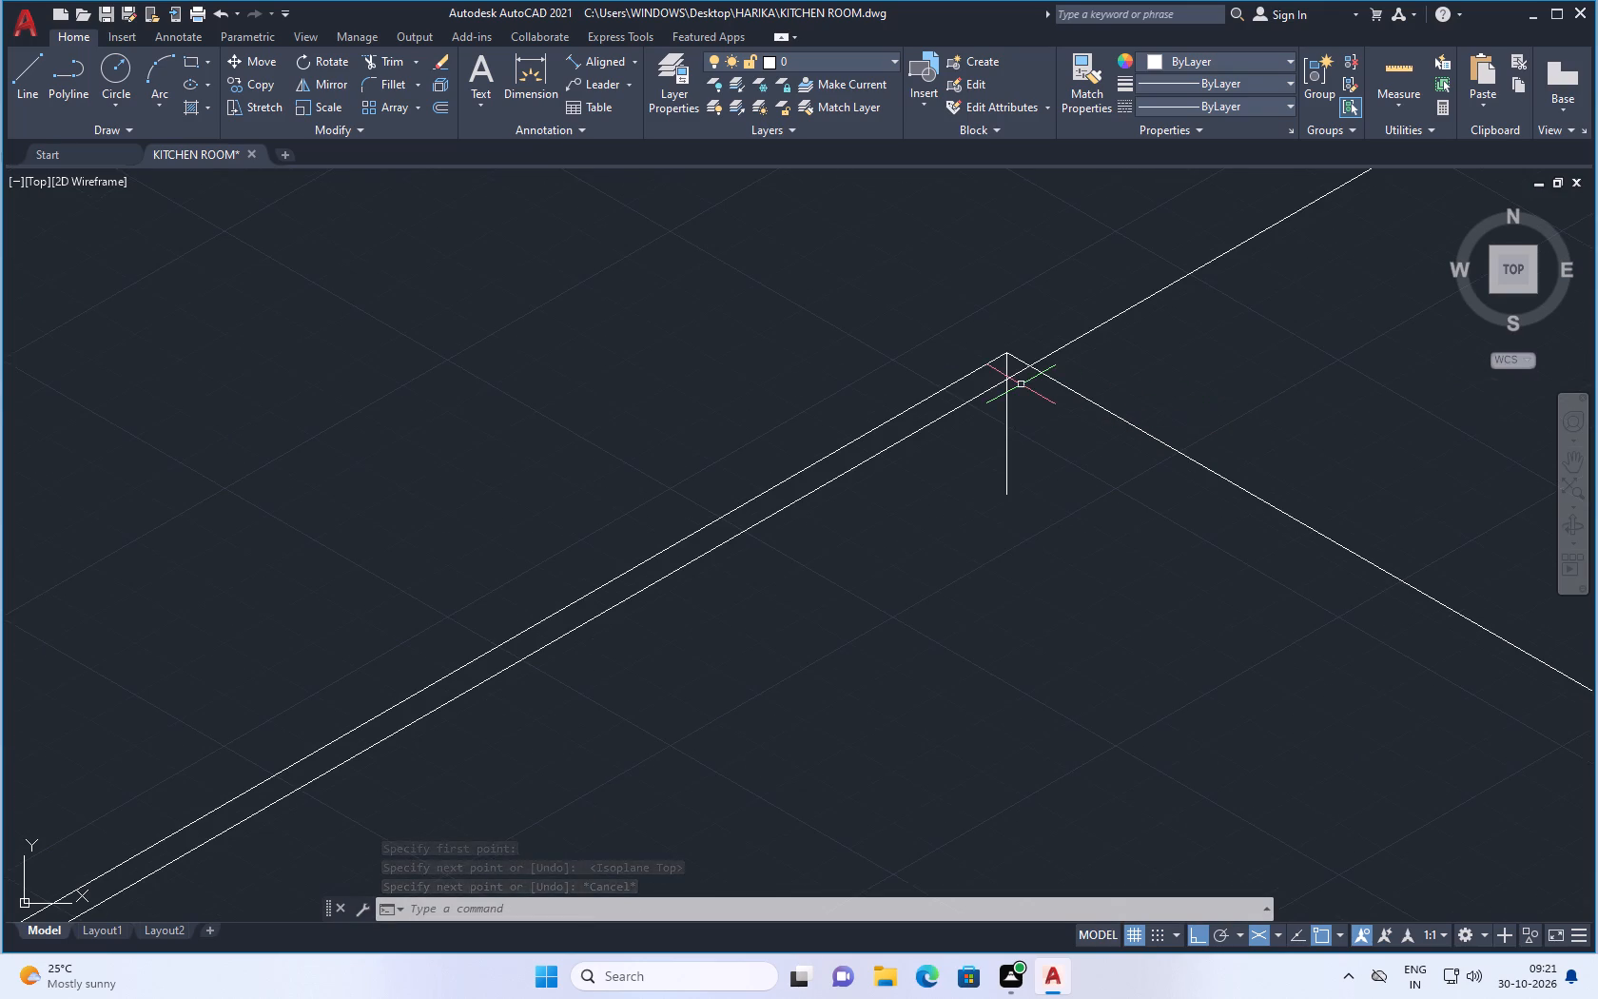
pyautogui.scroll(-4, 1021, 384)
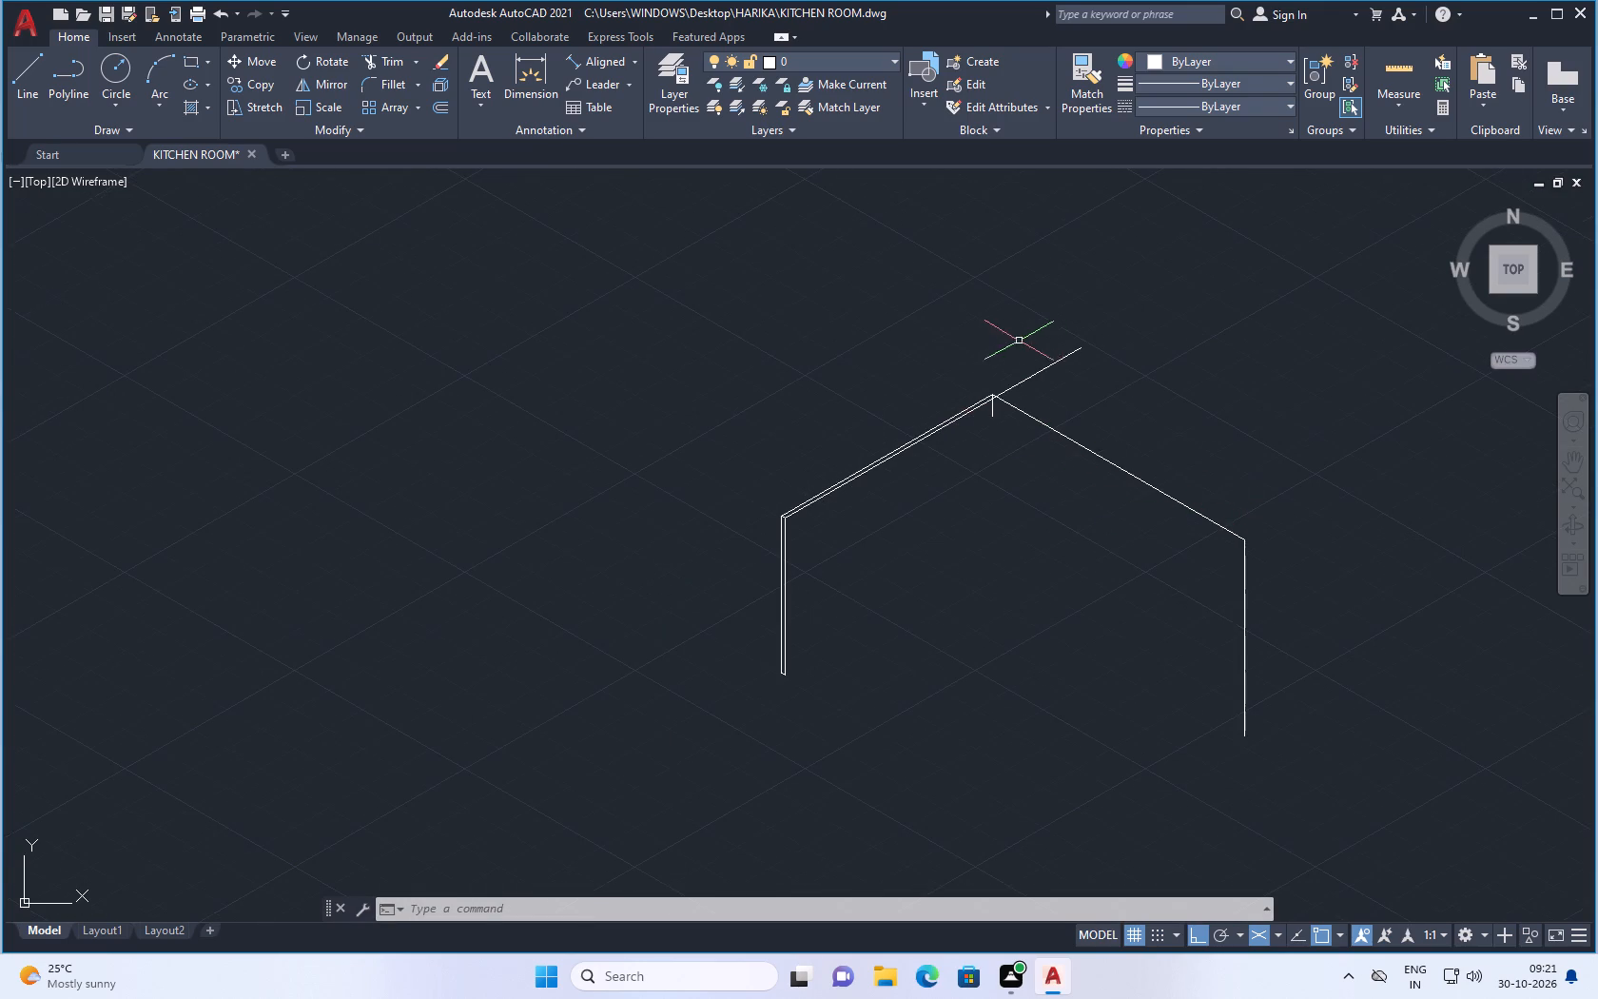
pyautogui.scroll(2, 1018, 341)
pyautogui.scroll(1, 959, 508)
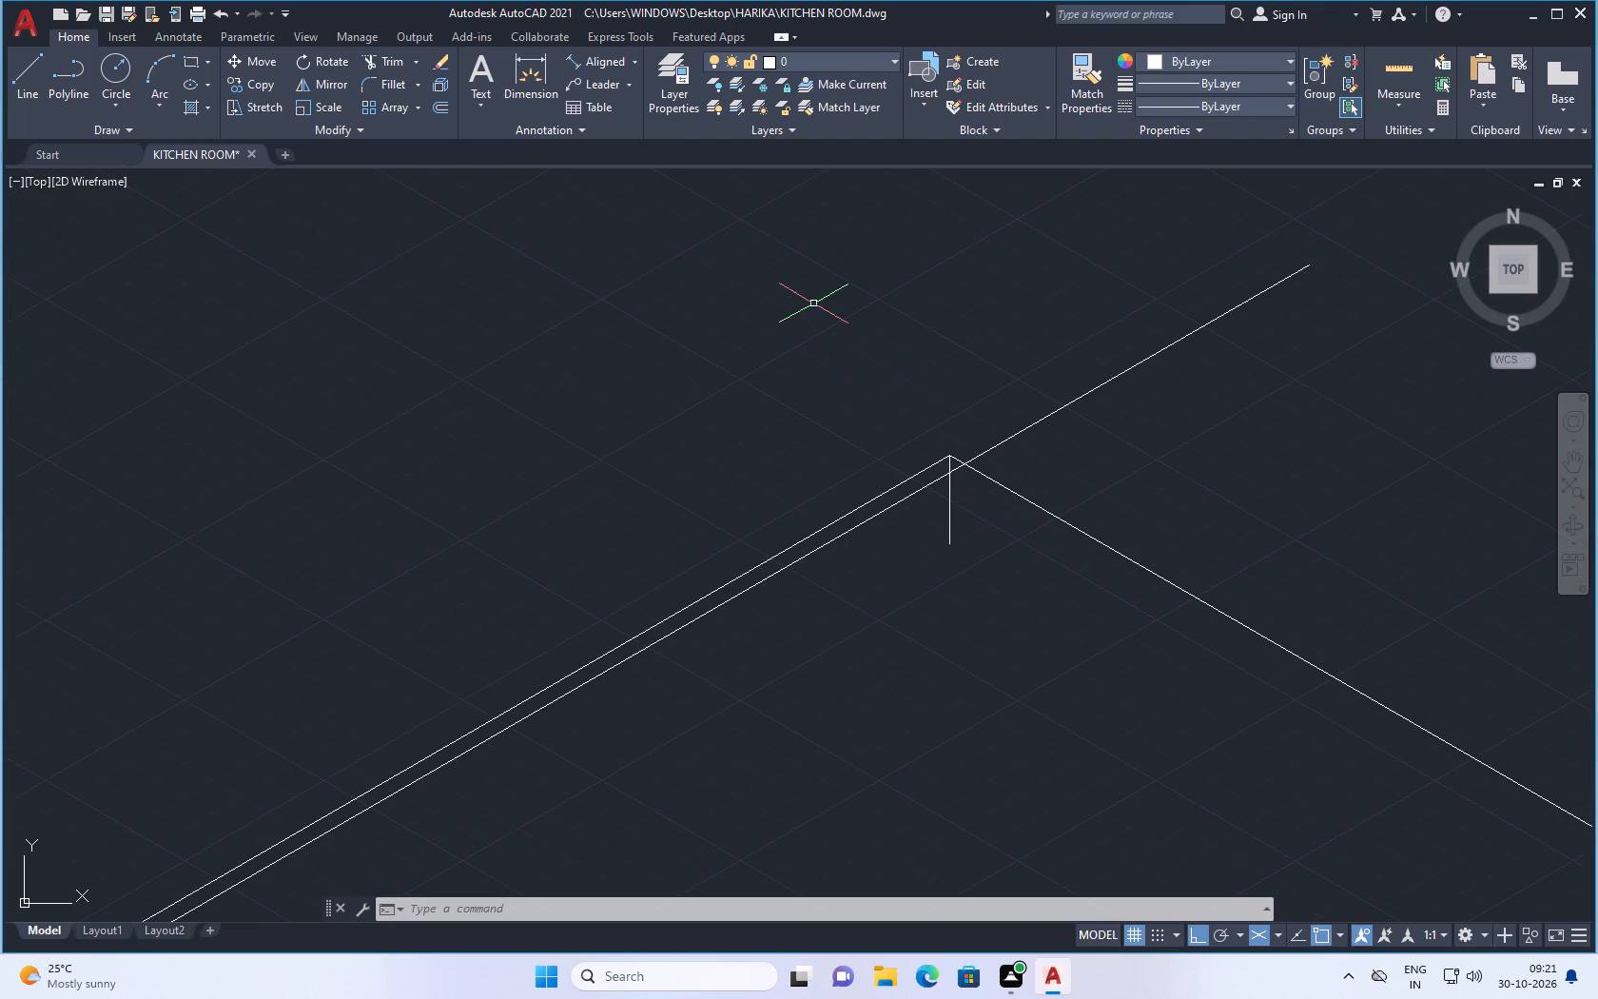
pyautogui.click(28, 68)
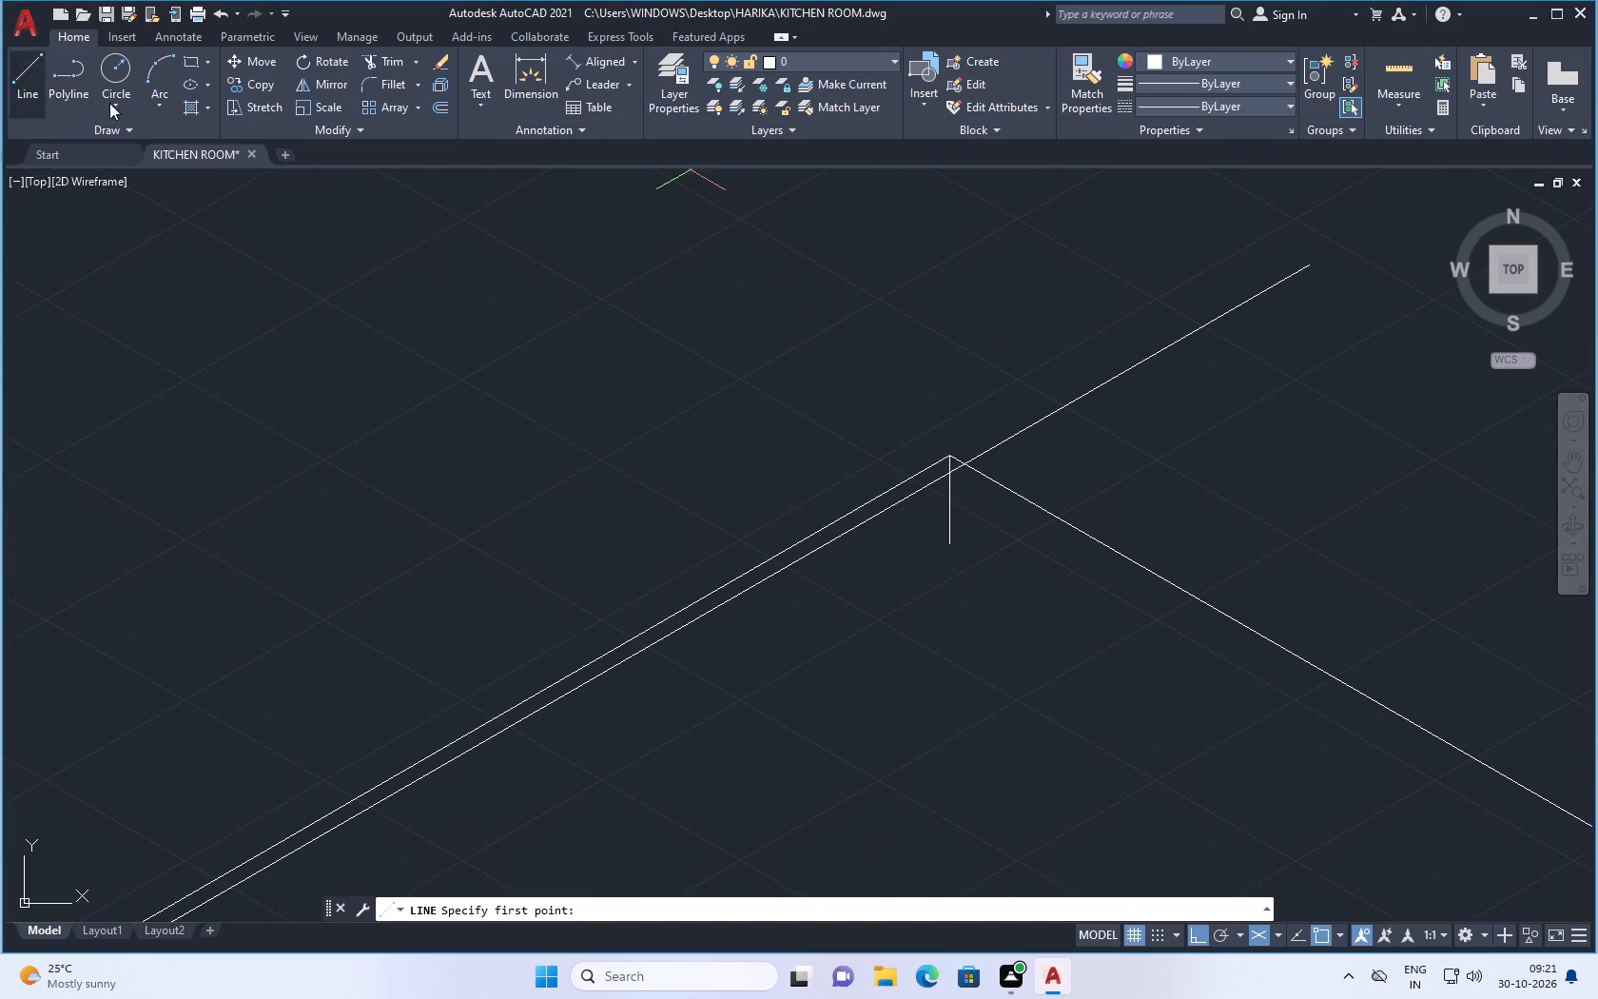
pyautogui.scroll(2, 923, 368)
pyautogui.scroll(1, 978, 574)
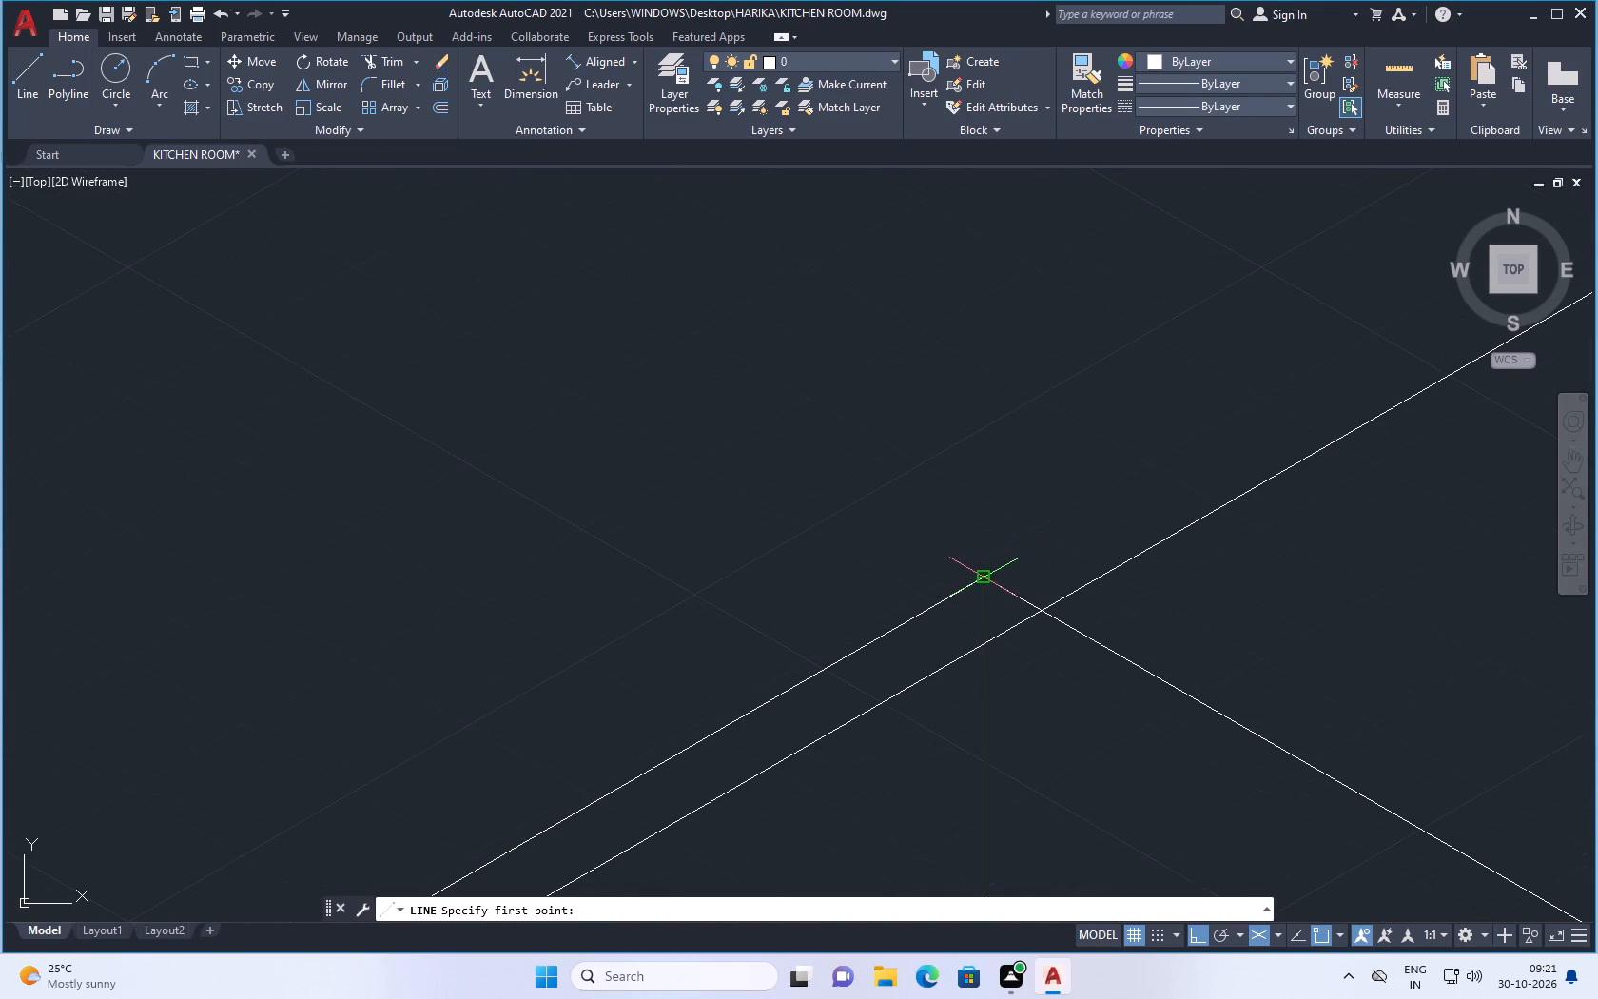
pyautogui.click(978, 578)
pyautogui.press('5')
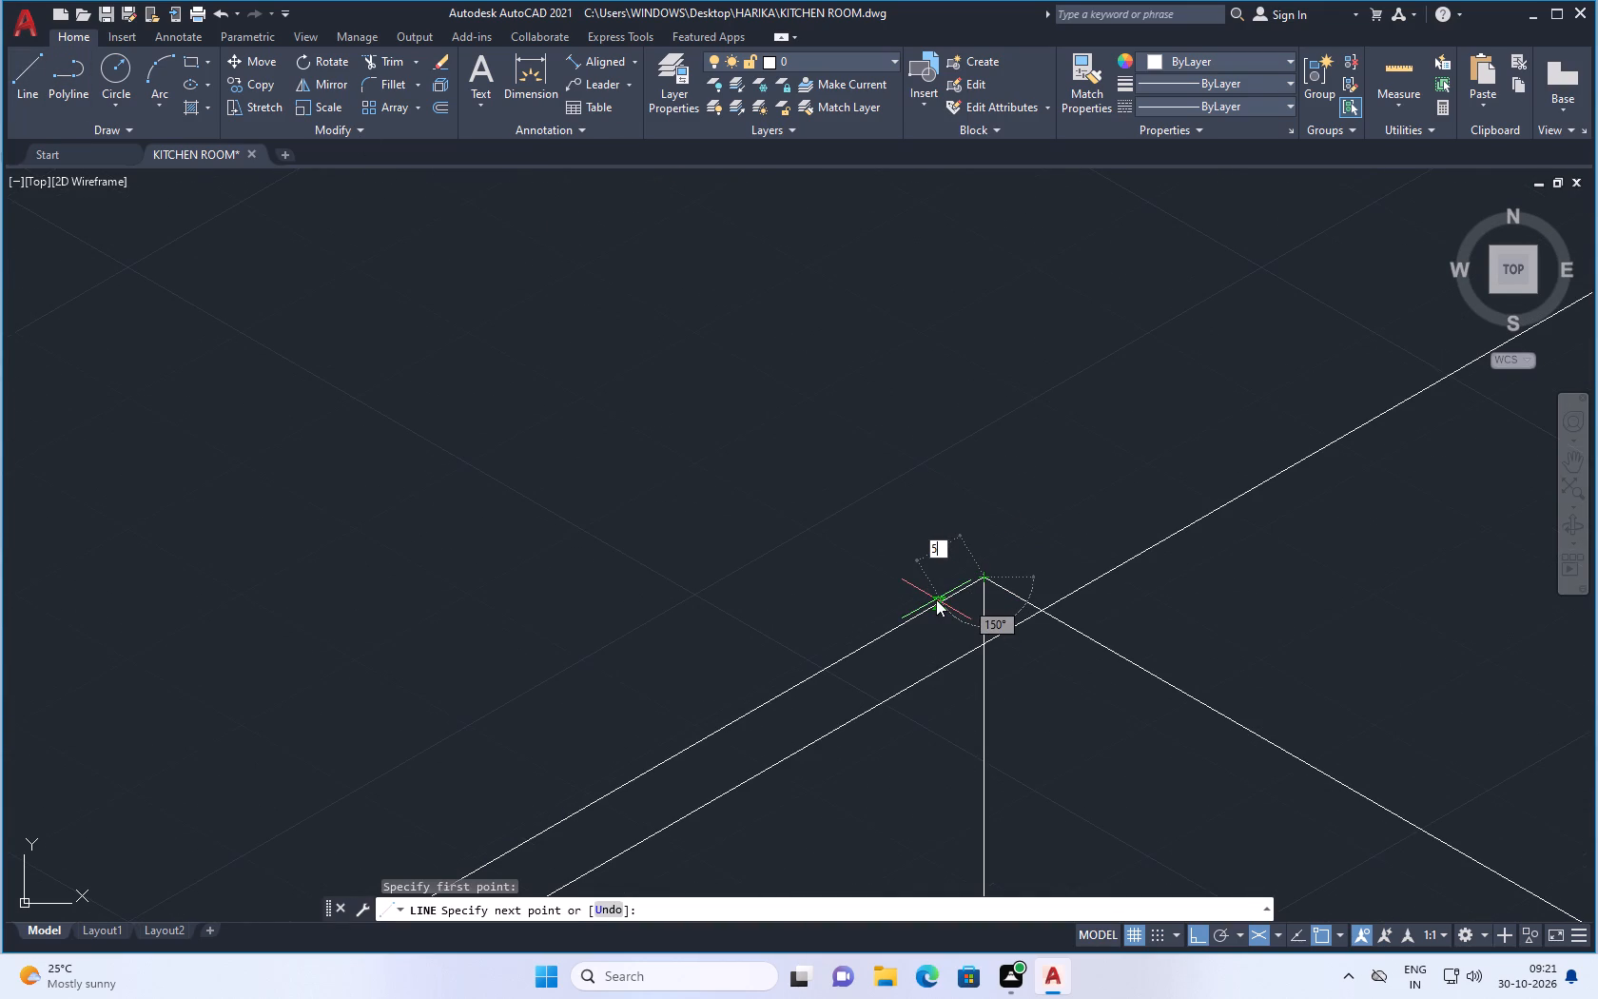
pyautogui.press('Return')
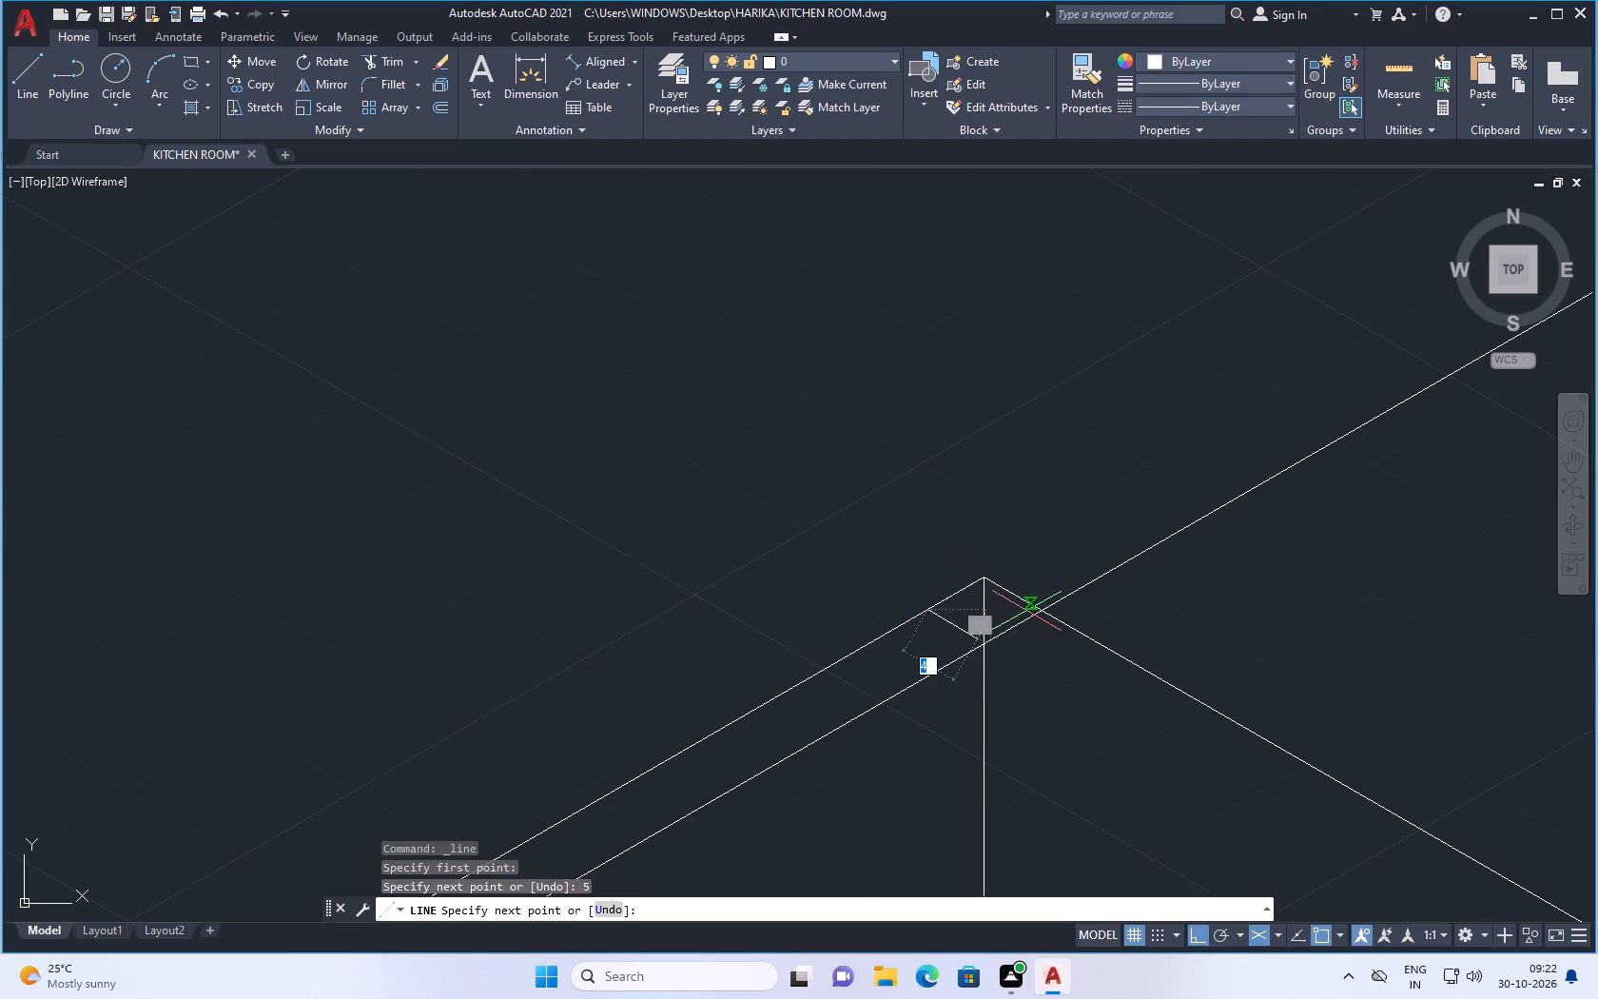
pyautogui.press('Escape')
# Draw a line from the apex 5 back along the left slope, continuing parallel to the right sloping edge past the right vertical.
pyautogui.press('space')
pyautogui.click(986, 581)
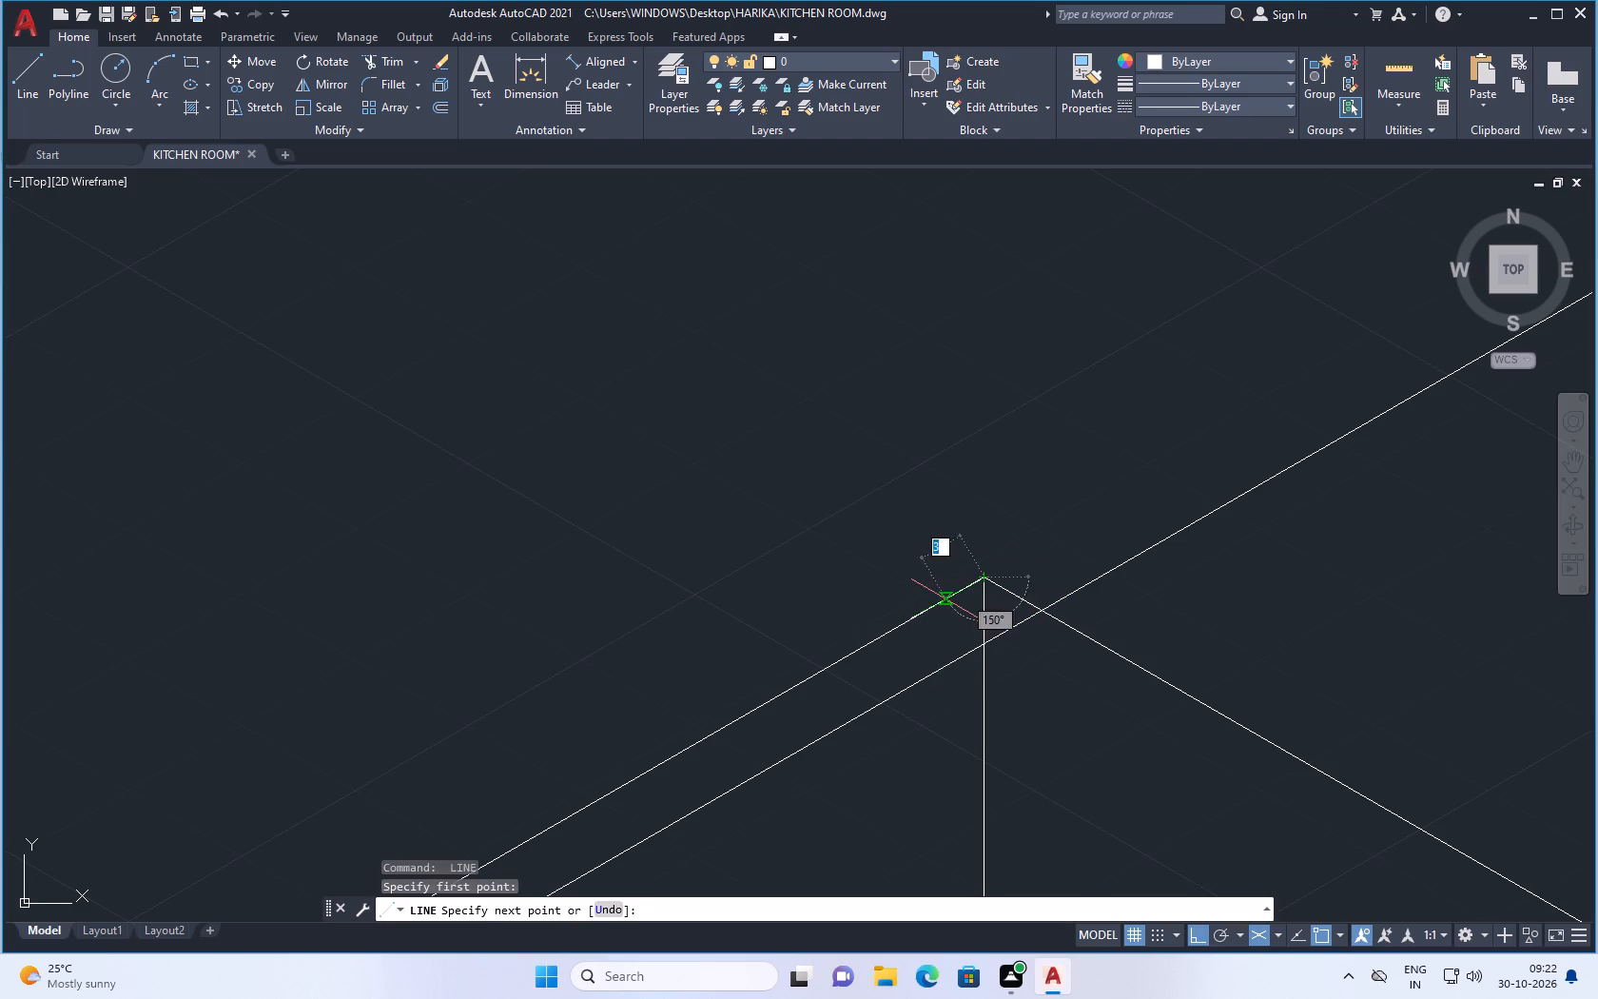
pyautogui.press('5')
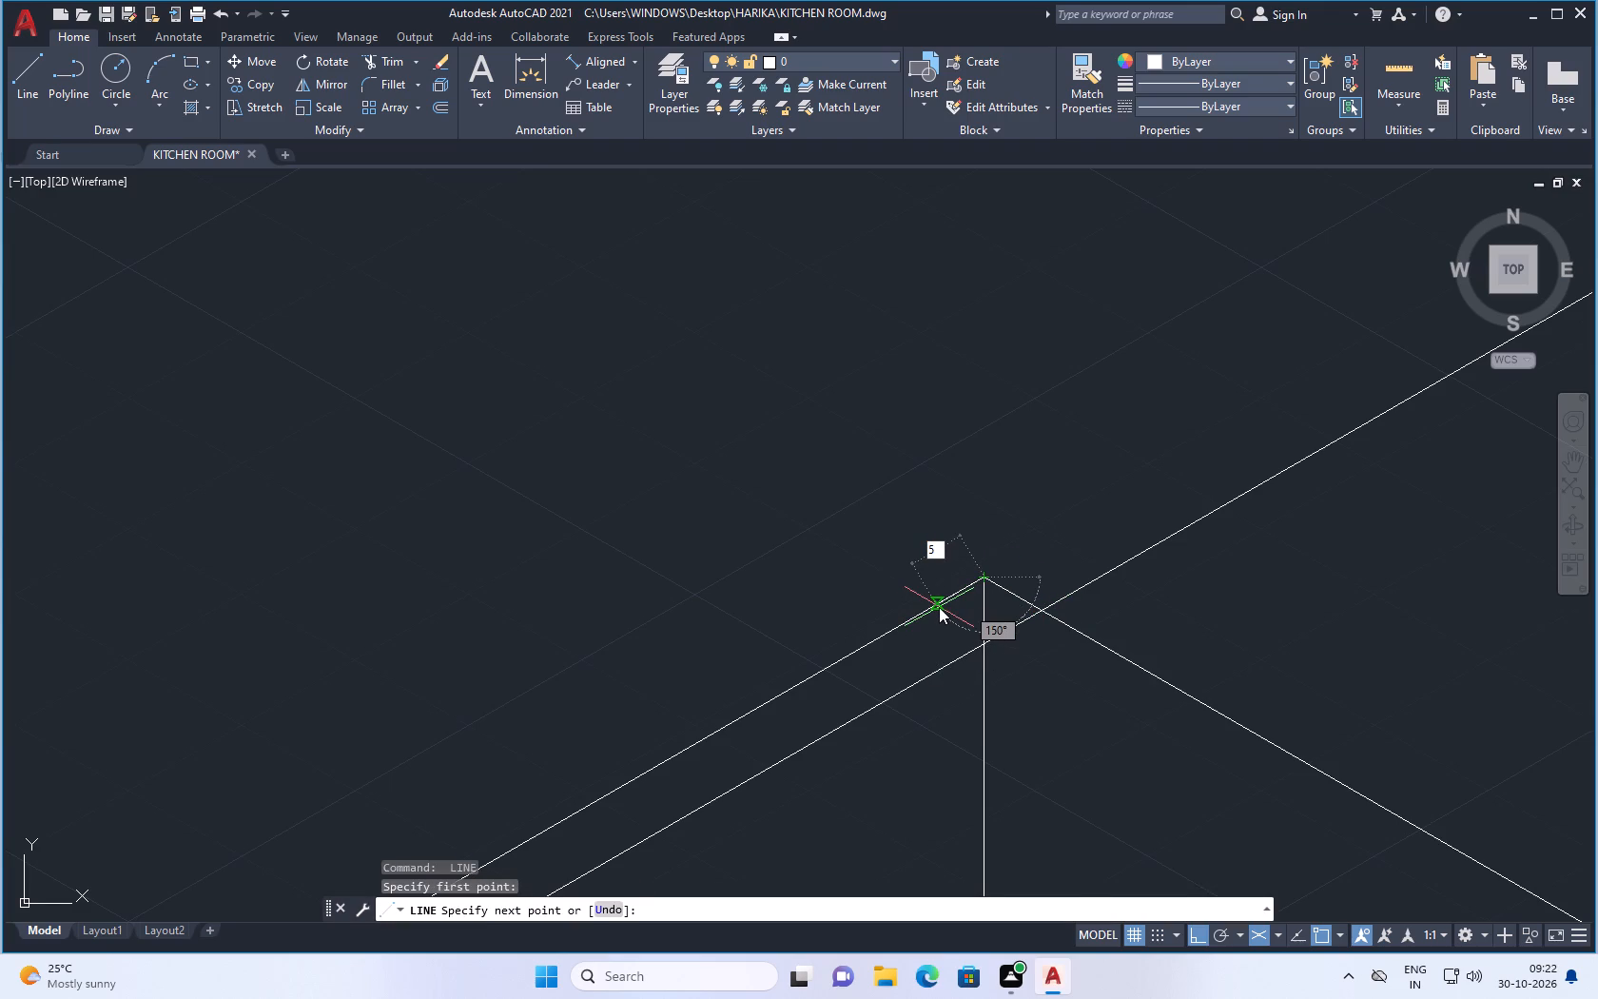
pyautogui.press('Return')
pyautogui.scroll(-4, 991, 672)
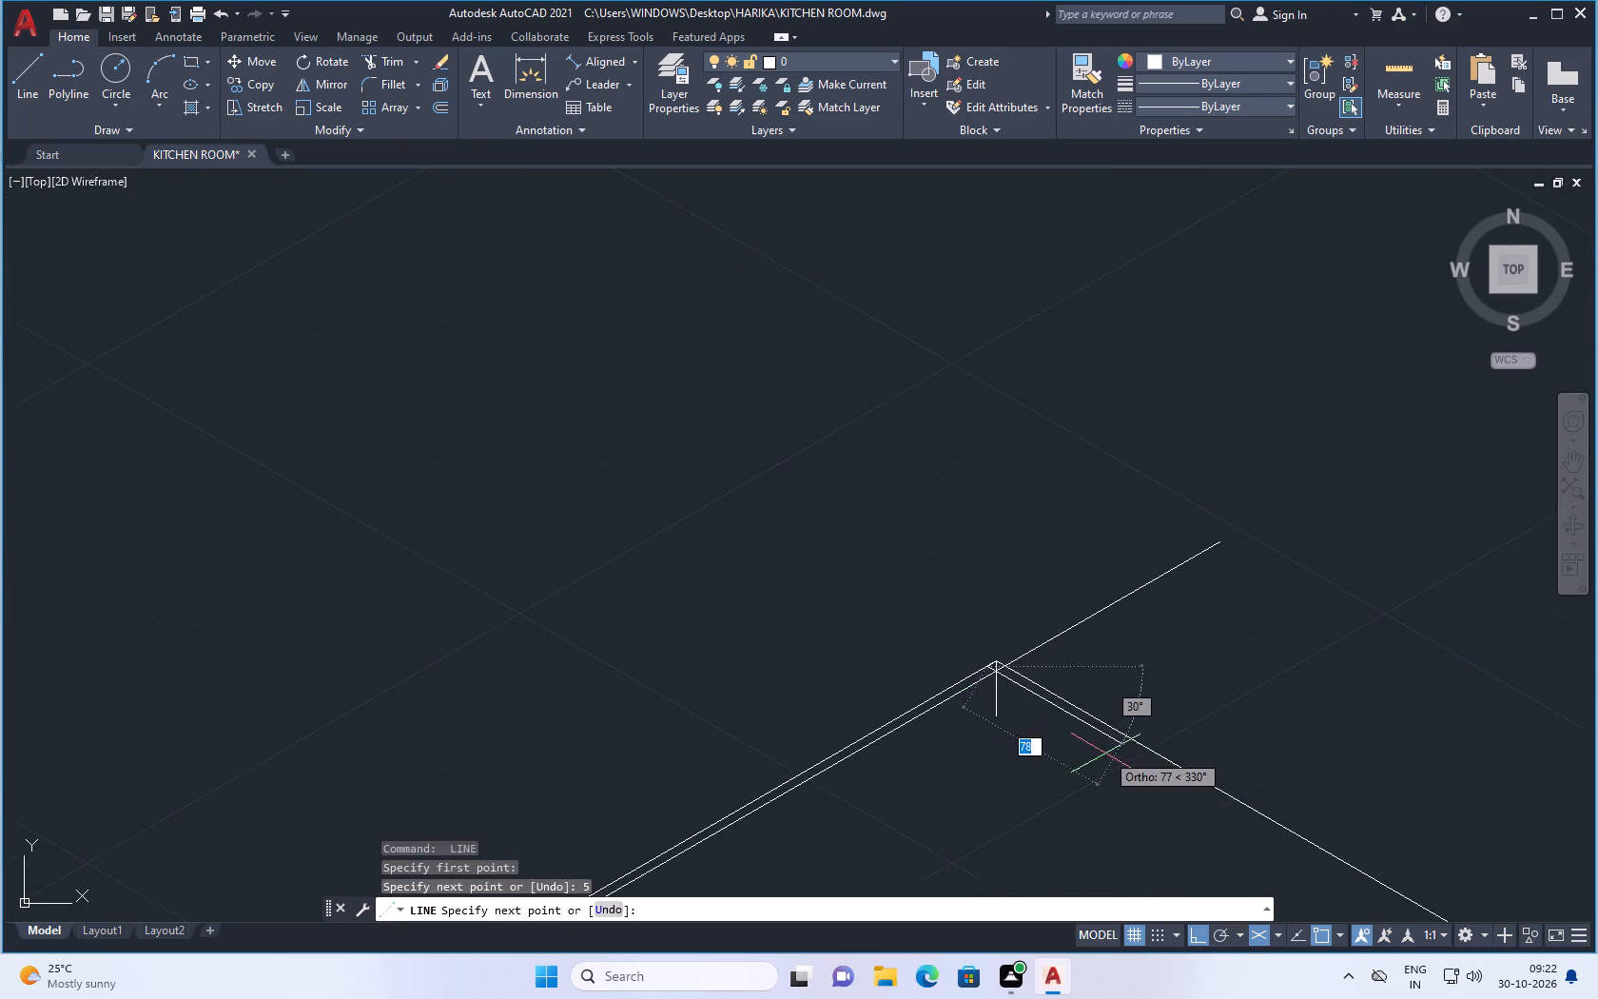
pyautogui.scroll(-3, 1105, 758)
pyautogui.scroll(2, 1252, 861)
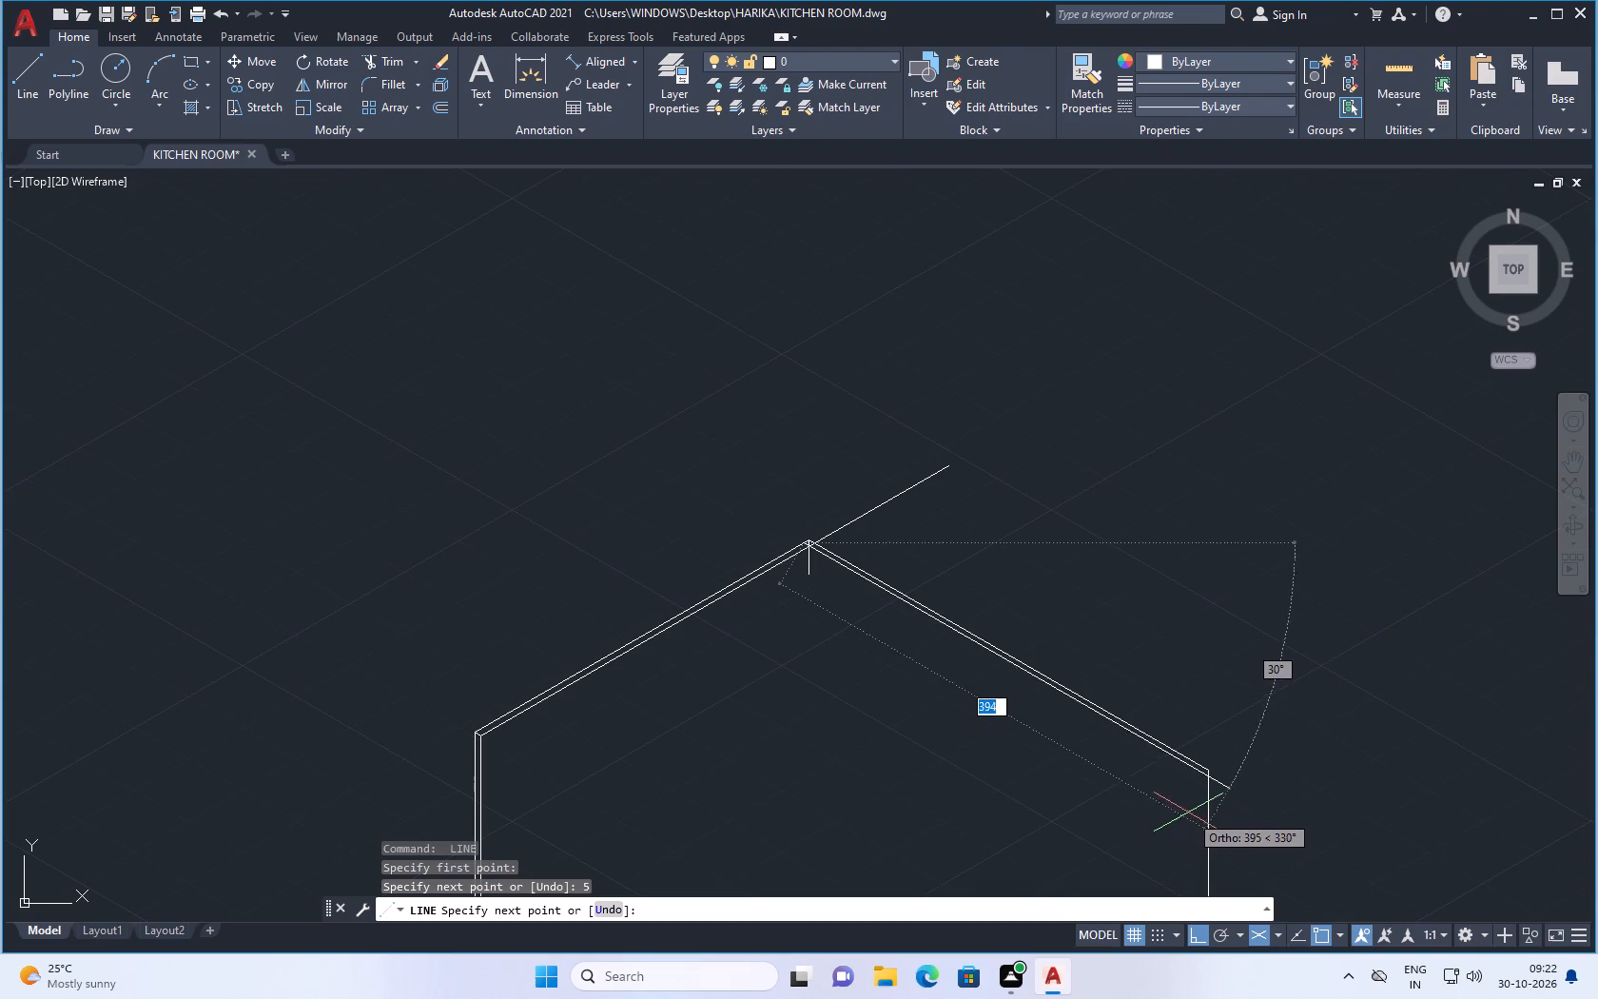
pyautogui.scroll(3, 1176, 777)
pyautogui.scroll(2, 1304, 793)
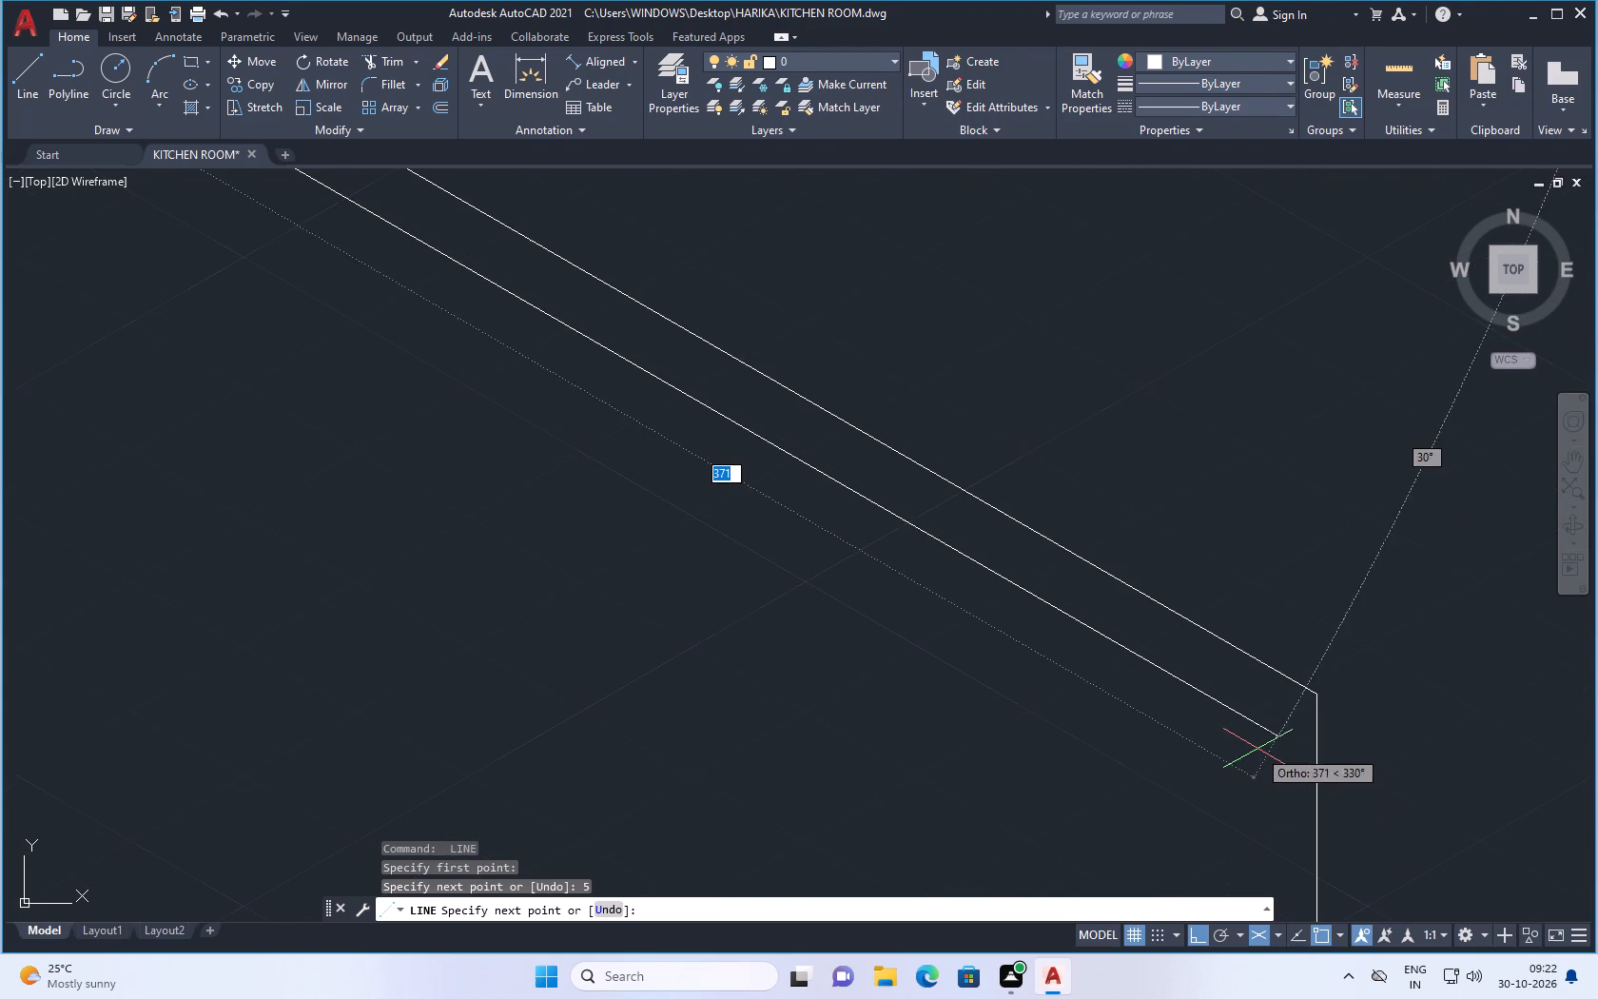
pyautogui.scroll(1, 1257, 749)
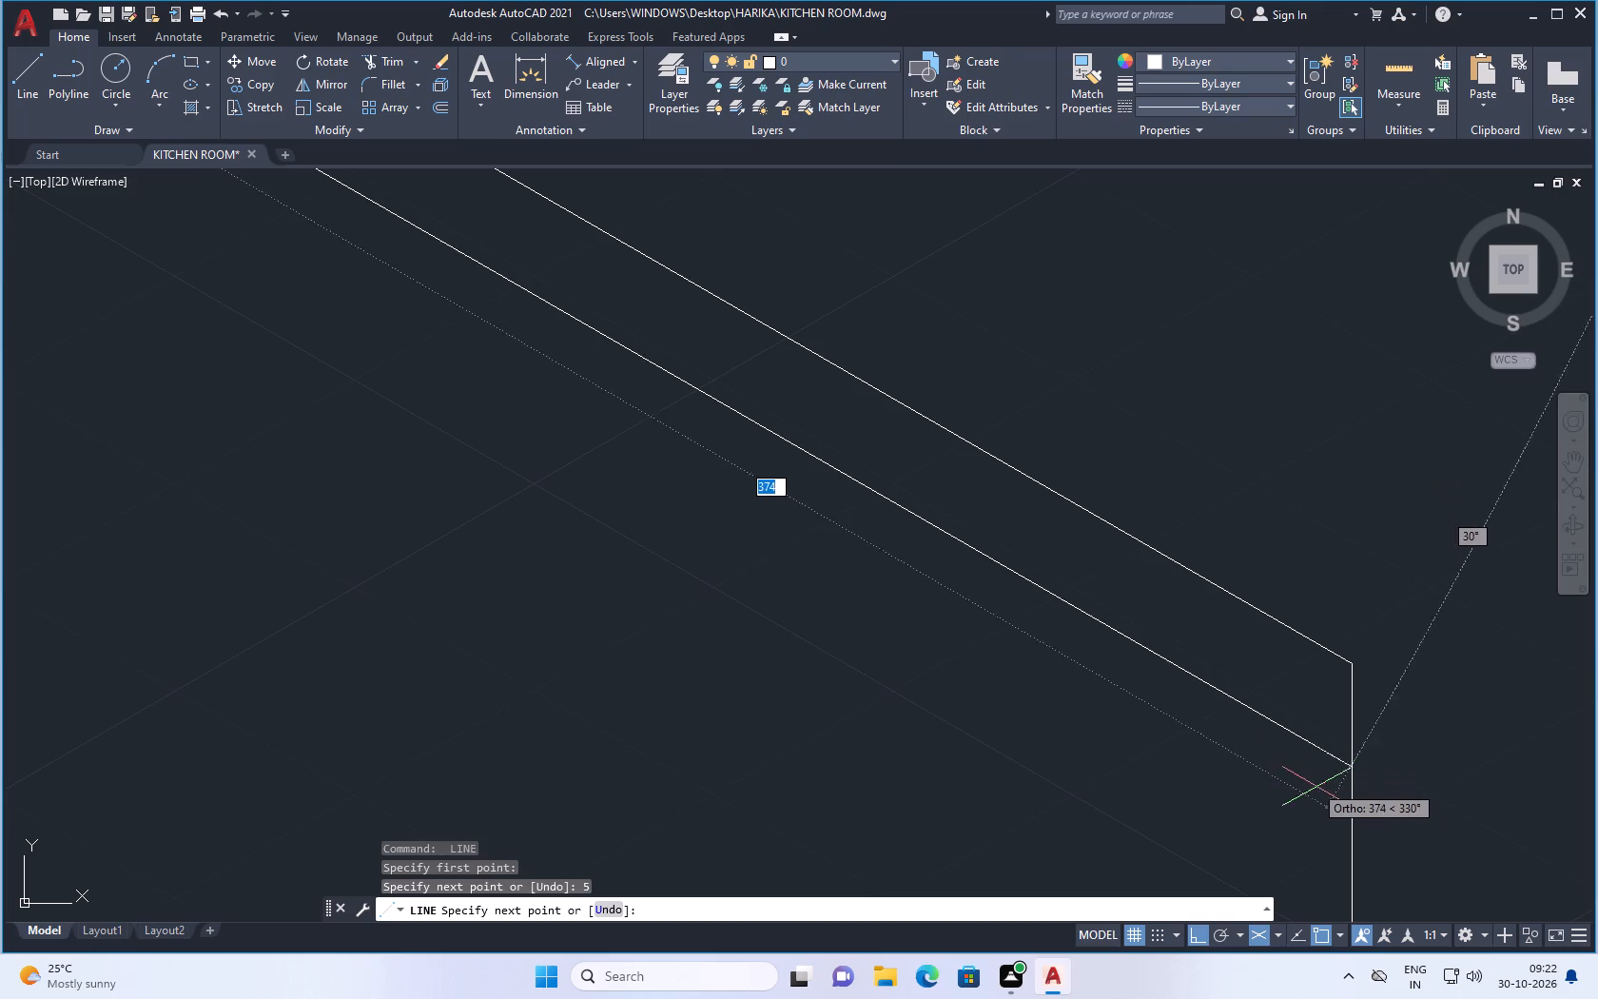
pyautogui.click(1400, 816)
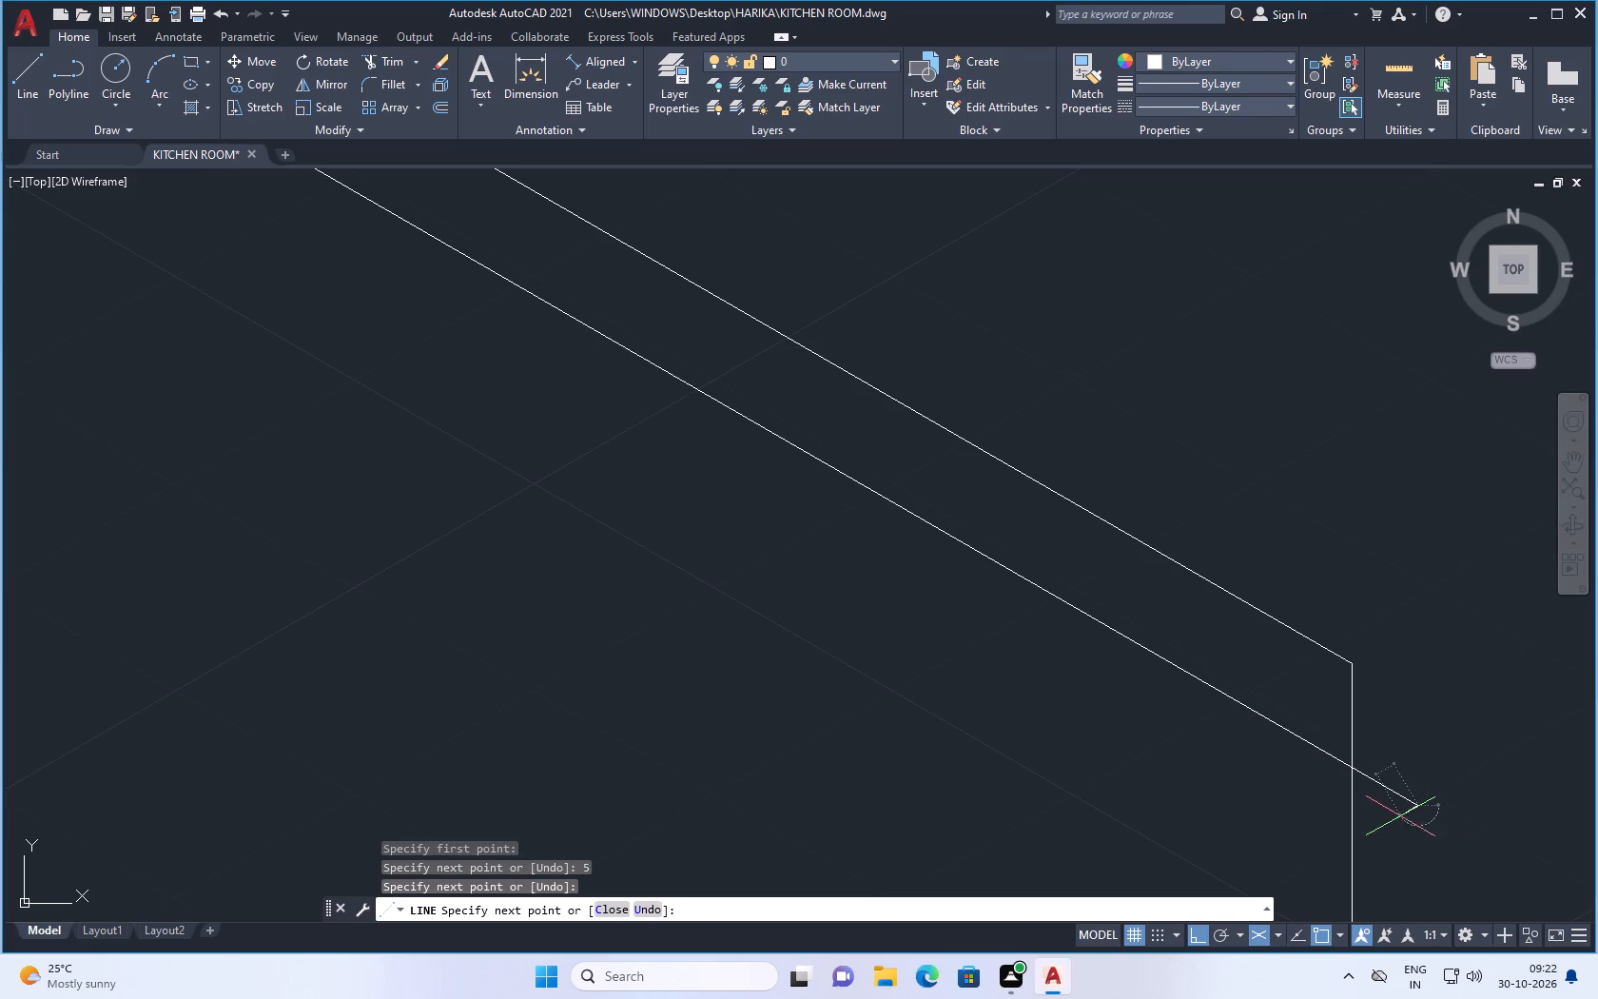
pyautogui.press('Escape')
# Draw a short 30° isometric line from the right vertical's top inward across the inner sloping line.
pyautogui.press('space')
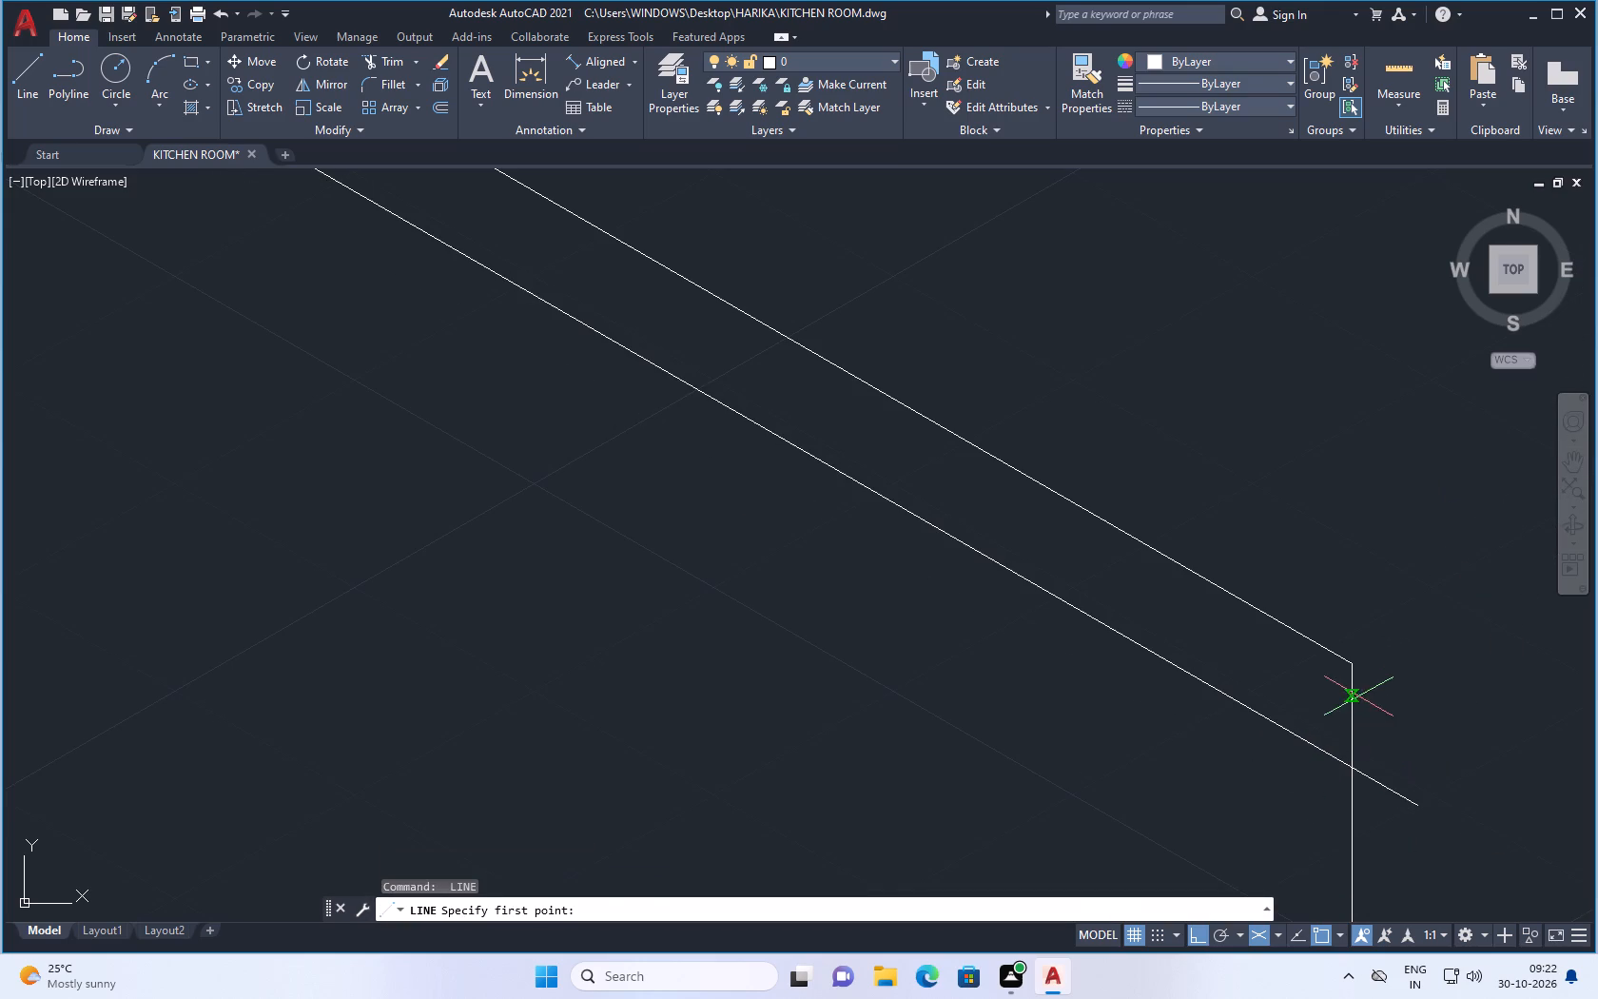
pyautogui.click(1351, 665)
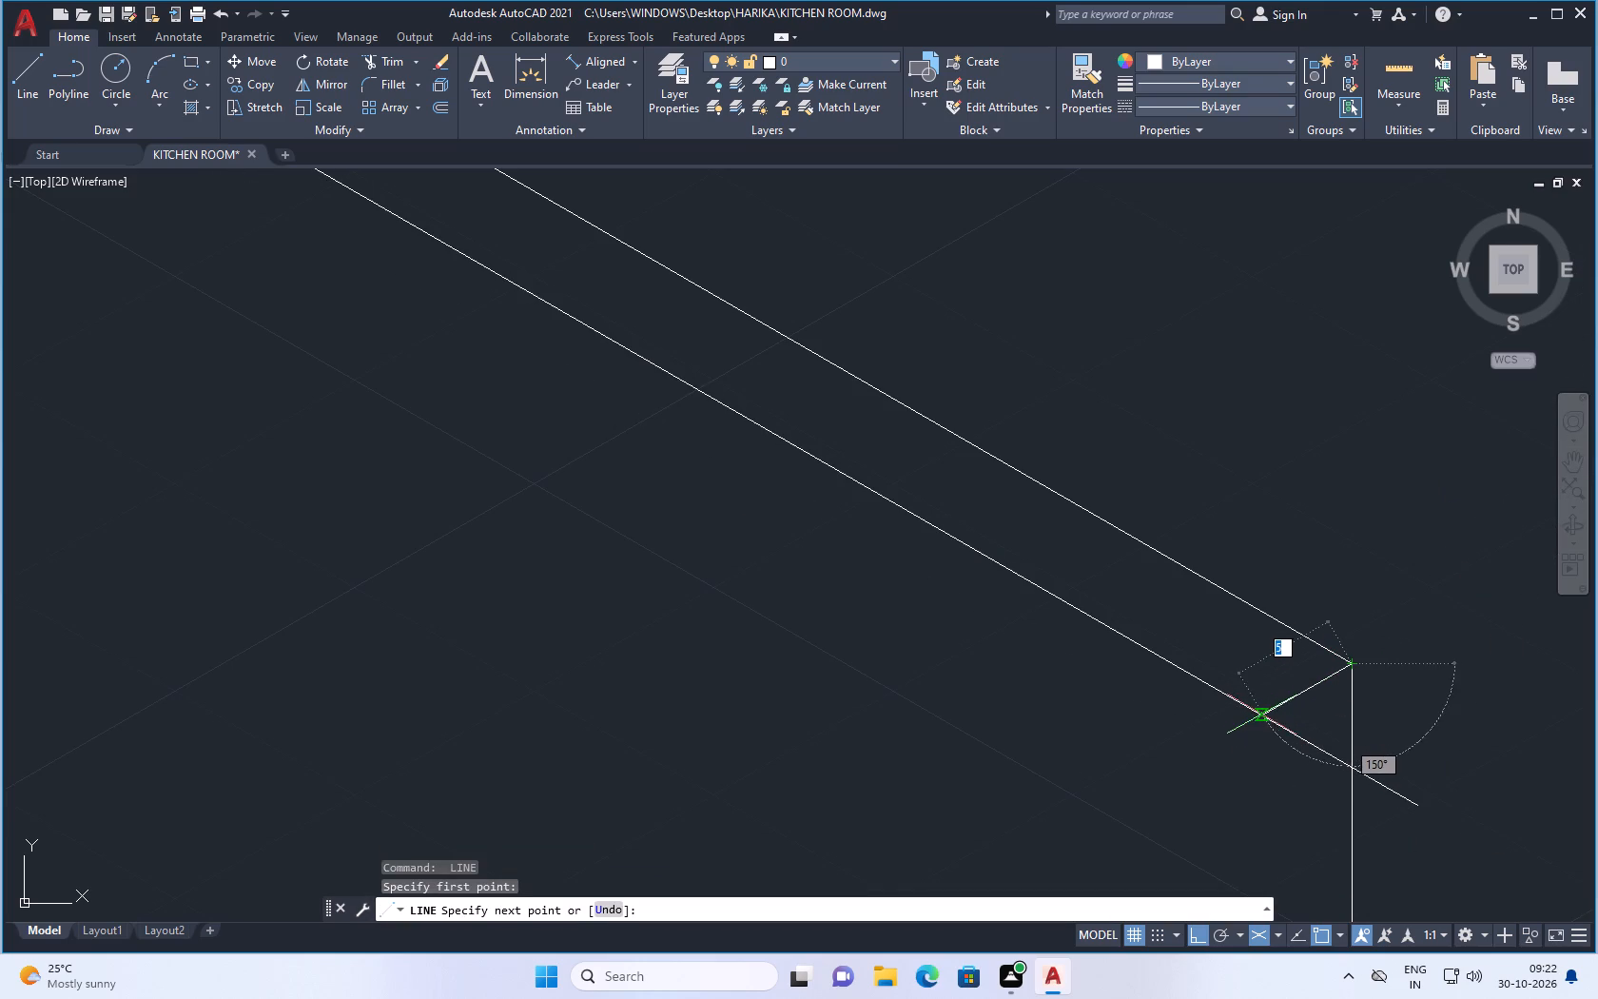
pyautogui.click(1190, 765)
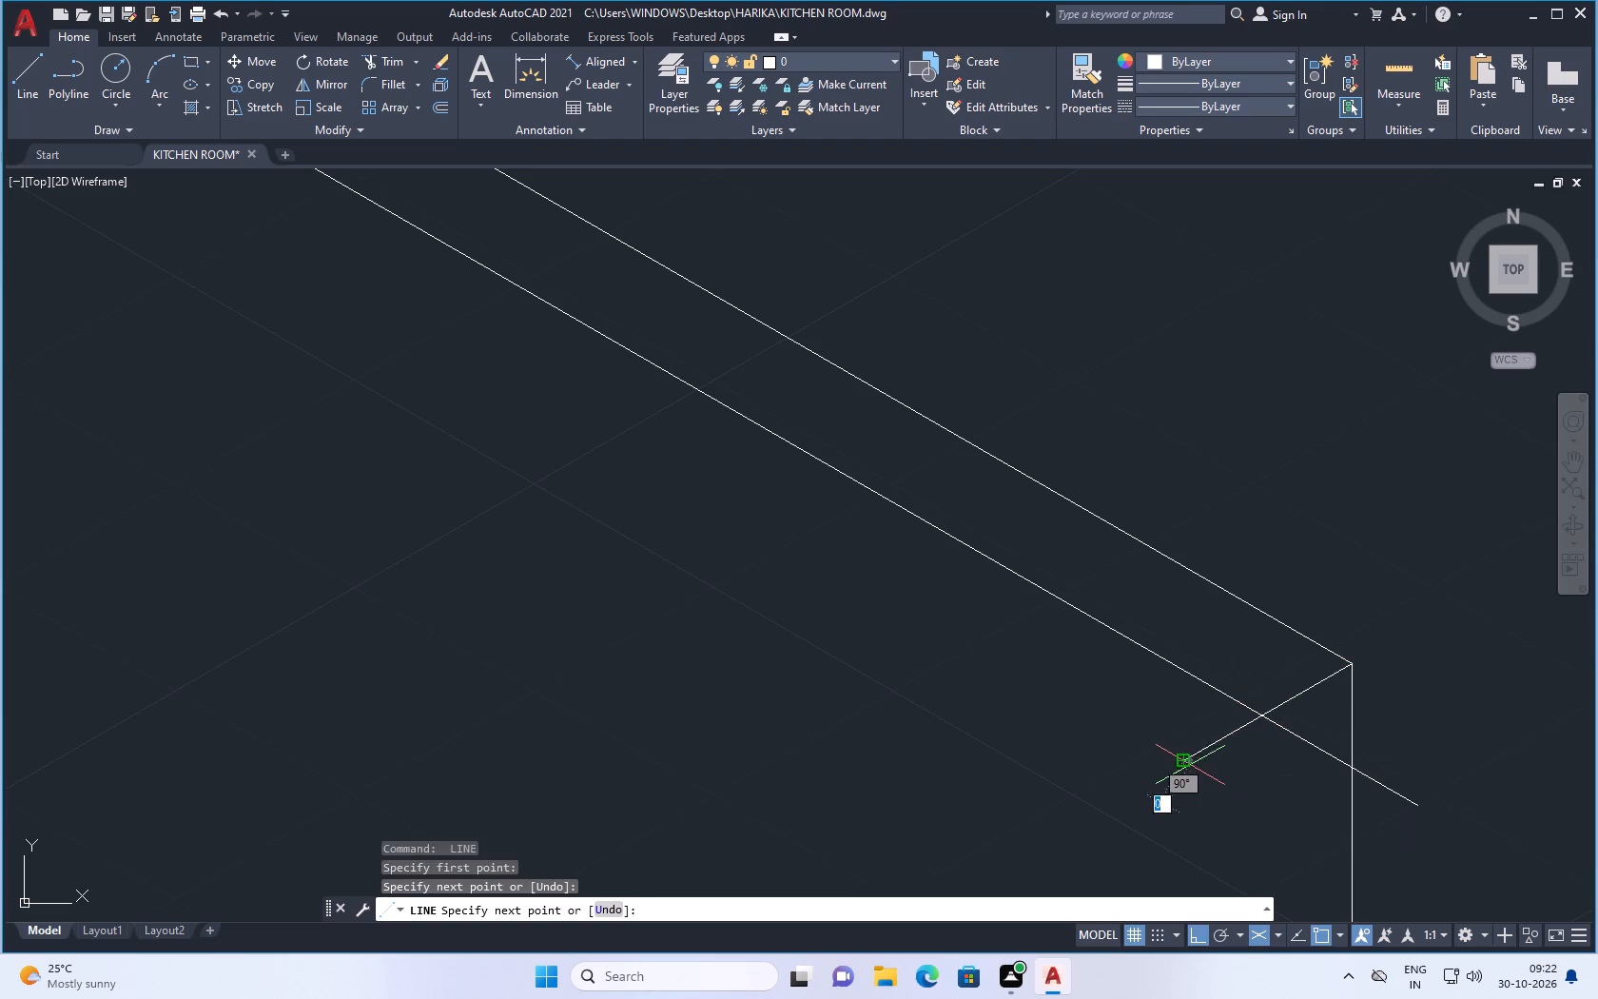
pyautogui.press('Escape')
# On isoplane Right, draw a vertical line about 250 long down from the crossing beside the right vertical's top.
pyautogui.scroll(-2, 1223, 687)
pyautogui.scroll(1, 1285, 786)
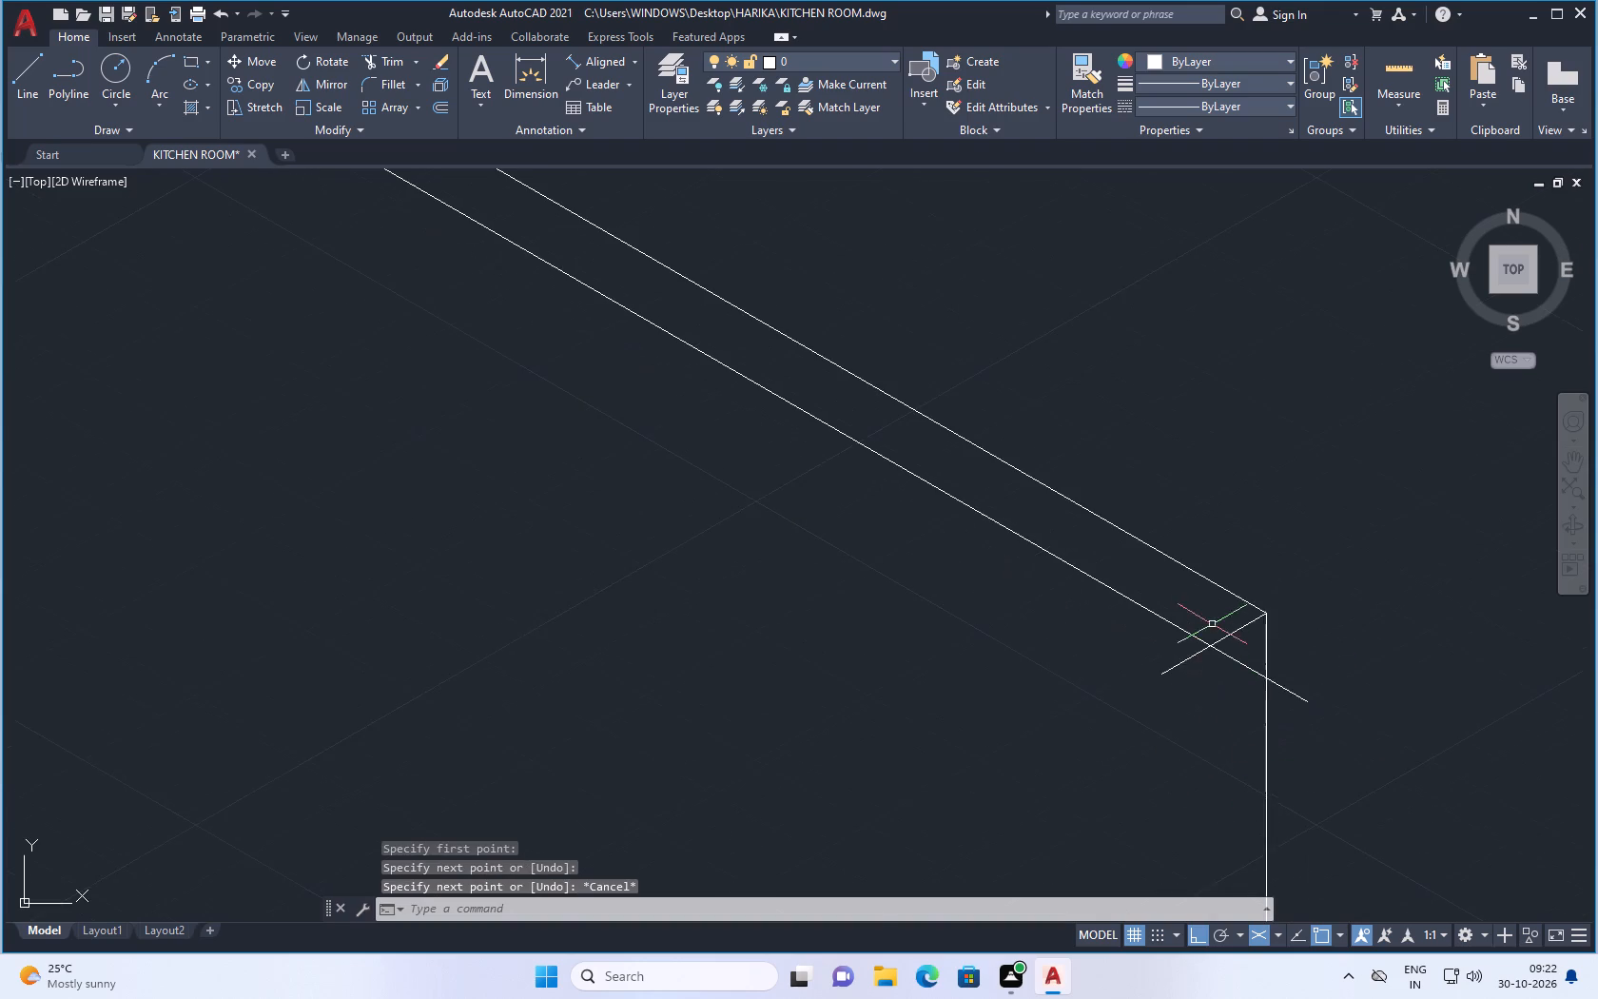
pyautogui.scroll(-2, 1212, 623)
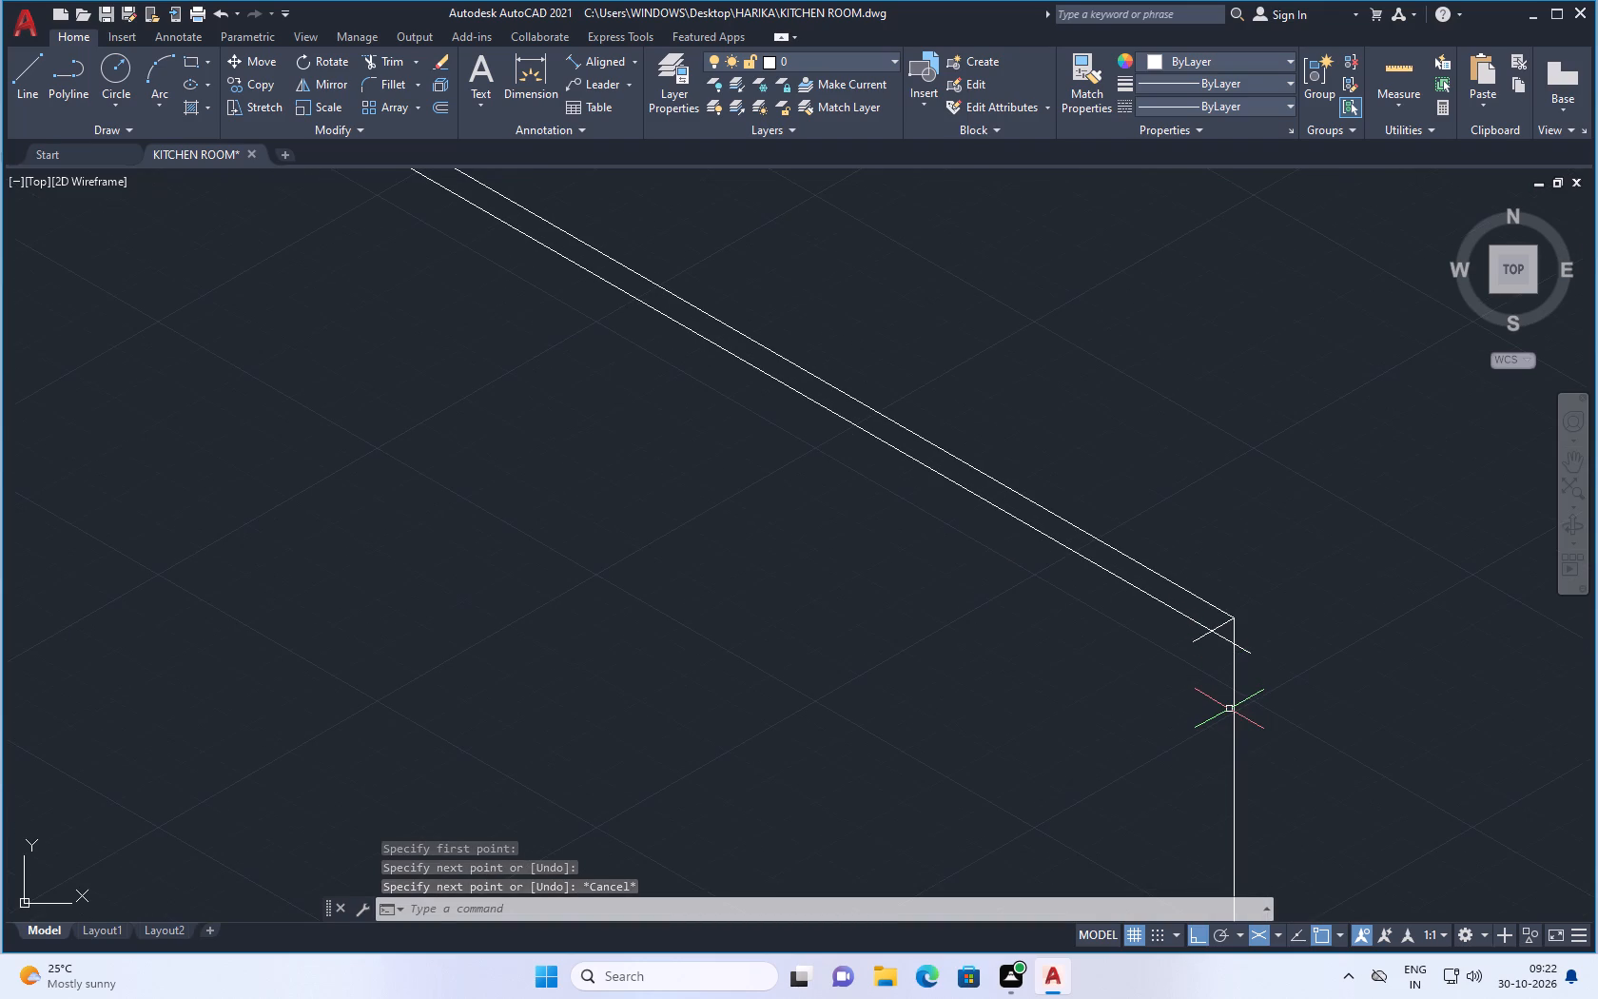
pyautogui.scroll(-4, 1229, 709)
pyautogui.scroll(2, 1209, 772)
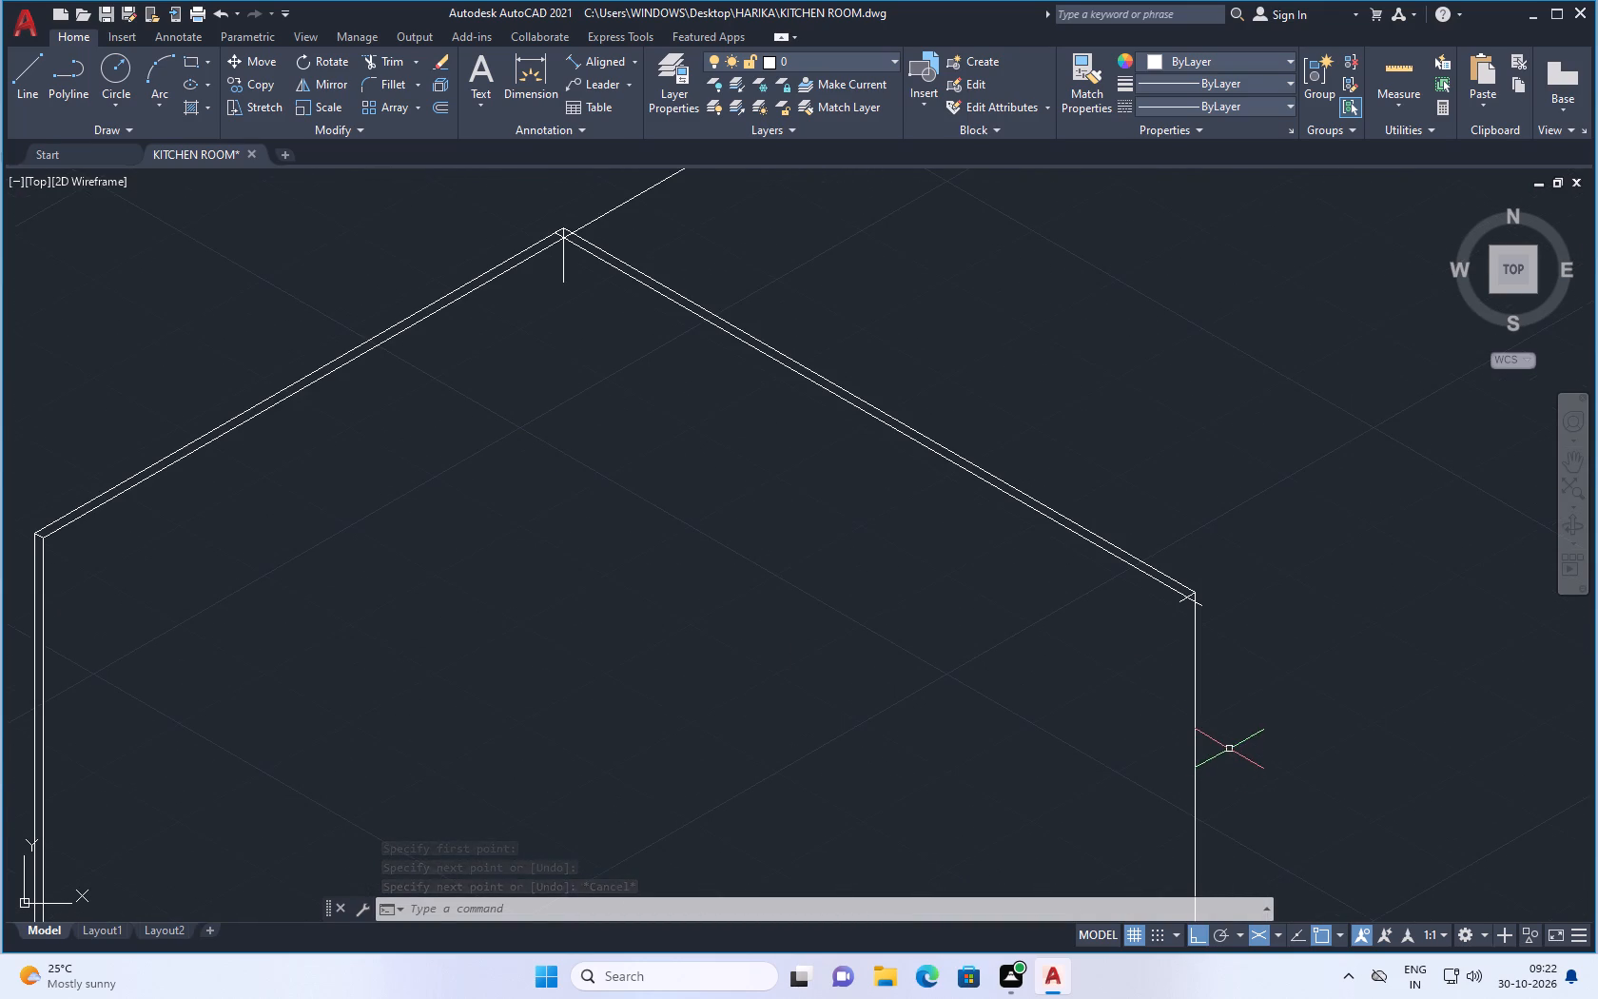
pyautogui.press('space')
pyautogui.scroll(3, 1211, 695)
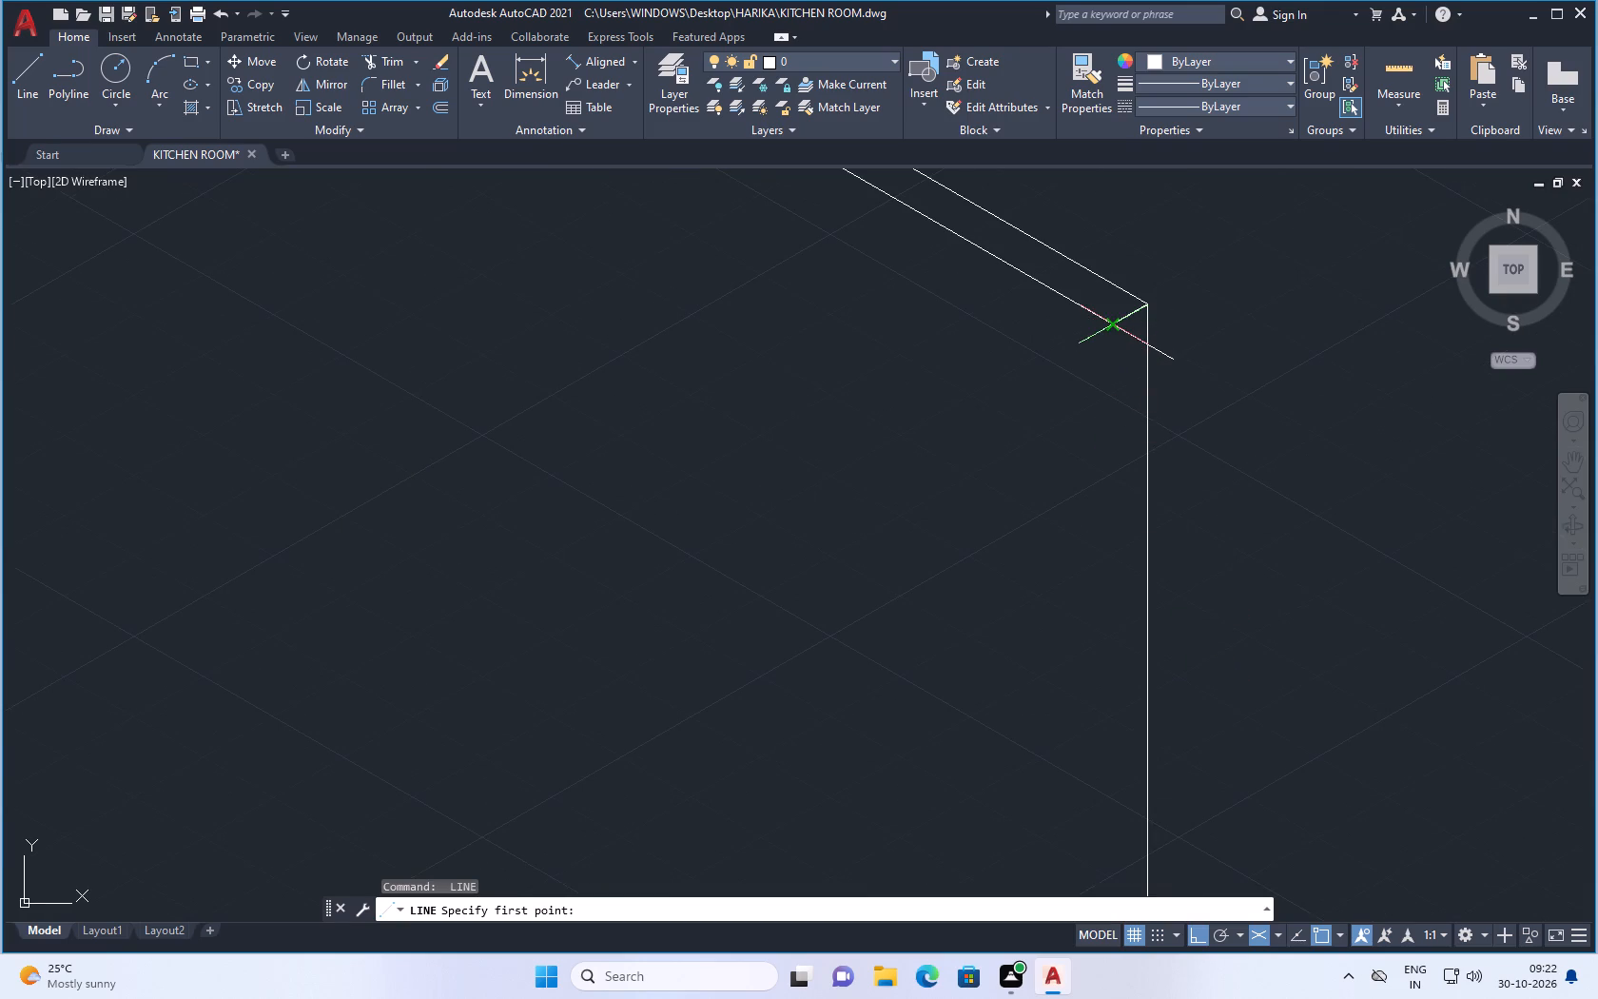
pyautogui.click(1109, 323)
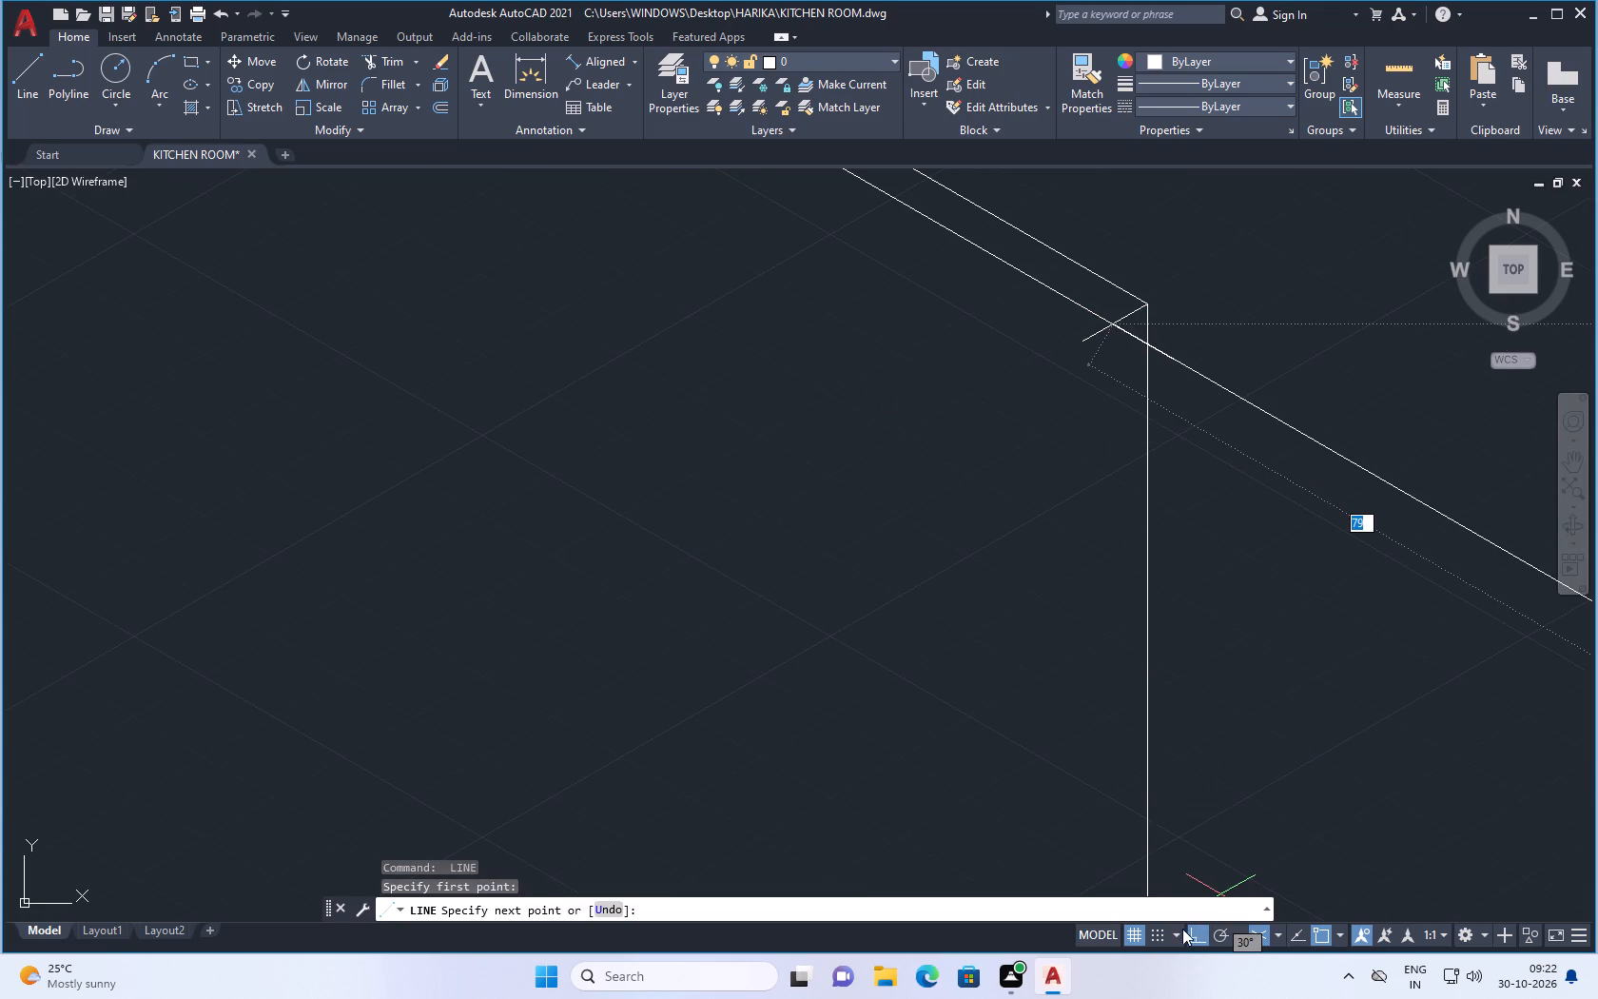
pyautogui.click(1276, 932)
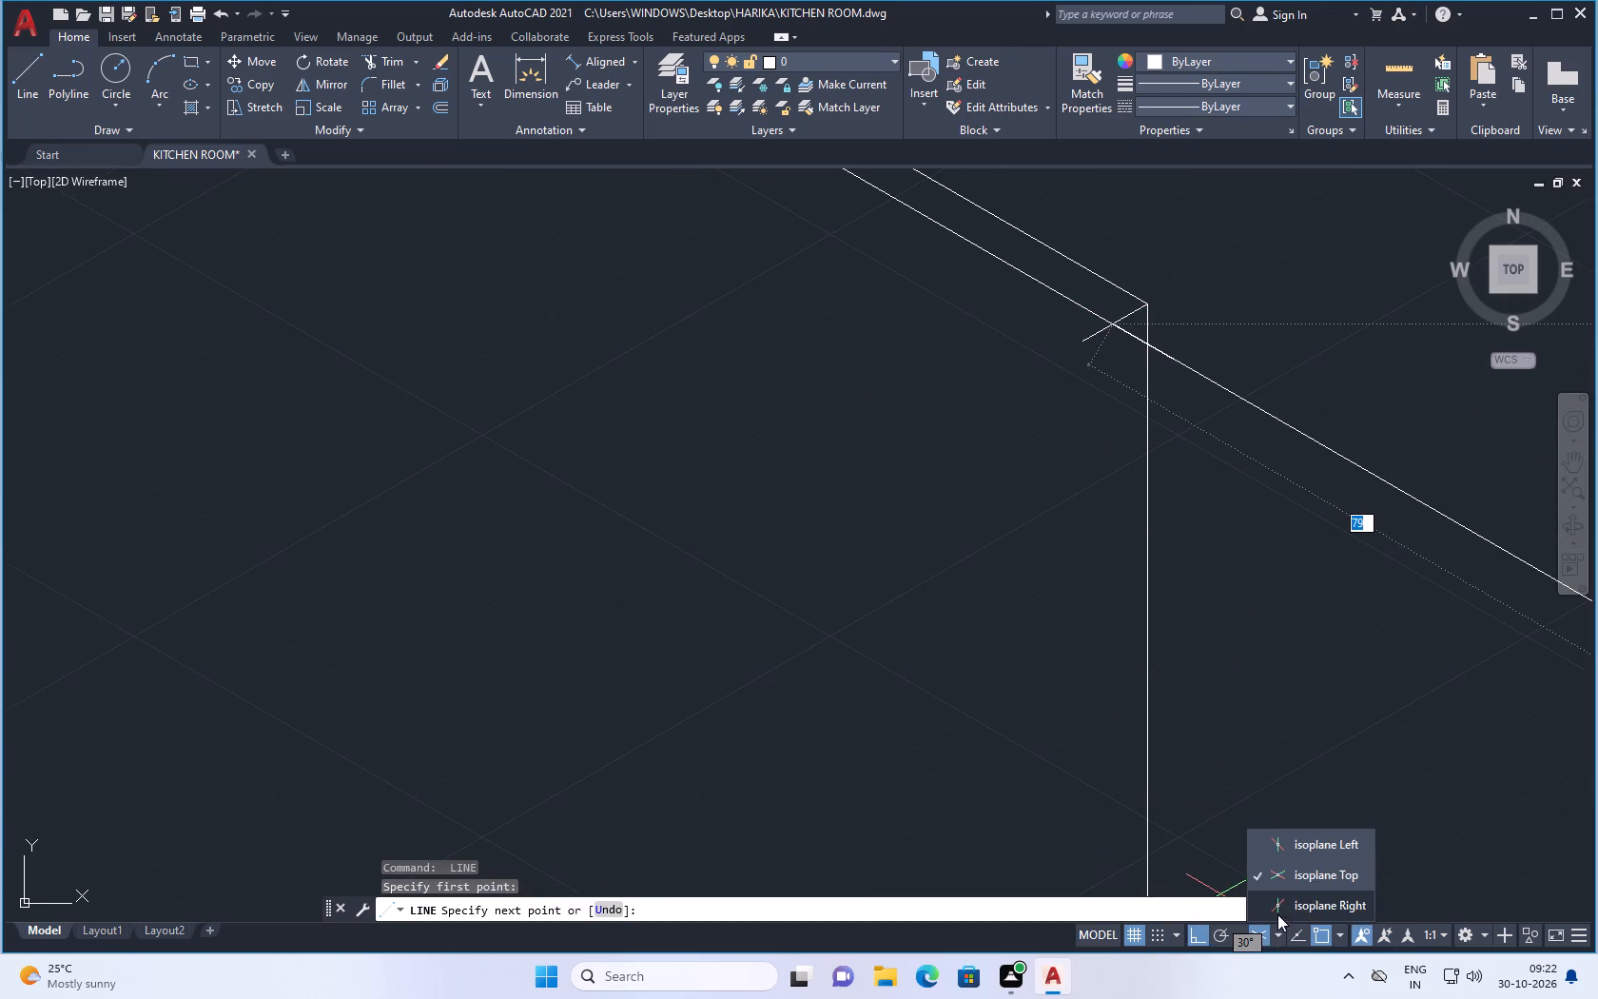
pyautogui.click(1287, 899)
pyautogui.scroll(-3, 1124, 467)
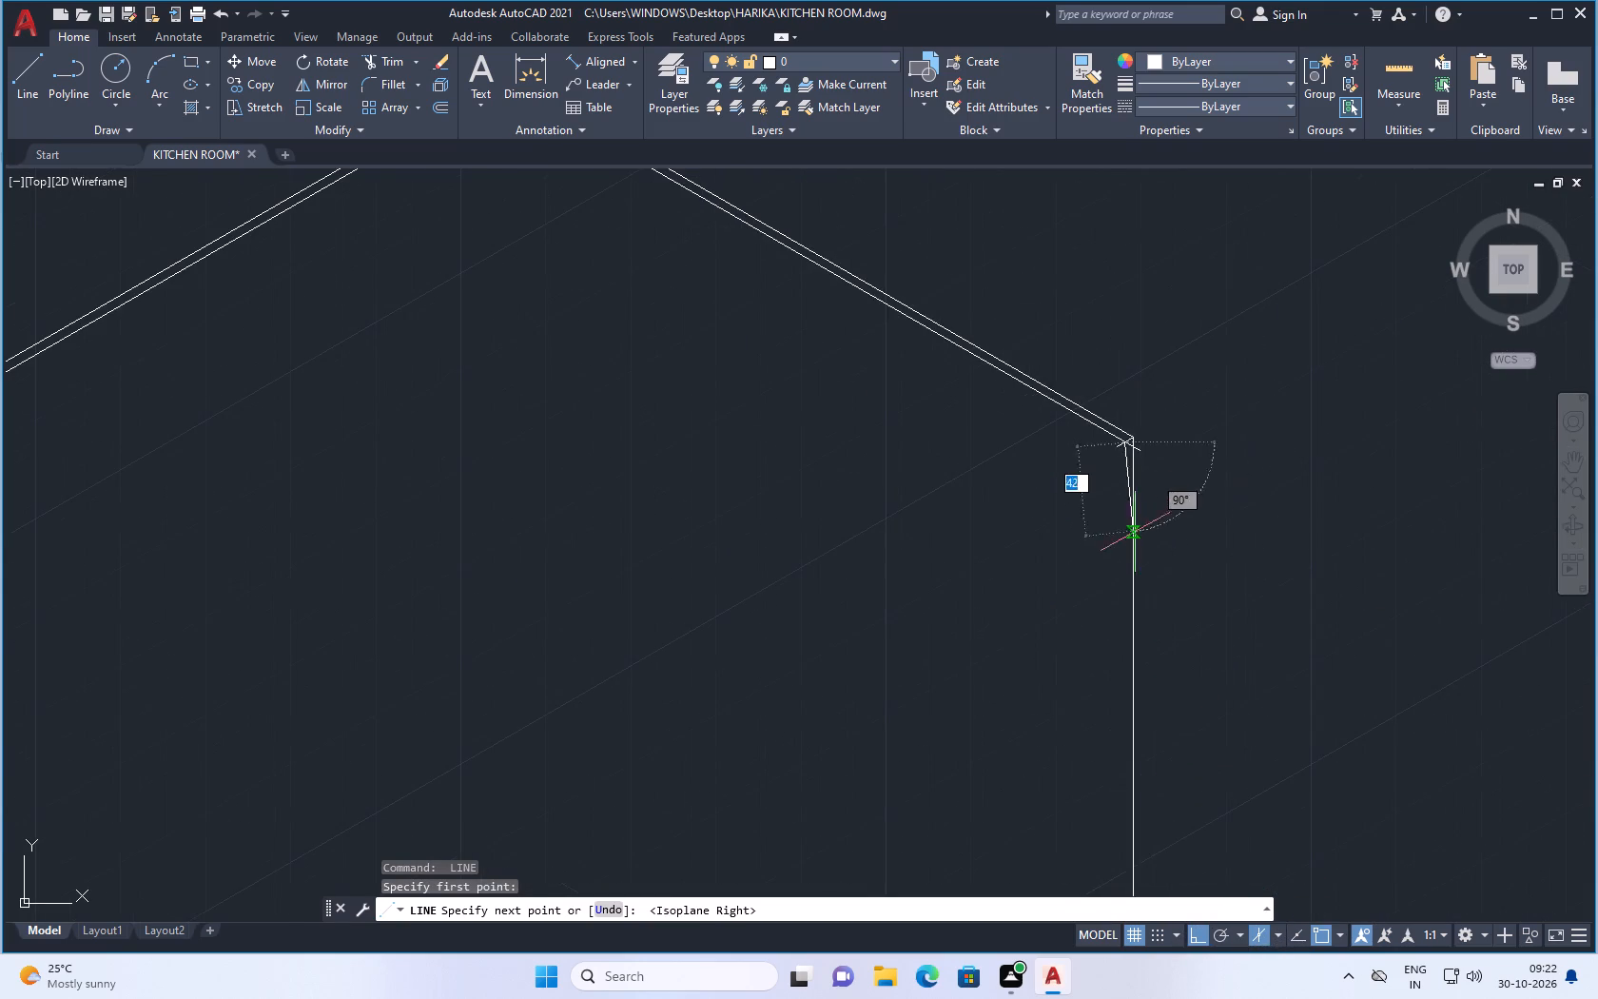
pyautogui.scroll(-2, 1105, 508)
pyautogui.scroll(4, 1108, 699)
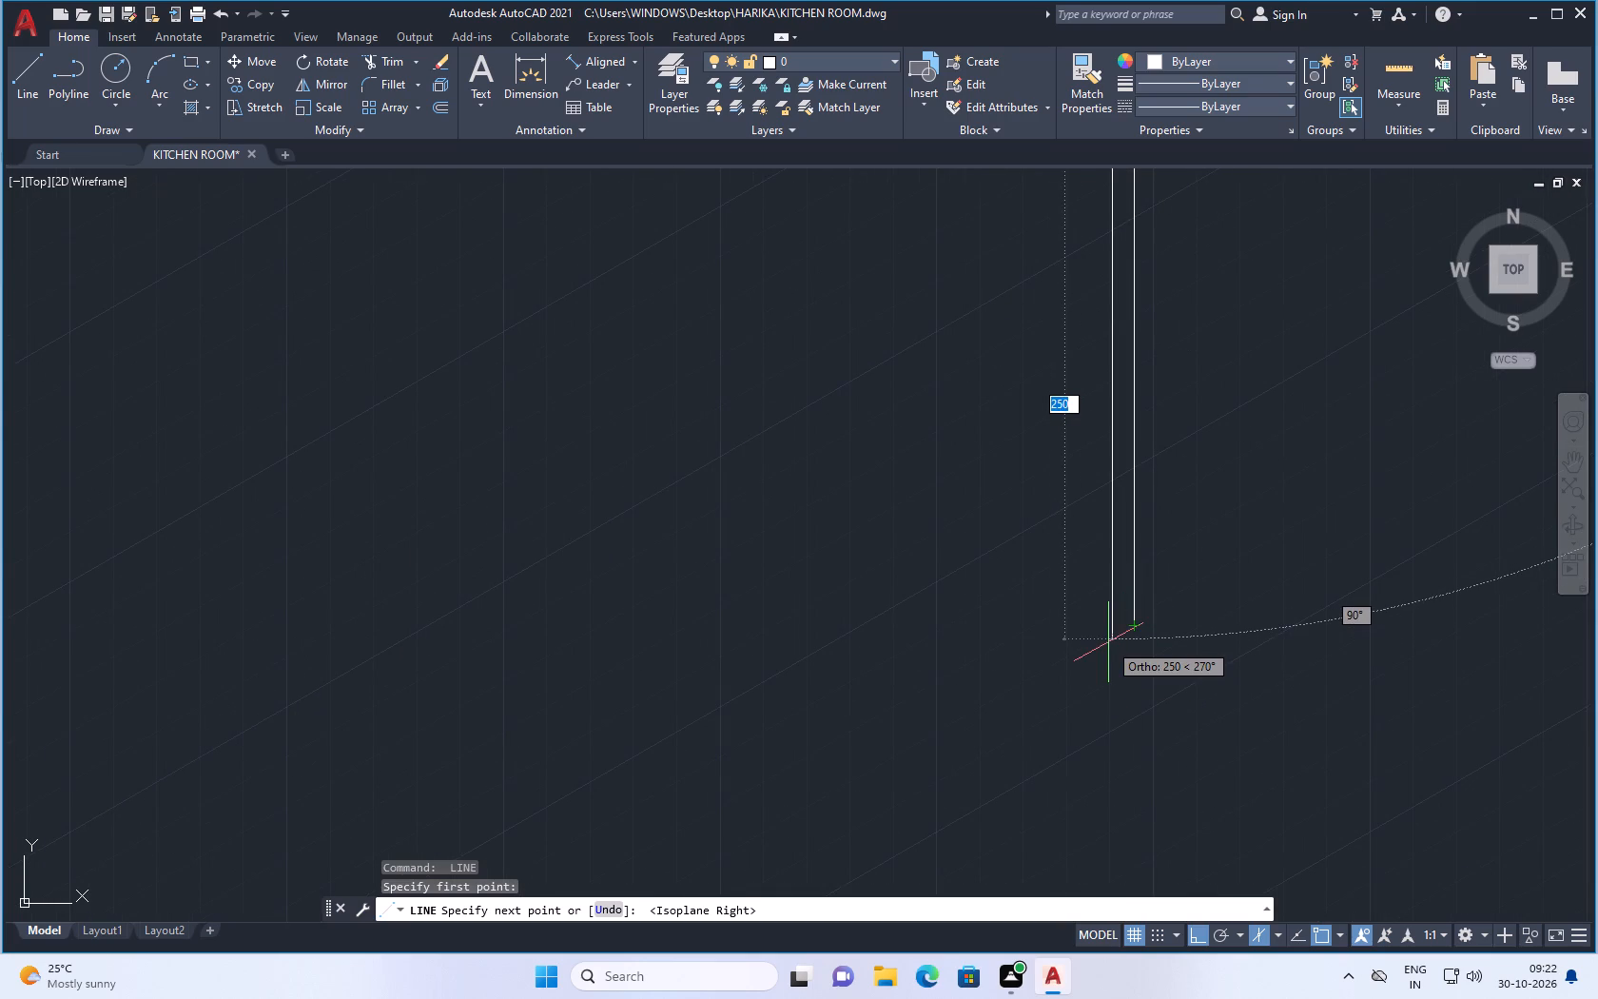
pyautogui.click(1114, 641)
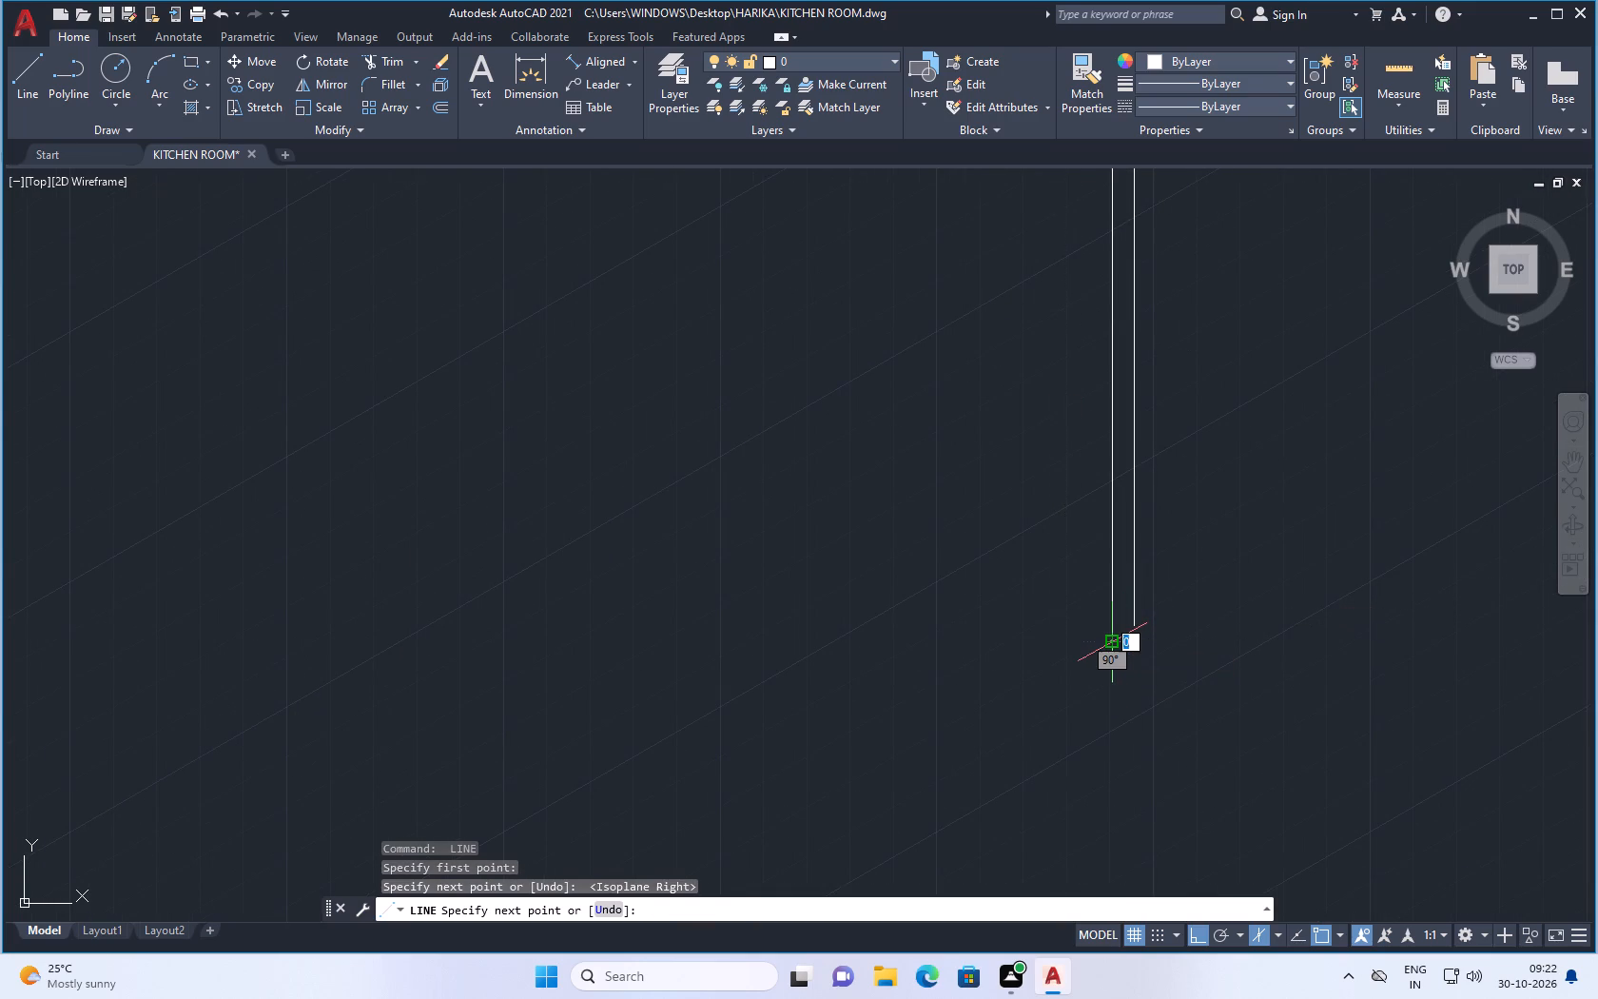
pyautogui.press('Escape')
pyautogui.scroll(-5, 1085, 720)
pyautogui.scroll(2, 1103, 585)
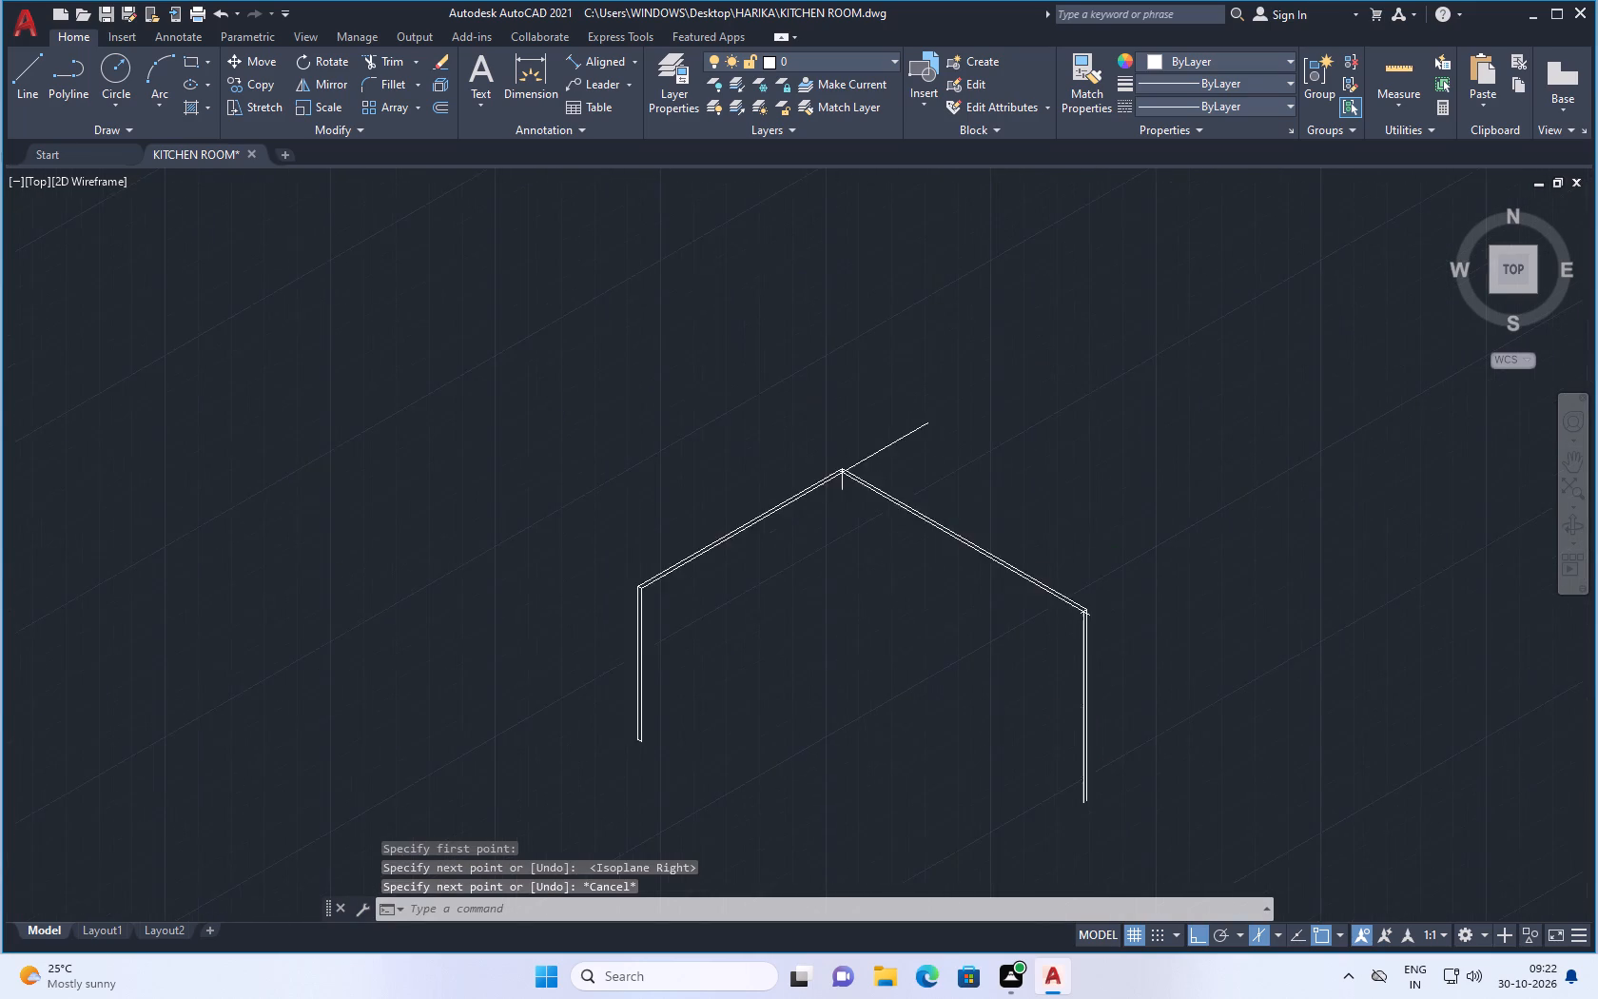
# Trim the overhanging and crossing line pieces at the apex, leaving only the short vertical joint between outer and inner edges.
pyautogui.write('TR')
pyautogui.press('Return')
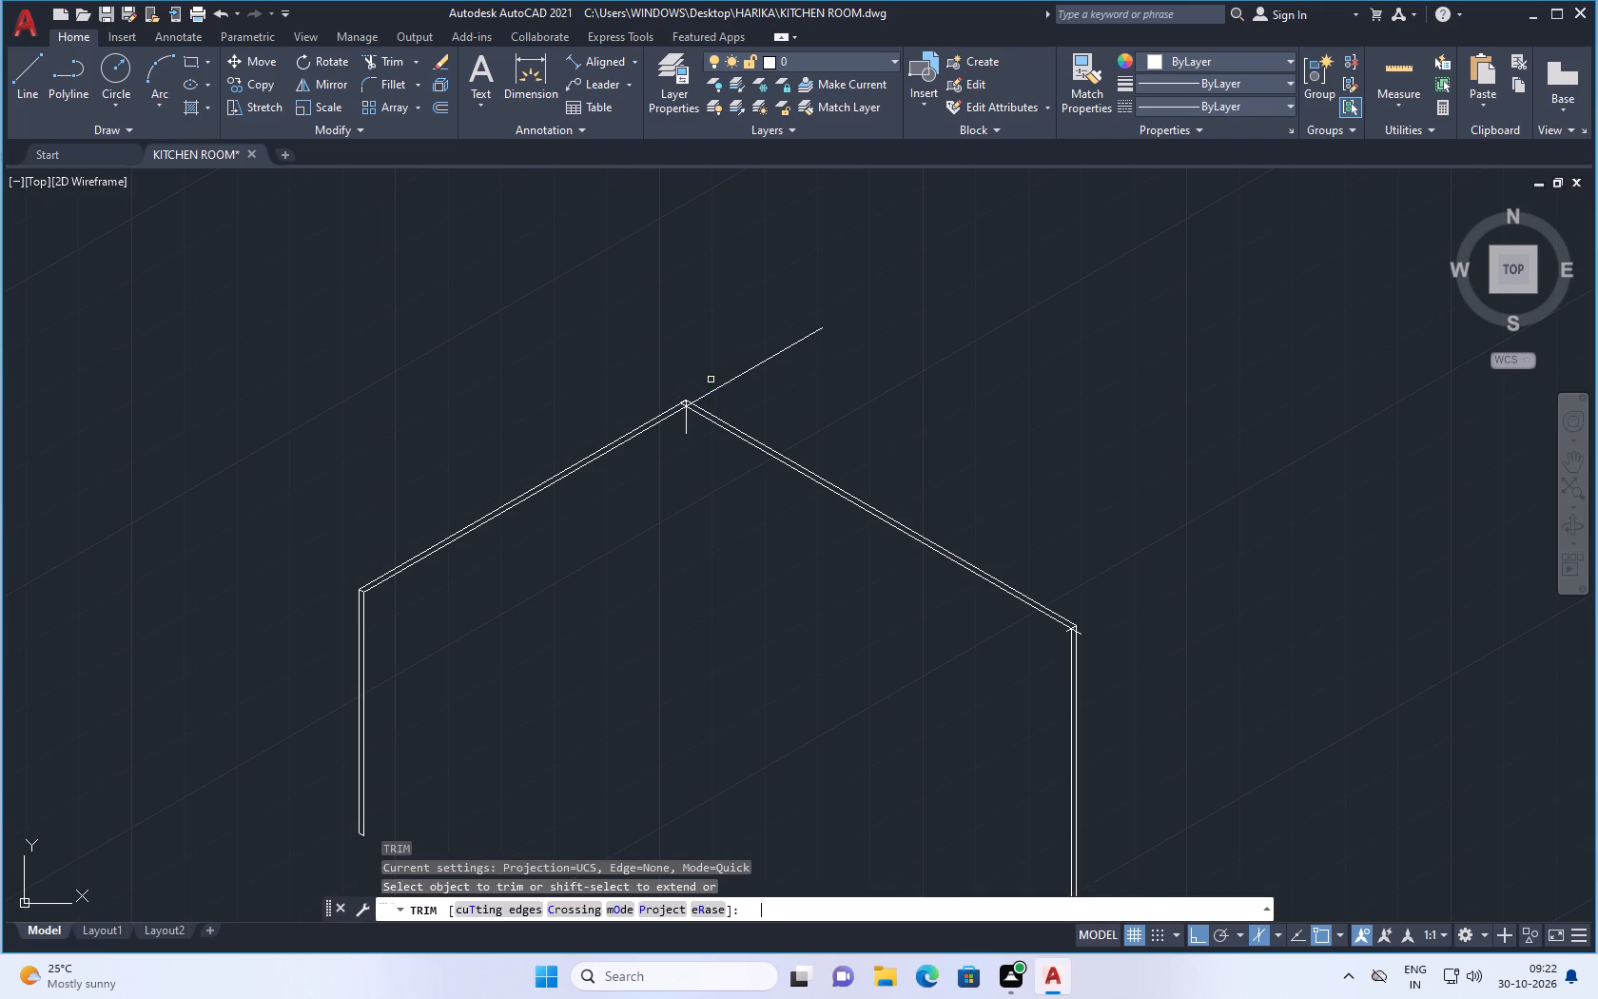
pyautogui.scroll(2, 764, 419)
pyautogui.scroll(2, 582, 360)
pyautogui.click(614, 382)
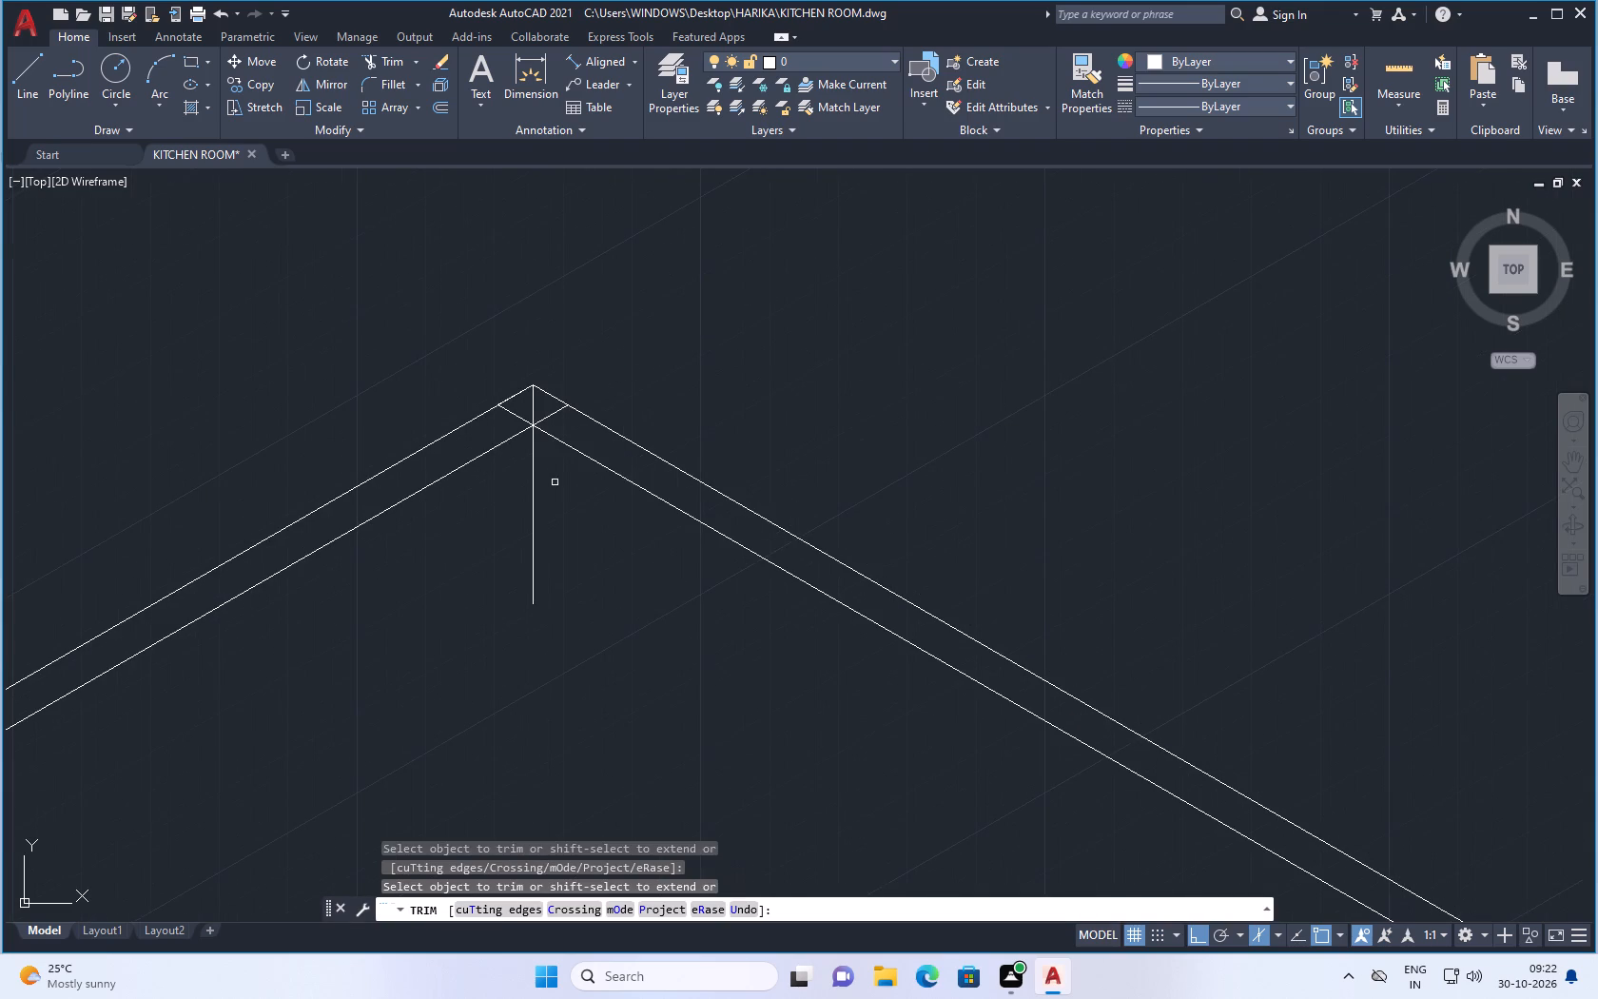
pyautogui.click(534, 519)
pyautogui.scroll(1, 506, 402)
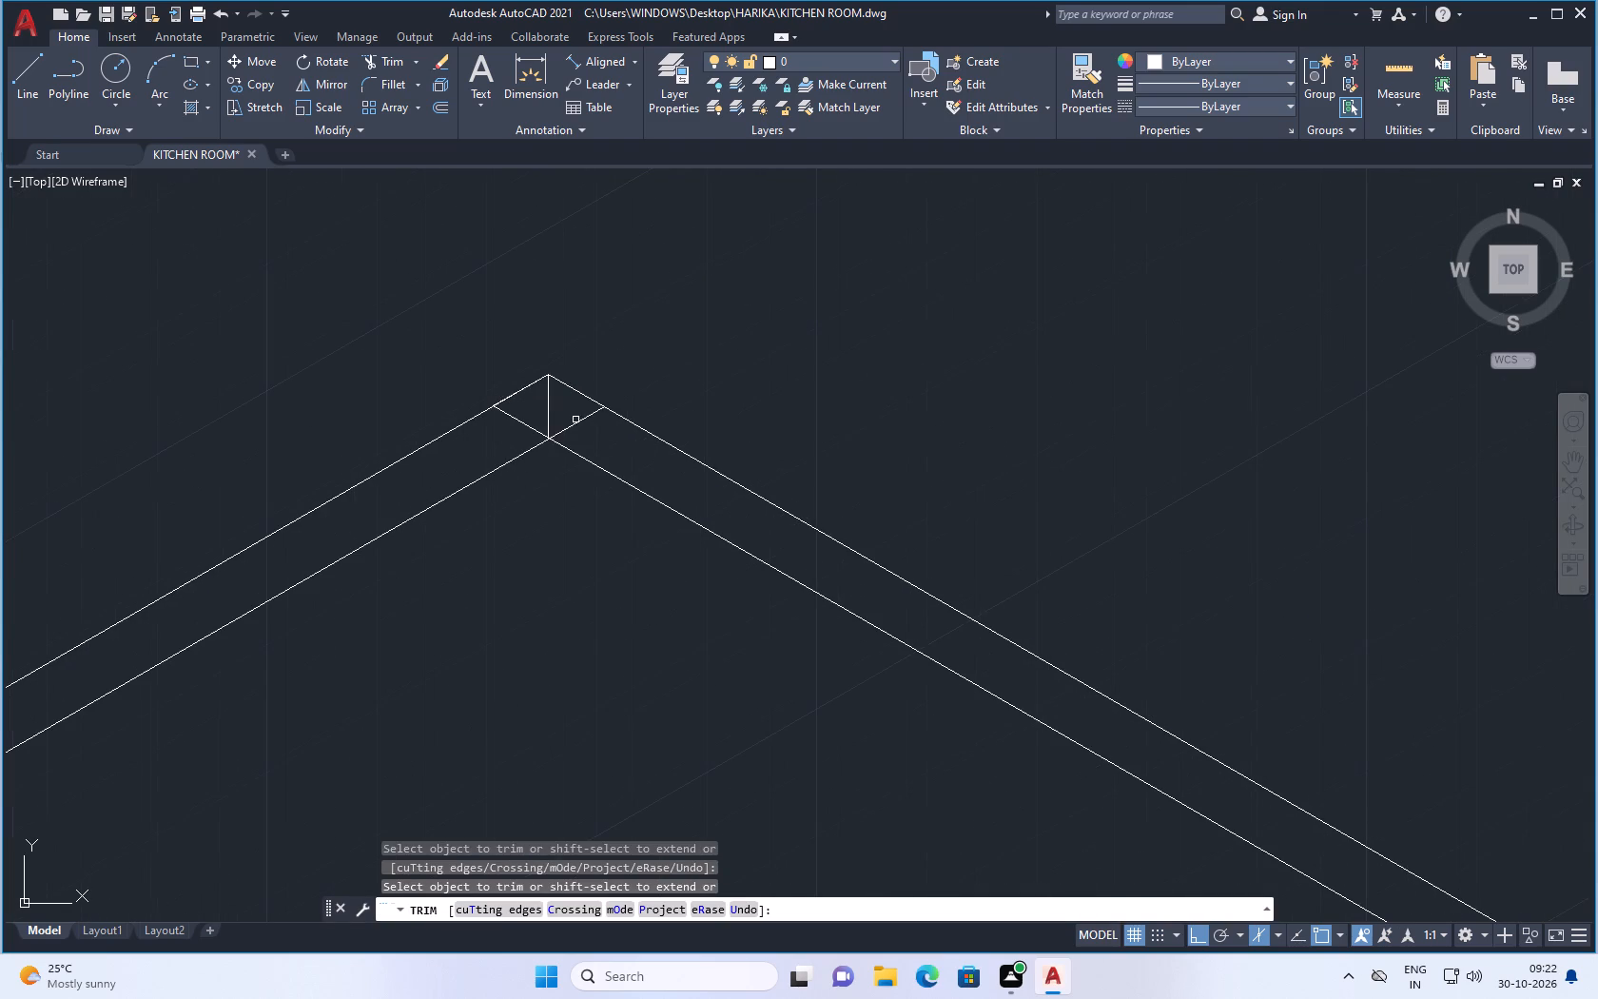
pyautogui.click(578, 422)
pyautogui.click(522, 421)
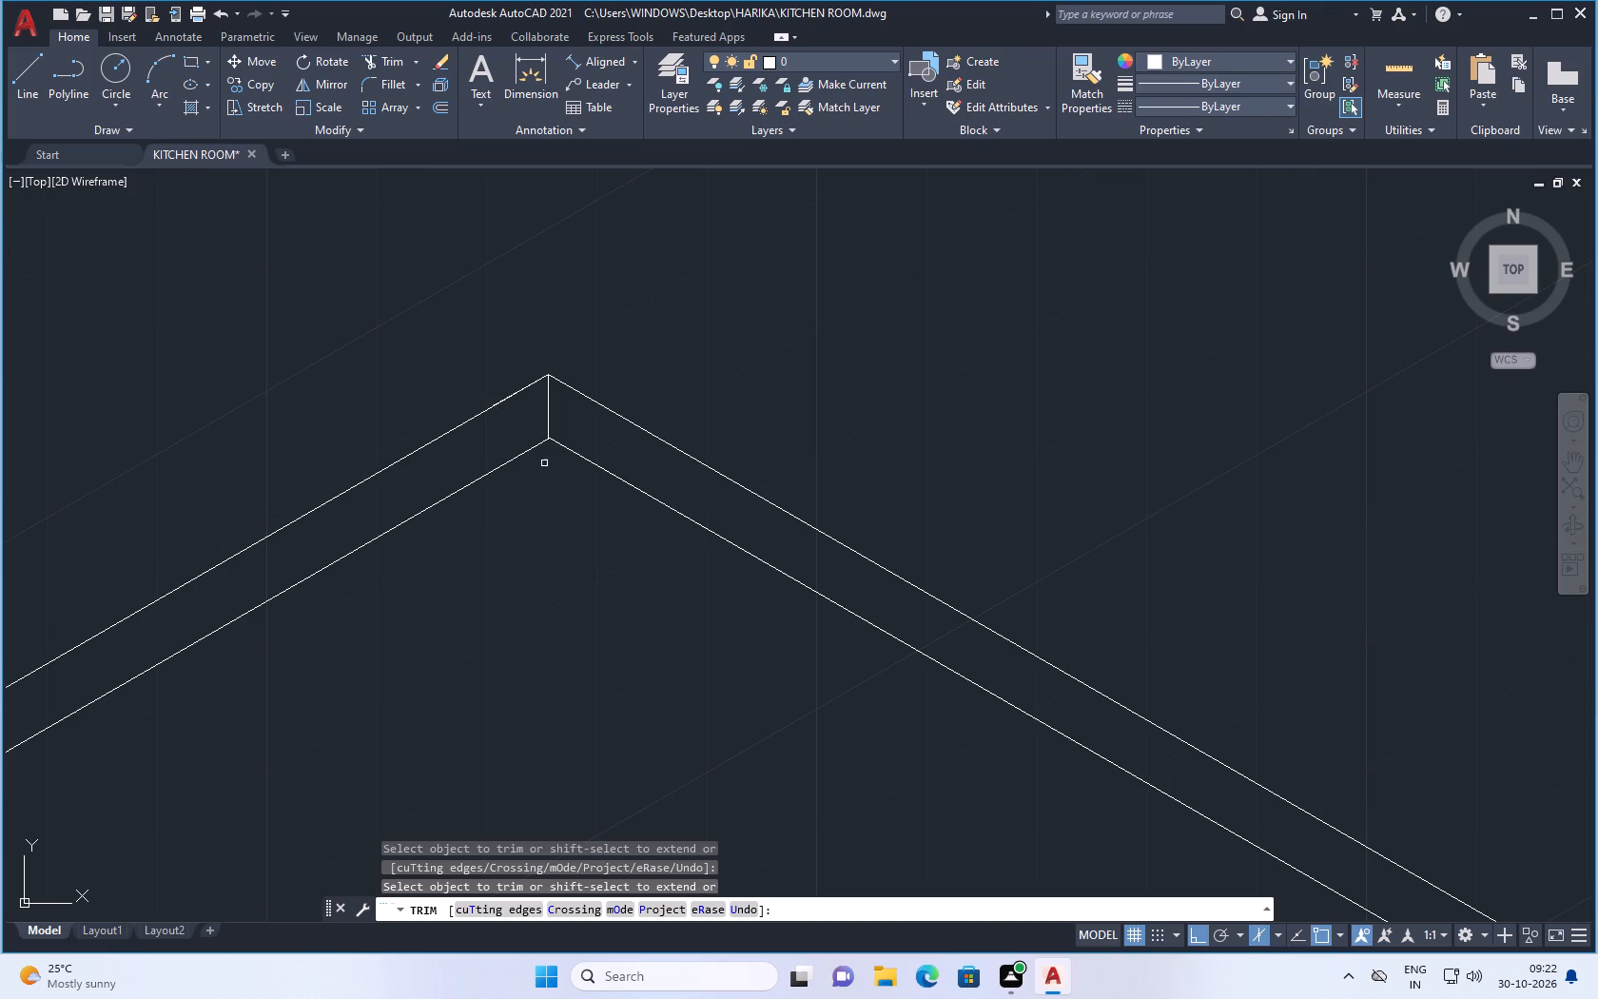
# Trim the excess line ends at the right vertical's top corner, keeping the short diagonal joint between outer and inner edges.
pyautogui.scroll(-5, 634, 338)
pyautogui.scroll(1, 1048, 597)
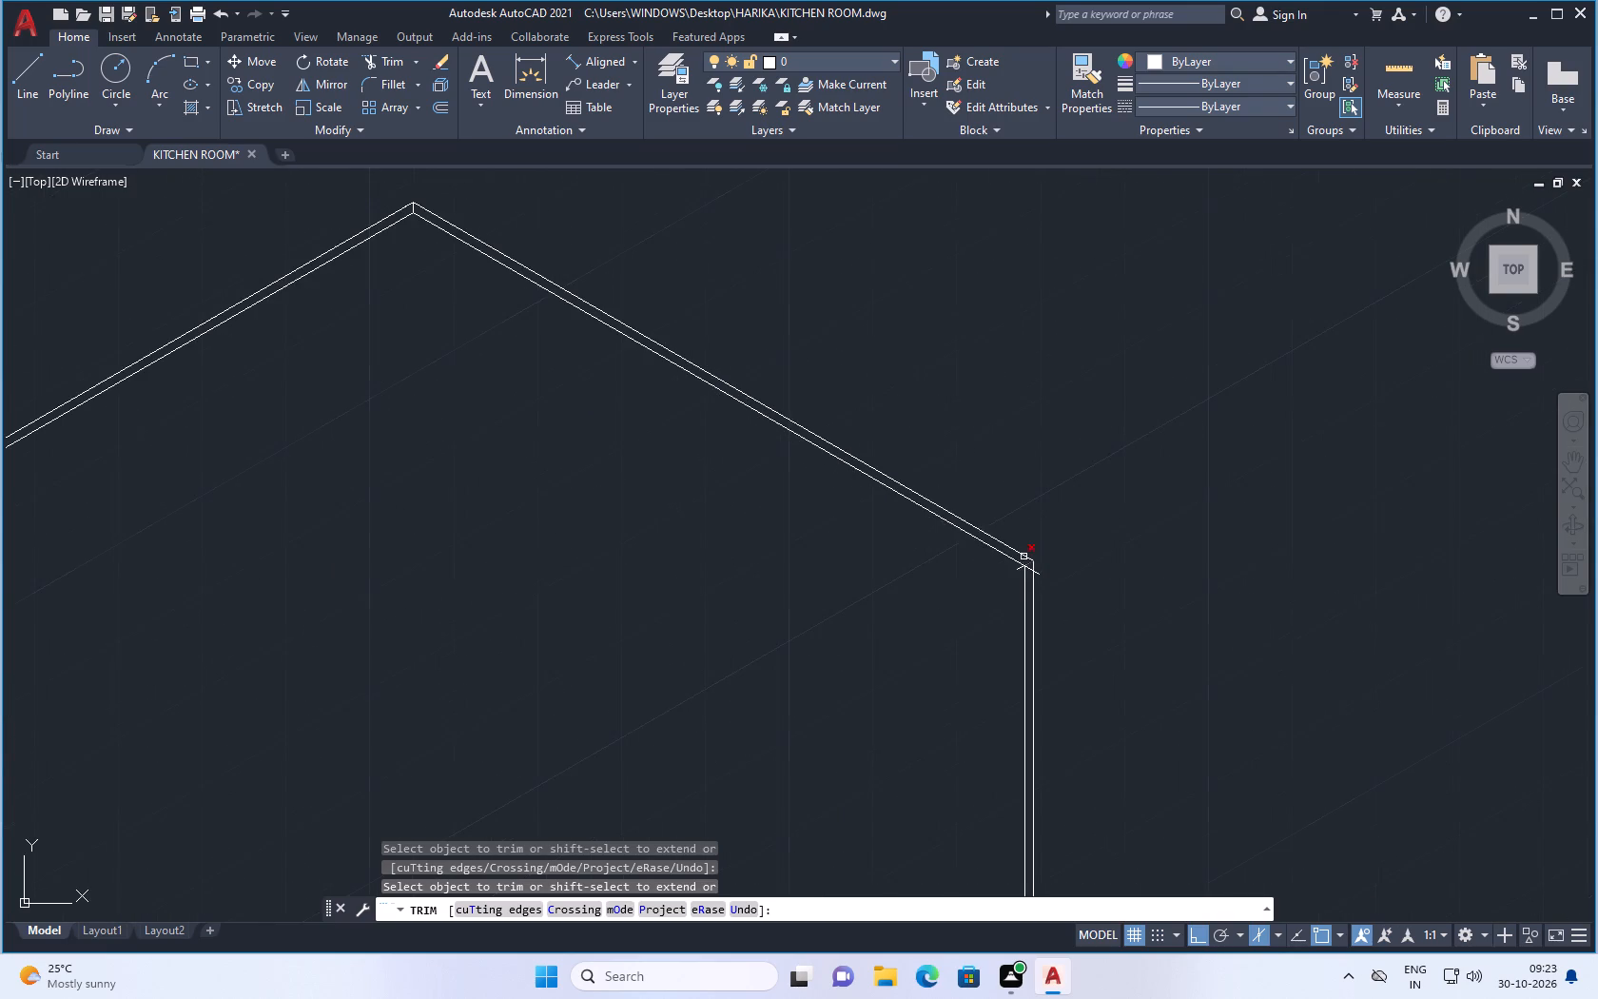
pyautogui.scroll(5, 1023, 557)
pyautogui.click(1082, 637)
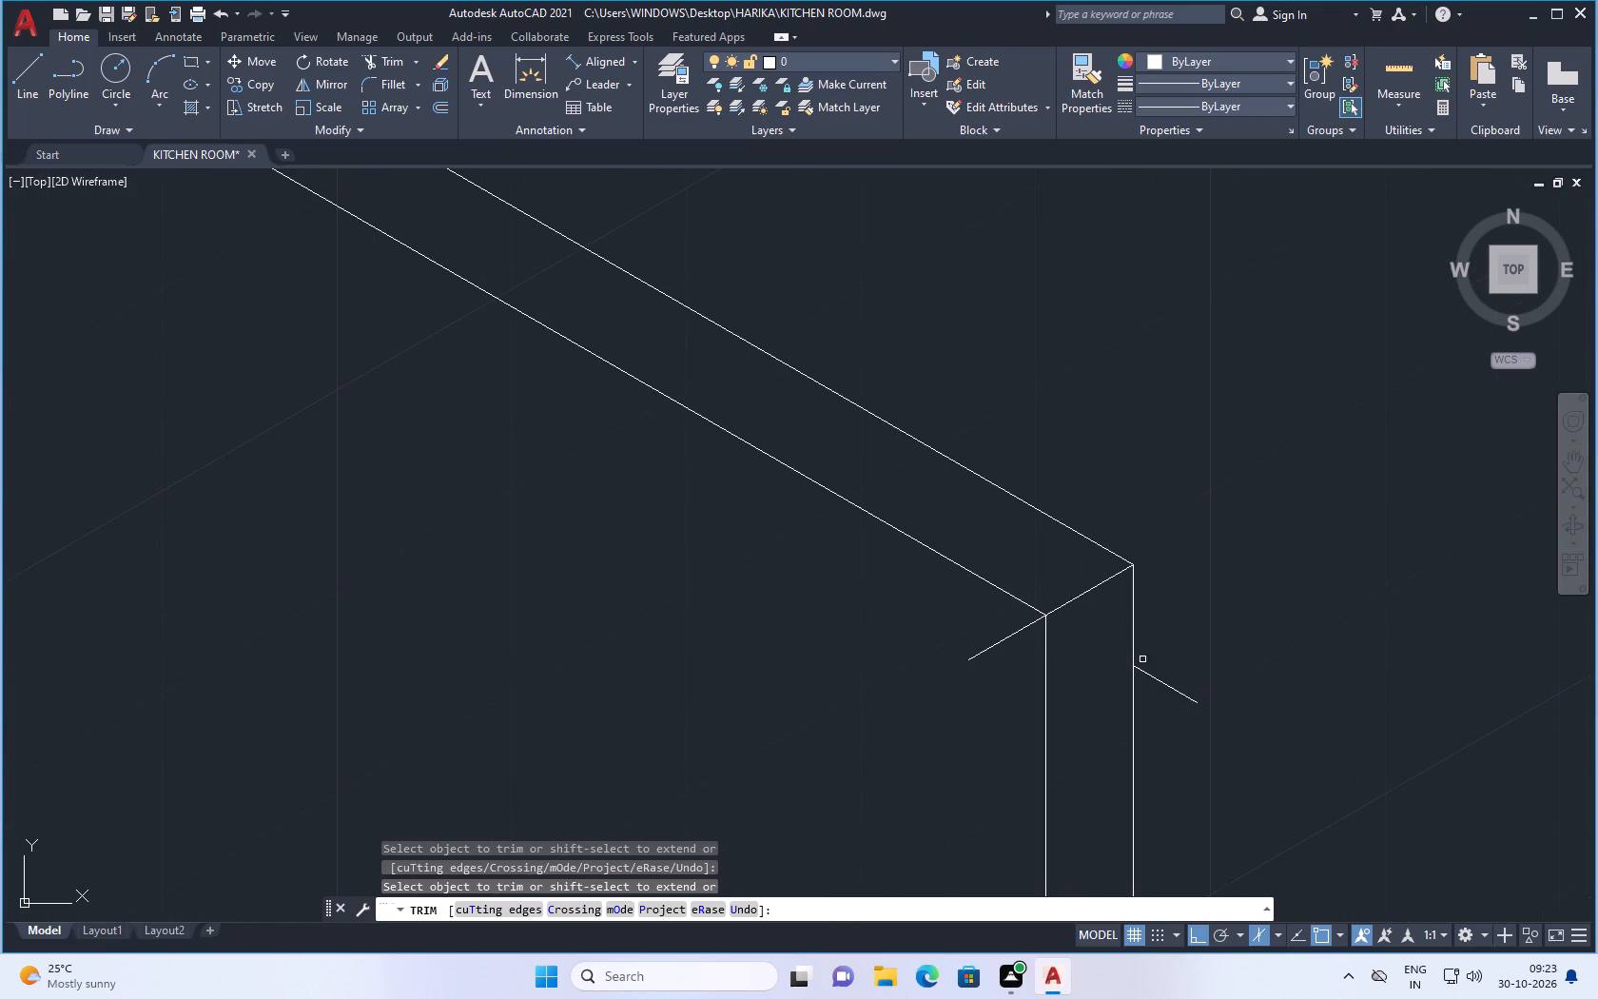
pyautogui.click(1151, 676)
pyautogui.click(993, 645)
pyautogui.scroll(-6, 995, 535)
pyautogui.scroll(-2, 1163, 606)
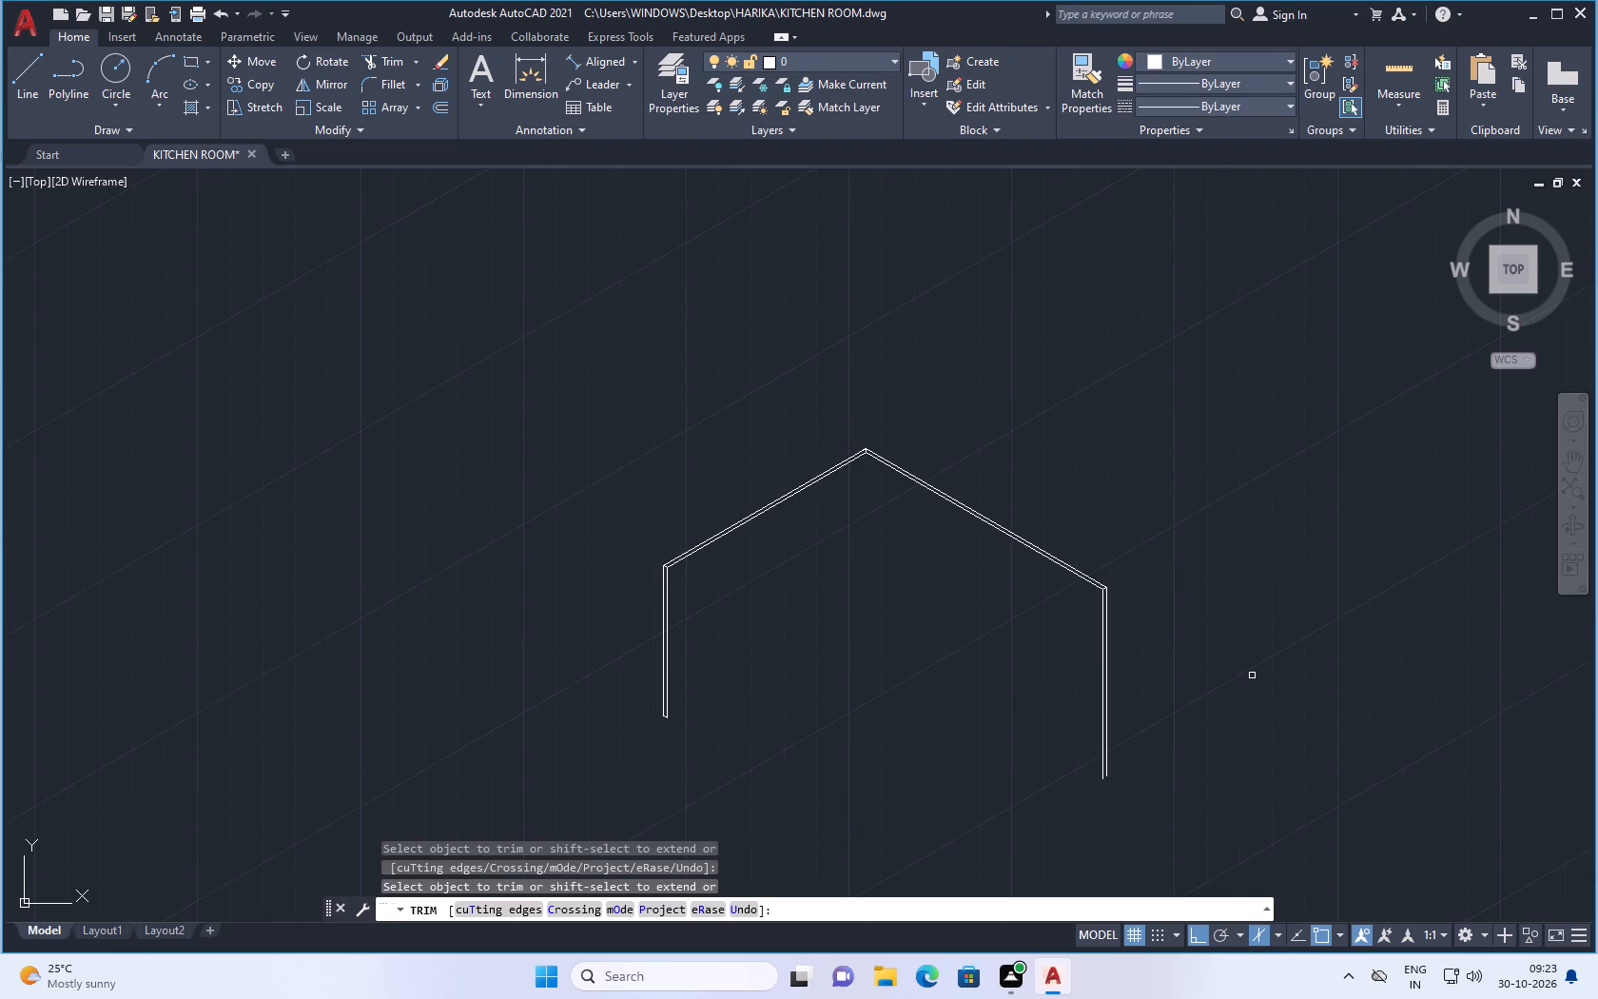
pyautogui.press('Escape')
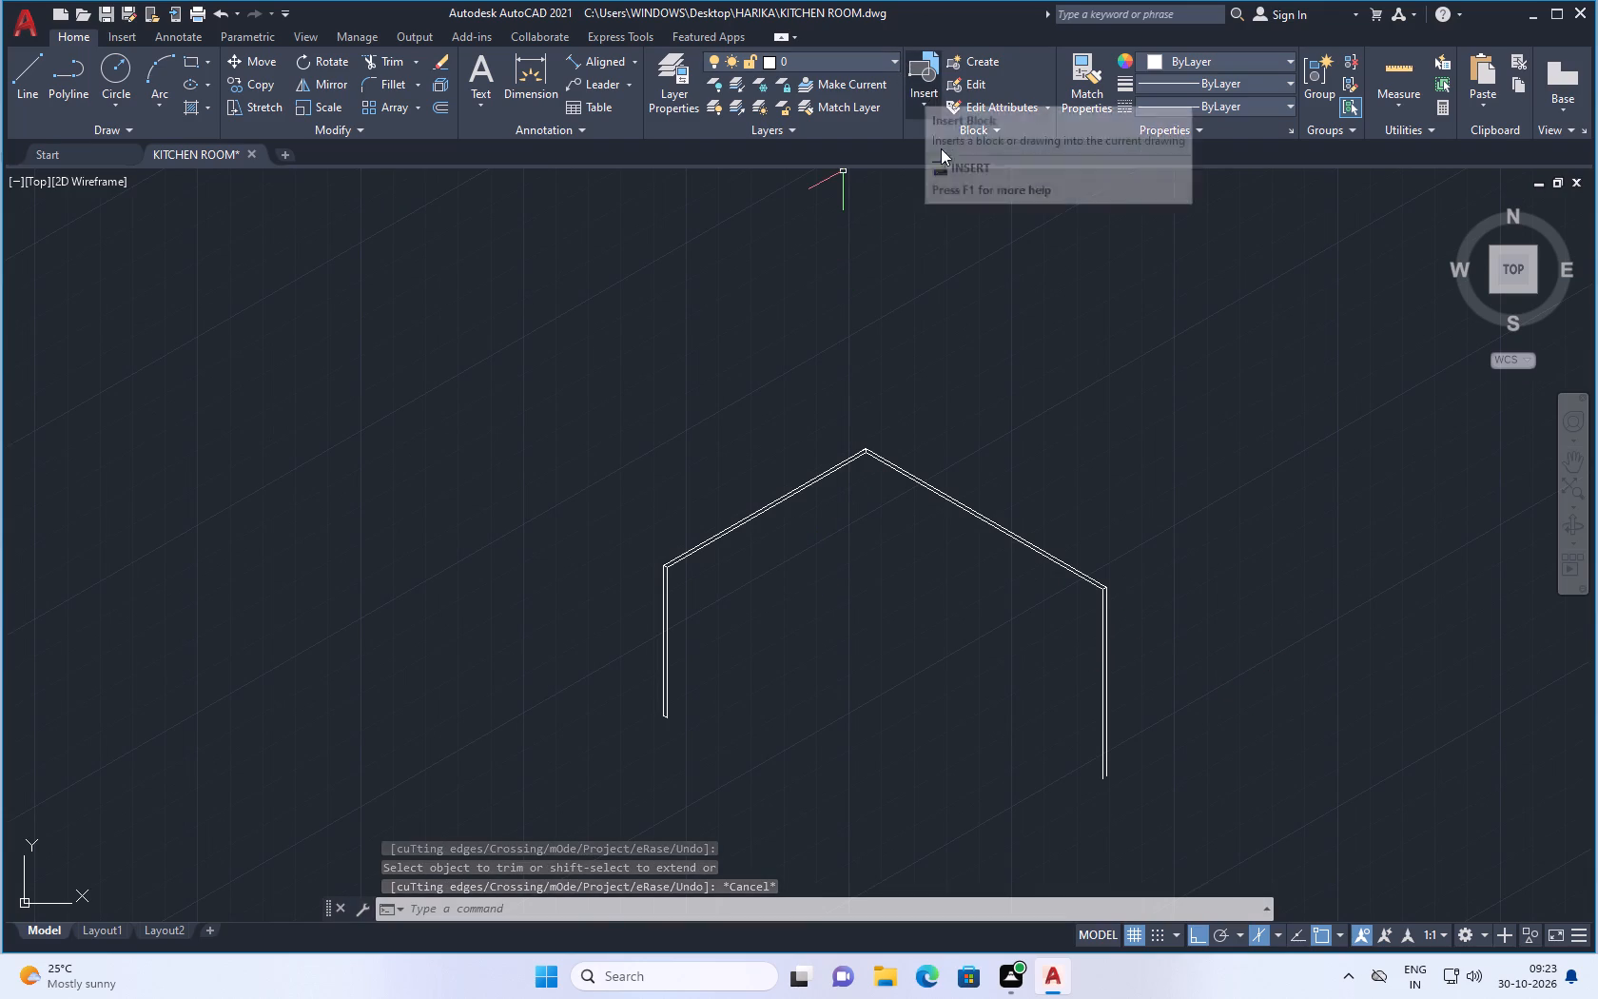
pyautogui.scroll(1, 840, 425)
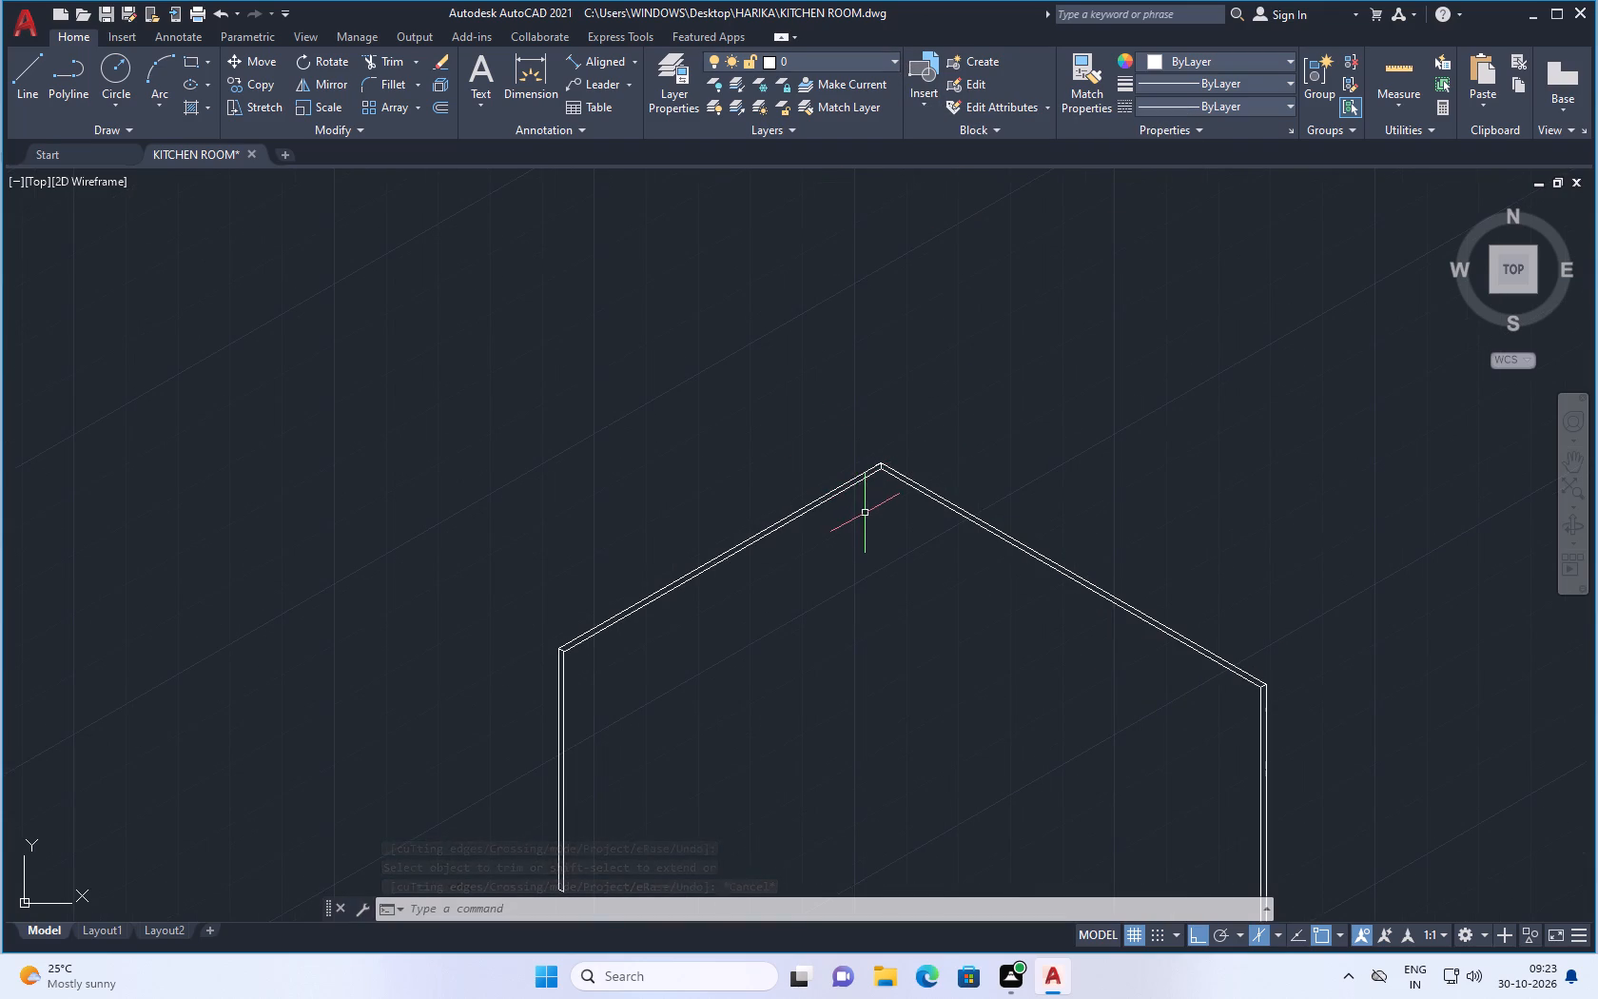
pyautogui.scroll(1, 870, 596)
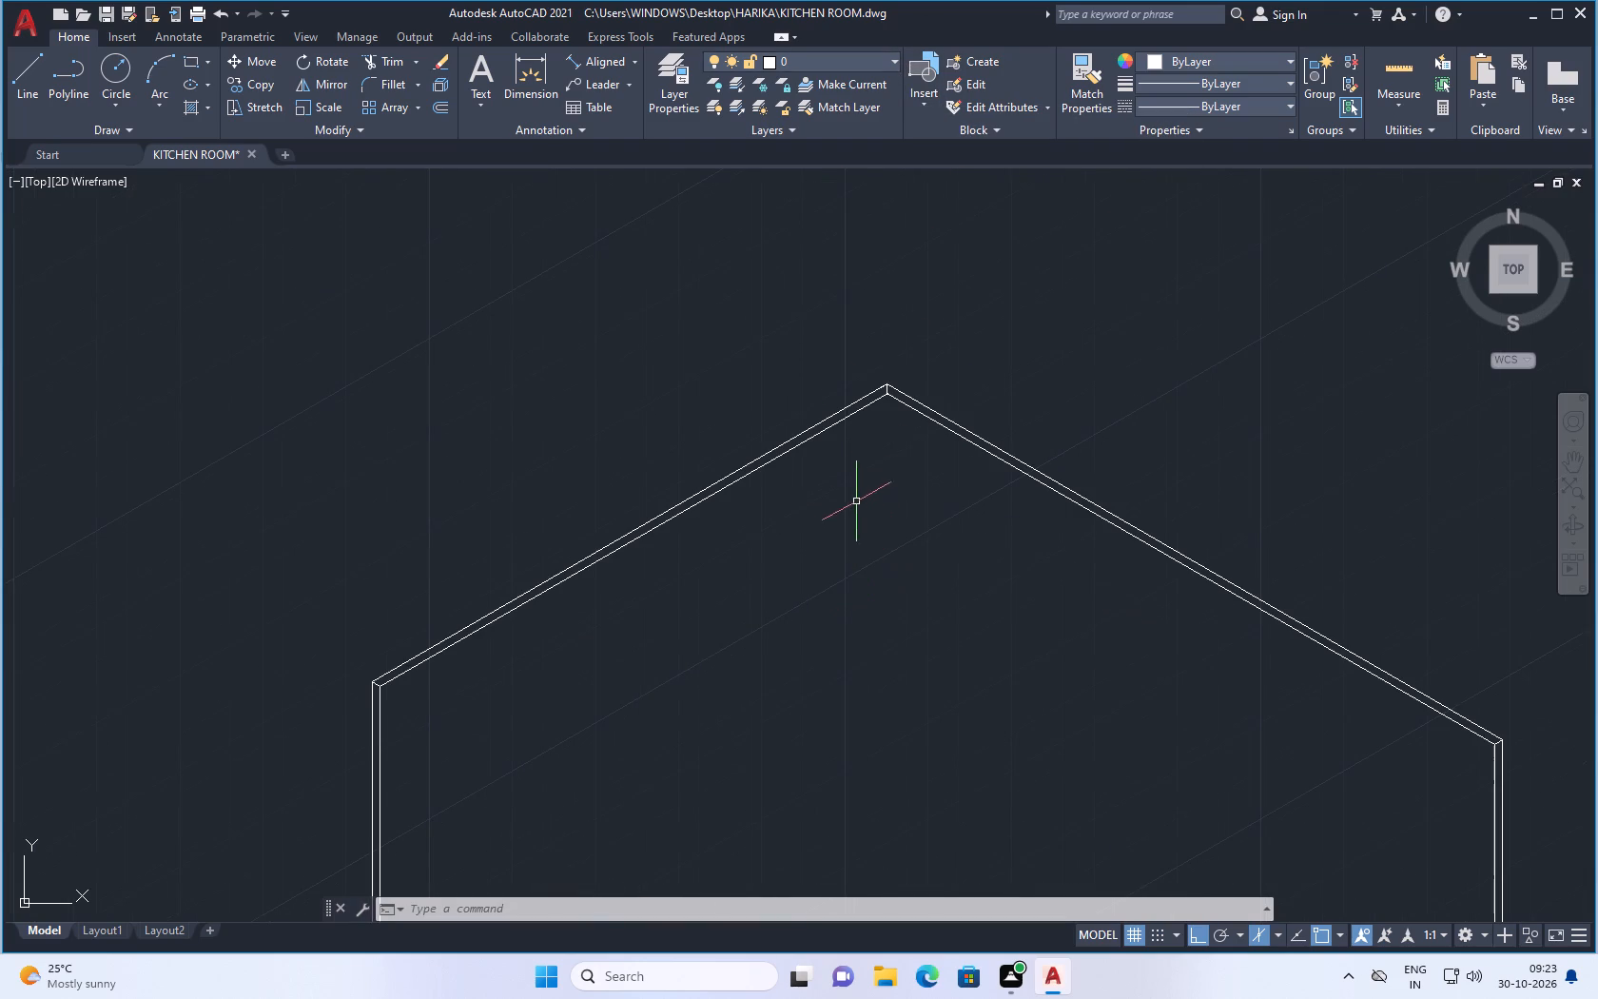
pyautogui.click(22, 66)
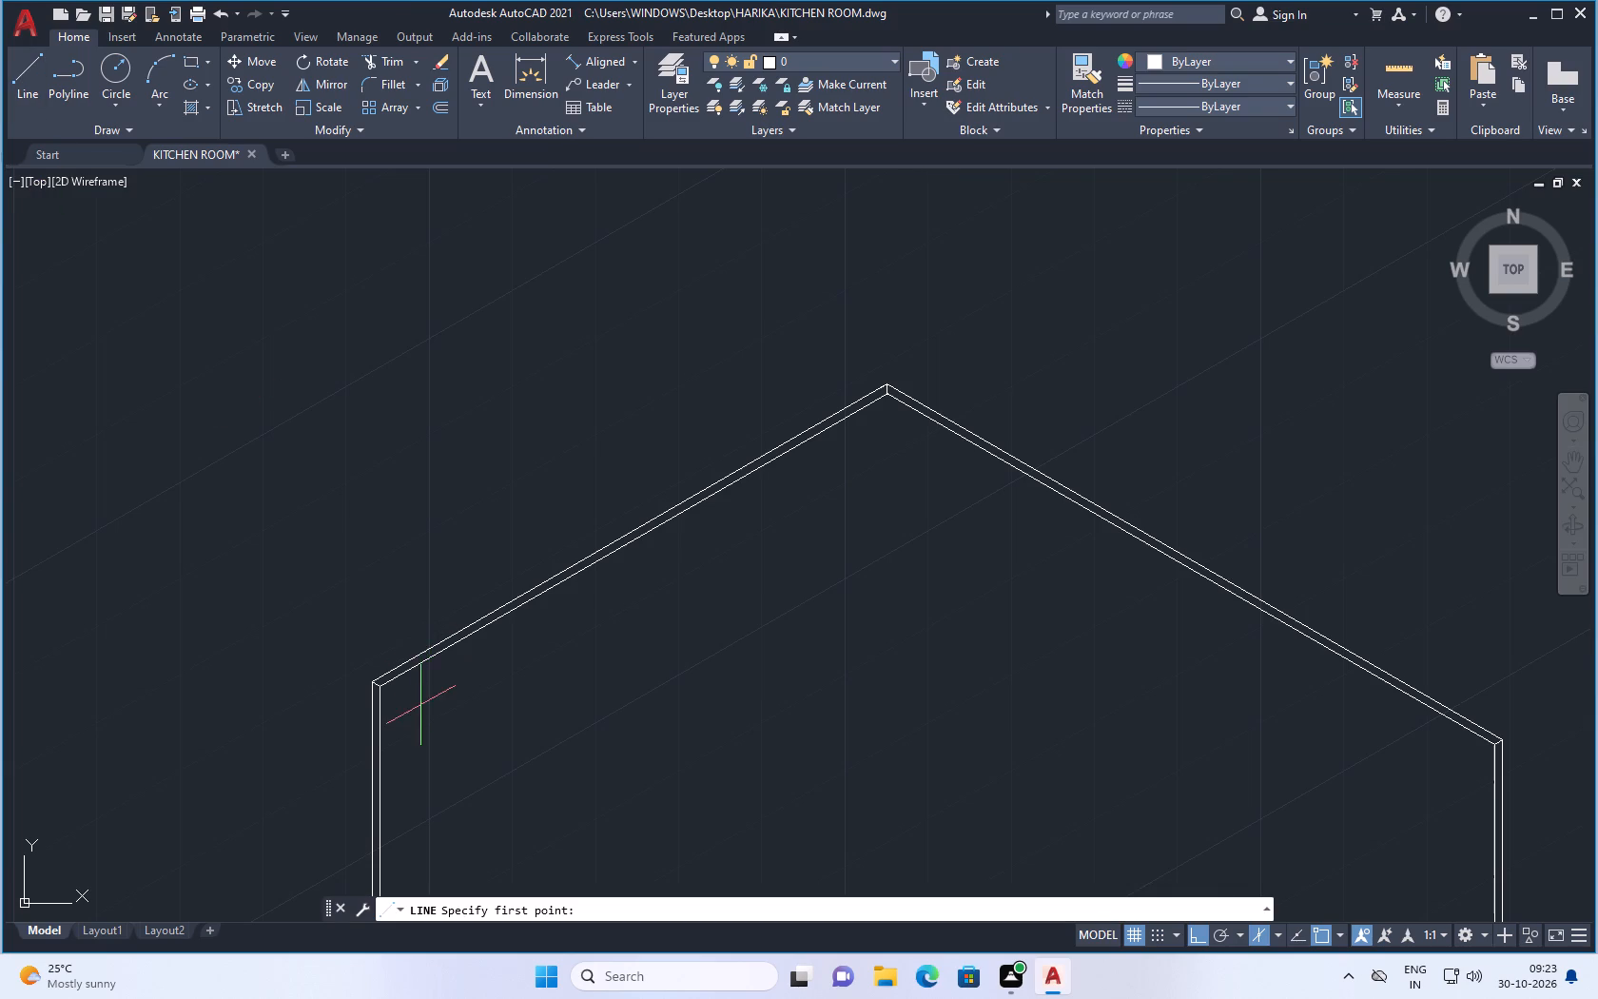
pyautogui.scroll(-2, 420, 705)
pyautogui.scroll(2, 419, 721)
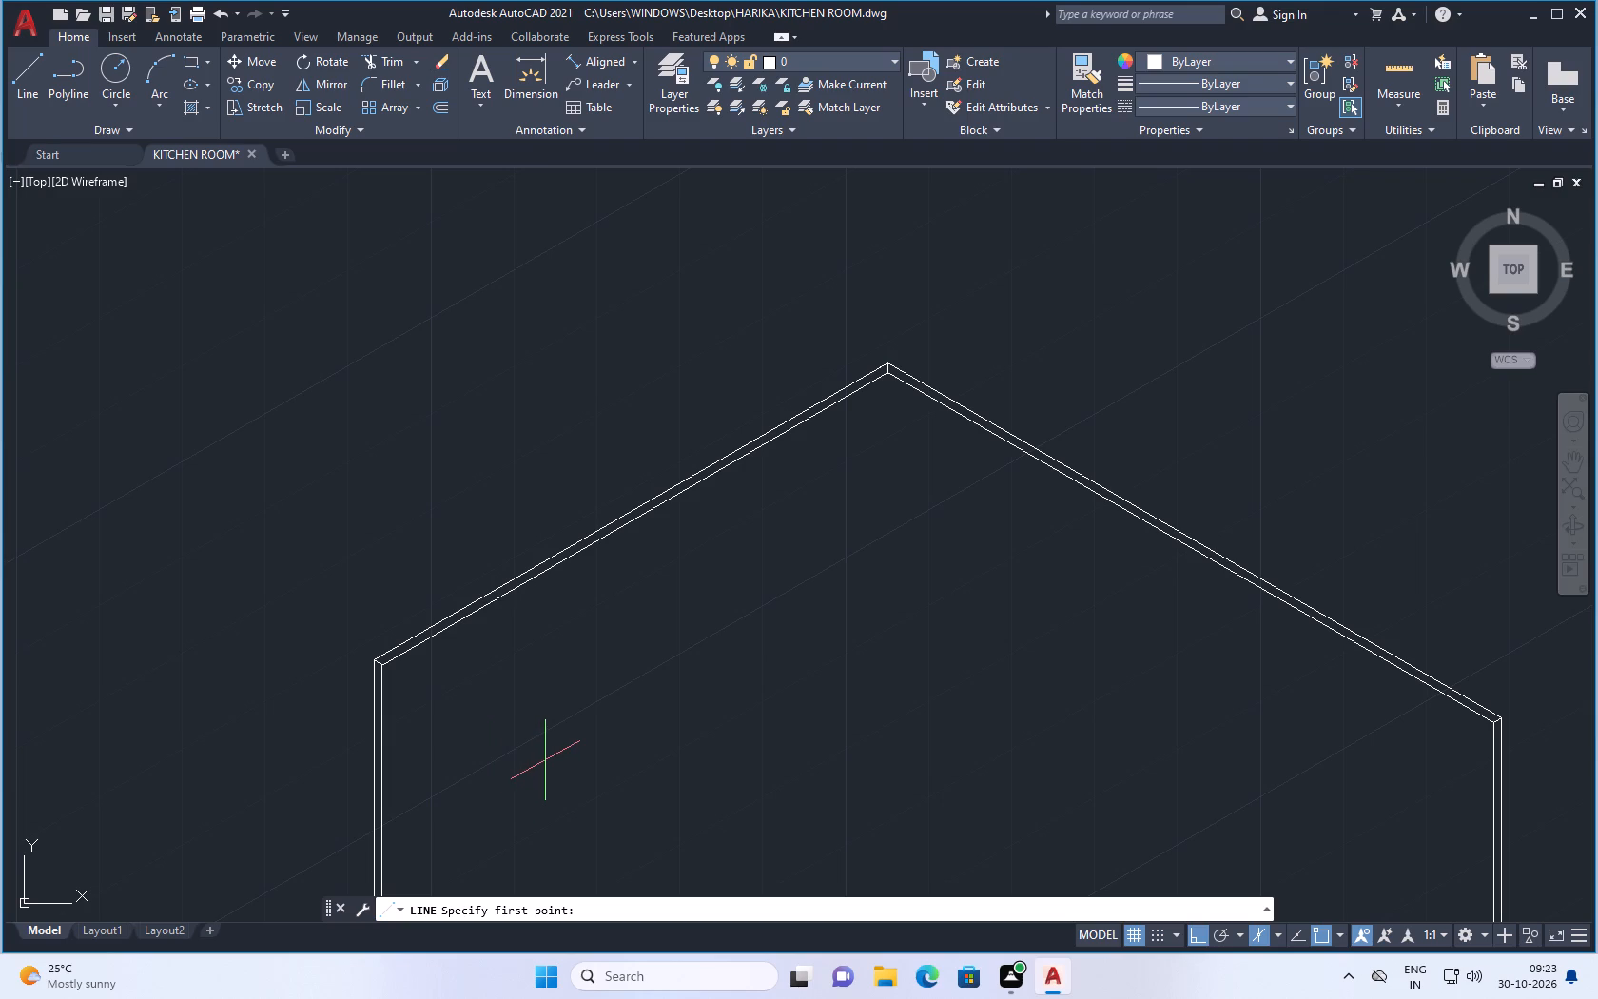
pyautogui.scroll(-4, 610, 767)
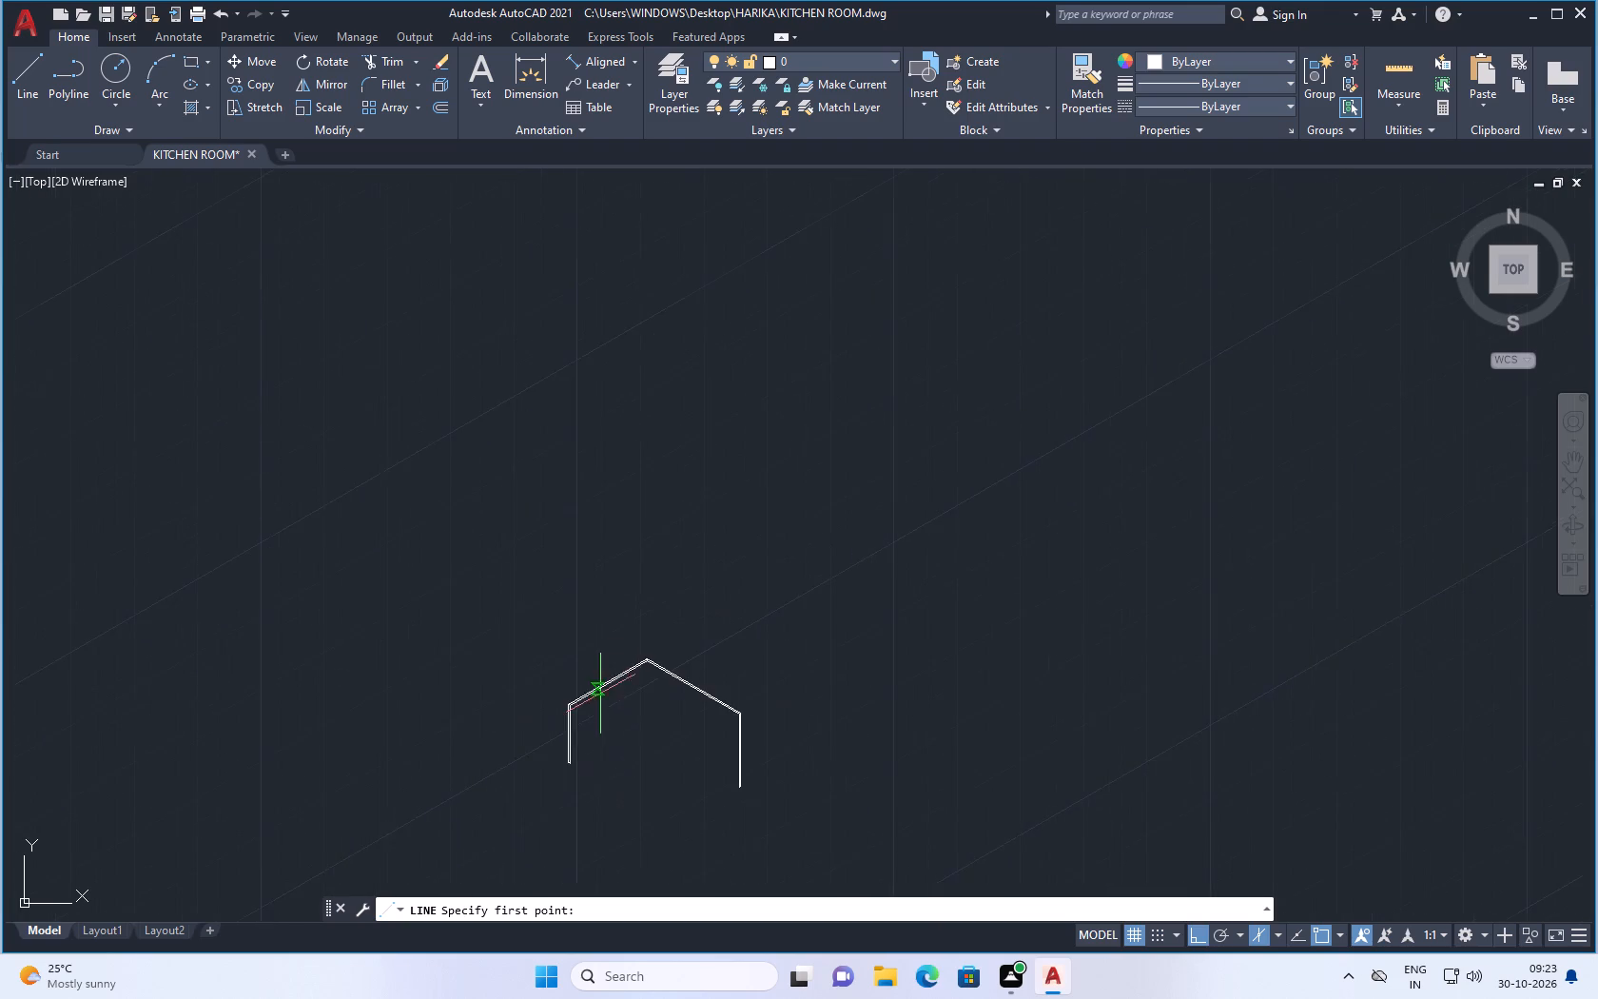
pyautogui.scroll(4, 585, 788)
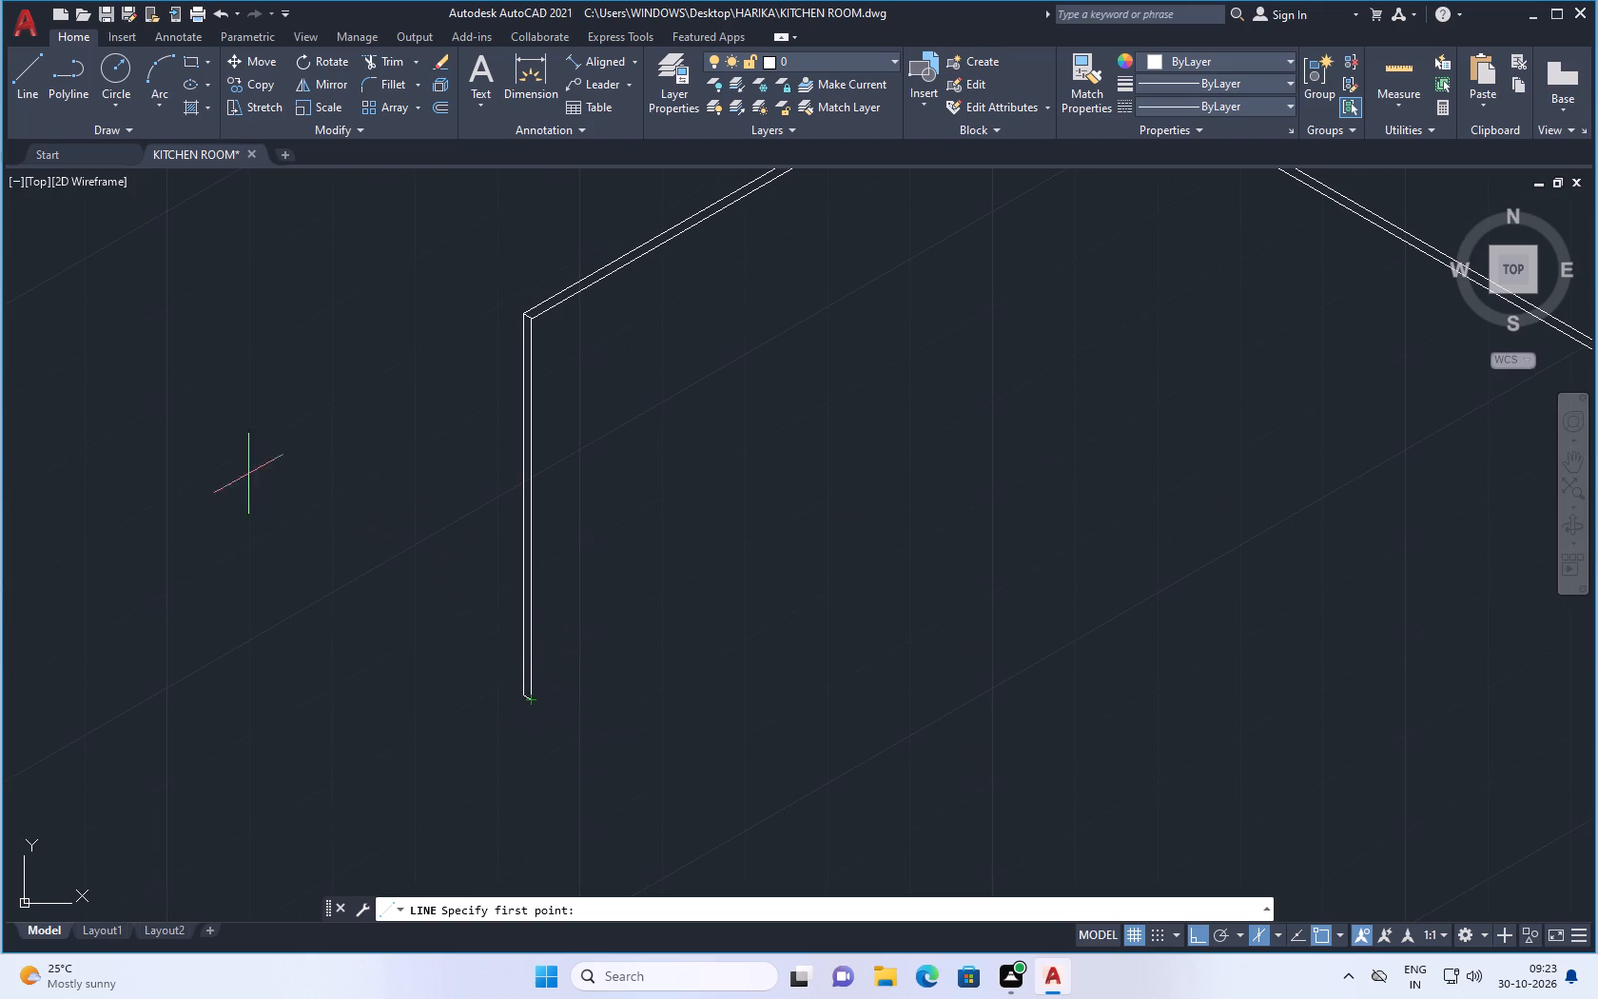
# On isoplane Top, draw a 370 line from the left vertical's inner bottom corner, parallel to the right sloping edge.
pyautogui.click(19, 74)
pyautogui.scroll(3, 518, 648)
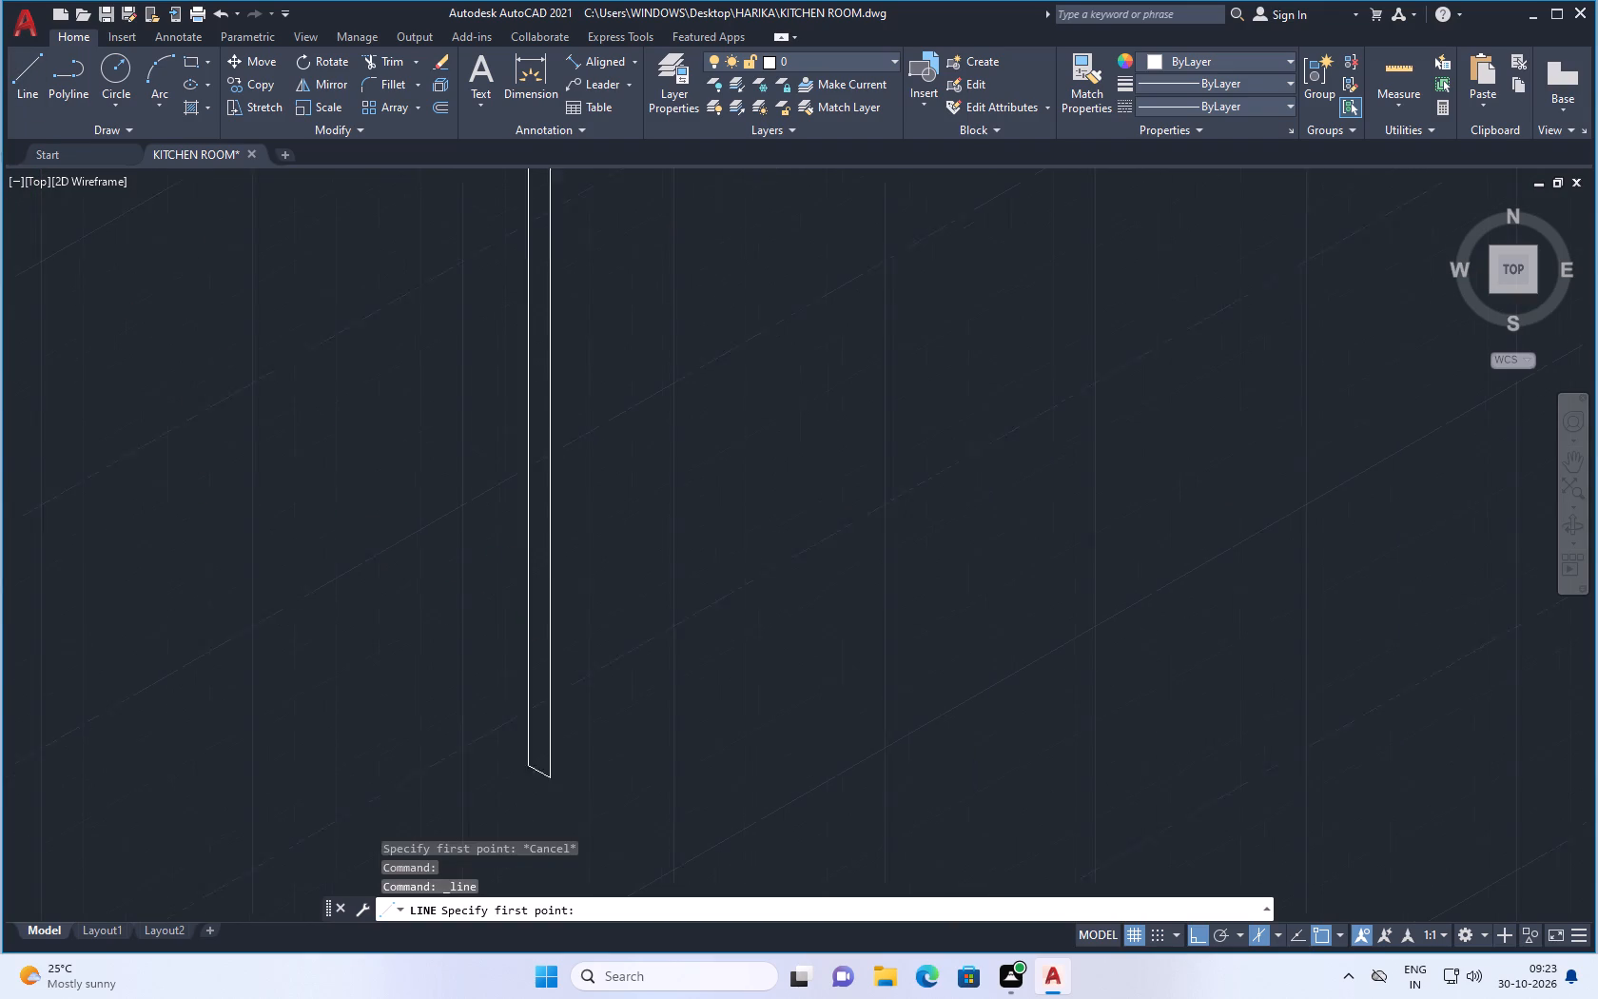
pyautogui.scroll(-1, 613, 617)
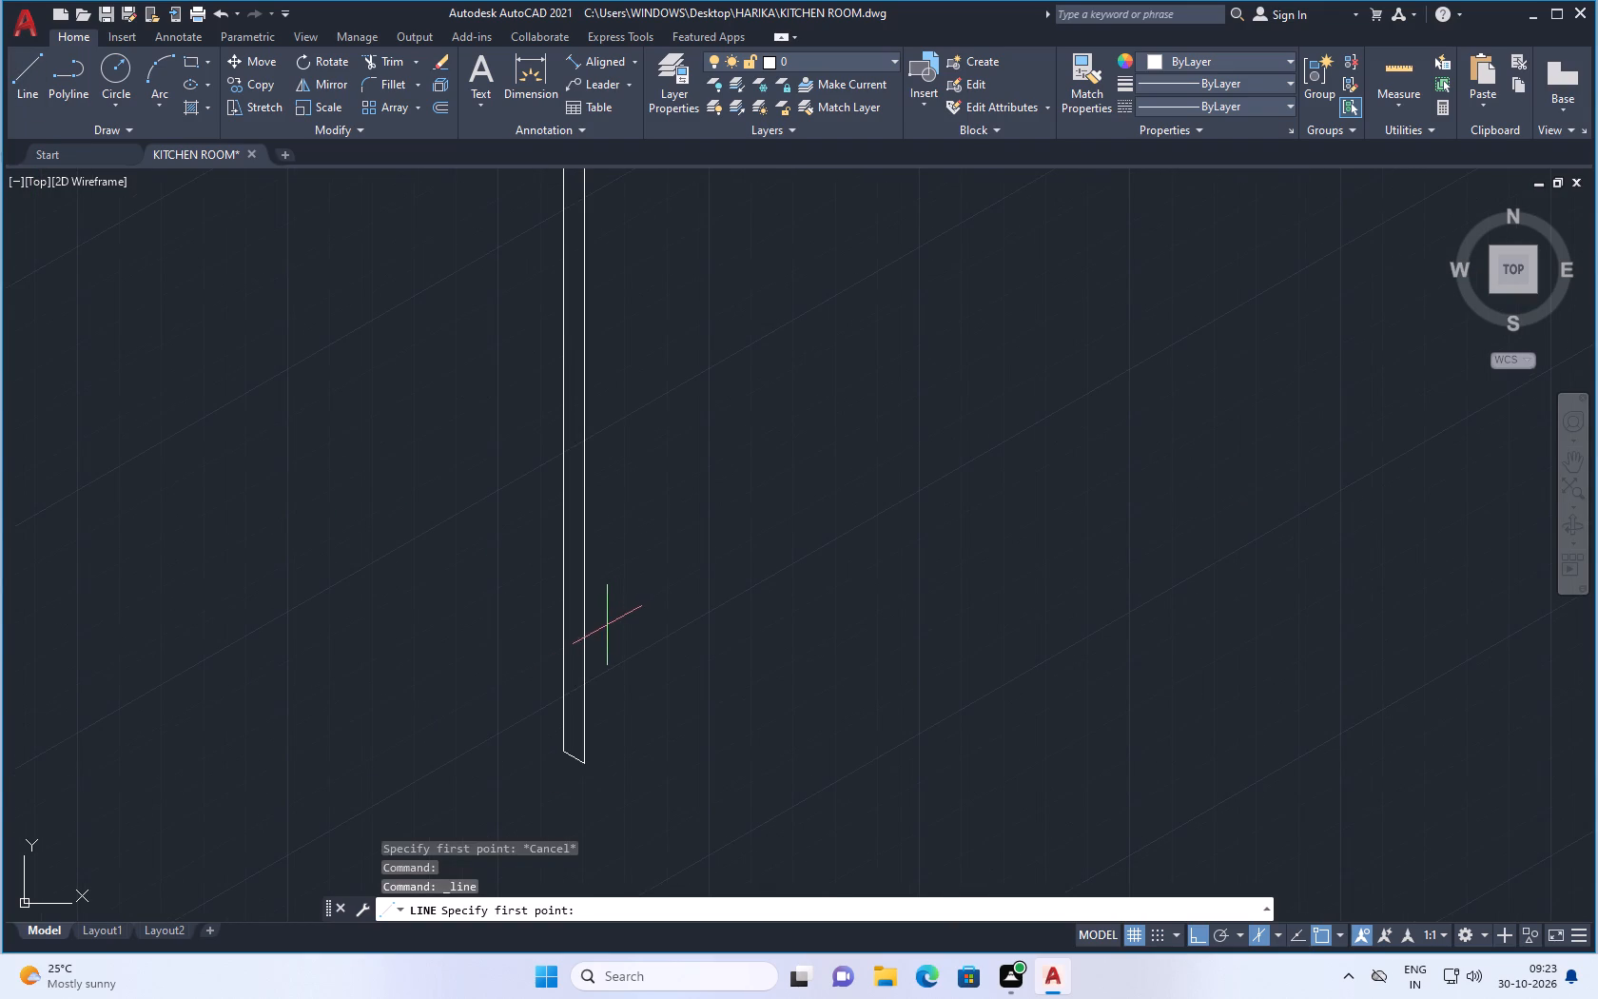
pyautogui.scroll(-2, 634, 795)
pyautogui.scroll(2, 650, 865)
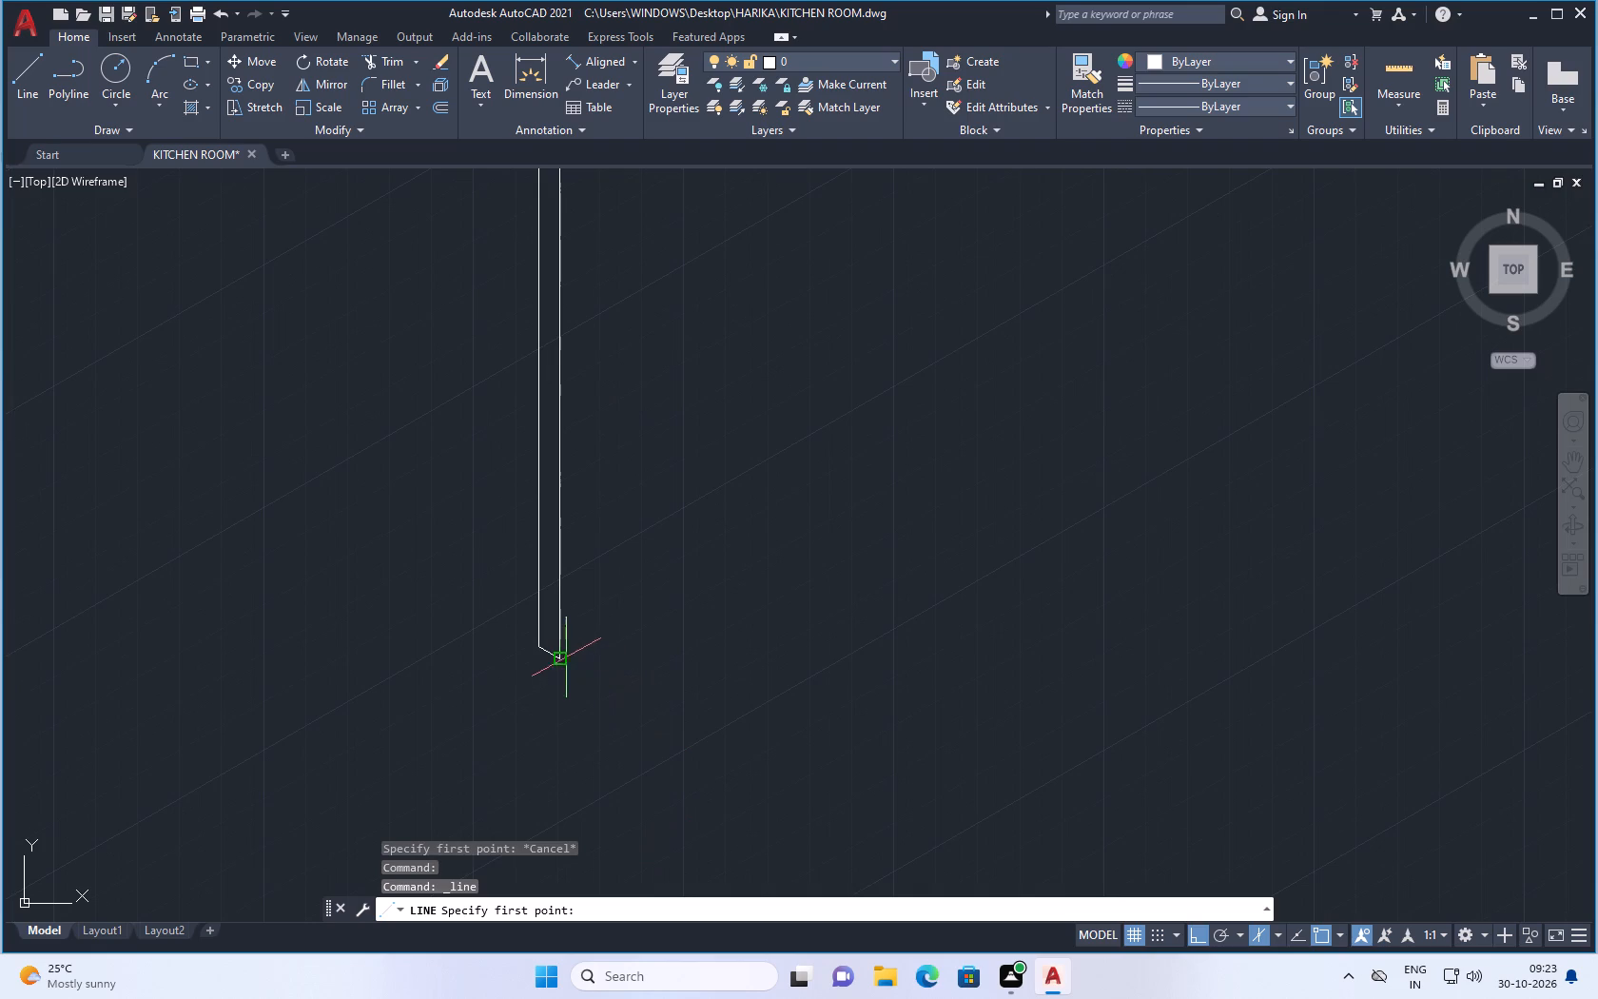
pyautogui.click(559, 656)
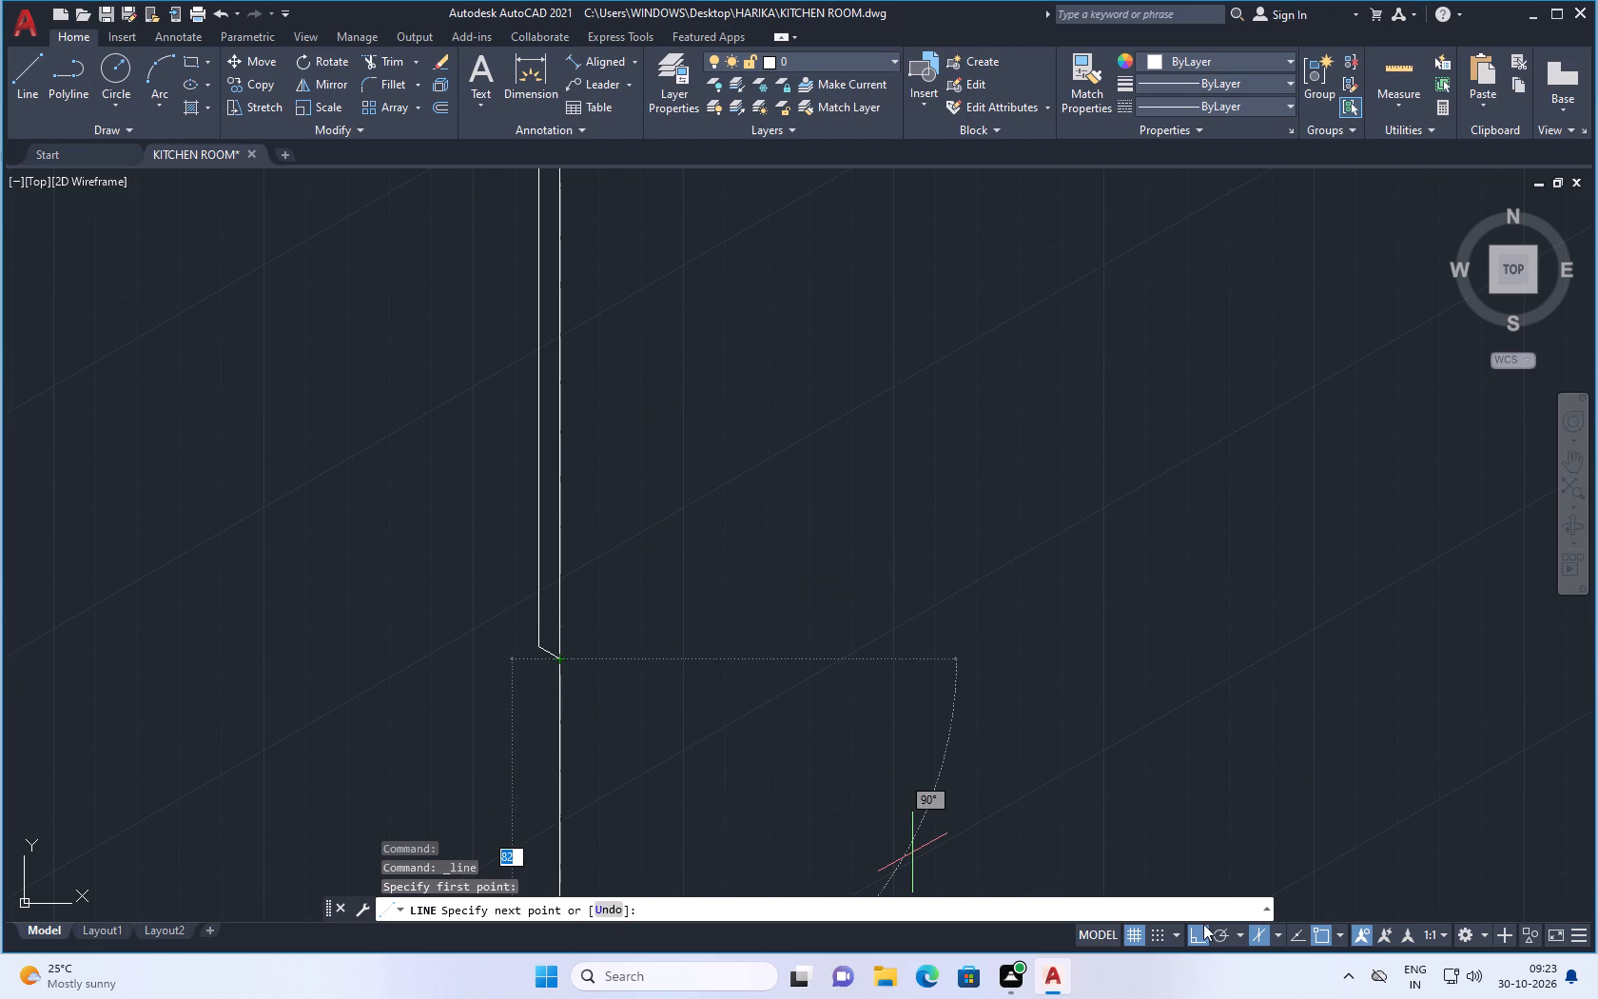
pyautogui.click(1276, 929)
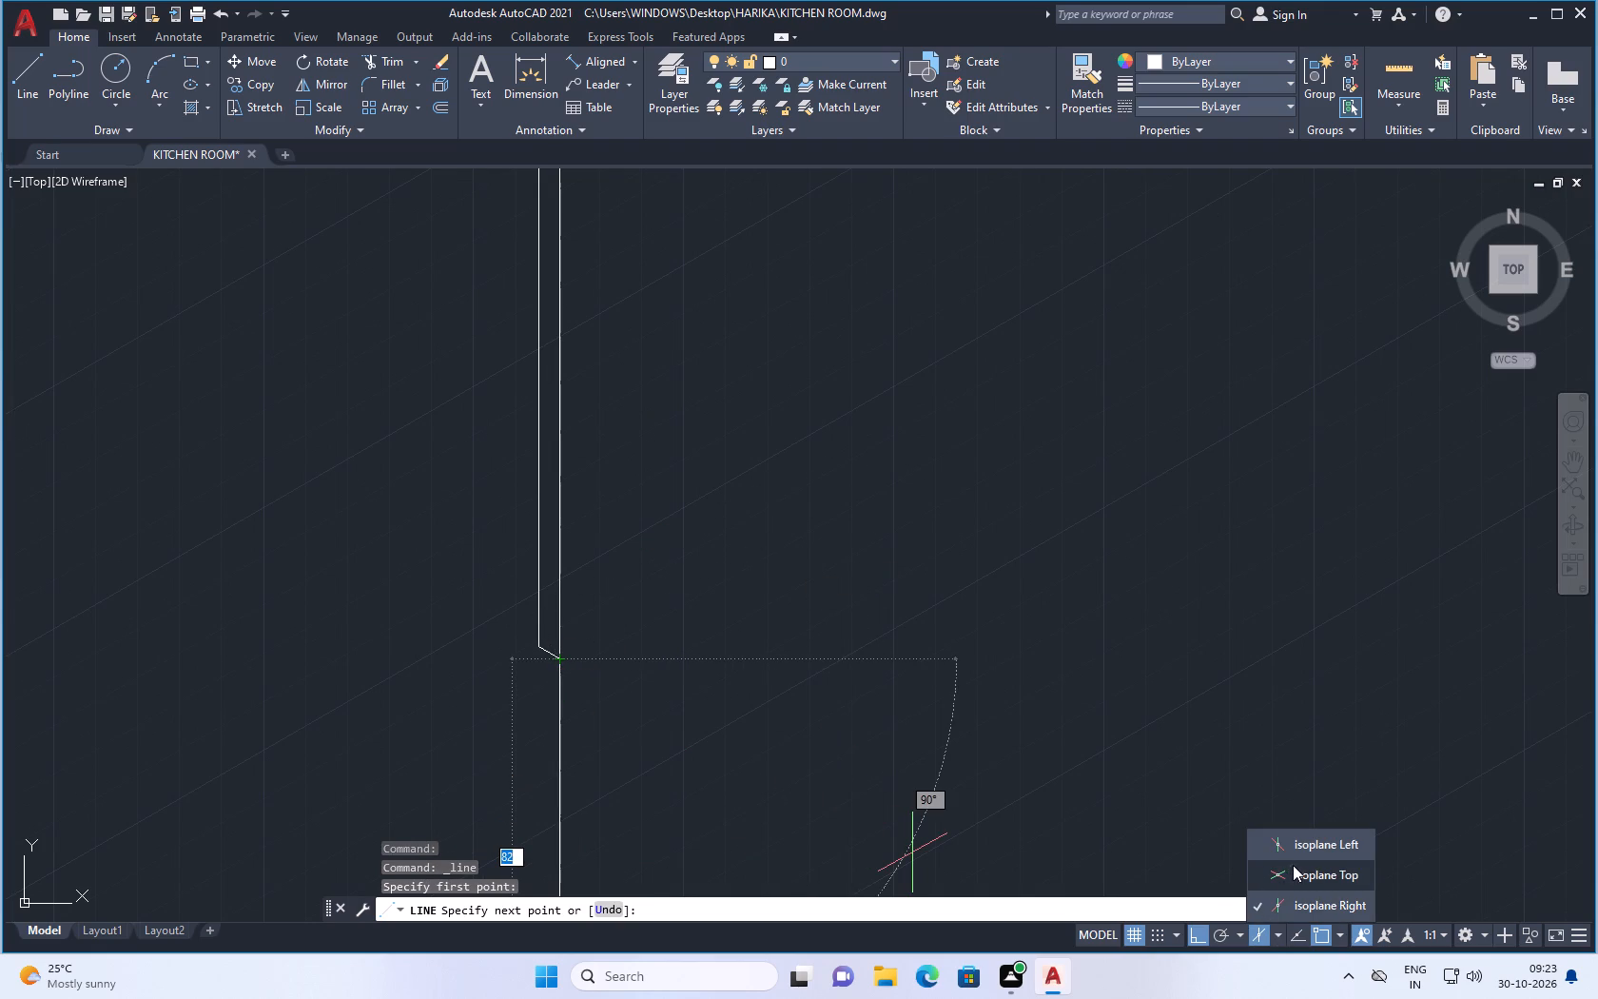
pyautogui.click(1293, 872)
pyautogui.scroll(-3, 820, 602)
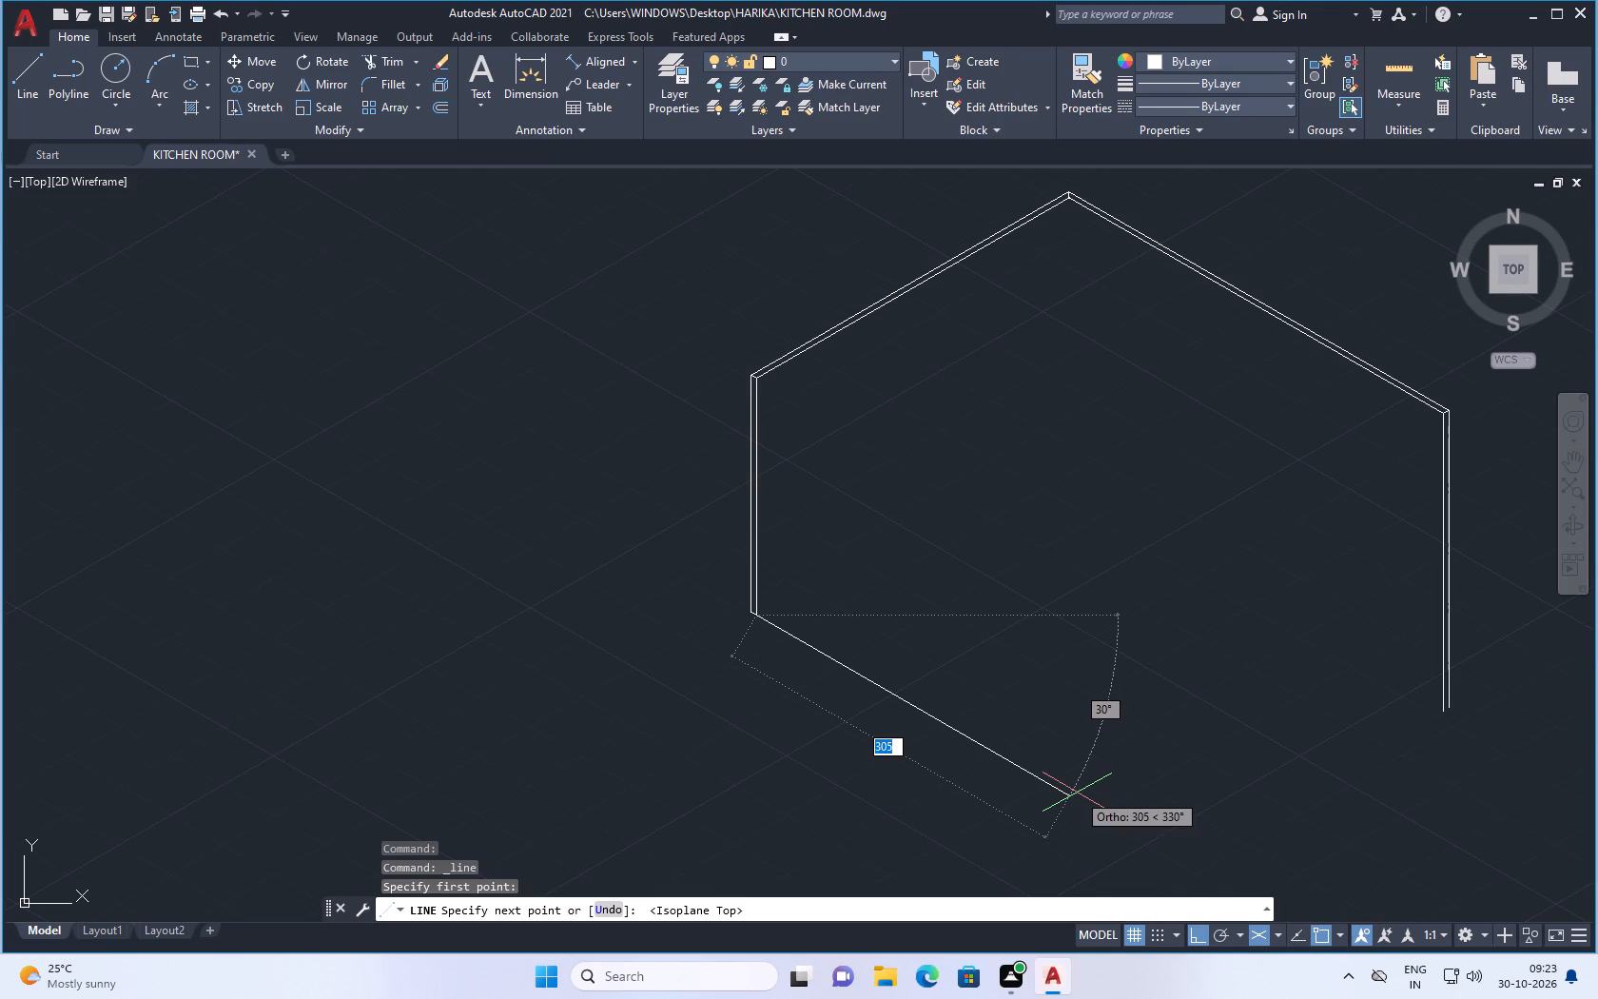
pyautogui.write('37')
pyautogui.press('0')
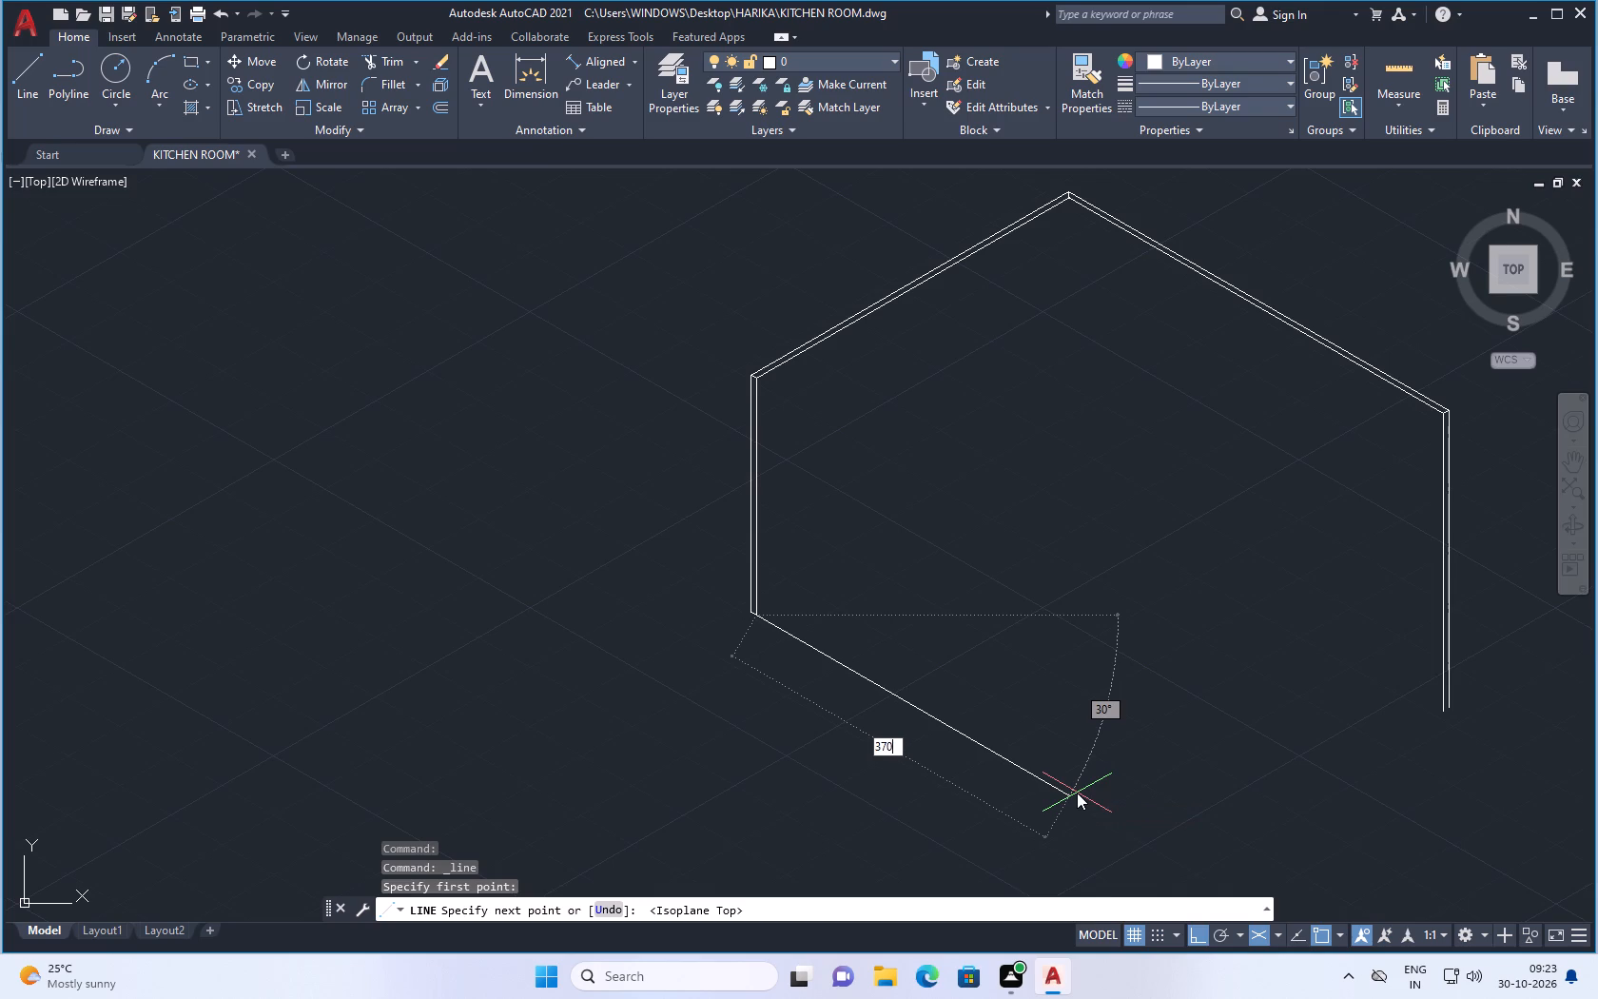
pyautogui.press('Return')
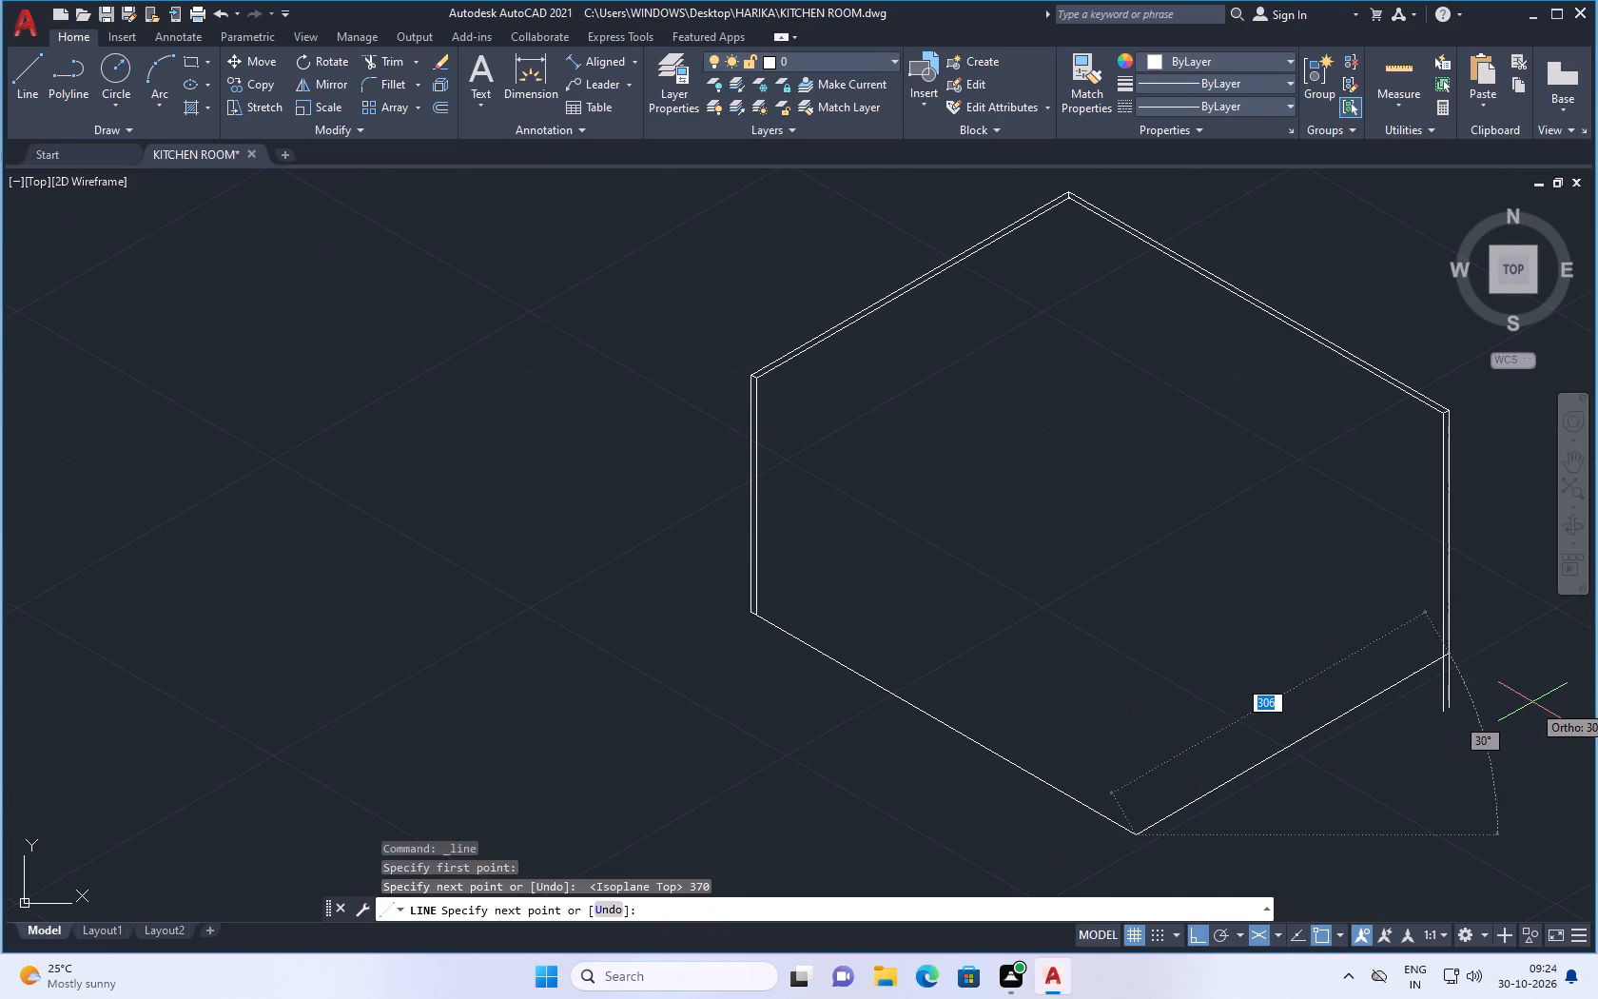
pyautogui.scroll(2, 1474, 678)
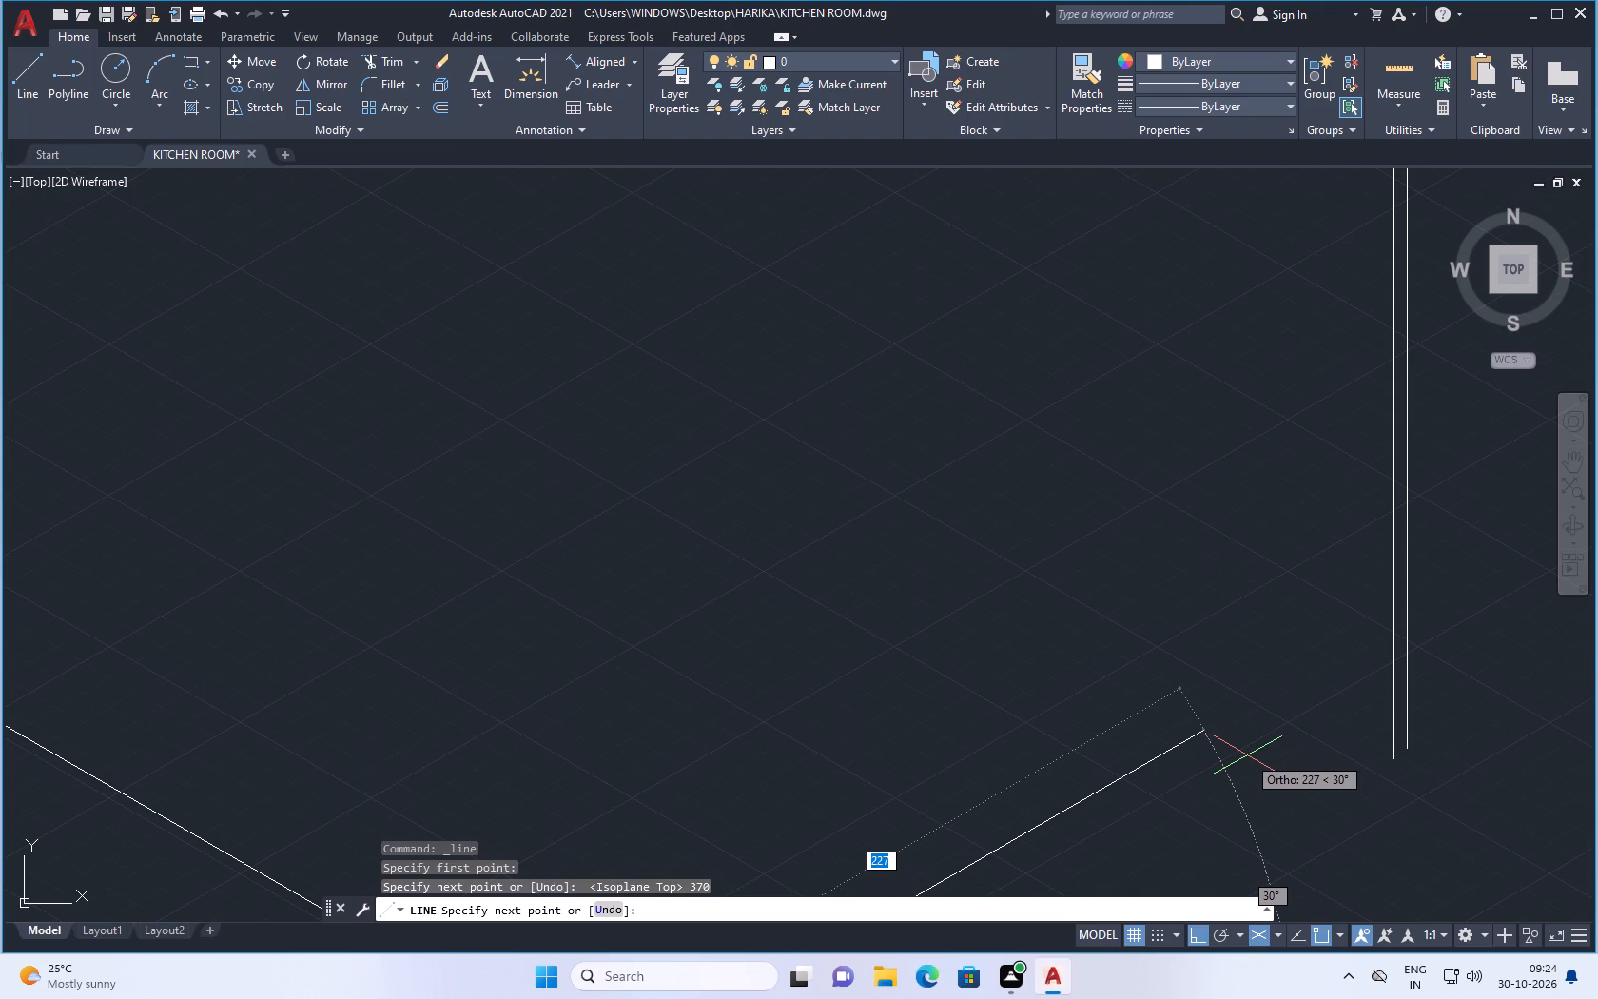
pyautogui.press('Return')
# Draw a line 60 long from the right vertical's inner bottom end at 210°, down toward the room's front.
pyautogui.scroll(-2, 491, 0)
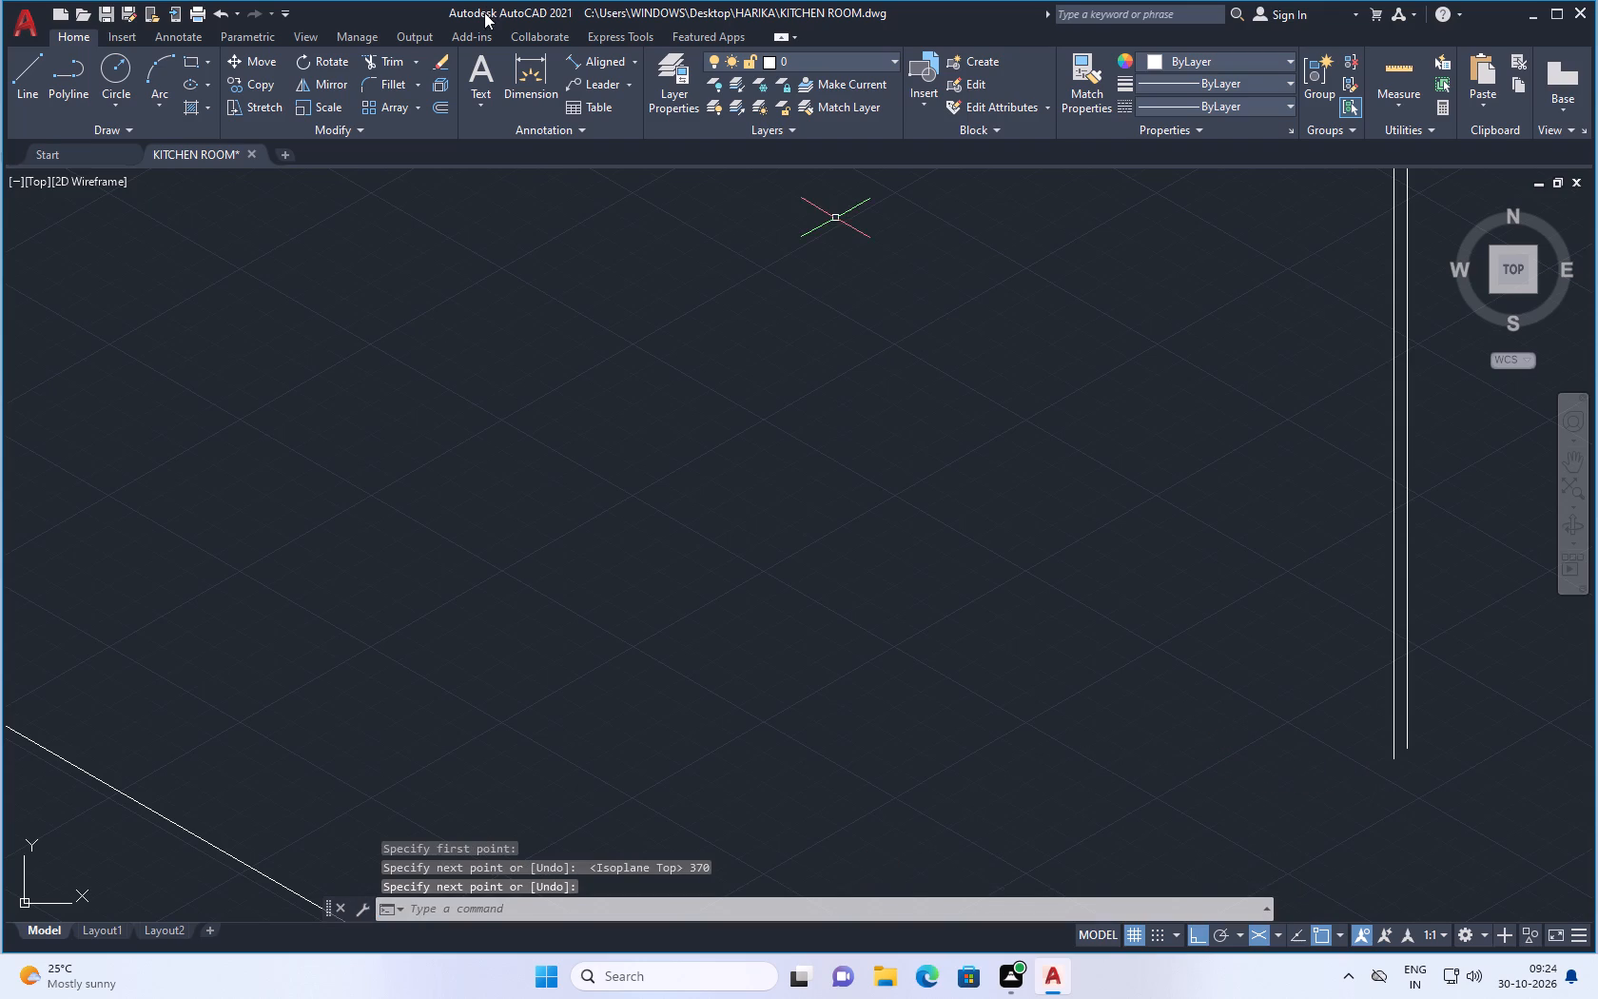
pyautogui.scroll(-3, 484, 12)
pyautogui.scroll(-3, 424, 388)
pyautogui.scroll(1, 516, 441)
pyautogui.scroll(1, 700, 494)
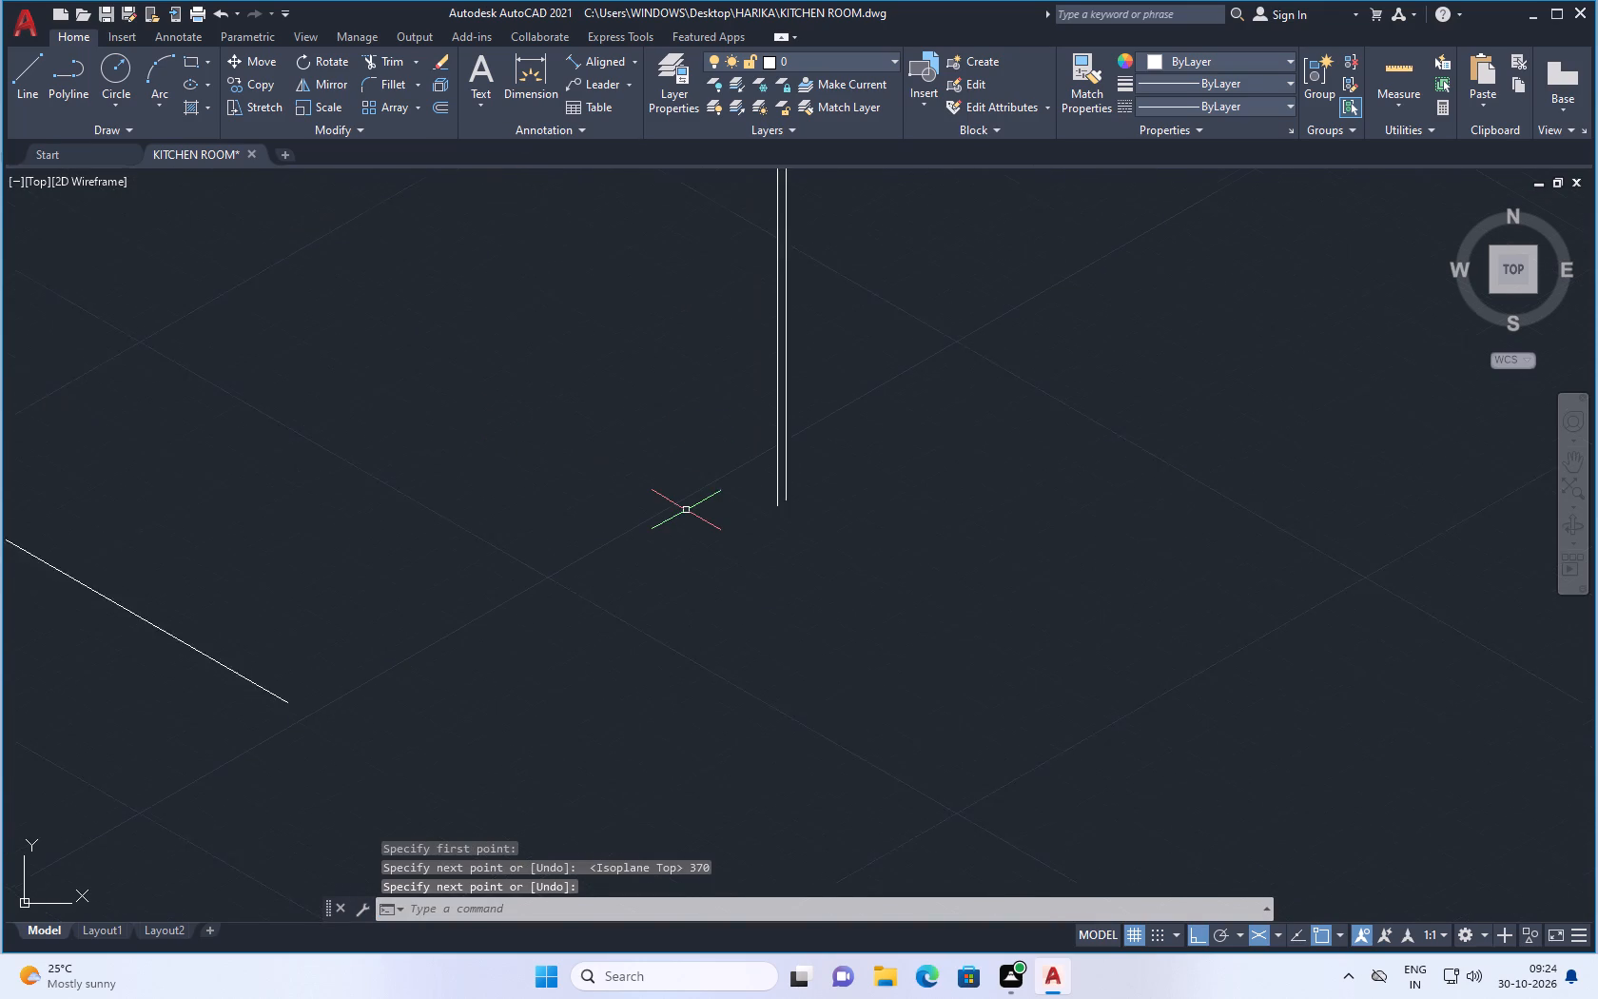
pyautogui.scroll(1, 686, 510)
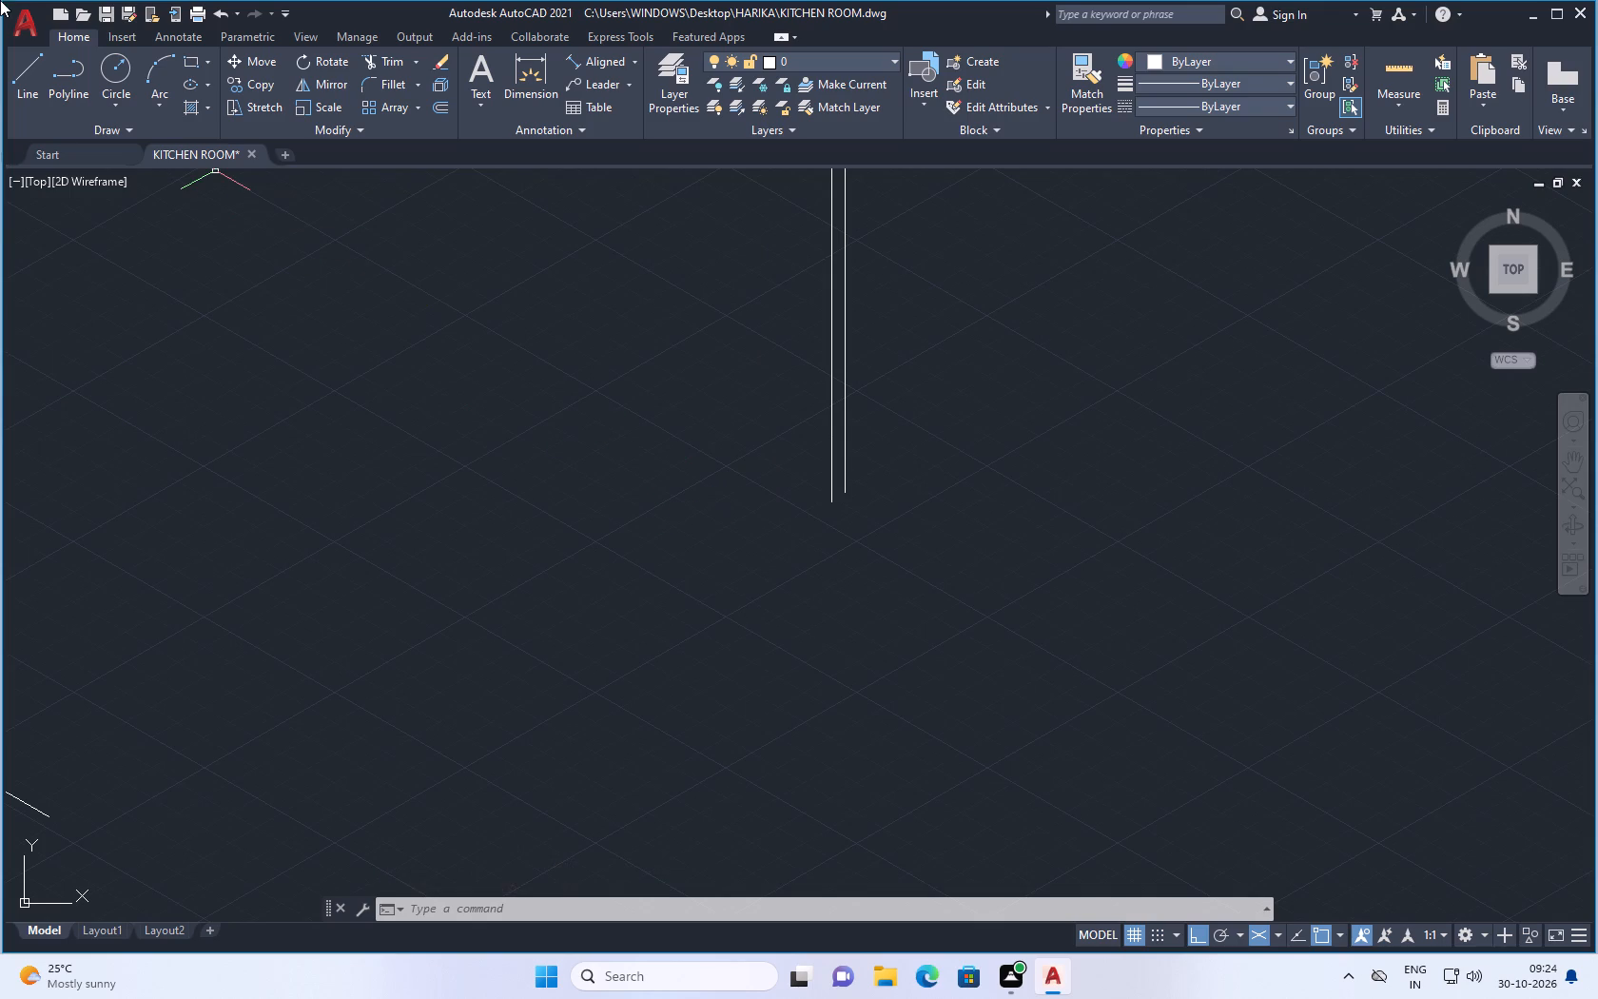
pyautogui.click(37, 68)
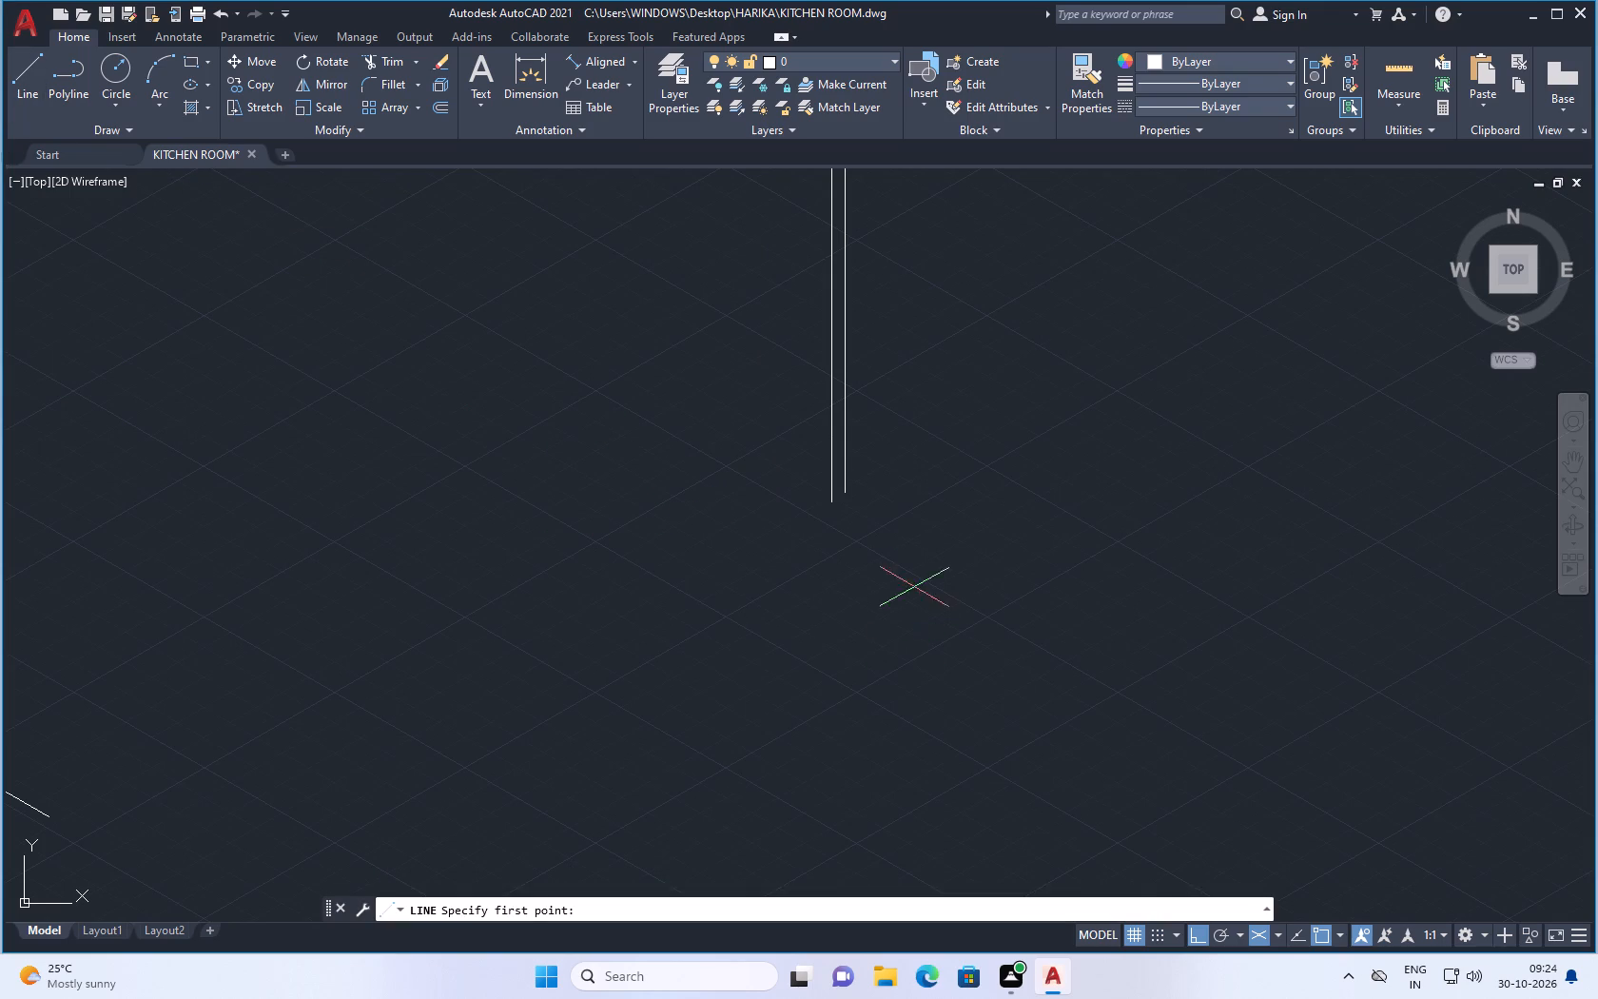
pyautogui.click(834, 502)
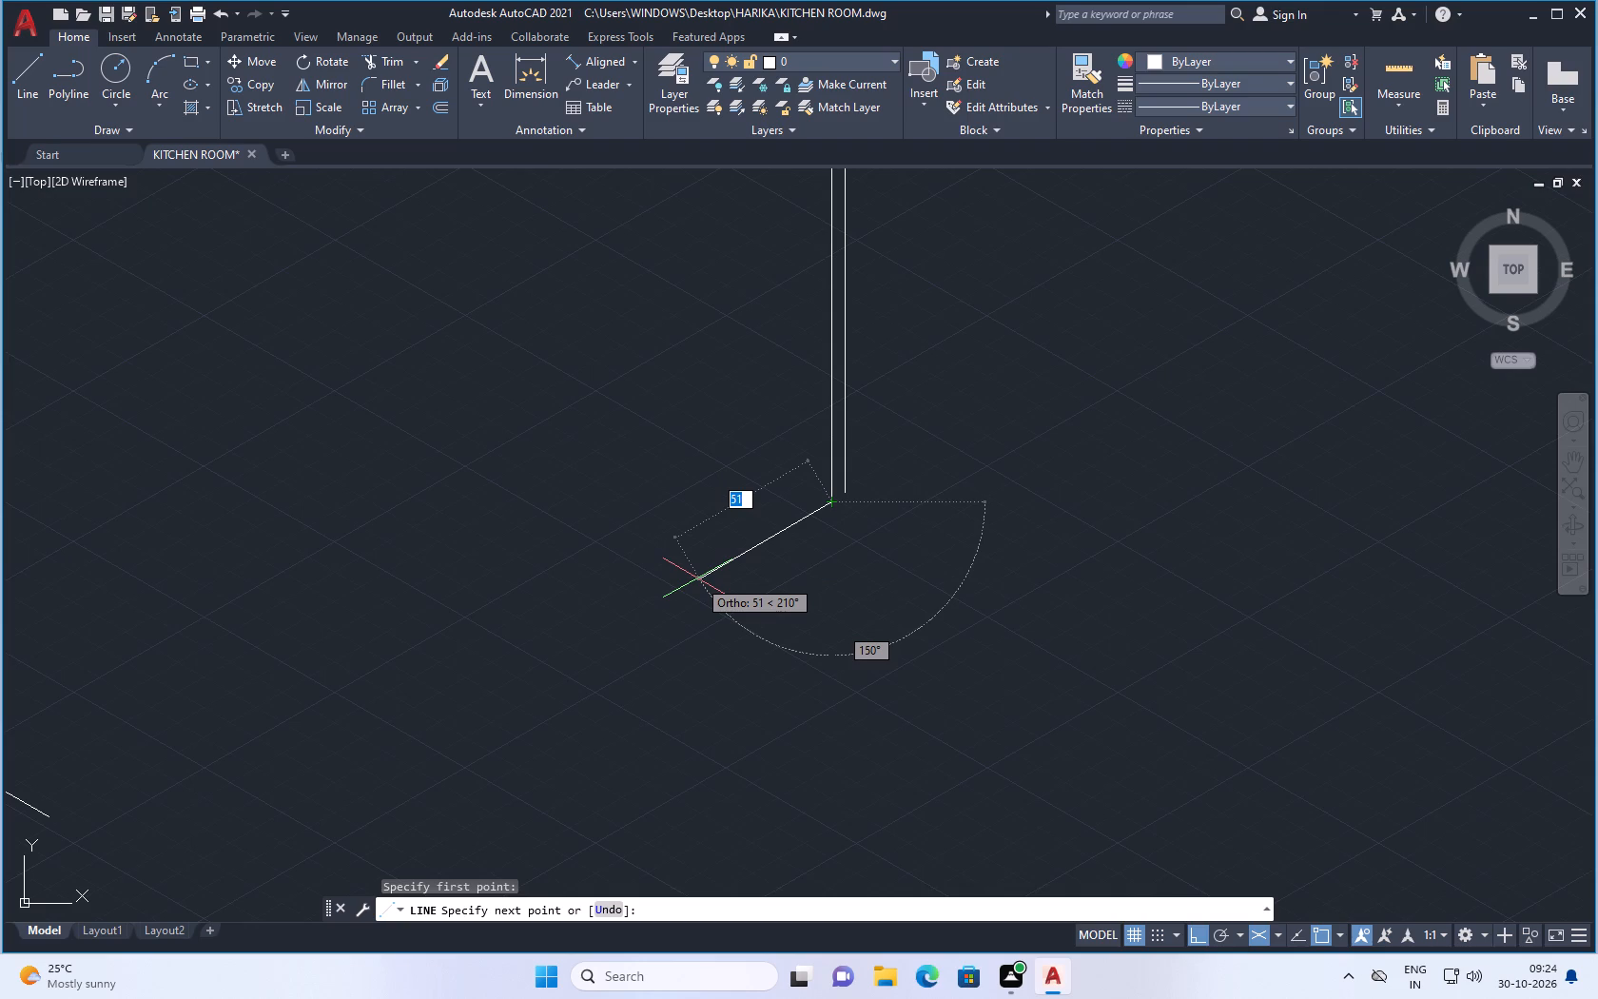
pyautogui.write('60')
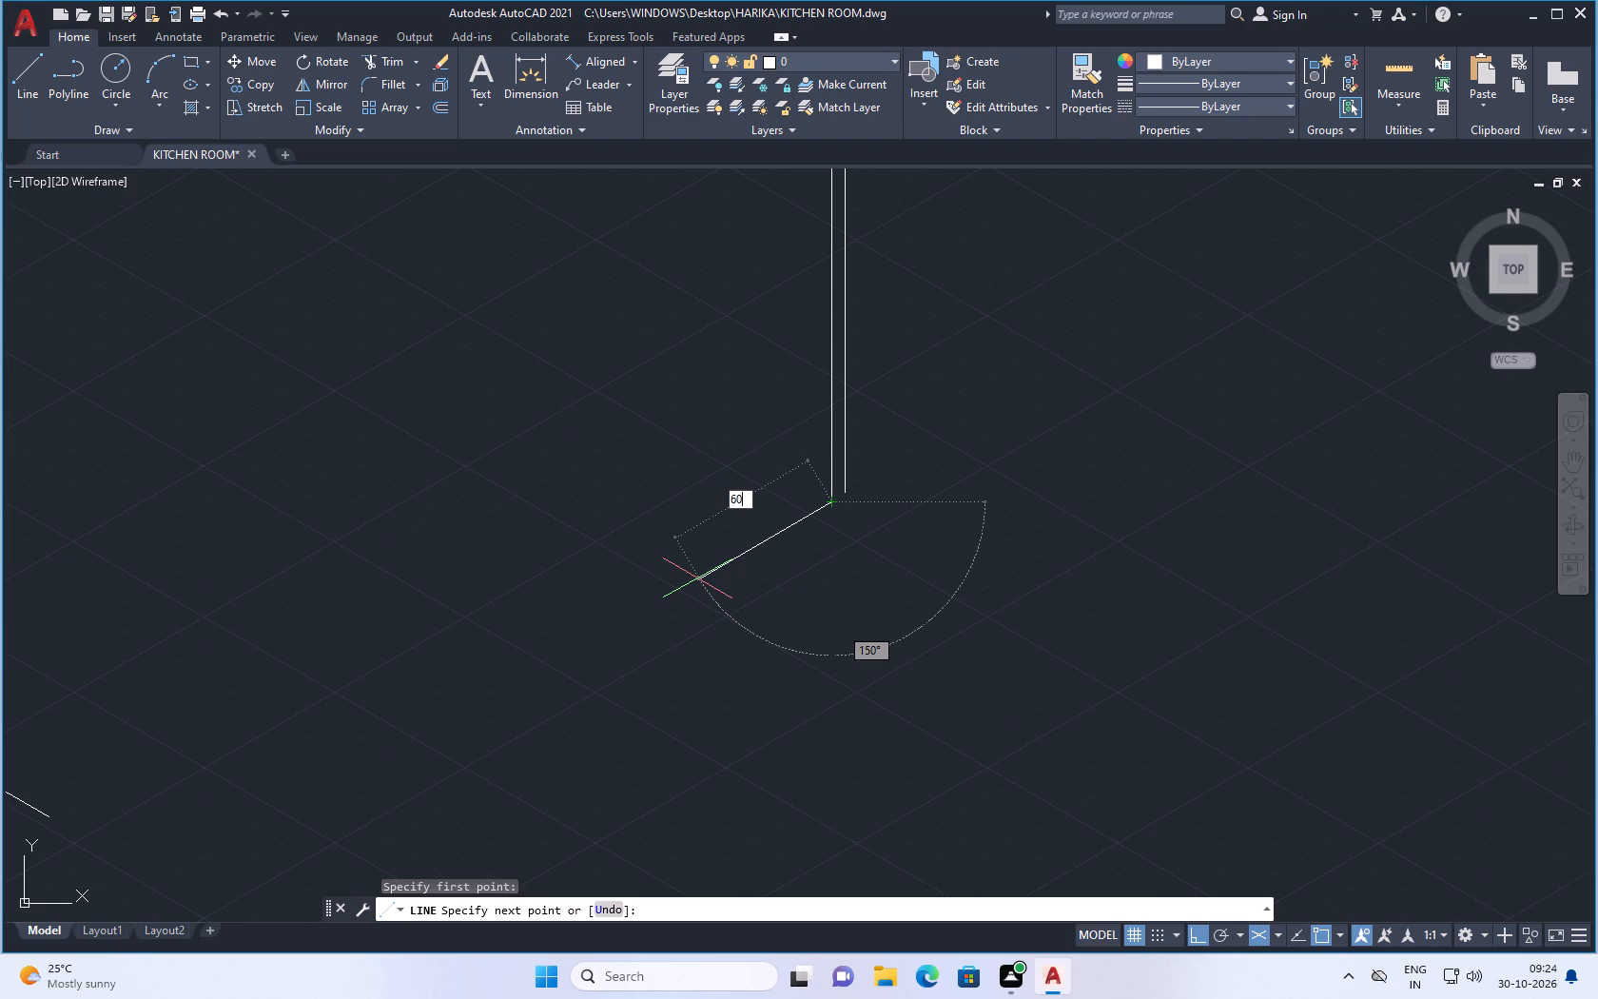
pyautogui.press('Return')
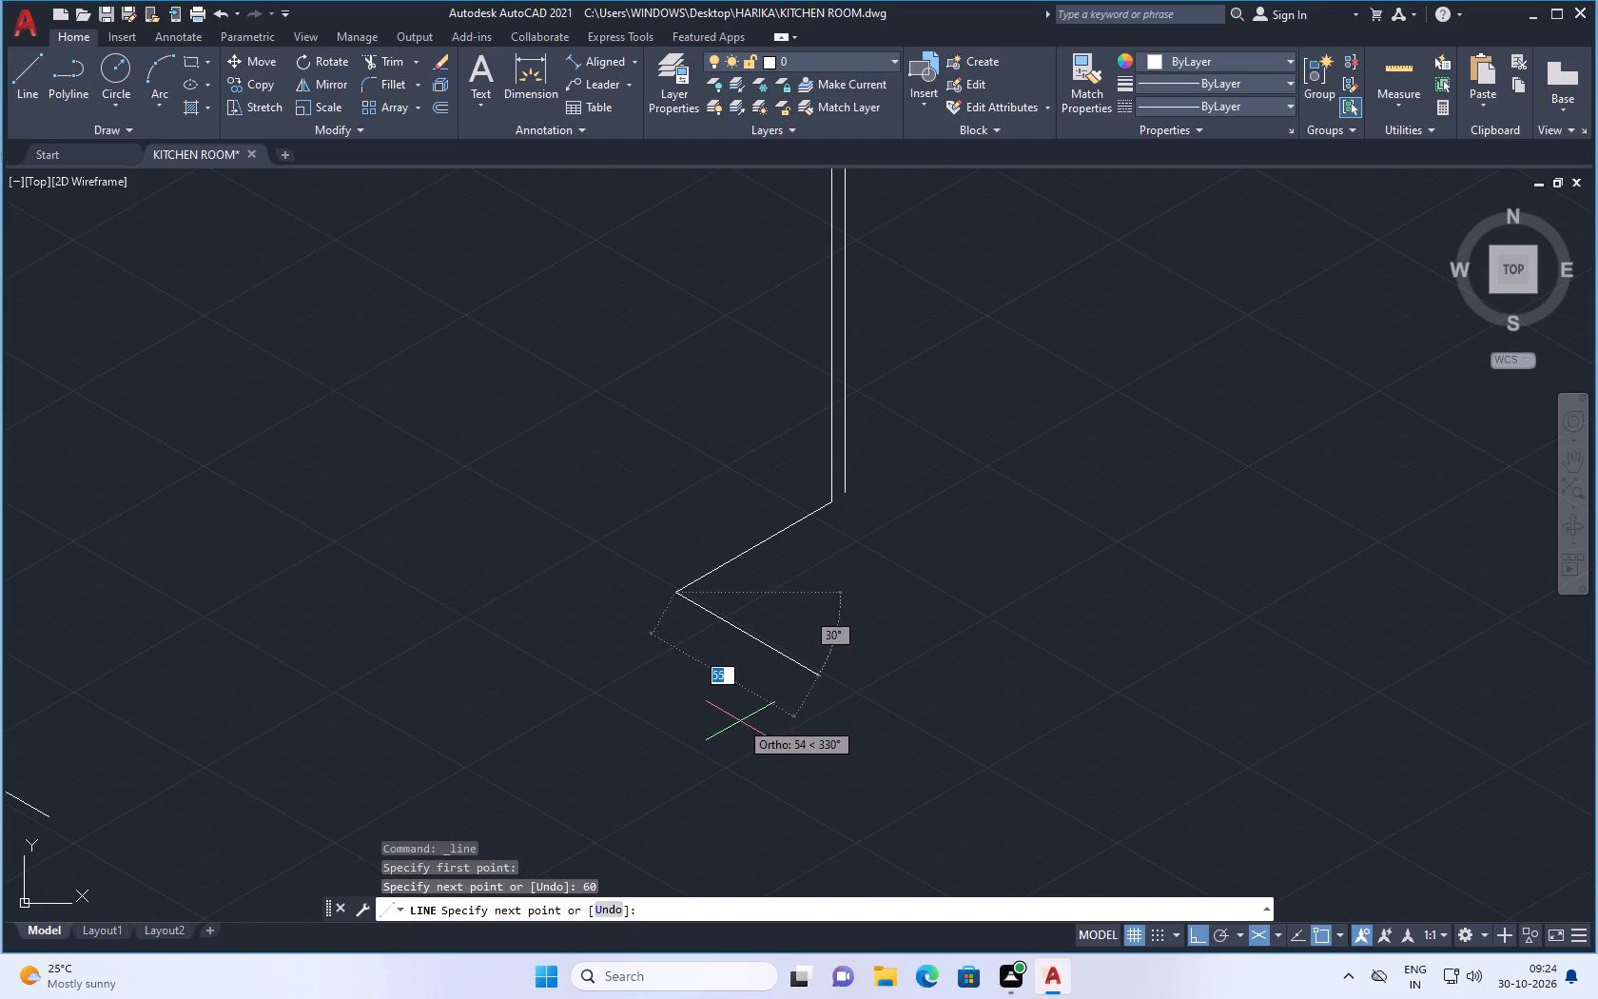
# Continue the line about 60 at 330°, followed by a 140 segment at 210°.
pyautogui.scroll(-1, 758, 710)
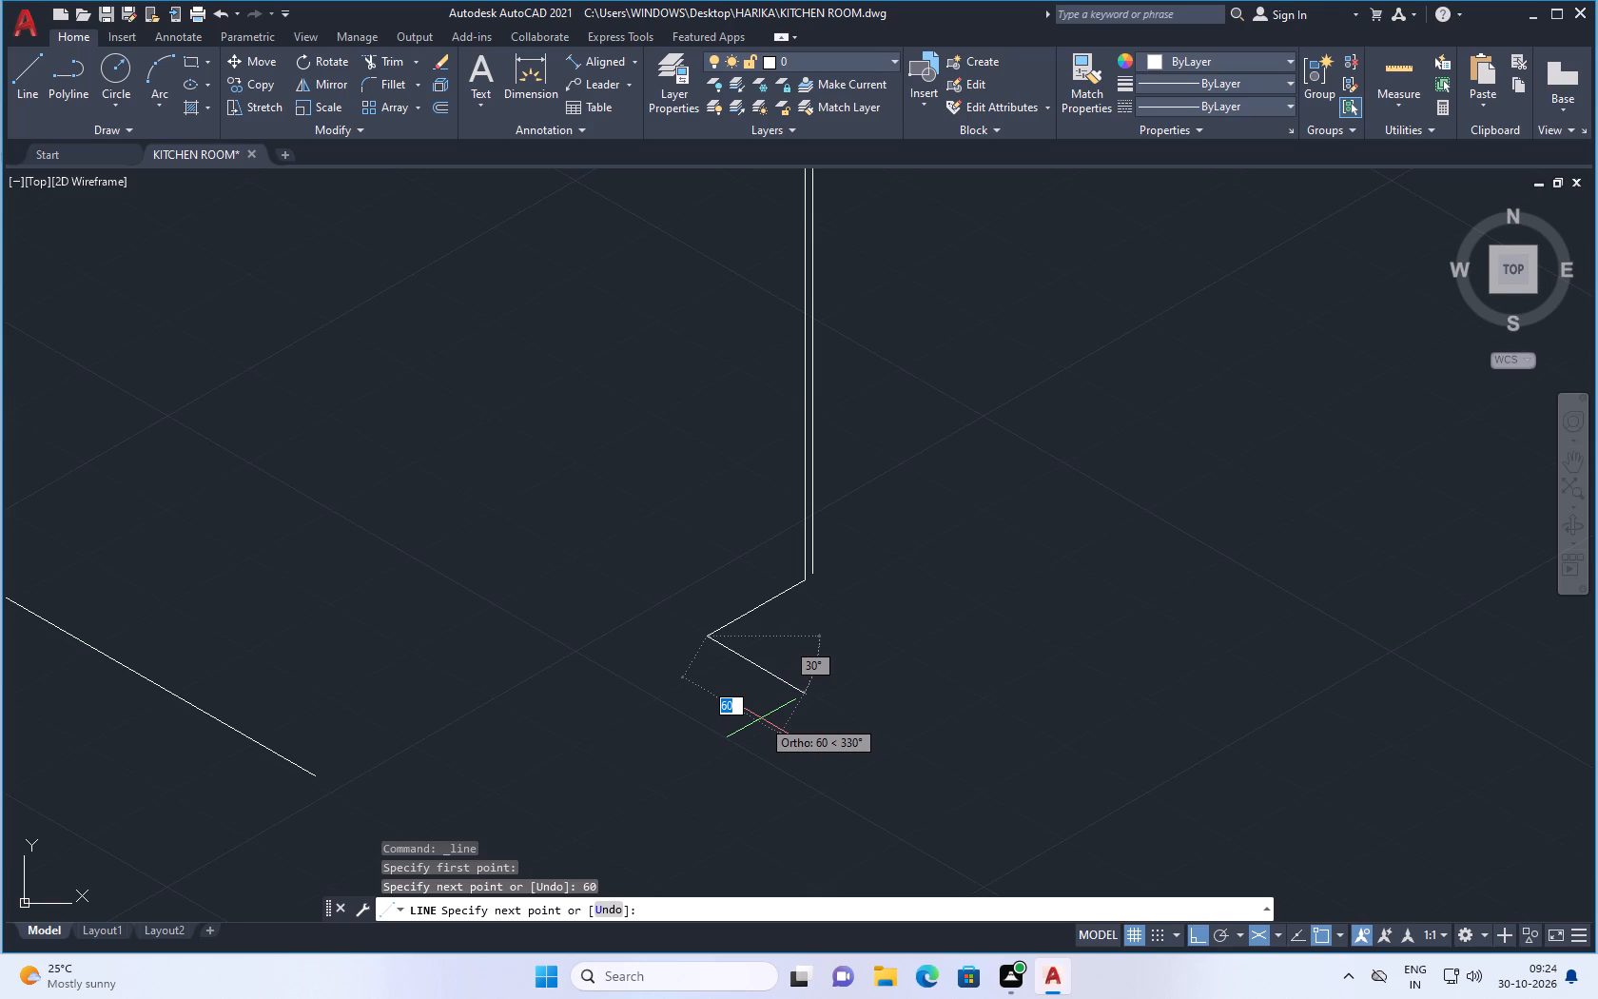
pyautogui.click(761, 718)
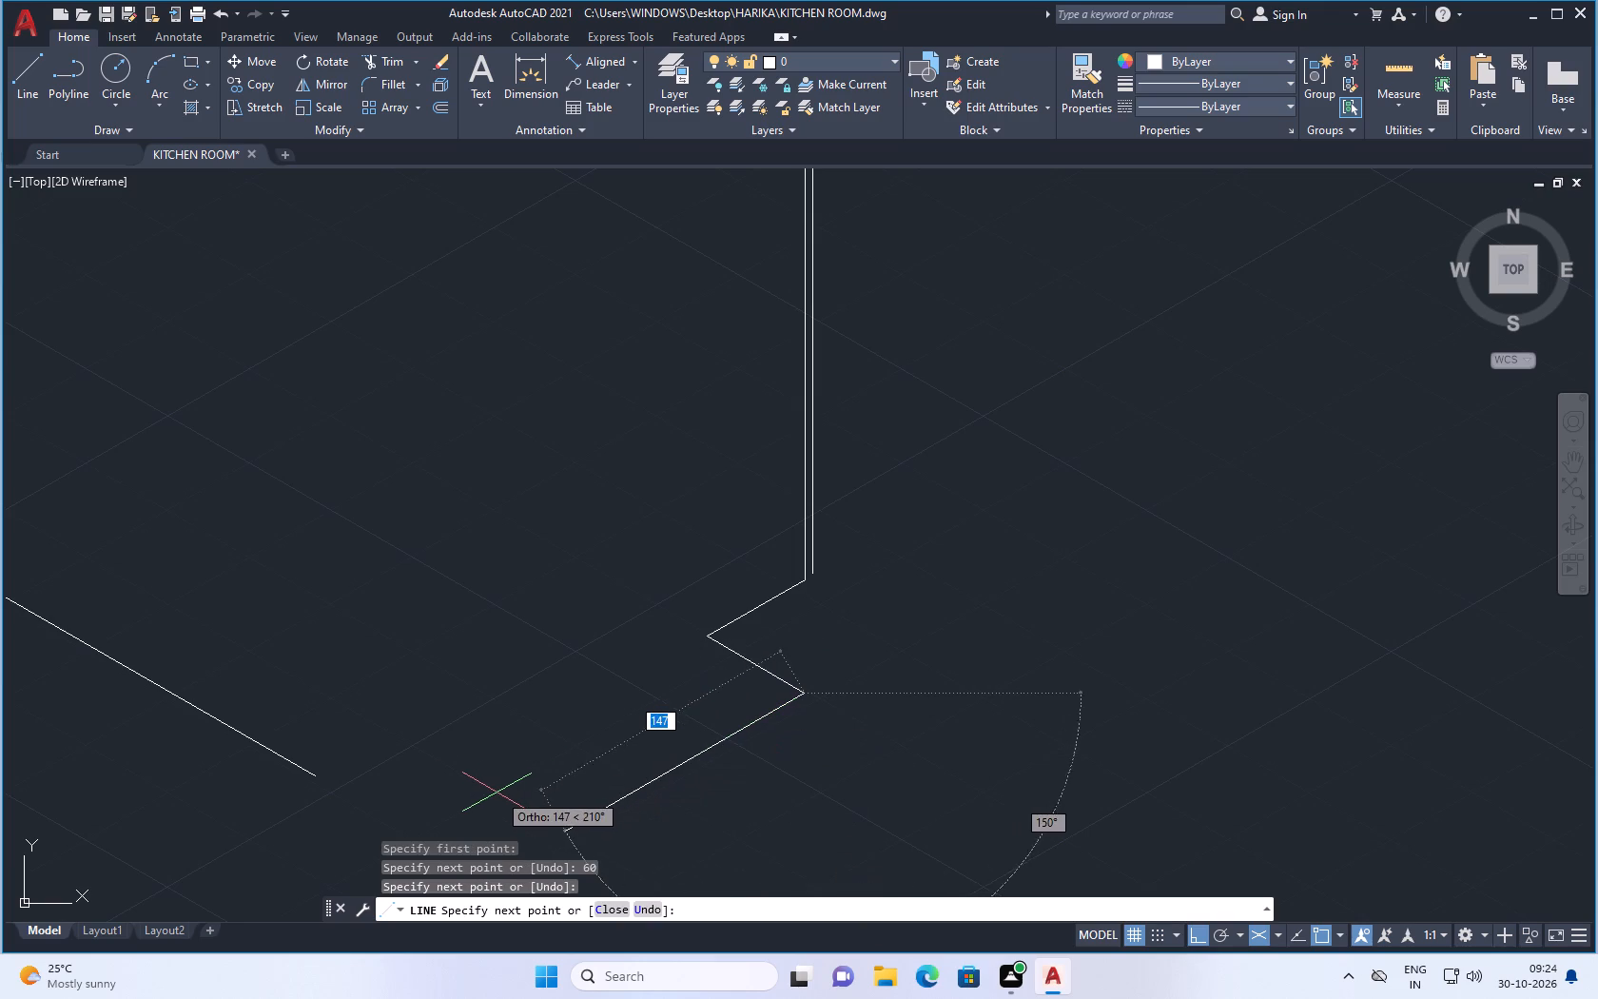
pyautogui.write('140')
pyautogui.press('Return')
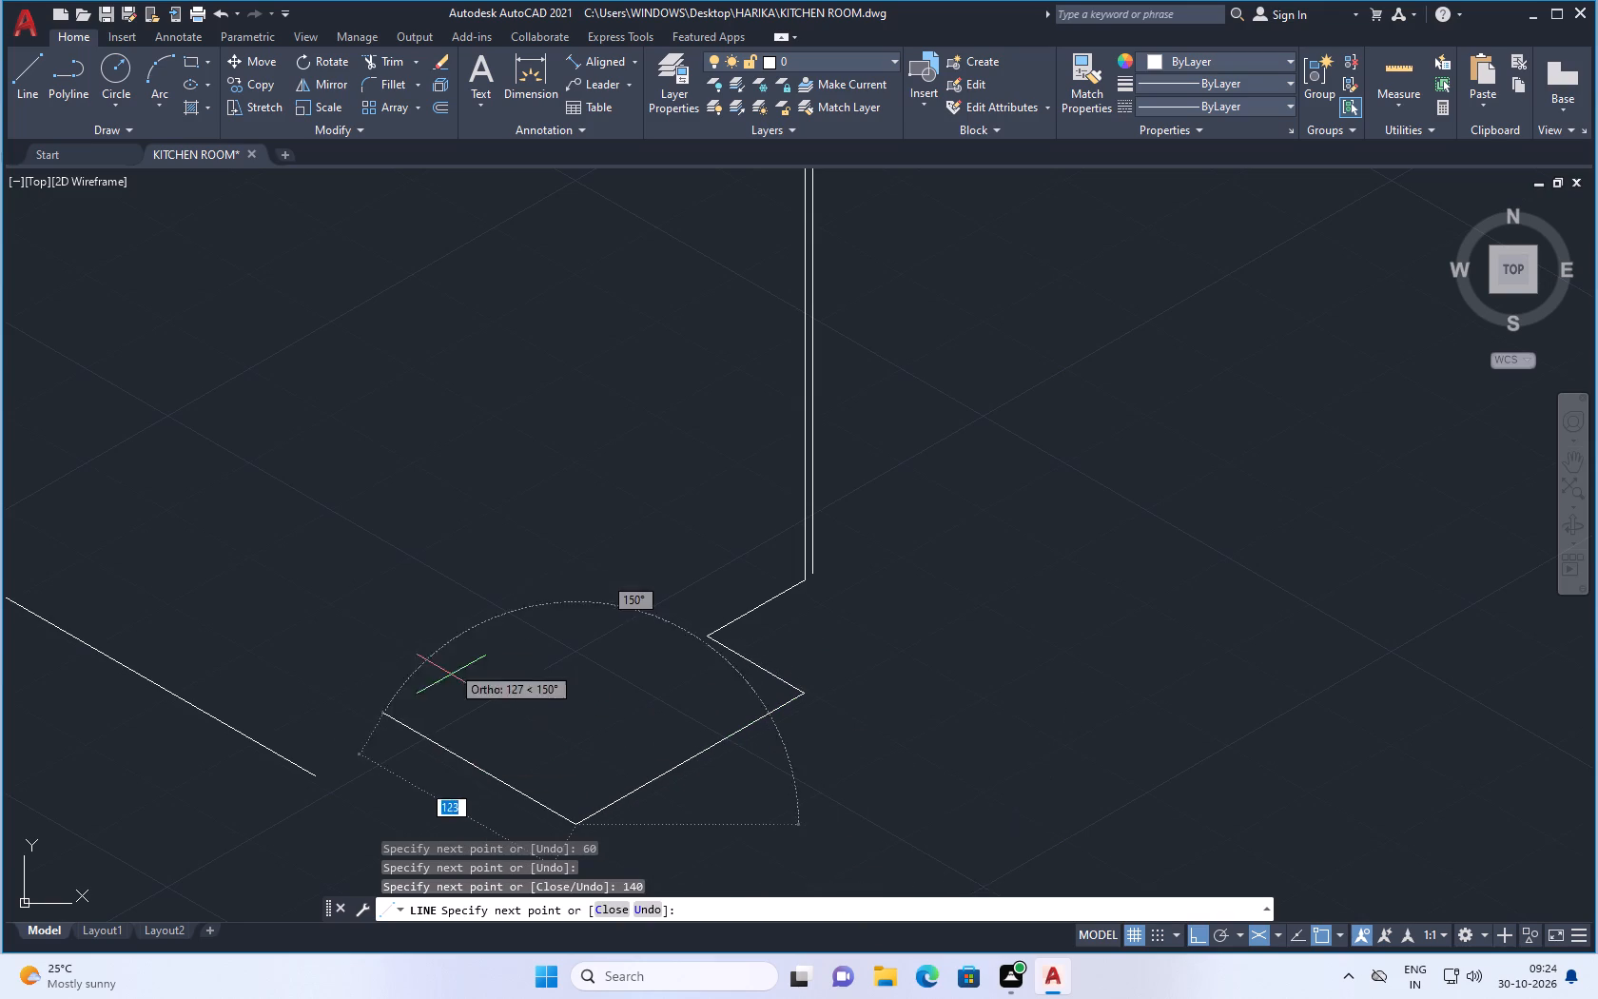
# Continue the line from the 140 segment's end at 150°, ending it freehand short of the long 370 floor line.
pyautogui.scroll(-3, 471, 778)
pyautogui.scroll(3, 477, 813)
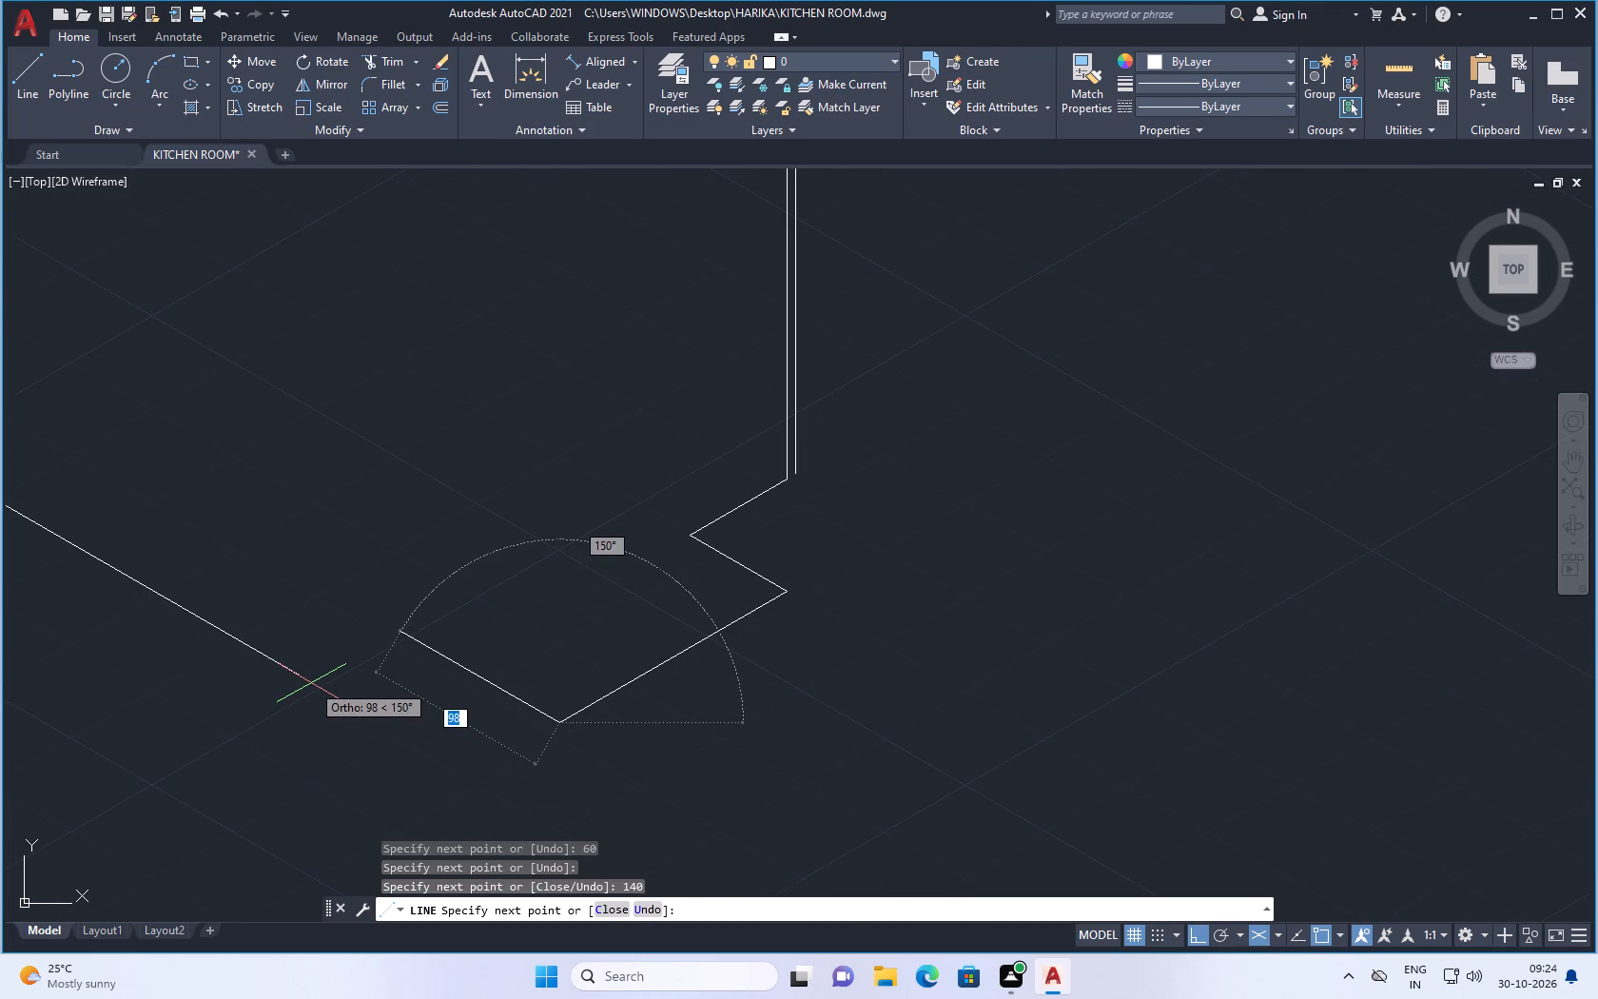
pyautogui.click(332, 624)
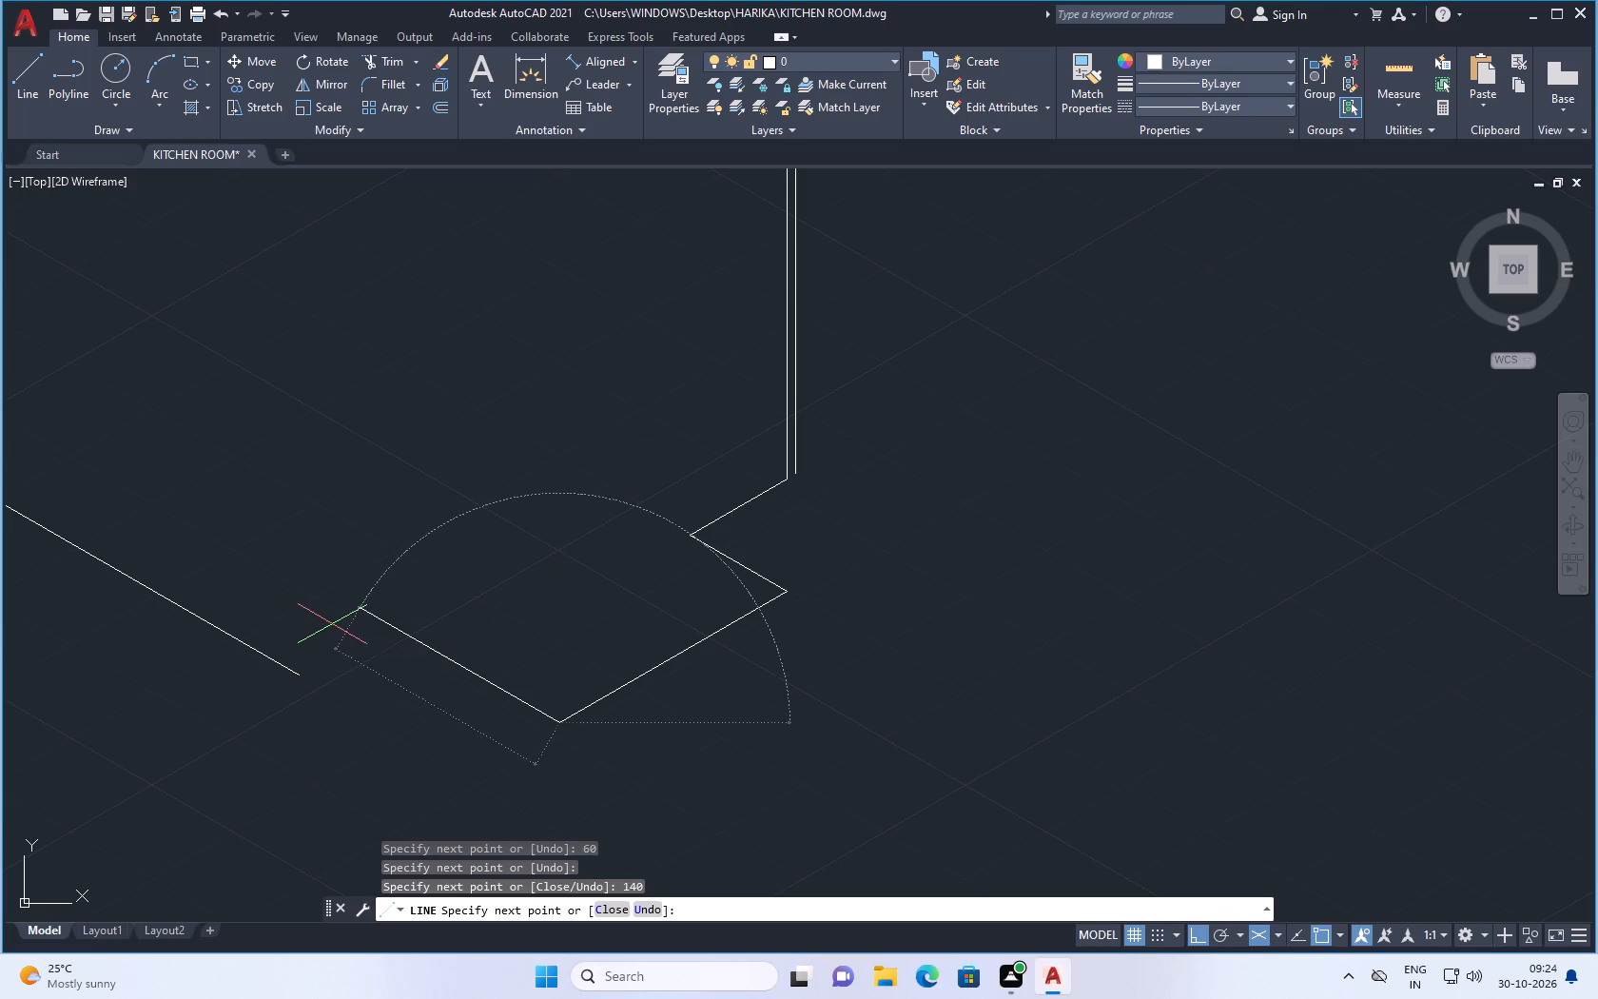
pyautogui.press('Escape')
# Extend the 370 floor line's free end about 106 at 330° to align with the 140 edge, and connect back to that edge's corner.
pyautogui.press('space')
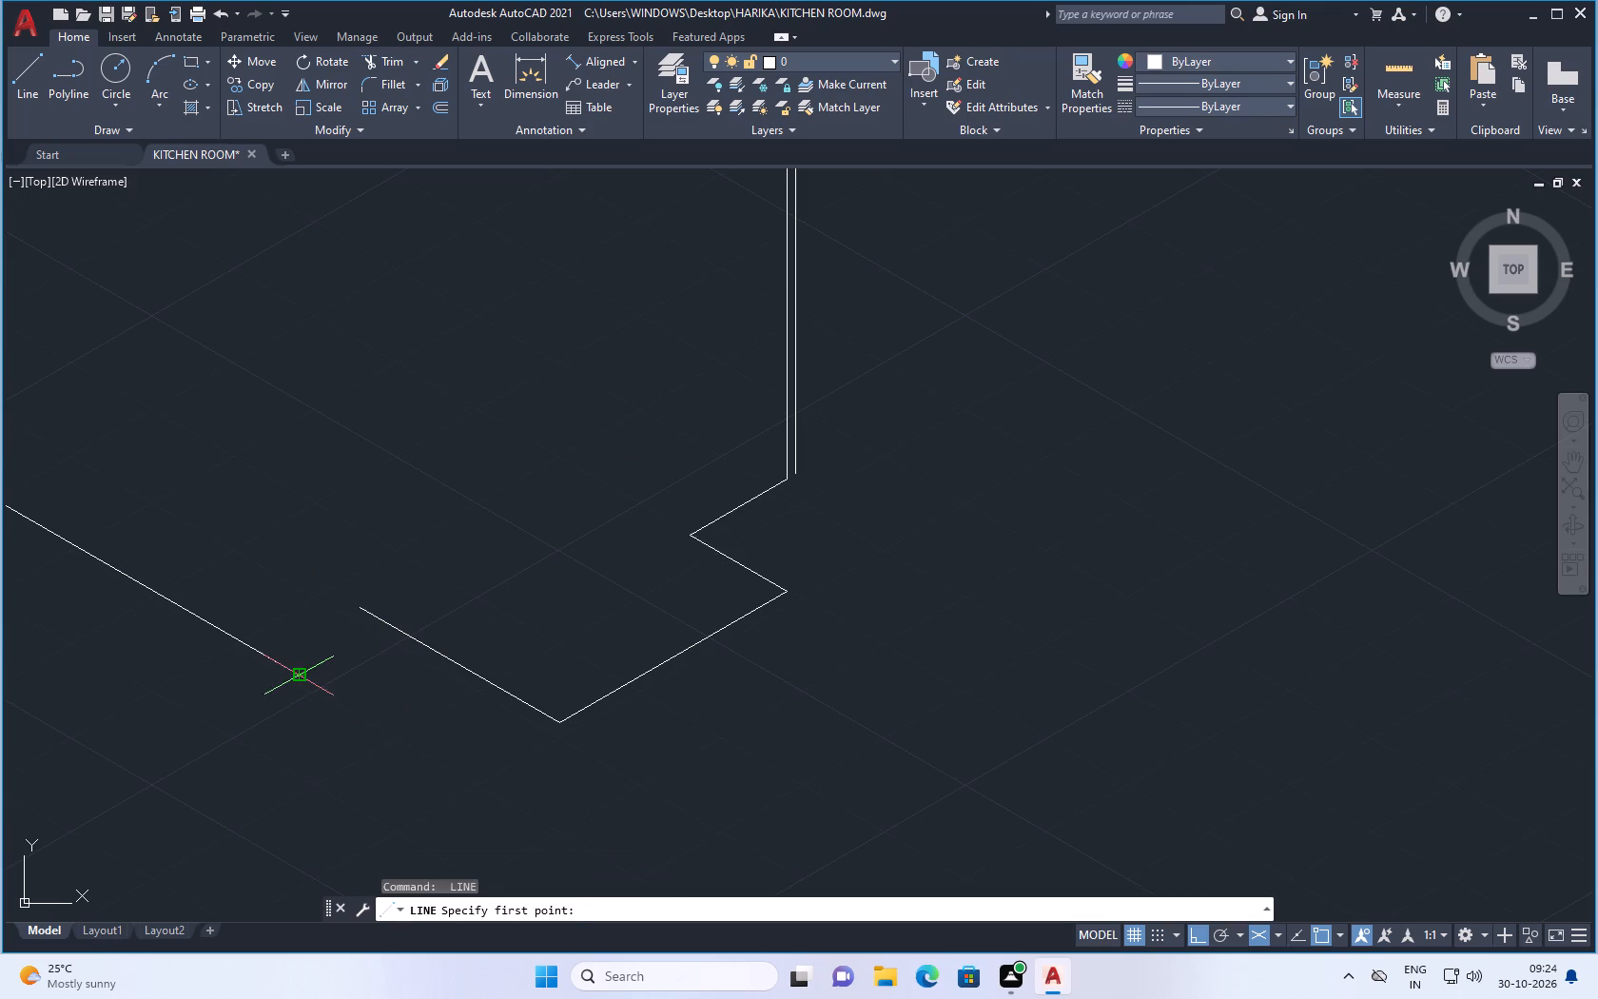
pyautogui.click(294, 675)
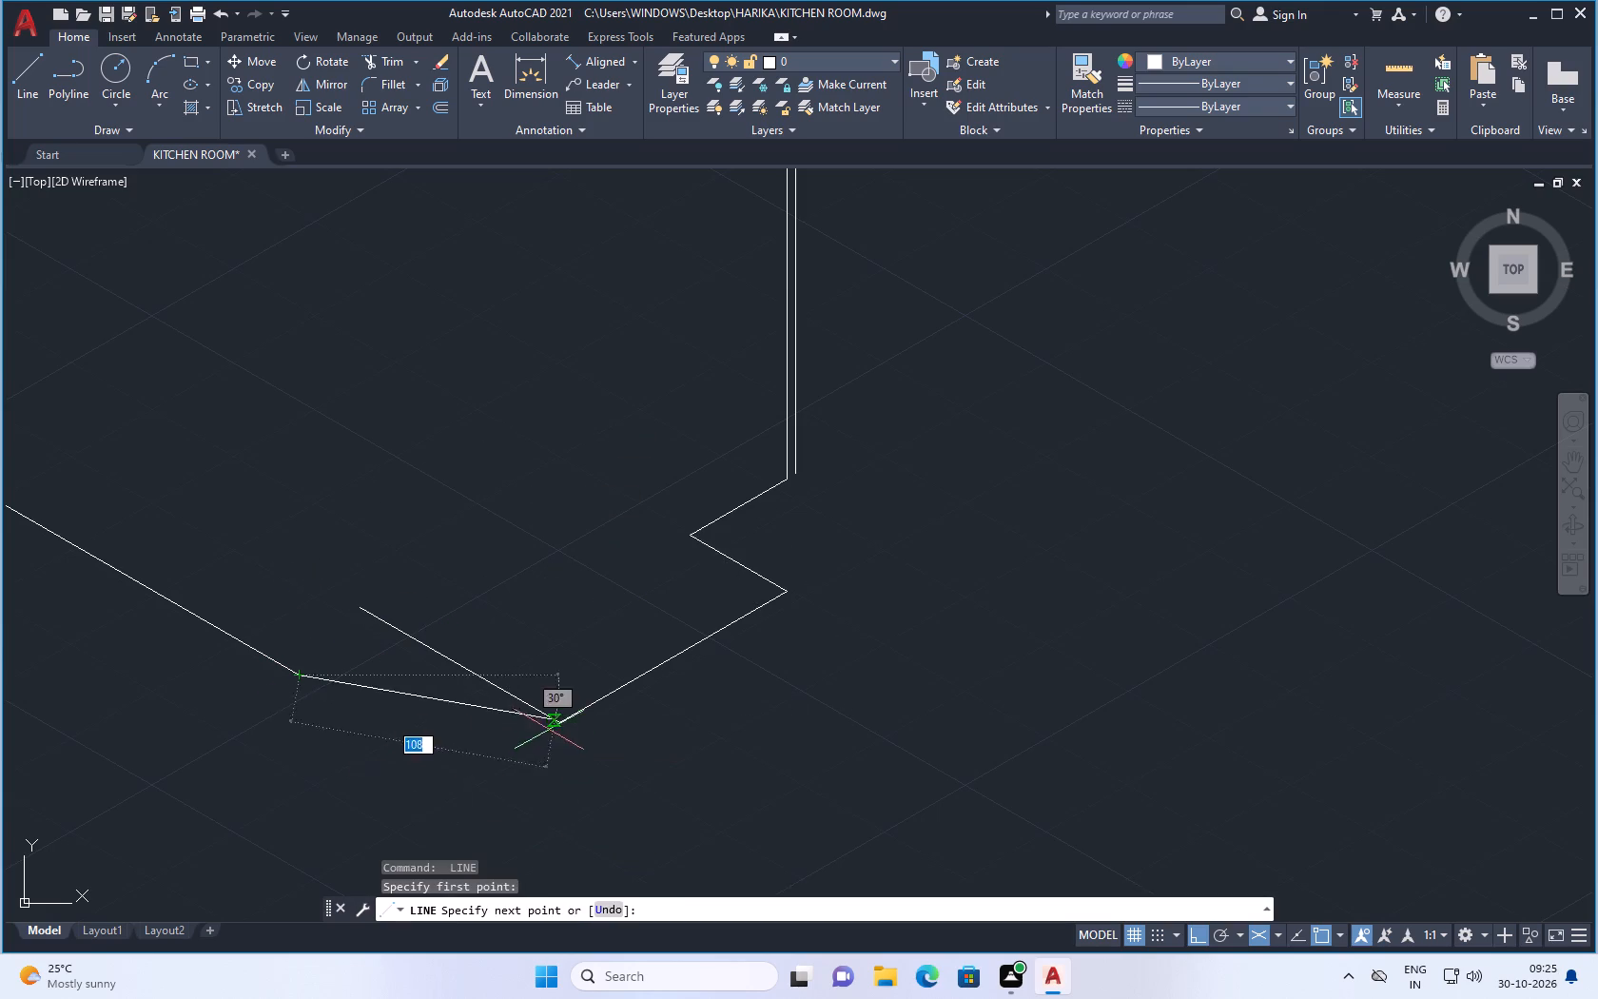
pyautogui.click(473, 774)
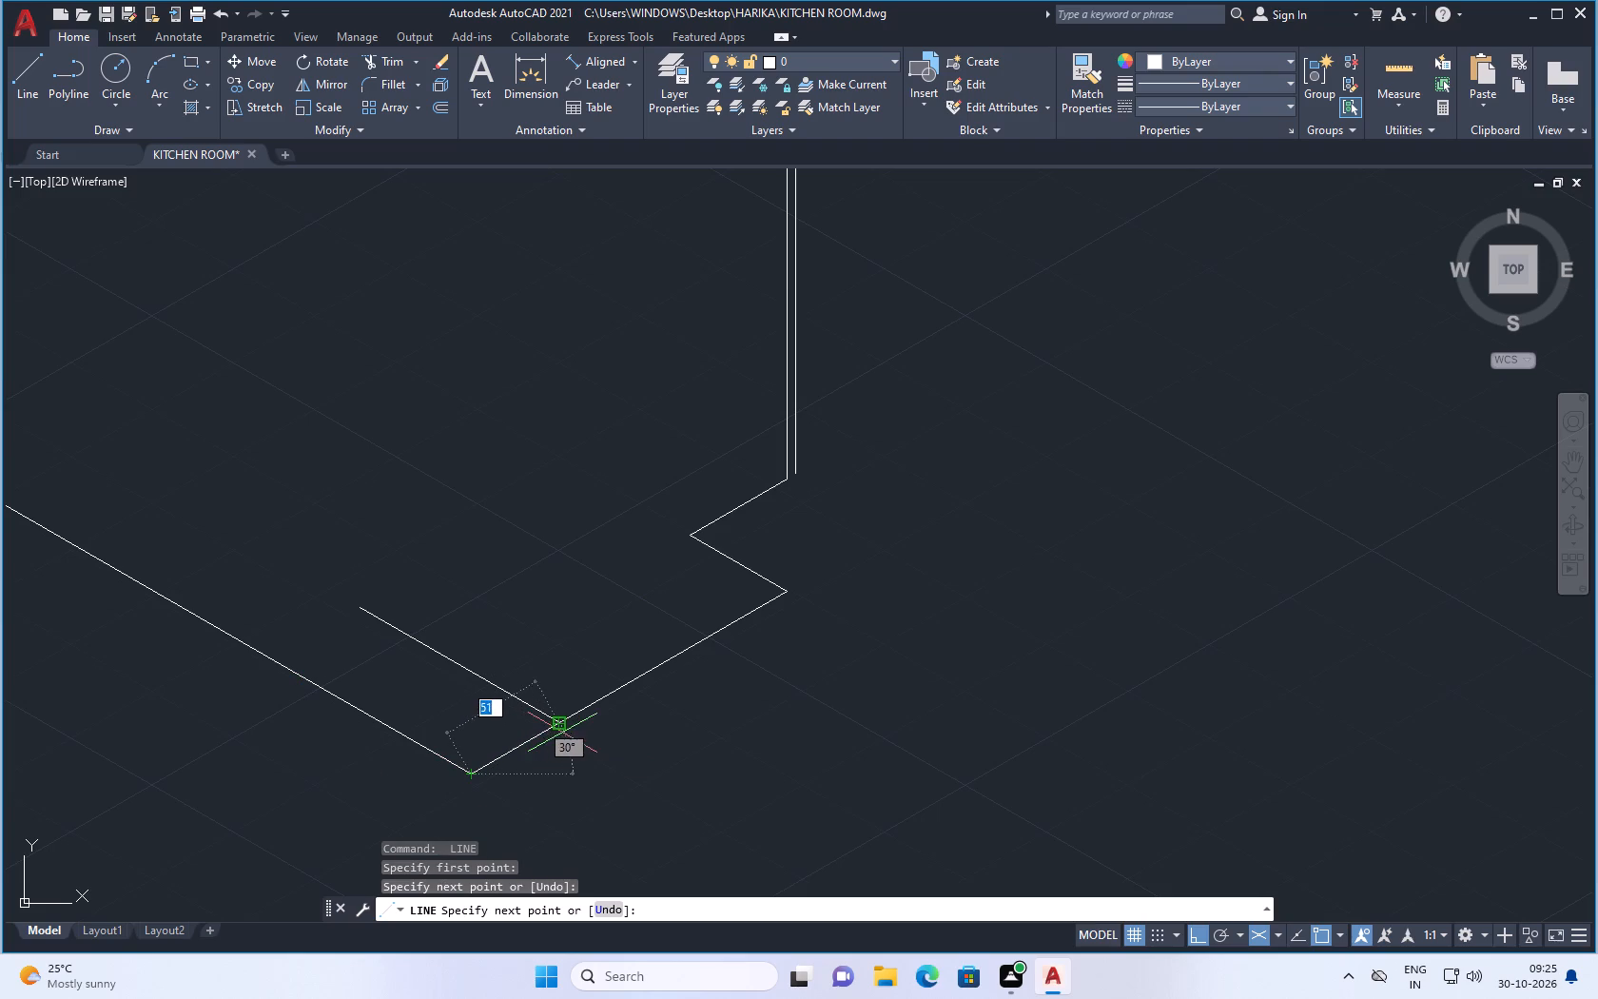
pyautogui.click(566, 730)
pyautogui.press('space')
# Examine the room outline and its front floor edges.
pyautogui.scroll(-2, 385, 188)
pyautogui.scroll(2, 382, 251)
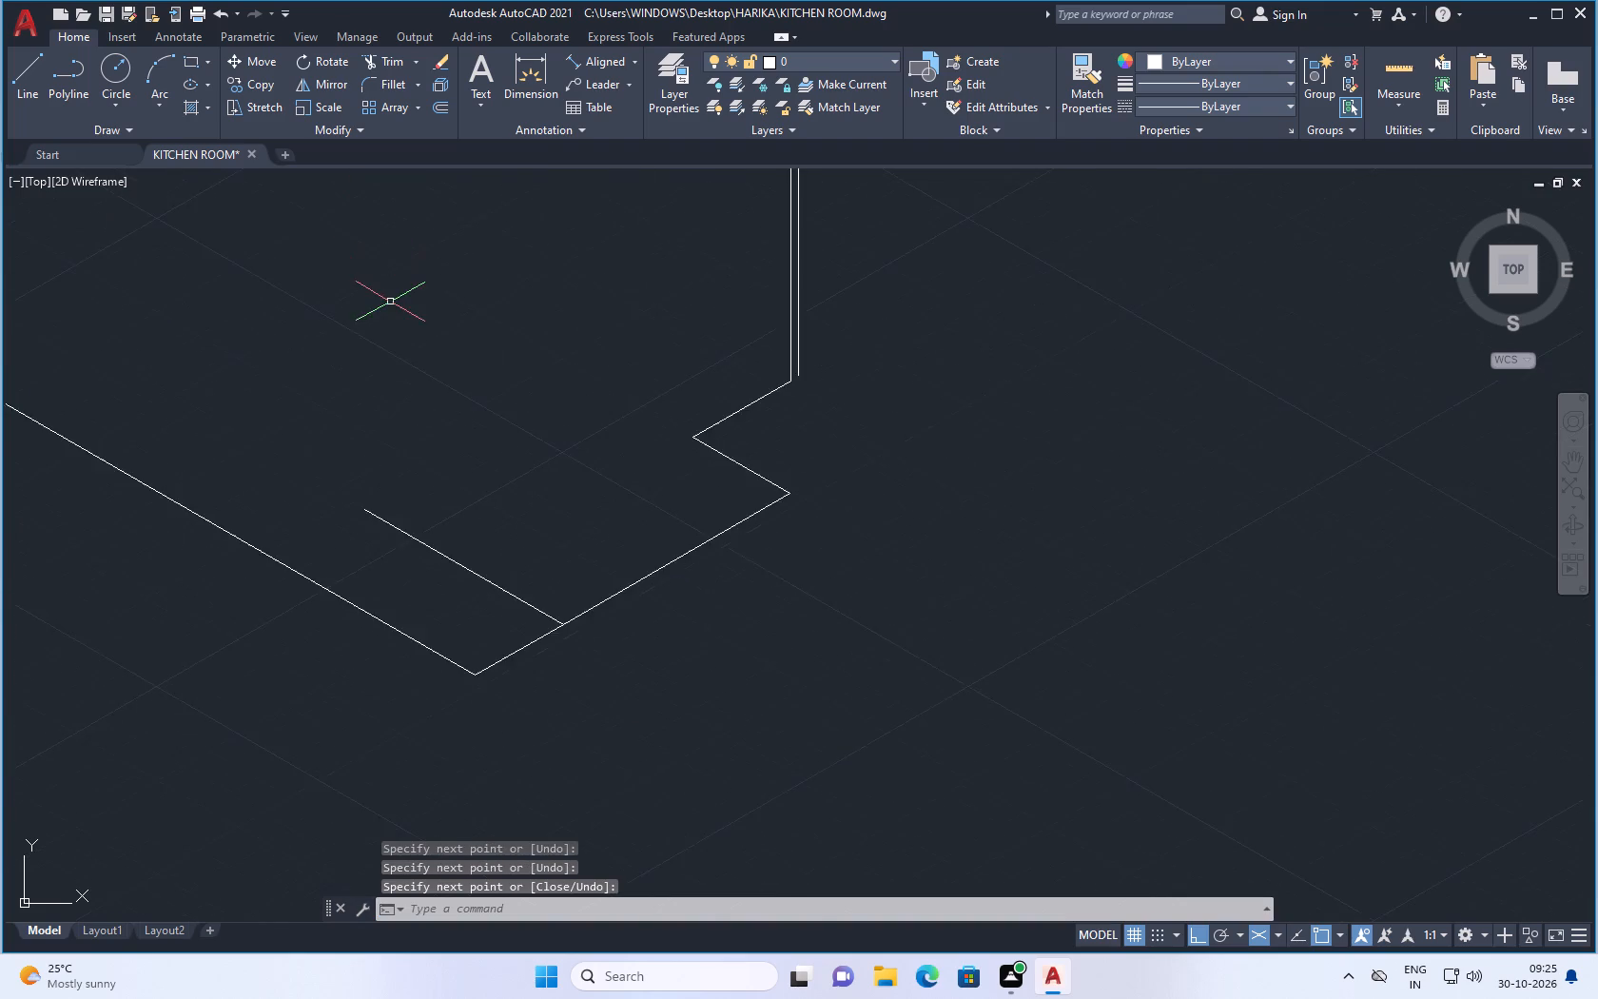
pyautogui.scroll(-5, 394, 299)
pyautogui.scroll(3, 402, 303)
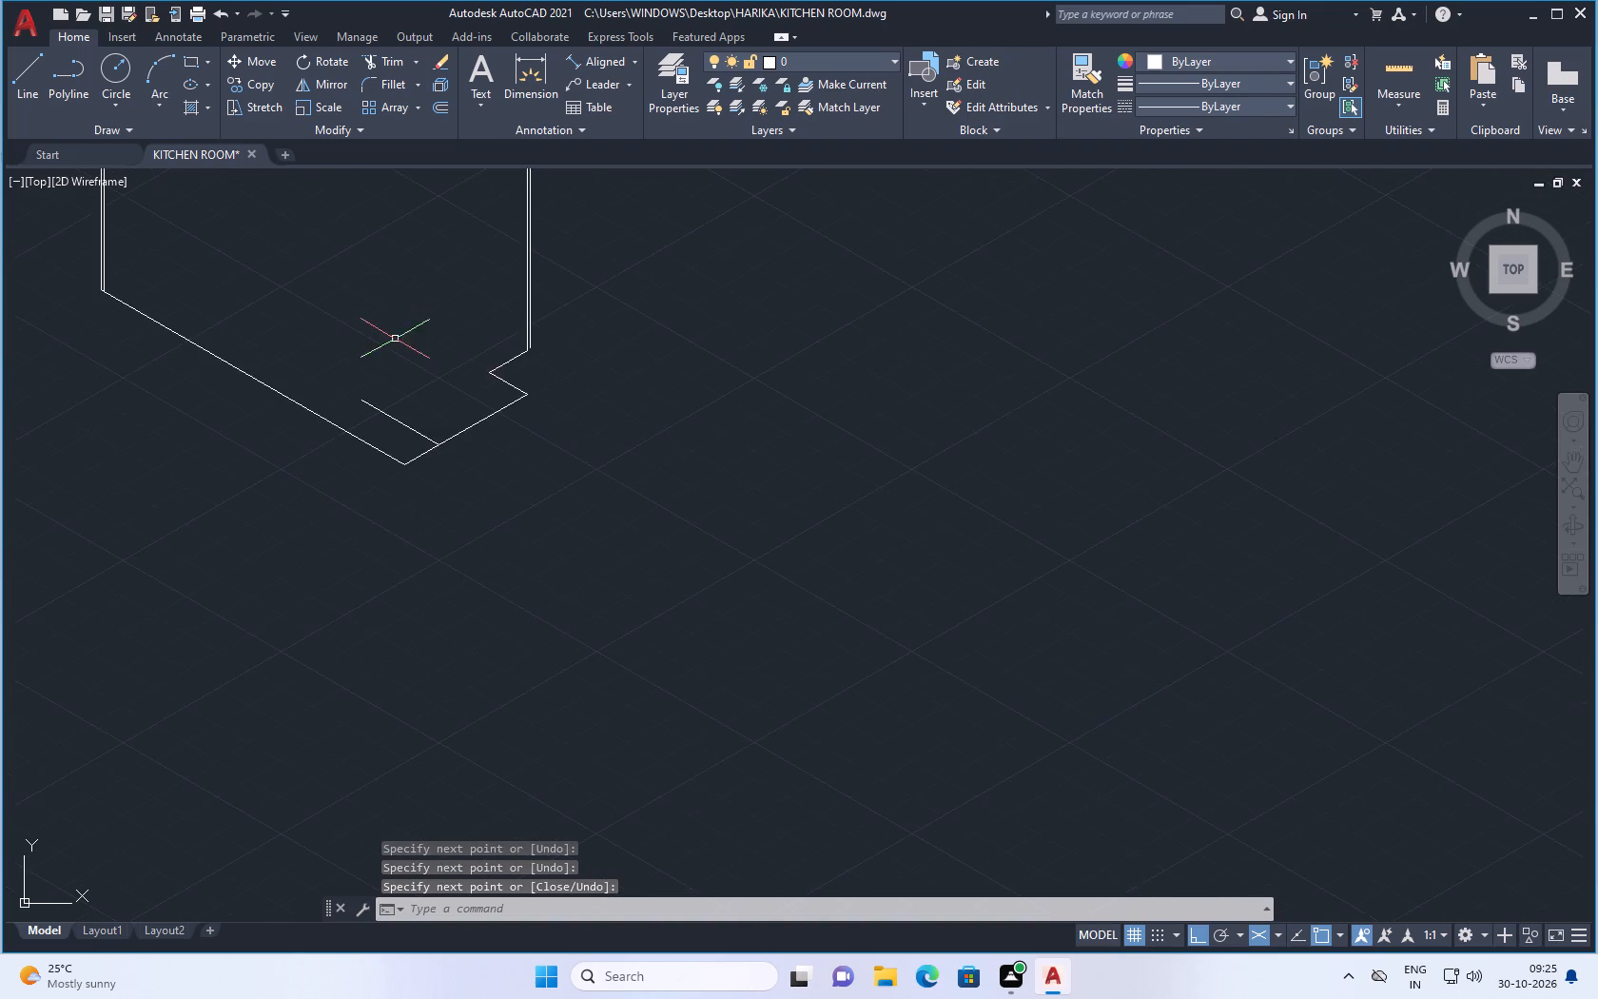
pyautogui.scroll(2, 398, 360)
pyautogui.scroll(-3, 393, 367)
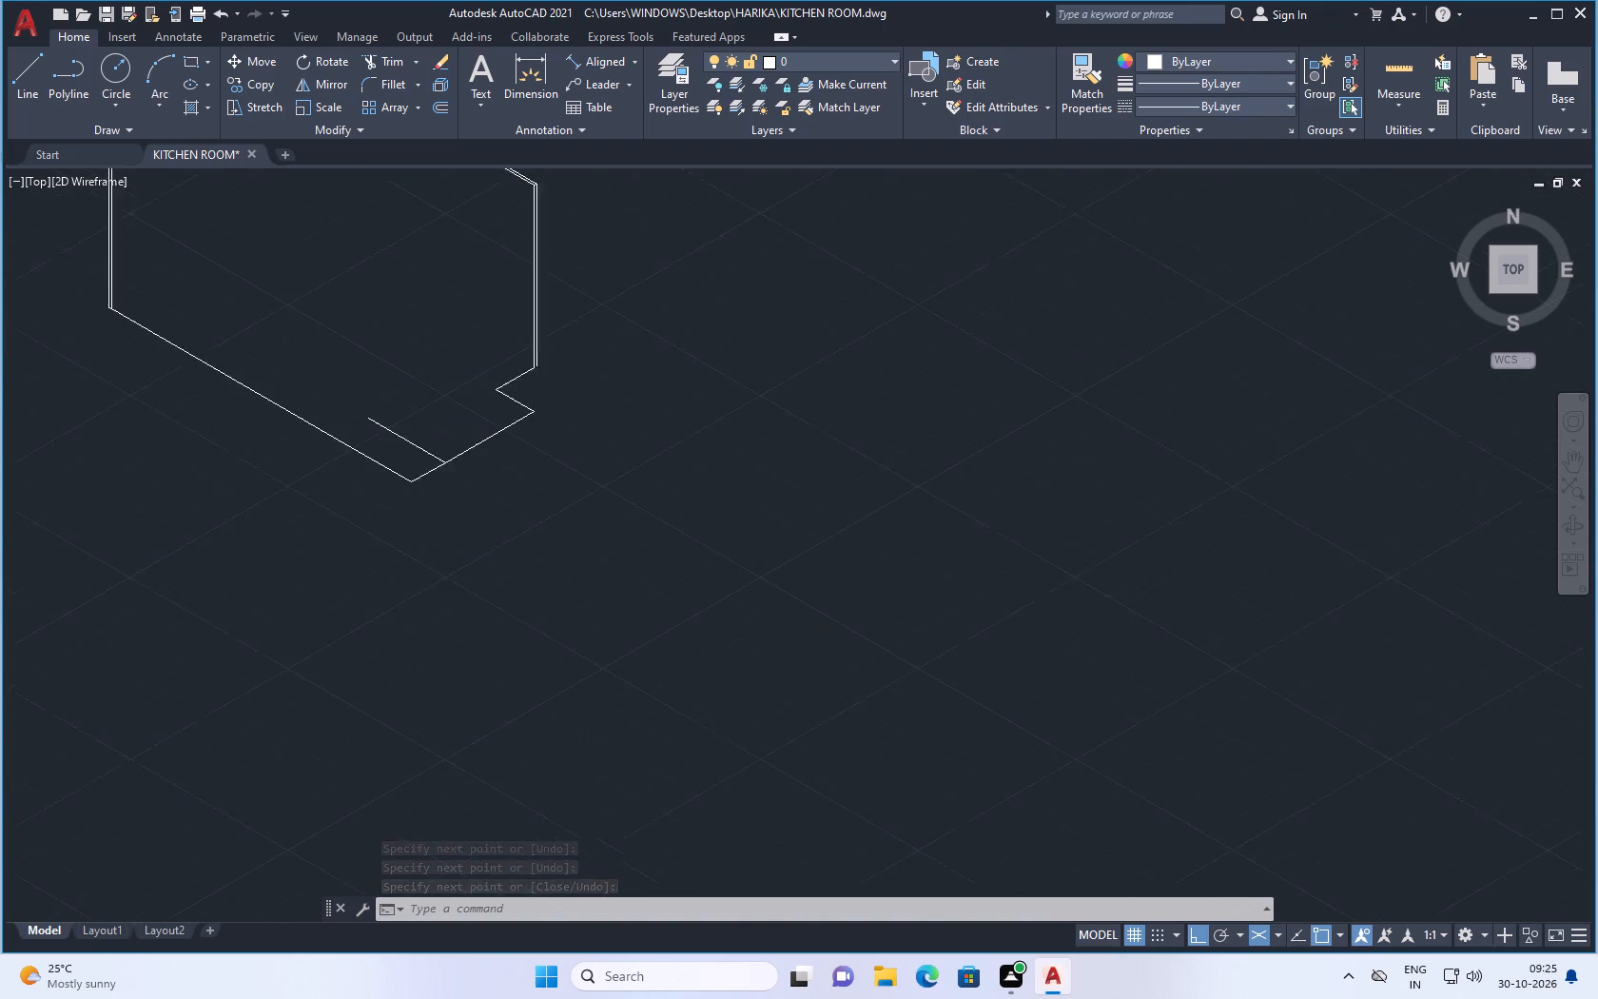
pyautogui.scroll(1, 273, 284)
pyautogui.scroll(2, 310, 356)
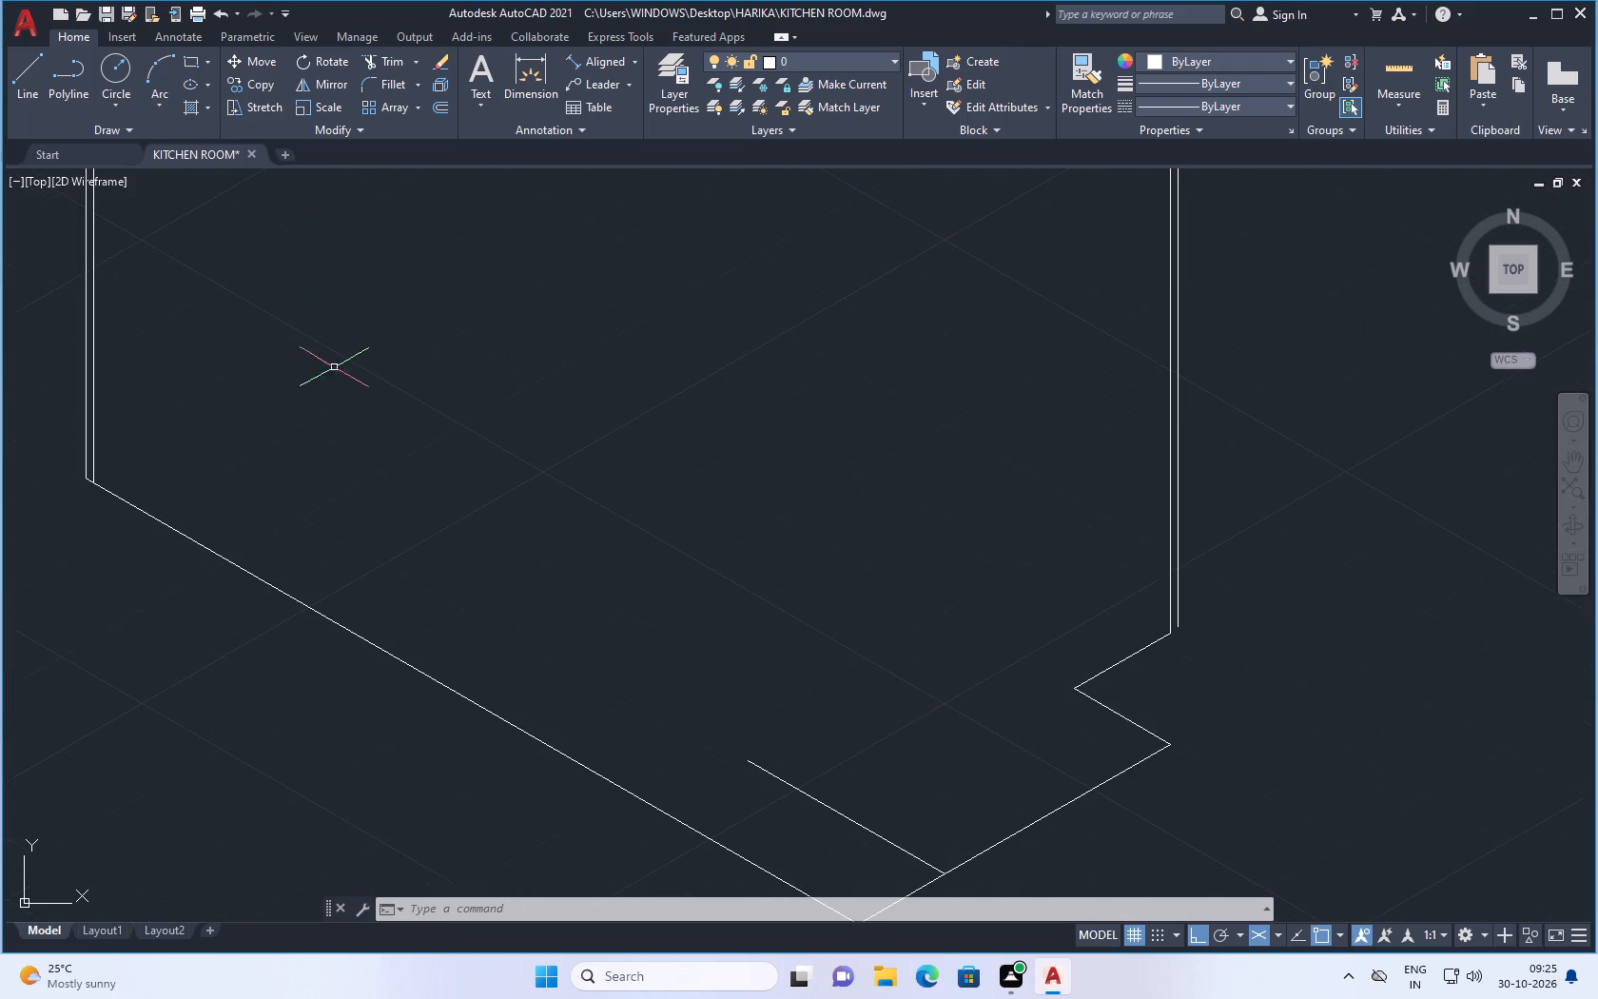
pyautogui.scroll(-1, 466, 382)
pyautogui.scroll(-2, 720, 485)
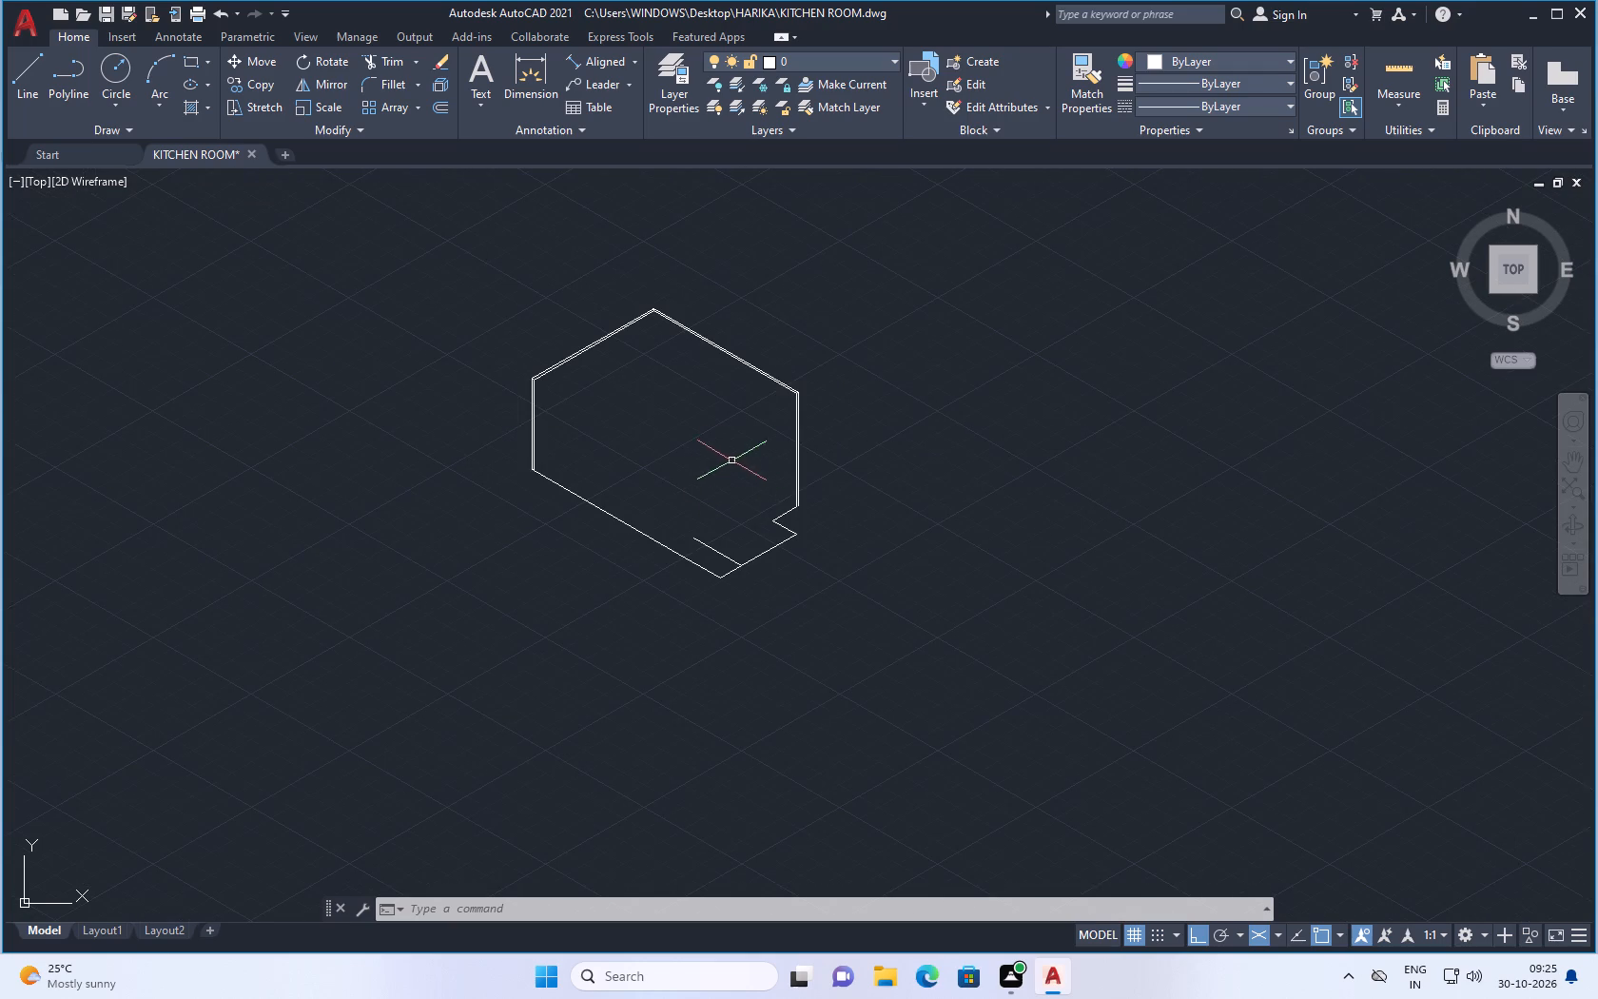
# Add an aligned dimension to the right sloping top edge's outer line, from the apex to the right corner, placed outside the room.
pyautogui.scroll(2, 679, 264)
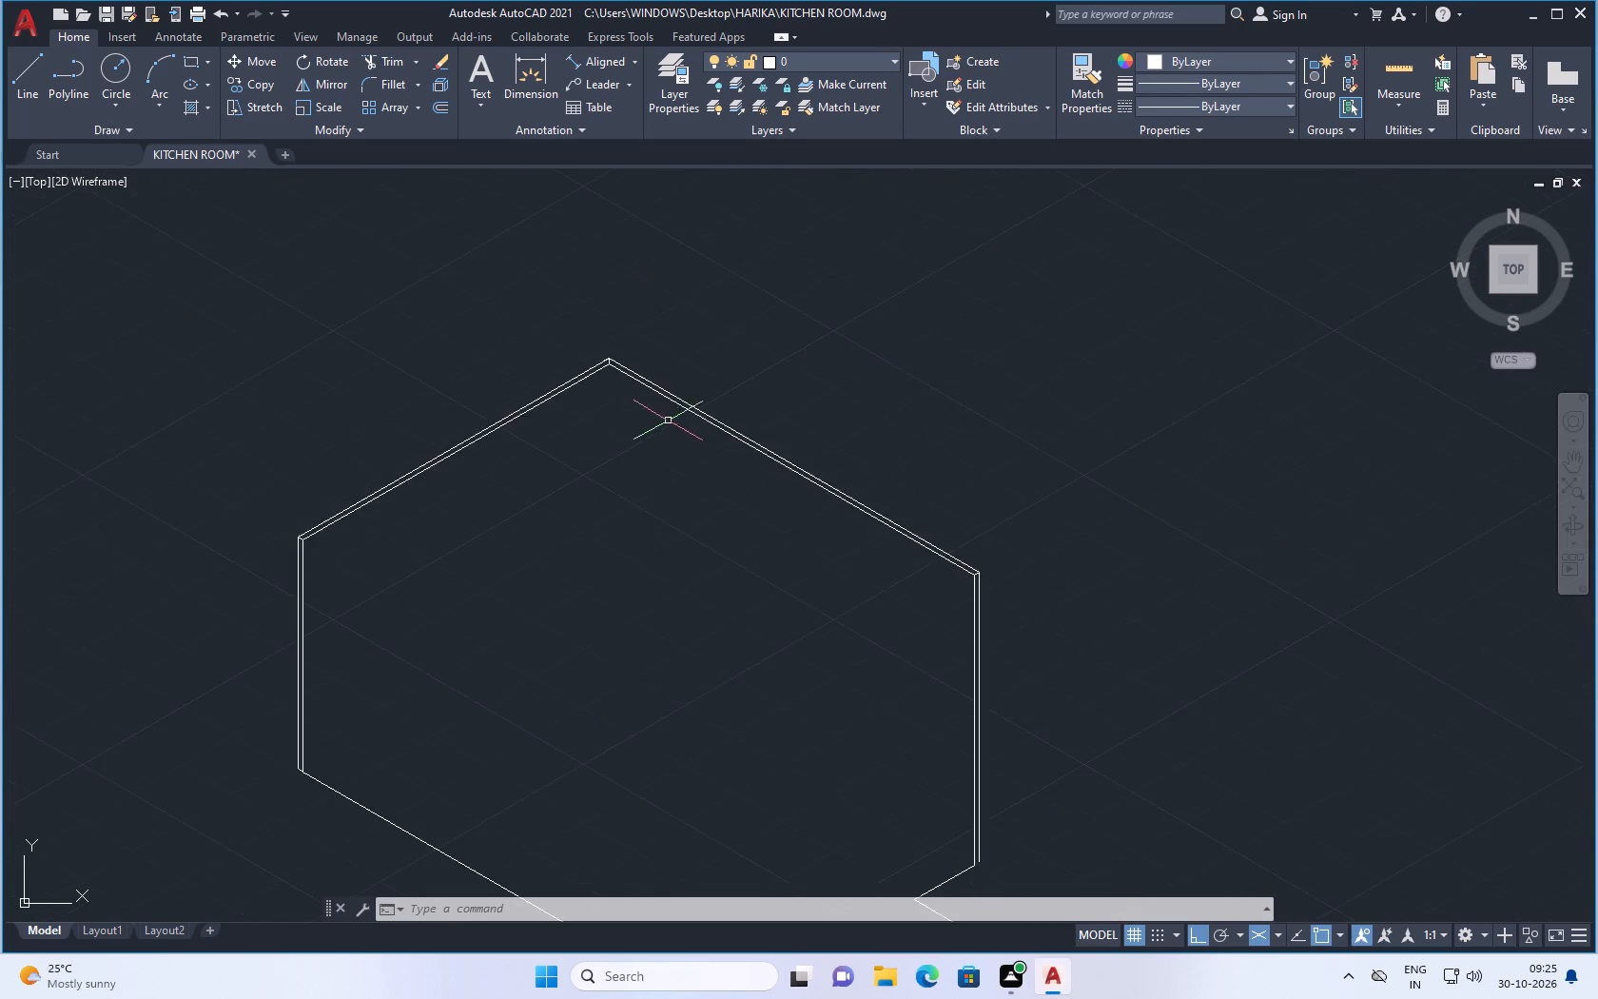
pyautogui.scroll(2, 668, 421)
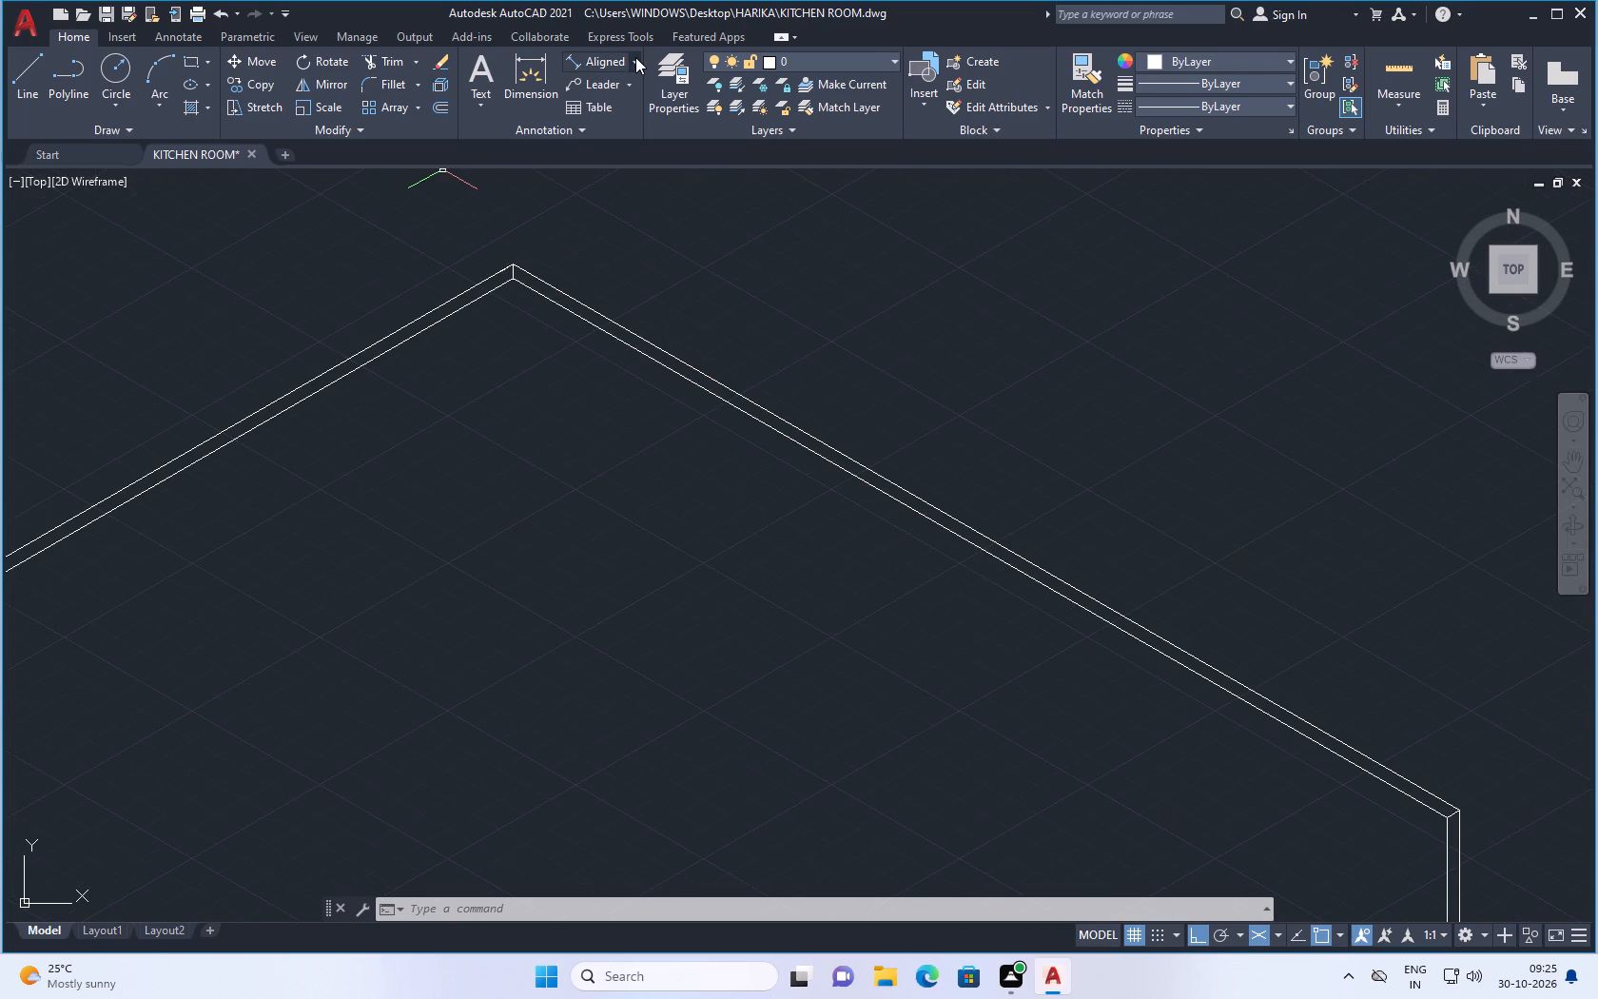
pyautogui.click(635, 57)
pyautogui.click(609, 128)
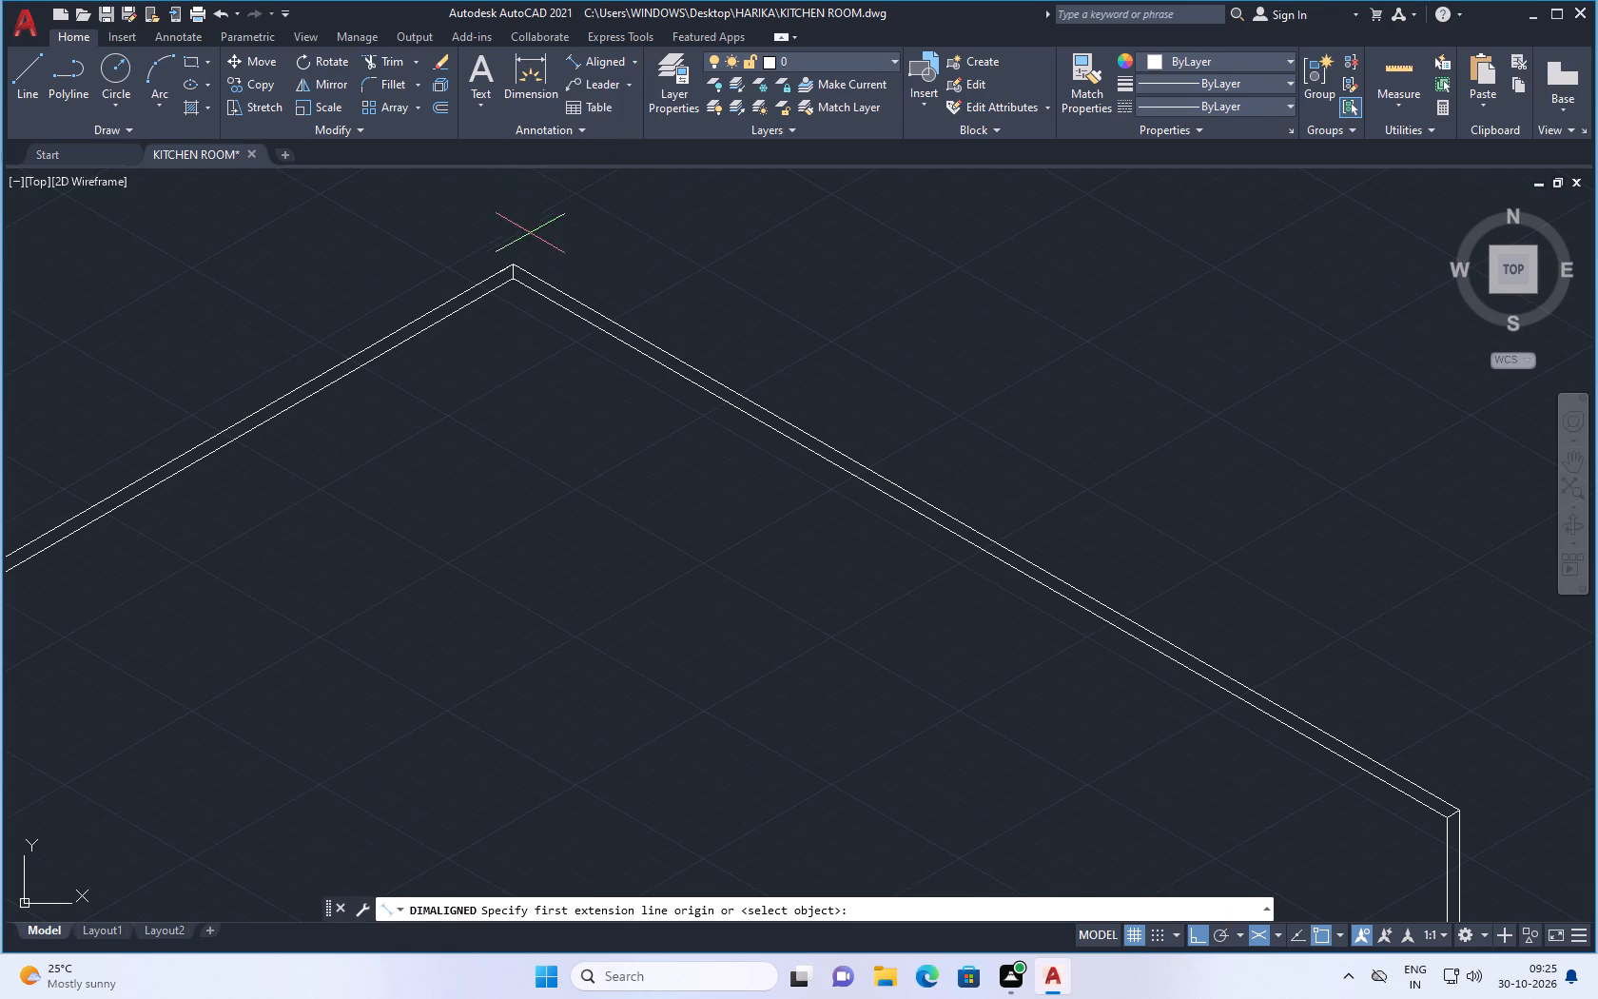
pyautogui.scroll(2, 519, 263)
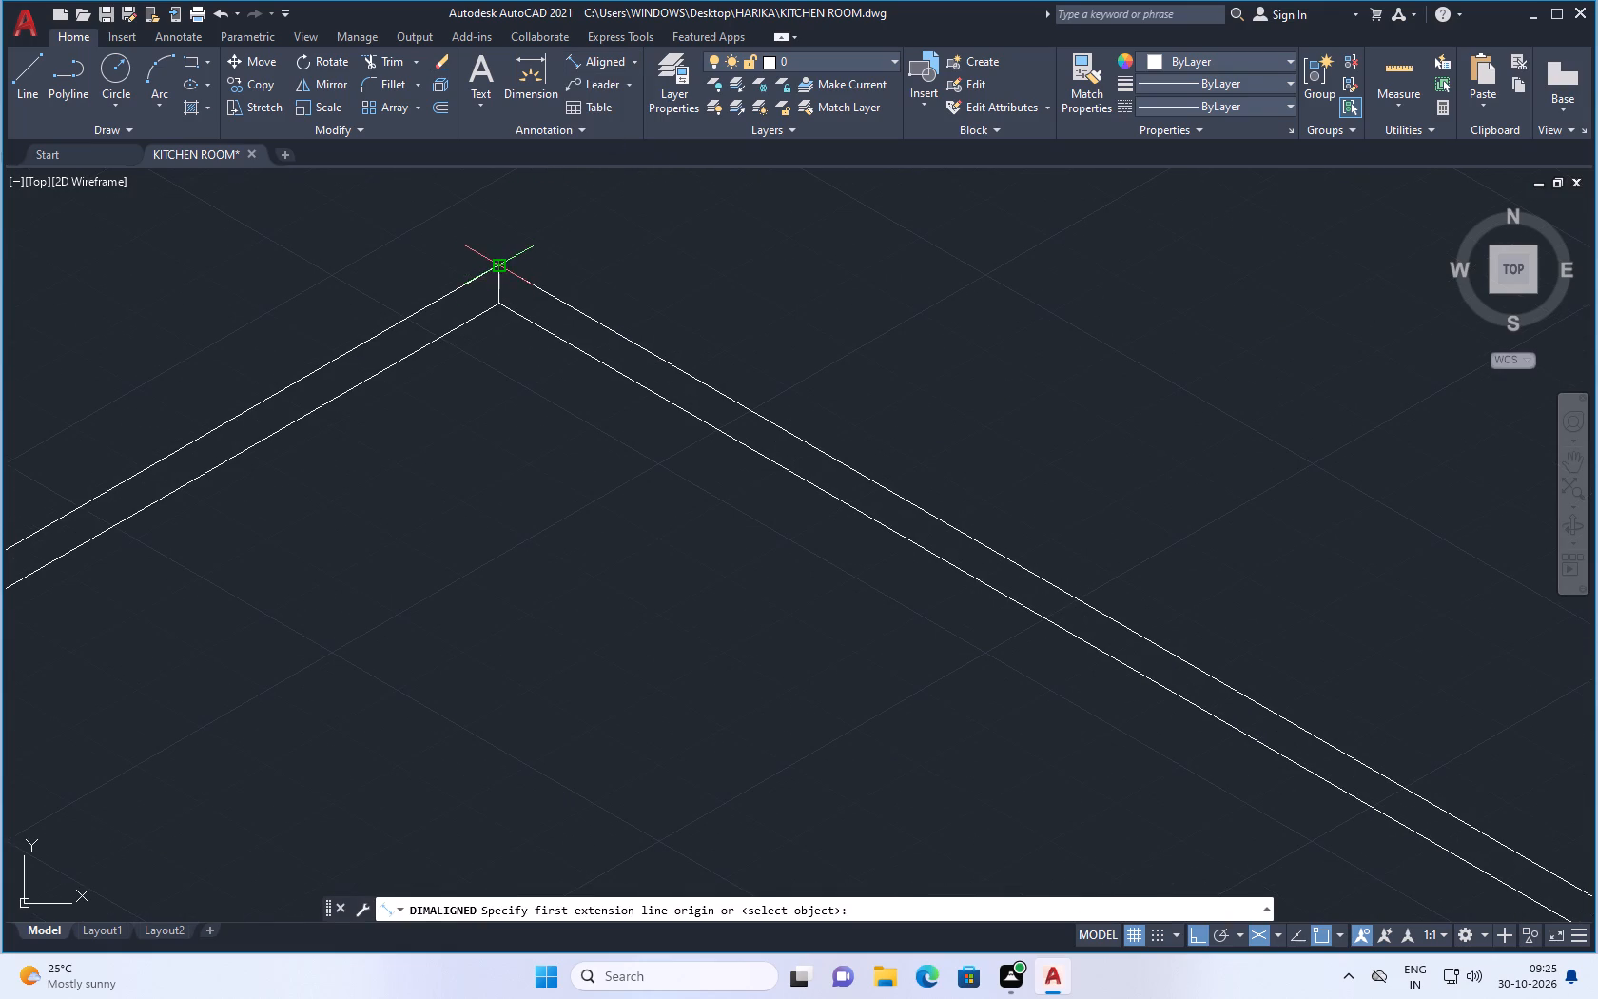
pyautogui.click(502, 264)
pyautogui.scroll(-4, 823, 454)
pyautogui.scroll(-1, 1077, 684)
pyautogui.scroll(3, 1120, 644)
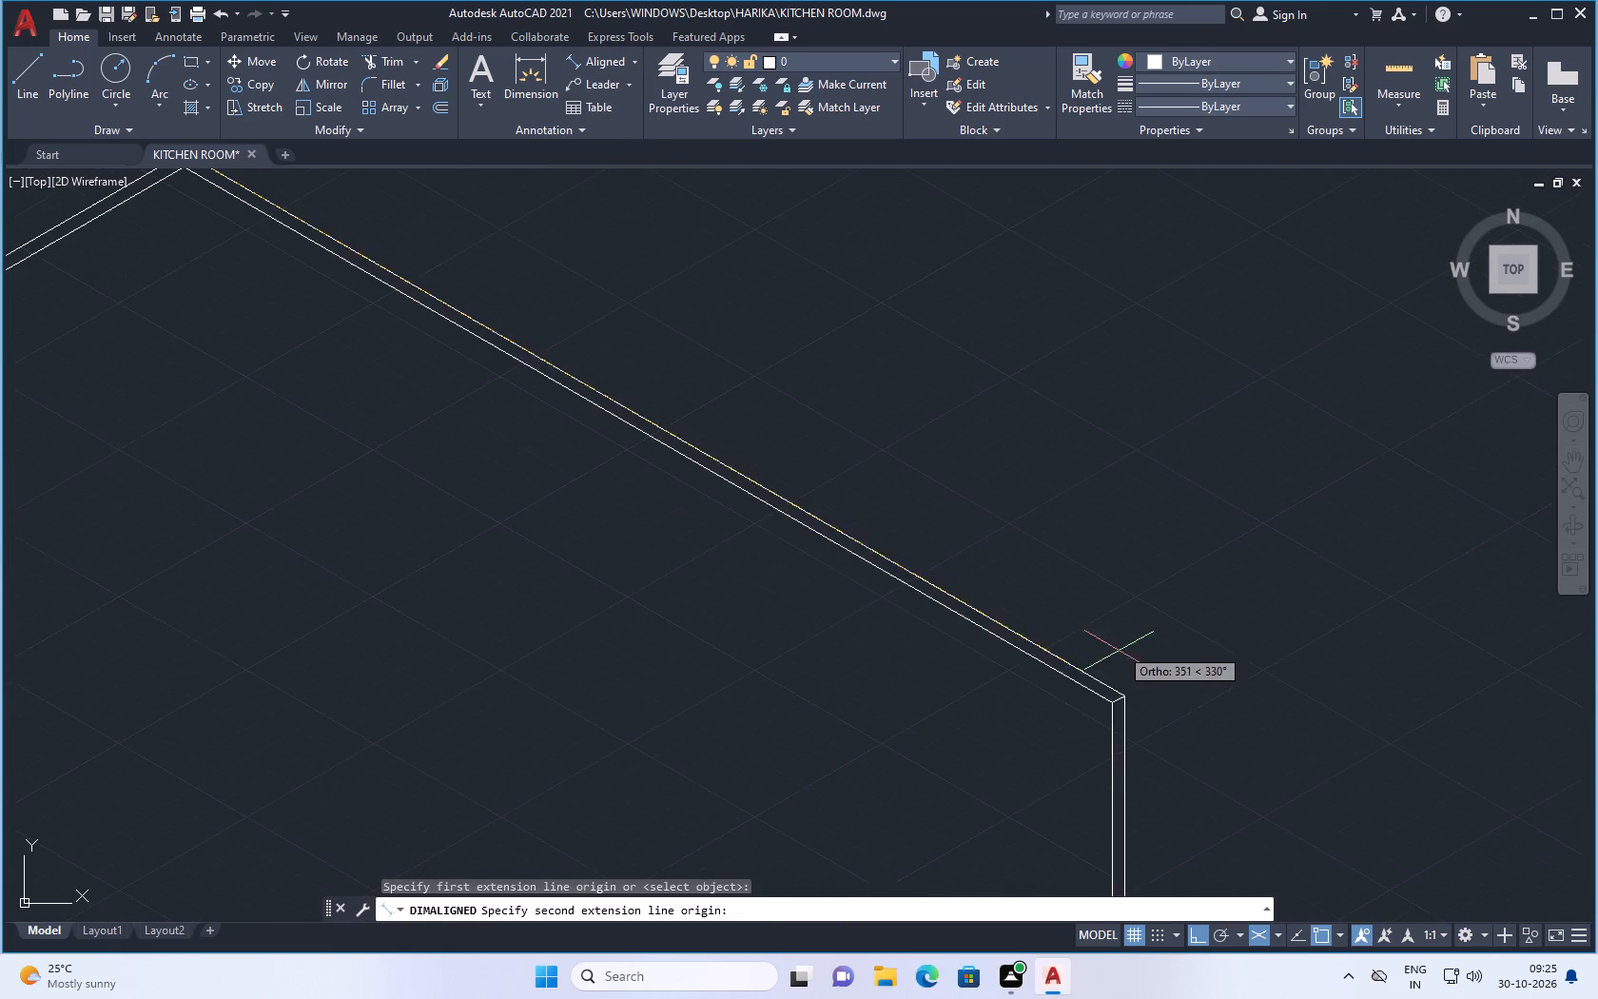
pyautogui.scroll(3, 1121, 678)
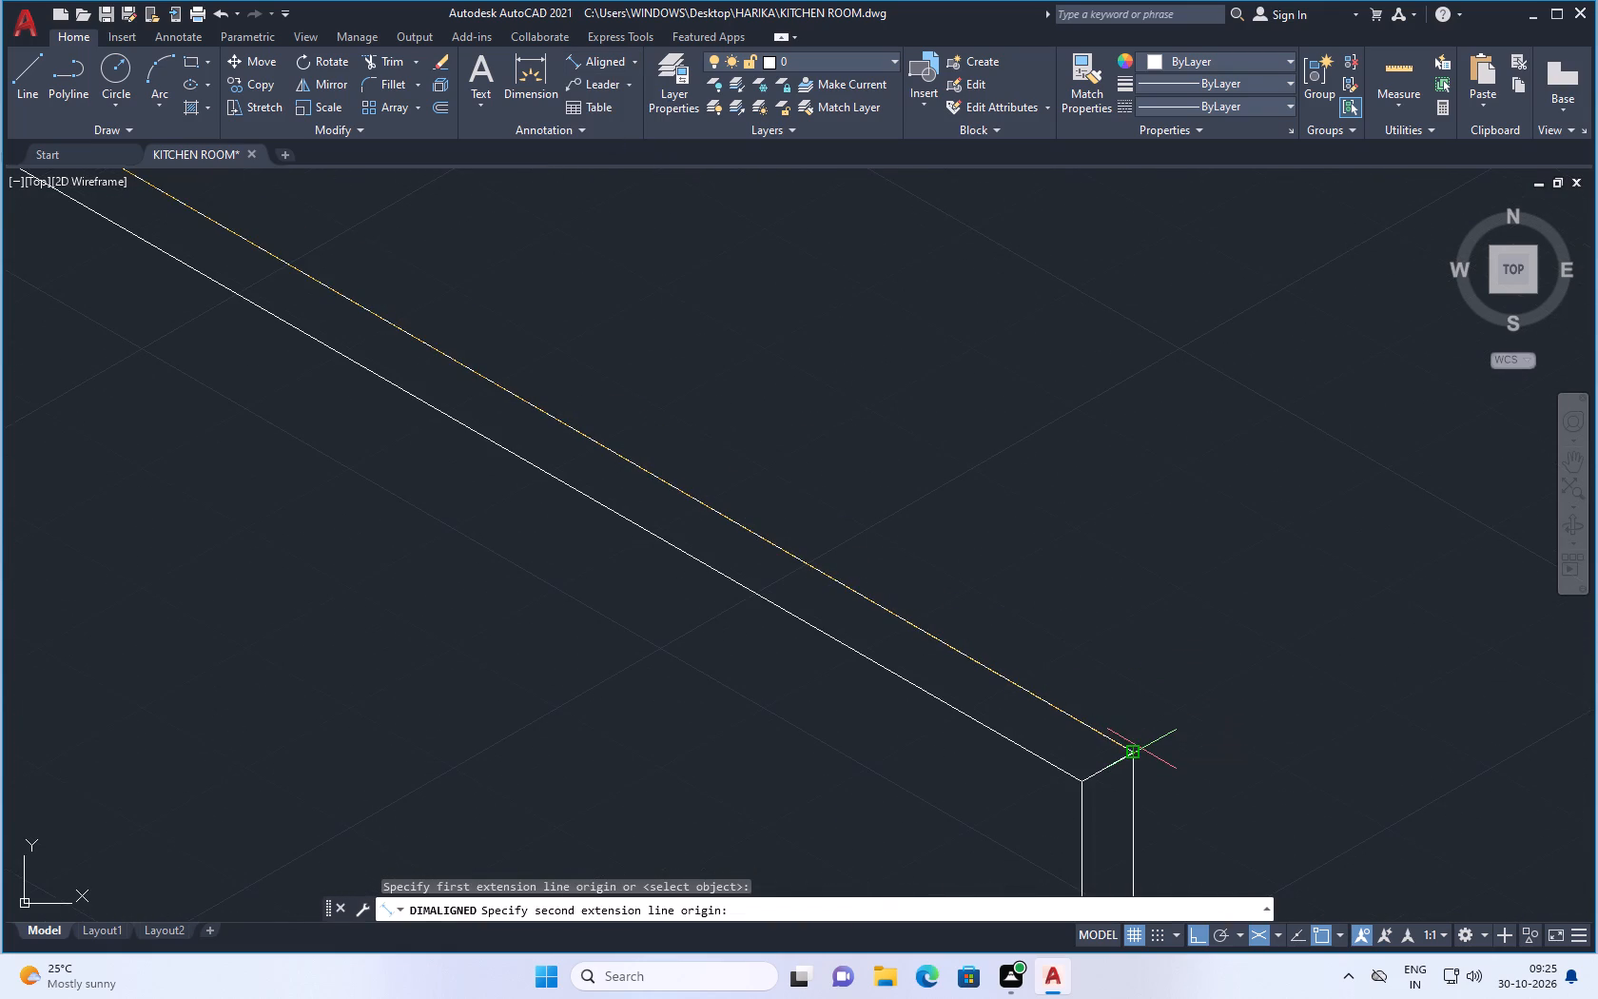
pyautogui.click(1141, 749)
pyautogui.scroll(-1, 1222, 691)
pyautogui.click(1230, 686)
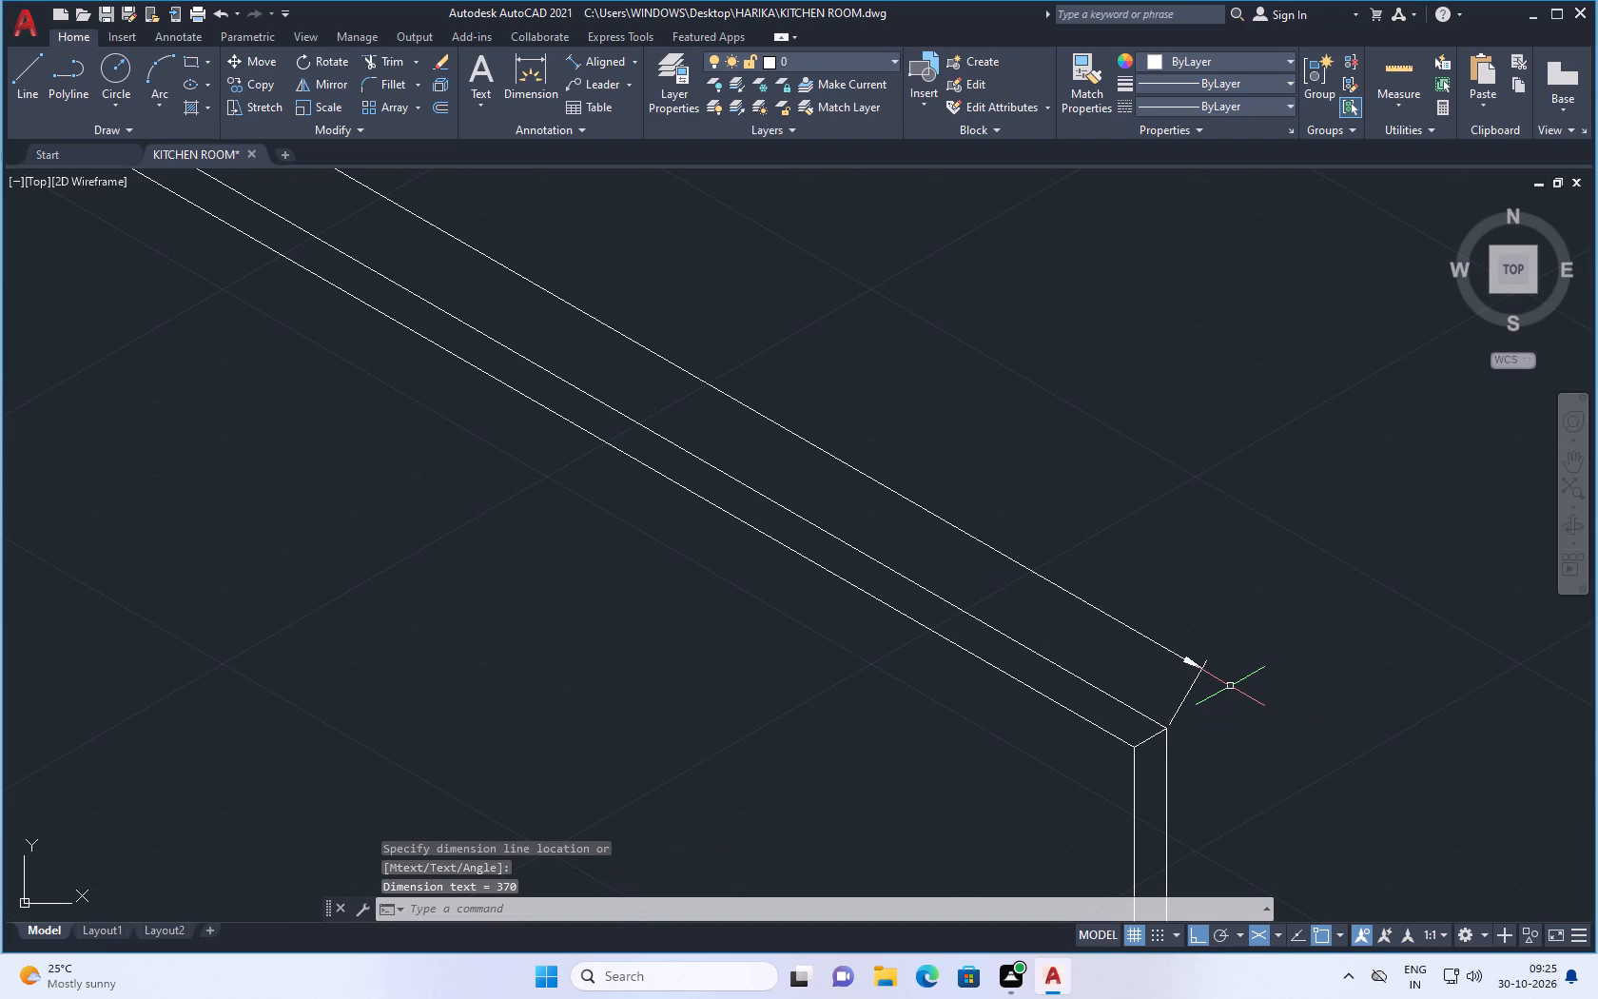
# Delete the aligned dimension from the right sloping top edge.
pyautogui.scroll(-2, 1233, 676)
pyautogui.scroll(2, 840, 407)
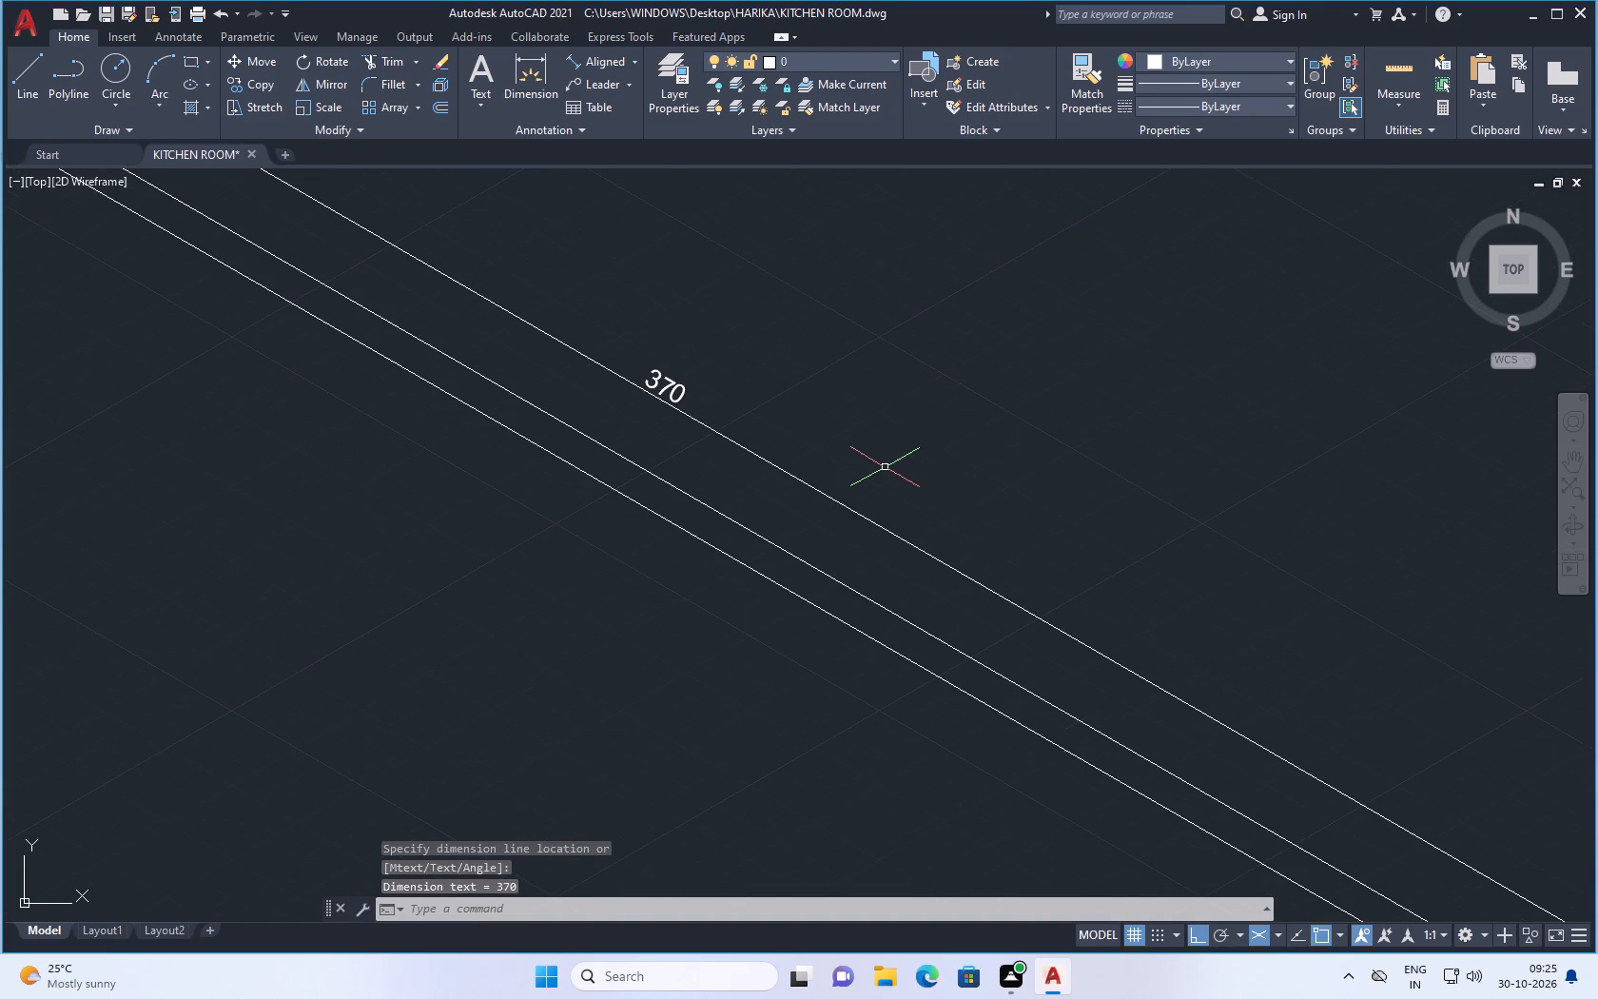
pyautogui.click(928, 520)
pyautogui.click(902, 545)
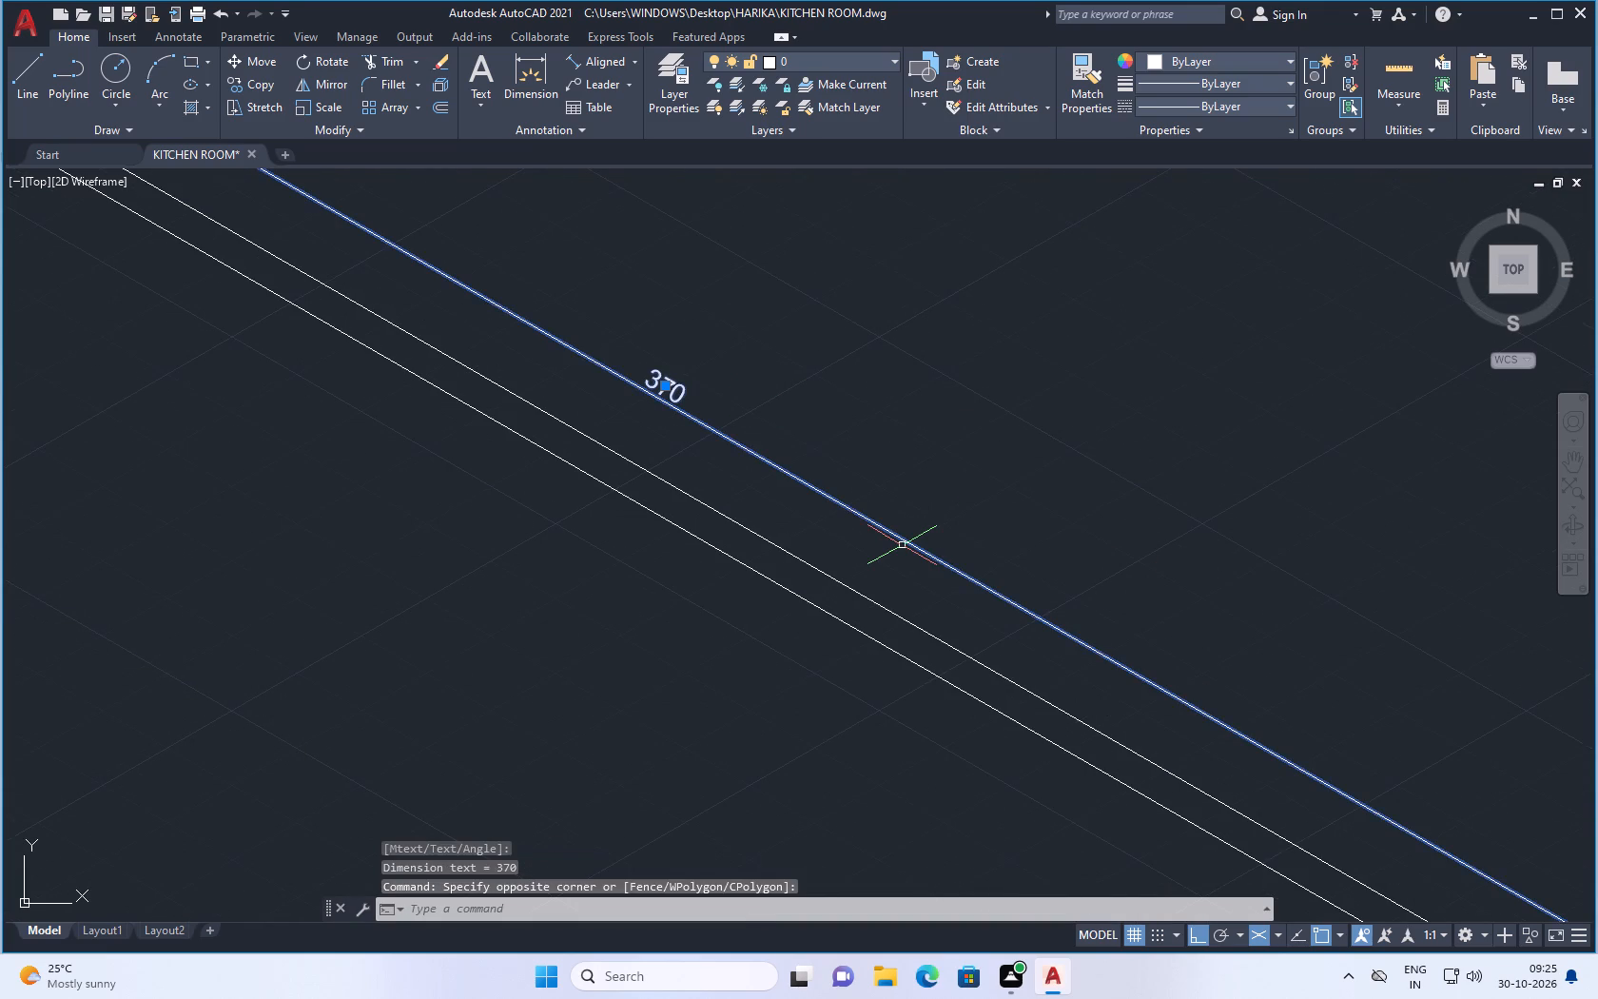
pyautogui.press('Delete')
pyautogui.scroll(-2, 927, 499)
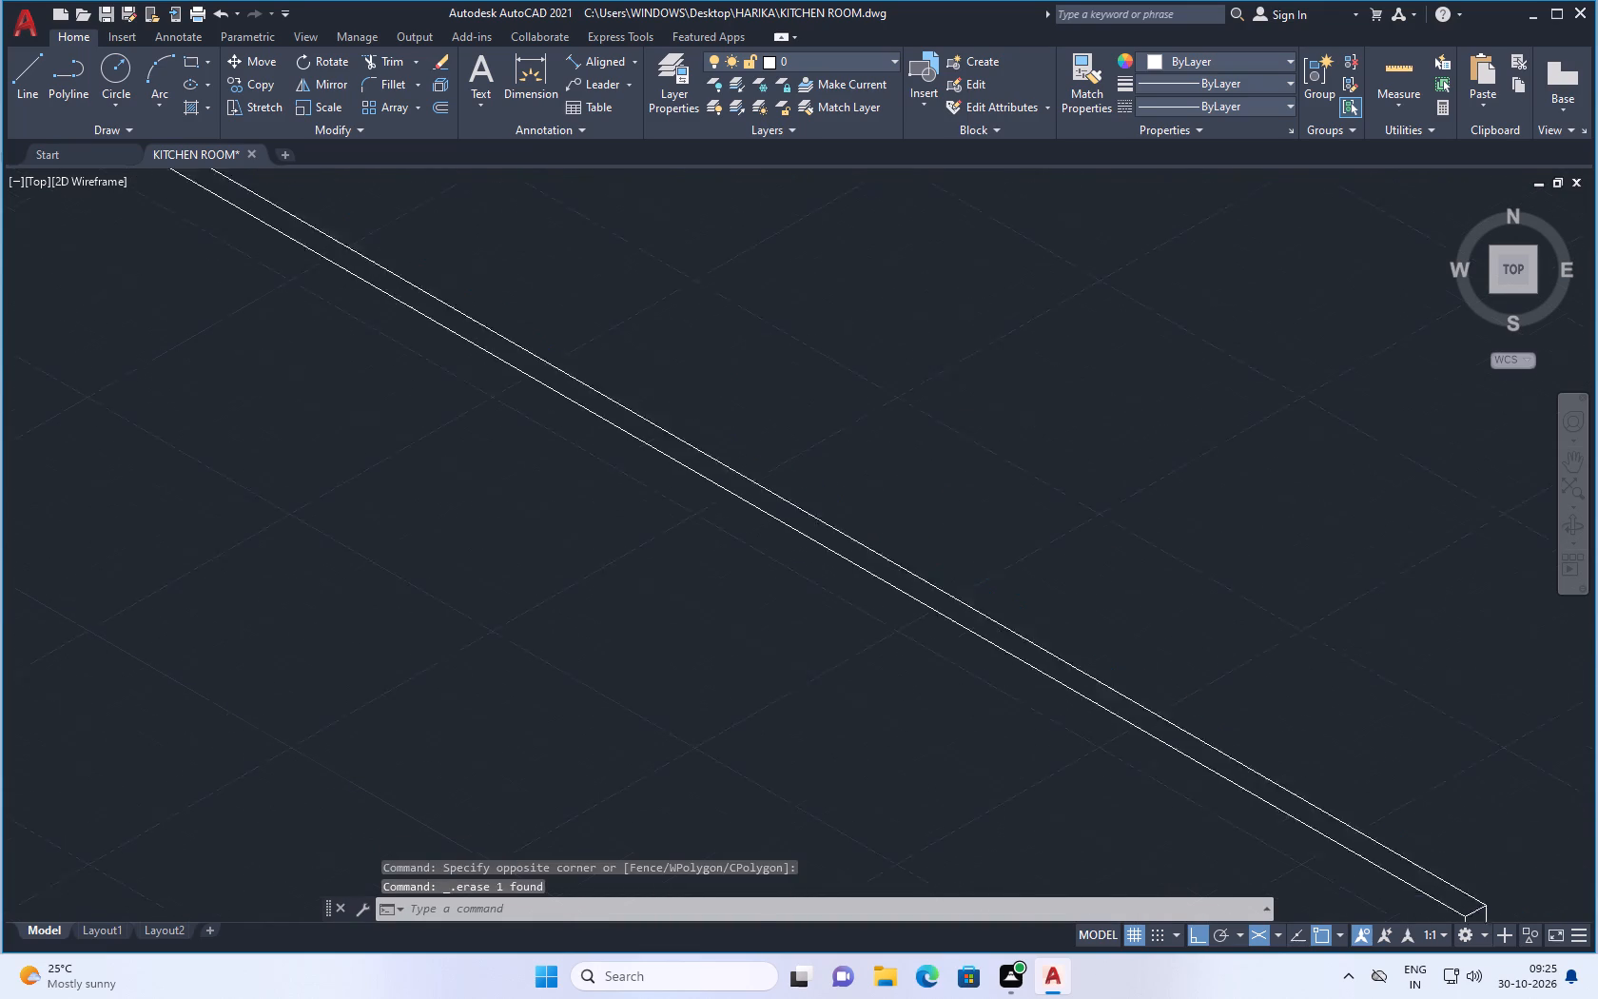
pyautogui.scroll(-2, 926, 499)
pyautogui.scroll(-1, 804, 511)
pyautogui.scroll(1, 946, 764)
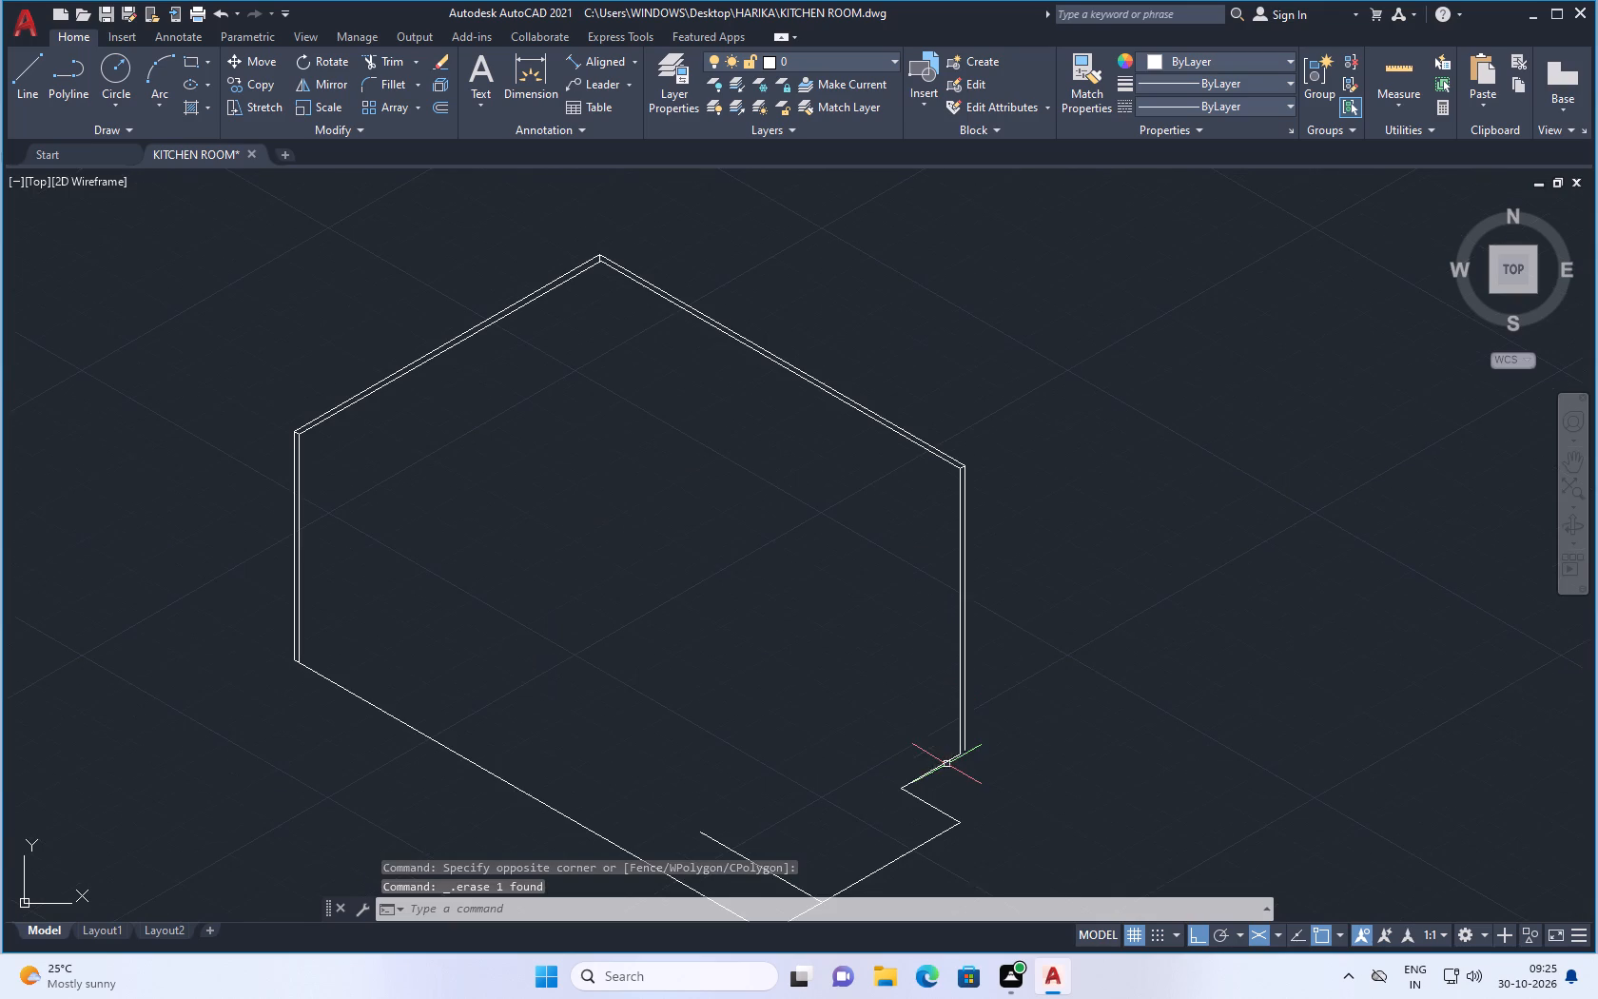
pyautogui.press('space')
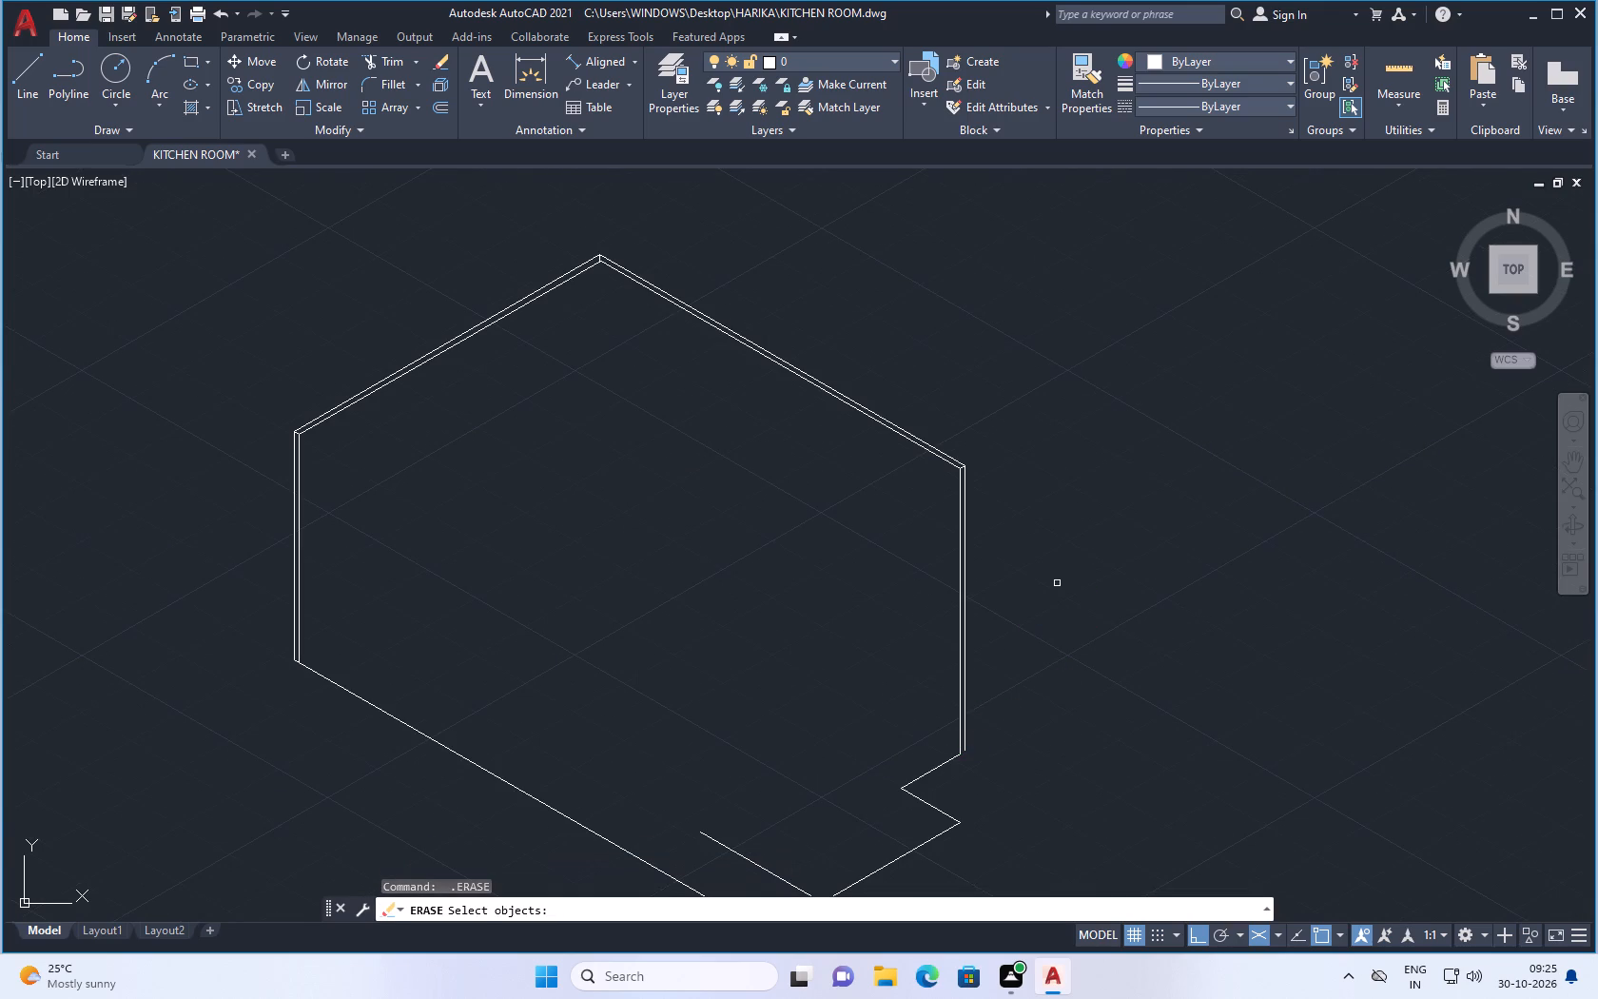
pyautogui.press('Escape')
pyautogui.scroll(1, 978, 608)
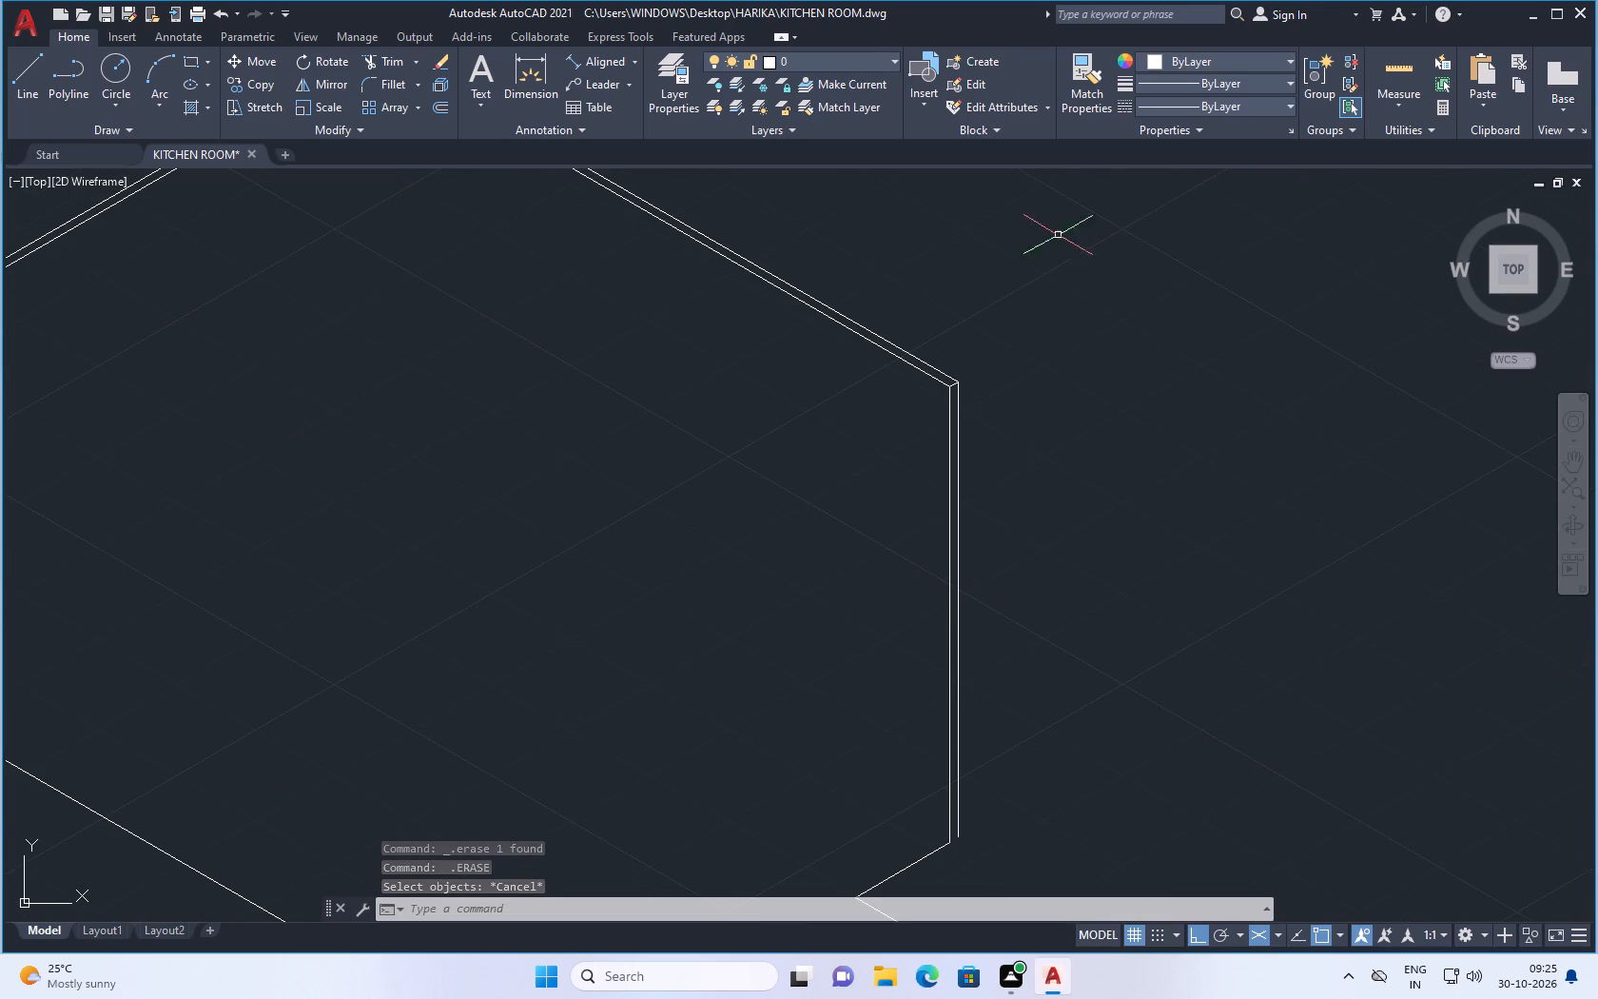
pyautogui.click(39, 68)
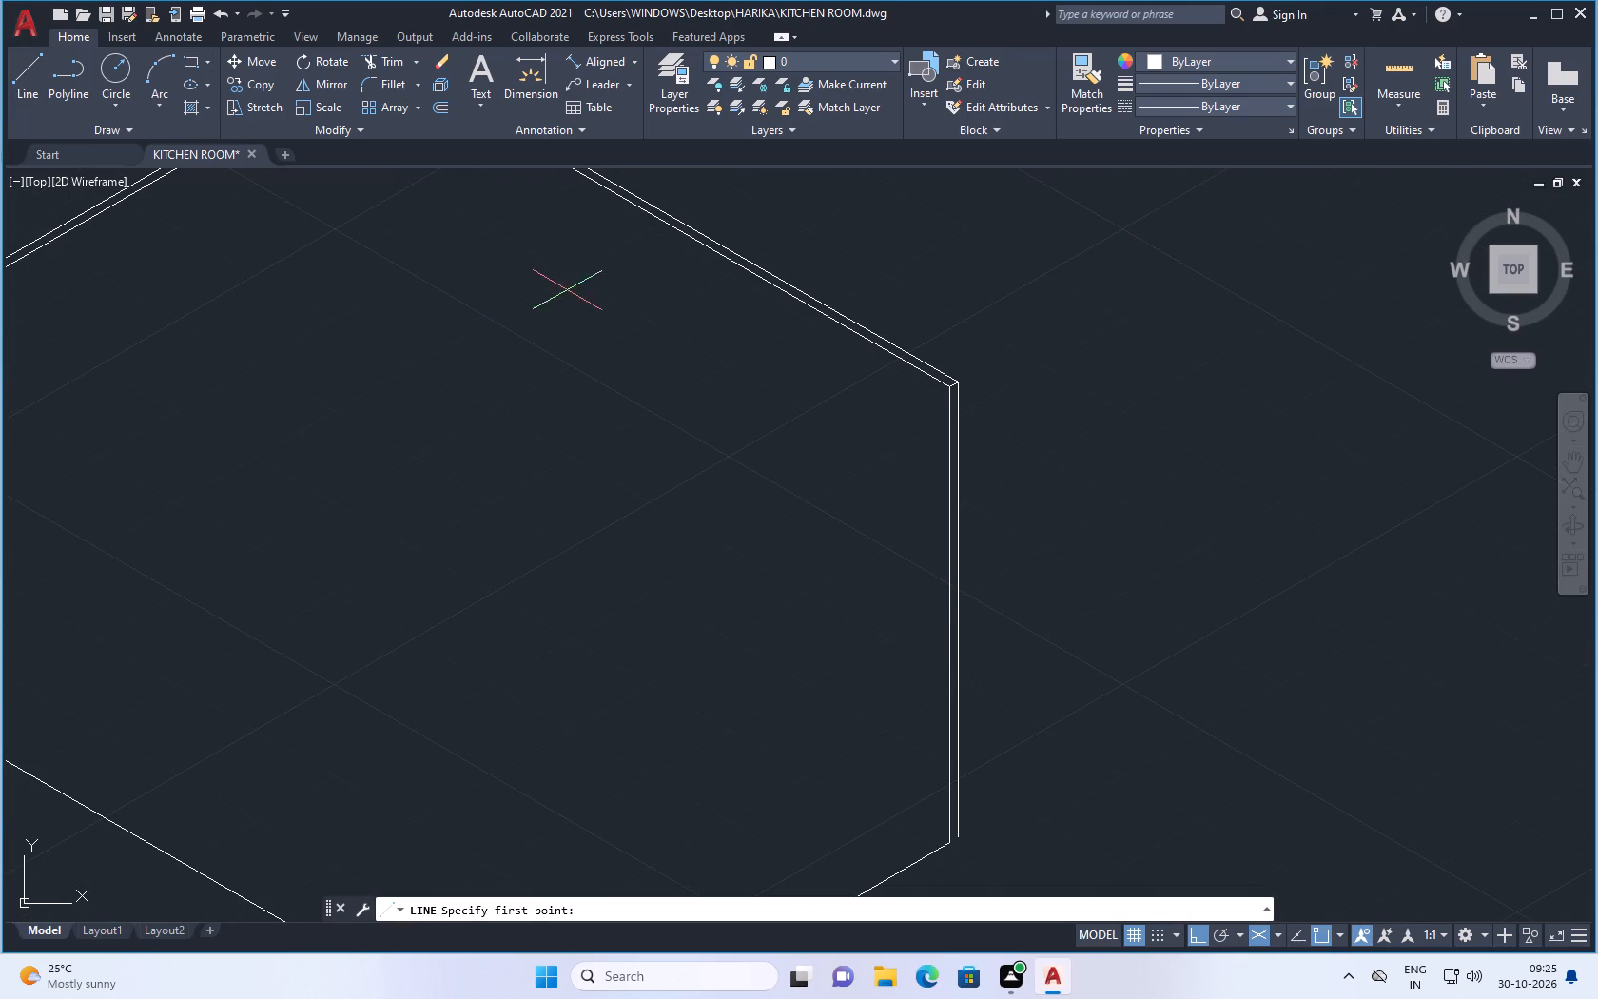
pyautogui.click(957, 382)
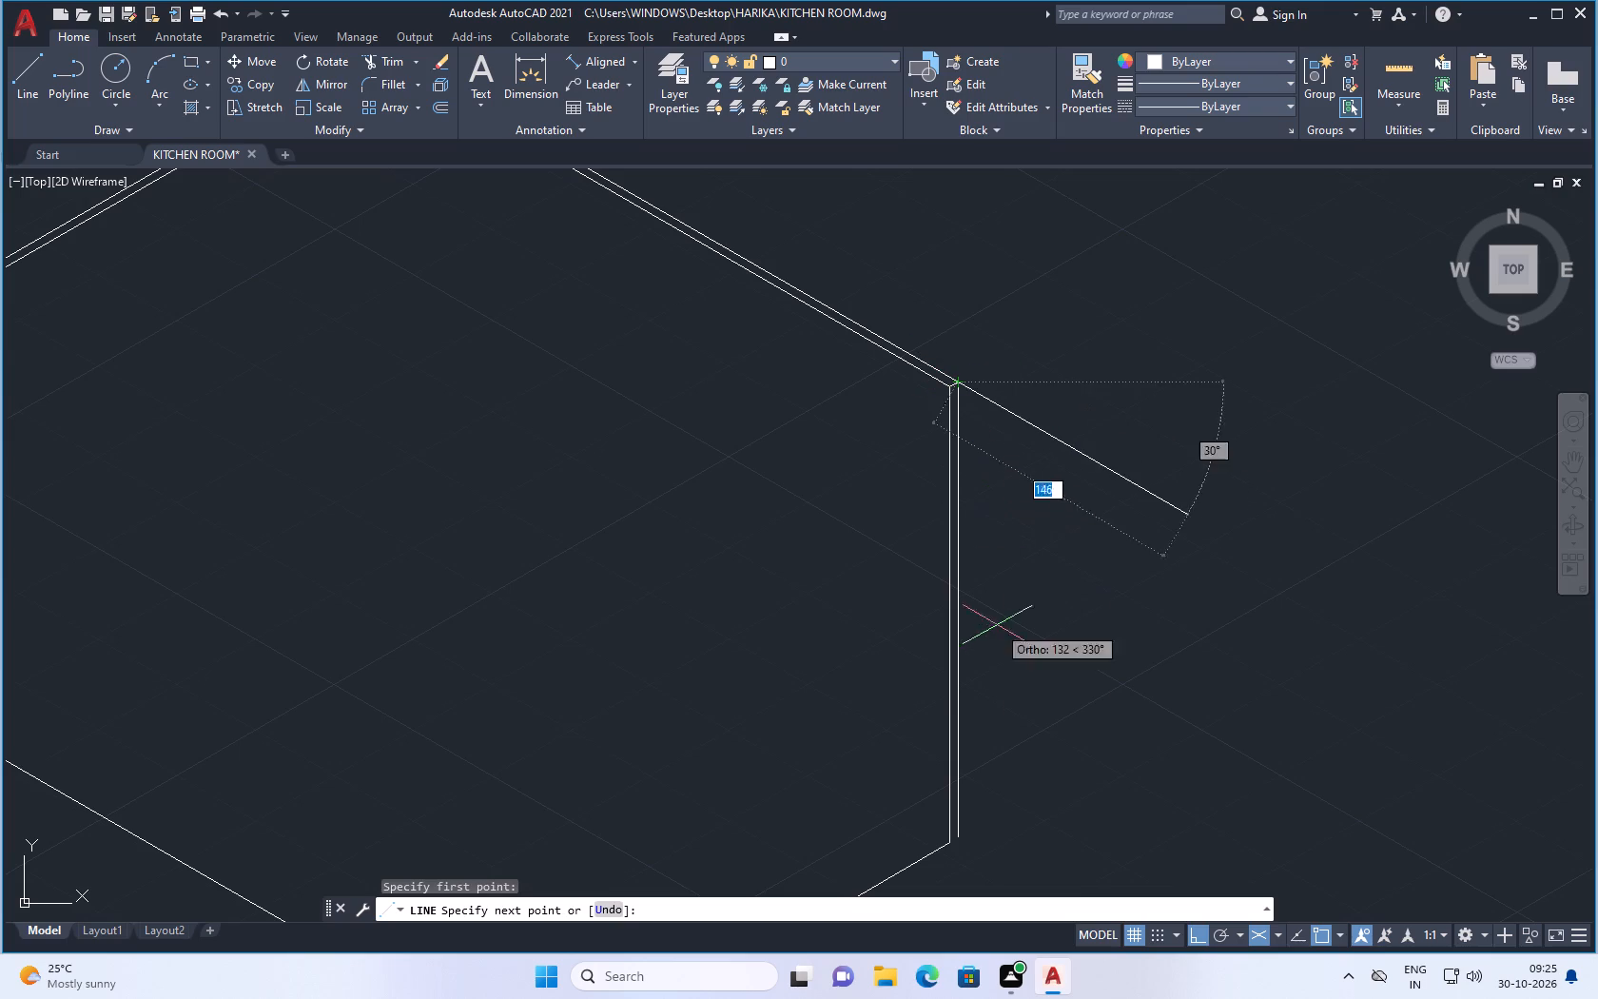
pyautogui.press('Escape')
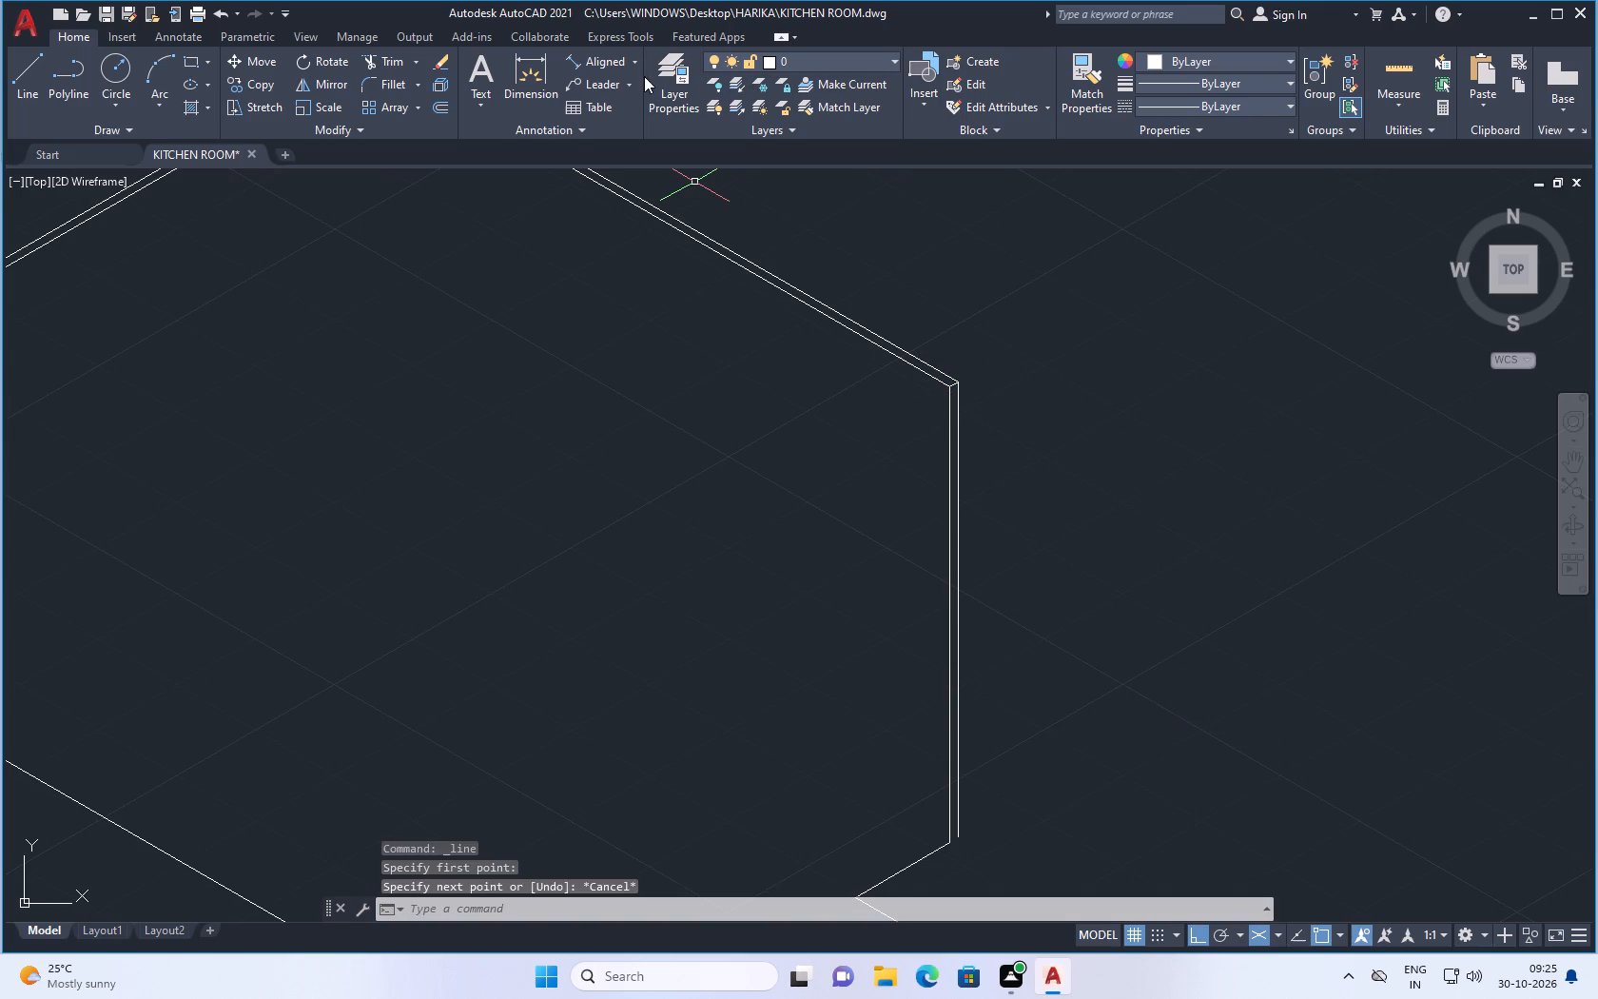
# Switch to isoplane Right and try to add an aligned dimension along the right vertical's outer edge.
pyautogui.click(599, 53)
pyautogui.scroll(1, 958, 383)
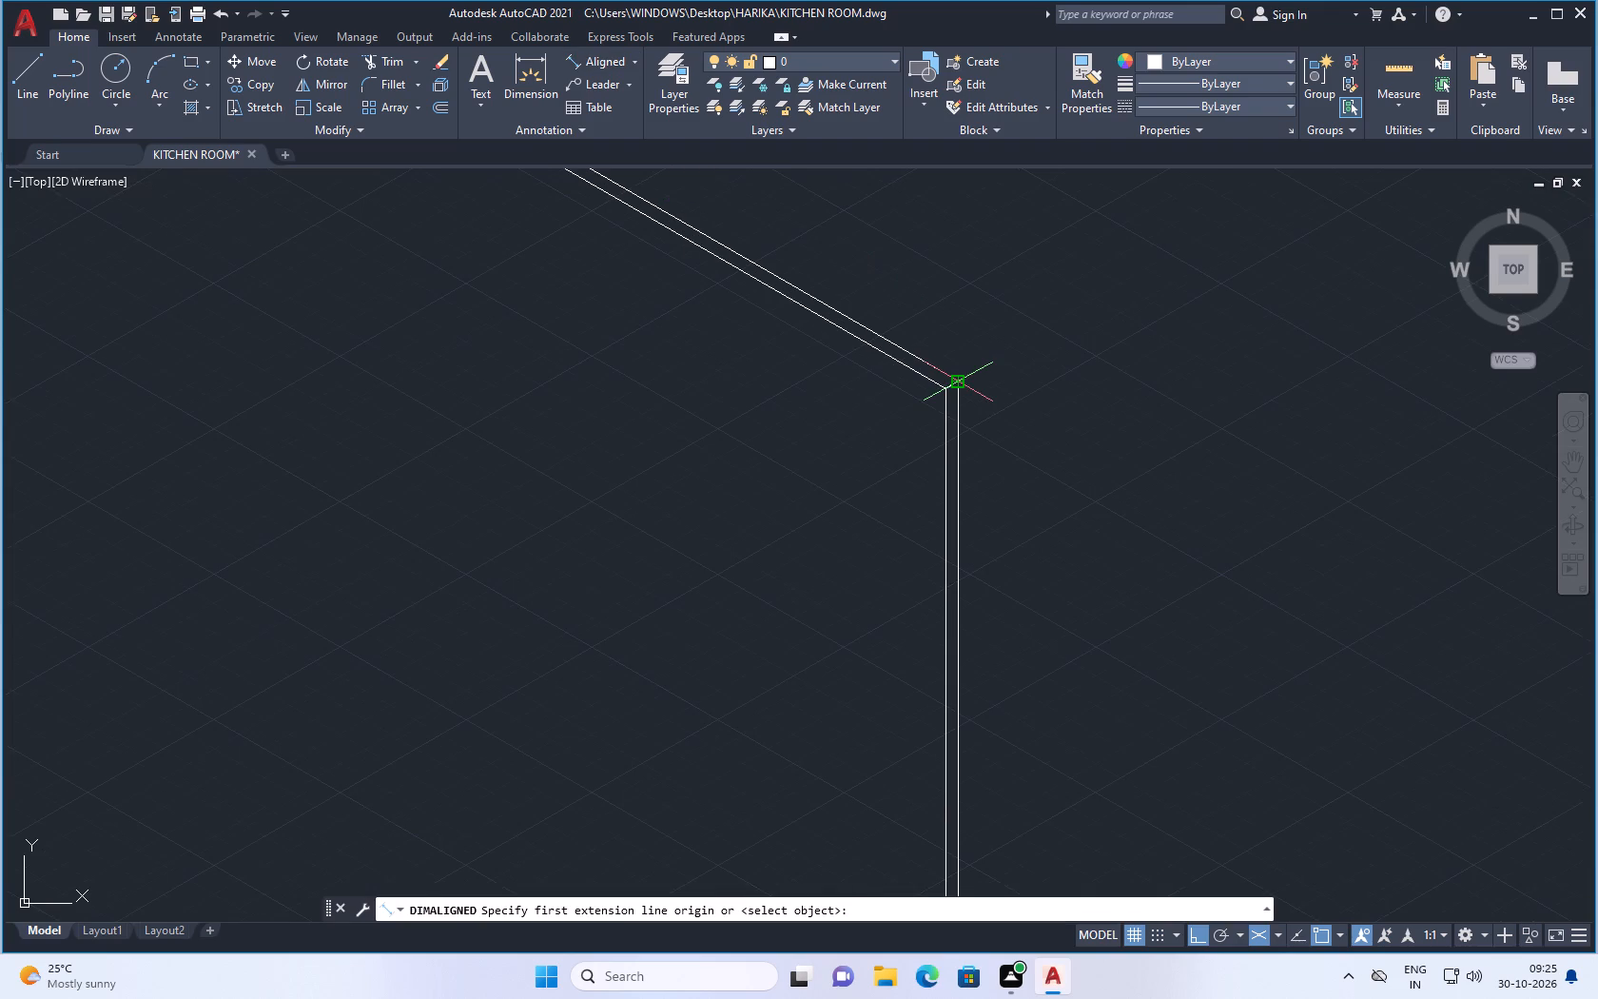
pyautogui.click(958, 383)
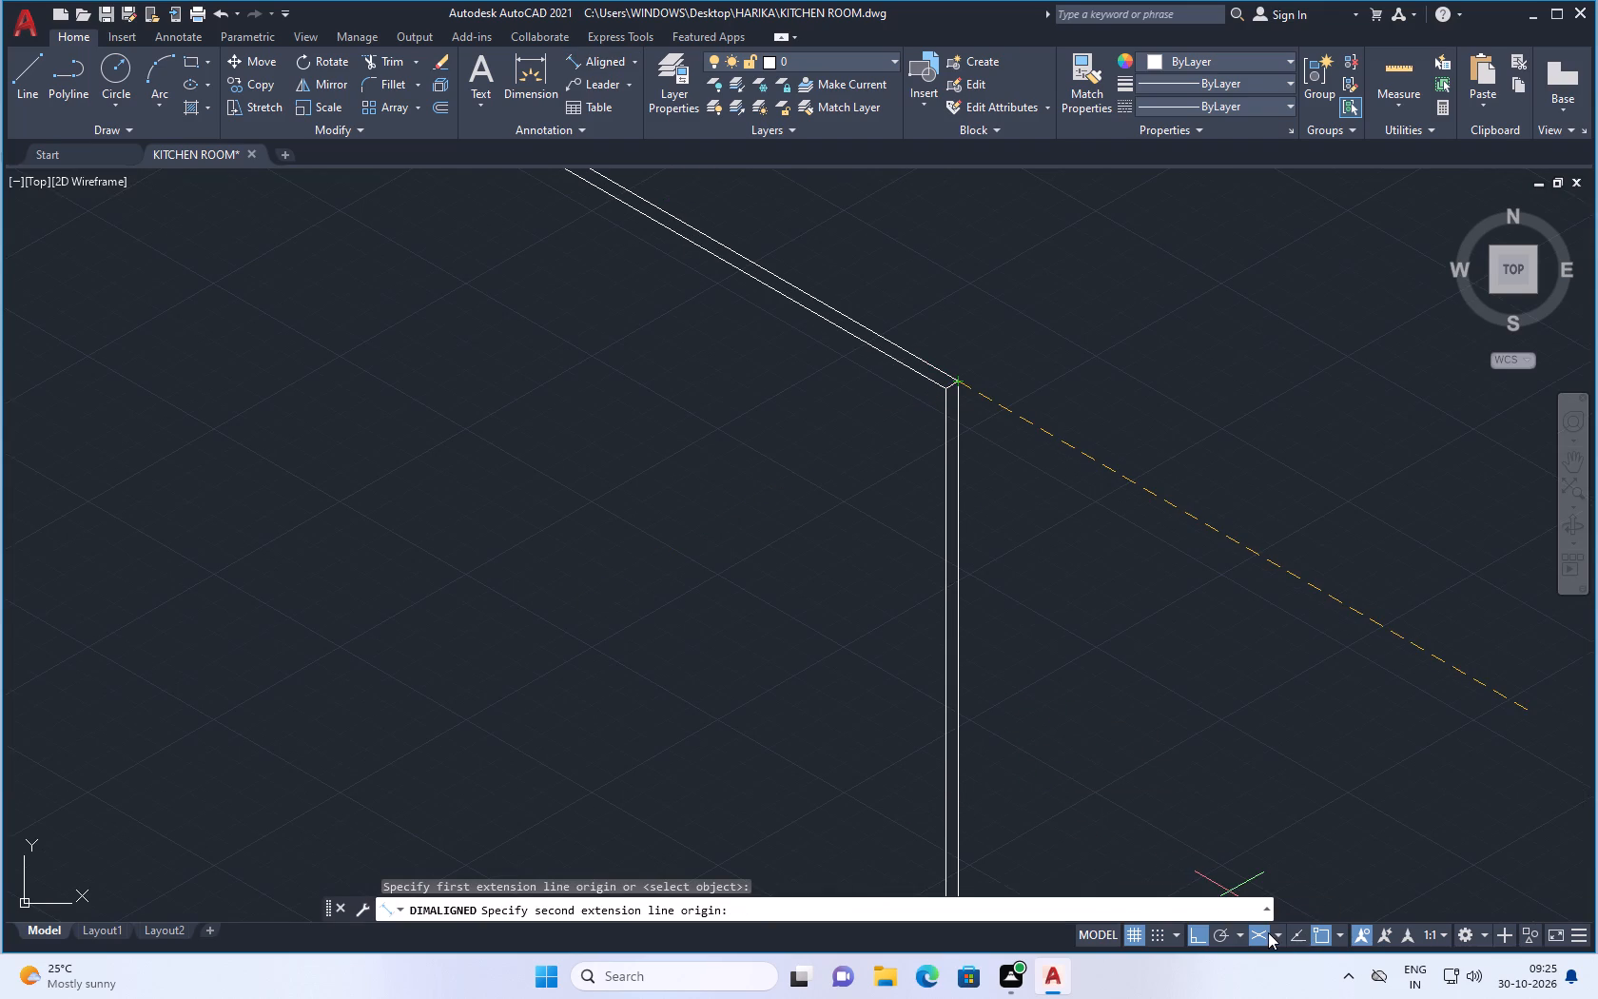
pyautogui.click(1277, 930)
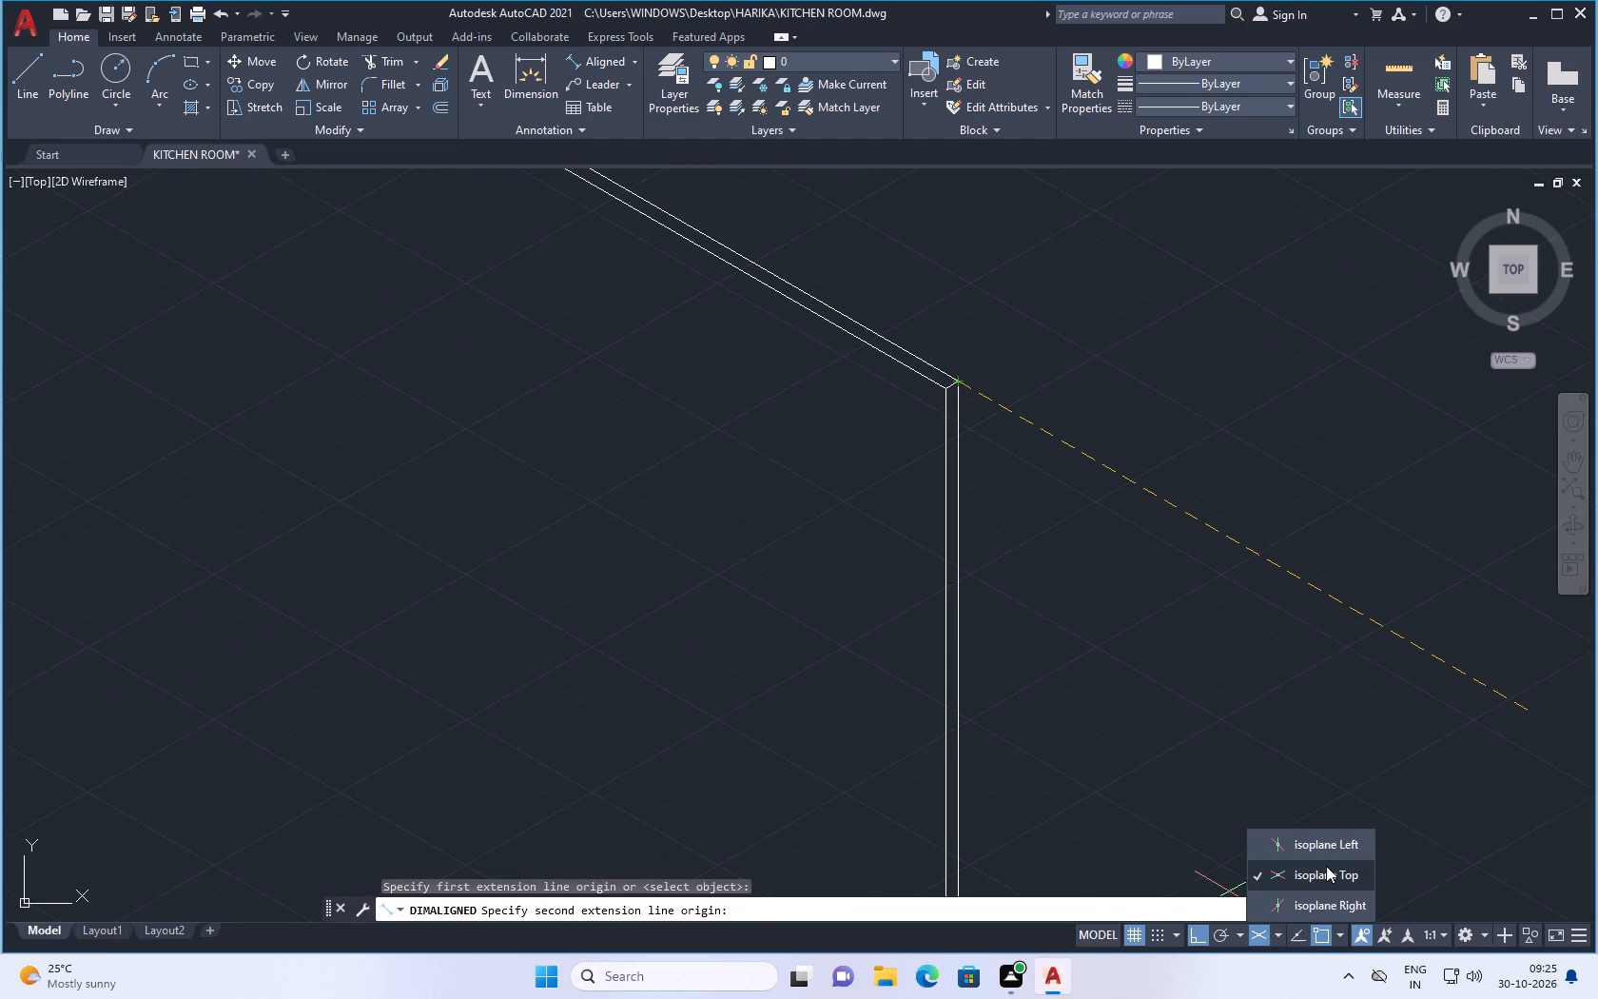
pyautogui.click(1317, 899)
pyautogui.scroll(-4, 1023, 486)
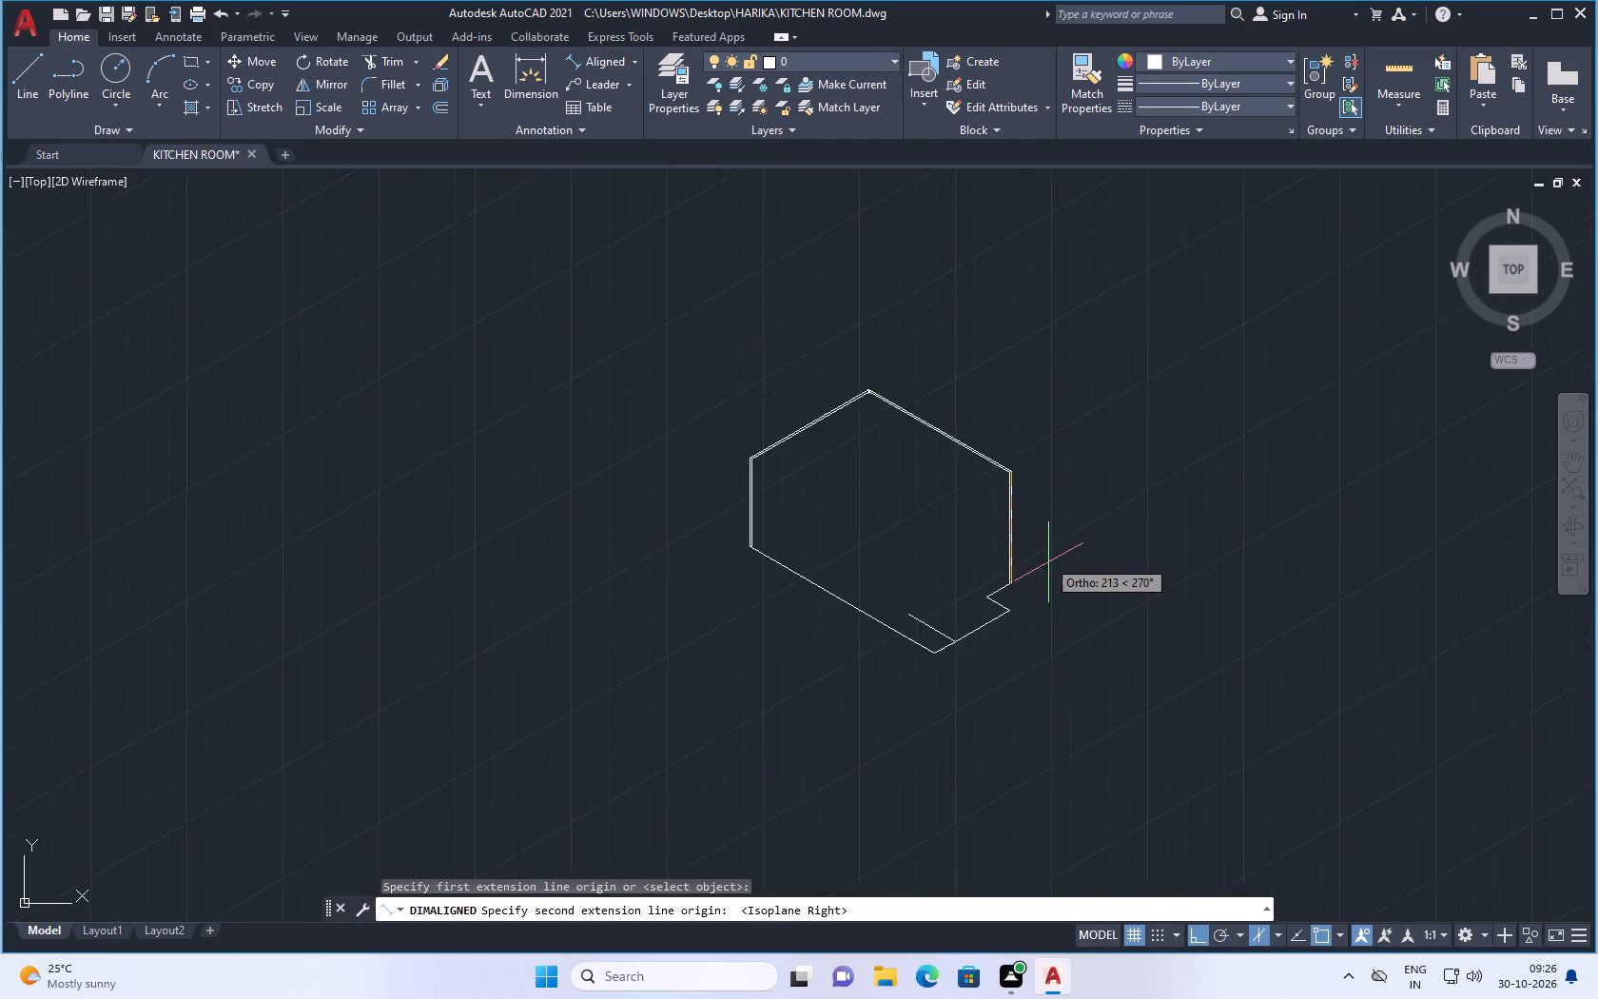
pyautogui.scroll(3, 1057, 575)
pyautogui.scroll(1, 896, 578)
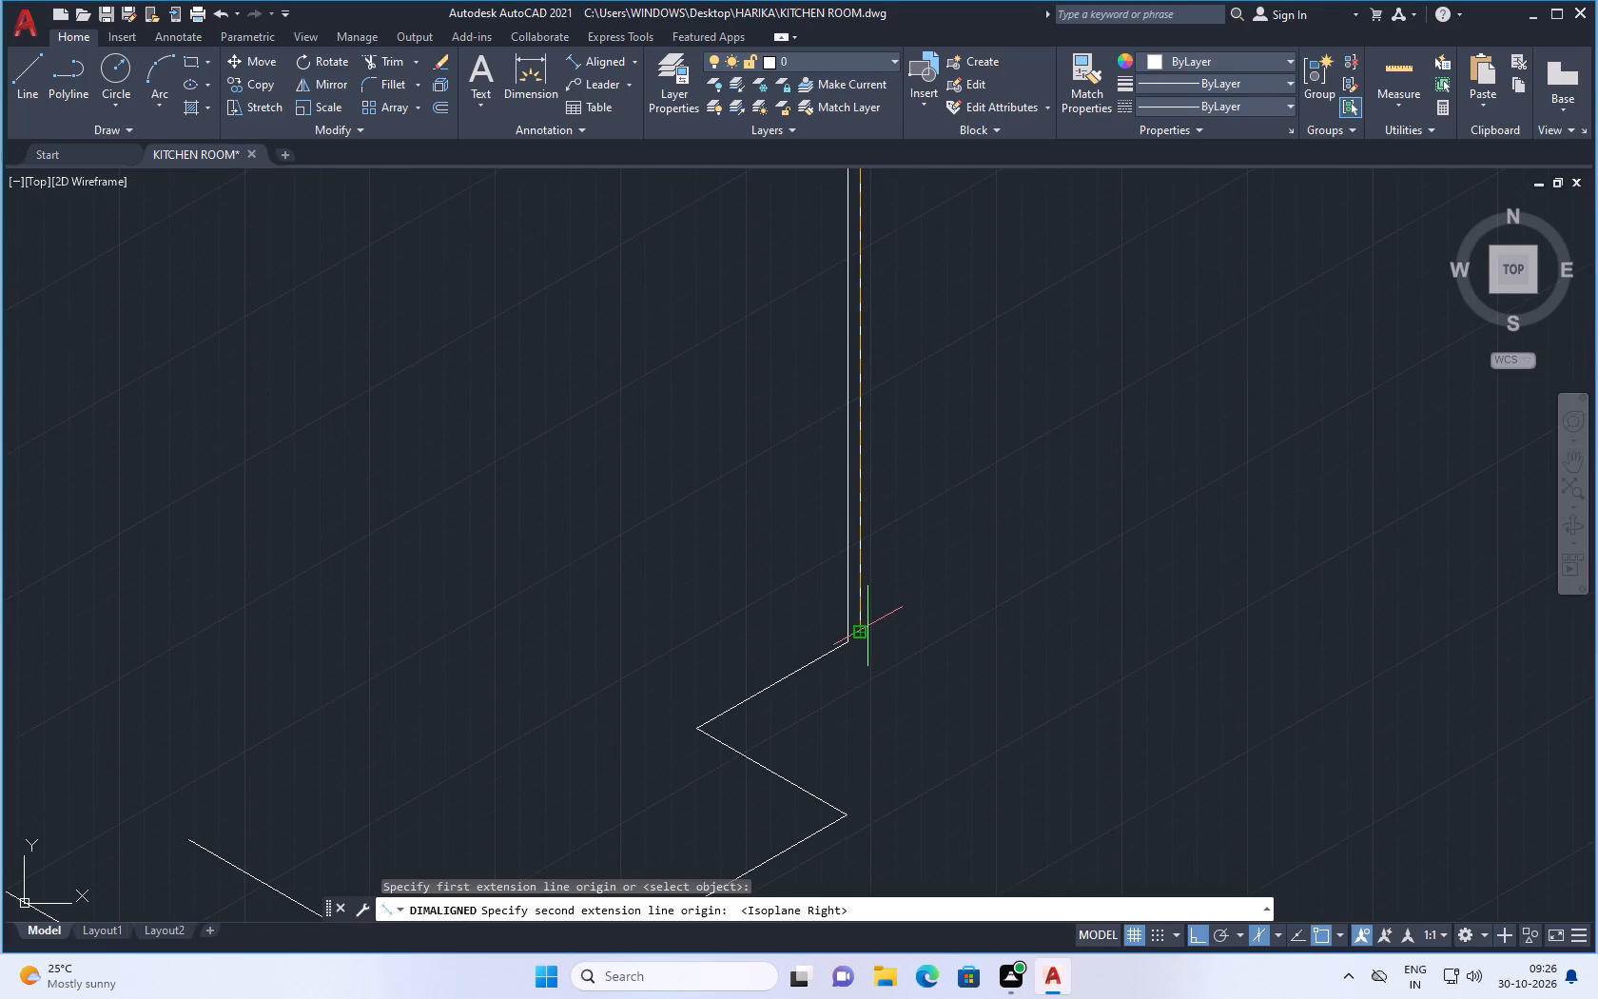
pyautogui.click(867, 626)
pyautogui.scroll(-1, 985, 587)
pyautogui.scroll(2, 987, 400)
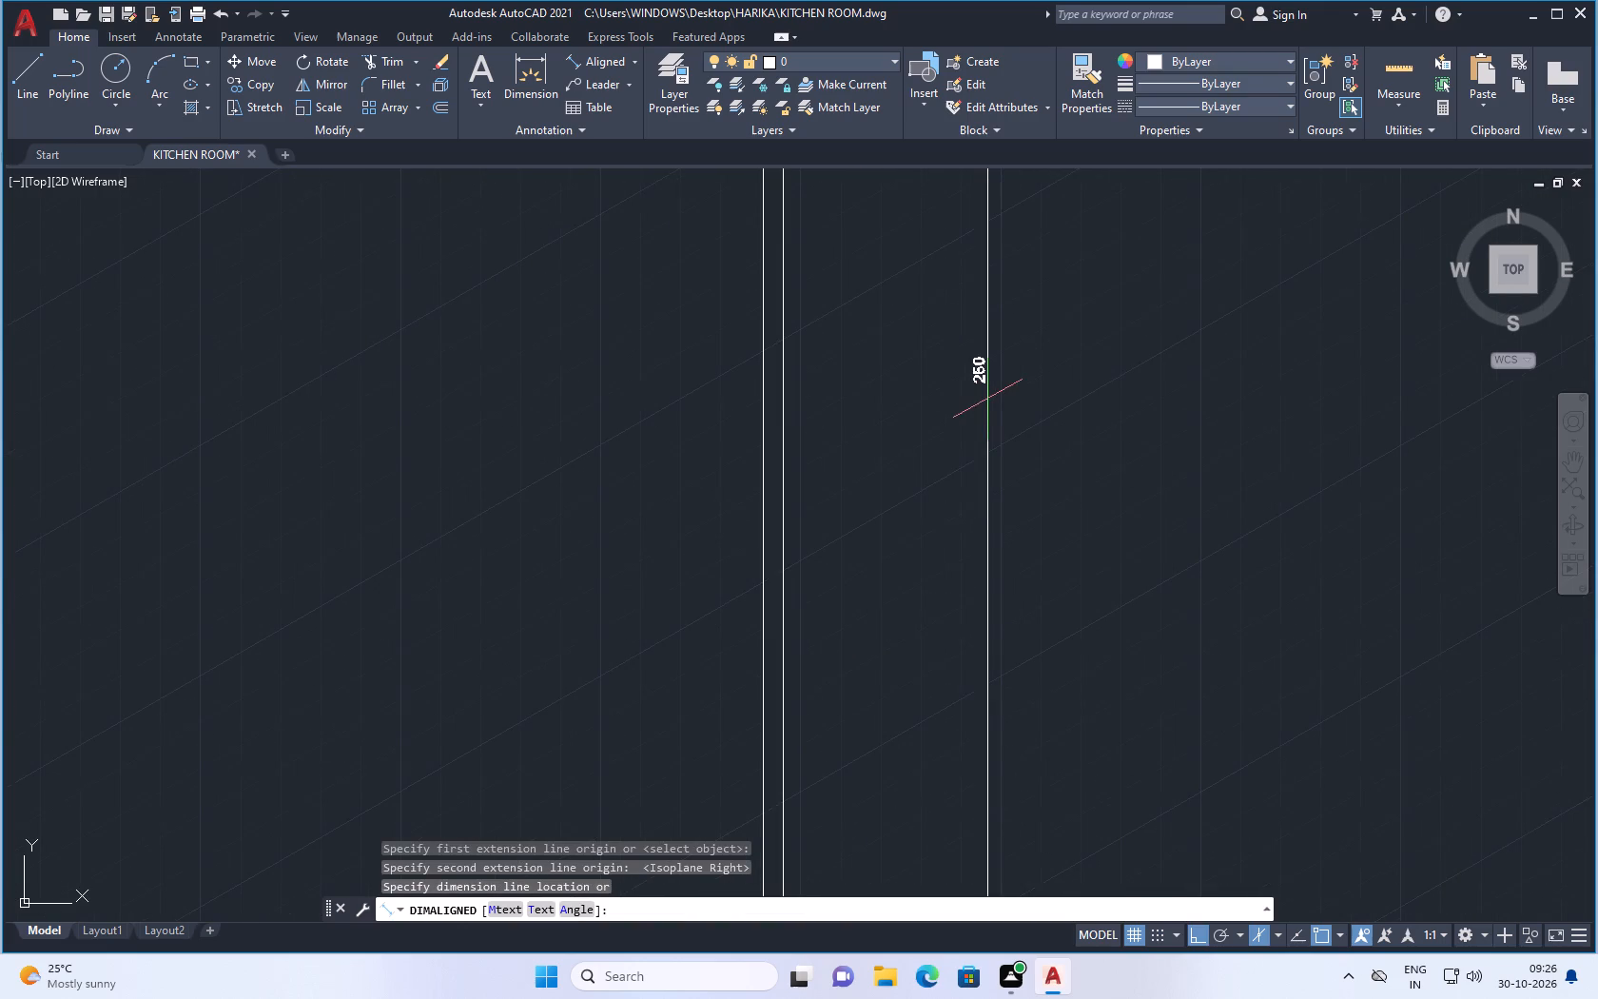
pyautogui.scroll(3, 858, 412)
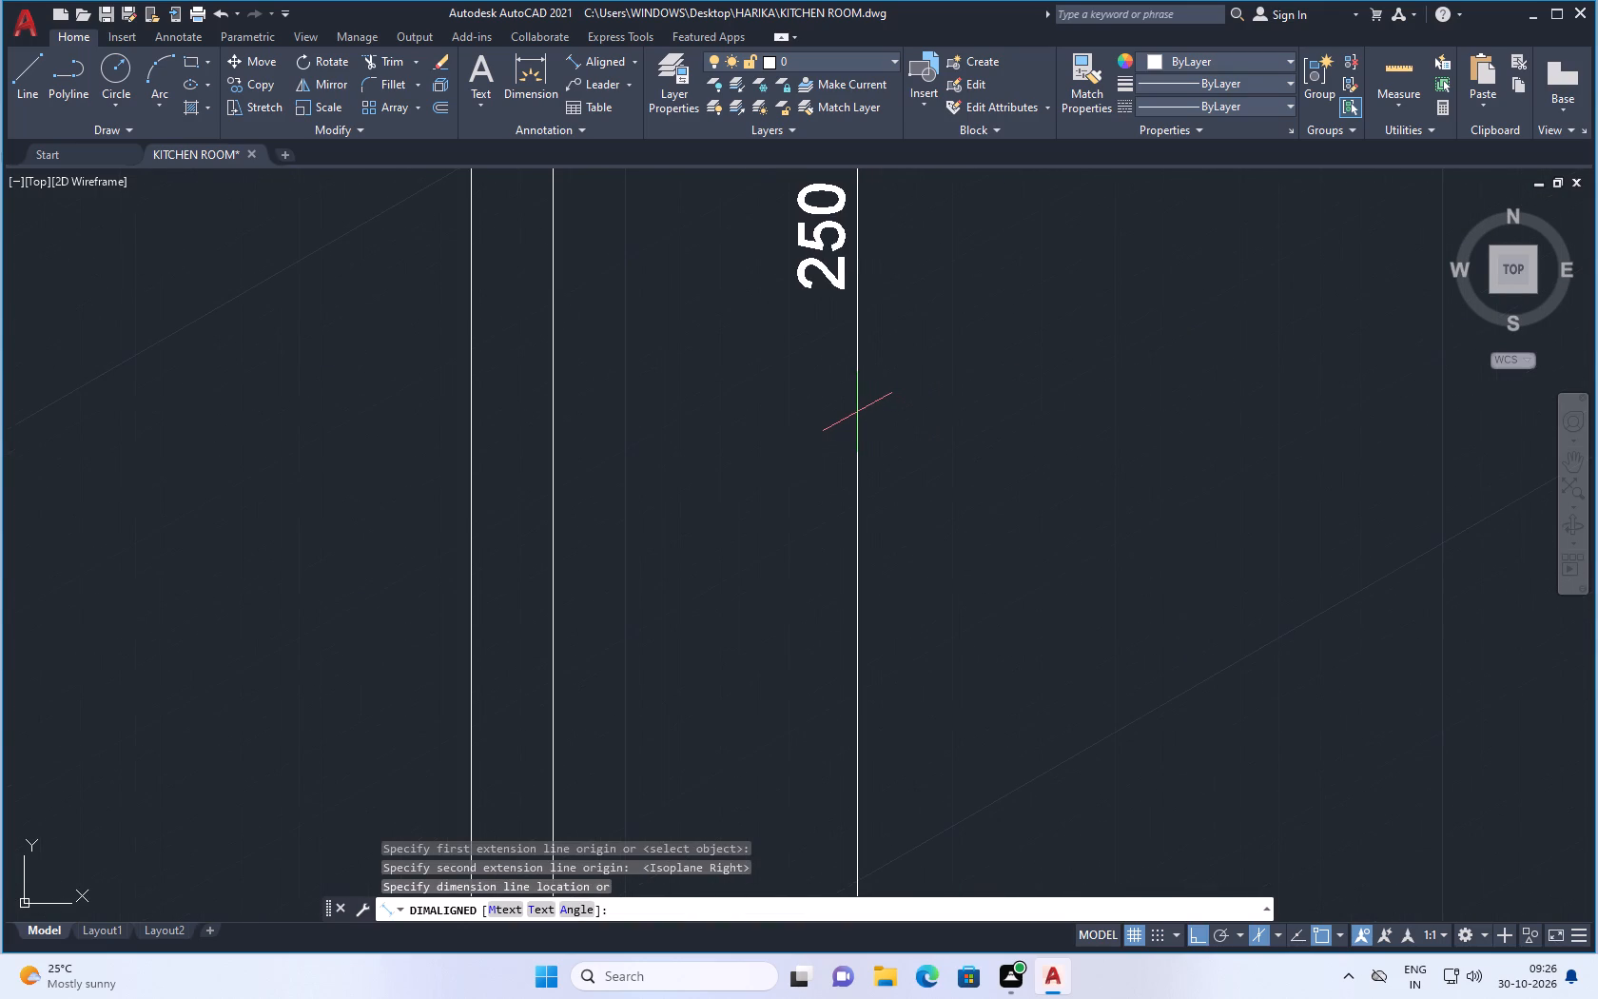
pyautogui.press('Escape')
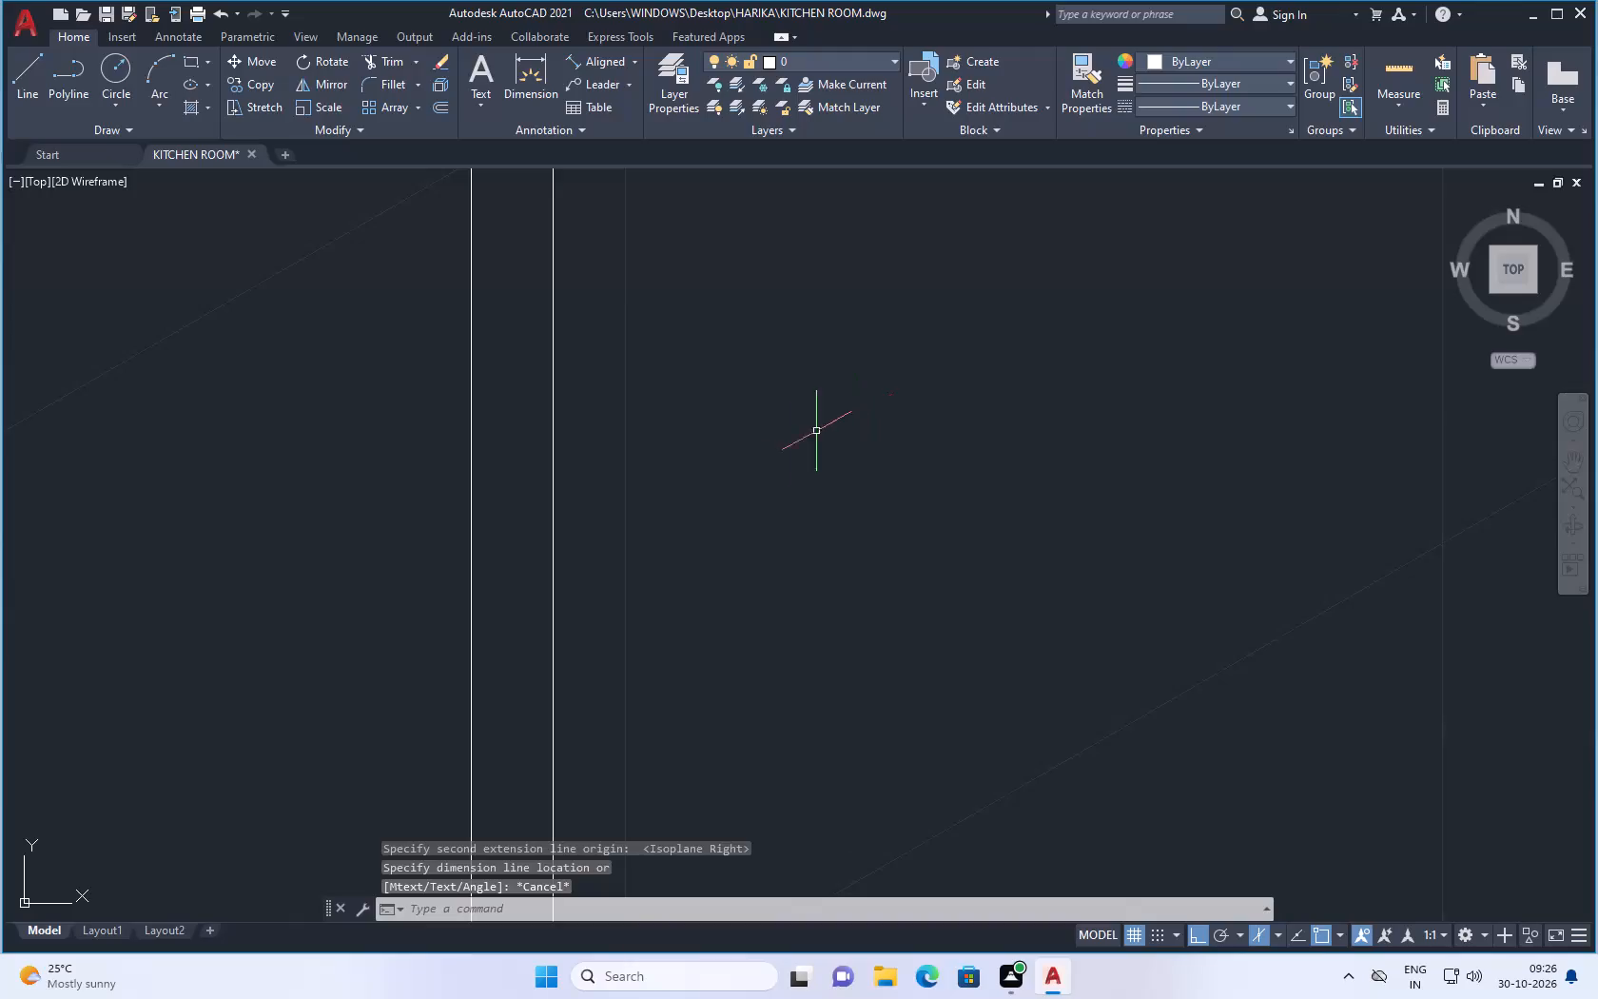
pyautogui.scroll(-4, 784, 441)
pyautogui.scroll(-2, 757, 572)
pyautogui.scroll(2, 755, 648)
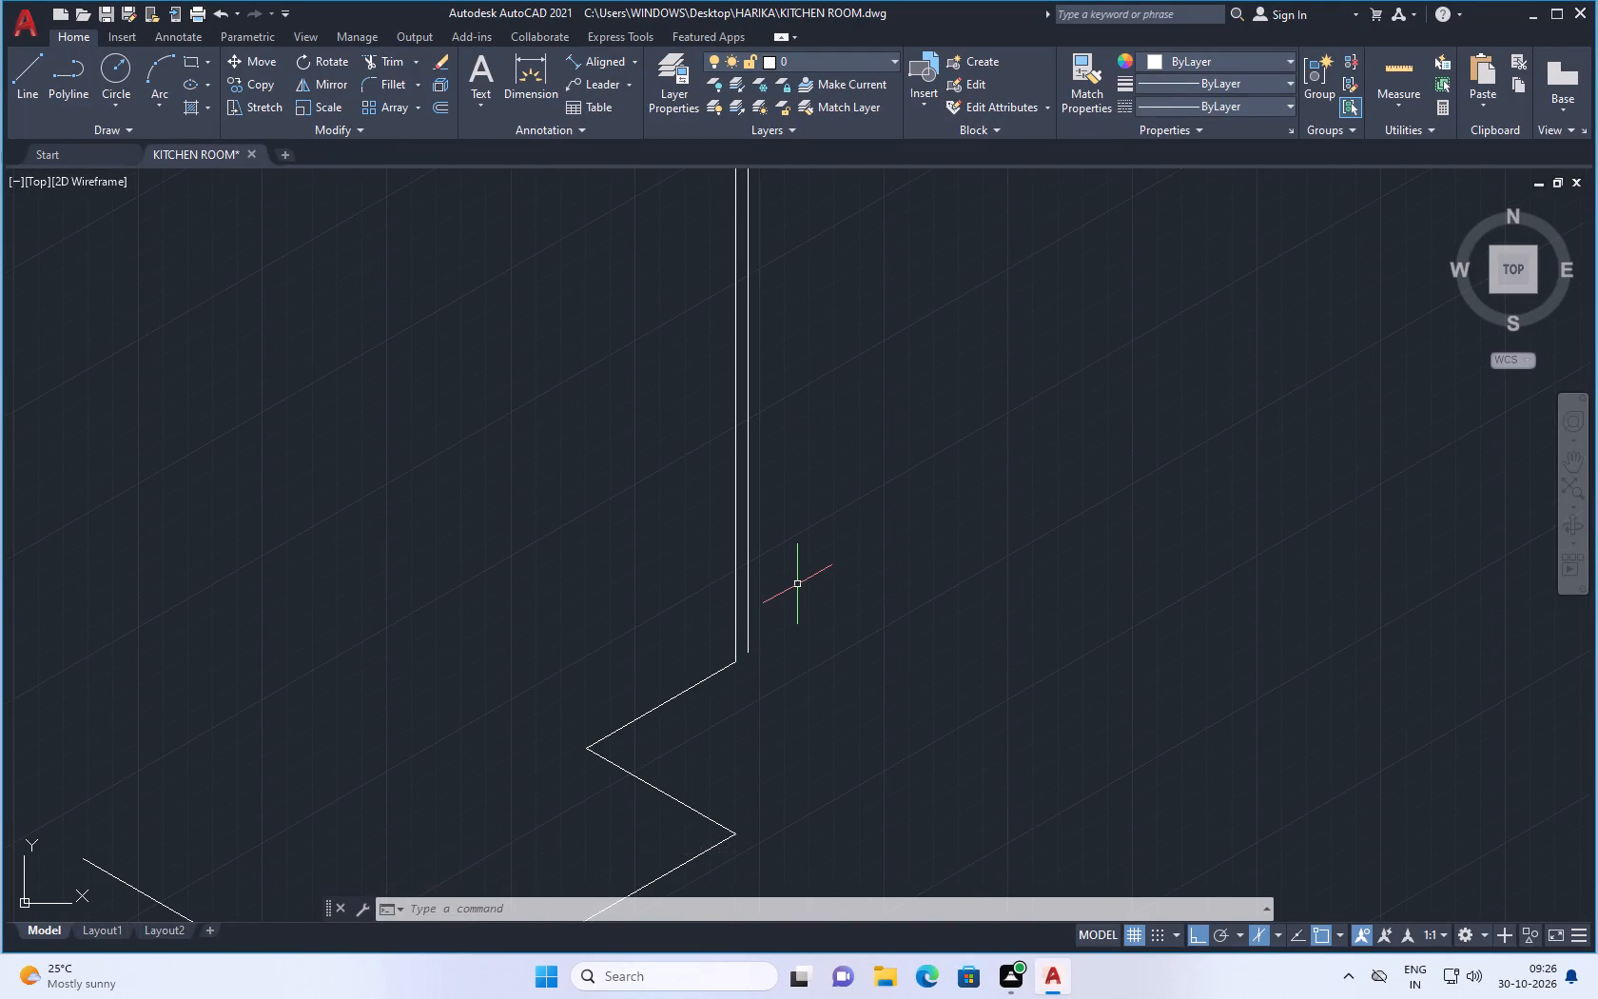
# Examine the room outline, its left and right verticals and the front floor corner.
pyautogui.scroll(-3, 867, 490)
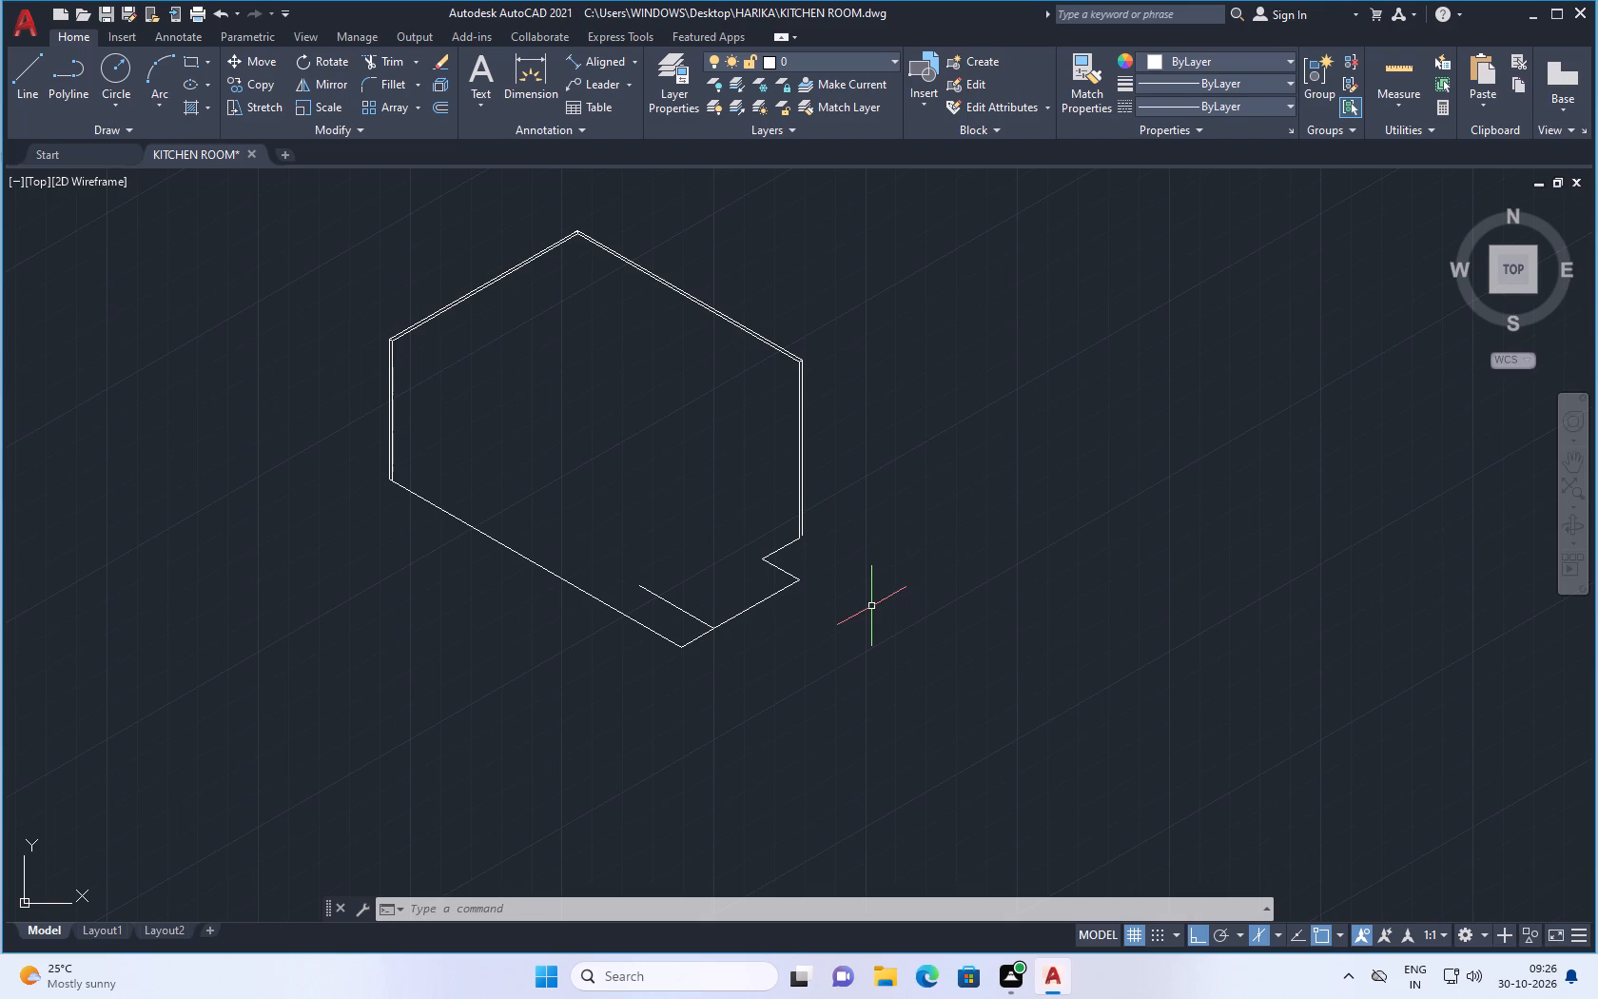
pyautogui.scroll(-1, 870, 607)
pyautogui.scroll(2, 579, 392)
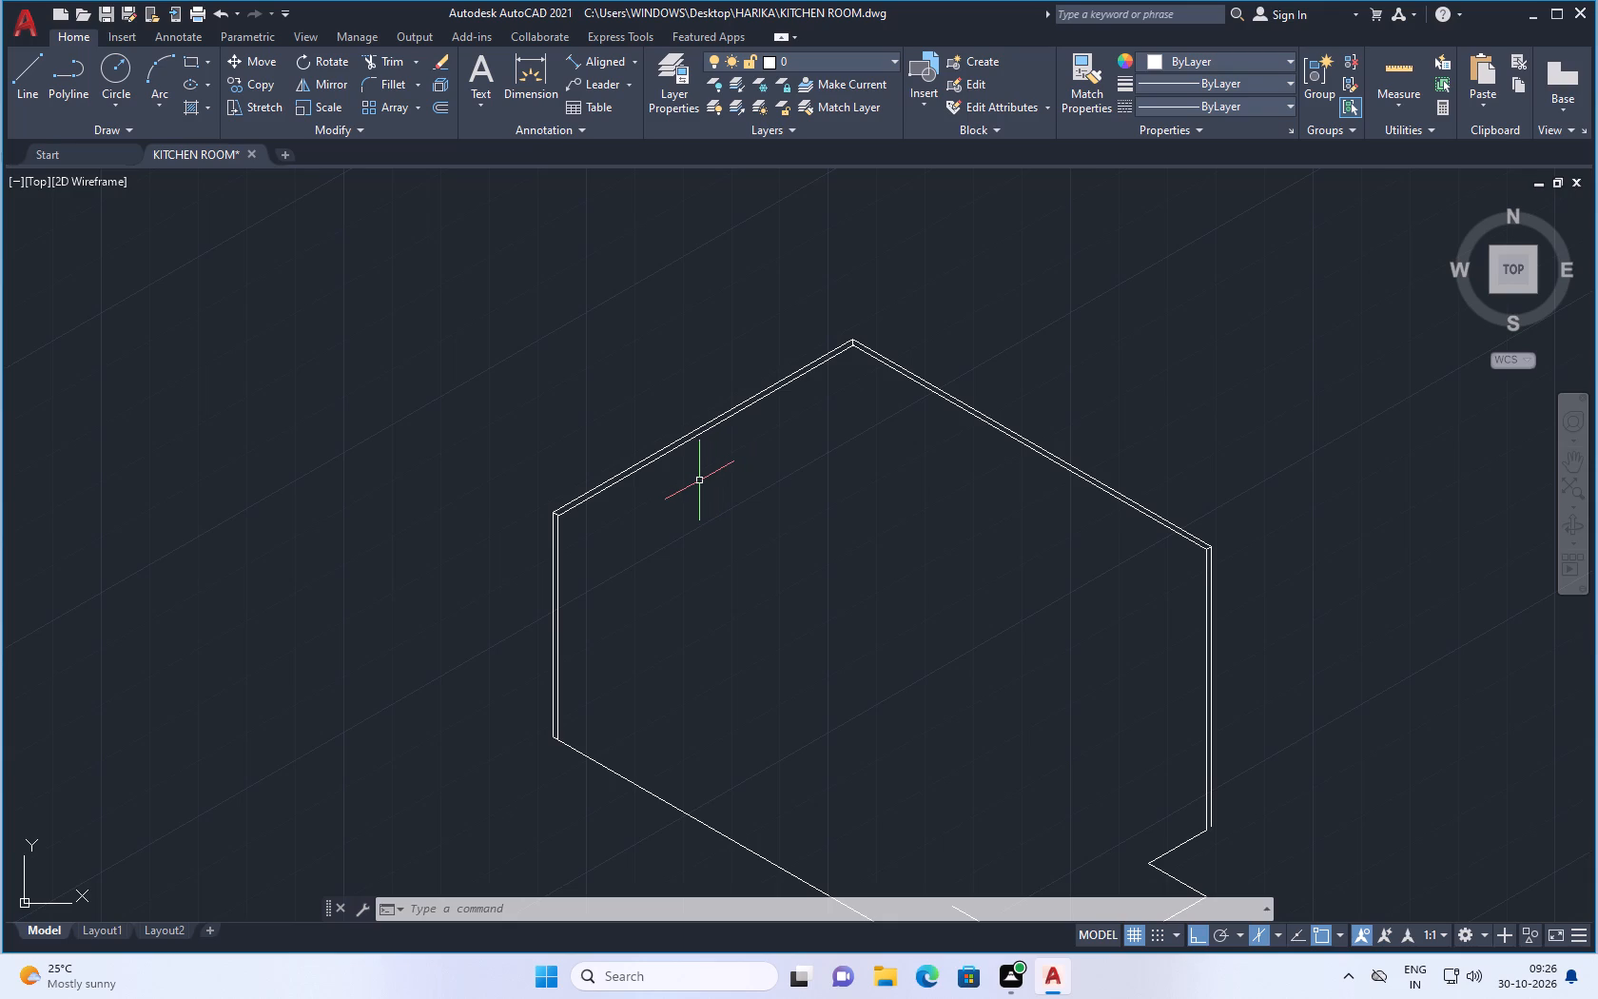
pyautogui.scroll(-1, 845, 572)
pyautogui.scroll(2, 1050, 757)
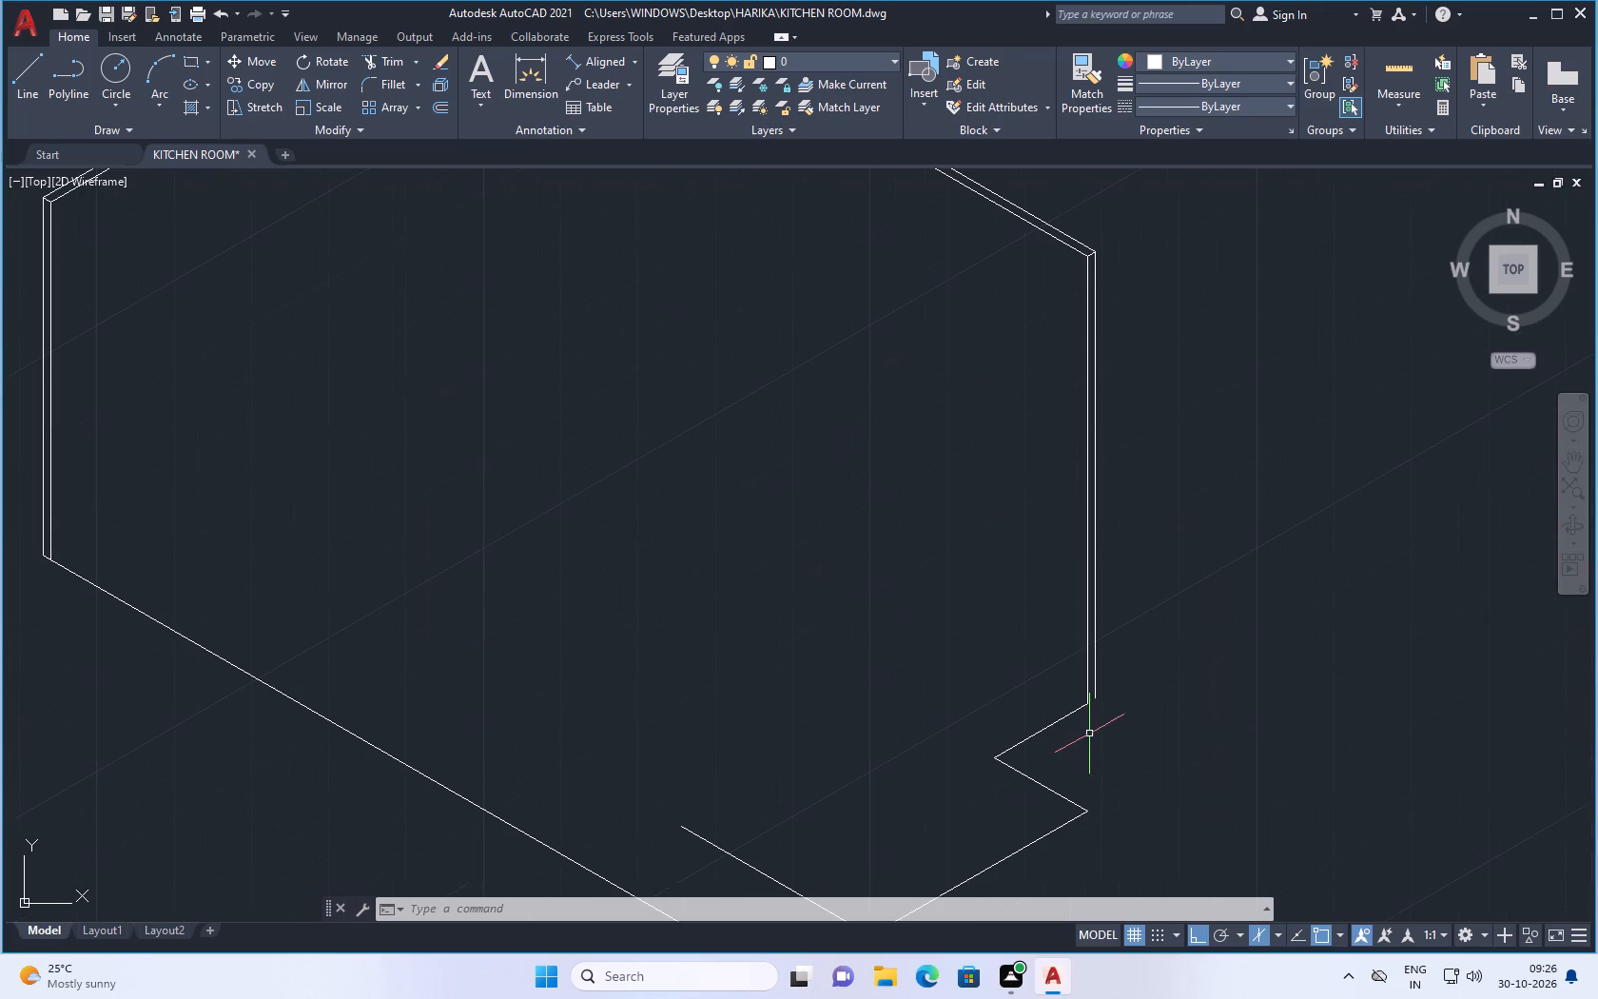
pyautogui.scroll(-1, 419, 598)
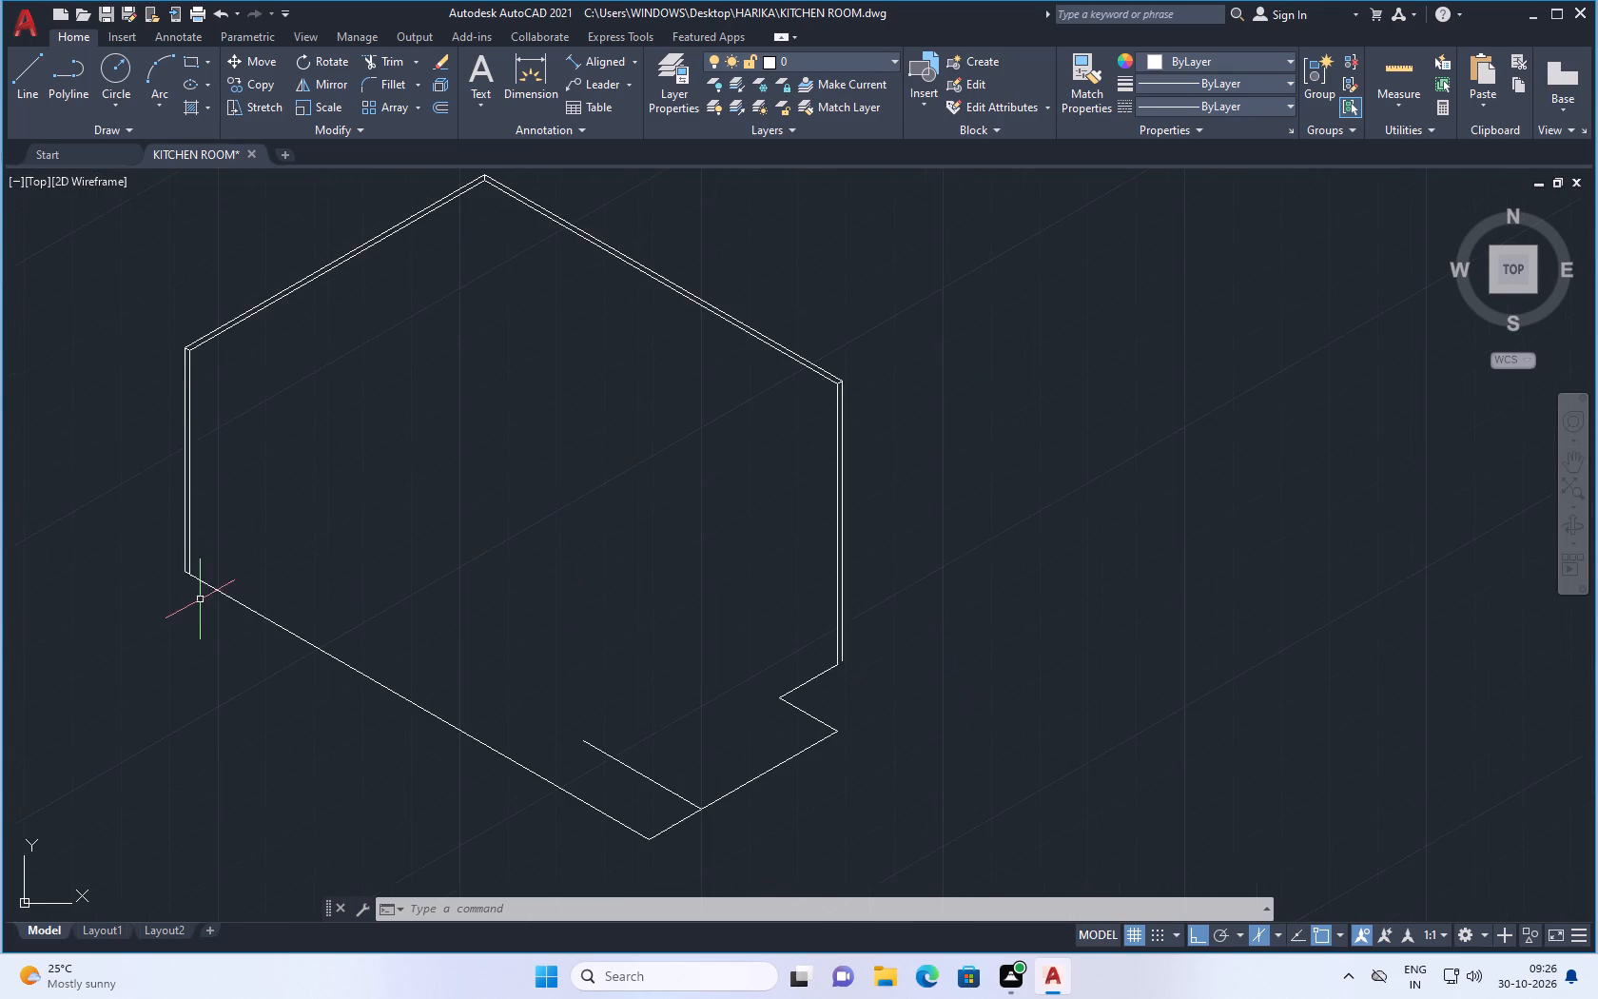
pyautogui.scroll(1, 185, 606)
pyautogui.scroll(-2, 298, 414)
pyautogui.scroll(1, 307, 295)
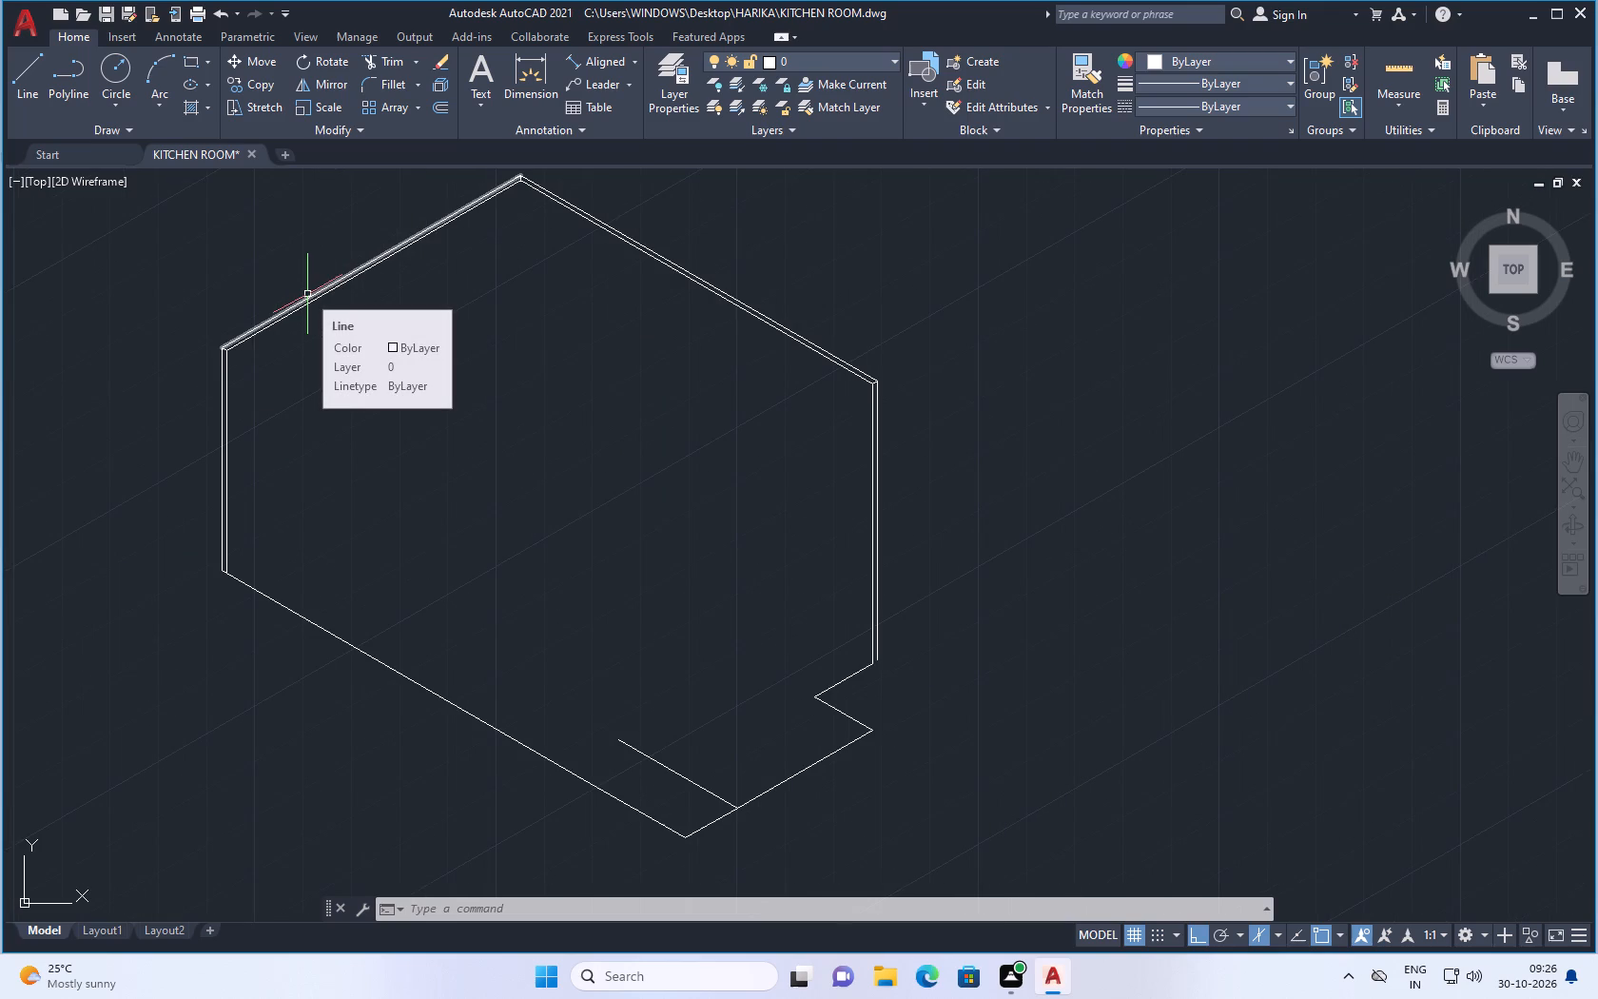
# Draw a line from the inner apex about 18 straight down, continuing about 294 at 210° parallel to the left sloping top edge.
pyautogui.click(23, 77)
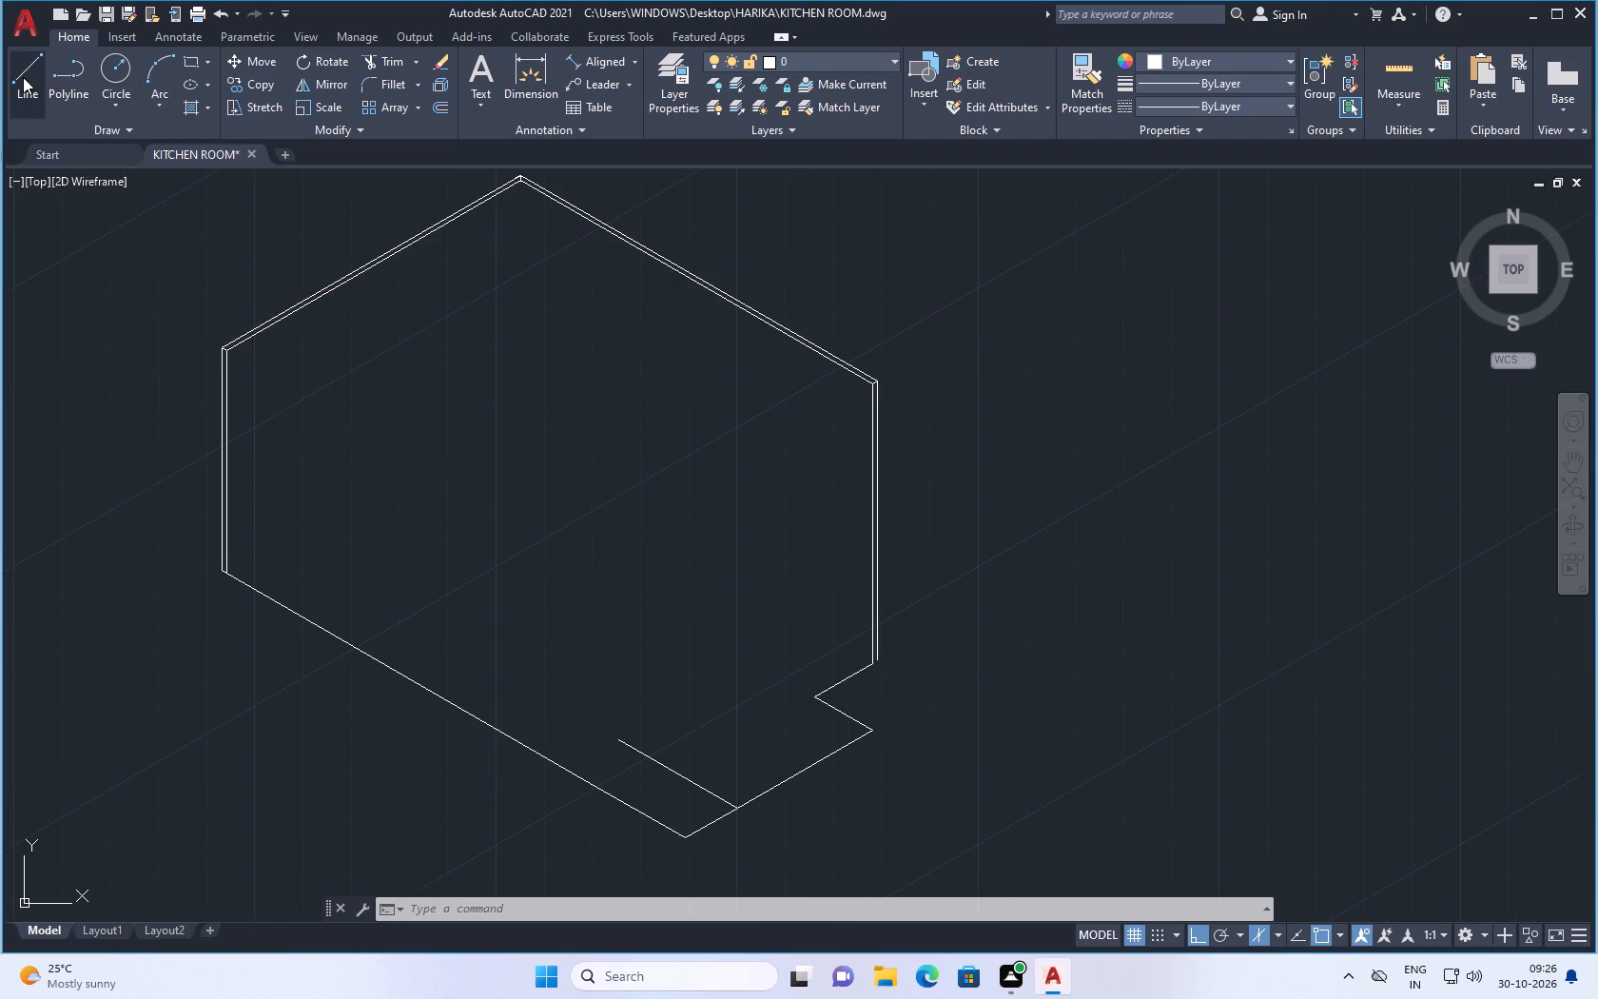
pyautogui.scroll(2, 361, 300)
pyautogui.scroll(-1, 502, 416)
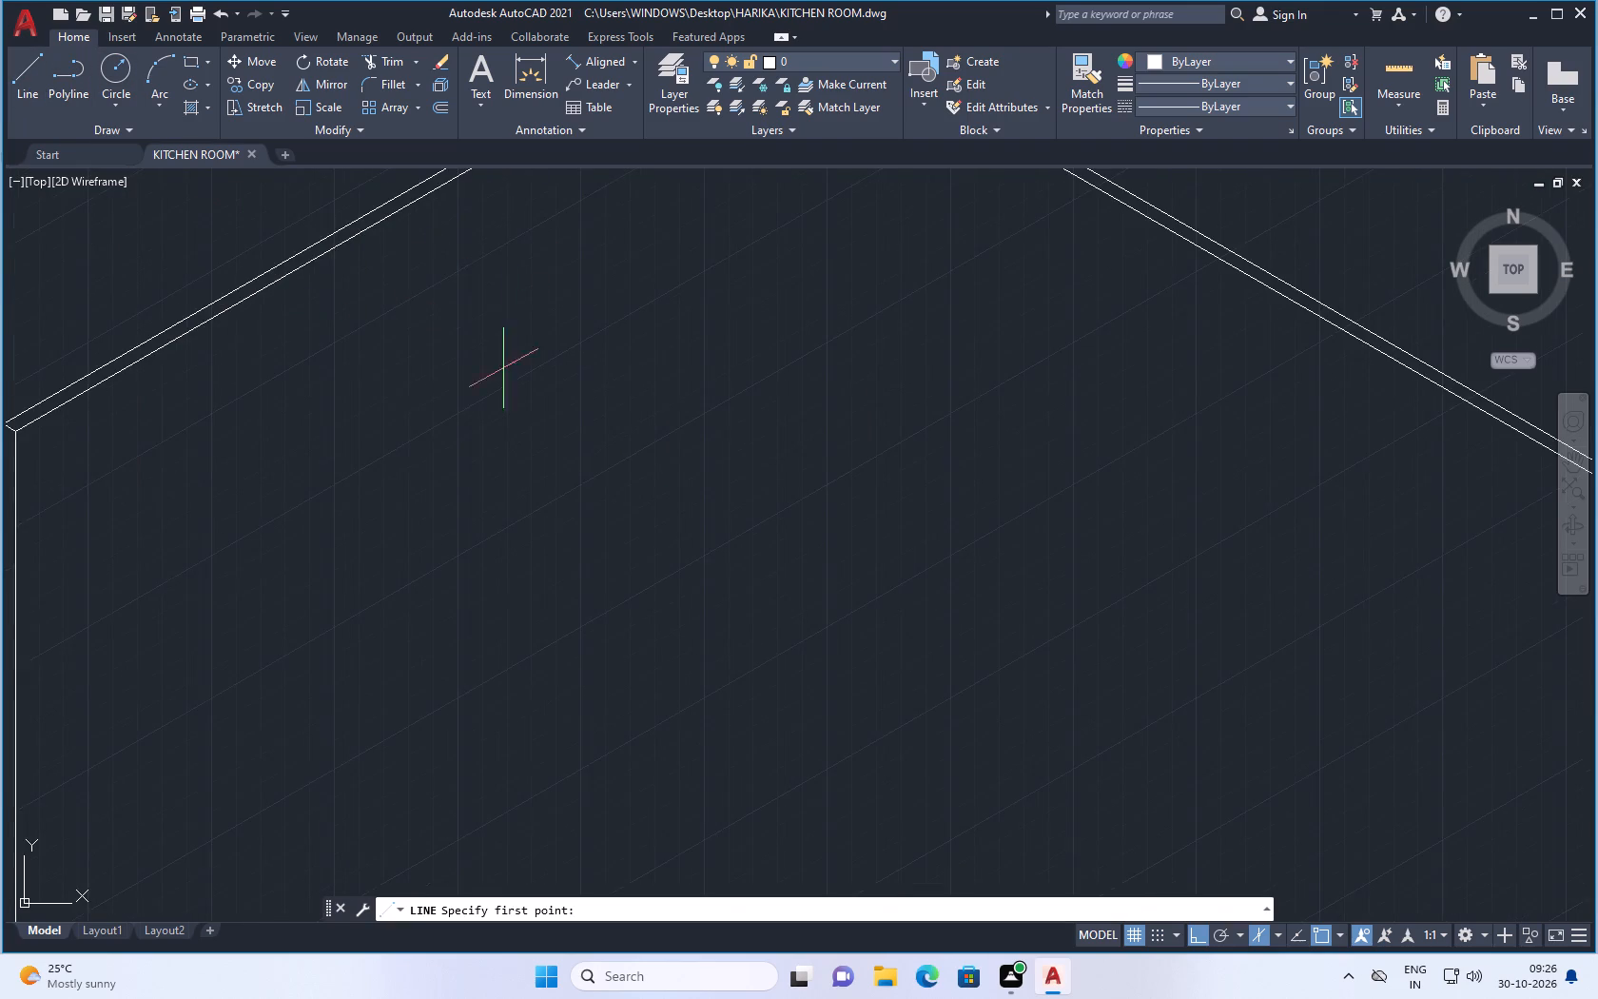
pyautogui.scroll(-1, 502, 384)
pyautogui.scroll(3, 602, 292)
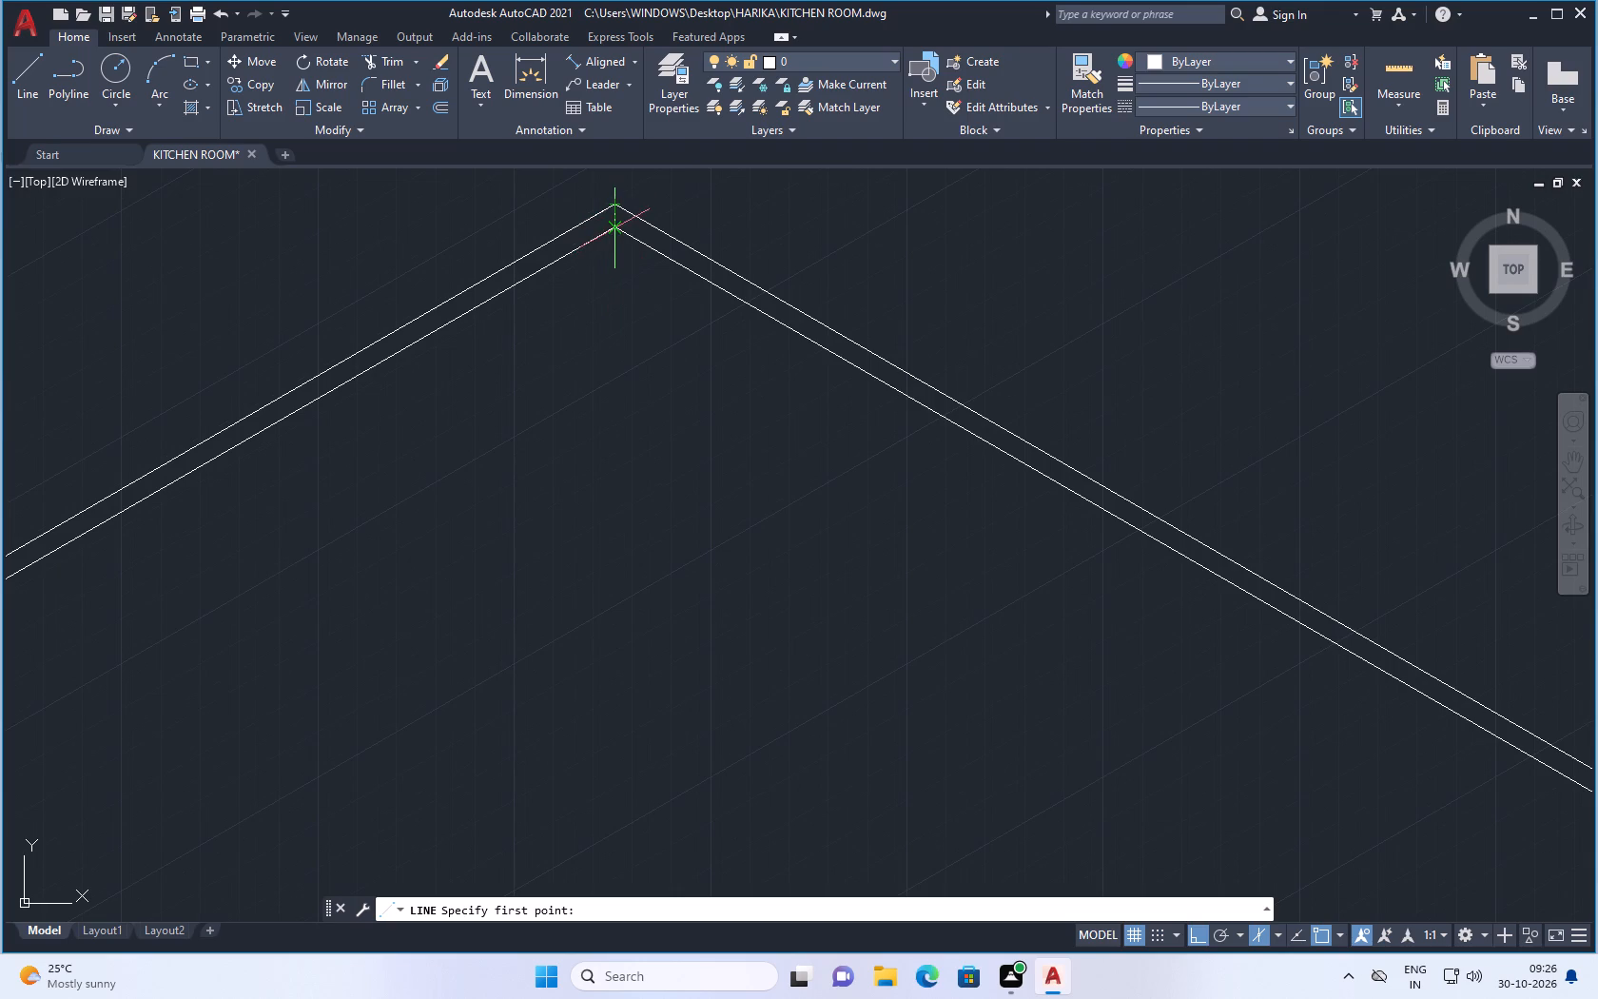
pyautogui.click(616, 227)
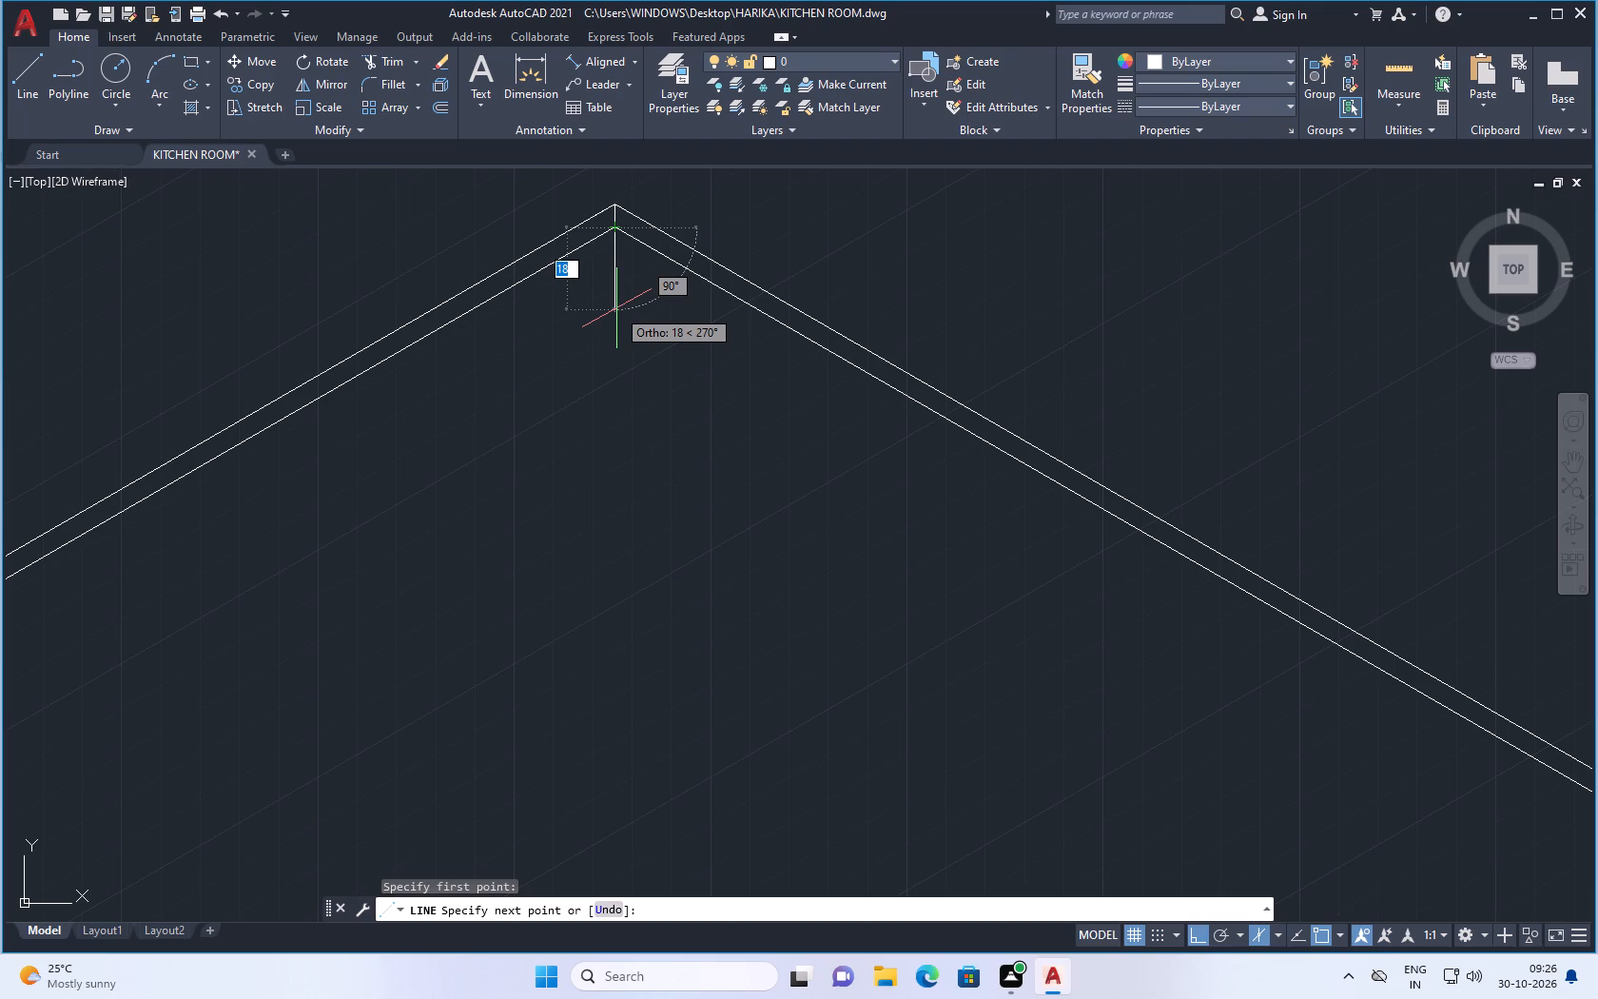
pyautogui.click(616, 308)
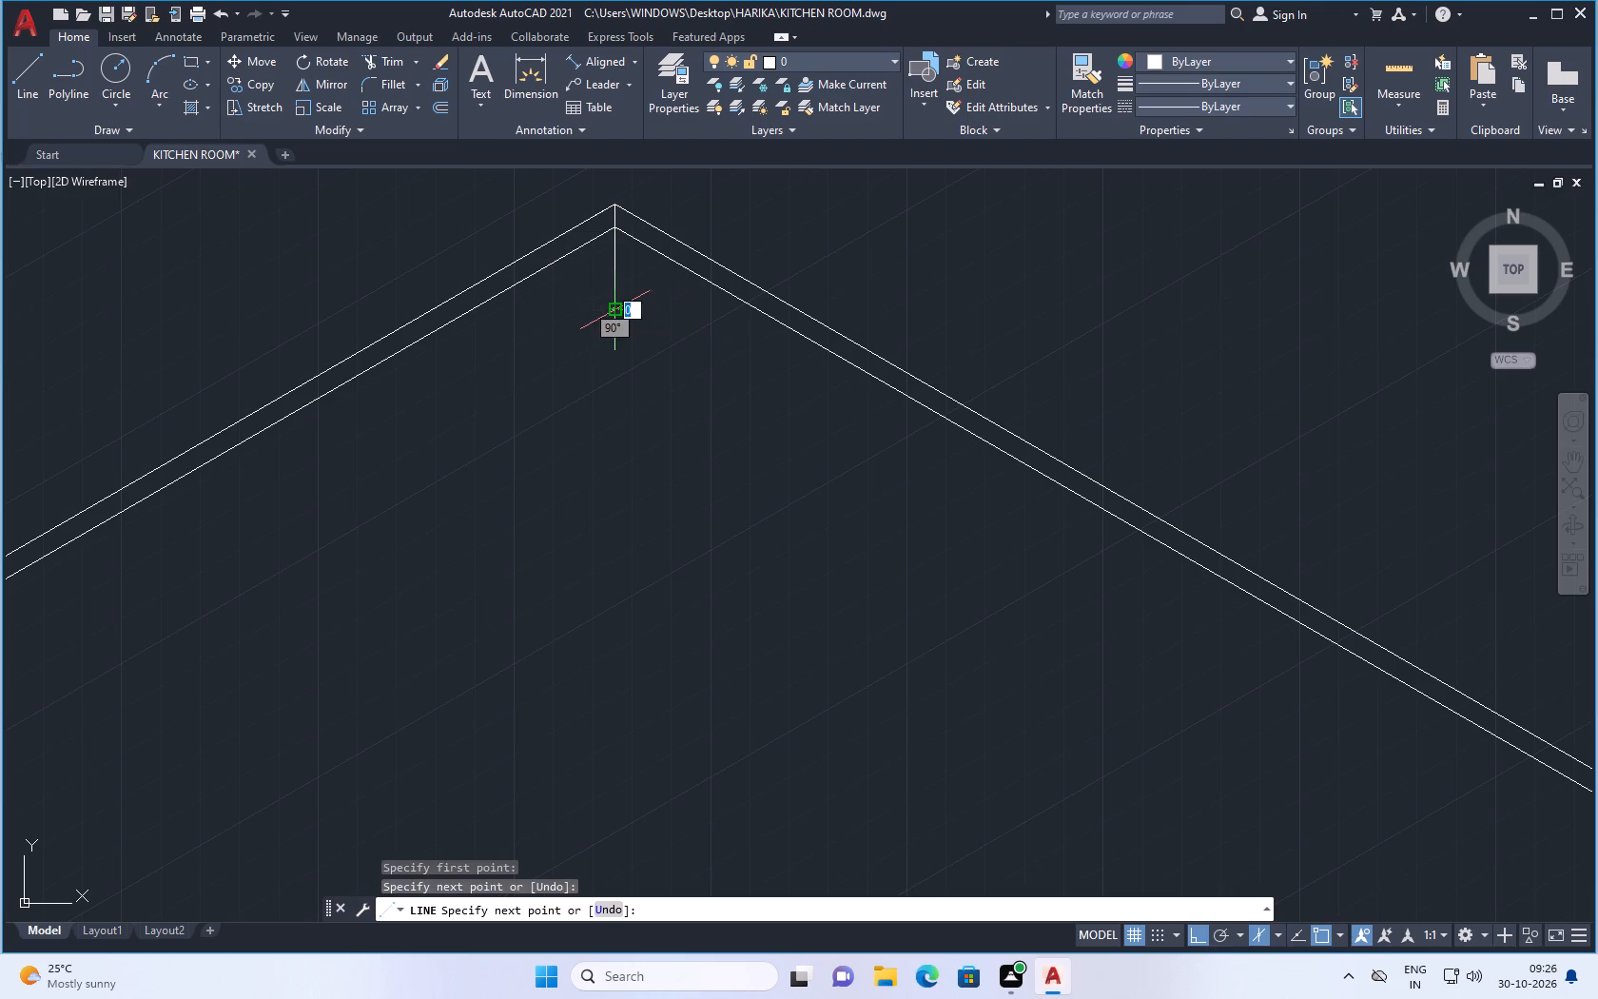
pyautogui.scroll(-4, 255, 542)
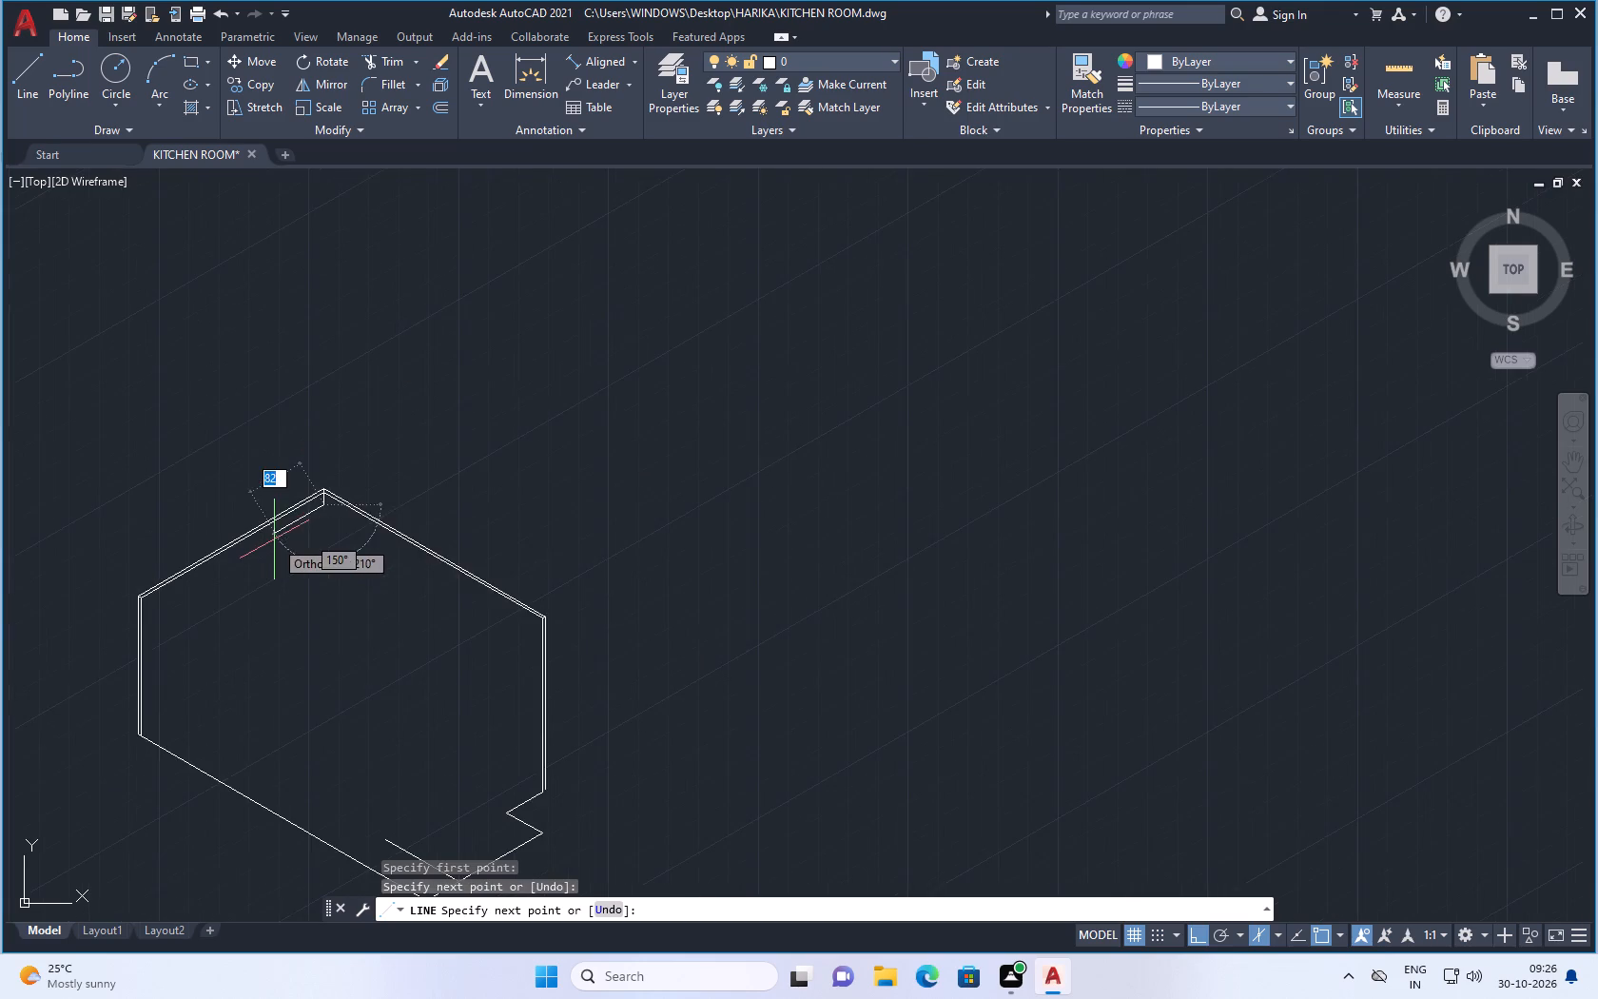
pyautogui.scroll(4, 160, 601)
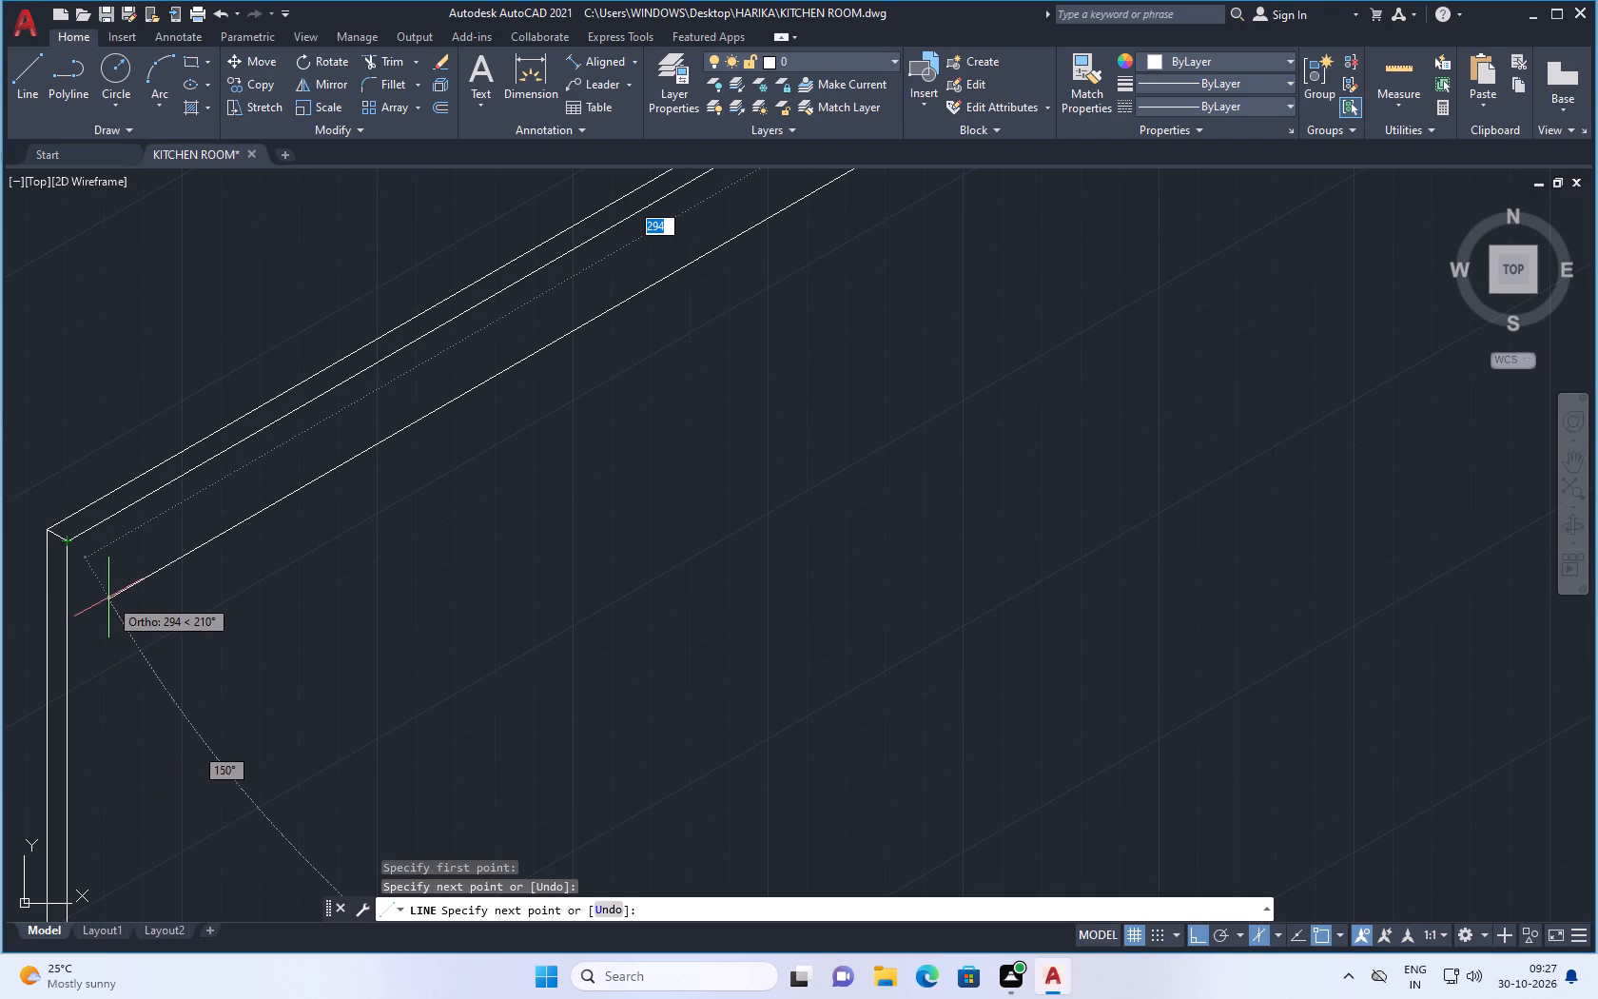
pyautogui.click(108, 597)
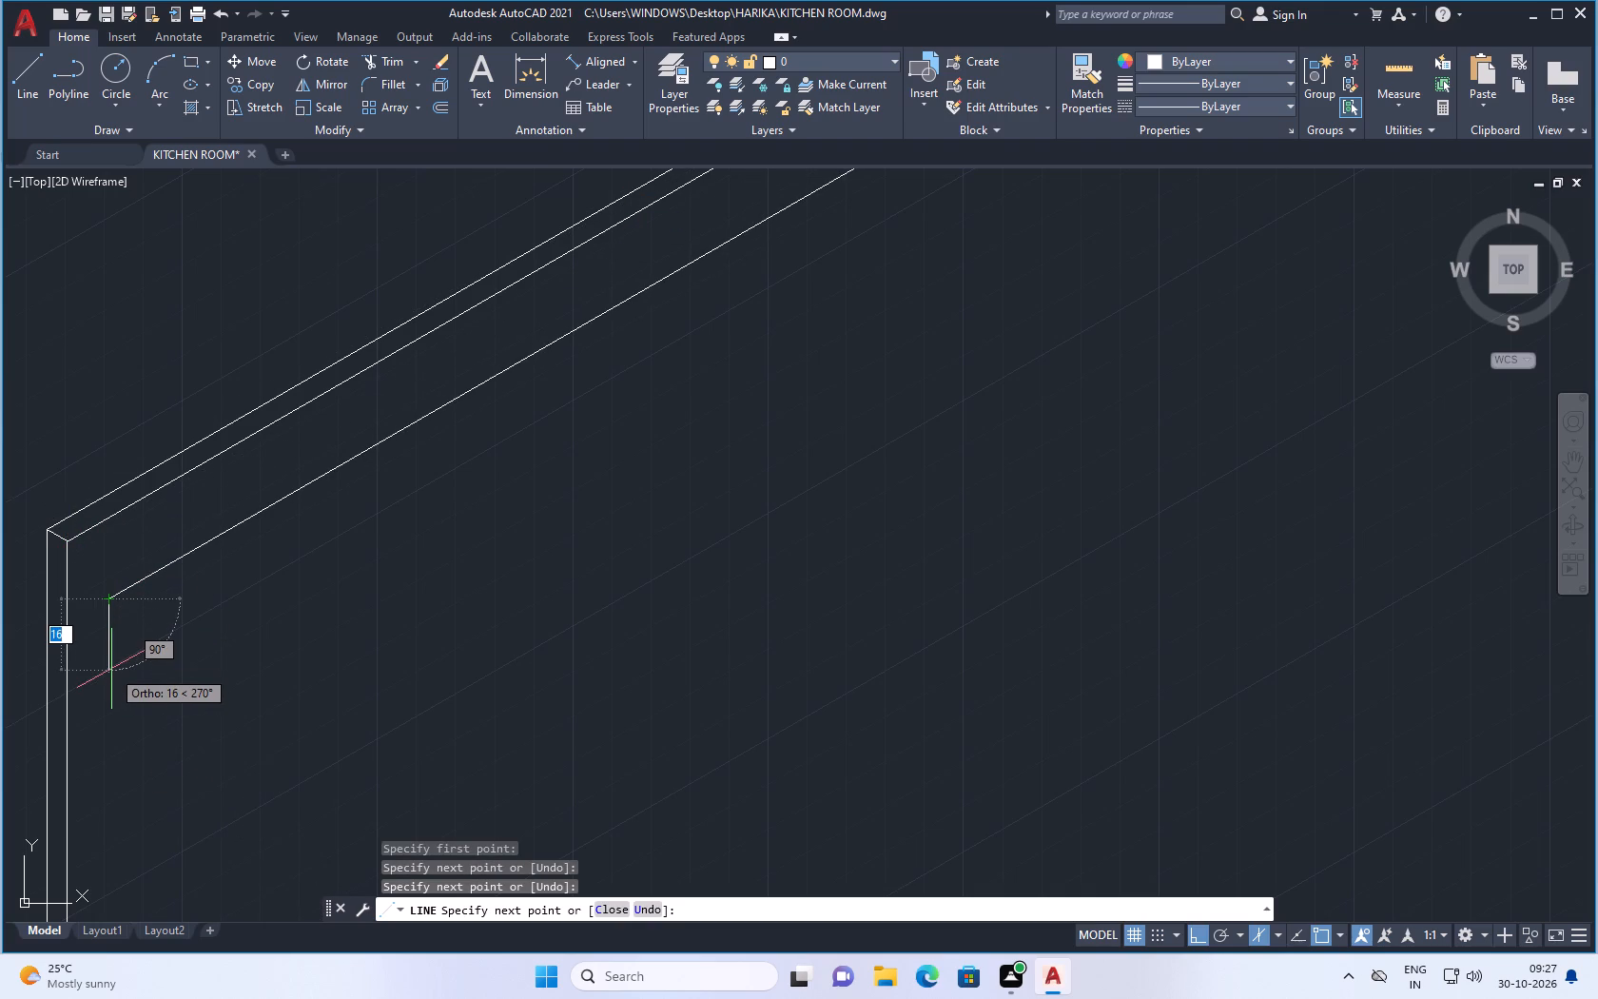
# Continue the line about 211 straight down, parallel to the left verticals, to just past the left floor edge.
pyautogui.scroll(-2, 110, 669)
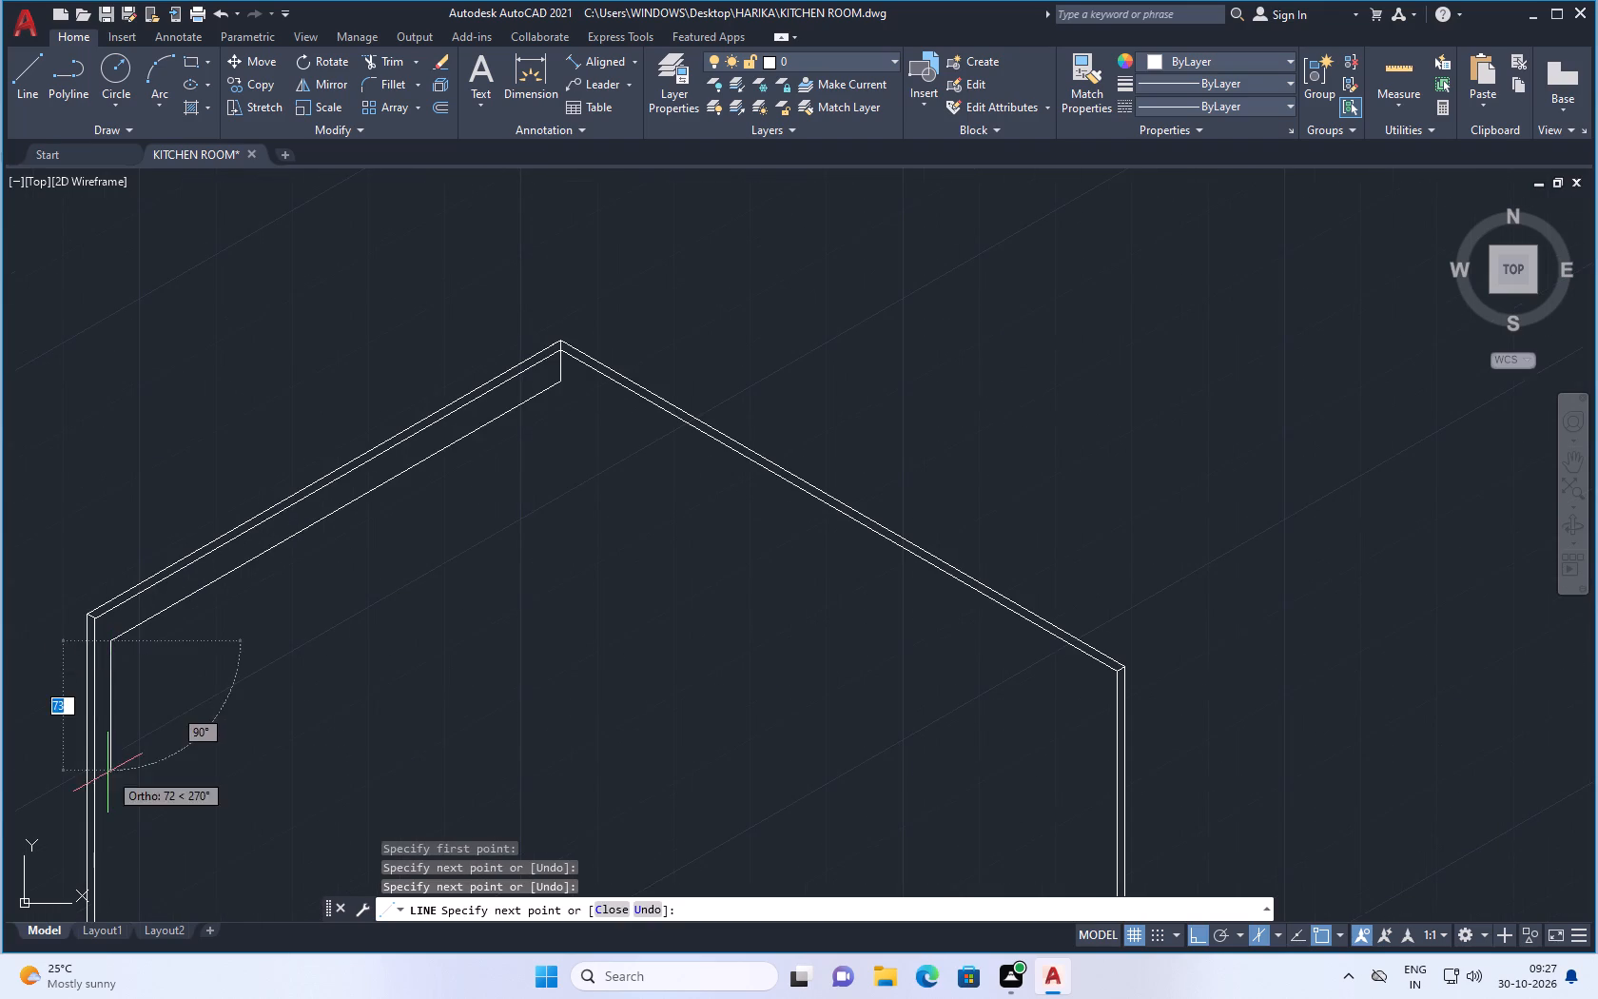
pyautogui.scroll(-3, 107, 773)
pyautogui.scroll(2, 119, 800)
pyautogui.scroll(2, 106, 888)
pyautogui.scroll(2, 94, 801)
pyautogui.scroll(-2, 103, 765)
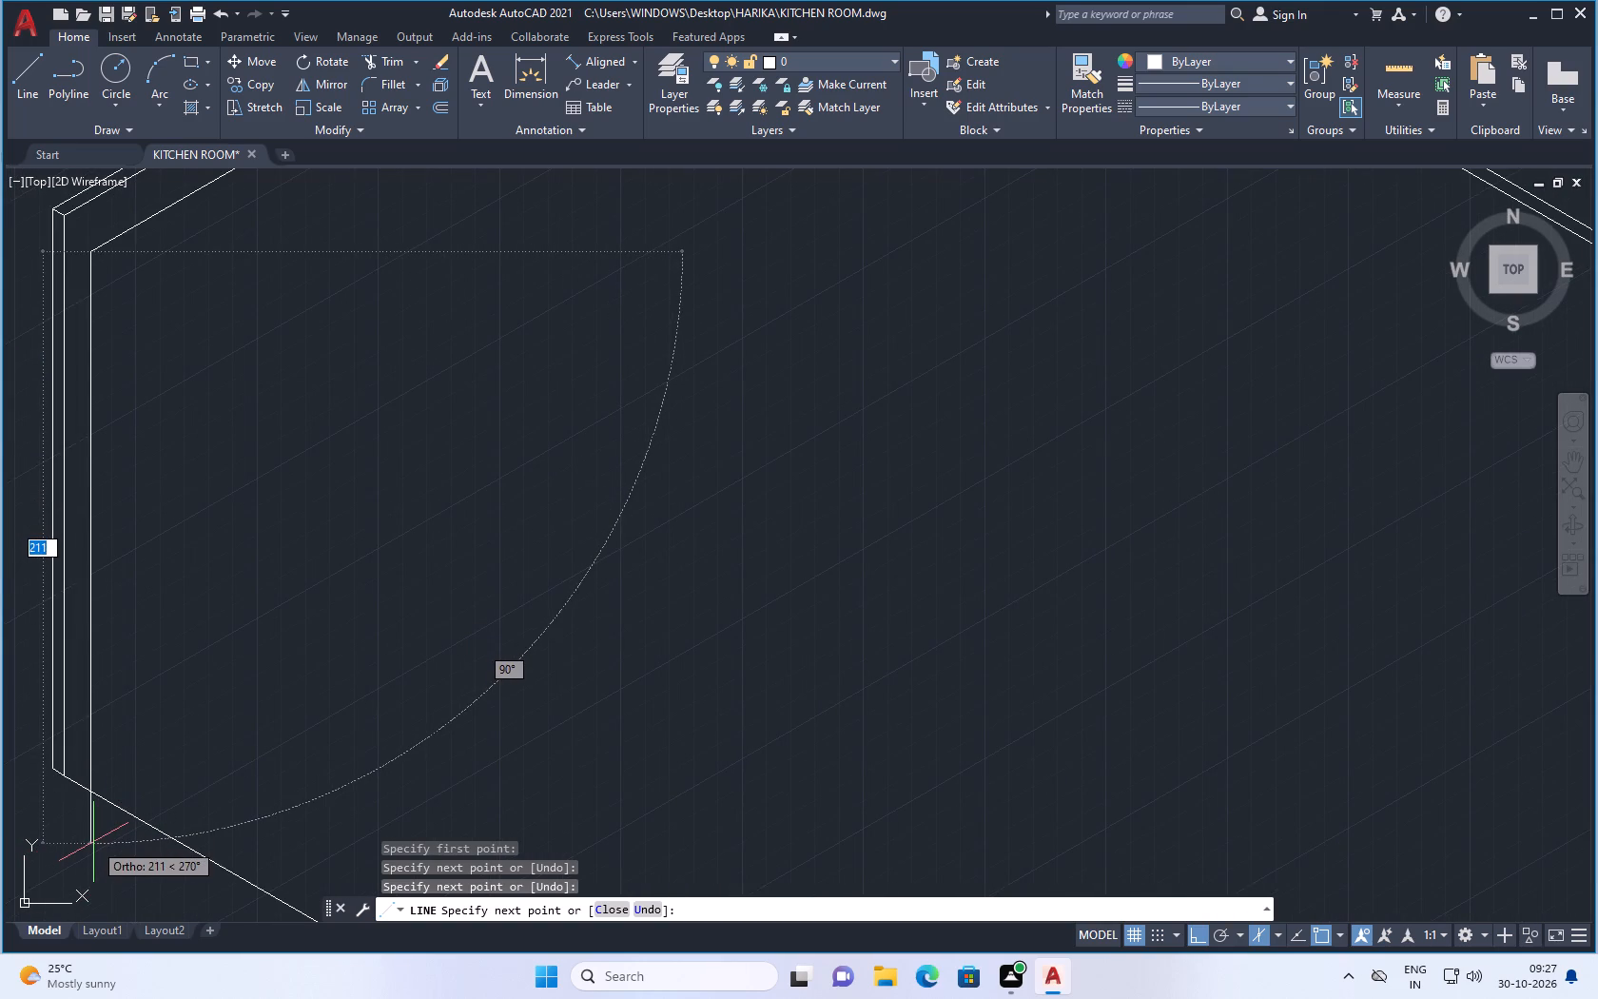
pyautogui.click(93, 842)
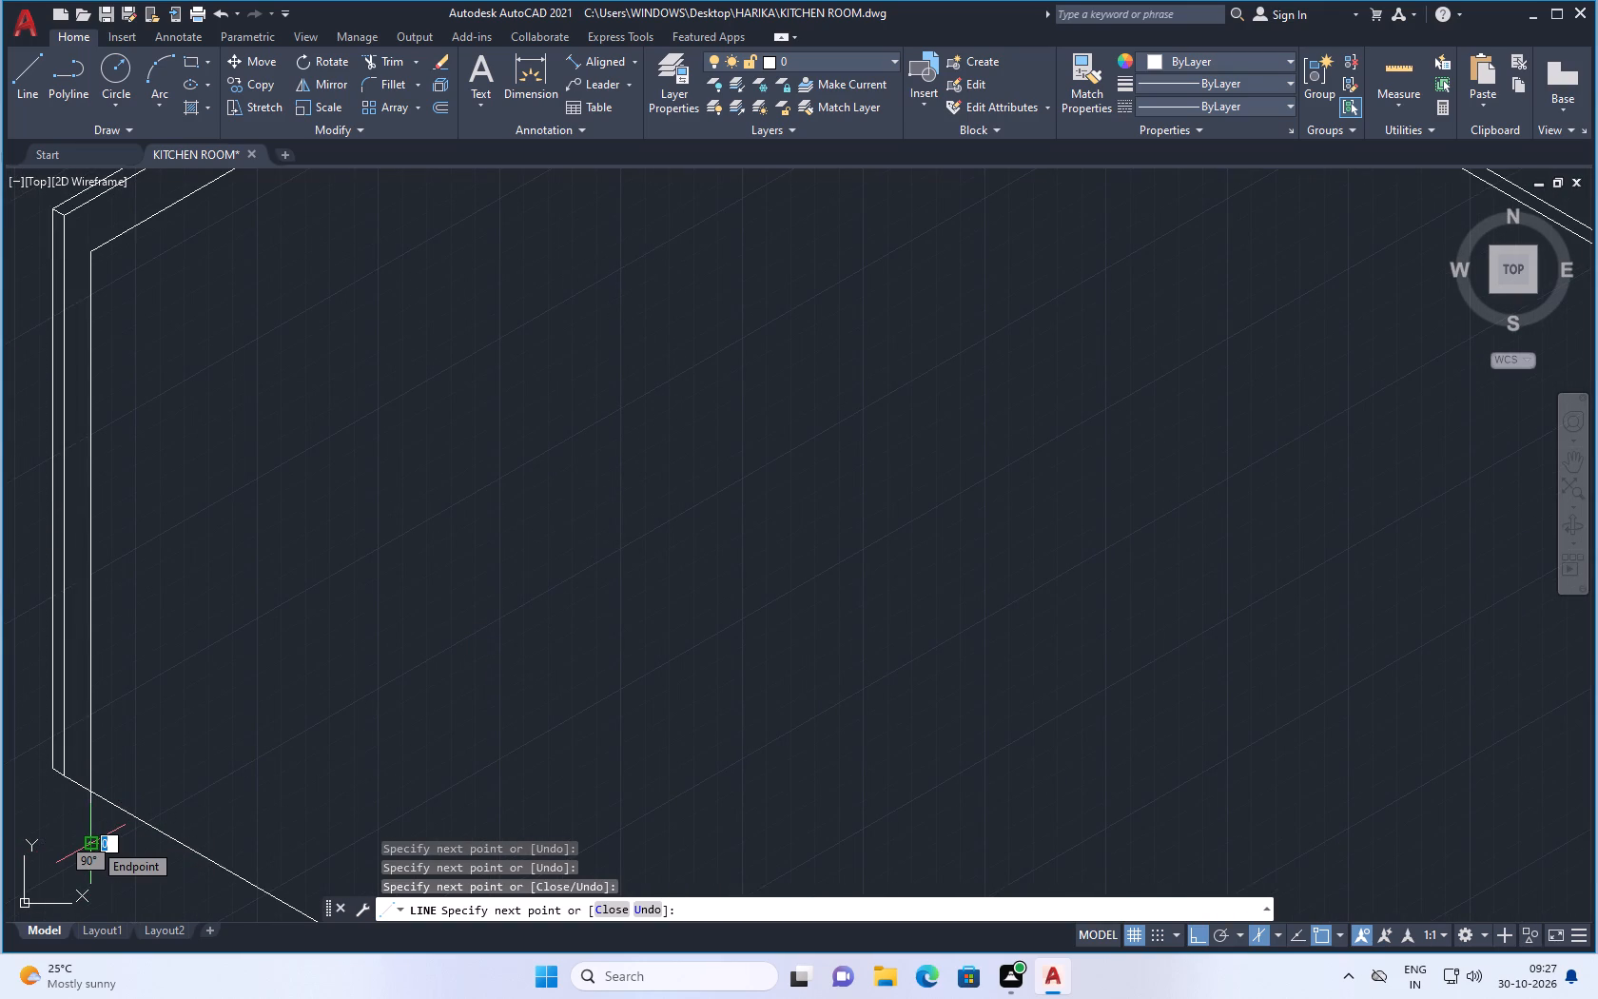
pyautogui.press('Escape')
# Trim the end of the new vertical line that extends below the left floor edge.
pyautogui.write('TR')
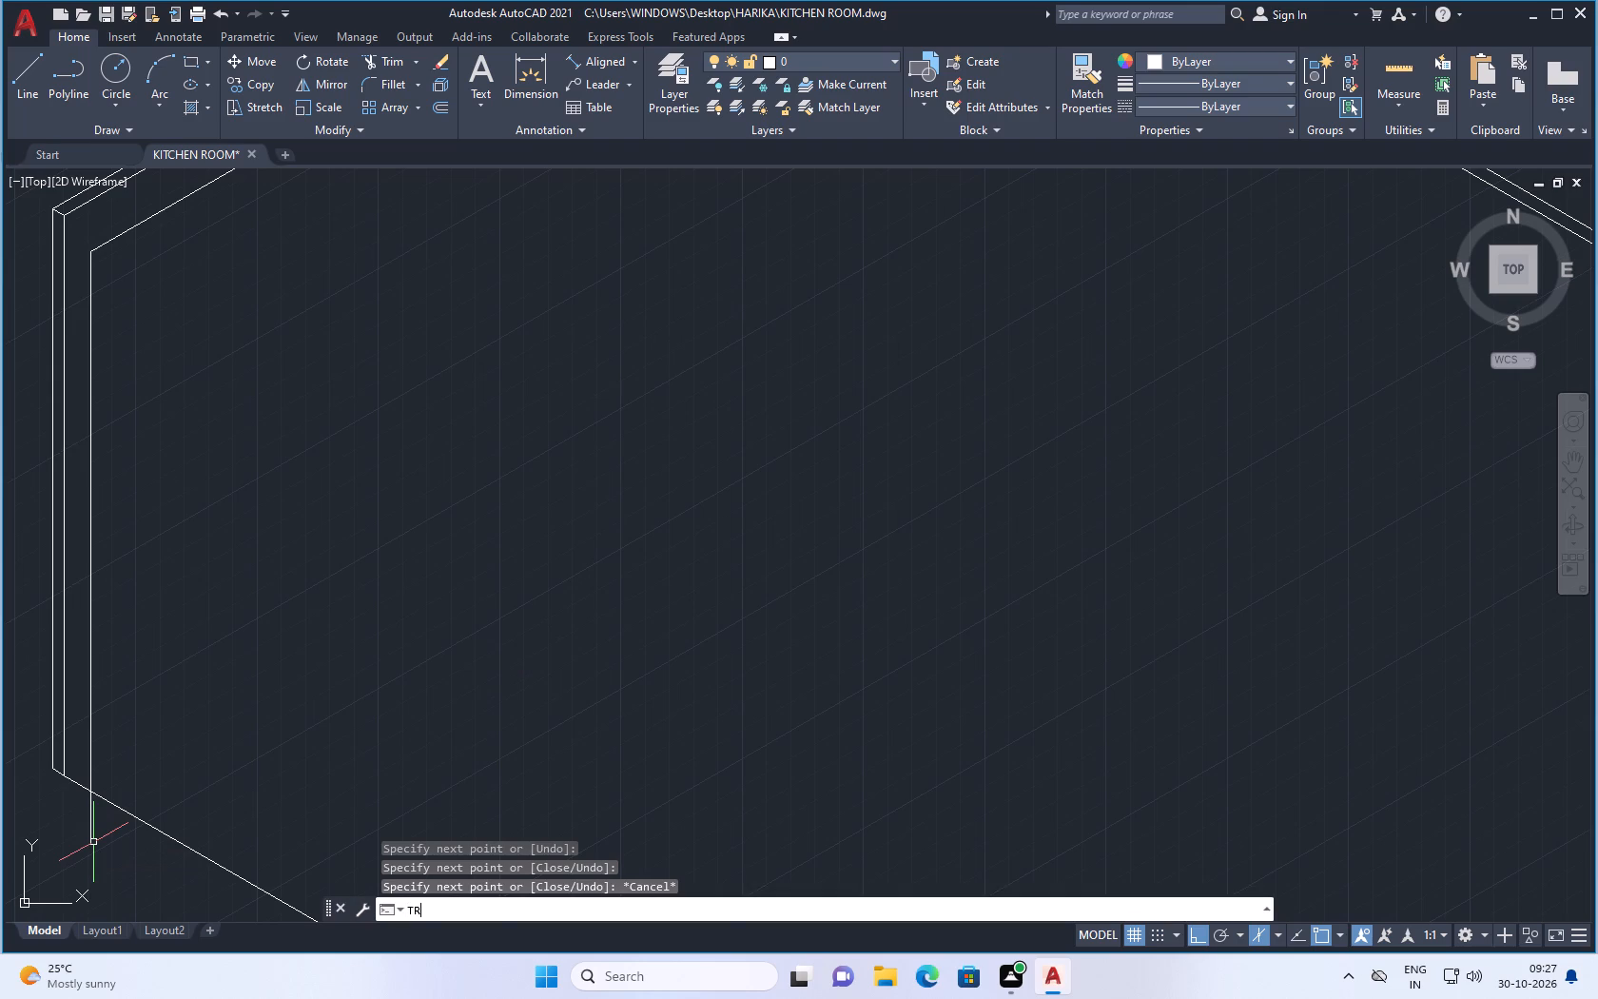
pyautogui.press('Return')
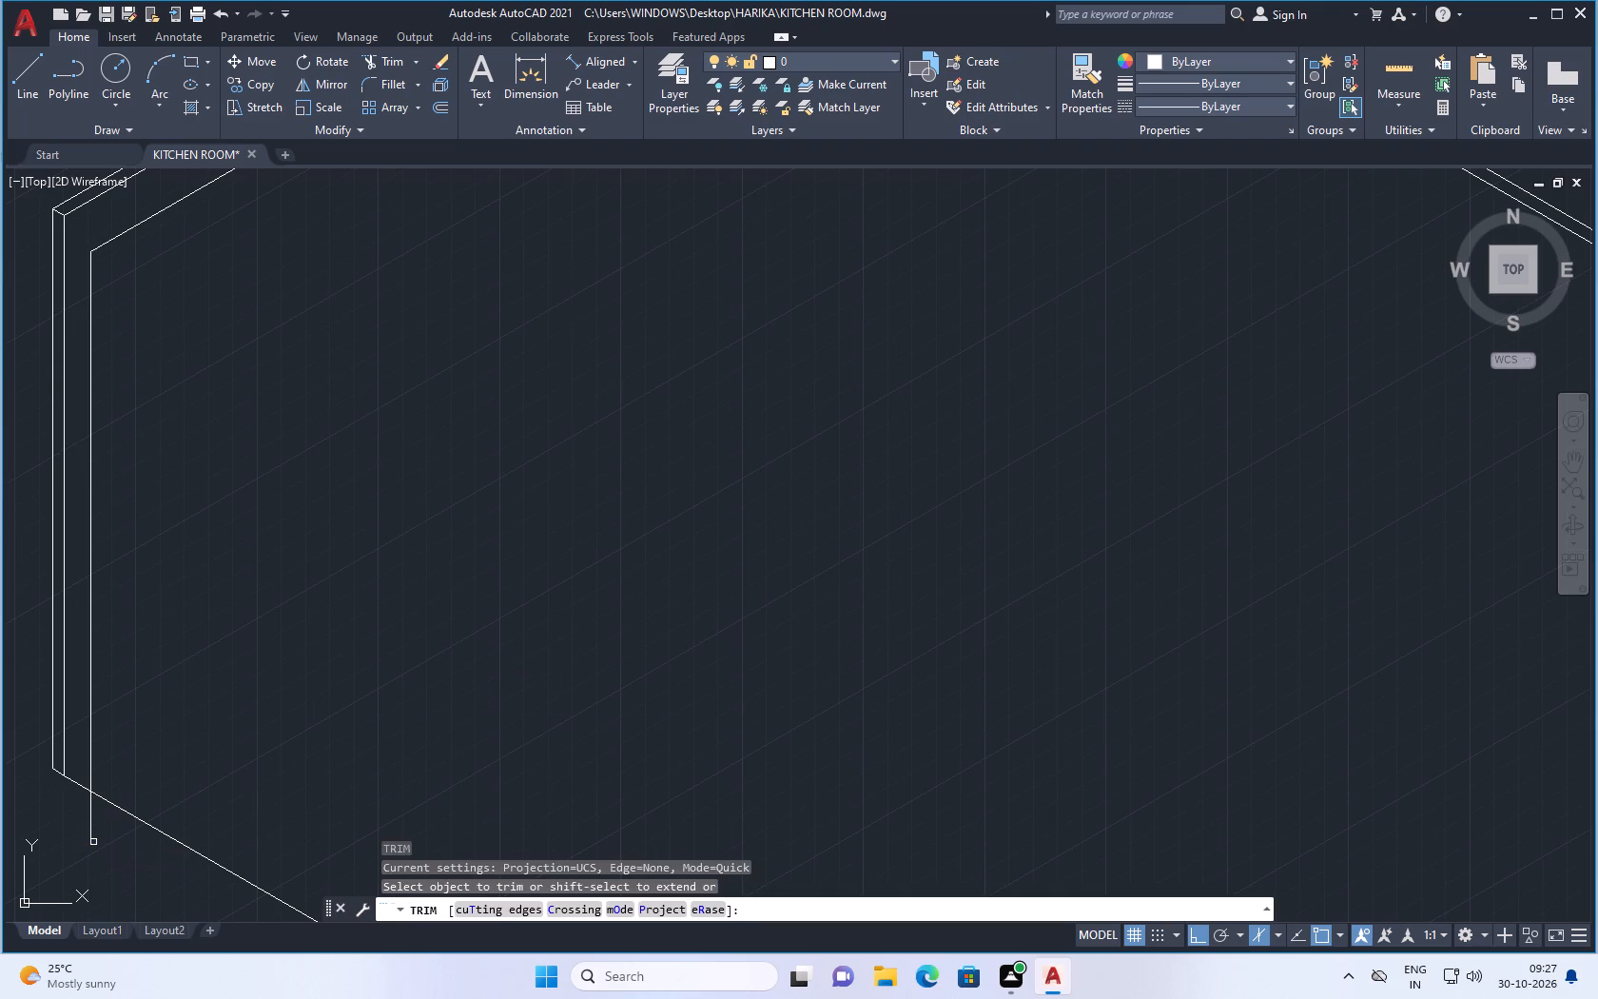
pyautogui.moveTo(112, 844); pyautogui.dragTo(102, 835)
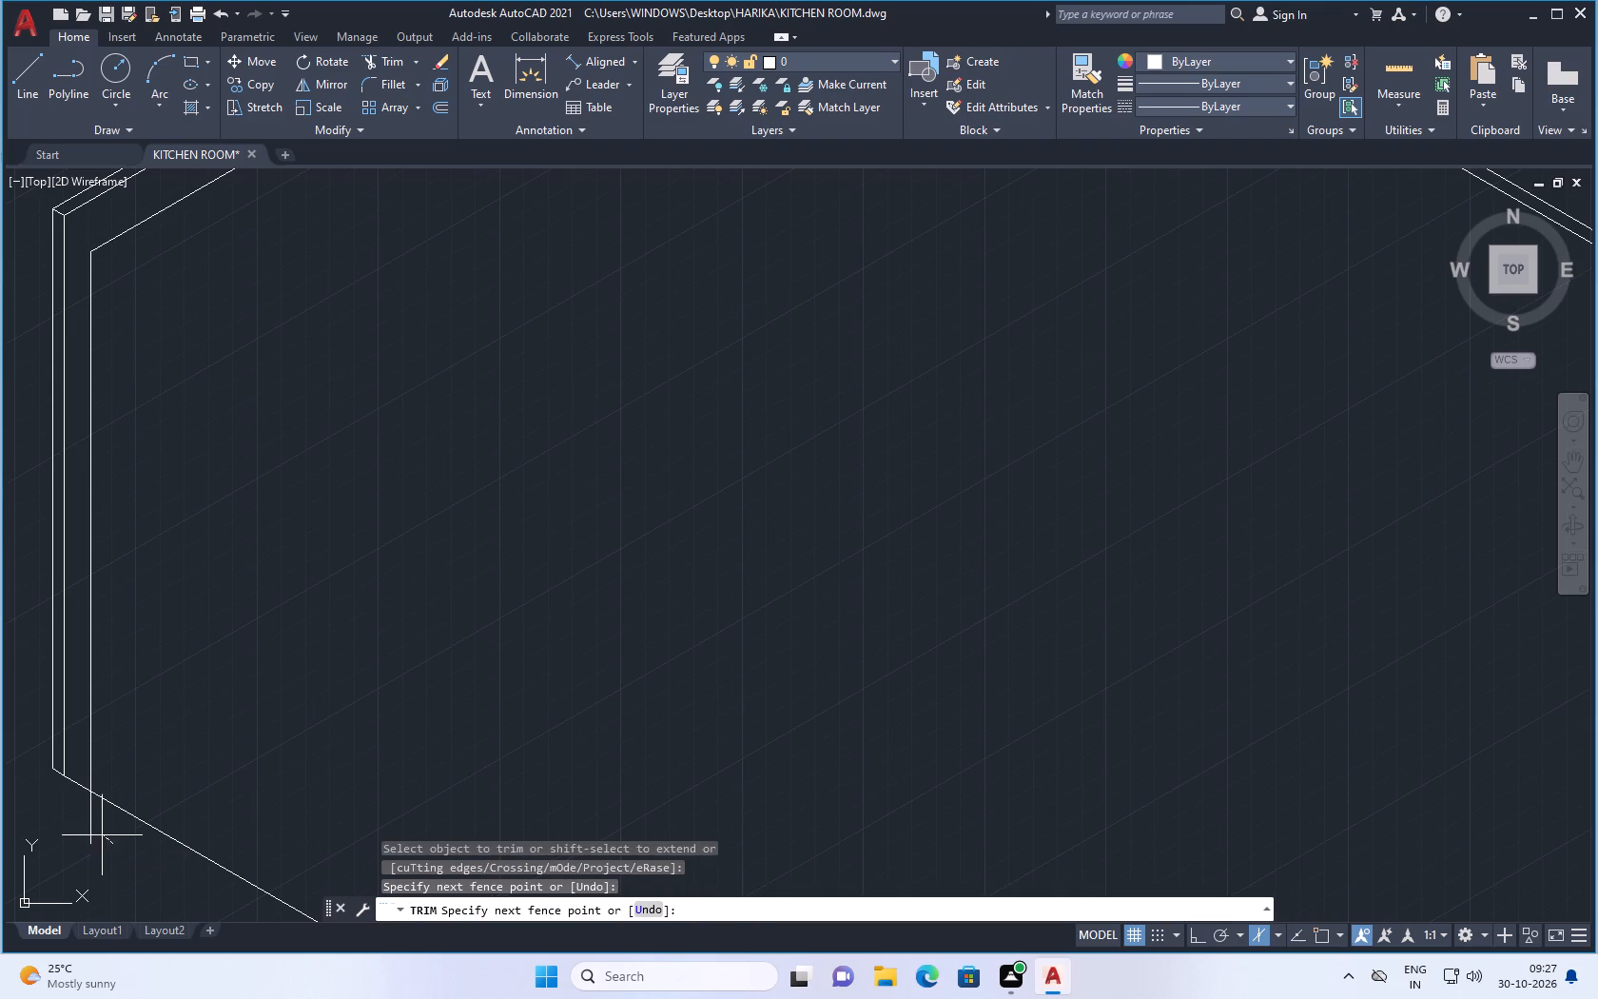
pyautogui.moveTo(102, 835); pyautogui.dragTo(88, 822)
pyautogui.press('Escape')
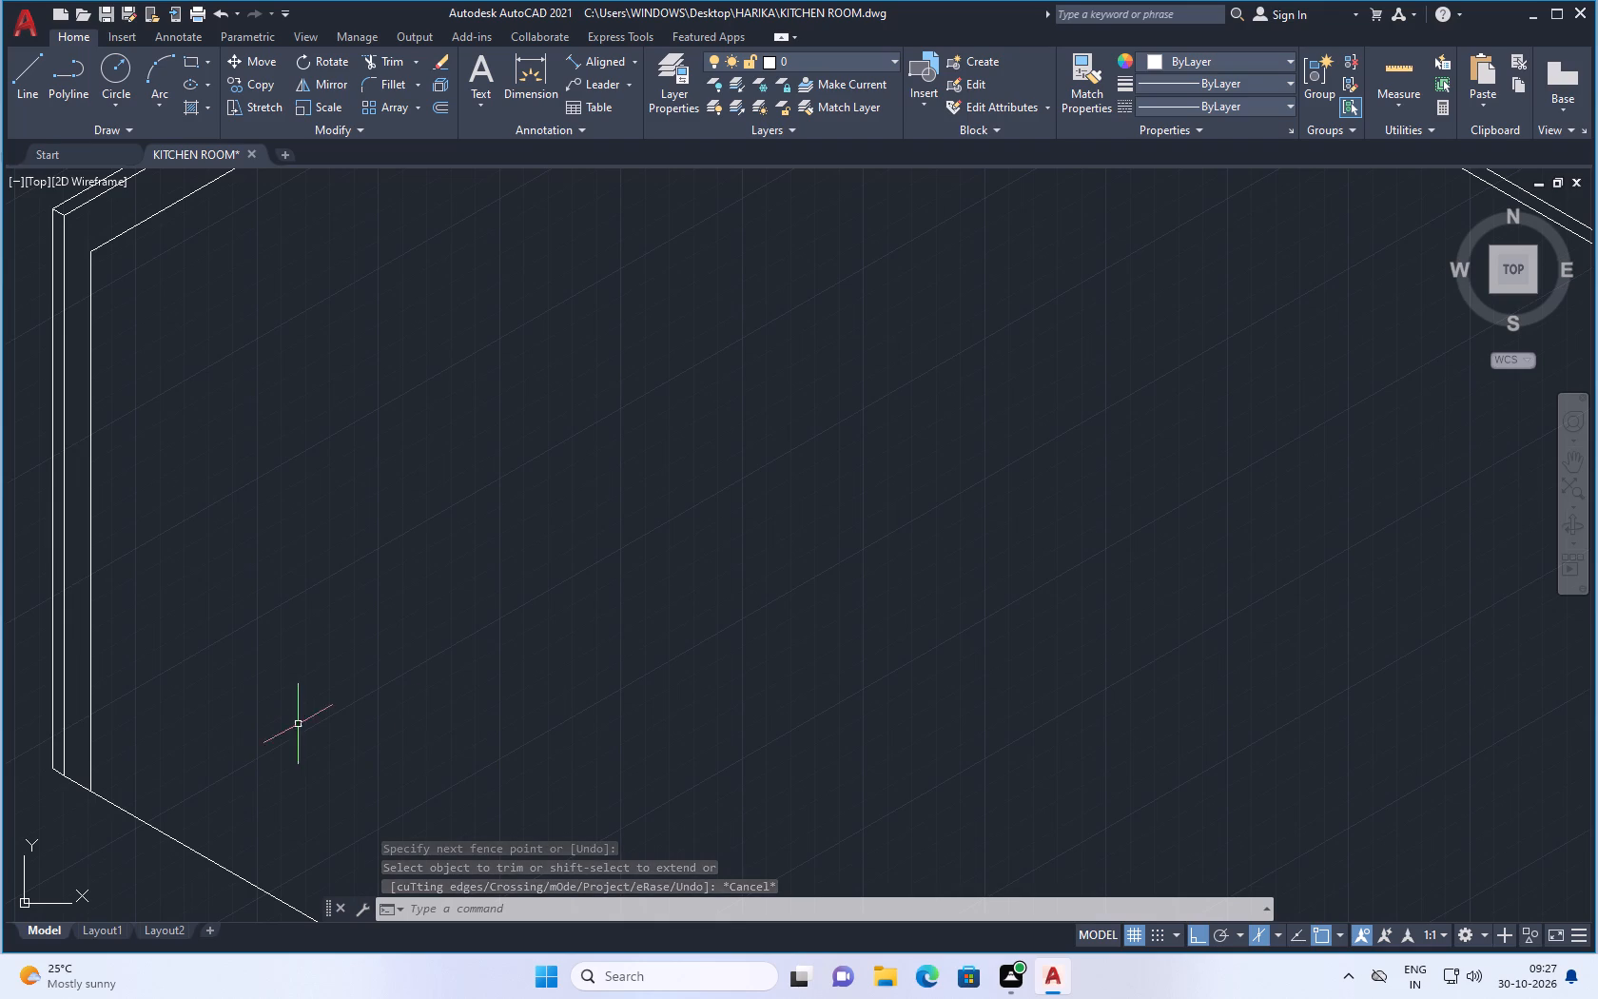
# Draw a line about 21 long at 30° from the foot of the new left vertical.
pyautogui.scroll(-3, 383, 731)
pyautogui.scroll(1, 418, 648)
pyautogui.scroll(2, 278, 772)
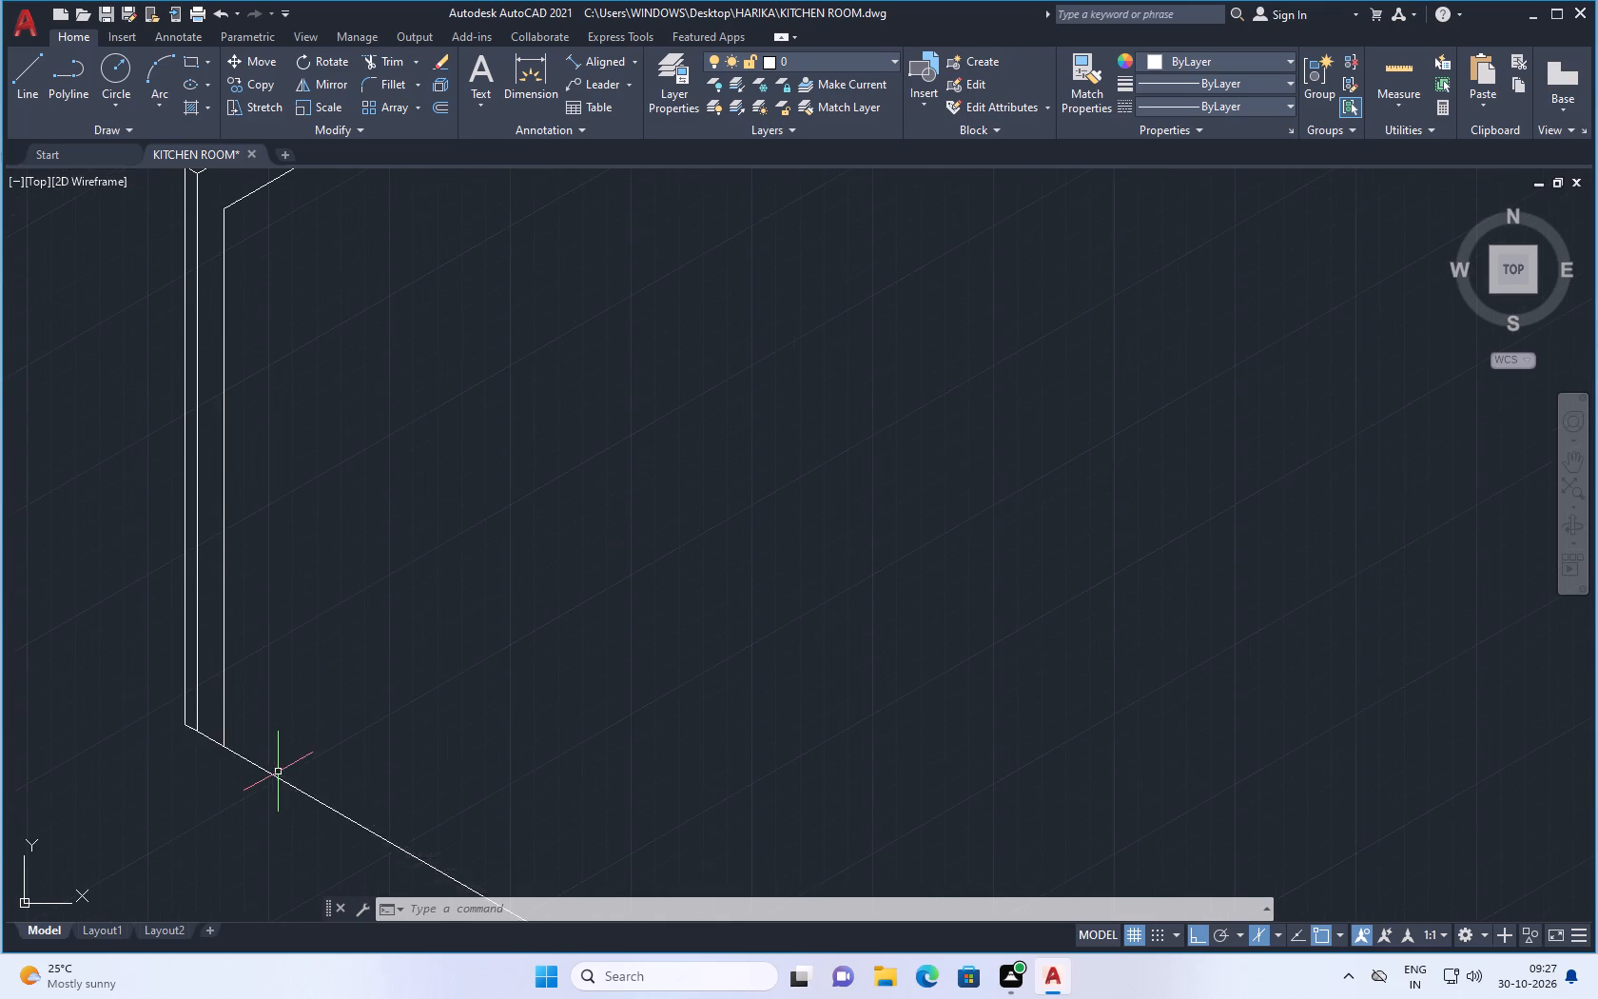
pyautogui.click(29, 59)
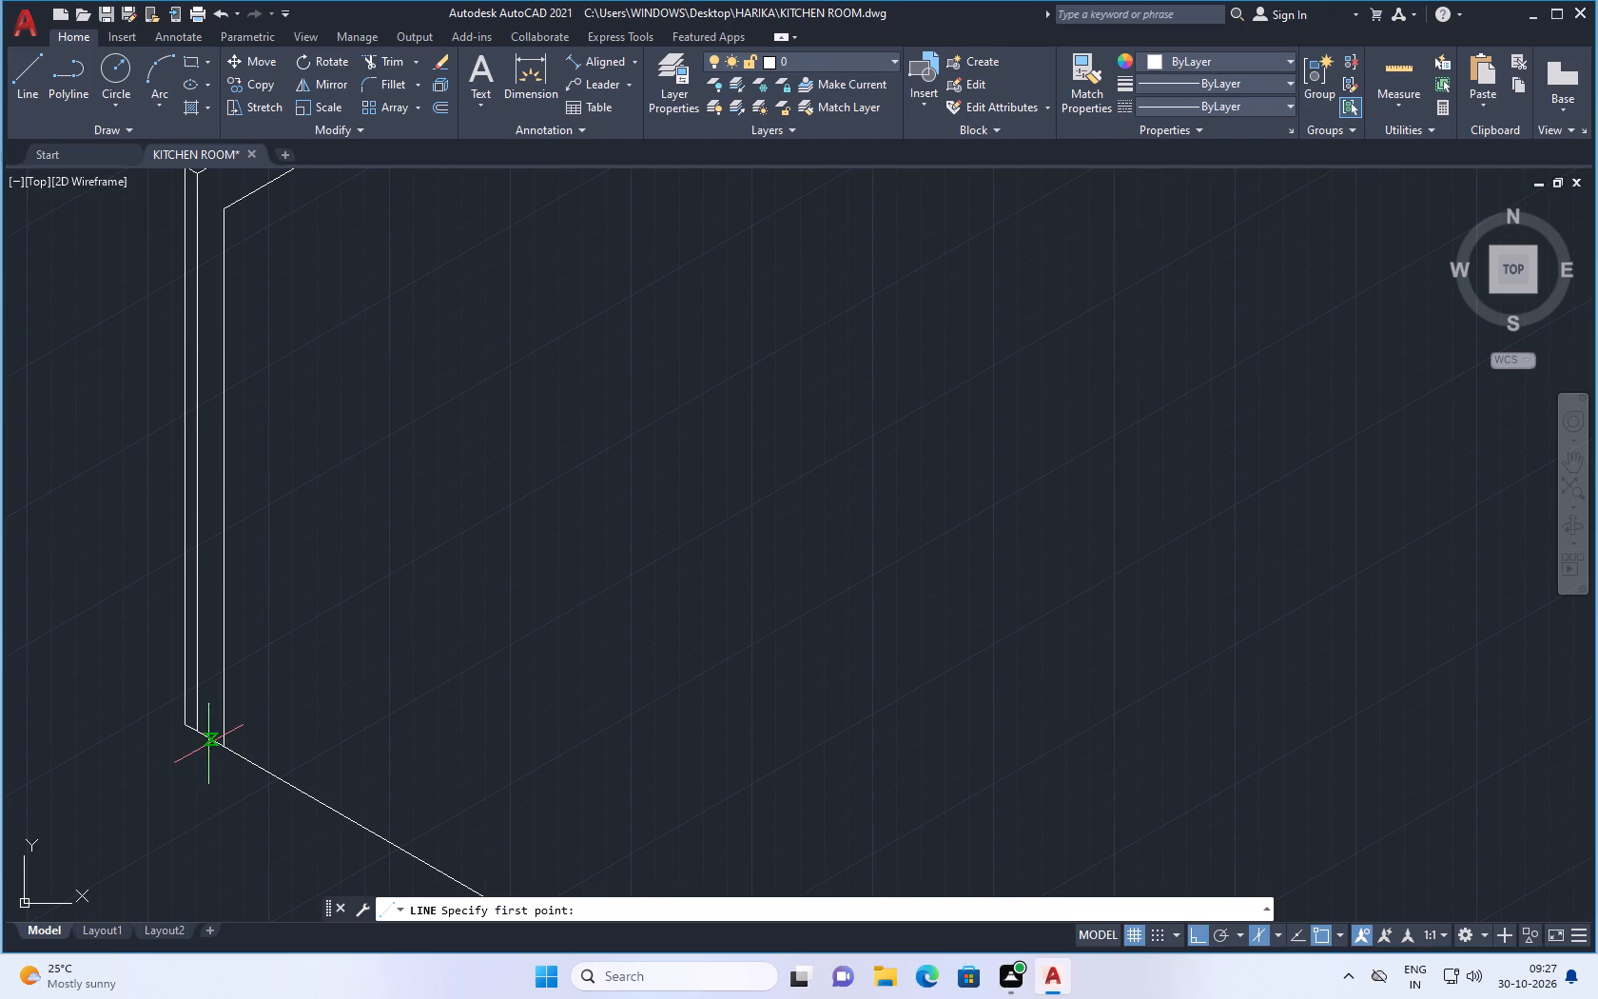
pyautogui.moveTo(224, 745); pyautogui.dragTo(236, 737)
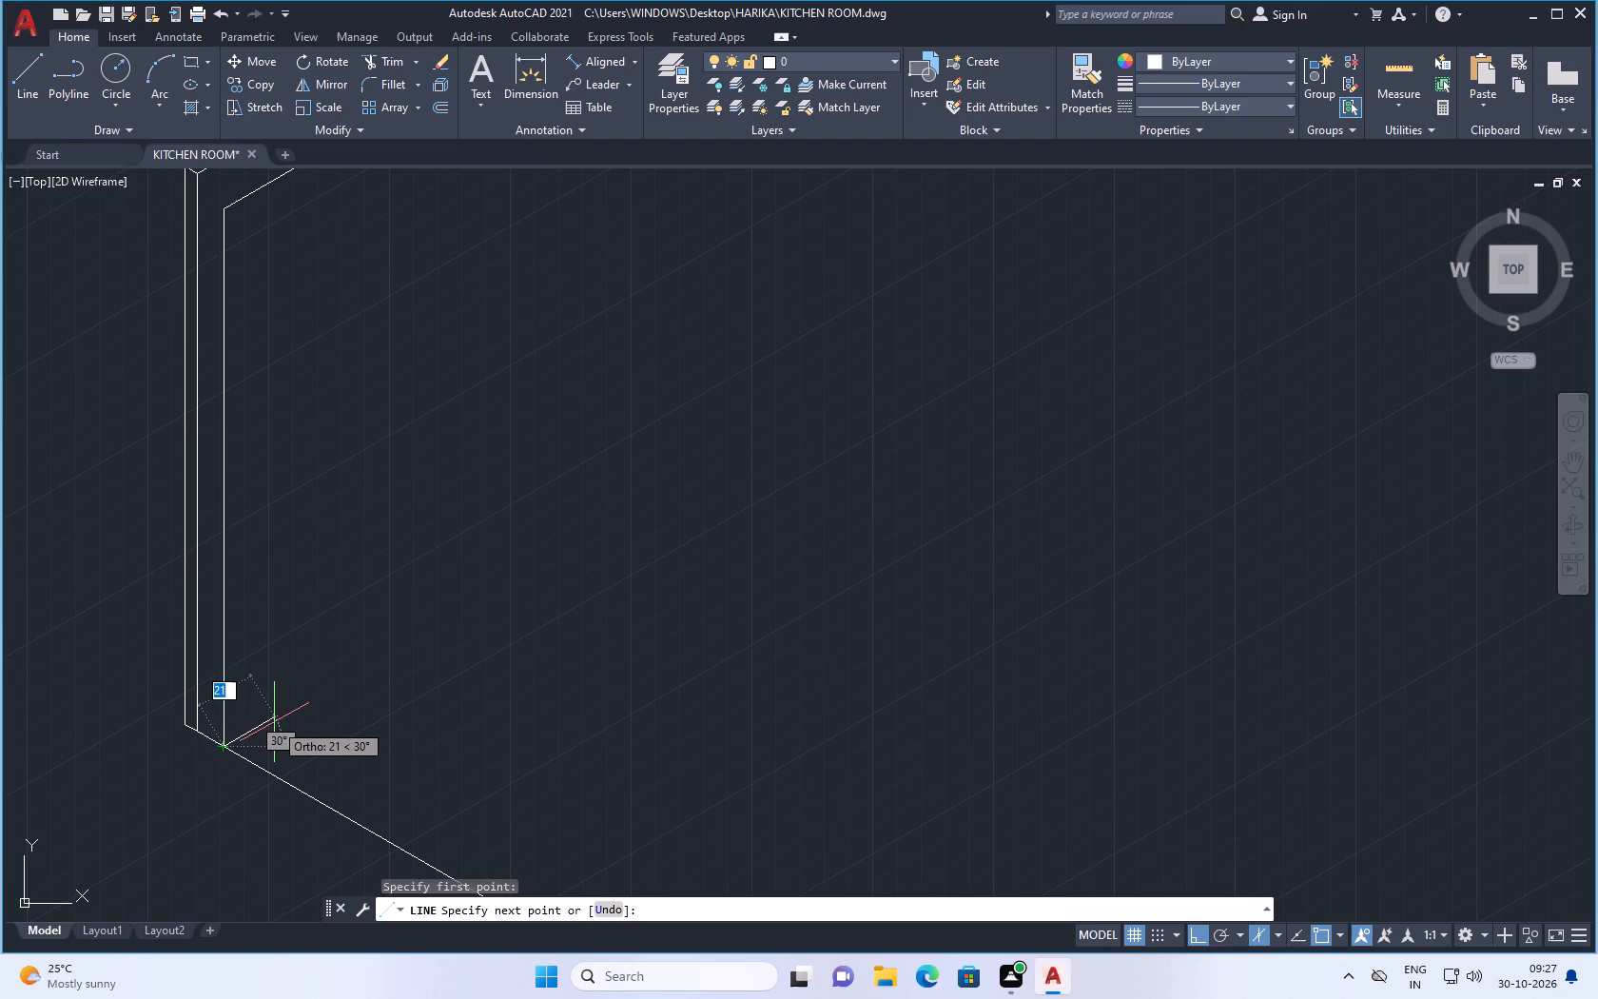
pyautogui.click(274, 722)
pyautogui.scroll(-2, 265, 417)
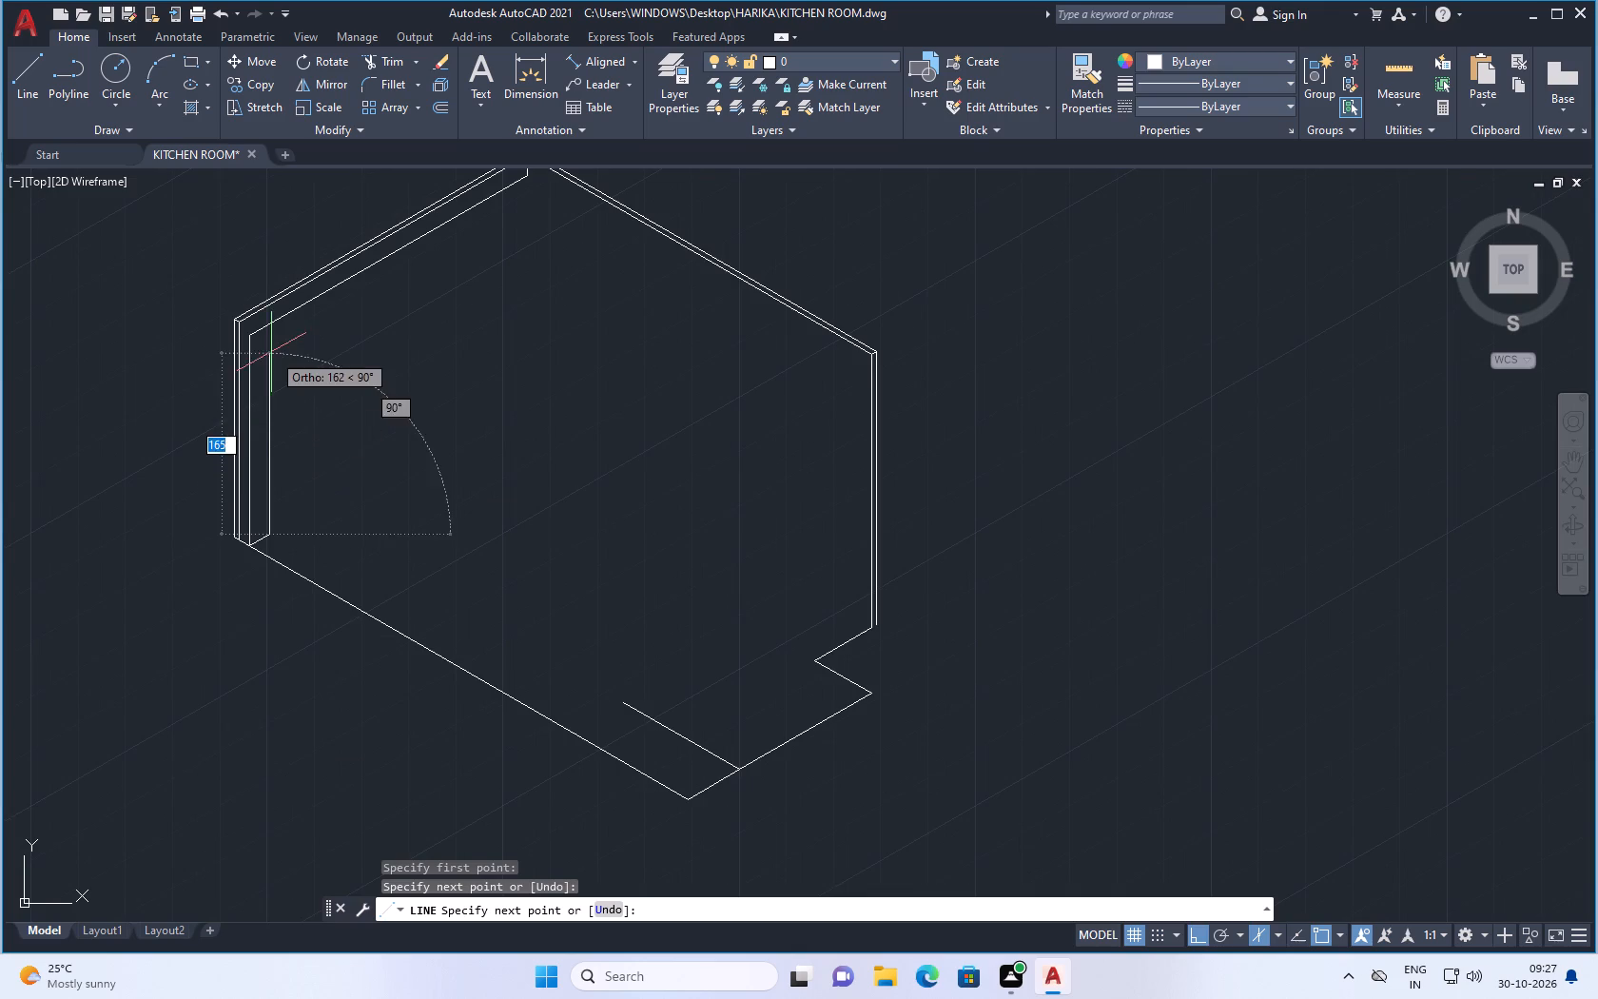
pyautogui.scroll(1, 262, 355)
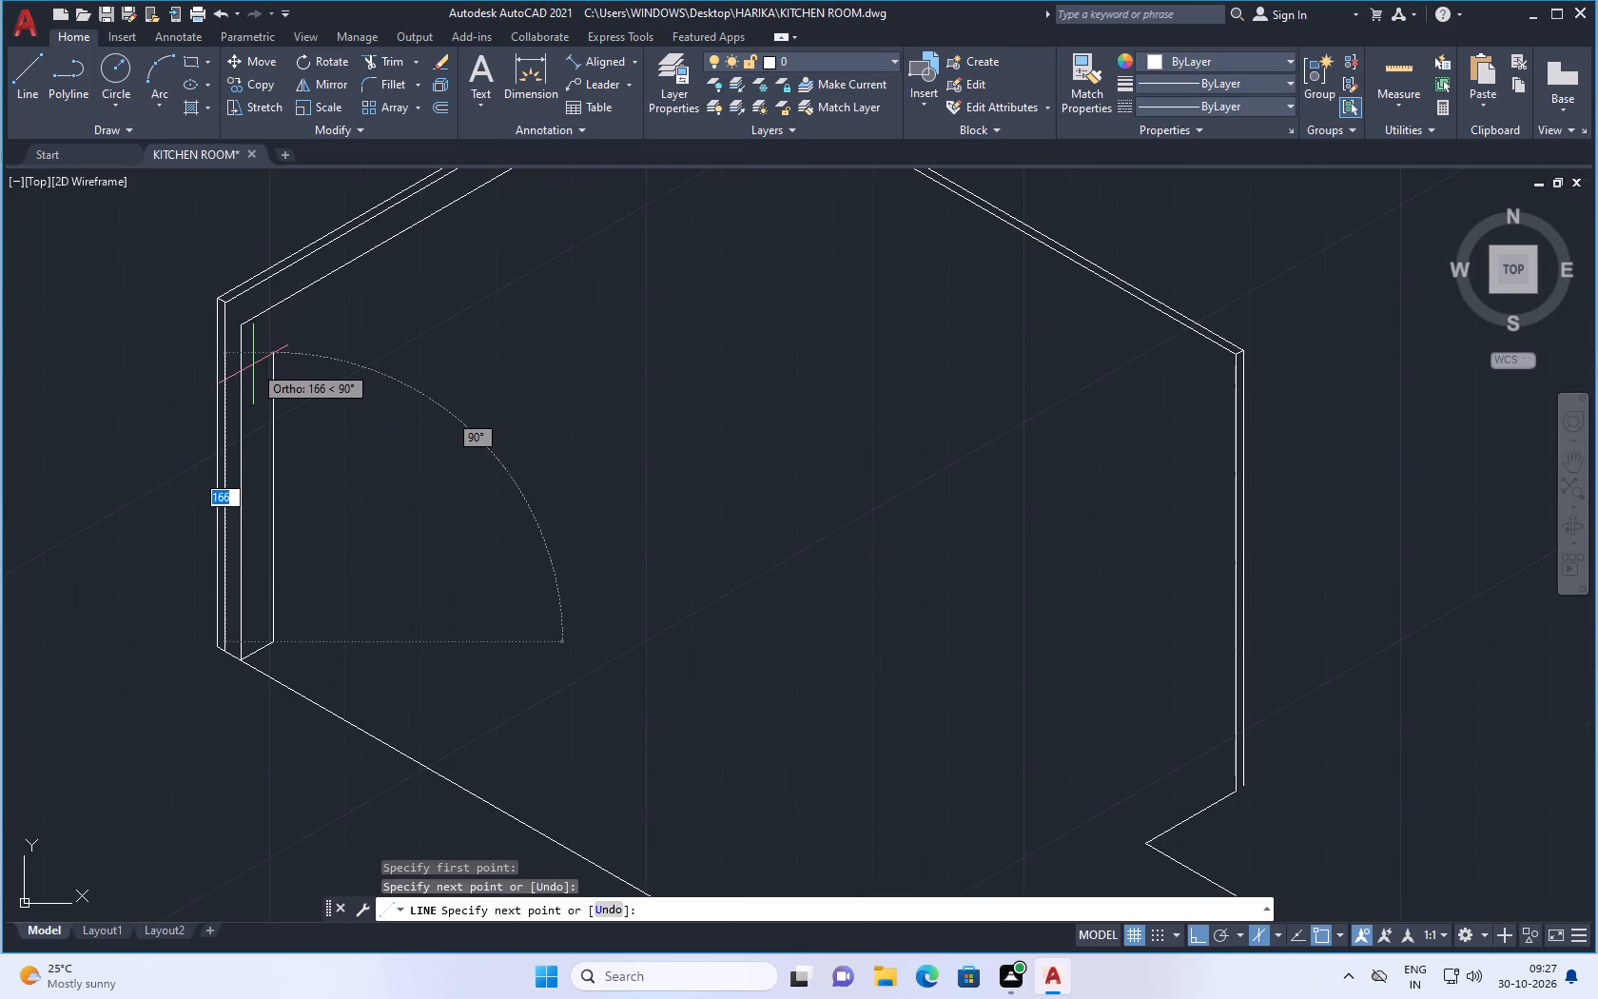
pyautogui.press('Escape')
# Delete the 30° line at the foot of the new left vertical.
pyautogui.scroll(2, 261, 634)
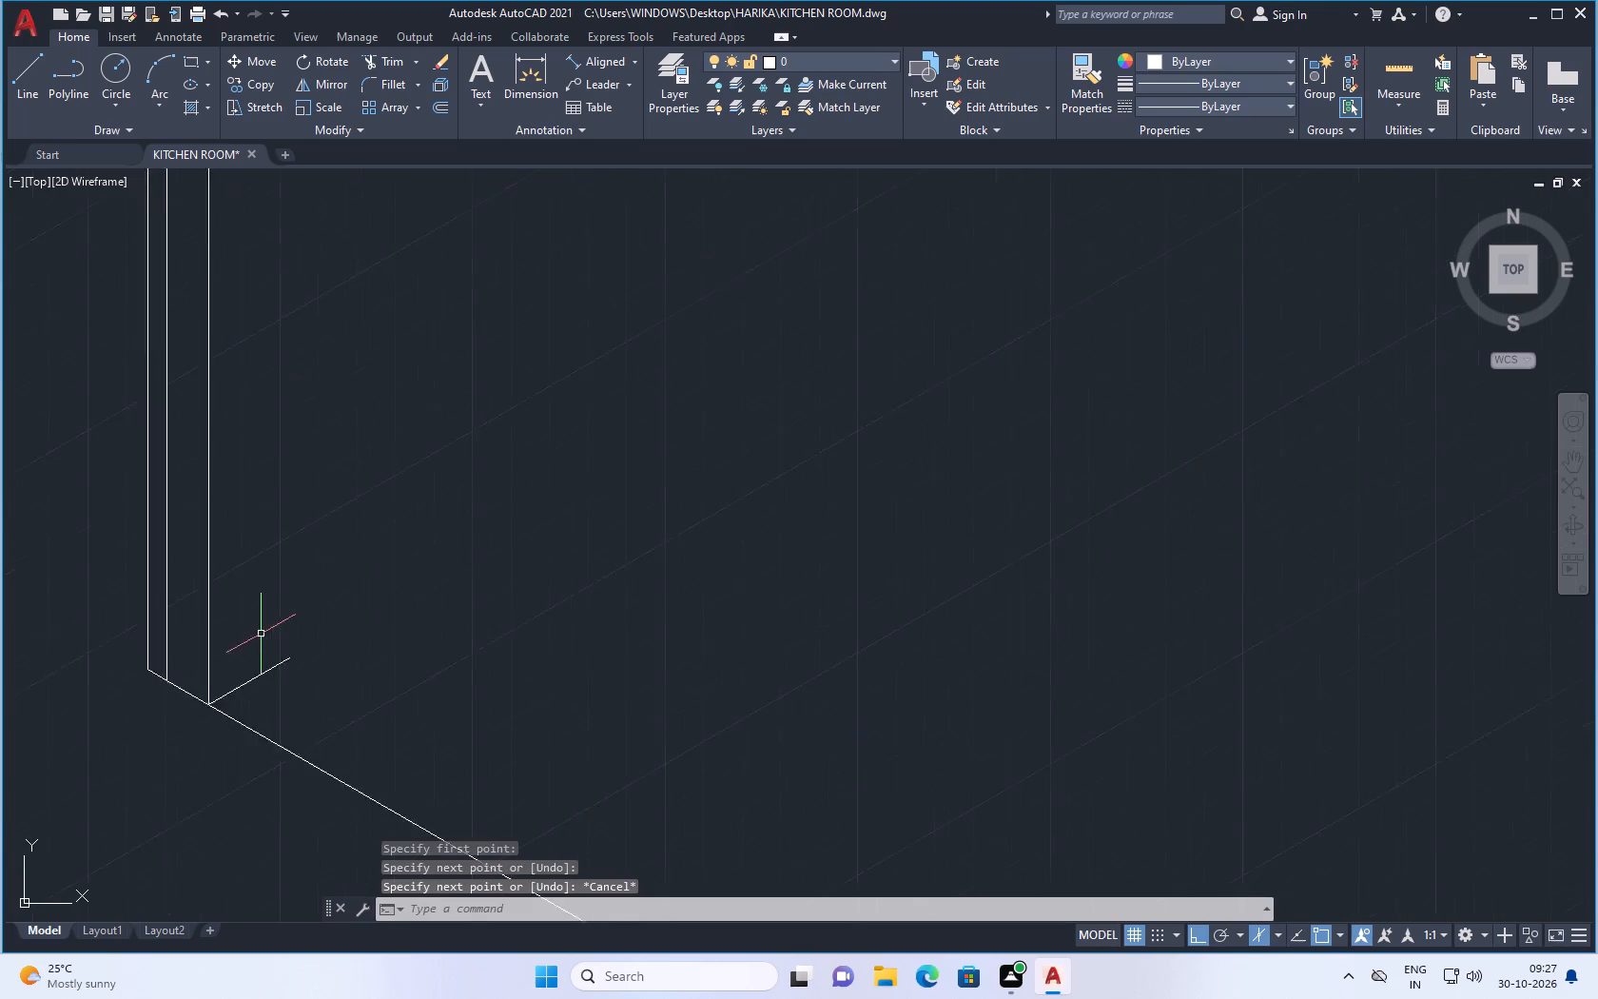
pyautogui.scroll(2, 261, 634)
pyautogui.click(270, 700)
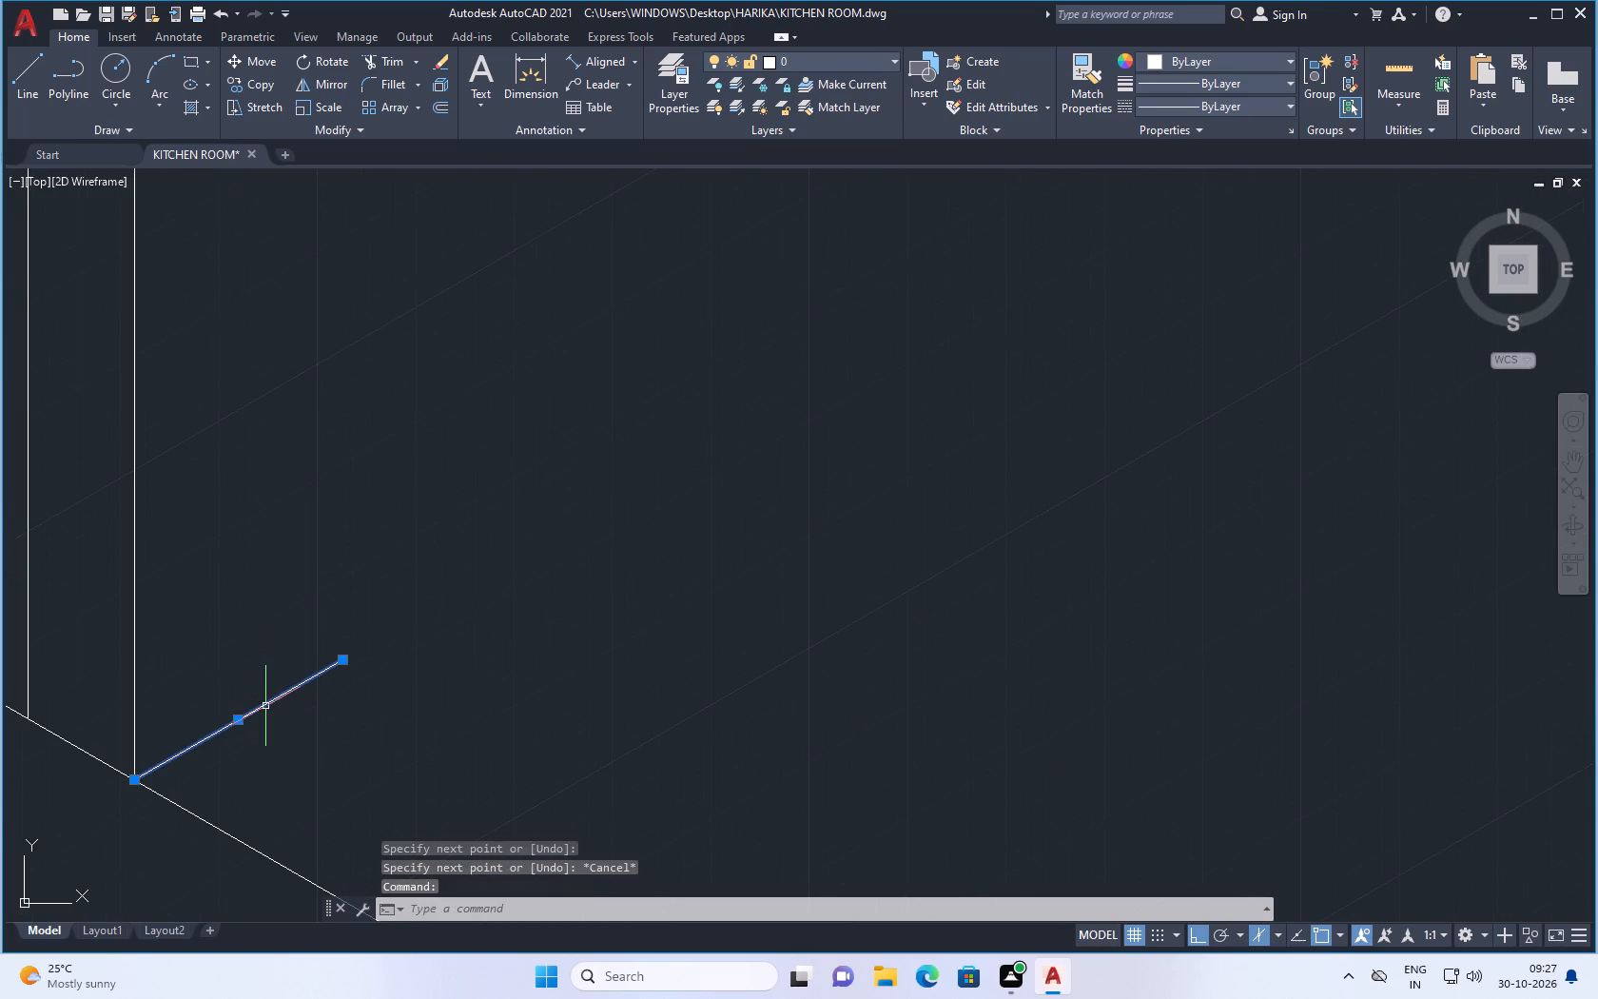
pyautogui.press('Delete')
# Draw a short 30° line from the foot of the new left vertical, continuing about 182 straight up to just below the sloping line.
pyautogui.click(29, 74)
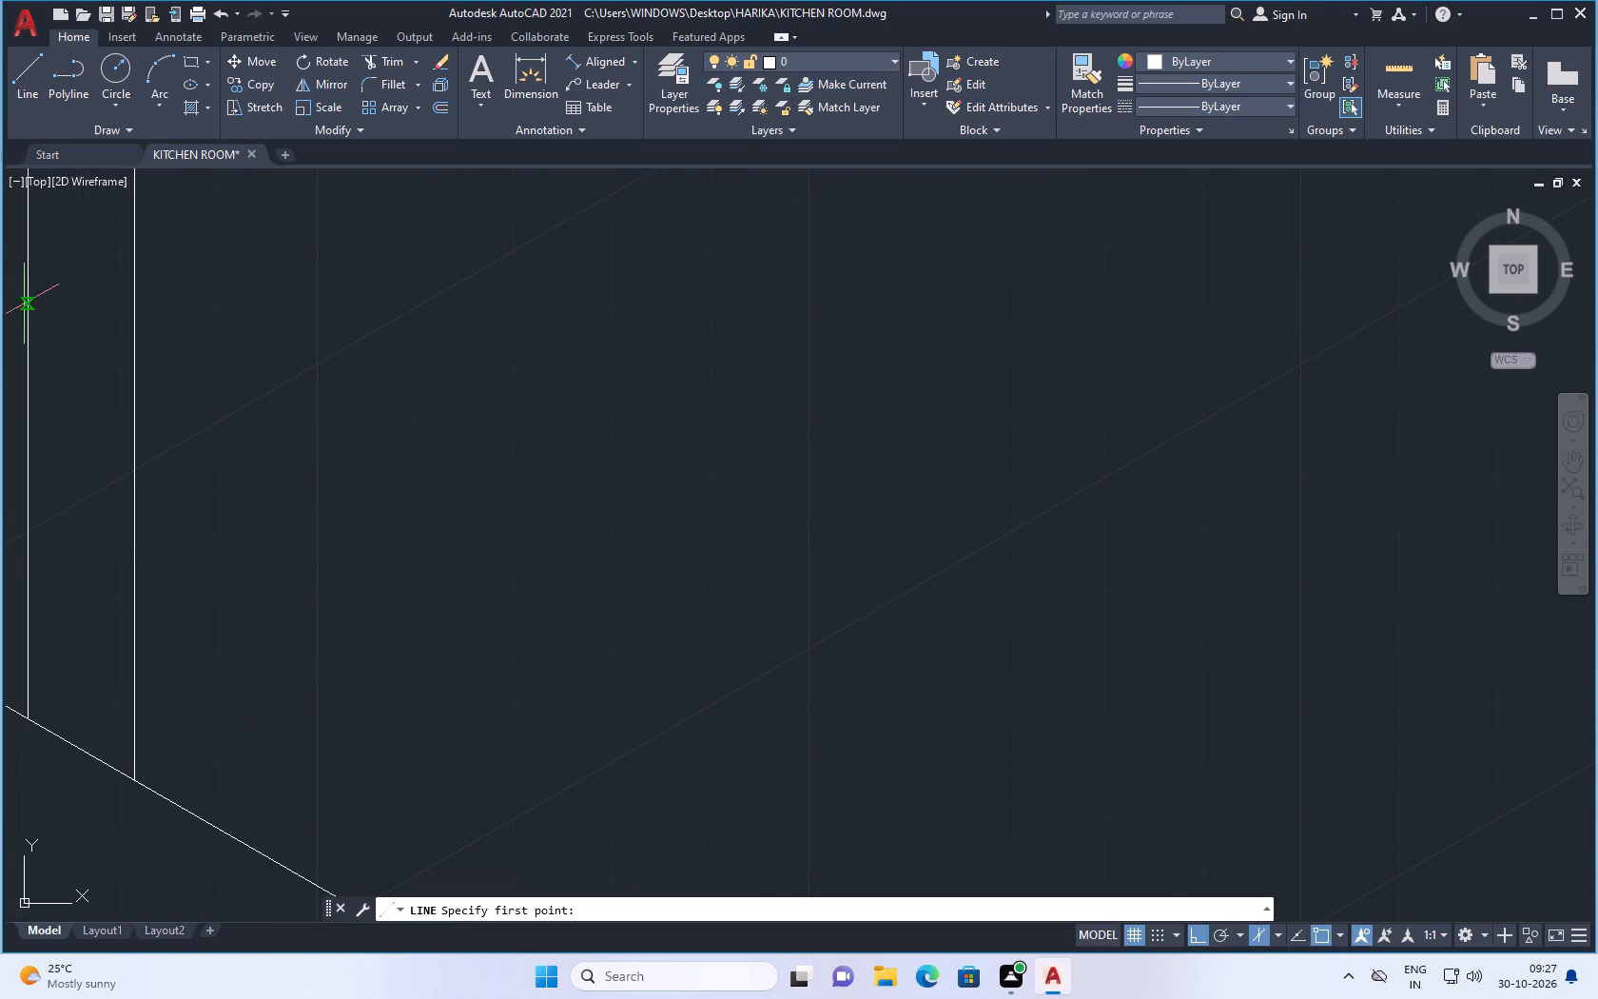
pyautogui.click(132, 776)
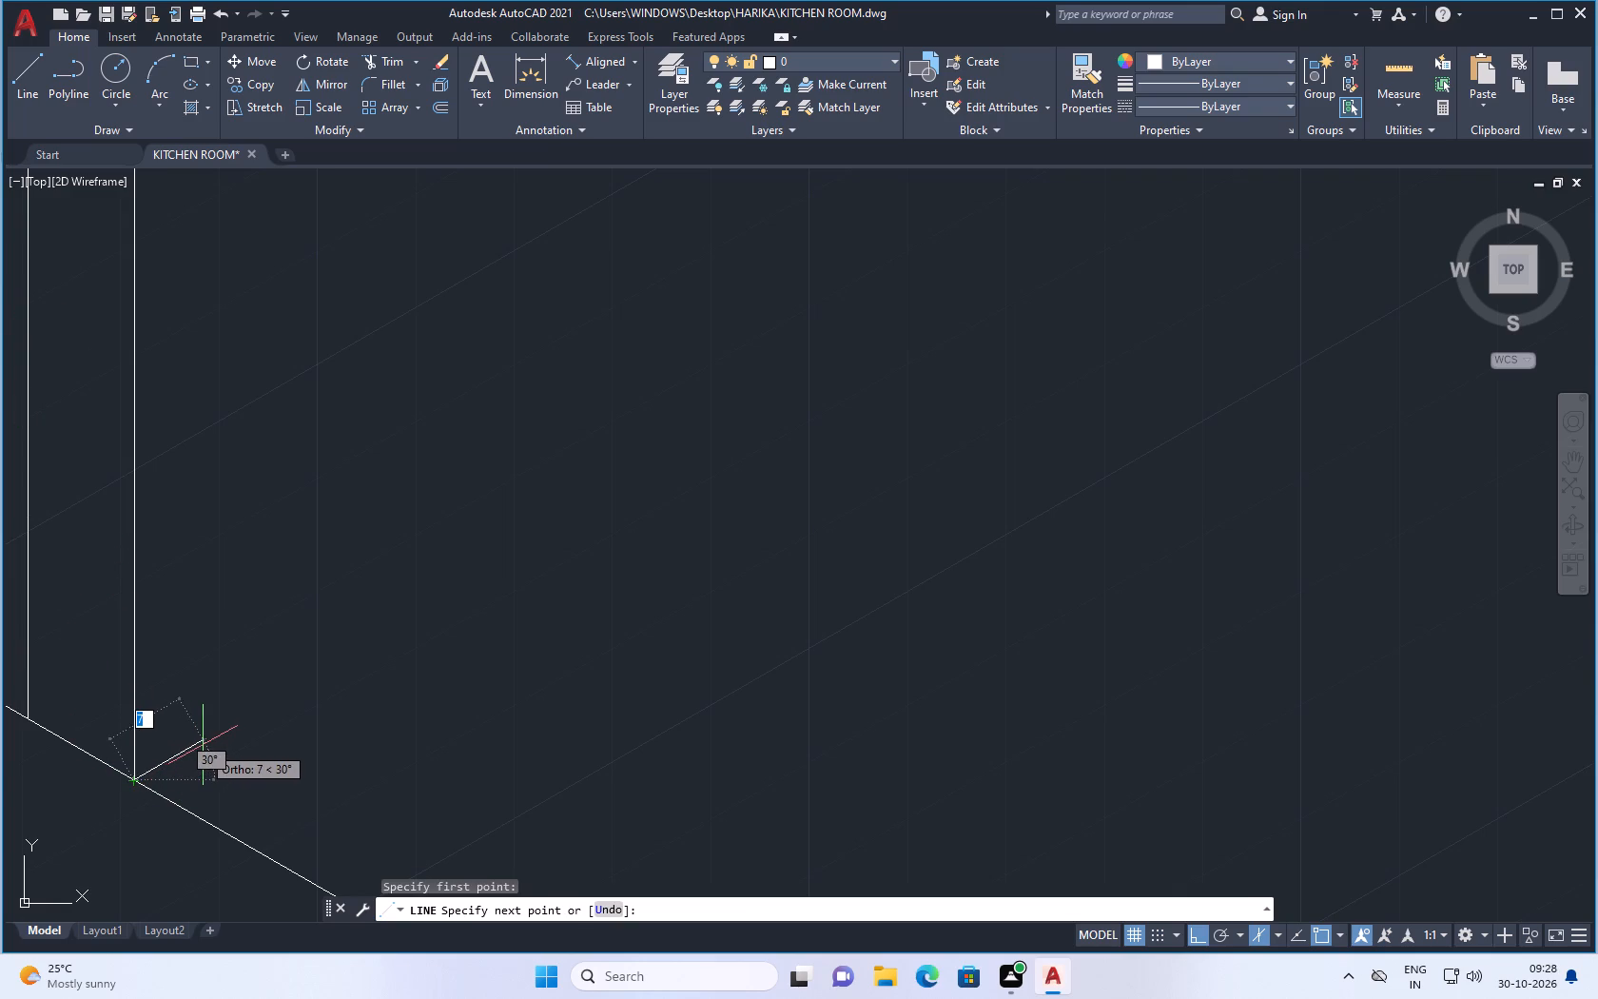
pyautogui.click(195, 749)
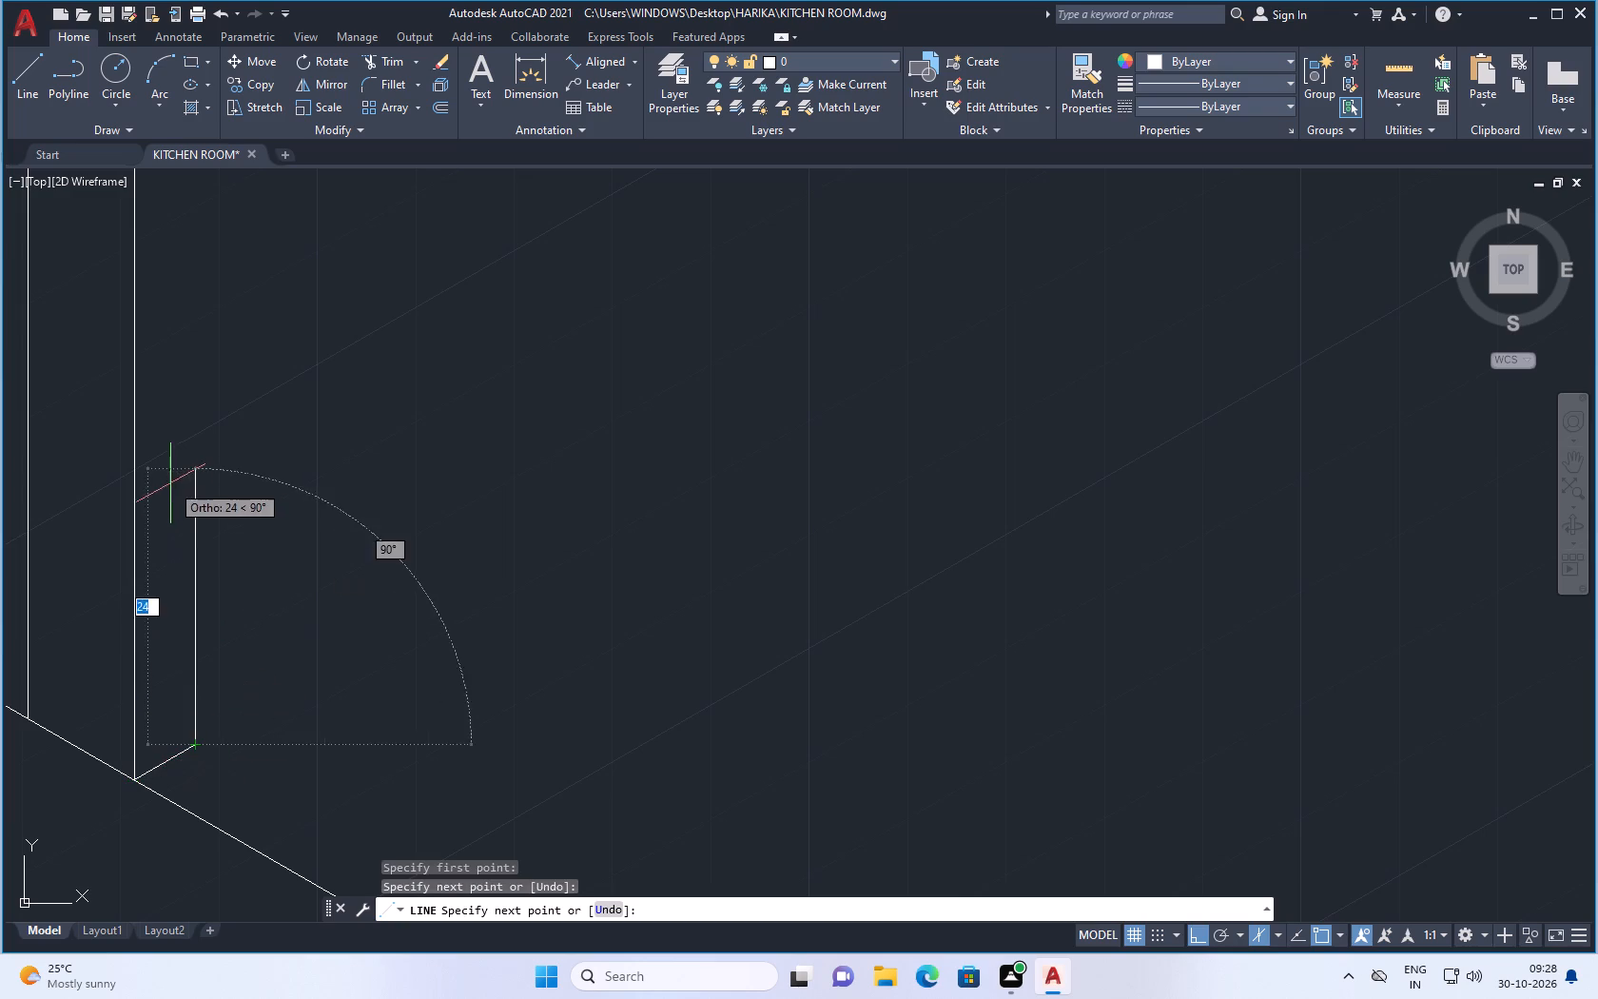
pyautogui.scroll(-3, 168, 500)
pyautogui.scroll(-3, 185, 336)
pyautogui.scroll(3, 184, 256)
pyautogui.scroll(1, 192, 337)
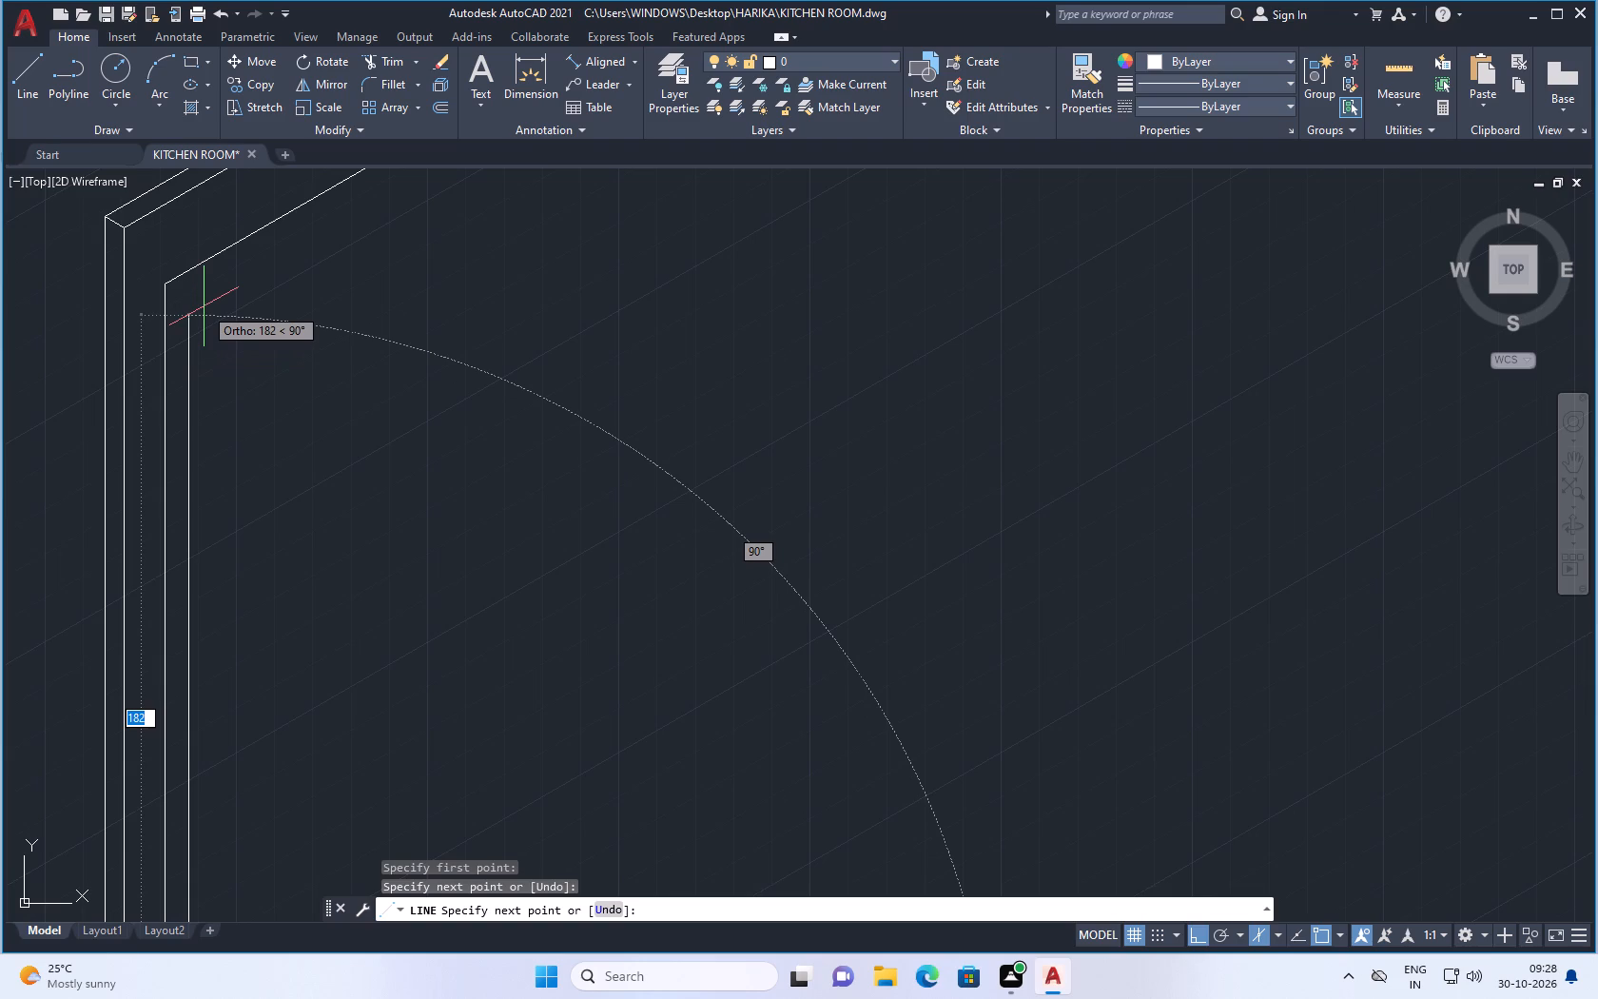
pyautogui.click(204, 306)
pyautogui.scroll(-5, 415, 262)
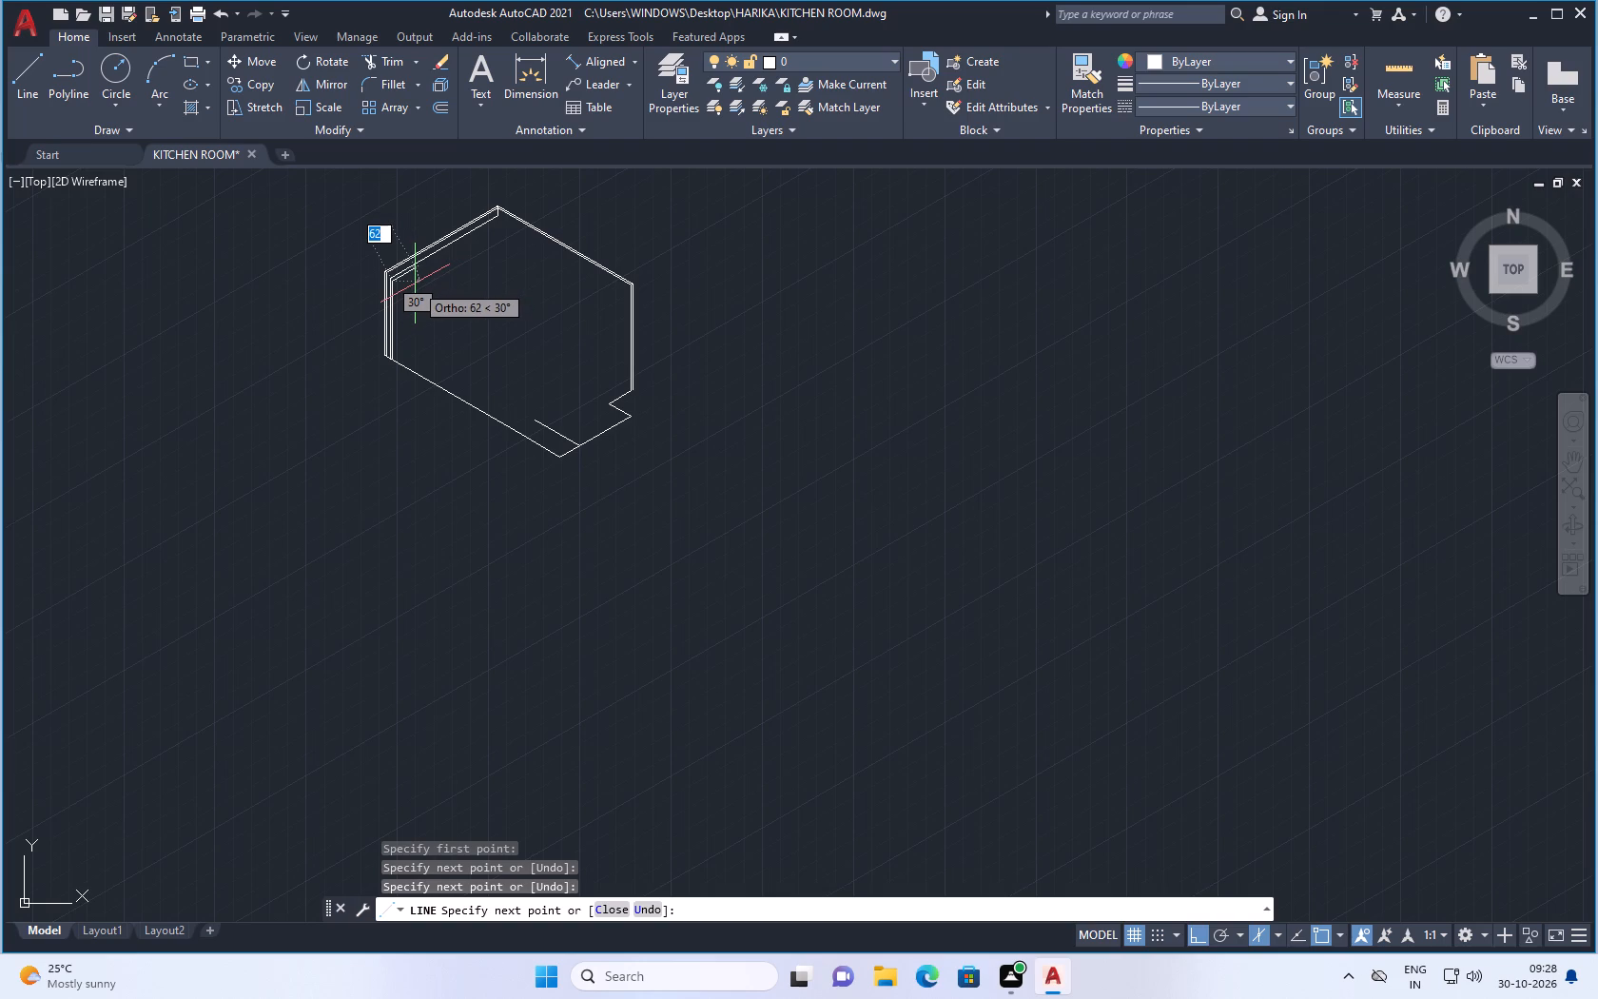
pyautogui.scroll(5, 434, 275)
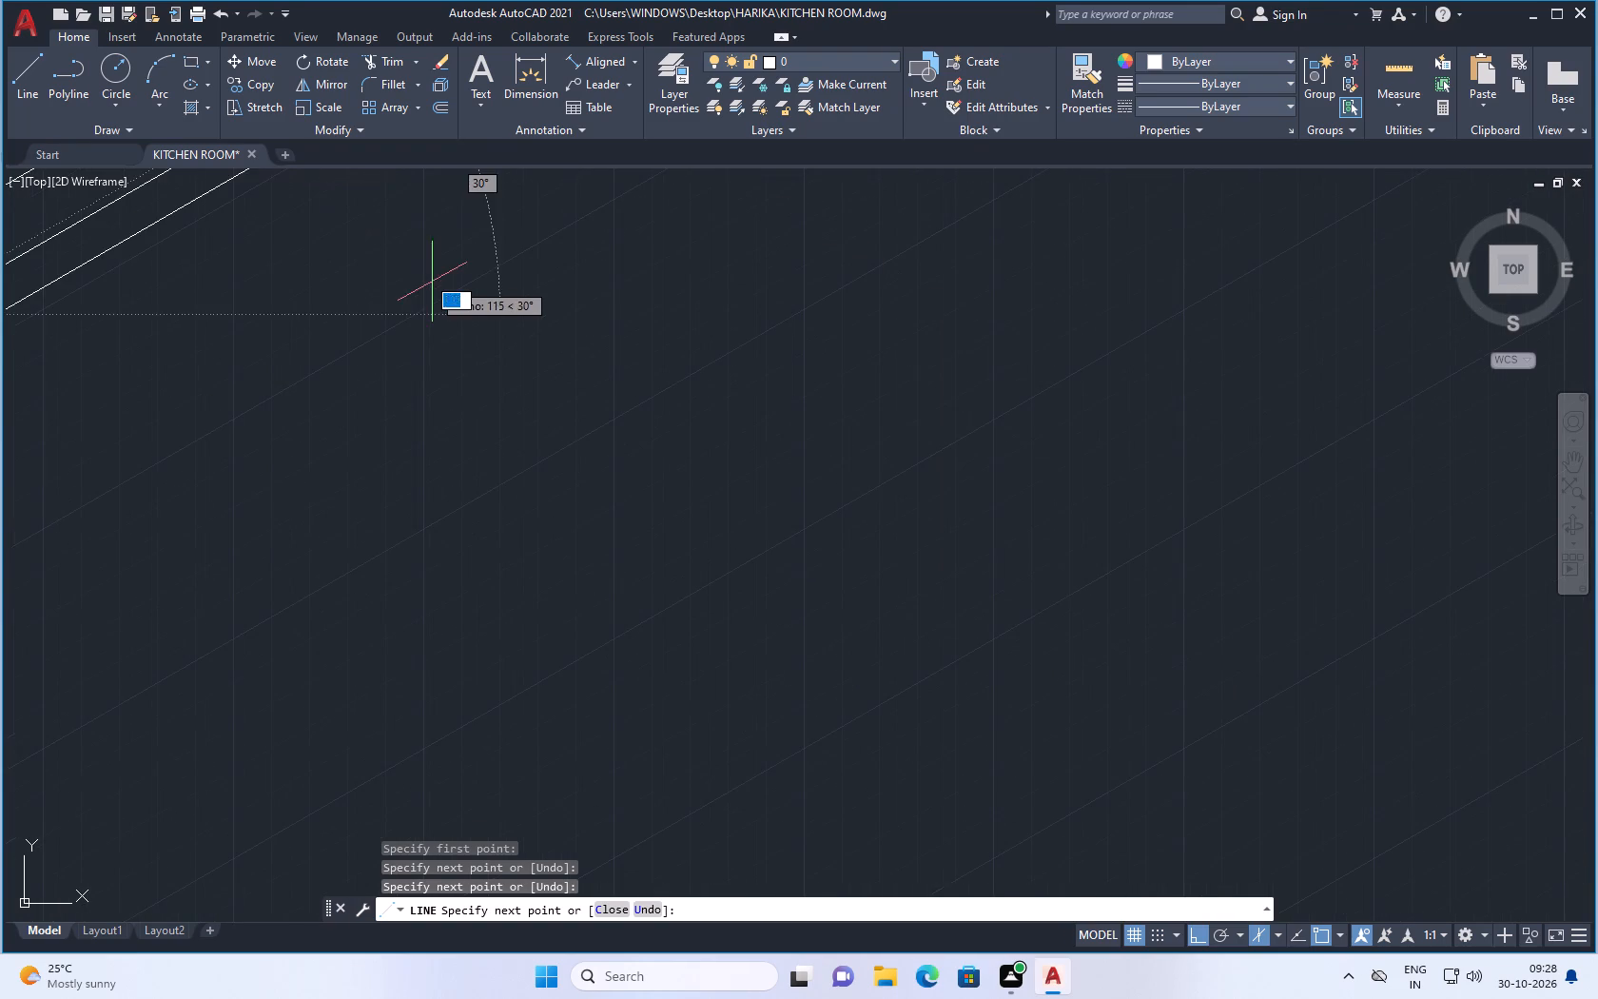
pyautogui.scroll(-2, 415, 341)
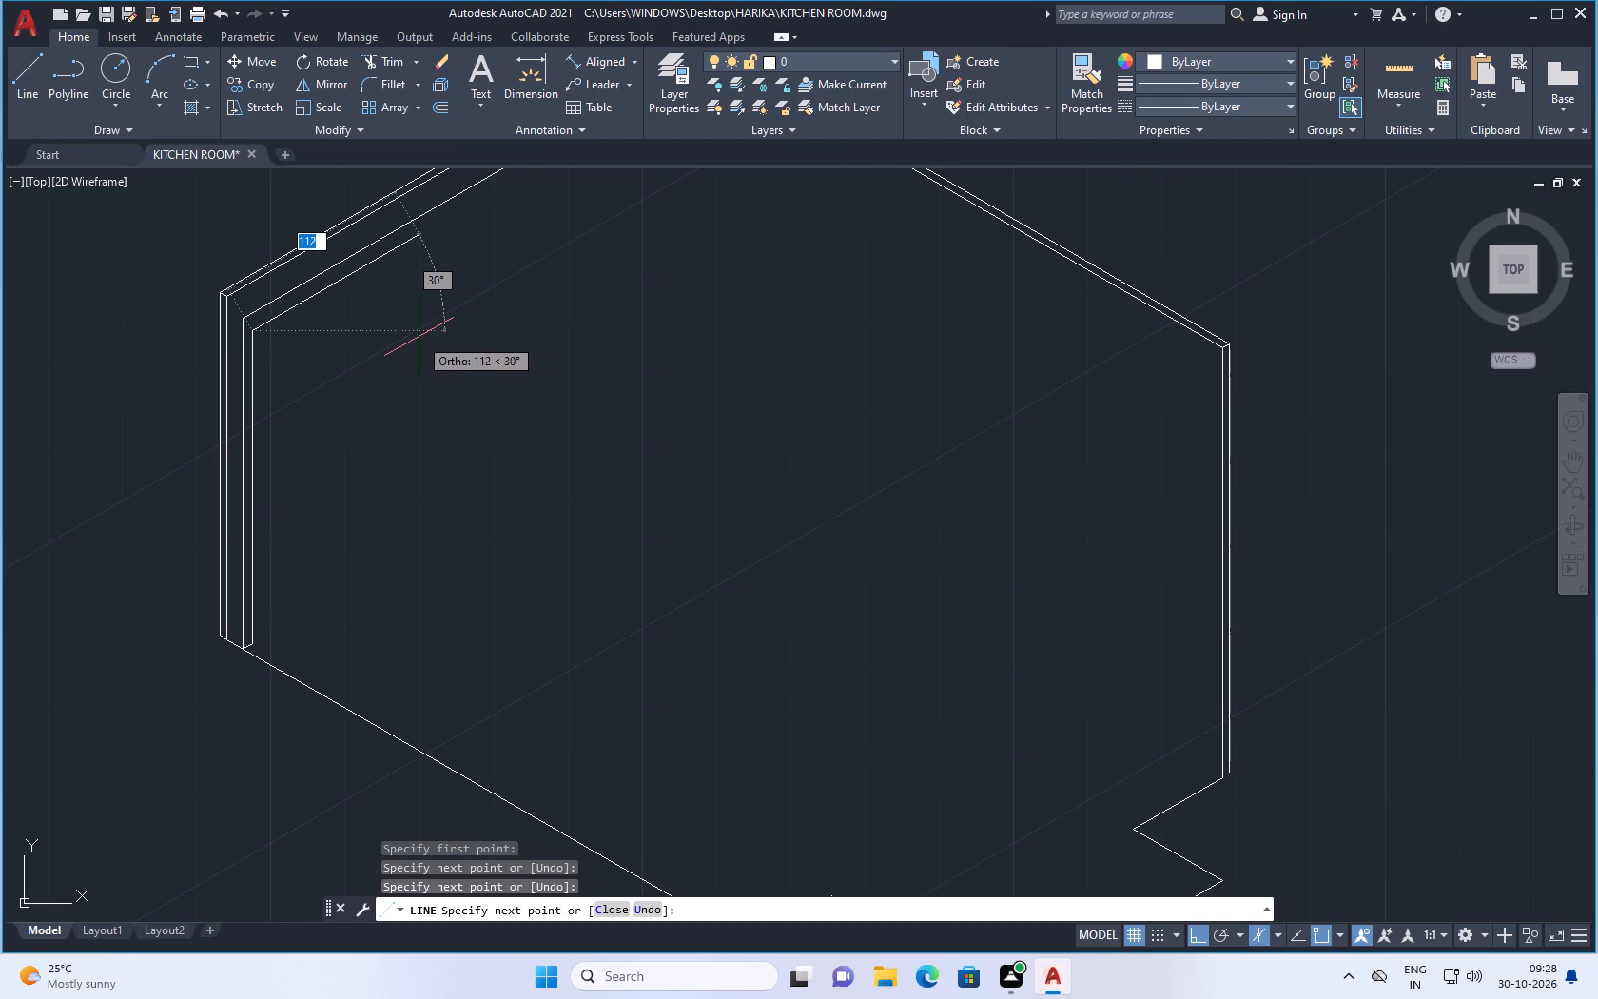
pyautogui.press('Escape')
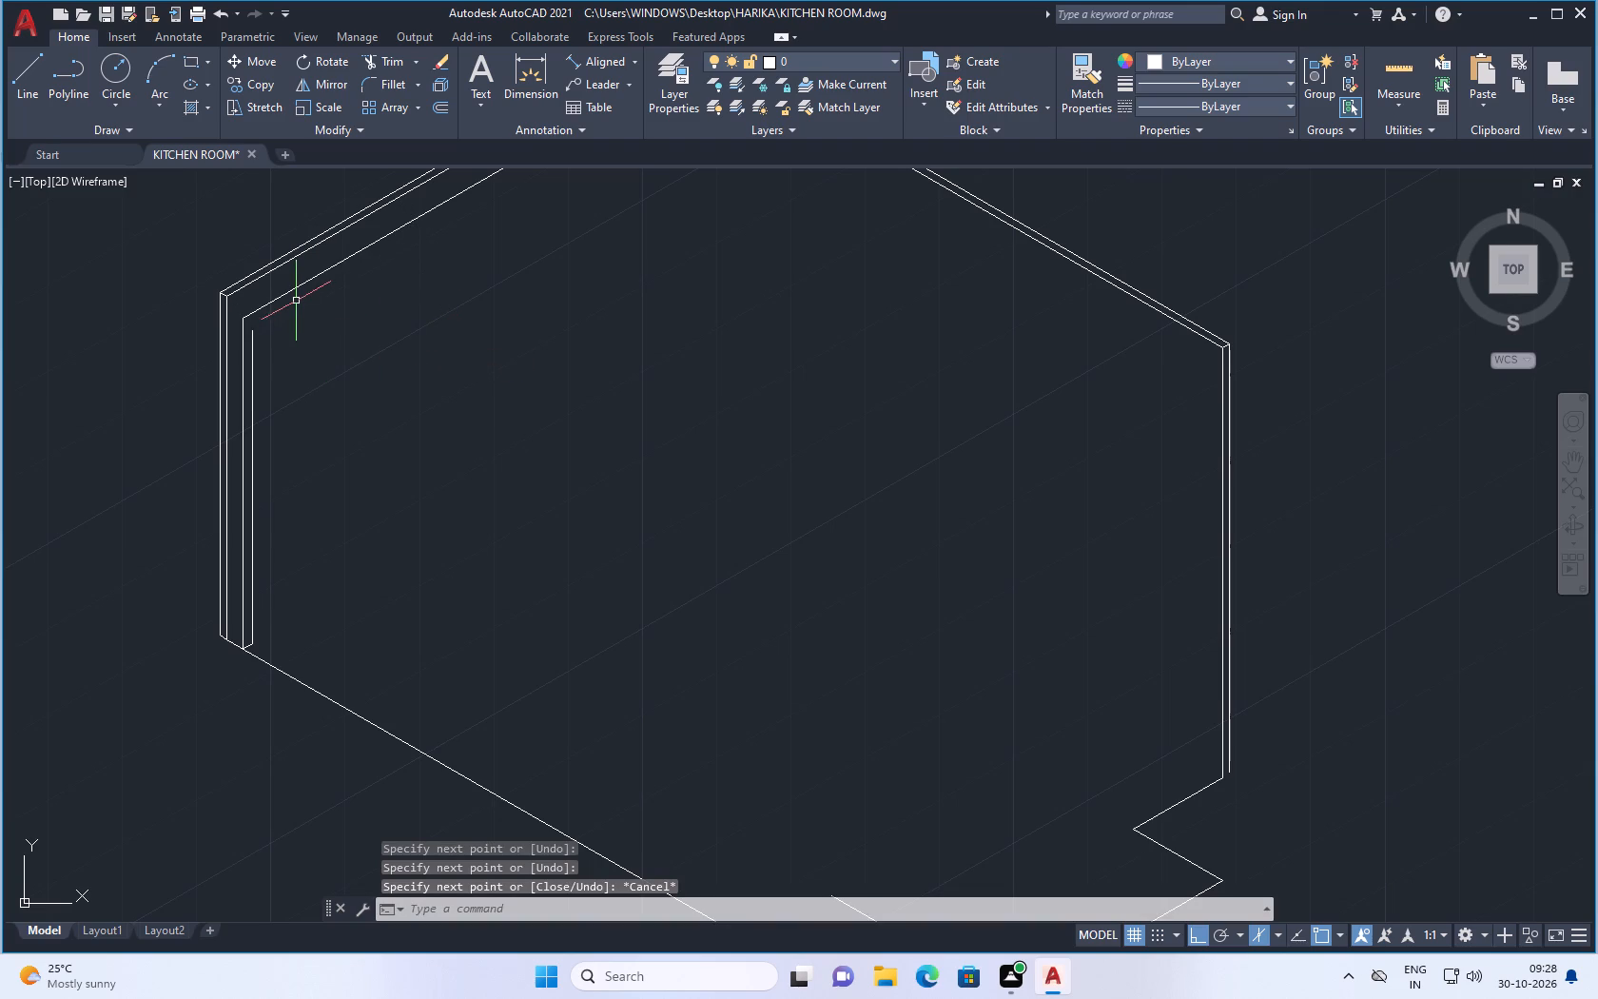
# Delete the vertical line standing just inside the new left cabinet vertical.
pyautogui.scroll(-1, 327, 371)
pyautogui.scroll(1, 442, 177)
pyautogui.scroll(-3, 442, 177)
pyautogui.scroll(4, 497, 166)
pyautogui.scroll(-1, 524, 280)
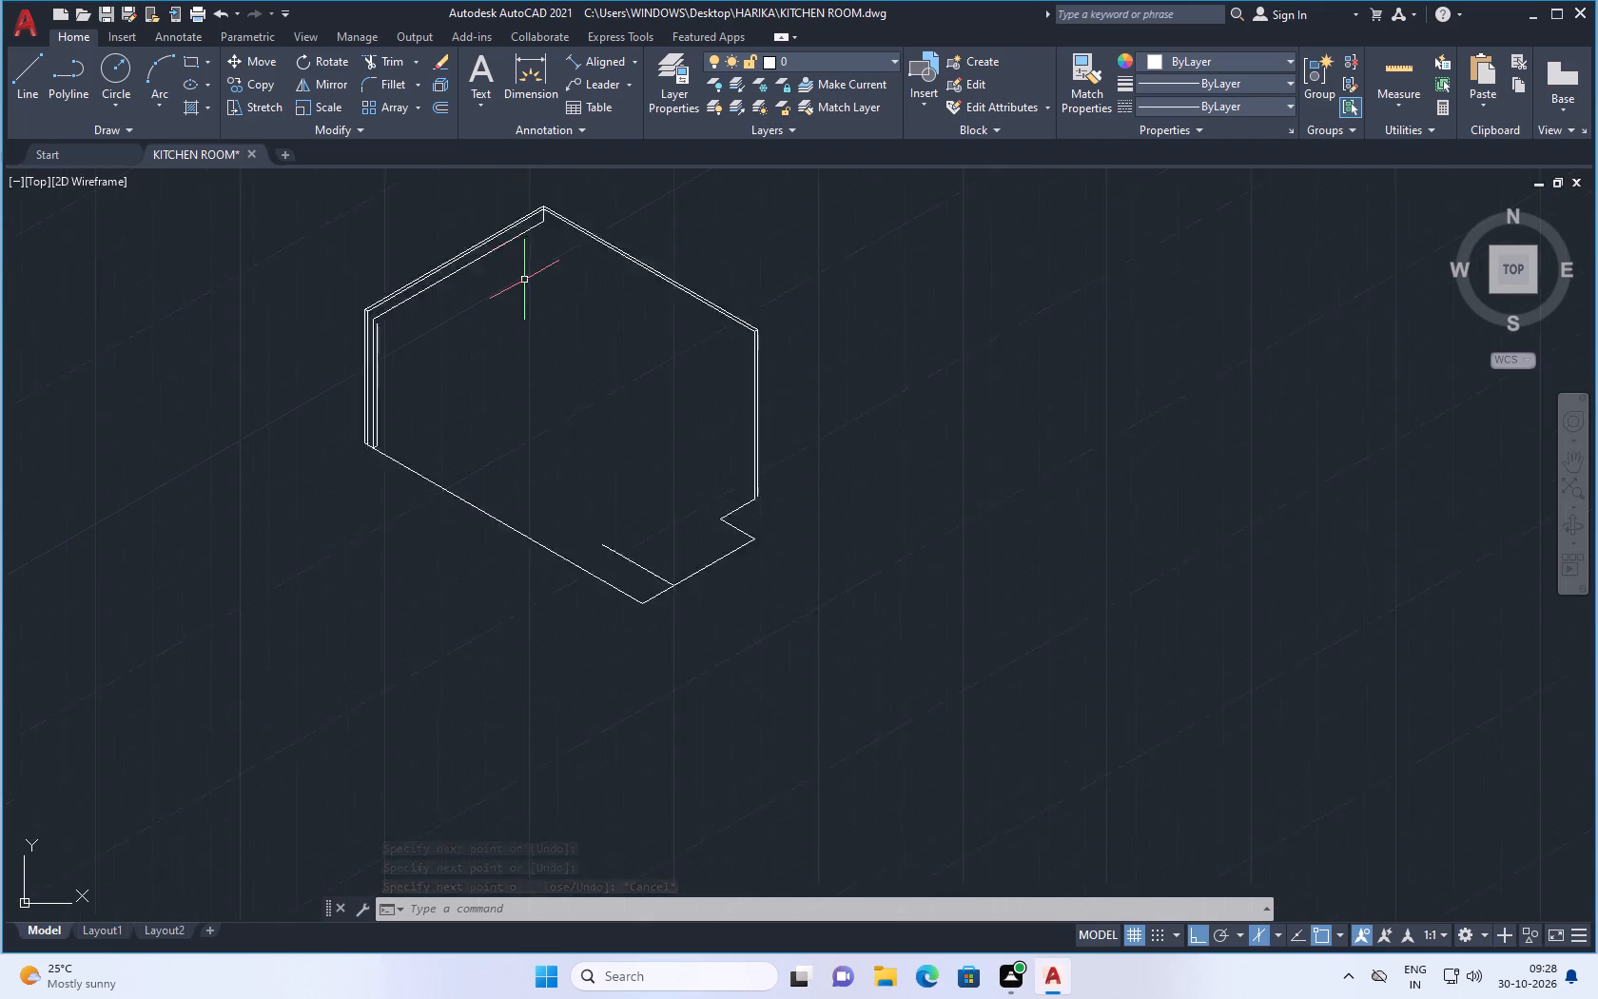
pyautogui.scroll(-1, 524, 280)
pyautogui.scroll(3, 526, 215)
pyautogui.scroll(2, 535, 341)
pyautogui.scroll(-2, 596, 317)
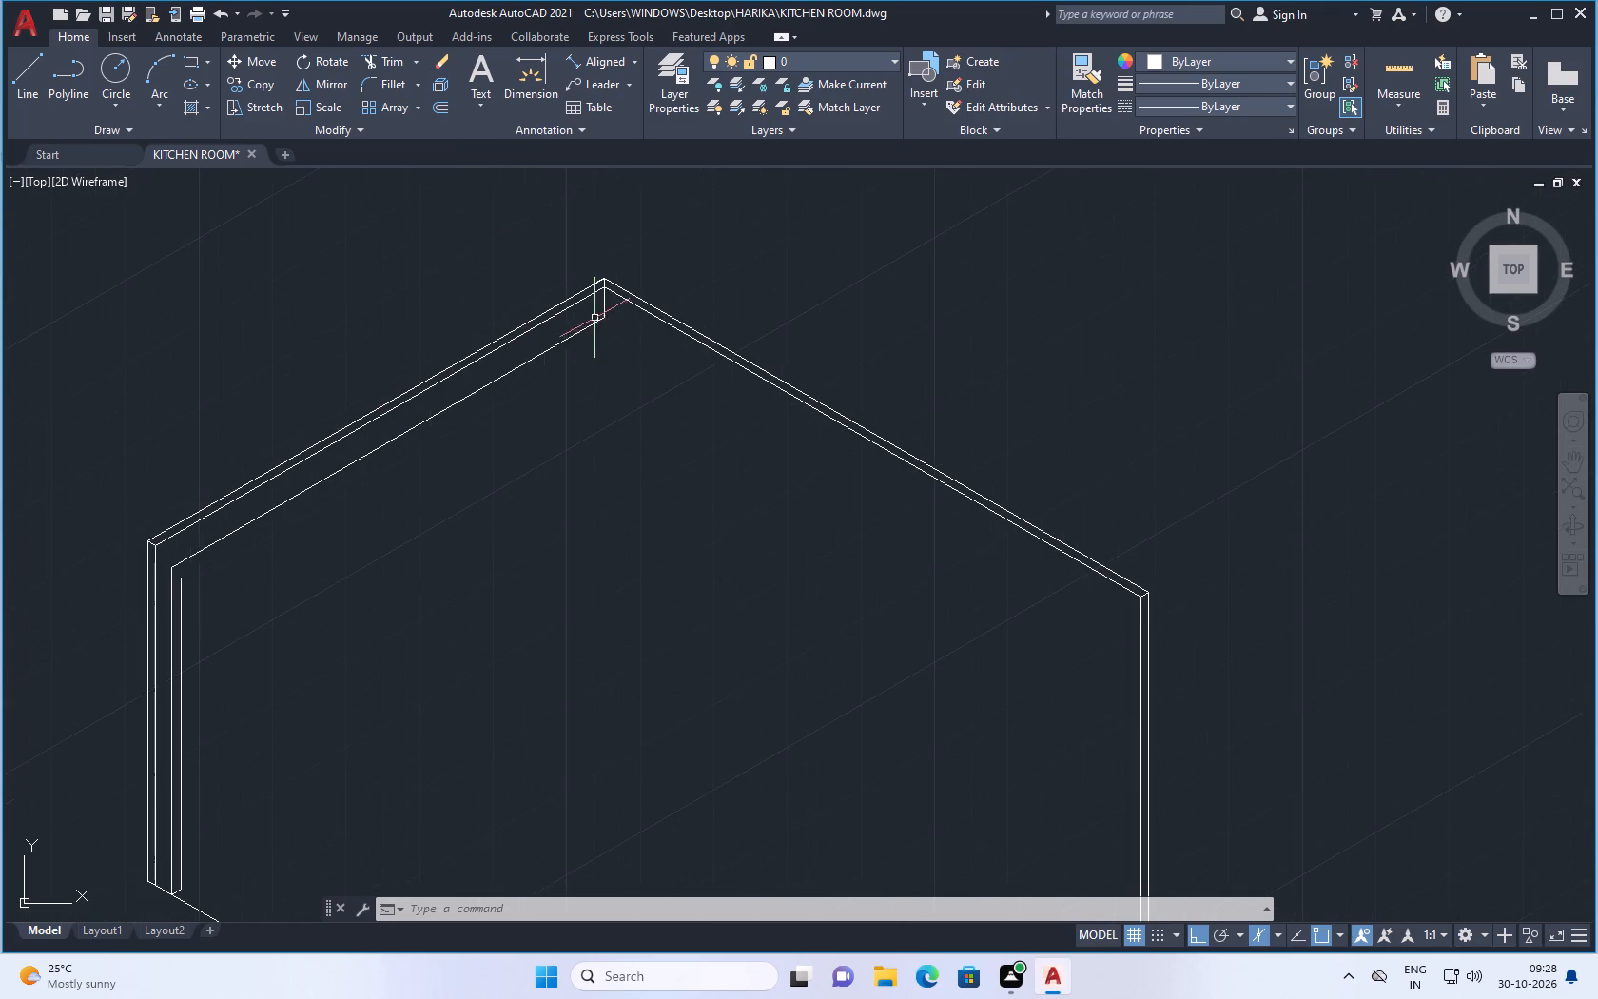
pyautogui.scroll(-1, 574, 325)
pyautogui.scroll(1, 291, 475)
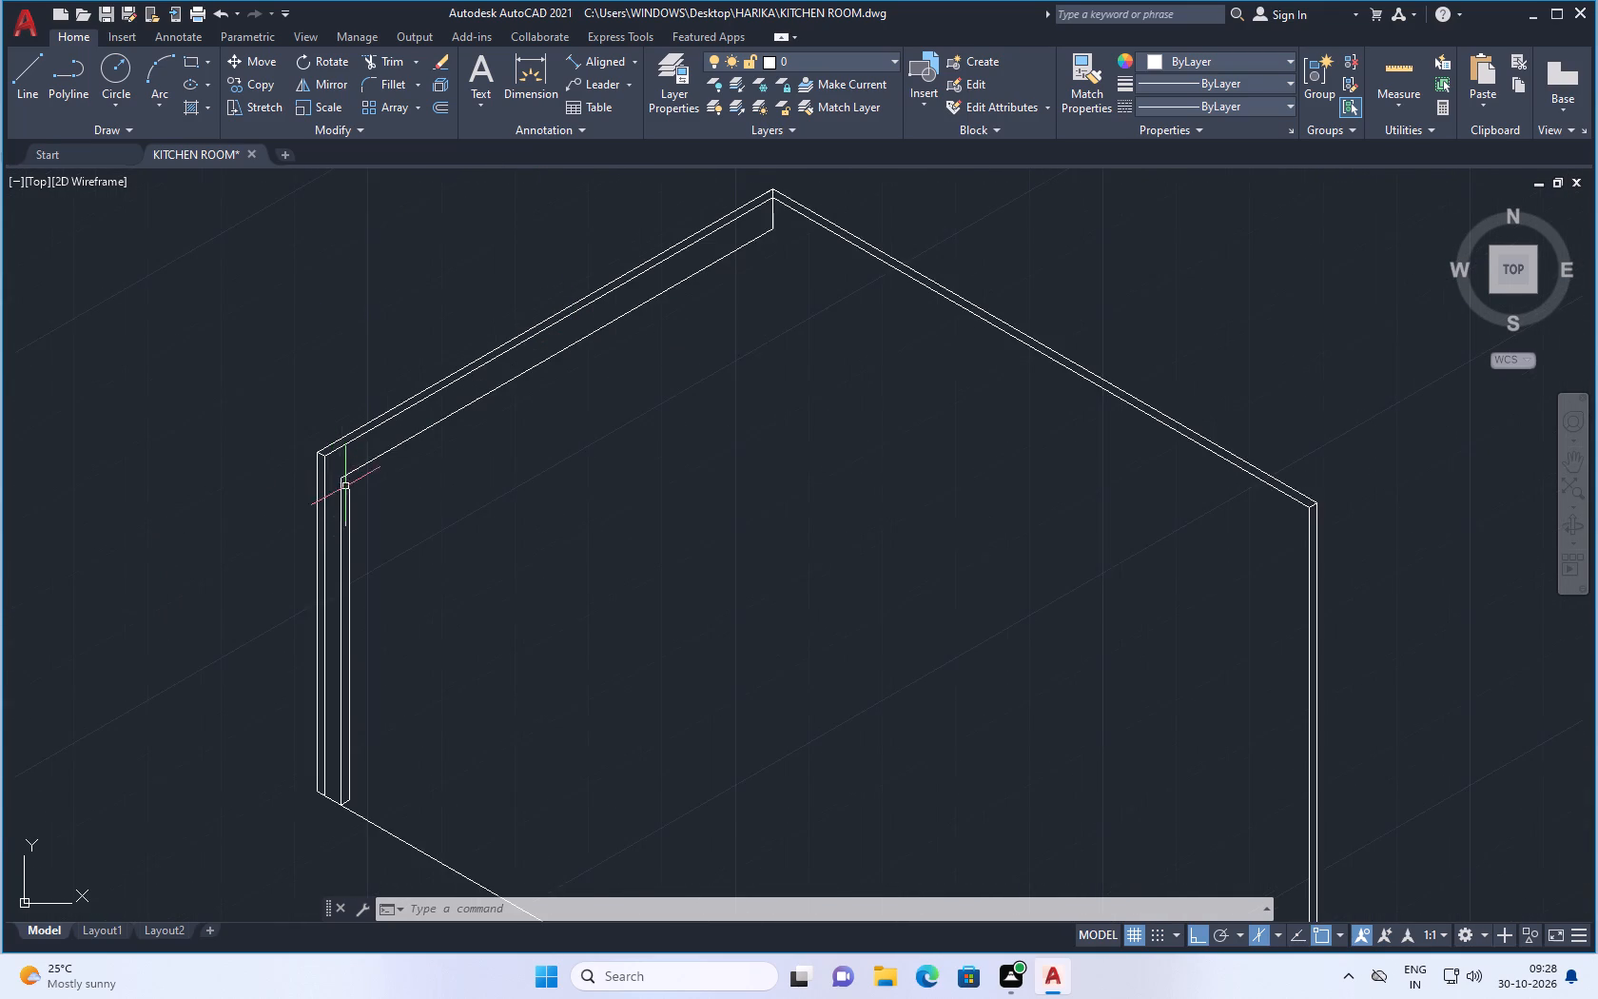
pyautogui.scroll(1, 345, 486)
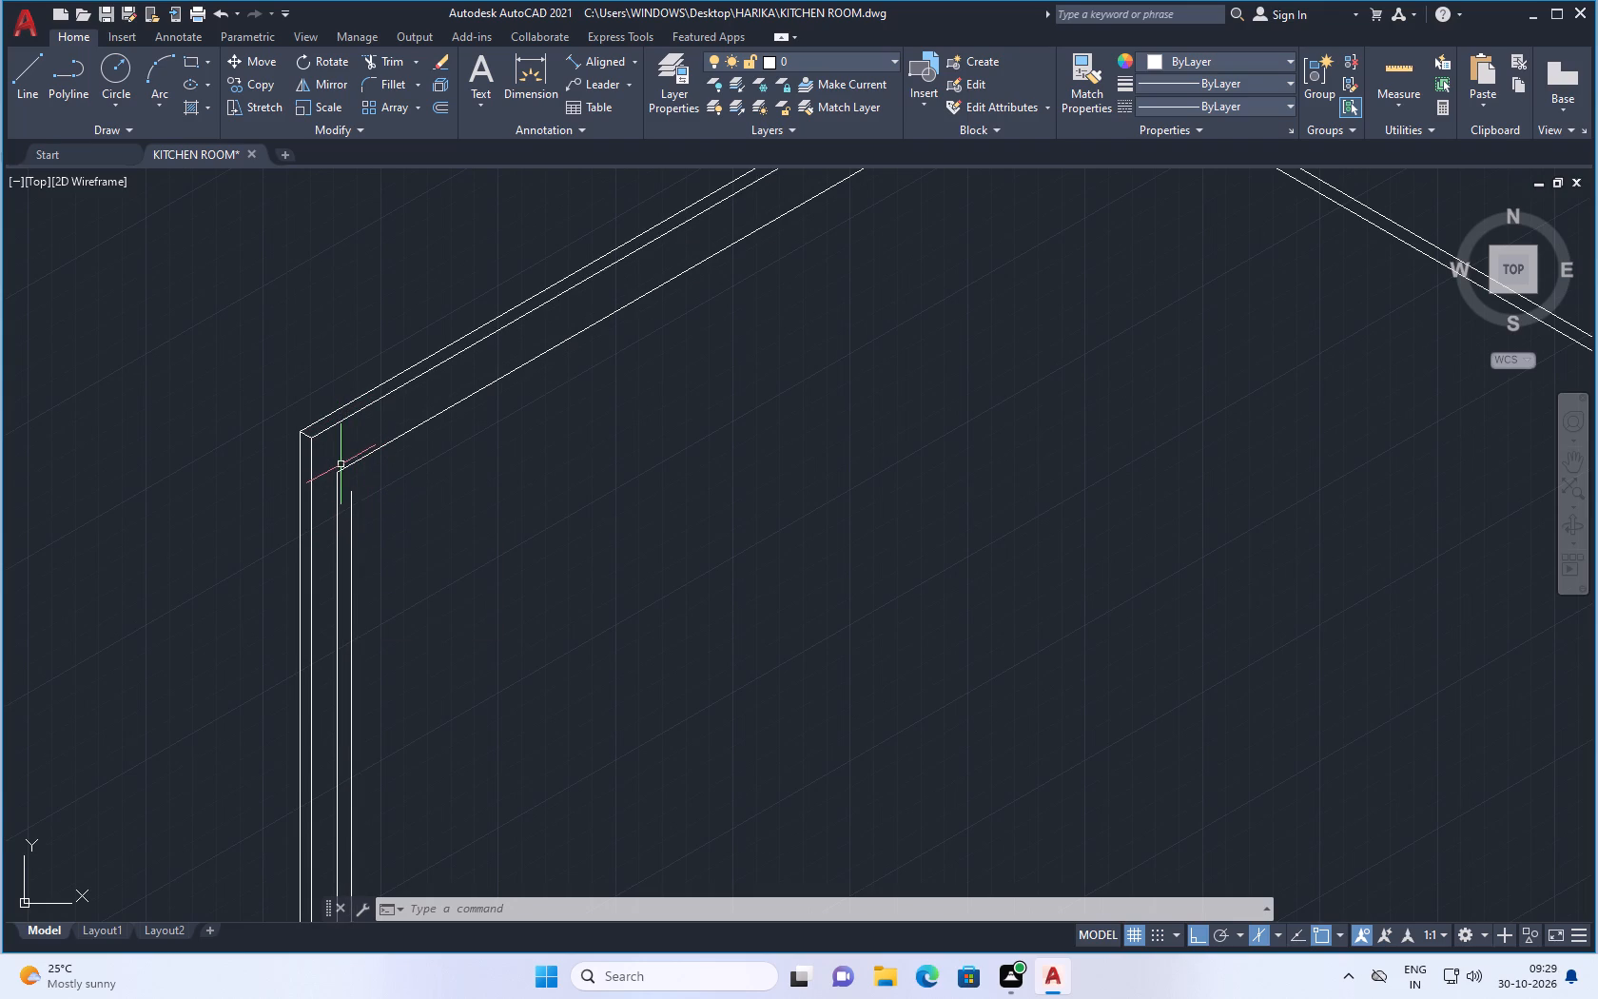
pyautogui.click(350, 522)
pyautogui.press('Delete')
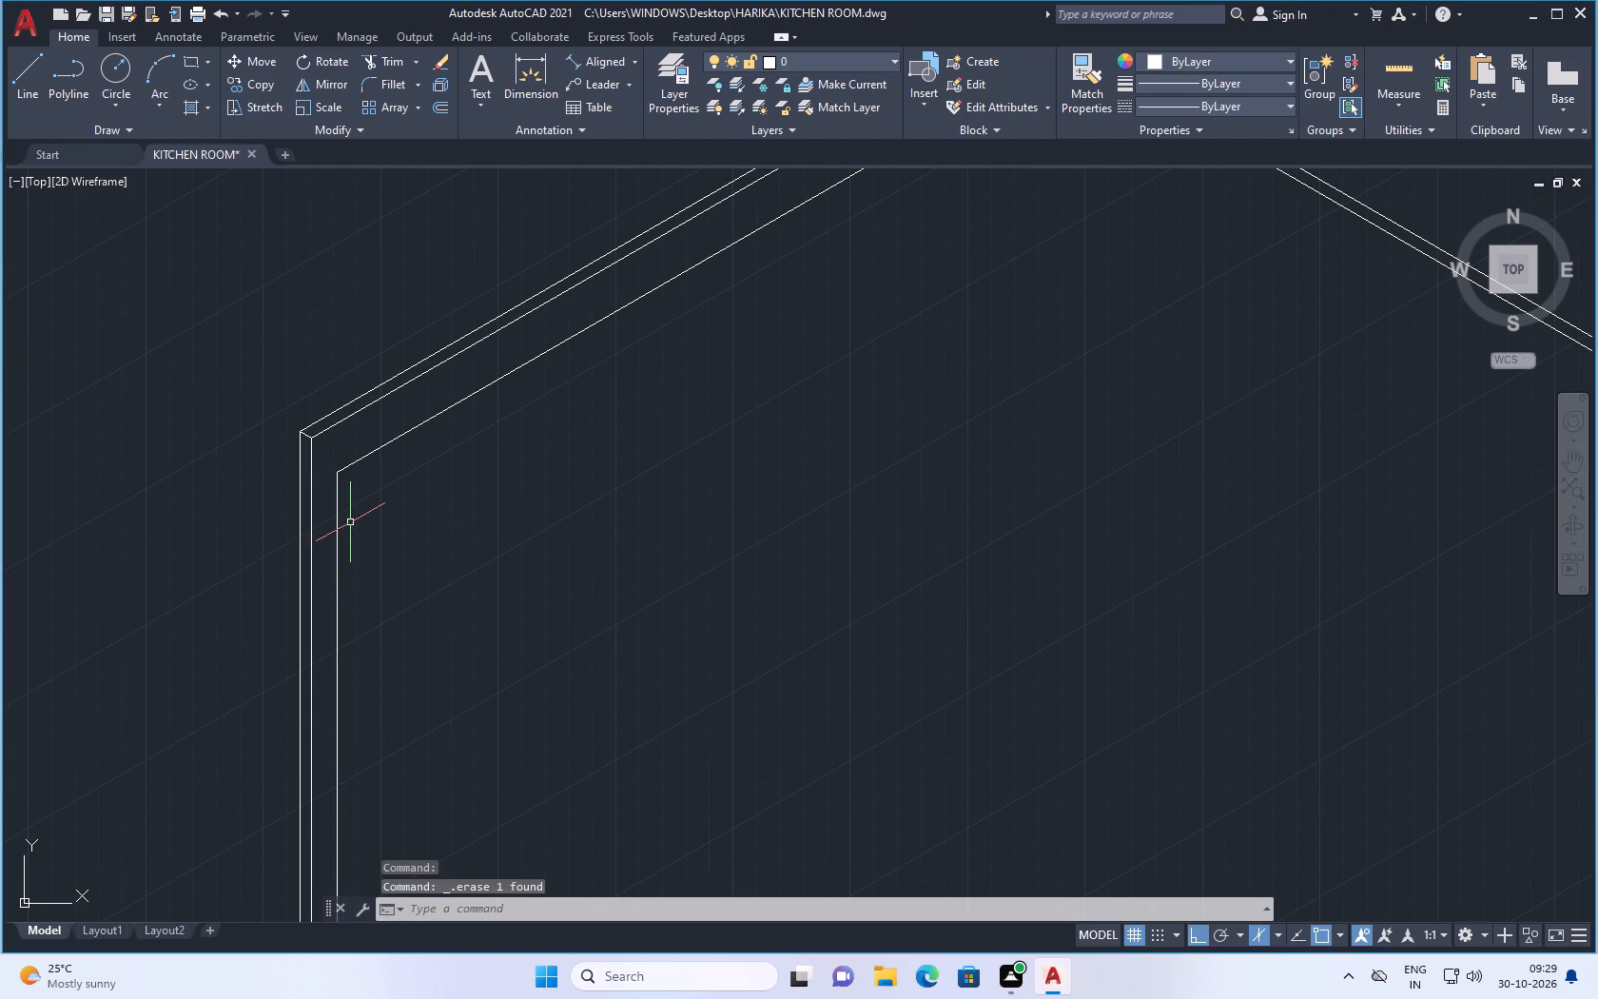
# In the top isoplane, draw lines from the left cabinet vertical's top, about 25 at 330° and 292 at 30°, ending at the back-corner vertical's foot.
pyautogui.click(22, 80)
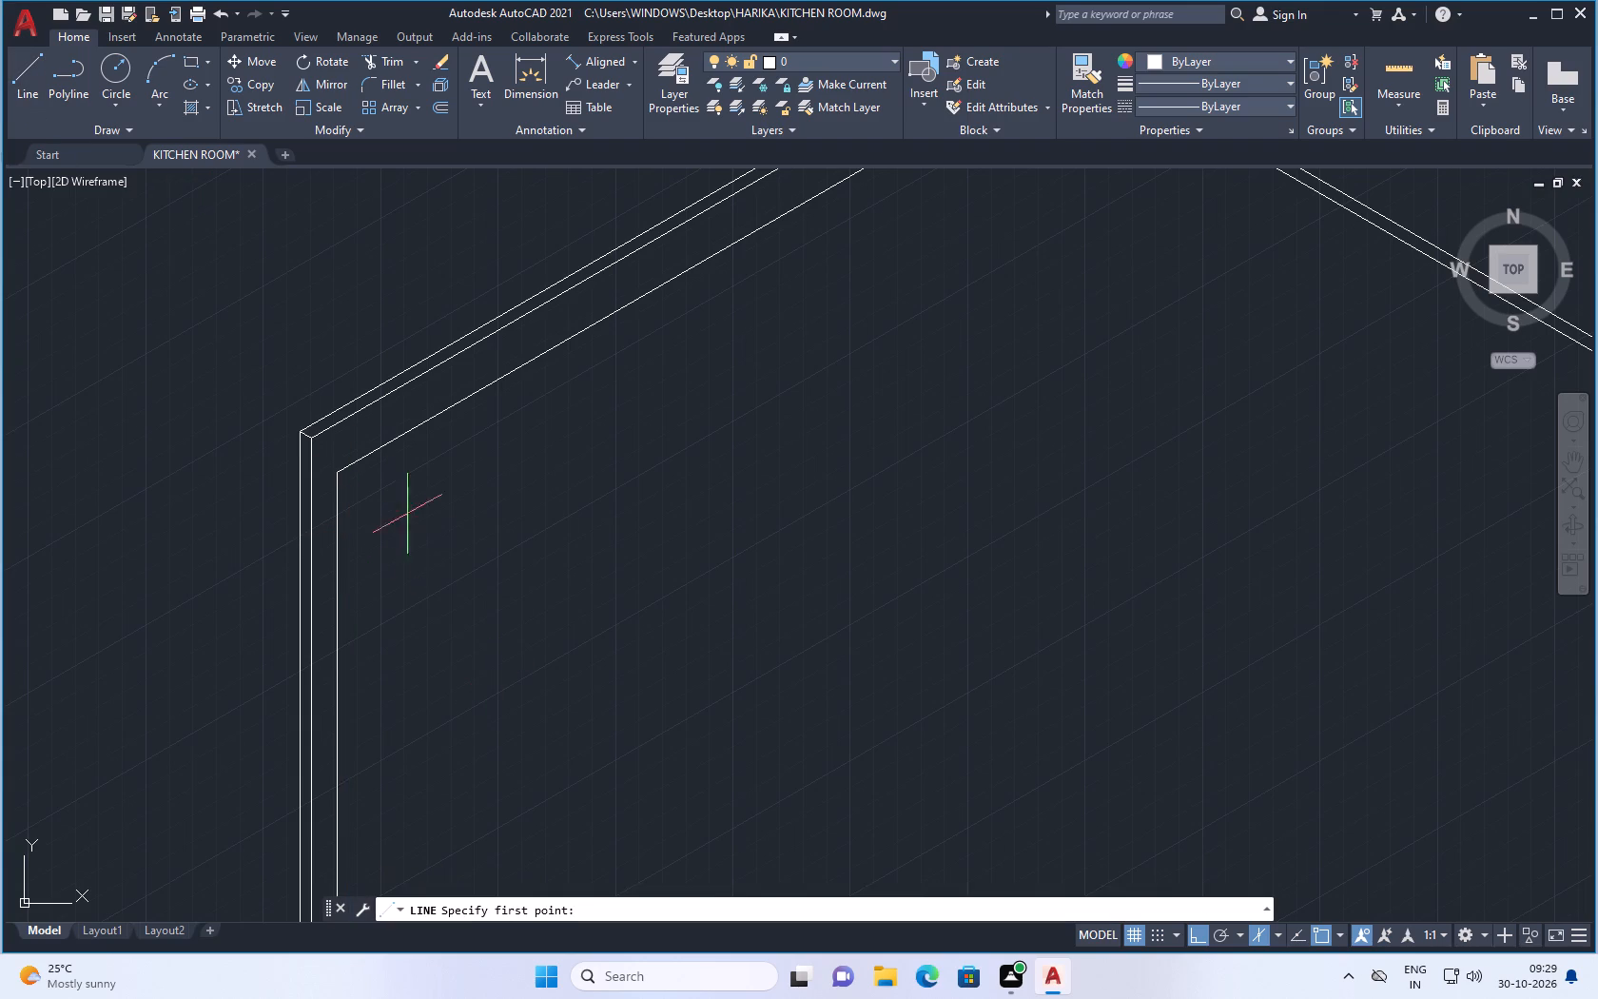
pyautogui.moveTo(341, 480); pyautogui.dragTo(356, 492)
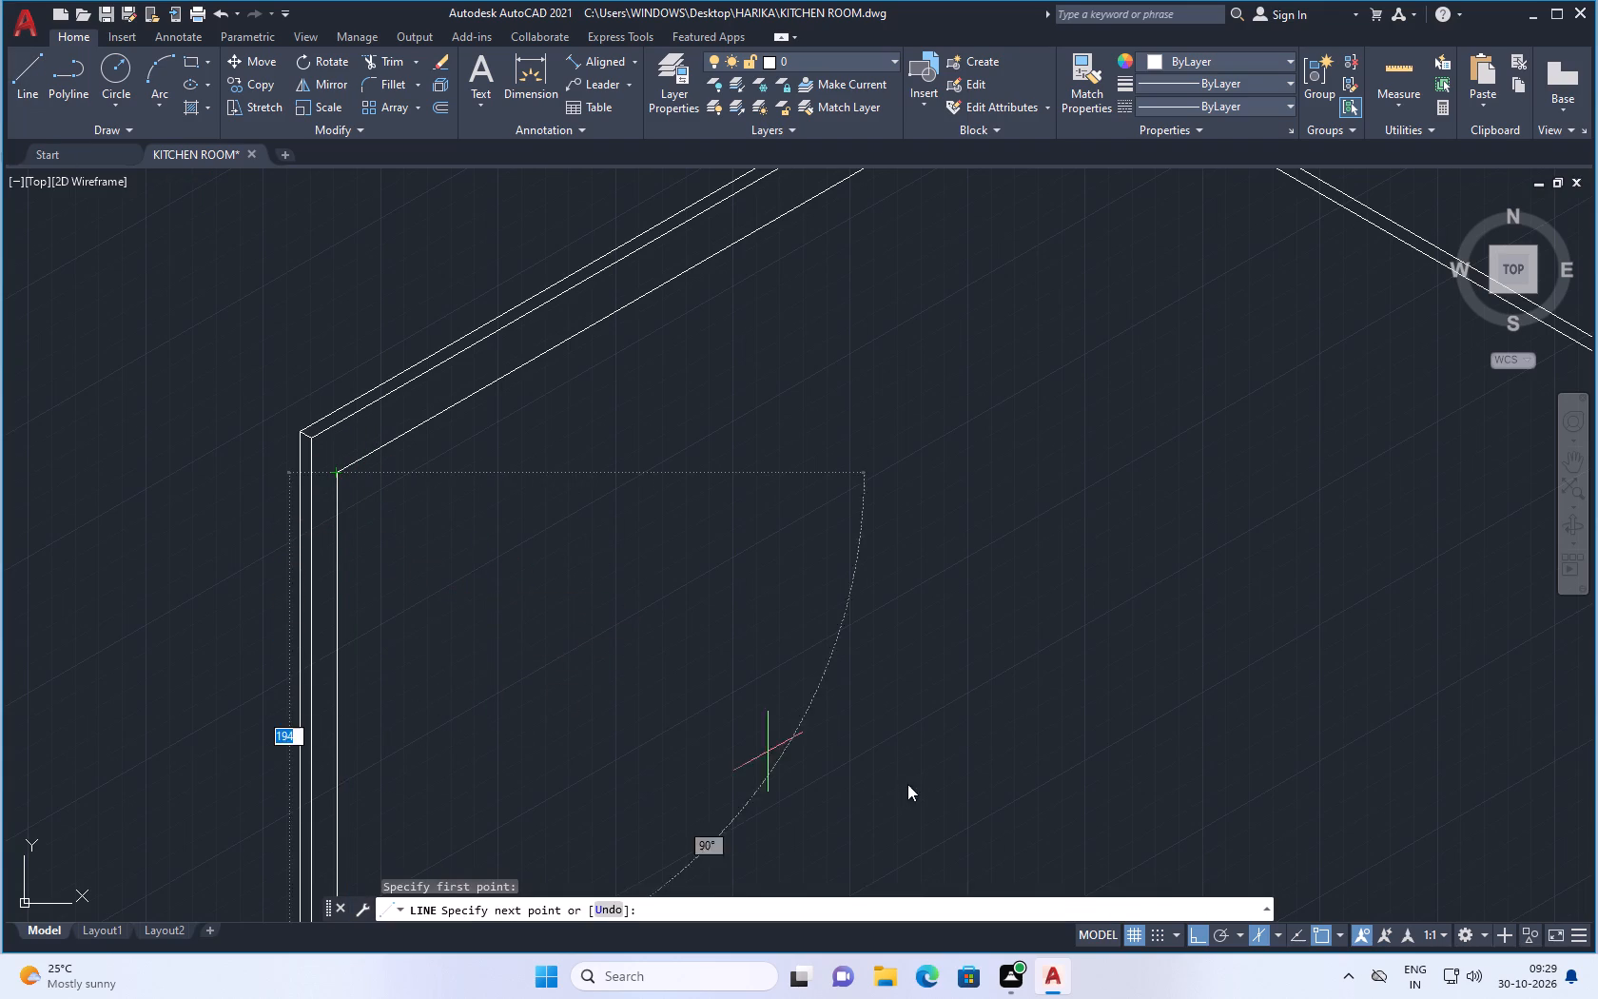
pyautogui.click(1279, 928)
pyautogui.click(1280, 894)
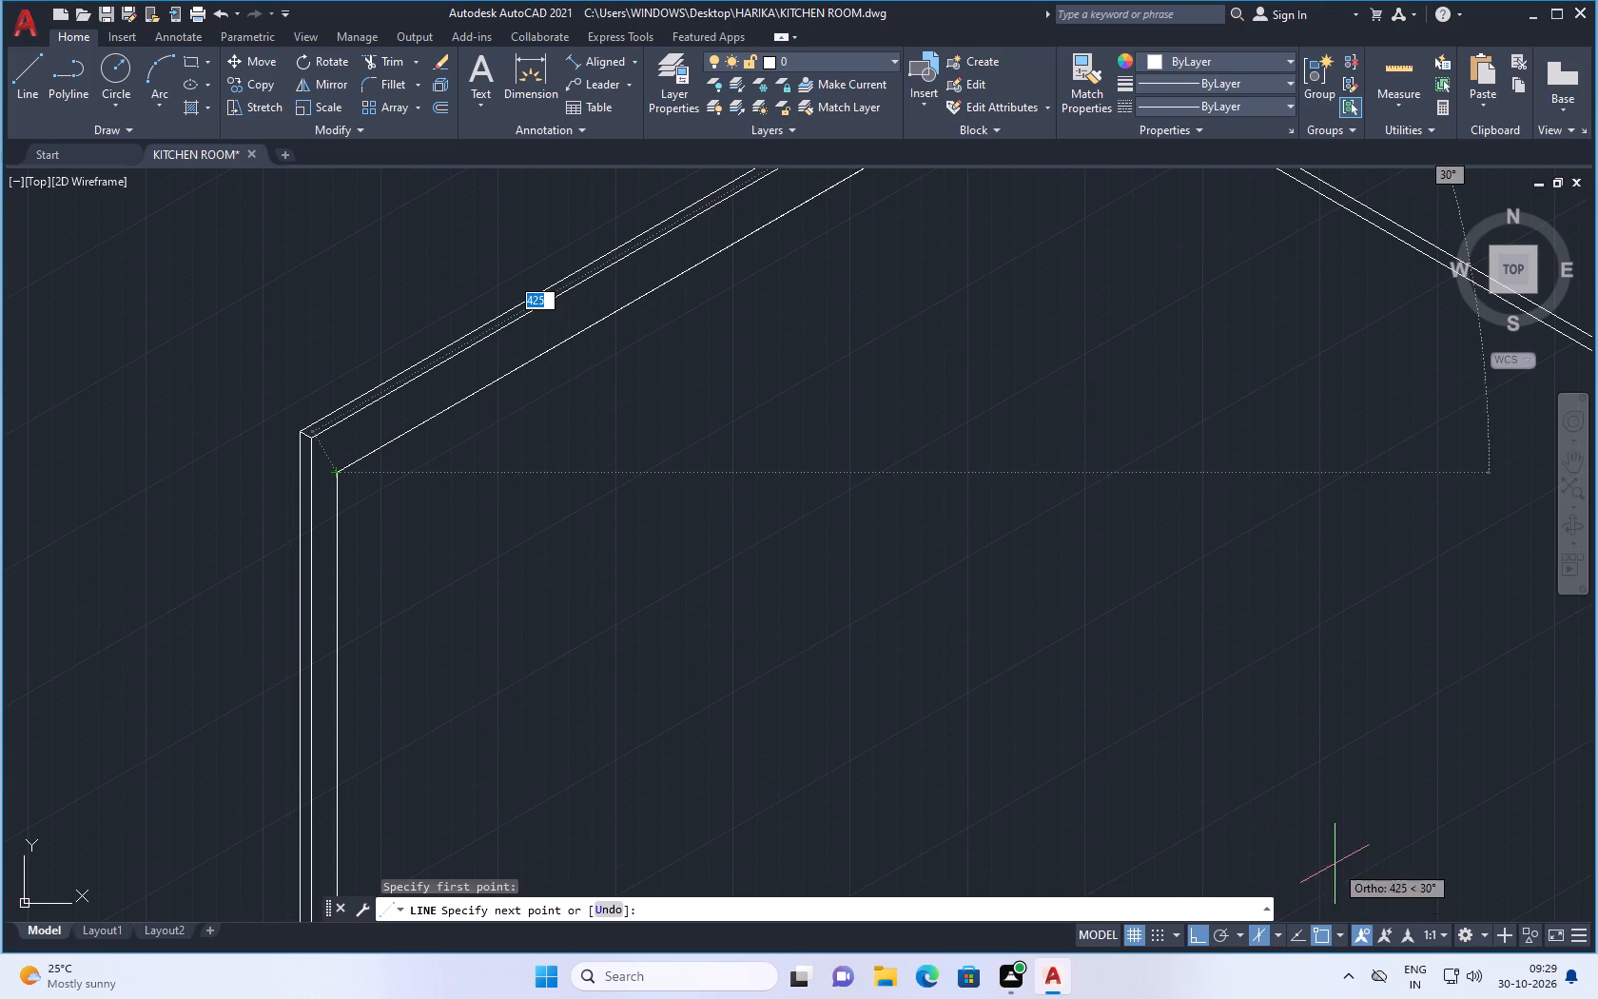
pyautogui.click(1282, 932)
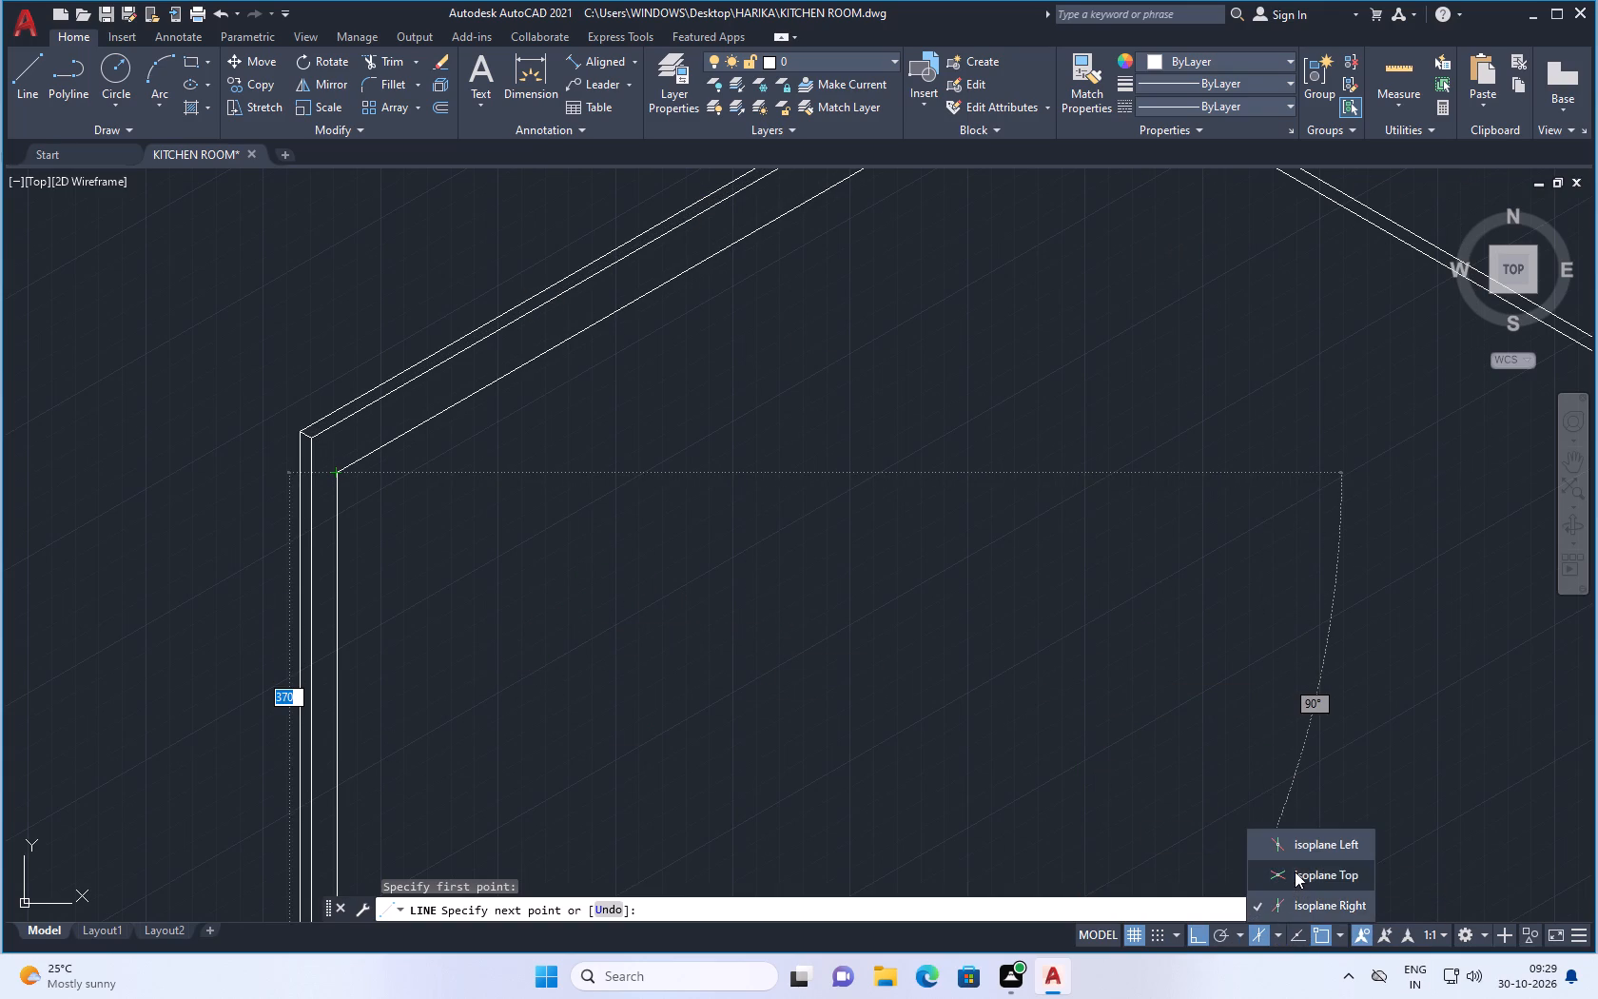
pyautogui.click(1295, 872)
pyautogui.scroll(1, 342, 503)
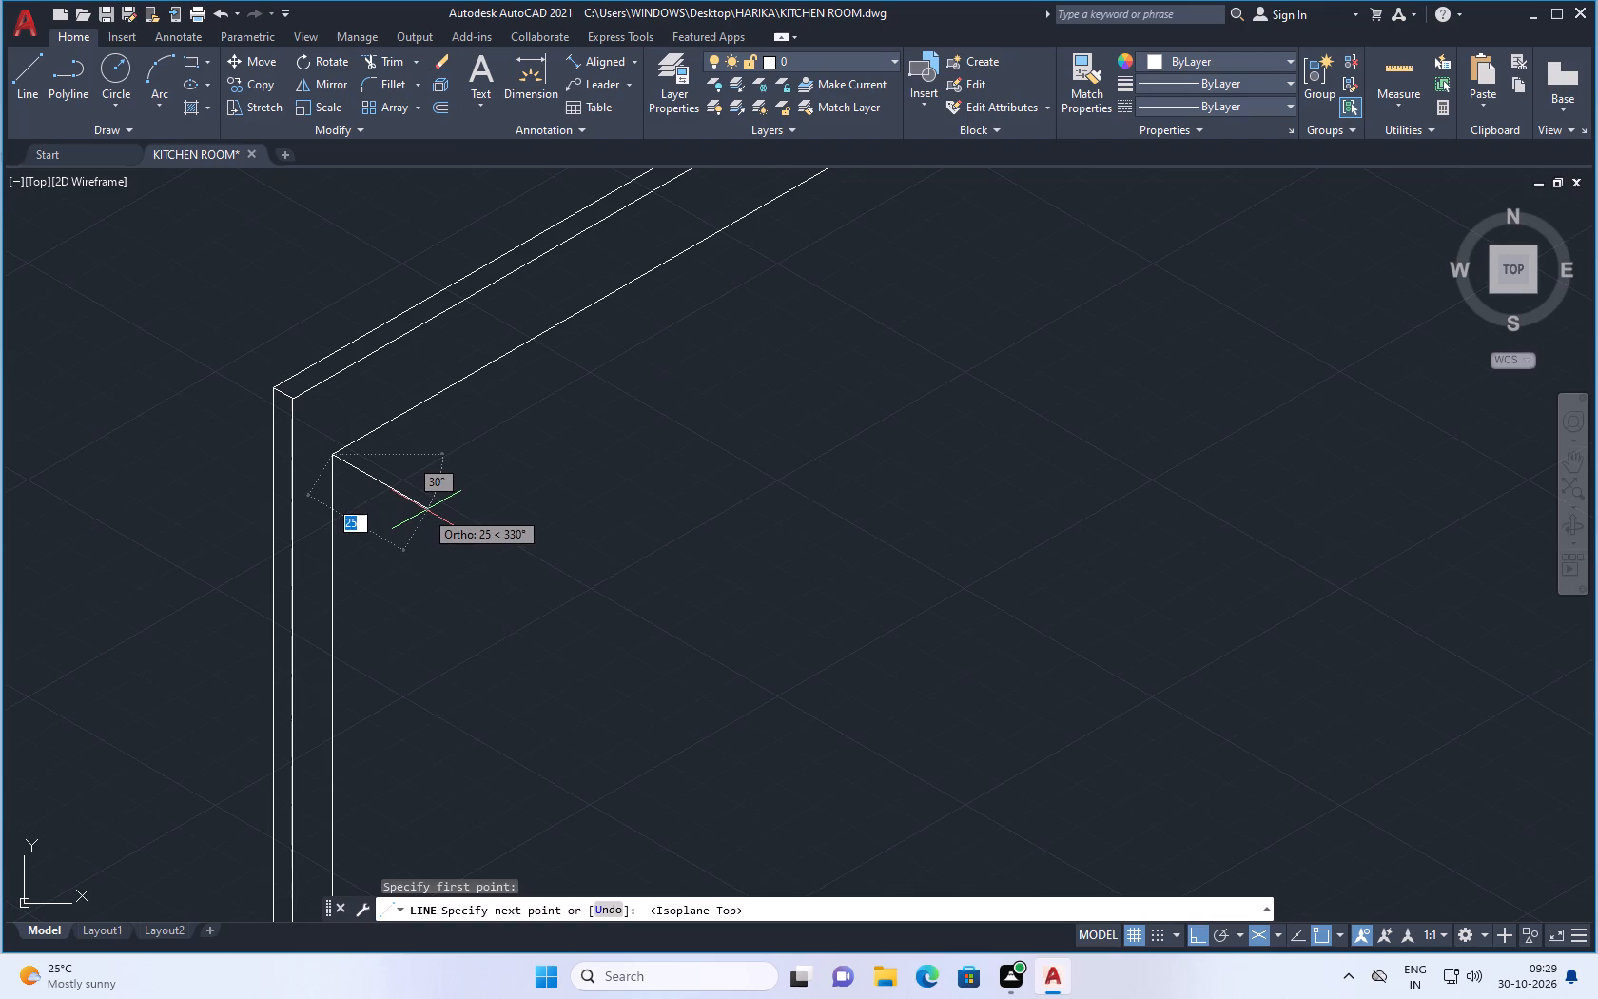
pyautogui.click(426, 510)
pyautogui.scroll(-5, 709, 441)
pyautogui.scroll(3, 783, 392)
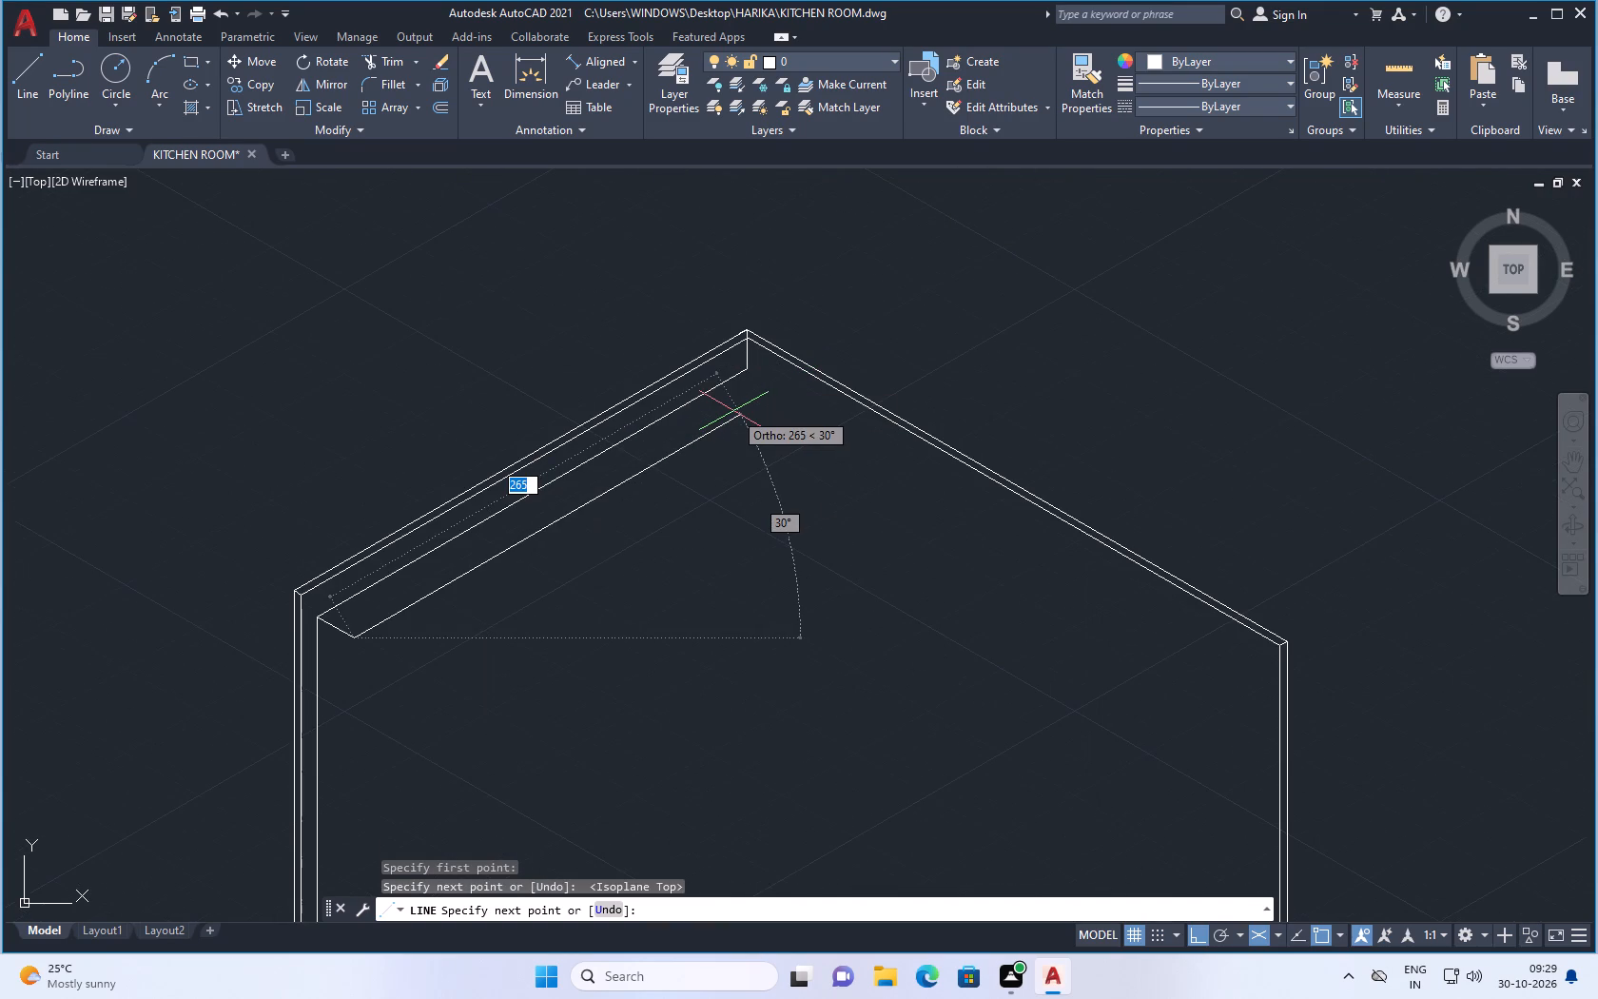
pyautogui.scroll(1, 733, 411)
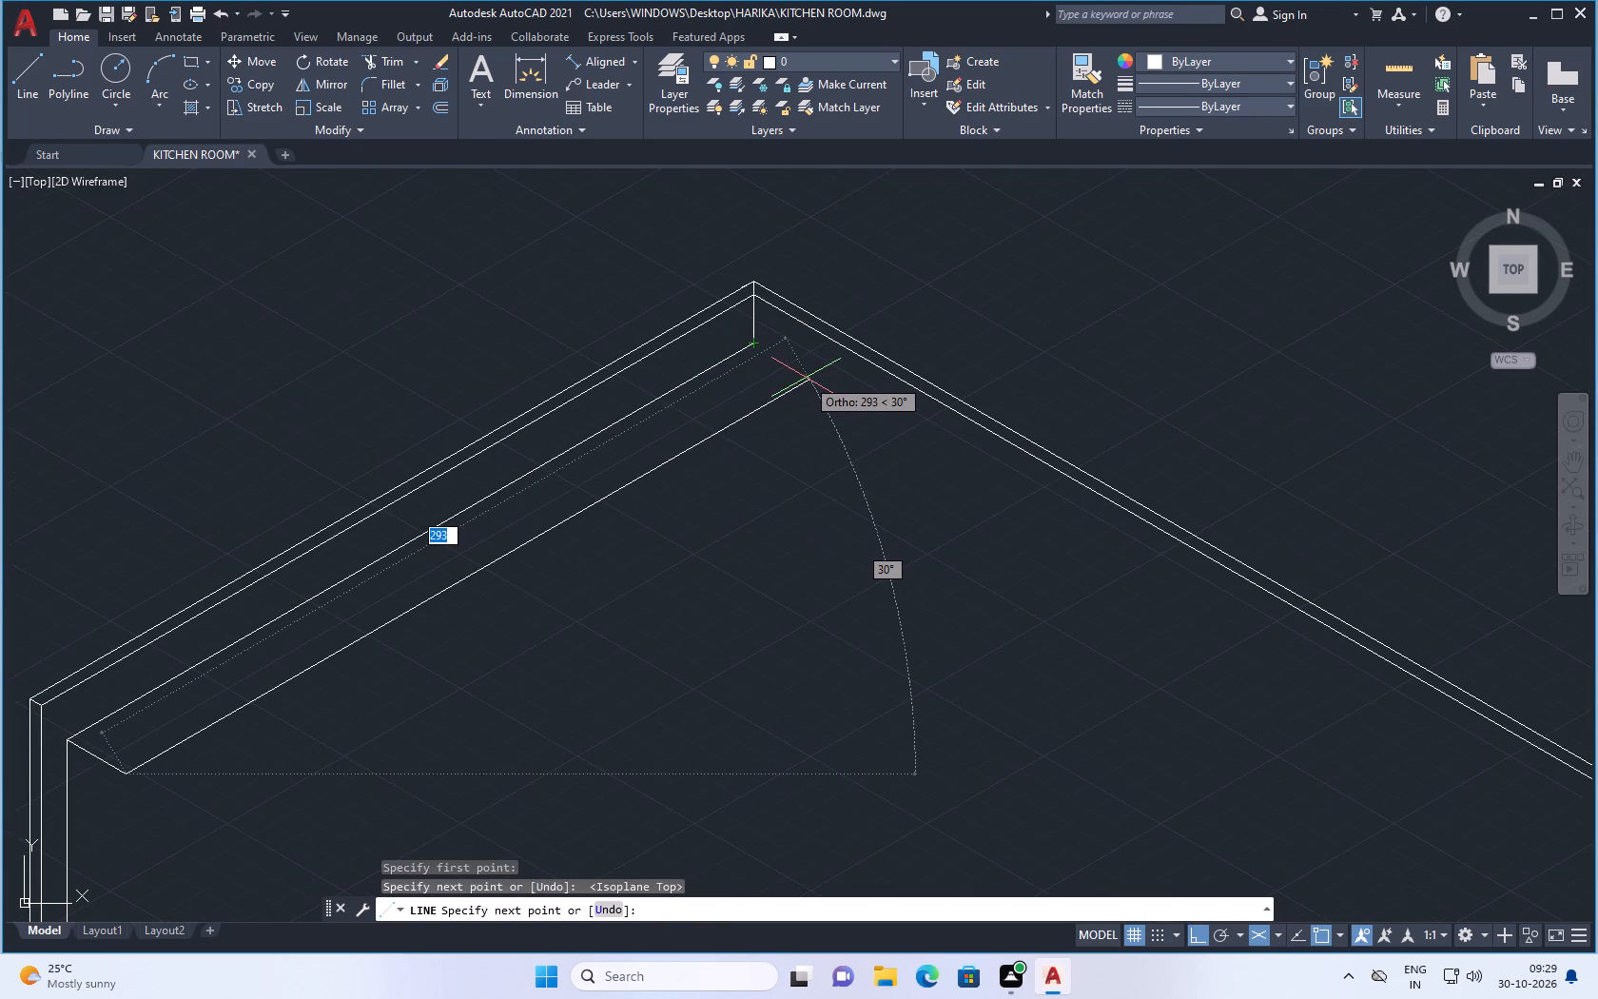
pyautogui.scroll(-2, 806, 378)
pyautogui.scroll(2, 806, 378)
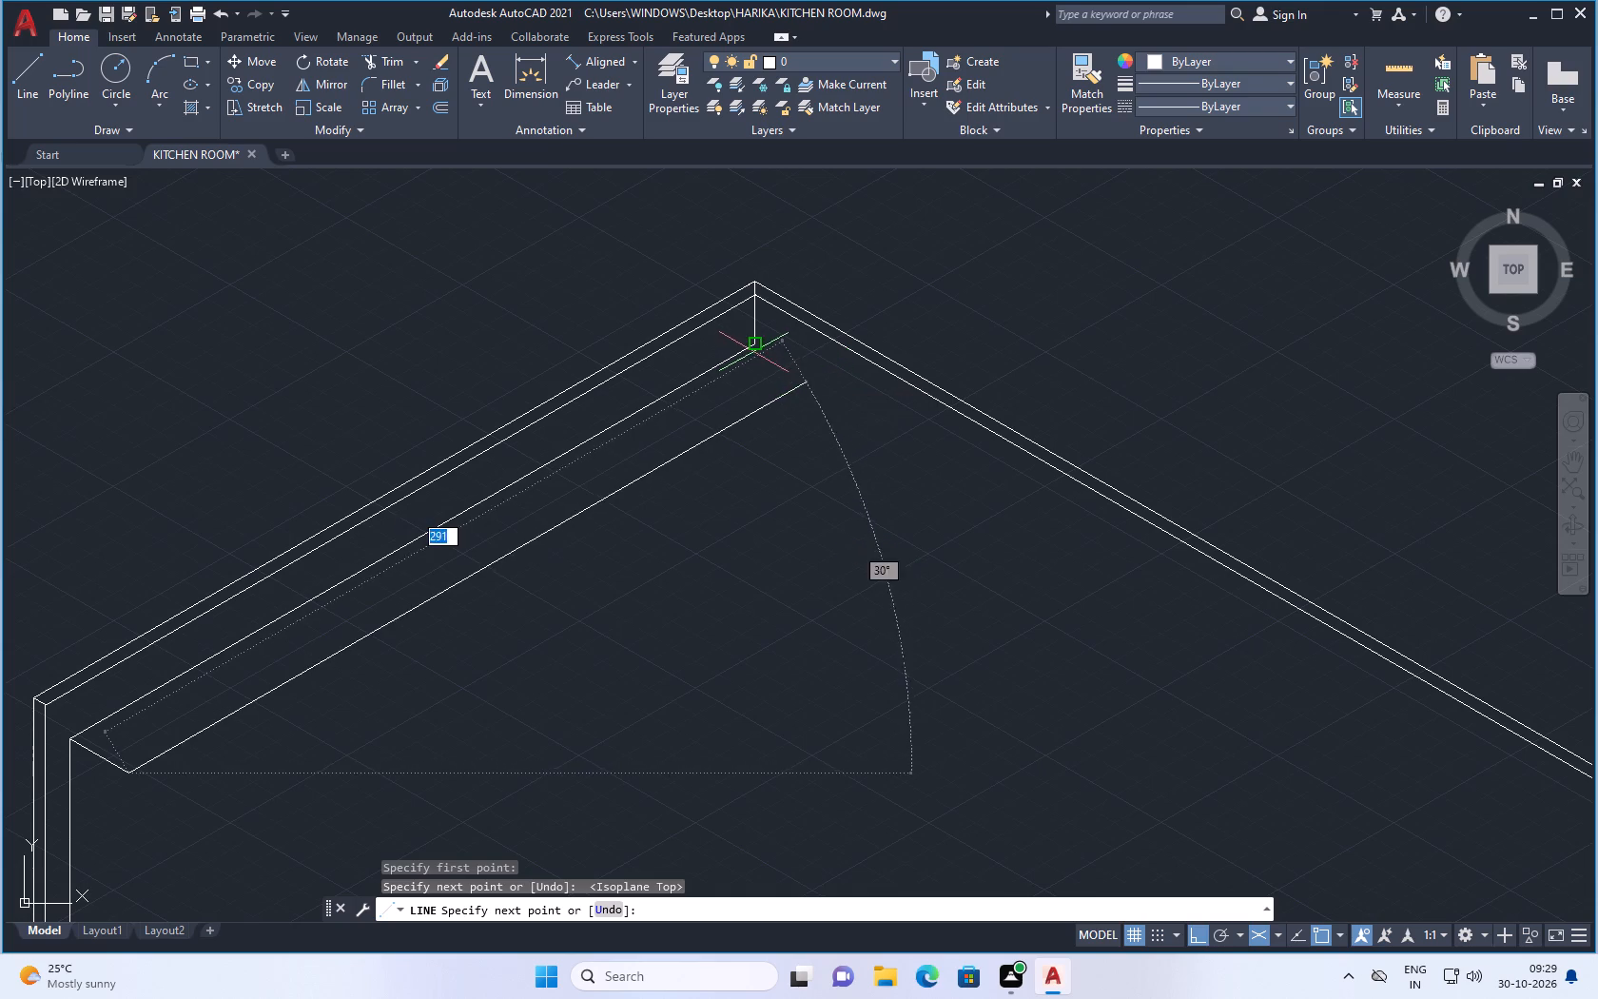
pyautogui.click(813, 381)
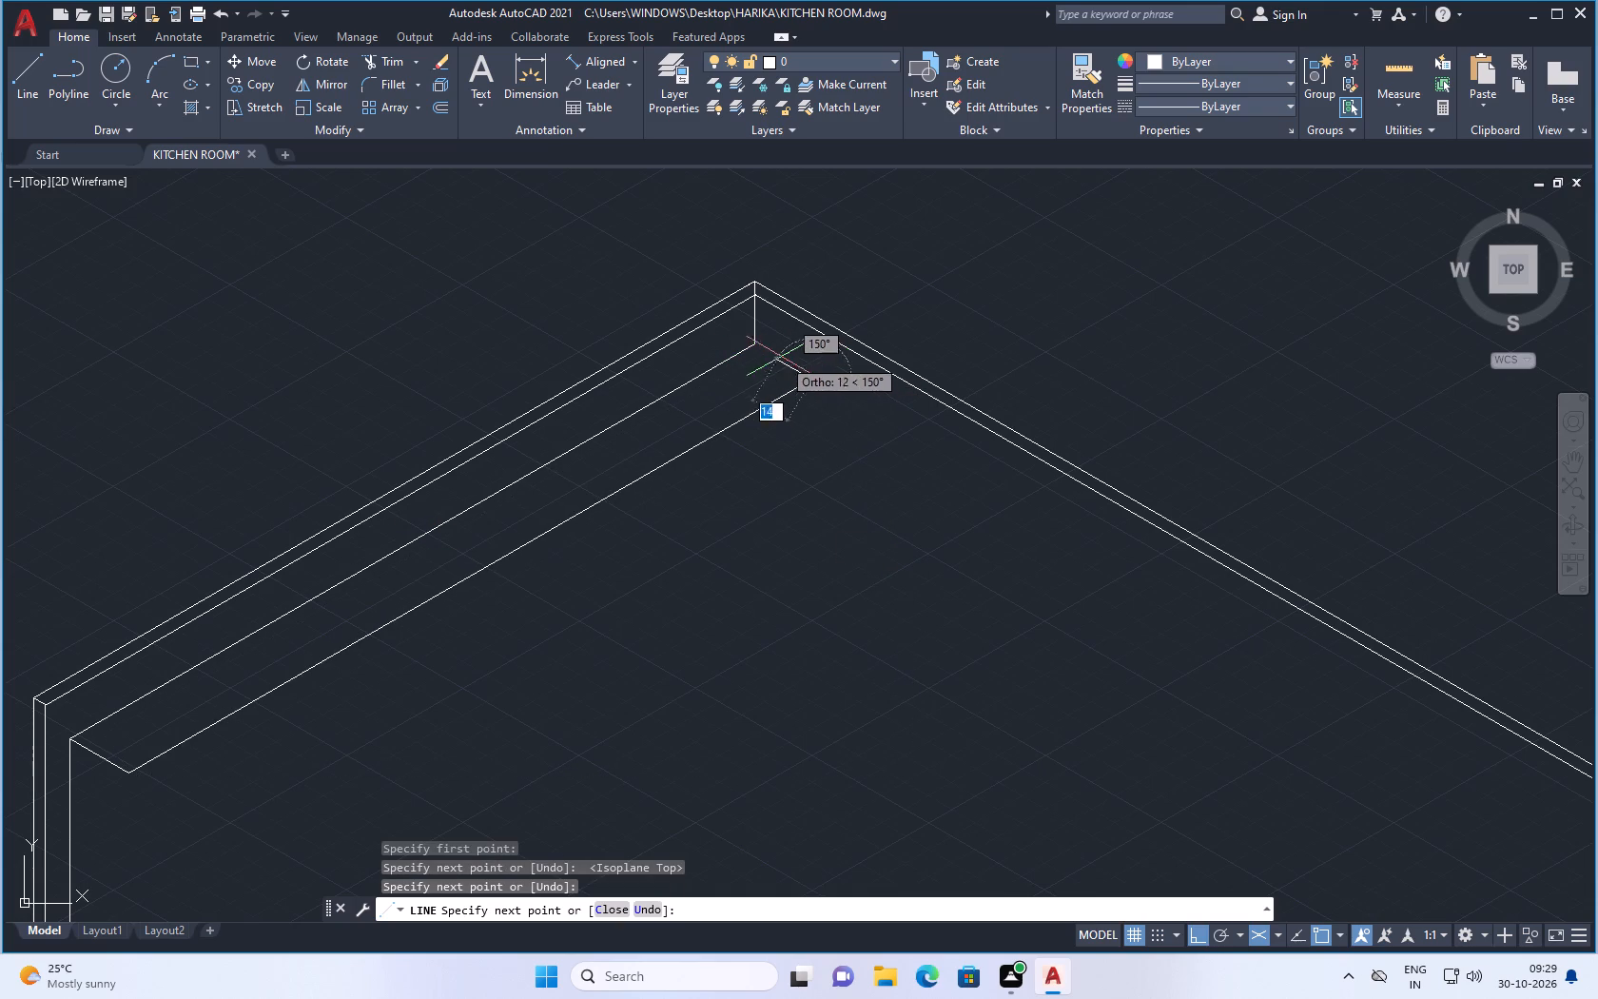
pyautogui.click(758, 341)
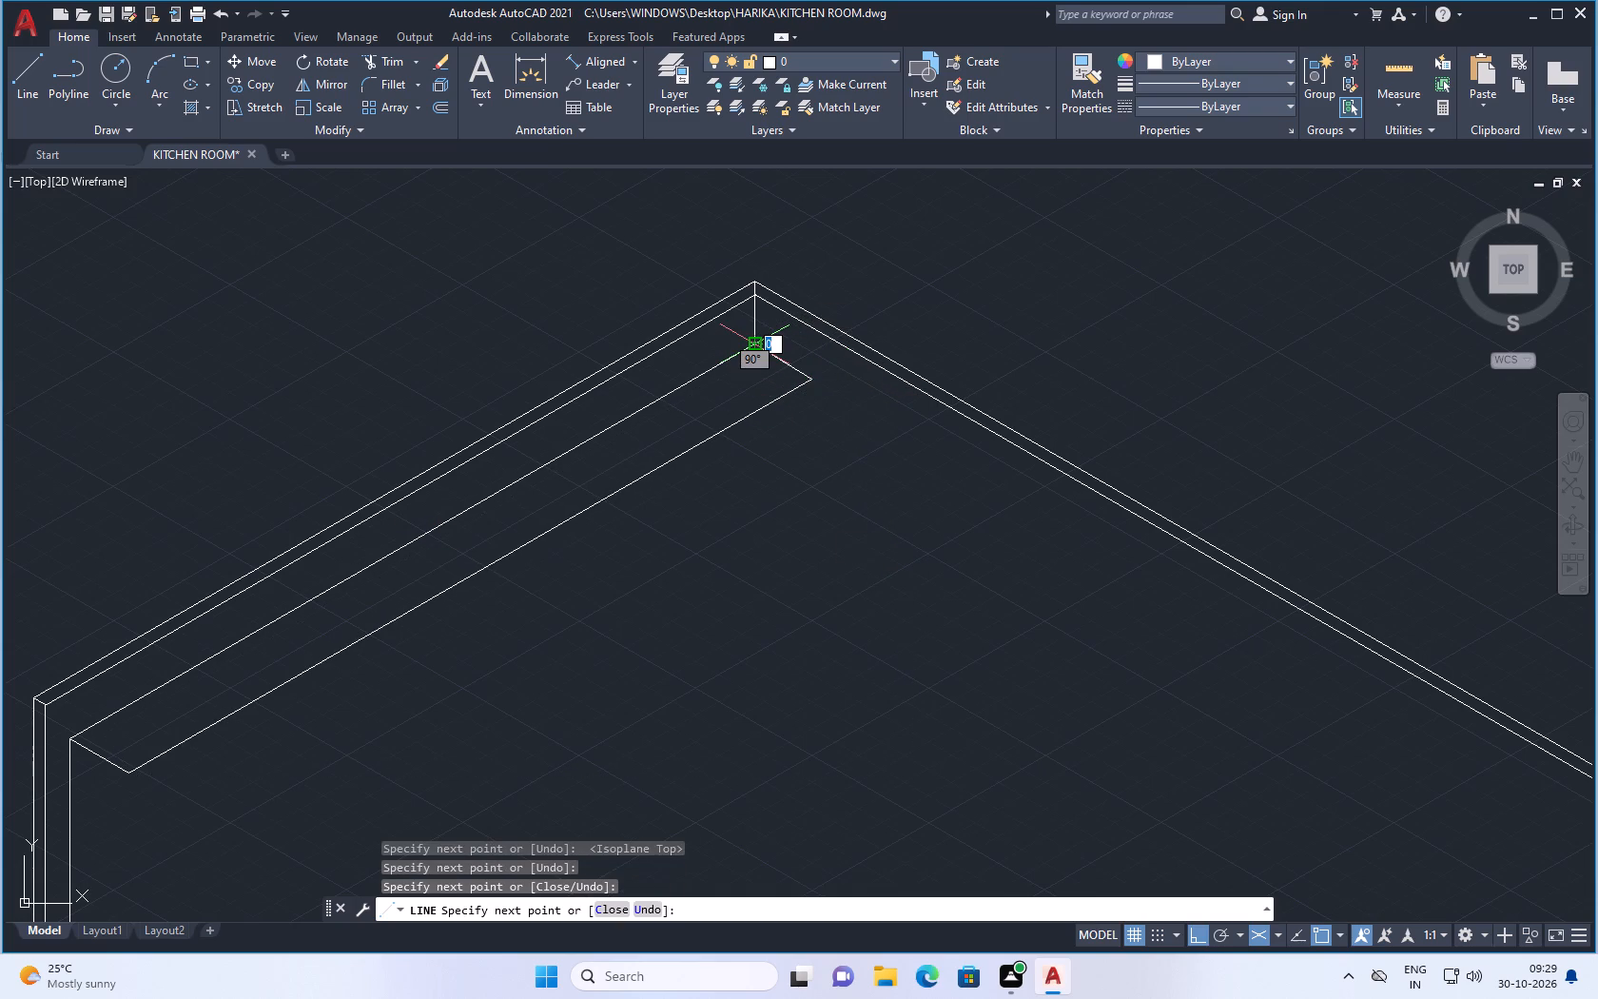
pyautogui.press('Escape')
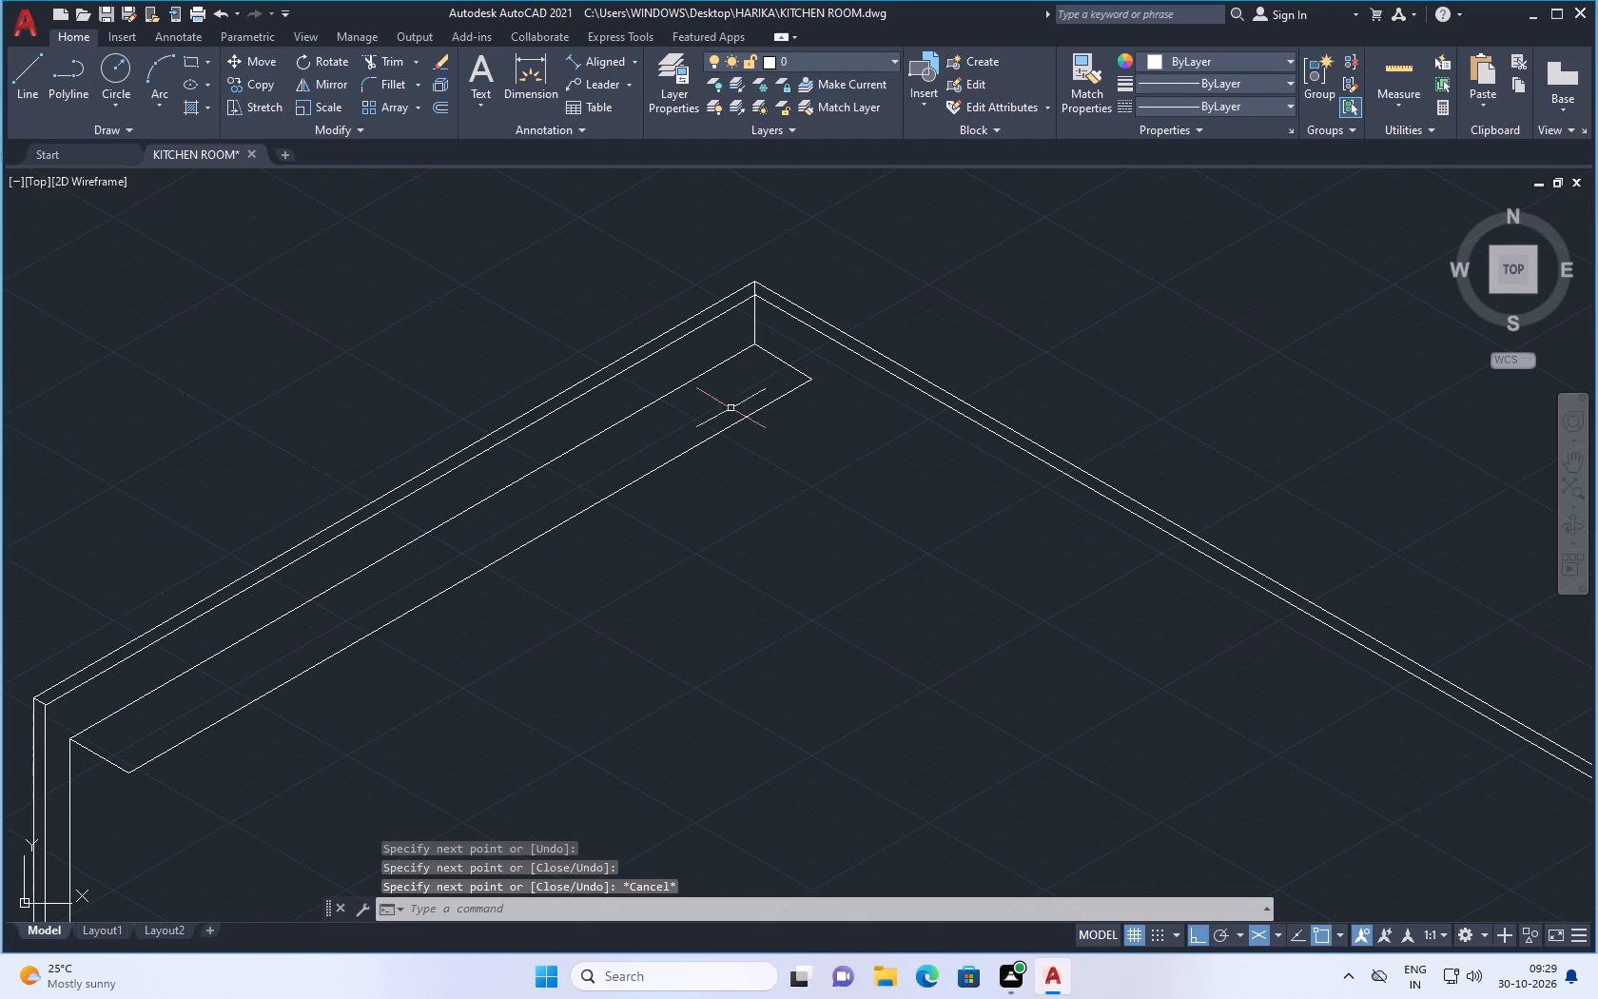
# In the right isoplane, draw a vertical line about 164 long down from the front-left corner of the new top outline.
pyautogui.scroll(-2, 550, 495)
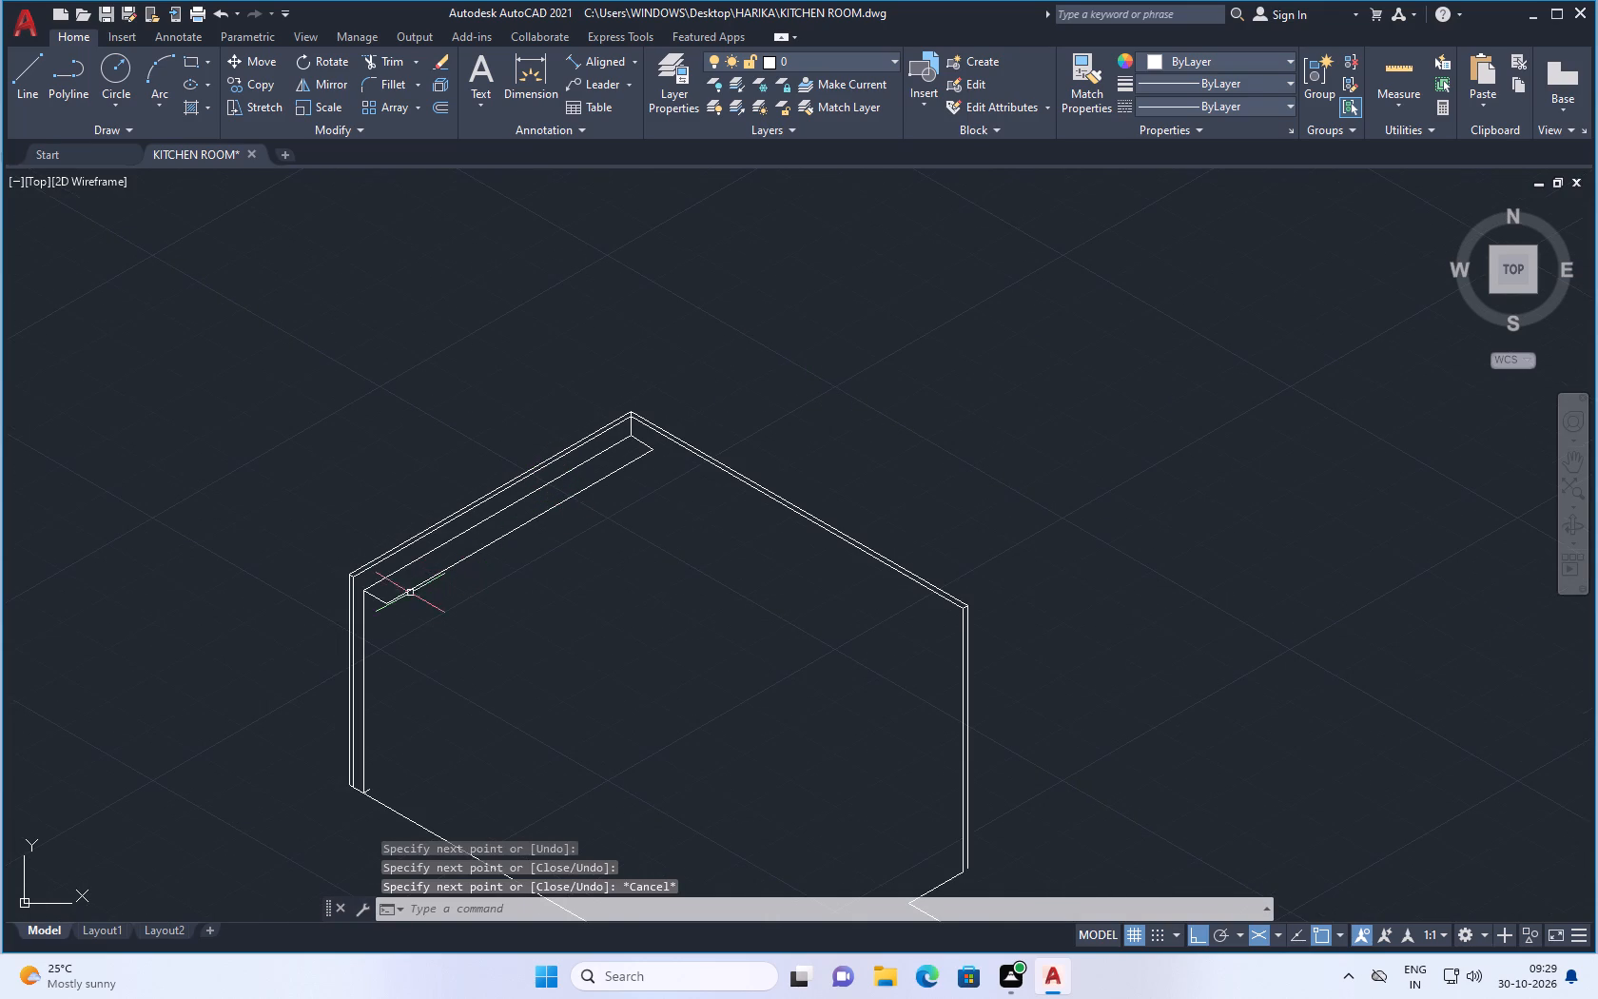
pyautogui.scroll(-2, 443, 597)
pyautogui.scroll(2, 416, 646)
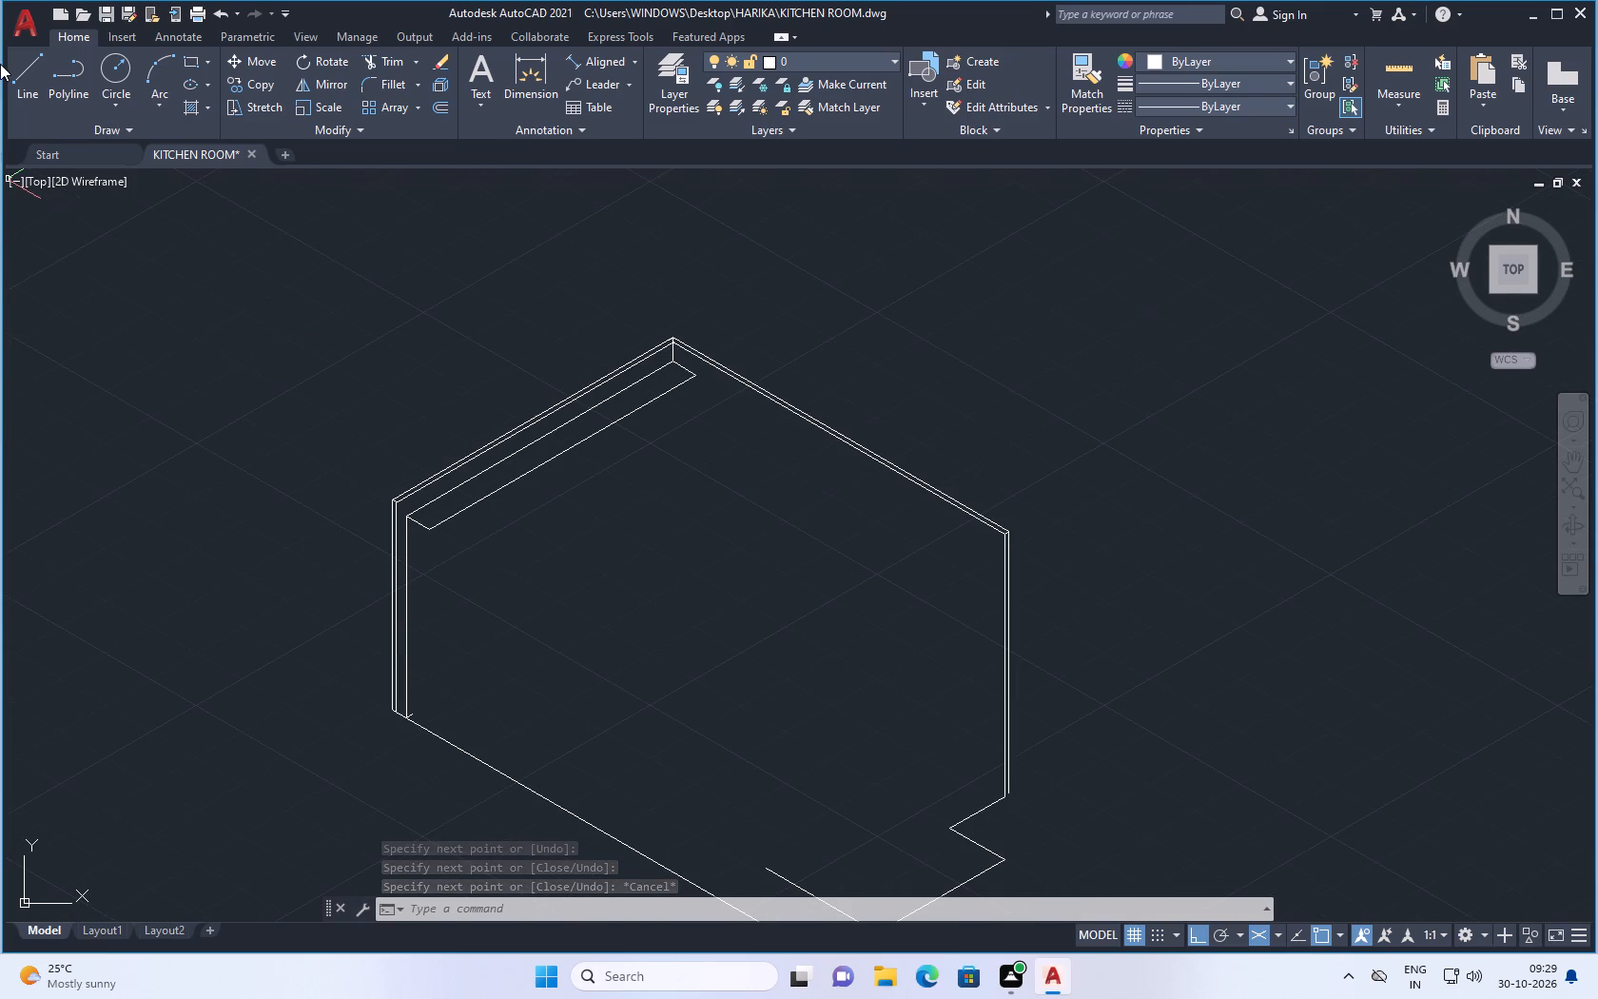
pyautogui.click(15, 69)
pyautogui.scroll(1, 405, 609)
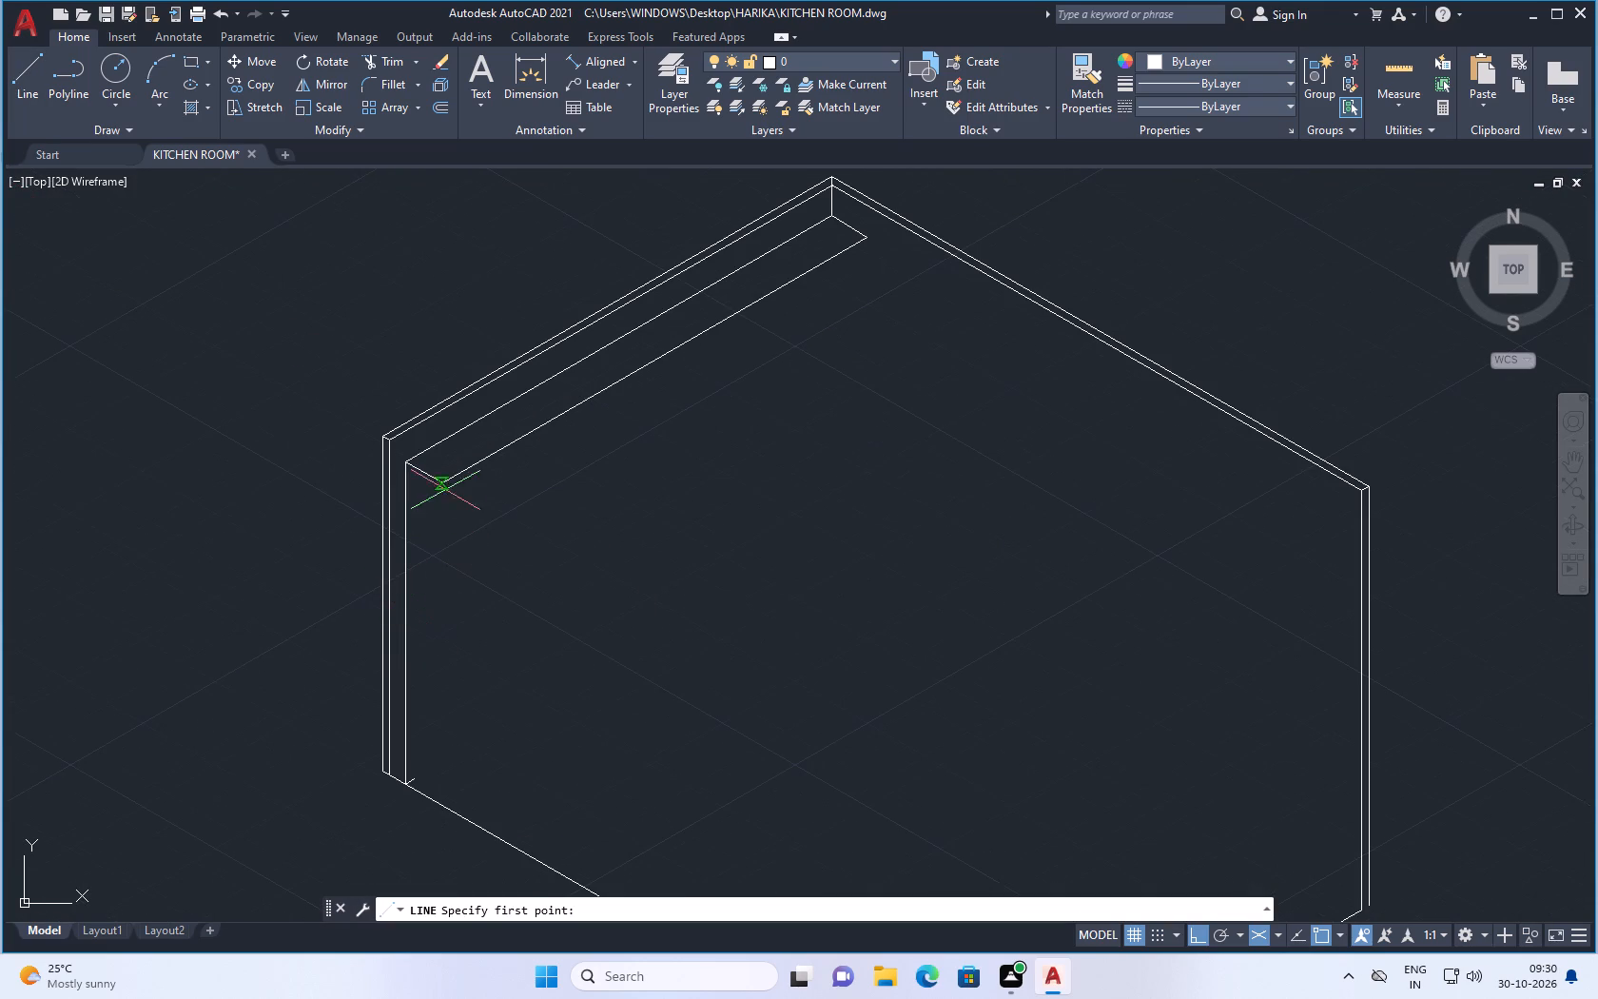
pyautogui.click(444, 479)
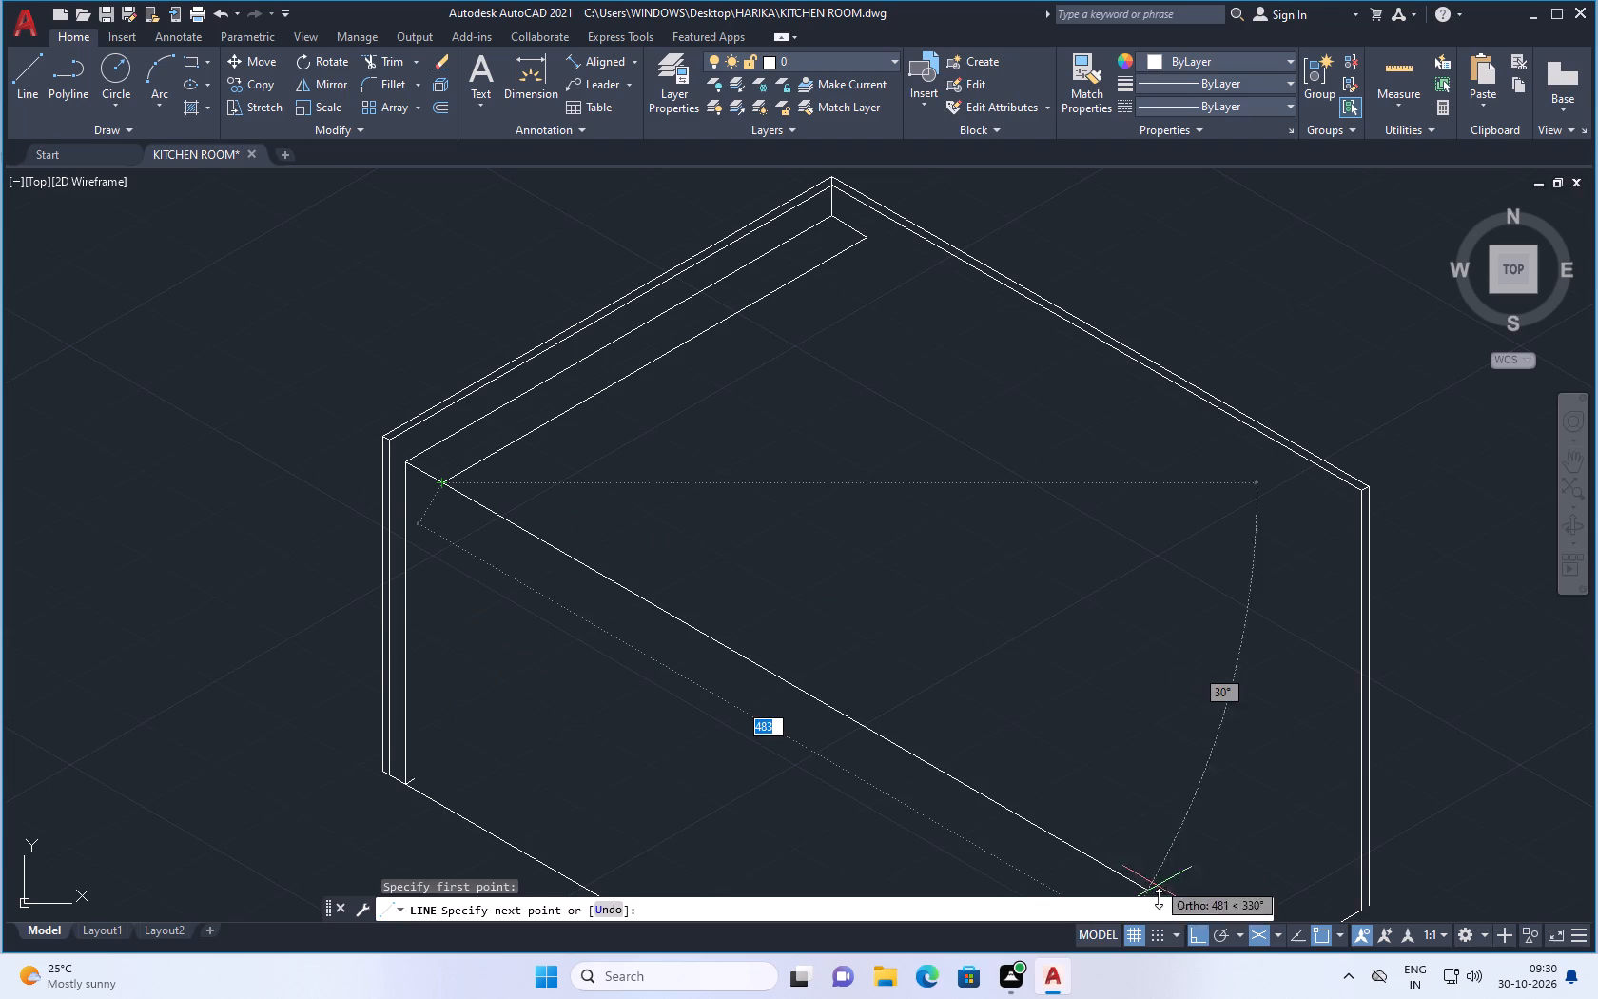
pyautogui.click(1276, 933)
pyautogui.click(1267, 902)
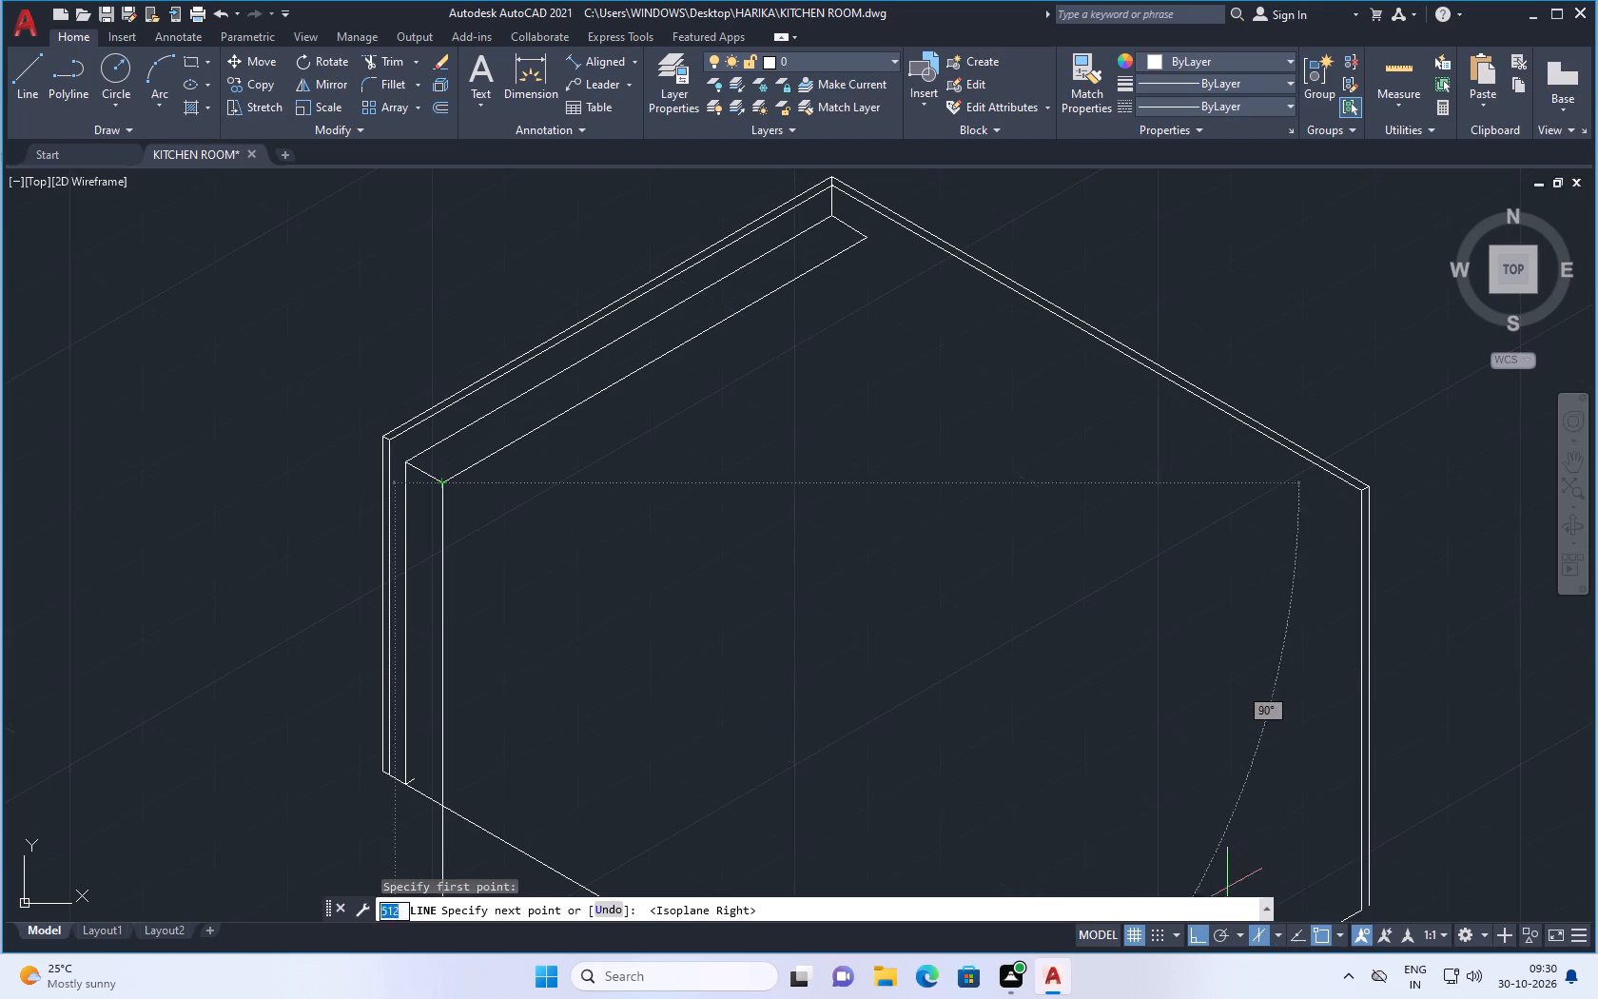
pyautogui.scroll(1, 440, 780)
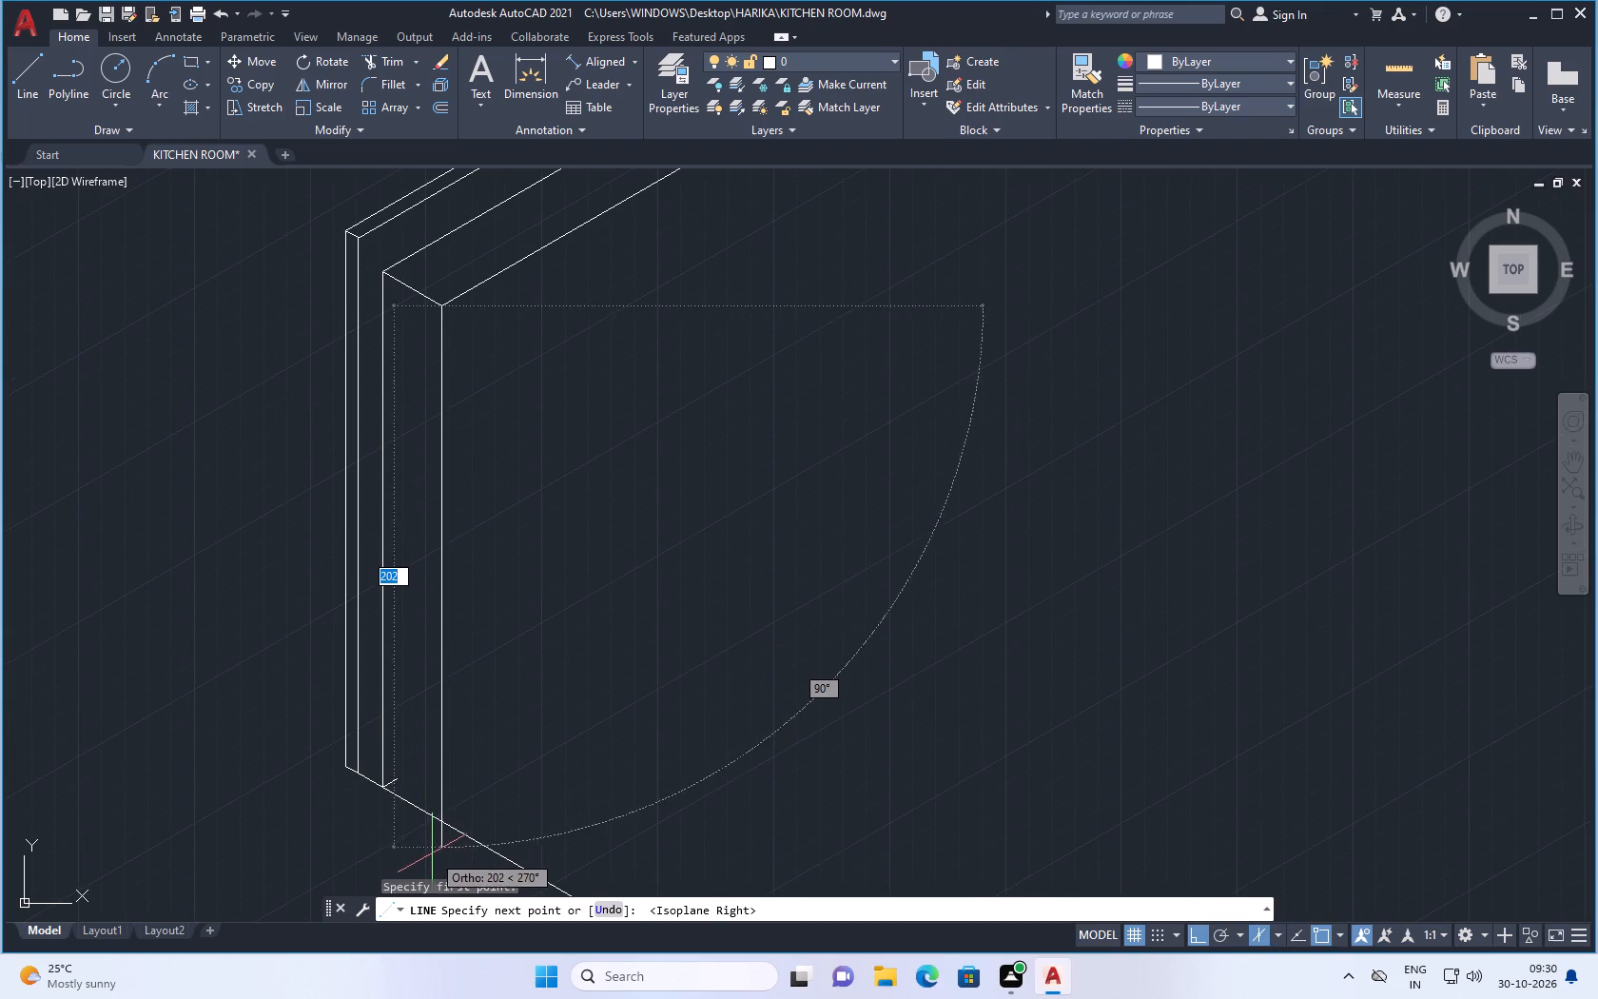
pyautogui.click(449, 740)
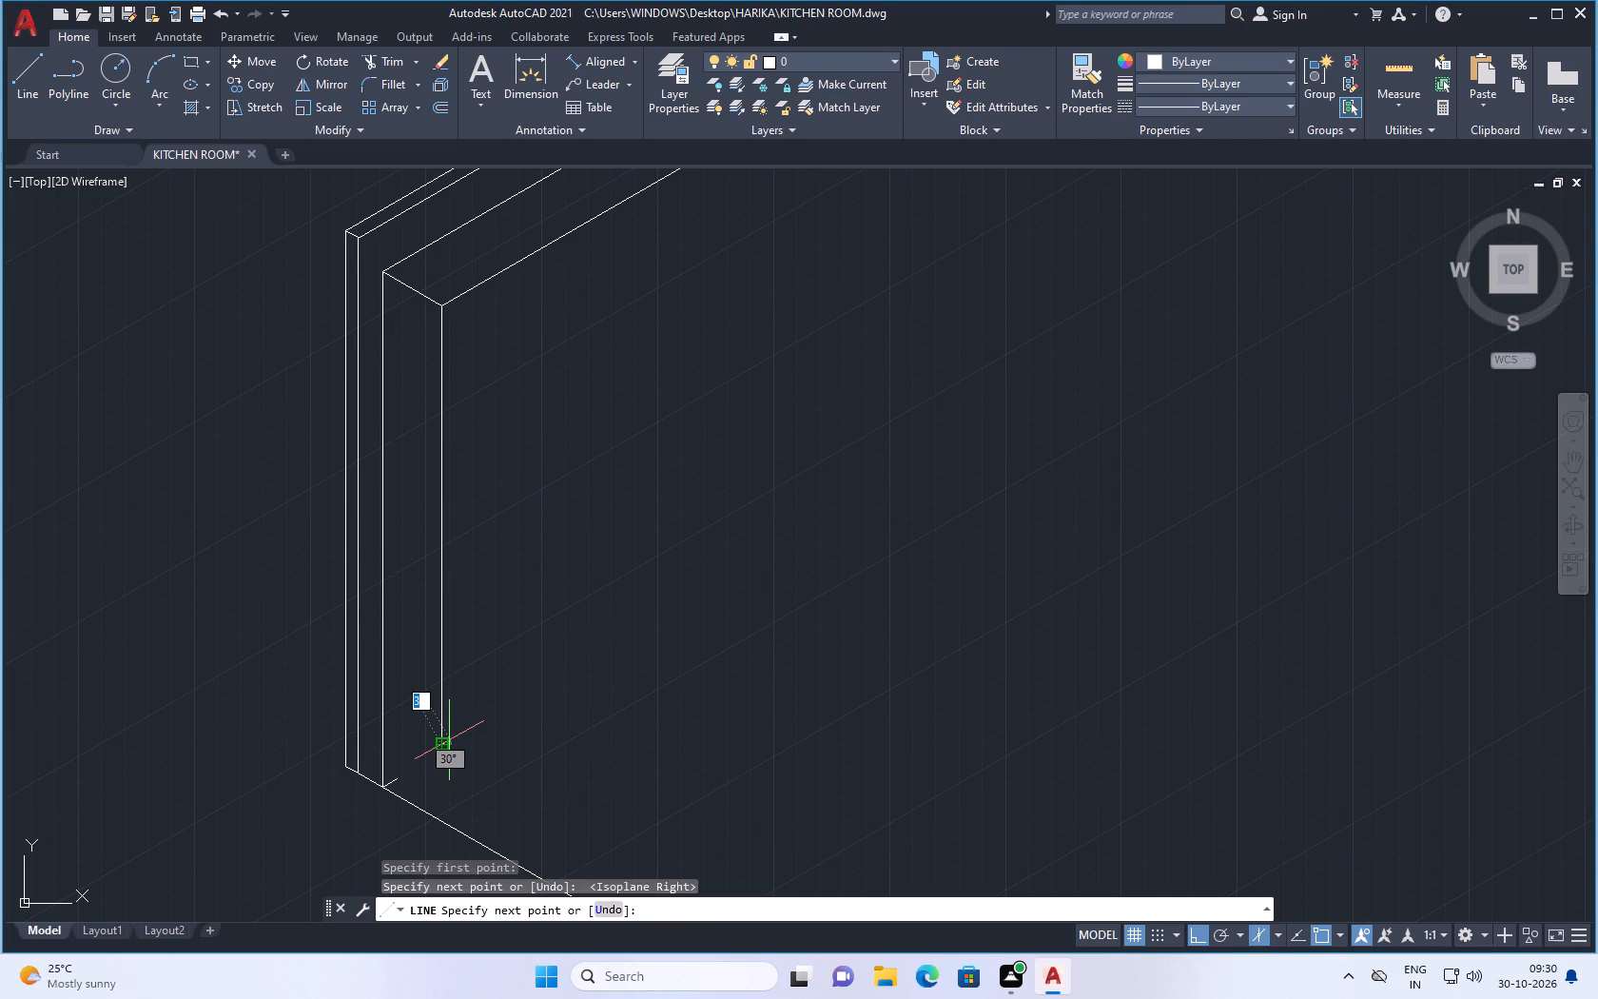
pyautogui.press('Escape')
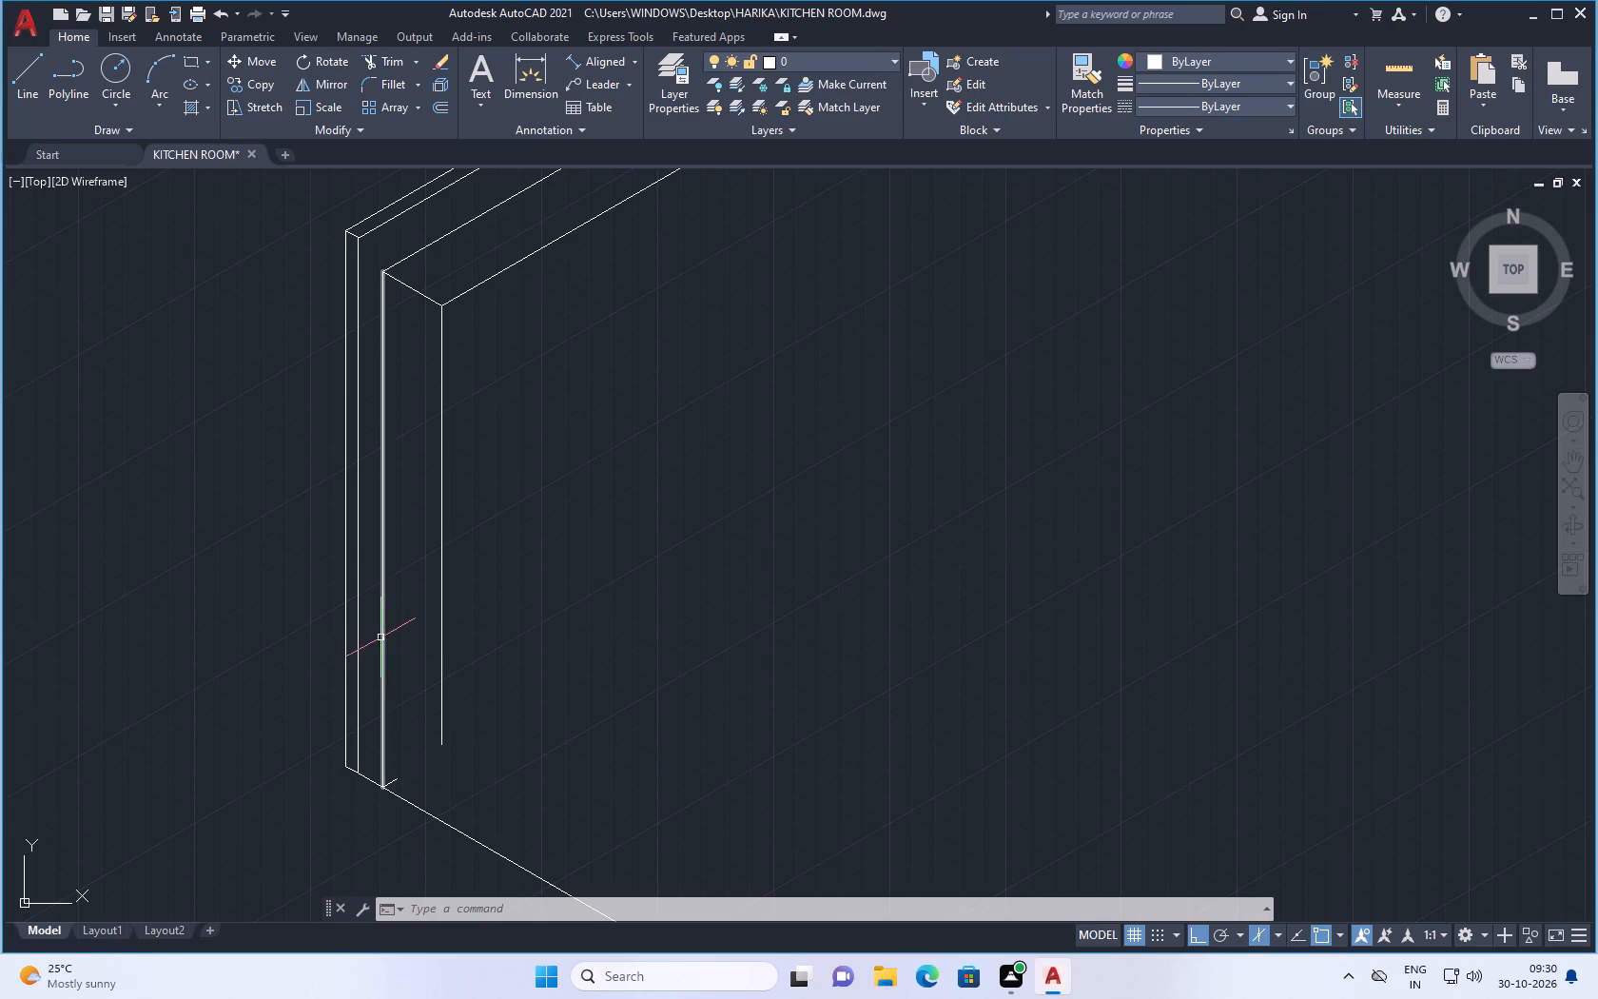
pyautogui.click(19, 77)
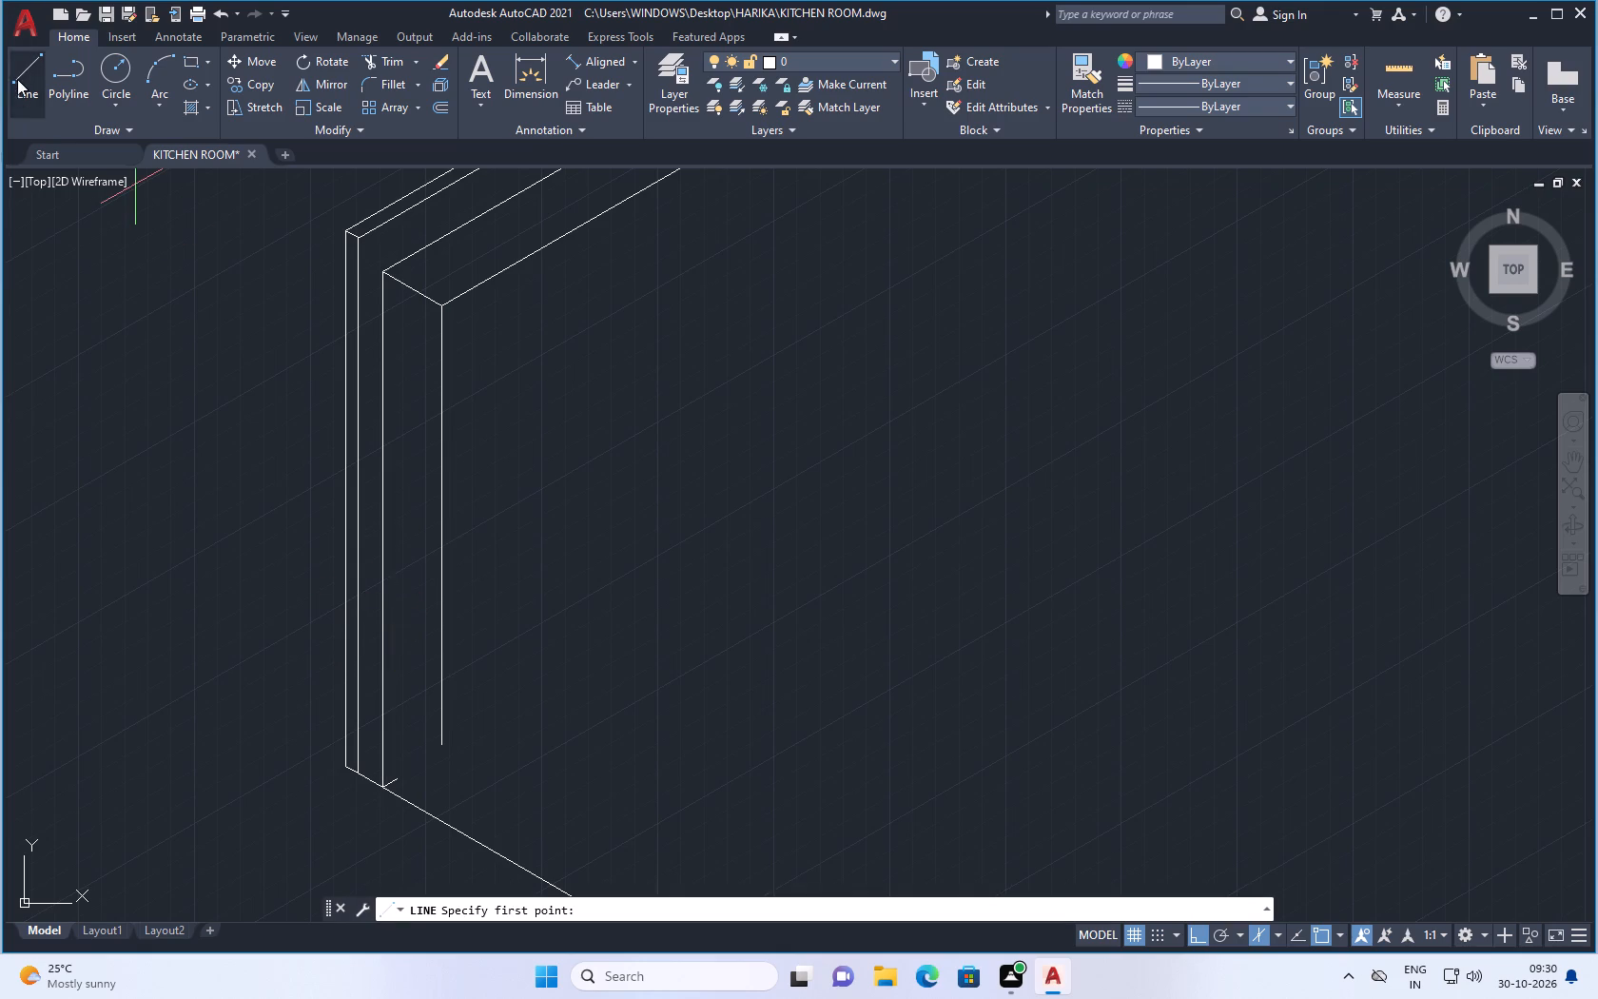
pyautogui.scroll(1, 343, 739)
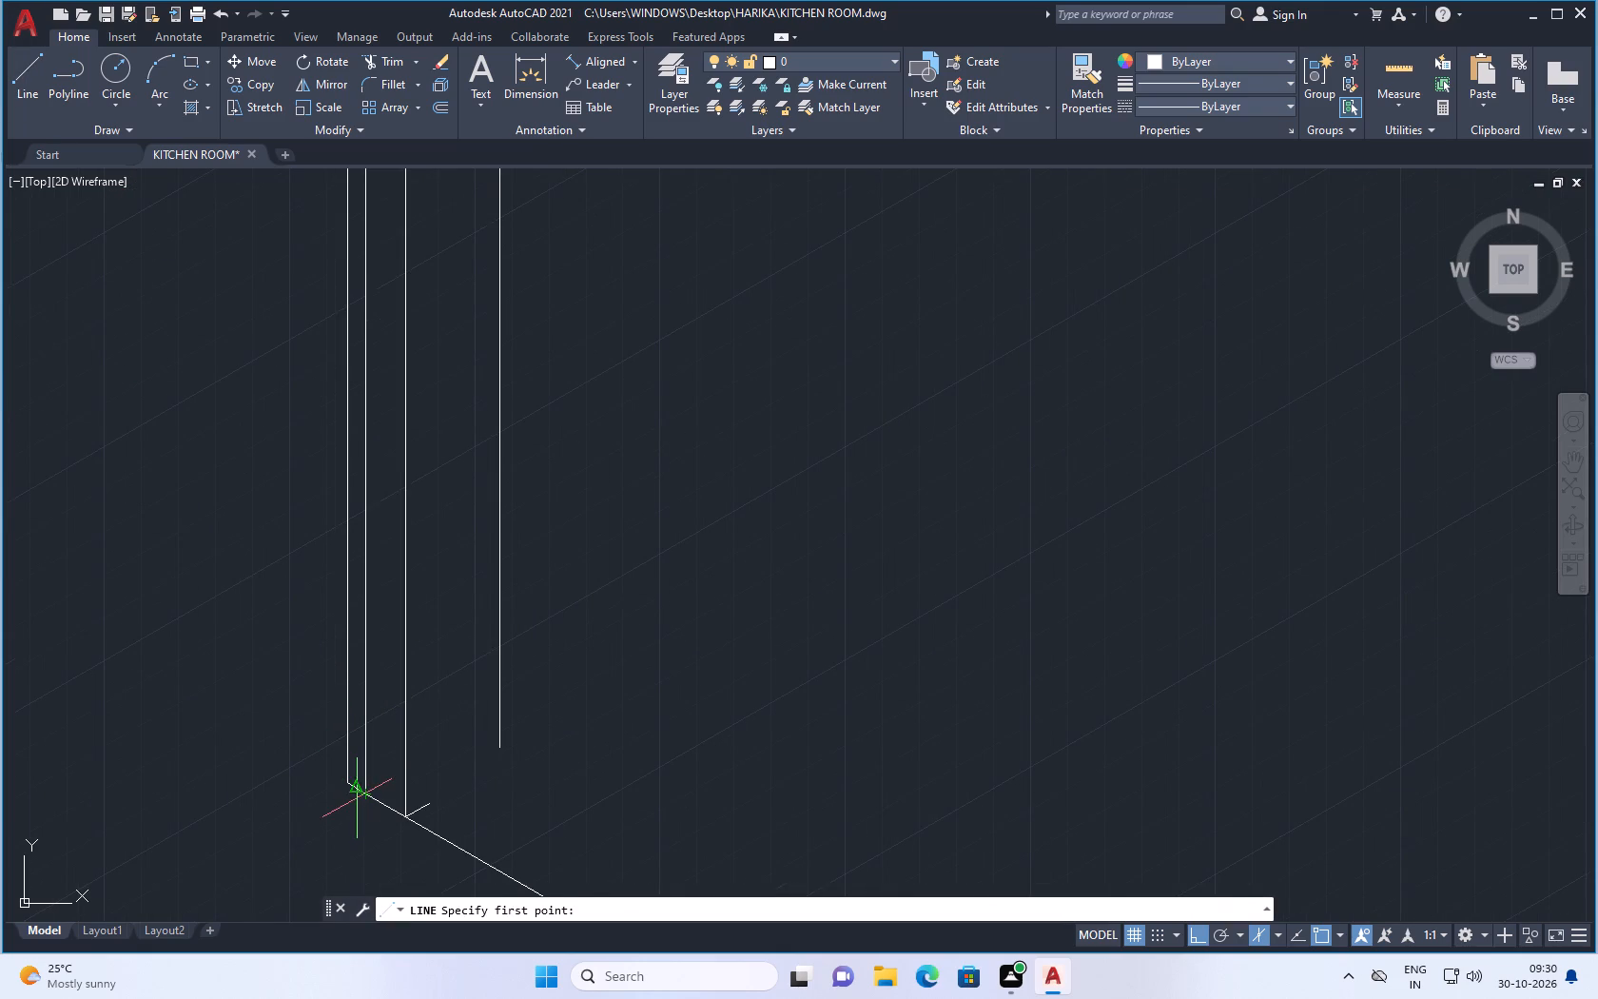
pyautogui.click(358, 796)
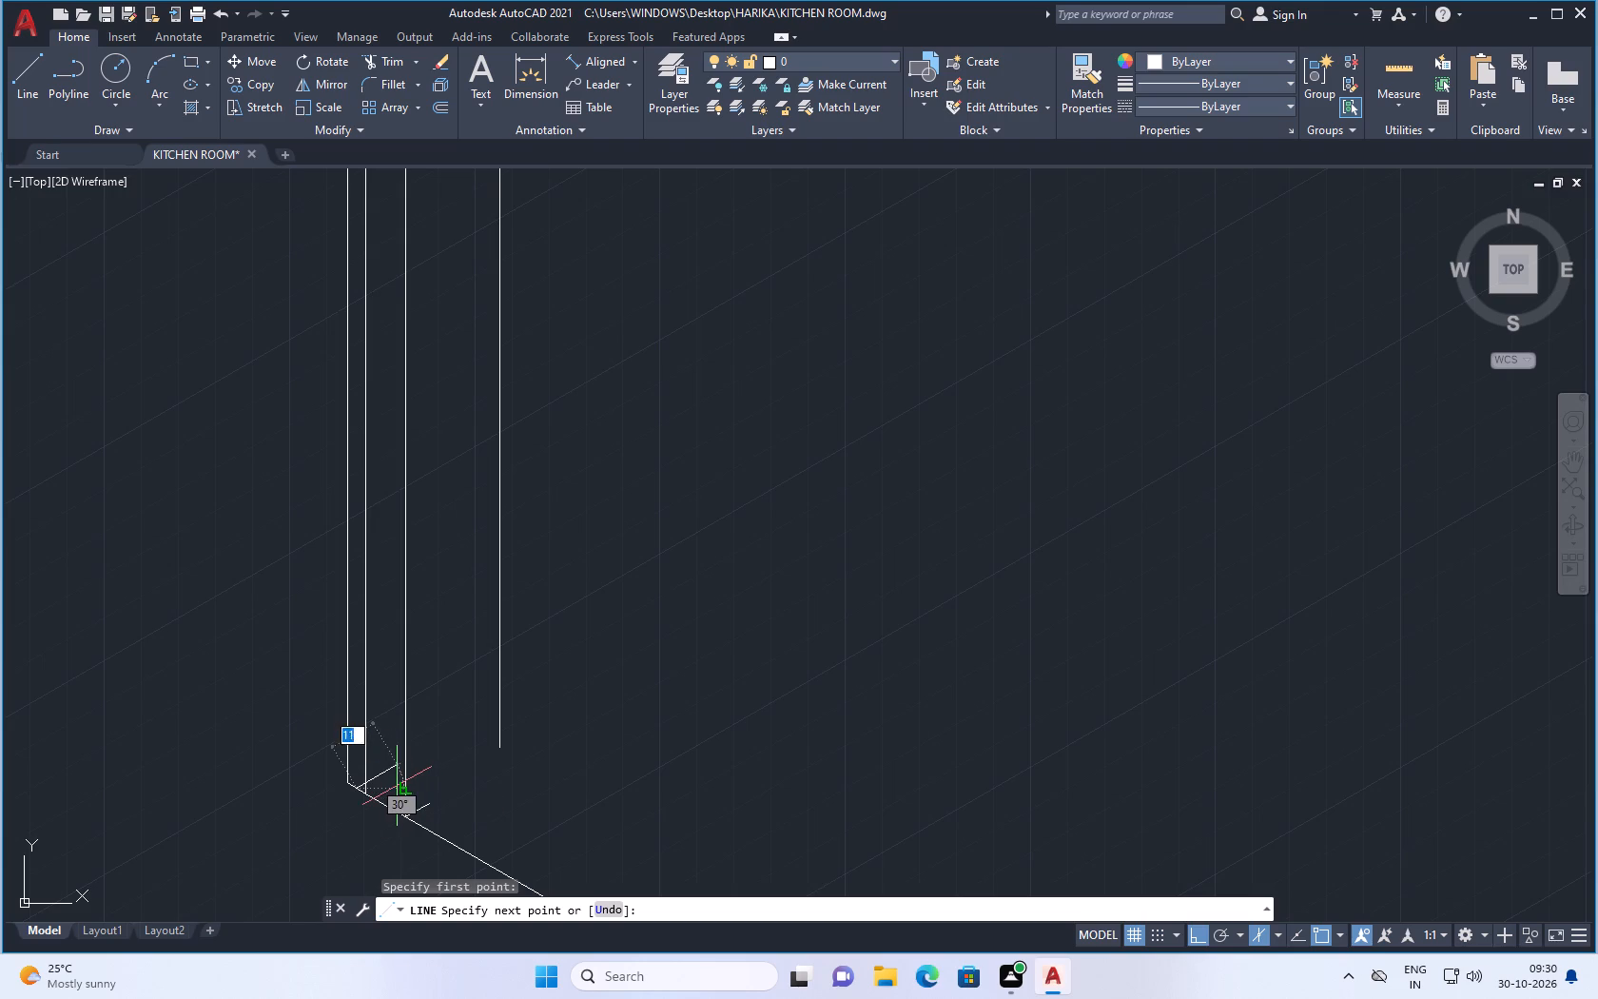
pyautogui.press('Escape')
# With ortho off, draw a slightly rising line about 18 long from the wall's inner vertical foot, crossing the left cabinet vertical.
pyautogui.press('space')
pyautogui.scroll(1, 343, 791)
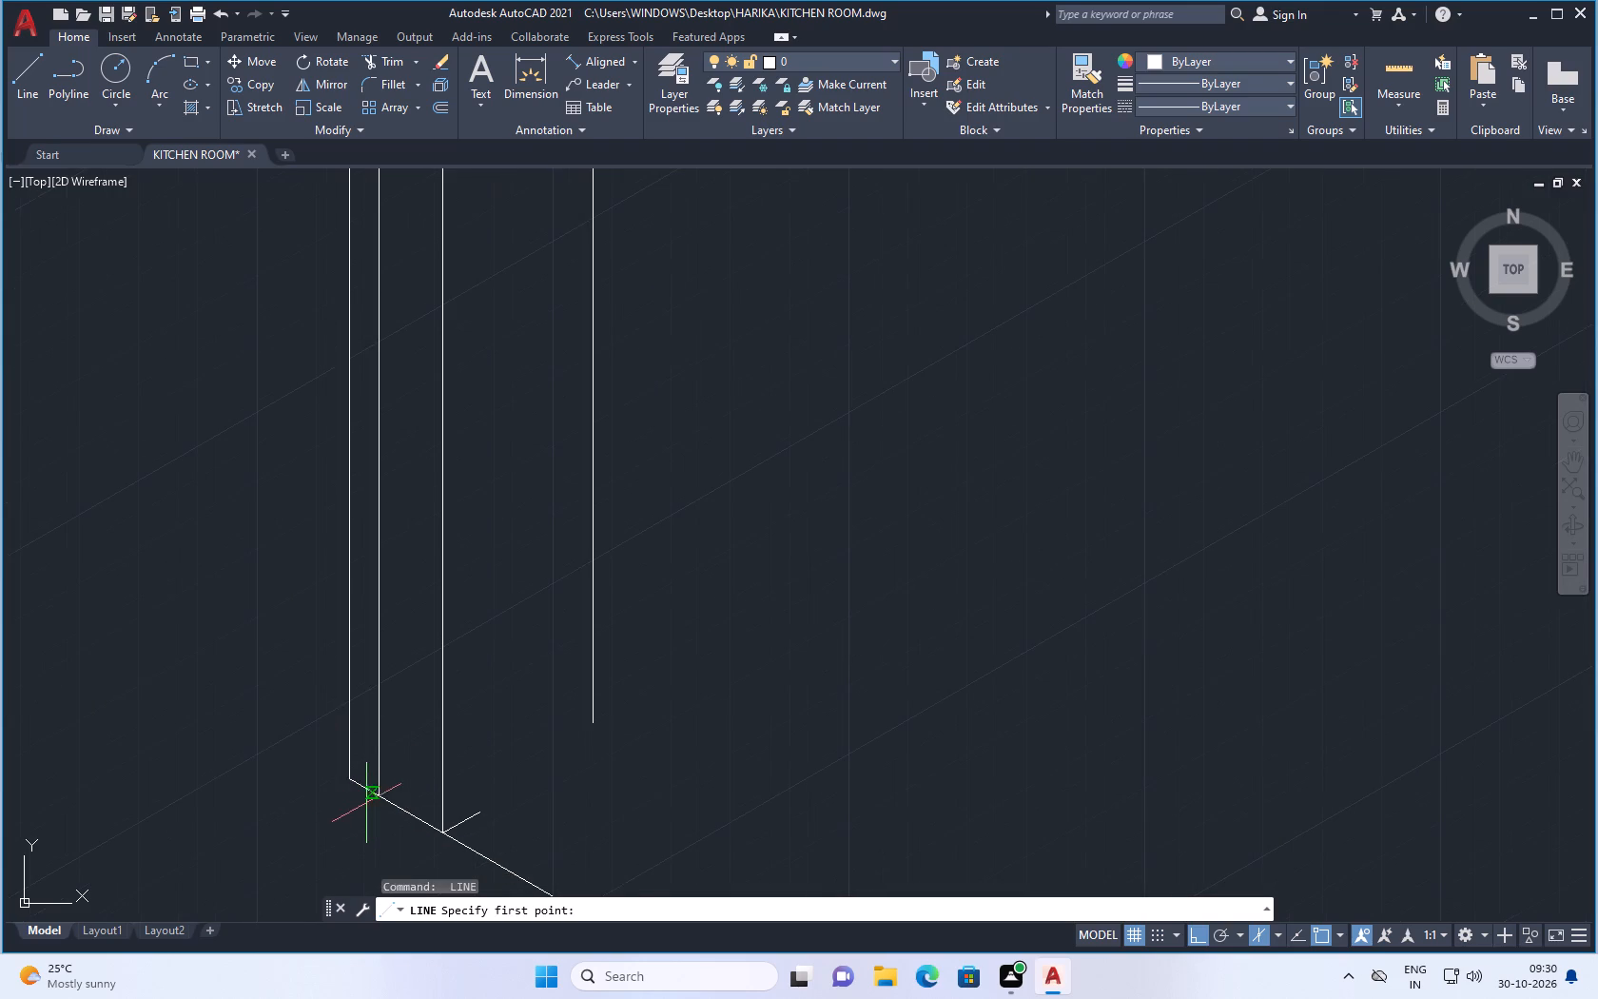
pyautogui.click(377, 800)
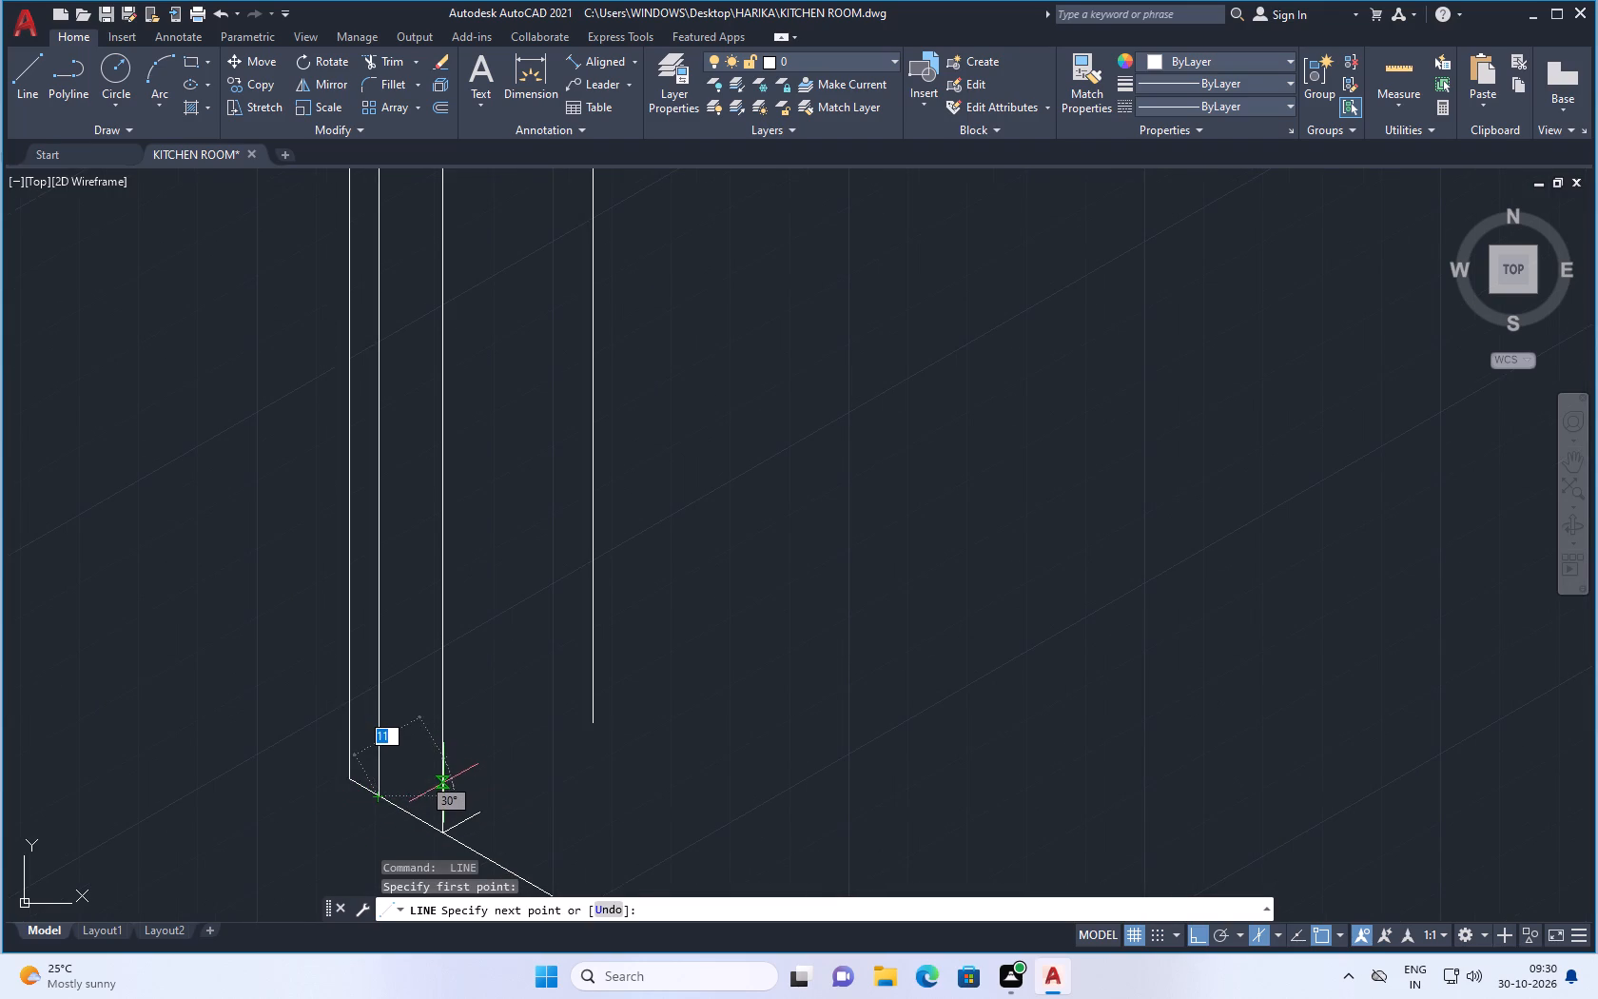
pyautogui.scroll(-4, 435, 637)
pyautogui.scroll(2, 438, 693)
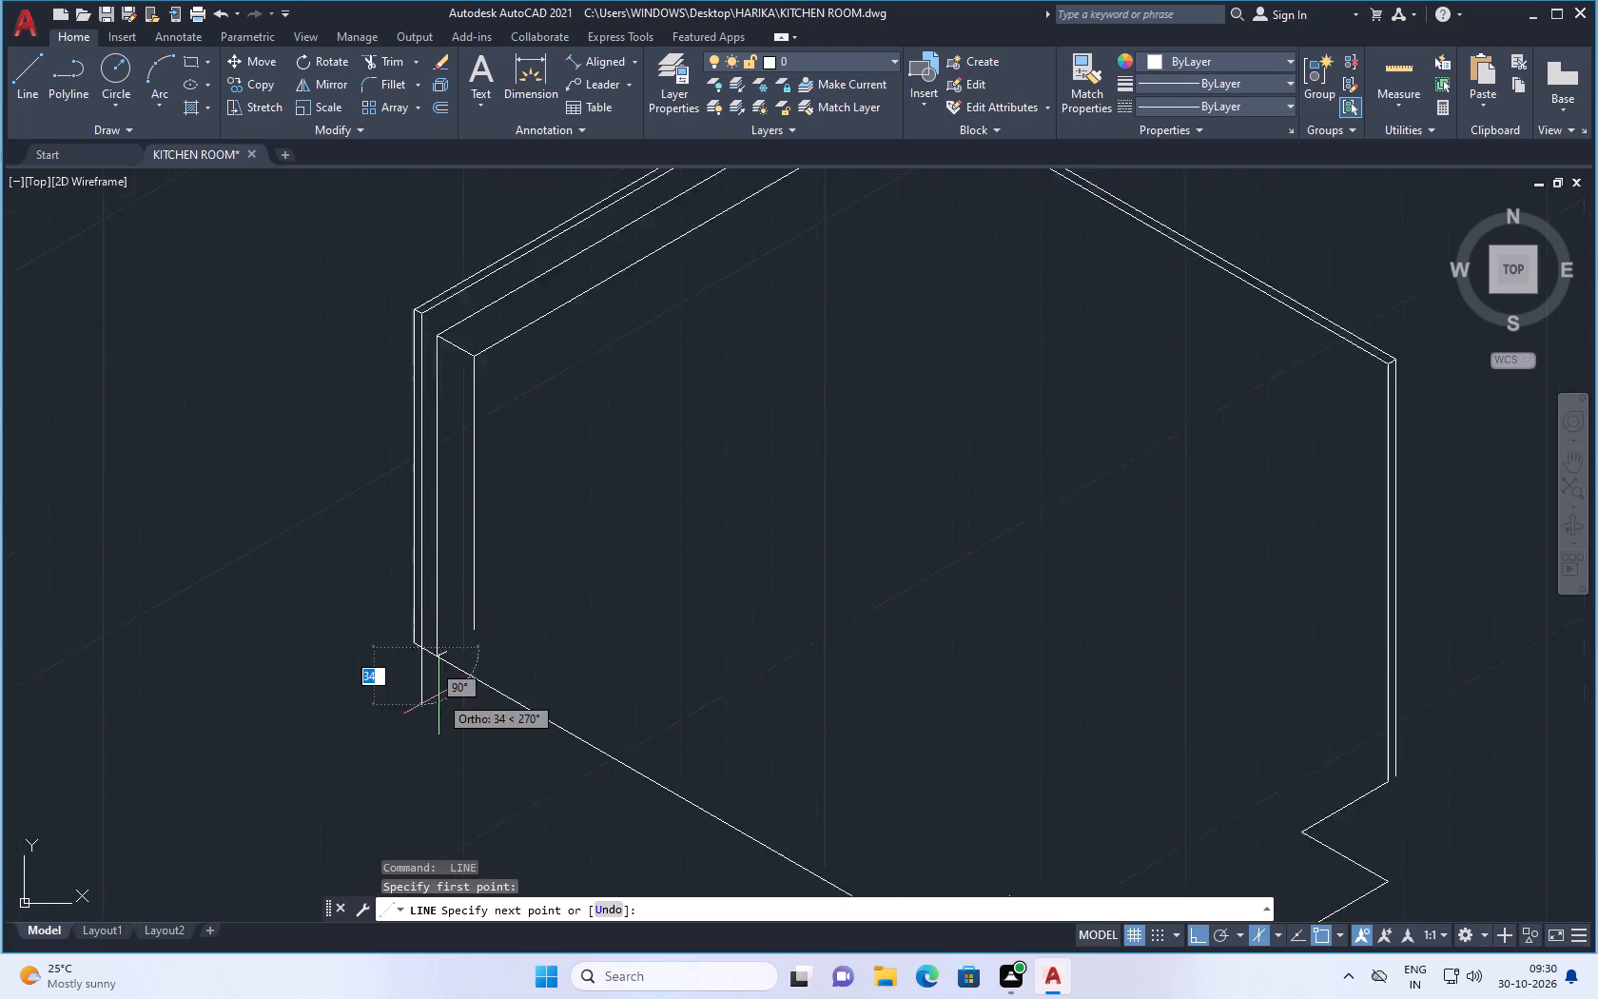
pyautogui.scroll(2, 446, 617)
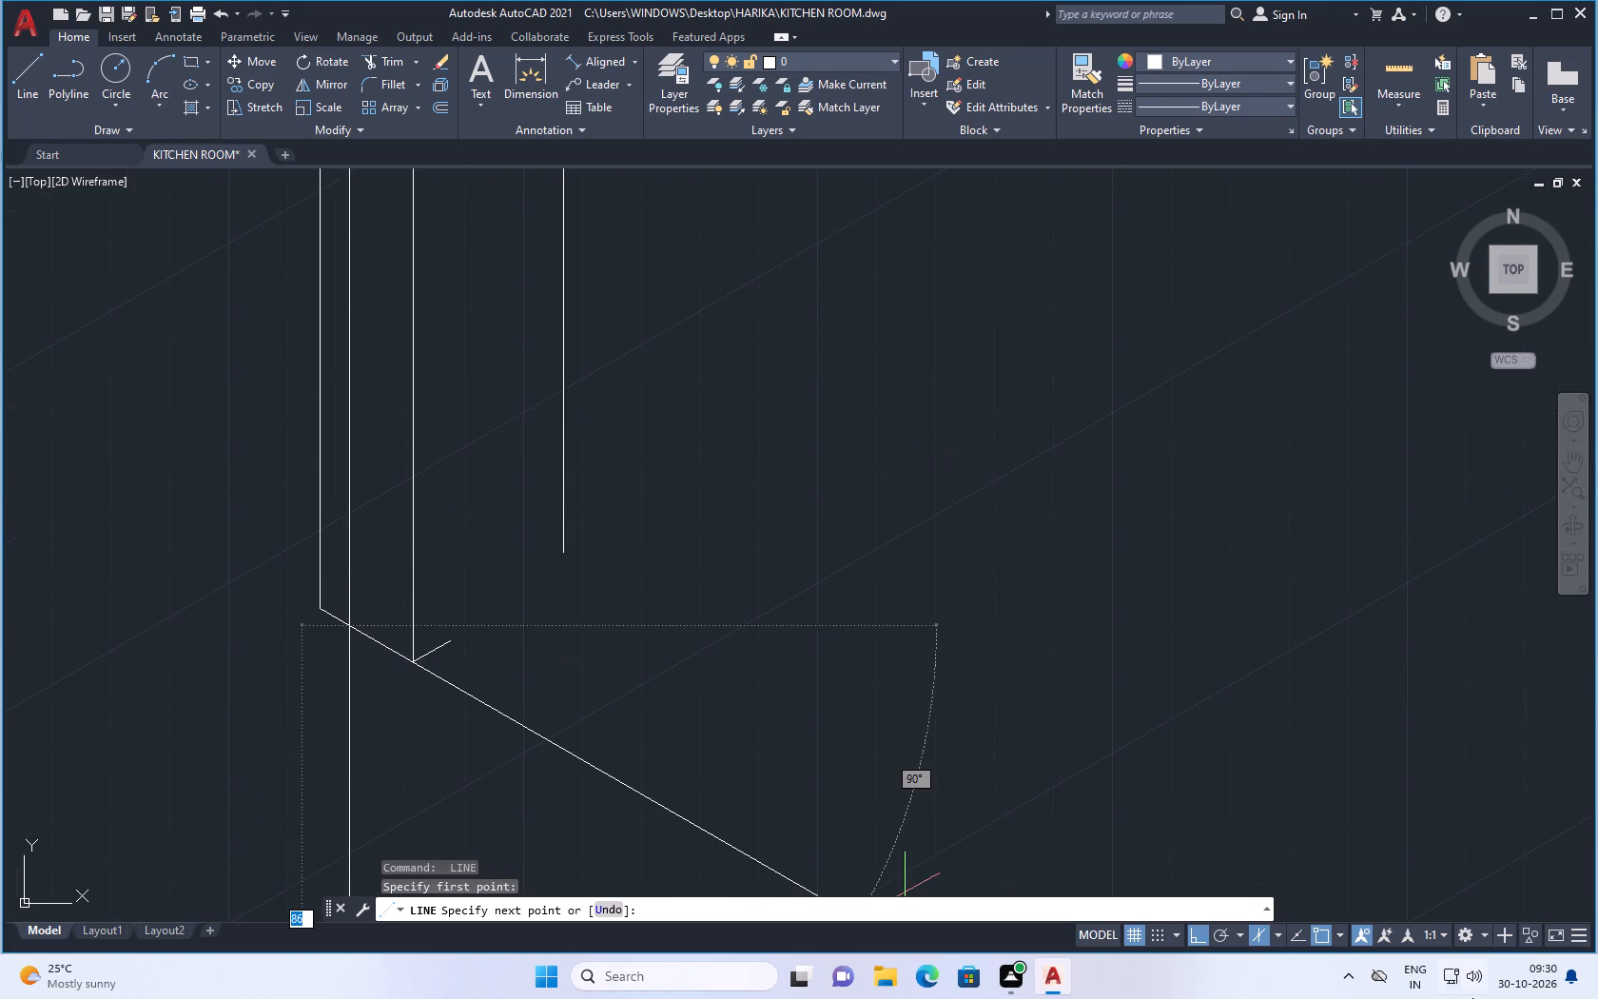
pyautogui.click(1198, 918)
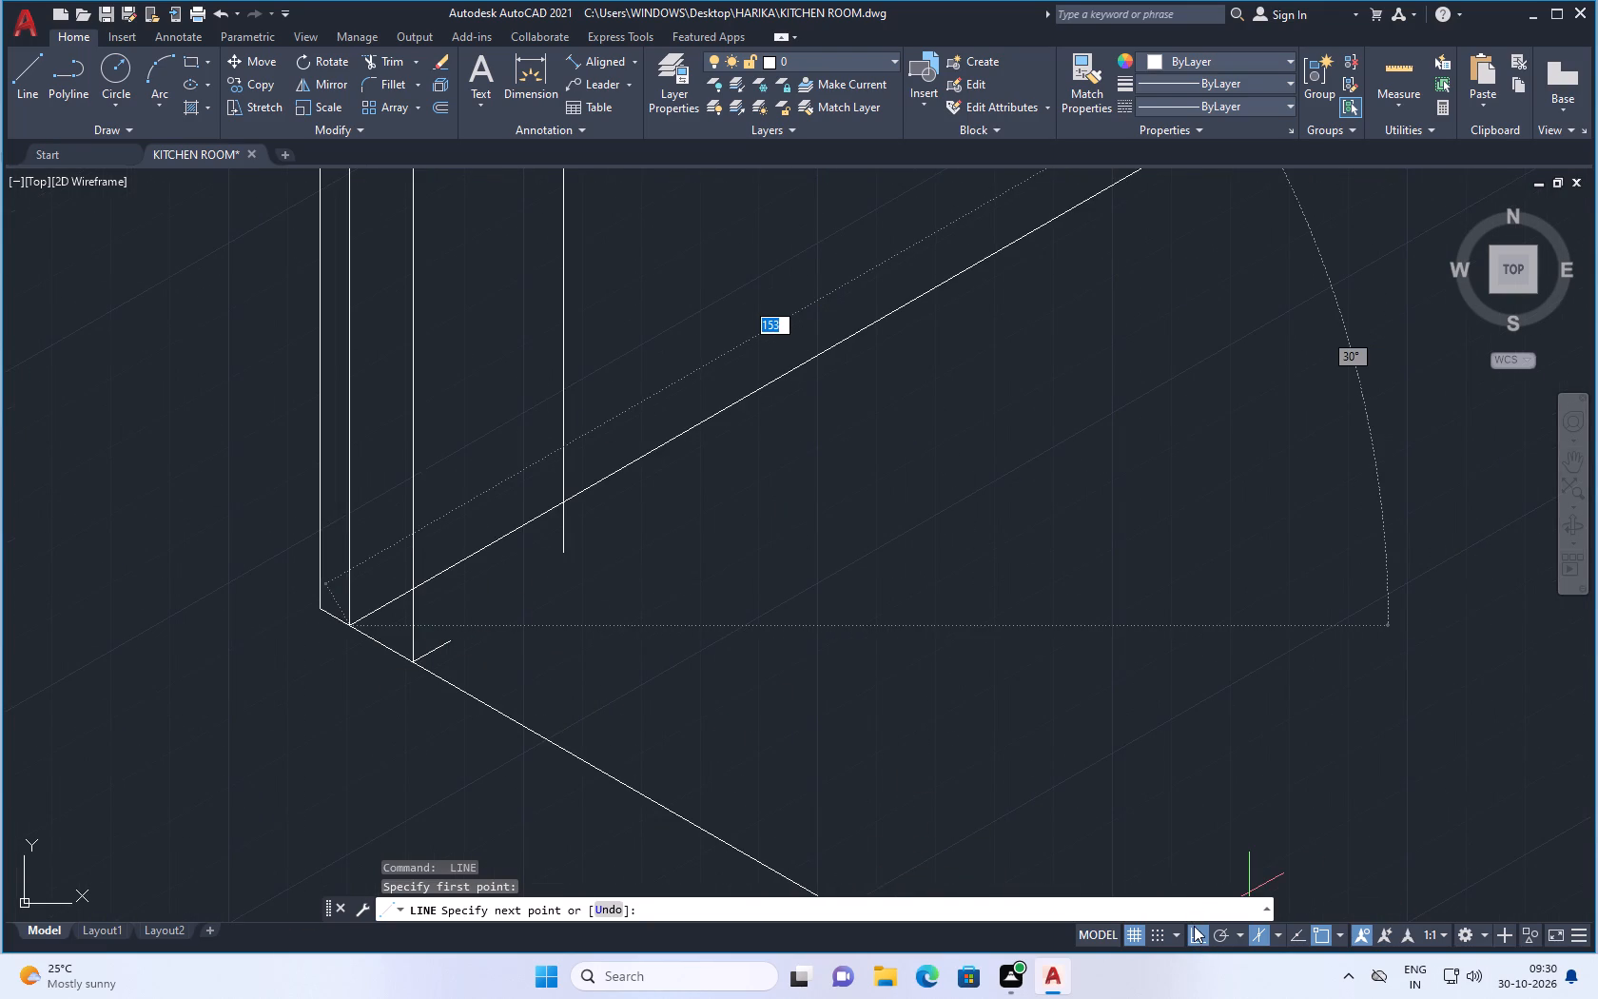
pyautogui.click(1194, 926)
pyautogui.click(1196, 936)
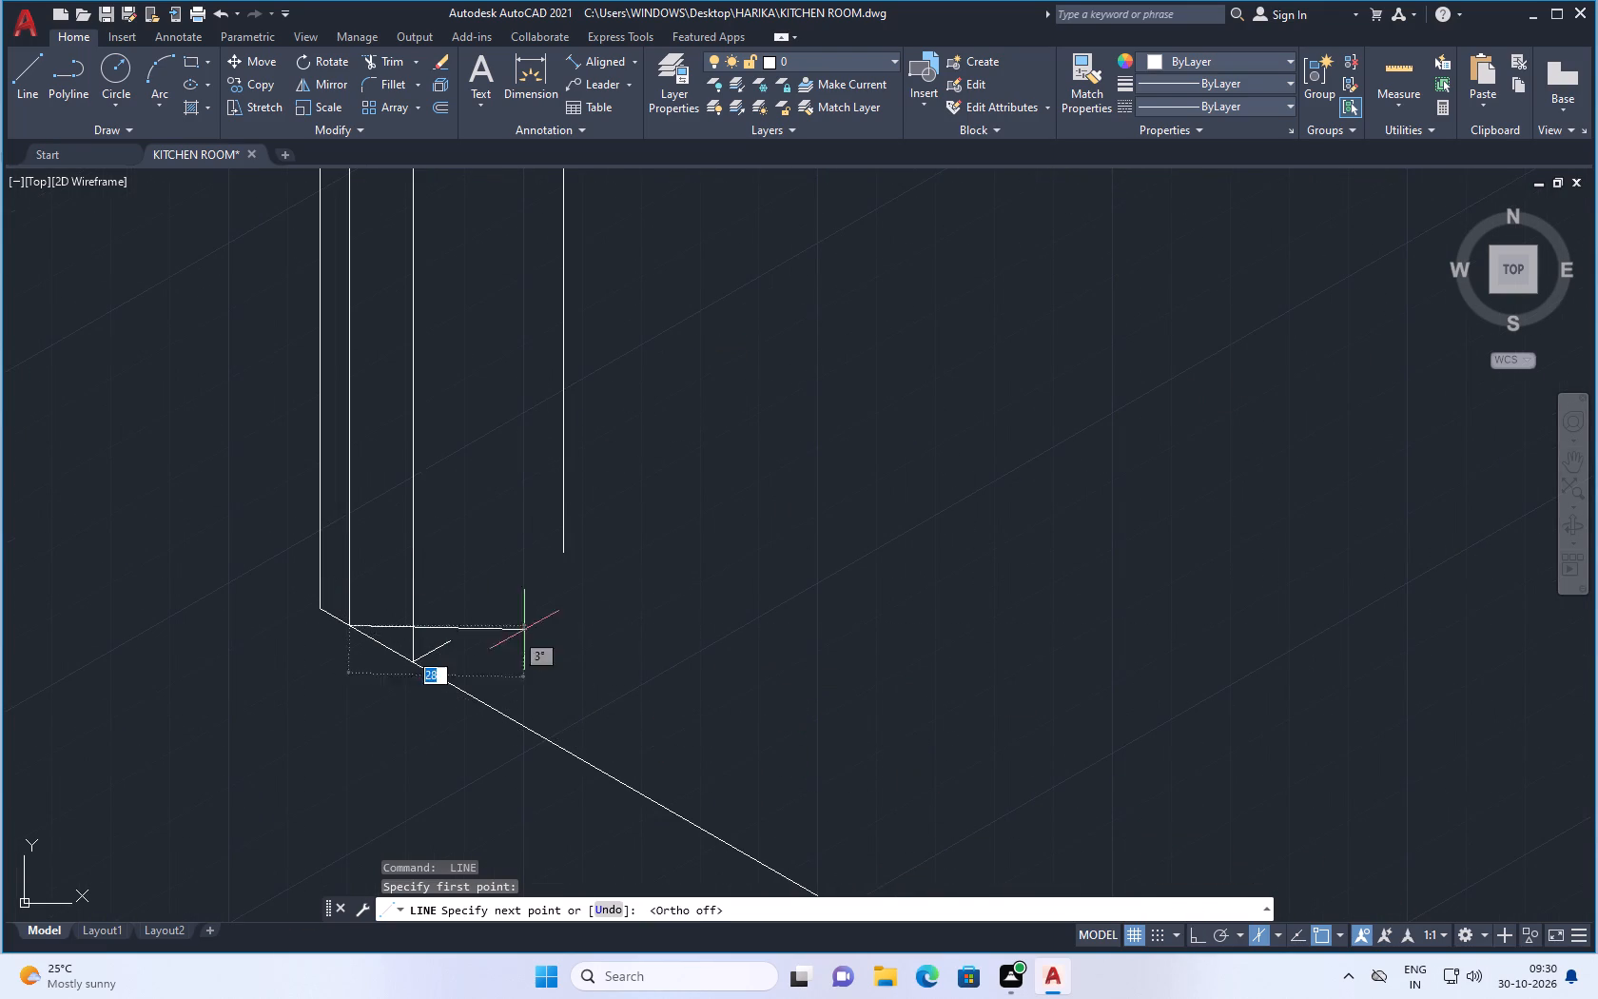
pyautogui.scroll(1, 381, 584)
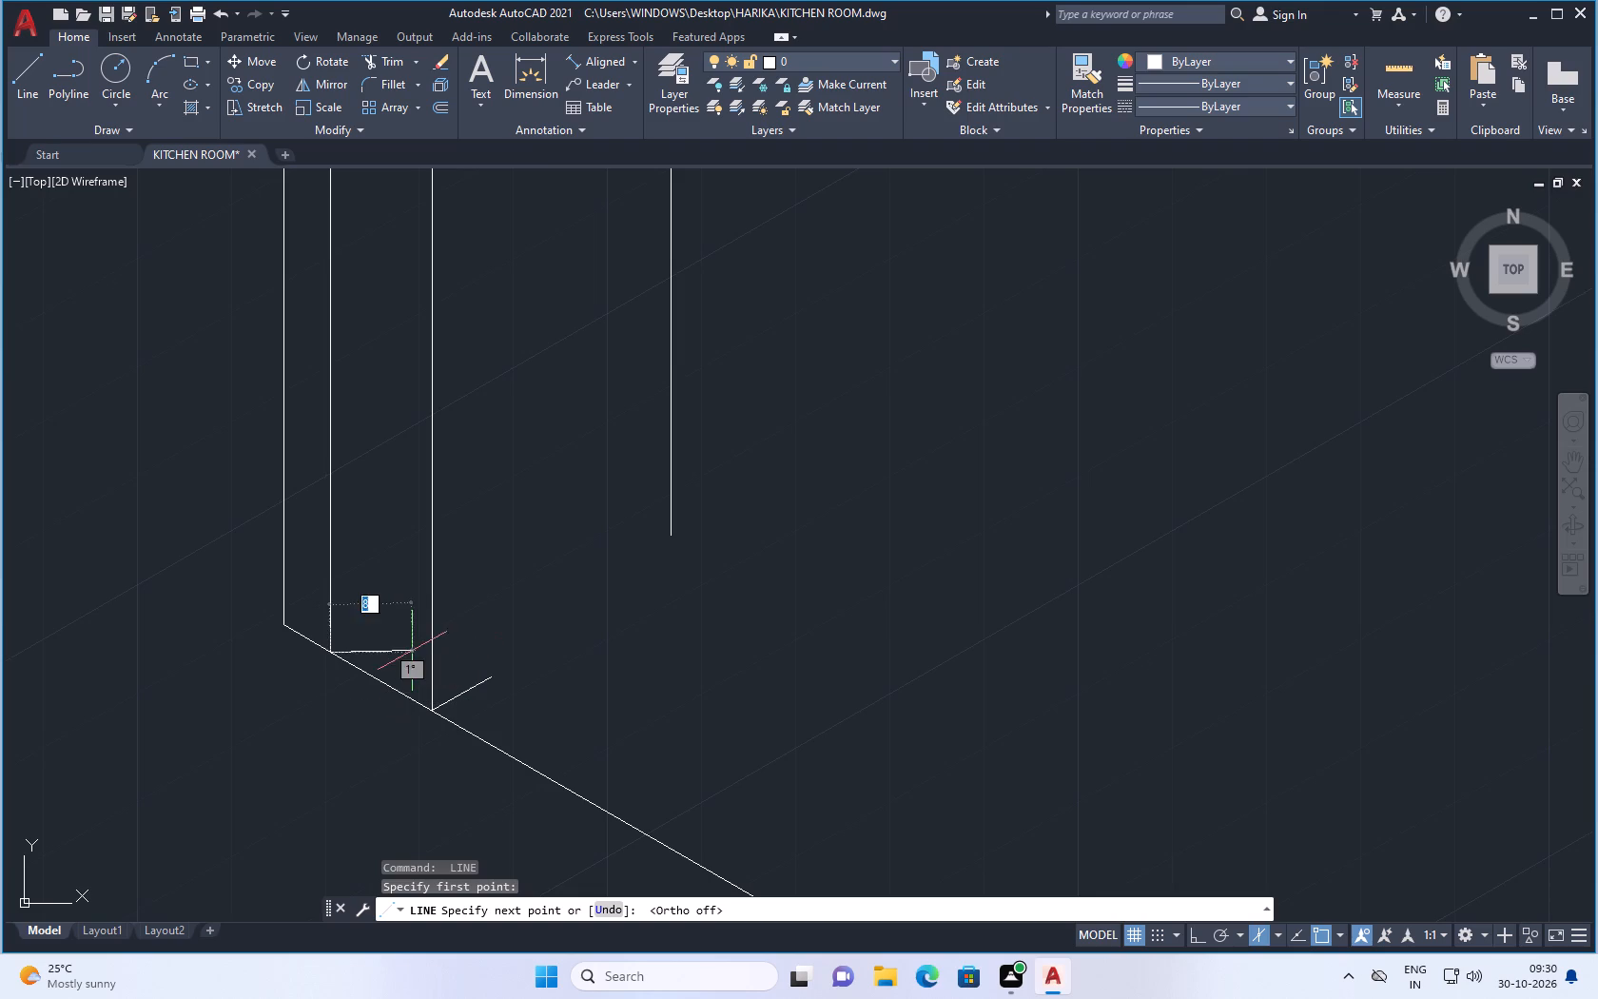
pyautogui.click(523, 600)
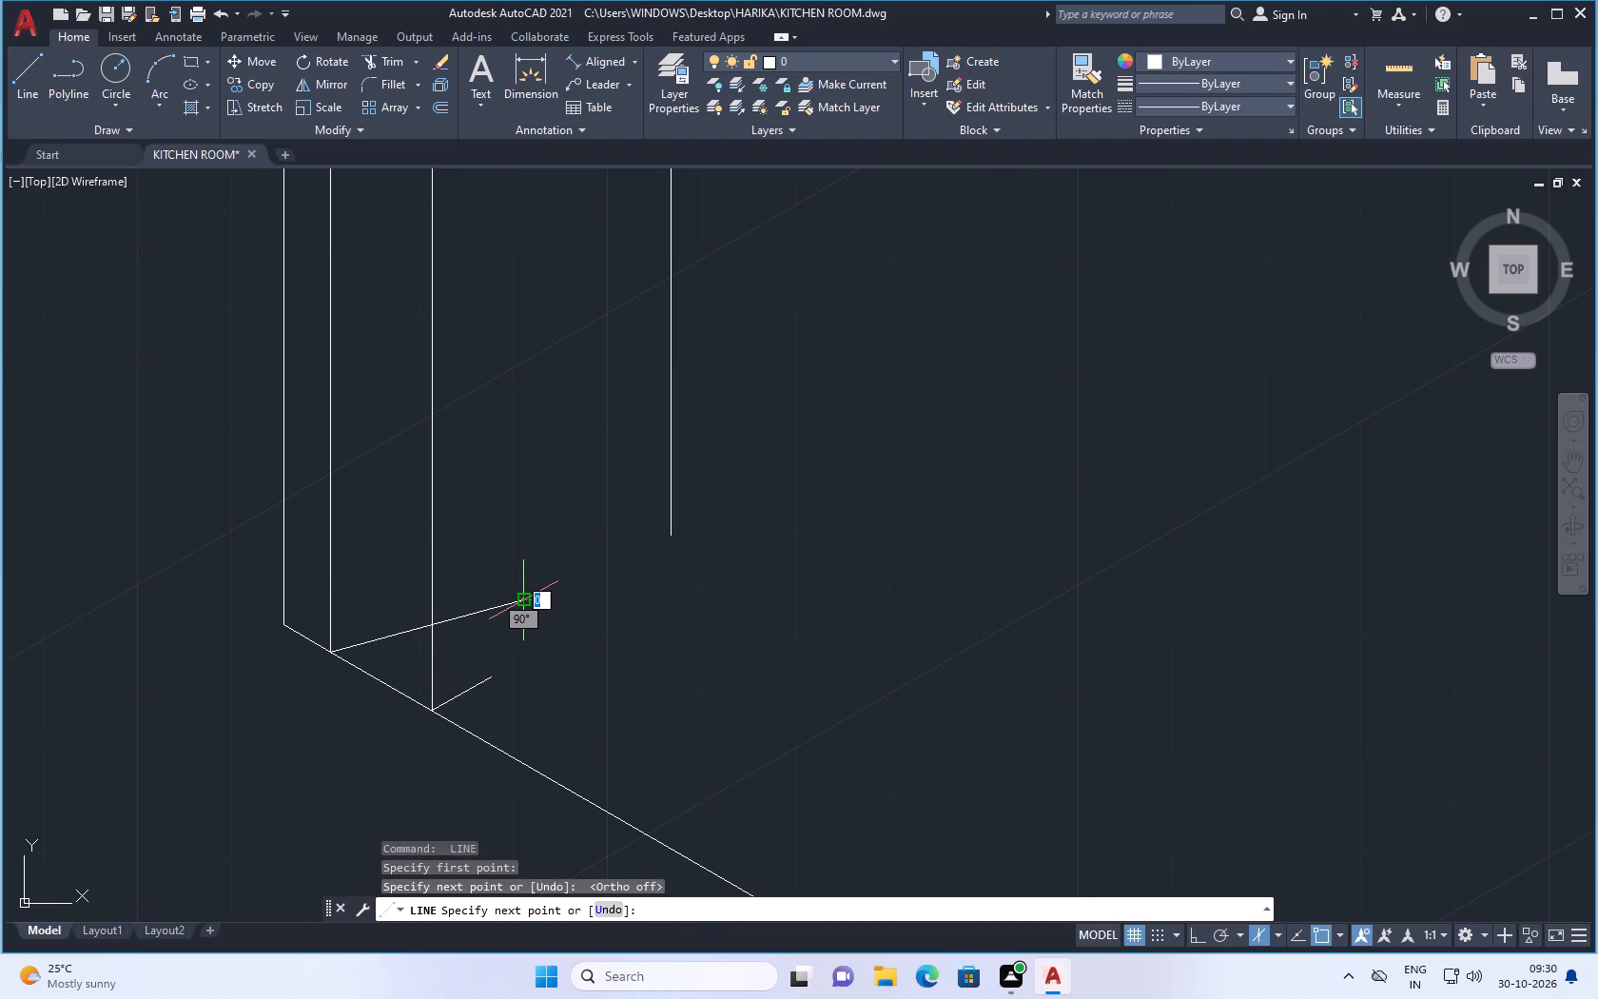
pyautogui.press('Escape')
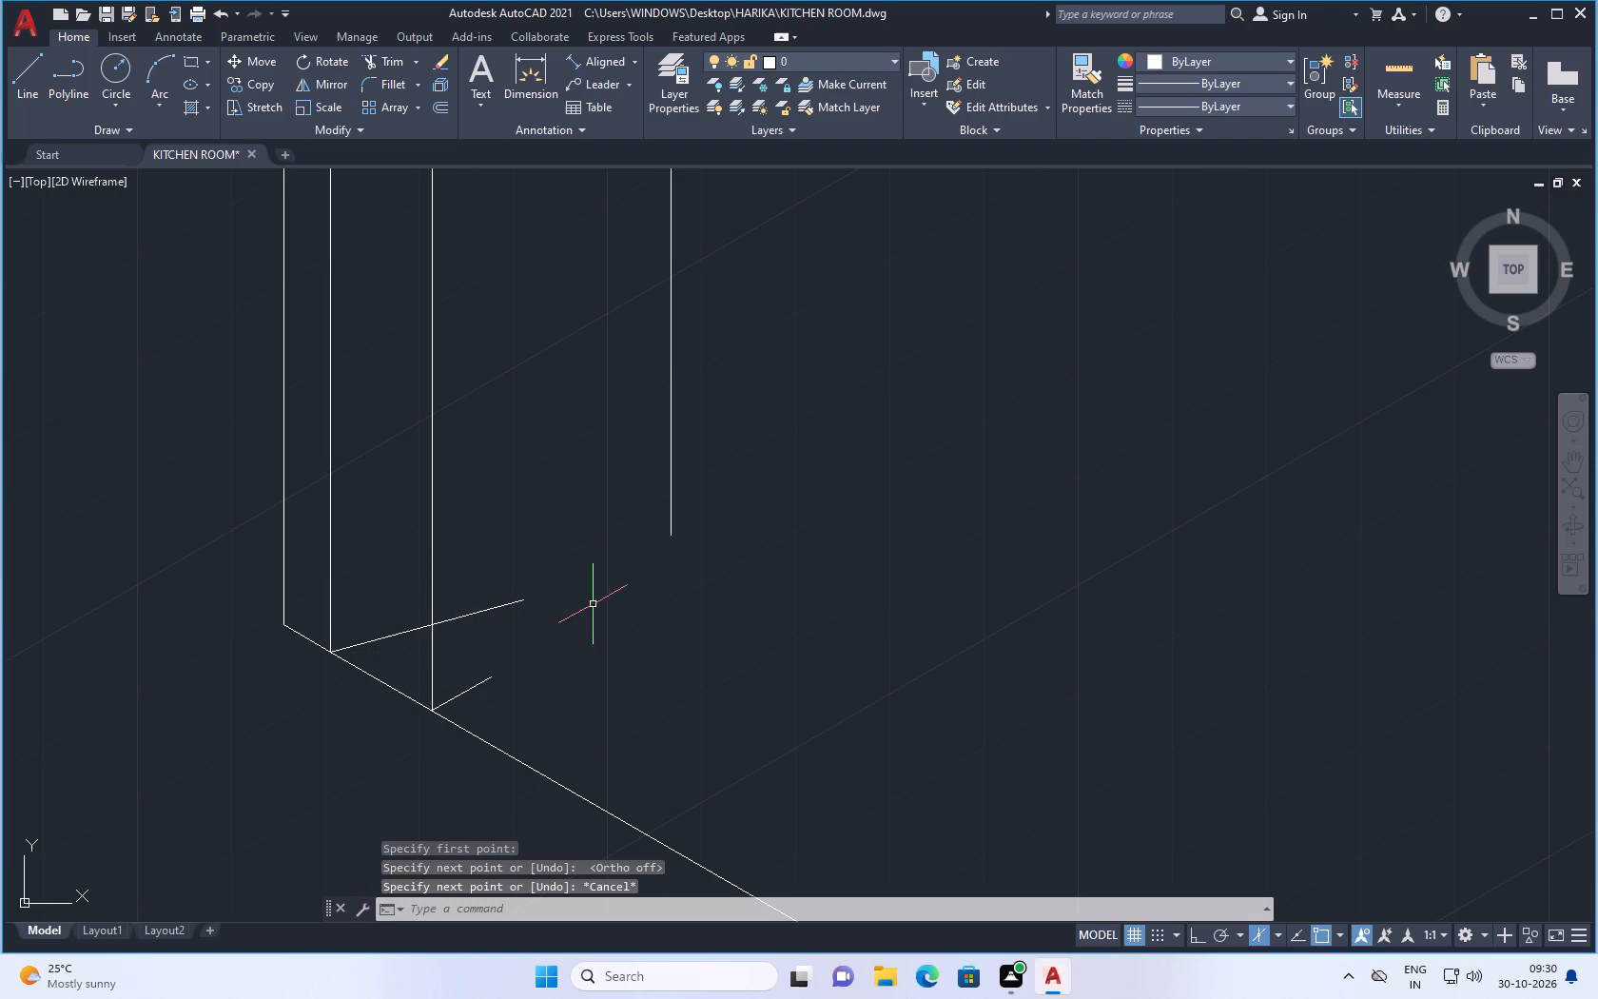
# Trim the left cabinet vertical below the new sloping line and remove the leftover short 30° line at its old foot.
pyautogui.write('TR')
pyautogui.press('Return')
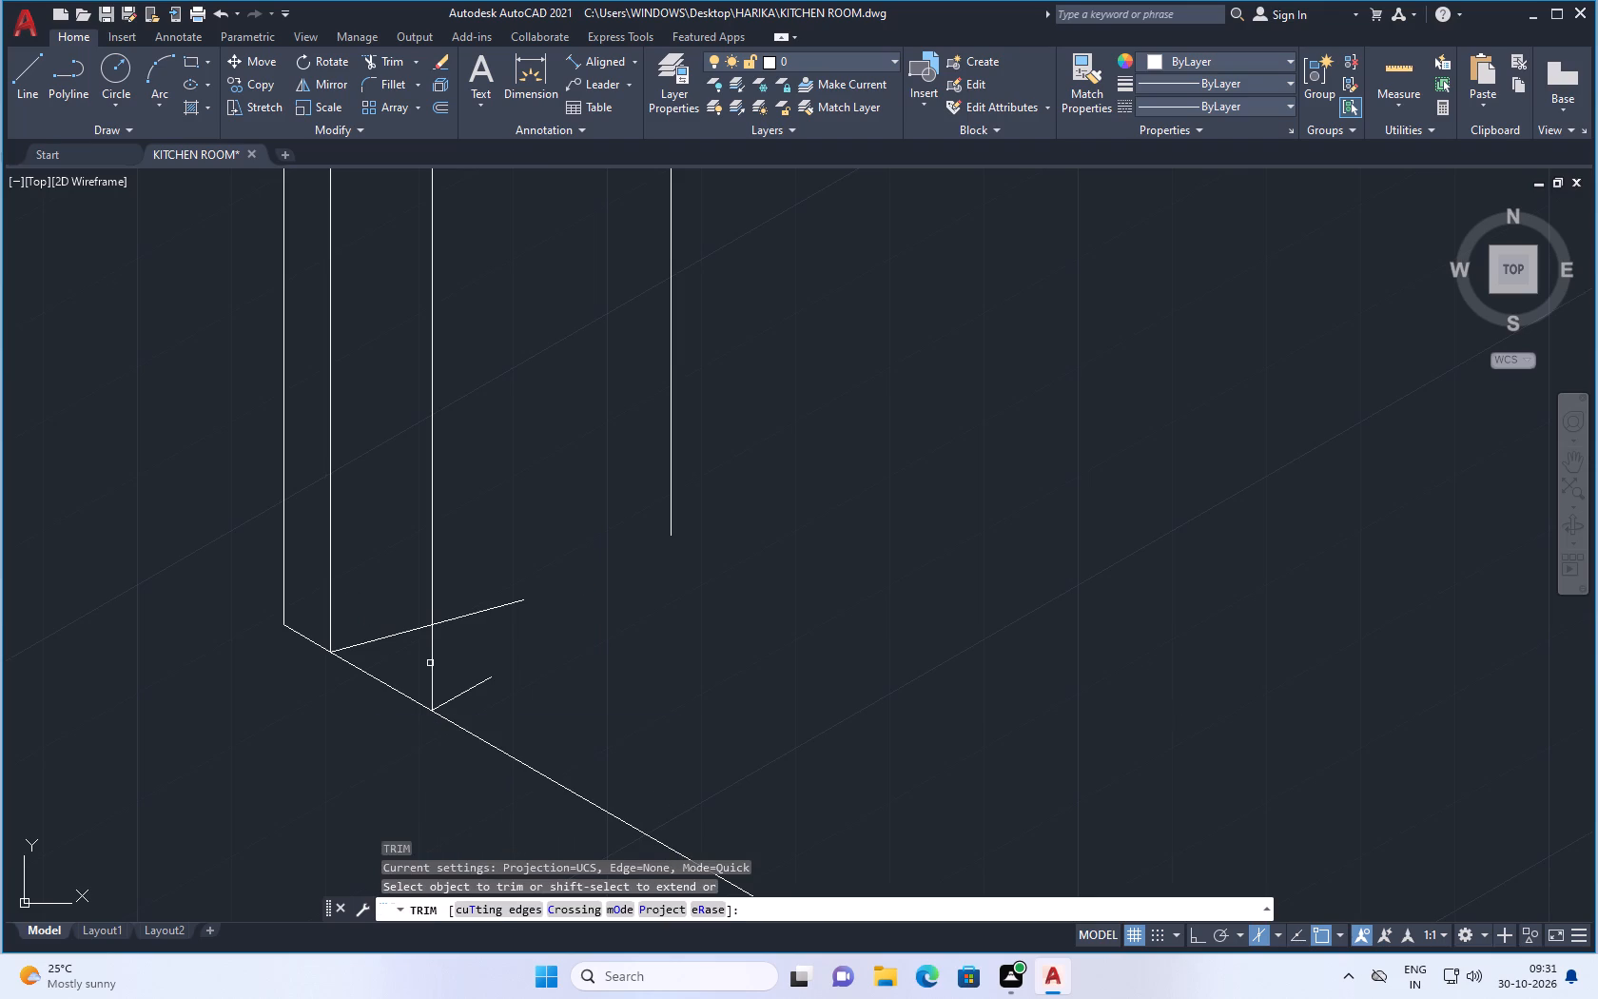
pyautogui.click(433, 669)
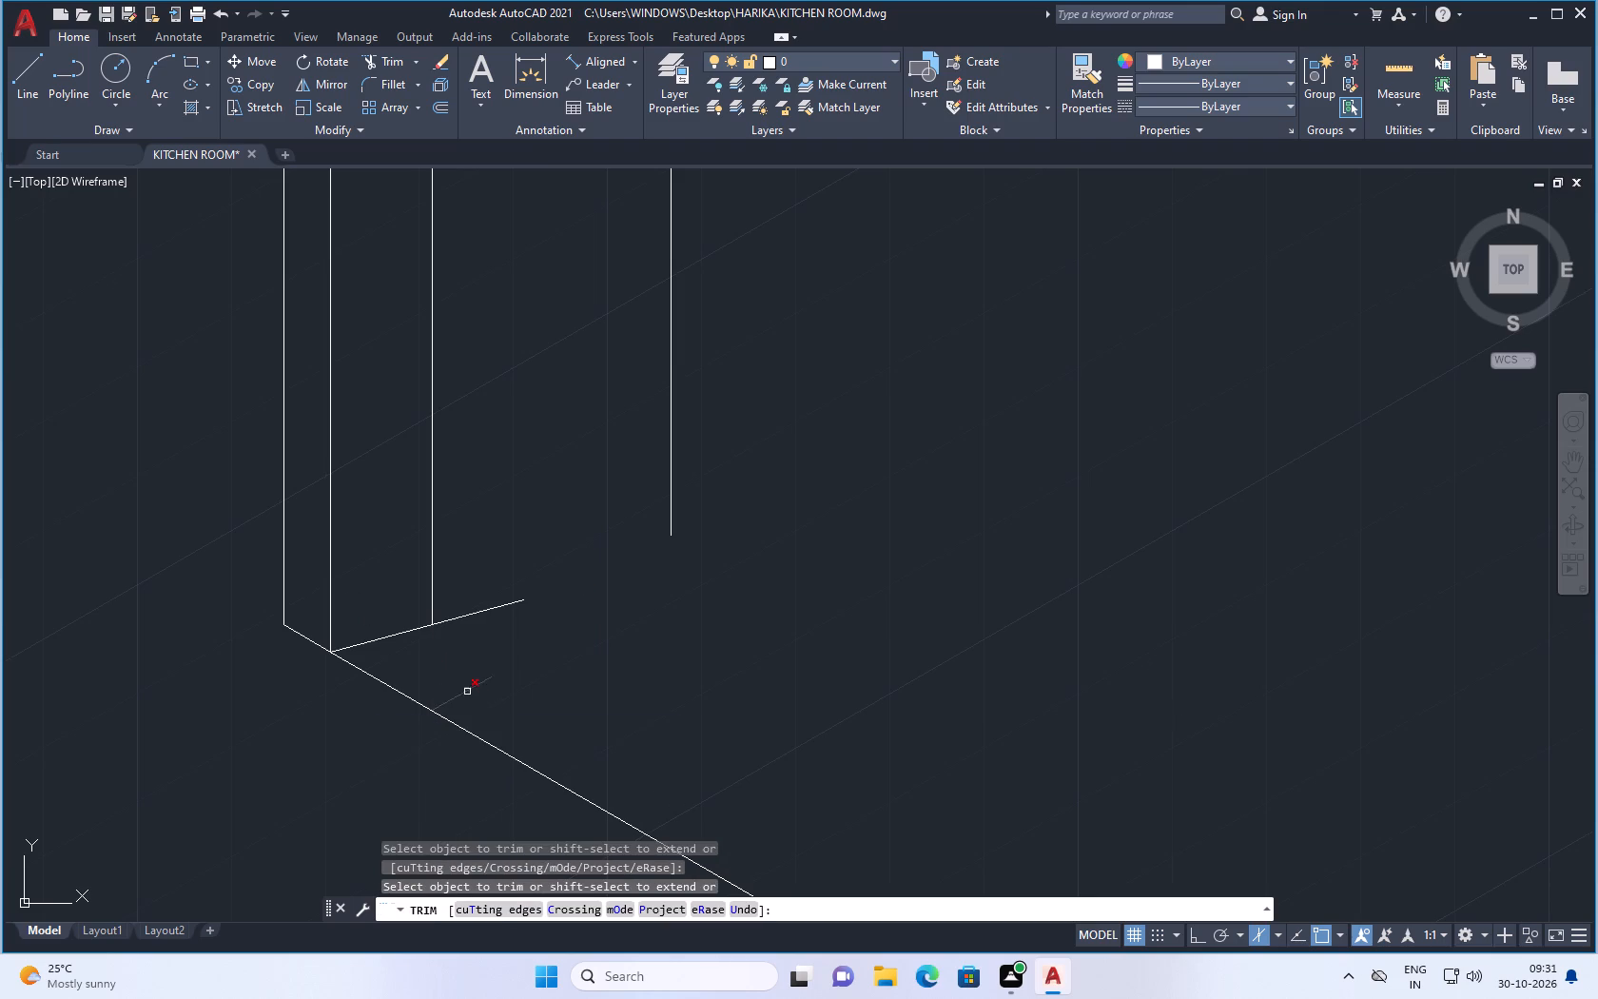
pyautogui.click(467, 691)
pyautogui.press('Escape')
# Draw a short line straight down from the front cabinet vertical's end, continuing to the left cabinet vertical's foot.
pyautogui.scroll(-3, 546, 637)
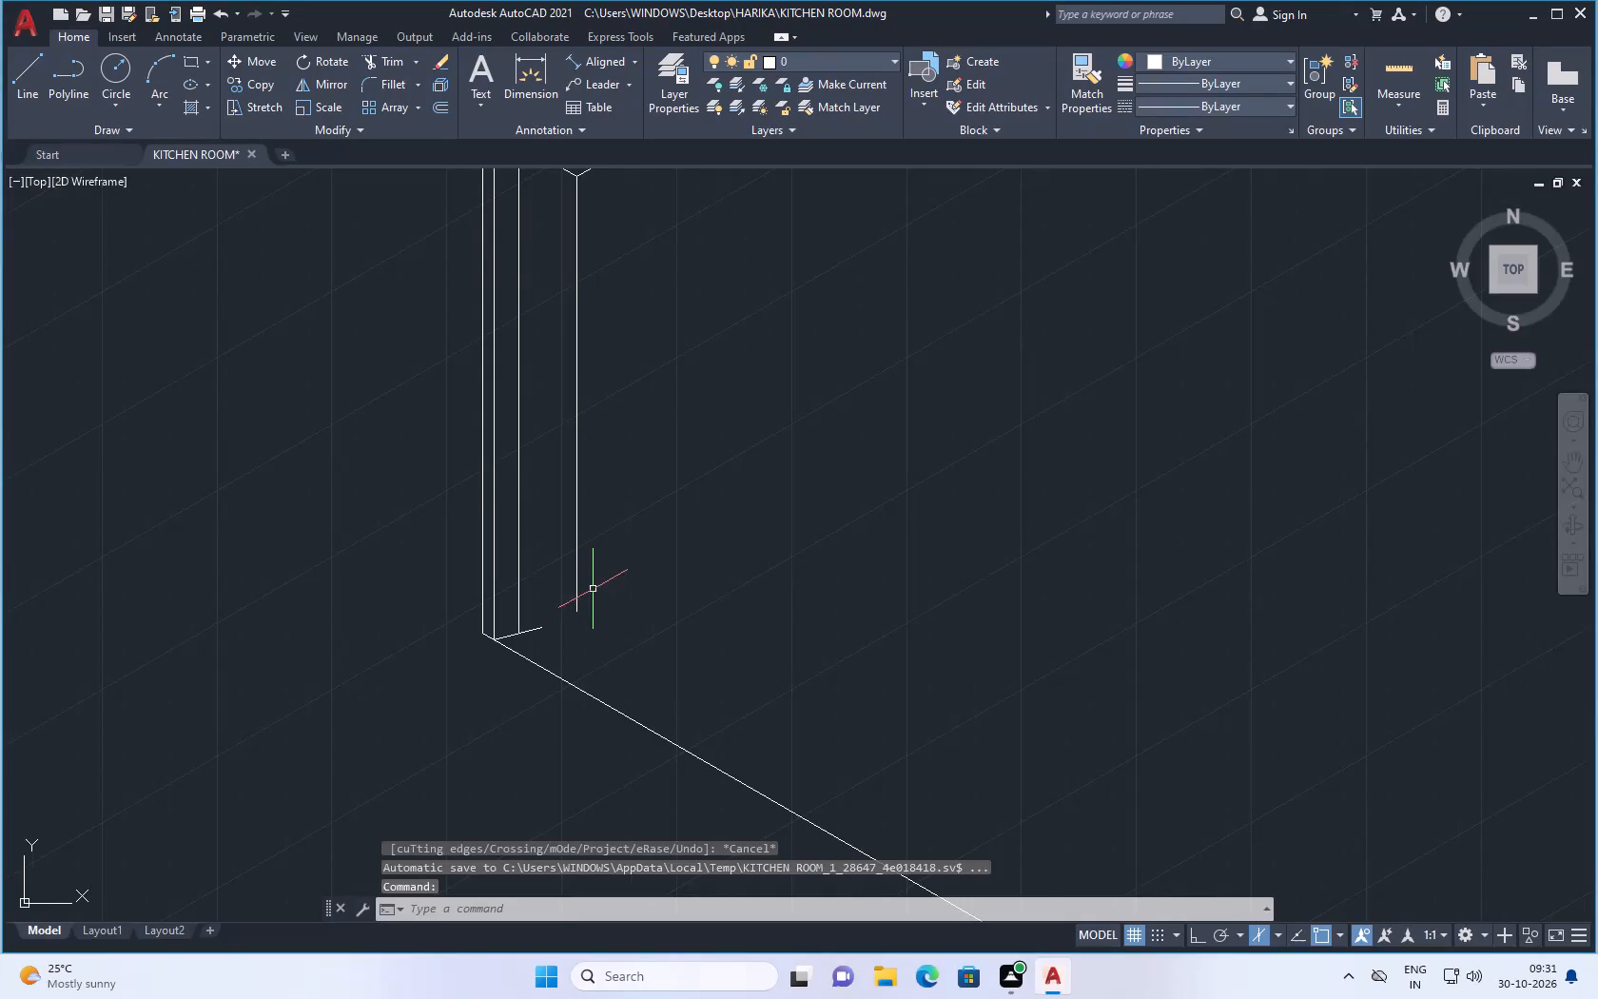
pyautogui.scroll(1, 587, 616)
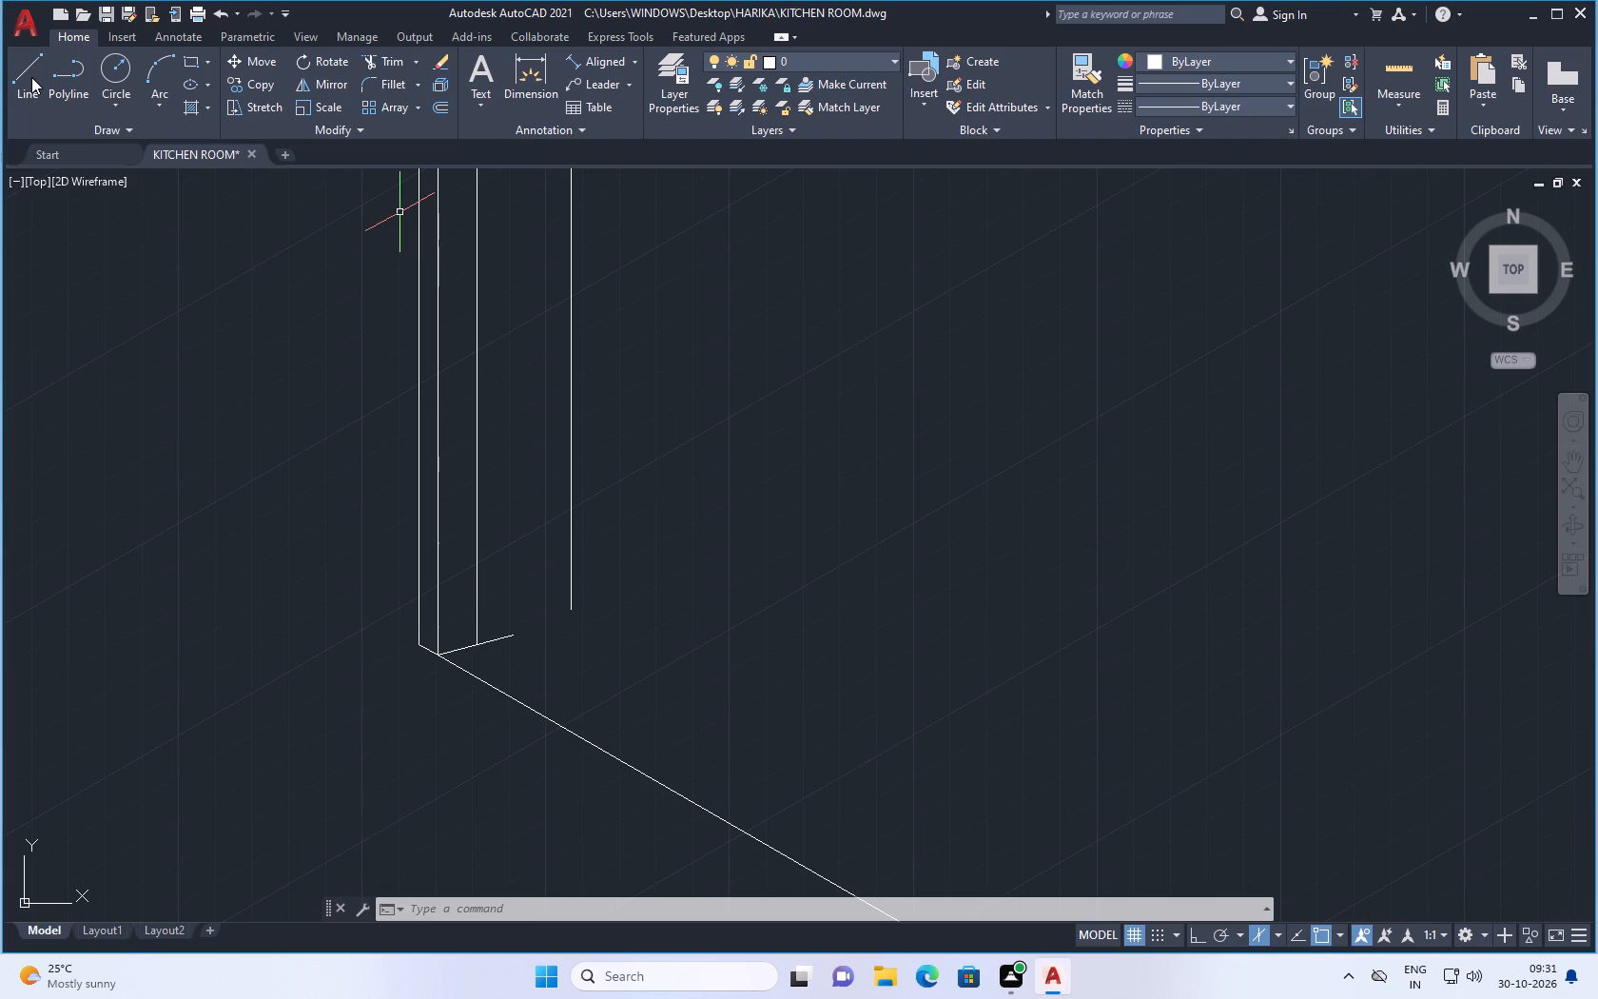
pyautogui.click(13, 96)
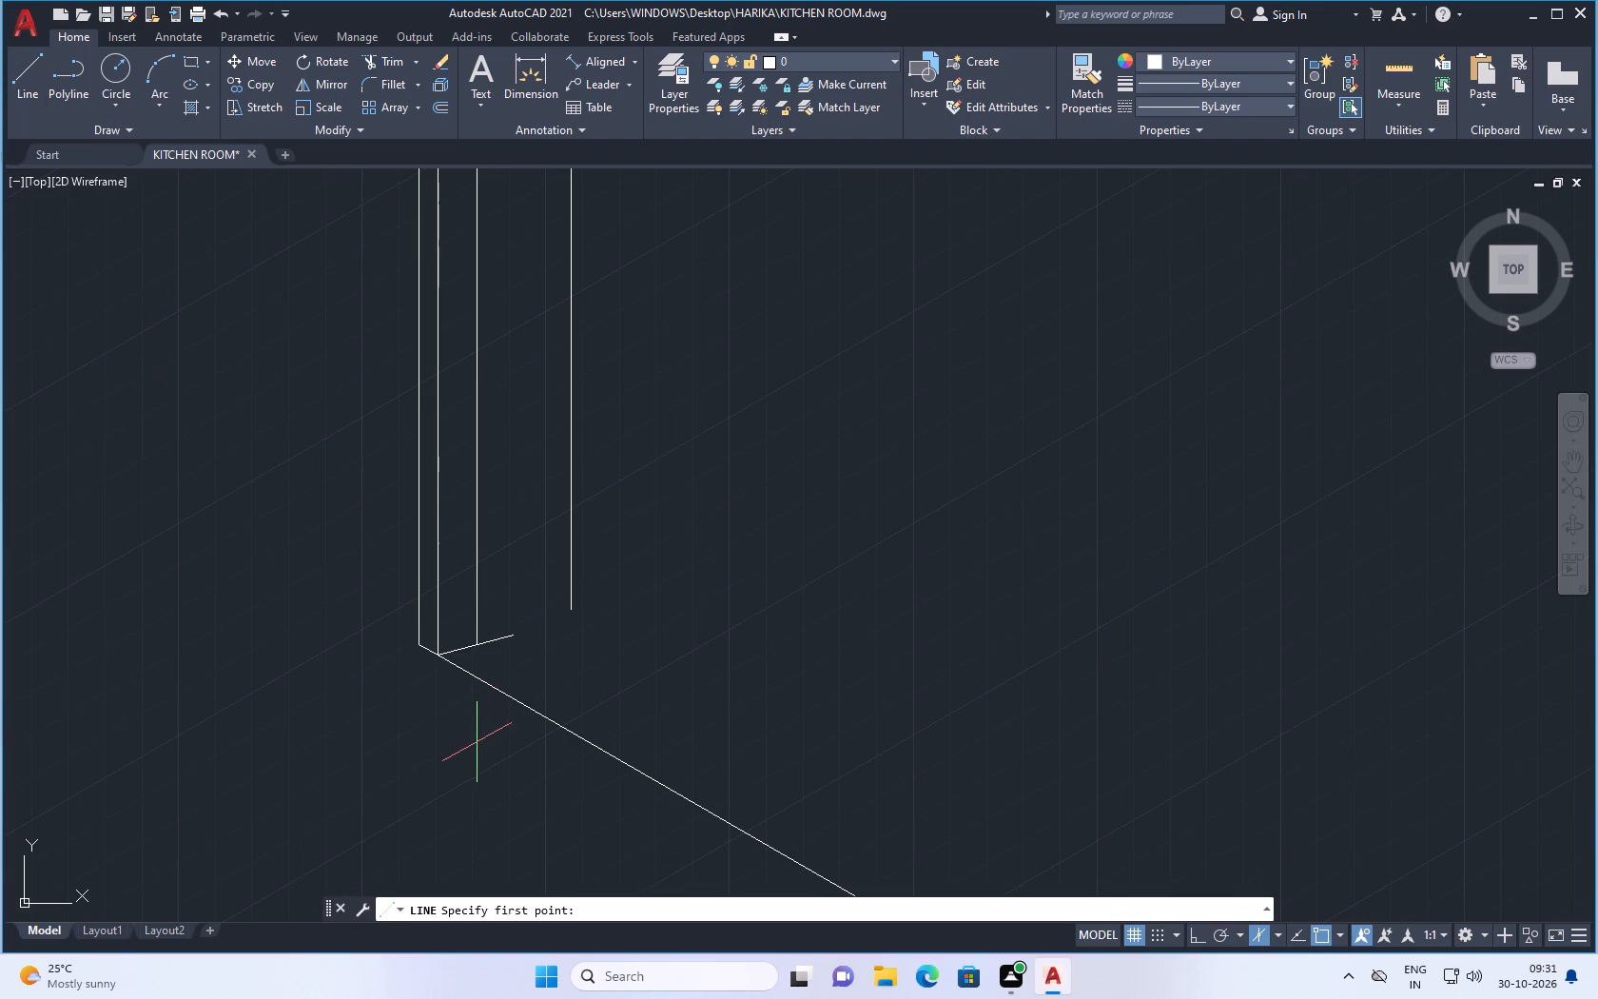
pyautogui.click(574, 605)
pyautogui.click(563, 661)
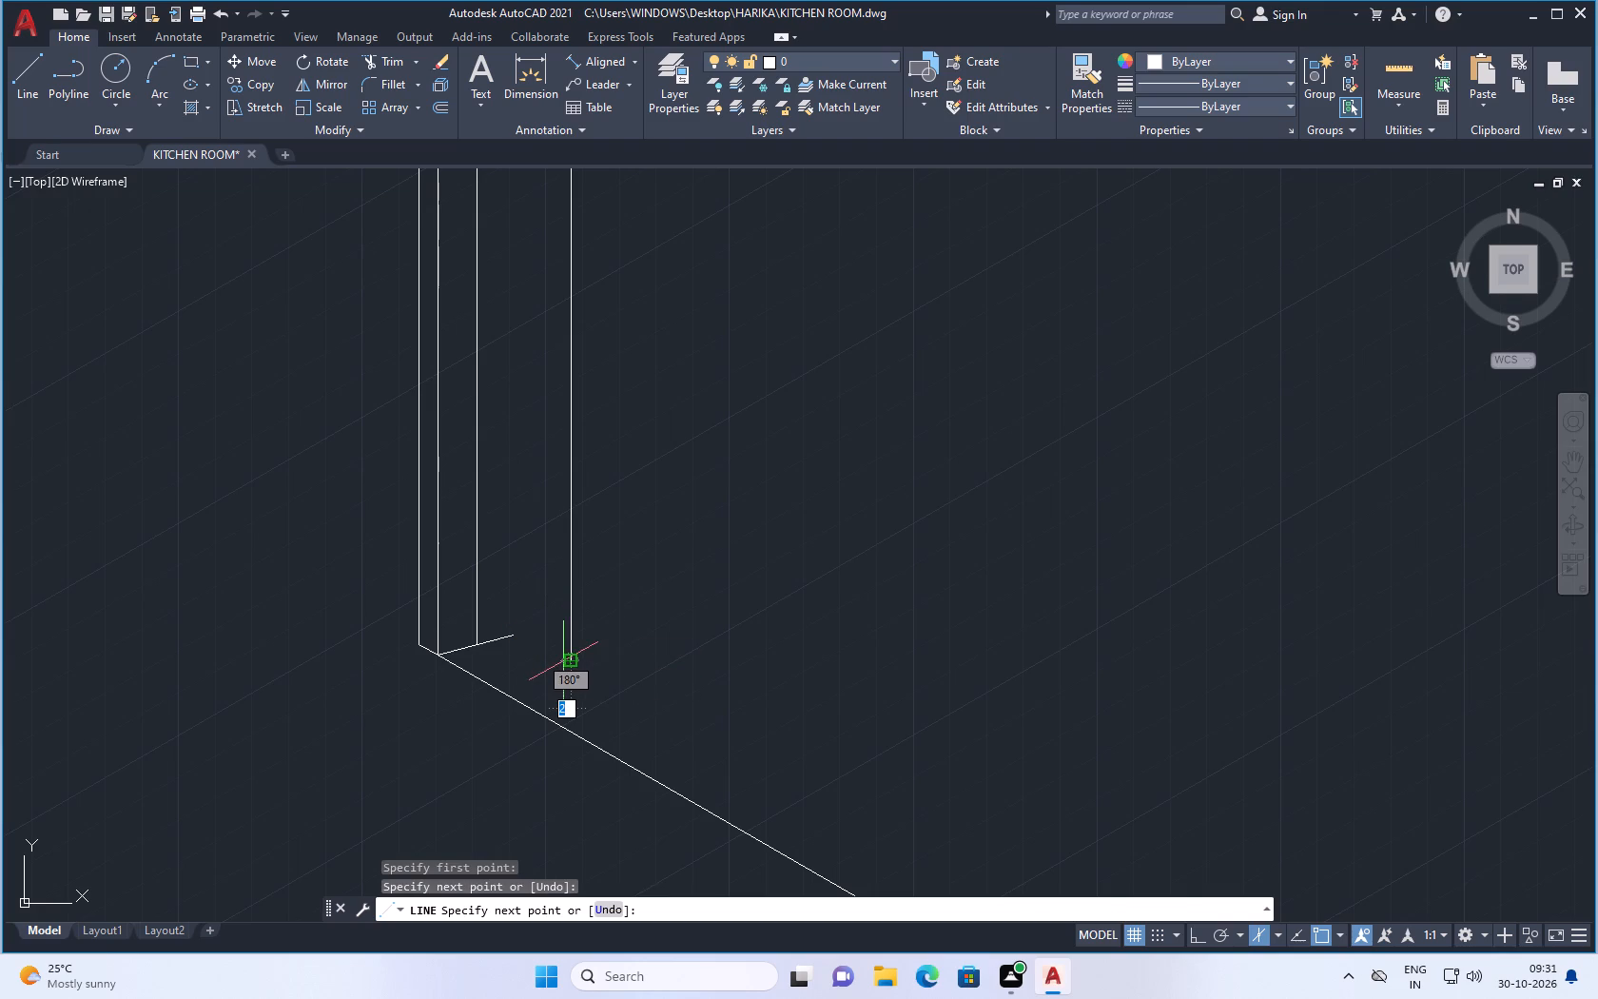
pyautogui.click(482, 645)
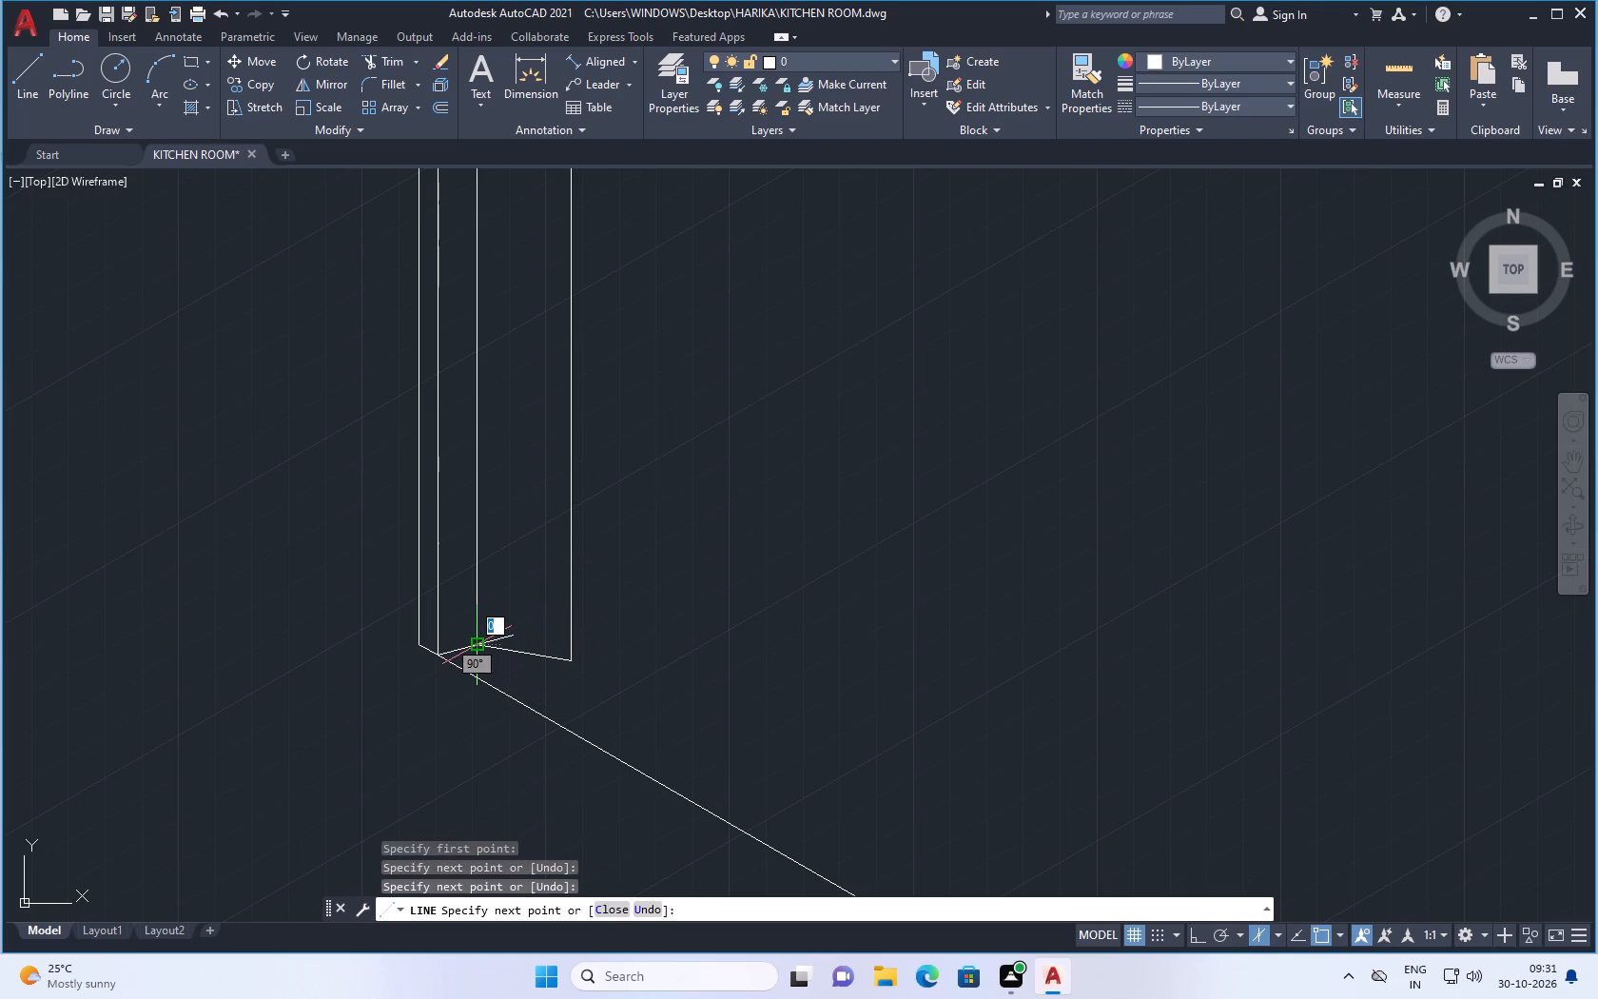
pyautogui.press('Escape')
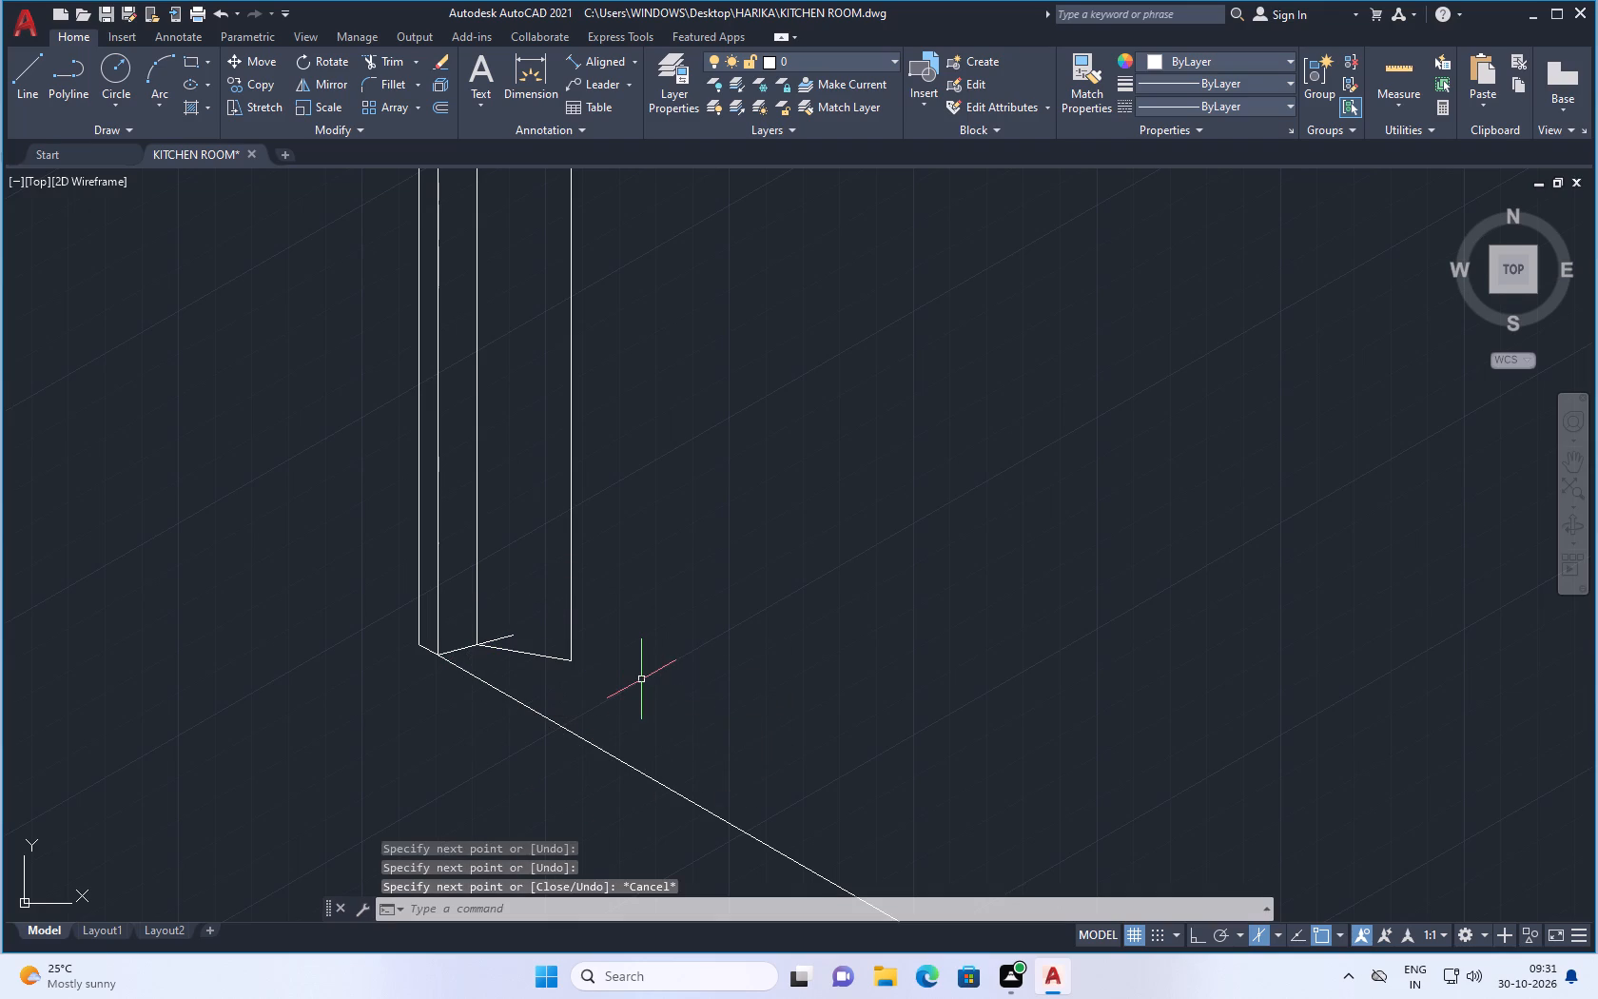
# Delete the slanted line connecting the feet of the left and front cabinet verticals.
pyautogui.scroll(-3, 643, 674)
pyautogui.scroll(3, 626, 663)
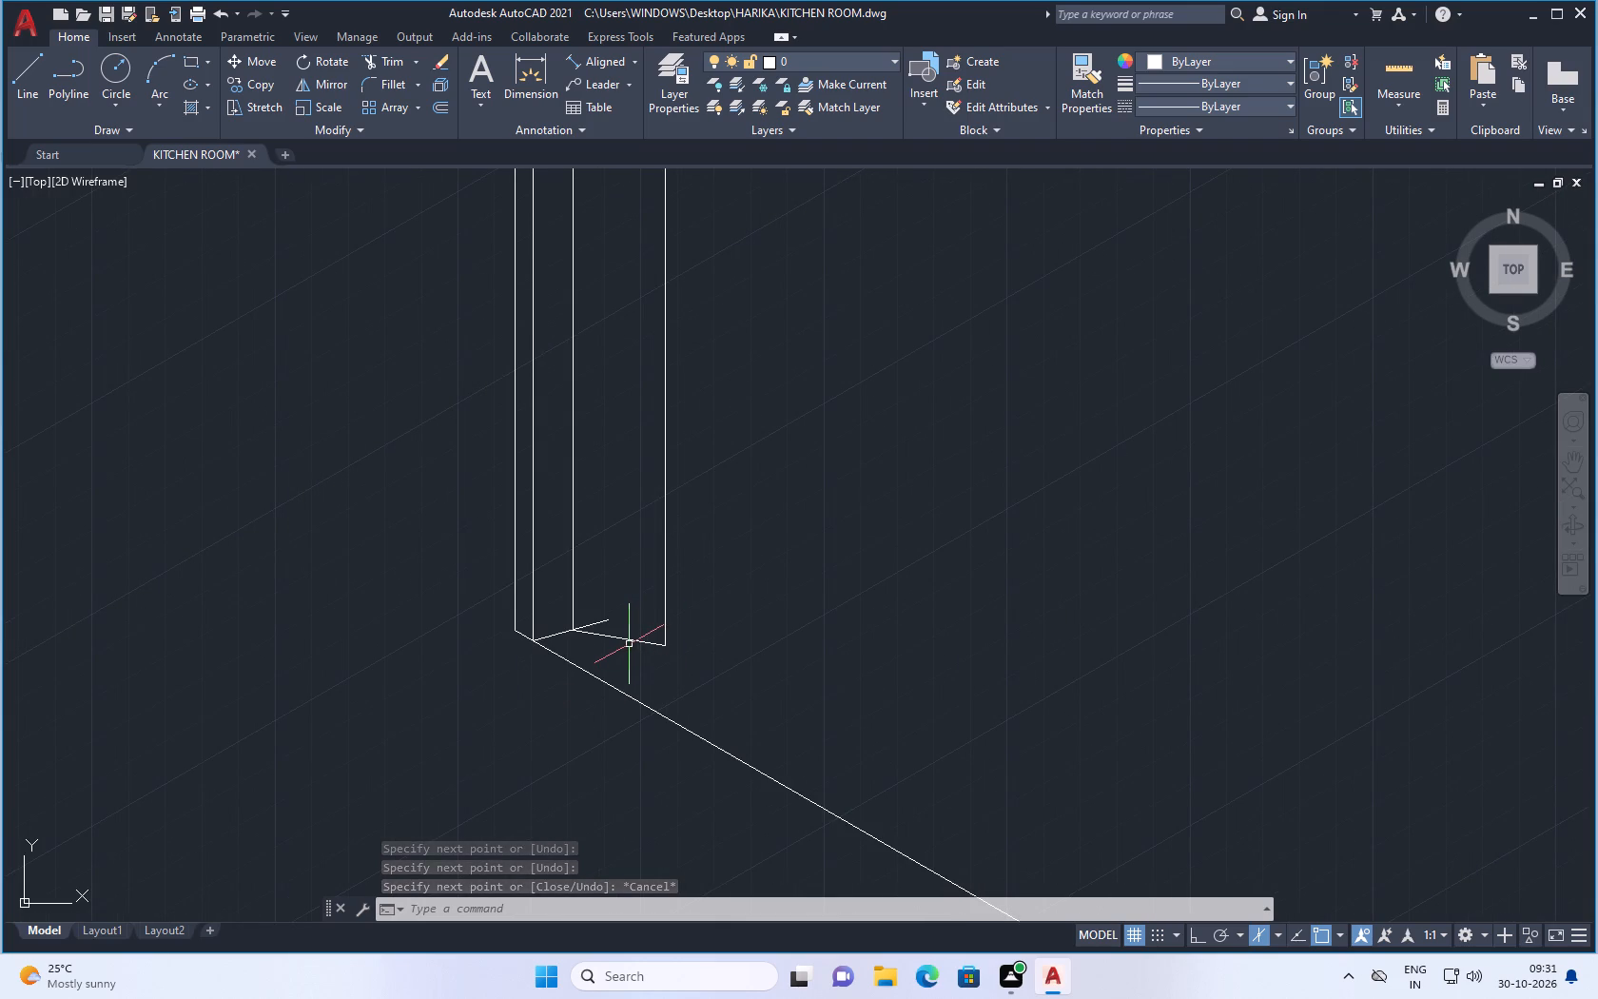
pyautogui.click(629, 644)
pyautogui.click(627, 637)
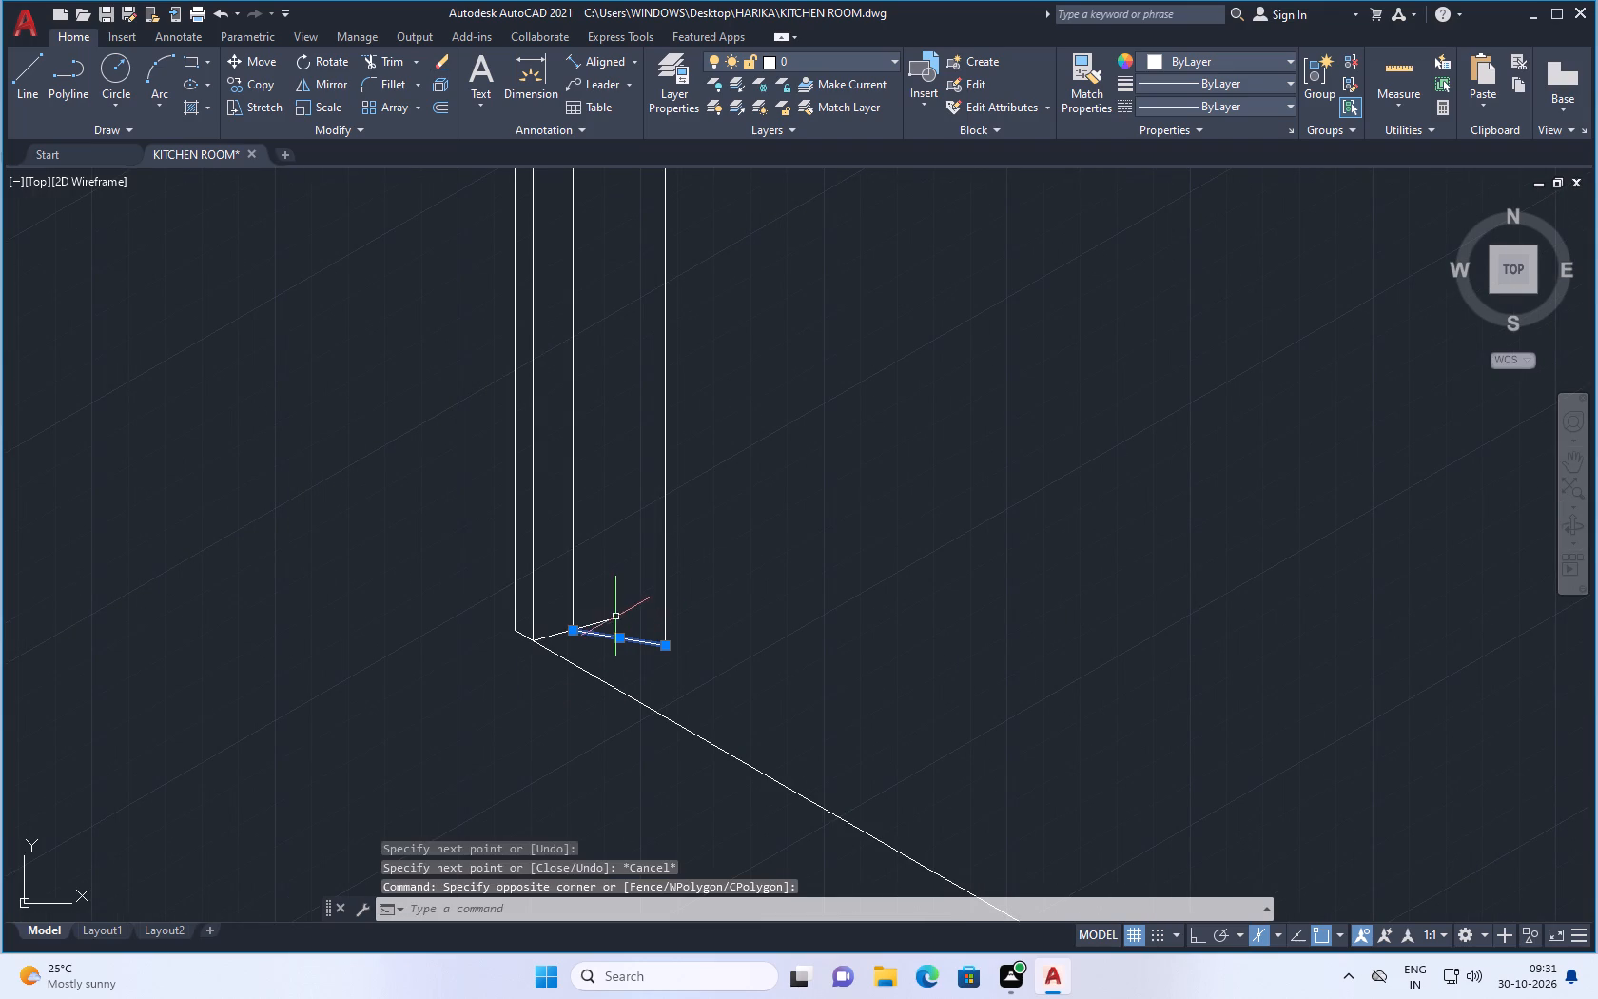
pyautogui.press('Delete')
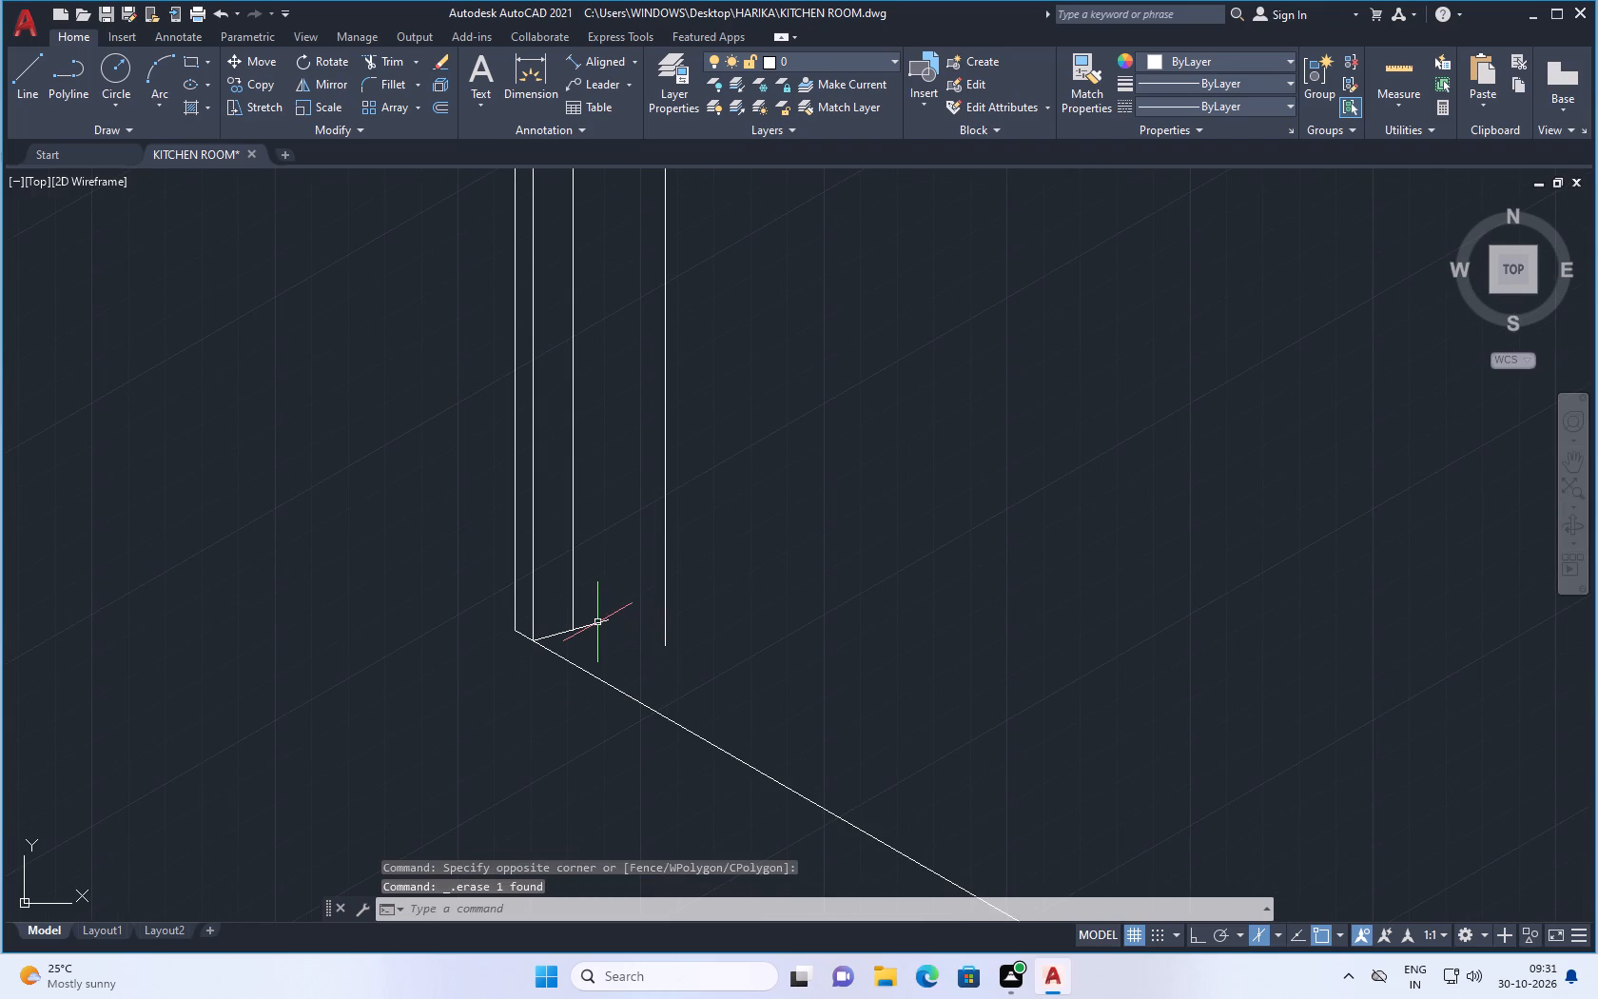
# Trim the short sloping base line where it overhangs past the left cabinet vertical.
pyautogui.click(597, 622)
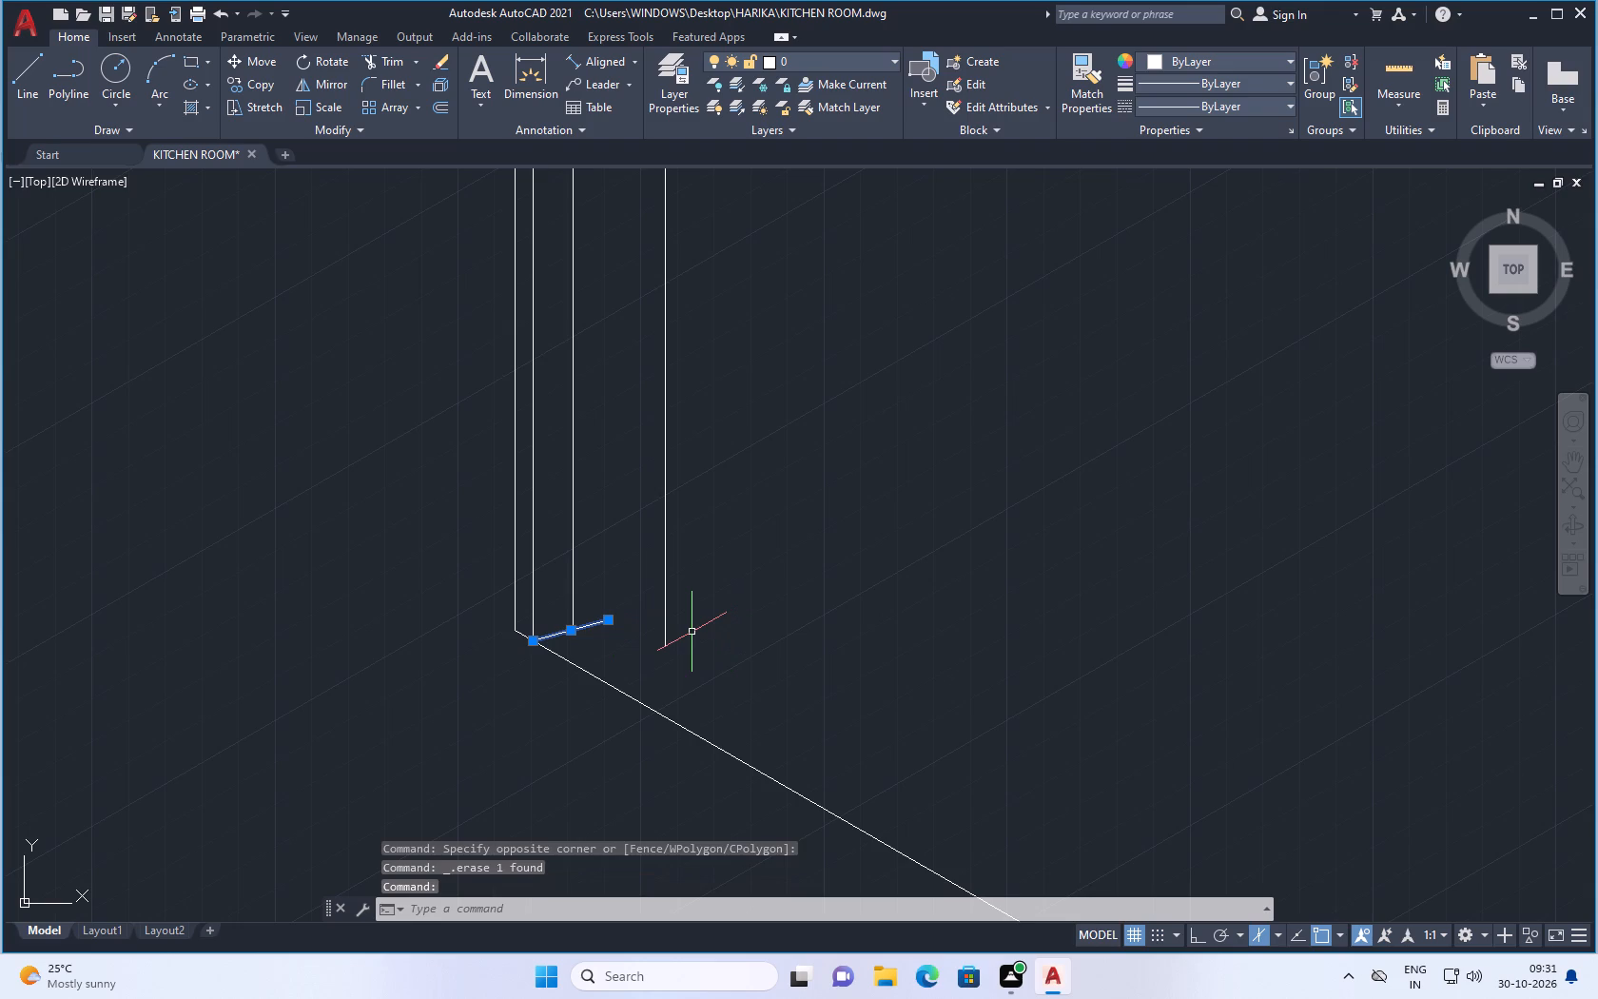
pyautogui.press('Escape')
pyautogui.write('TR')
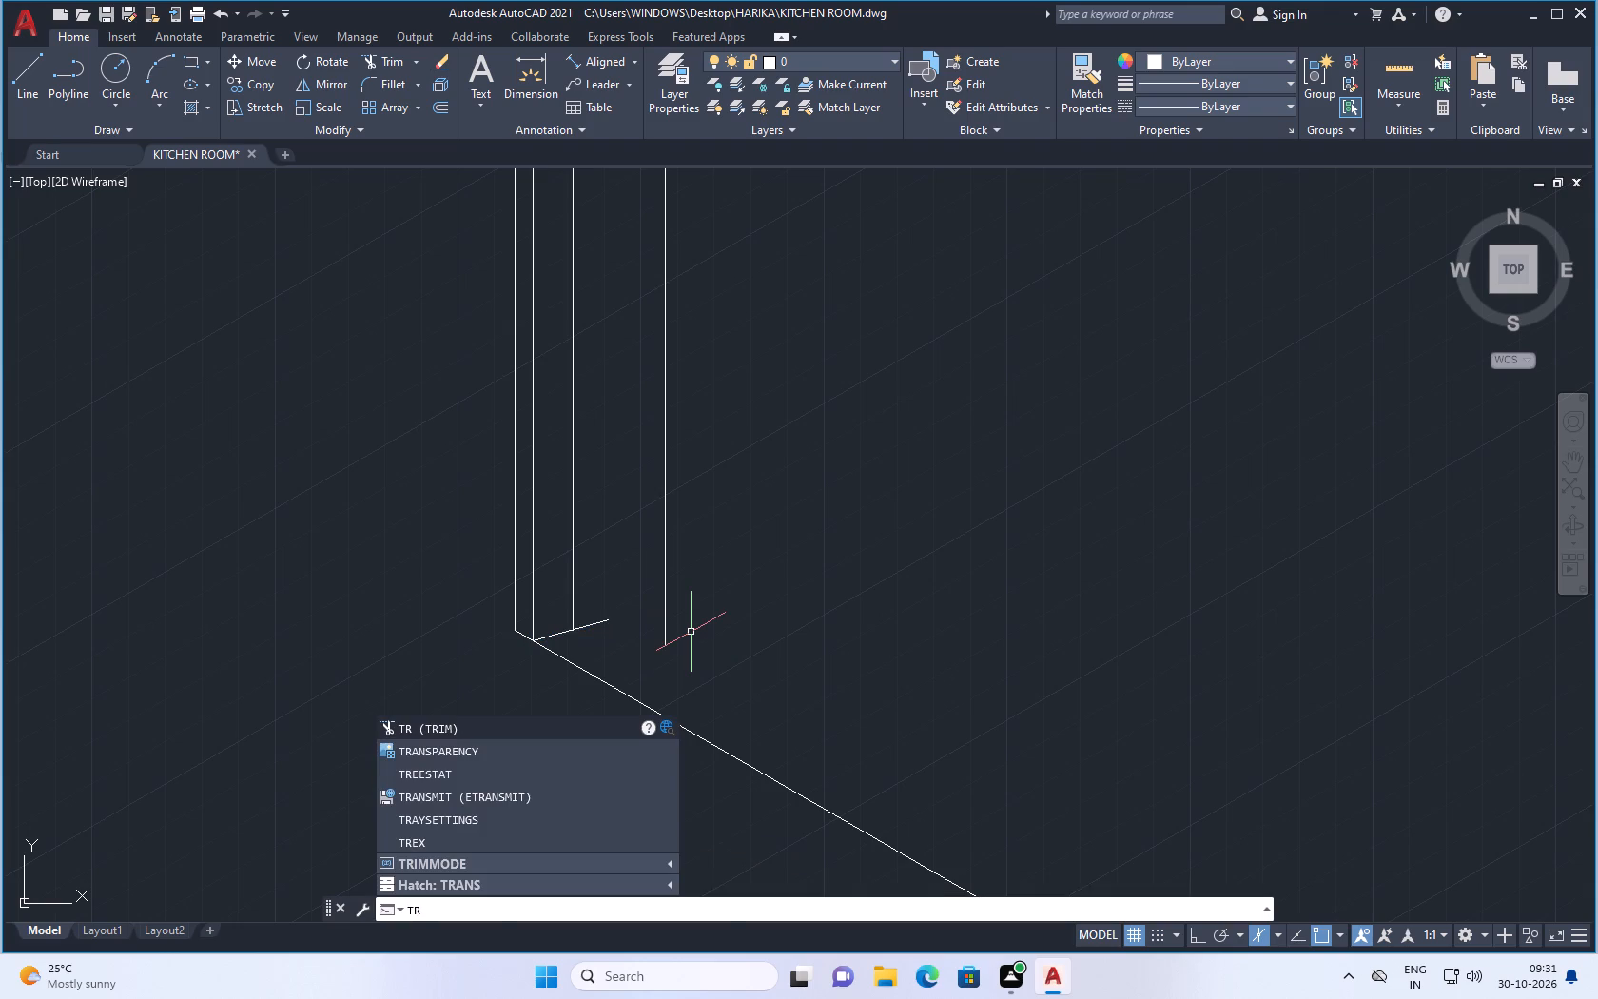
pyautogui.press('Return')
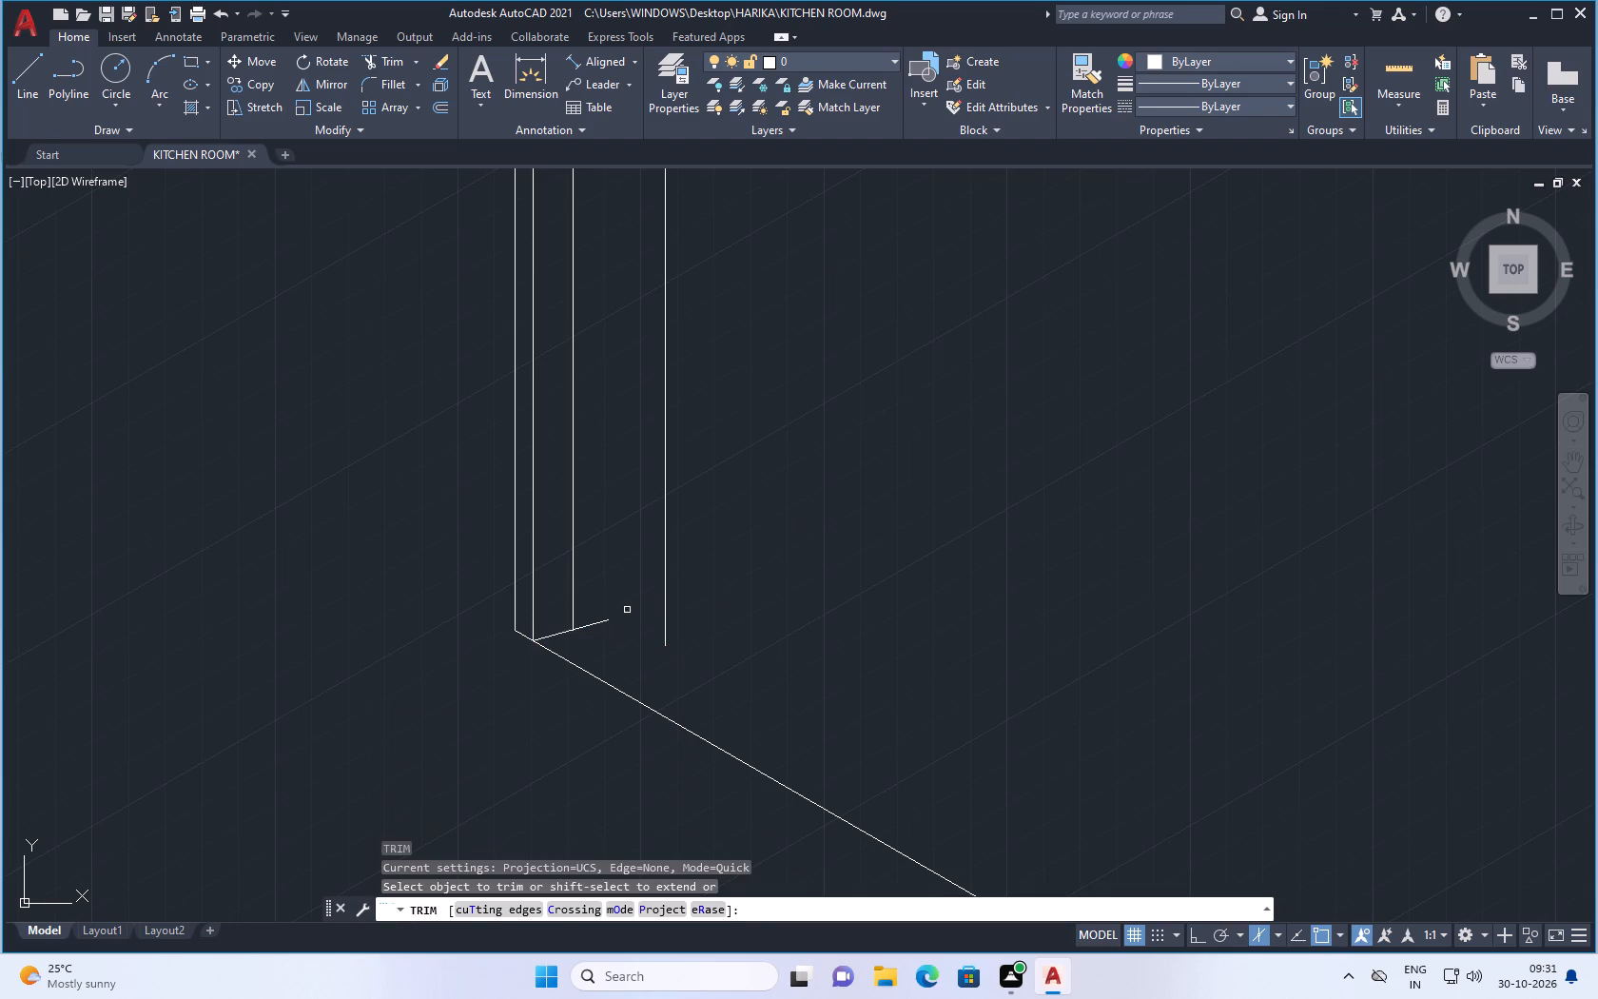
pyautogui.moveTo(609, 617); pyautogui.dragTo(599, 641)
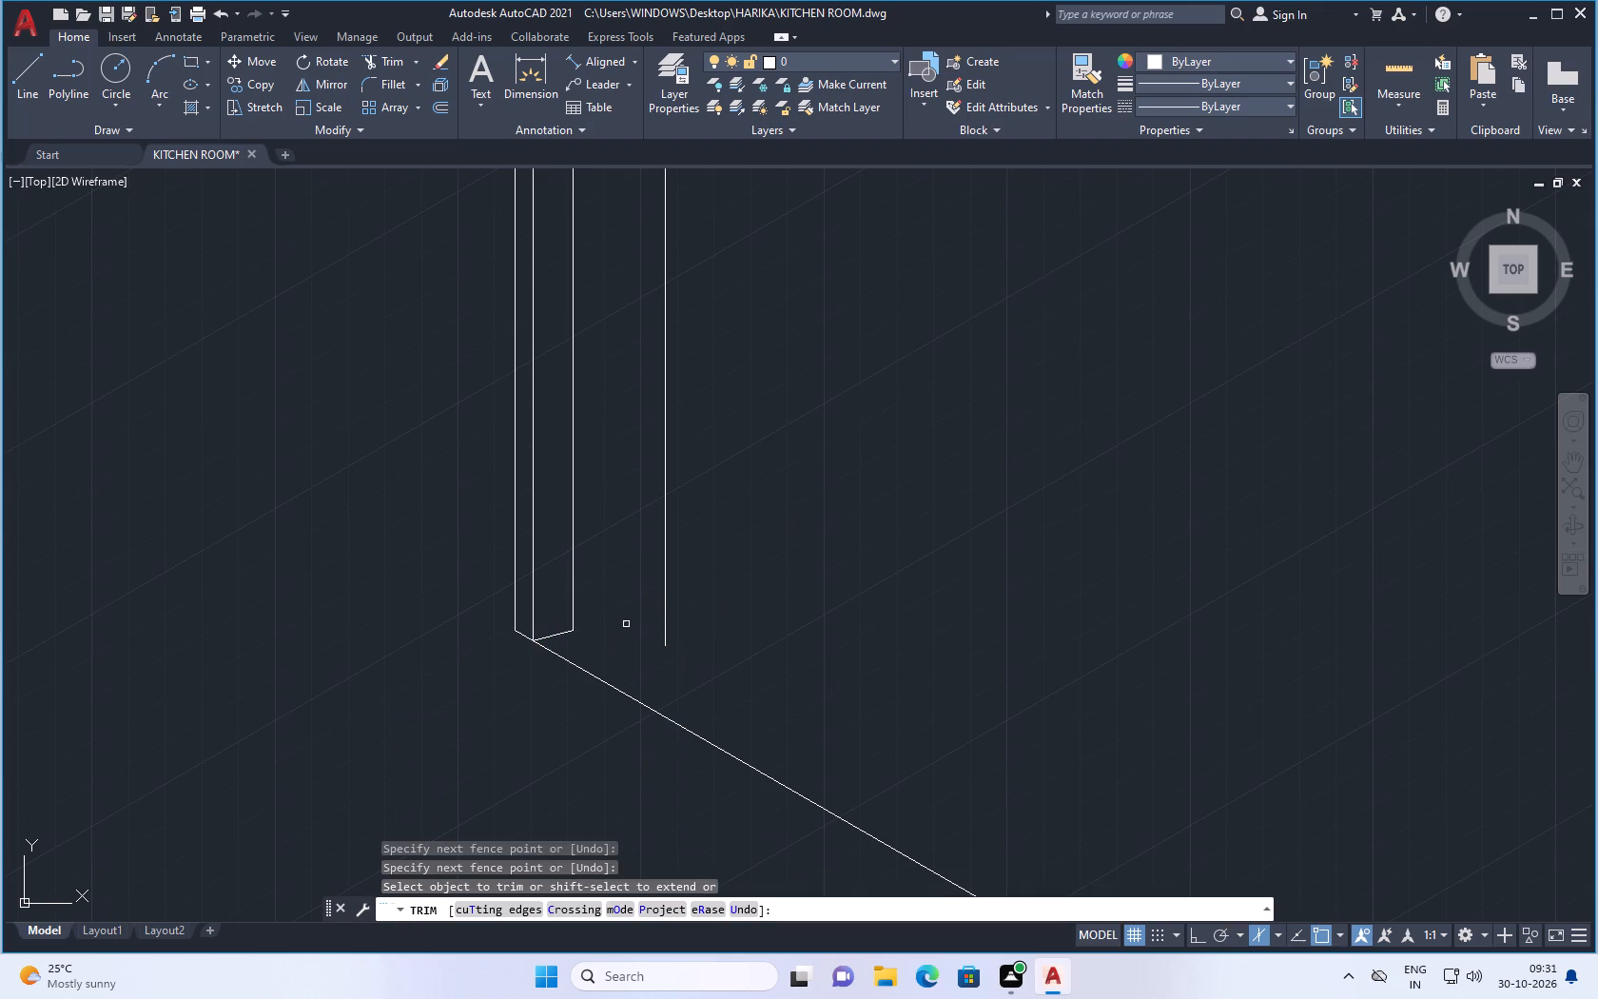
pyautogui.press('Escape')
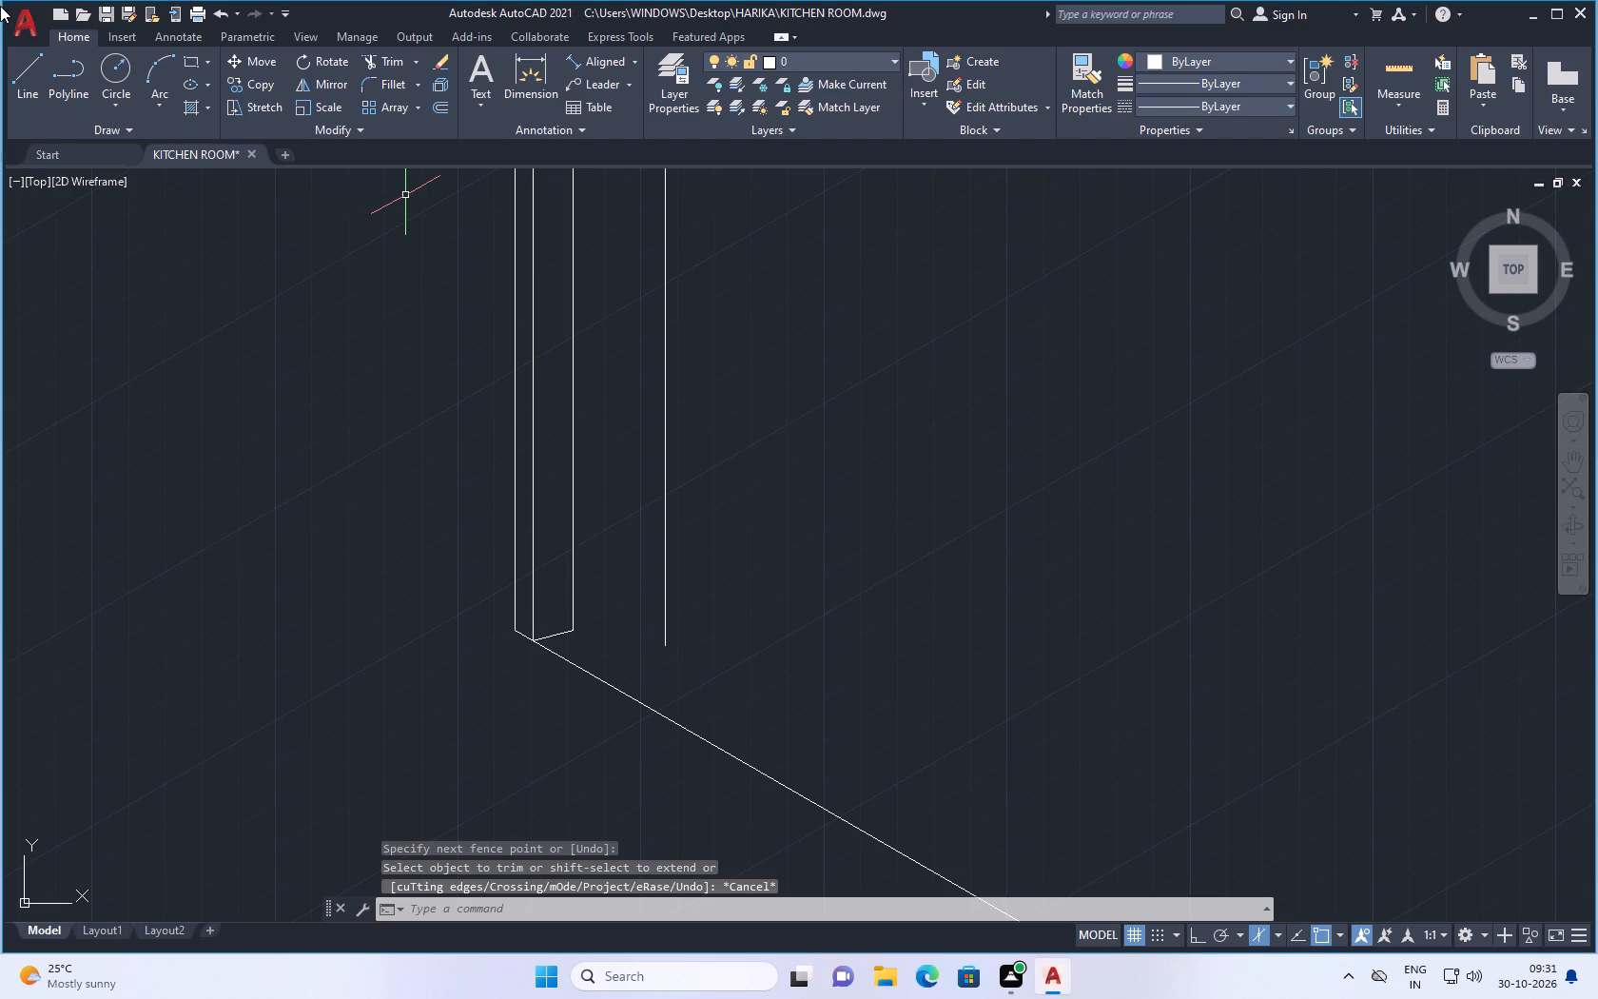
# In the top isoplane with ortho on, draw a 330° line from the left cabinet vertical's foot, parallel to the floor edge.
pyautogui.click(12, 75)
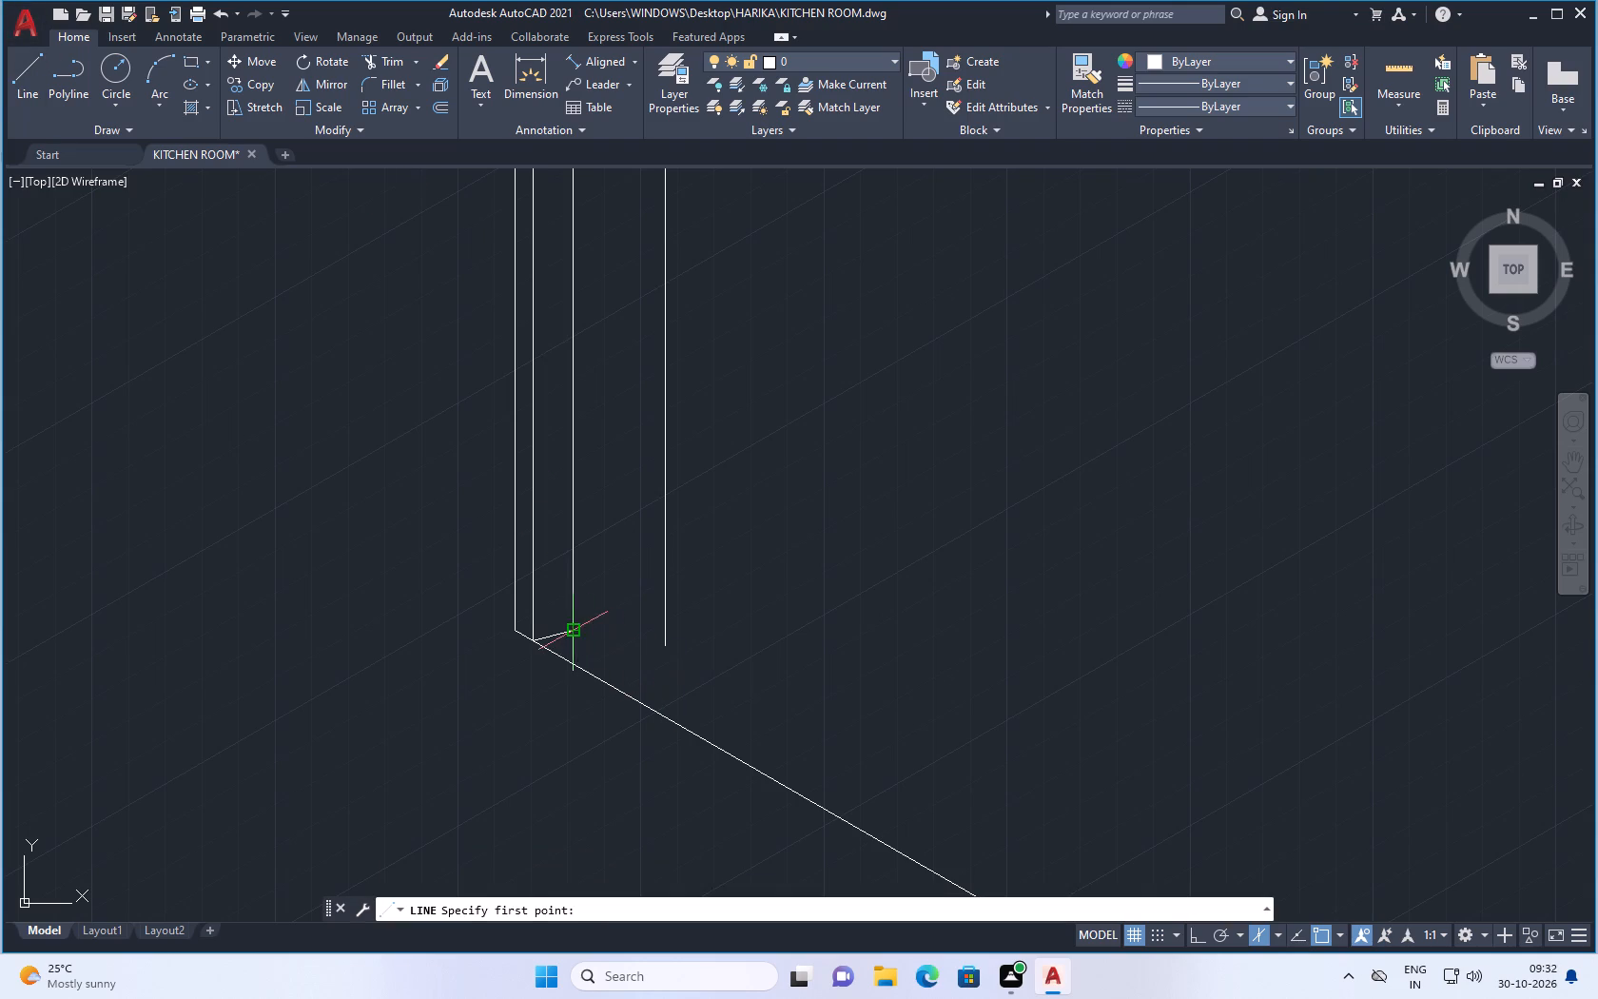
pyautogui.moveTo(575, 632); pyautogui.dragTo(601, 634)
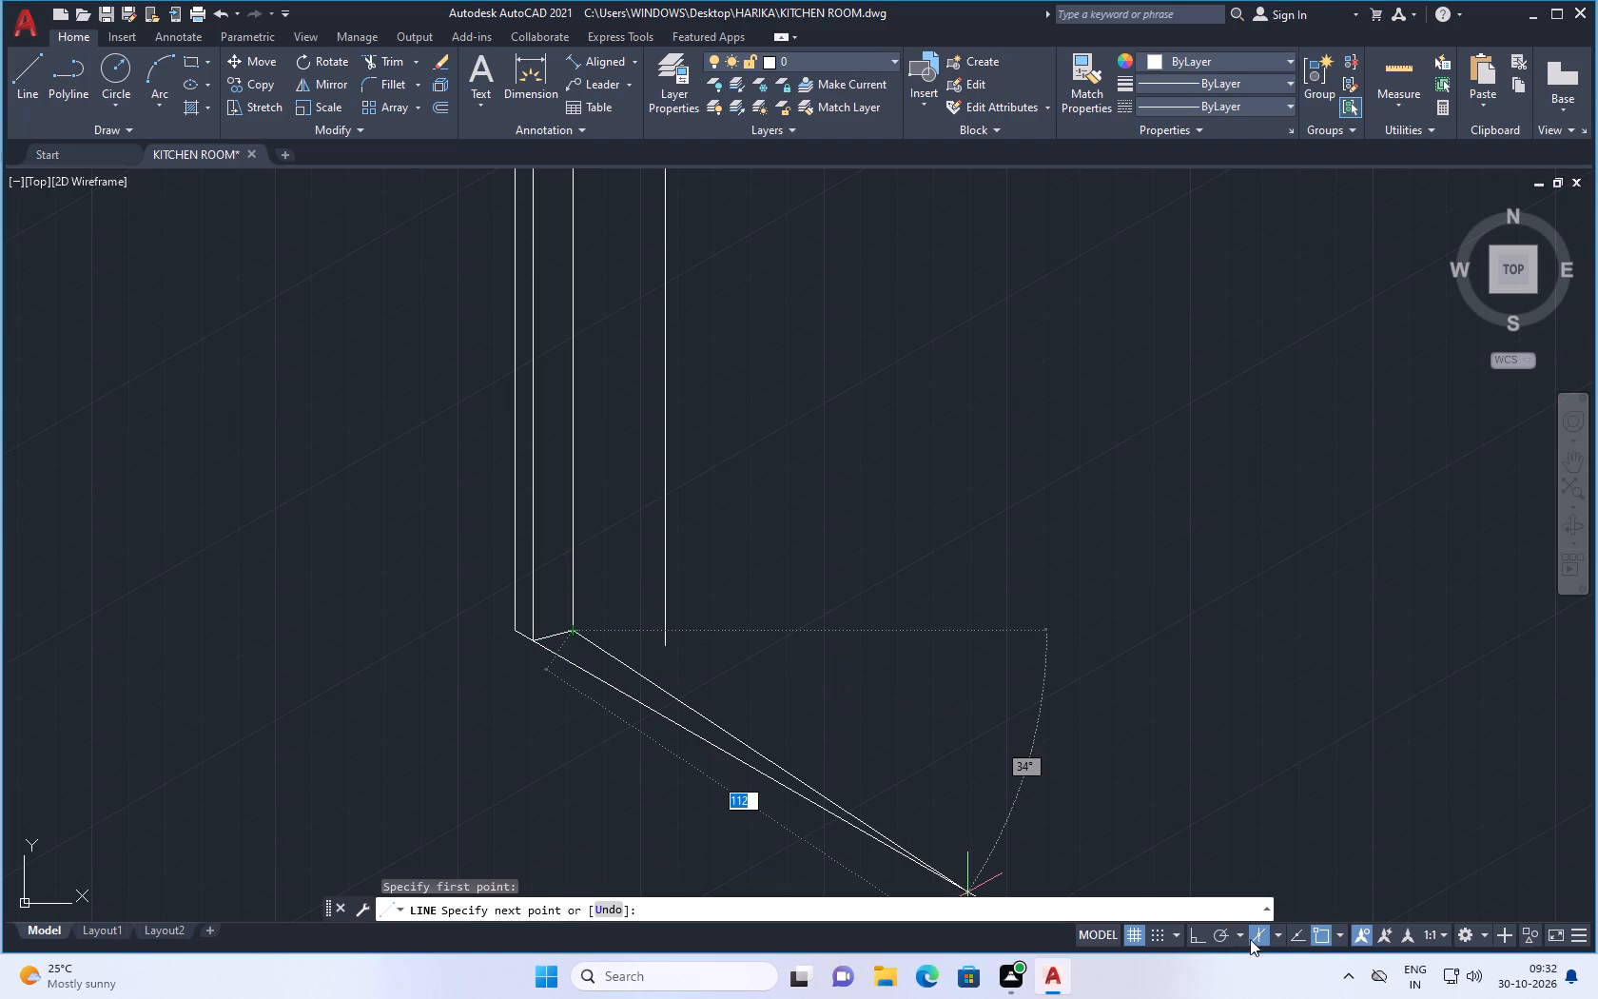
pyautogui.click(1276, 930)
pyautogui.click(1297, 876)
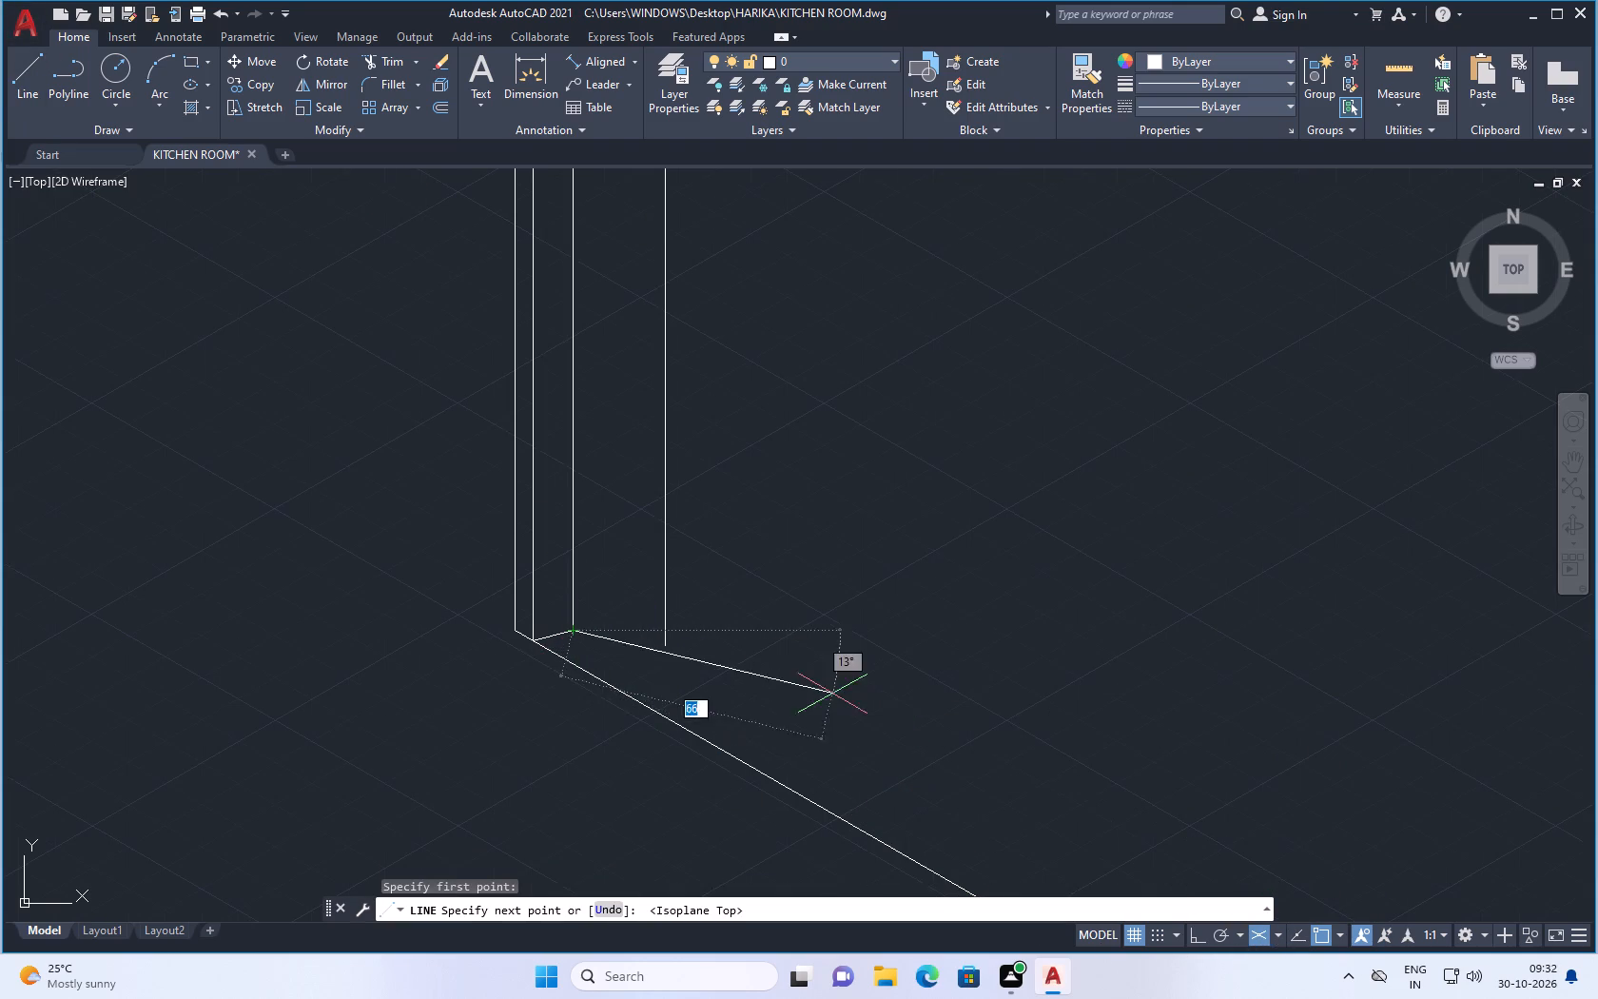
pyautogui.click(1192, 933)
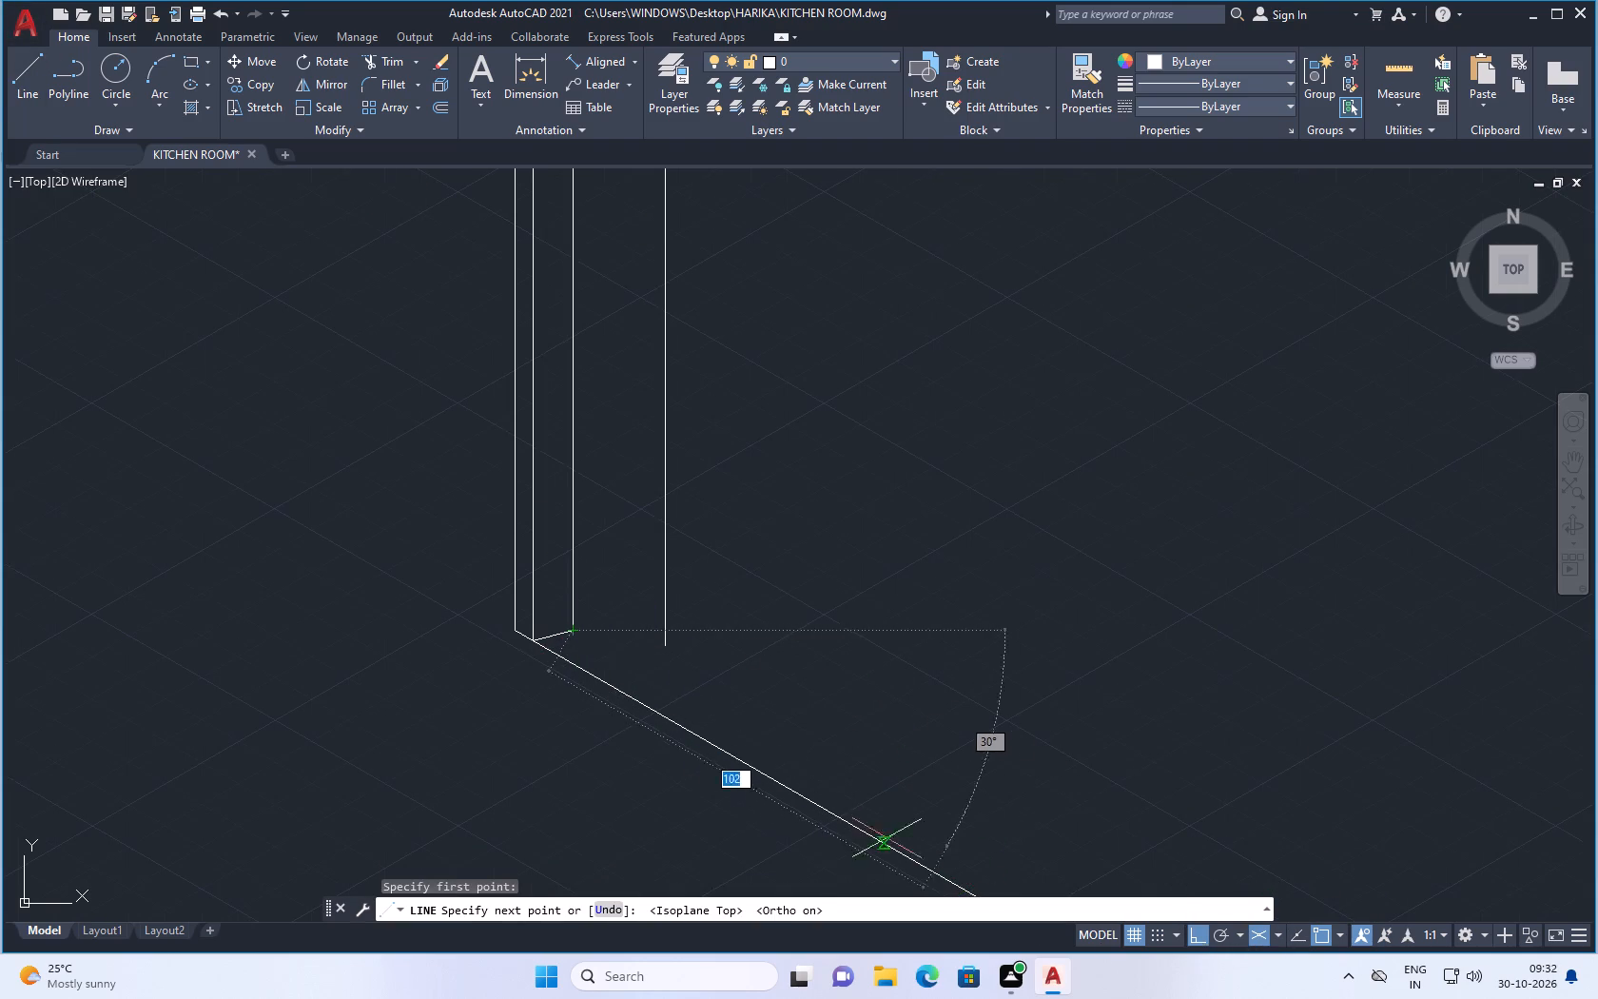
pyautogui.click(799, 775)
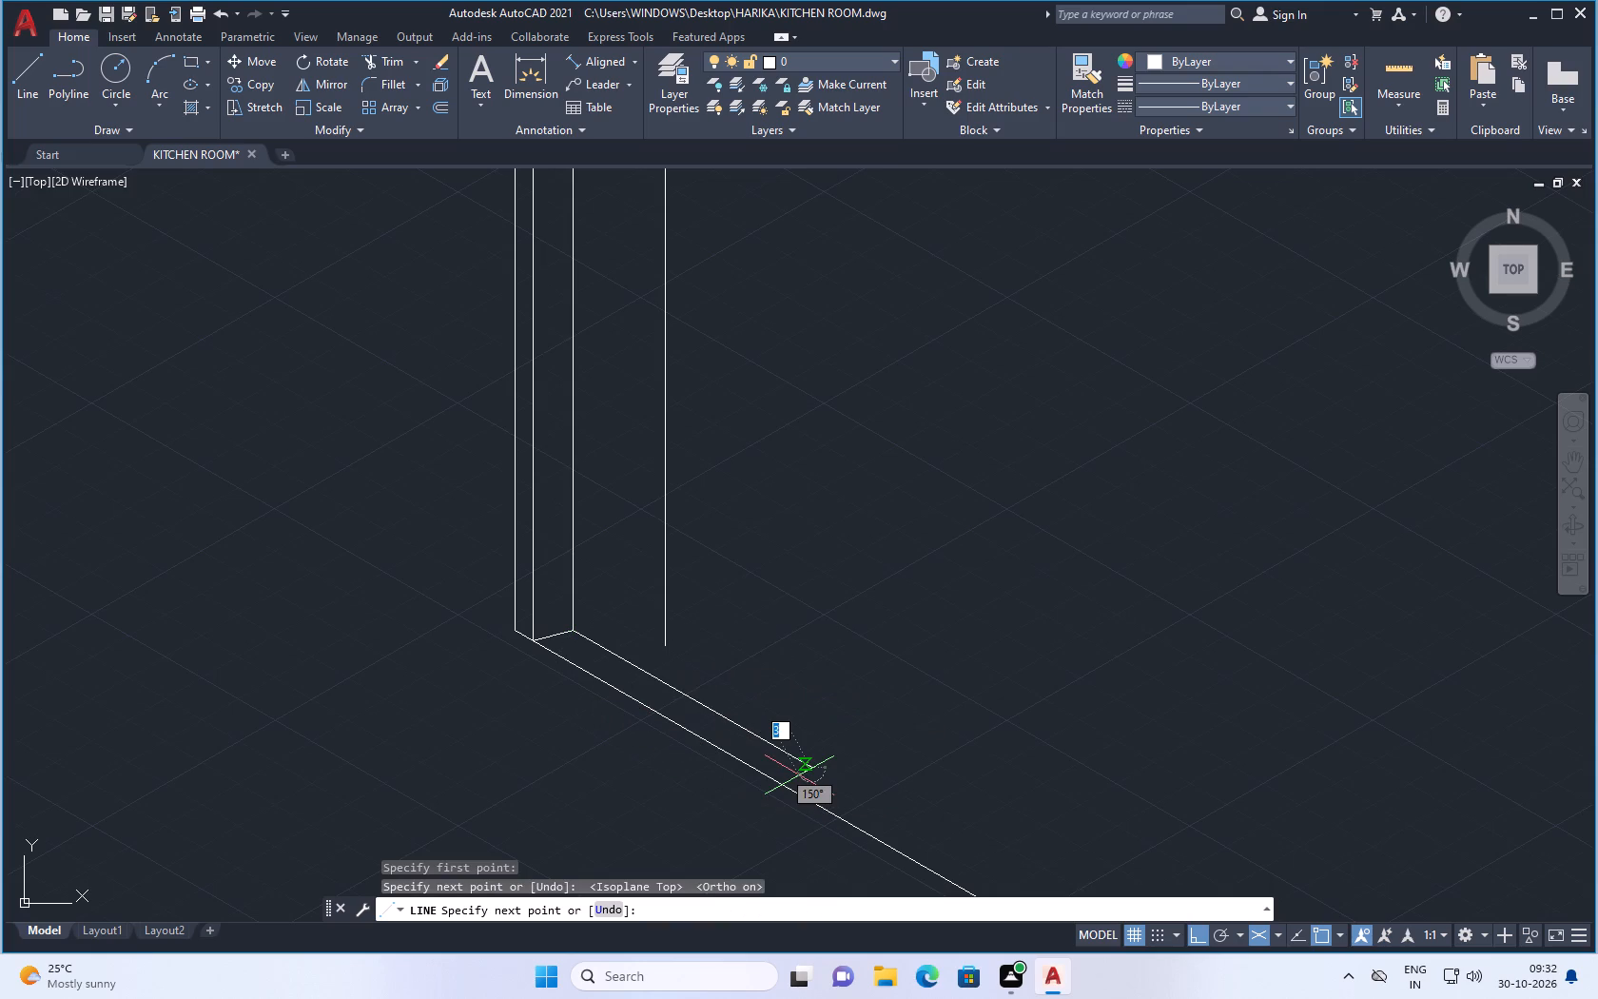
pyautogui.press('Escape')
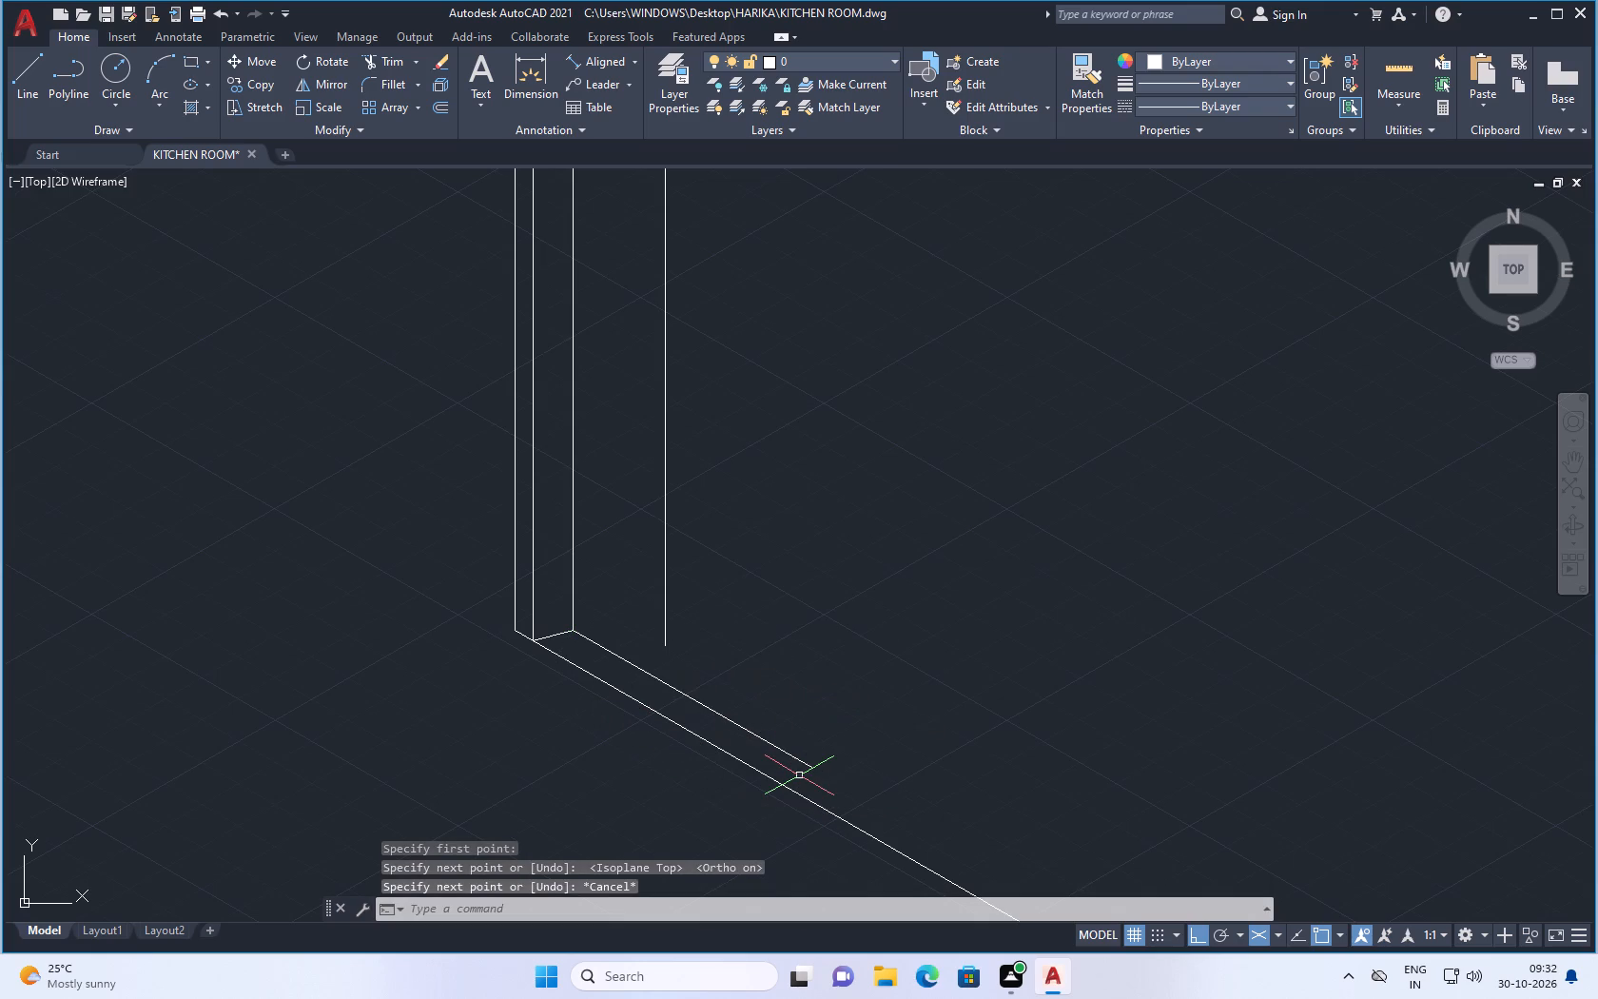
# In the right isoplane, draw a vertical line from the front cabinet vertical's foot down past the floor edge.
pyautogui.click(26, 83)
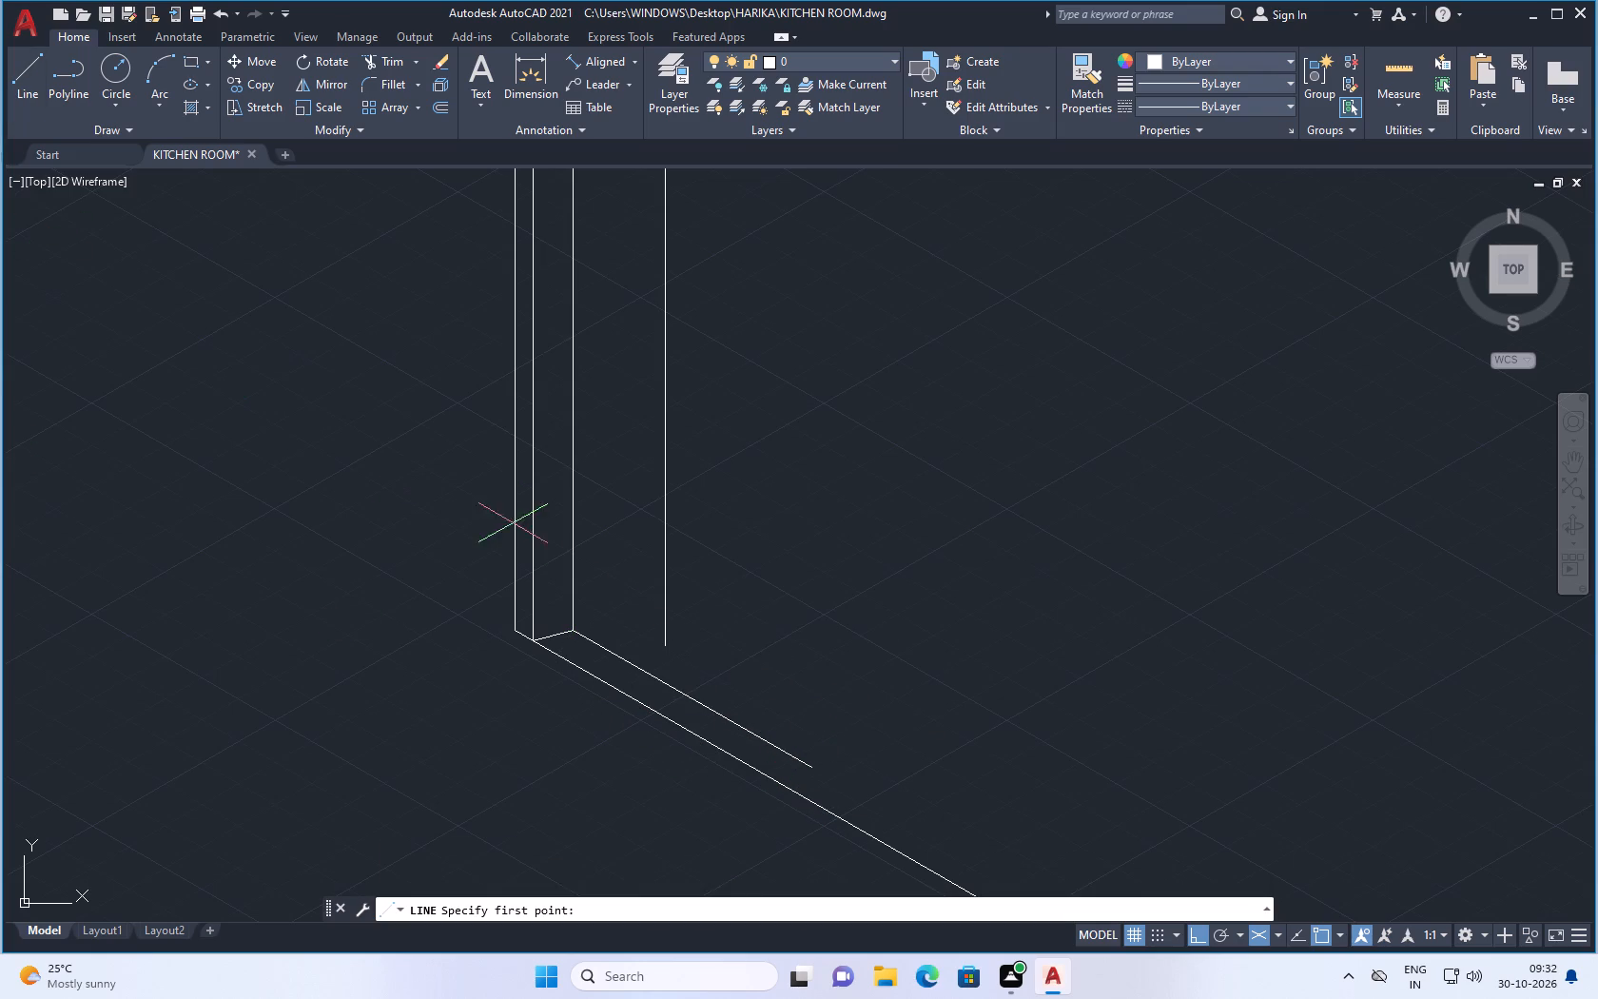
pyautogui.click(666, 646)
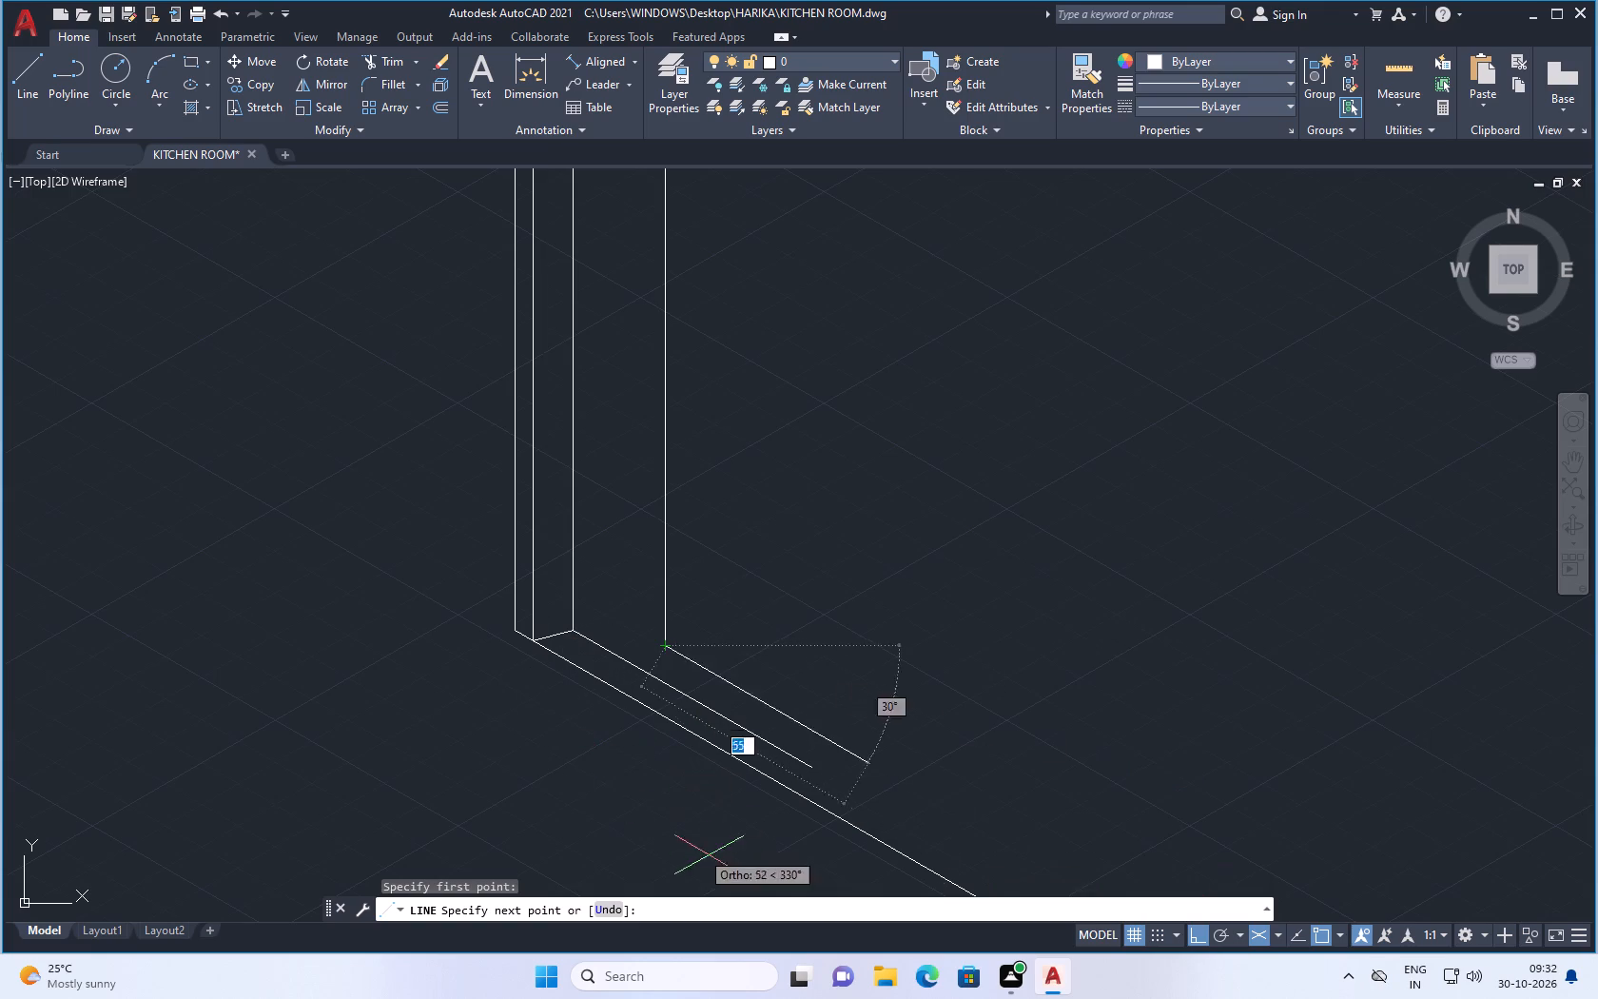
pyautogui.click(1276, 930)
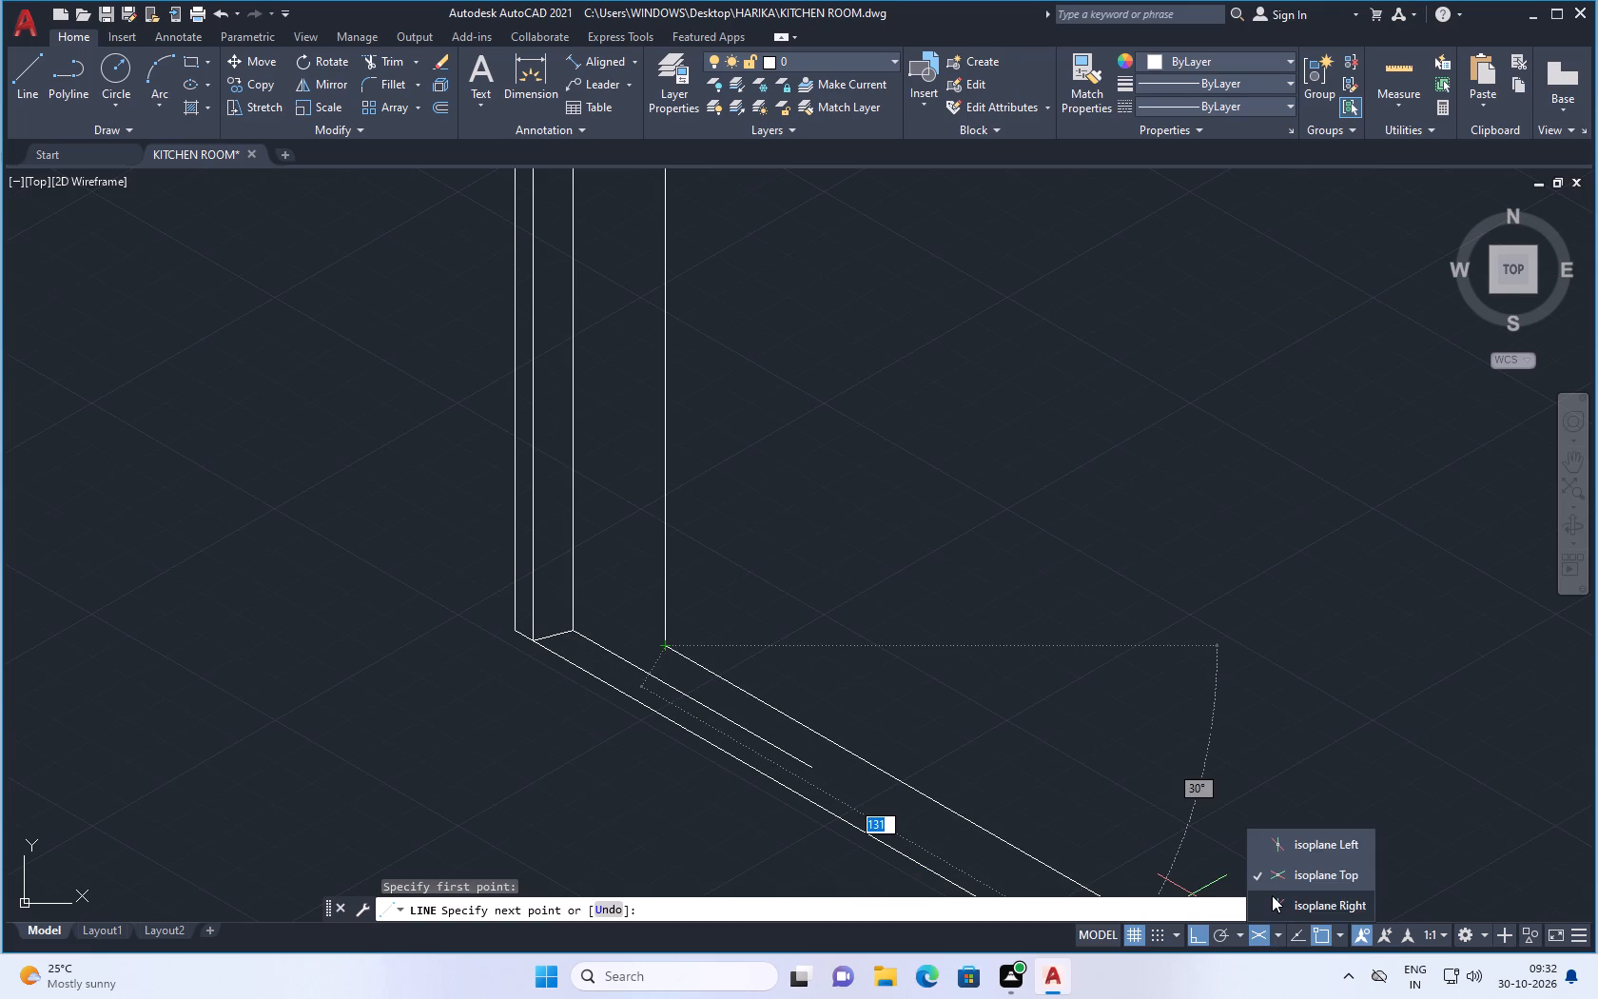
pyautogui.click(1276, 900)
pyautogui.click(628, 819)
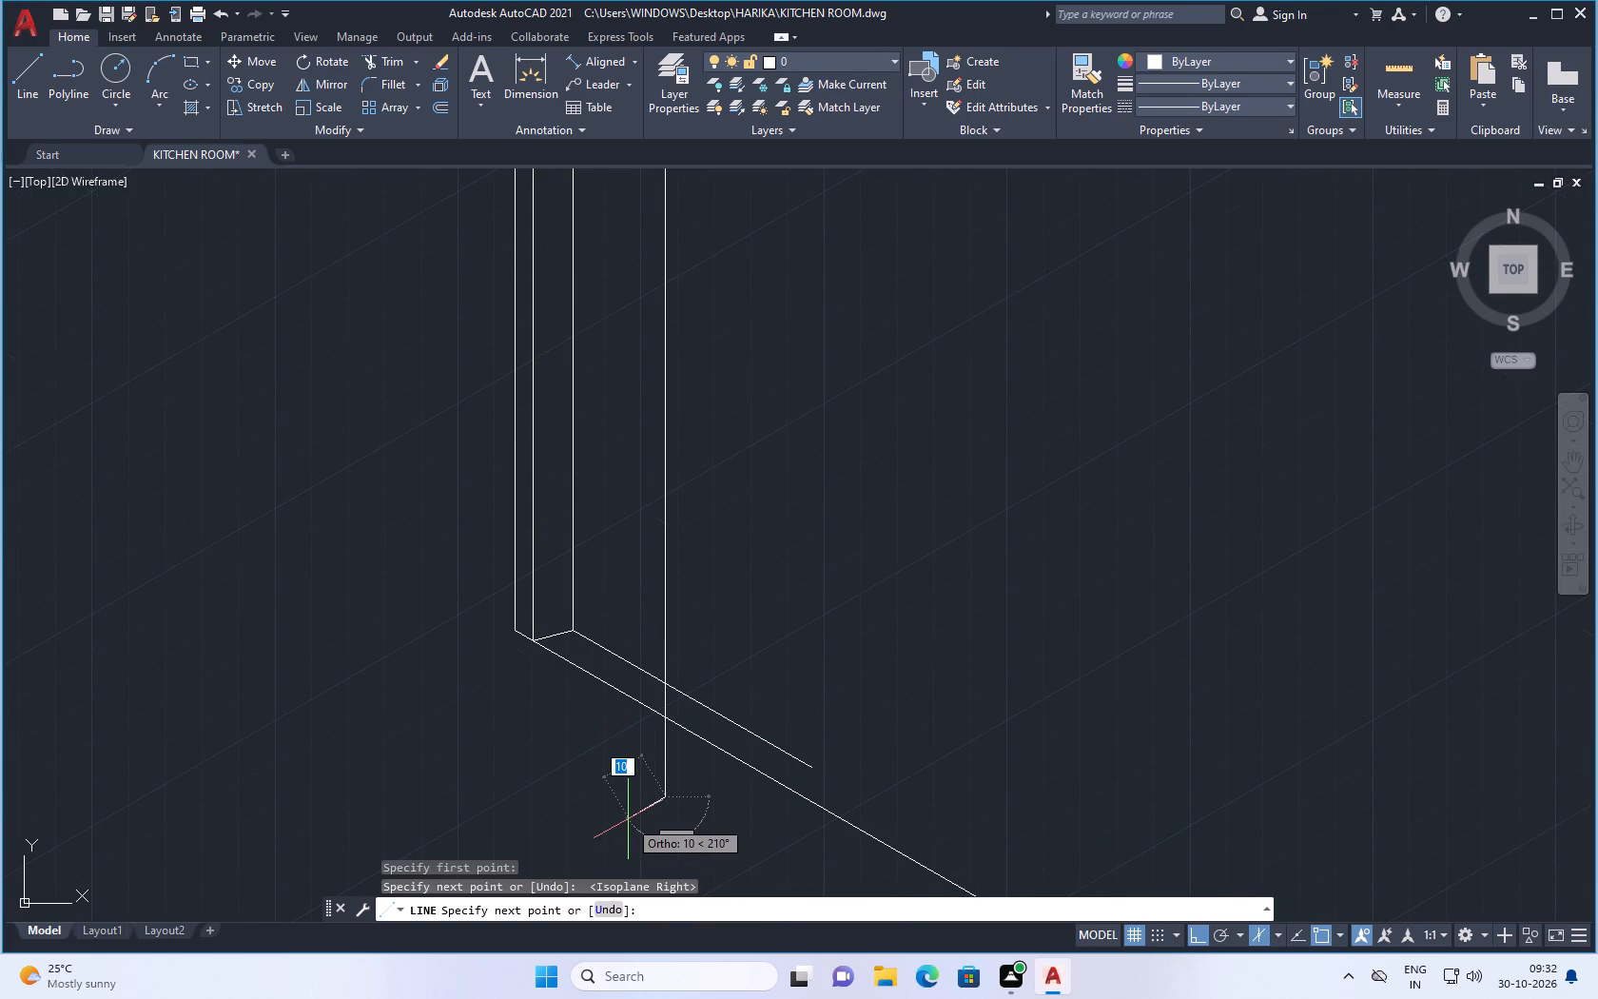
pyautogui.press('Escape')
# Trim the front cabinet vertical's overhang below the cabinet's sloping base line, and that base line's overhang beyond the vertical.
pyautogui.write('TR')
pyautogui.press('BackSpace')
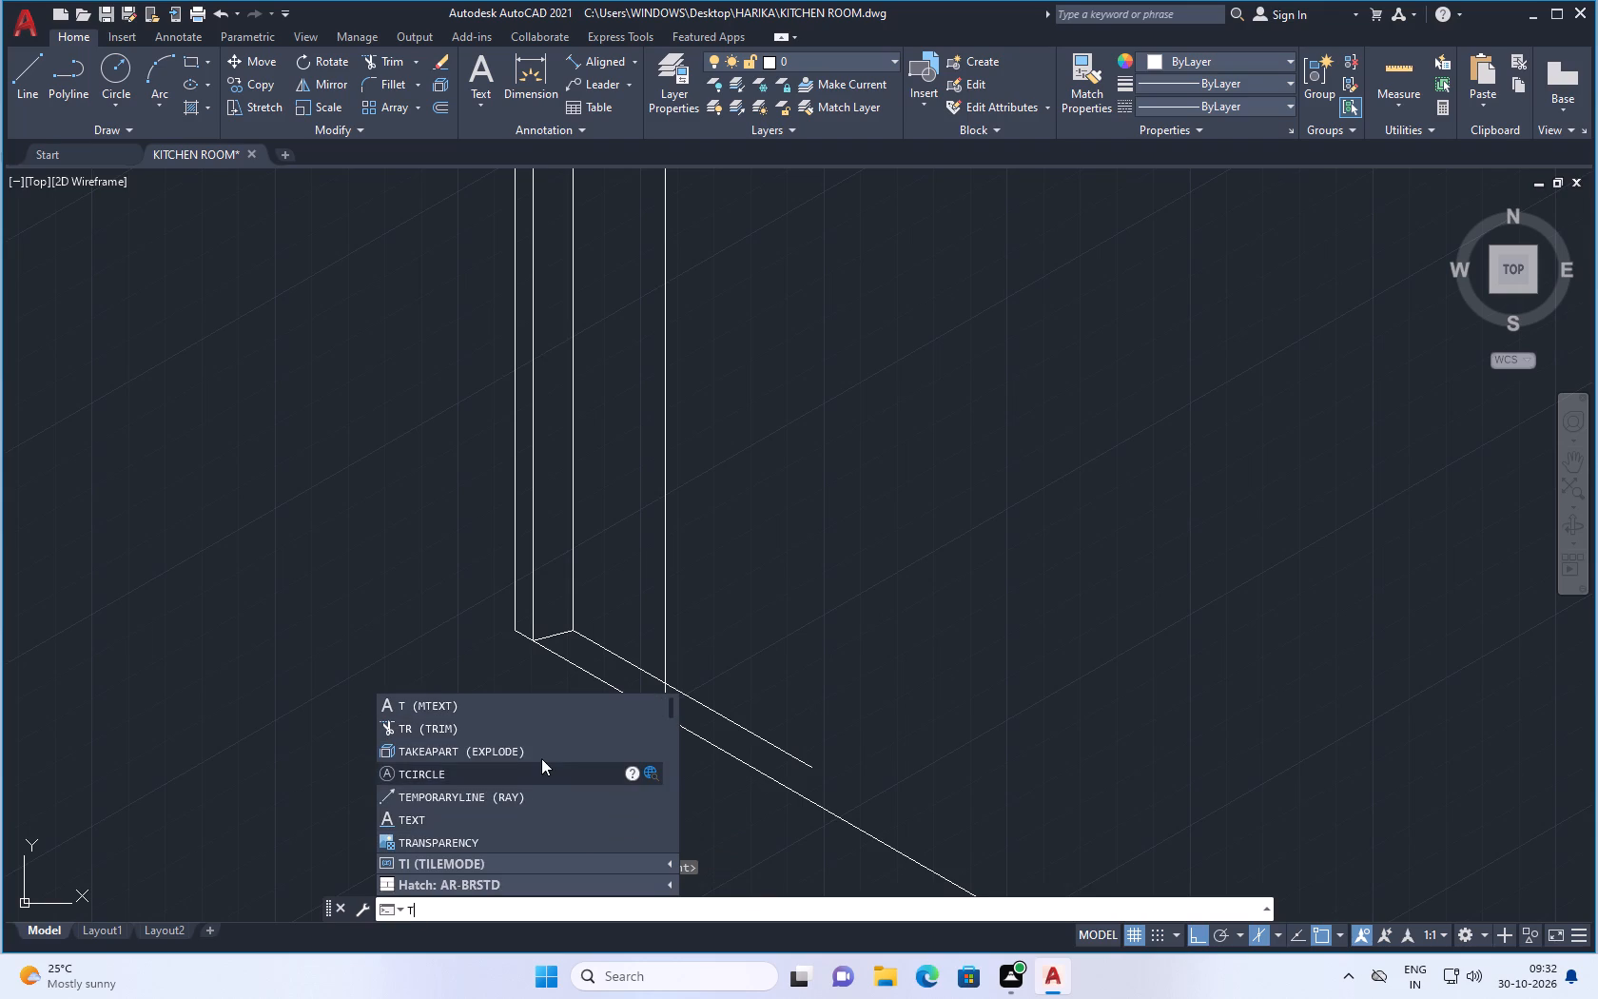
pyautogui.click(493, 728)
pyautogui.moveTo(671, 764); pyautogui.dragTo(575, 815)
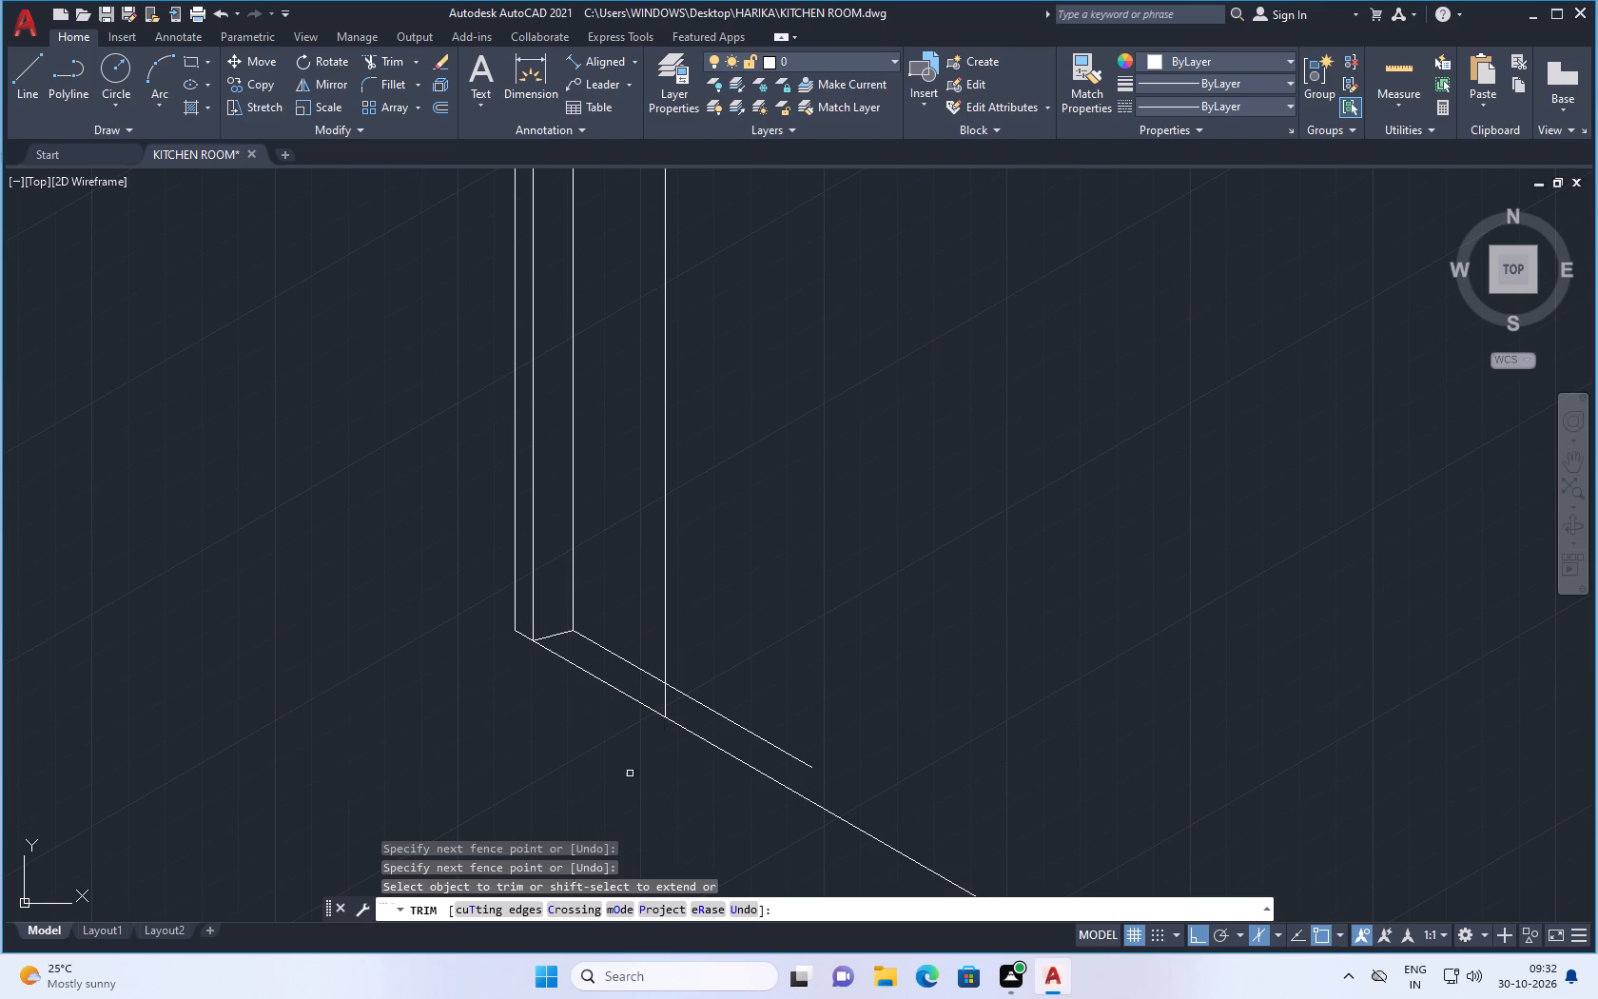
pyautogui.scroll(1, 641, 673)
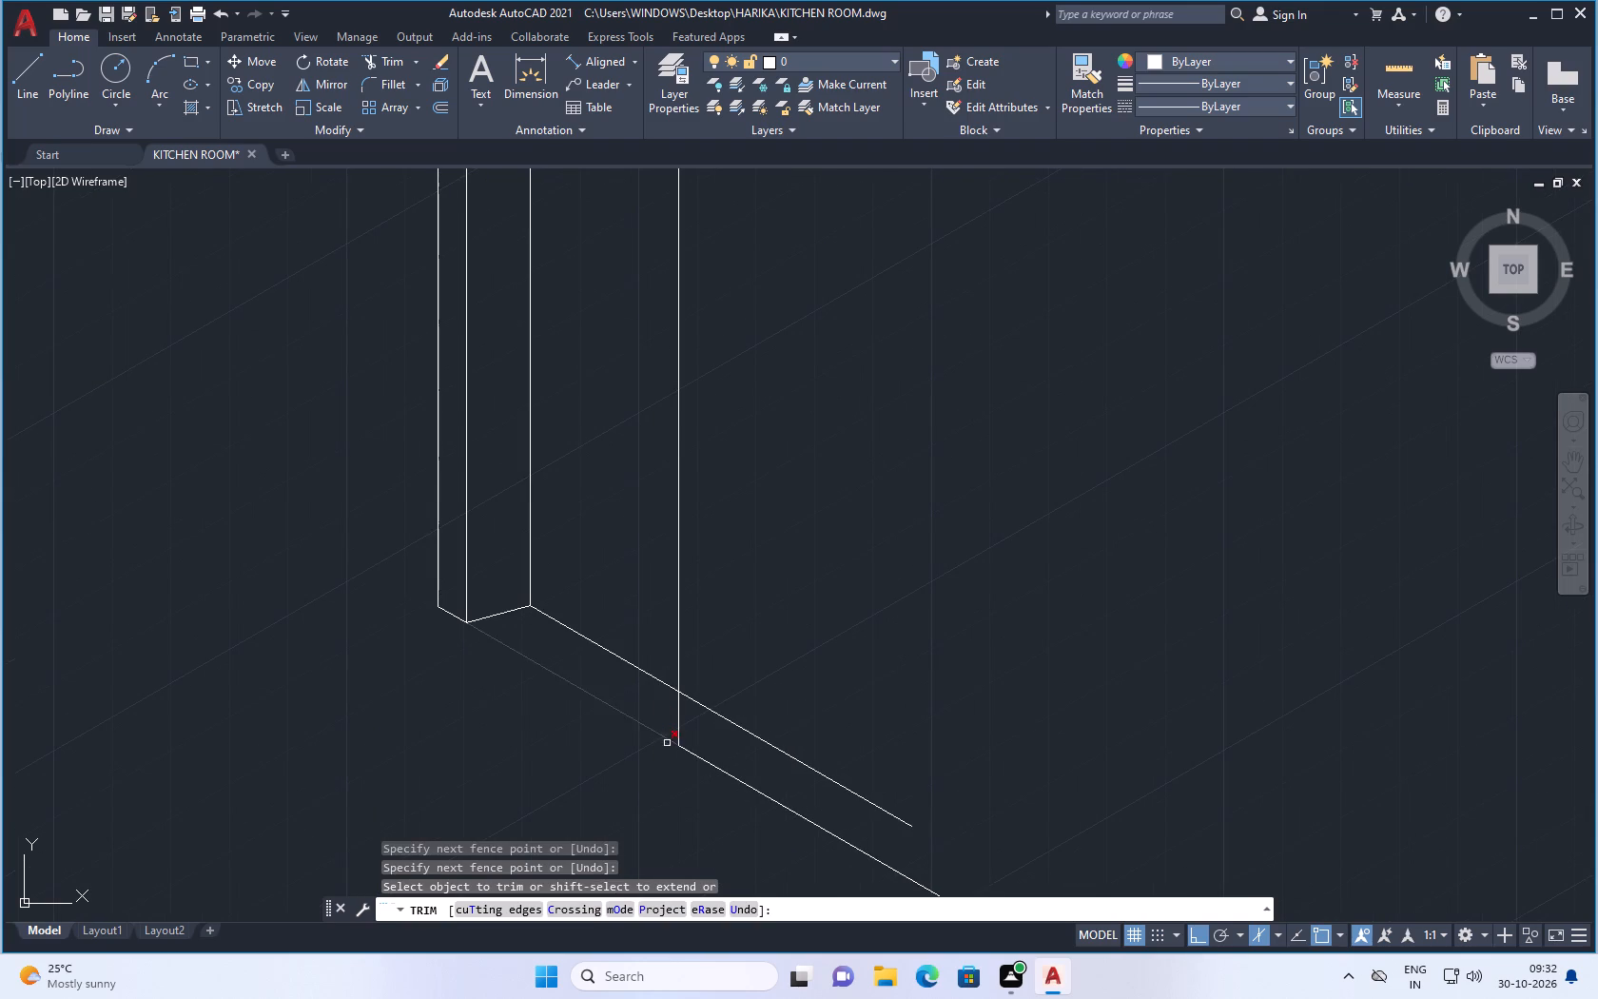
pyautogui.click(673, 722)
pyautogui.click(695, 724)
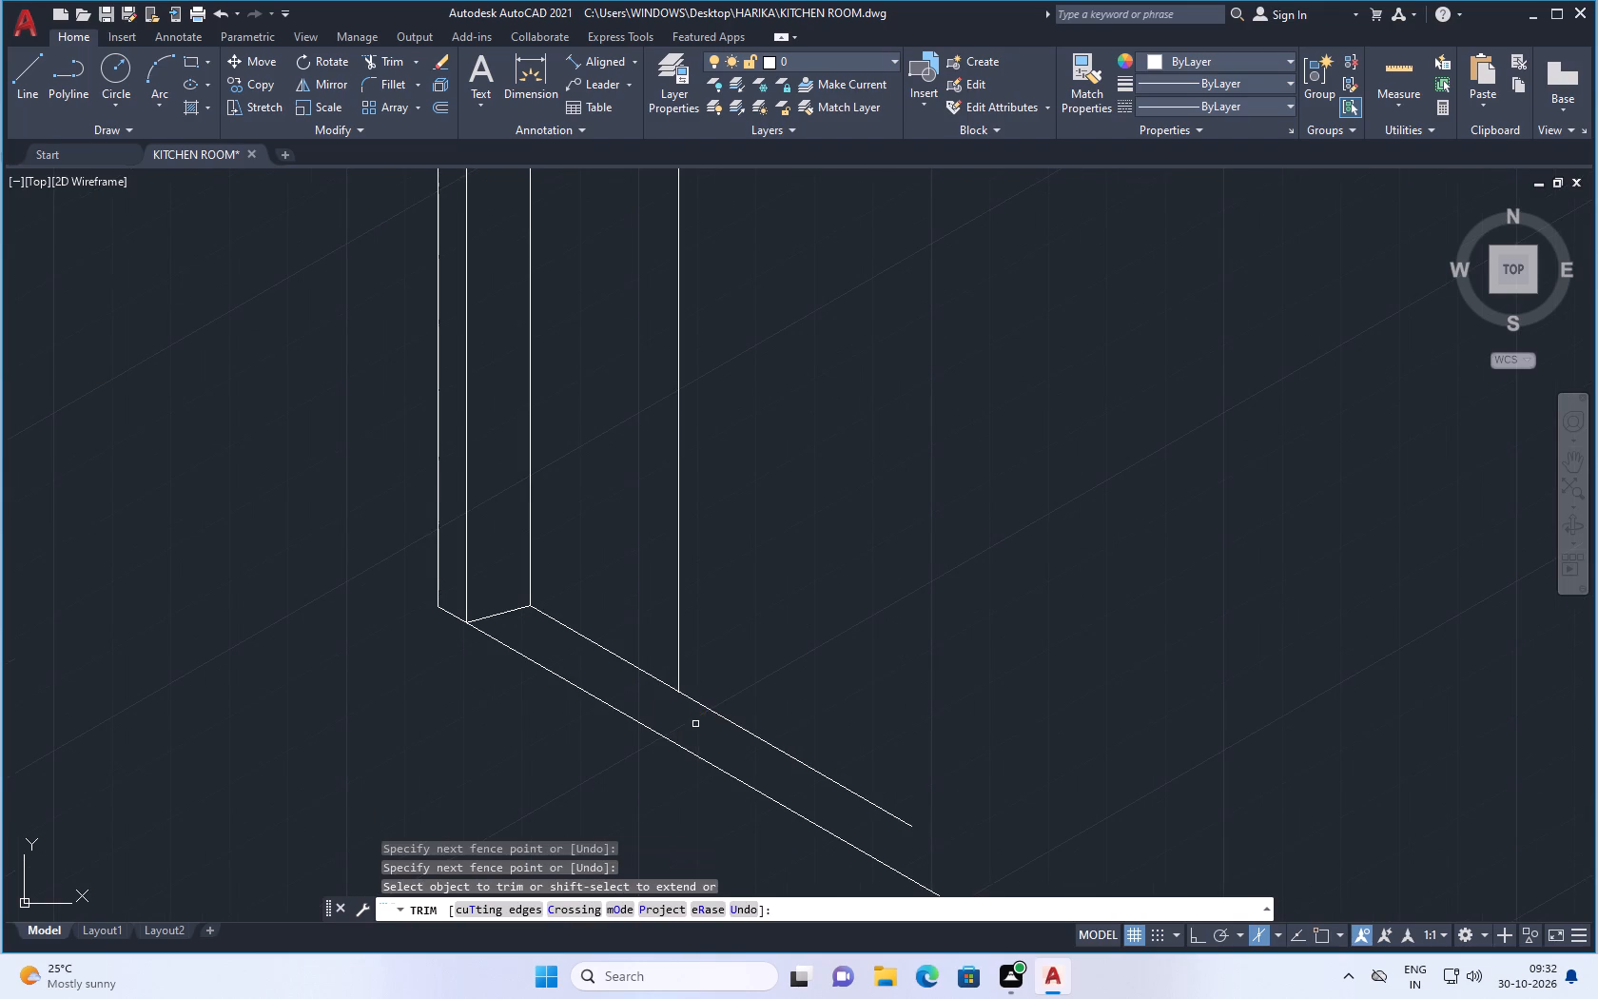
pyautogui.click(717, 719)
pyautogui.scroll(-2, 802, 765)
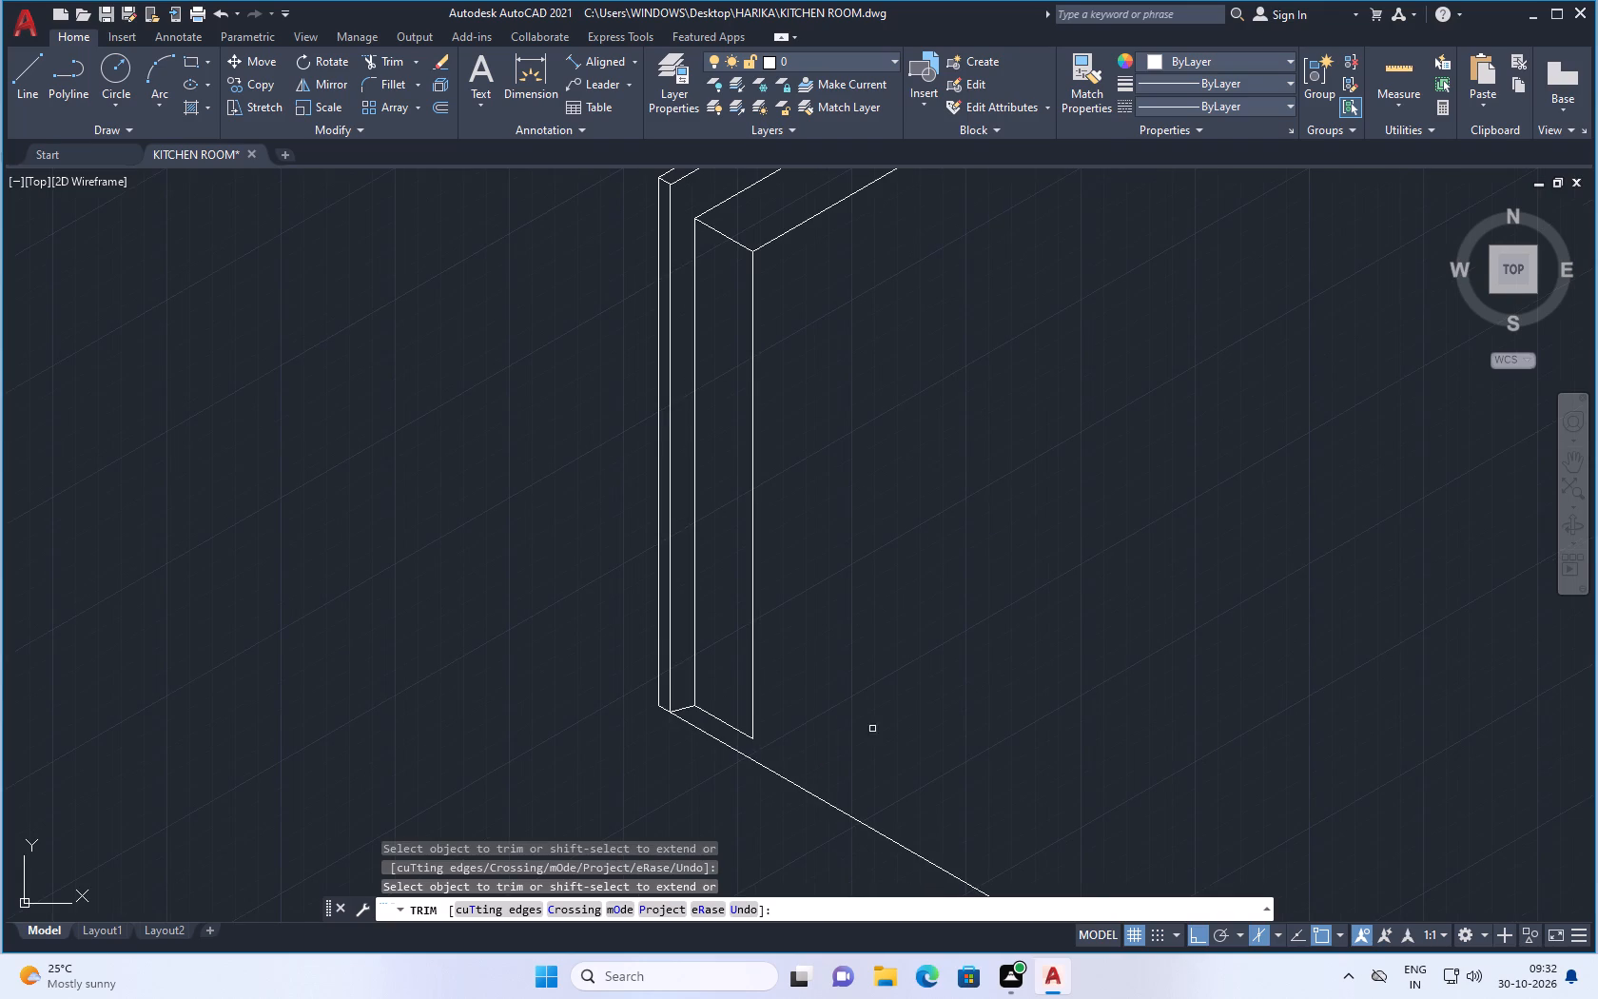
pyautogui.press('Escape')
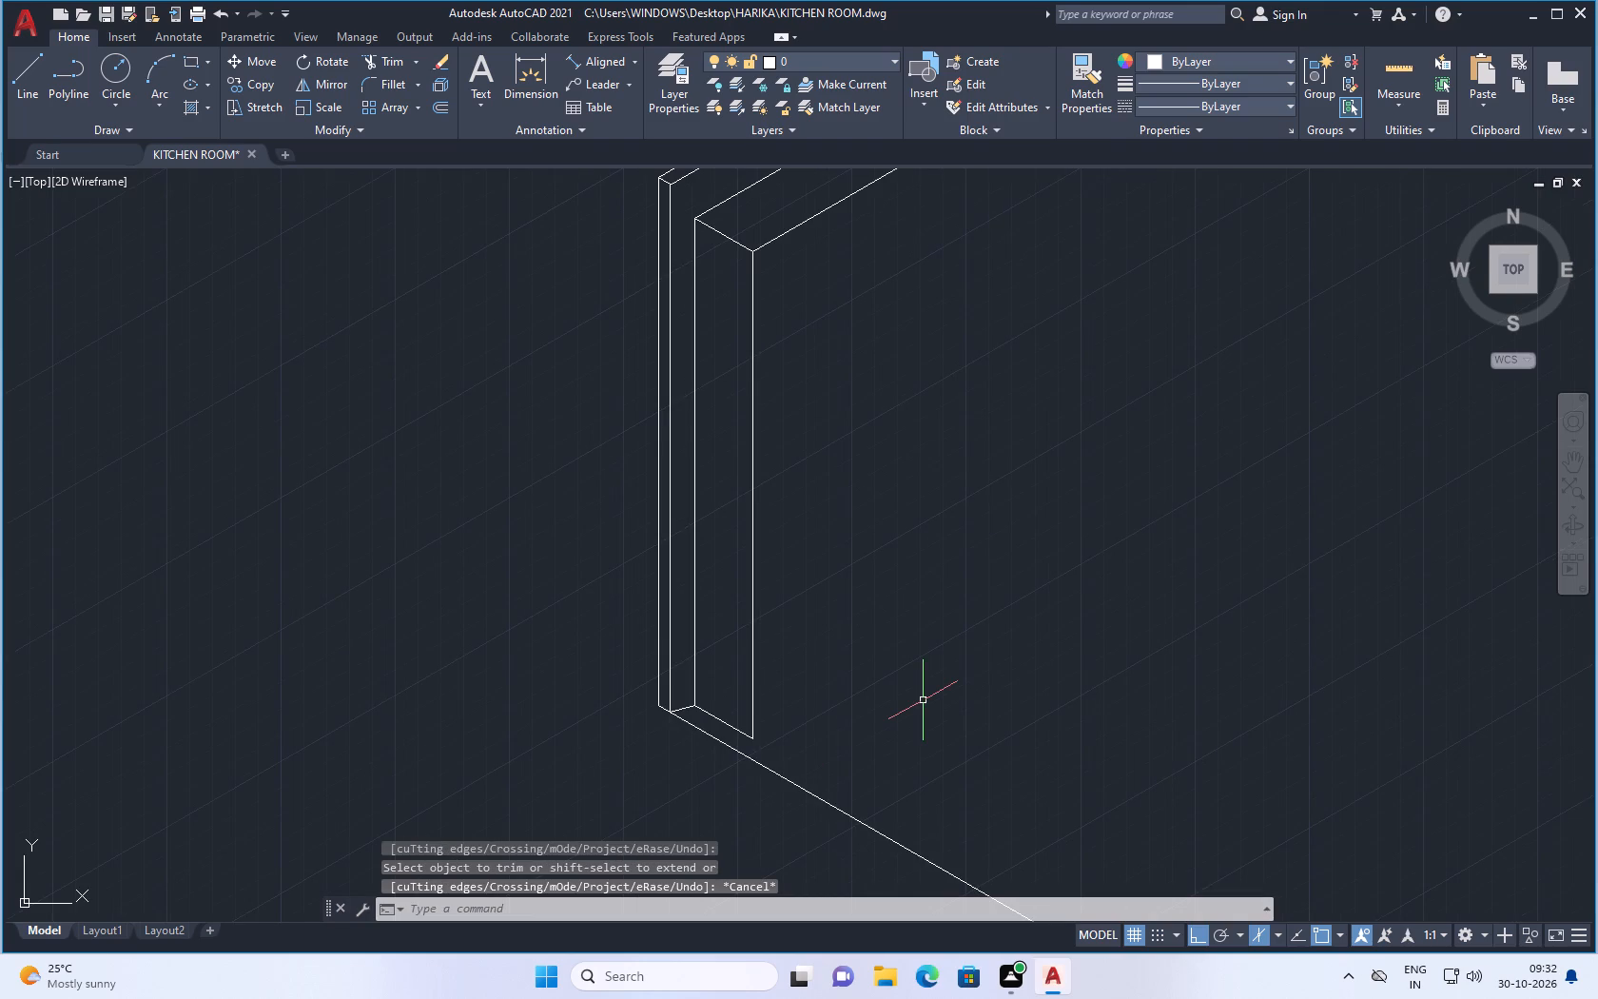
# Save the kitchen room drawing.
pyautogui.hotkey('ctrl', 's')
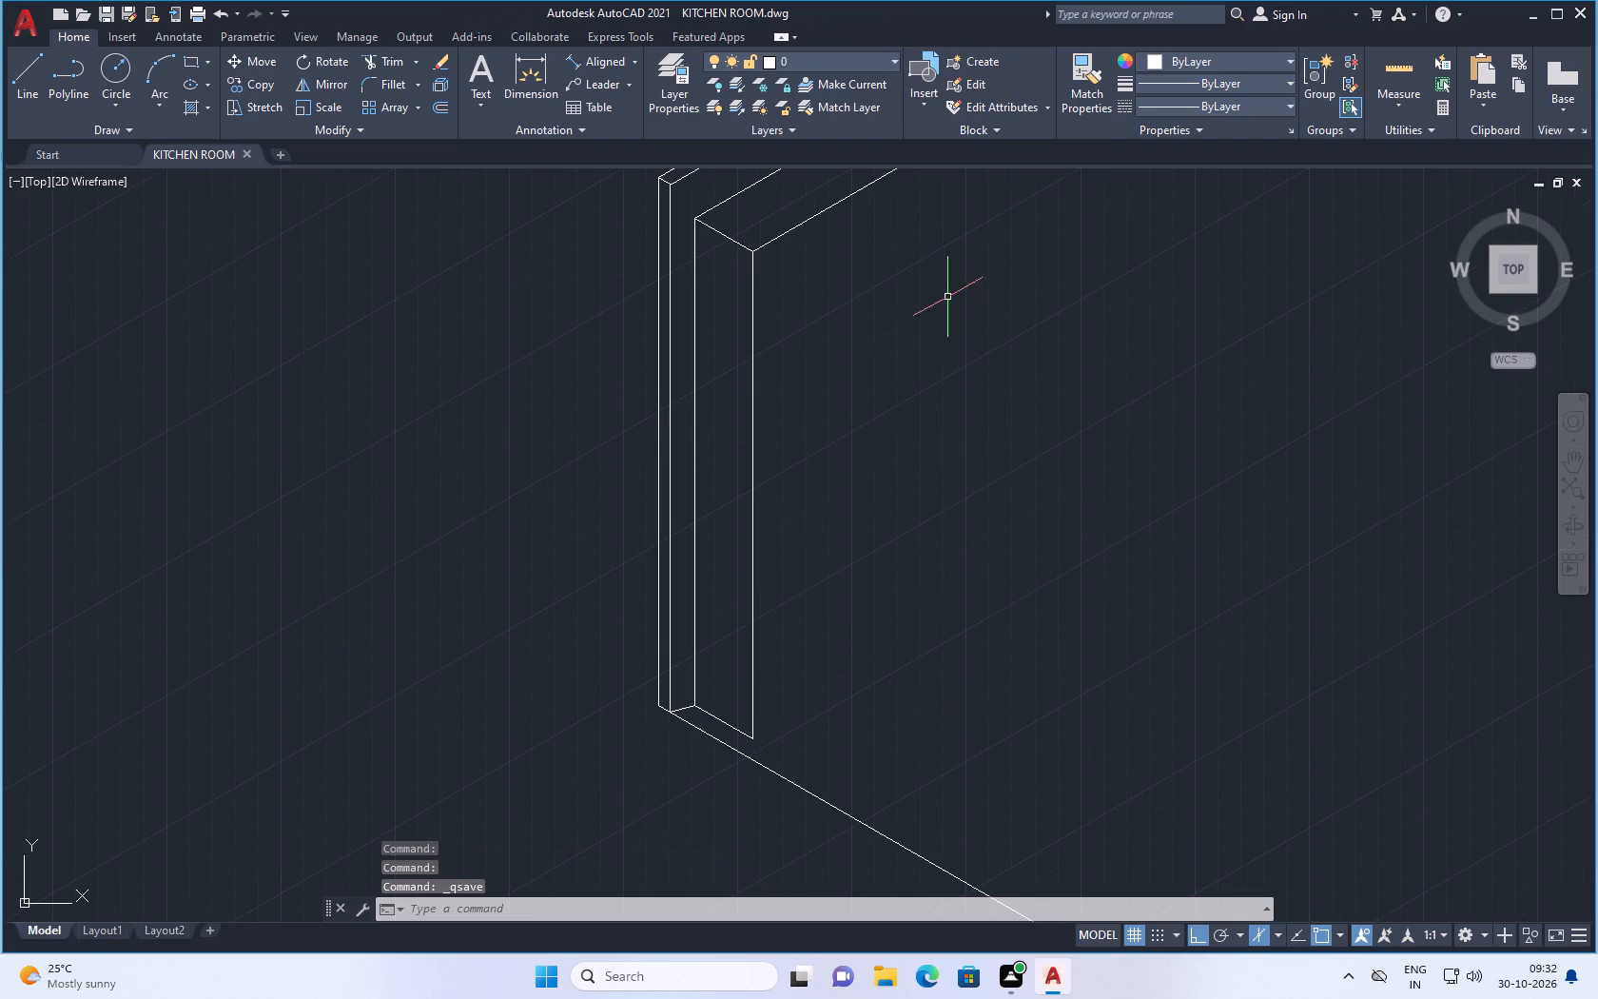
# Draw a door panel's top edge about 26 long at 30°, starting just inside the cabinet's front top corner.
pyautogui.scroll(-3, 744, 400)
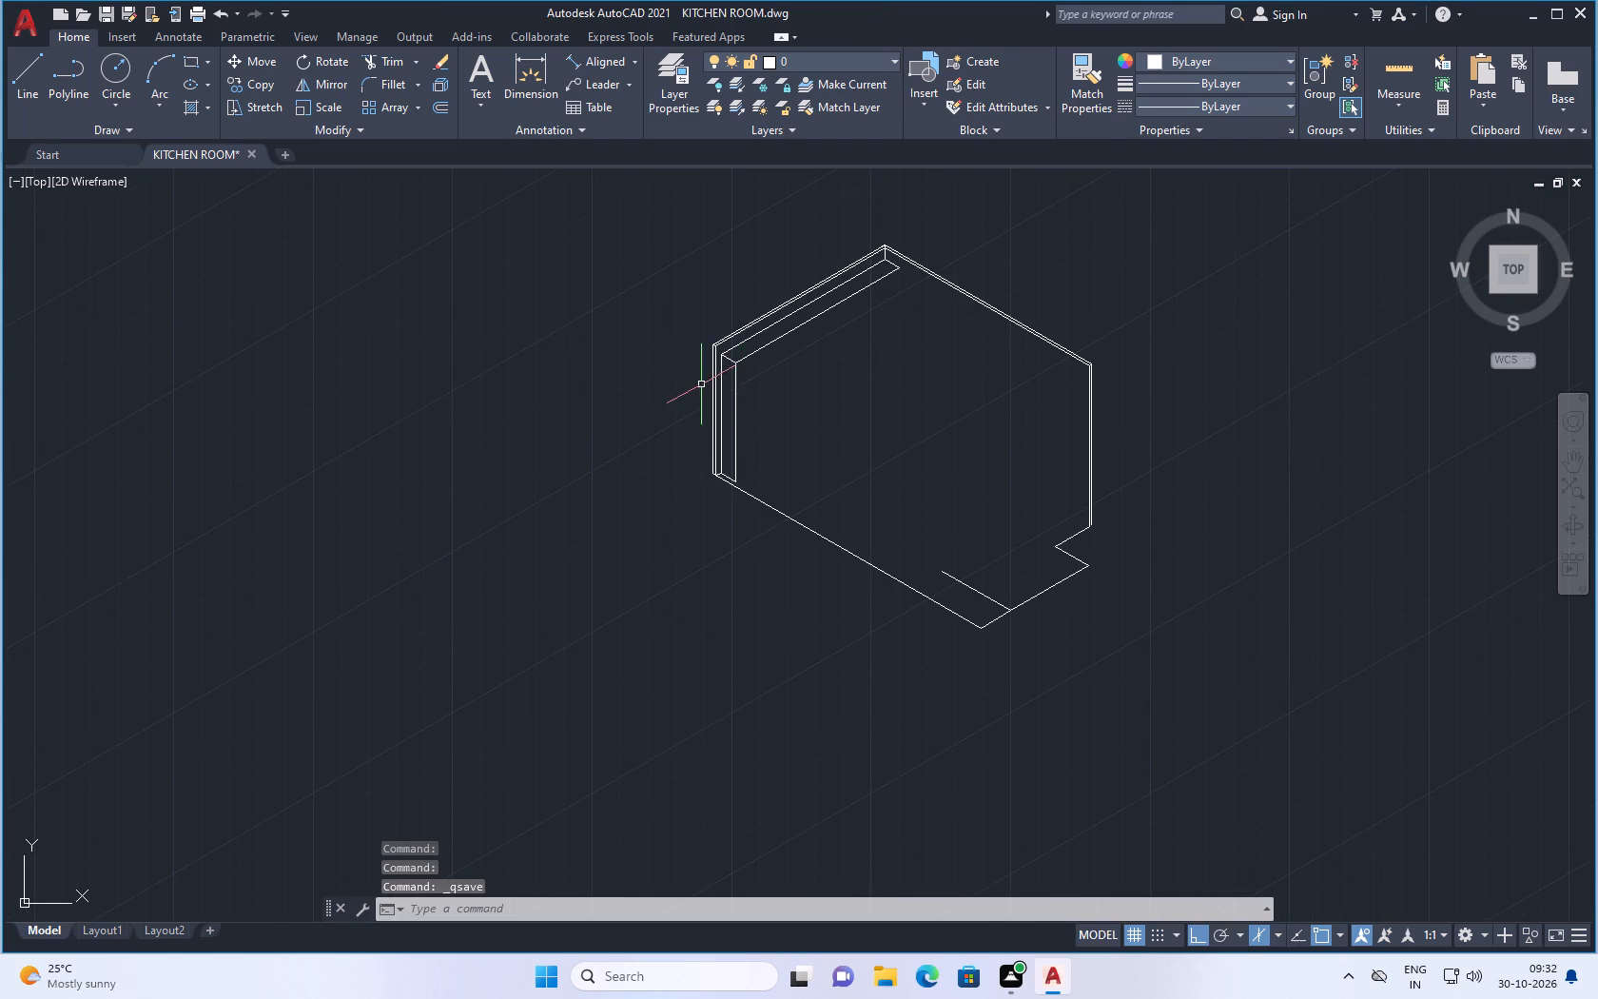
pyautogui.scroll(2, 707, 421)
pyautogui.scroll(-1, 701, 428)
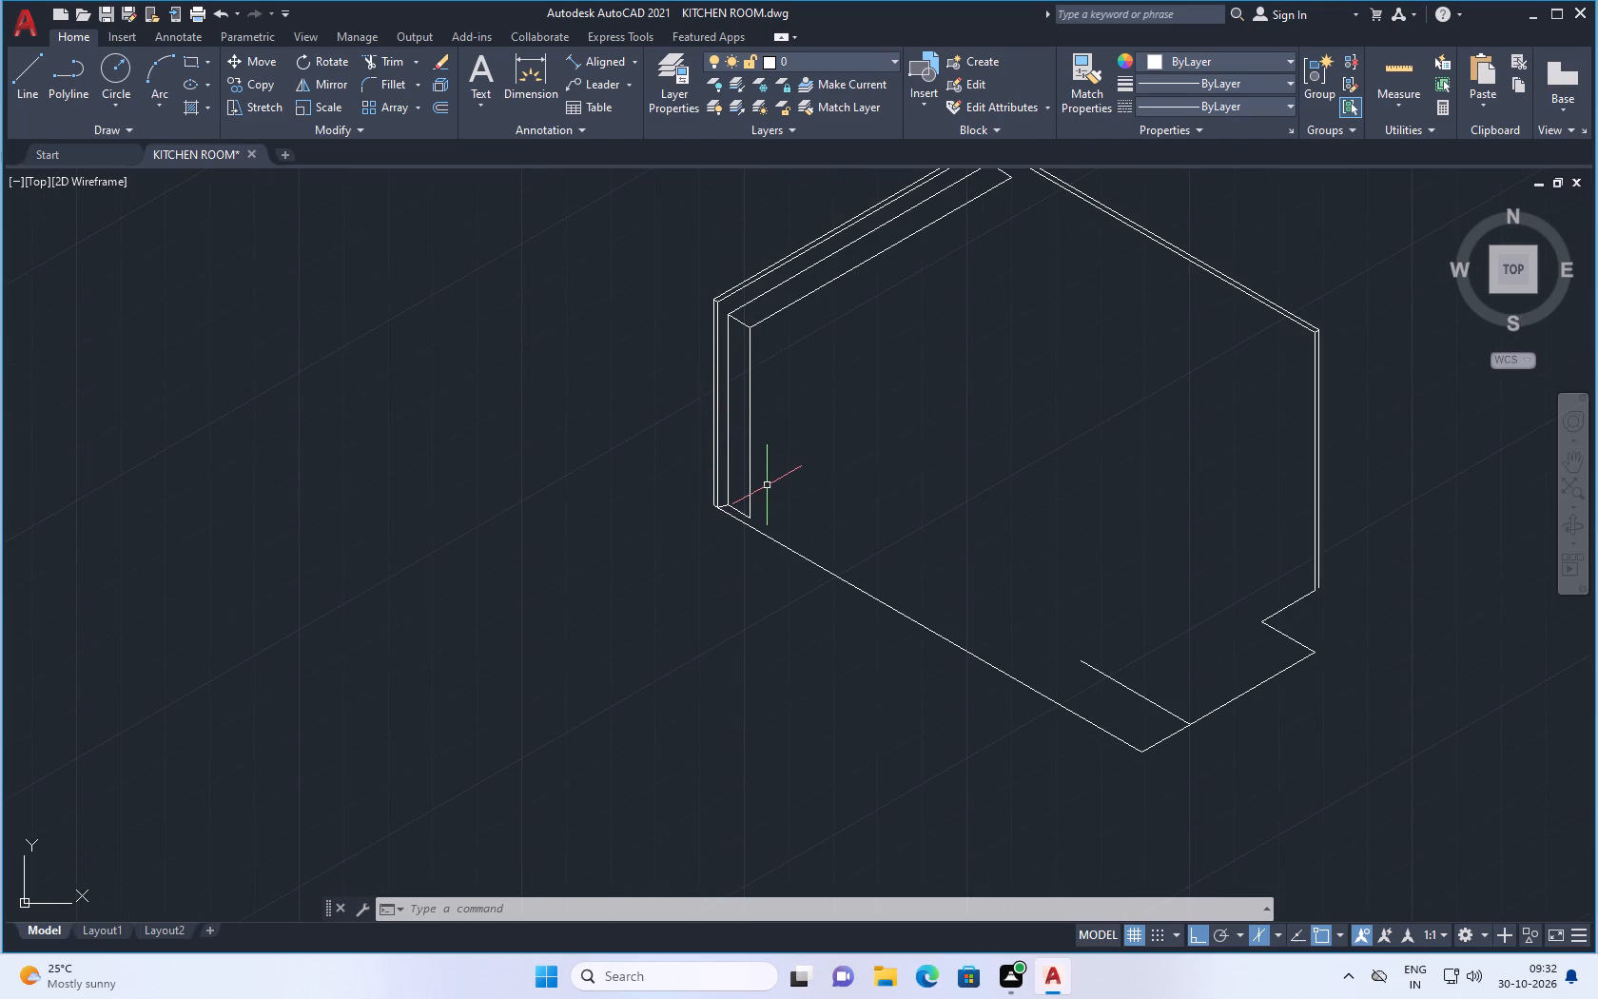
pyautogui.click(18, 71)
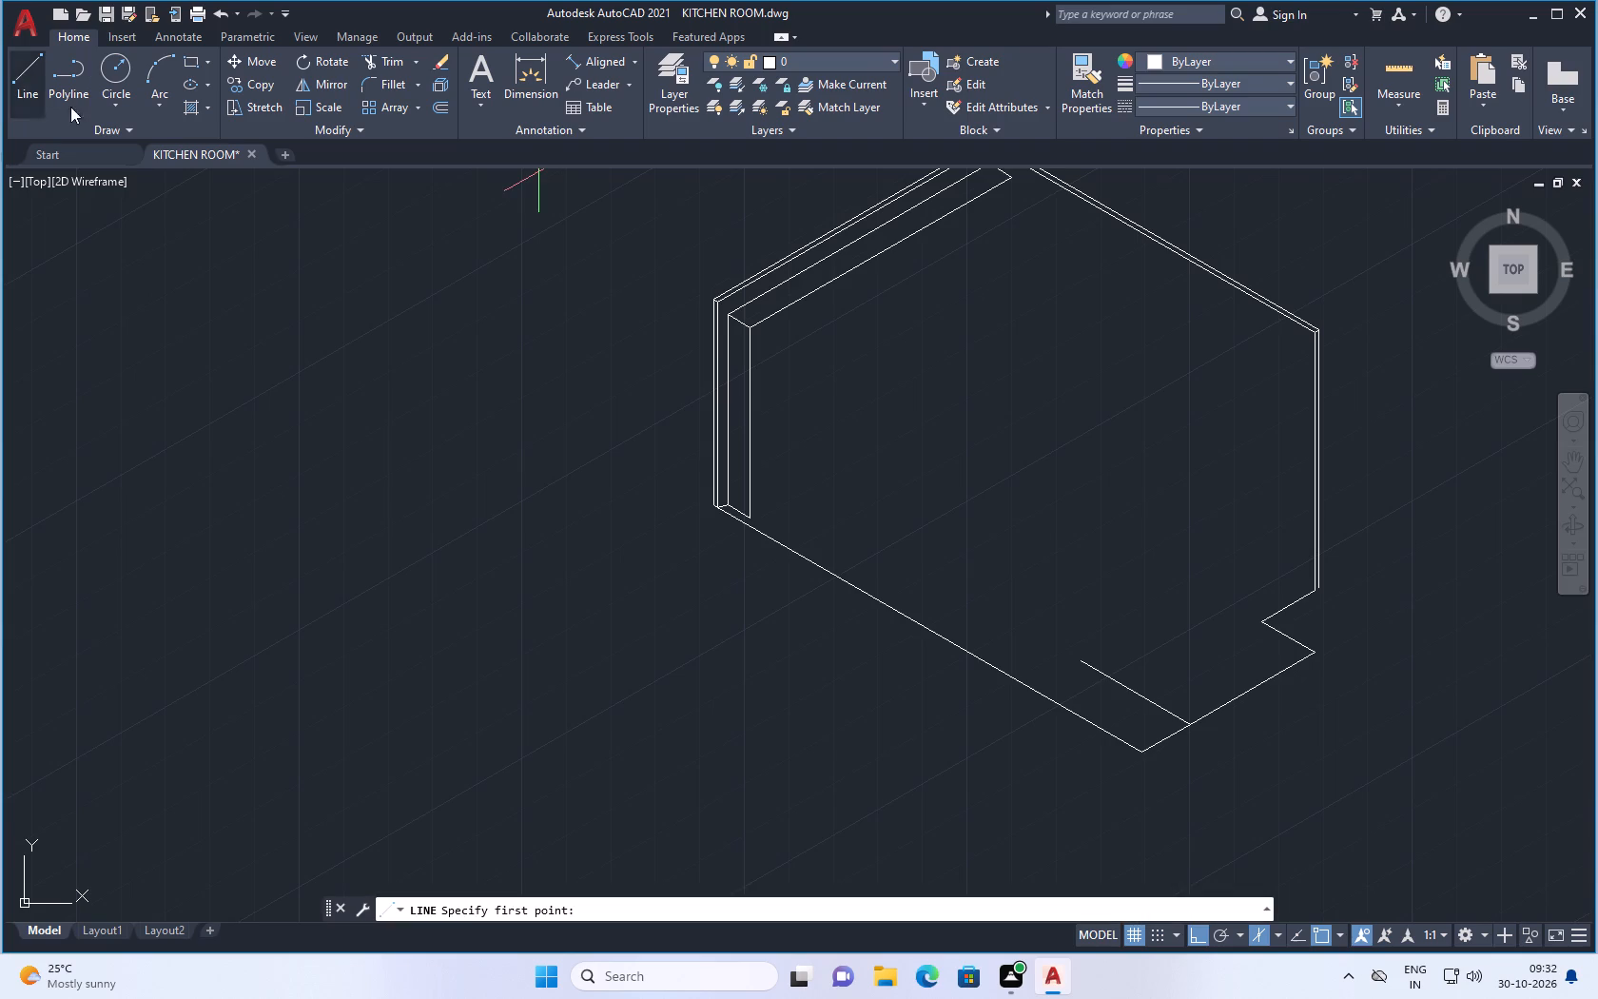
pyautogui.scroll(-2, 463, 343)
pyautogui.scroll(2, 602, 320)
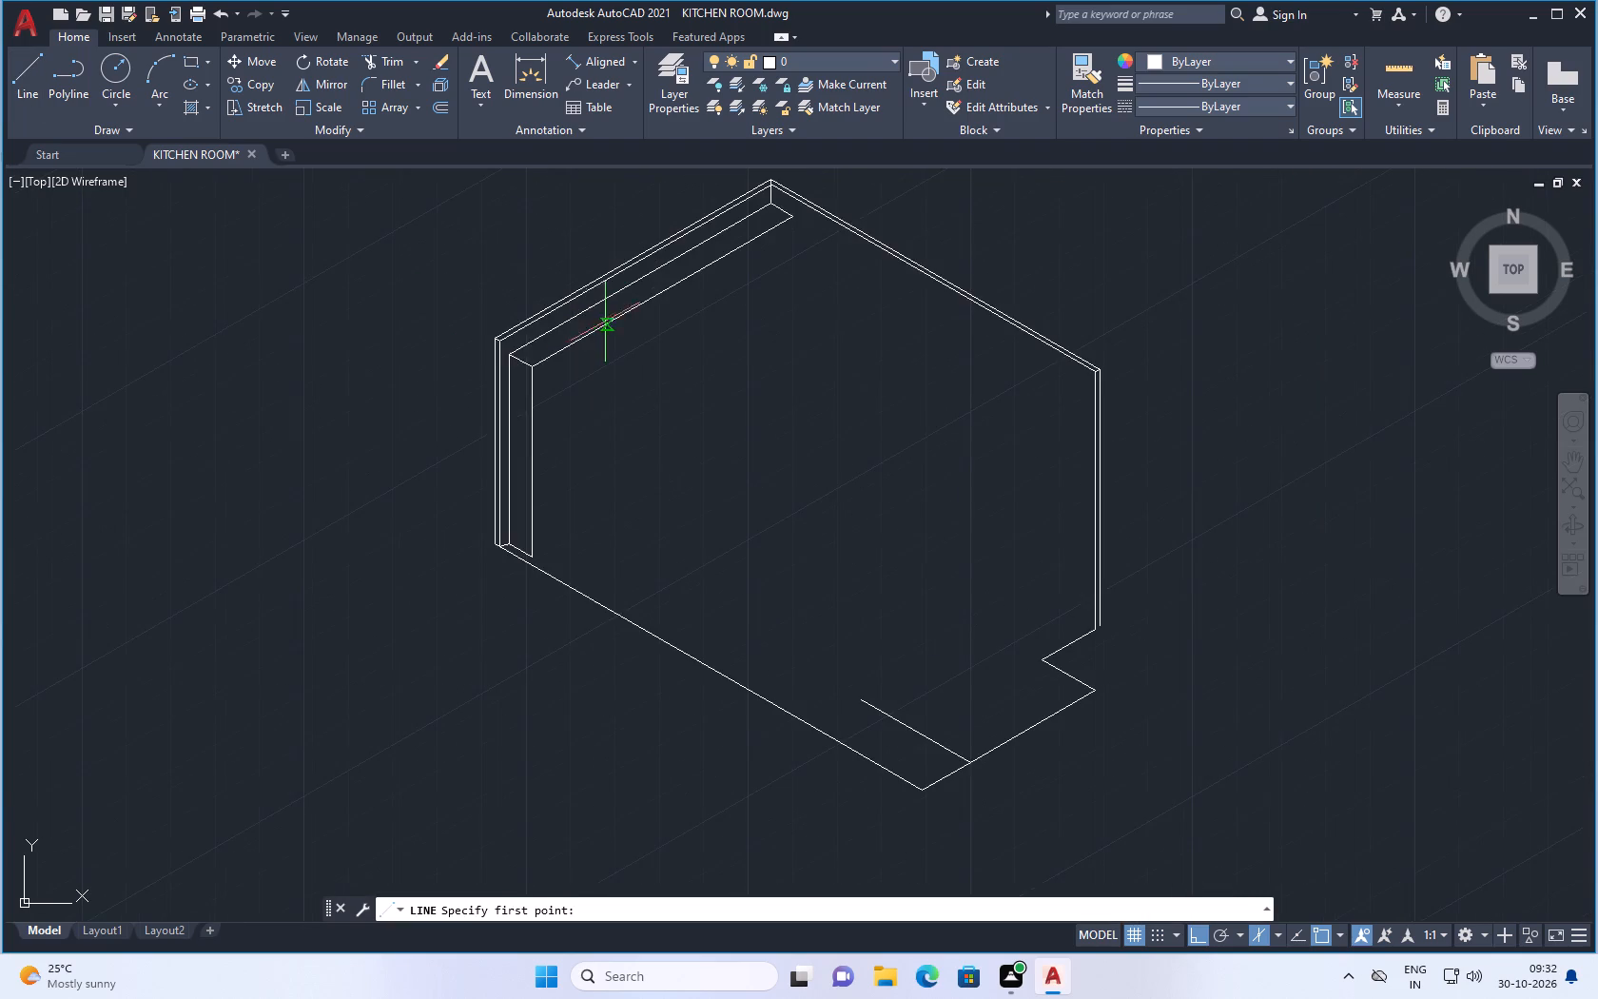
pyautogui.scroll(4, 527, 357)
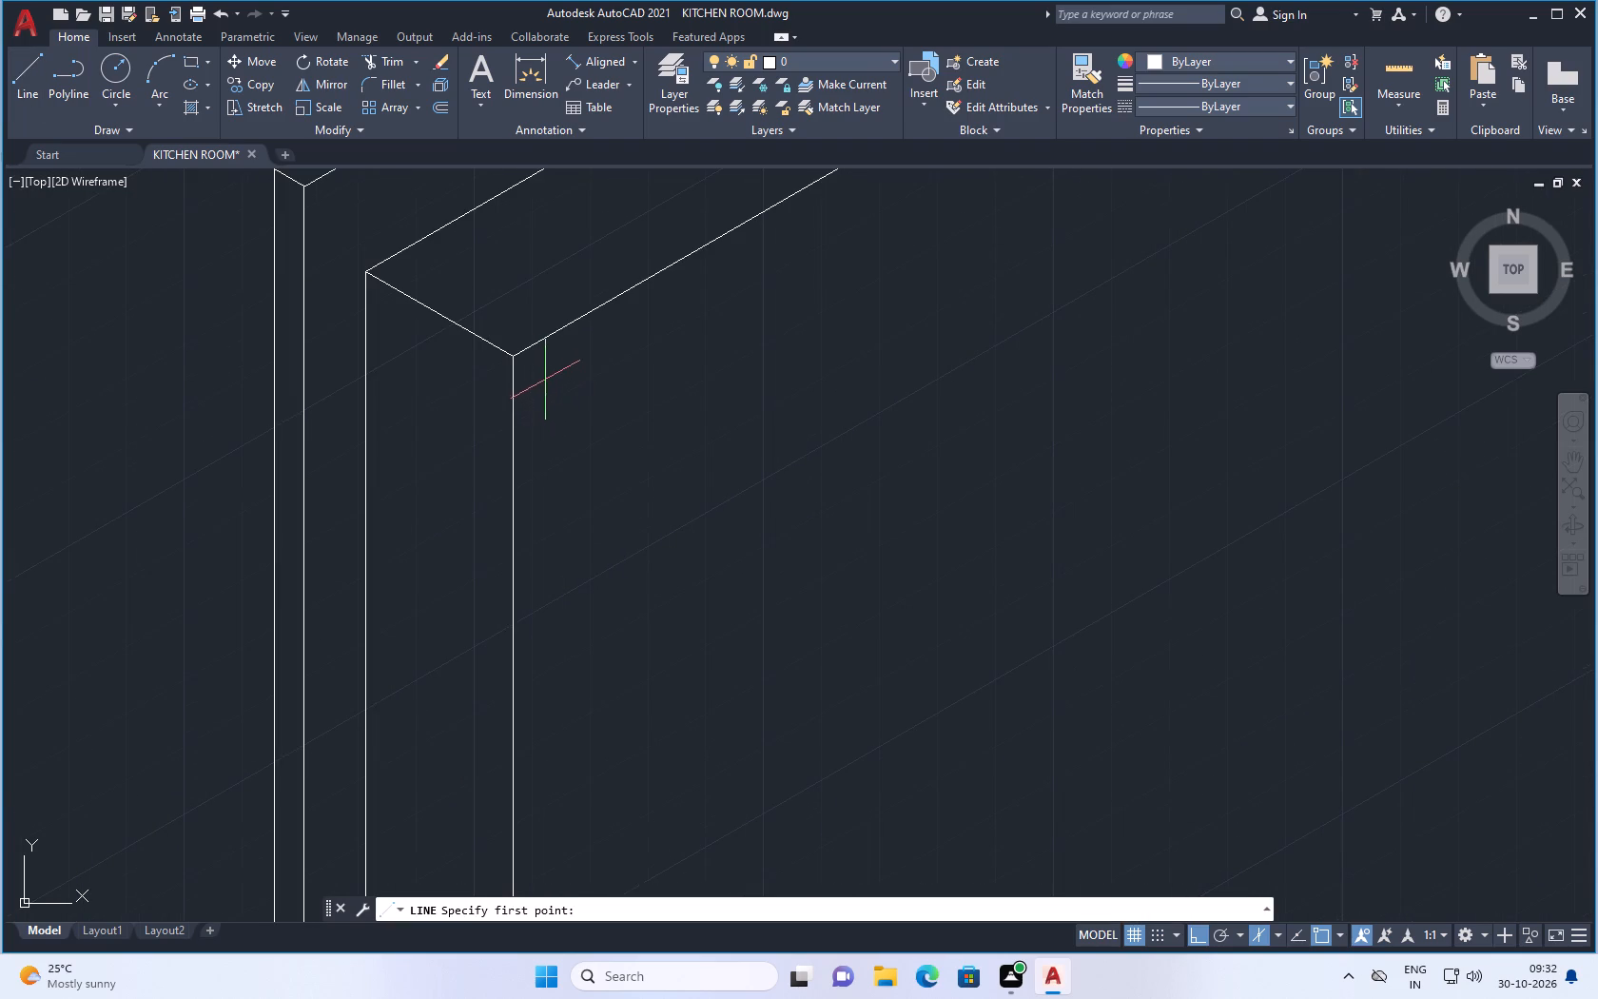
pyautogui.scroll(1, 534, 373)
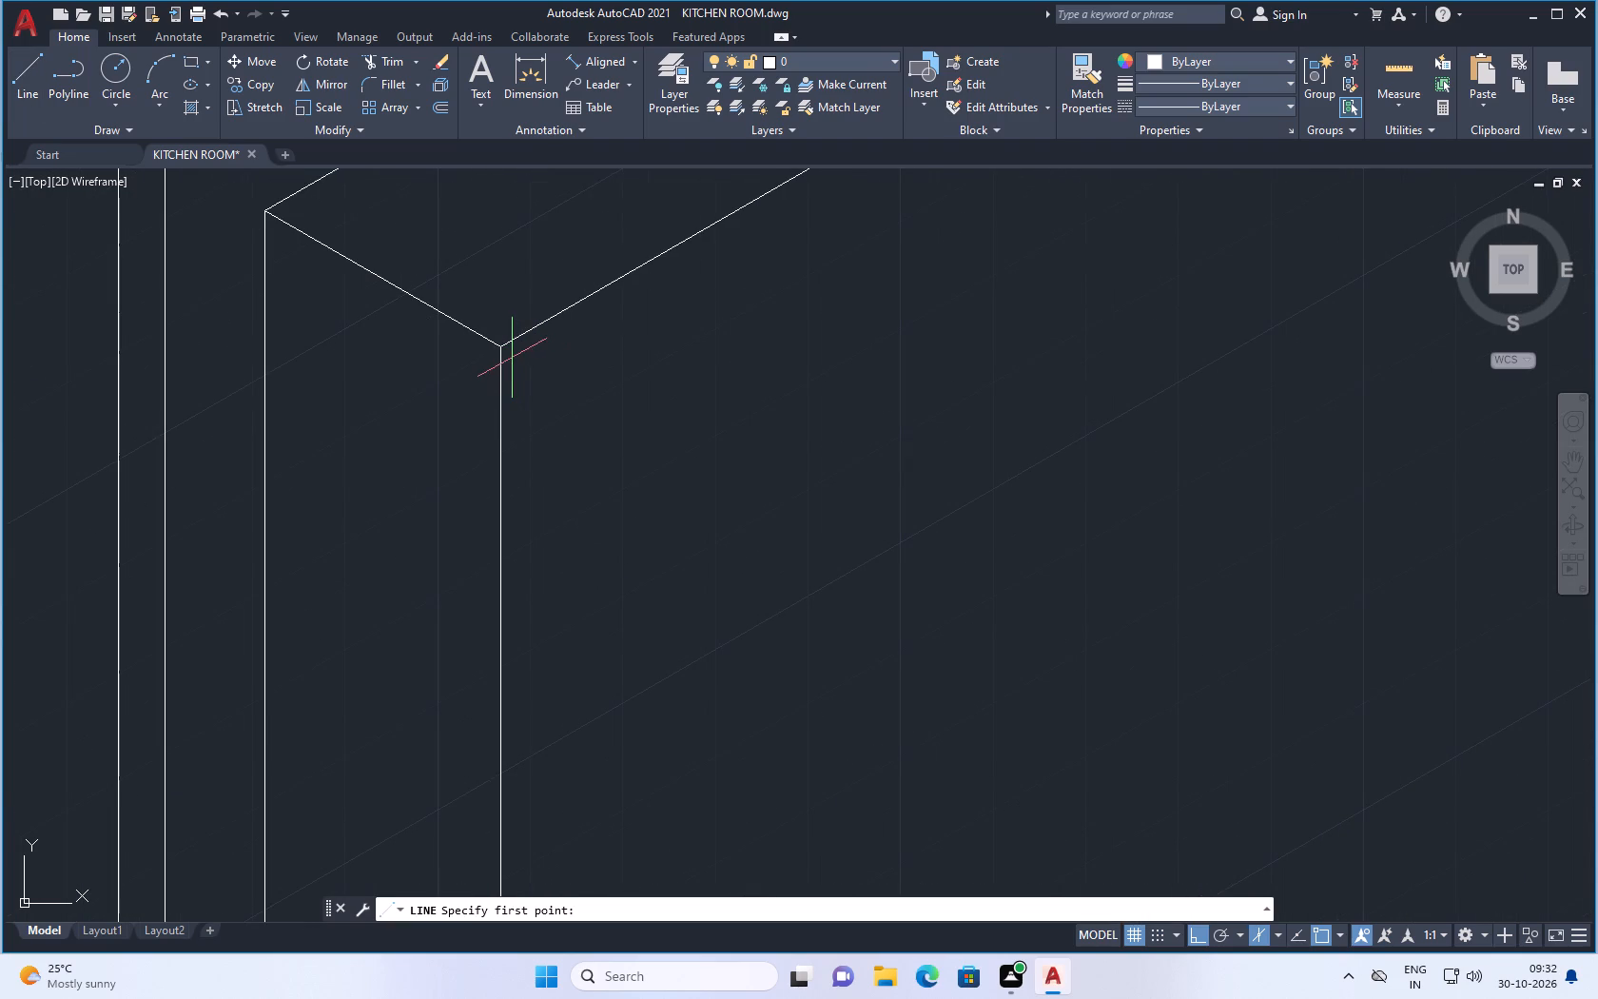
pyautogui.click(515, 360)
pyautogui.scroll(-2, 721, 328)
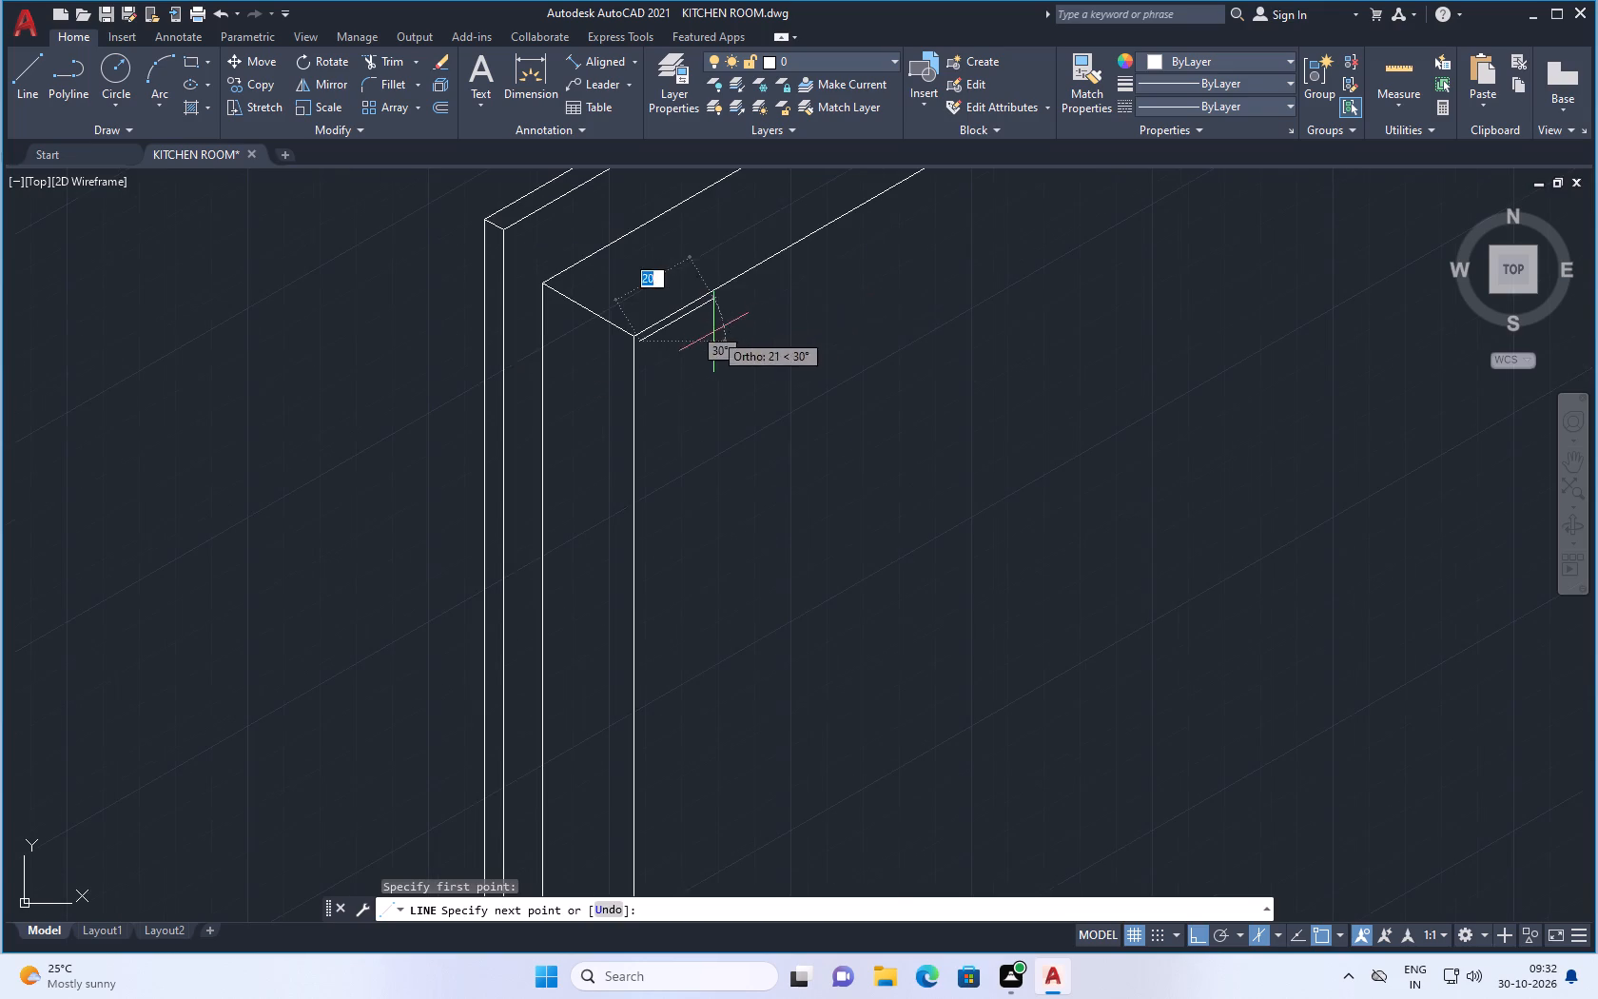
pyautogui.scroll(-3, 763, 312)
pyautogui.scroll(2, 828, 285)
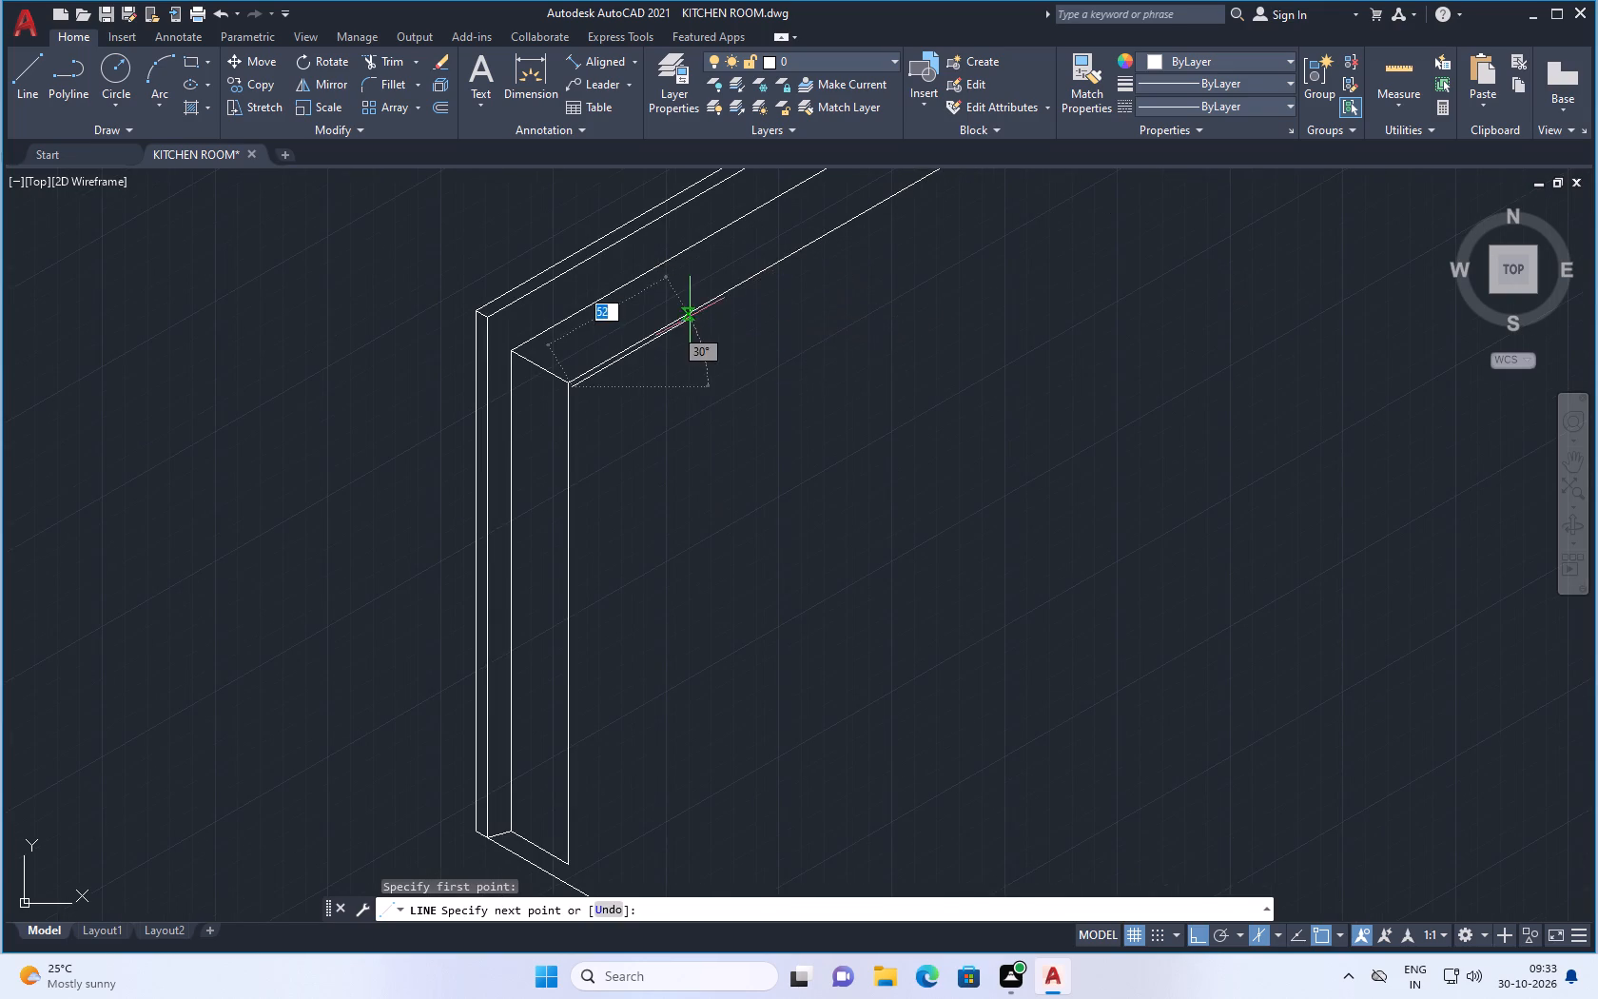
pyautogui.scroll(2, 687, 335)
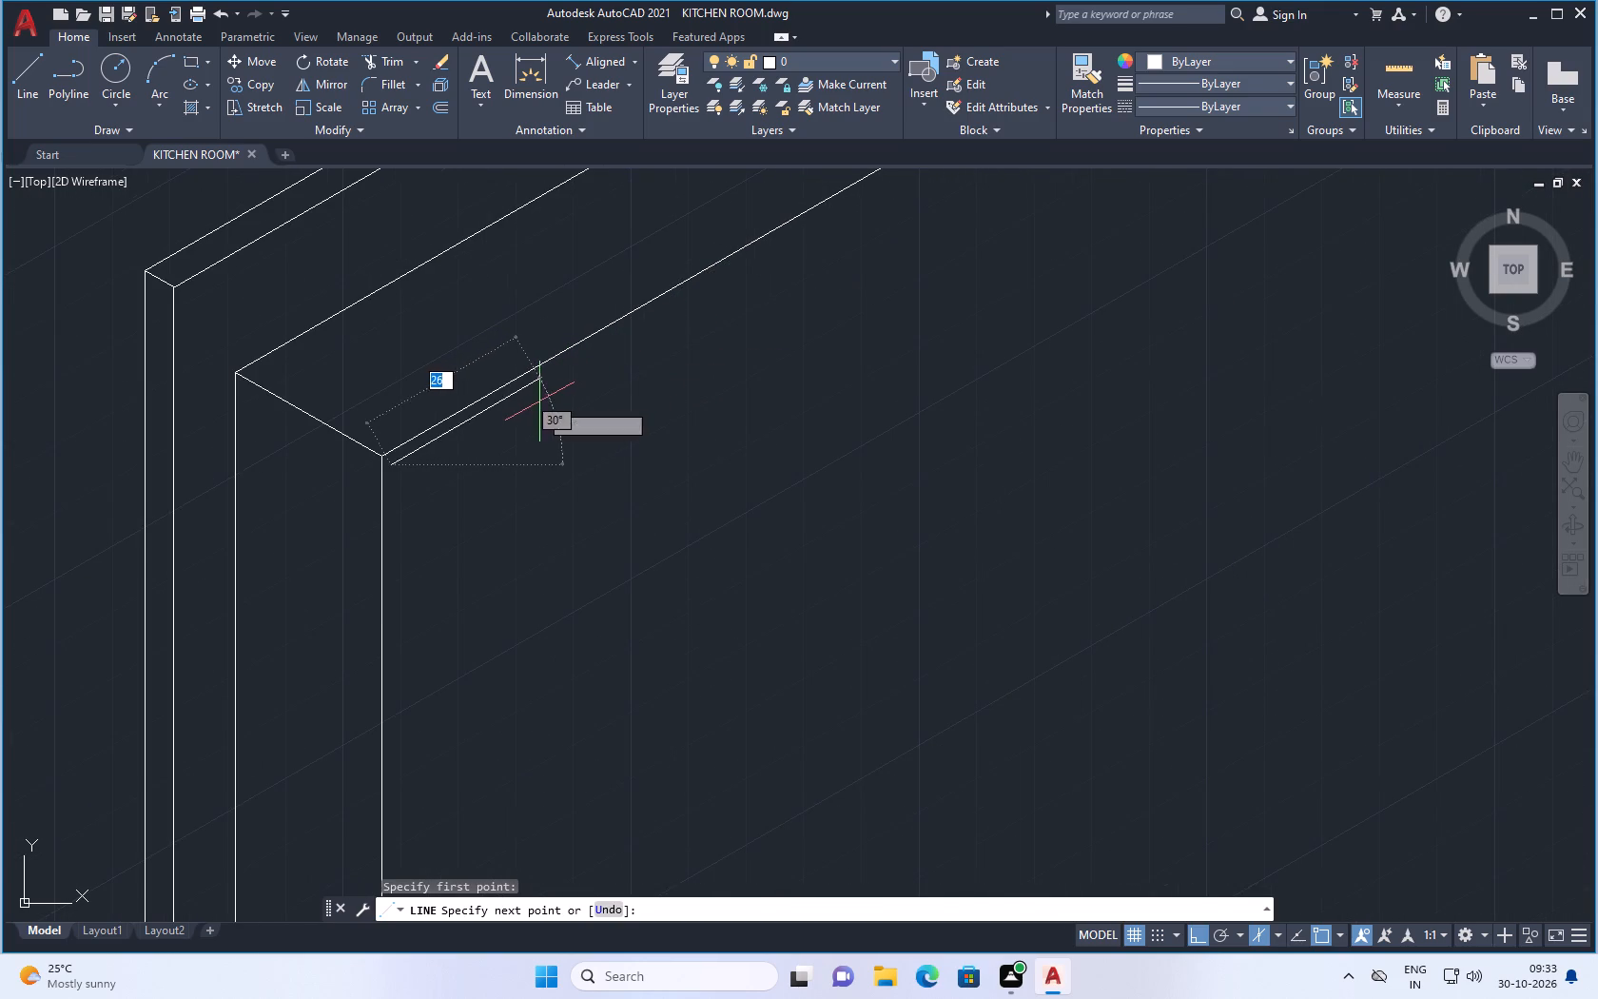
pyautogui.scroll(-1, 526, 408)
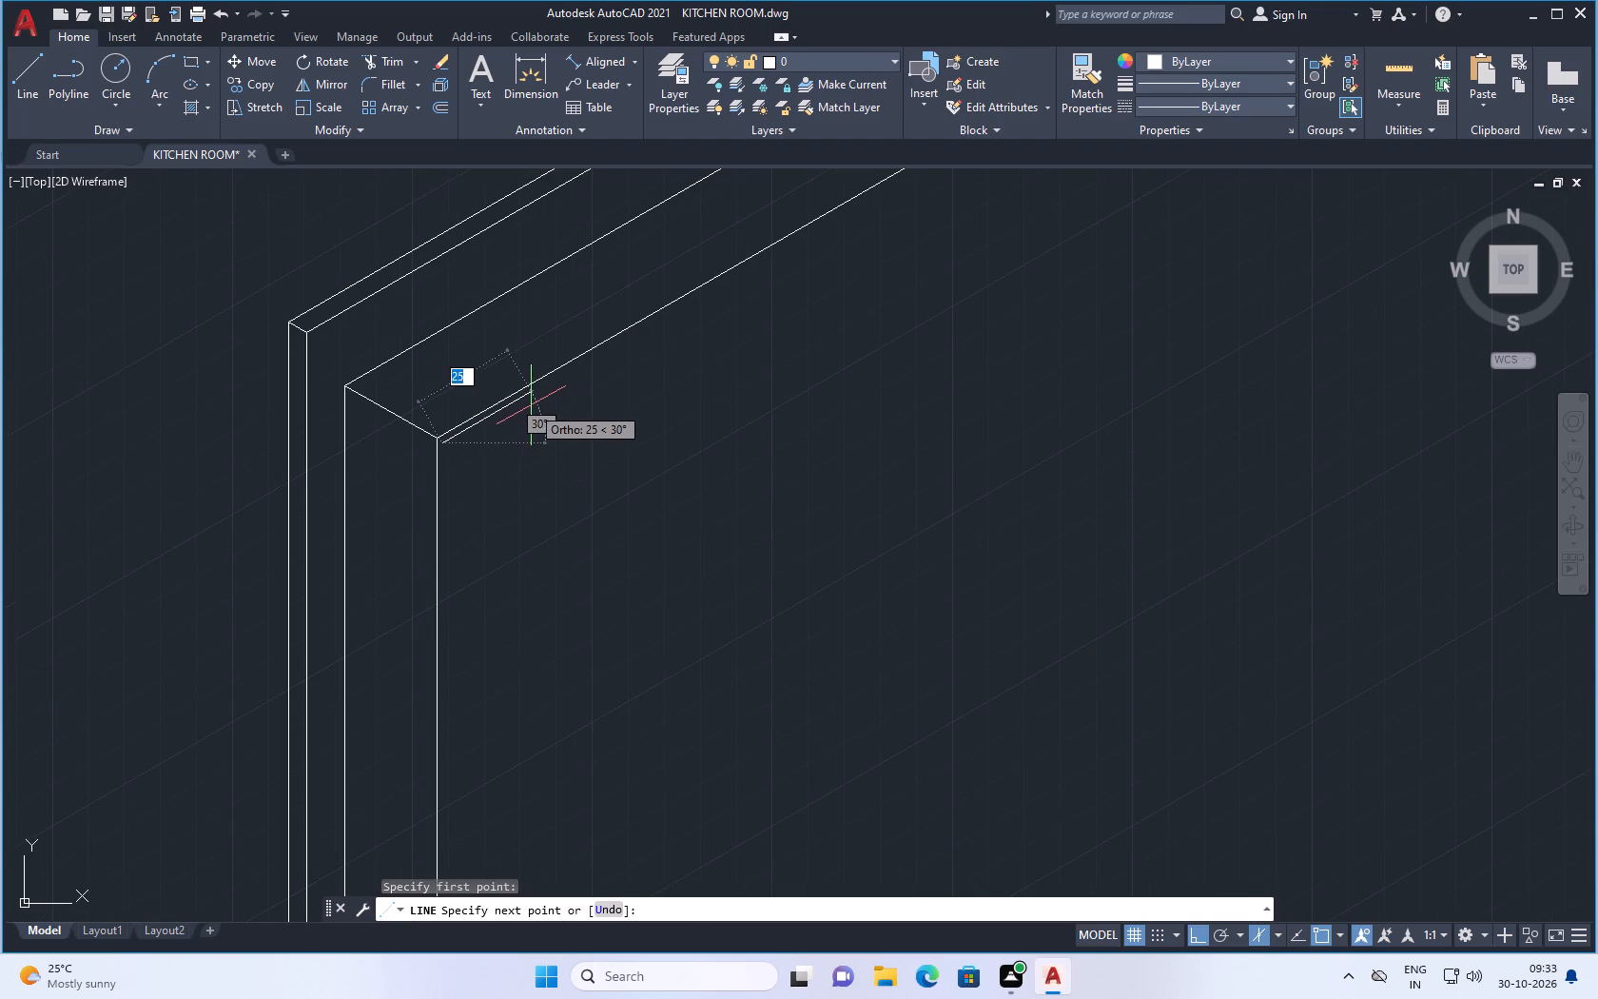
pyautogui.scroll(1, 536, 403)
pyautogui.click(534, 405)
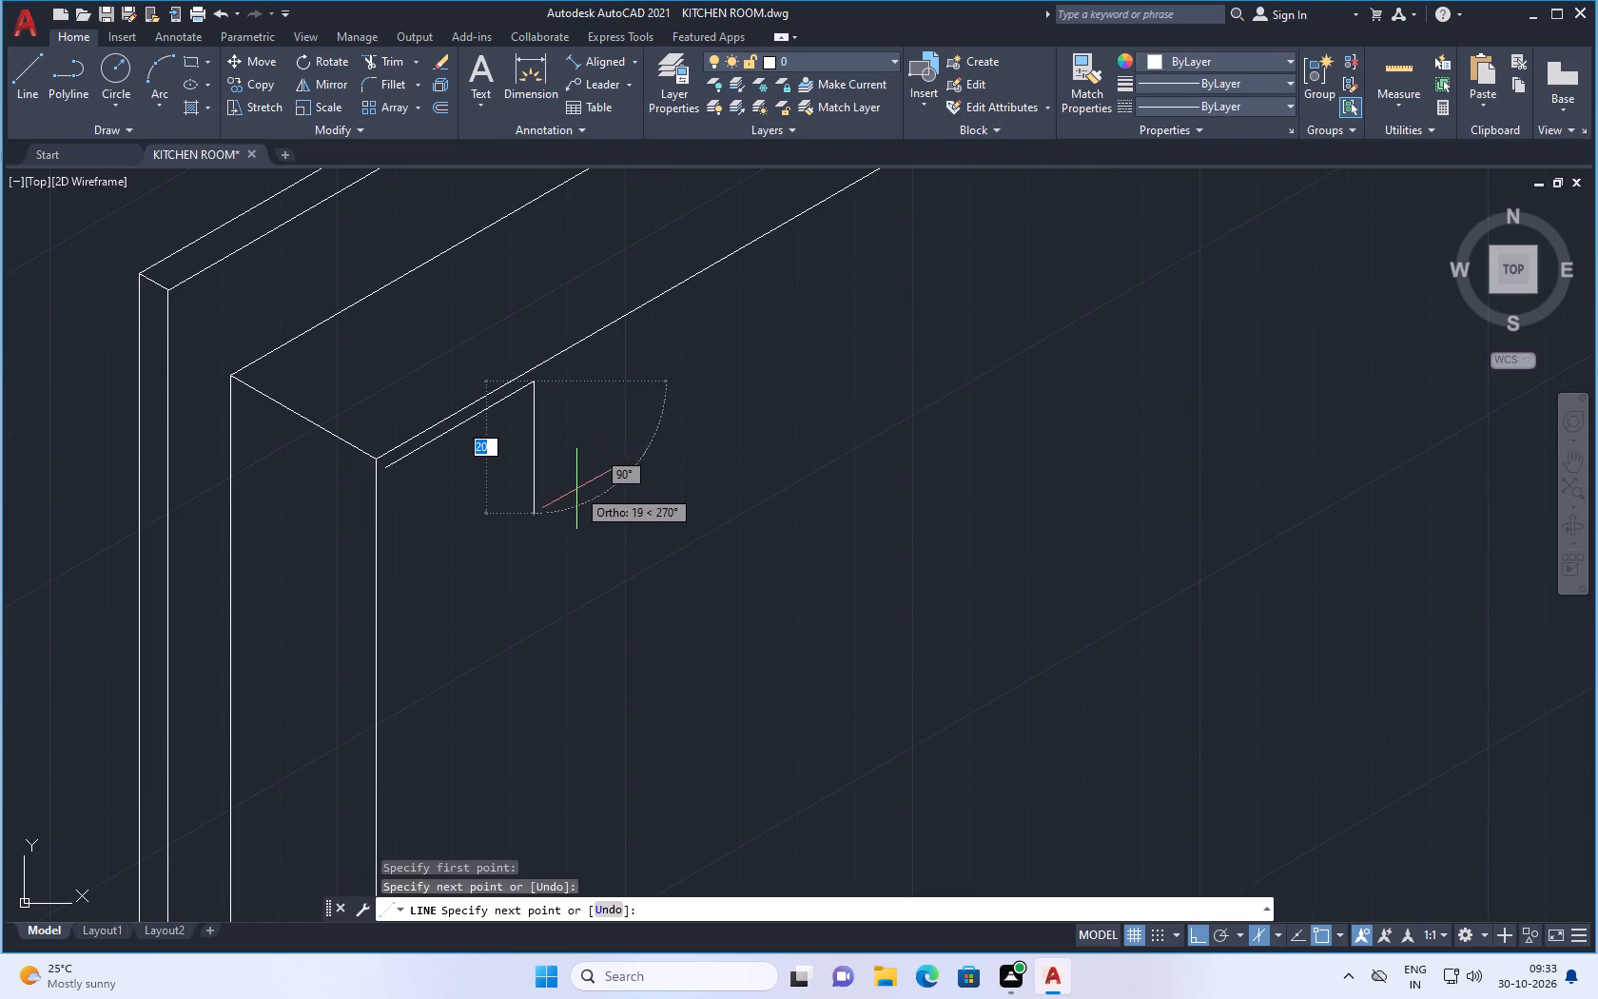
# Continue the door panel outline with a right side about 26 down and a bottom edge about 26 long at 210°.
pyautogui.scroll(2, 547, 561)
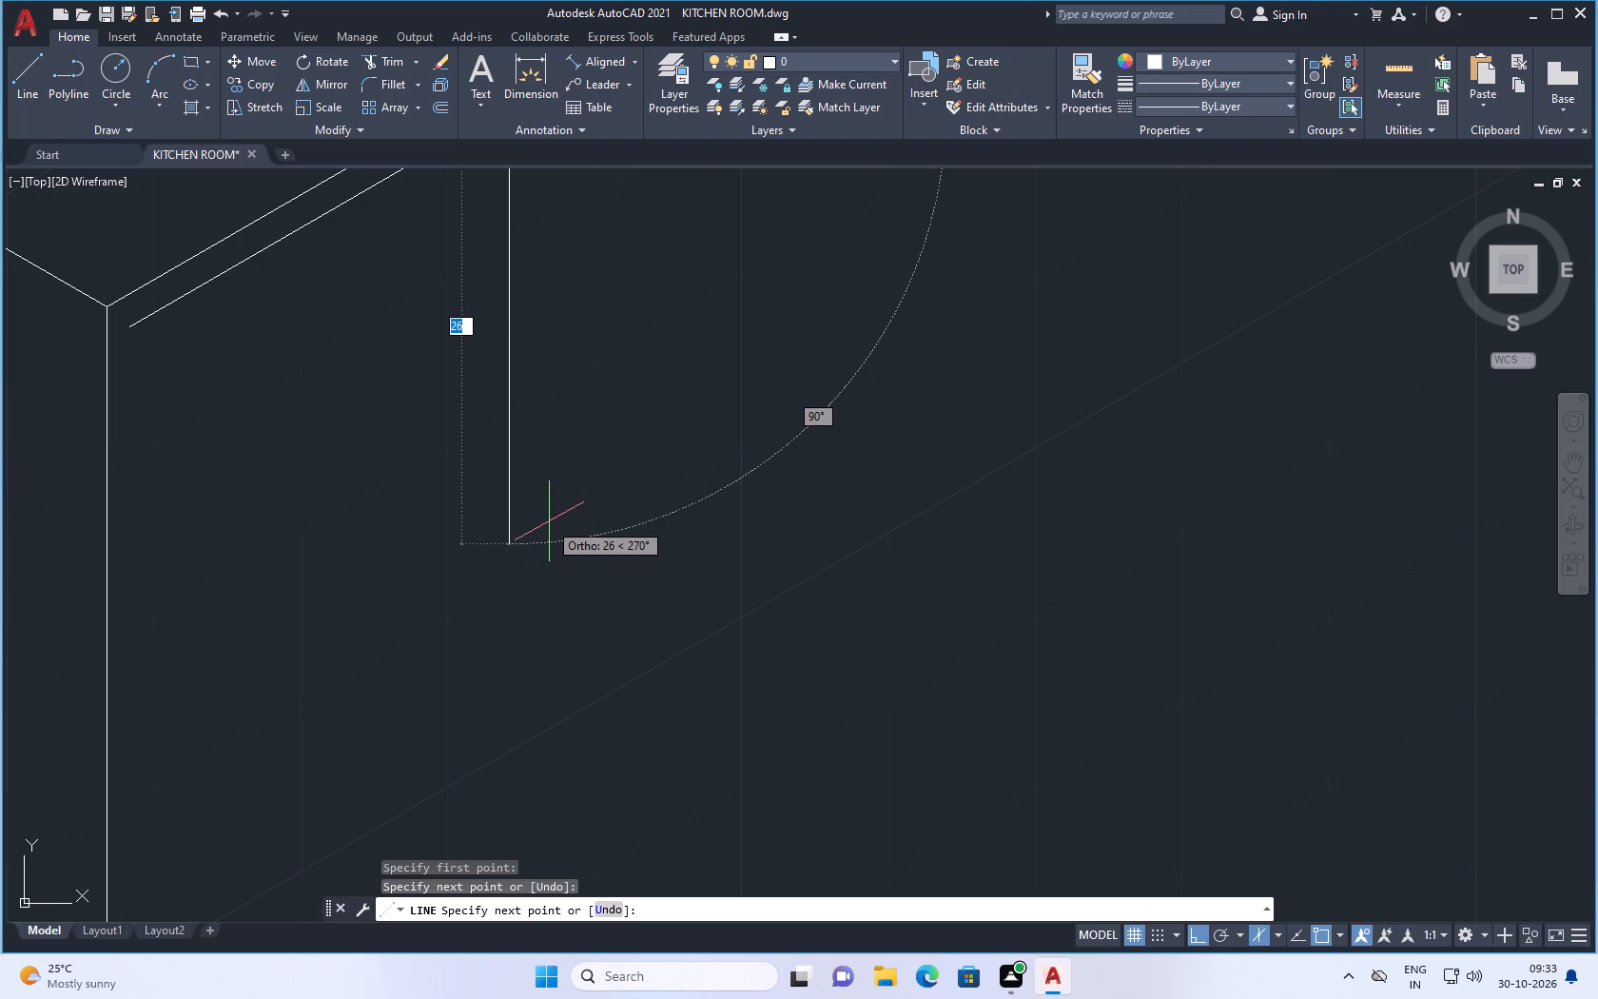
pyautogui.click(550, 521)
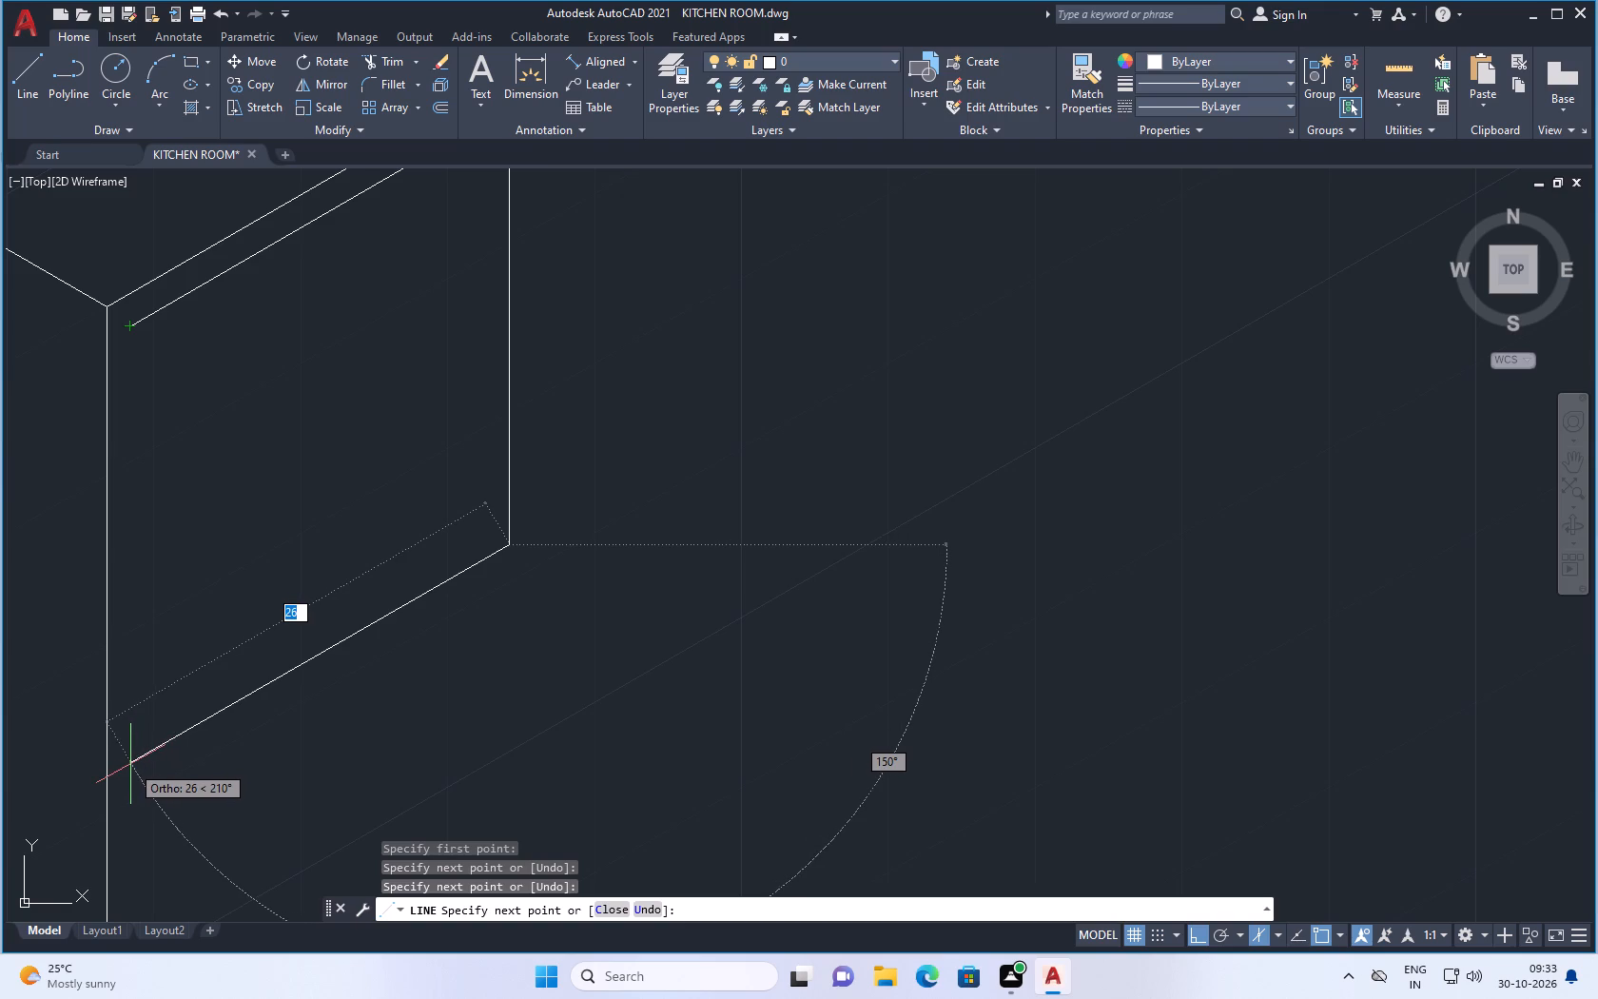
pyautogui.click(134, 763)
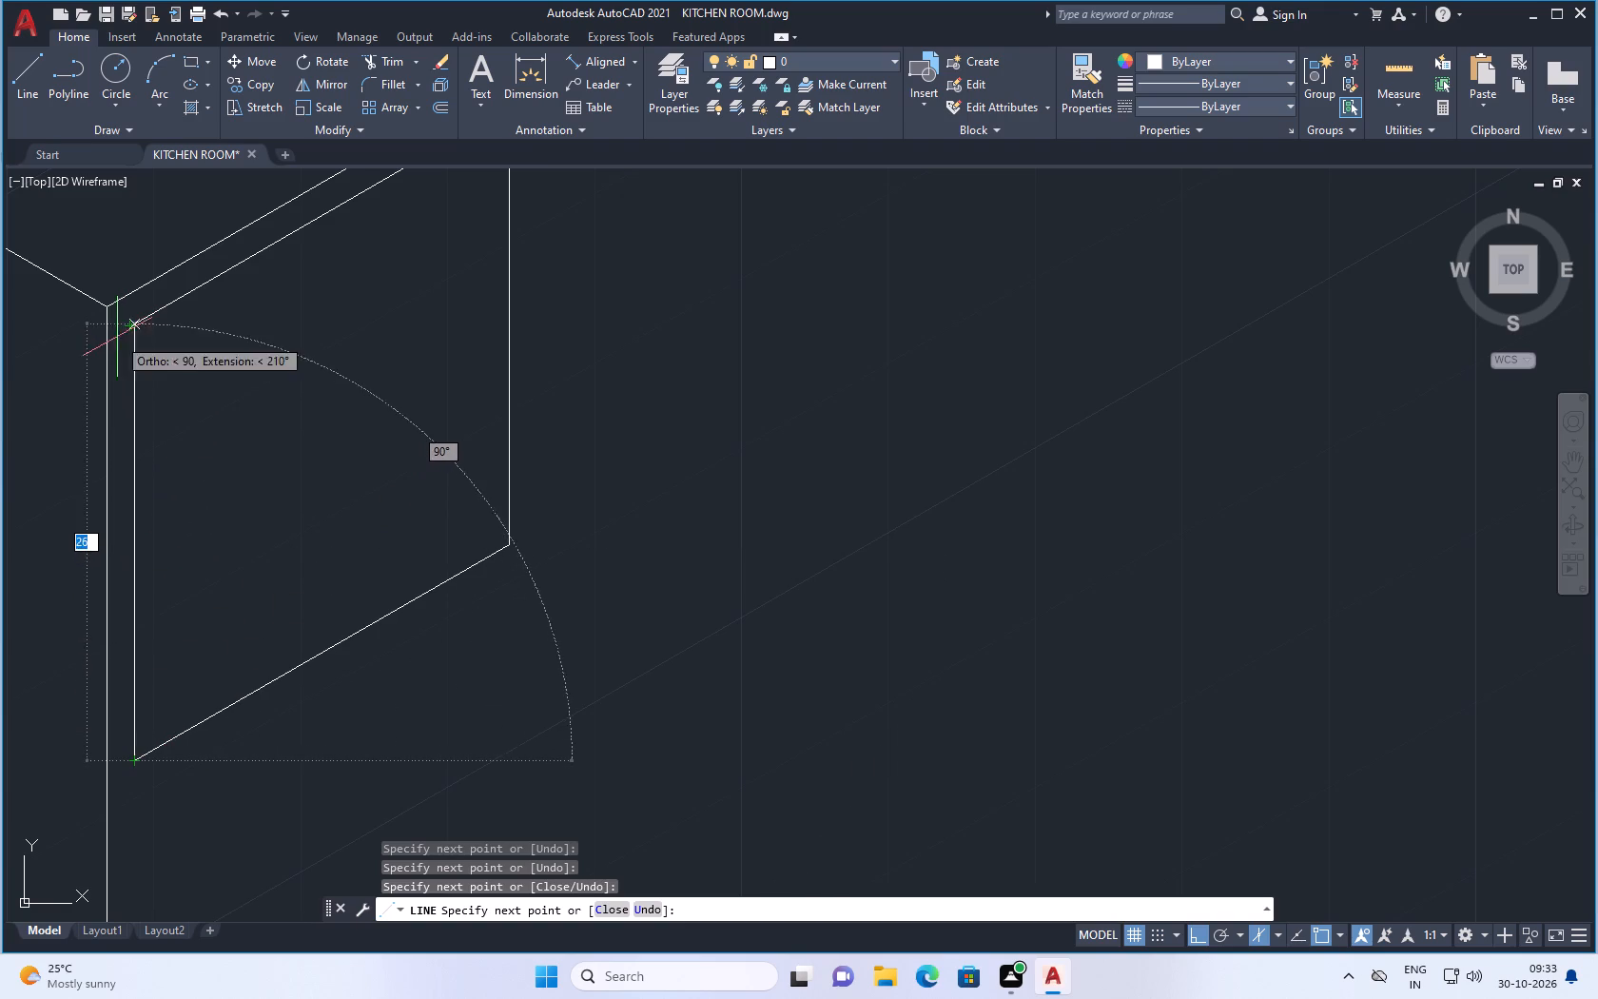
pyautogui.scroll(2, 109, 348)
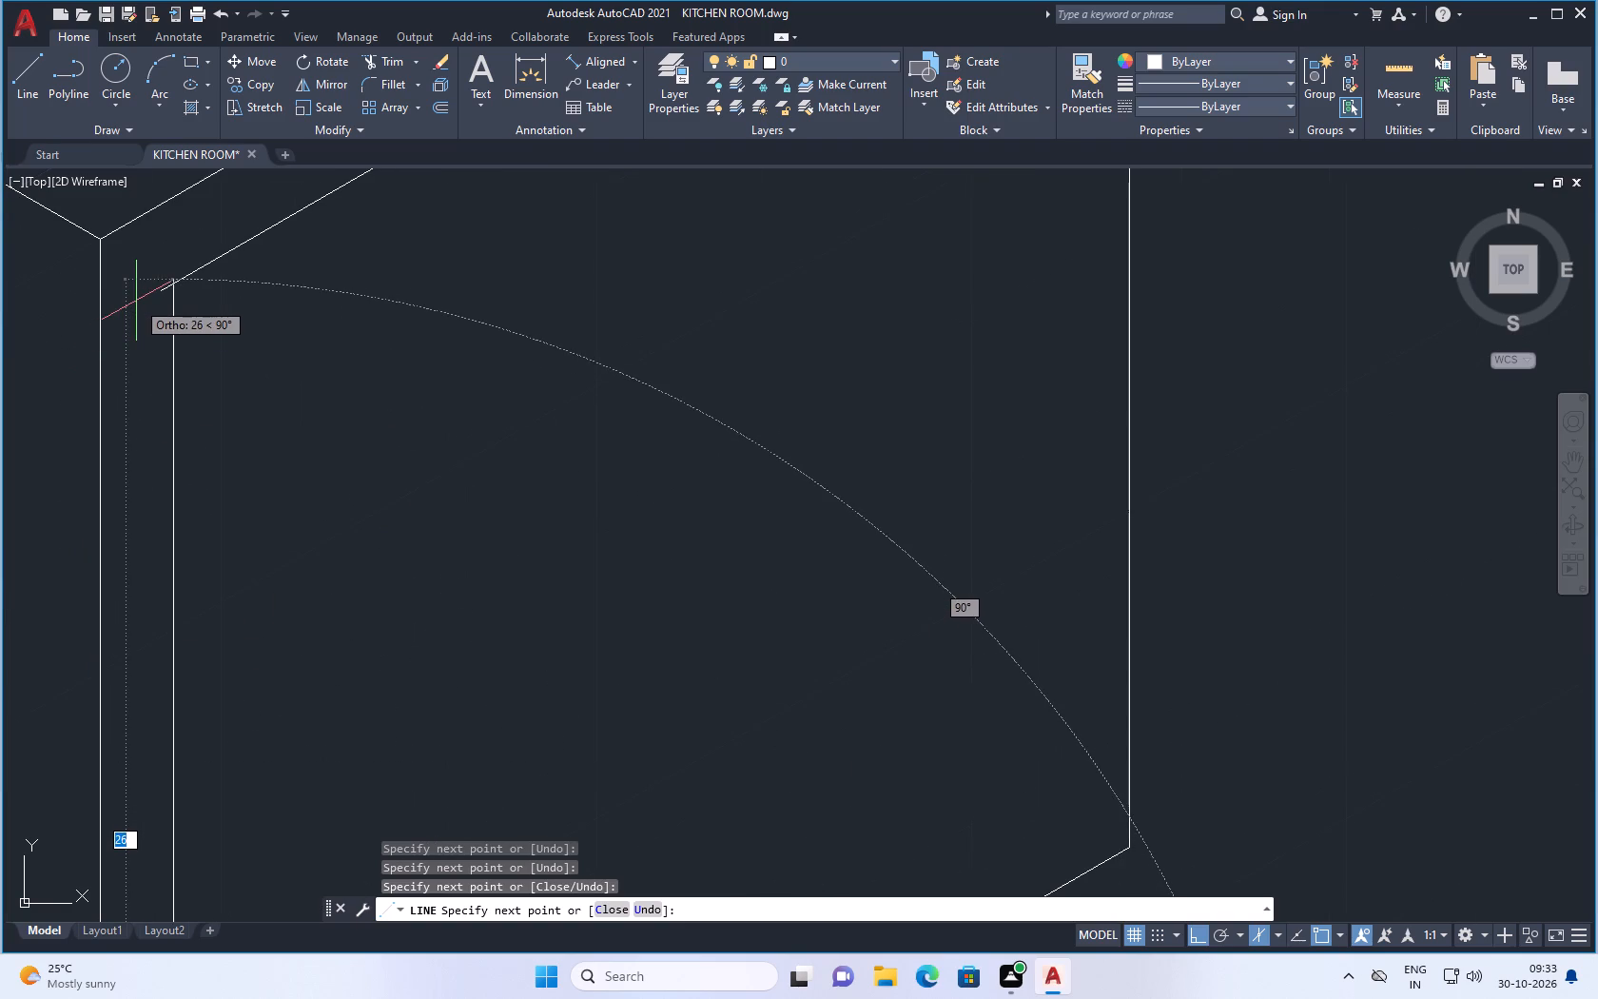
pyautogui.scroll(-2, 164, 336)
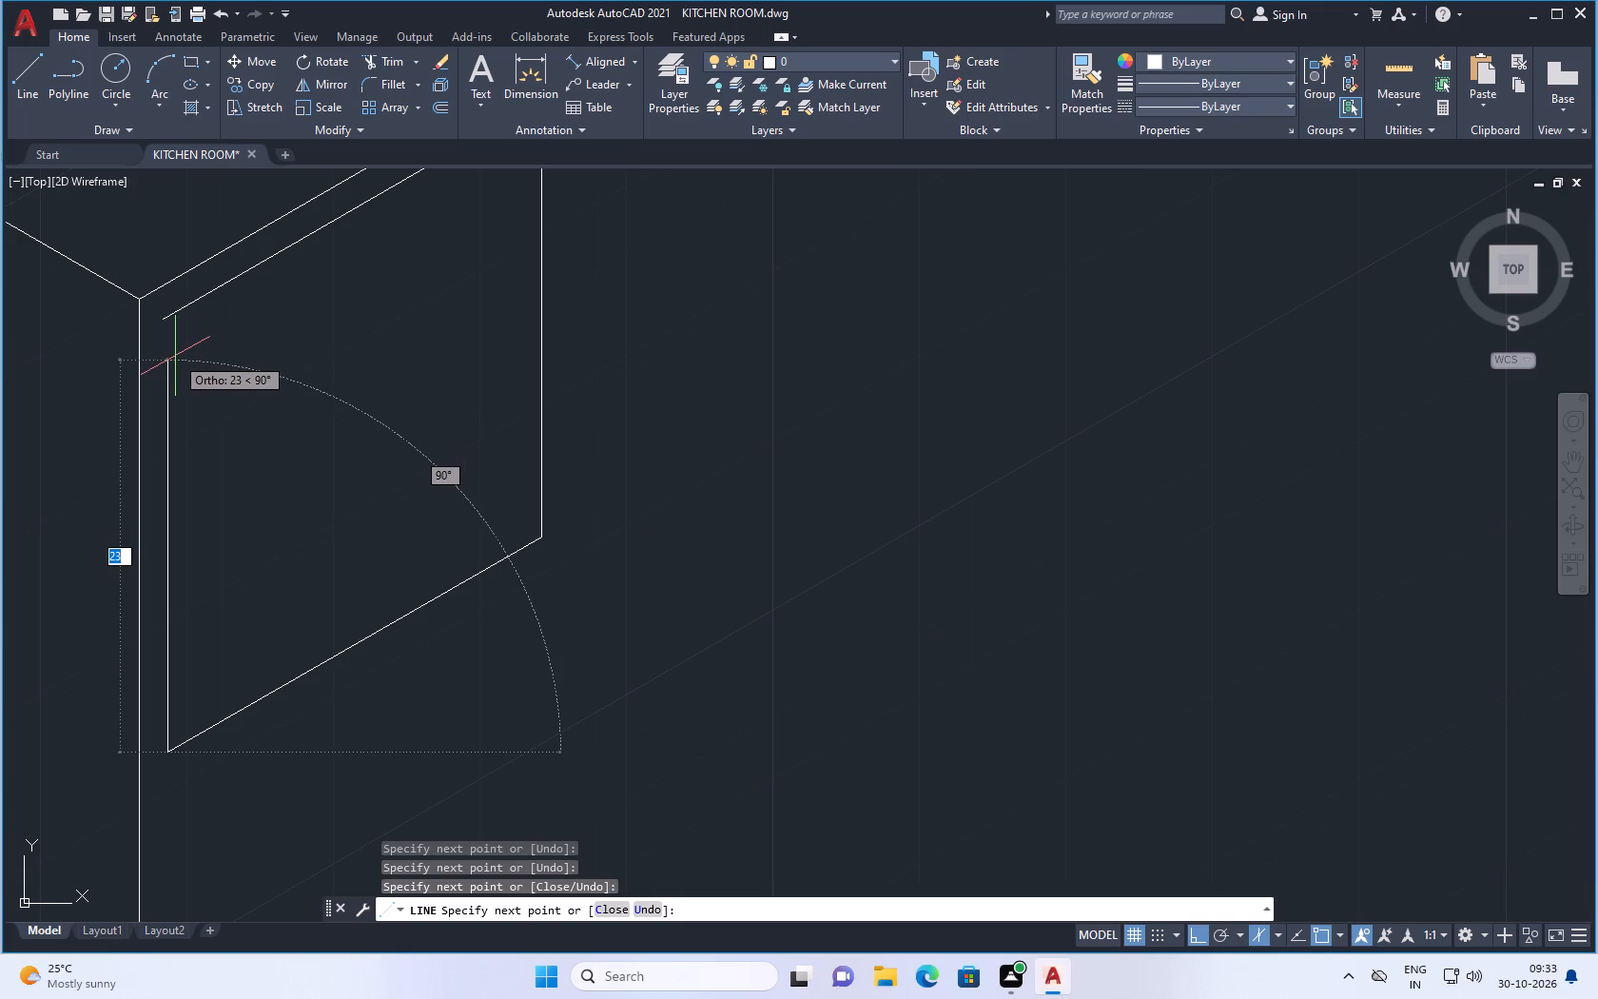
pyautogui.press('Escape')
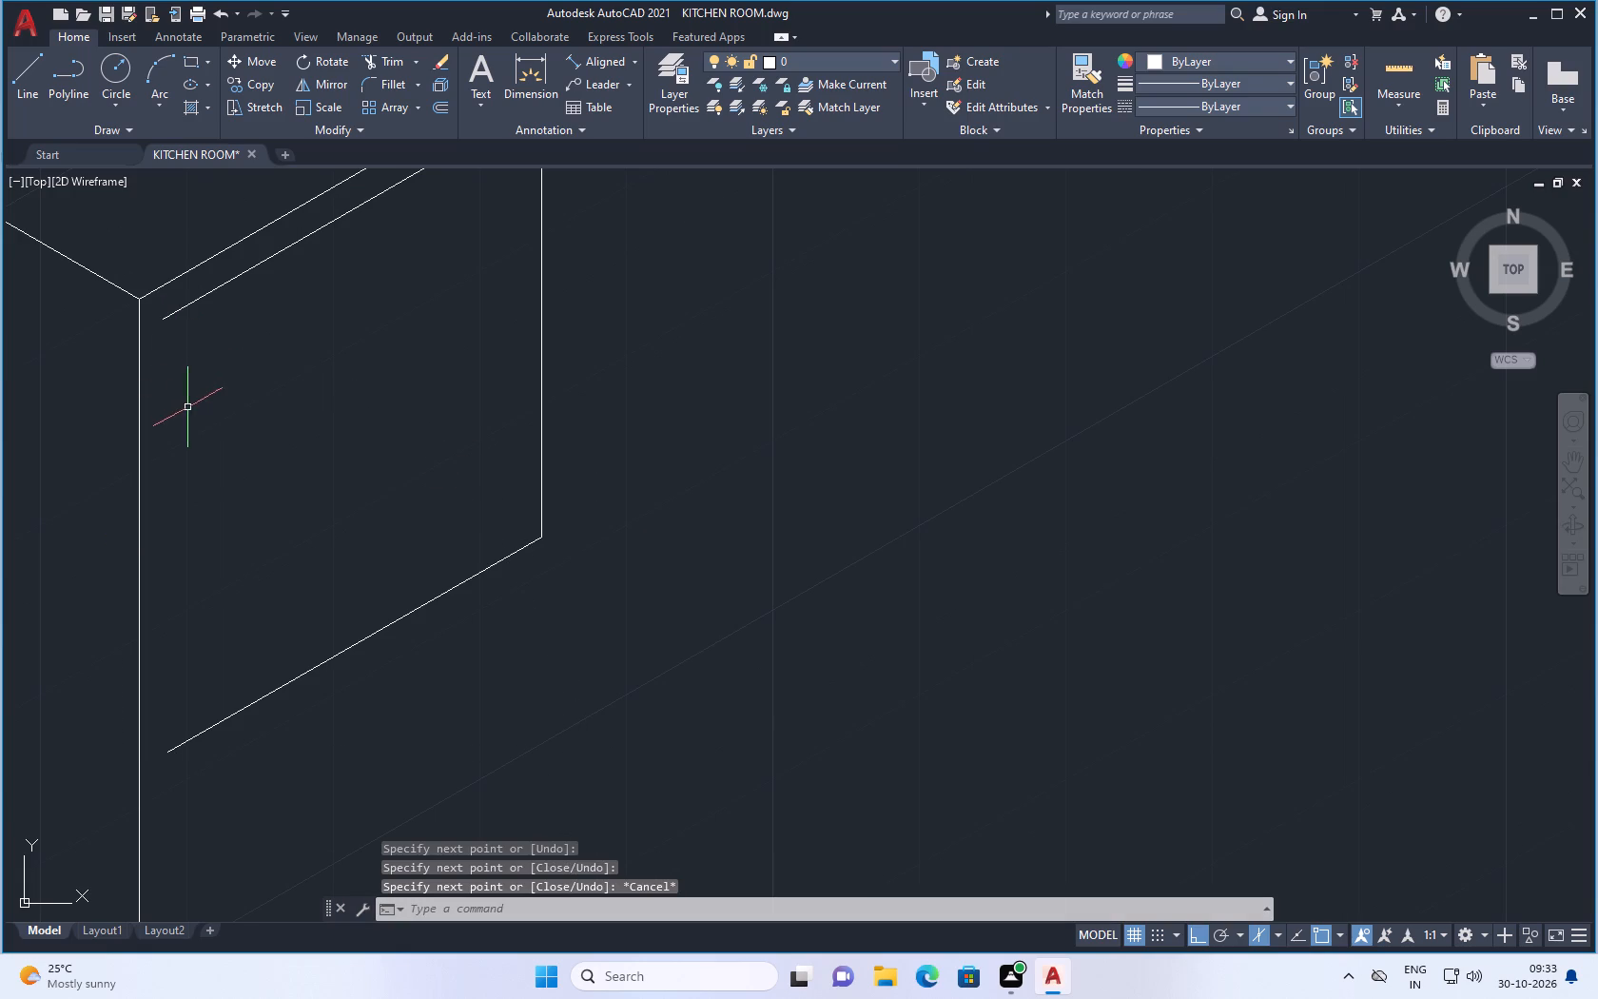
# Draw the door panel's left side about 28 straight down from the top edge's start, past the bottom edge.
pyautogui.click(25, 81)
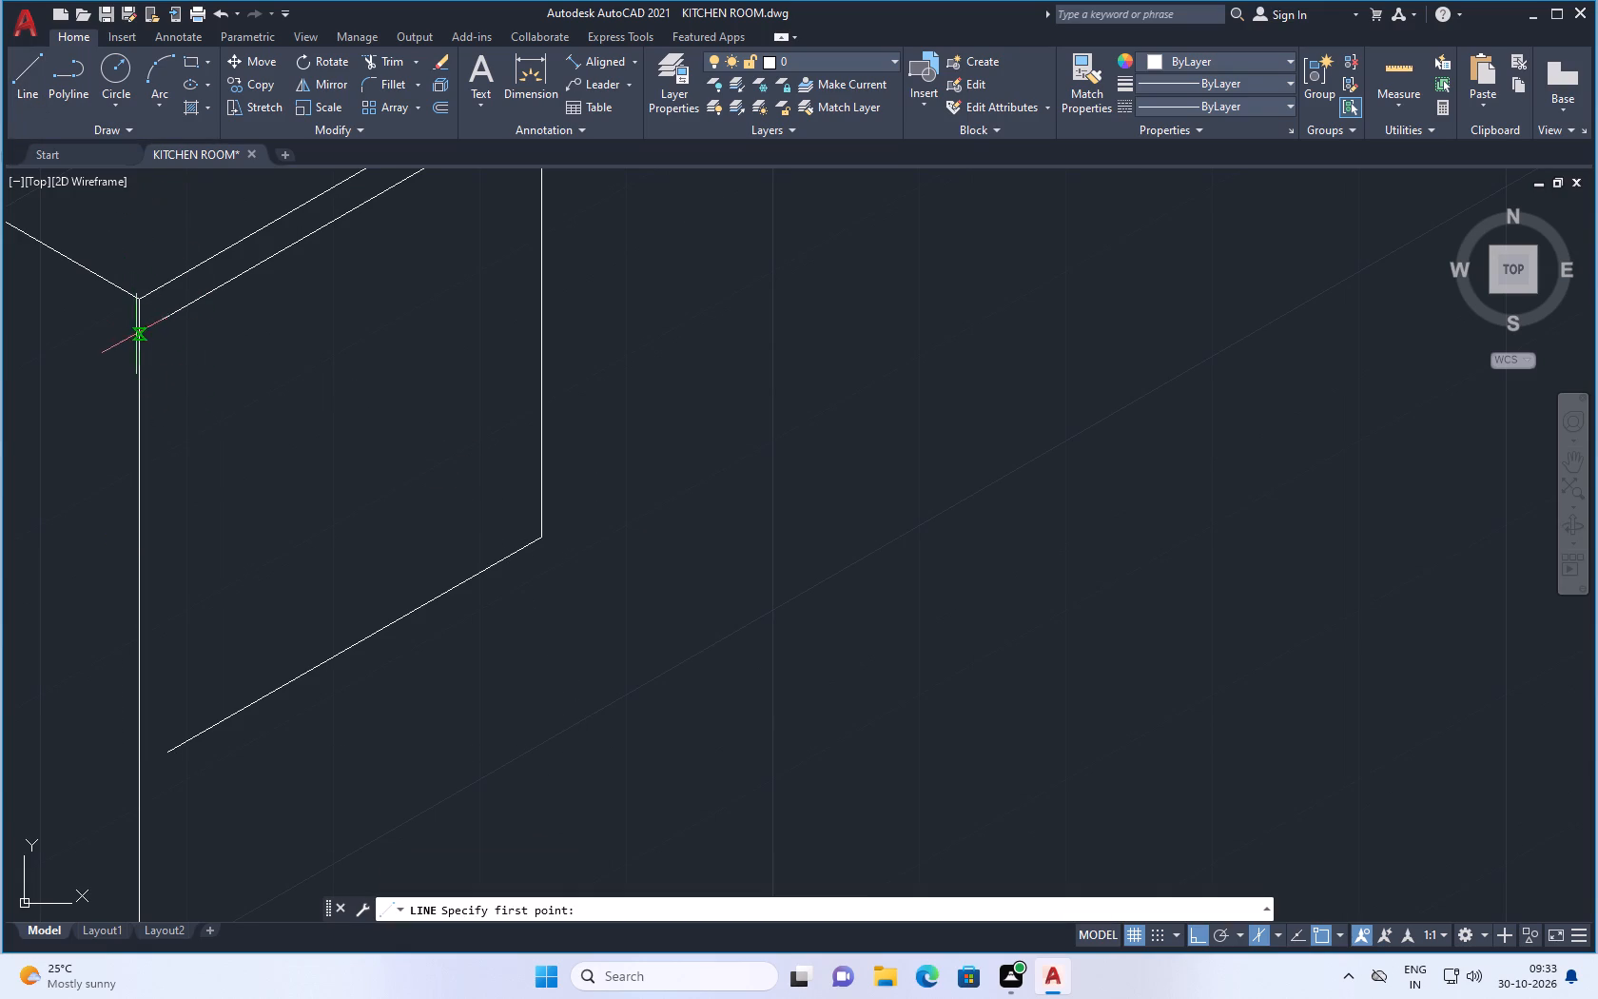
pyautogui.click(159, 323)
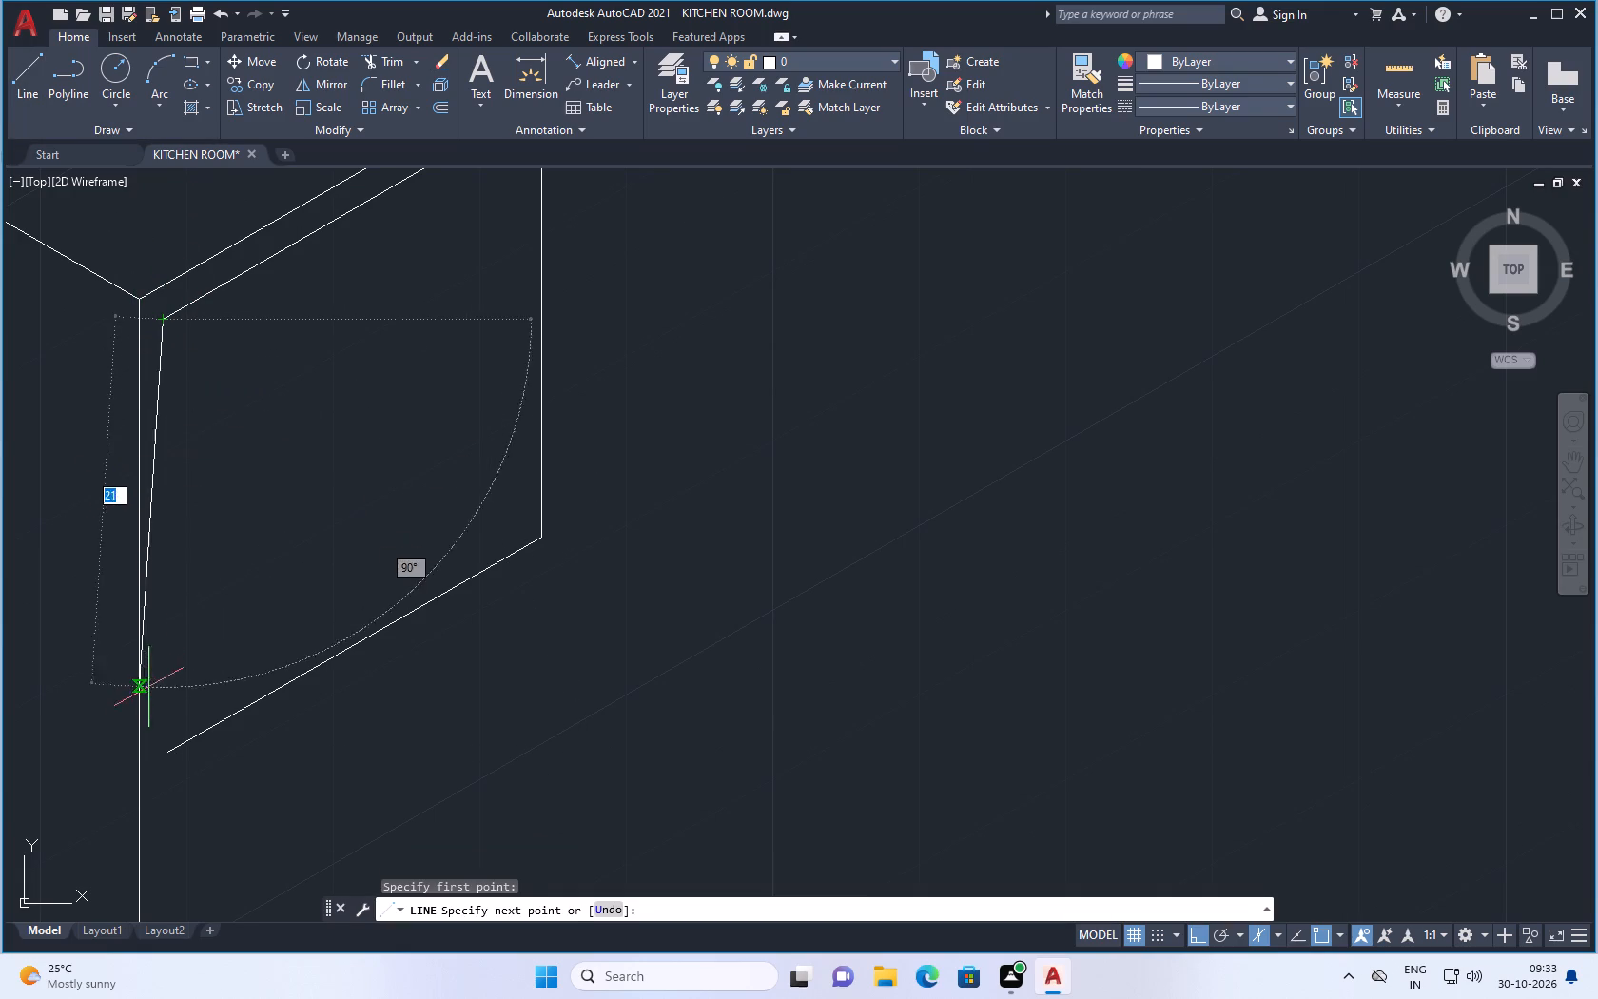
pyautogui.click(158, 793)
pyautogui.press('Escape')
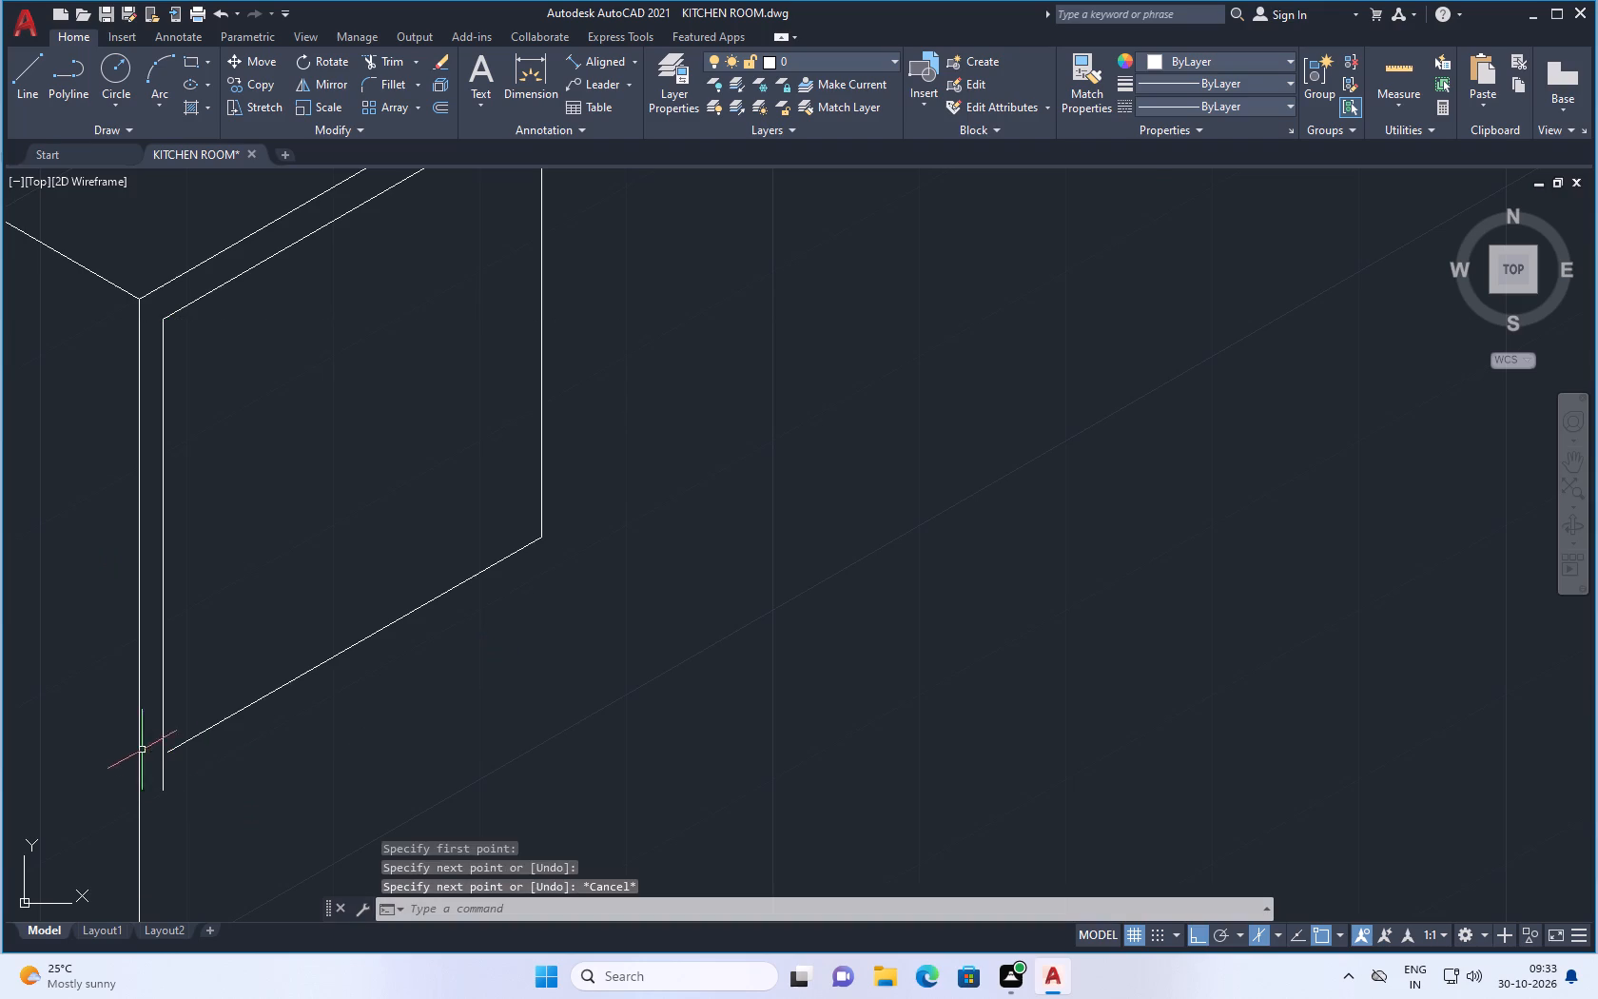
# Draw a short line continuing the door panel's bottom edge at 210° across its left side.
pyautogui.scroll(2, 144, 744)
pyautogui.press('space')
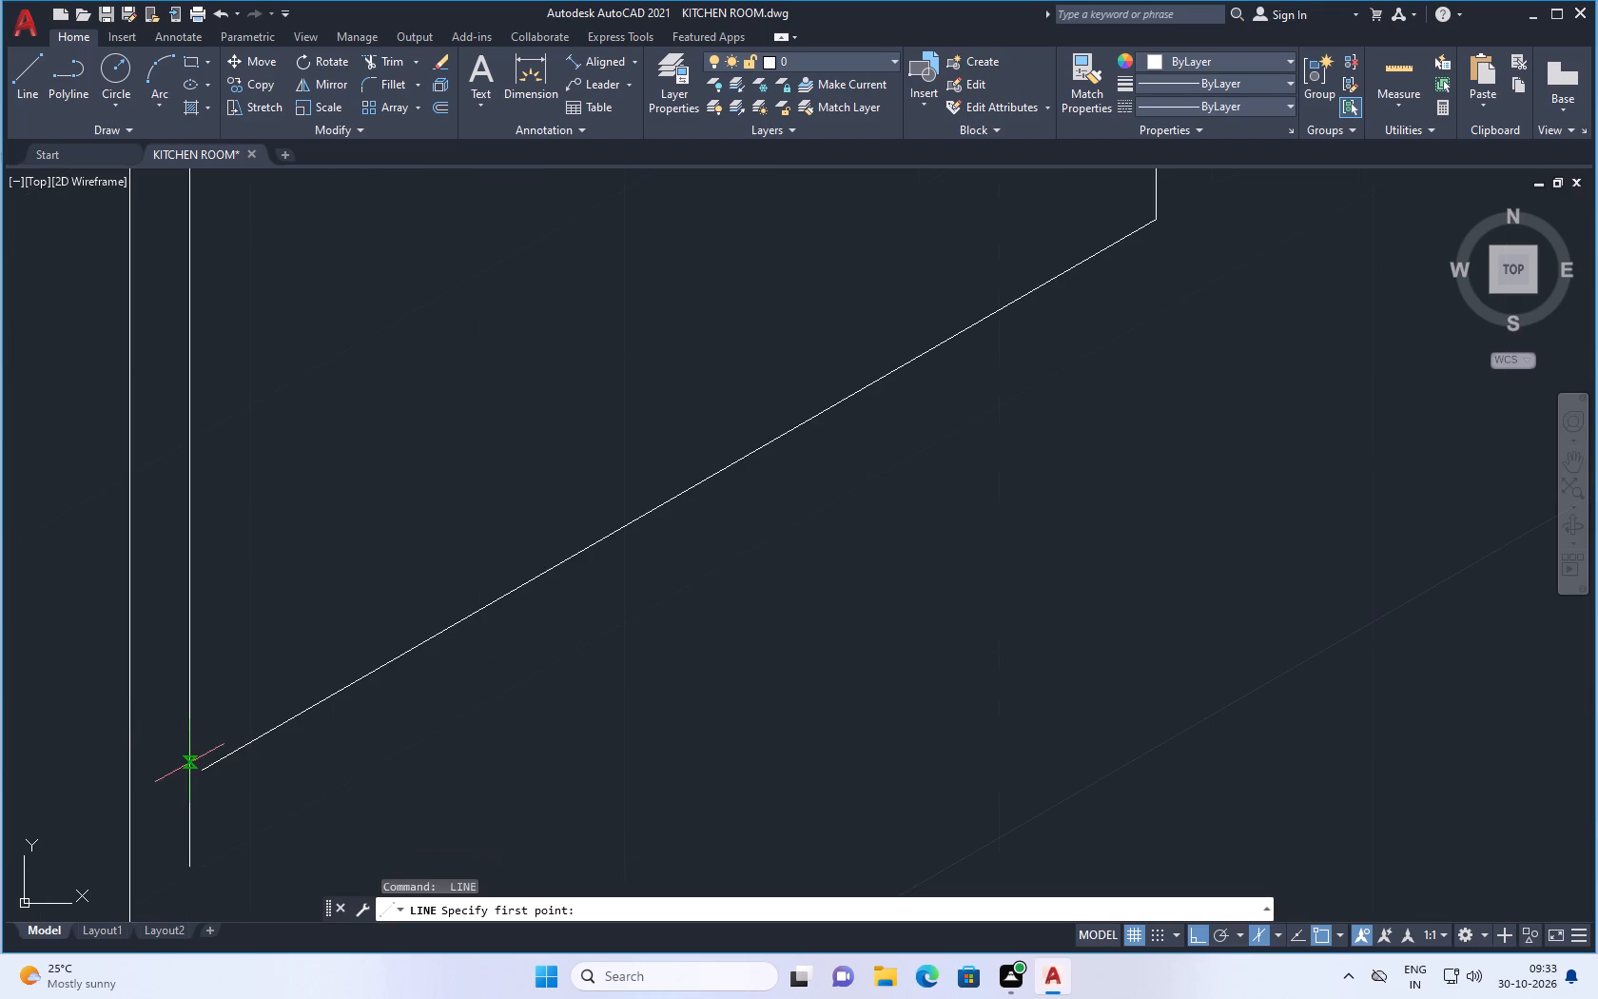
pyautogui.moveTo(205, 770); pyautogui.dragTo(196, 774)
pyautogui.click(166, 785)
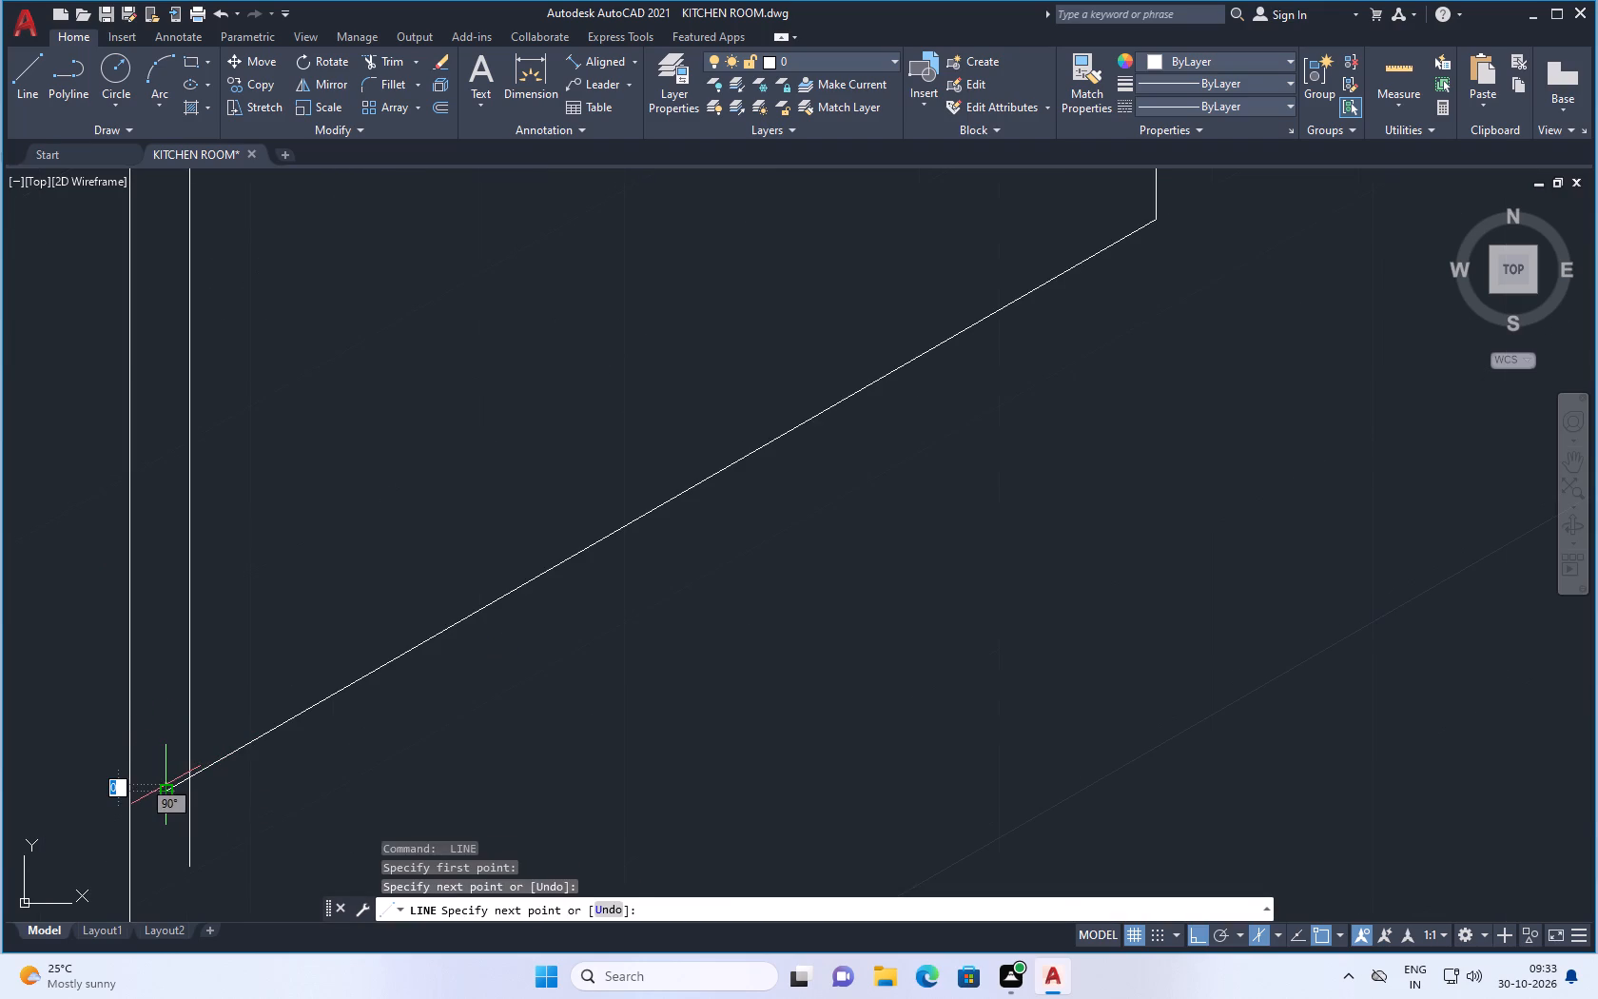
pyautogui.press('Escape')
# Trim the overhanging ends of the left side and bottom edge at the door panel's lower left corner.
pyautogui.press('t')
pyautogui.press('r')
pyautogui.press('Return')
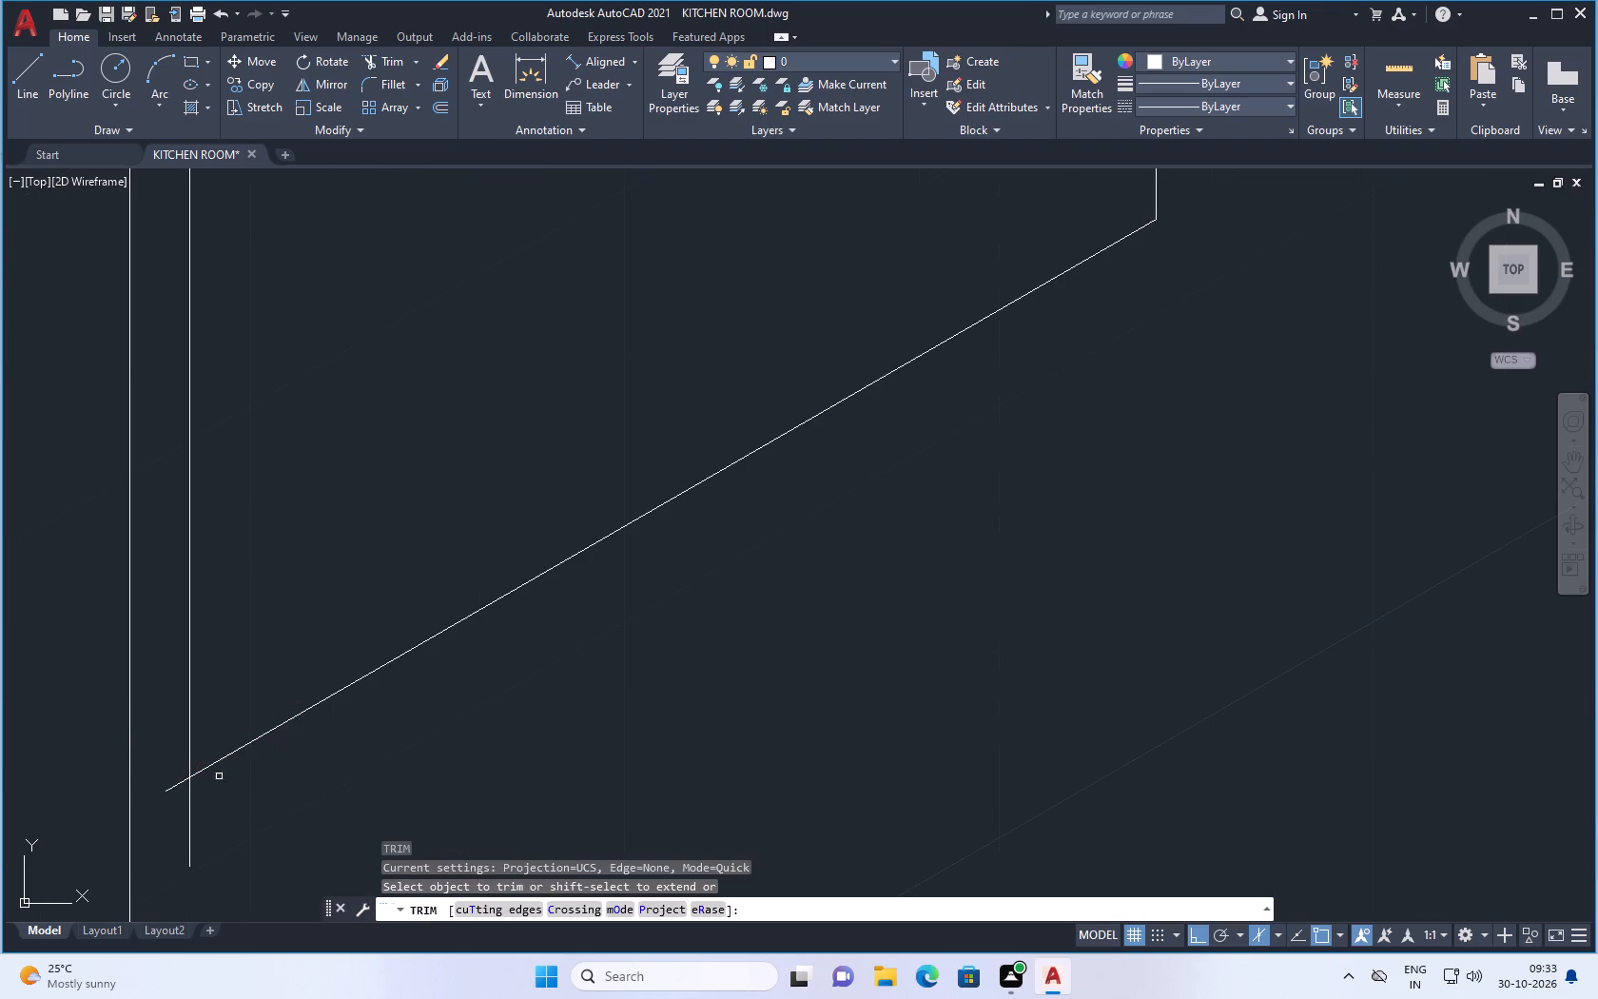
pyautogui.click(191, 810)
pyautogui.click(175, 785)
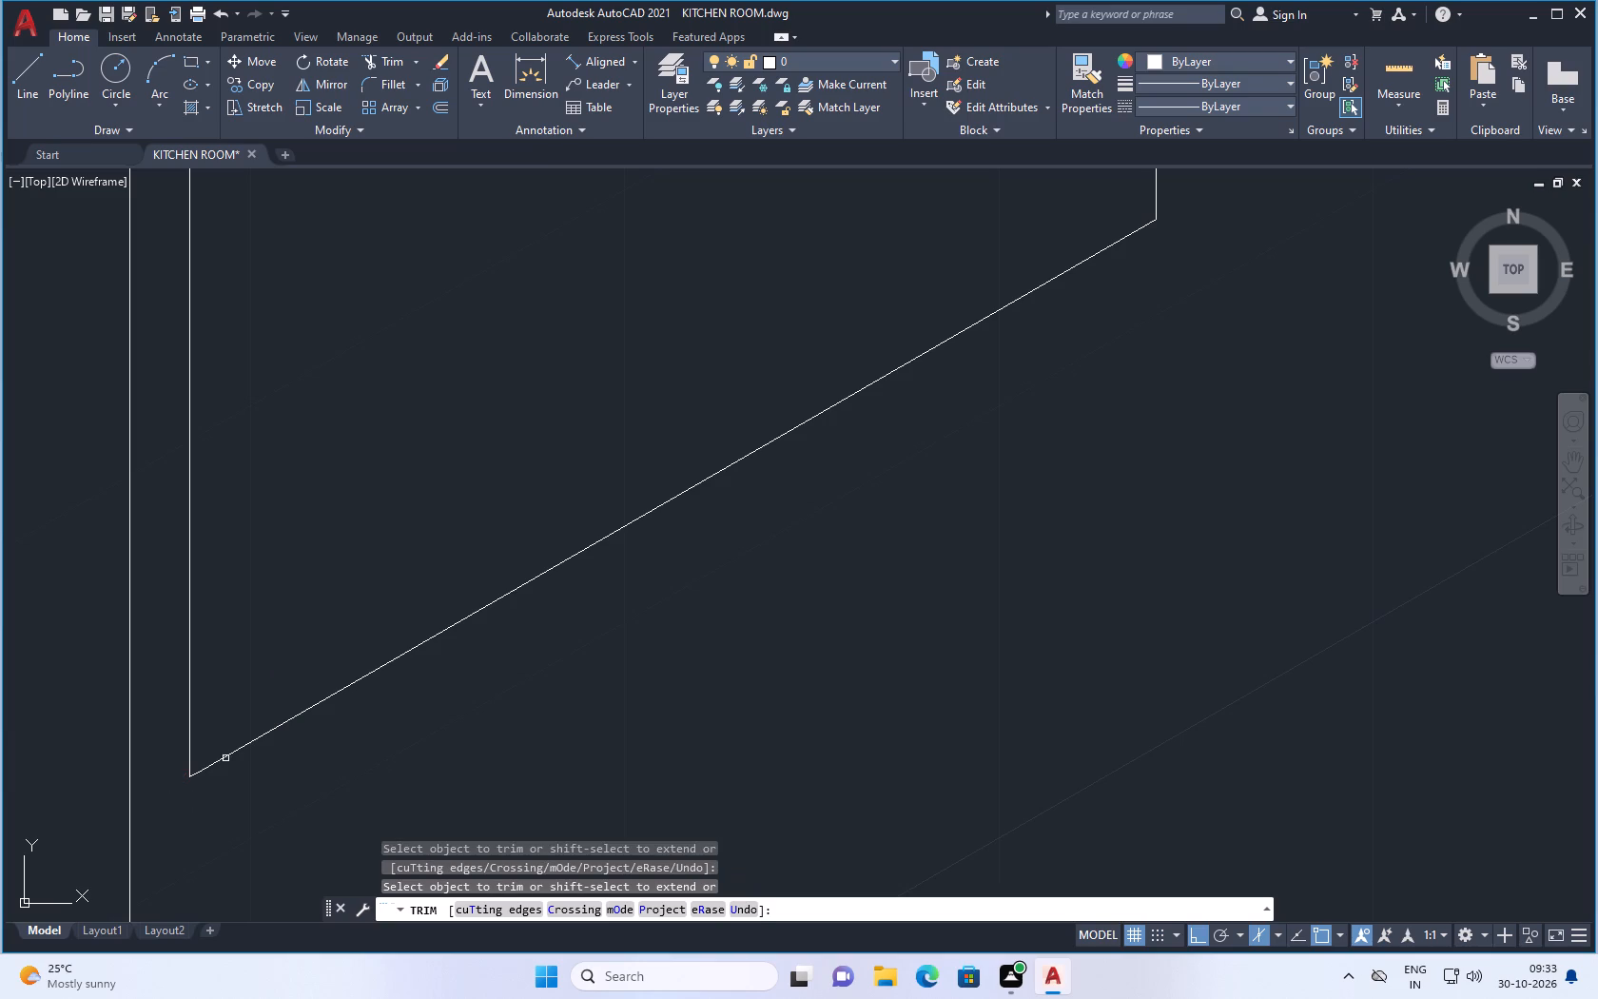
# End trimming and save the kitchen room drawing.
pyautogui.press('Escape')
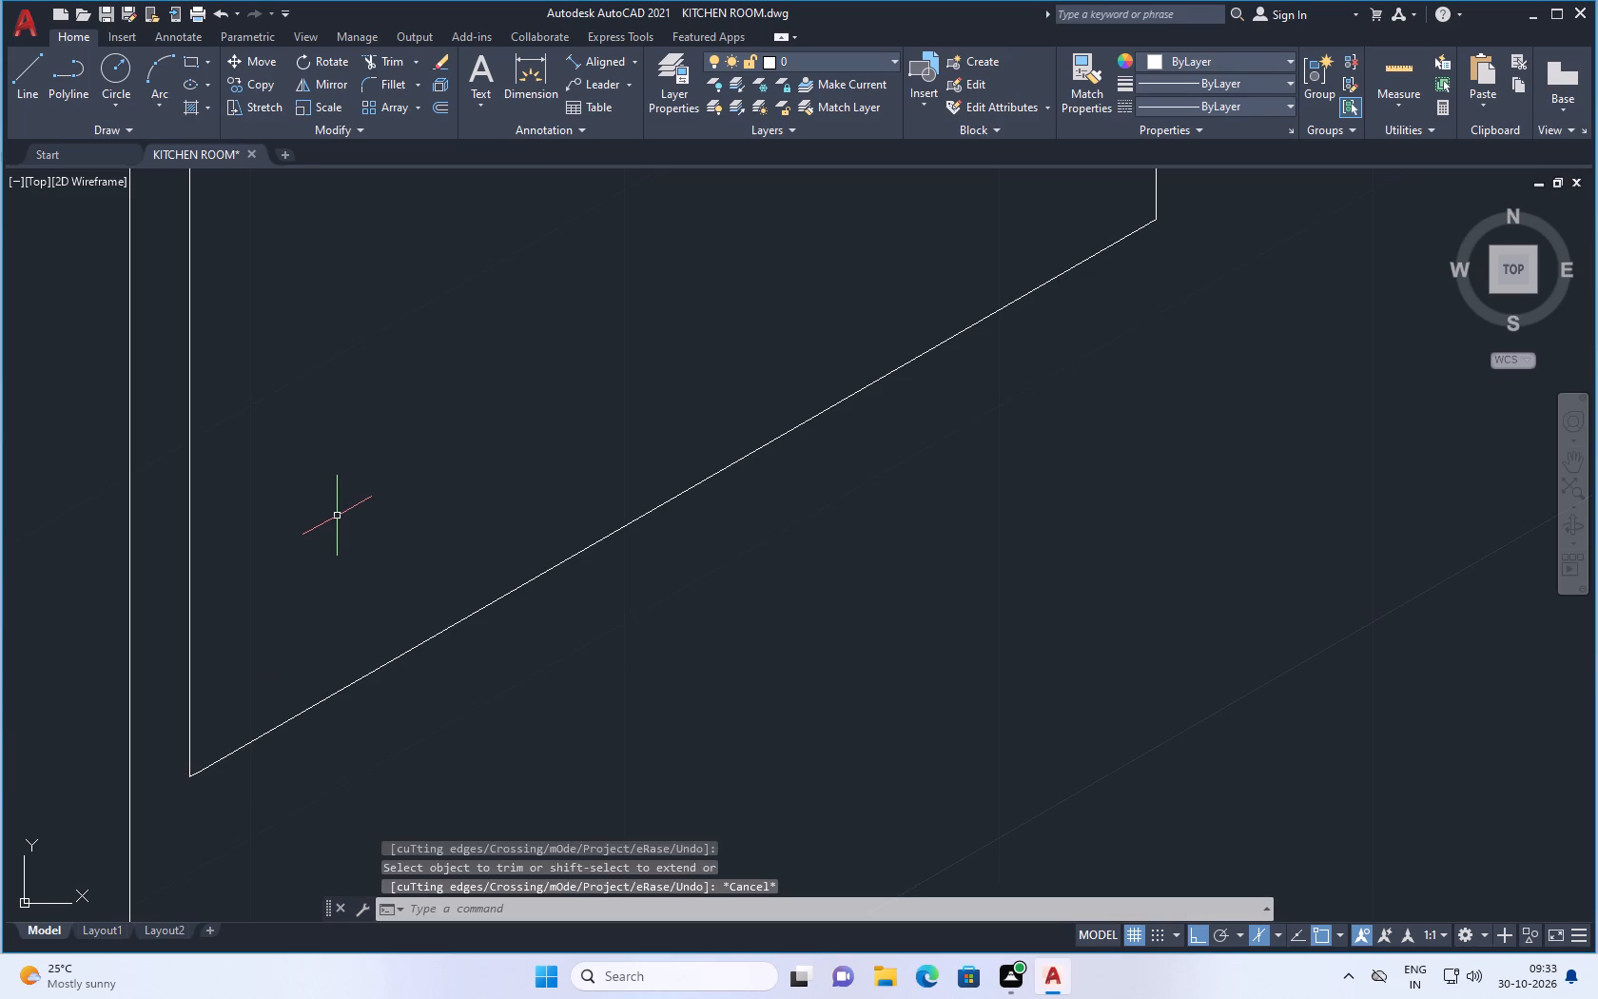
pyautogui.hotkey('ctrl', 's')
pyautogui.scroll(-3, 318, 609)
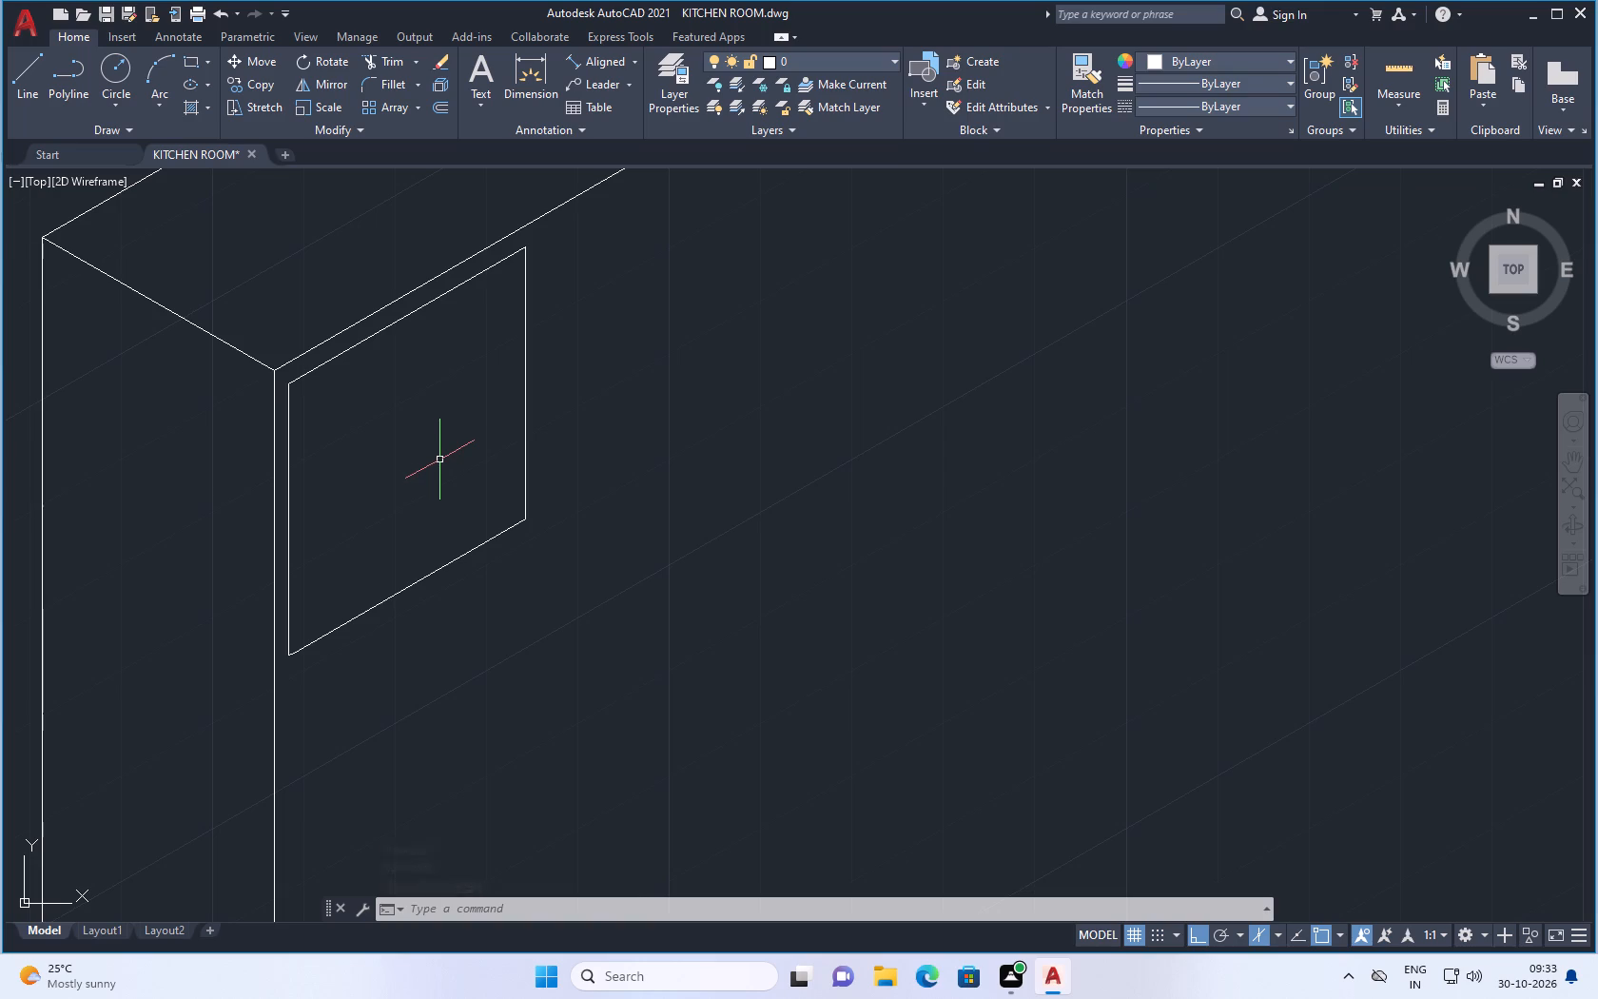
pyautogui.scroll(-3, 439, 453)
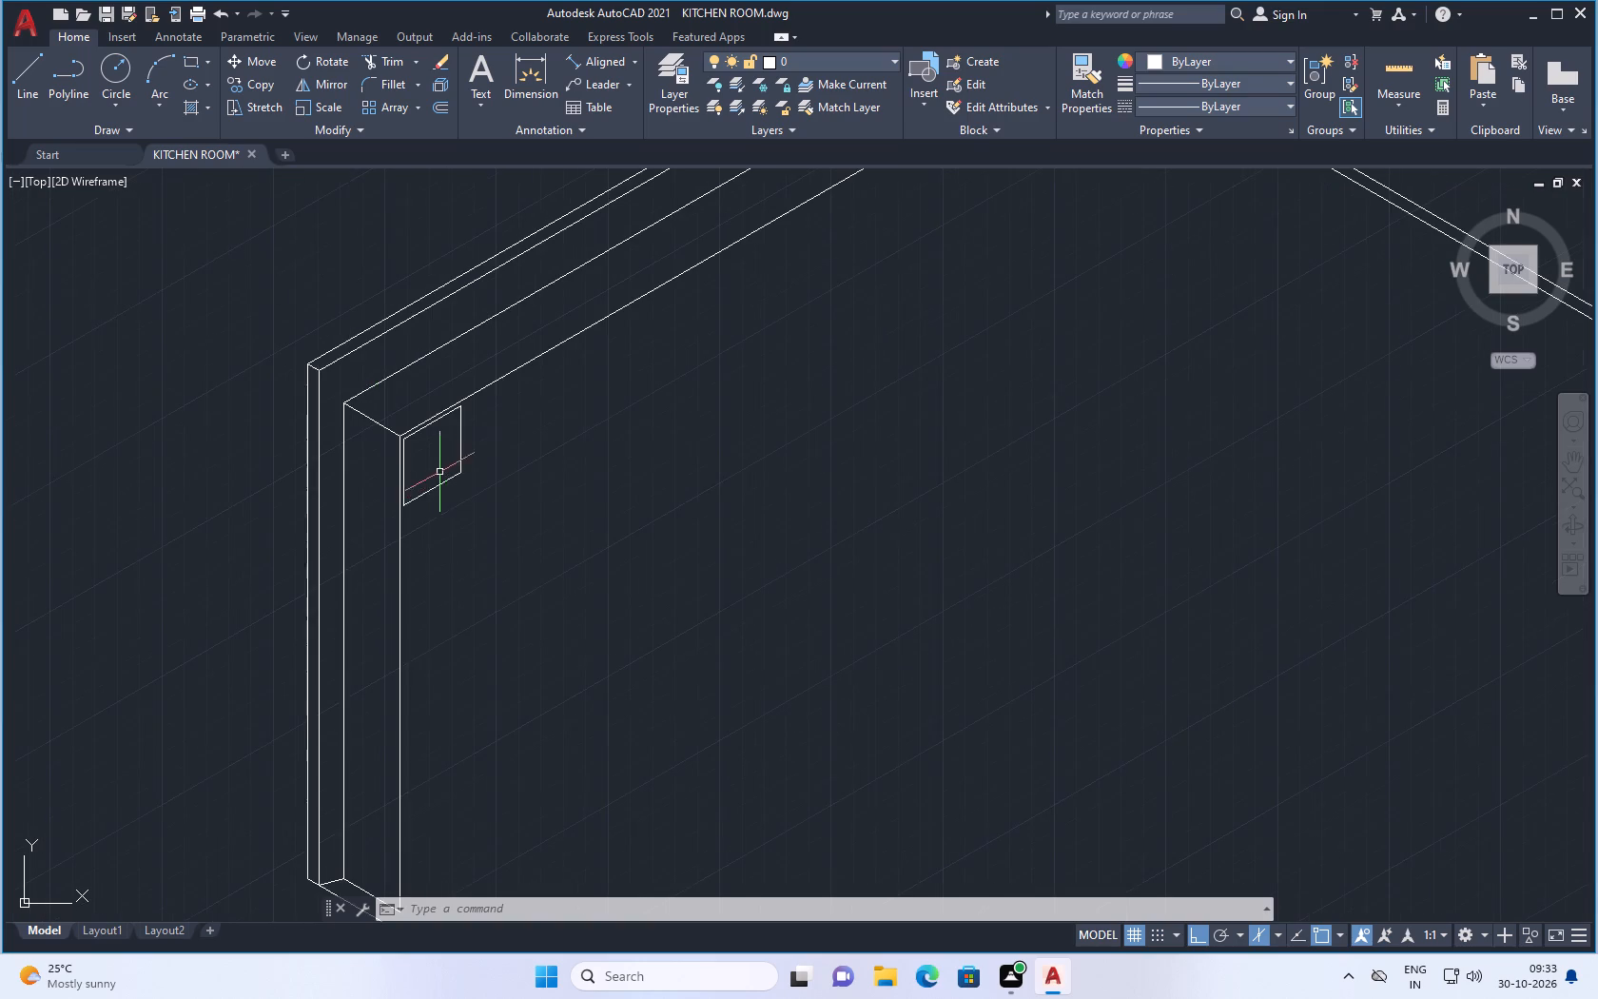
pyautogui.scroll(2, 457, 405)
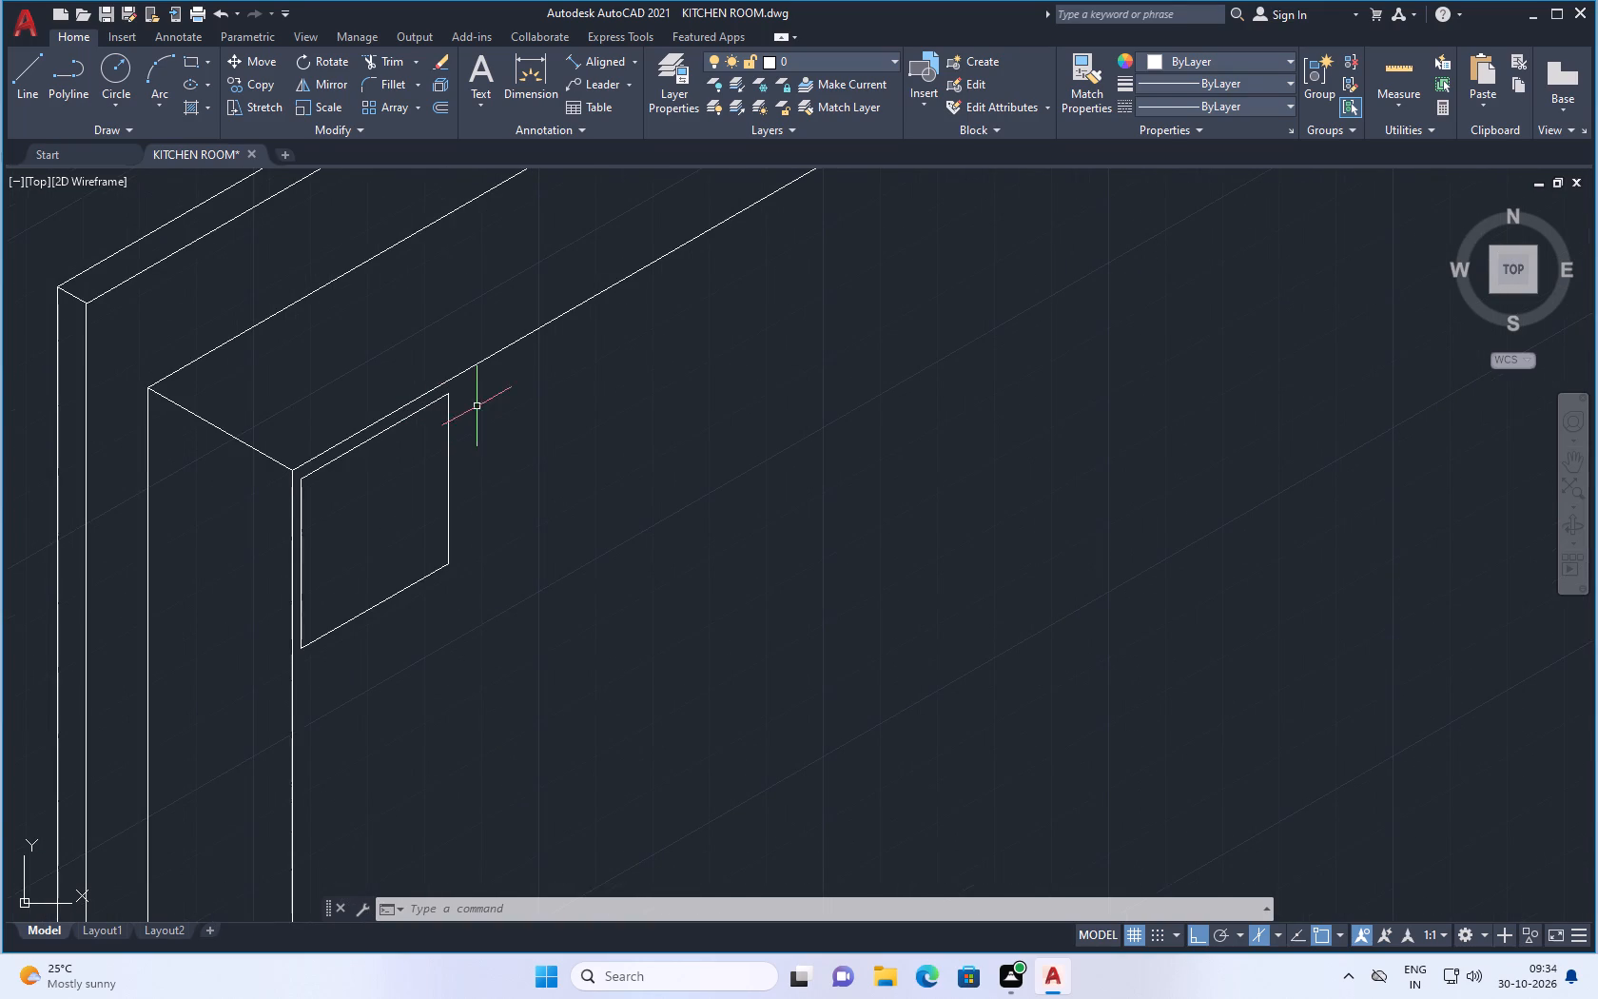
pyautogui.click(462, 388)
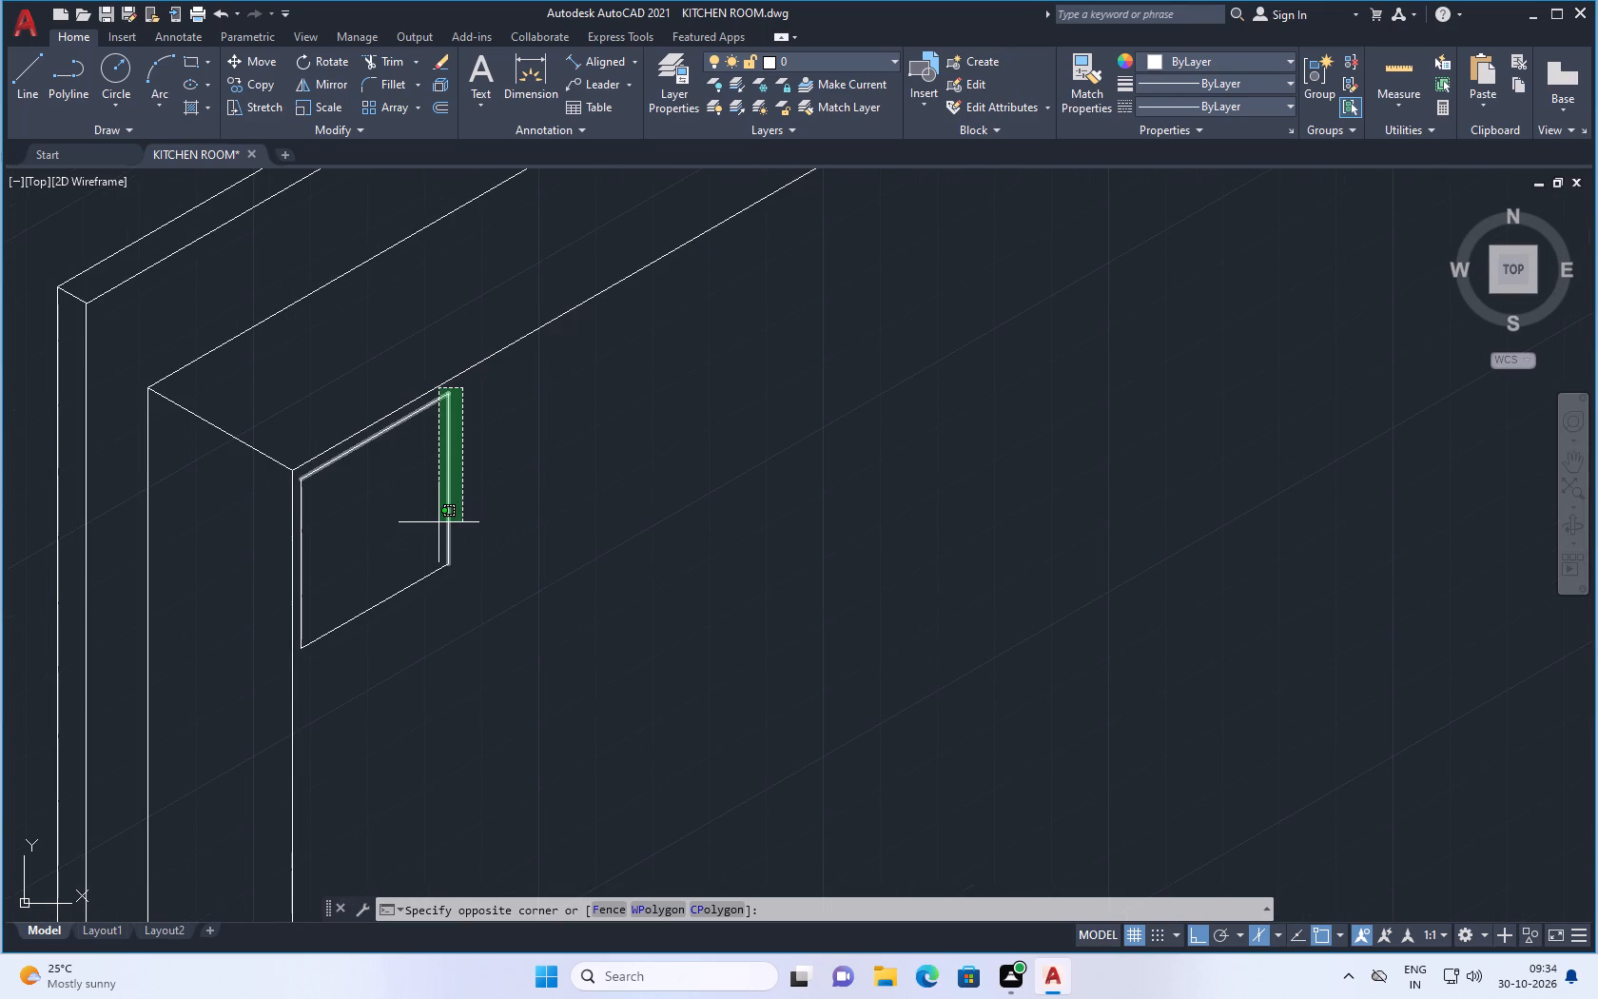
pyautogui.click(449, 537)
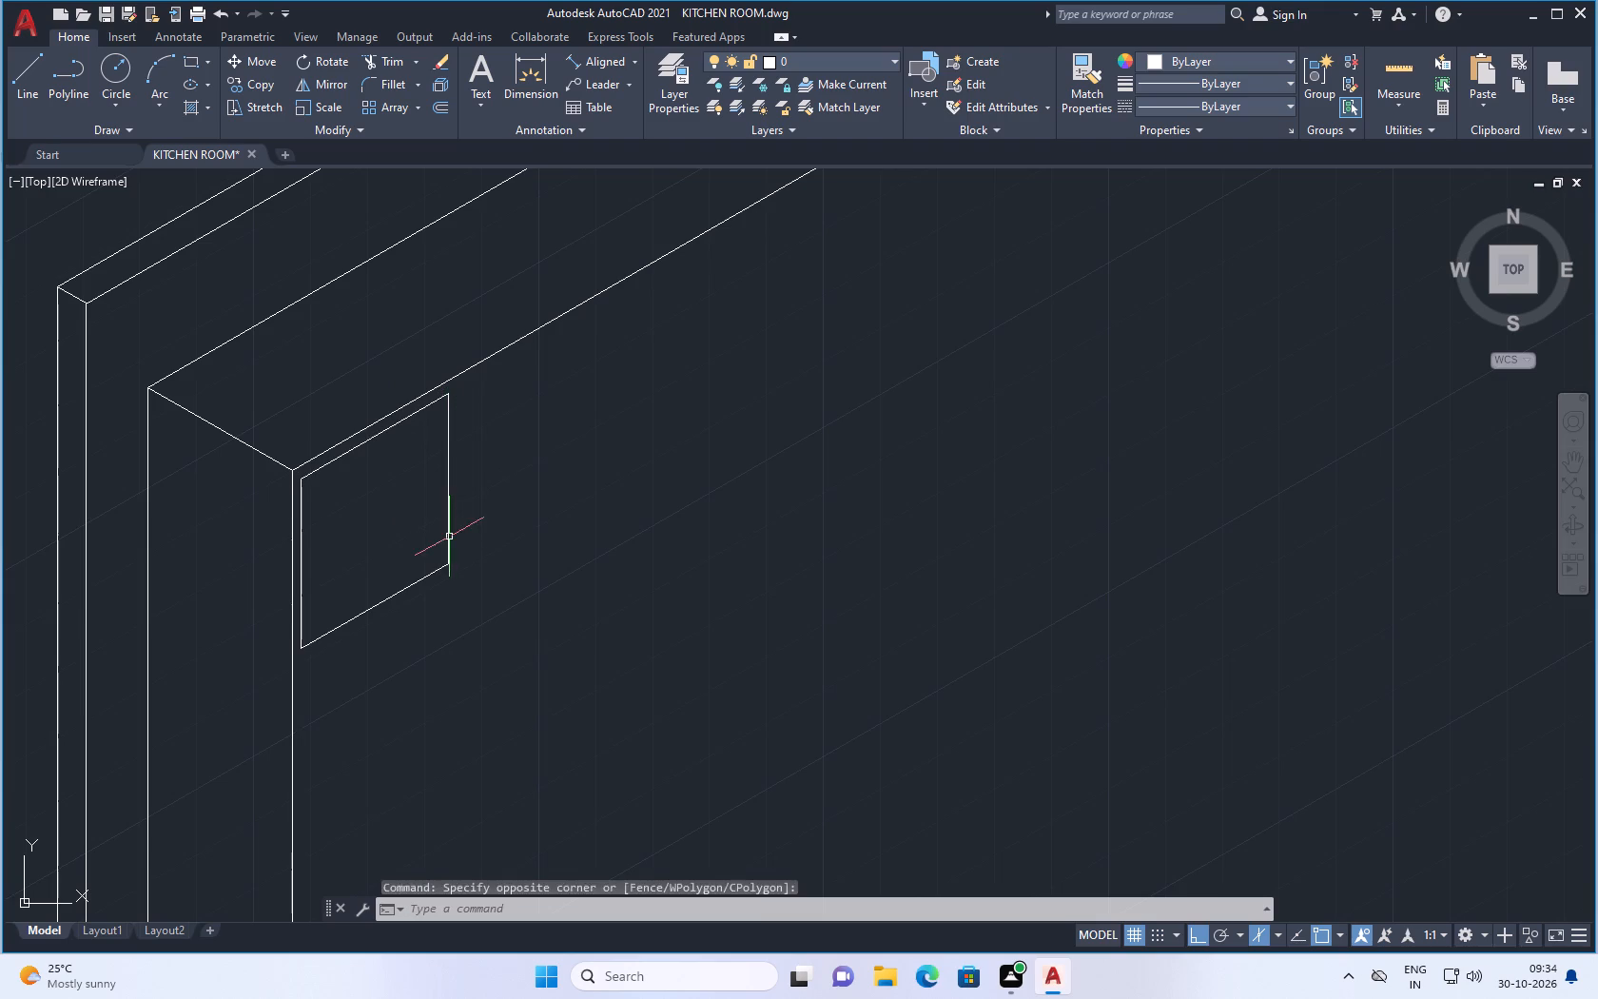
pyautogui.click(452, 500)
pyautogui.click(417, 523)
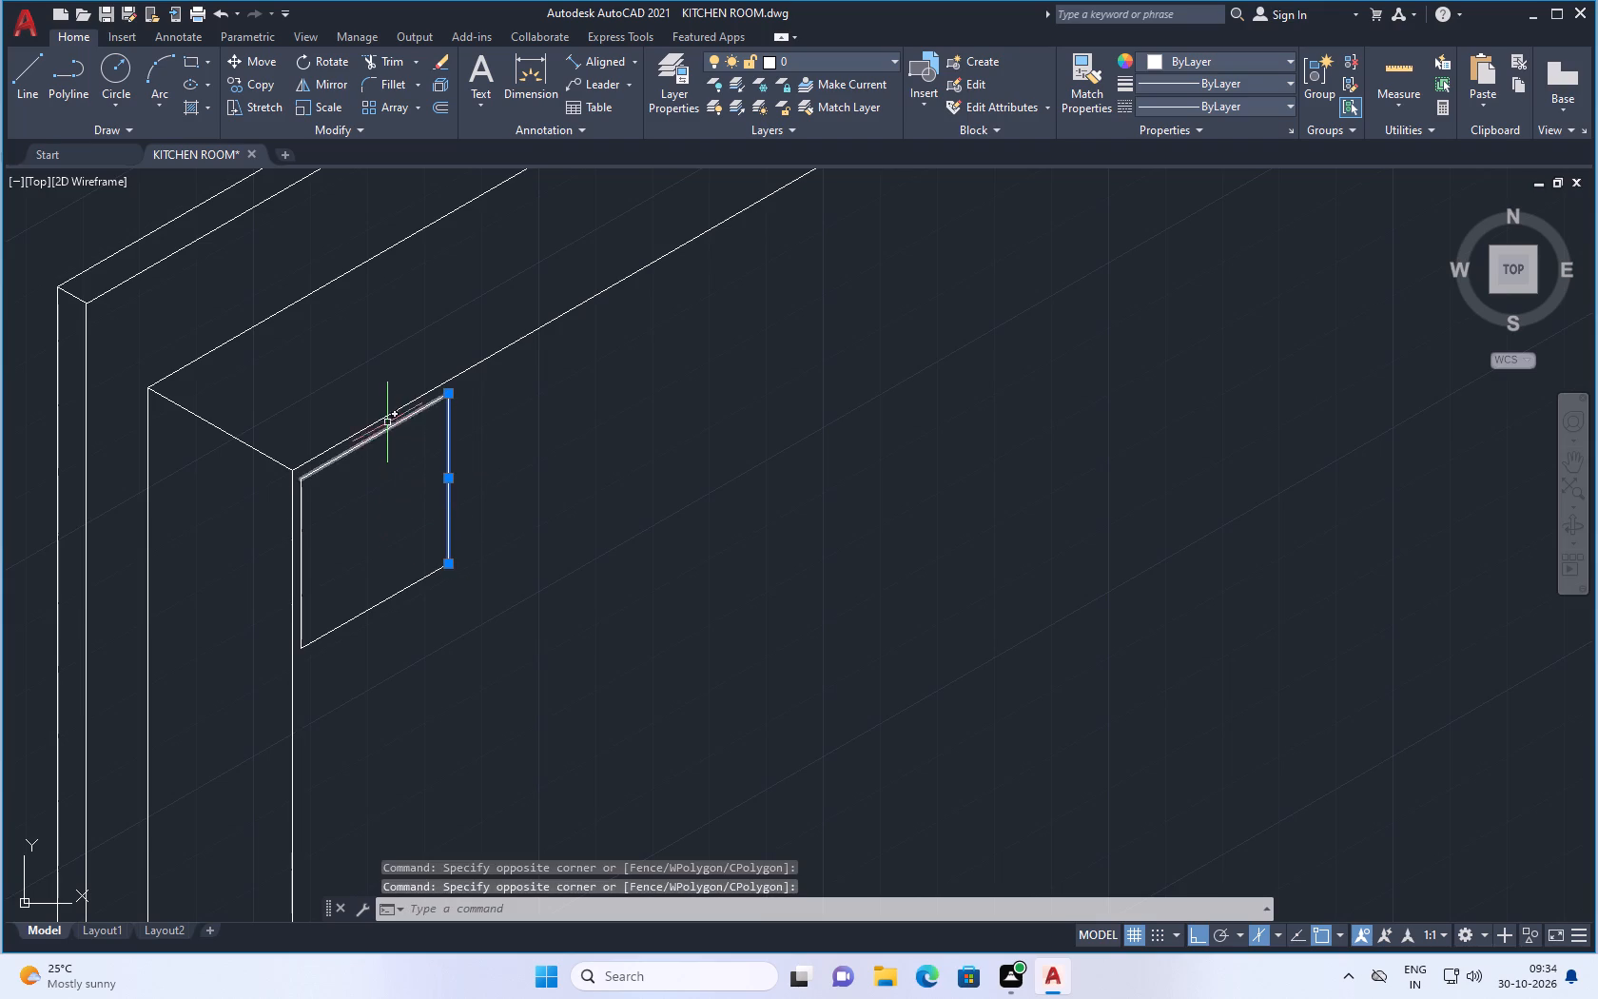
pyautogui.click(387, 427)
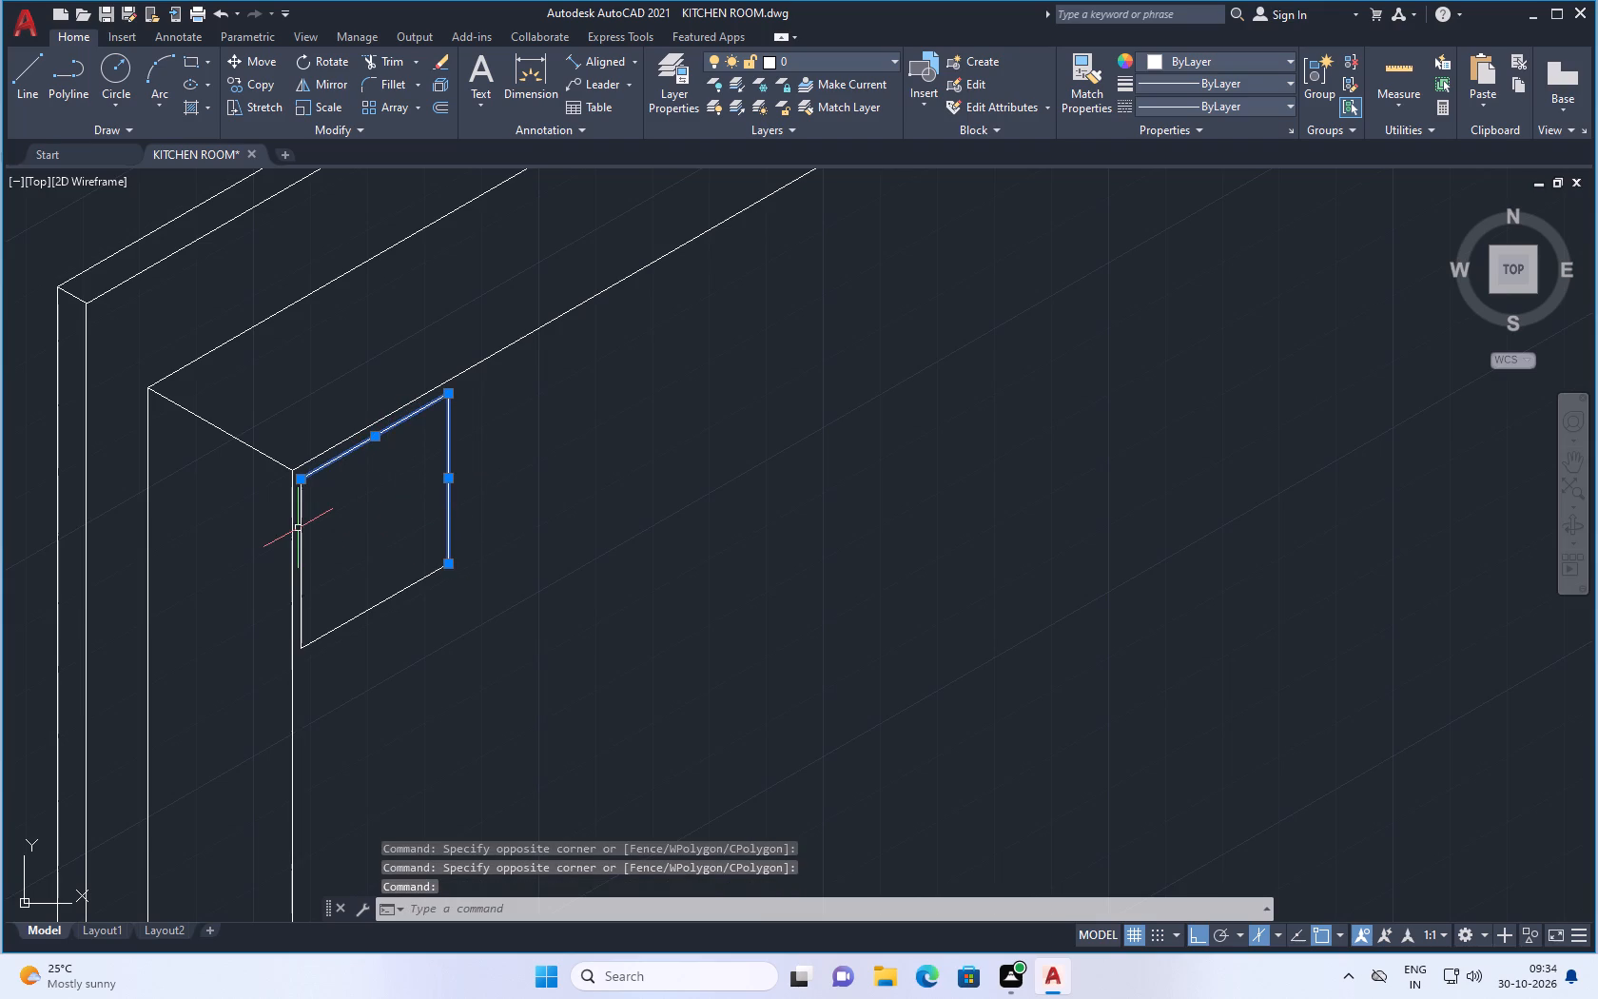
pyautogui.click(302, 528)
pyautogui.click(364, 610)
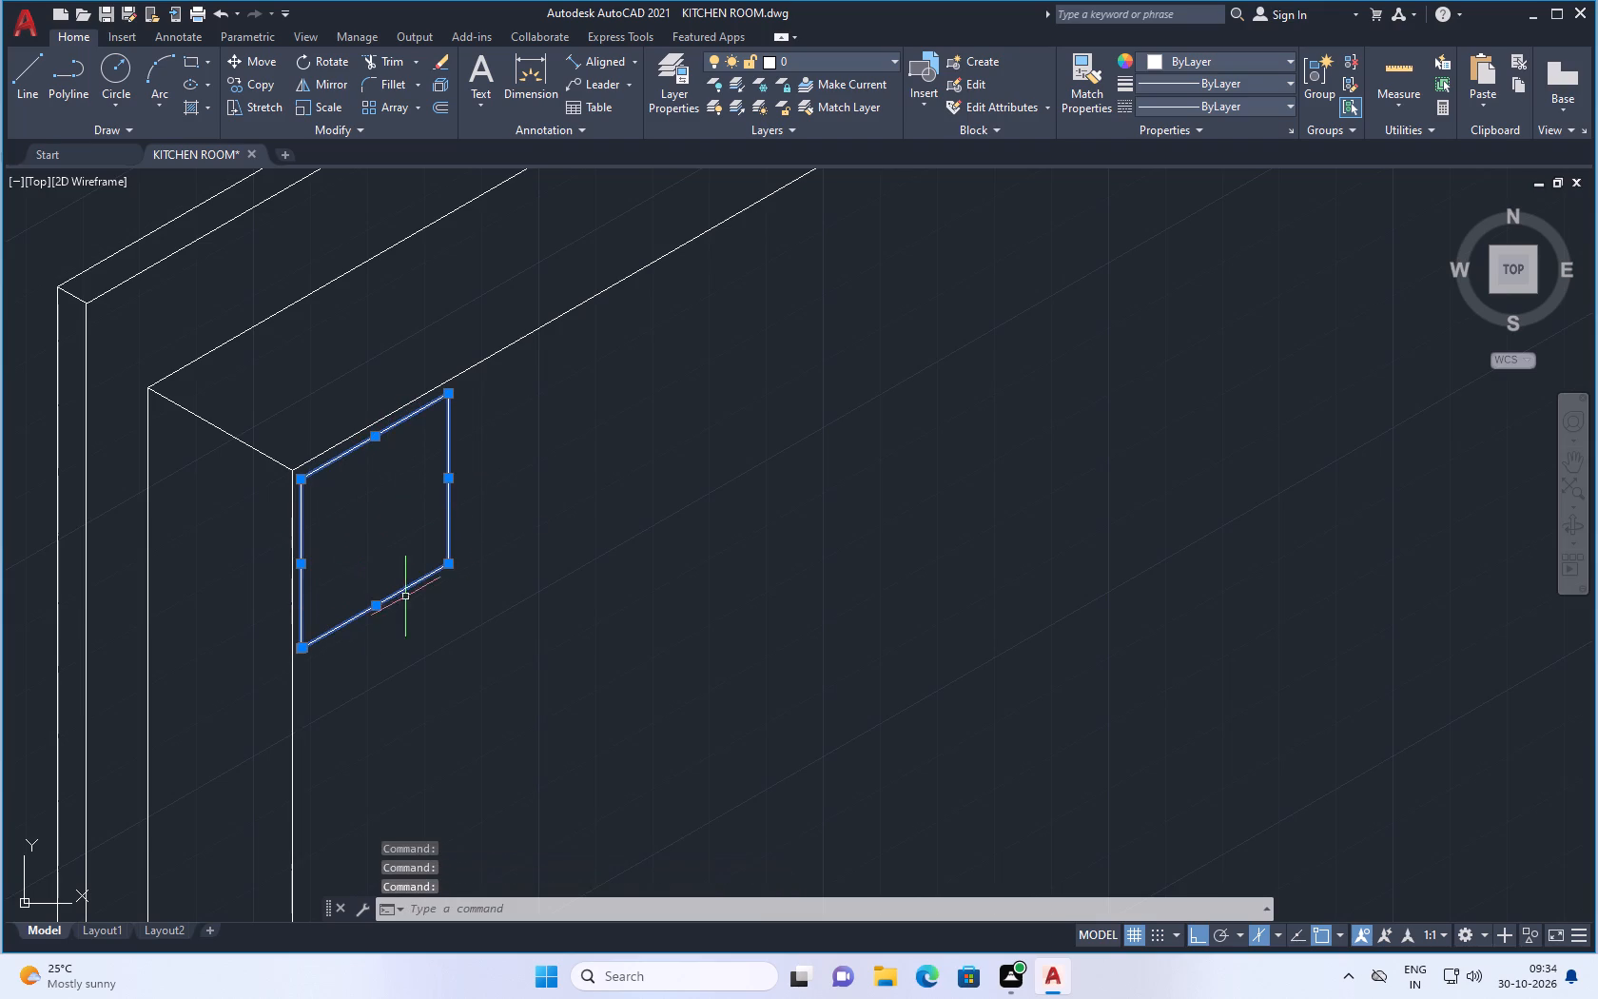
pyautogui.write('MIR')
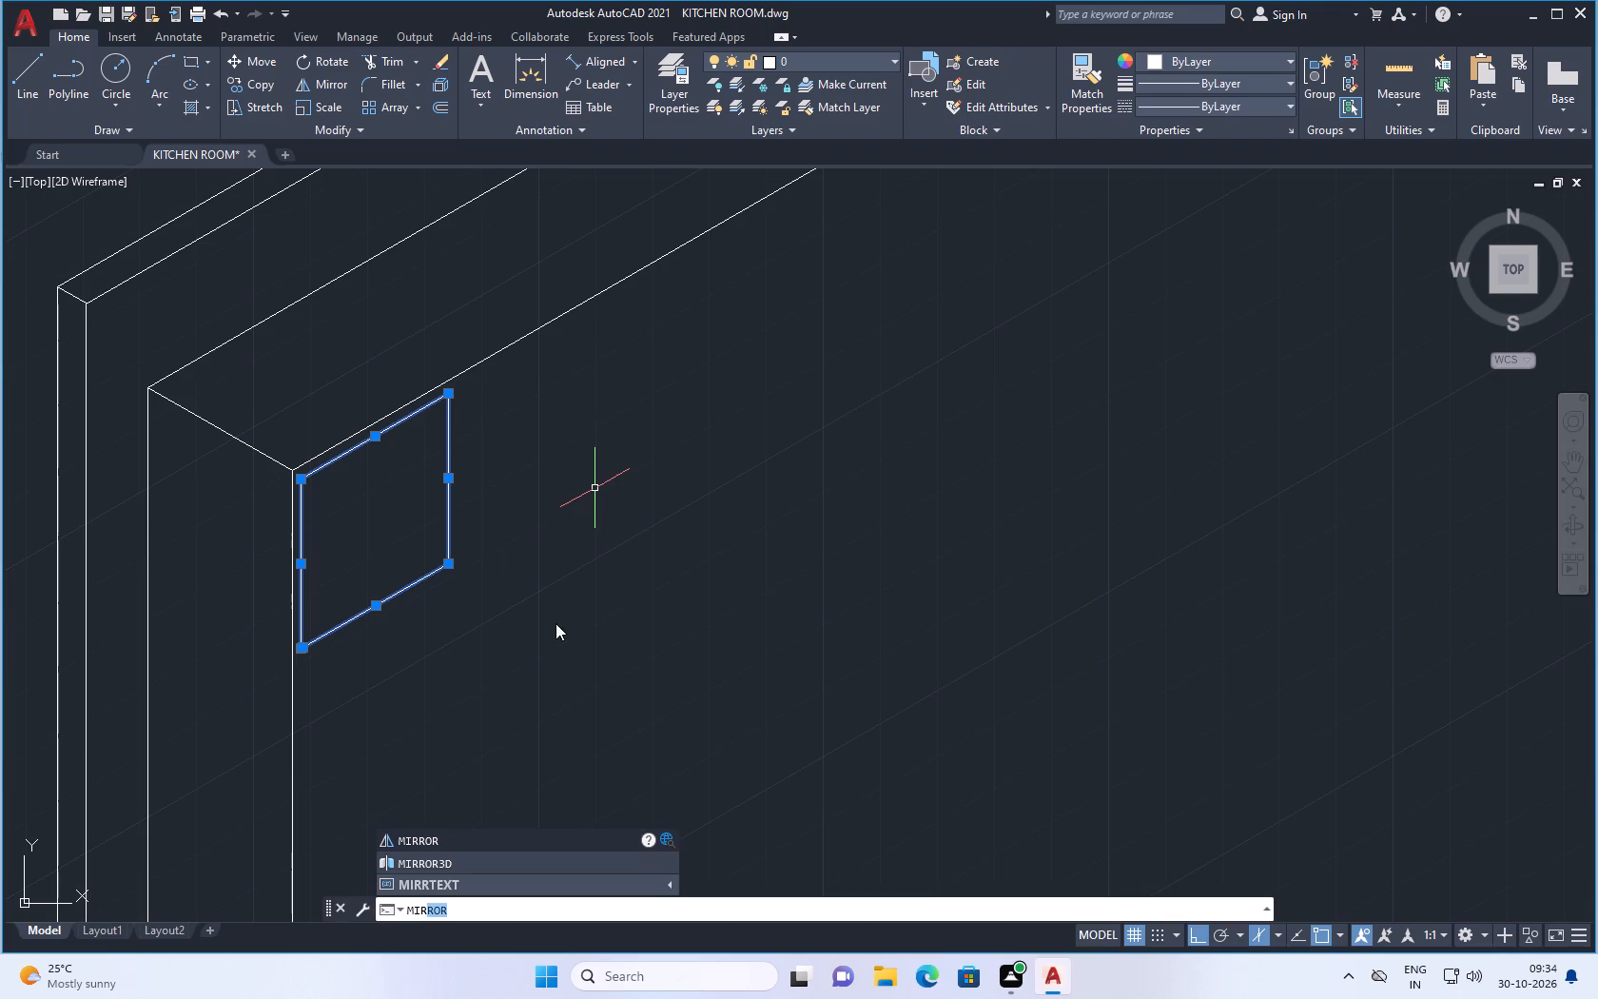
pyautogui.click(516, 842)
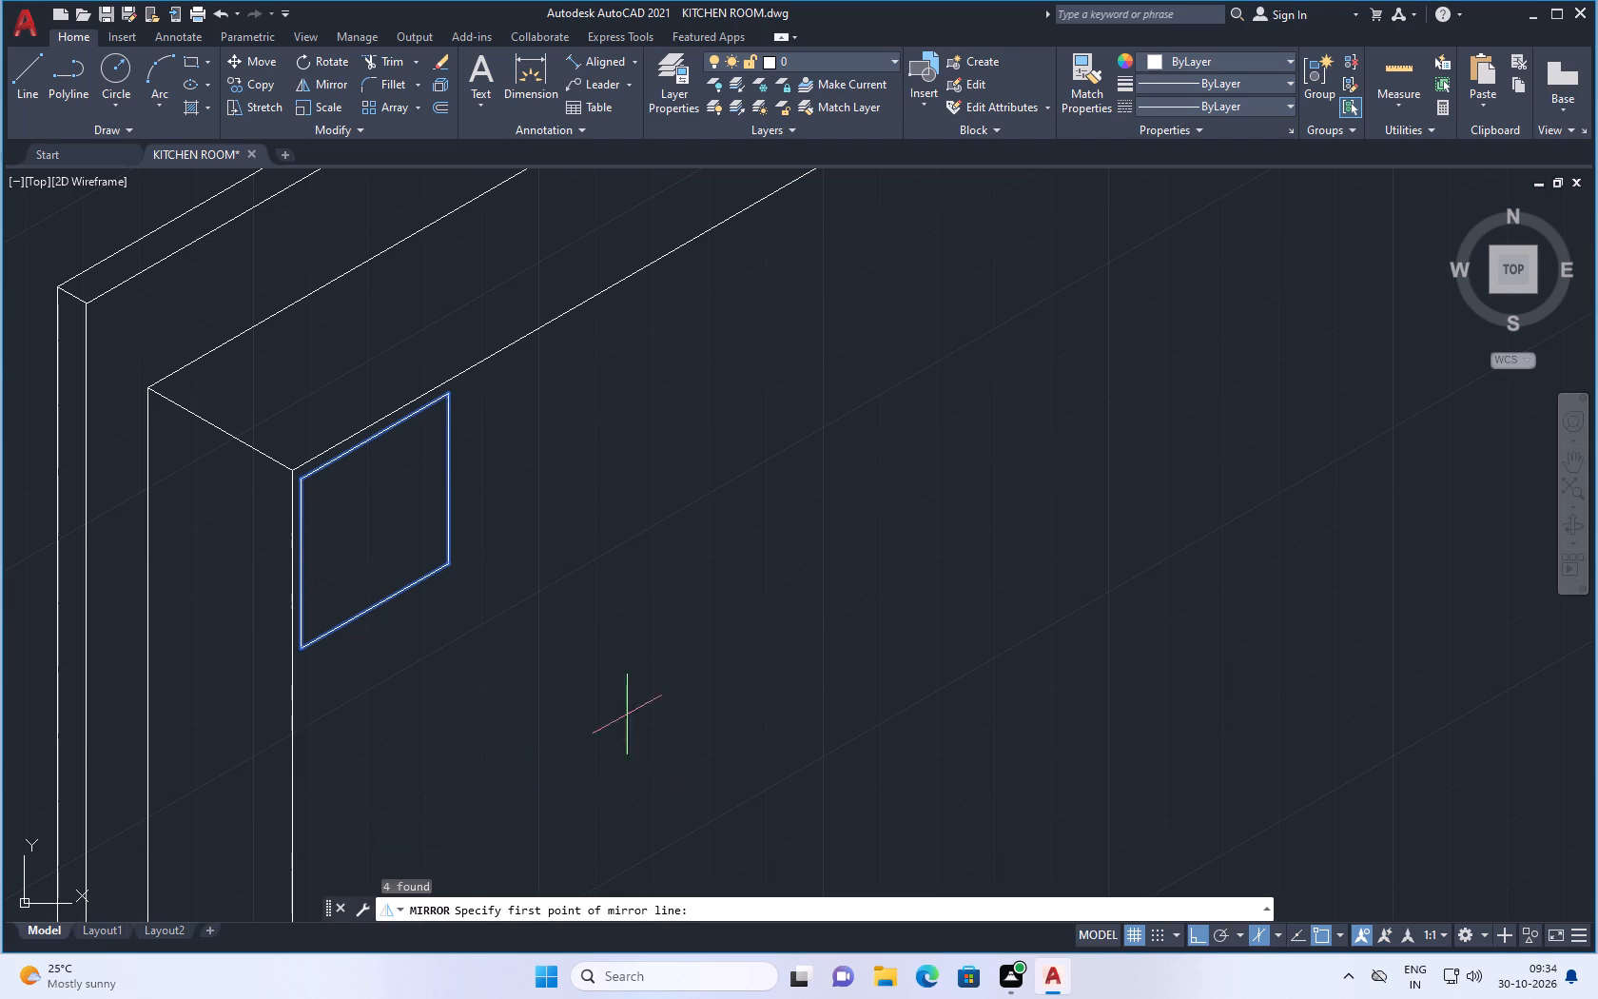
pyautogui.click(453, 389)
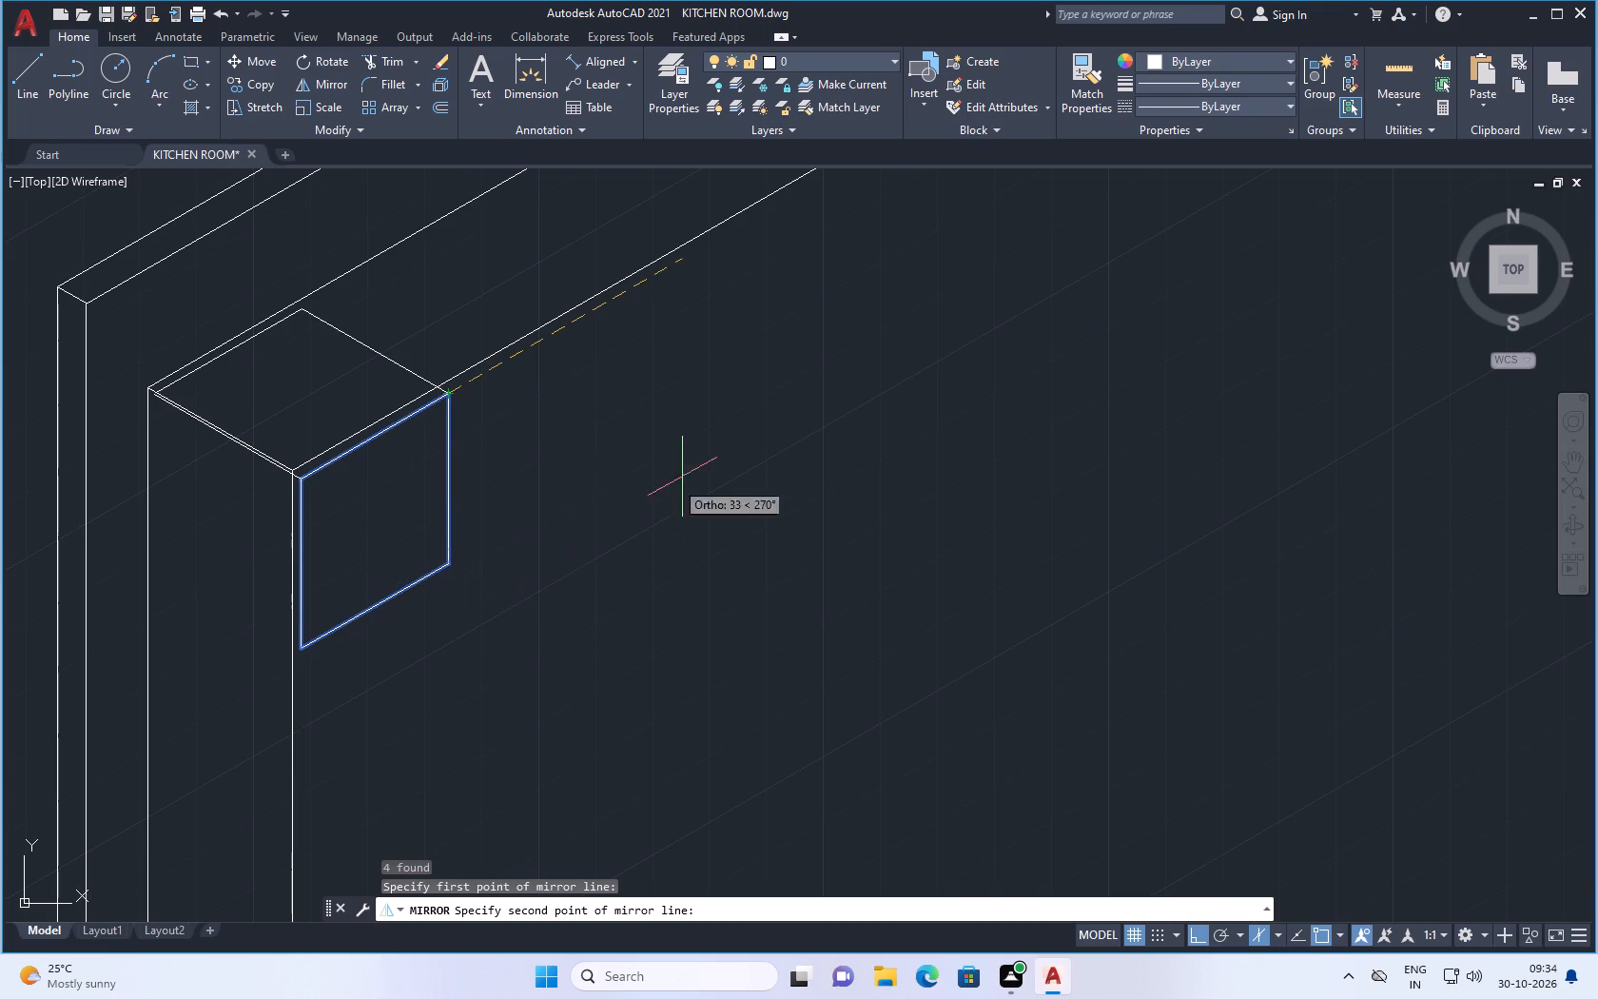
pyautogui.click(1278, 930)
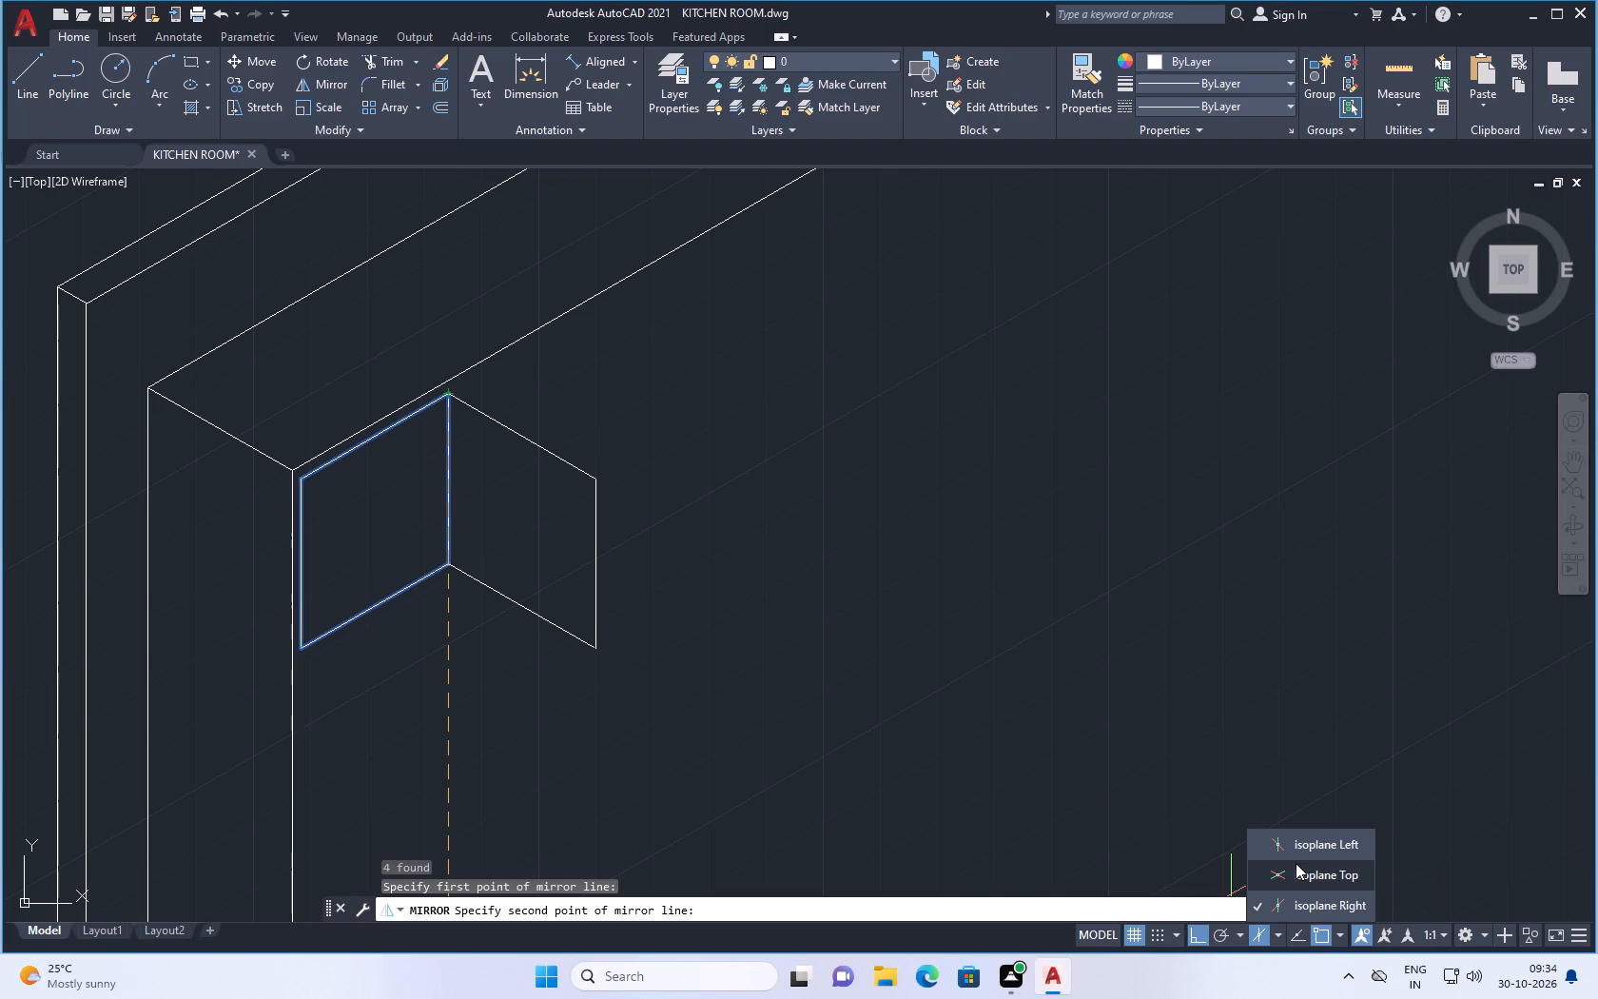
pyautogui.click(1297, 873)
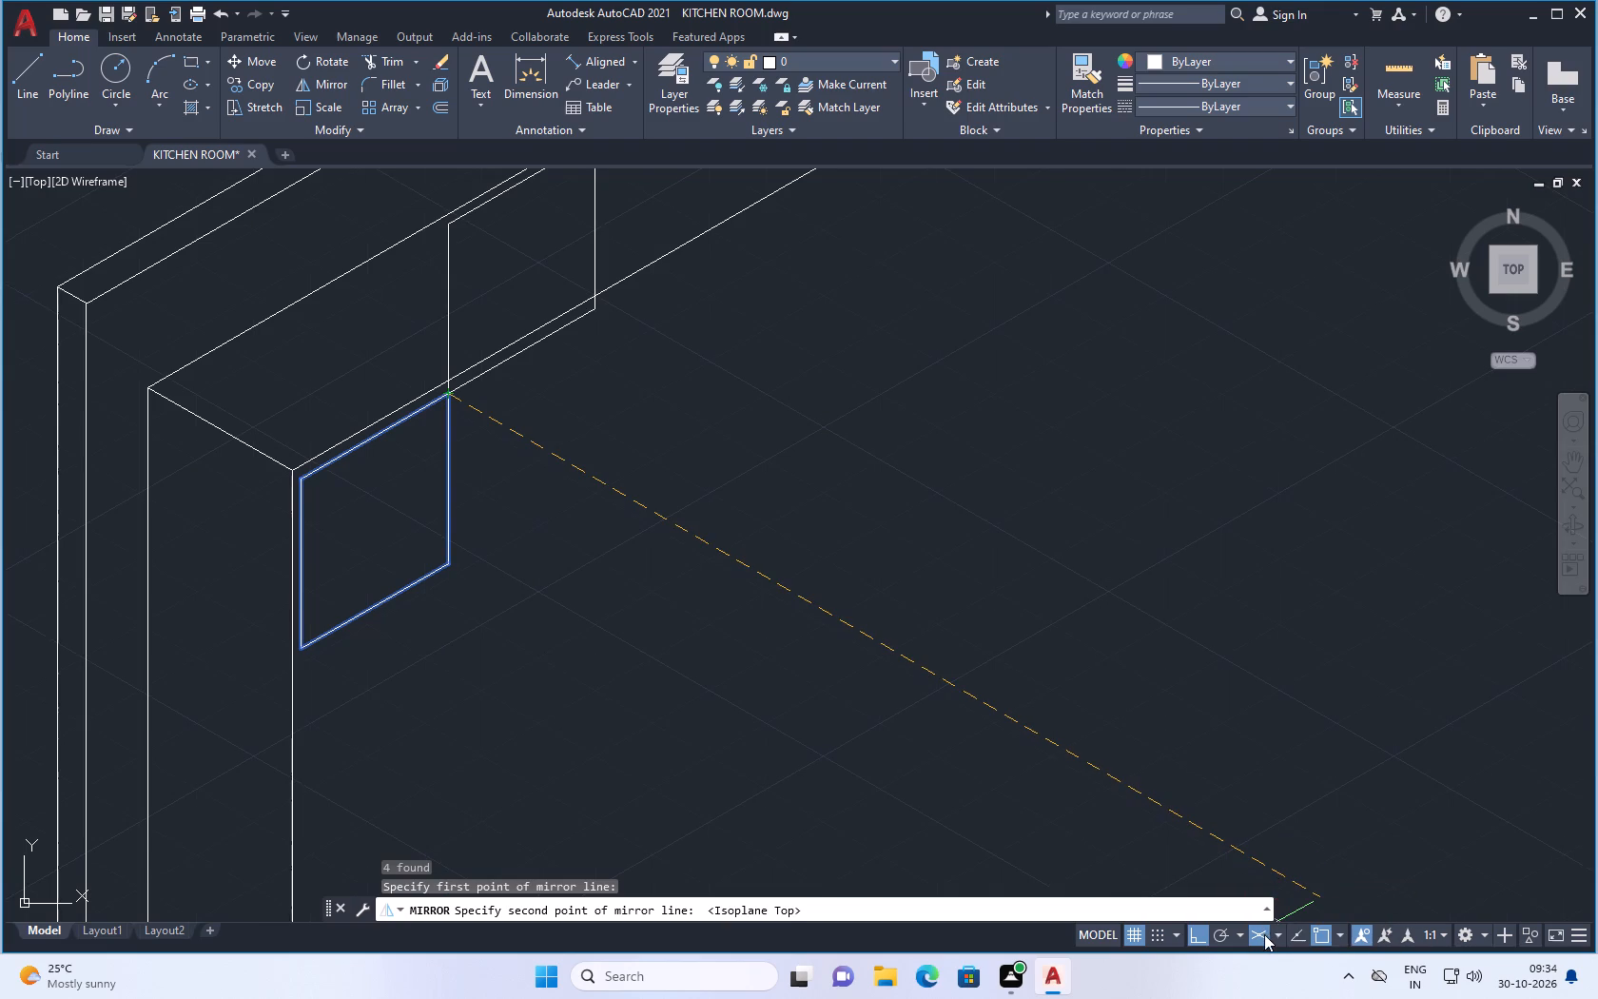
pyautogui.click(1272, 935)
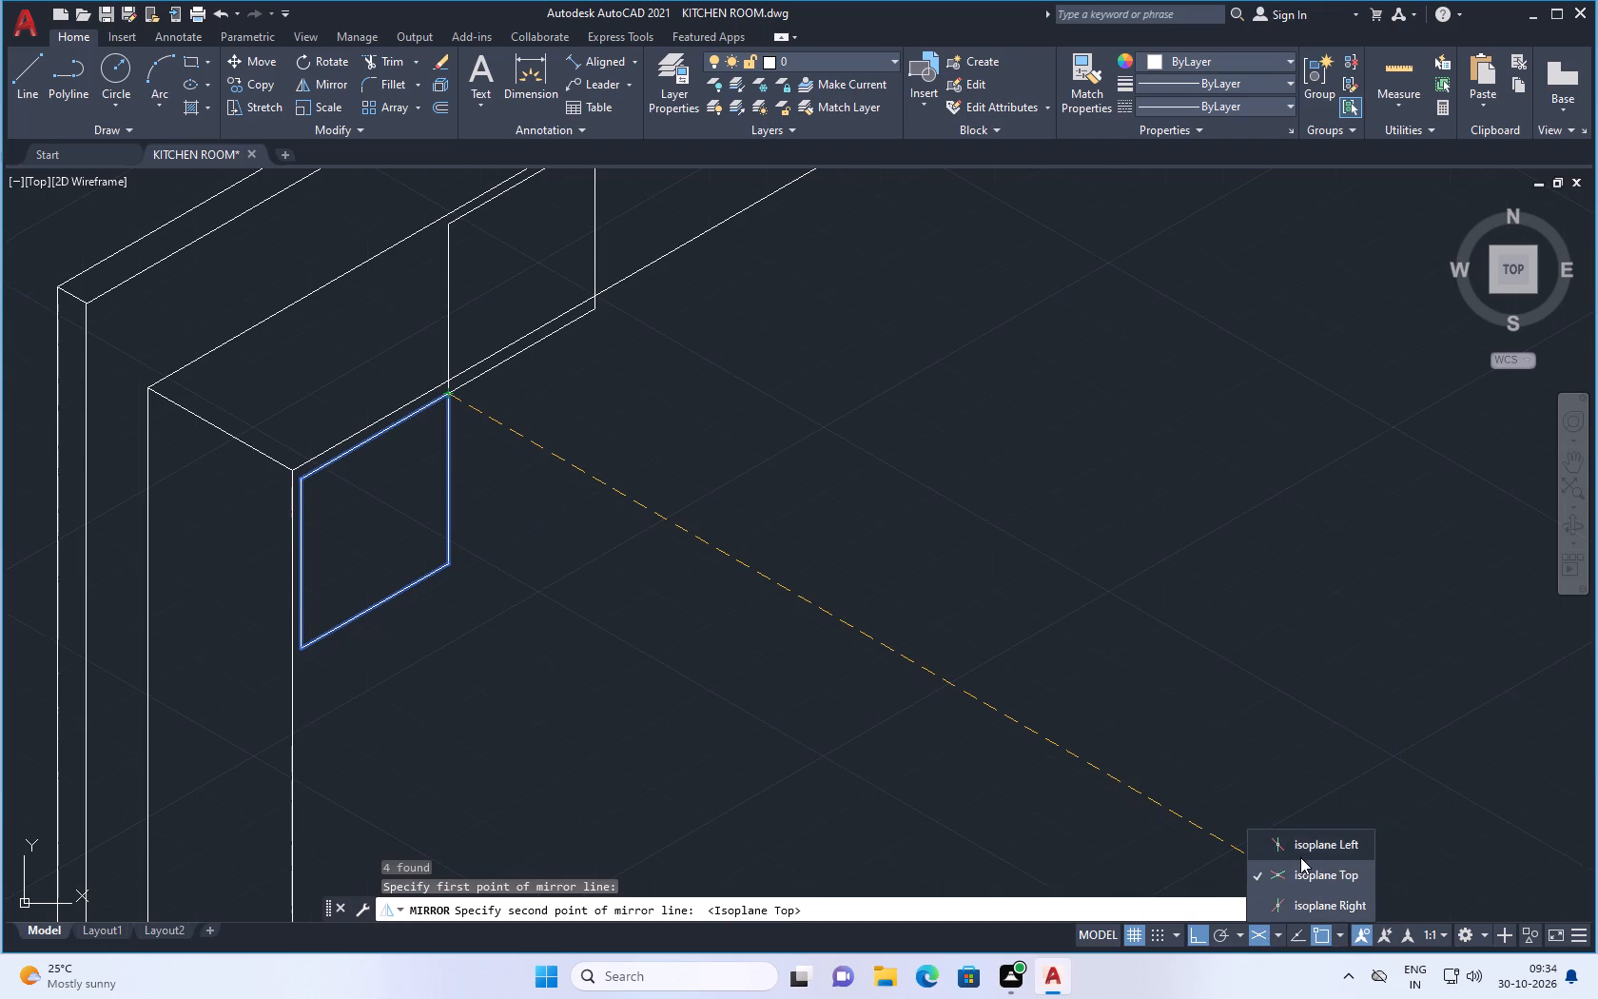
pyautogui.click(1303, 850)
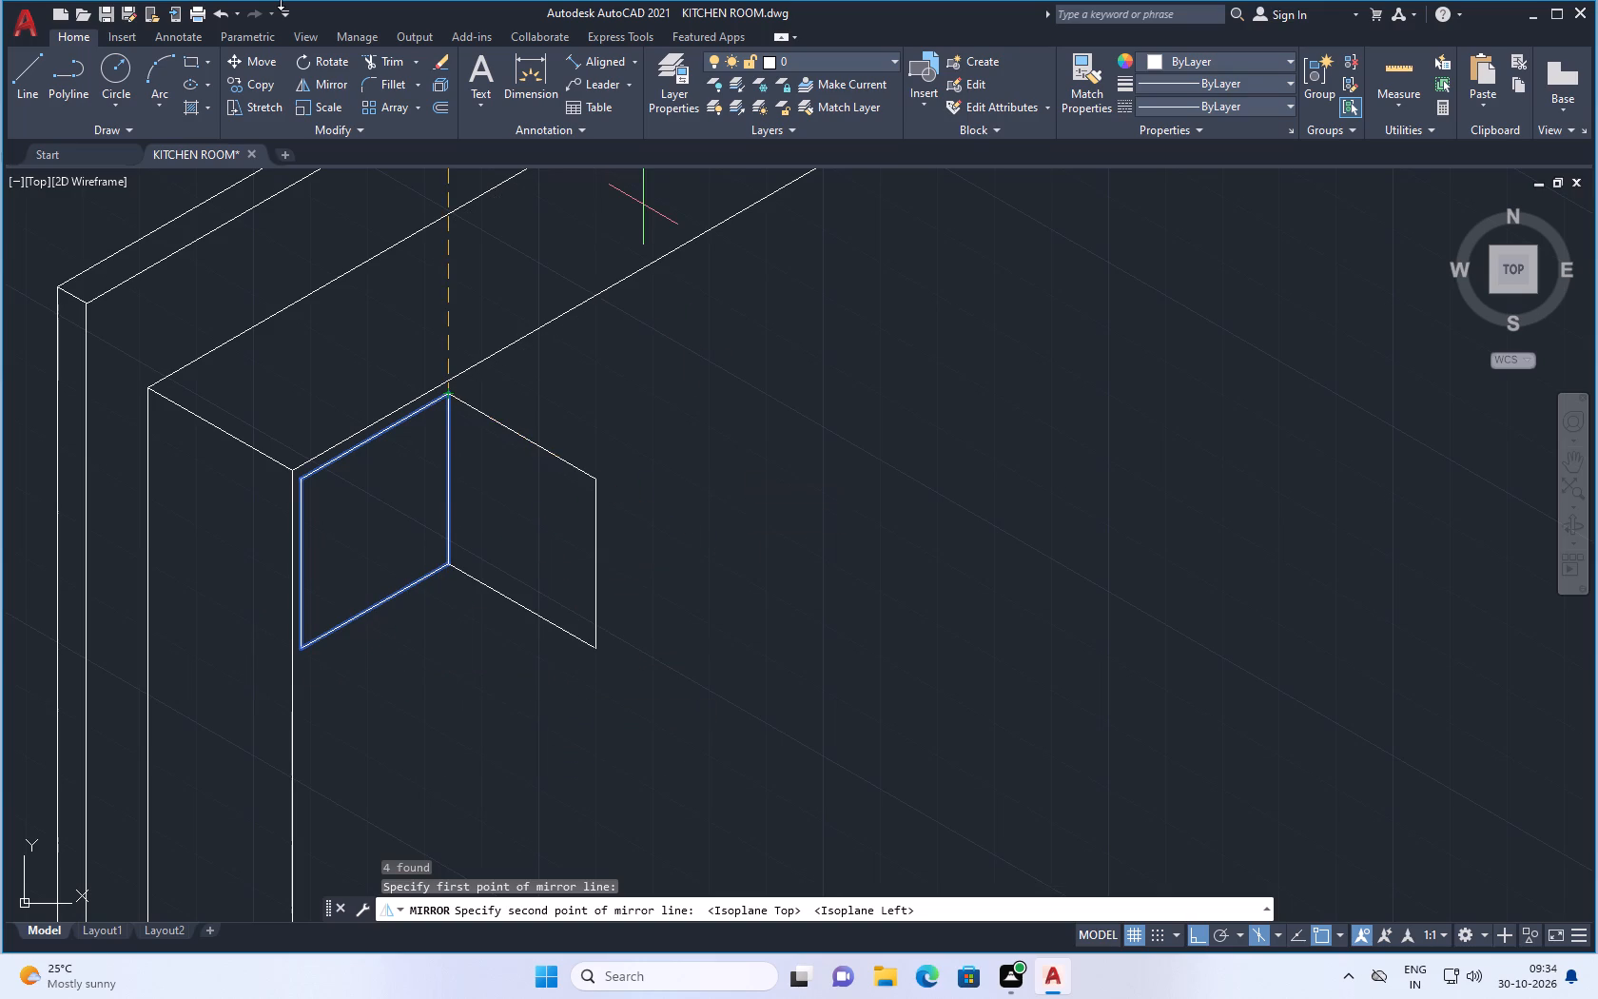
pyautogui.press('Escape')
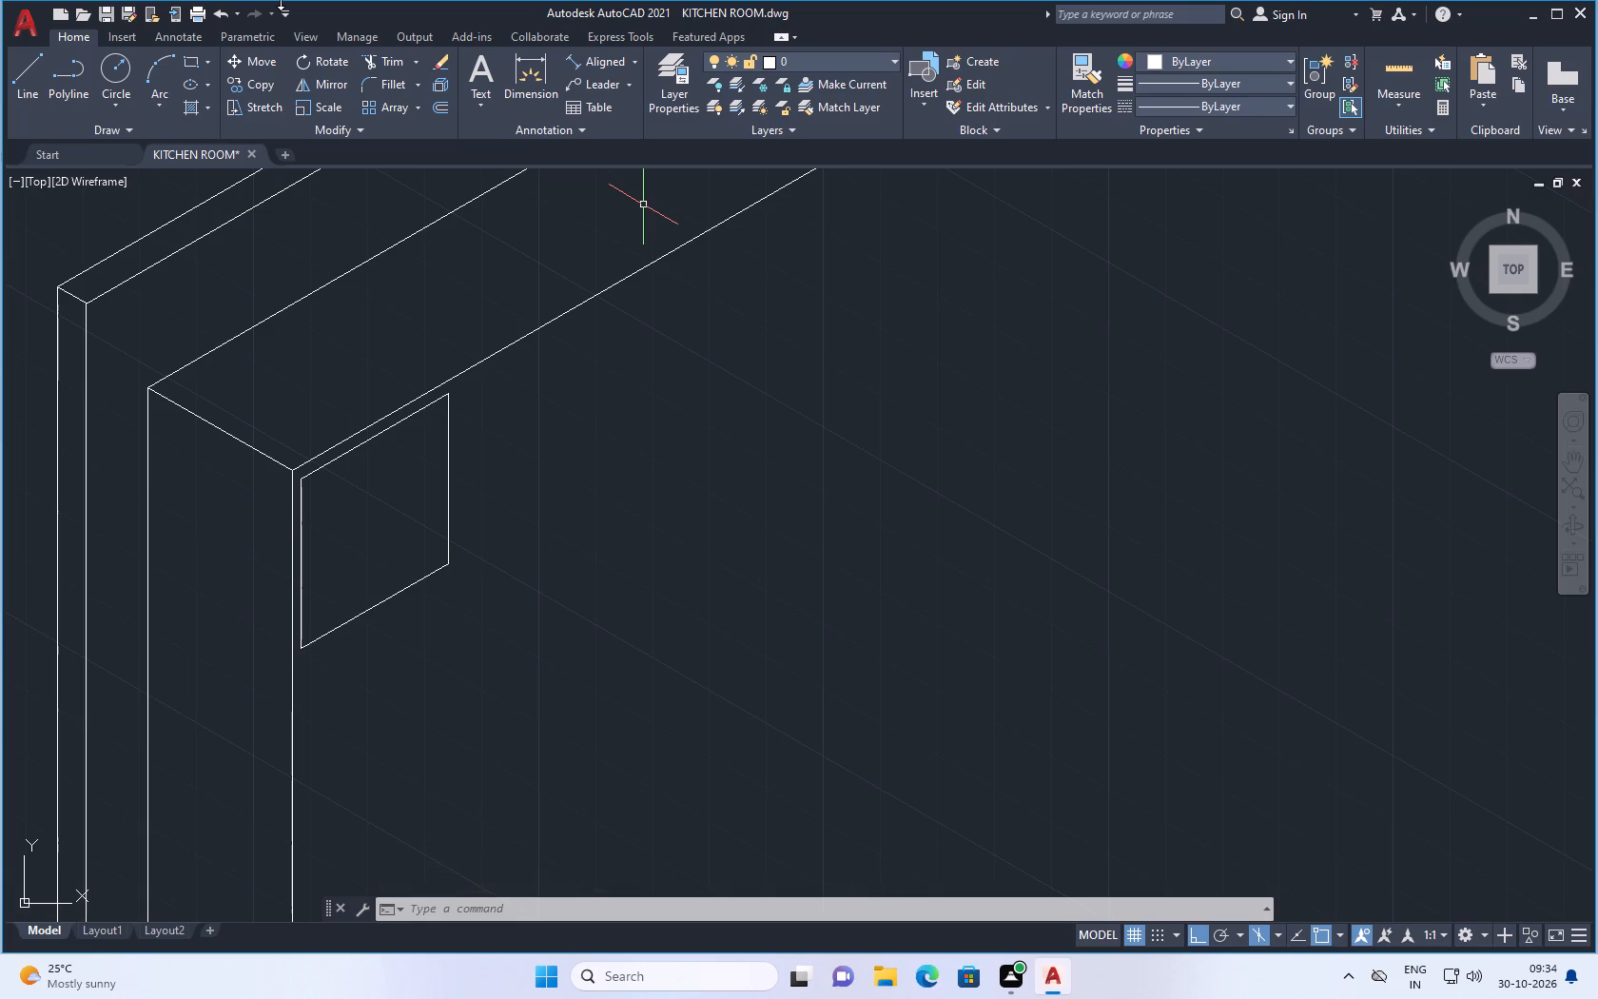
# Copy the door panel's four edges with Ortho off, placing the copy directly beside the original along the cabinet's top front edge.
pyautogui.click(478, 405)
pyautogui.click(434, 506)
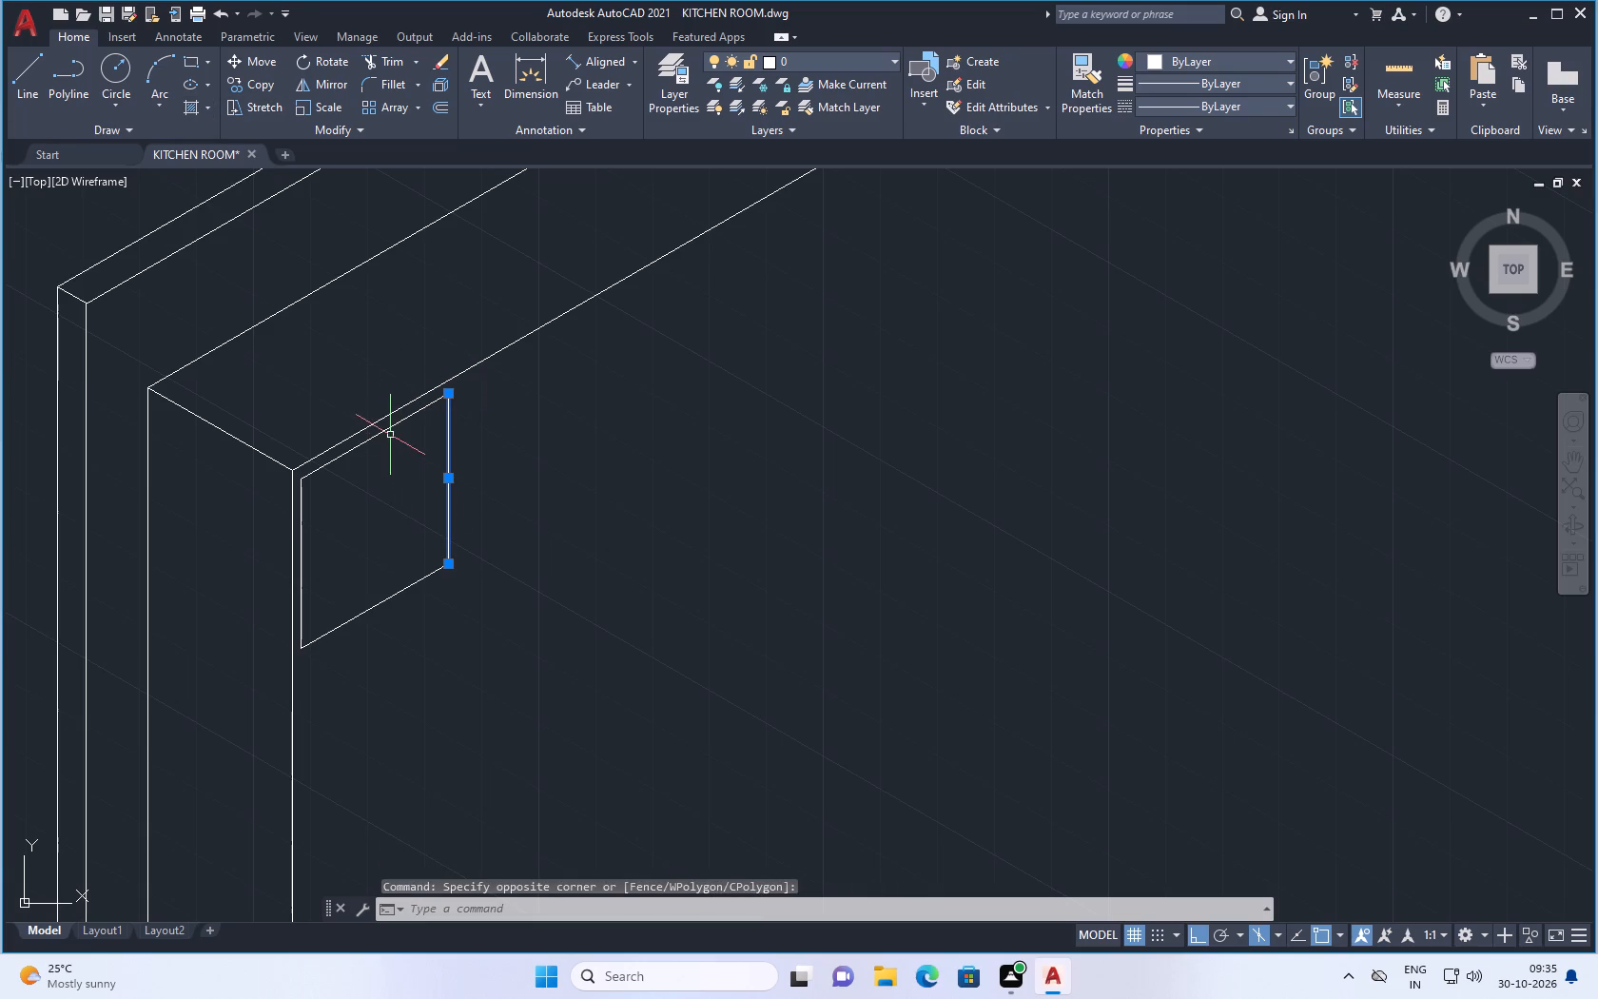
pyautogui.click(388, 426)
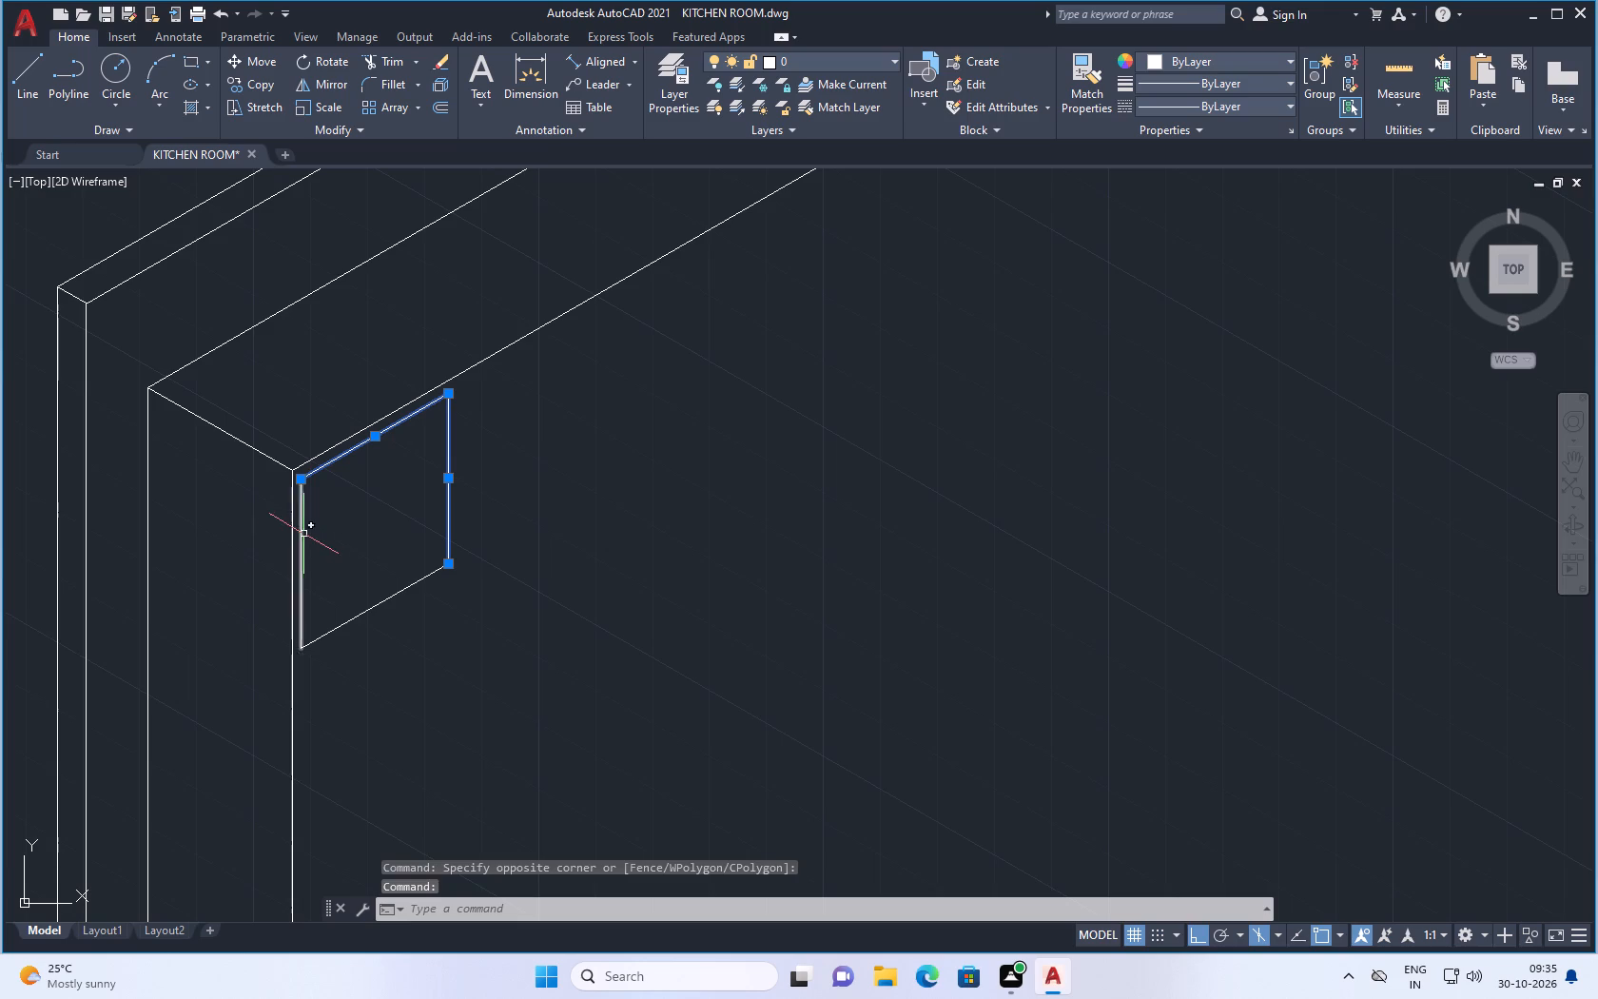
pyautogui.click(303, 536)
pyautogui.click(372, 602)
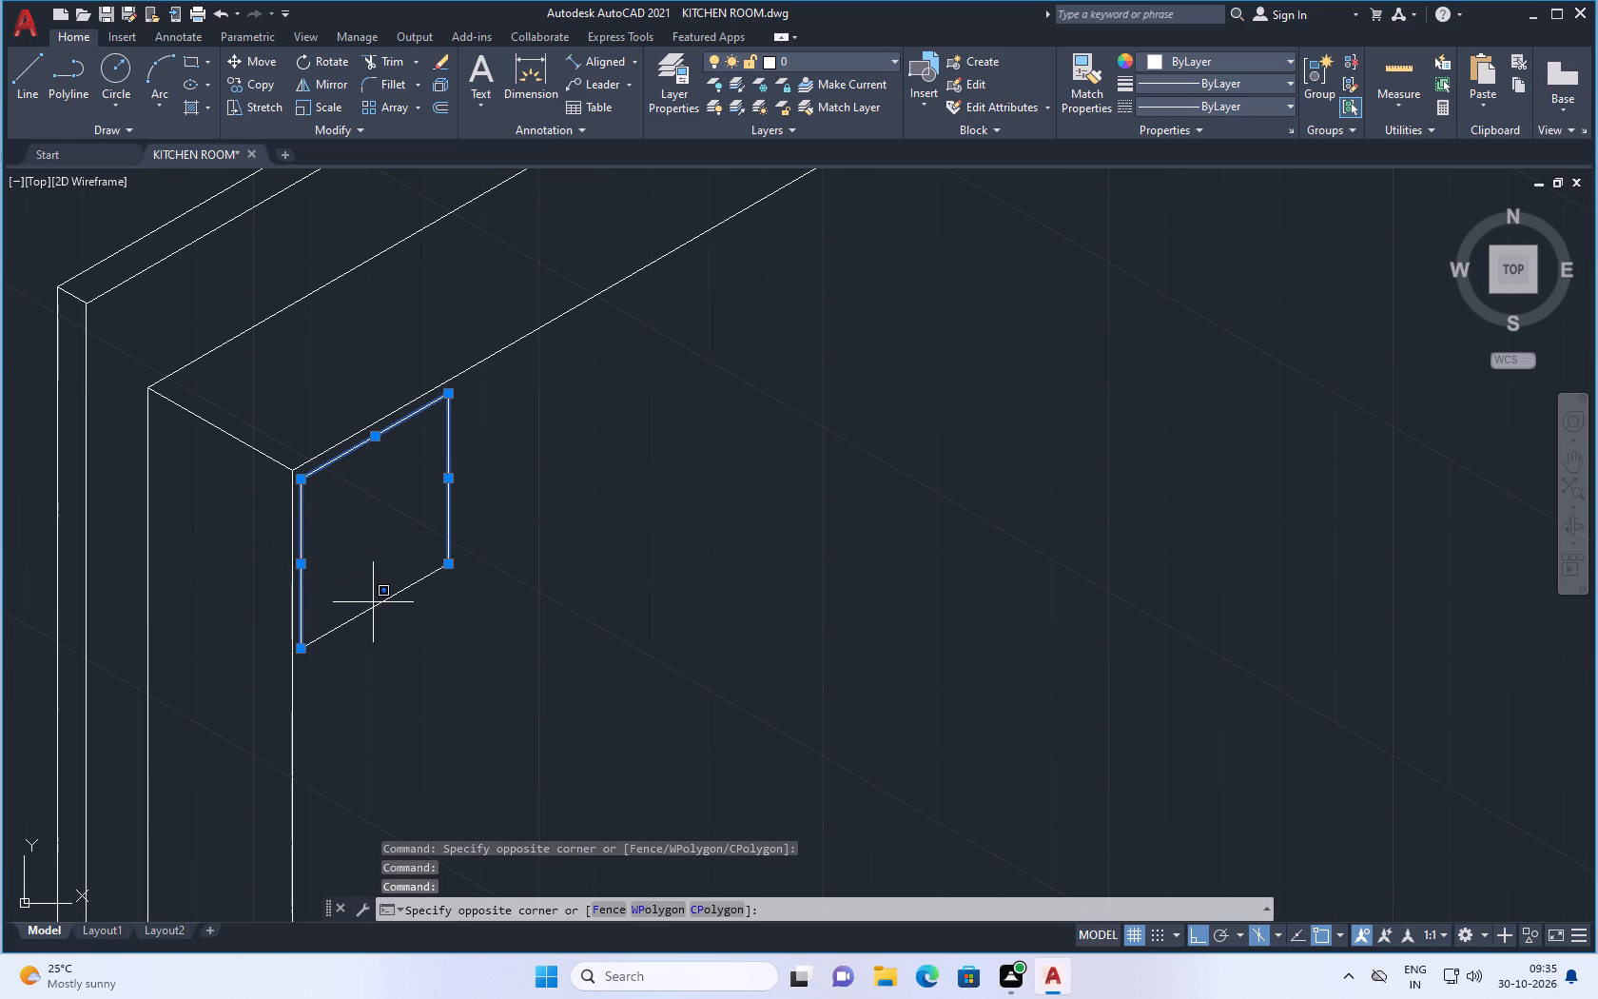
pyautogui.click(380, 603)
pyautogui.click(381, 605)
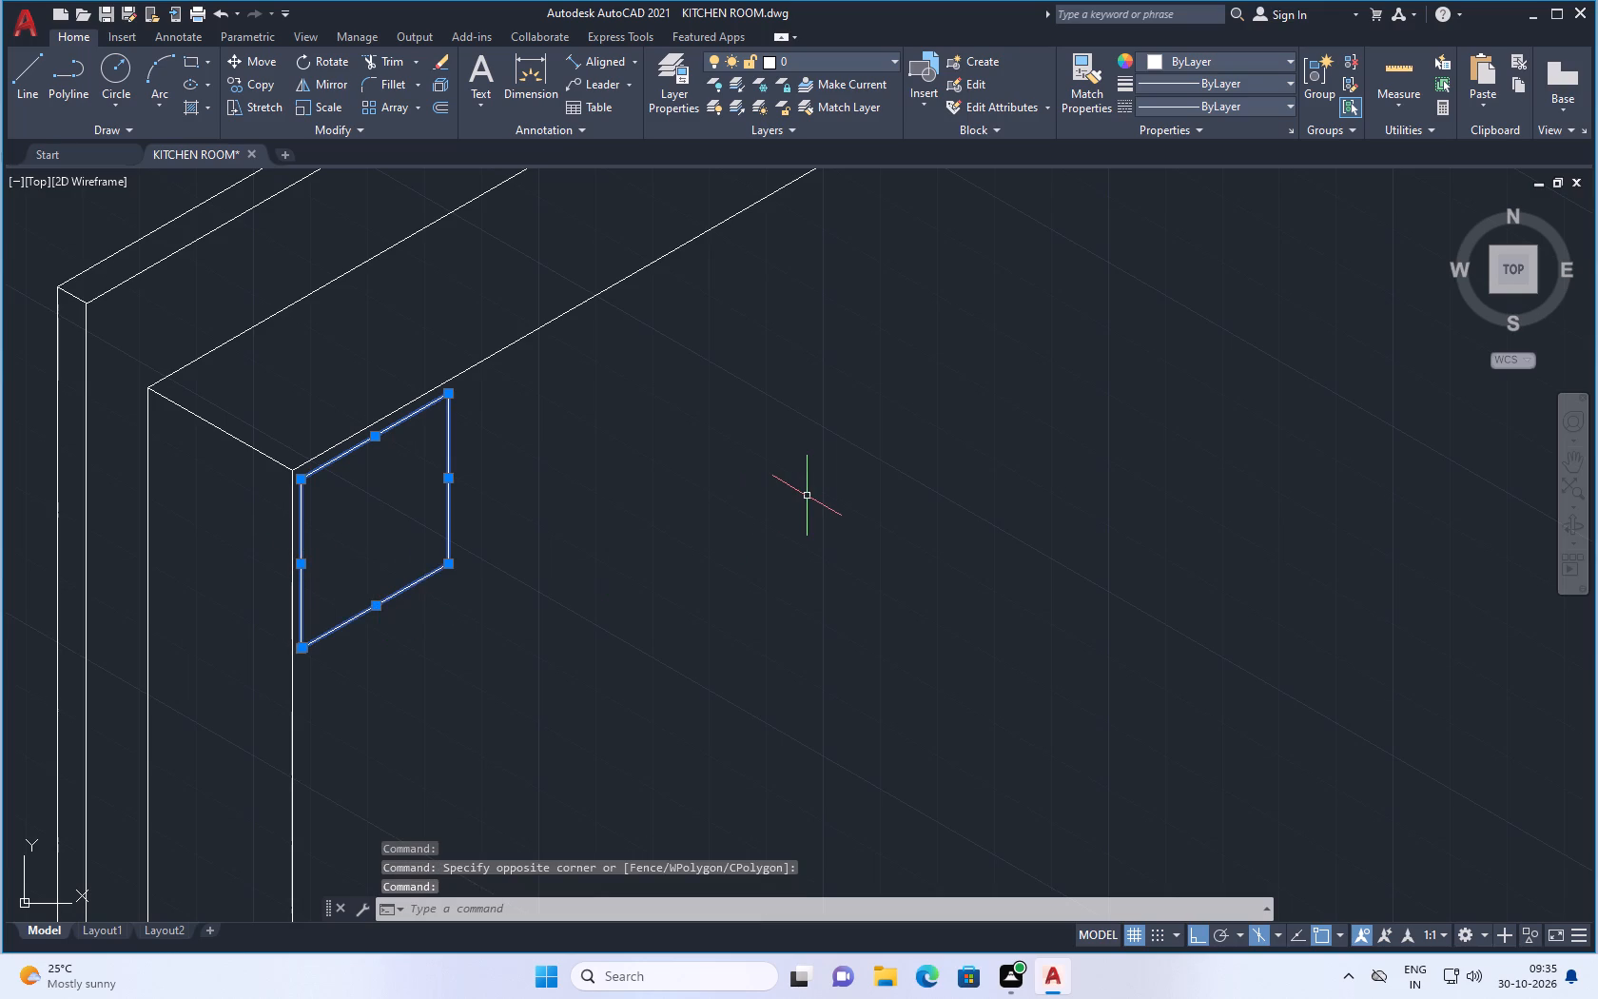
pyautogui.write('COP')
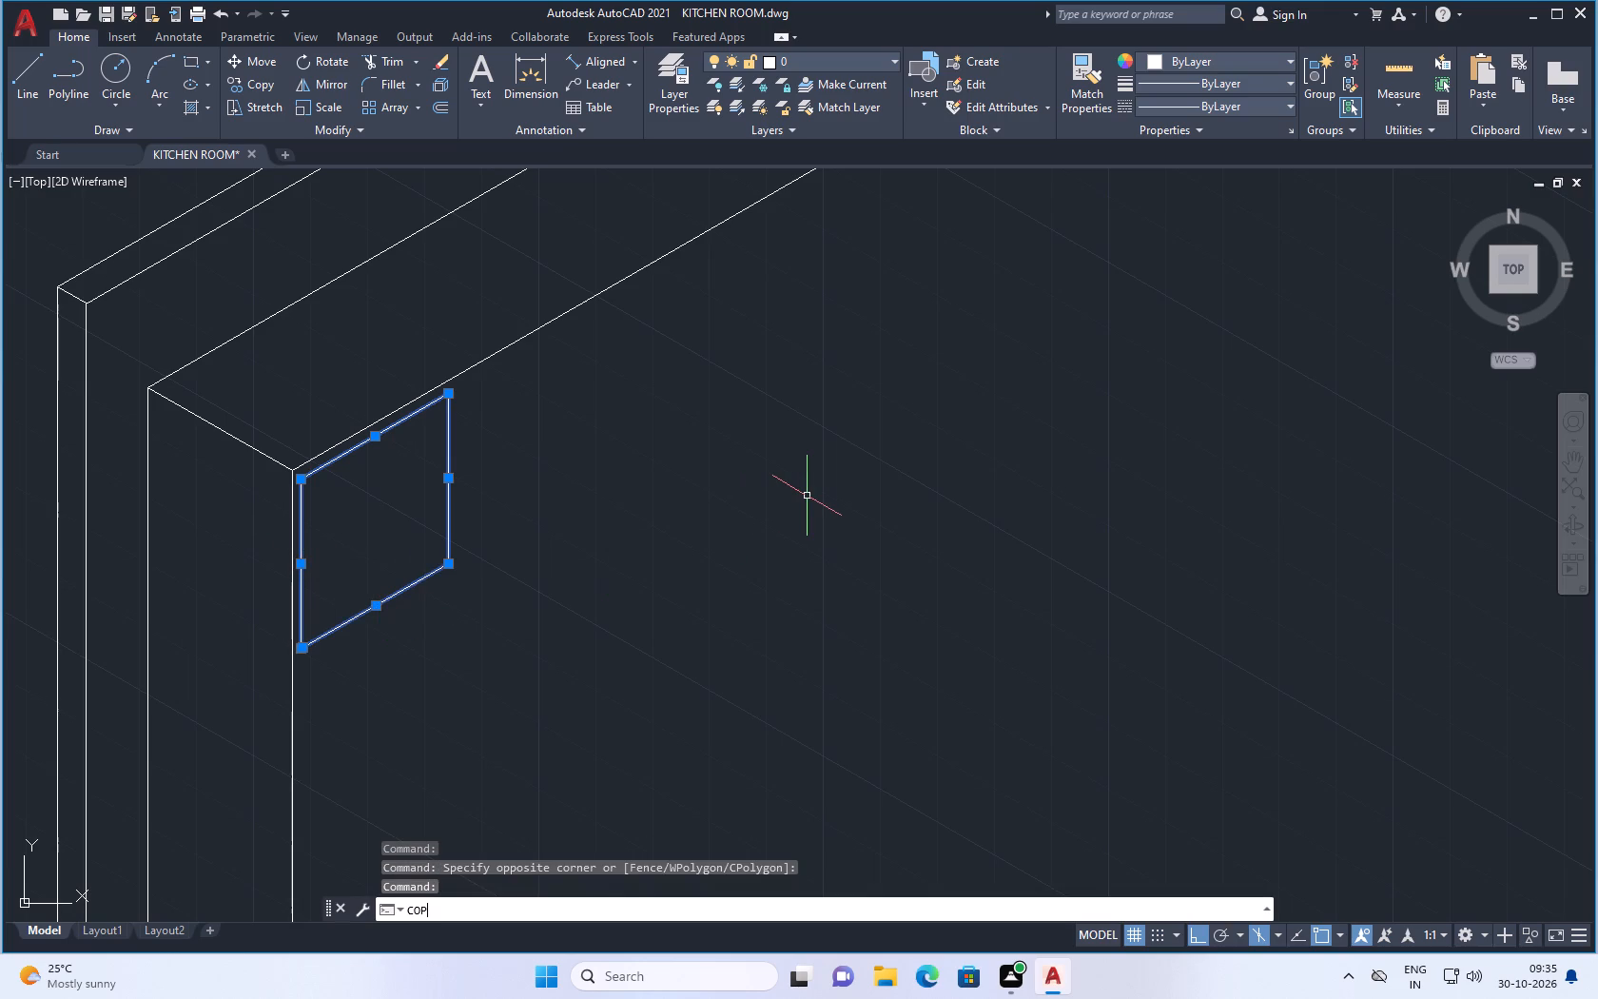
pyautogui.press('y')
pyautogui.press('Return')
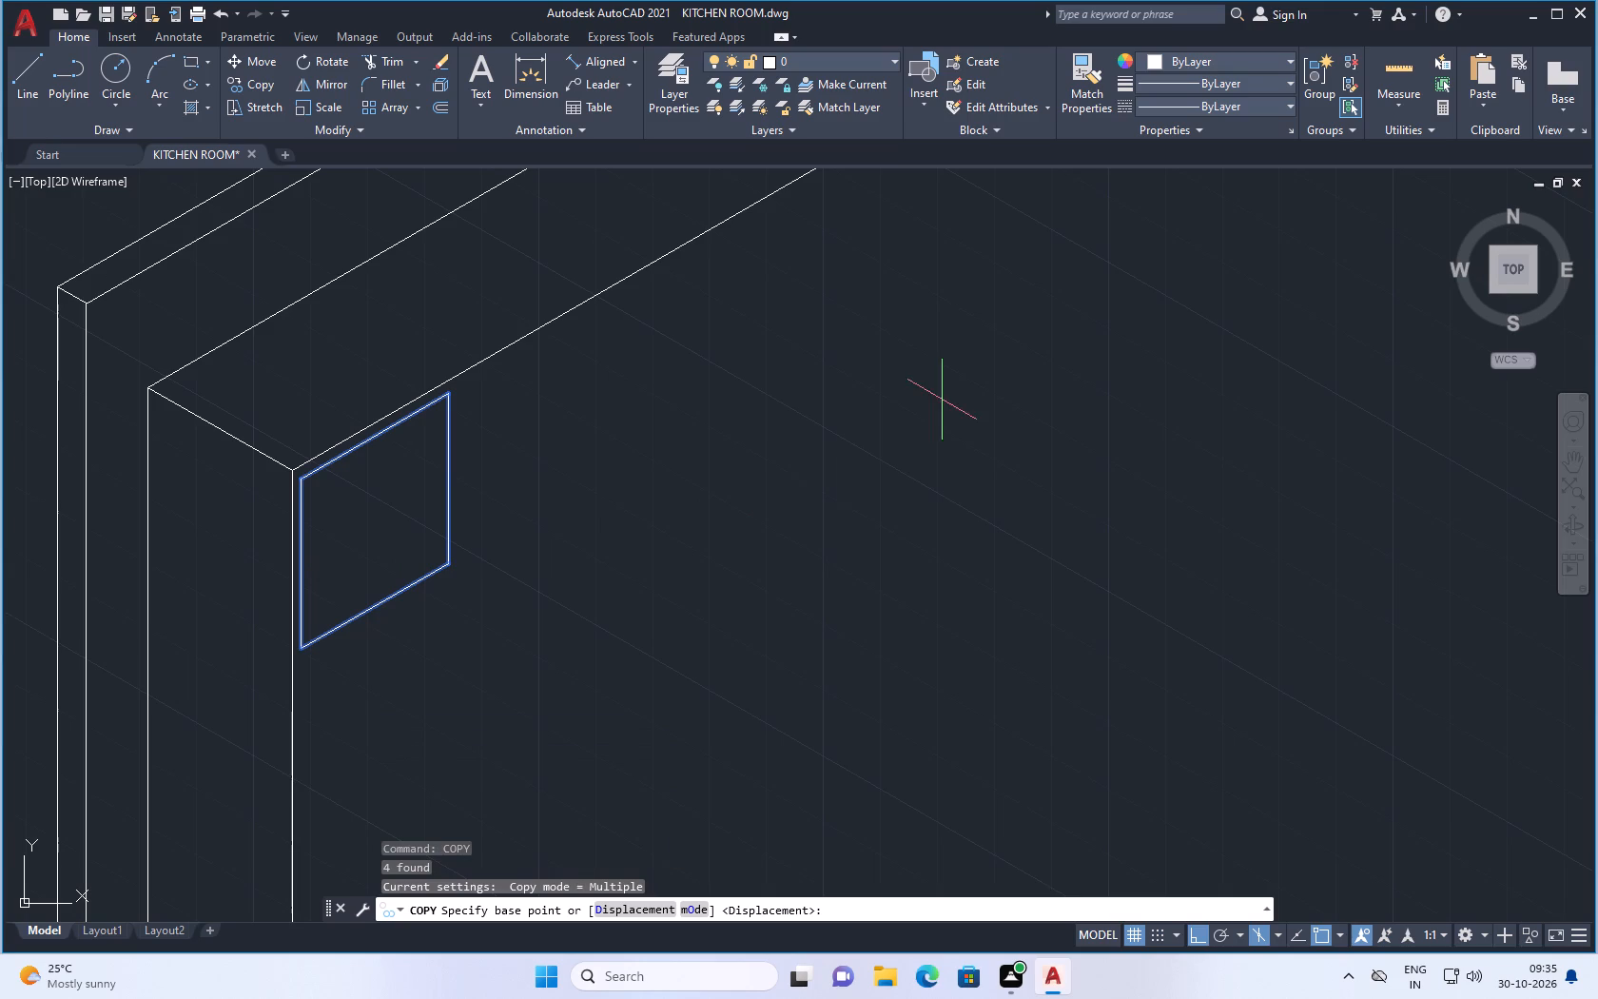
pyautogui.click(380, 528)
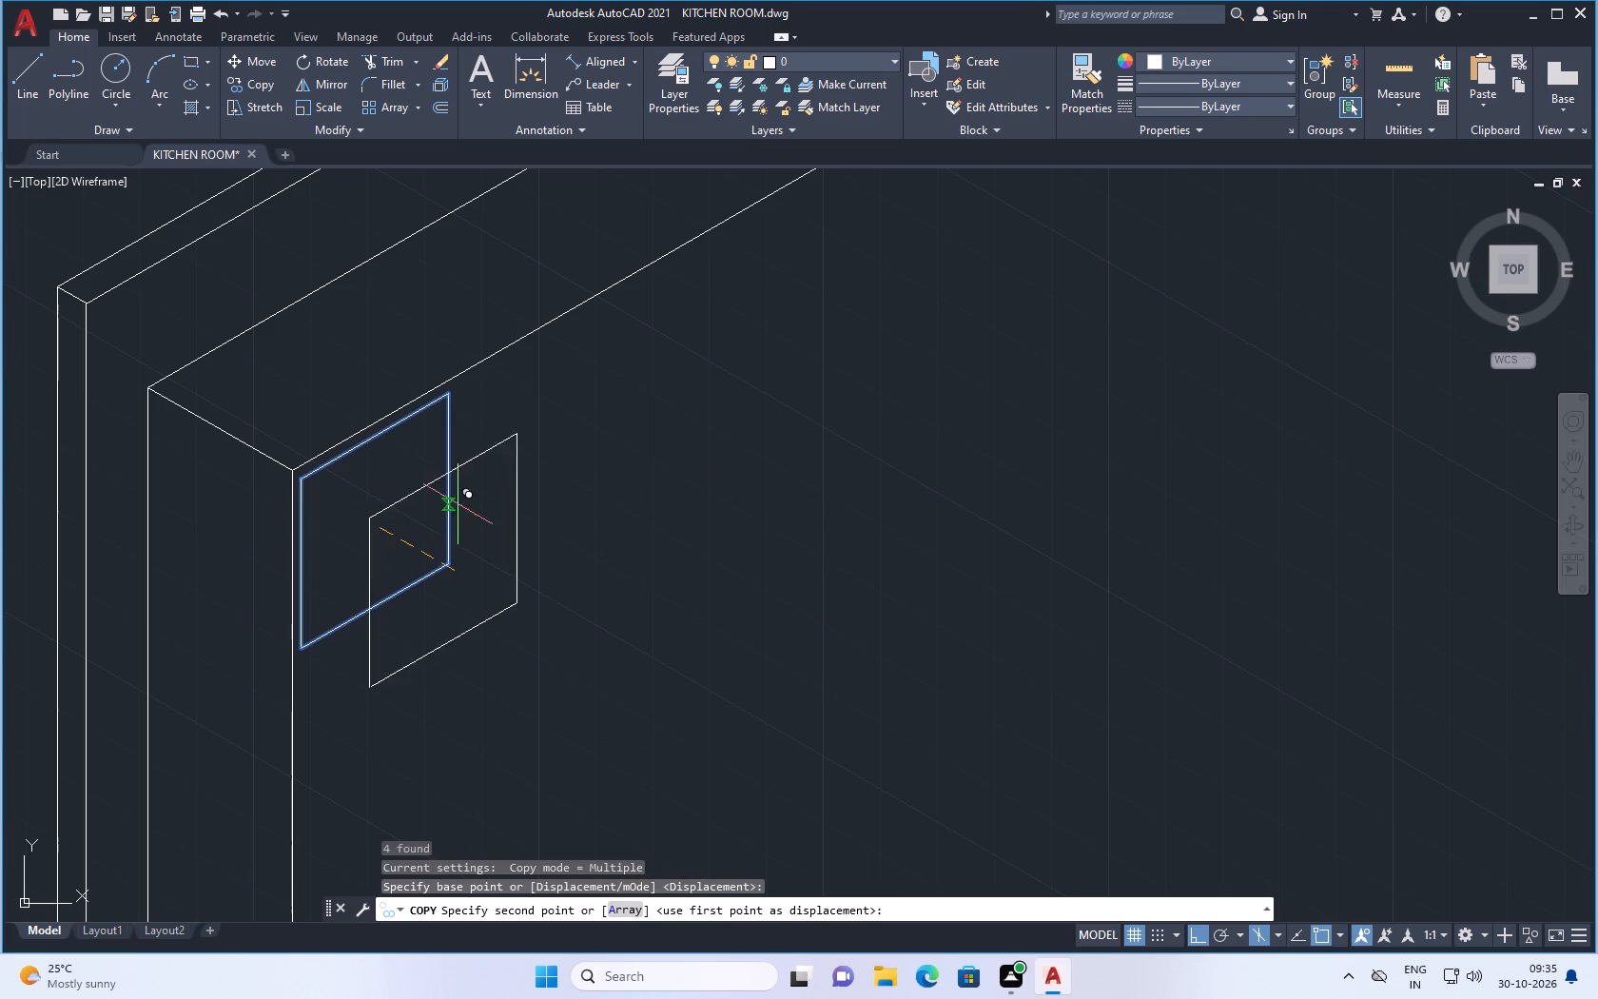
pyautogui.click(1198, 935)
pyautogui.scroll(2, 641, 455)
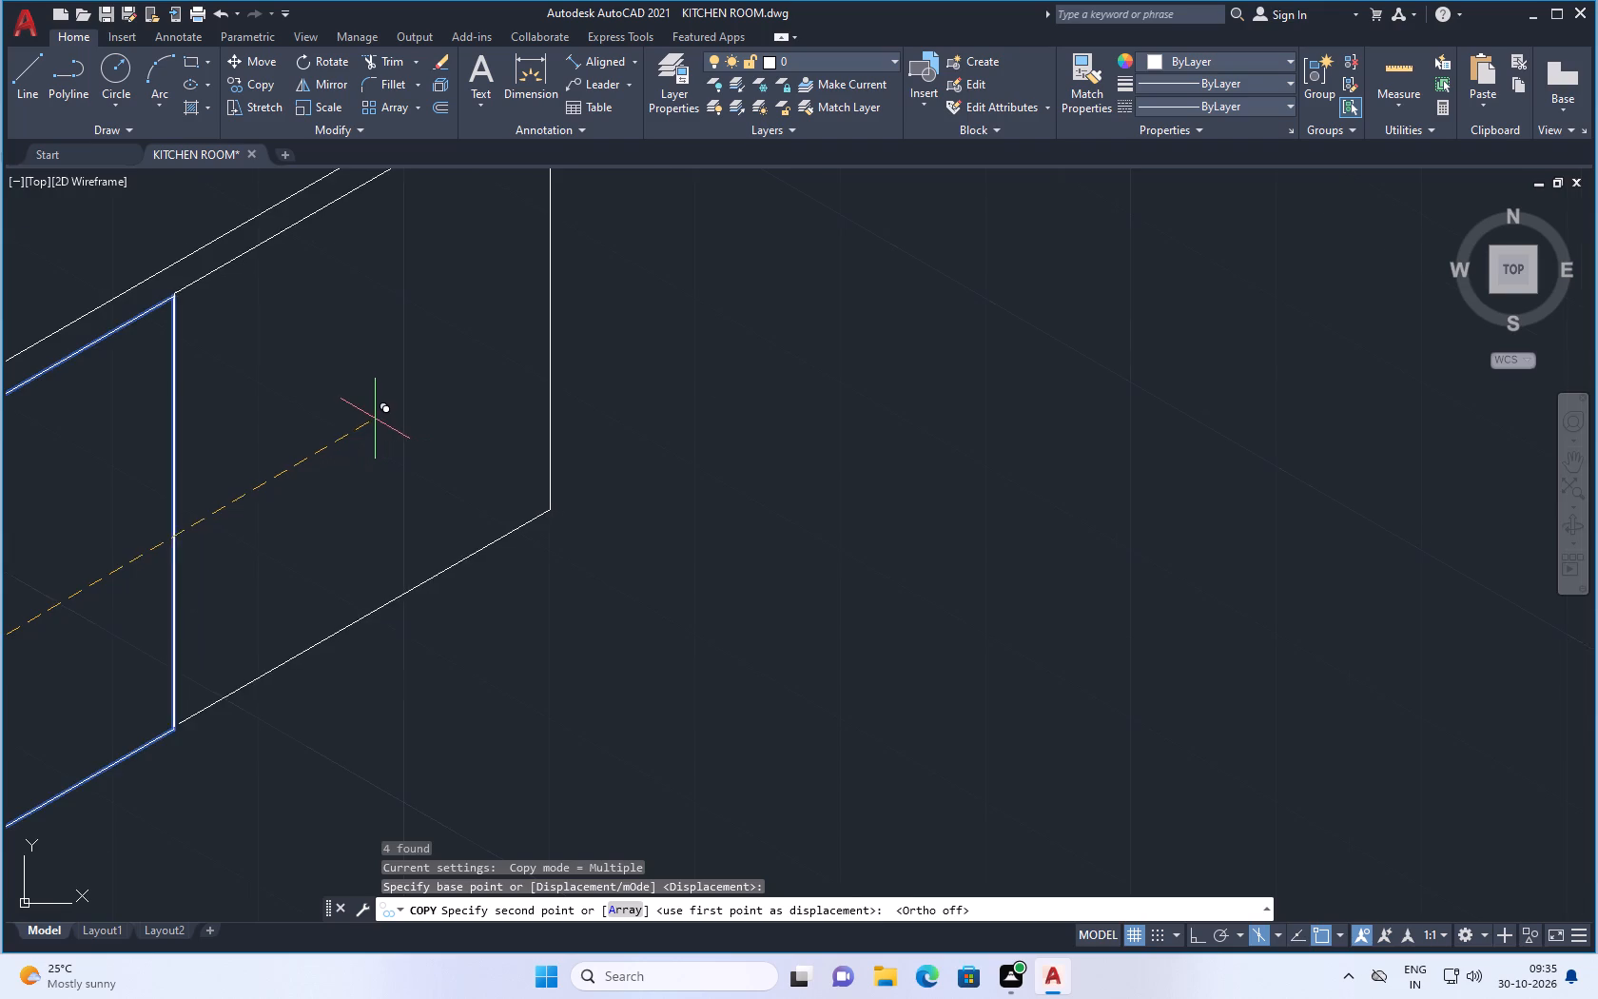
pyautogui.scroll(3, 375, 419)
pyautogui.scroll(-3, 376, 418)
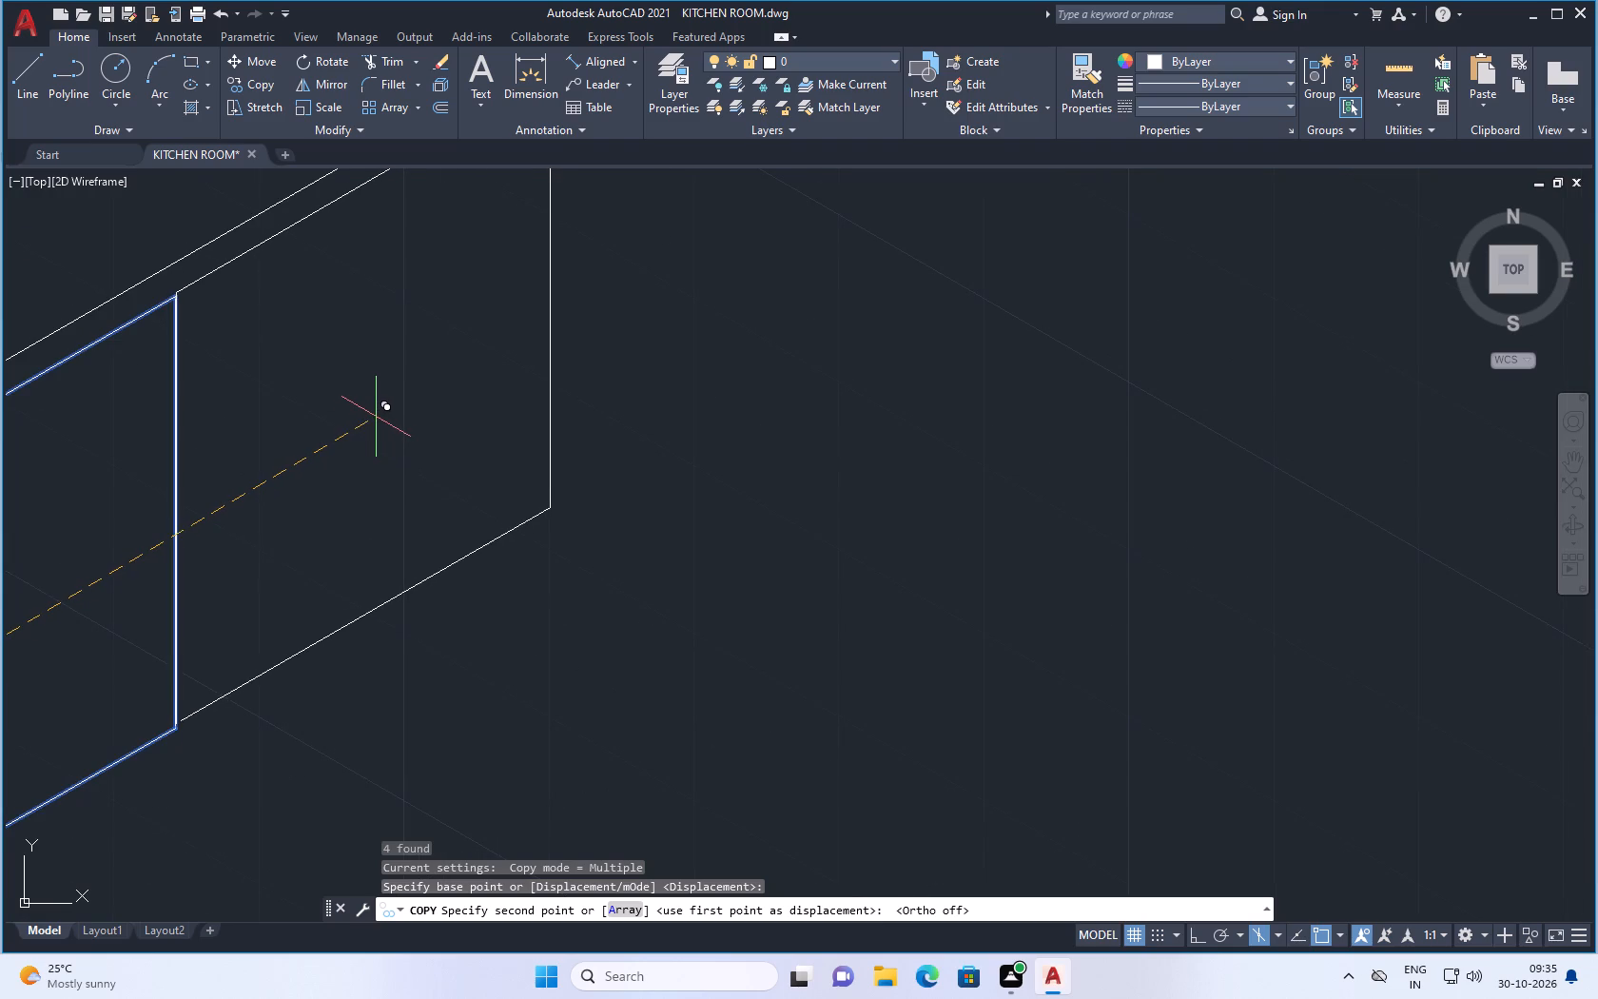
pyautogui.scroll(-2, 385, 414)
pyautogui.scroll(1, 366, 425)
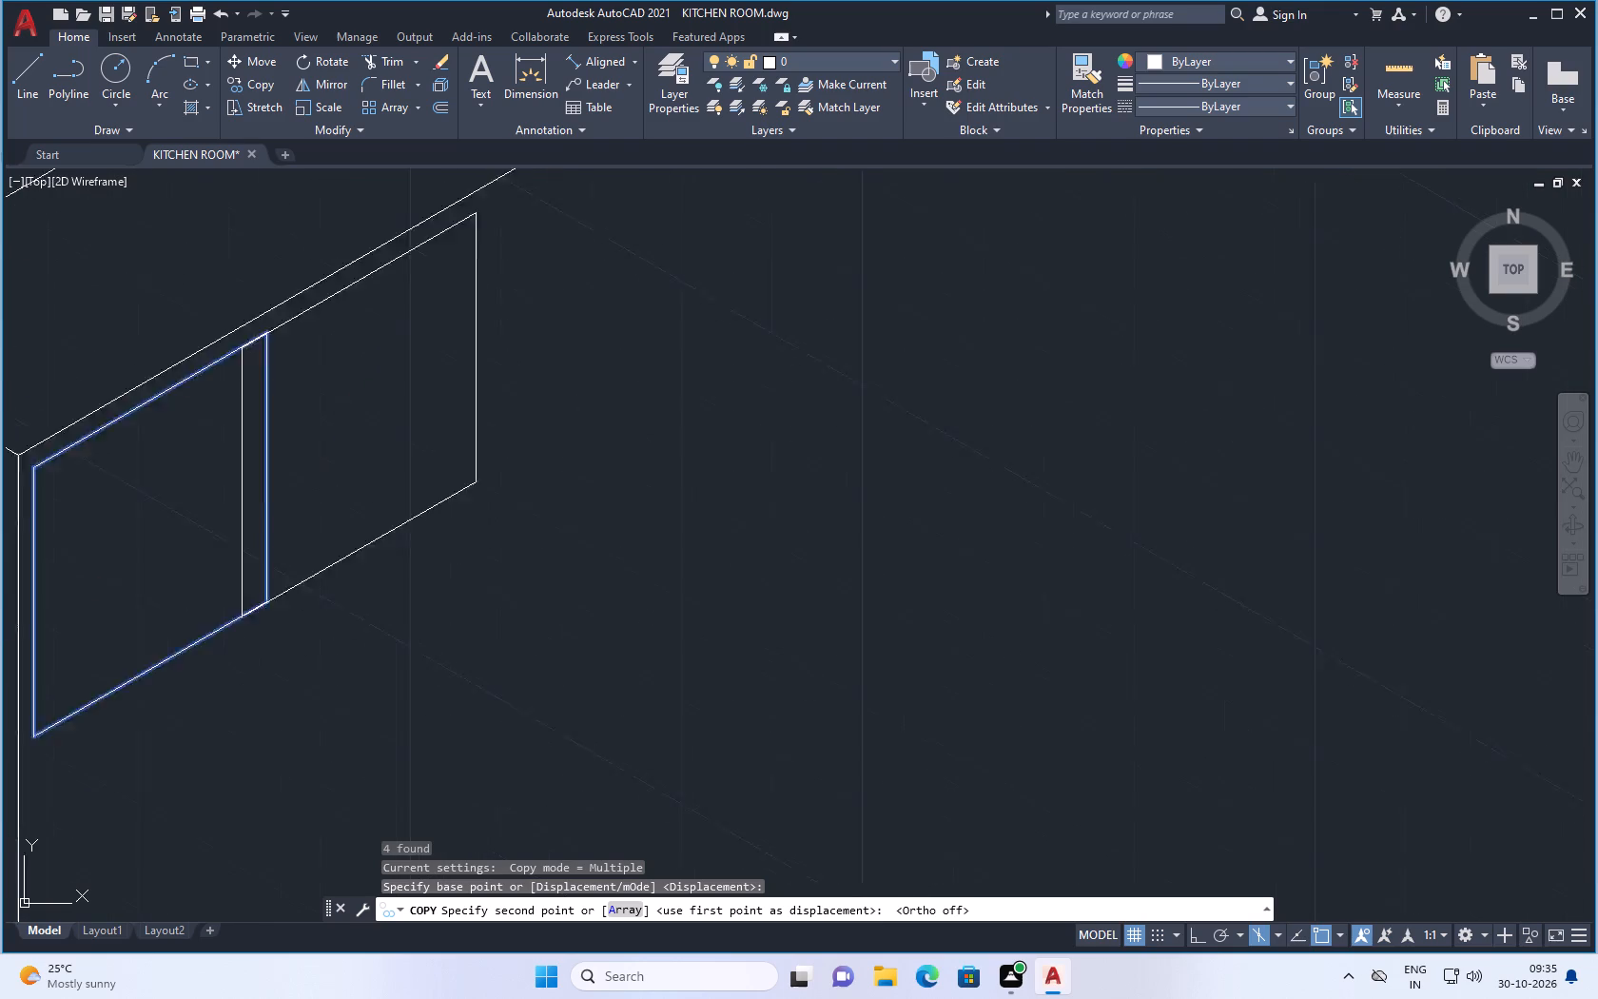
pyautogui.scroll(3, 366, 425)
pyautogui.scroll(-2, 418, 390)
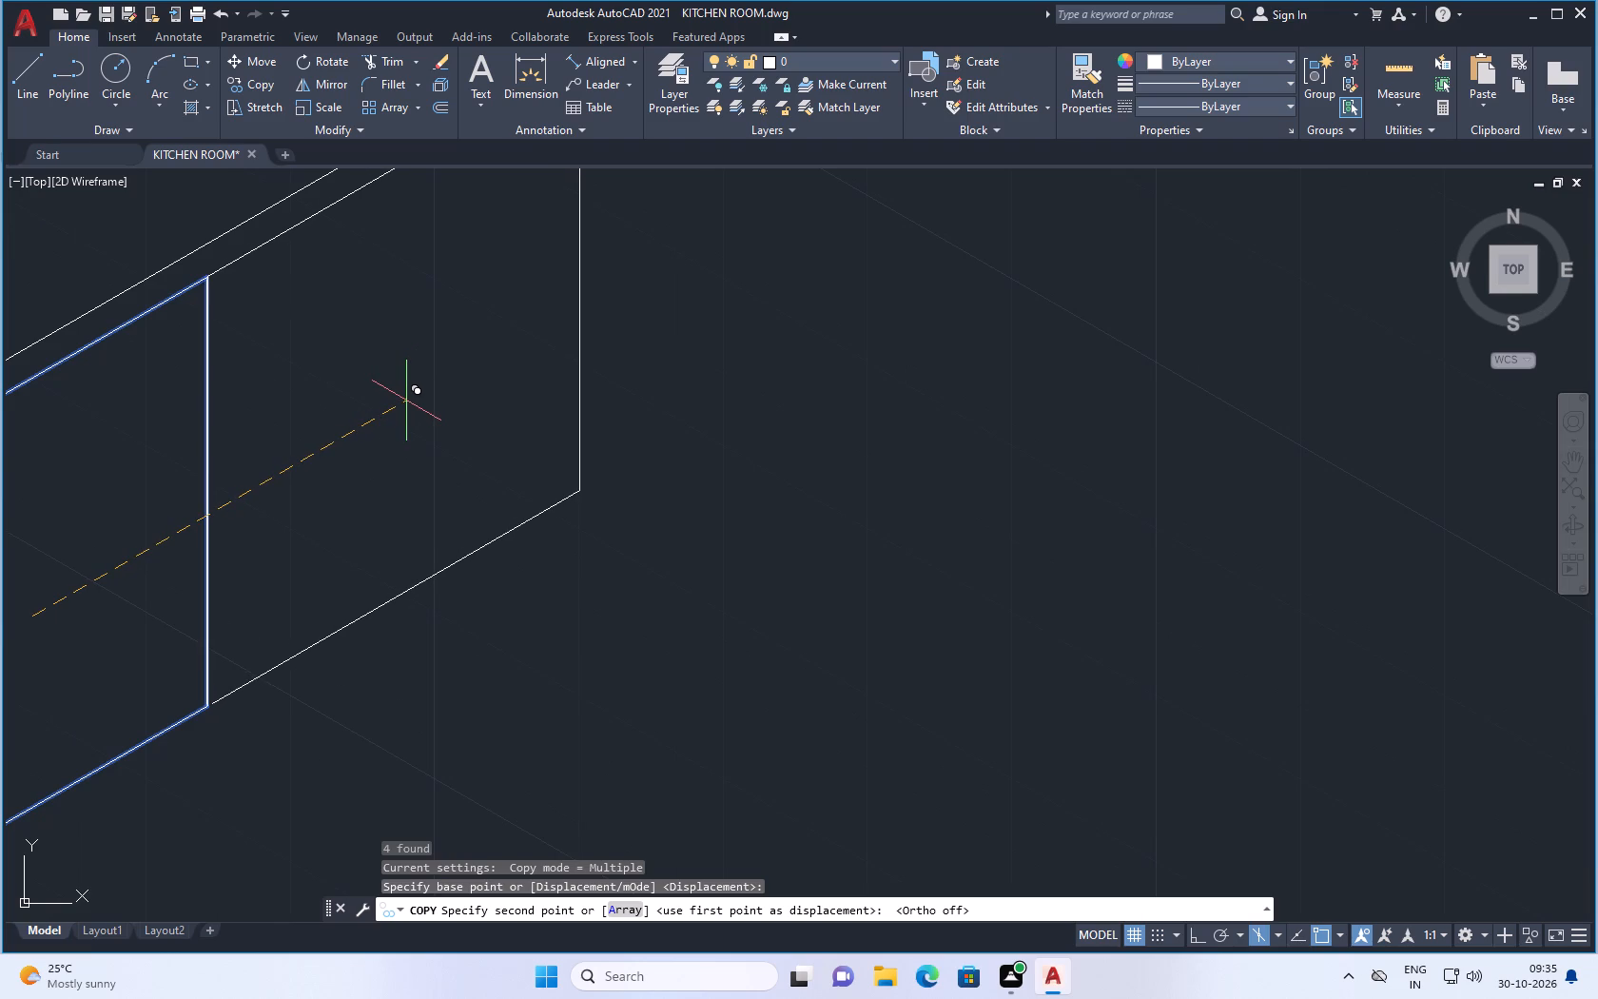
pyautogui.click(406, 401)
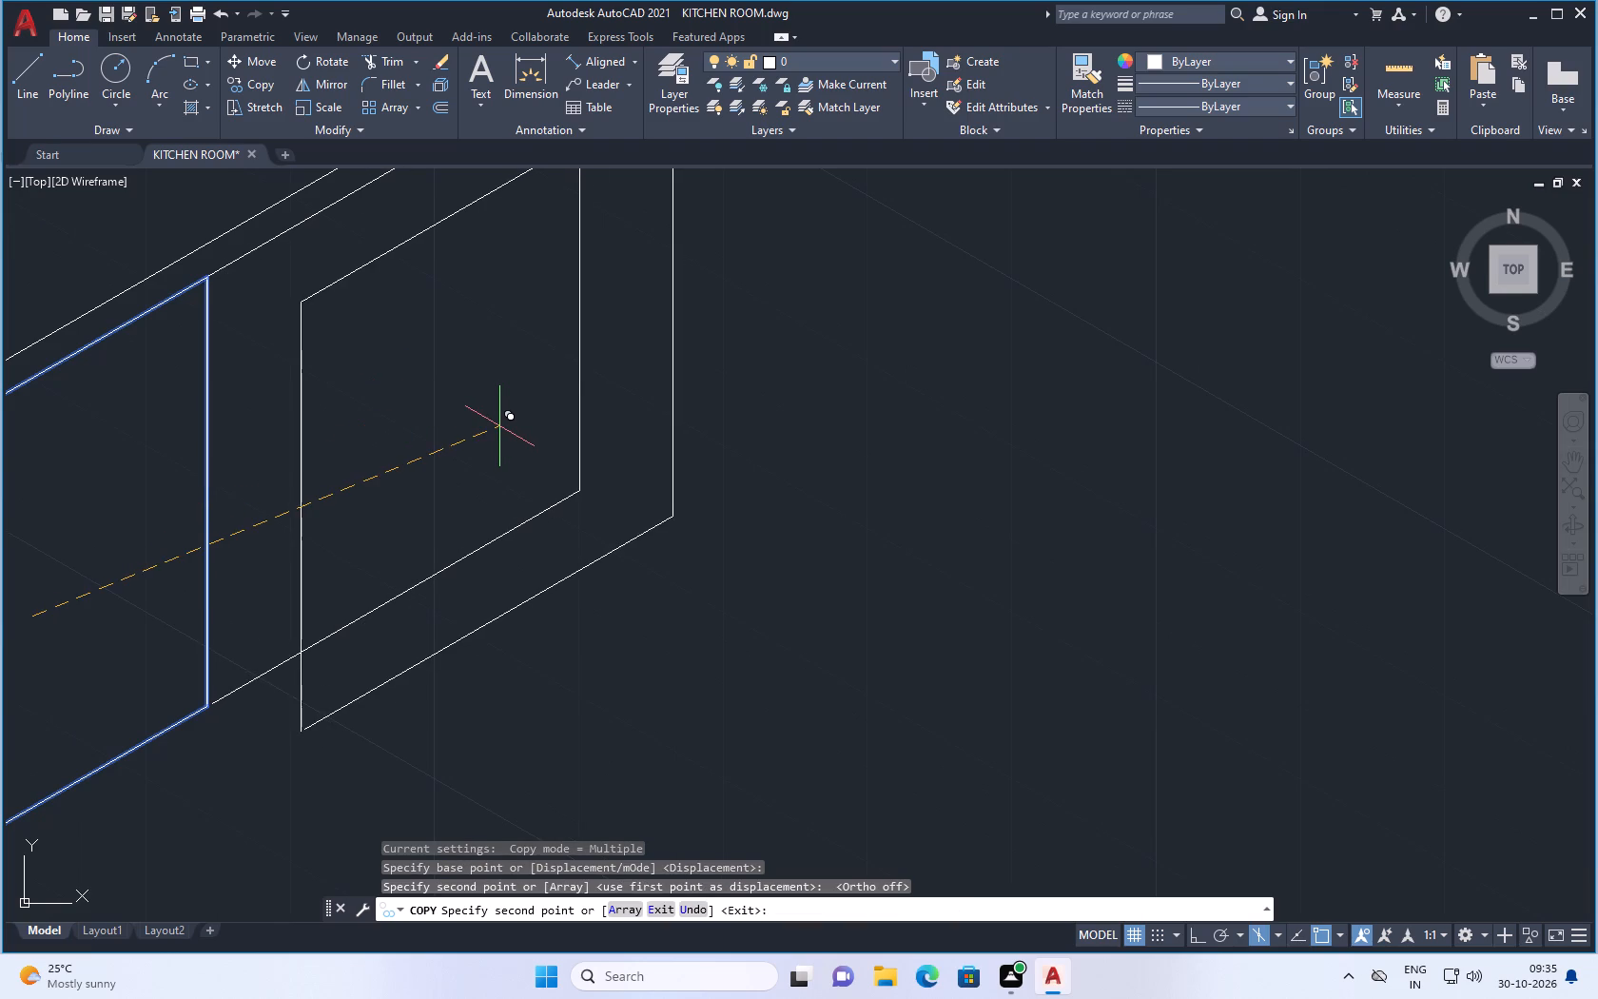
pyautogui.press('Escape')
# Draw a short line bridging the gap between the copied panel's bottom edge and the first panel's lower right corner.
pyautogui.scroll(-2, 436, 495)
pyautogui.scroll(2, 370, 564)
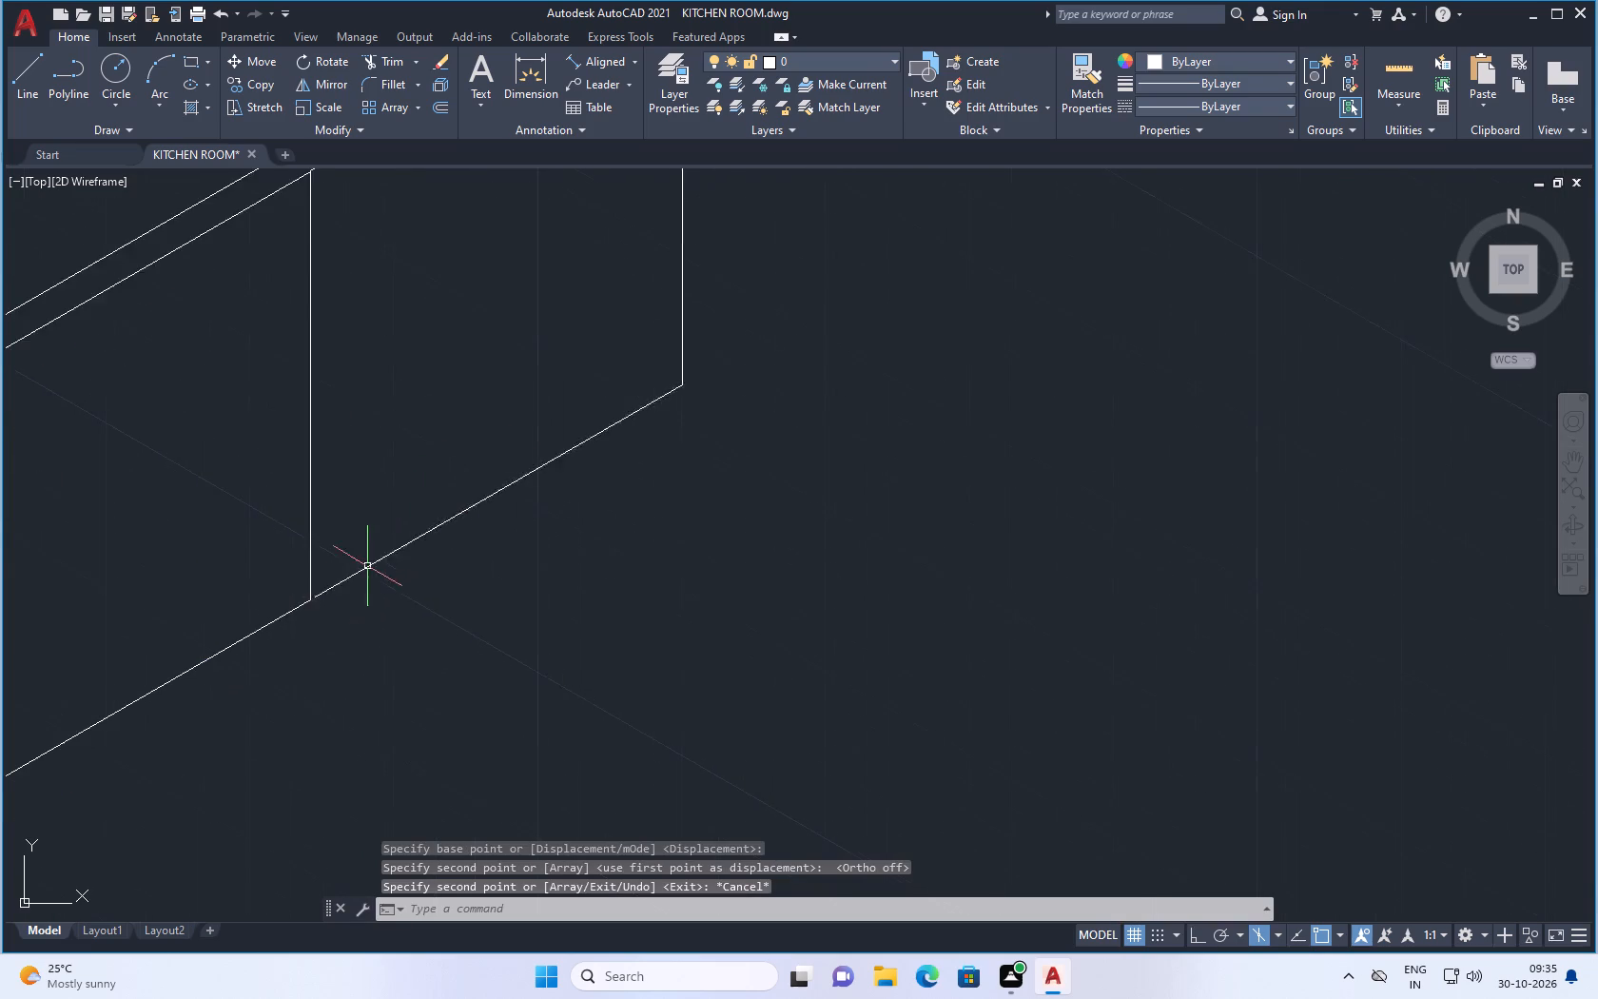
pyautogui.scroll(1, 361, 597)
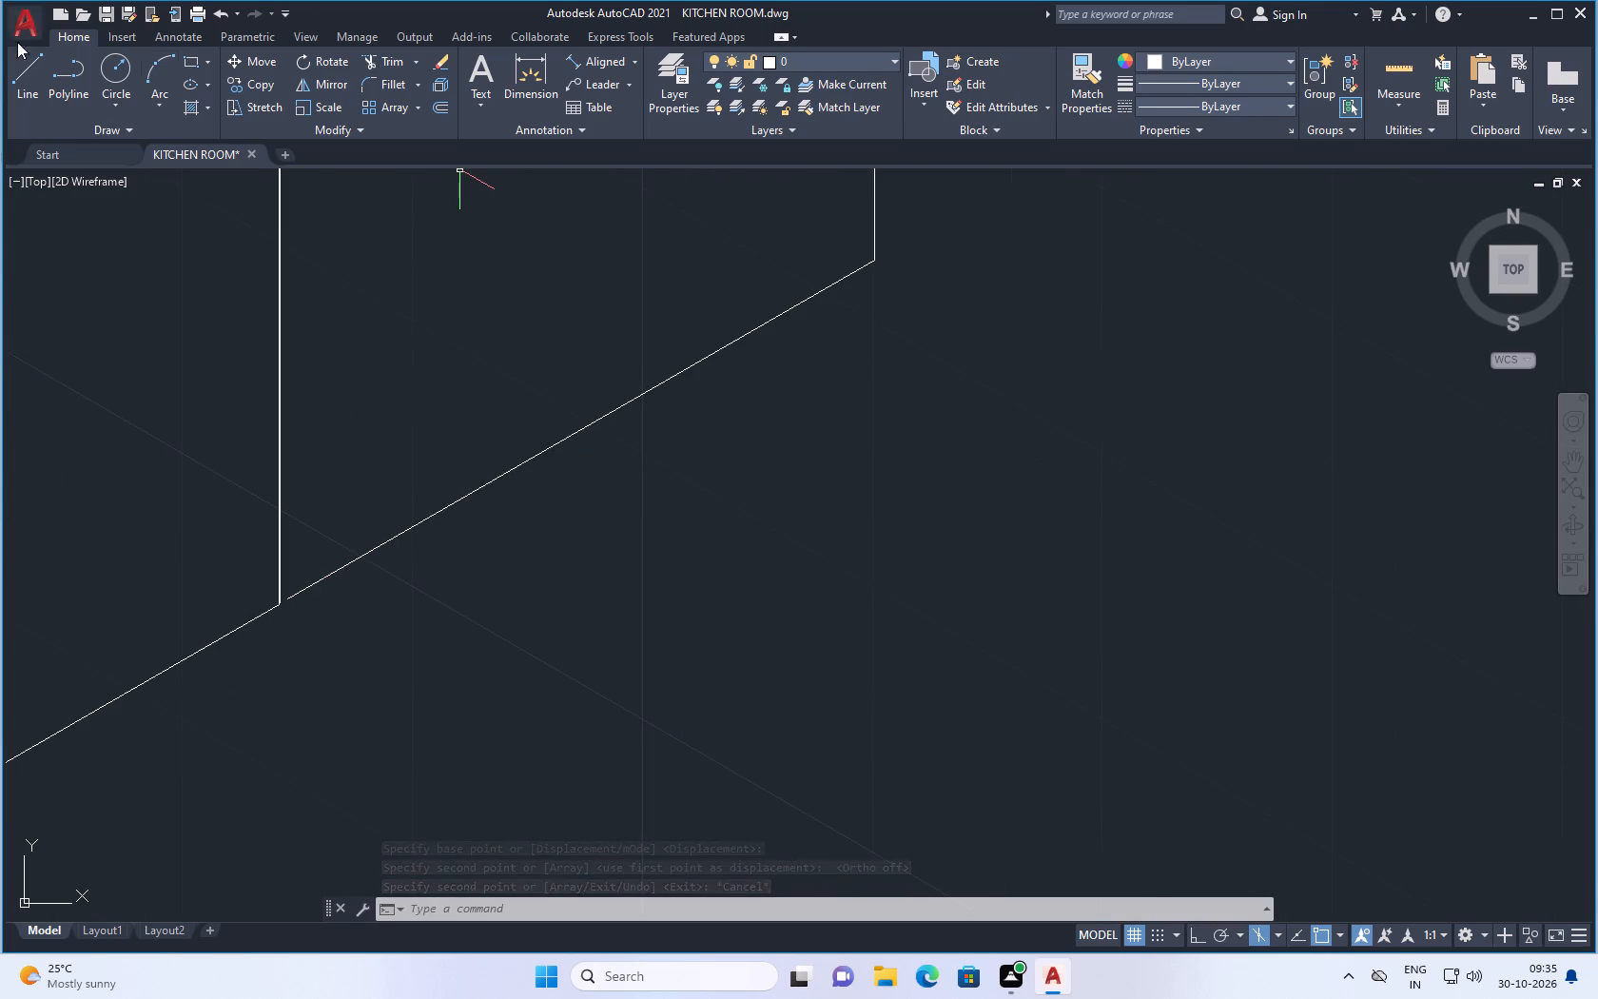
pyautogui.click(26, 85)
pyautogui.scroll(2, 252, 501)
pyautogui.scroll(1, 302, 744)
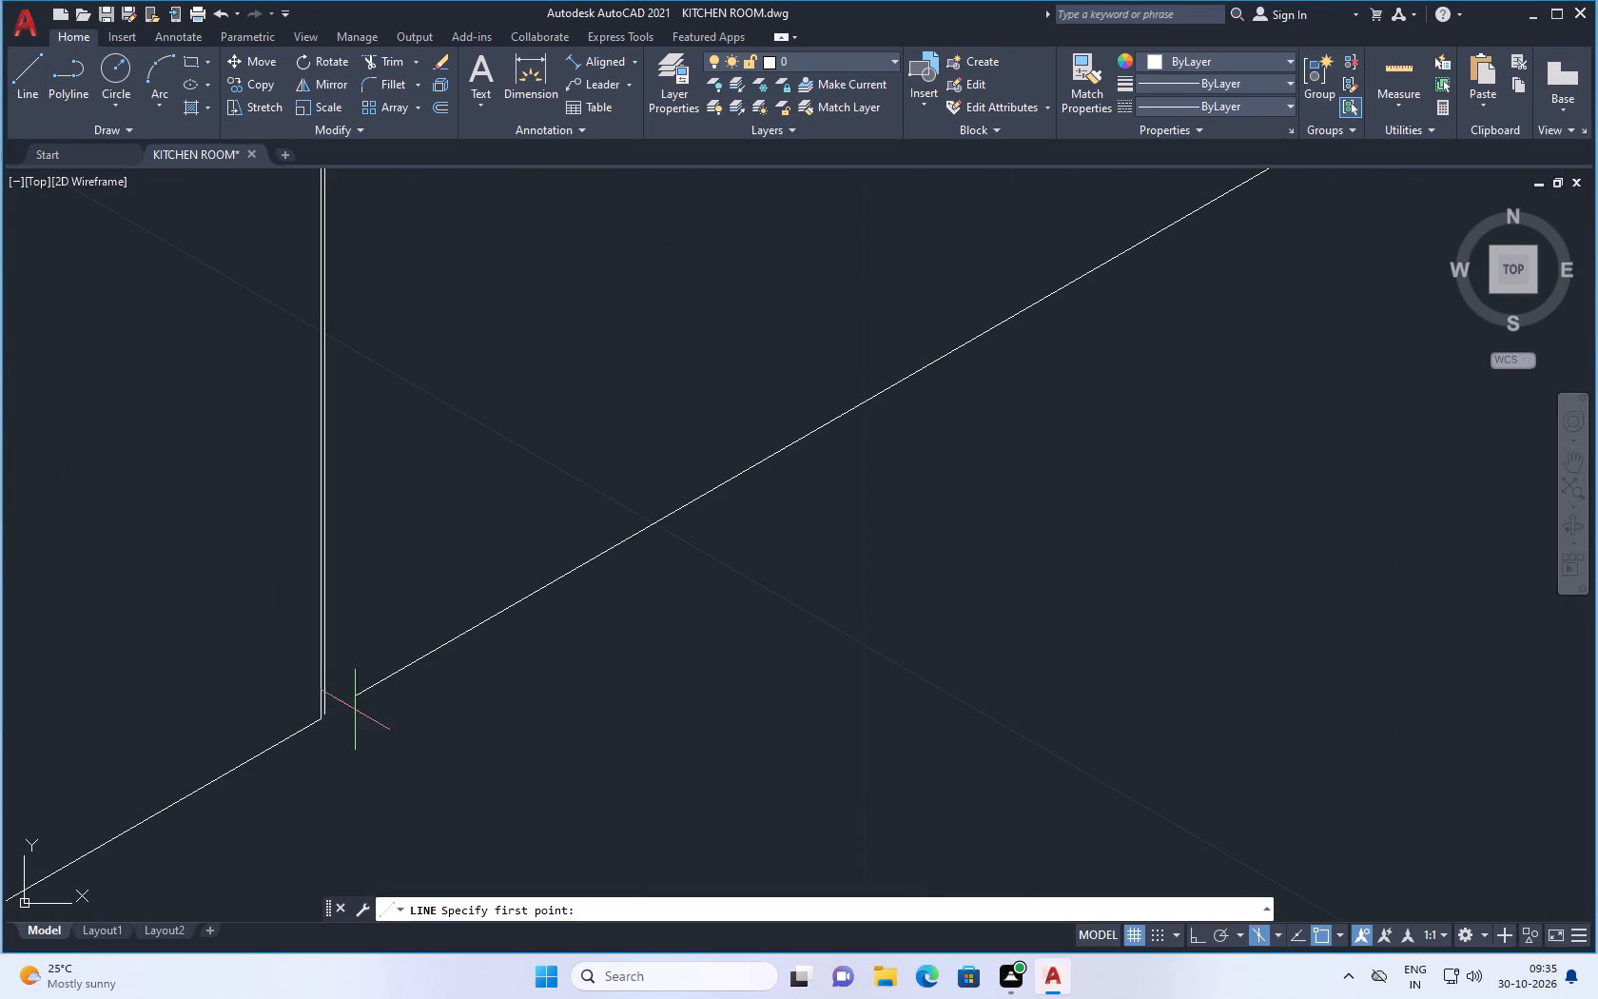
pyautogui.click(357, 704)
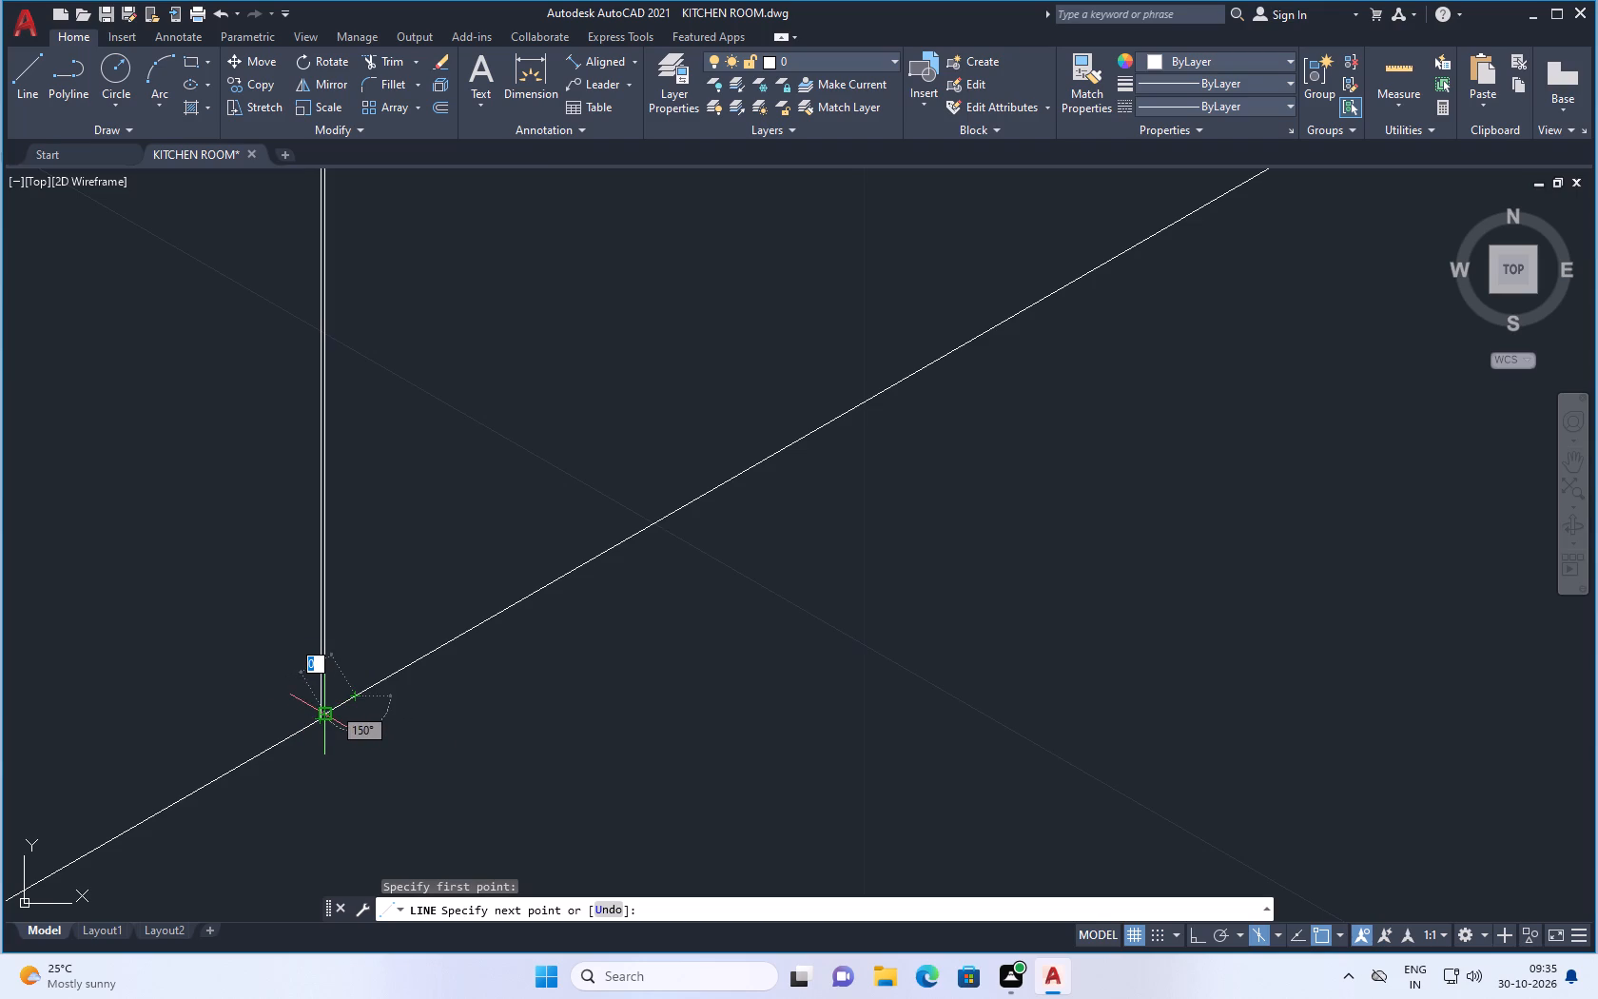
pyautogui.click(323, 722)
pyautogui.press('Escape')
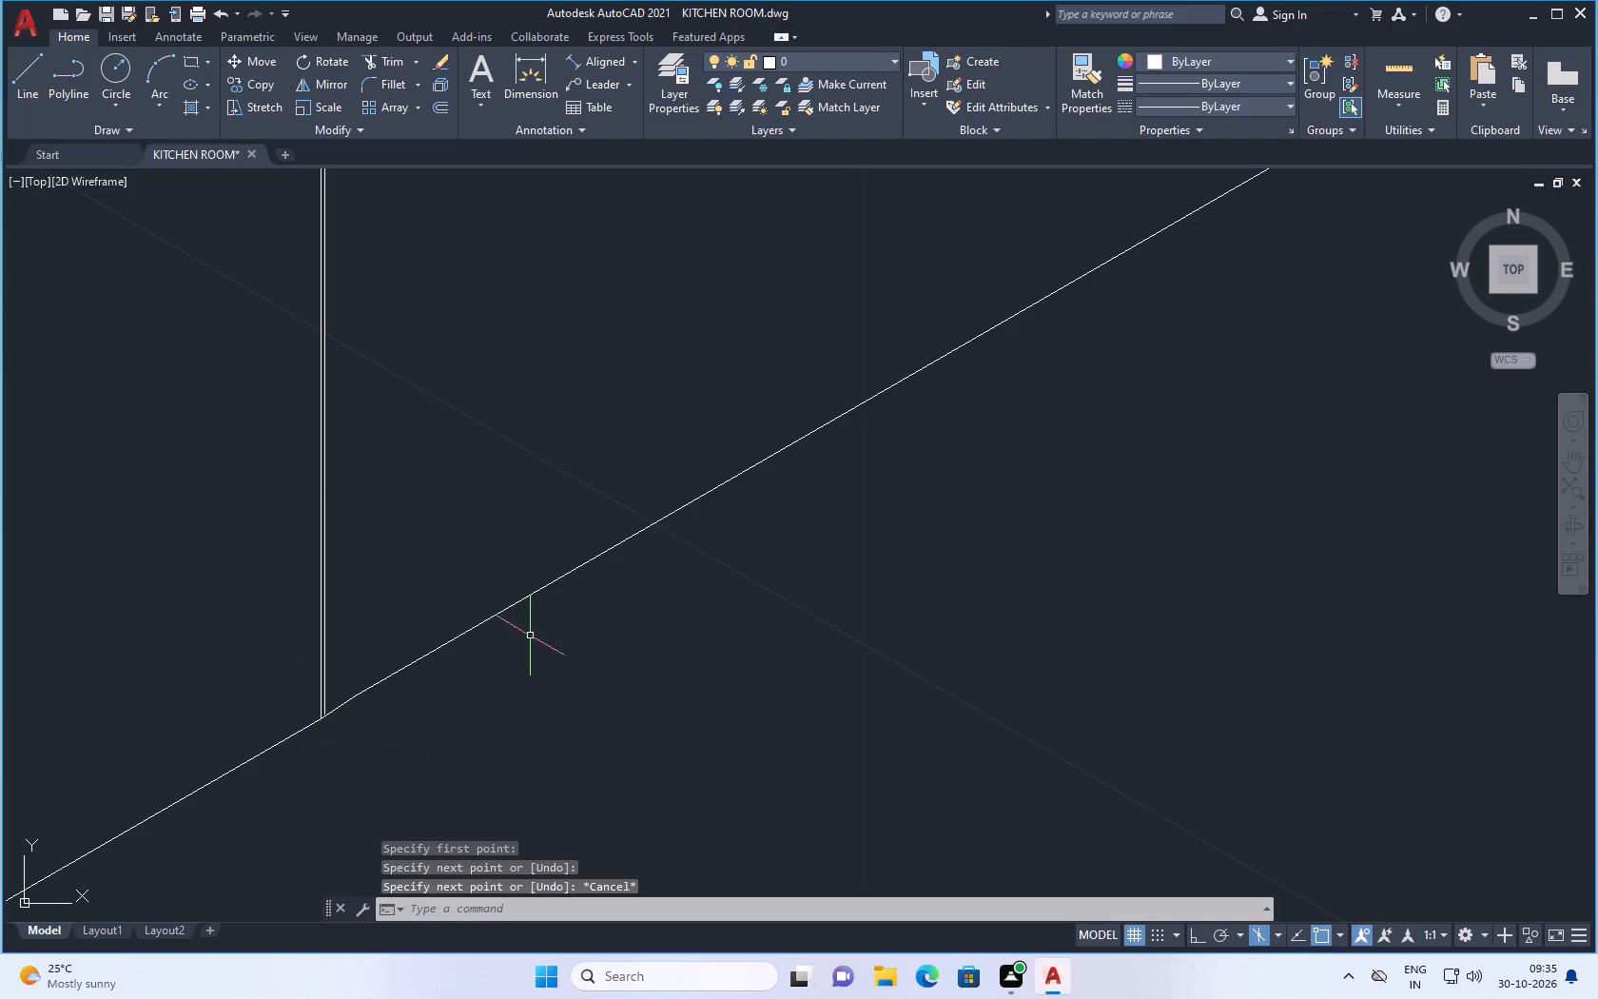
pyautogui.scroll(1, 505, 558)
pyautogui.scroll(-7, 505, 558)
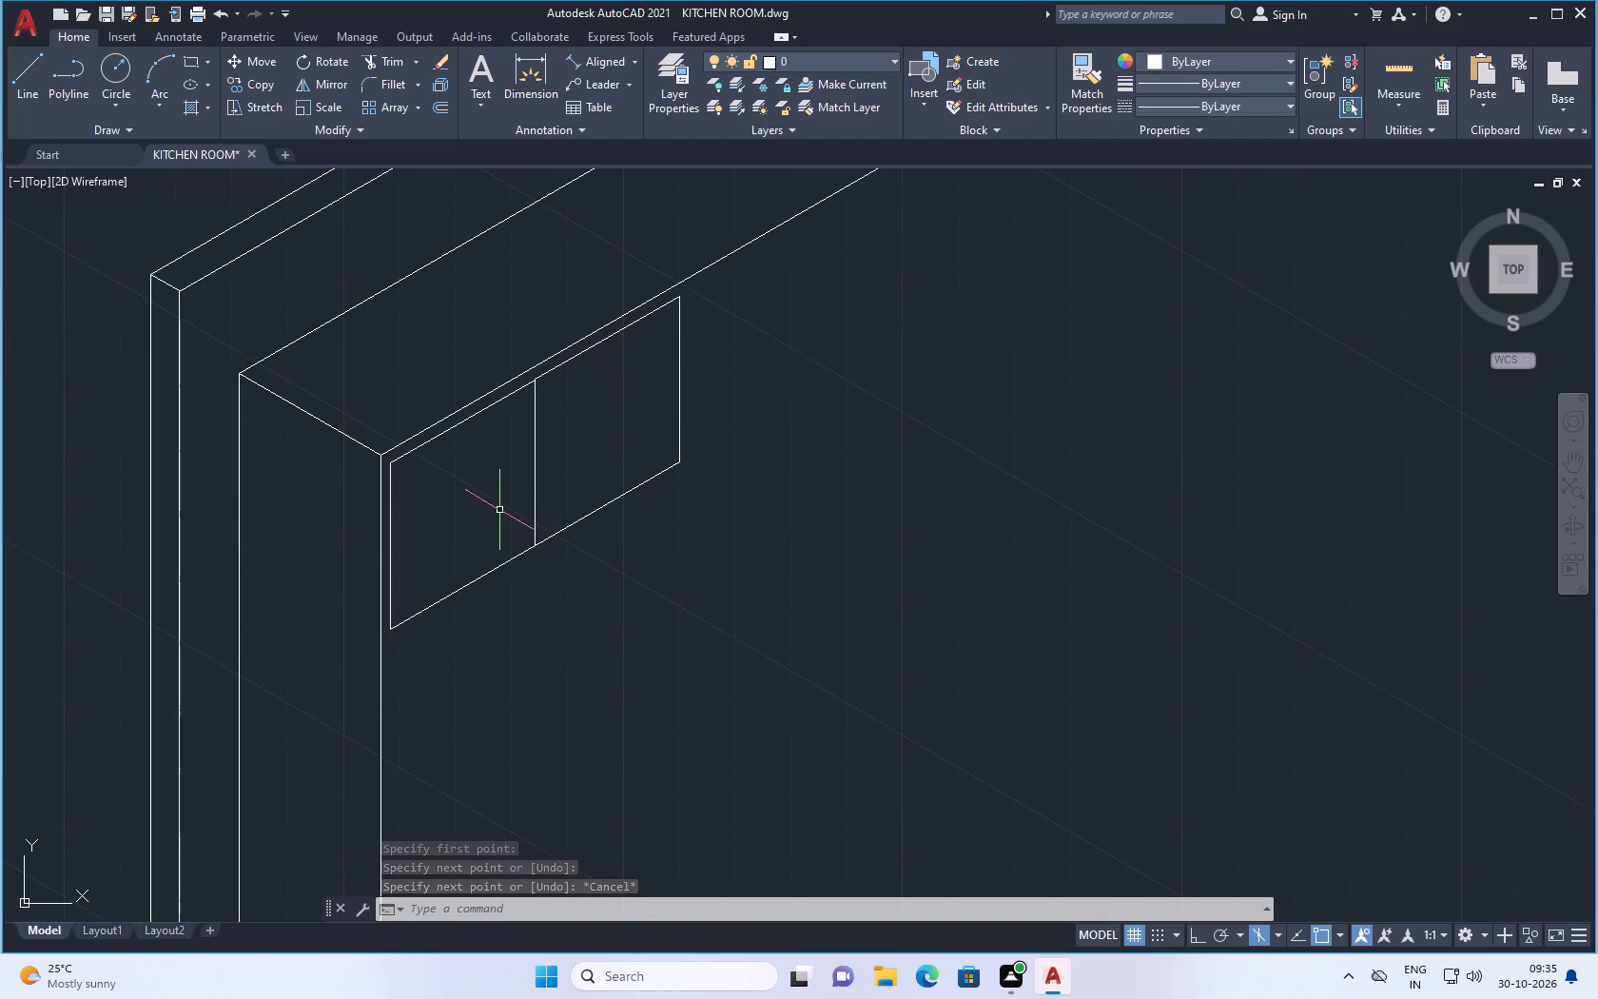
# Turn on Ortho and set the isometric drafting plane to Isoplane Top for the lines below the door panels.
pyautogui.scroll(-2, 552, 434)
pyautogui.scroll(2, 548, 525)
pyautogui.scroll(-3, 542, 460)
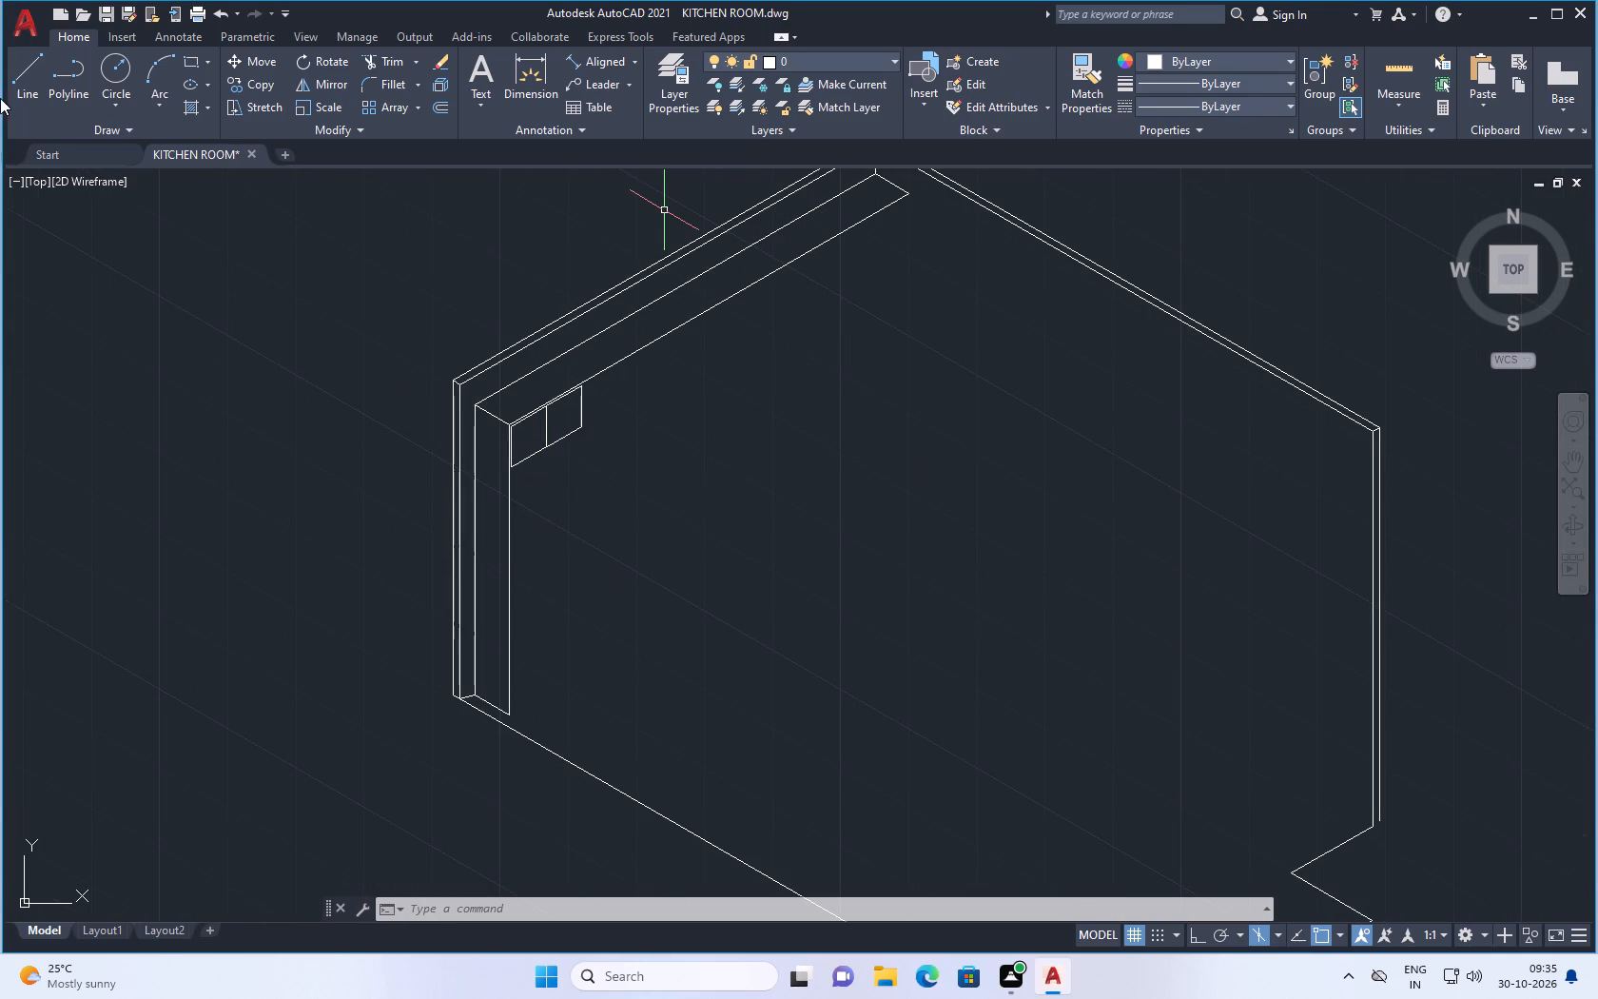
pyautogui.click(16, 78)
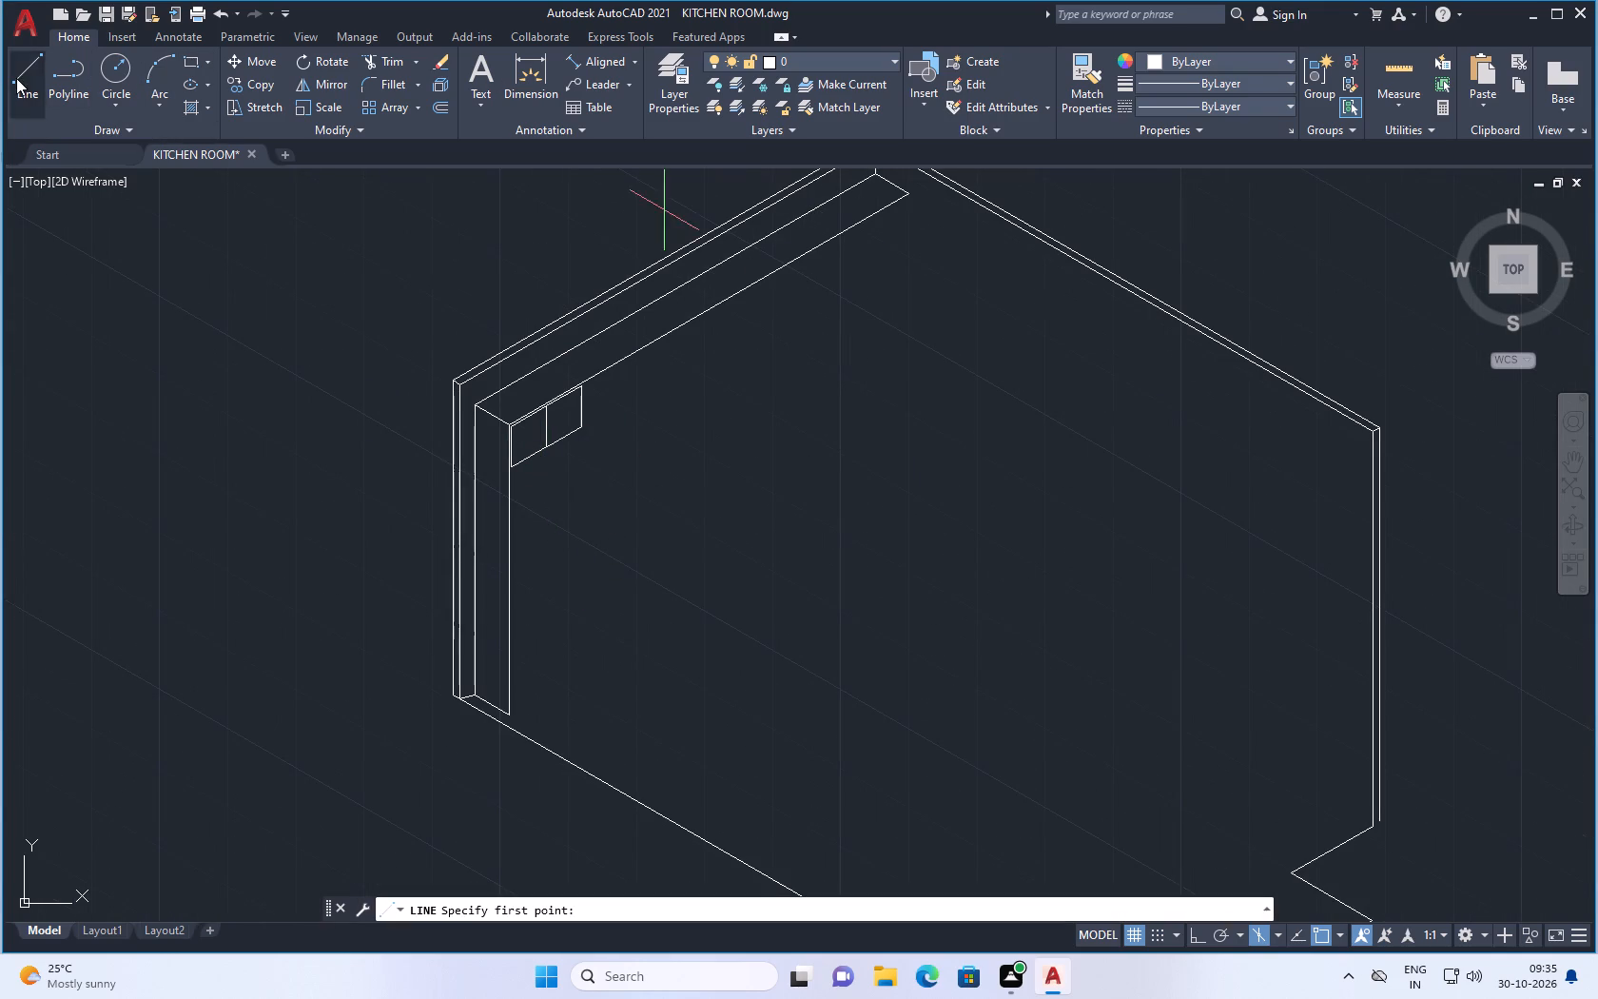
pyautogui.scroll(5, 537, 492)
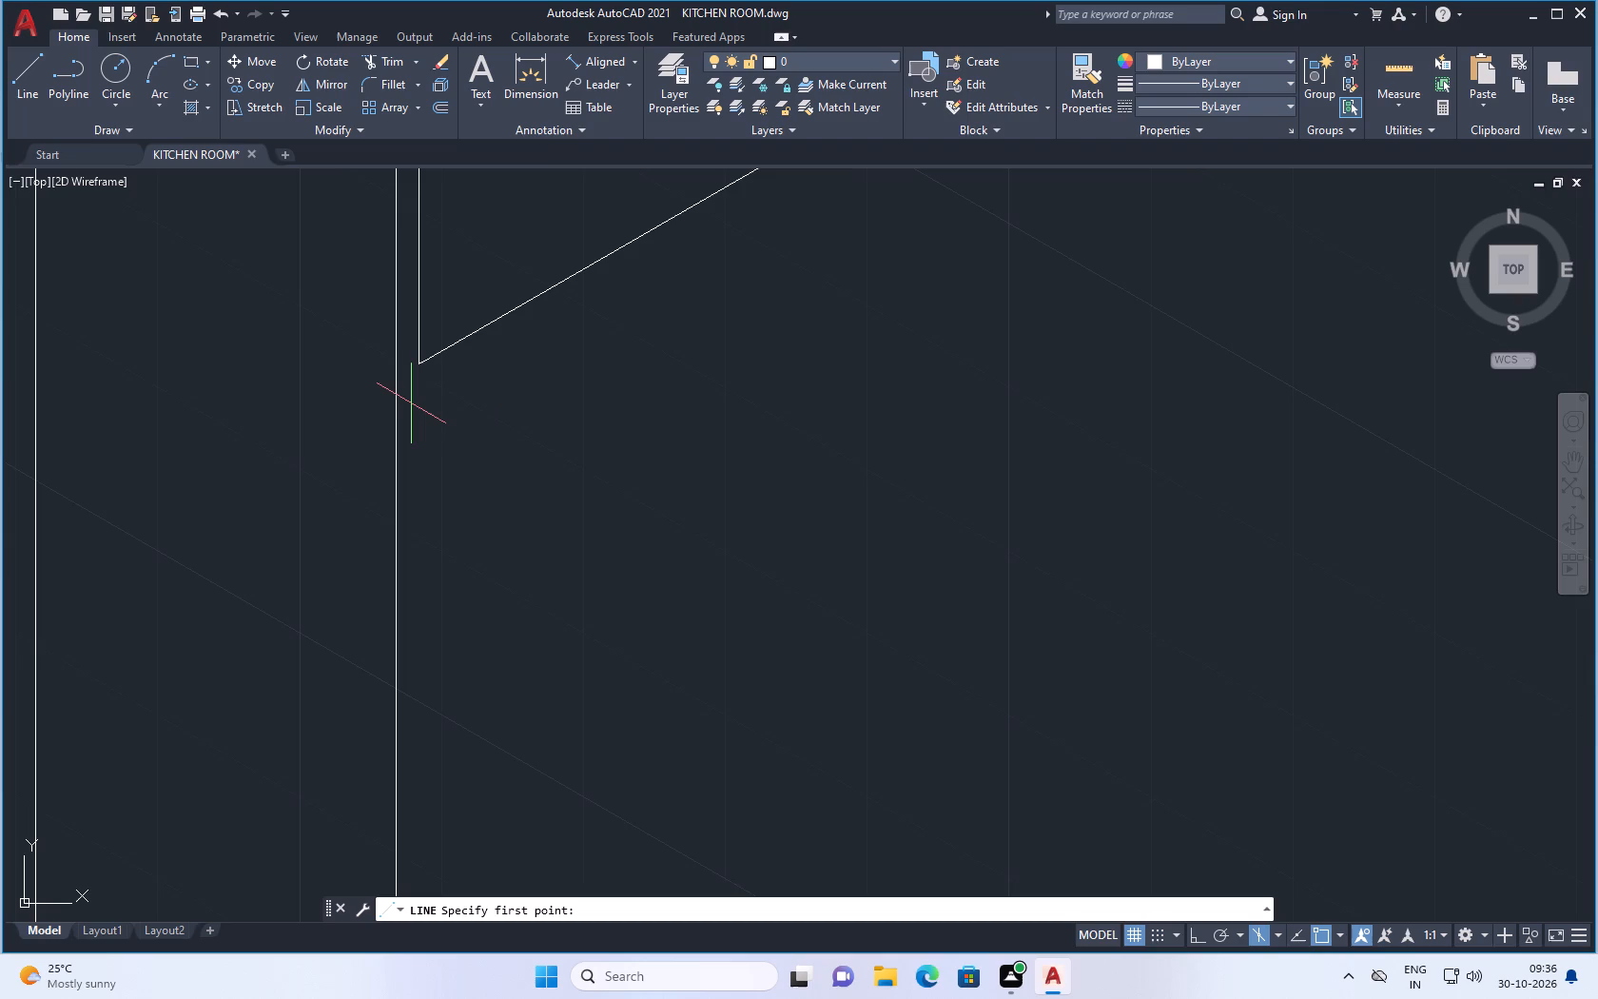
pyautogui.moveTo(422, 401); pyautogui.dragTo(465, 401)
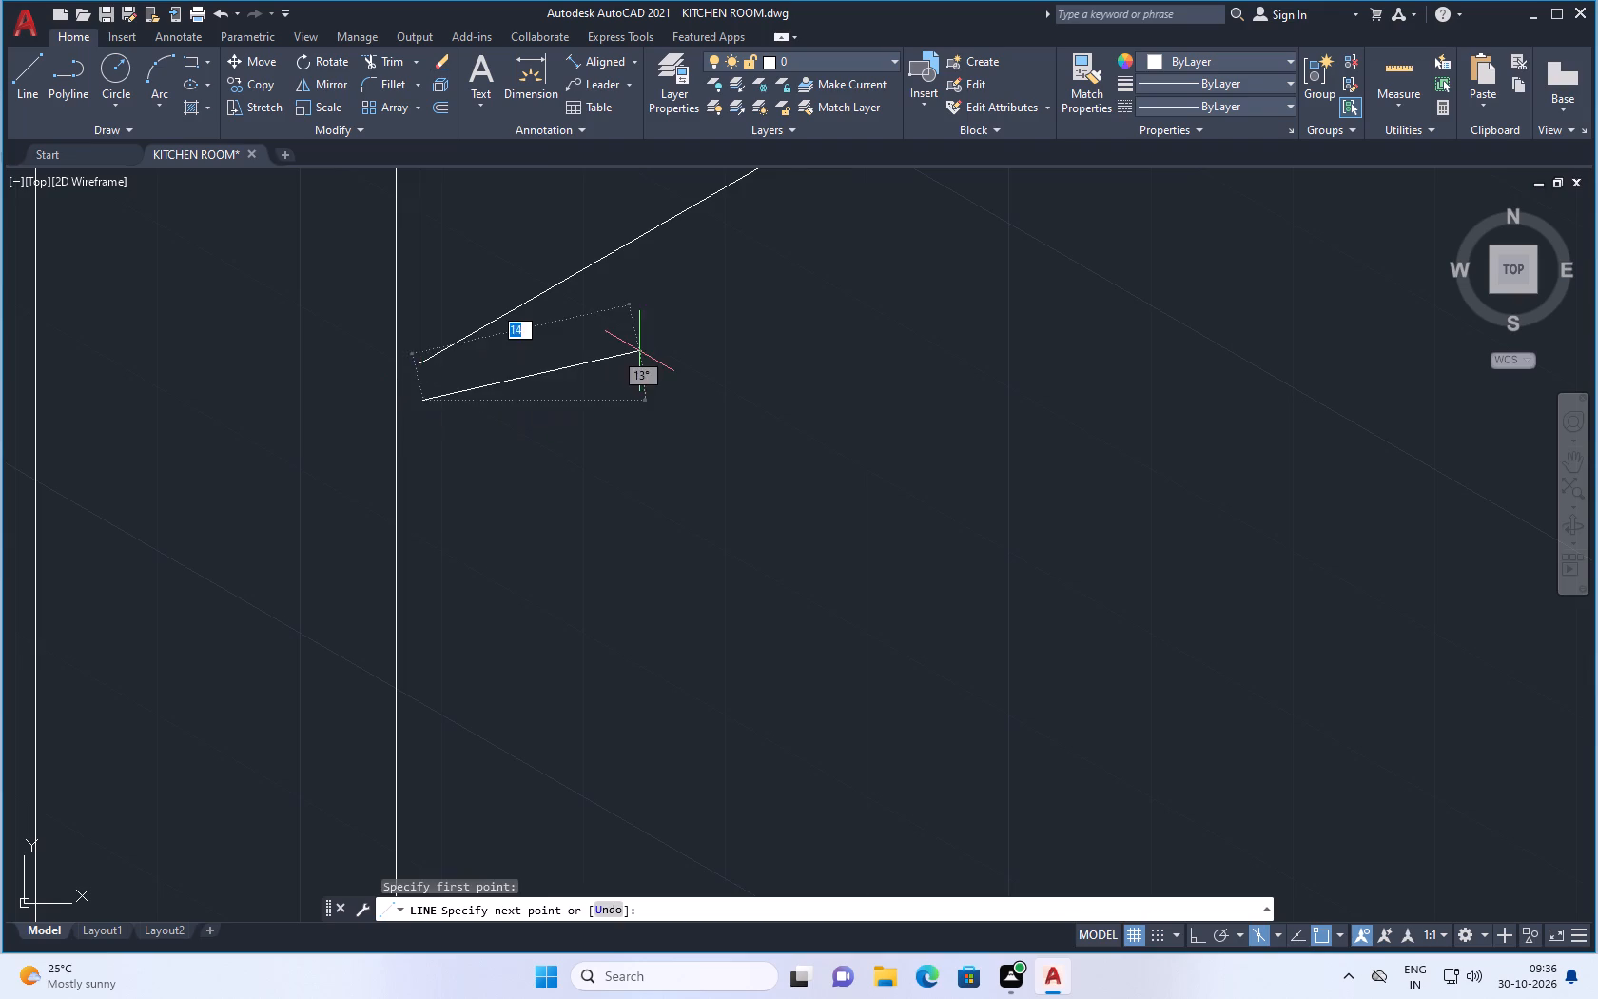
pyautogui.scroll(-2, 649, 345)
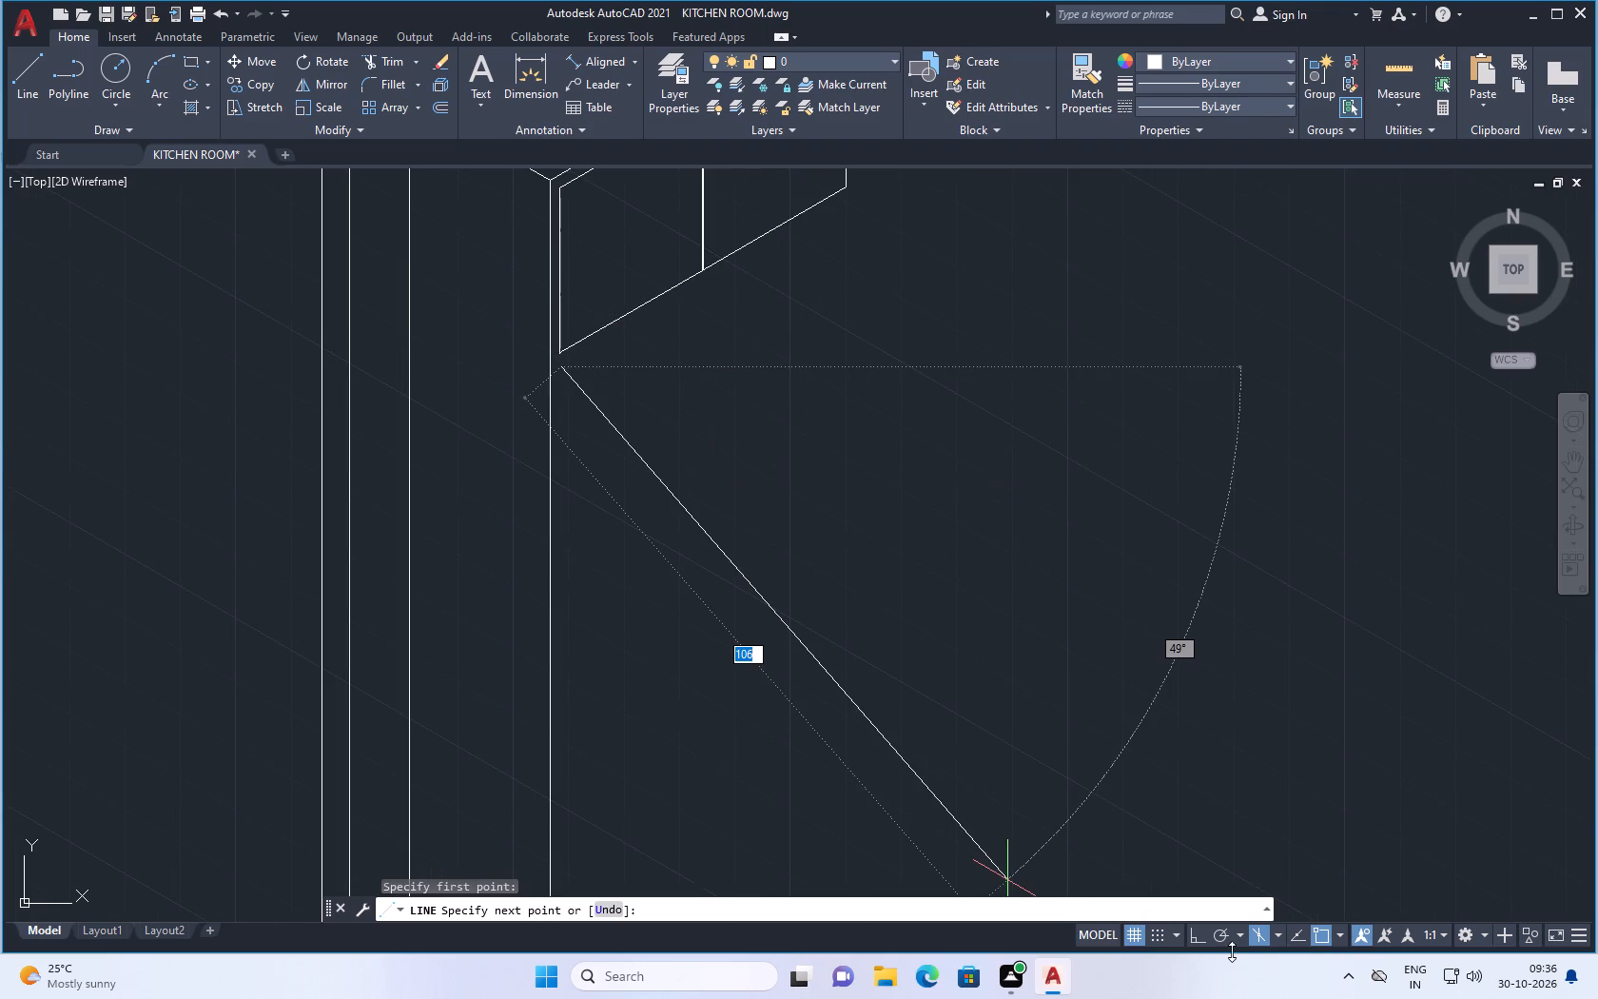
pyautogui.click(1190, 935)
pyautogui.scroll(-1, 747, 203)
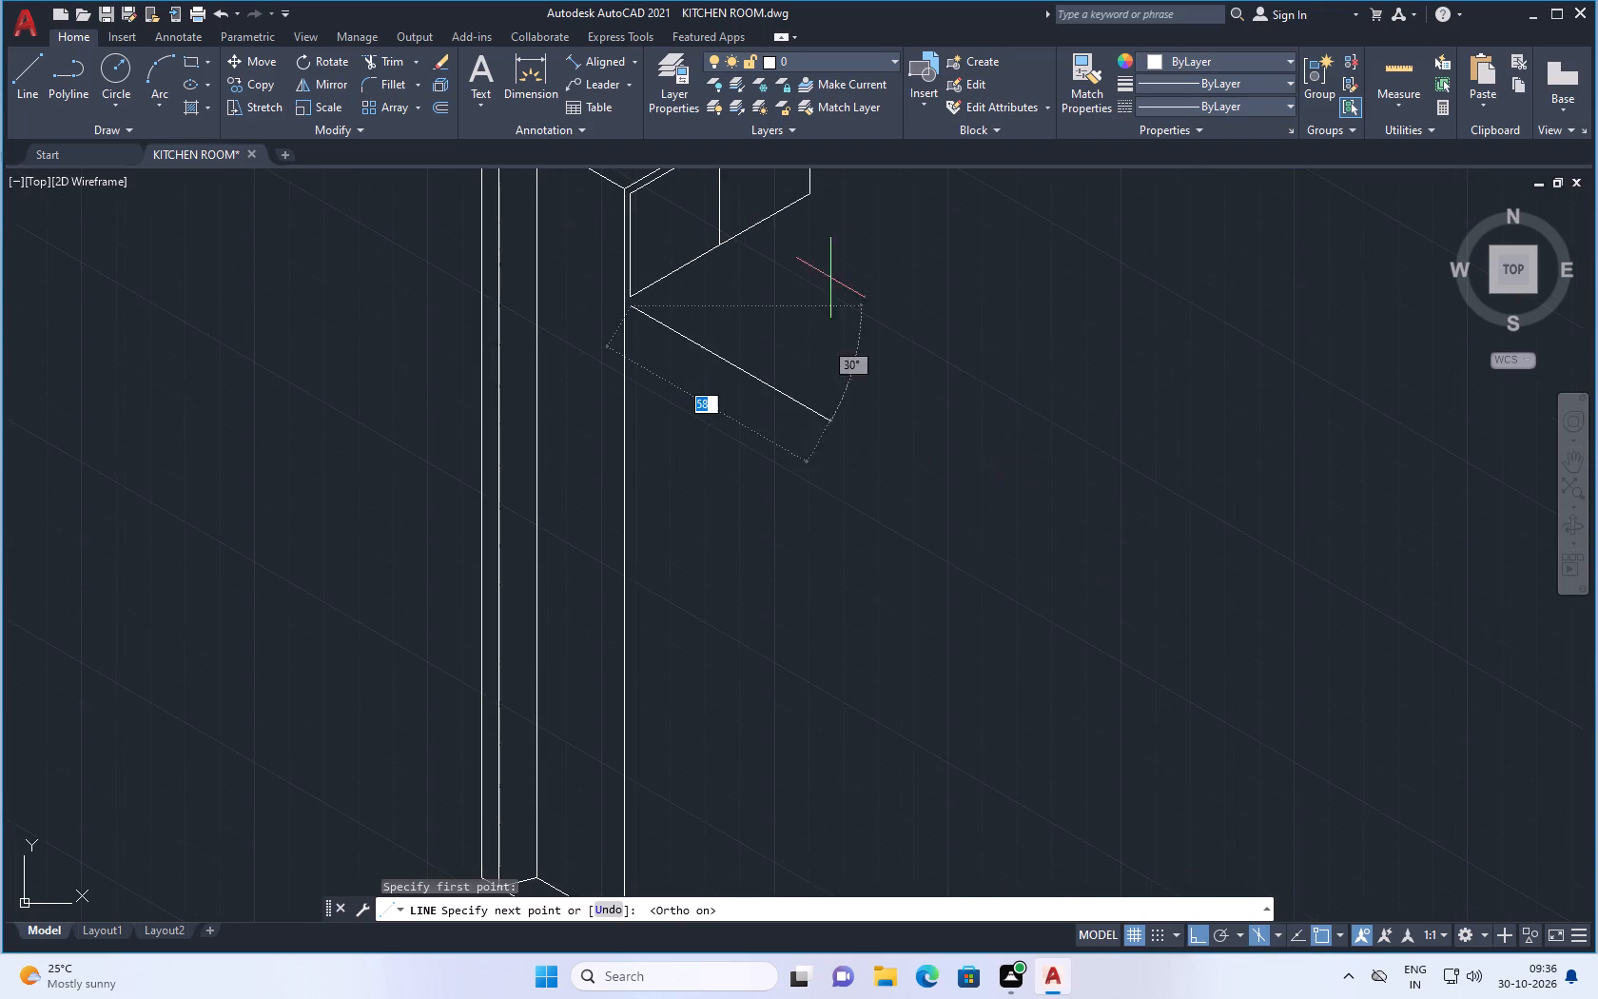
pyautogui.click(1275, 932)
pyautogui.click(1300, 874)
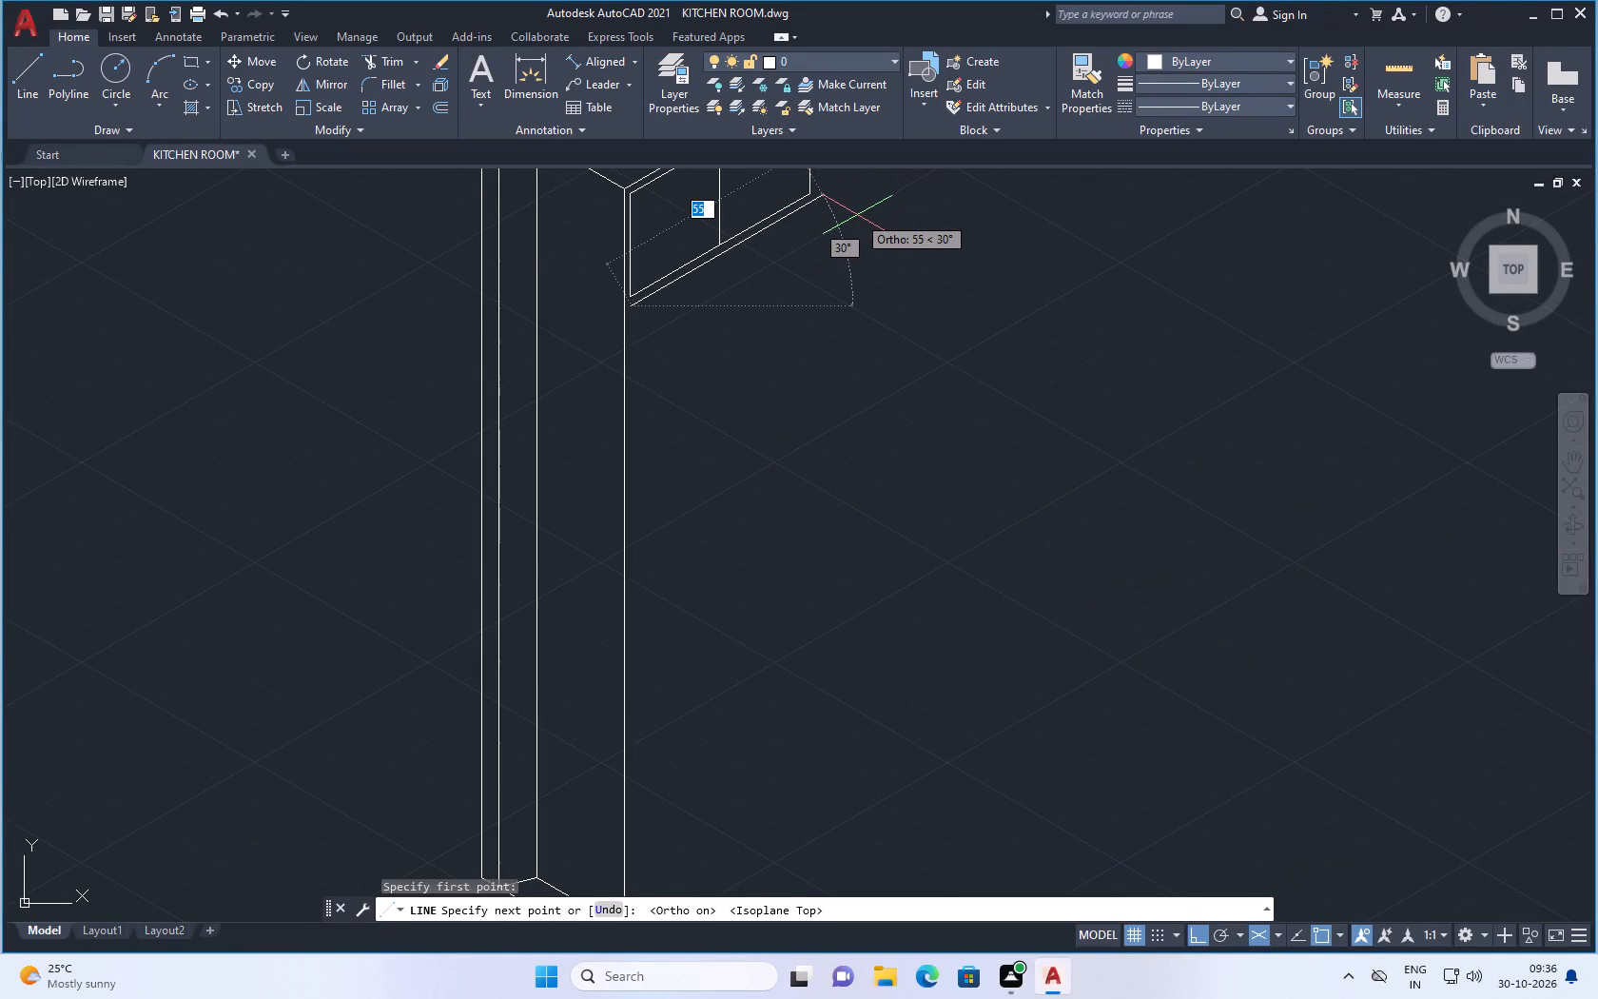
pyautogui.scroll(1, 858, 215)
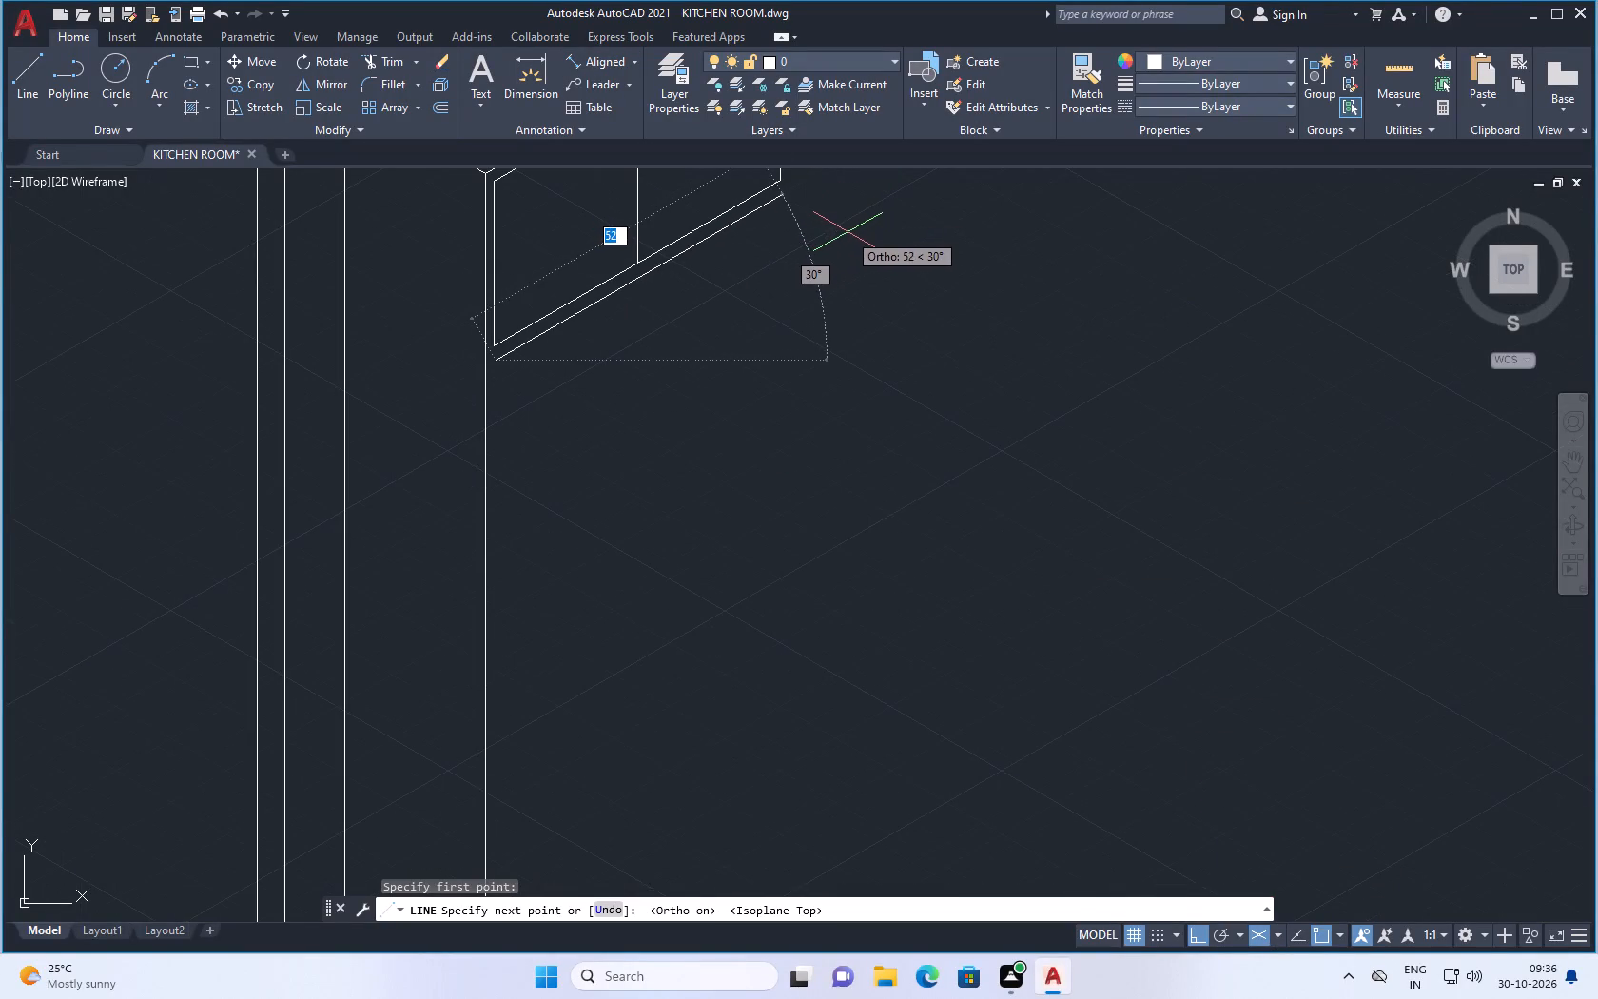
pyautogui.press('space')
# Draw a line about 51 long just below the two door panels, parallel to their bottom edges.
pyautogui.press('space')
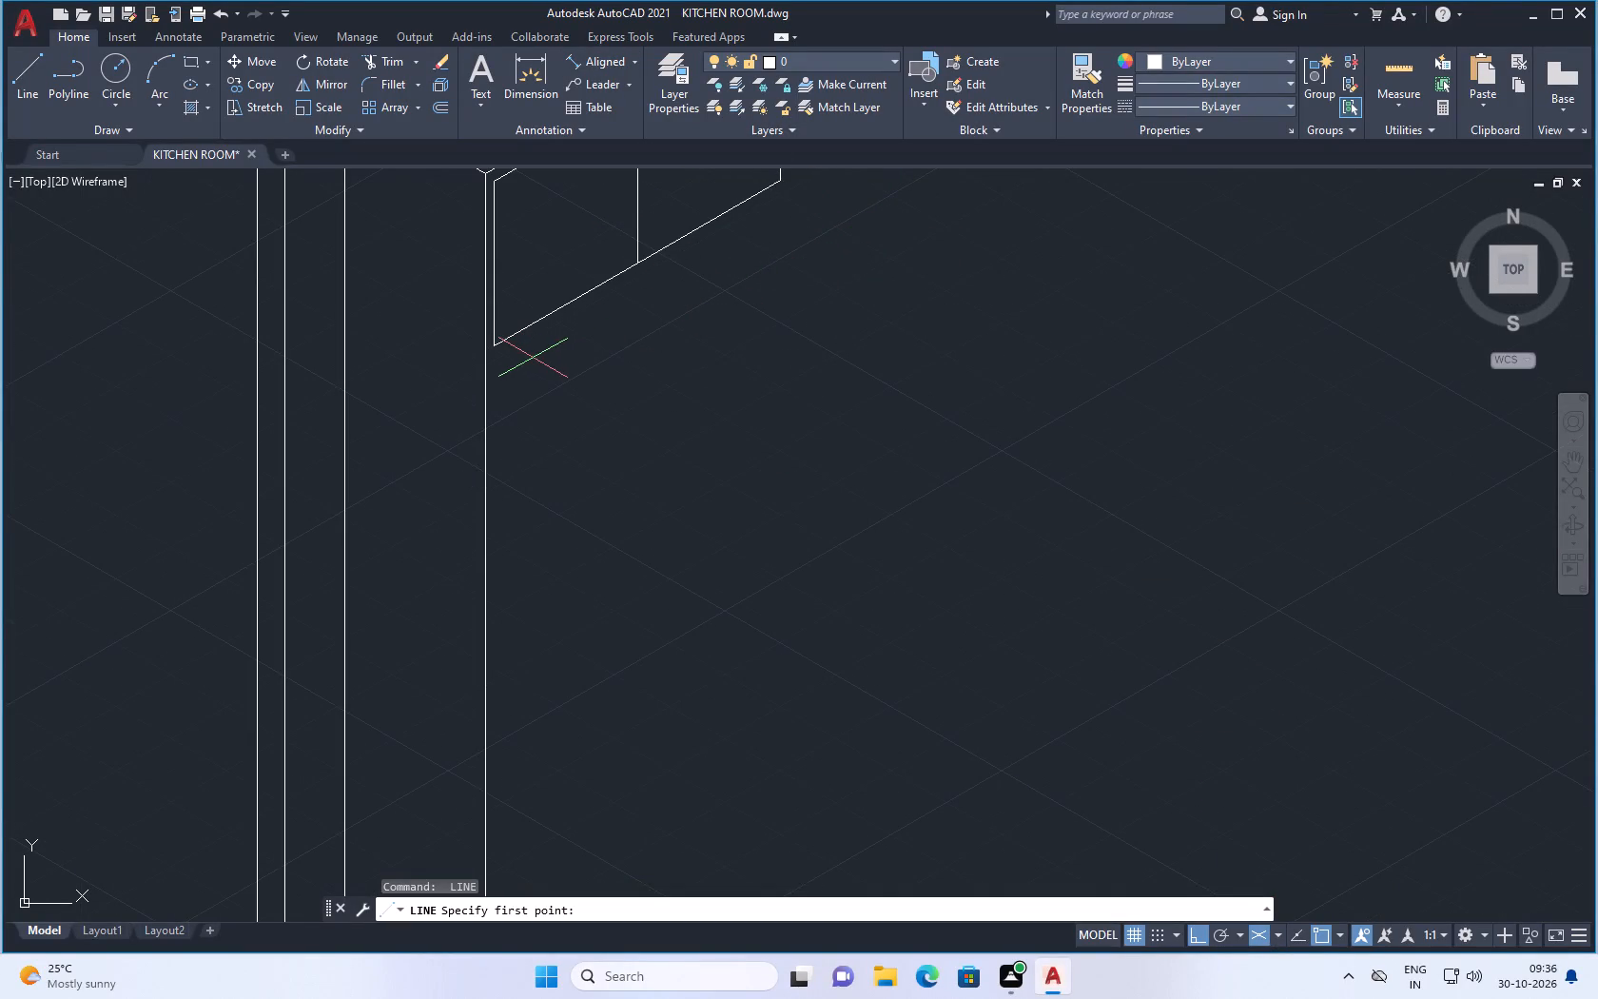
pyautogui.scroll(-1, 539, 381)
pyautogui.scroll(1, 603, 361)
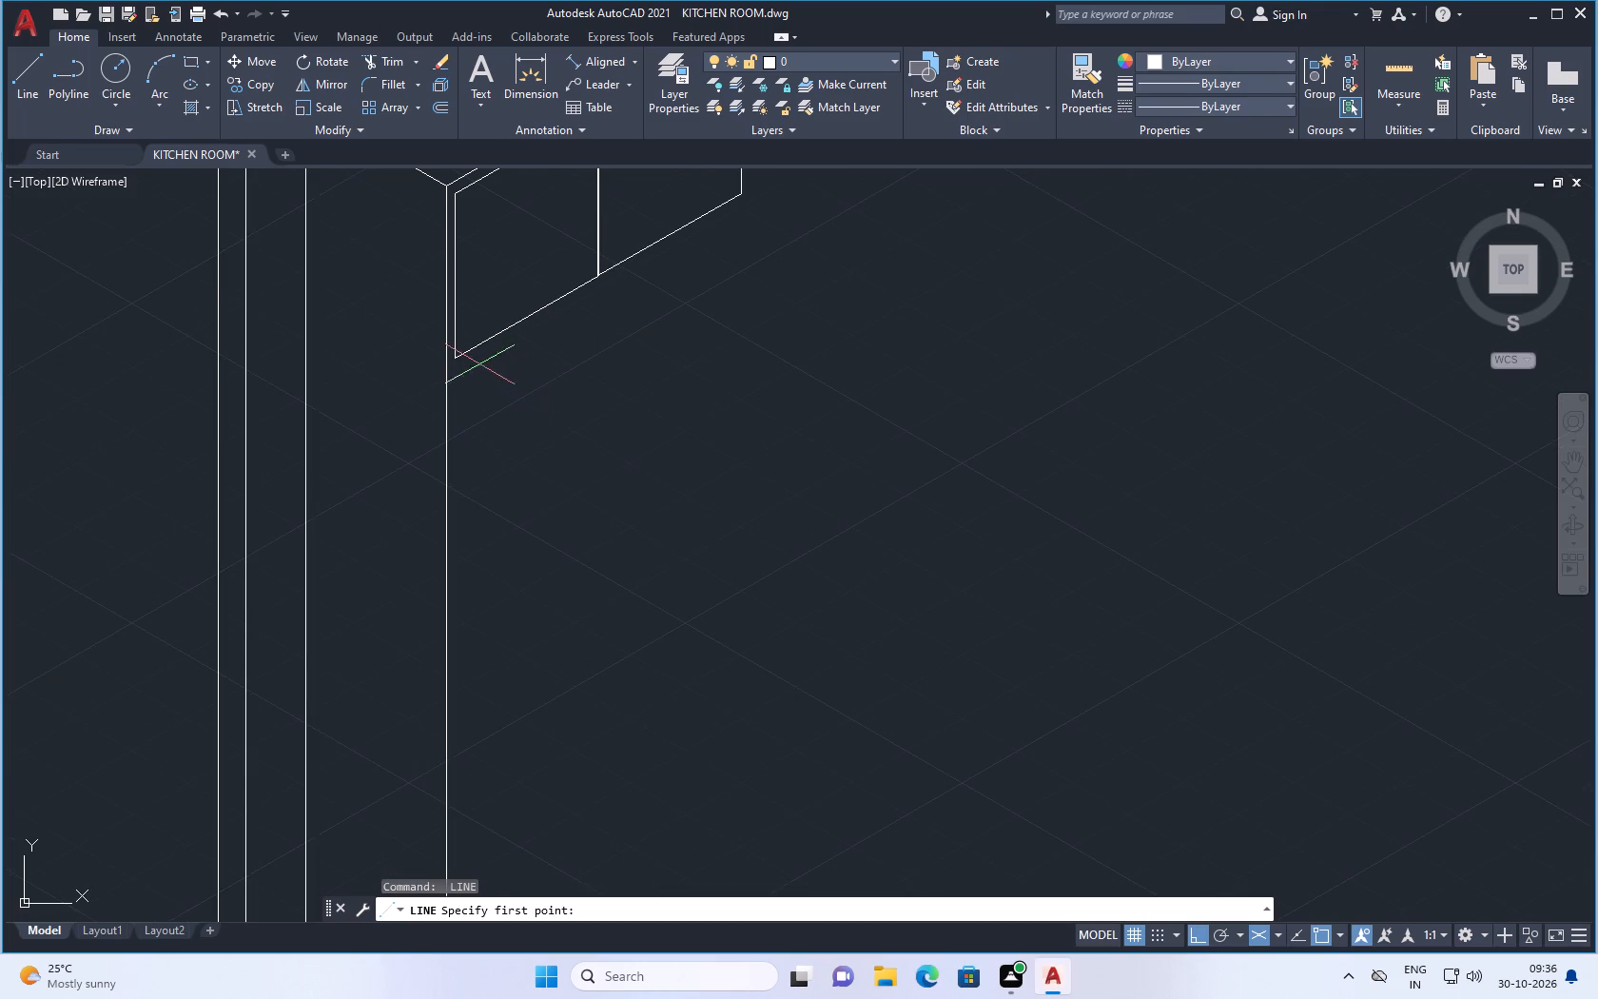
pyautogui.scroll(1, 479, 364)
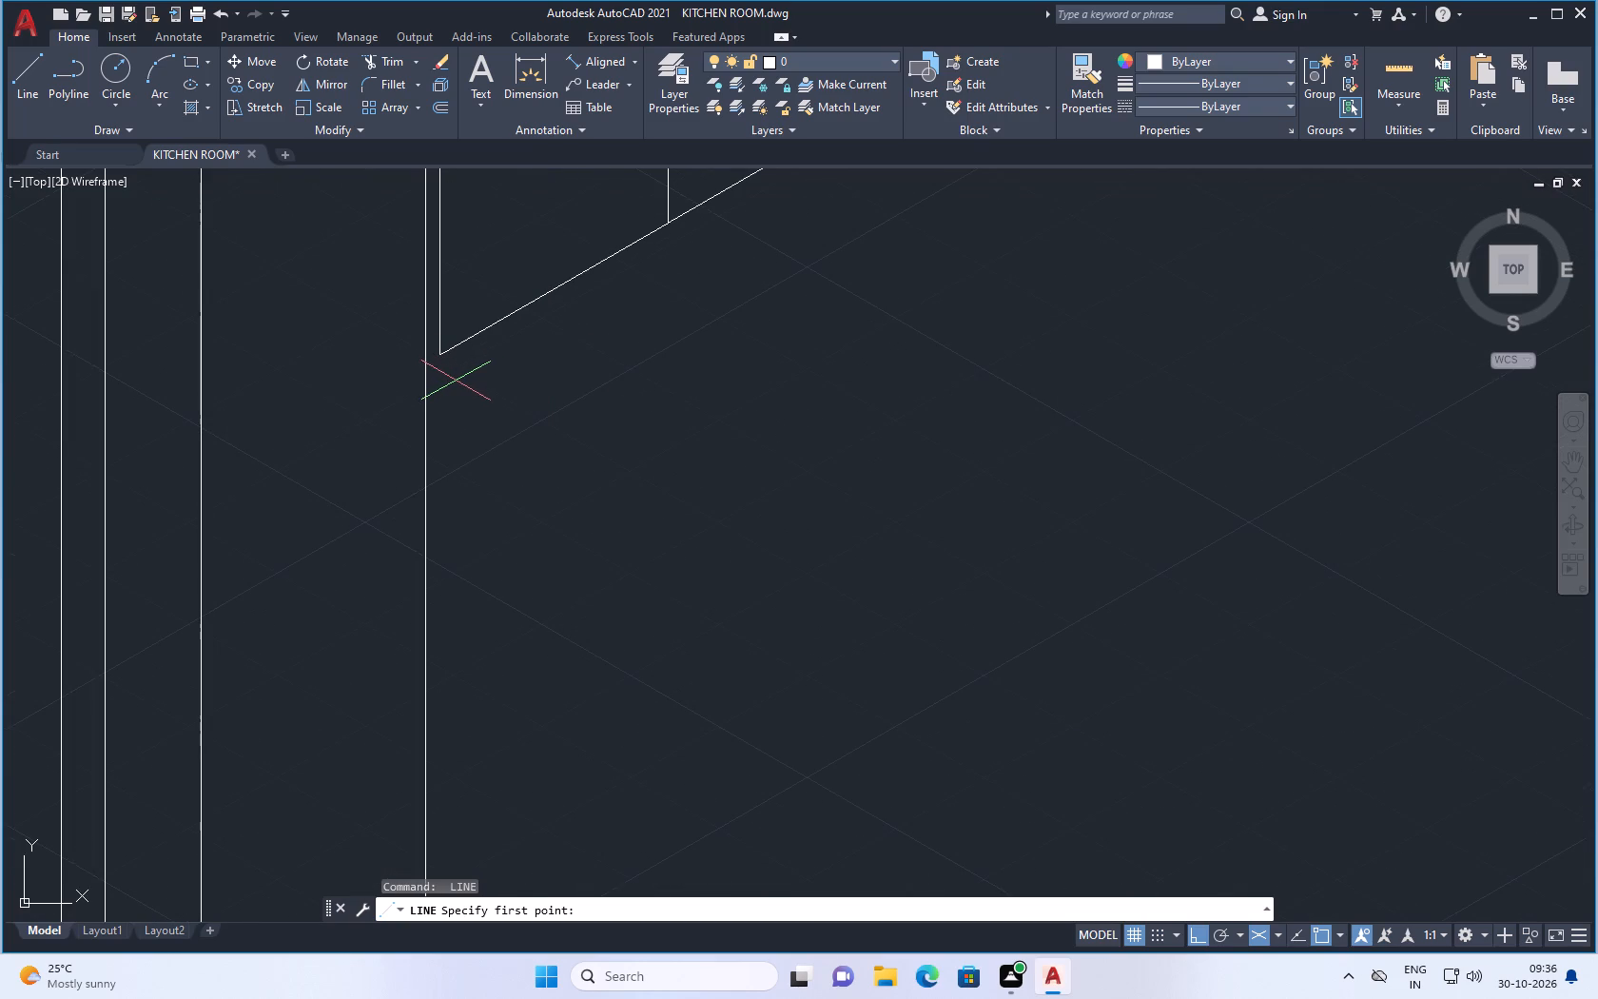
pyautogui.click(457, 379)
pyautogui.scroll(-3, 622, 332)
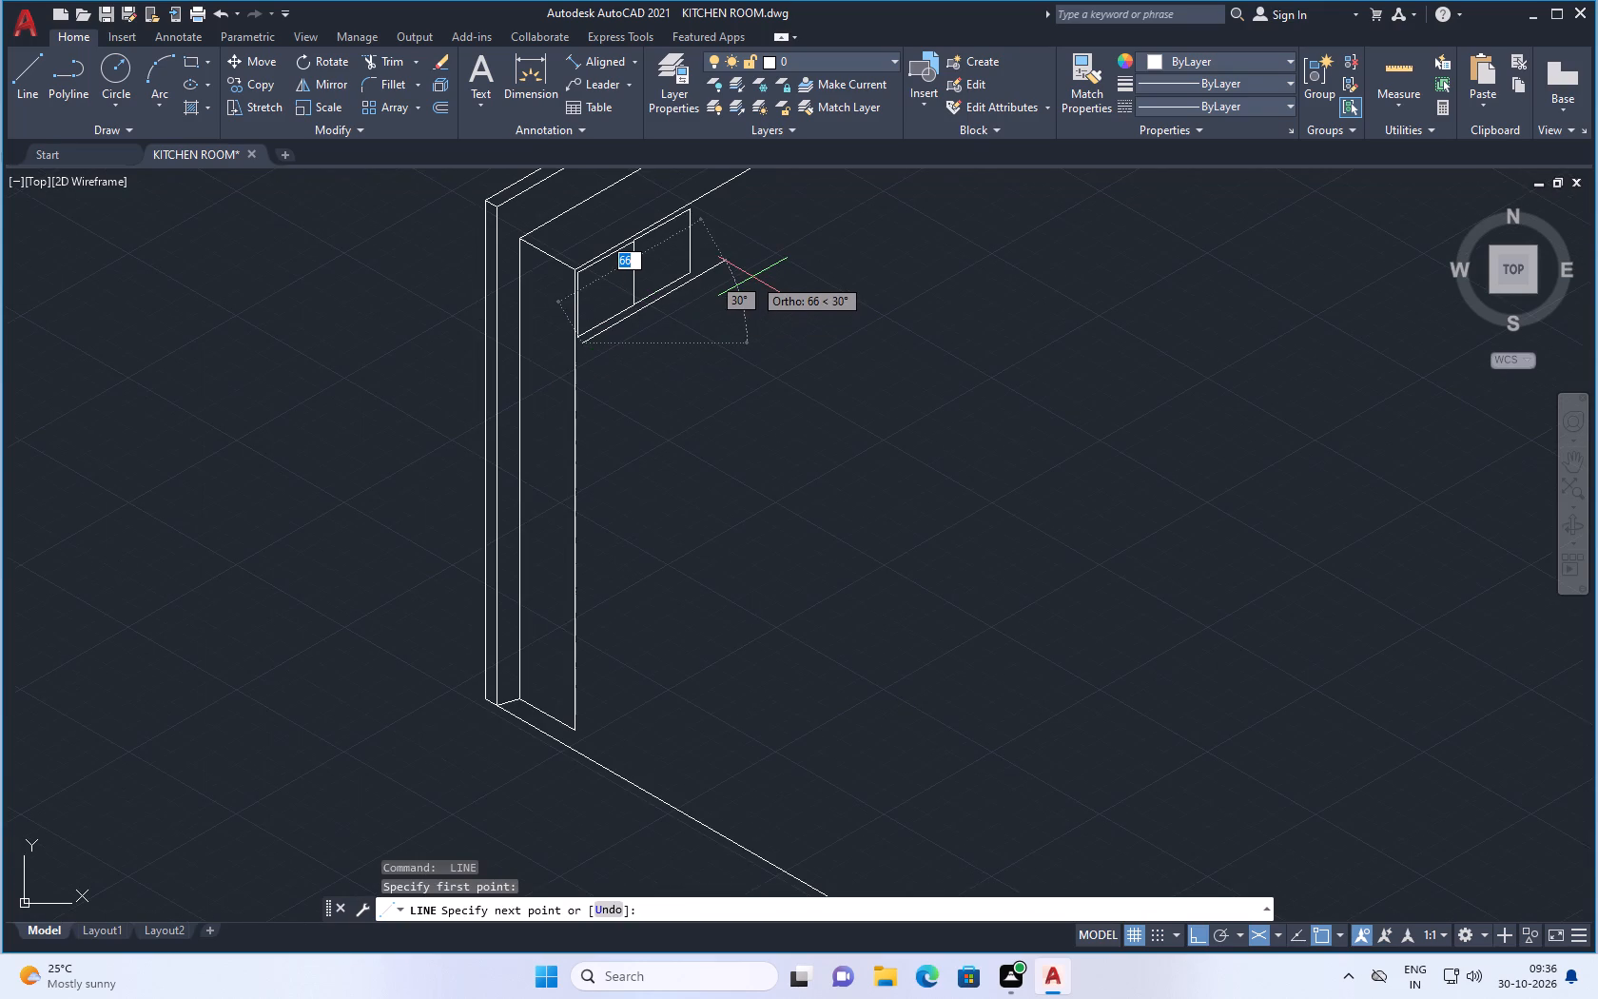
pyautogui.scroll(2, 752, 277)
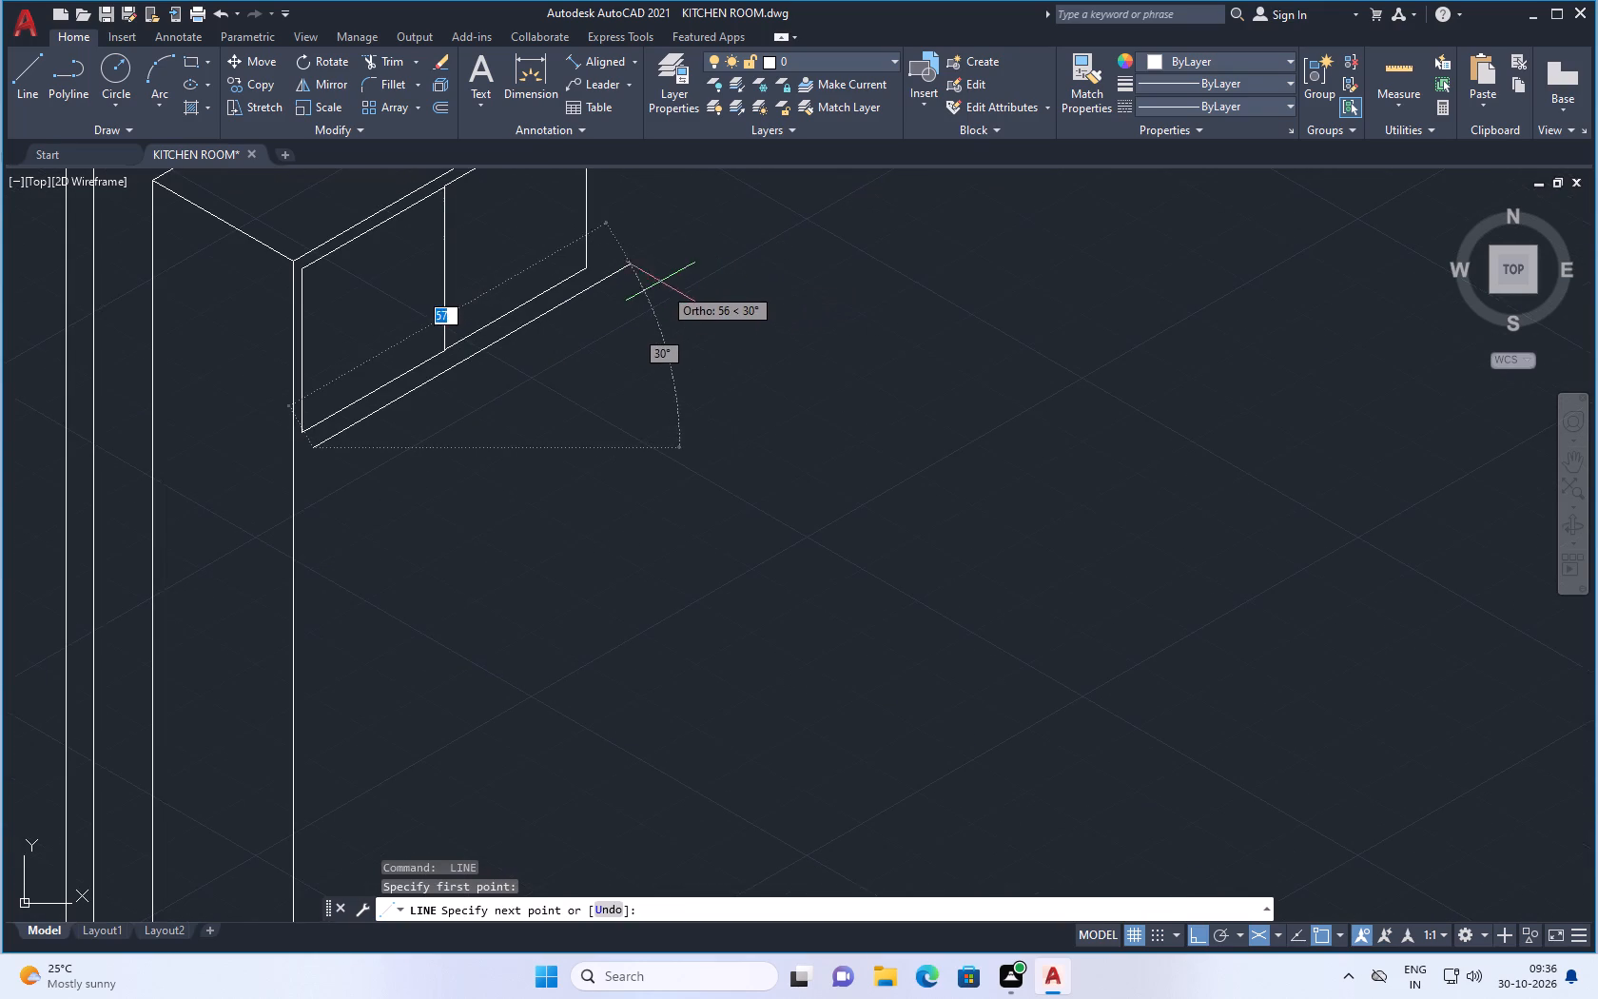
pyautogui.scroll(1, 645, 273)
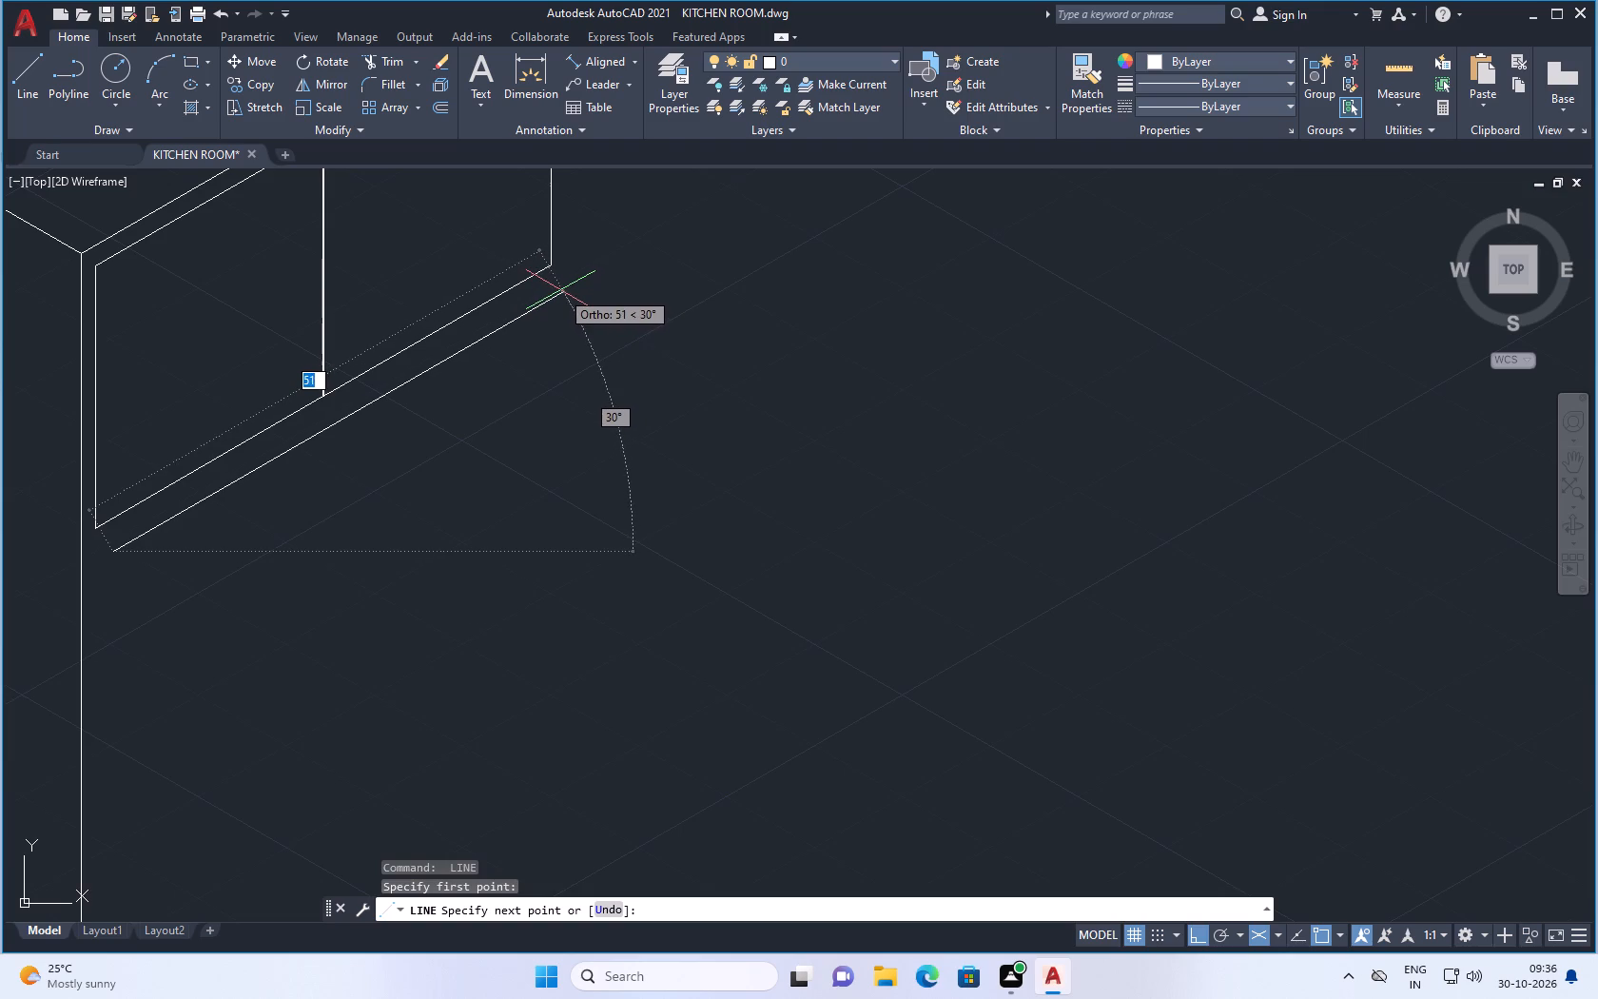
pyautogui.click(560, 290)
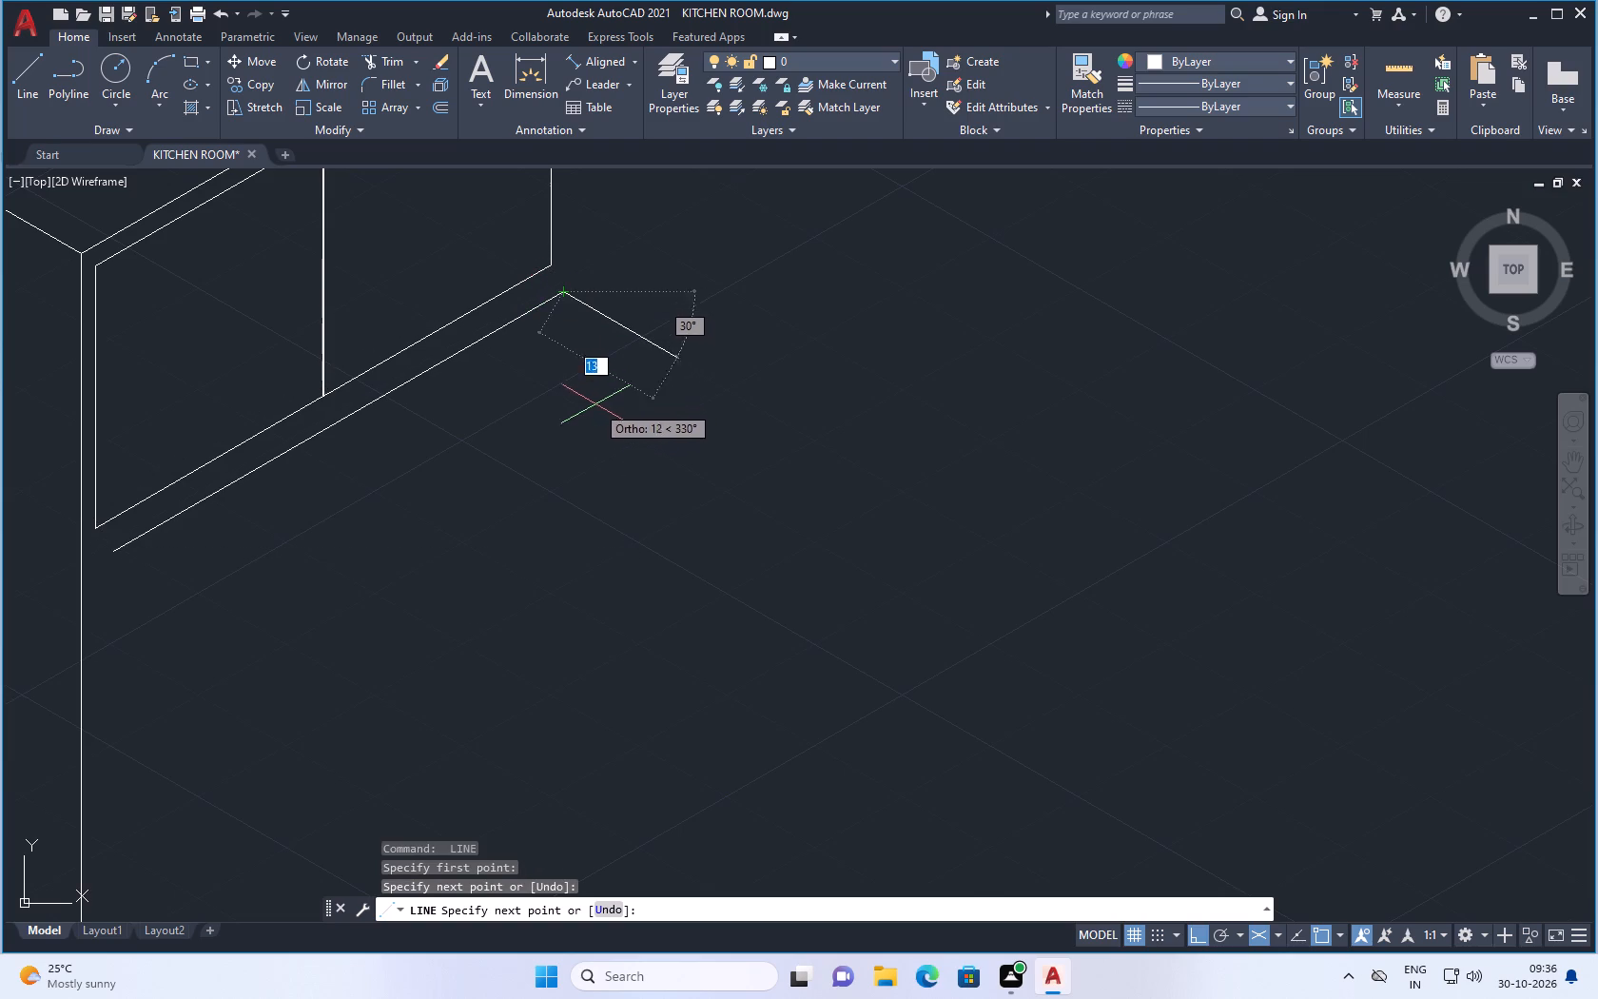
# Switch to Isoplane Right and draw a vertical line from the new line's right end down to near the cabinet's base.
pyautogui.click(1271, 931)
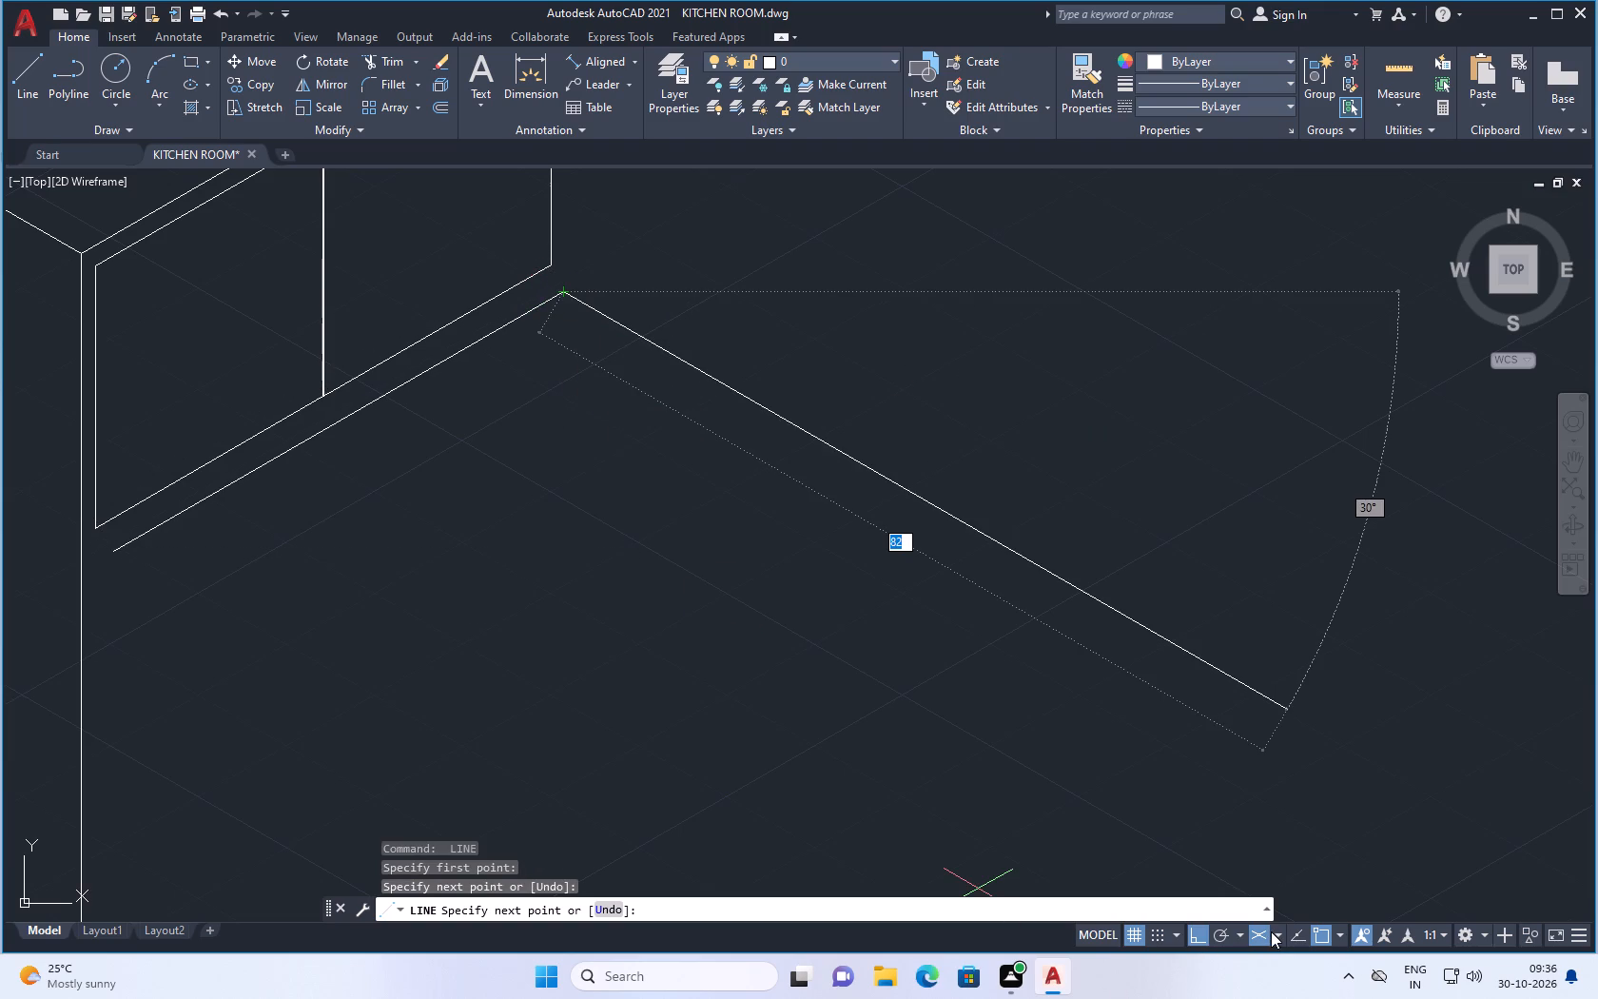
pyautogui.click(1280, 910)
pyautogui.scroll(2, 562, 460)
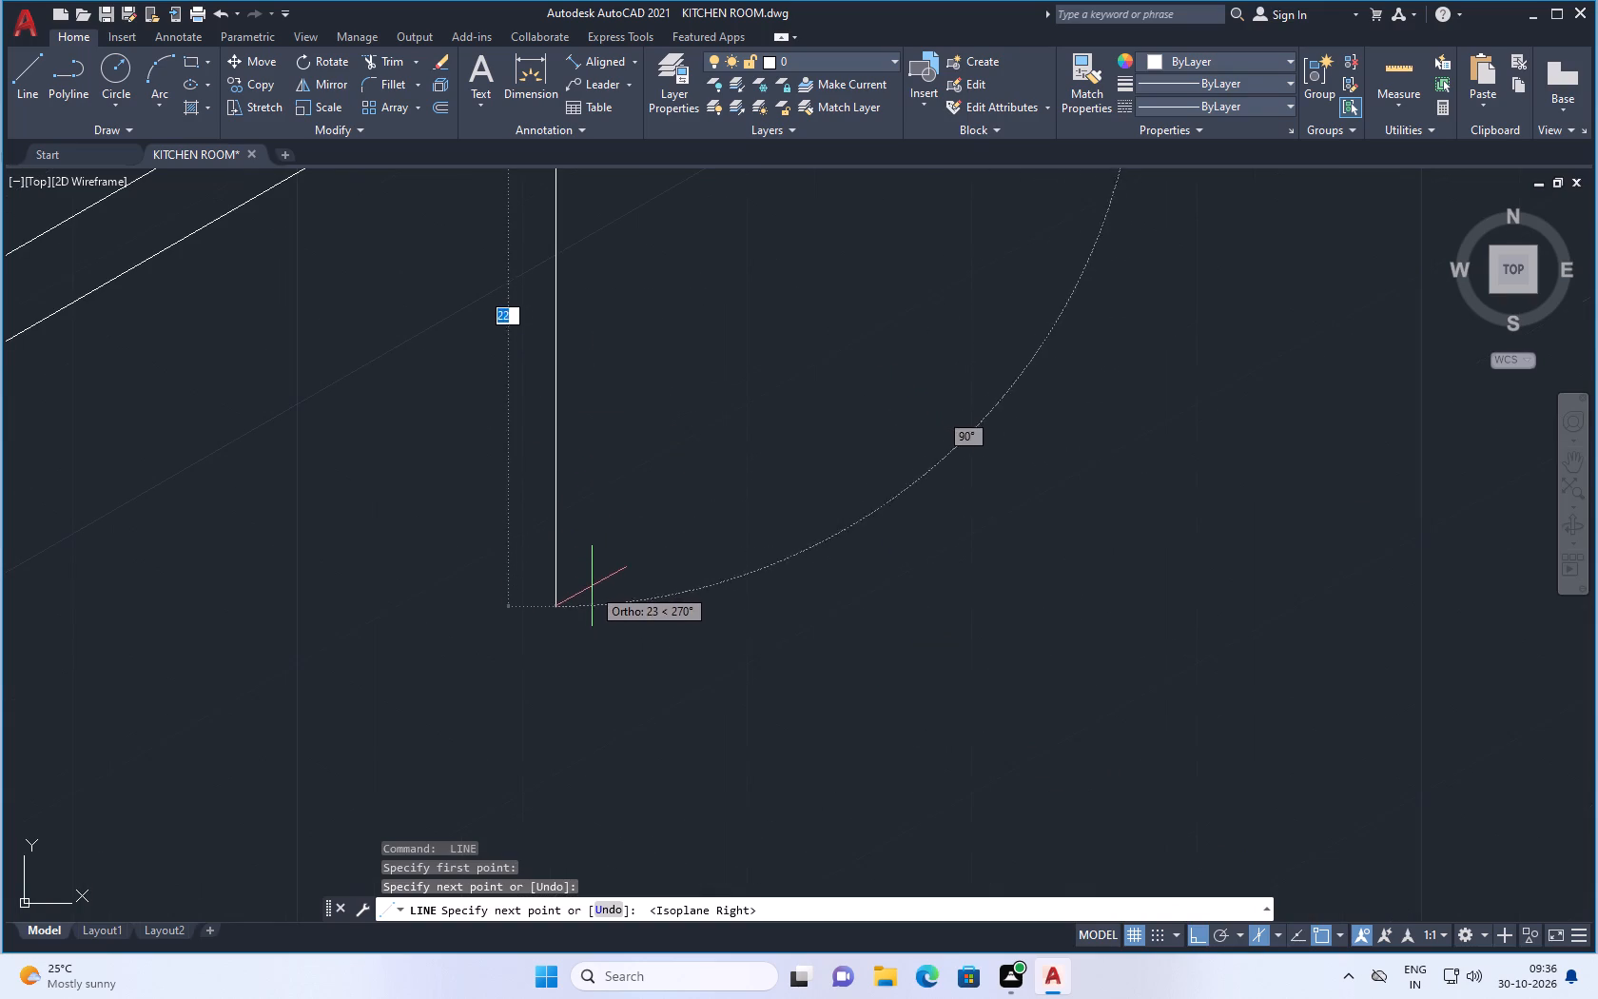
pyautogui.scroll(-3, 592, 572)
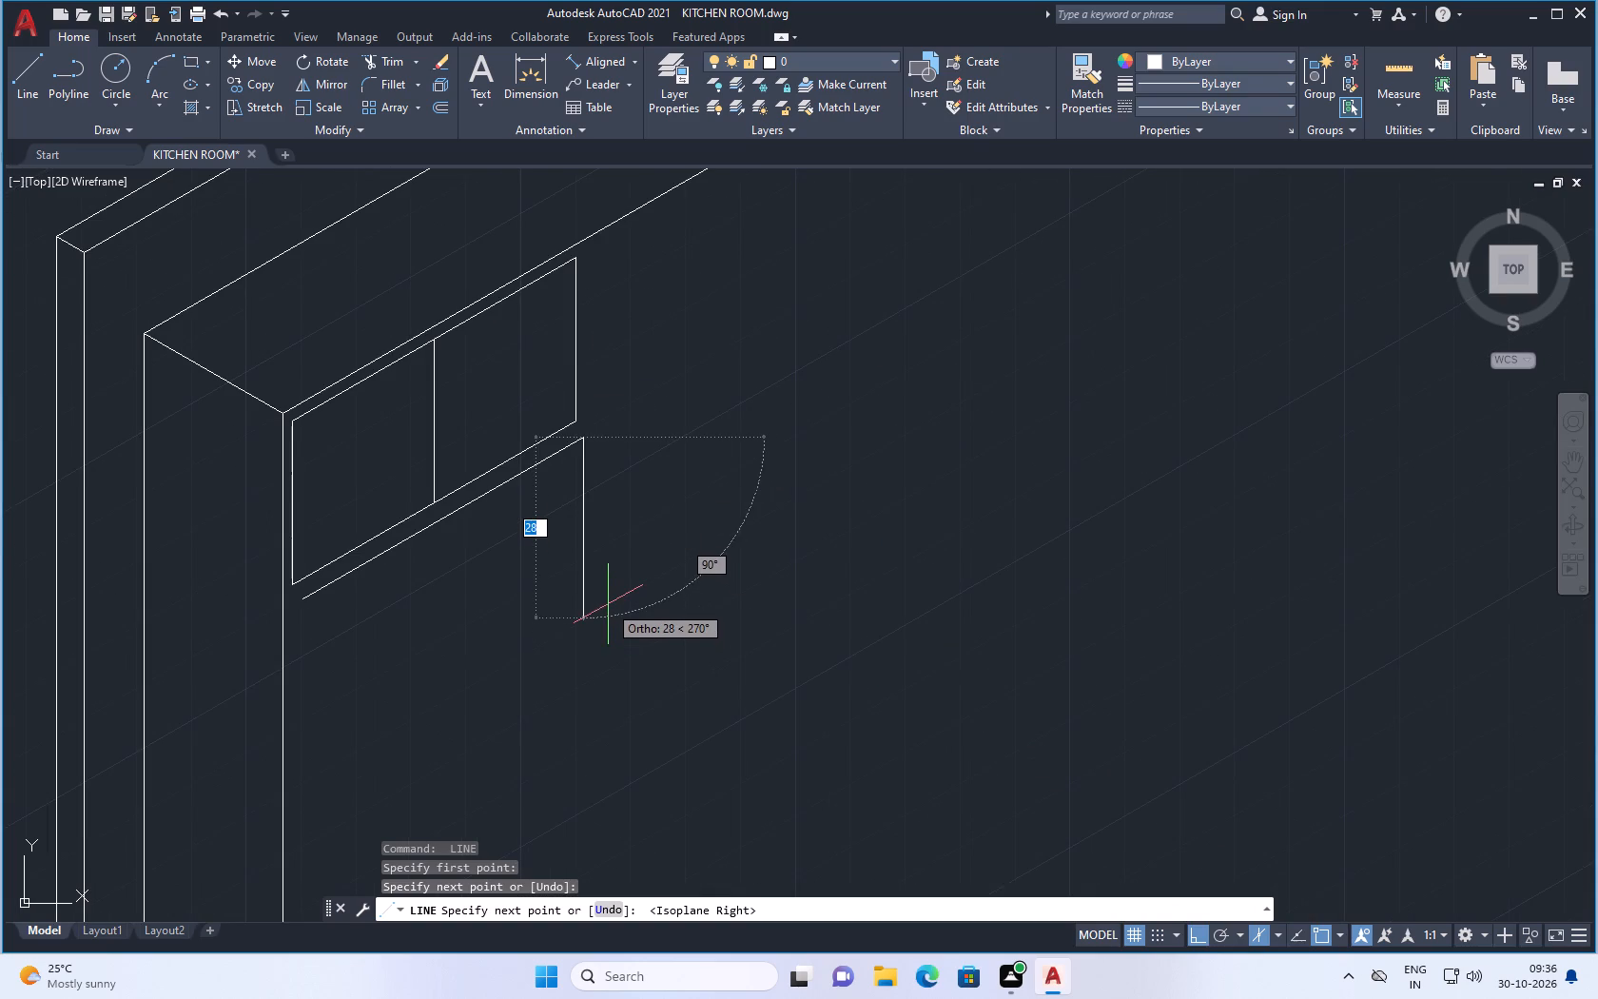
pyautogui.scroll(-5, 608, 604)
pyautogui.scroll(2, 614, 702)
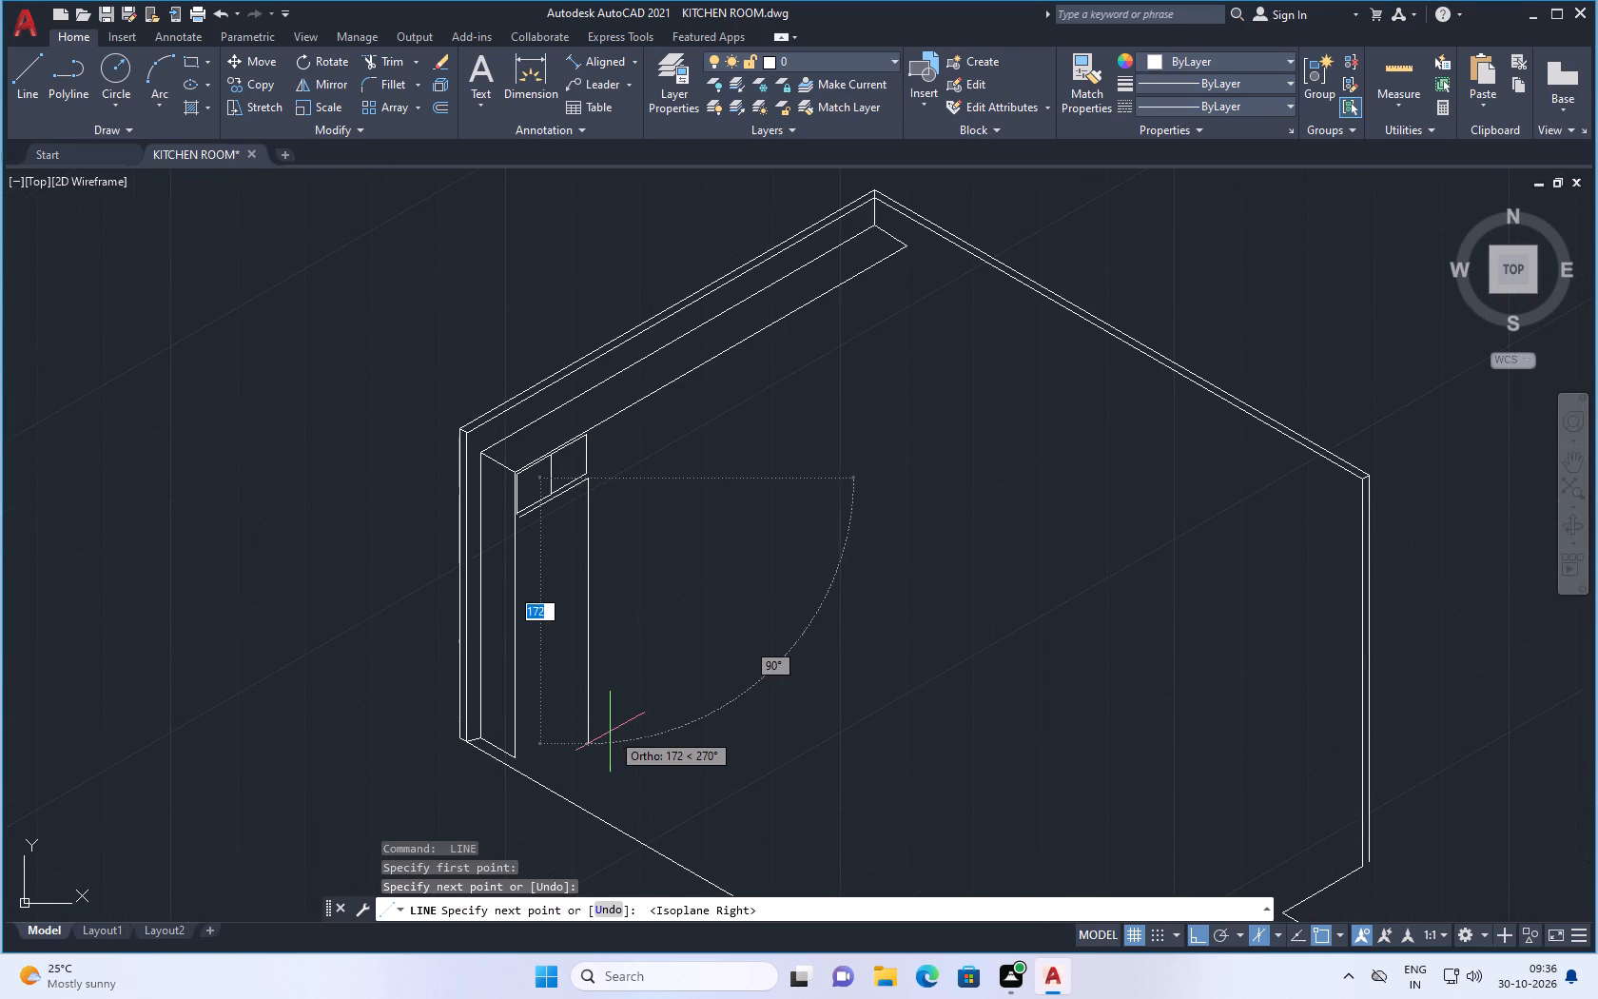
pyautogui.click(604, 717)
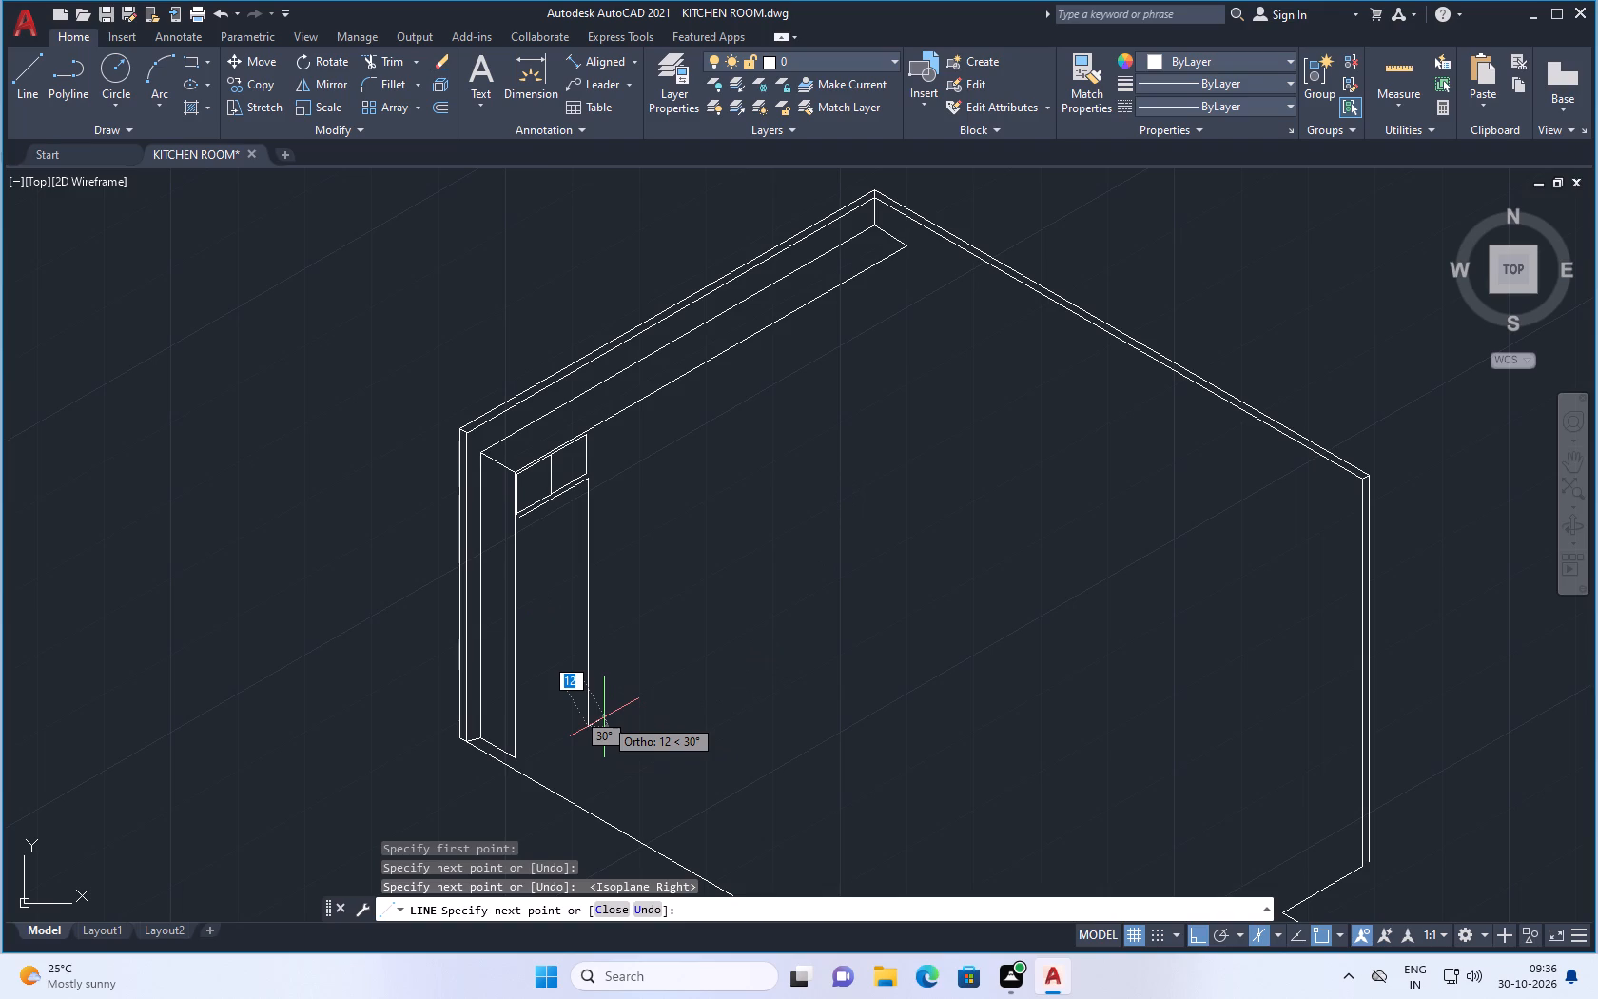
pyautogui.press('space')
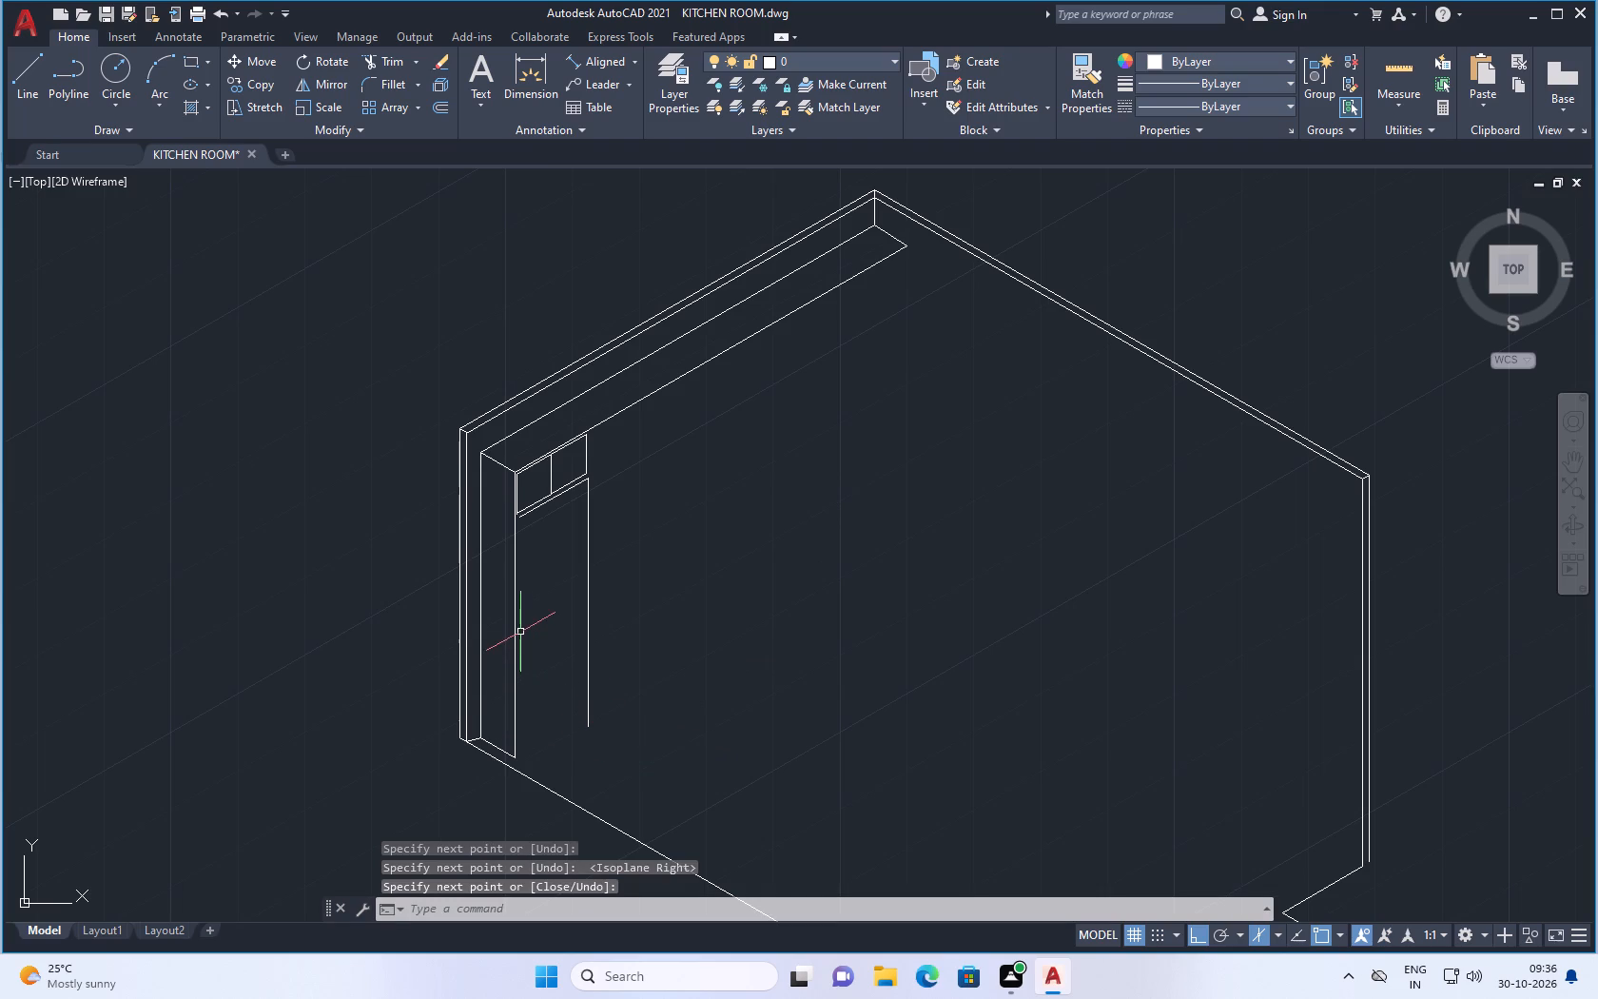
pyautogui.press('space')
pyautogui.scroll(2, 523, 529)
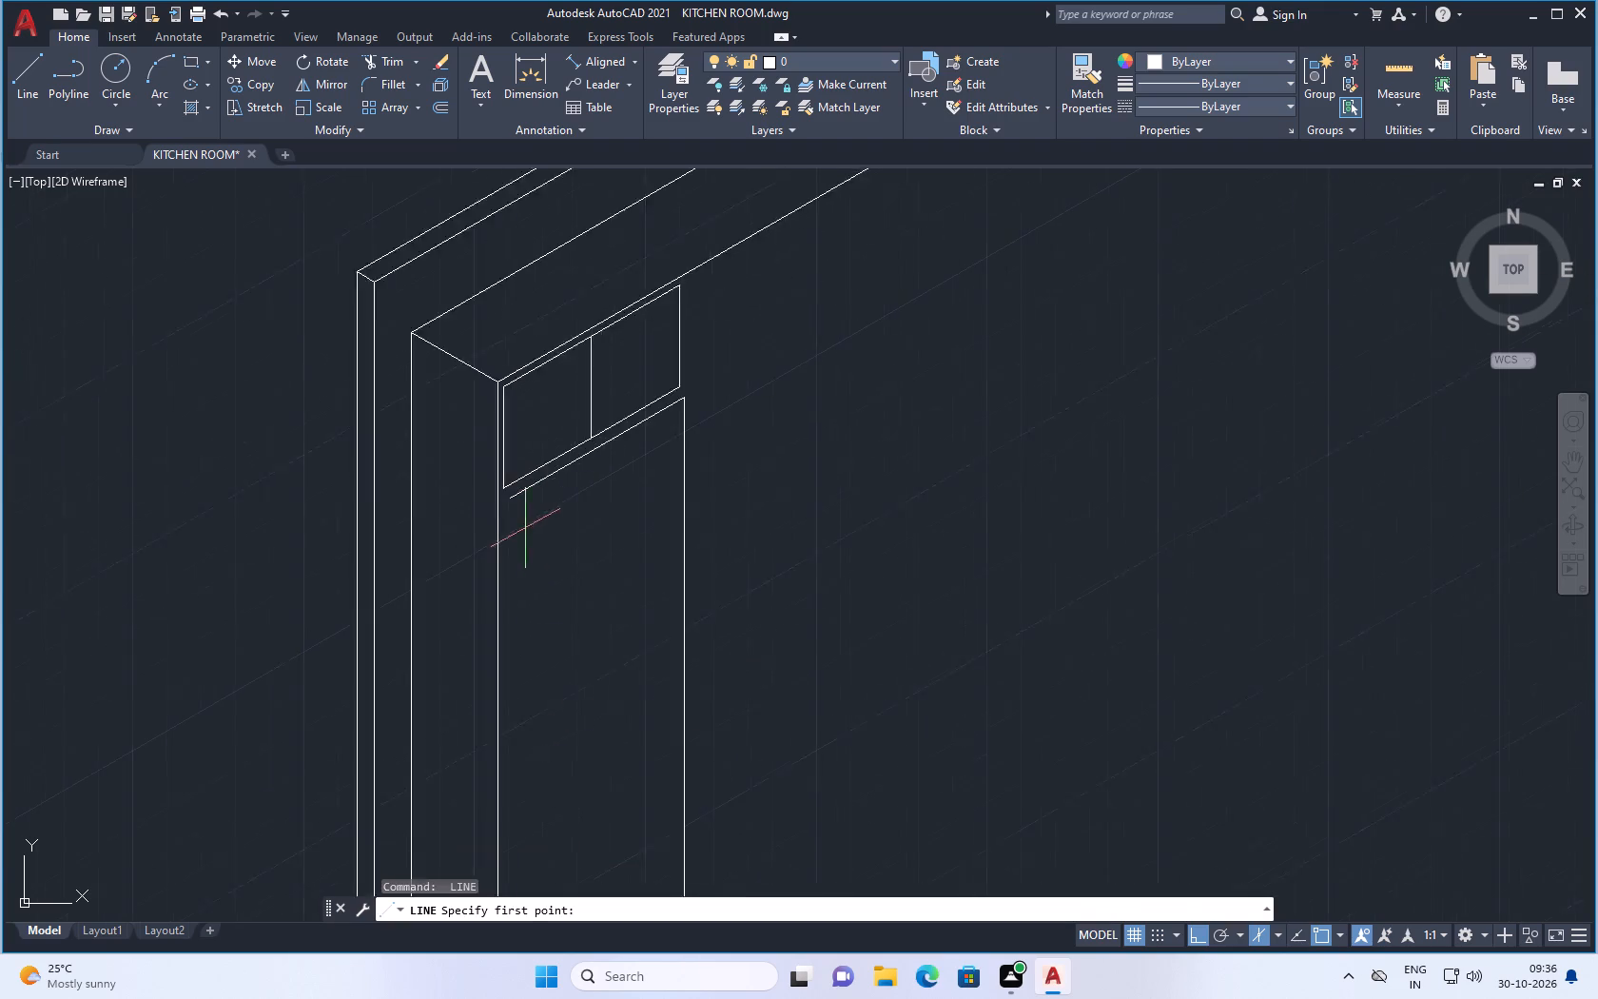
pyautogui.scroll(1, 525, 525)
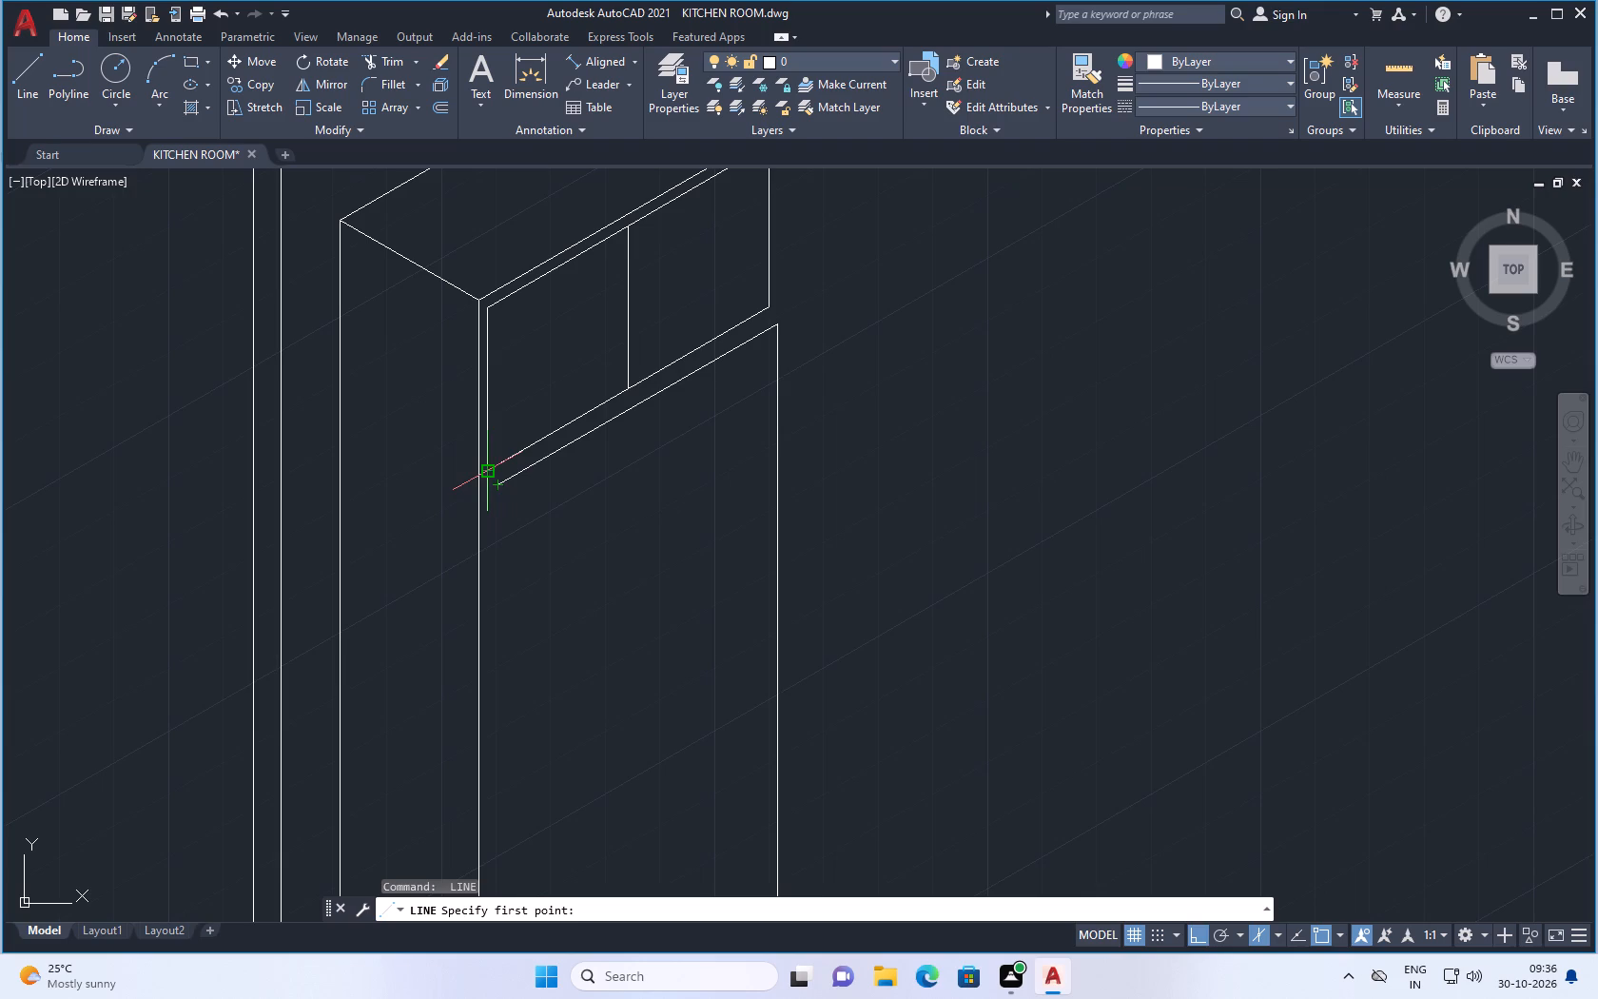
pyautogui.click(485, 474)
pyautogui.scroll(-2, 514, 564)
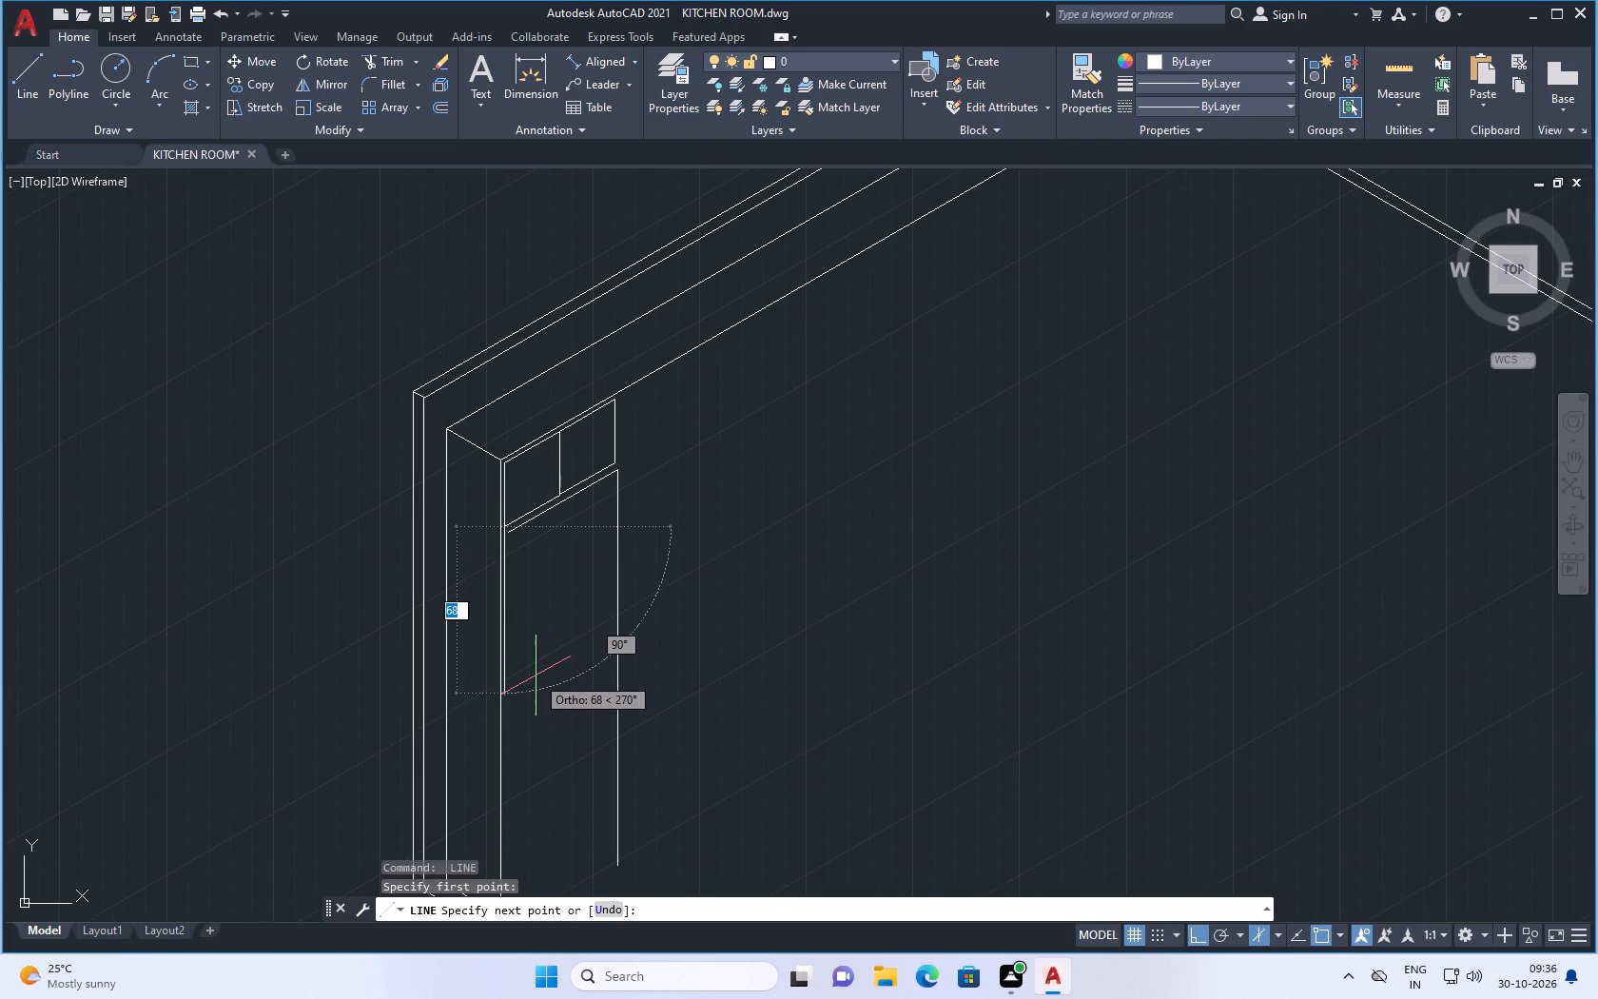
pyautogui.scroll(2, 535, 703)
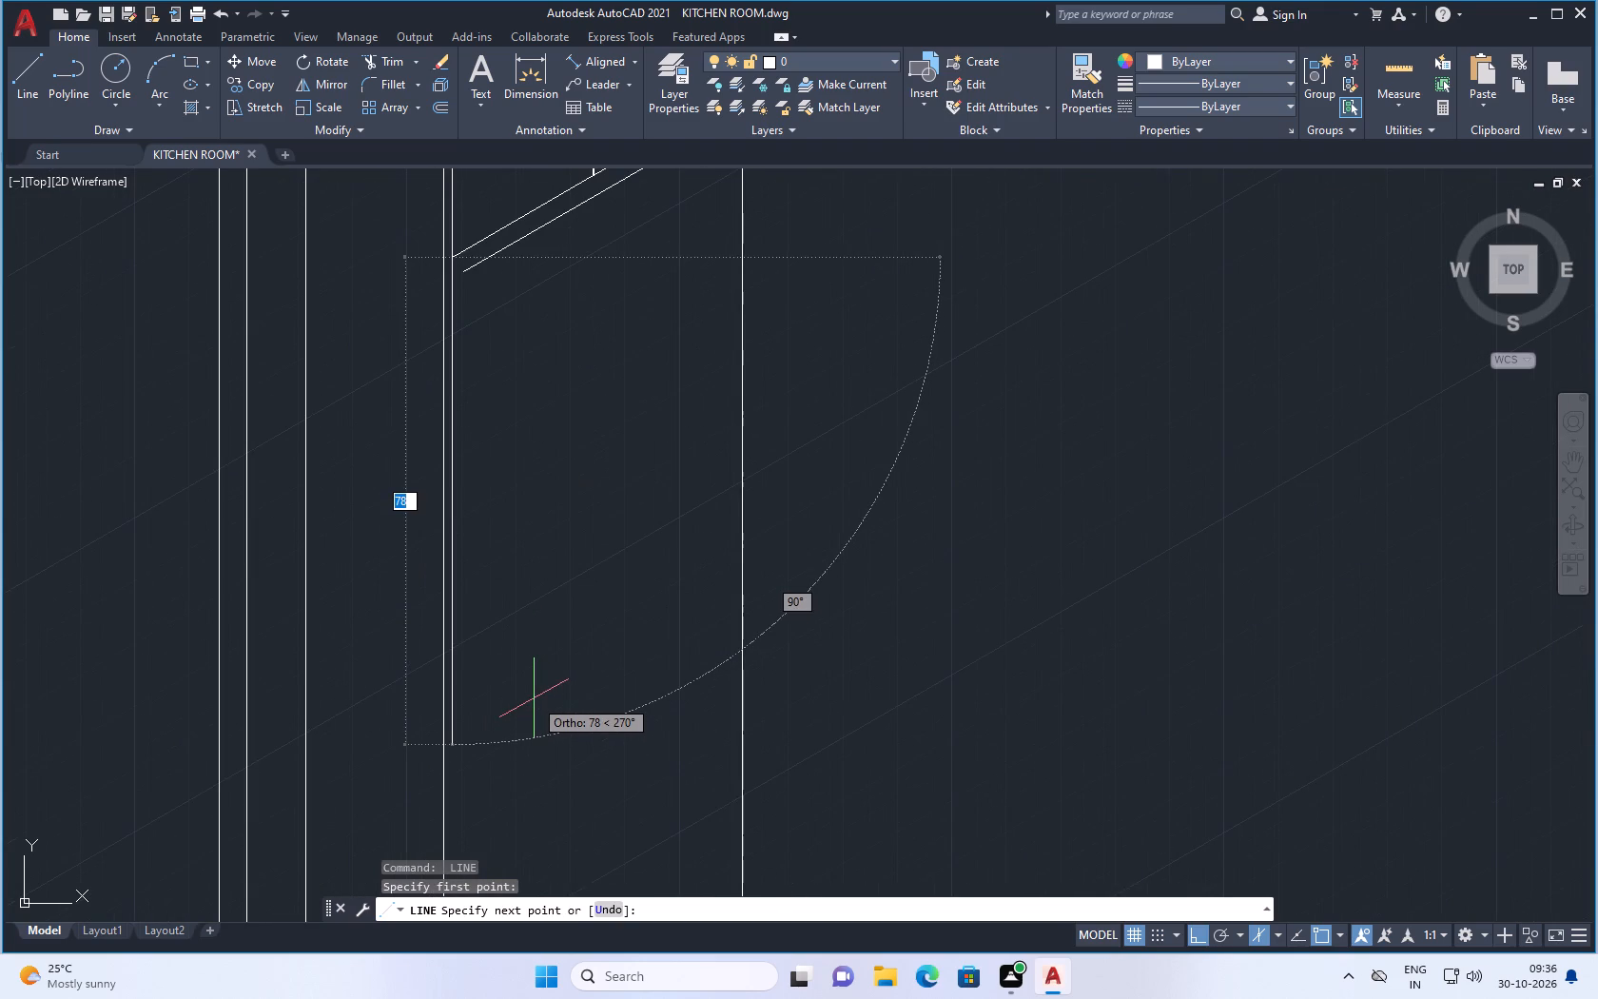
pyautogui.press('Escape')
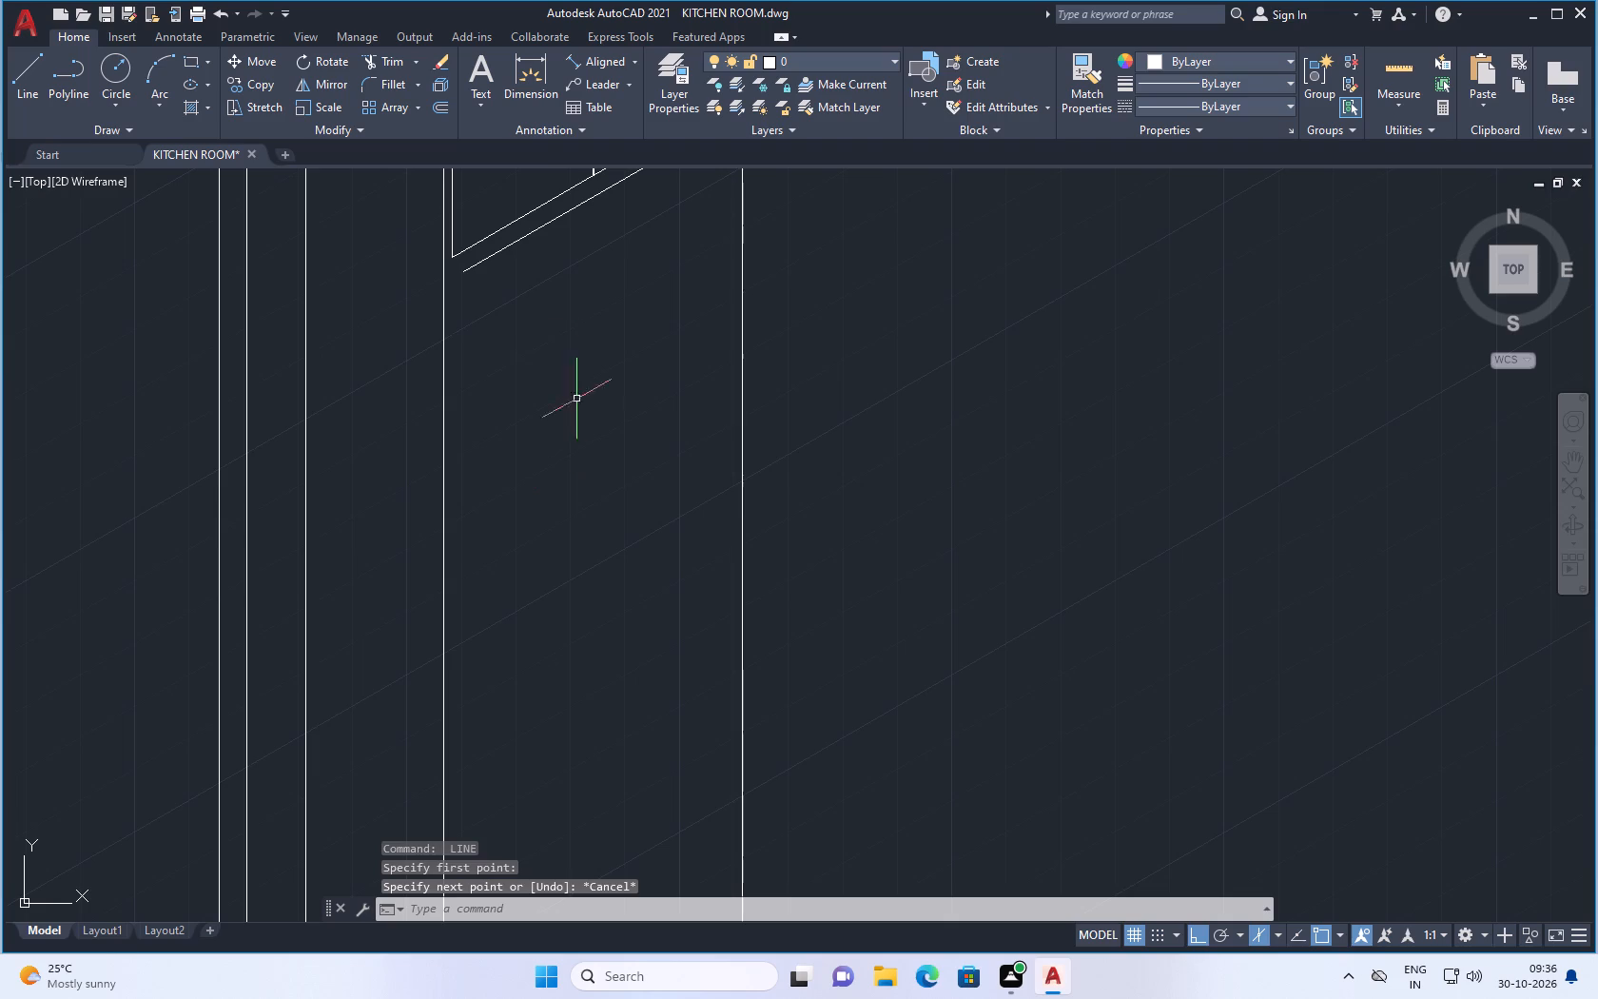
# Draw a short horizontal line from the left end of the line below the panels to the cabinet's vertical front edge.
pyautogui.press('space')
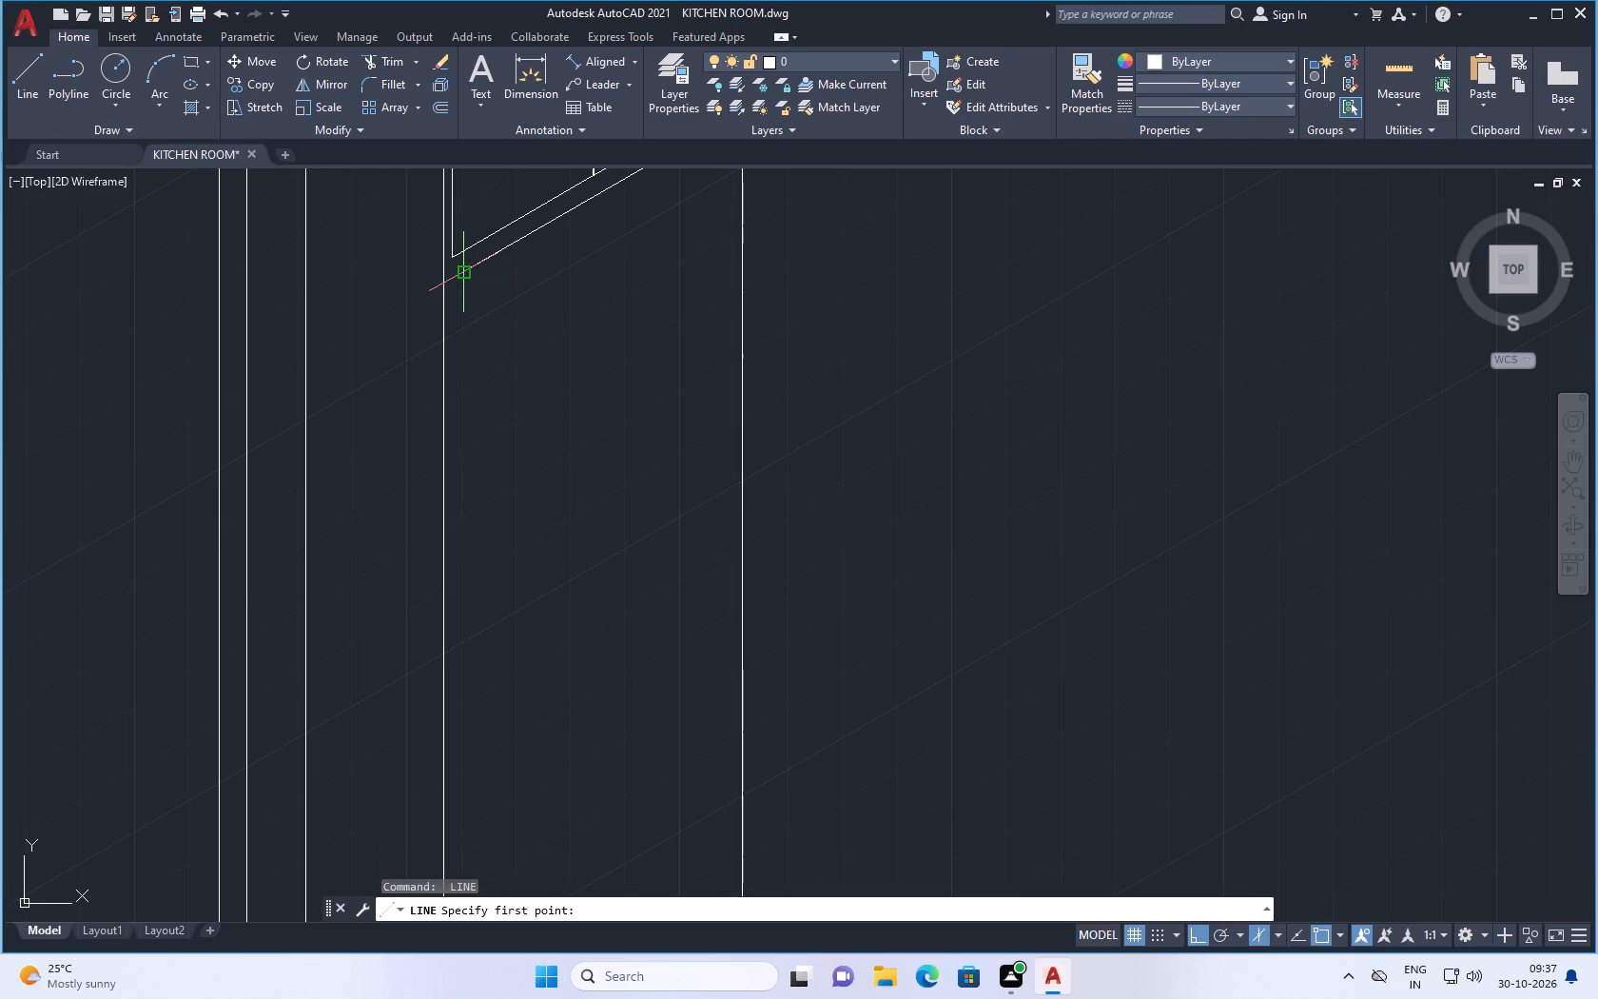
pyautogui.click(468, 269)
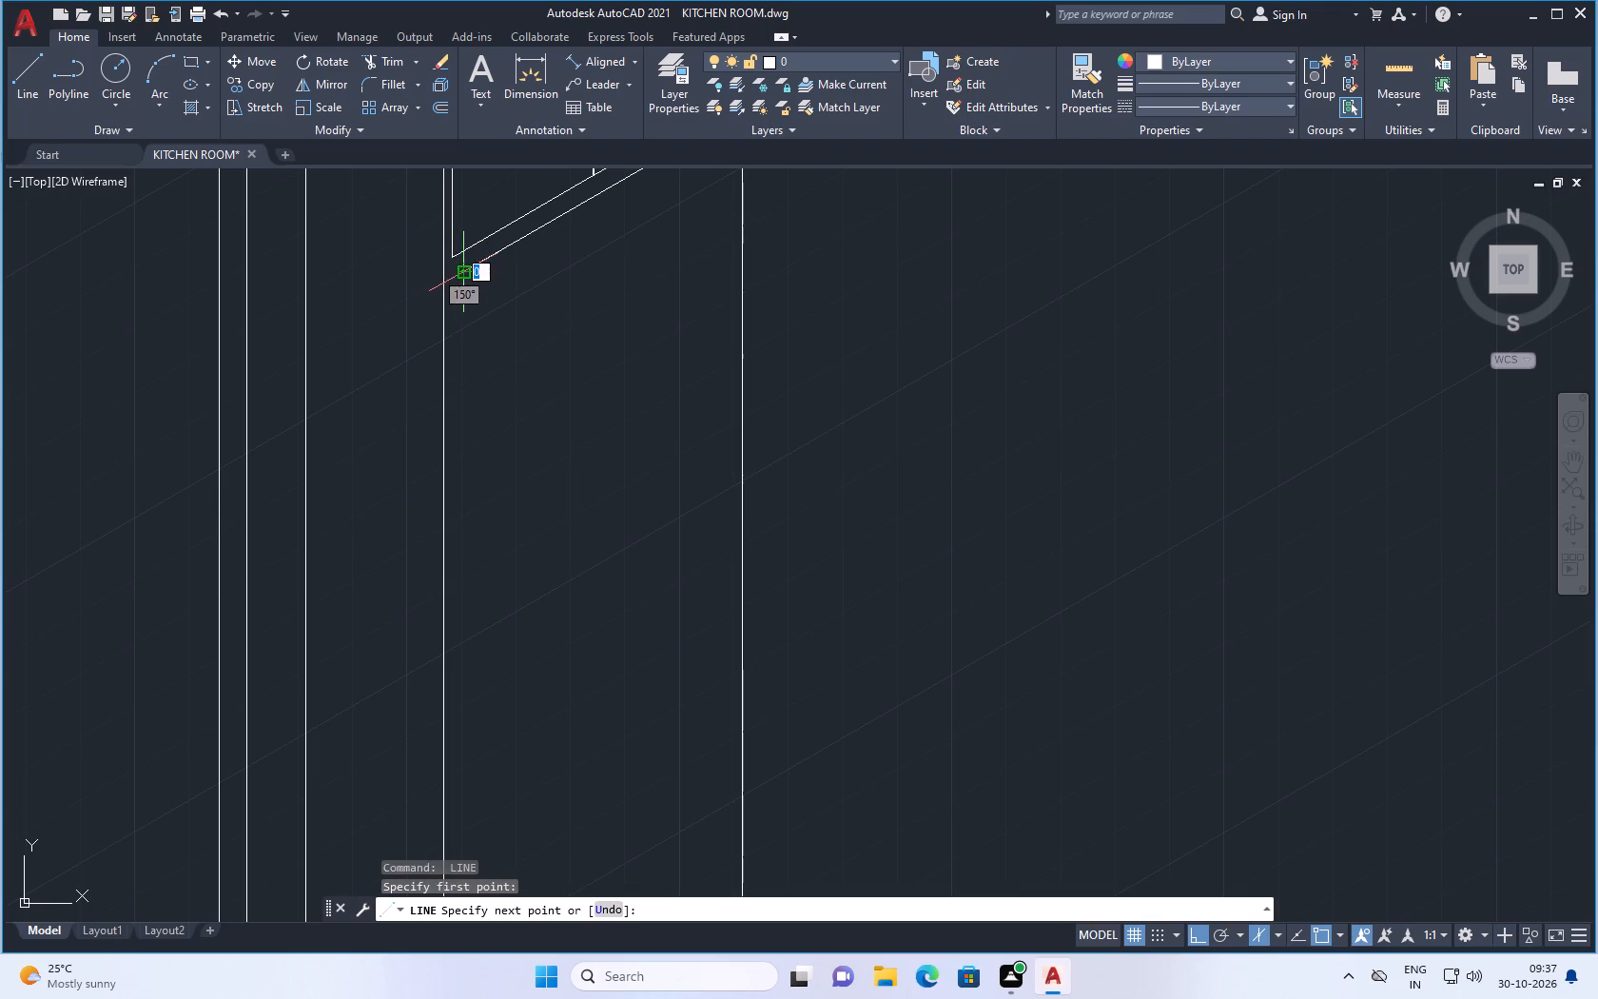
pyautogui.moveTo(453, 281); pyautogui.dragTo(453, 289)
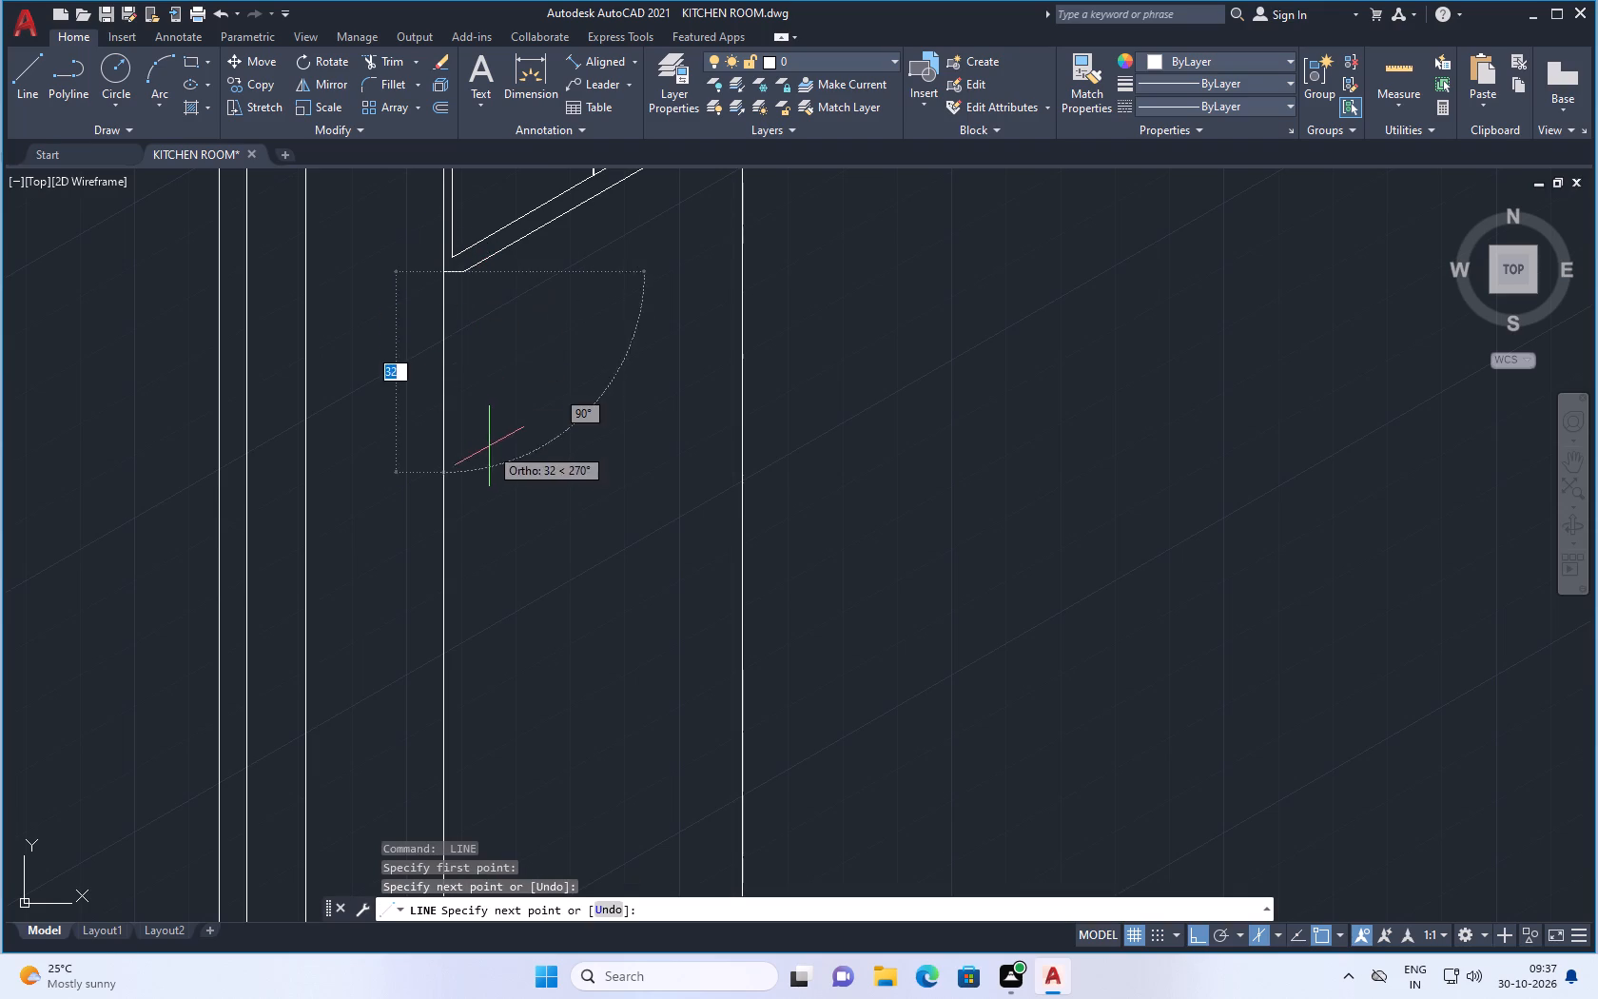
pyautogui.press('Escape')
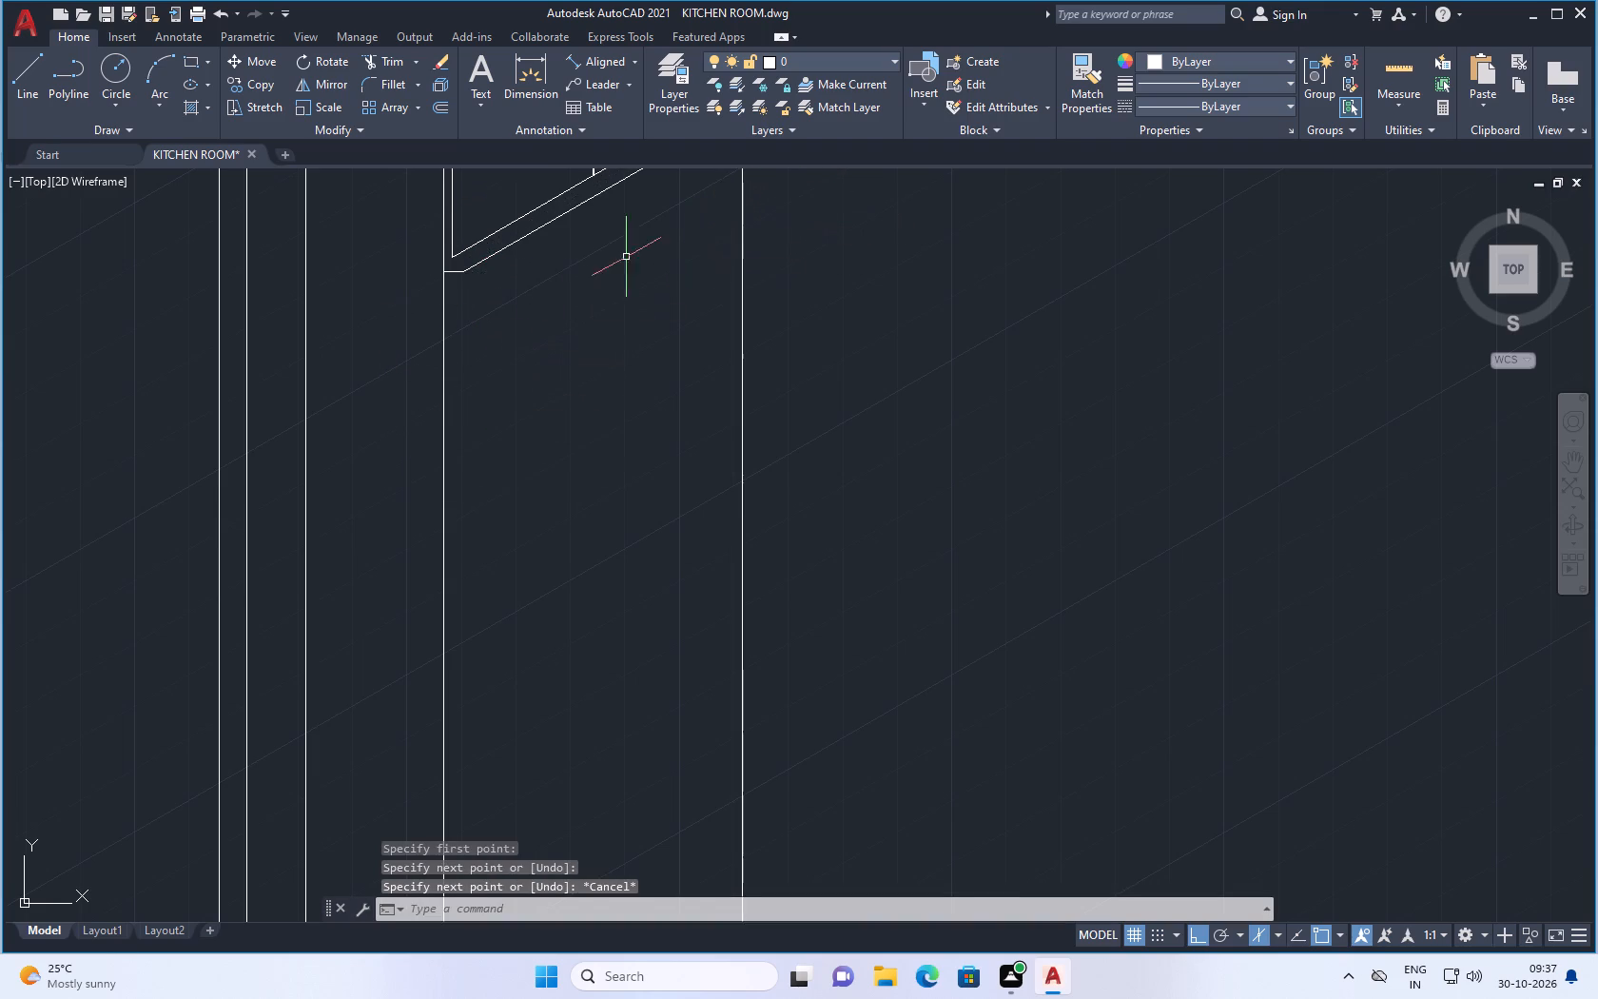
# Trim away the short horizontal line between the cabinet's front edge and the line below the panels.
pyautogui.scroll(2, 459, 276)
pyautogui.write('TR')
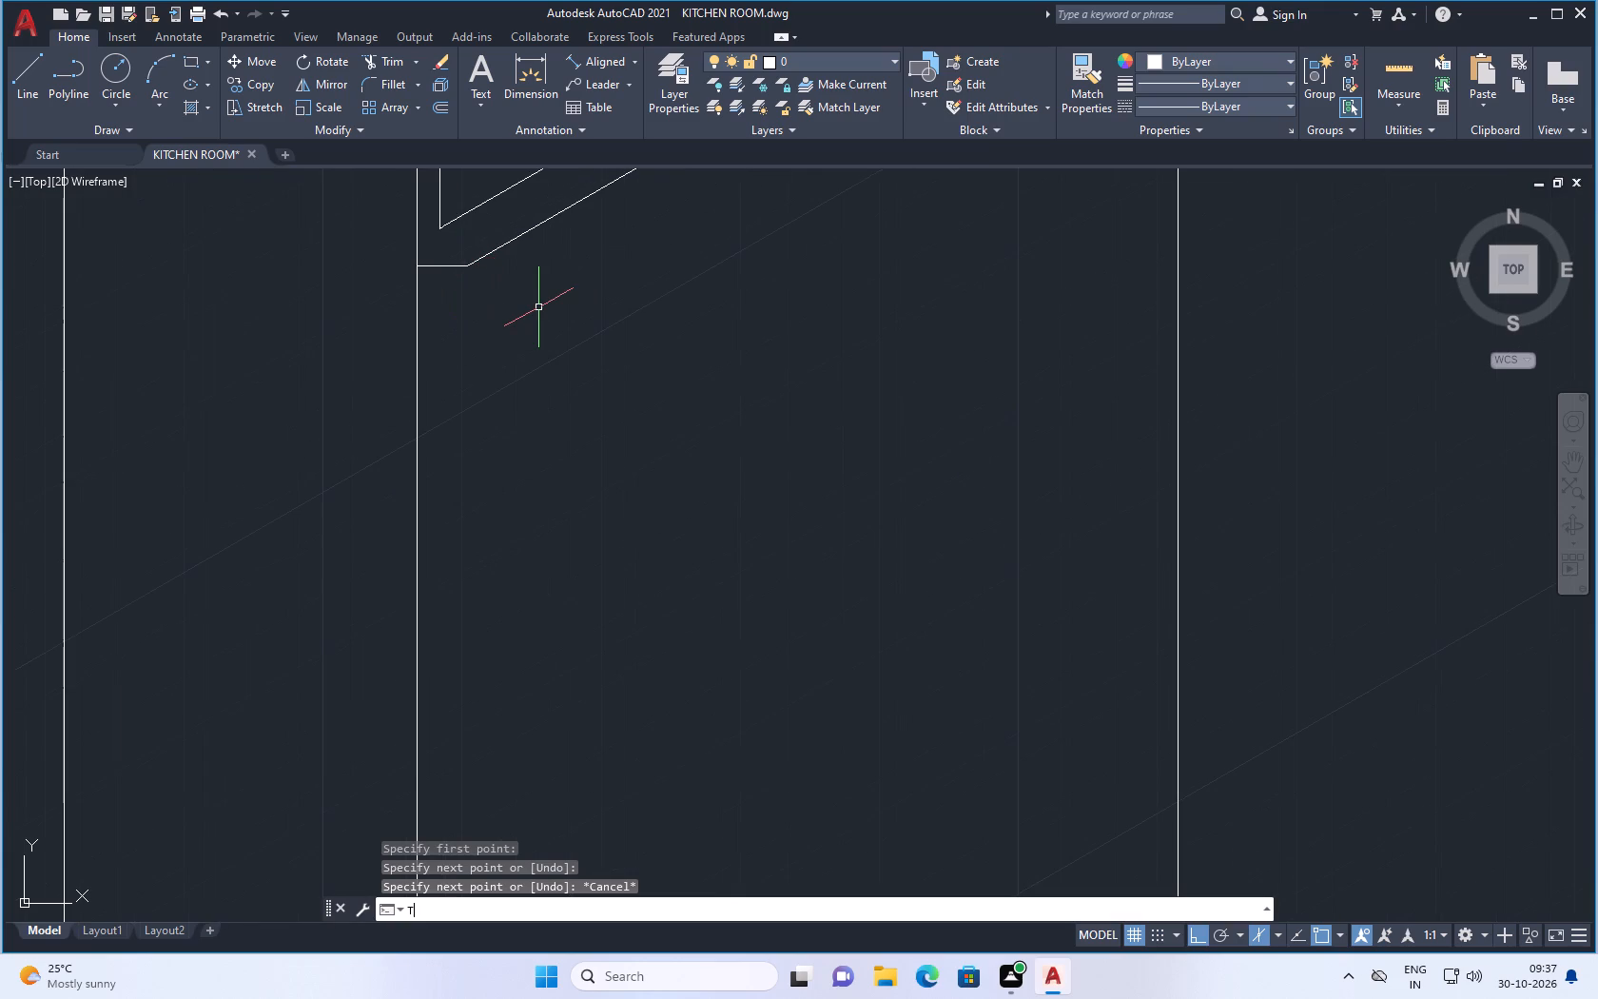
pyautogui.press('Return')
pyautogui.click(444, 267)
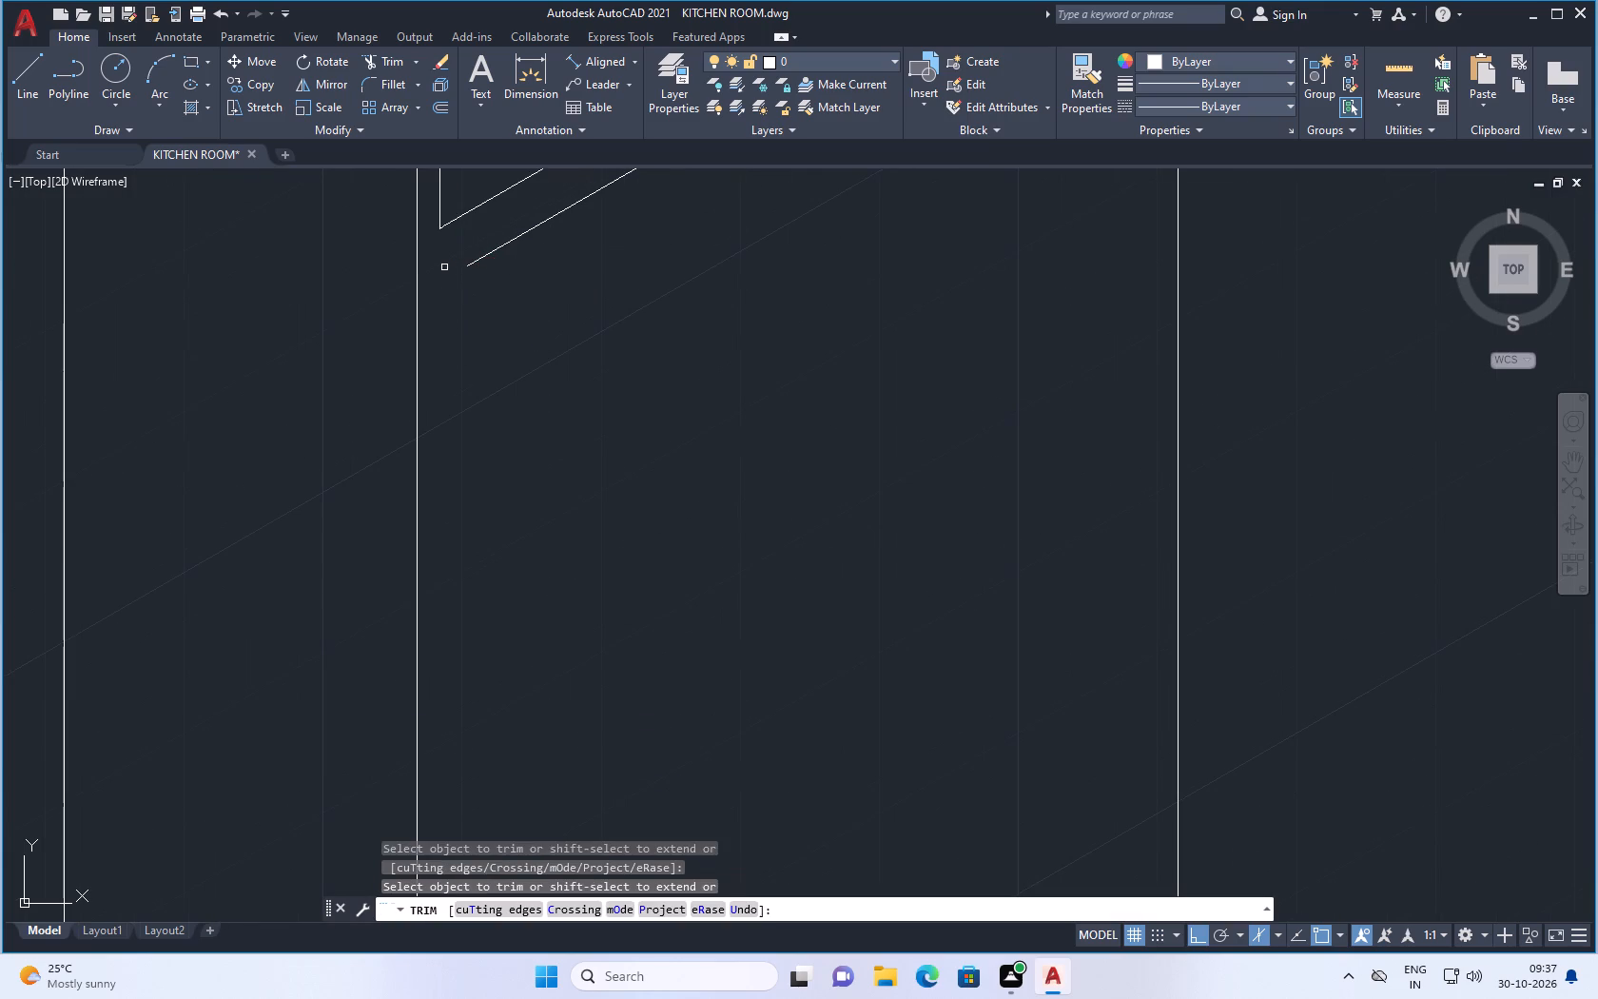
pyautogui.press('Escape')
# Draw a vertical line about 156 long from the left end of the line below the door panels down near the cabinet's base.
pyautogui.click(19, 76)
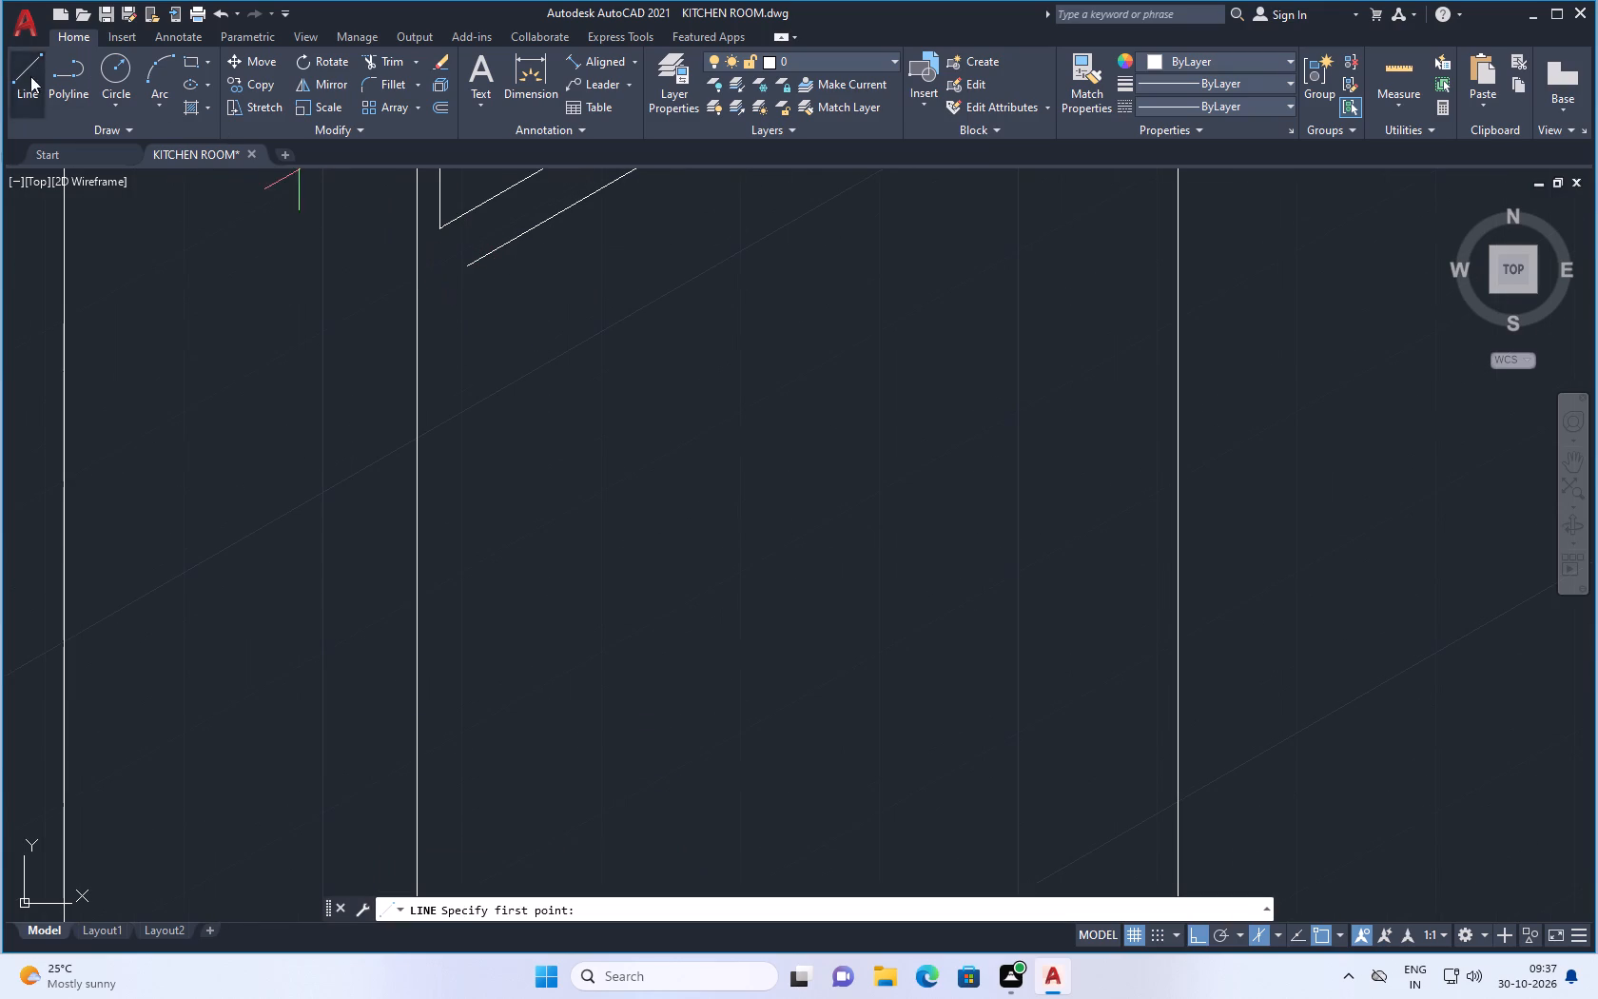
pyautogui.scroll(-2, 322, 231)
pyautogui.scroll(1, 367, 265)
pyautogui.moveTo(391, 242); pyautogui.dragTo(388, 251)
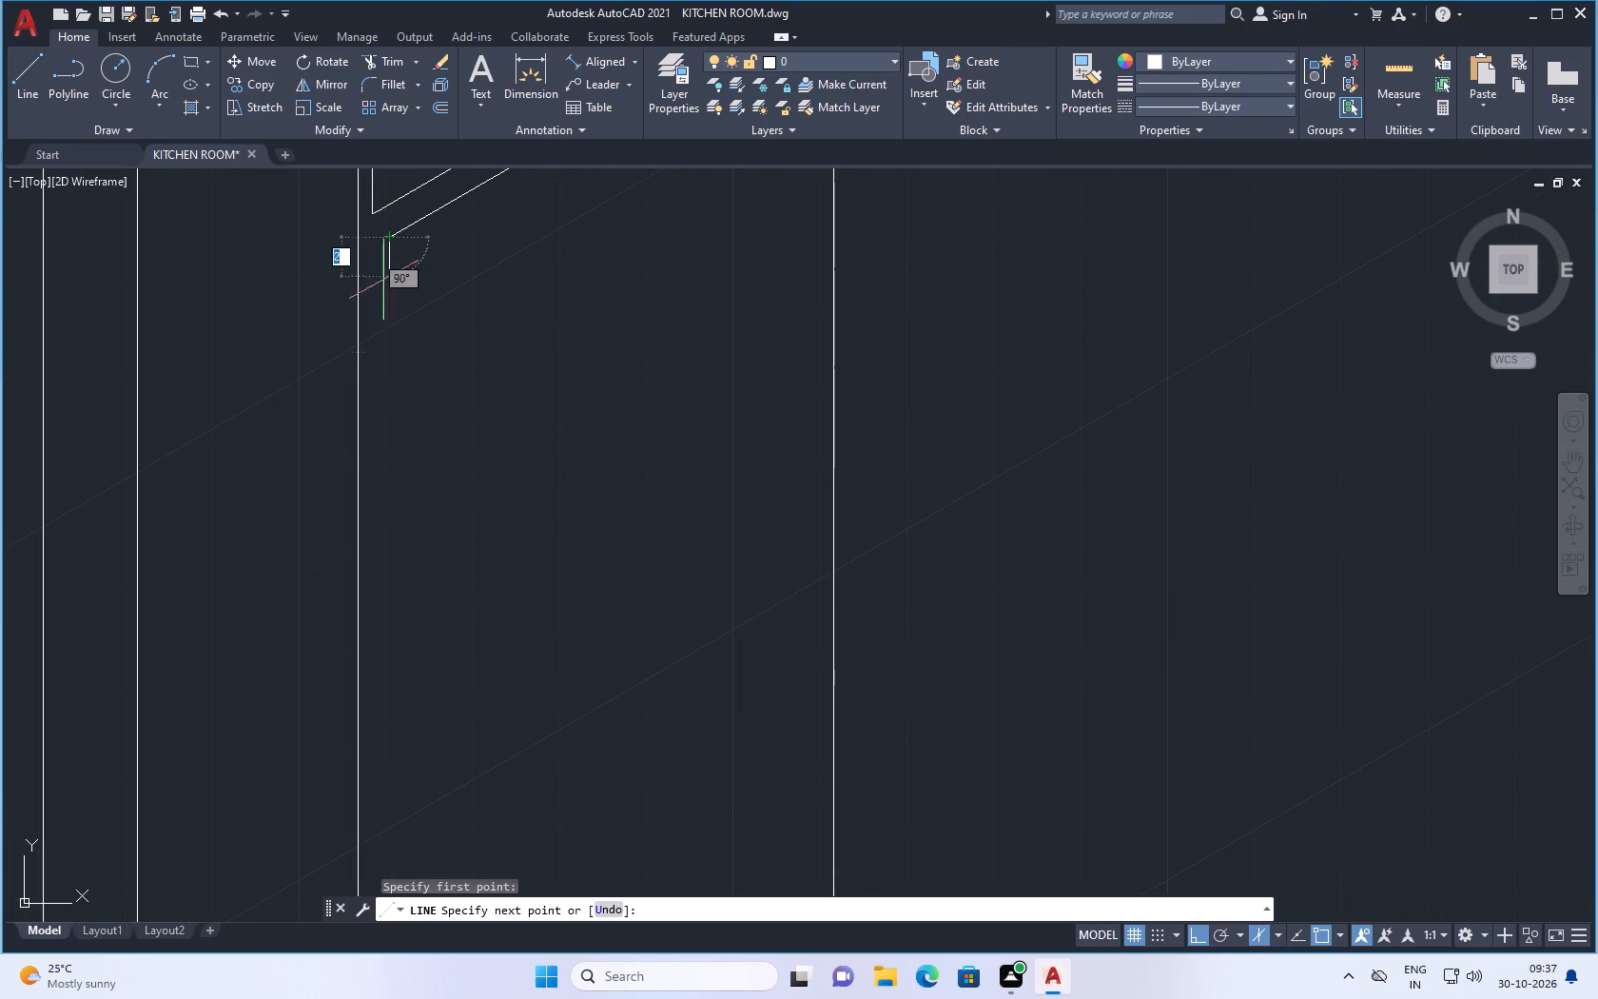
pyautogui.scroll(-3, 380, 354)
pyautogui.scroll(1, 363, 507)
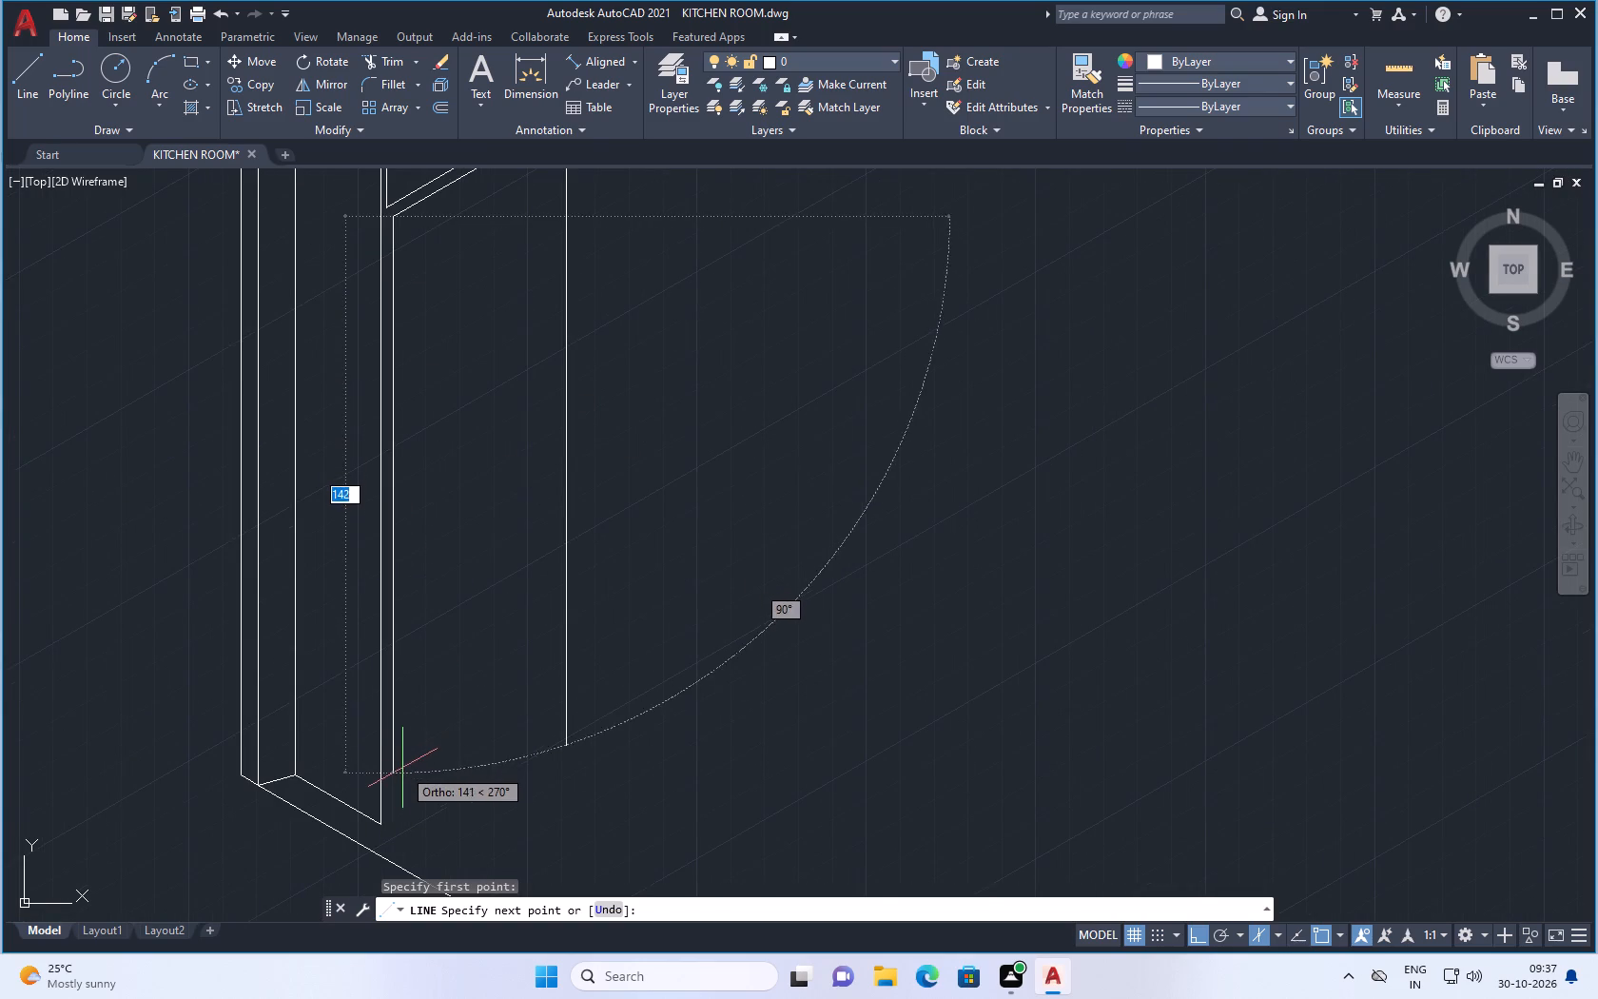
pyautogui.scroll(-2, 410, 708)
pyautogui.scroll(2, 412, 748)
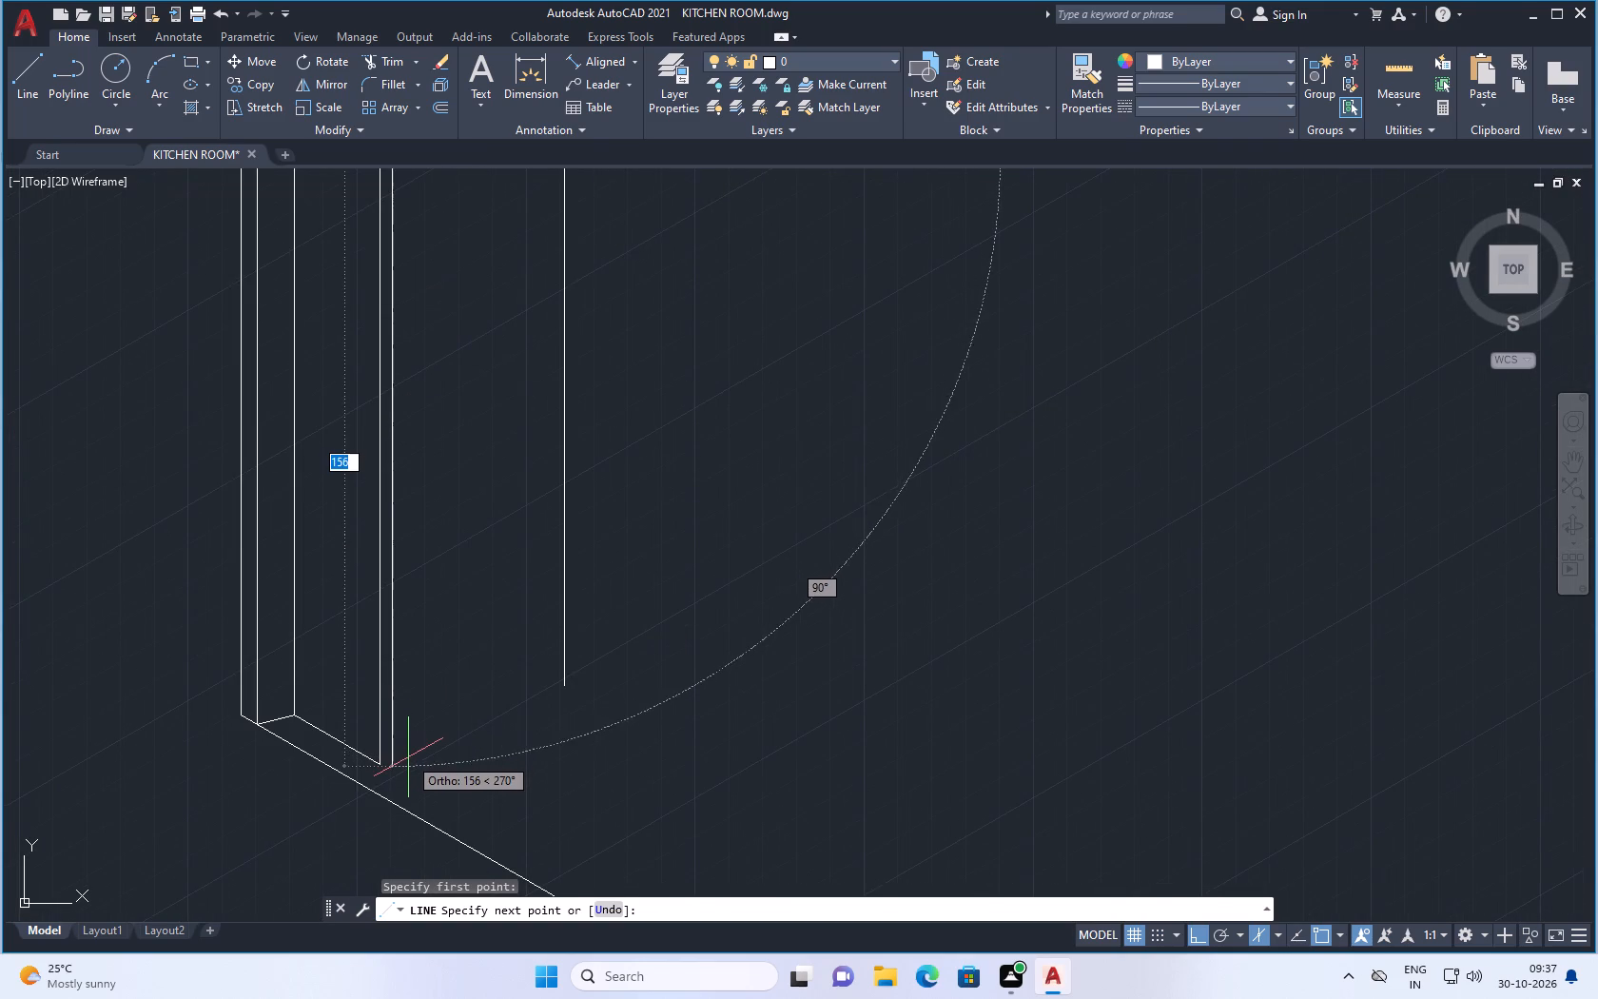
pyautogui.click(408, 757)
pyautogui.press('Escape')
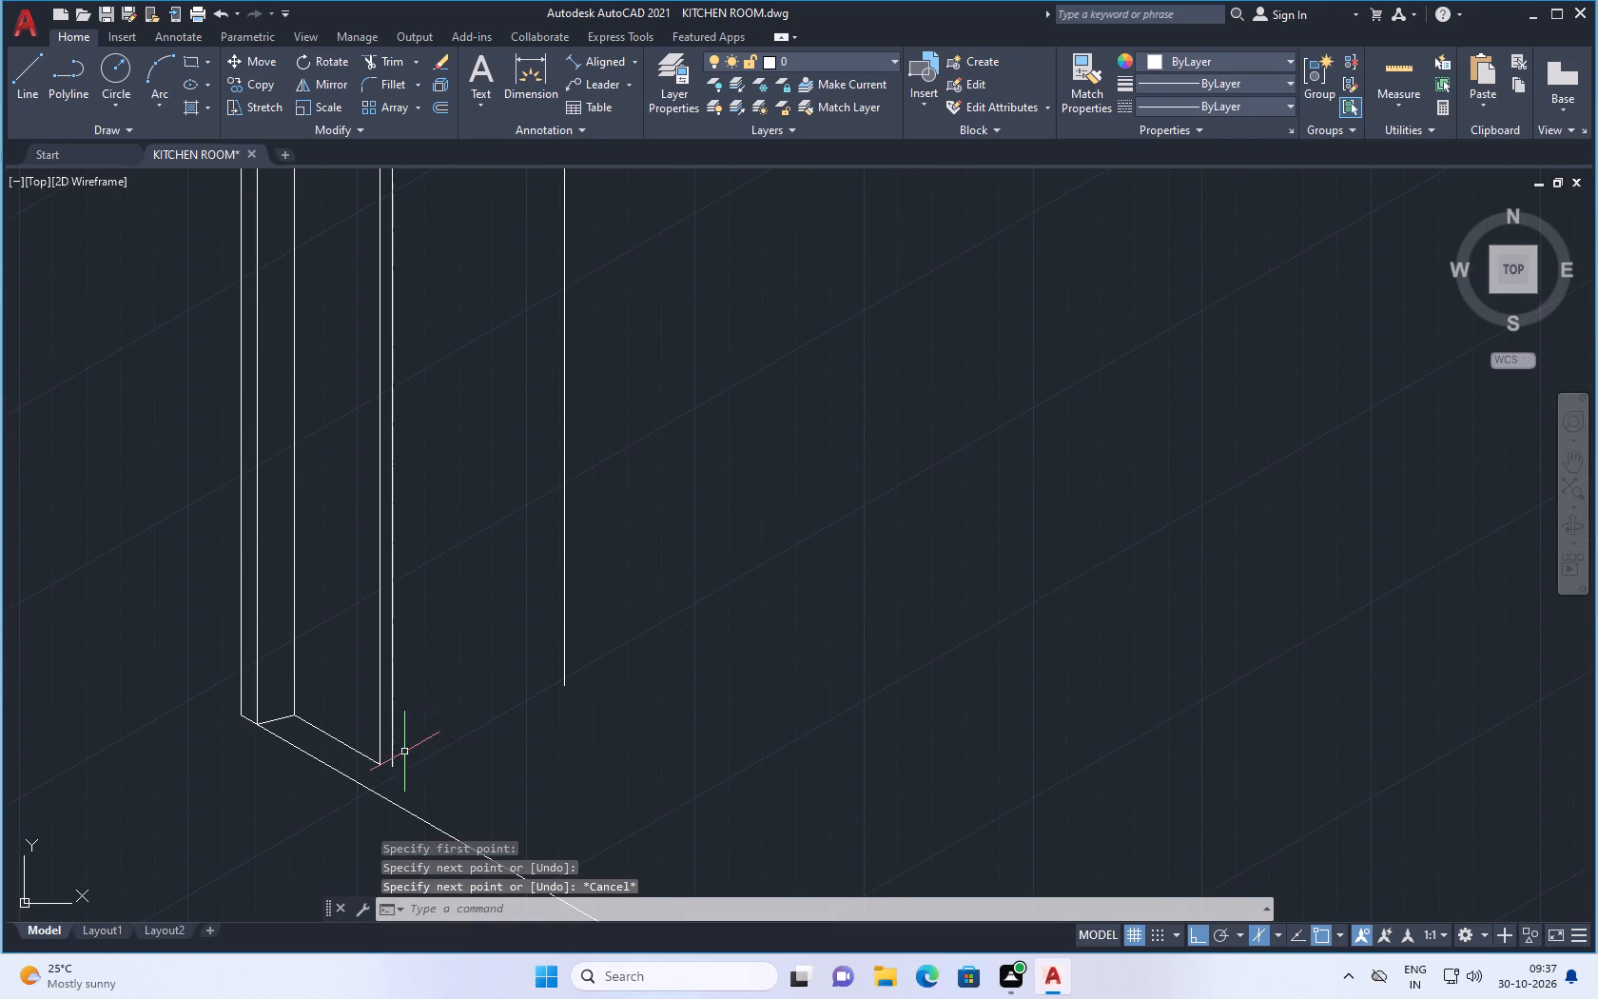
# Draw a line about 5 long at 30° from the bottom corner of the cabinet's front edge across the new vertical line.
pyautogui.press('space')
pyautogui.scroll(5, 378, 778)
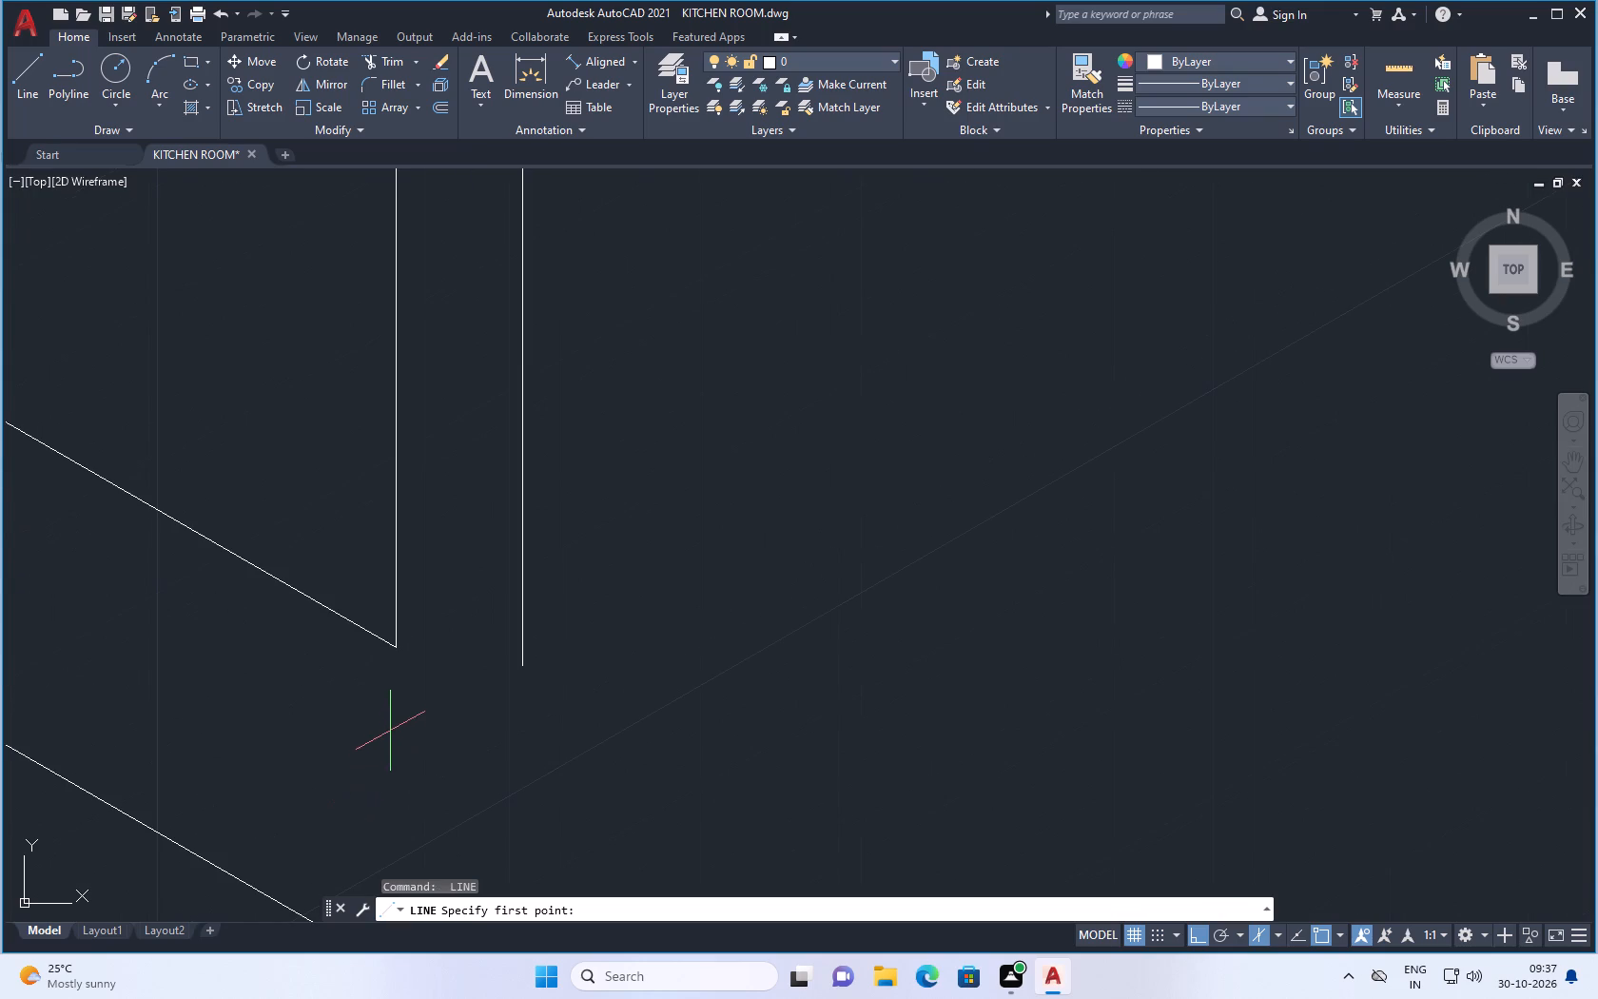
pyautogui.click(393, 645)
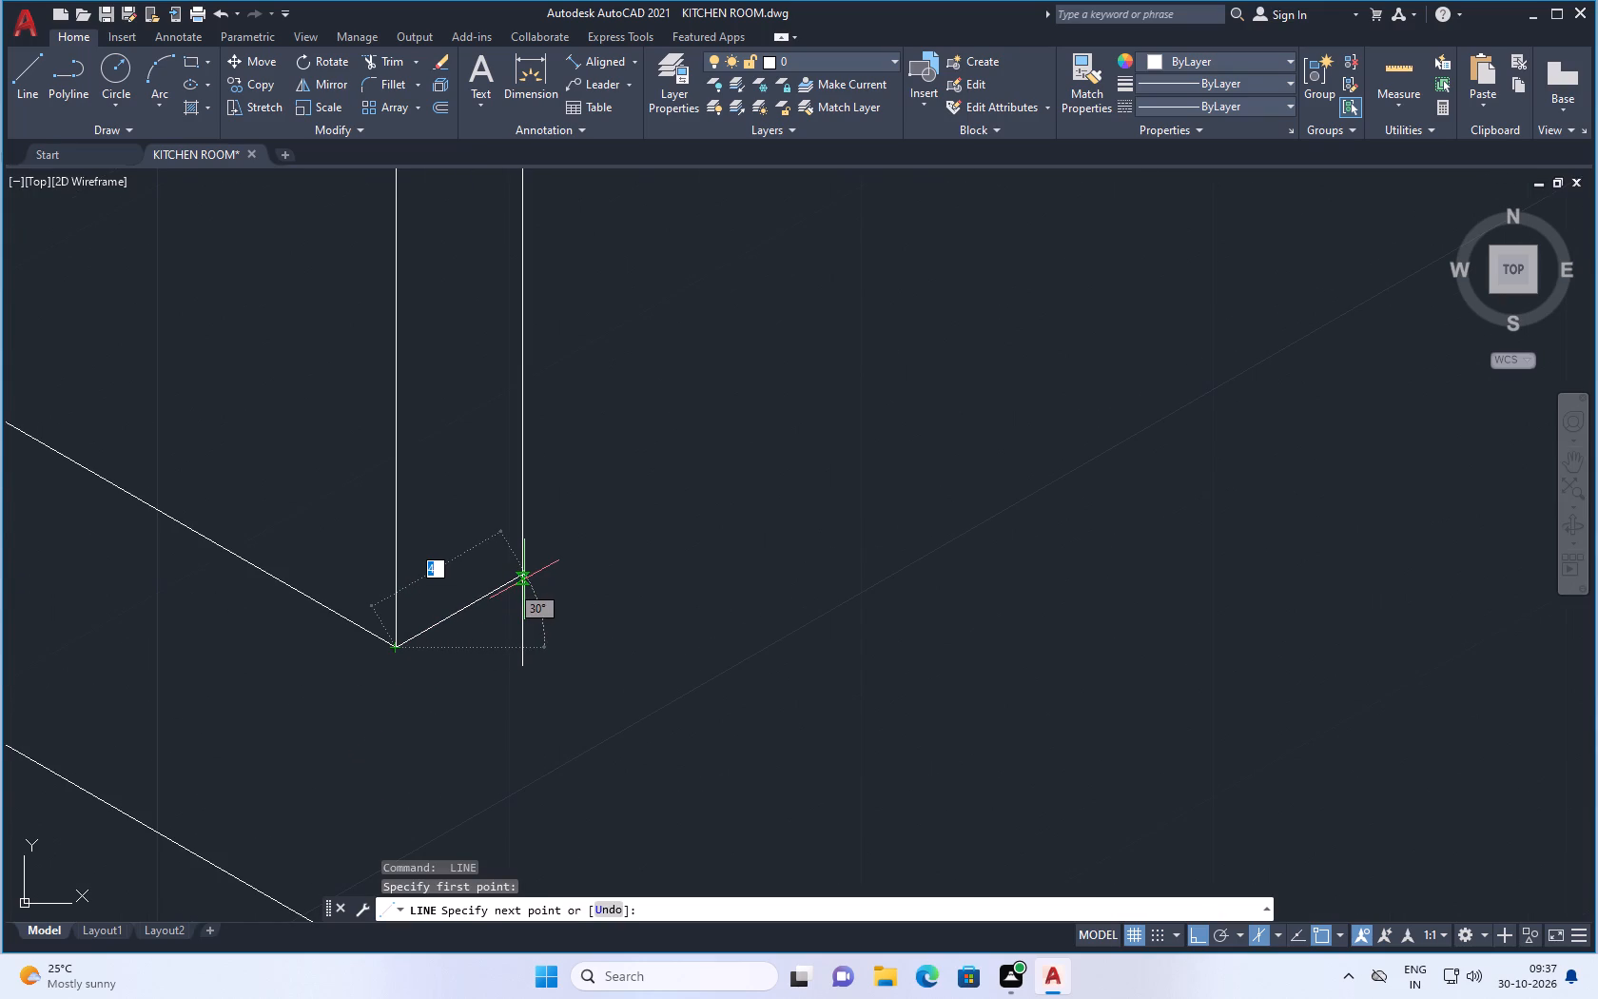
pyautogui.click(561, 546)
pyautogui.press('Escape')
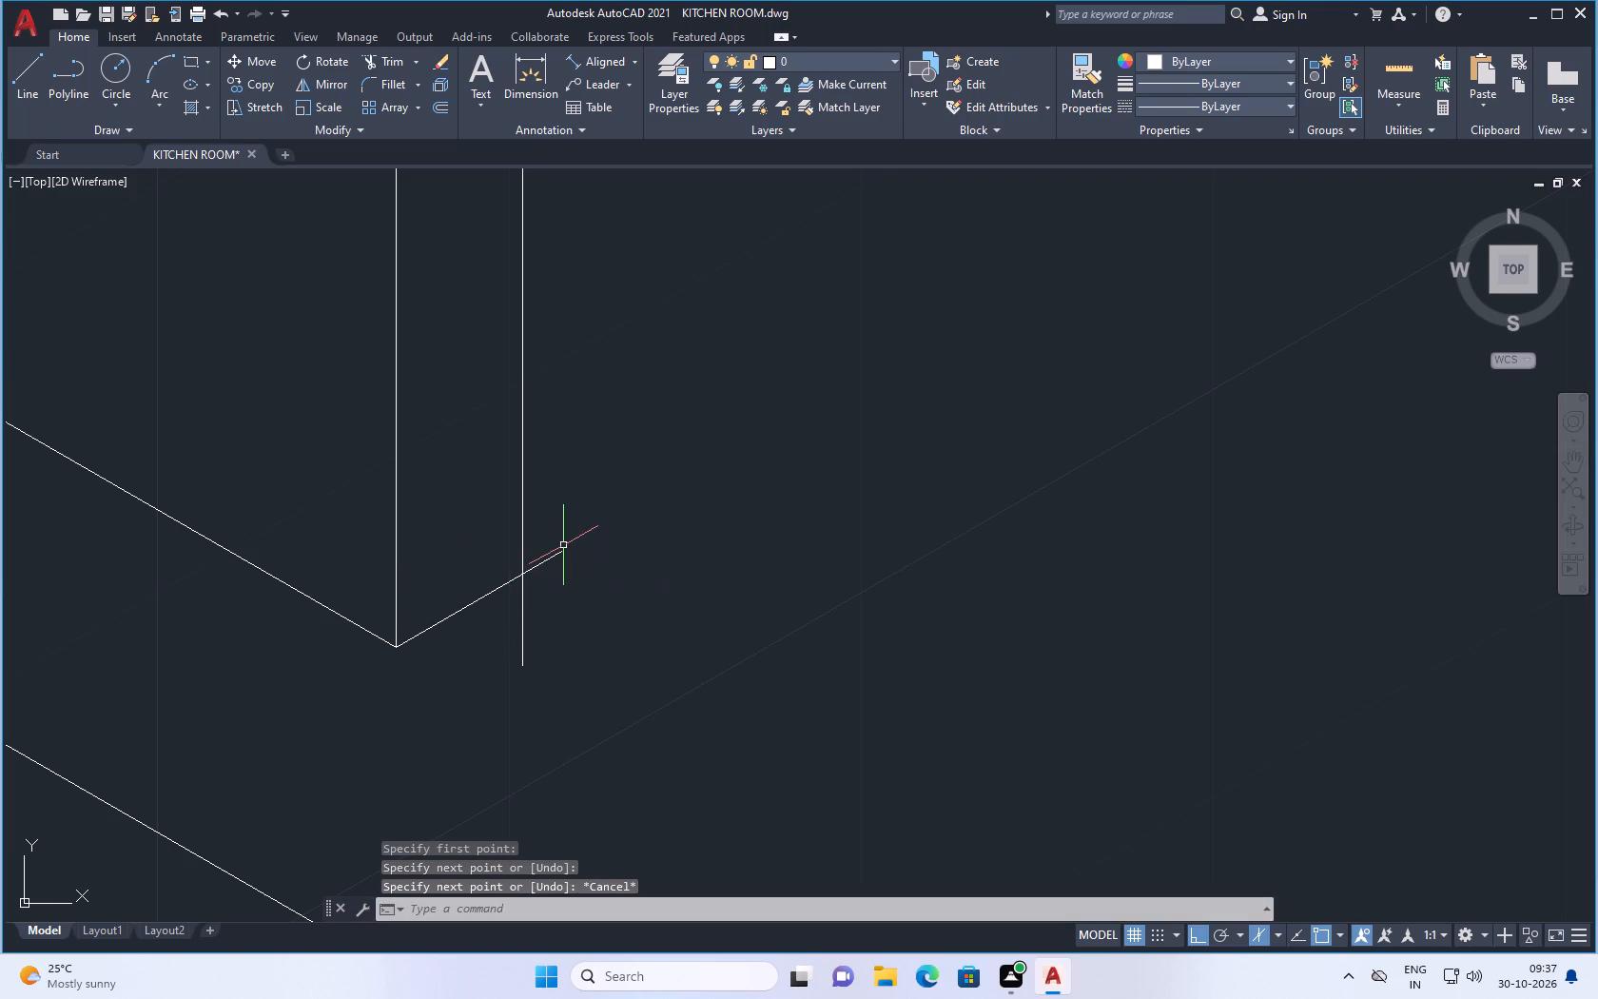
# Trim the part of the short base line that extends past the new vertical line.
pyautogui.write('TR')
pyautogui.press('Return')
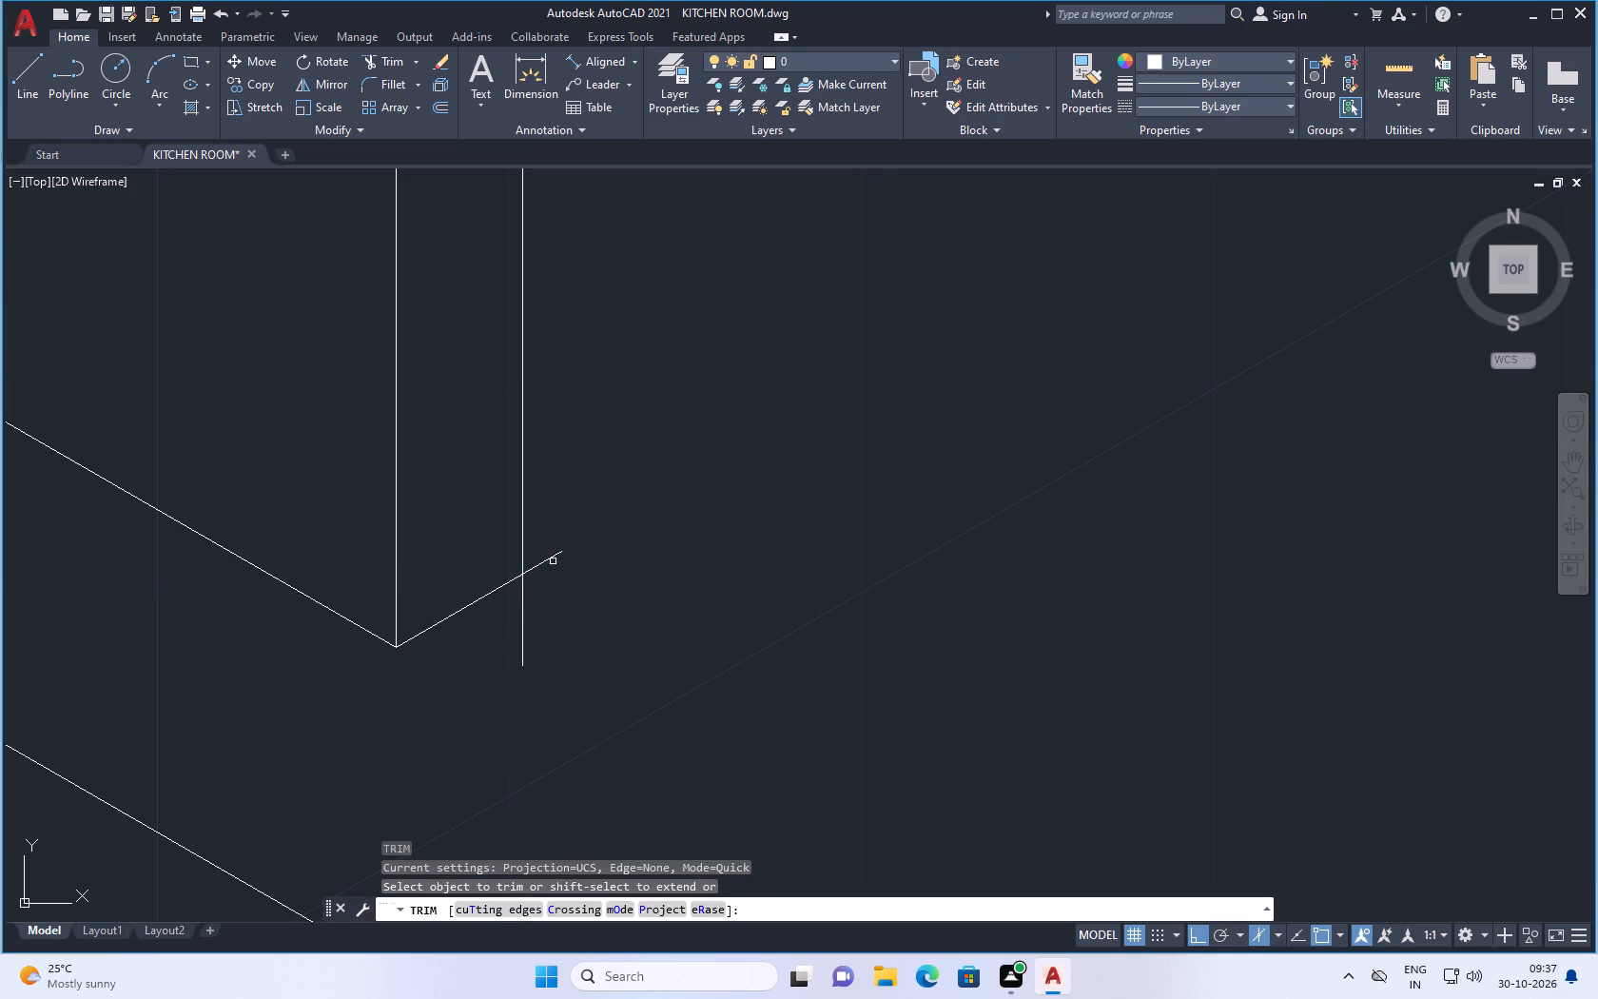
pyautogui.click(547, 564)
pyautogui.press('Escape')
# Switch the isometric drafting plane to Isoplane Top.
pyautogui.scroll(-4, 528, 587)
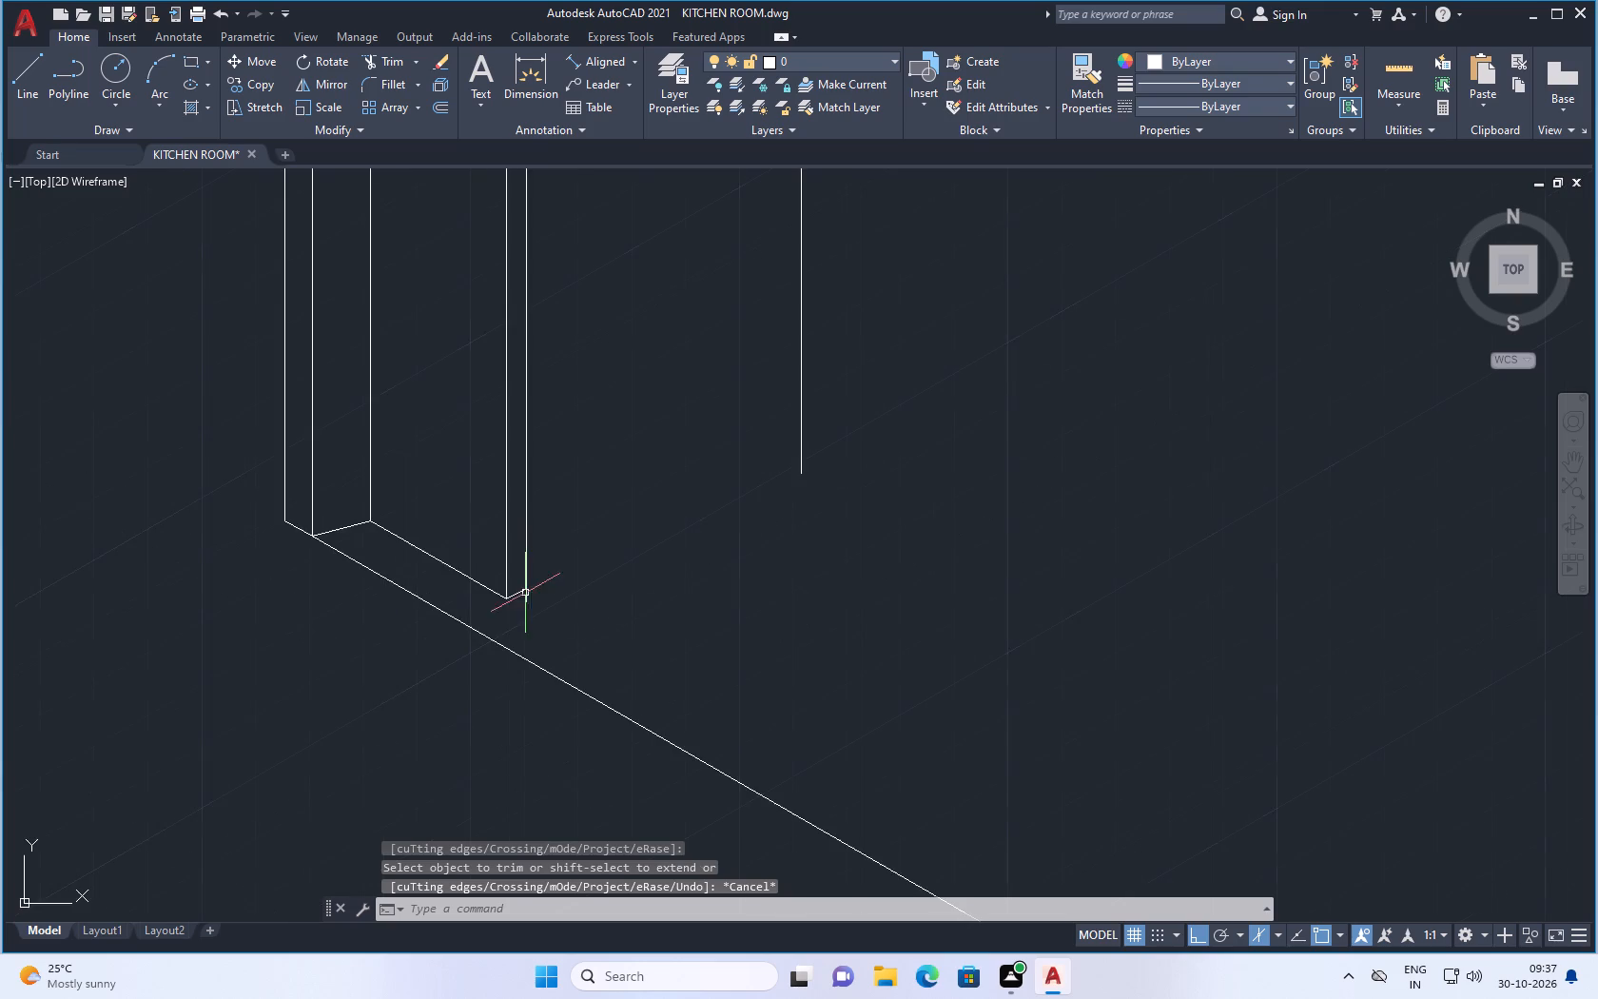
pyautogui.scroll(-2, 544, 533)
pyautogui.scroll(-1, 554, 425)
pyautogui.scroll(2, 575, 320)
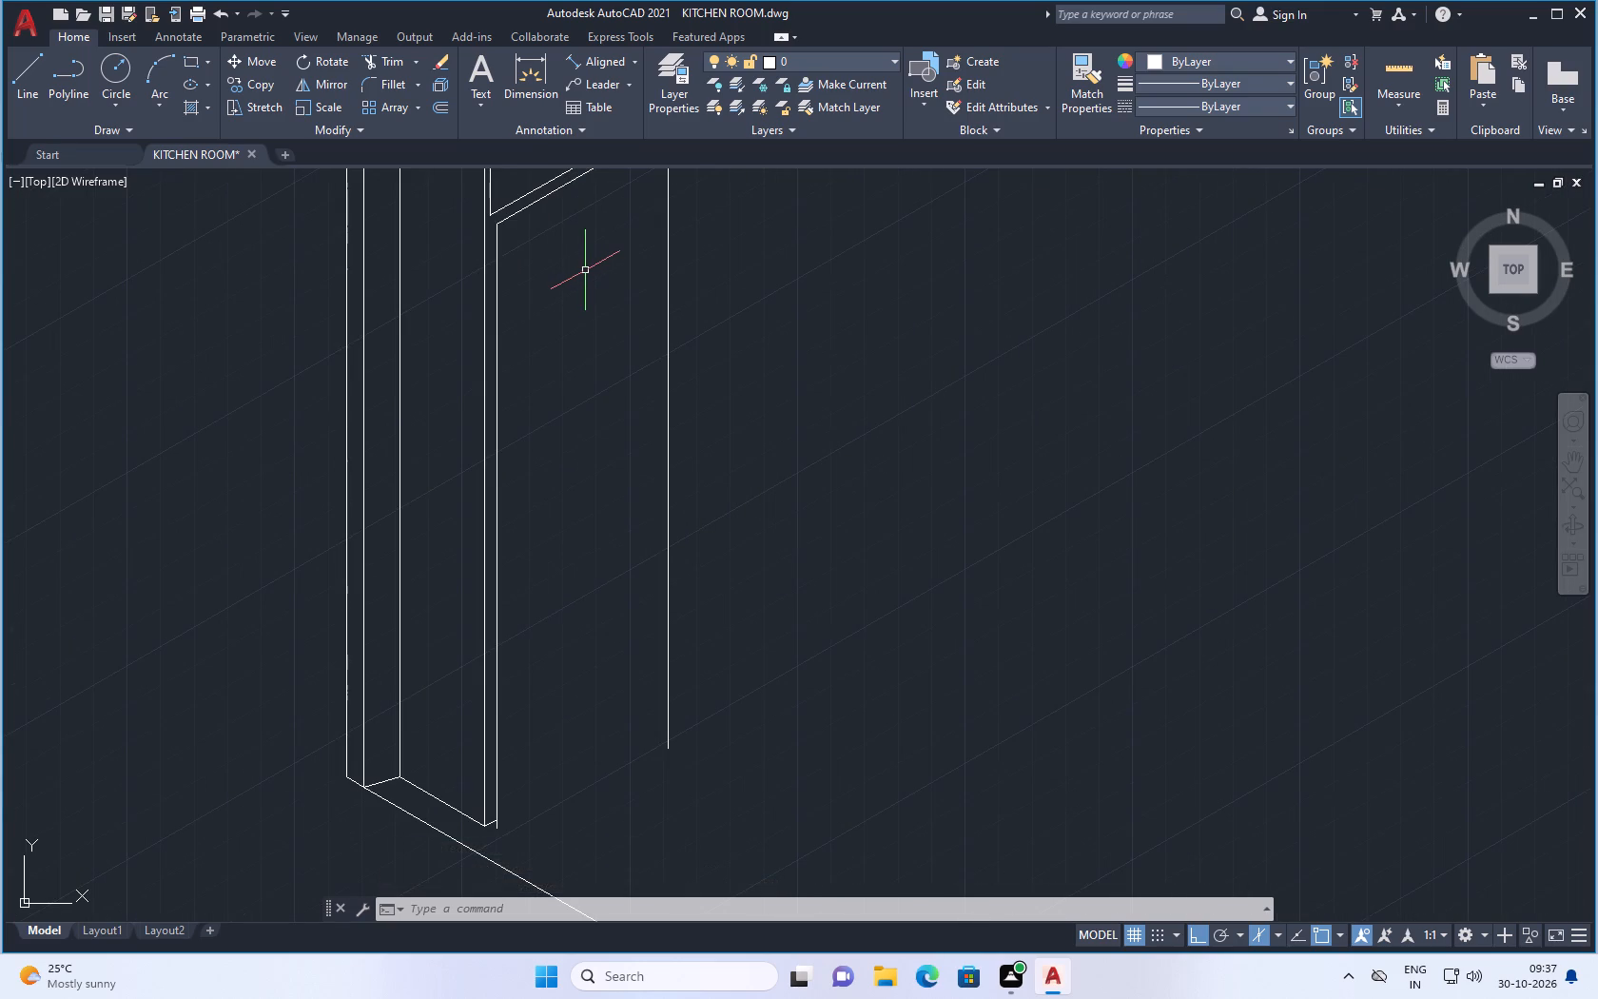
pyautogui.scroll(1, 585, 271)
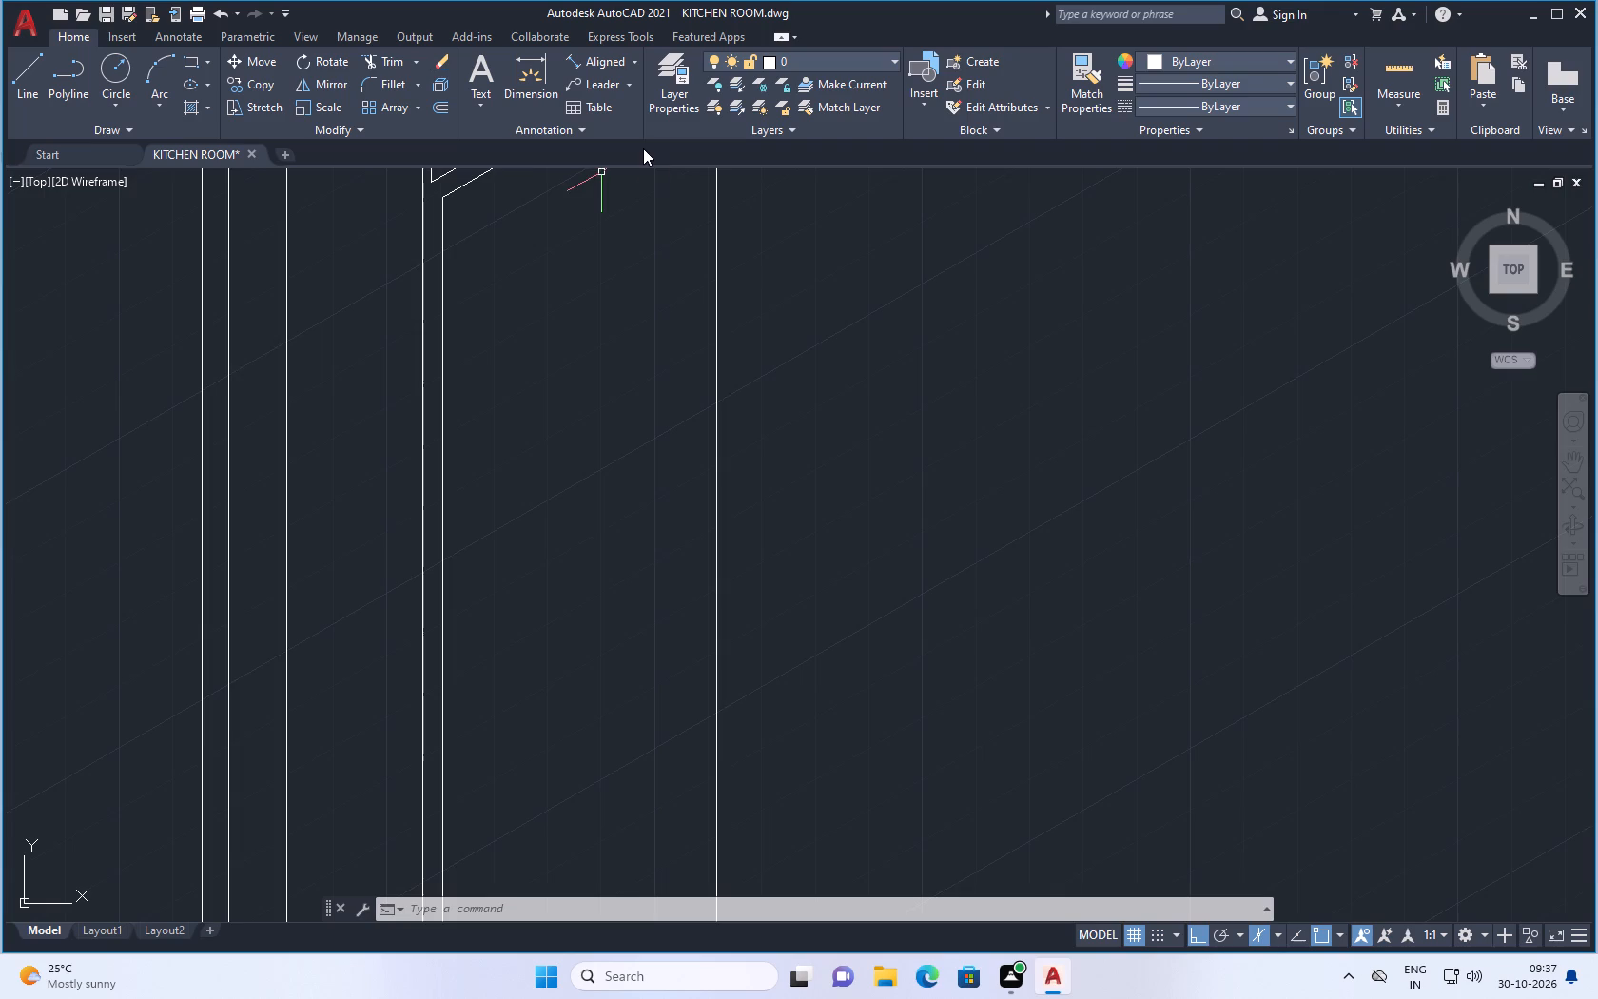
pyautogui.scroll(-1, 678, 237)
pyautogui.scroll(-3, 650, 320)
pyautogui.scroll(2, 652, 268)
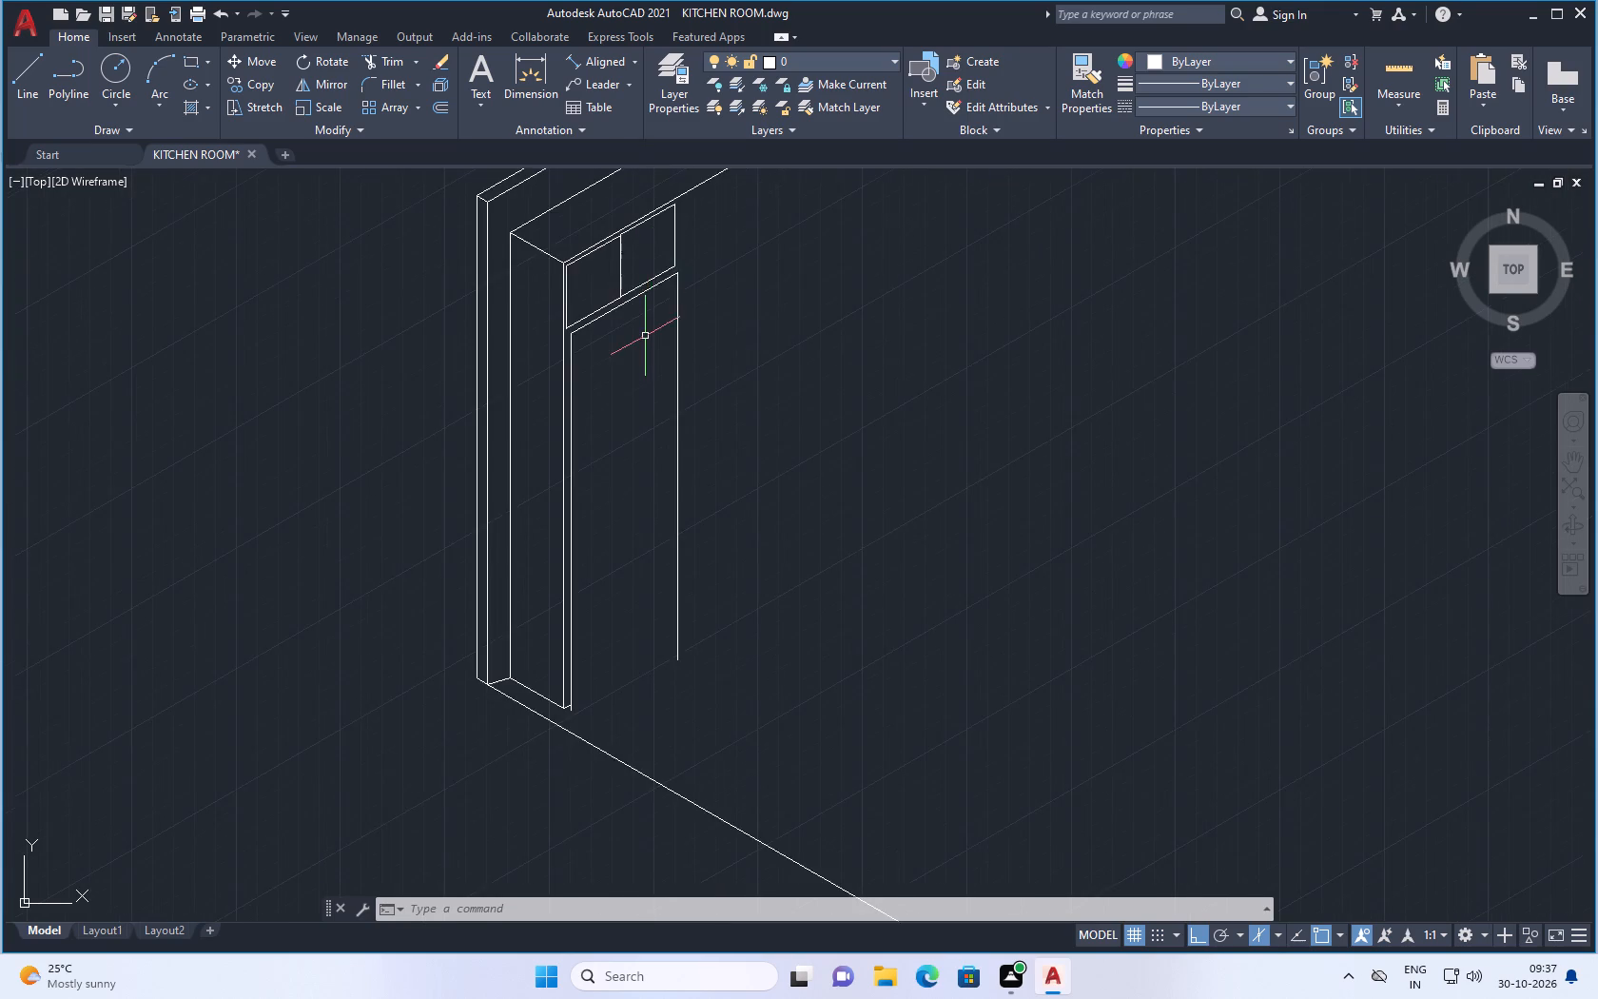
pyautogui.scroll(1, 645, 336)
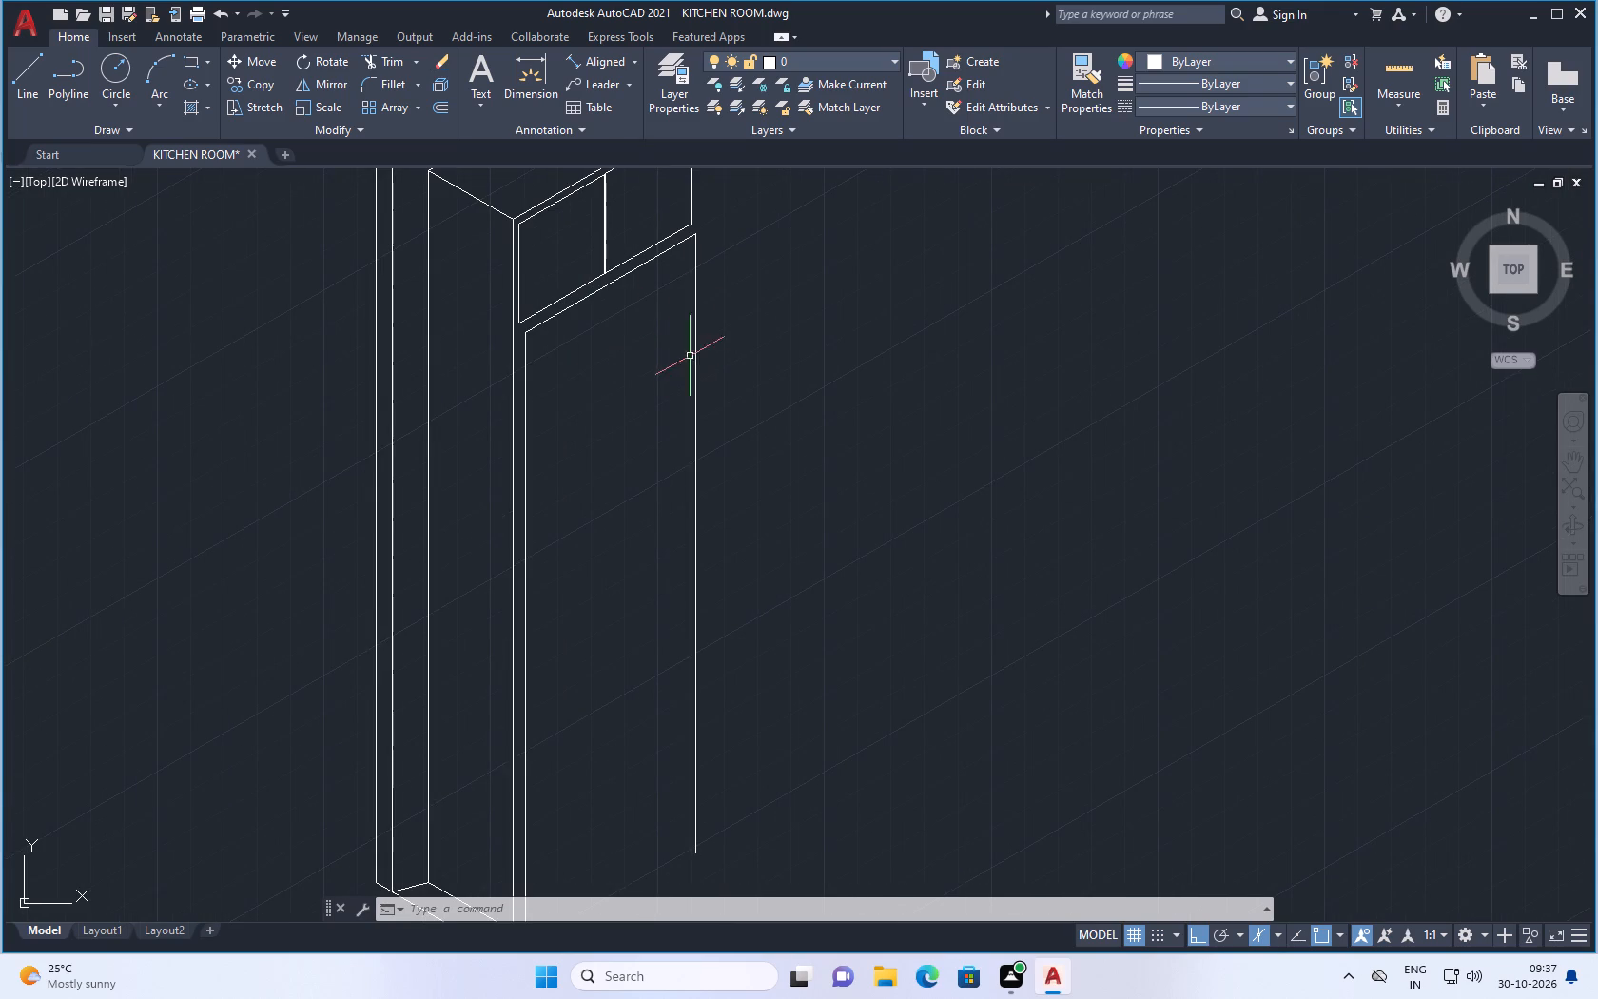
pyautogui.click(25, 80)
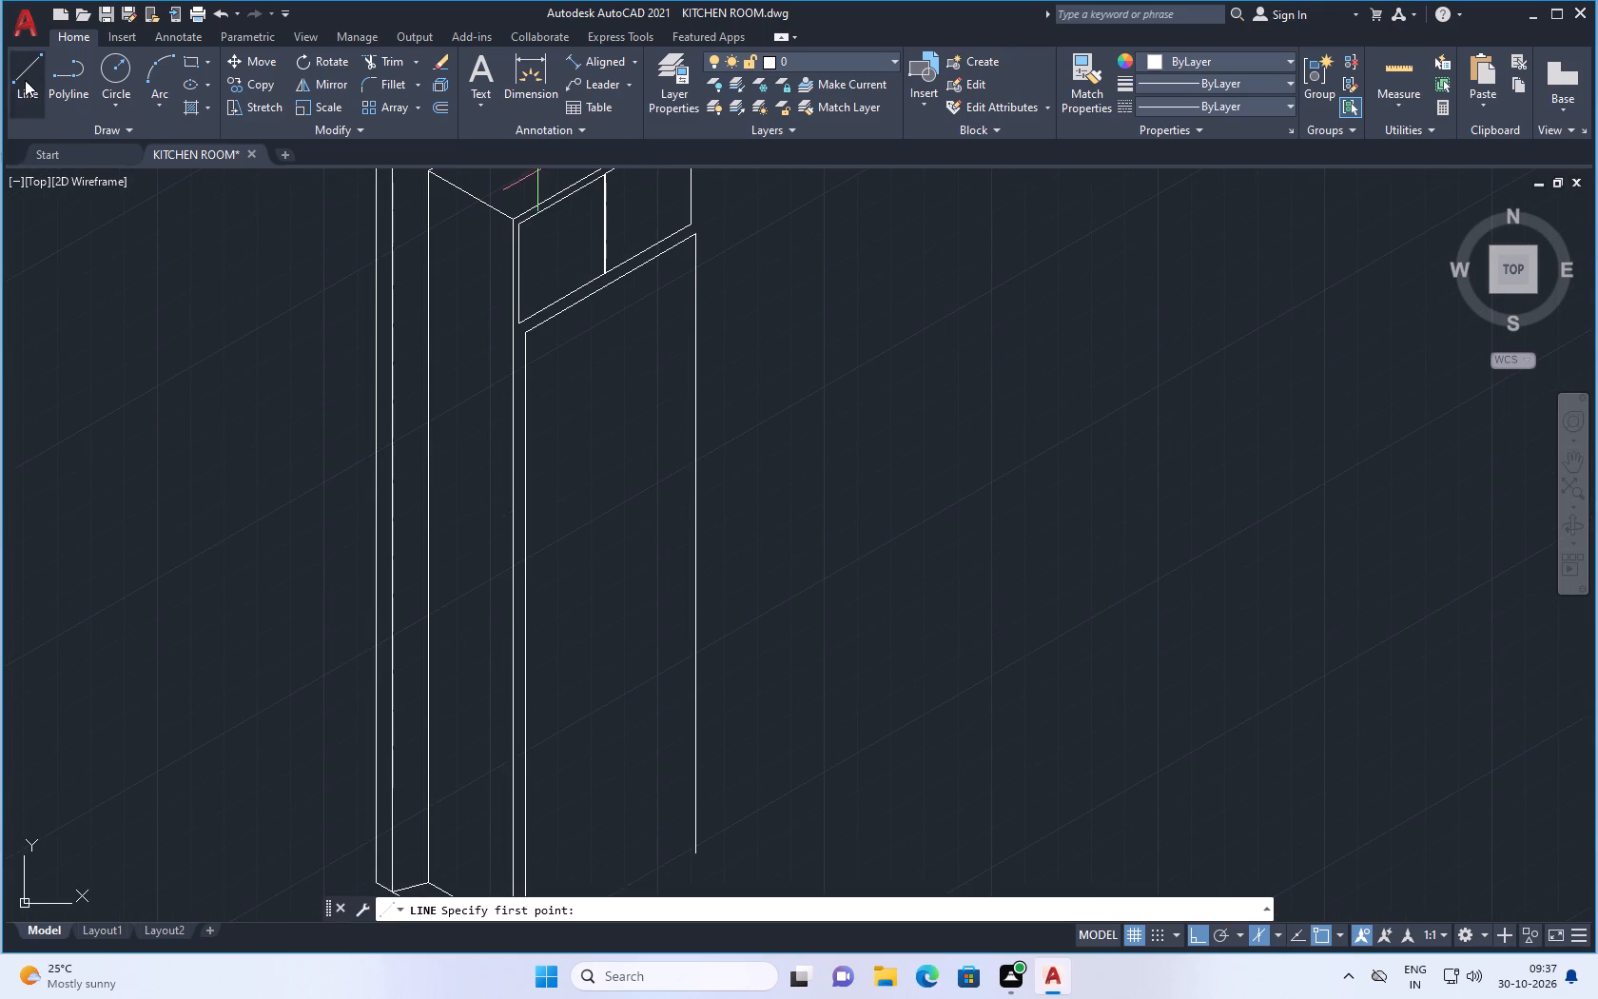
pyautogui.scroll(1, 539, 345)
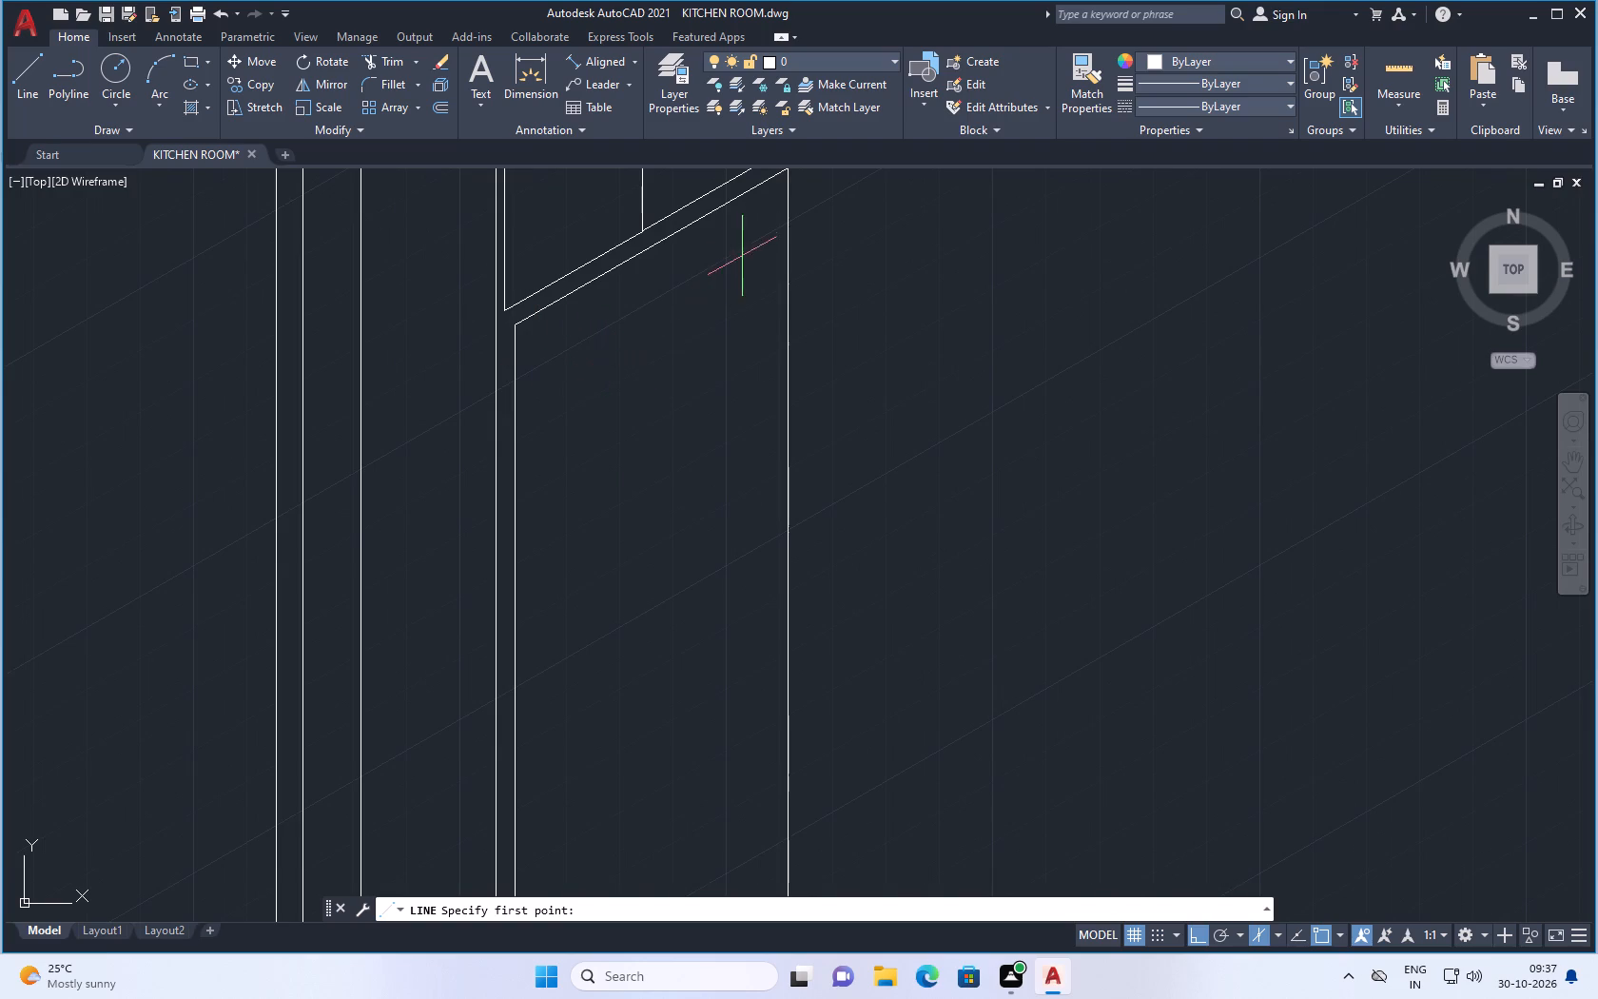
pyautogui.scroll(-2, 720, 239)
pyautogui.scroll(2, 734, 222)
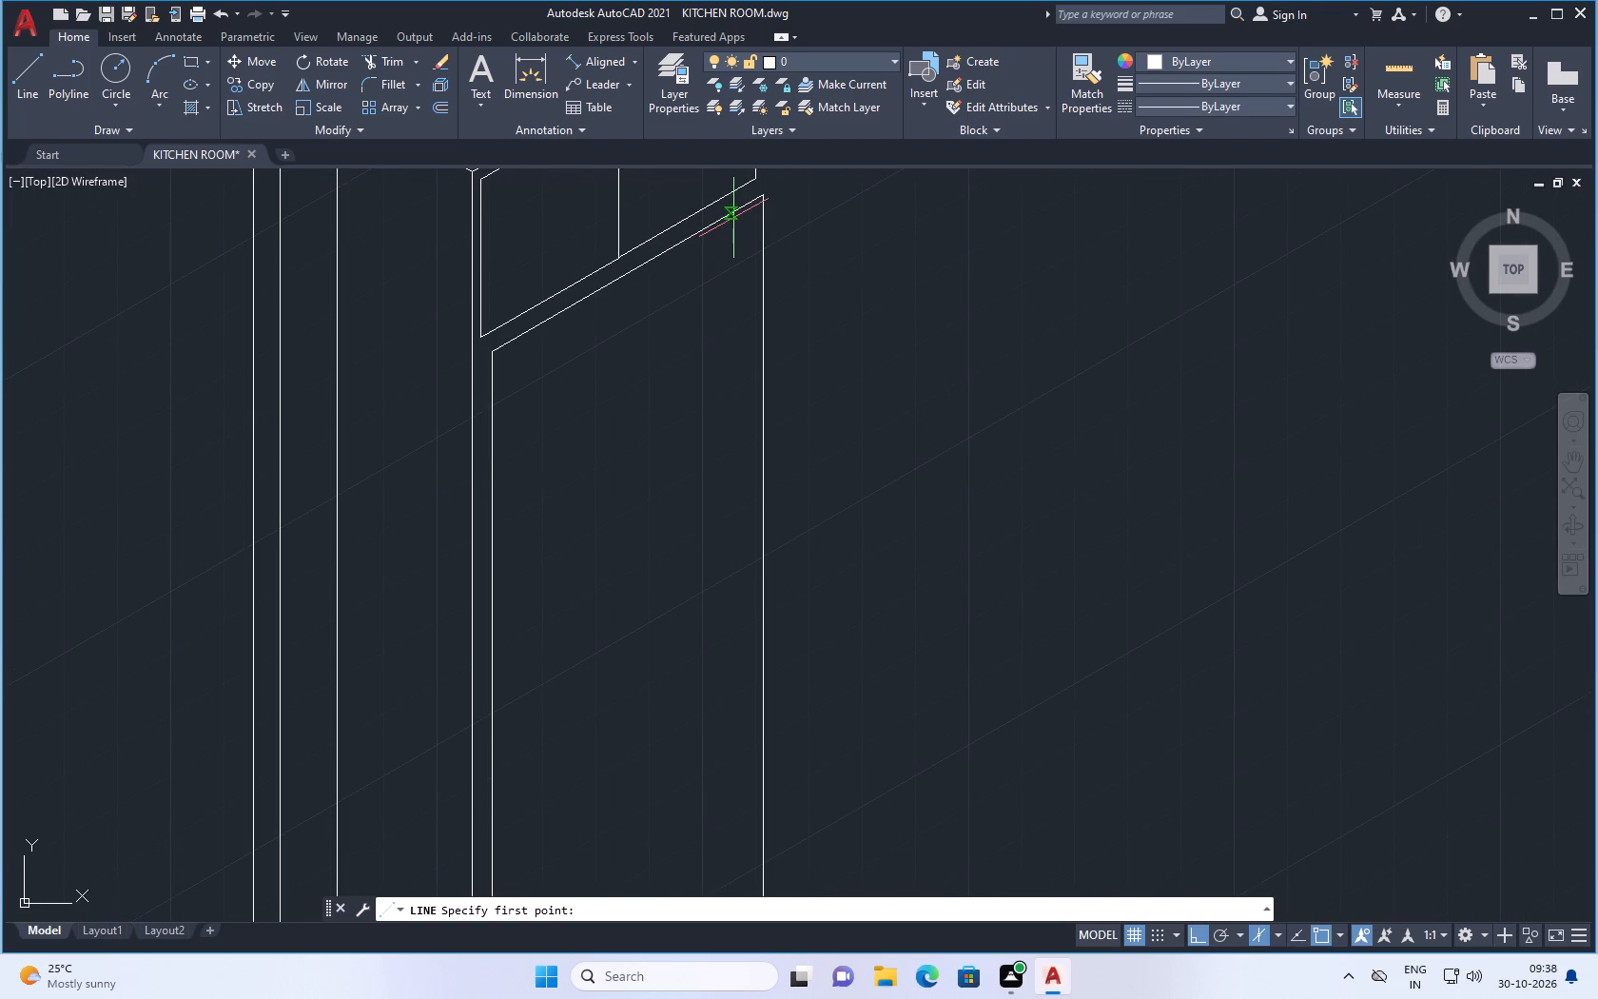
pyautogui.click(728, 218)
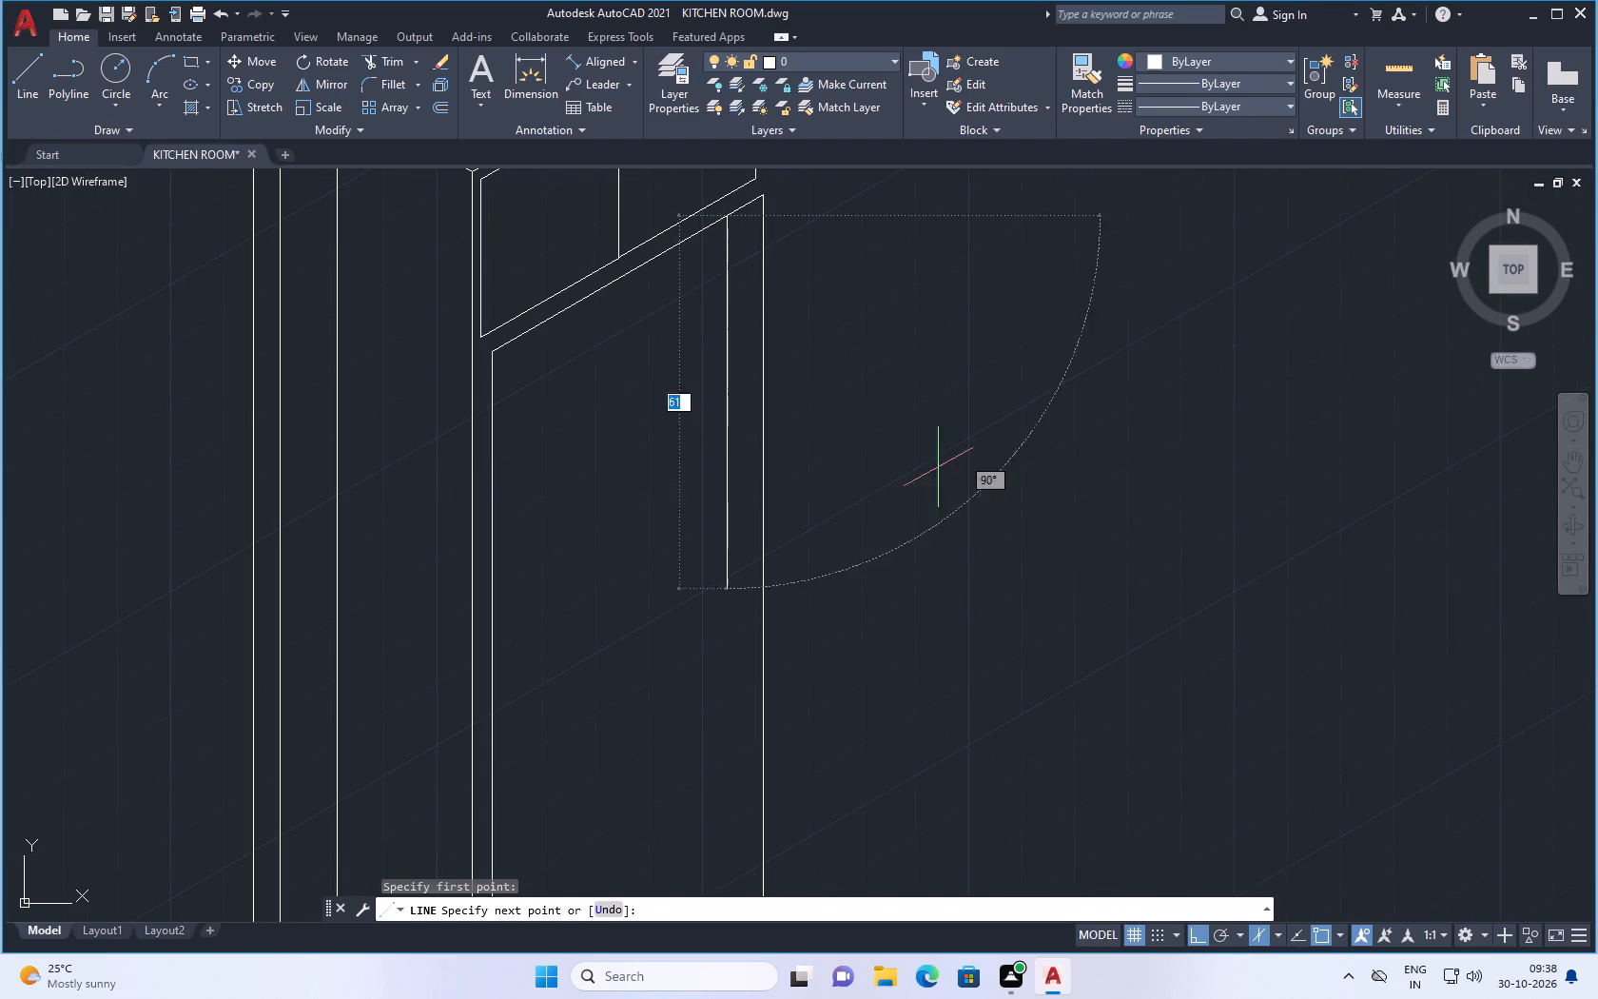
pyautogui.click(1277, 931)
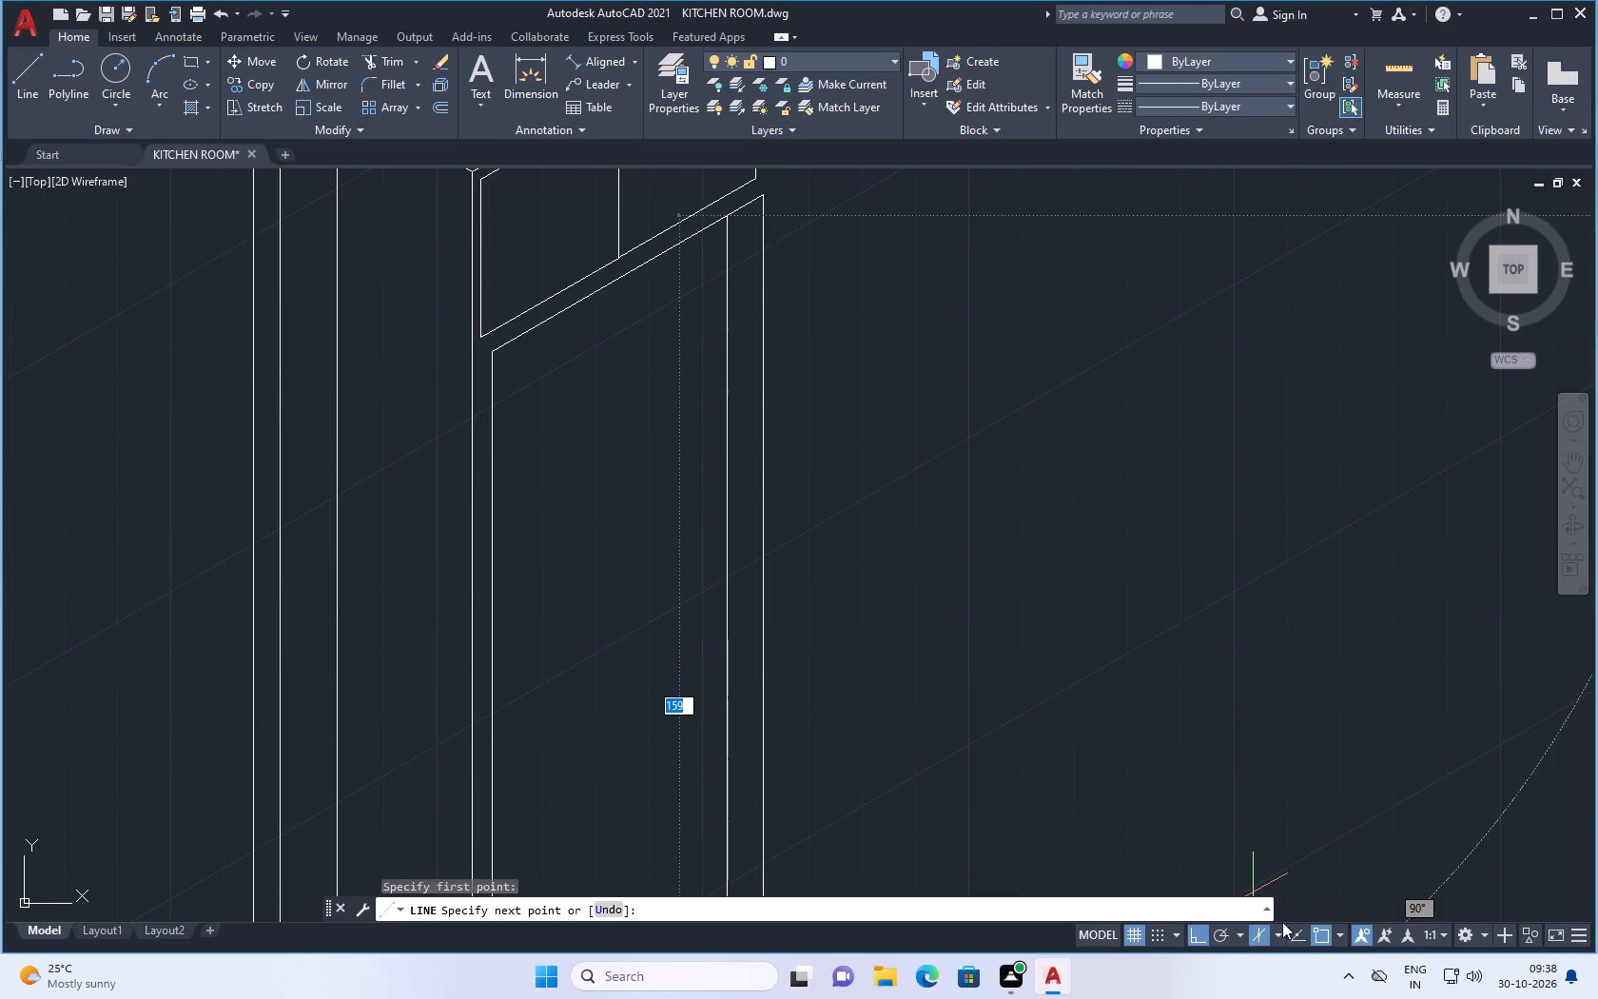
pyautogui.click(1295, 879)
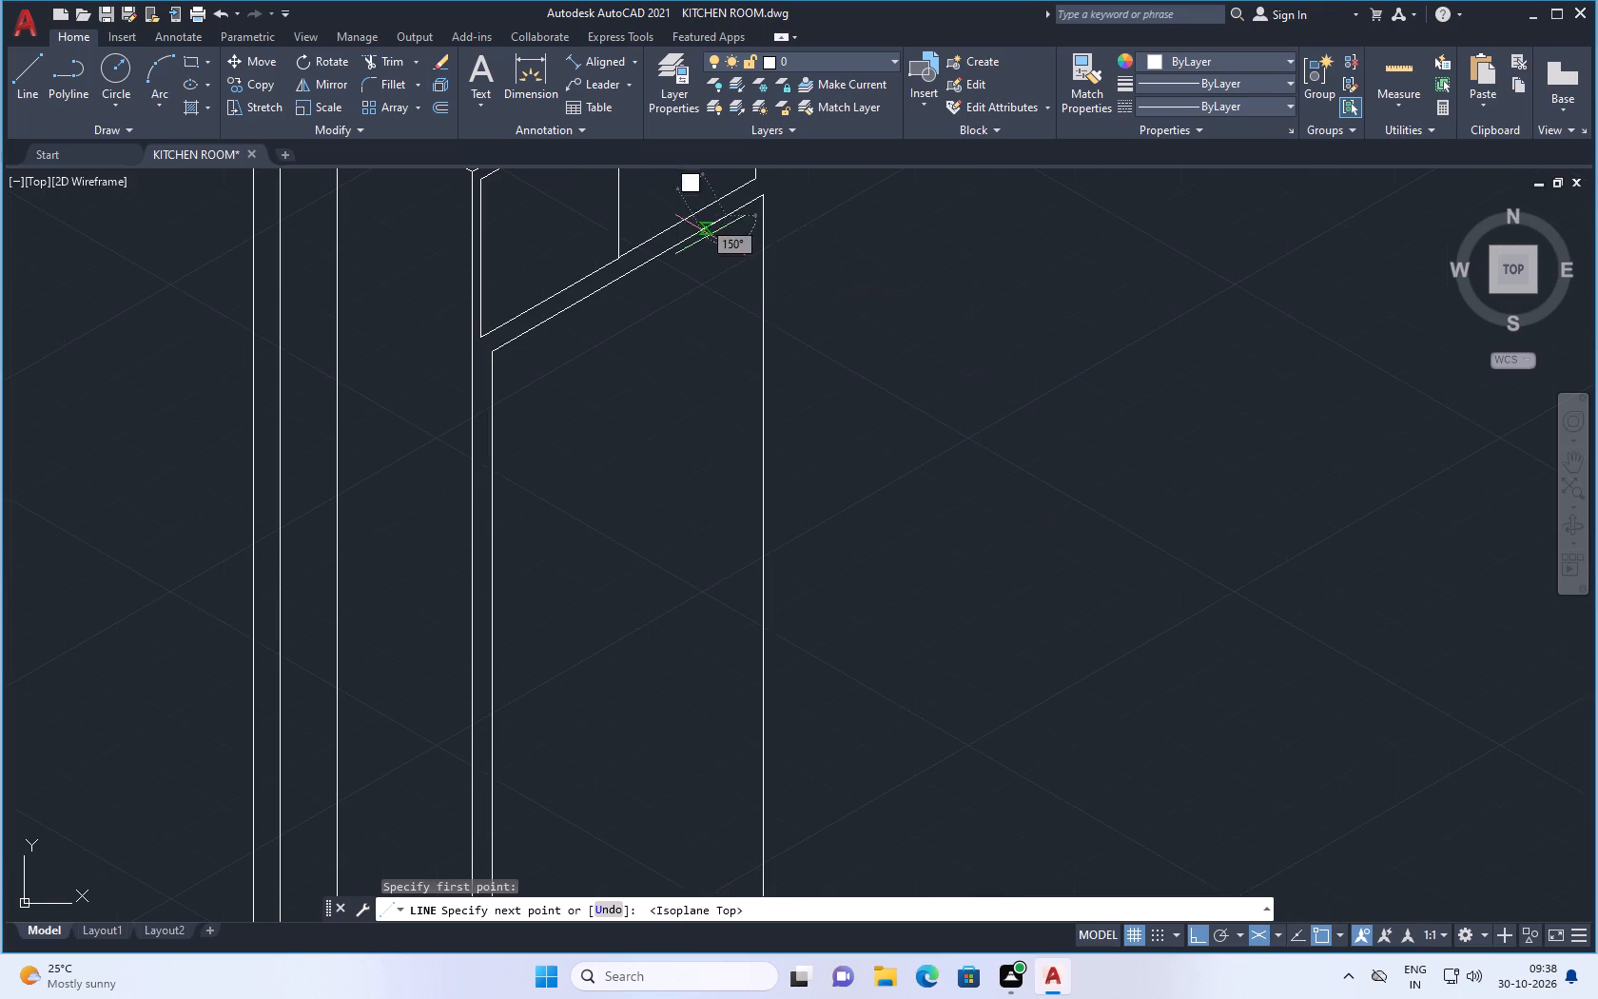
pyautogui.scroll(1, 743, 300)
pyautogui.scroll(-2, 721, 260)
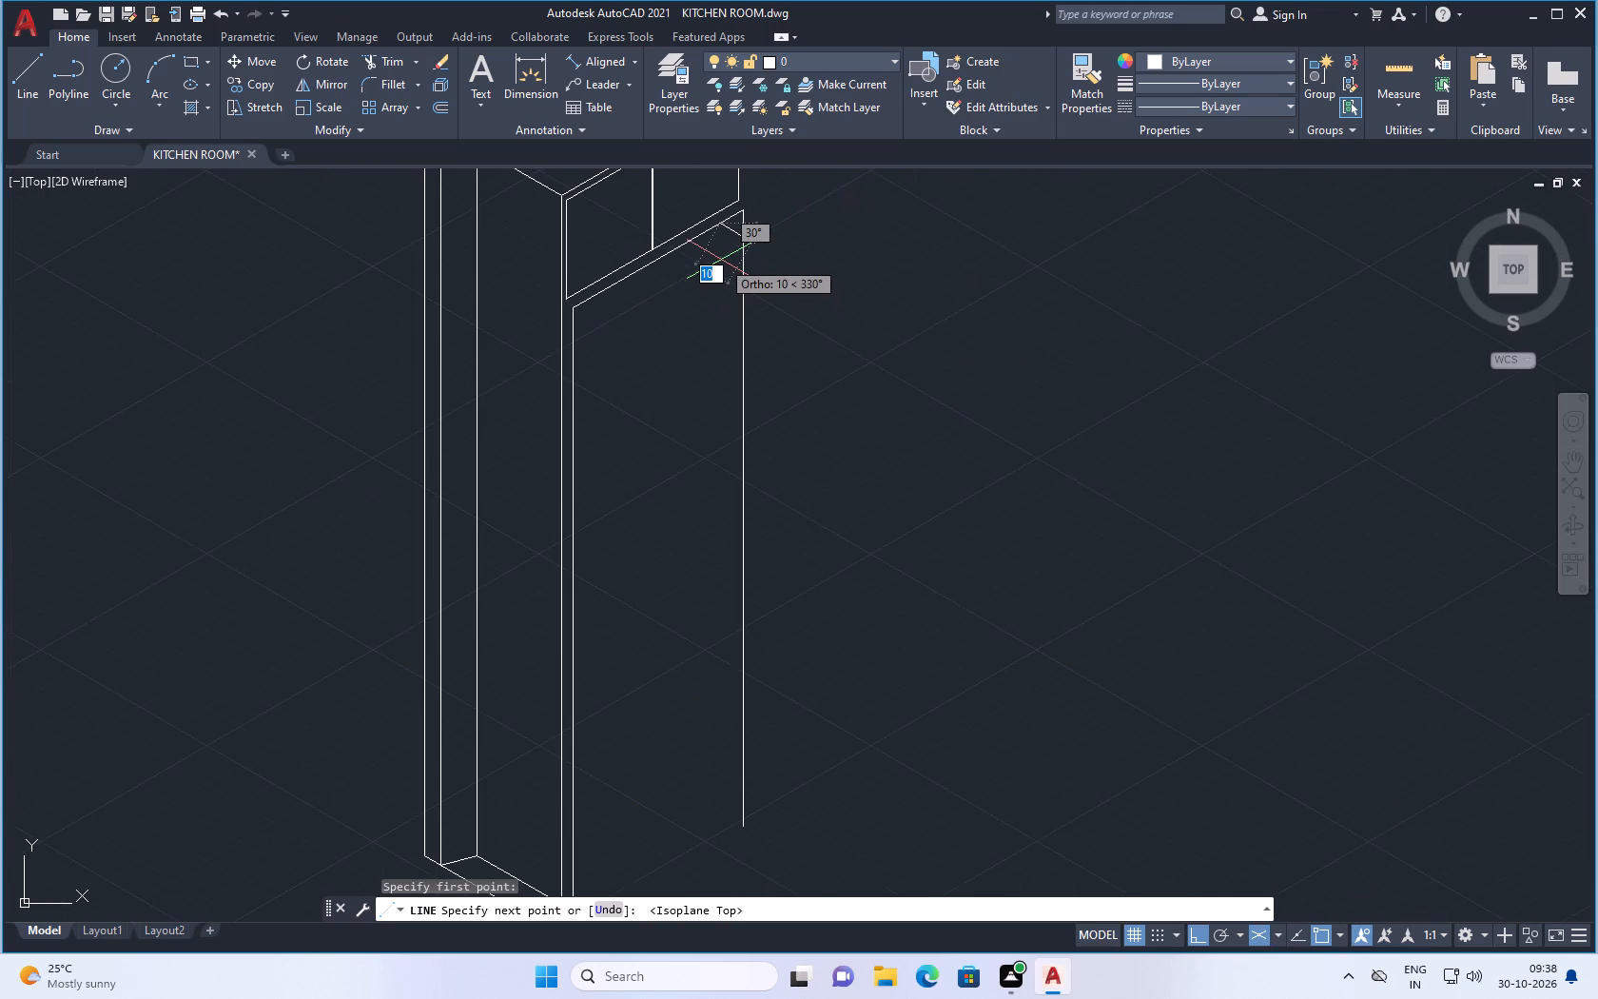
pyautogui.scroll(1, 721, 260)
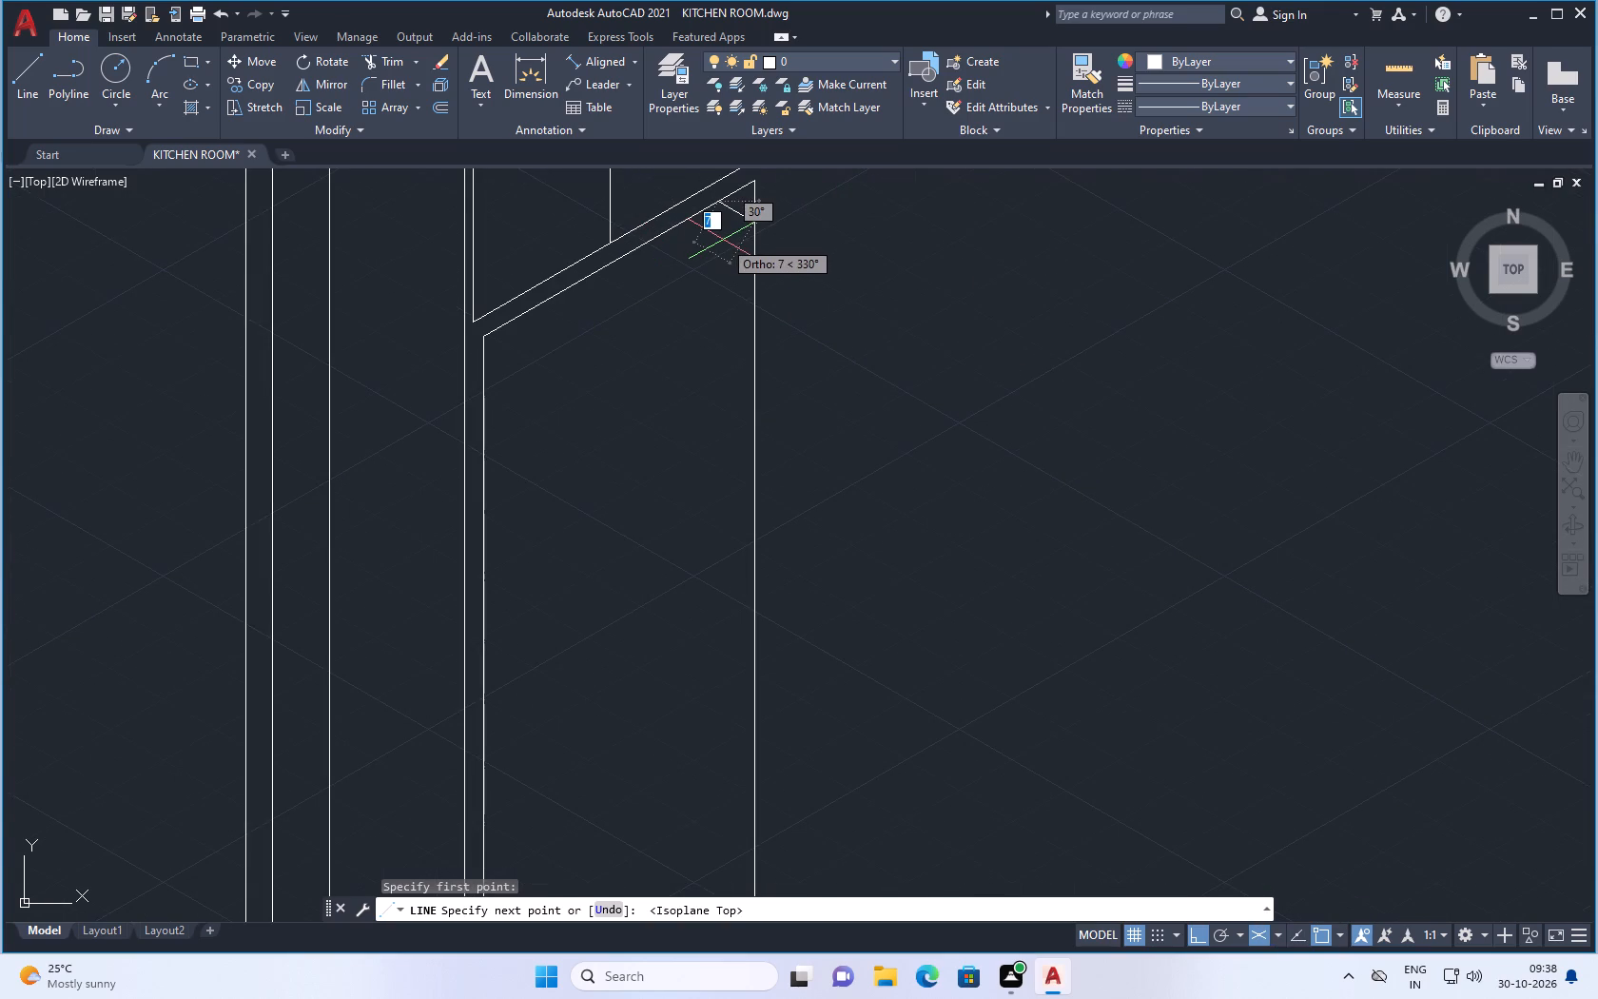
pyautogui.press('space')
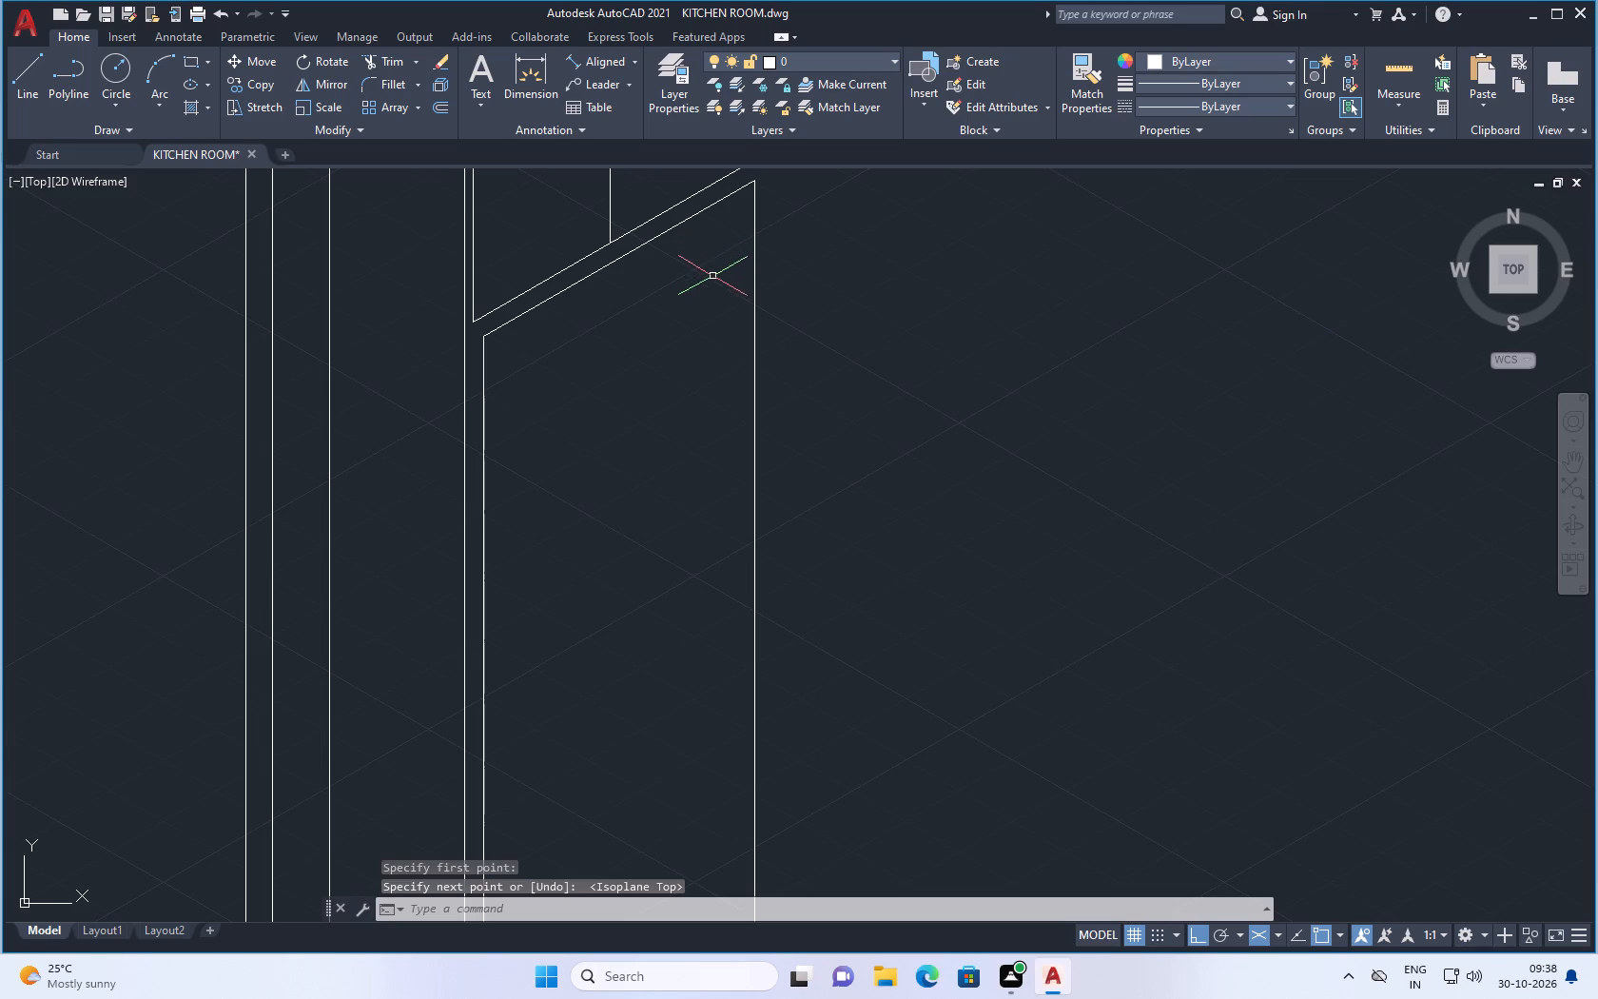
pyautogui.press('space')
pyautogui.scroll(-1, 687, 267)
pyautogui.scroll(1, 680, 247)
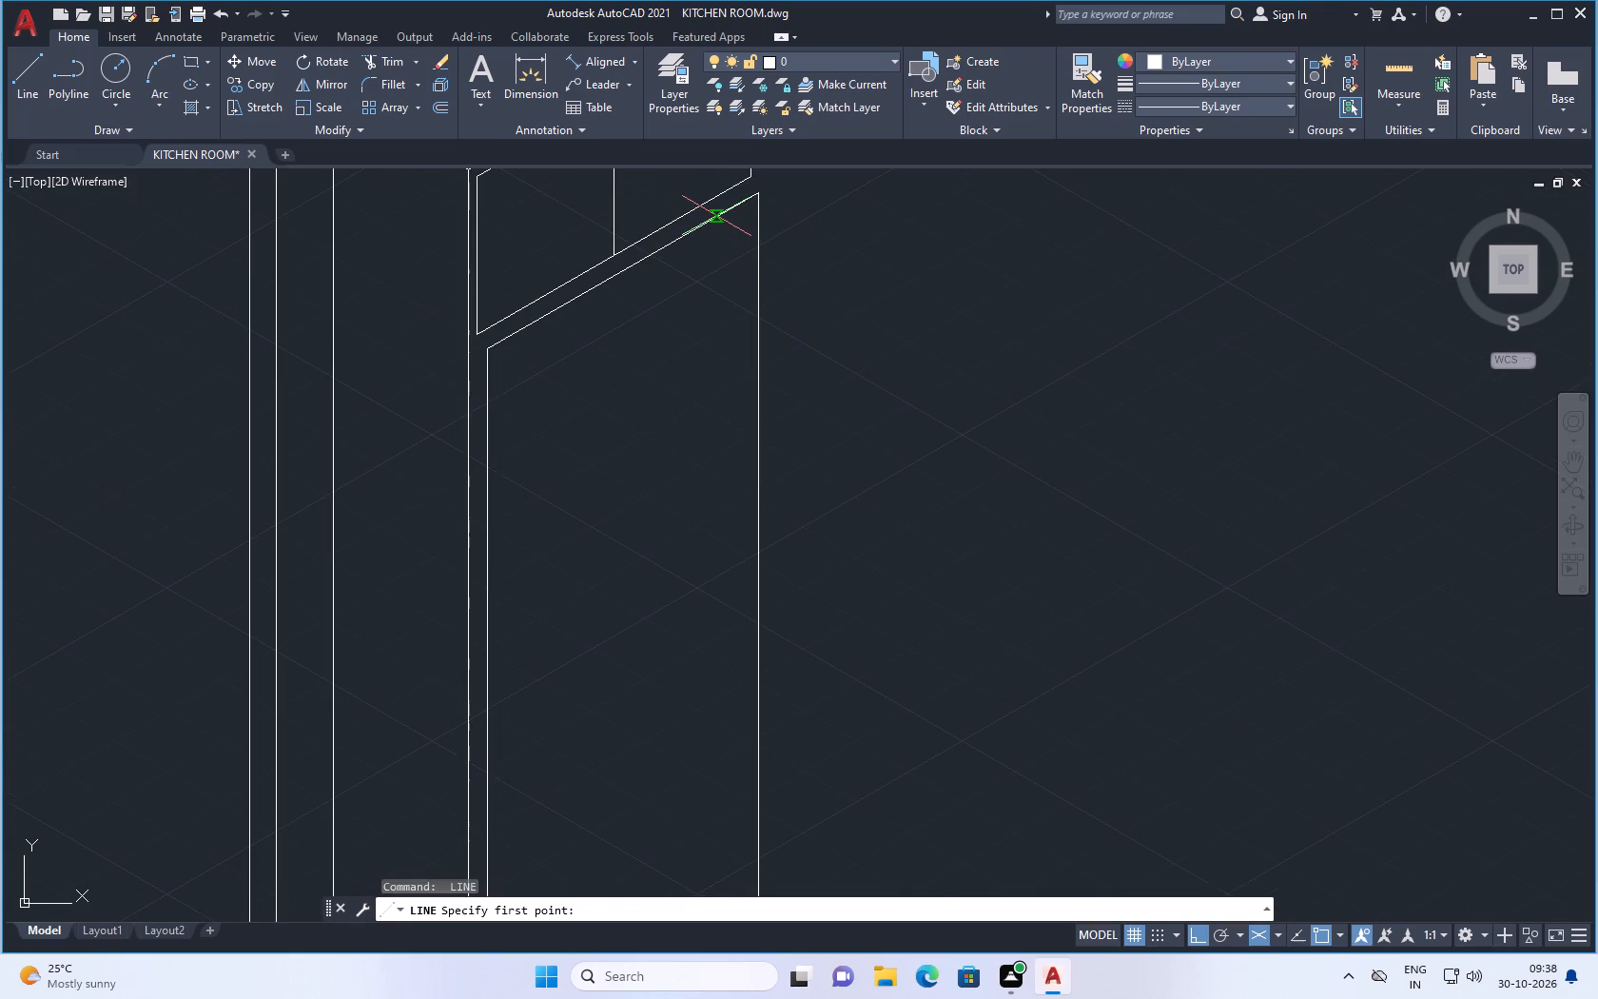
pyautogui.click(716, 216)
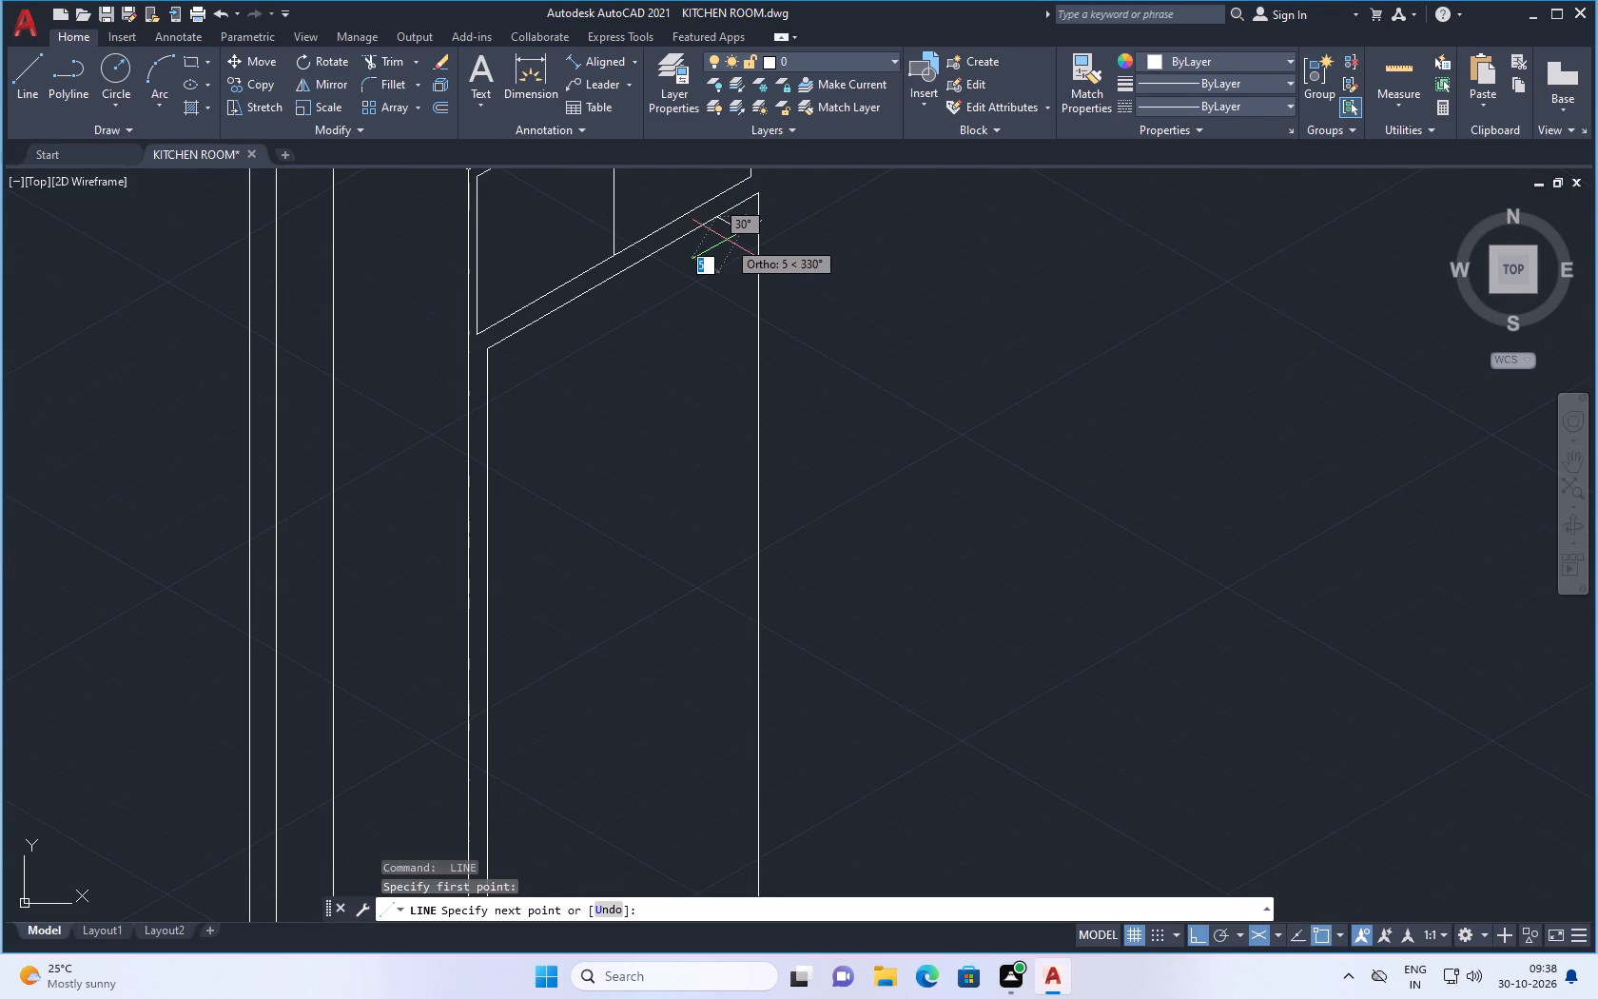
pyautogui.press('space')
# Draw a short 330° line from near the right end of the tall door opening's top edge, continuing about 40 at 210° parallel to that edge.
pyautogui.press('space')
pyautogui.click(709, 225)
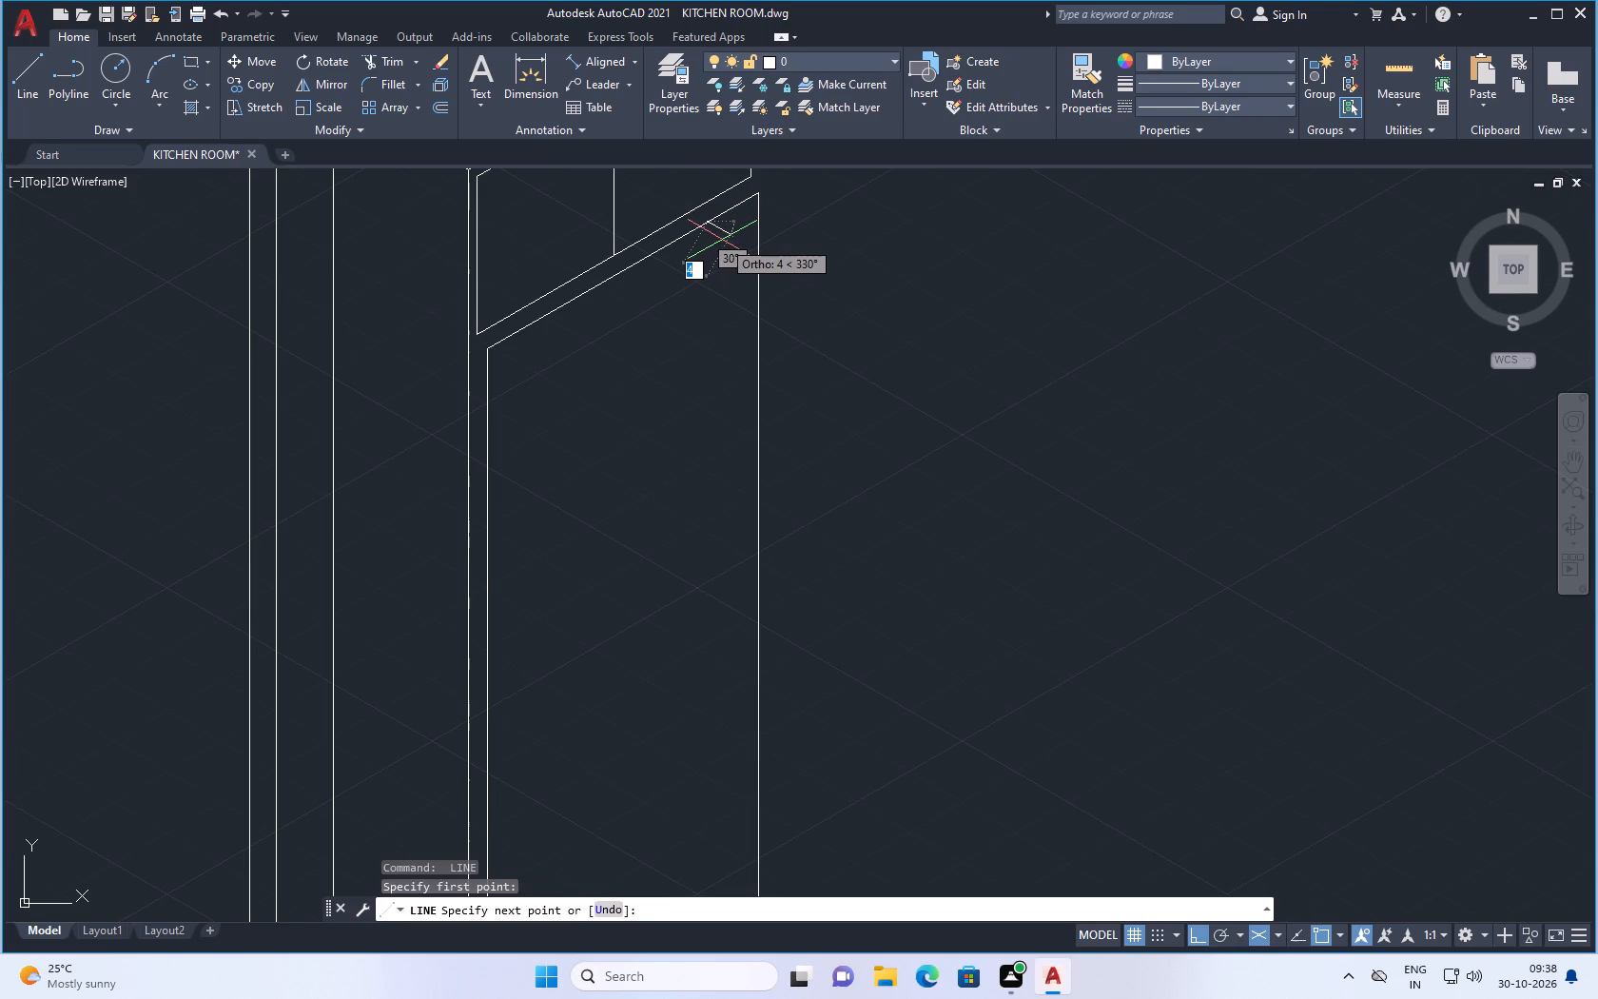
pyautogui.scroll(2, 723, 241)
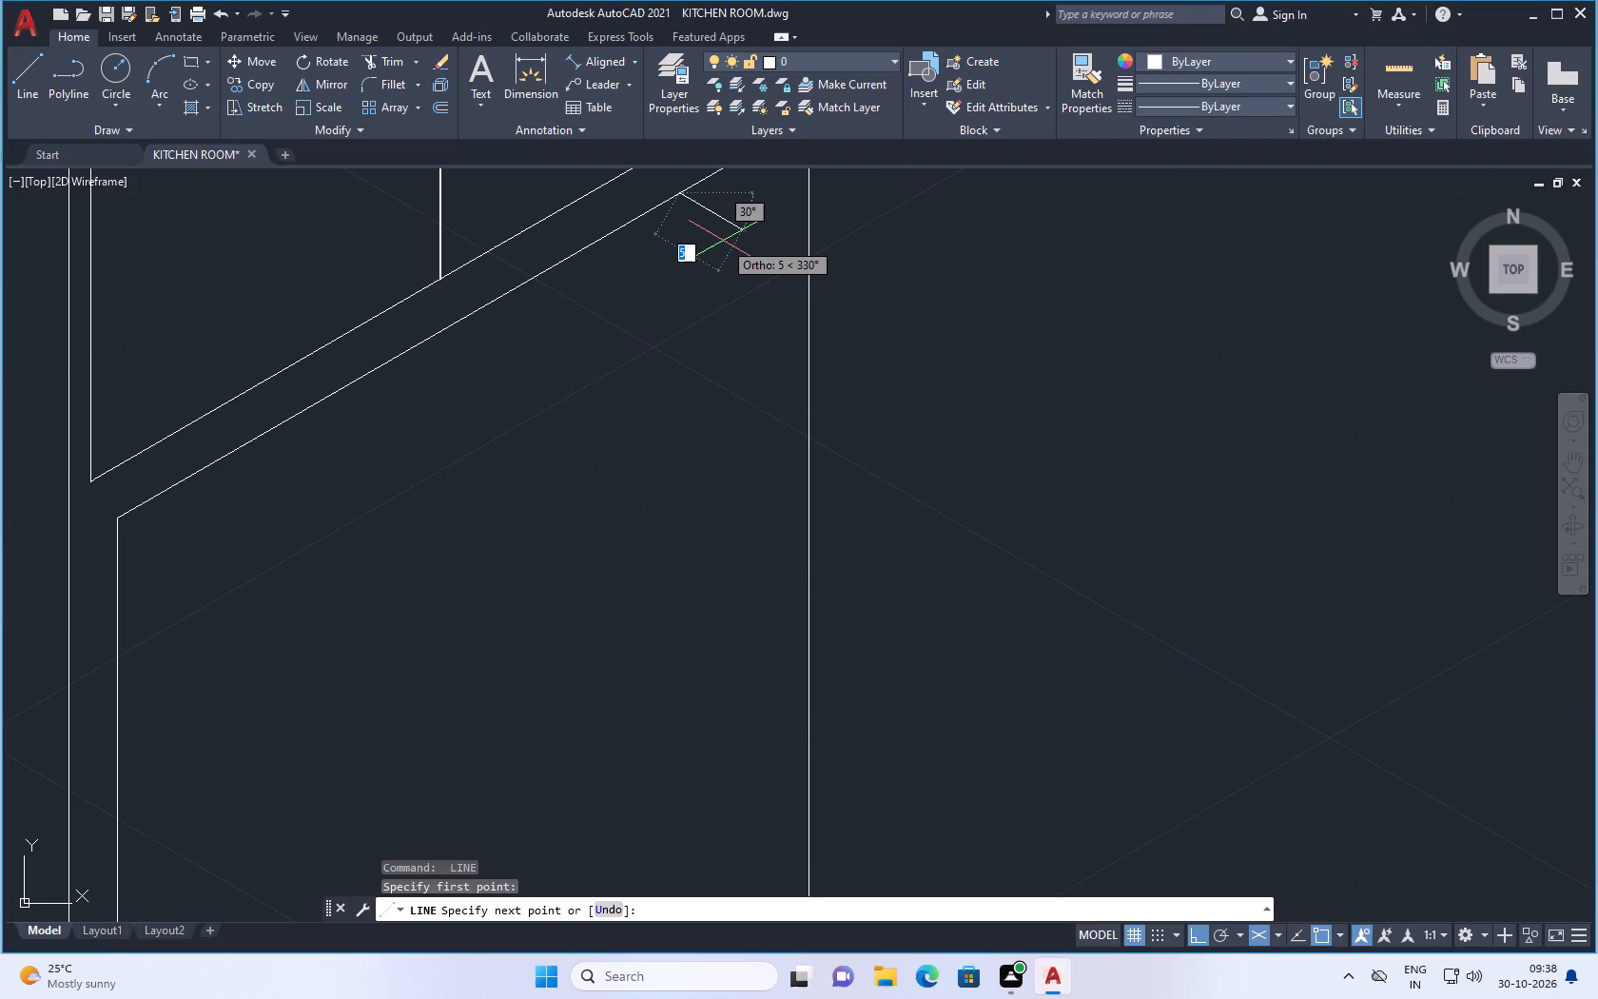
pyautogui.click(723, 241)
pyautogui.scroll(-3, 540, 343)
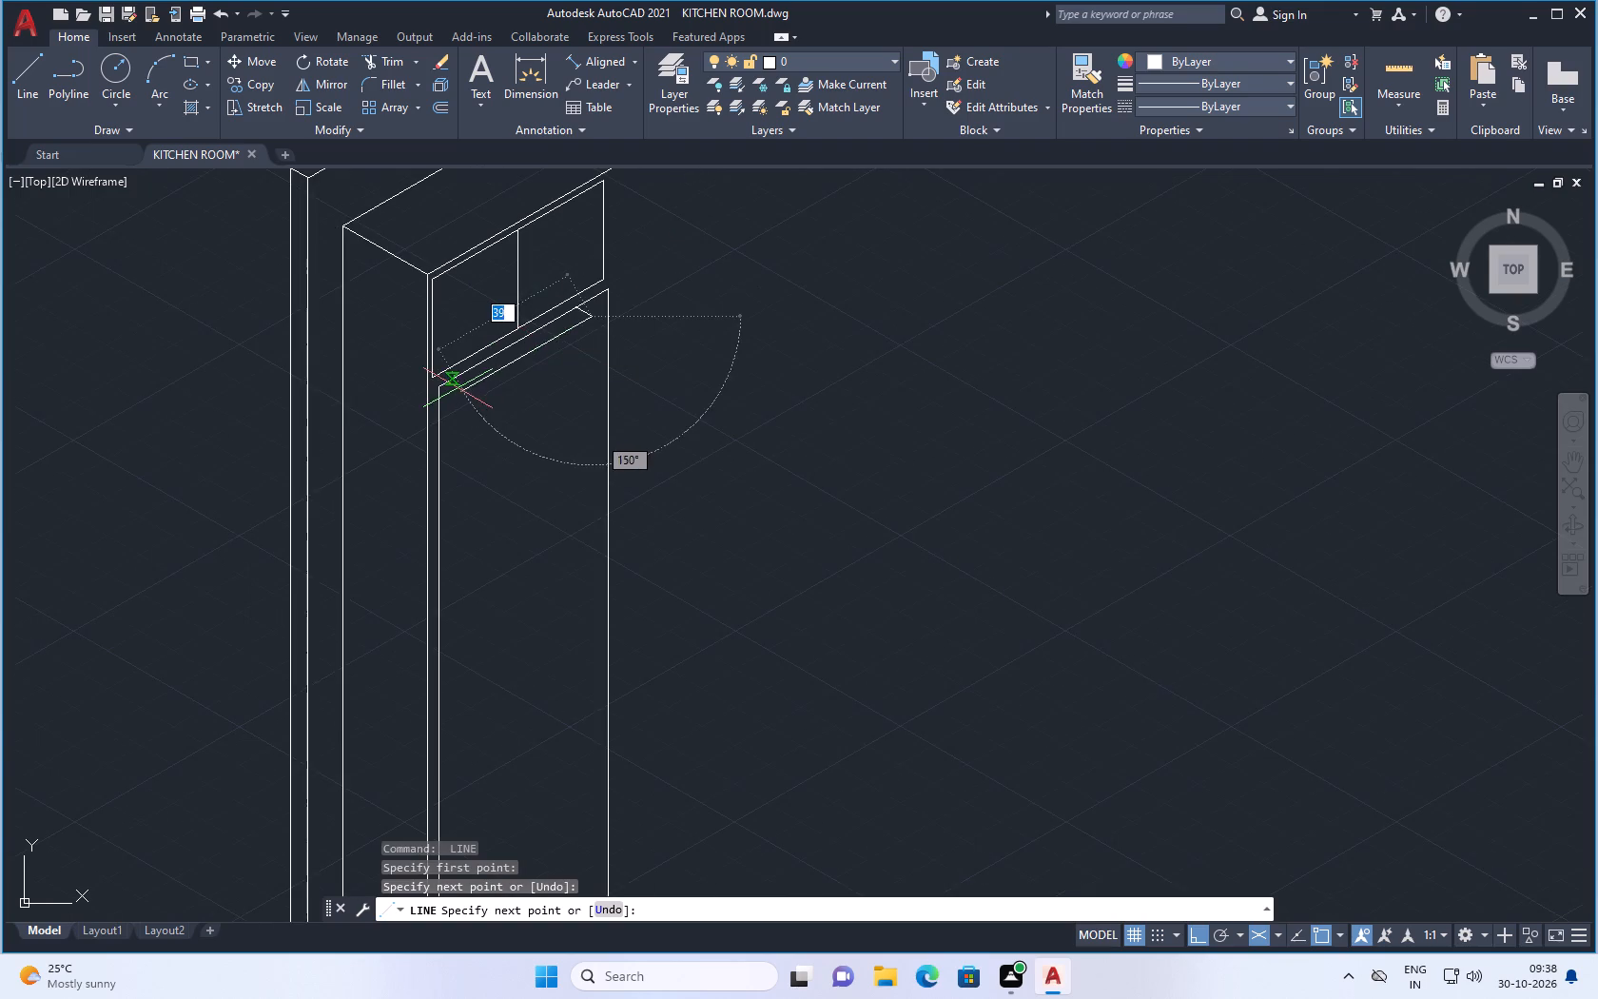
pyautogui.scroll(2, 464, 385)
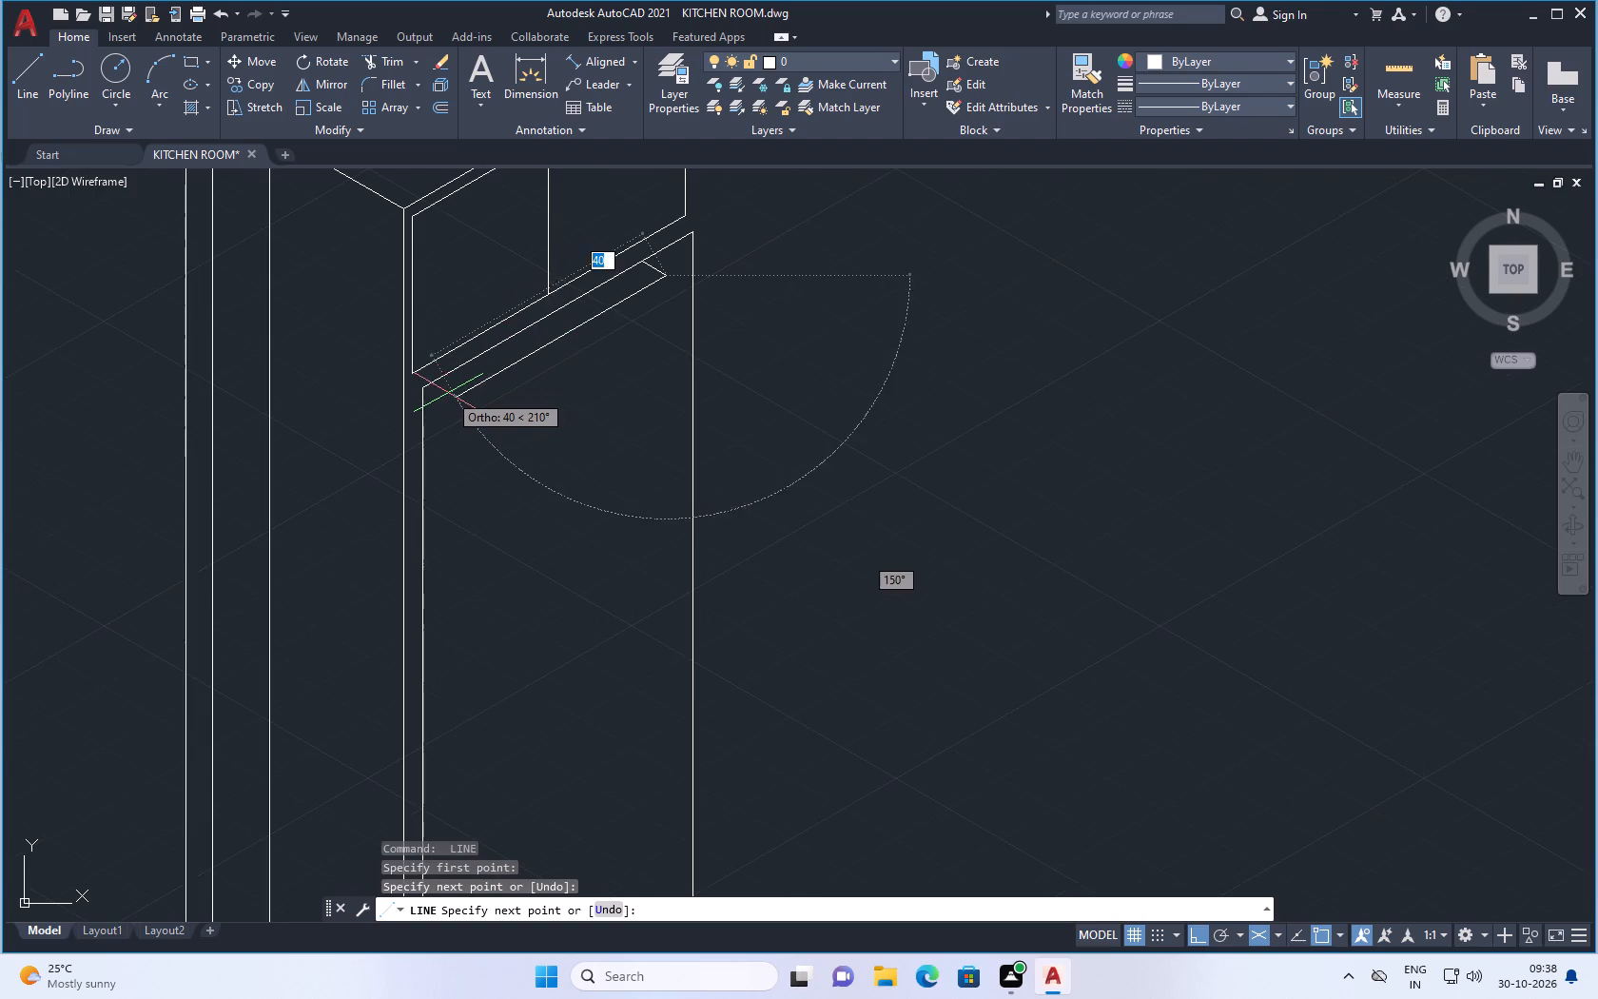
pyautogui.scroll(1, 448, 393)
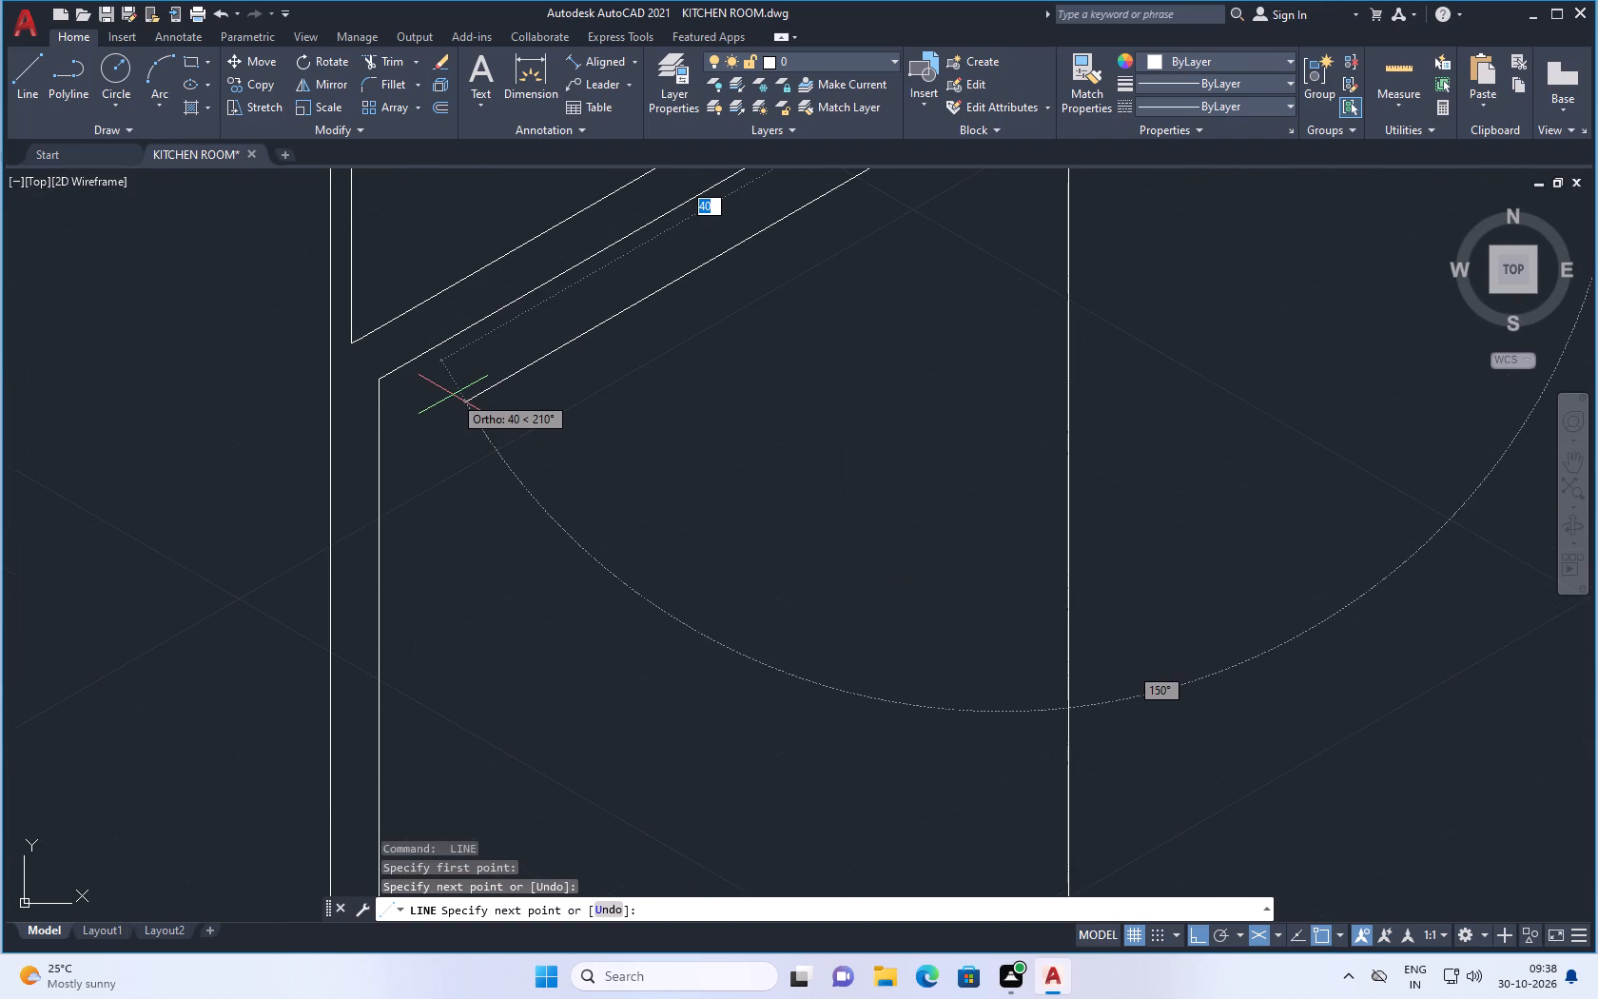
pyautogui.click(445, 400)
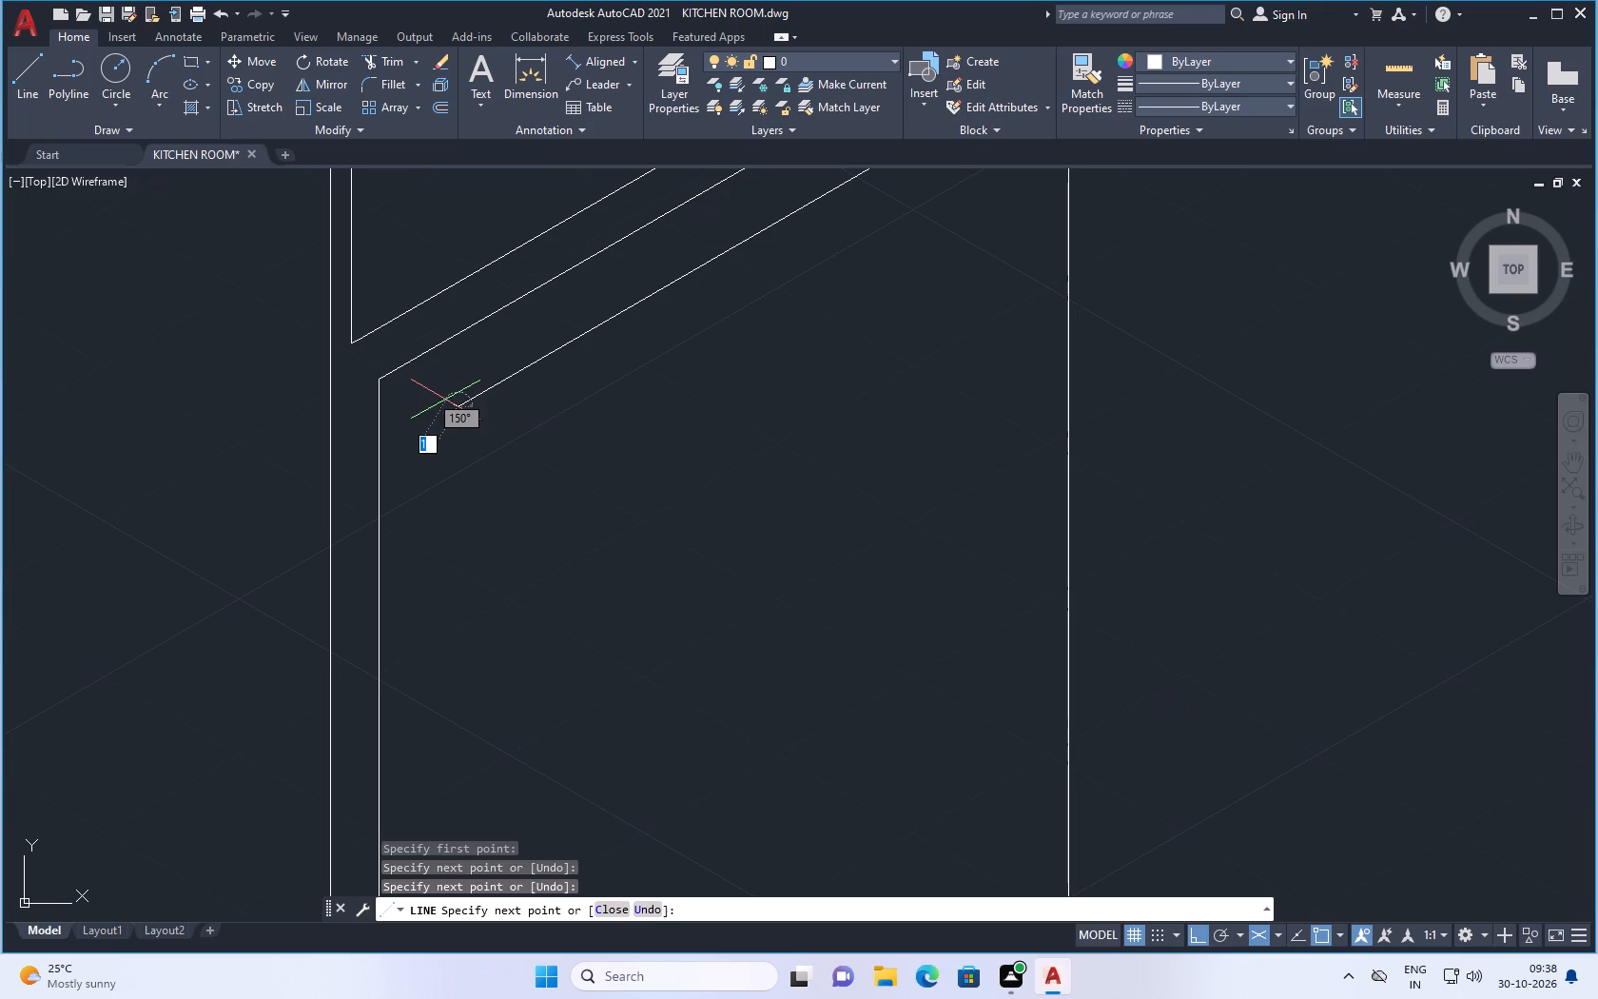
# Switch the isometric drafting plane to Isoplane Right and end the current line.
pyautogui.click(1274, 938)
pyautogui.click(1274, 898)
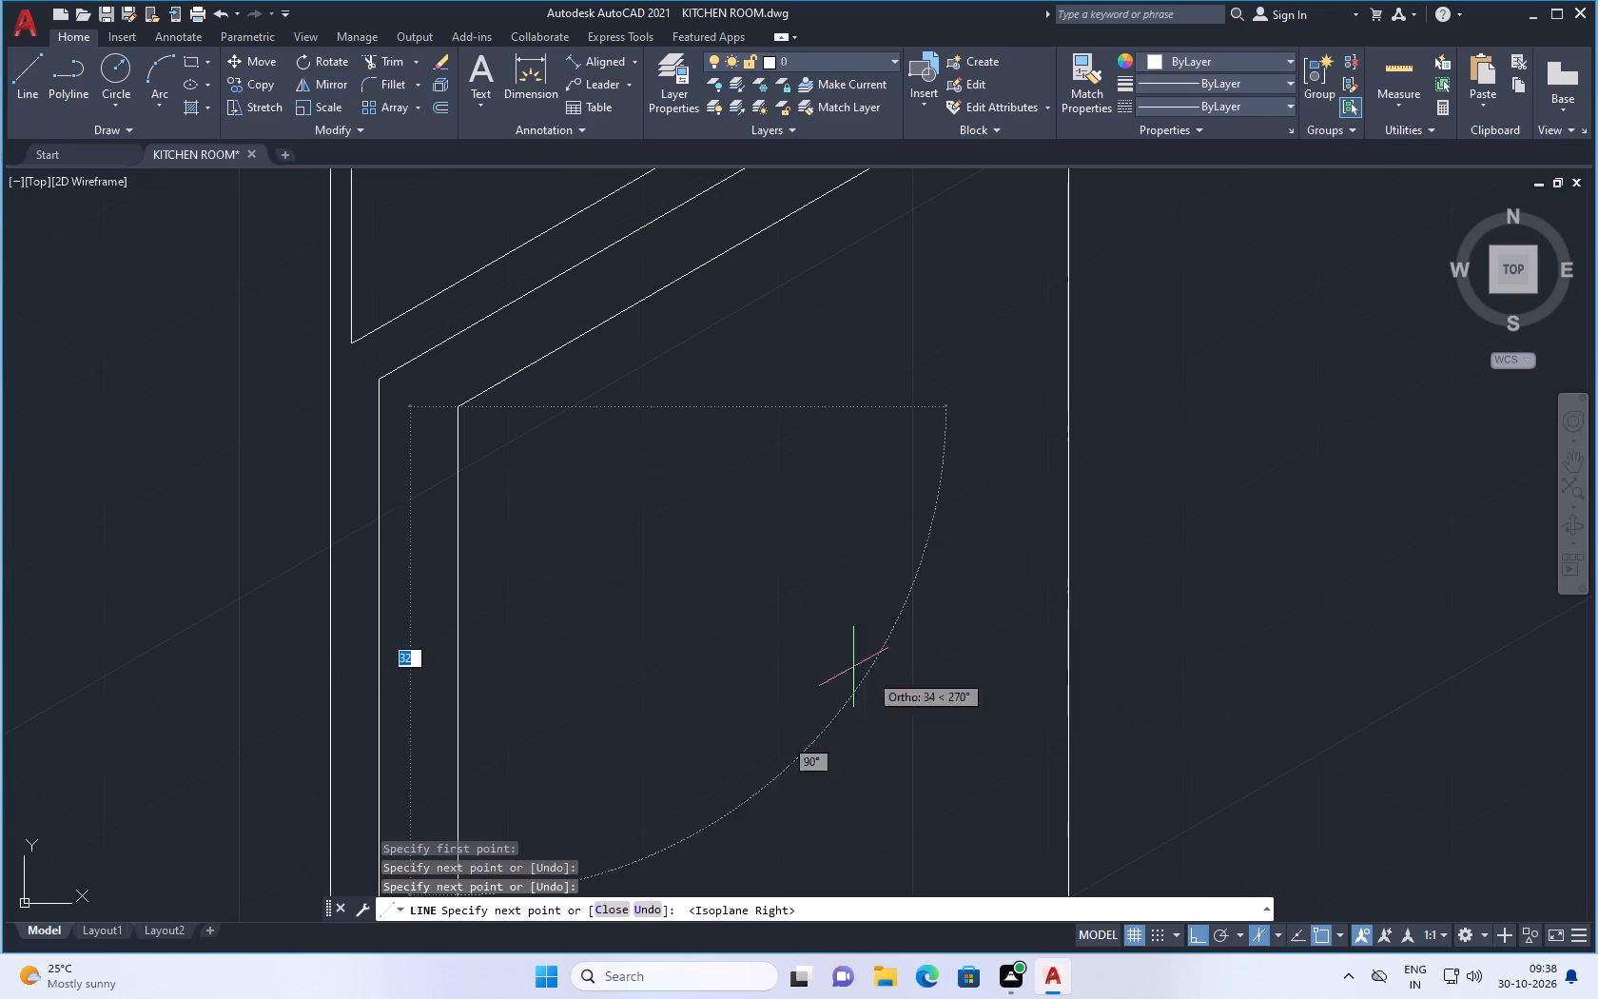
pyautogui.scroll(-2, 448, 503)
pyautogui.scroll(1, 450, 572)
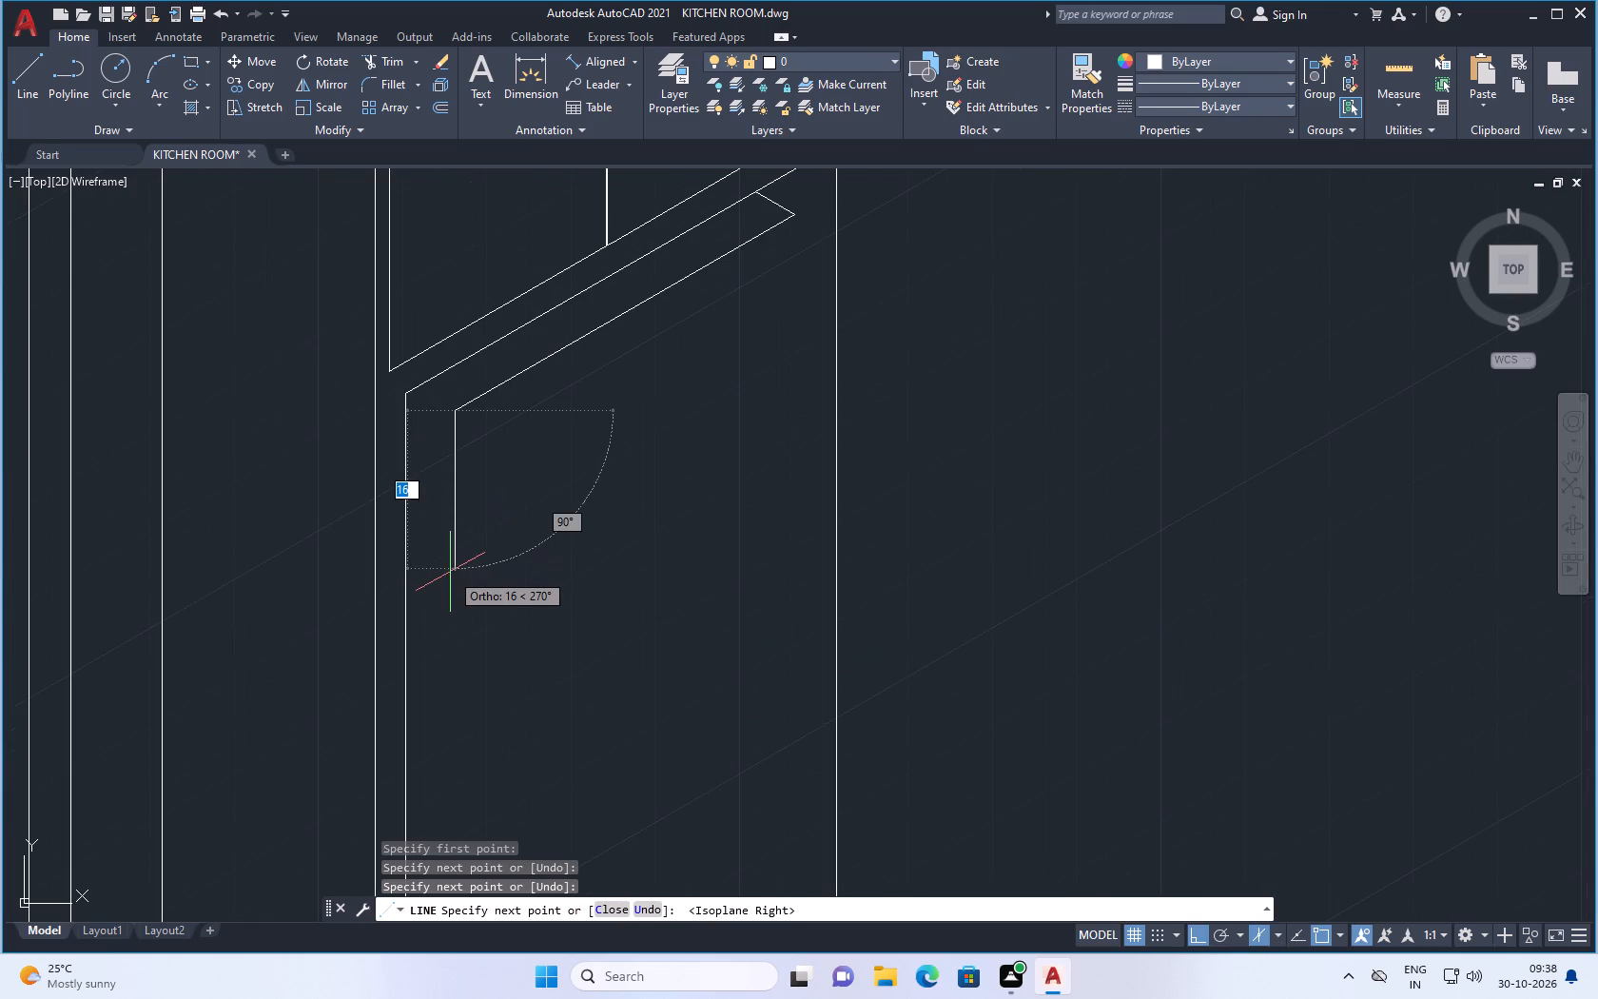
pyautogui.press('space')
# Extend the panel's top edge in the tall door opening about 3 at 210°, continuing about 30 straight down at 270°.
pyautogui.scroll(2, 451, 422)
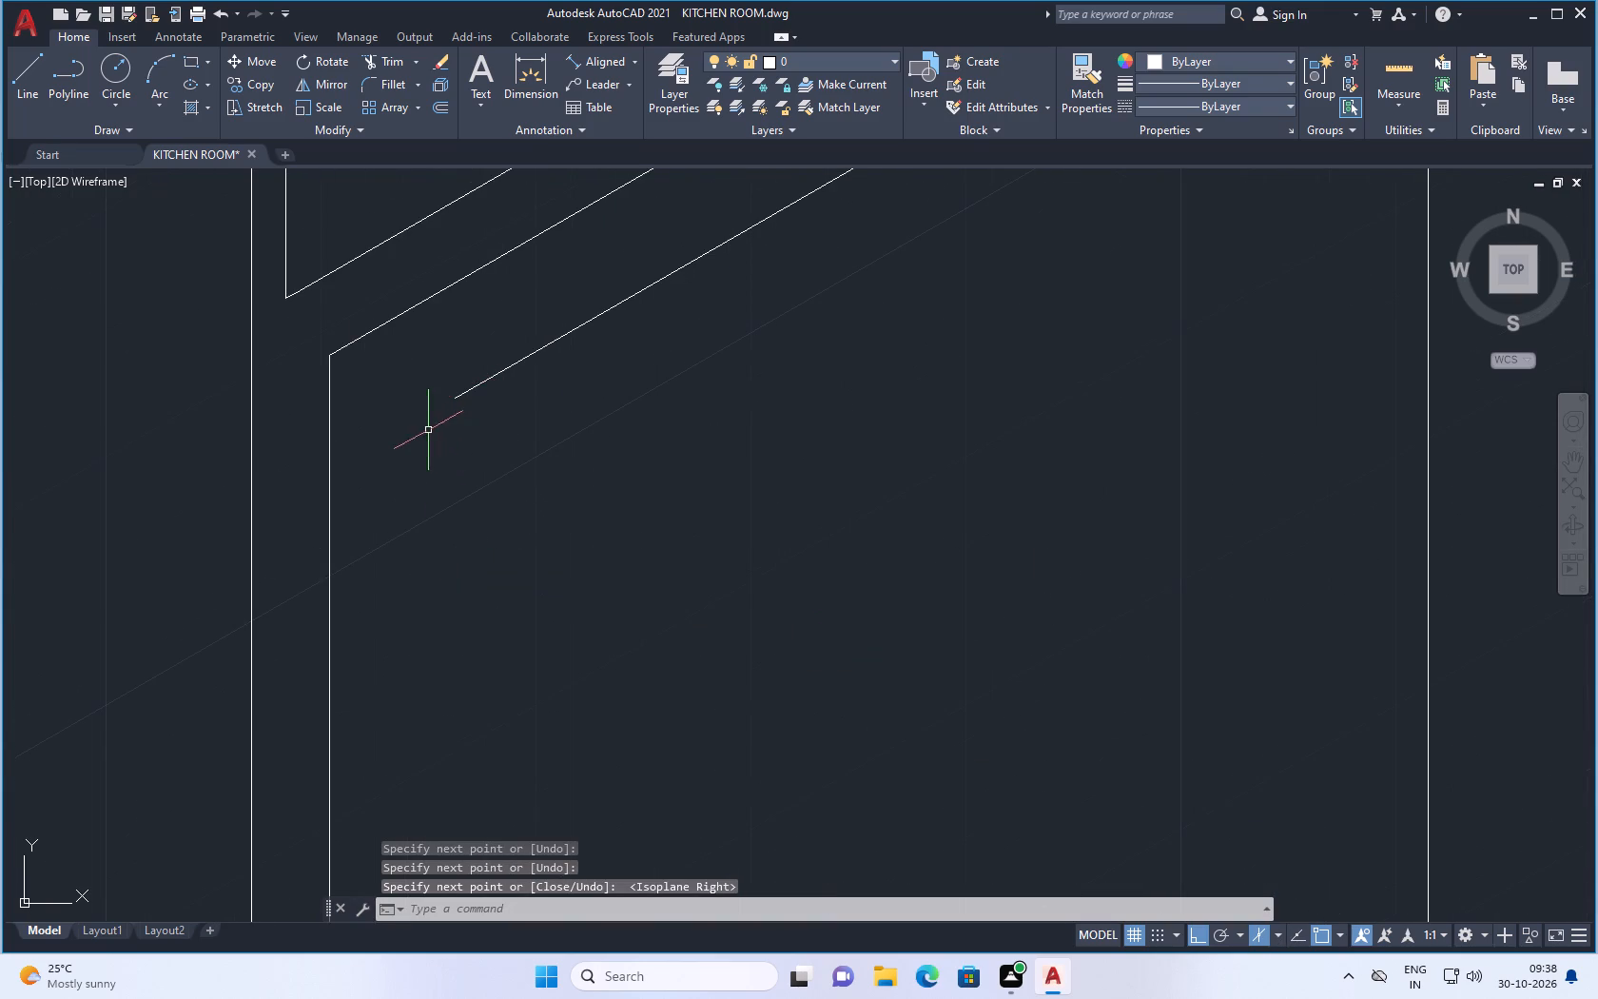
pyautogui.press('space')
pyautogui.click(457, 401)
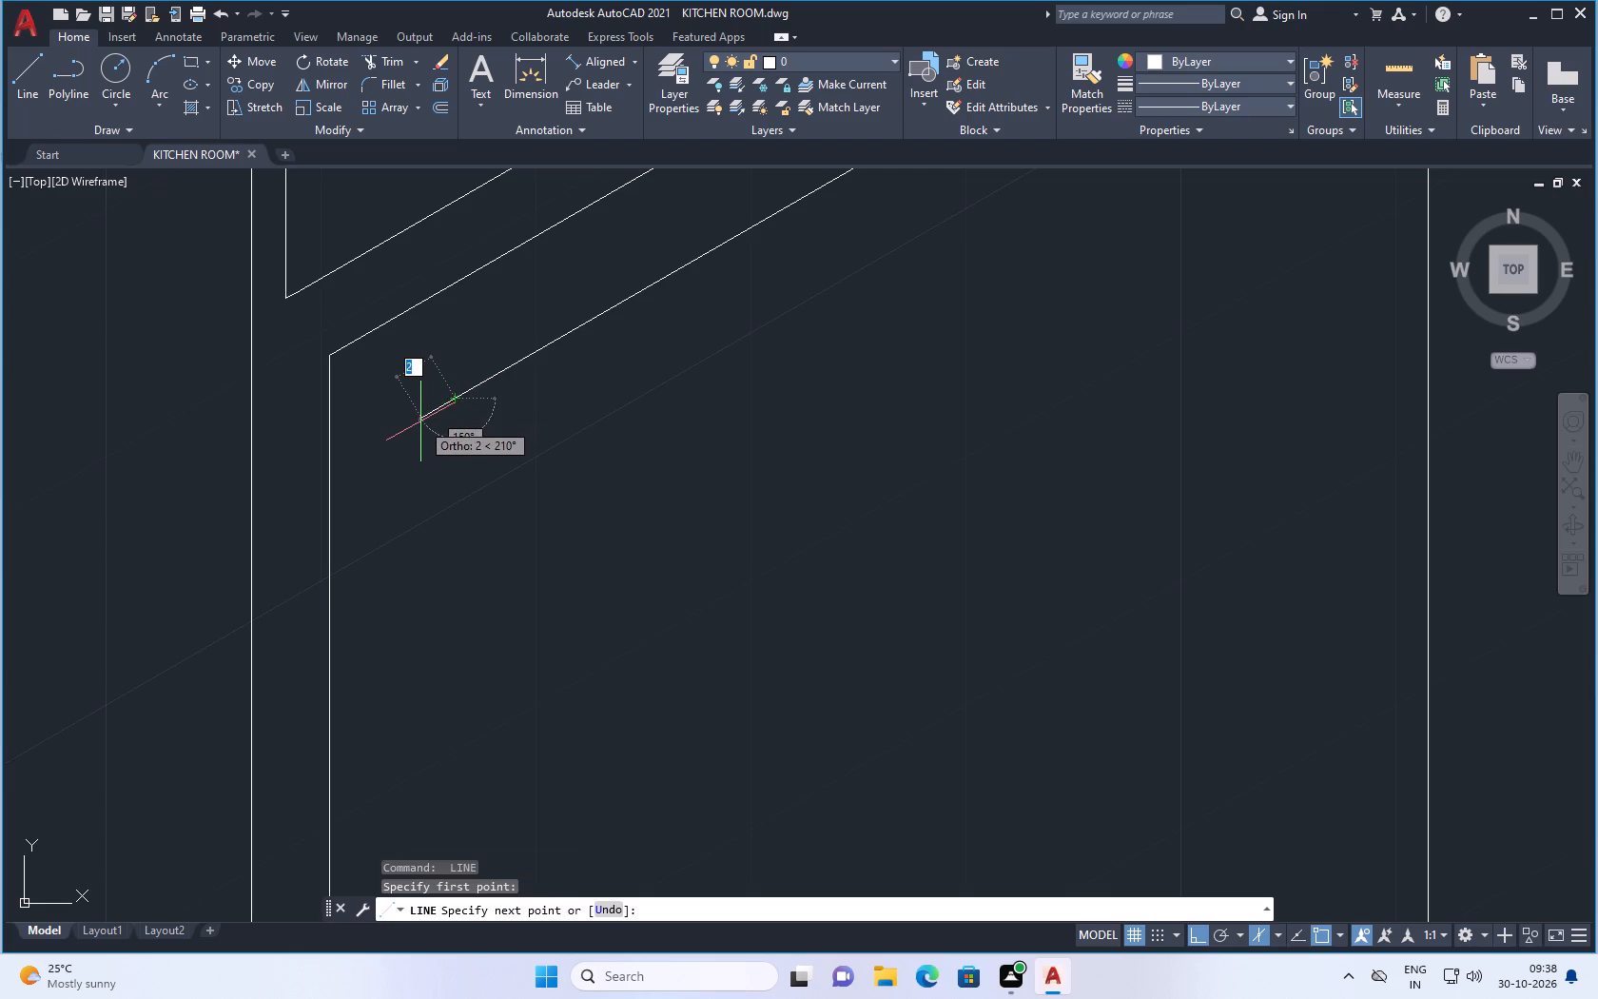
pyautogui.click(393, 430)
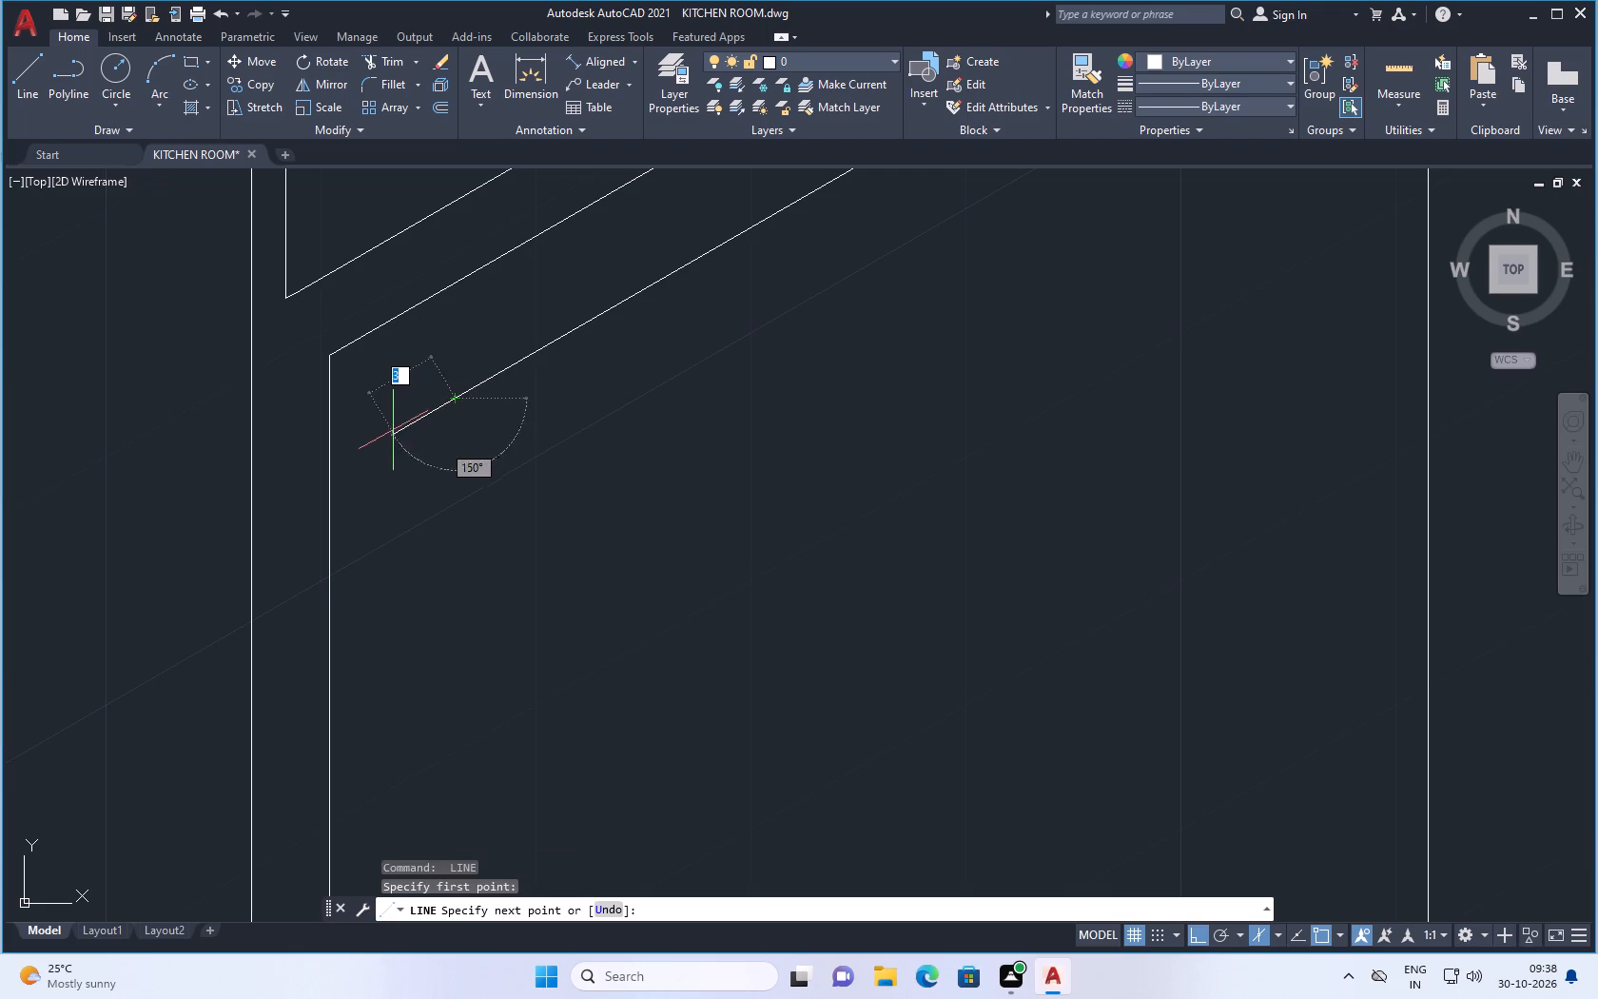
pyautogui.scroll(-3, 377, 512)
pyautogui.scroll(2, 365, 634)
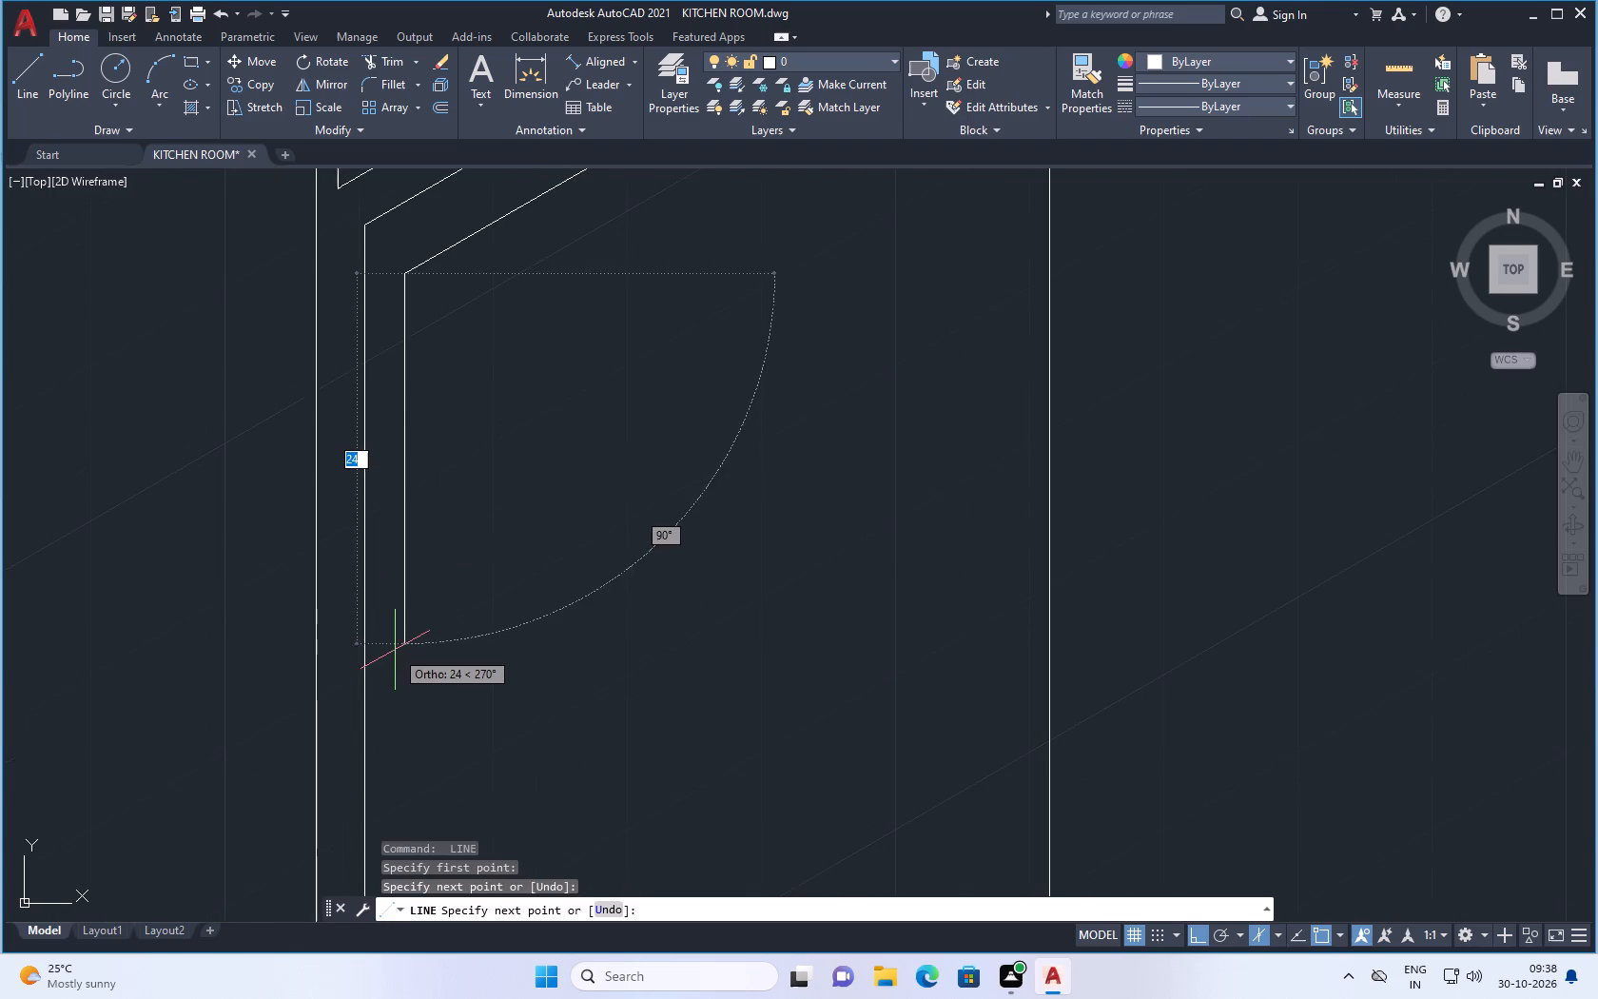
pyautogui.scroll(-3, 395, 650)
pyautogui.scroll(1, 412, 660)
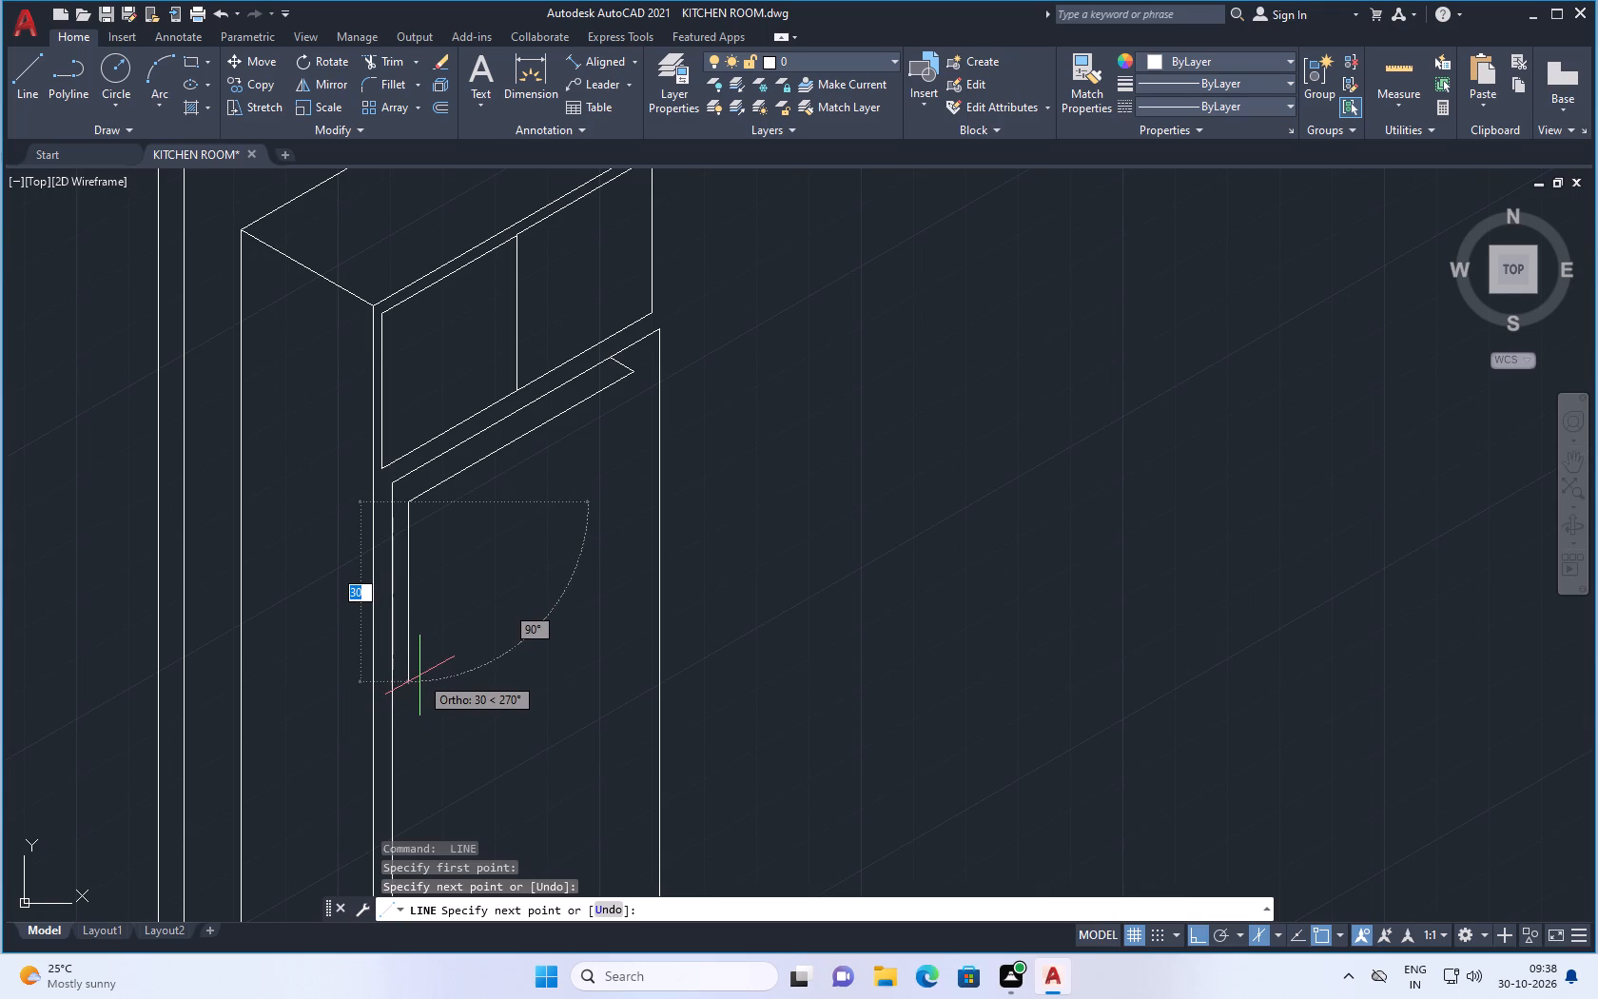
pyautogui.click(419, 676)
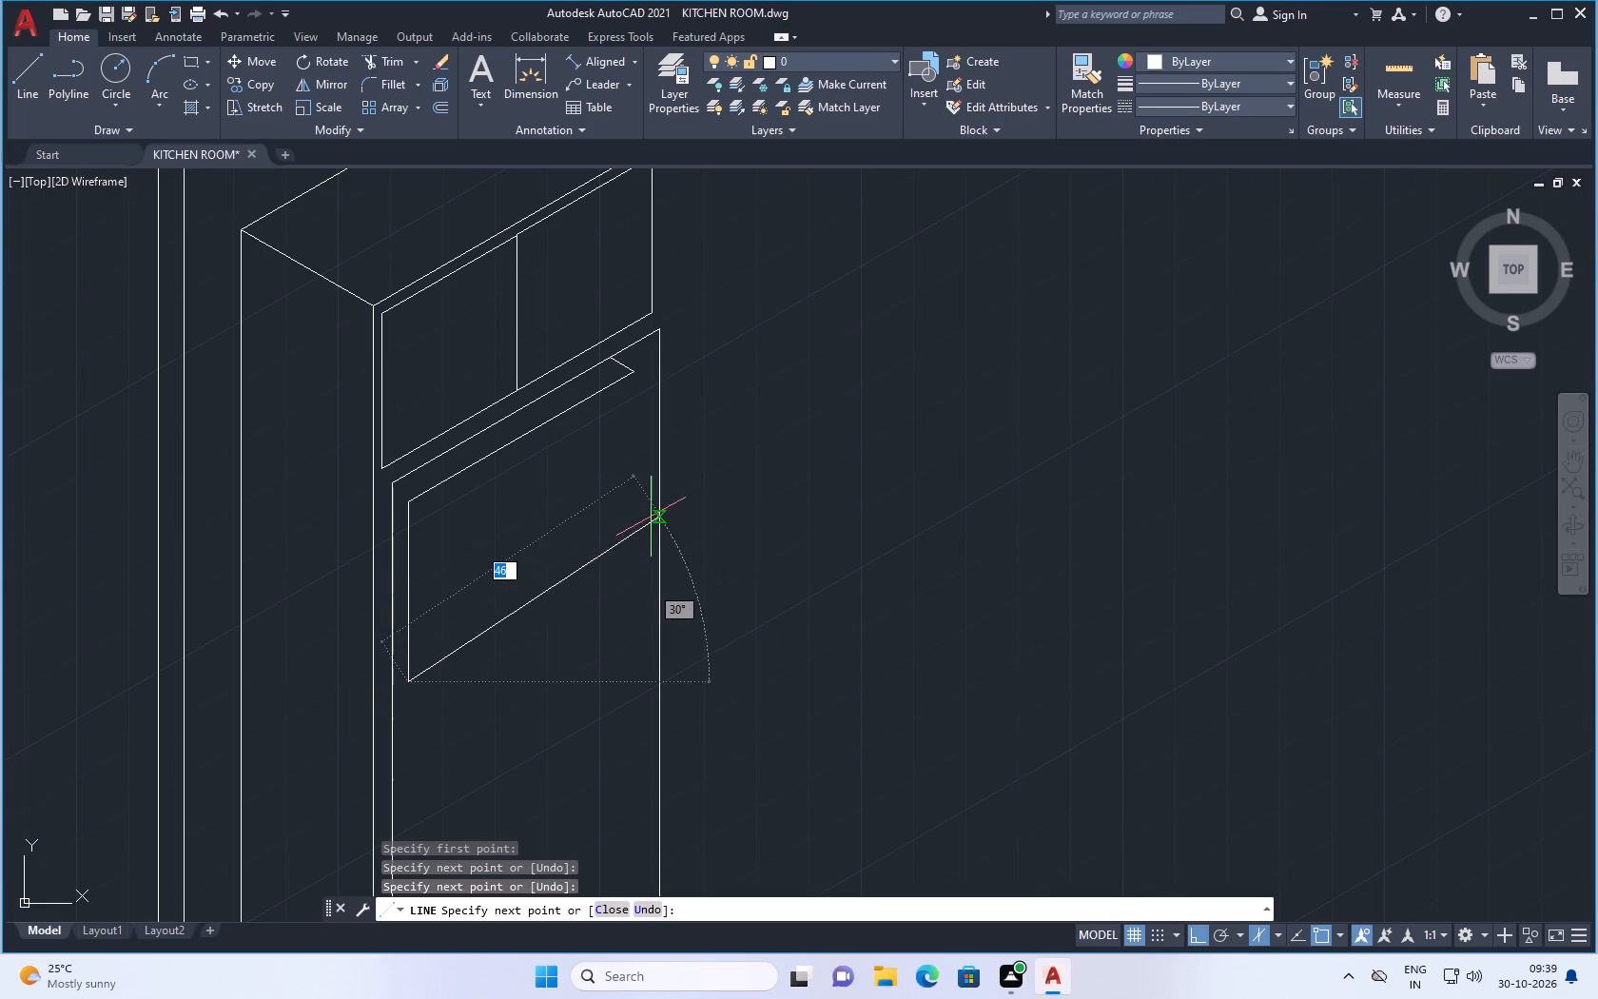
# Draw the panel's bottom edge about 44 long at 30° from the foot of its vertical edge.
pyautogui.scroll(3, 652, 519)
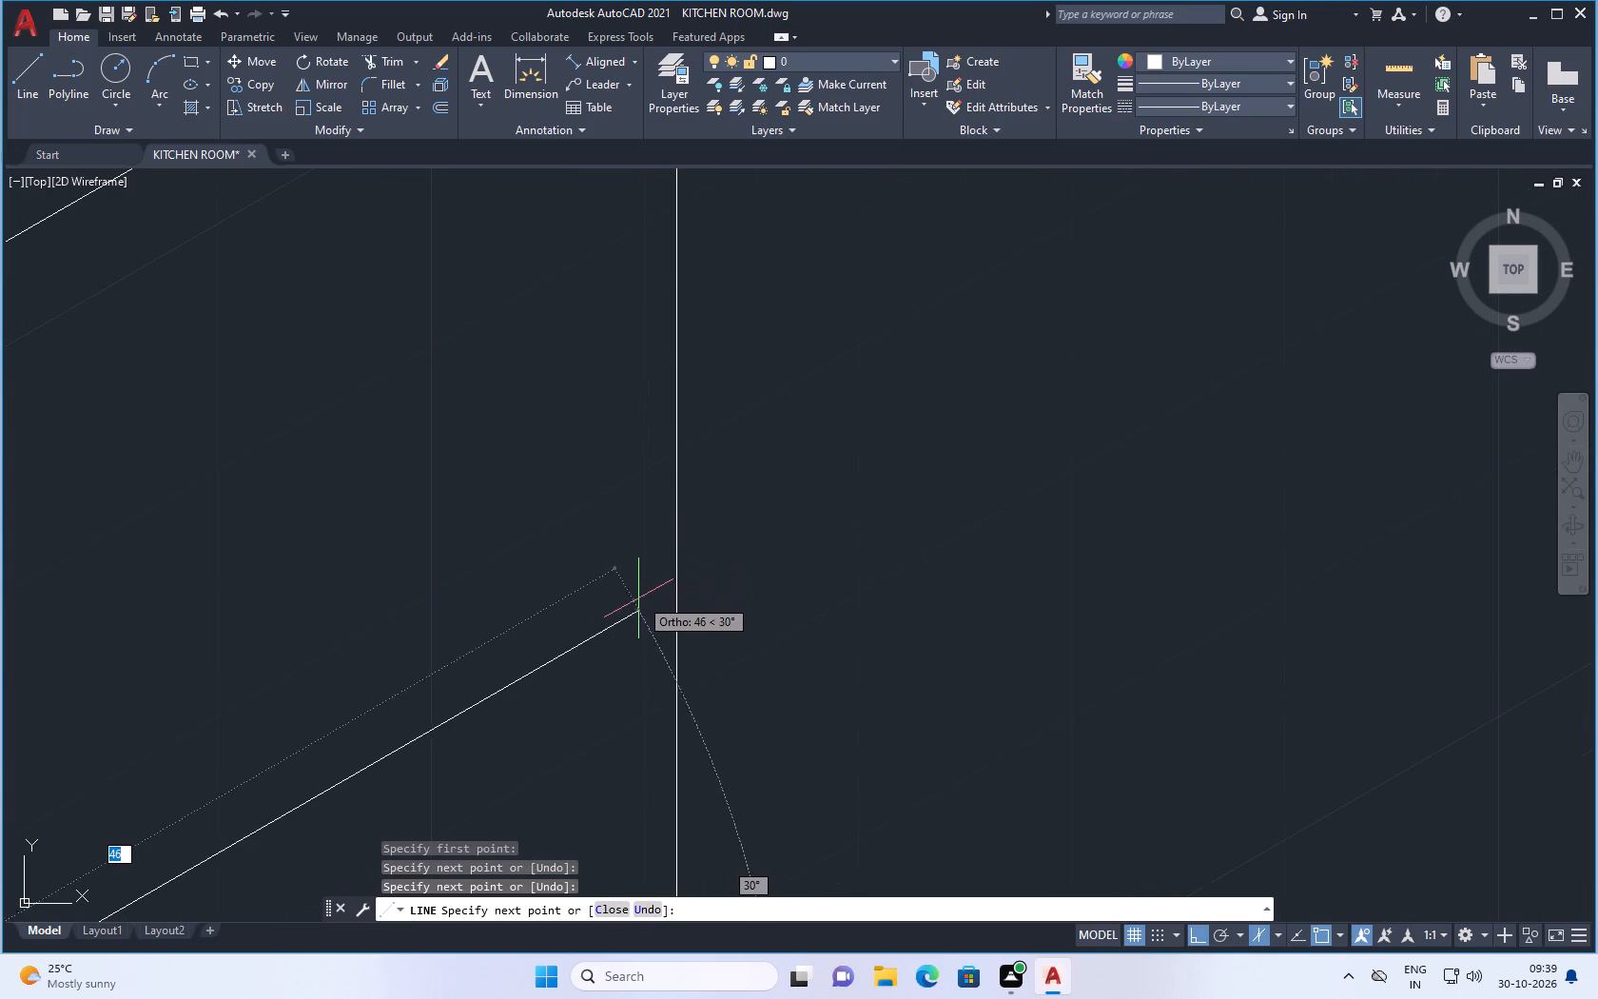
pyautogui.scroll(-2, 605, 599)
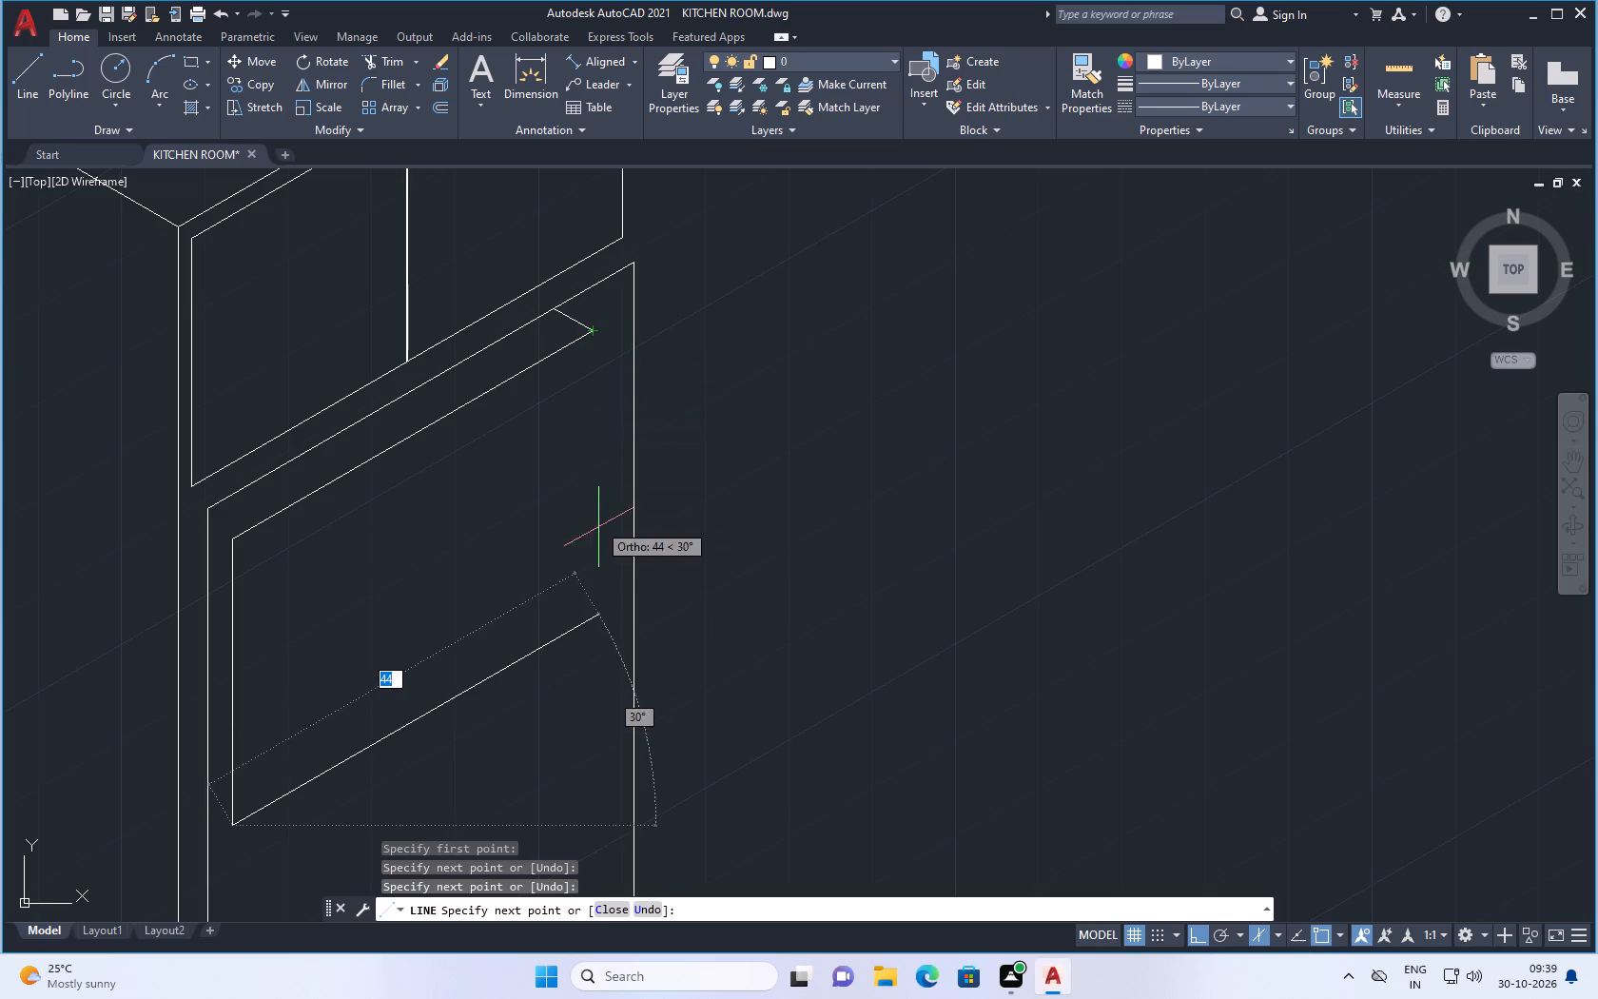
pyautogui.scroll(-3, 607, 582)
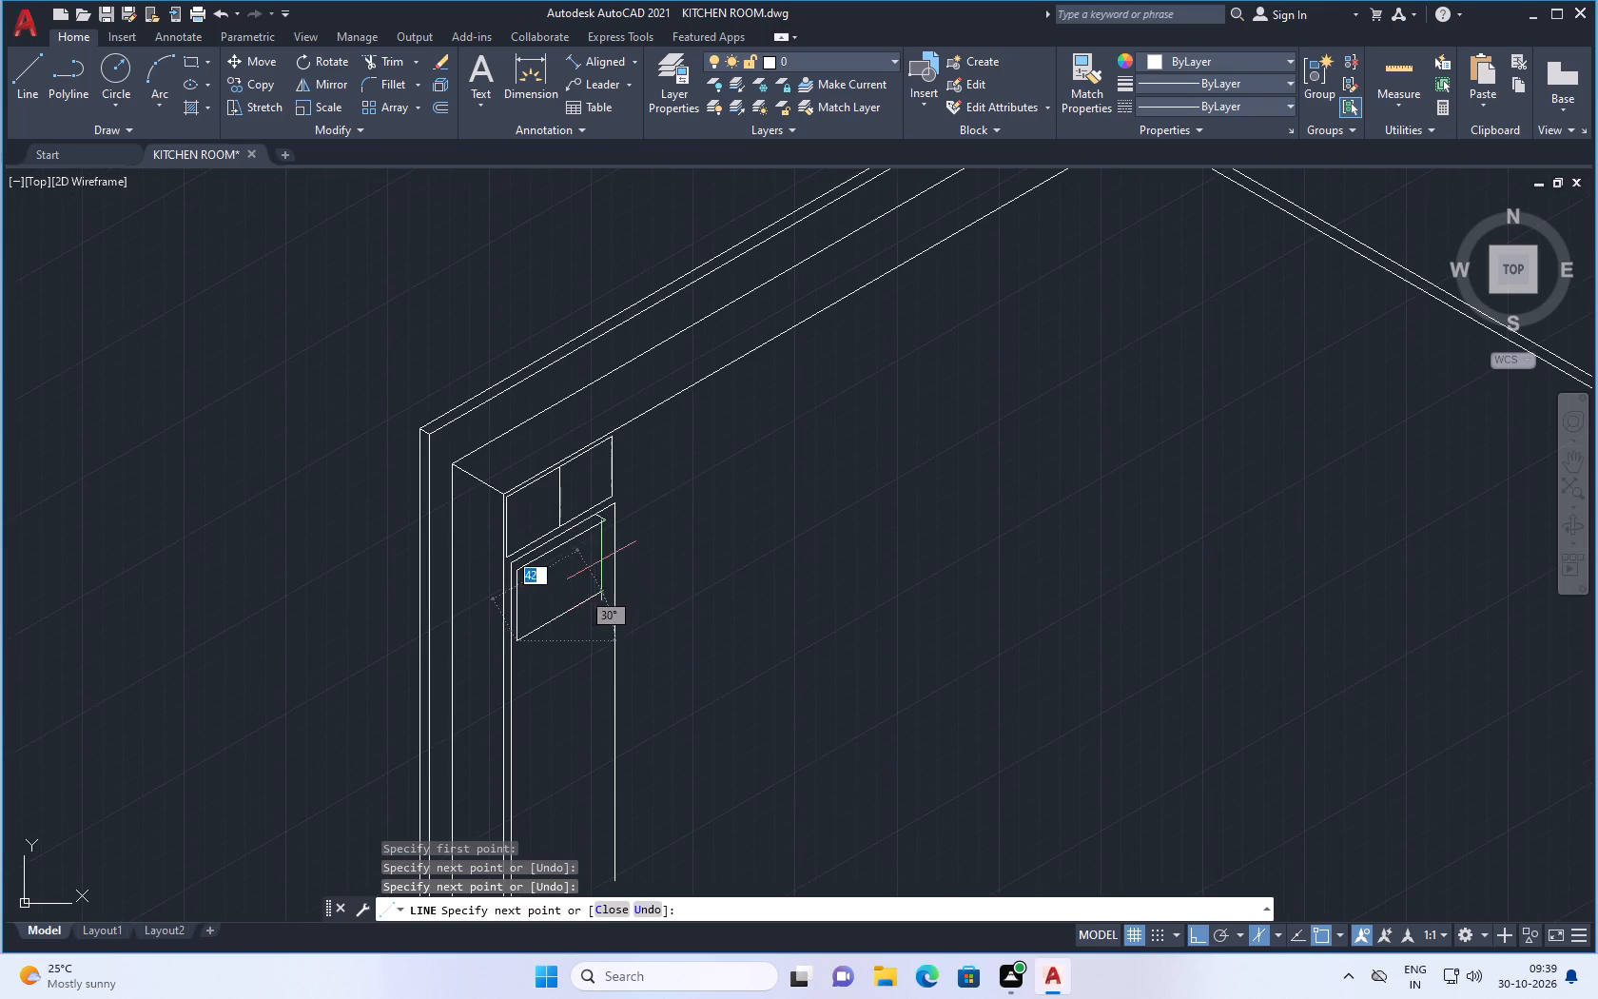
pyautogui.scroll(2, 594, 538)
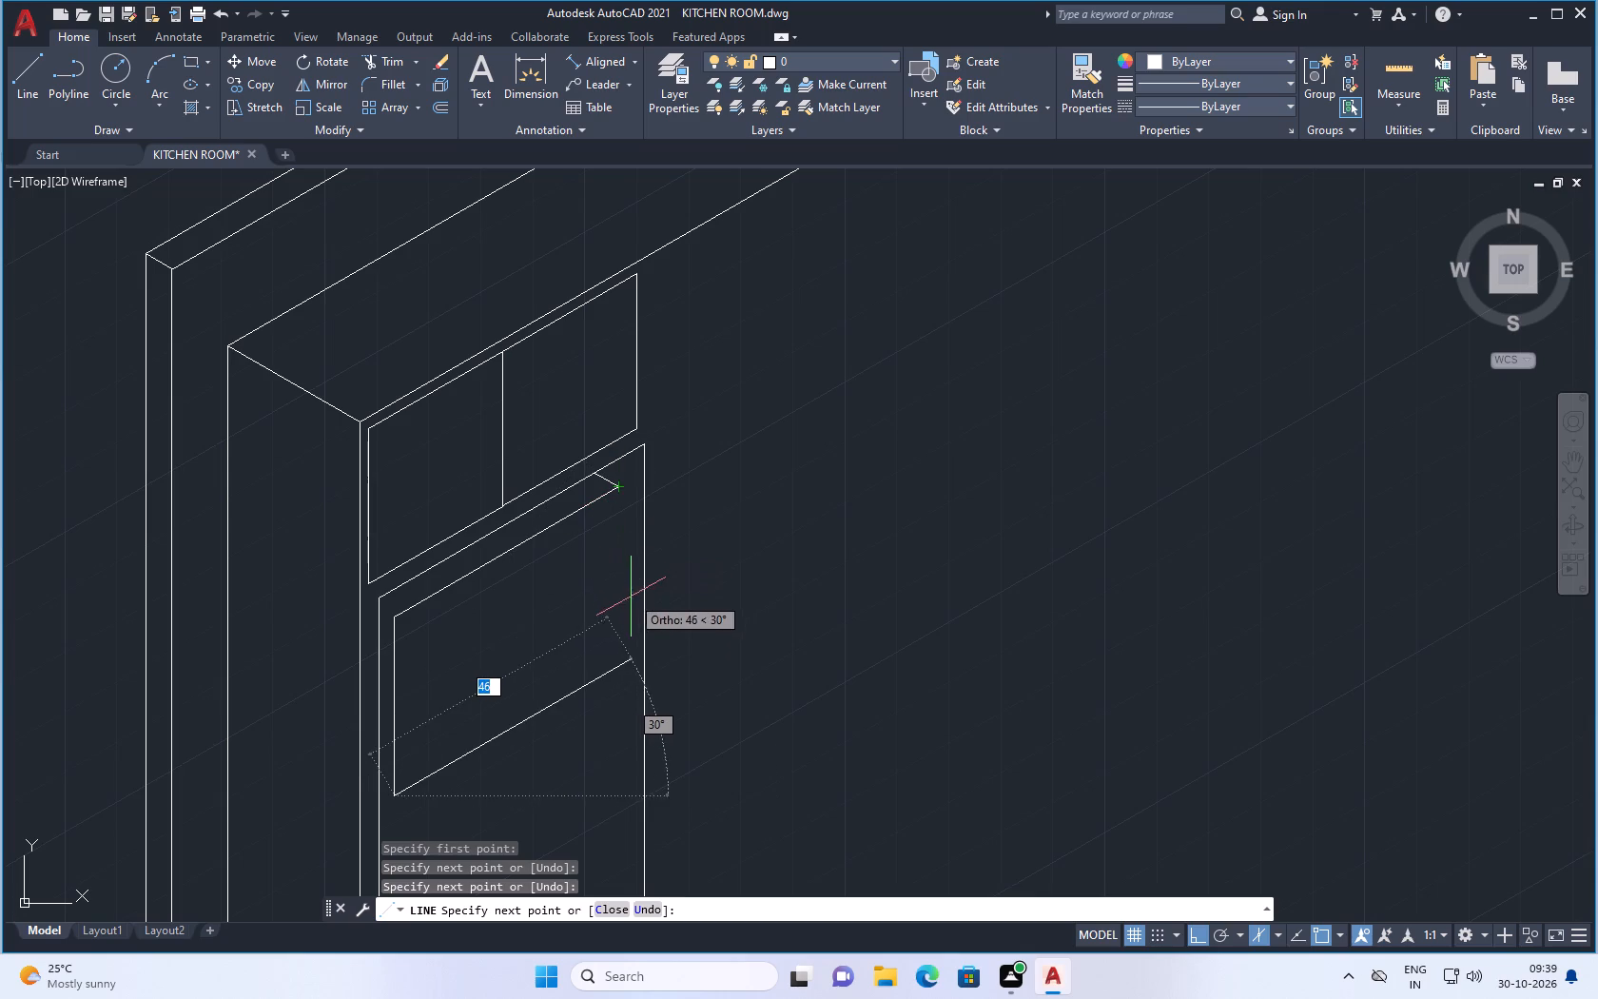
pyautogui.click(621, 662)
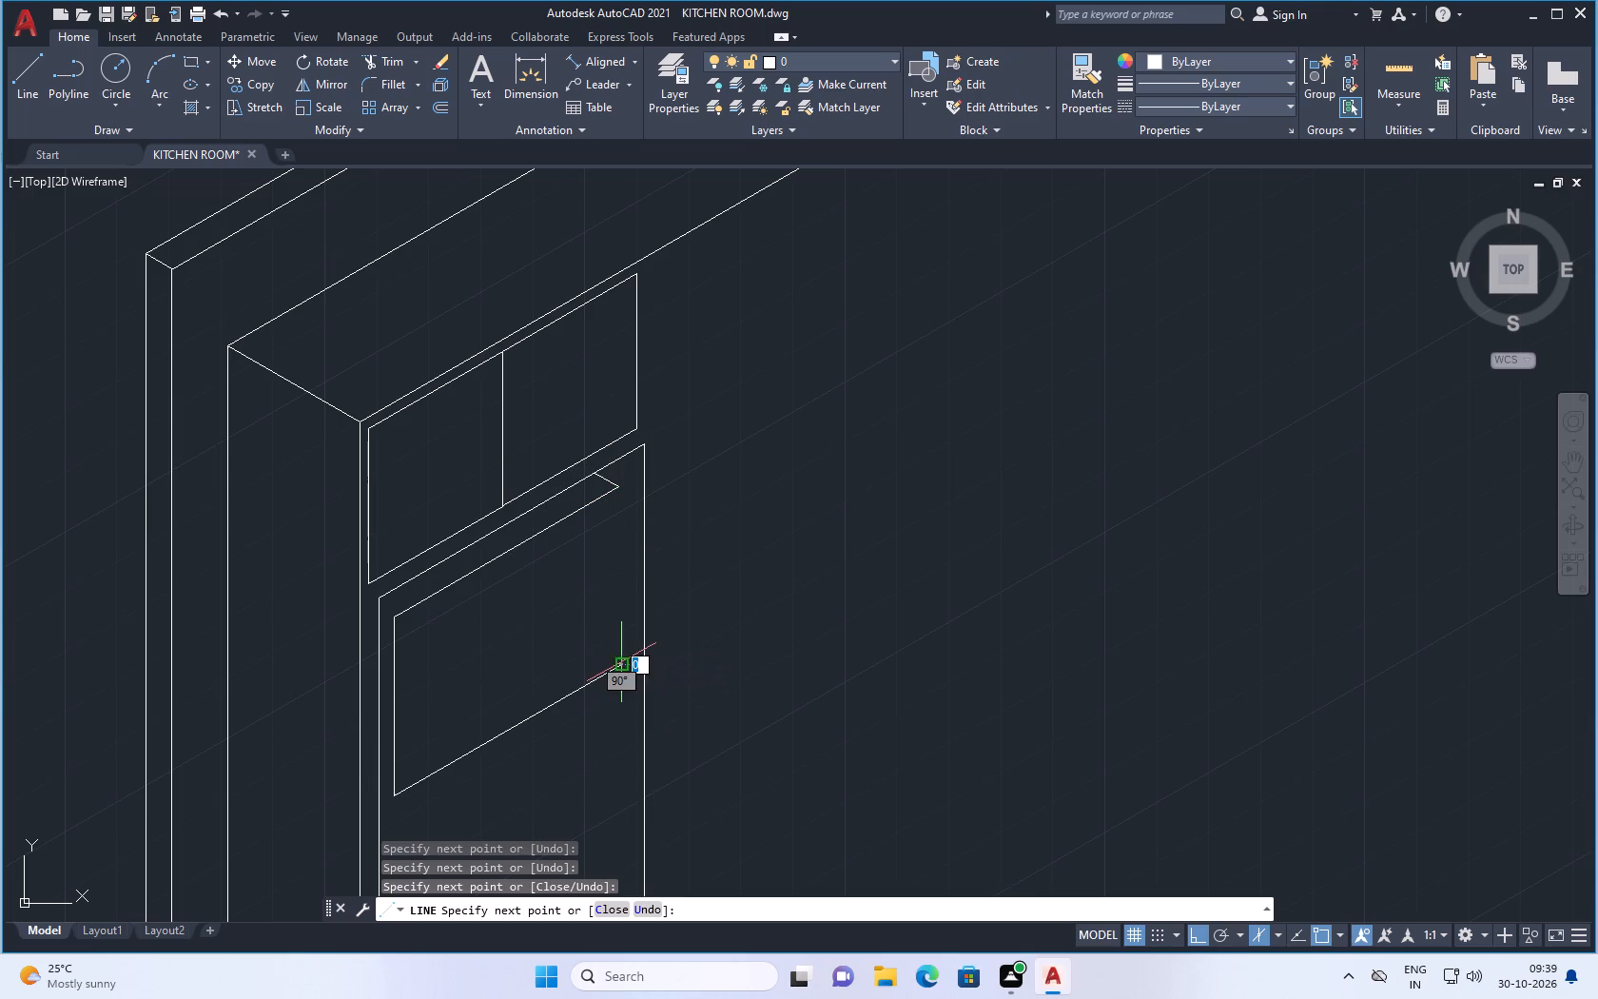
pyautogui.scroll(2, 624, 508)
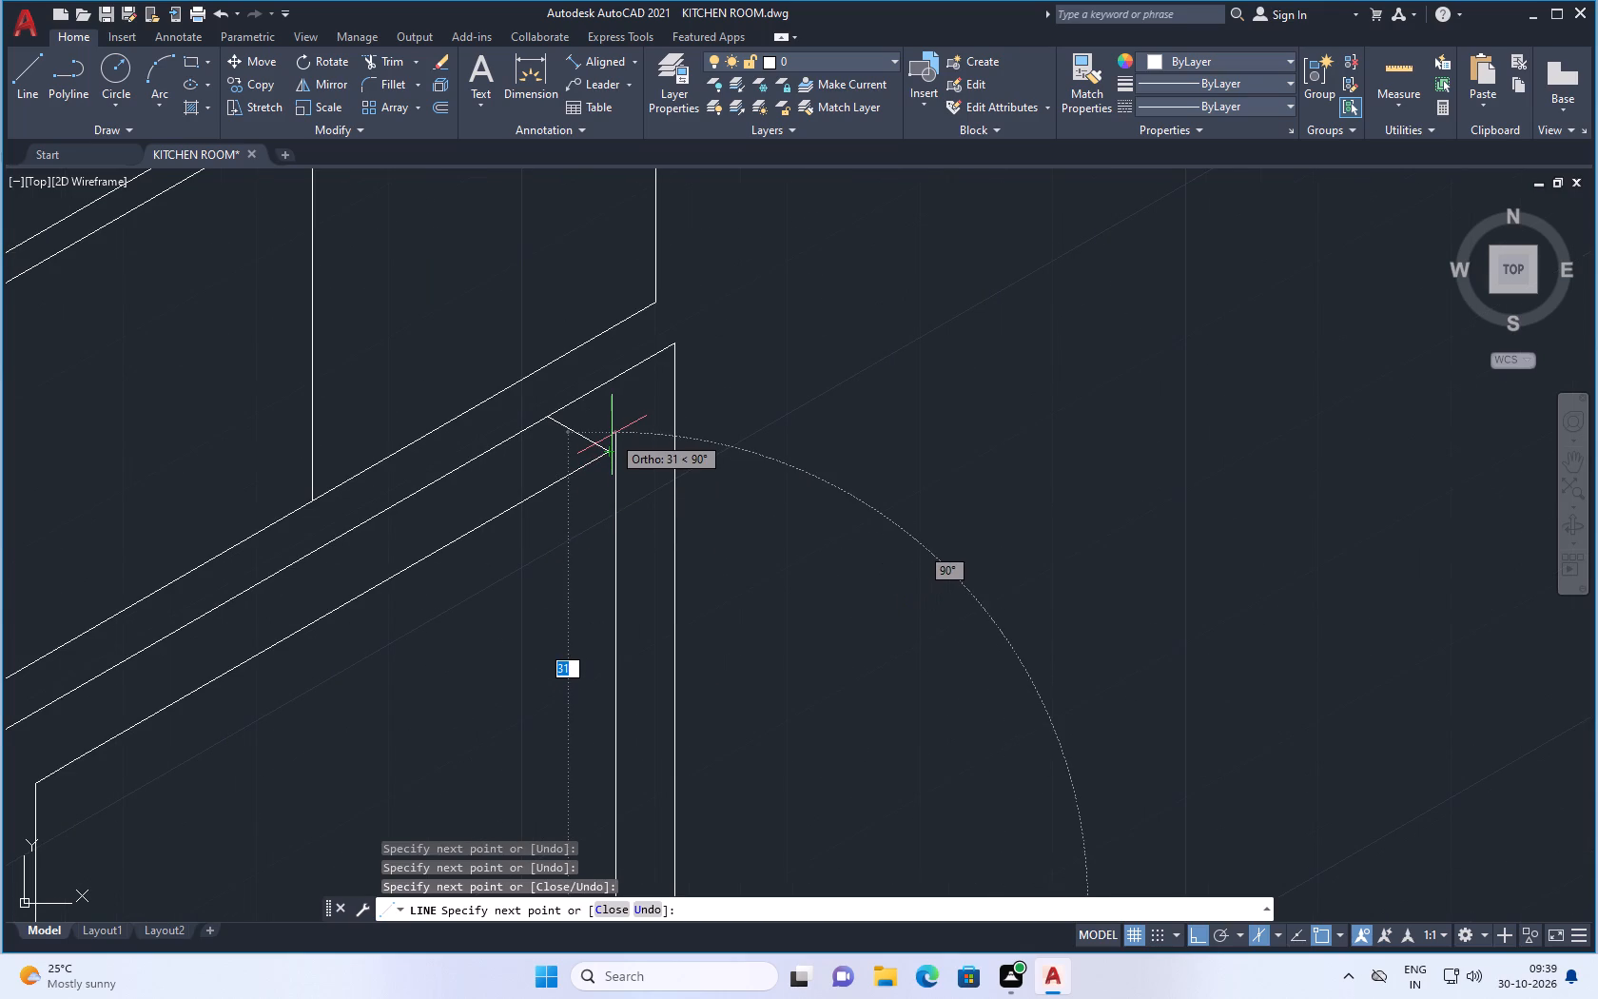
pyautogui.press('Escape')
# Draw a vertical line at 270° from the outer end of the short 330° line down past the panel's bottom edge.
pyautogui.scroll(-1, 593, 442)
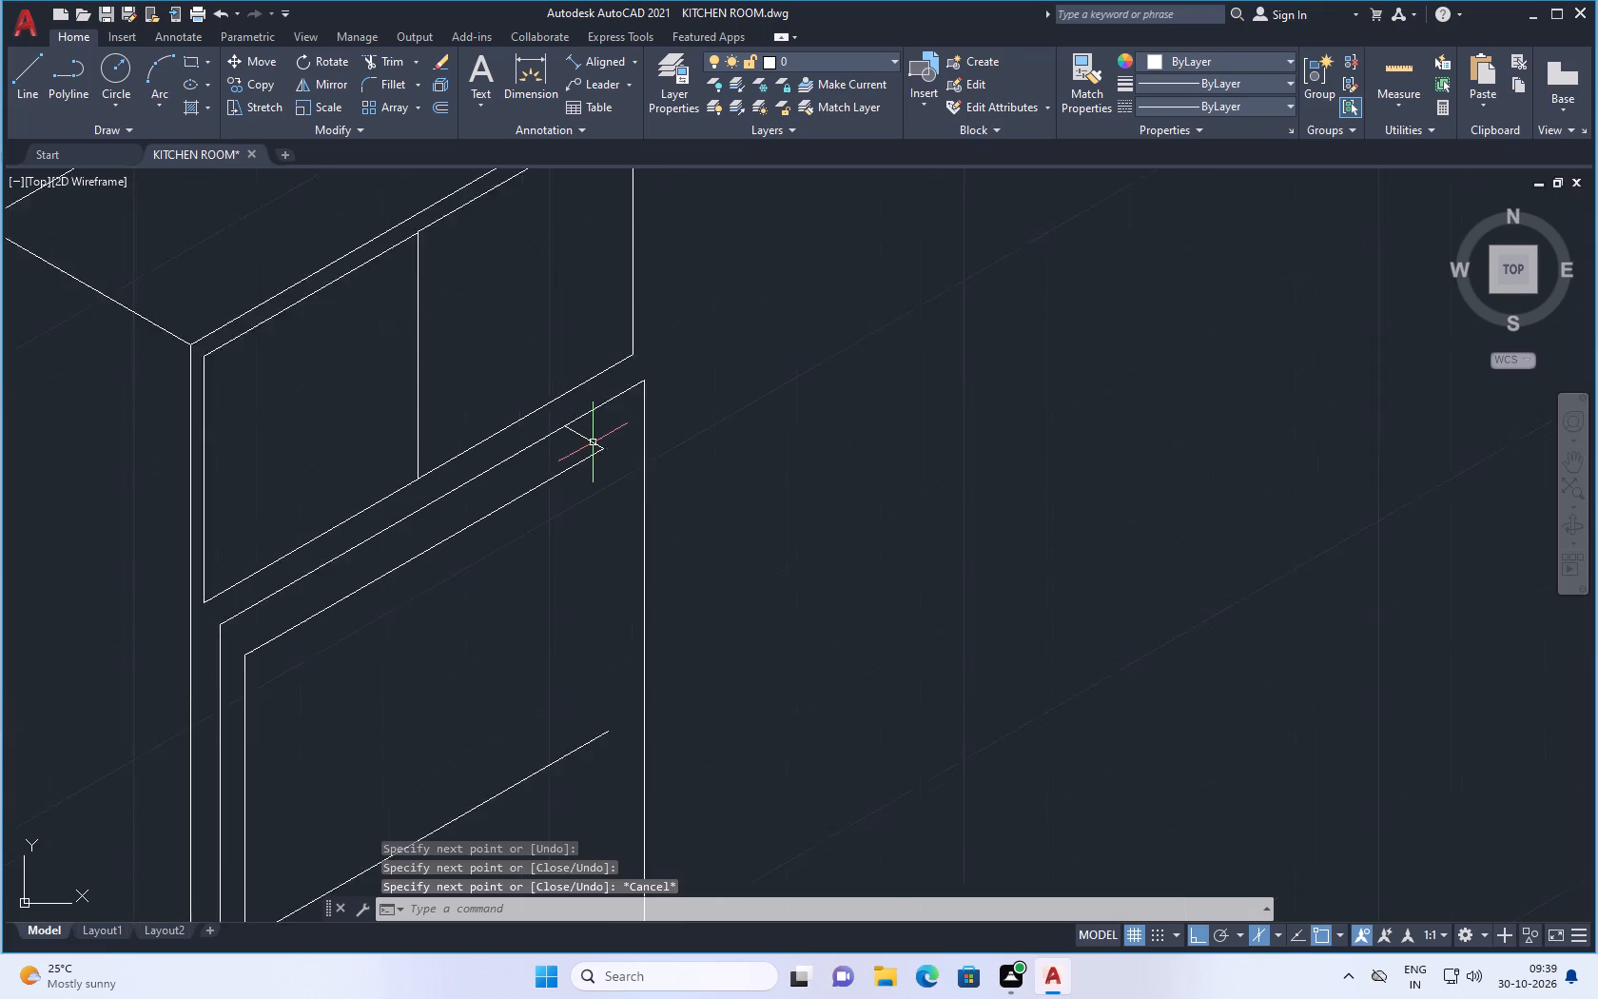
pyautogui.scroll(-1, 593, 442)
pyautogui.press('space')
pyautogui.click(597, 445)
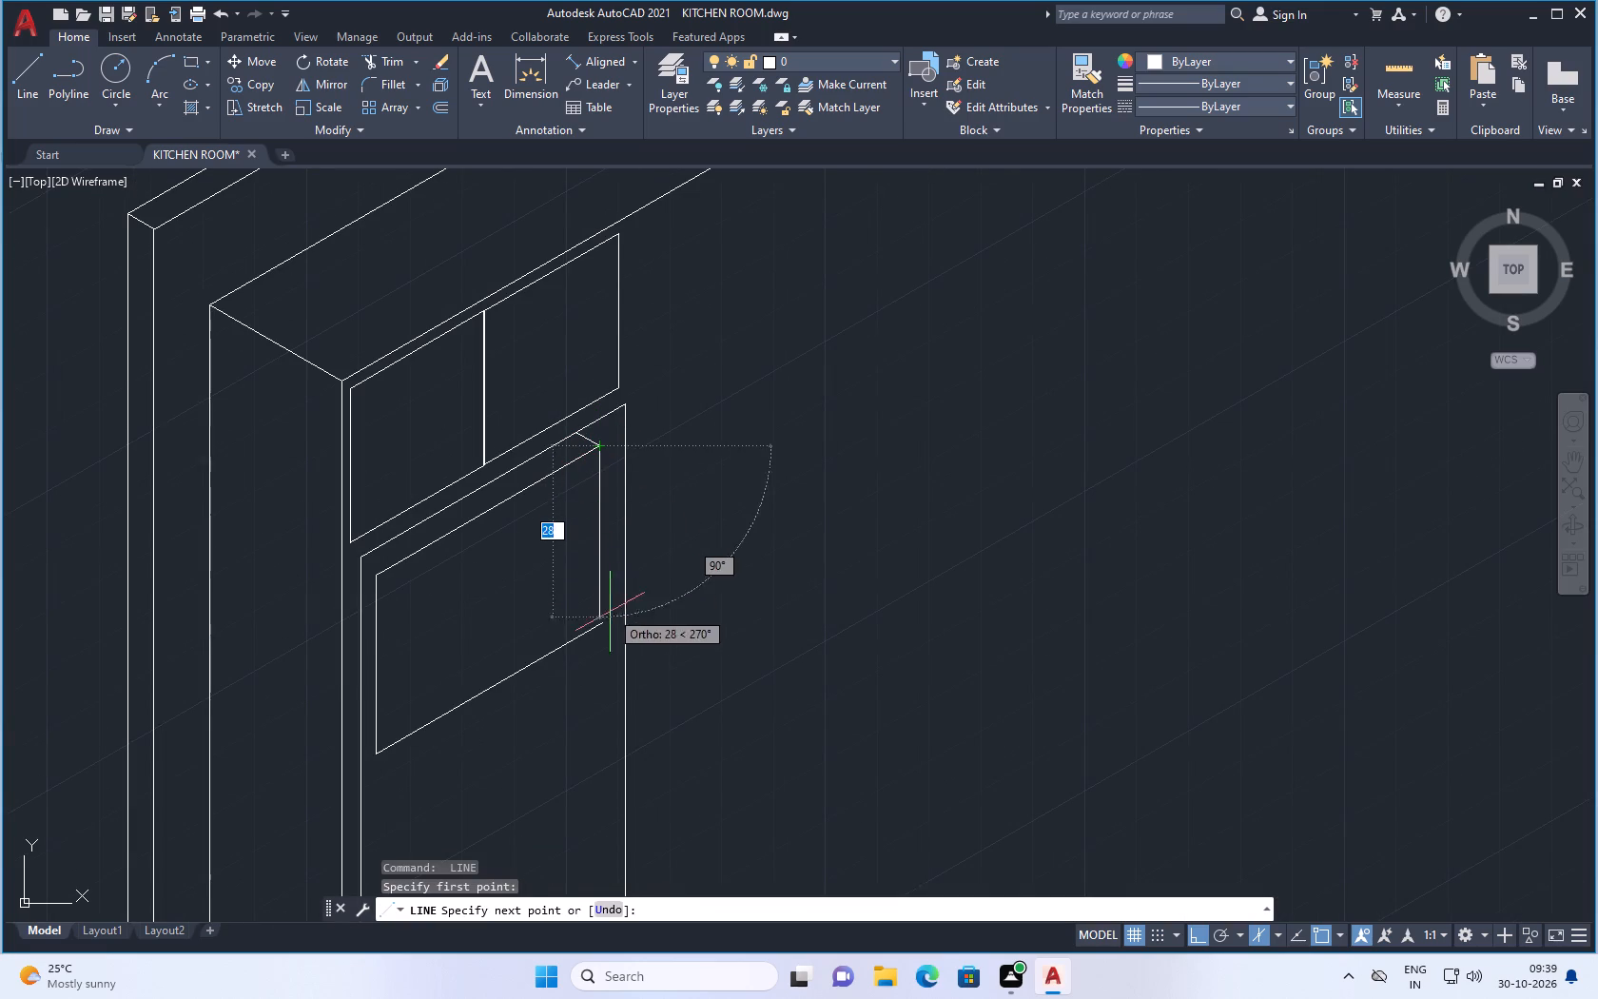
pyautogui.click(598, 699)
pyautogui.press('Escape')
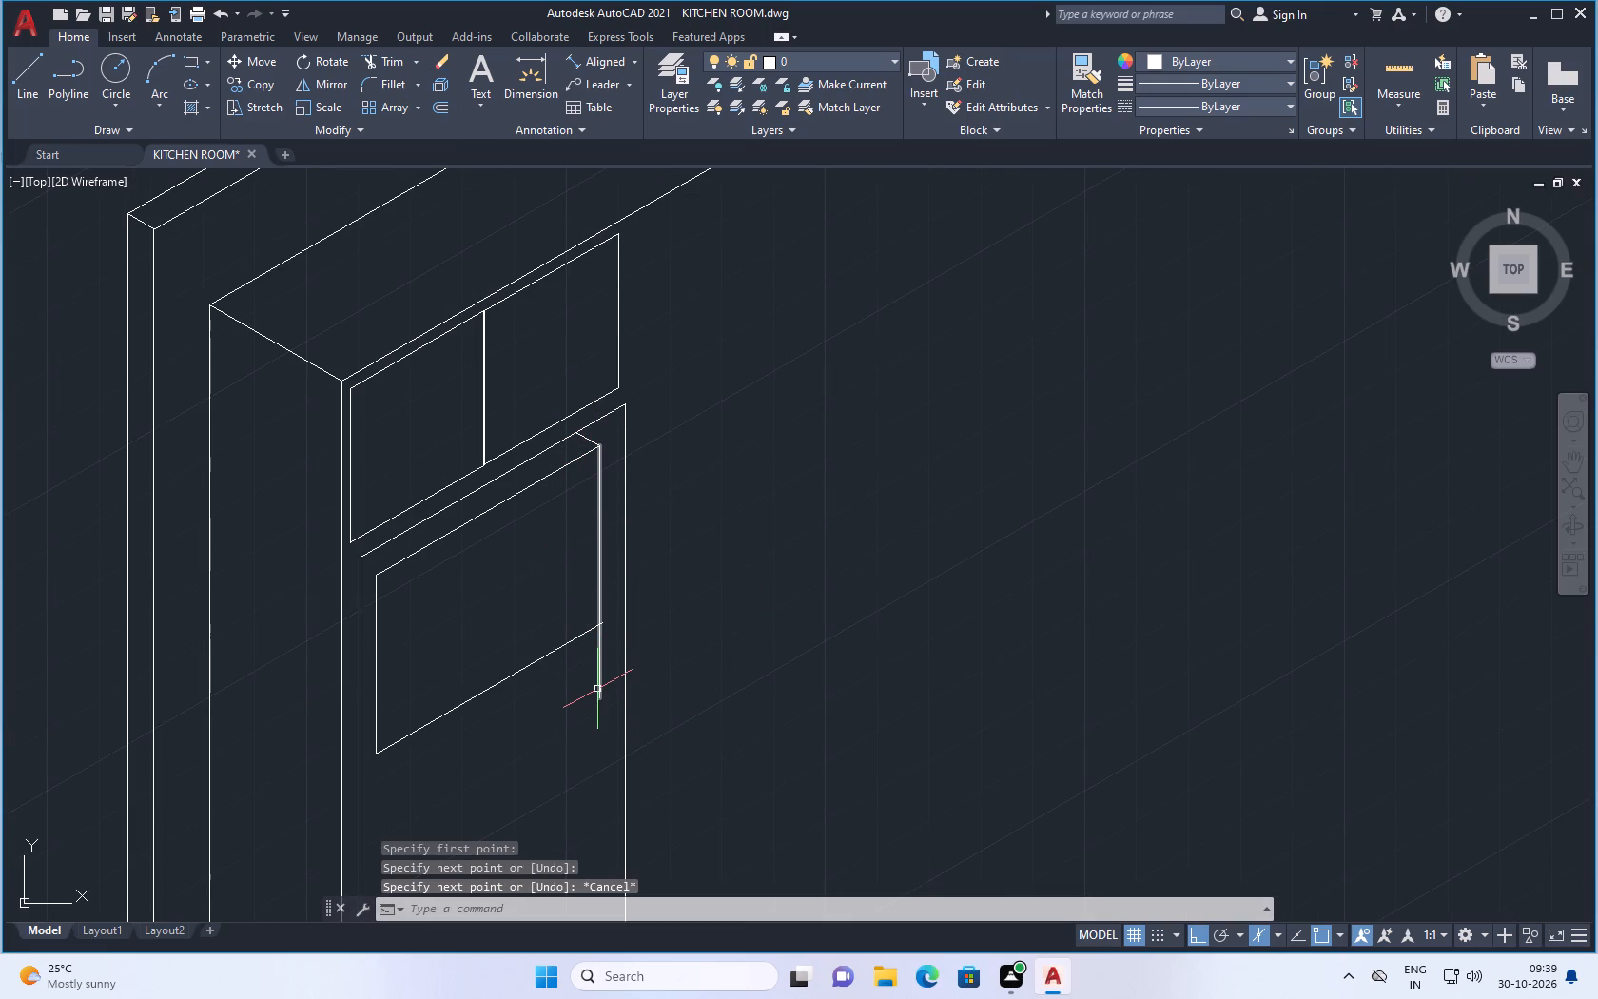
# Trim the overhanging ends of the bottom edge and the new vertical line at the panel's lower right corner.
pyautogui.write('TR')
pyautogui.press('Return')
pyautogui.scroll(2, 597, 689)
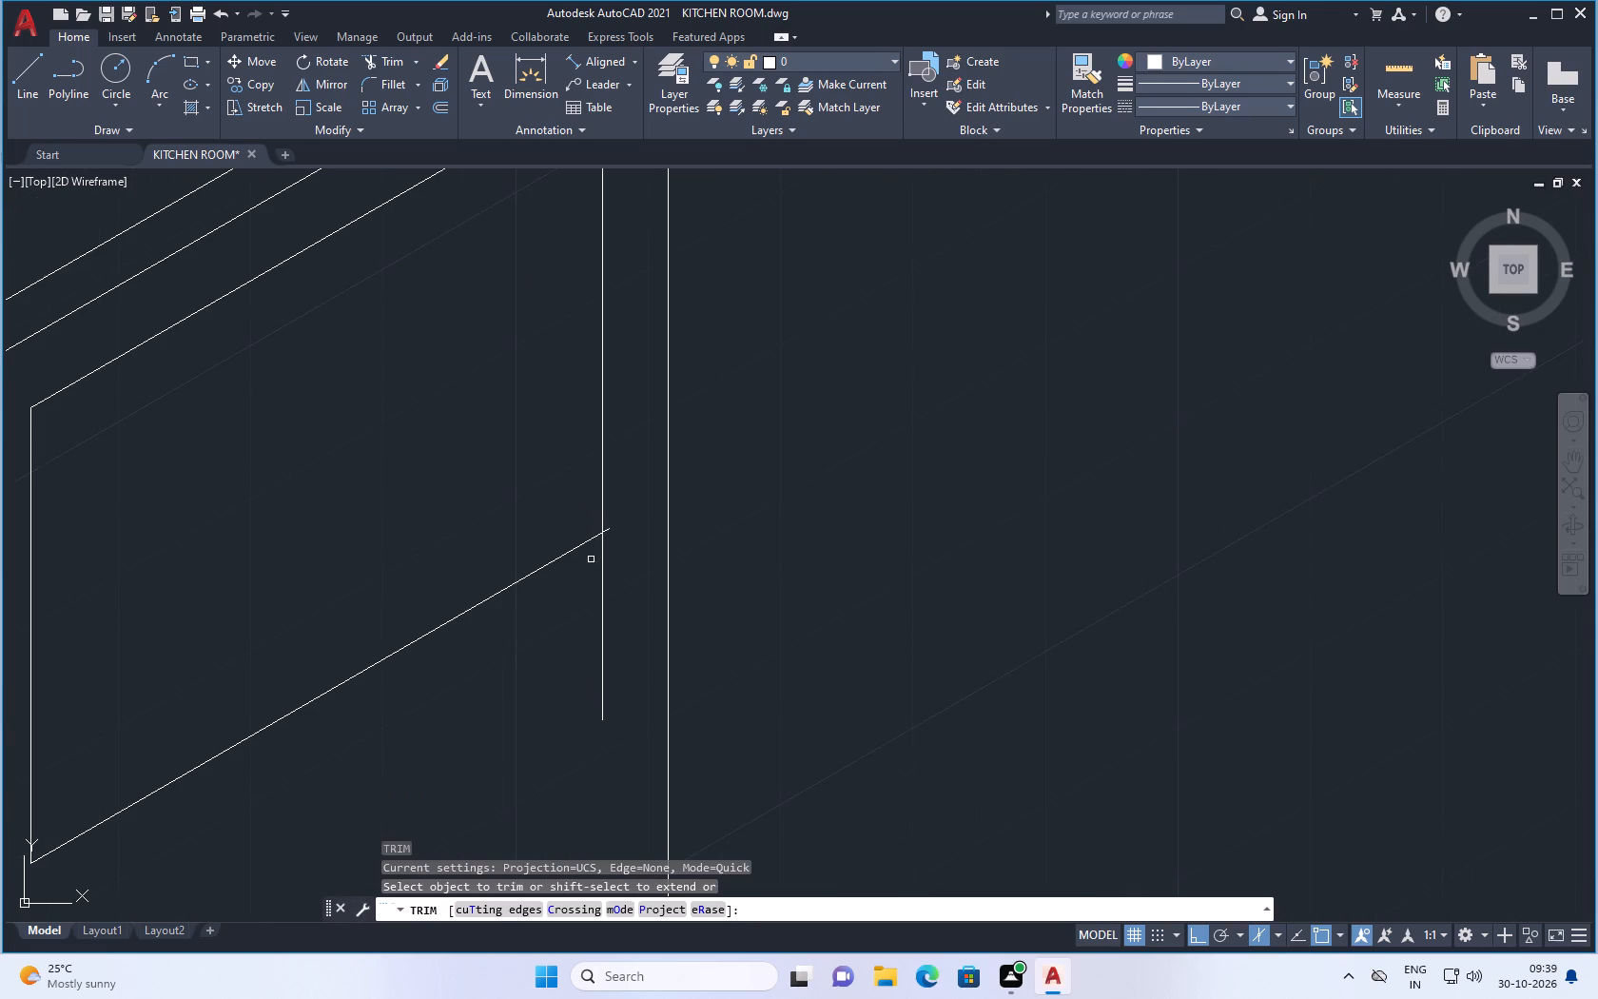
pyautogui.scroll(1, 606, 532)
pyautogui.click(615, 522)
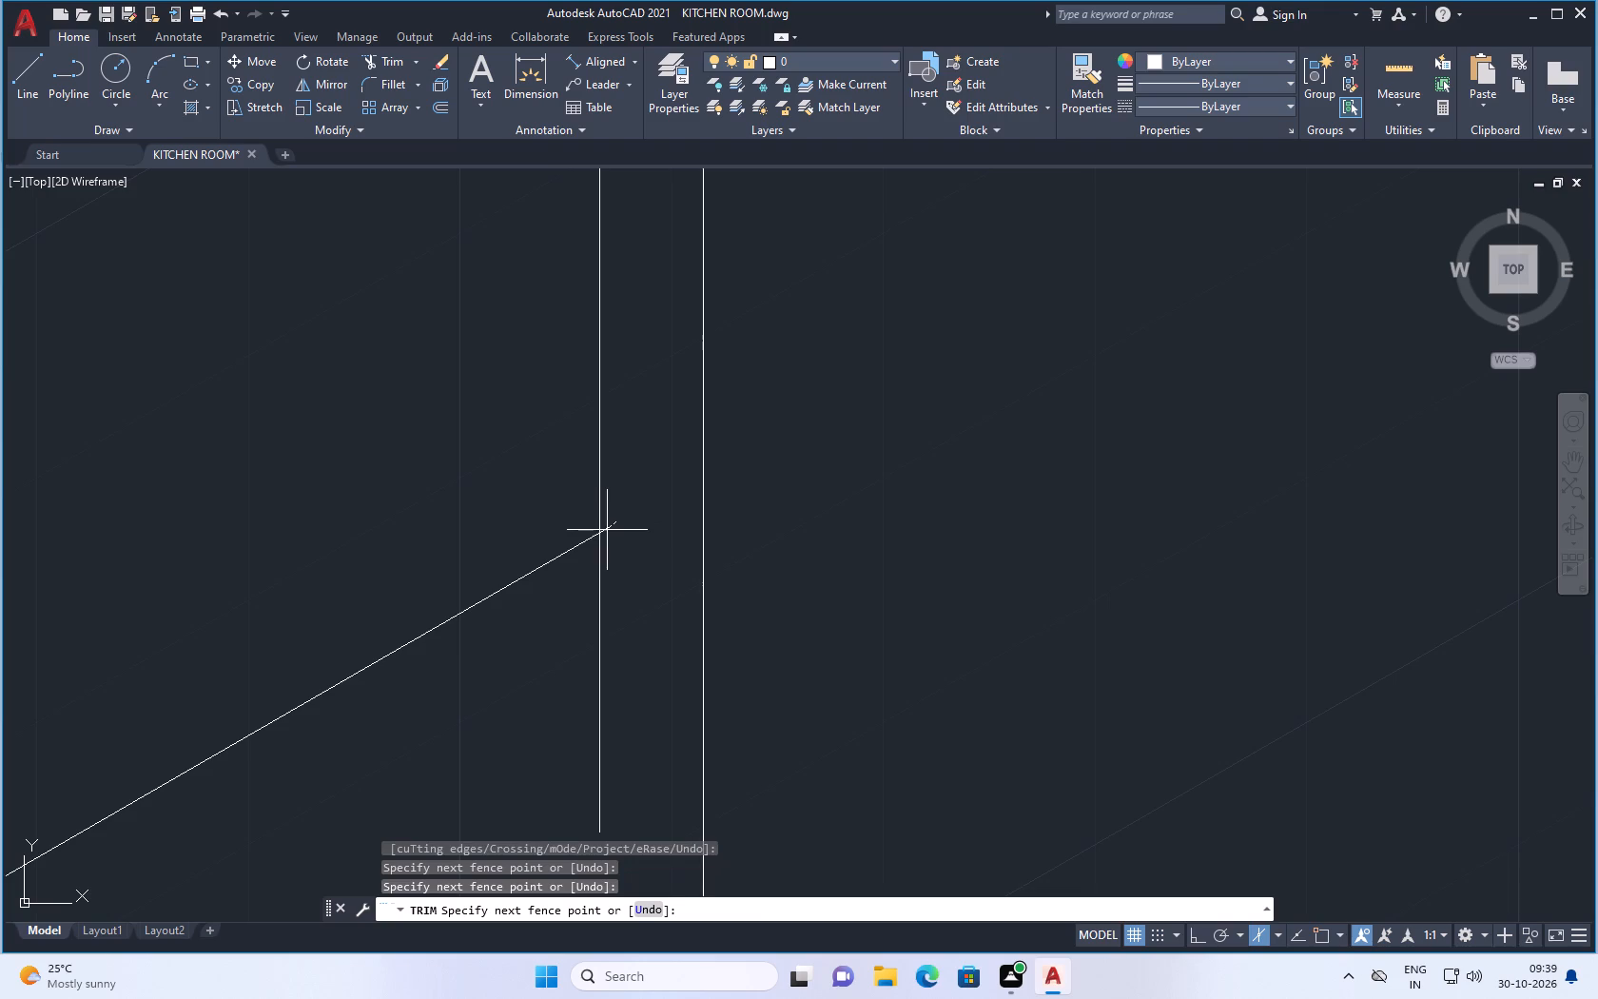
pyautogui.click(604, 528)
pyautogui.moveTo(605, 529); pyautogui.dragTo(610, 547)
pyautogui.moveTo(613, 563); pyautogui.dragTo(575, 620)
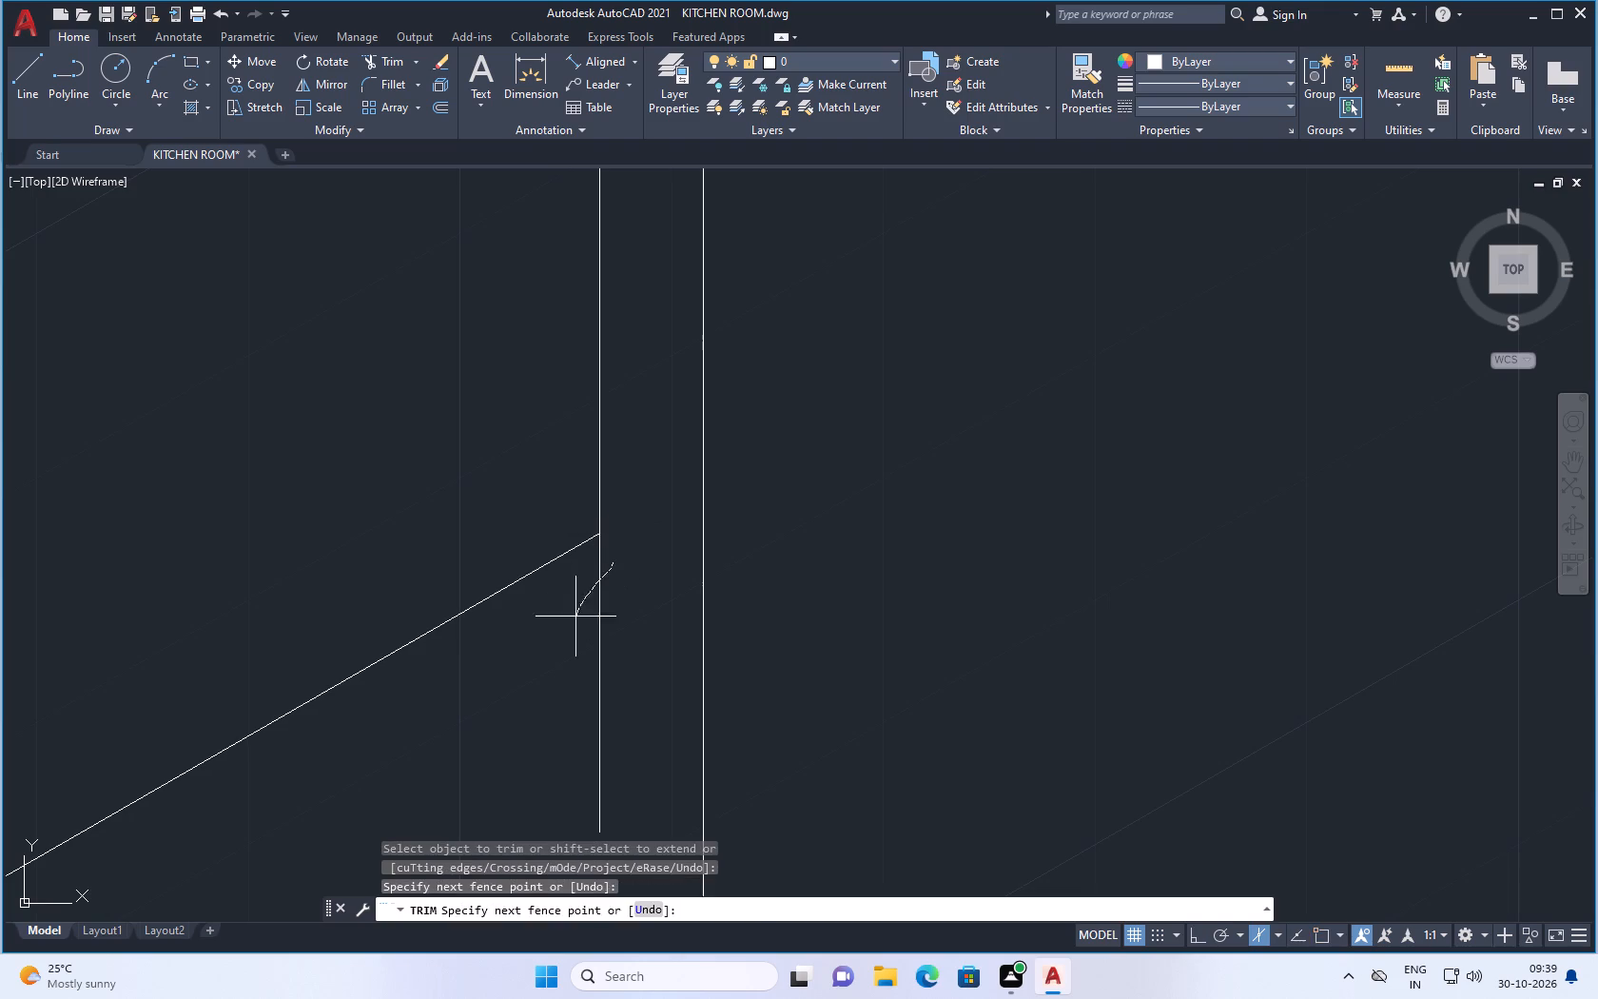
pyautogui.moveTo(575, 620); pyautogui.dragTo(575, 621)
pyautogui.press('Escape')
pyautogui.scroll(-3, 688, 579)
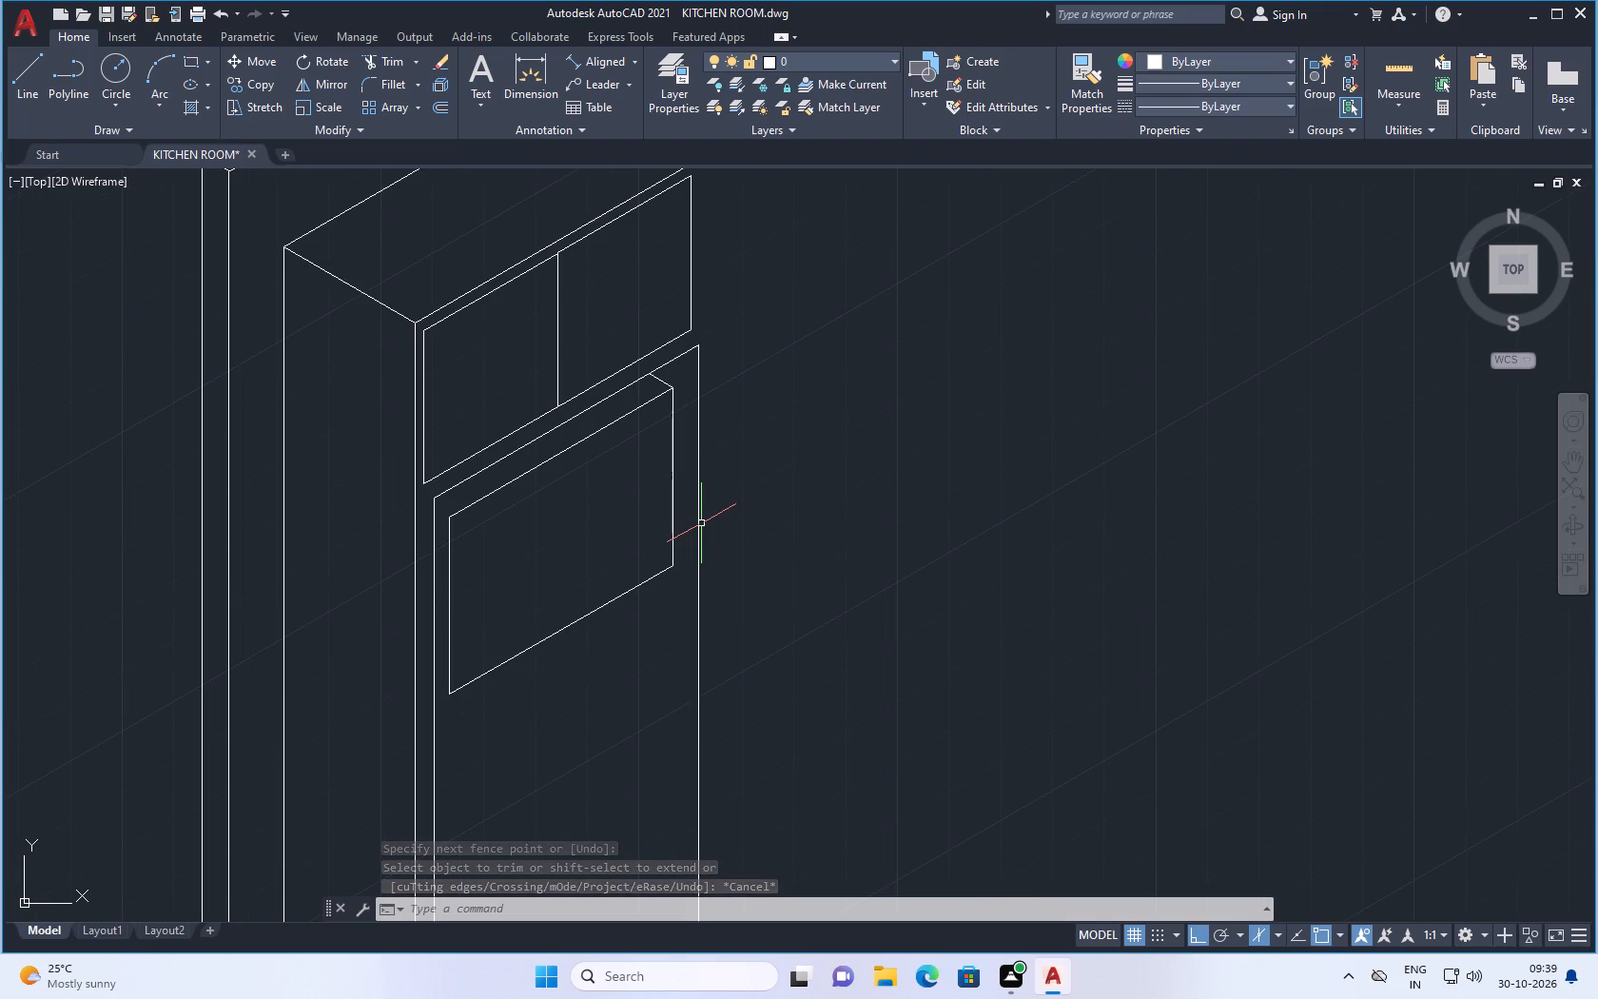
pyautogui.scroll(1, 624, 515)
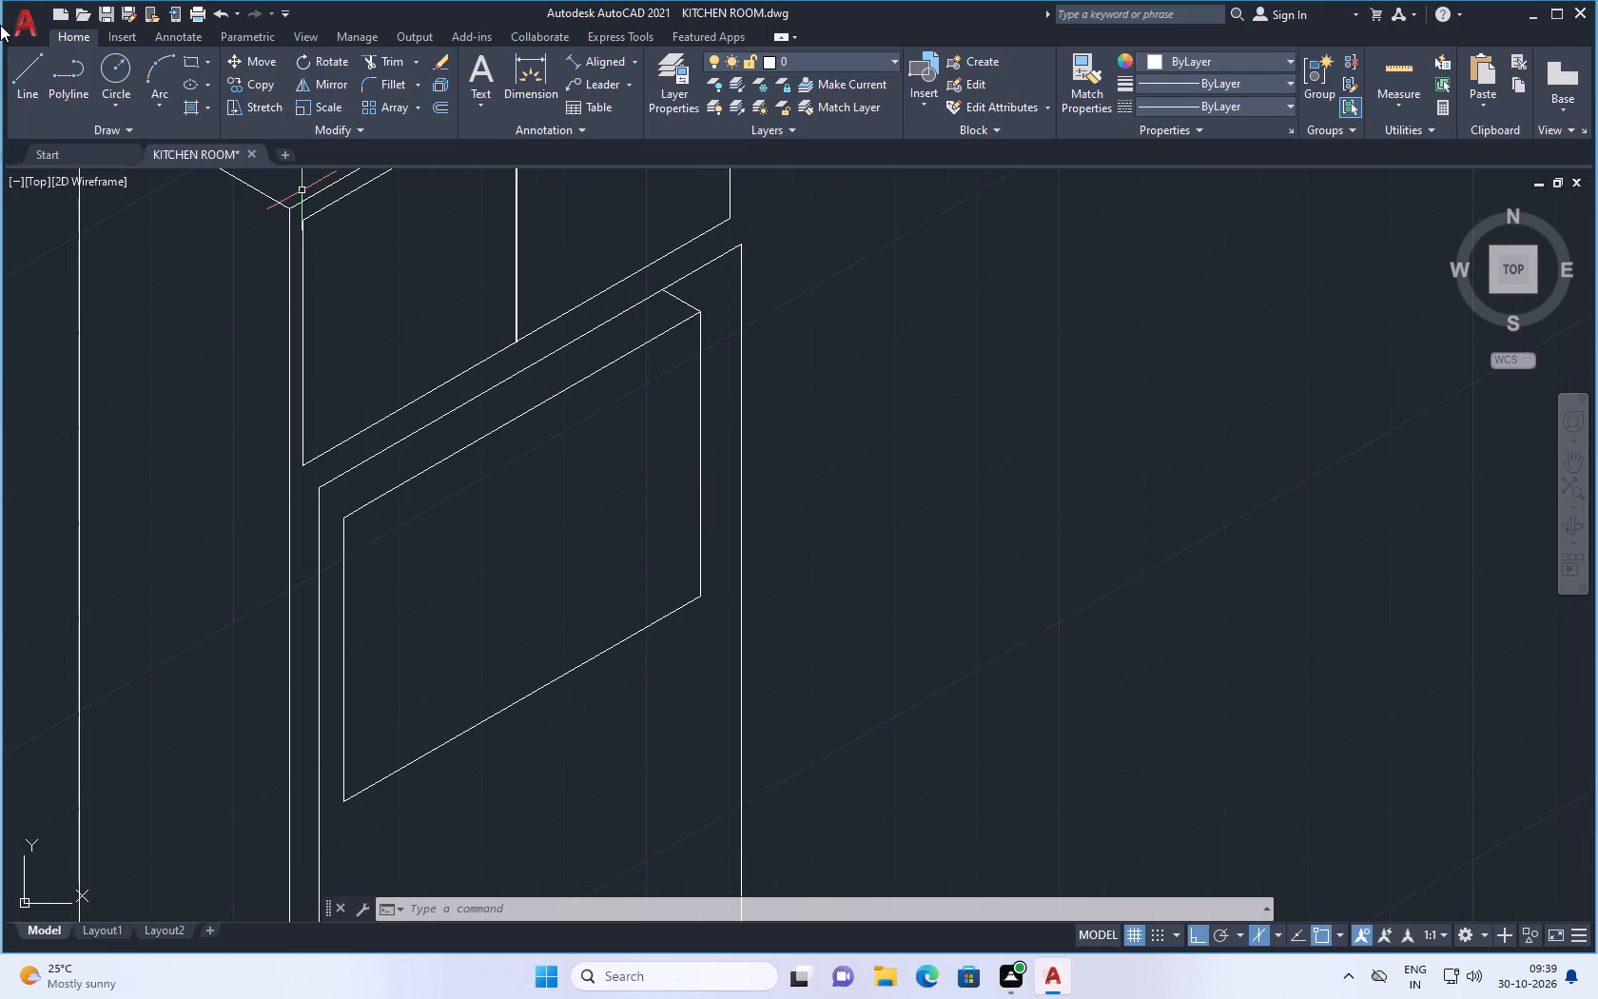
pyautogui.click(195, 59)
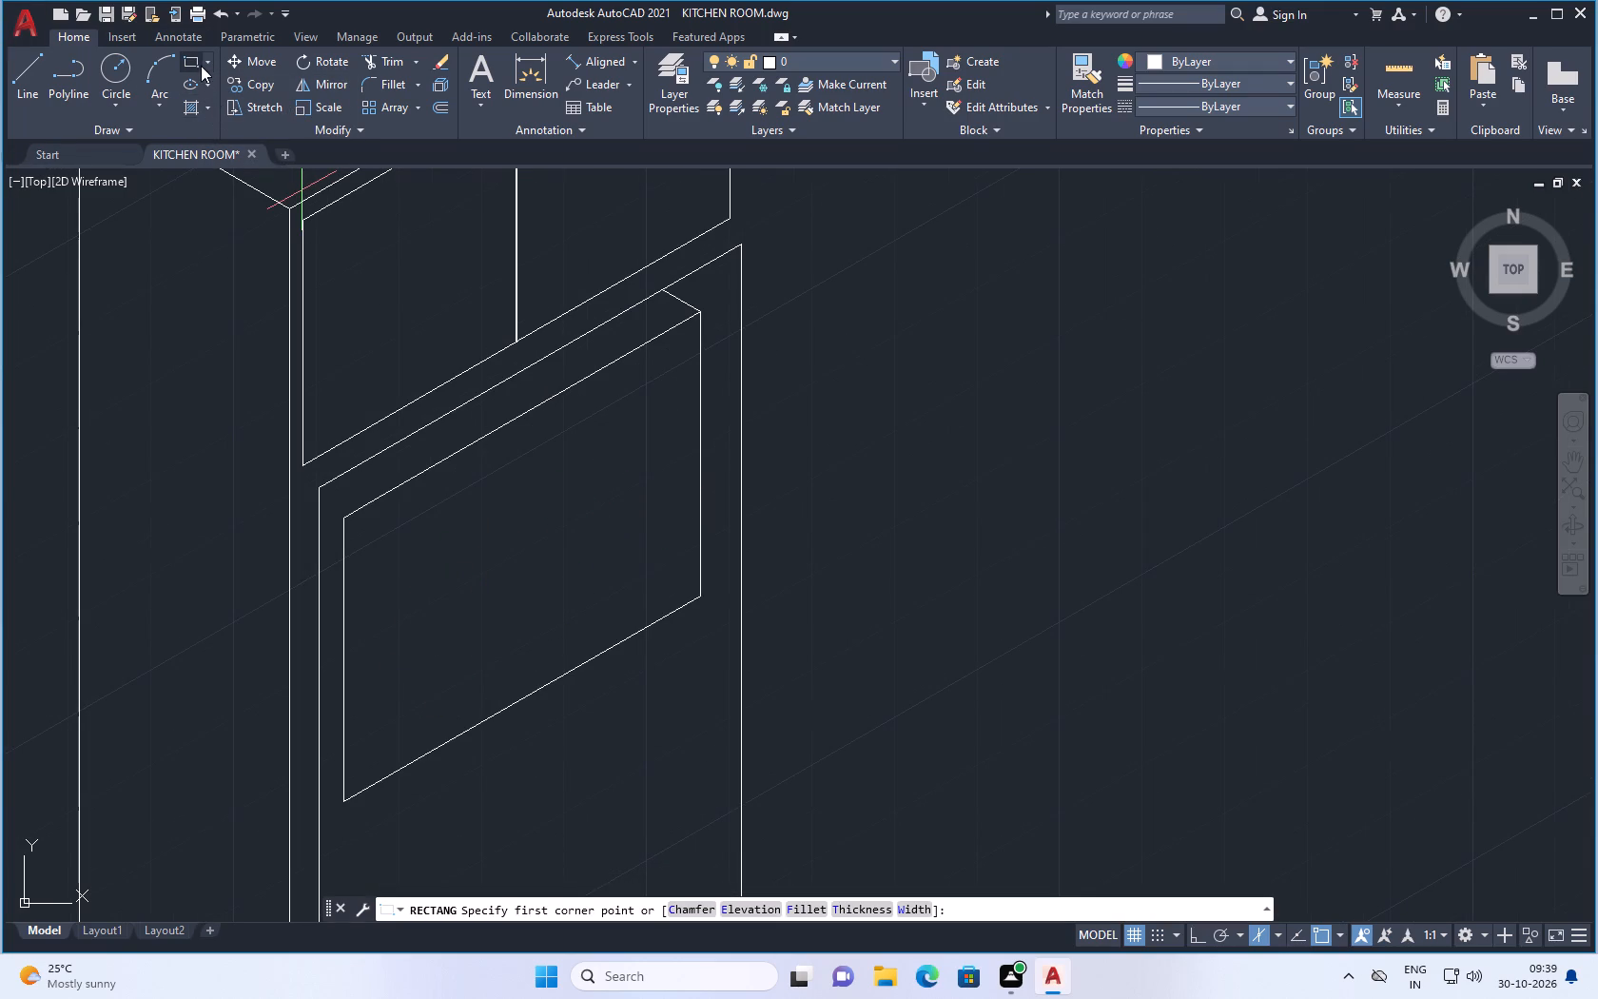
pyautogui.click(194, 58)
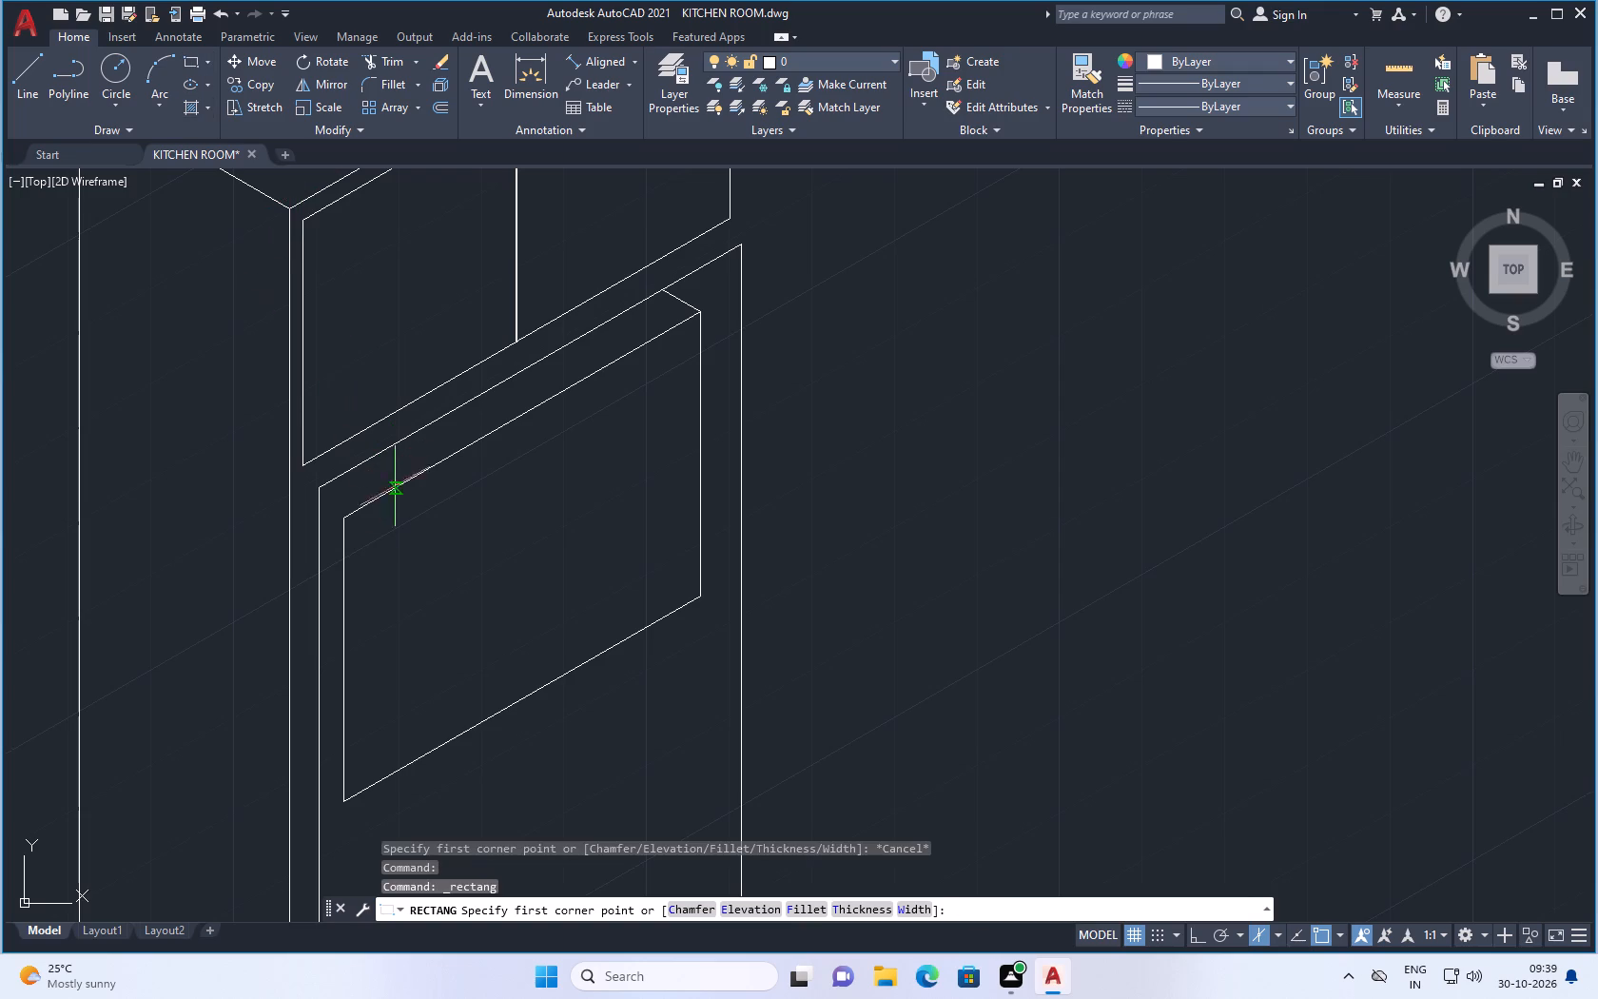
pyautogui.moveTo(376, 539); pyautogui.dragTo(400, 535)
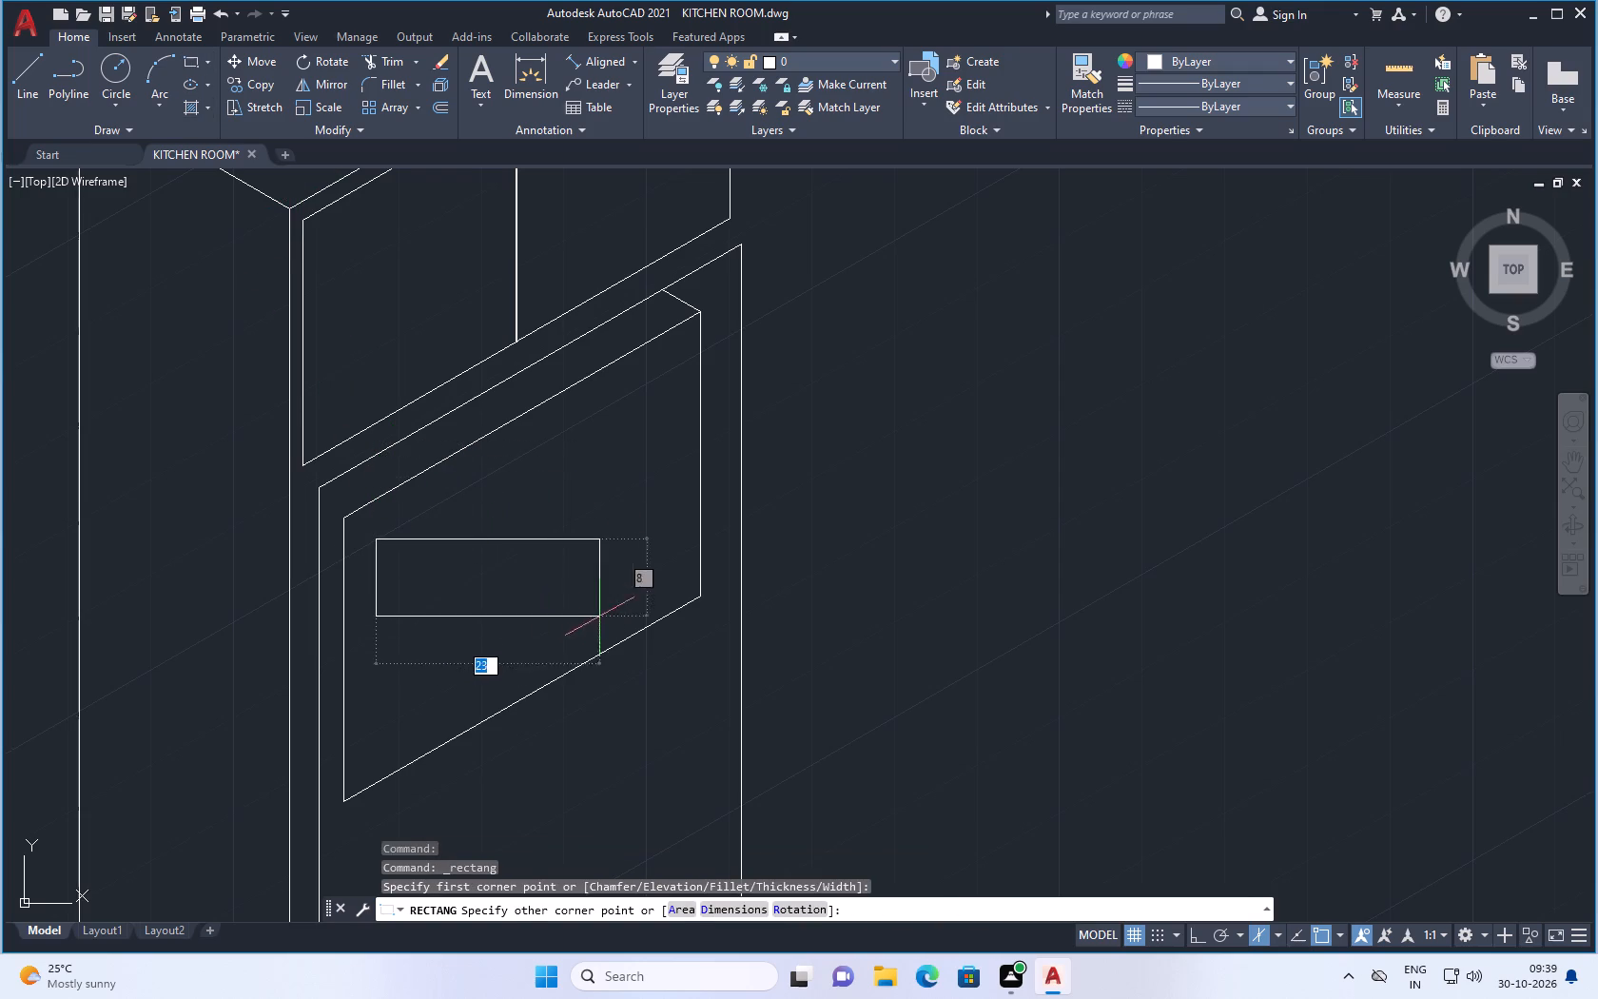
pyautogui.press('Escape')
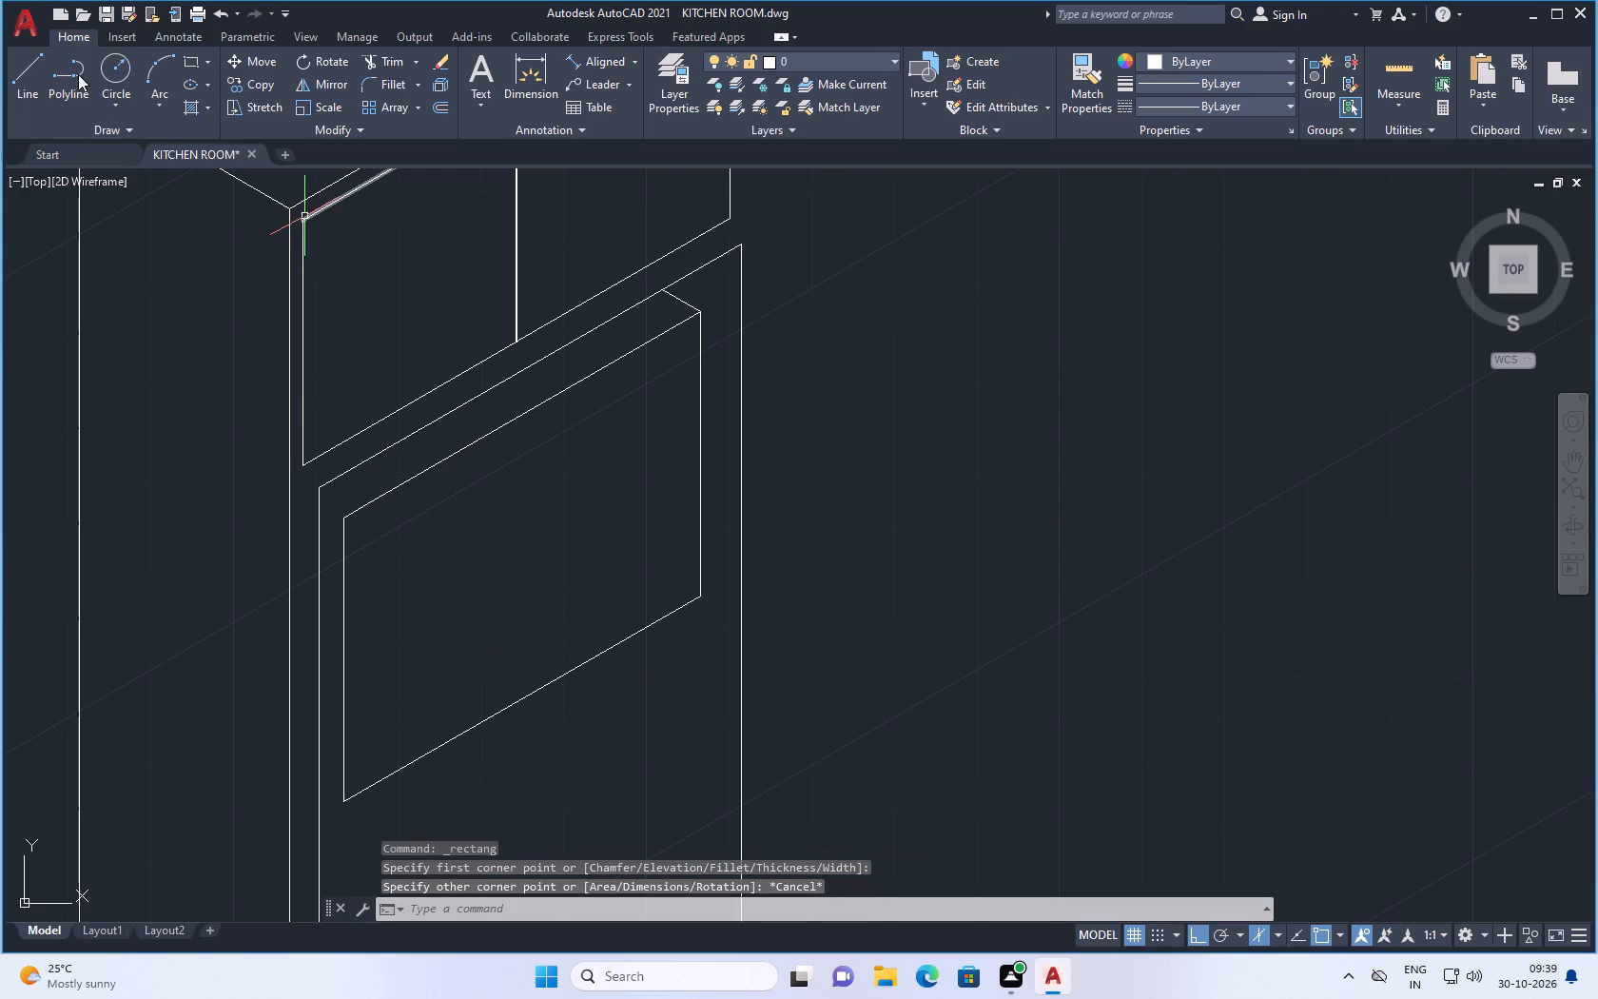
# Draw an inner outline in the panel: a top edge at 30°, a right edge about 21 down, and a bottom edge at 210°.
pyautogui.click(26, 71)
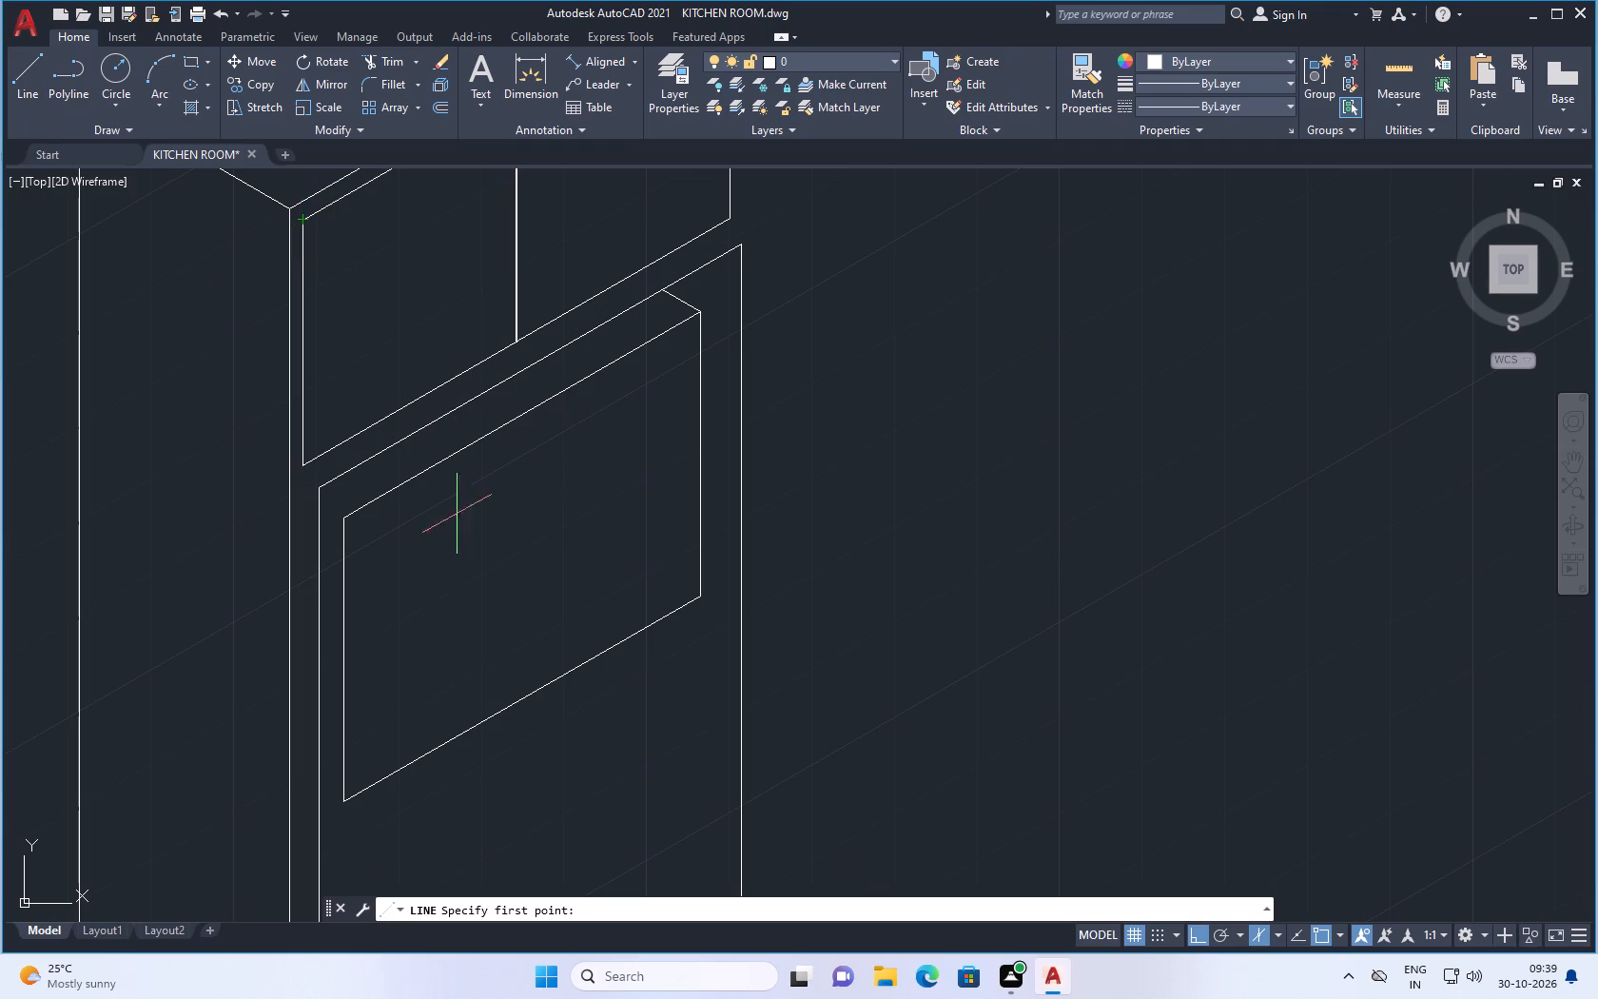
pyautogui.click(383, 549)
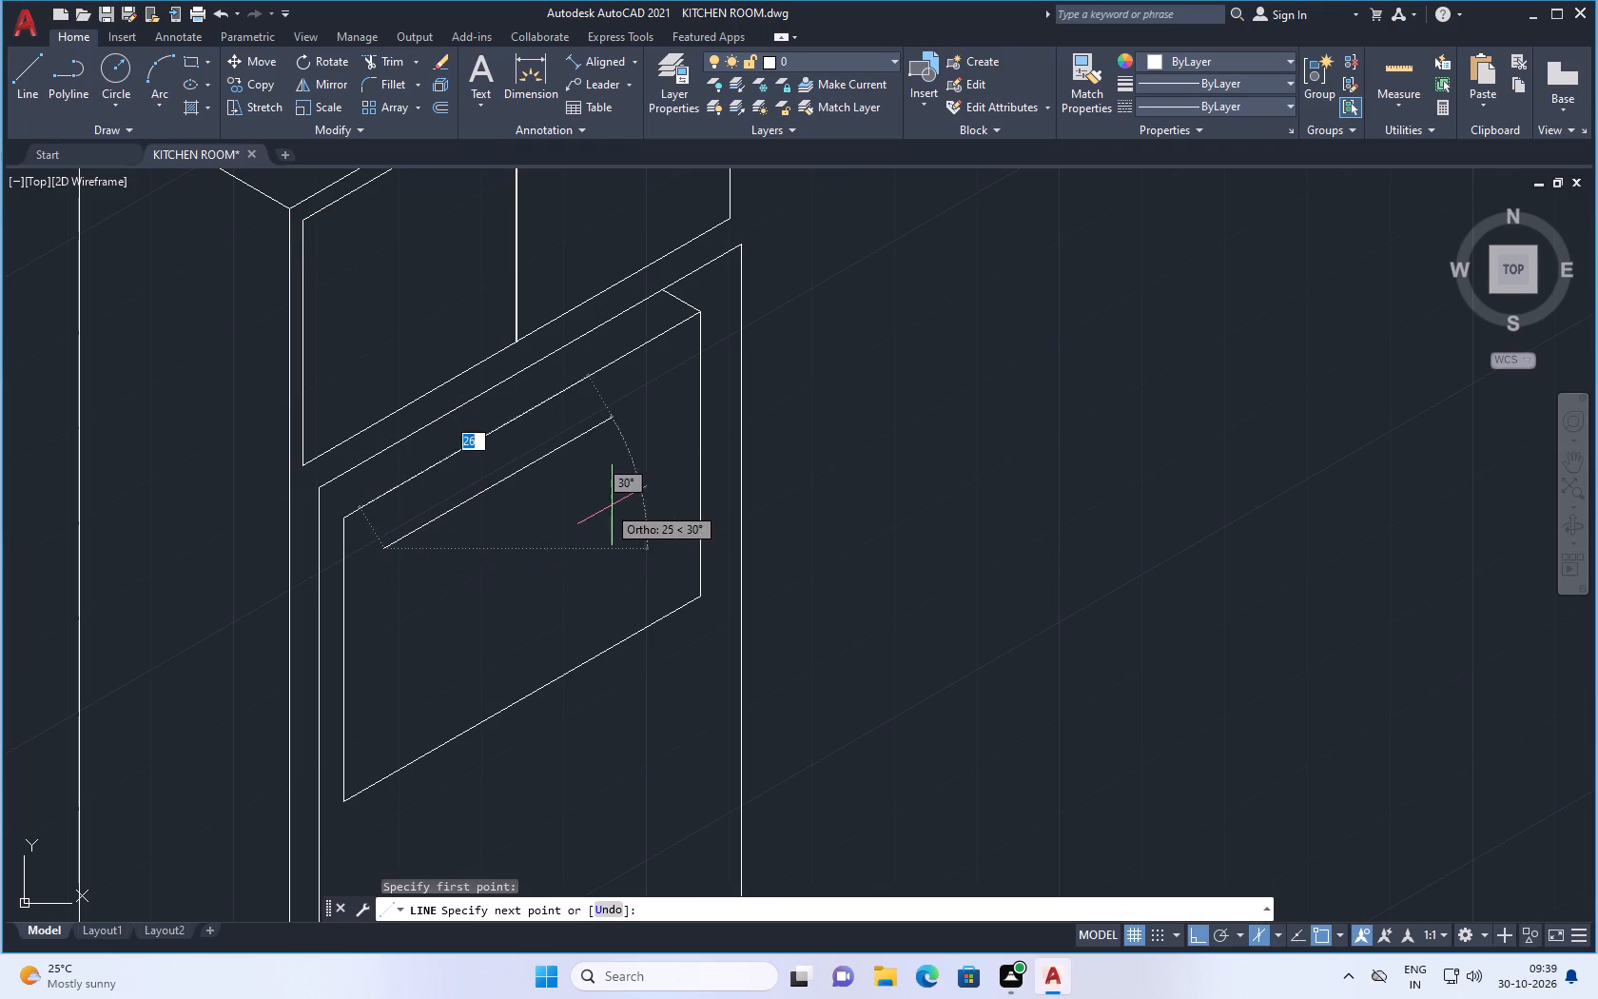
pyautogui.click(619, 418)
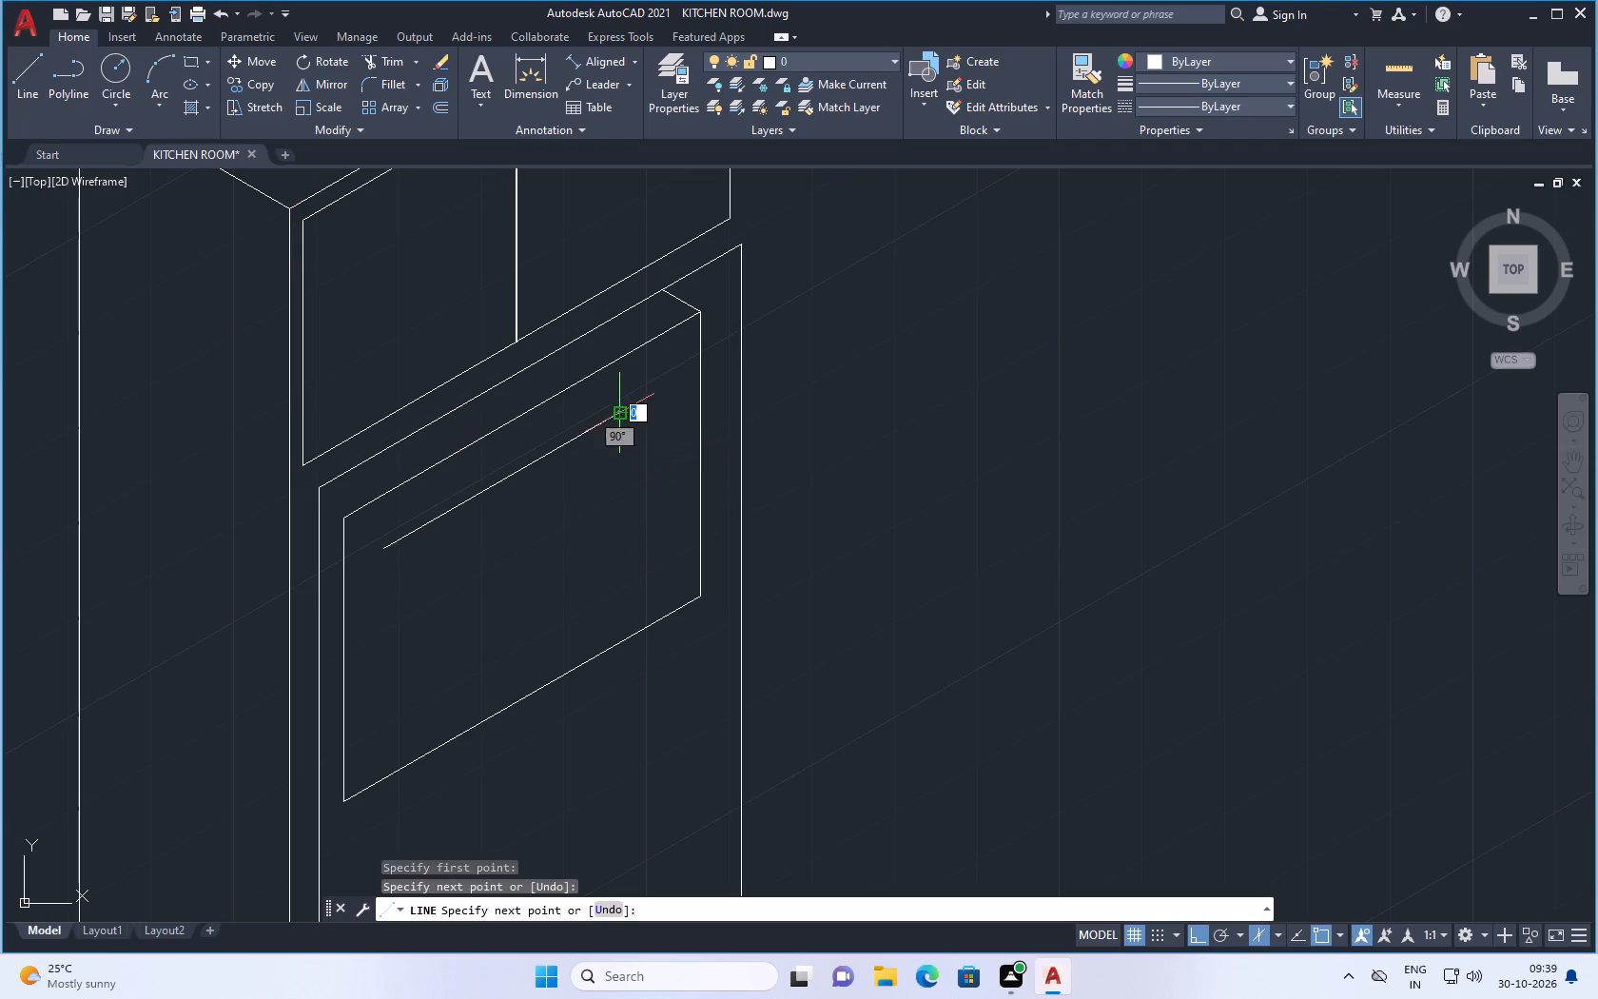
pyautogui.click(630, 604)
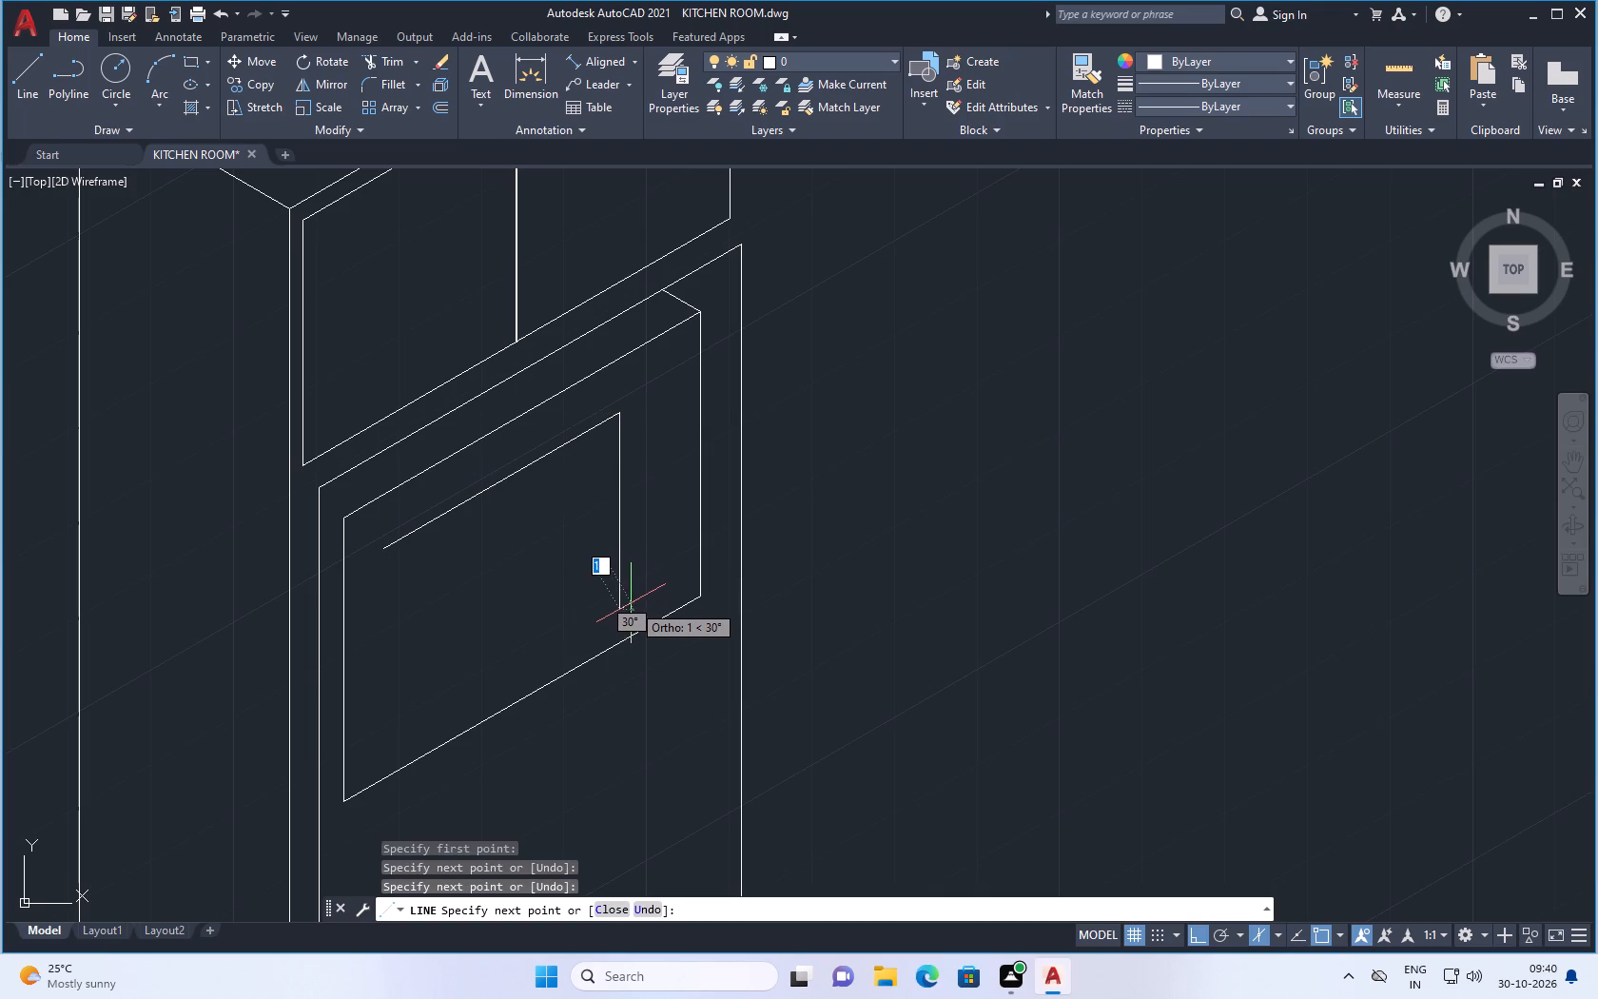
pyautogui.scroll(2, 510, 694)
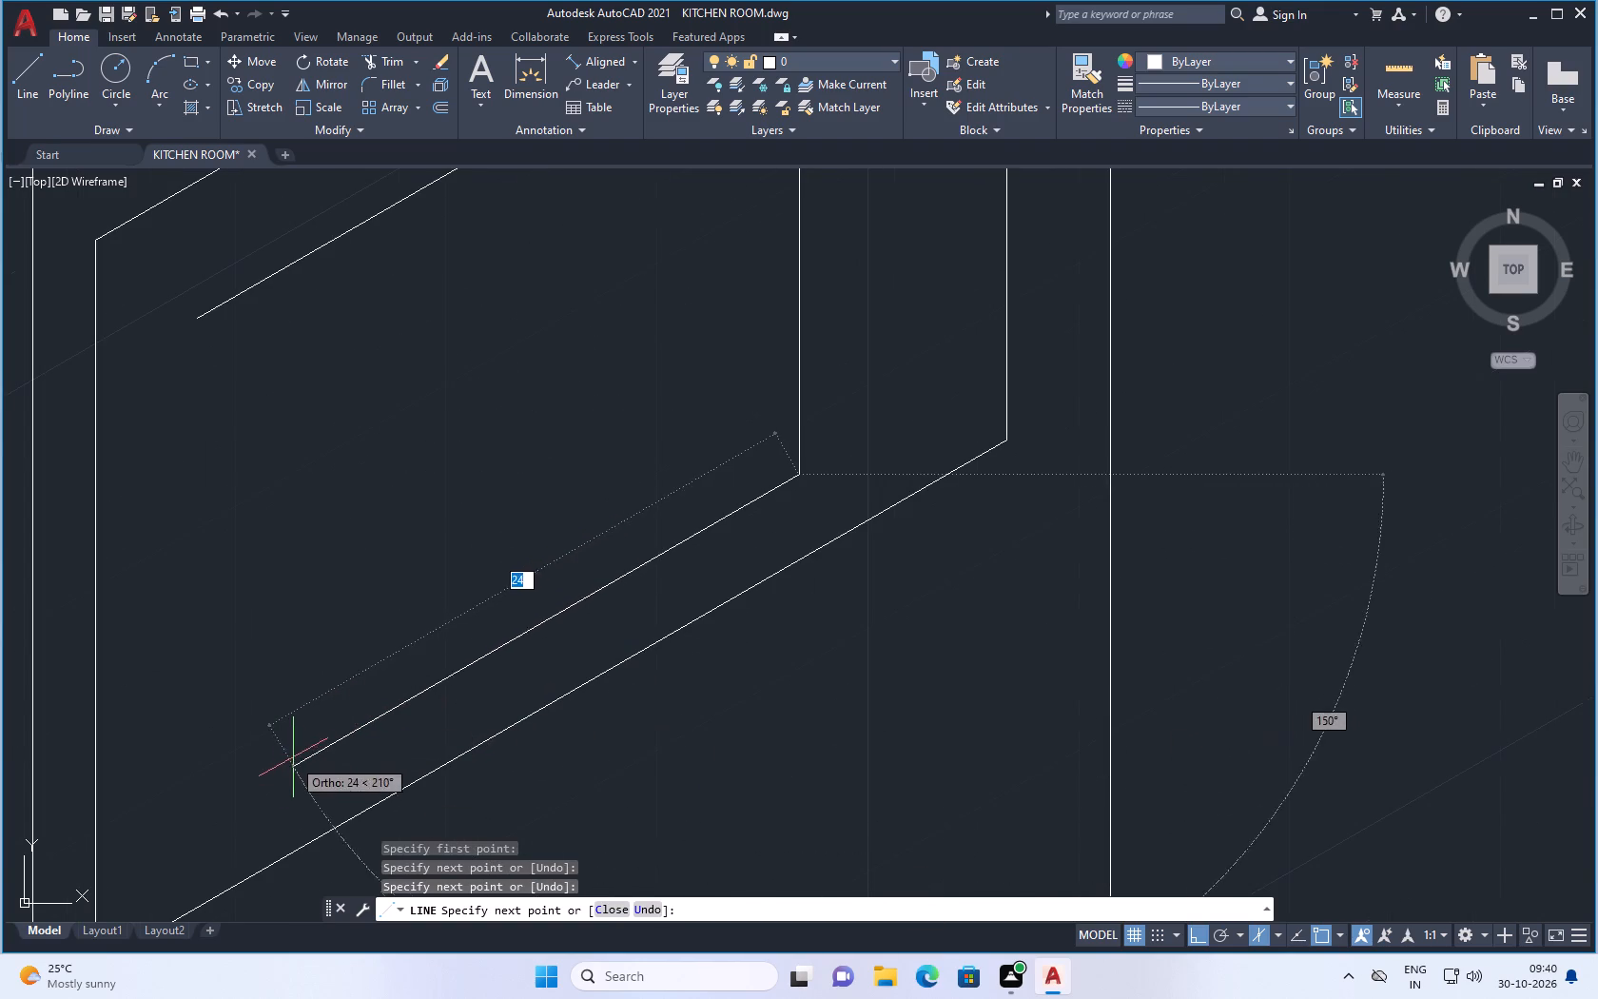
pyautogui.click(245, 792)
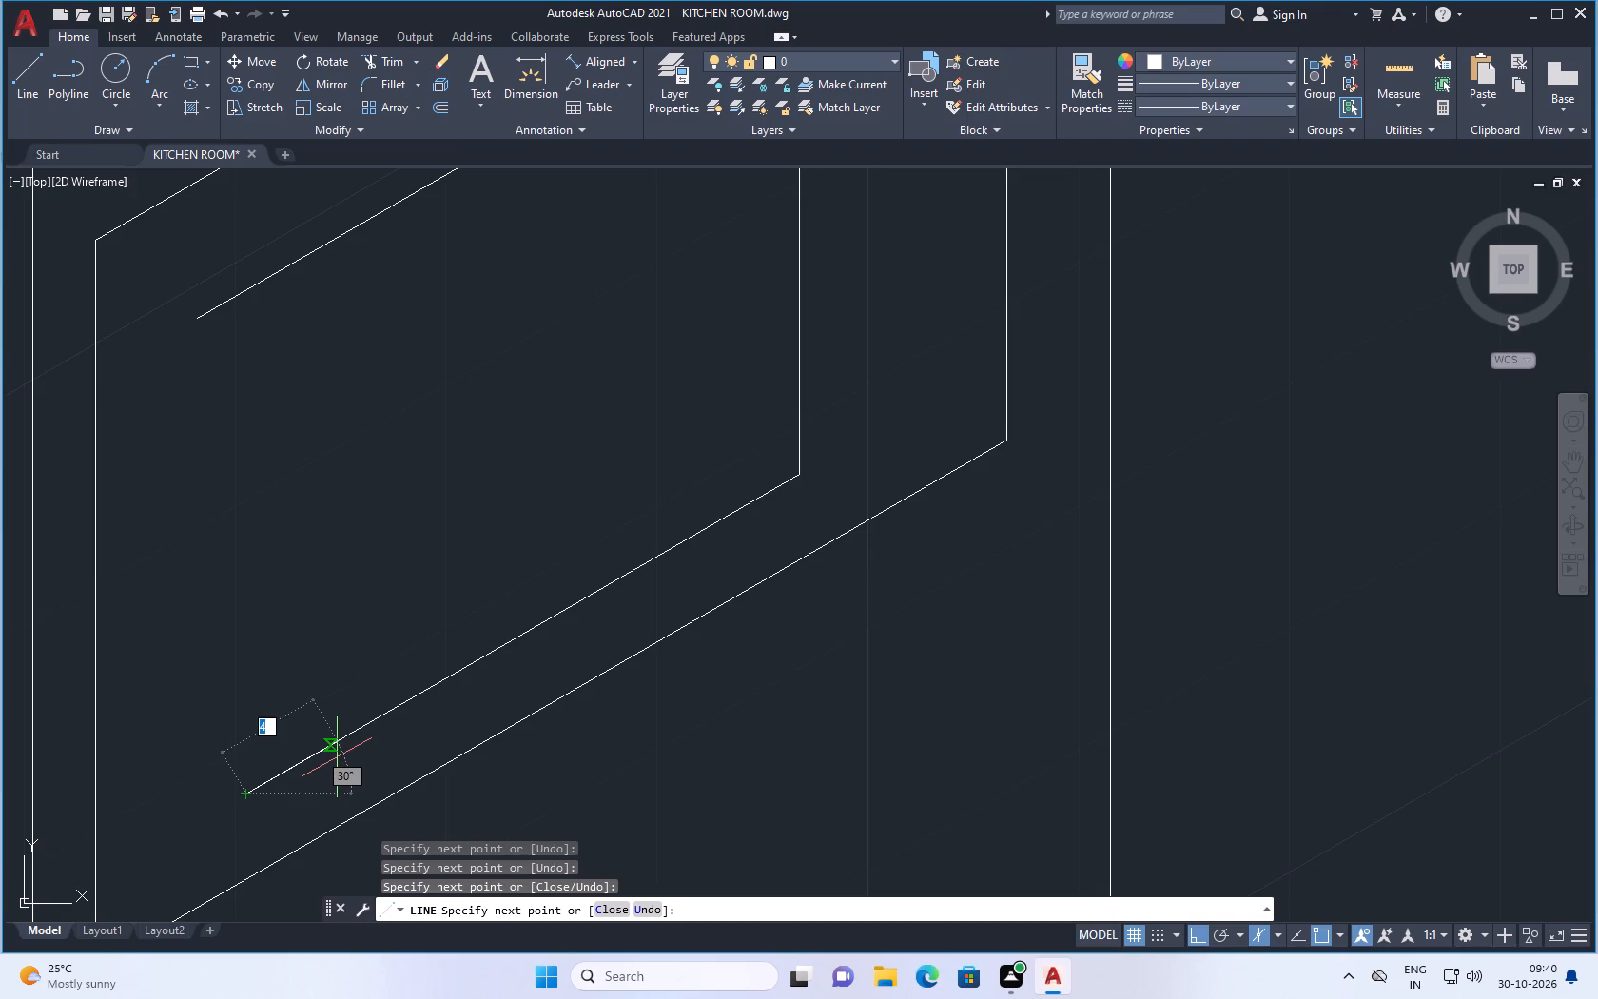
pyautogui.press('Escape')
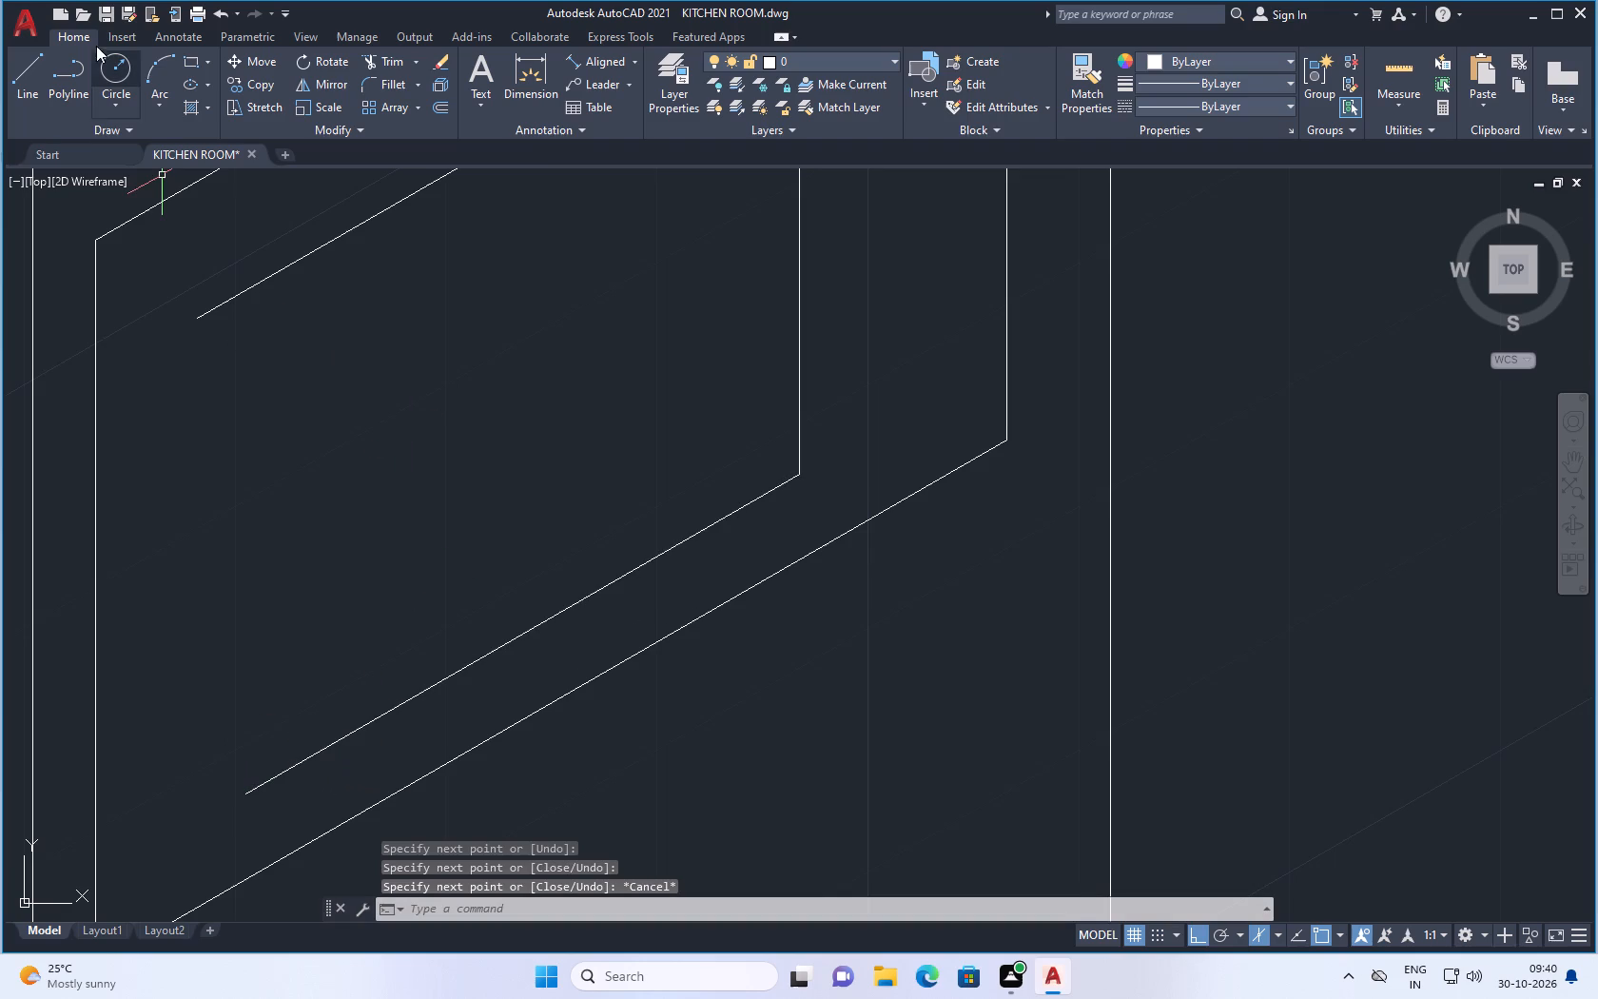
# Draw the inner outline's left edge about 20 long at 270° from the start of its top edge.
pyautogui.click(15, 62)
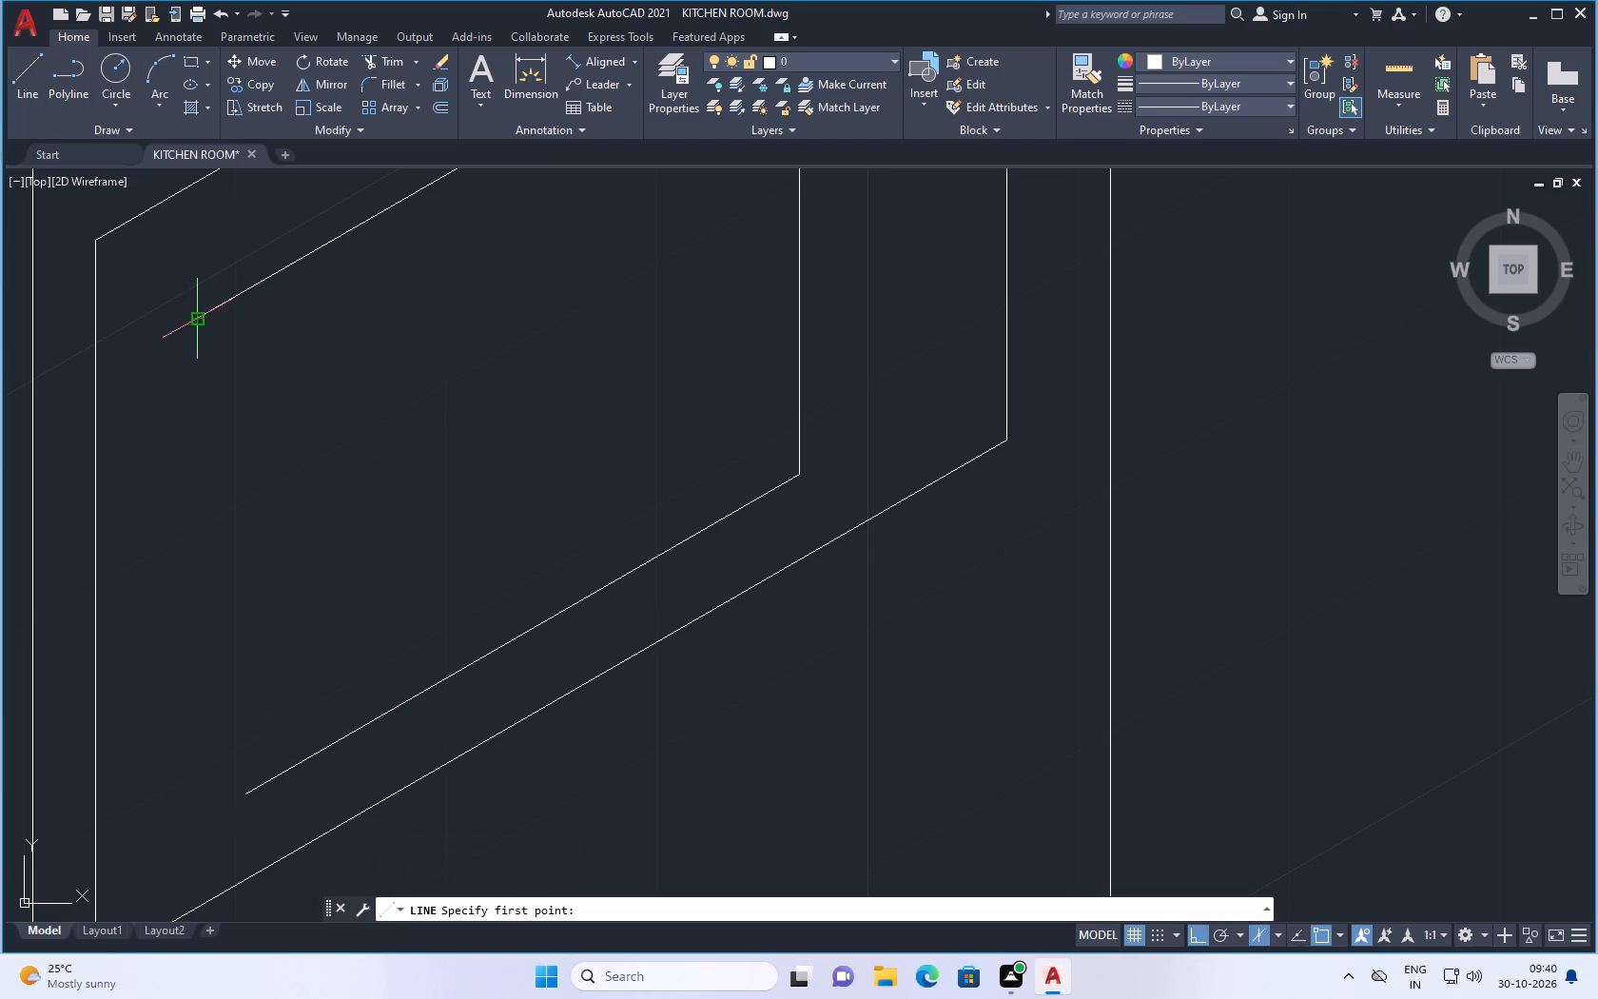
pyautogui.moveTo(203, 317); pyautogui.dragTo(203, 355)
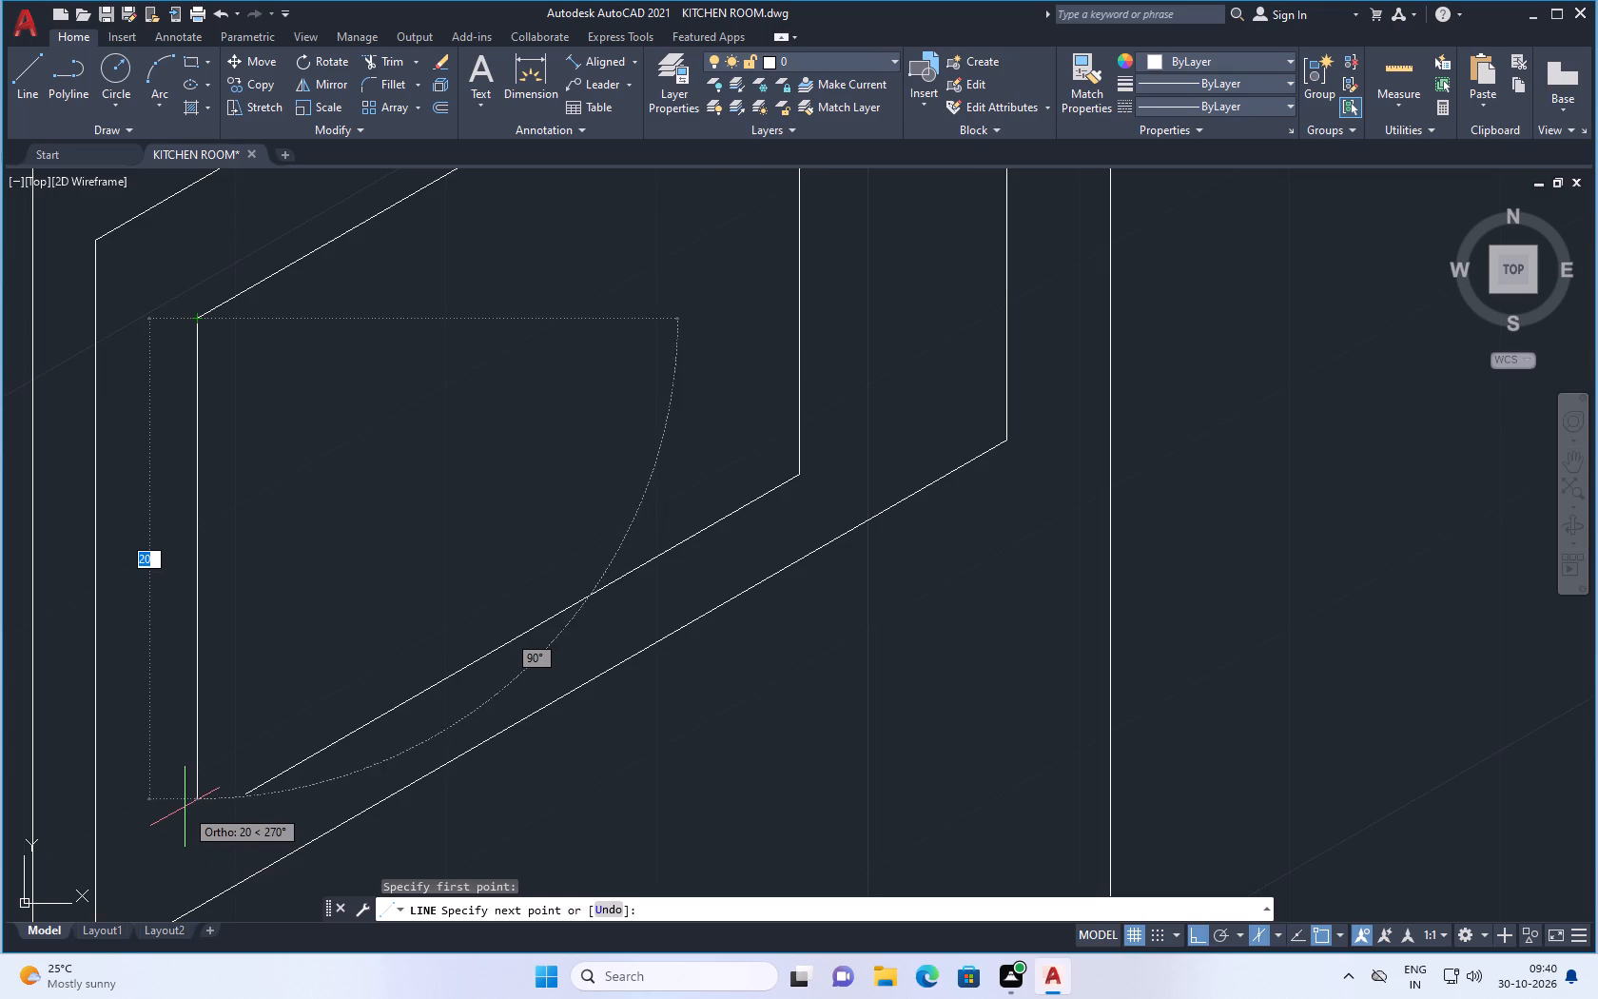
pyautogui.scroll(-1, 185, 806)
pyautogui.scroll(2, 188, 811)
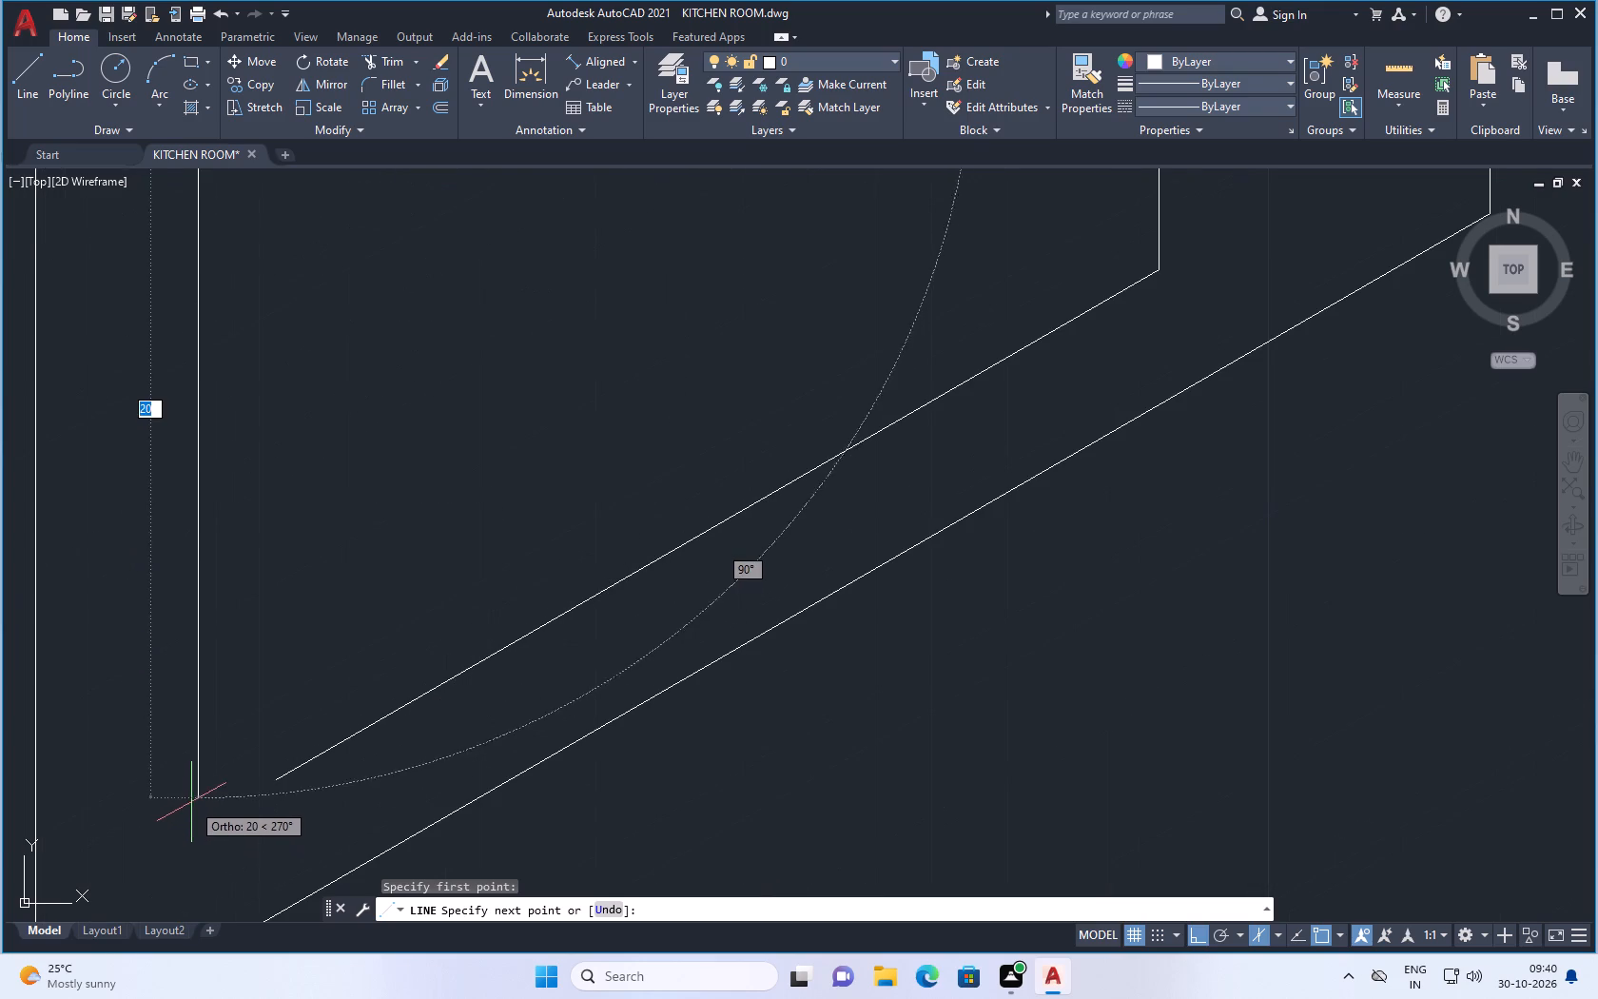
pyautogui.click(205, 814)
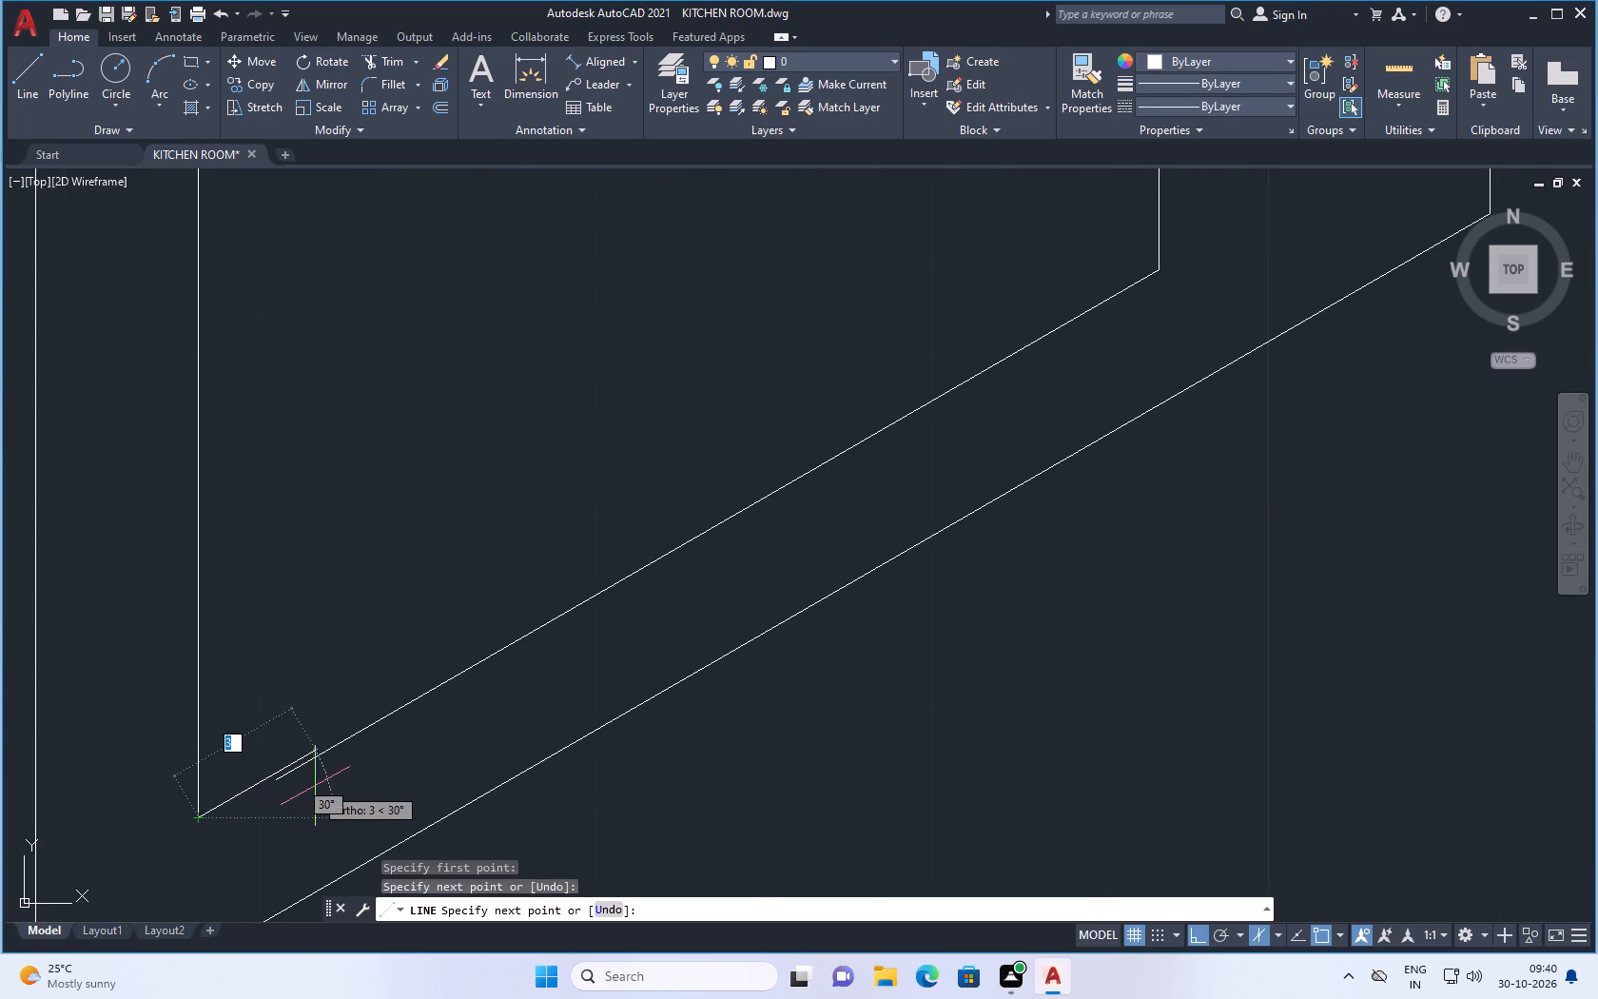
pyautogui.press('Escape')
# Lengthen the inner outline's bottom and left edges with short added lines so they cross at the lower left corner.
pyautogui.press('space')
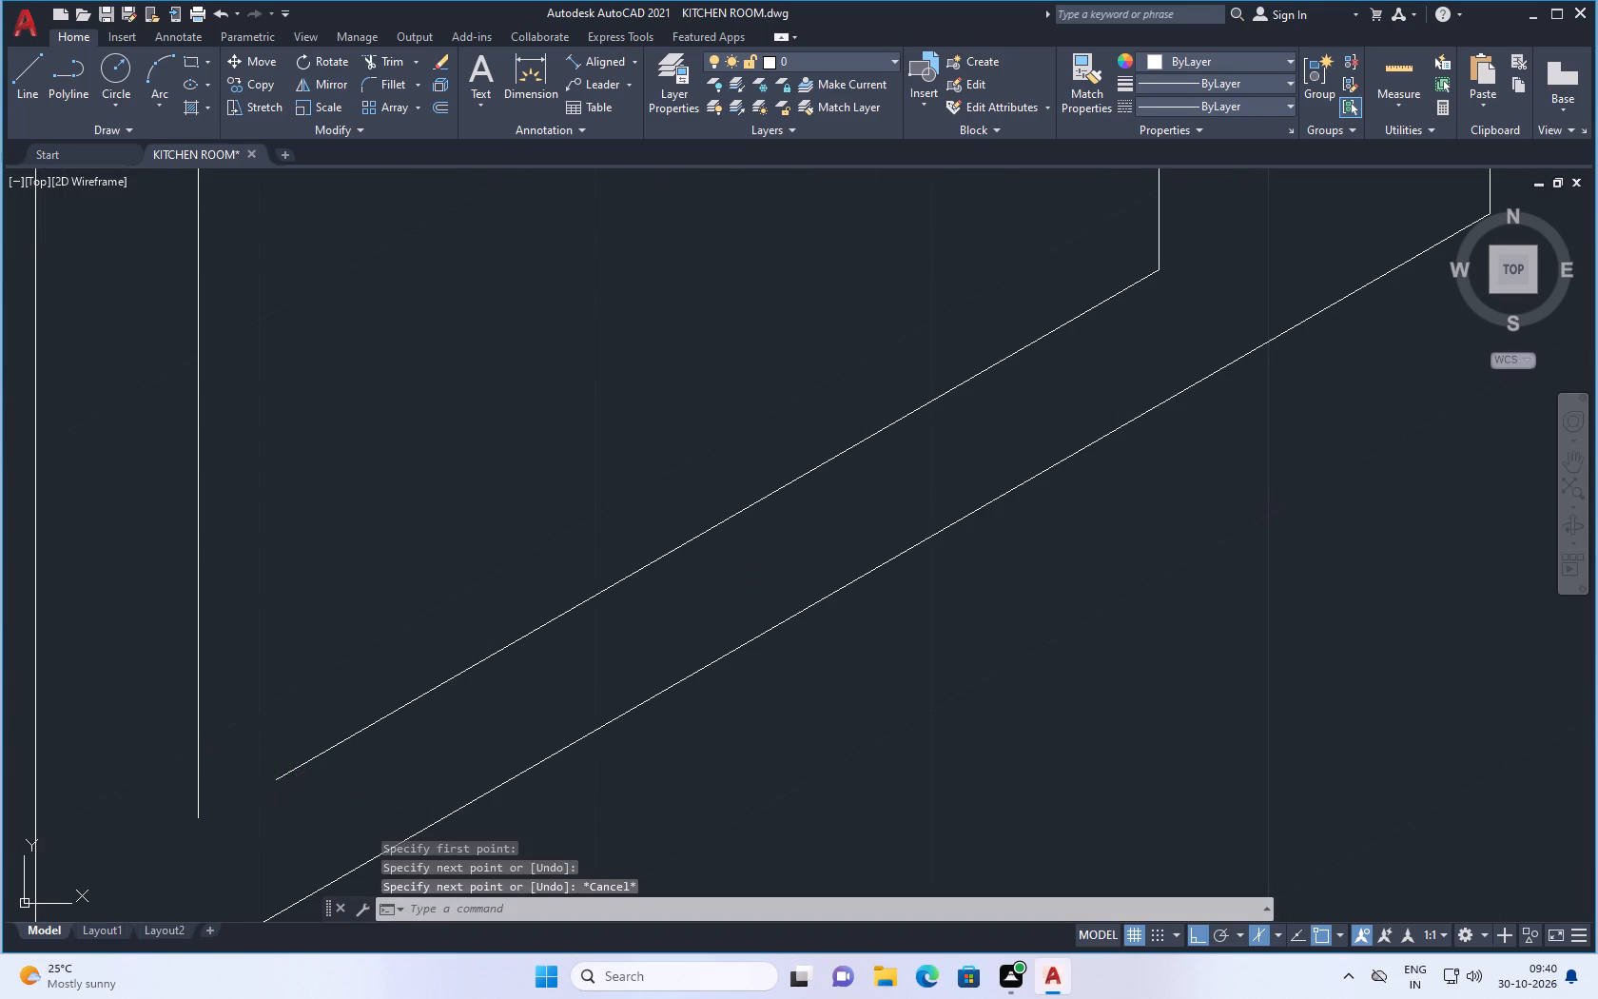
pyautogui.click(281, 777)
pyautogui.click(166, 840)
pyautogui.press('space')
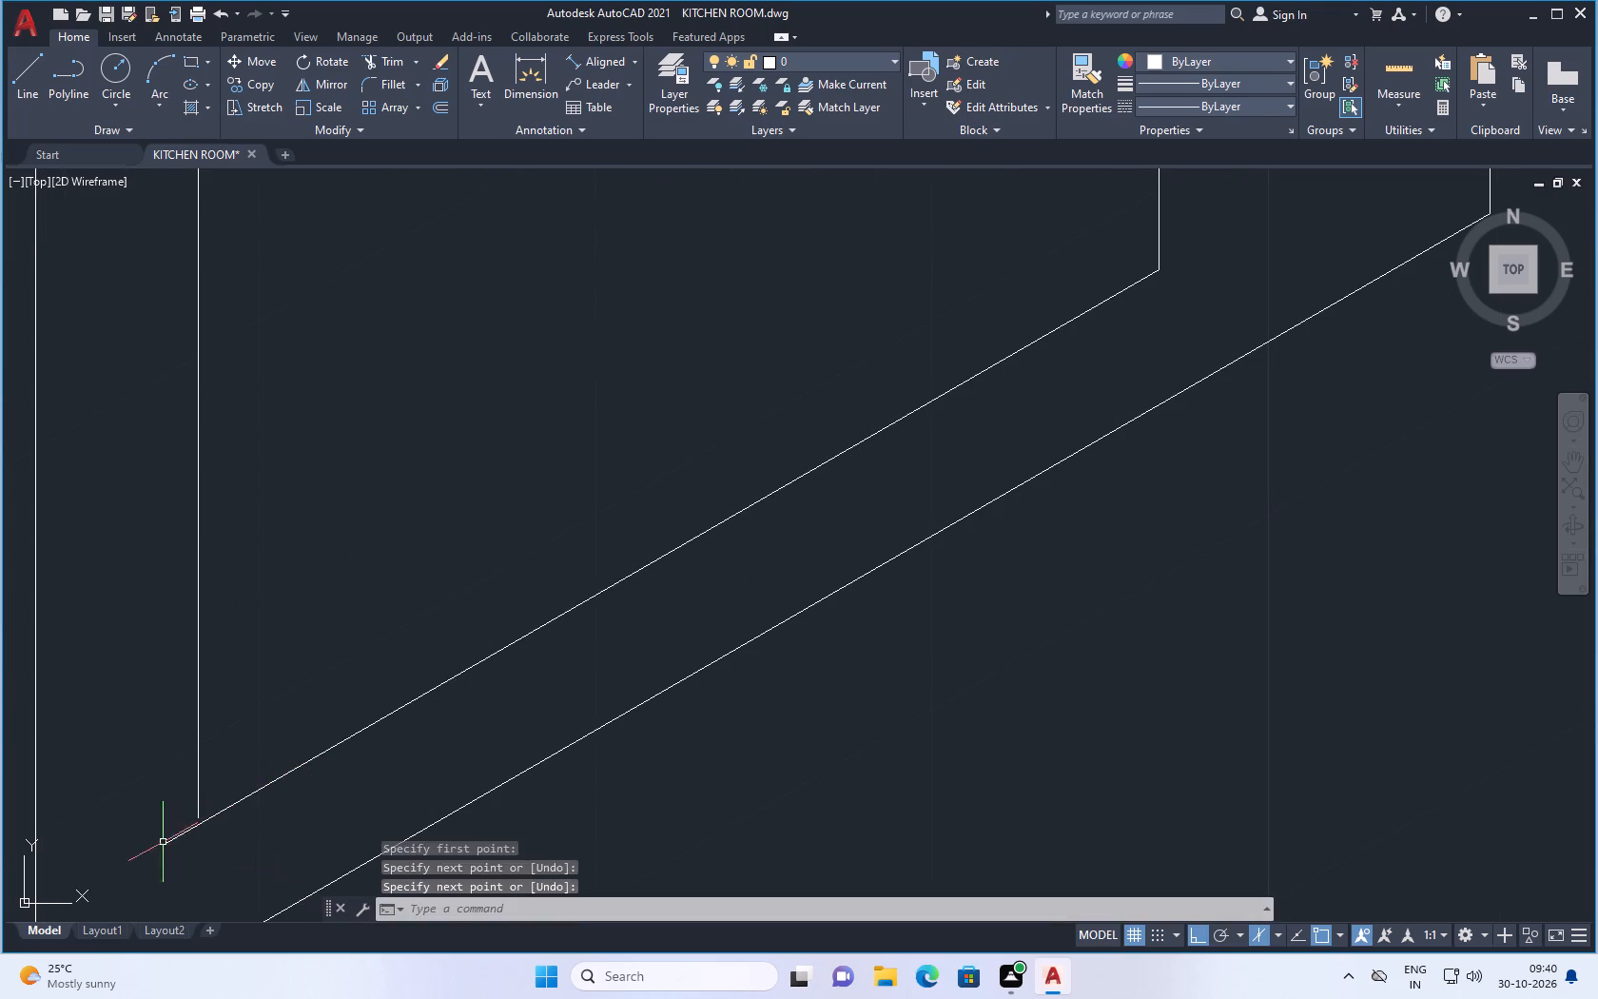
pyautogui.press('space')
pyautogui.click(195, 813)
pyautogui.click(205, 858)
pyautogui.press('space')
# Trim the overhanging ends of the bottom and left edges at the inner outline's lower left corner.
pyautogui.scroll(-3, 205, 791)
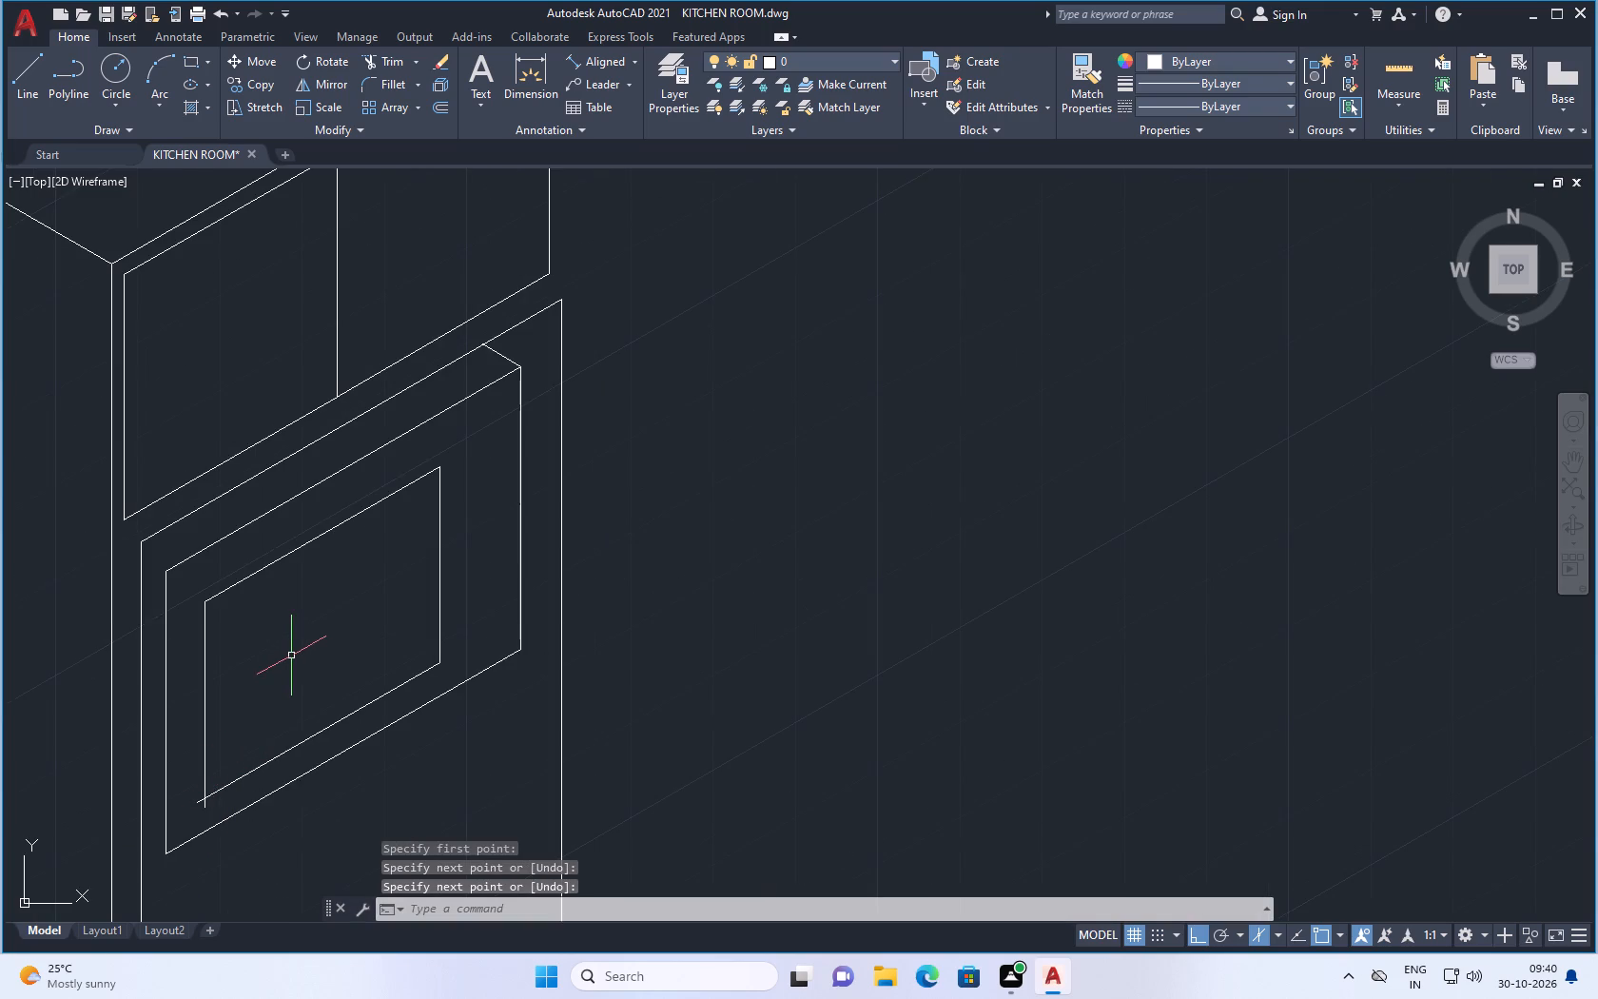
pyautogui.scroll(-2, 272, 635)
pyautogui.scroll(2, 210, 714)
pyautogui.scroll(2, 291, 655)
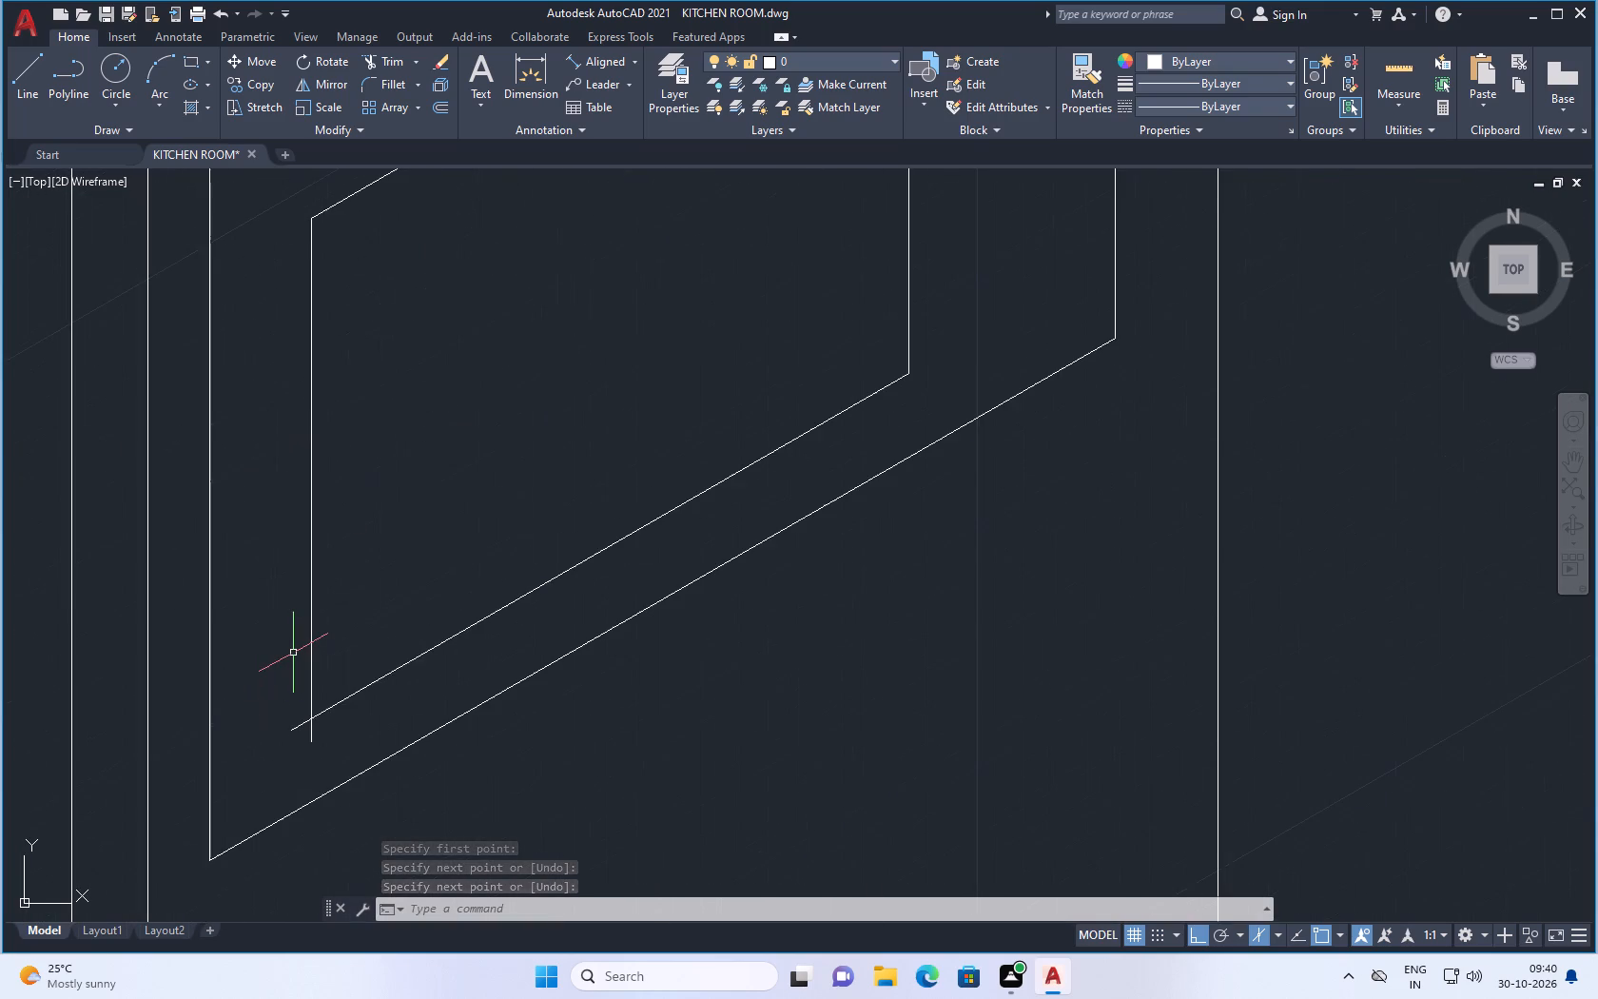
pyautogui.write('TR')
pyautogui.press('Return')
pyautogui.scroll(1, 299, 729)
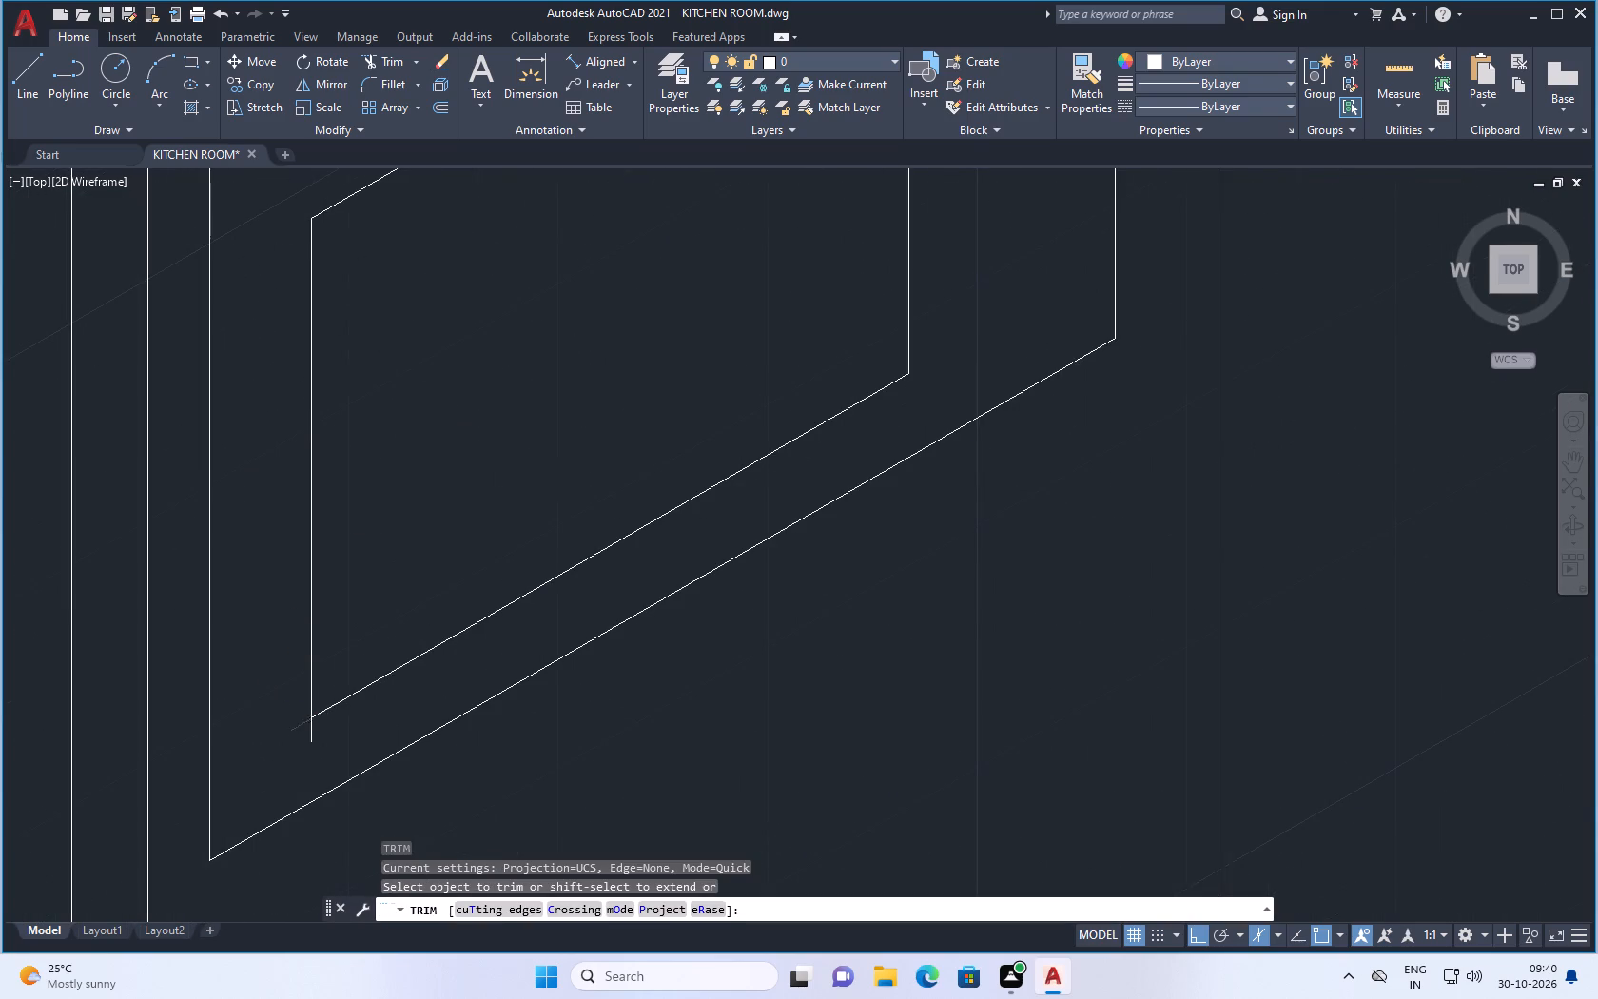
pyautogui.scroll(1, 299, 729)
pyautogui.click(301, 725)
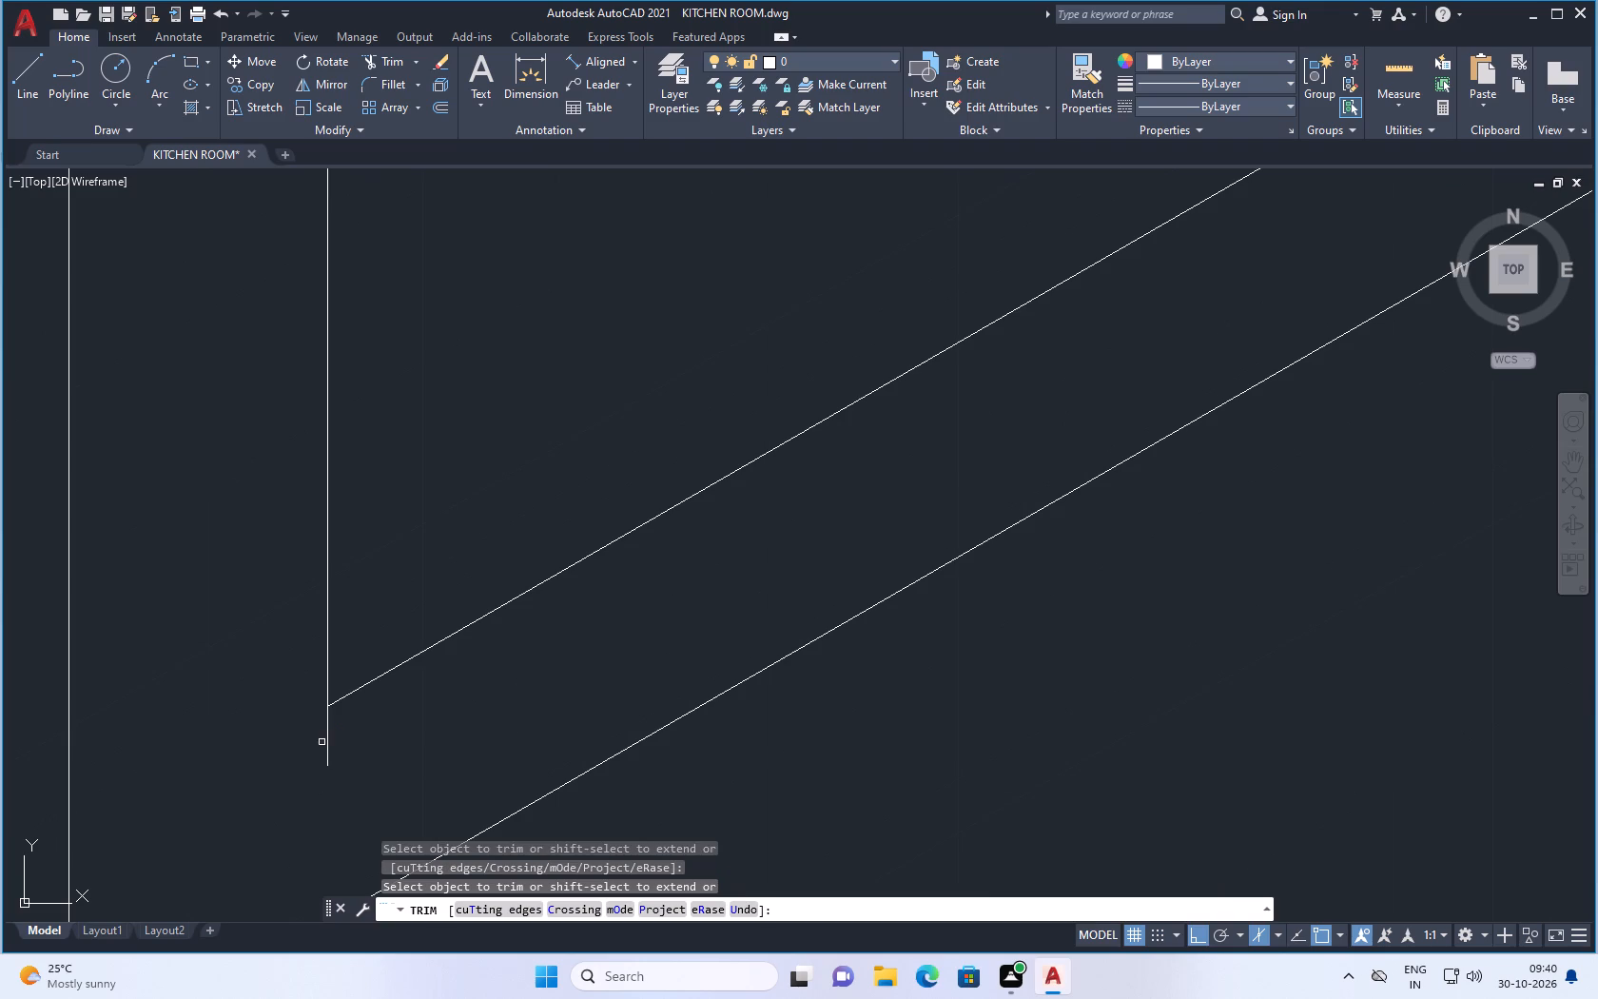
pyautogui.click(325, 740)
pyautogui.press('space')
pyautogui.scroll(-3, 345, 765)
pyautogui.scroll(-1, 475, 634)
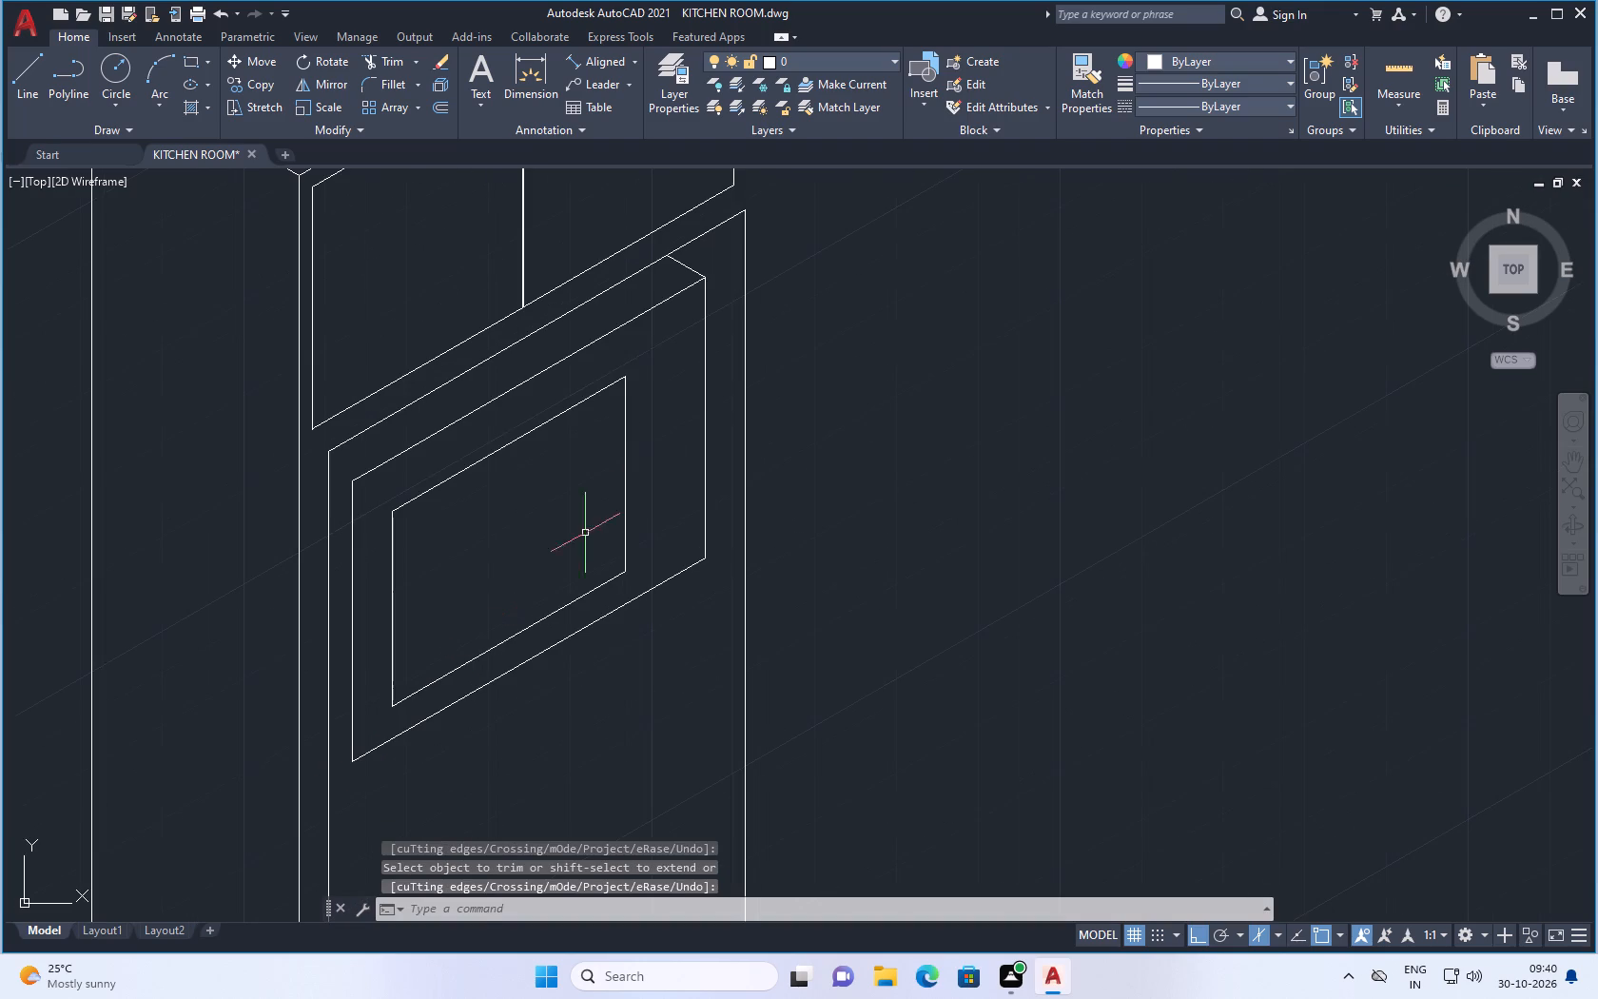
# Draw a small isometric outline near the panel's upper right corner, with a top edge about 6 at 30° and a right edge about 5 down.
pyautogui.scroll(1, 656, 351)
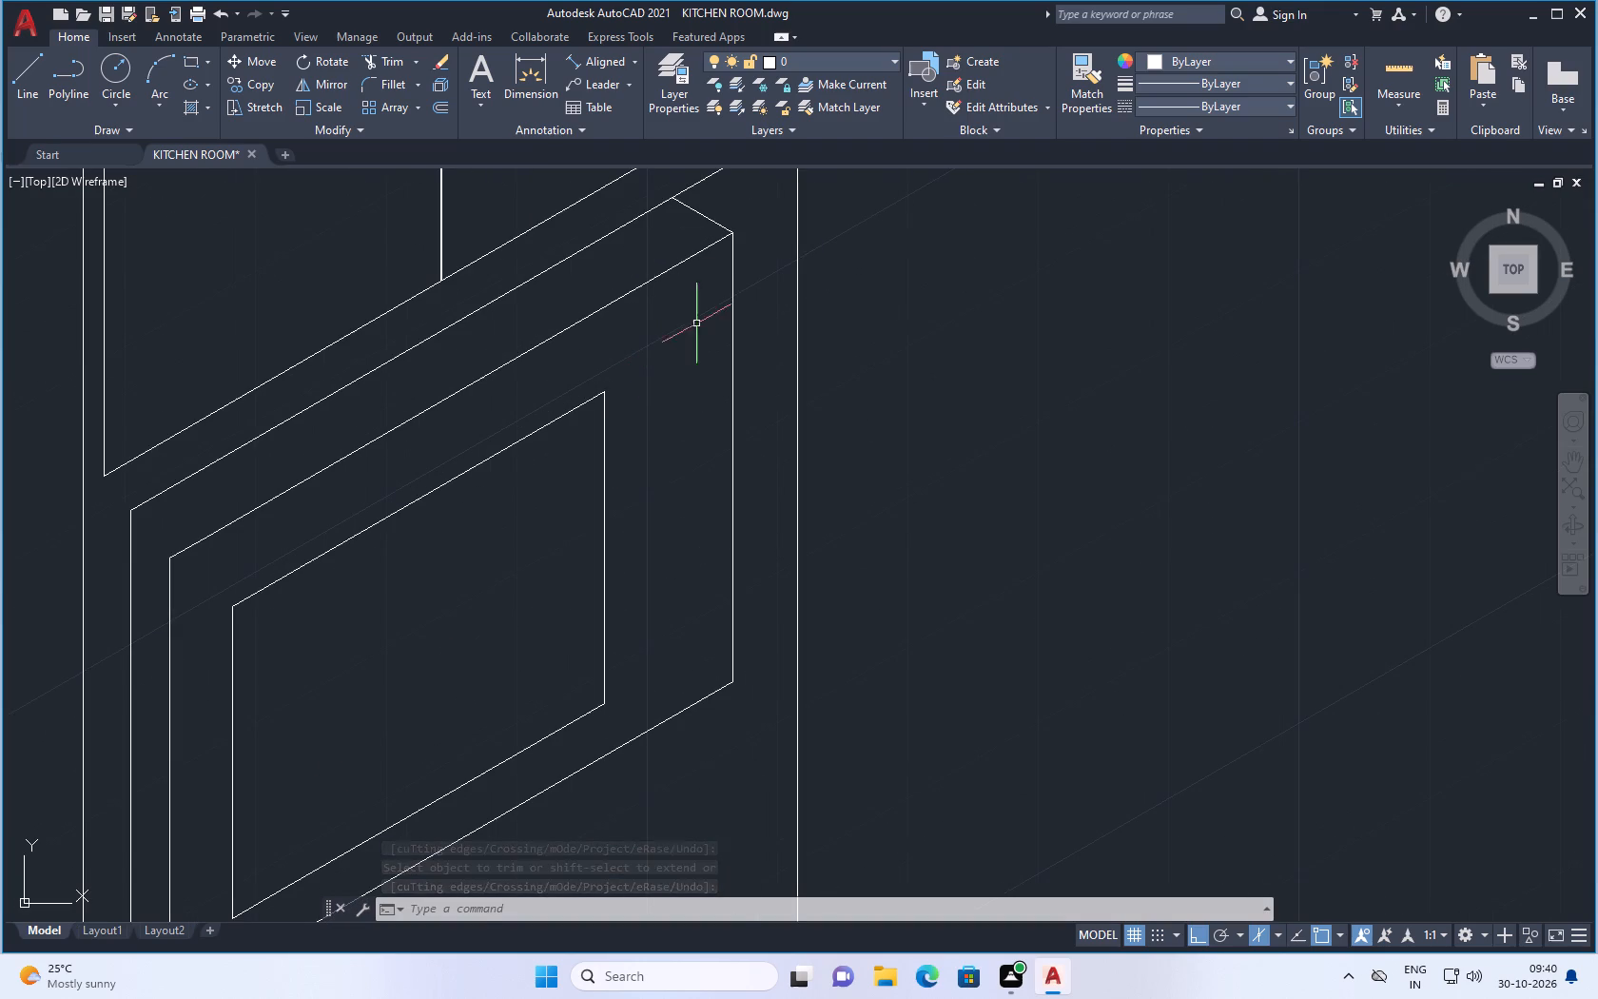
pyautogui.click(26, 67)
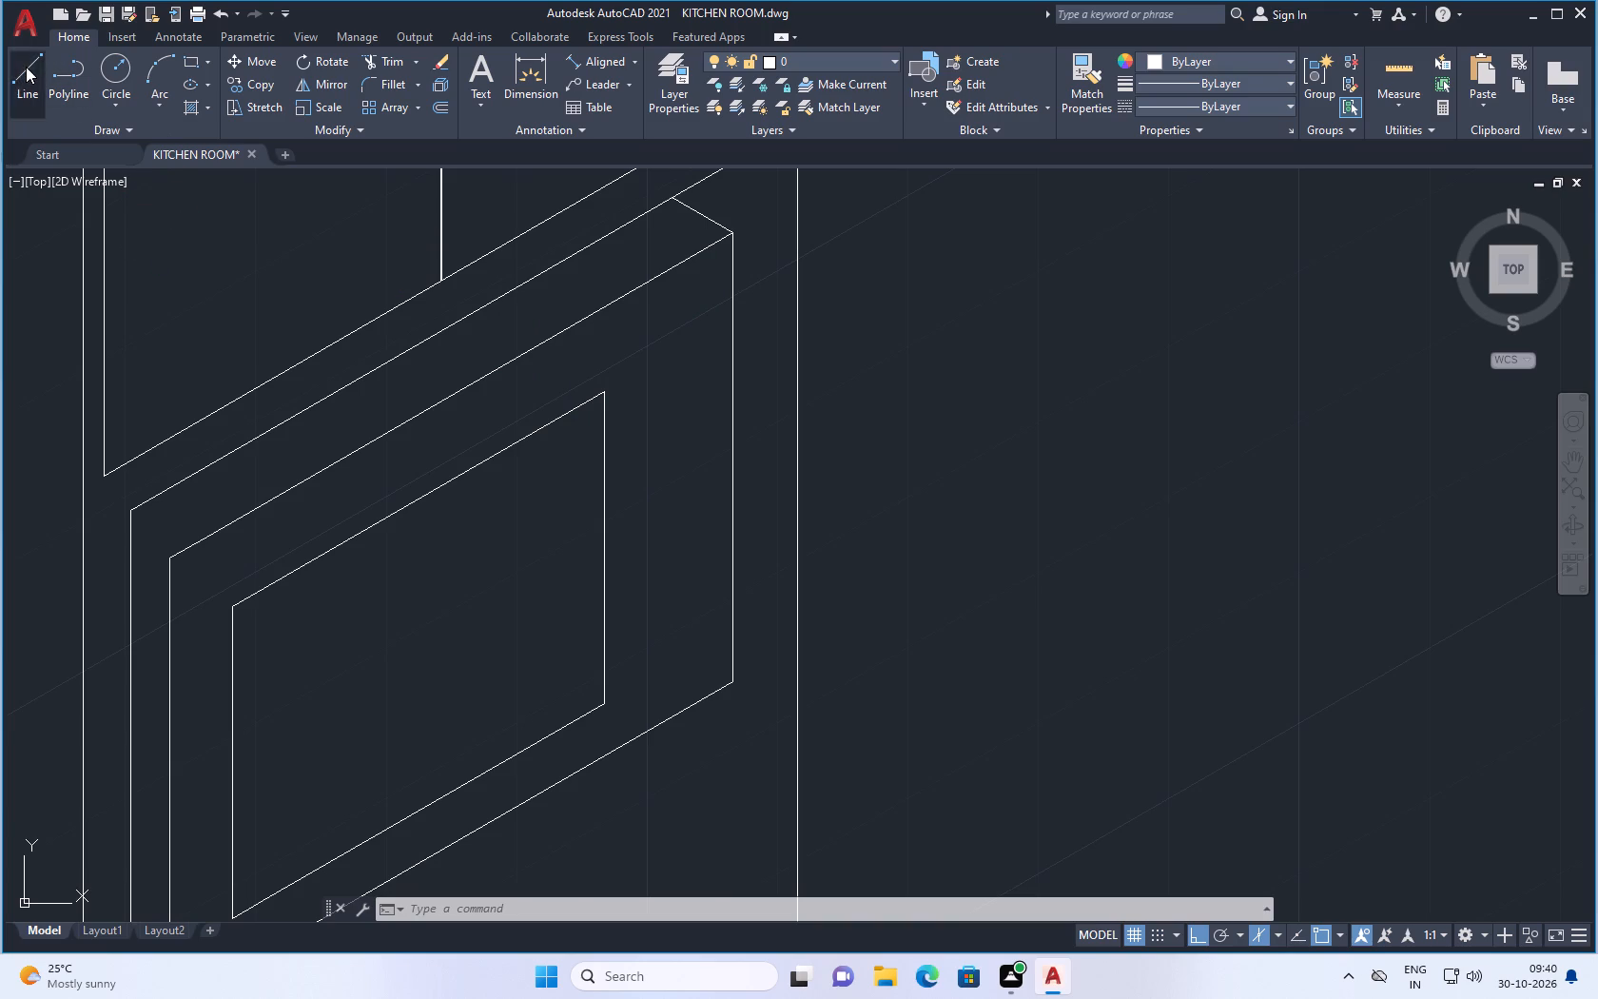
pyautogui.scroll(1, 693, 417)
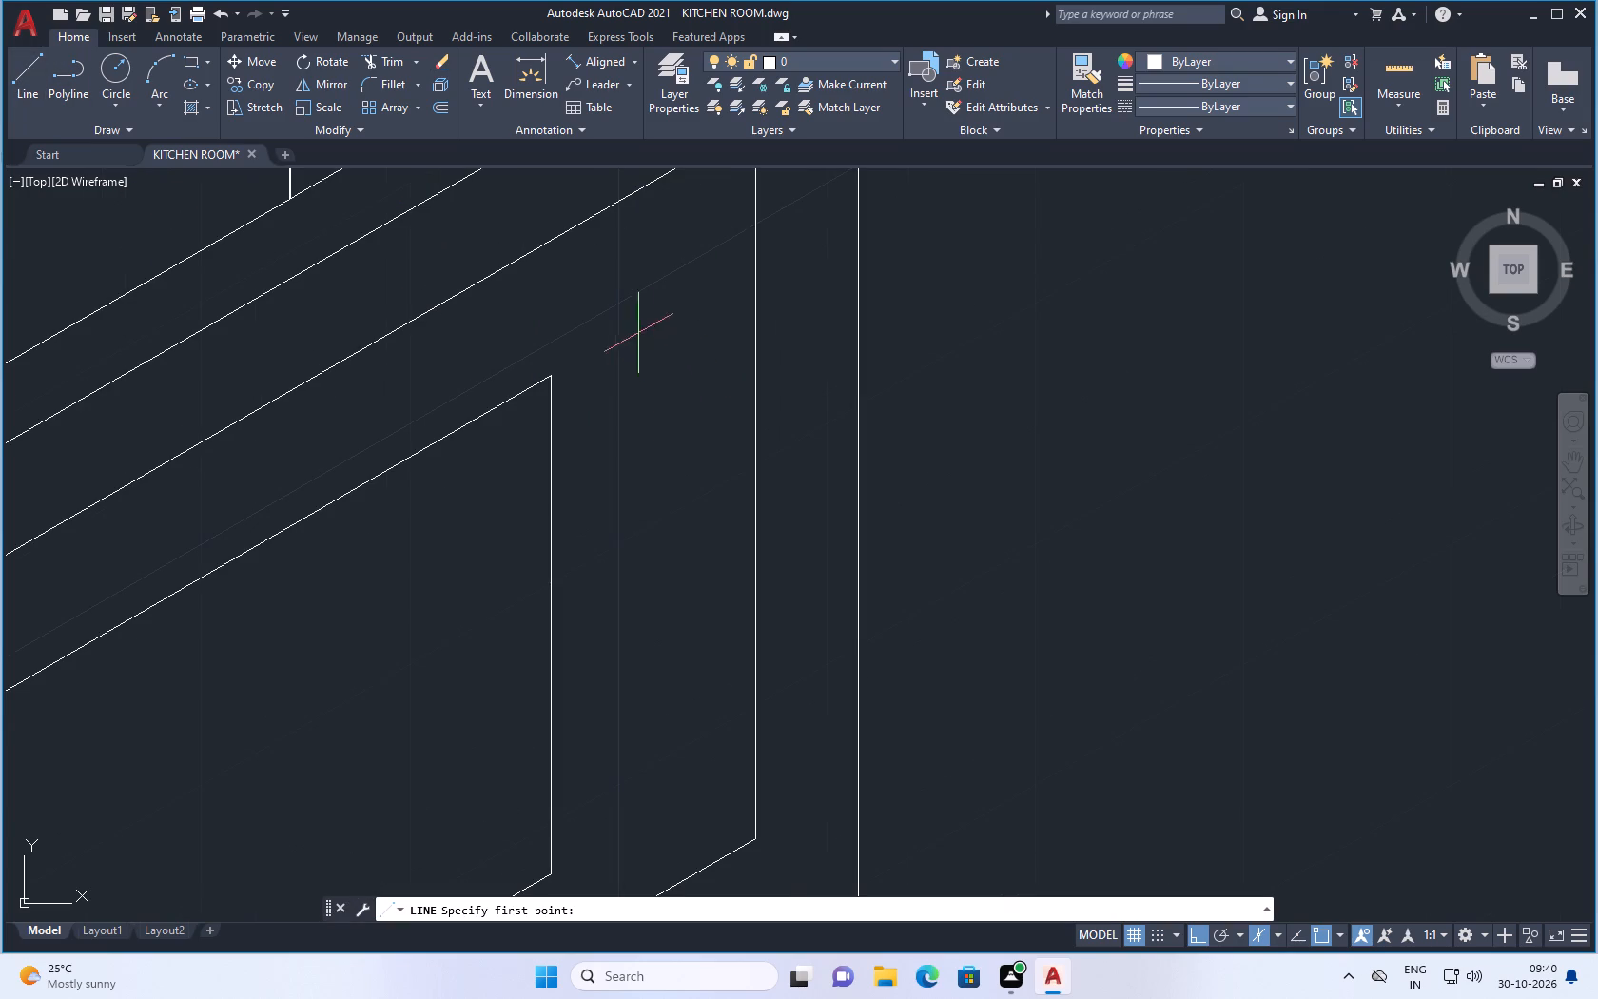
pyautogui.click(602, 342)
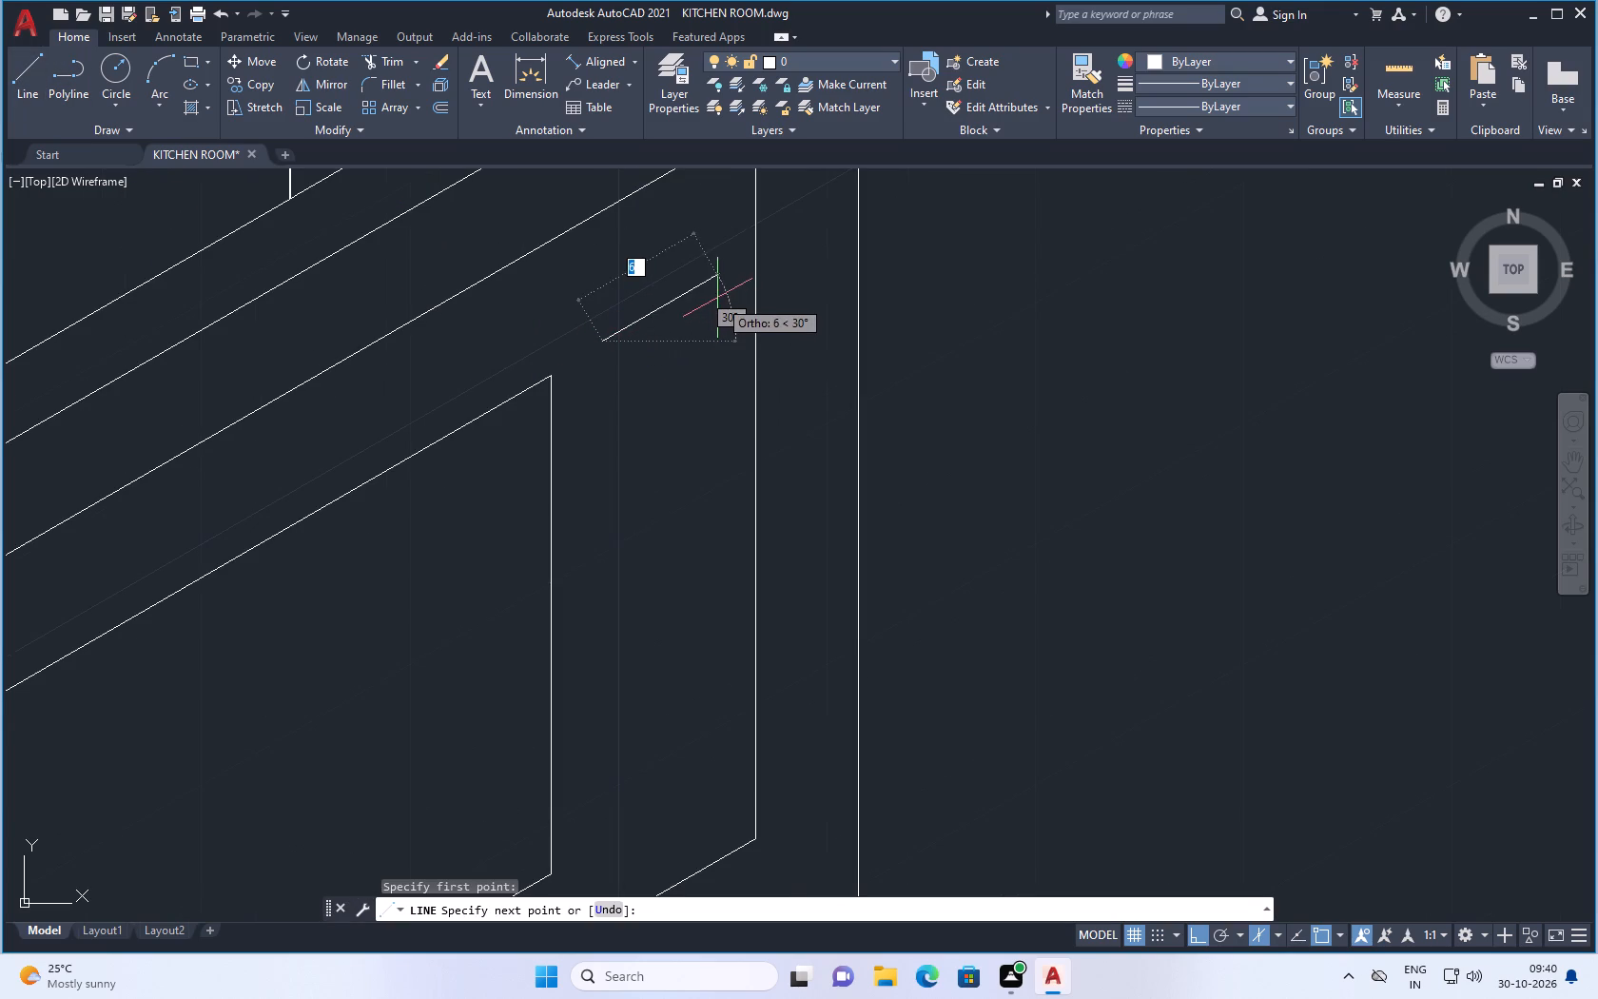
pyautogui.moveTo(724, 273); pyautogui.dragTo(724, 283)
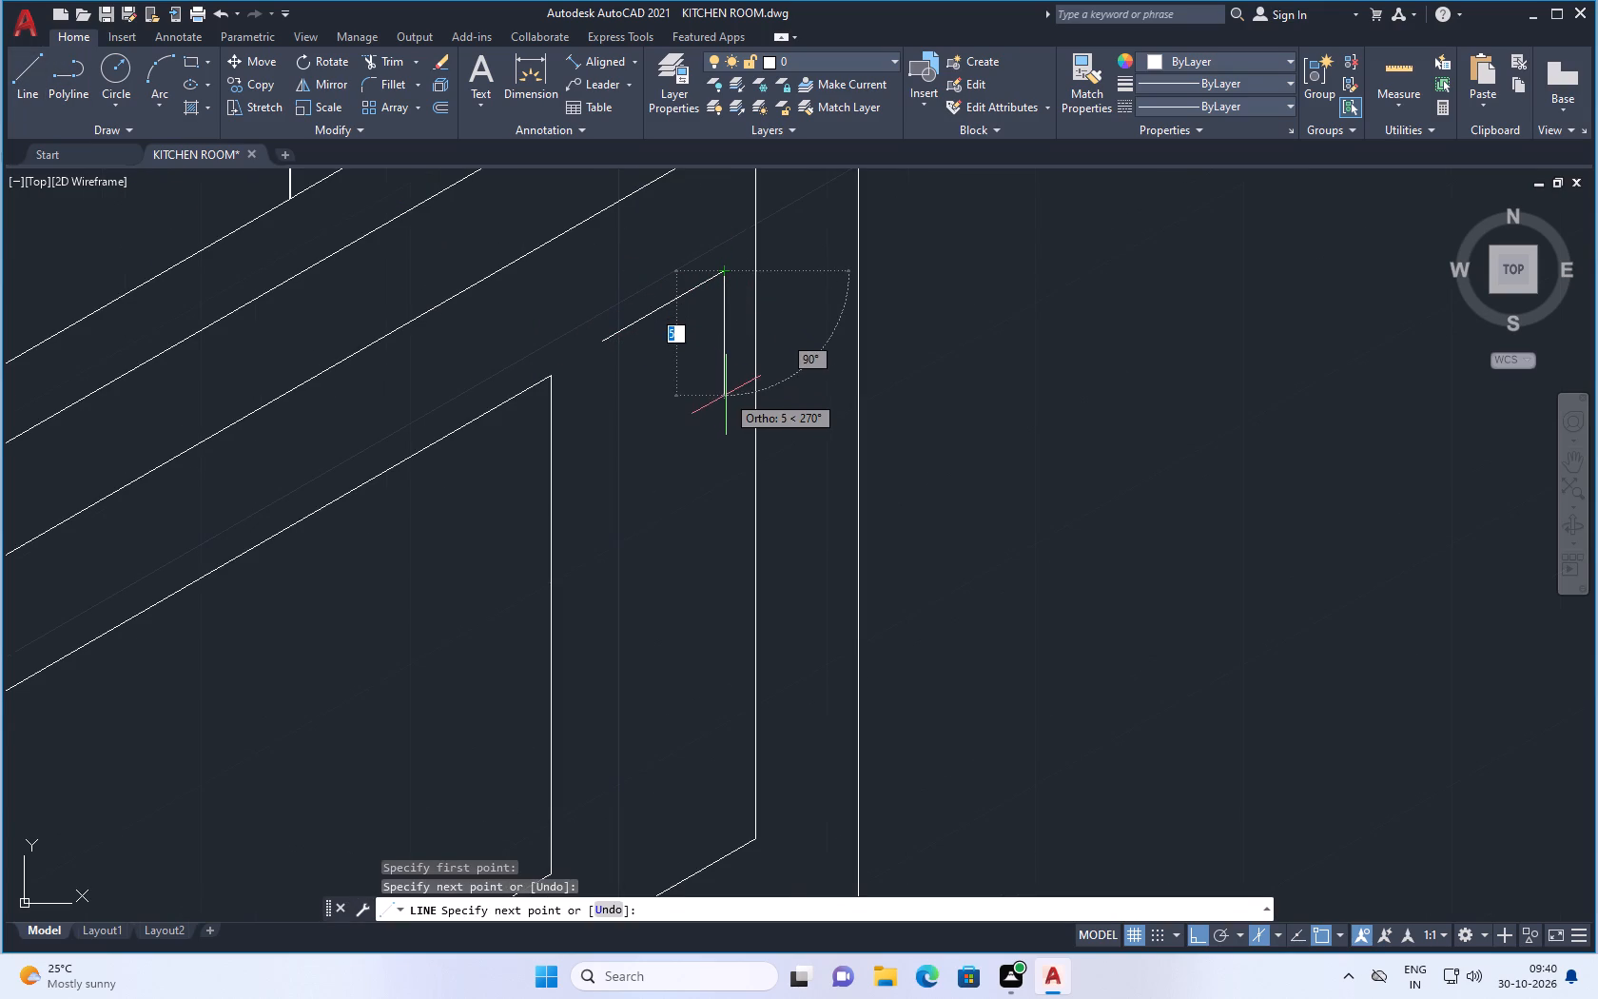
pyautogui.click(726, 395)
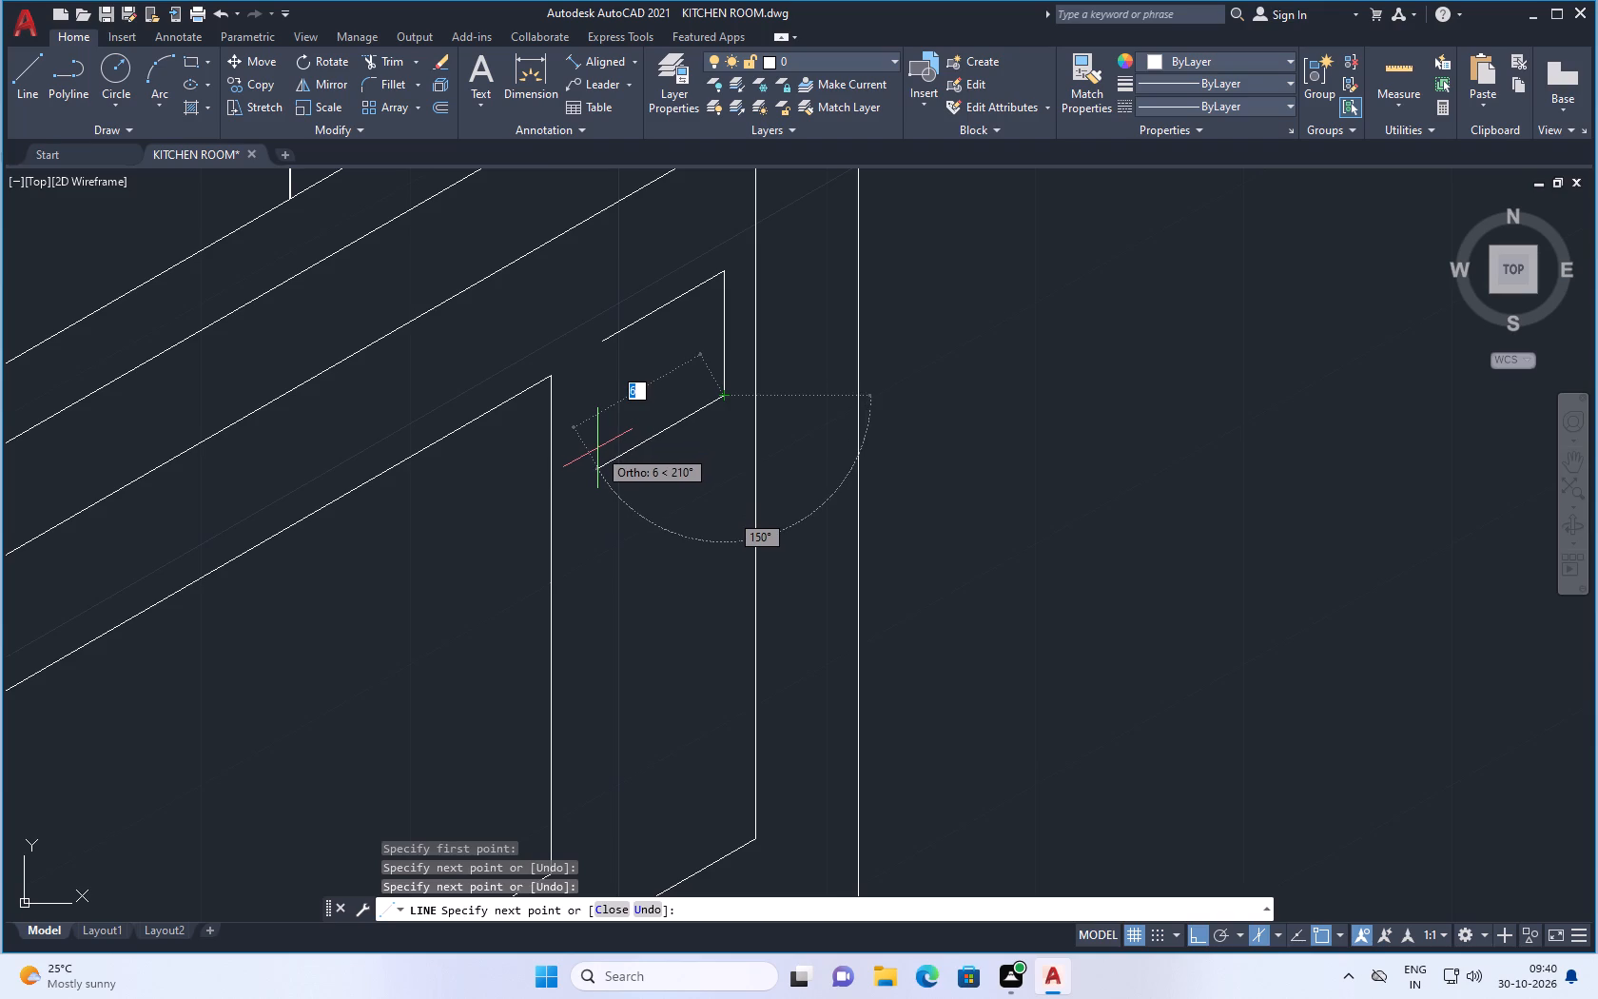
pyautogui.click(587, 460)
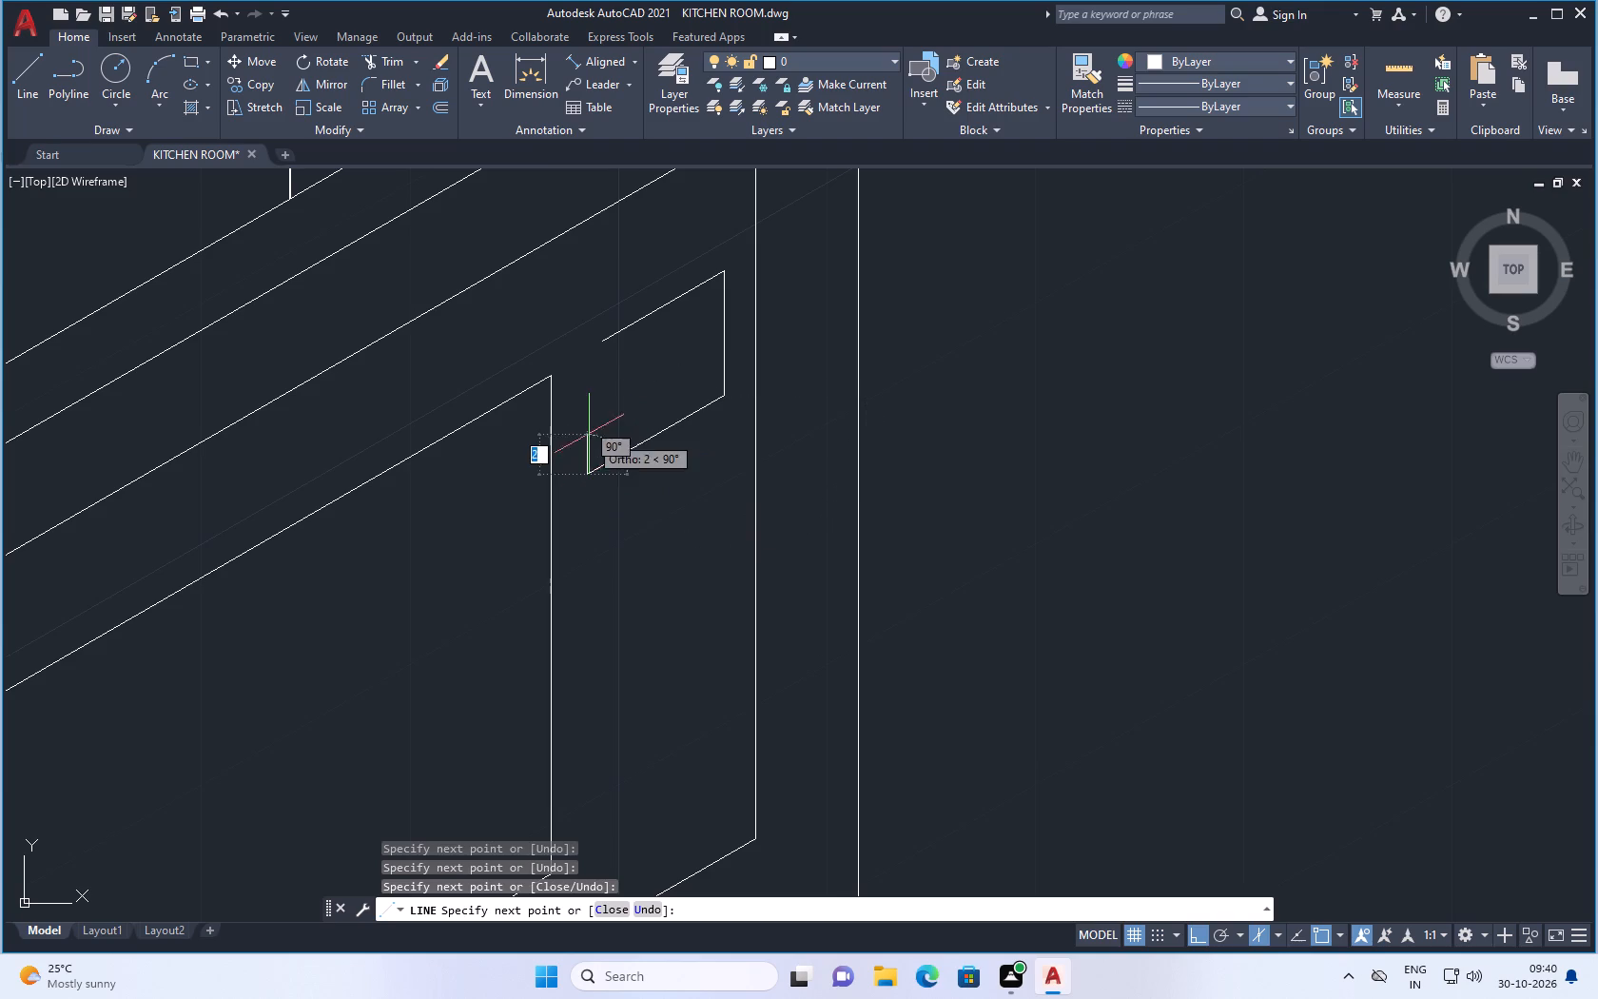
pyautogui.click(585, 351)
pyautogui.click(622, 343)
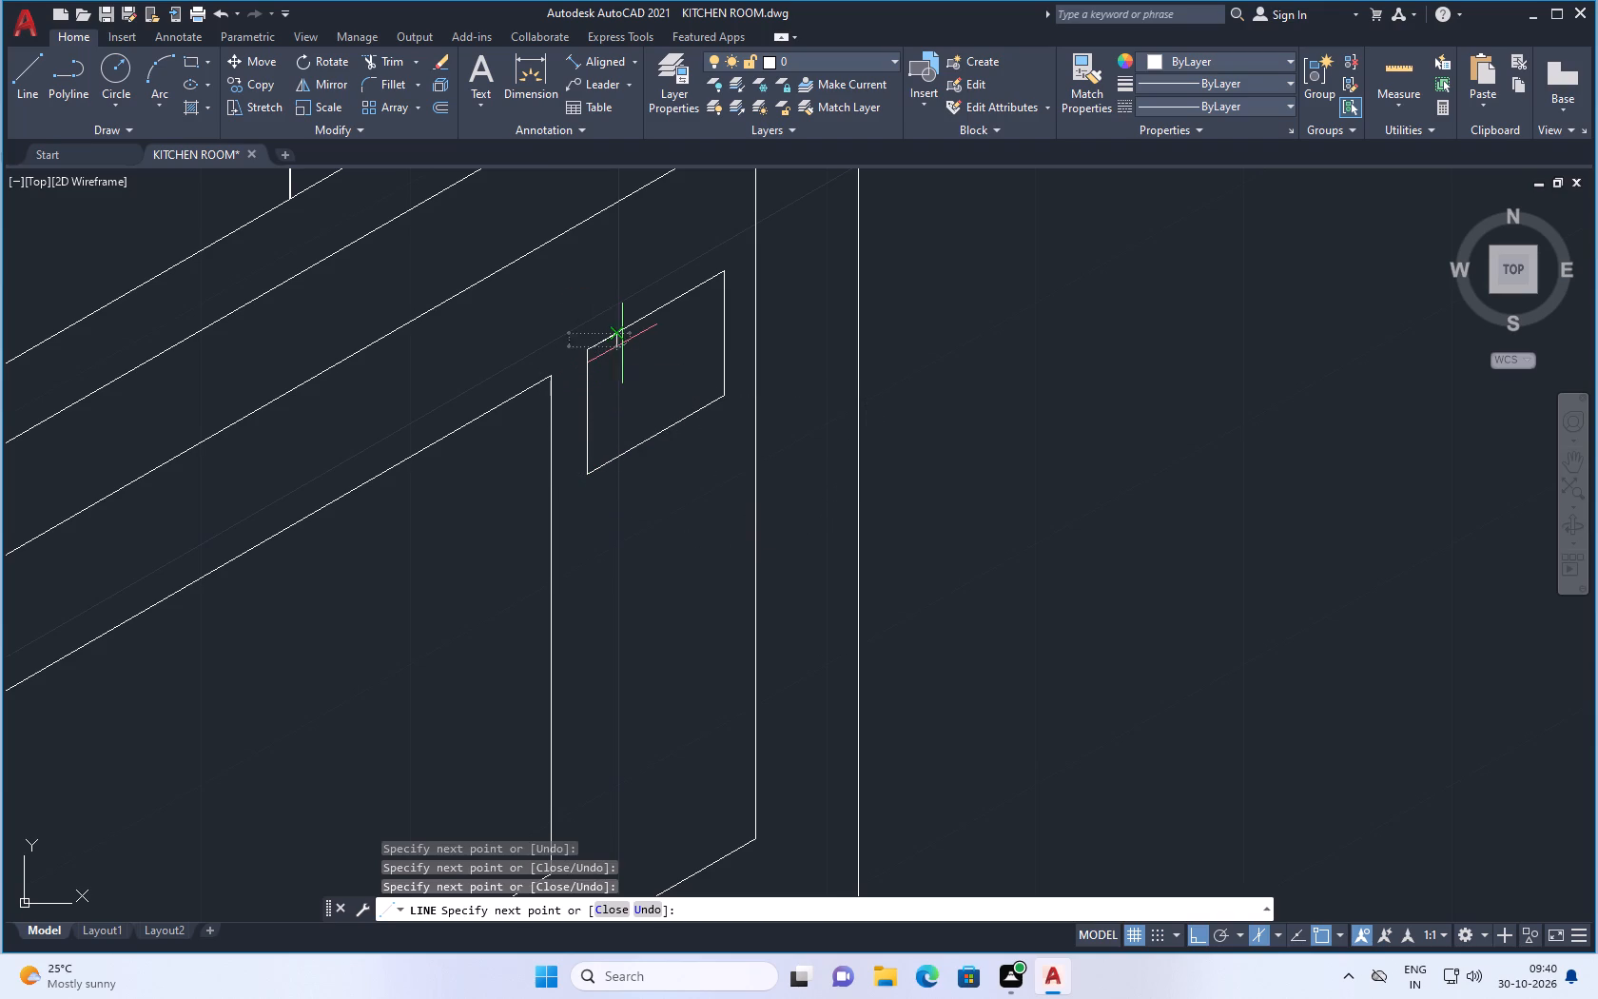
pyautogui.press('space')
# Draw a second small four-sided outline near the panel's lower right corner, with its top edge at 30° and bottom edge about 6 at 210°.
pyautogui.scroll(-1, 648, 438)
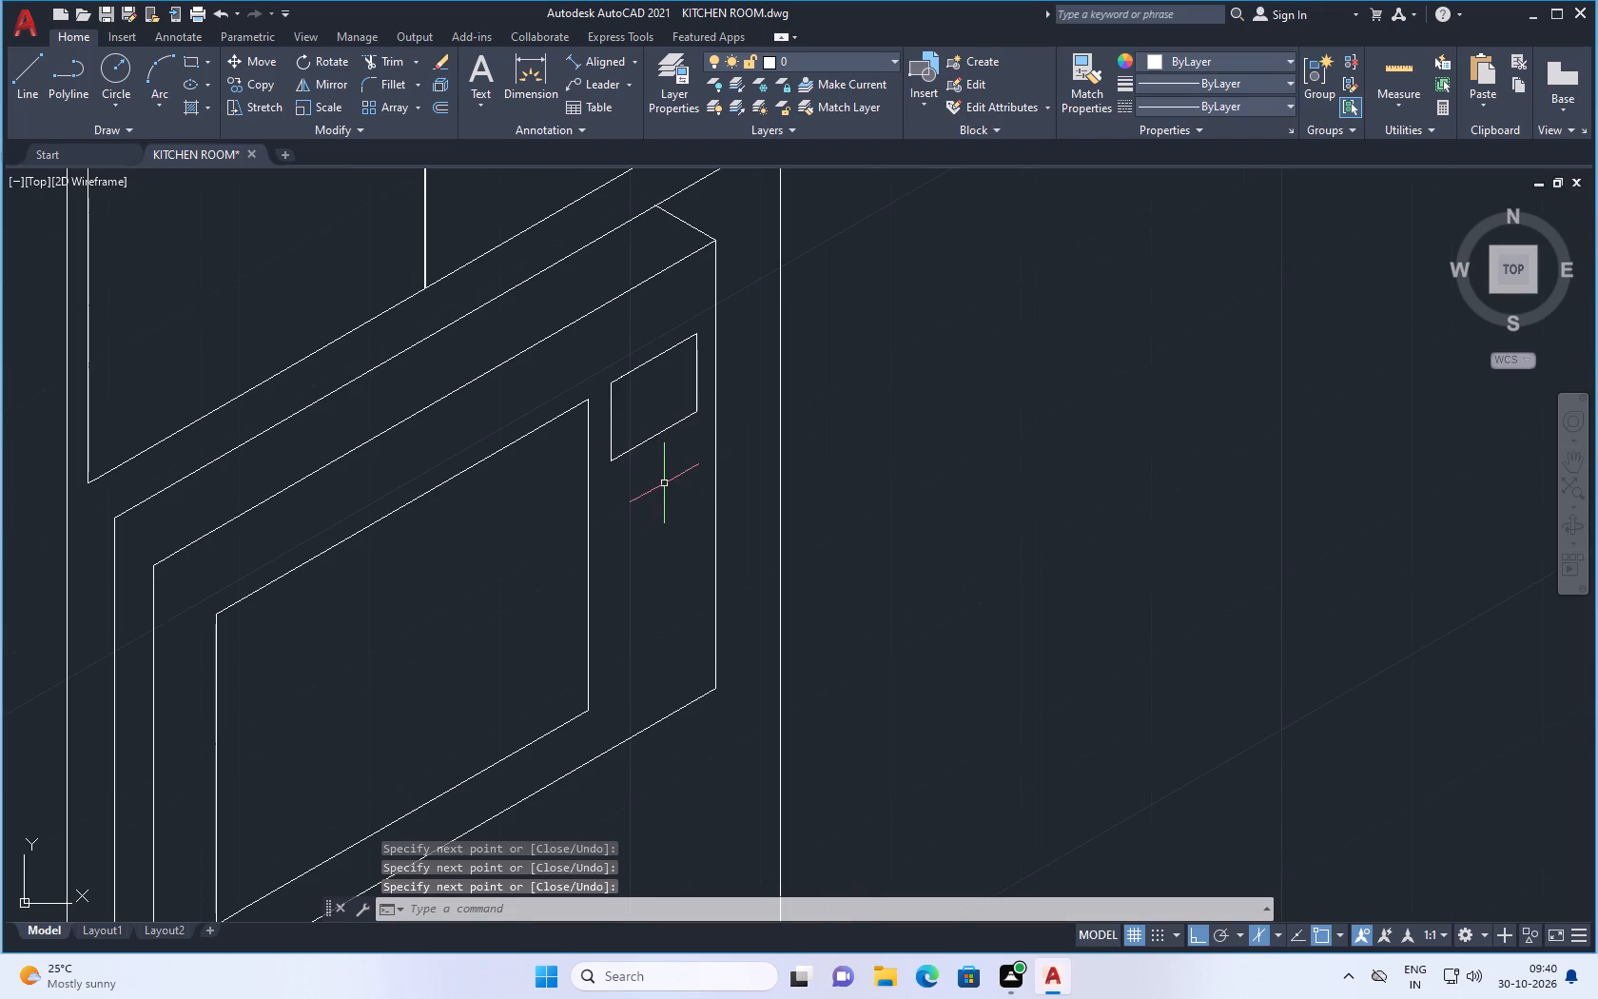
pyautogui.press('space')
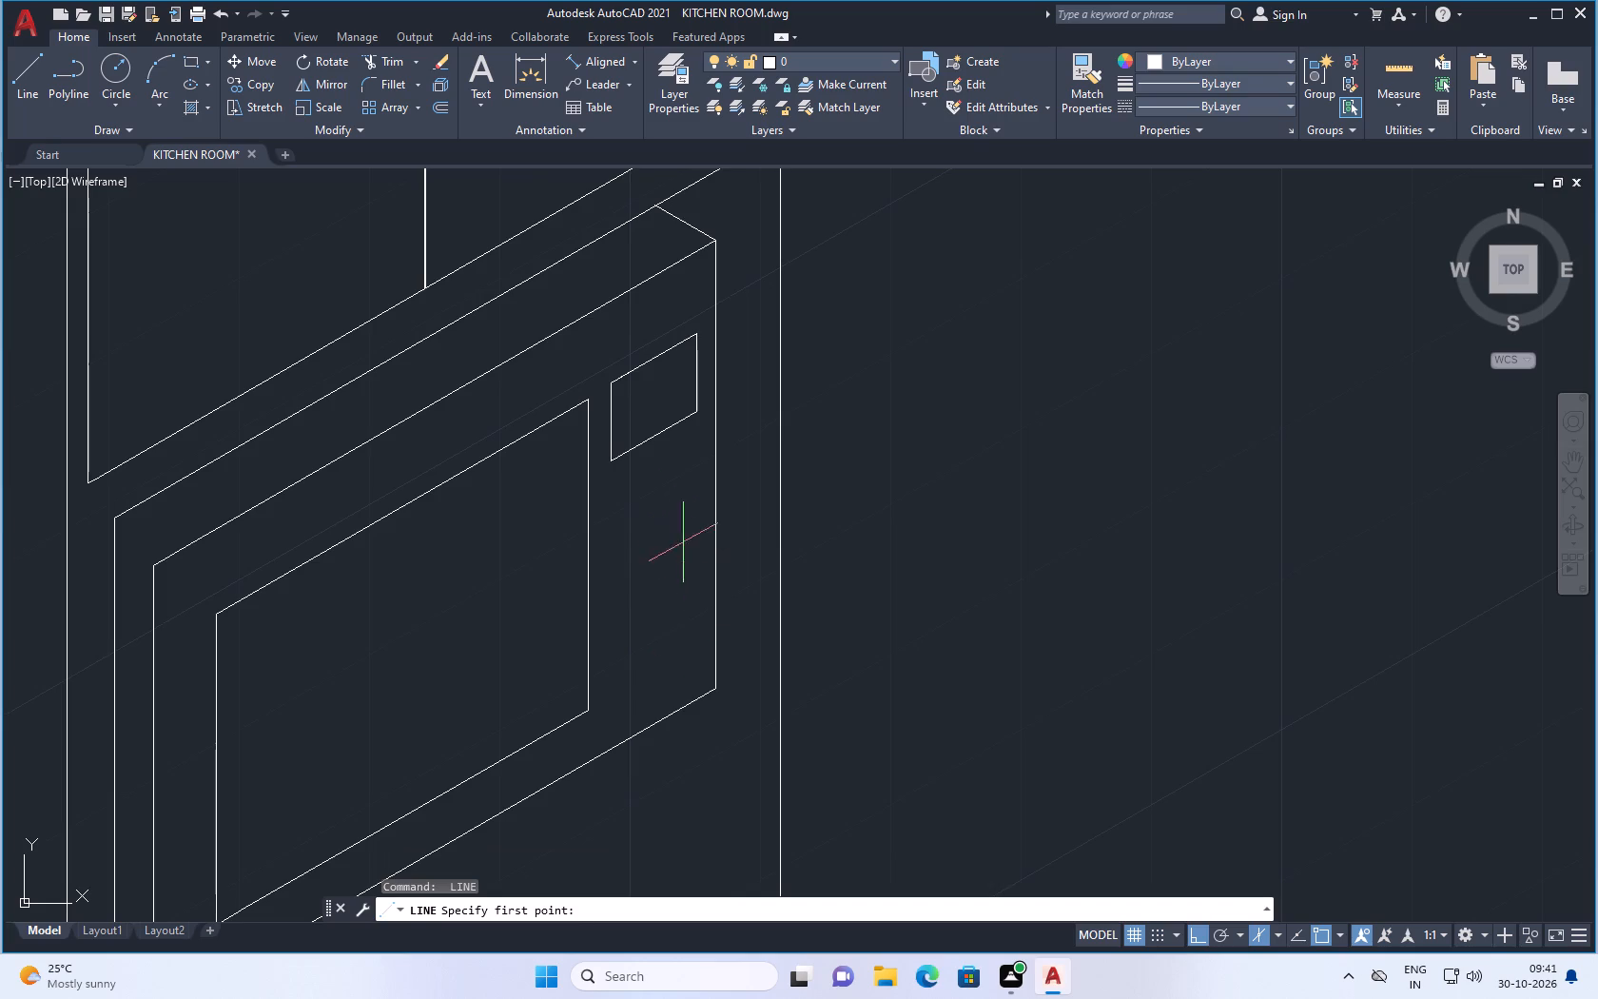
pyautogui.scroll(-1, 667, 515)
pyautogui.scroll(1, 686, 609)
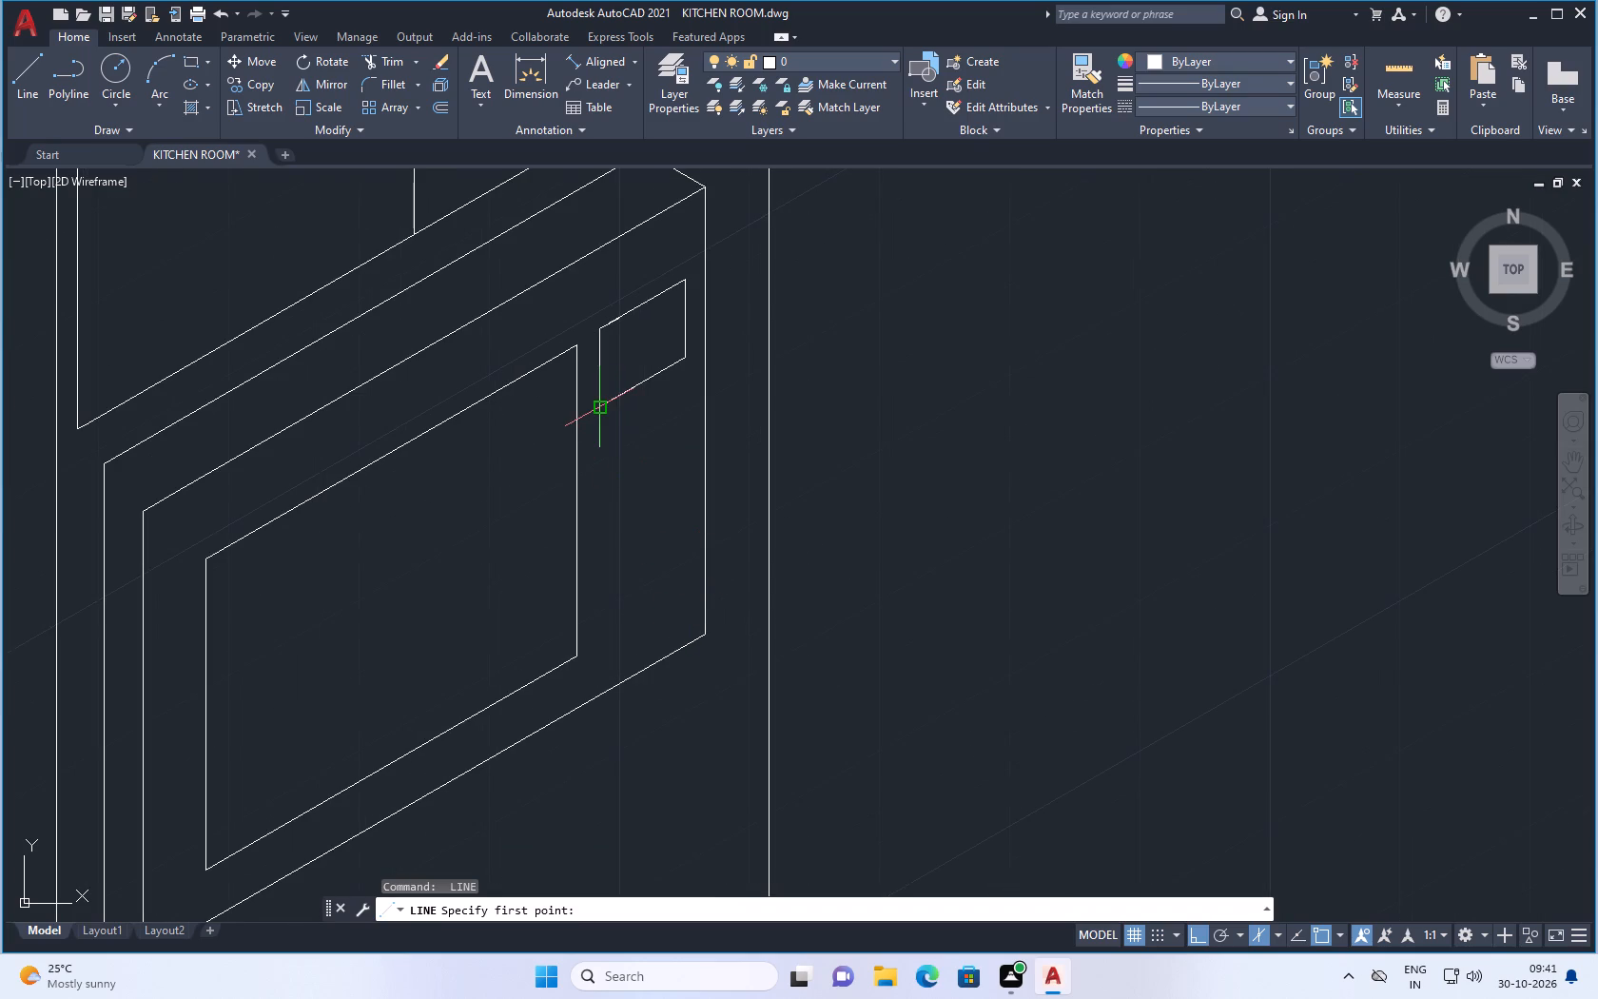
pyautogui.click(616, 588)
pyautogui.click(690, 562)
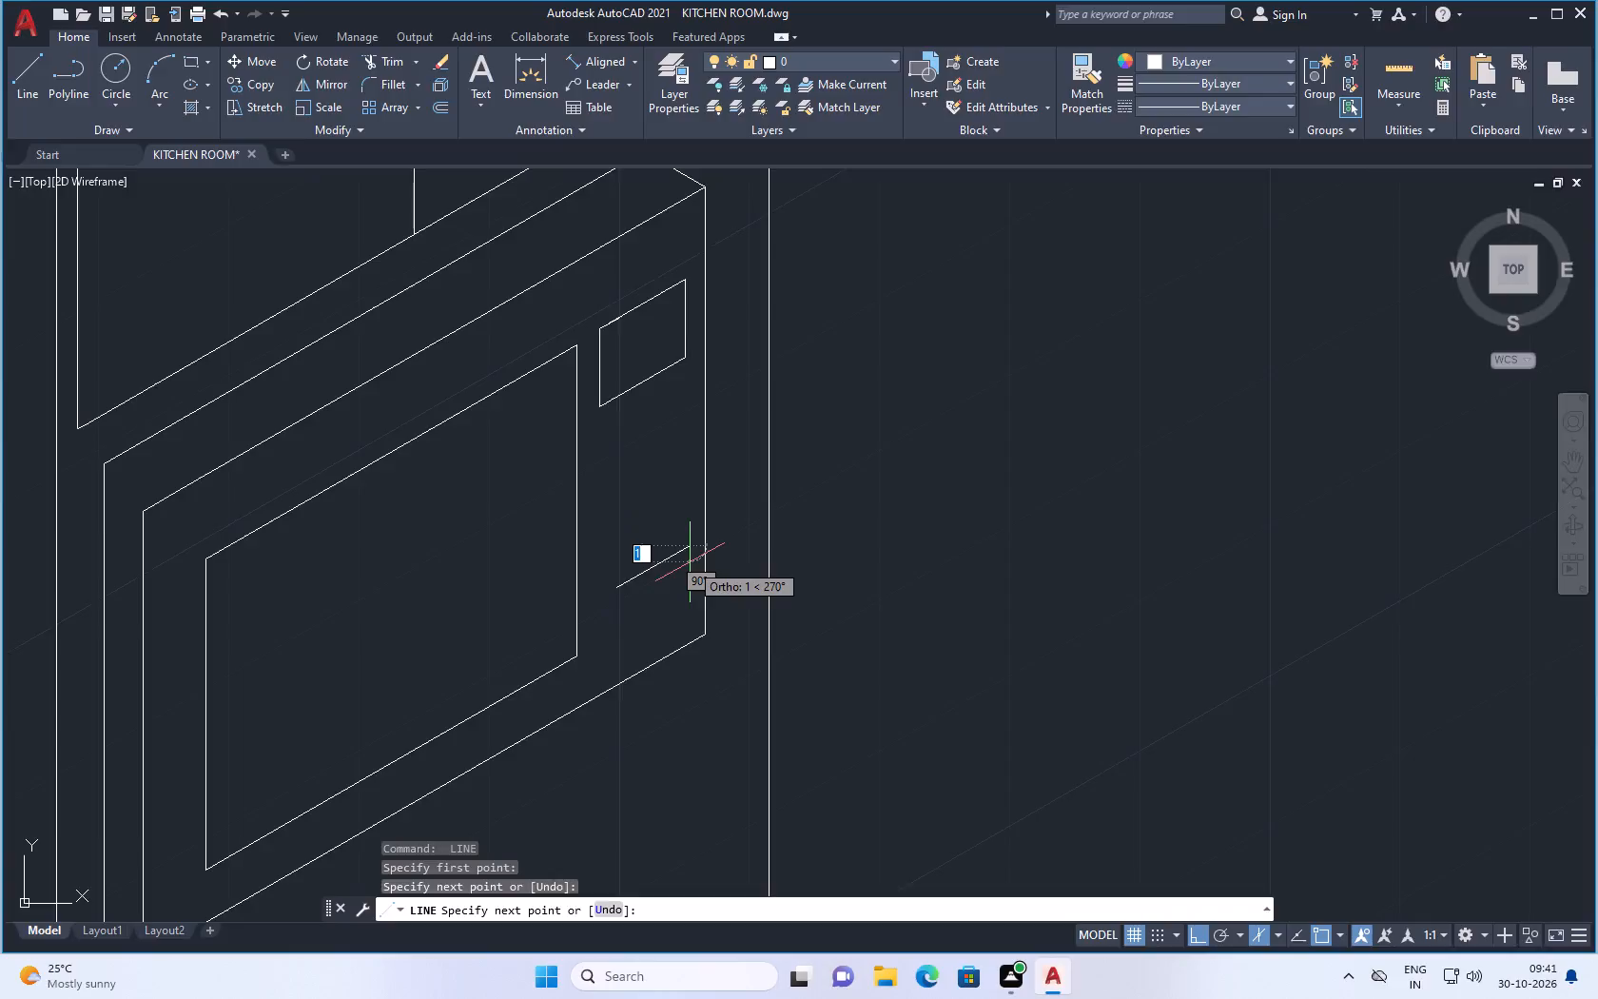
pyautogui.click(692, 607)
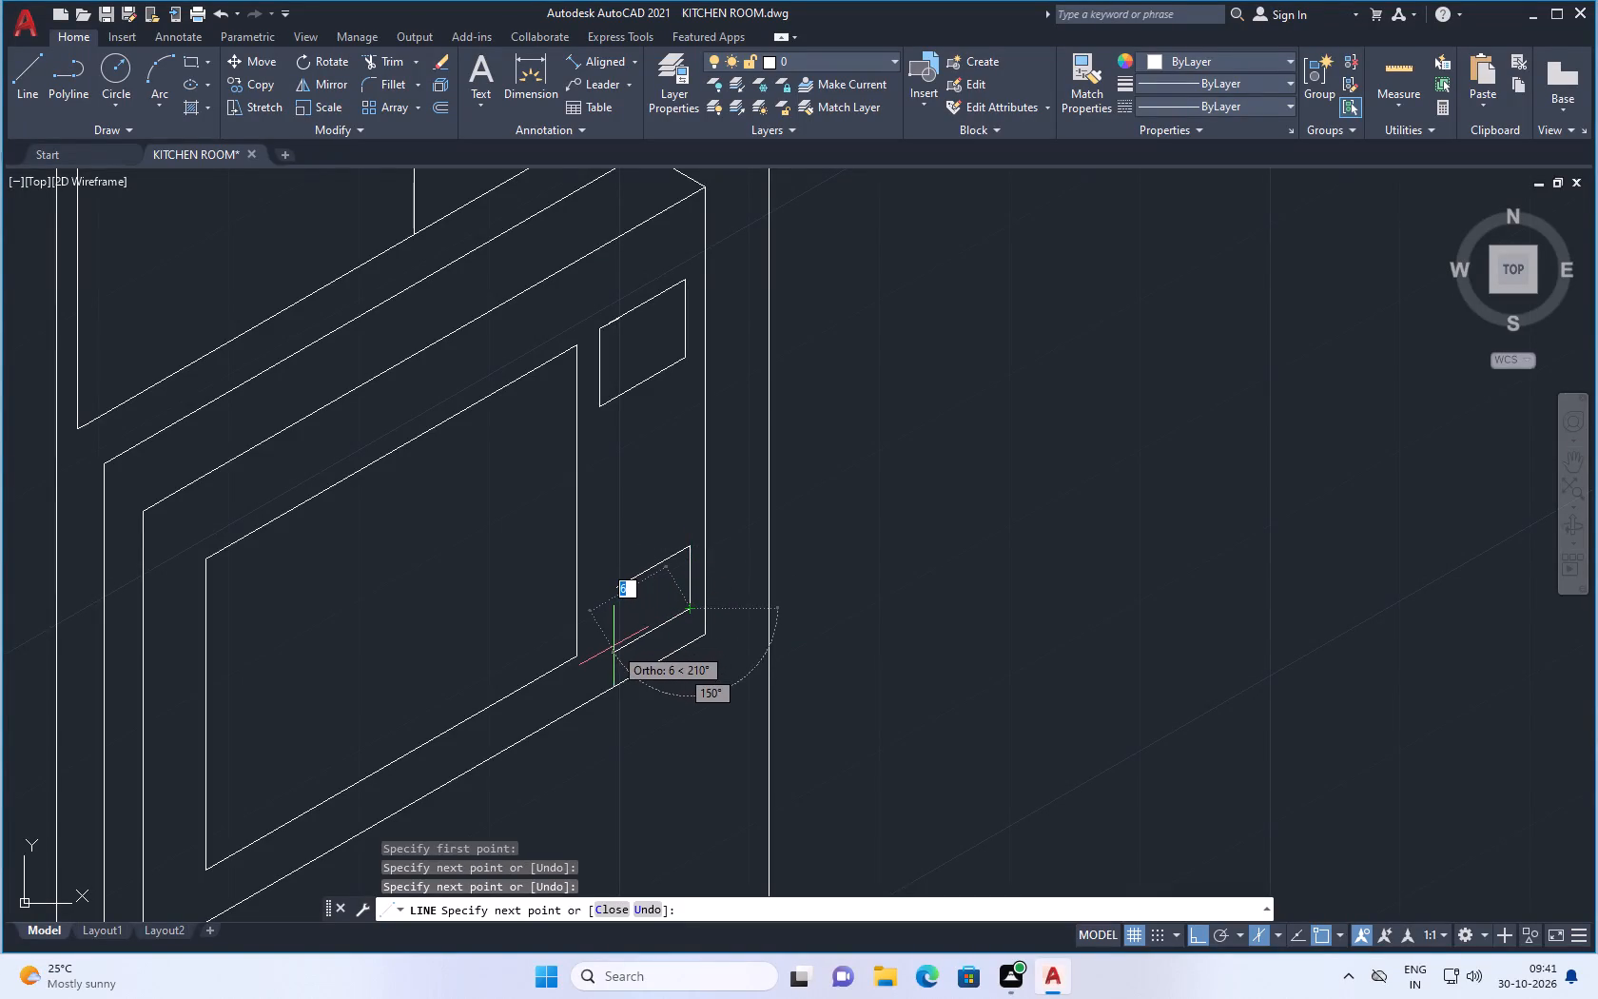
pyautogui.click(608, 652)
pyautogui.click(617, 589)
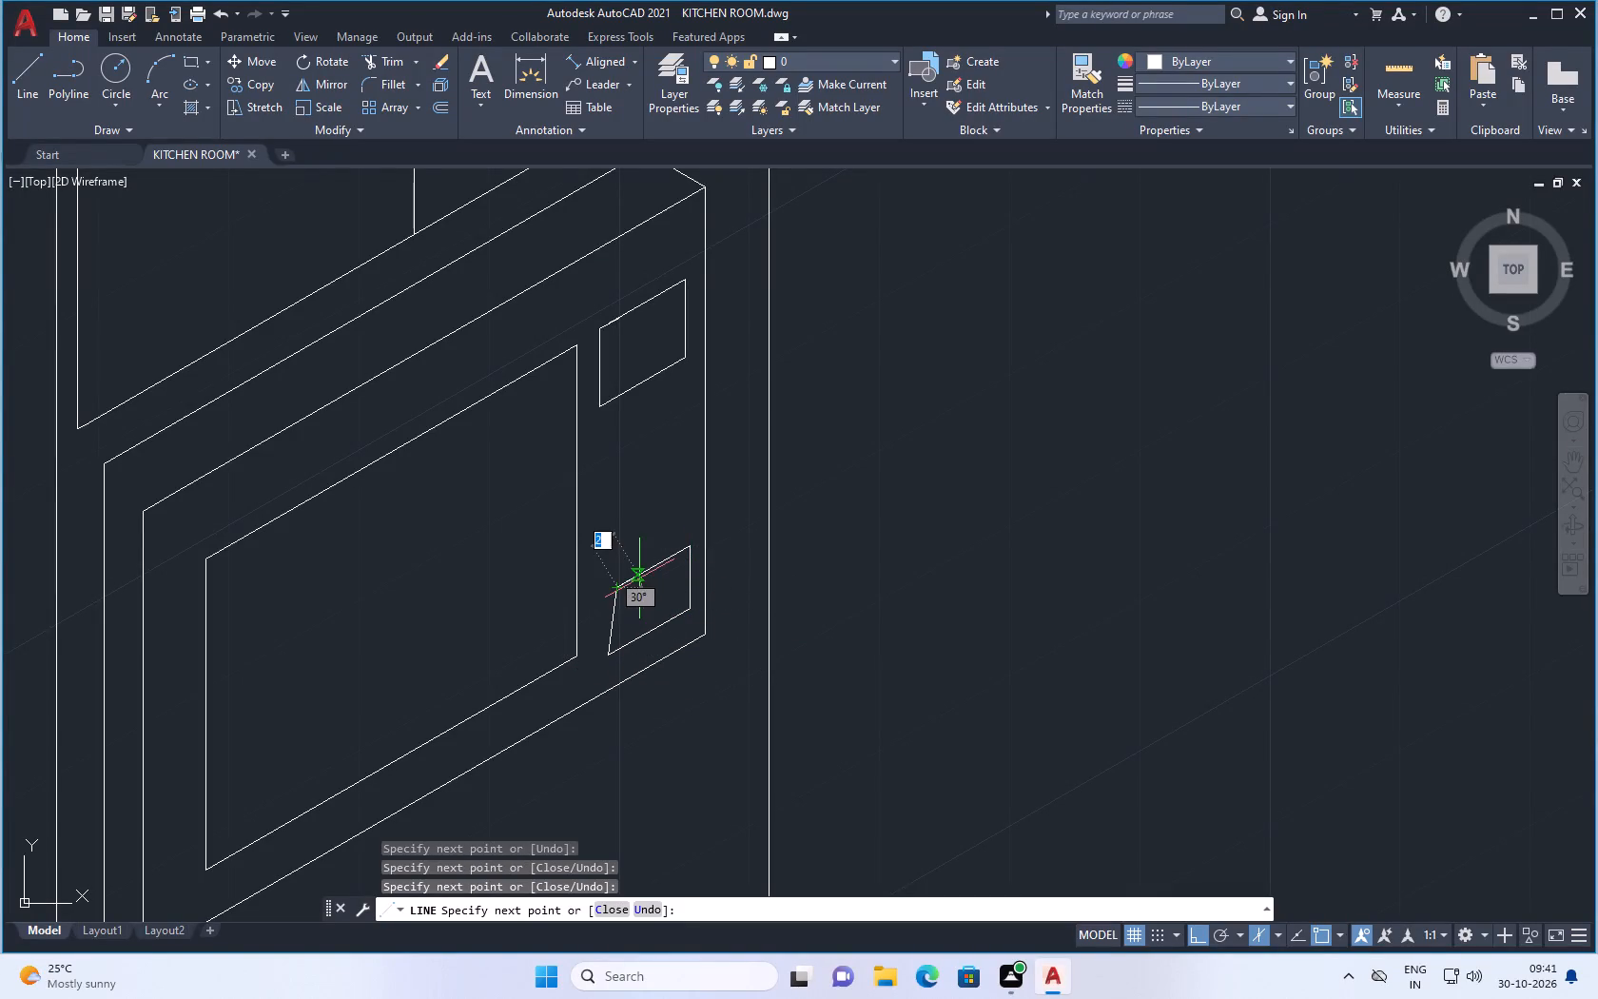
pyautogui.press('space')
# Replace the lower small outline's slanted left edge with a vertical line about 4 long, joined to its top edge.
pyautogui.scroll(1, 610, 617)
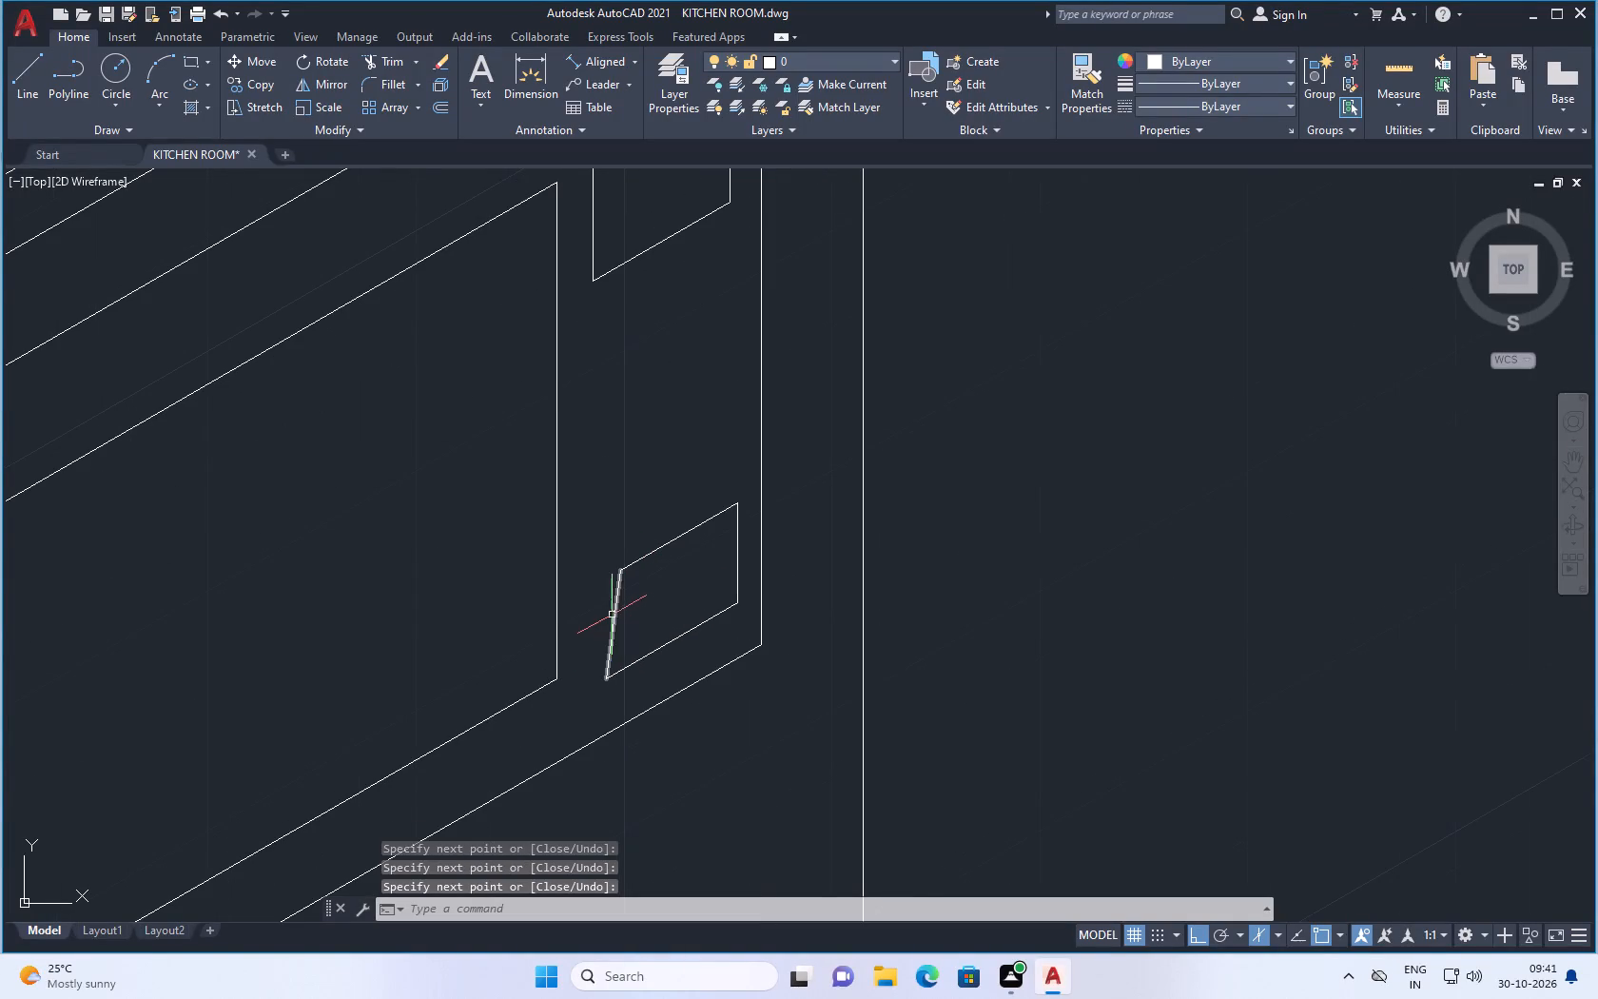
pyautogui.click(614, 615)
pyautogui.press('Delete')
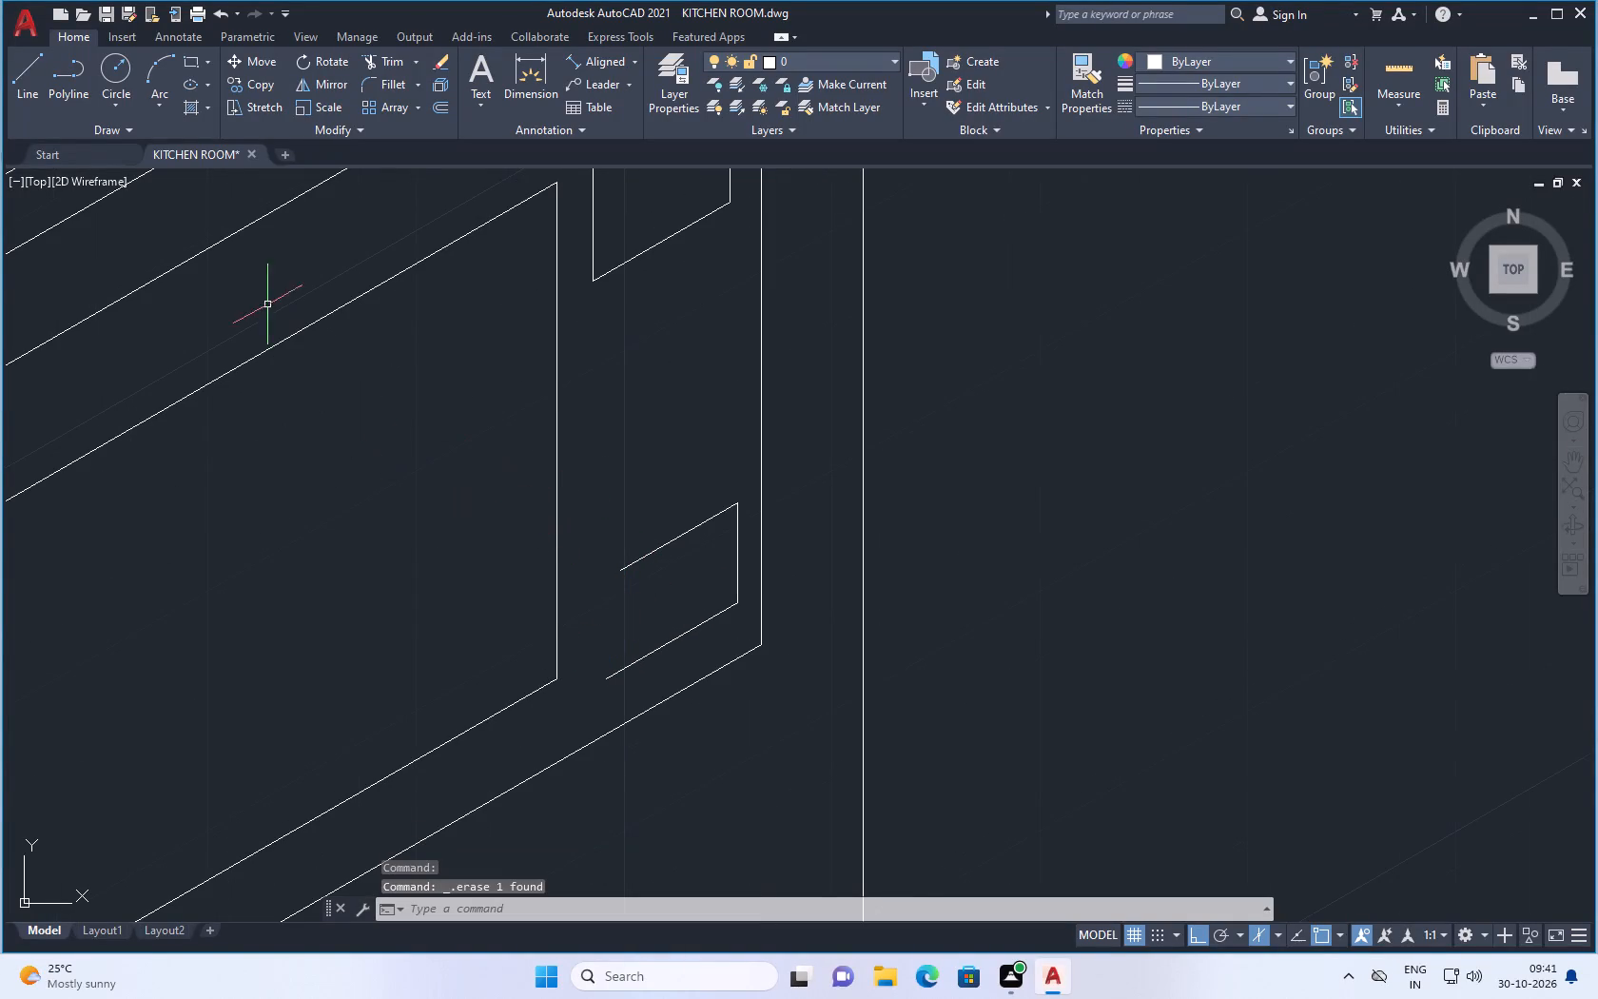
pyautogui.press('space')
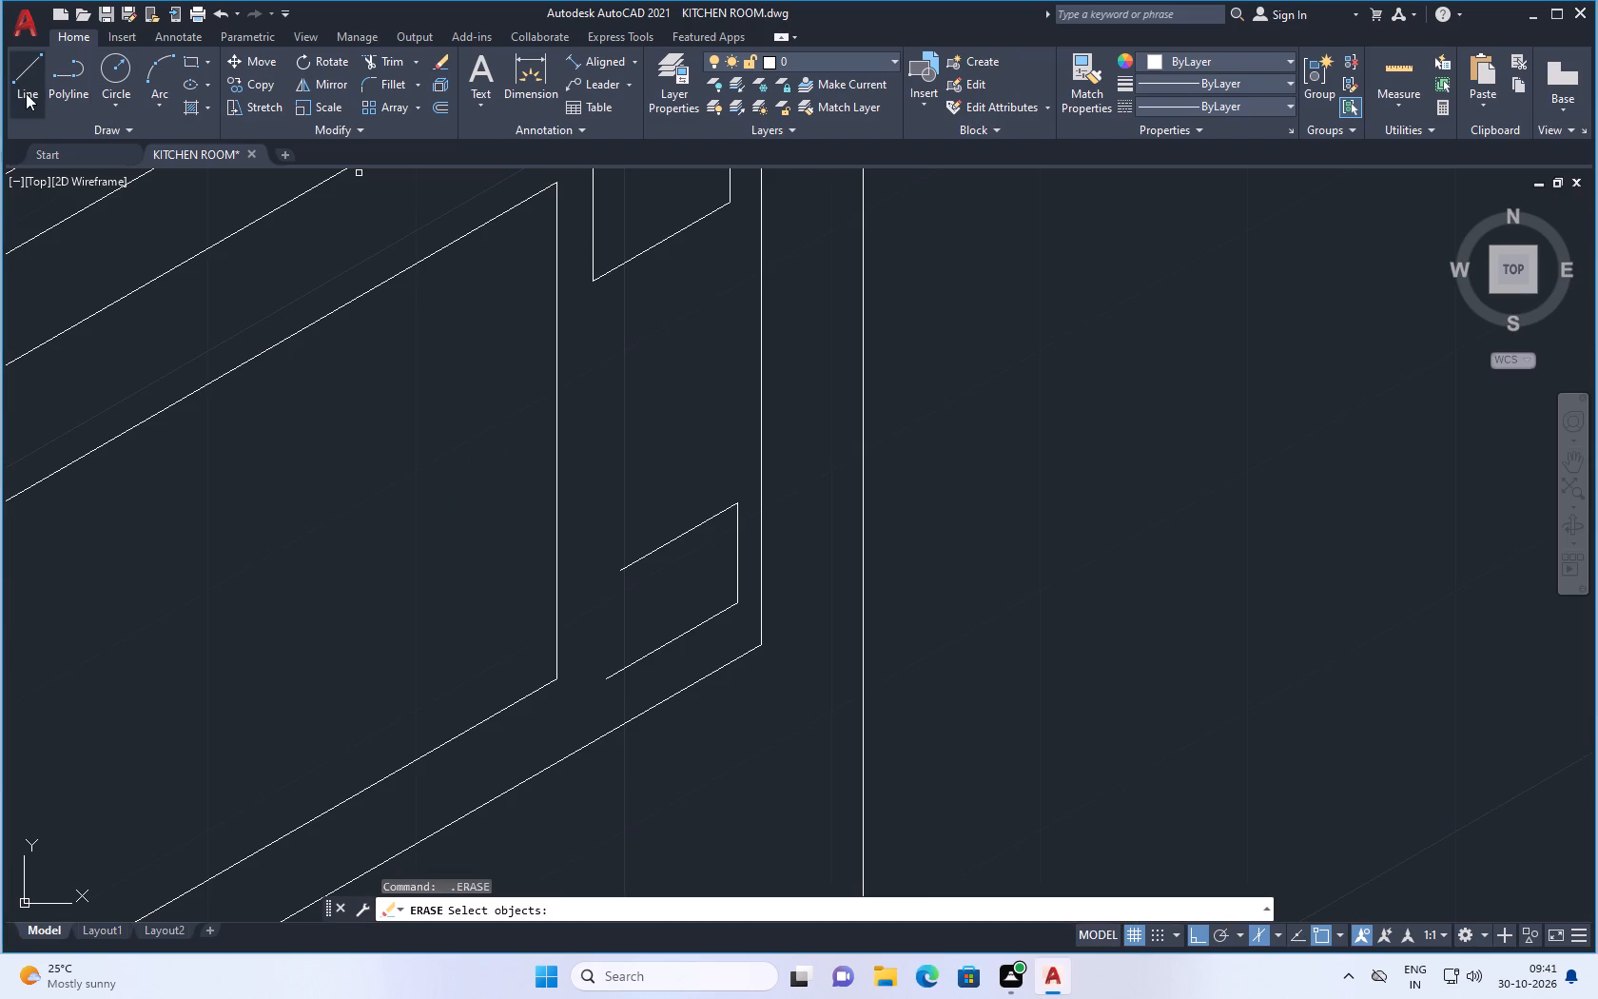
pyautogui.click(25, 85)
pyautogui.moveTo(607, 678); pyautogui.dragTo(608, 670)
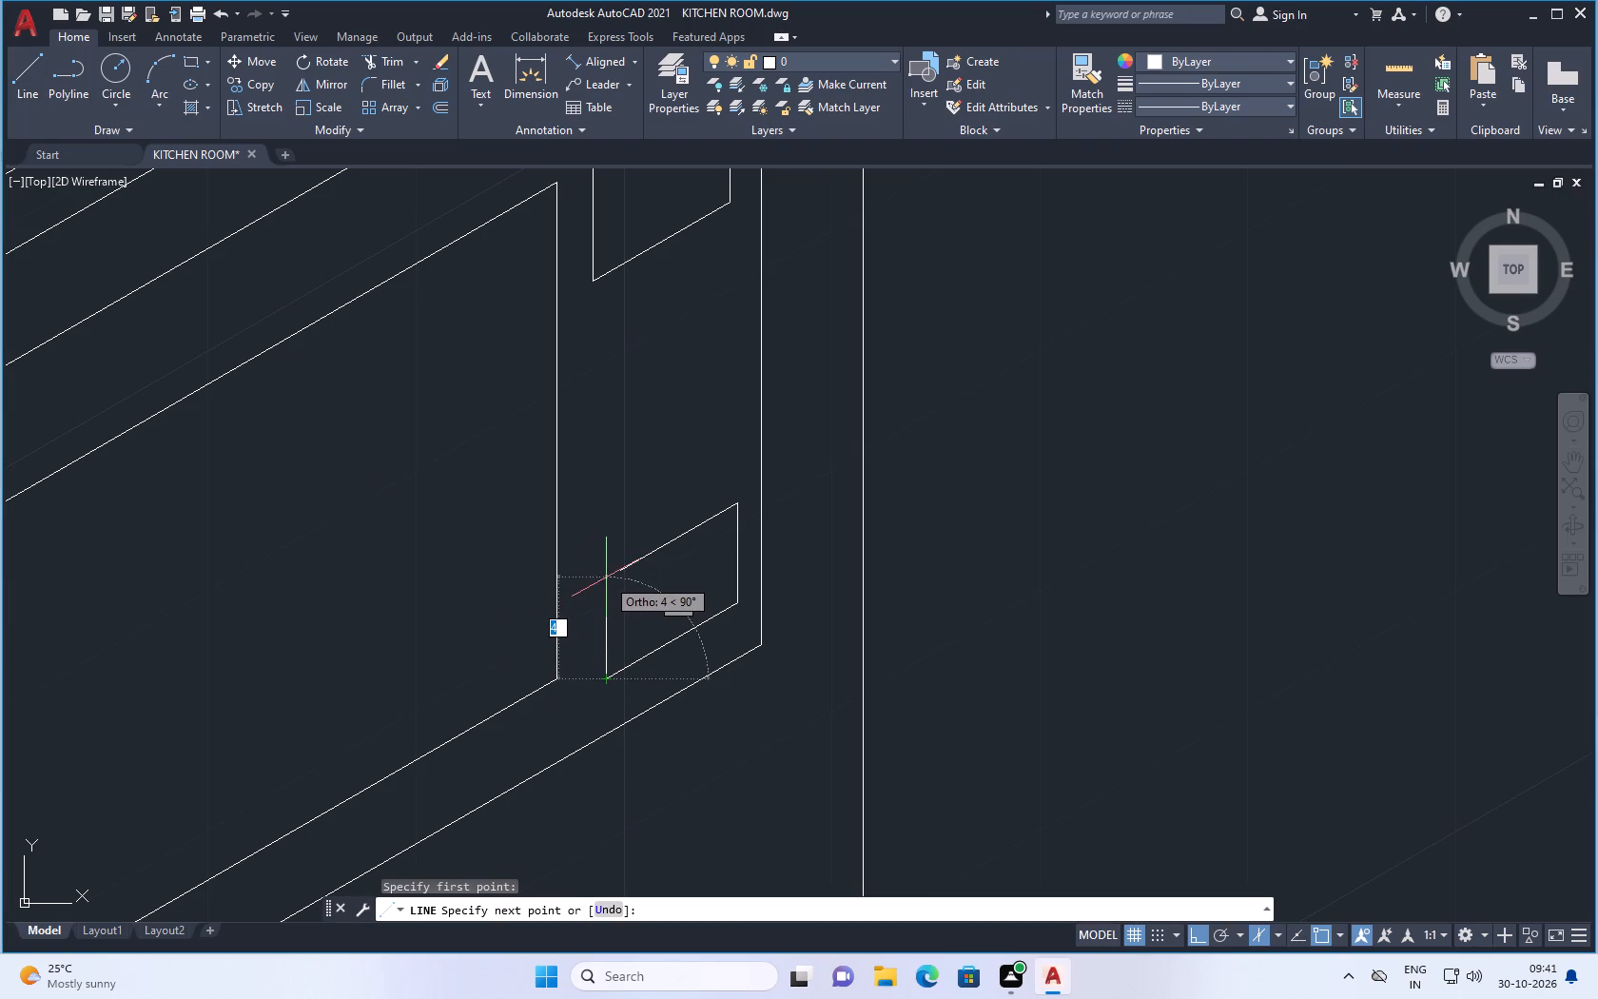
pyautogui.click(608, 577)
pyautogui.click(635, 573)
pyautogui.press('space')
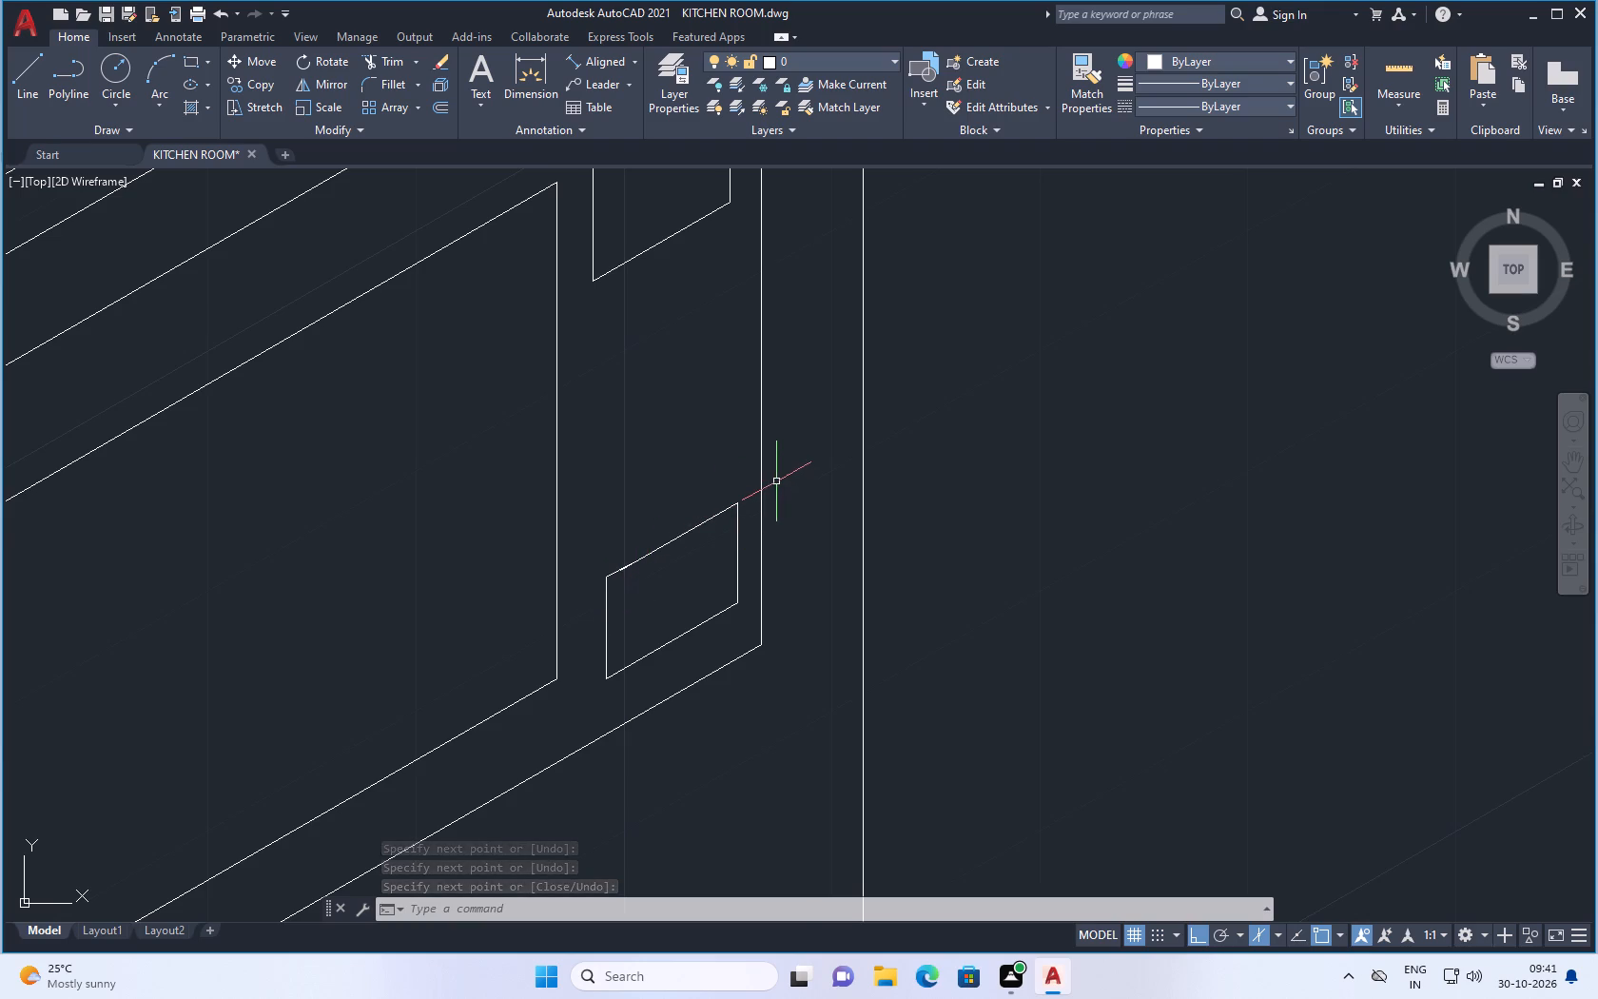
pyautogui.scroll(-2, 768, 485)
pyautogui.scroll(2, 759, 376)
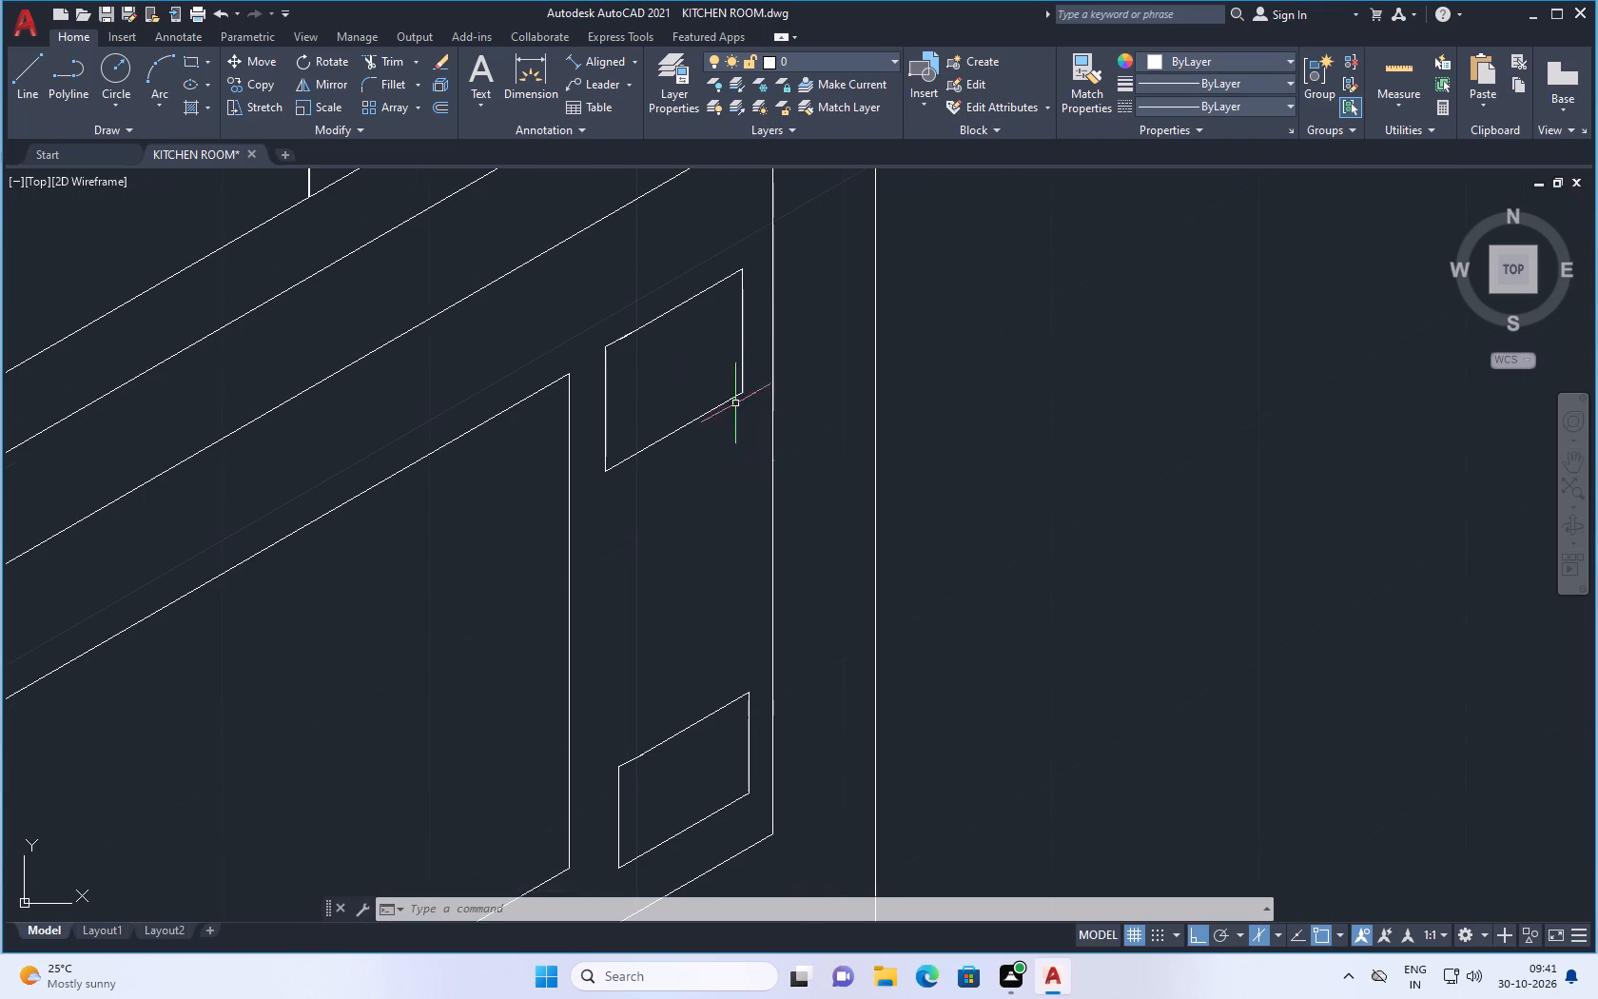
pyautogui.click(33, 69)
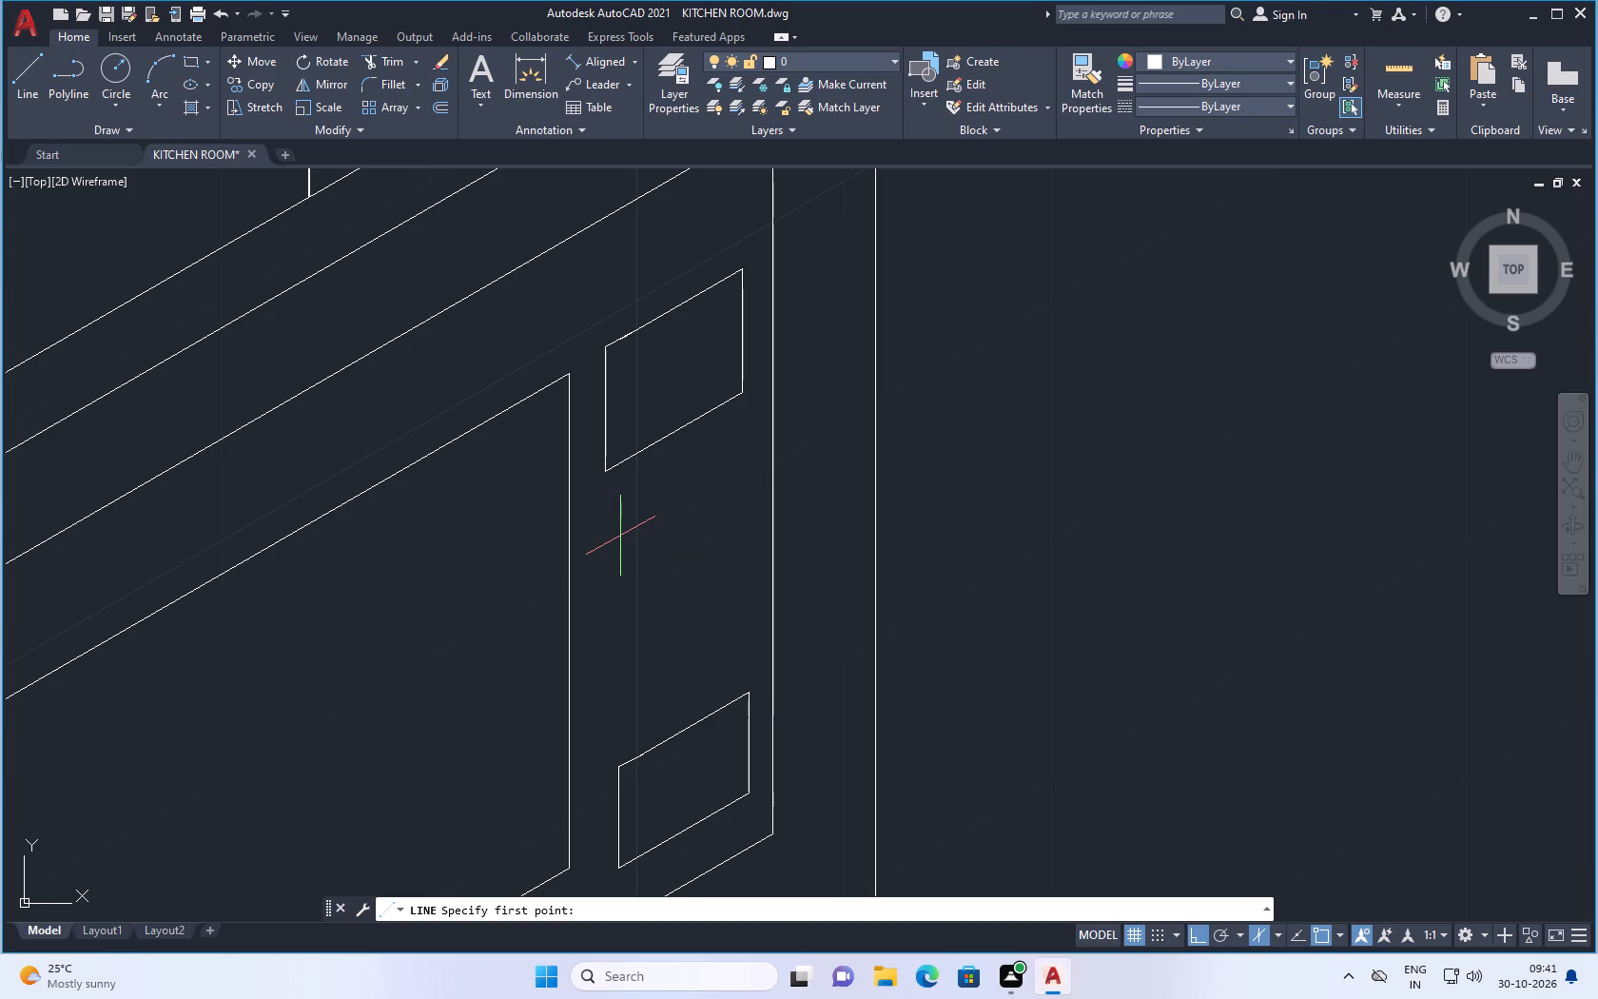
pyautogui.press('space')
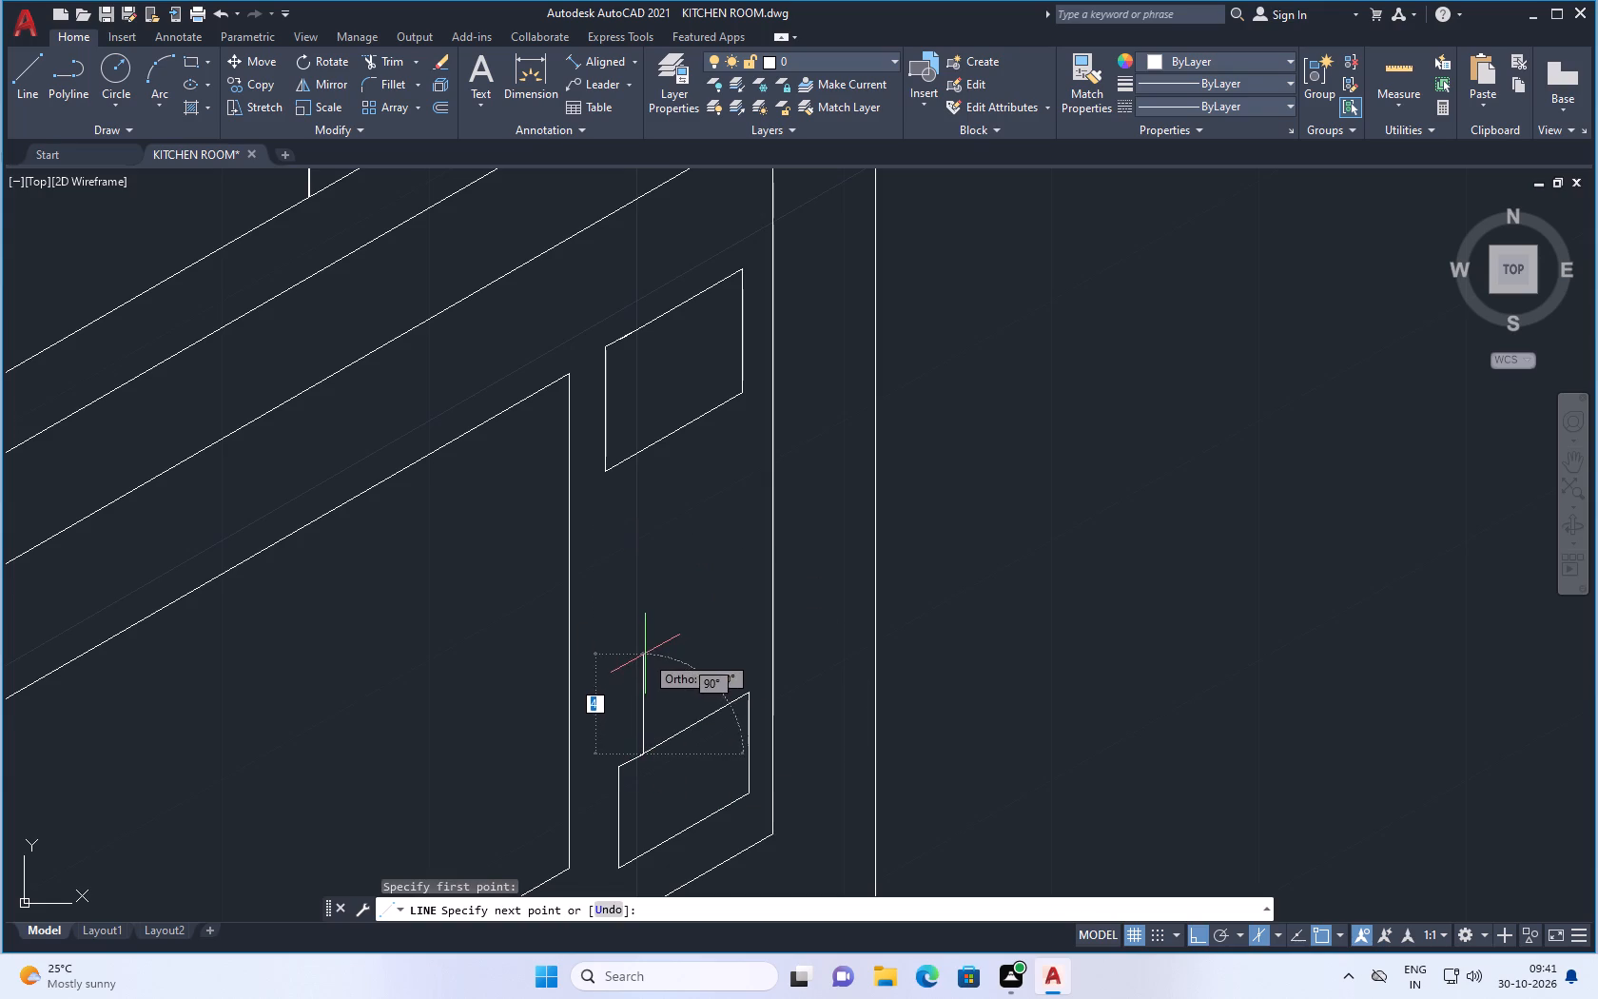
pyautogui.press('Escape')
# Turn off Ortho and draw an open, wavy four-point spline just below the upper small outline.
pyautogui.press('s')
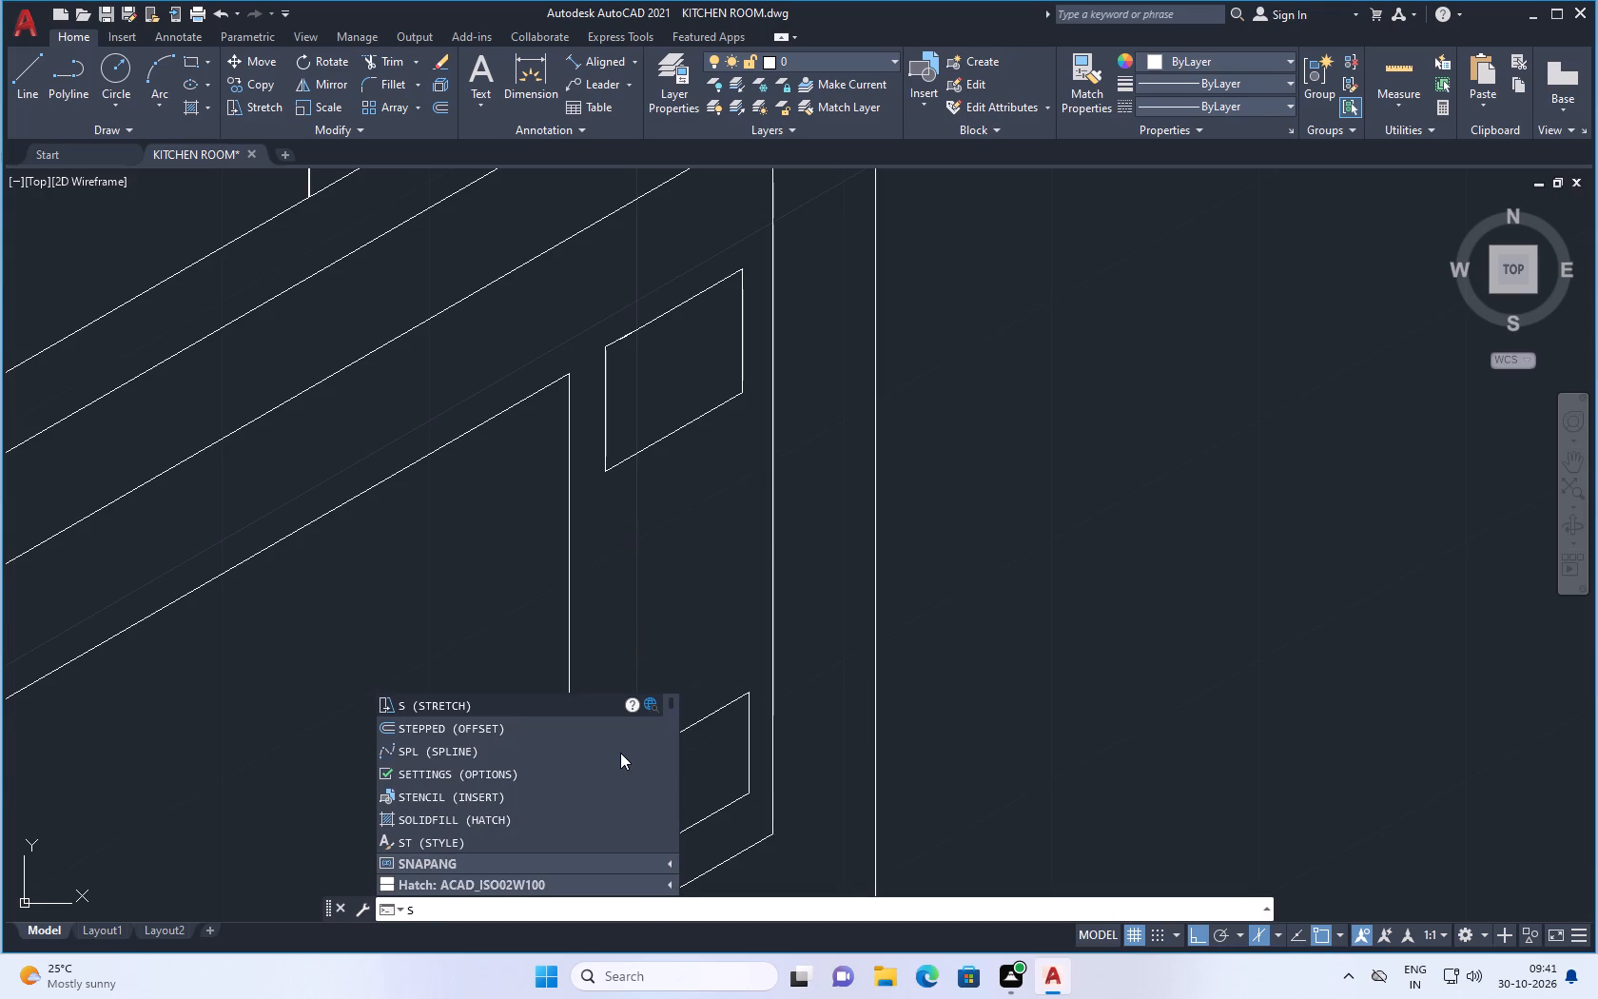
pyautogui.click(477, 744)
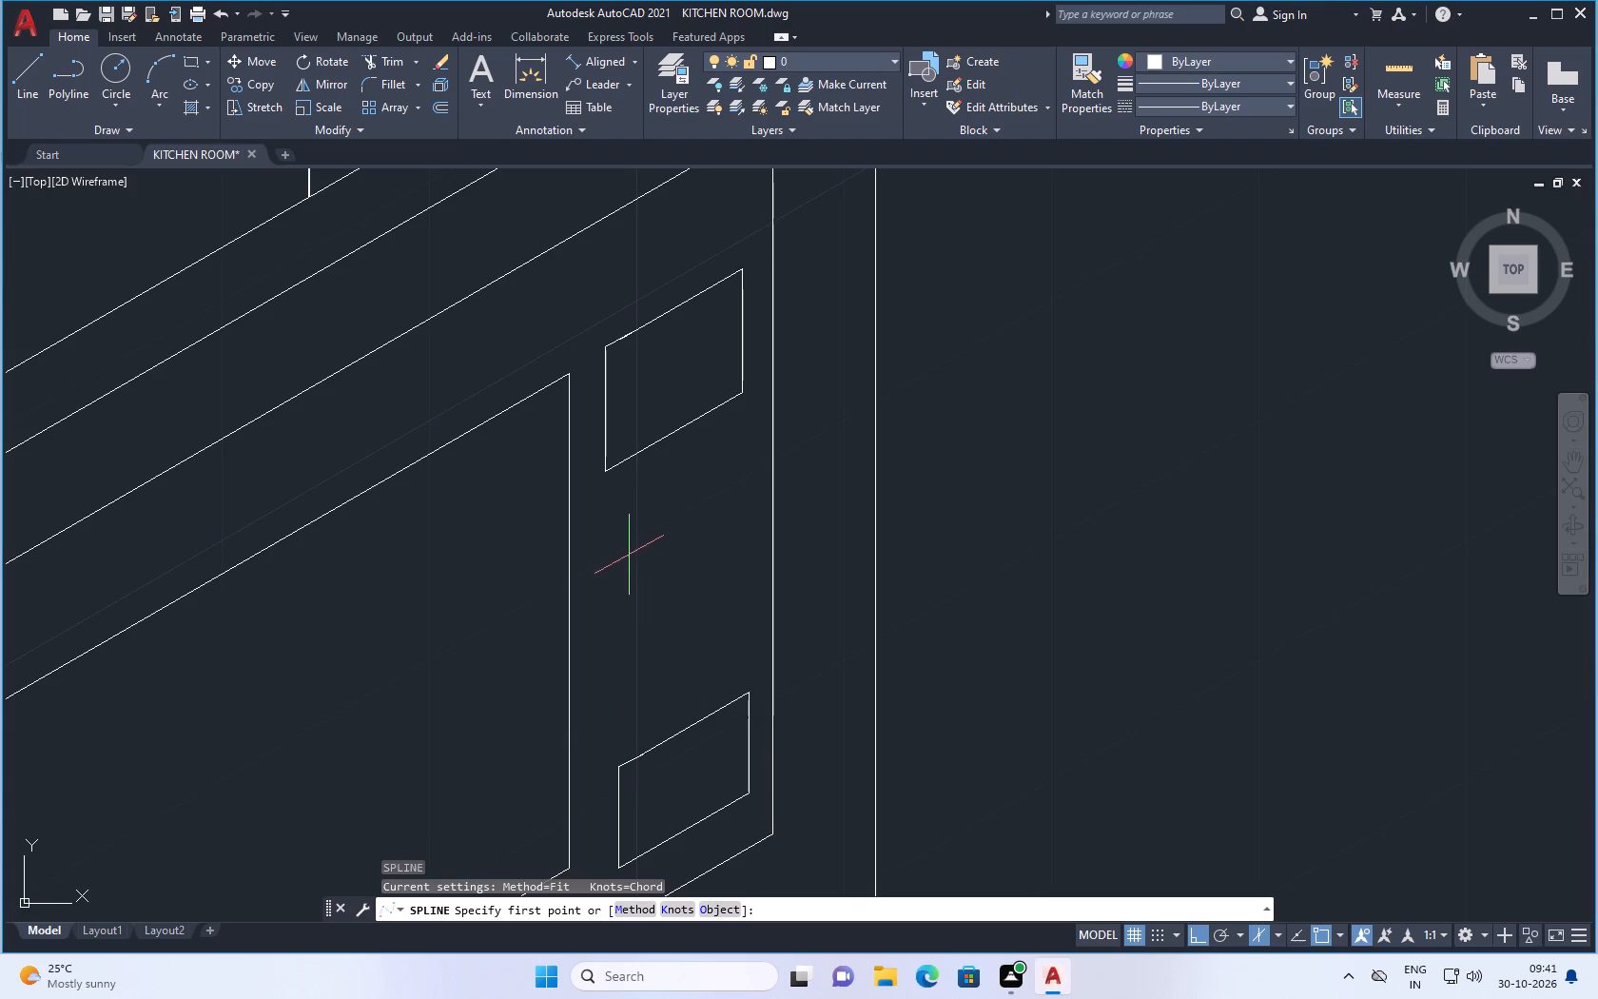
pyautogui.click(624, 550)
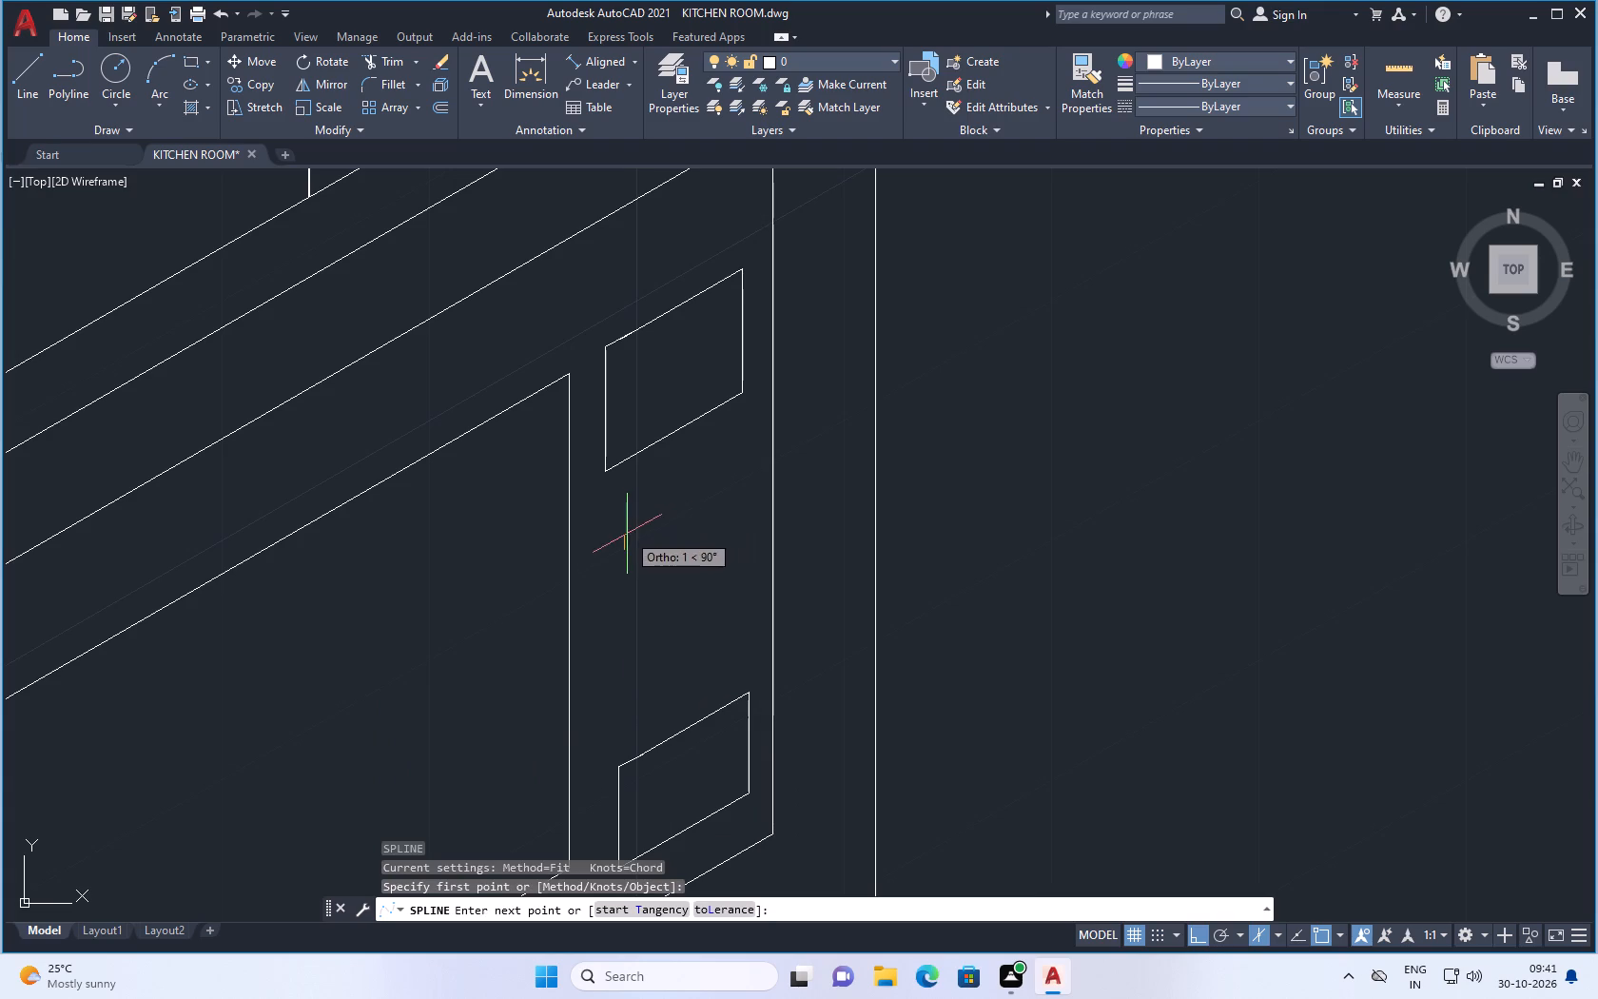
pyautogui.click(1198, 929)
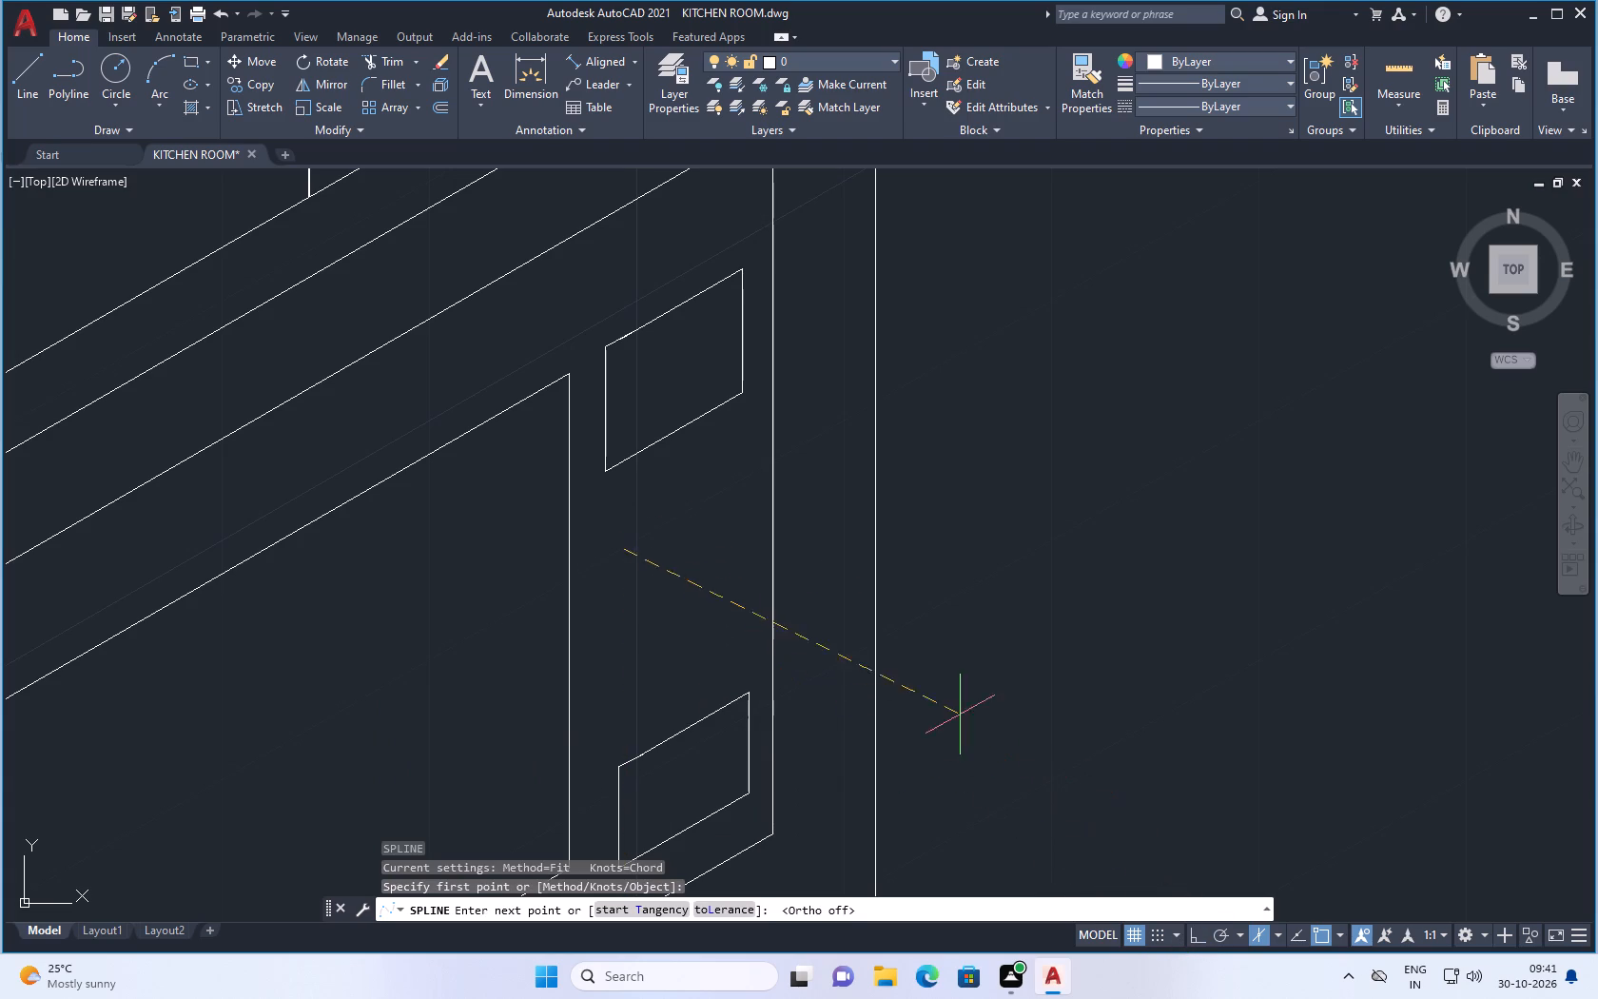
pyautogui.click(636, 516)
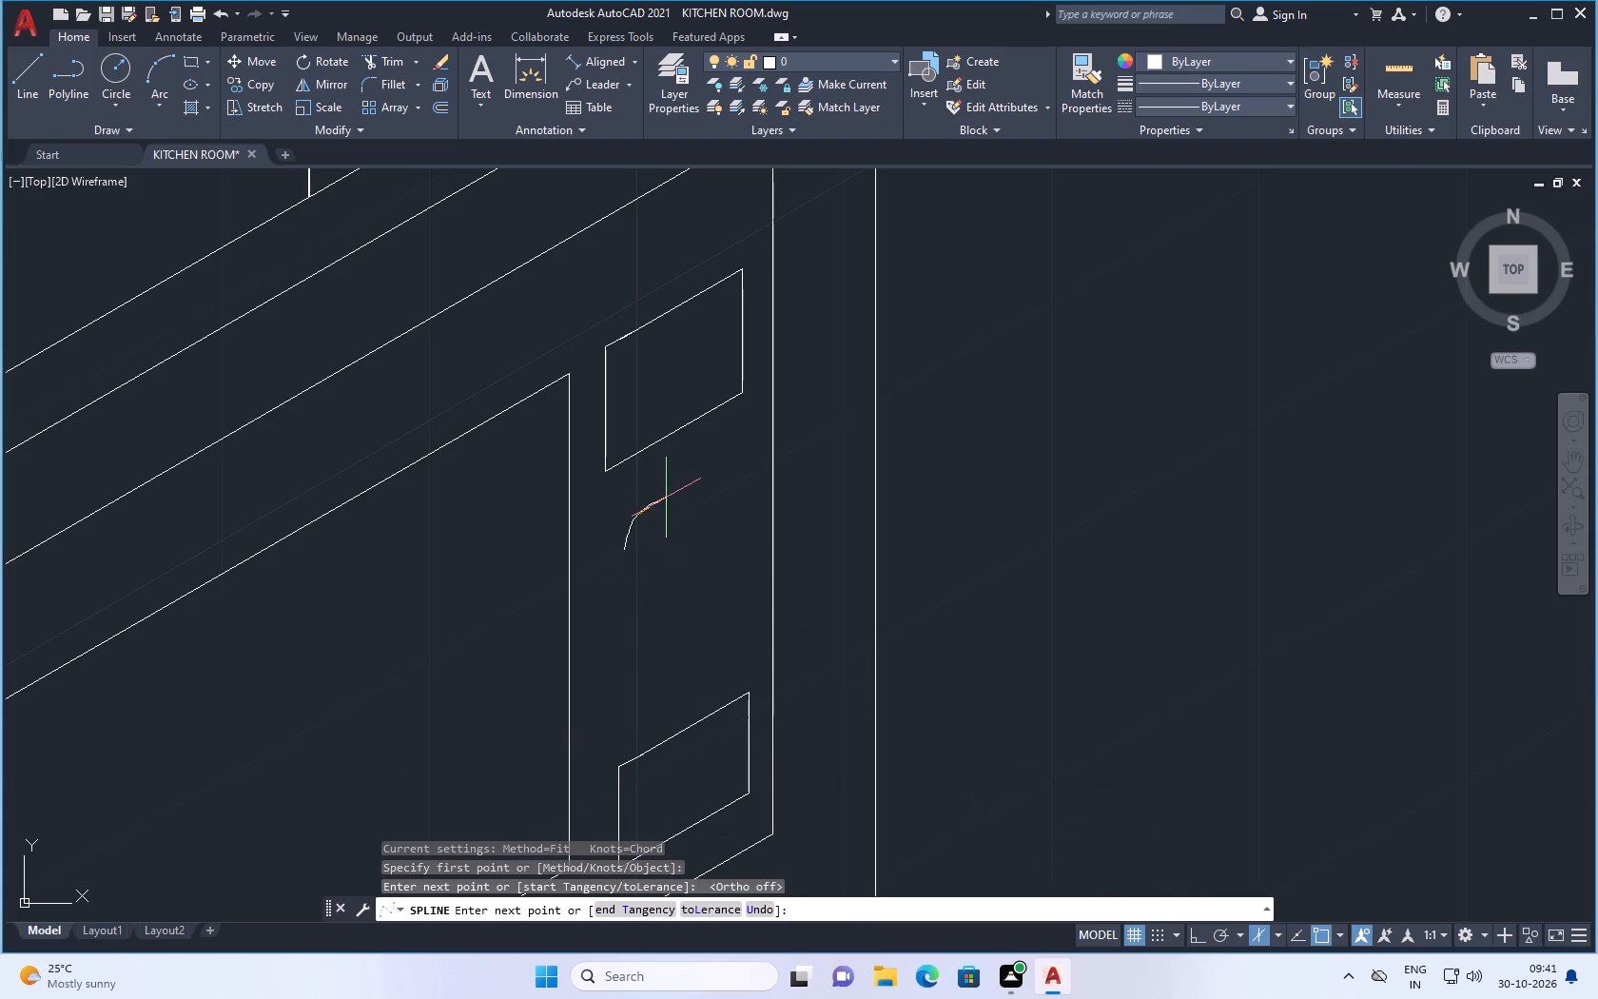
pyautogui.click(680, 514)
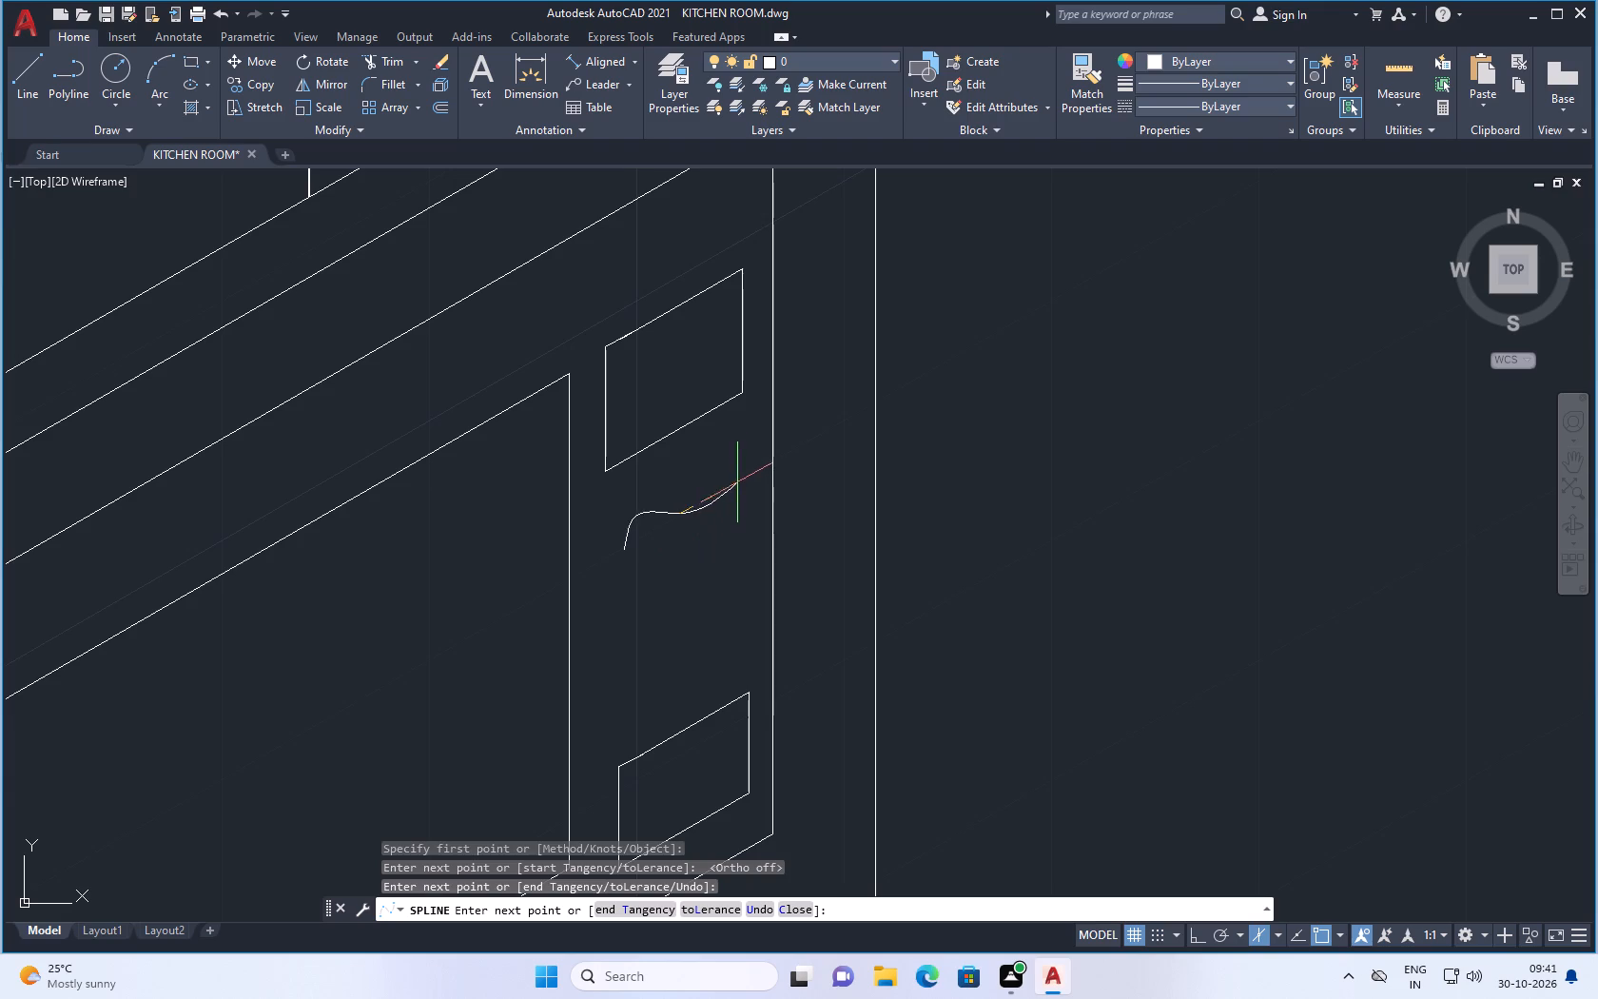
pyautogui.click(747, 462)
pyautogui.press('Return')
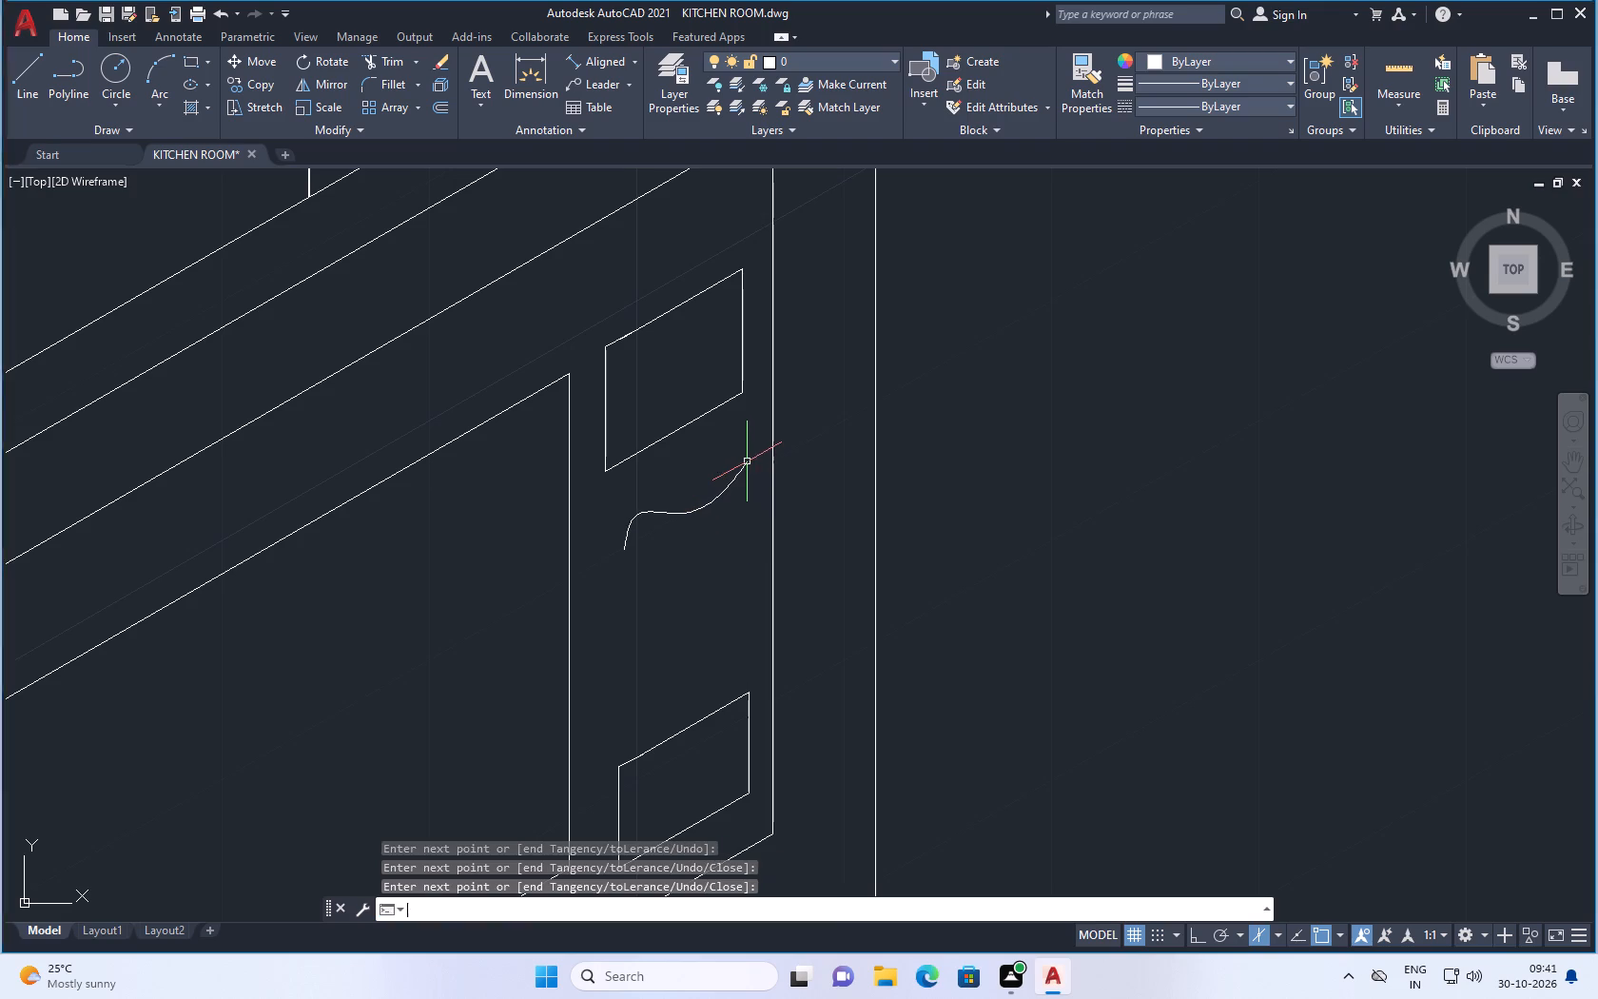
# Draw a second, winding open spline between the first wavy curve and the lower small outline.
pyautogui.press('space')
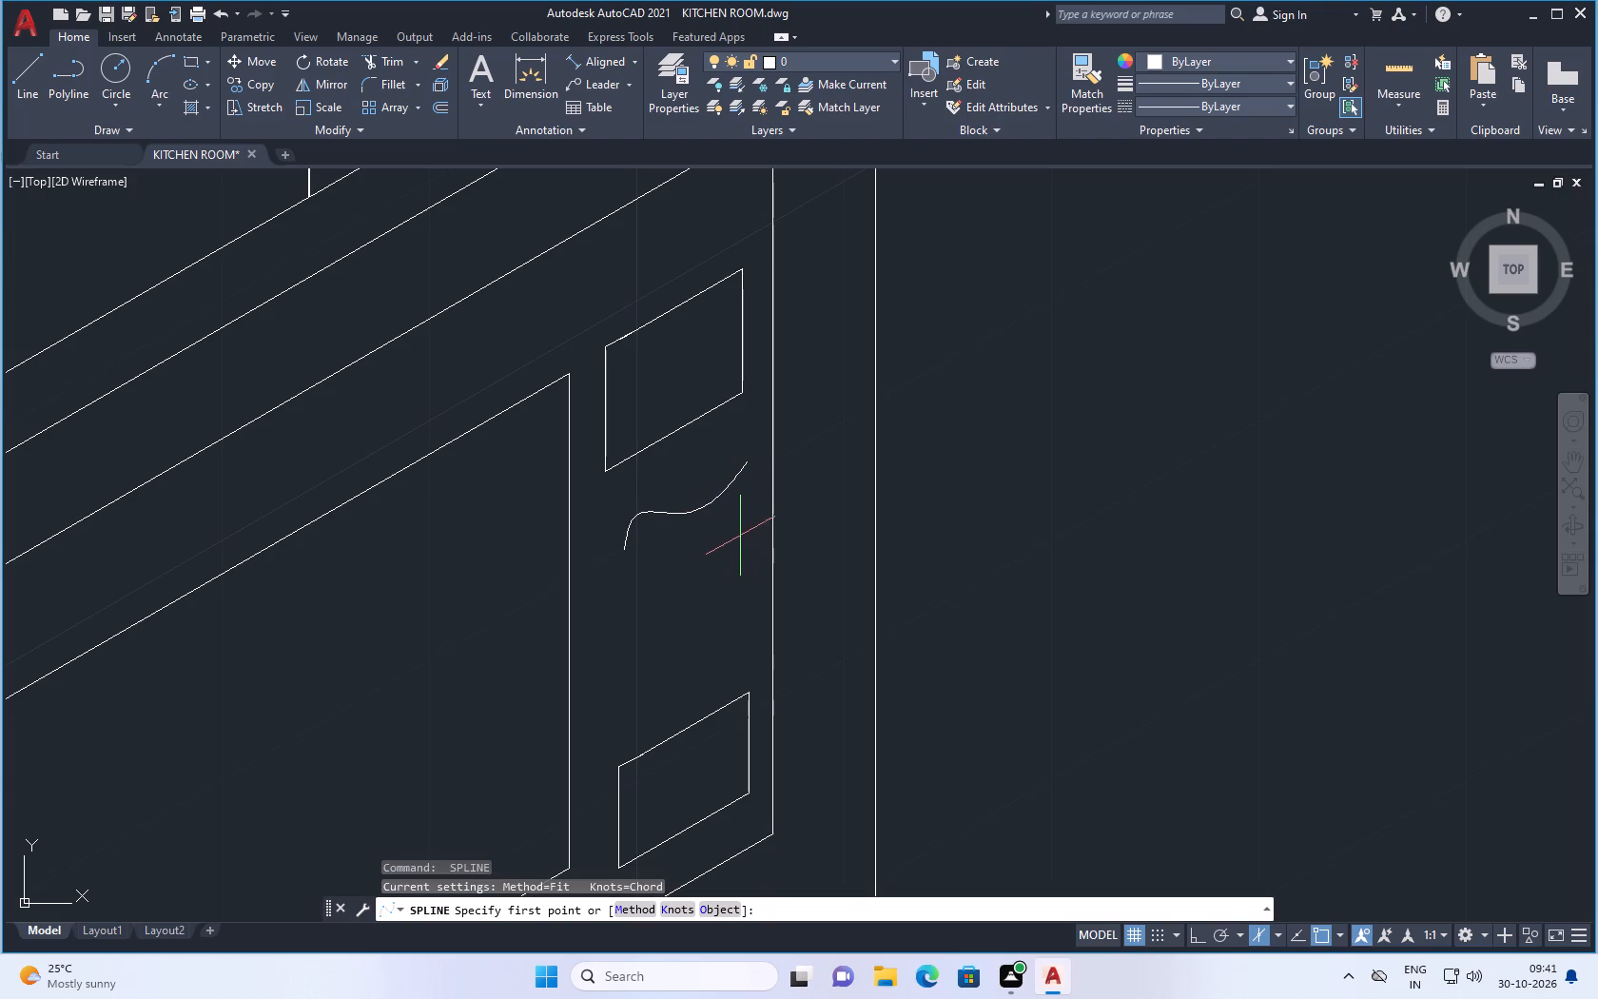
pyautogui.scroll(-1, 711, 558)
pyautogui.scroll(1, 716, 585)
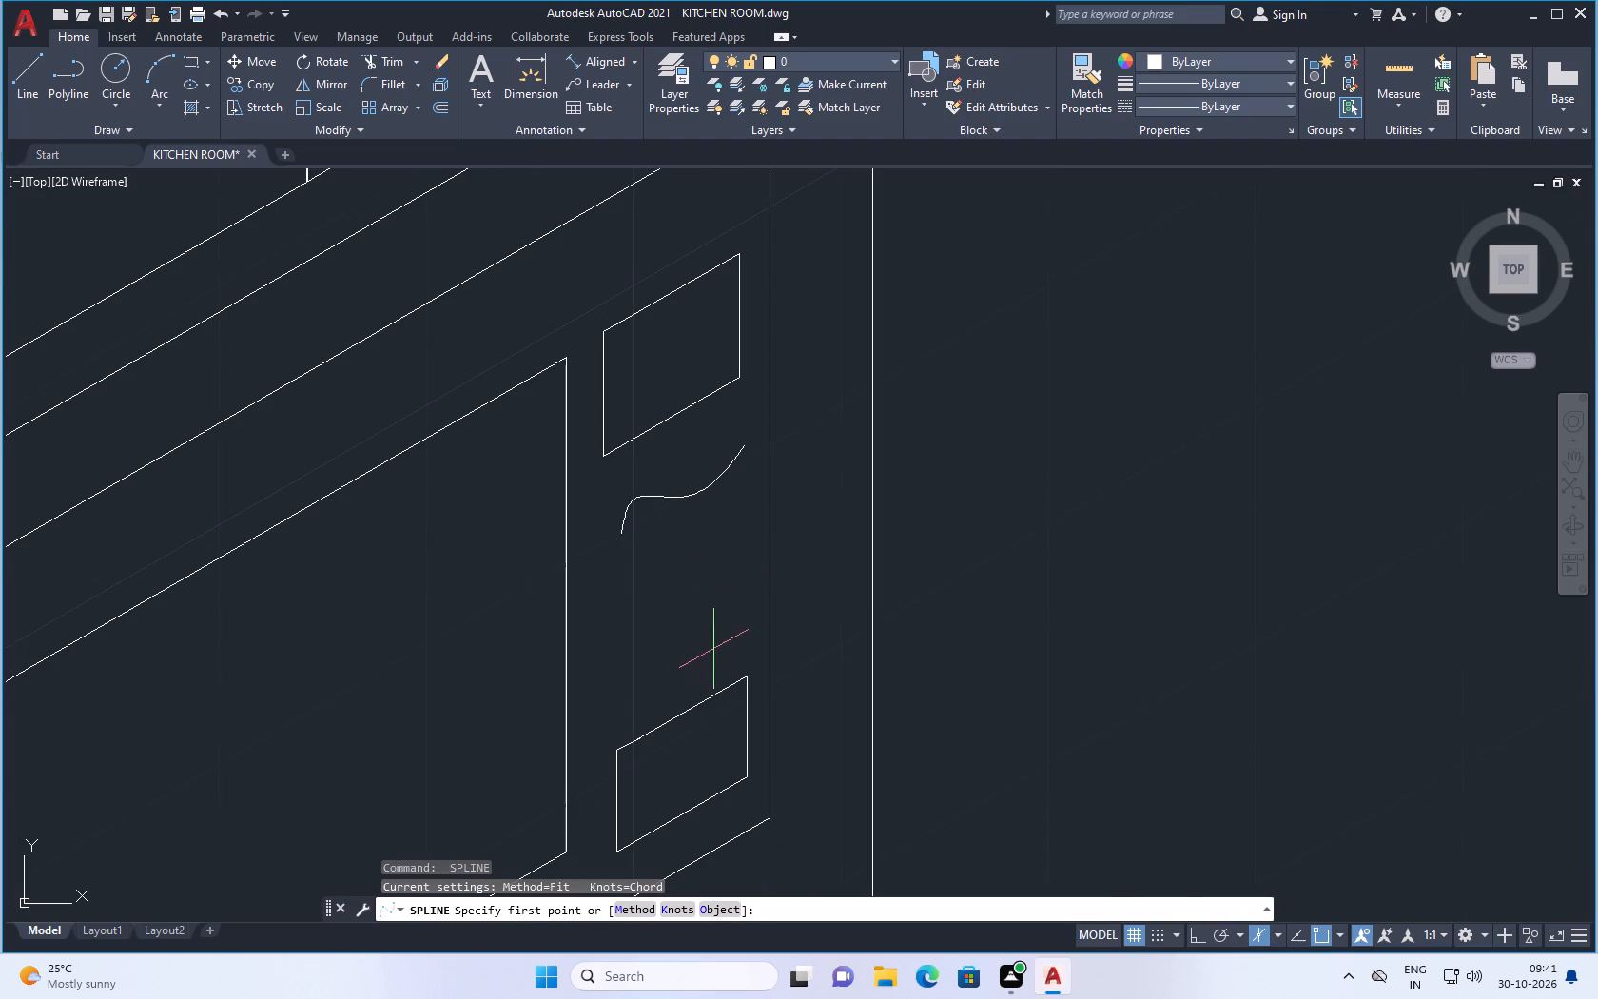
pyautogui.click(724, 649)
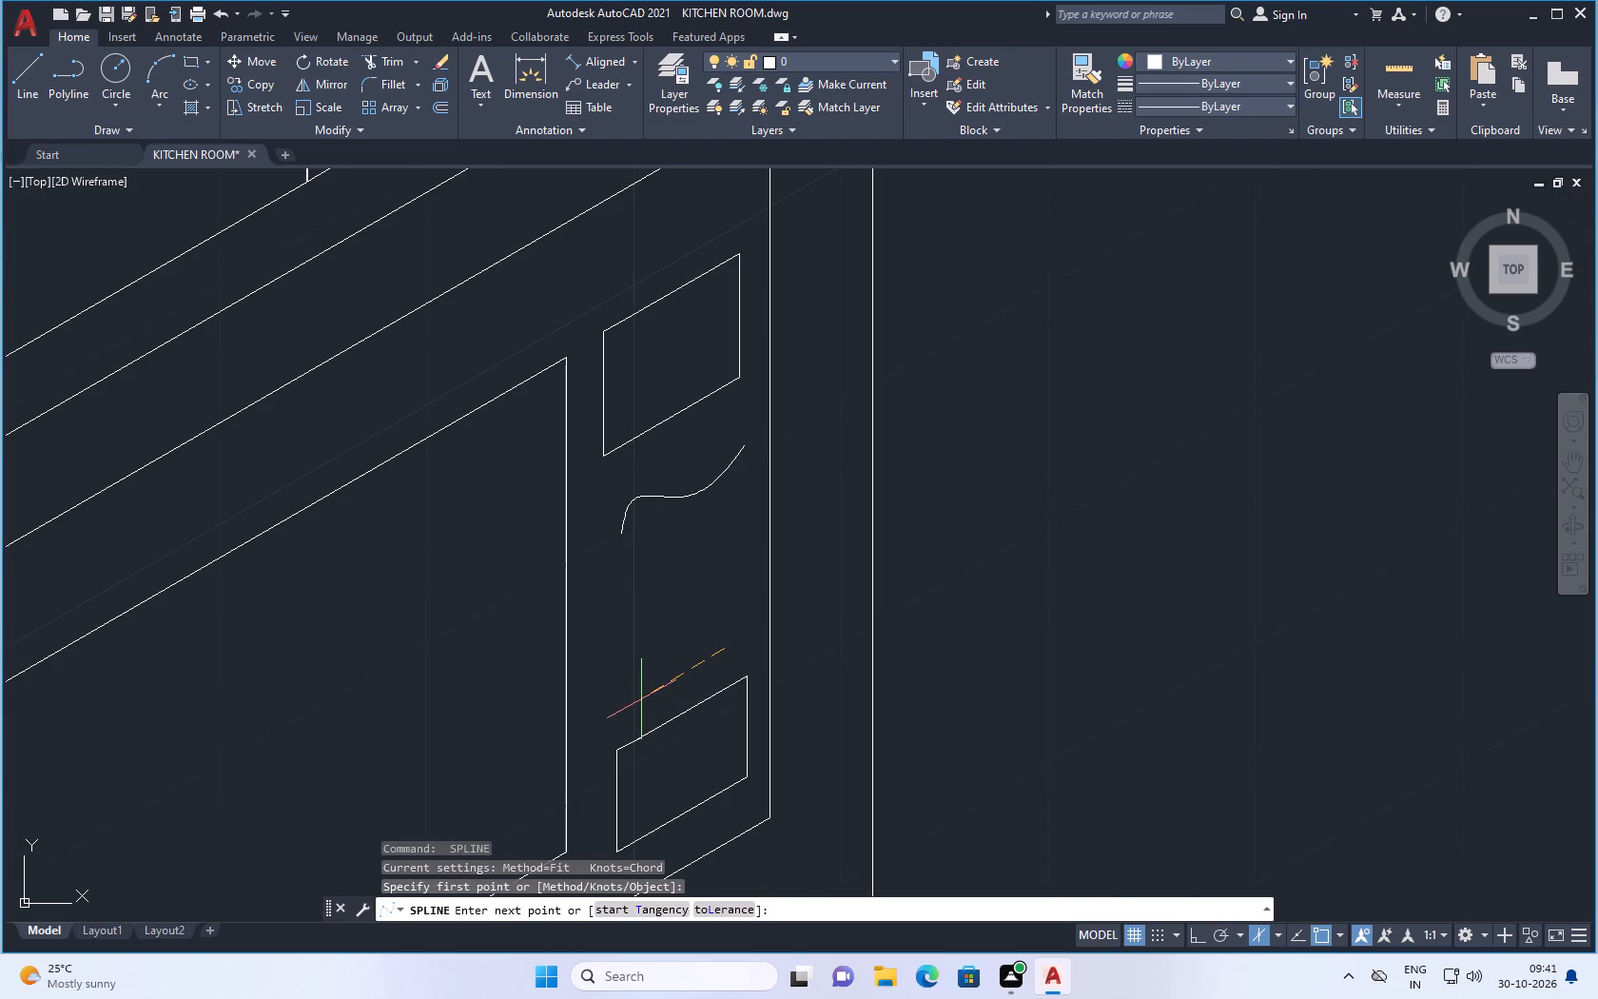
pyautogui.click(641, 699)
pyautogui.click(686, 634)
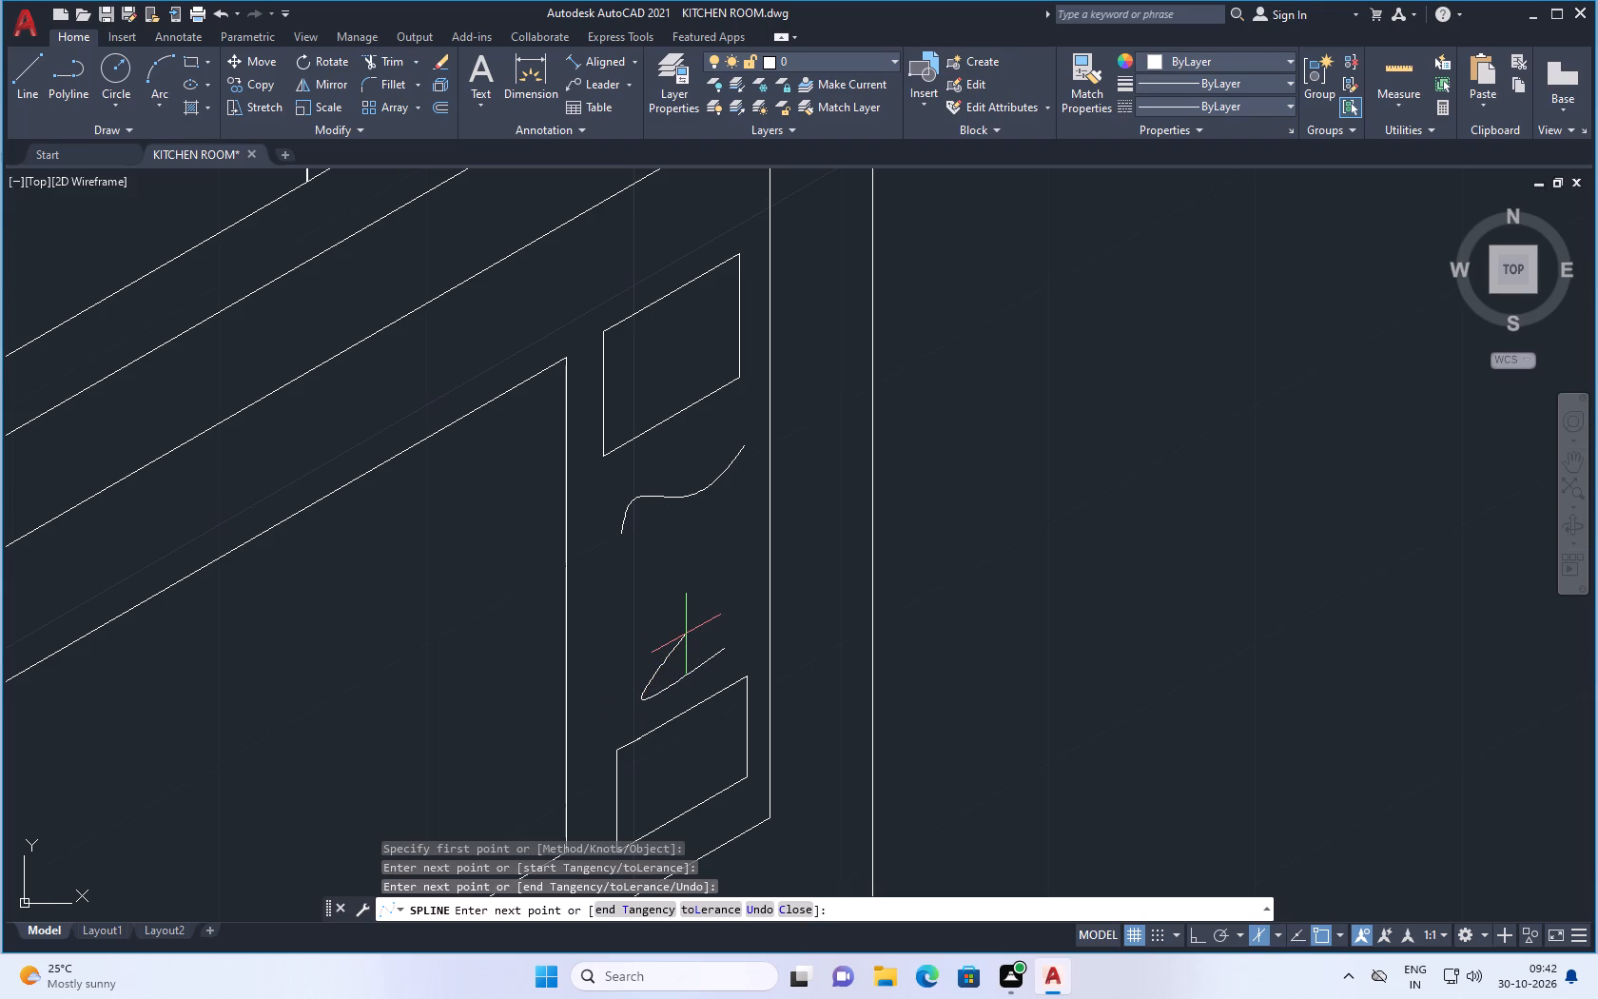
pyautogui.click(686, 634)
pyautogui.click(642, 637)
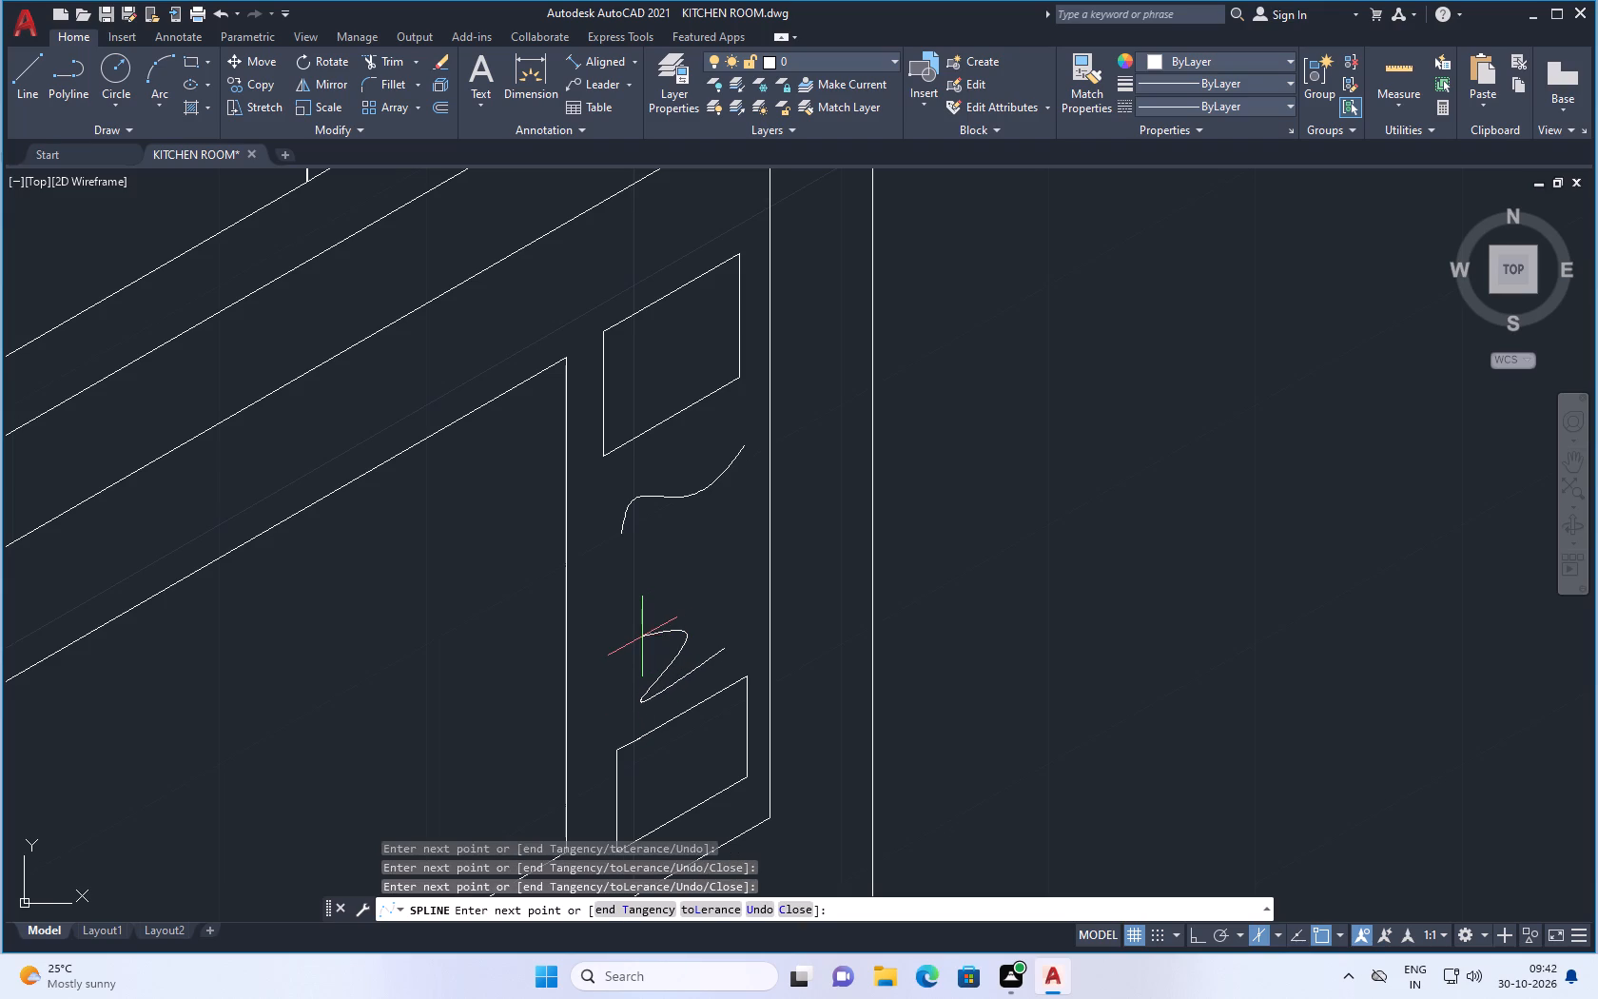
pyautogui.click(639, 614)
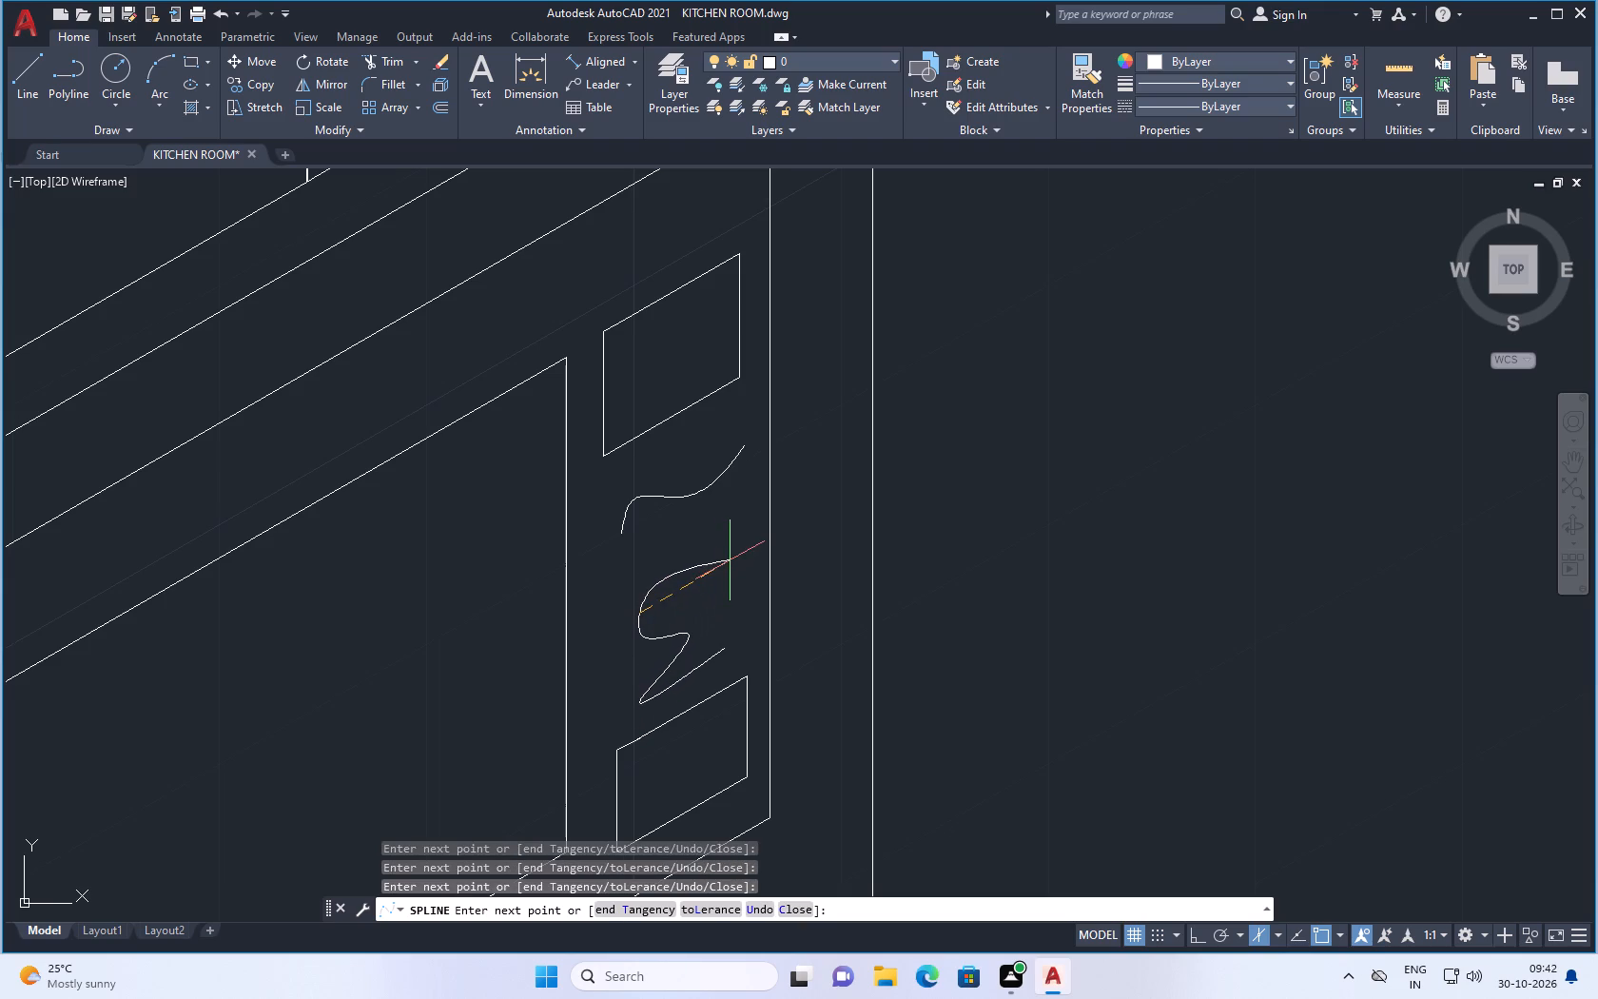
pyautogui.click(729, 566)
pyautogui.click(749, 512)
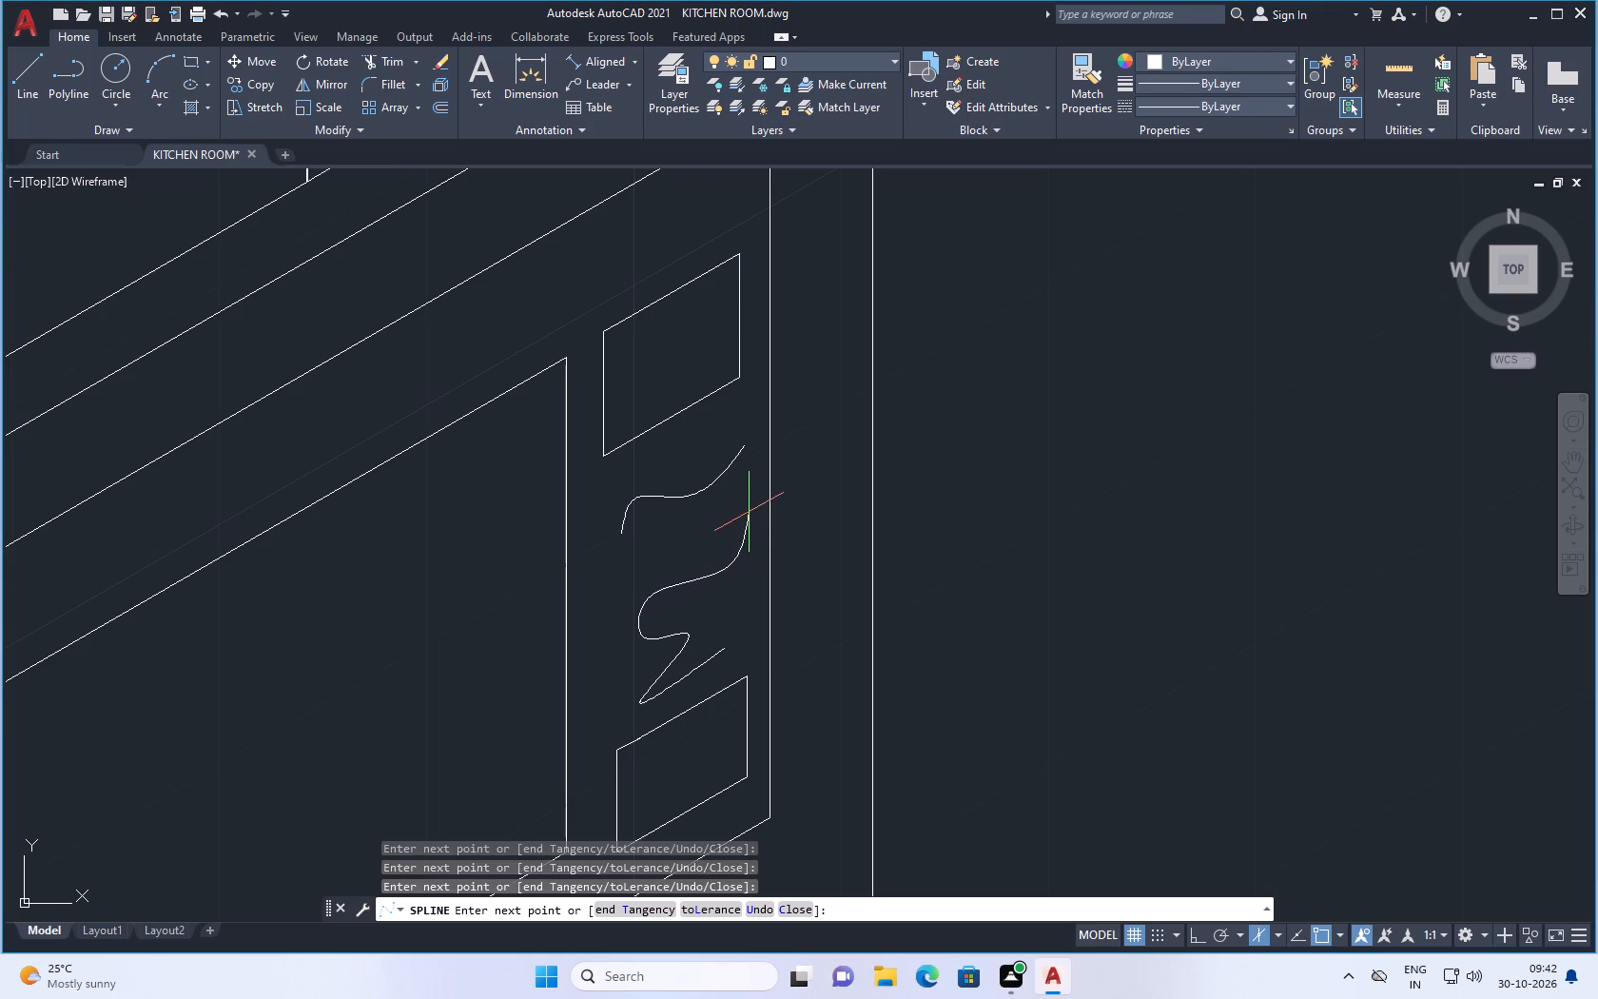
pyautogui.press('Return')
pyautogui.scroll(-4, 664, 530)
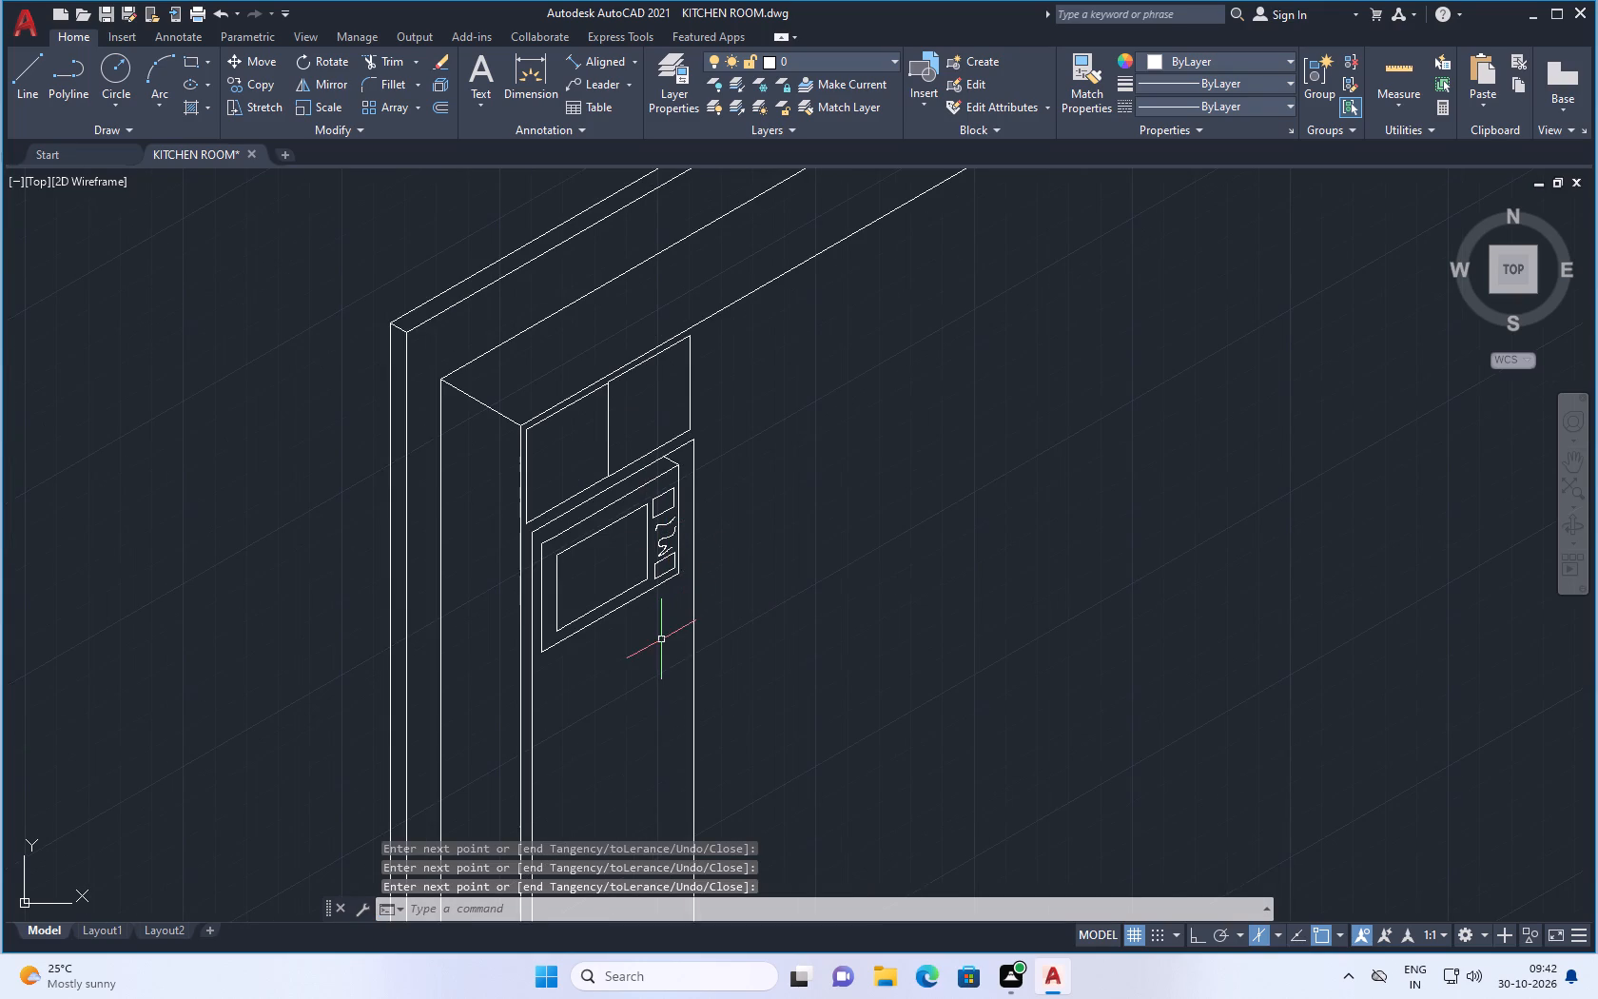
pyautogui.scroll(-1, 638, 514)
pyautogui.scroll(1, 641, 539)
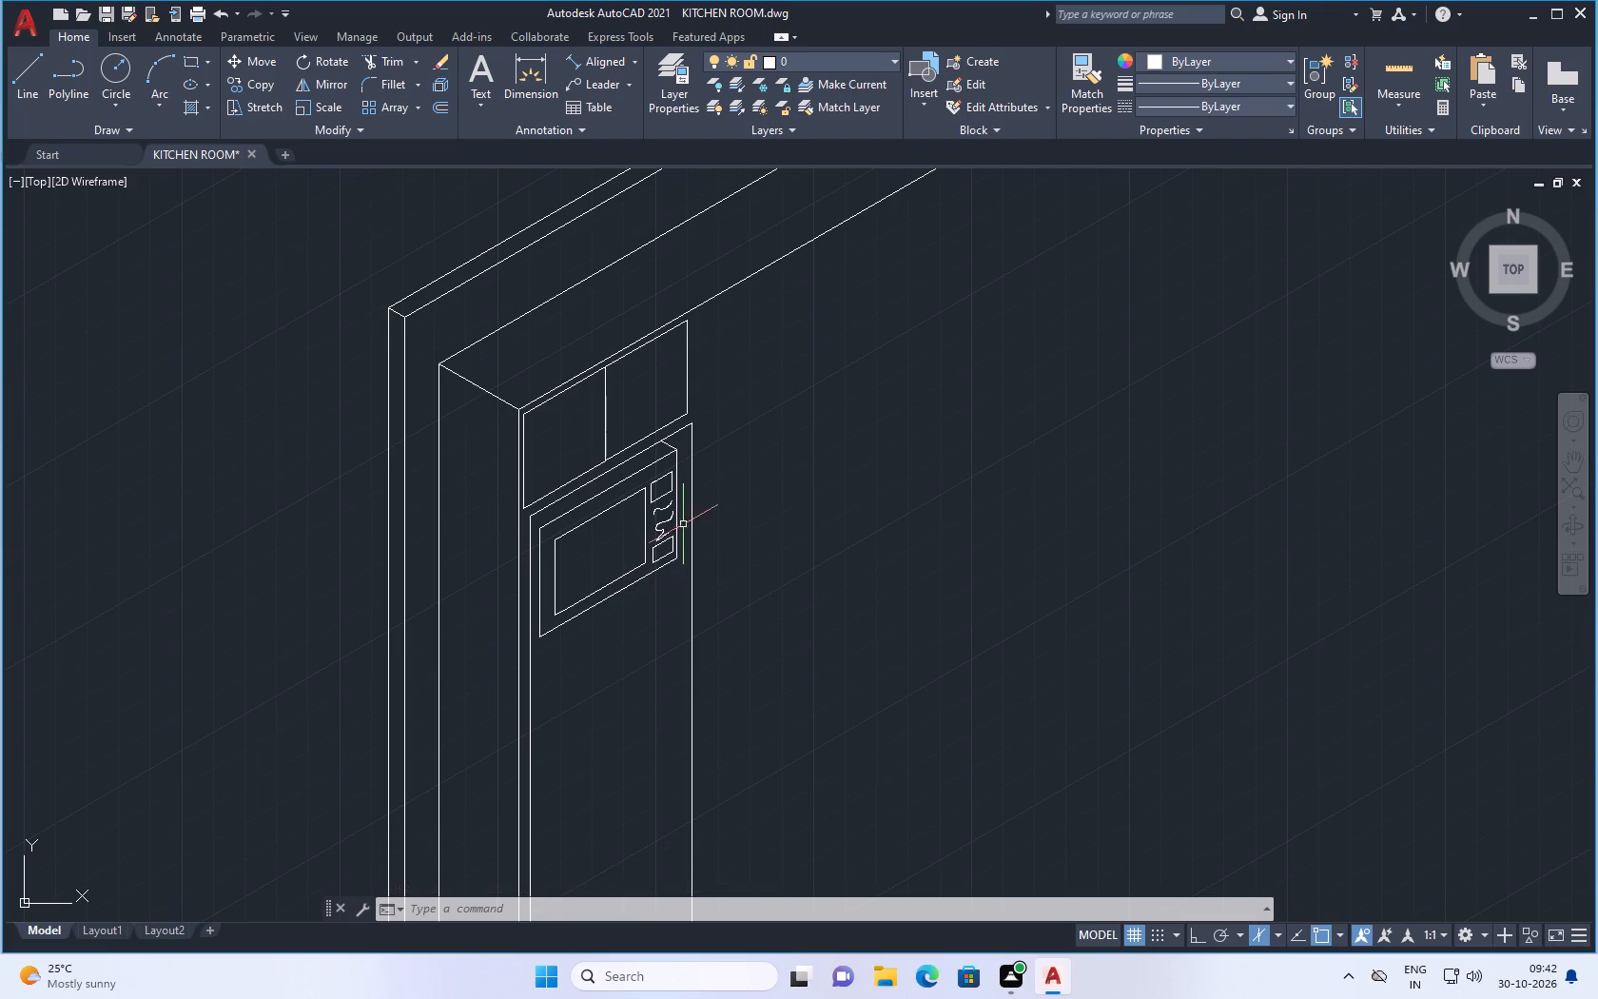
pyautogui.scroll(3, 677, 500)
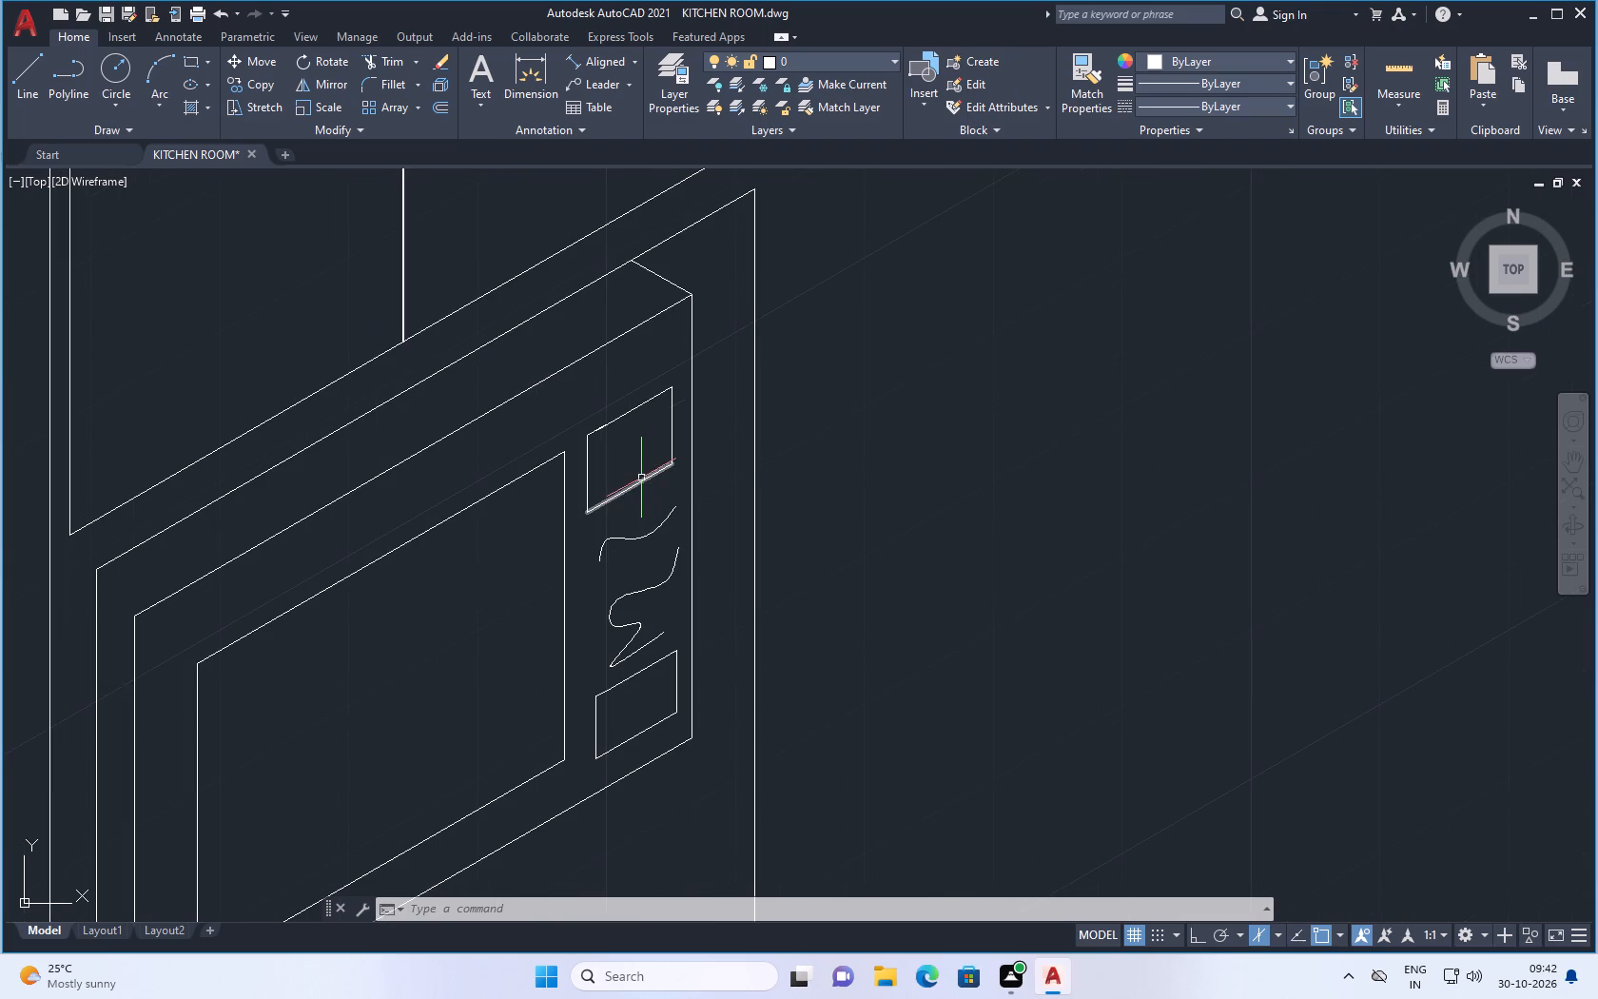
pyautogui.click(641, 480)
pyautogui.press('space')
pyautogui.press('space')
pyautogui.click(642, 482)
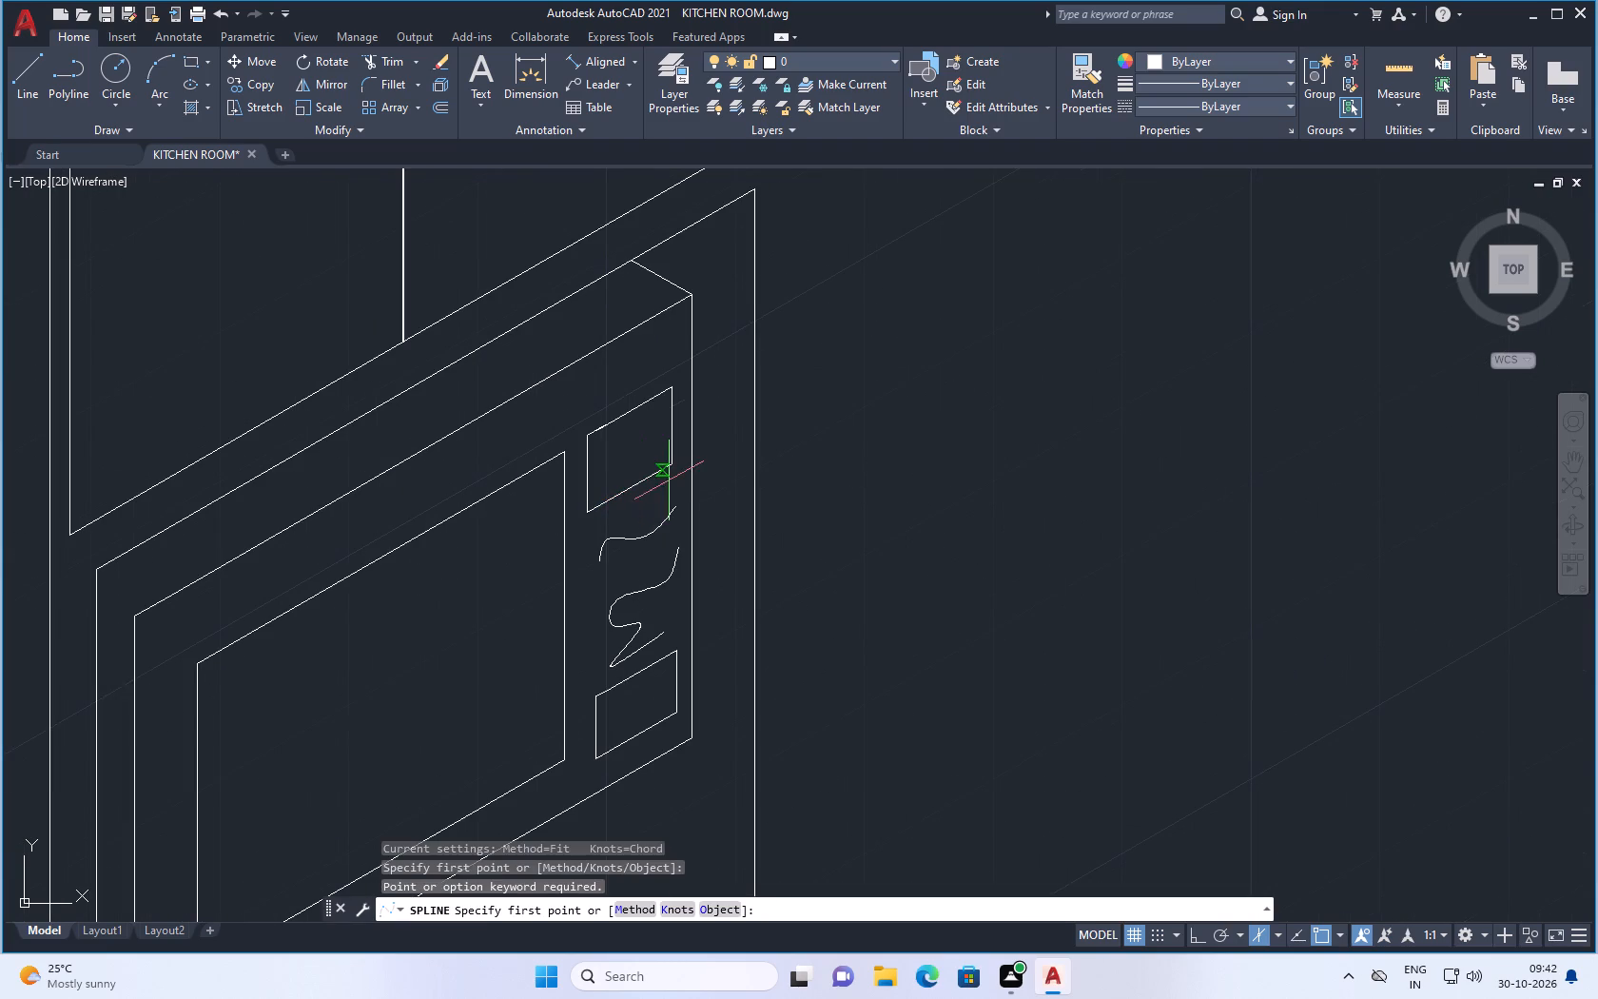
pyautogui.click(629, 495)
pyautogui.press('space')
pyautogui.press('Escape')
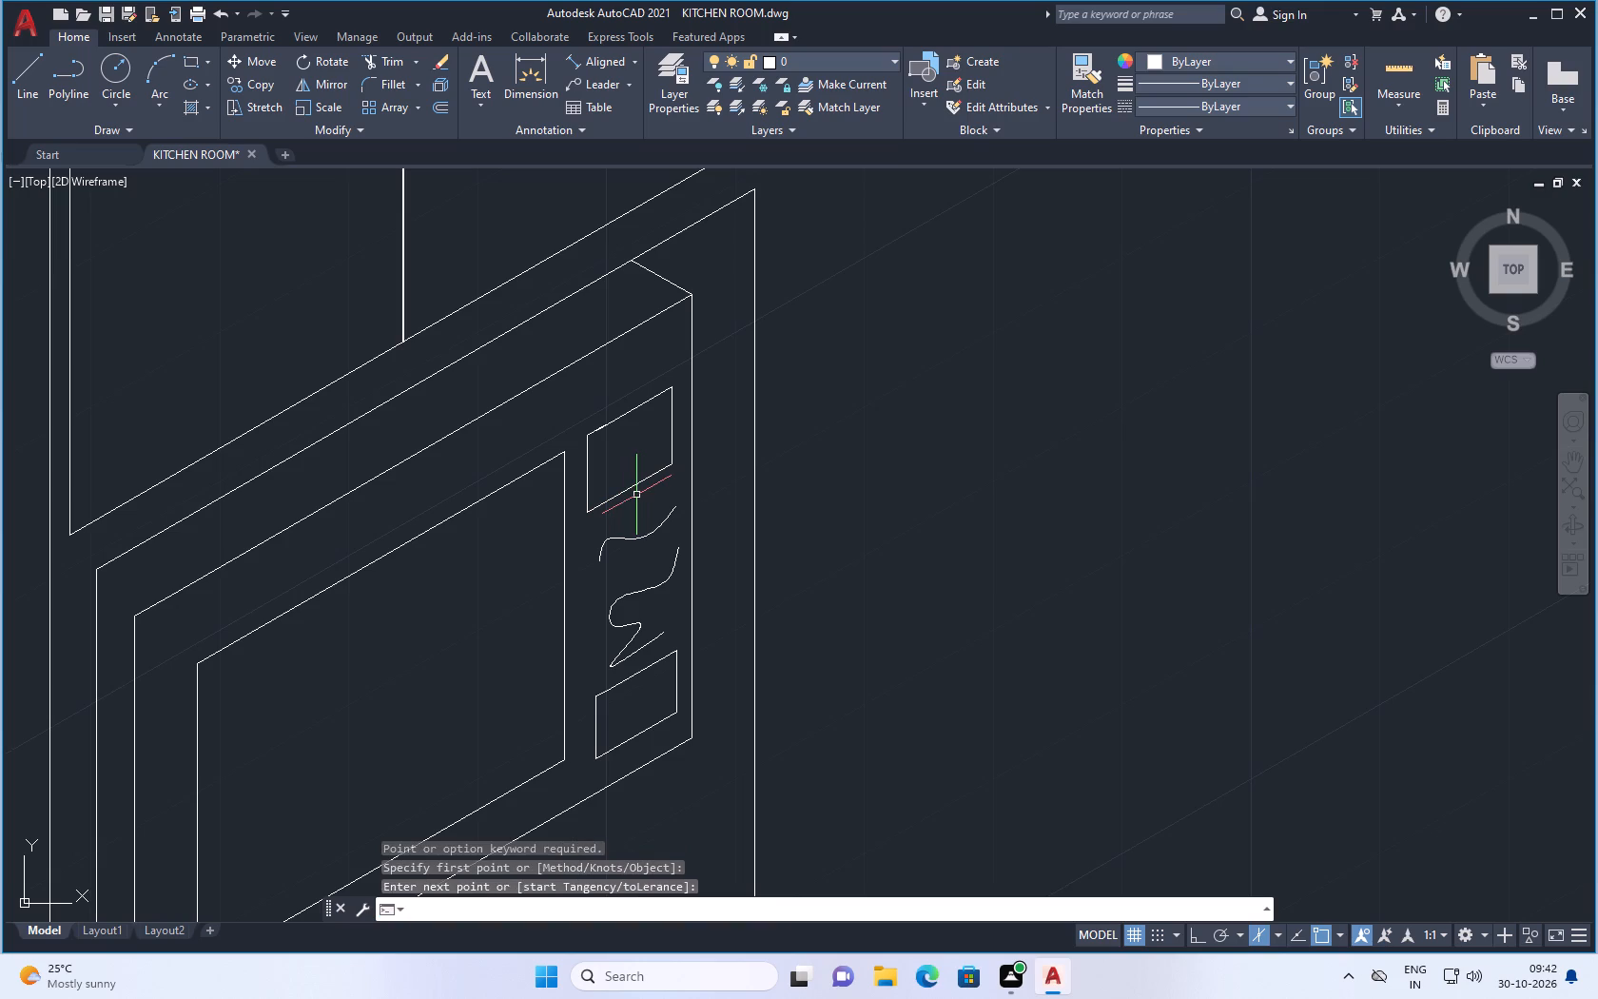
# Replace the upper small outline's straight bottom edge with a spline curving from the right edge's lower end past the left edge's lower end.
pyautogui.click(637, 487)
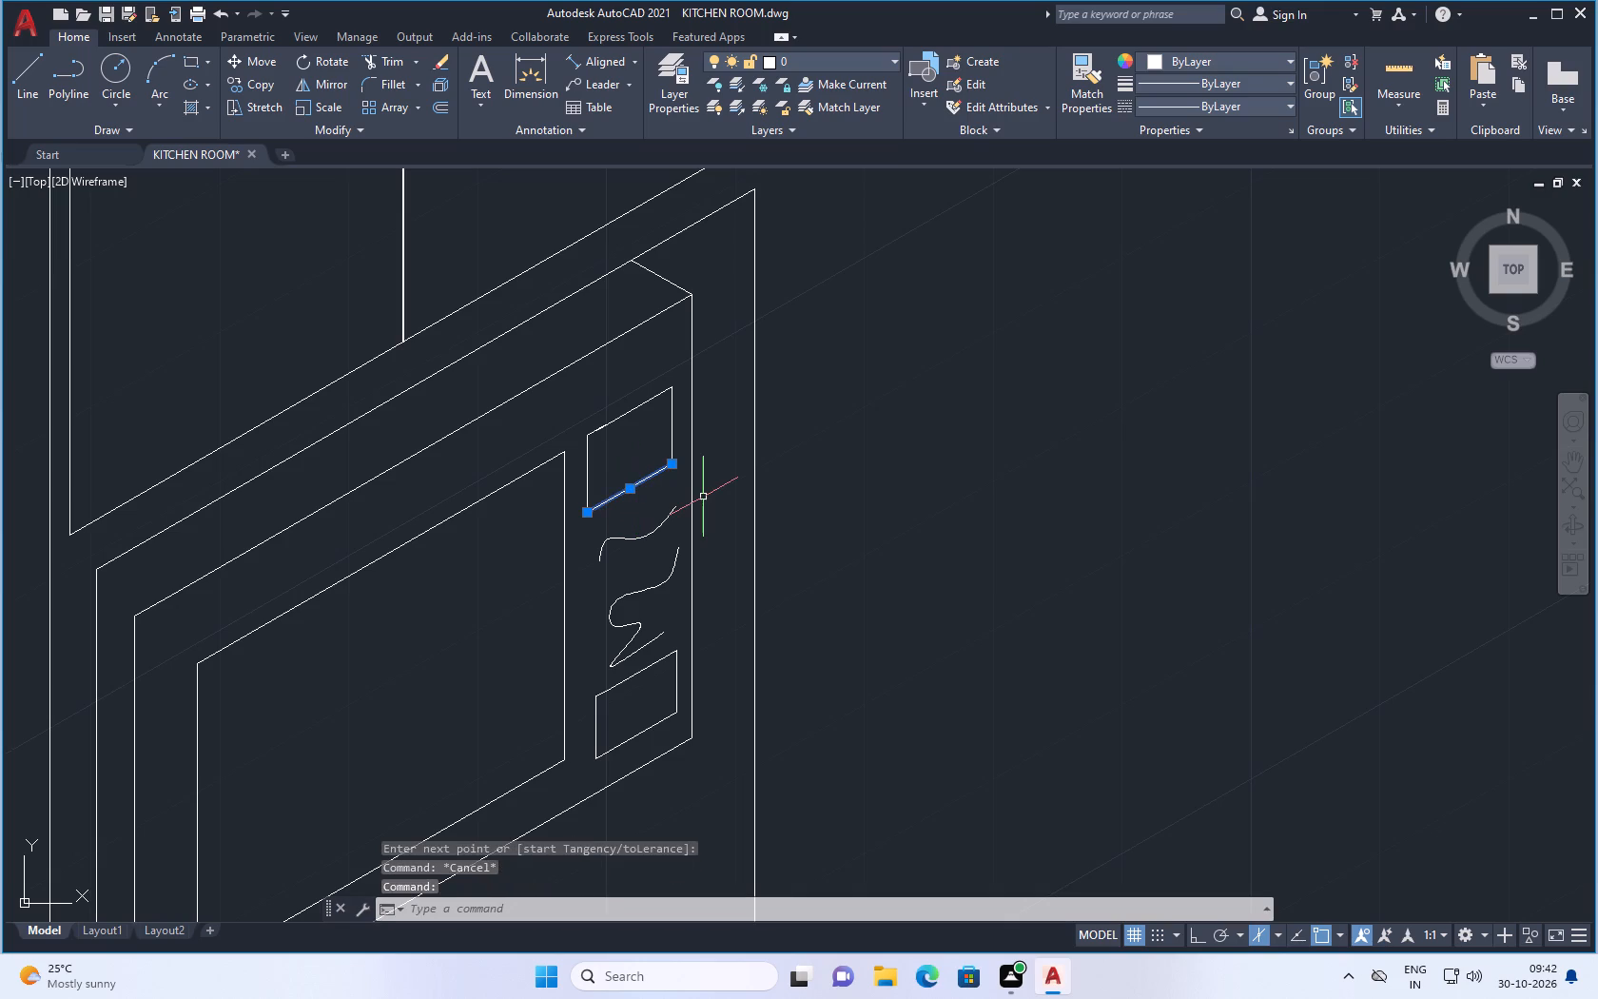
pyautogui.press('Delete')
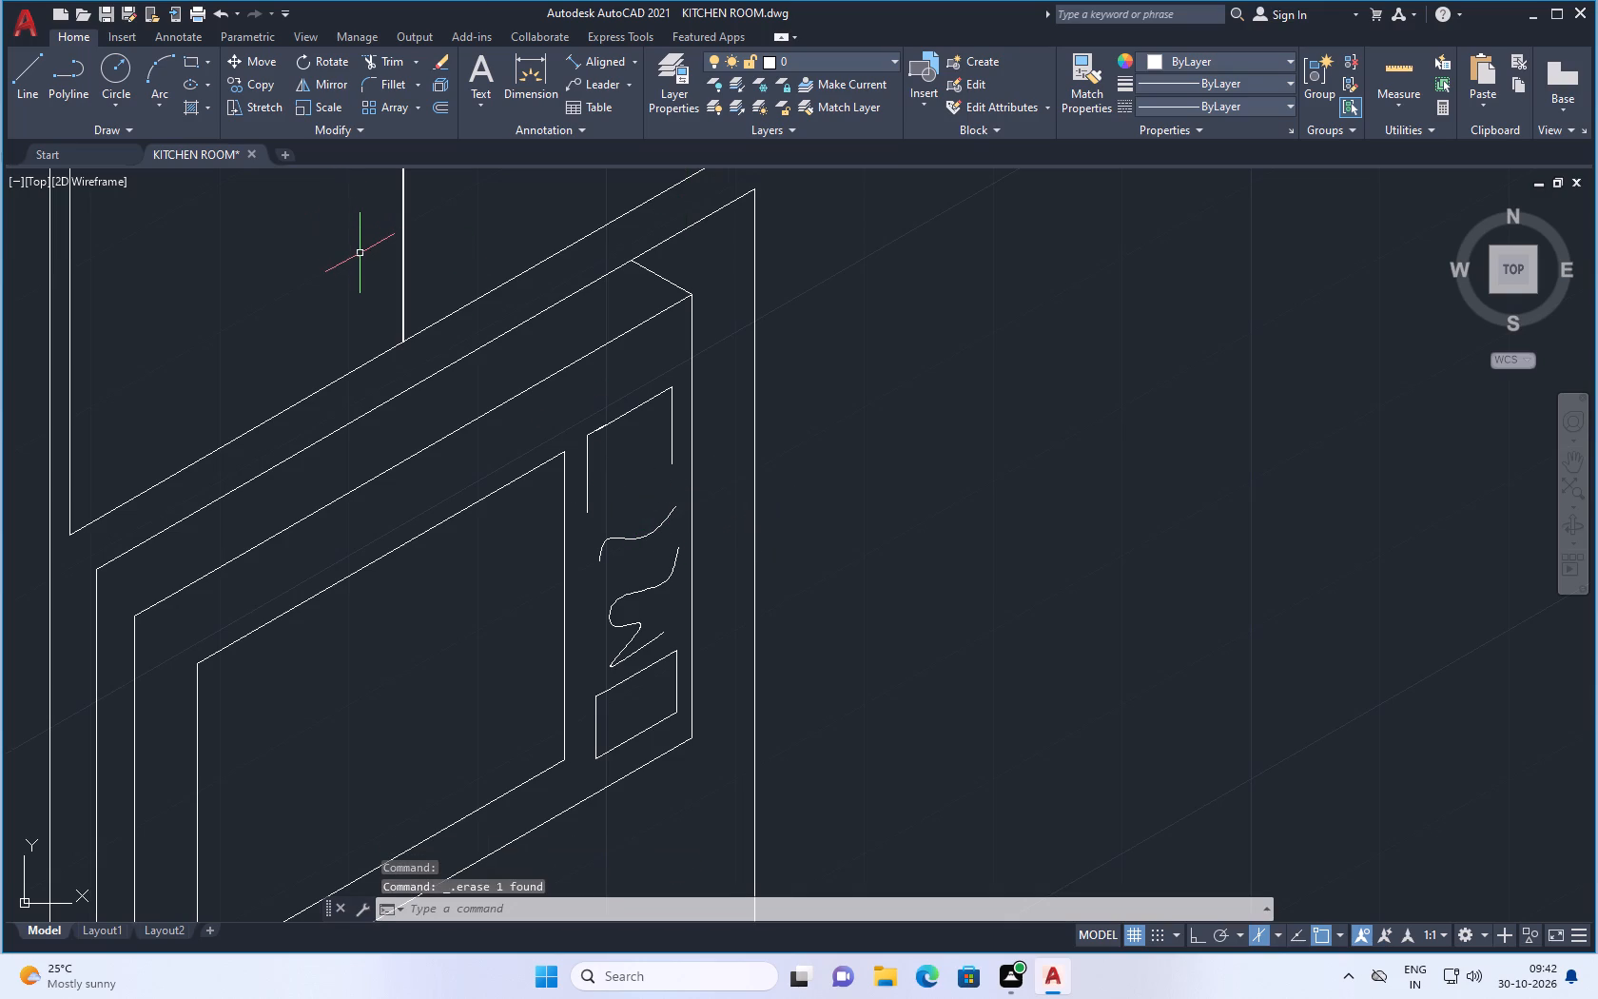
pyautogui.write('SP')
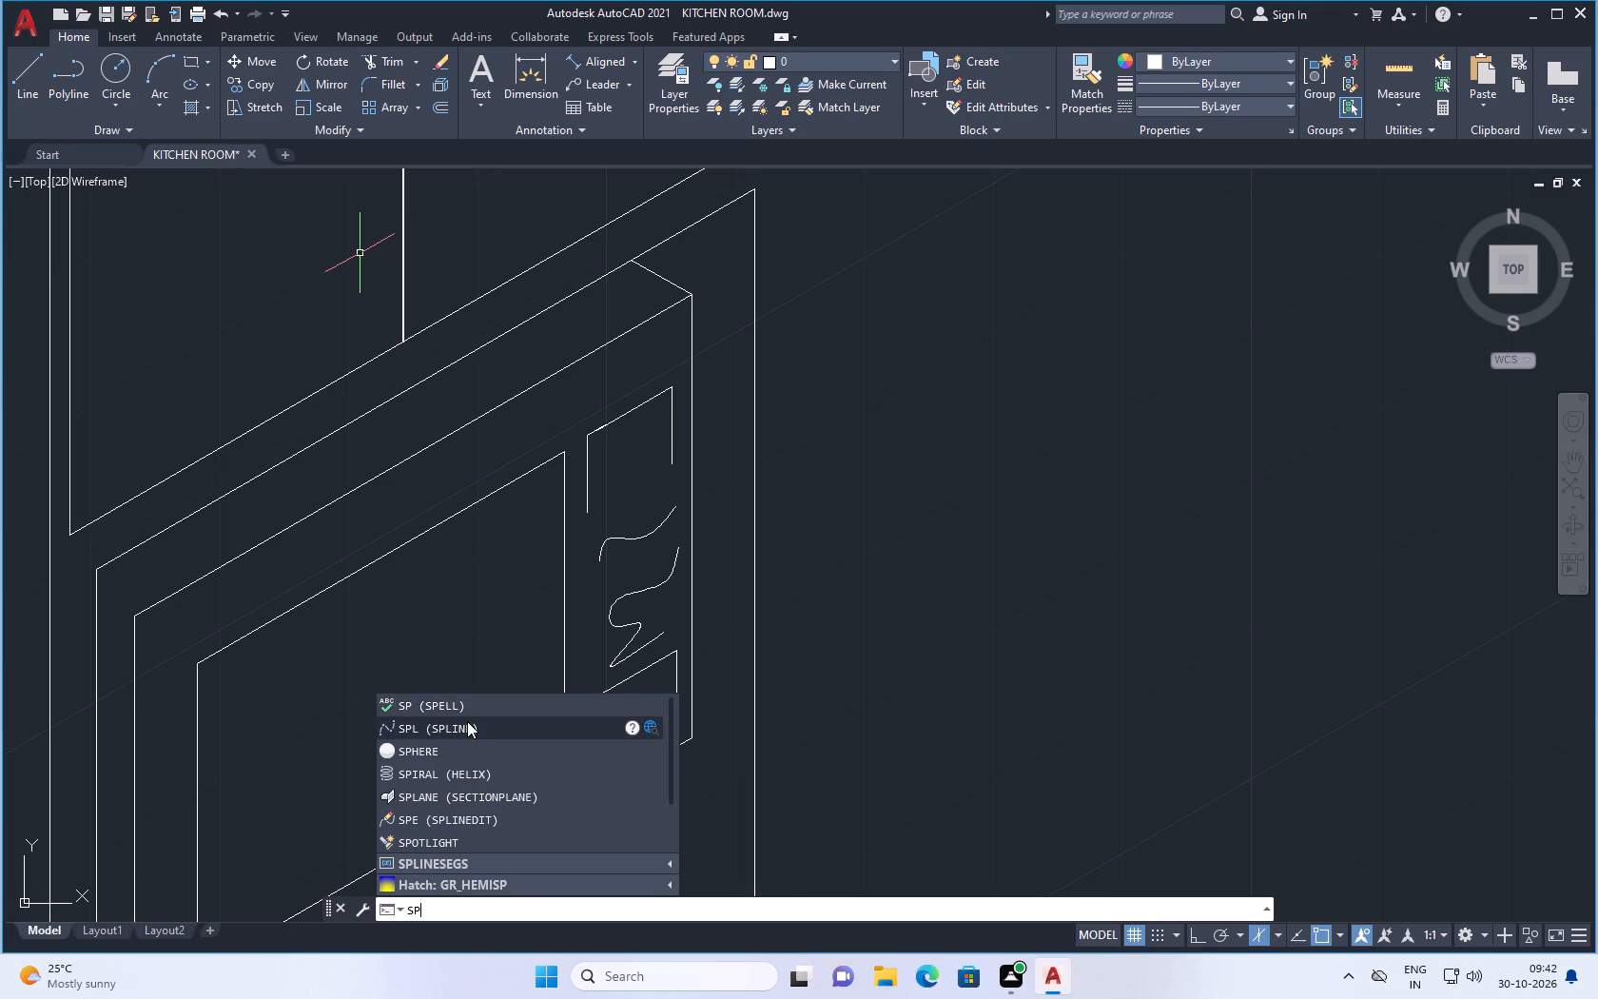
pyautogui.click(468, 723)
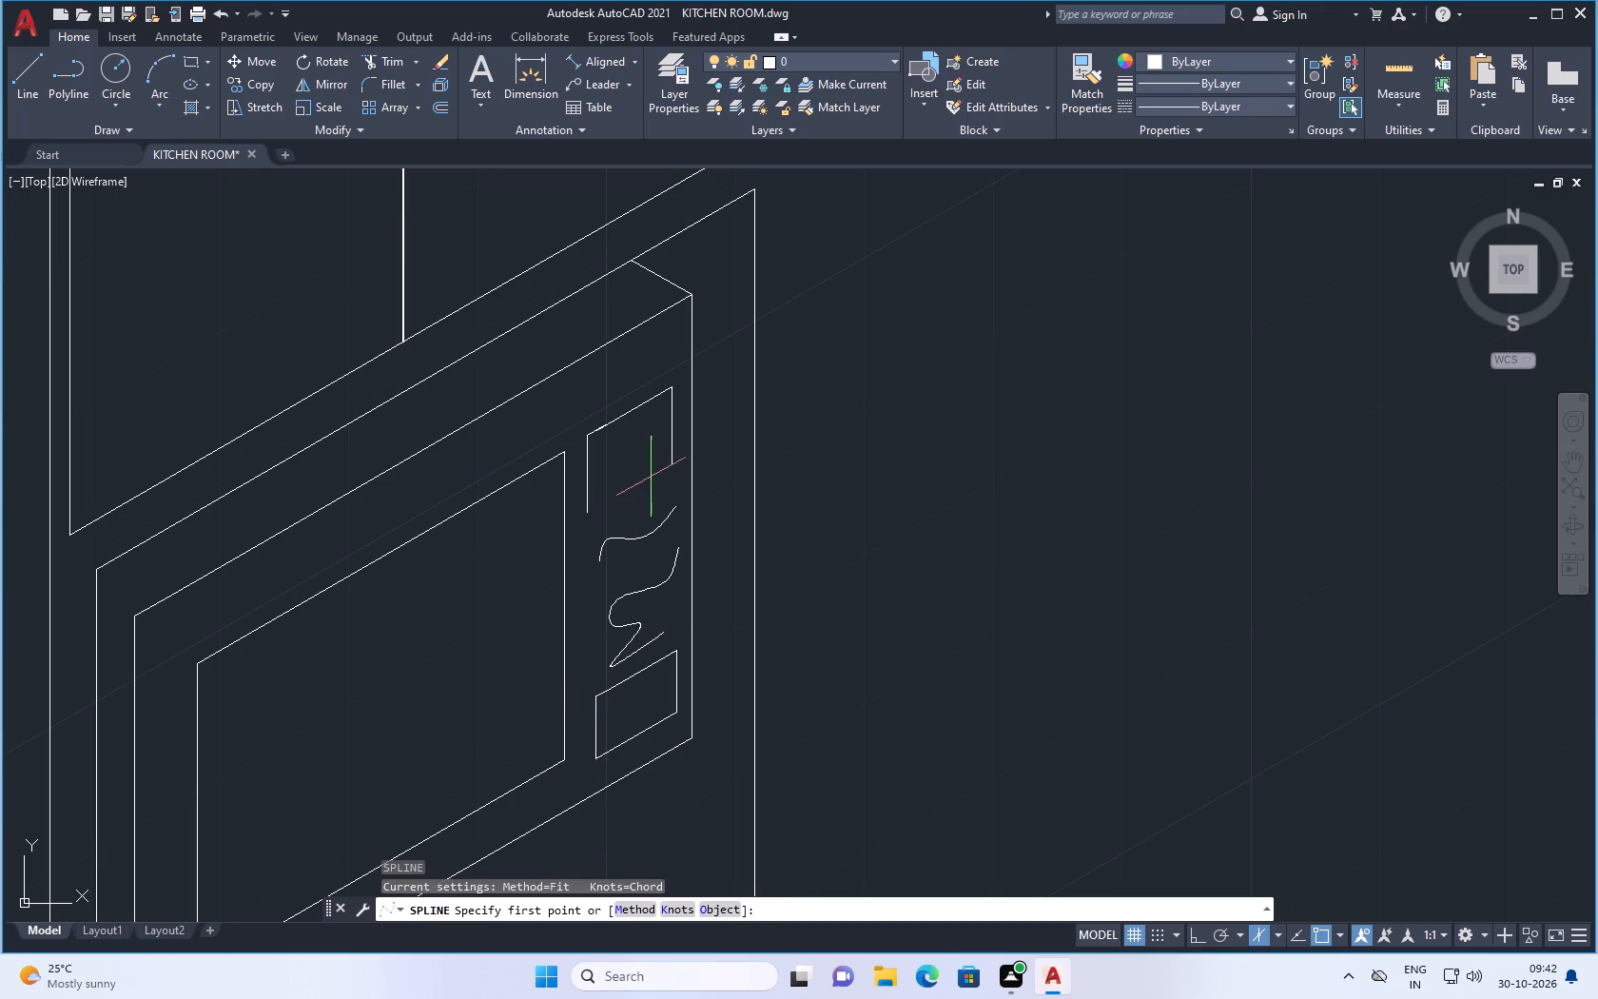
pyautogui.scroll(1, 653, 466)
pyautogui.click(682, 463)
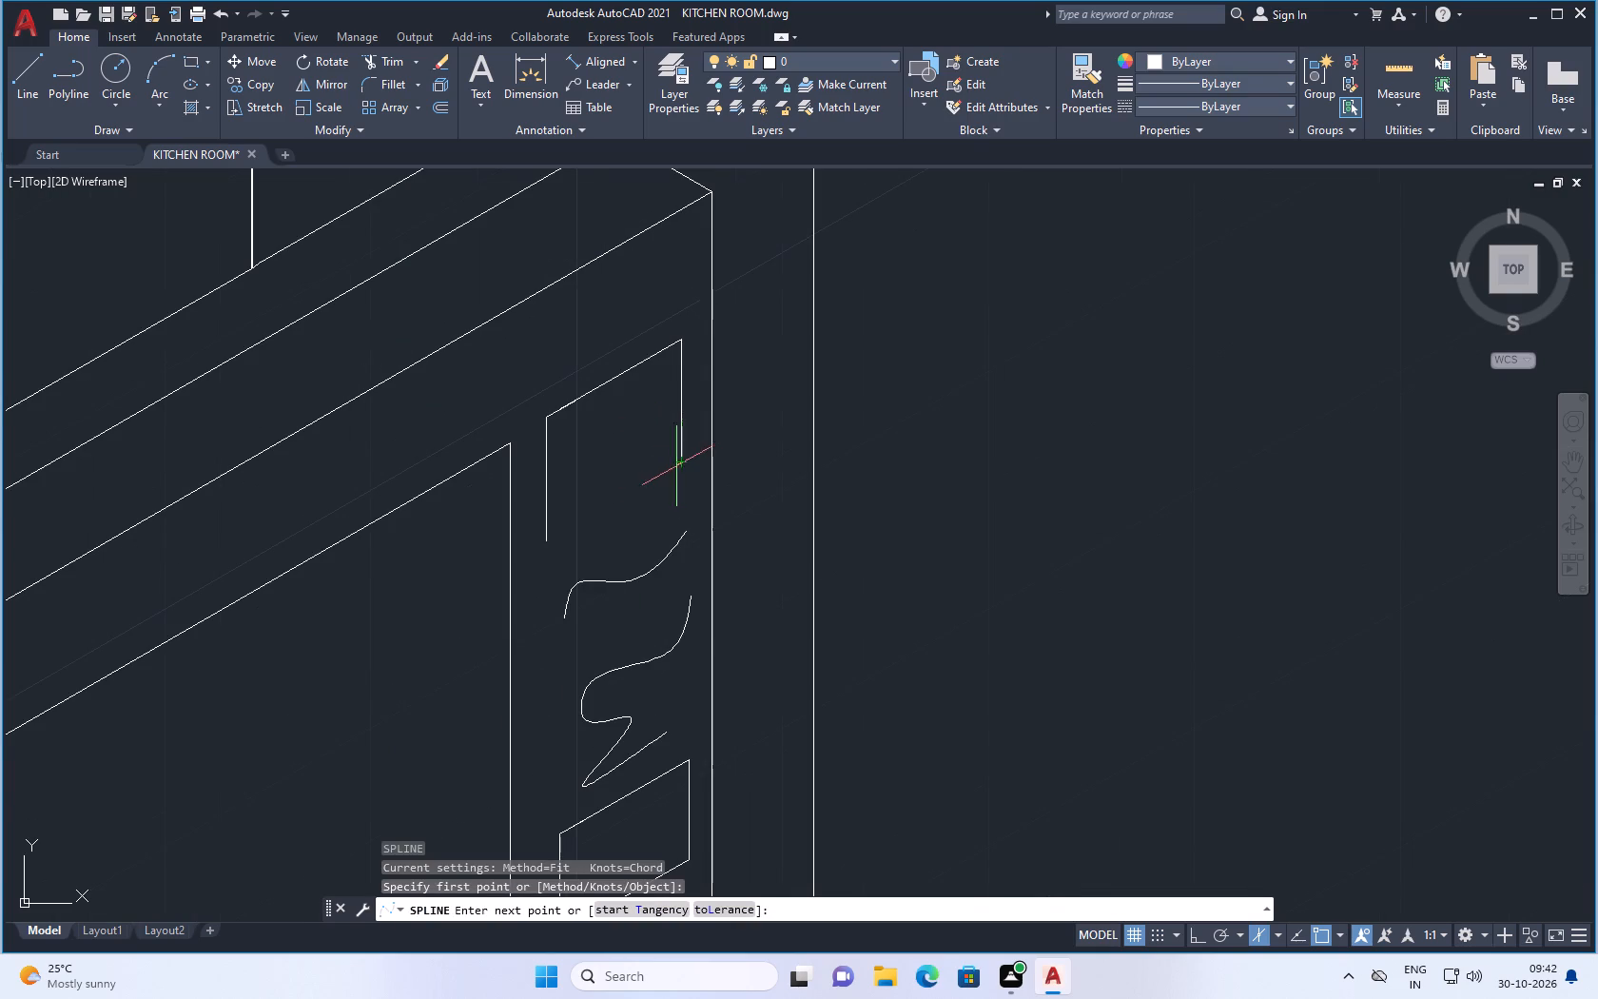
pyautogui.click(621, 480)
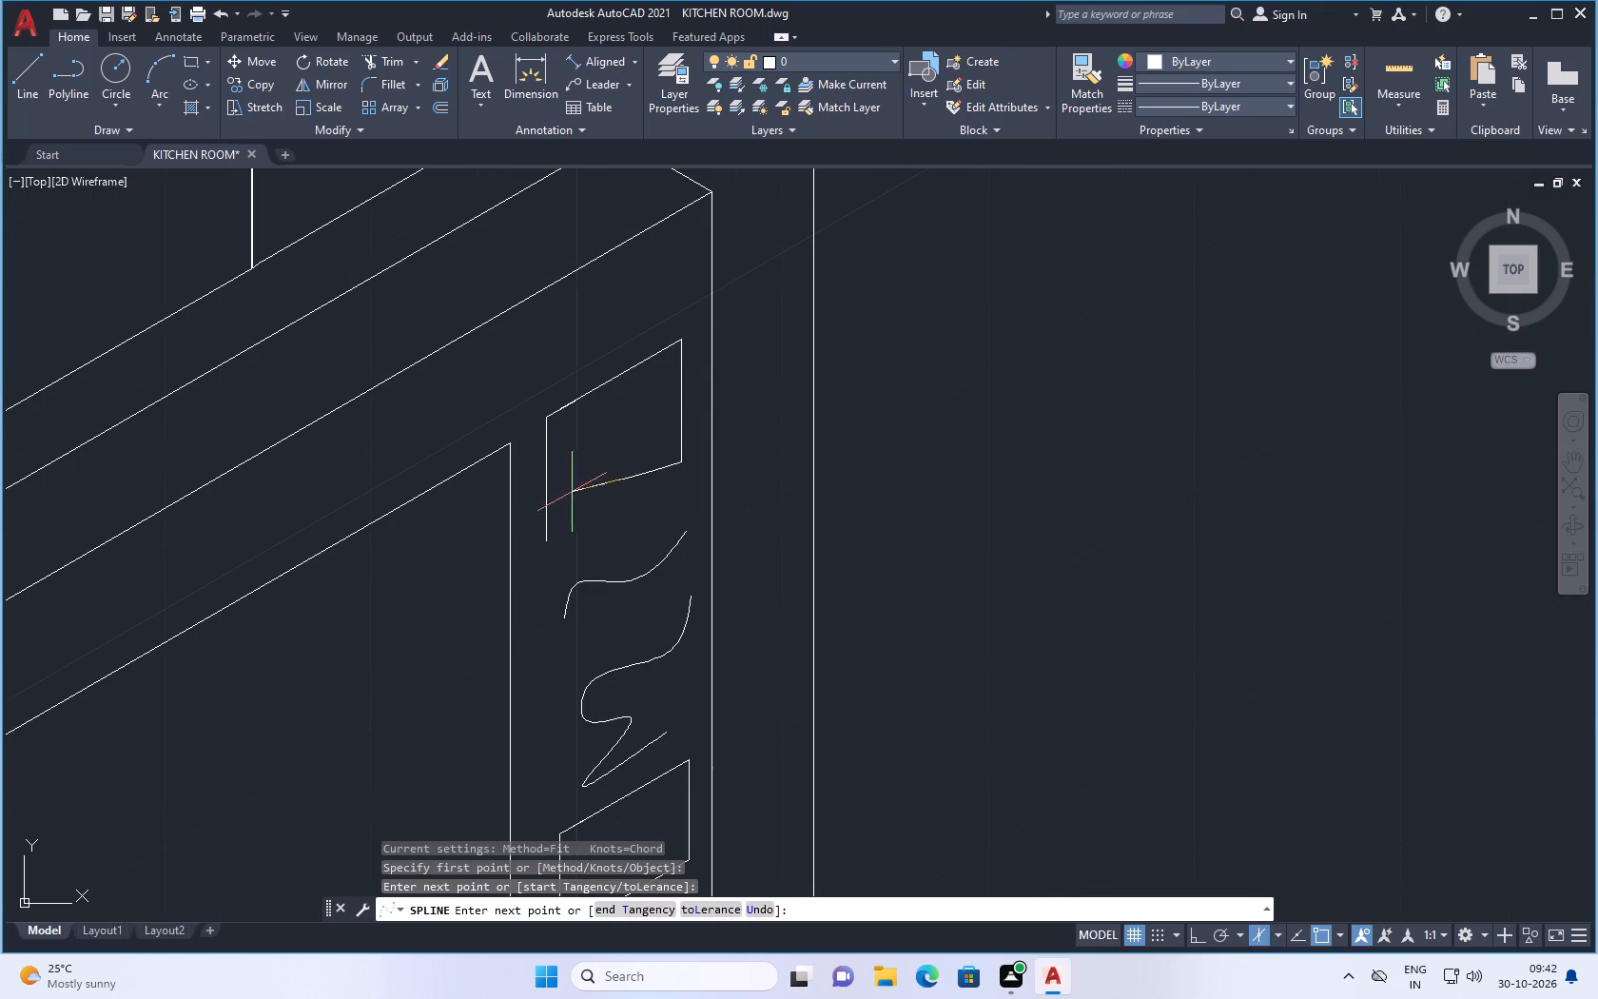
pyautogui.click(545, 548)
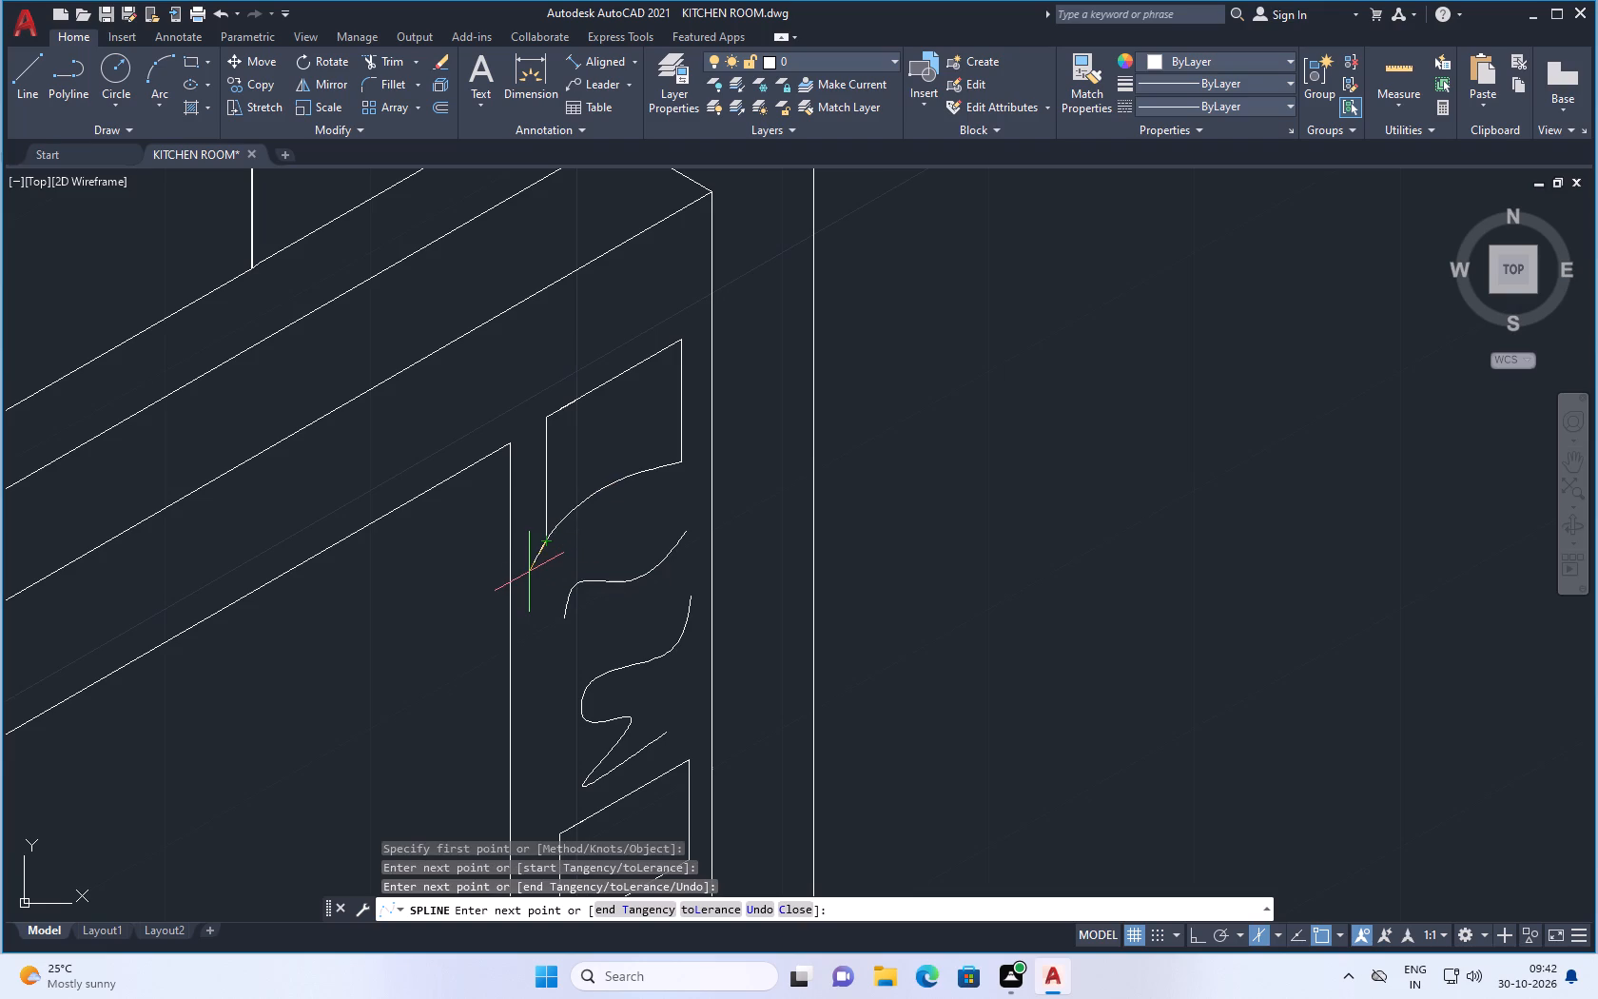
pyautogui.click(549, 565)
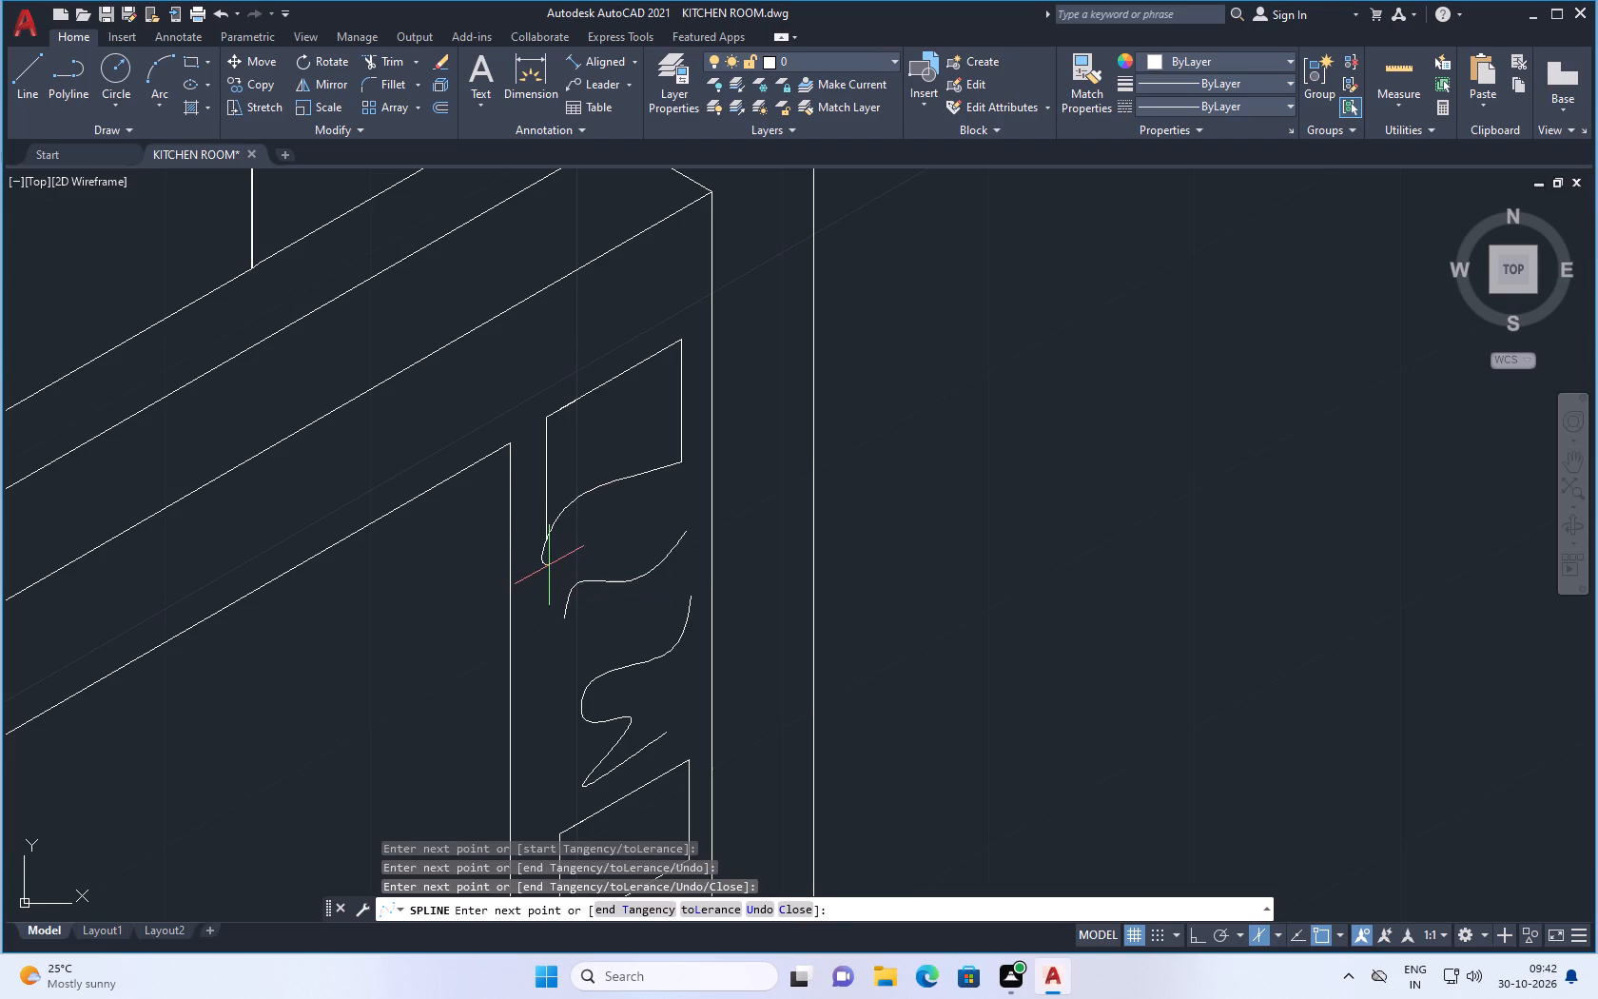
pyautogui.press('Return')
# Trim the spline's tail that extends below the lower end of the upper small outline's left edge.
pyautogui.scroll(2, 579, 544)
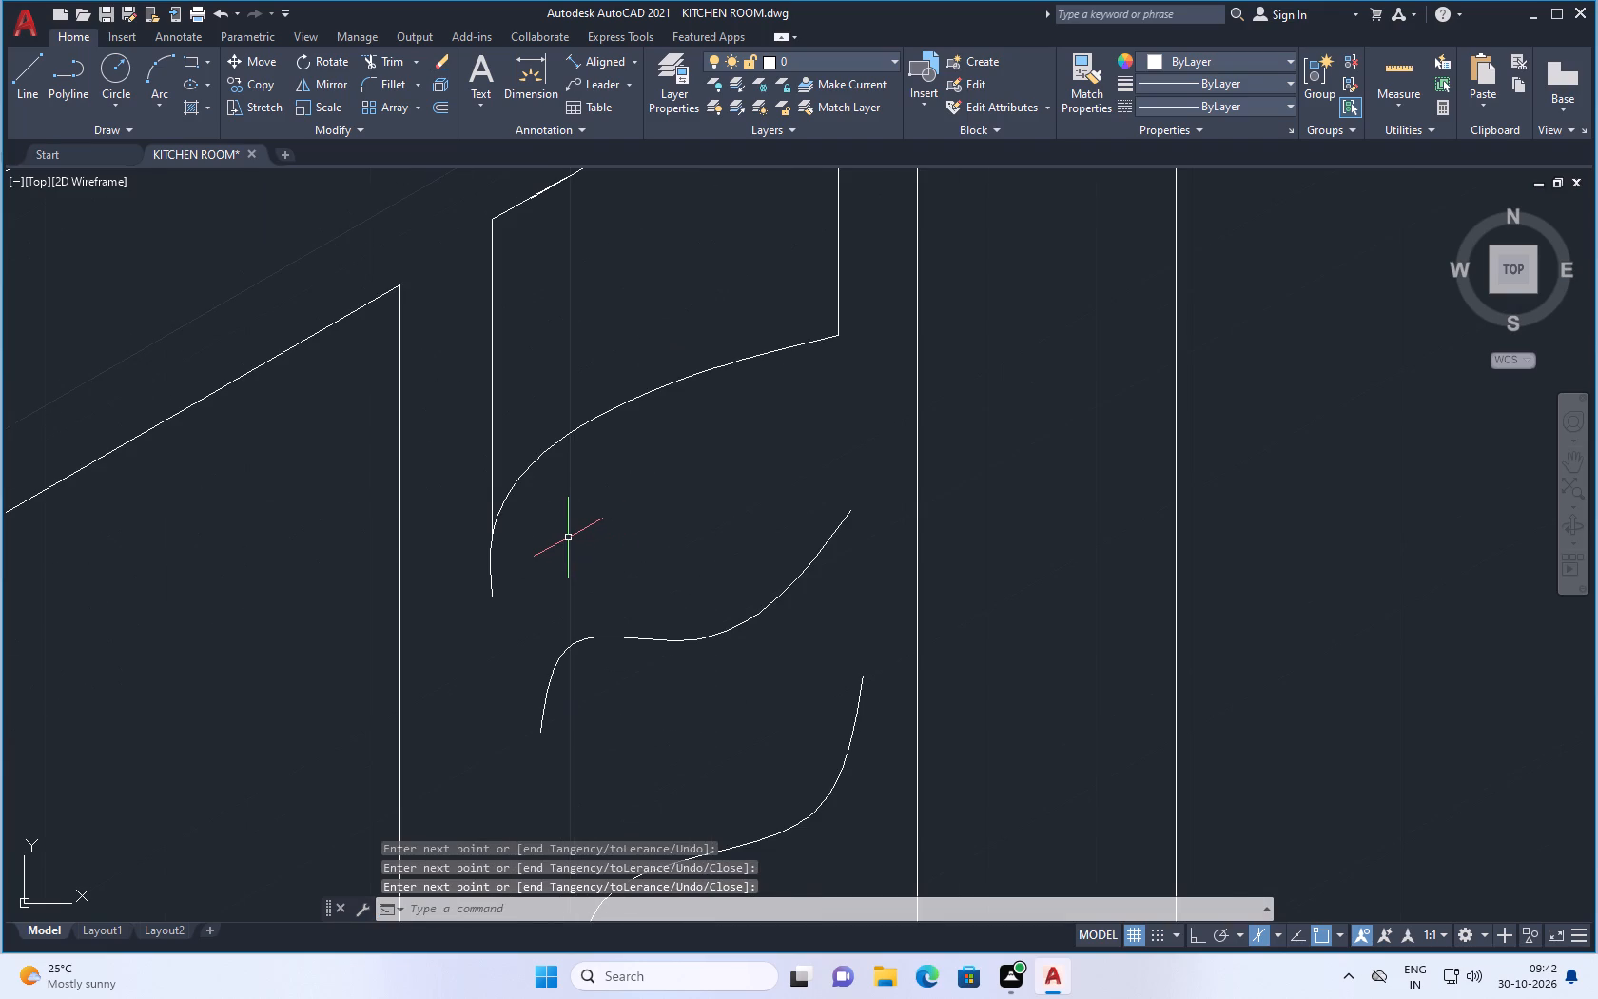
pyautogui.write('TR')
pyautogui.press('Return')
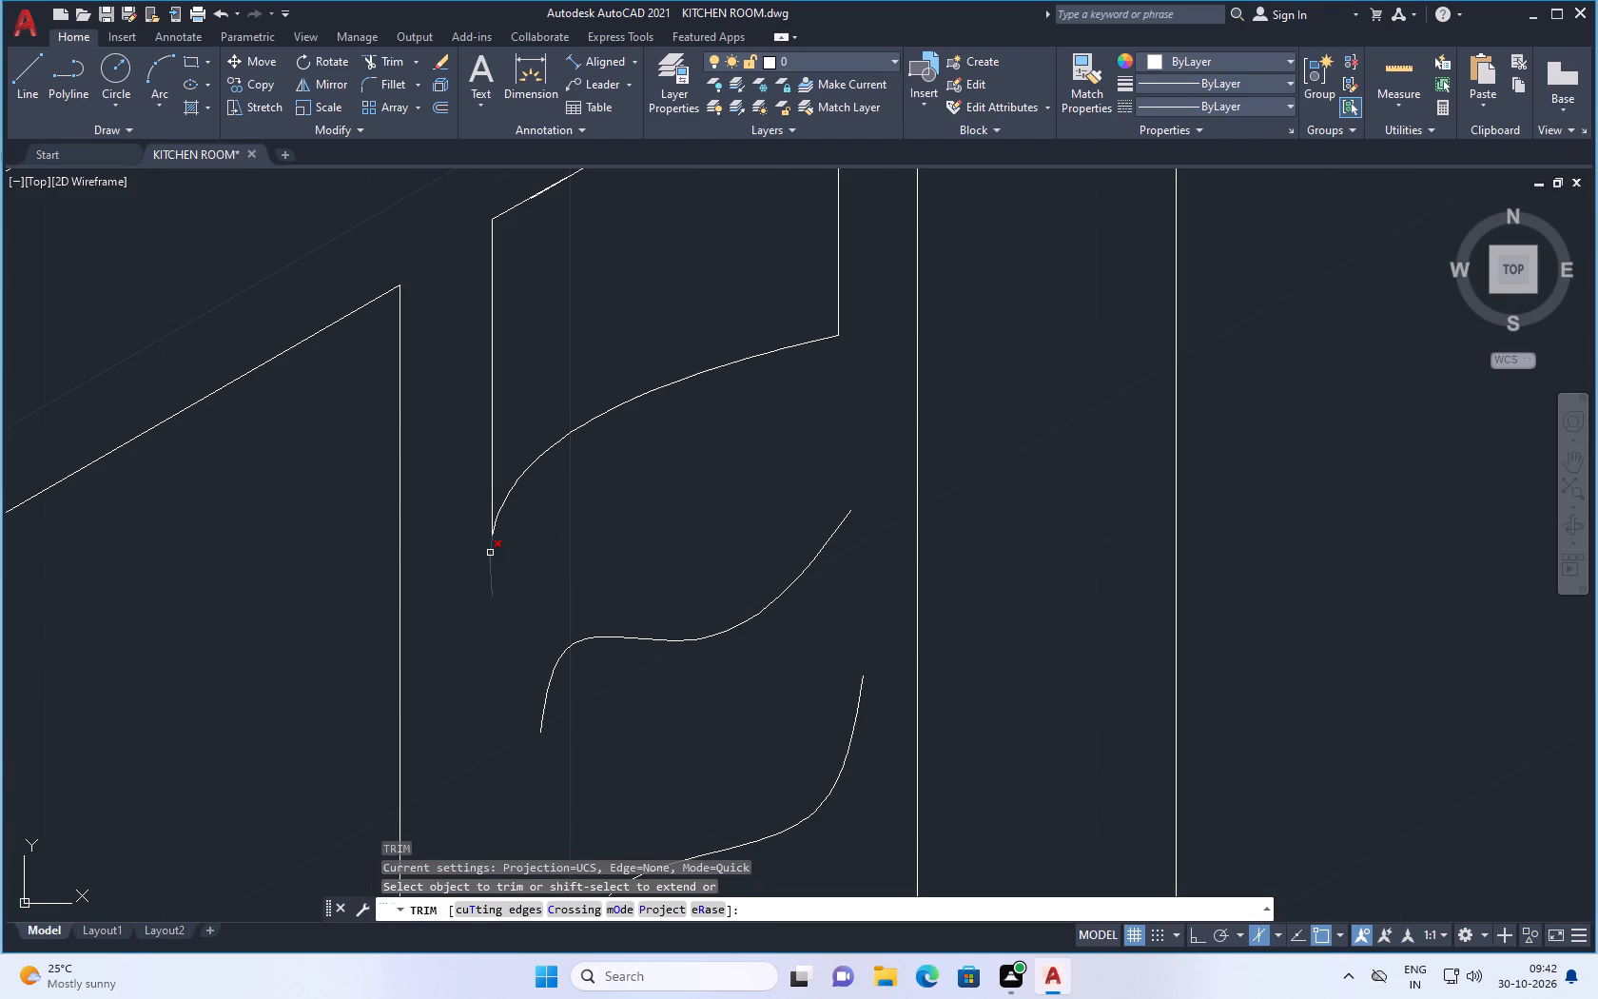
pyautogui.click(491, 554)
pyautogui.scroll(-2, 560, 533)
pyautogui.press('Escape')
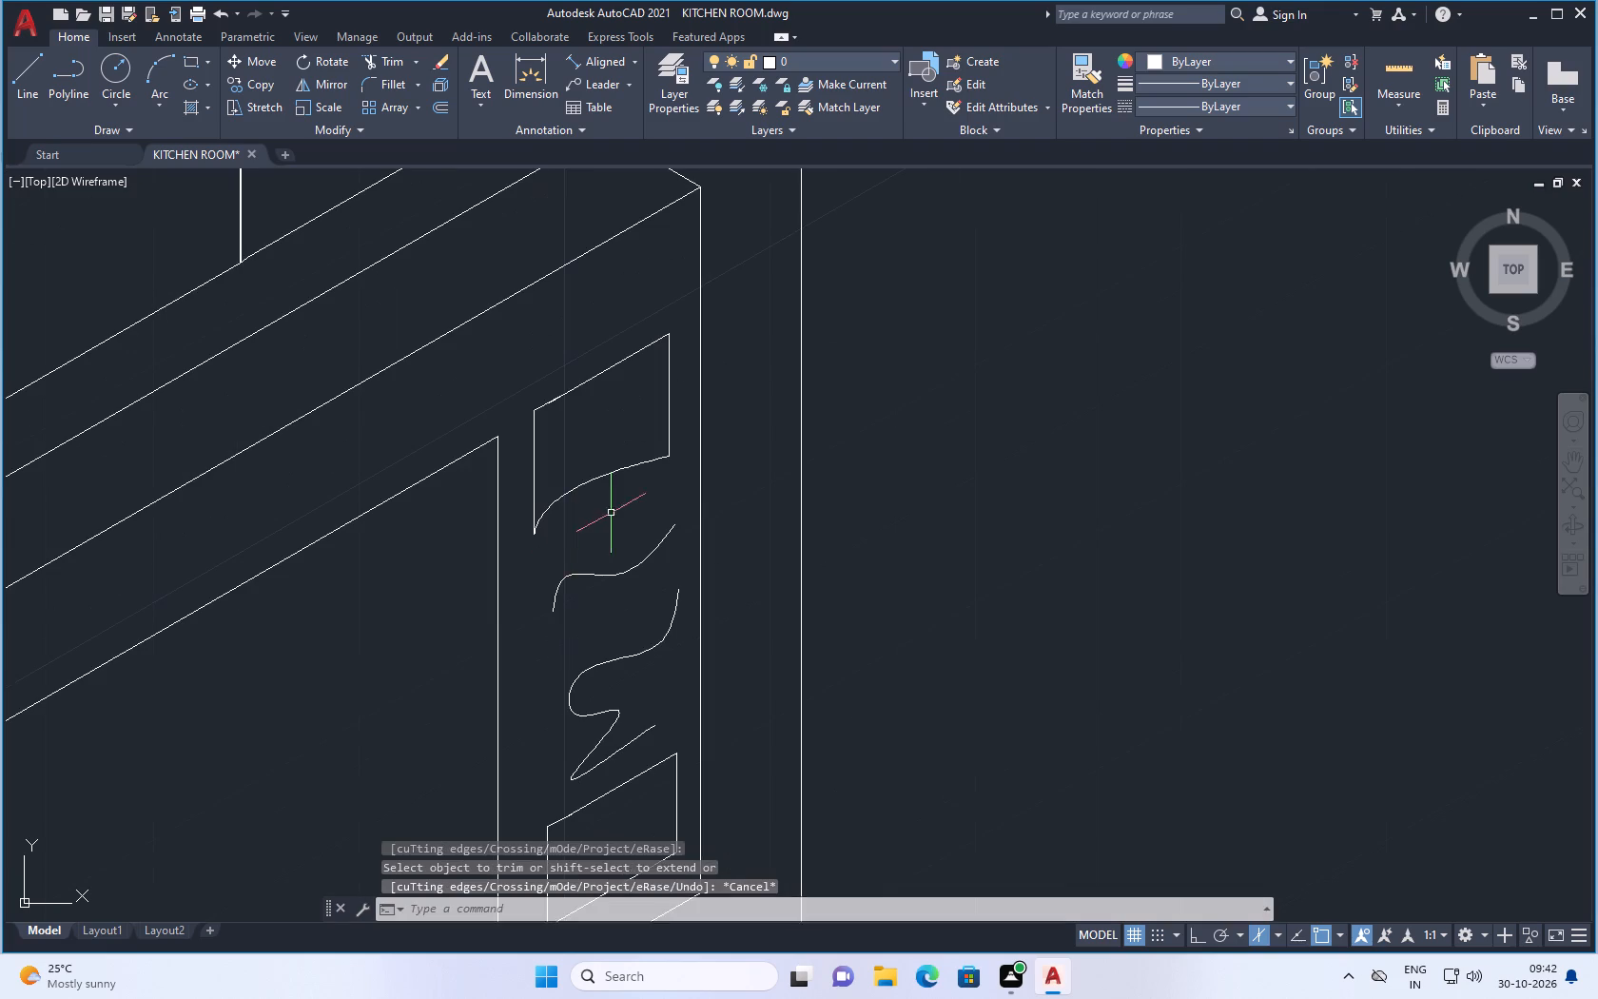
# Erase both line segments forming the top edge of the lower small outline.
pyautogui.scroll(-2, 615, 508)
pyautogui.scroll(1, 645, 594)
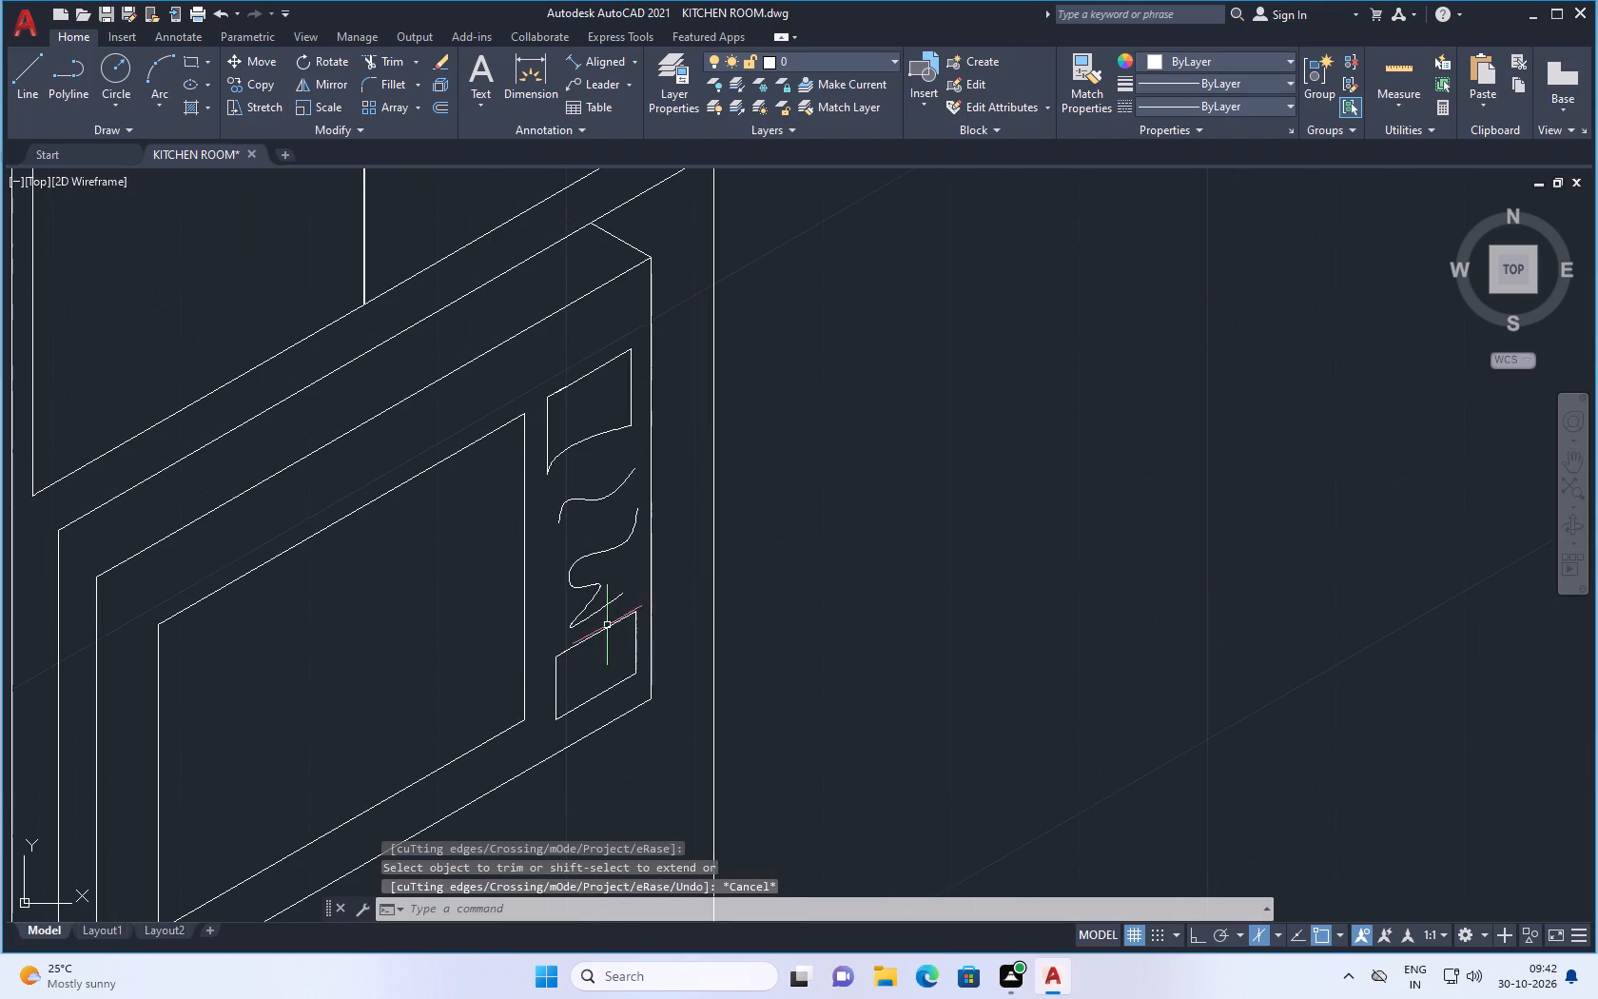
pyautogui.scroll(2, 602, 634)
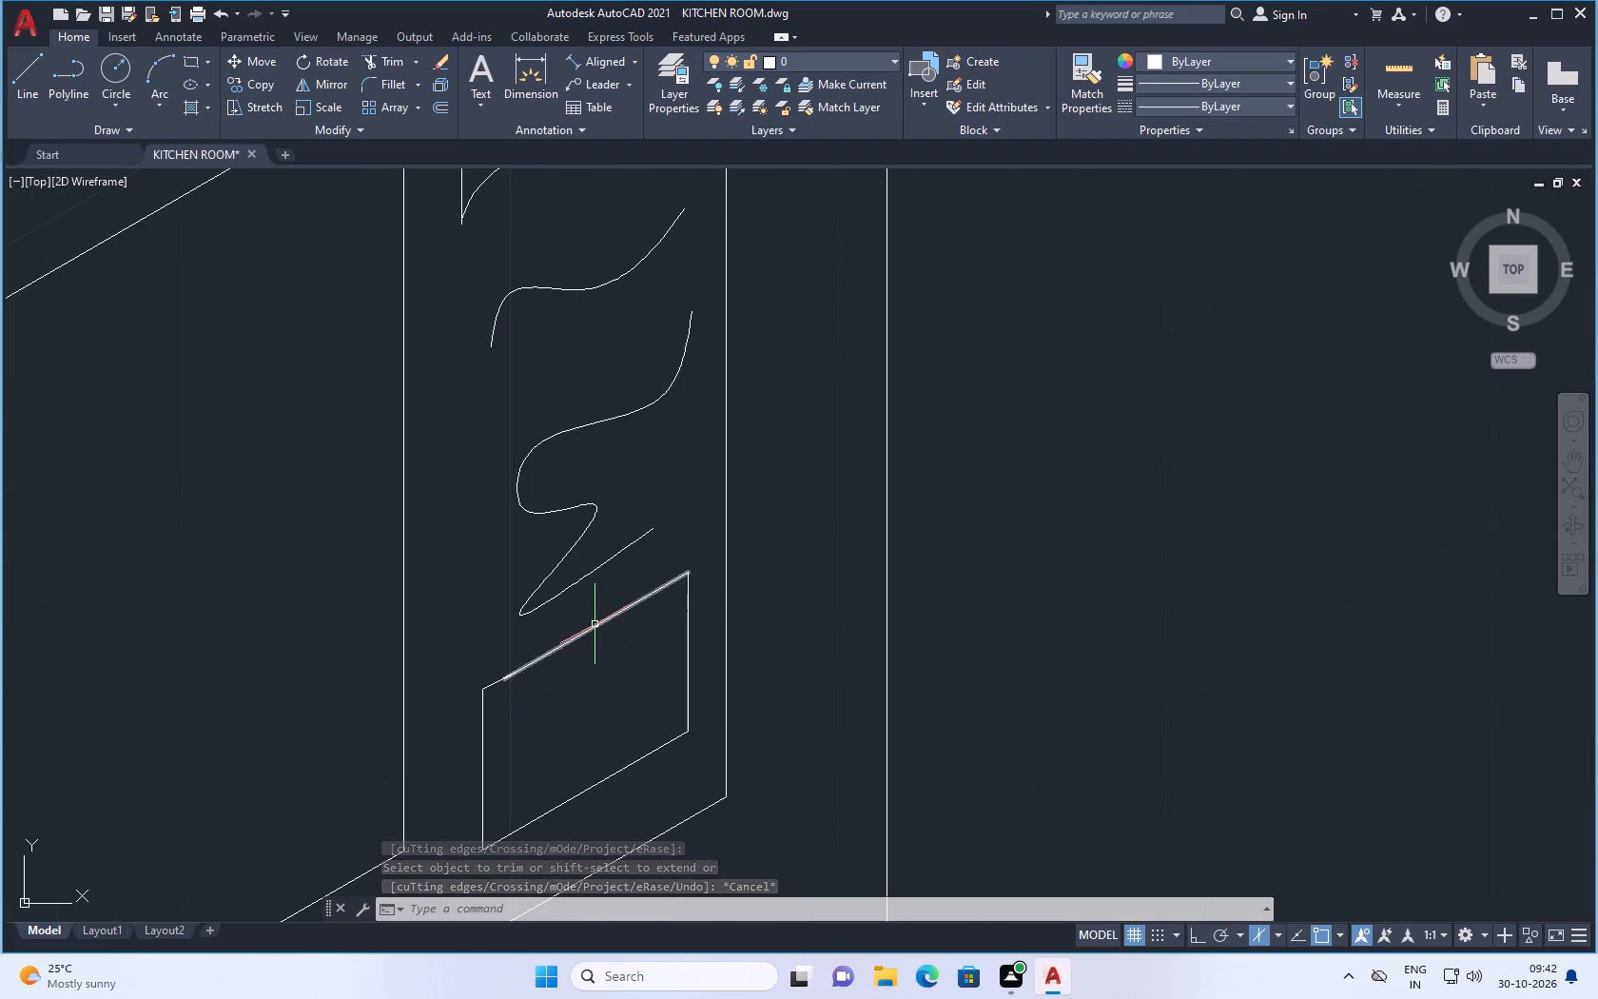
pyautogui.click(594, 624)
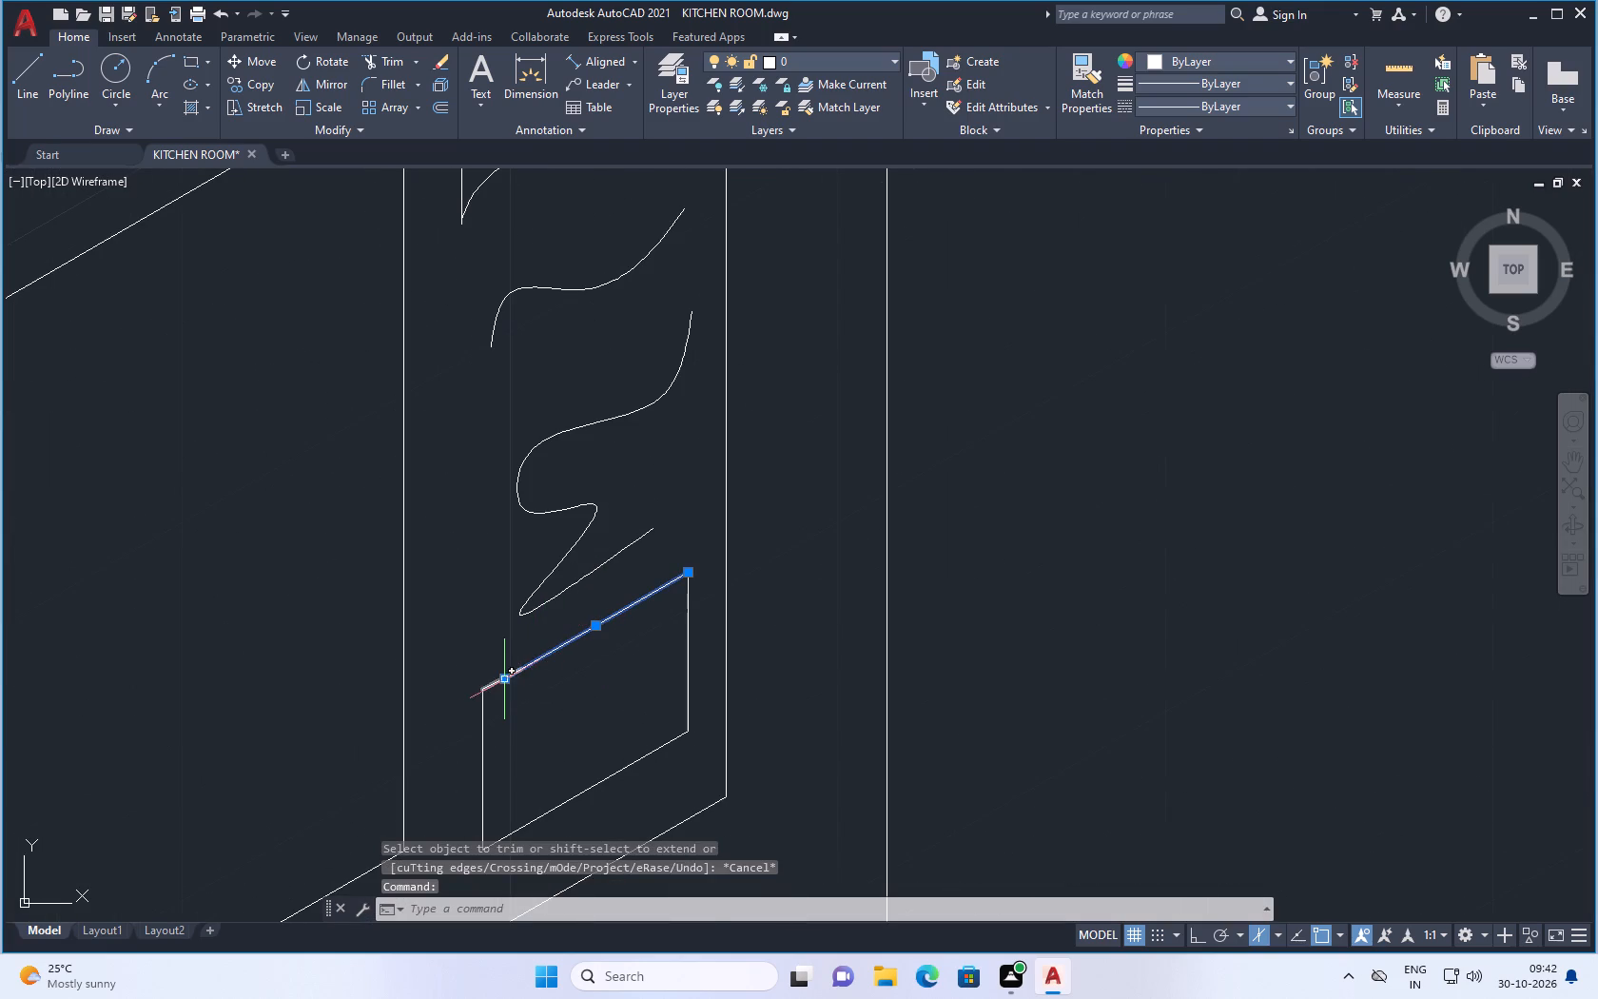
pyautogui.click(490, 684)
pyautogui.press('Delete')
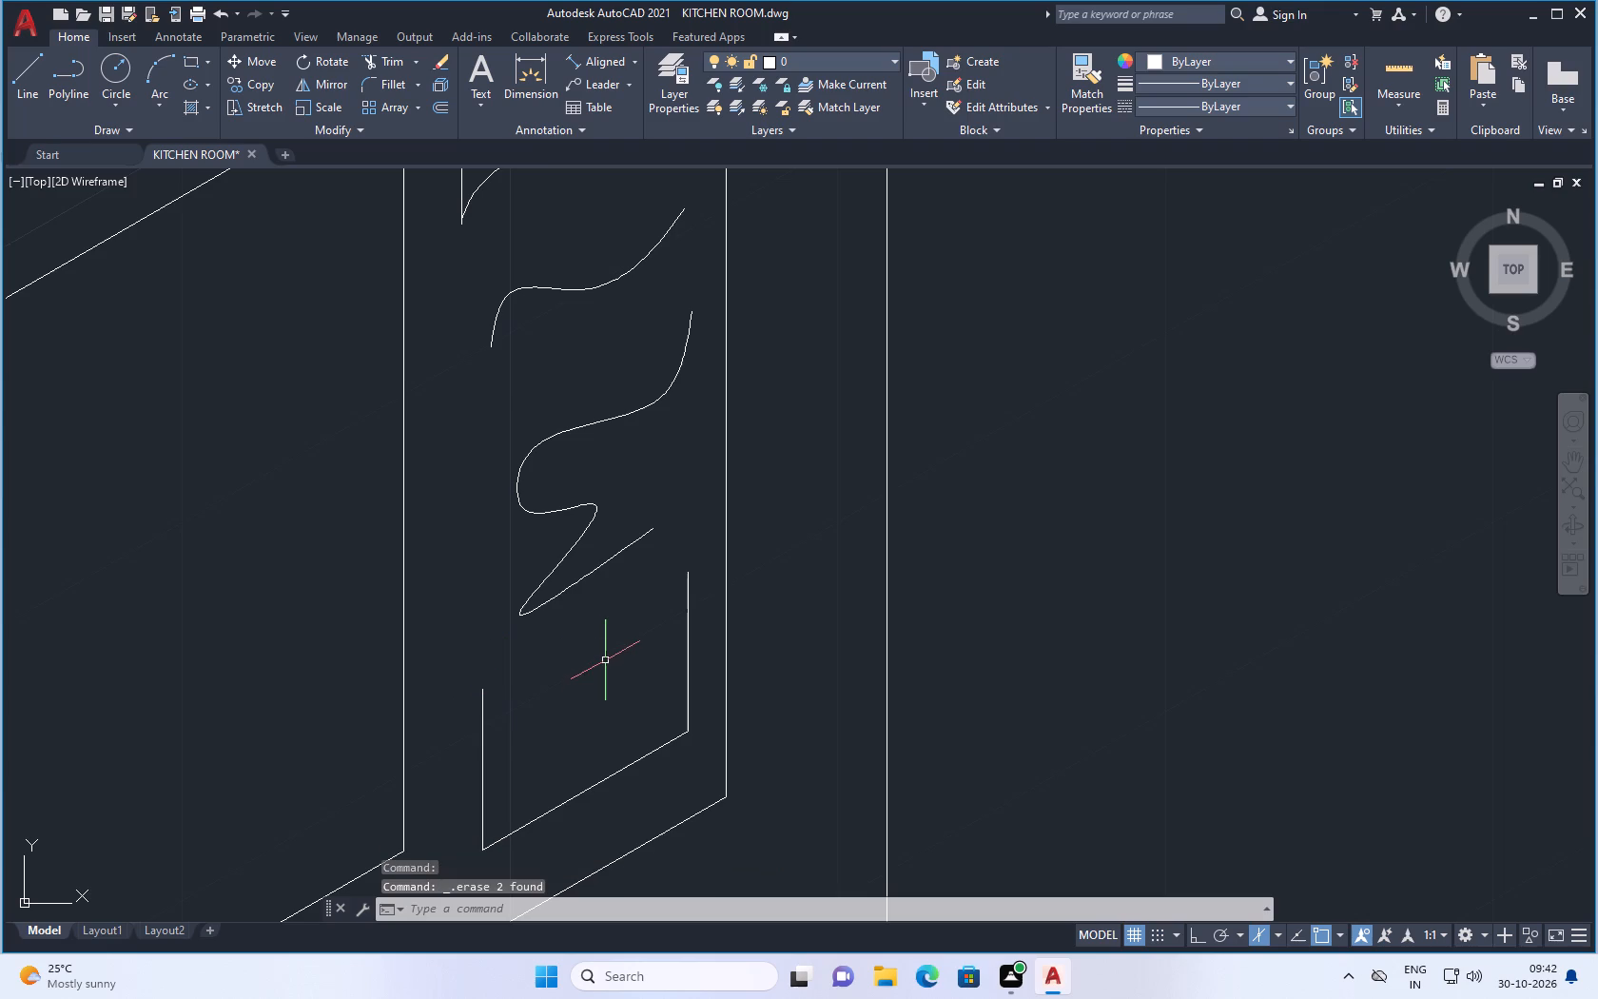
# Move the winding spline slightly upward, closer to the first wavy curve and clear of the lower small outline.
pyautogui.scroll(-2, 542, 640)
pyautogui.click(604, 514)
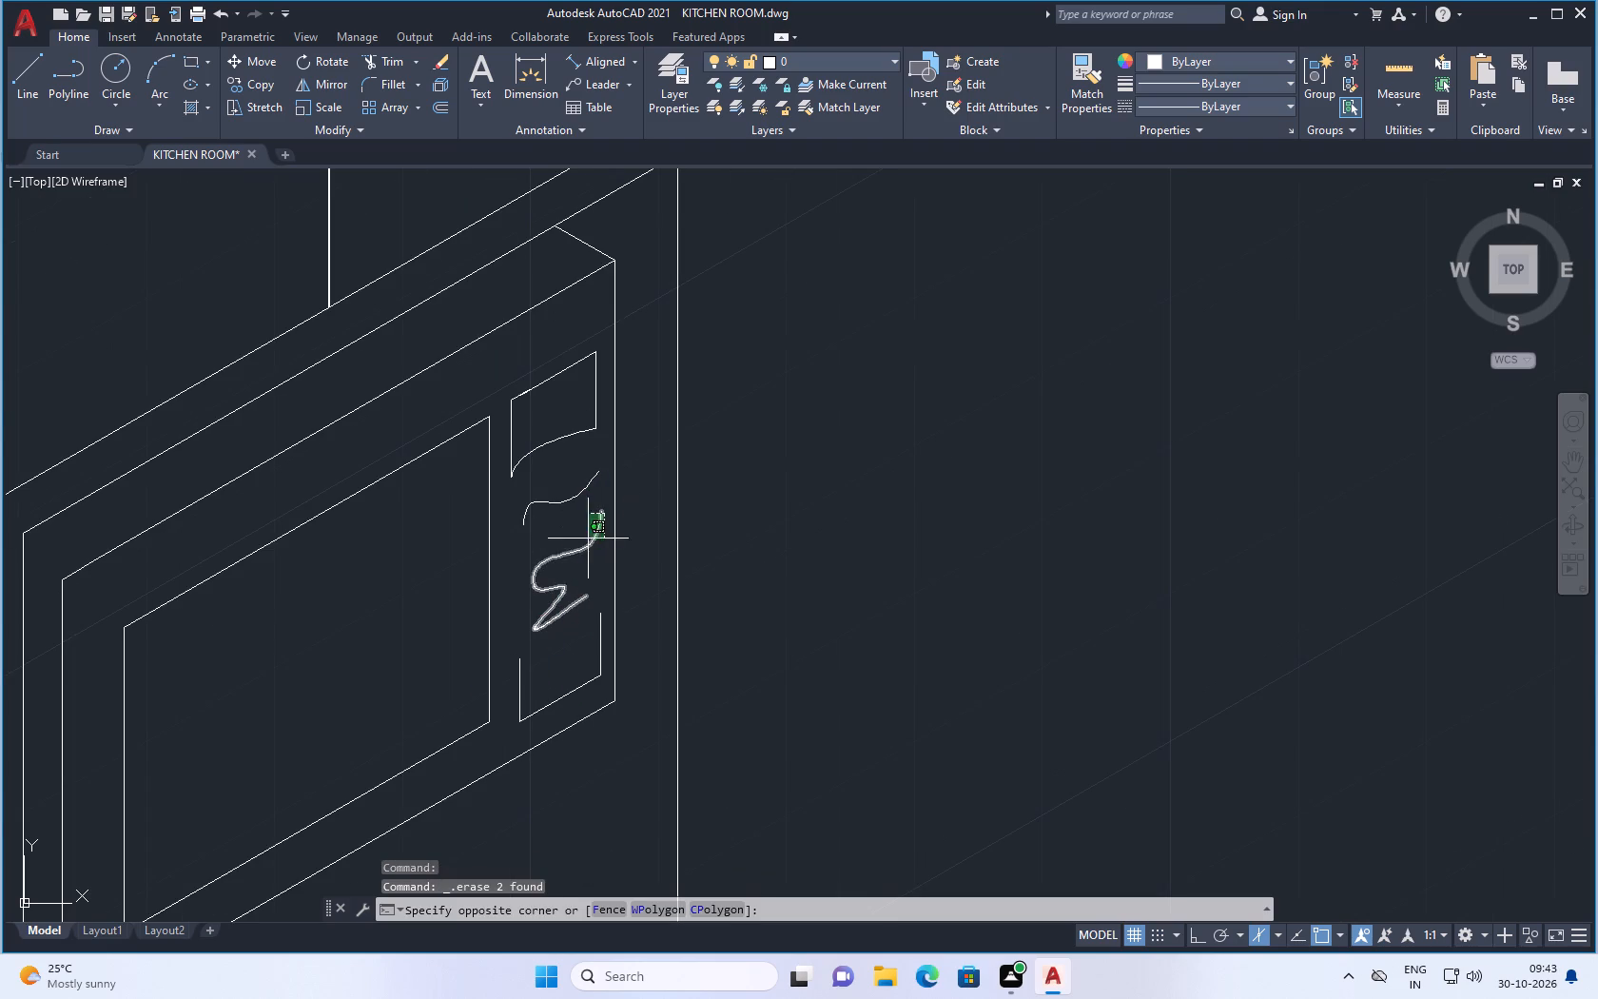
pyautogui.click(548, 600)
pyautogui.press('Escape')
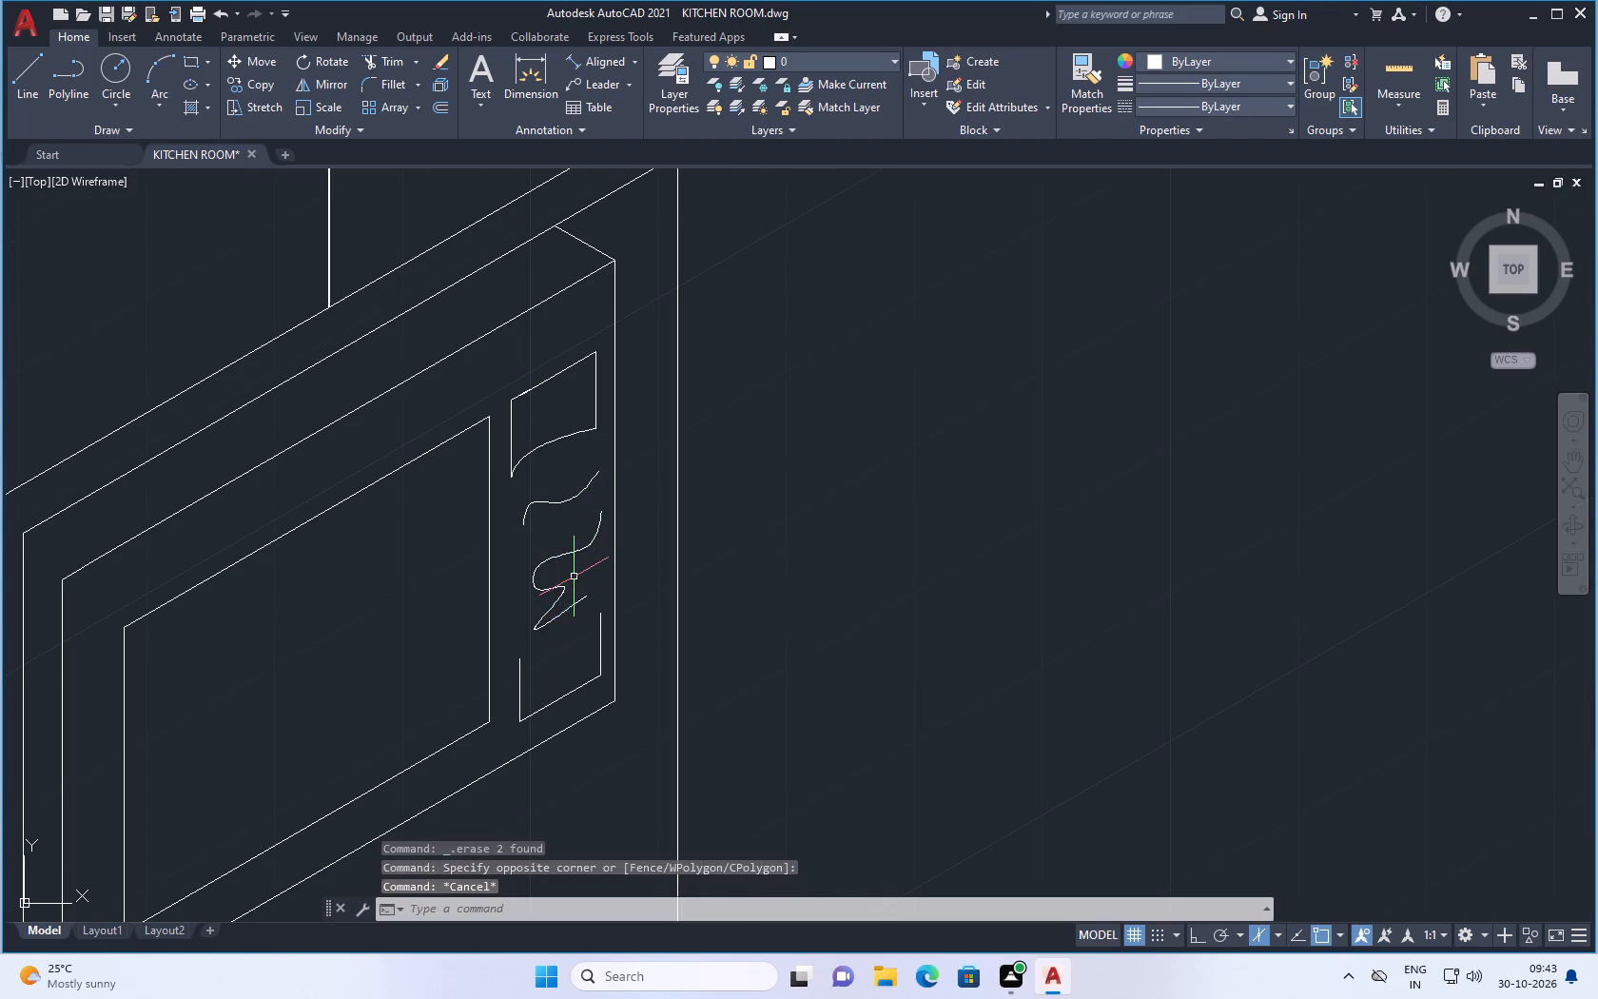
pyautogui.click(583, 538)
pyautogui.click(552, 577)
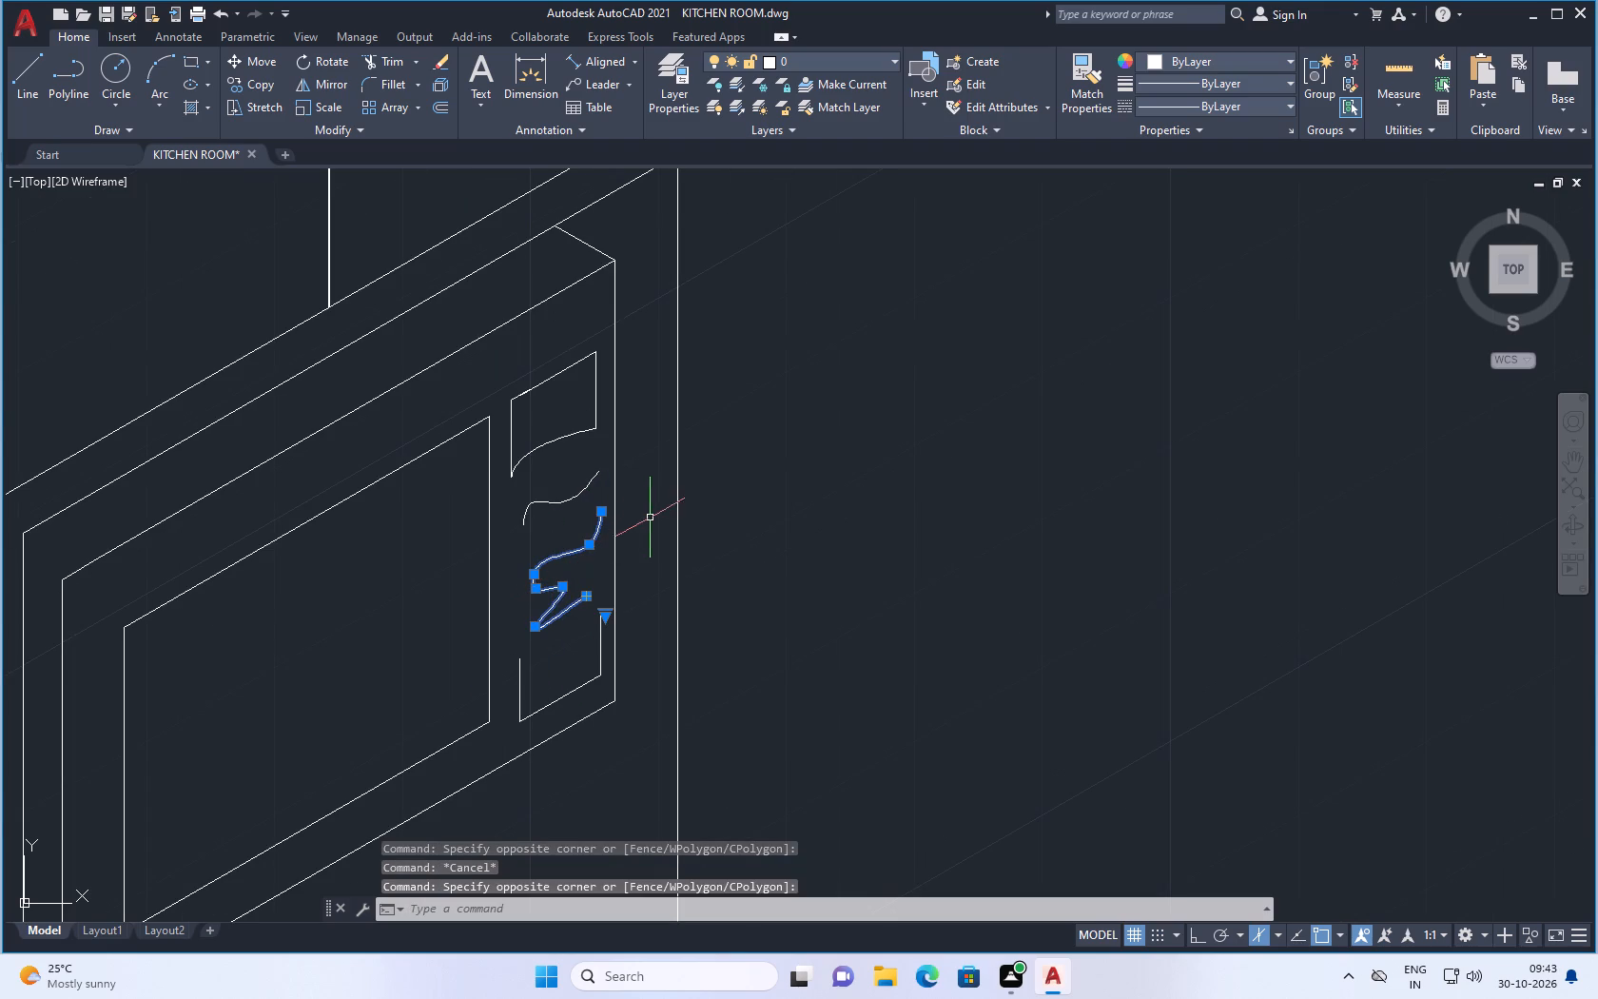
pyautogui.rightClick(546, 536)
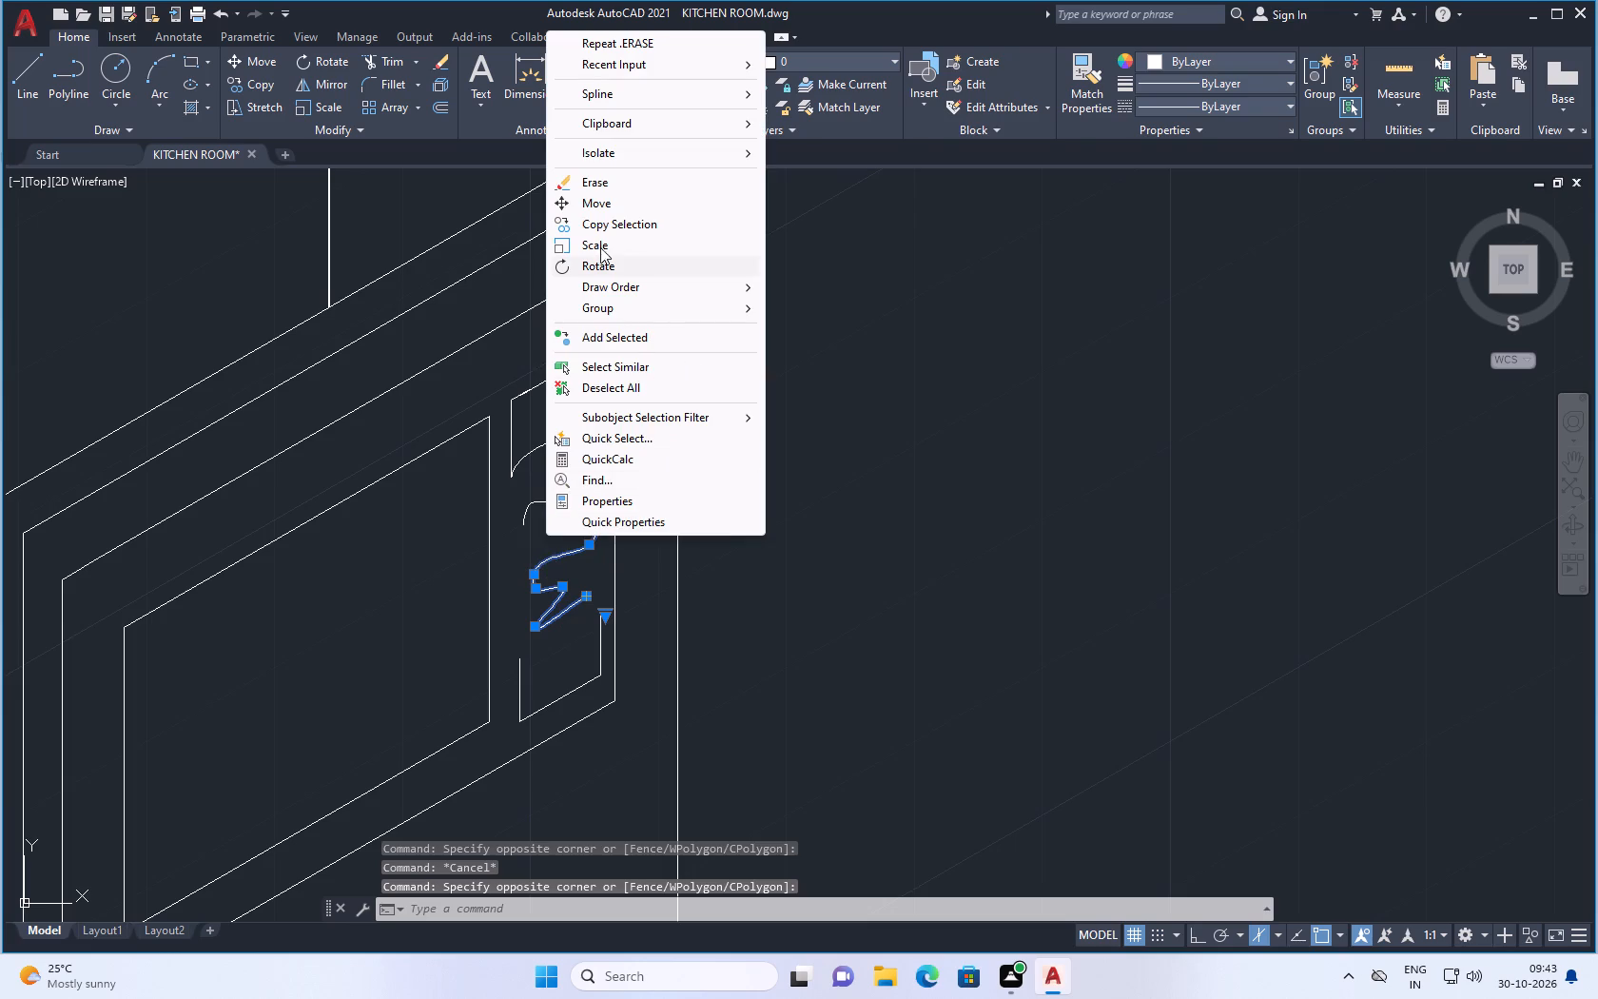
pyautogui.click(616, 204)
pyautogui.scroll(1, 558, 629)
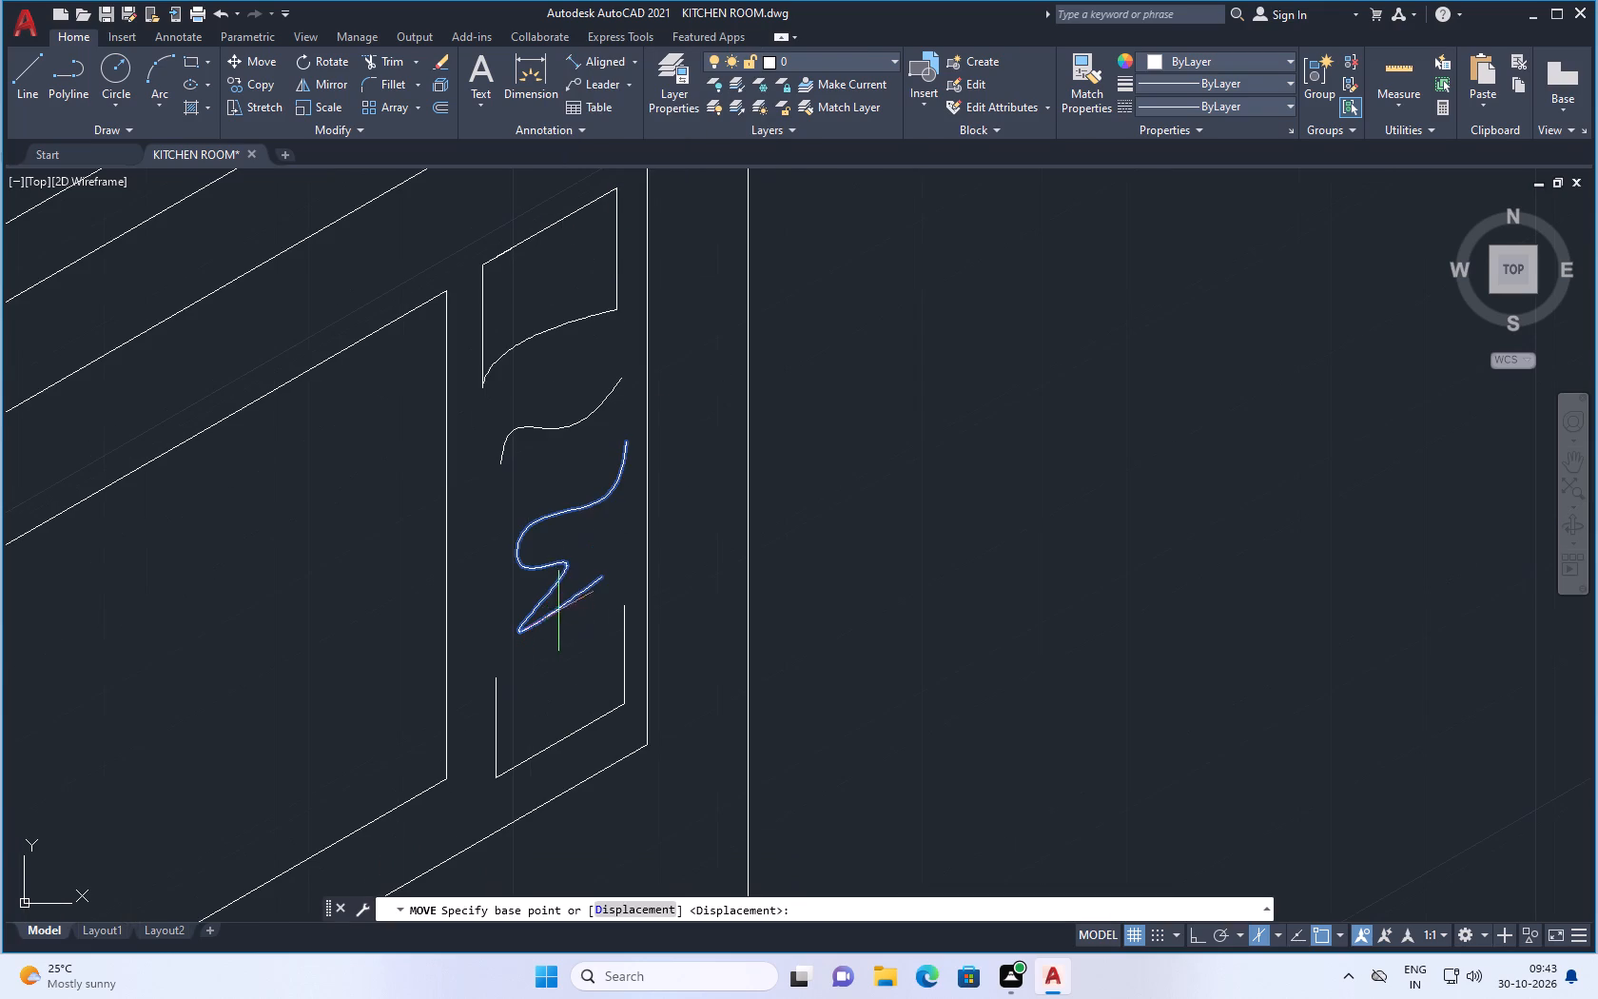
pyautogui.click(559, 576)
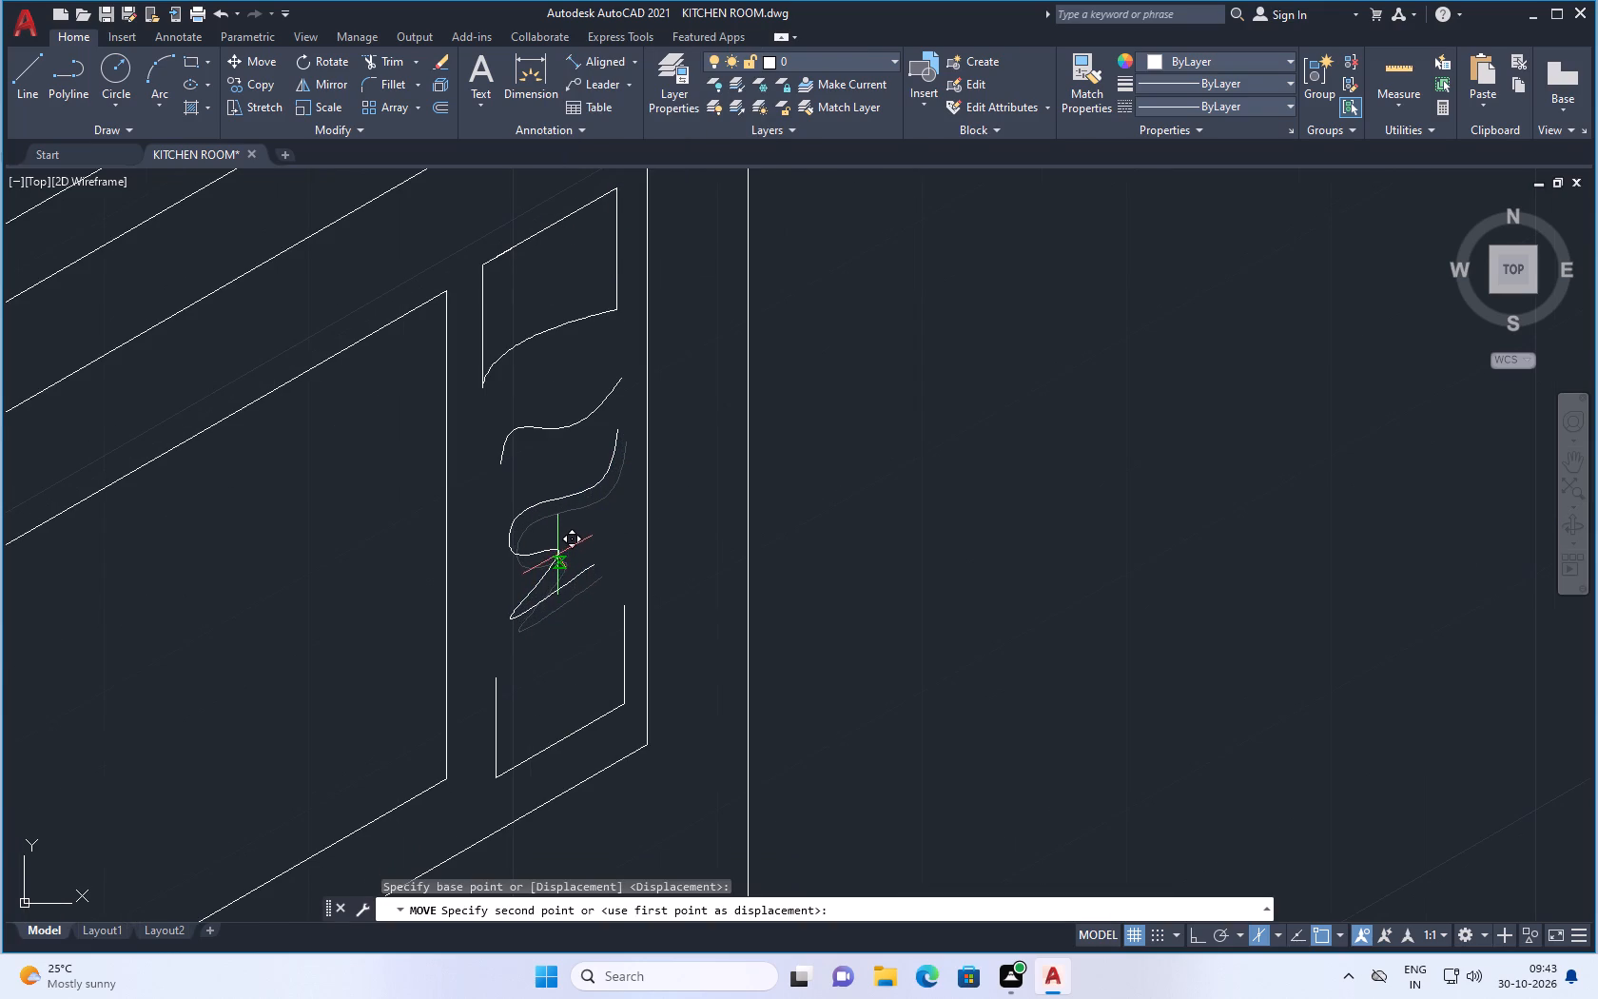
pyautogui.click(563, 549)
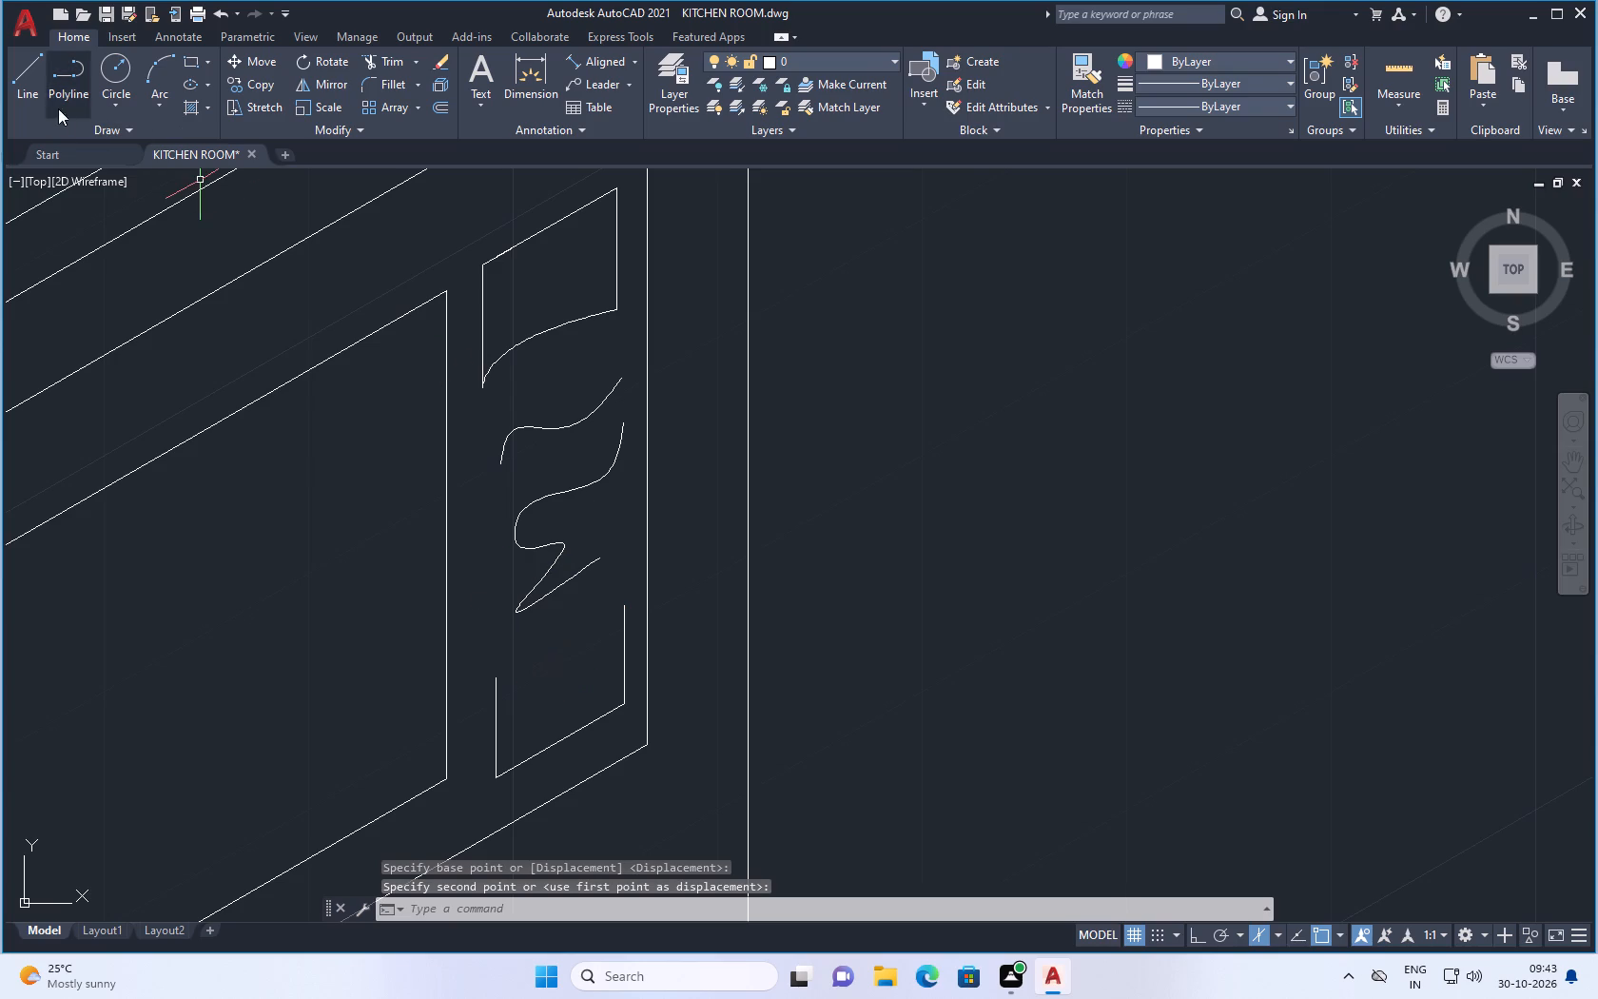
# Draw a three-point arc from the lower small outline's left edge top through its right edge top, ending below the appliance panel.
pyautogui.click(157, 71)
pyautogui.click(500, 676)
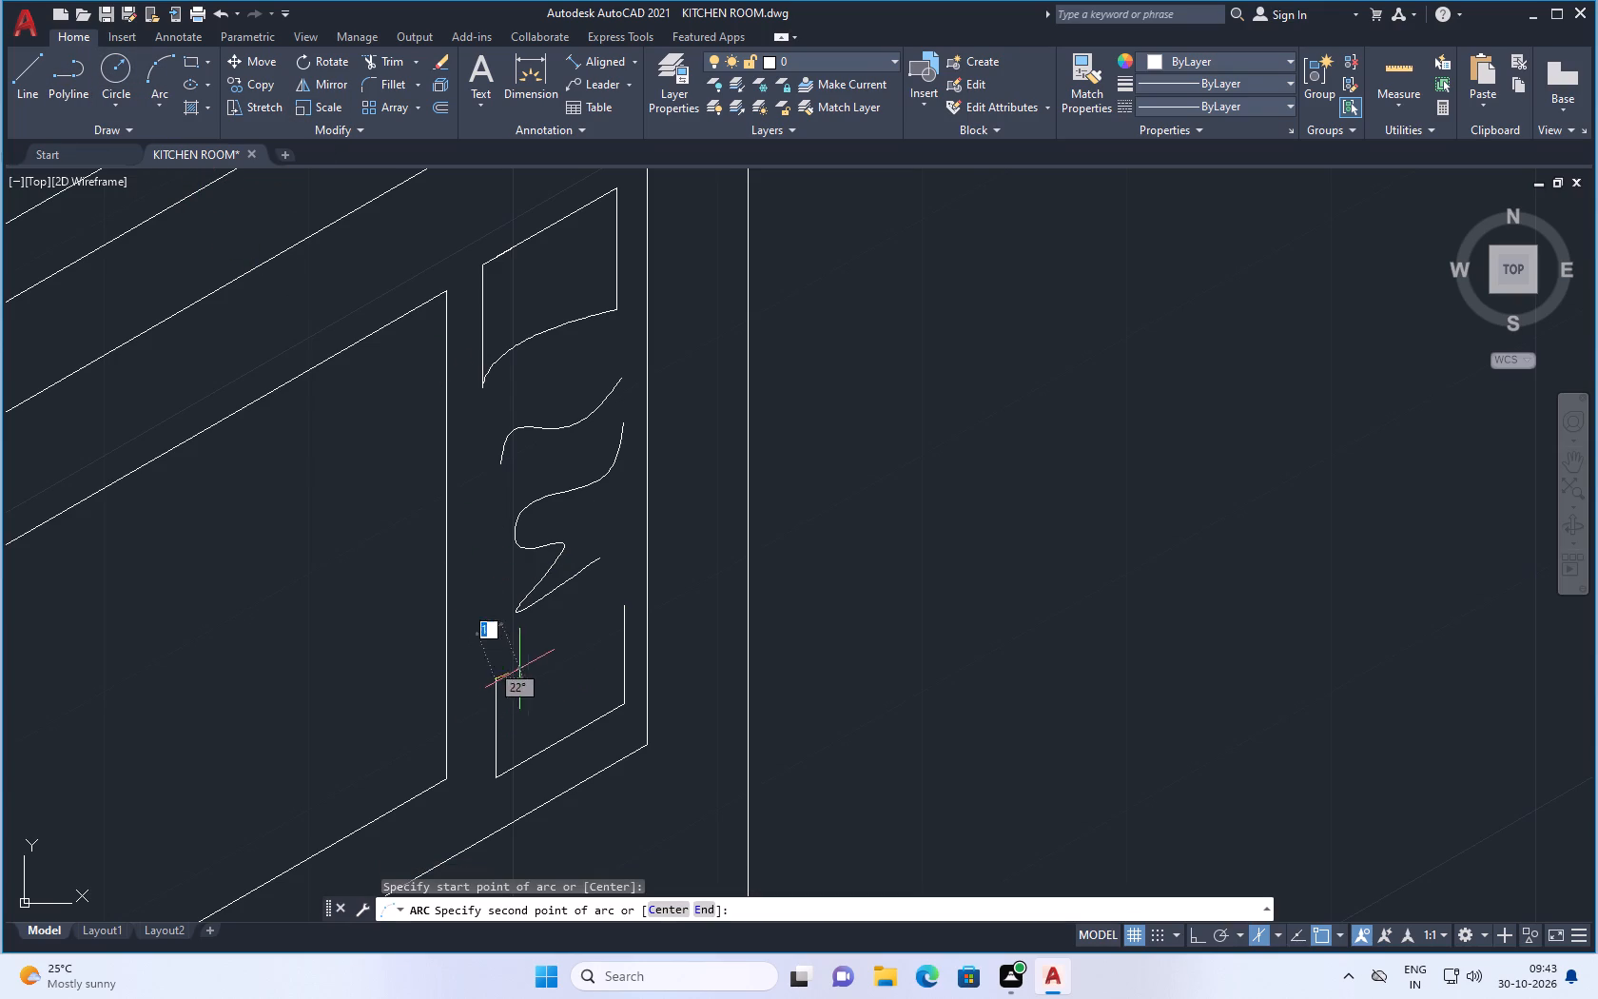
pyautogui.click(627, 609)
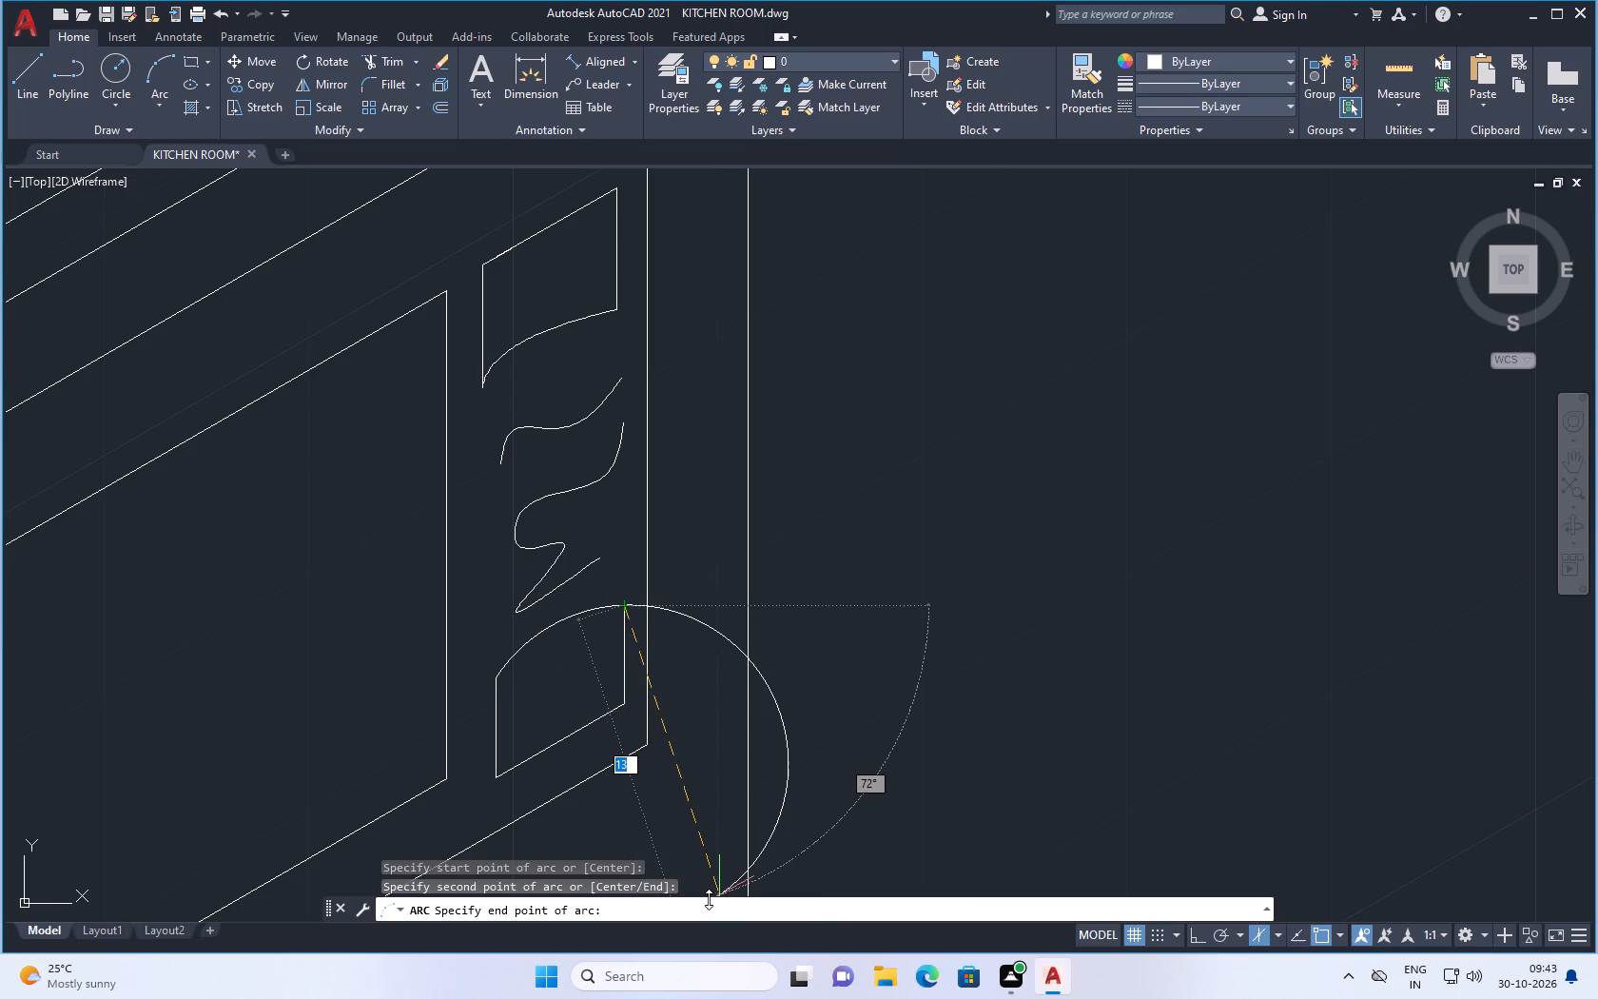
pyautogui.press('Return')
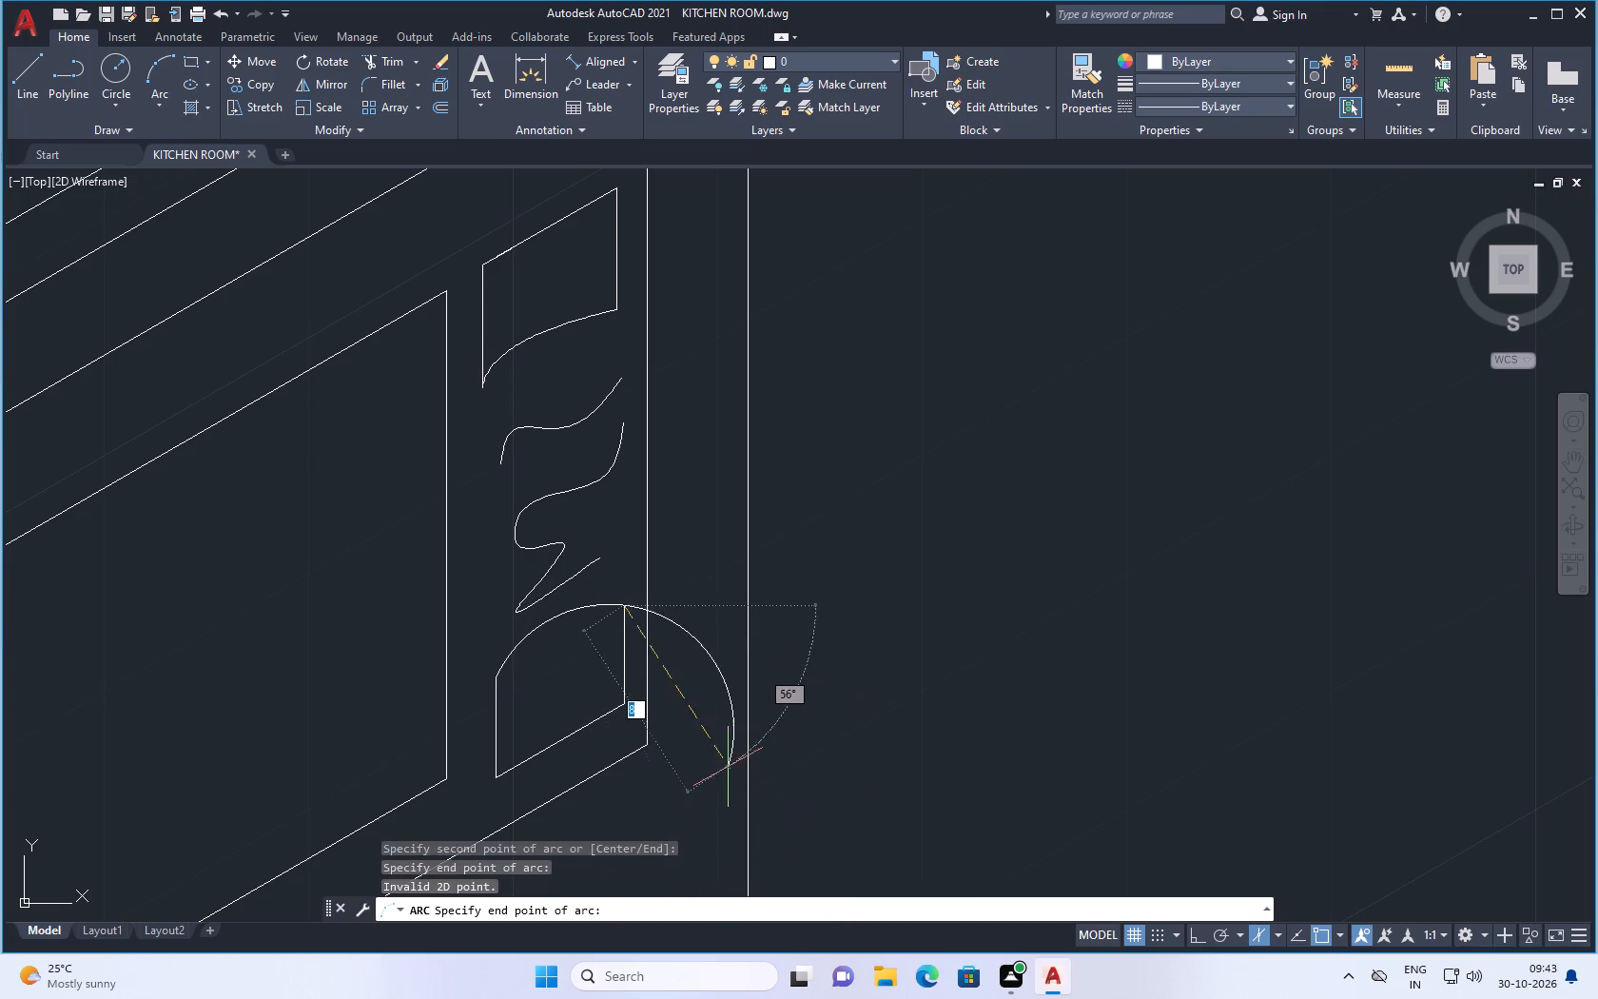
pyautogui.scroll(-1, 664, 843)
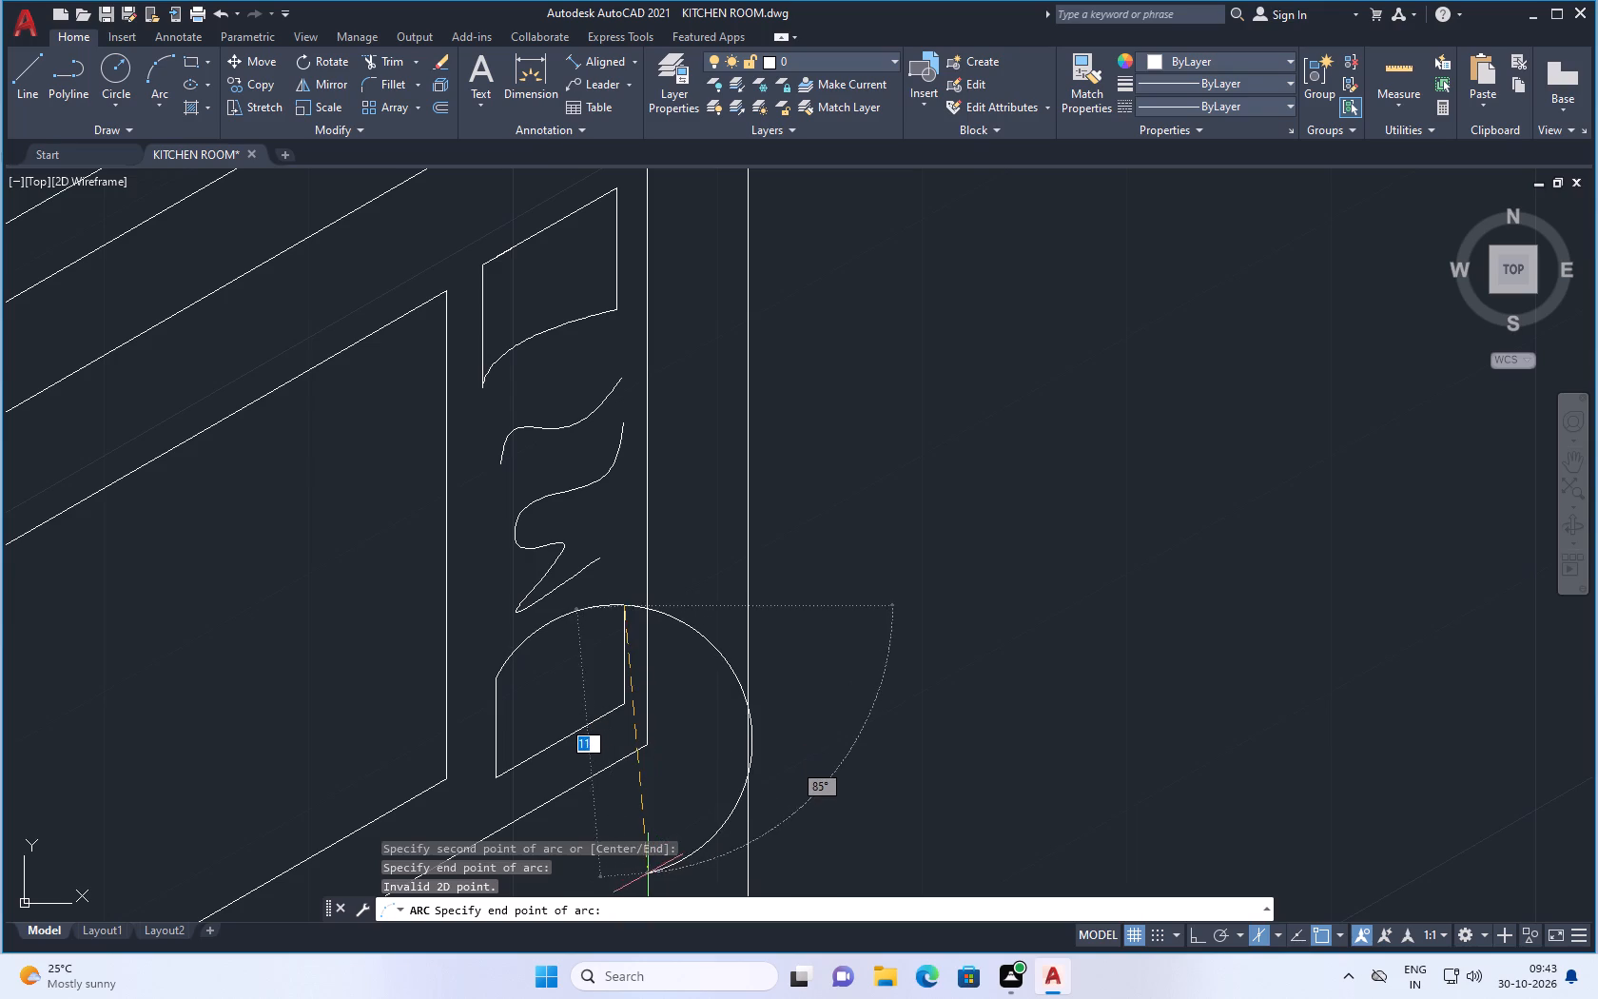
pyautogui.click(594, 884)
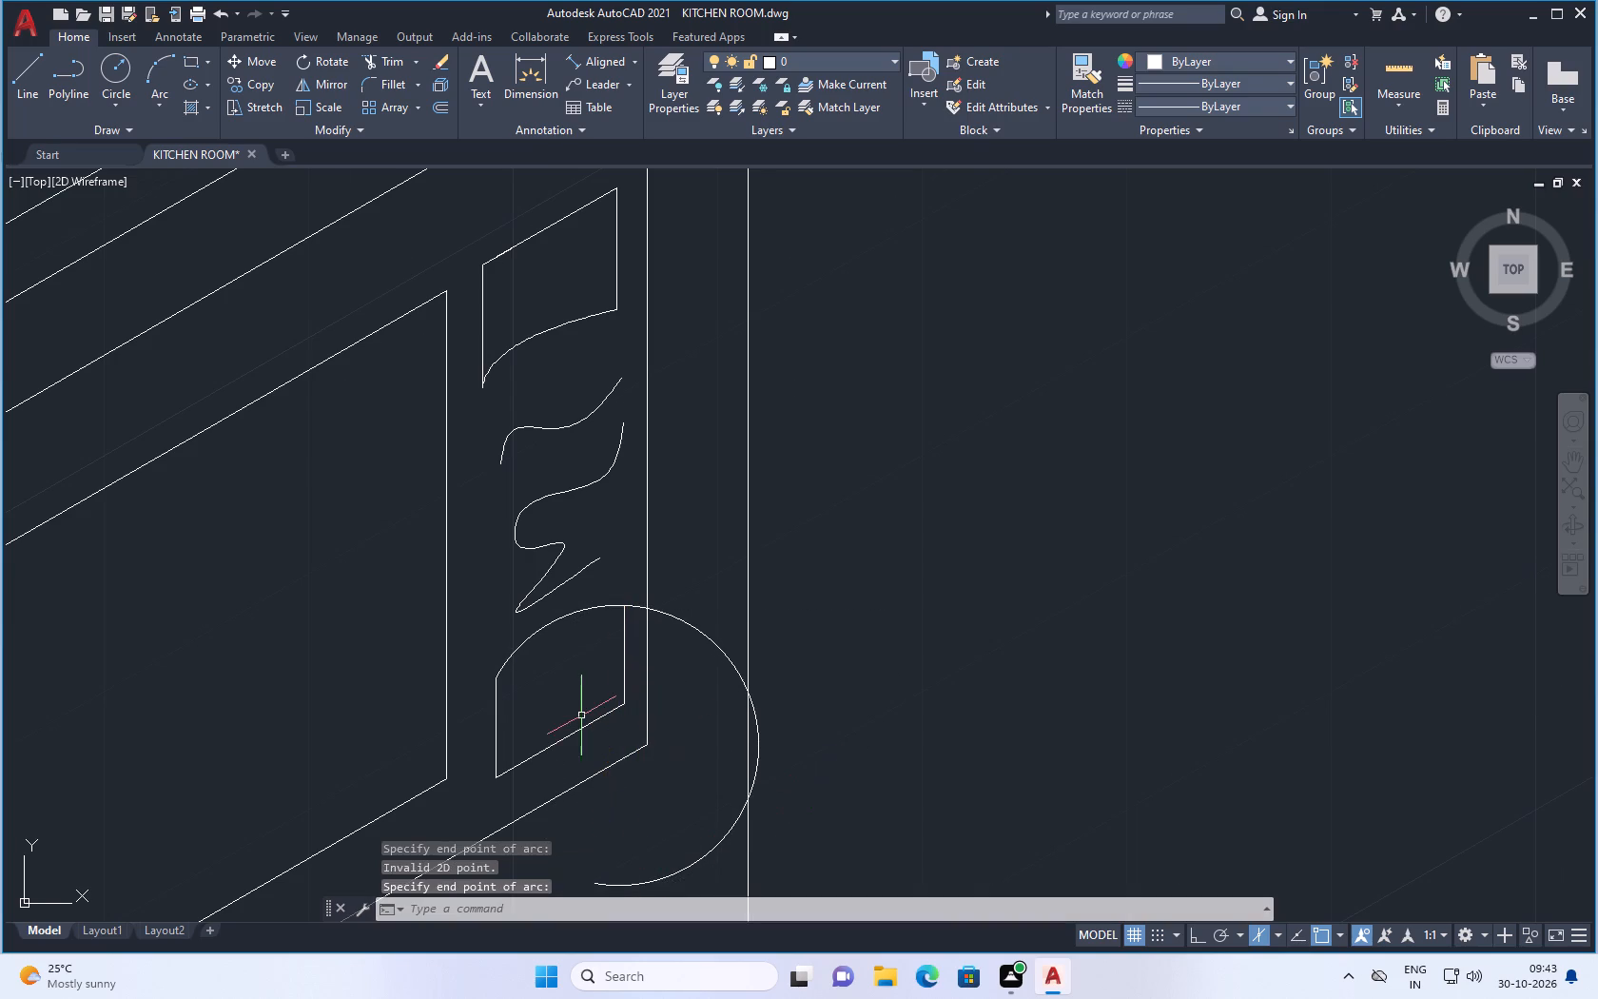
# Trim all of the arc beyond the lower small outline's right edge, leaving only its curved top.
pyautogui.scroll(-2, 581, 715)
pyautogui.scroll(1, 566, 776)
pyautogui.write('TR')
pyautogui.press('Return')
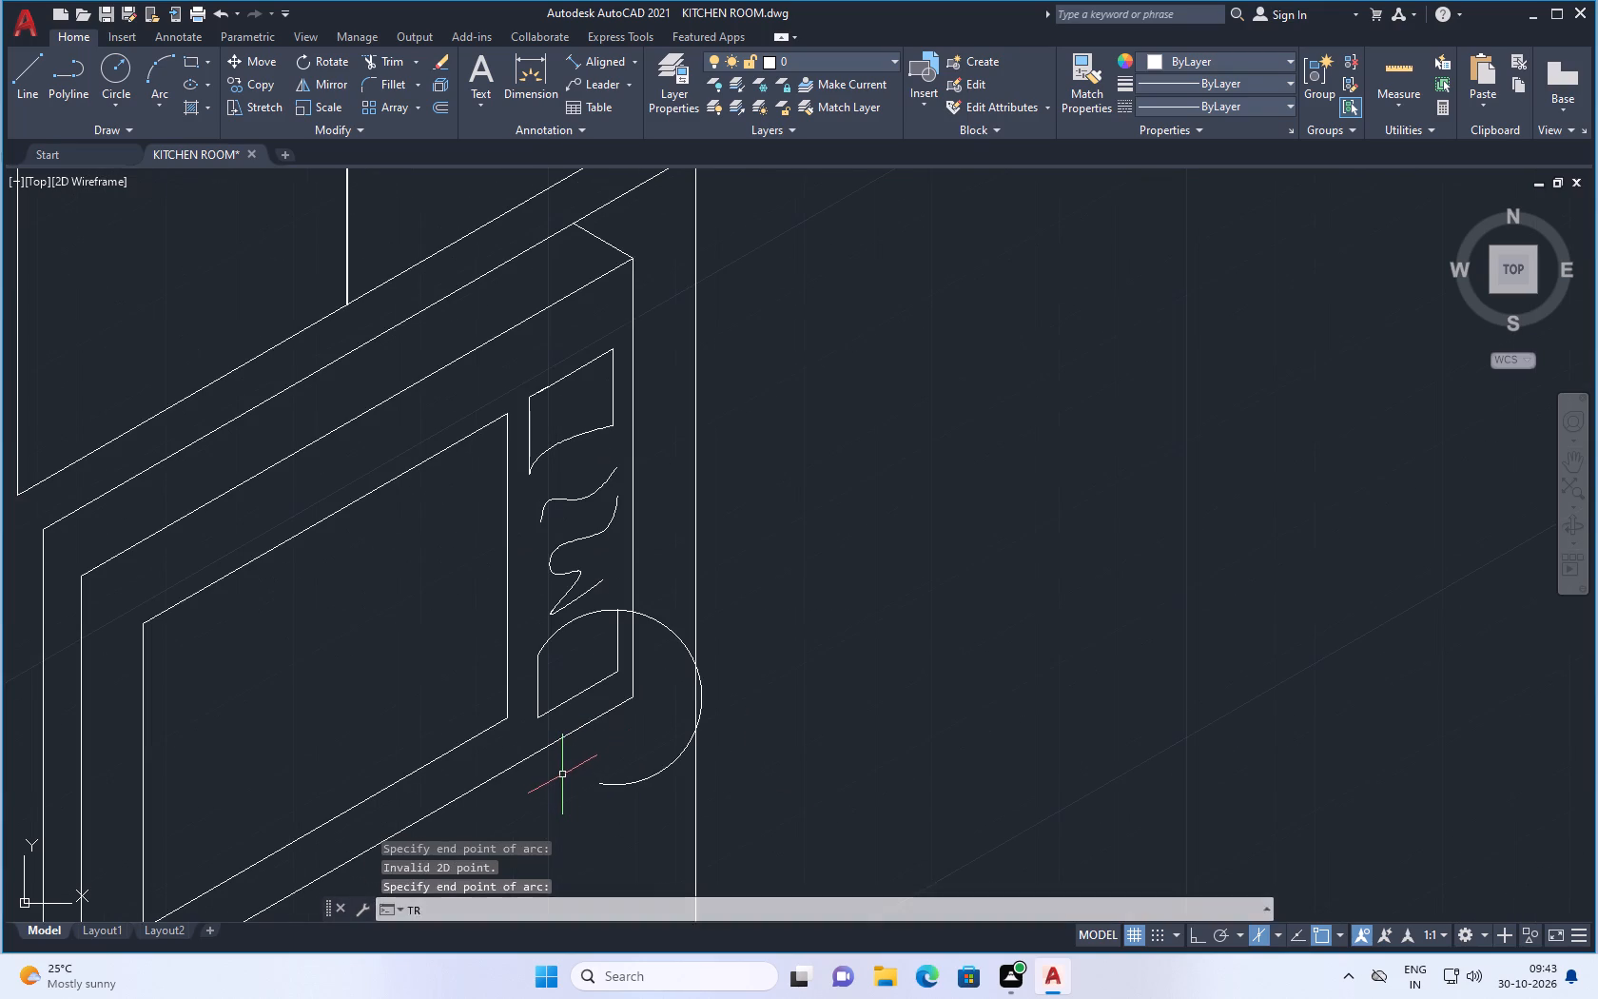
pyautogui.click(644, 617)
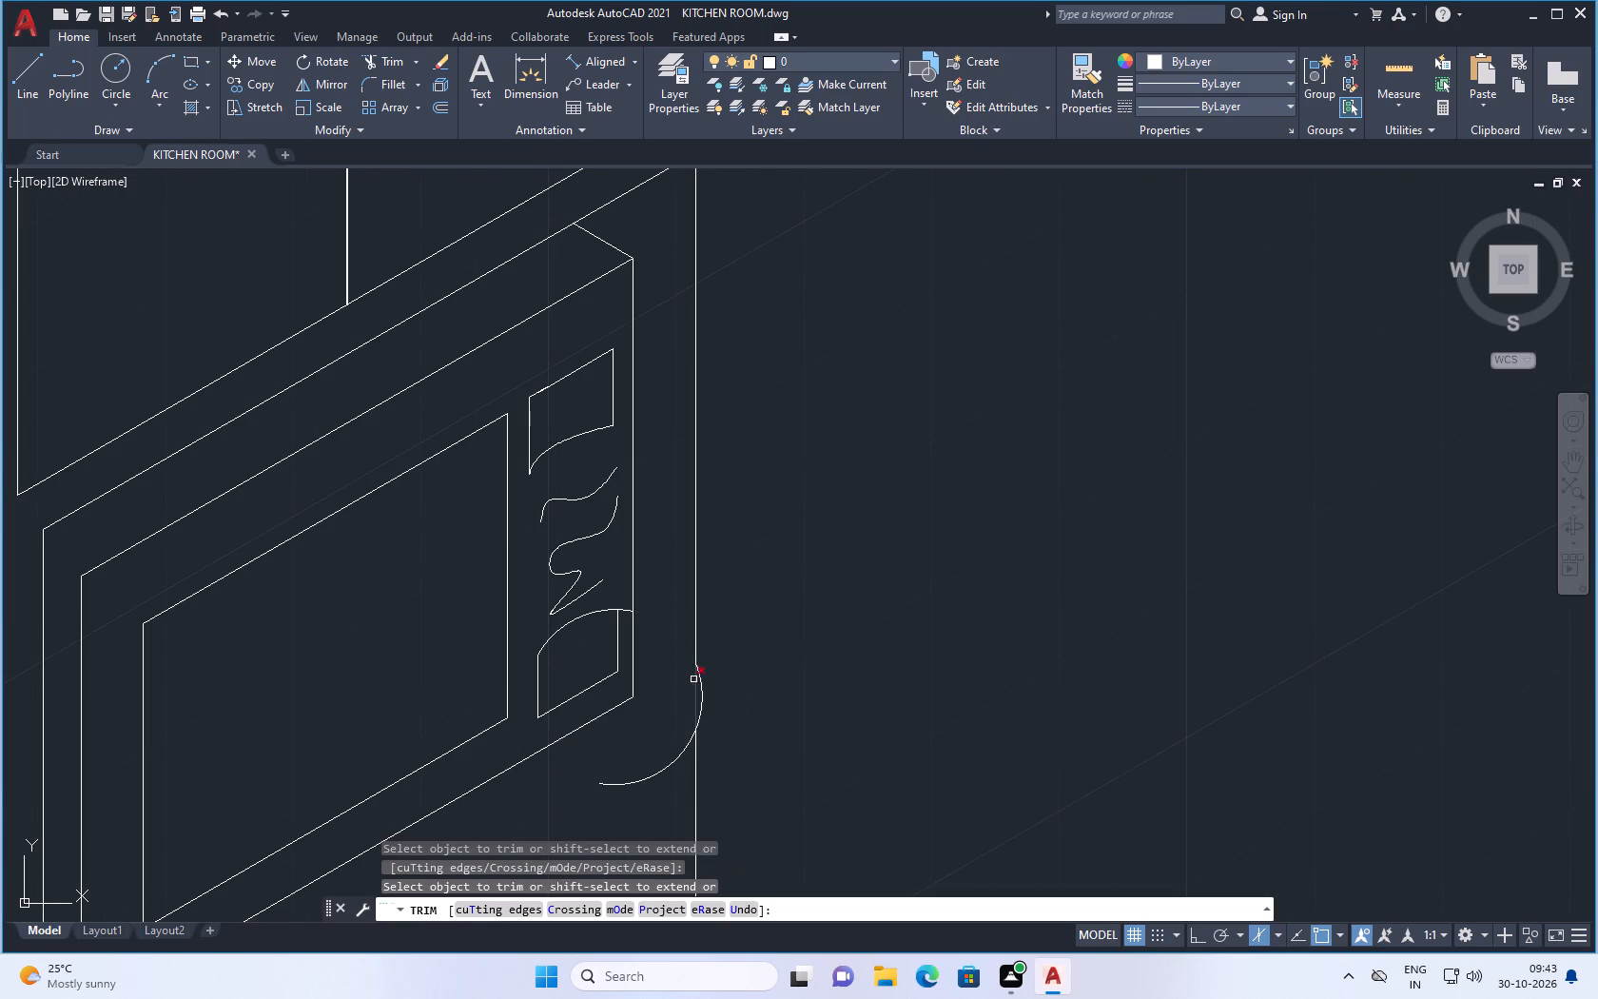
pyautogui.scroll(2, 697, 685)
pyautogui.click(701, 691)
pyautogui.scroll(-1, 728, 616)
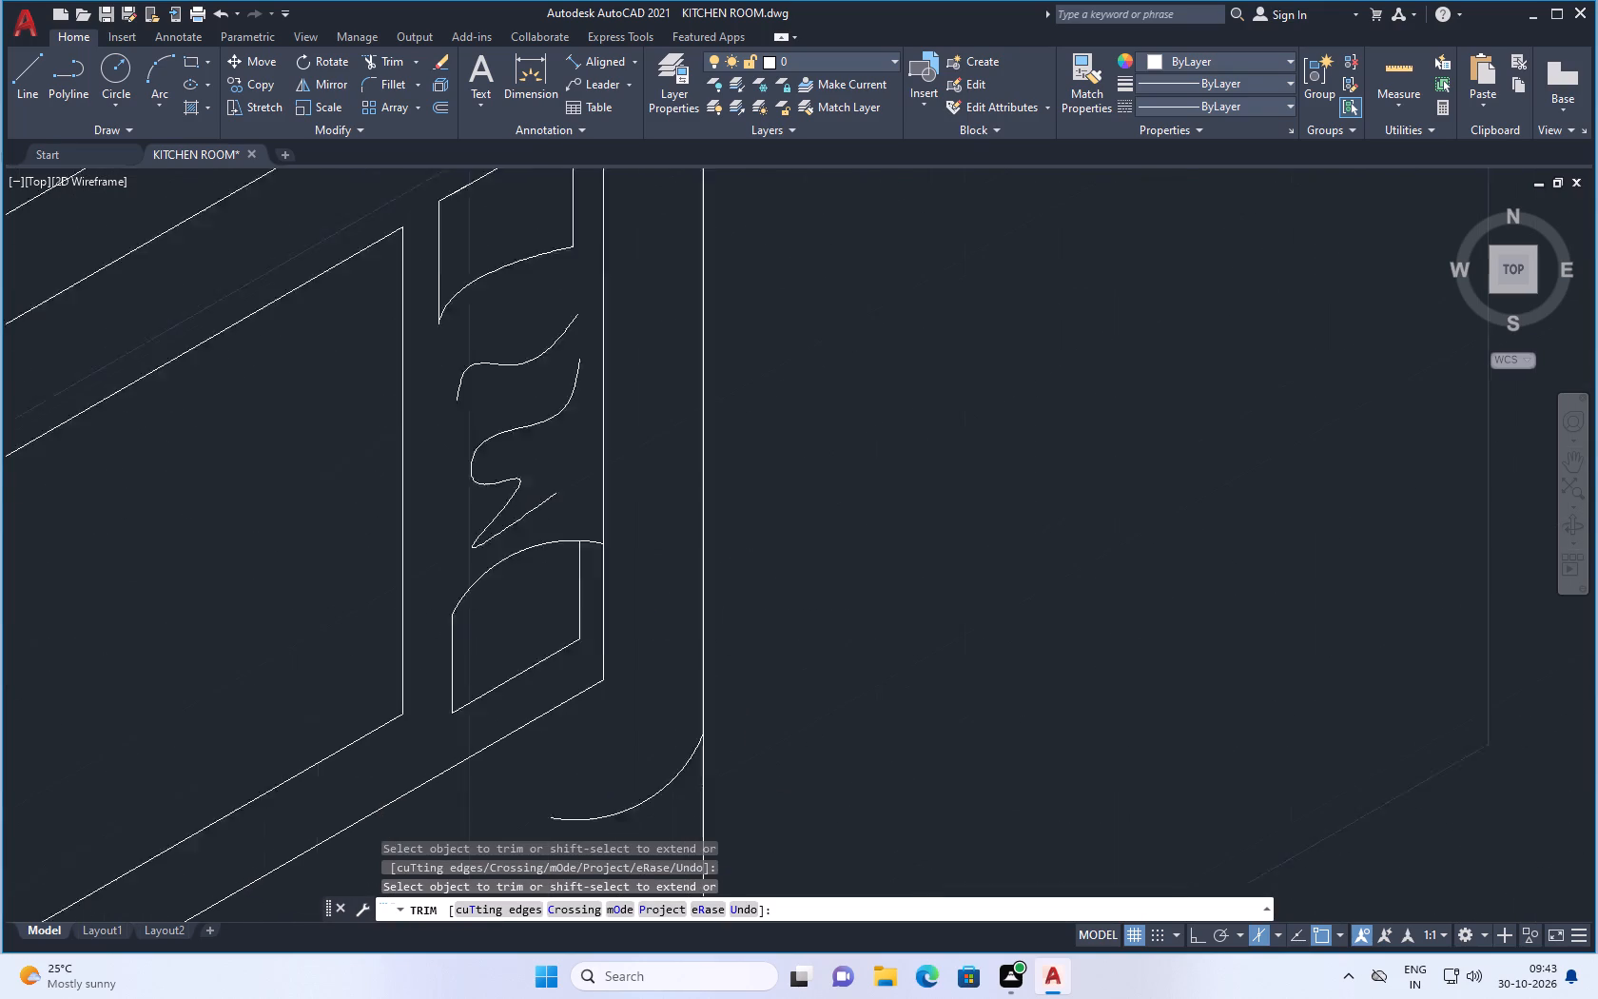
pyautogui.scroll(-2, 728, 616)
pyautogui.scroll(1, 699, 713)
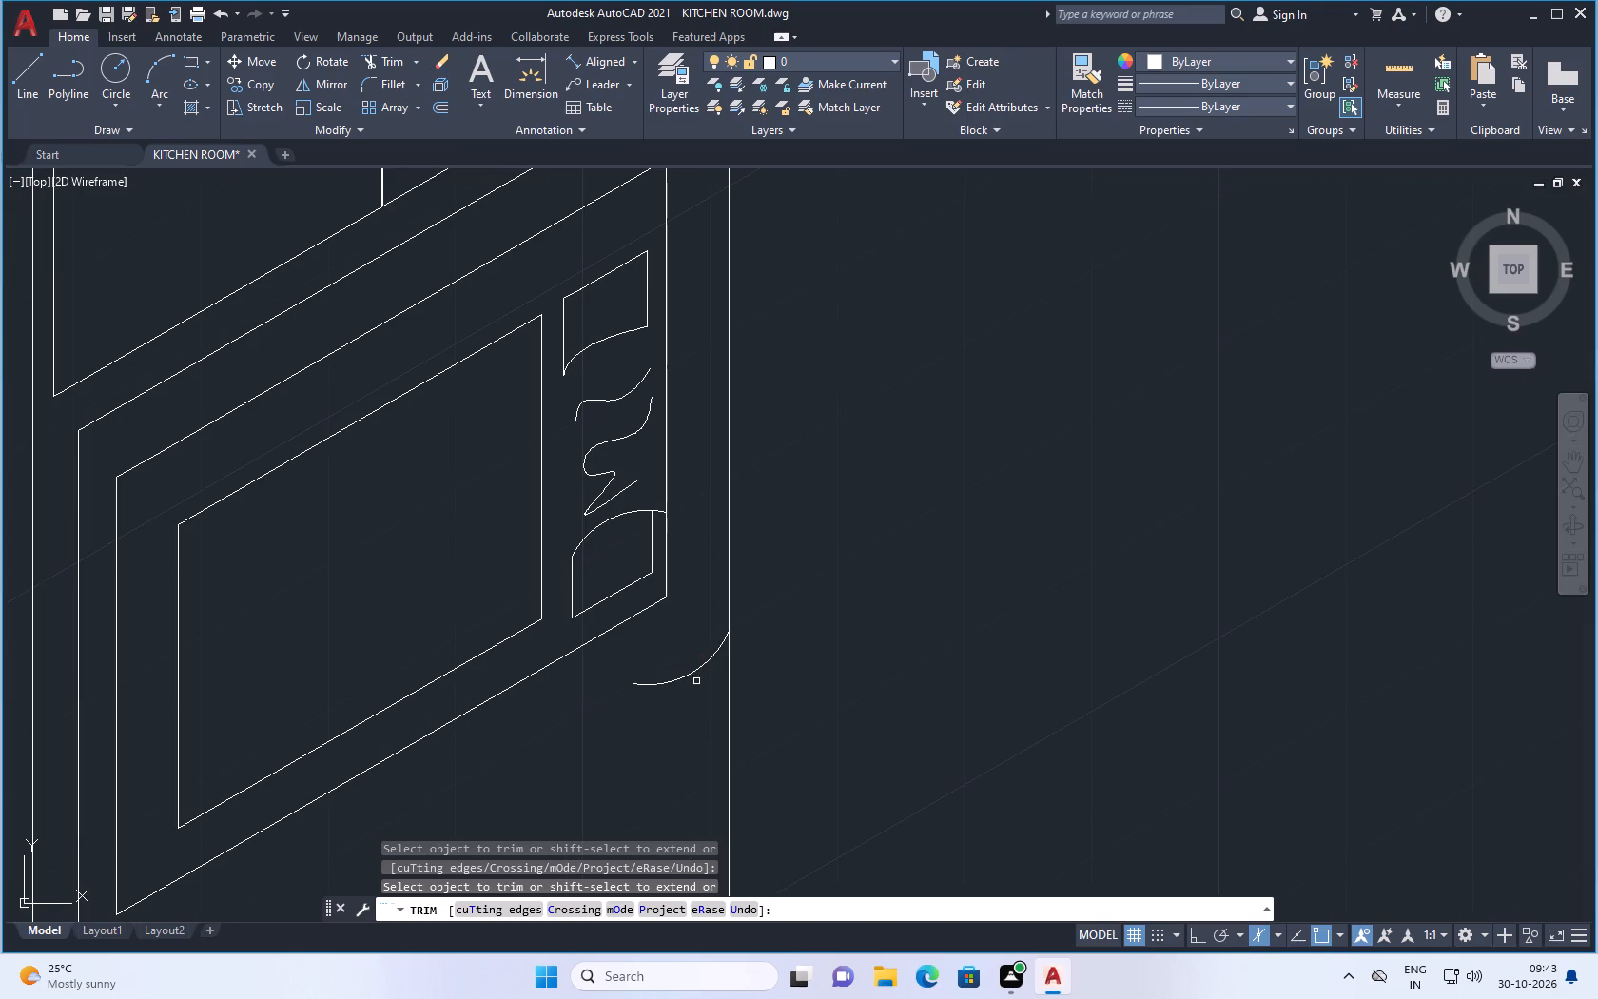
pyautogui.click(698, 670)
pyautogui.scroll(3, 673, 498)
pyautogui.moveTo(636, 531); pyautogui.dragTo(619, 623)
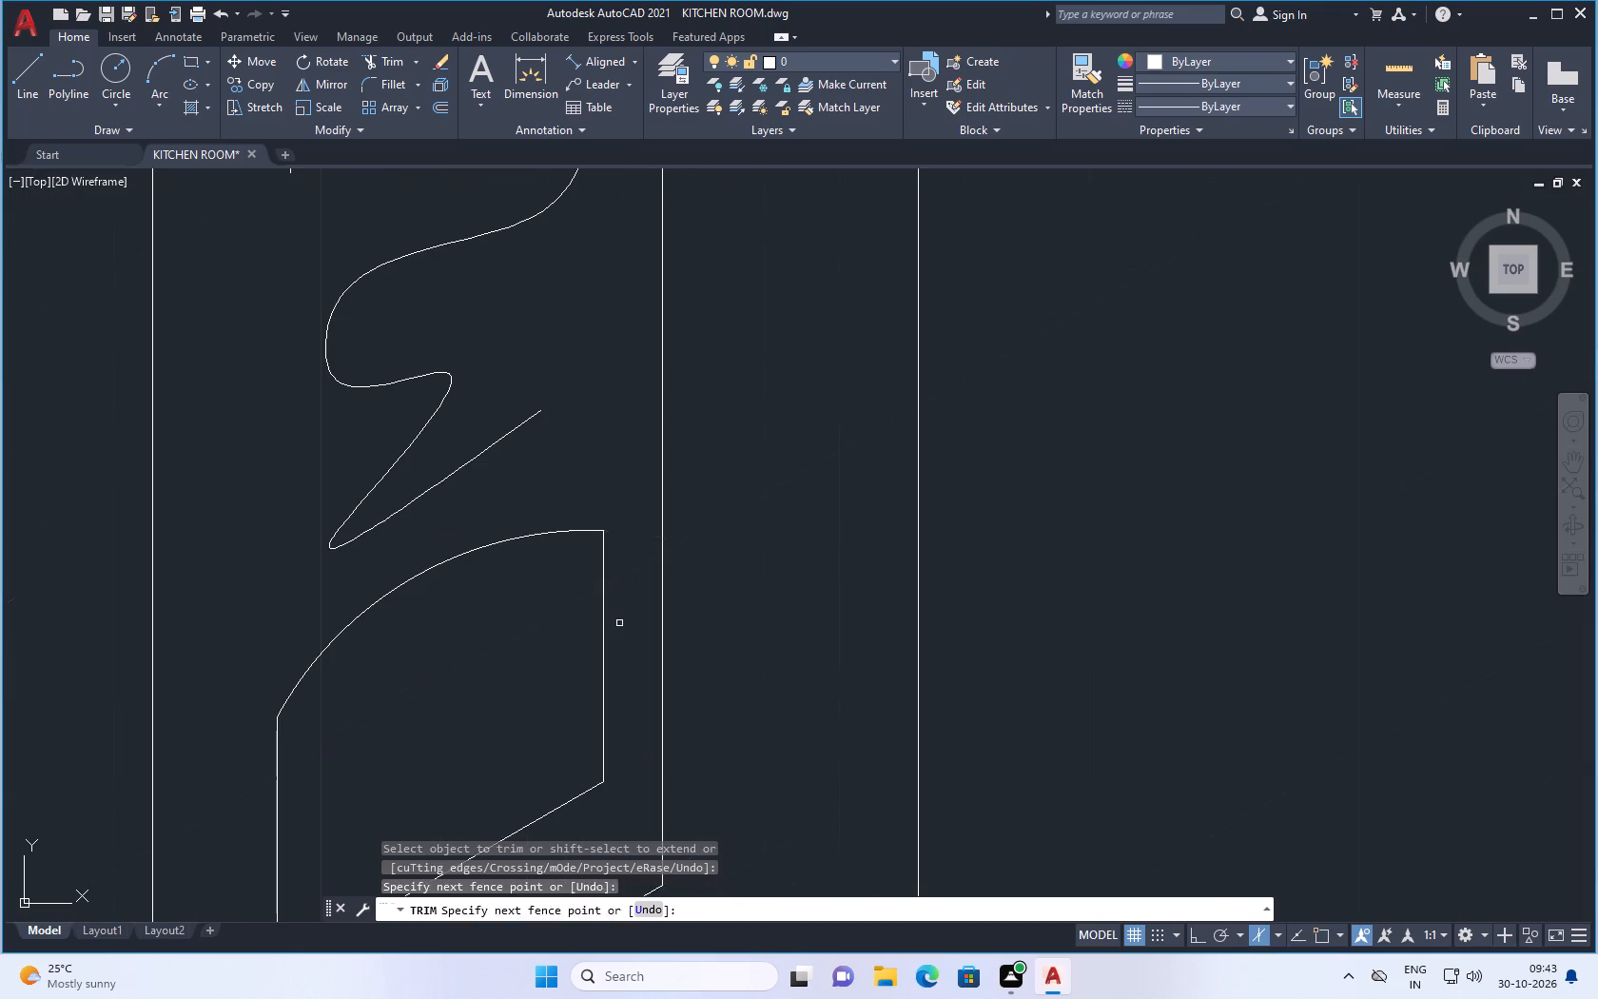
pyautogui.press('Escape')
# Save the kitchen room drawing.
pyautogui.hotkey('ctrl', 's')
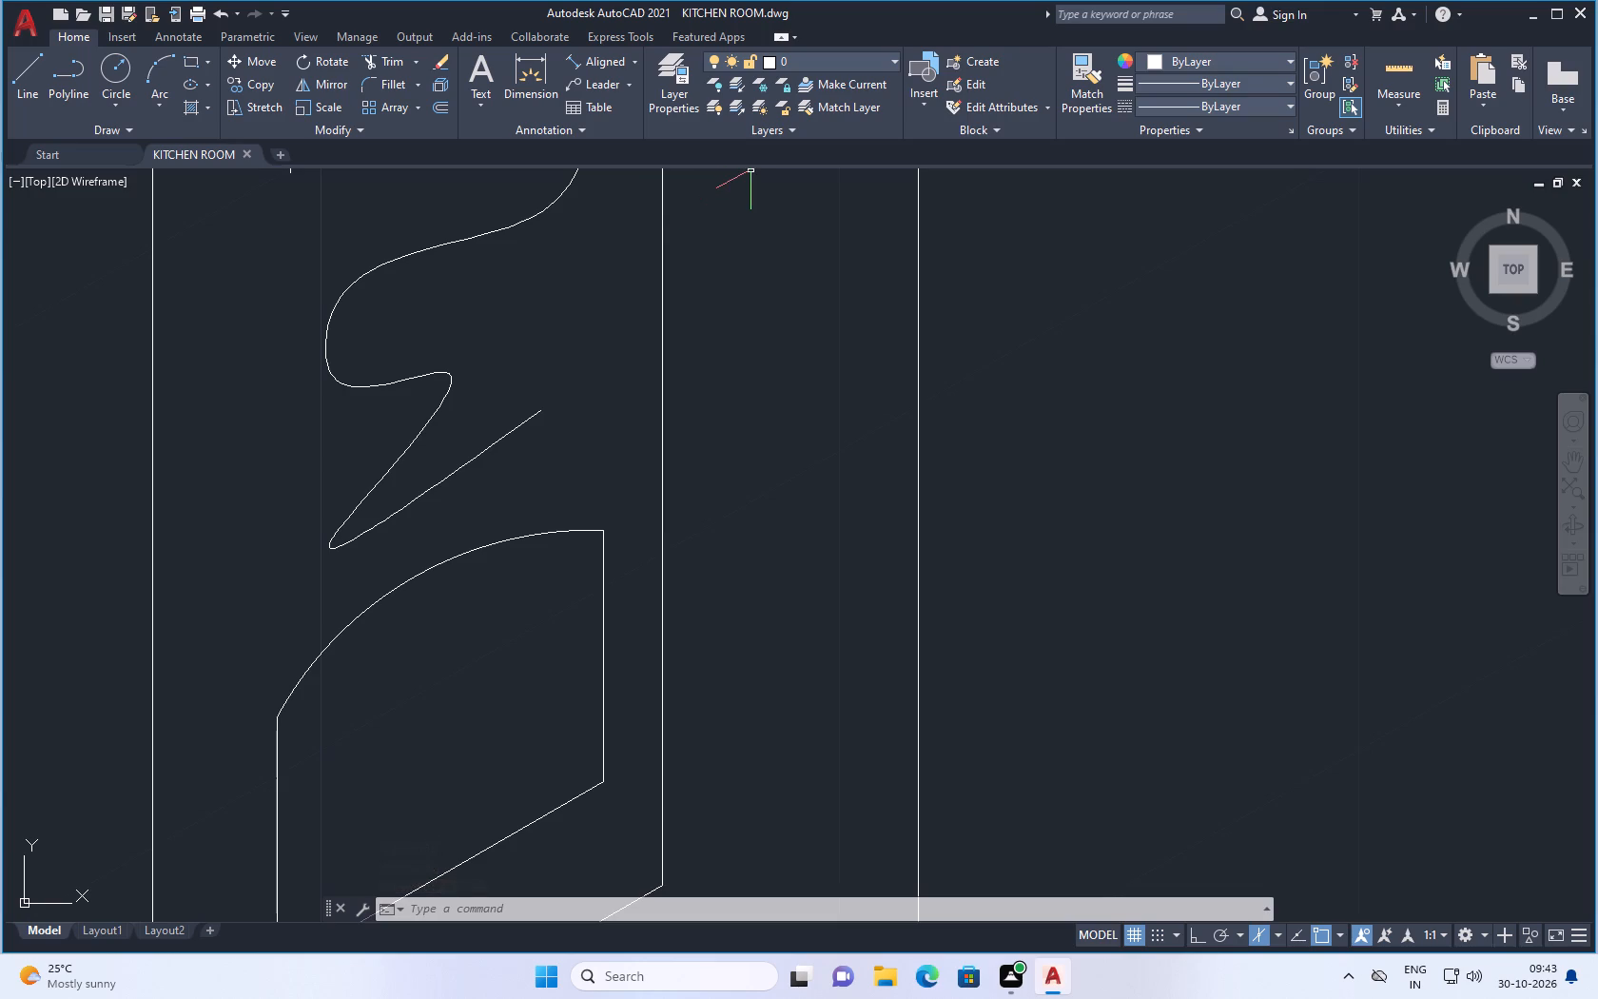
pyautogui.scroll(-4, 1136, 237)
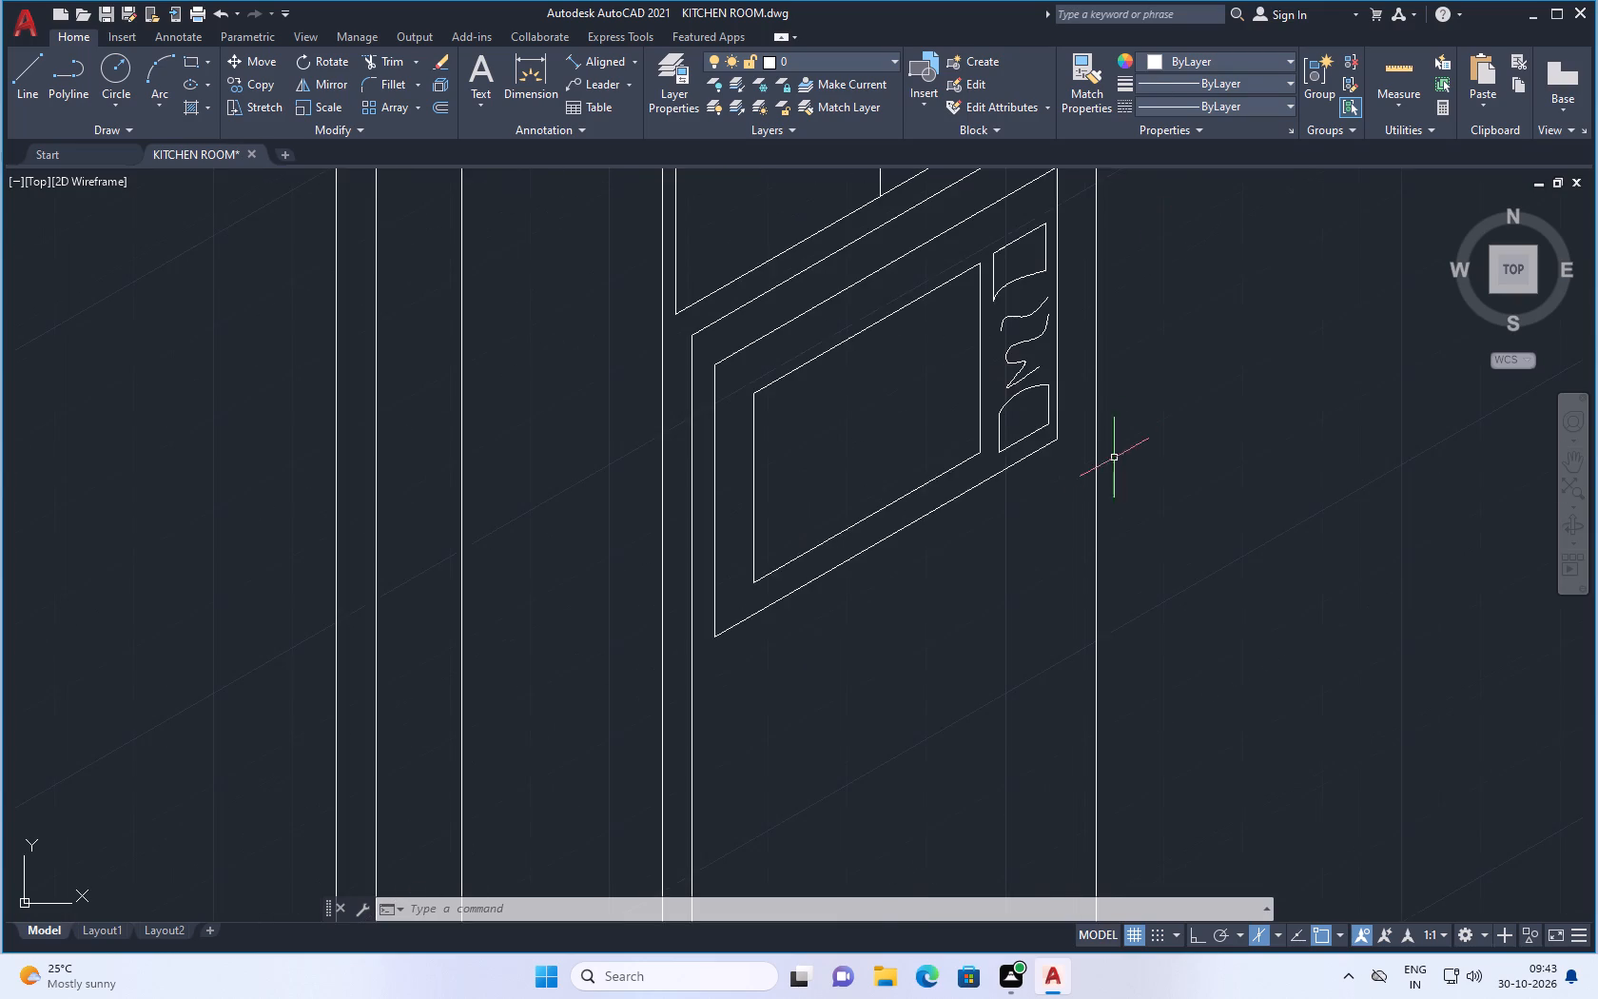
pyautogui.scroll(-2, 1022, 535)
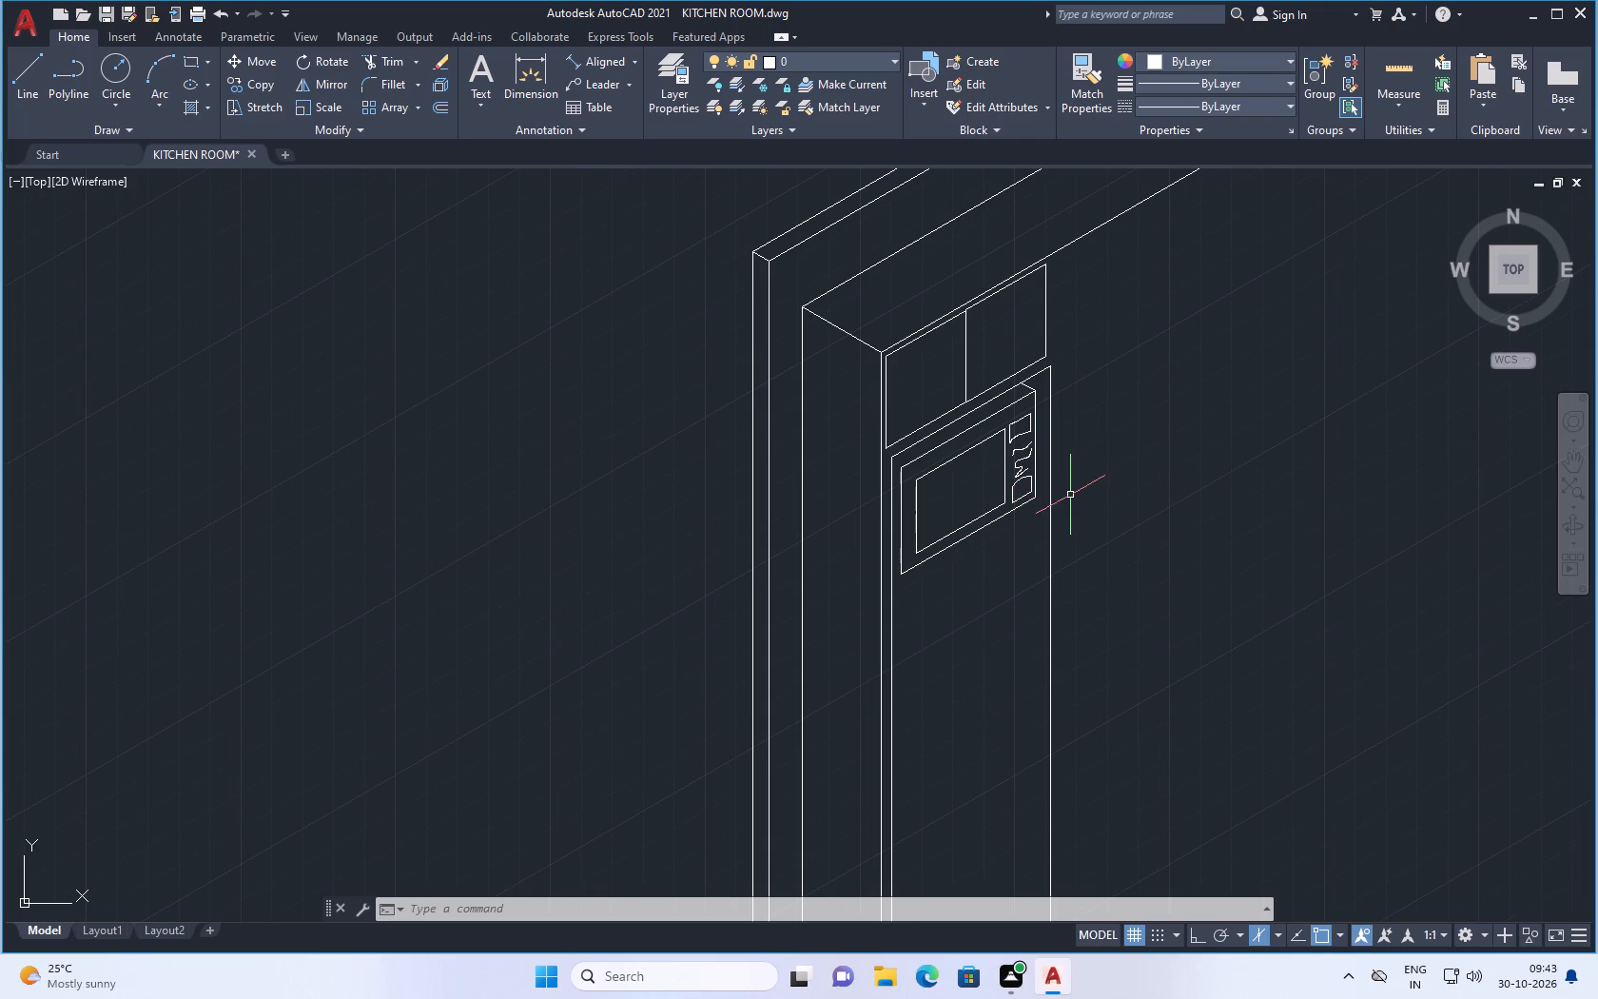
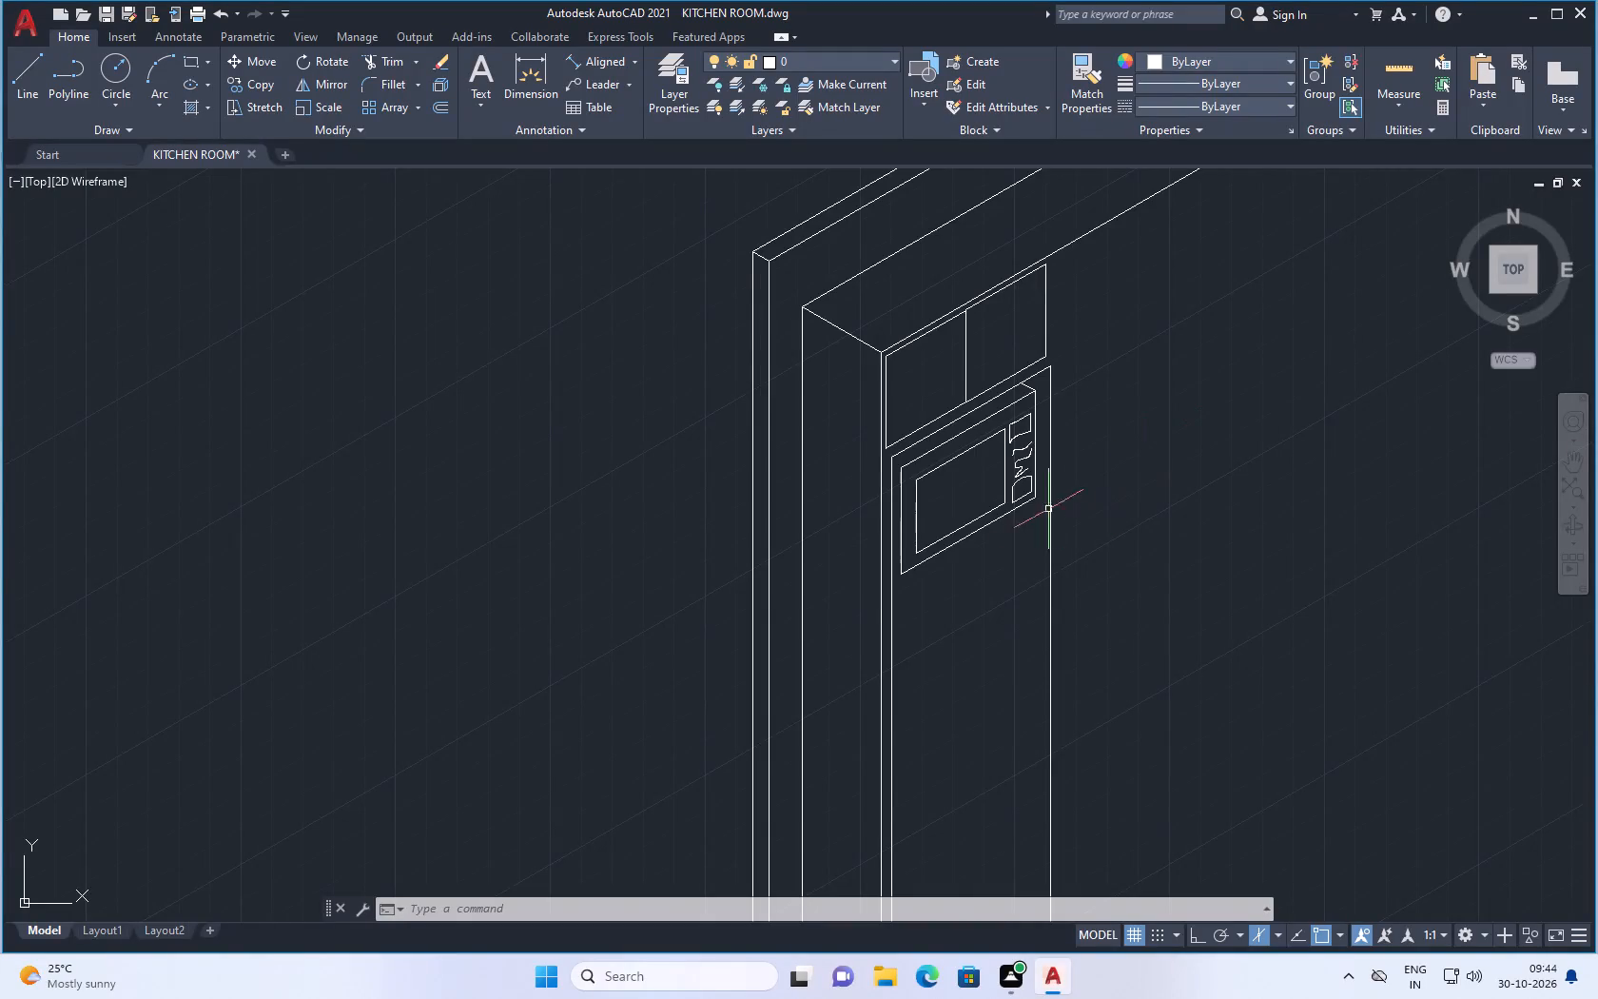
# Draw a sloping line about 48 units long beneath the appliance panel, from the cabinet's right edge to below the panel's lower-left corner.
pyautogui.scroll(1, 1036, 565)
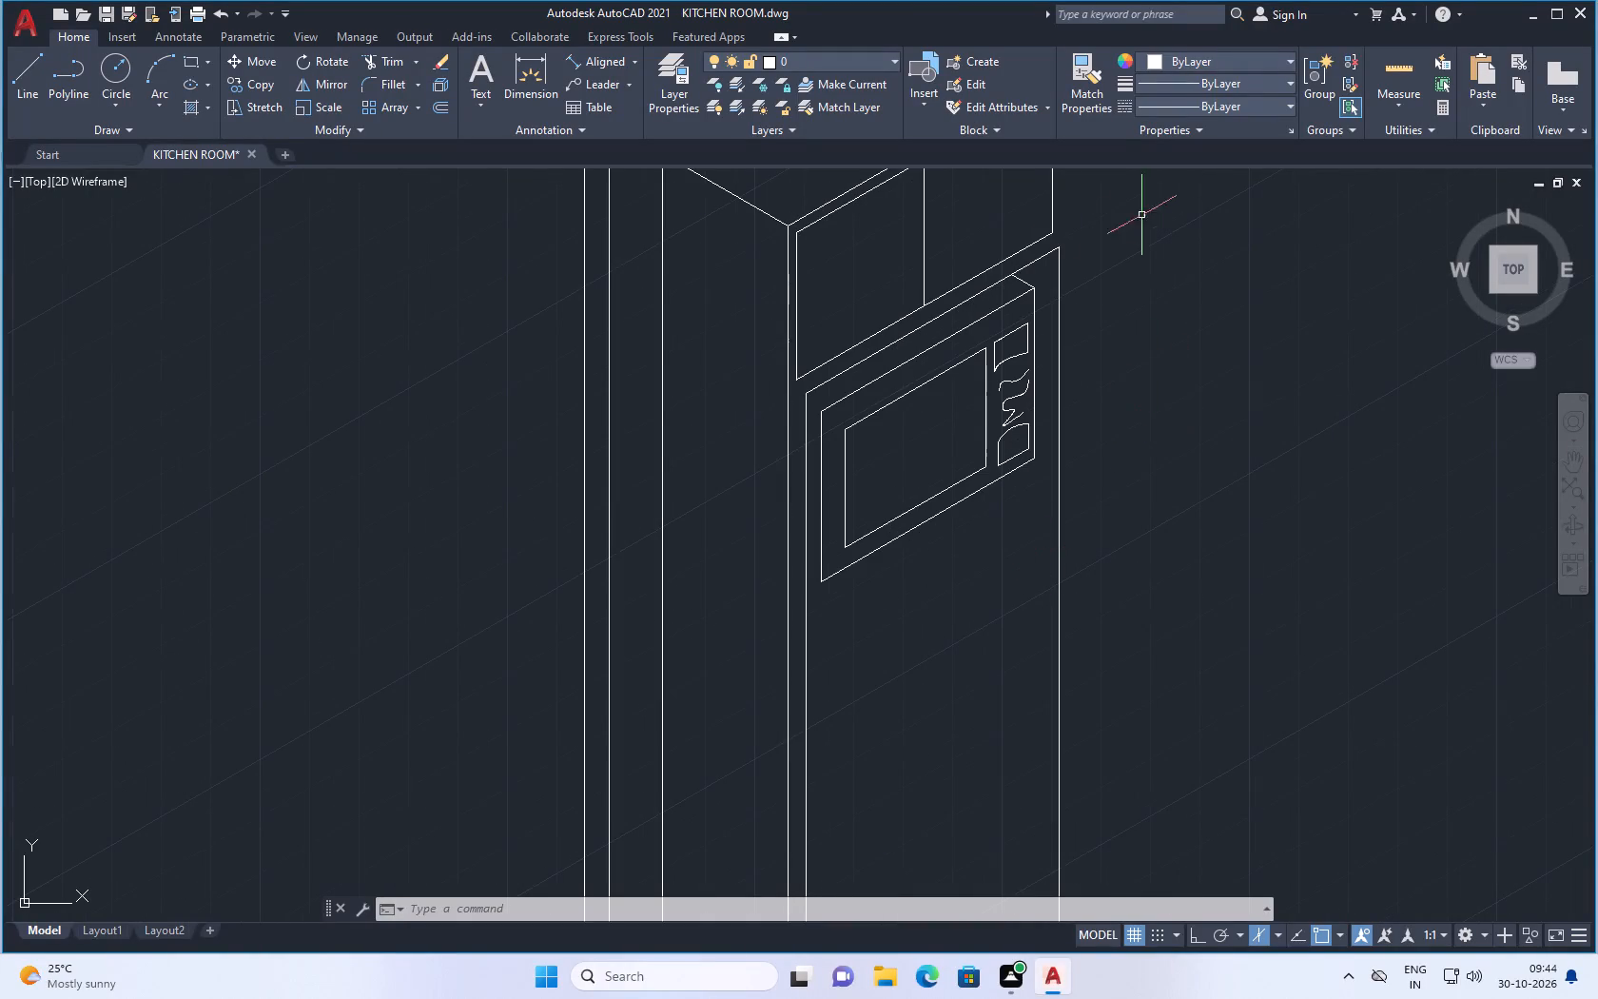
pyautogui.click(25, 71)
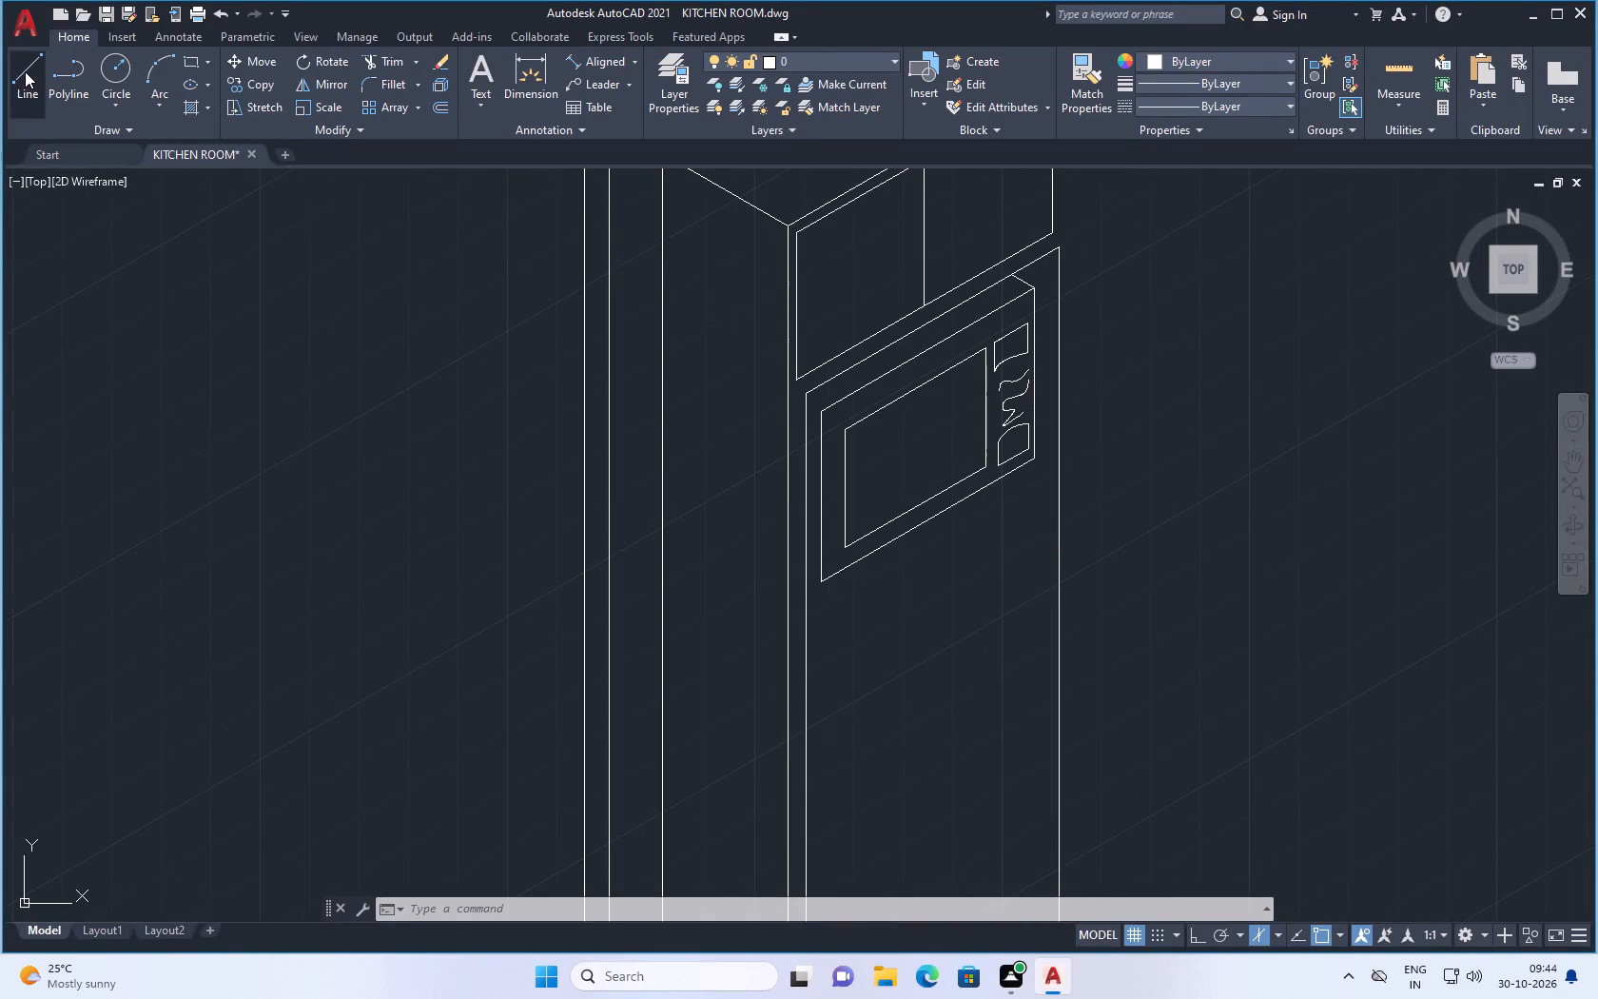
pyautogui.scroll(1, 974, 498)
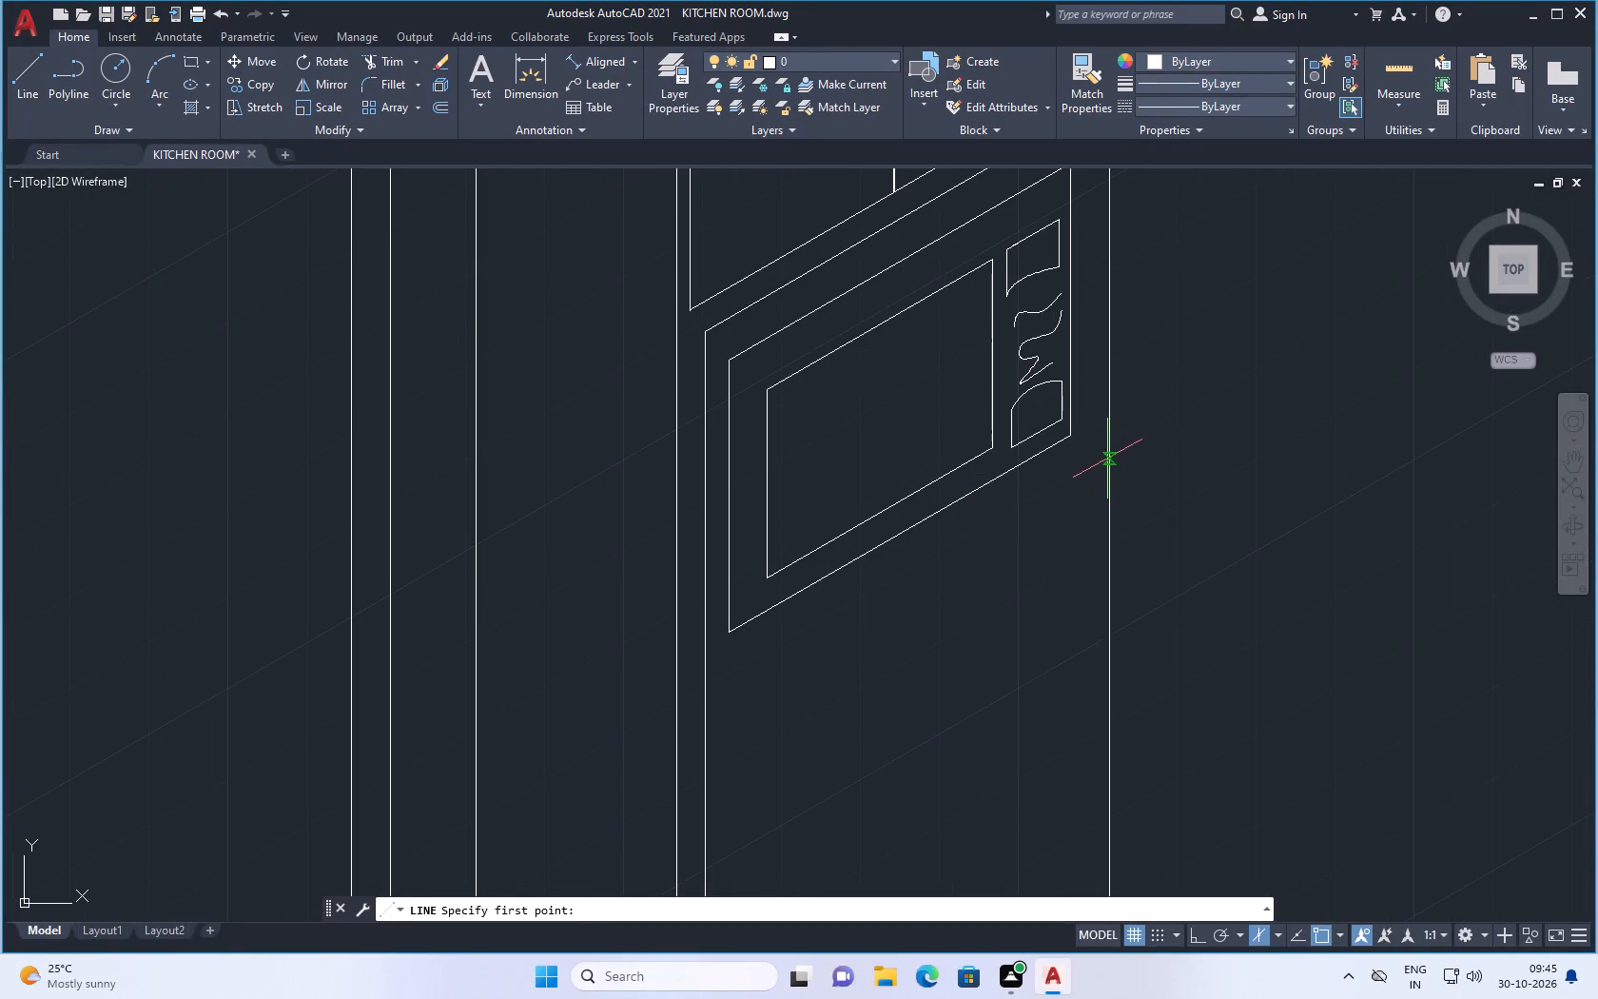
pyautogui.click(1107, 459)
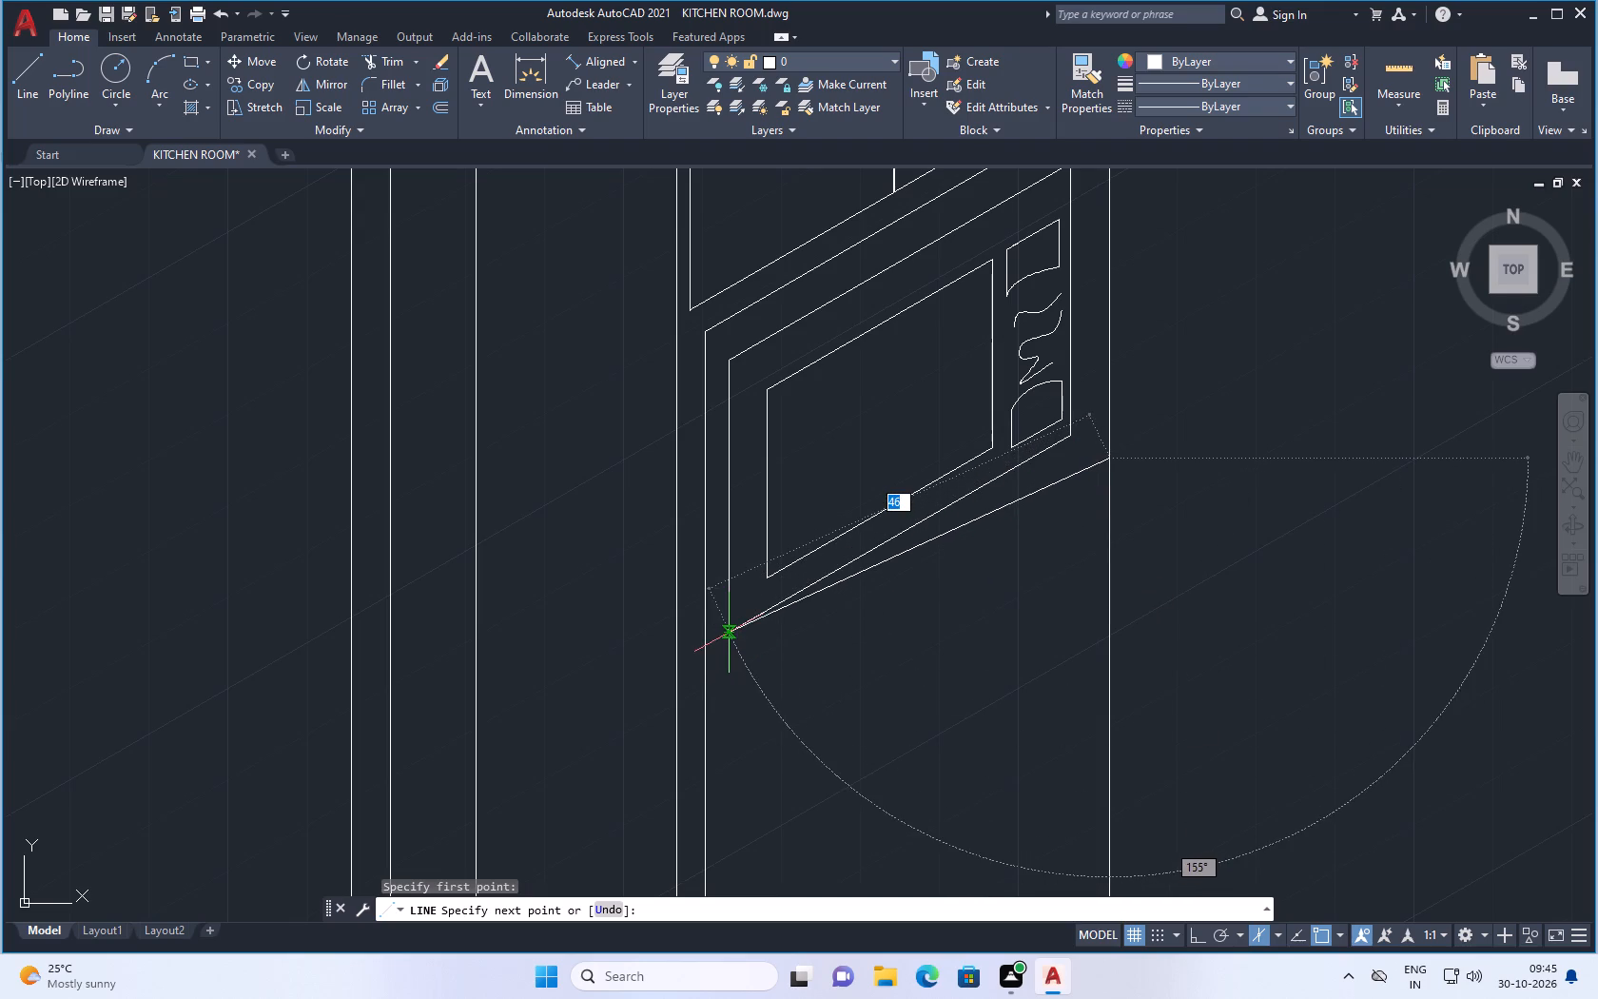
pyautogui.click(733, 686)
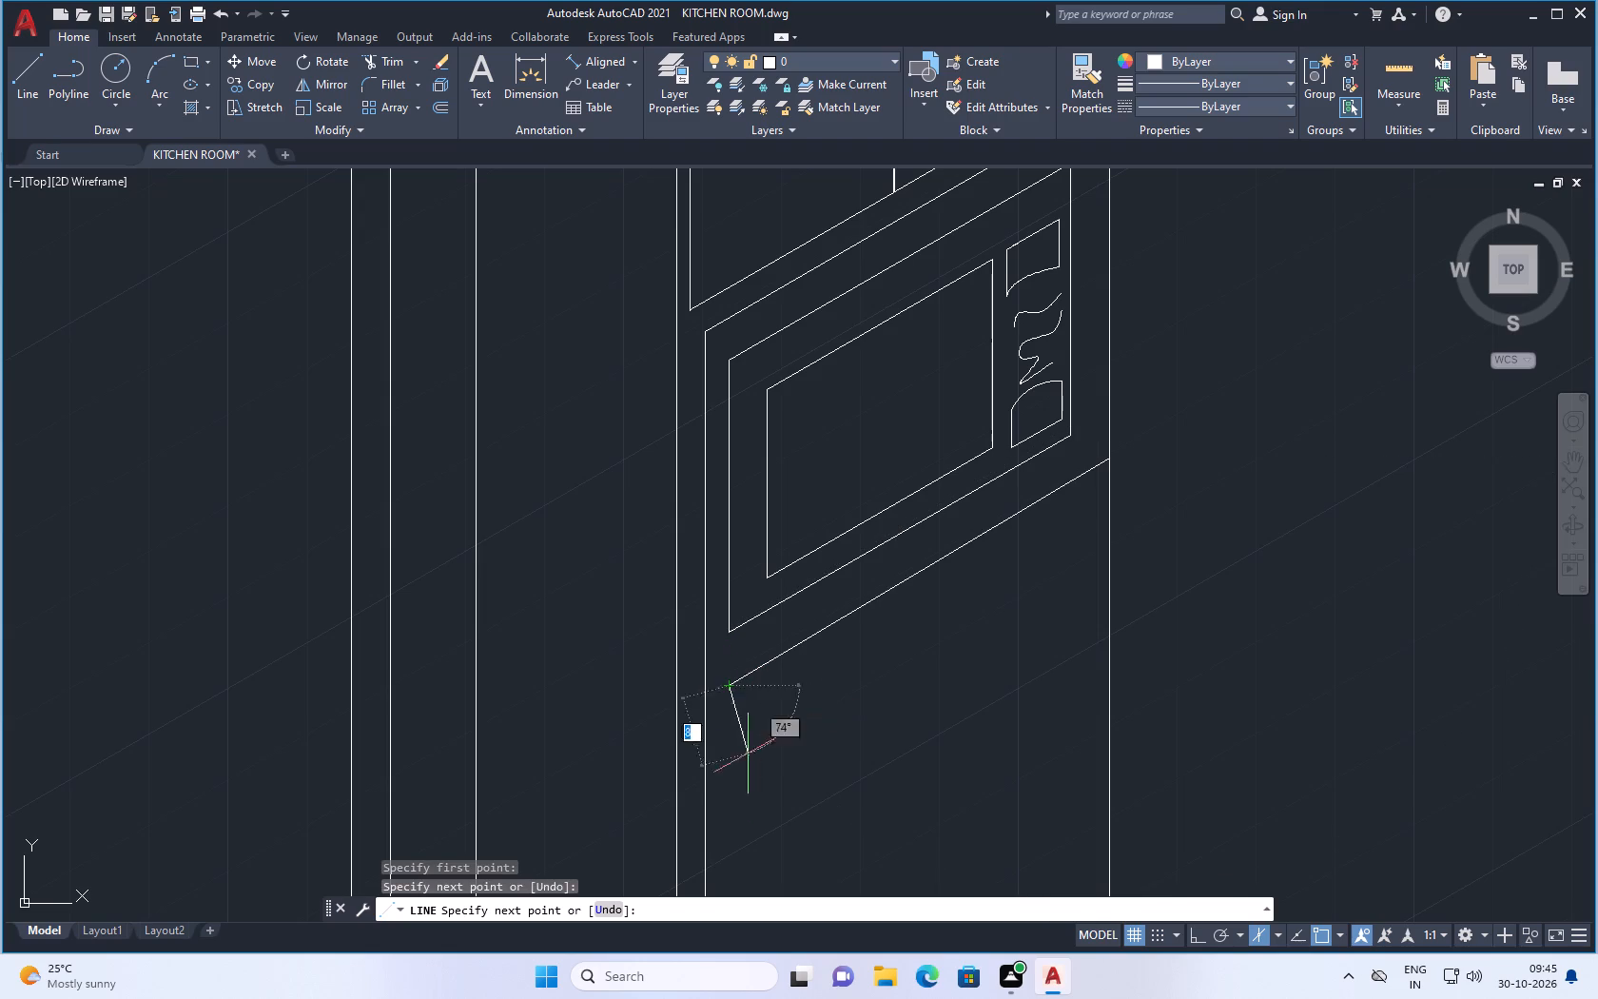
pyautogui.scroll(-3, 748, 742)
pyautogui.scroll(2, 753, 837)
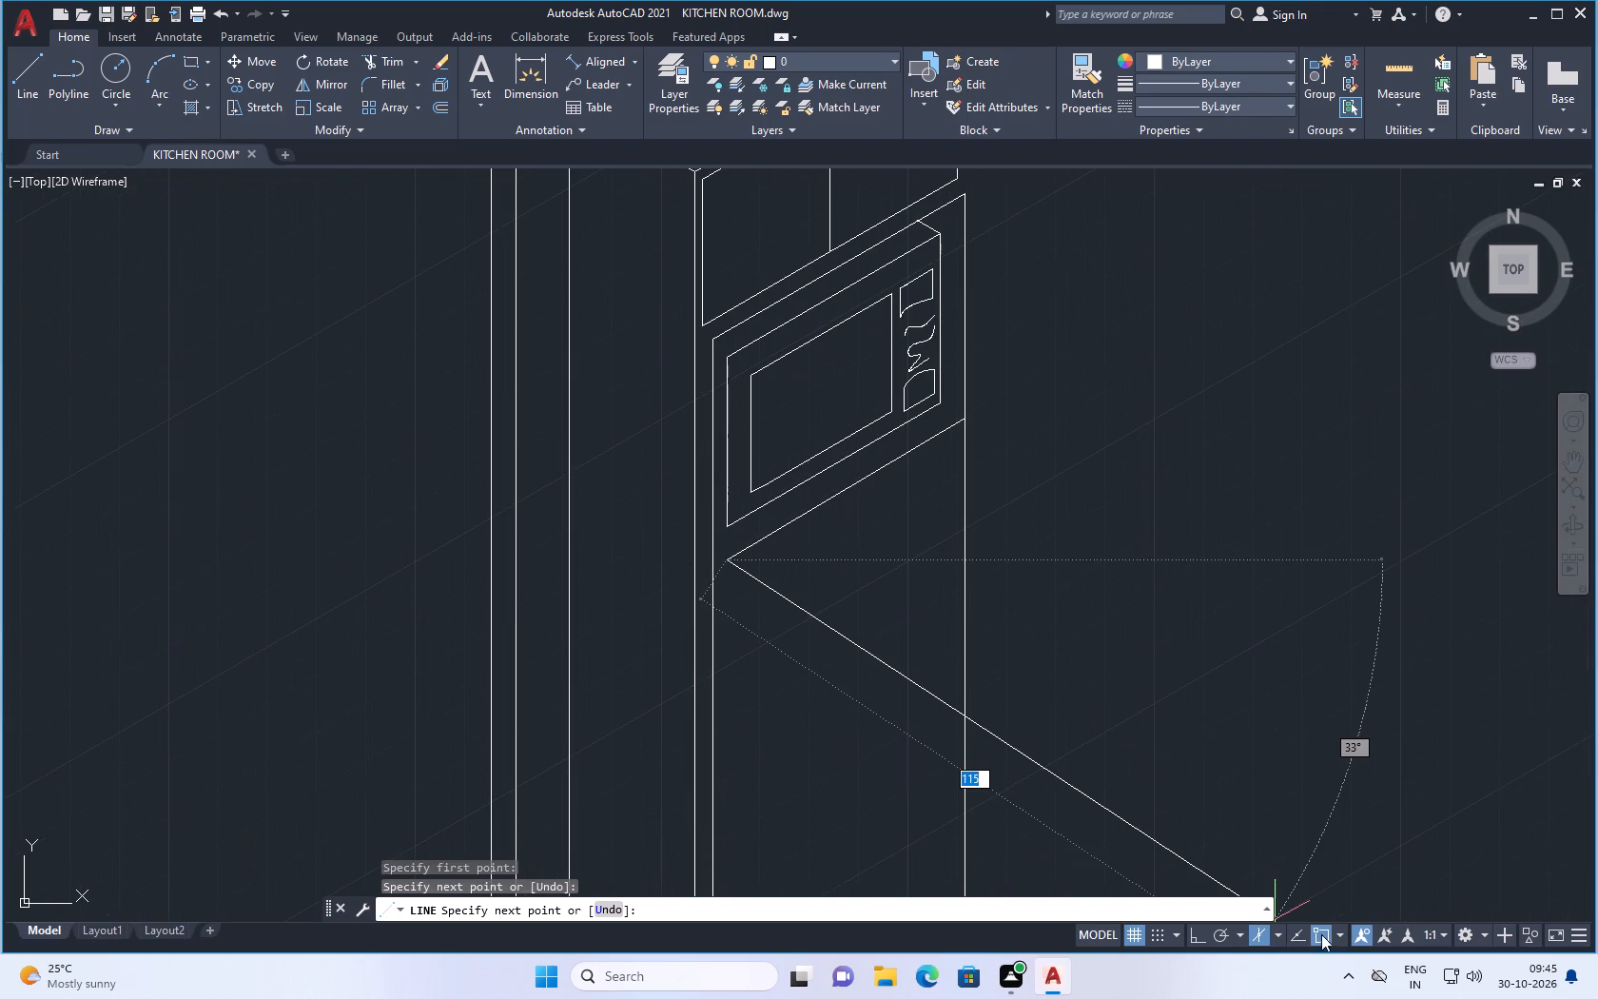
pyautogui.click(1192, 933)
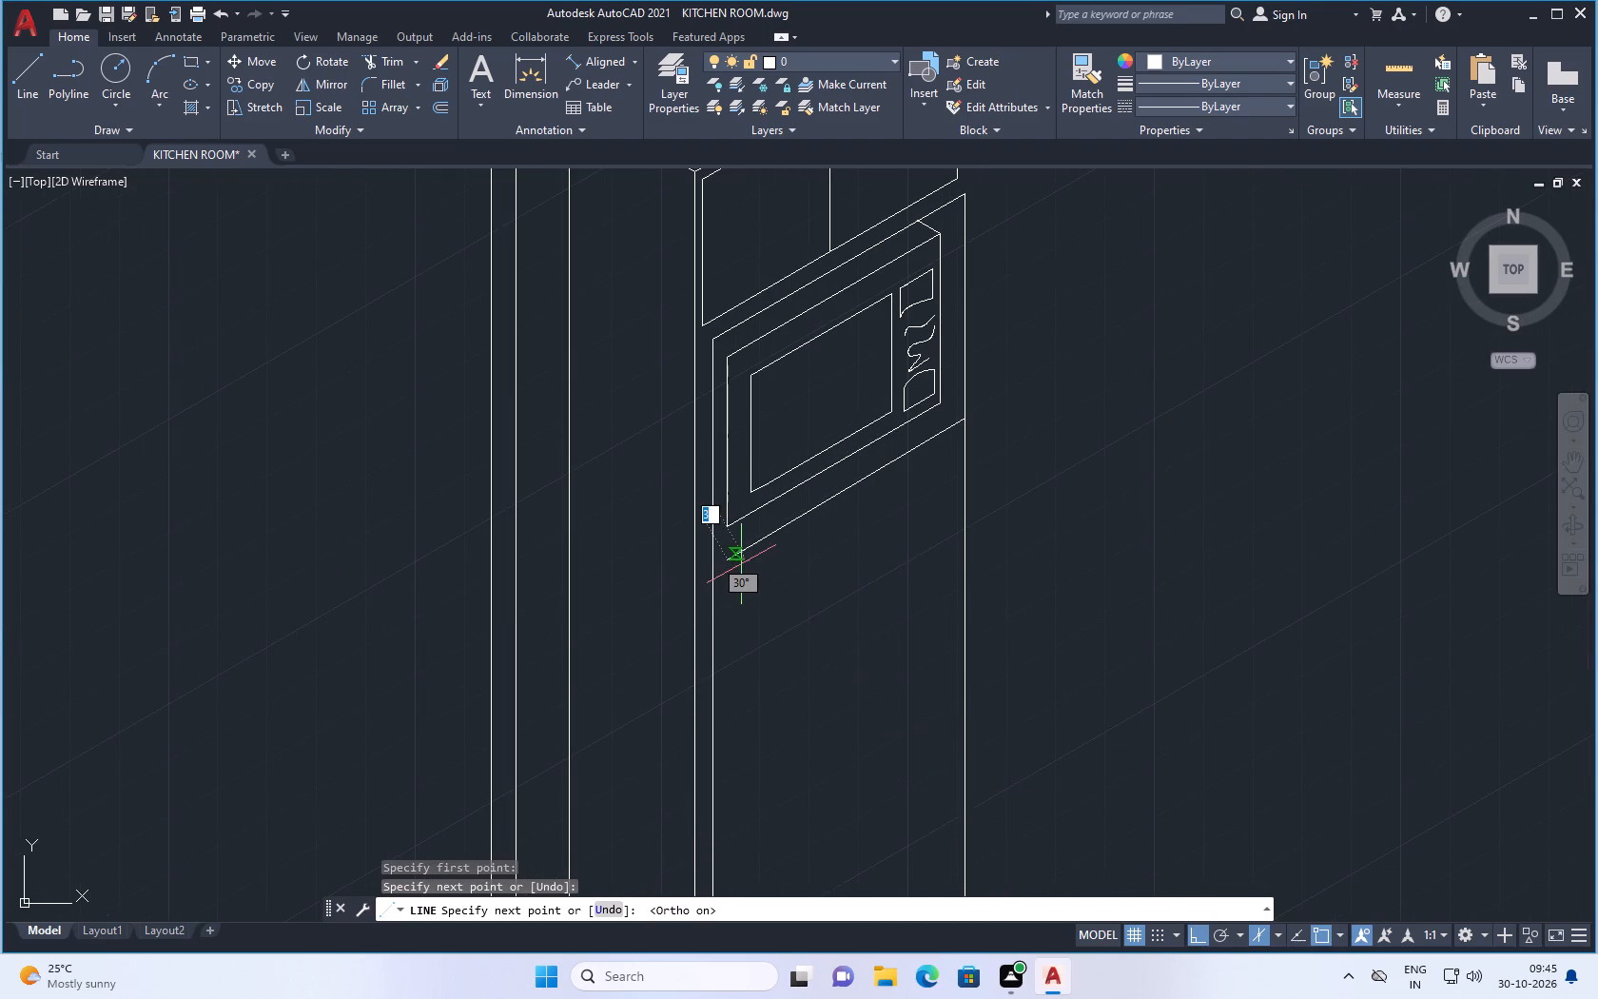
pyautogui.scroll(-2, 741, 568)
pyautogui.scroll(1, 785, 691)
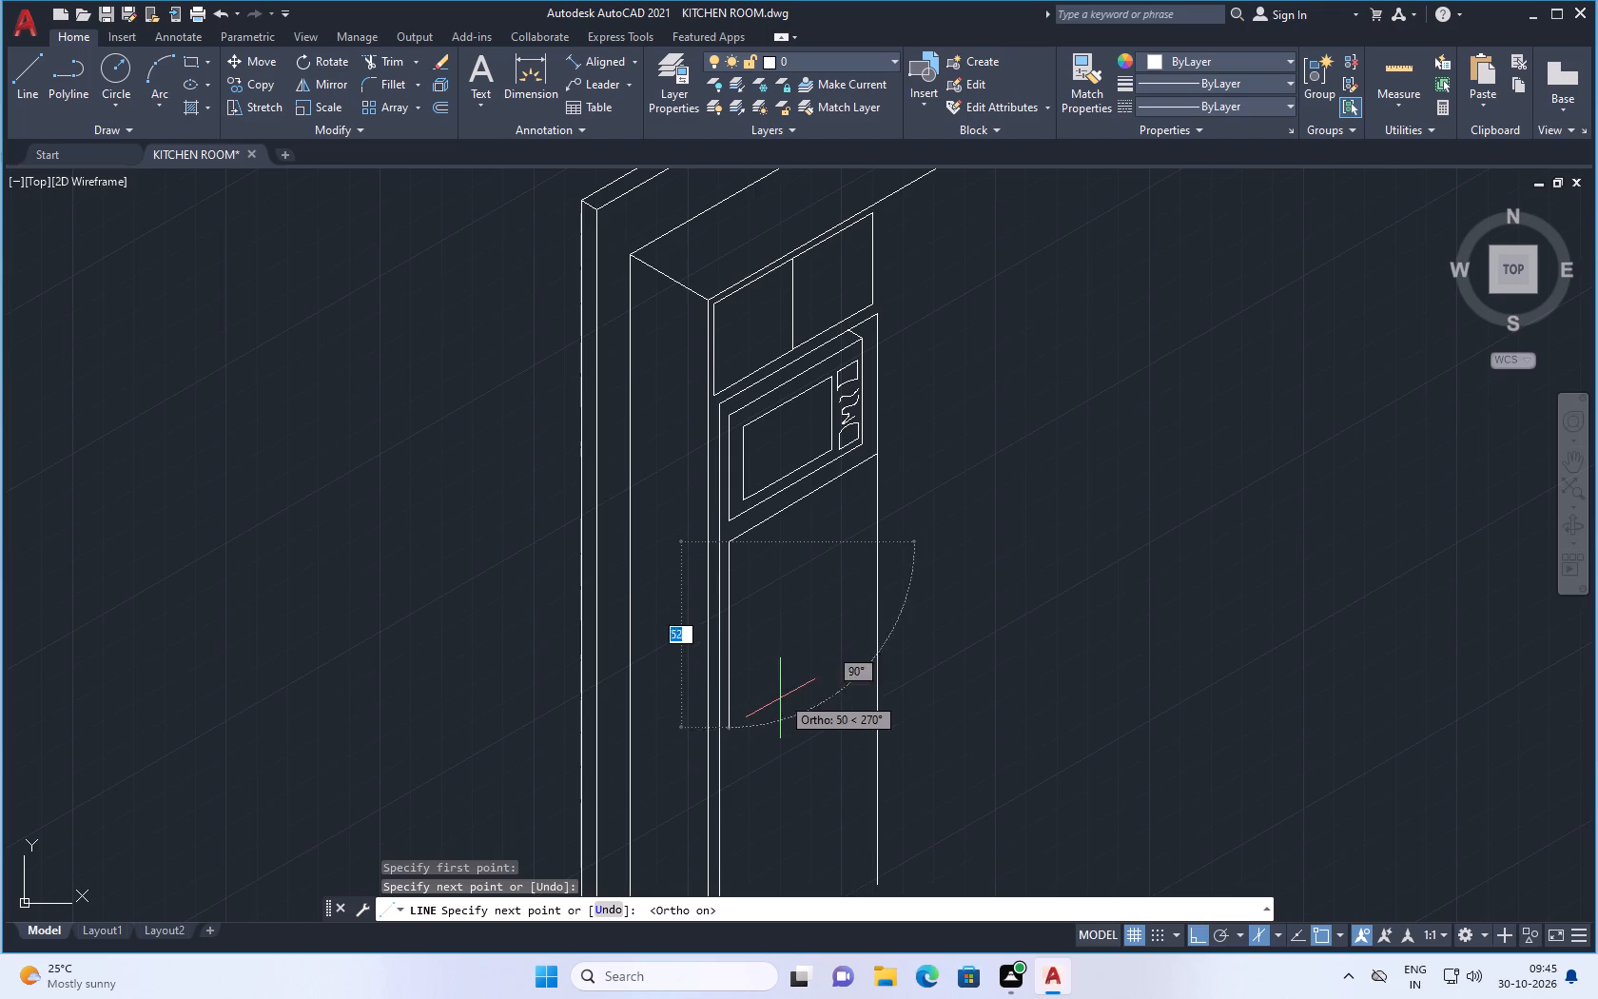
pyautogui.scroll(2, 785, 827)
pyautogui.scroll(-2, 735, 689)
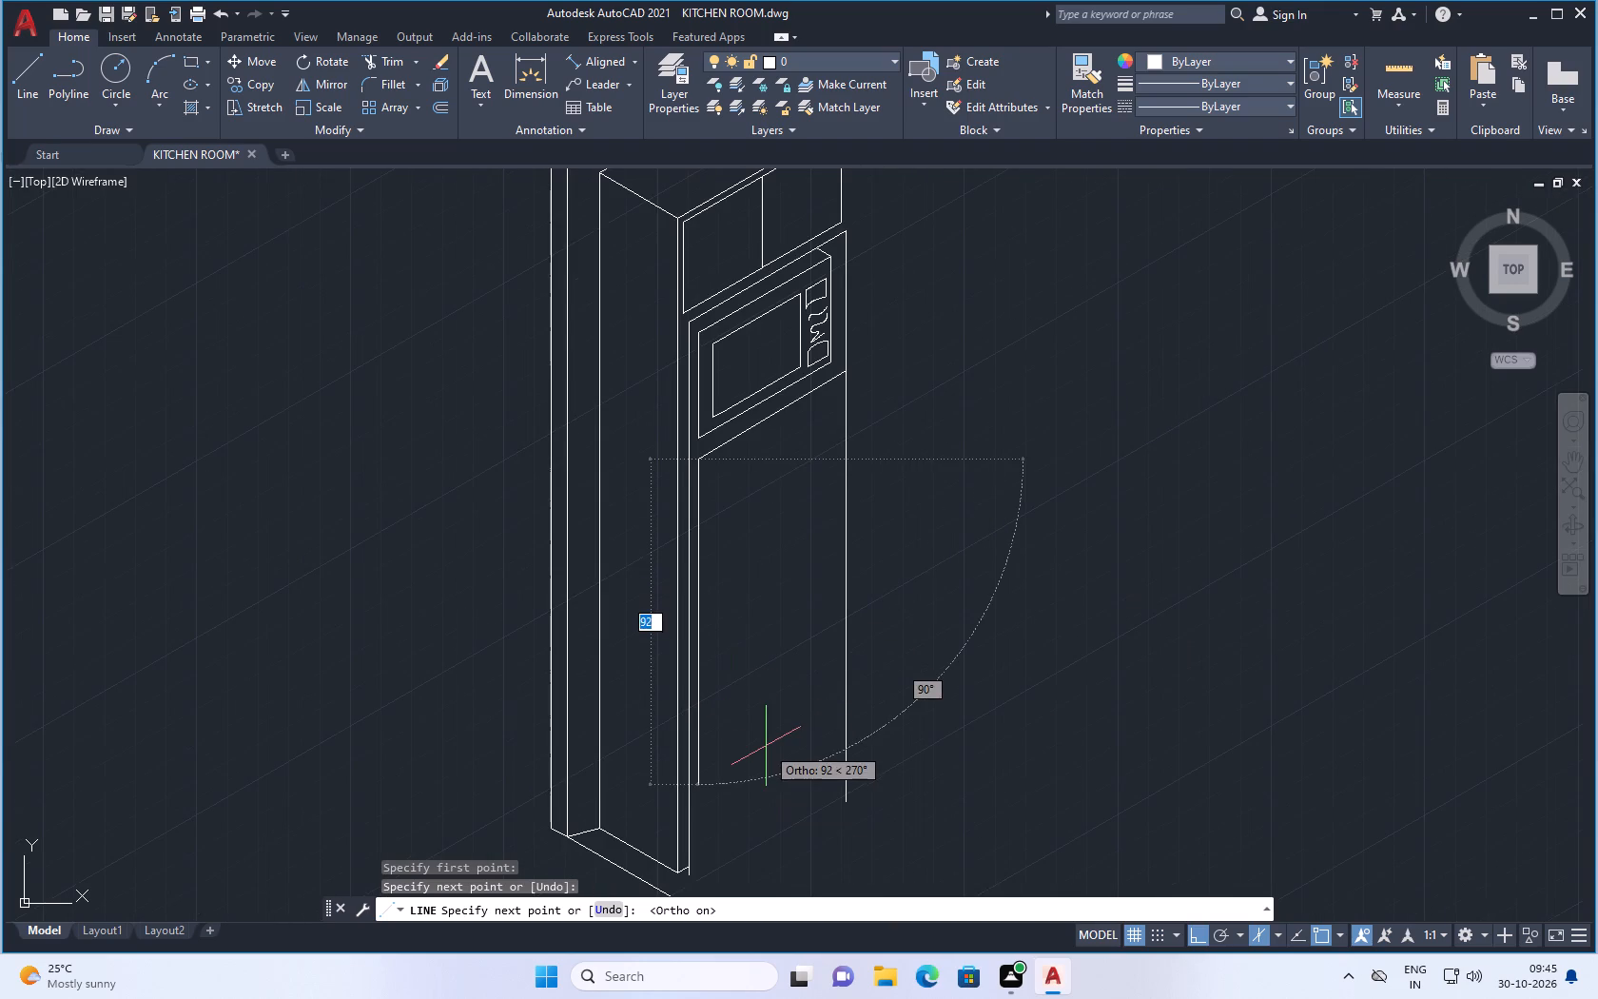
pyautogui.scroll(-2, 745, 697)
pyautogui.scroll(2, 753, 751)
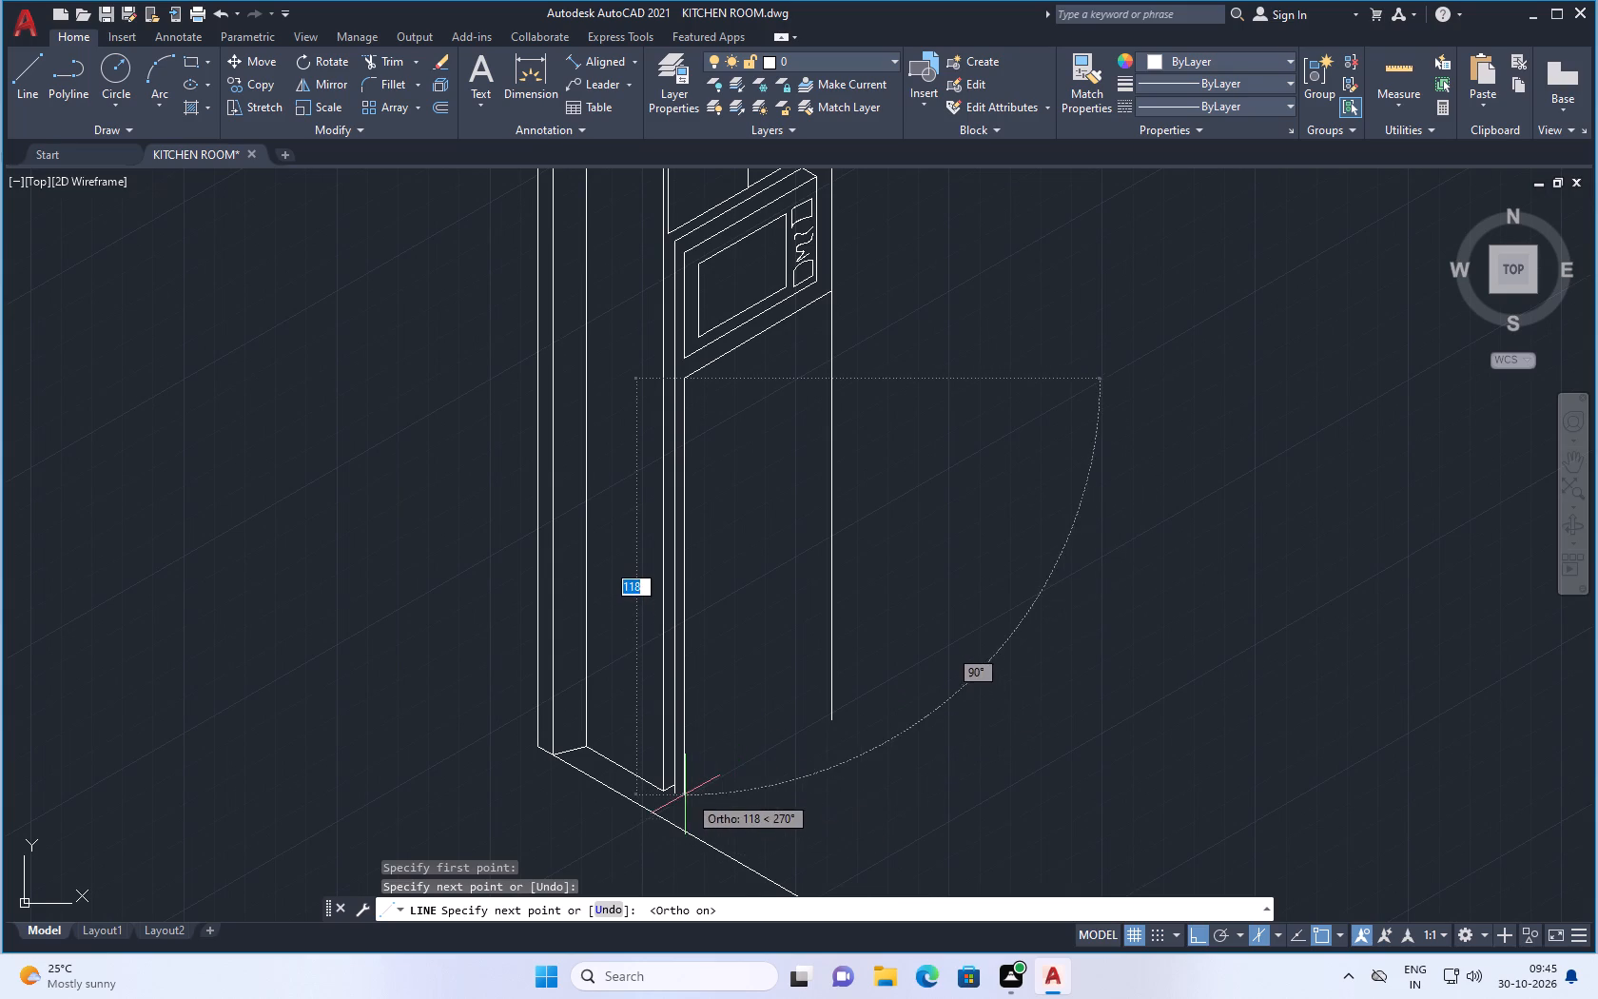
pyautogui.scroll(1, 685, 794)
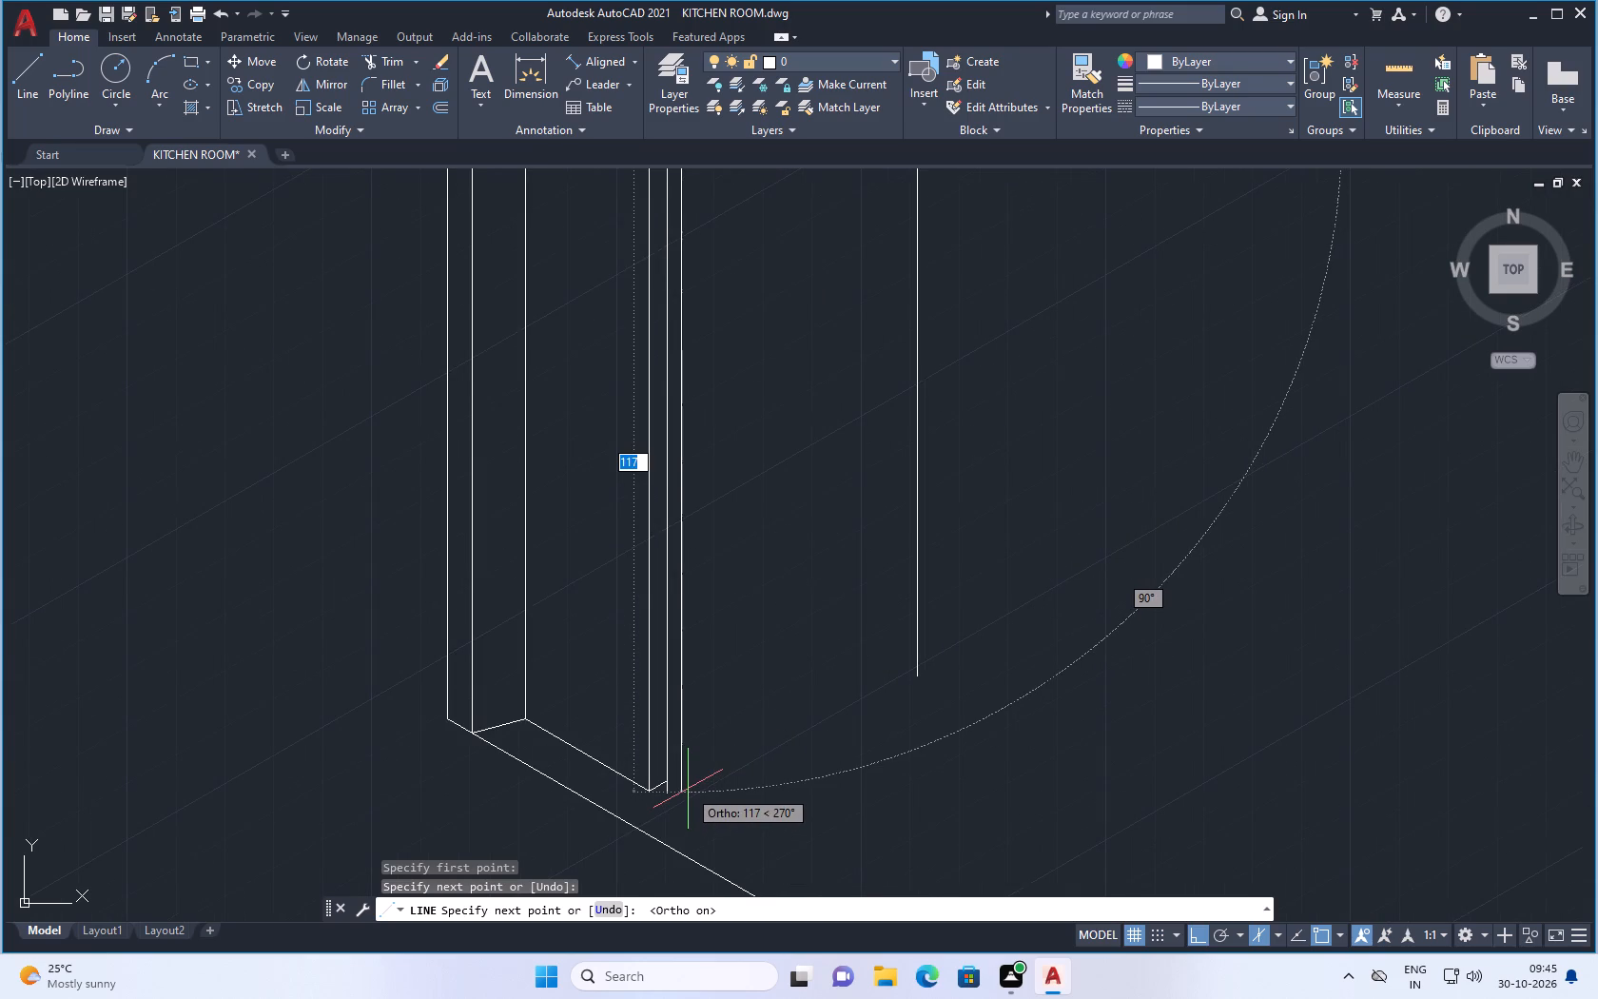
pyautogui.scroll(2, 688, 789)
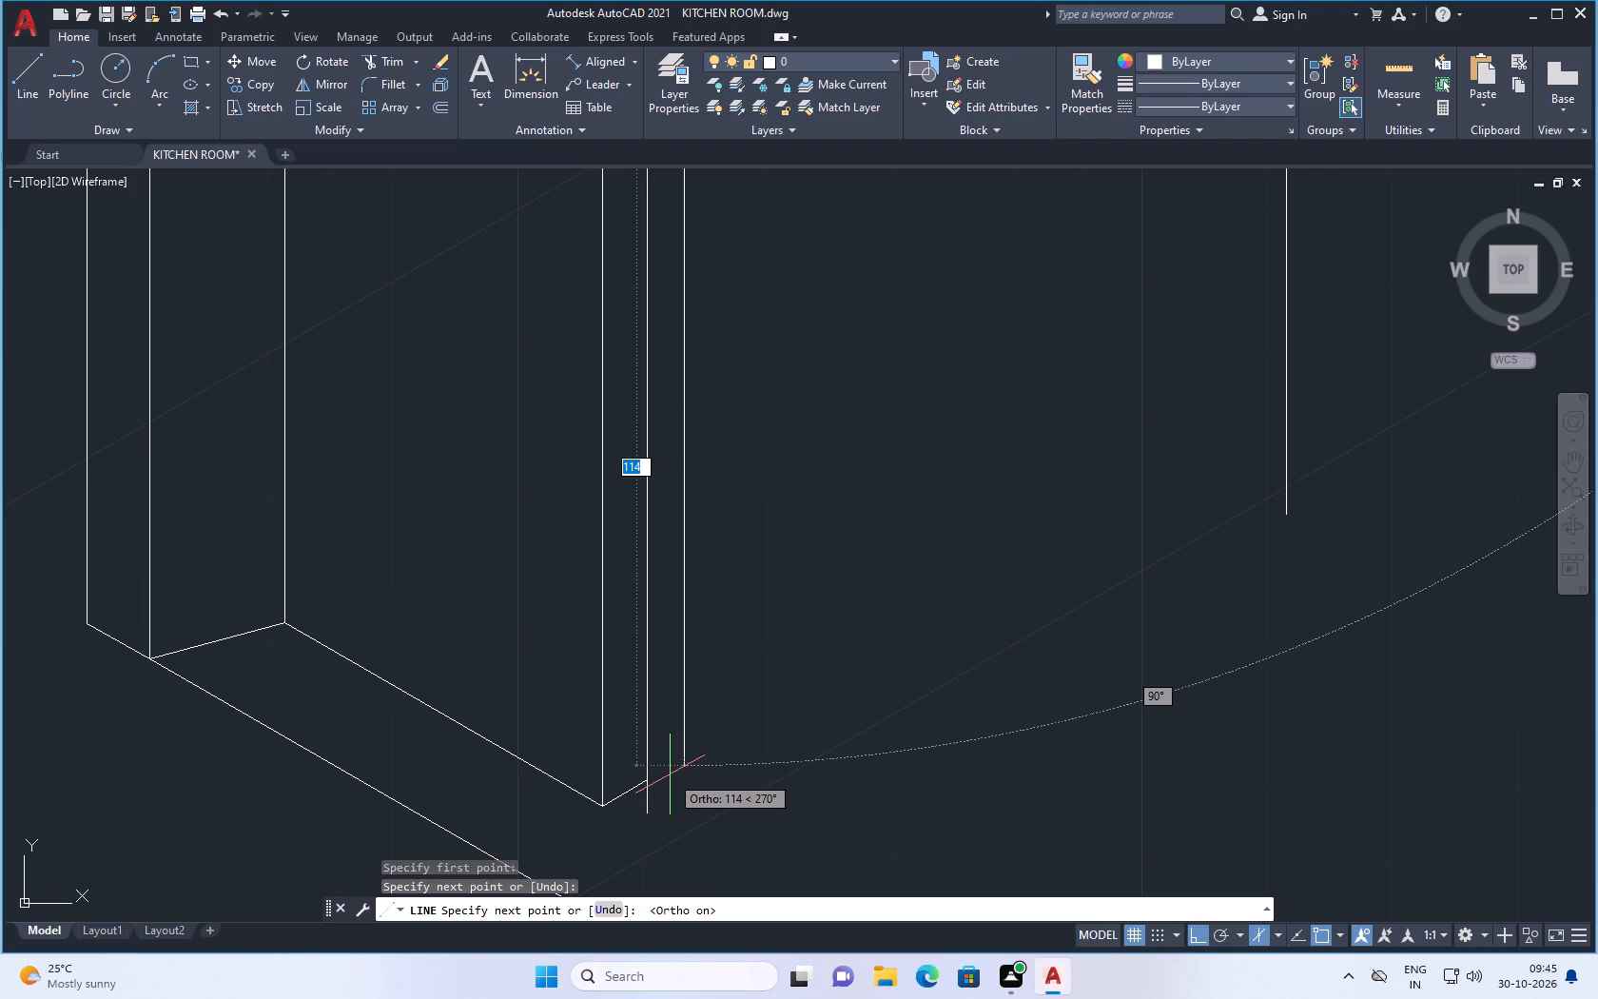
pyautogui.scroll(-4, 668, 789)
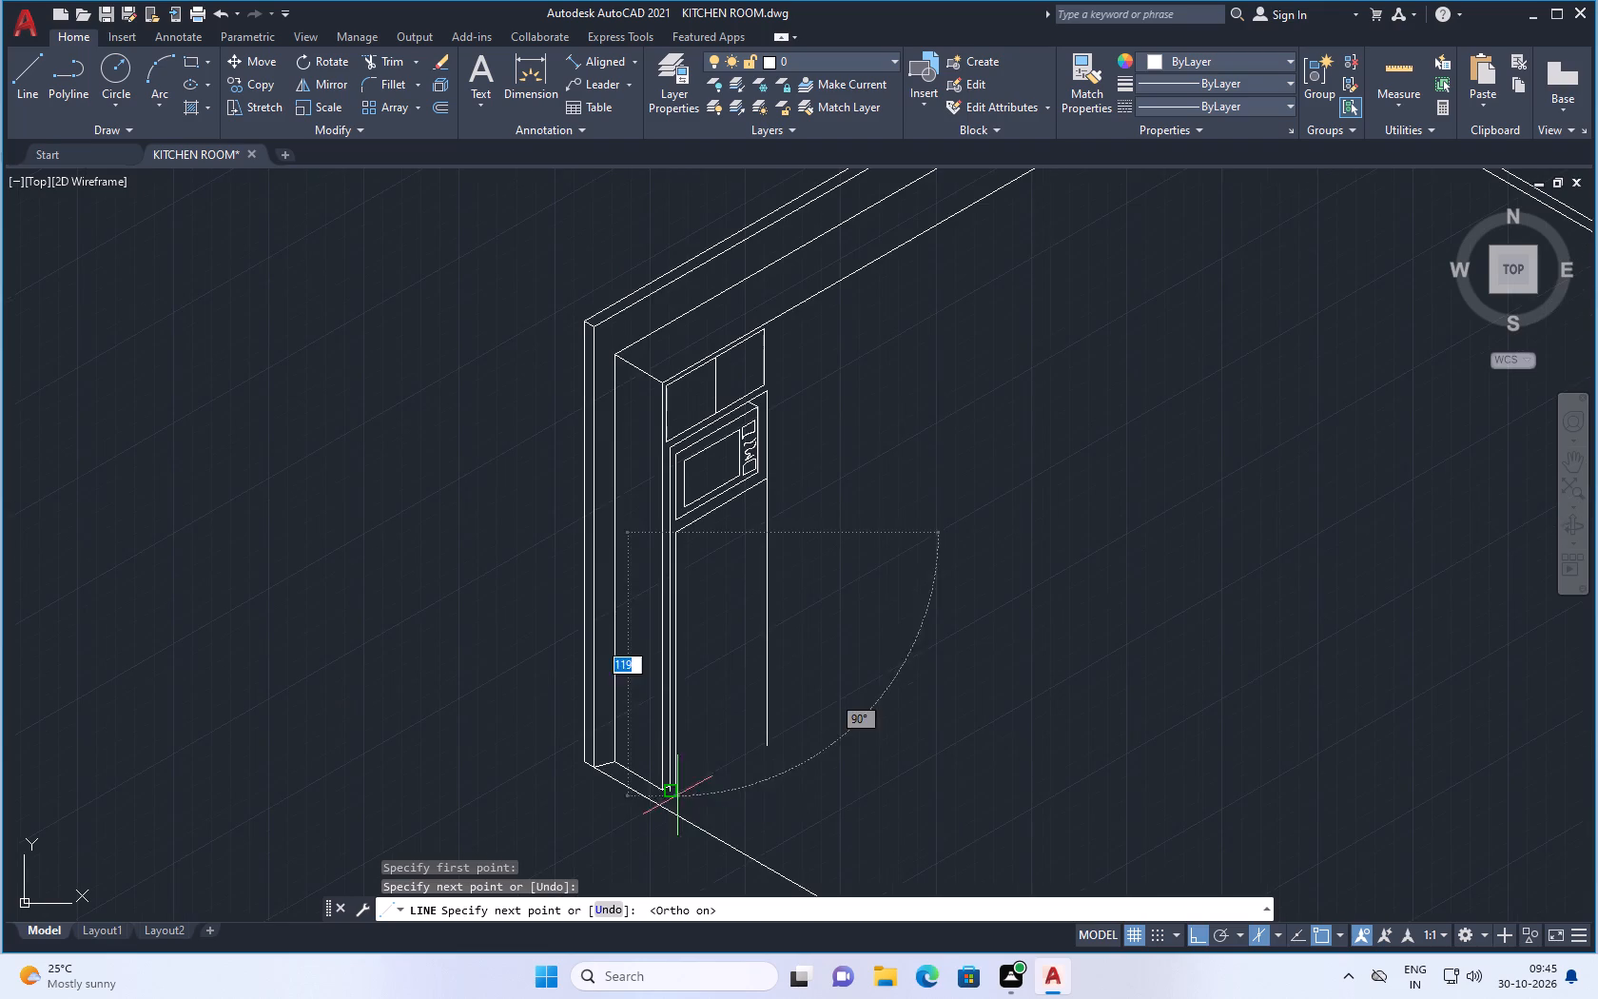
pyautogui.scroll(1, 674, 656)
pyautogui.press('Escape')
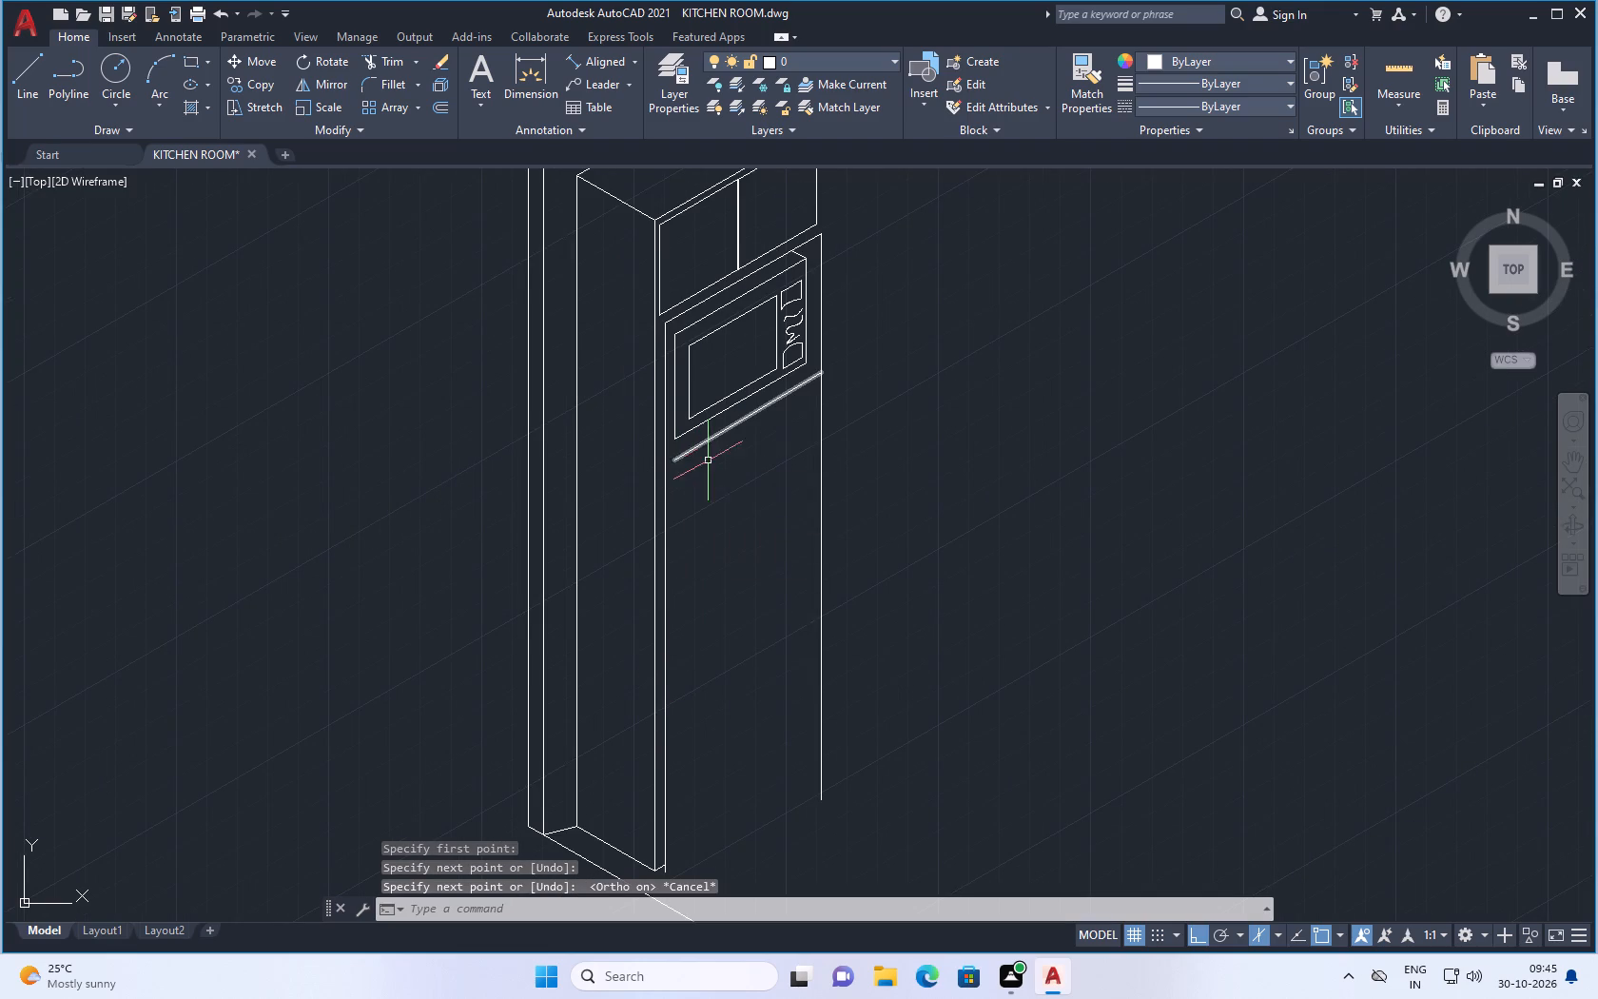
# Extend the sloping line beneath the appliance panel with a segment about 3 units long, reaching the cabinet front's inner left edge.
pyautogui.scroll(1, 736, 456)
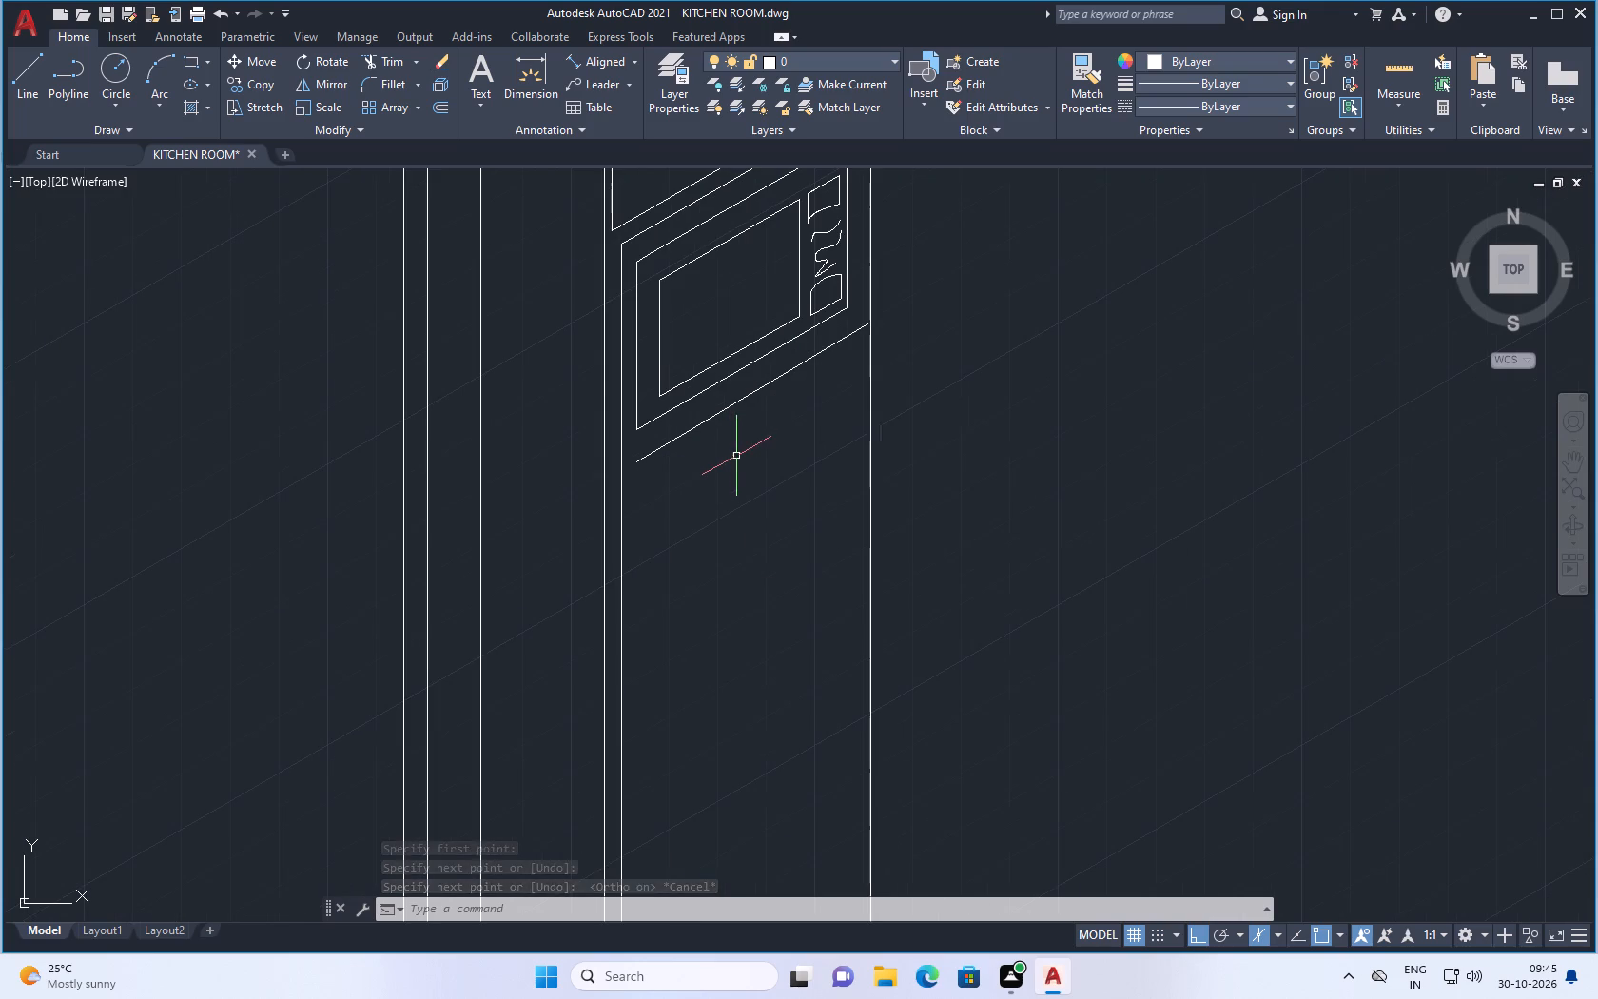
pyautogui.click(17, 81)
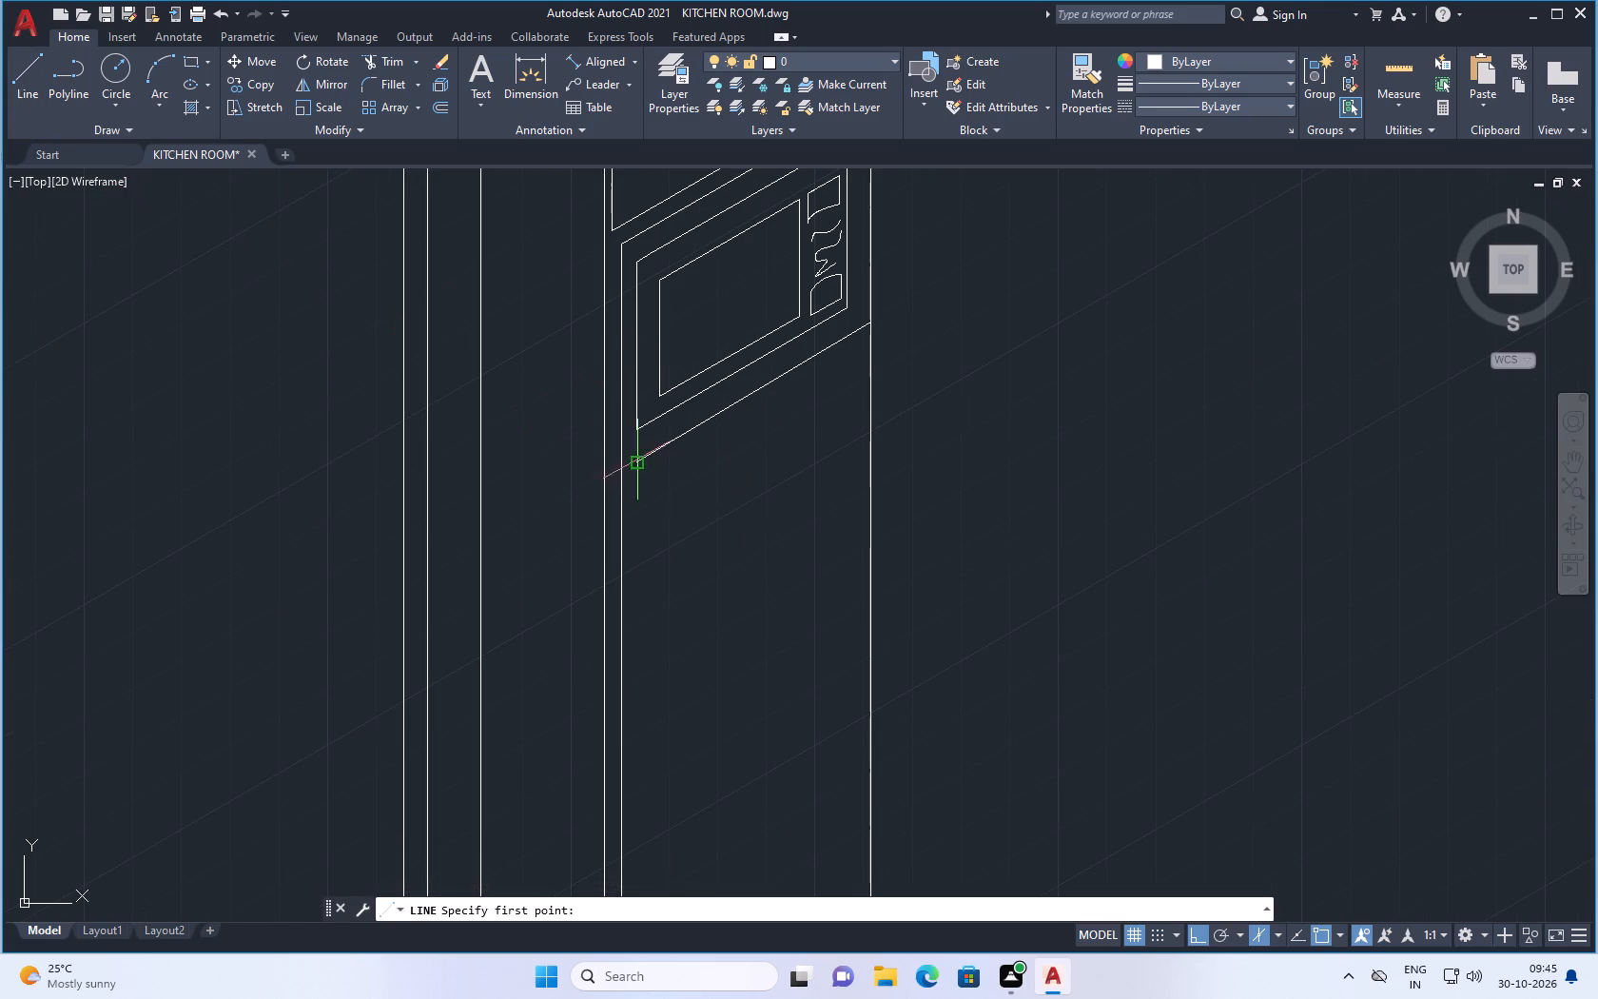
pyautogui.scroll(1, 625, 458)
pyautogui.click(651, 463)
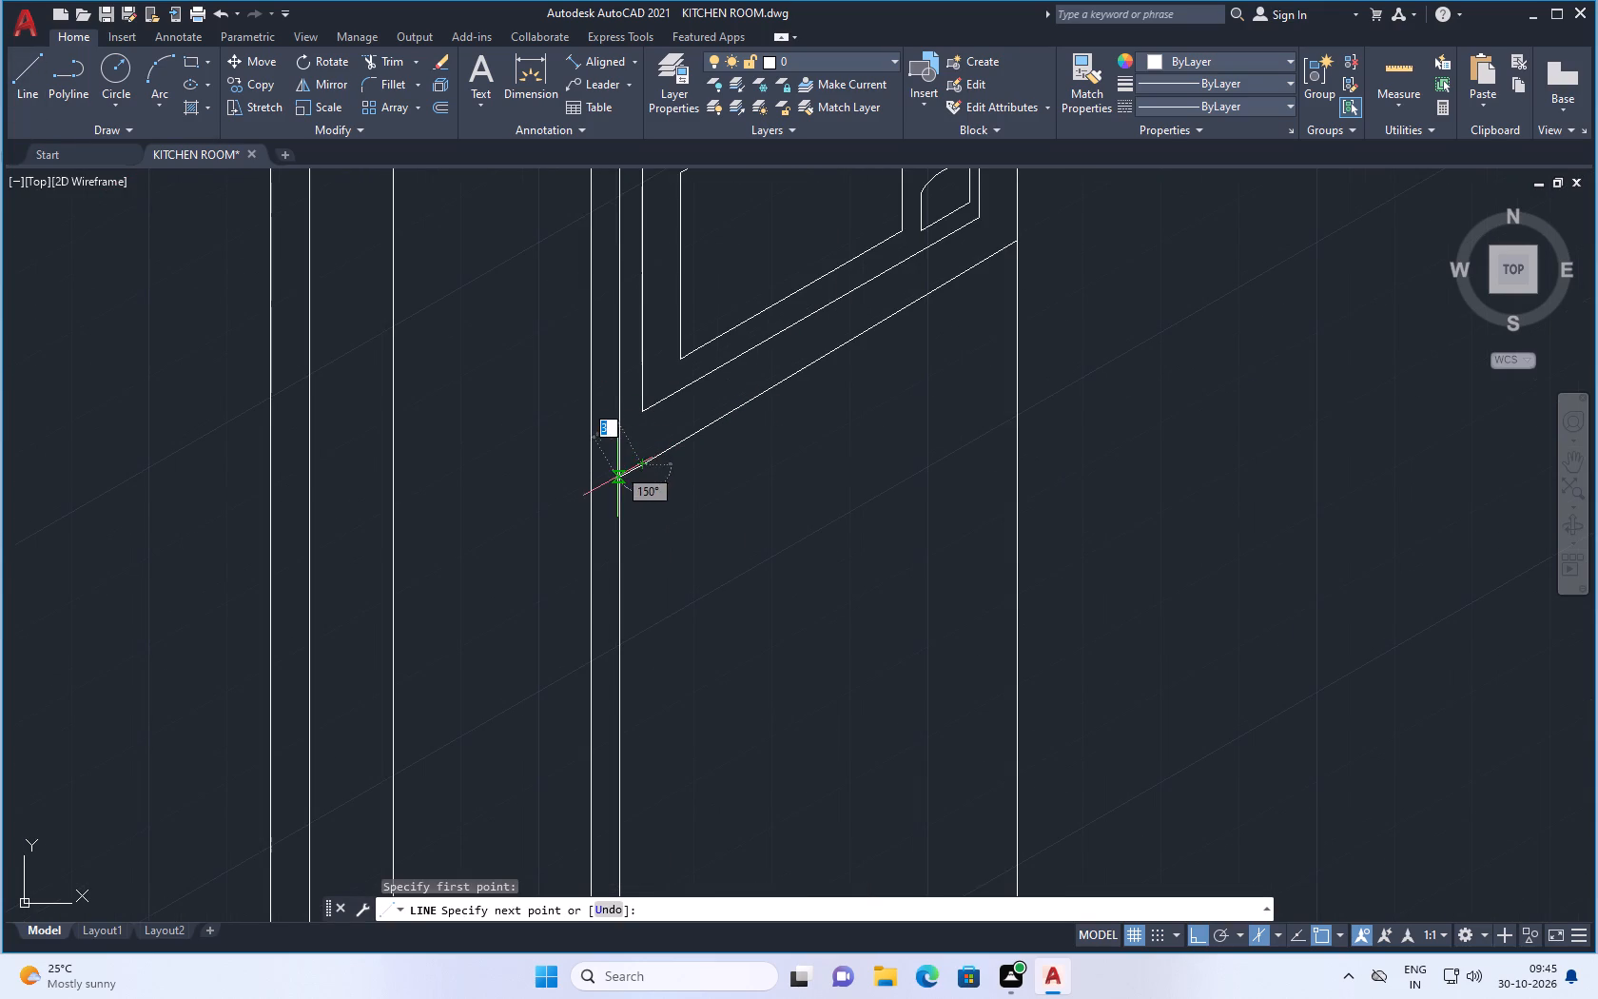
pyautogui.click(617, 477)
pyautogui.press('Escape')
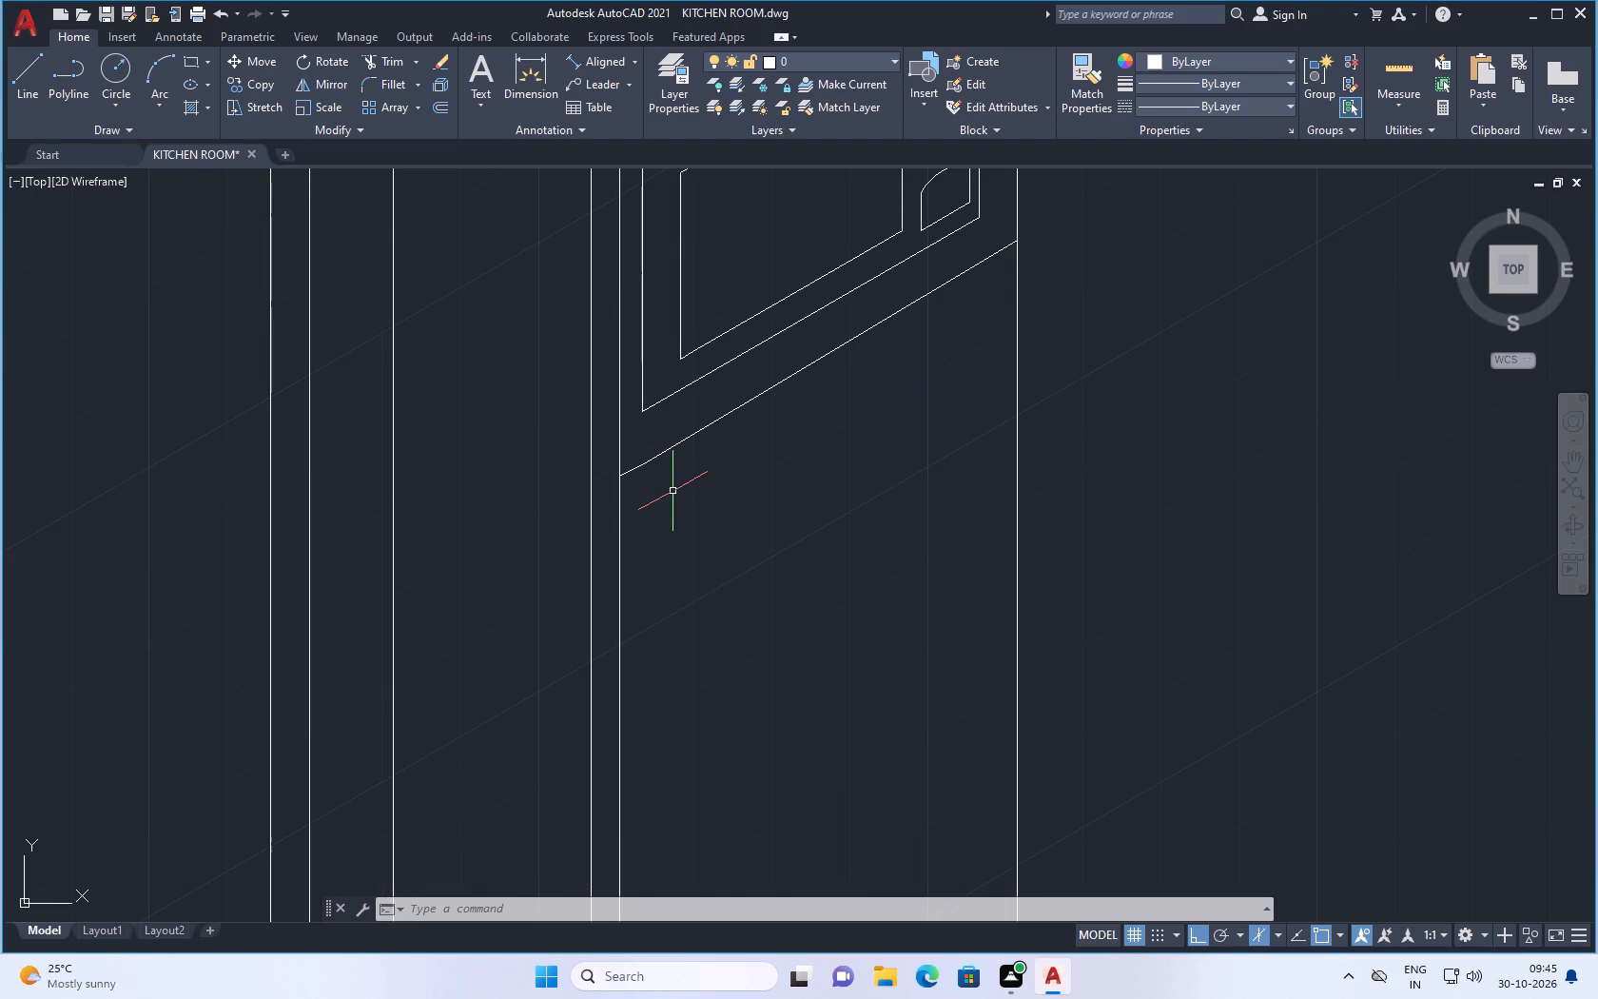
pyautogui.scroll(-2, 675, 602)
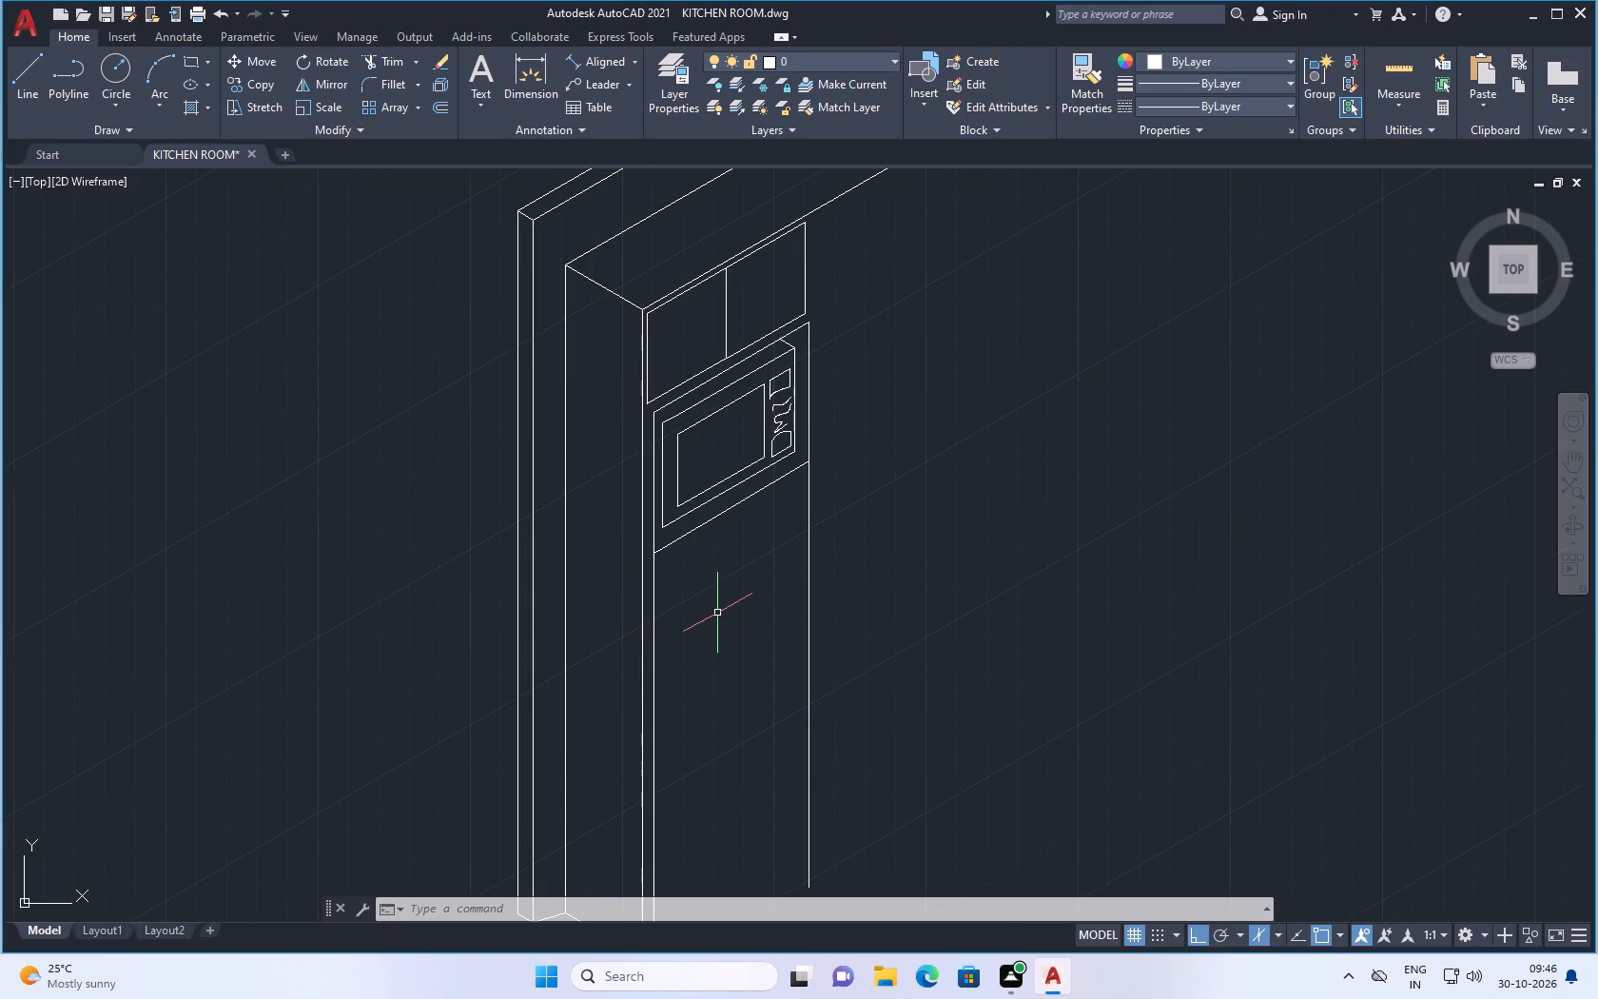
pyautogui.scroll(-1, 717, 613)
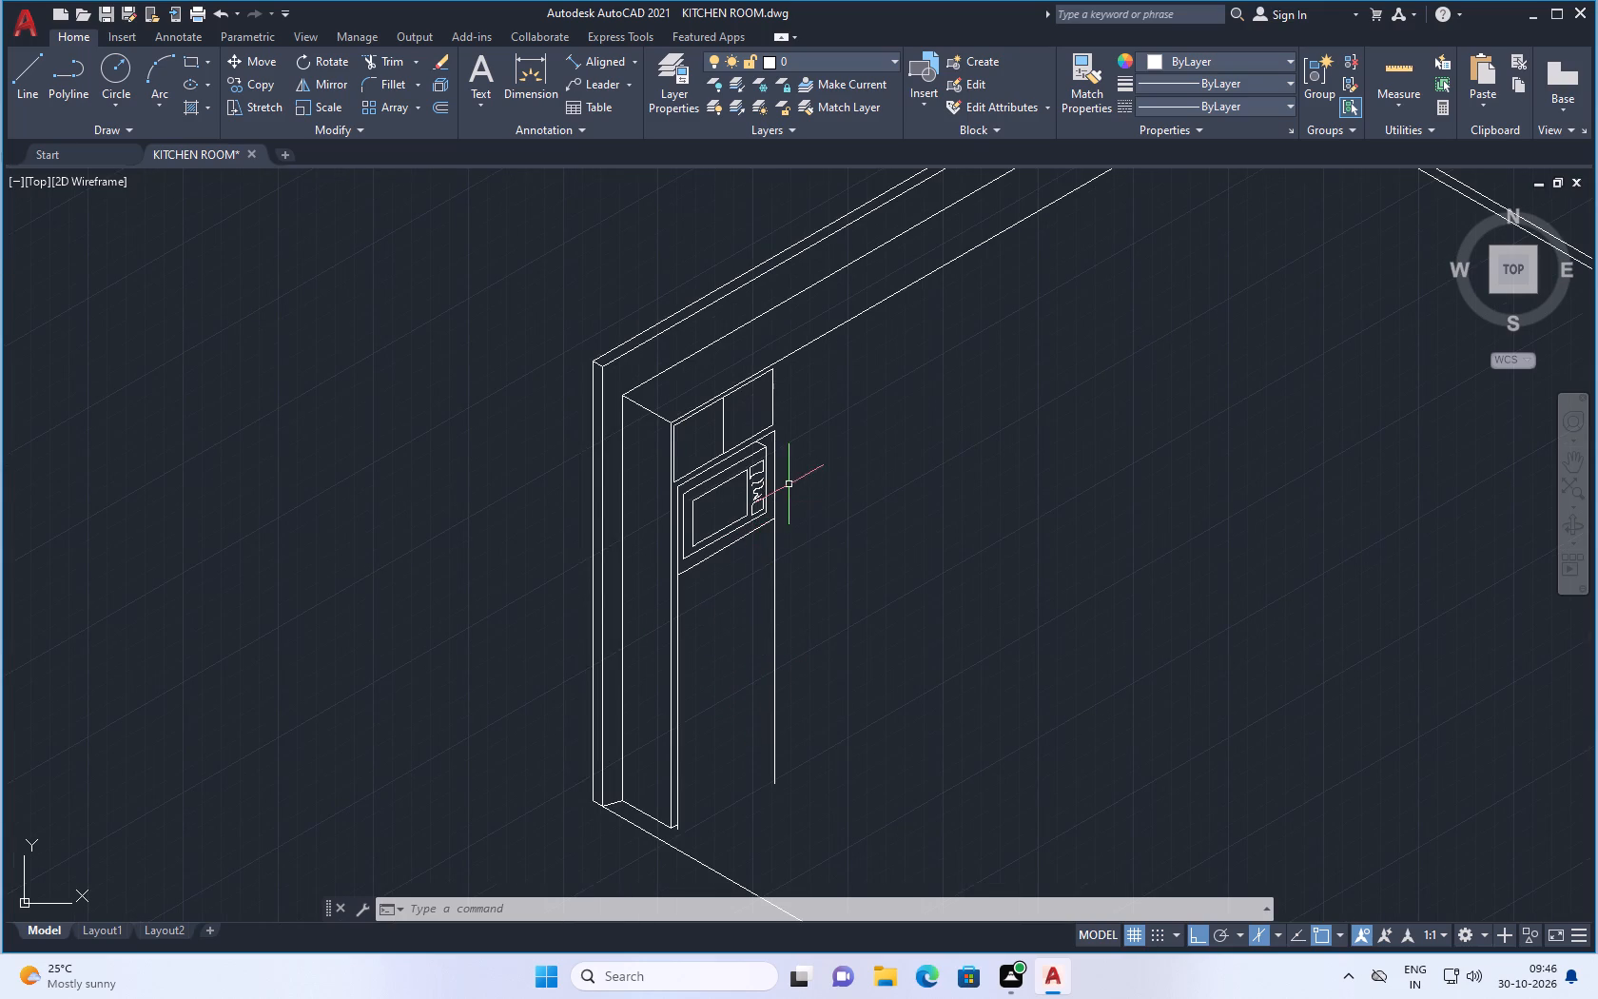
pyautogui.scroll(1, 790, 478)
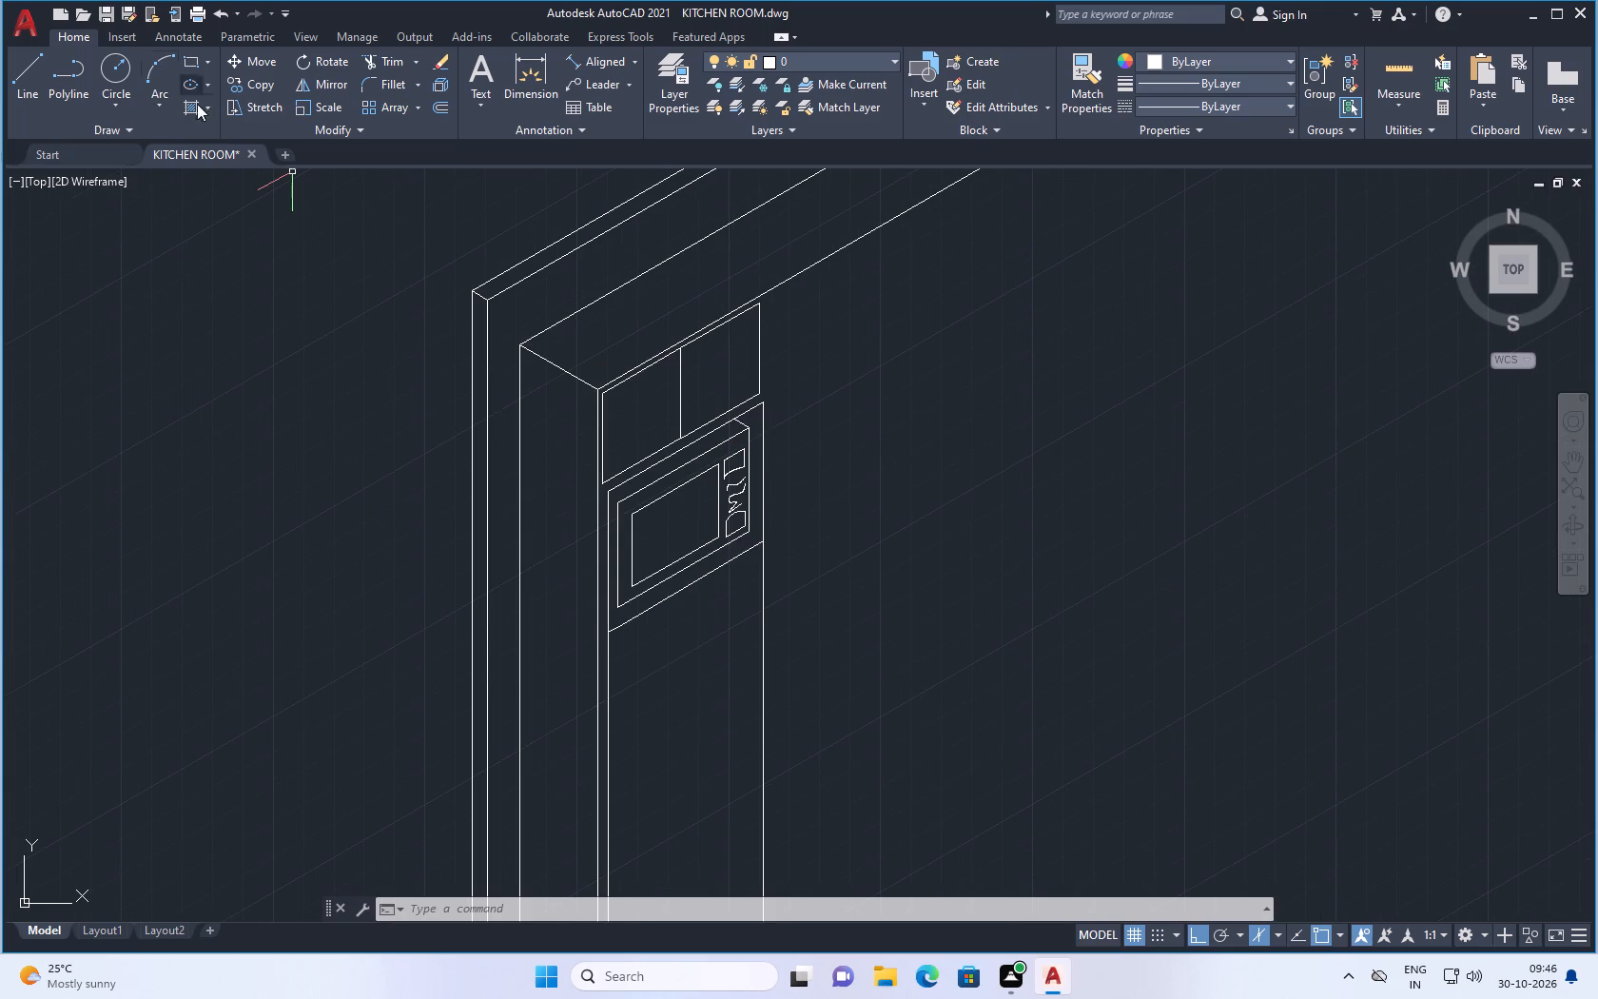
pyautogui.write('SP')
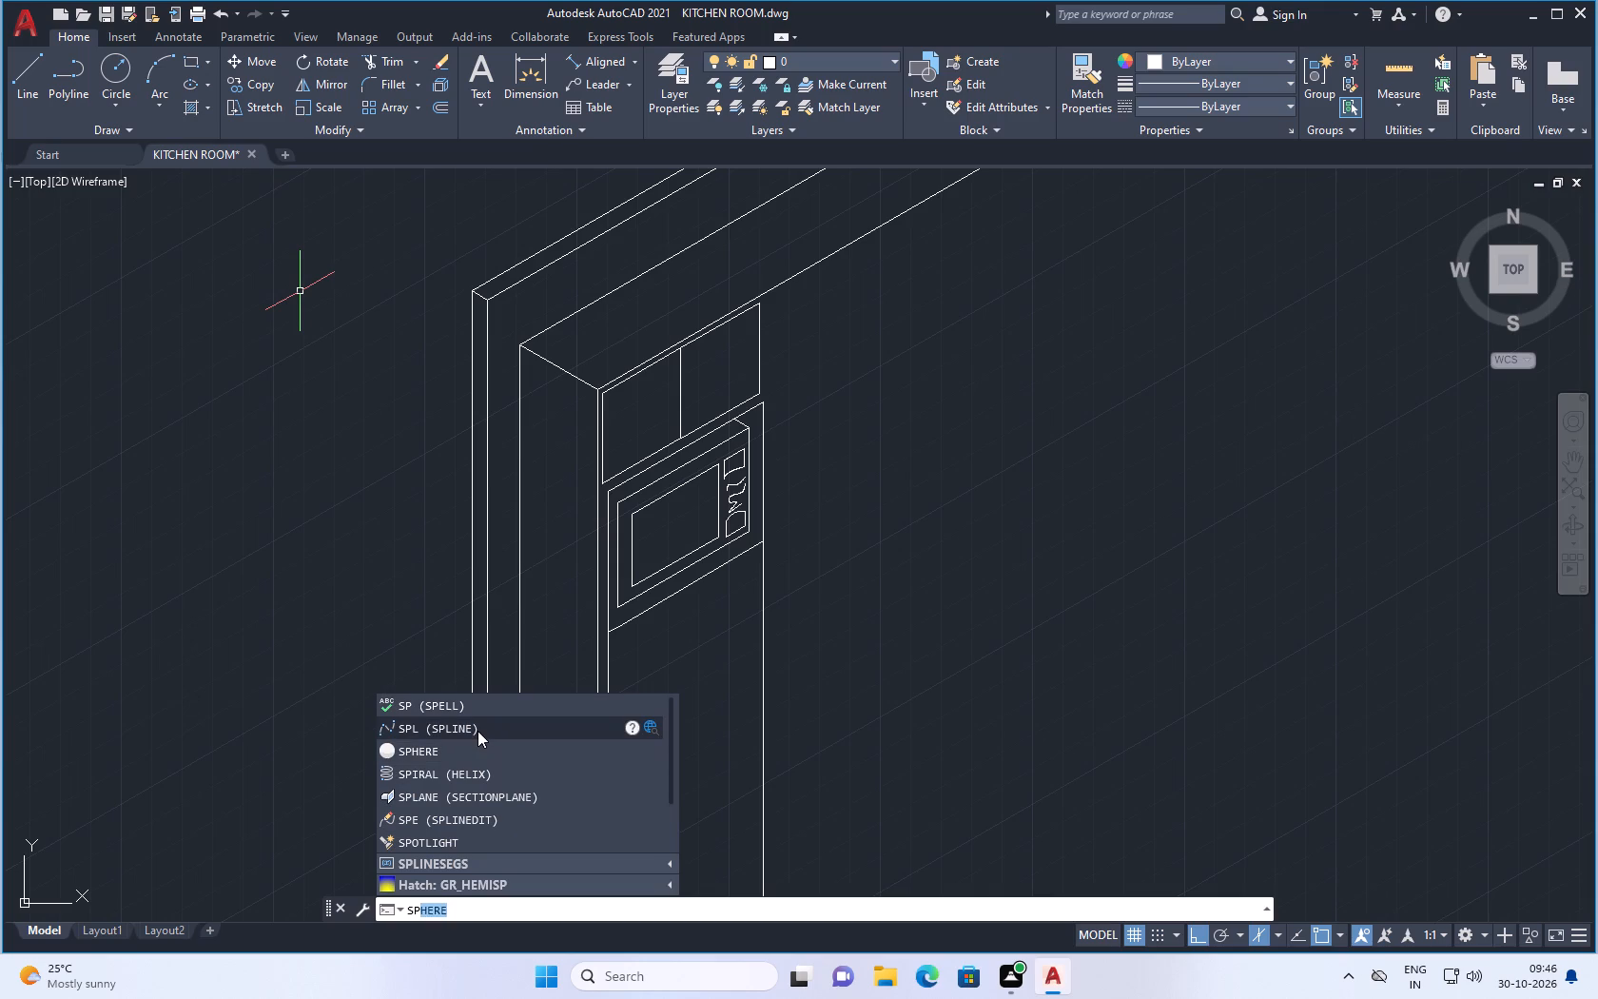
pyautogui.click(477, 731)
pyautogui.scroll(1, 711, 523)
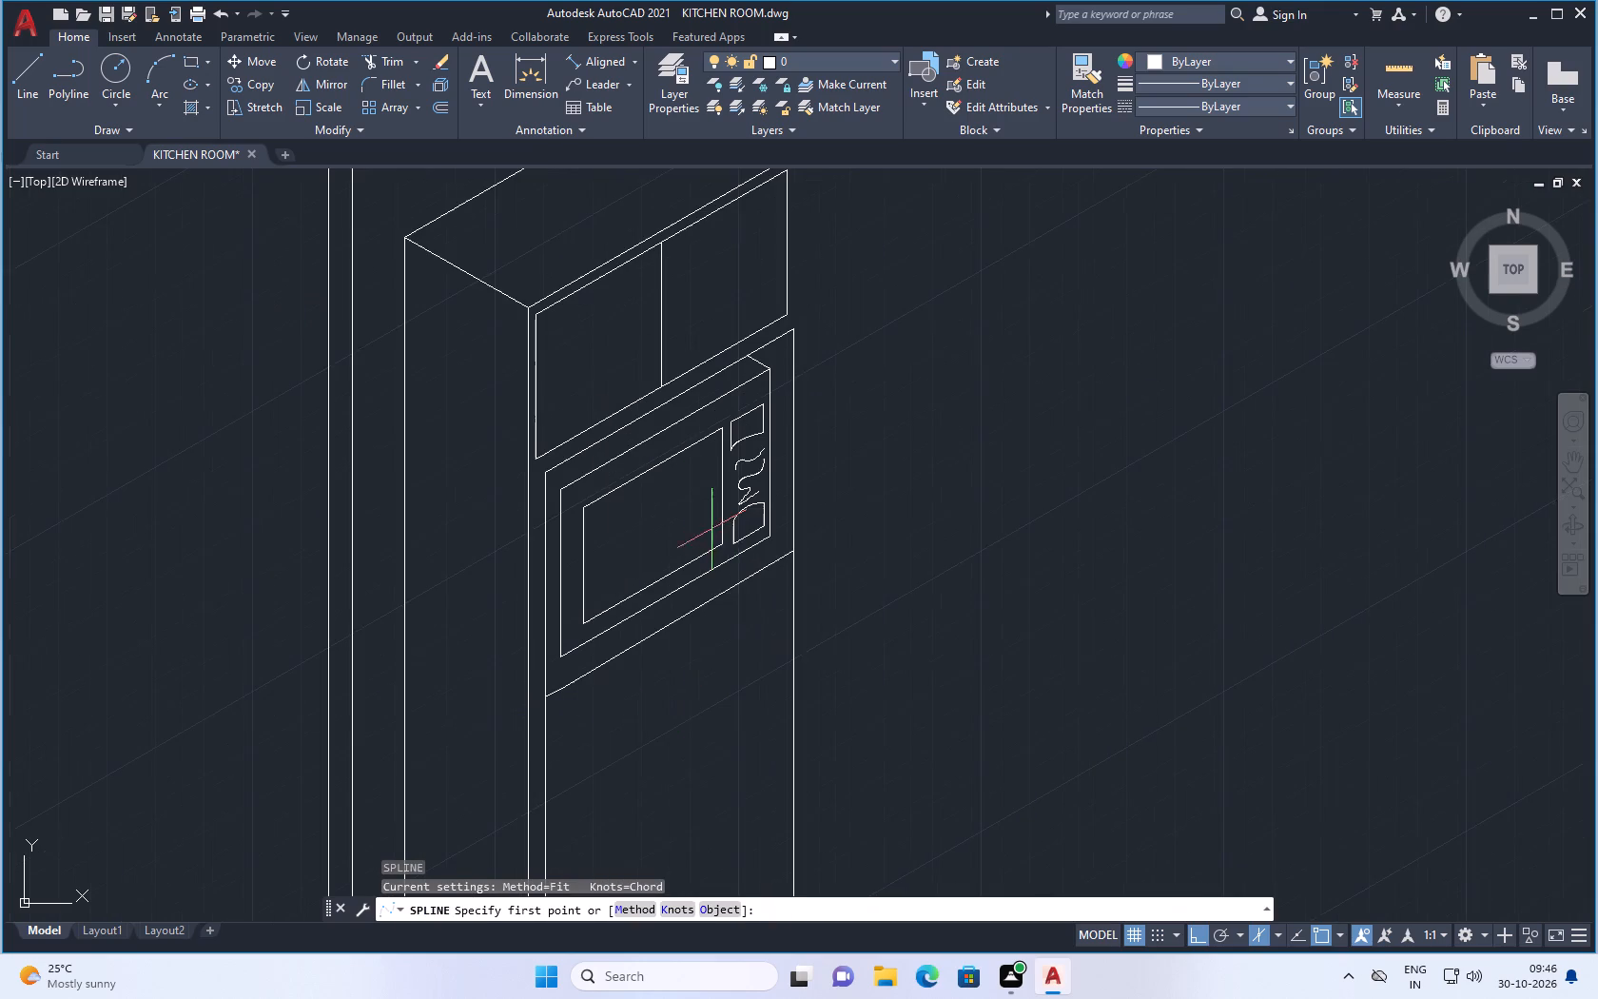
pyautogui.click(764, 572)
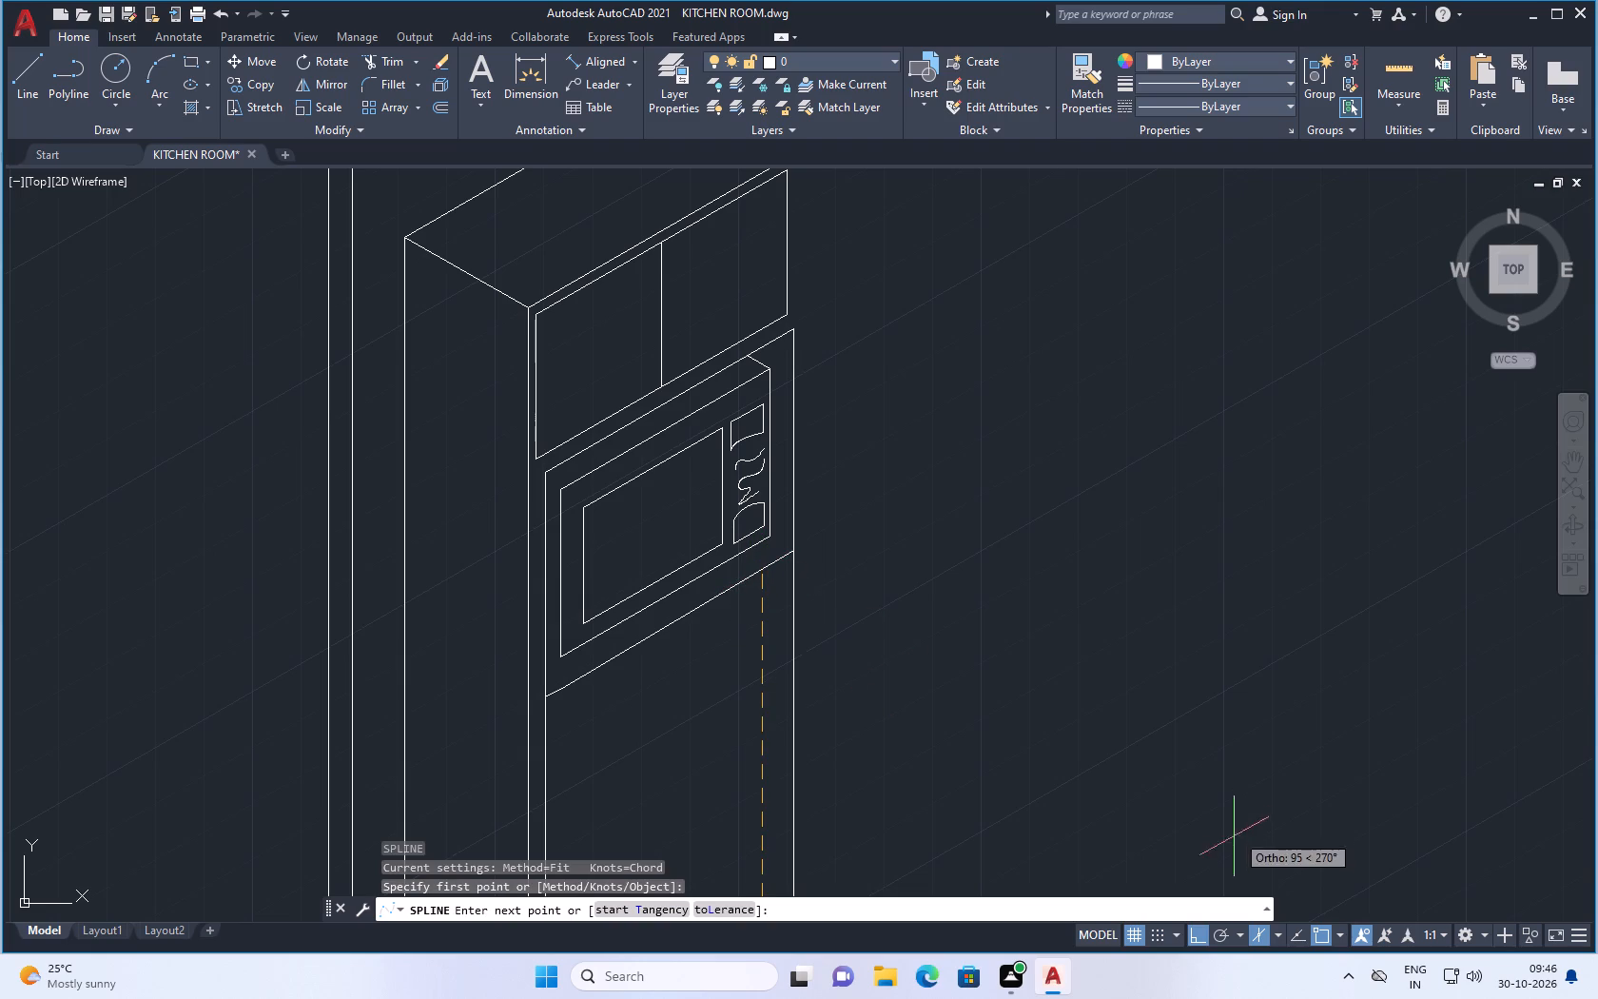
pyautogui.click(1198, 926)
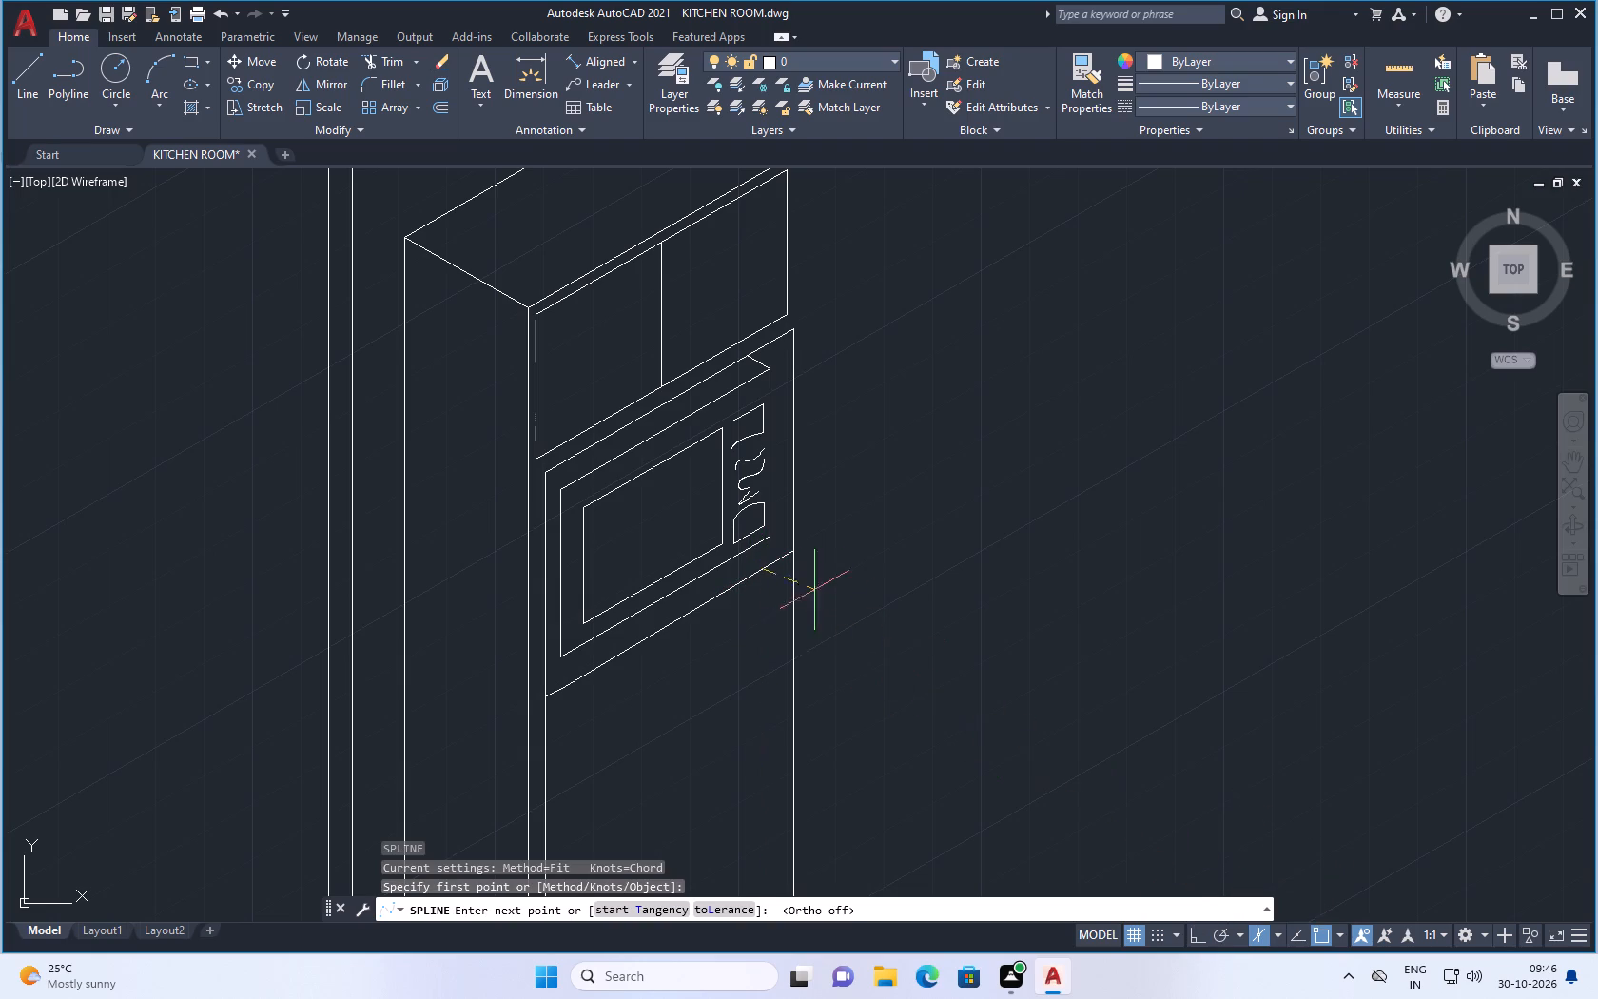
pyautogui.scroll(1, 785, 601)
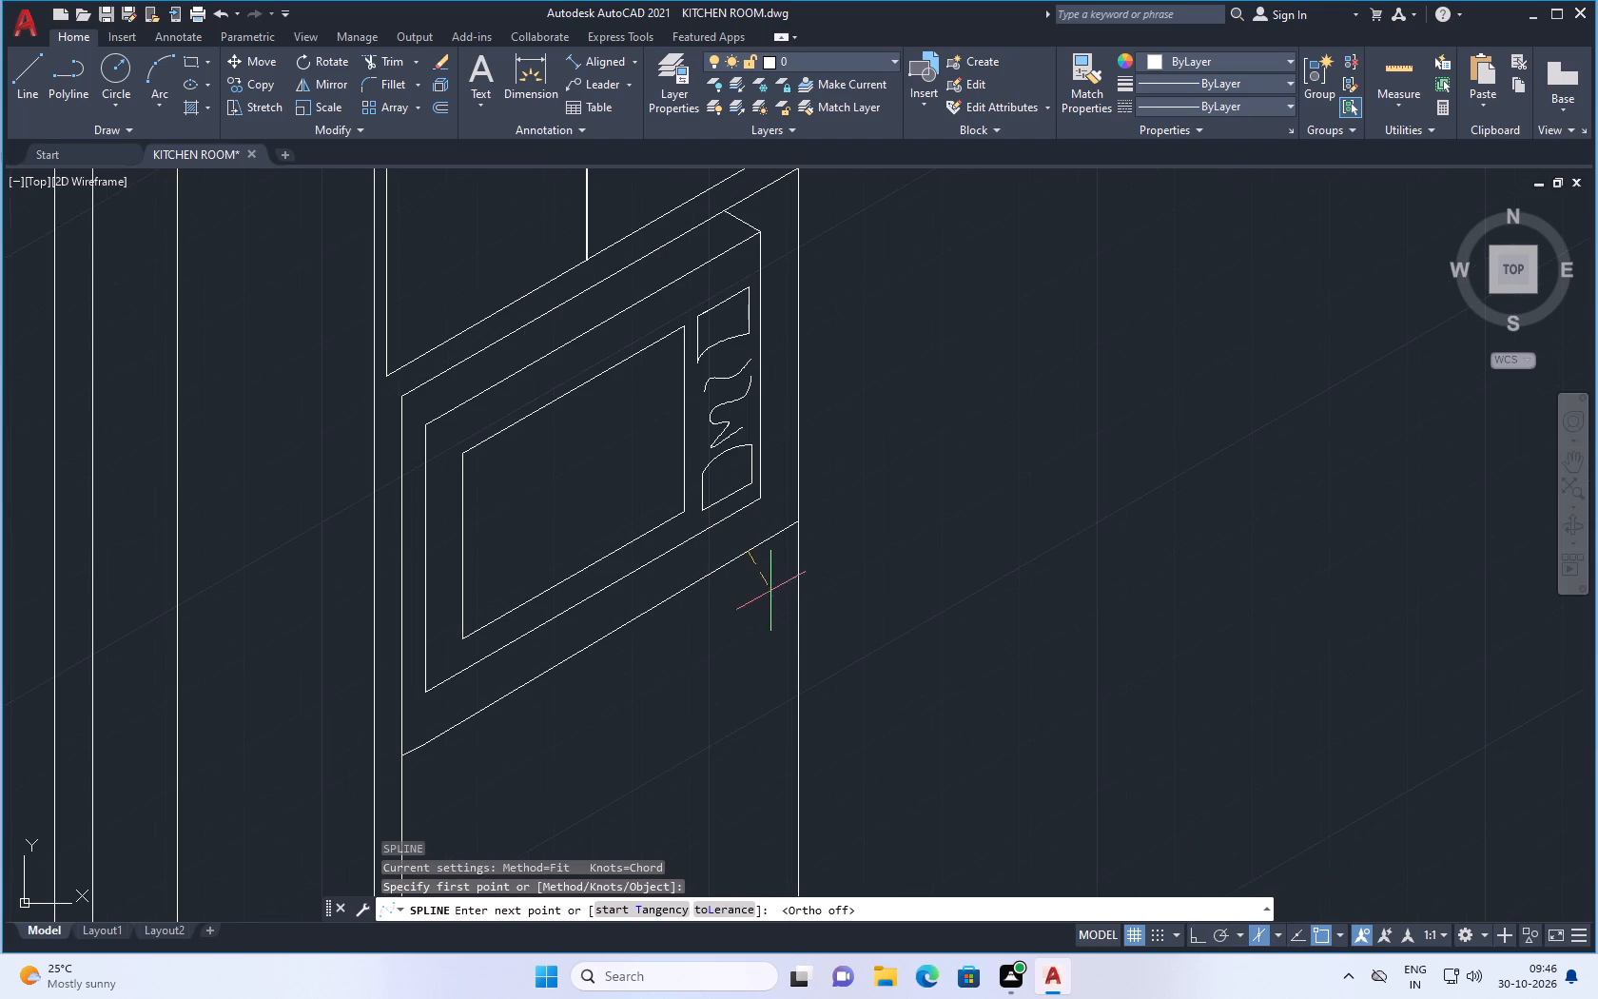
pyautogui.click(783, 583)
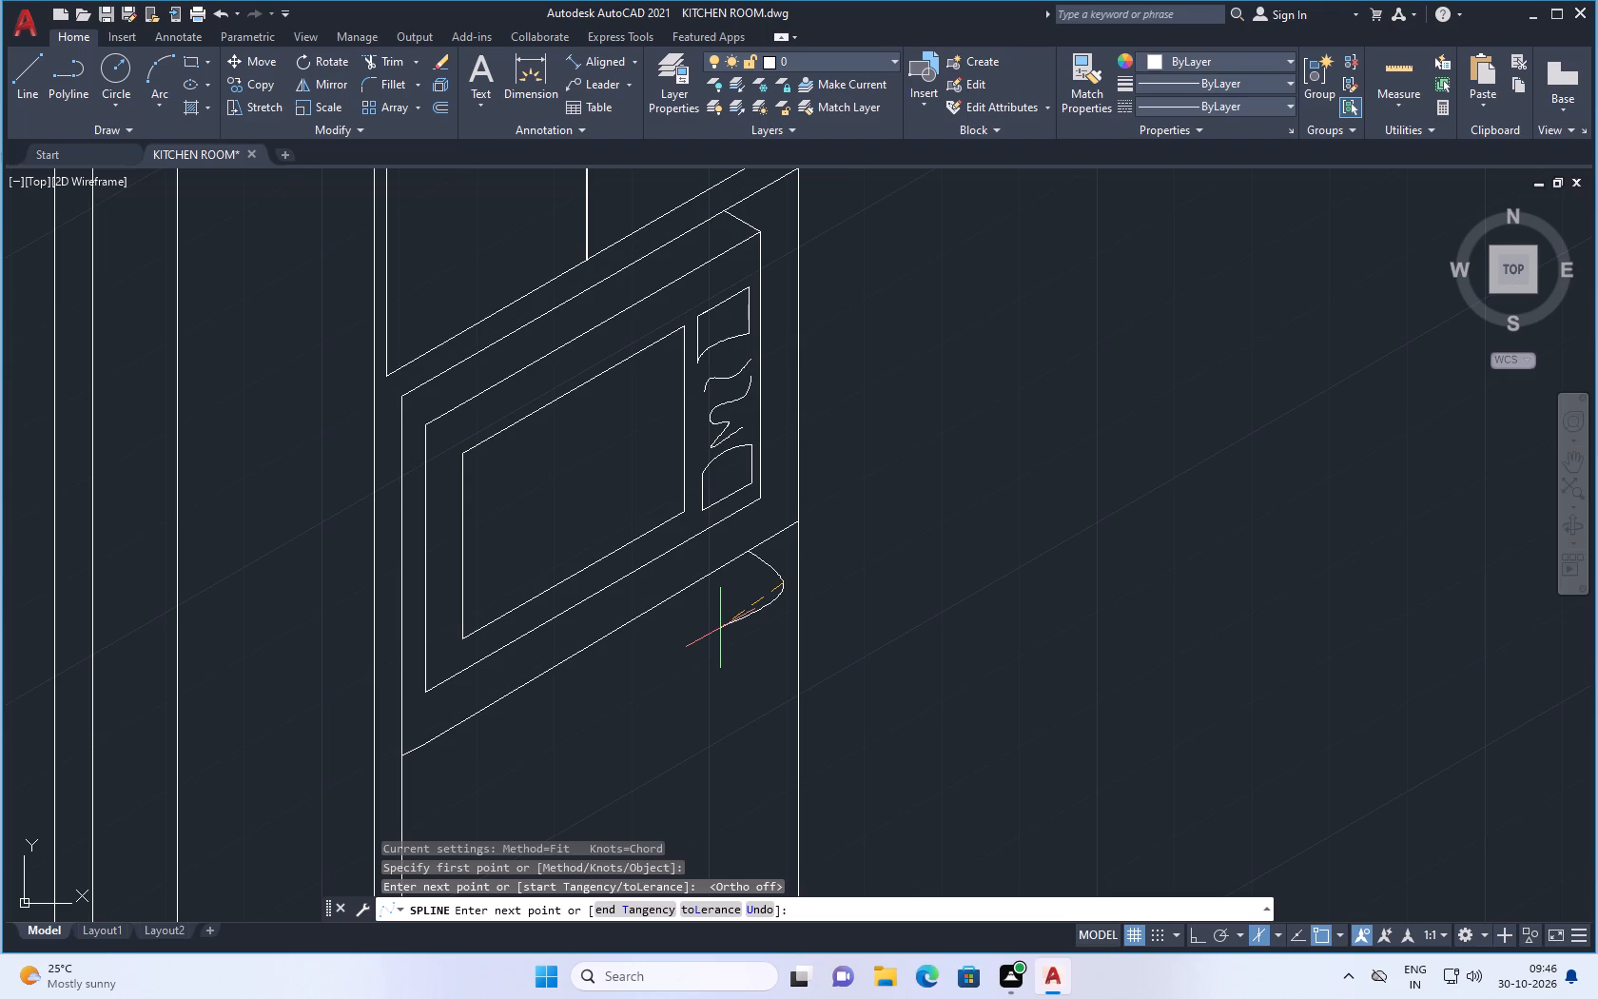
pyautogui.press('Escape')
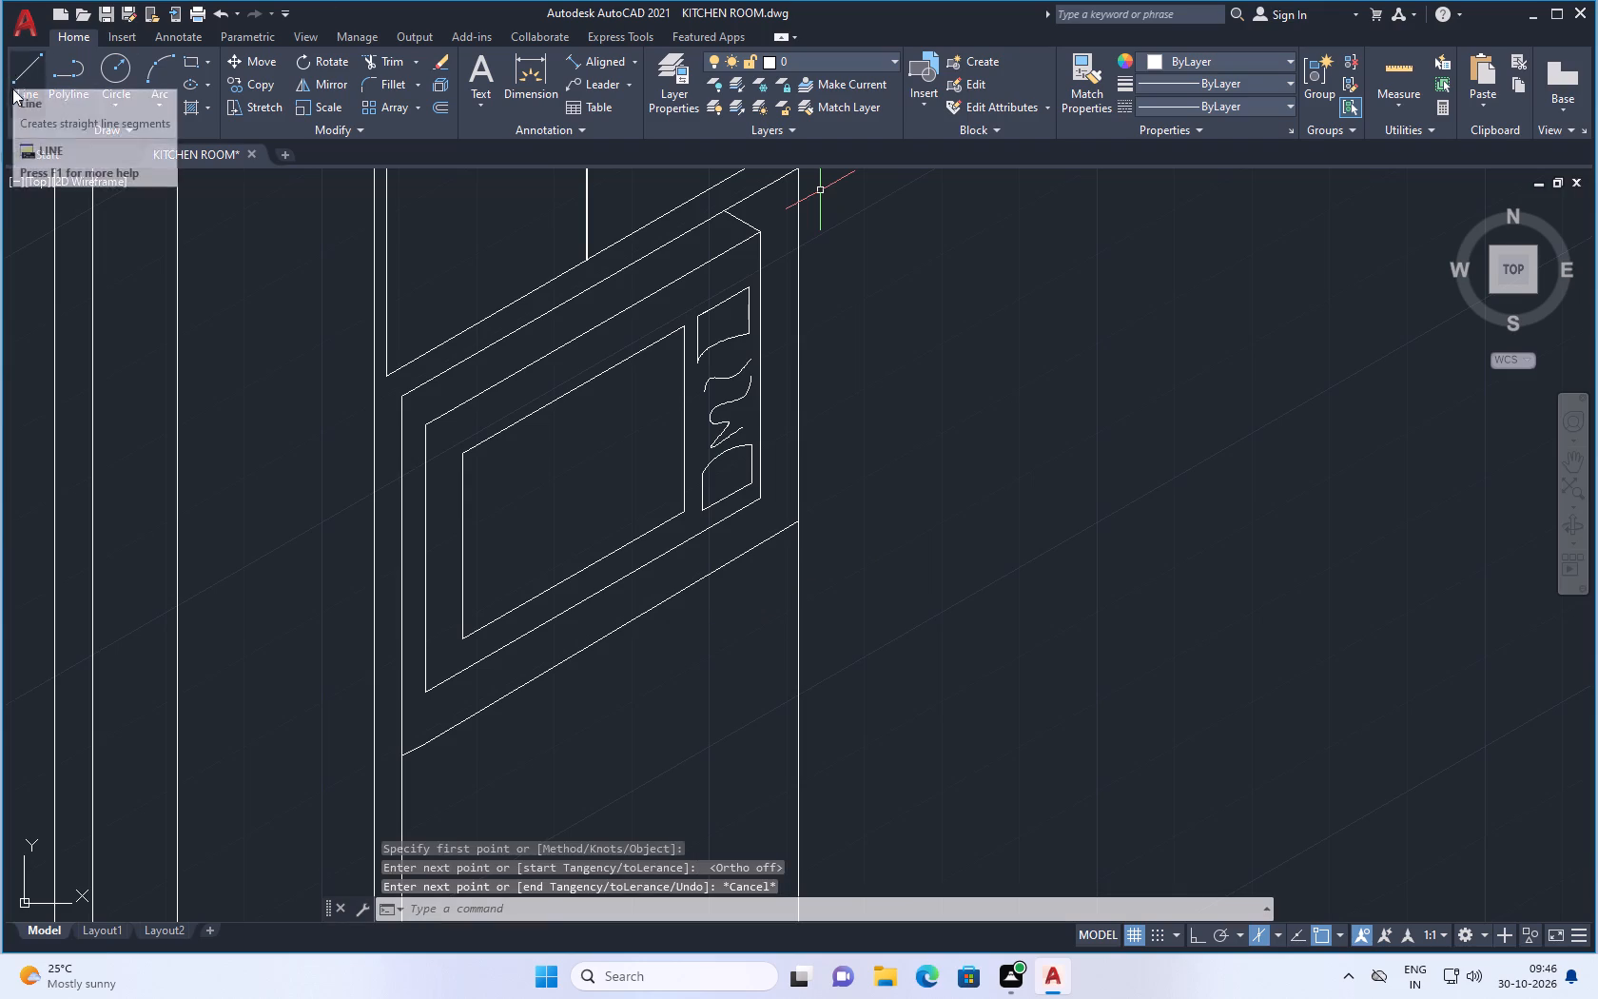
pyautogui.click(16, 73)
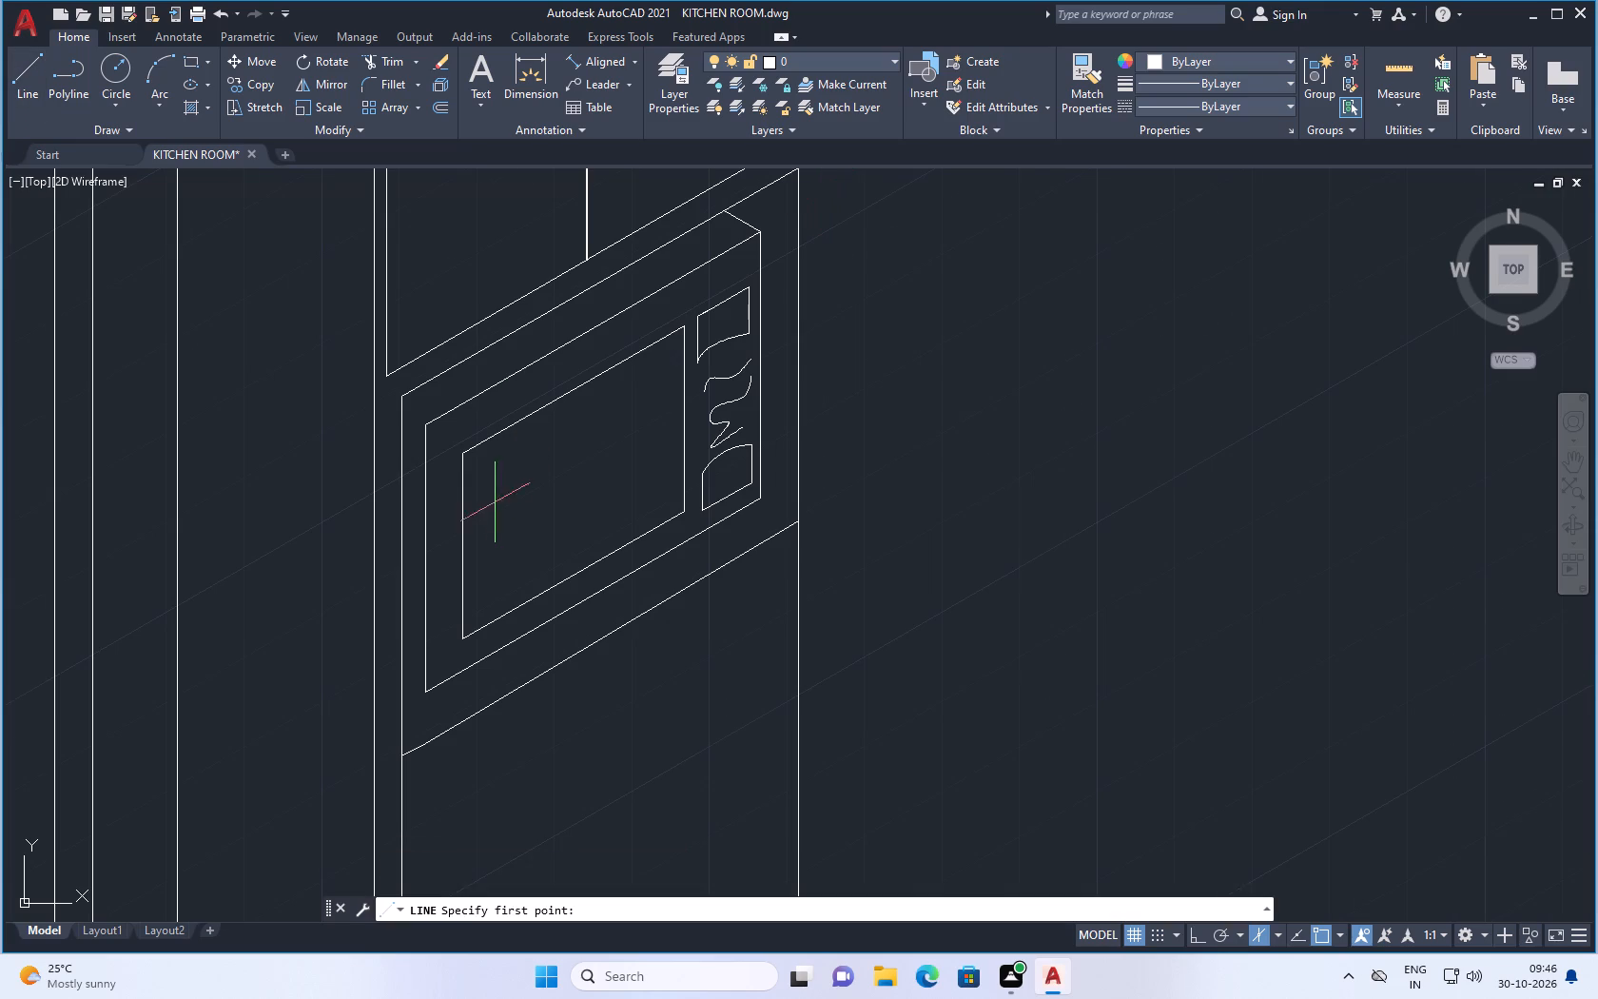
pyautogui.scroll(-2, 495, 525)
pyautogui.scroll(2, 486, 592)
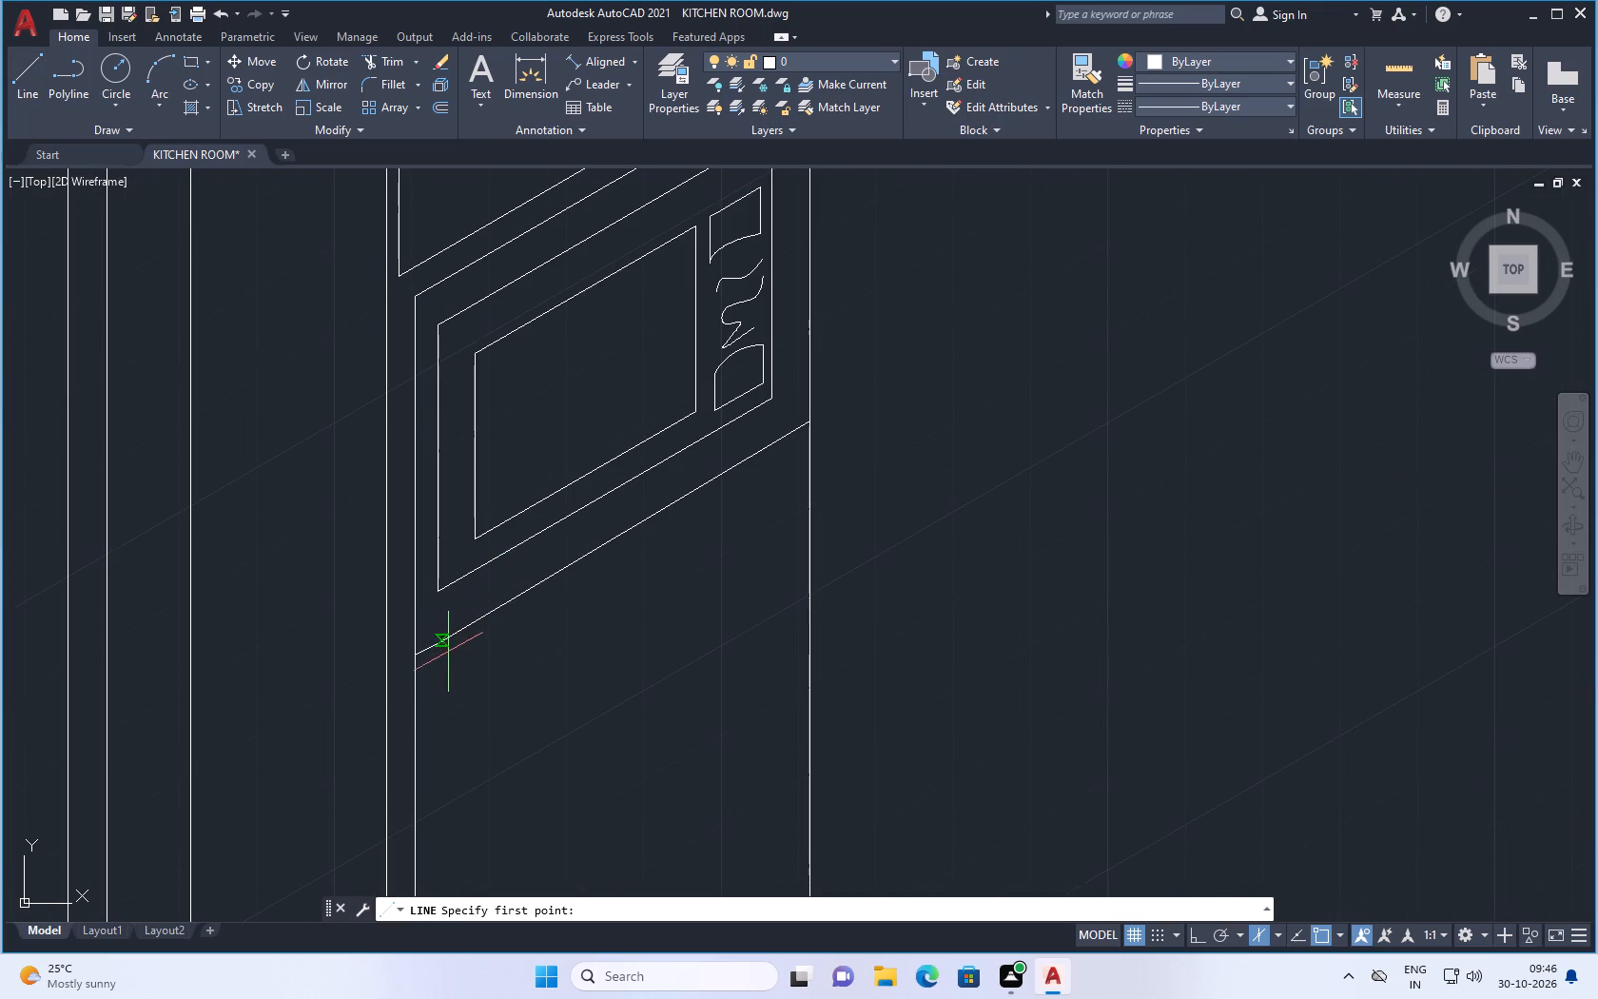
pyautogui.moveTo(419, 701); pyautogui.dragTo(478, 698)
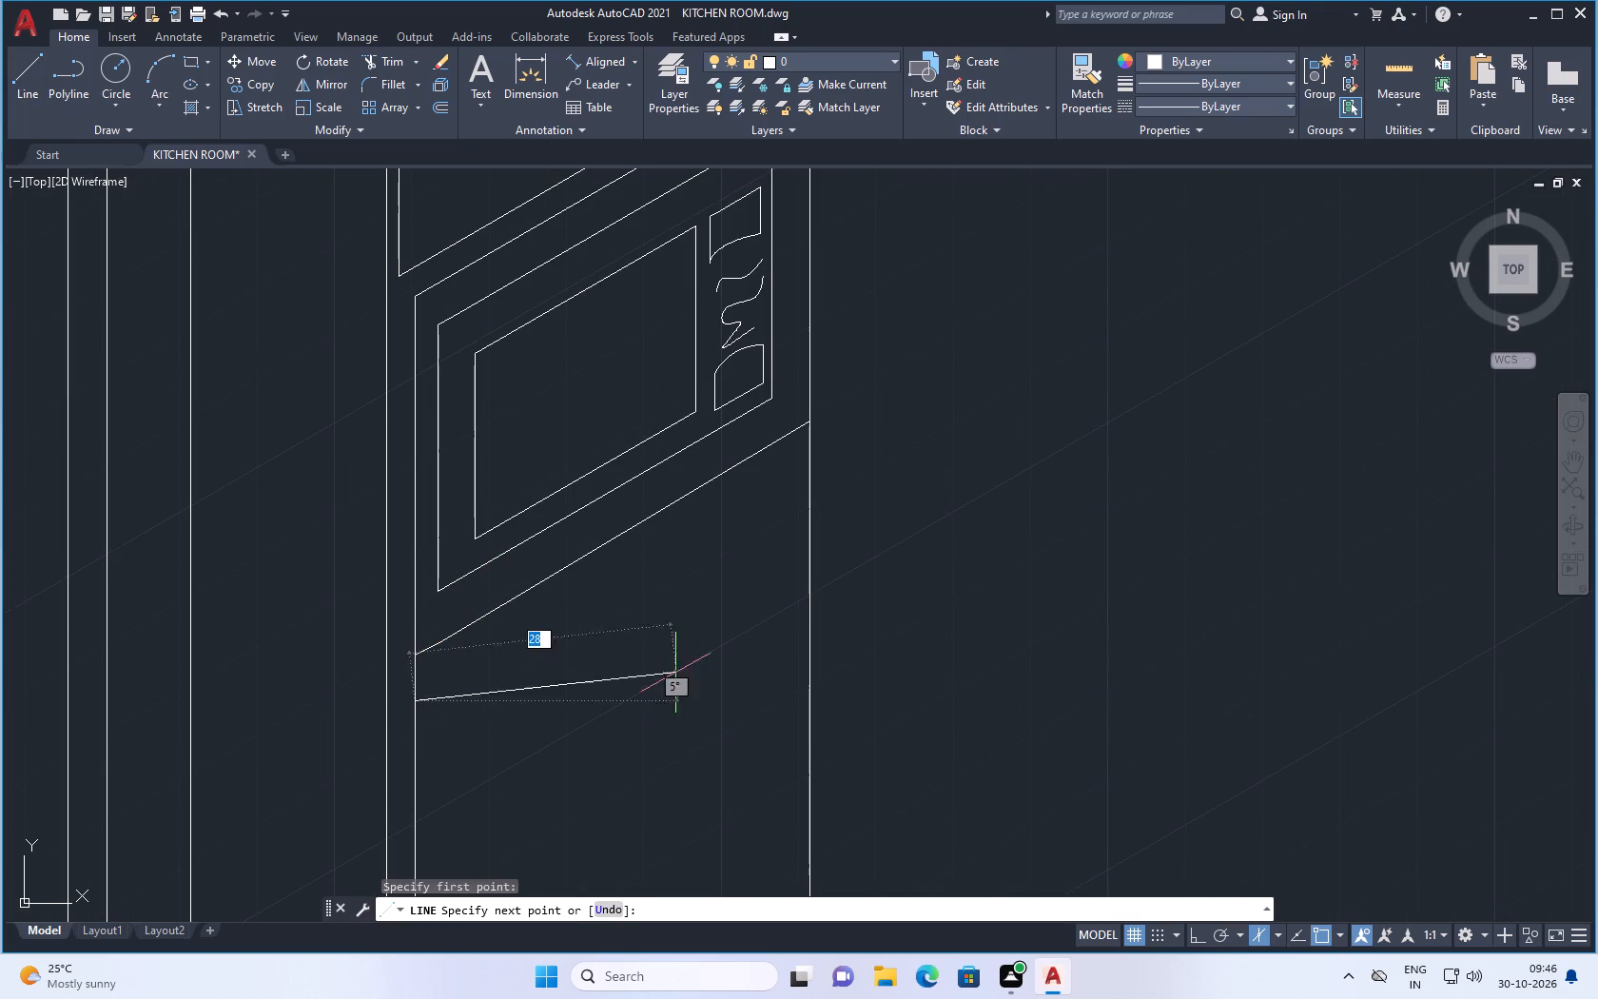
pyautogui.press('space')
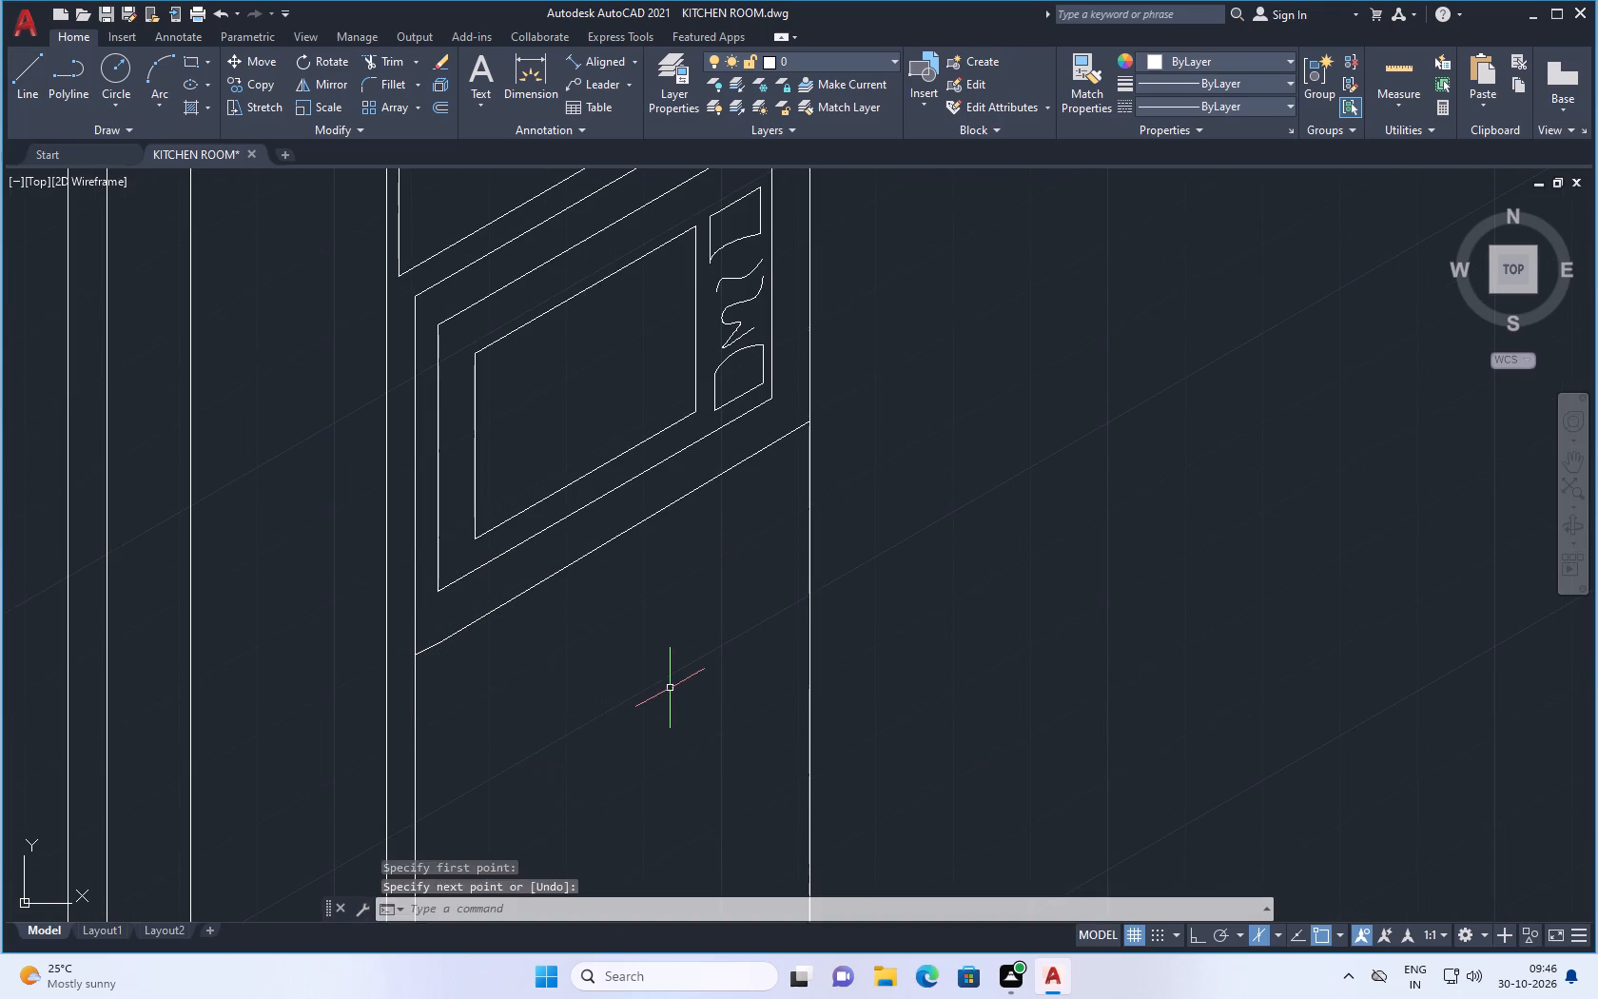
# Draw a 30° line about 46 units long below the existing sloping line, starting on the cabinet front's inner left edge with Ortho on.
pyautogui.press('space')
pyautogui.click(417, 723)
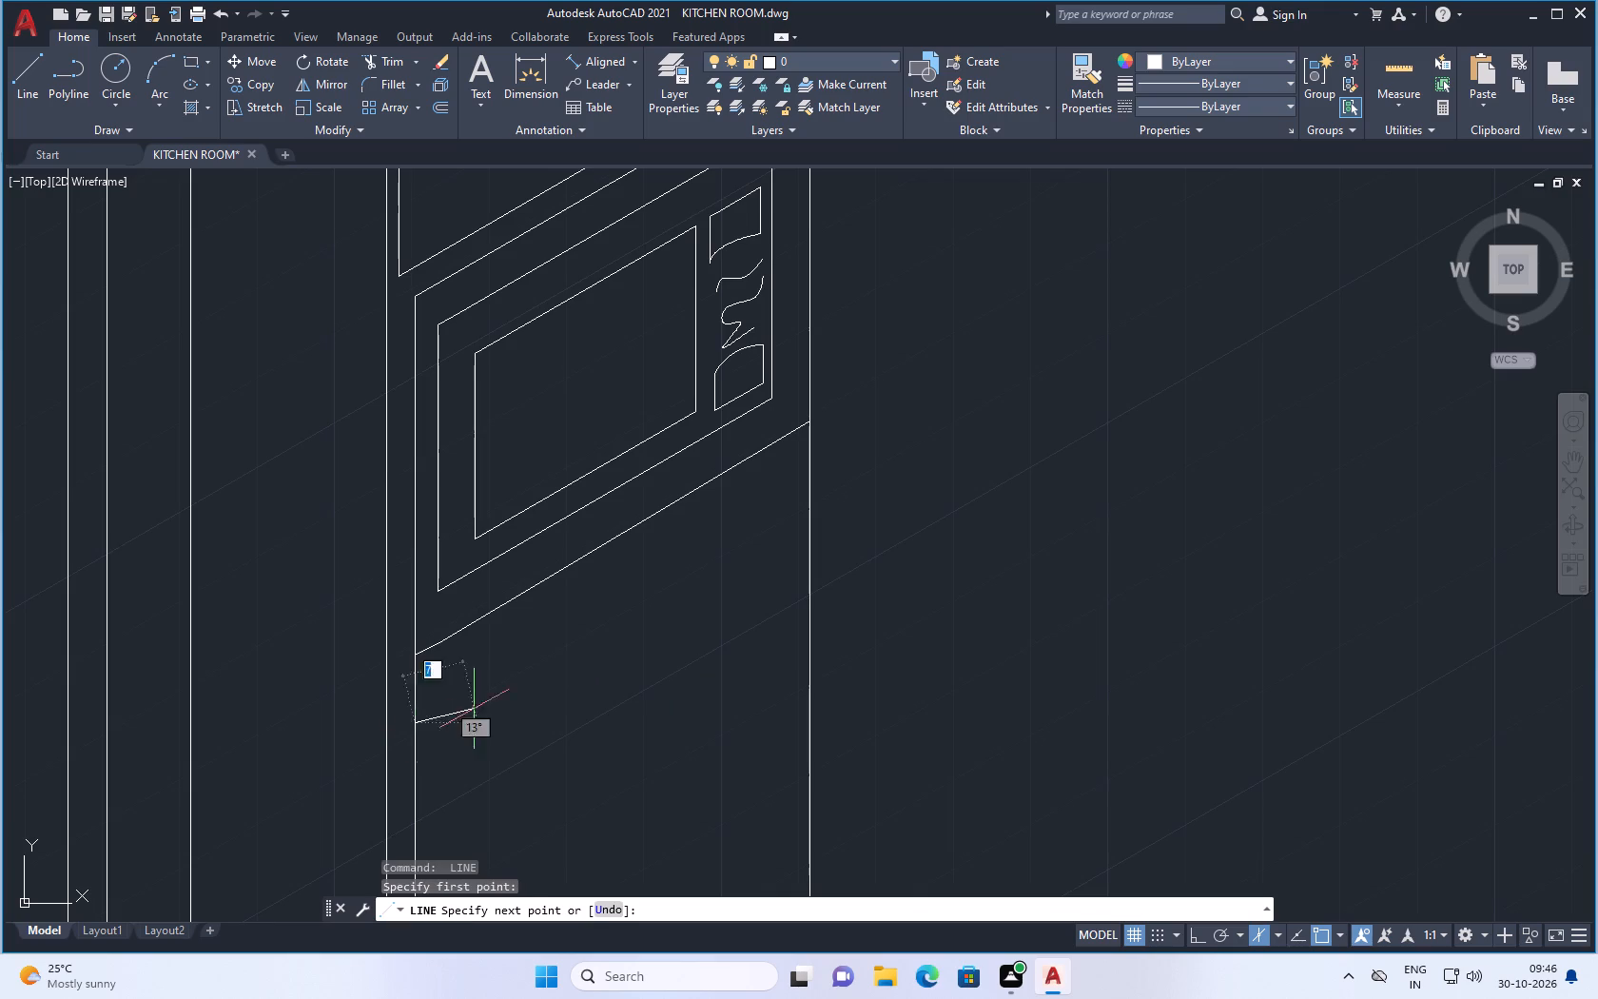
pyautogui.click(1197, 939)
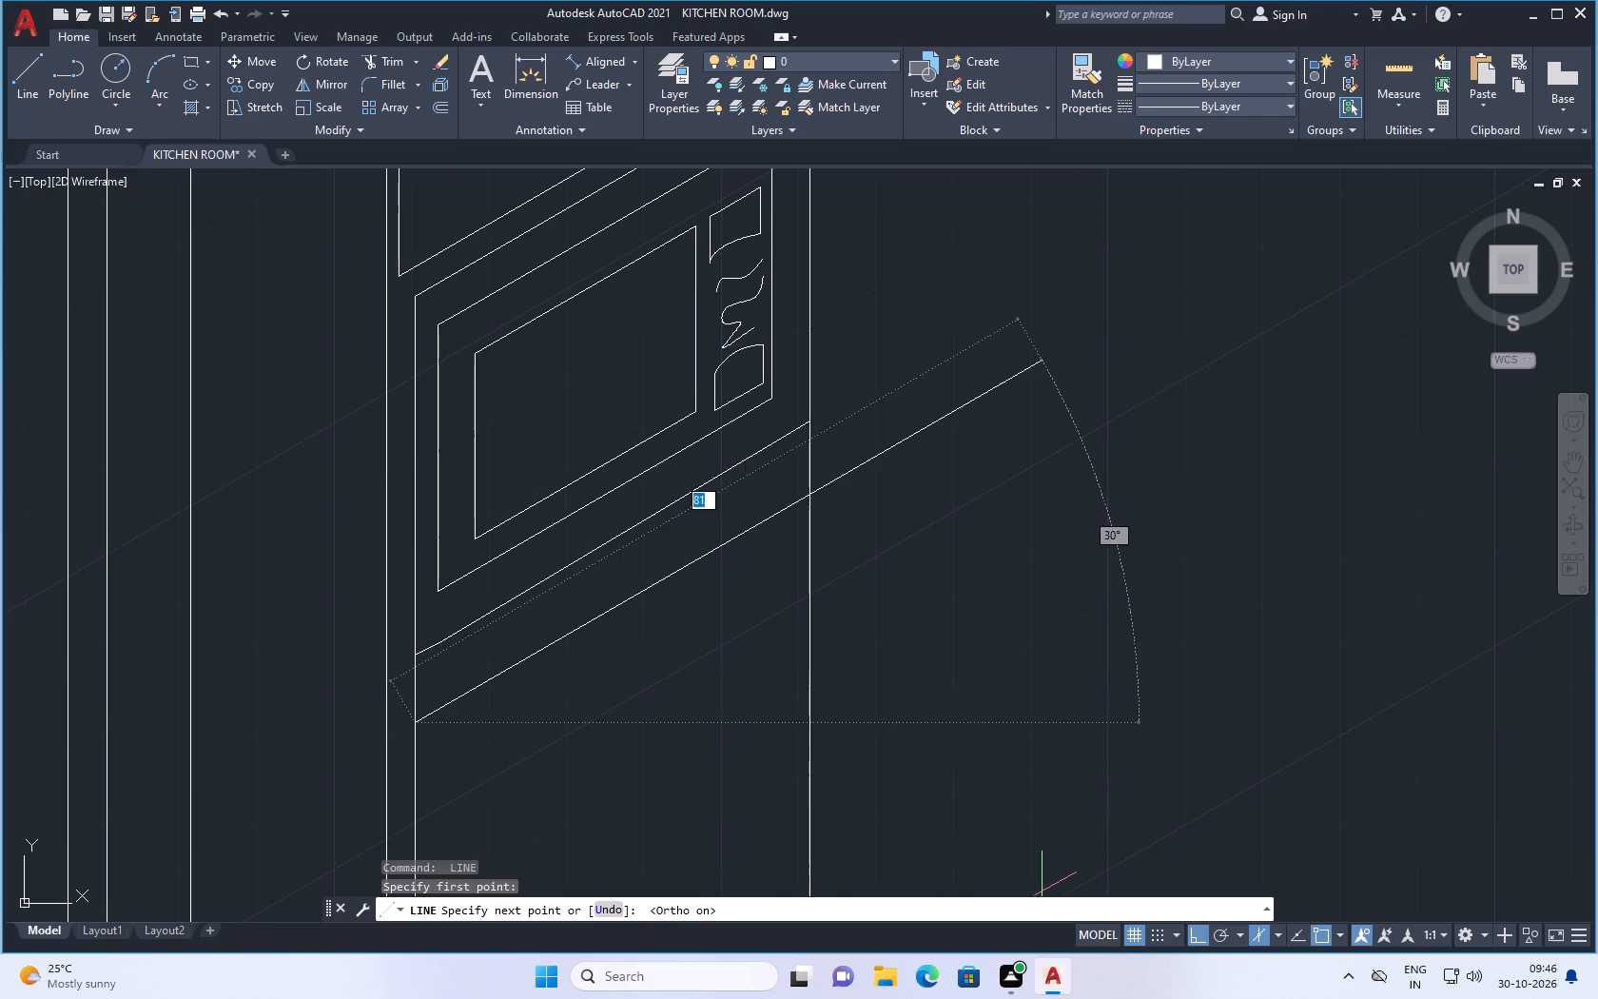
pyautogui.scroll(1, 721, 534)
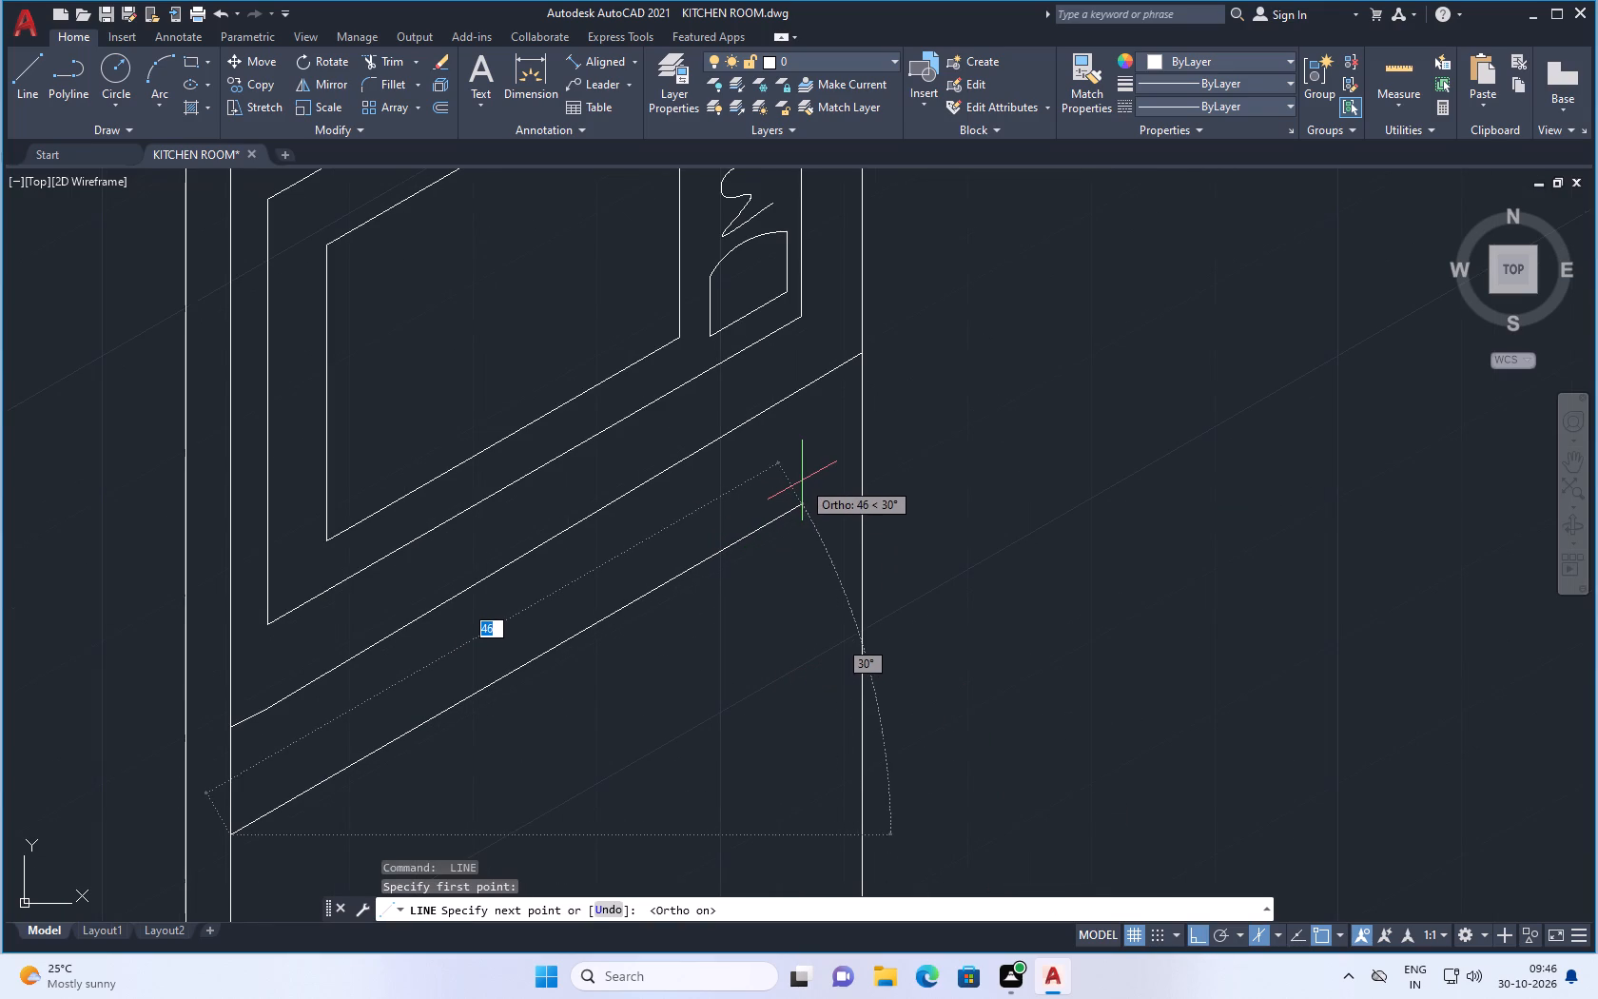
pyautogui.click(802, 480)
pyautogui.press('space')
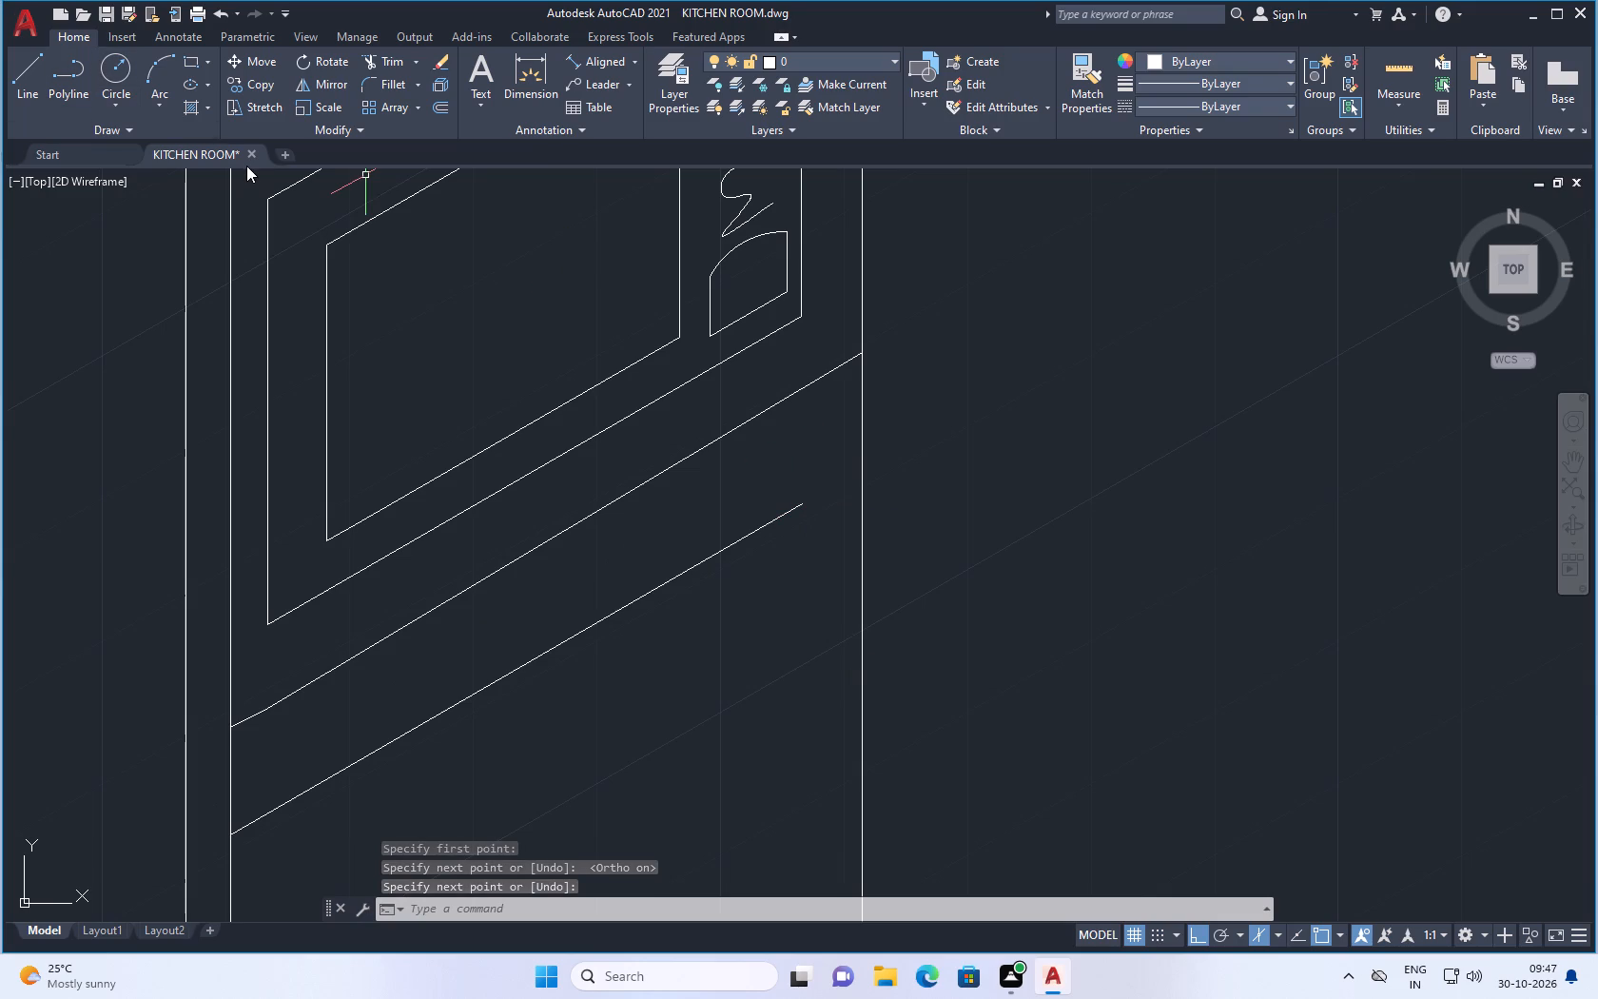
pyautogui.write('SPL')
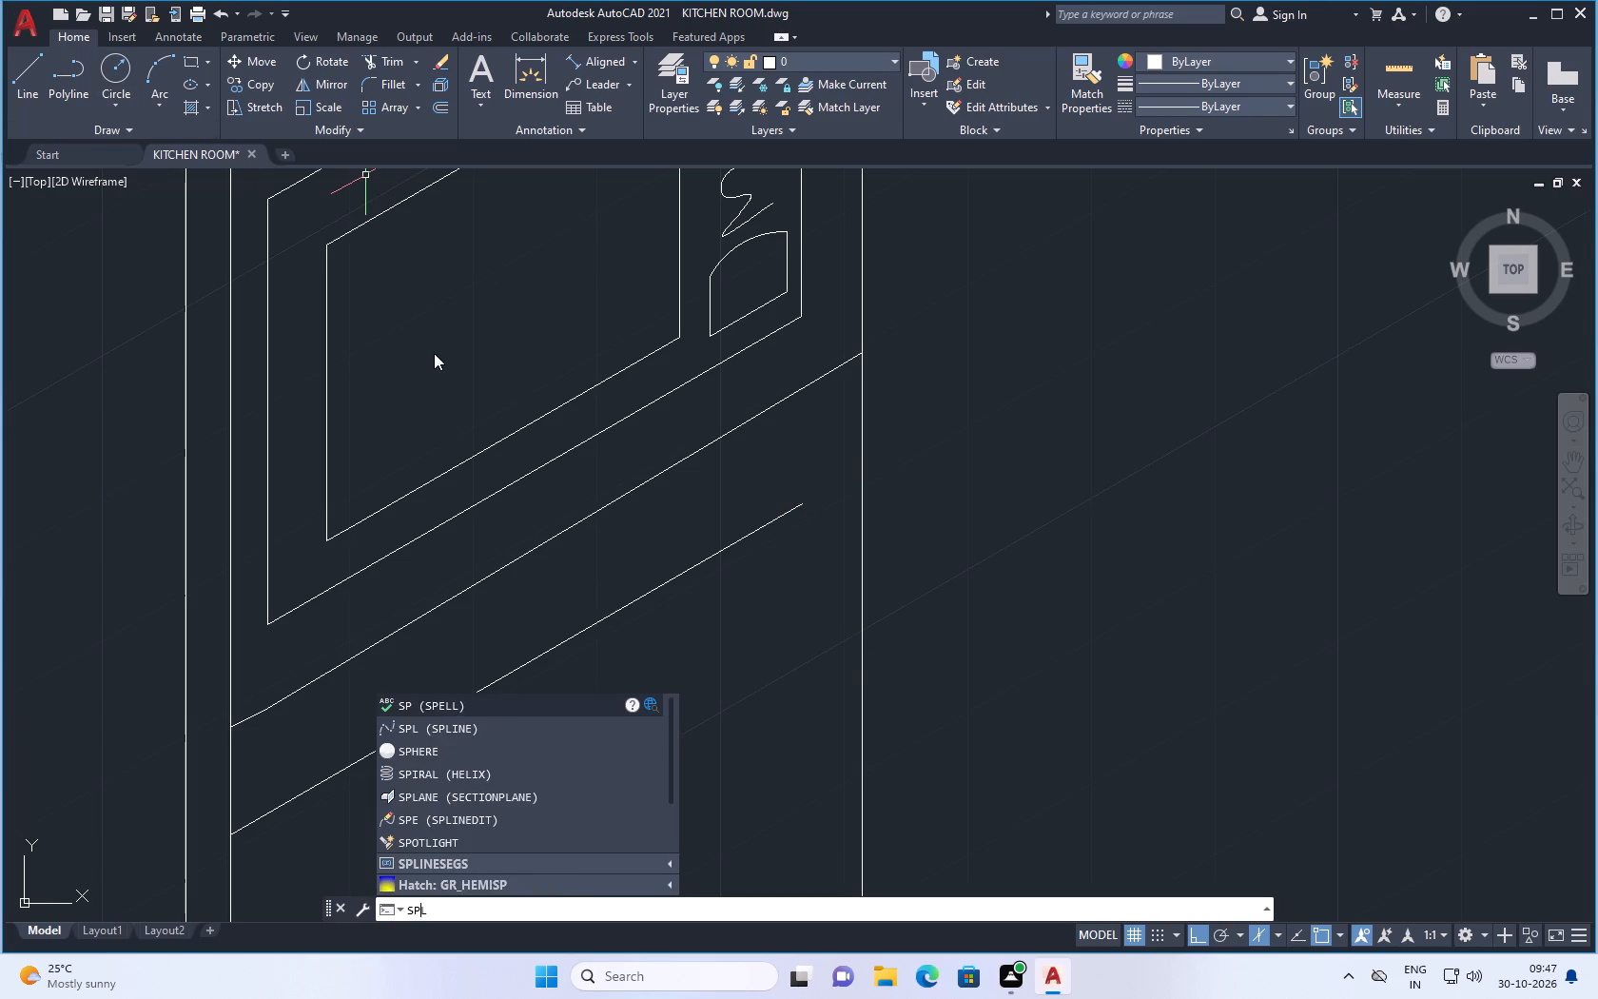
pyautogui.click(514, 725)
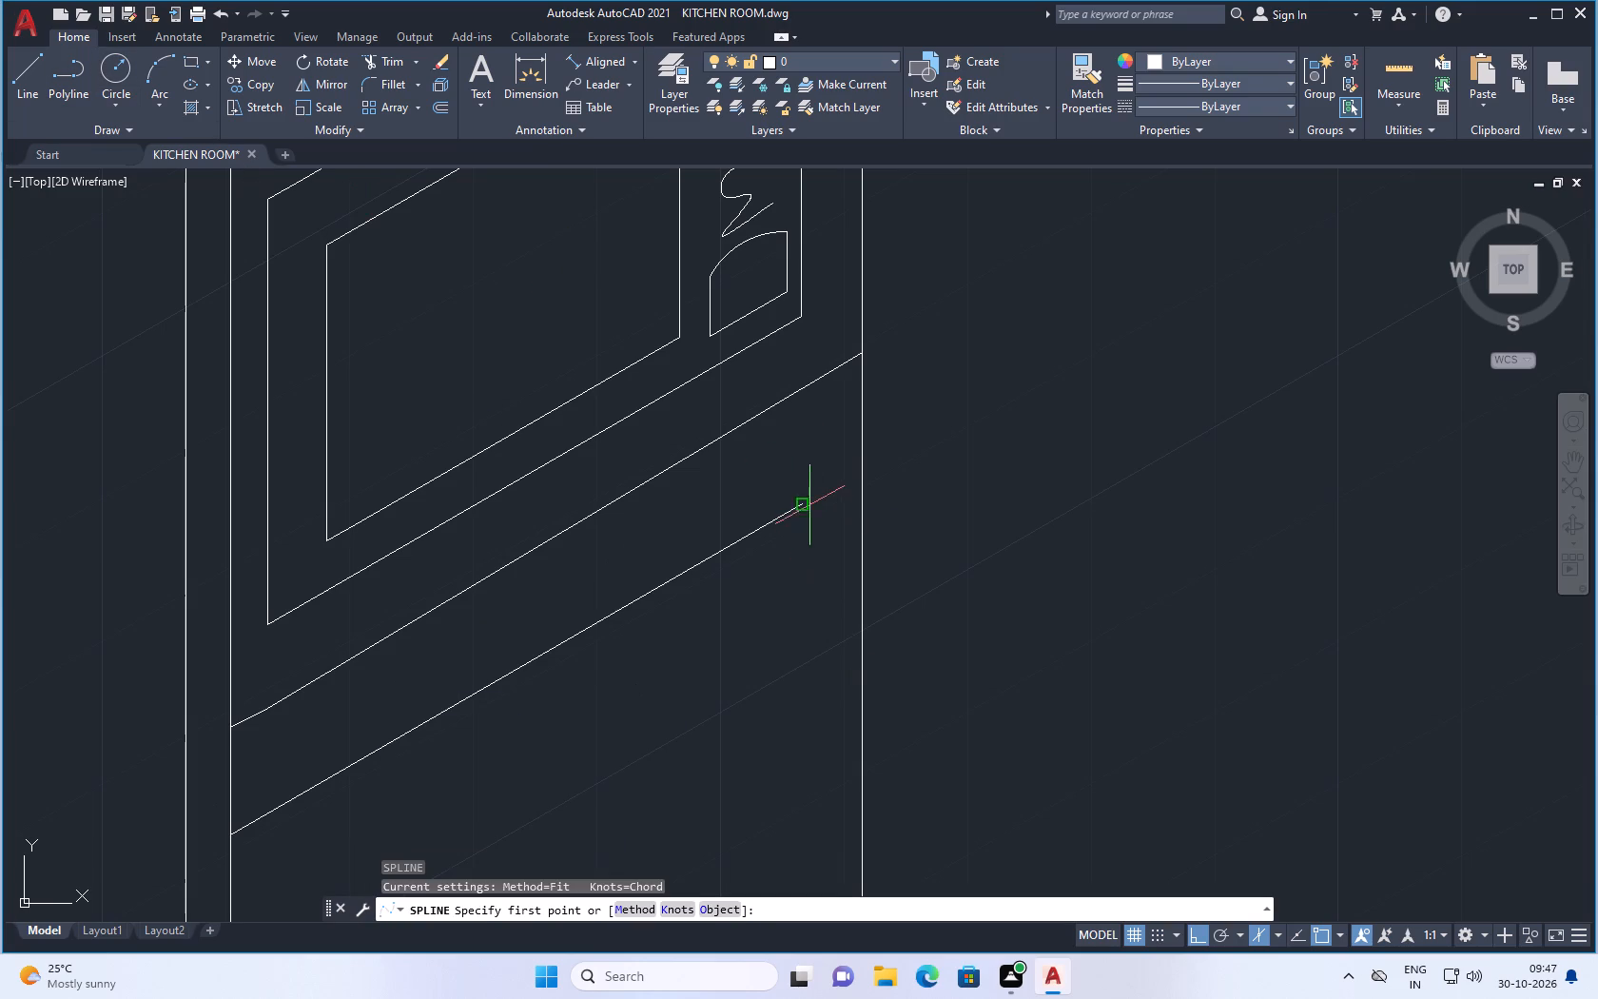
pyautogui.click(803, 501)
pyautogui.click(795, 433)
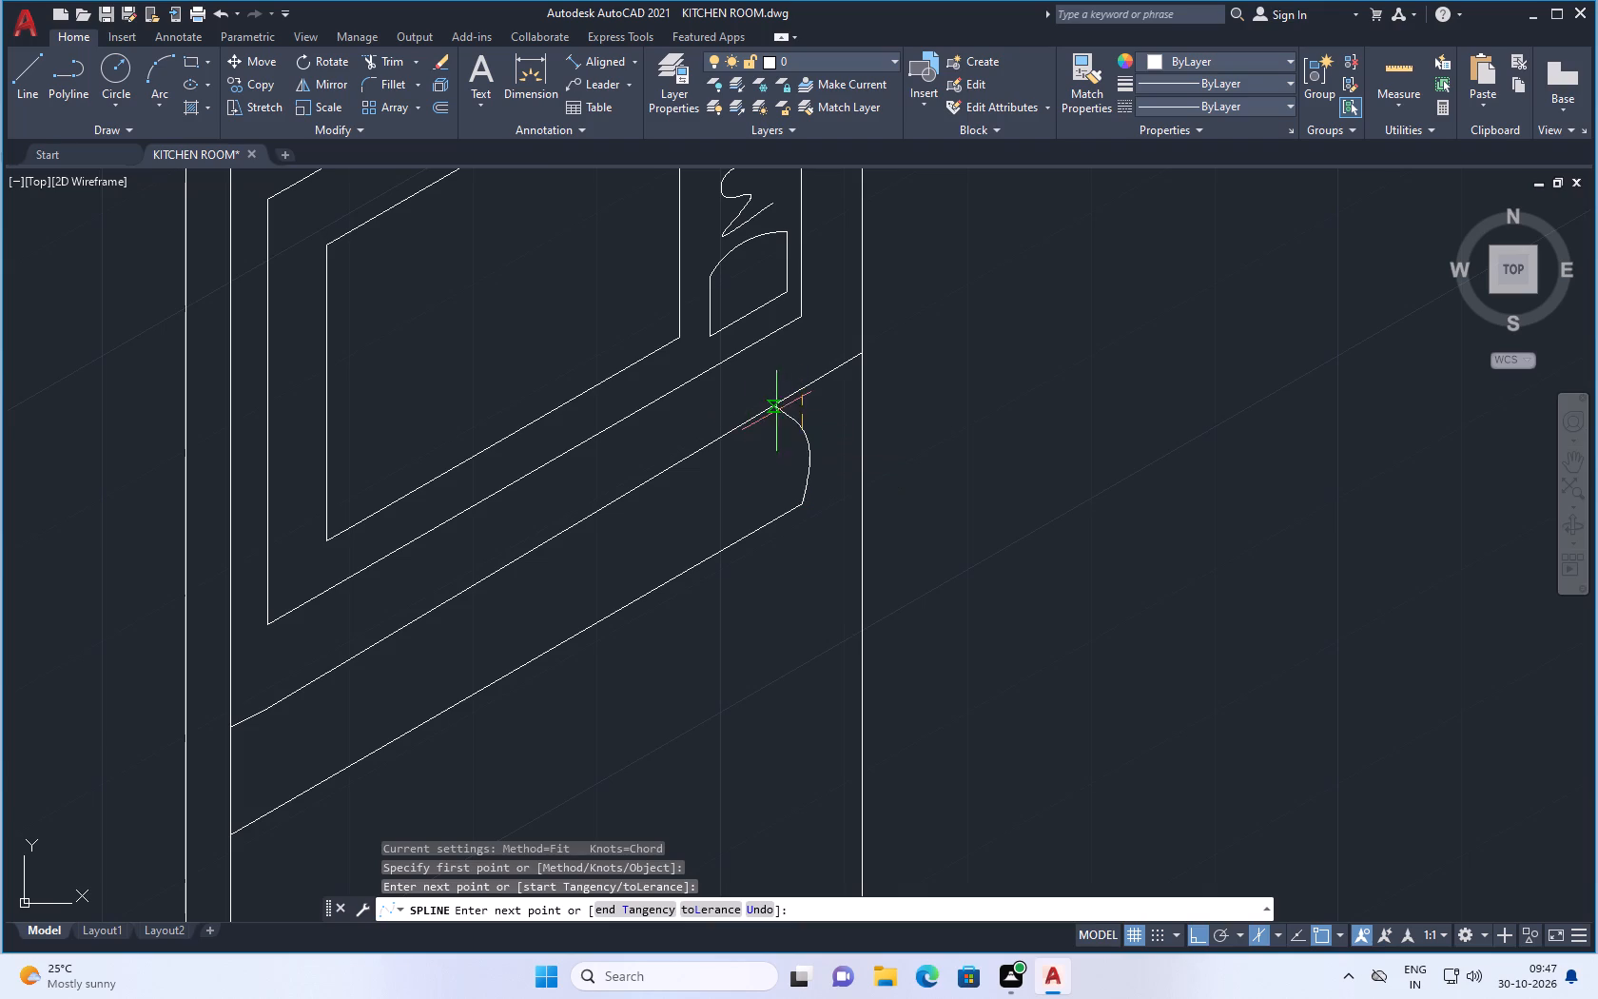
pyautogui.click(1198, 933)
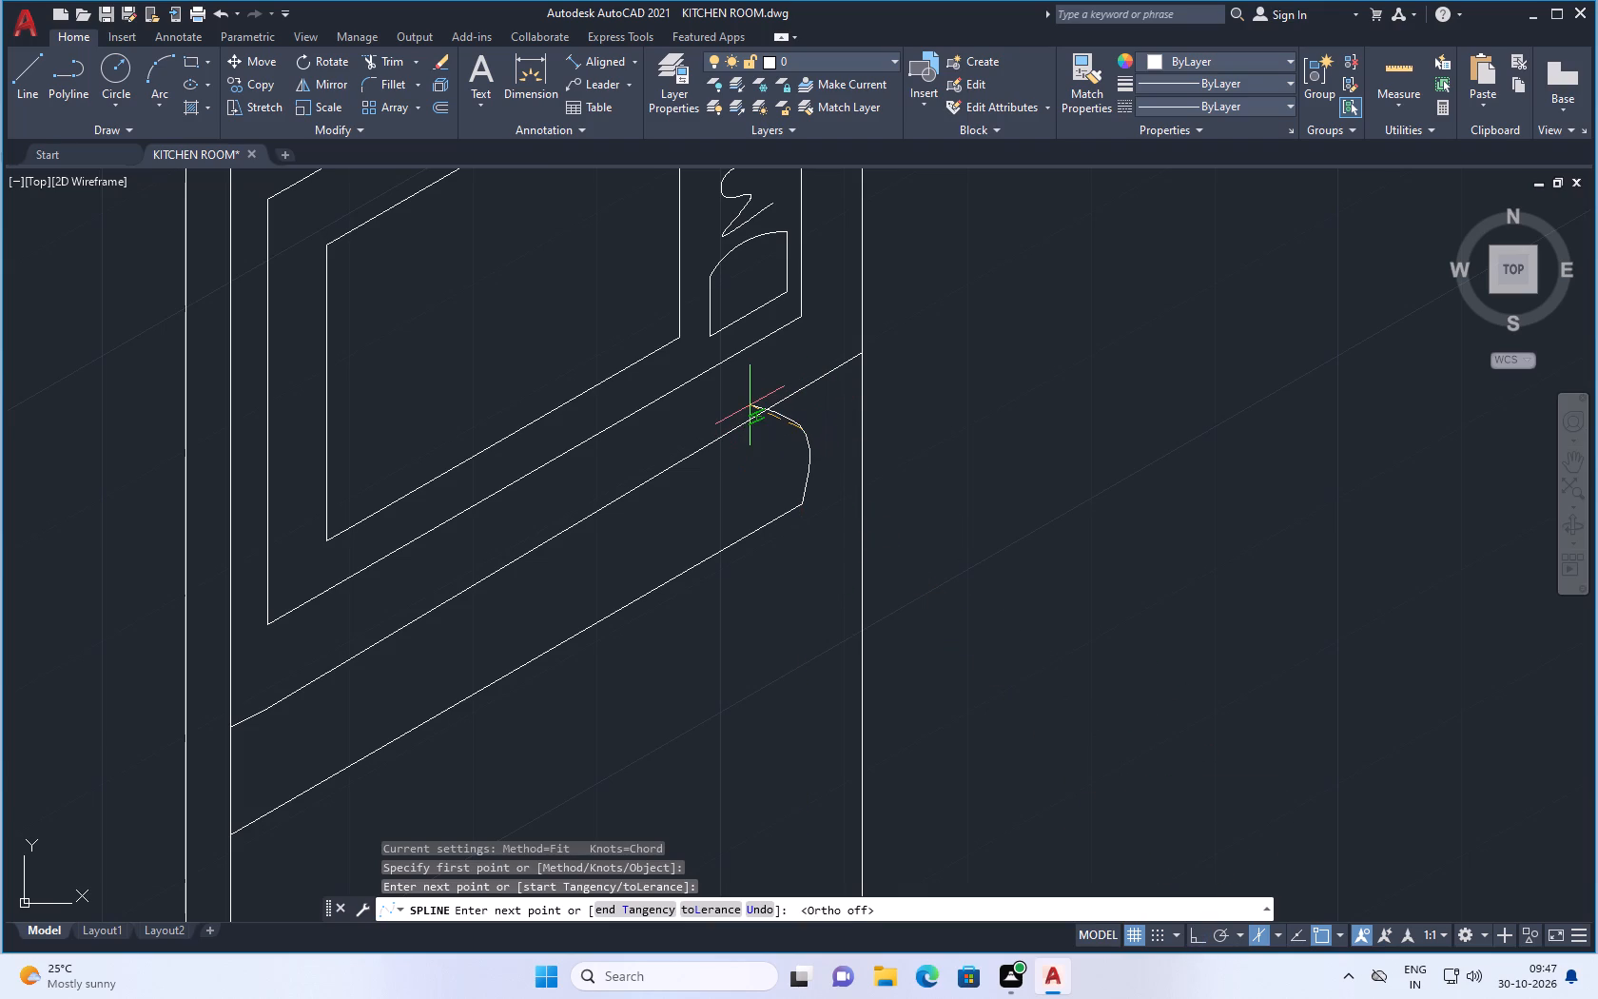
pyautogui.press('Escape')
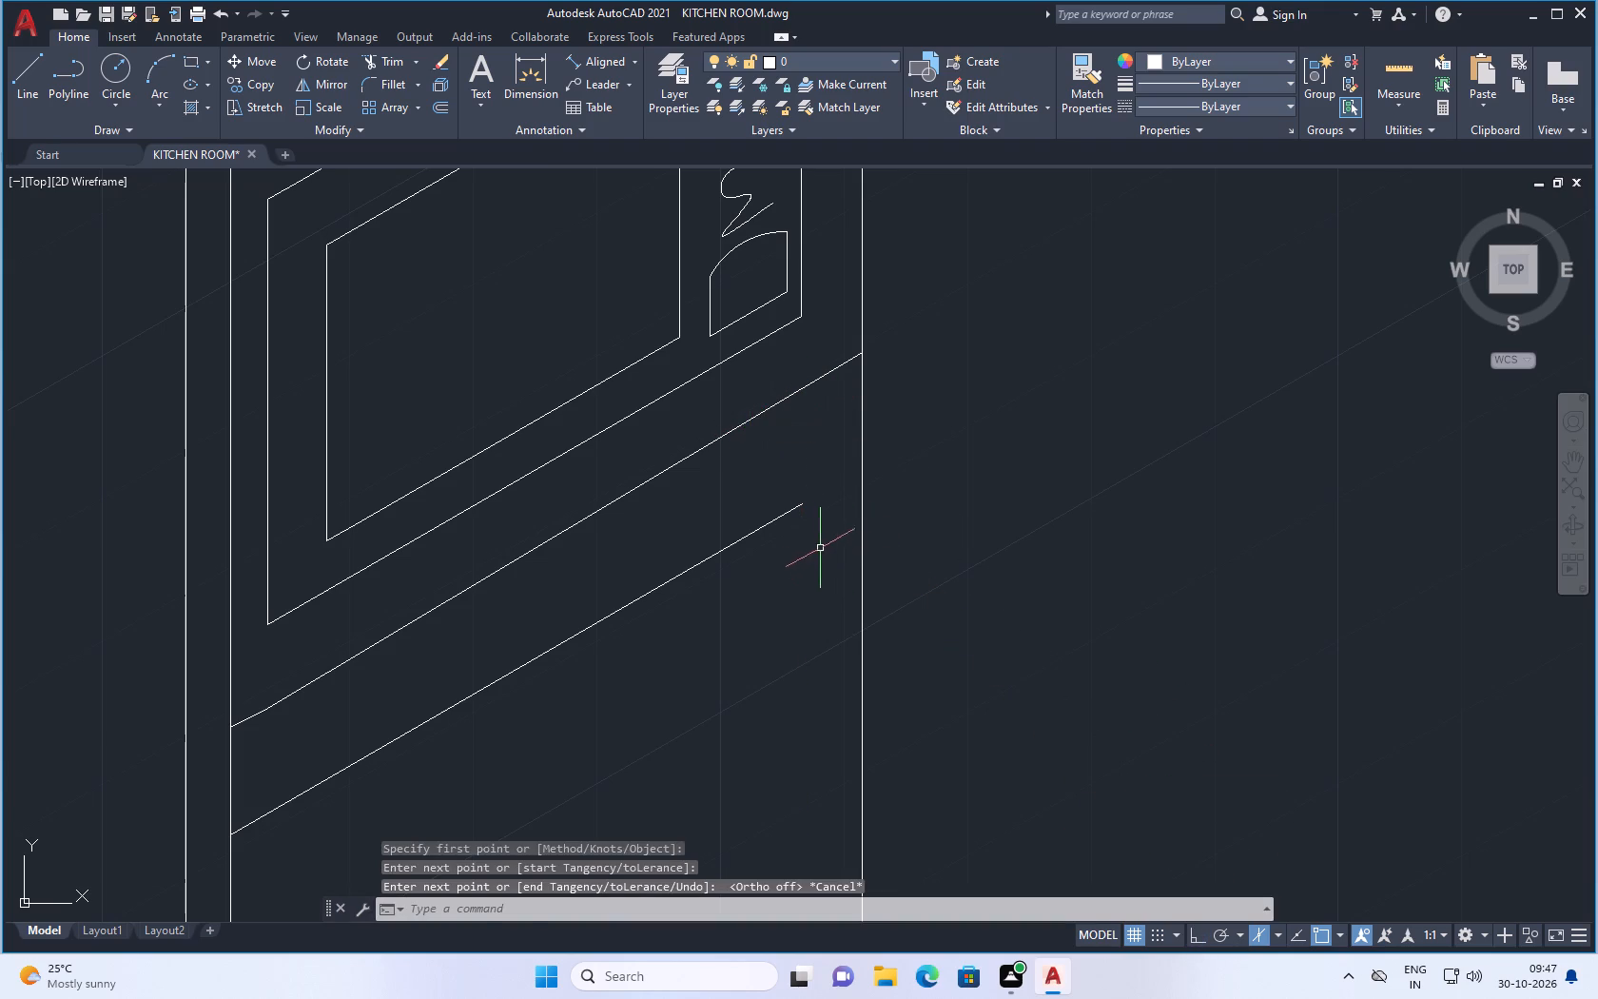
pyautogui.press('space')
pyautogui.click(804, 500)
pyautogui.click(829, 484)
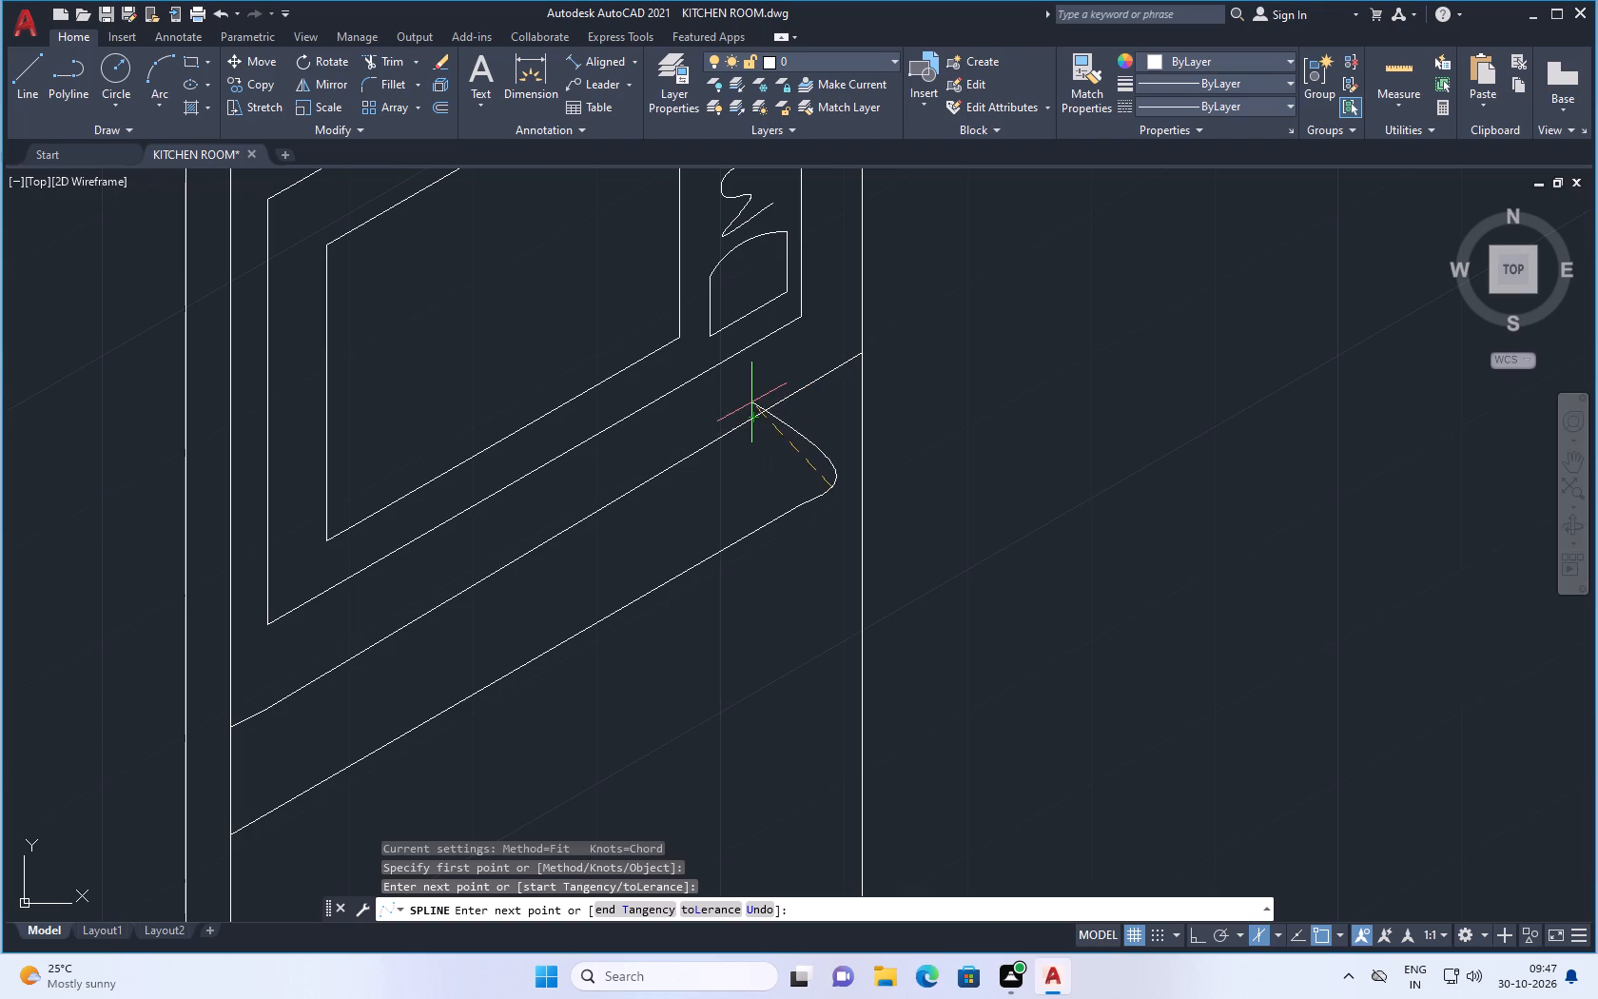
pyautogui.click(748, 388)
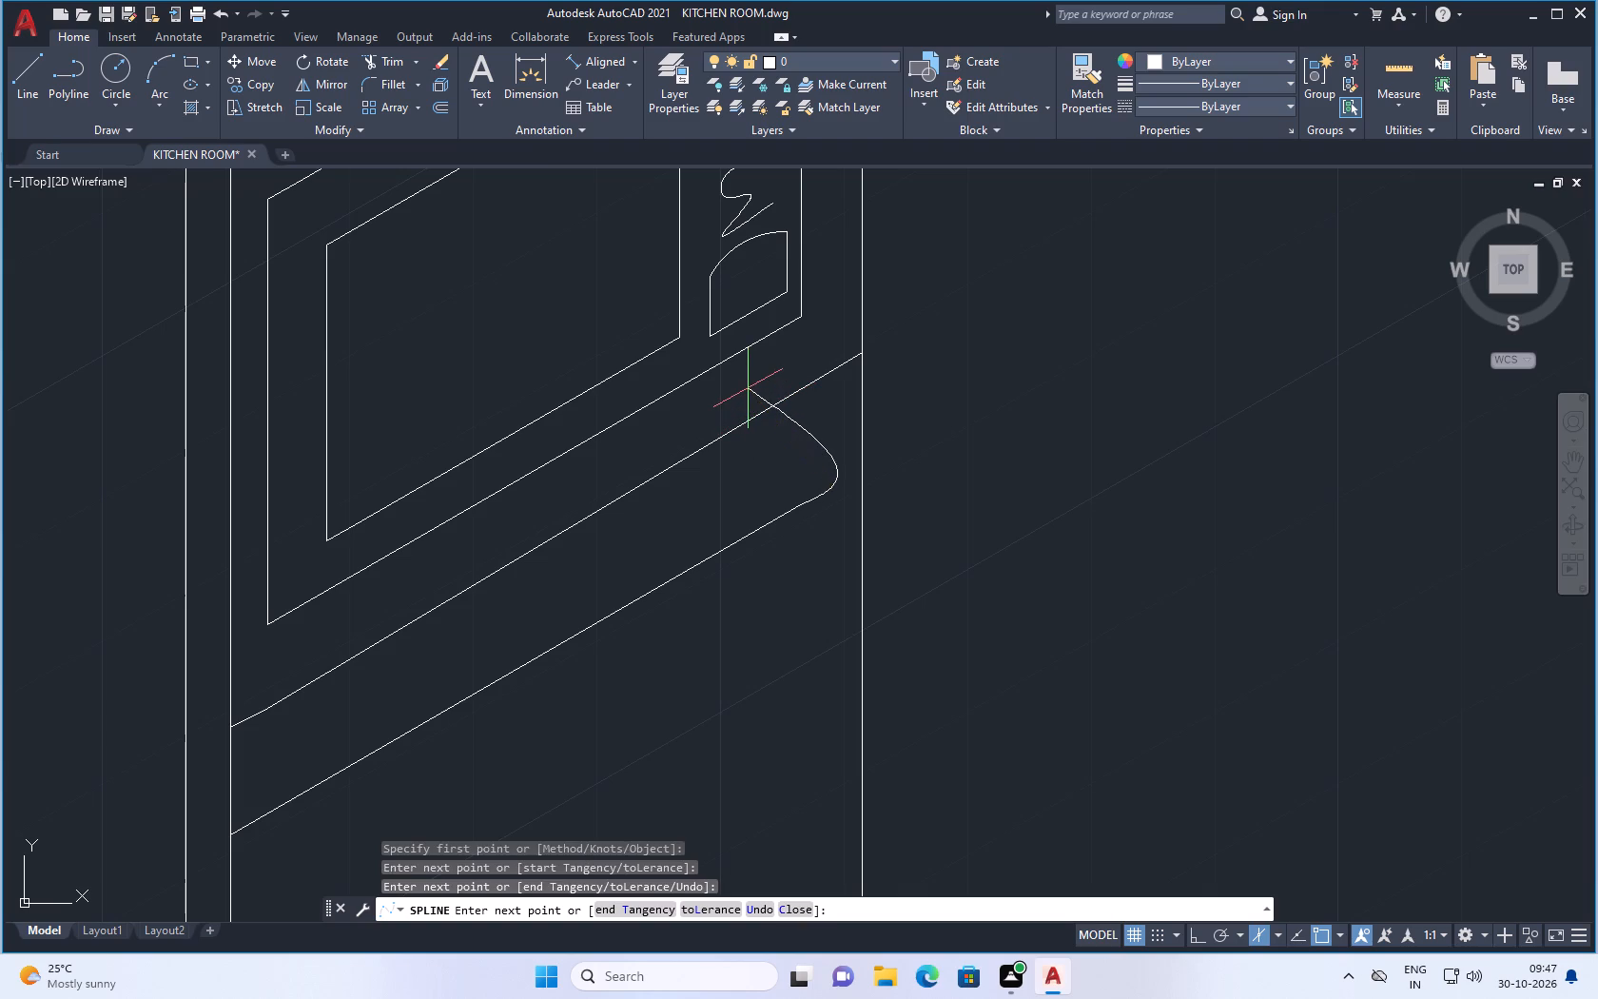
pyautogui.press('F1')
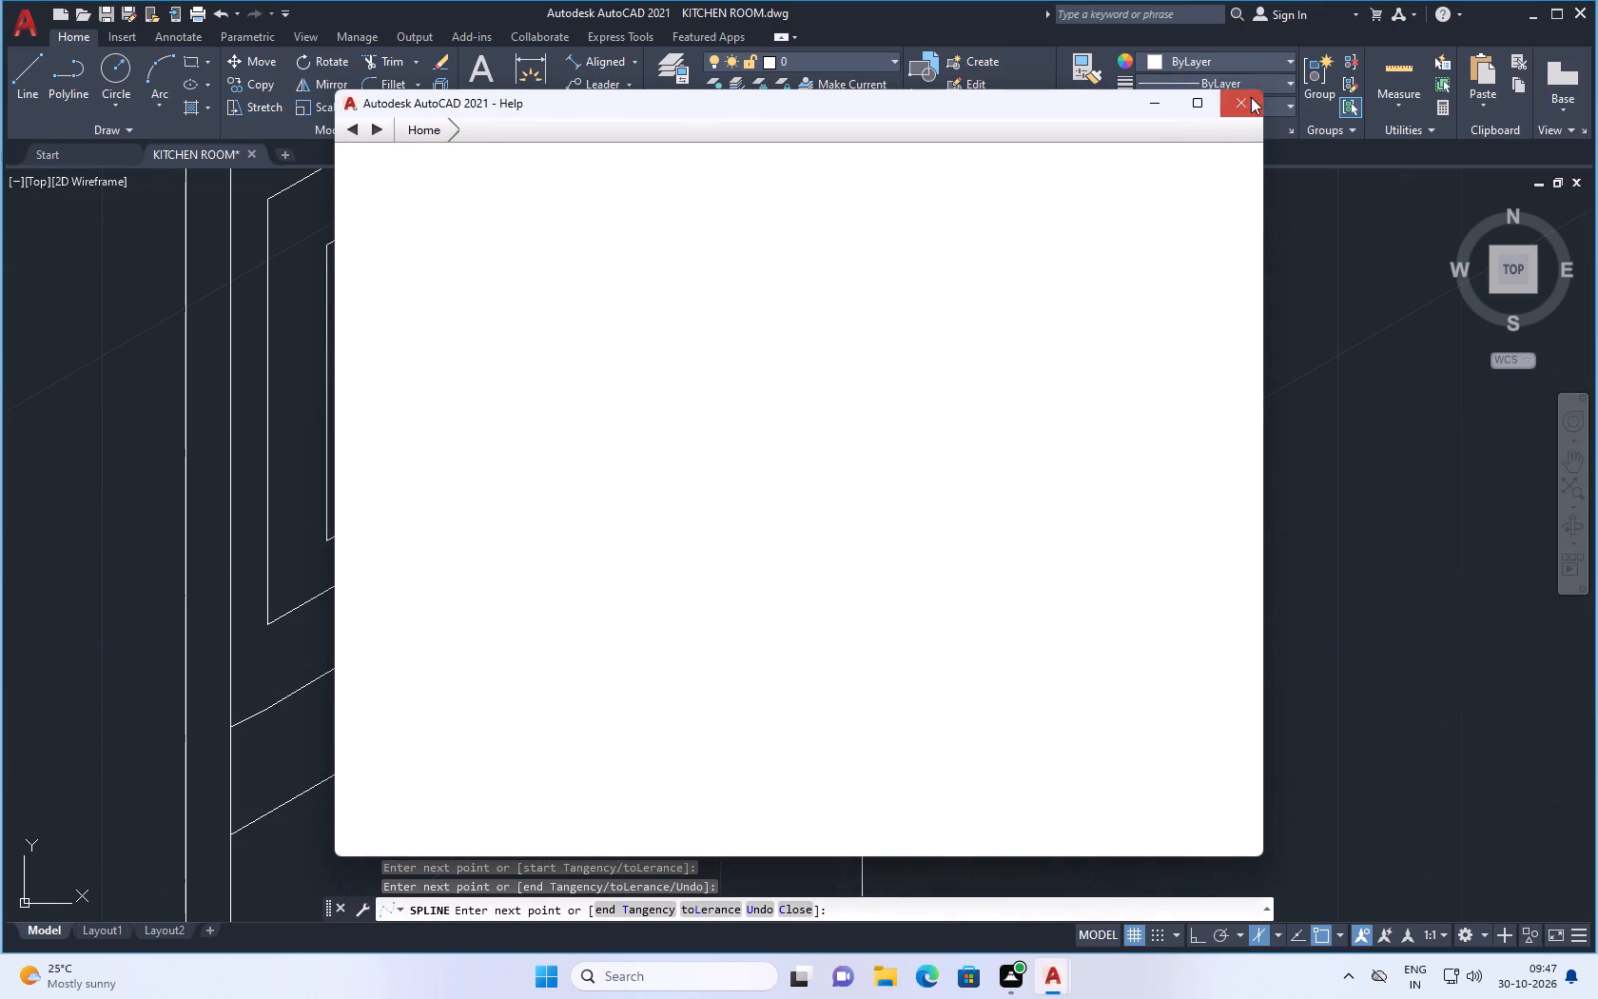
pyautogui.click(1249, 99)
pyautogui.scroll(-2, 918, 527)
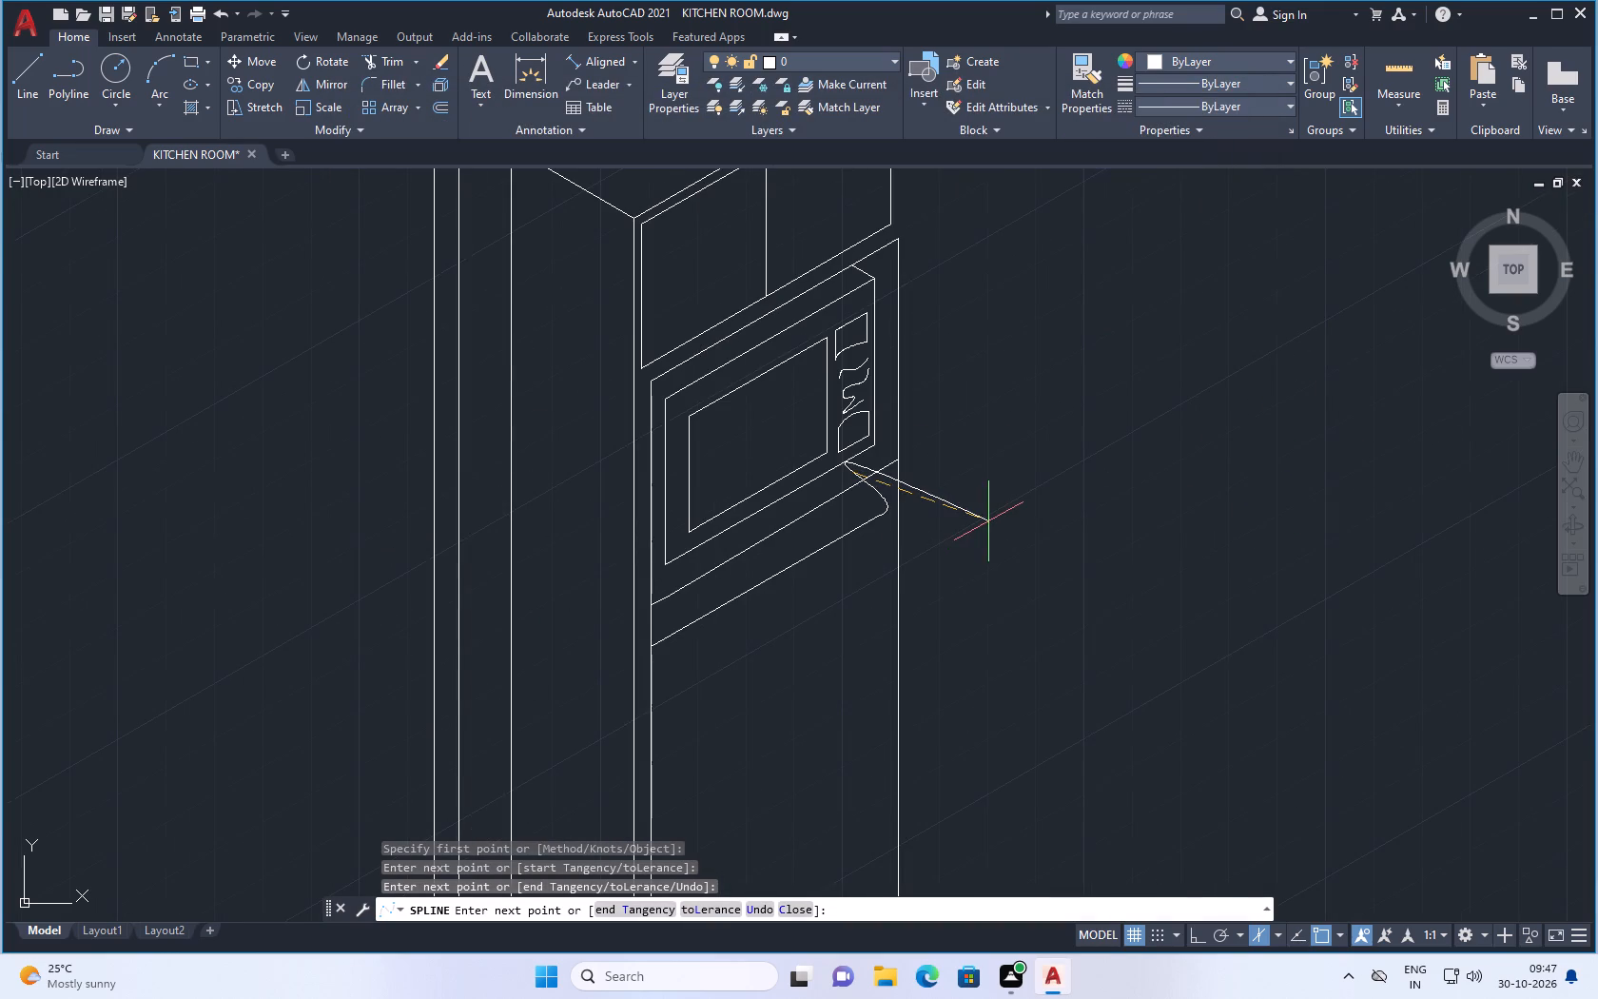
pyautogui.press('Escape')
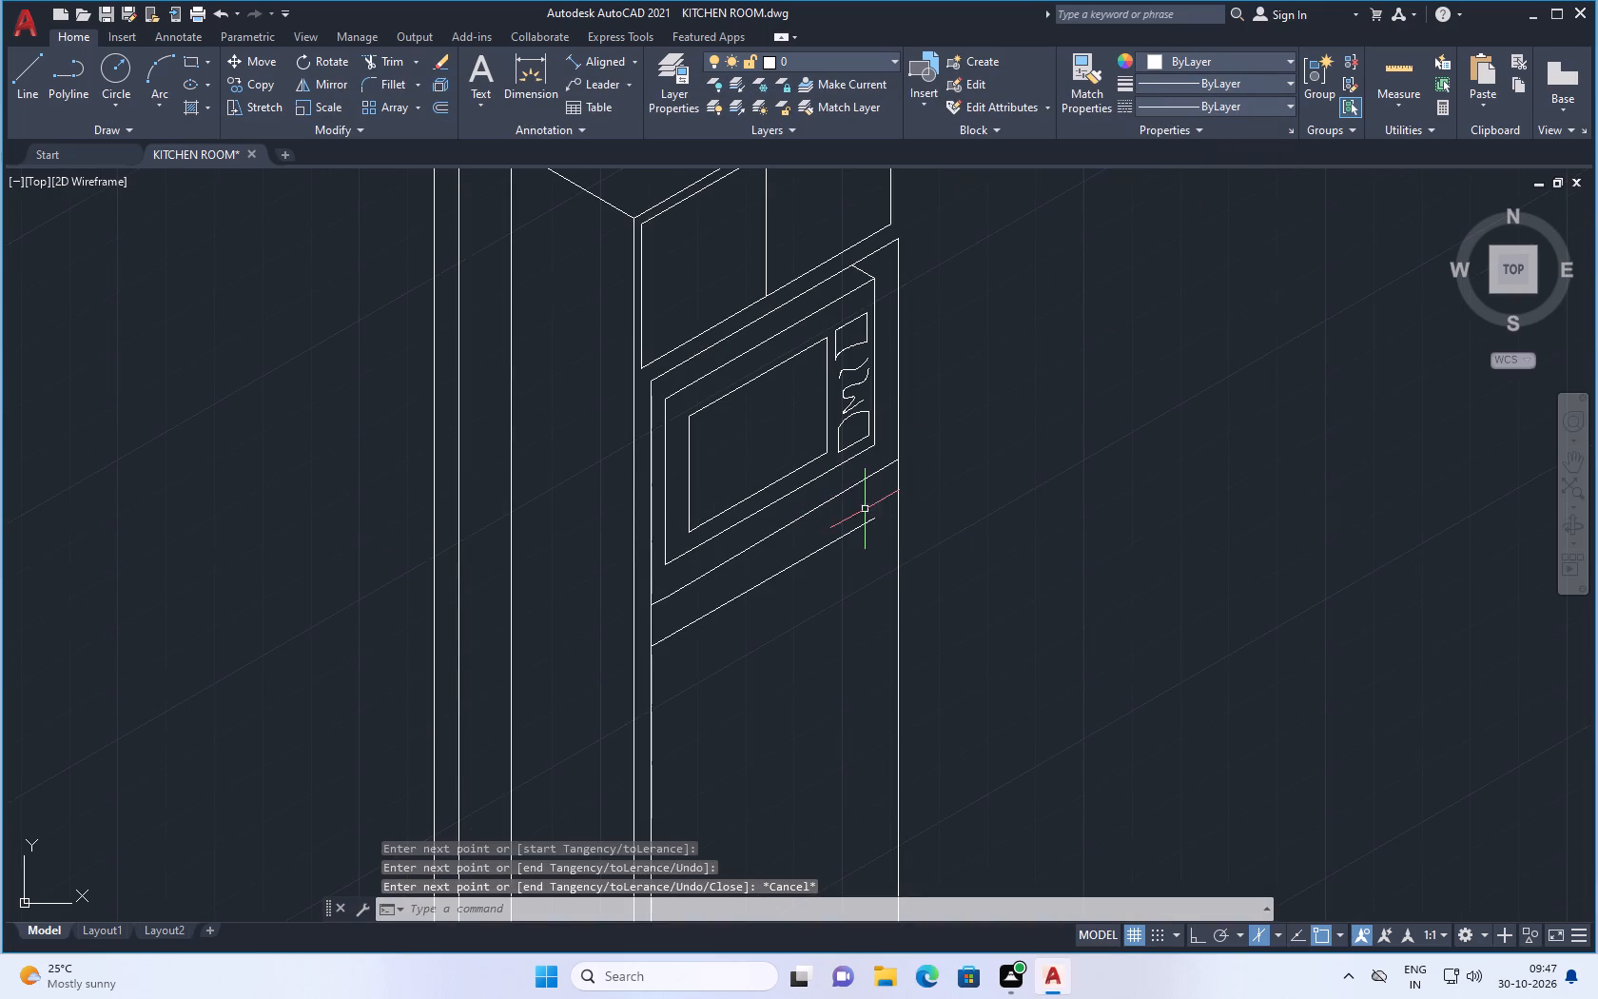
# Using isoplane Top with Ortho on, extend the lower sloping line slightly toward the cabinet's right edge, returning at 150° past the upper sloping line.
pyautogui.click(24, 60)
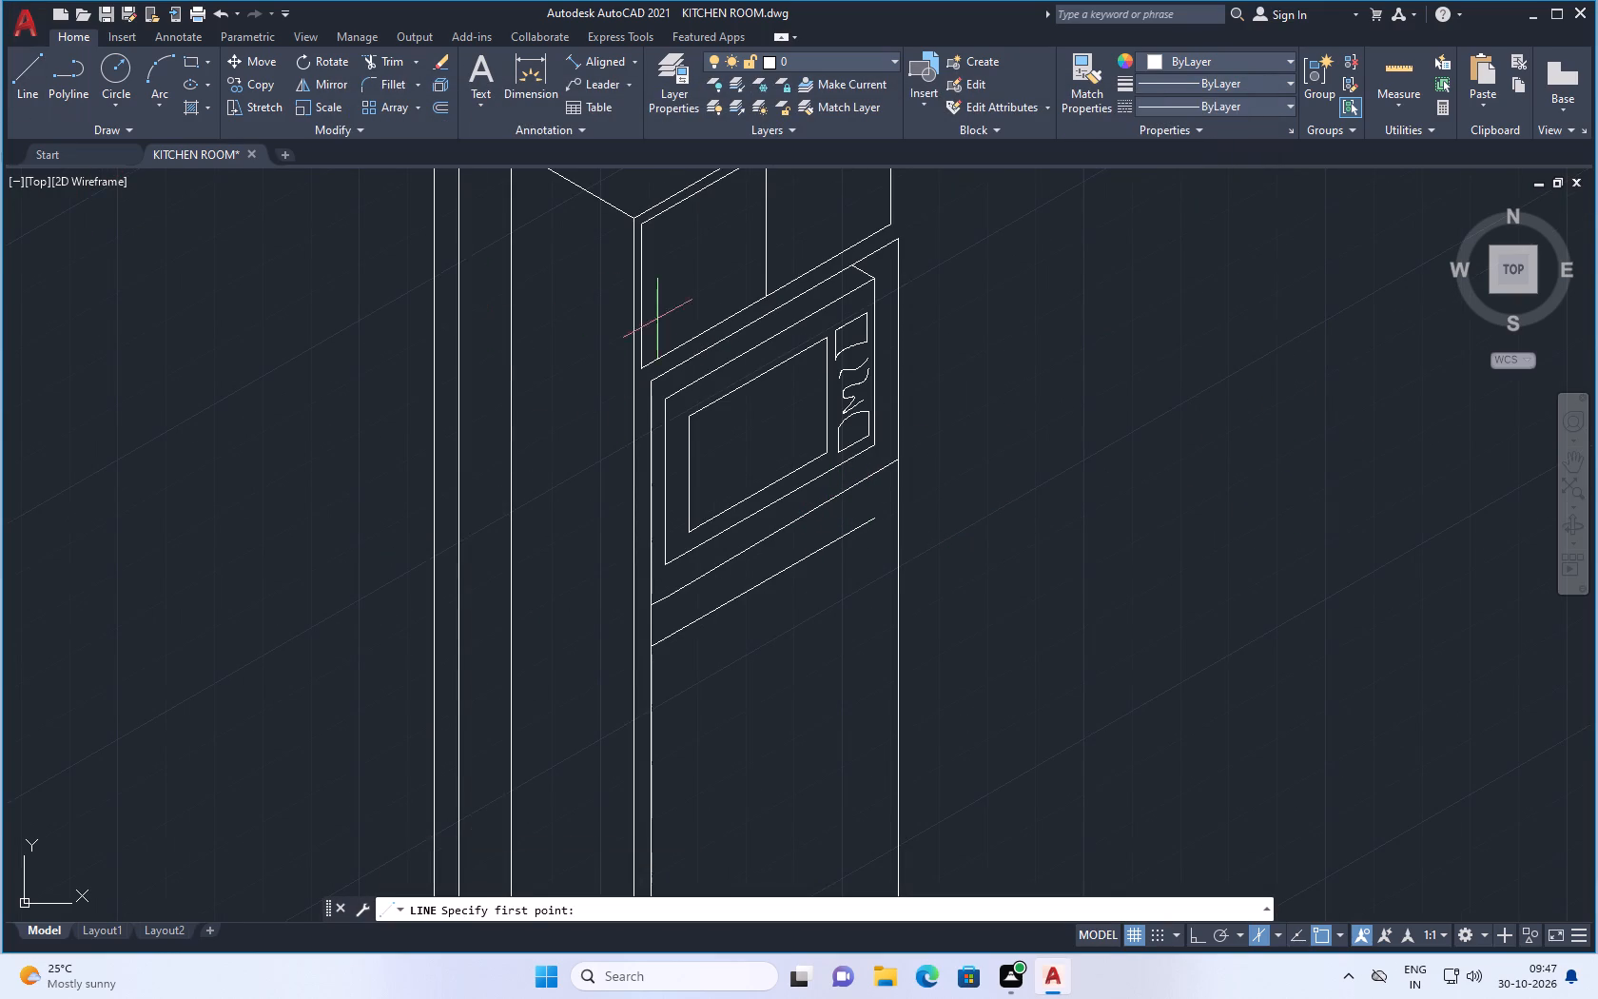
pyautogui.scroll(1, 833, 503)
pyautogui.click(906, 524)
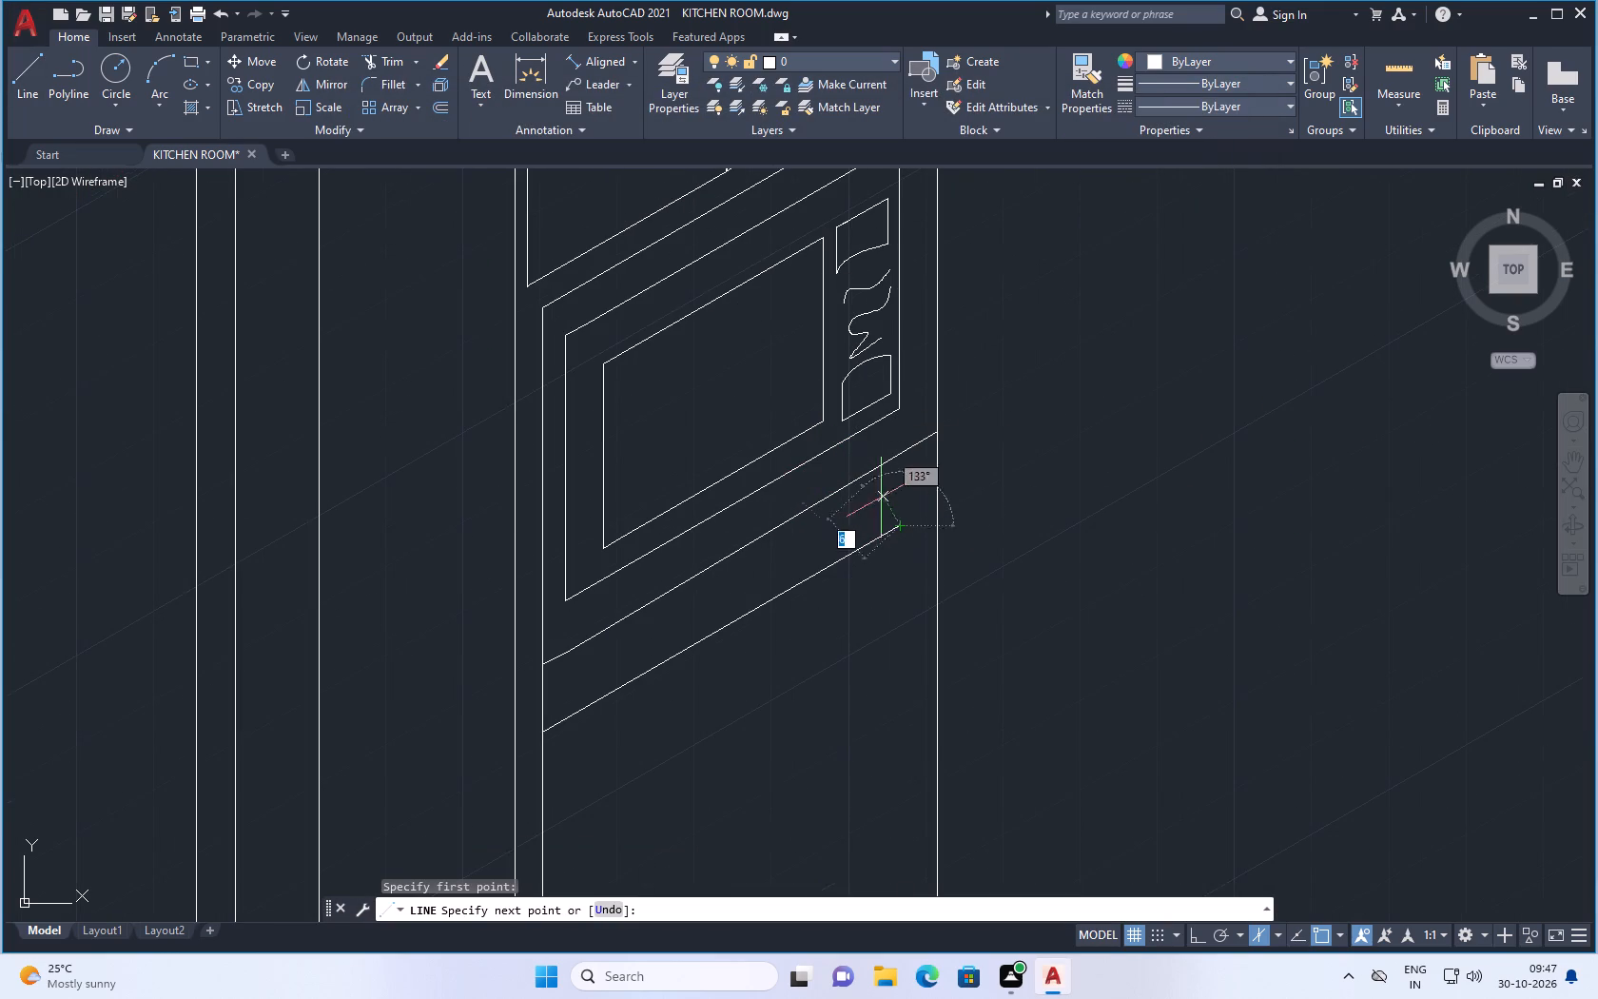
pyautogui.click(1278, 934)
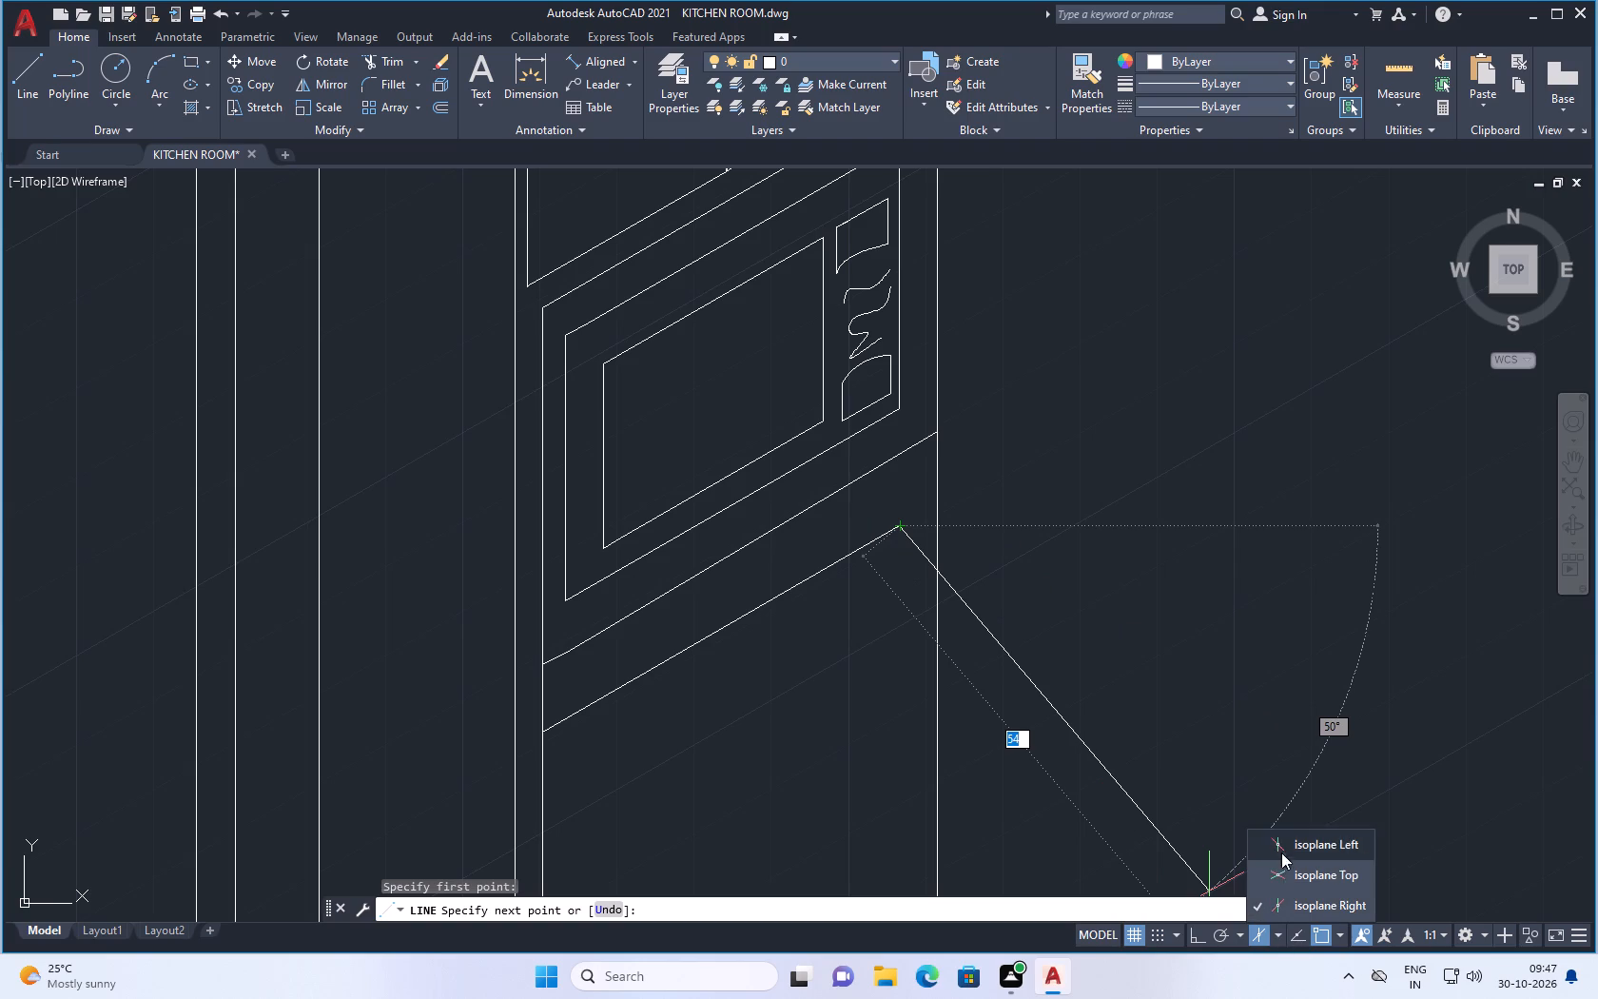
pyautogui.click(1291, 880)
pyautogui.scroll(1, 863, 477)
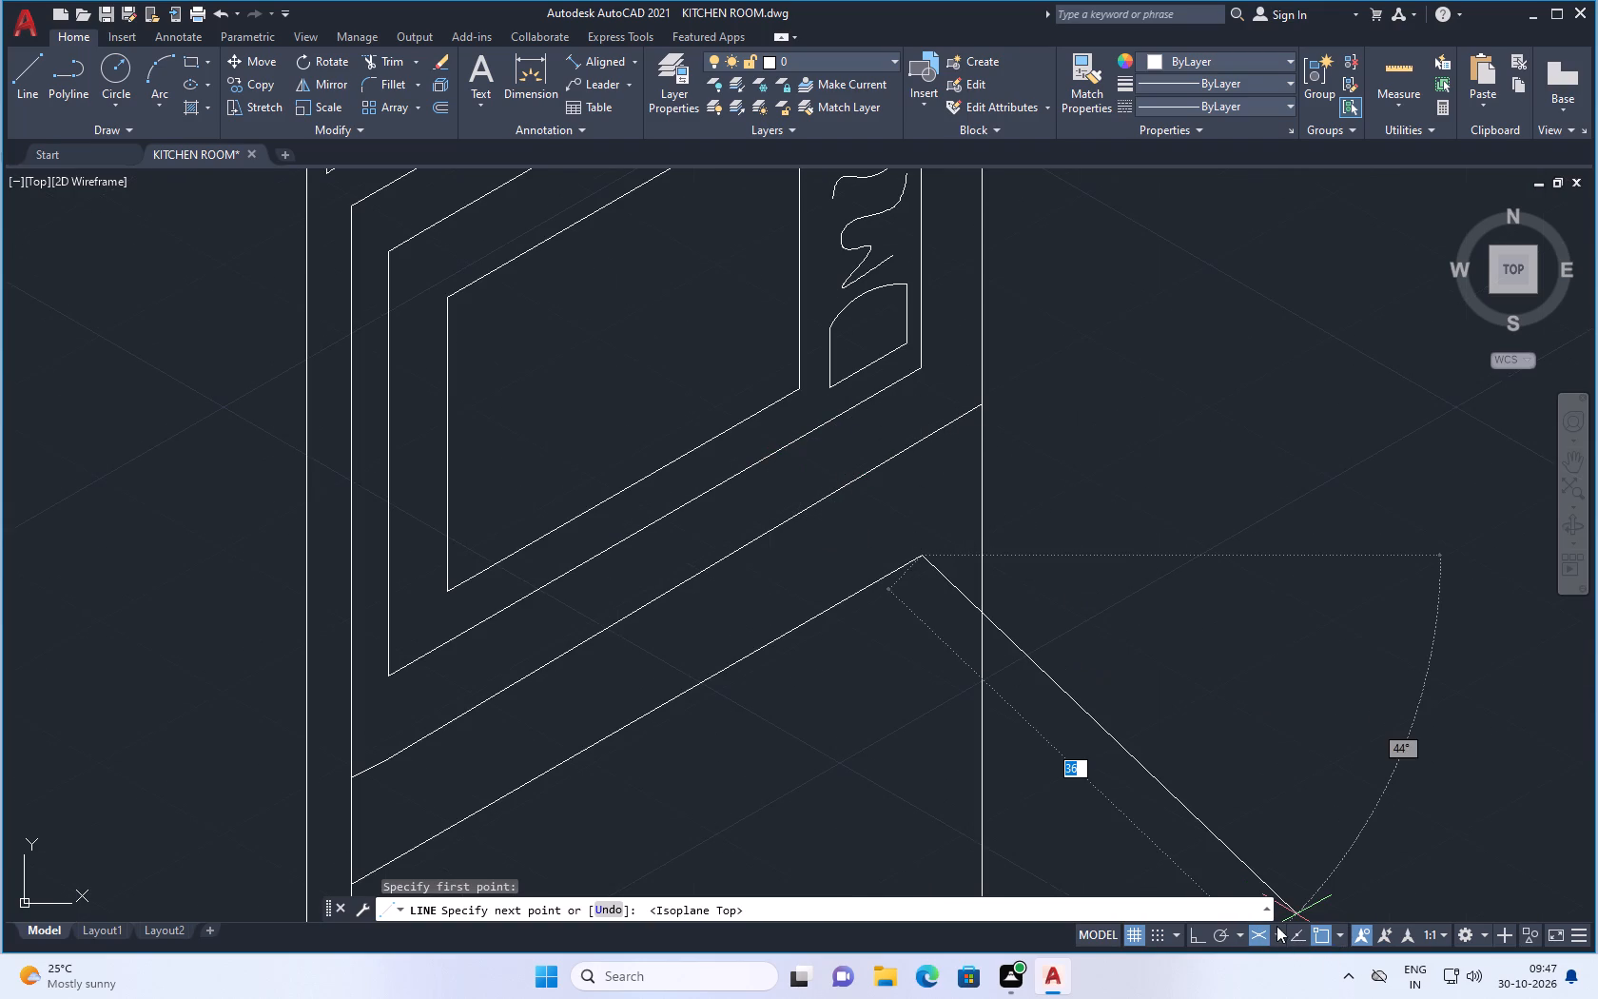
pyautogui.click(1200, 931)
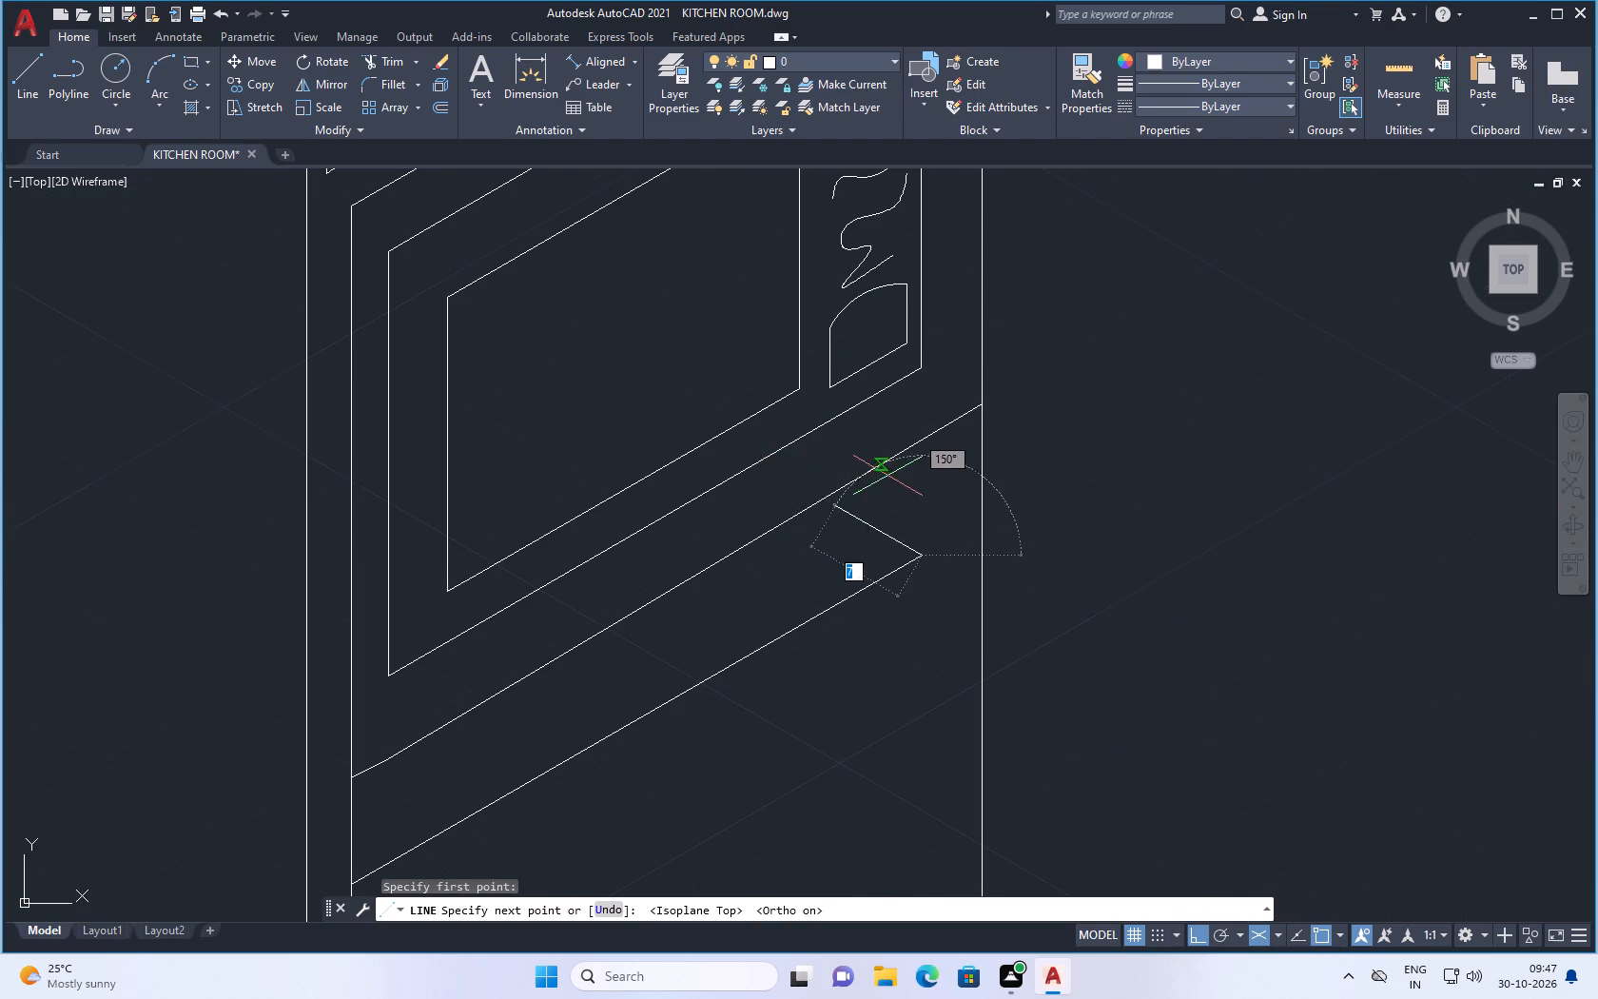
pyautogui.scroll(1, 887, 476)
pyautogui.scroll(-3, 853, 475)
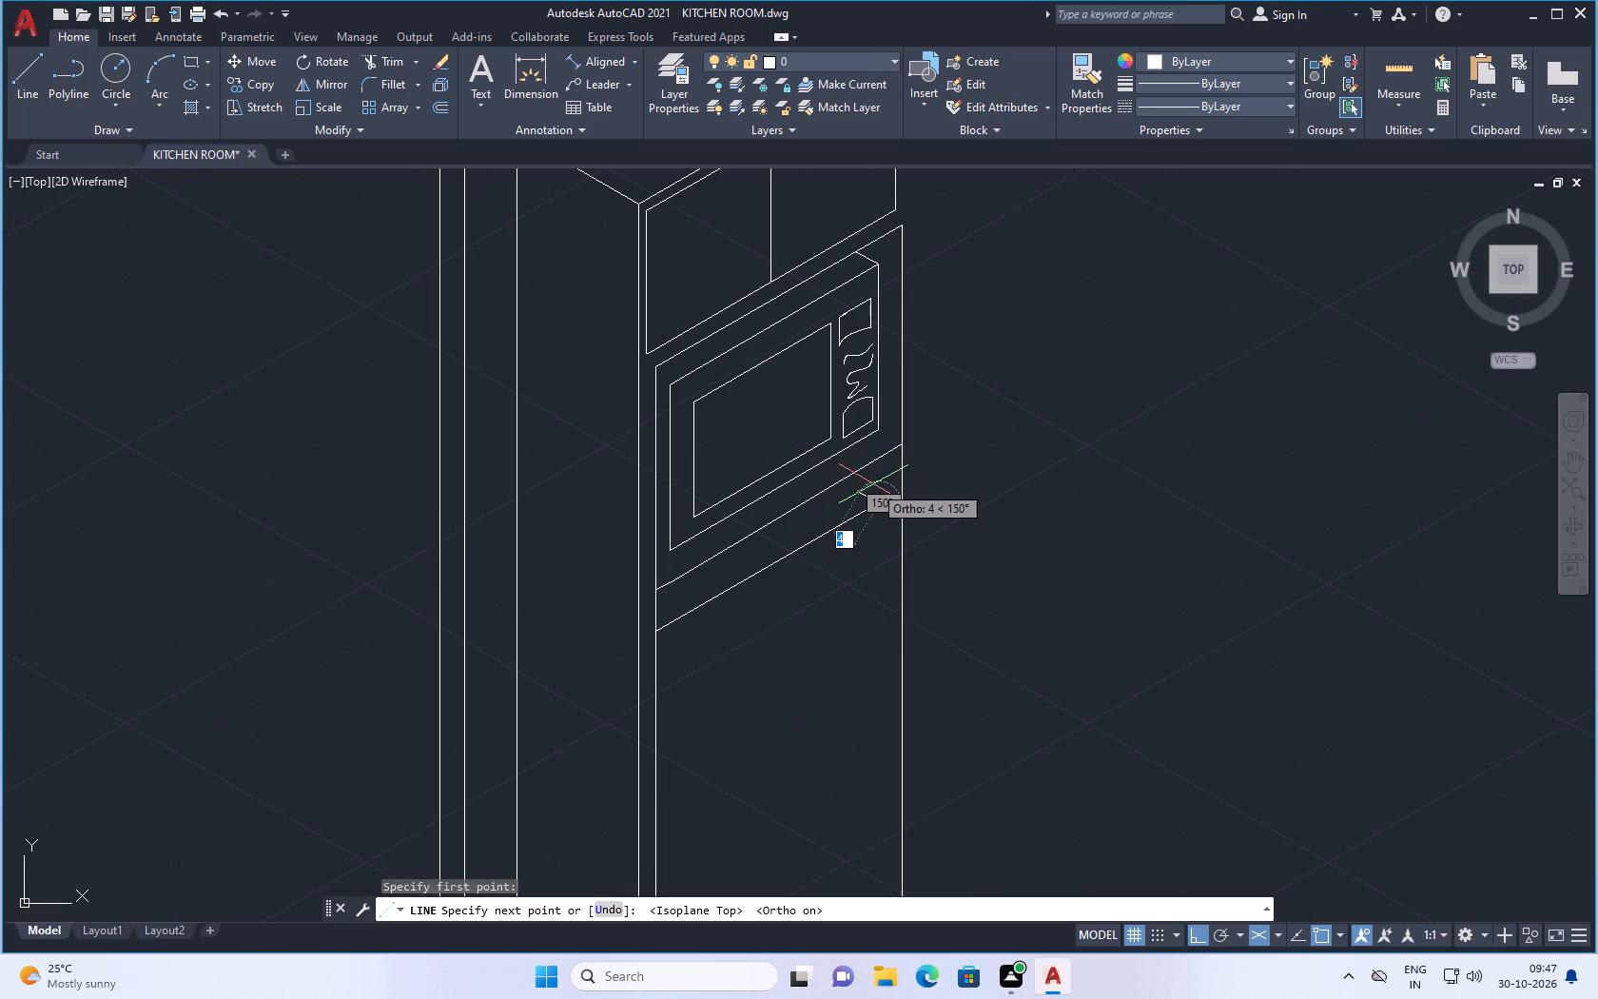
pyautogui.press('Escape')
pyautogui.press('space')
pyautogui.scroll(2, 871, 504)
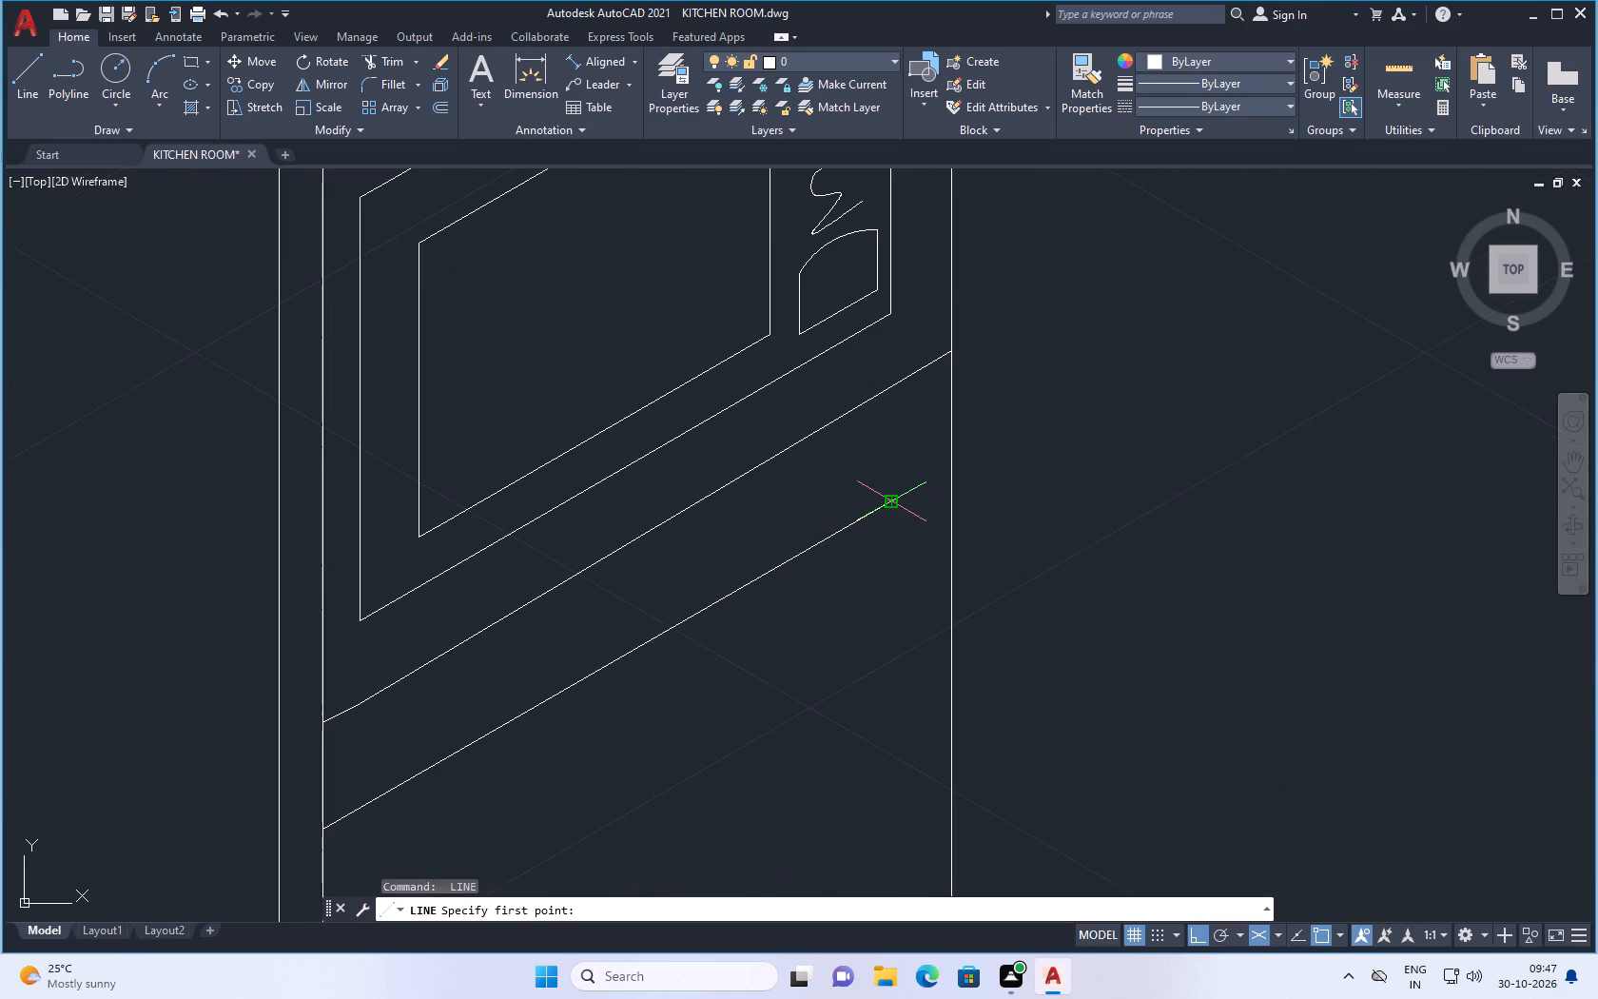
pyautogui.click(890, 500)
pyautogui.click(923, 488)
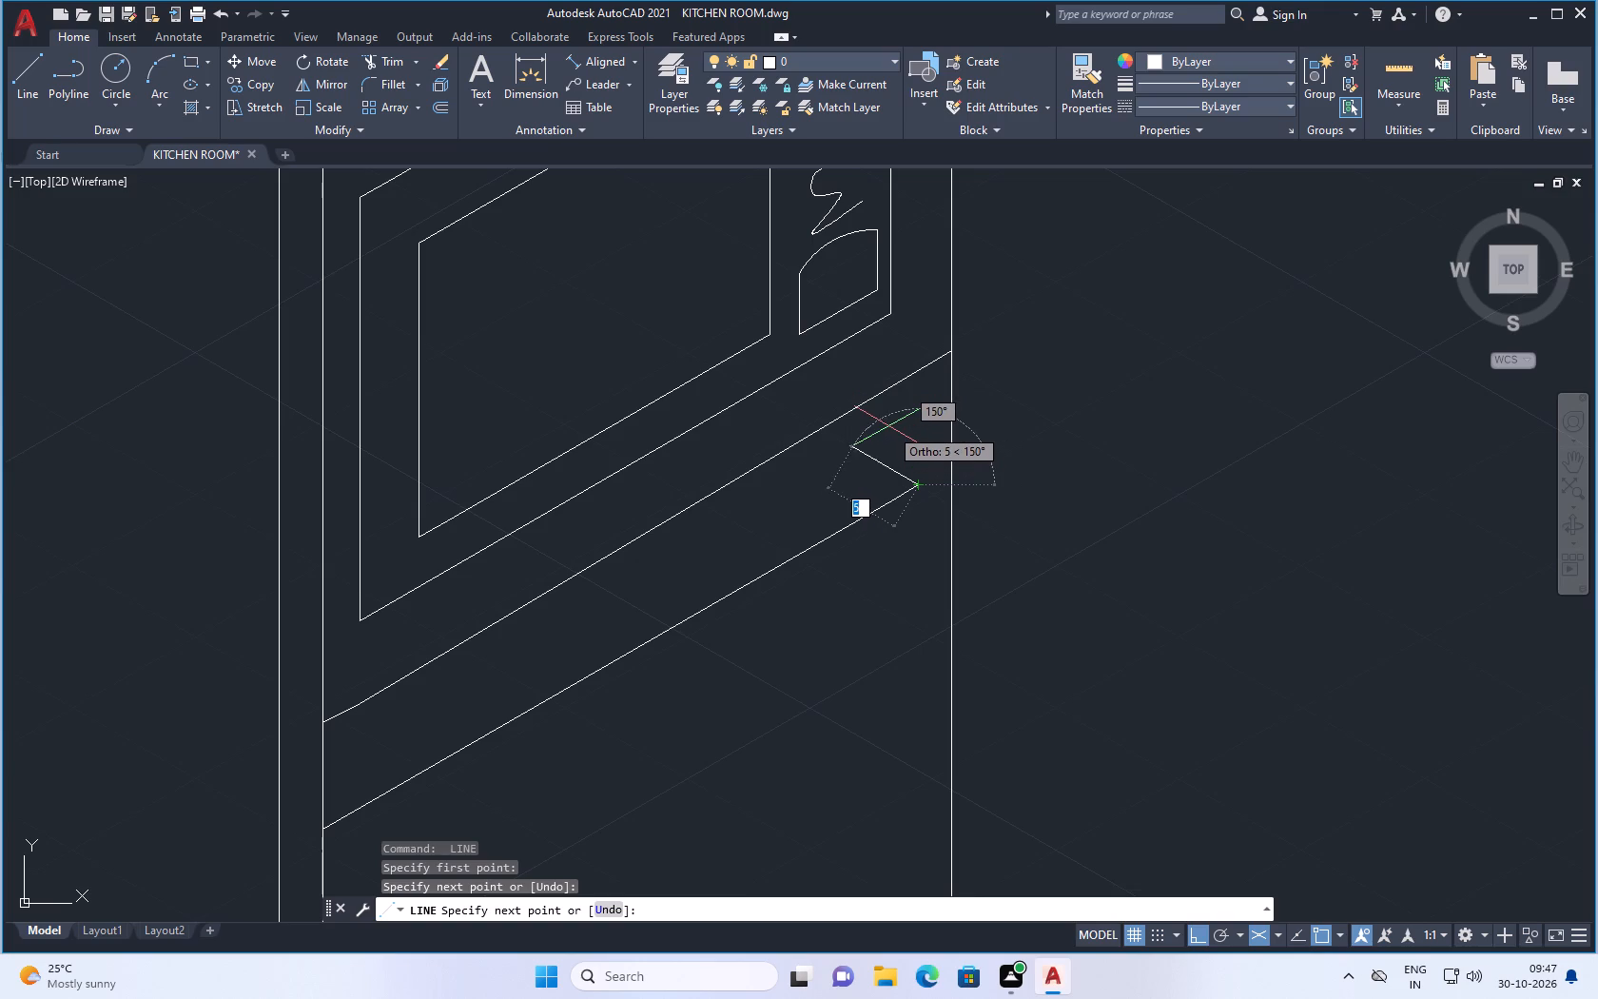
pyautogui.click(811, 410)
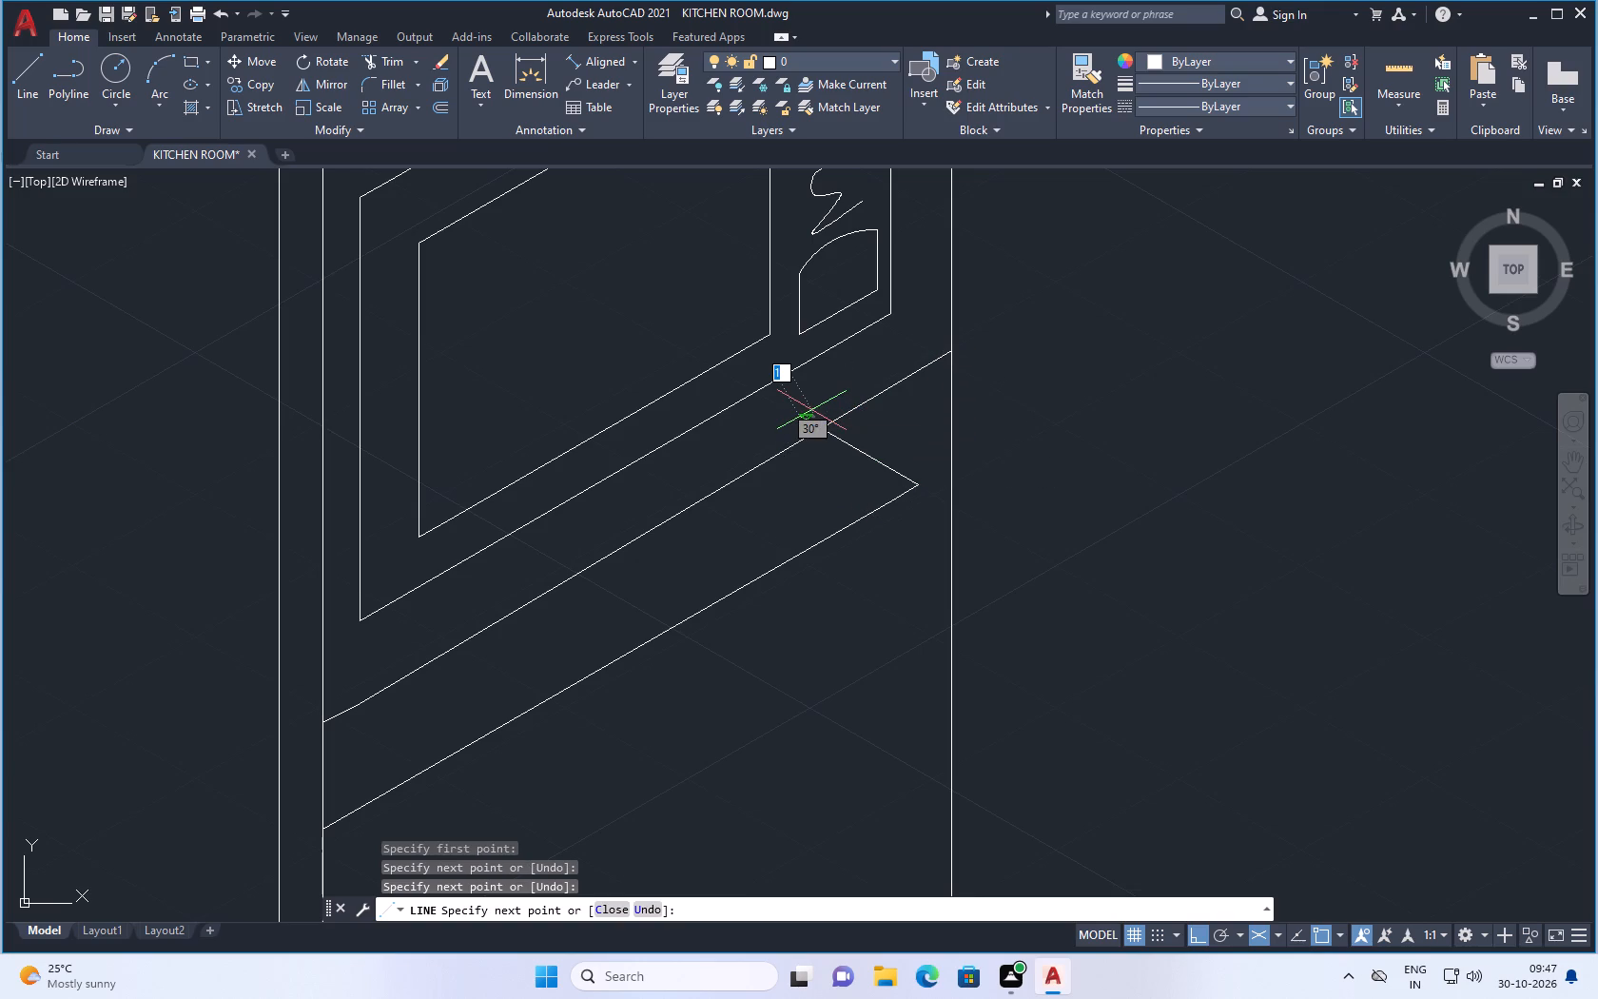
pyautogui.press('Escape')
# Trim the short end of the 150° return line that overshoots the upper sloping line.
pyautogui.write('TR')
pyautogui.press('Return')
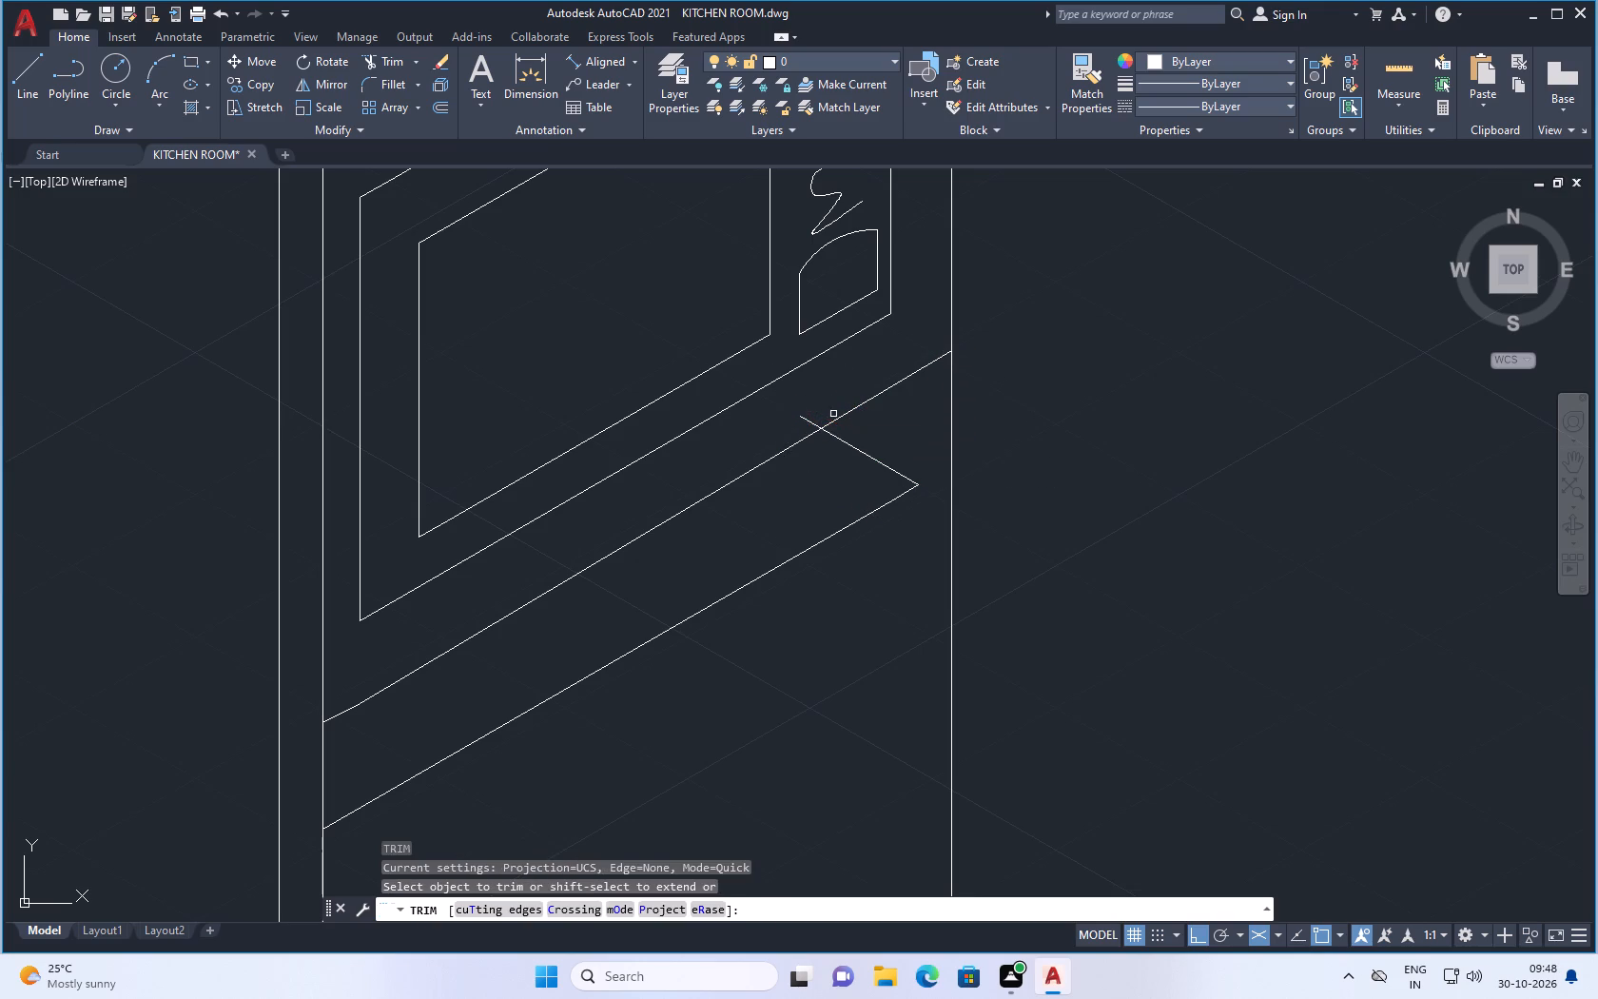
pyautogui.moveTo(822, 415); pyautogui.dragTo(800, 428)
pyautogui.press('Escape')
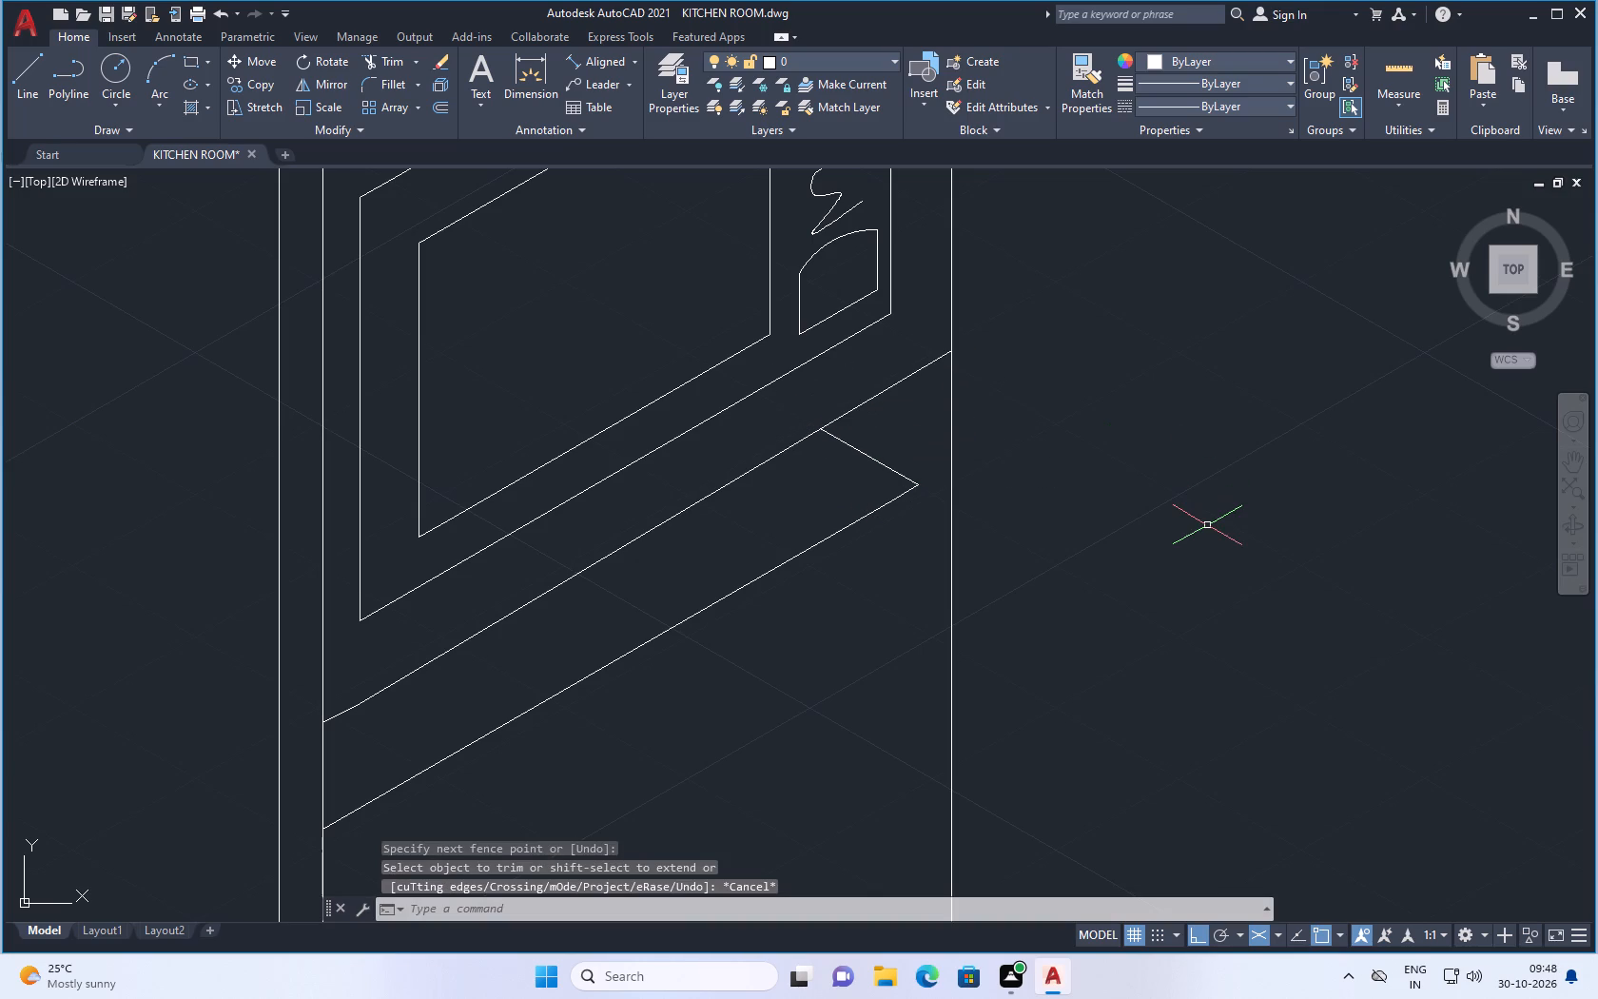
# Save the kitchen room drawing.
pyautogui.hotkey('ctrl', 's')
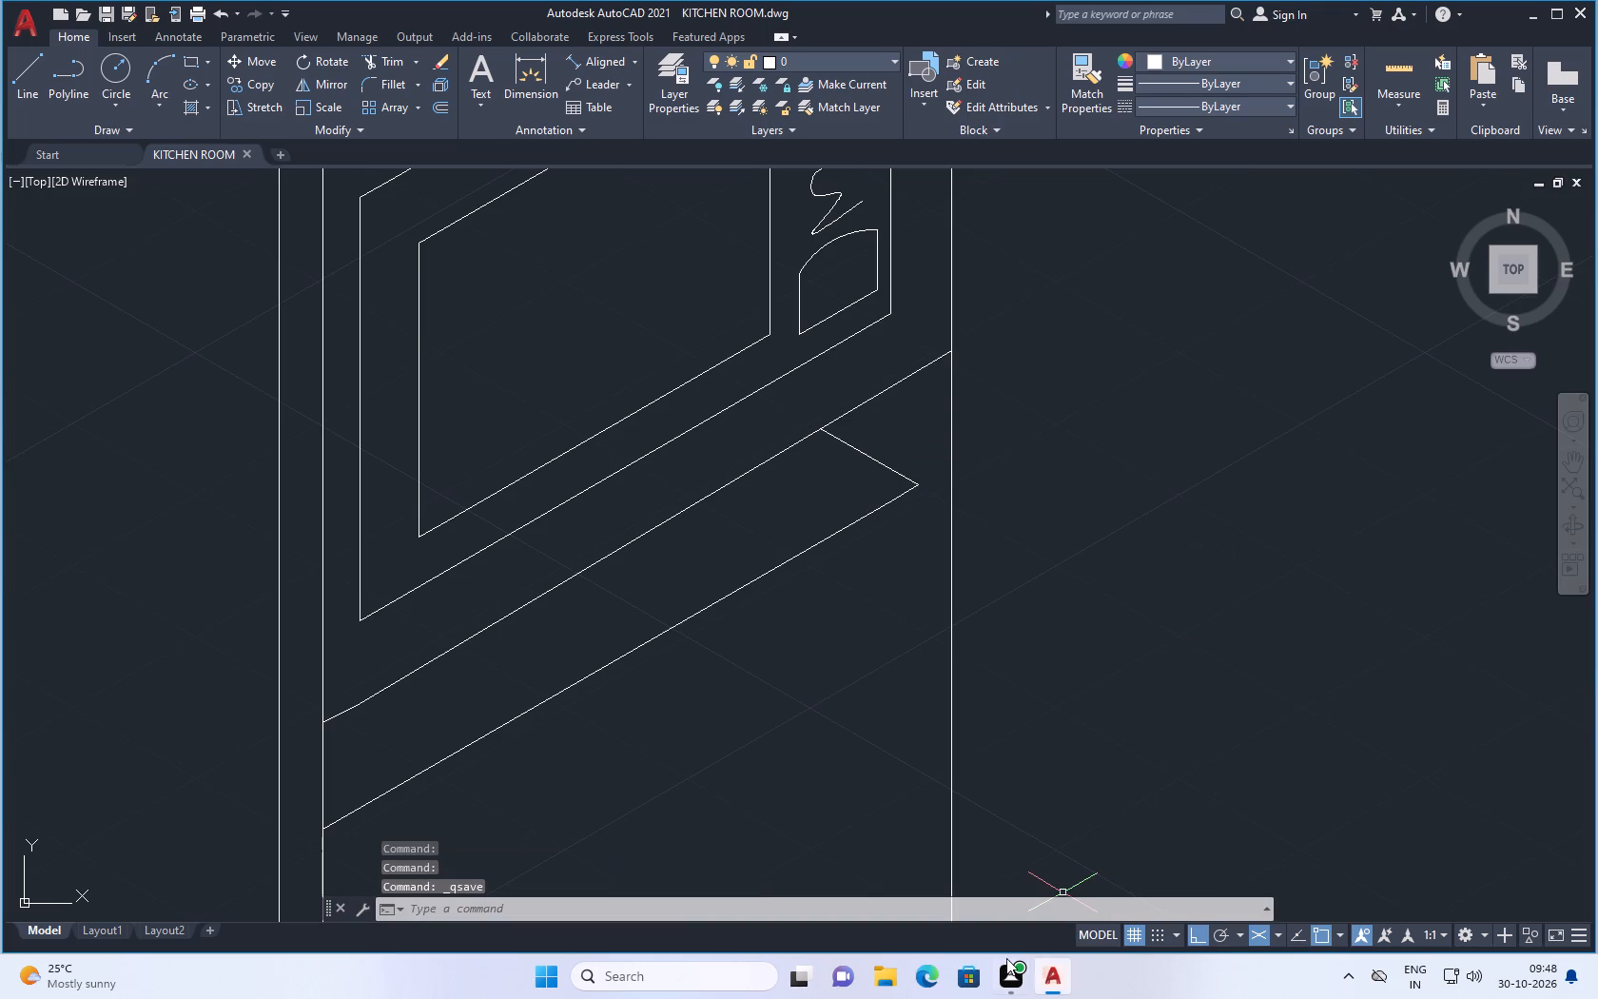
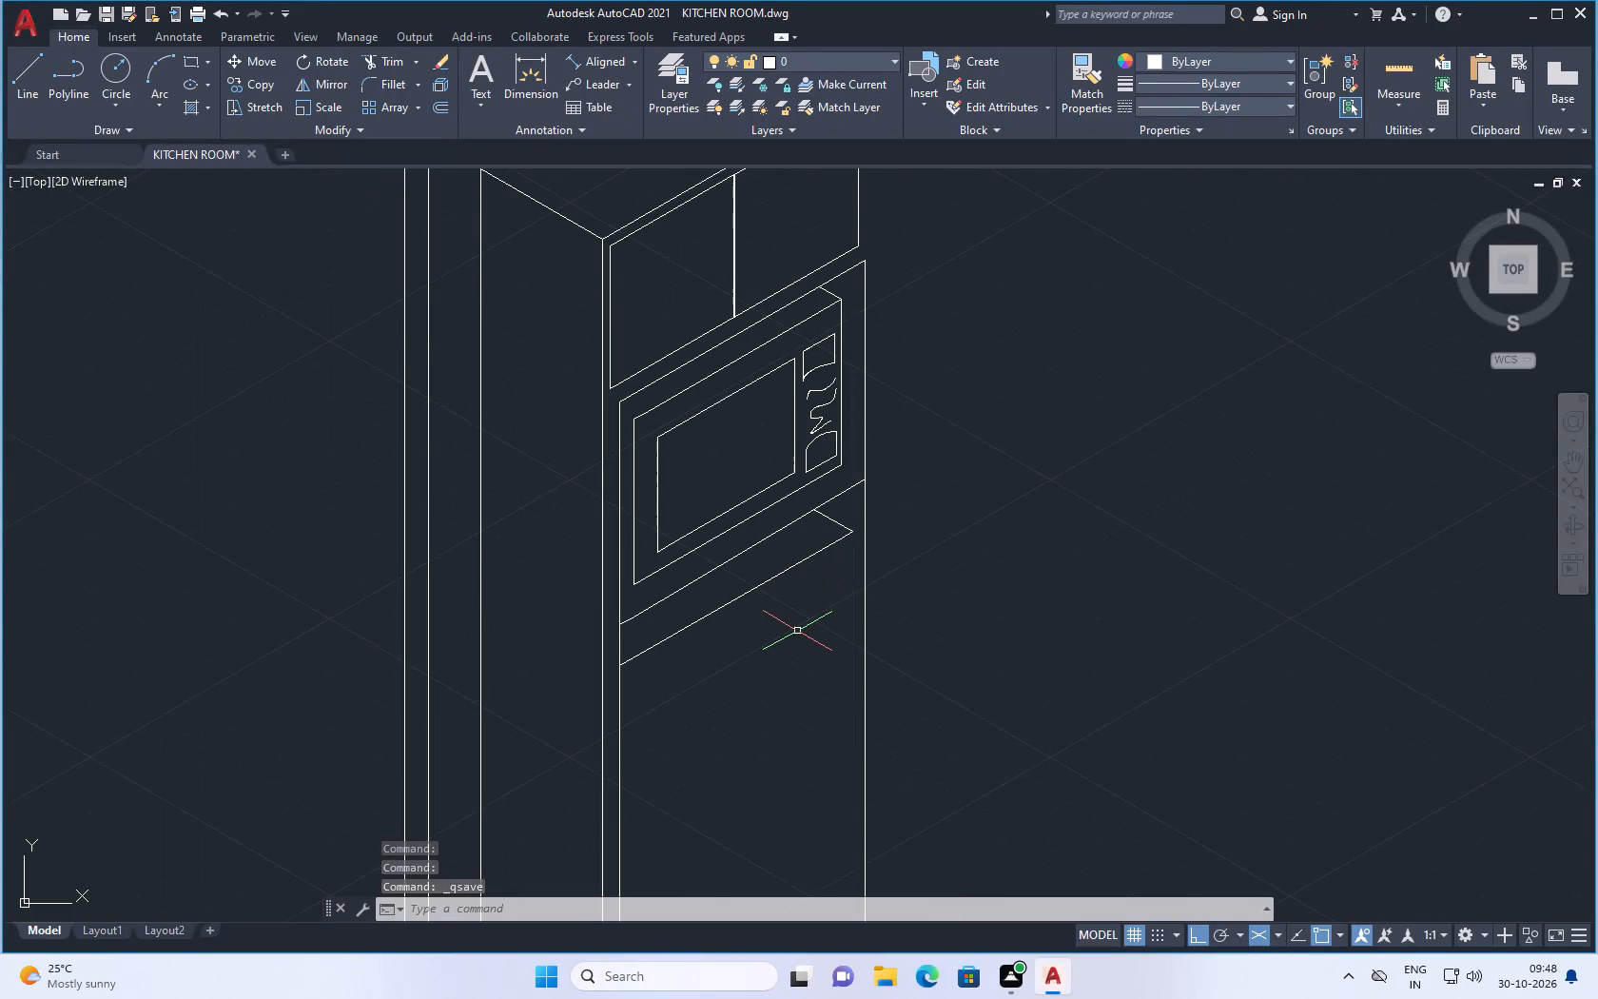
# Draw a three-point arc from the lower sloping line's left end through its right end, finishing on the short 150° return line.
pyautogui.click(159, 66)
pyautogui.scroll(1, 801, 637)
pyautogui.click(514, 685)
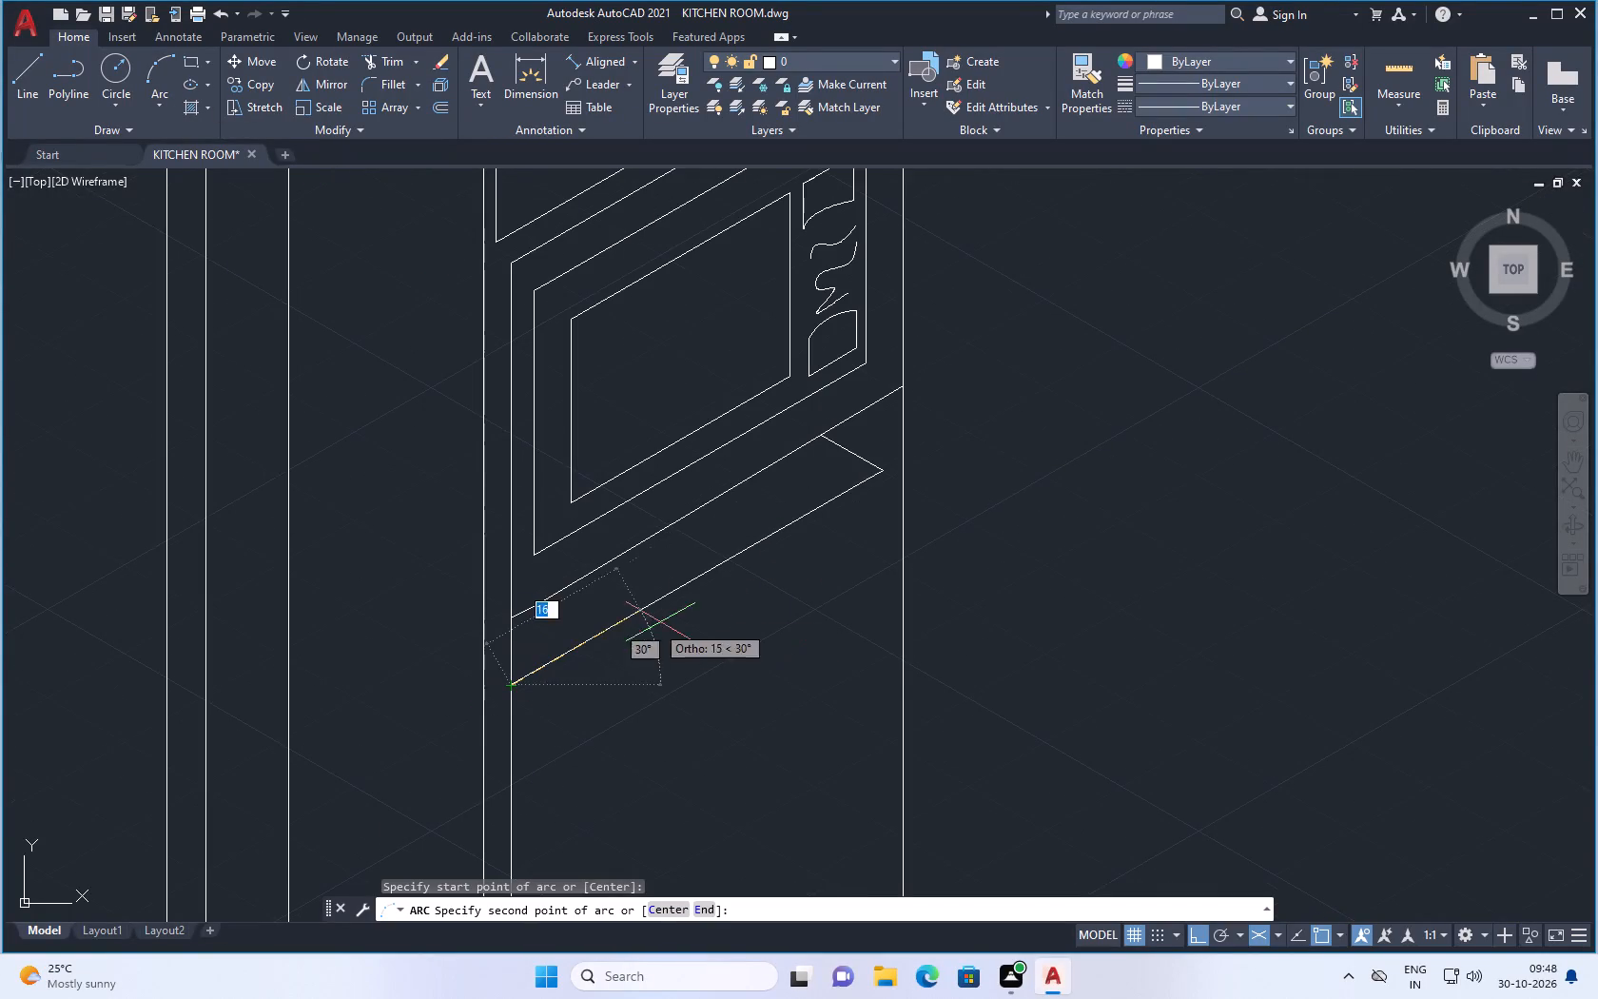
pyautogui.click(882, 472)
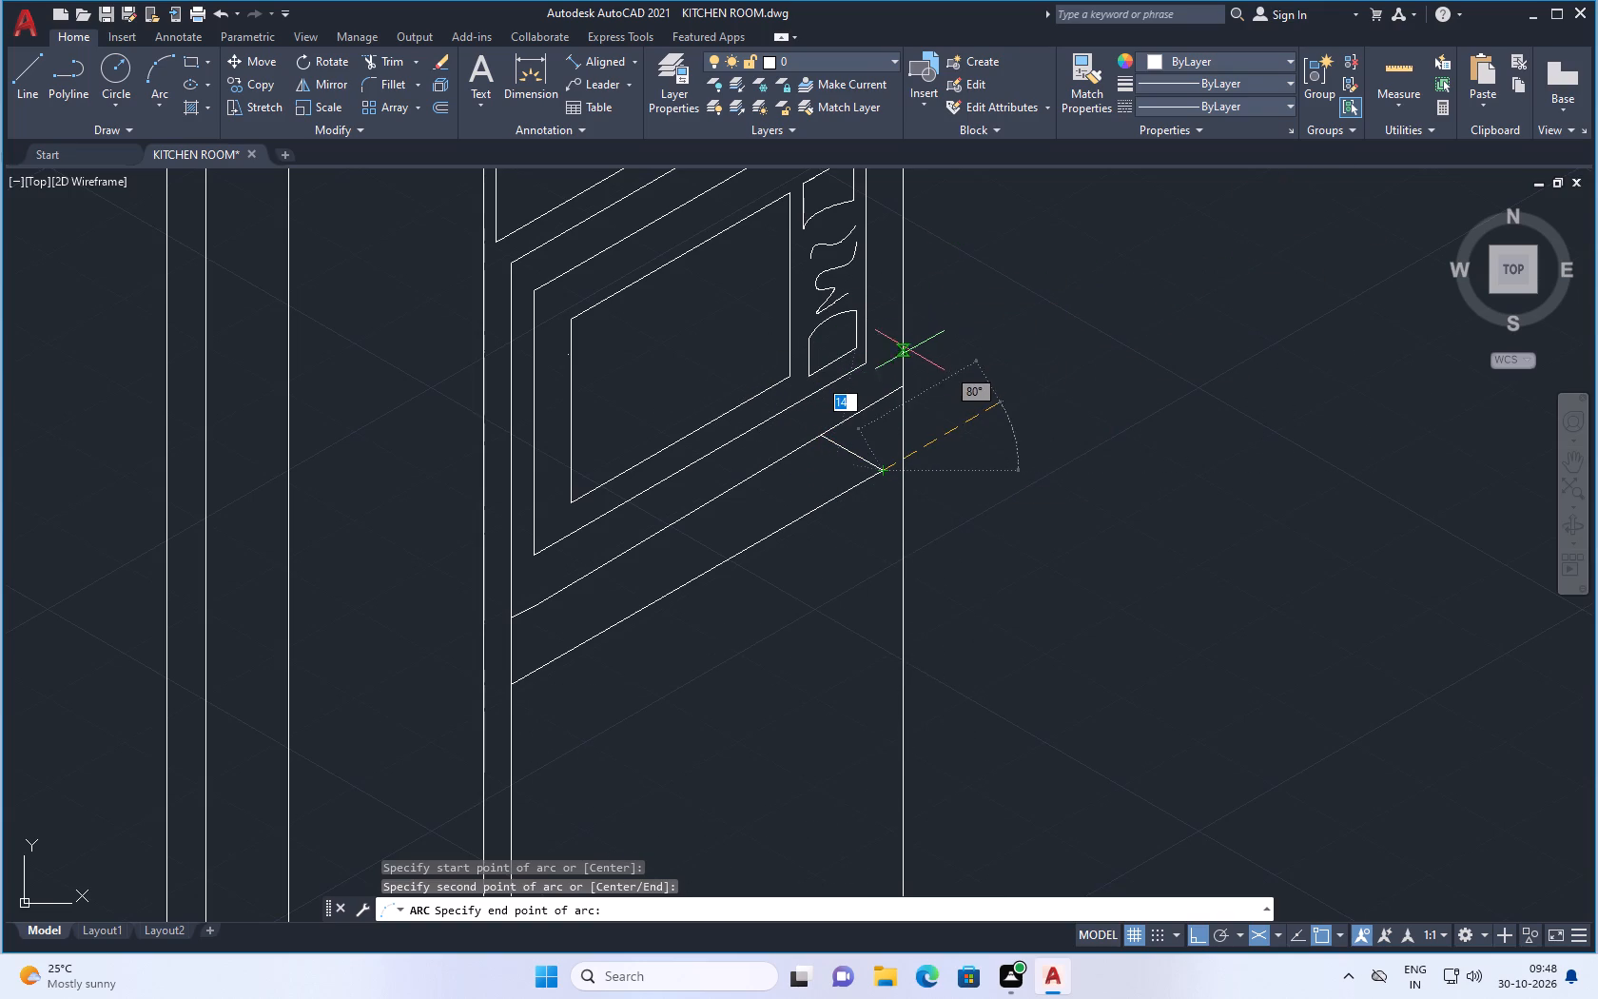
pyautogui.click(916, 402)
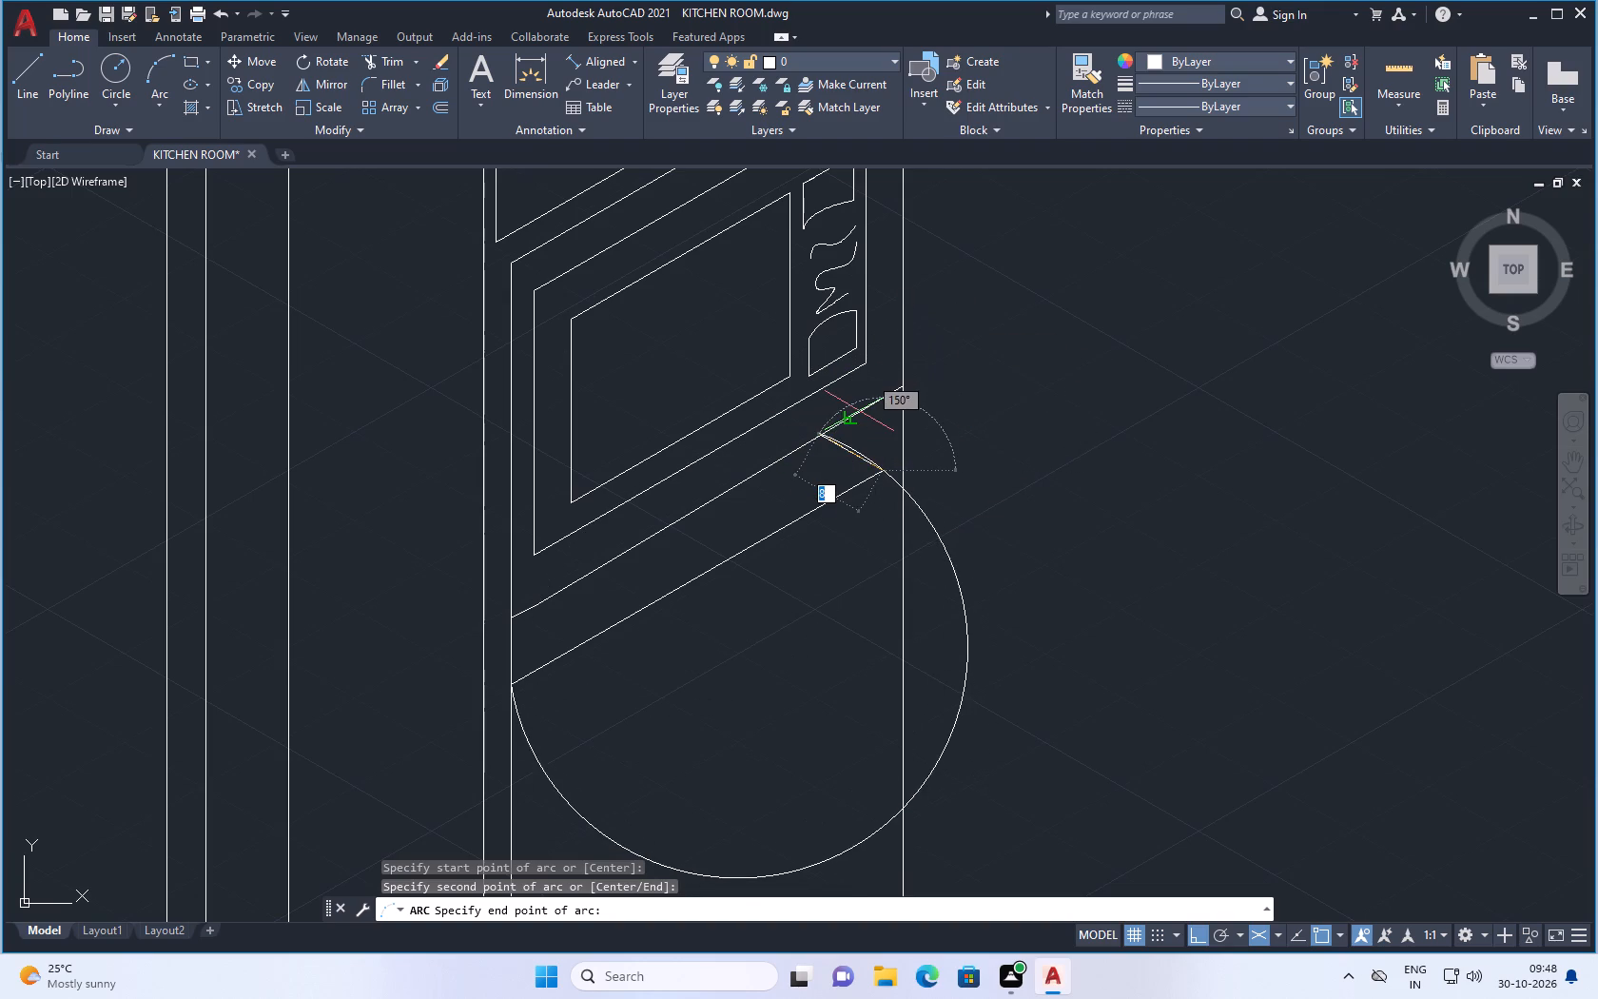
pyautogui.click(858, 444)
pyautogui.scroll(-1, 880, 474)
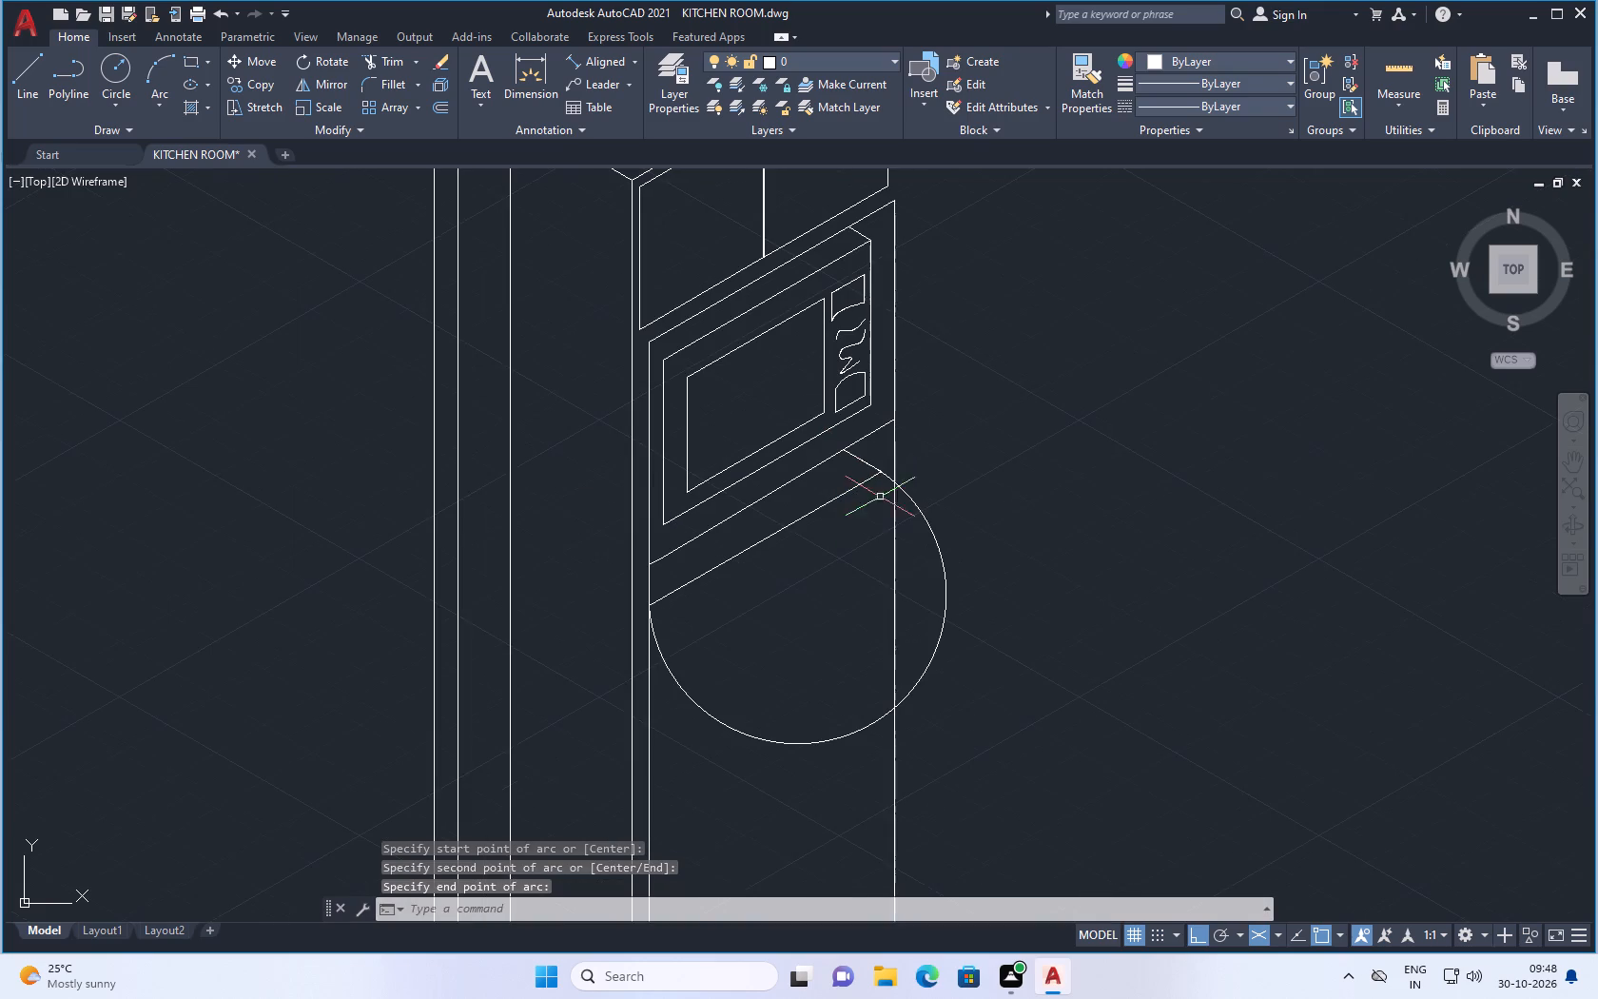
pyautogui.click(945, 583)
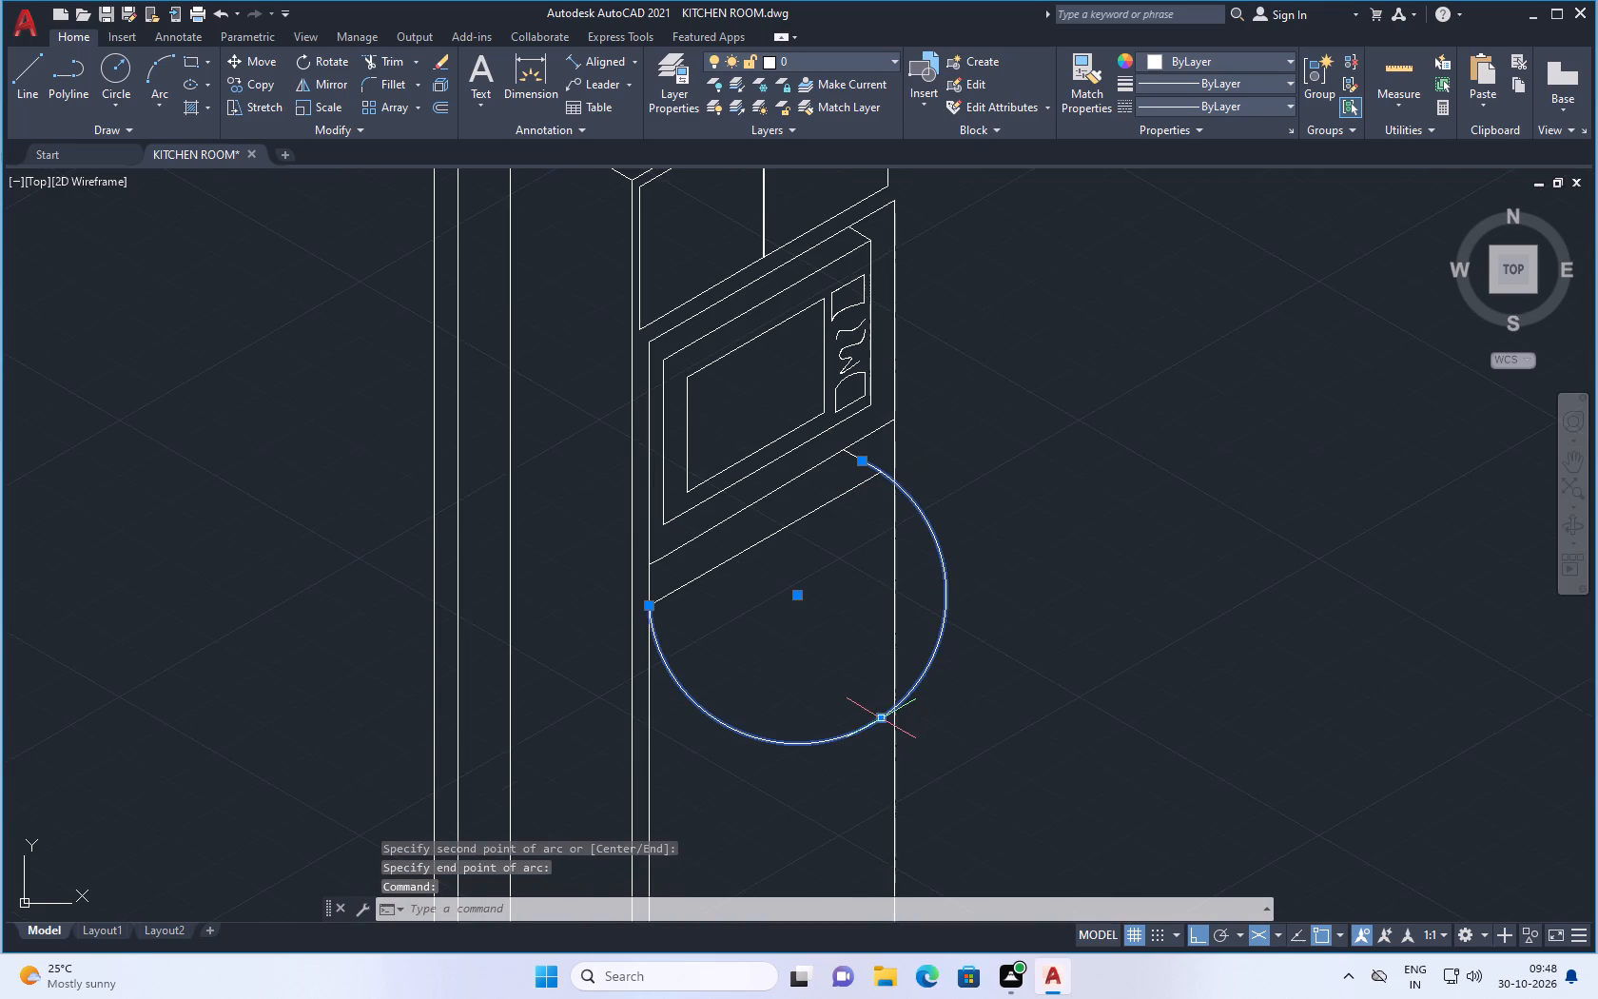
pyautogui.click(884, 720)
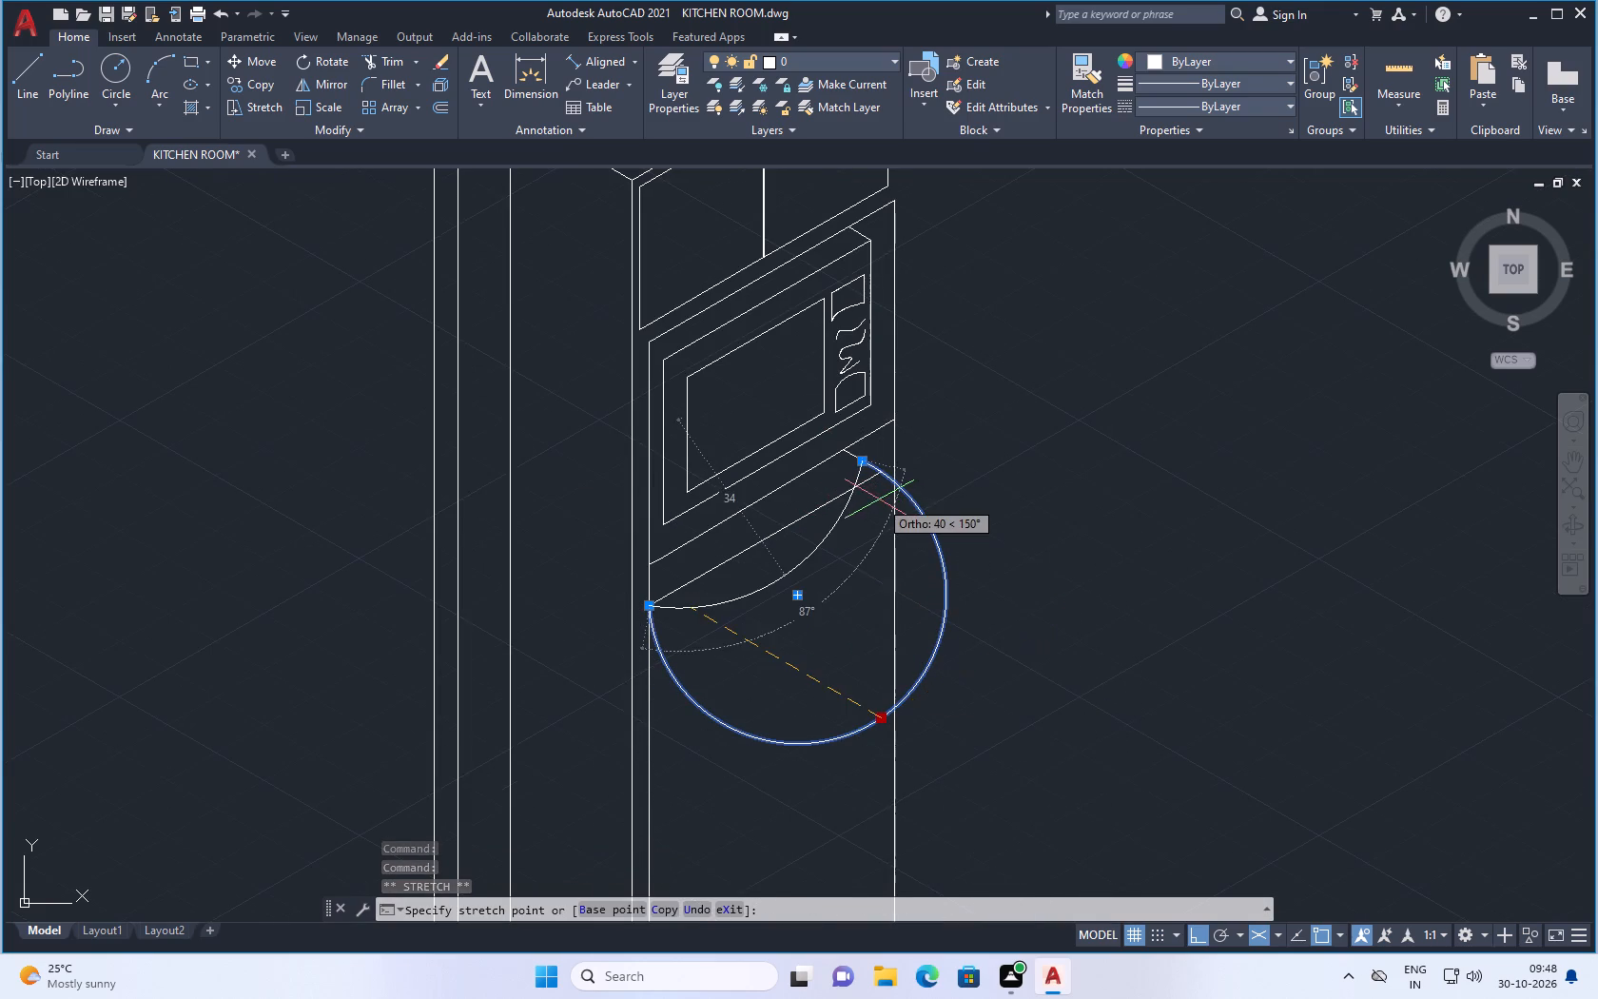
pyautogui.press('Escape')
# Save the kitchen room drawing.
pyautogui.hotkey('ctrl', 's')
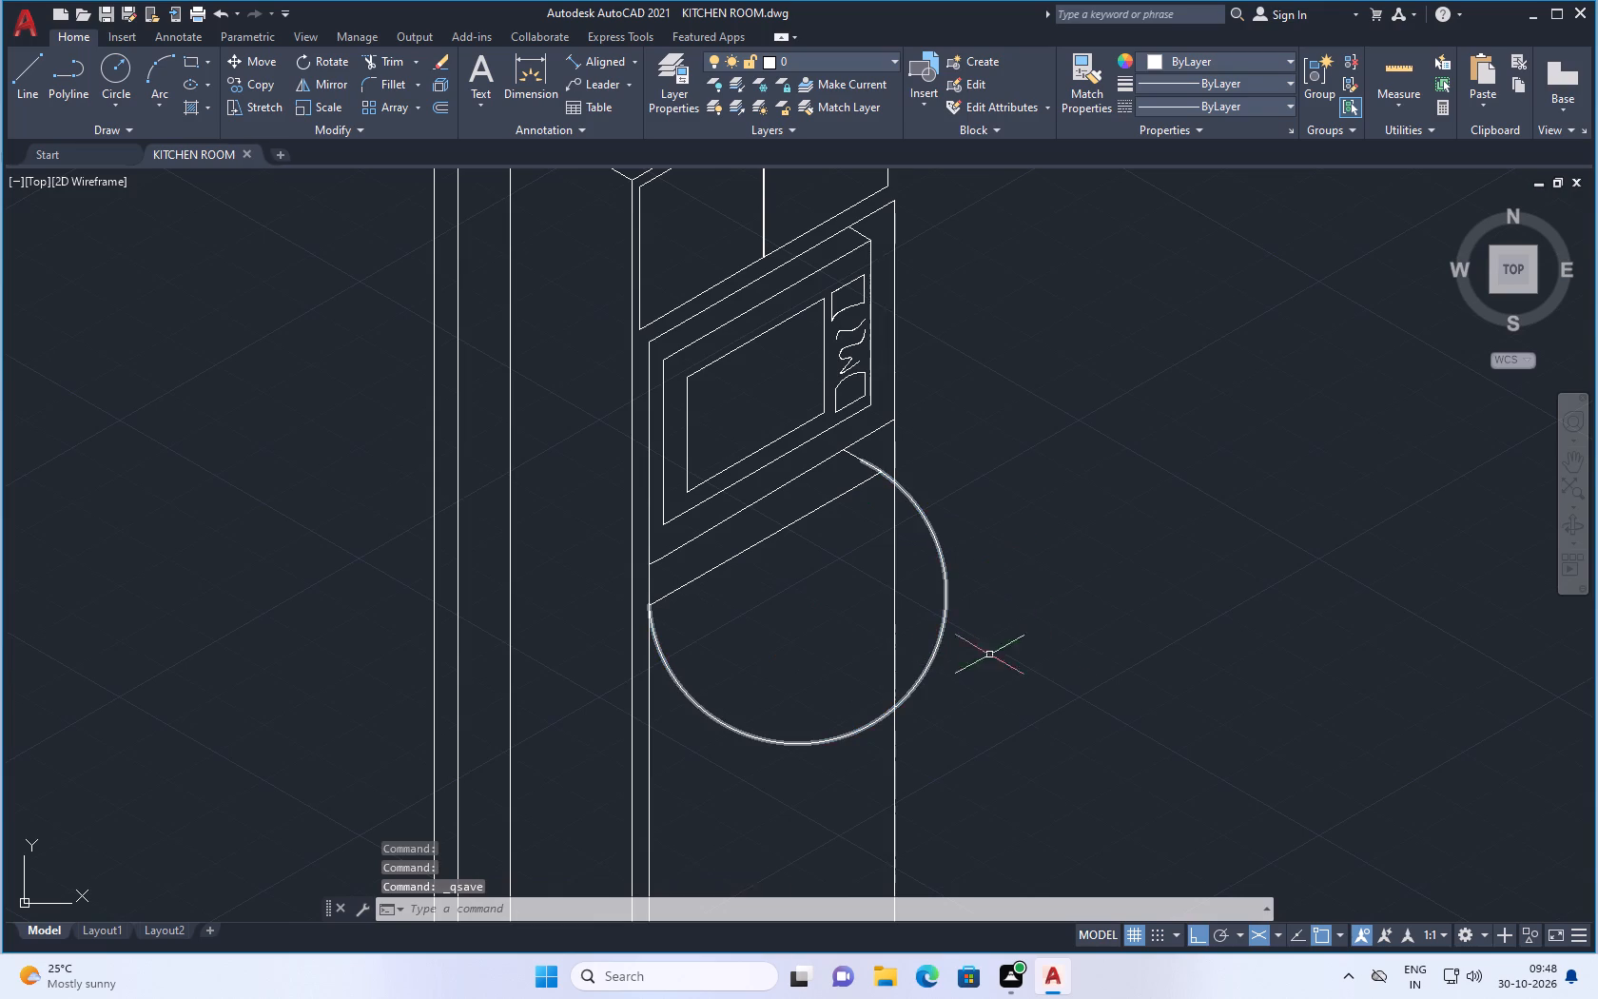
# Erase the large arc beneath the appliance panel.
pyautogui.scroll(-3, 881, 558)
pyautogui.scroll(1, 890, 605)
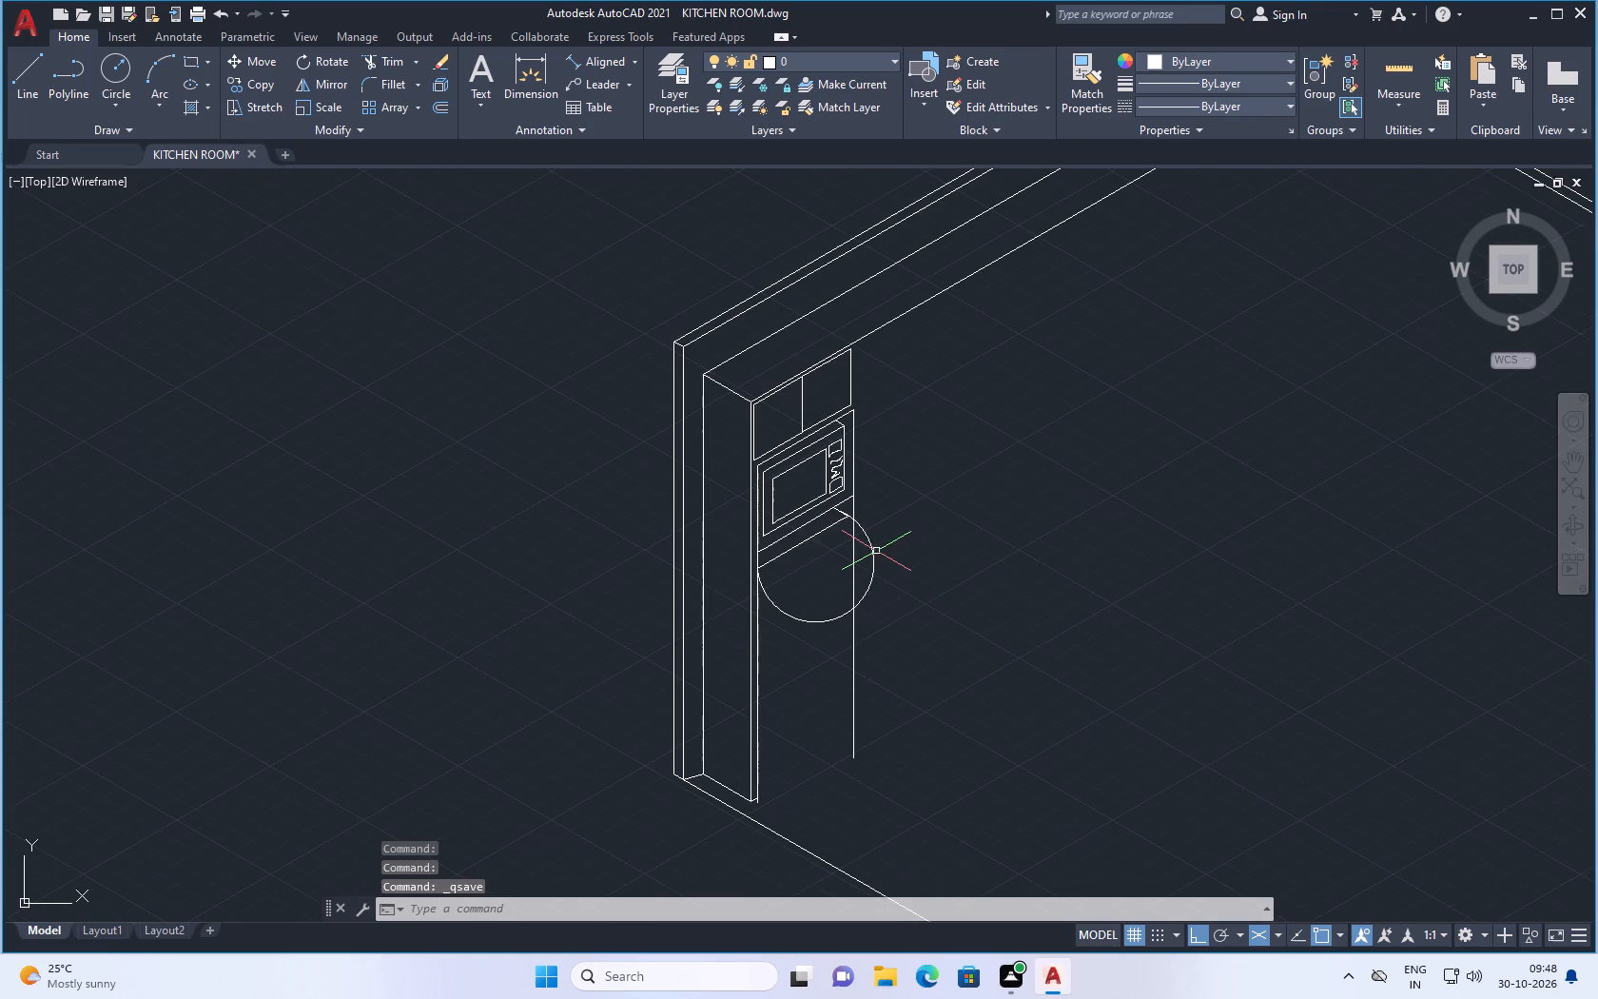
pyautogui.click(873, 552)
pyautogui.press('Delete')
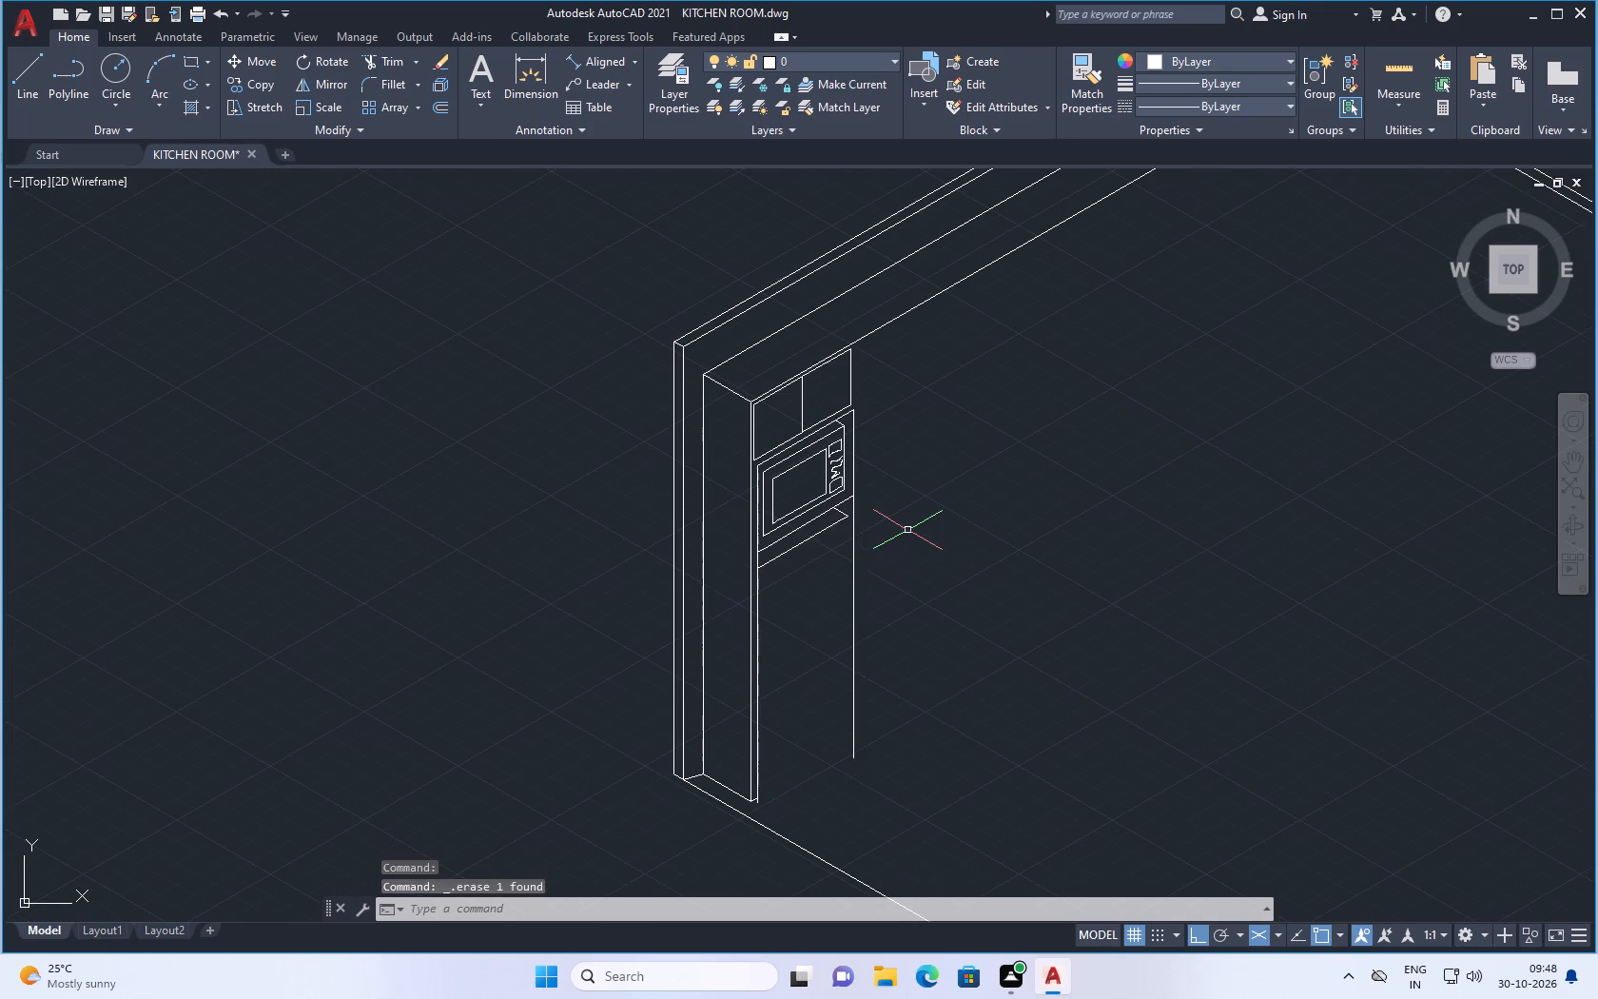
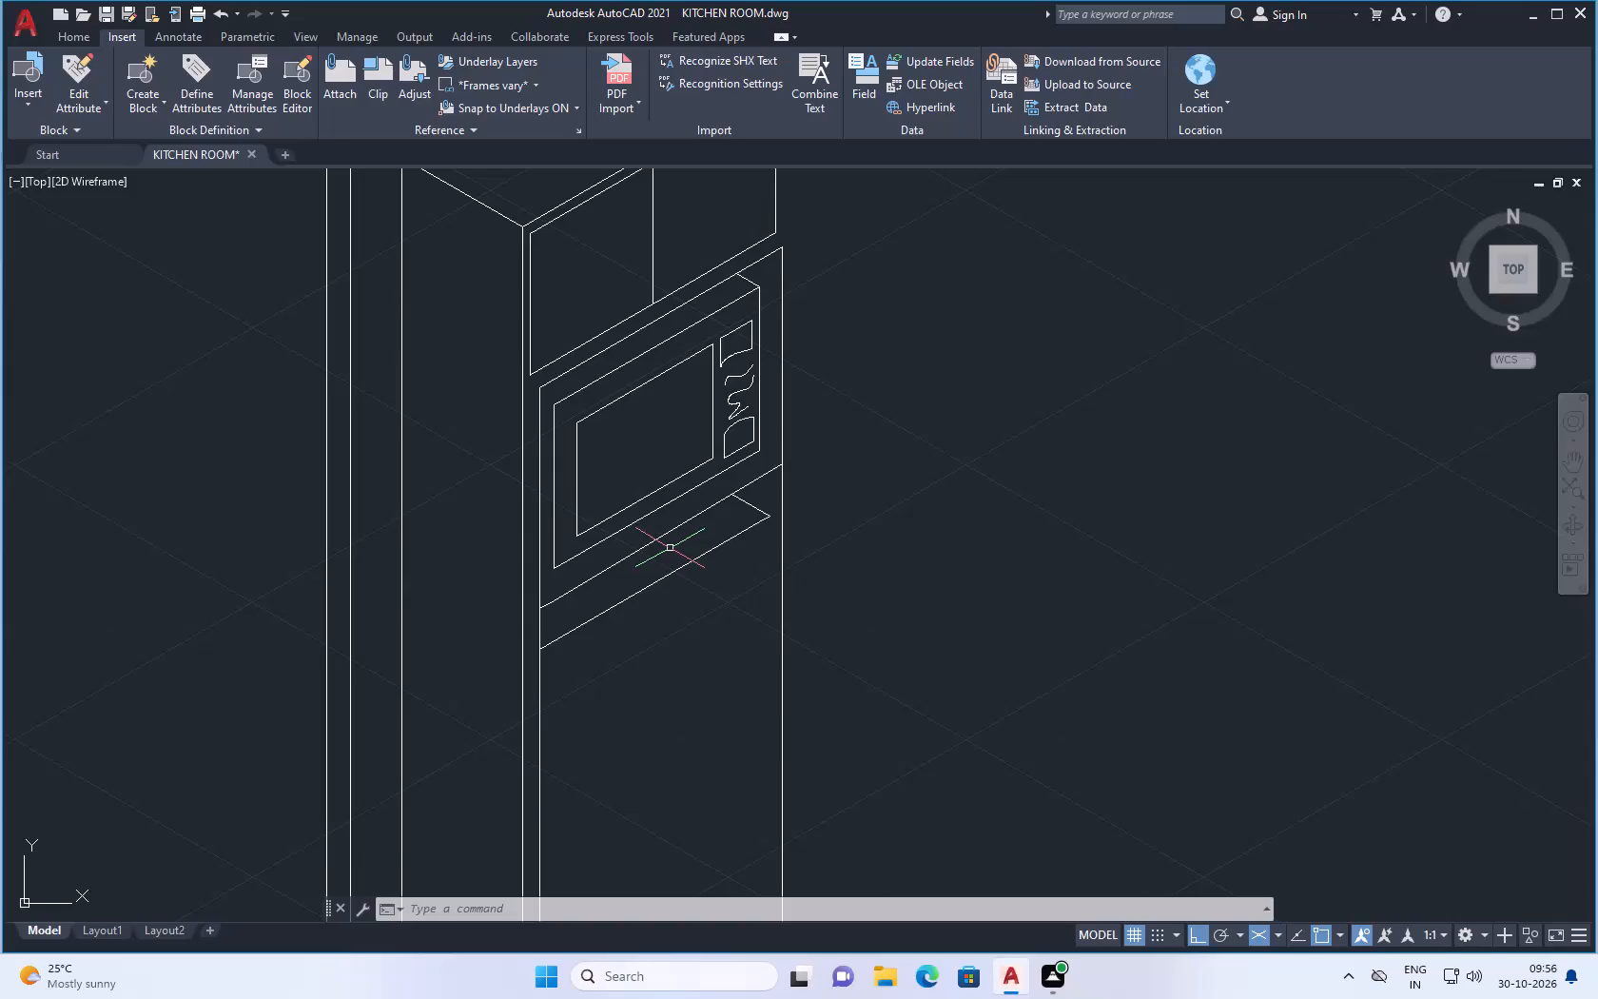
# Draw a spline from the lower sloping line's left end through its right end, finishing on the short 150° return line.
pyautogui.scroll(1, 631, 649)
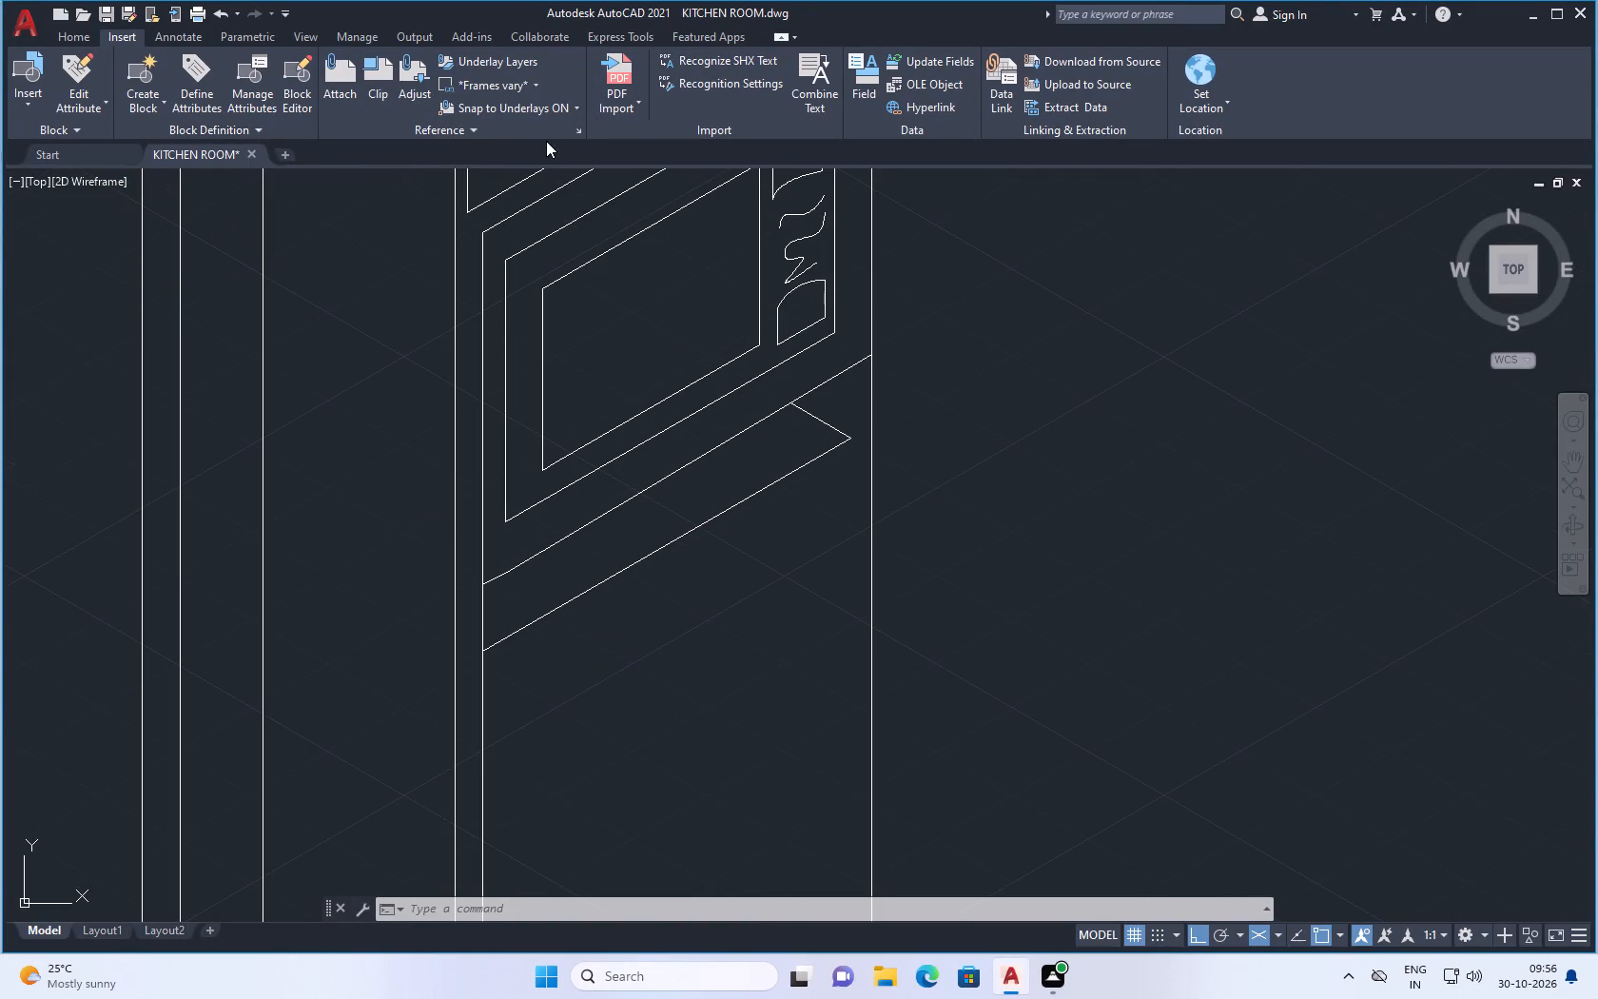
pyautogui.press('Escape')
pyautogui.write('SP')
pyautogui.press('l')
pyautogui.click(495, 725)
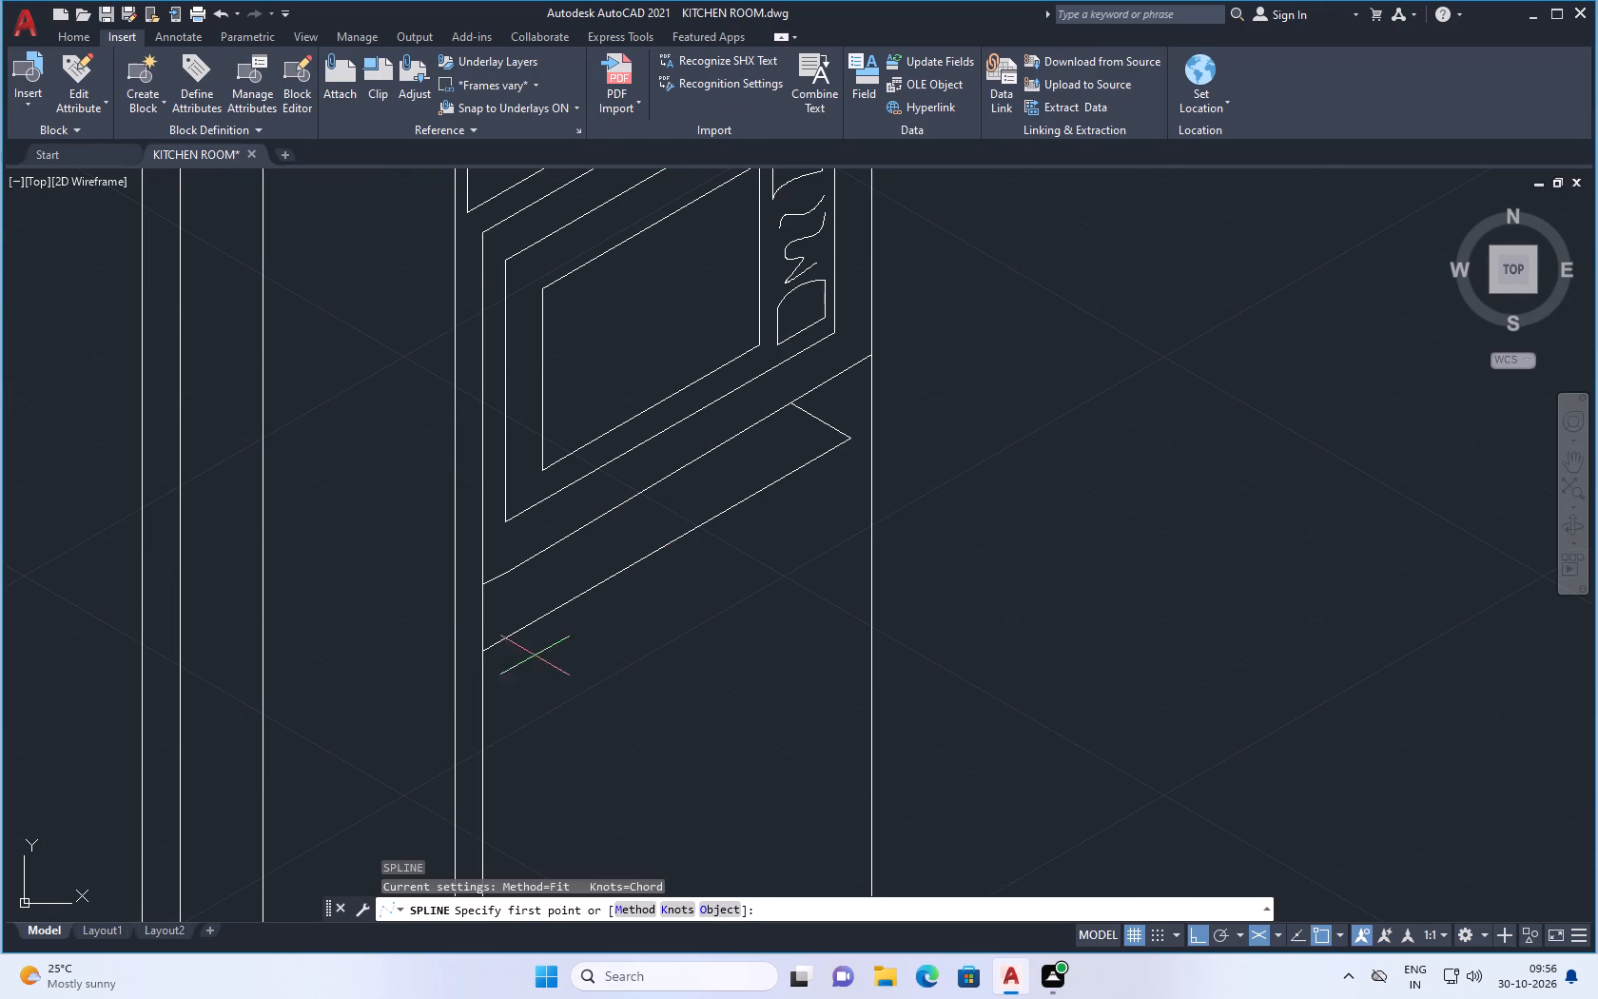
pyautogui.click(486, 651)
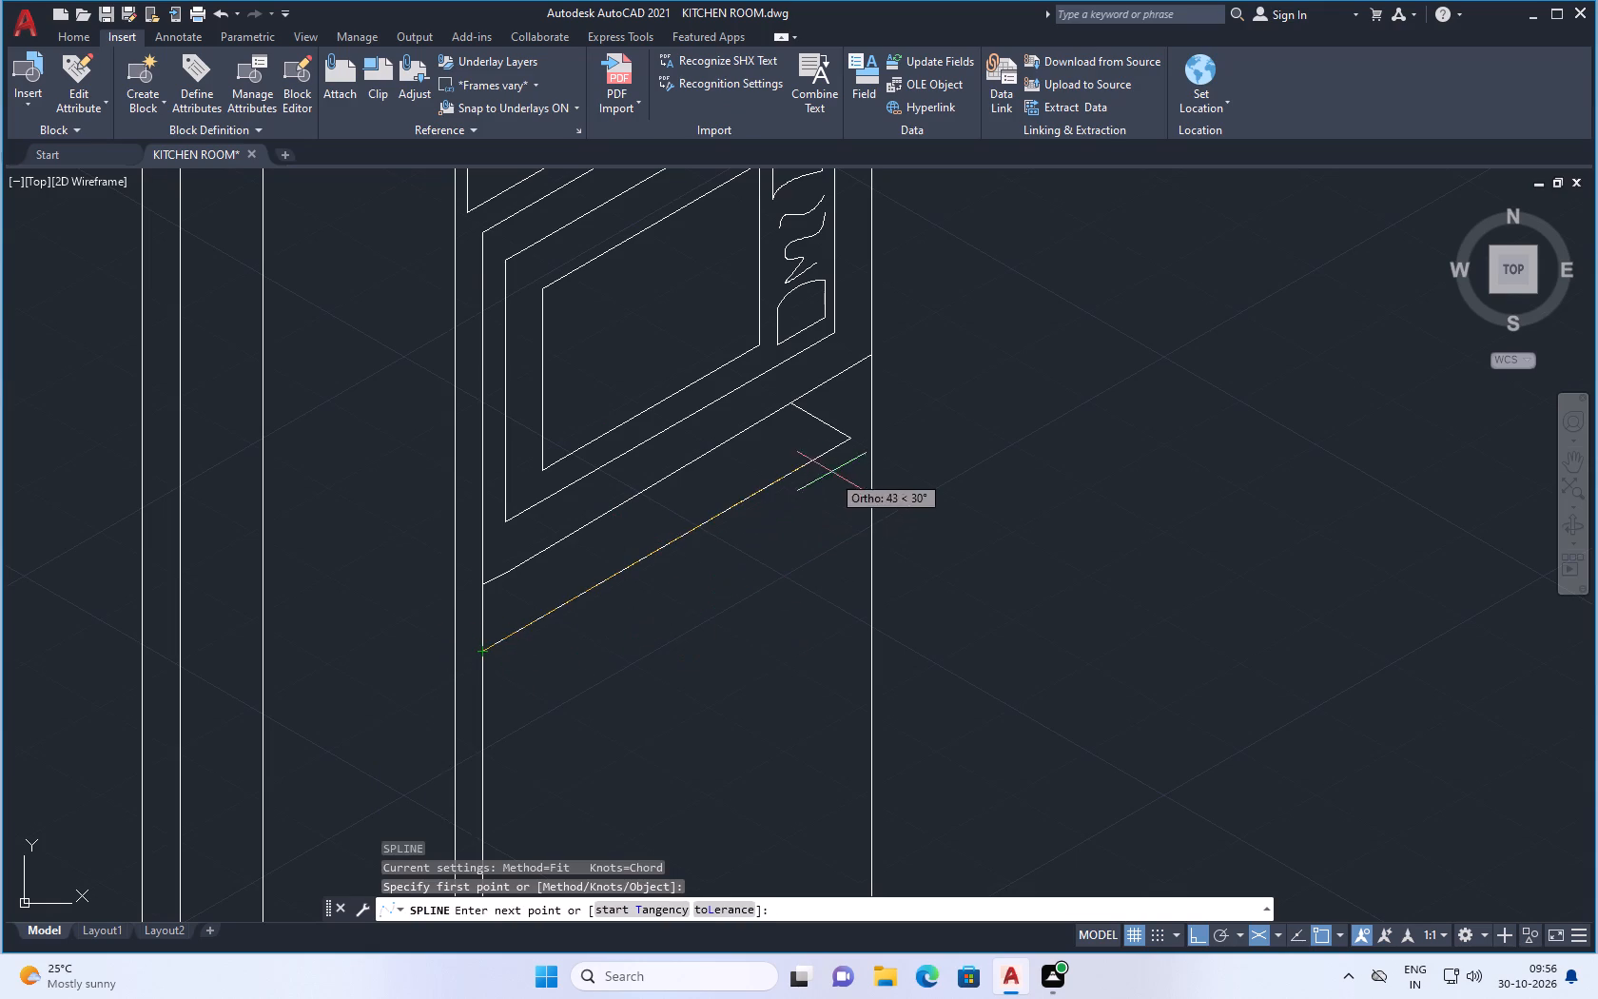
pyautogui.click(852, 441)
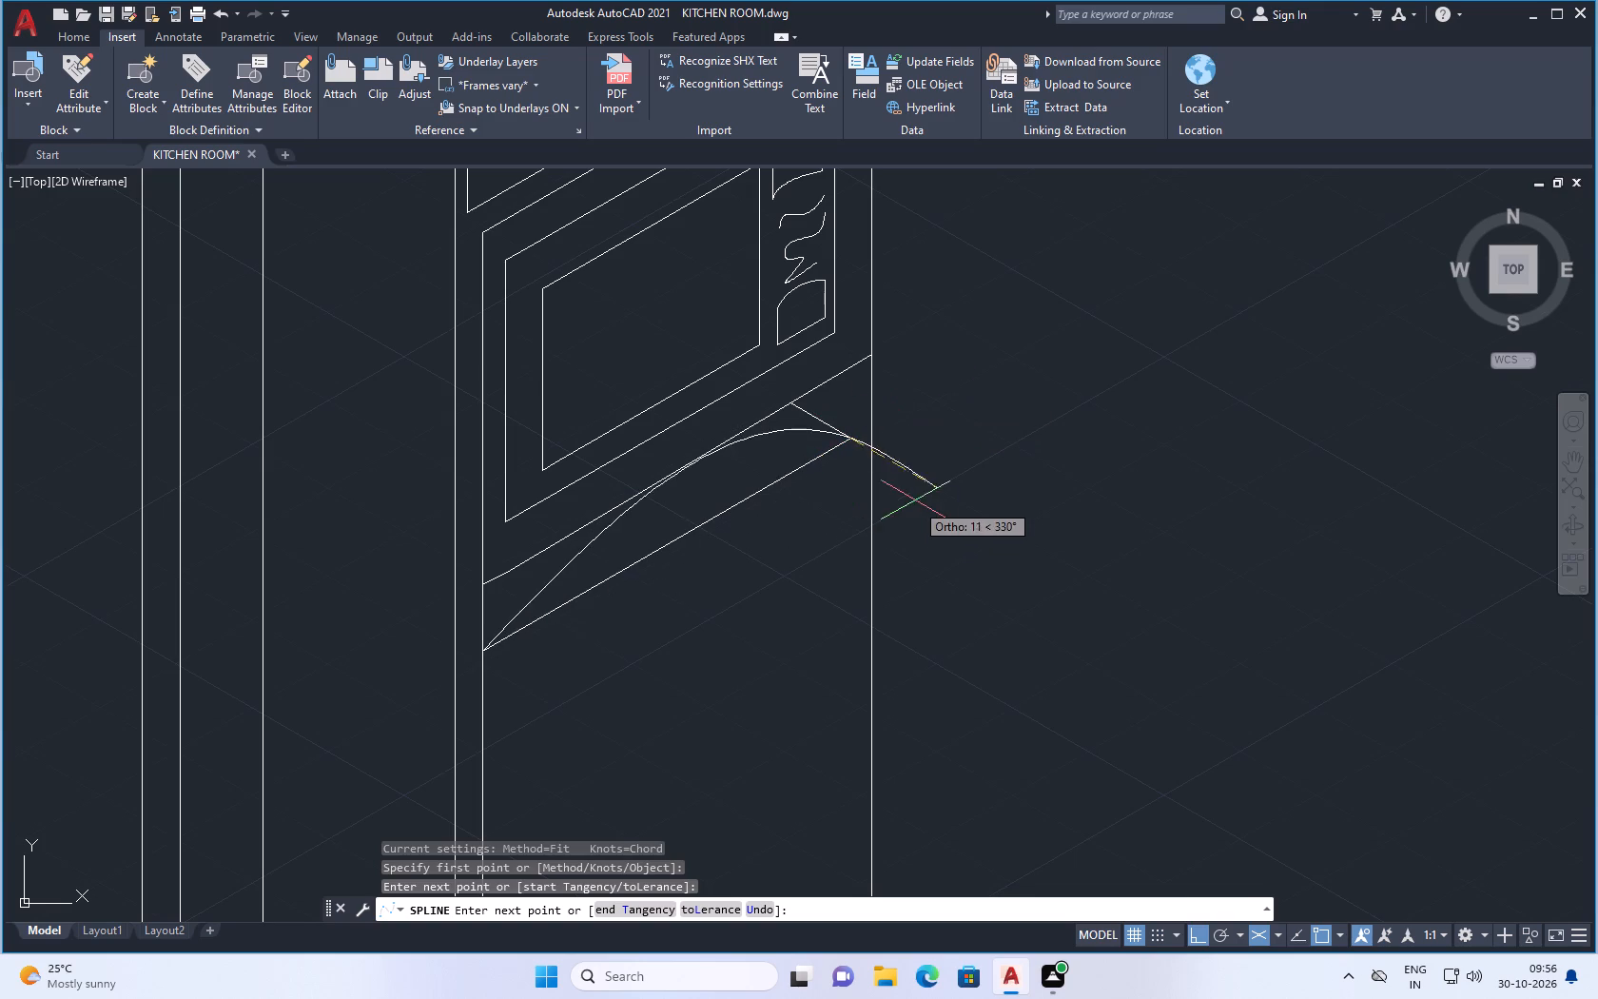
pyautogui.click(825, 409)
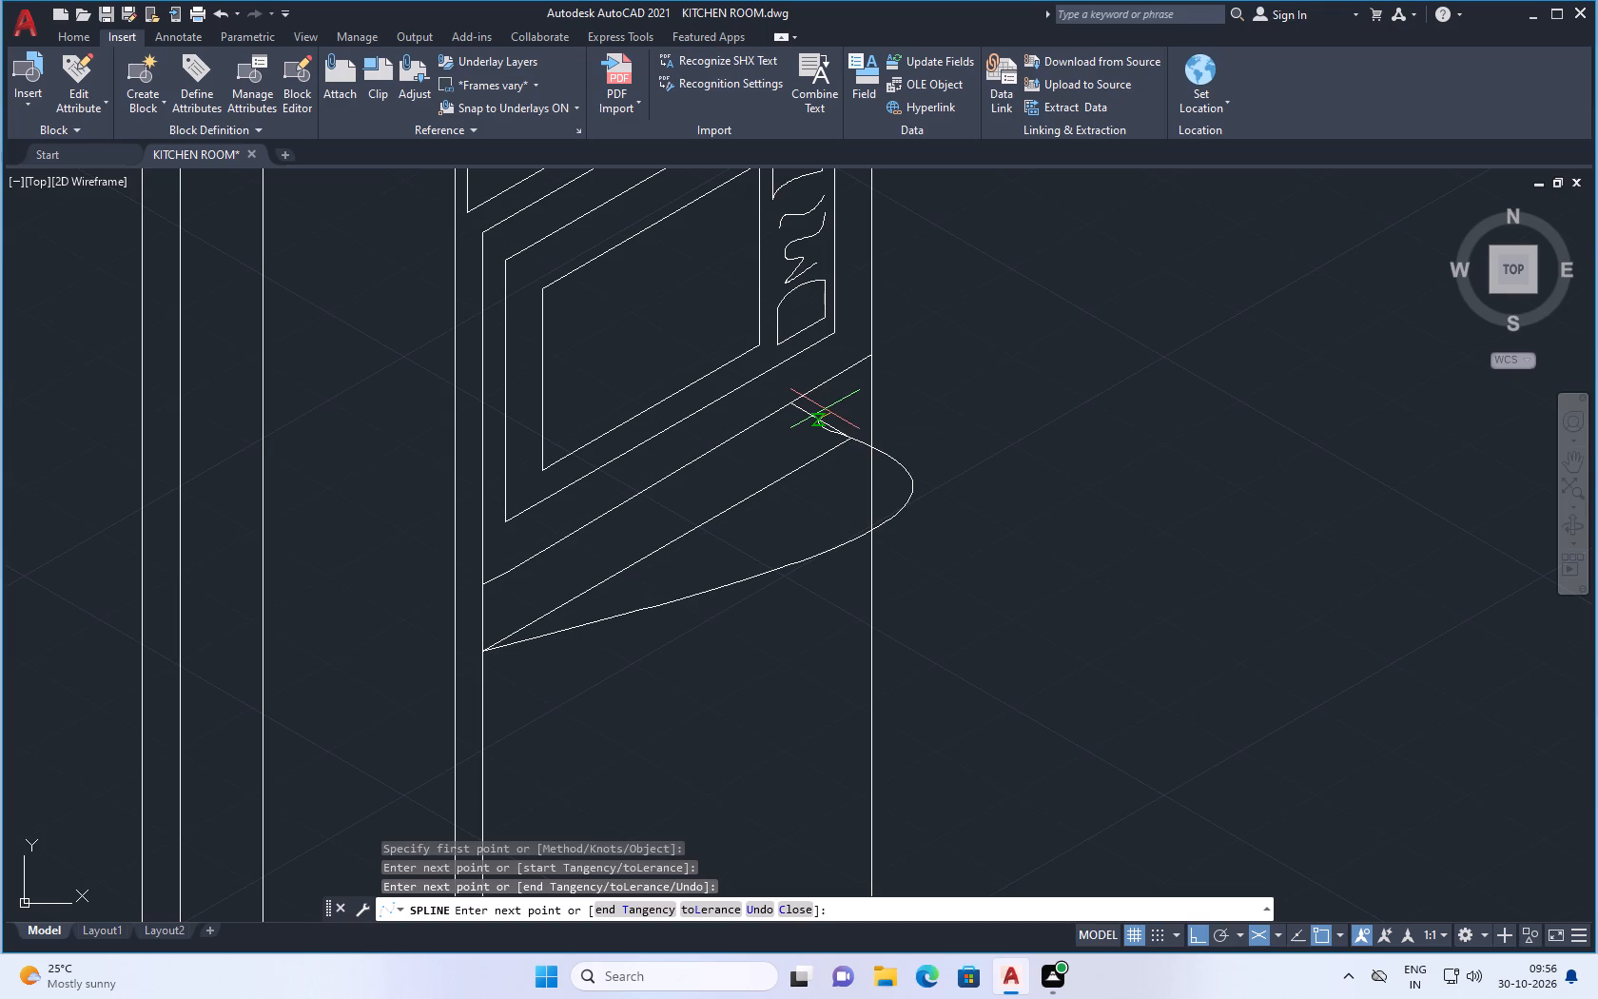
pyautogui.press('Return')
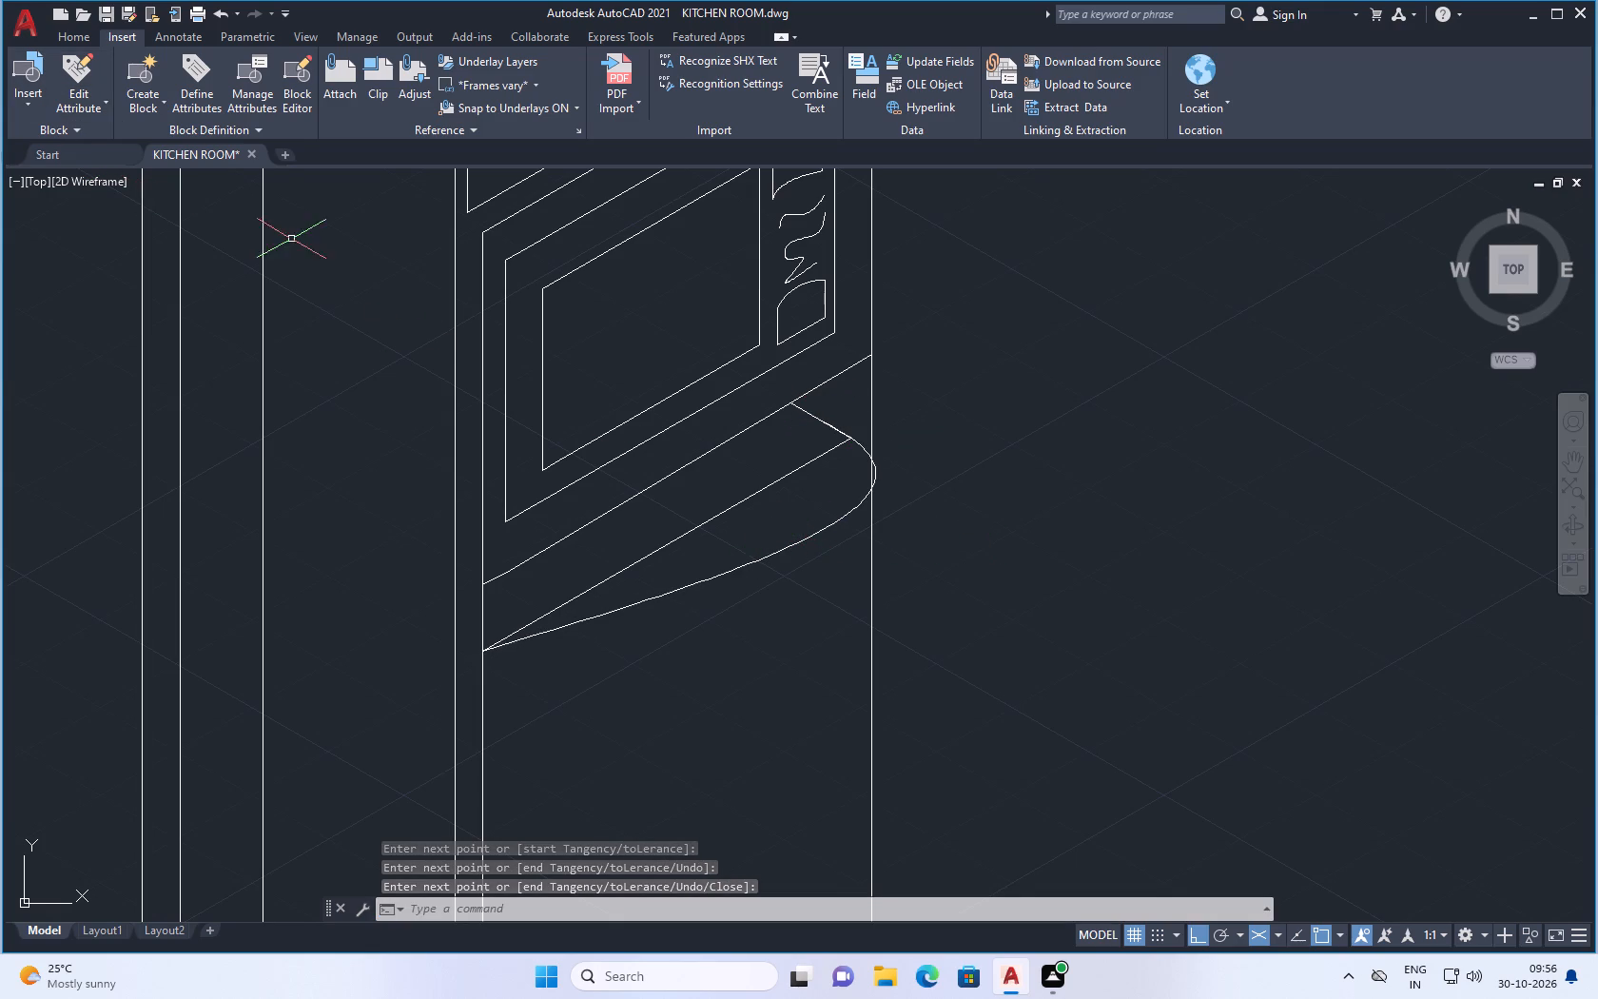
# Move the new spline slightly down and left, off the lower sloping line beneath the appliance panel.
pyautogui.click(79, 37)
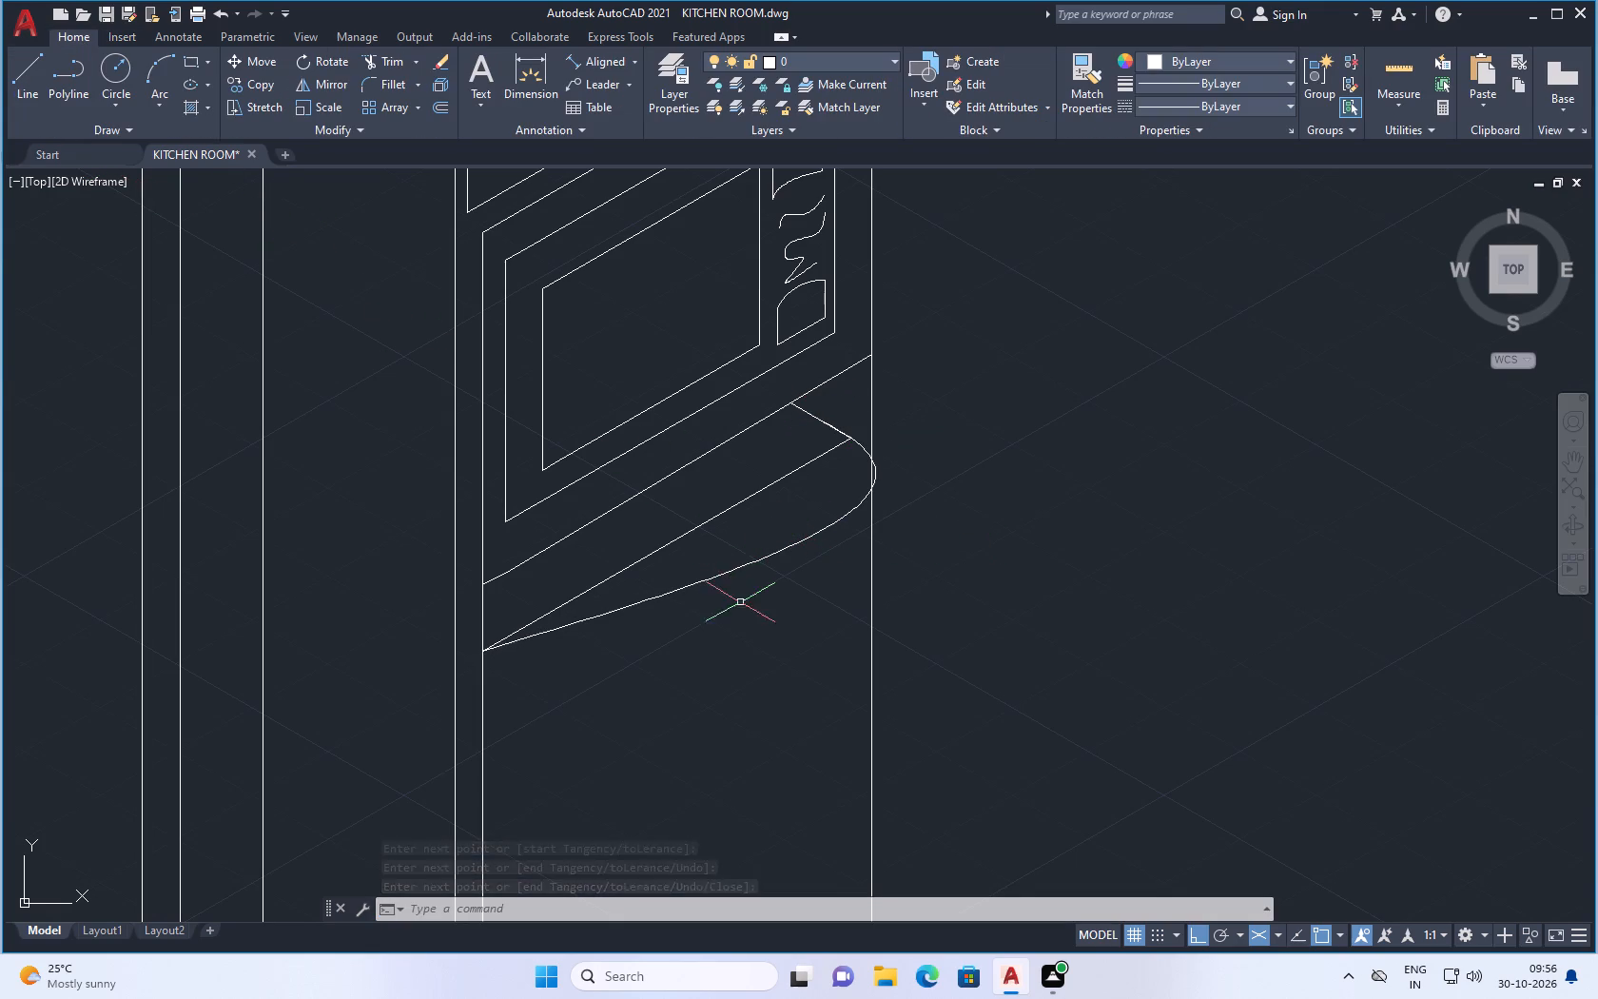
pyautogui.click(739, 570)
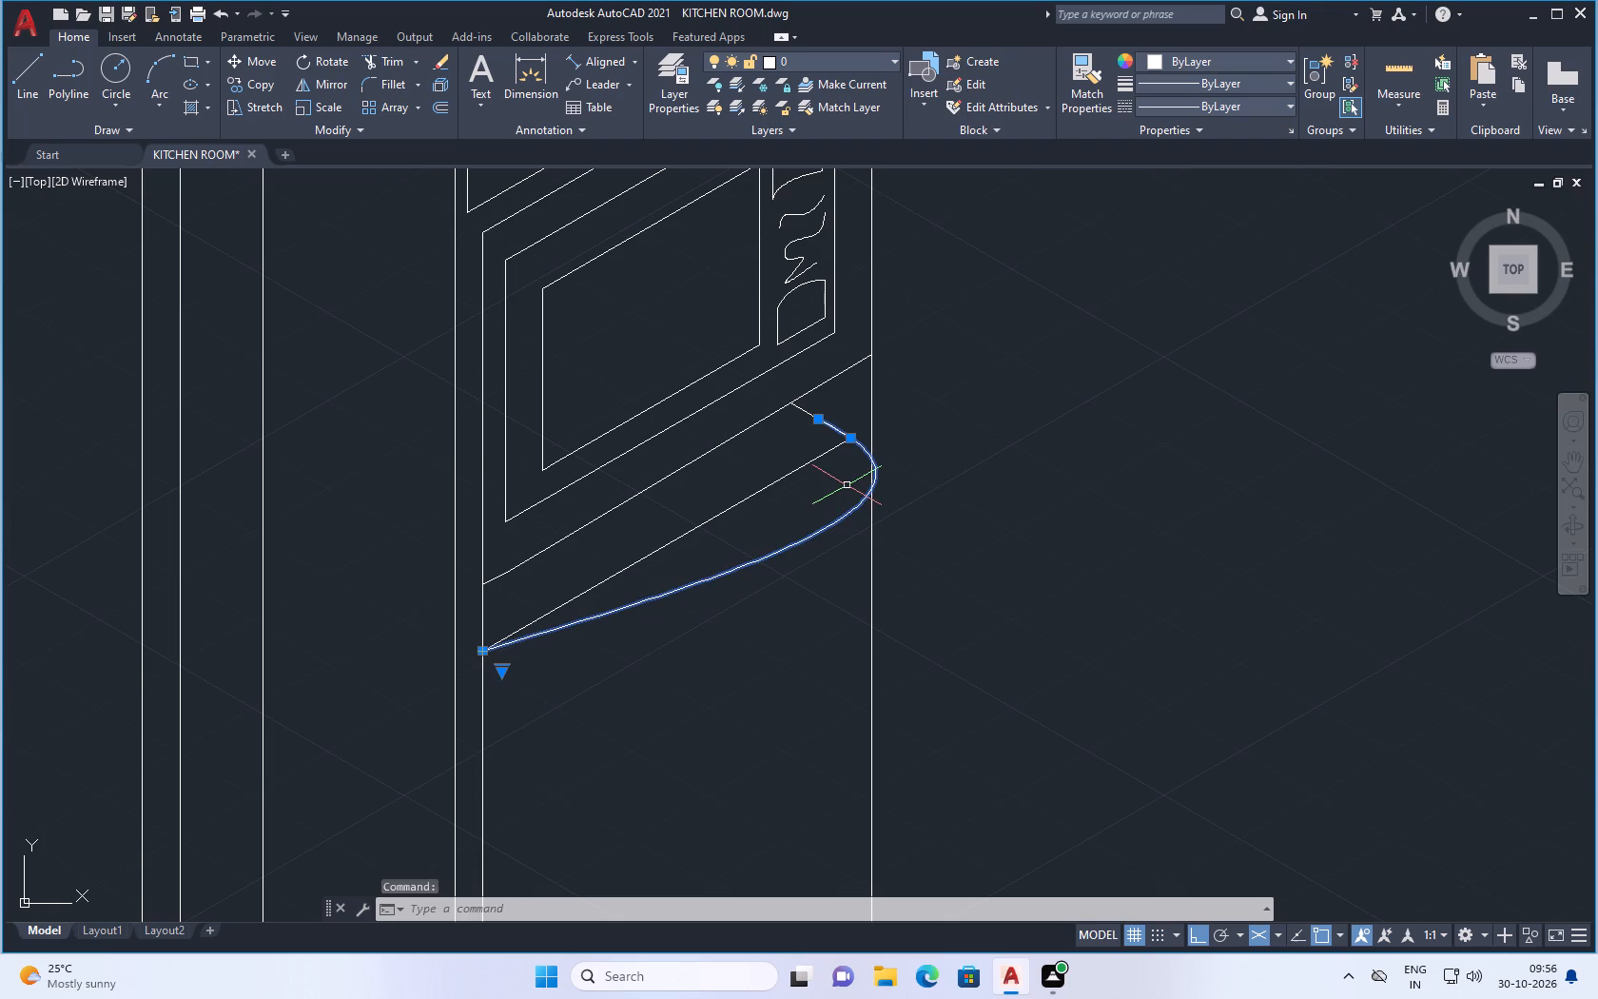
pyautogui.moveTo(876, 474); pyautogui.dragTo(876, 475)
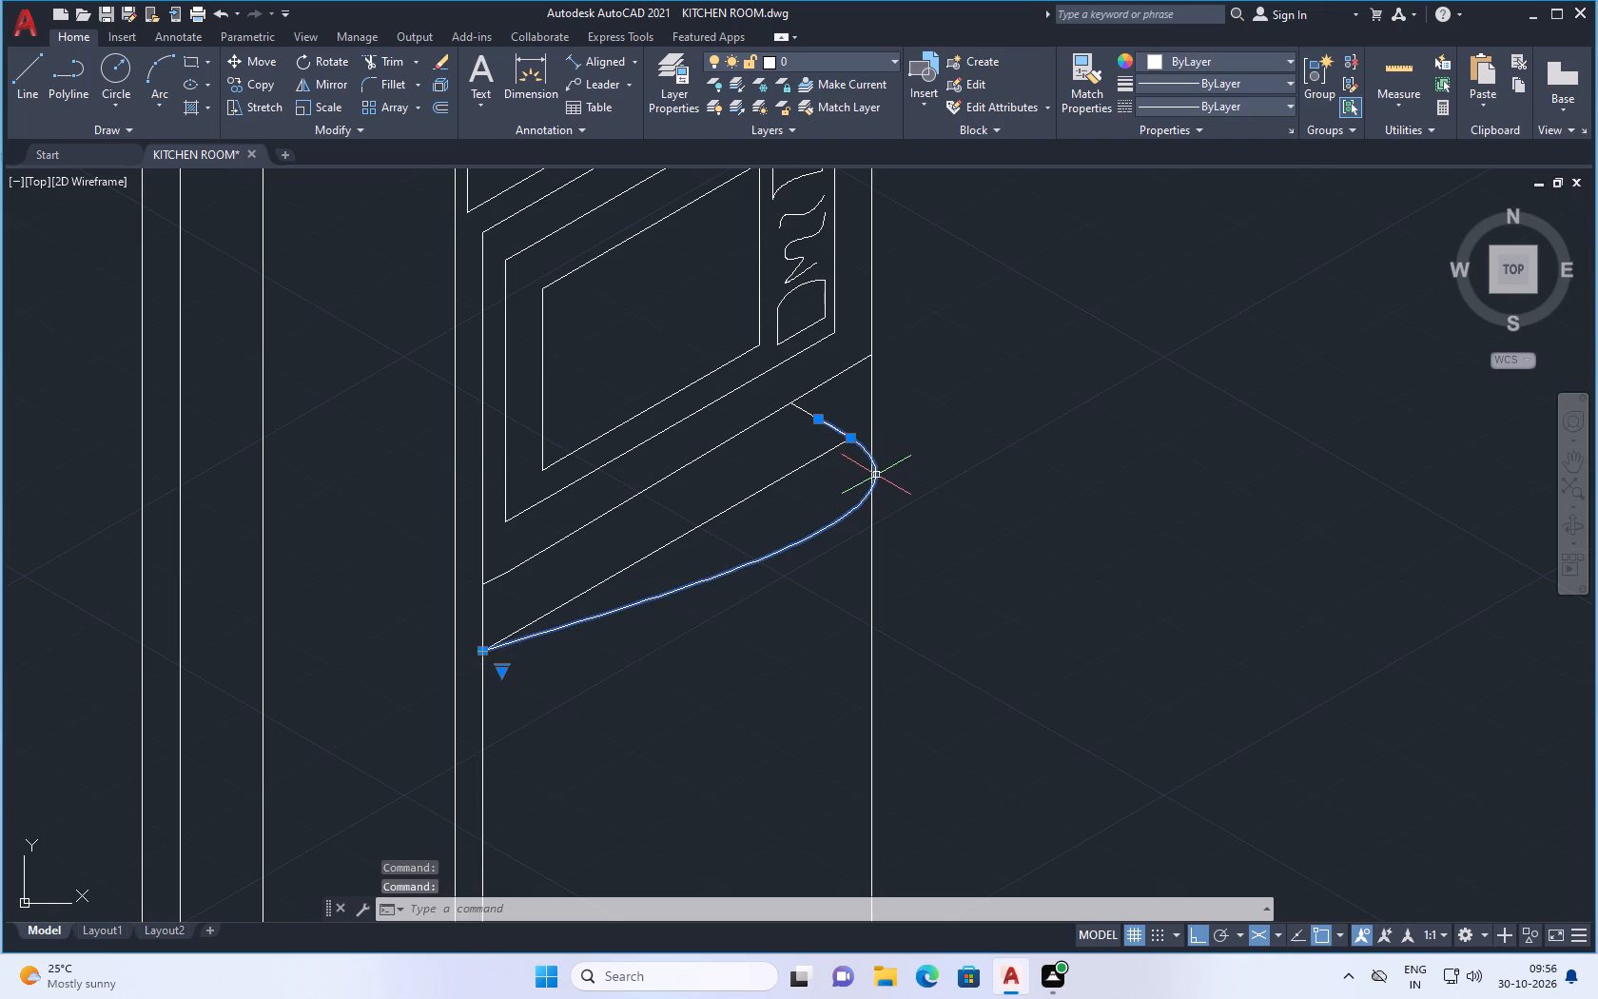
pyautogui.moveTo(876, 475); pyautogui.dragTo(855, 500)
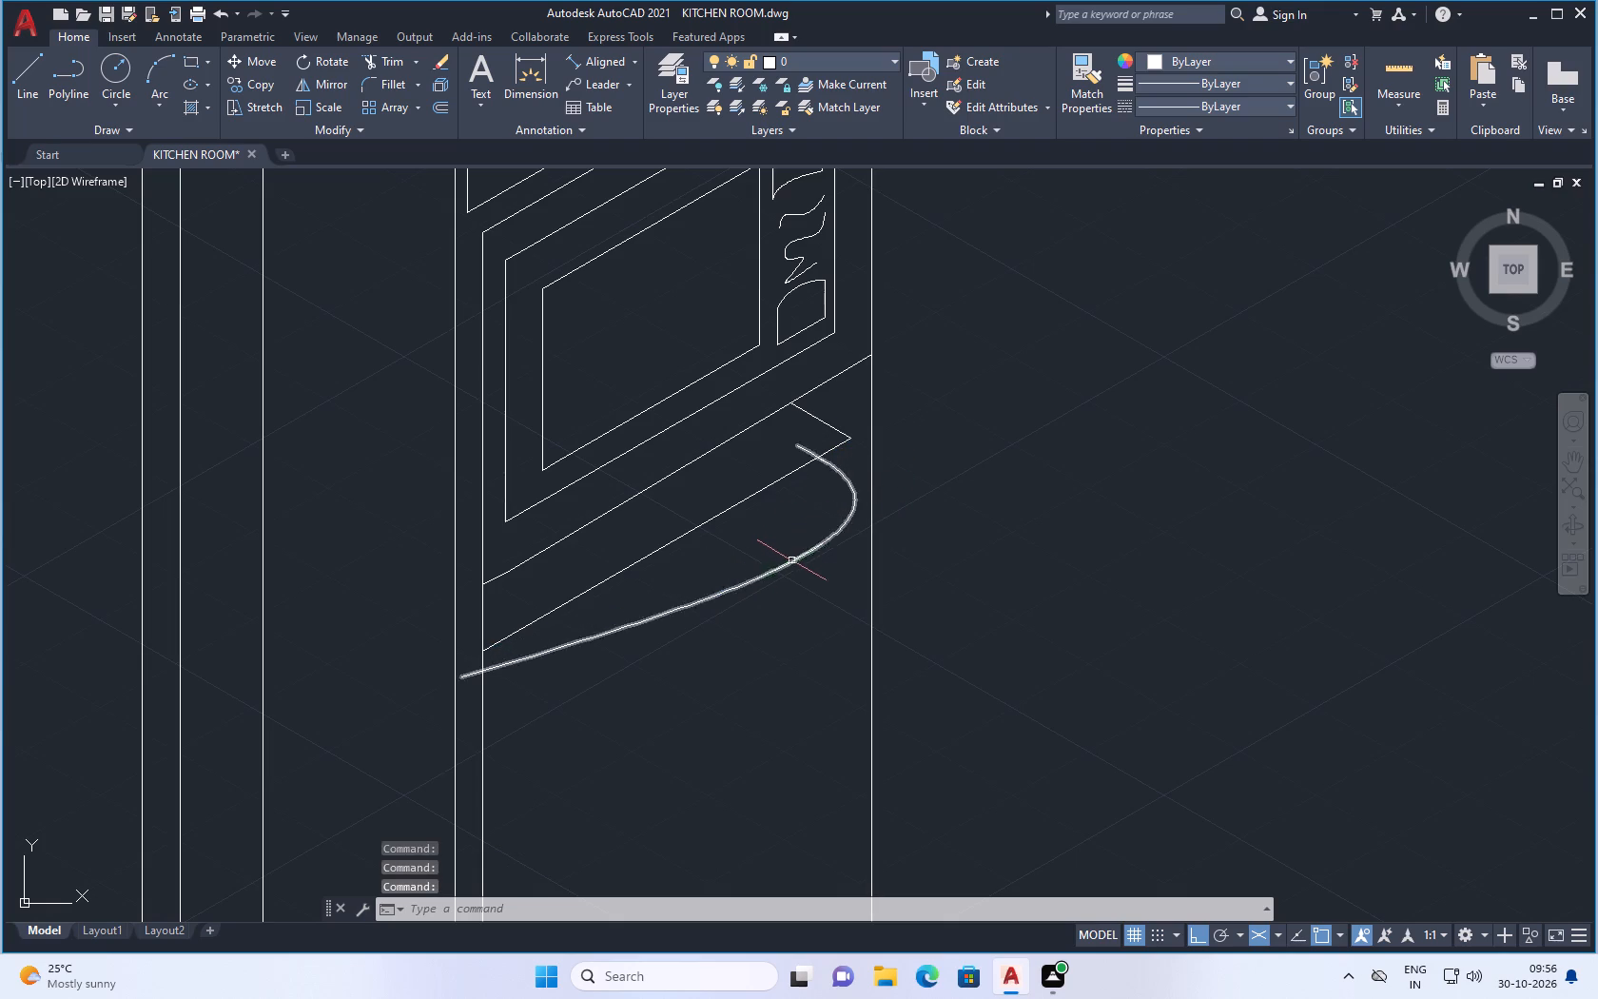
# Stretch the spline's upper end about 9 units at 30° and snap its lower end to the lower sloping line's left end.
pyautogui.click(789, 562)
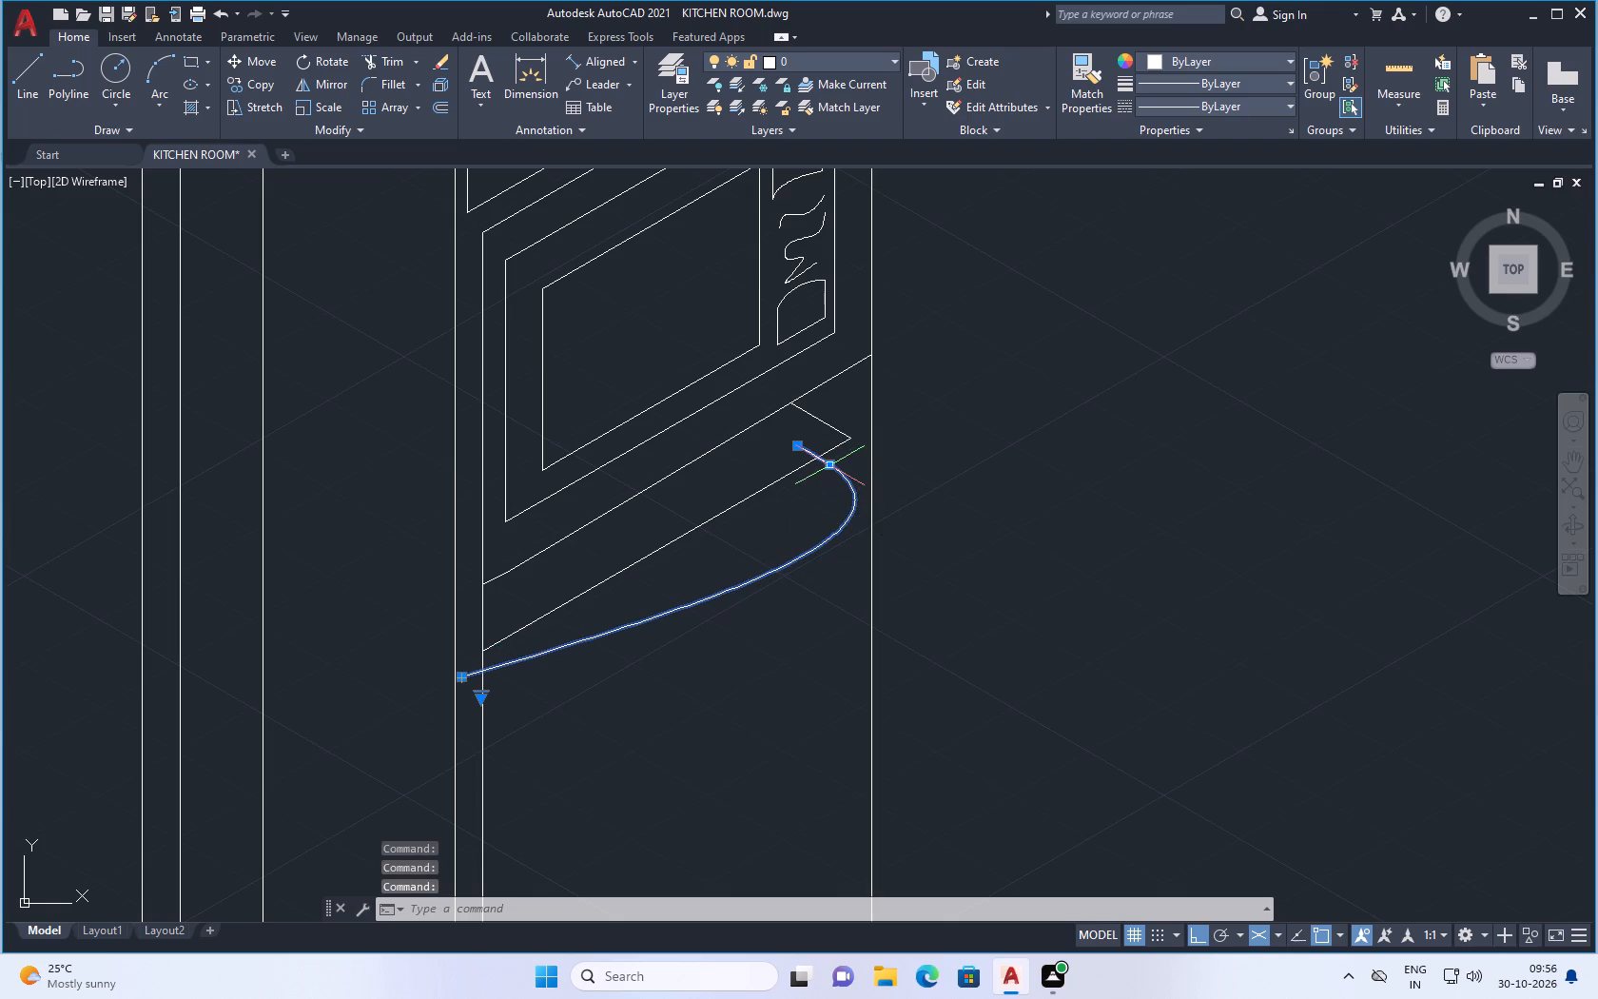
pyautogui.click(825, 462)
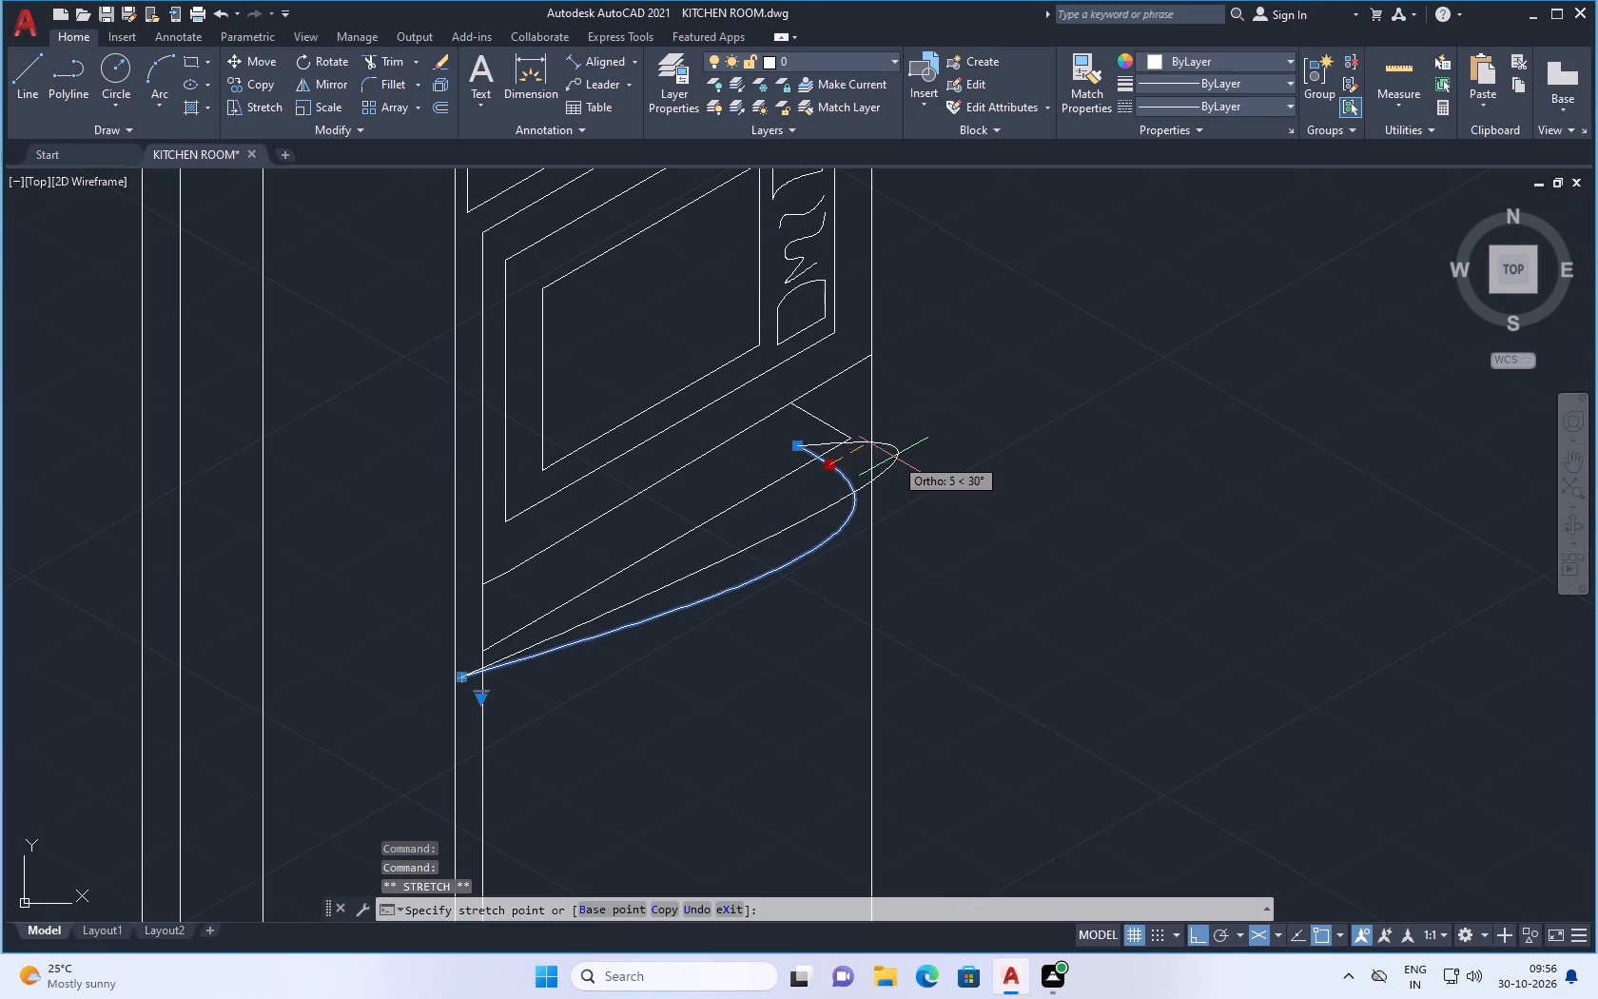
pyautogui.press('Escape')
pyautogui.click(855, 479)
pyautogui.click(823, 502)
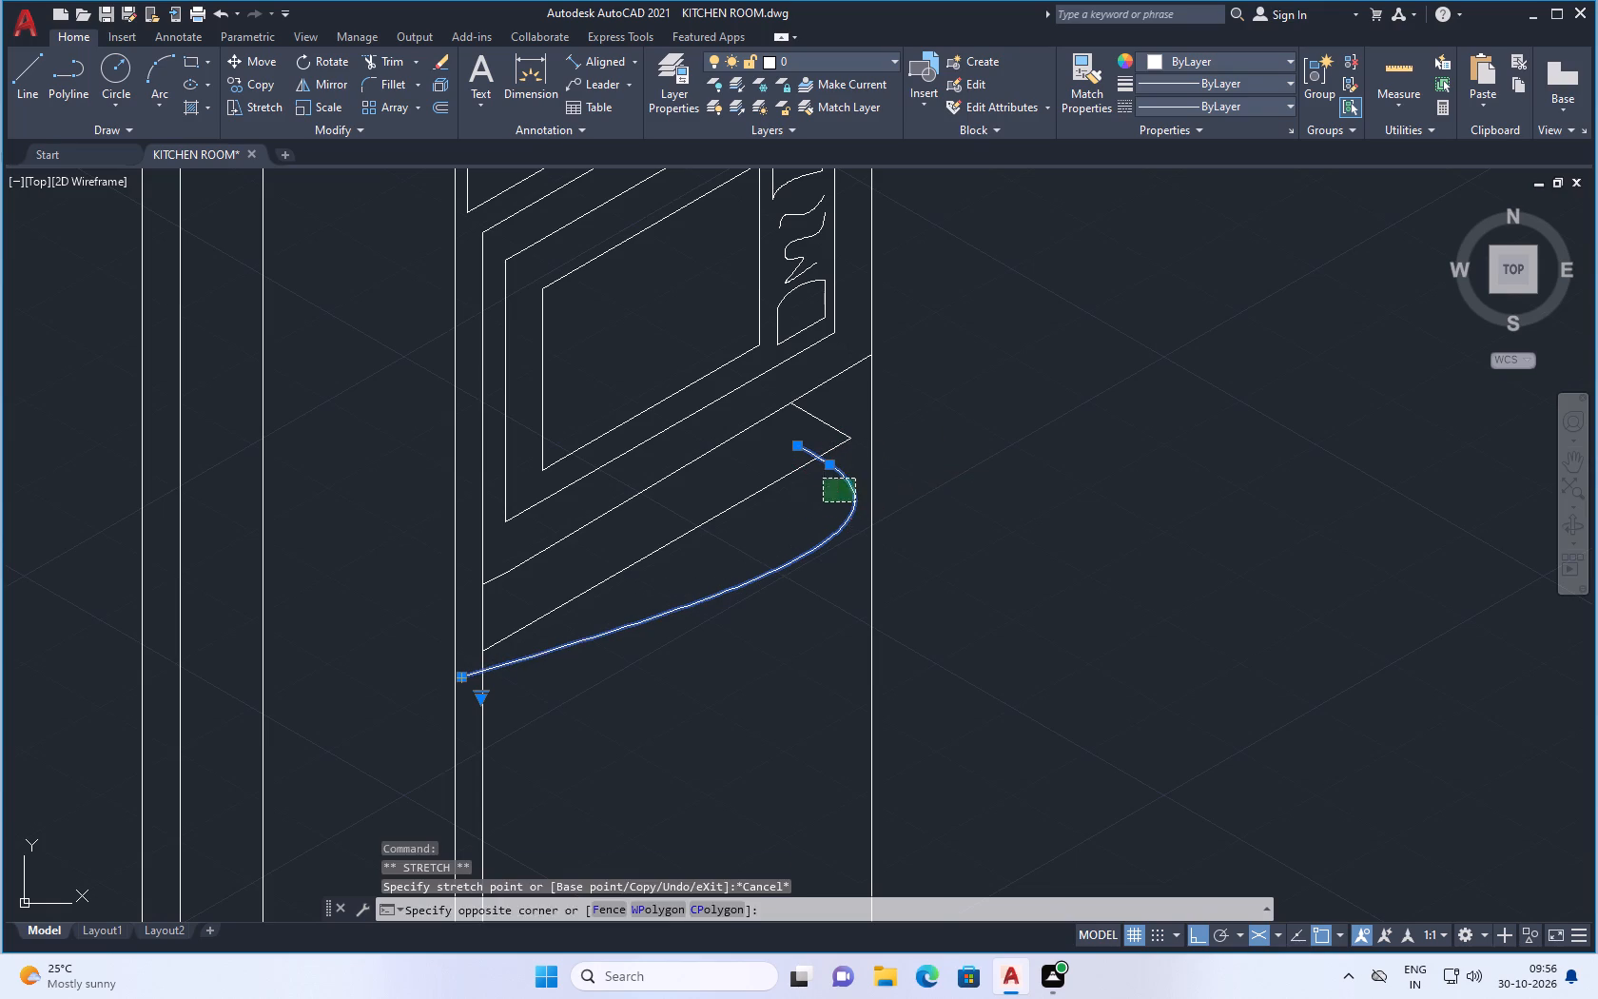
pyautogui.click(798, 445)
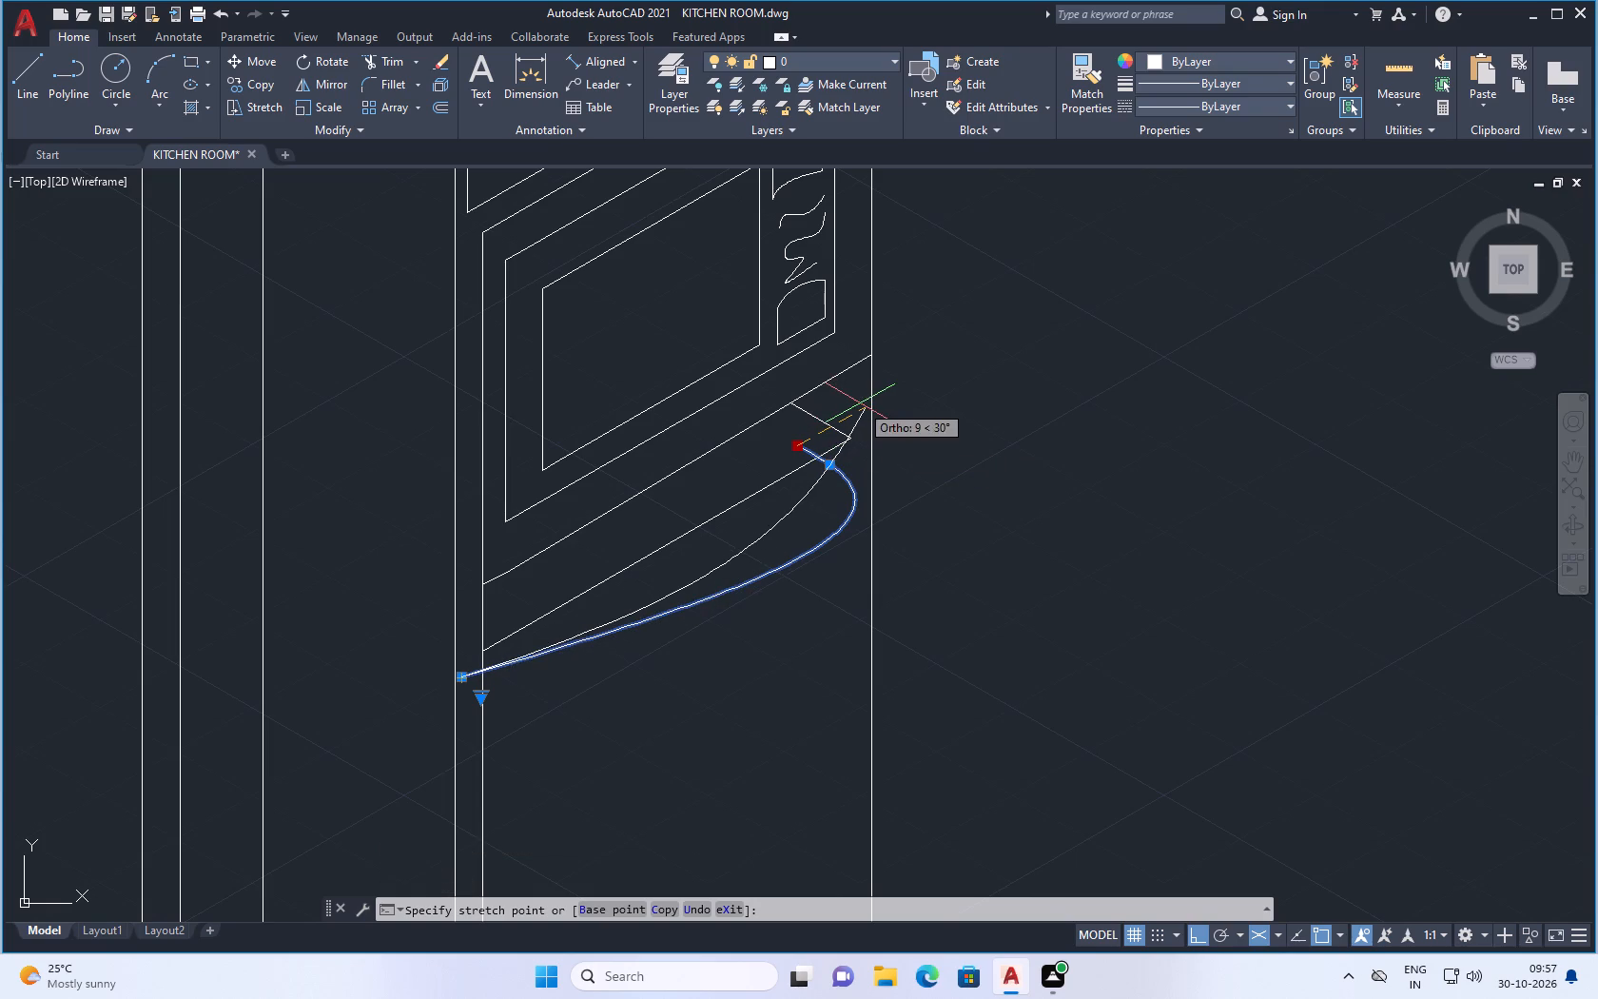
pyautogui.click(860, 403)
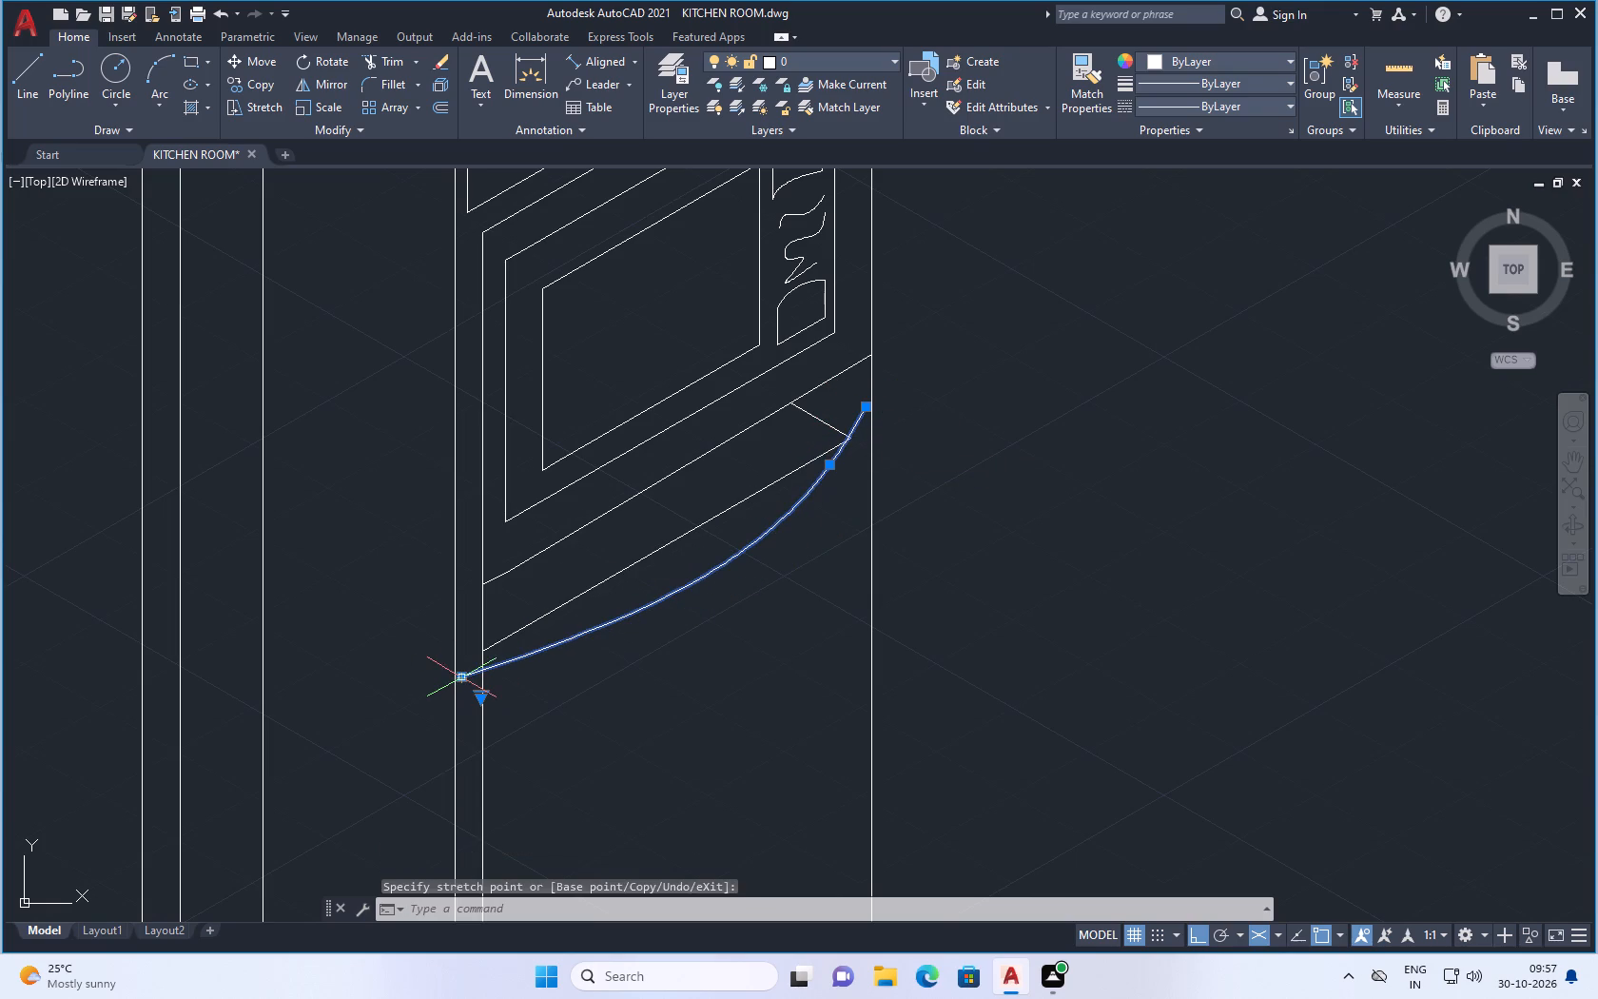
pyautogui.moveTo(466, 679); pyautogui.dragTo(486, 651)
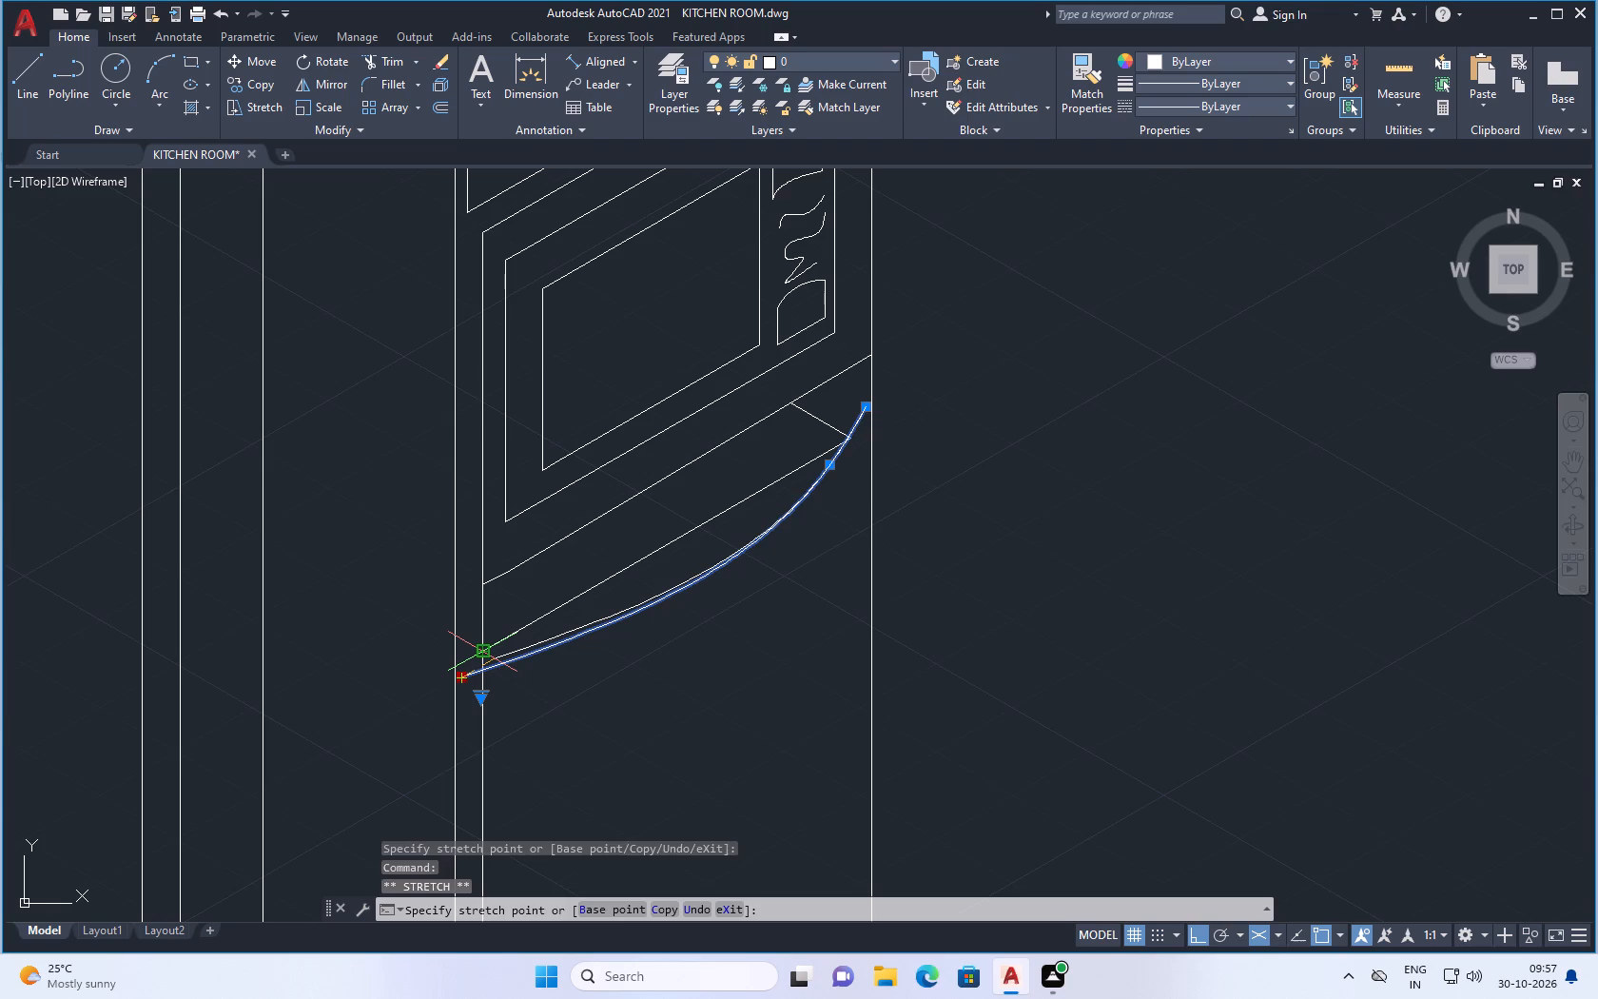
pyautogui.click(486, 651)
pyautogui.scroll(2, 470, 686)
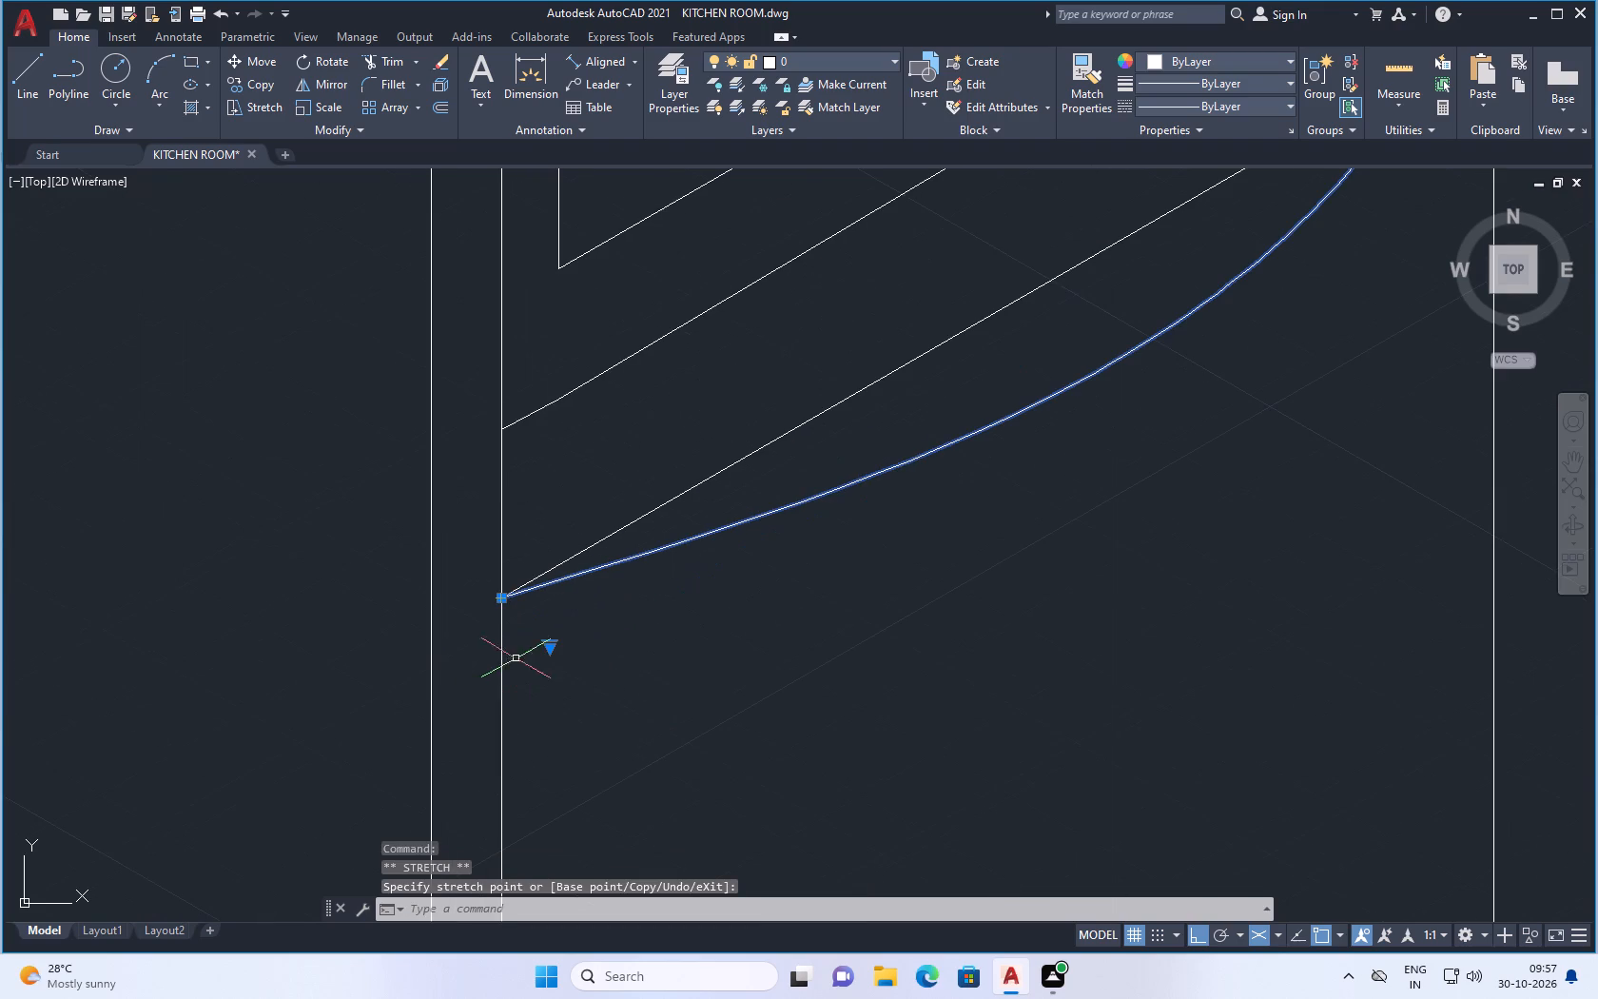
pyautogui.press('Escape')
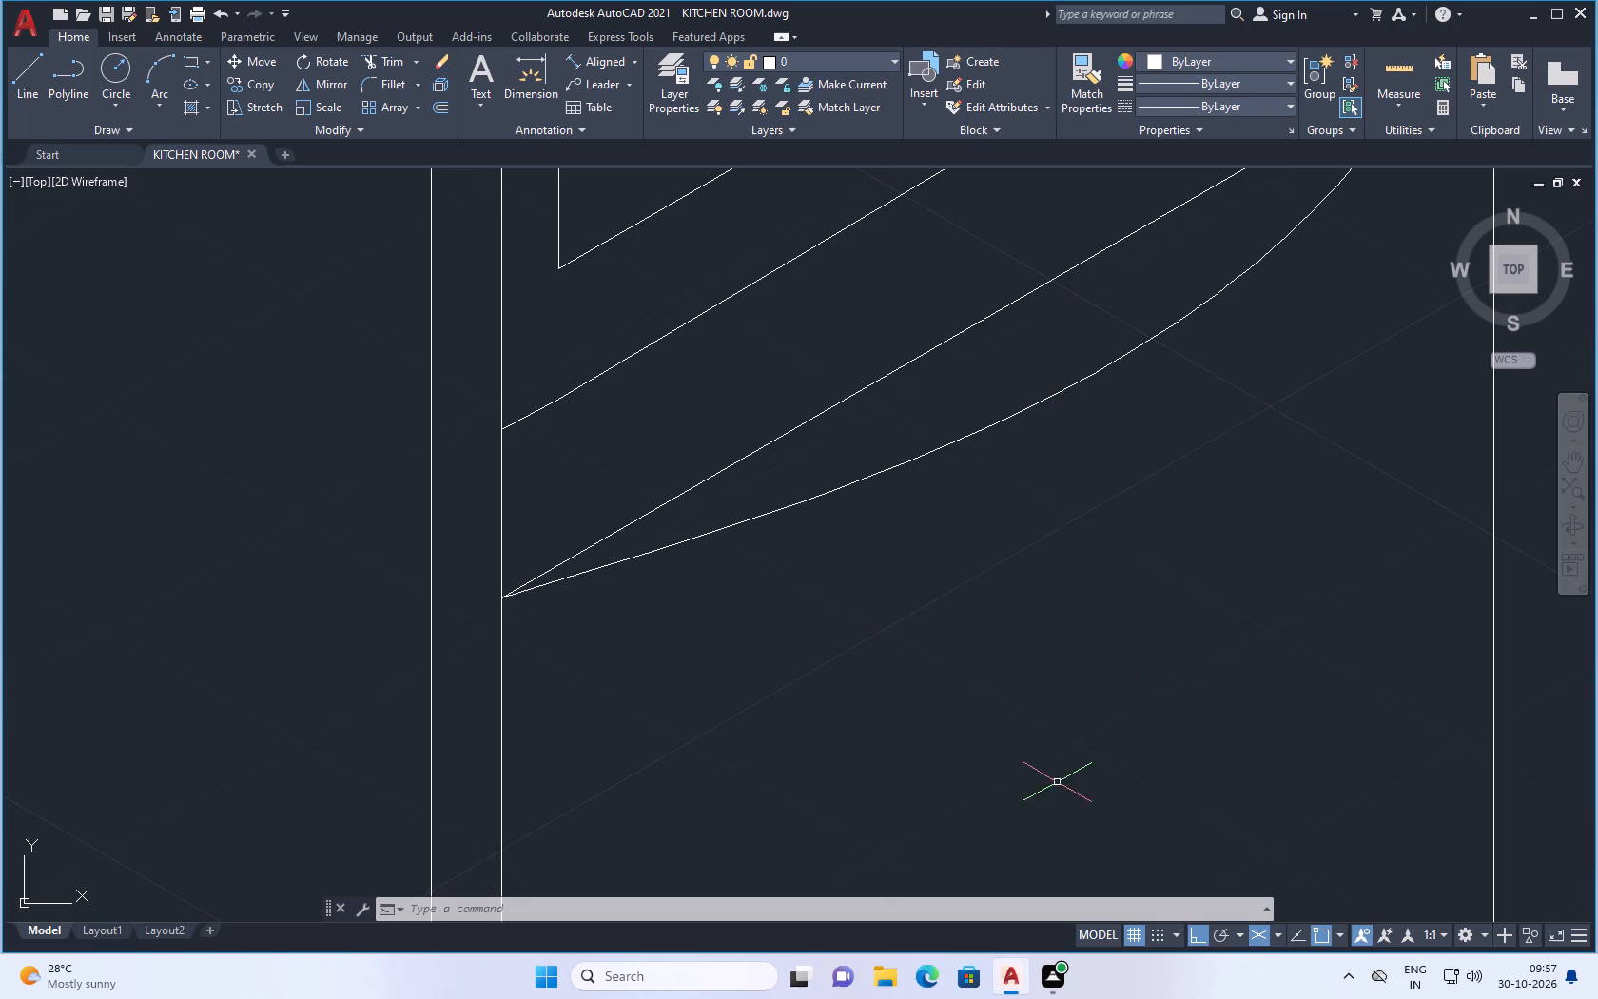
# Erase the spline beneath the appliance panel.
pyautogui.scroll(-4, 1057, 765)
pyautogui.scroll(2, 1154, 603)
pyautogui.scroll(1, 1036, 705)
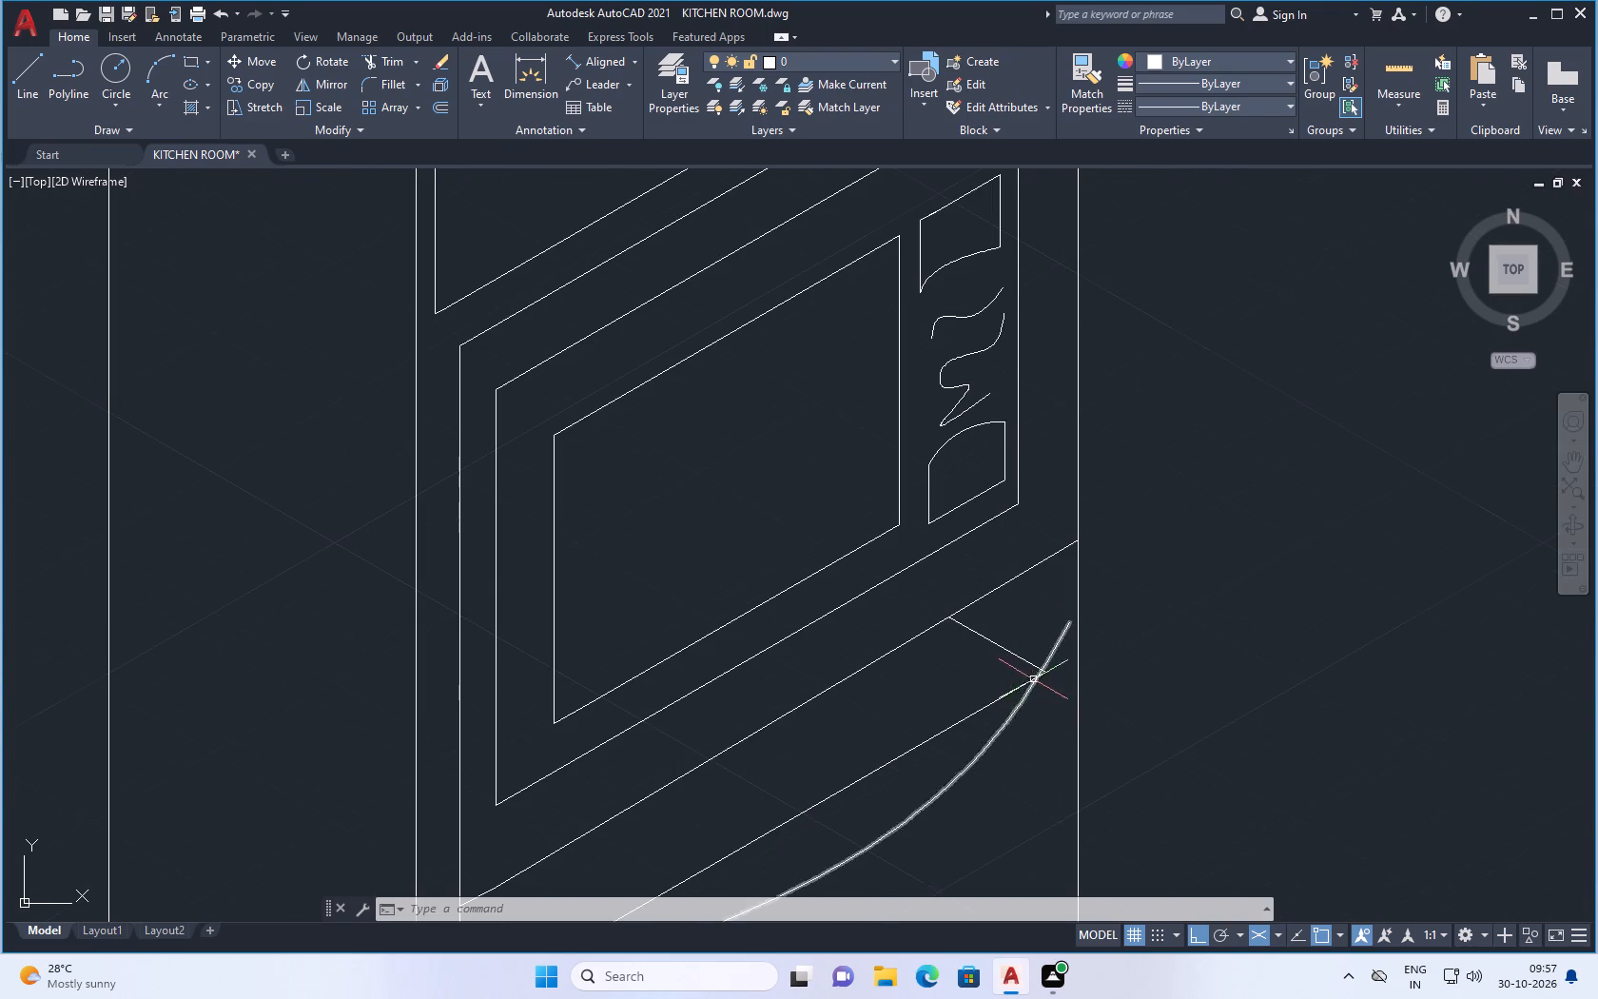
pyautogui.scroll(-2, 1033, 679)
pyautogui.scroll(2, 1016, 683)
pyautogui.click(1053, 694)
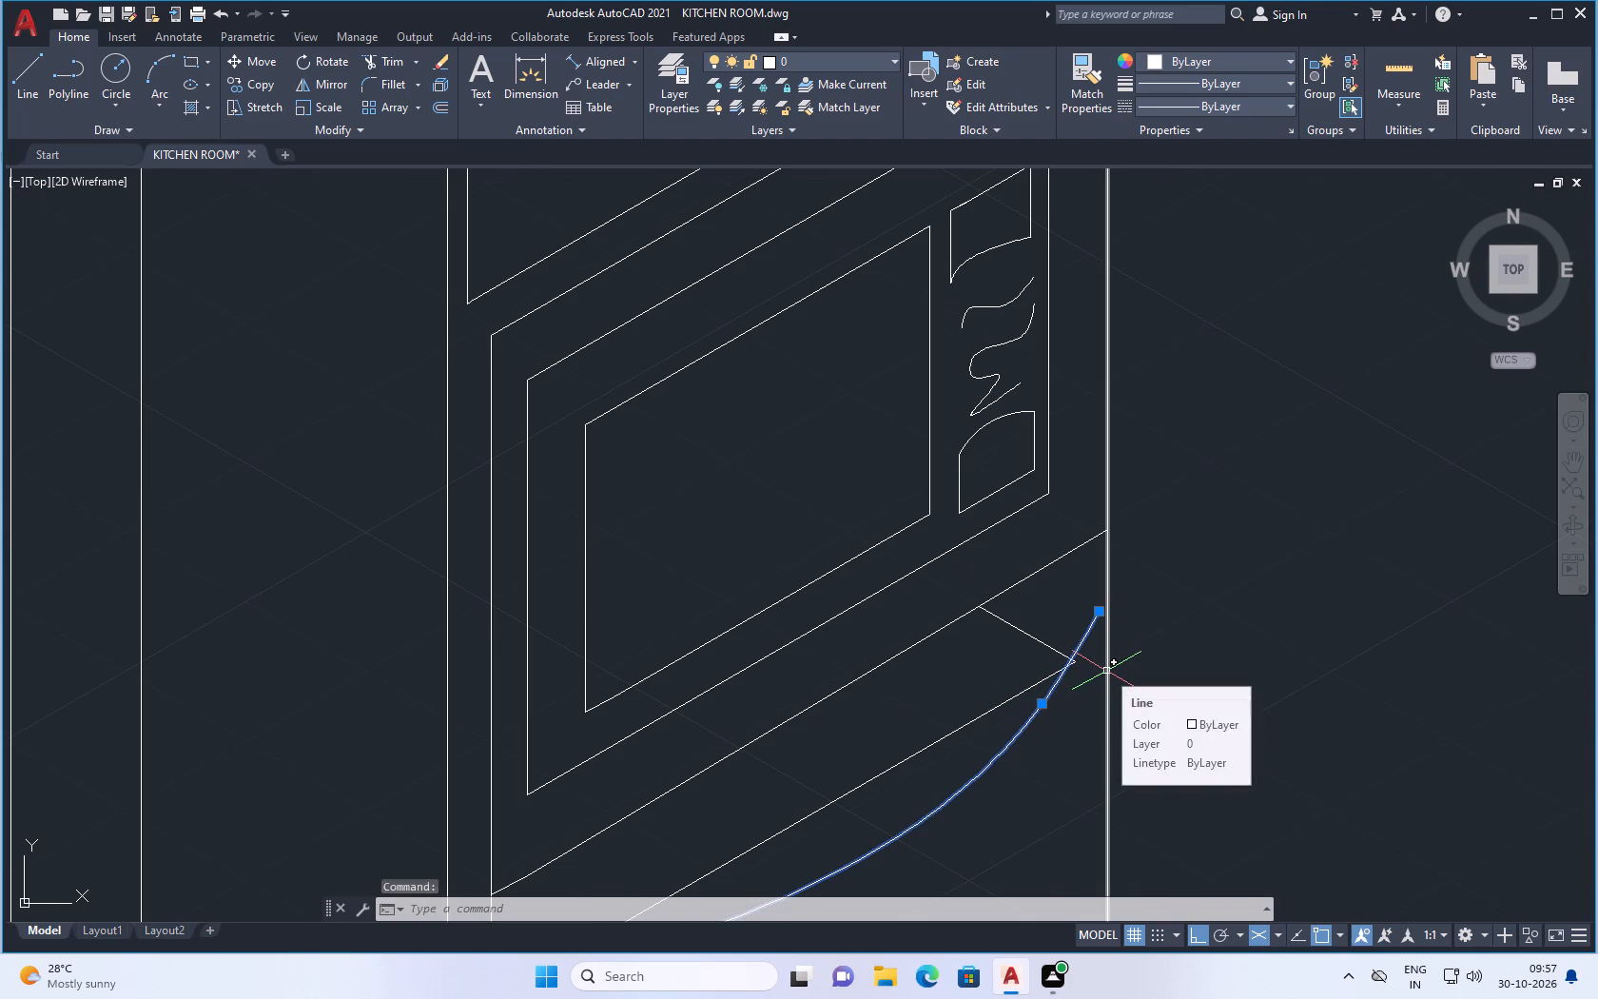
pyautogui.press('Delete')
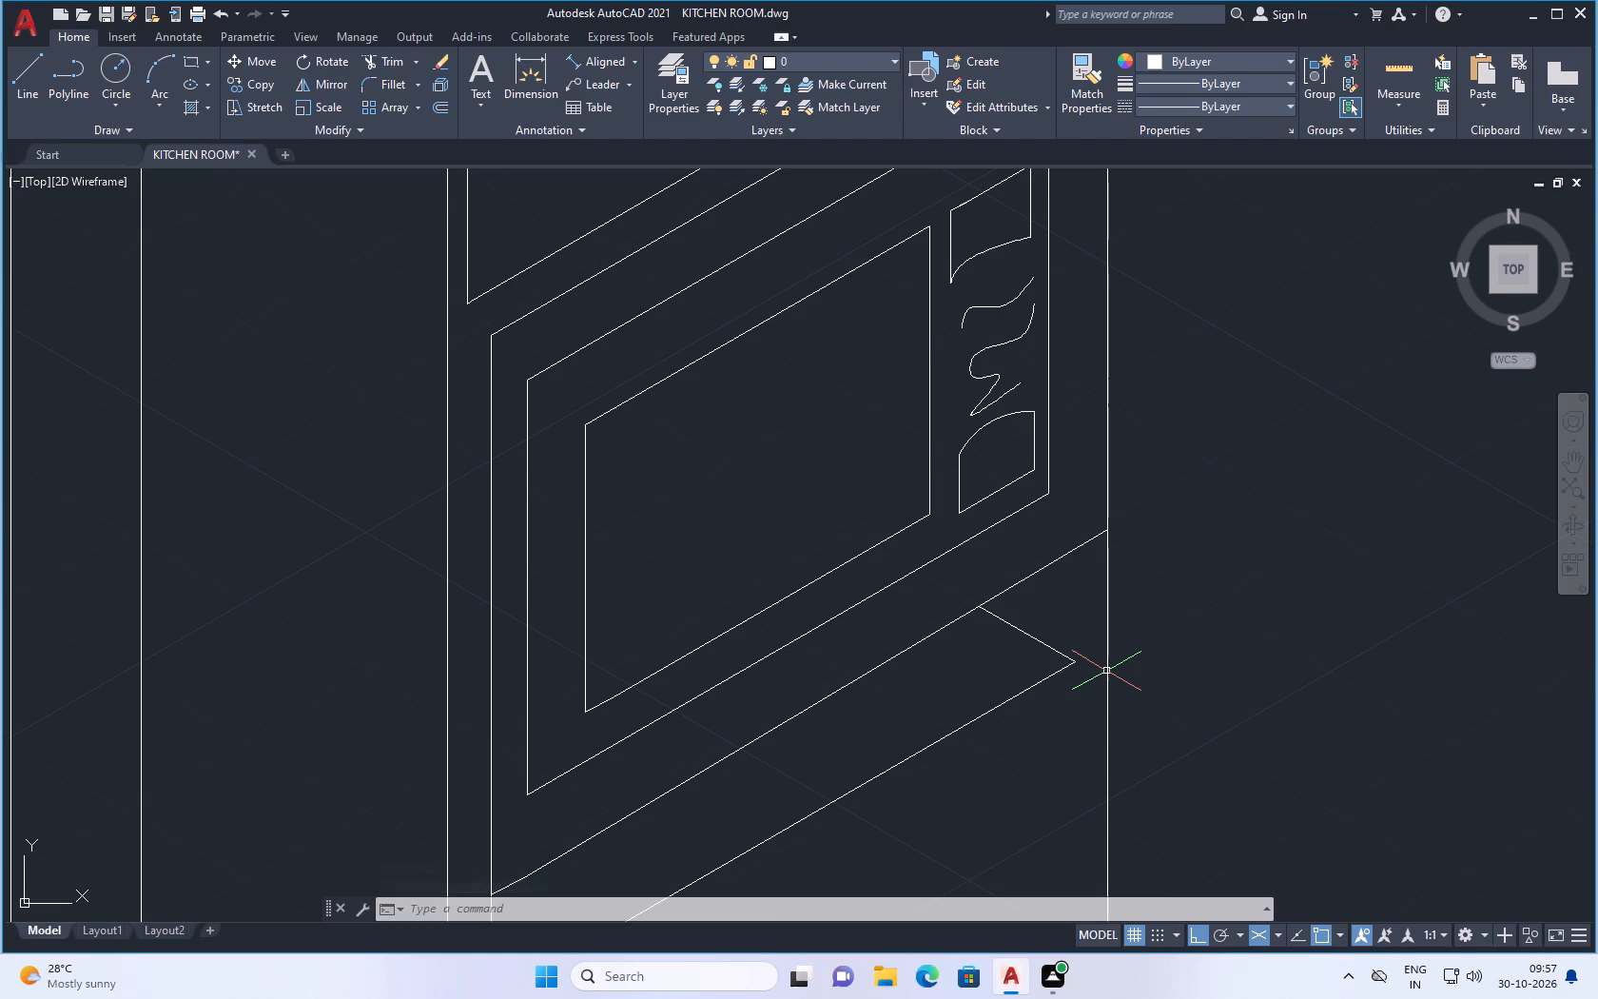
# Draw a three-point arc from the lower sloping line's left end through its right end, ending on the short 150° return line.
pyautogui.scroll(-3, 812, 524)
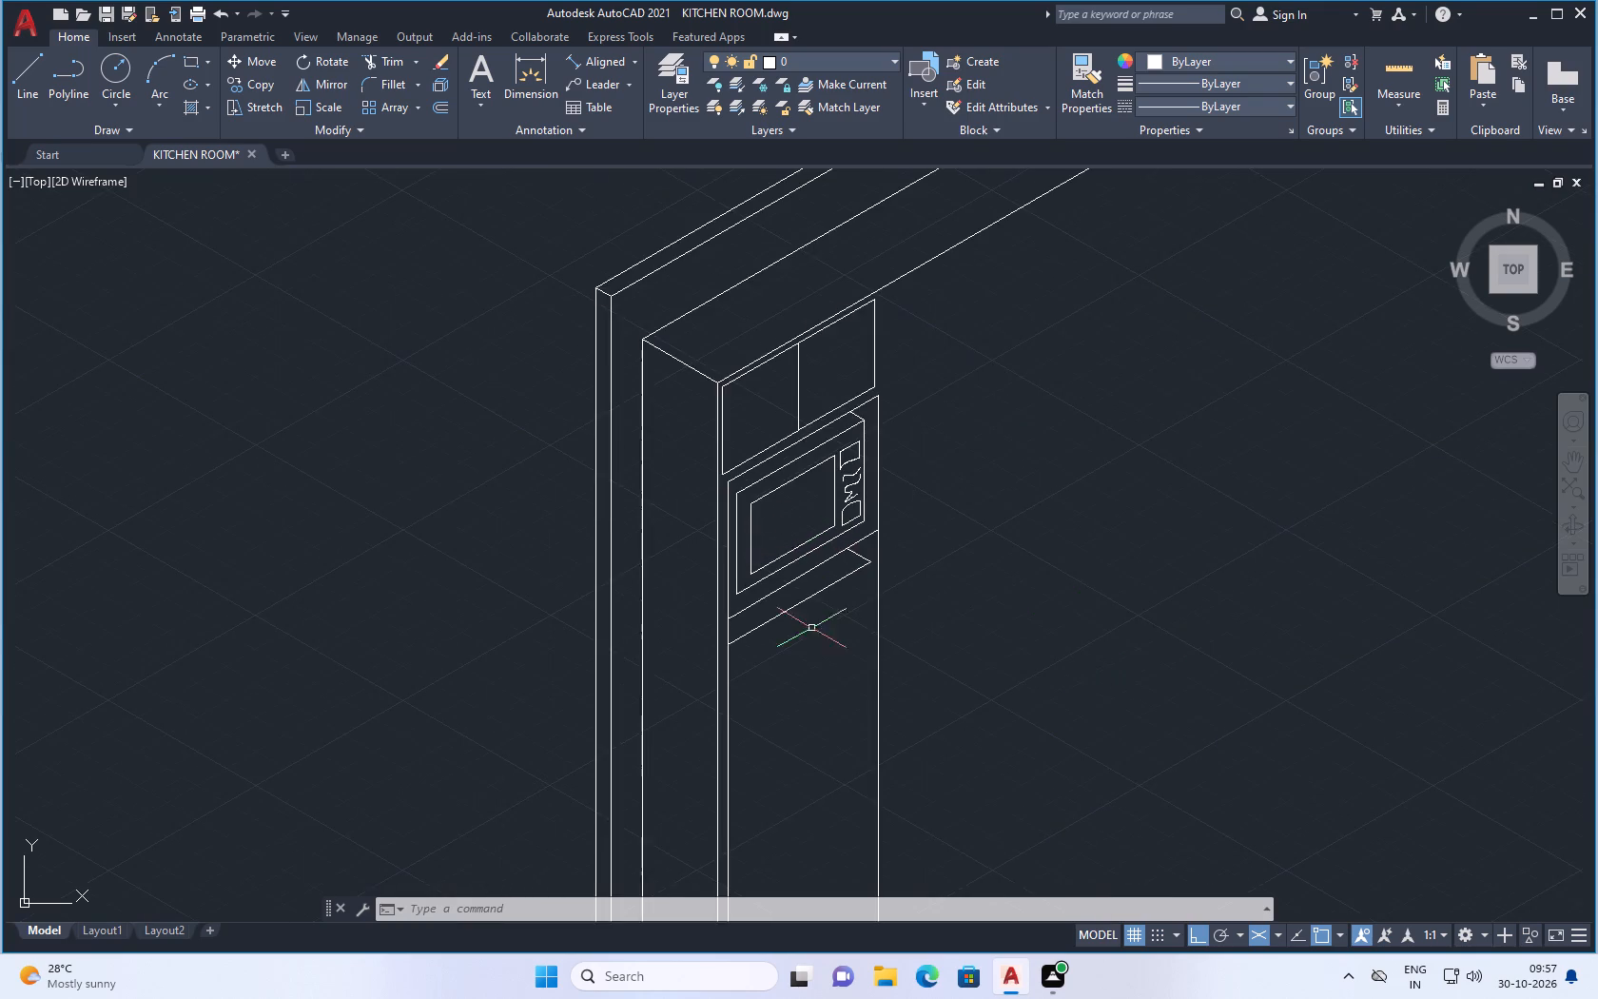
pyautogui.scroll(2, 820, 681)
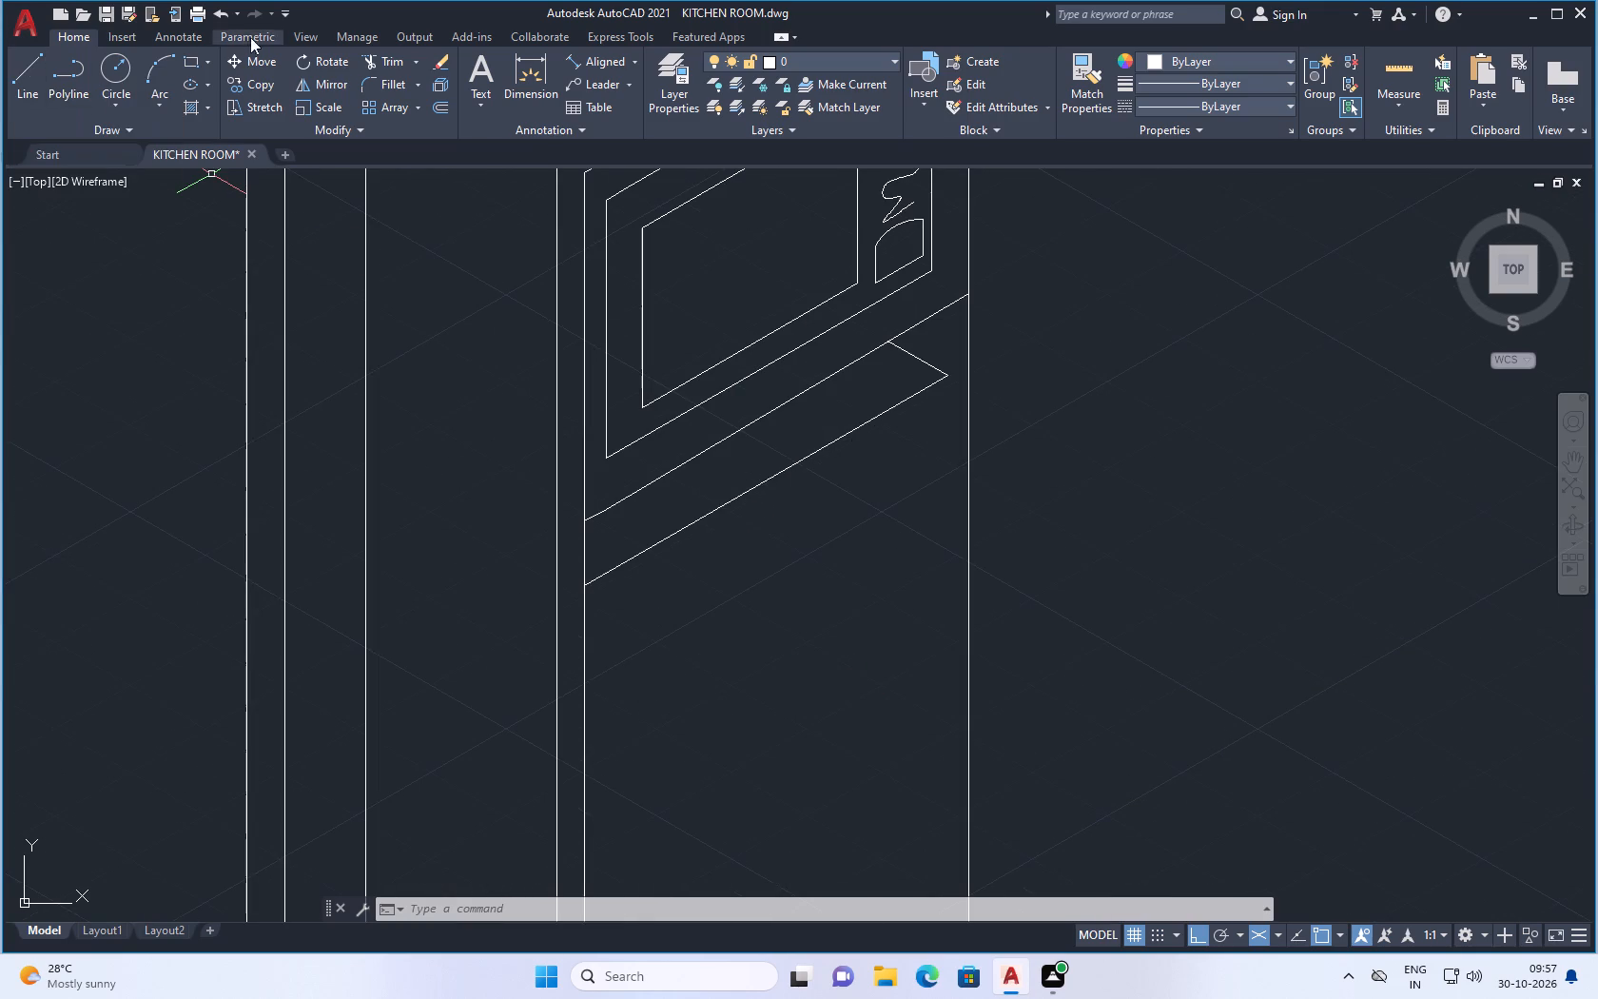
pyautogui.click(152, 72)
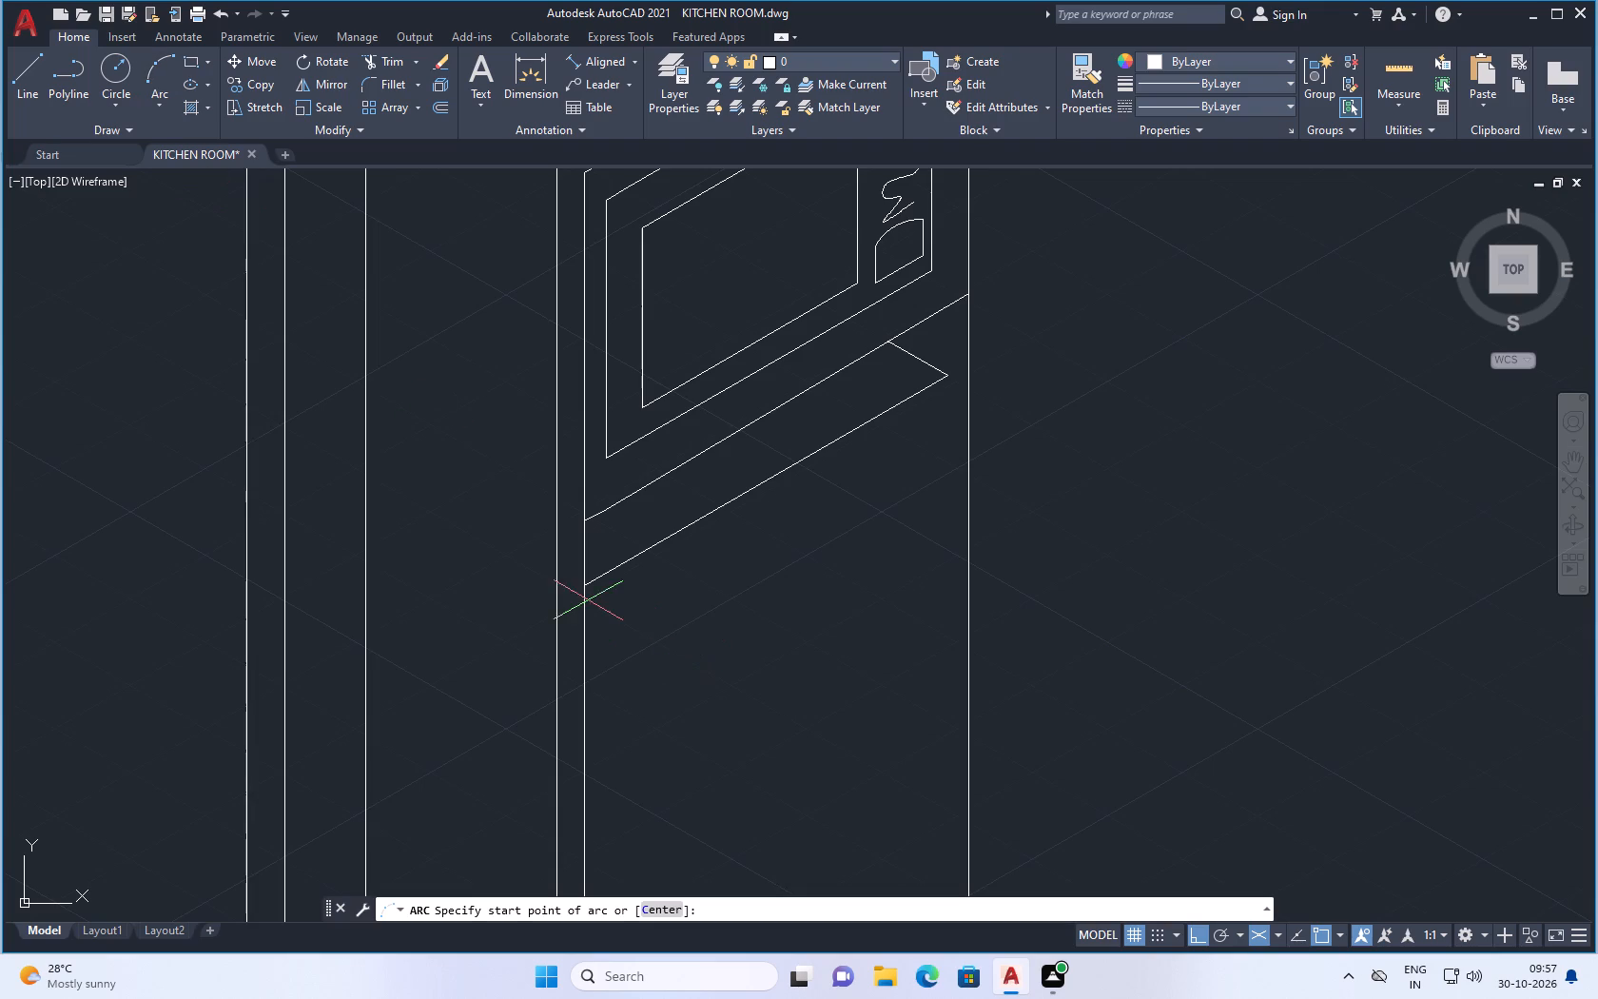
pyautogui.click(588, 591)
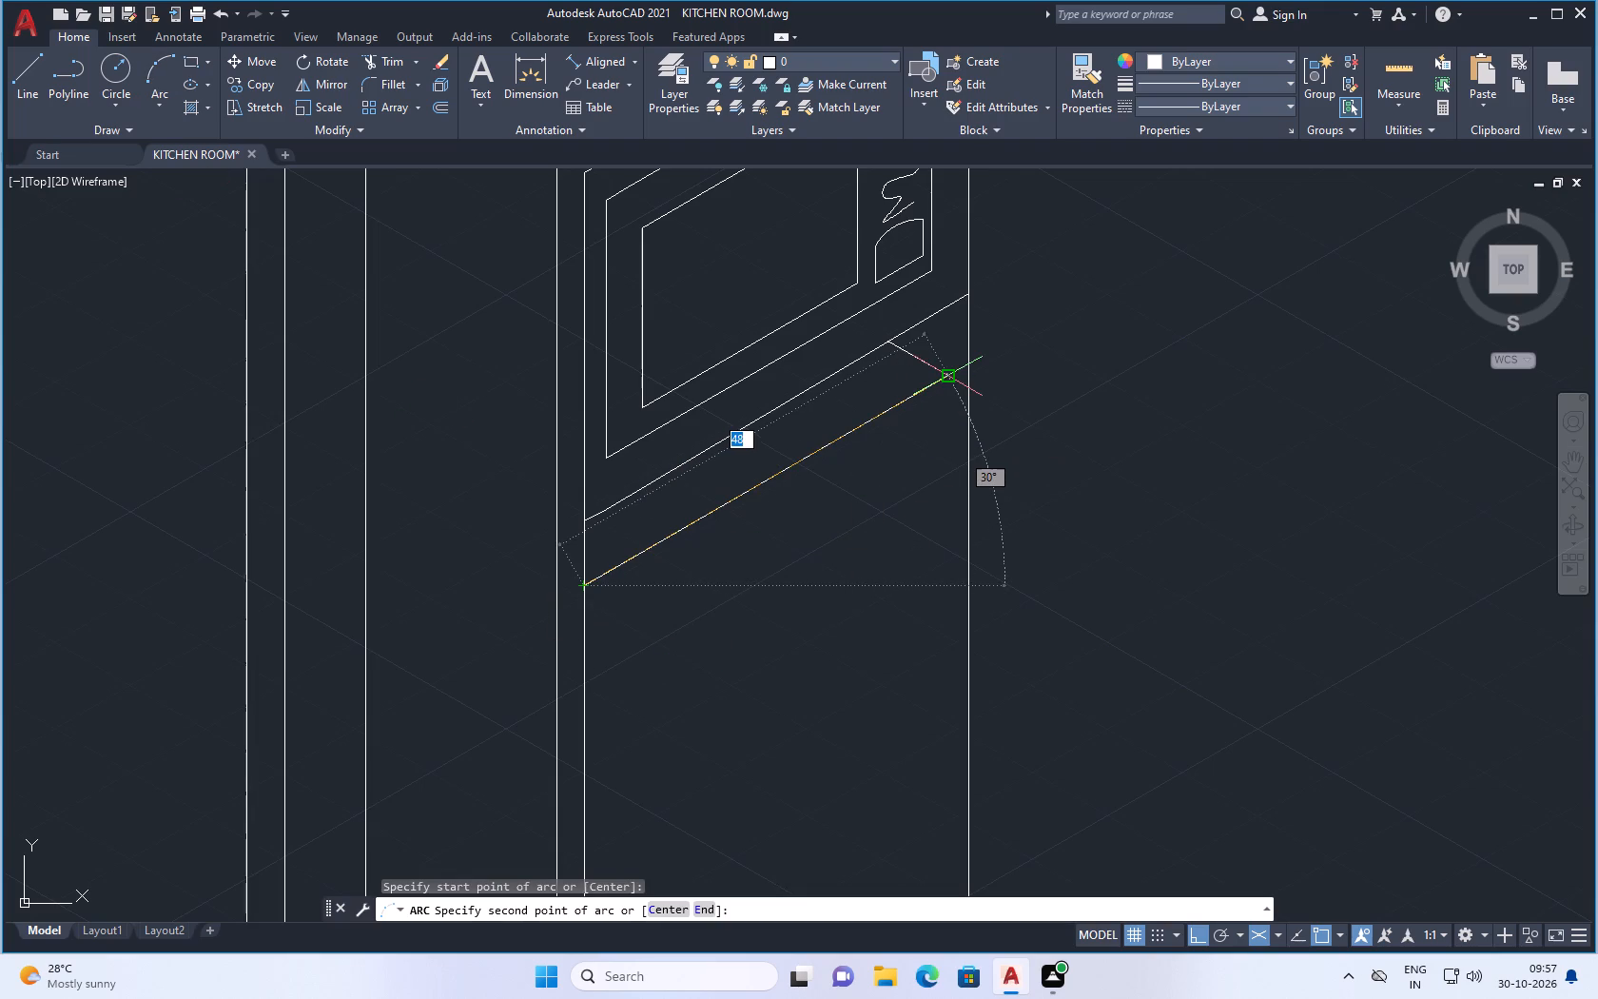
pyautogui.click(953, 374)
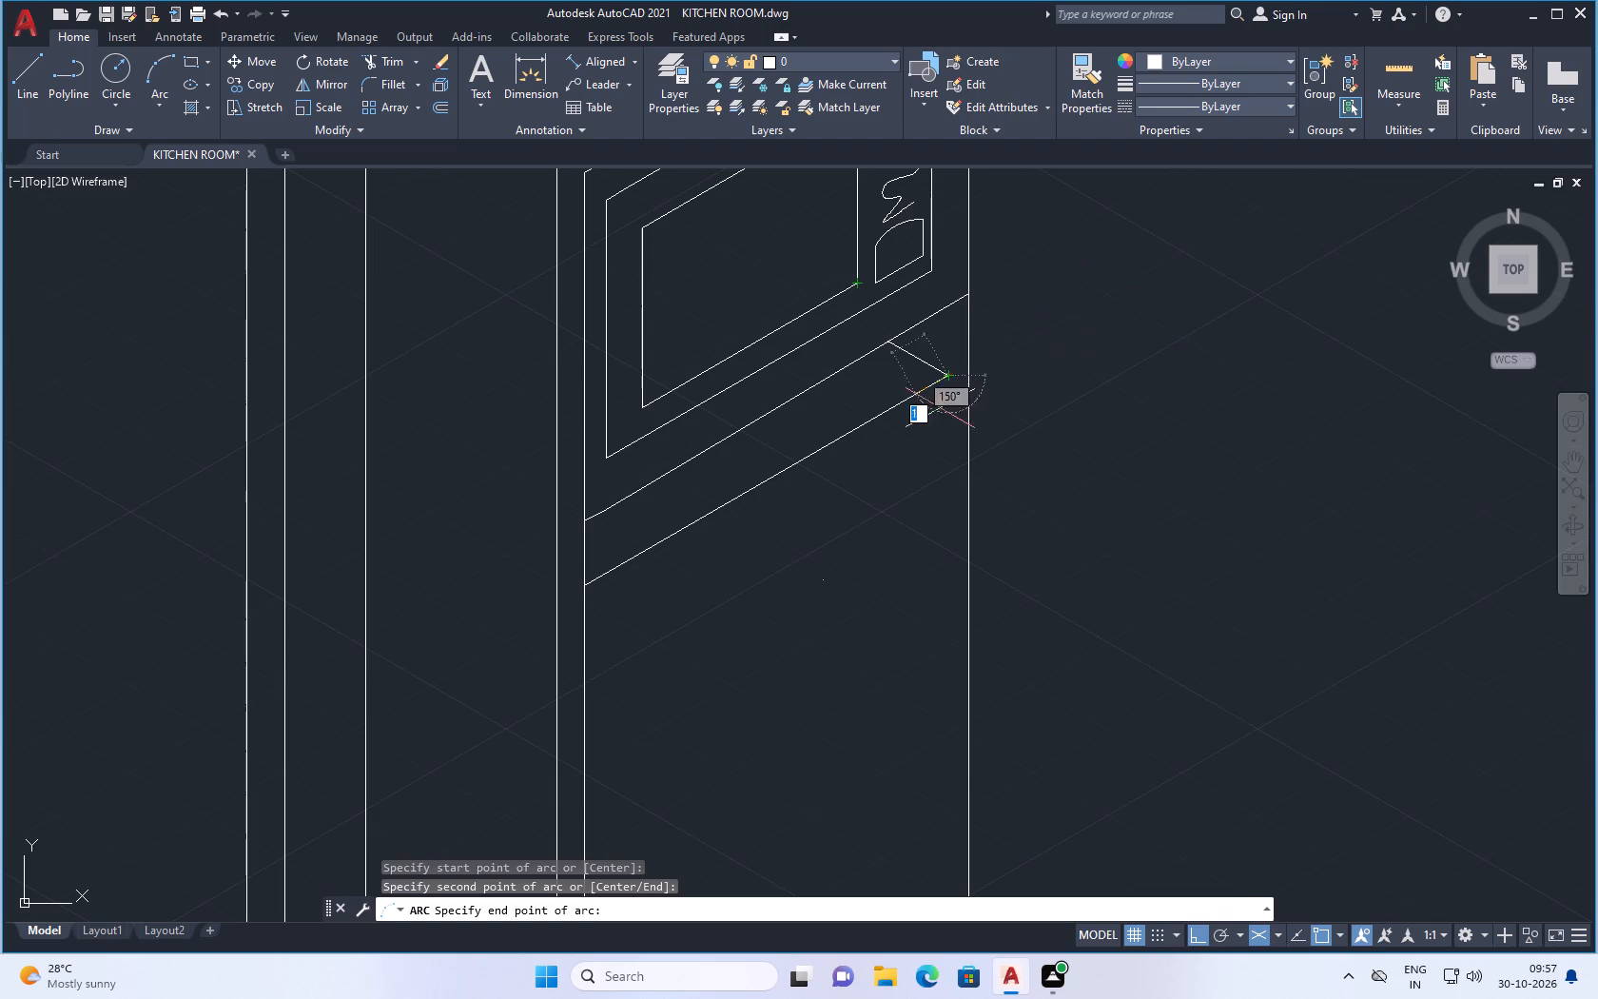
pyautogui.click(947, 360)
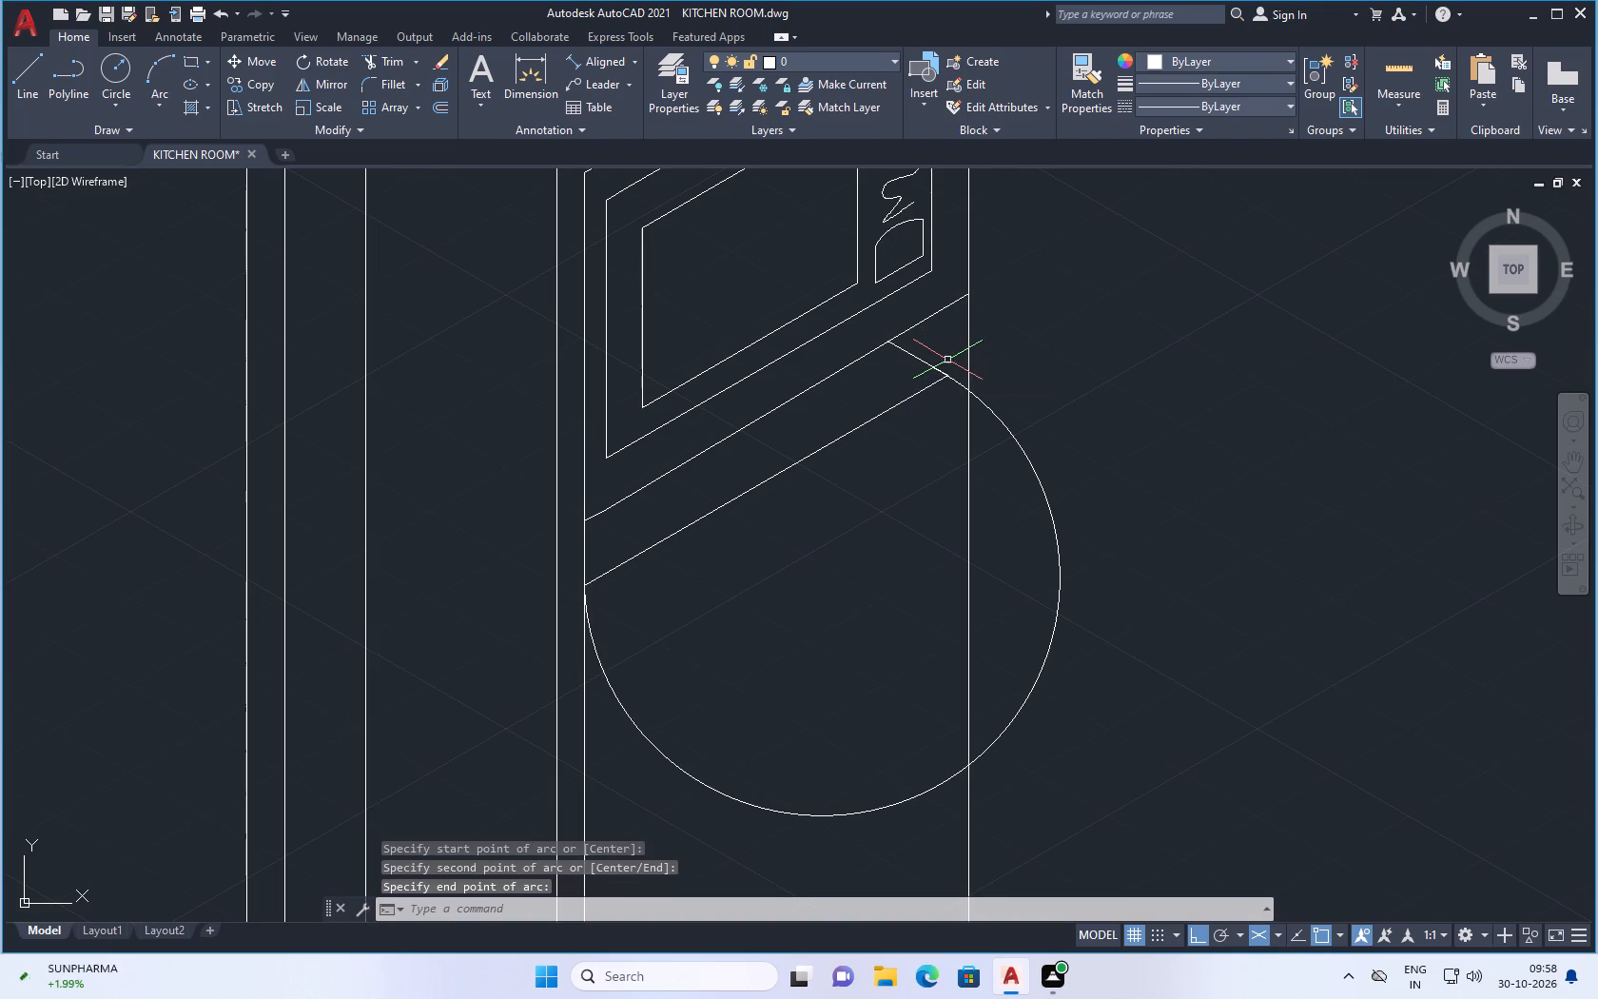
# Stretch the arc's midpoint about 43 units at 150° to form a shallower arc of about 33 radius beneath the sloping line.
pyautogui.click(1018, 713)
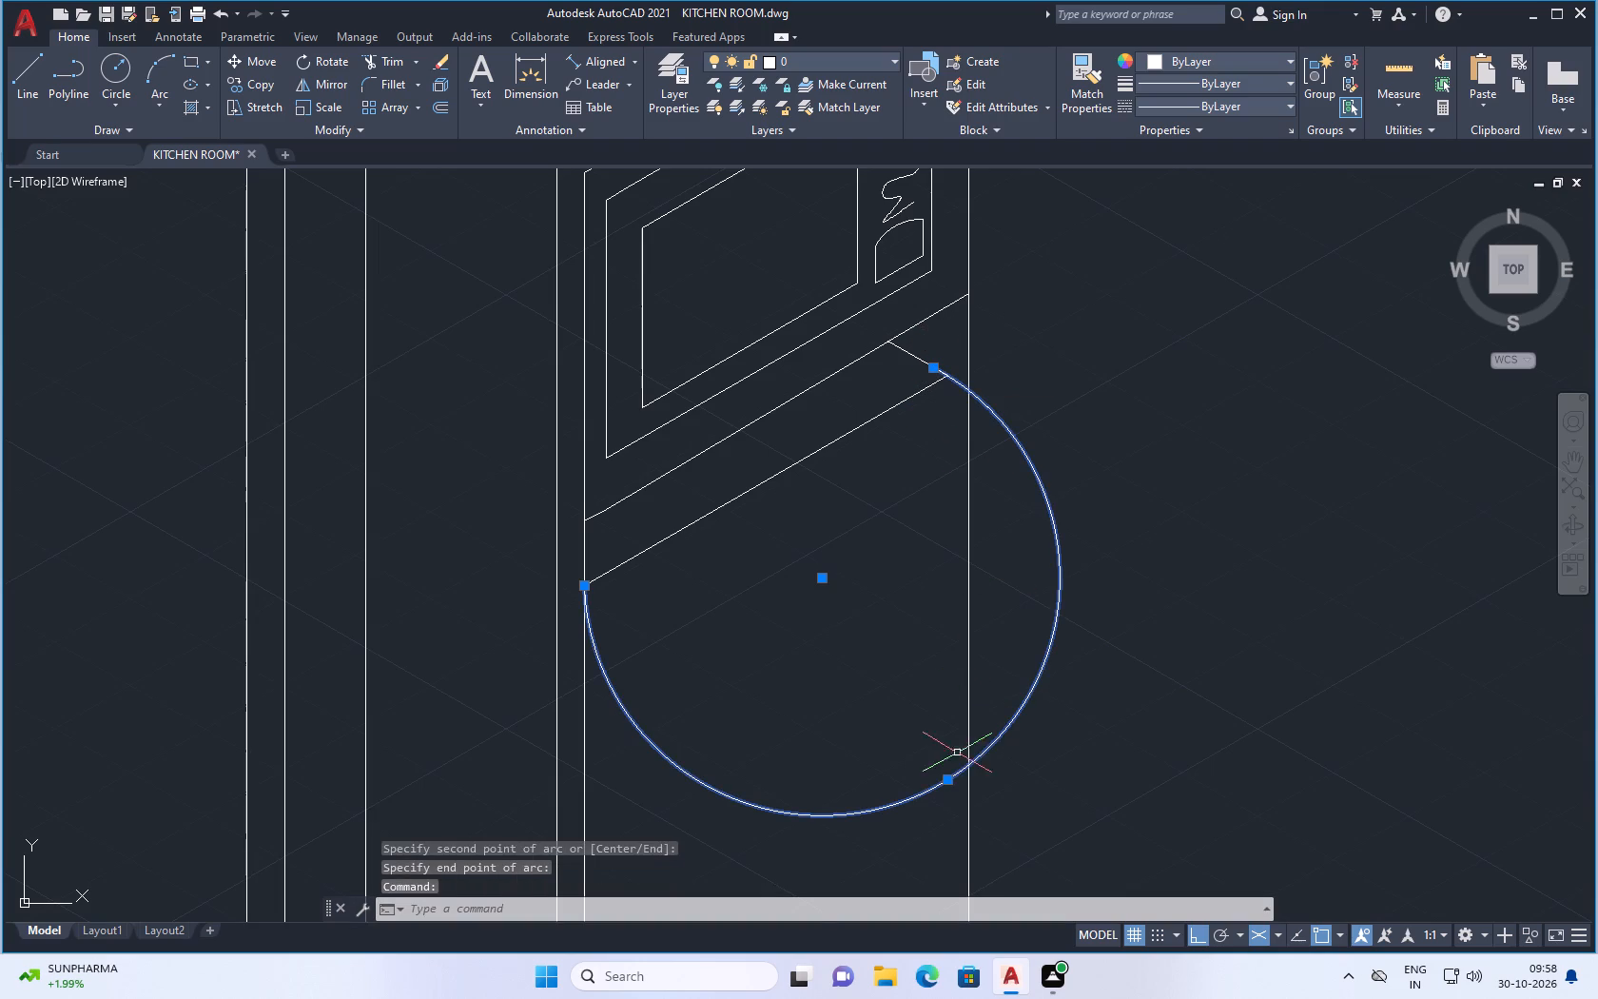
pyautogui.click(953, 779)
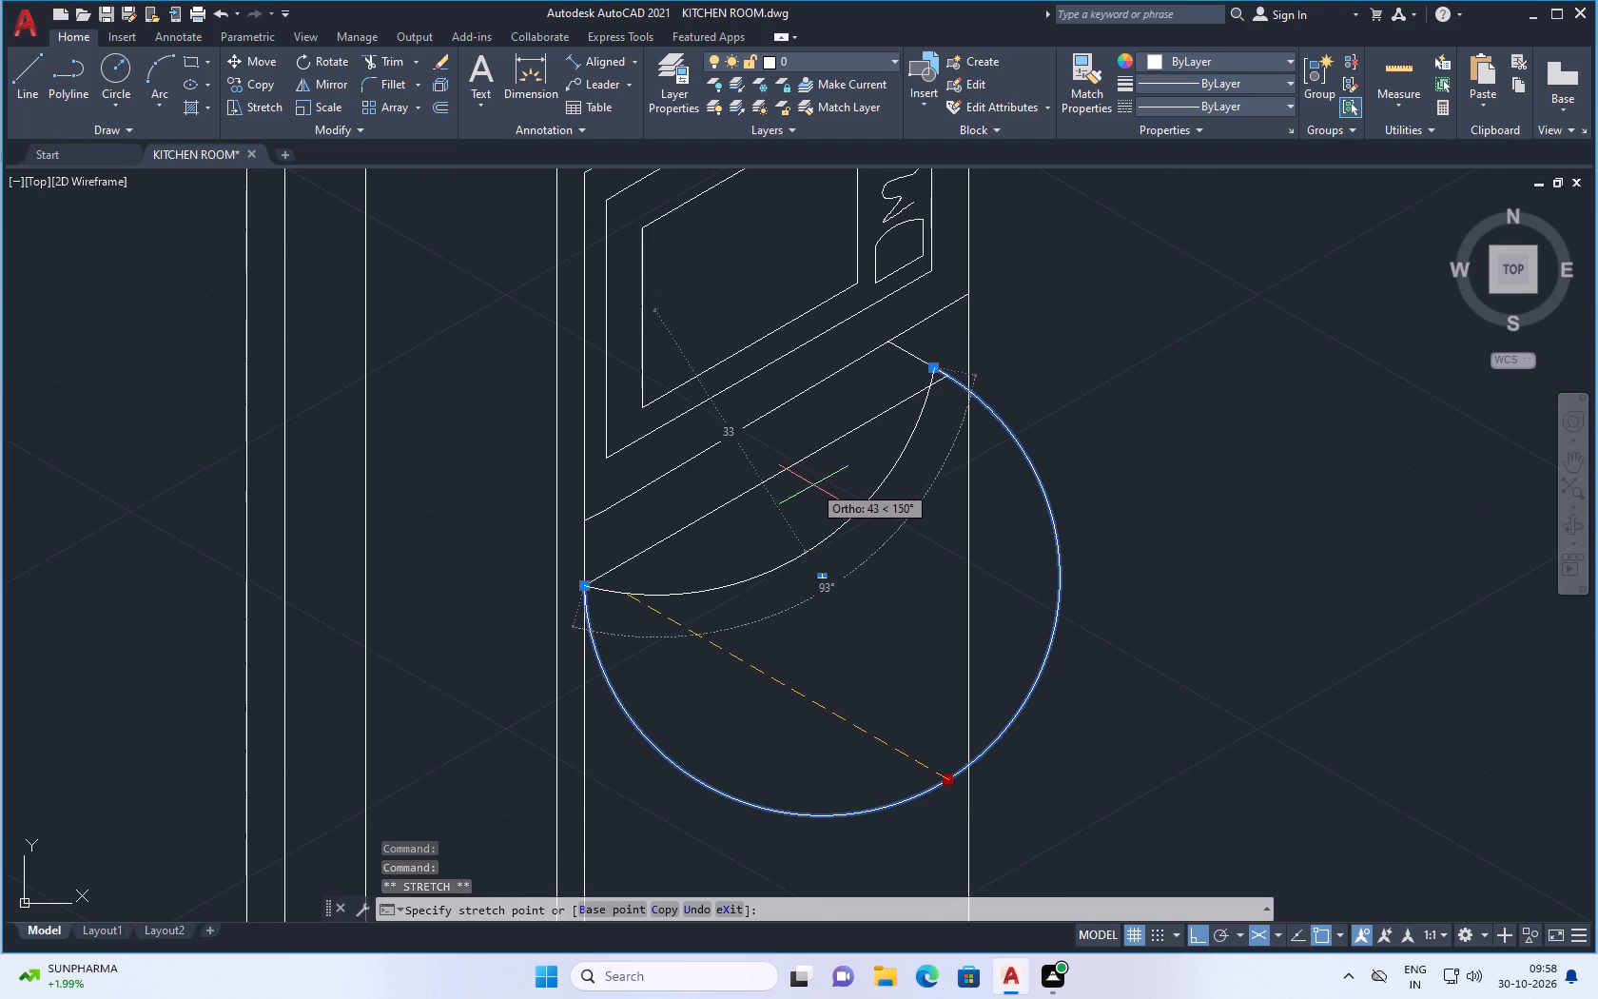
pyautogui.click(815, 486)
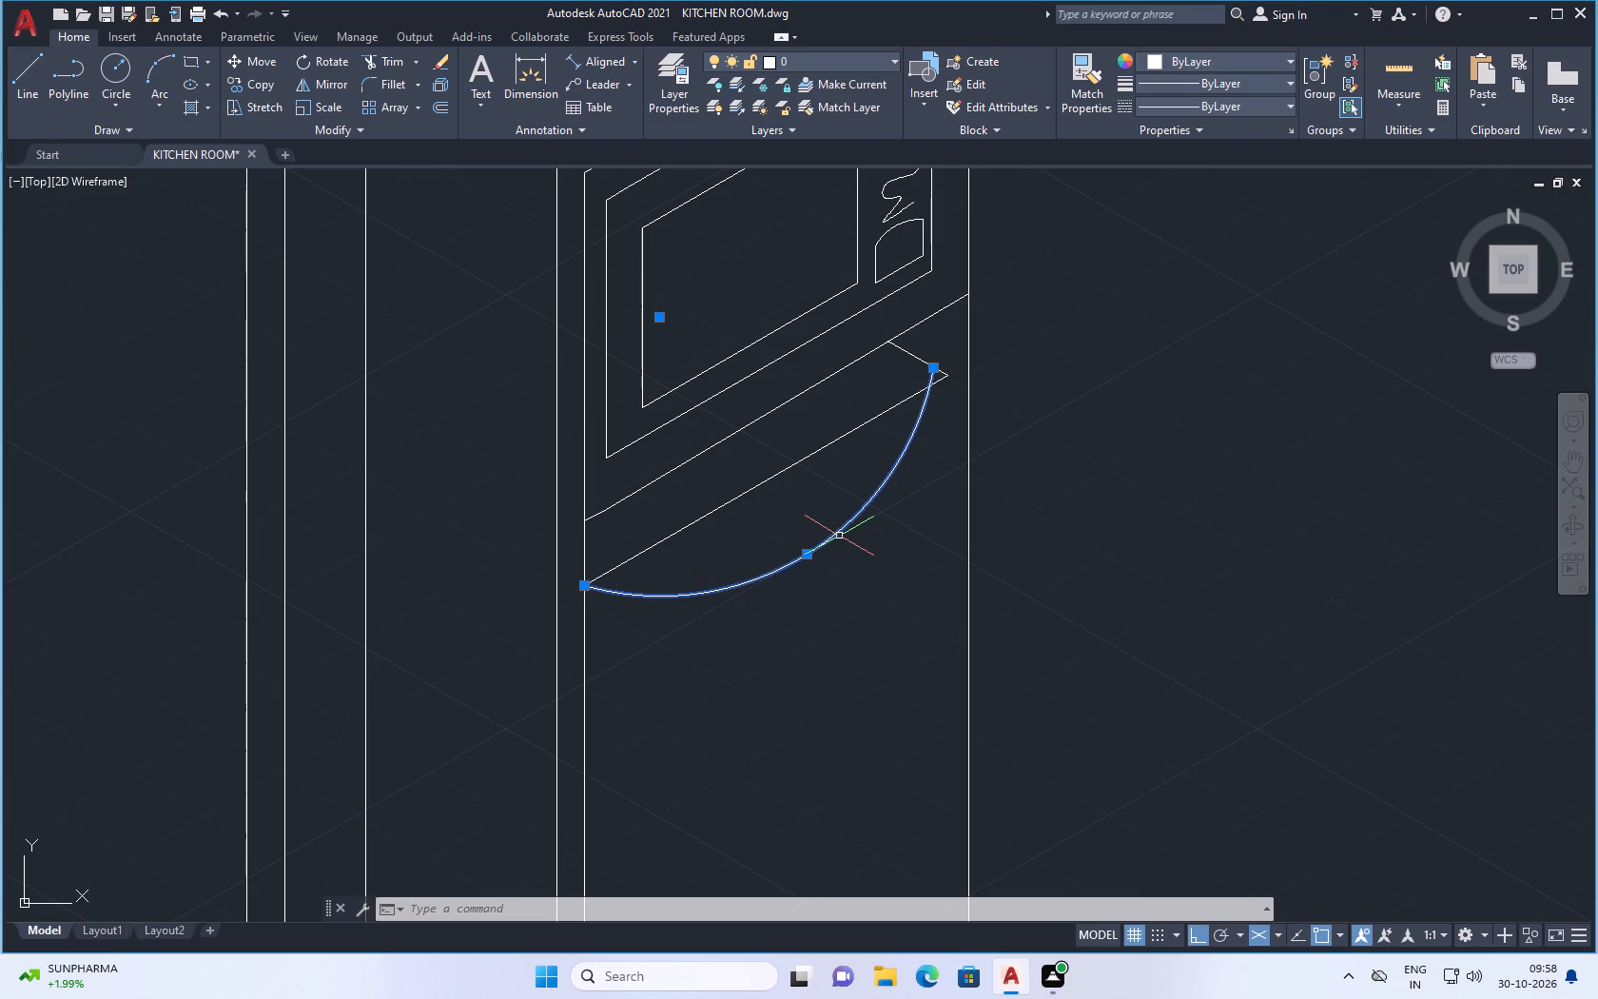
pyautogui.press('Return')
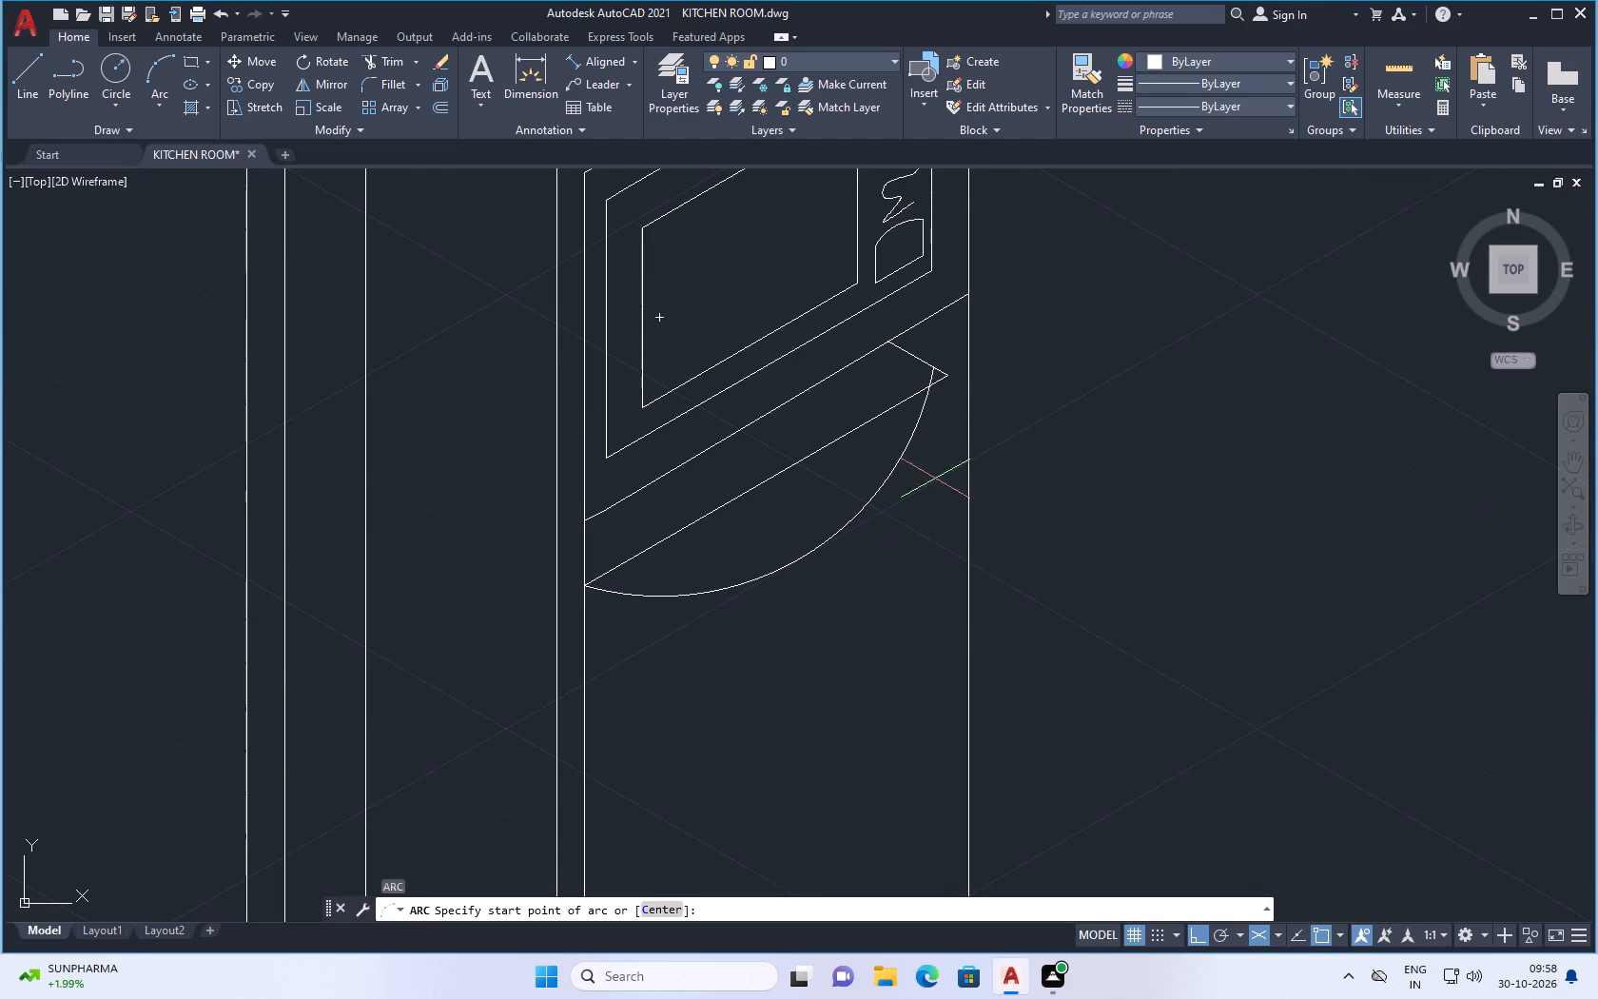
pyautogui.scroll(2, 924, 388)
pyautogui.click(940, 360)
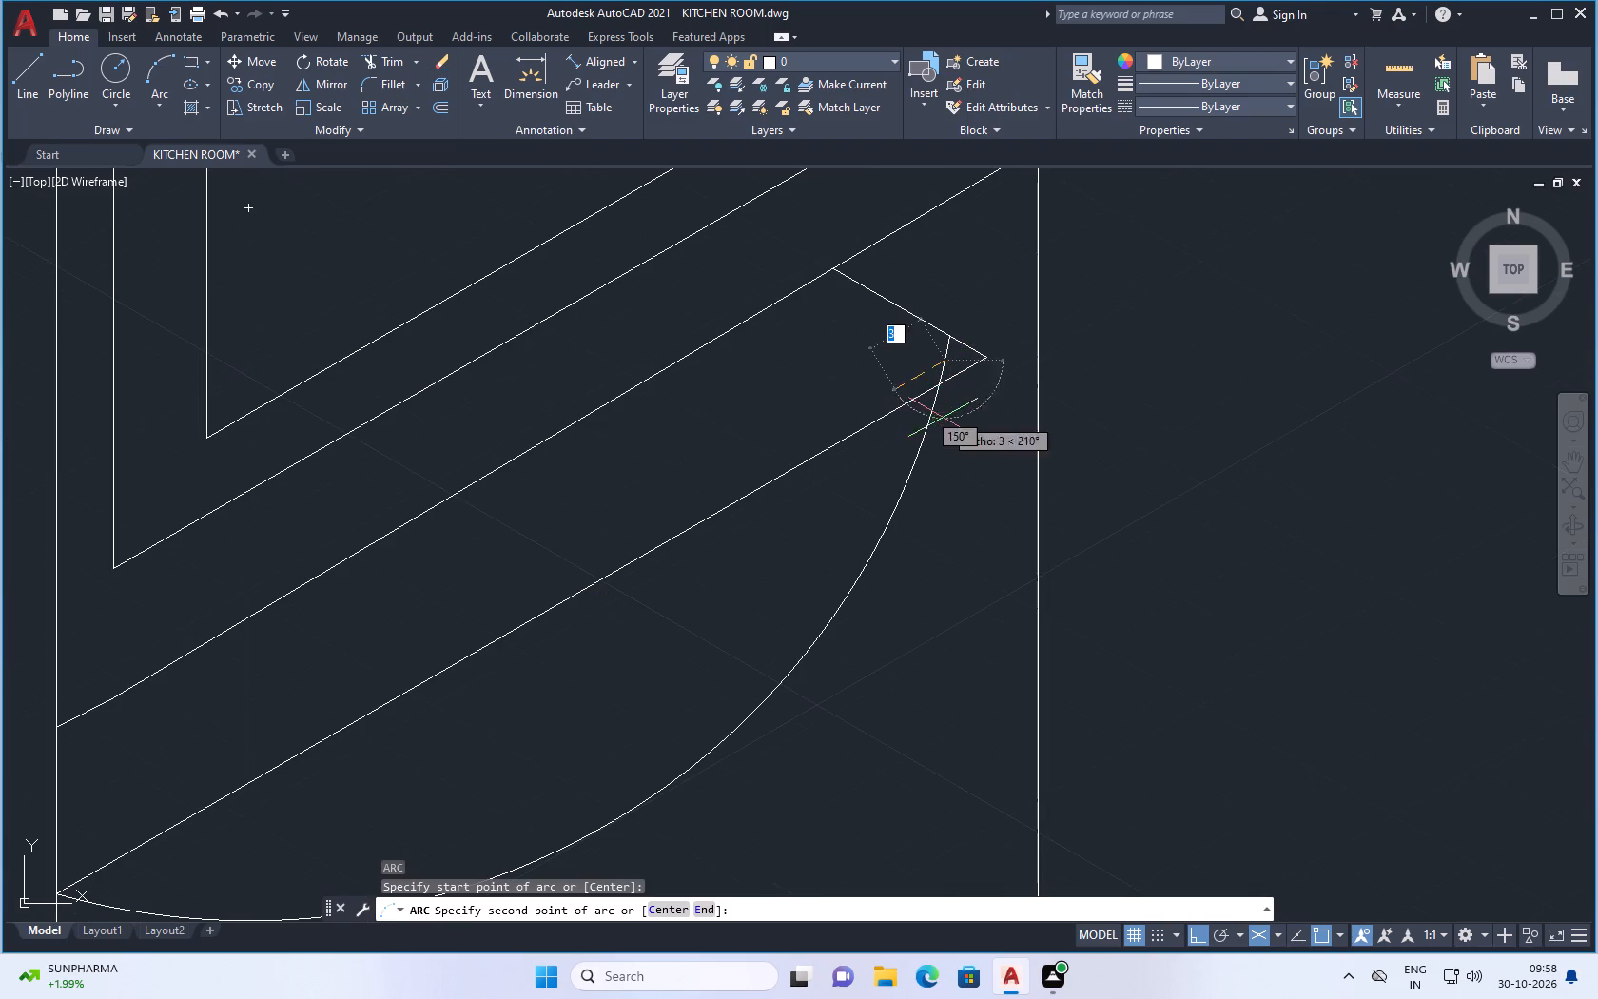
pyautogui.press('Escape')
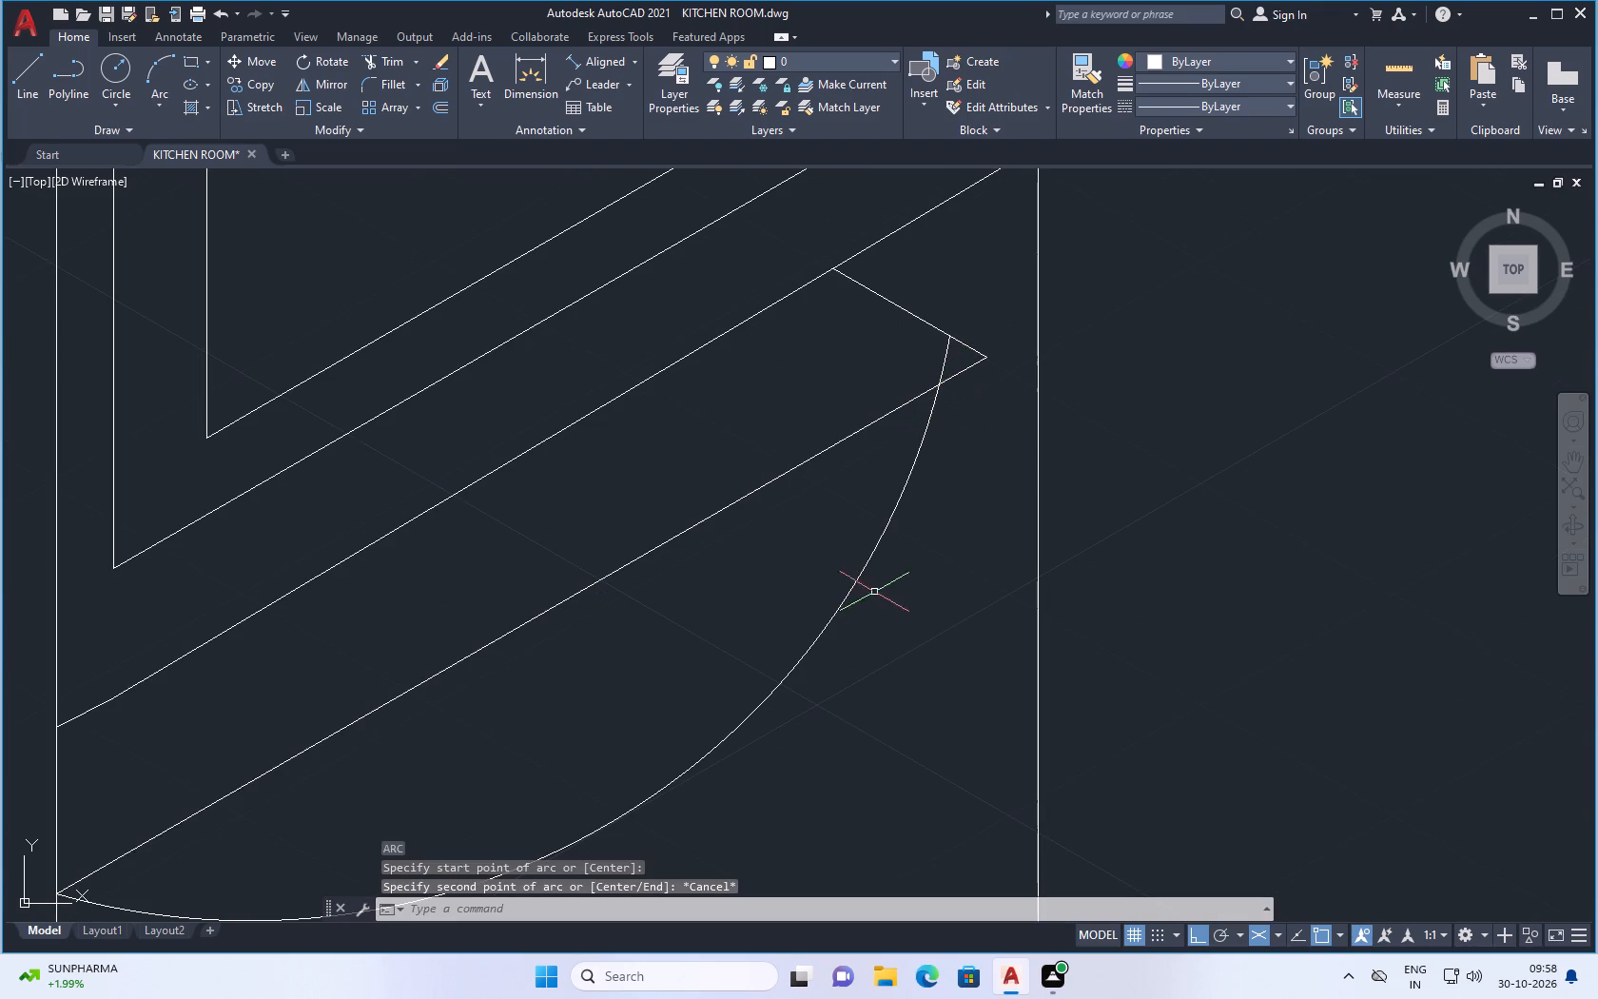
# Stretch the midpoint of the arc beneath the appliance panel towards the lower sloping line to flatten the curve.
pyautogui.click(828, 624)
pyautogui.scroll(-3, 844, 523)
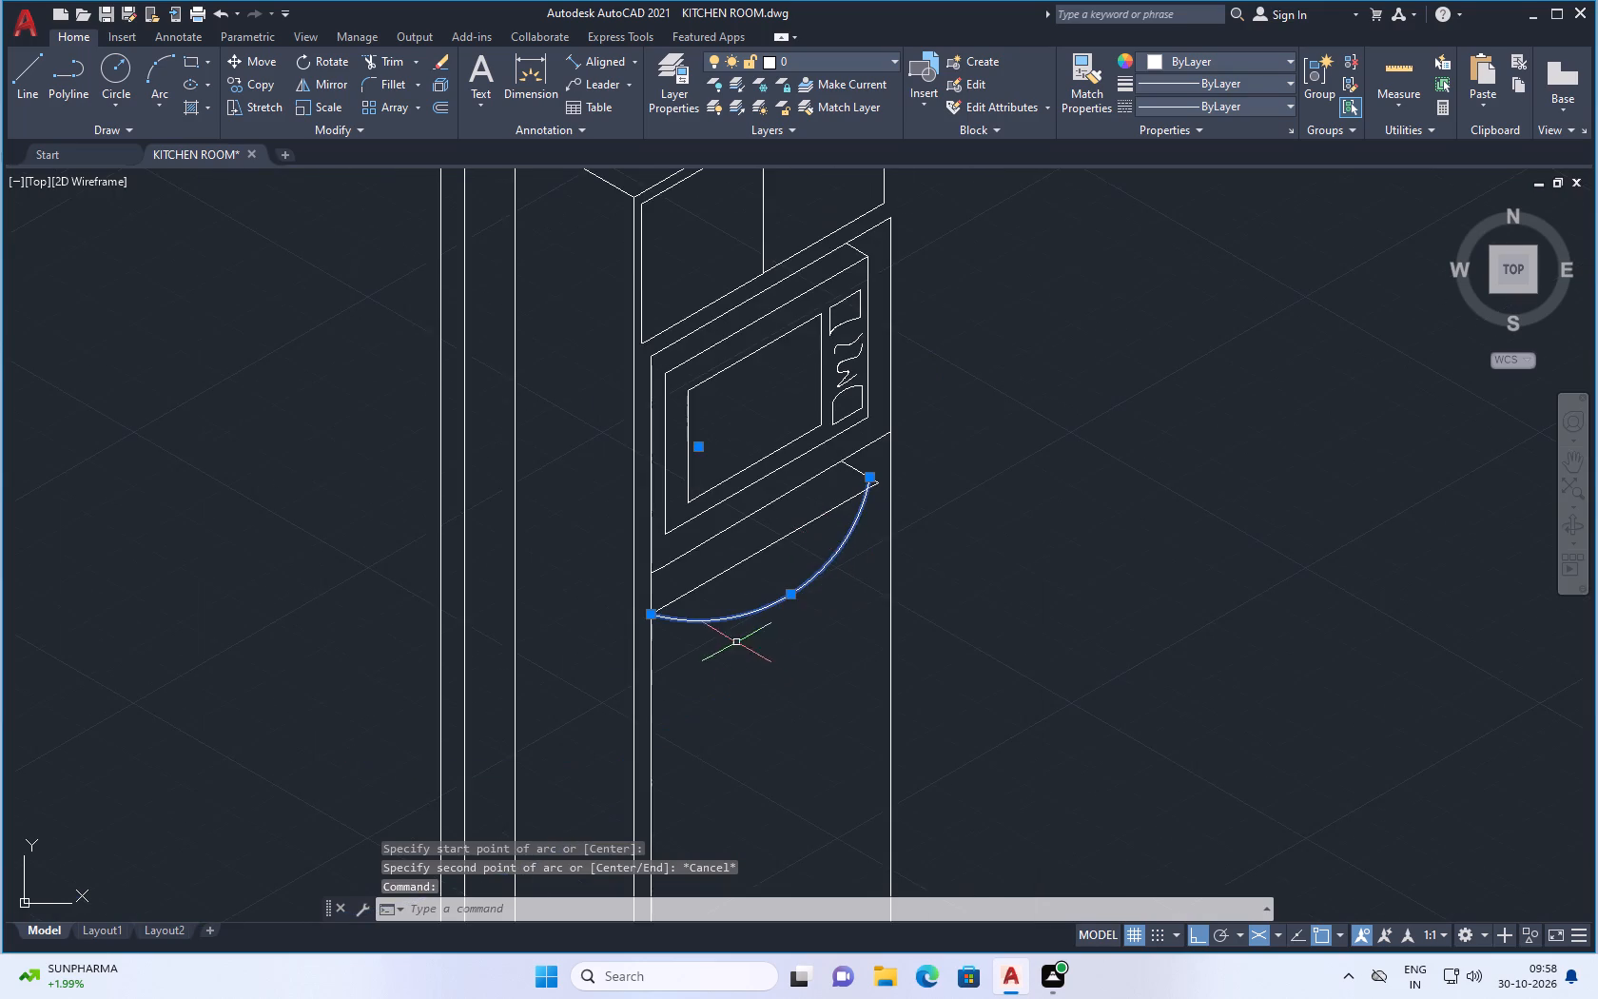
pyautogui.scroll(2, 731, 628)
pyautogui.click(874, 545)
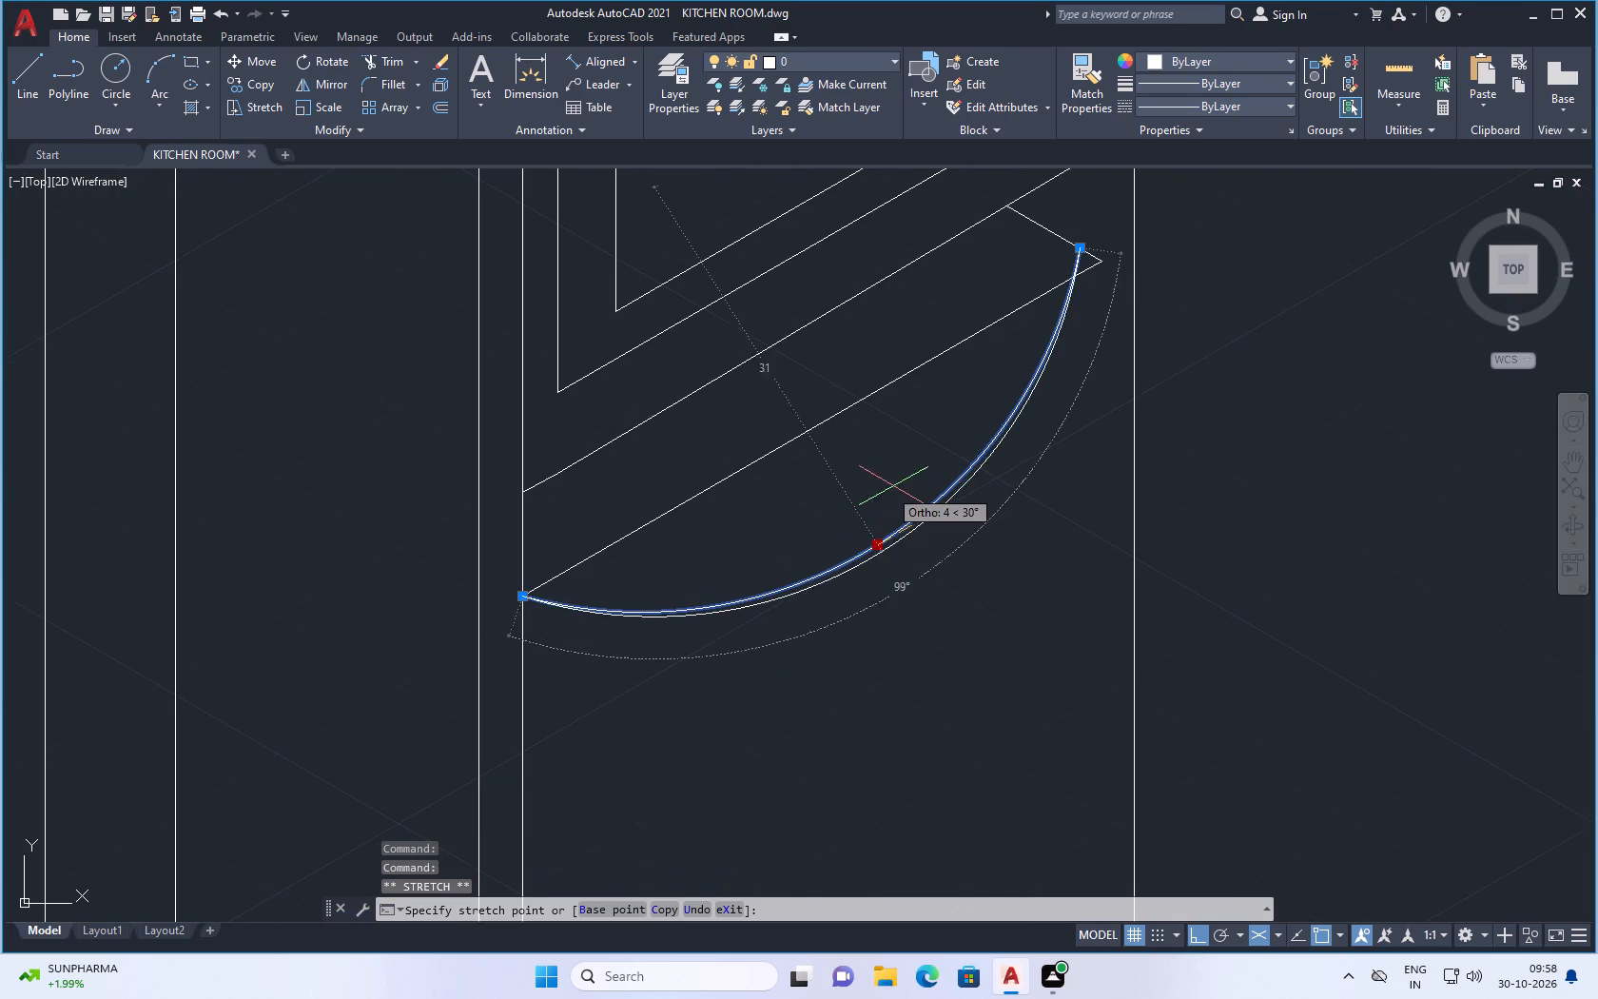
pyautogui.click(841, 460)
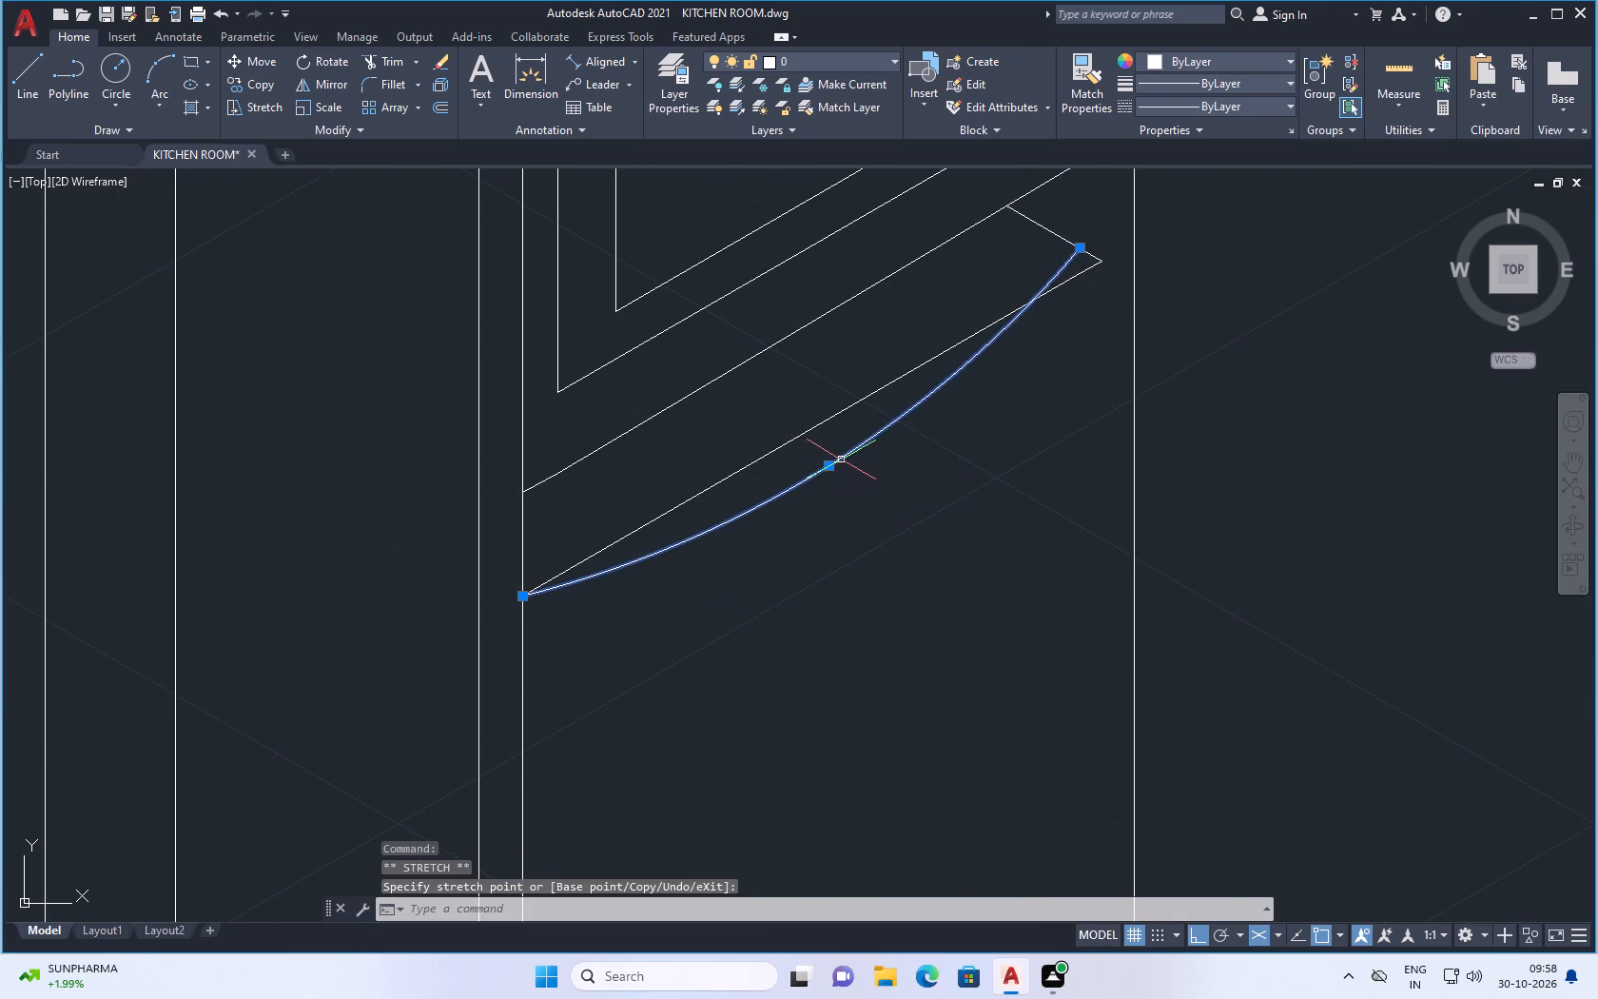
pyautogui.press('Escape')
# Erase the arc beneath the appliance panel.
pyautogui.scroll(2, 1052, 253)
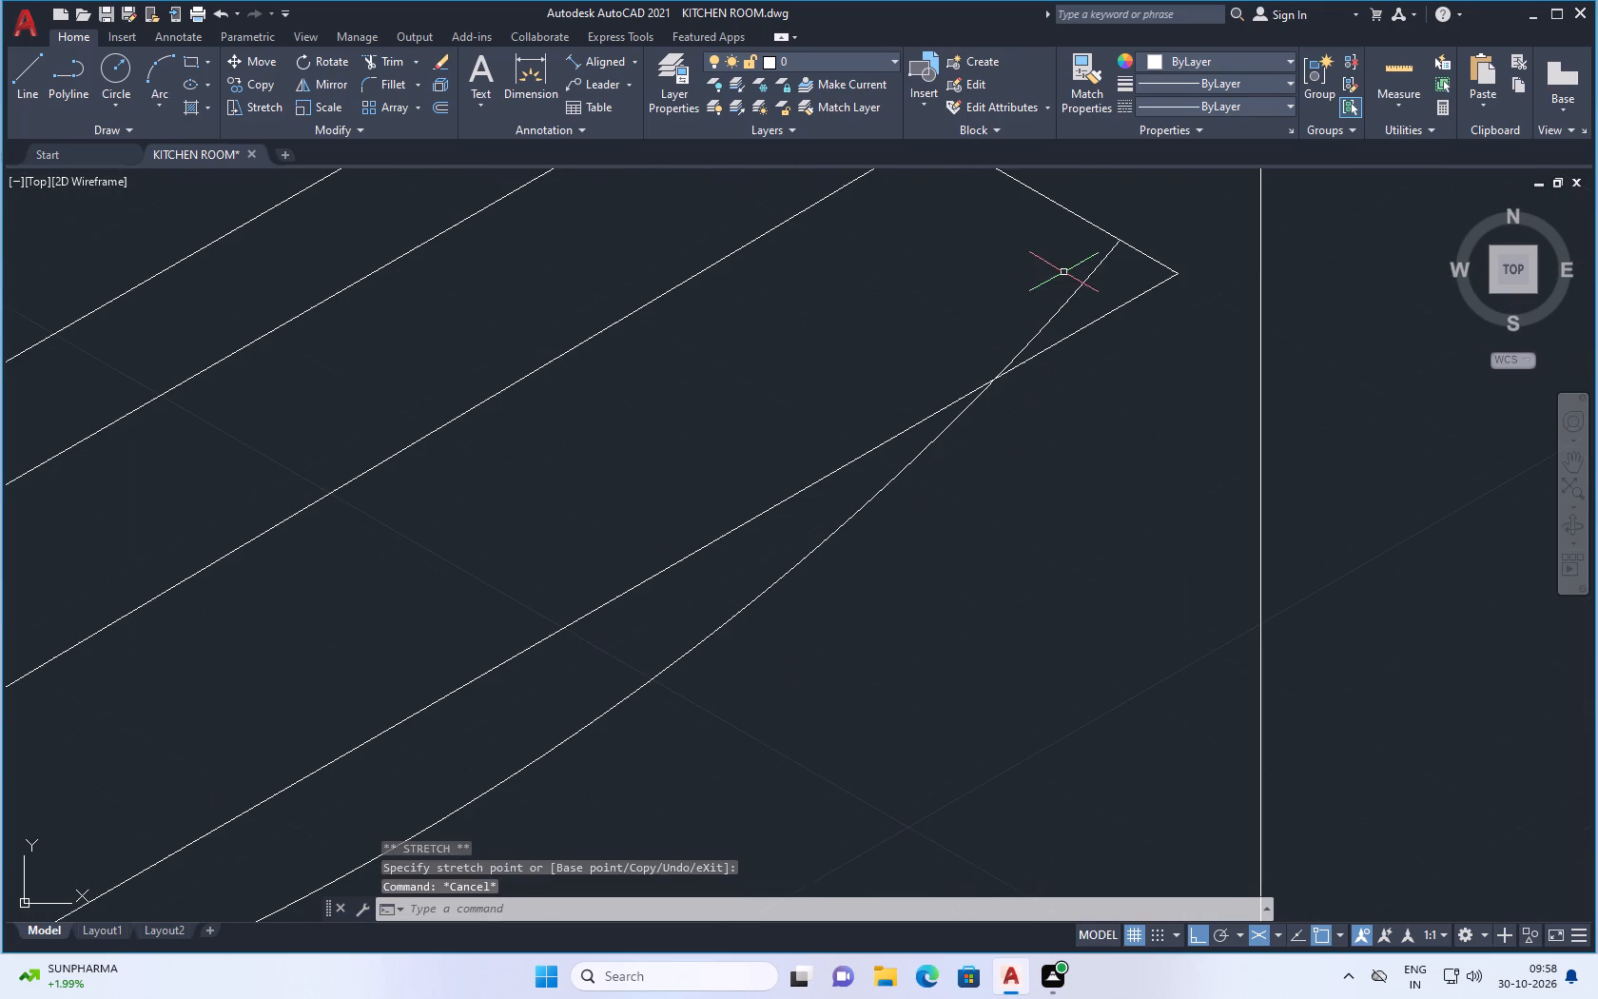
pyautogui.click(1083, 284)
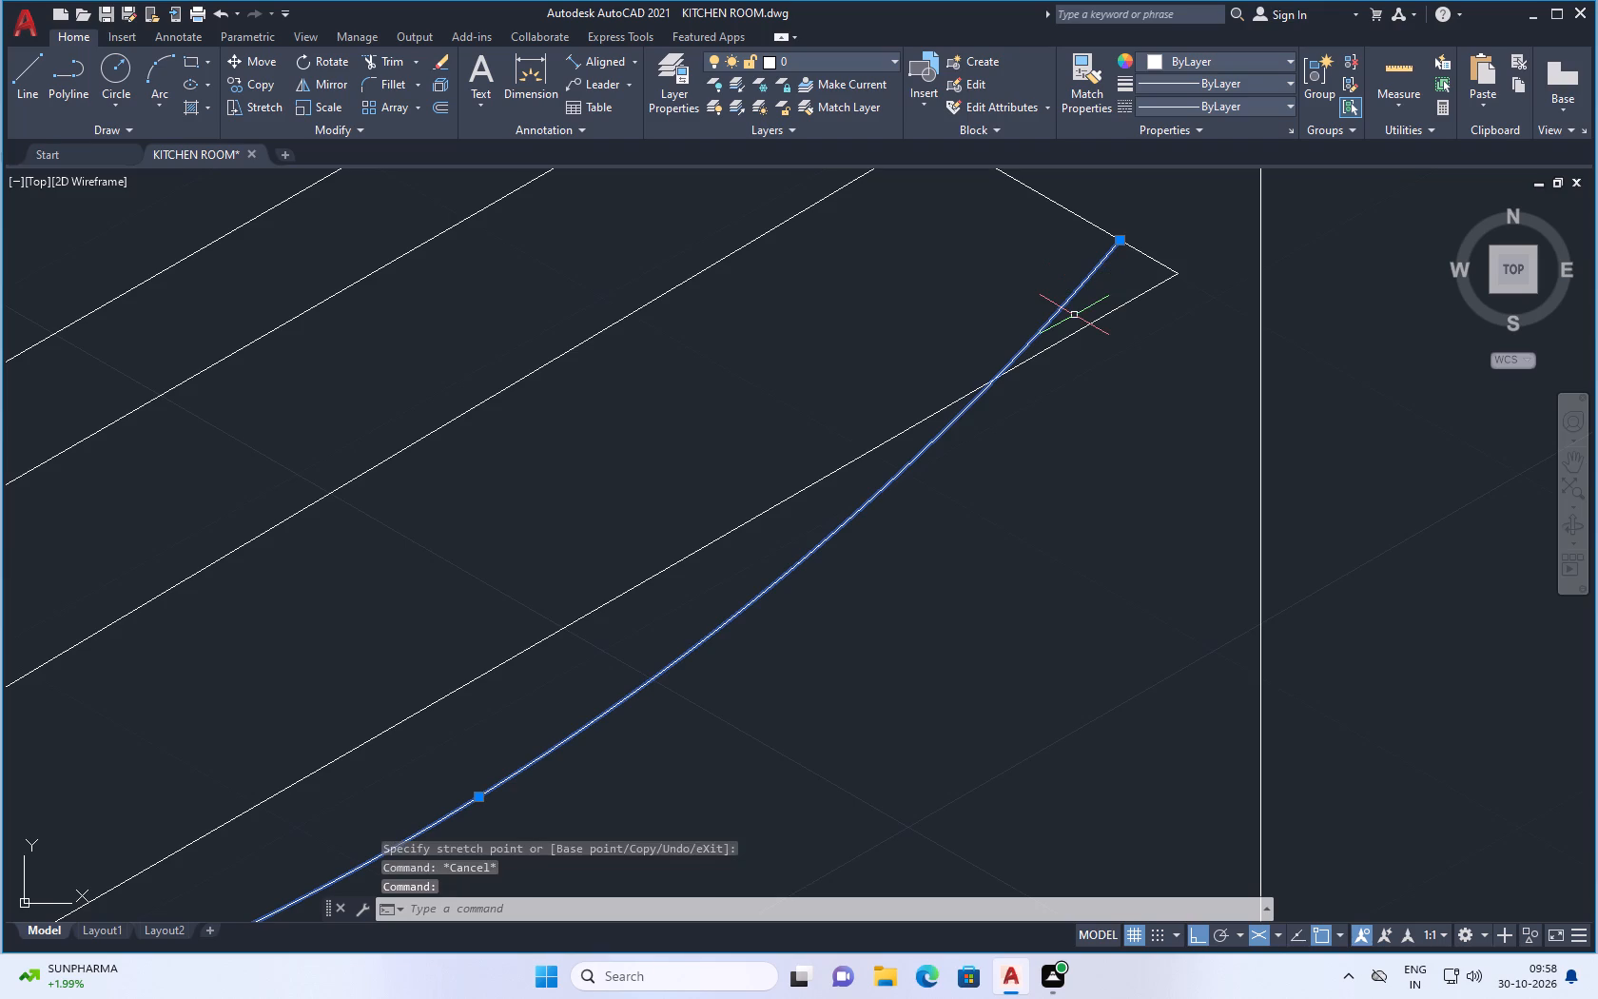
pyautogui.press('Delete')
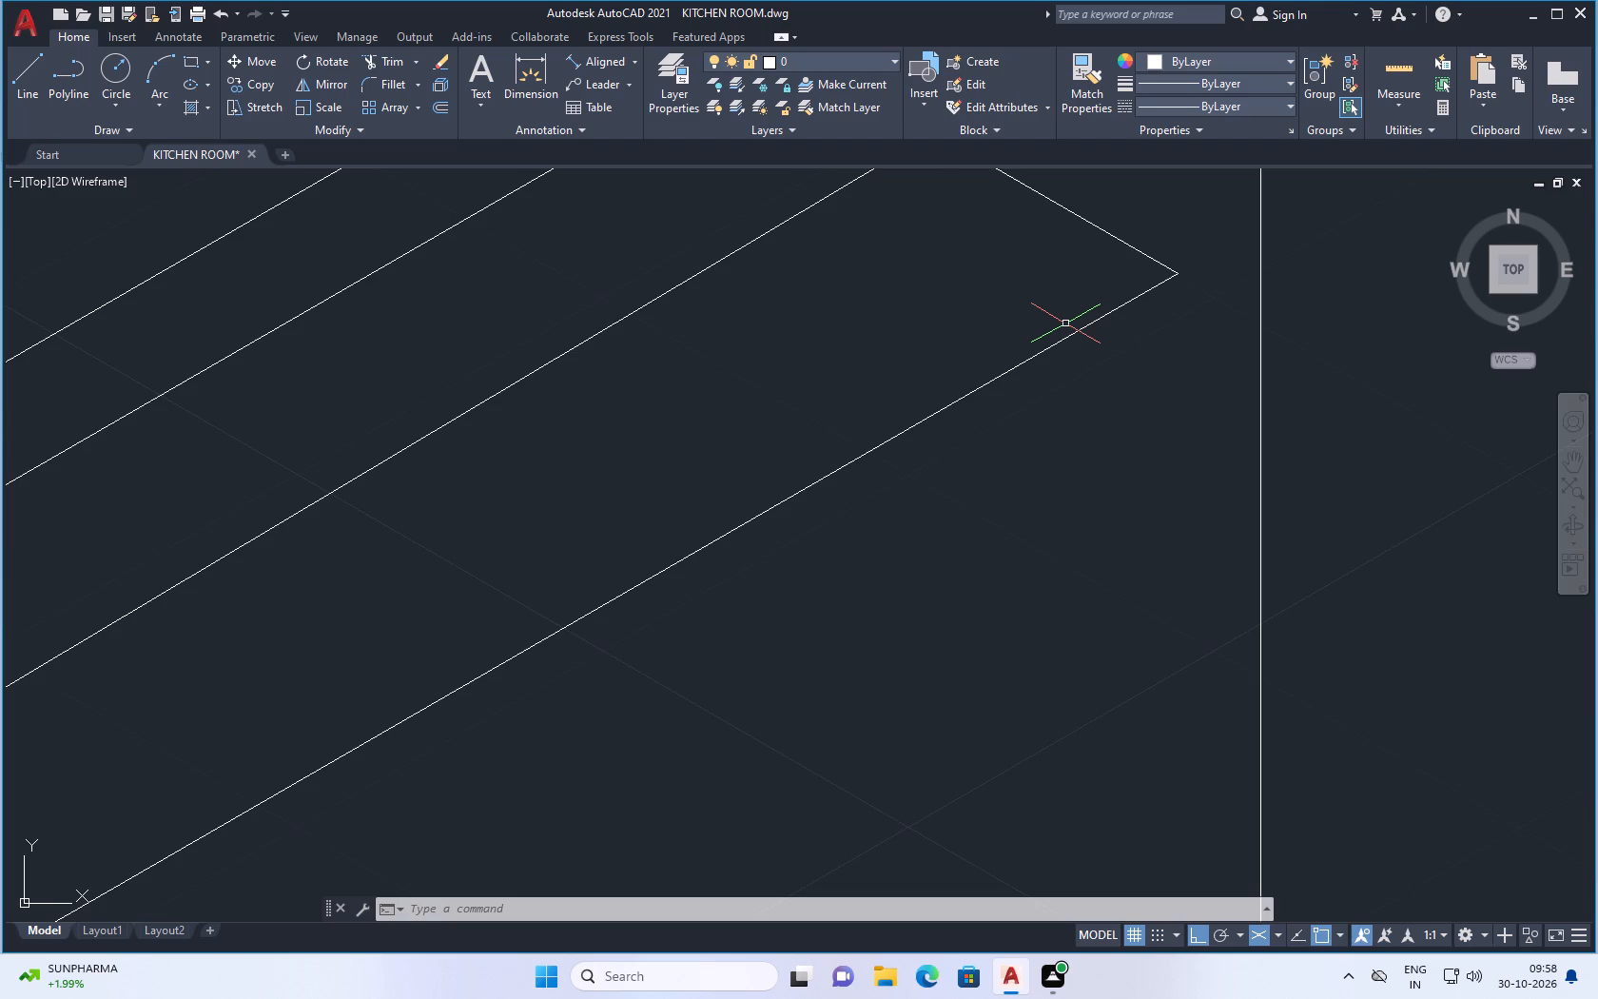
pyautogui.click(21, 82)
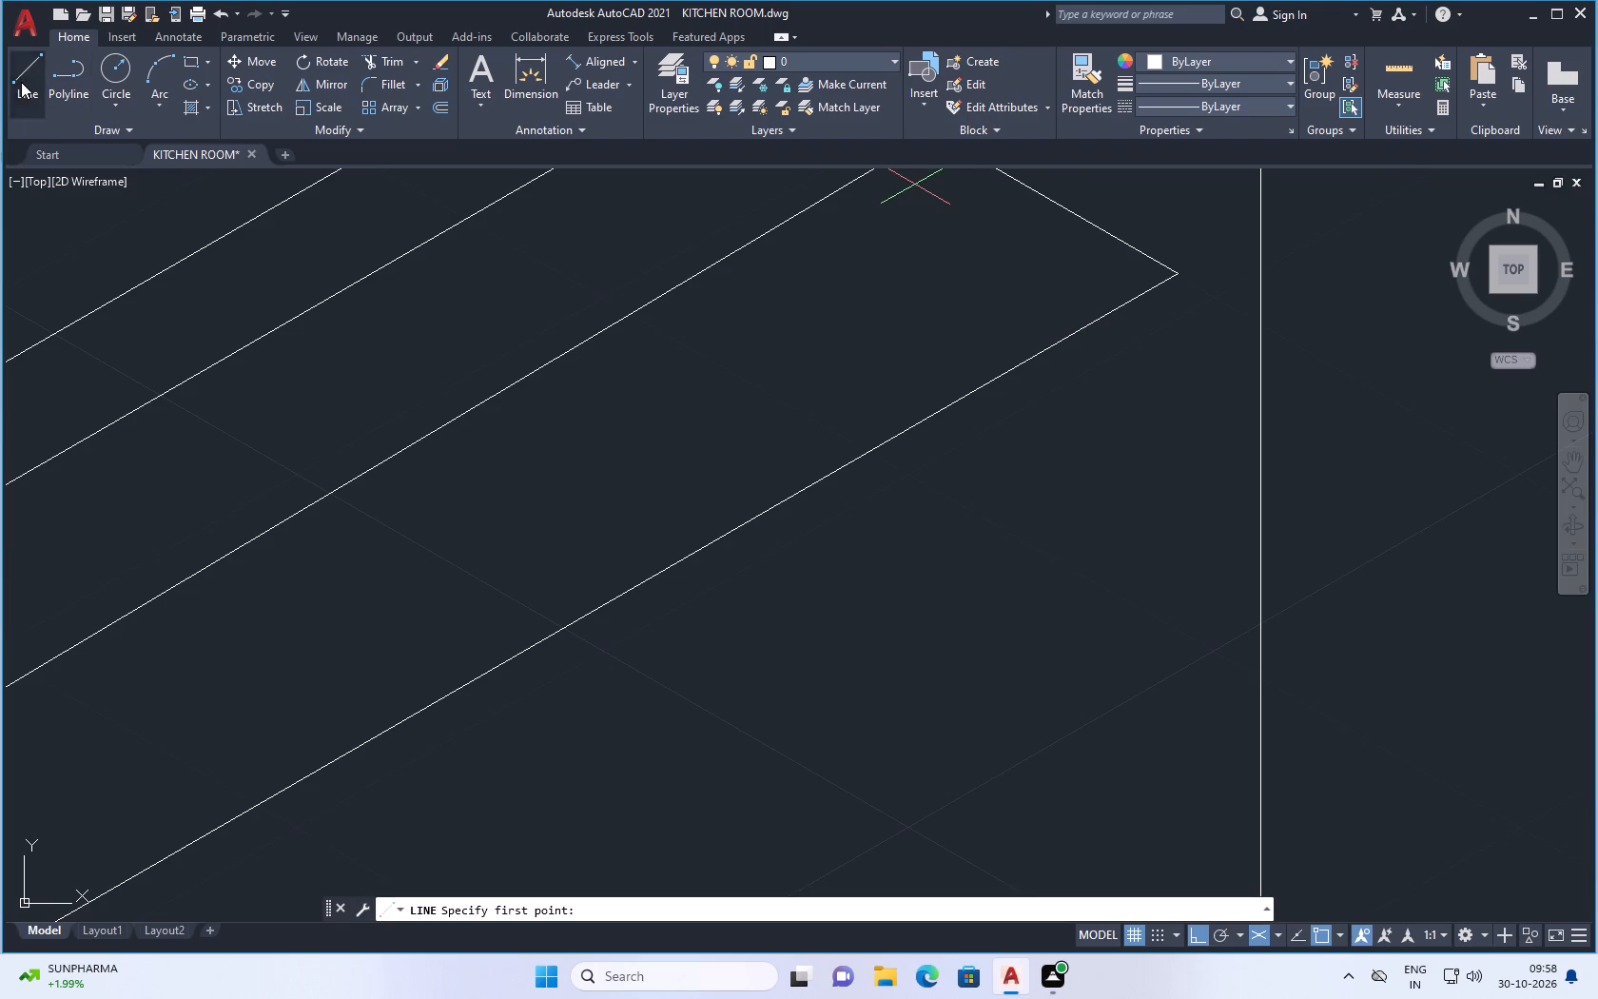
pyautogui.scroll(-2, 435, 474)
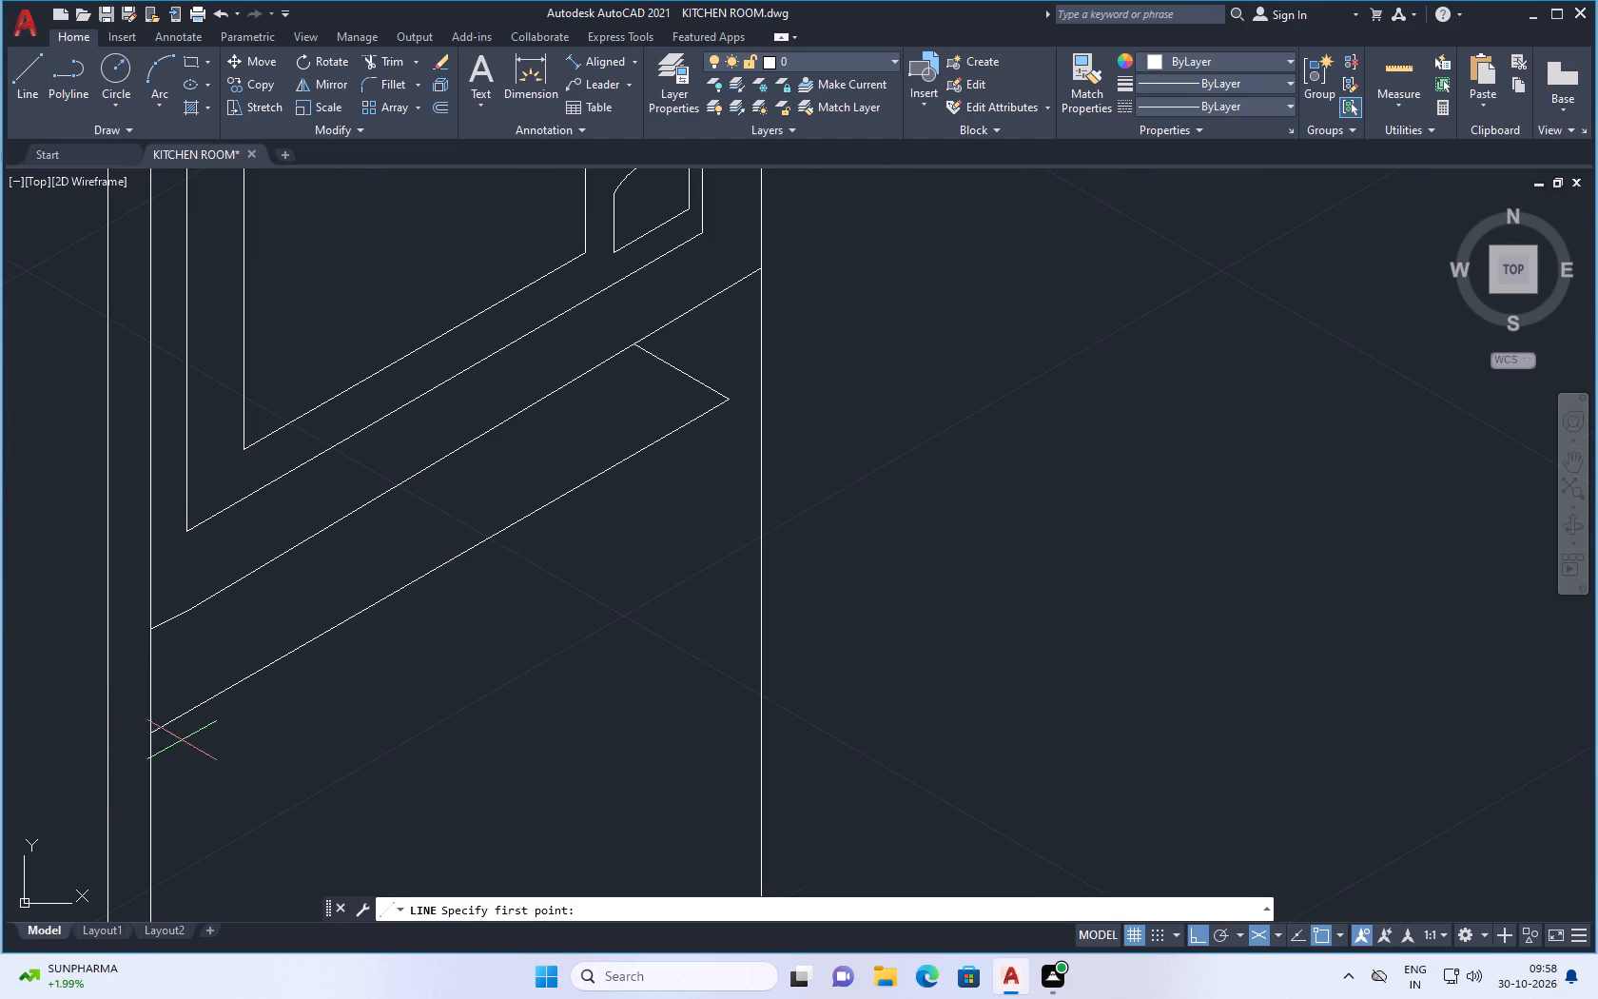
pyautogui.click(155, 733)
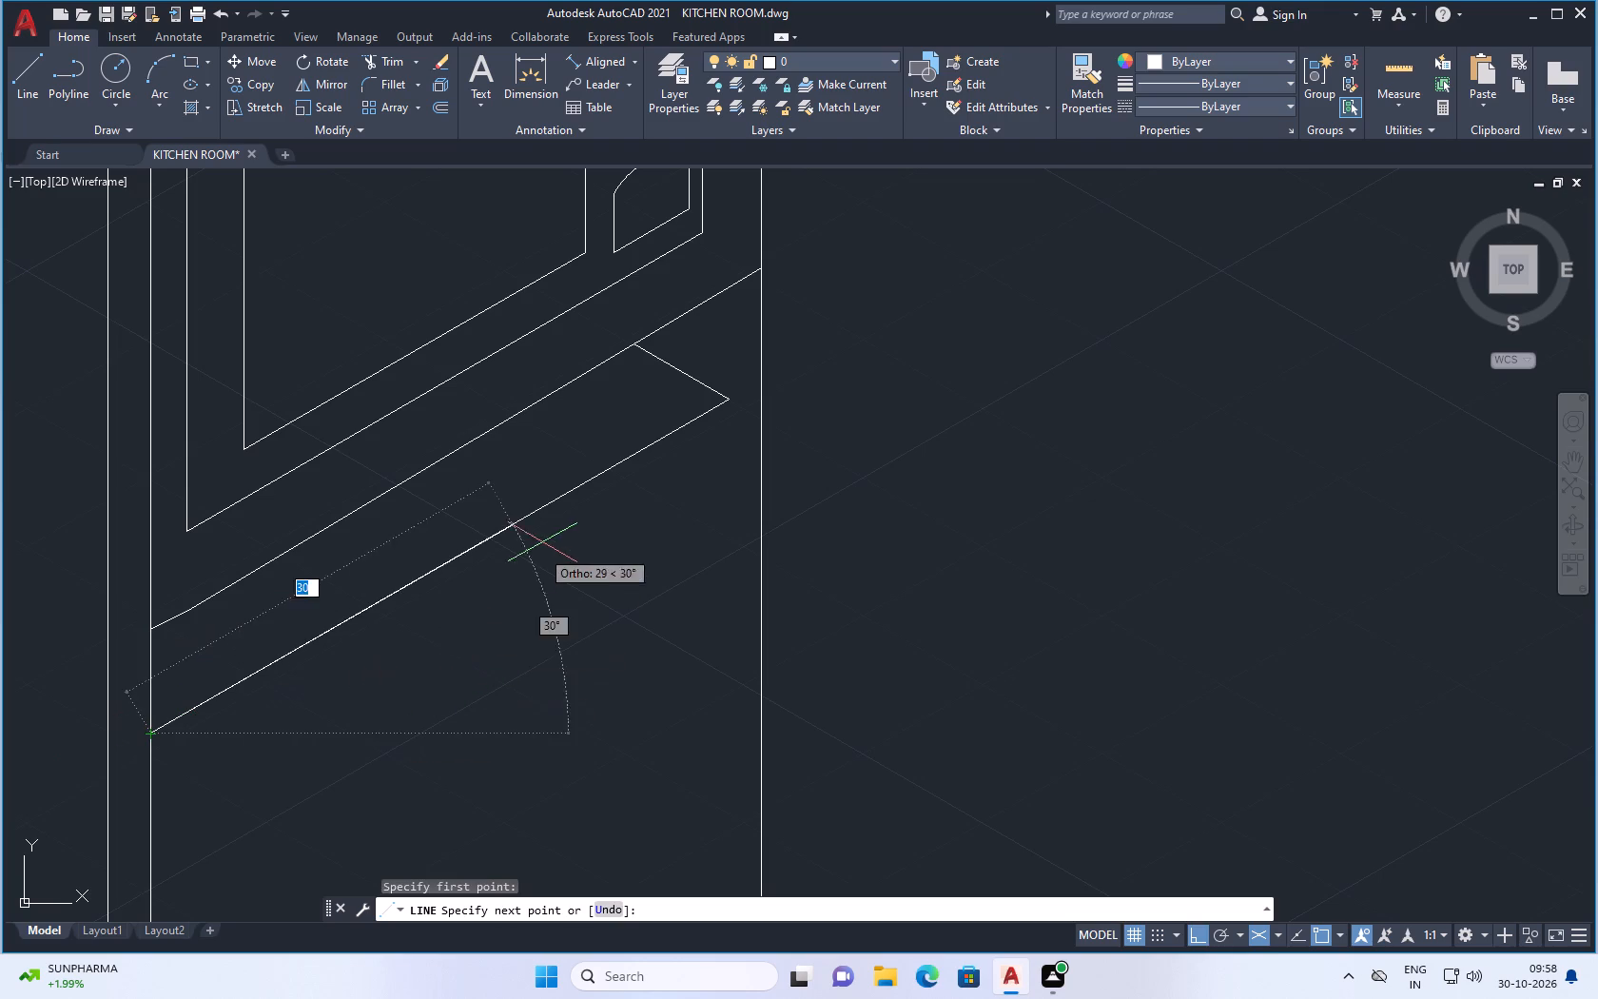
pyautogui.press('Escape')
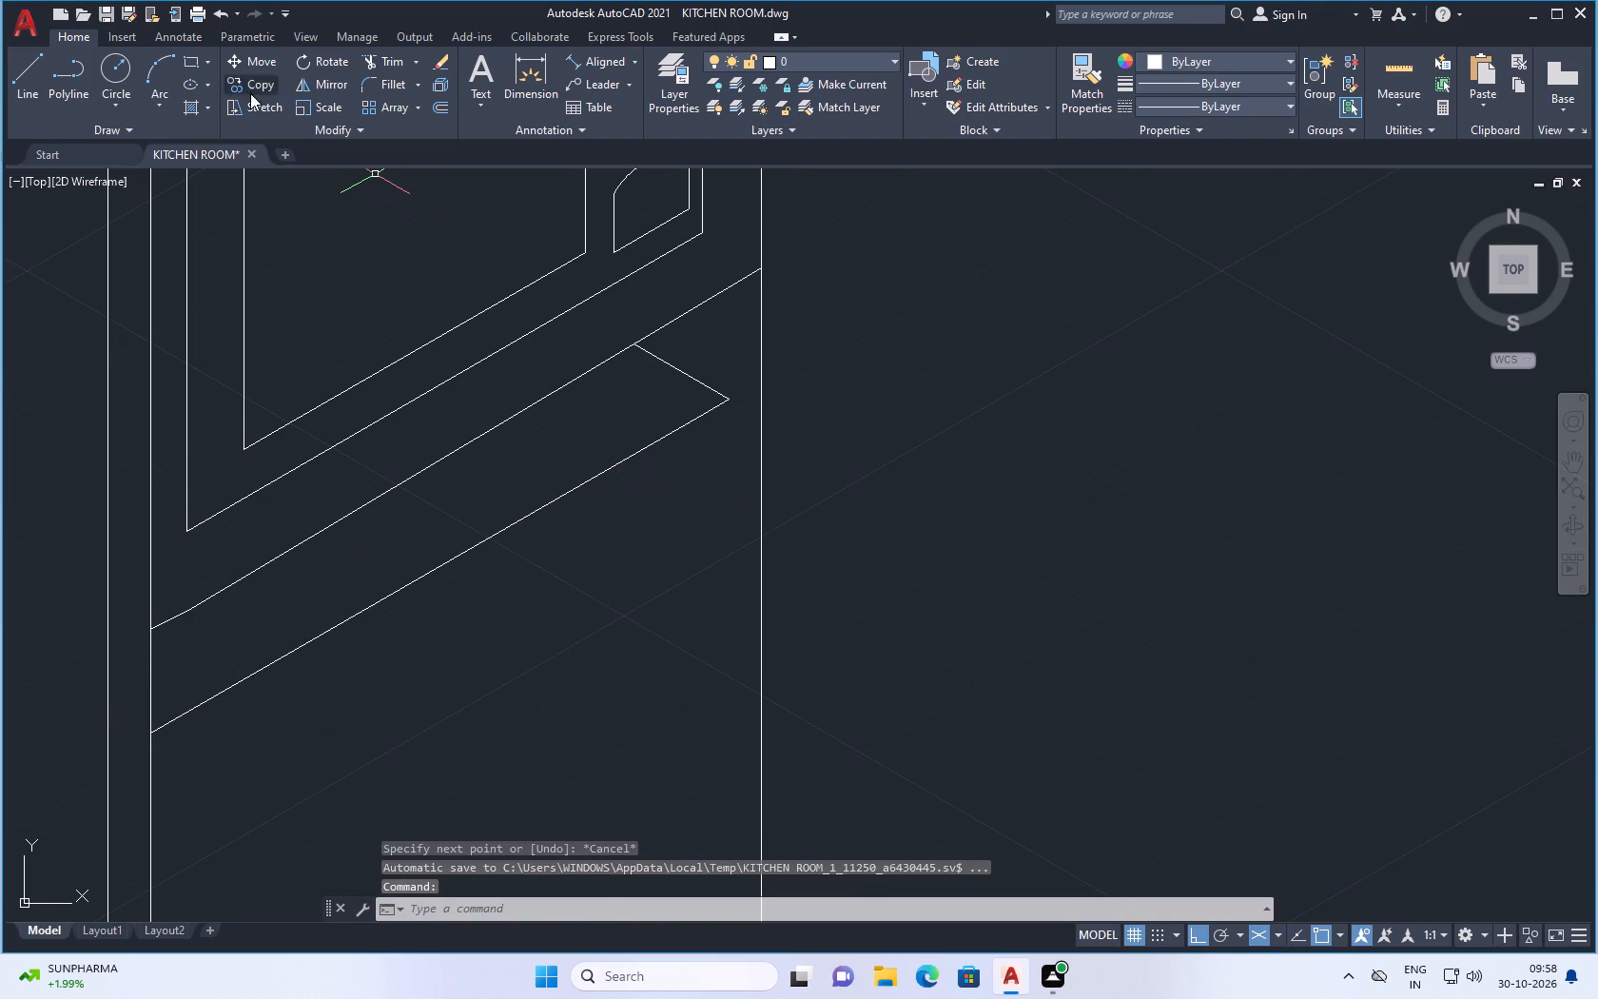
# Draw a three-point arc from the lower sloping line's left end through its right end, ending about 80 units away at 150°.
pyautogui.click(169, 71)
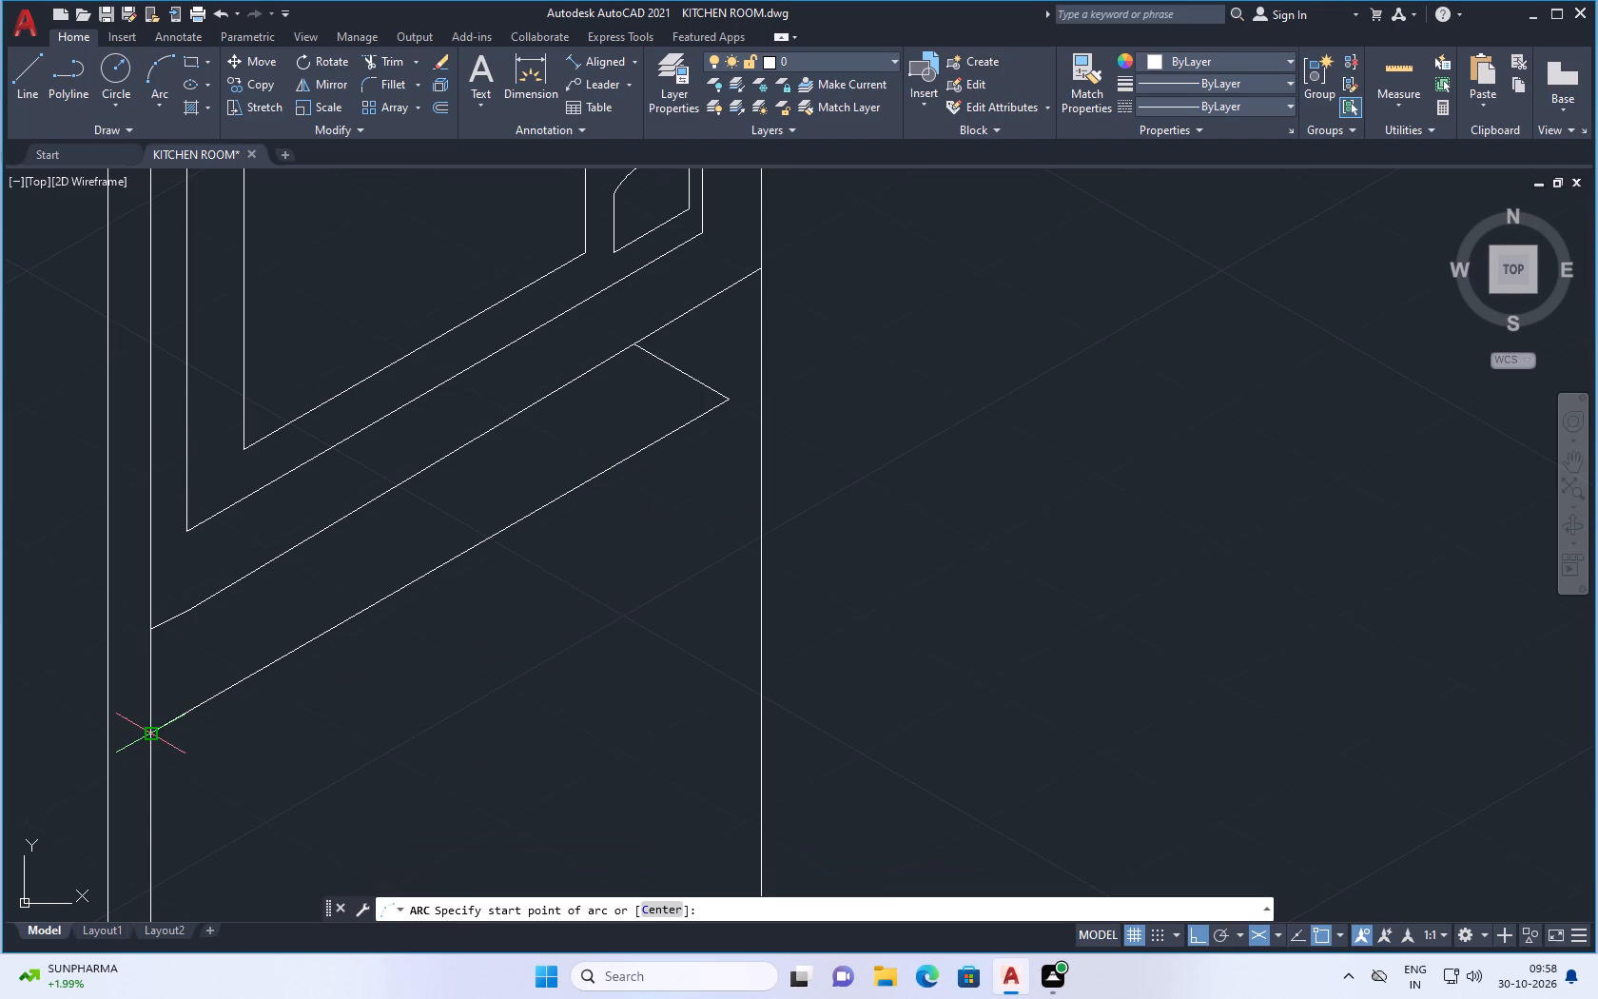
pyautogui.click(151, 735)
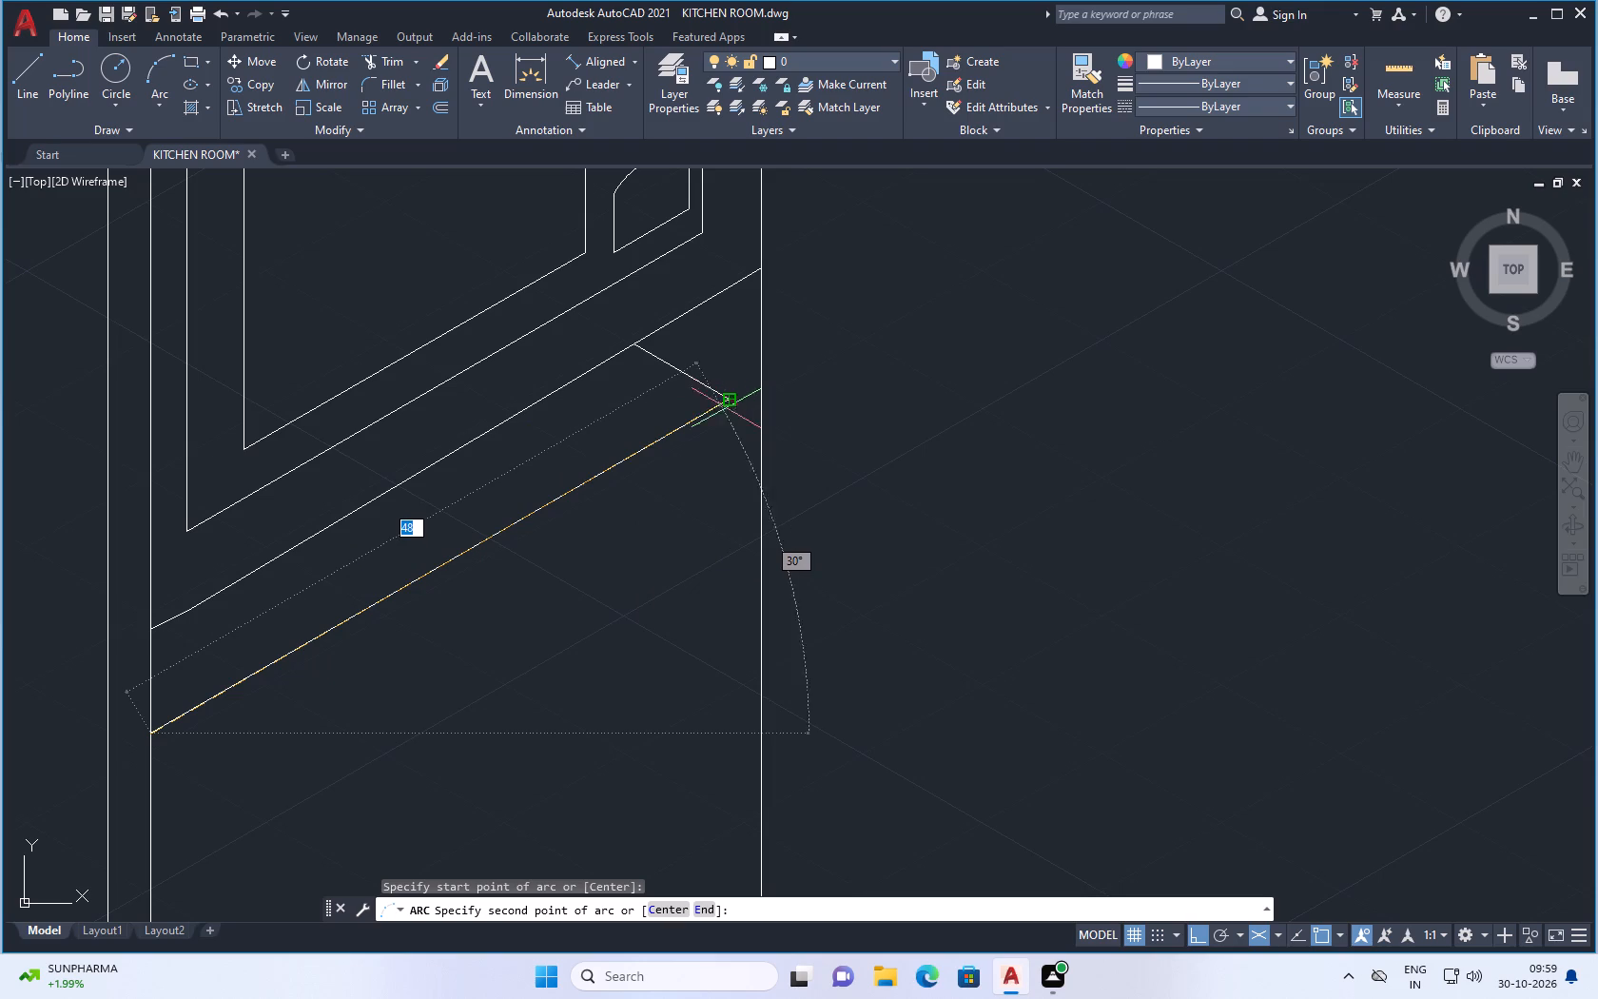
pyautogui.click(733, 402)
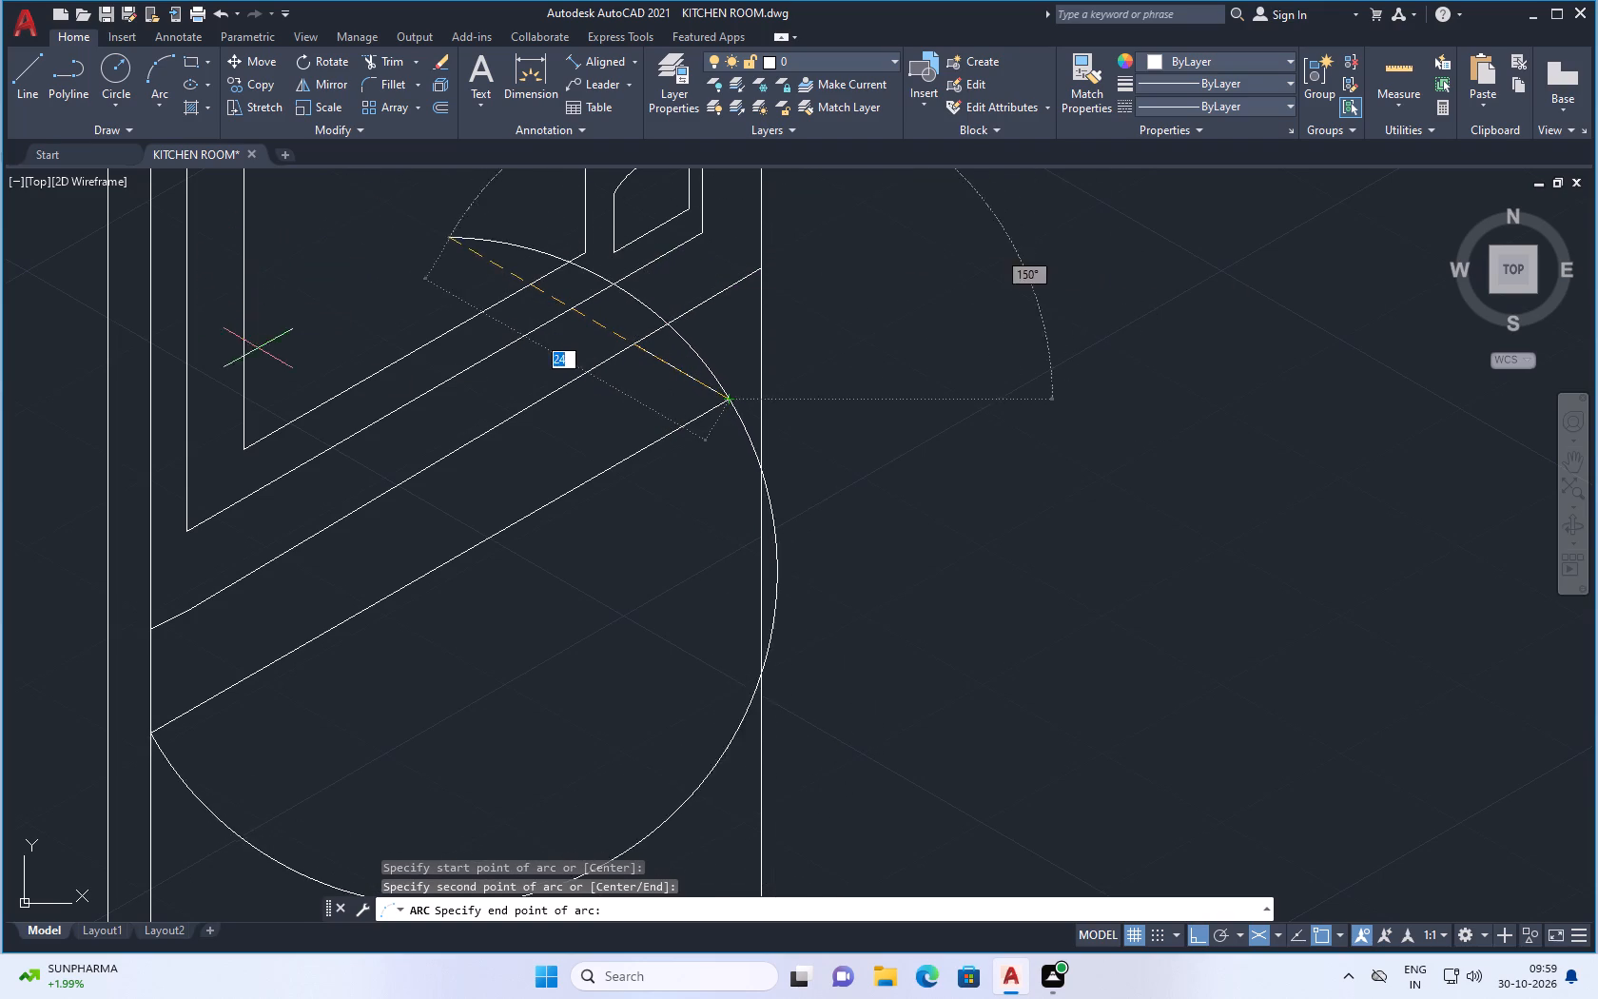
pyautogui.scroll(-1, 316, 363)
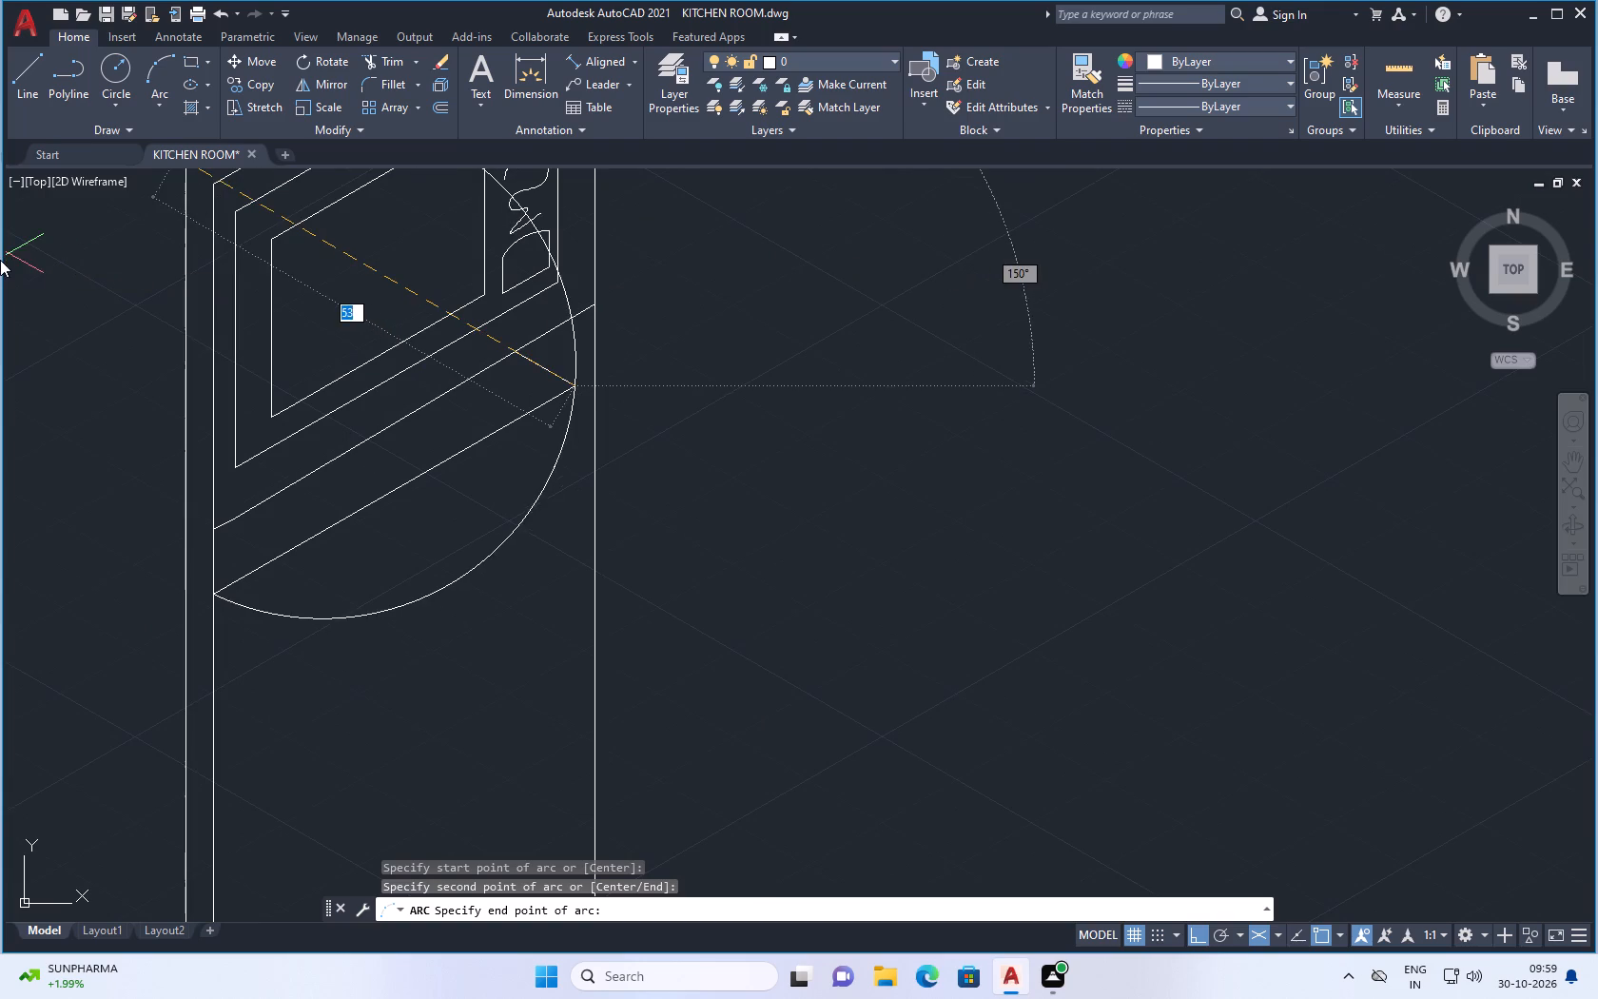
pyautogui.scroll(-2, 230, 360)
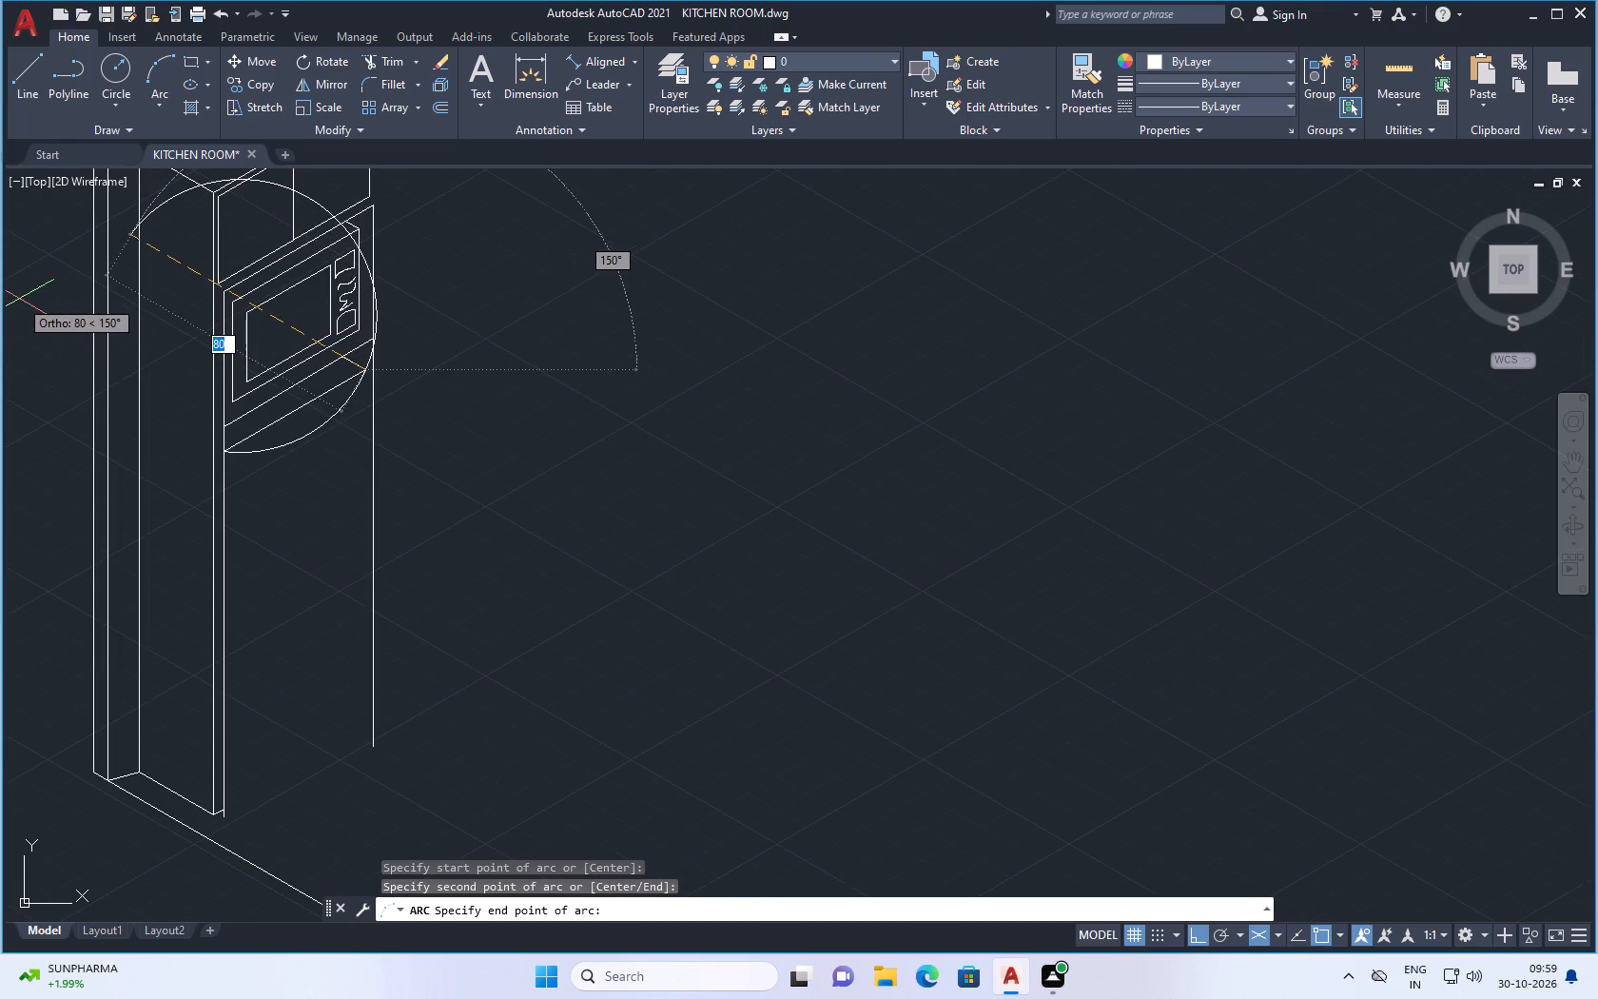
pyautogui.click(19, 299)
# Trim the arc's far upper end back across the cabinet's side and top edges to the upper door outline's top edge.
pyautogui.scroll(-2, 298, 364)
pyautogui.scroll(4, 271, 284)
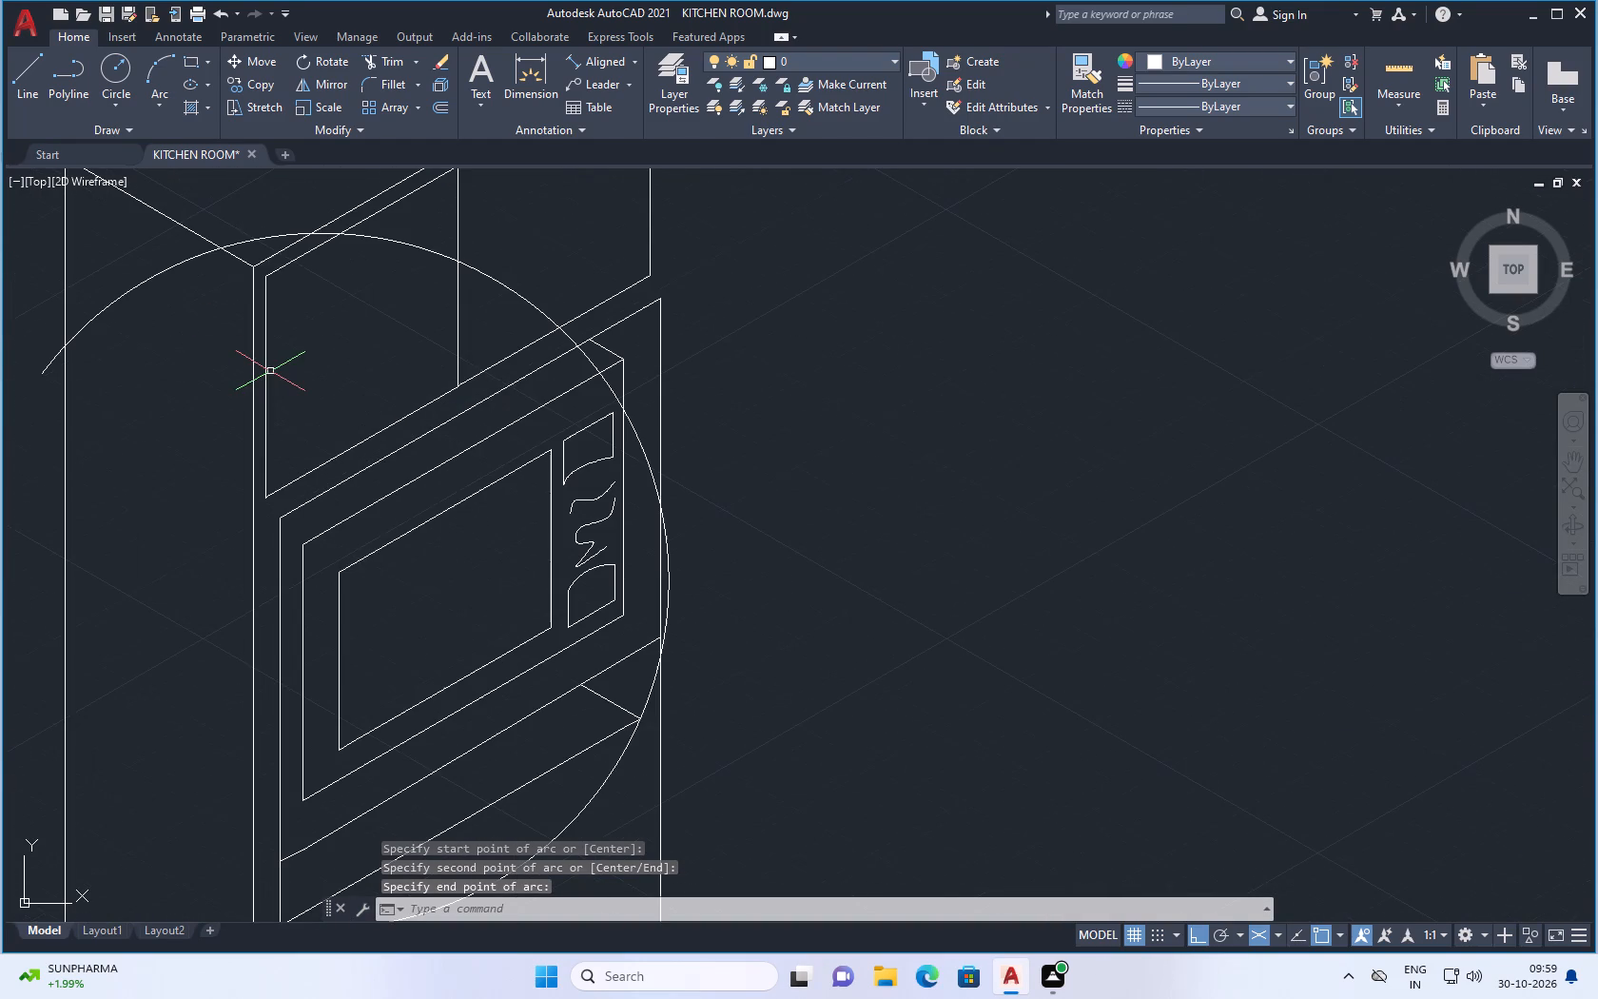
pyautogui.write('TR')
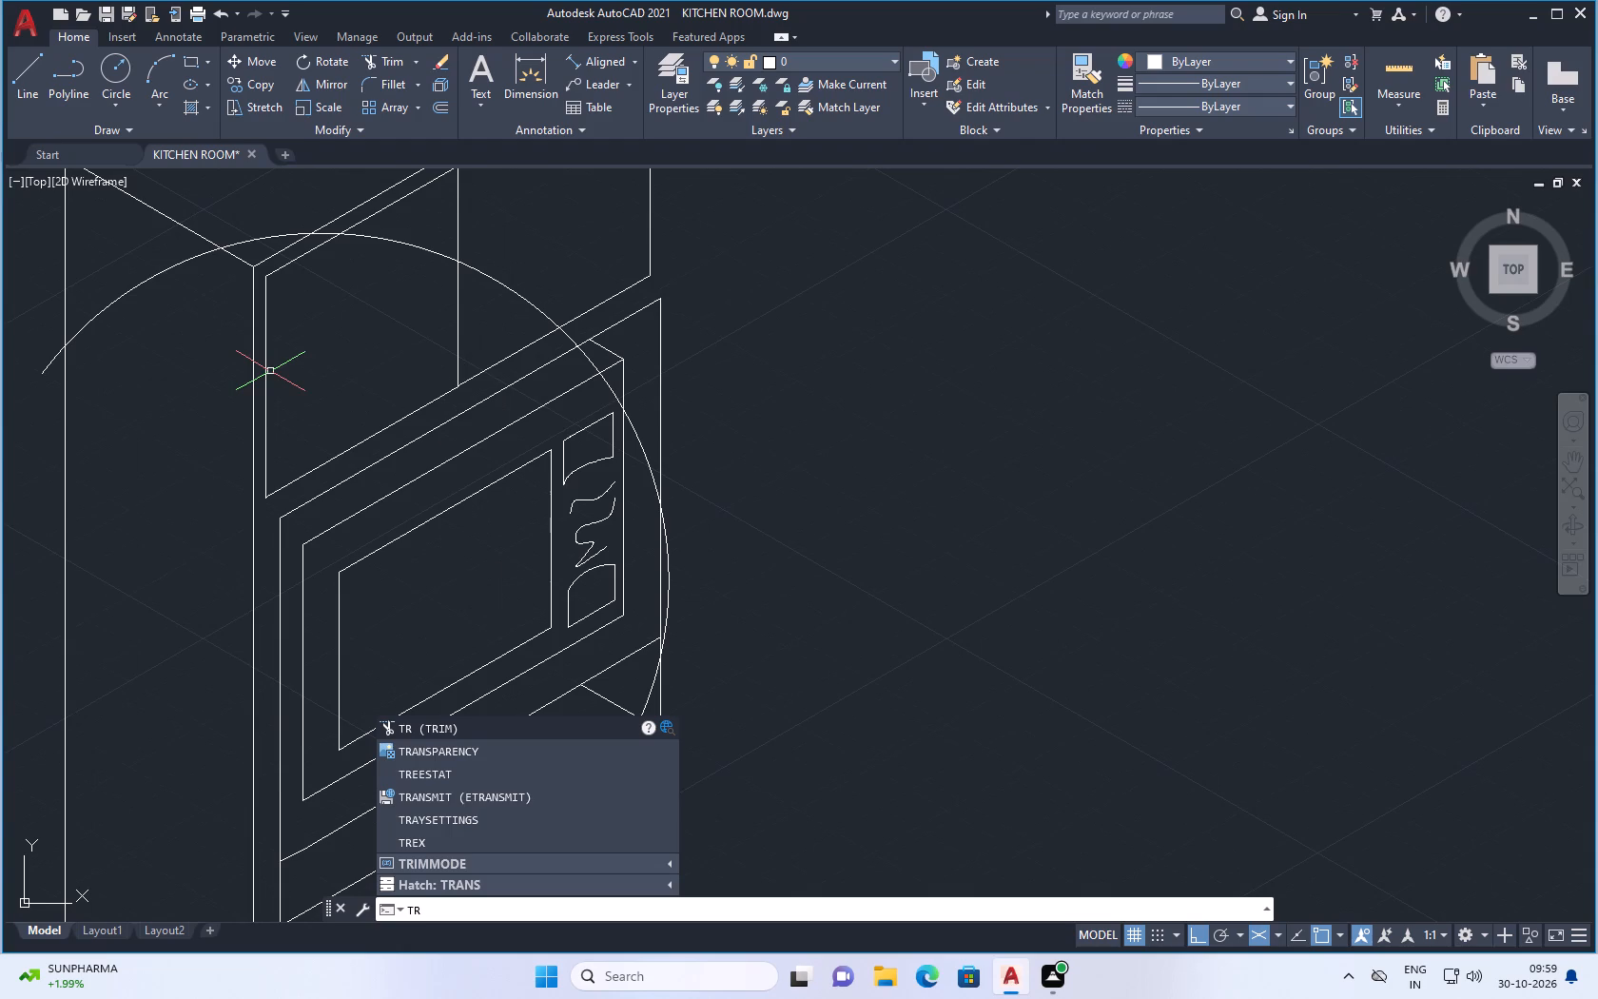
pyautogui.press('Return')
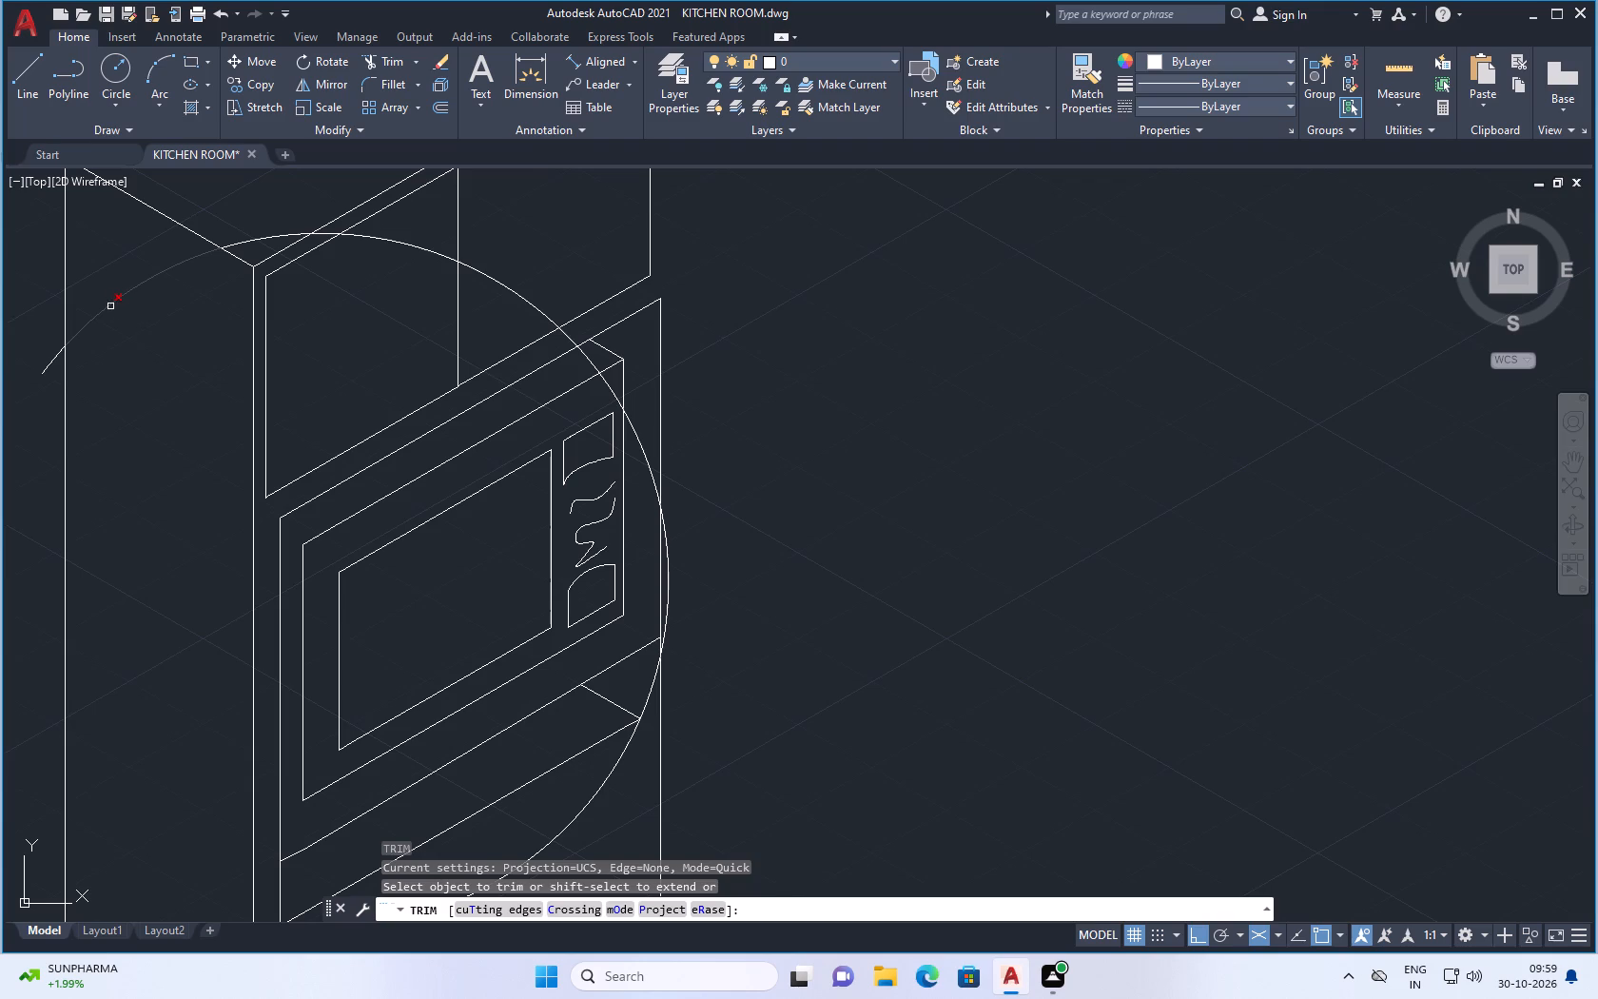
pyautogui.scroll(1, 110, 306)
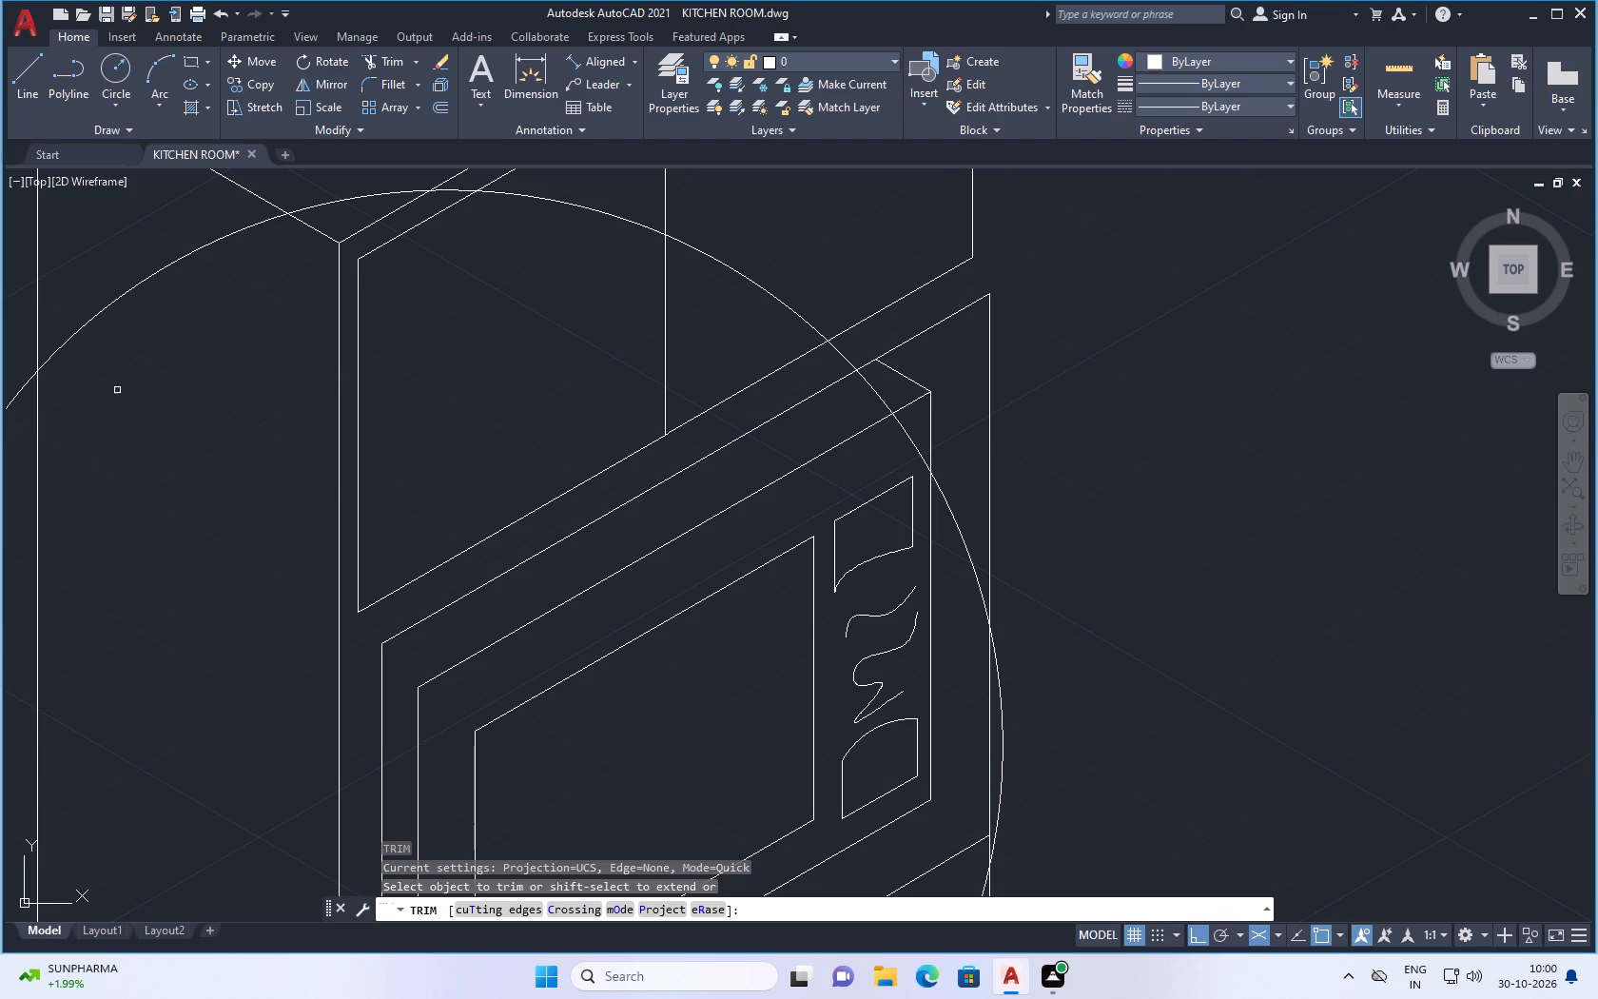
pyautogui.scroll(-2, 144, 385)
pyautogui.scroll(2, 99, 408)
pyautogui.click(91, 379)
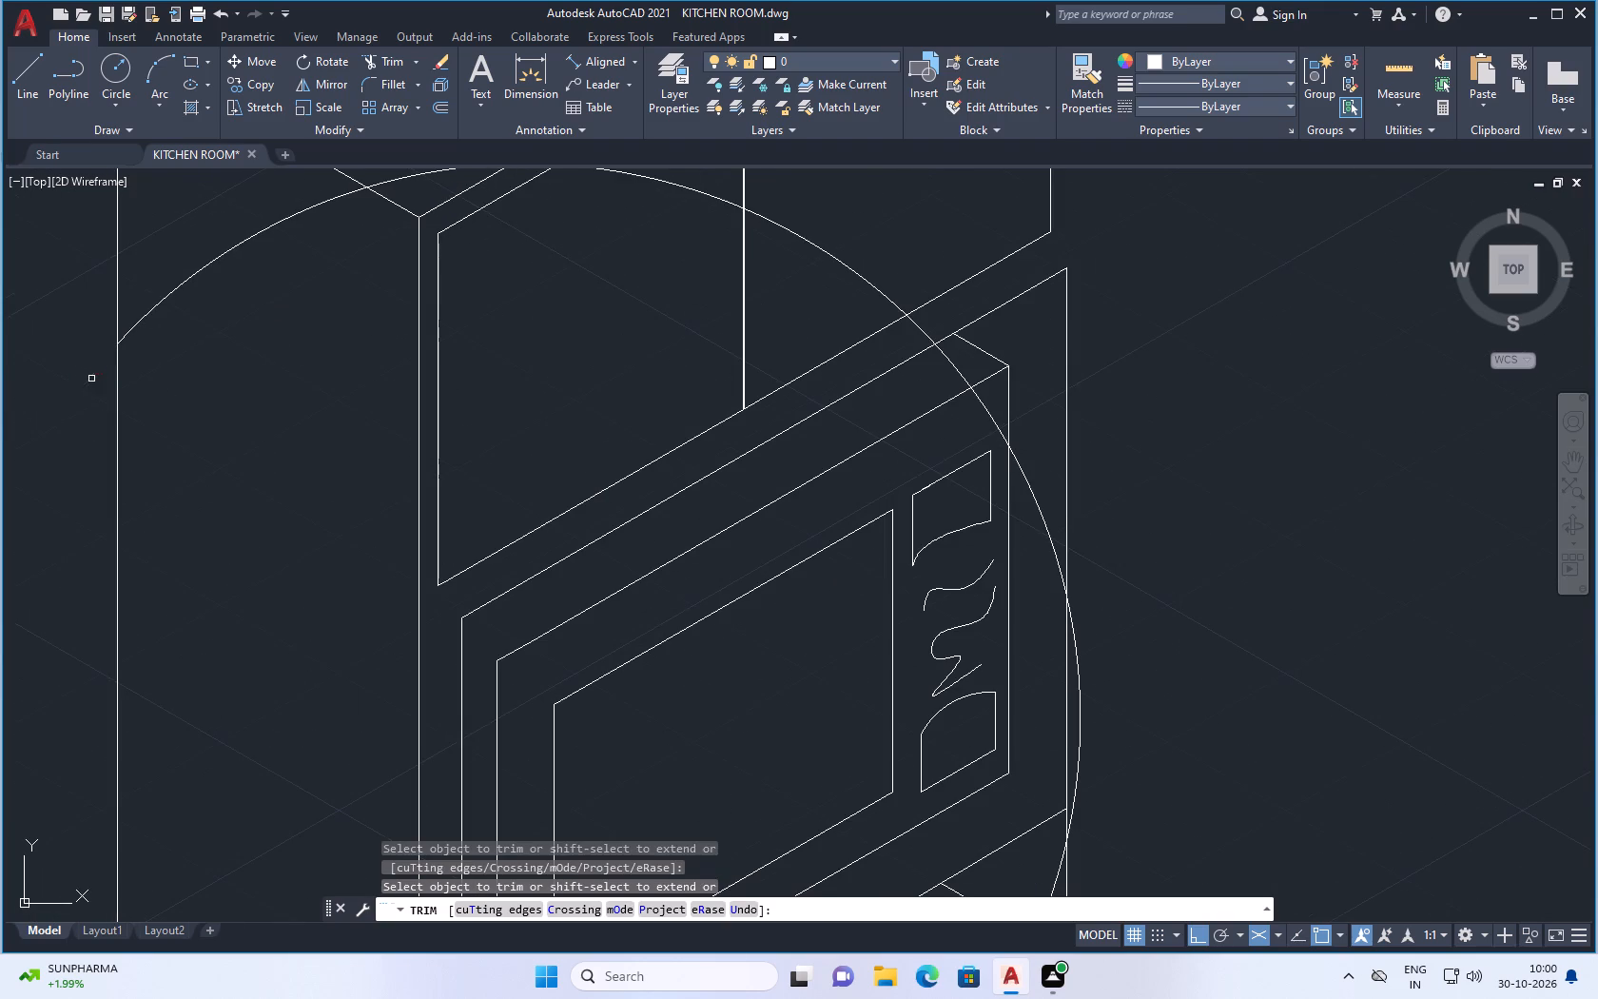
pyautogui.moveTo(163, 296); pyautogui.dragTo(171, 304)
pyautogui.scroll(-2, 192, 358)
pyautogui.scroll(3, 256, 287)
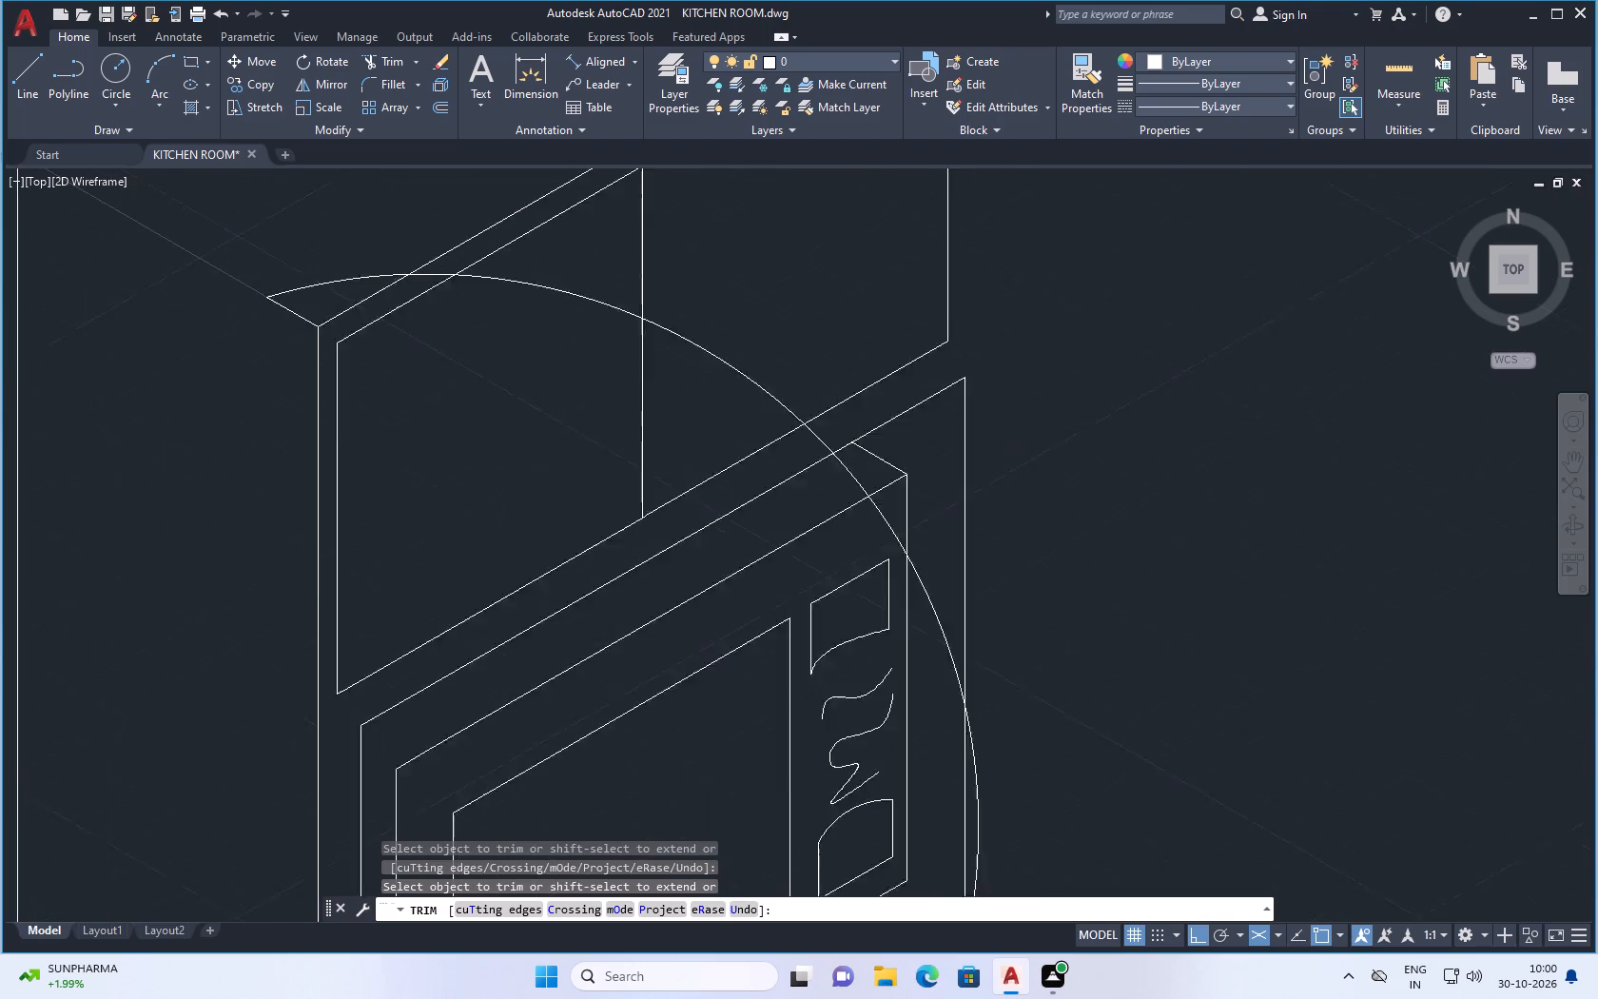
pyautogui.click(340, 278)
pyautogui.click(345, 287)
pyautogui.scroll(2, 553, 265)
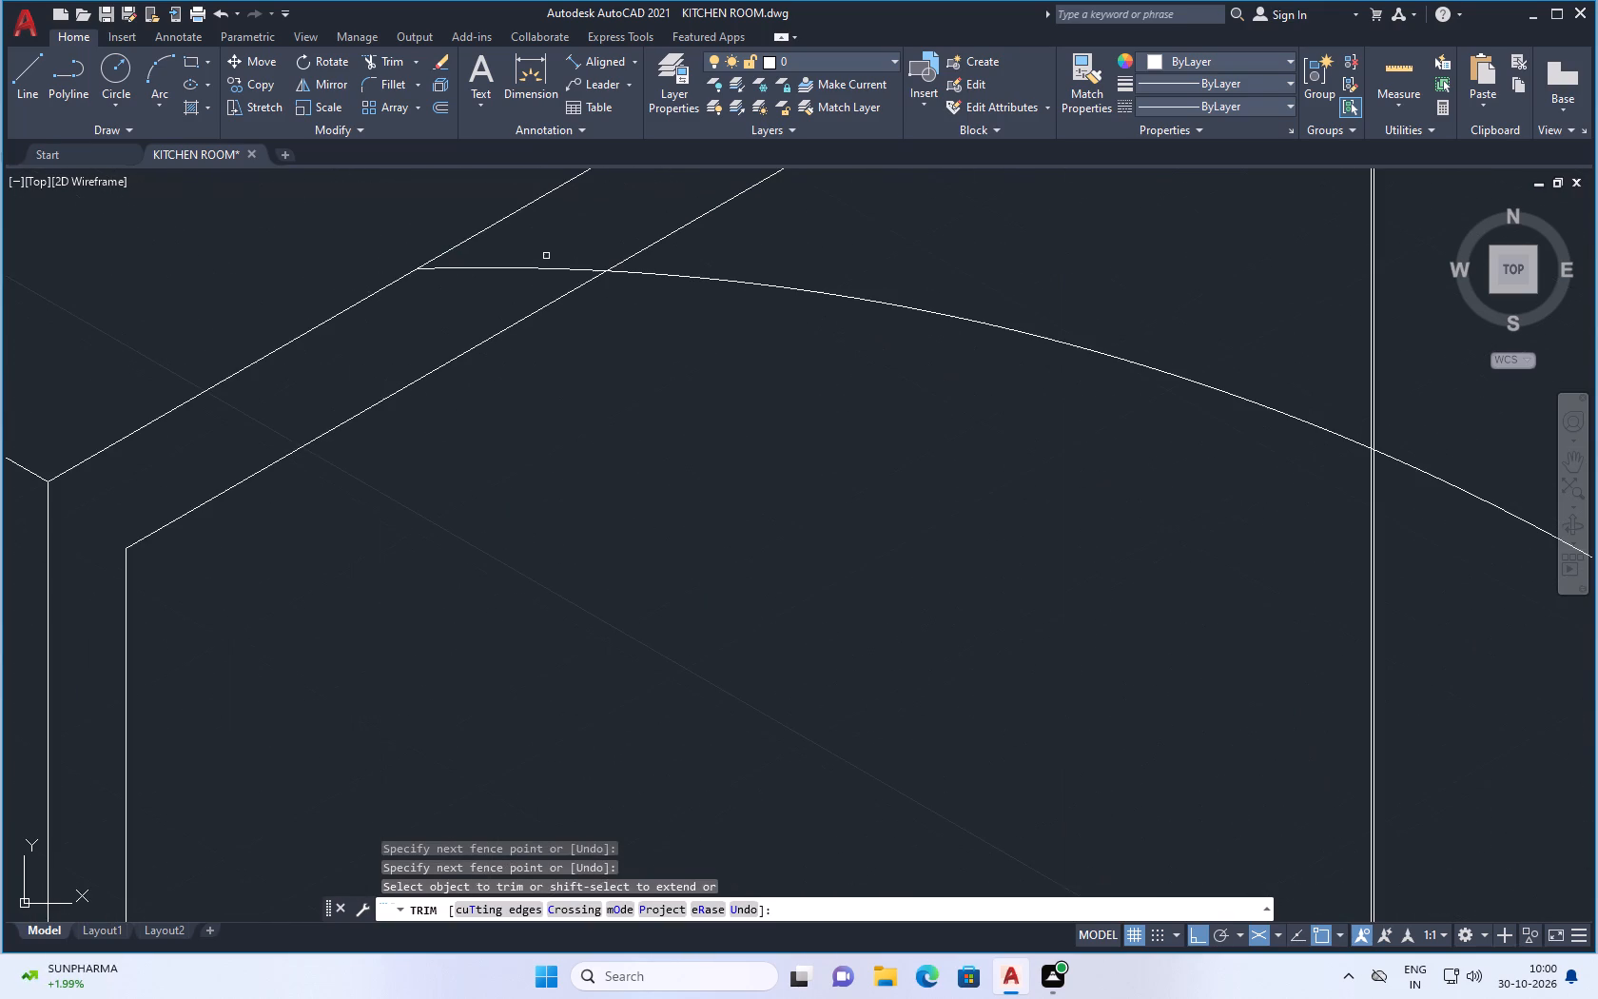
pyautogui.moveTo(547, 255); pyautogui.dragTo(514, 283)
pyautogui.scroll(-3, 513, 283)
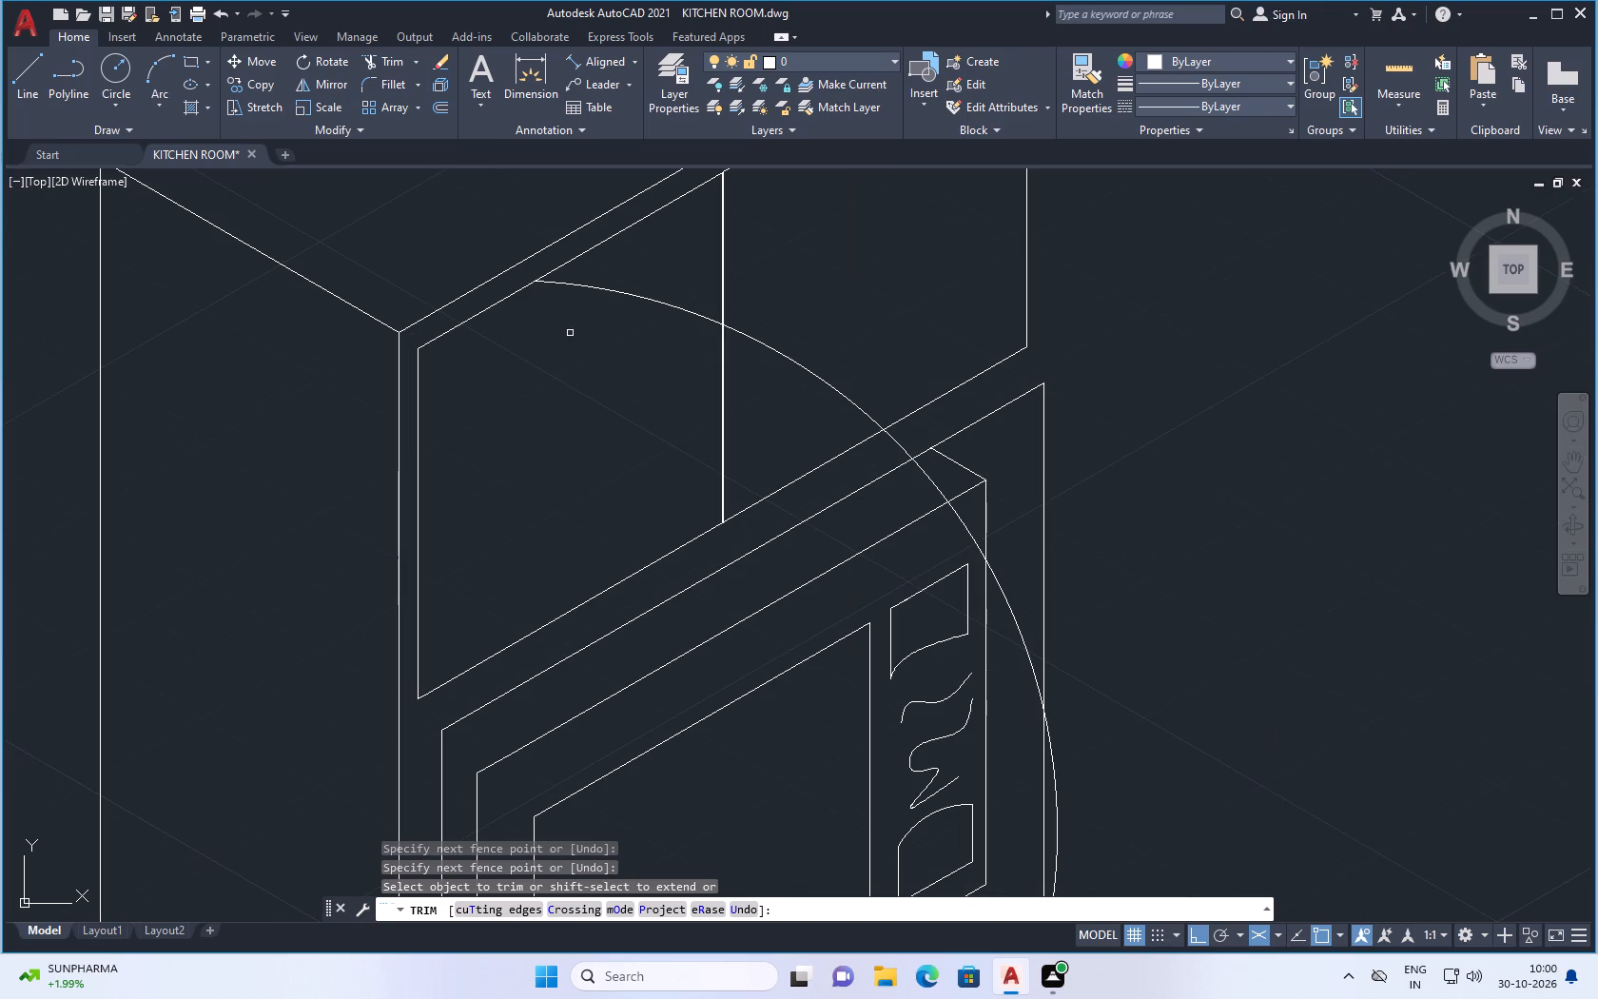
# Trim the arc portions crossing the upper doors and the appliance panel, back to the cabinet front's outer vertical edge.
pyautogui.click(647, 300)
pyautogui.scroll(-2, 712, 333)
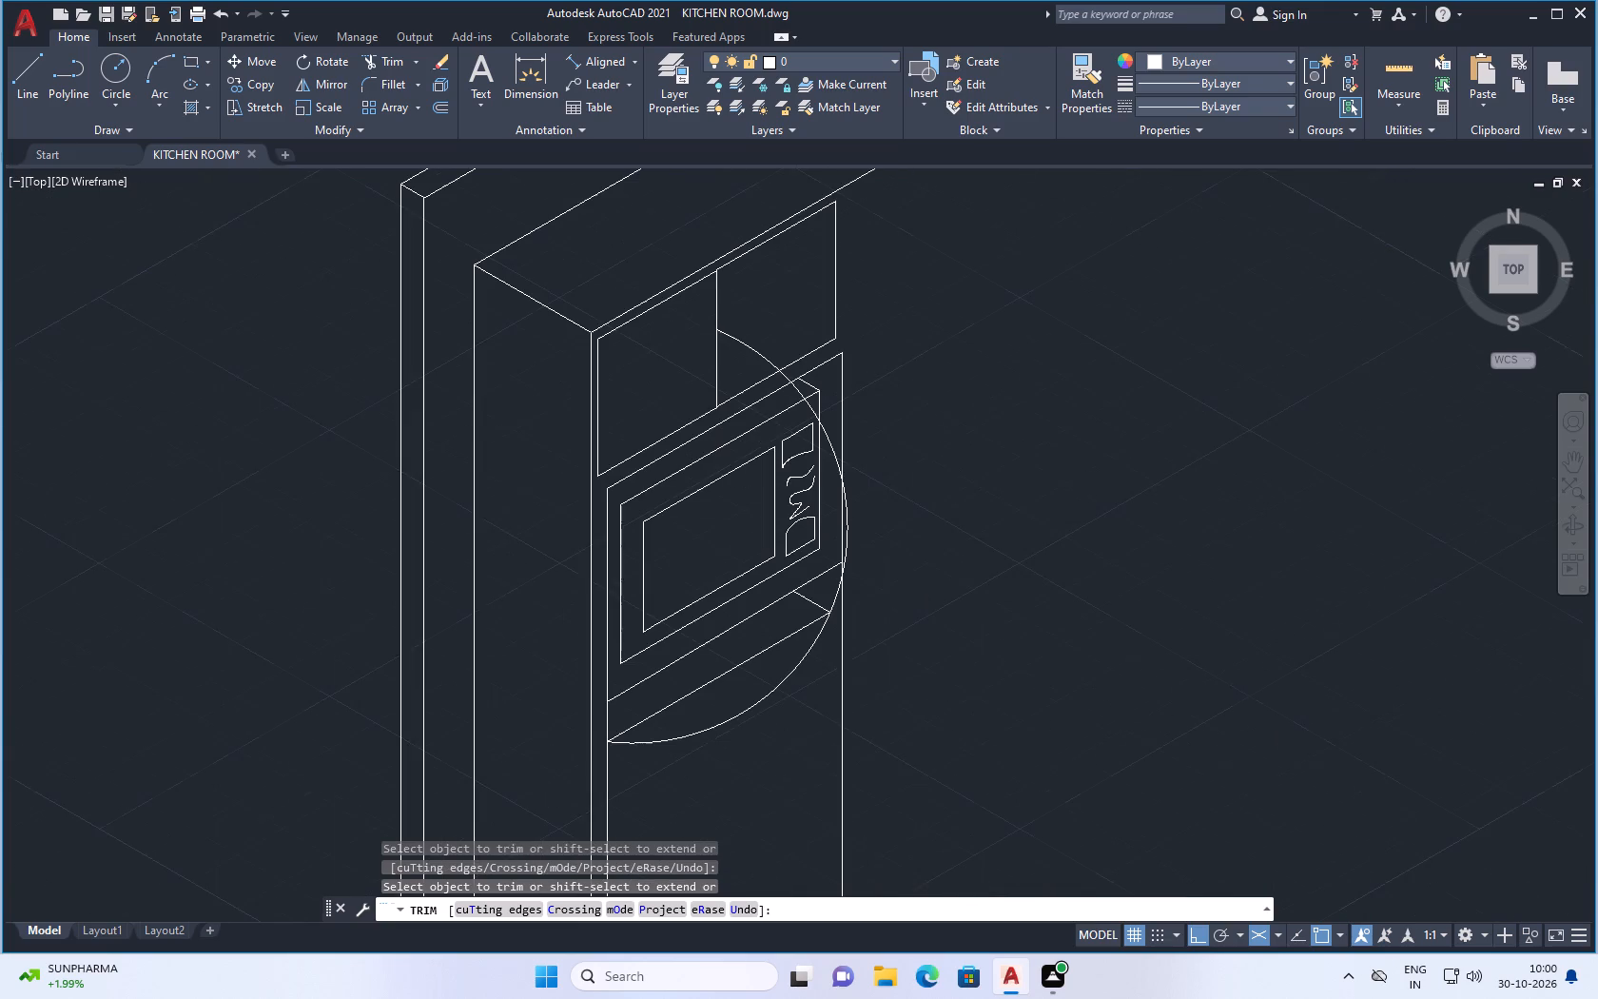
pyautogui.click(748, 347)
pyautogui.scroll(2, 796, 377)
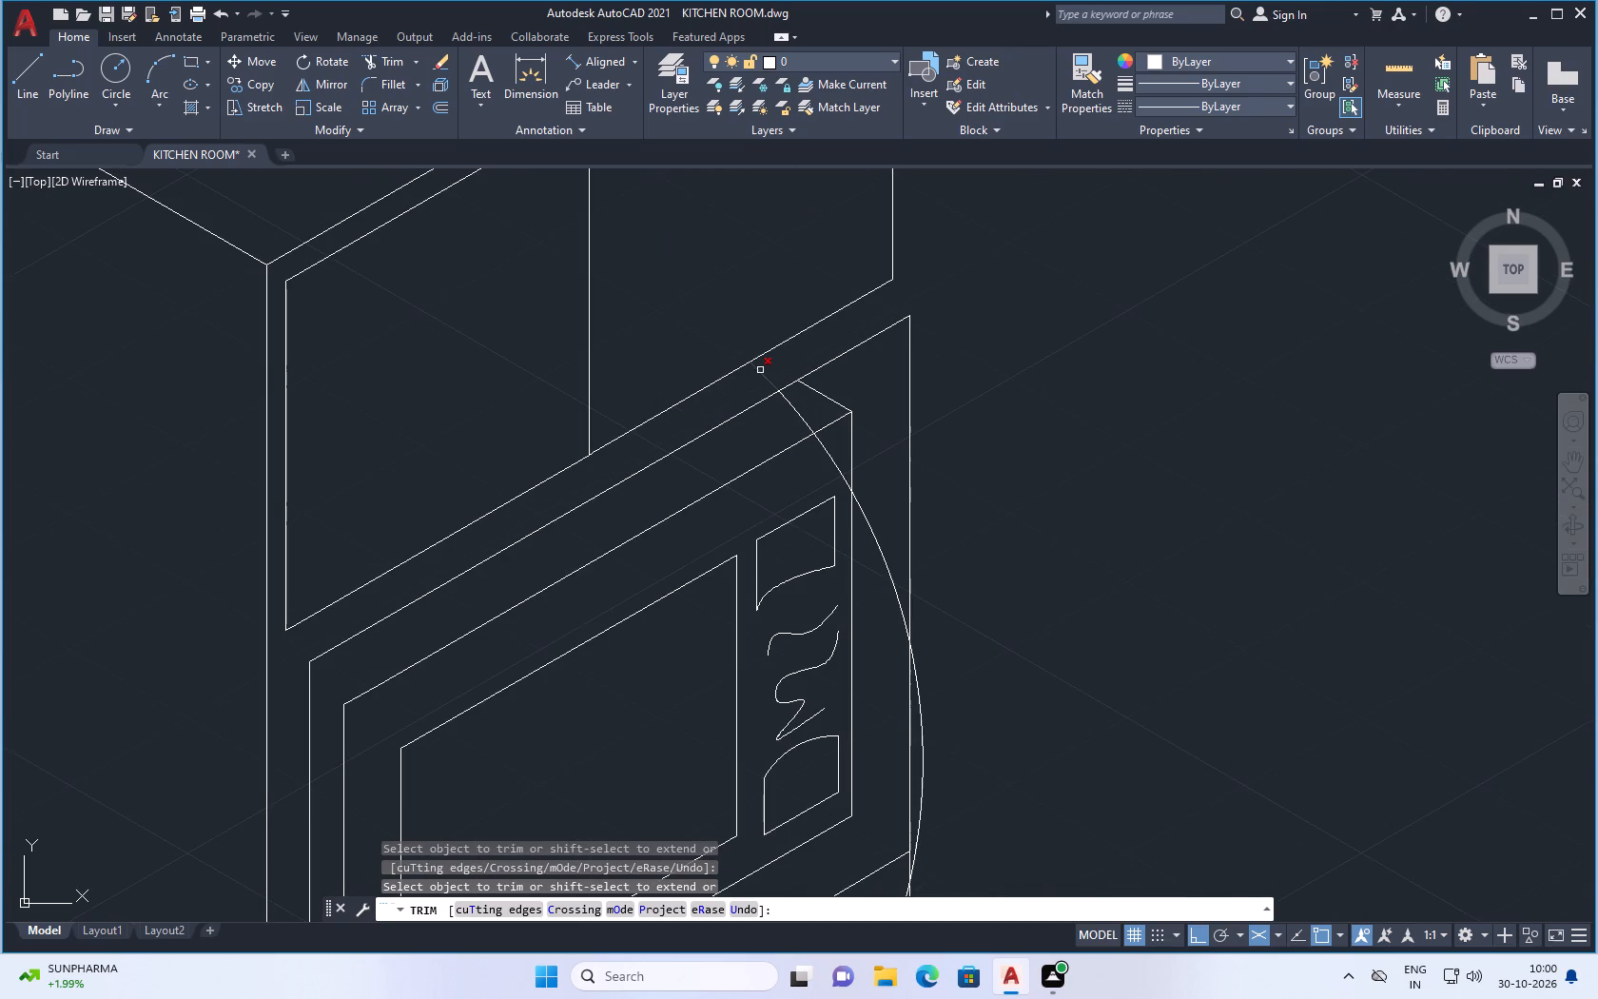
pyautogui.click(765, 372)
pyautogui.click(796, 418)
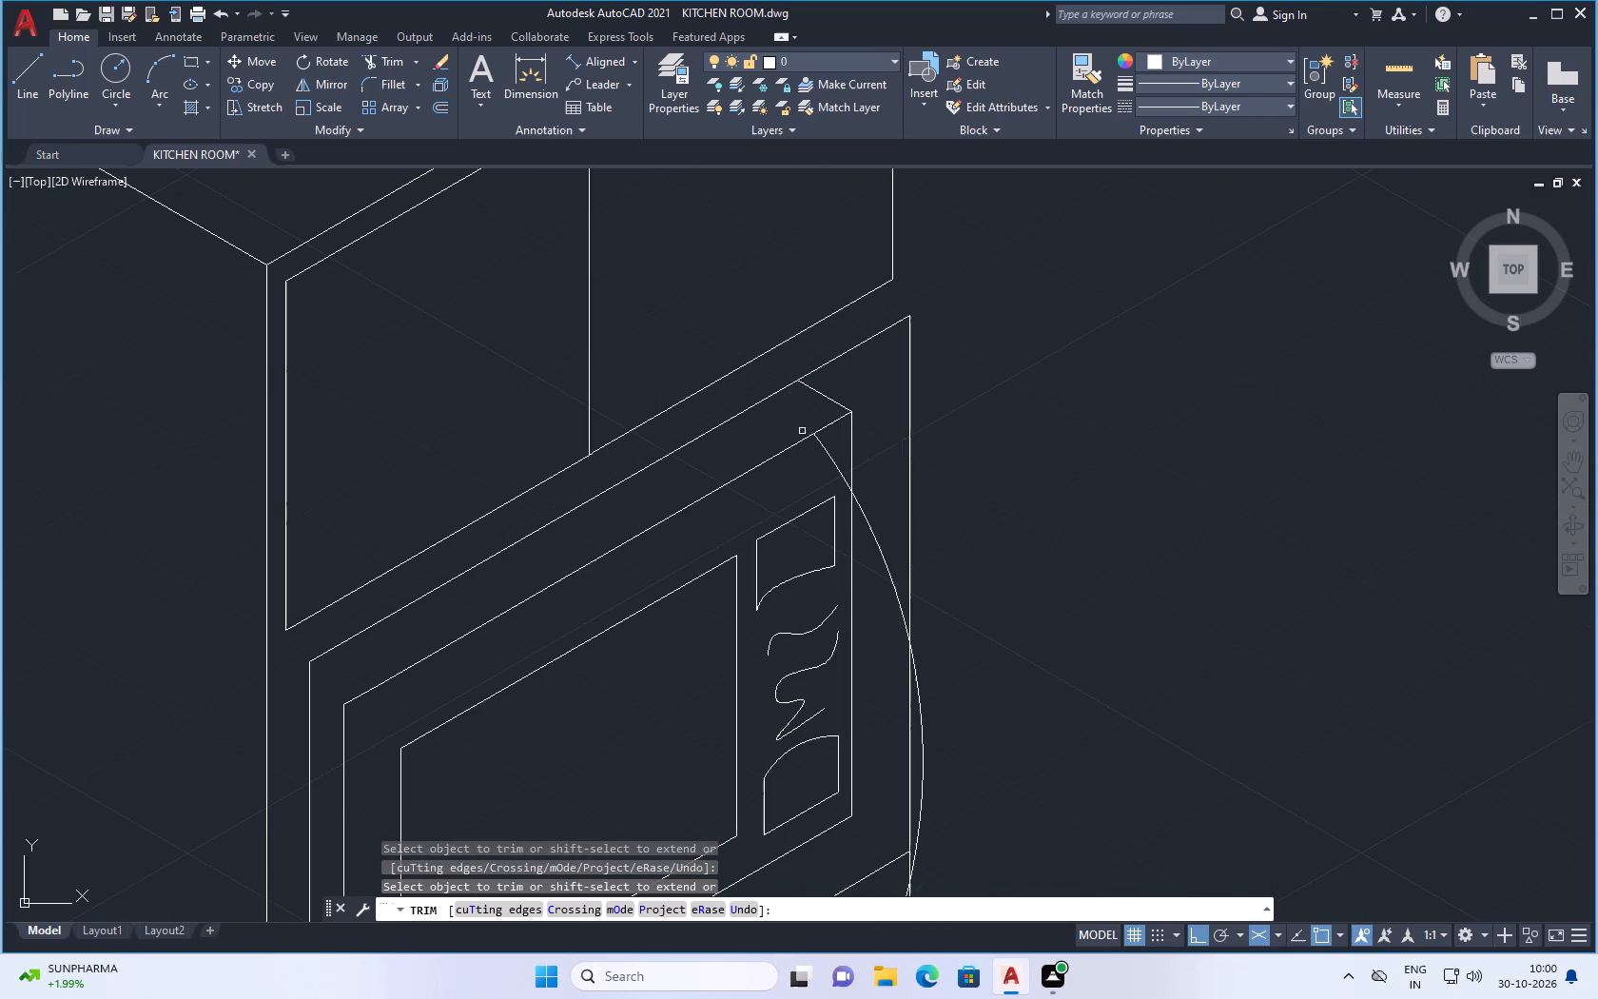
pyautogui.click(828, 458)
pyautogui.click(882, 543)
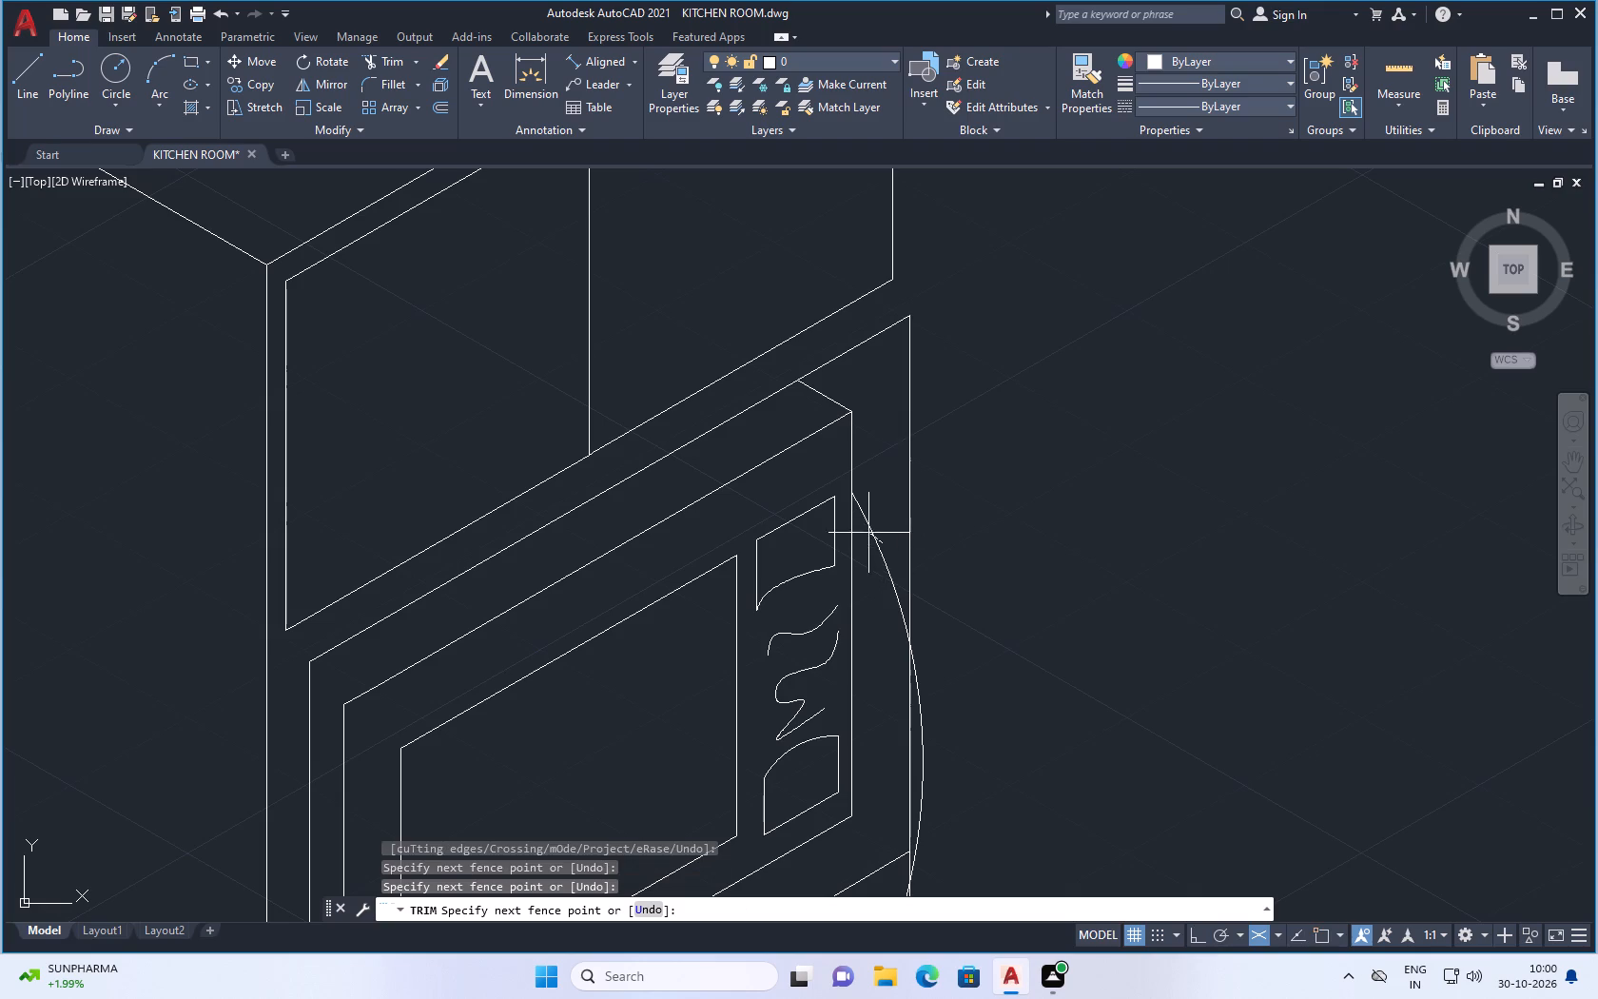
pyautogui.click(872, 558)
pyautogui.scroll(-2, 883, 482)
pyautogui.scroll(2, 867, 599)
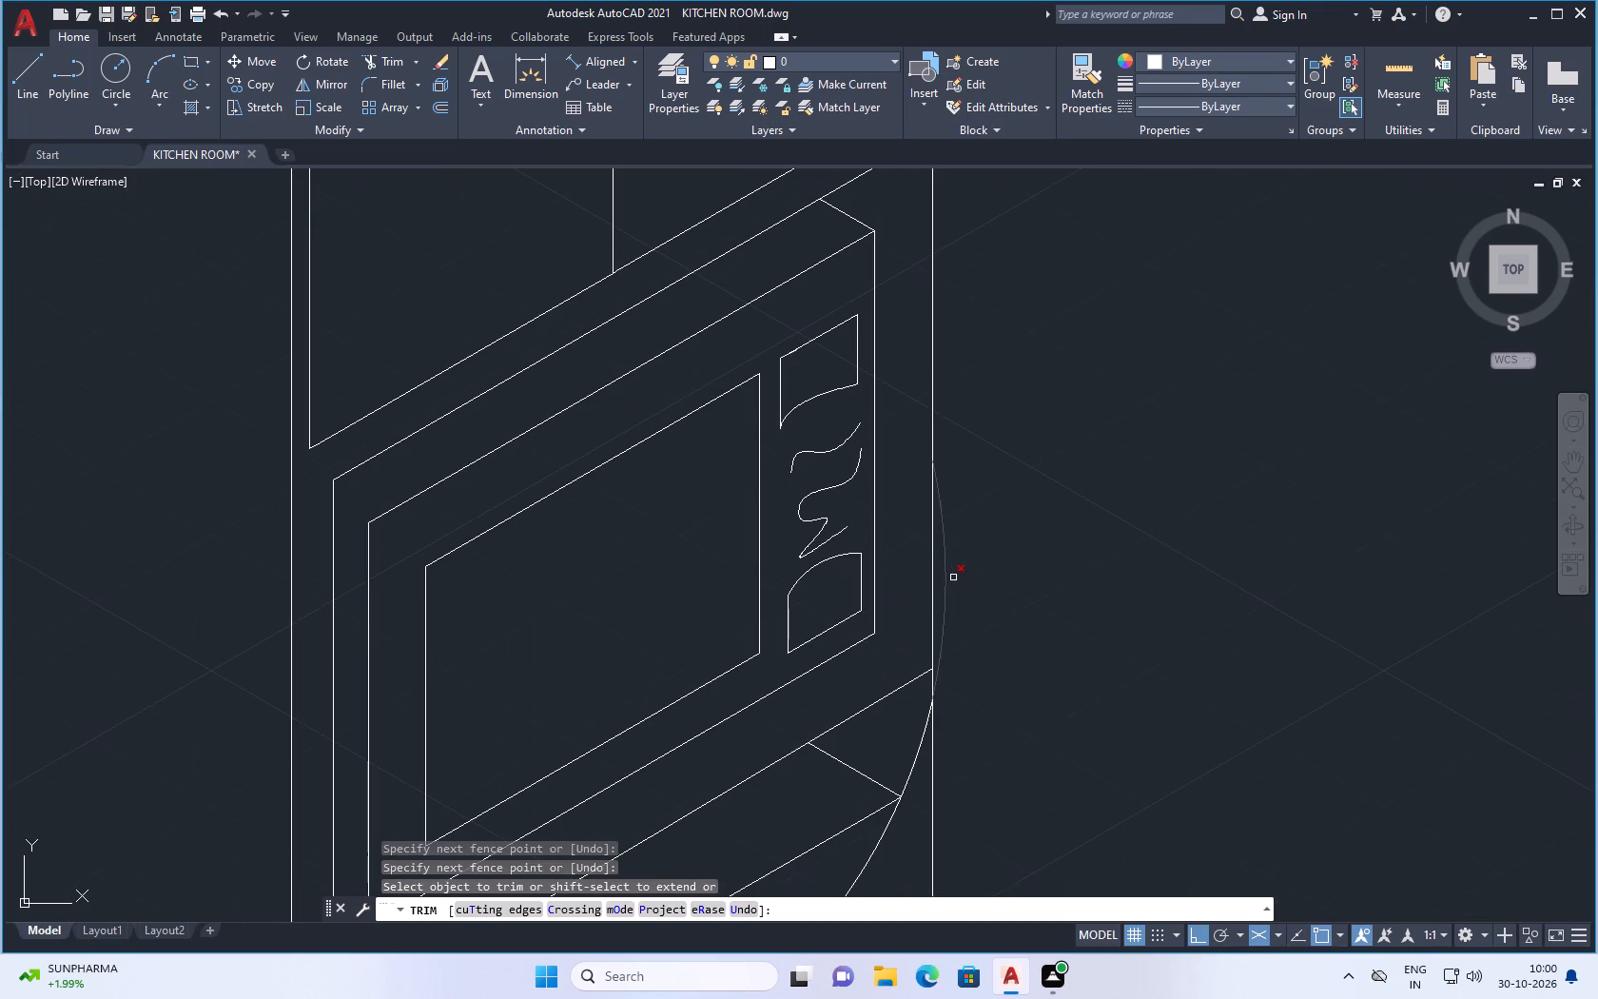
# Trim the arc beyond the cabinet's outer vertical edge and down to the lower sloping line's right end, leaving only the curve beneath that line.
pyautogui.click(946, 594)
pyautogui.scroll(-2, 947, 688)
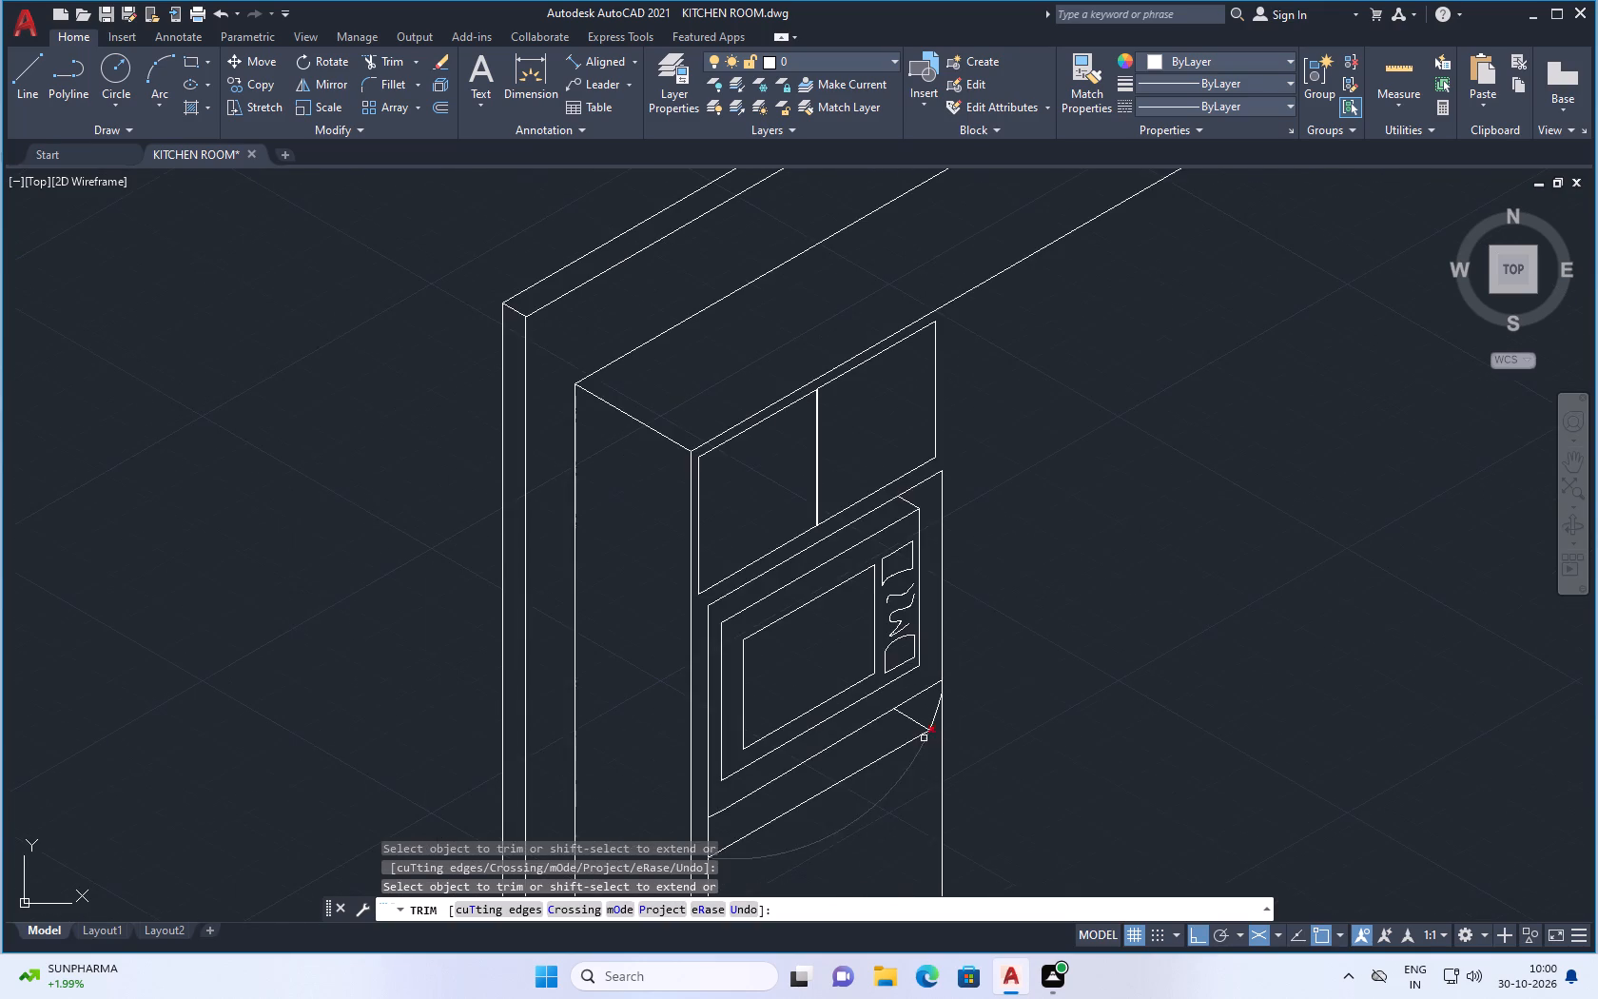
pyautogui.scroll(2, 924, 738)
pyautogui.click(946, 693)
pyautogui.scroll(-2, 1011, 628)
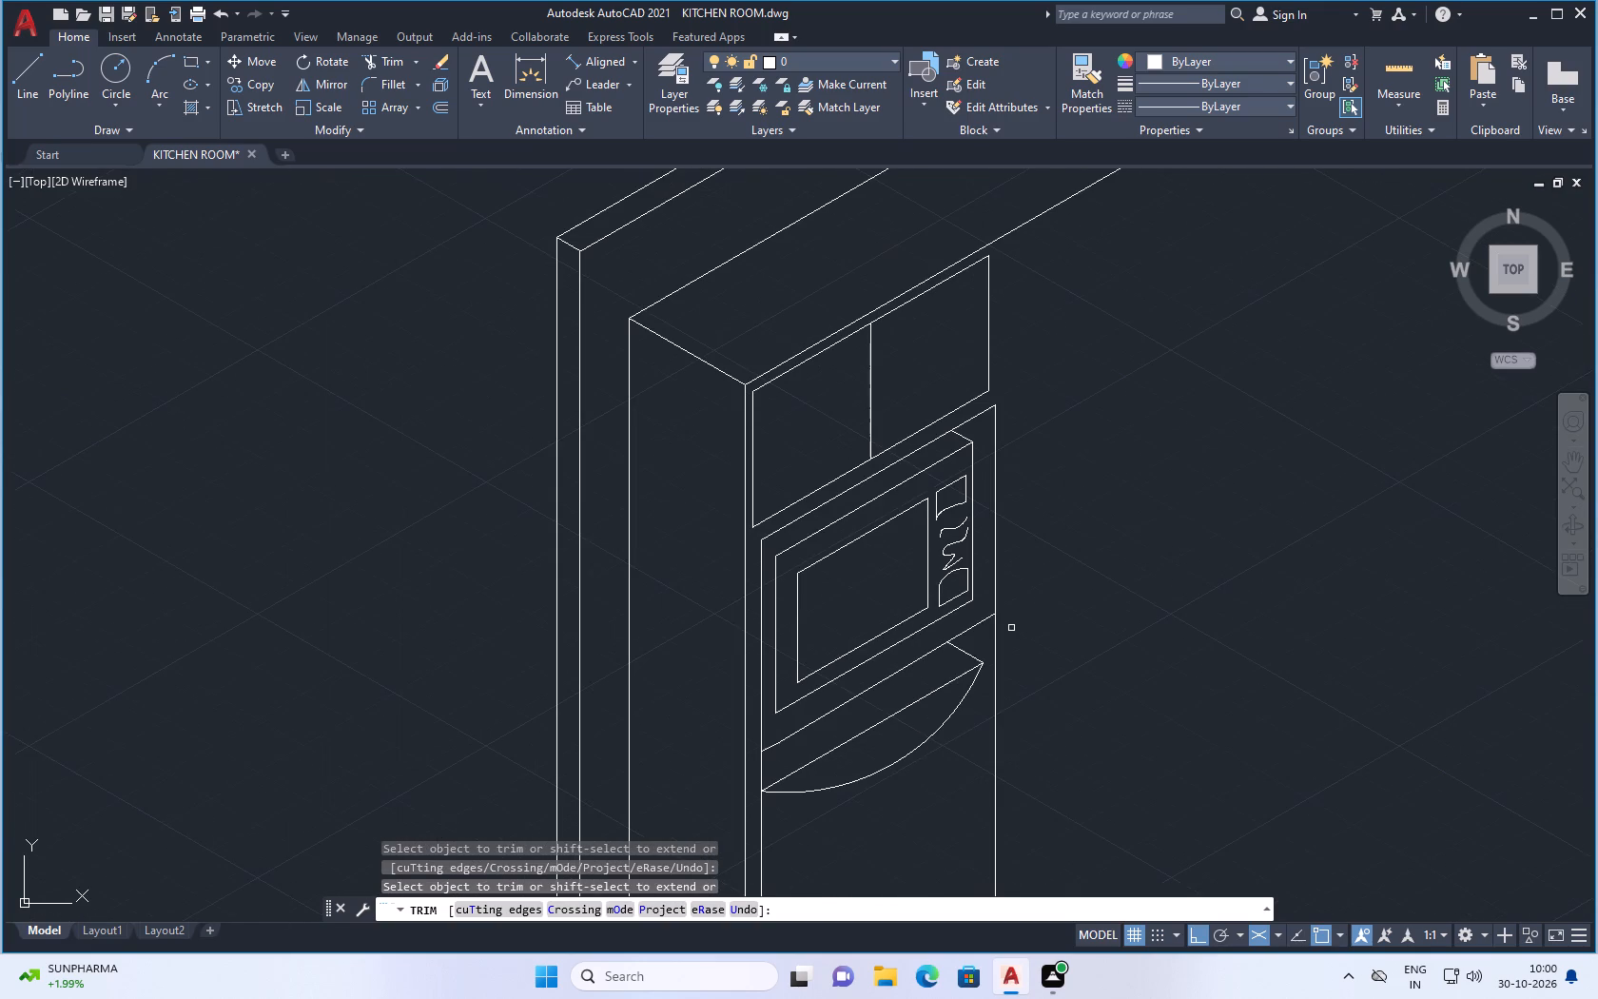
pyautogui.press('Escape')
# Save the kitchen room drawing.
pyautogui.hotkey('ctrl', 's')
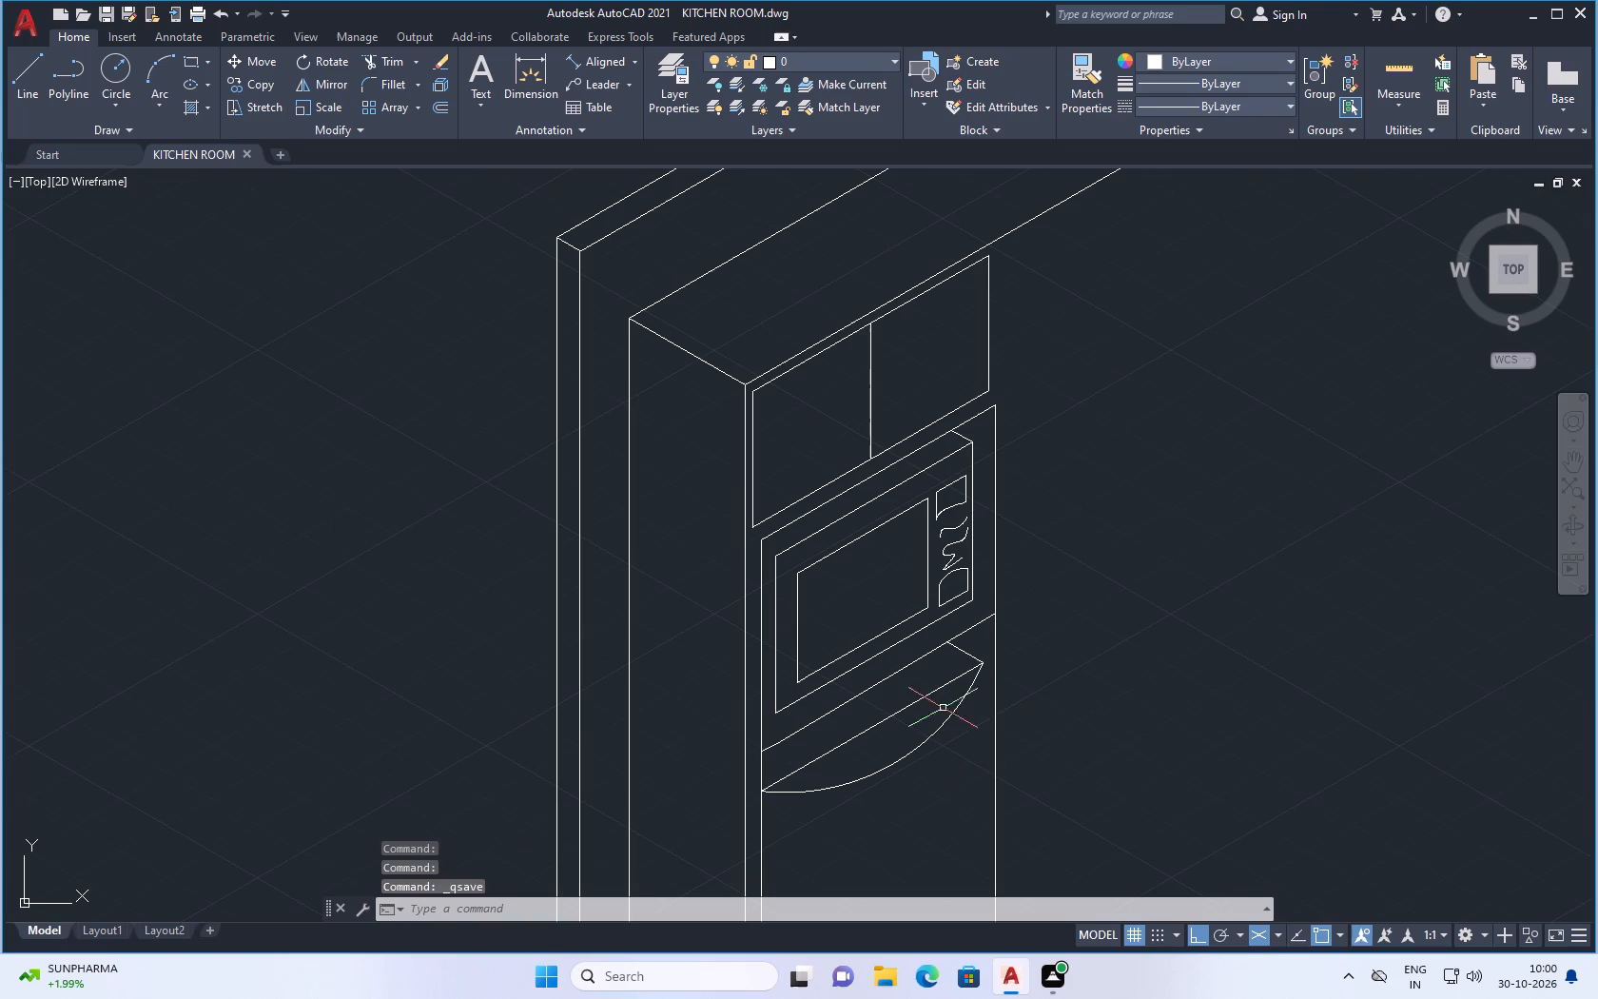
pyautogui.hotkey('ctrl', 's')
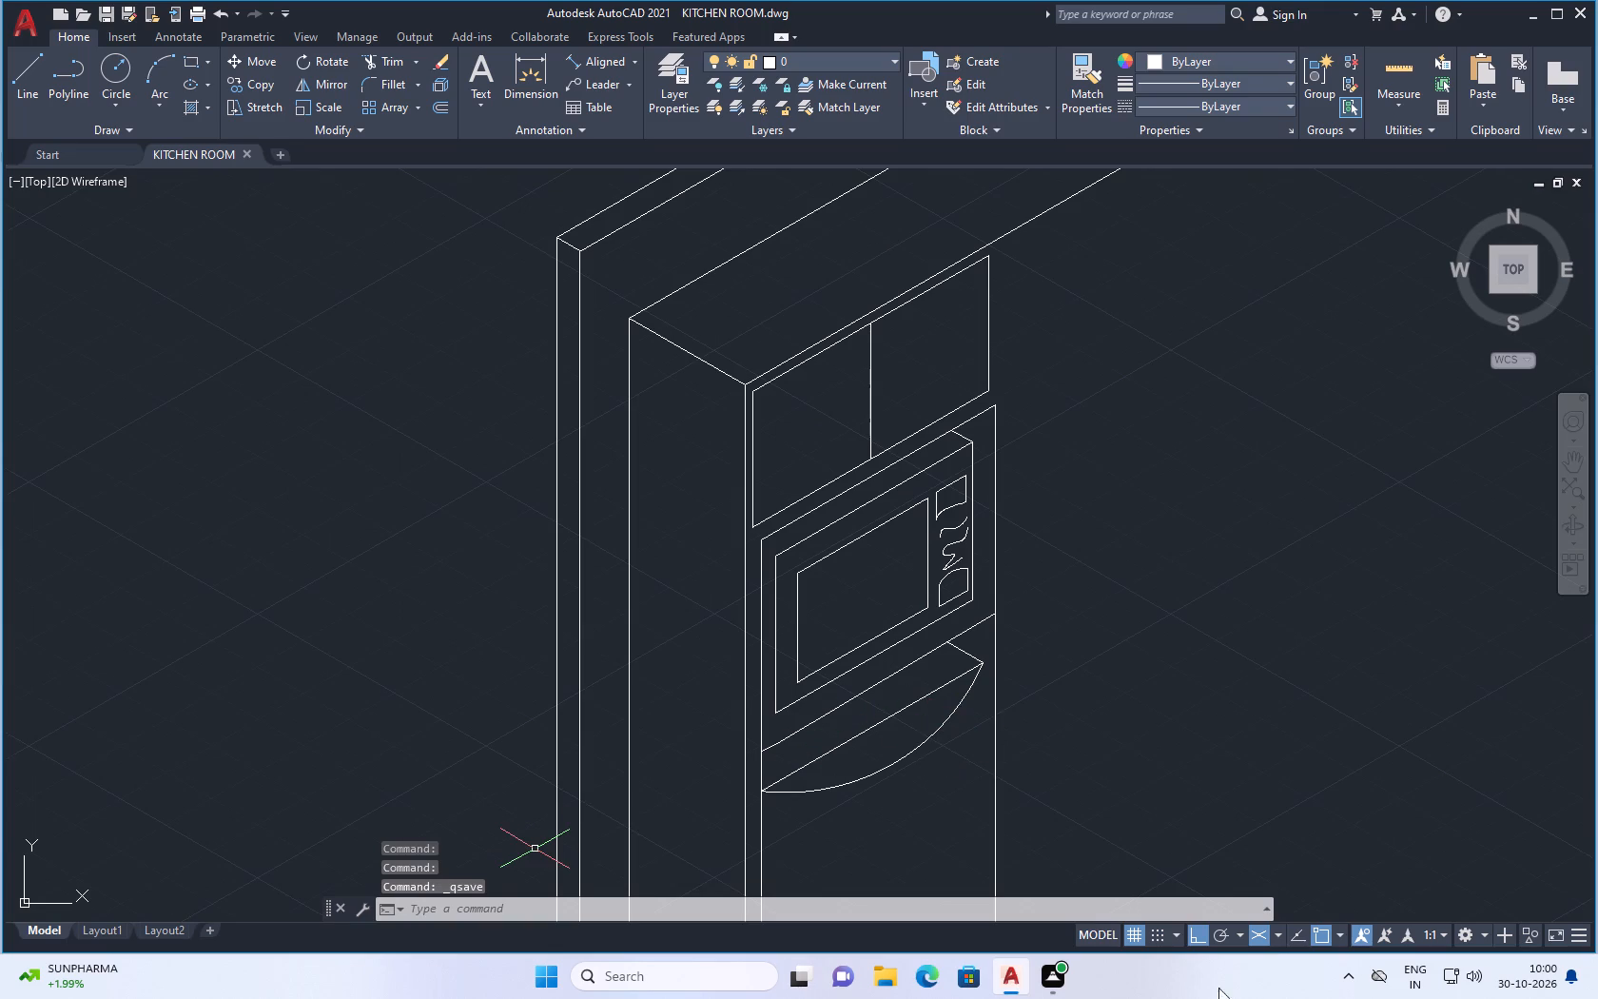
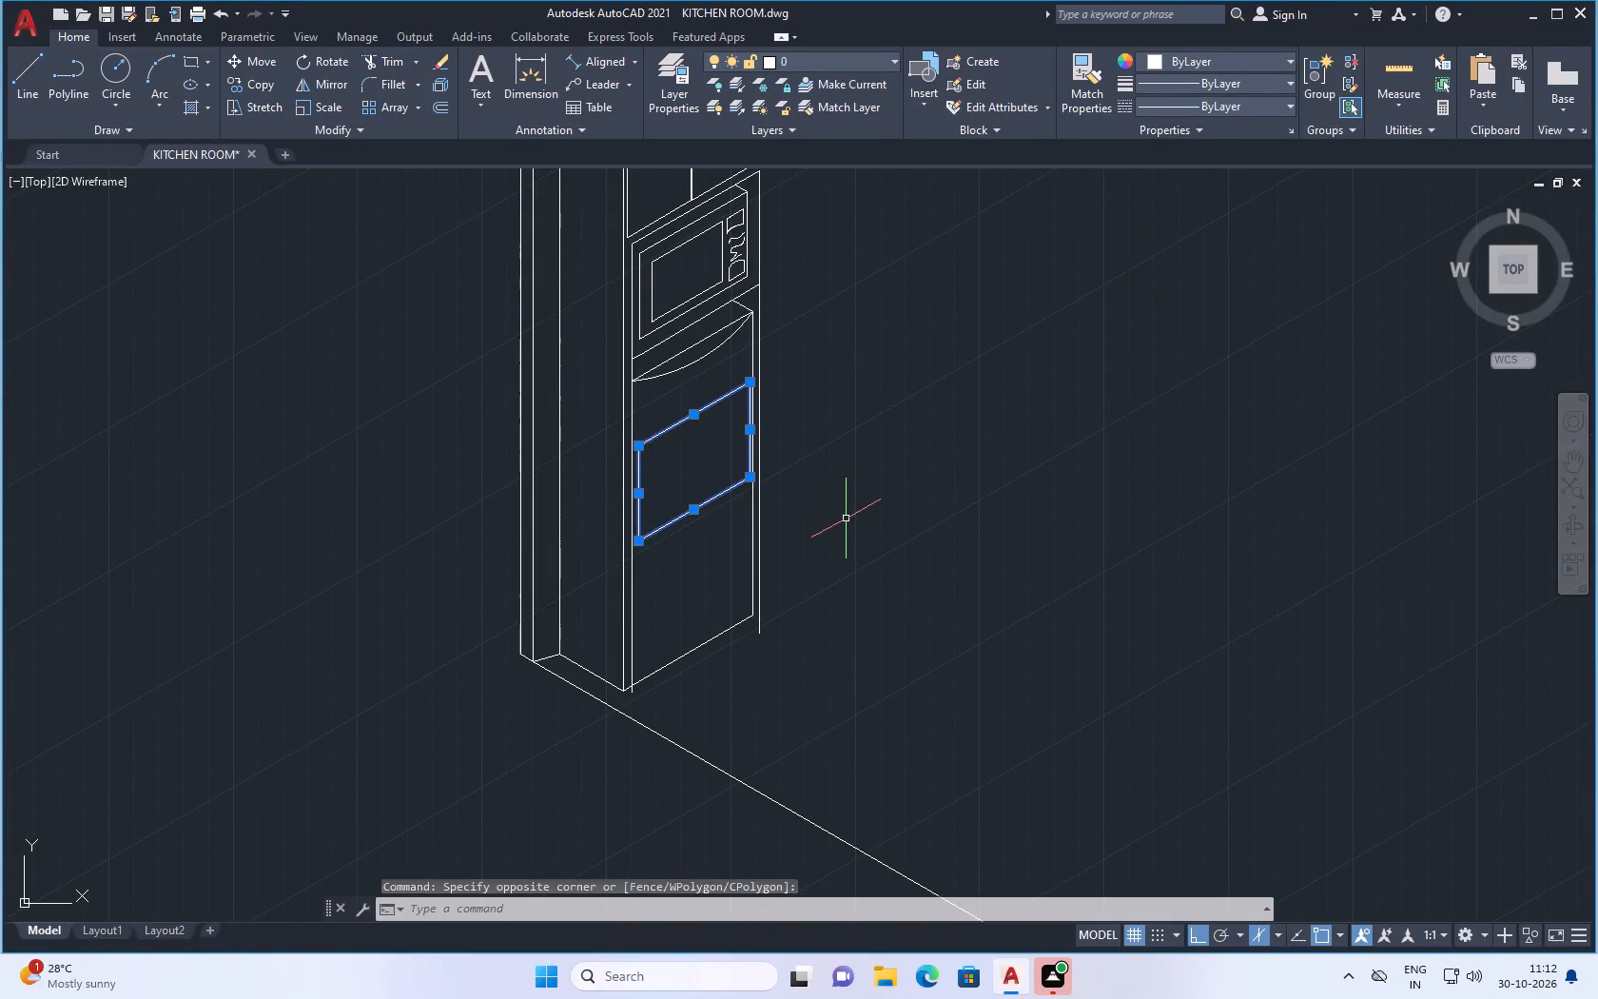
# Erase the bottom edge of the slanted panel rectangle drawn below the curved shelf on the tall unit.
pyautogui.press('Escape')
pyautogui.scroll(1, 563, 562)
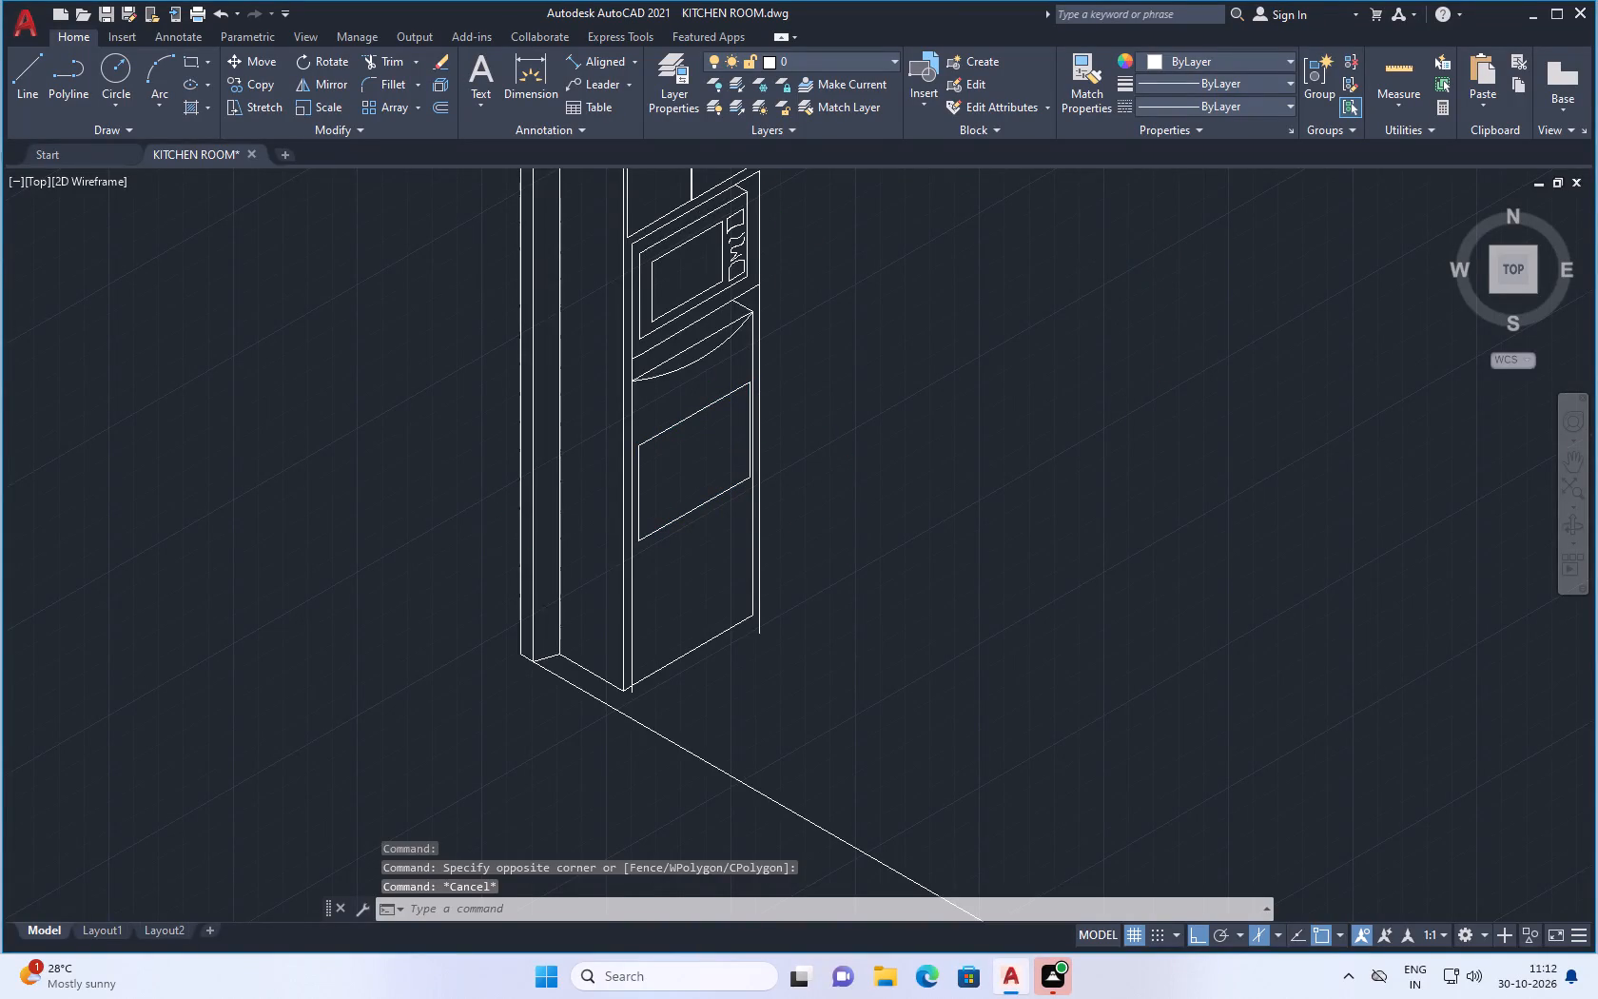
pyautogui.scroll(1, 648, 558)
pyautogui.moveTo(847, 389); pyautogui.dragTo(832, 467)
pyautogui.click(820, 490)
pyautogui.press('Delete')
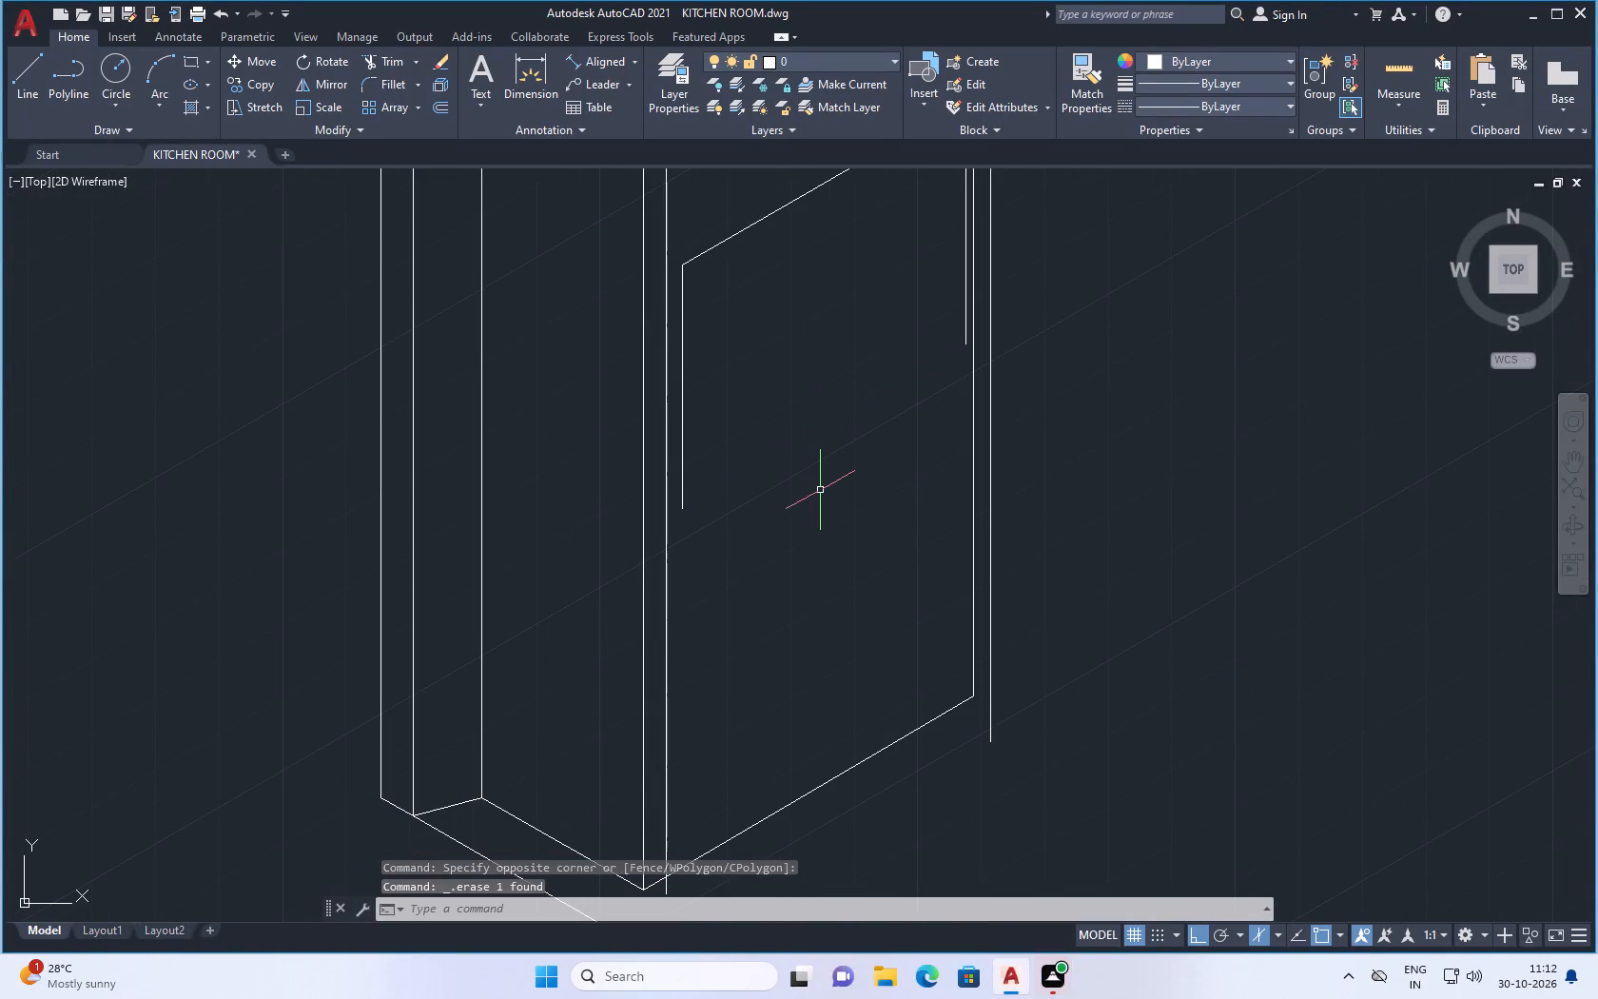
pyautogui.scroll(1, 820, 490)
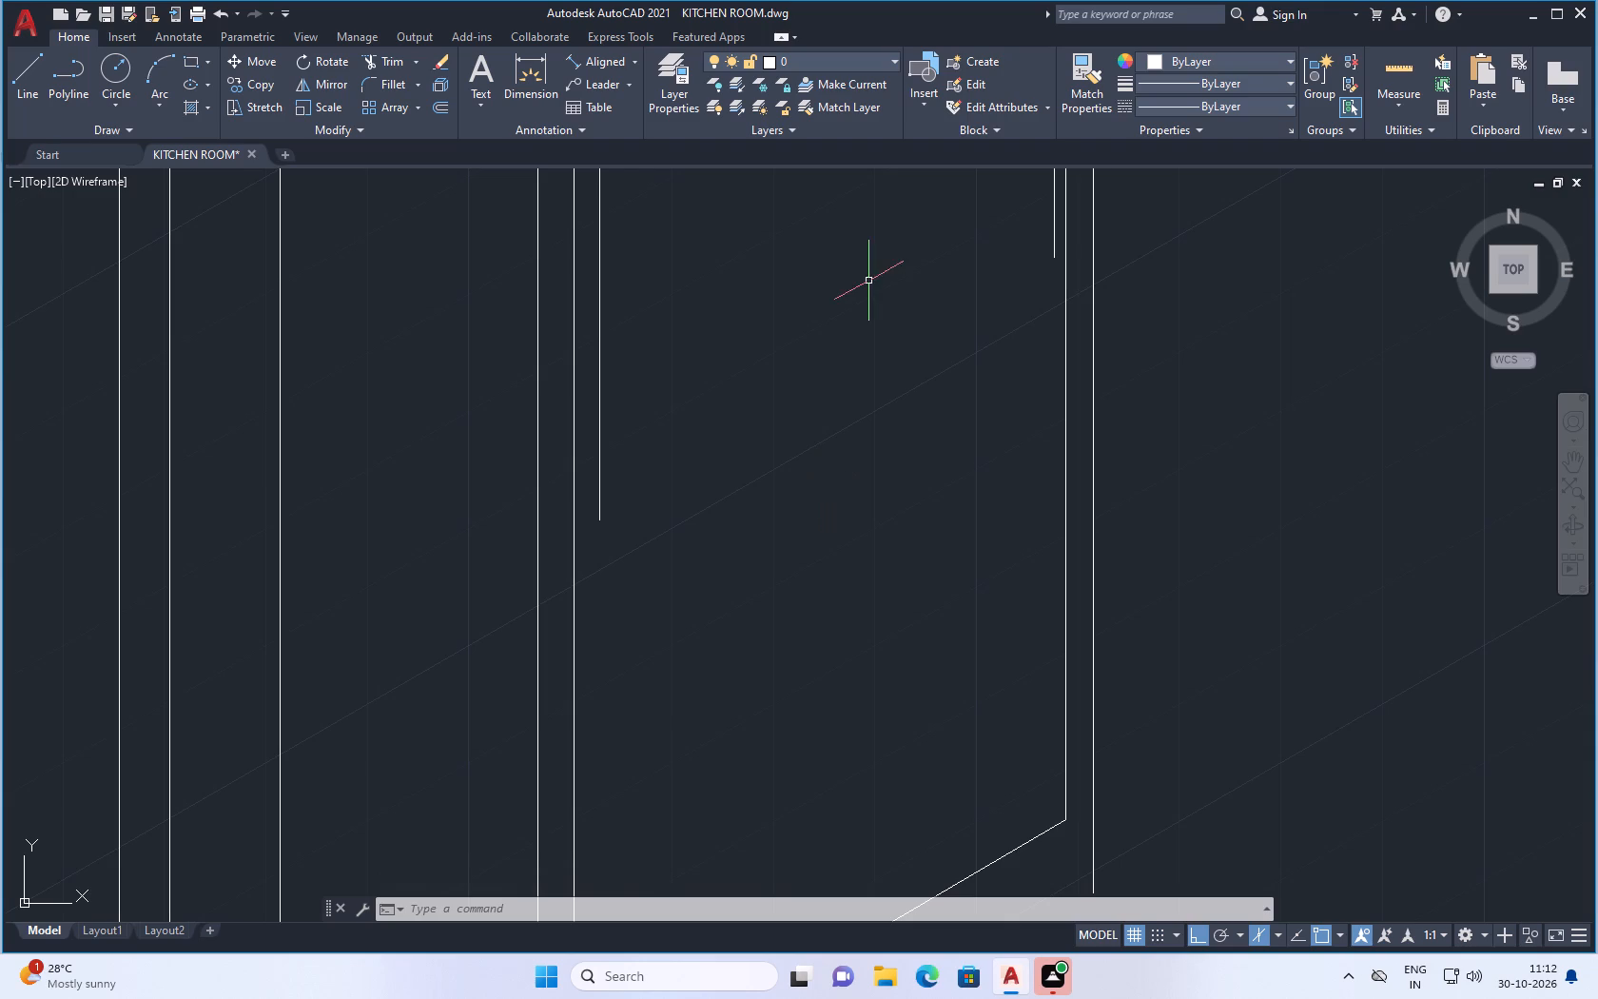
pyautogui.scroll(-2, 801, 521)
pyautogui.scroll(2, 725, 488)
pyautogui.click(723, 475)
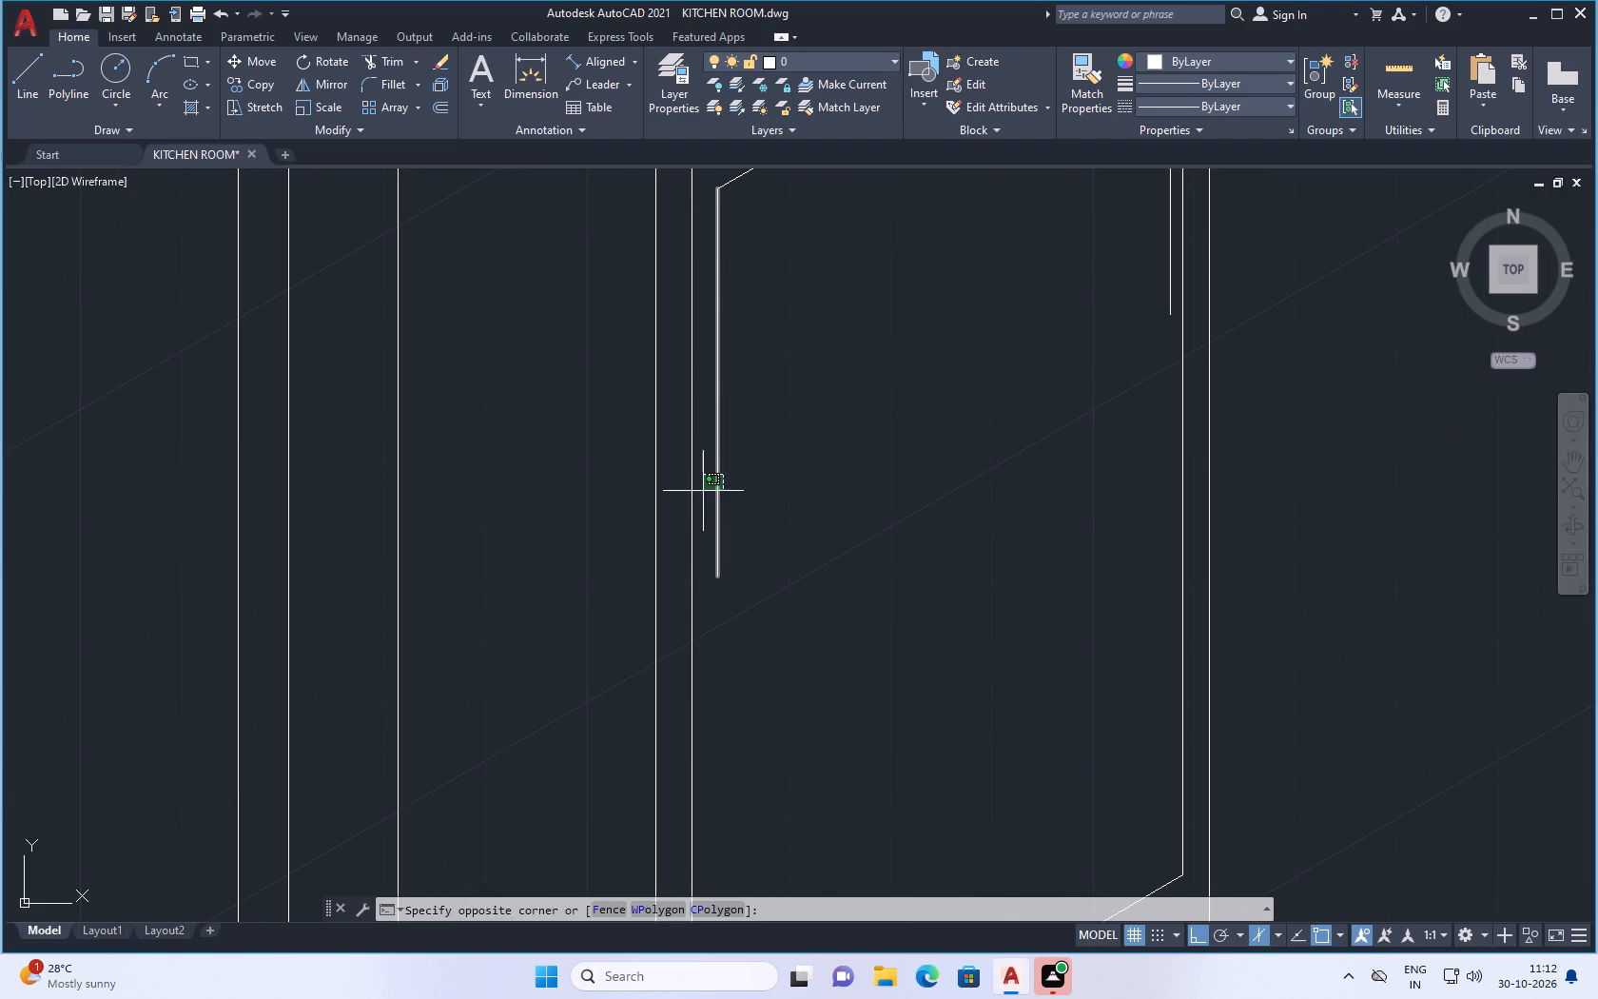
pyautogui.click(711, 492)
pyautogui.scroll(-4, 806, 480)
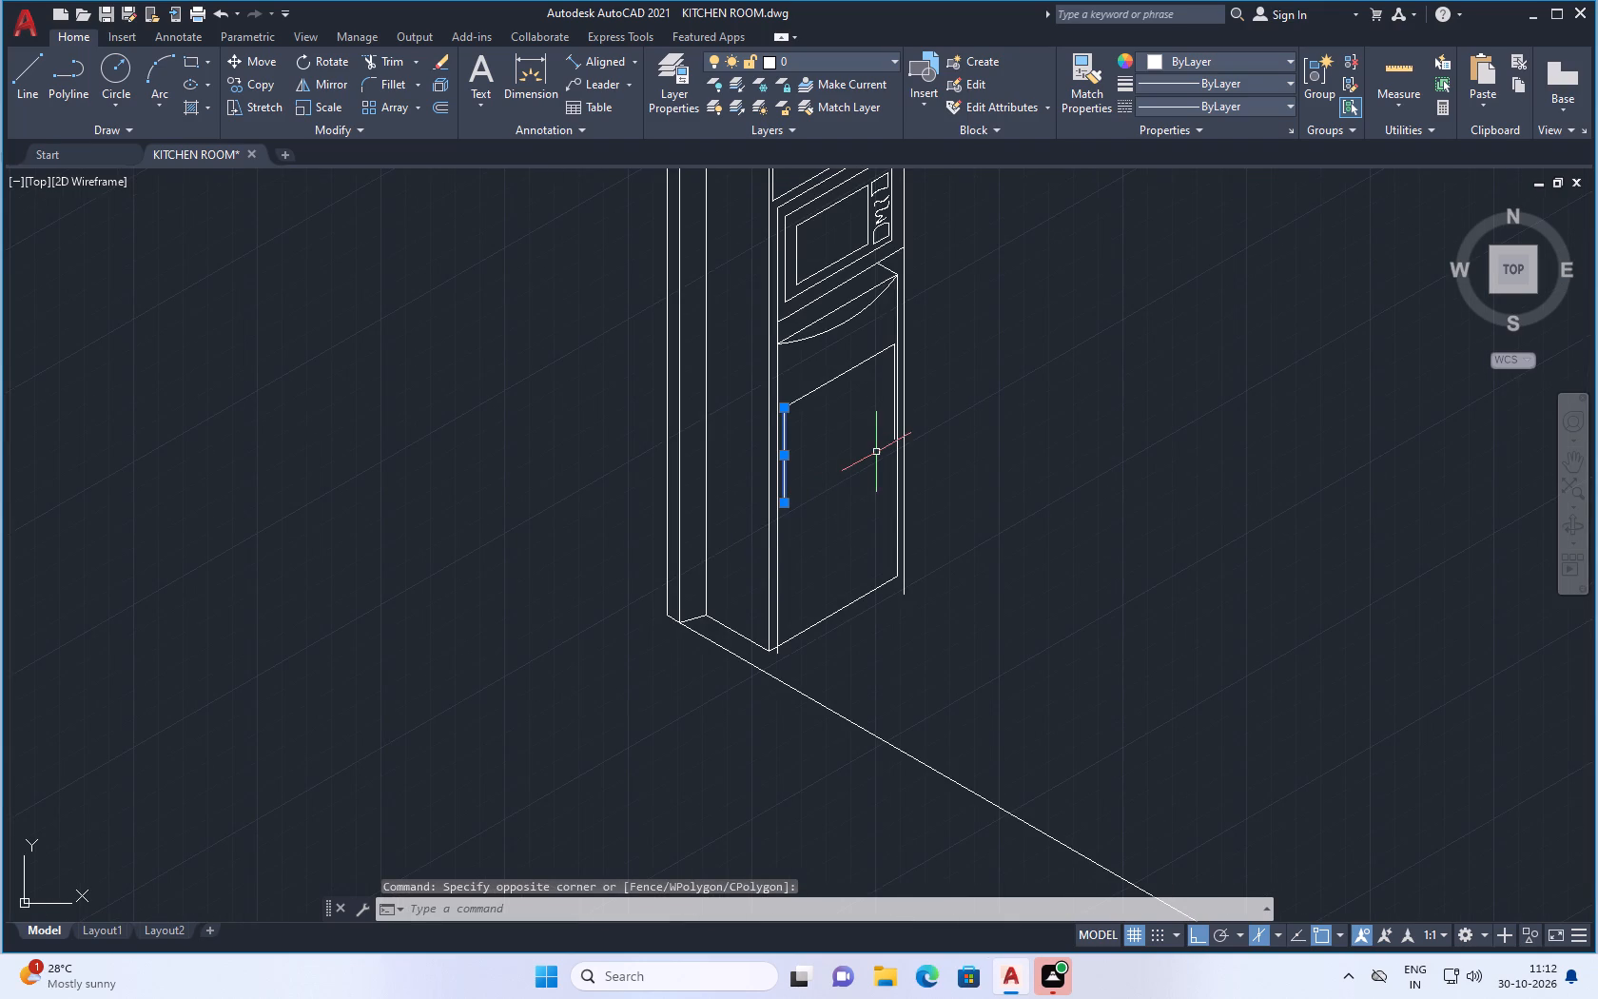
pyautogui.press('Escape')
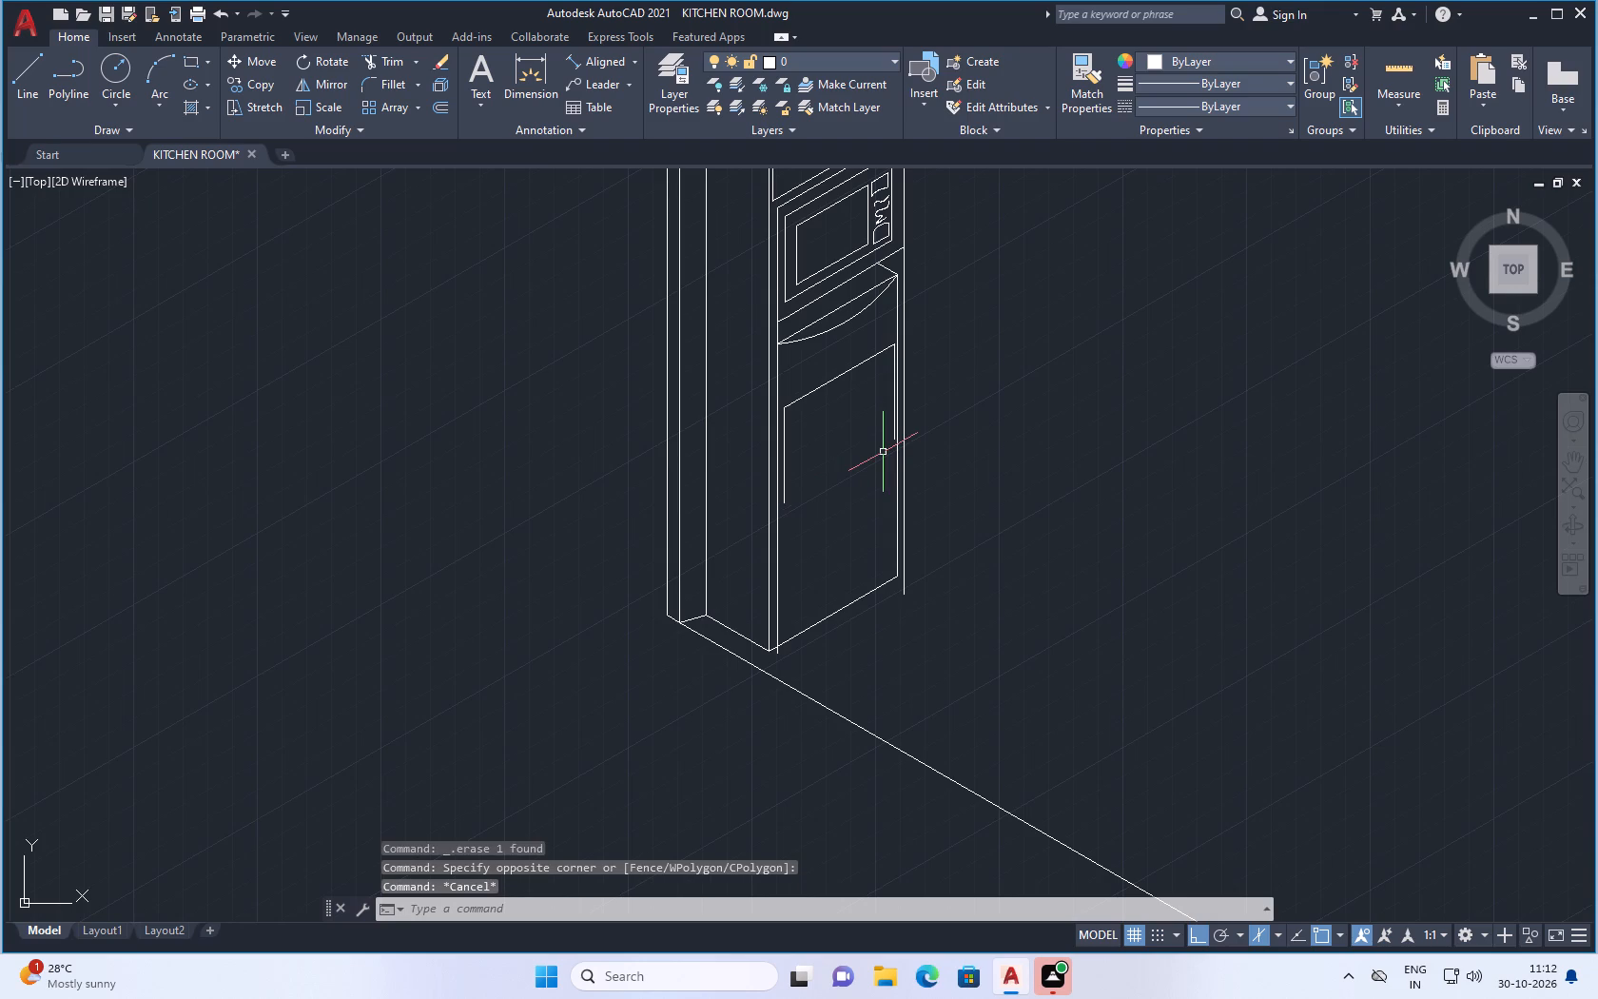
# Erase the right edge of the old panel rectangle below the curved shelf.
pyautogui.scroll(-1, 860, 488)
pyautogui.scroll(1, 805, 512)
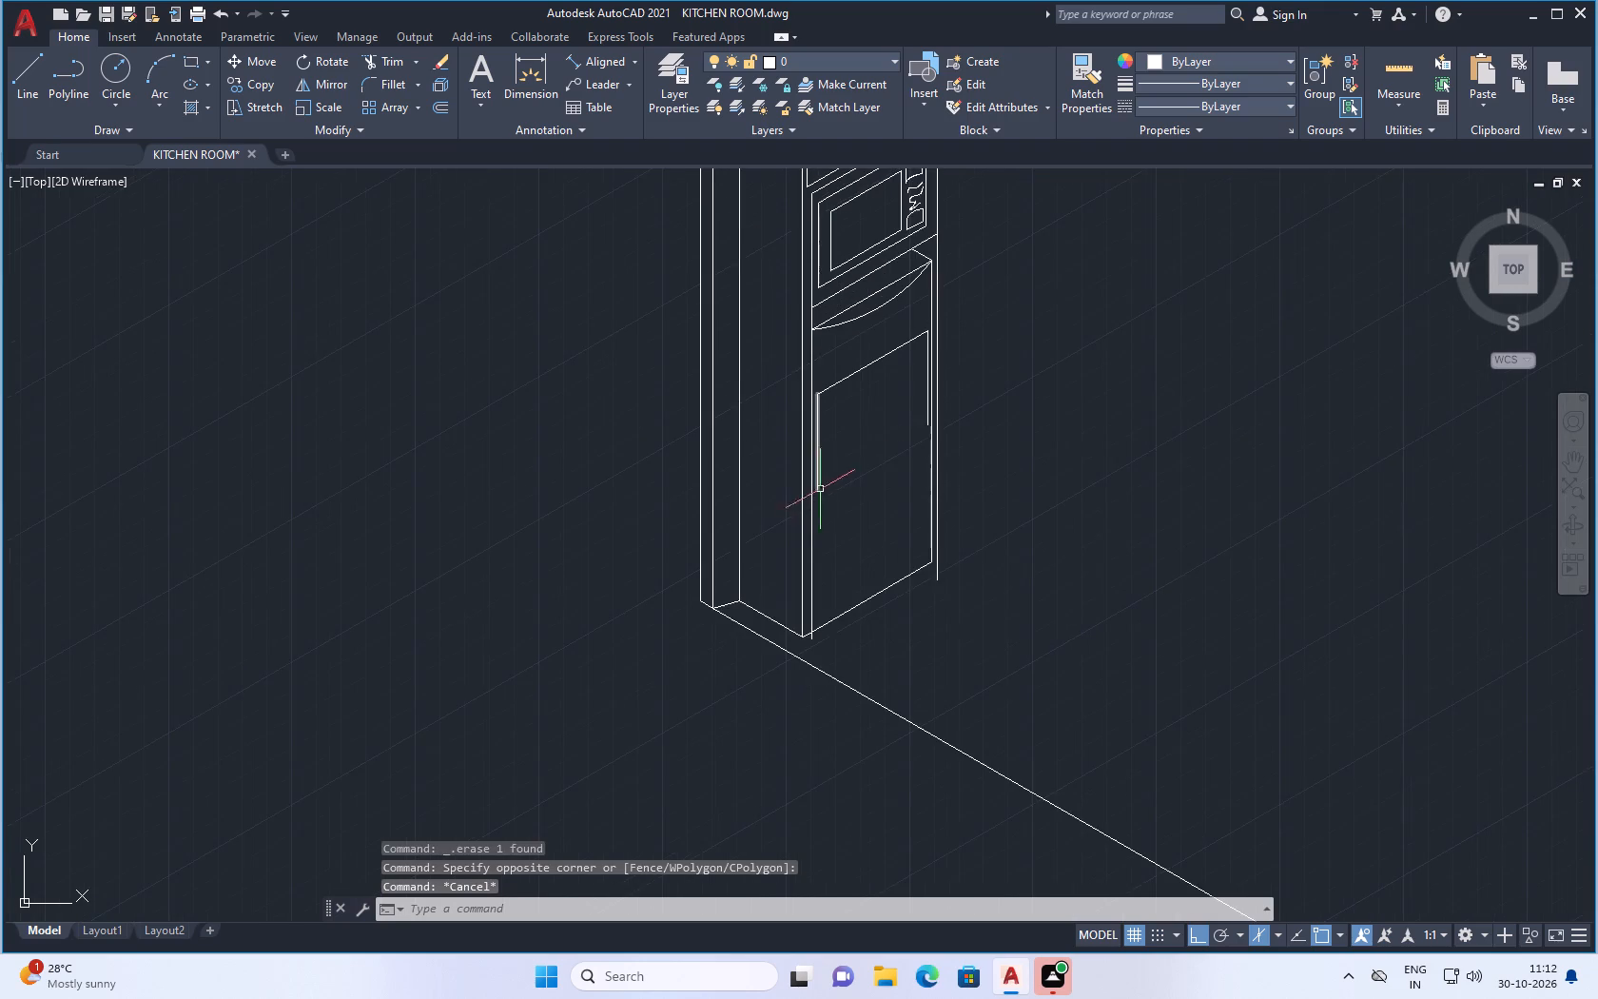
pyautogui.scroll(2, 867, 424)
pyautogui.scroll(-1, 841, 430)
pyautogui.scroll(1, 891, 436)
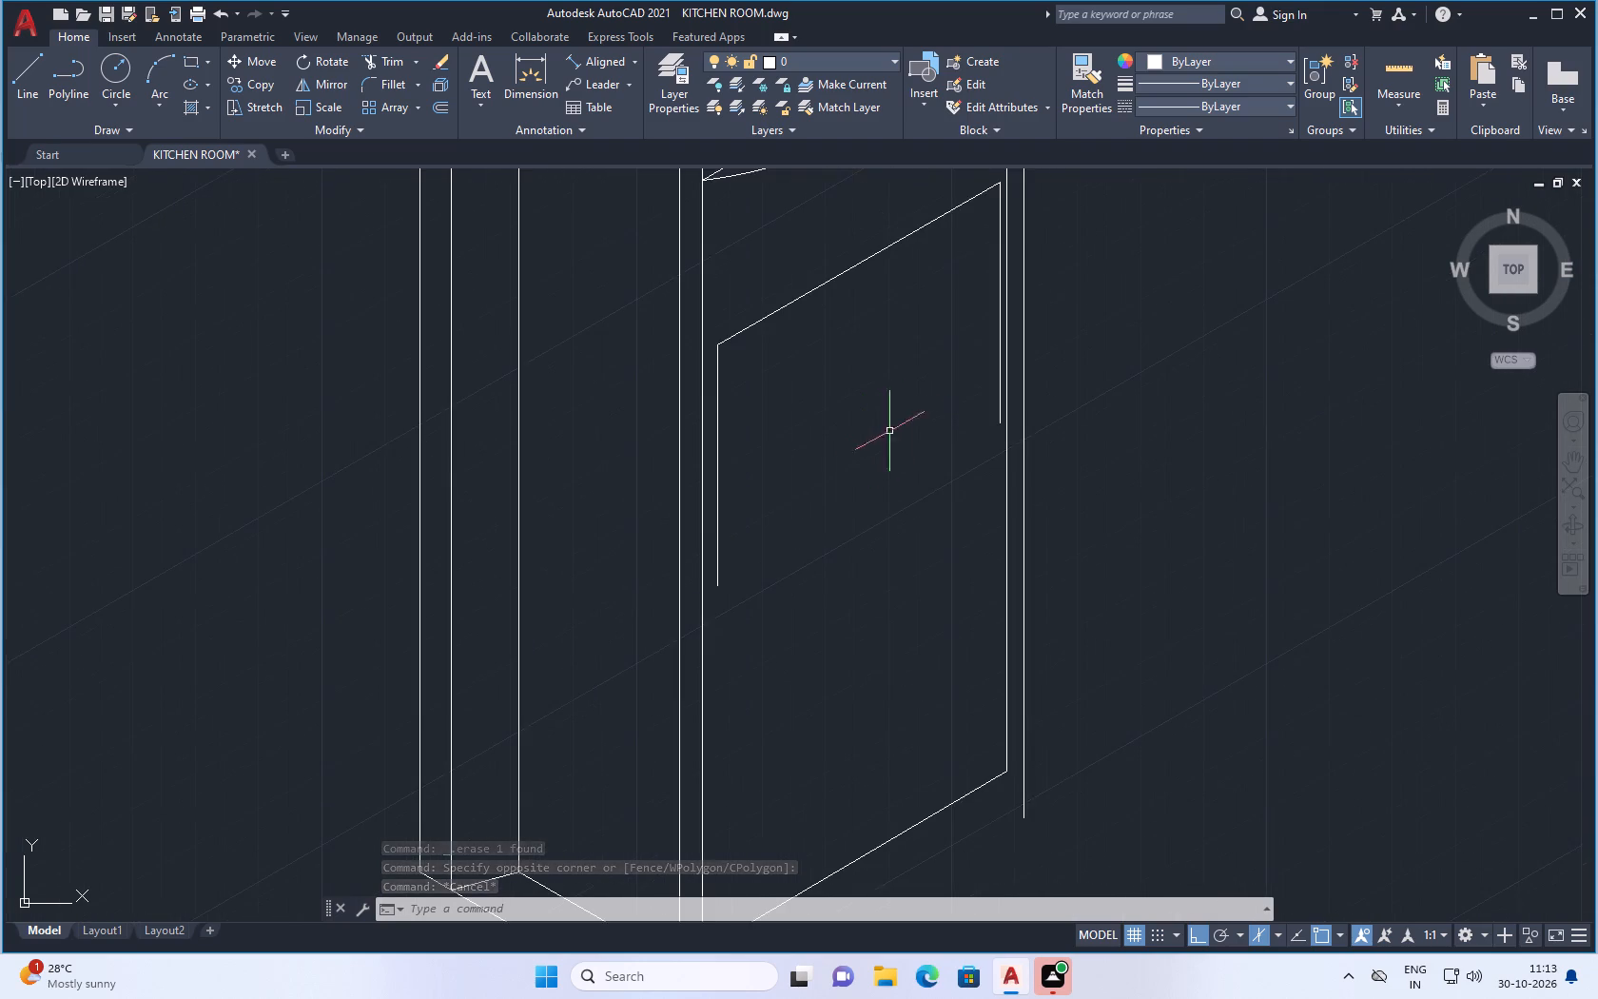
pyautogui.scroll(-2, 851, 449)
pyautogui.scroll(5, 919, 402)
pyautogui.moveTo(920, 385); pyautogui.dragTo(910, 396)
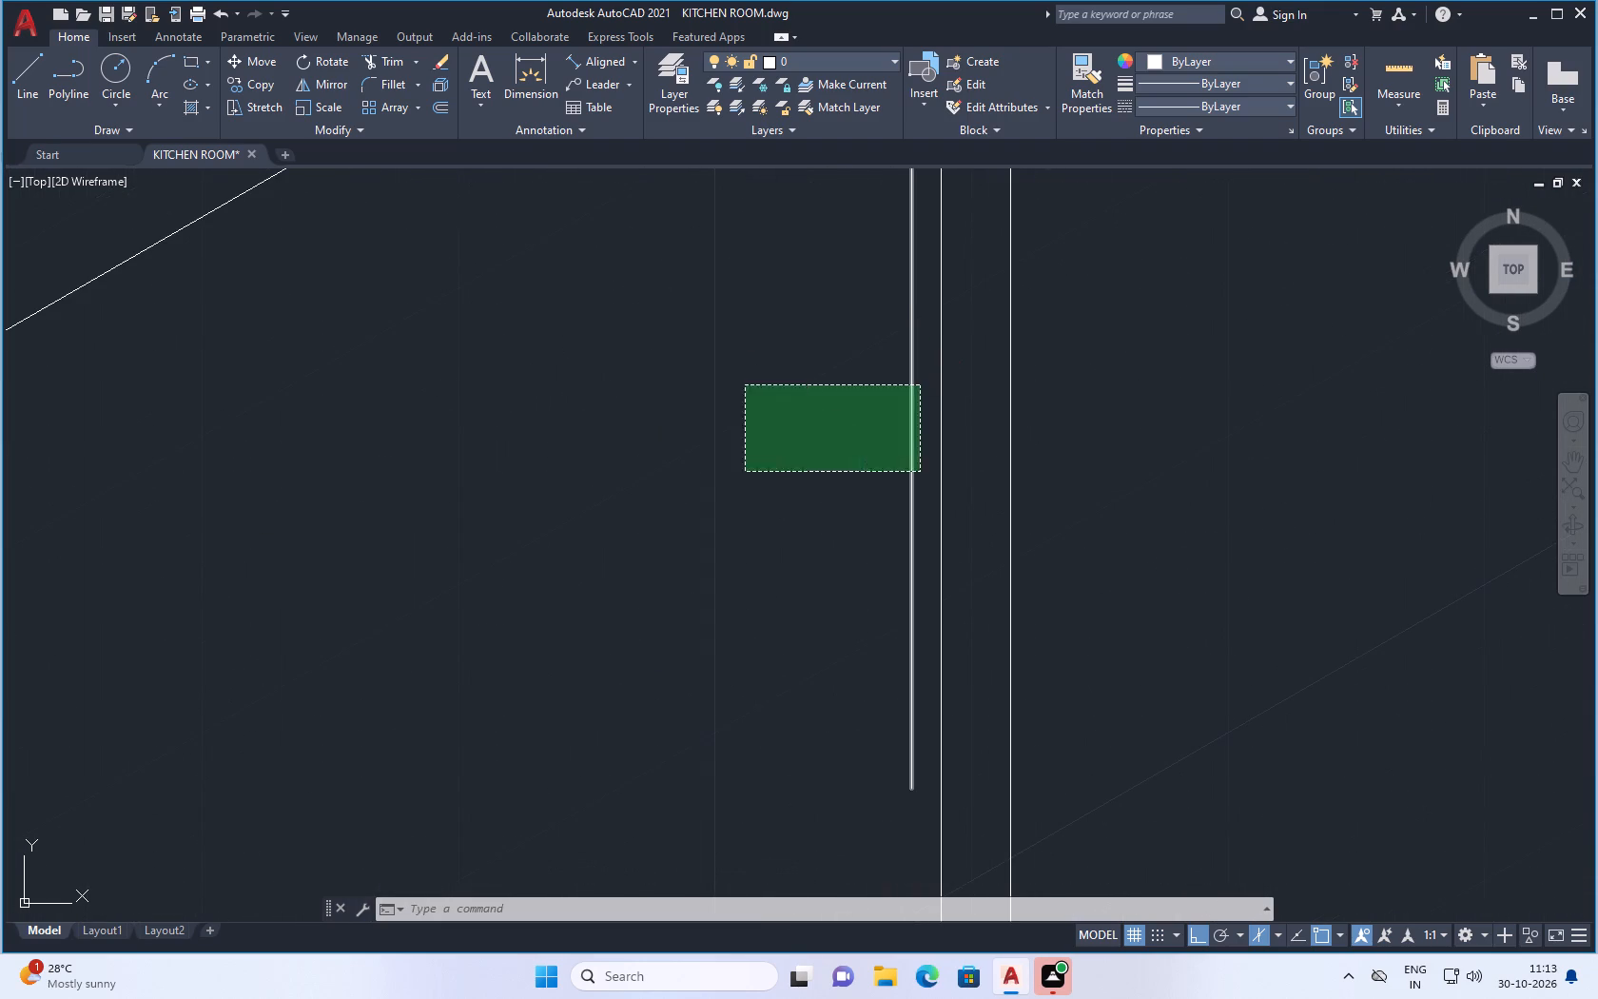
pyautogui.click(745, 472)
pyautogui.press('Delete')
# Erase the remaining top and left edges of the old panel rectangle.
pyautogui.scroll(-4, 703, 413)
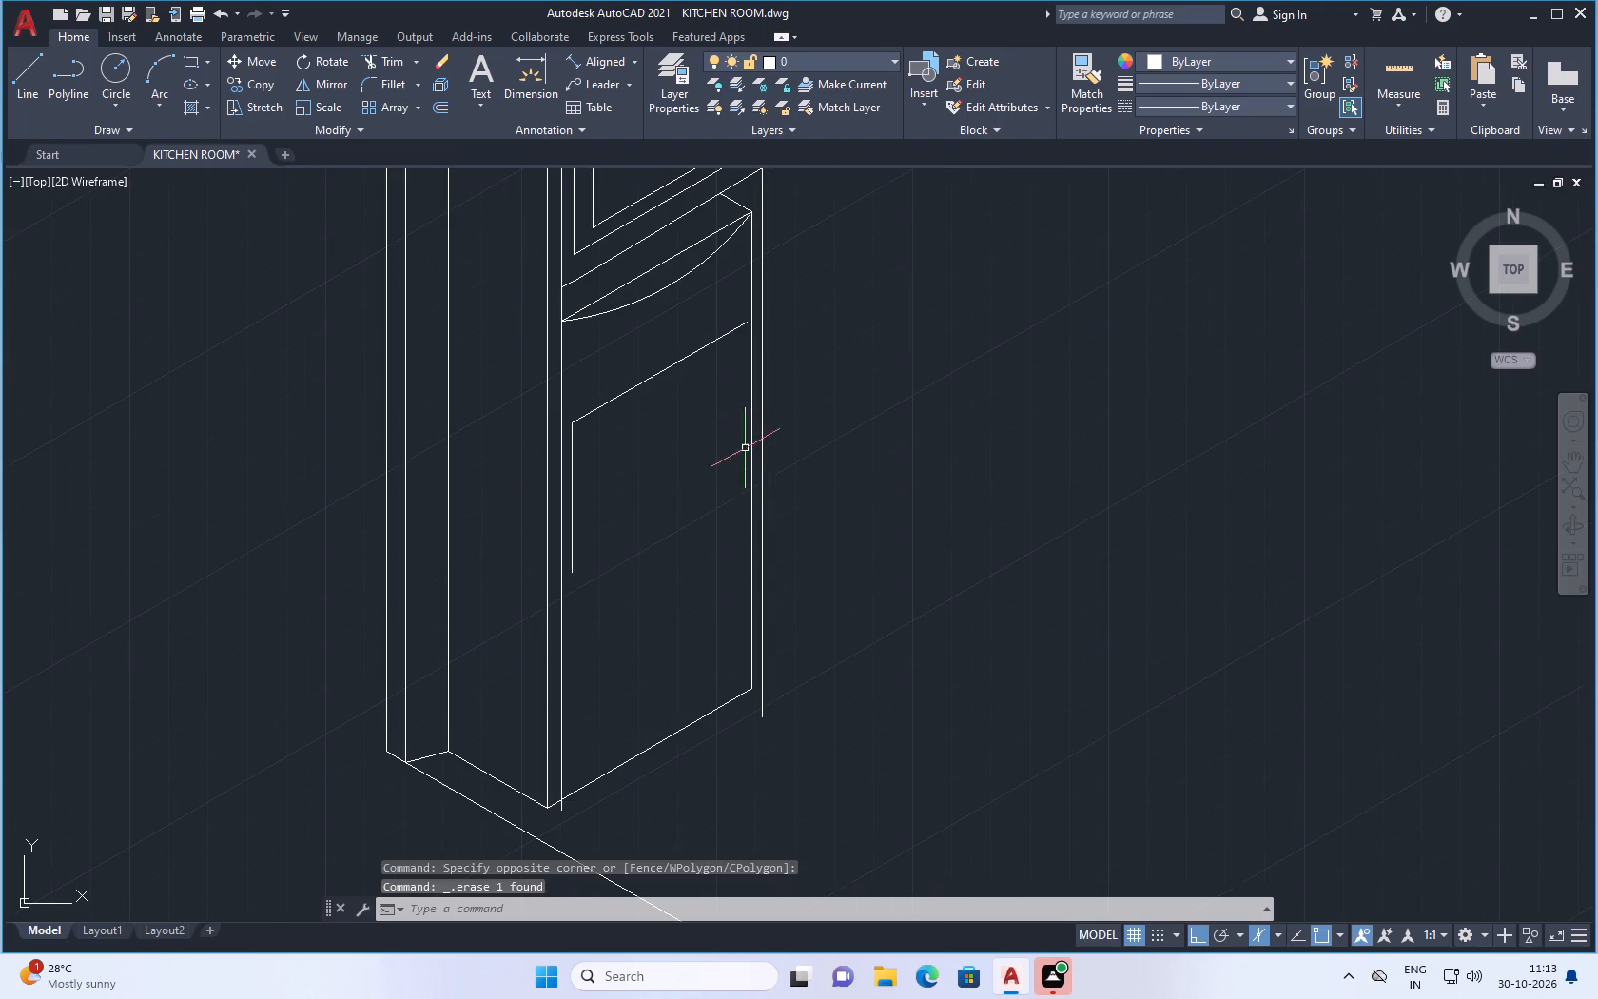
pyautogui.scroll(2, 666, 369)
pyautogui.moveTo(678, 293); pyautogui.dragTo(681, 323)
pyautogui.click(646, 466)
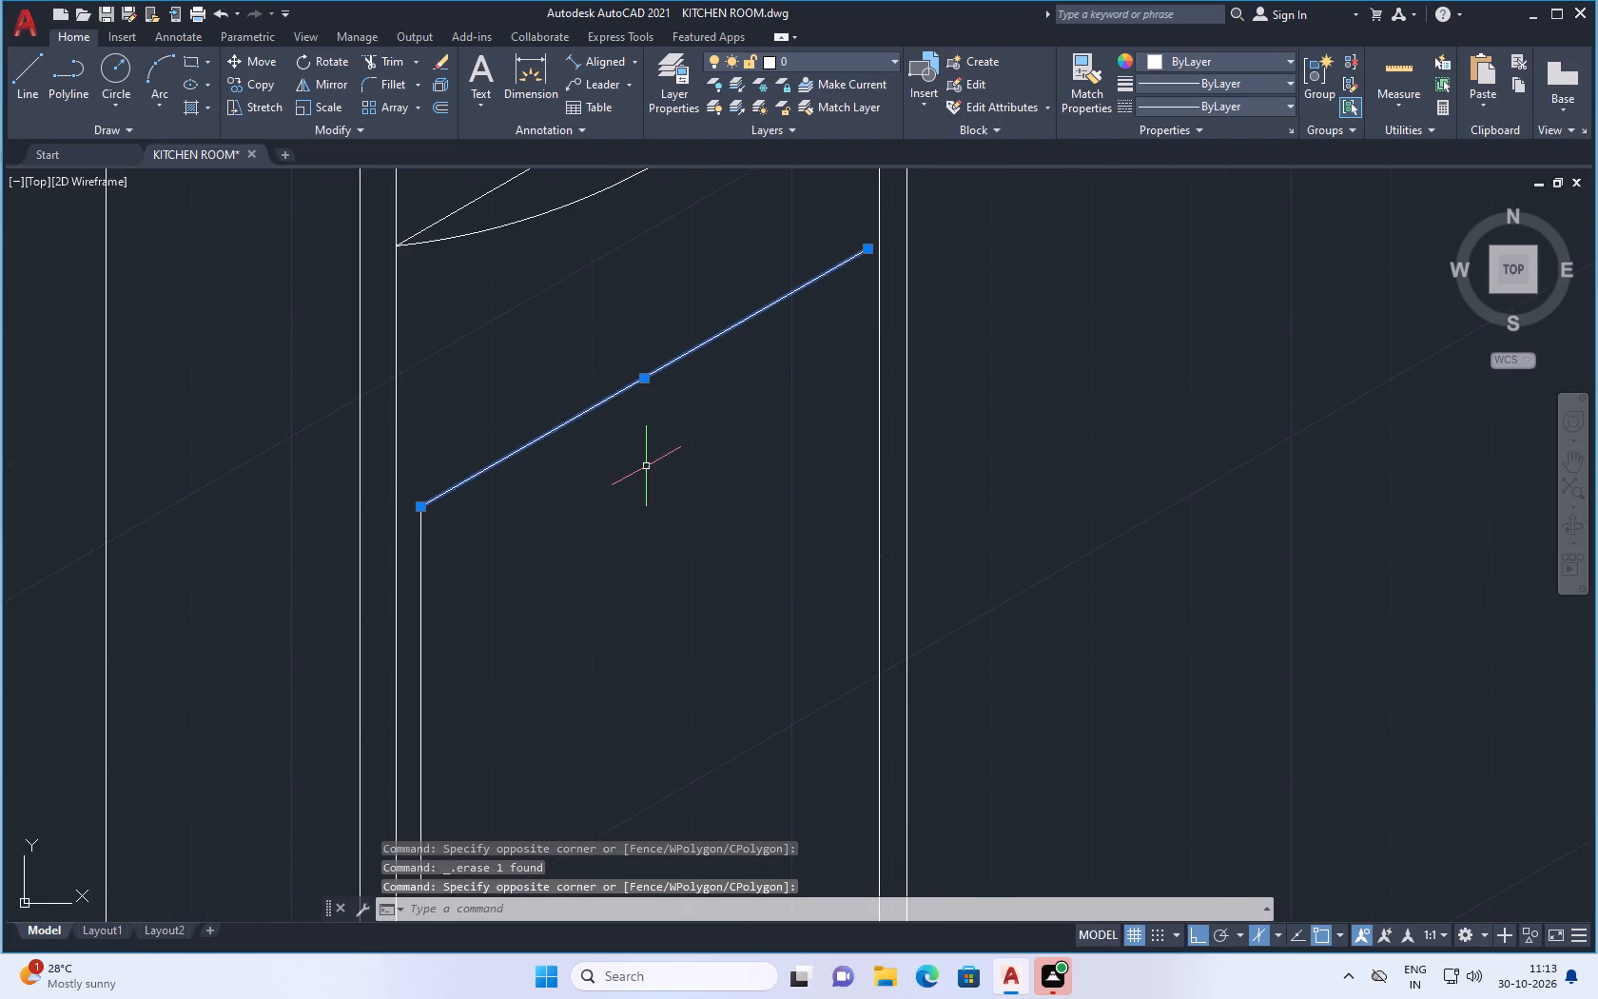
pyautogui.press('Delete')
pyautogui.scroll(-2, 772, 574)
pyautogui.scroll(2, 671, 606)
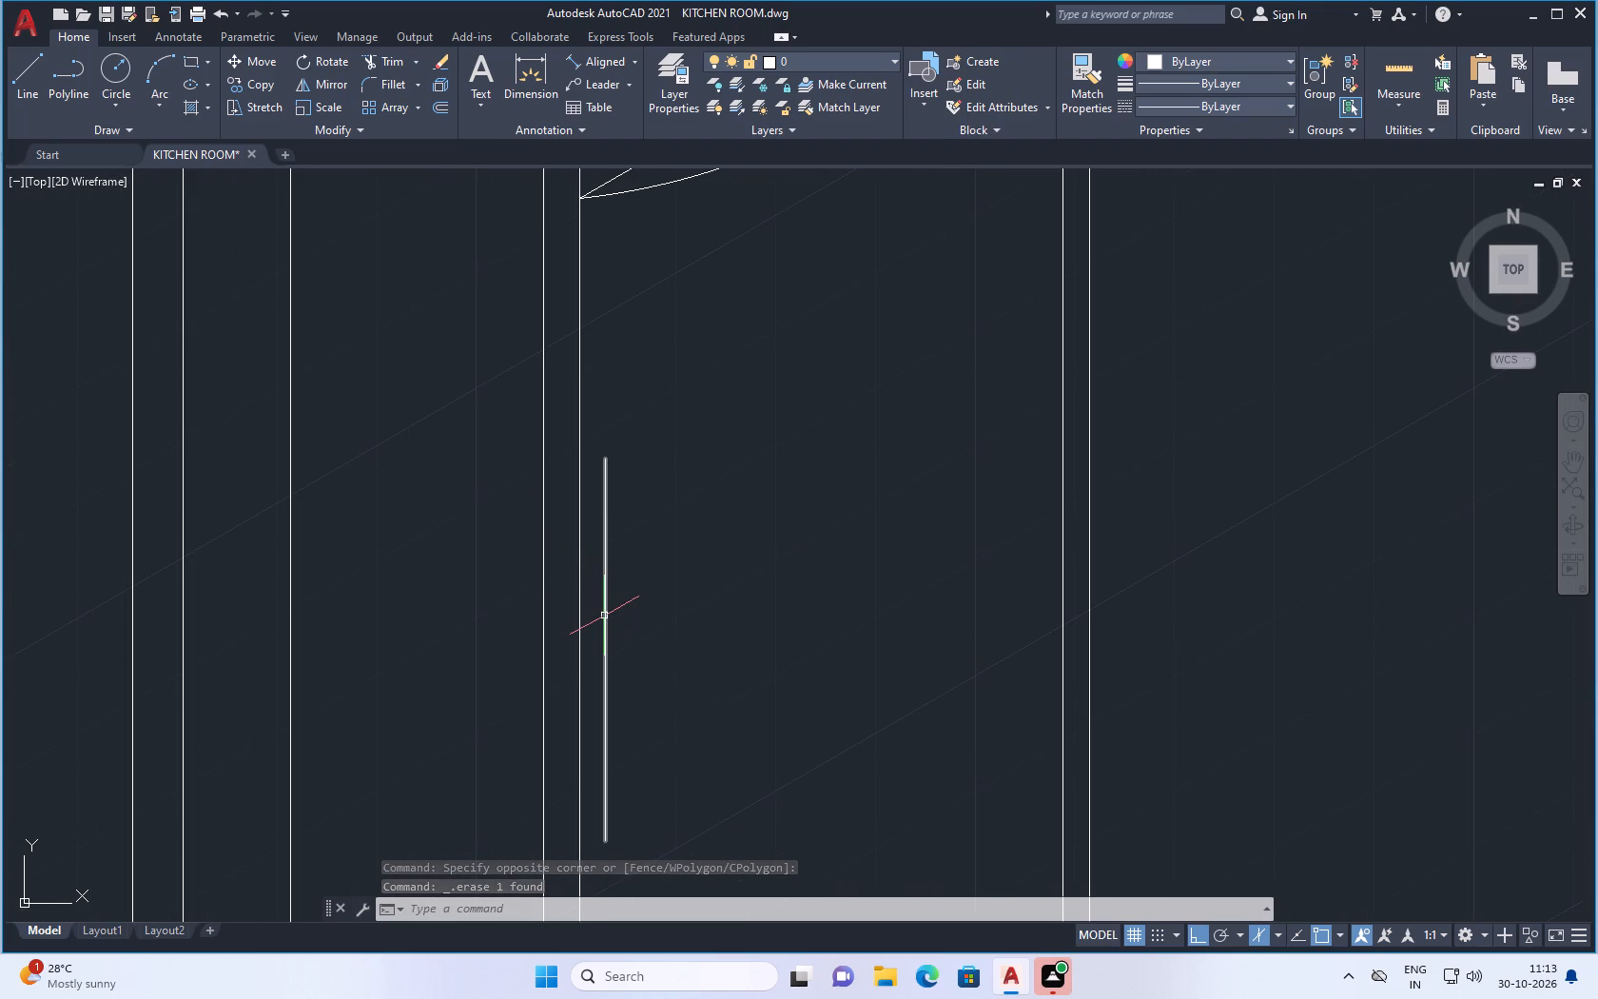
pyautogui.click(604, 616)
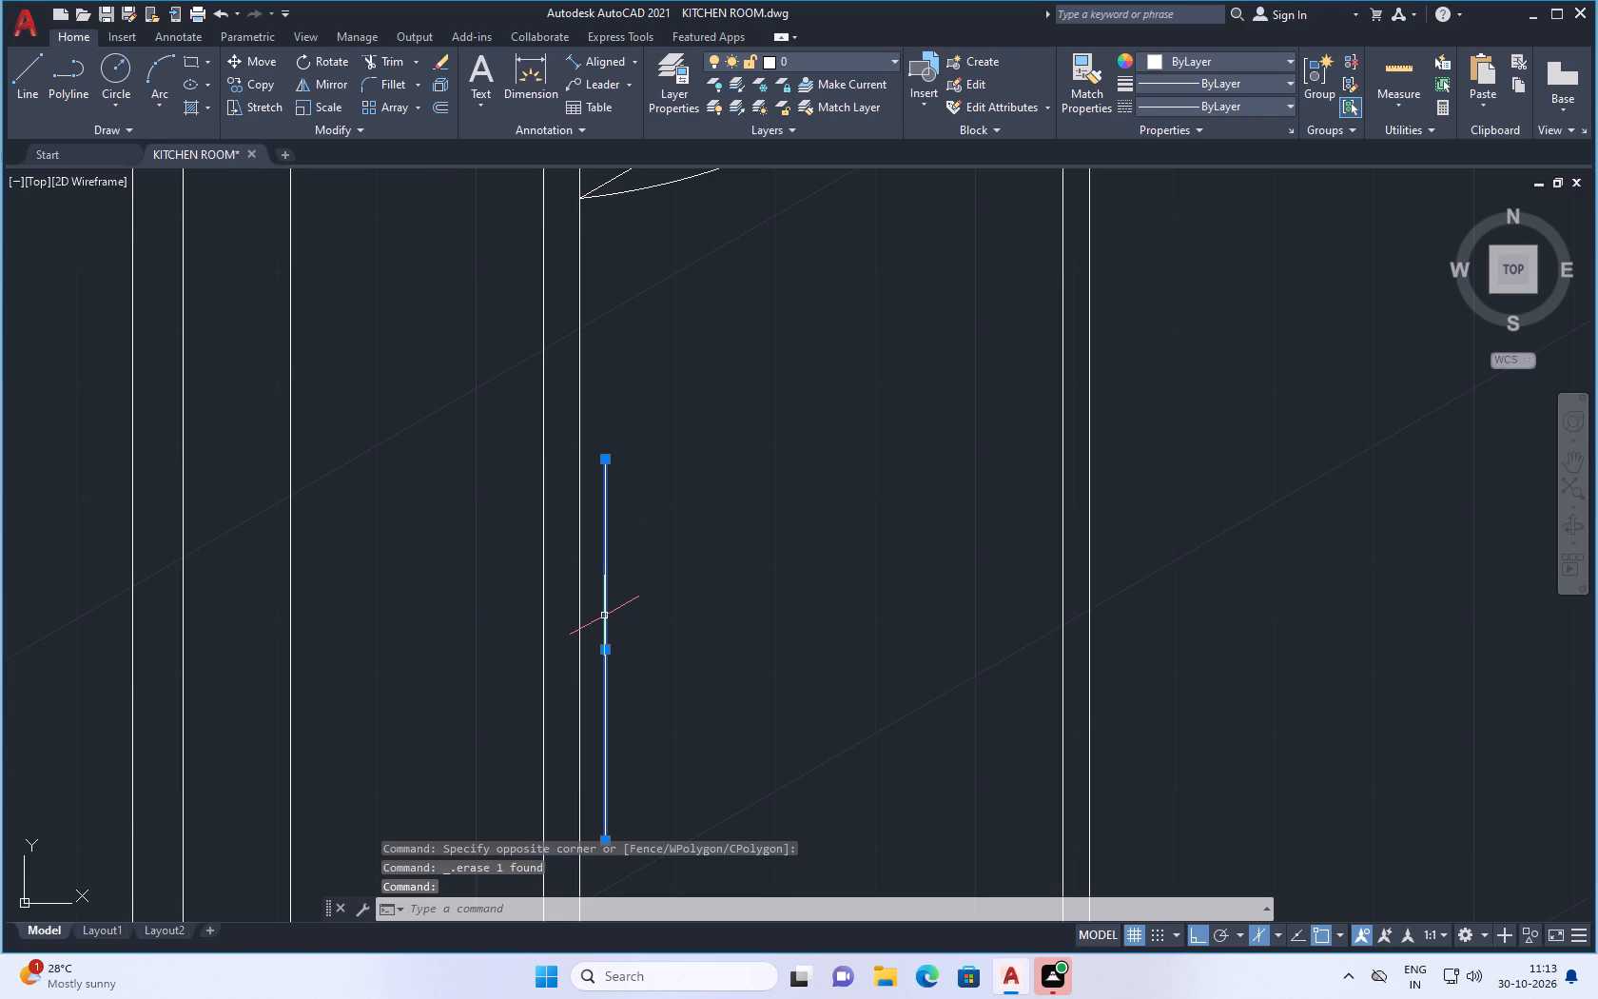
pyautogui.press('Delete')
pyautogui.scroll(-2, 845, 823)
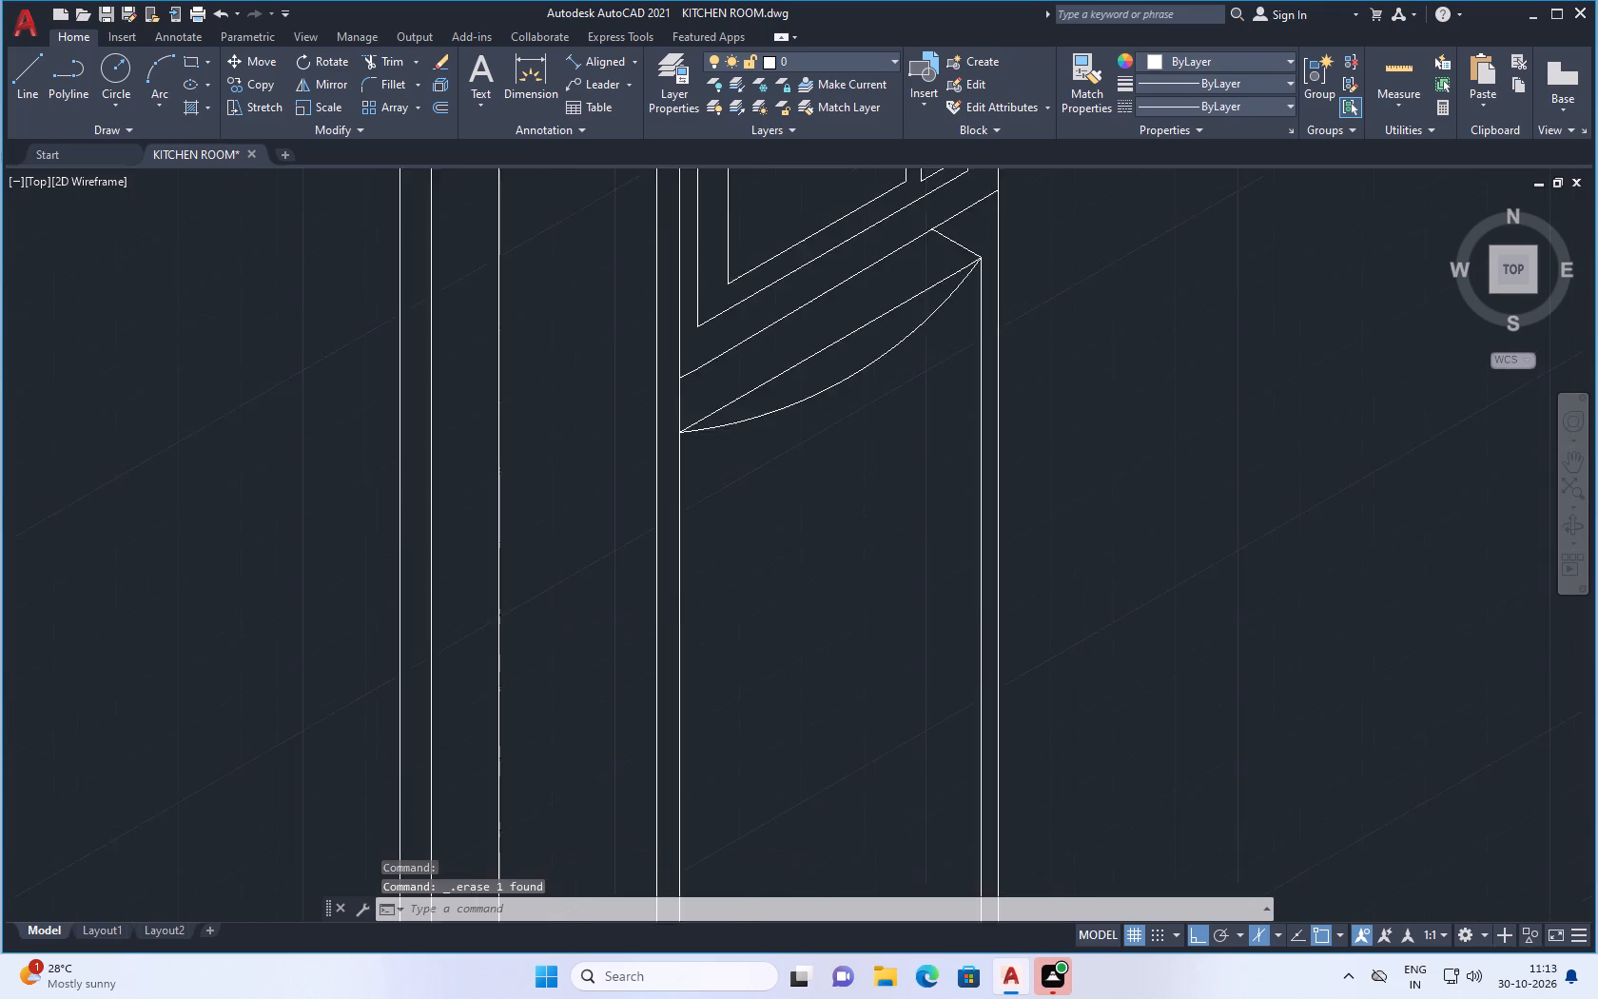
# Draw a new panel's top edge below the curved shelf as a line about 43 units long at 30°, just inside the unit's sides.
pyautogui.scroll(-1, 857, 672)
pyautogui.scroll(2, 886, 591)
pyautogui.scroll(1, 834, 474)
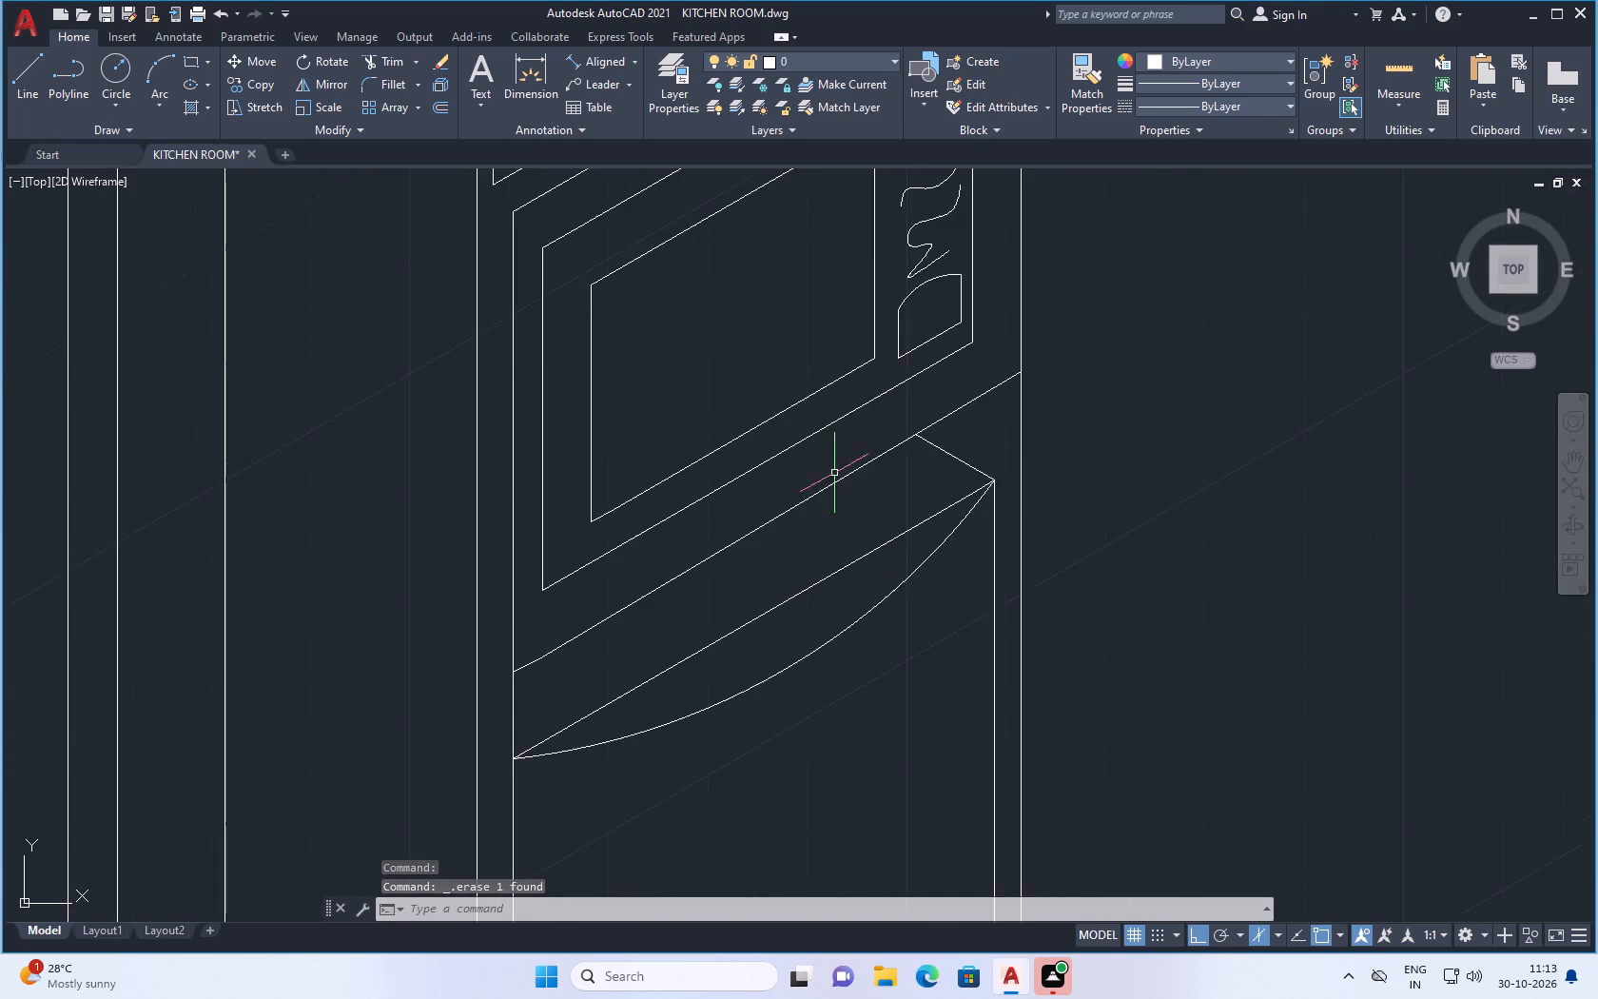
pyautogui.scroll(-2, 829, 530)
pyautogui.scroll(2, 806, 563)
pyautogui.scroll(-2, 826, 614)
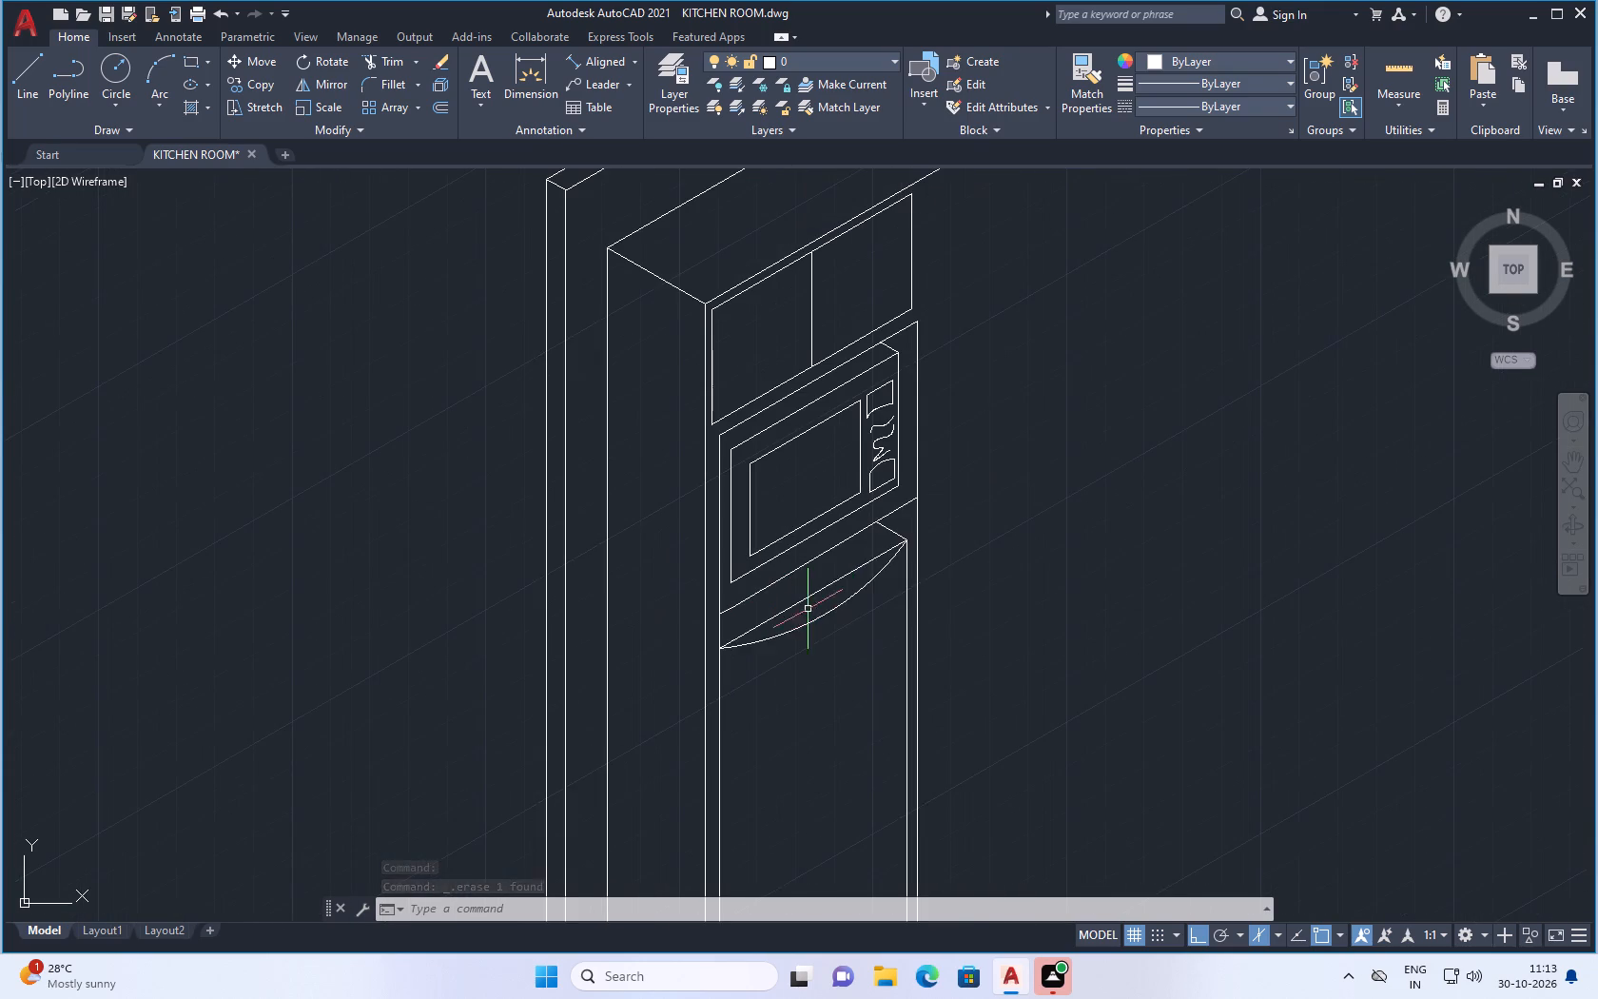
pyautogui.scroll(1, 849, 677)
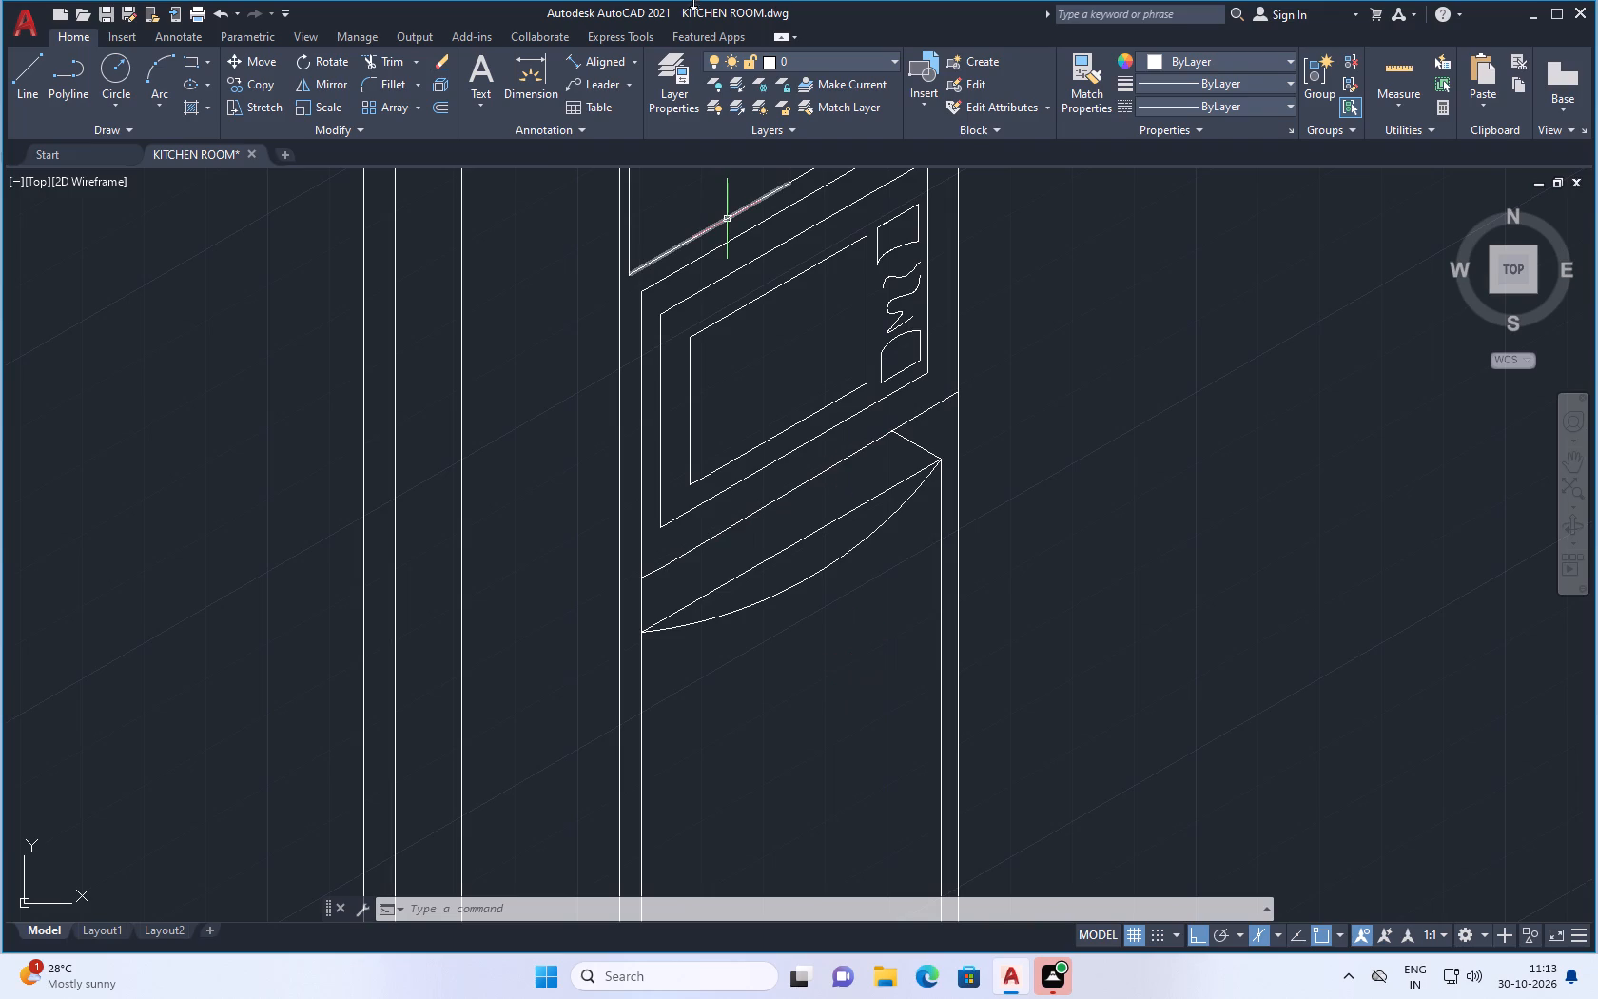
pyautogui.click(28, 75)
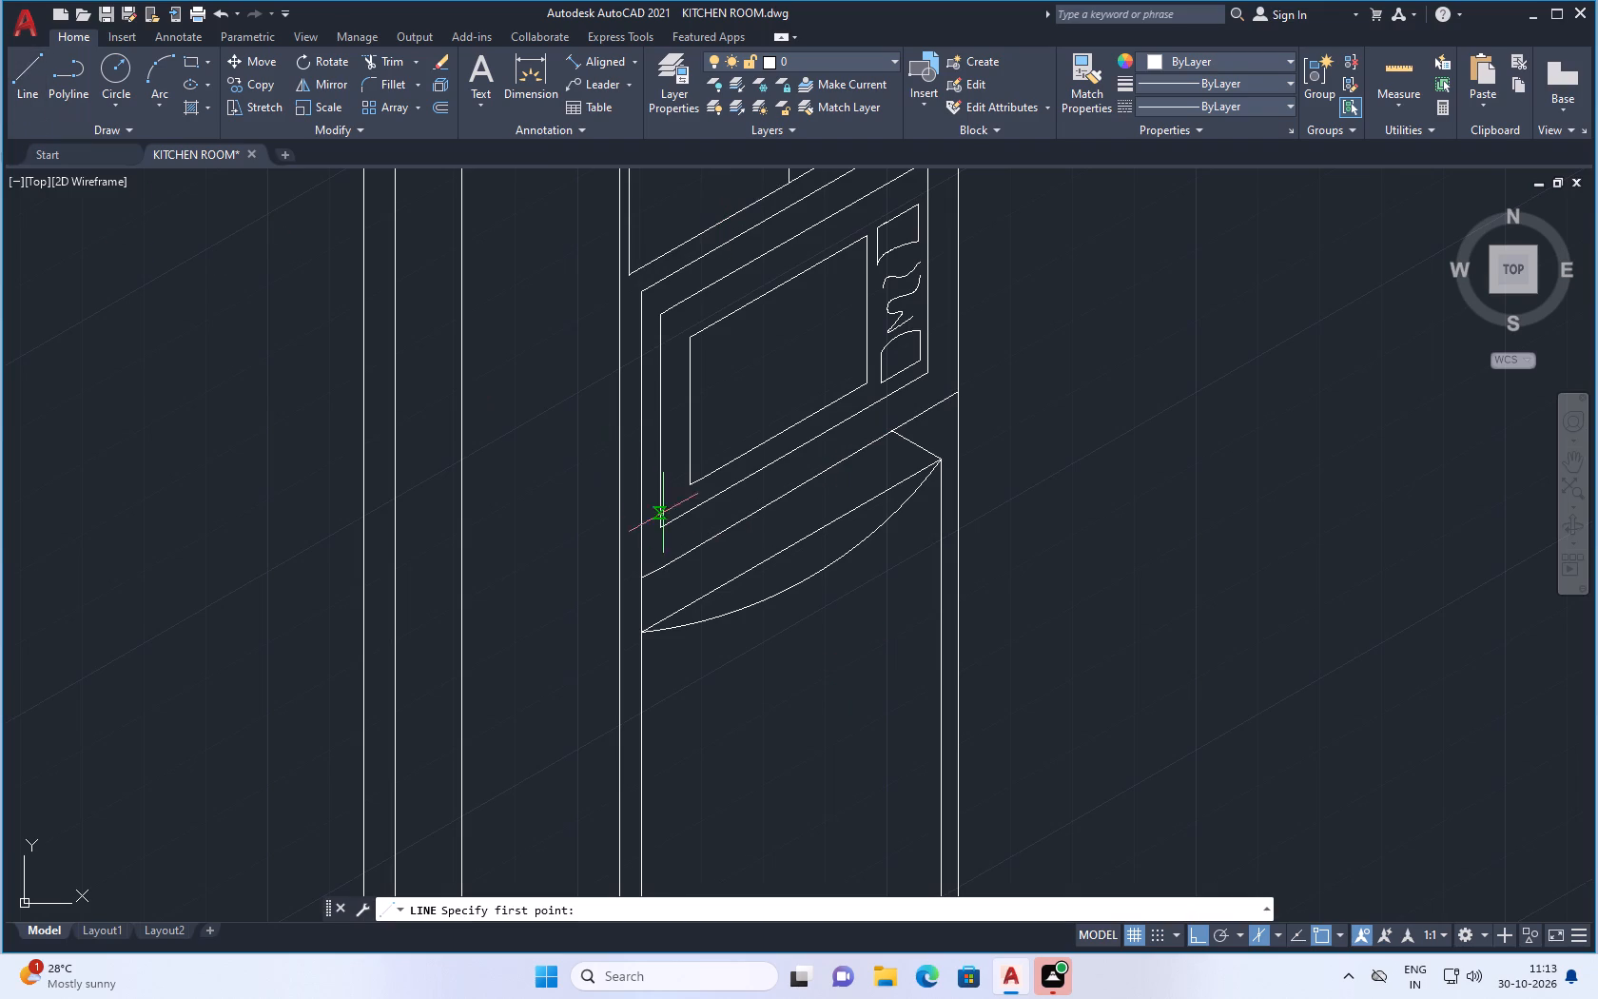
pyautogui.scroll(-2, 680, 513)
pyautogui.scroll(2, 711, 640)
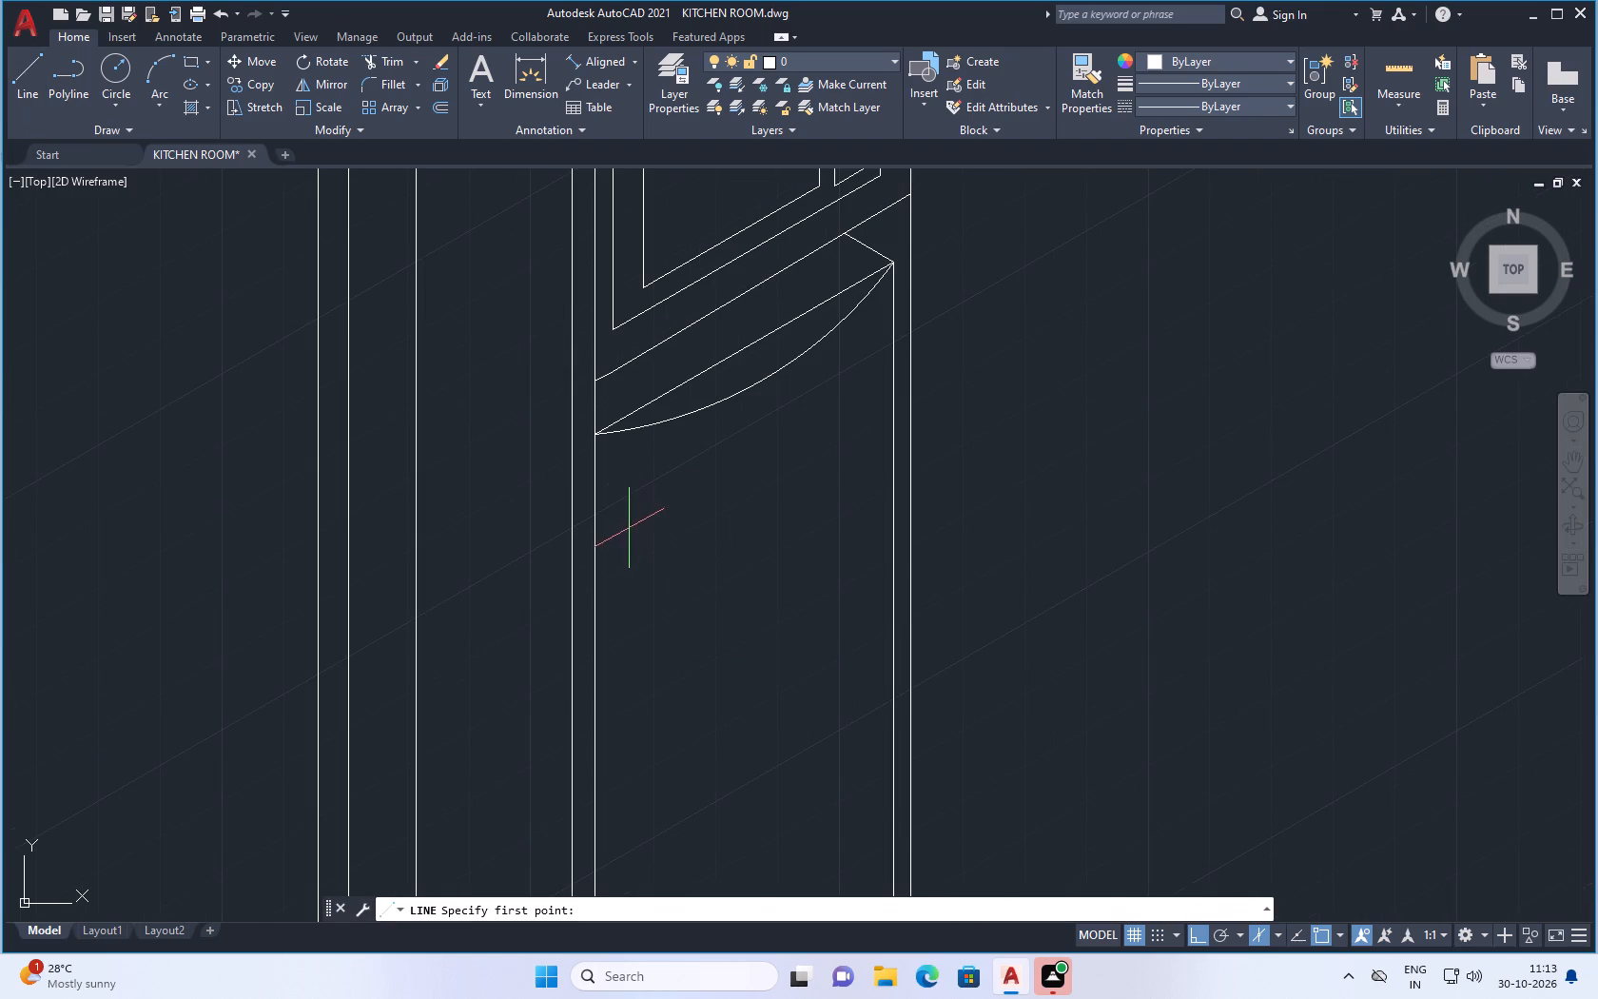
pyautogui.moveTo(614, 524); pyautogui.dragTo(688, 527)
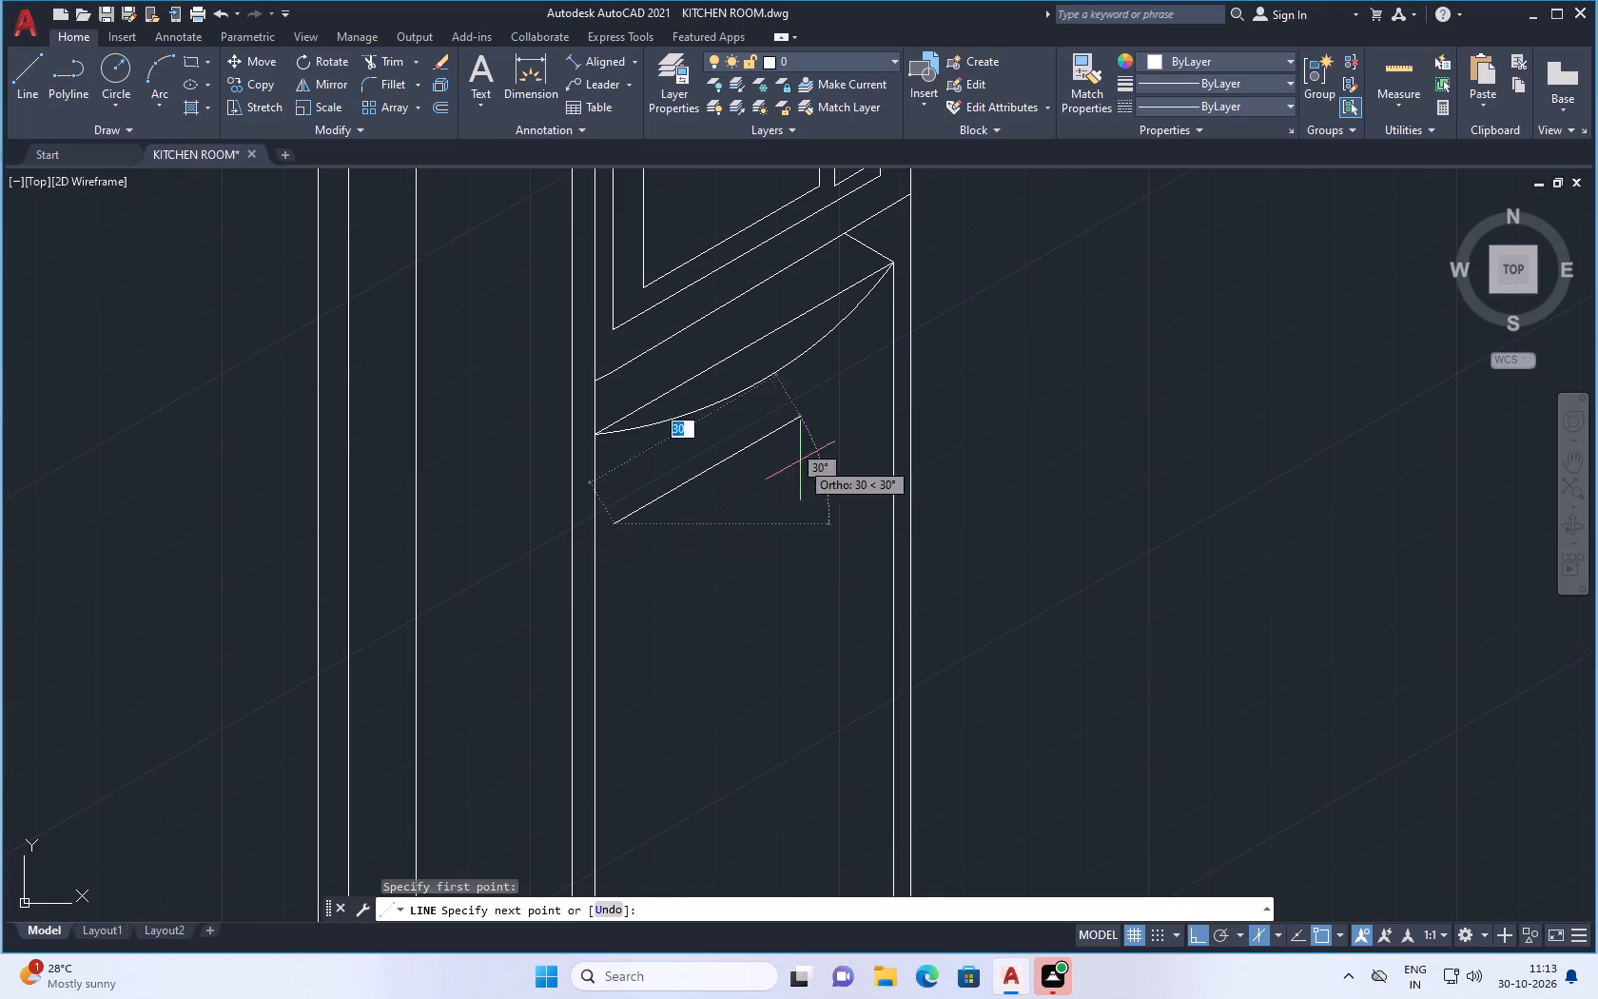
pyautogui.scroll(1, 861, 385)
pyautogui.click(888, 371)
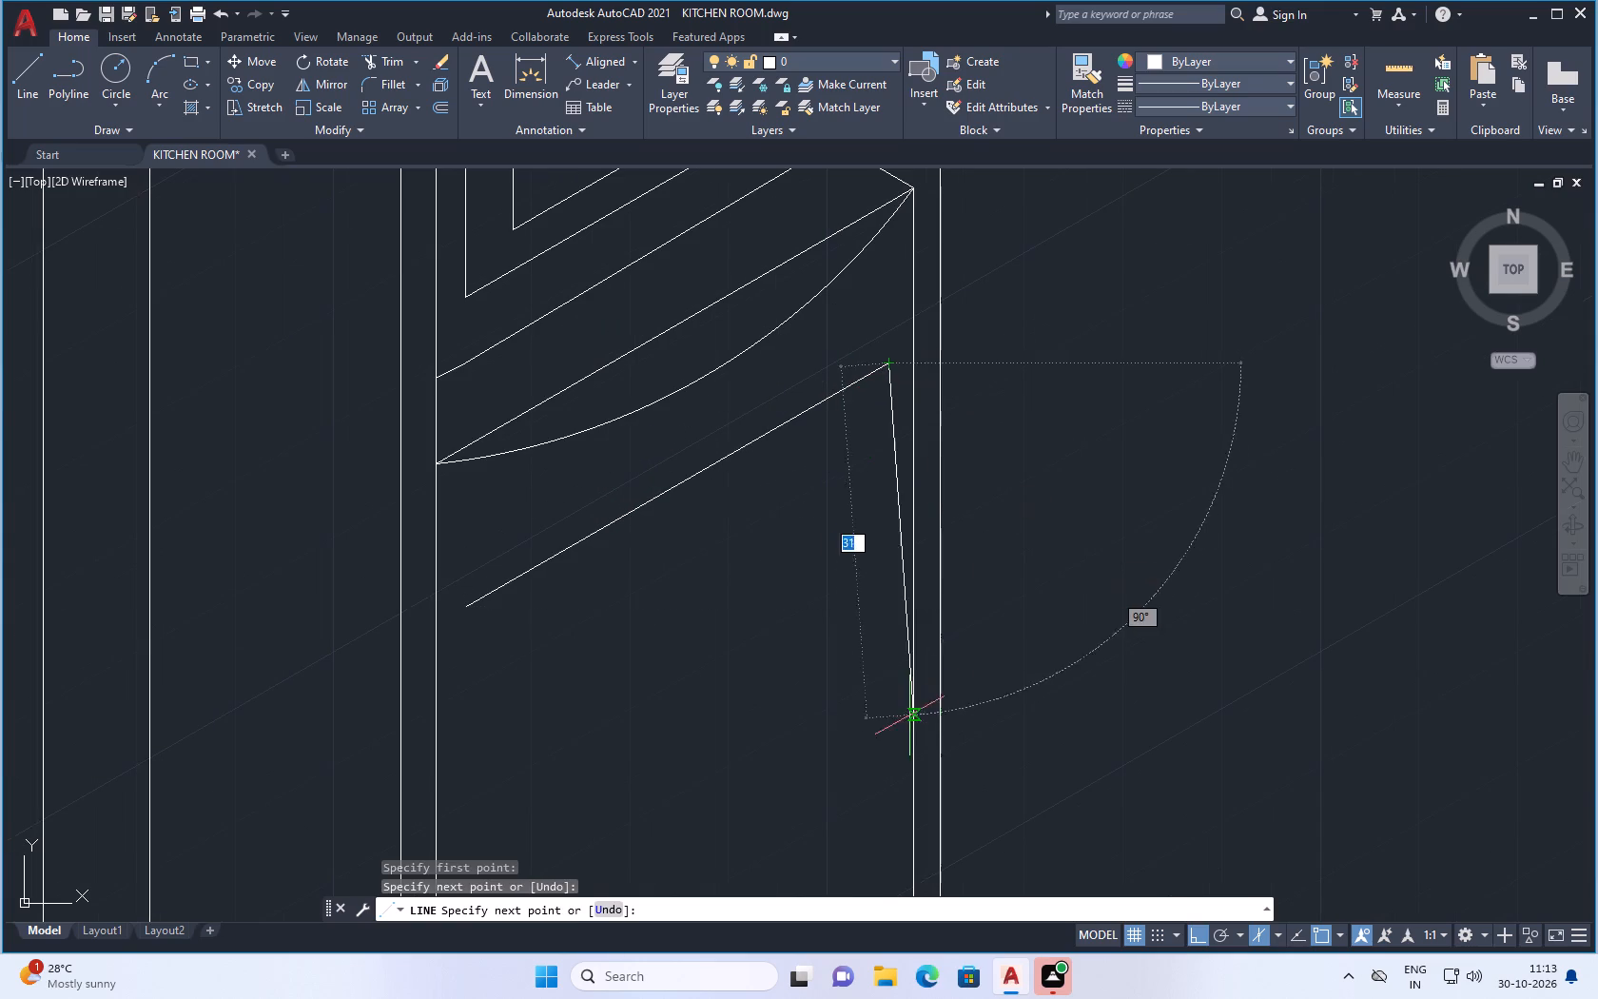
# Continue the panel outline with a vertical right edge downward and a bottom edge parallel to the top edge, ending under its start.
pyautogui.scroll(-3, 906, 694)
pyautogui.scroll(4, 892, 733)
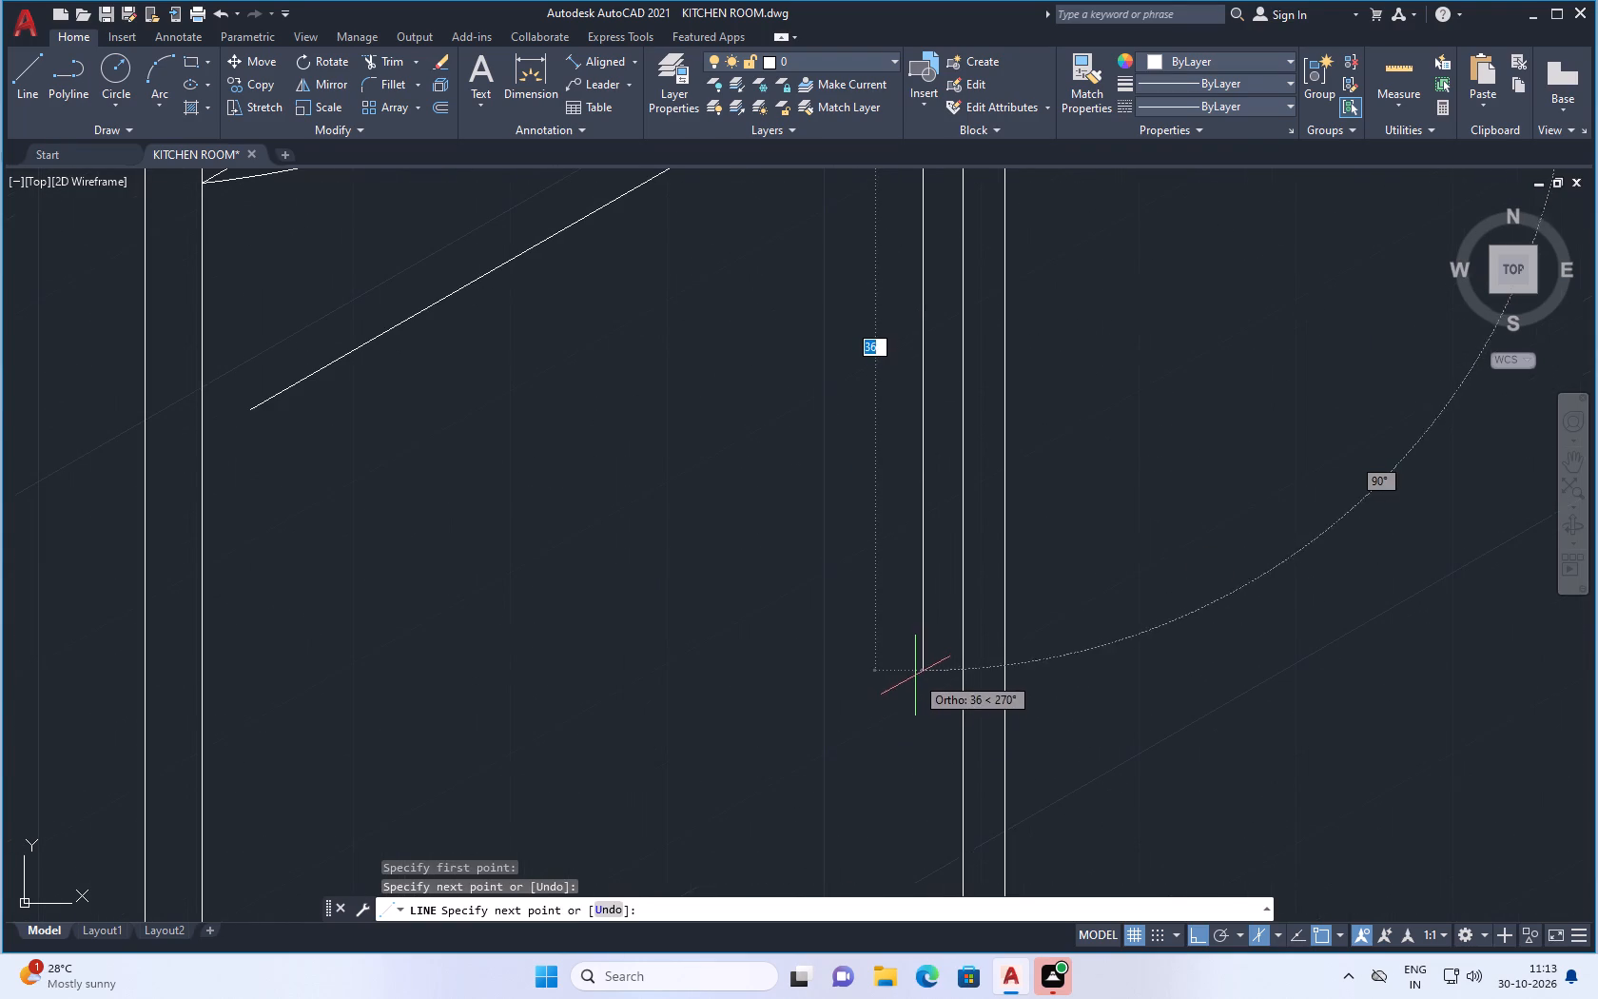
pyautogui.scroll(-2, 926, 697)
pyautogui.scroll(2, 930, 726)
pyautogui.click(928, 713)
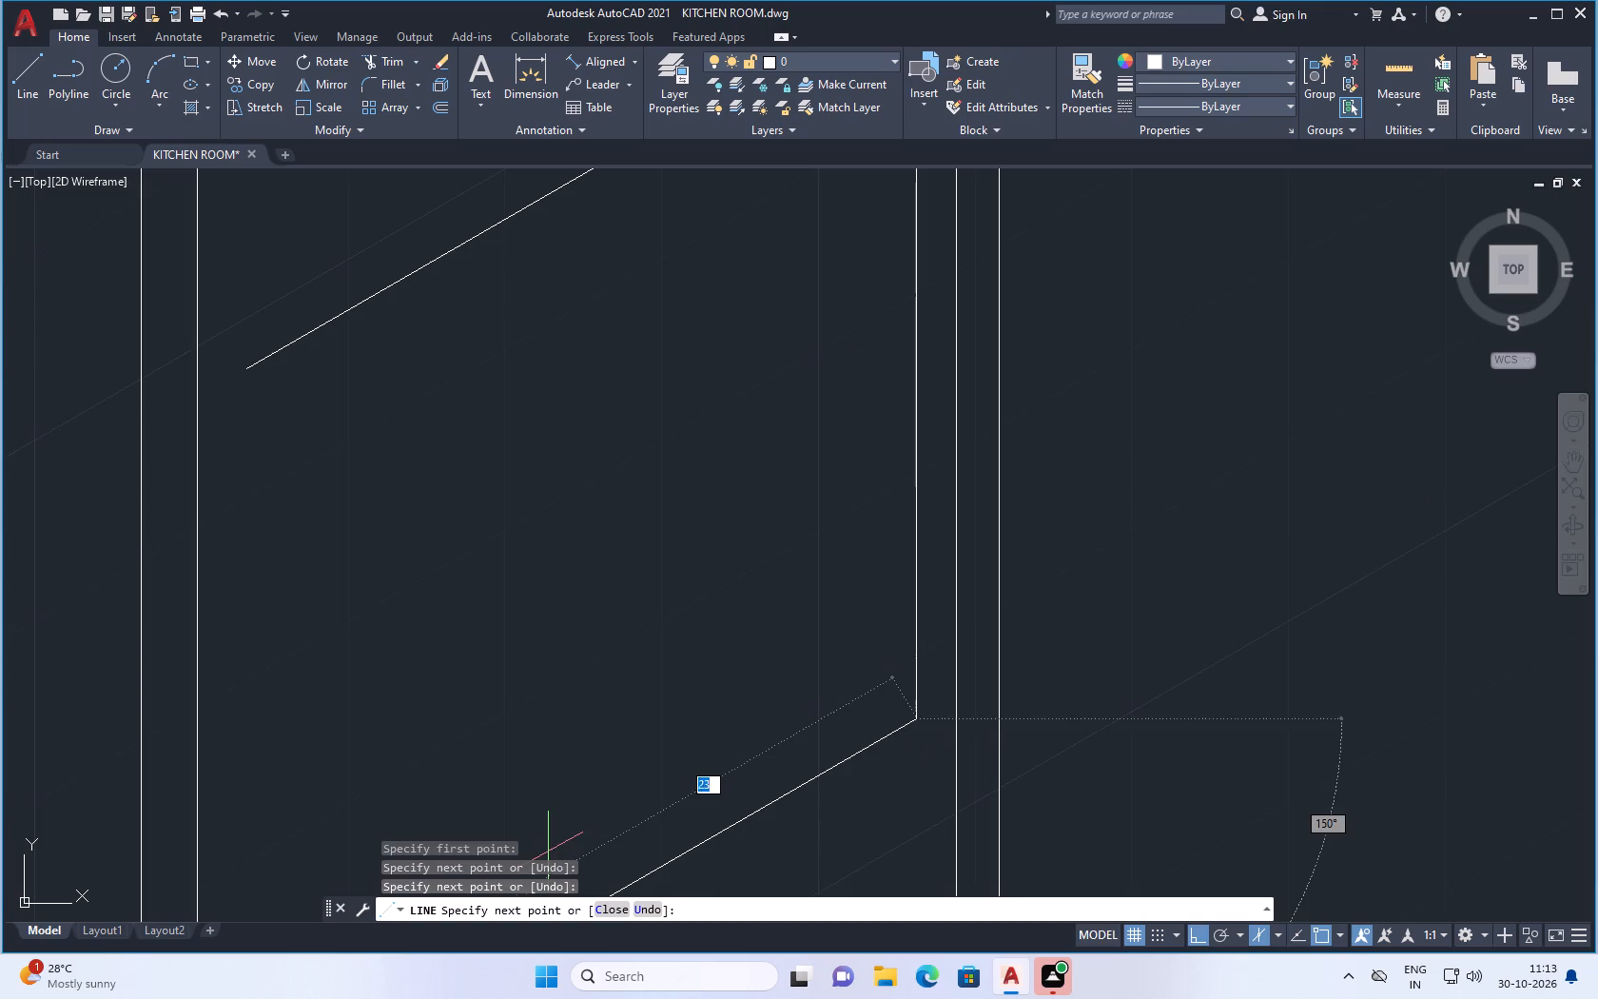
pyautogui.scroll(-3, 526, 805)
pyautogui.scroll(-3, 566, 680)
pyautogui.scroll(3, 536, 726)
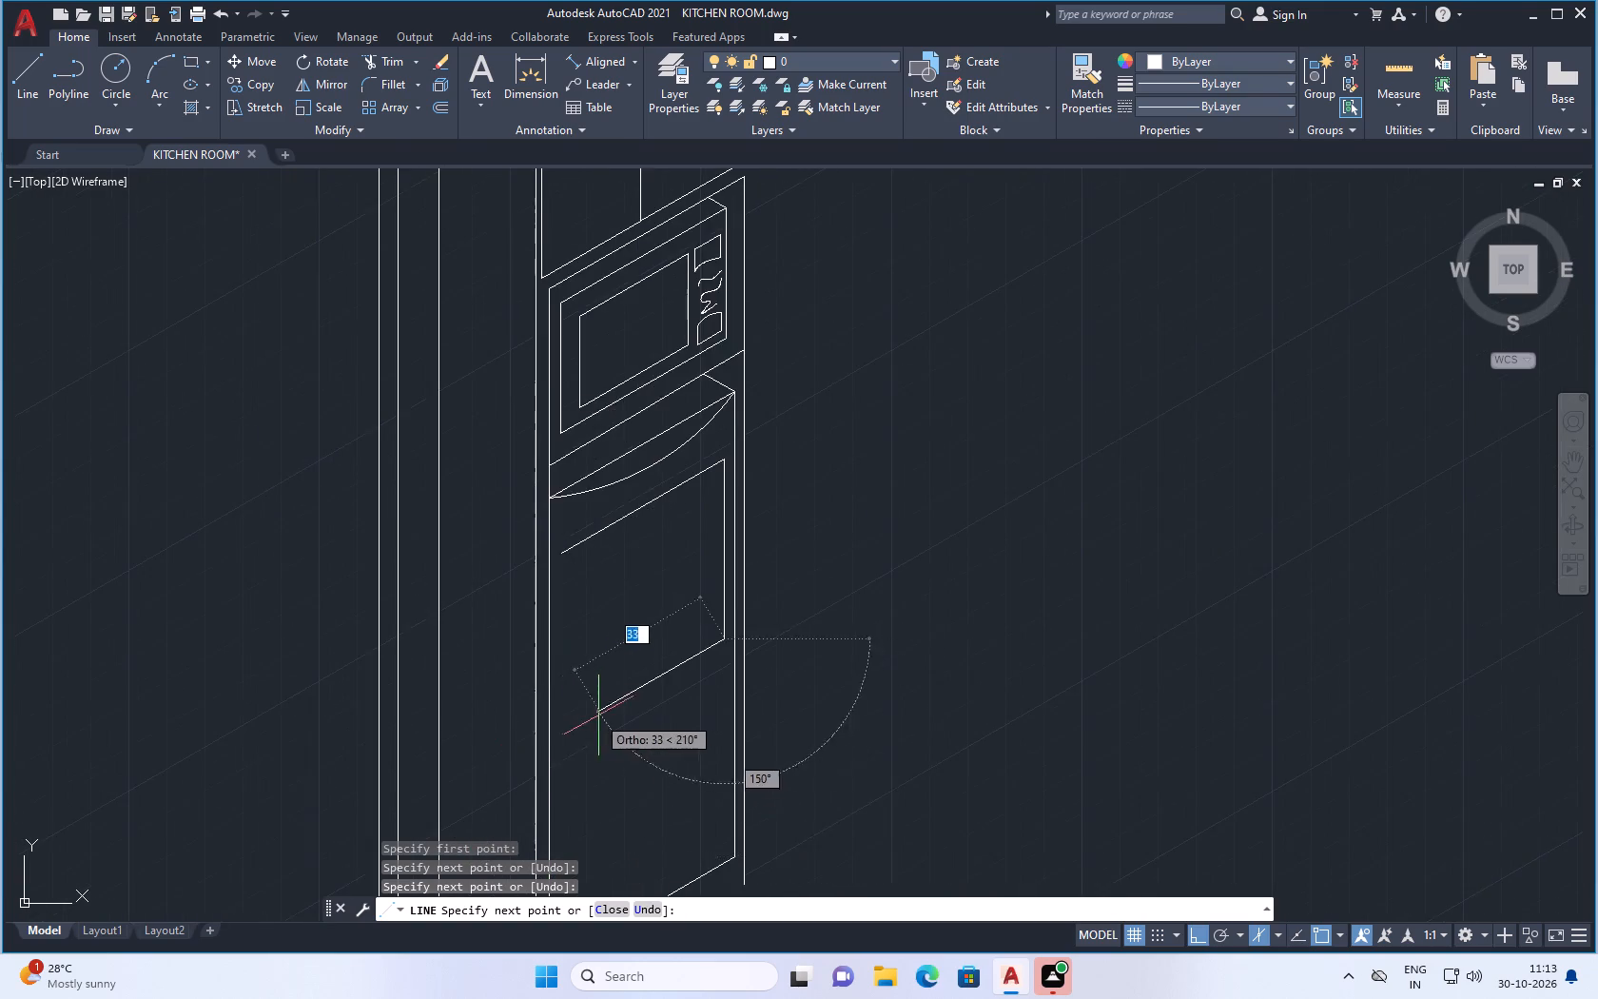
pyautogui.scroll(3, 599, 715)
pyautogui.click(440, 777)
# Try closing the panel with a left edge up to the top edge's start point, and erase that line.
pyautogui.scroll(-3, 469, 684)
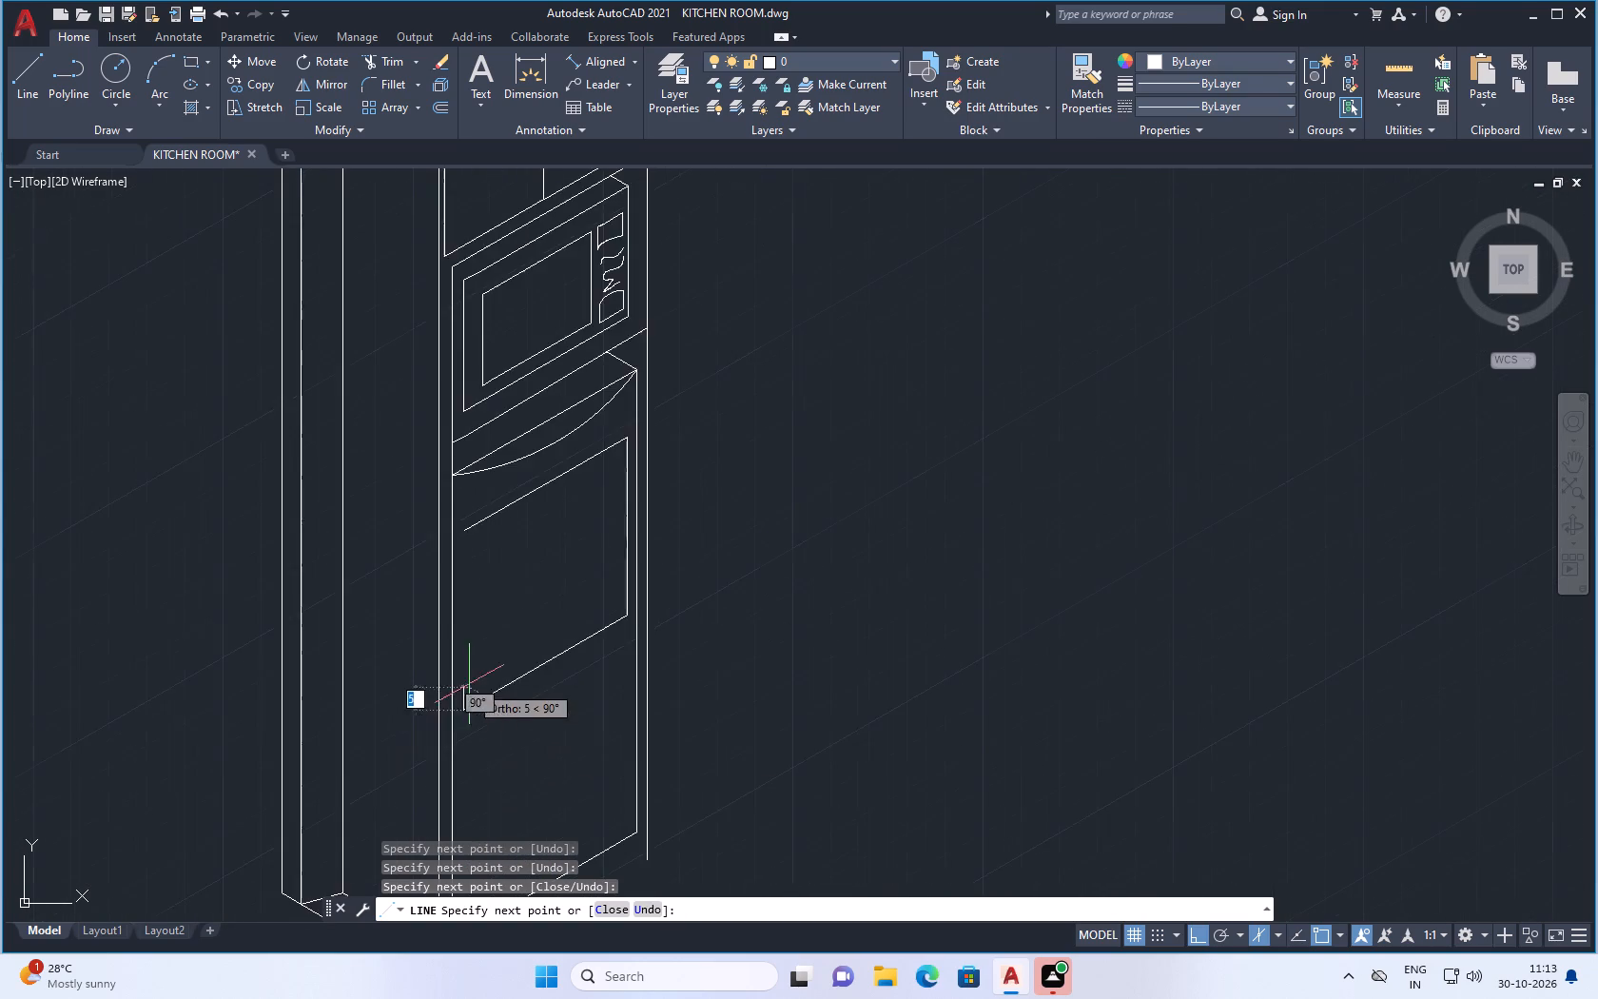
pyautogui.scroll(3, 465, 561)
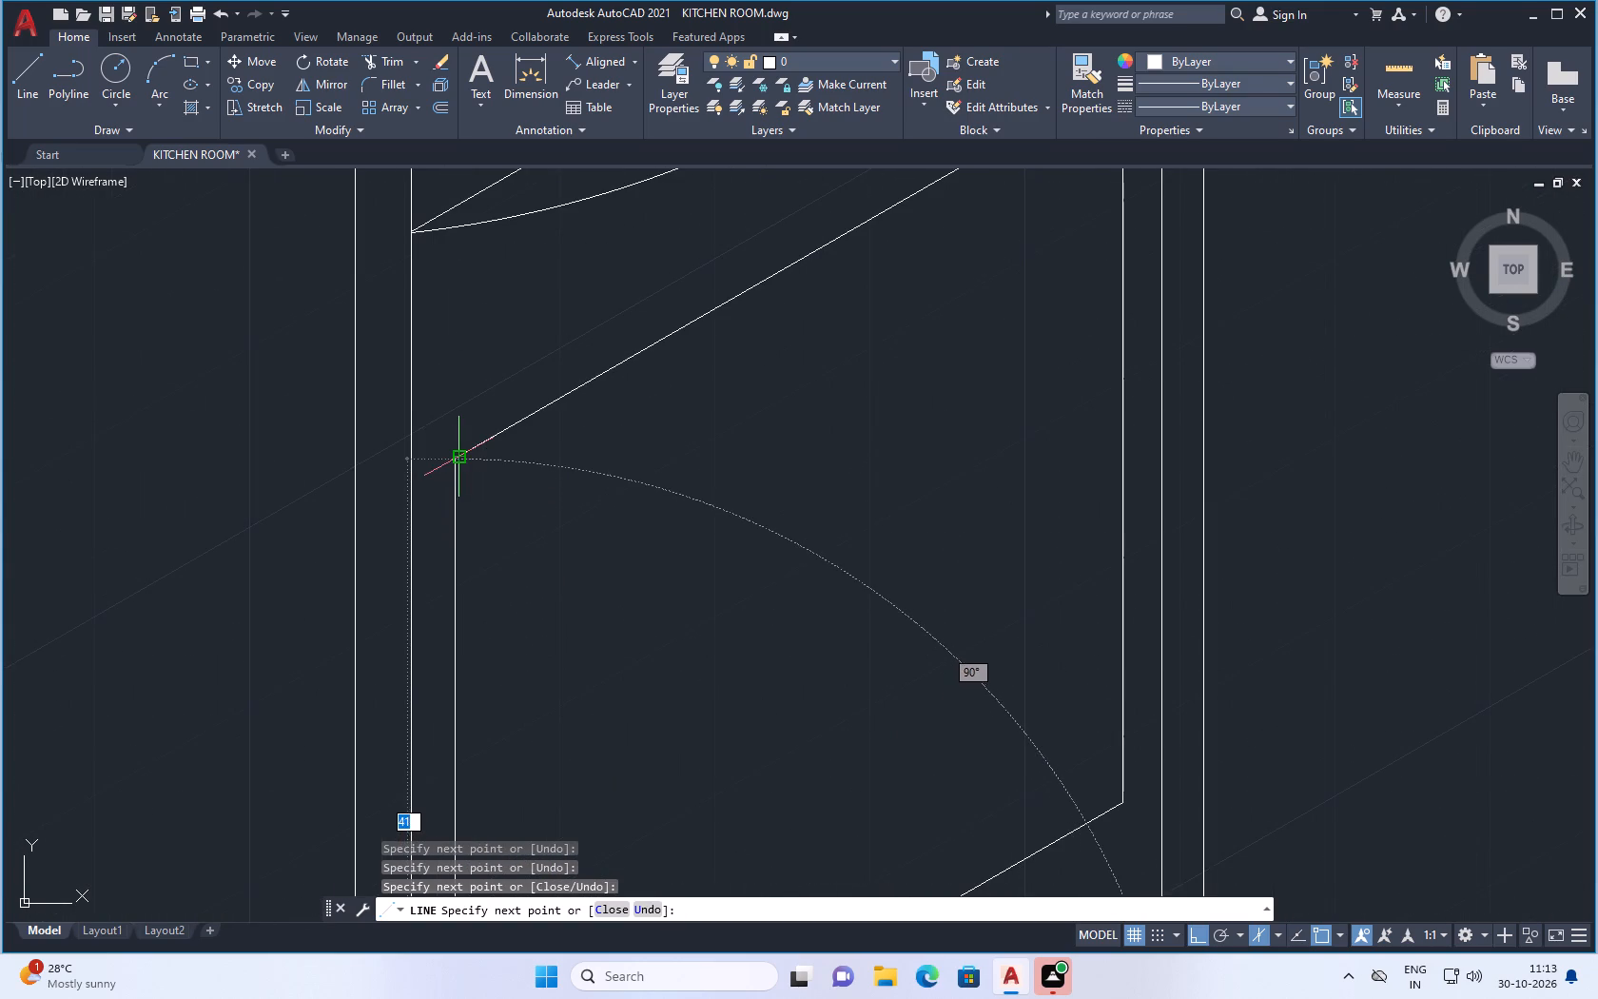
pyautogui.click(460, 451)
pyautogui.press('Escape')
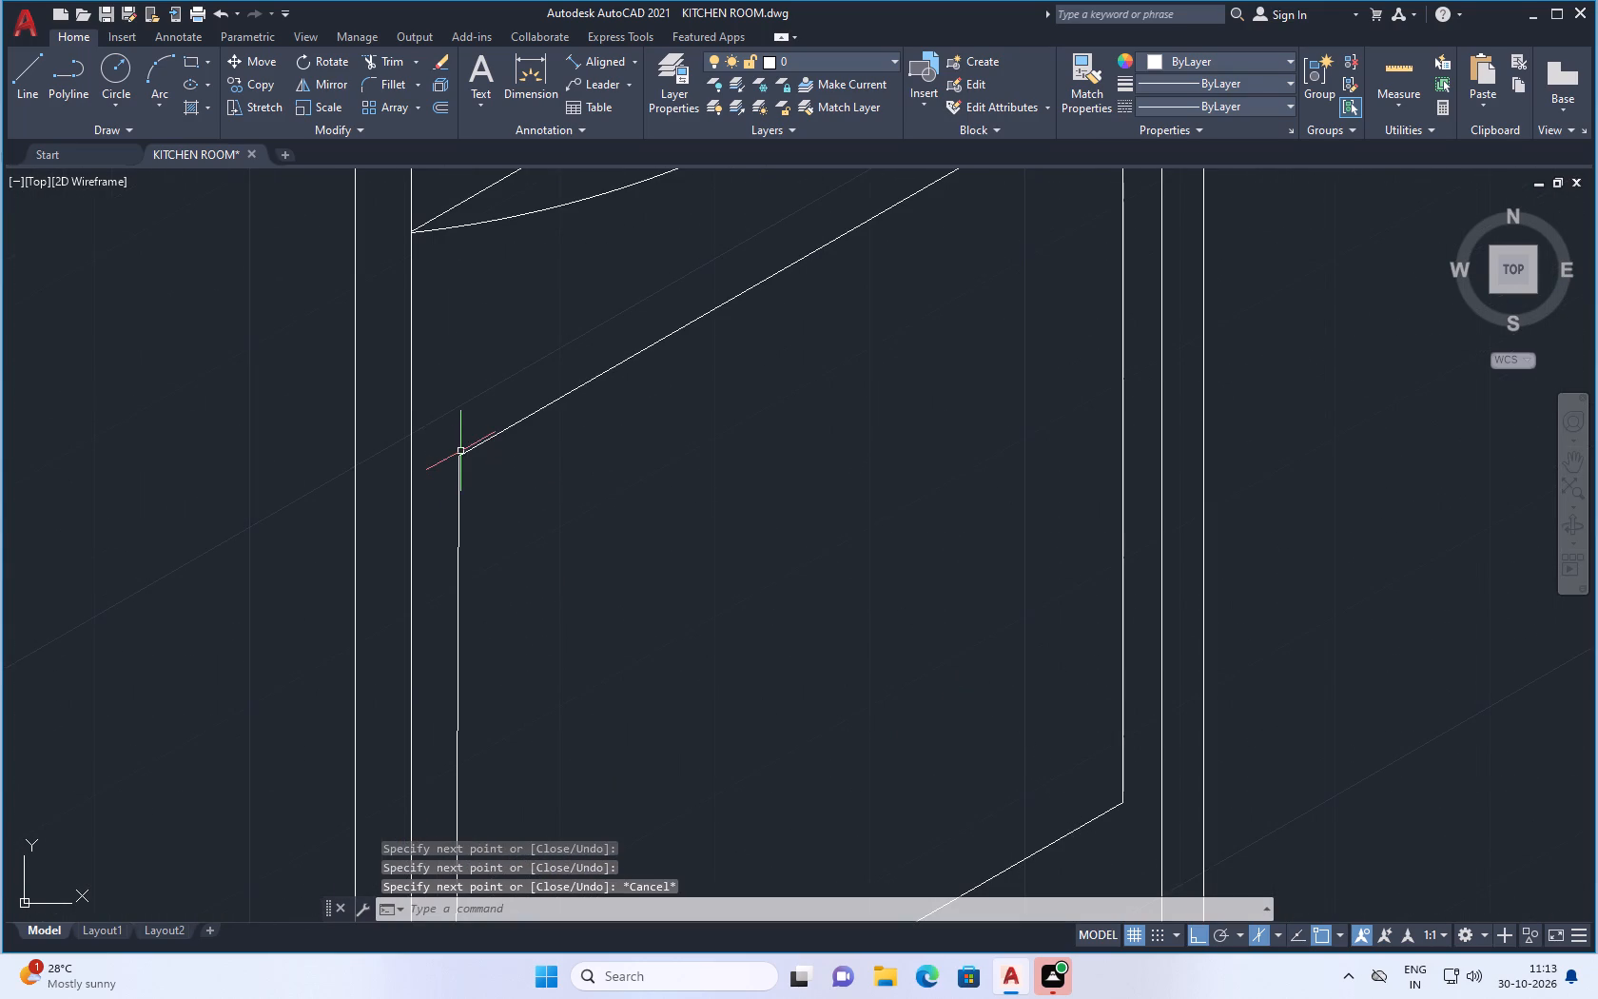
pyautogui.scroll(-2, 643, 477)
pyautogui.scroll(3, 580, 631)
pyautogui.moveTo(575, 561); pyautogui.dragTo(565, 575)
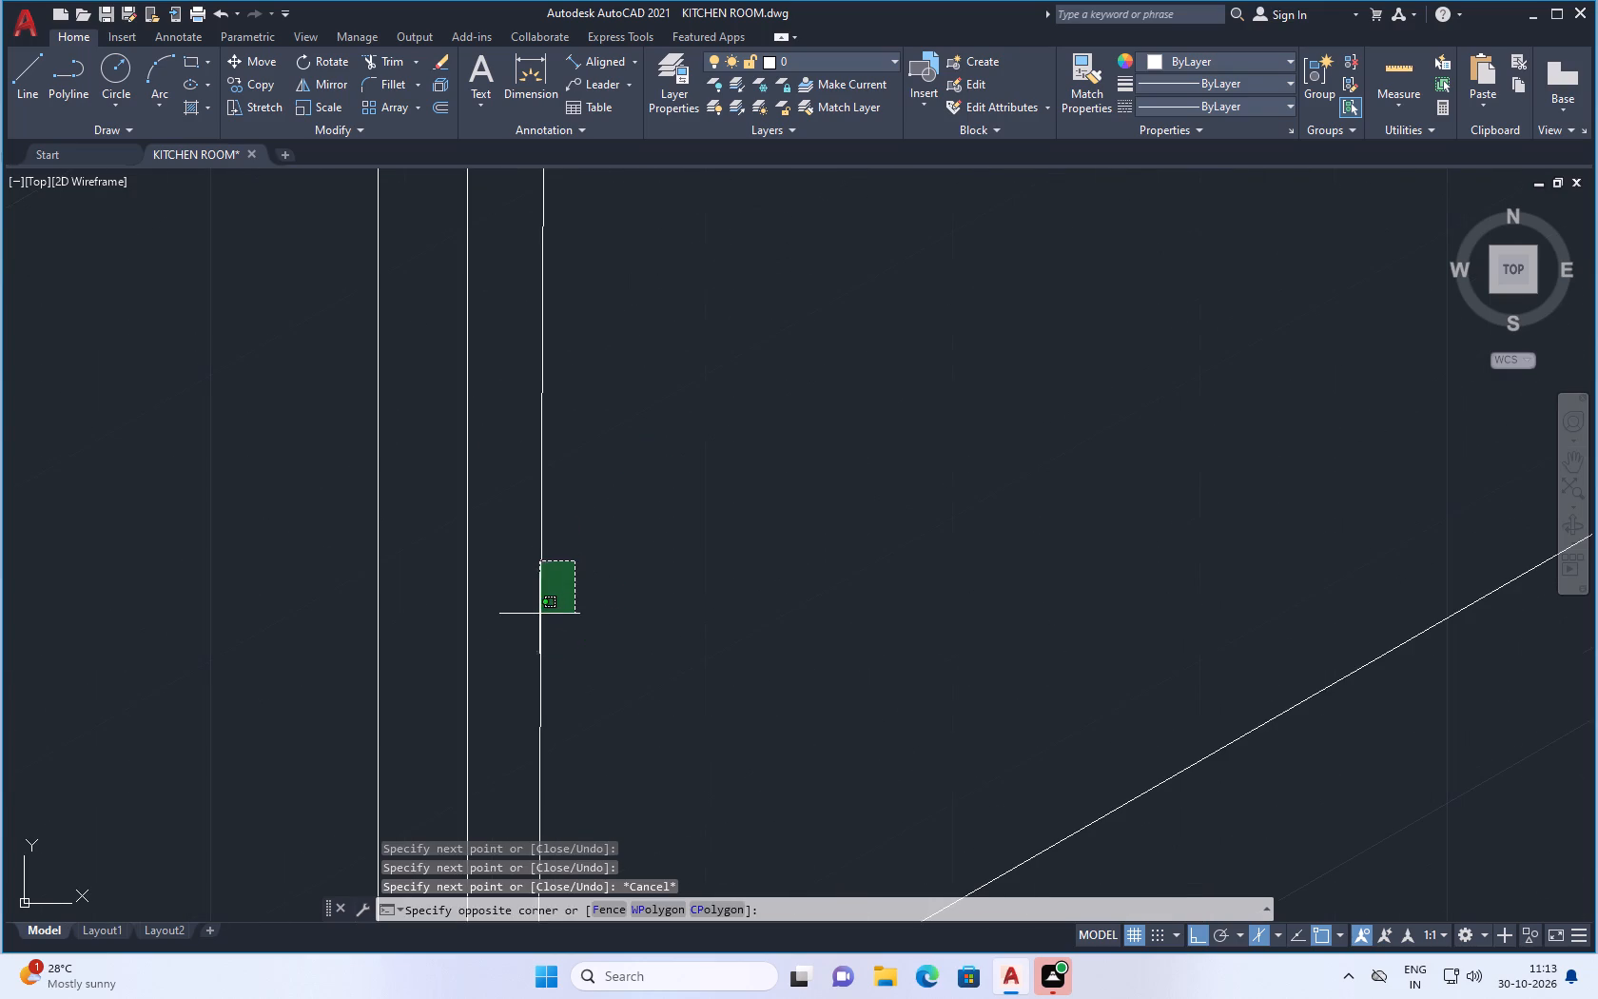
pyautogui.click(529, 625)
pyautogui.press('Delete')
# Draw a vertical left edge about 52 units long from the top edge's start point down past the panel's bottom edge.
pyautogui.scroll(-4, 668, 662)
pyautogui.scroll(2, 689, 780)
pyautogui.scroll(-1, 744, 730)
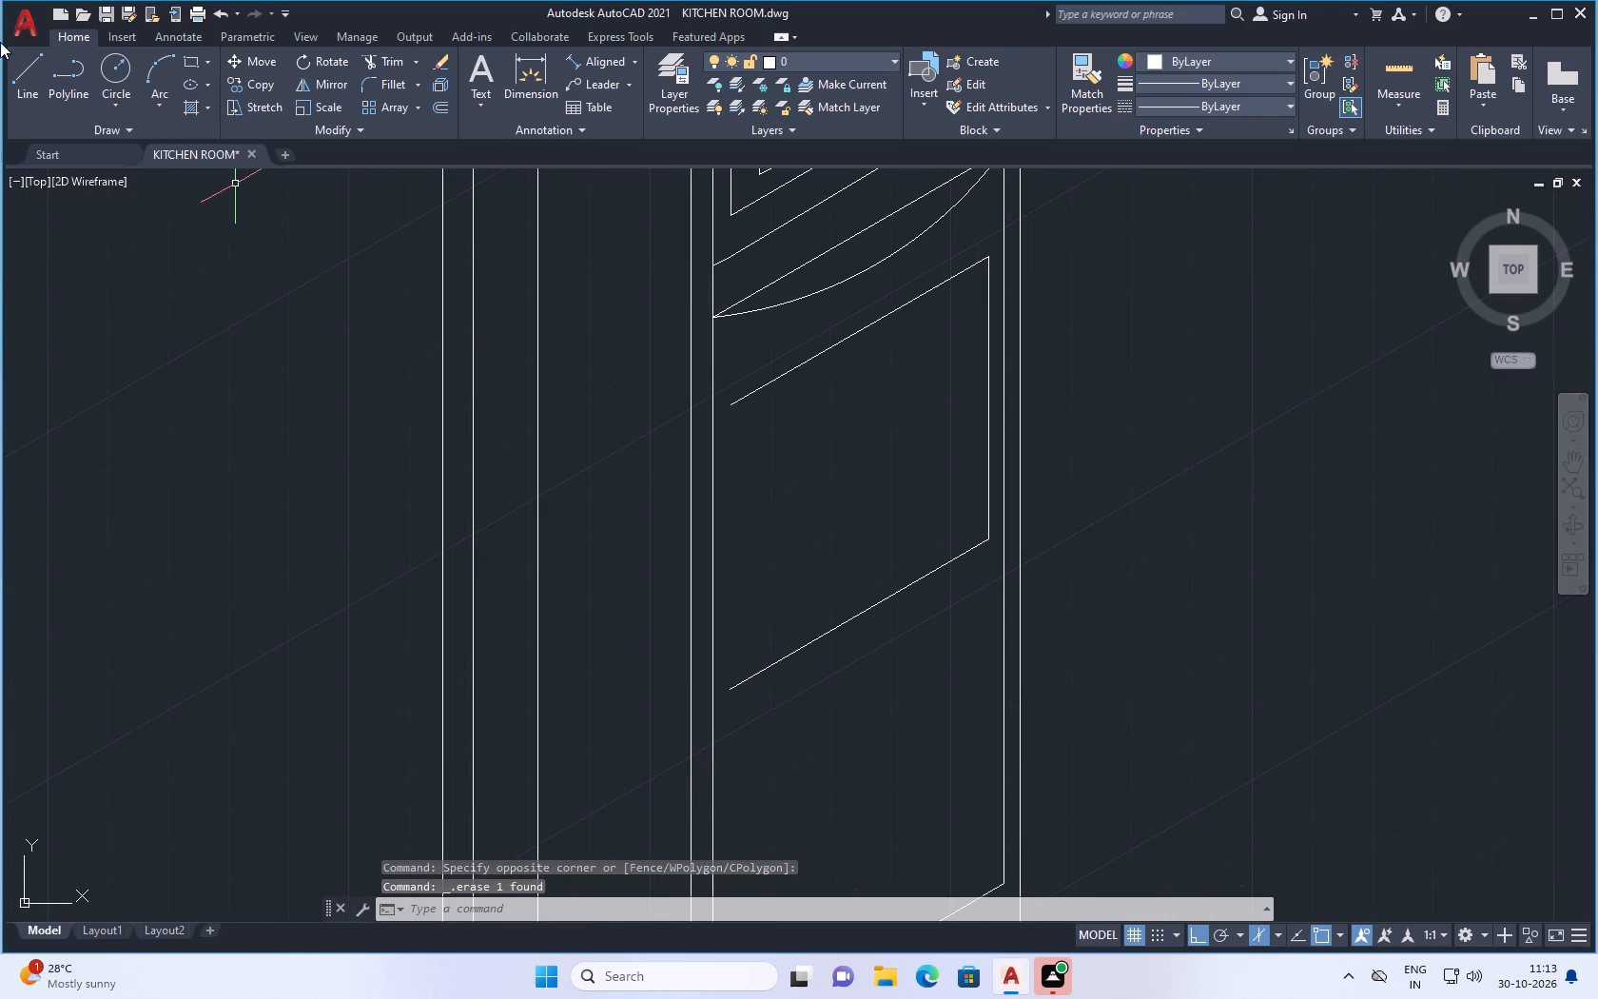
pyautogui.click(36, 59)
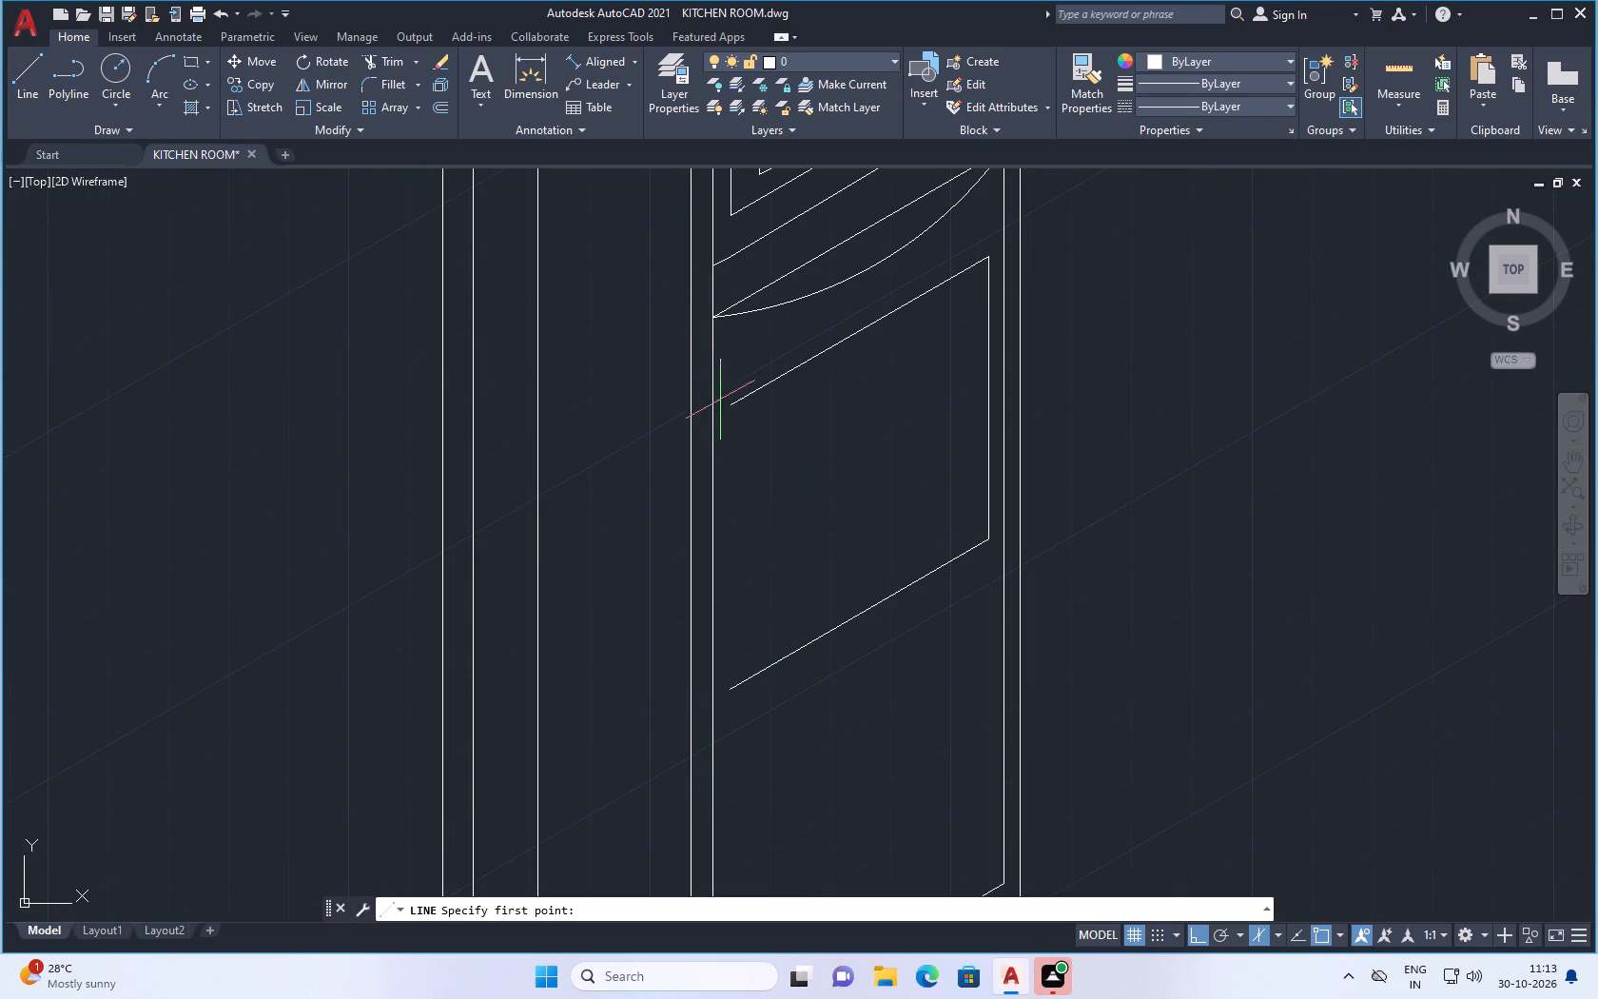
pyautogui.click(727, 402)
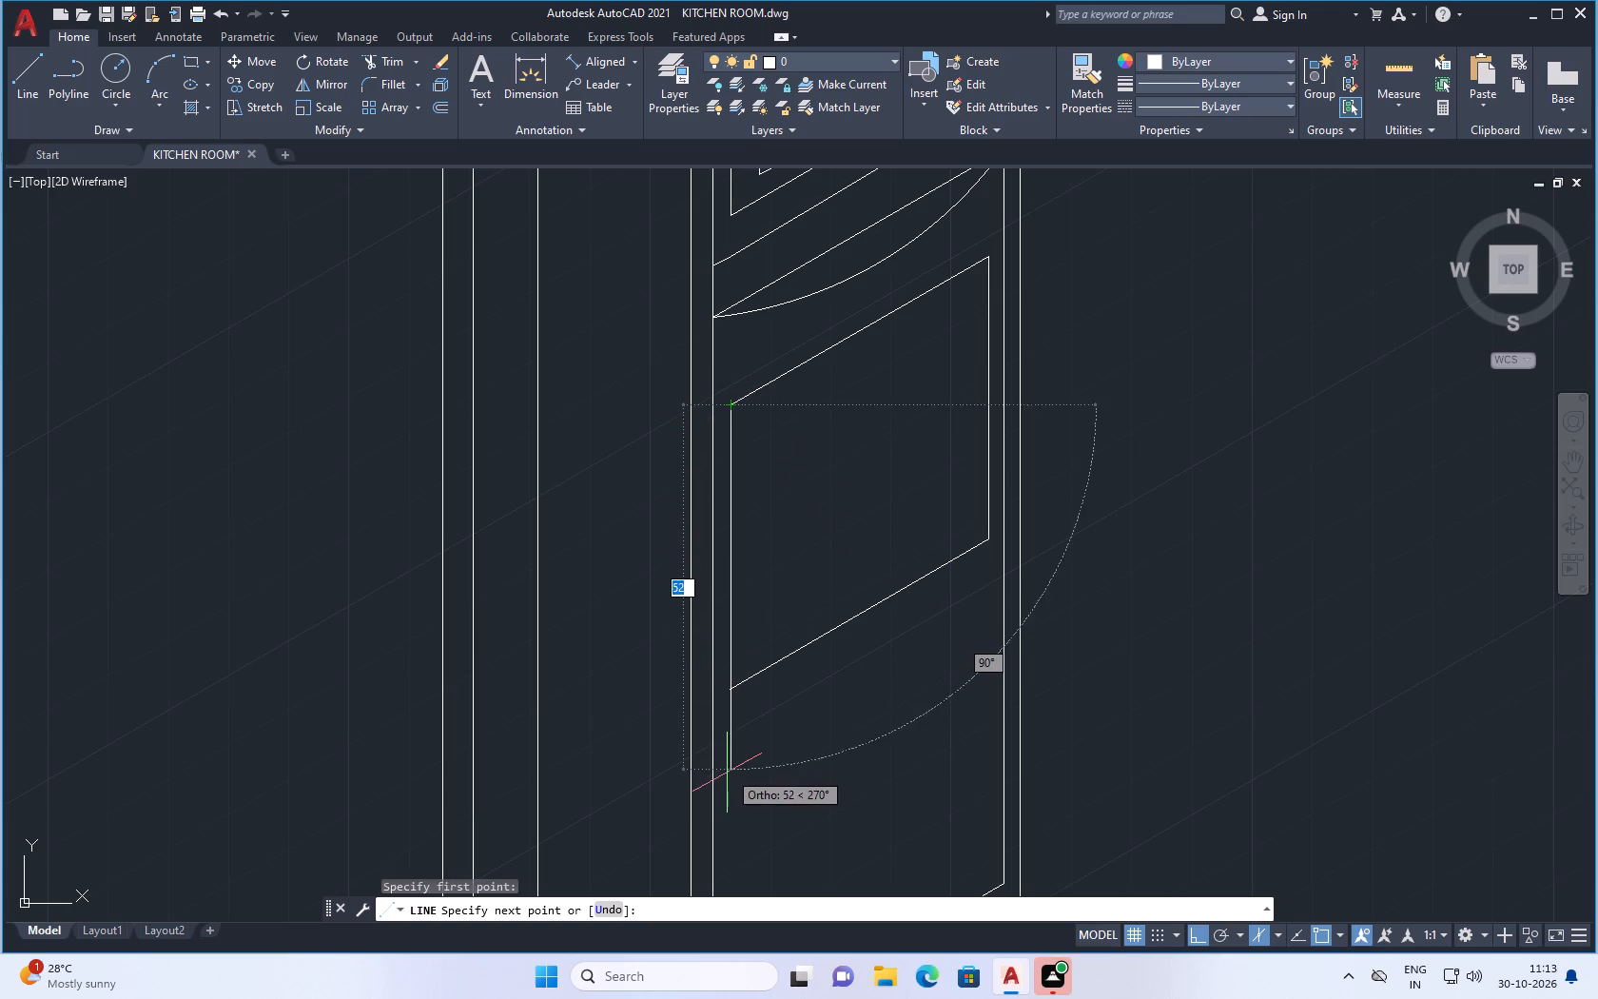
pyautogui.click(727, 780)
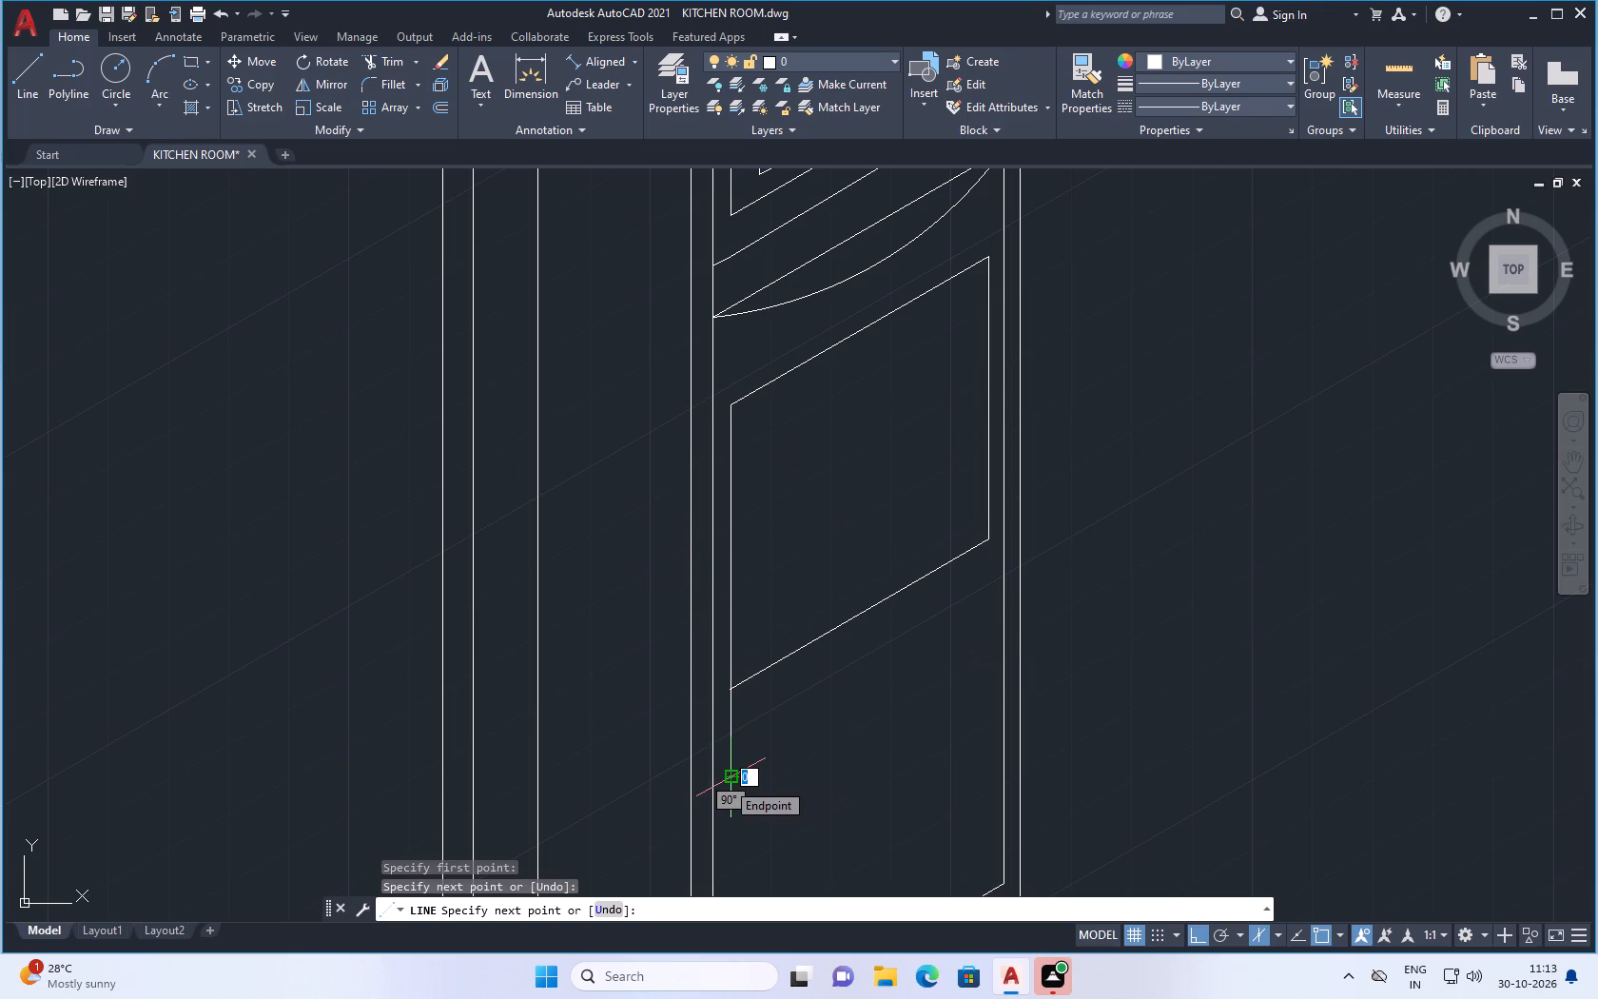
pyautogui.press('Escape')
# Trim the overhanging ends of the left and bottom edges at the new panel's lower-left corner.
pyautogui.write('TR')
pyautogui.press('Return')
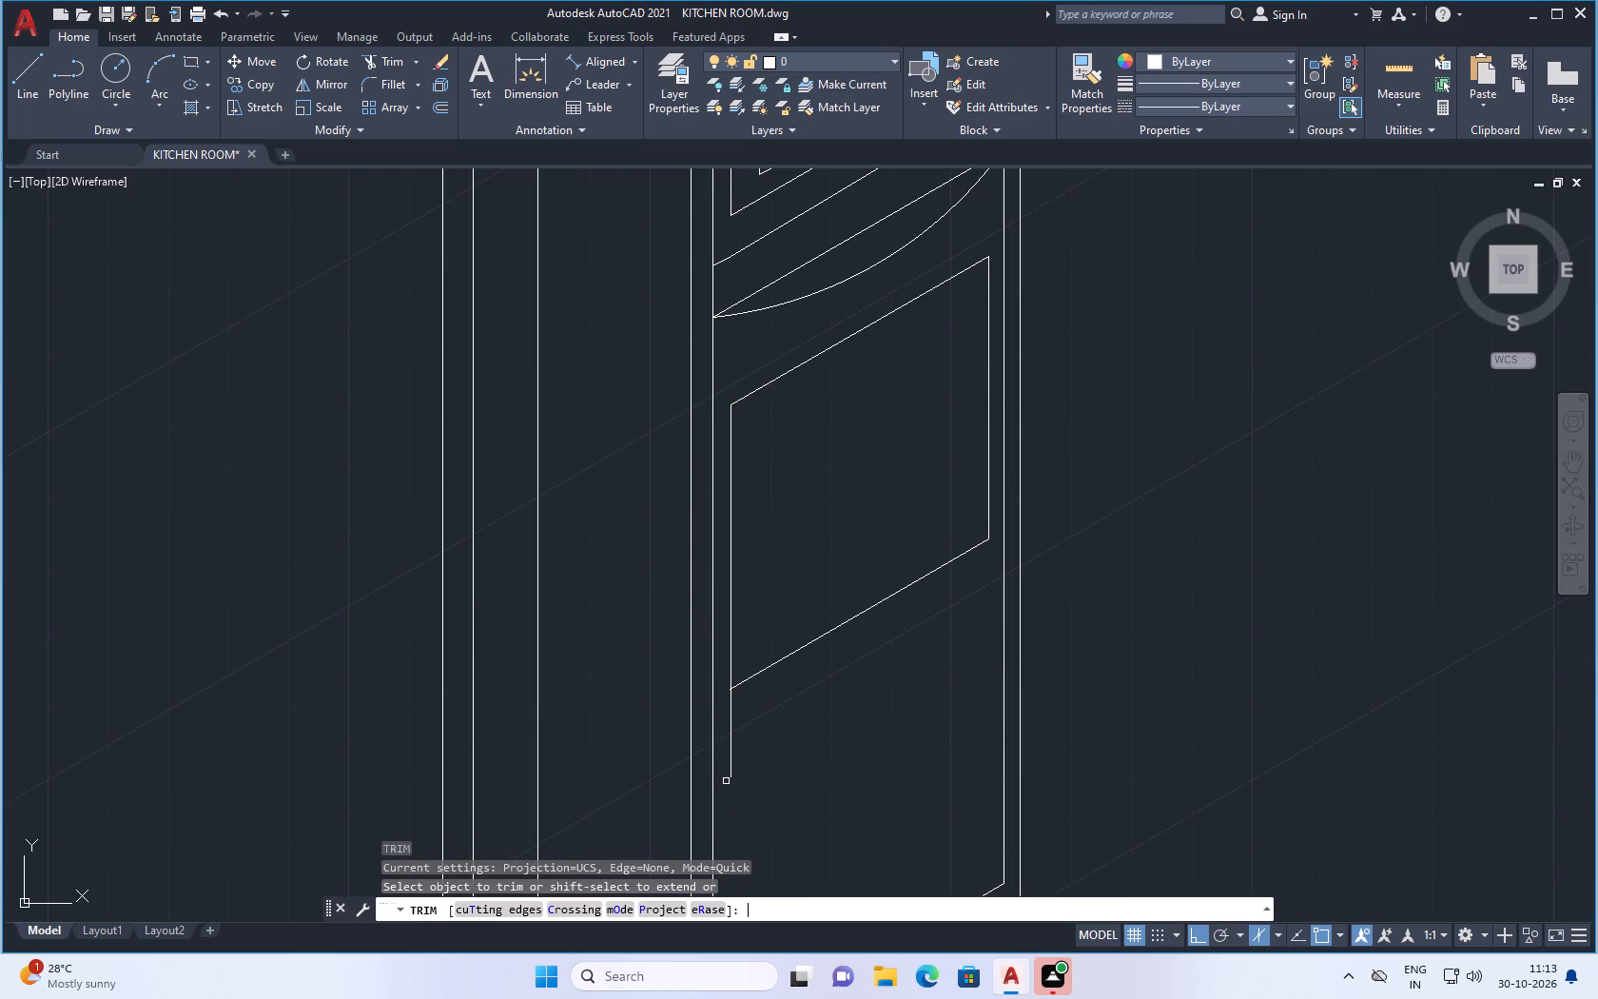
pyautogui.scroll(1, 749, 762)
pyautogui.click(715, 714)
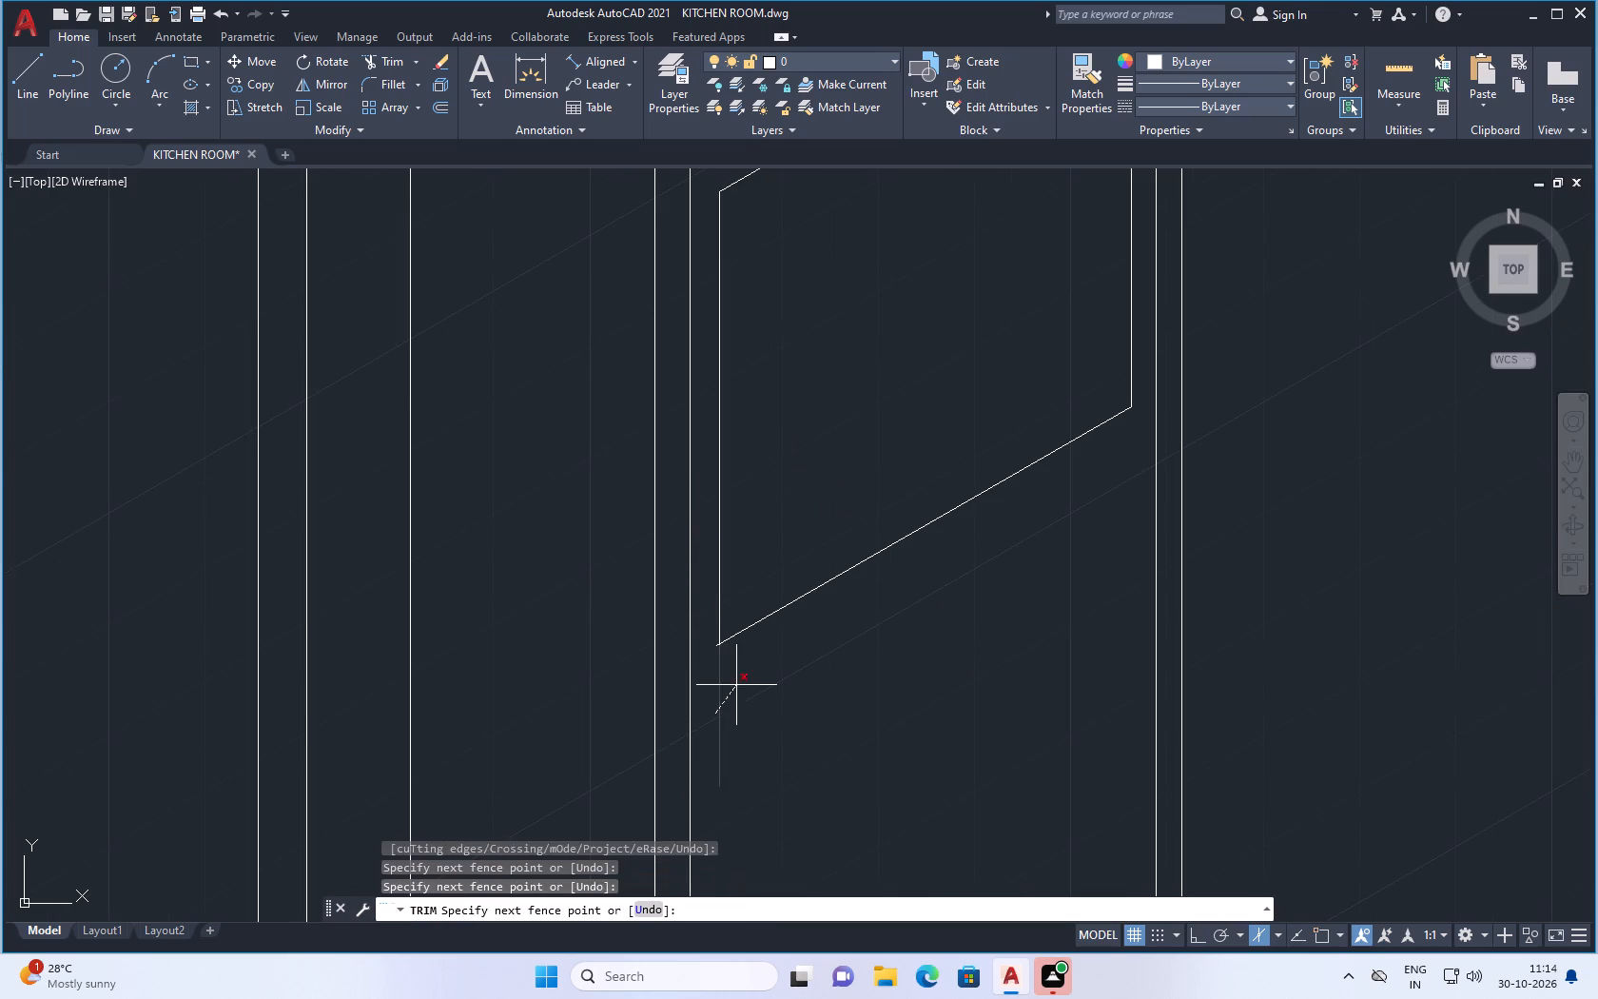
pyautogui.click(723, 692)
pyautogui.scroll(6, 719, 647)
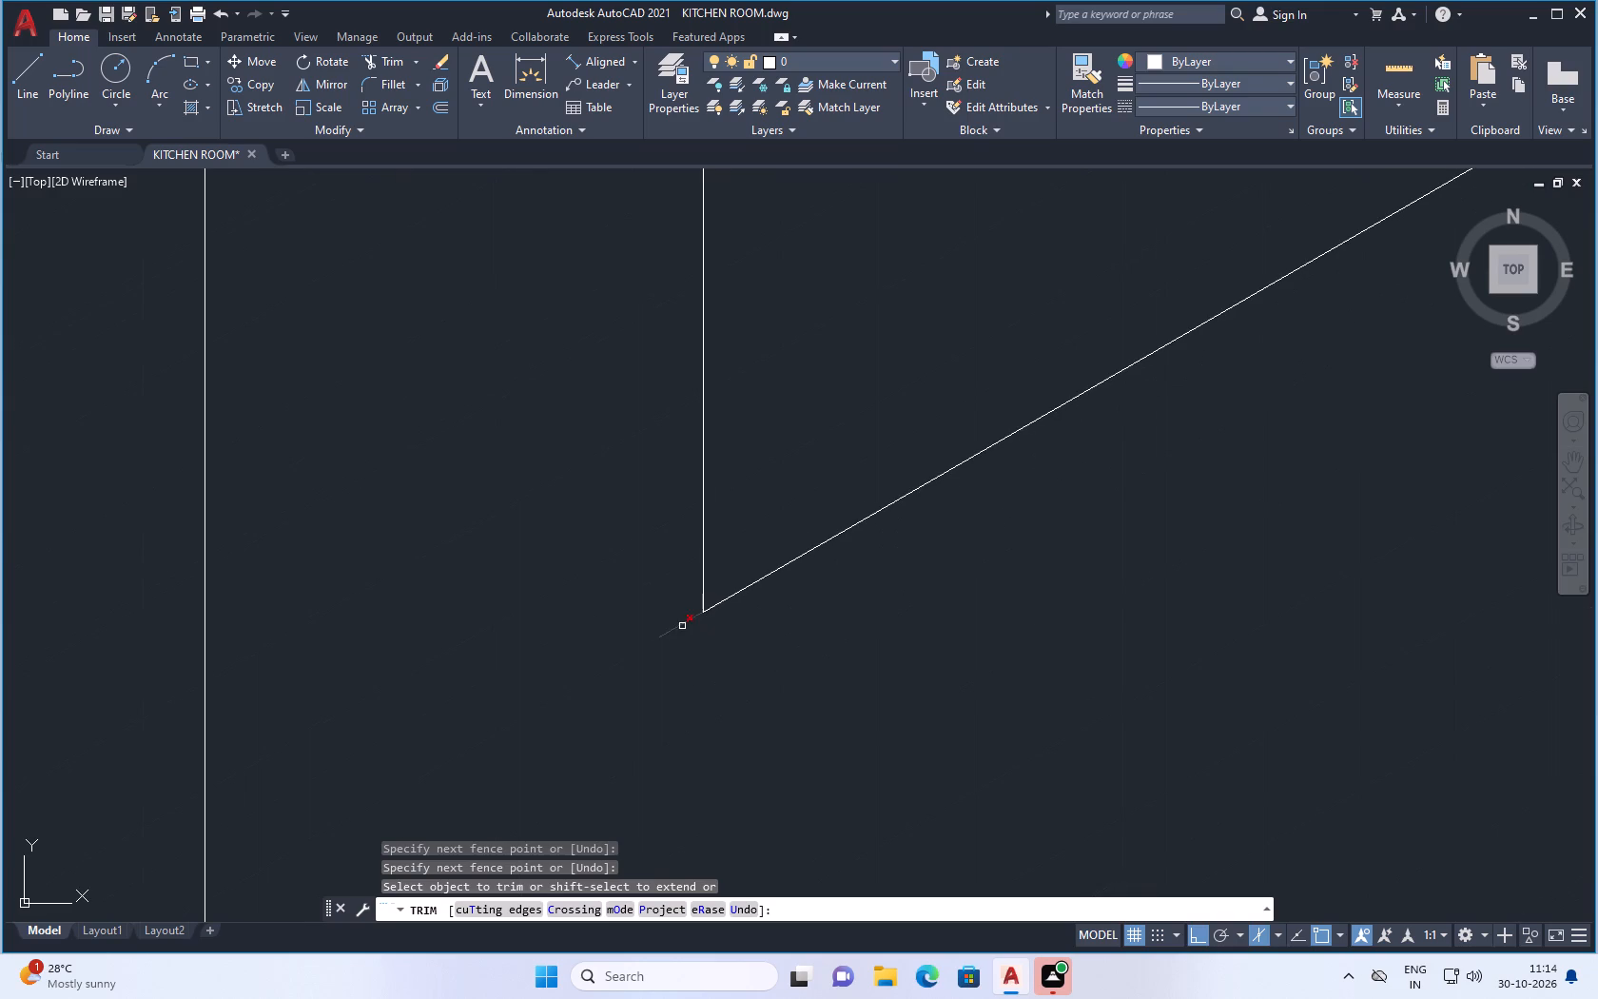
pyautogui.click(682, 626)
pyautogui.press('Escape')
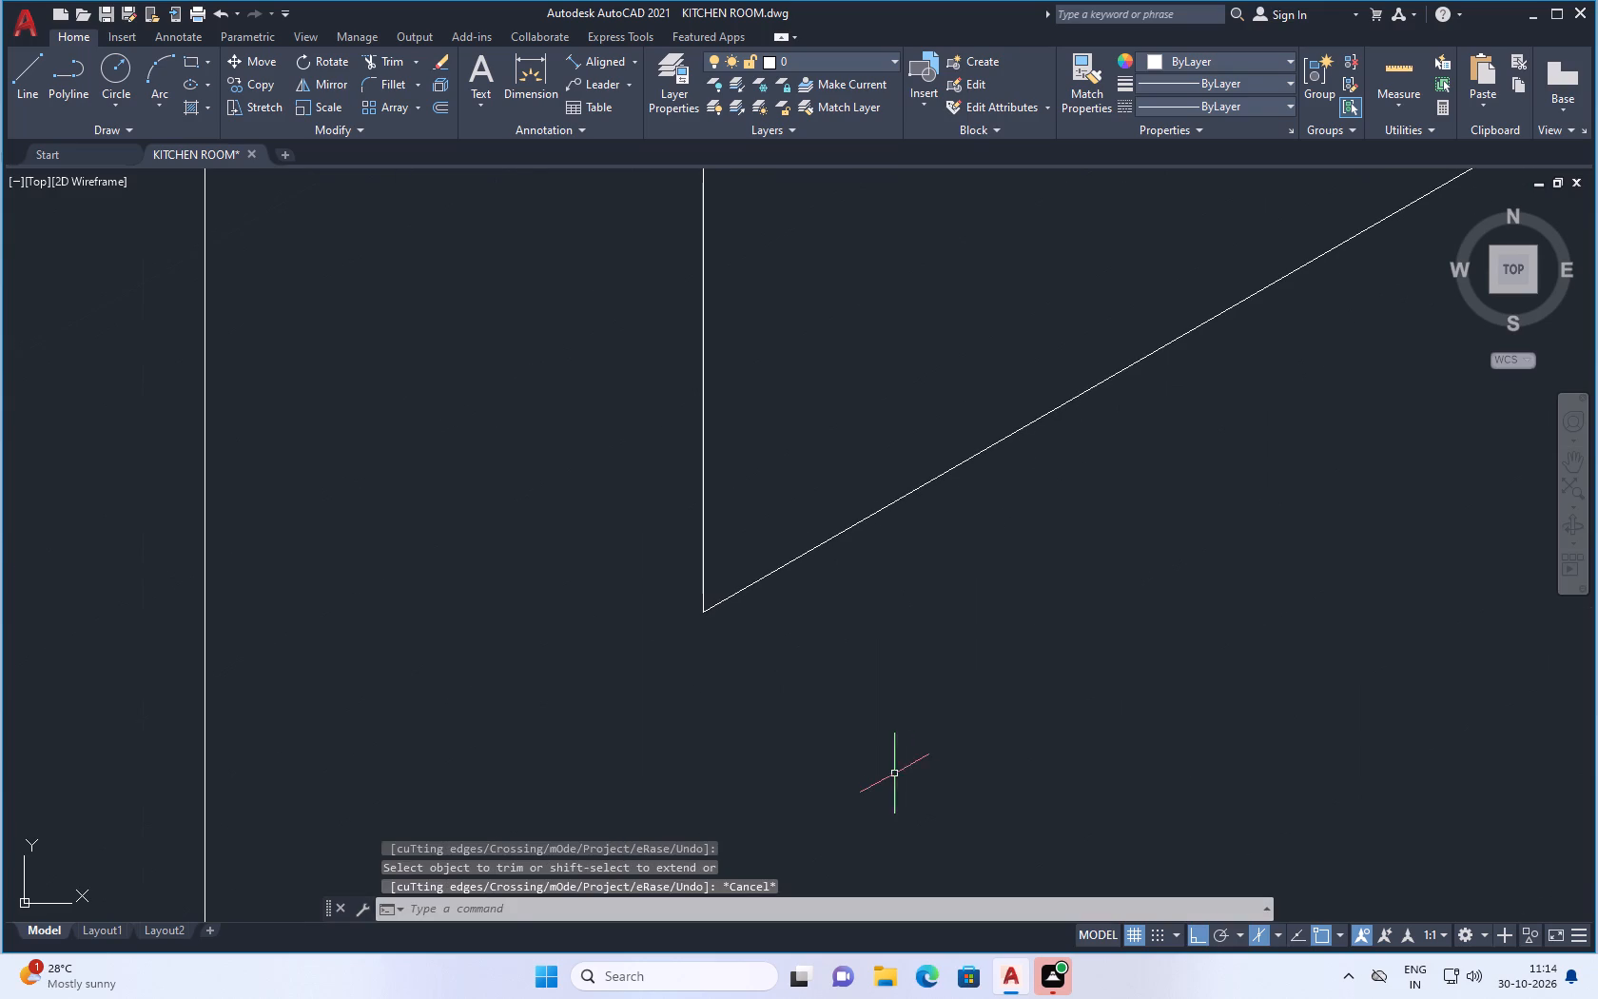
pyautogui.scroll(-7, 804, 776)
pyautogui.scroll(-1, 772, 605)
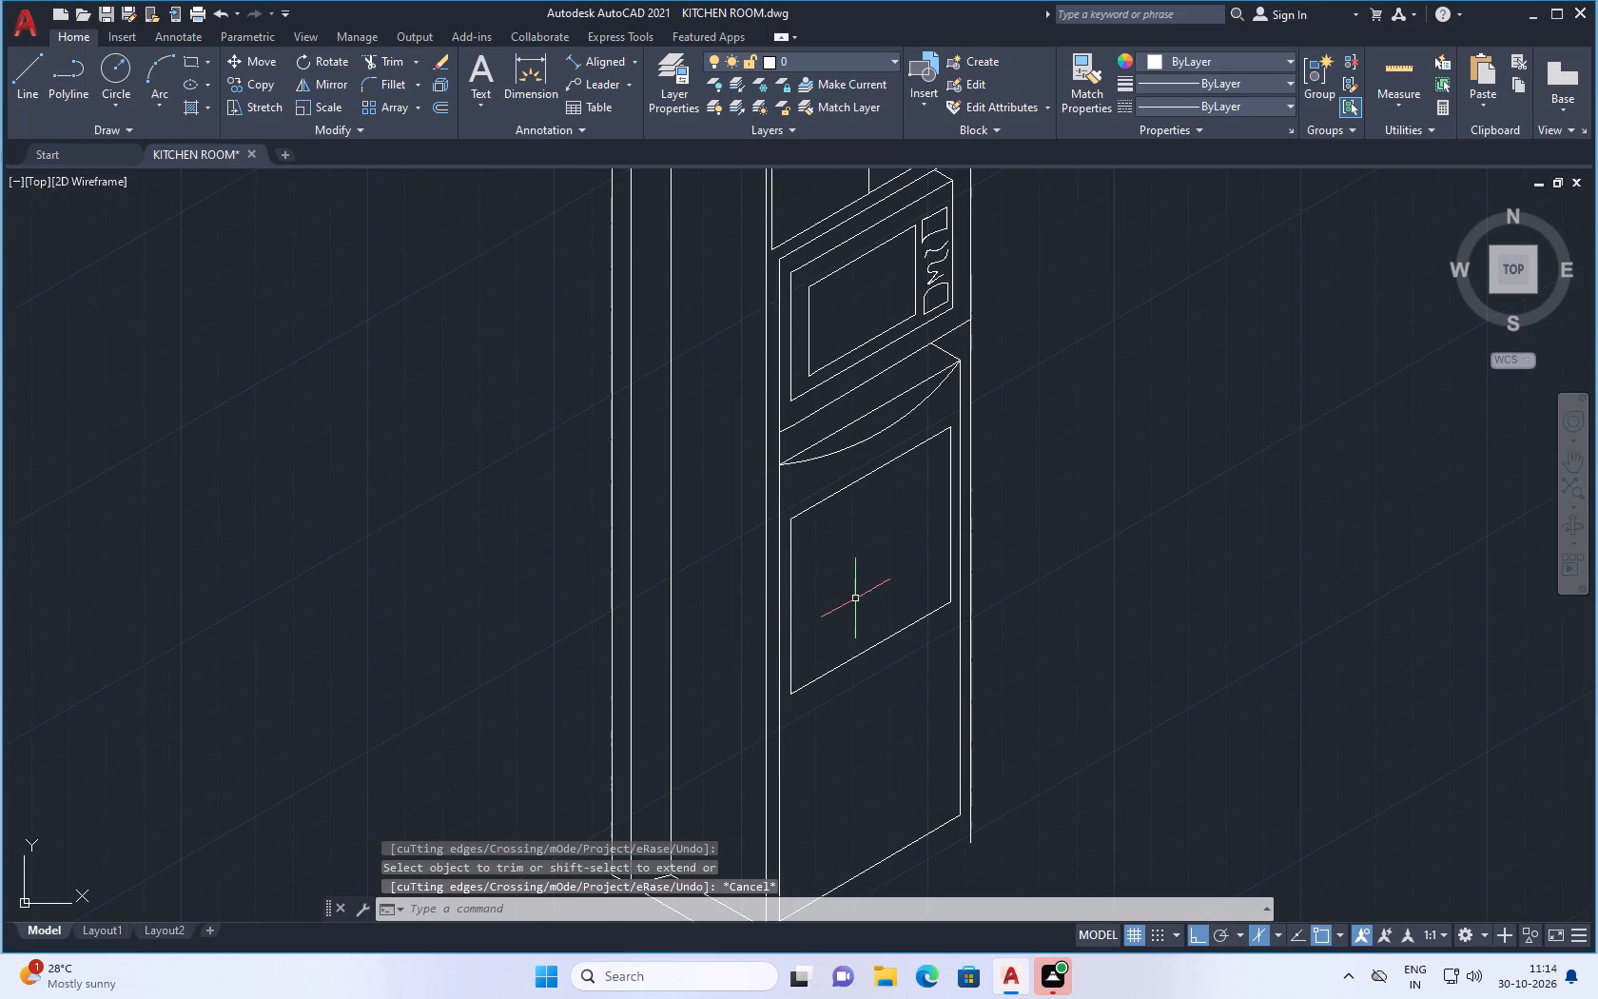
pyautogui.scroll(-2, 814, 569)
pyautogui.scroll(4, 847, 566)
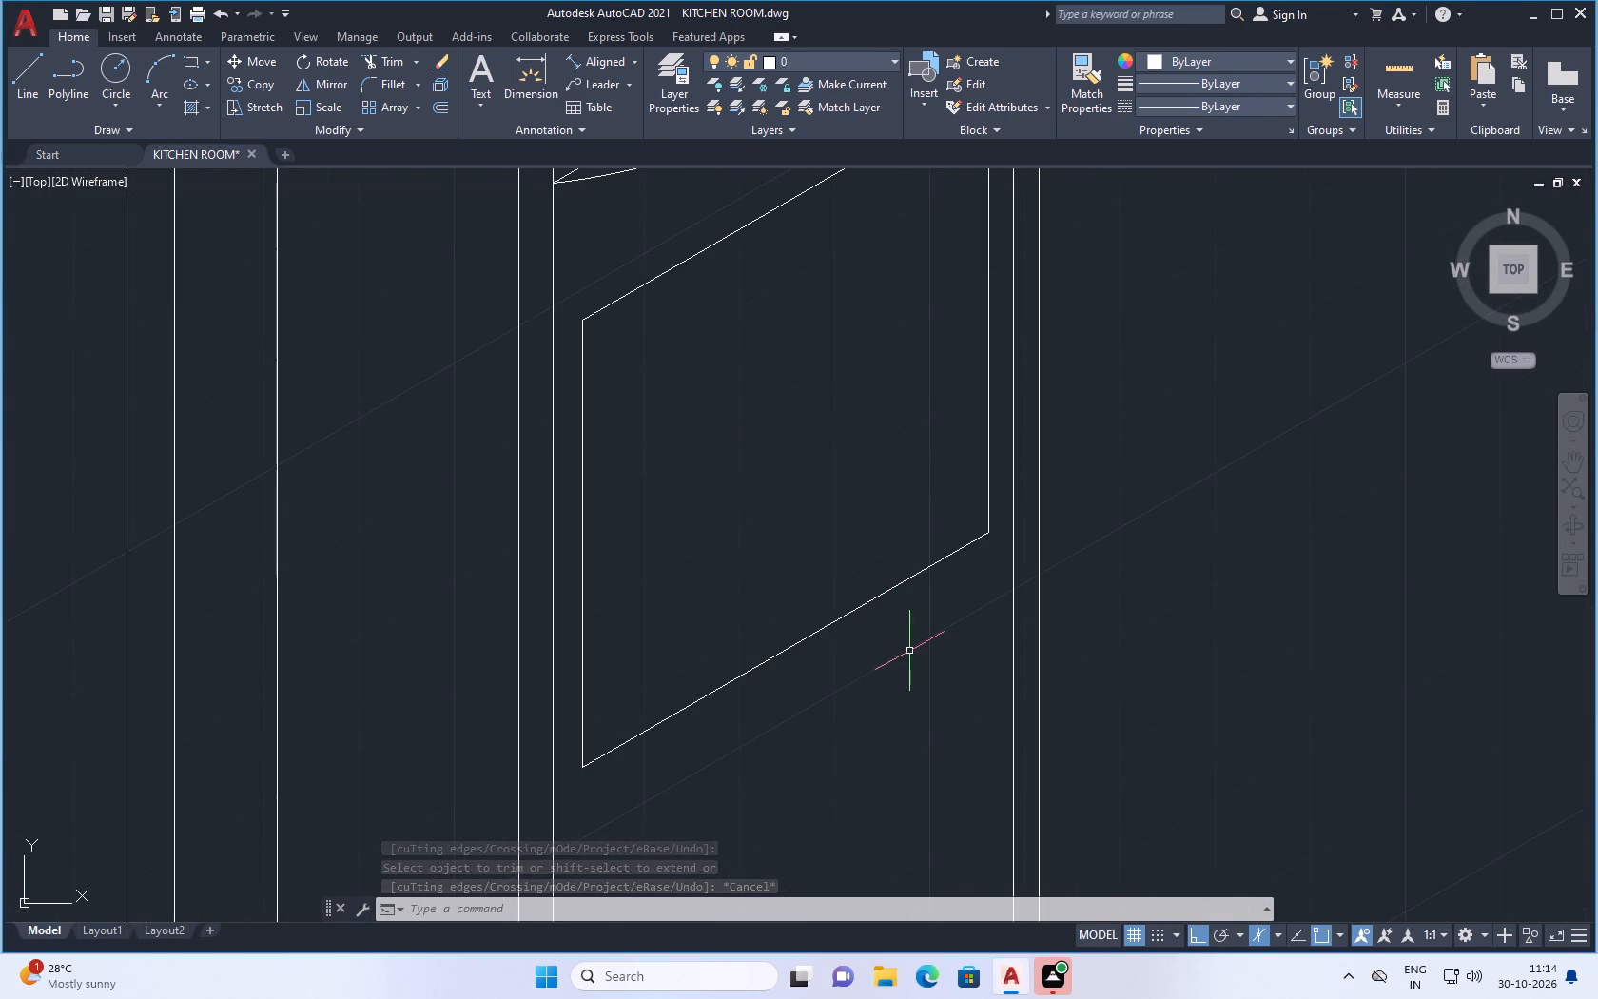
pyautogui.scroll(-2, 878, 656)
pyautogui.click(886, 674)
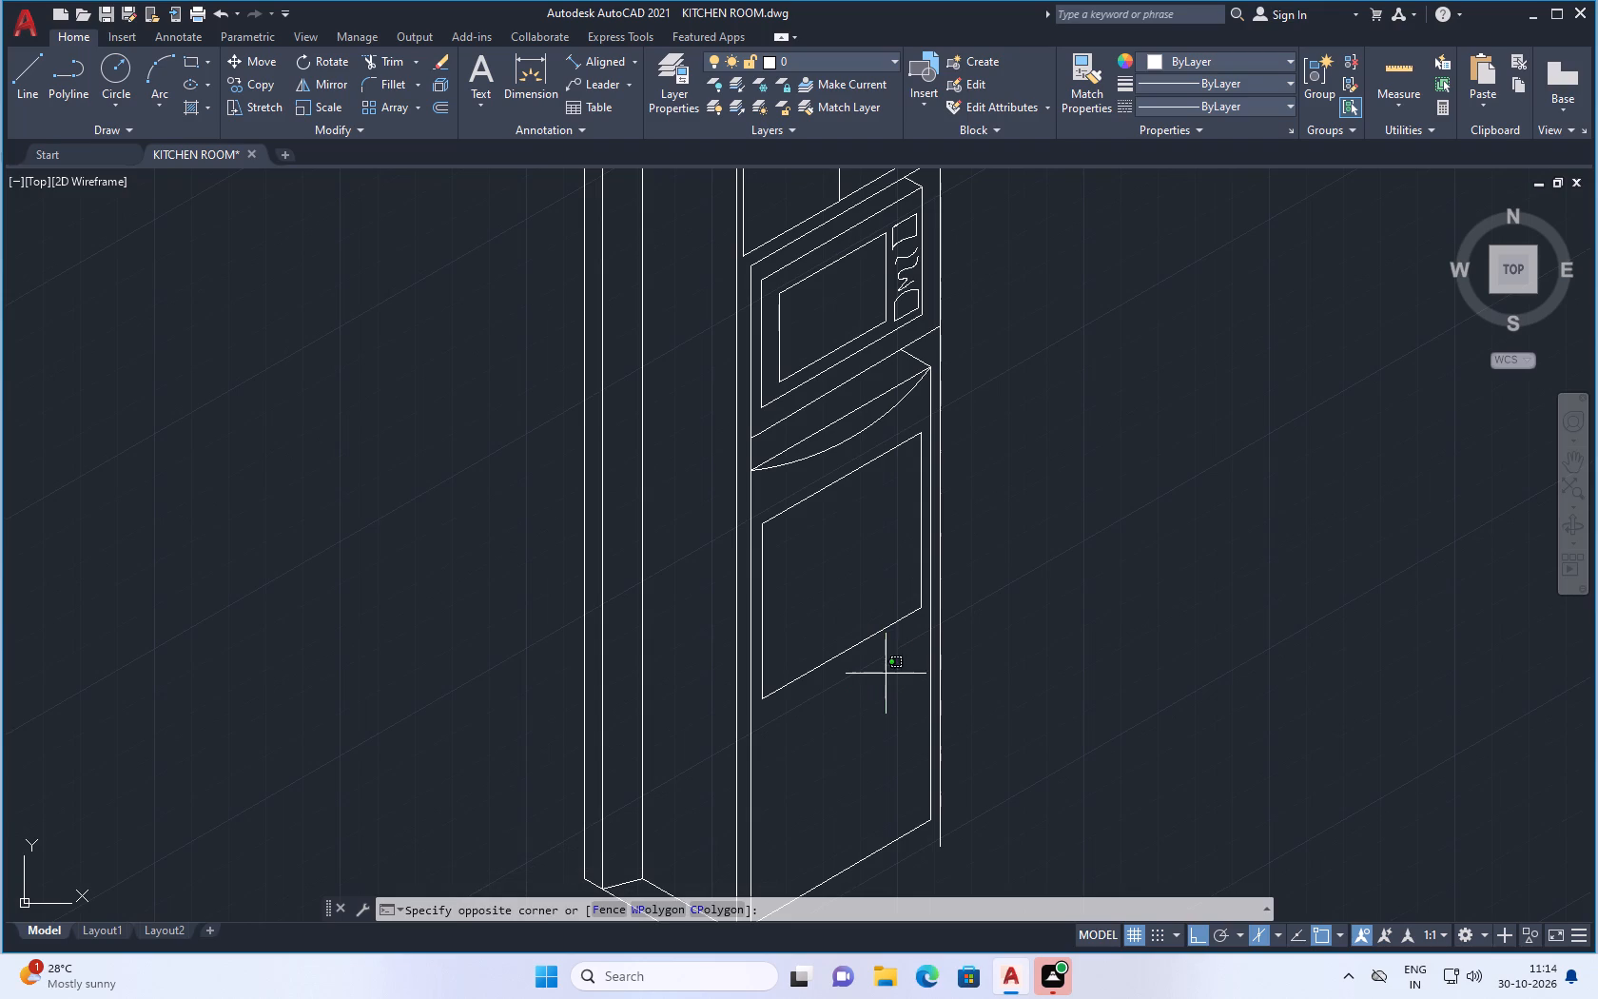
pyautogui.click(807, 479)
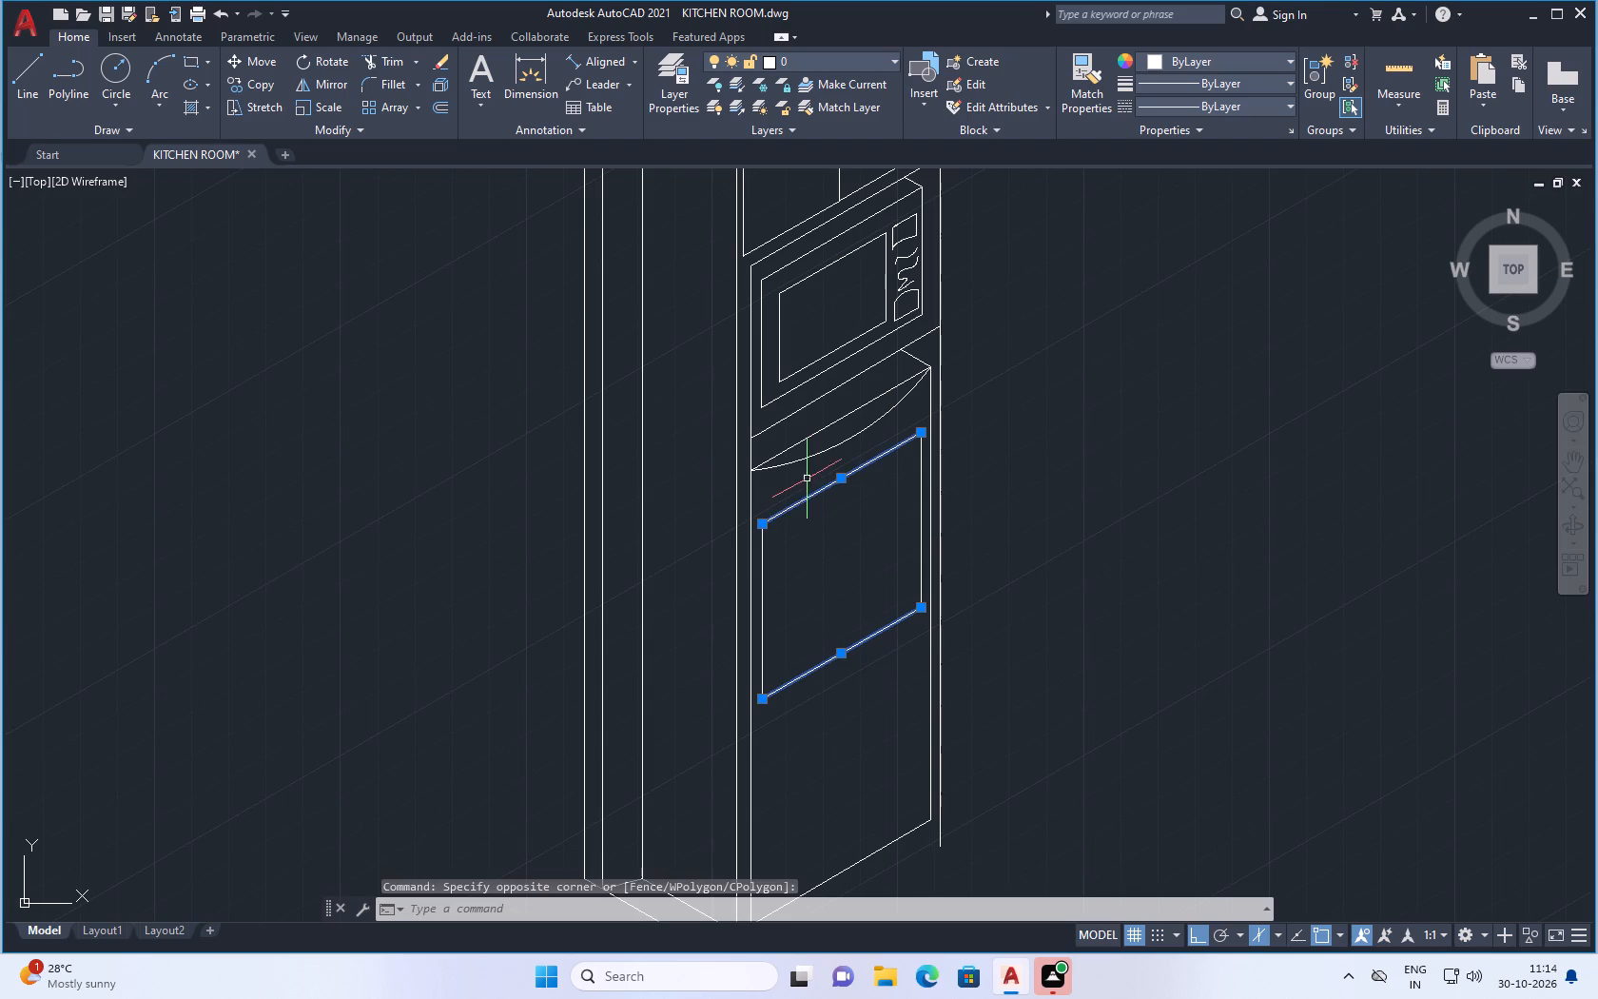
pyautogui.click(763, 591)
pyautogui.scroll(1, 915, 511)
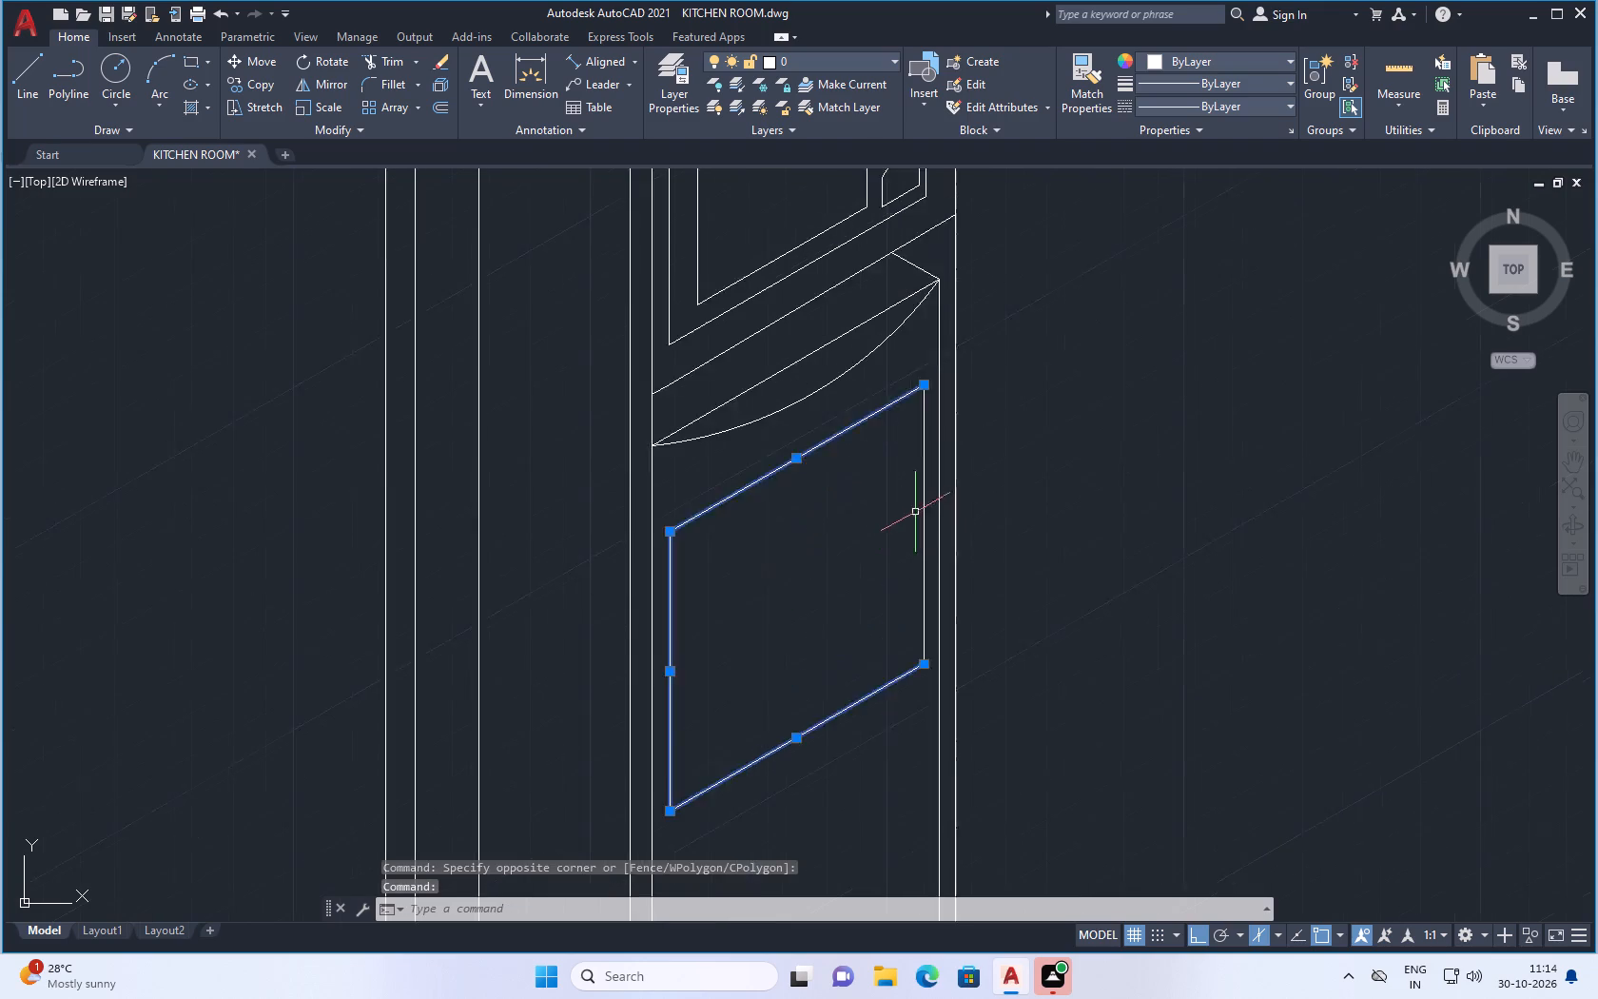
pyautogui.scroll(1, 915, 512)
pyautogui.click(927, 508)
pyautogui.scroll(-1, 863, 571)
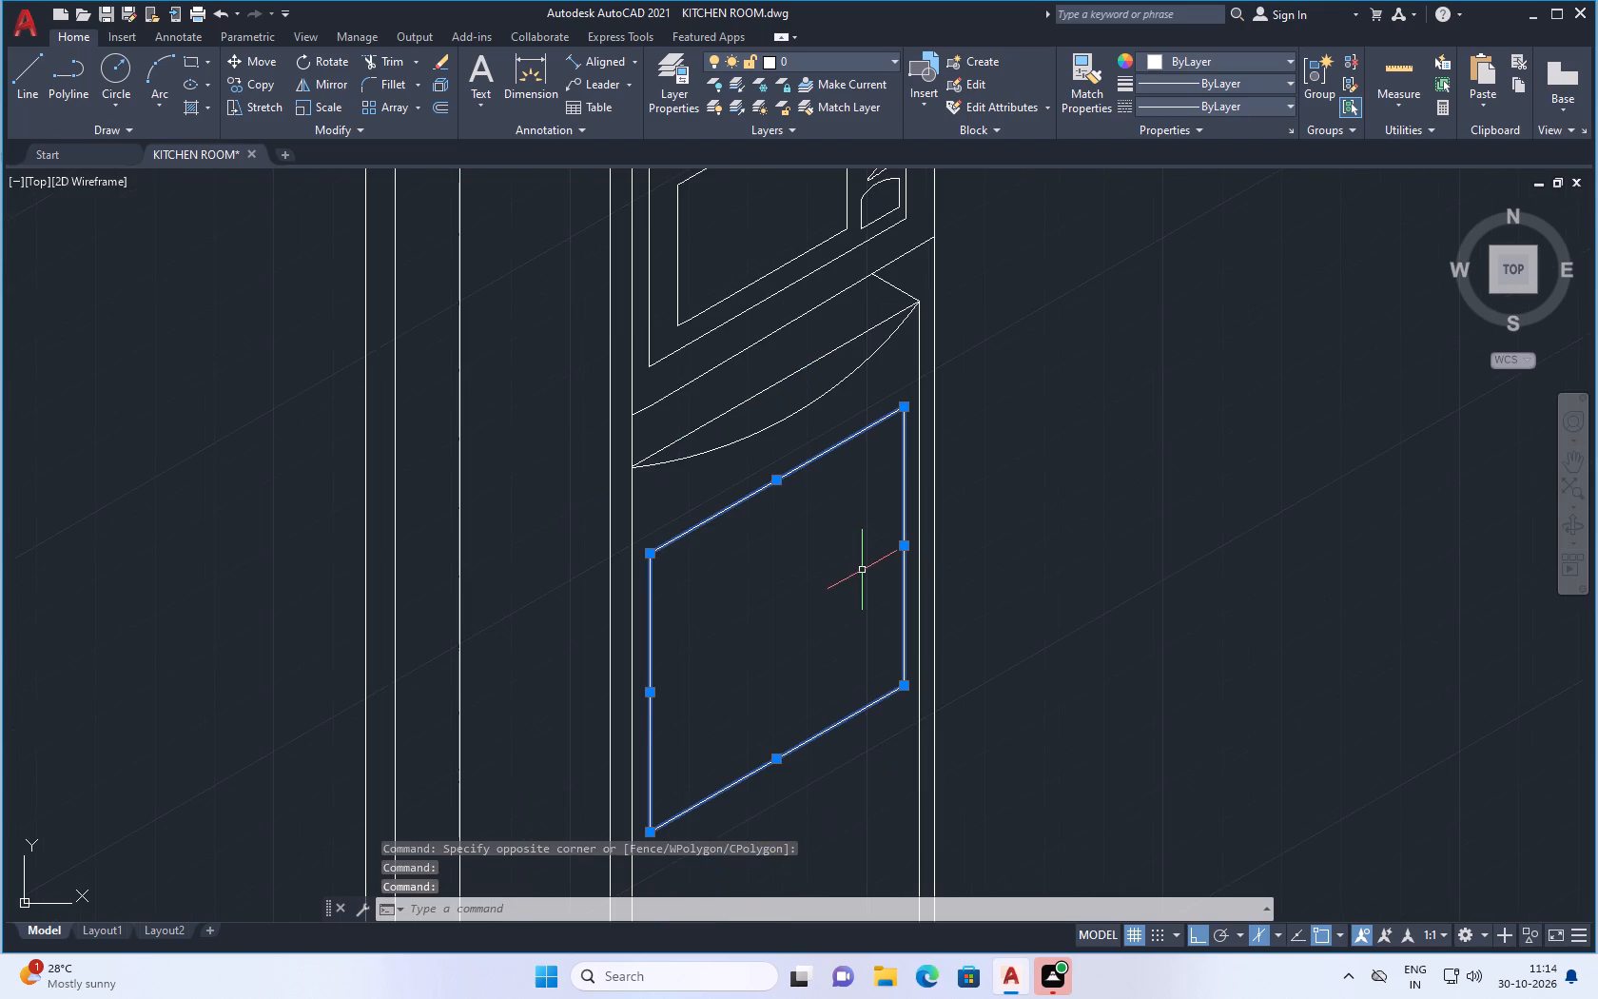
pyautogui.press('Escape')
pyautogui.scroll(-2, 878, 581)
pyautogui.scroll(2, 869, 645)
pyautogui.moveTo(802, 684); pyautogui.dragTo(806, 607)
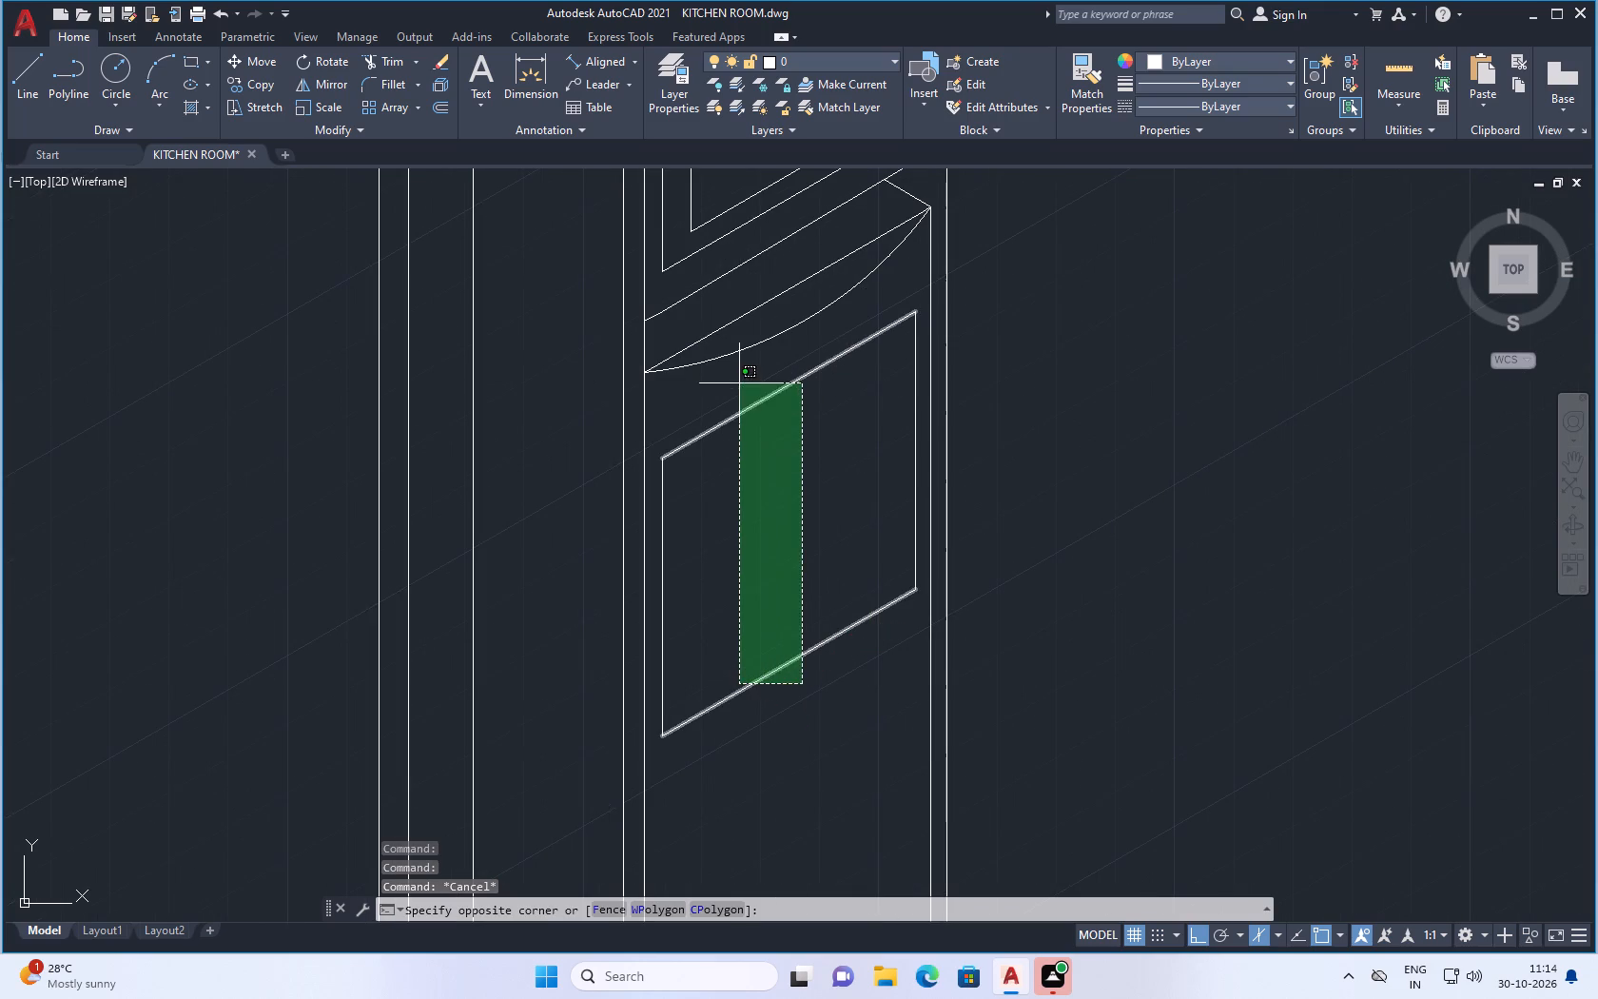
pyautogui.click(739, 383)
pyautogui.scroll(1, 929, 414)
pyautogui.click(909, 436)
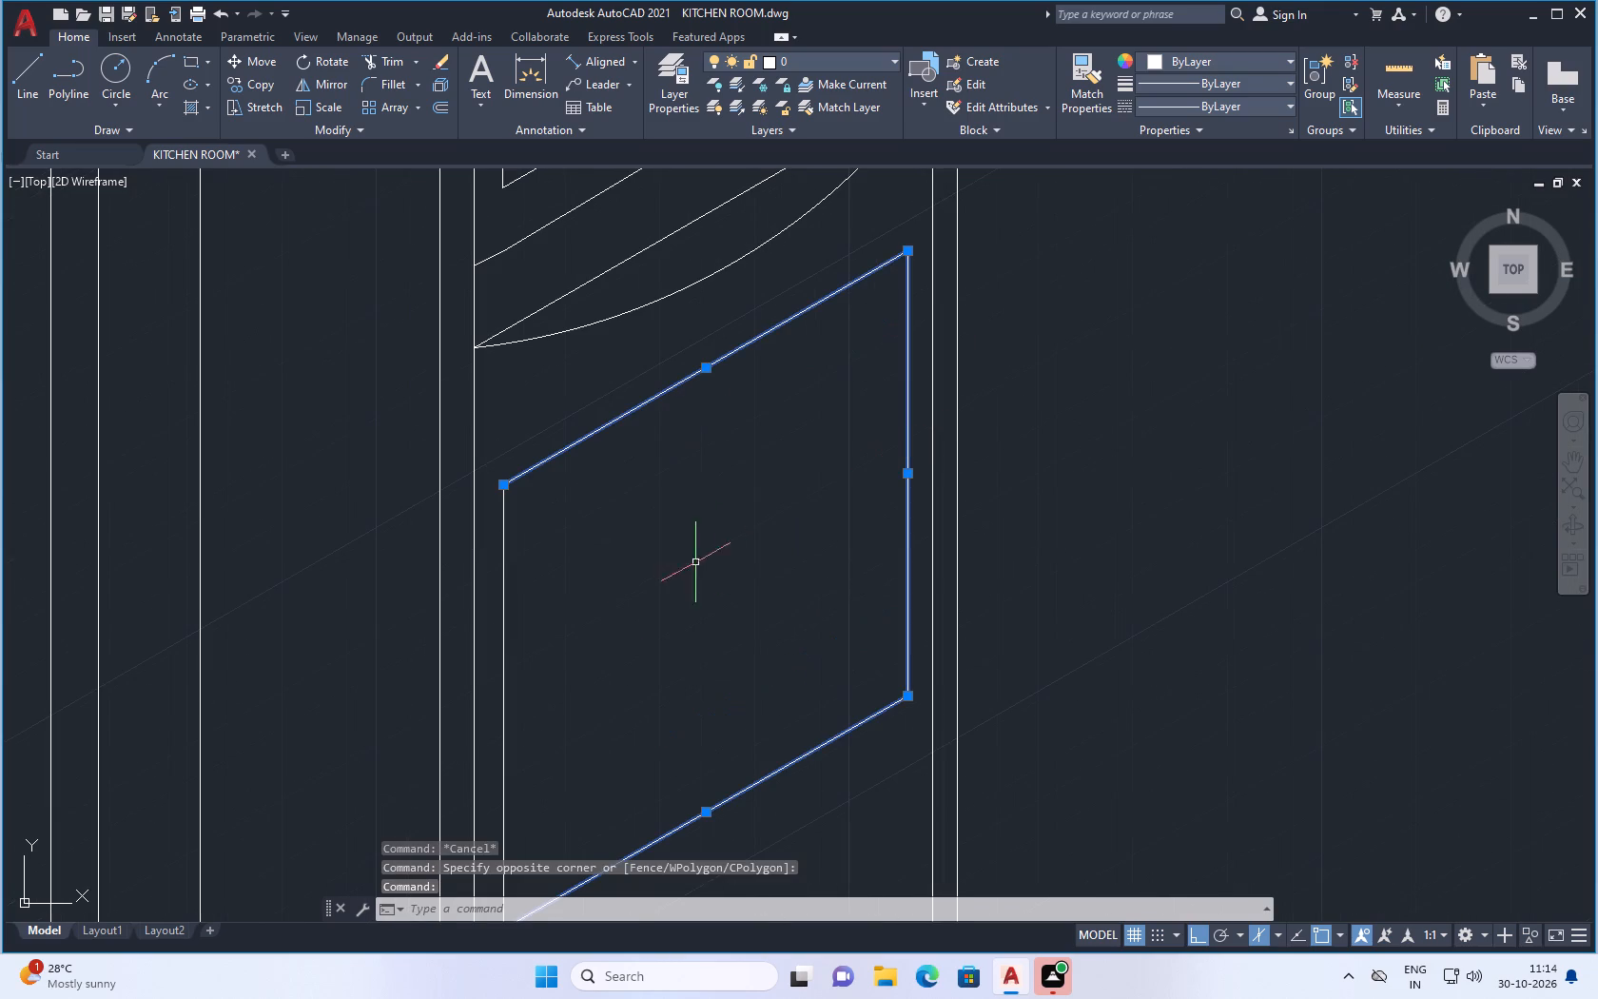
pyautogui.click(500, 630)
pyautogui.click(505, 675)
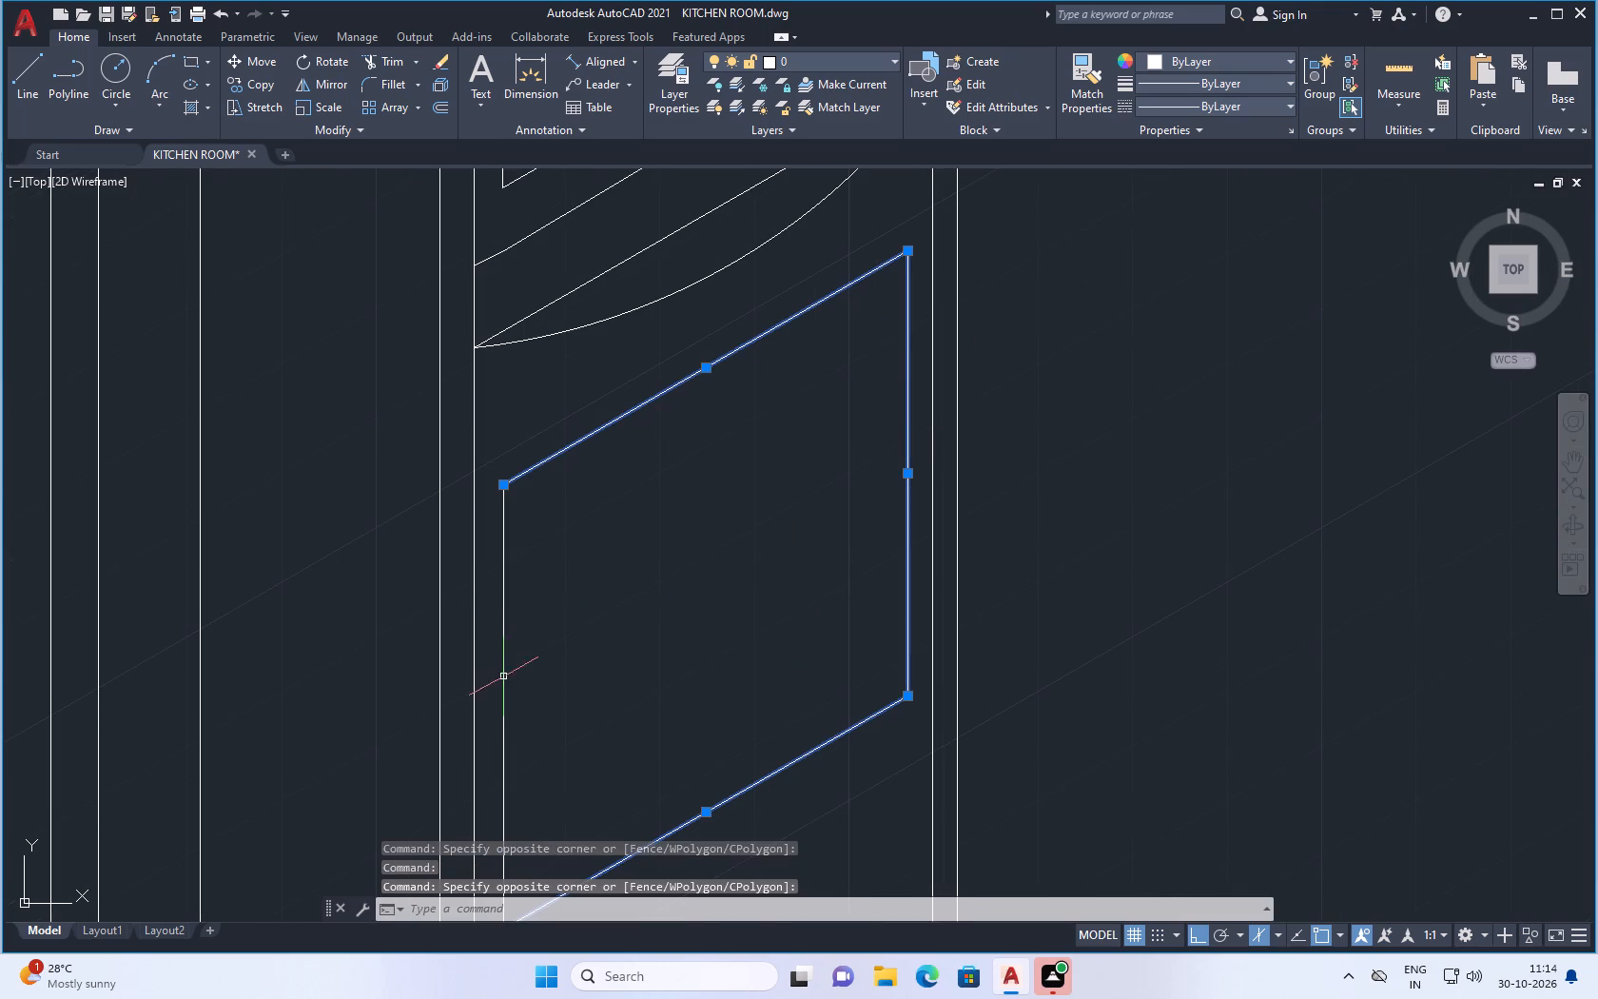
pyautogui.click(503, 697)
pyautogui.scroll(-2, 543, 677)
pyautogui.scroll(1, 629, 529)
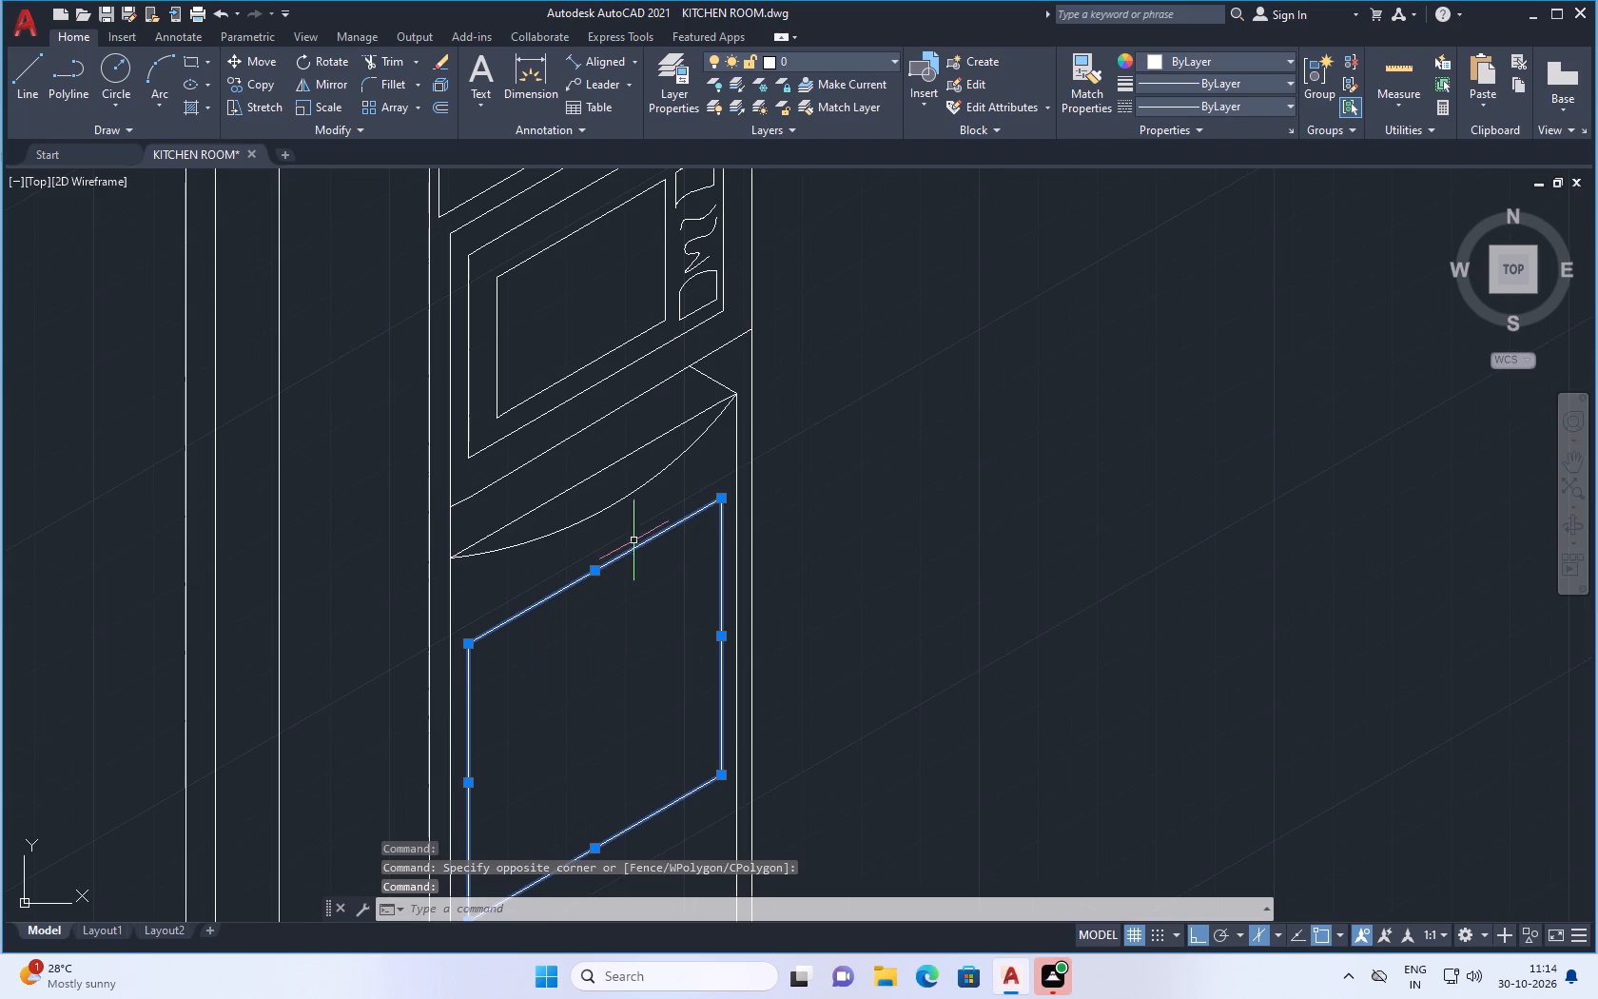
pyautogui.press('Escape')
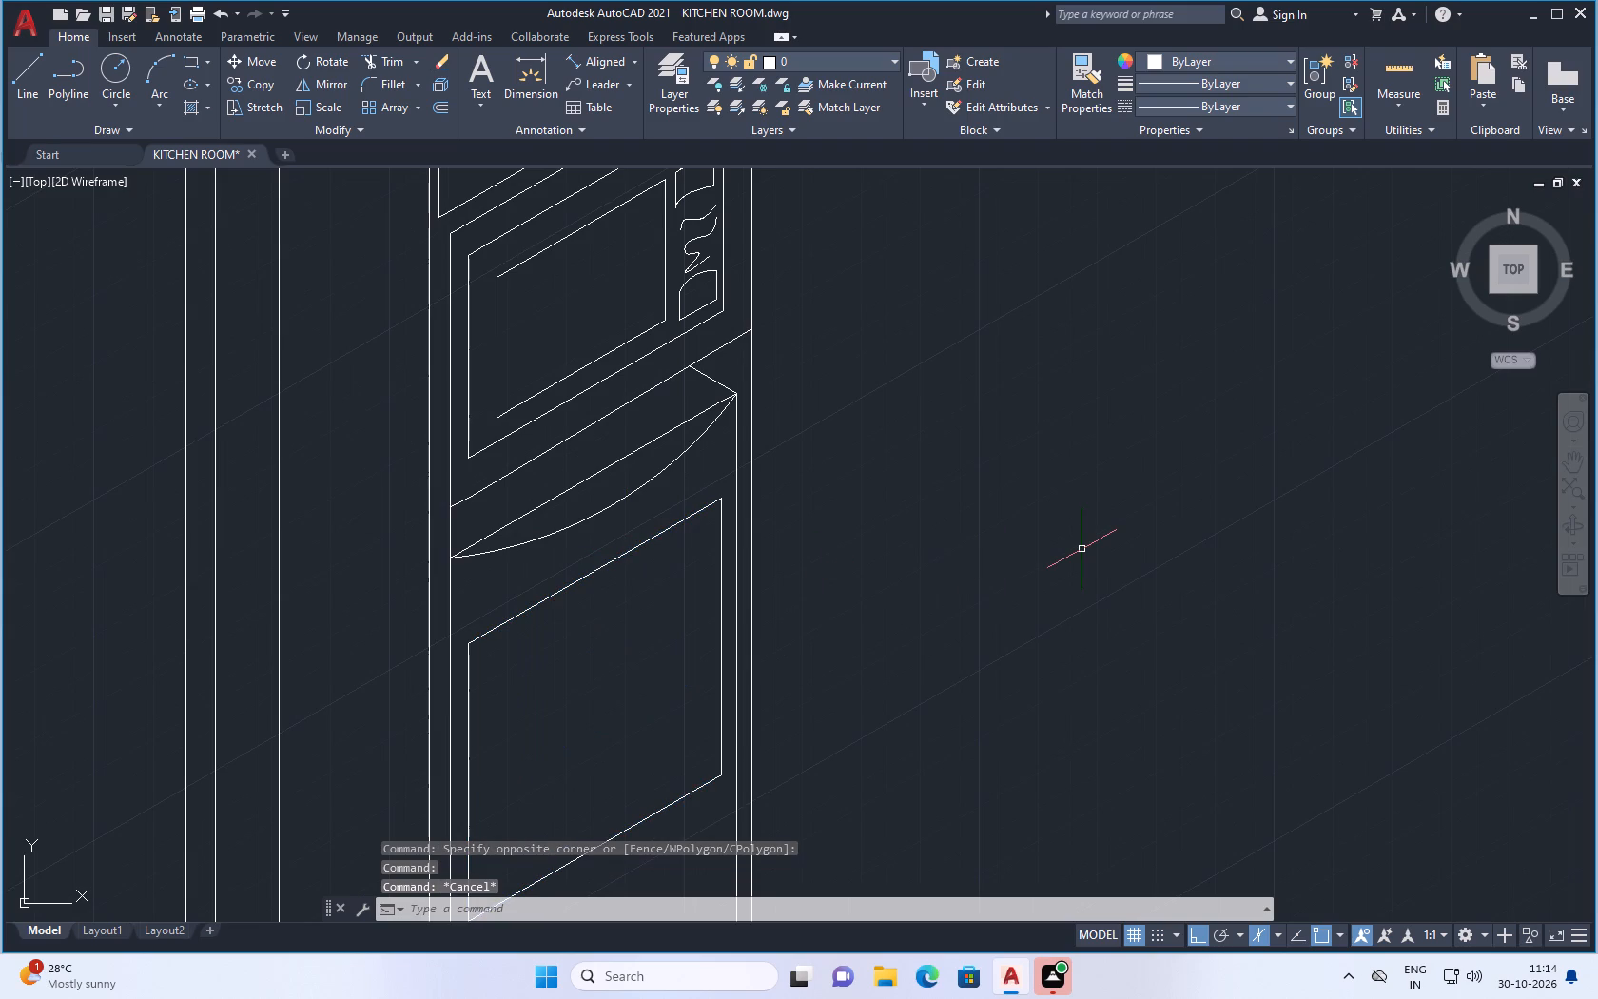
# Erase all four edges of the panel below the curved shelf.
pyautogui.scroll(-2, 965, 550)
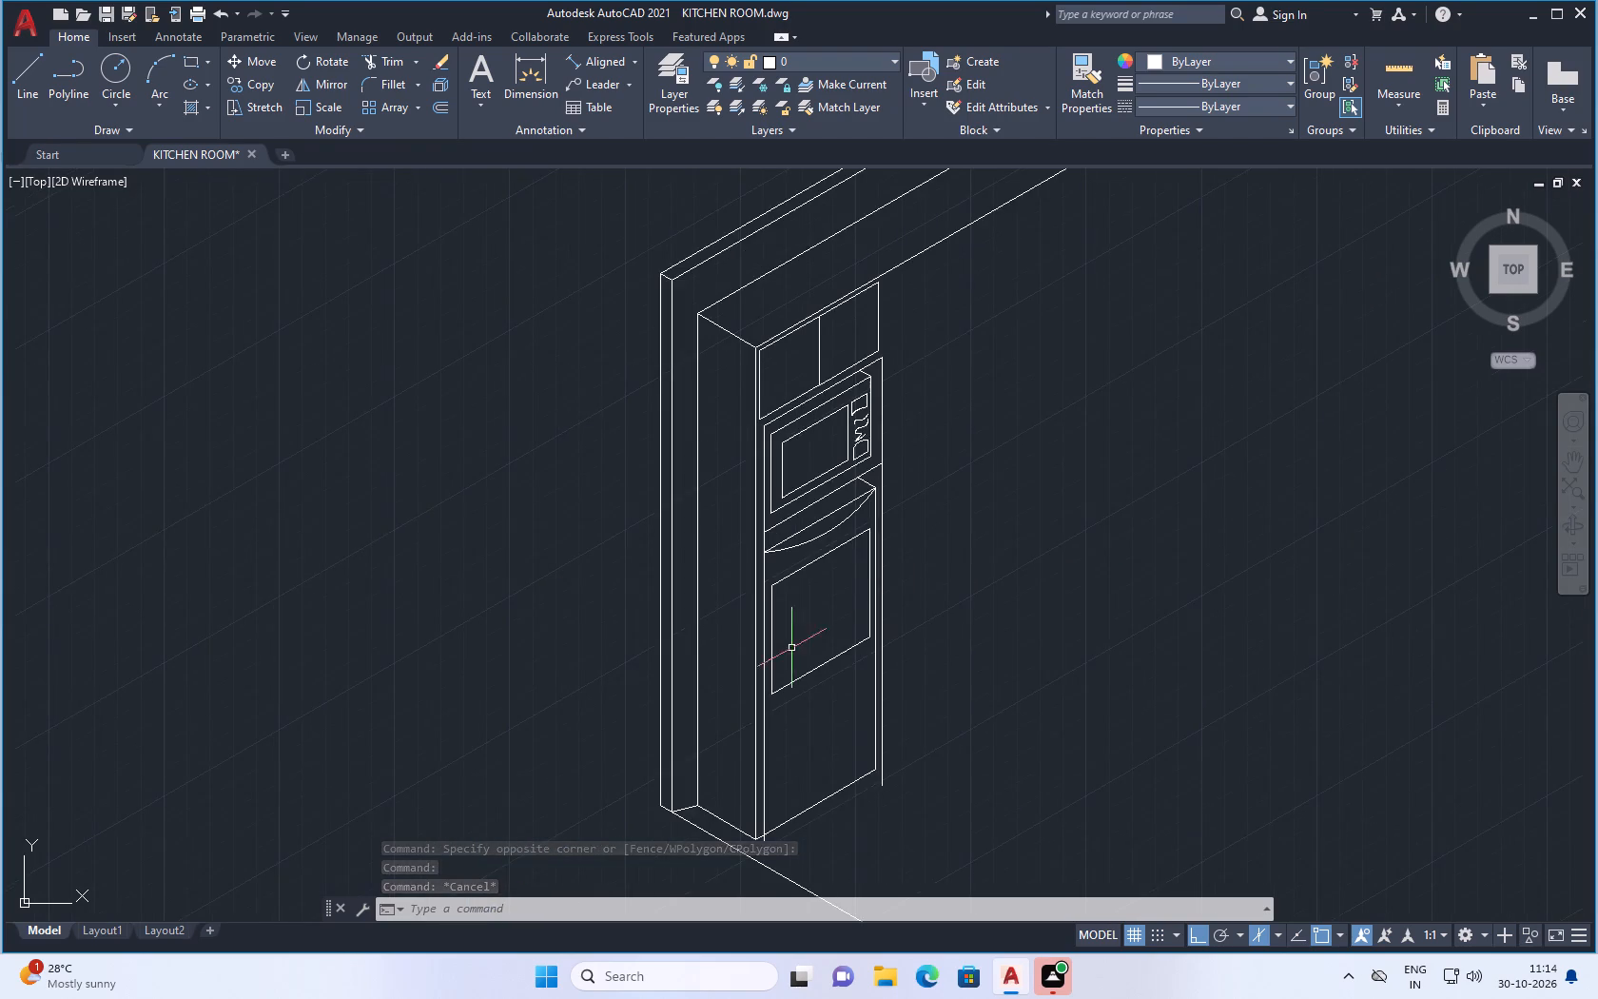
pyautogui.scroll(3, 788, 656)
pyautogui.moveTo(1026, 754); pyautogui.dragTo(999, 703)
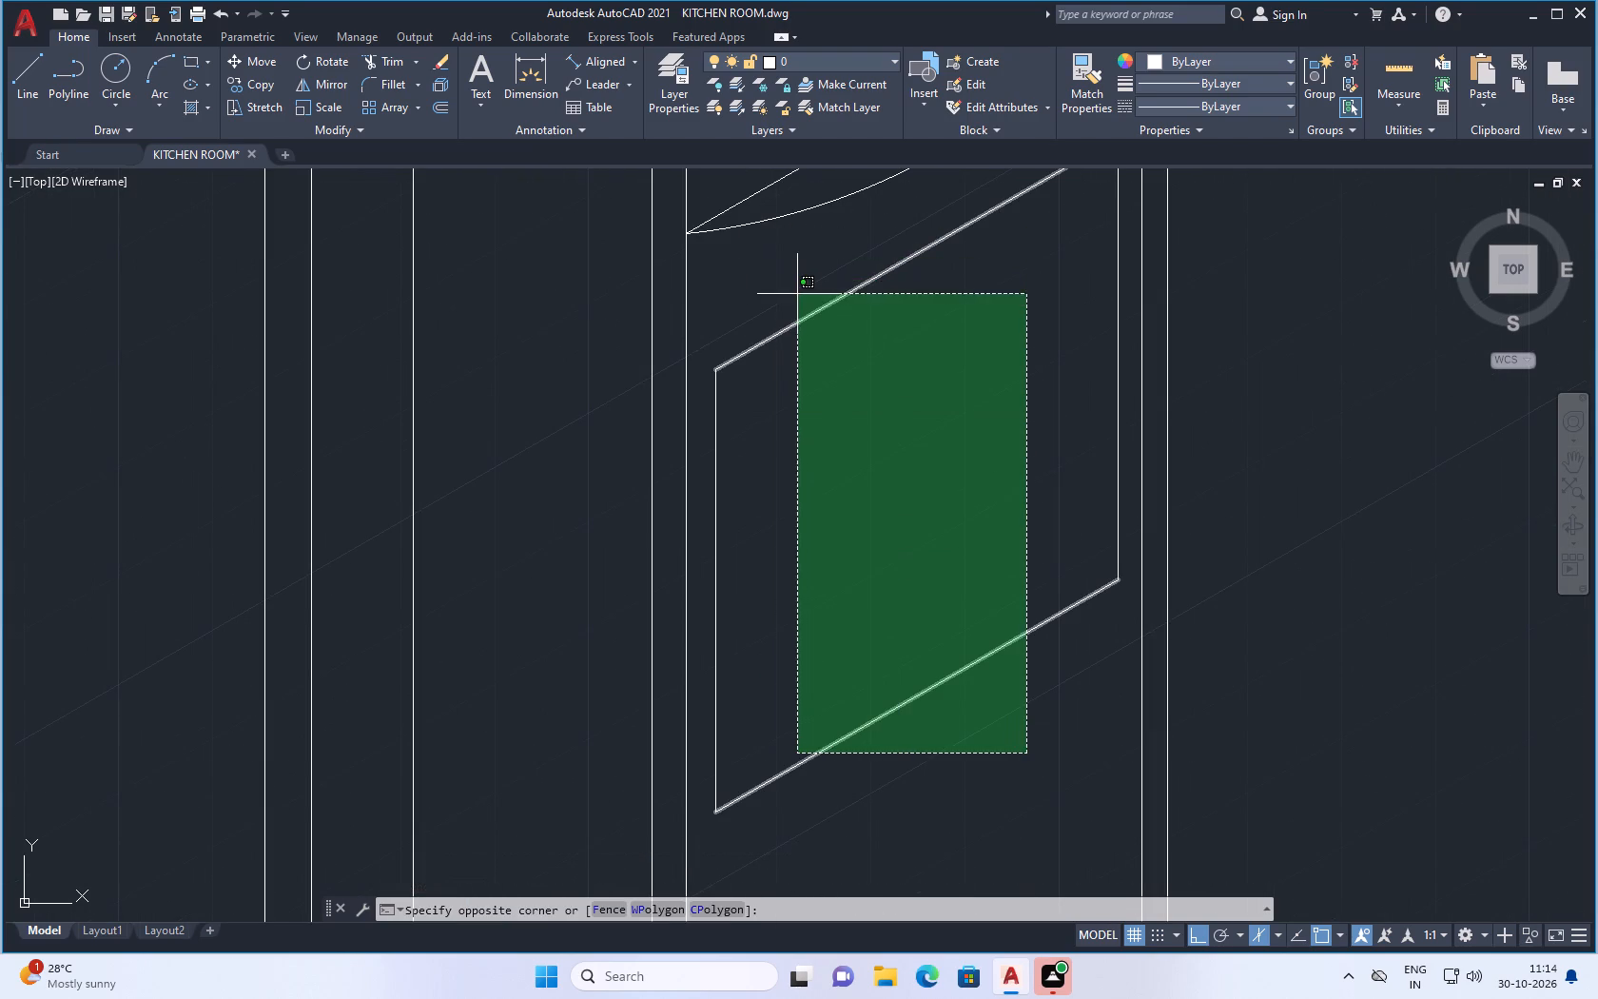
pyautogui.click(796, 289)
pyautogui.moveTo(742, 440); pyautogui.dragTo(728, 473)
pyautogui.click(711, 487)
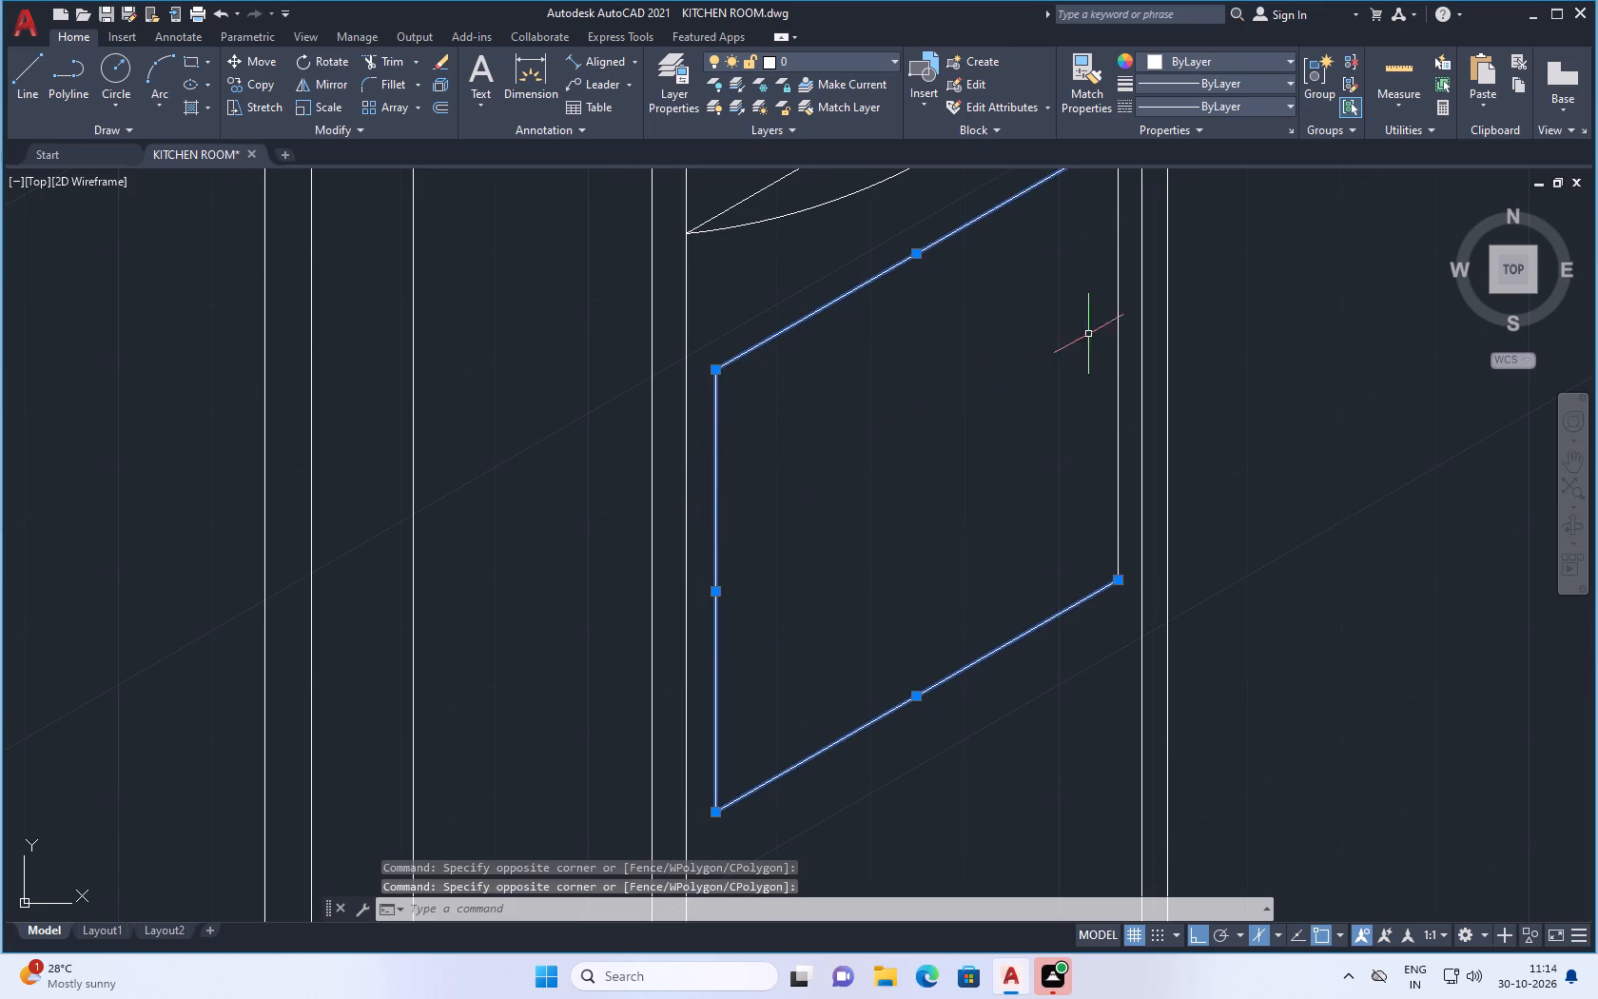
pyautogui.click(1120, 357)
pyautogui.press('Delete')
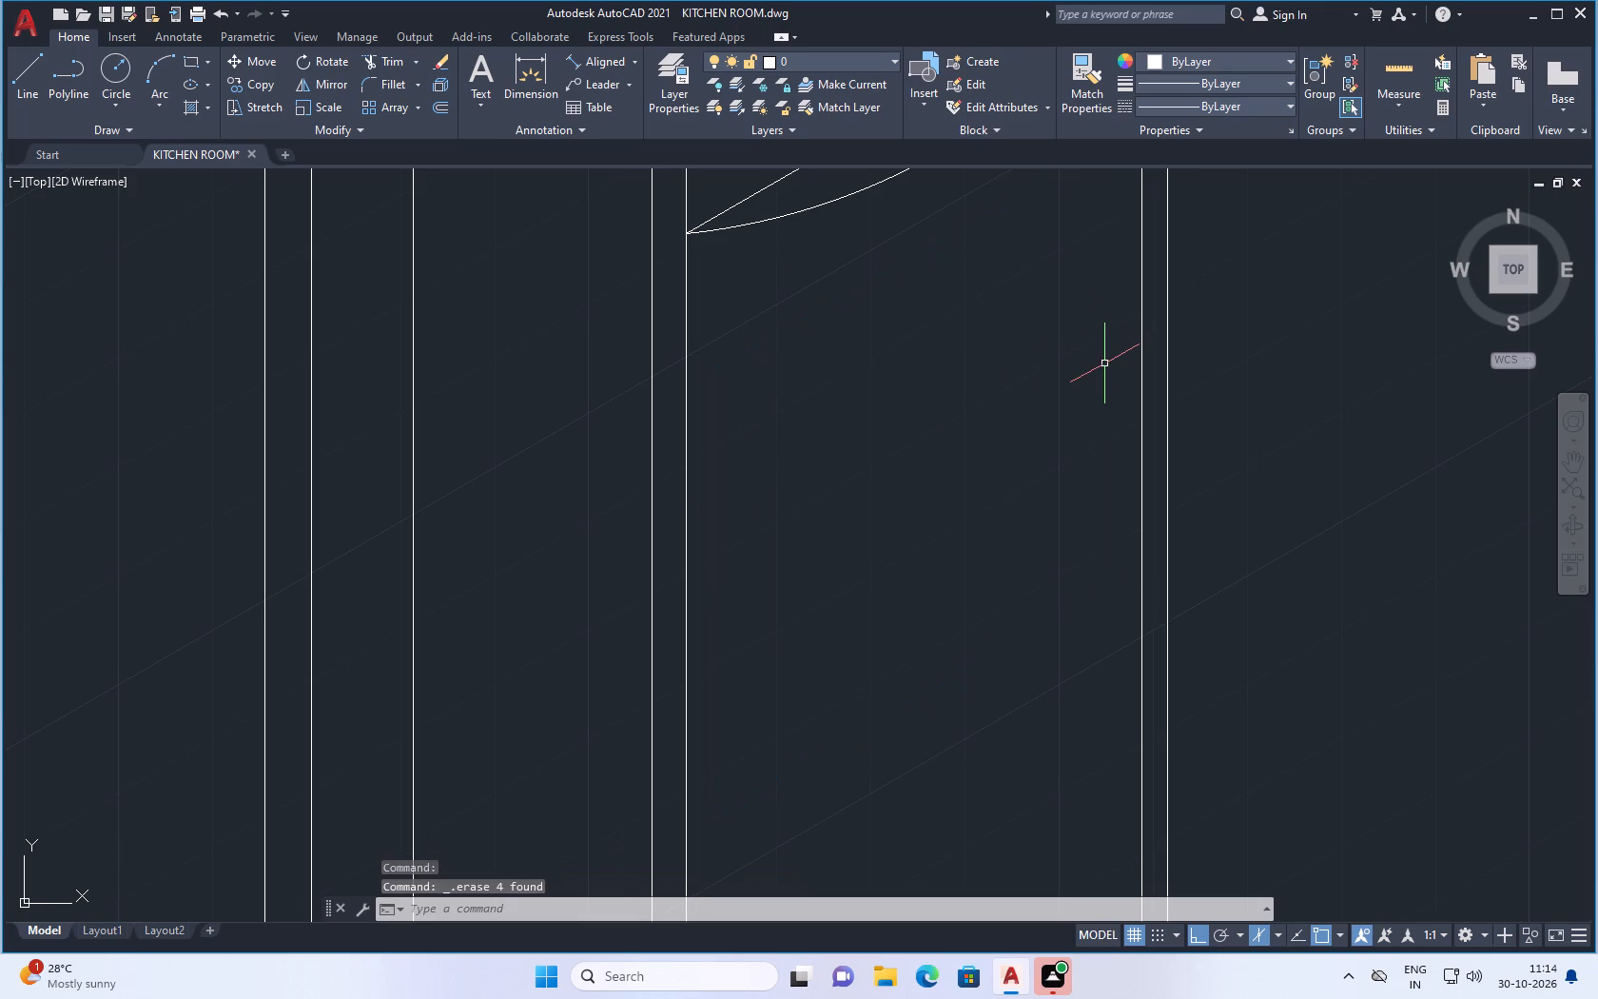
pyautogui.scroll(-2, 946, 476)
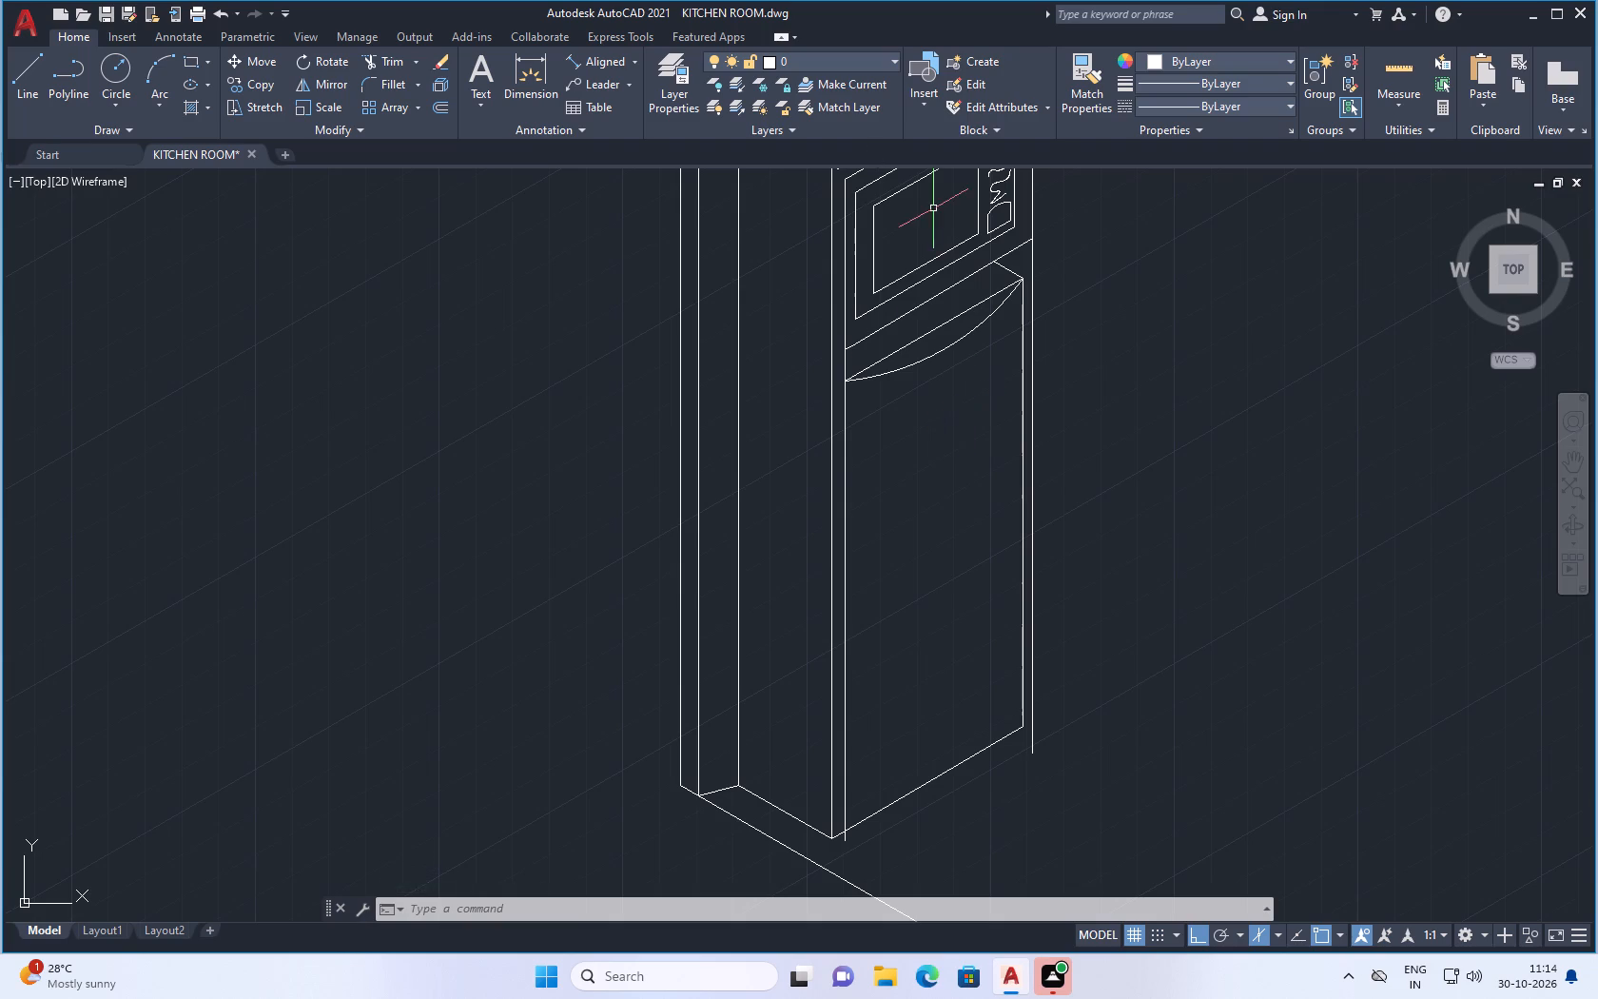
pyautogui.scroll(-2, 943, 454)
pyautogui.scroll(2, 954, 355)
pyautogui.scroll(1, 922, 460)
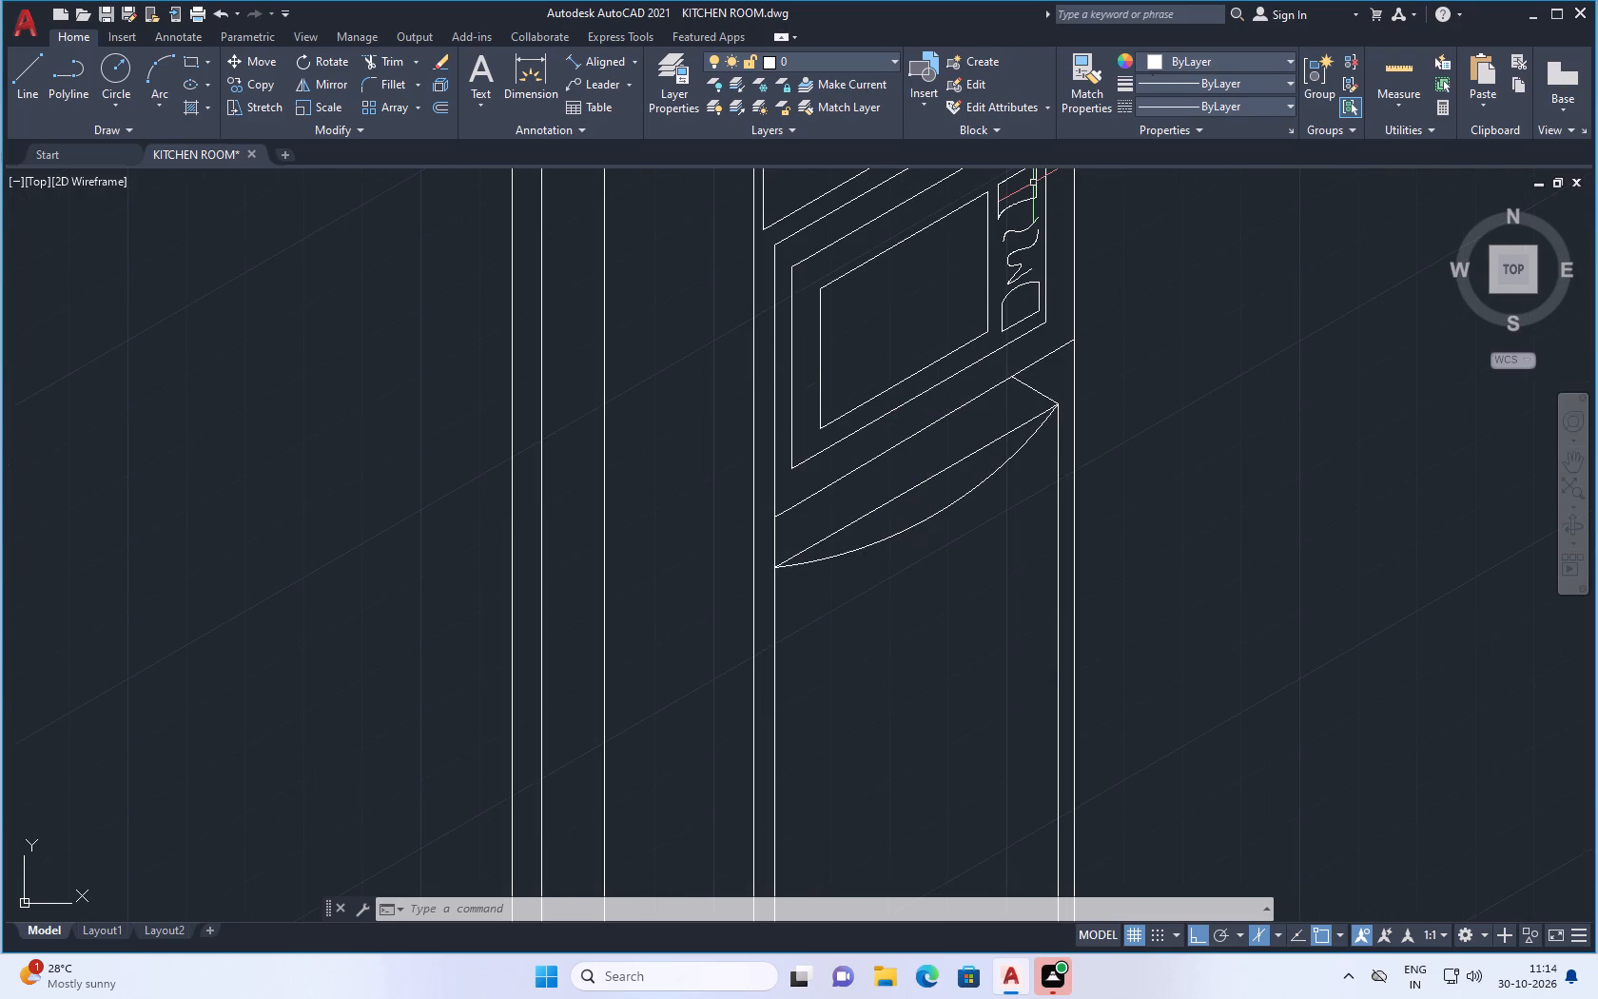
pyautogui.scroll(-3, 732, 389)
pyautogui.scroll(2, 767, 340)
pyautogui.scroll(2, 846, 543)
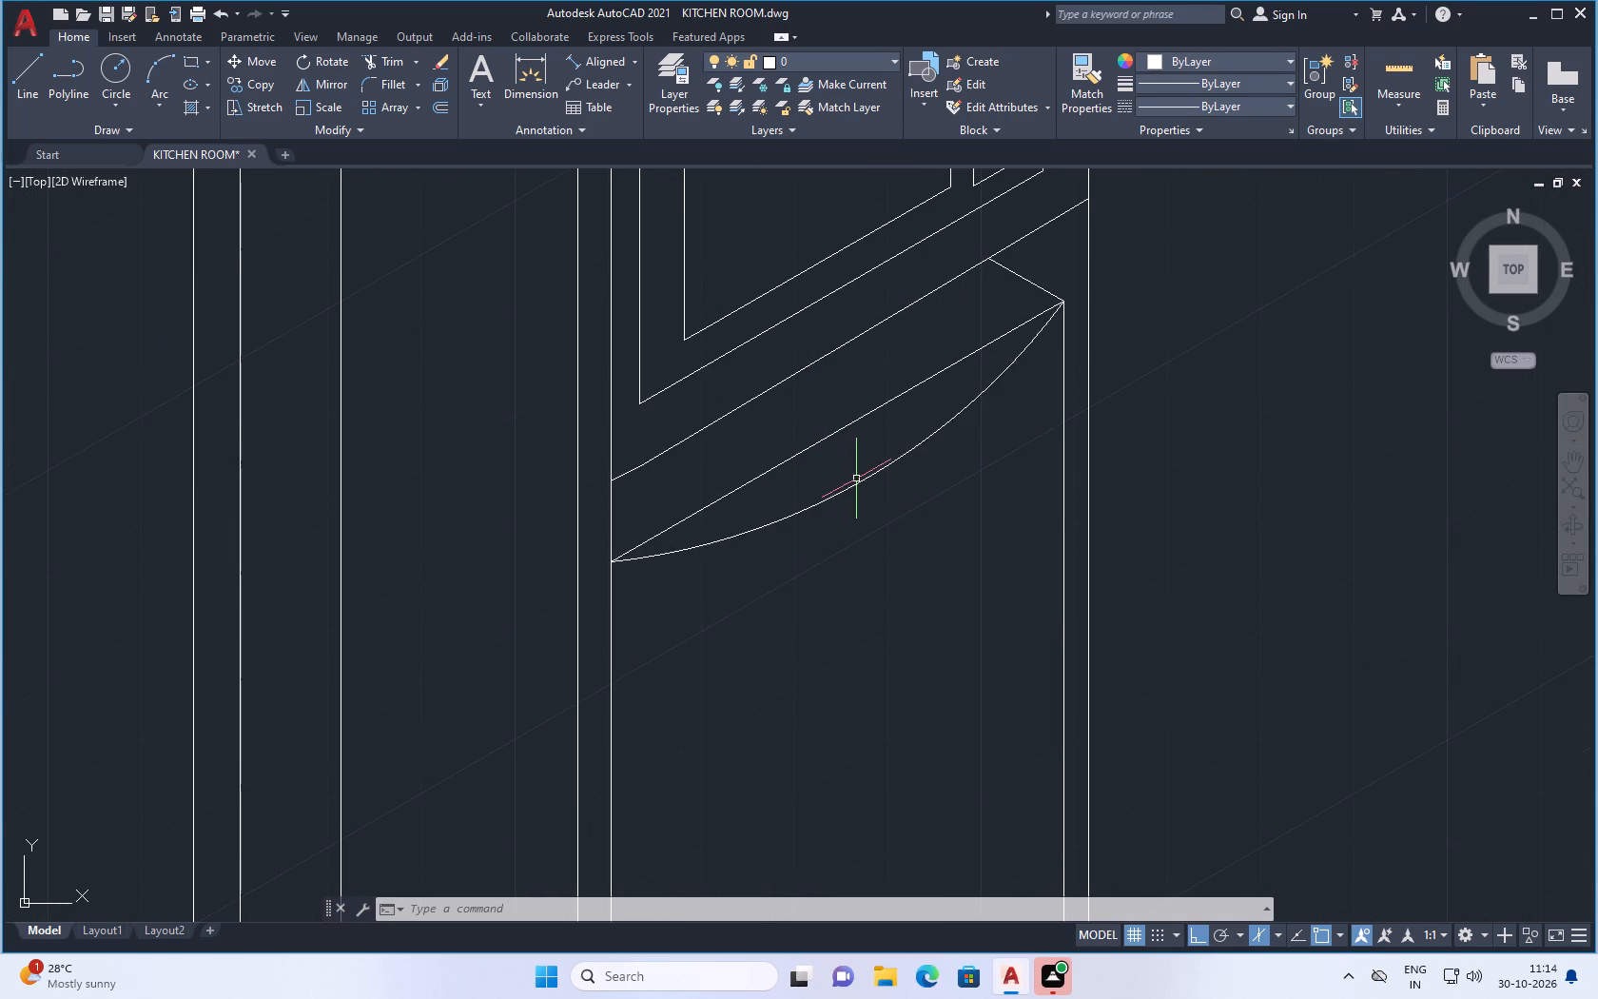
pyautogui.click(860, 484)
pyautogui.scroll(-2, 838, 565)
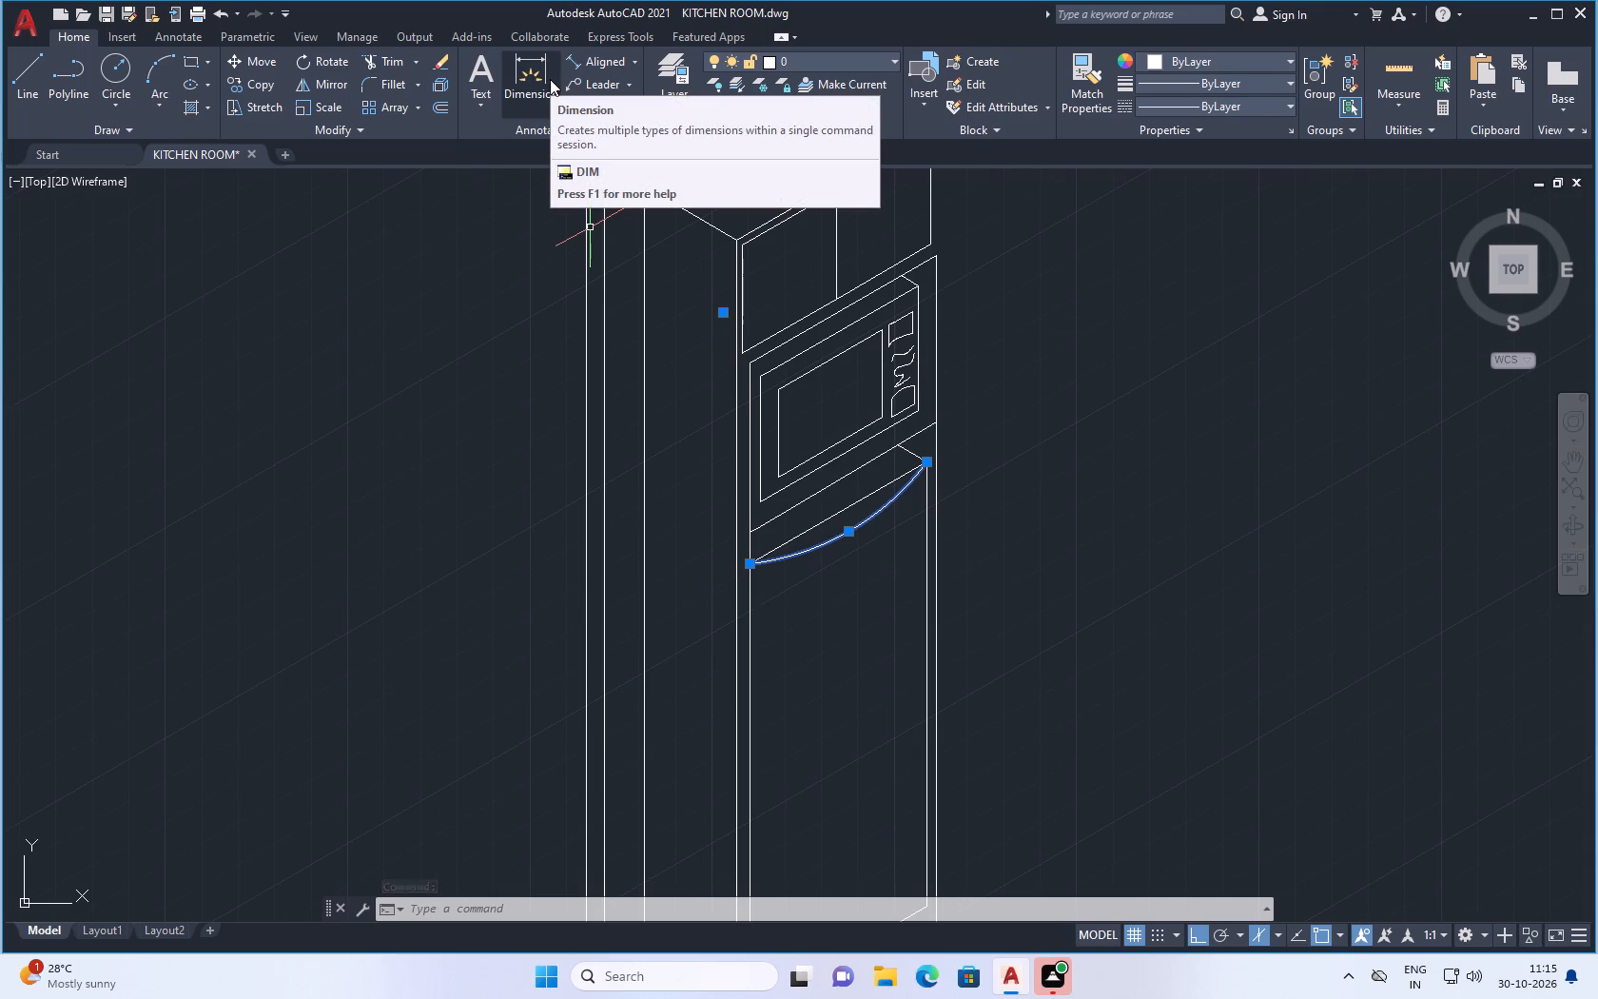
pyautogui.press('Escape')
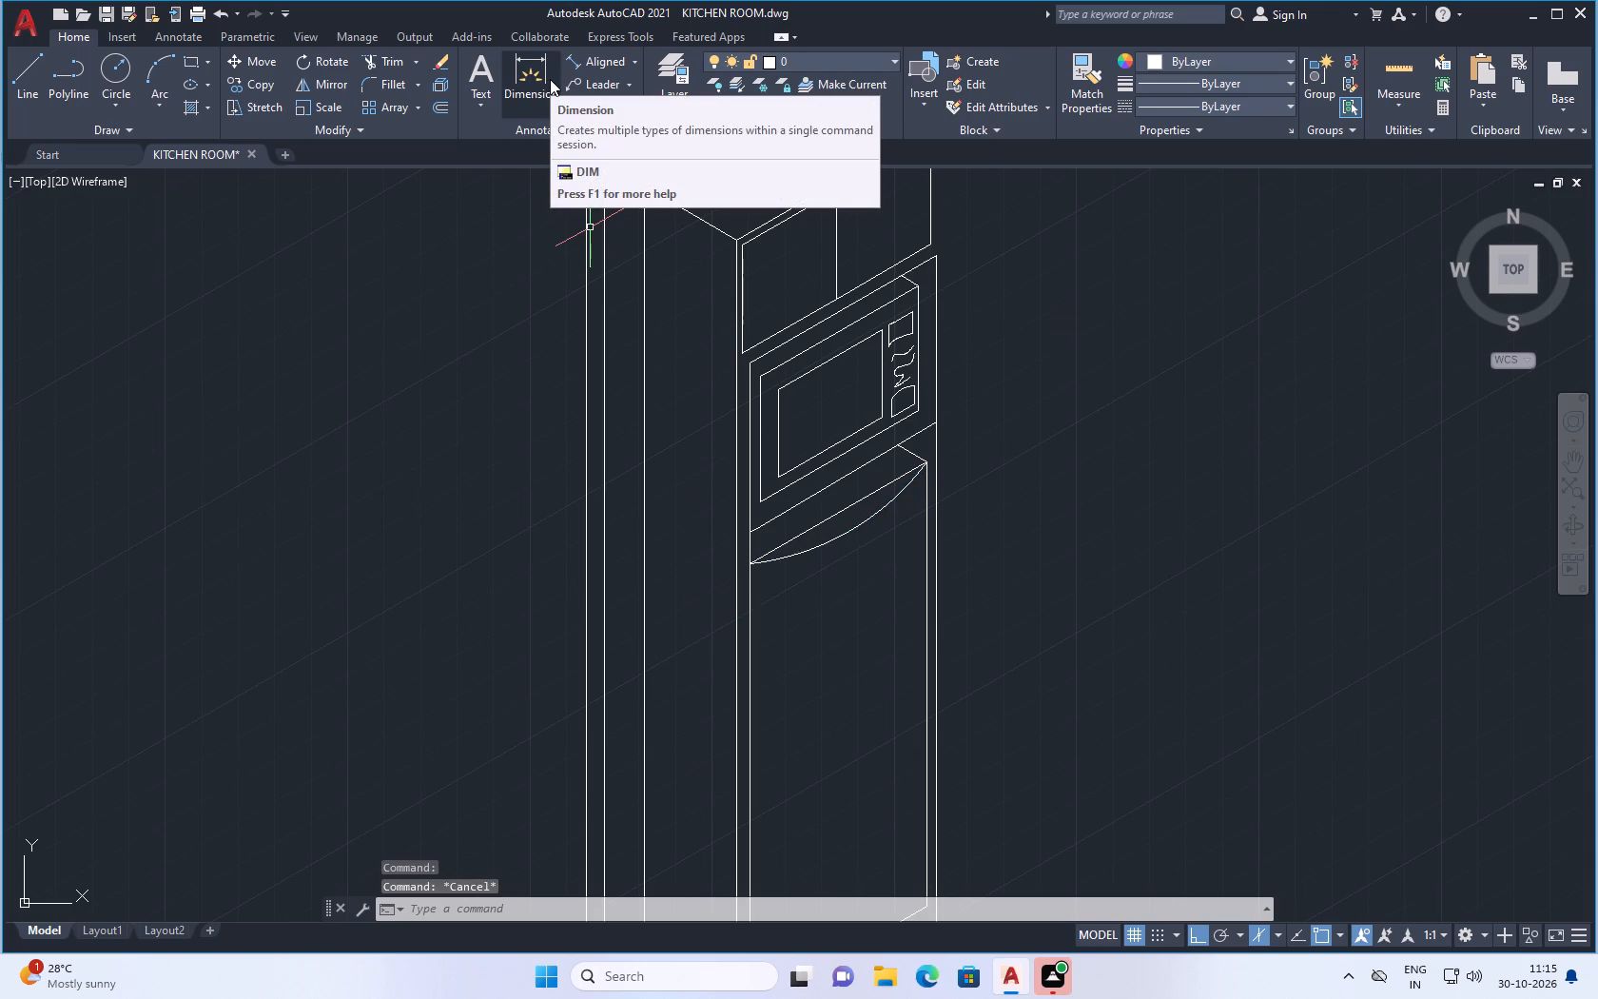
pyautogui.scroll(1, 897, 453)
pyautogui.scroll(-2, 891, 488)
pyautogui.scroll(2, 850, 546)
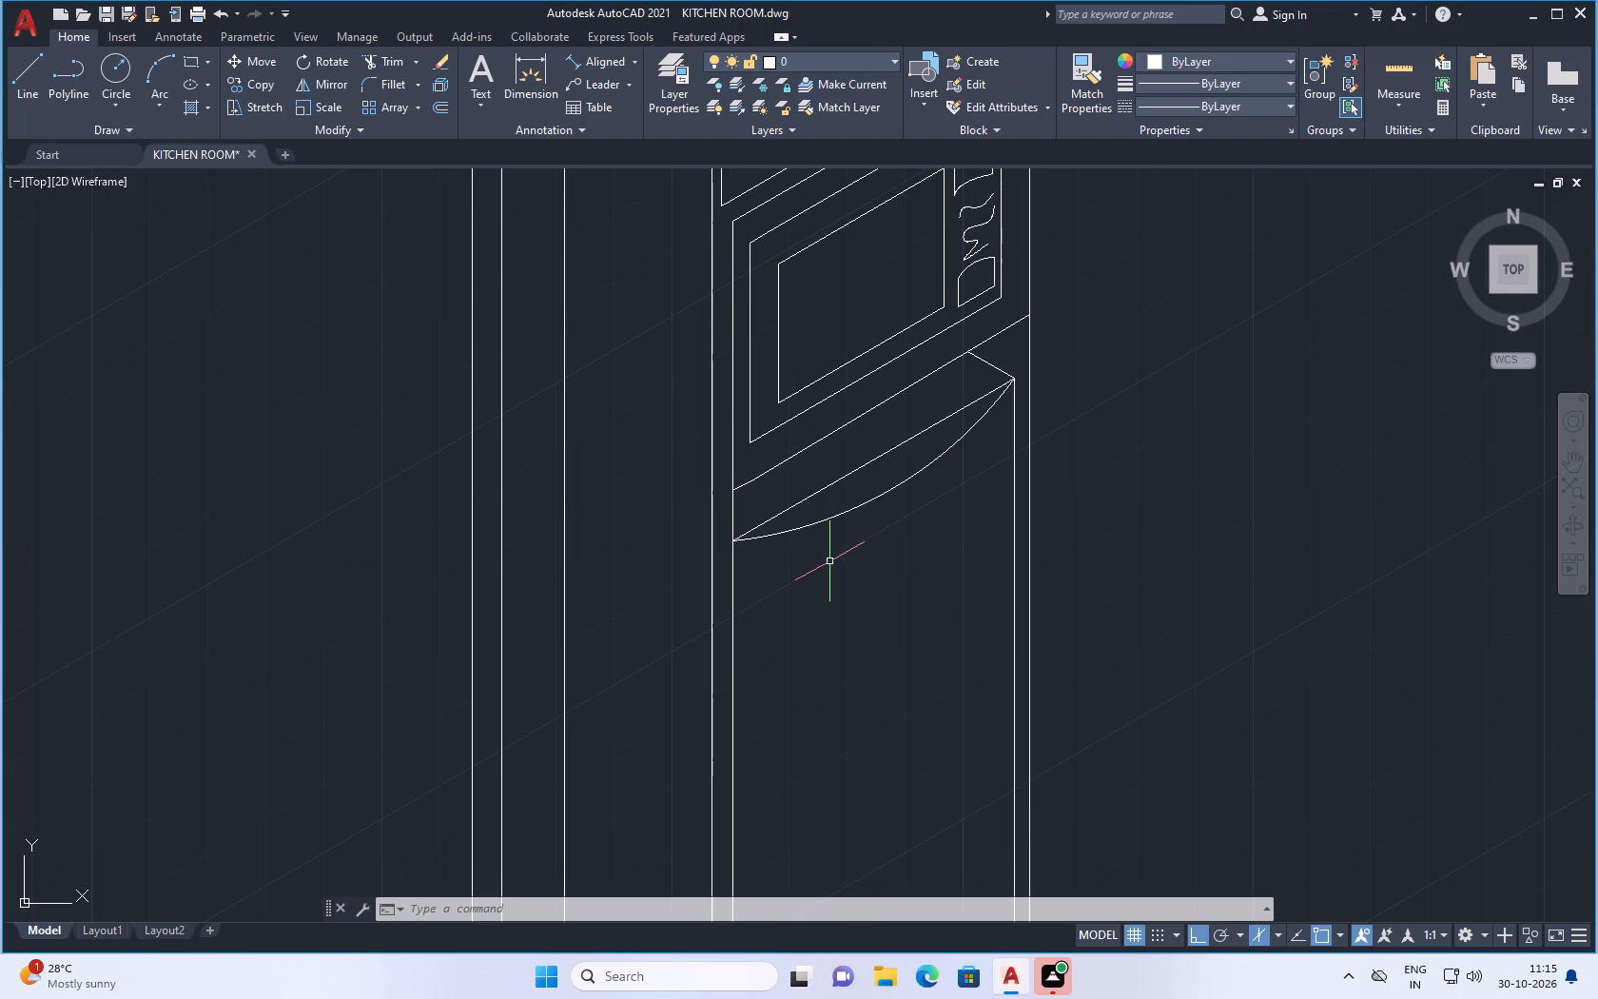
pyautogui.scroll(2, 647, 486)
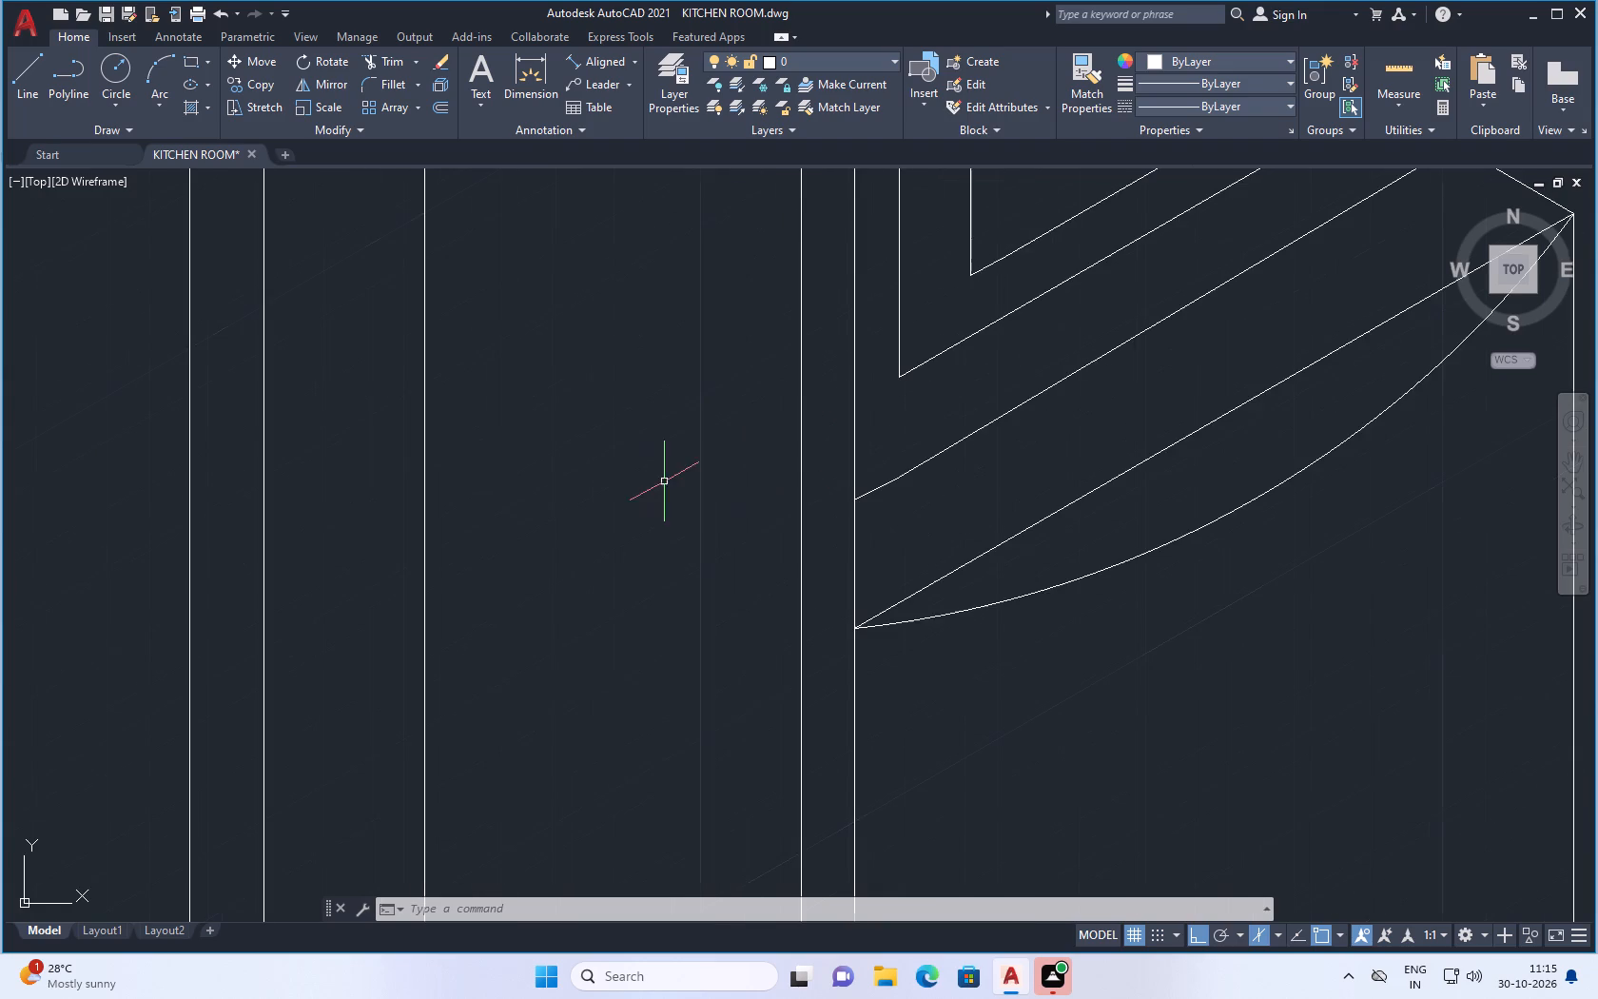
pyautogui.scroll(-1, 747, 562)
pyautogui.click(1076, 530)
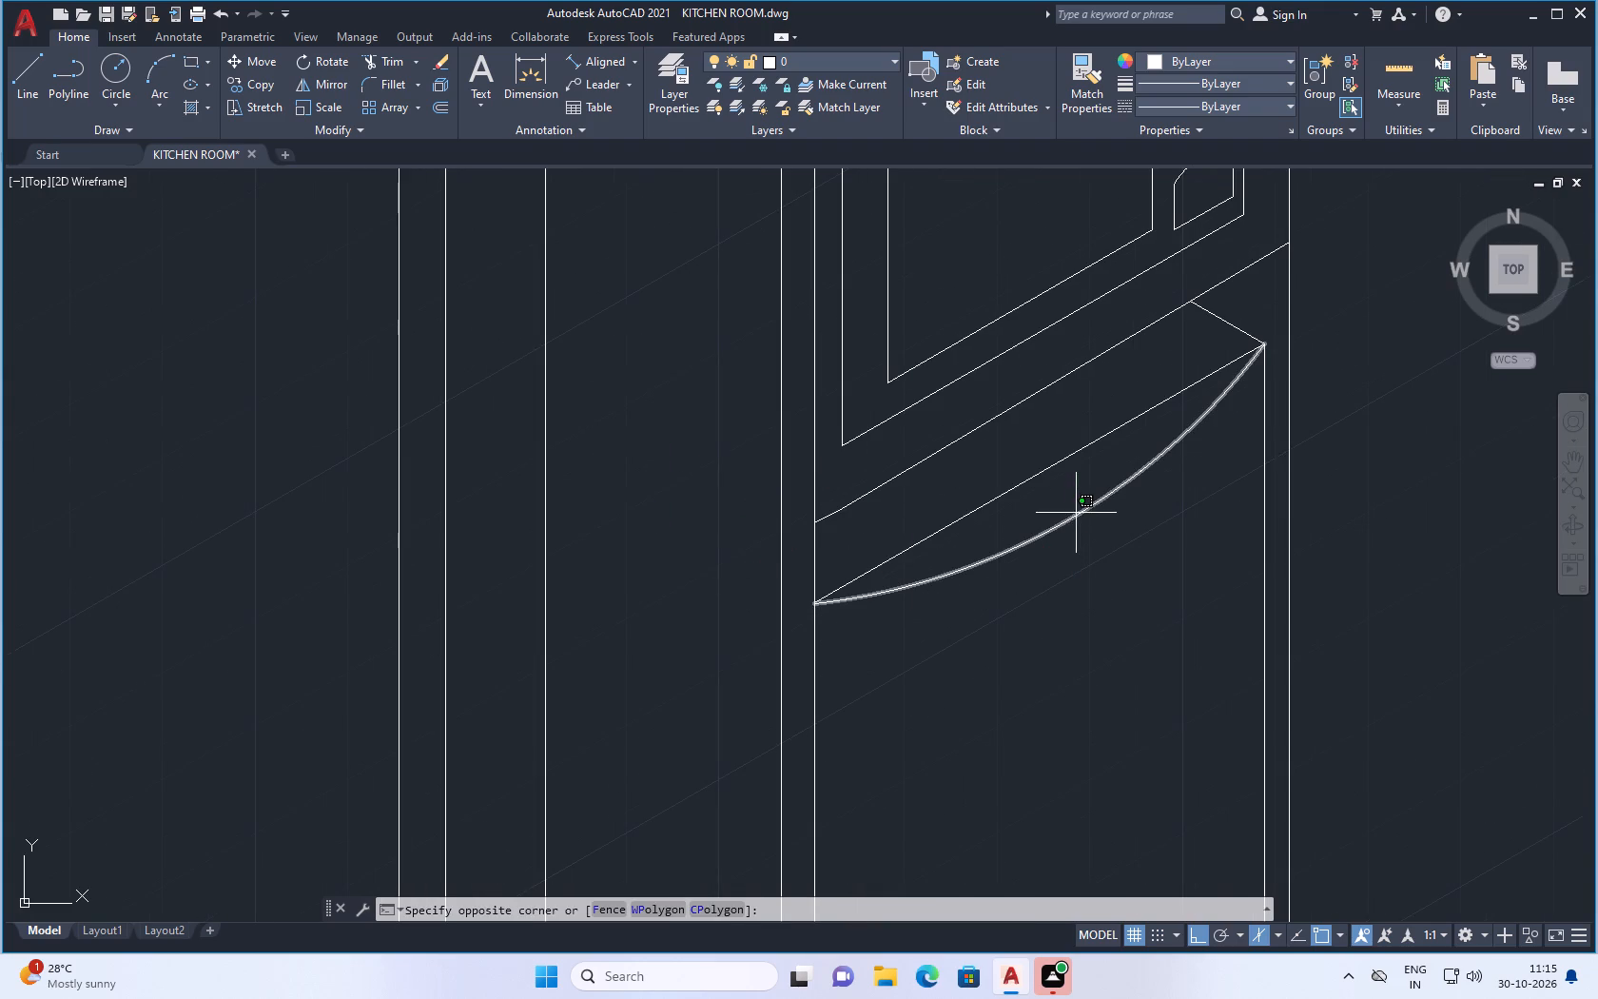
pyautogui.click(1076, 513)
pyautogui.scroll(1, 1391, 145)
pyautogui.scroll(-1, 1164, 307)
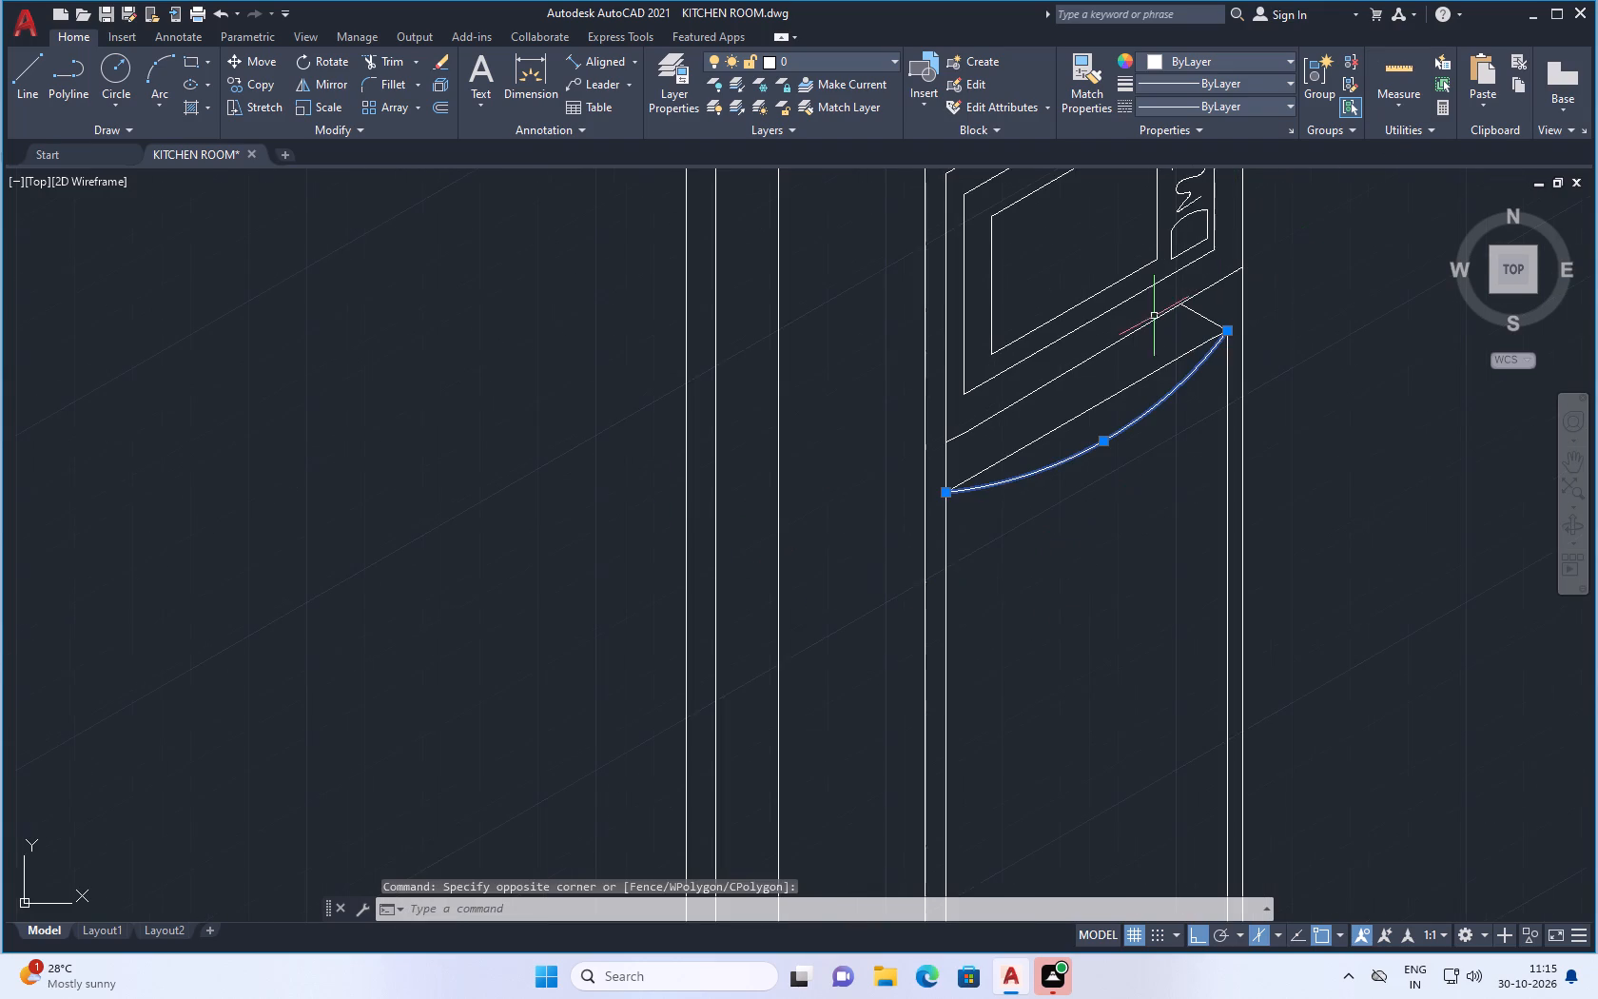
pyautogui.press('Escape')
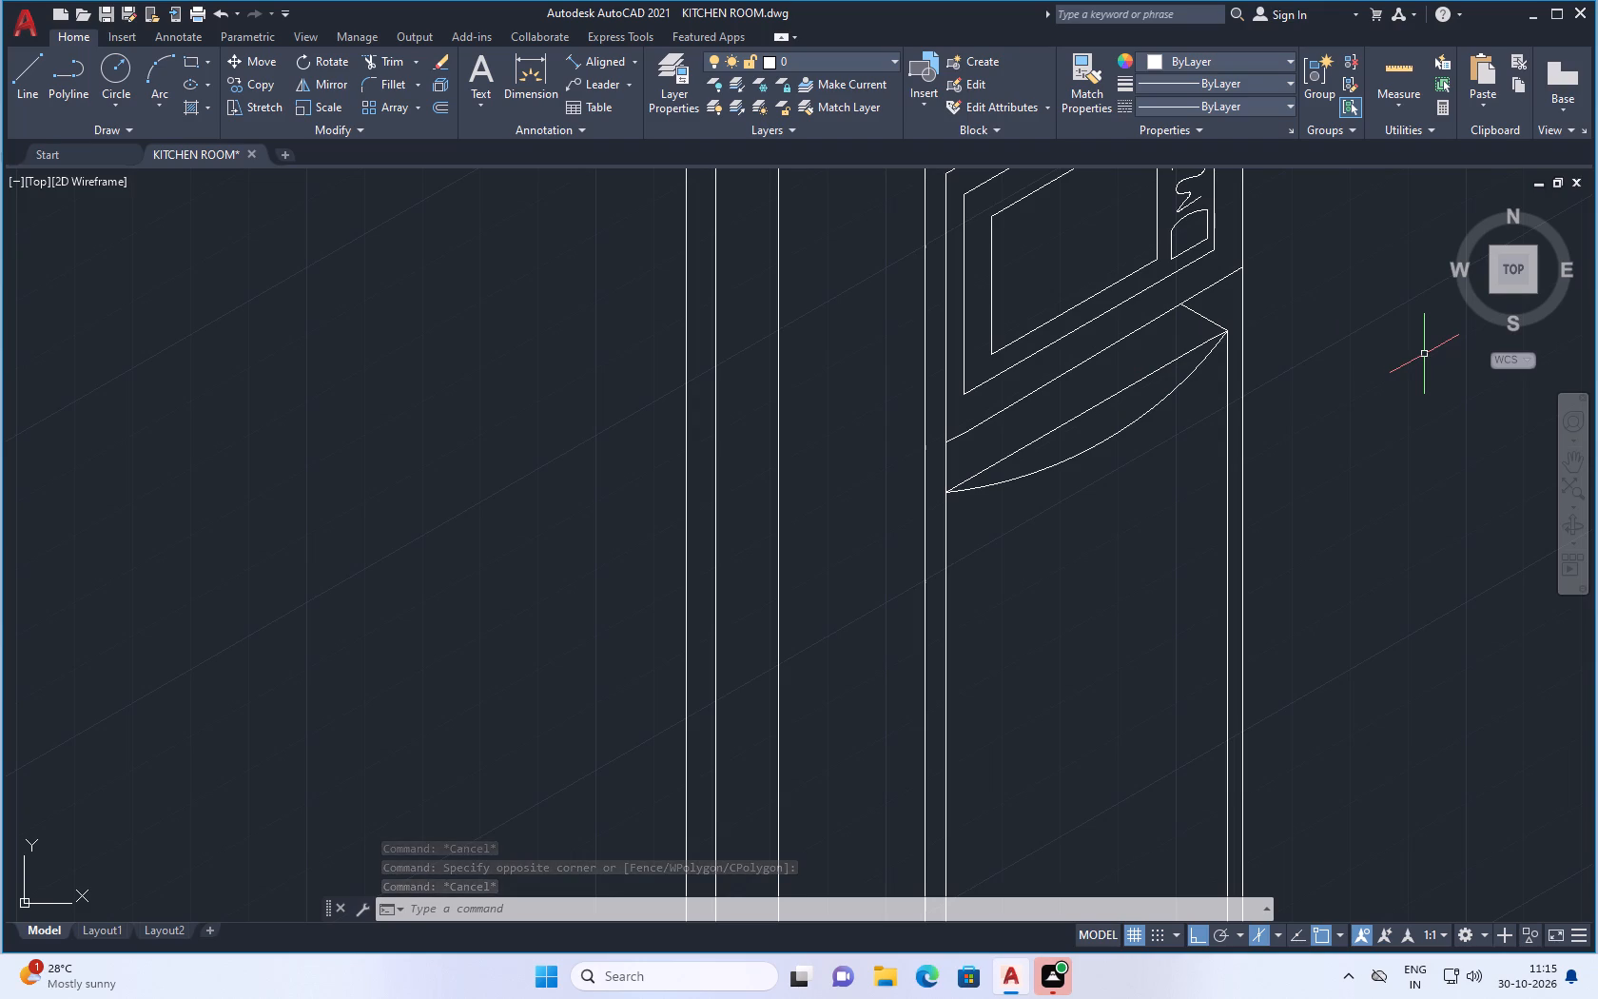
# Flatten the curved shelf's front arc by stretching its midpoint slightly toward the straight edge between its endpoints.
pyautogui.scroll(-3, 999, 533)
pyautogui.scroll(2, 977, 533)
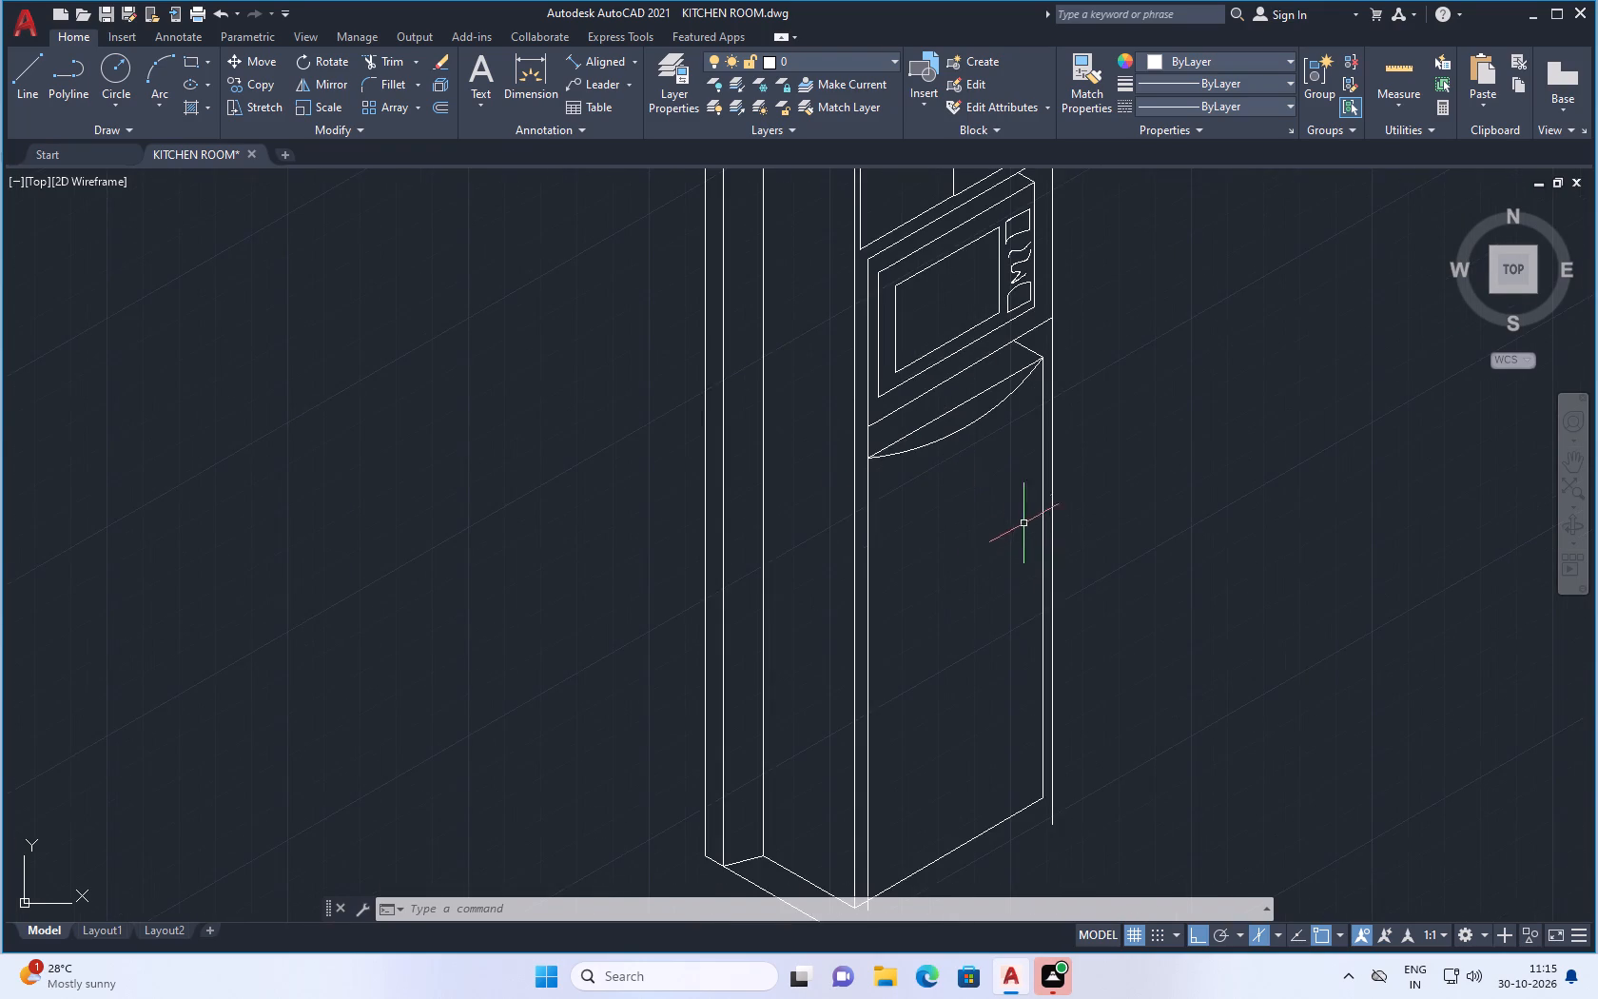
pyautogui.scroll(2, 974, 426)
pyautogui.moveTo(990, 441); pyautogui.dragTo(987, 407)
pyautogui.click(978, 393)
pyautogui.scroll(-1, 992, 413)
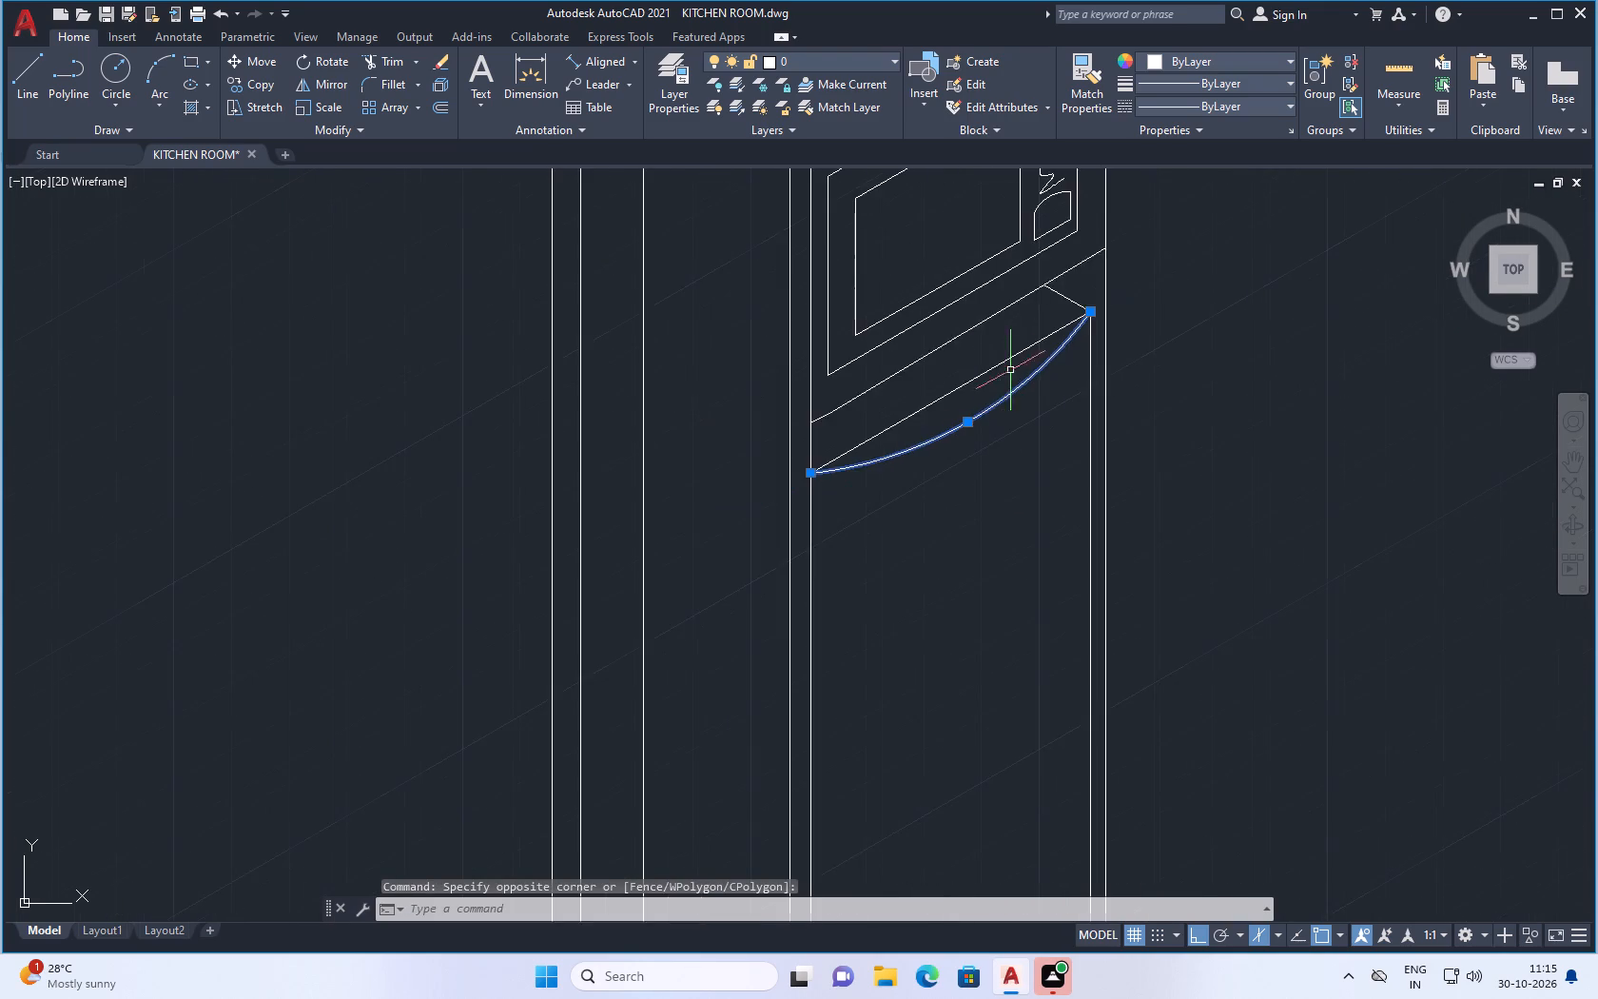
pyautogui.scroll(1, 1058, 310)
pyautogui.click(908, 493)
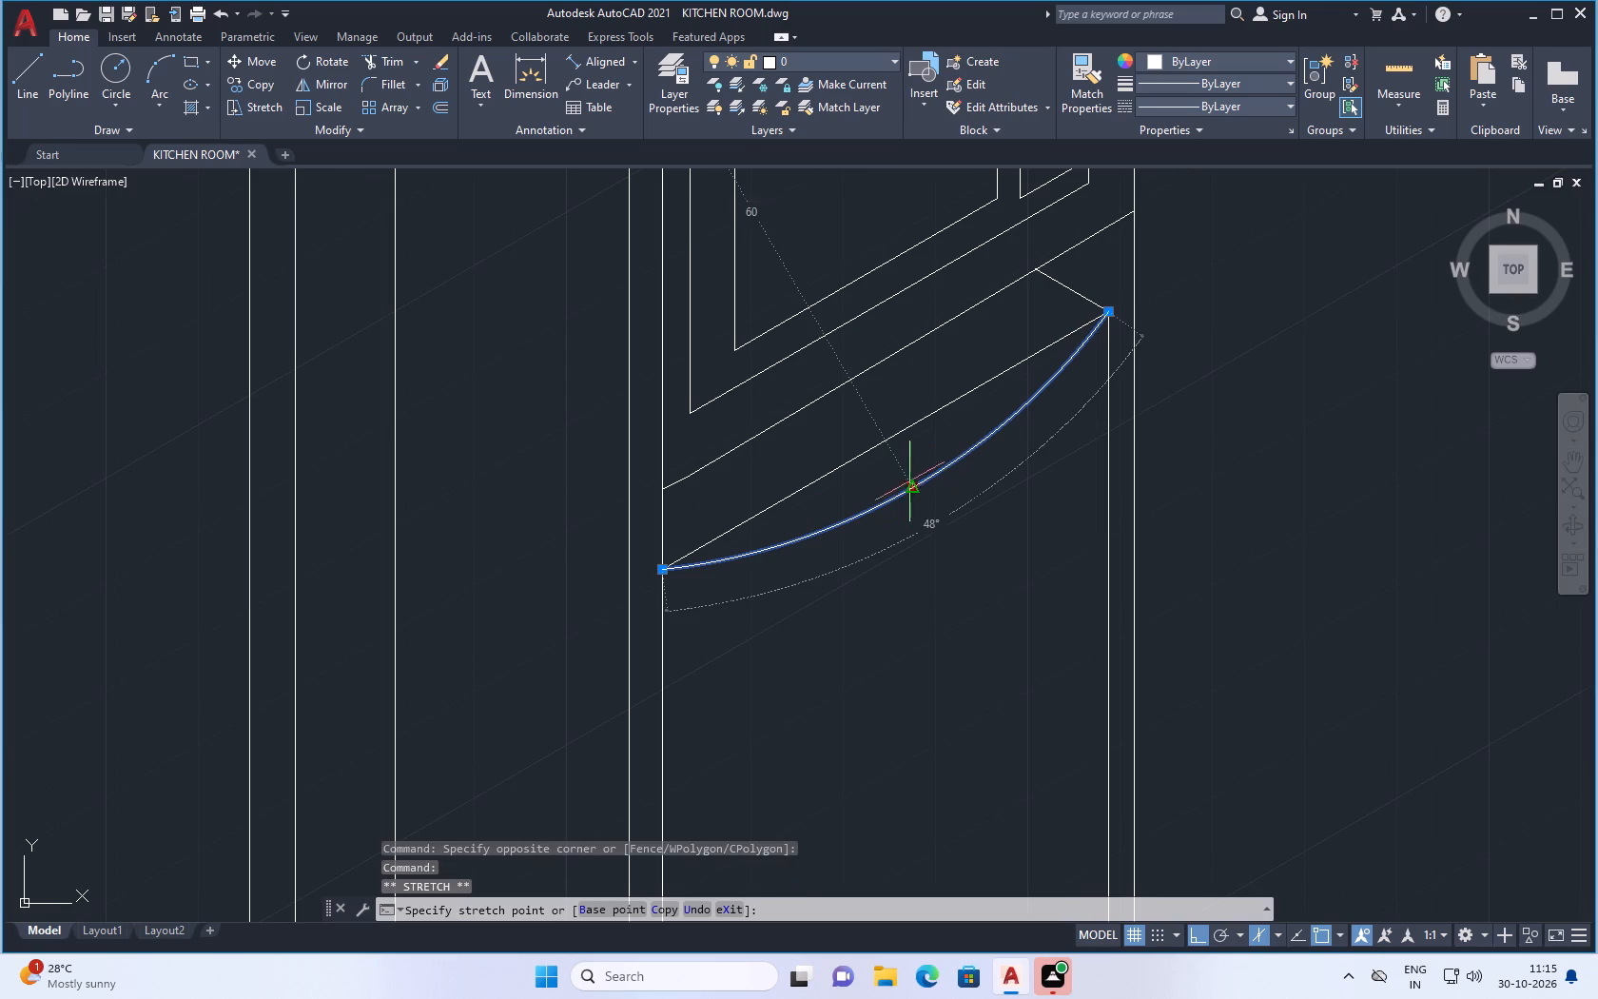
pyautogui.click(920, 461)
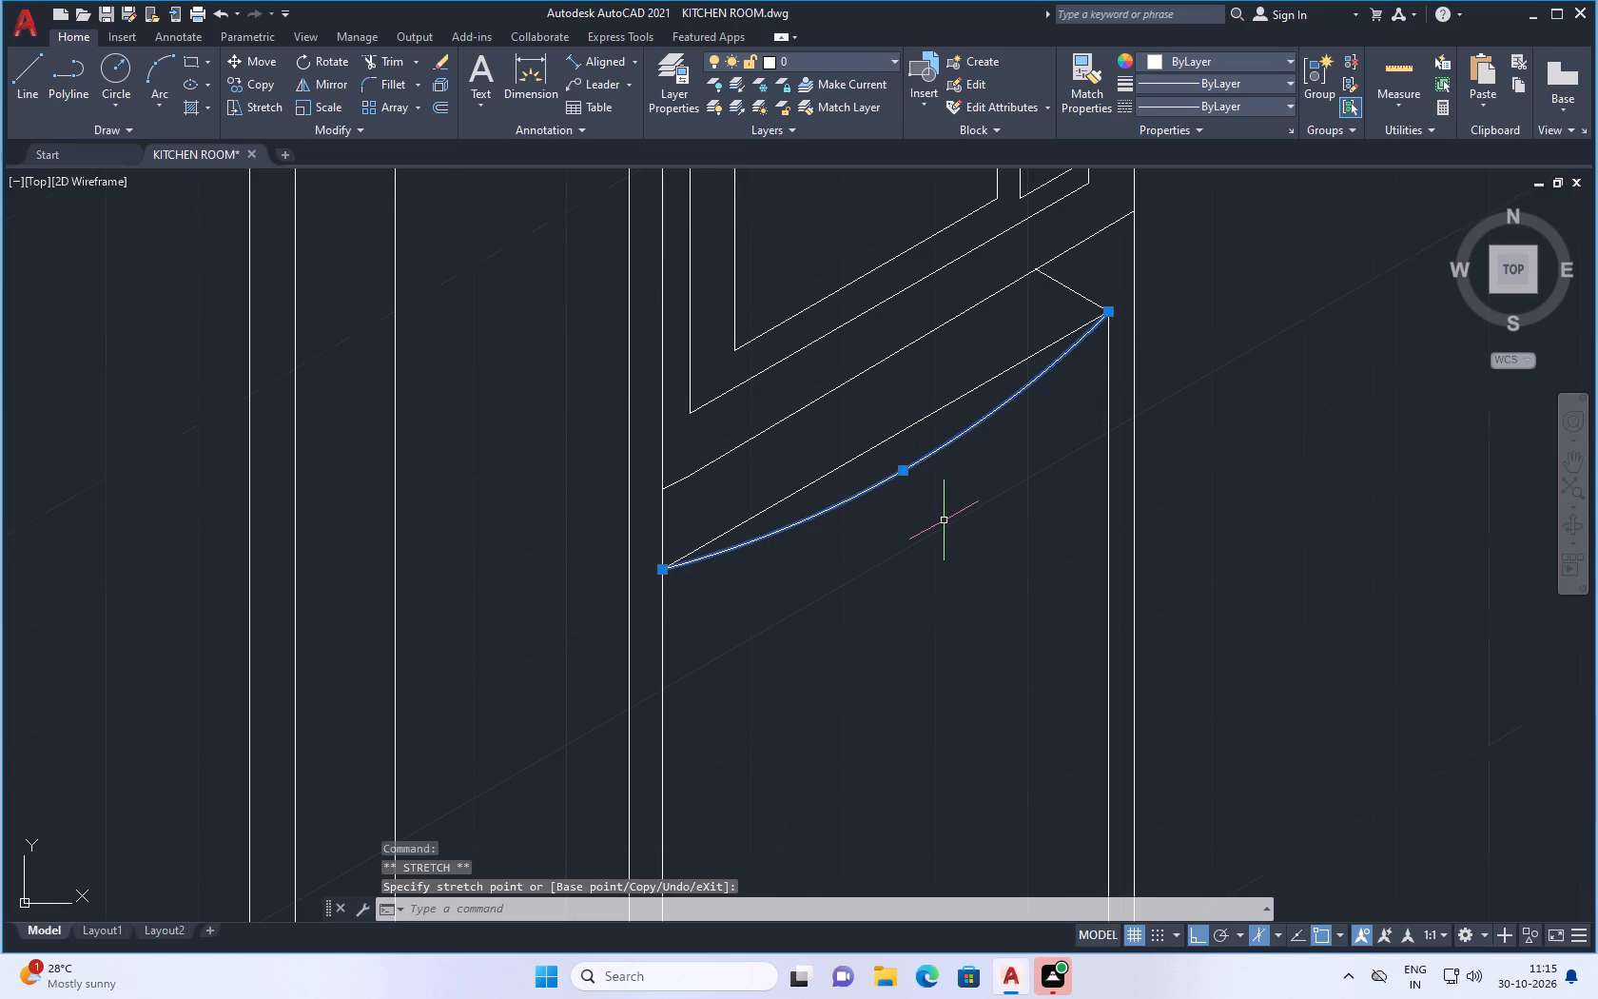
pyautogui.scroll(1, 943, 524)
pyautogui.press('Escape')
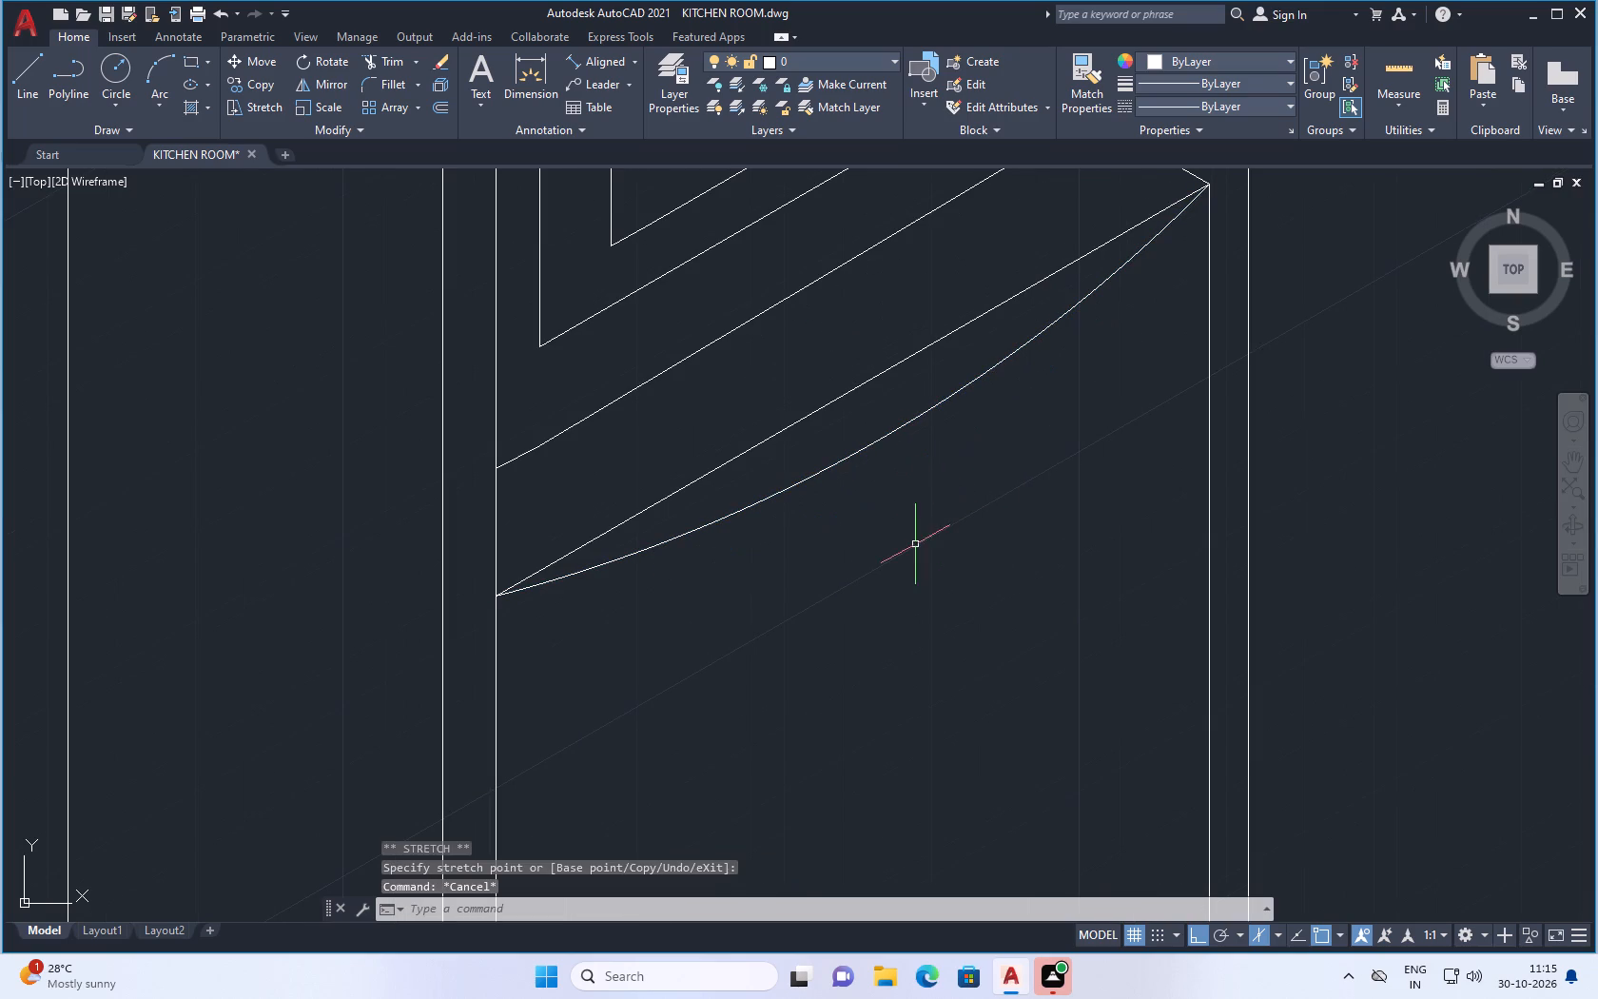
pyautogui.scroll(-2, 964, 294)
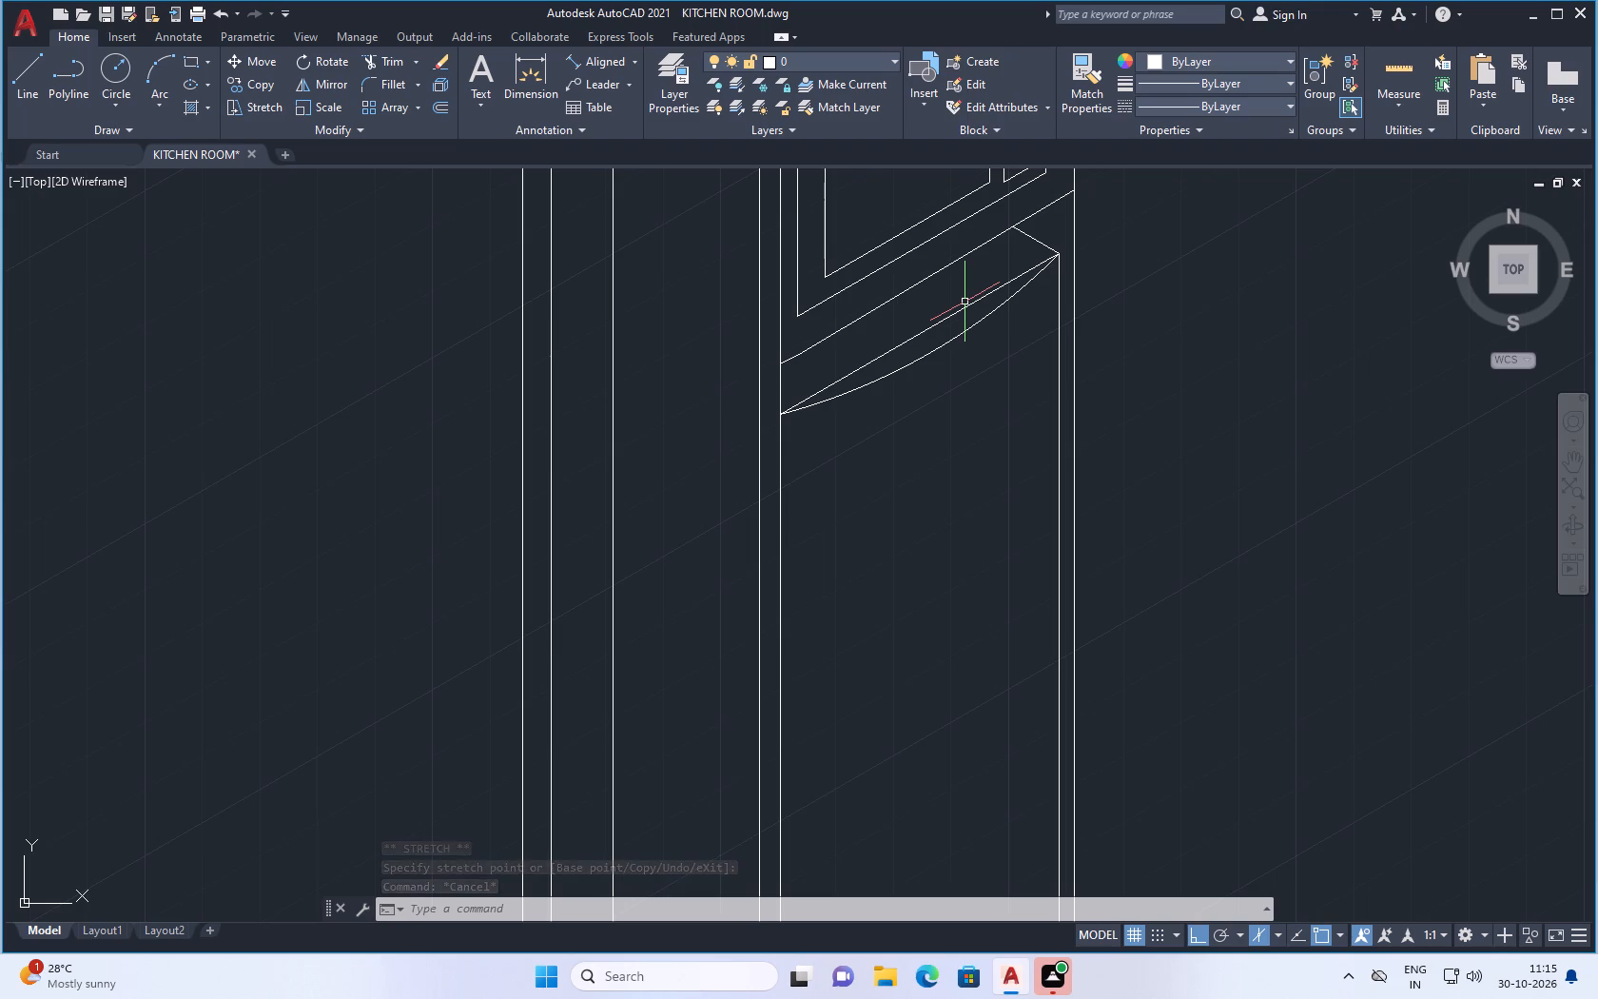
# Examine the curved shelf's front arc and where its ends meet the oven unit's vertical edges.
pyautogui.scroll(-3, 1014, 421)
pyautogui.scroll(2, 1022, 396)
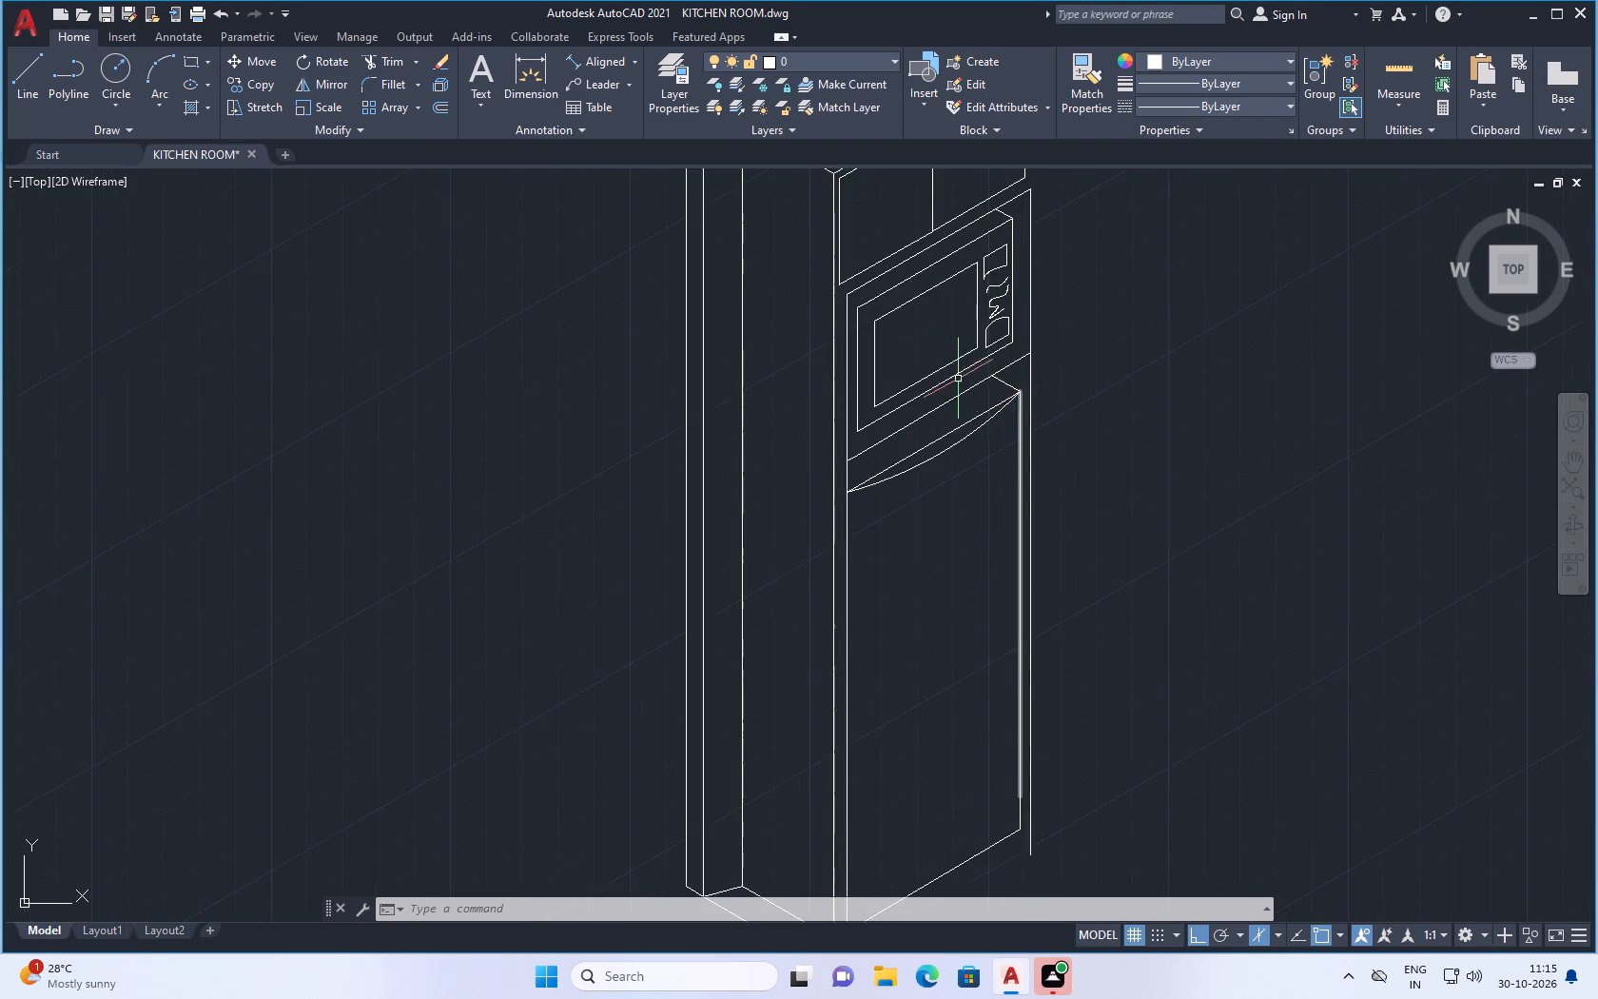
pyautogui.scroll(2, 946, 407)
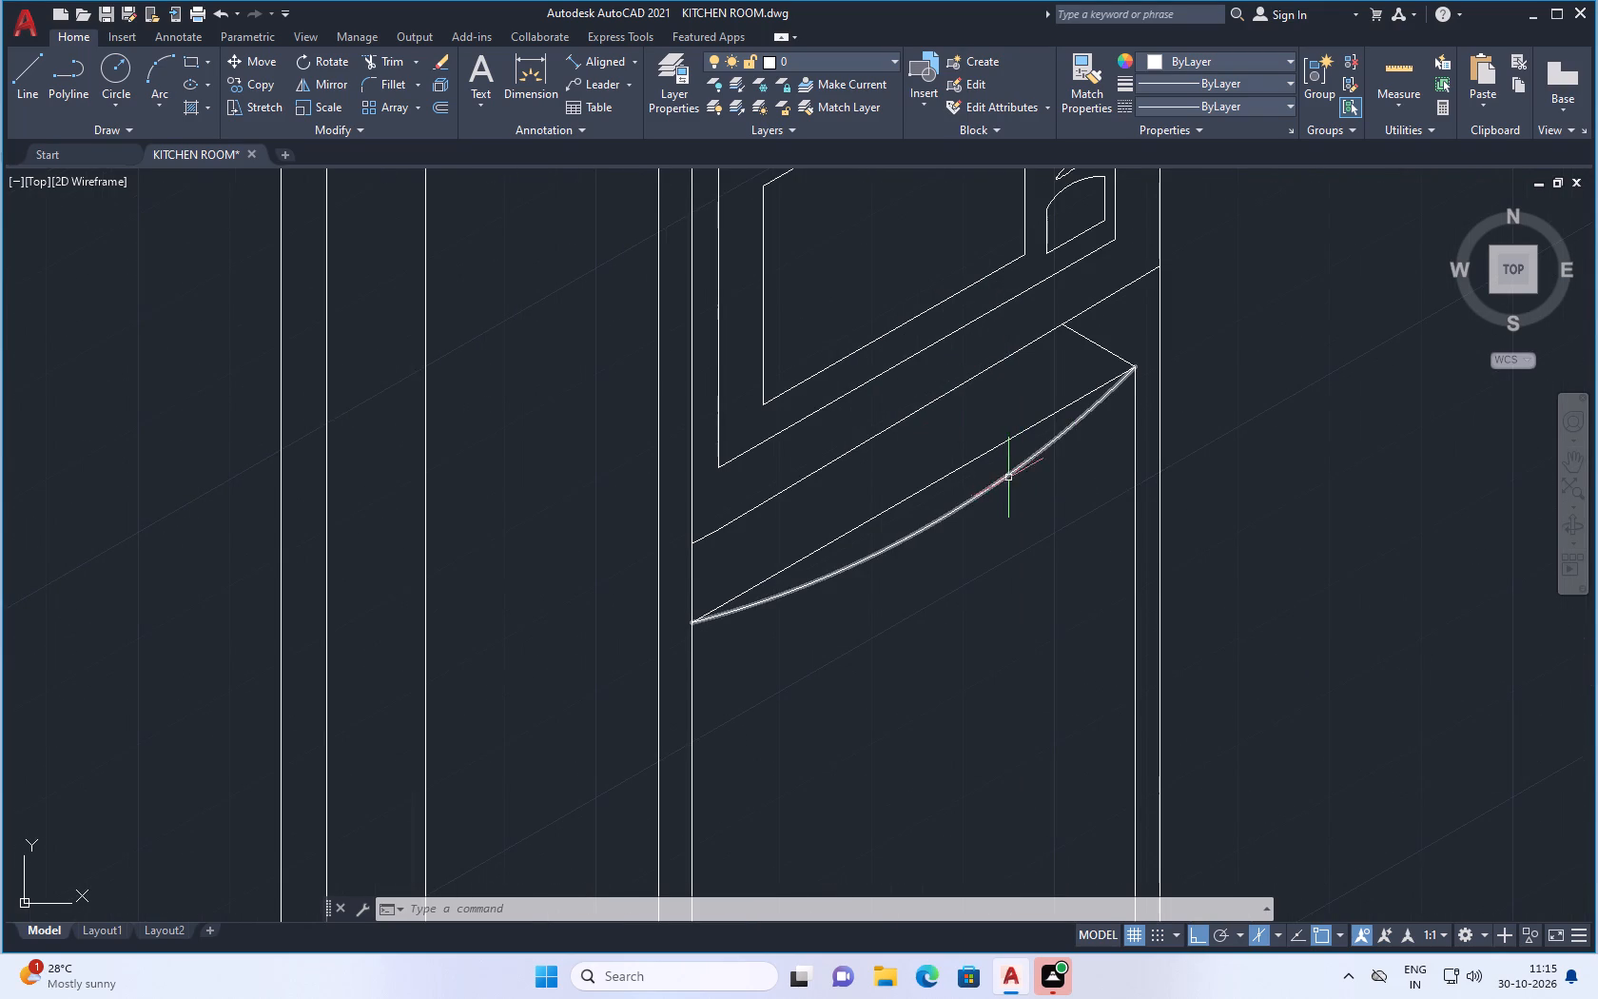
pyautogui.click(1010, 477)
pyautogui.scroll(-1, 995, 545)
pyautogui.scroll(2, 1069, 391)
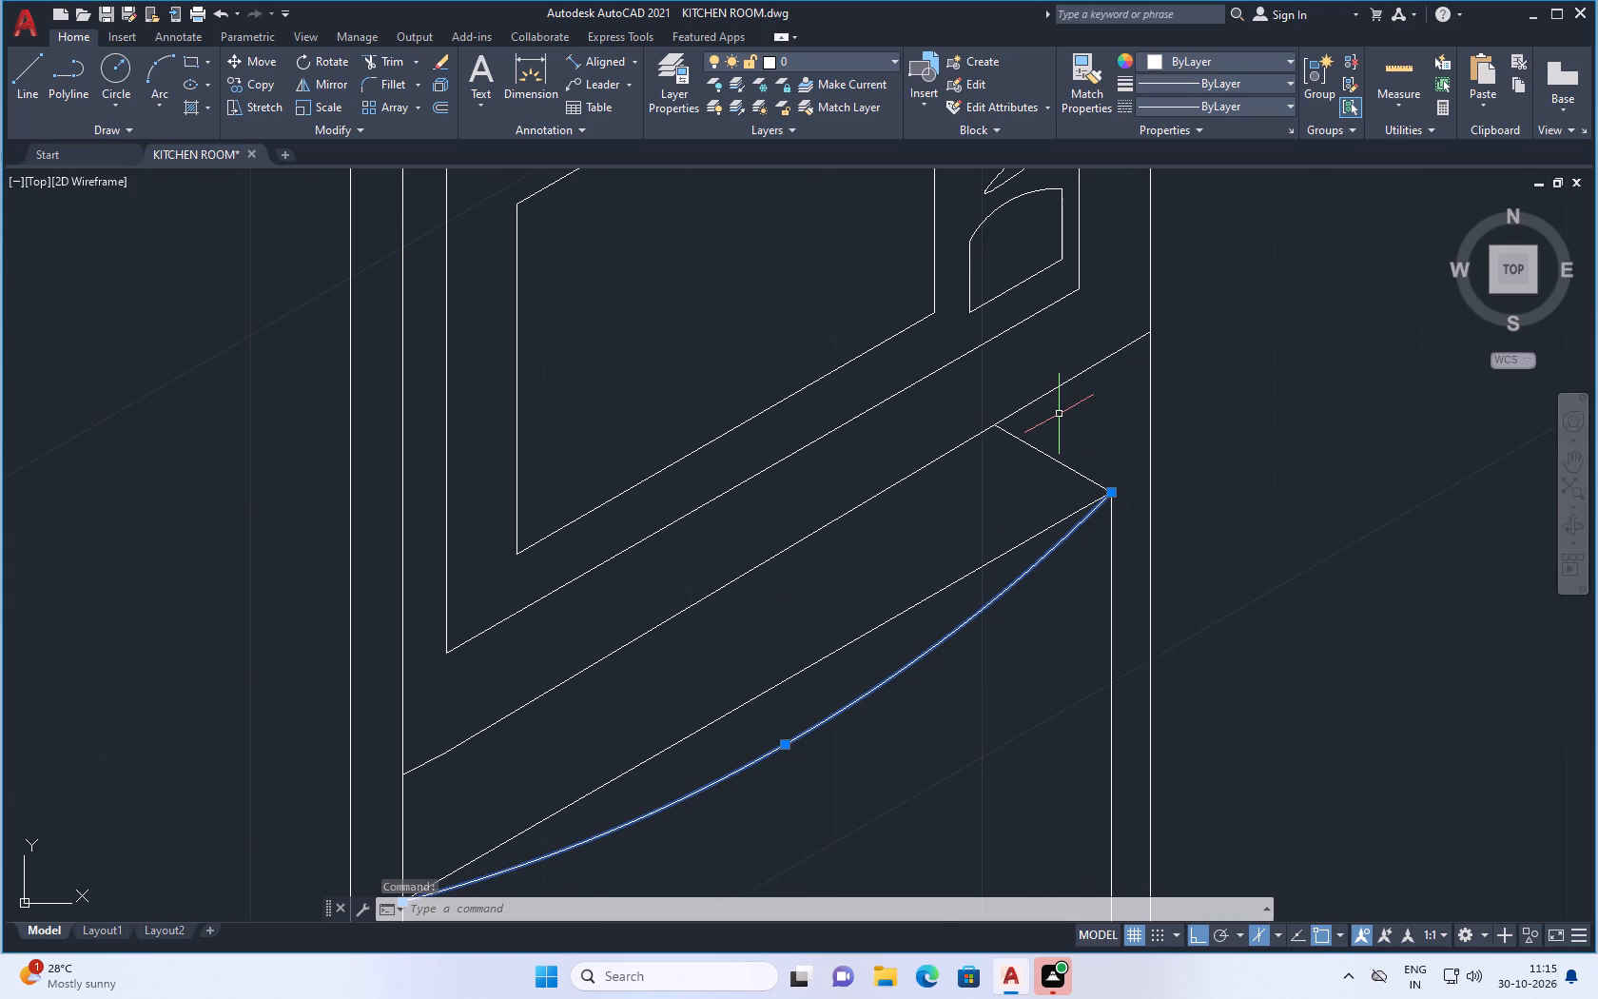
pyautogui.scroll(-1, 1090, 320)
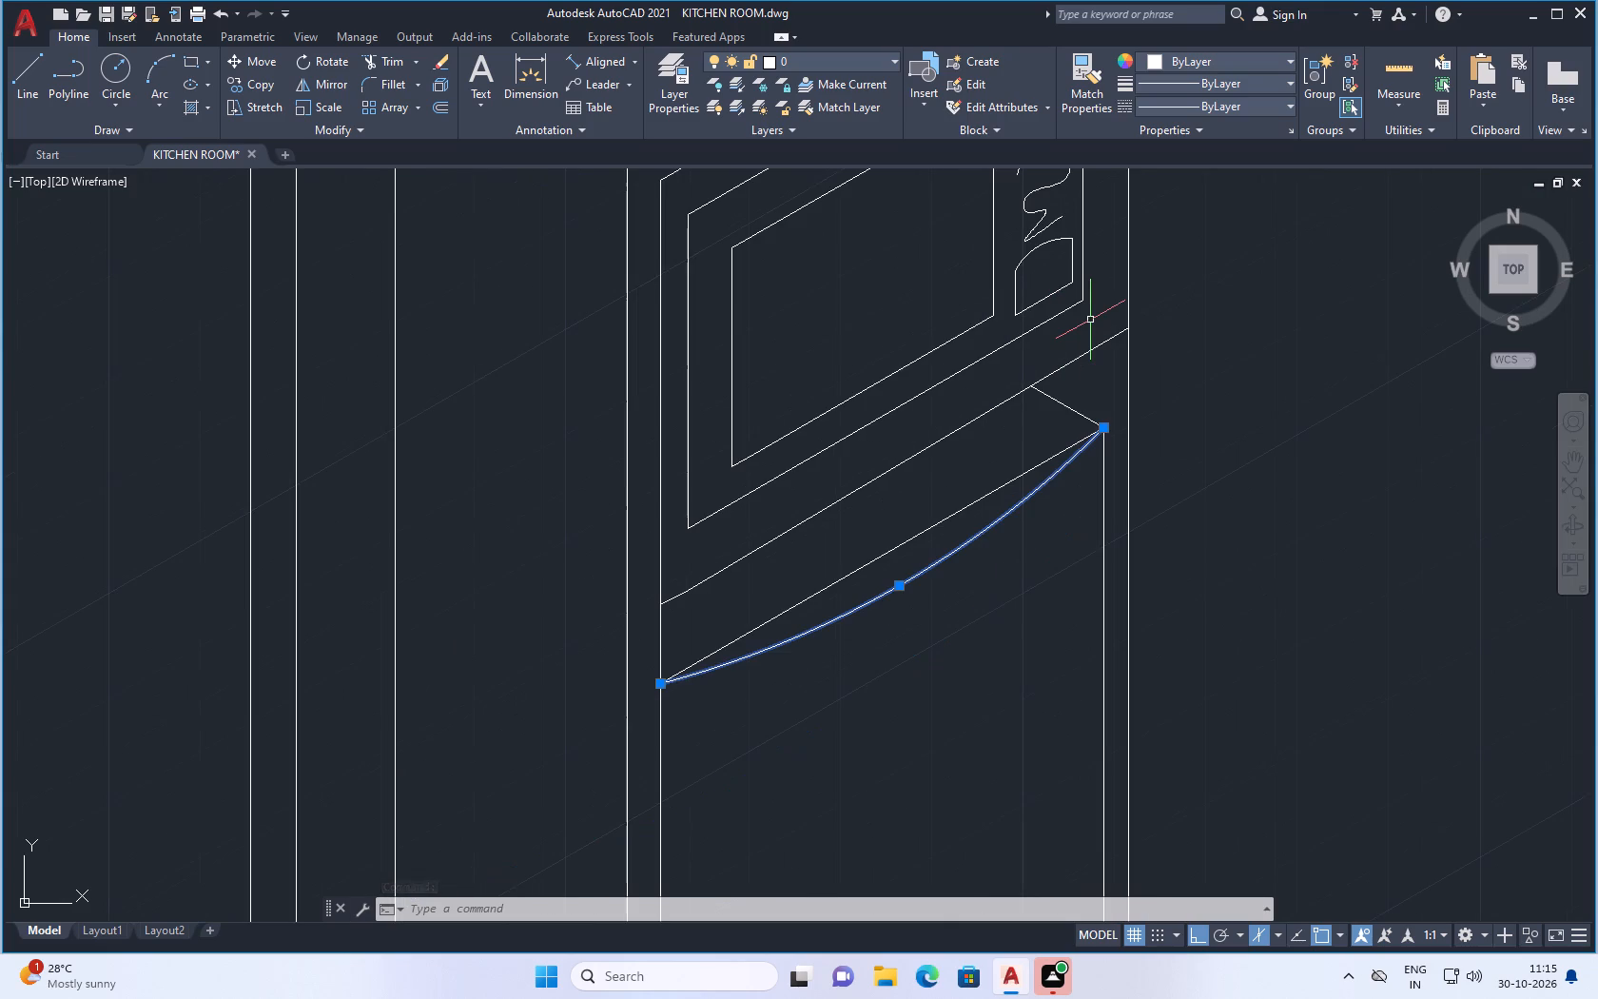
pyautogui.press('Escape')
pyautogui.scroll(-3, 728, 498)
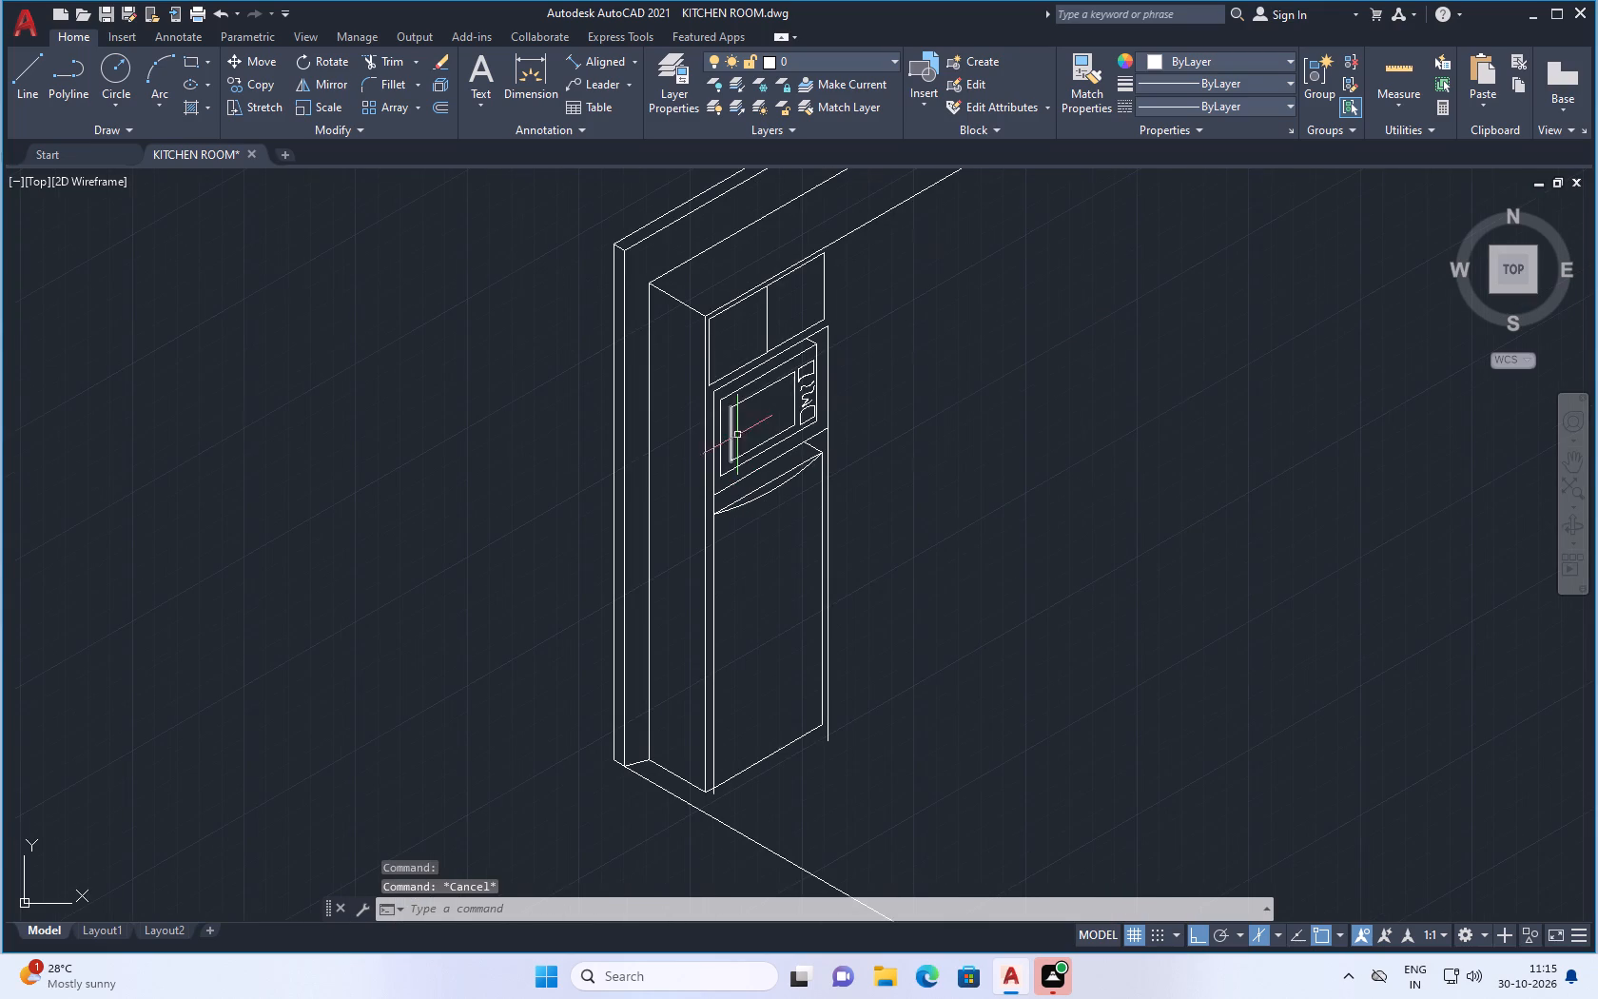
pyautogui.scroll(5, 710, 511)
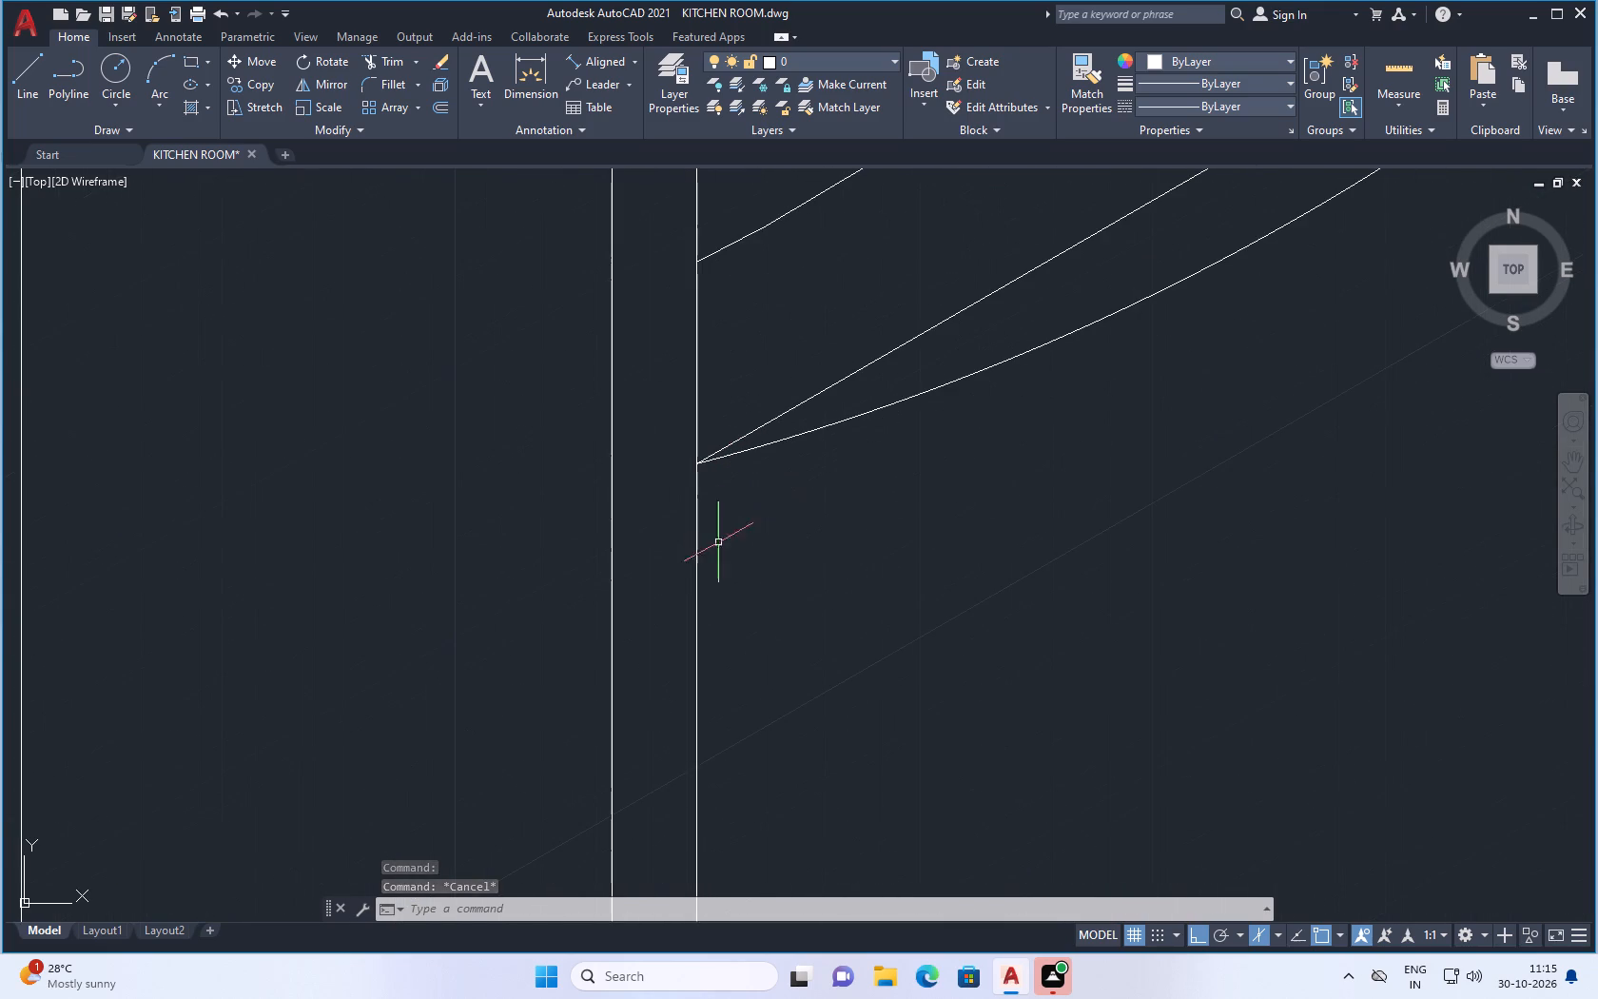
pyautogui.scroll(-2, 807, 660)
pyautogui.scroll(-2, 896, 712)
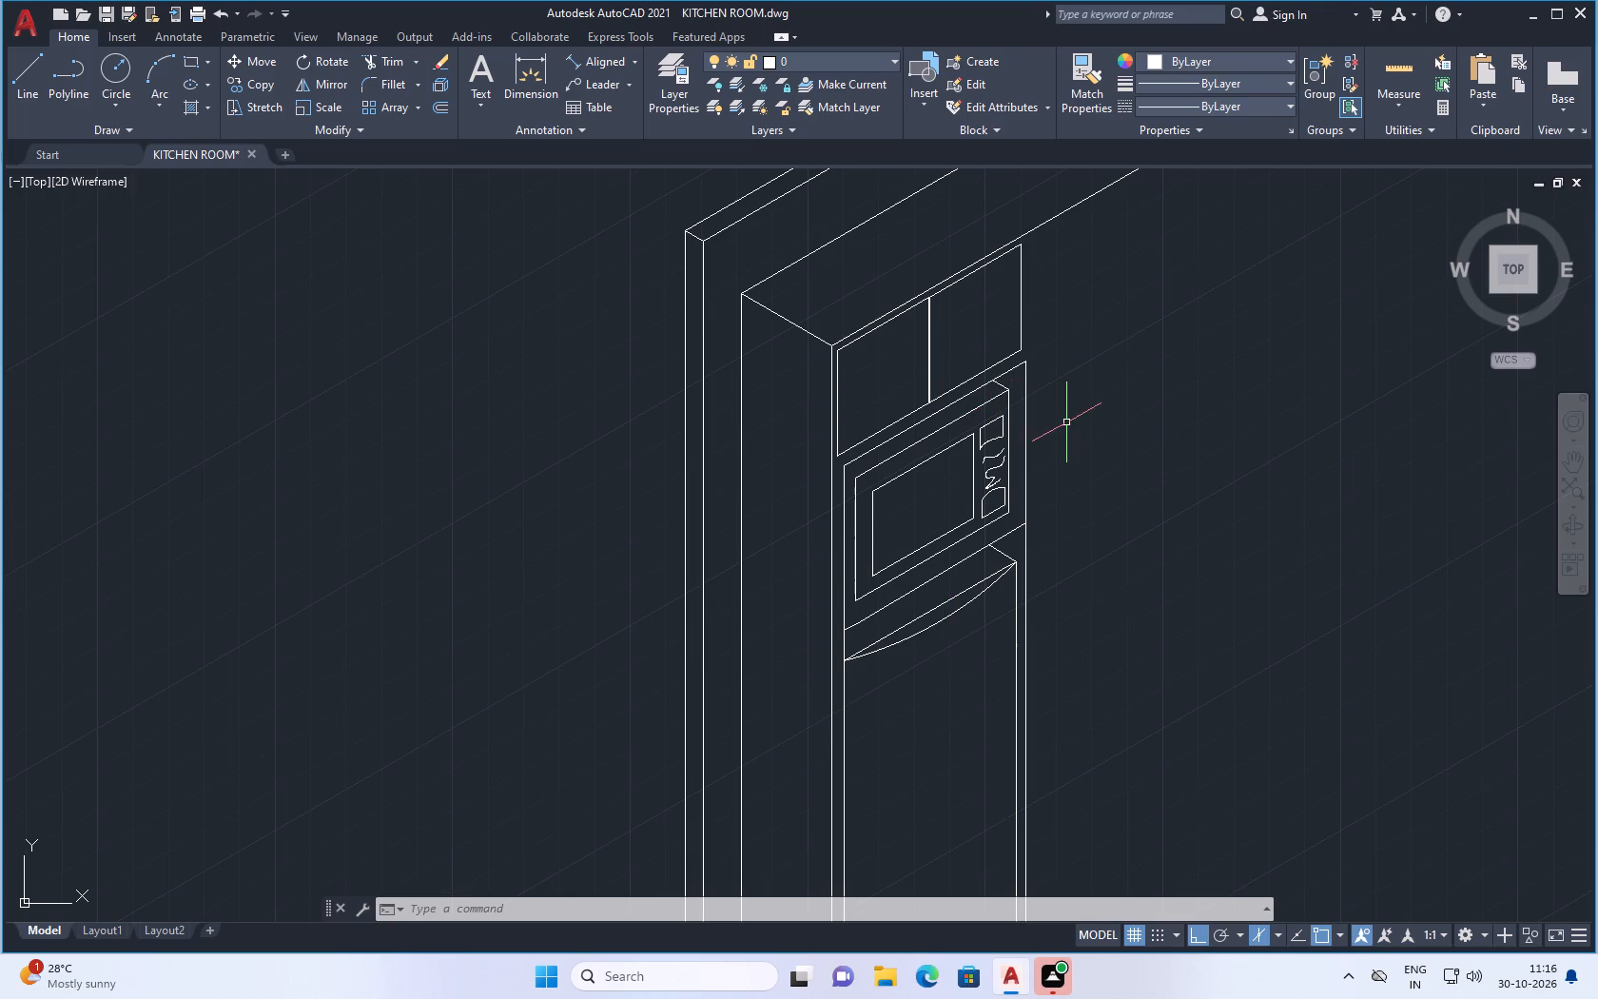
# Trim the inner left vertical line's overhang below the slanted bottom edge at the oven unit's lower front corner.
pyautogui.scroll(-2, 1058, 429)
pyautogui.scroll(1, 999, 719)
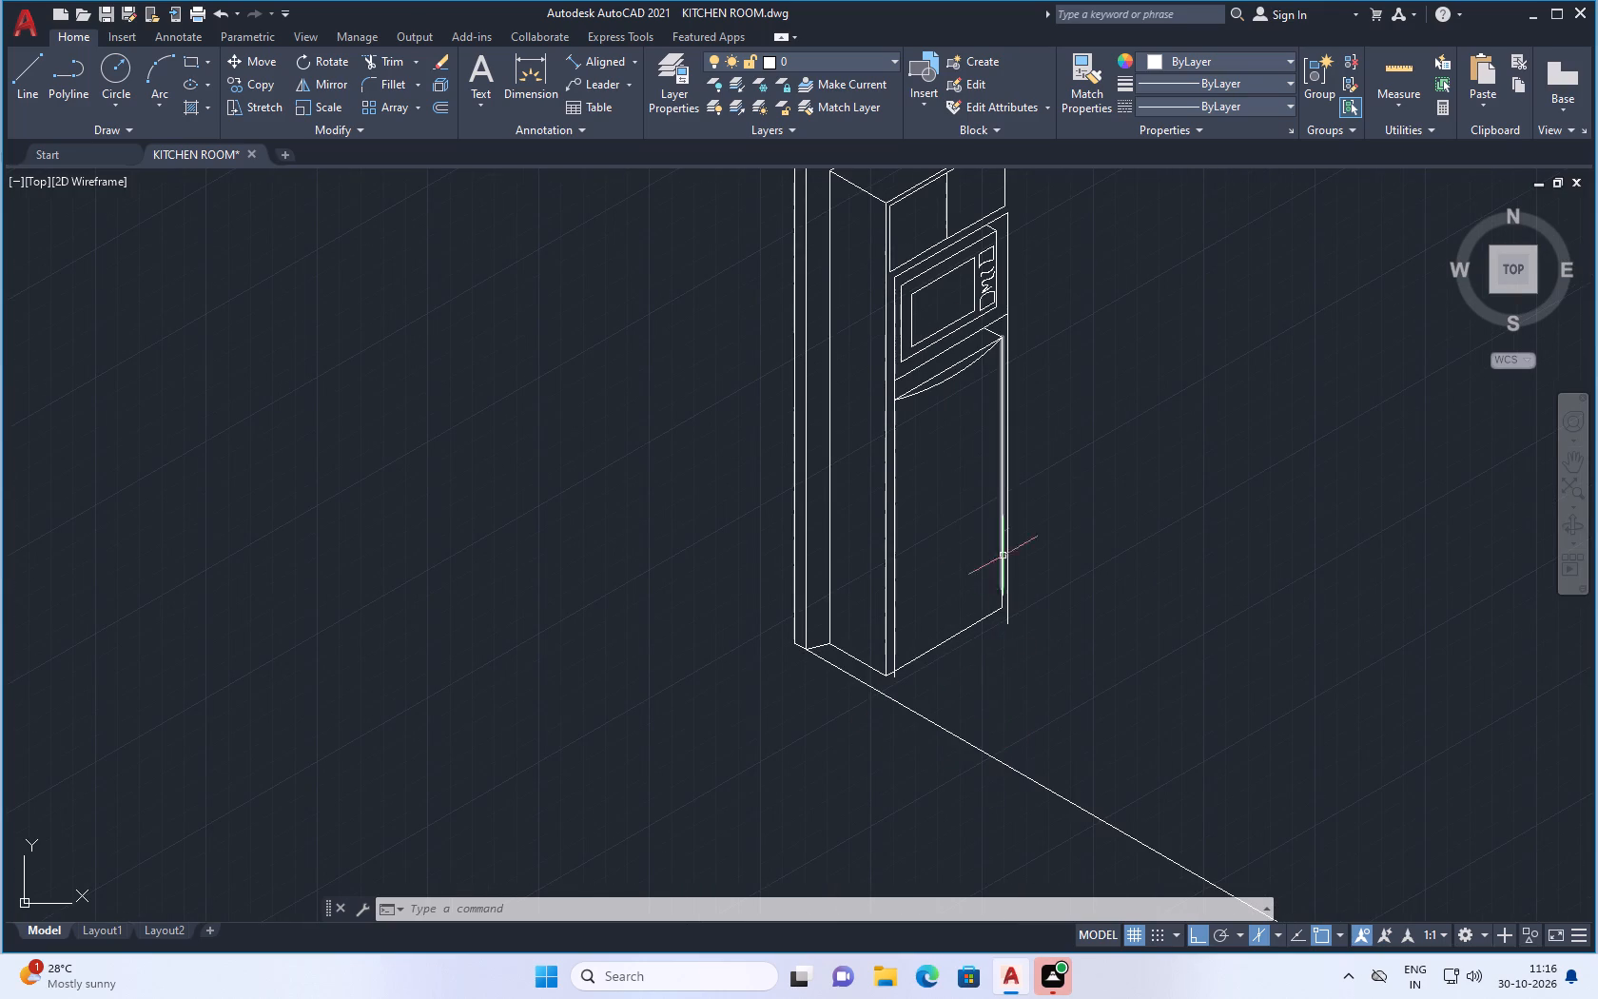
pyautogui.scroll(2, 885, 648)
pyautogui.scroll(1, 916, 740)
pyautogui.write('TR')
pyautogui.press('Return')
pyautogui.scroll(2, 838, 662)
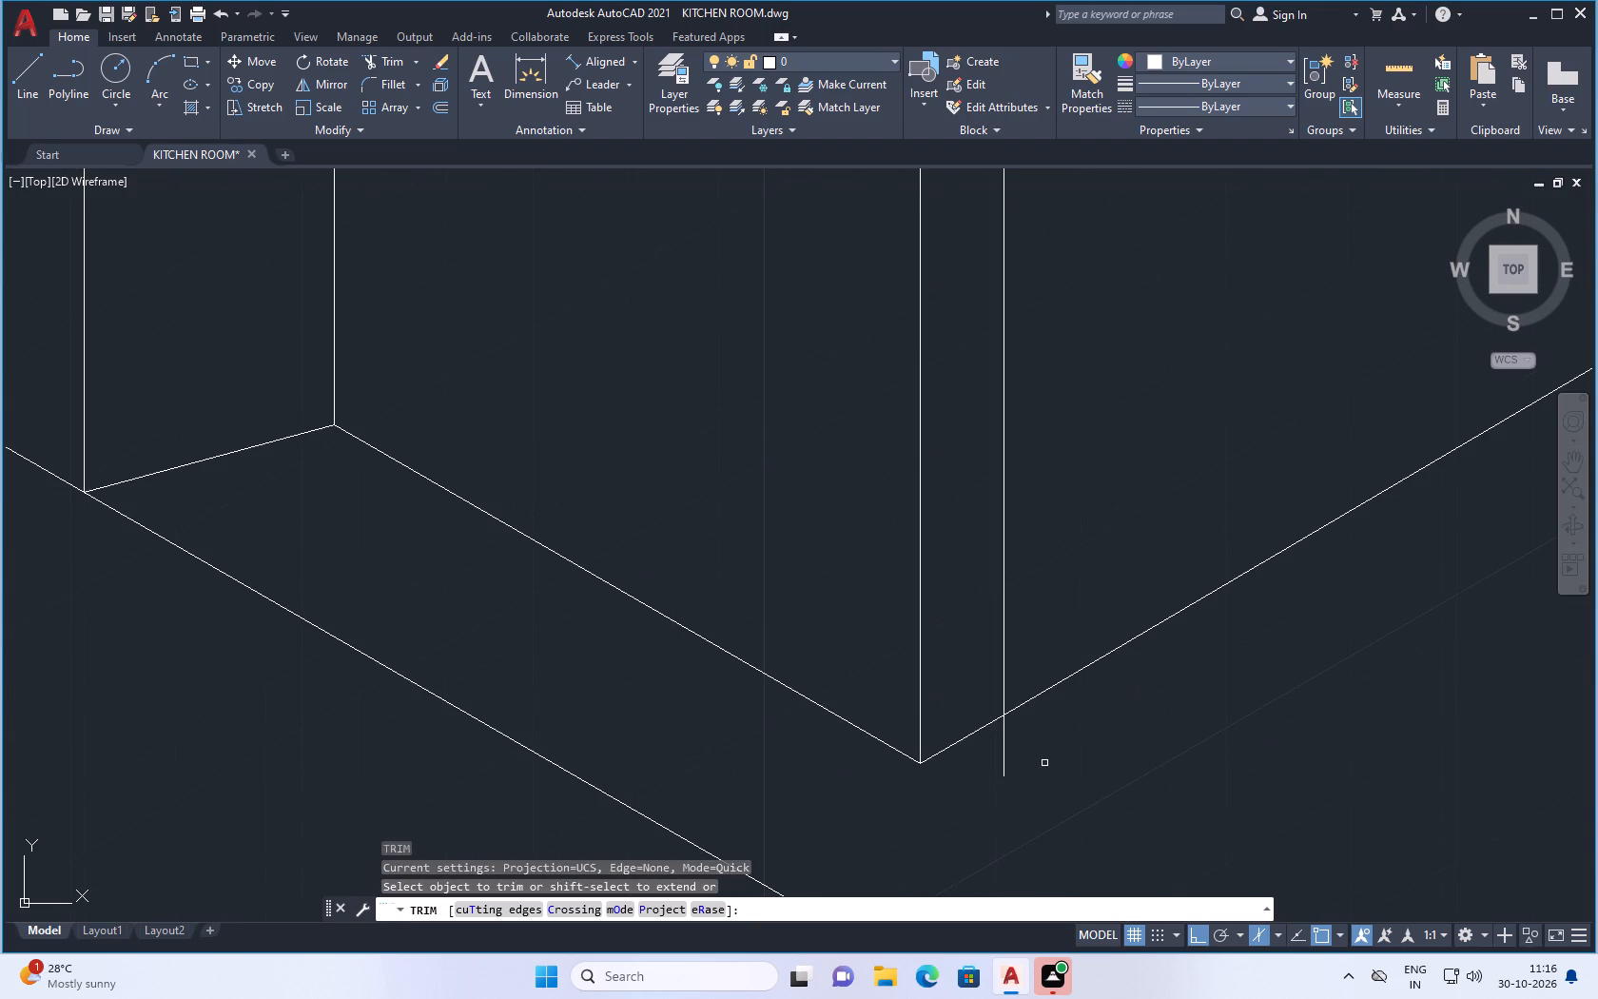
pyautogui.moveTo(1045, 761); pyautogui.dragTo(984, 781)
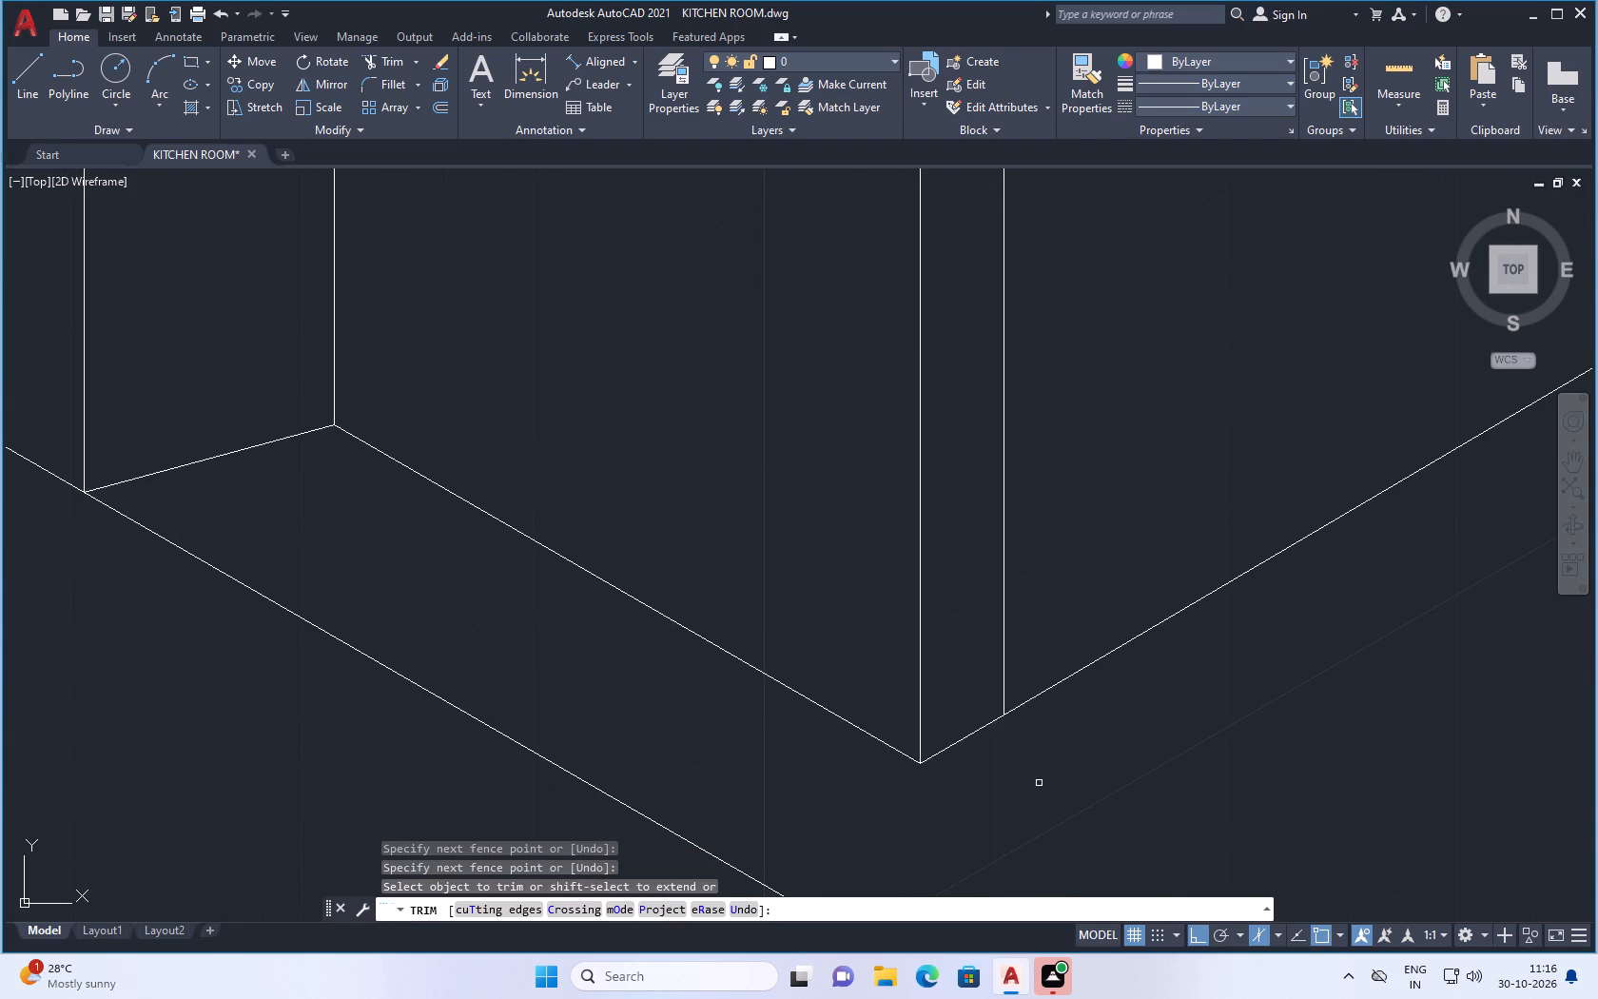
pyautogui.press('Escape')
# Deepen the curved shelf's front arc by stretching its midpoint about 2 units downward, away from the straight edge.
pyautogui.scroll(-4, 1009, 778)
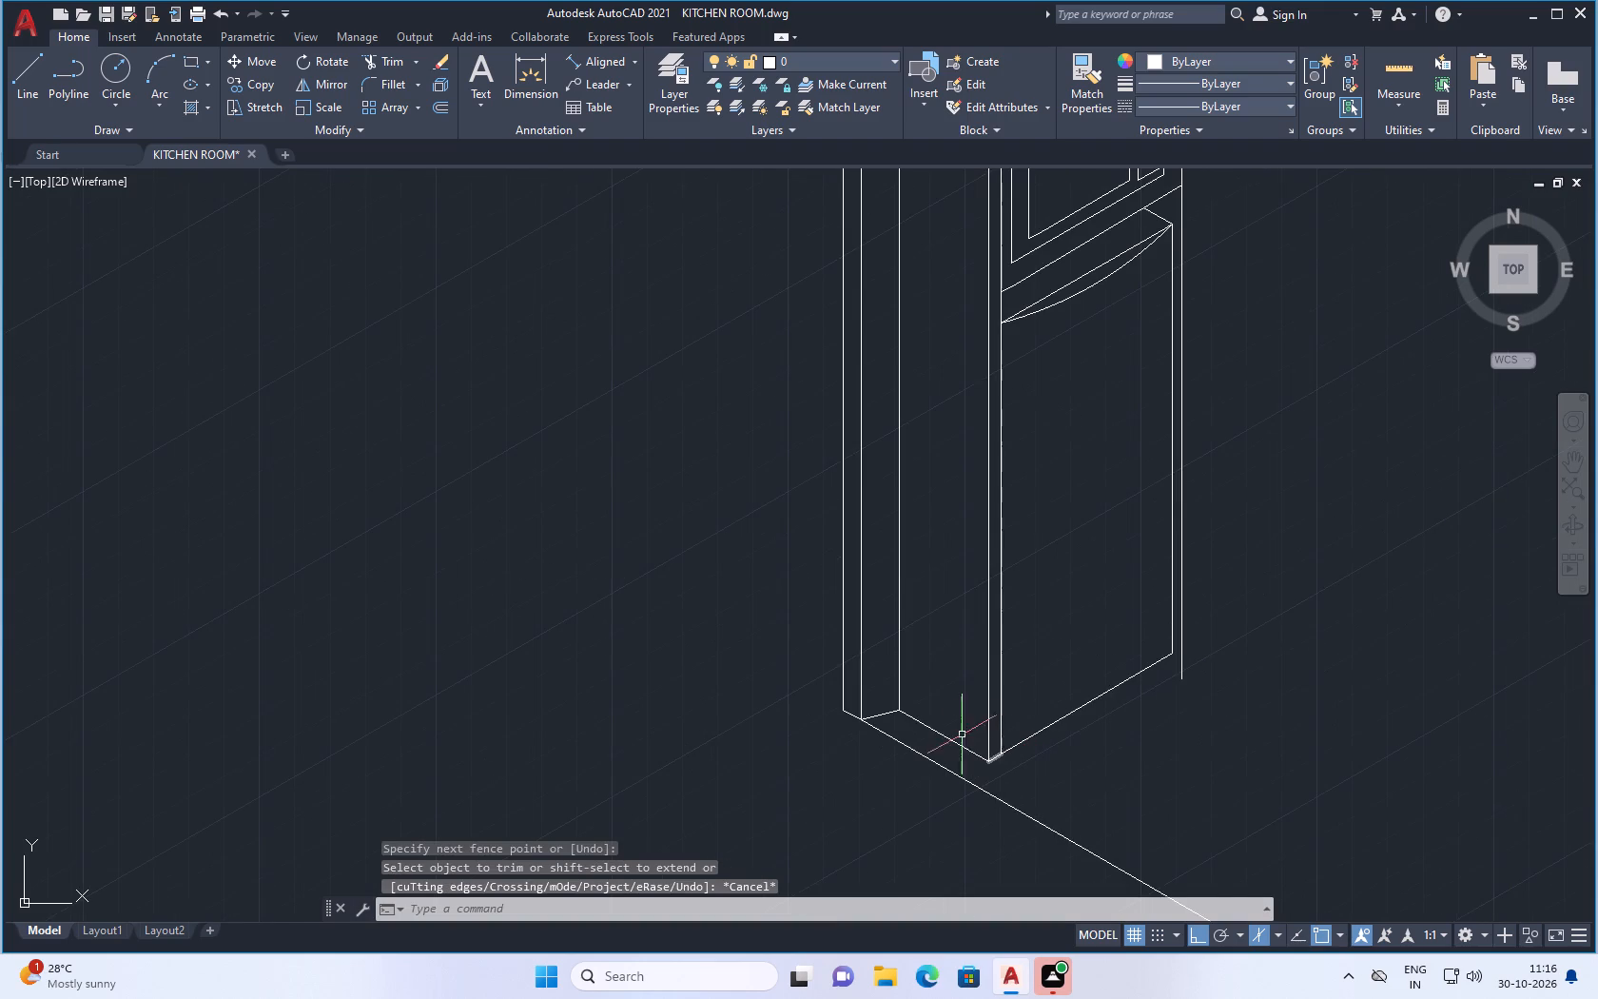
pyautogui.scroll(1, 1050, 269)
pyautogui.scroll(-1, 1055, 302)
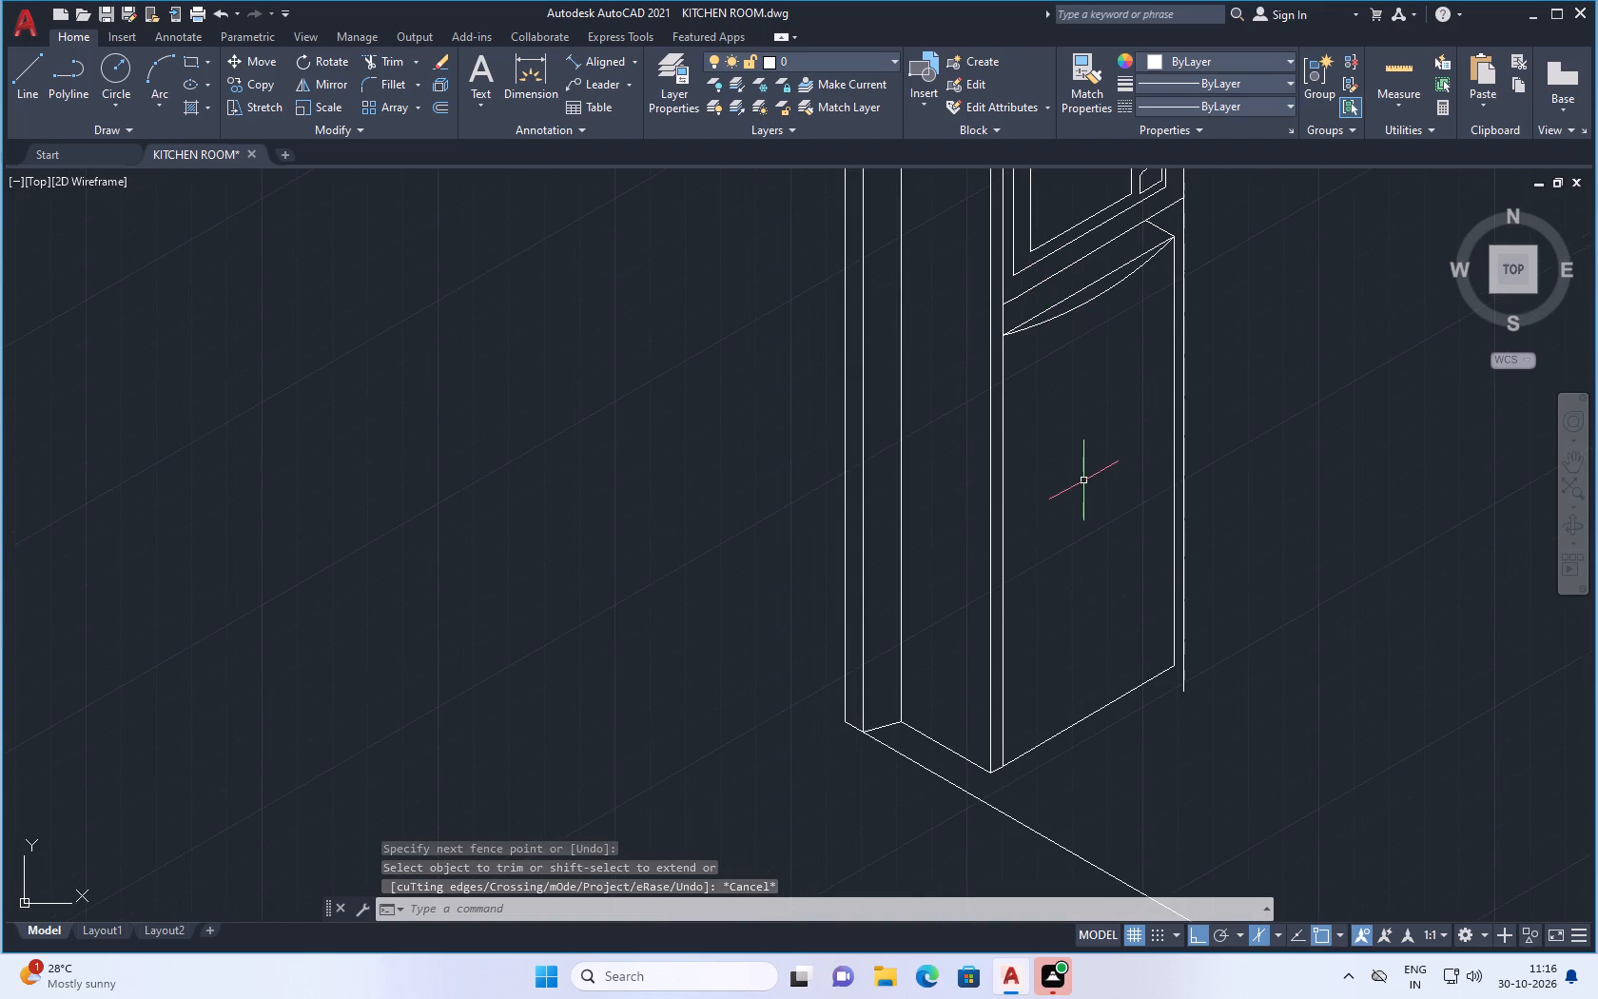
pyautogui.scroll(2, 1105, 256)
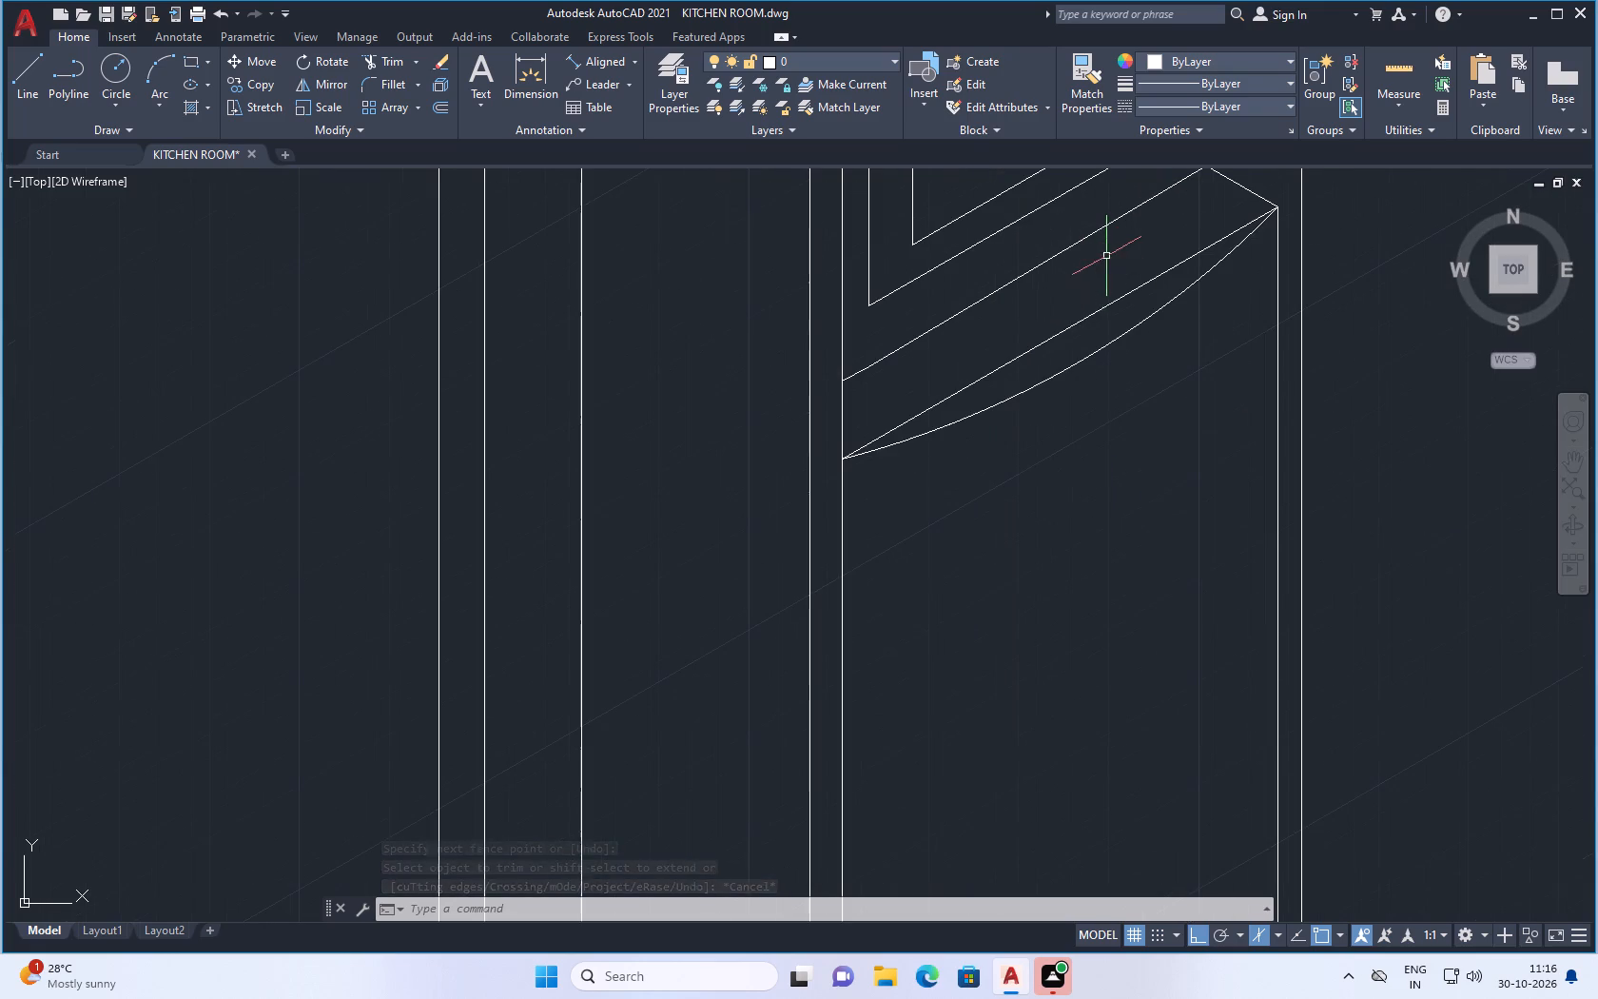
pyautogui.click(1121, 334)
pyautogui.scroll(2, 1179, 241)
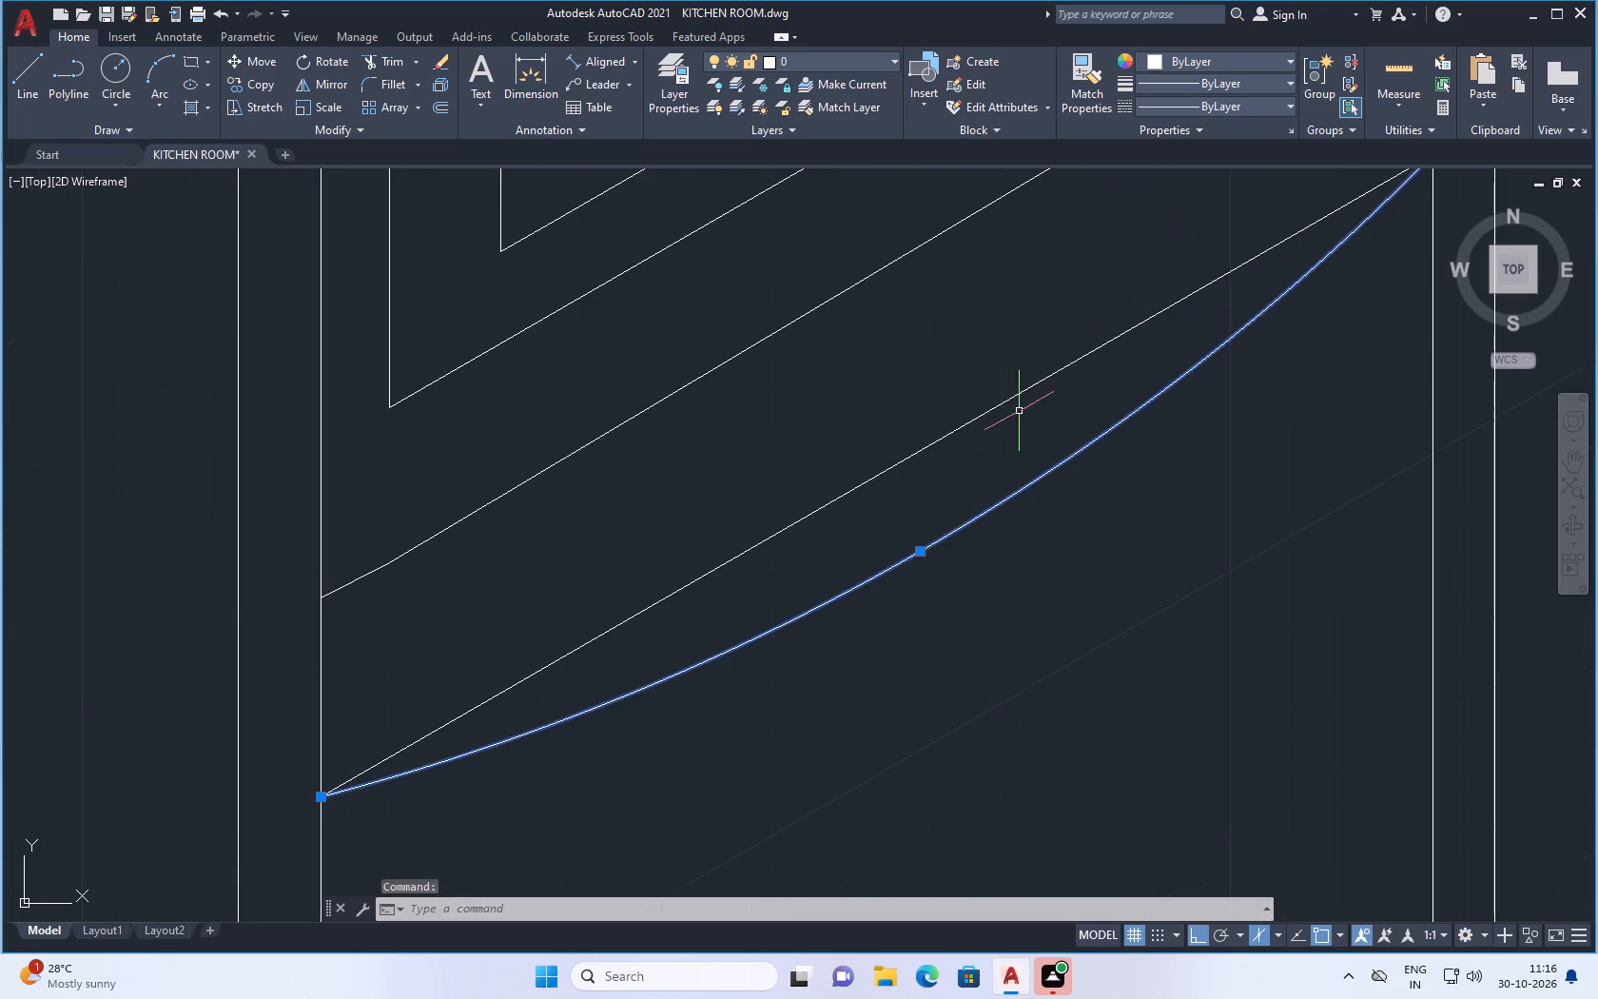
pyautogui.moveTo(923, 555); pyautogui.dragTo(940, 584)
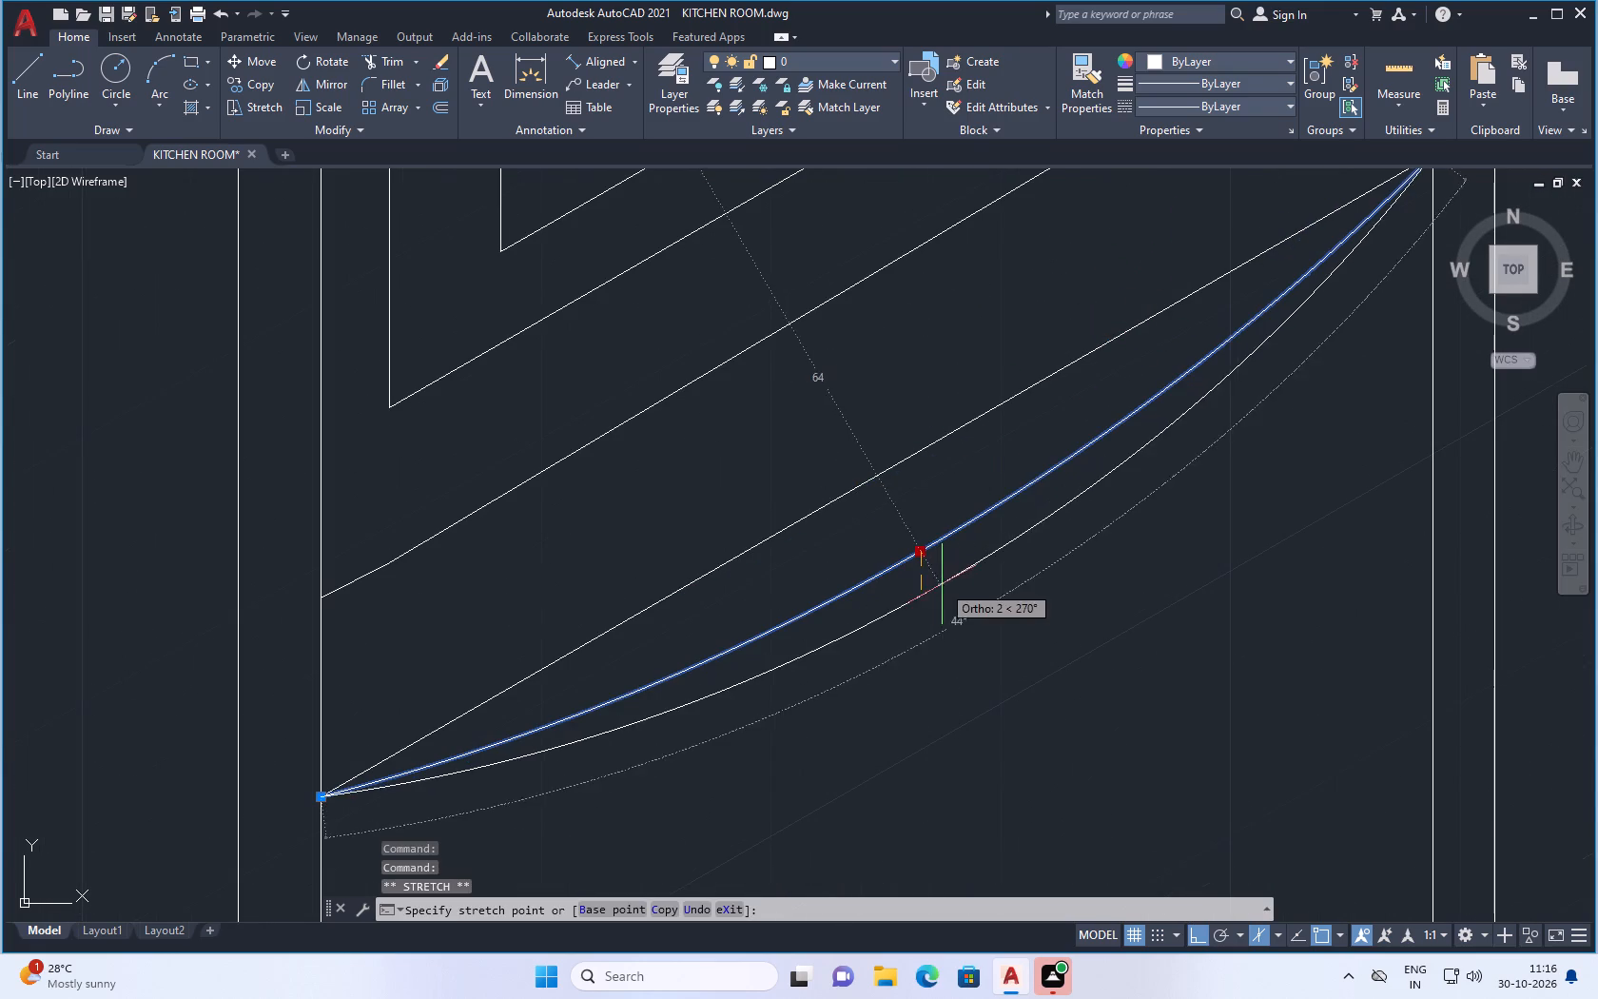
pyautogui.moveTo(942, 574); pyautogui.dragTo(953, 584)
pyautogui.press('Escape')
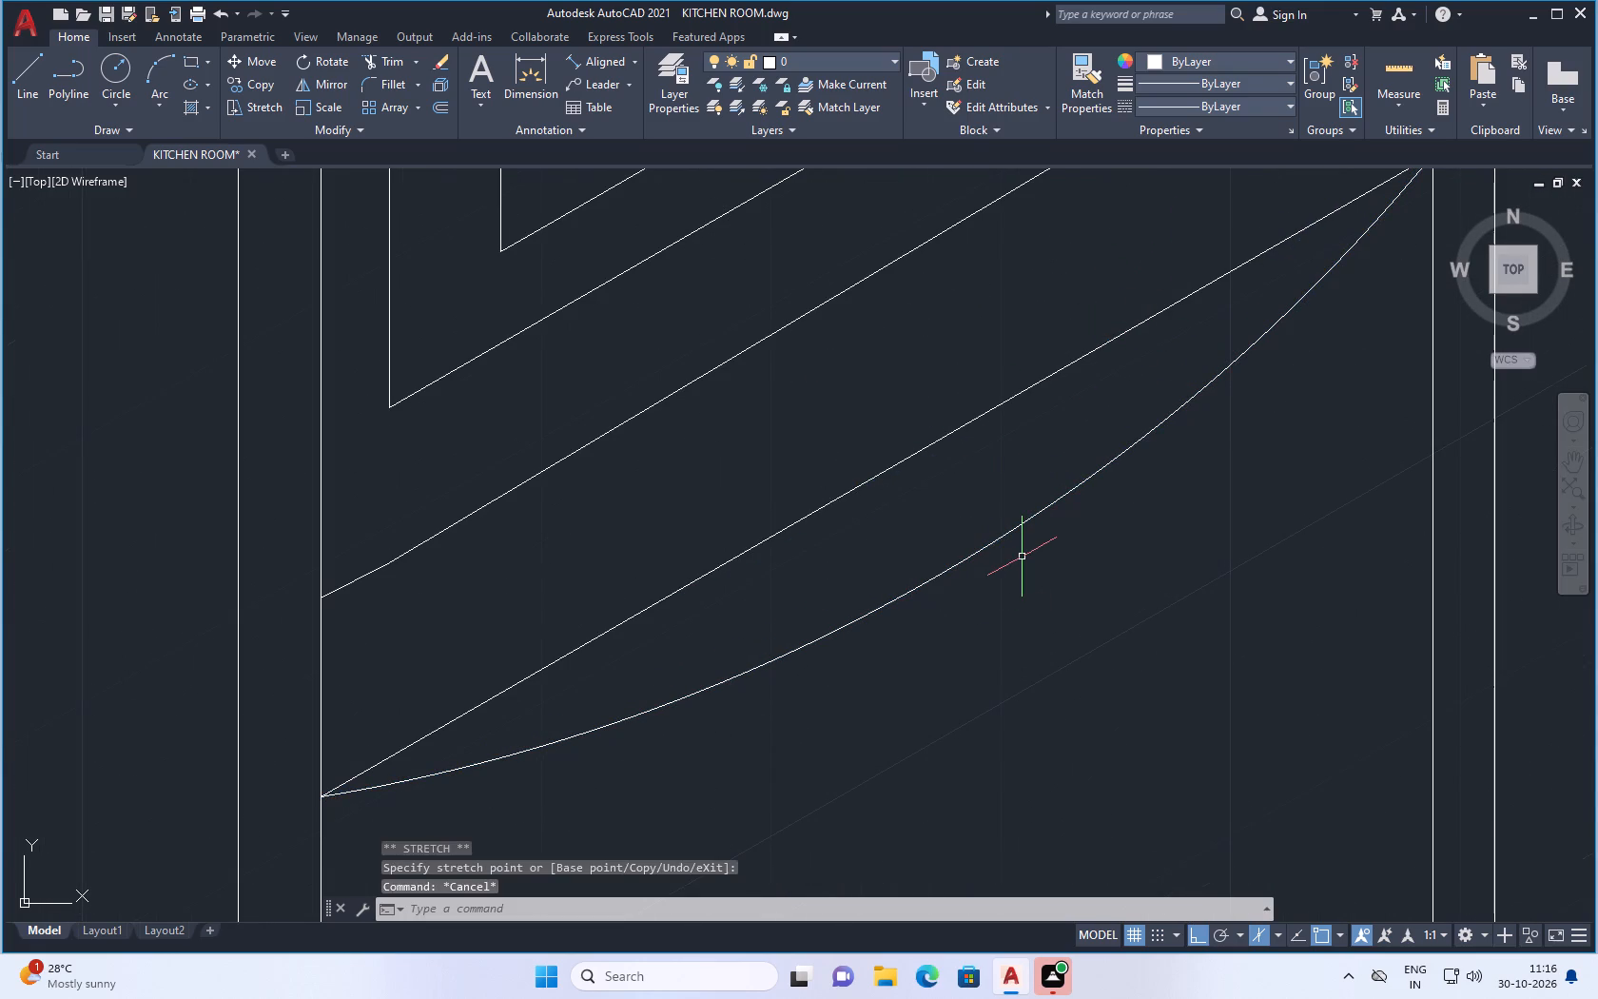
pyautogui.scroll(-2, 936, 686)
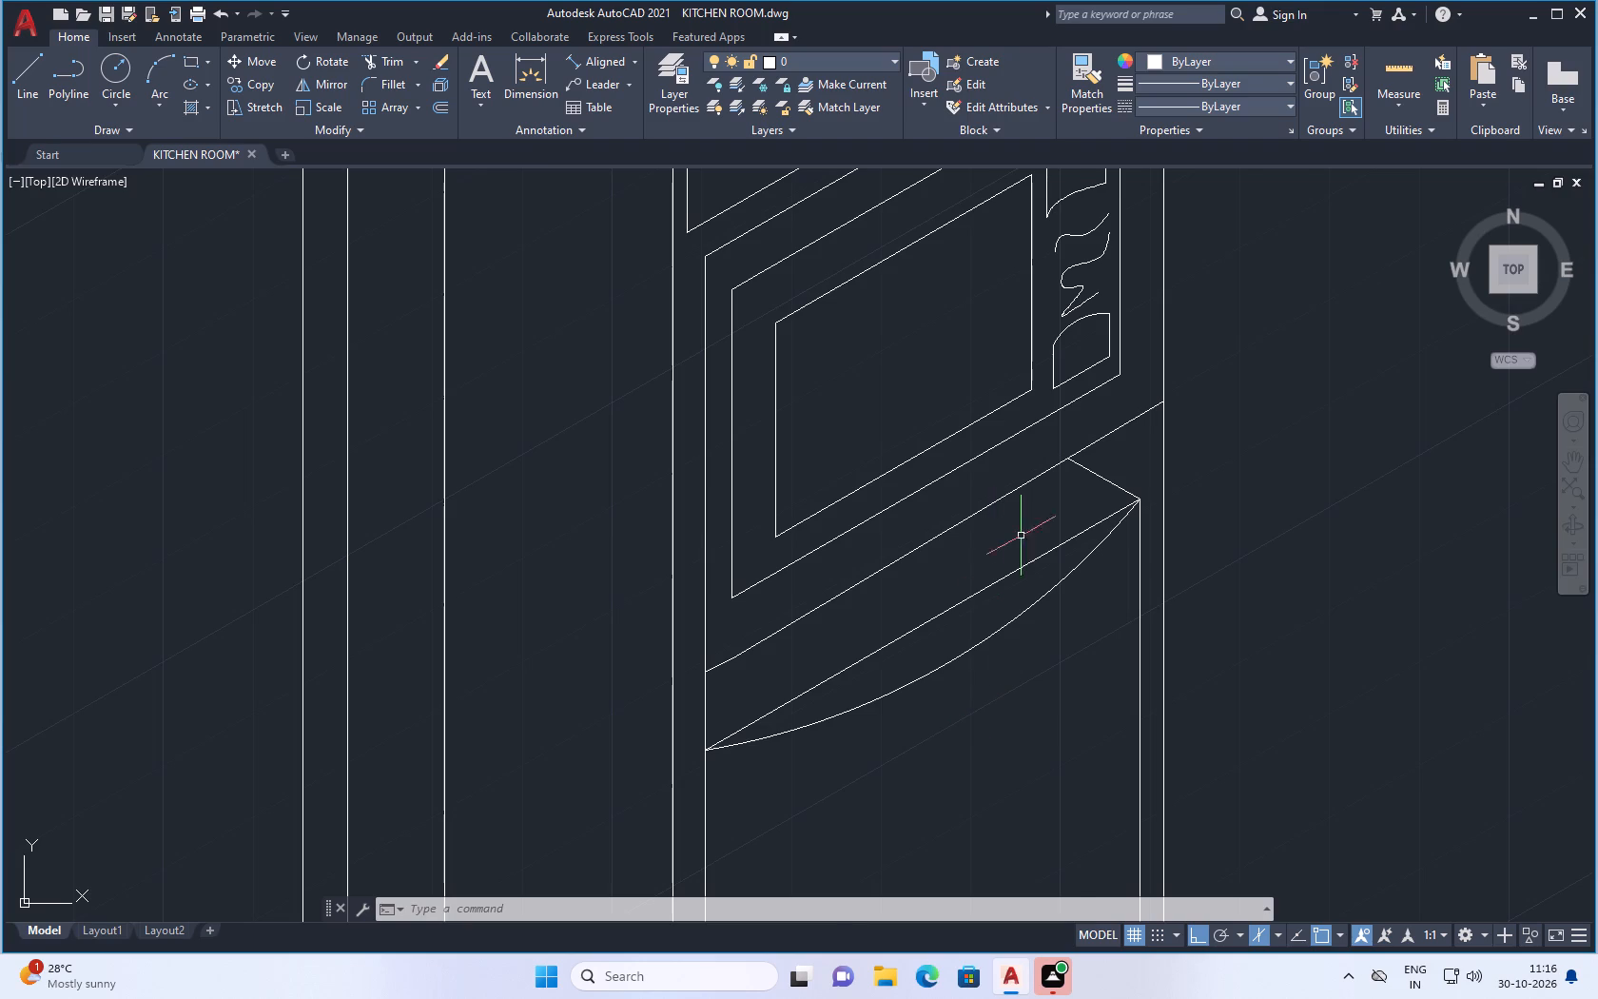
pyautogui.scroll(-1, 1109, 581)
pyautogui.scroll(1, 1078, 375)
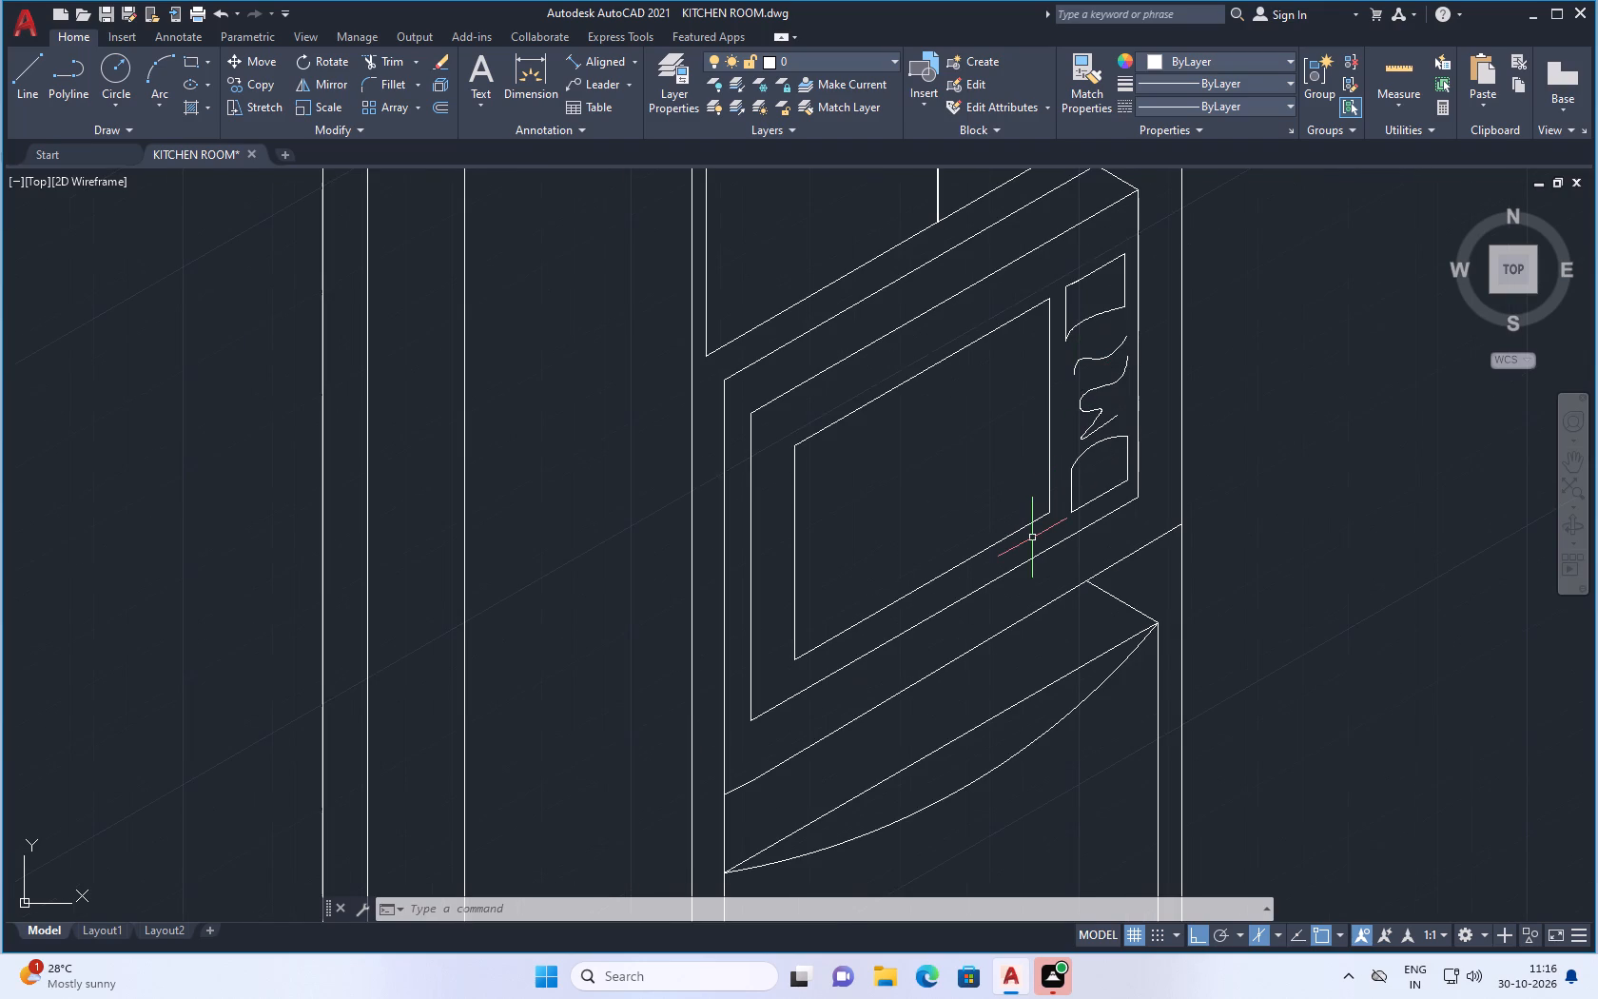
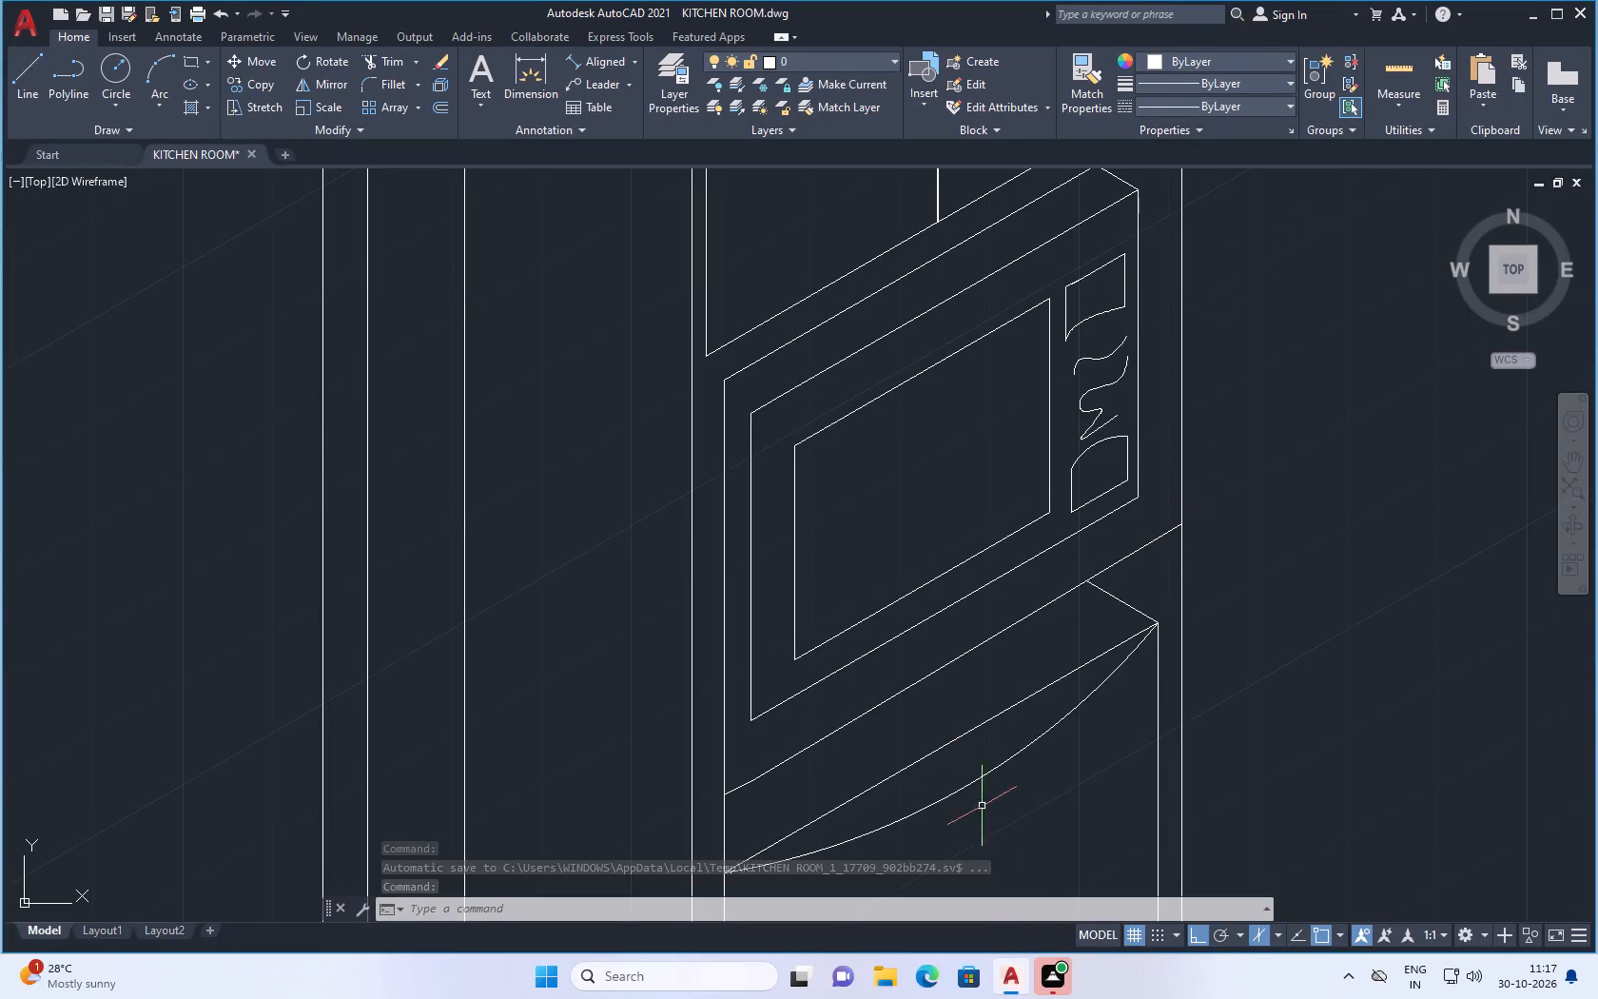
# Draw a short 30° line from the upper part of the oven front's right vertical edge to the unit's outer right vertical edge.
pyautogui.scroll(-3, 980, 807)
pyautogui.scroll(3, 940, 752)
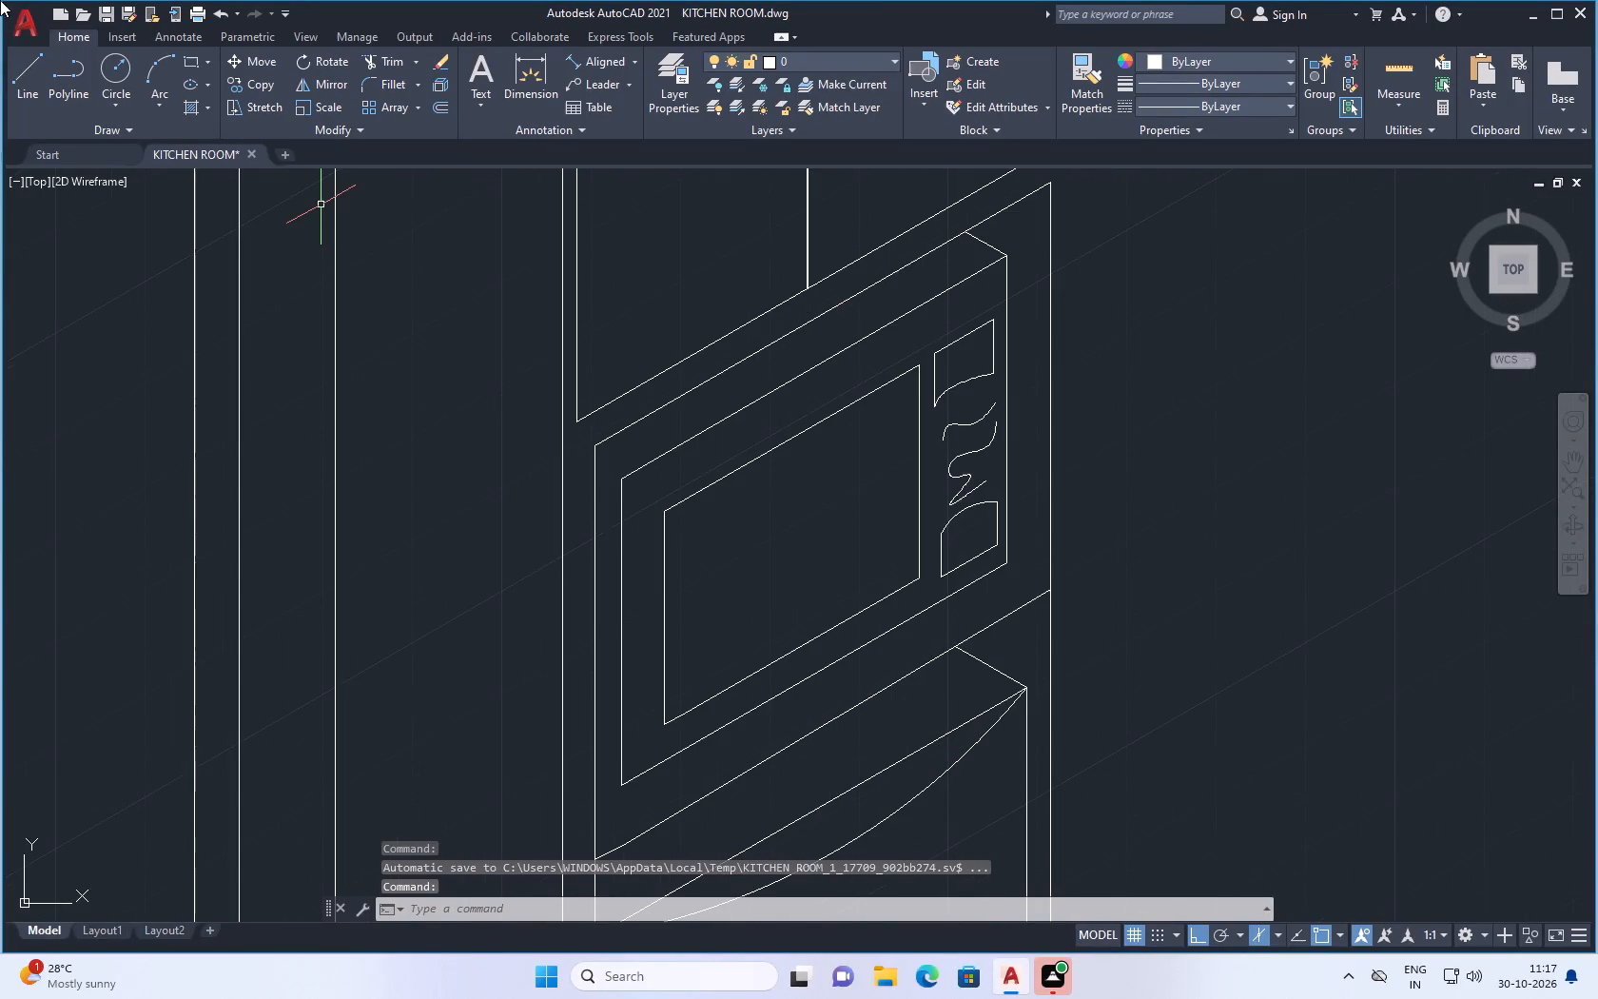
pyautogui.click(31, 76)
pyautogui.scroll(-2, 793, 464)
pyautogui.scroll(3, 842, 409)
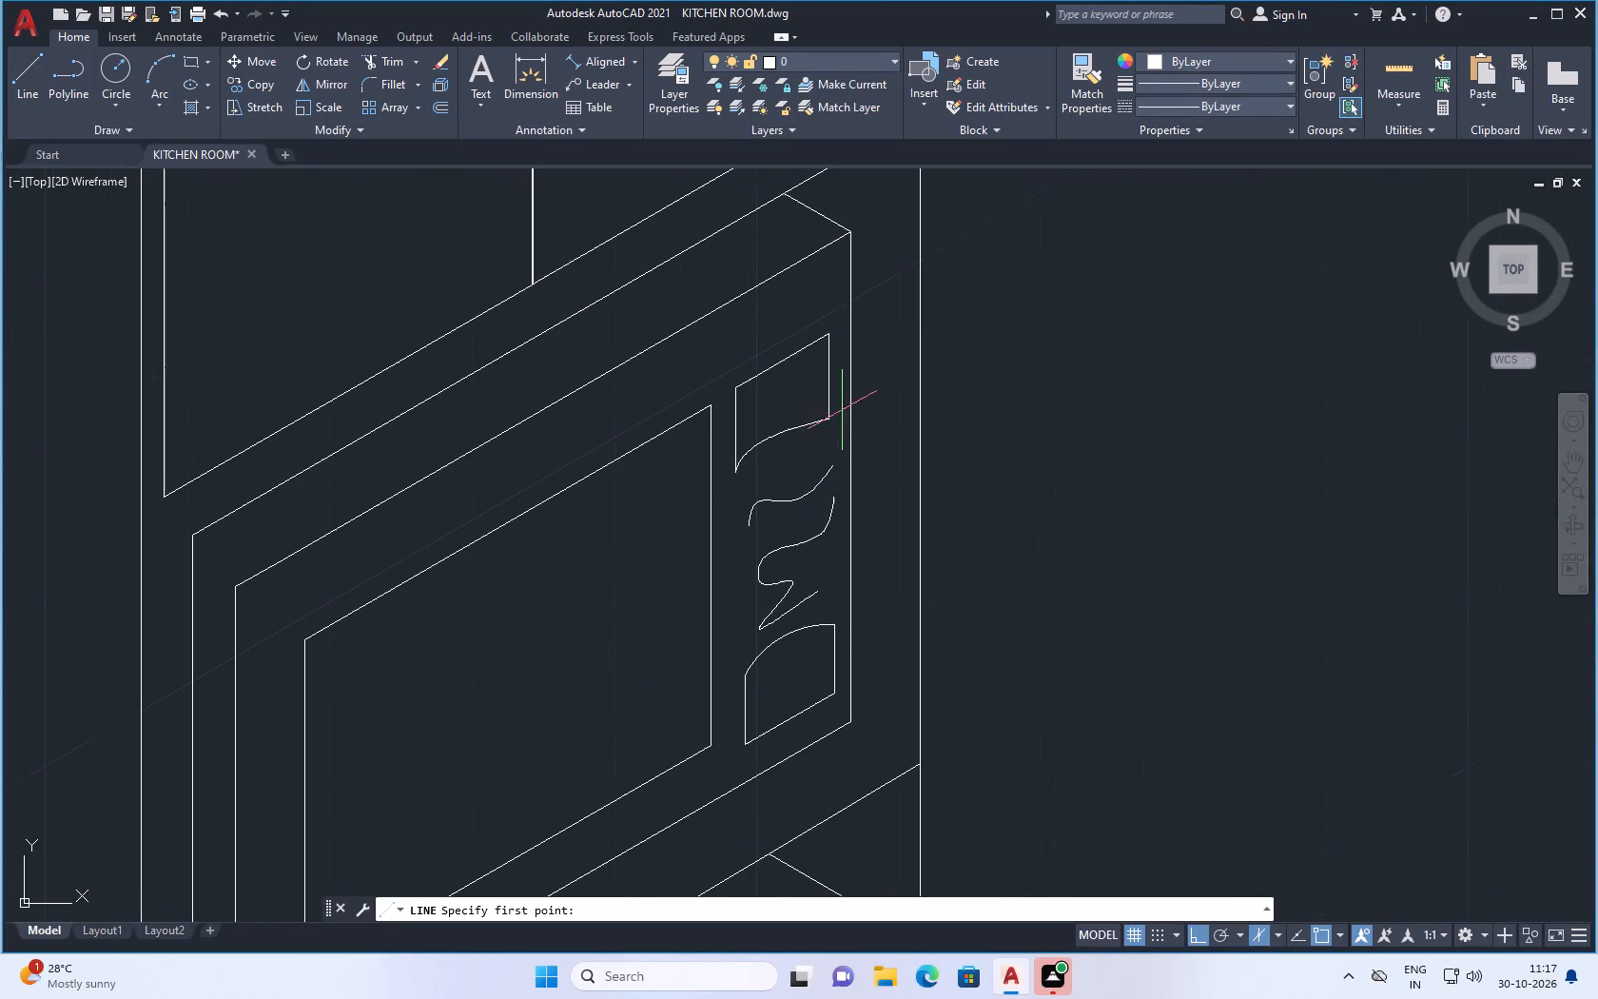
pyautogui.moveTo(853, 381); pyautogui.dragTo(867, 380)
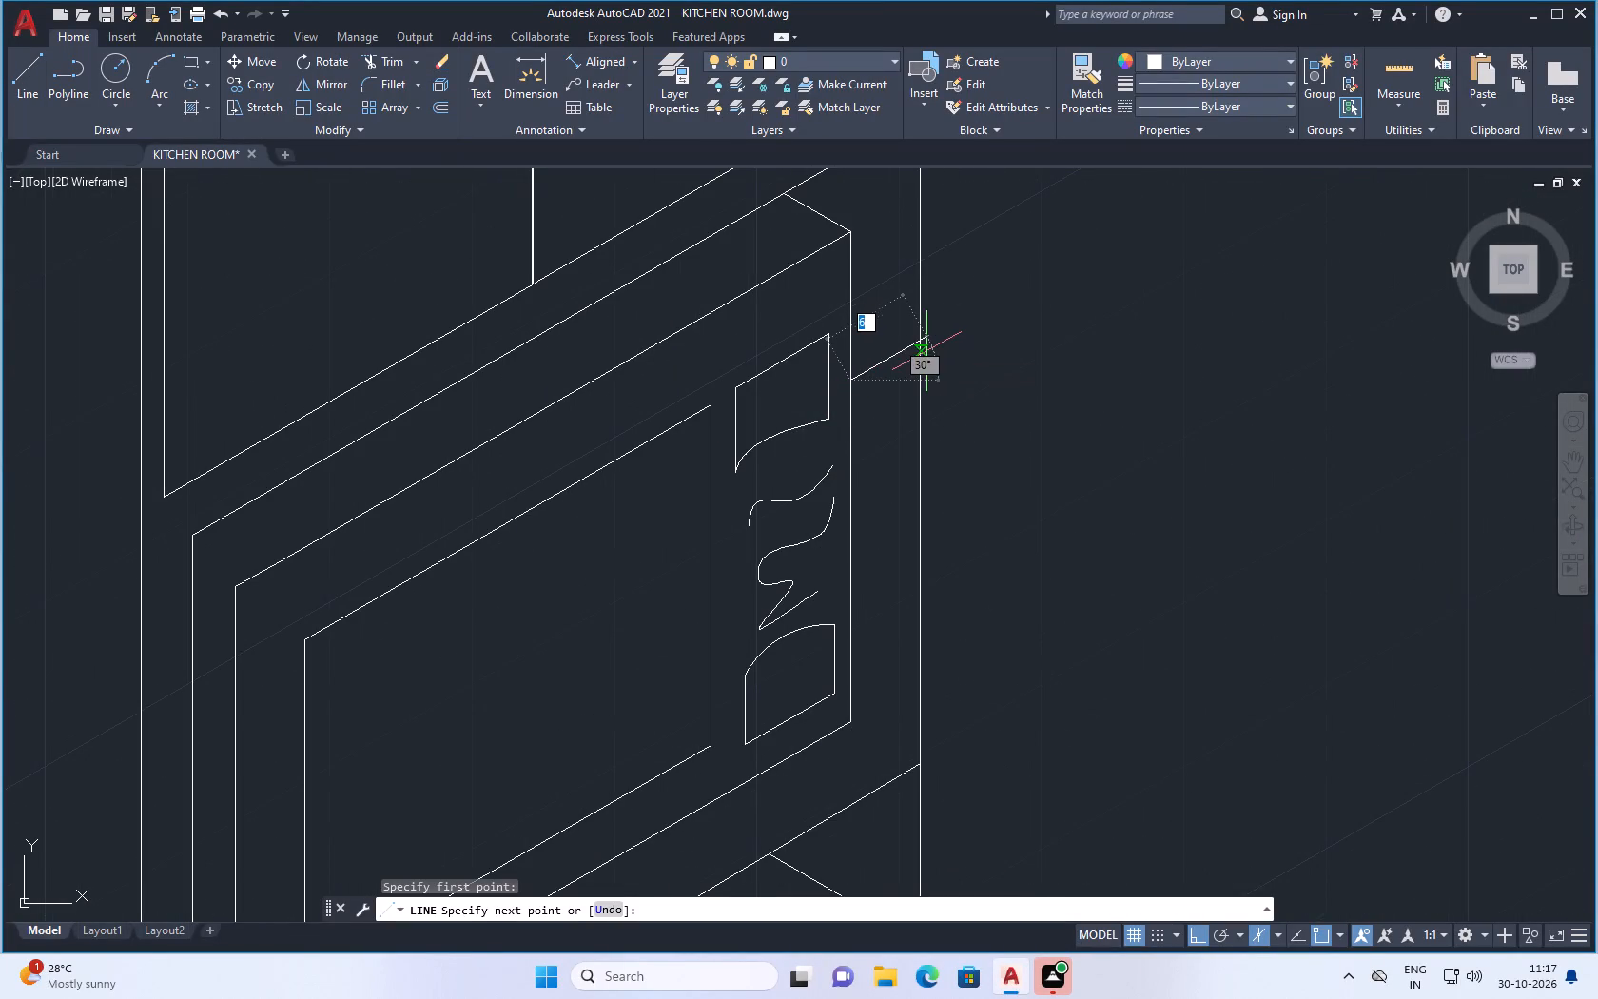
pyautogui.click(920, 343)
pyautogui.press('space')
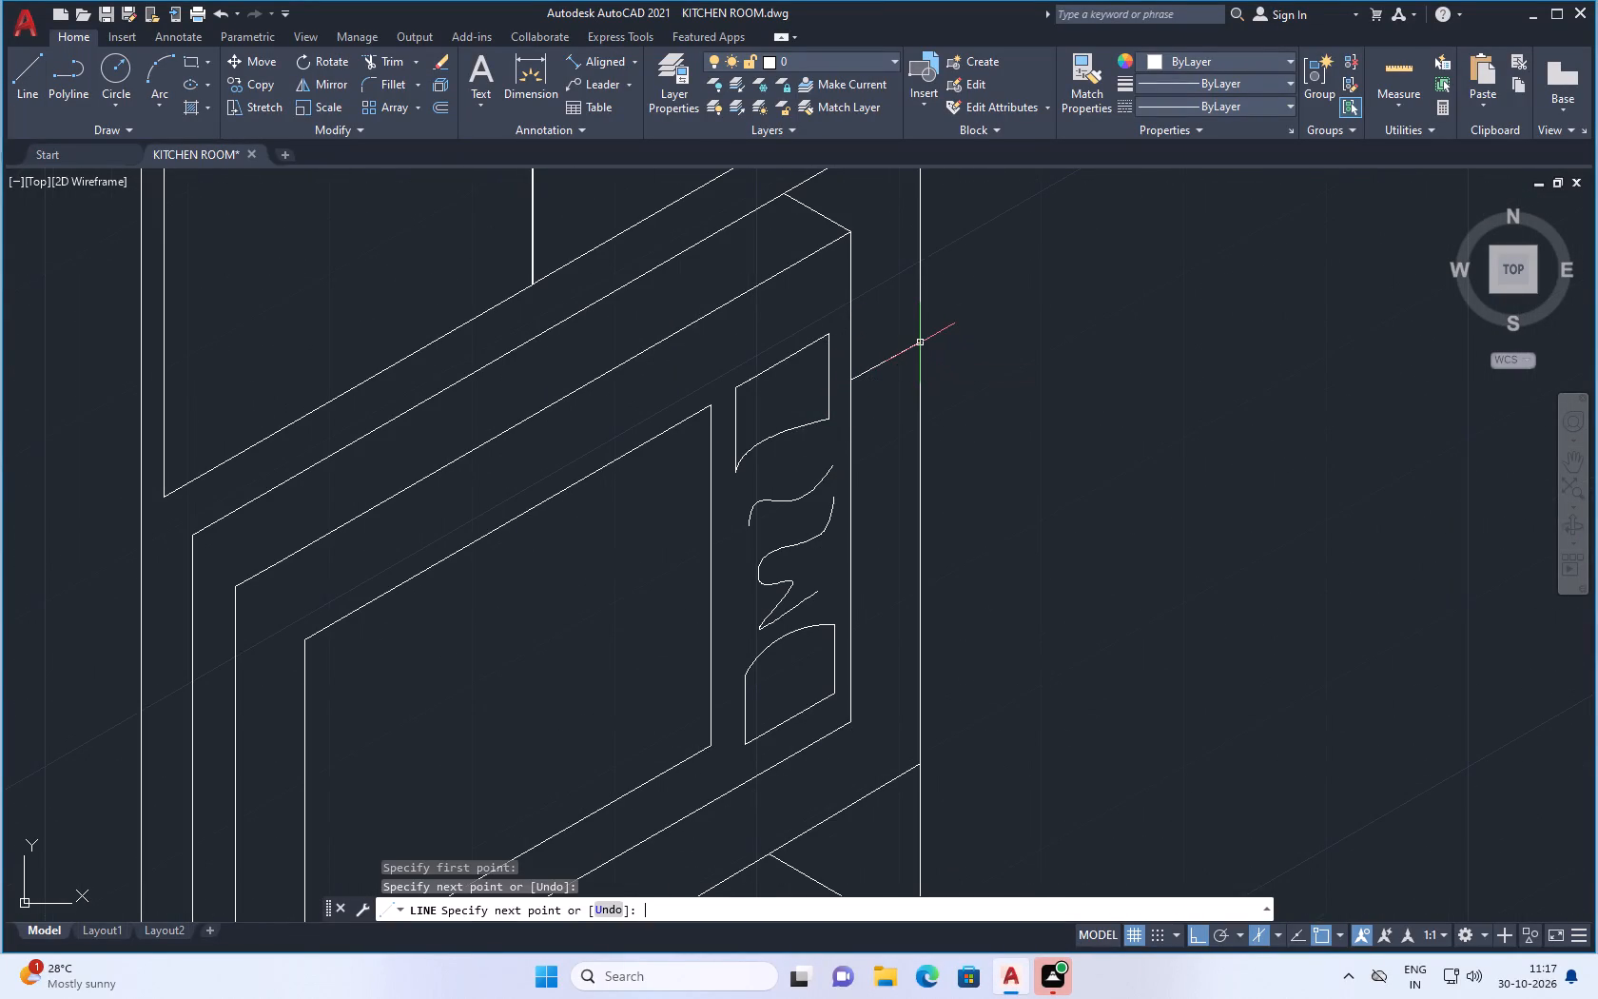
pyautogui.press('space')
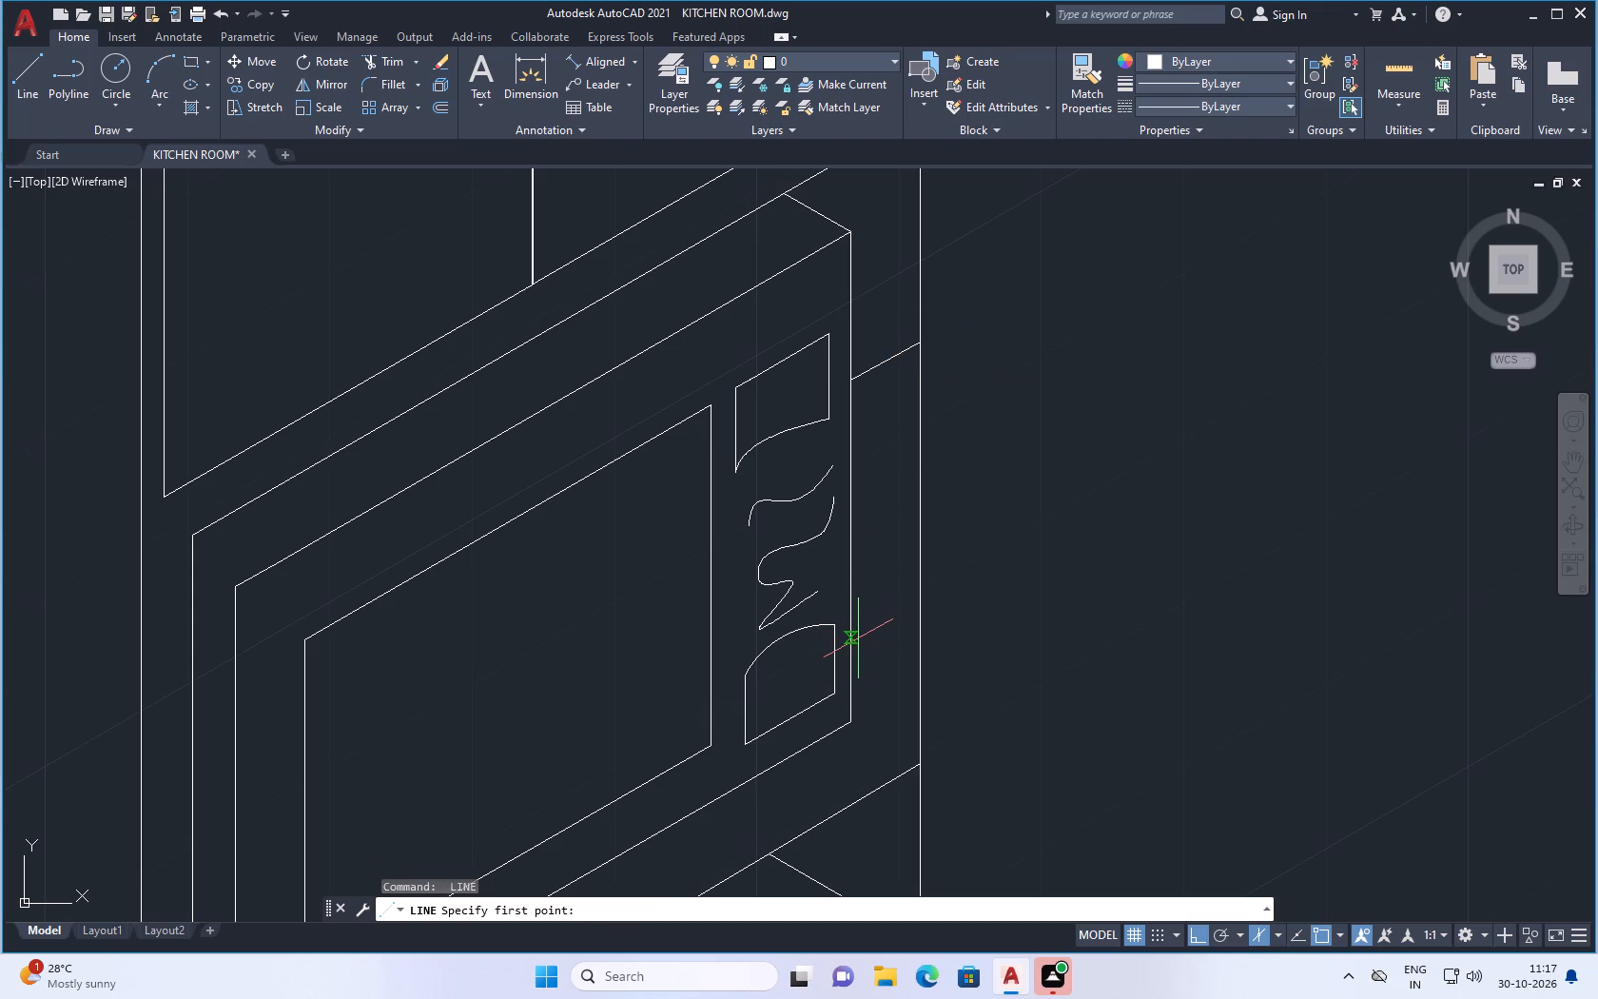
pyautogui.press('Escape')
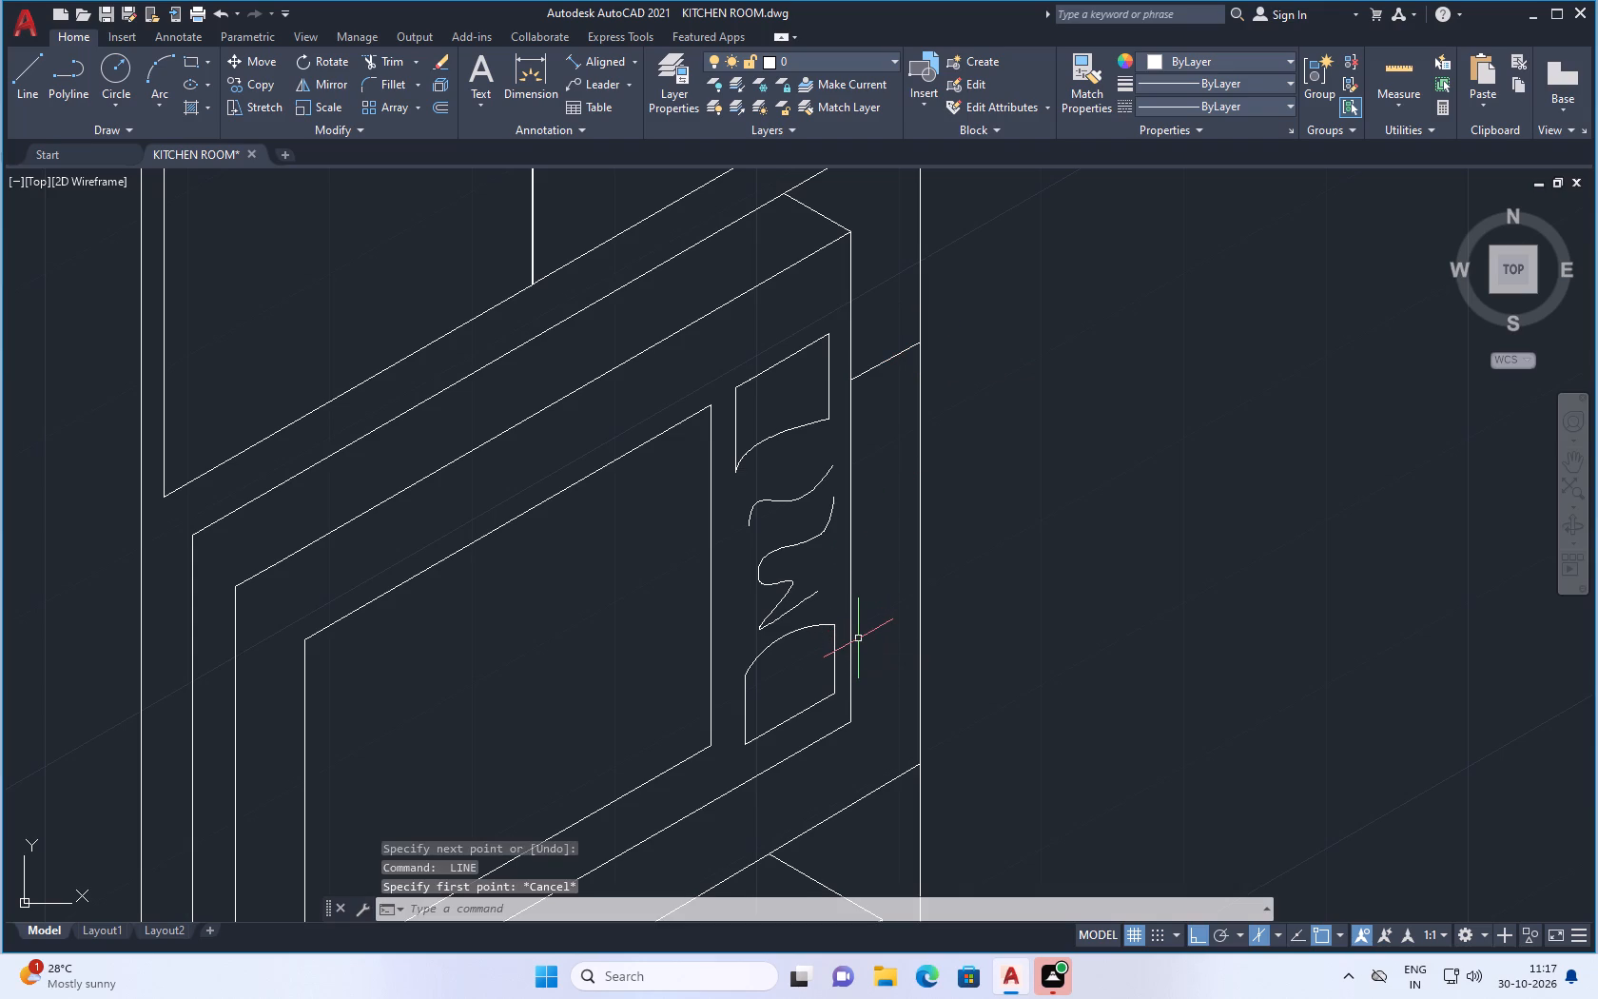
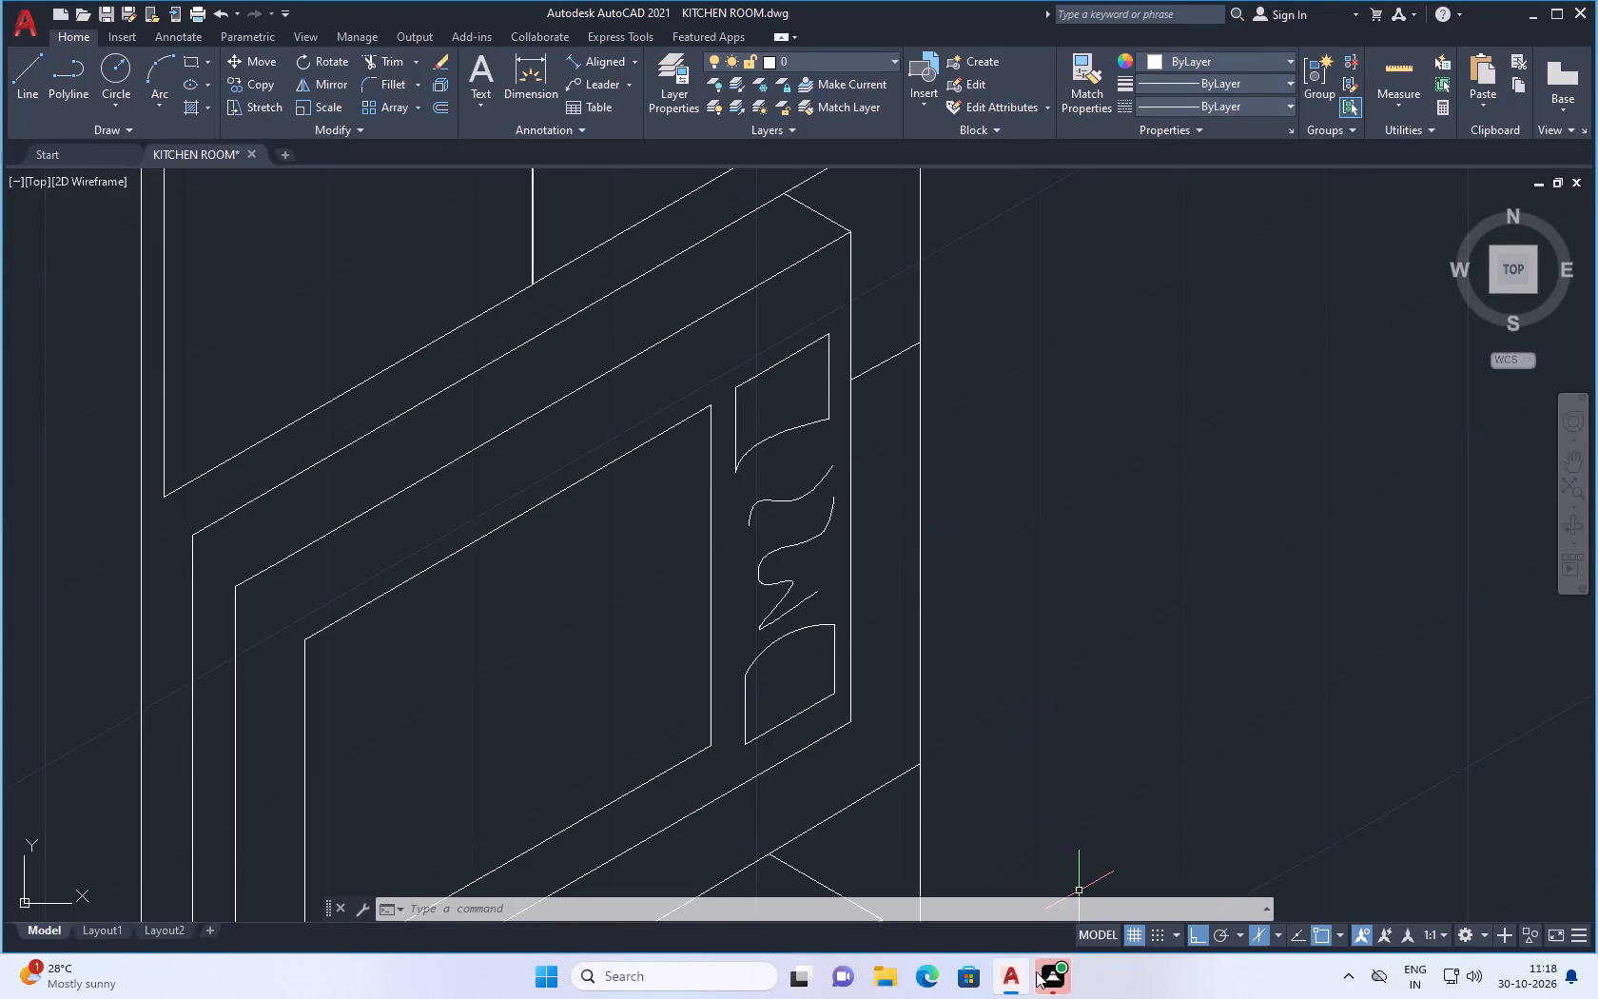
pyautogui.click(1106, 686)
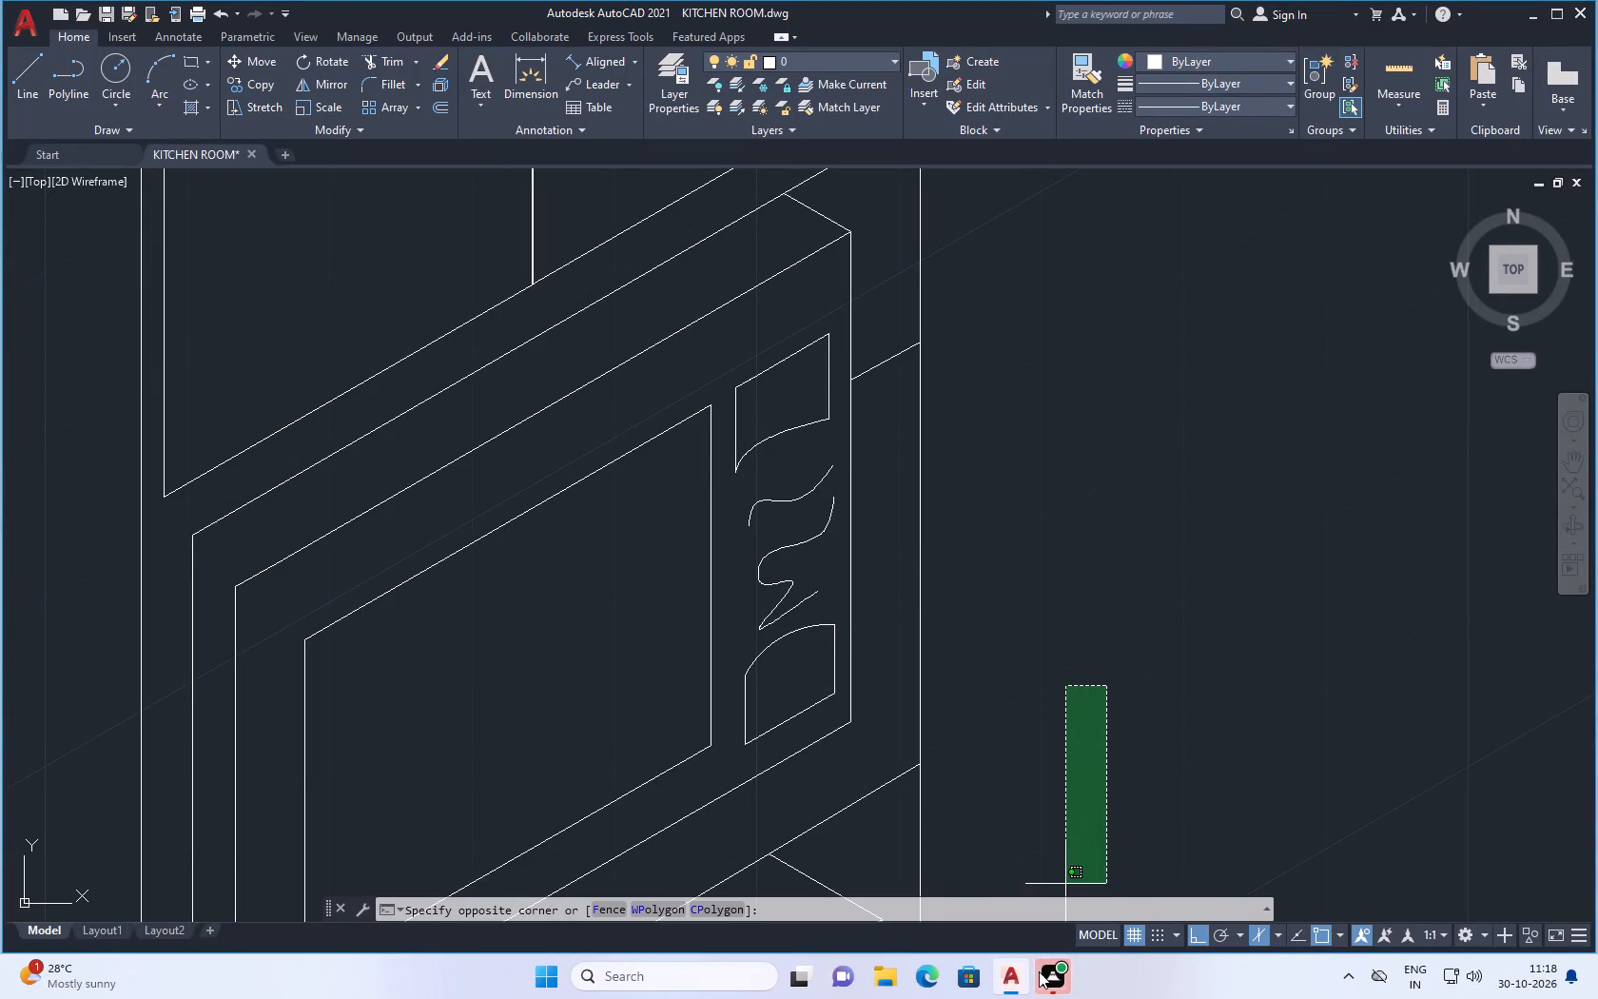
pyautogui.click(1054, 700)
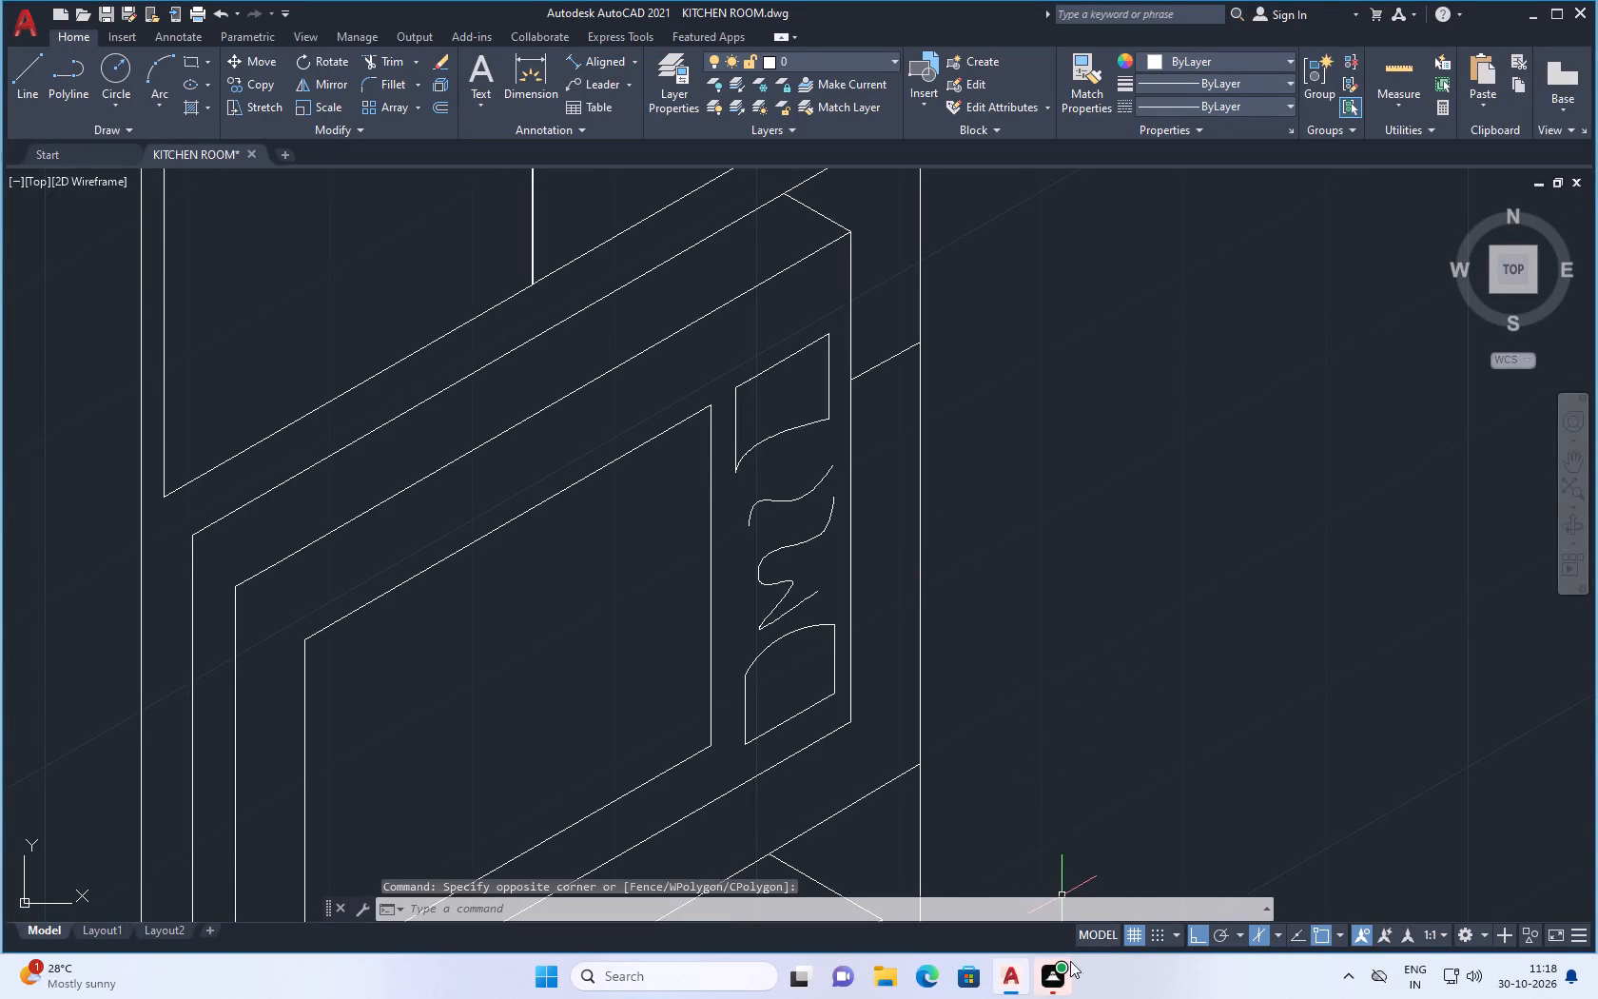
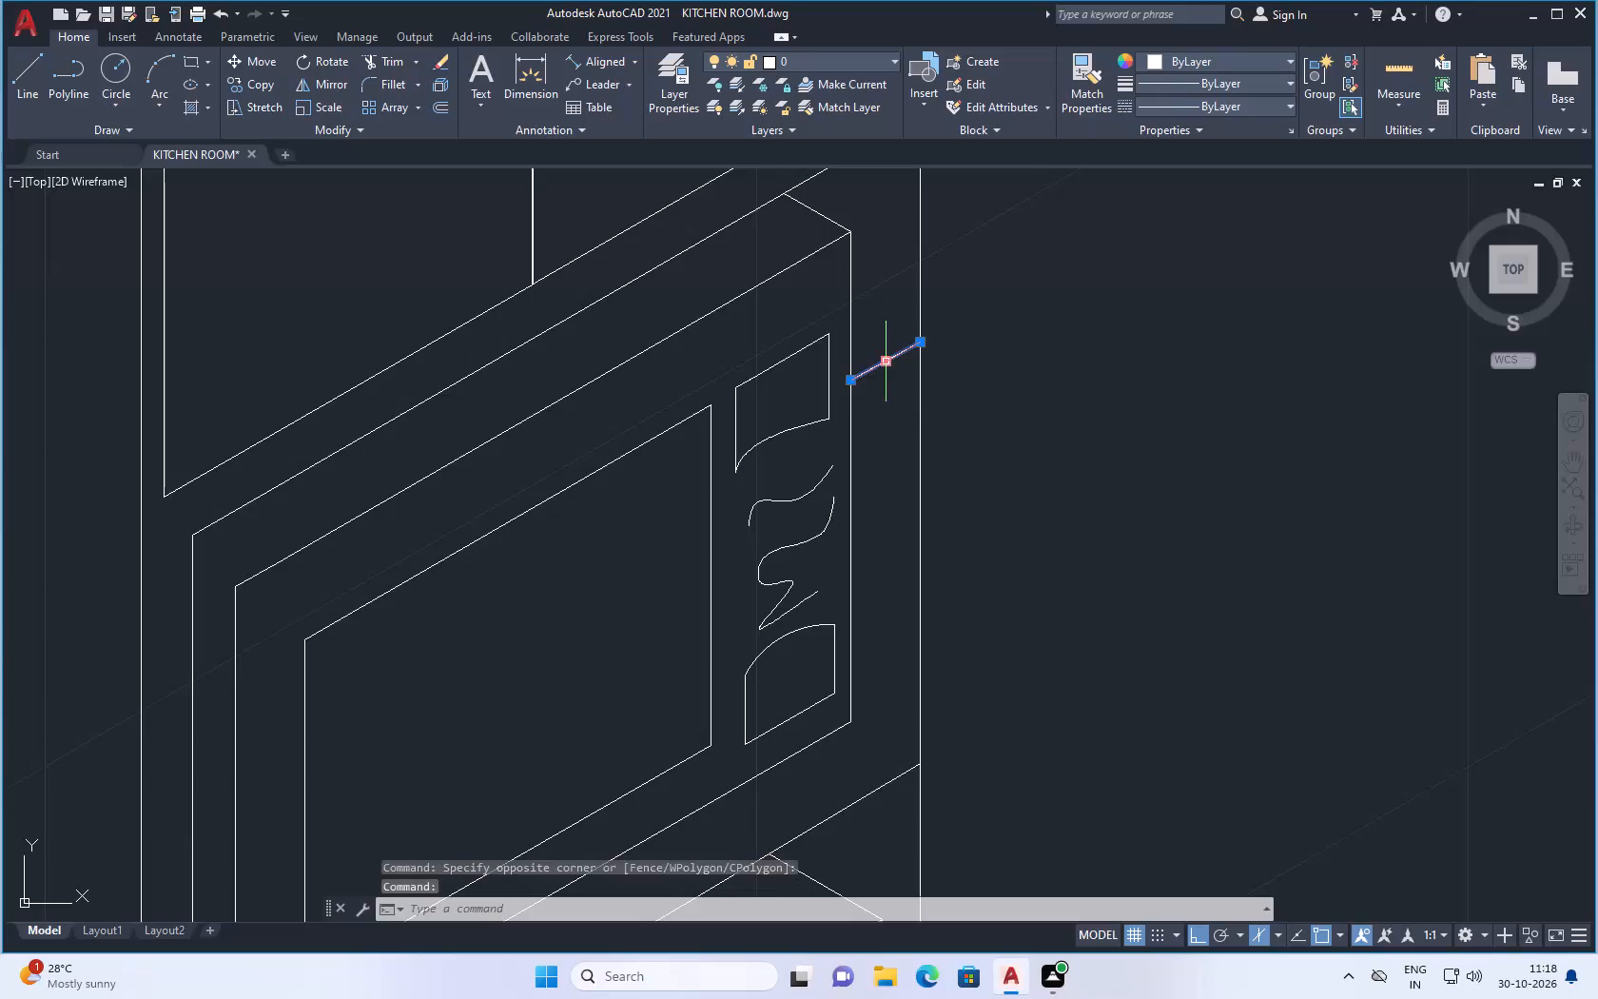
# Erase the selected short connecting line between the oven front and the tall unit's outer edge.
pyautogui.press('Delete')
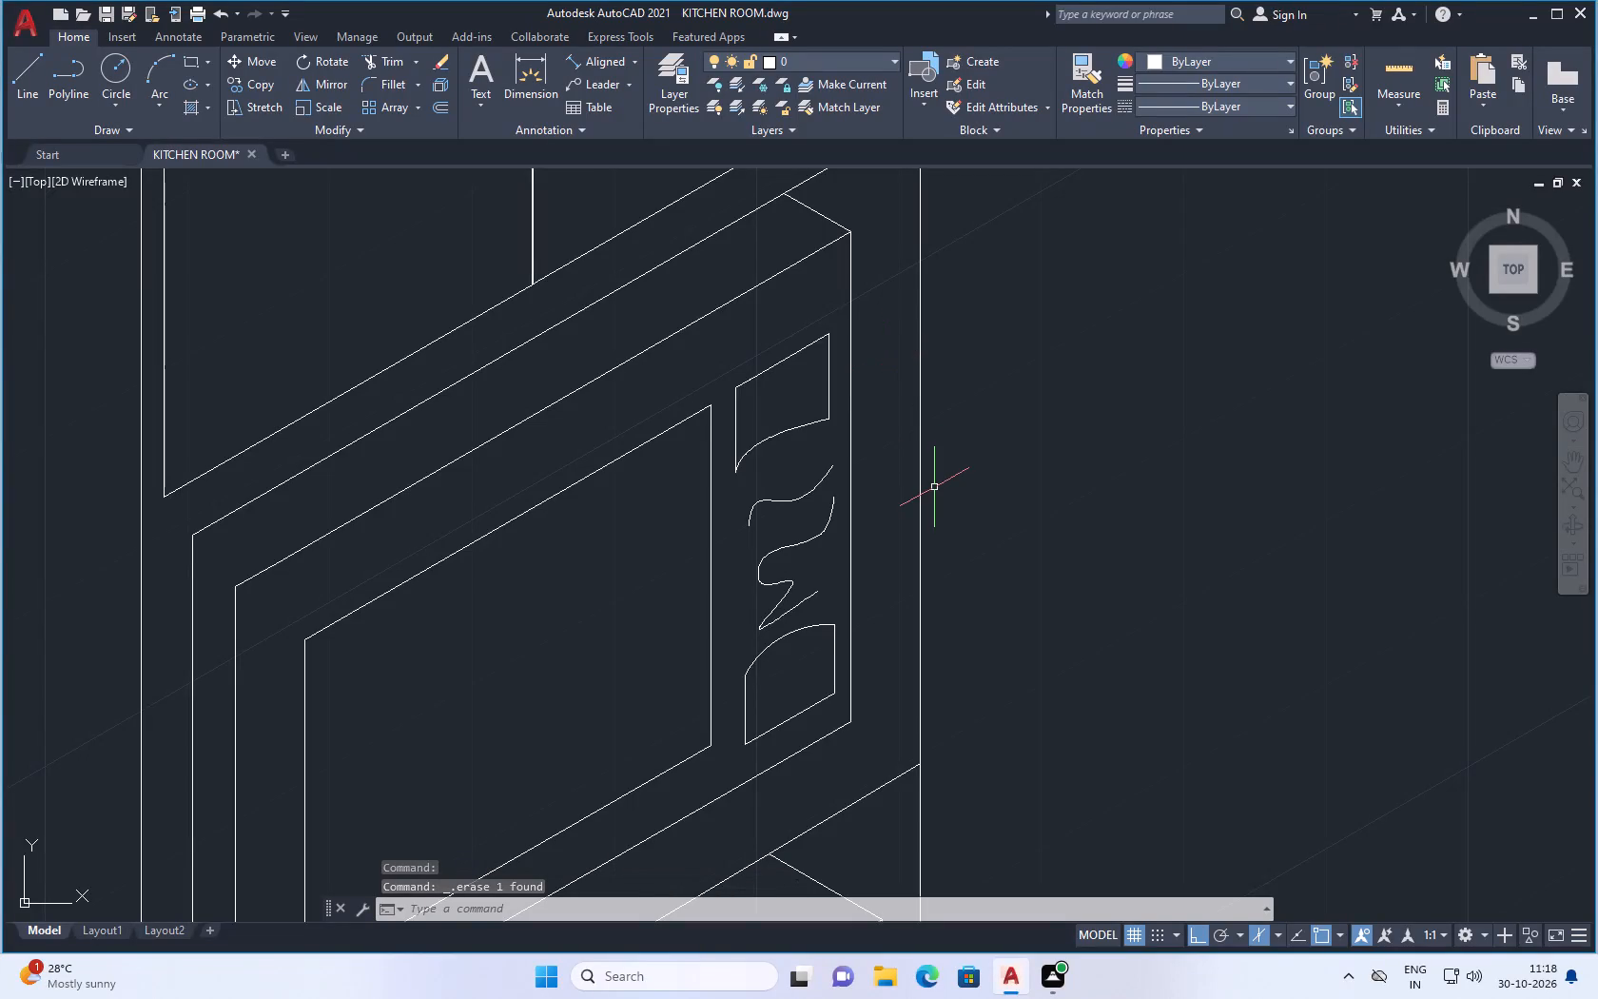
# Draw an isometric line about 18 units long below the curved shelf, ending on the unit's inner right vertical edge.
pyautogui.scroll(-2, 926, 510)
pyautogui.moveTo(33, 68); pyautogui.dragTo(51, 82)
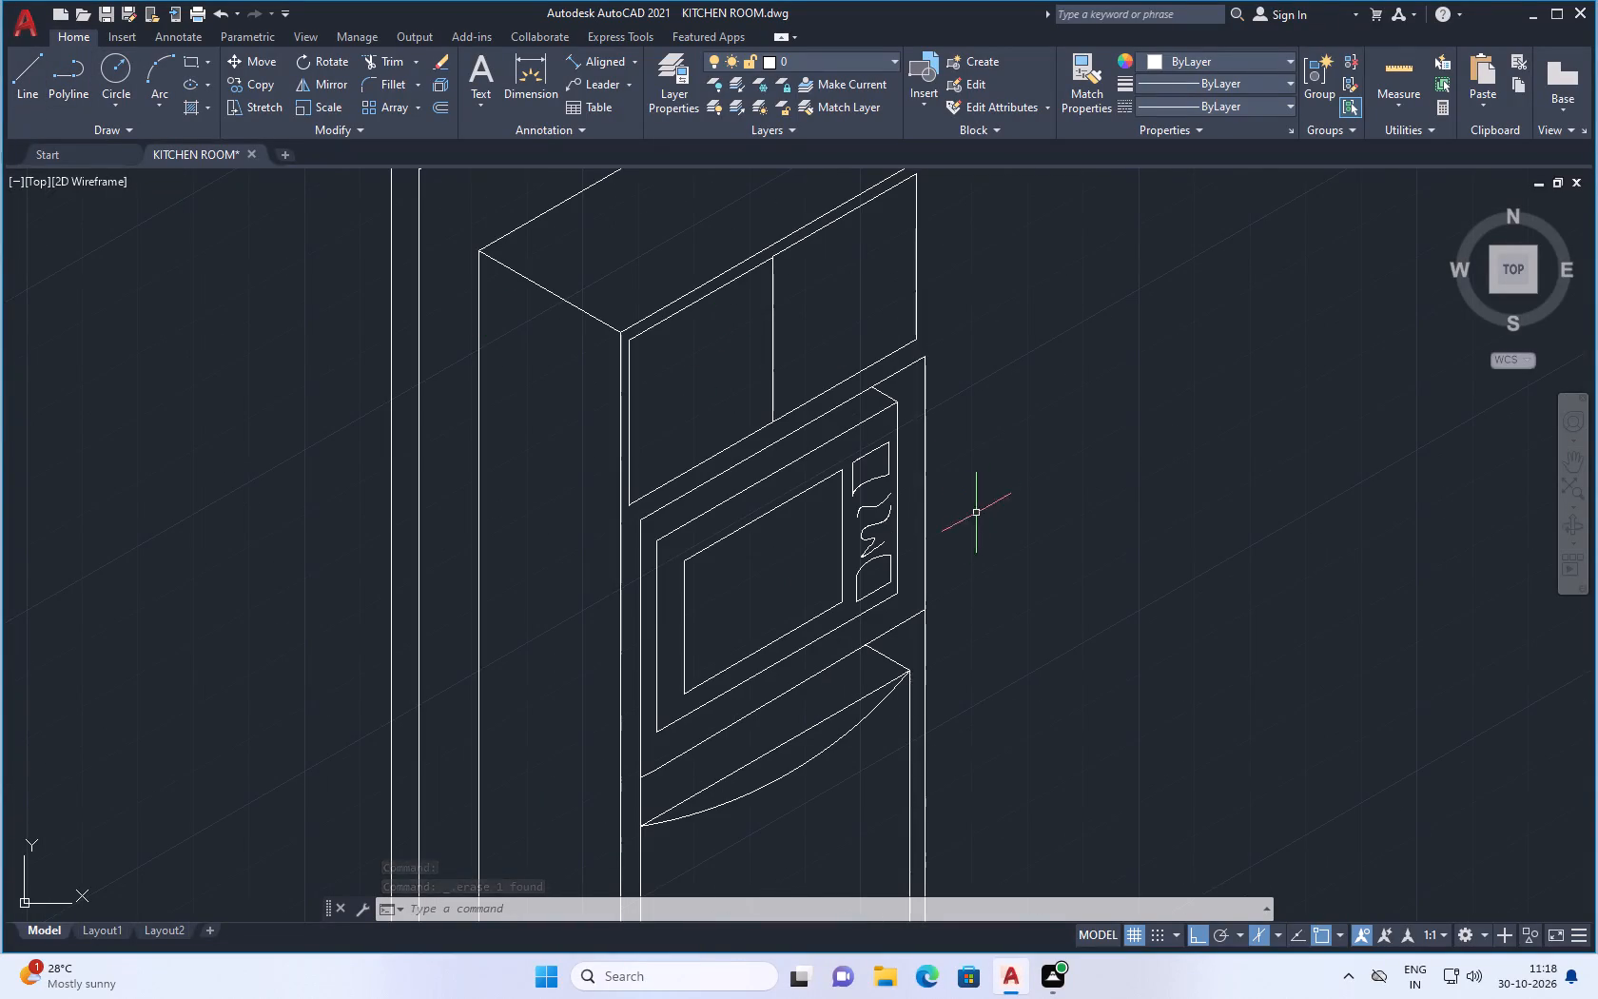
pyautogui.scroll(-3, 965, 521)
pyautogui.scroll(3, 926, 579)
pyautogui.moveTo(797, 680); pyautogui.dragTo(809, 676)
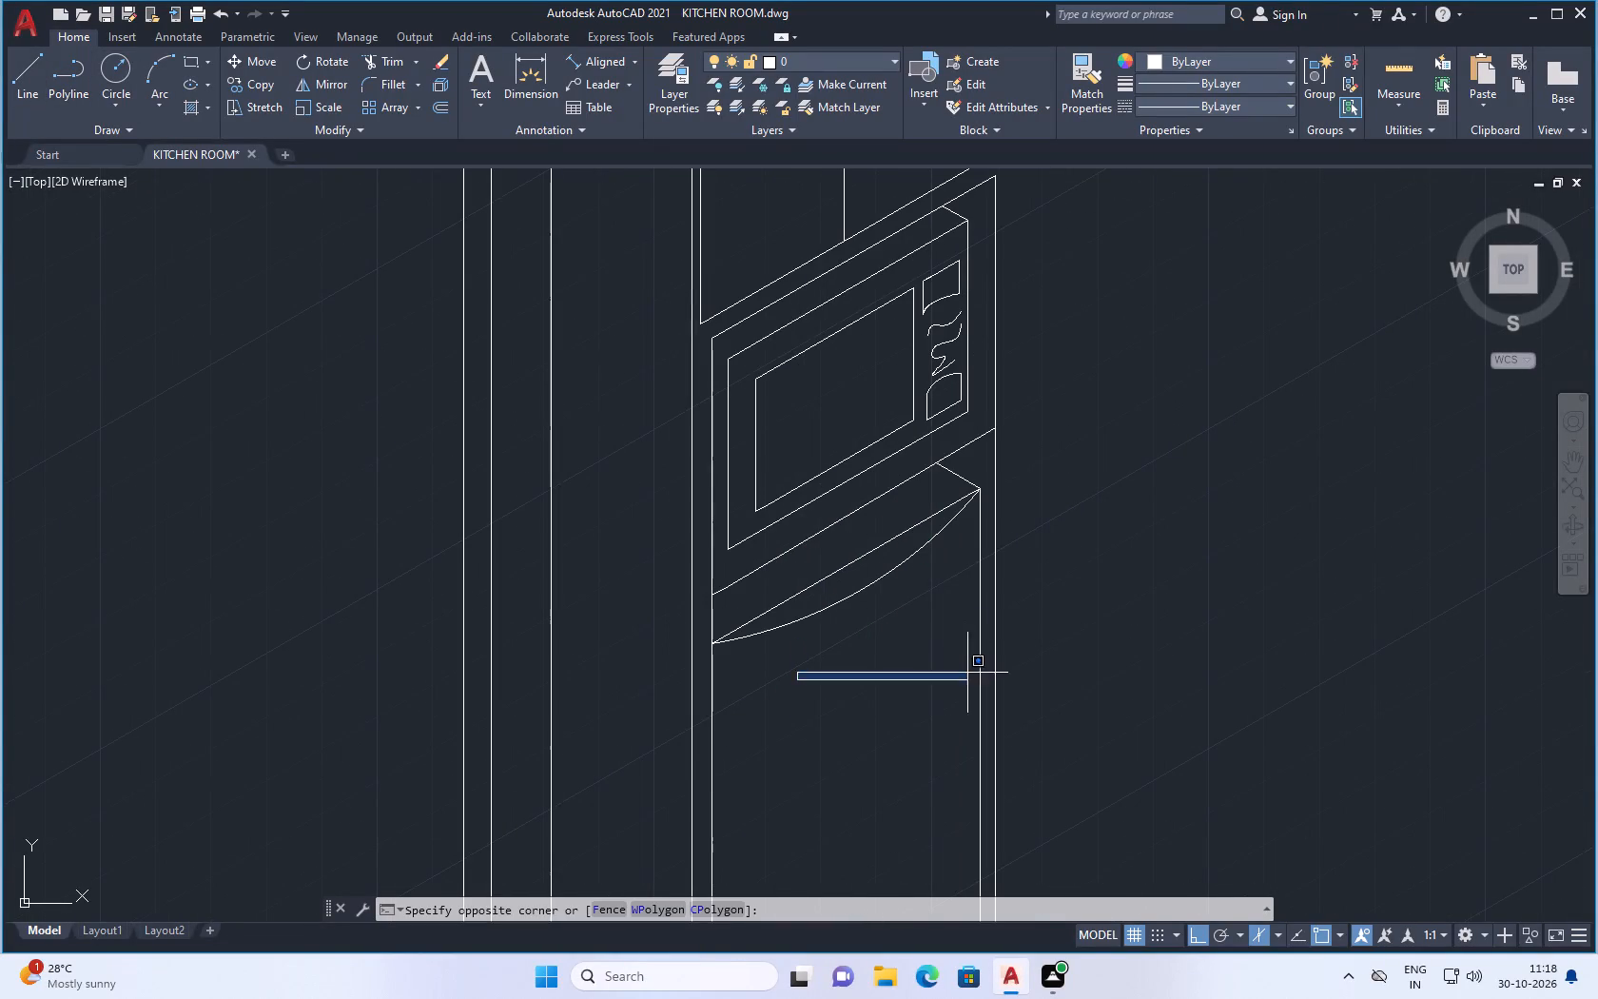
pyautogui.click(895, 676)
pyautogui.click(20, 69)
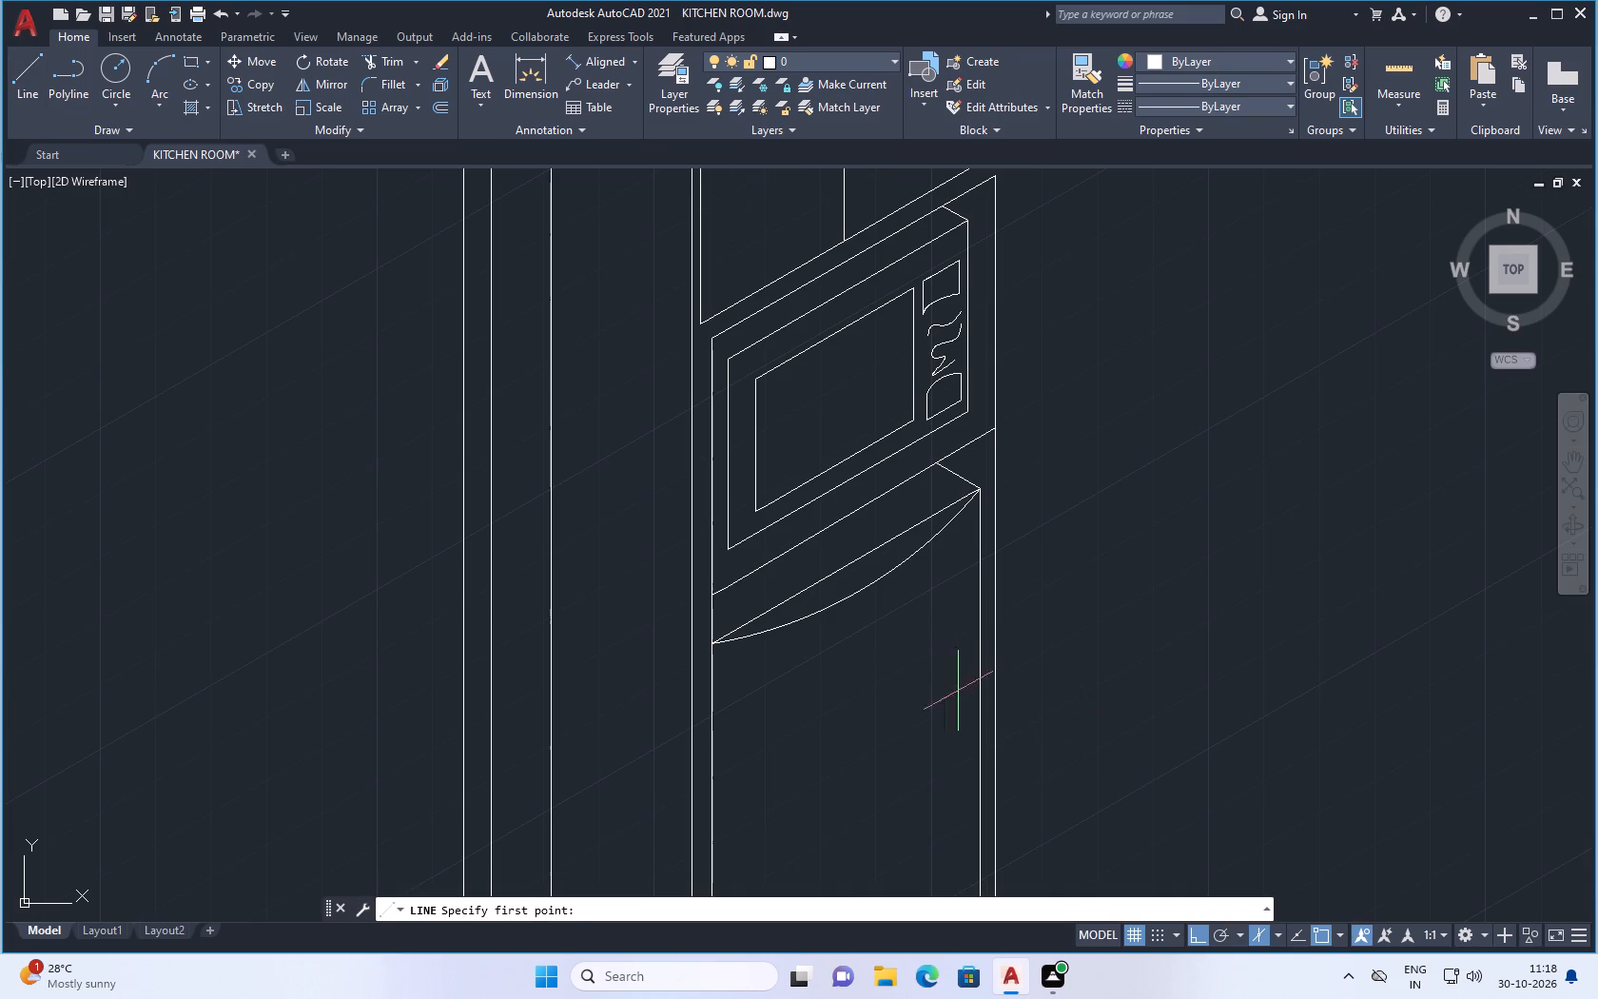
pyautogui.click(876, 653)
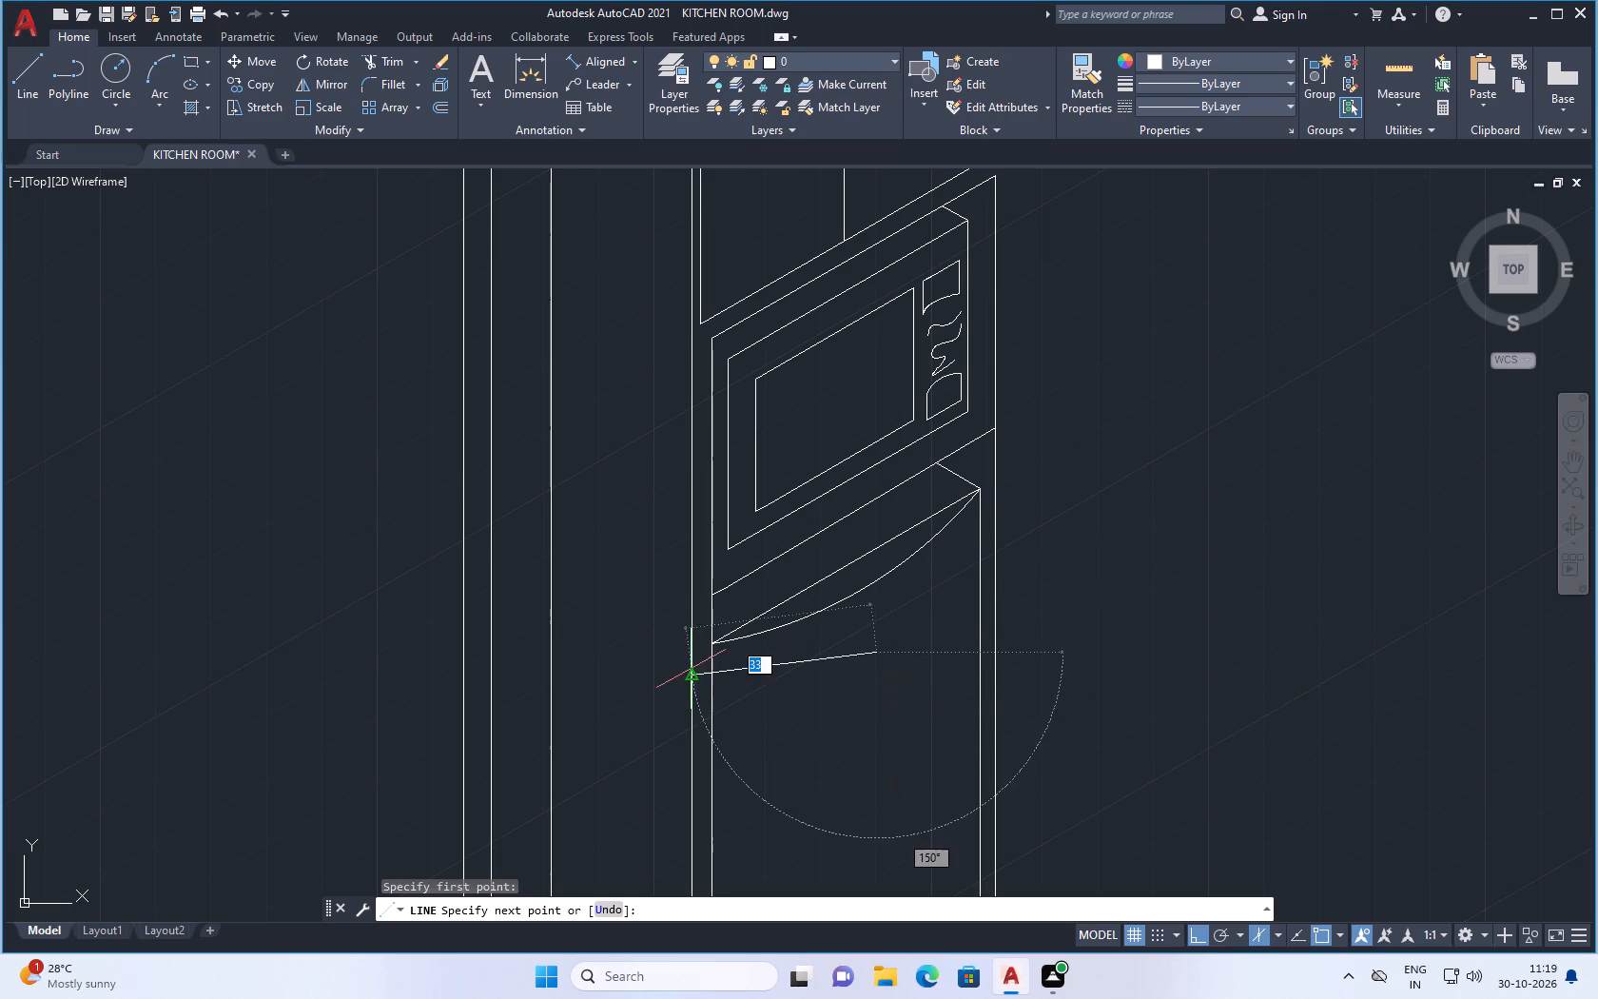
pyautogui.scroll(1, 928, 637)
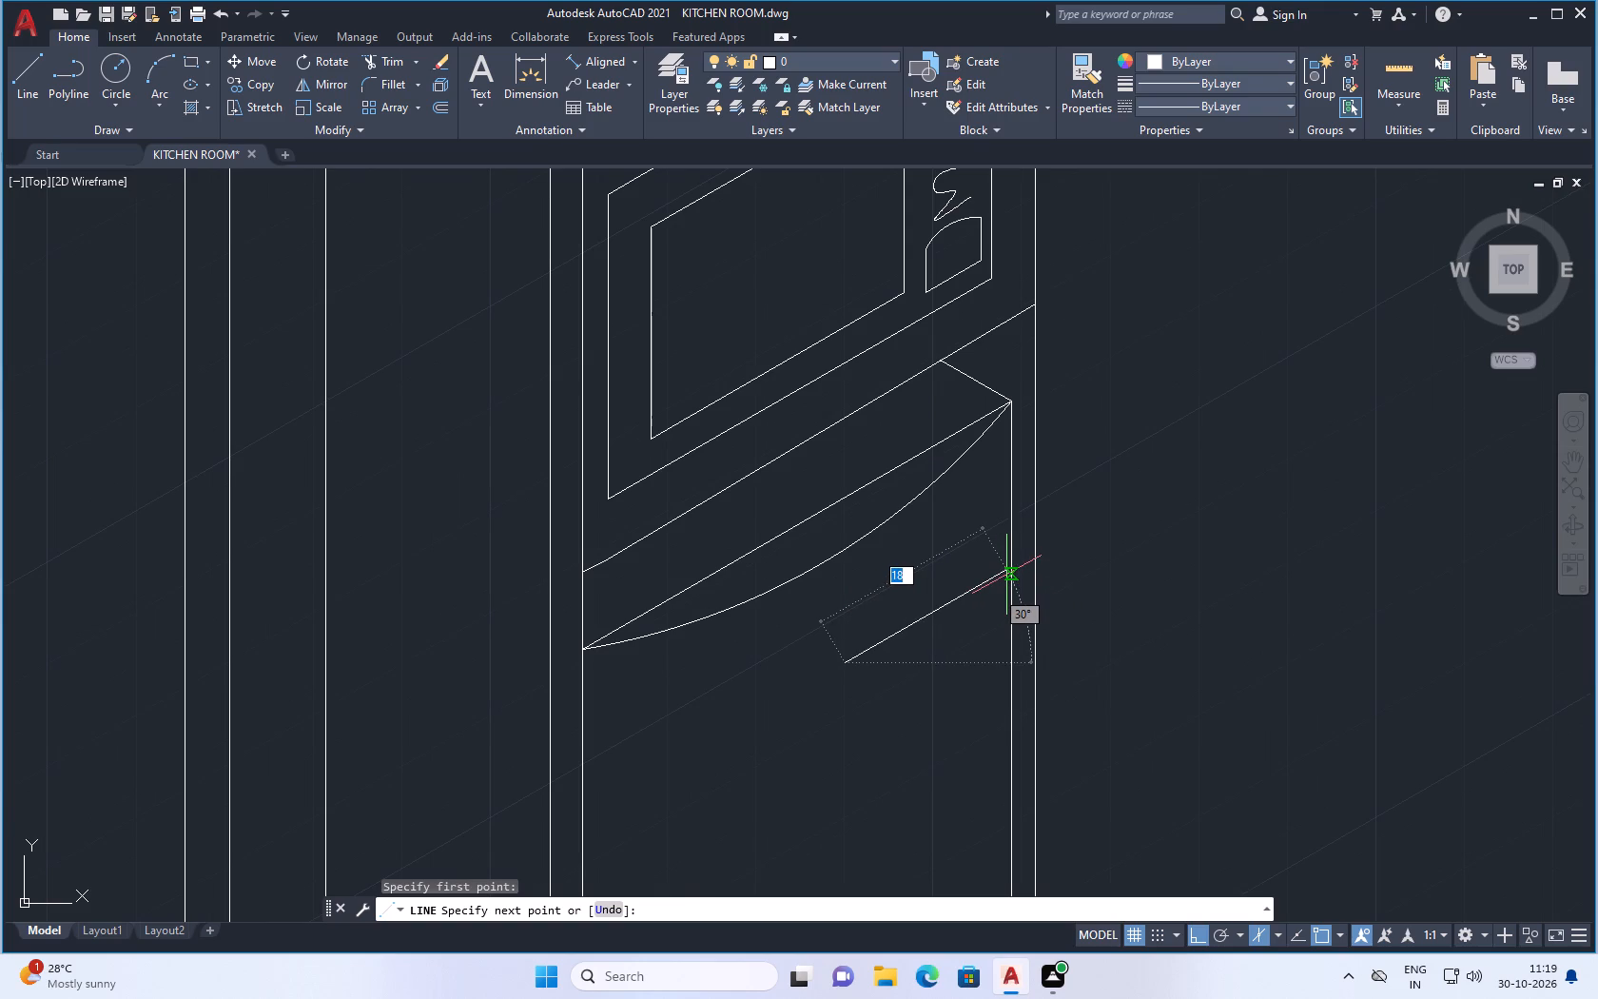
pyautogui.click(1006, 575)
pyautogui.press('space')
# Complete the narrow strip with a vertical line about 5 units long and a parallel line back to the inner right edge.
pyautogui.press('space')
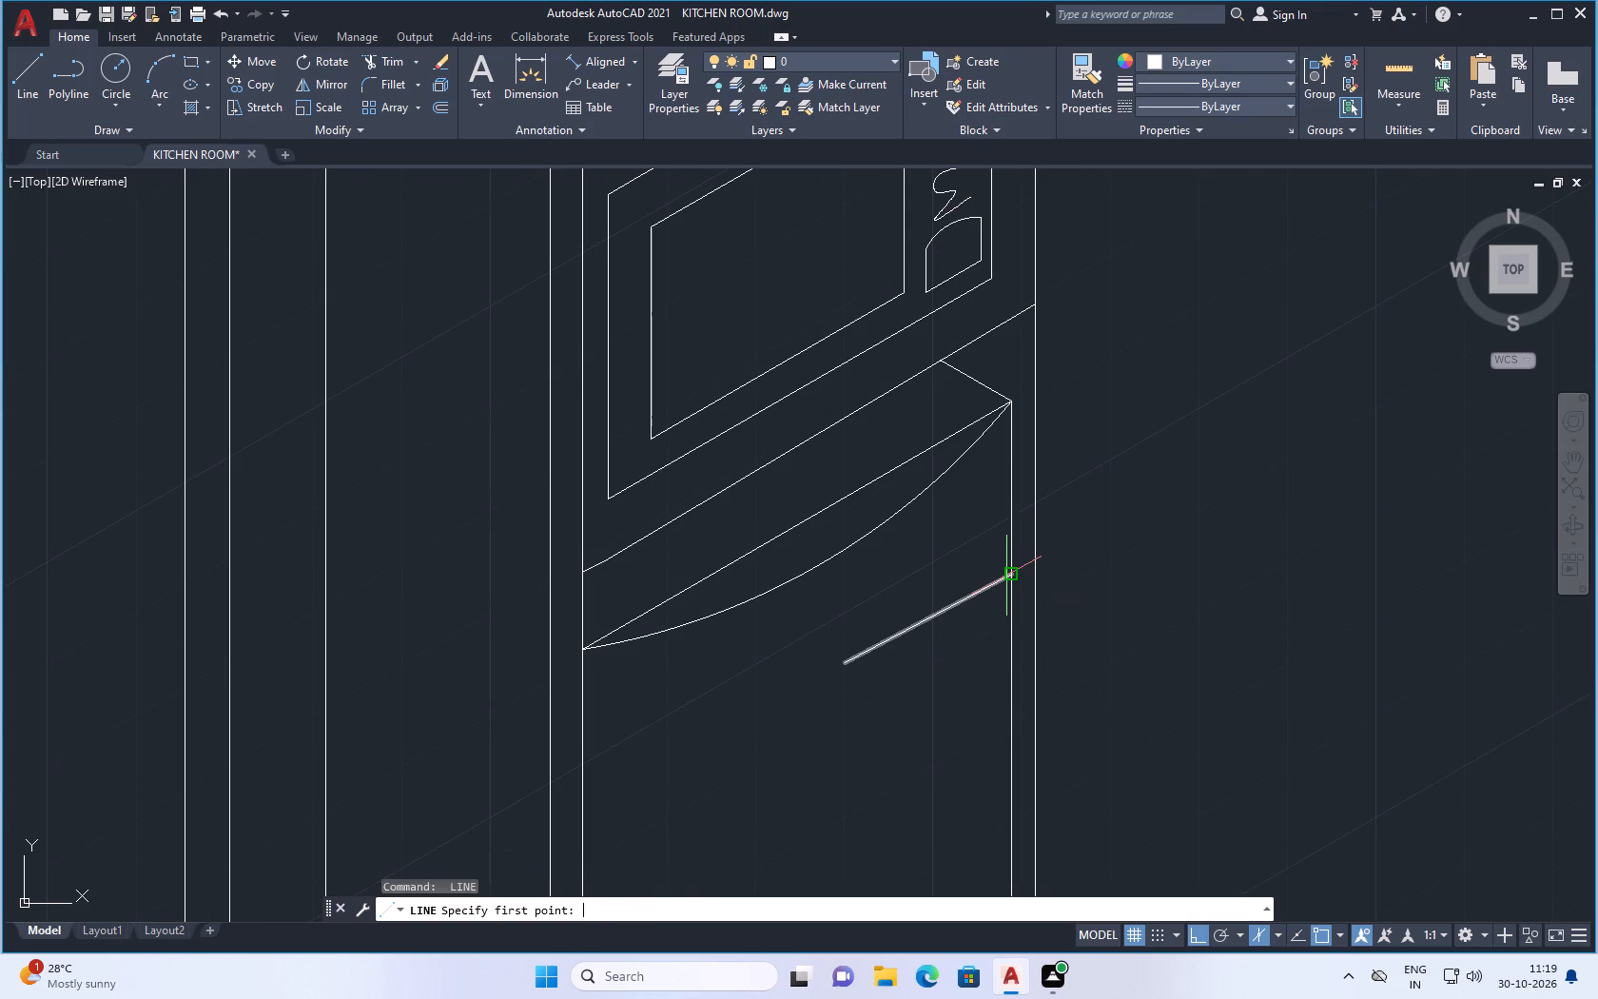
pyautogui.scroll(2, 1006, 576)
pyautogui.scroll(-1, 1040, 488)
pyautogui.scroll(-3, 890, 559)
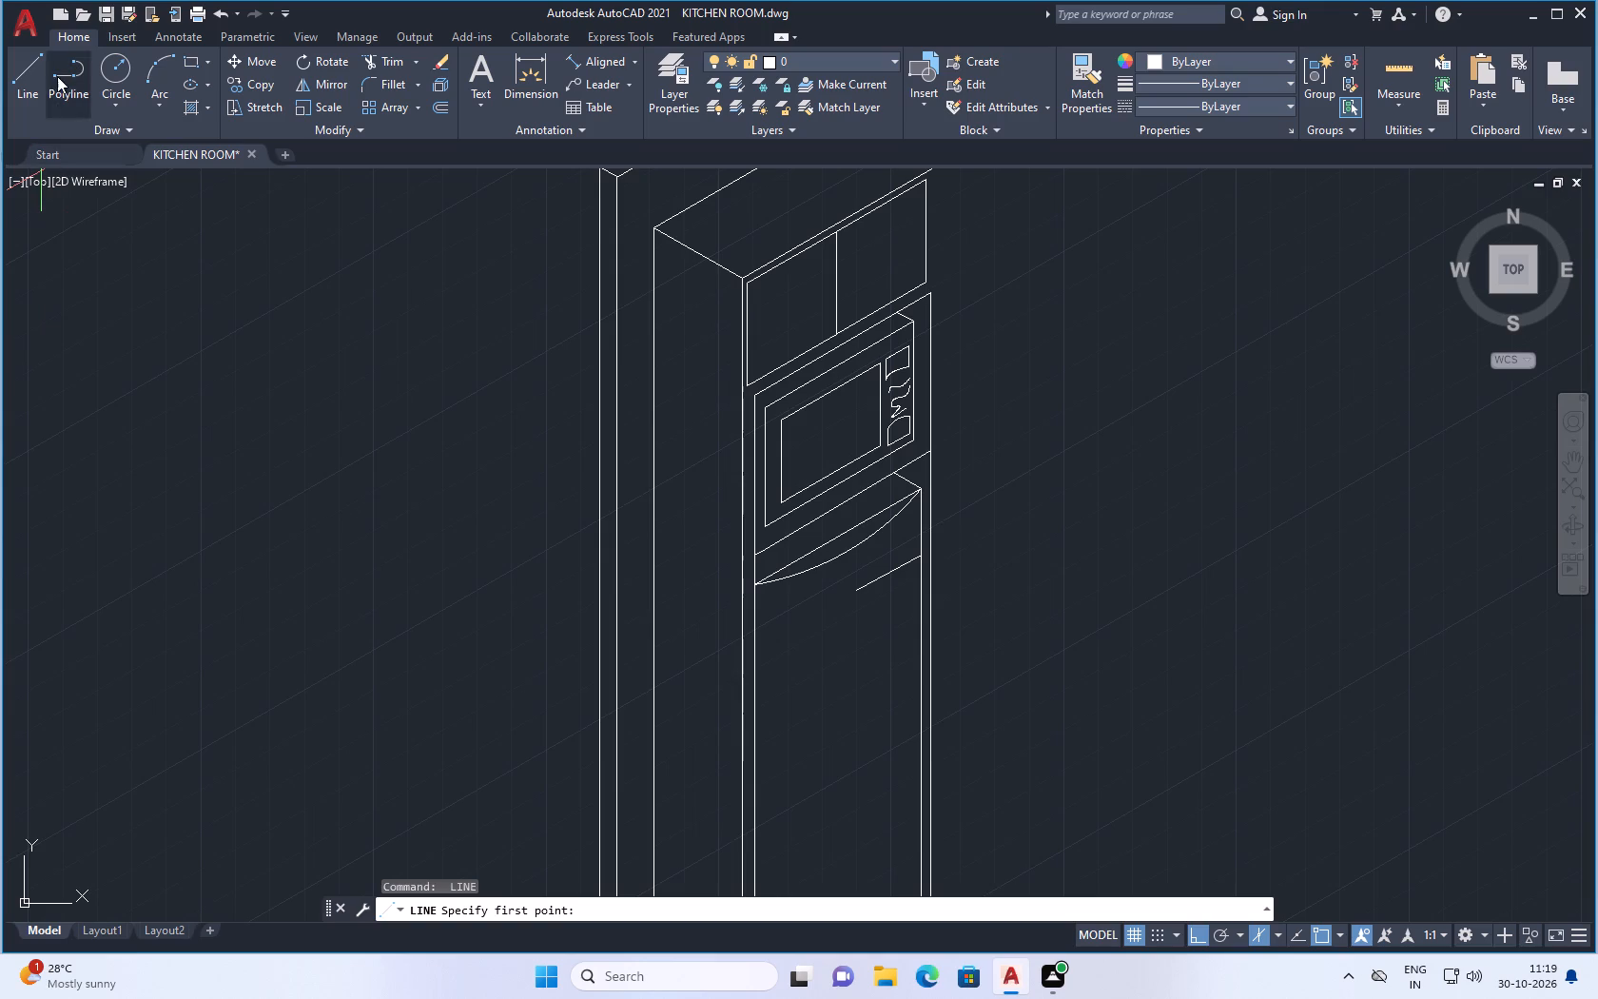
pyautogui.click(3, 88)
pyautogui.scroll(-1, 704, 653)
pyautogui.scroll(2, 822, 633)
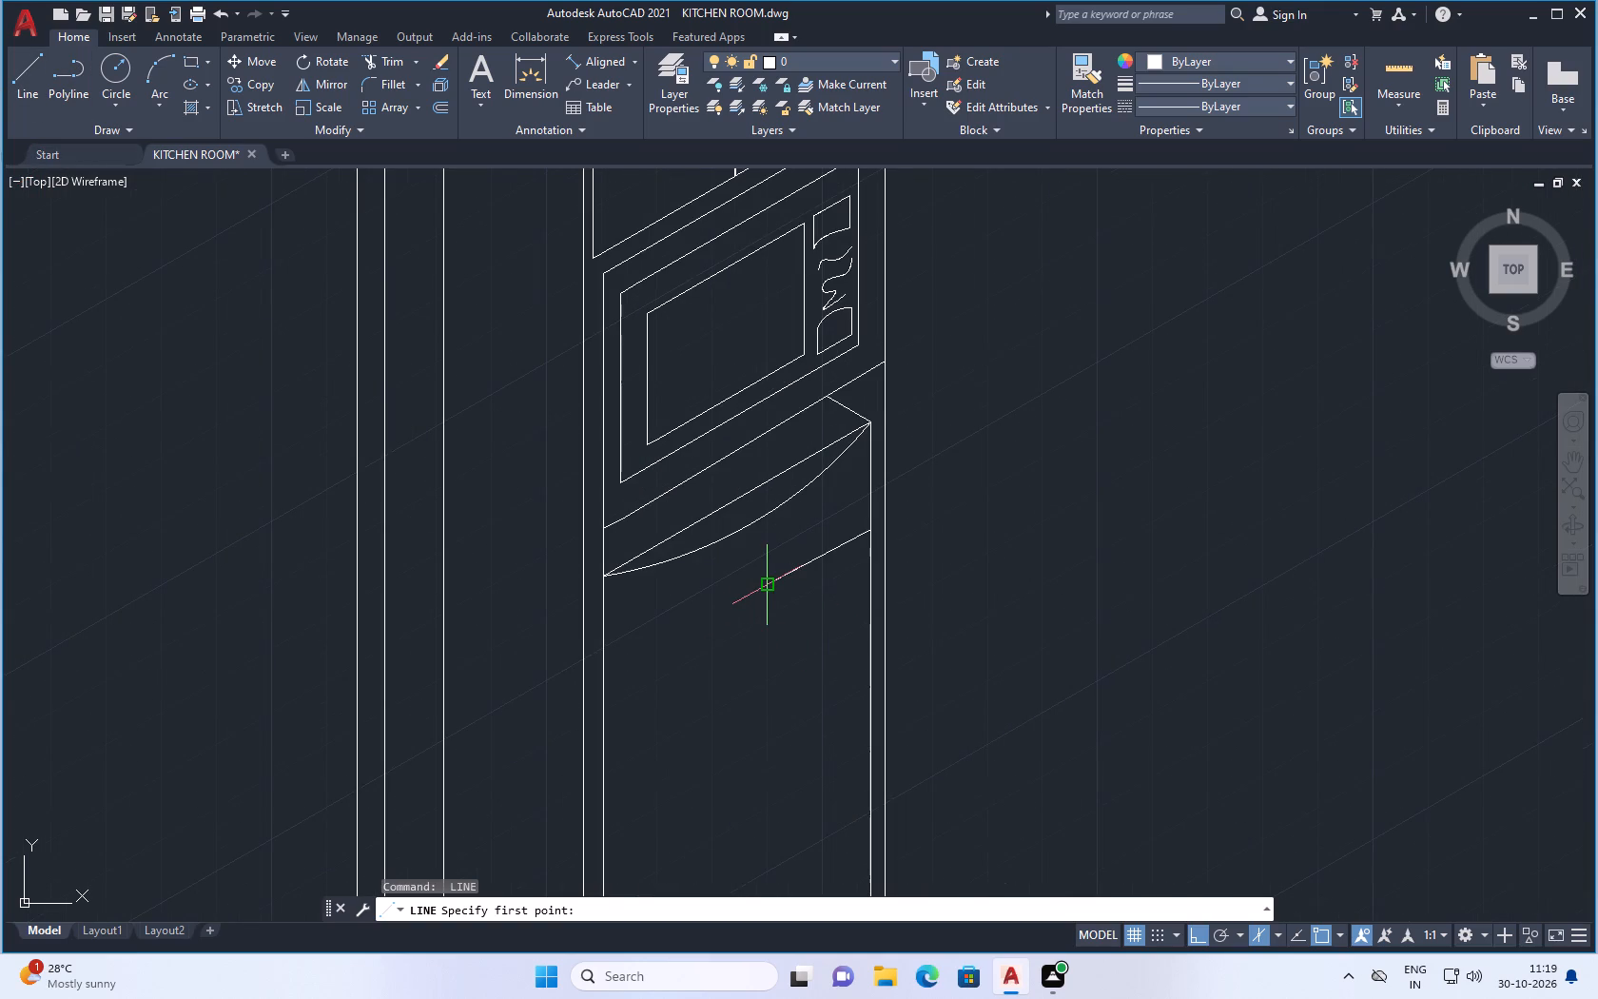
pyautogui.click(766, 587)
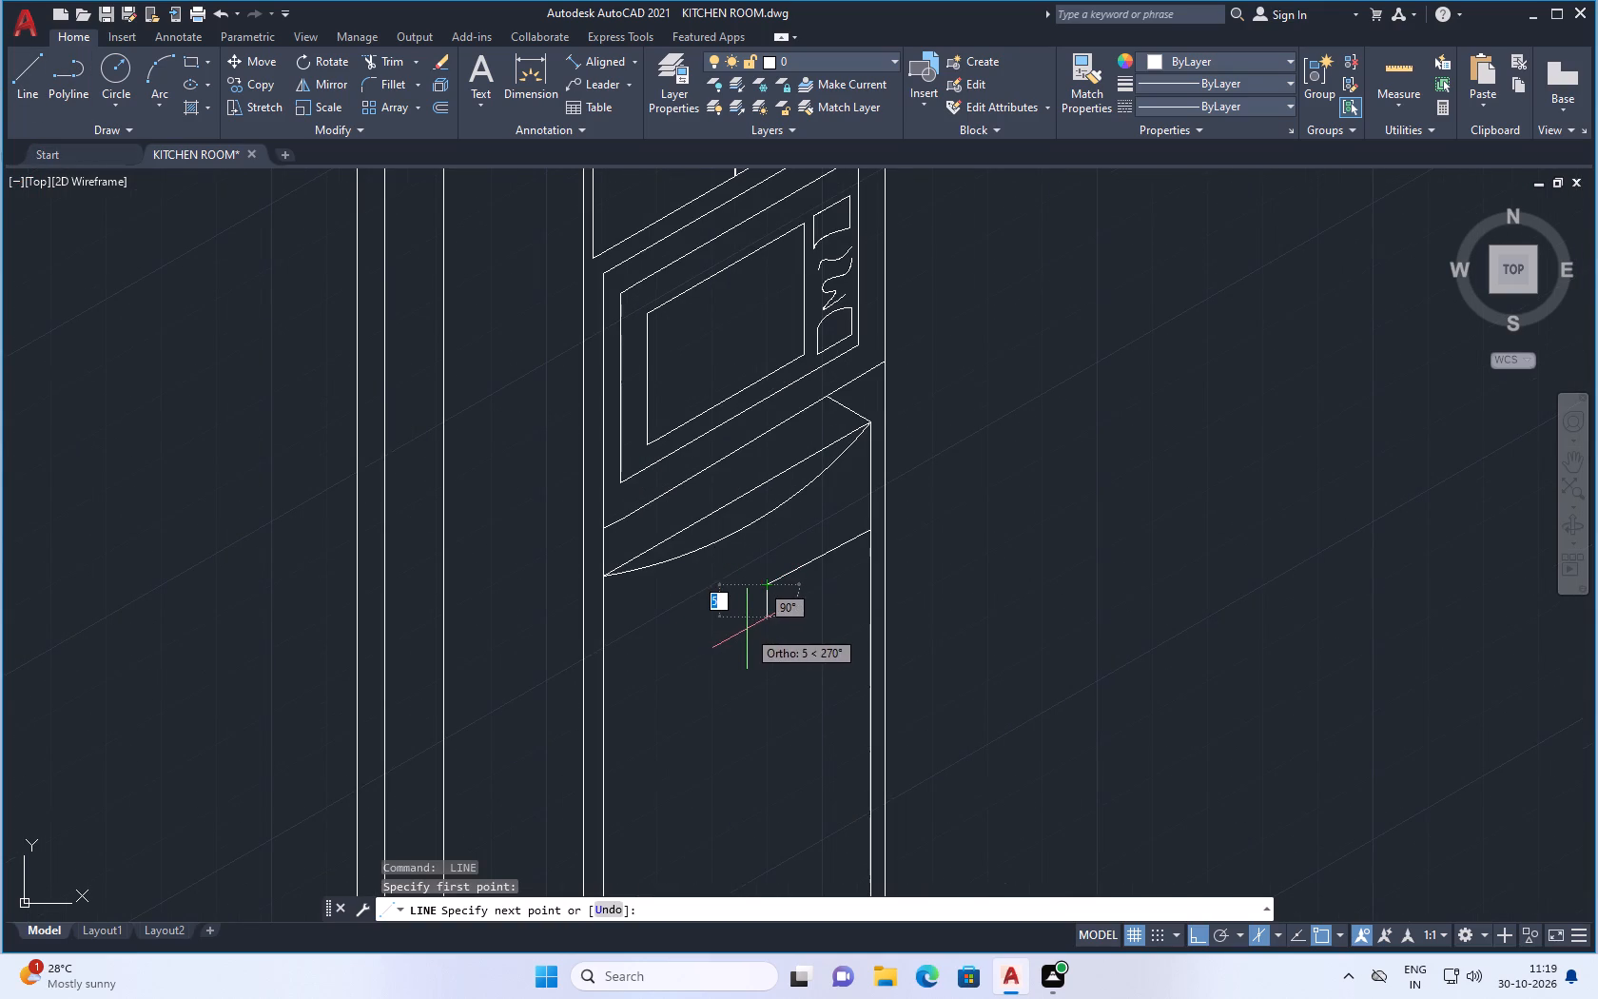
pyautogui.scroll(1, 774, 610)
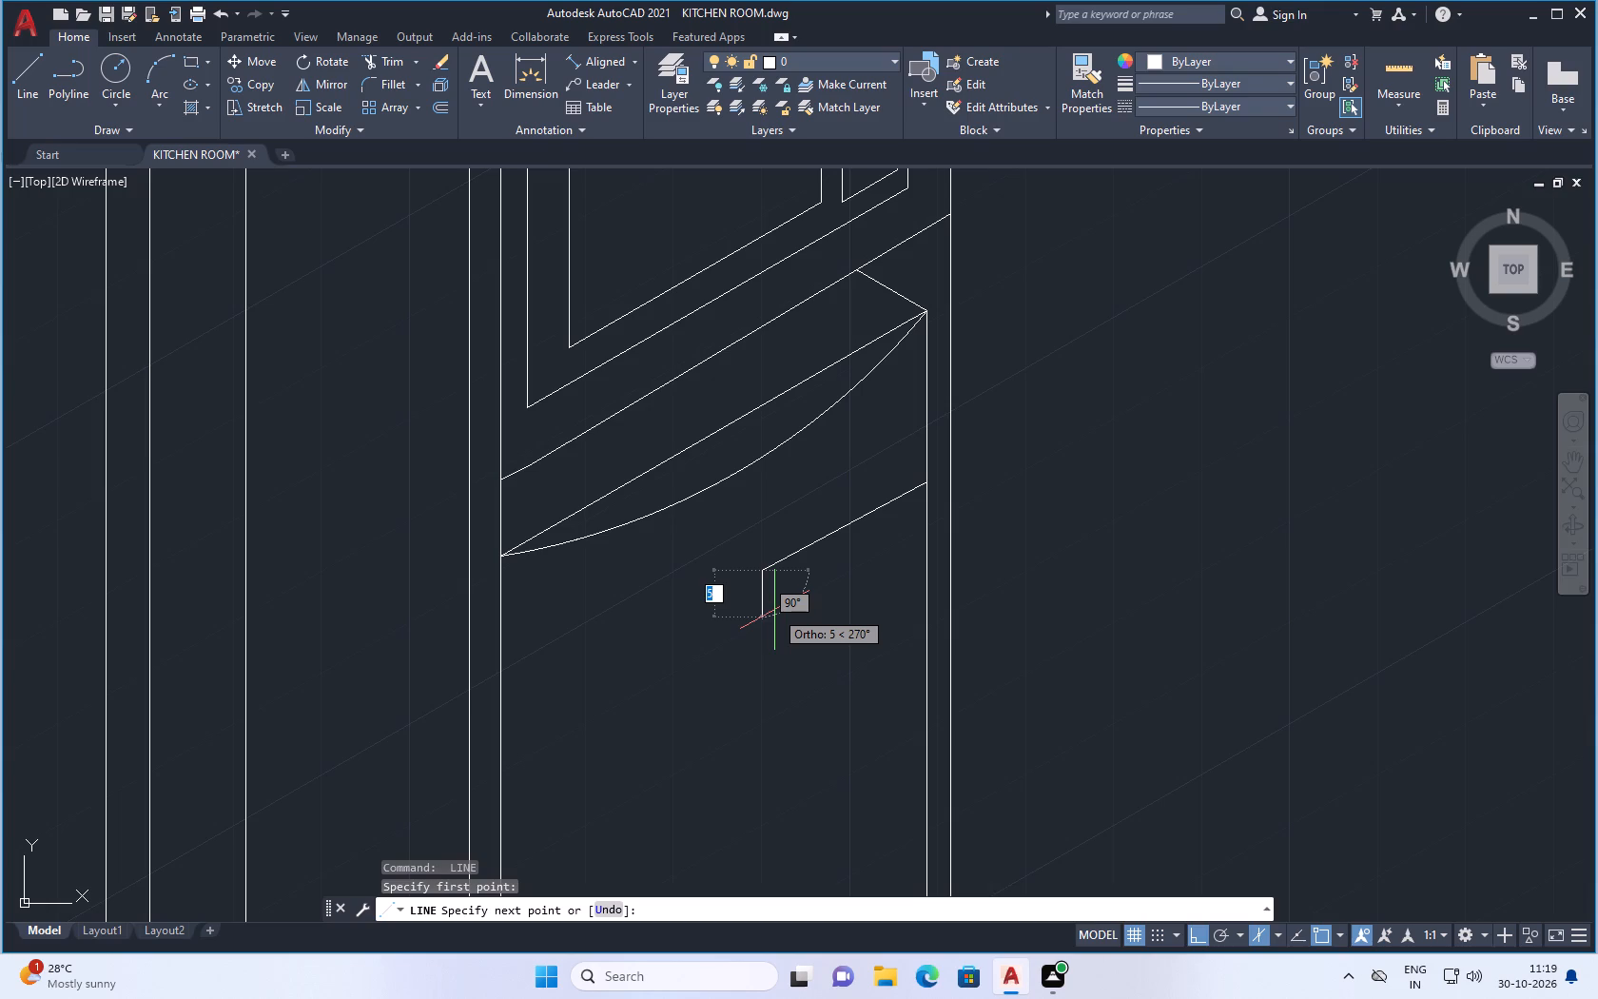
pyautogui.click(774, 610)
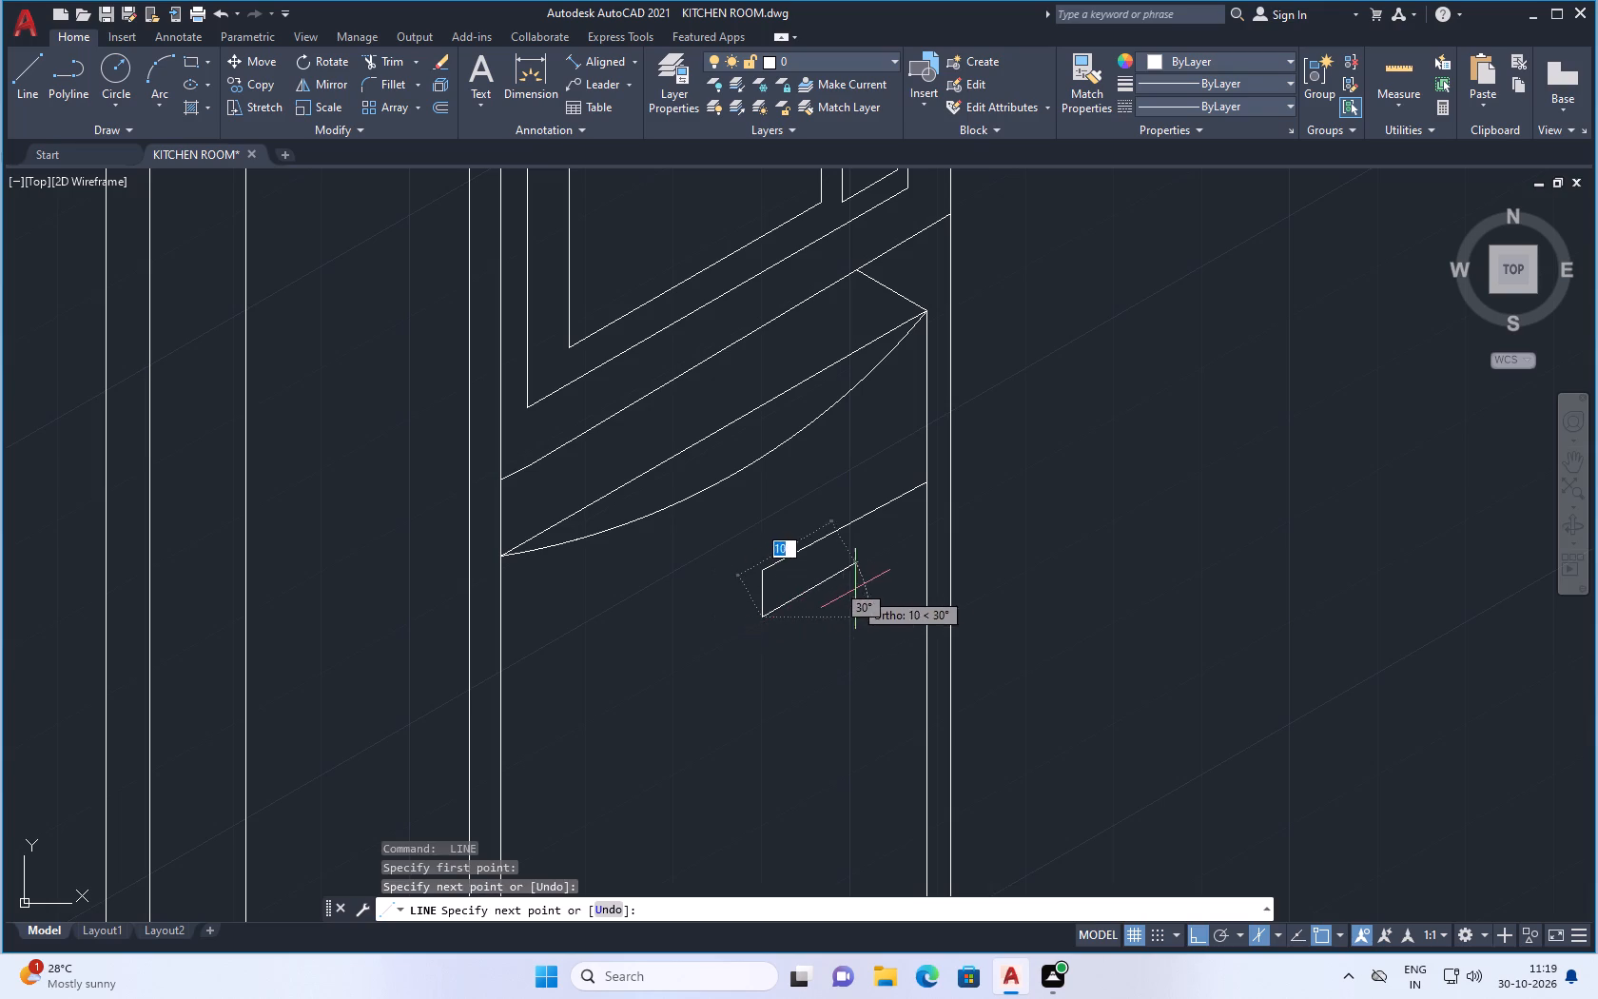
pyautogui.click(927, 521)
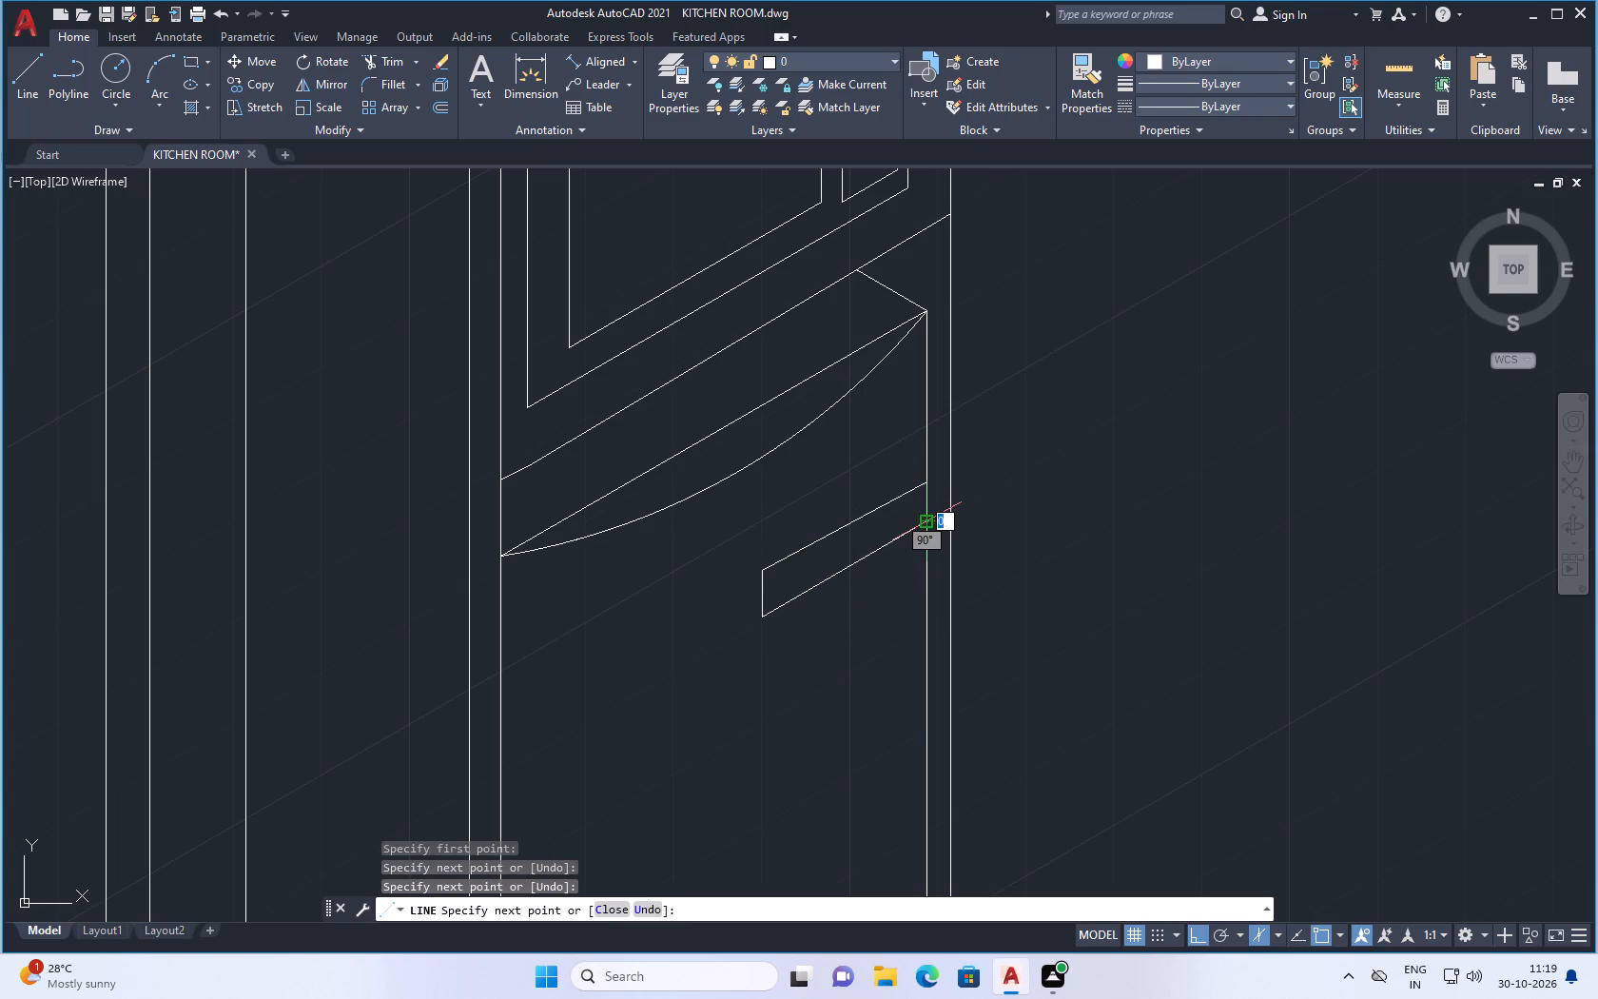
pyautogui.press('space')
# Draw a tall four-sided isometric panel below the narrow strip, with a top line about 36 units long and a left side crossing it.
pyautogui.press('space')
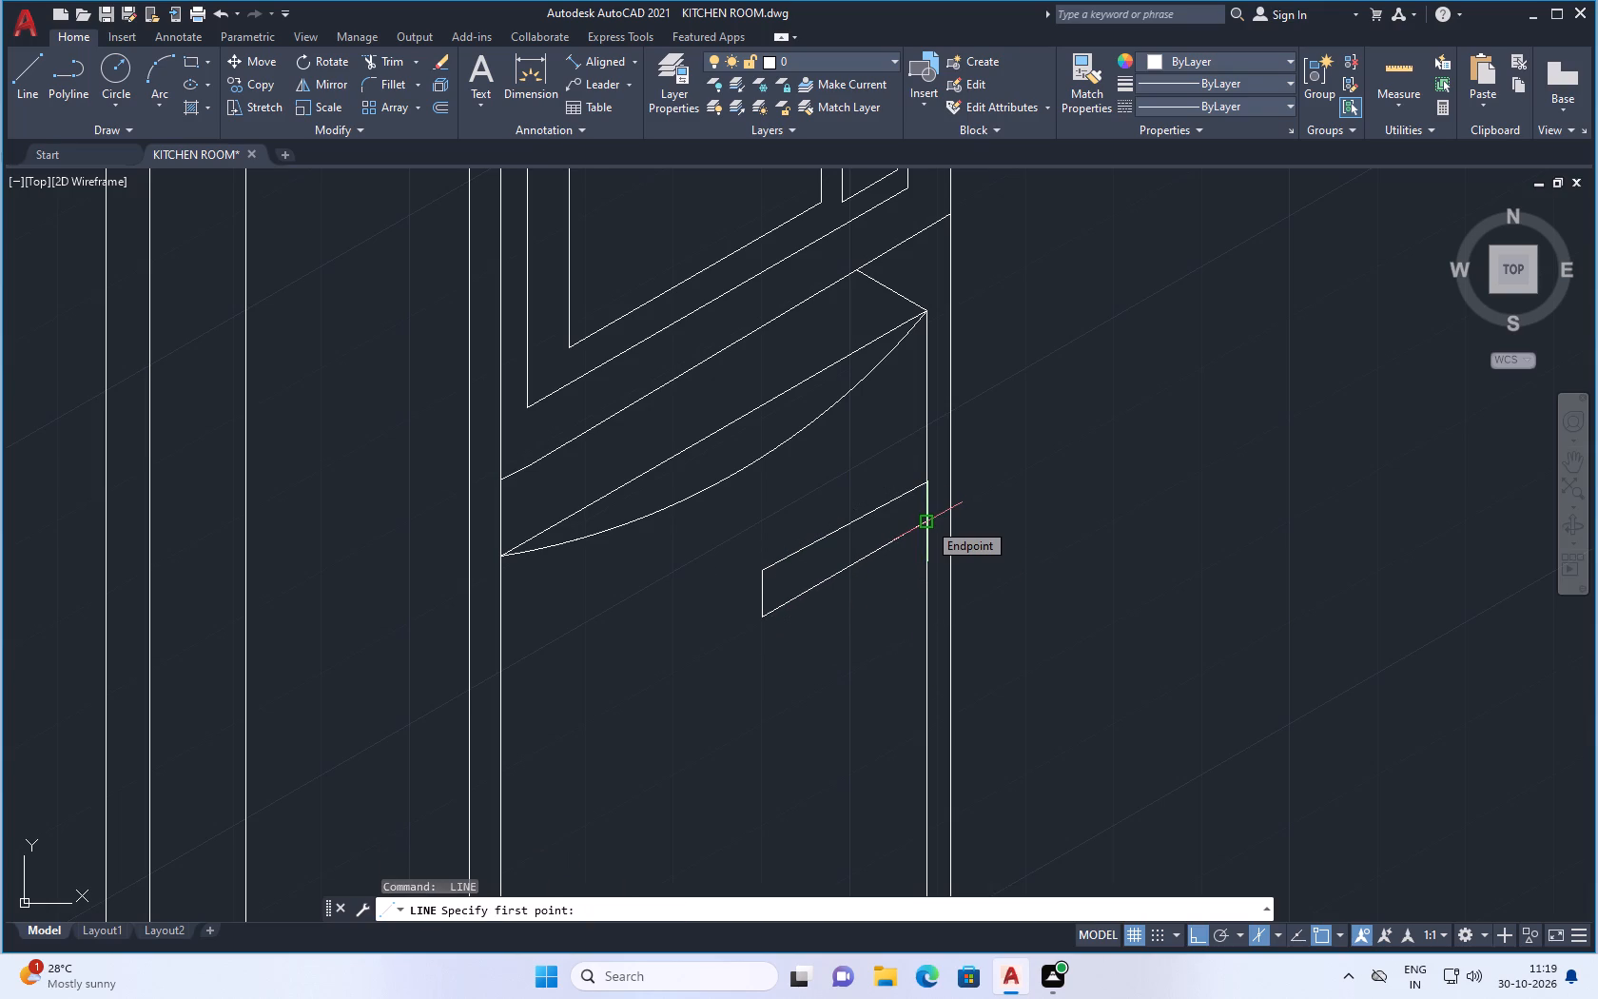
pyautogui.scroll(-1, 775, 653)
pyautogui.scroll(1, 787, 718)
pyautogui.scroll(-2, 730, 669)
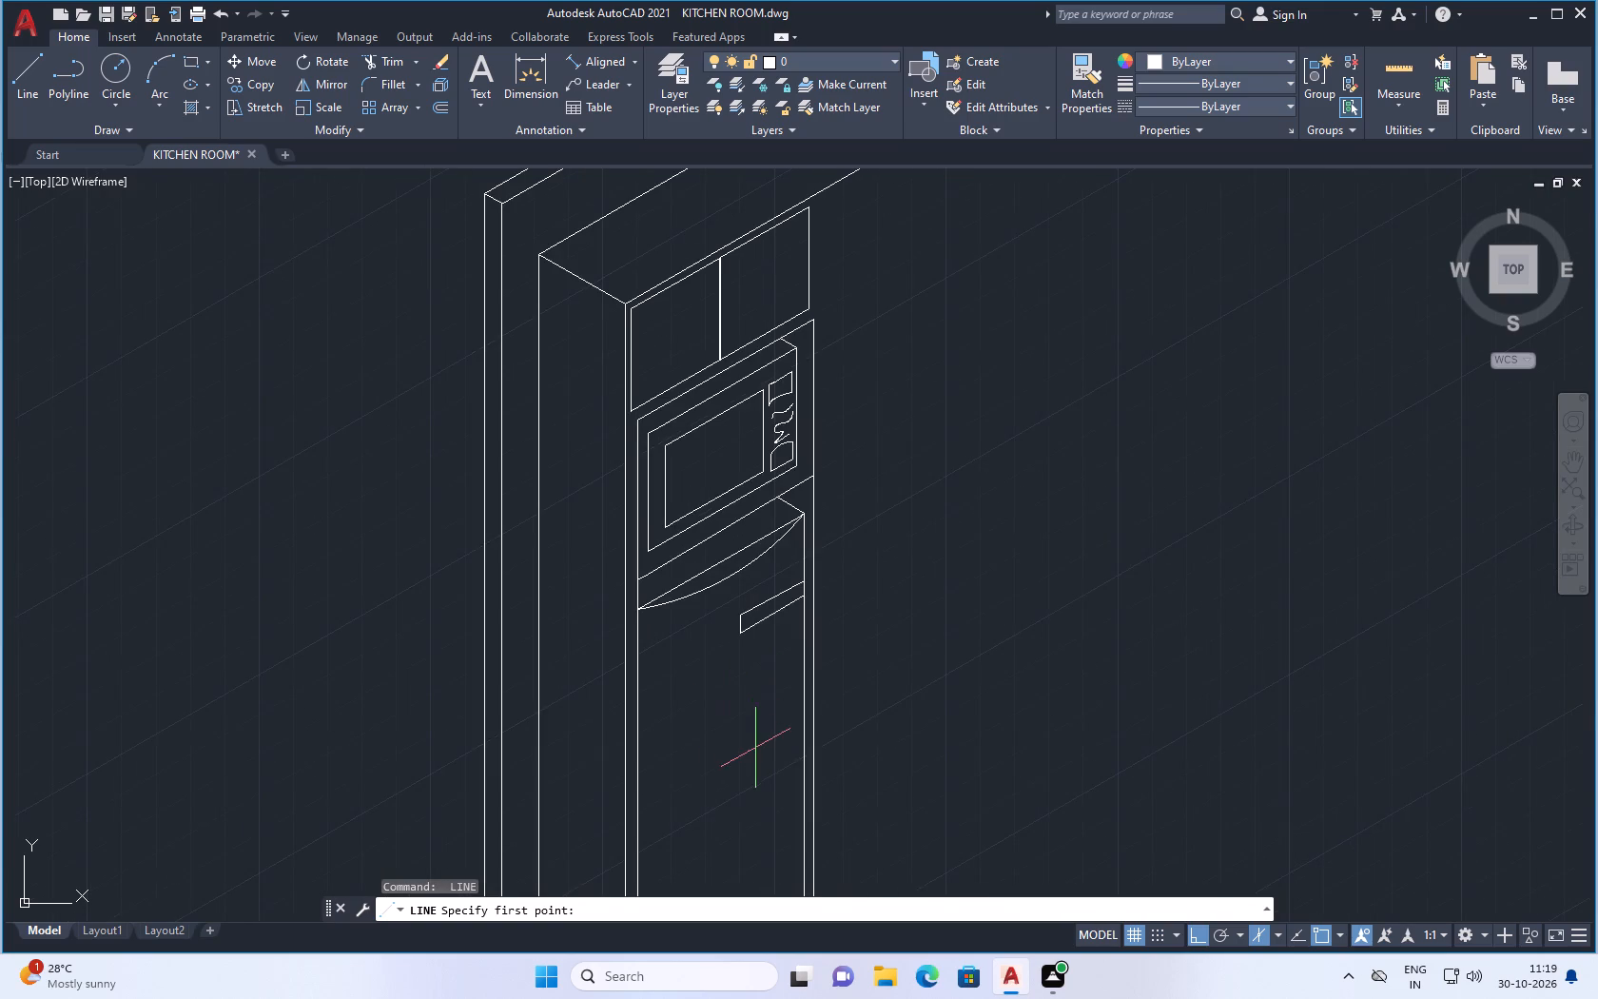
pyautogui.scroll(-2, 757, 715)
pyautogui.scroll(2, 733, 716)
pyautogui.moveTo(699, 697); pyautogui.dragTo(726, 693)
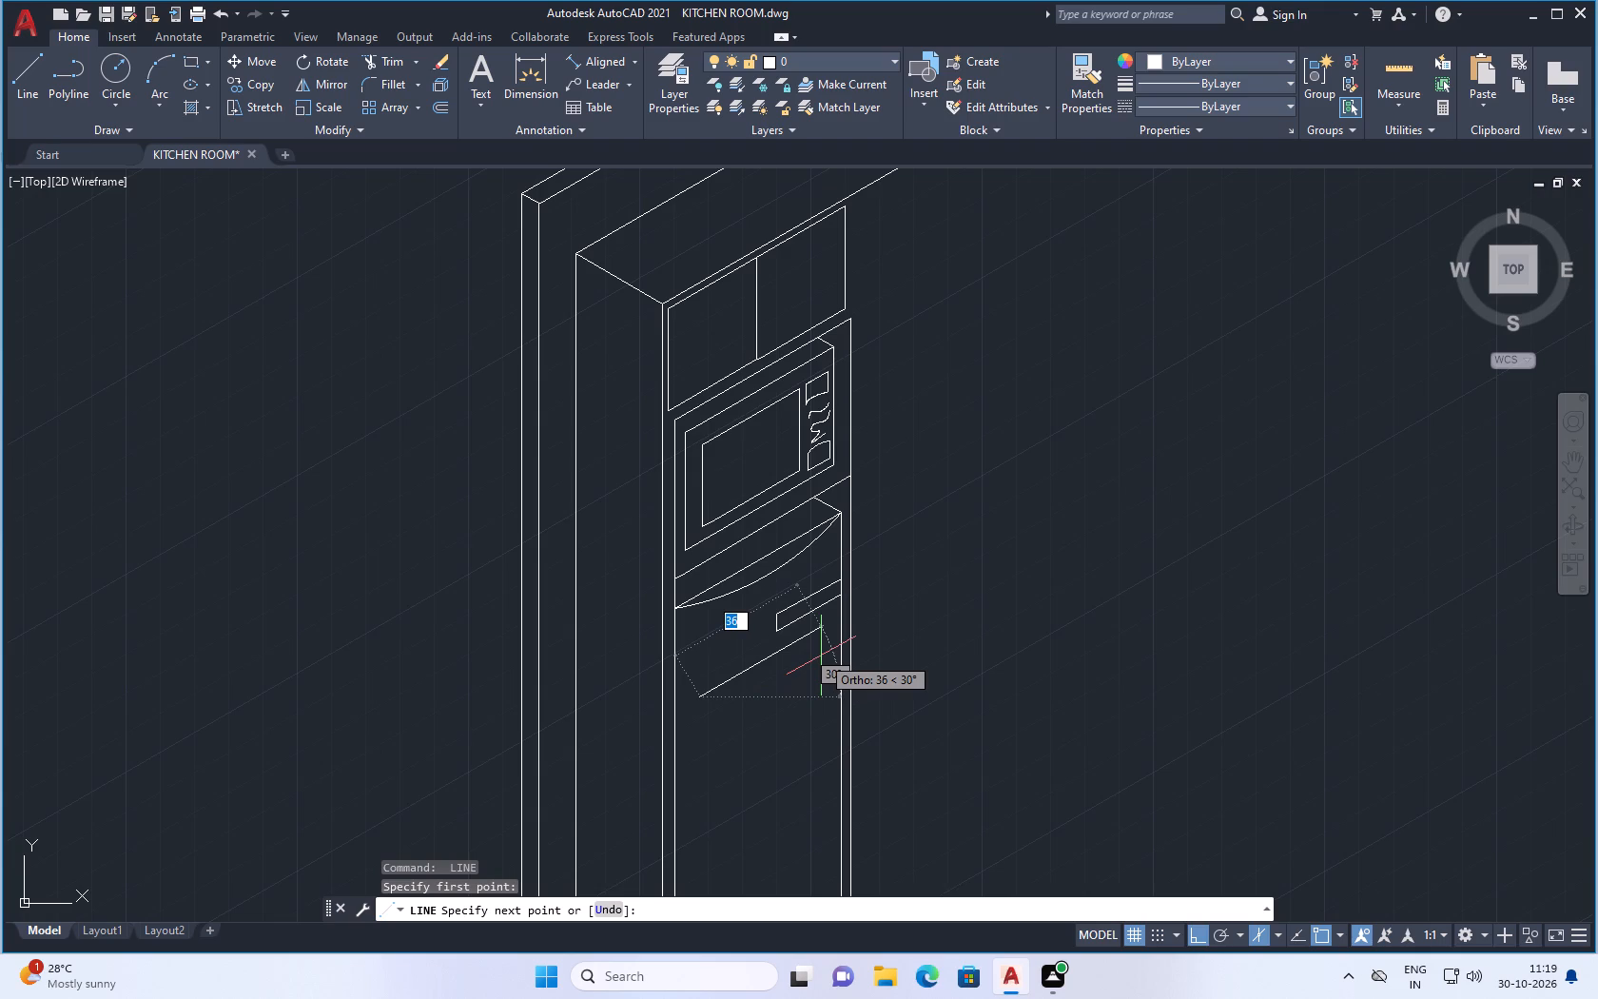
pyautogui.click(821, 656)
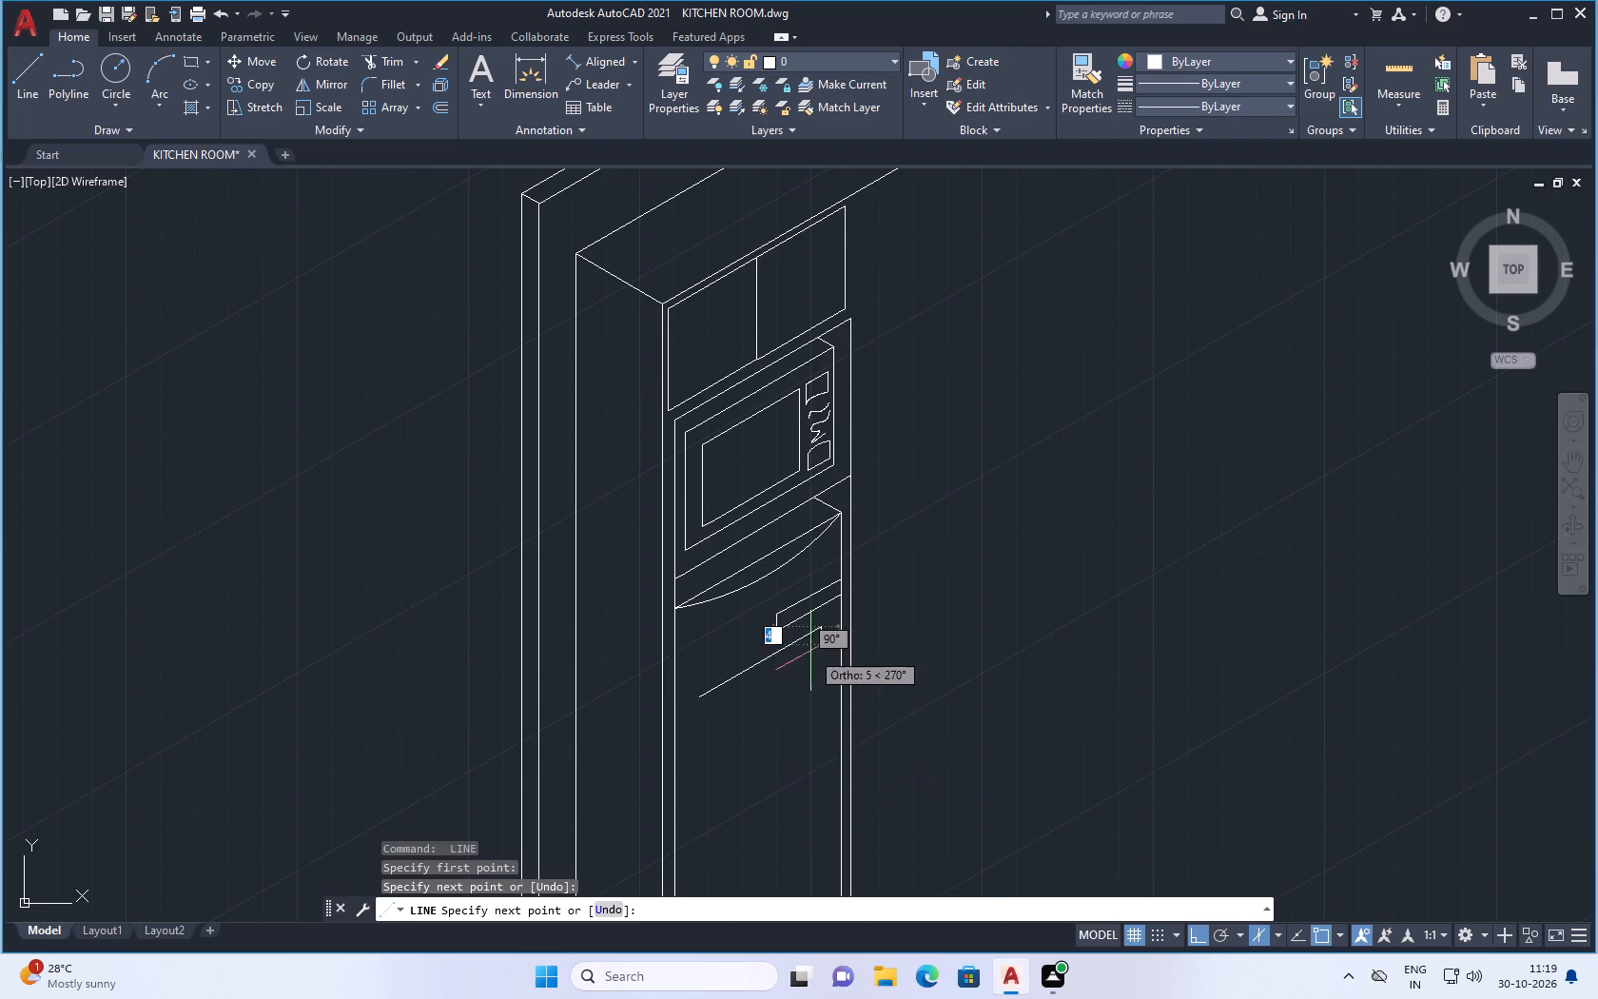
pyautogui.scroll(2, 817, 735)
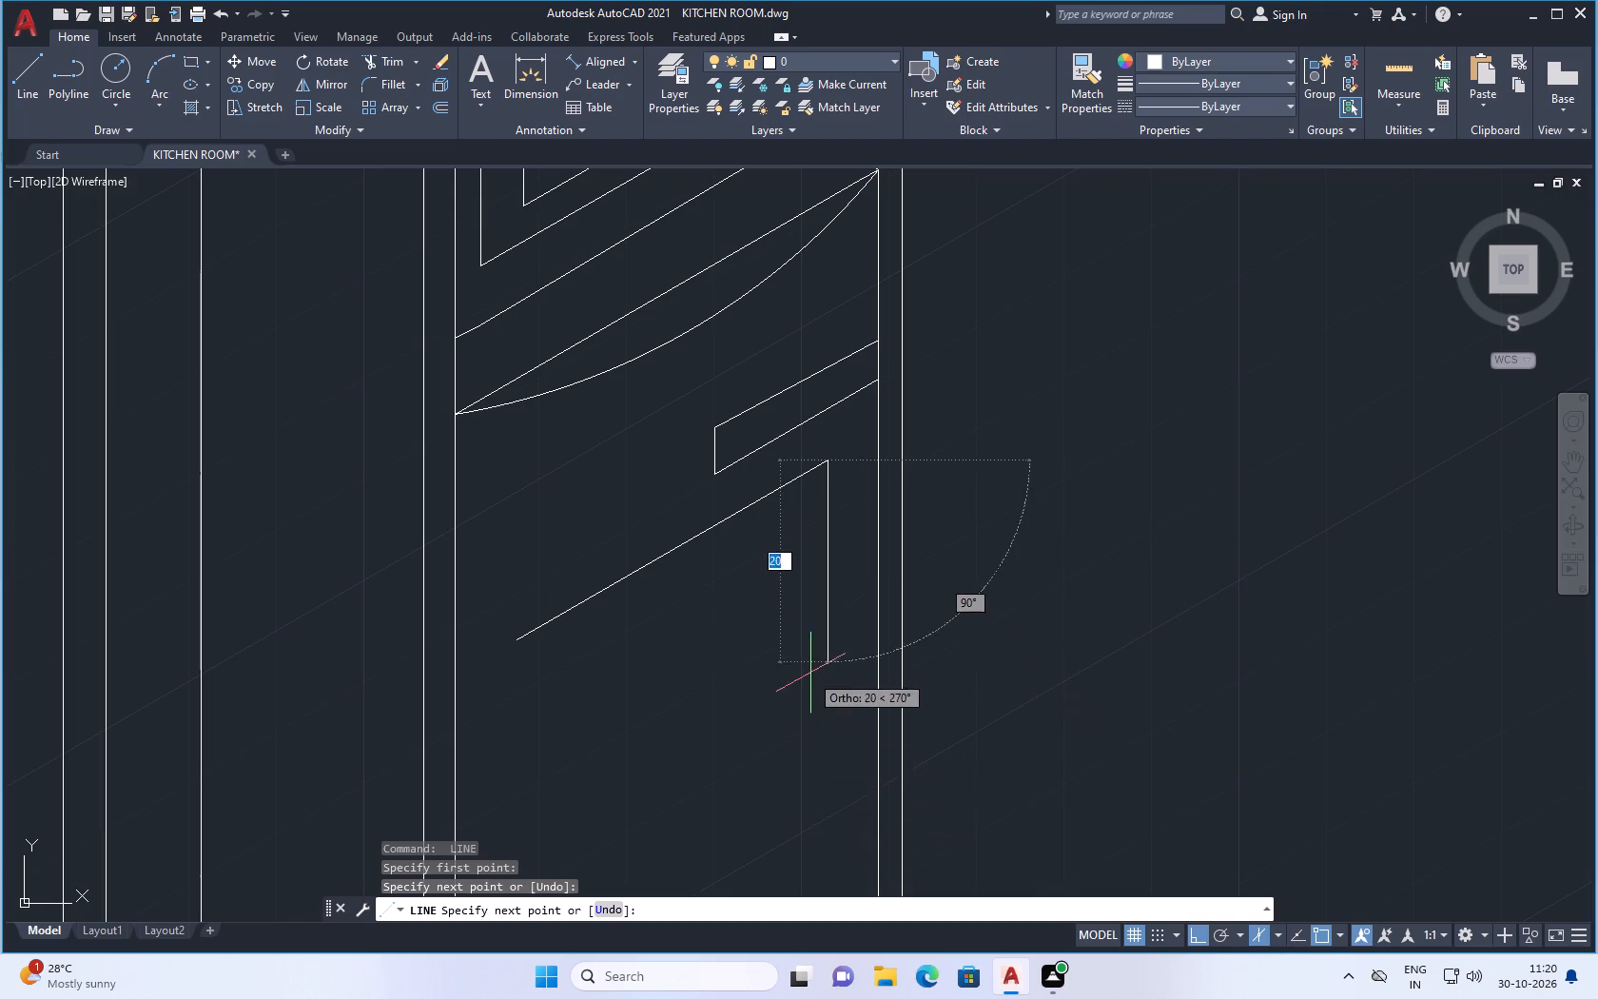
pyautogui.scroll(-2, 810, 673)
pyautogui.scroll(2, 828, 752)
pyautogui.click(825, 752)
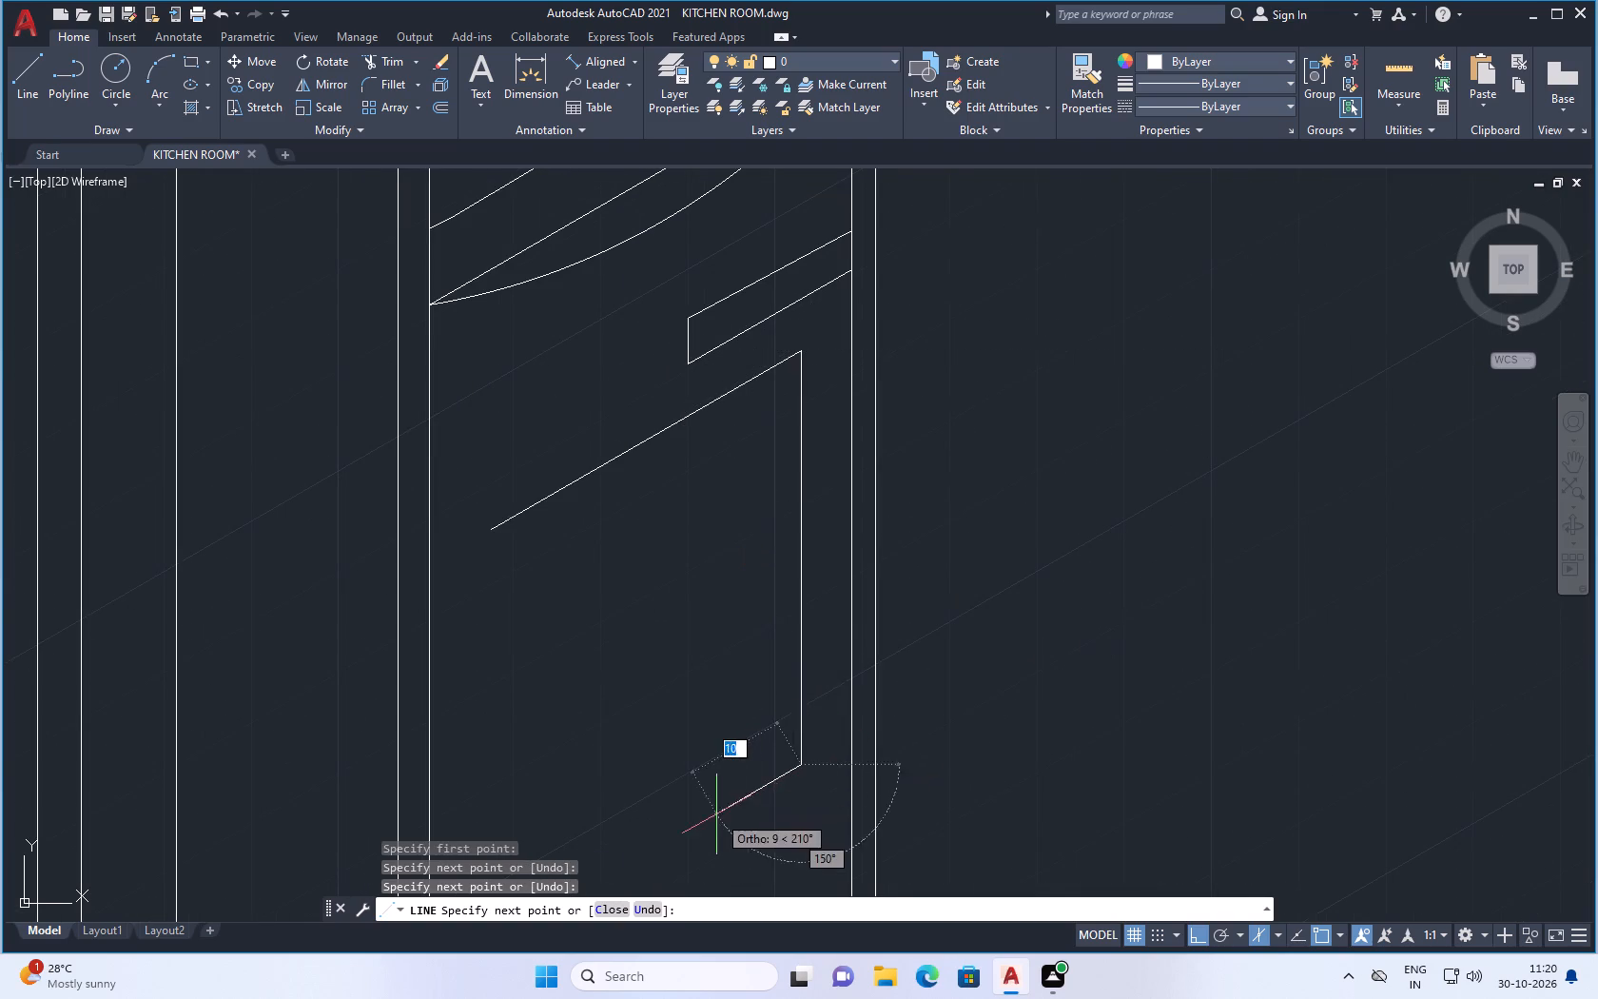
pyautogui.scroll(-3, 731, 797)
pyautogui.scroll(2, 696, 820)
pyautogui.click(661, 829)
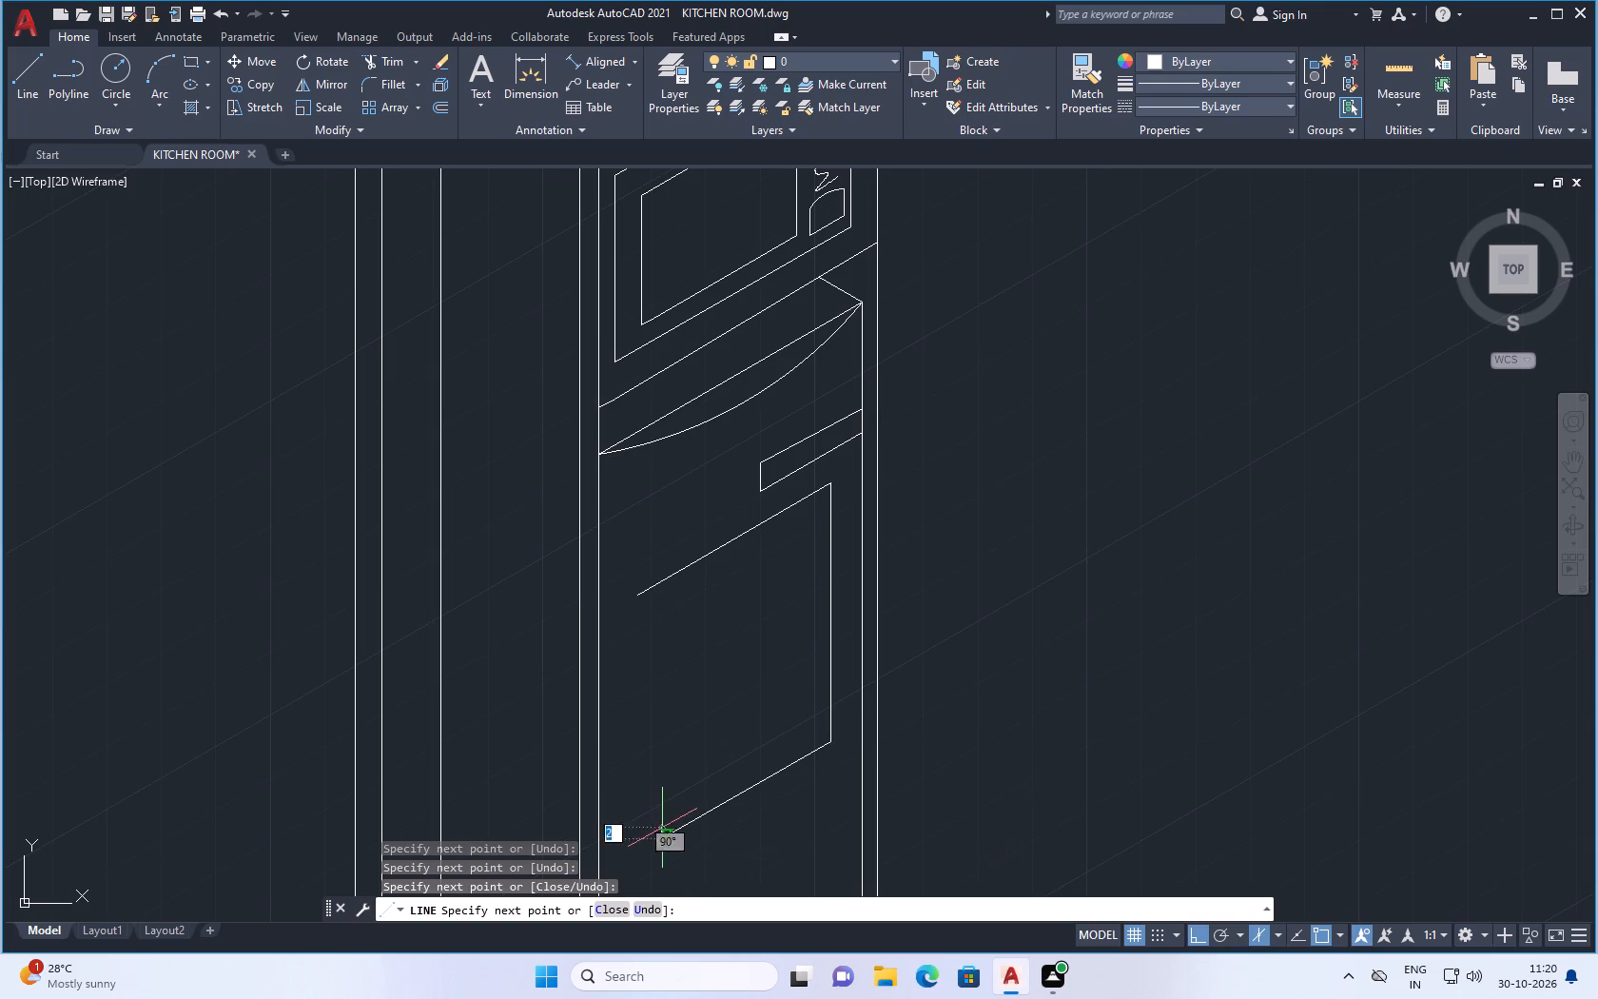
pyautogui.click(667, 561)
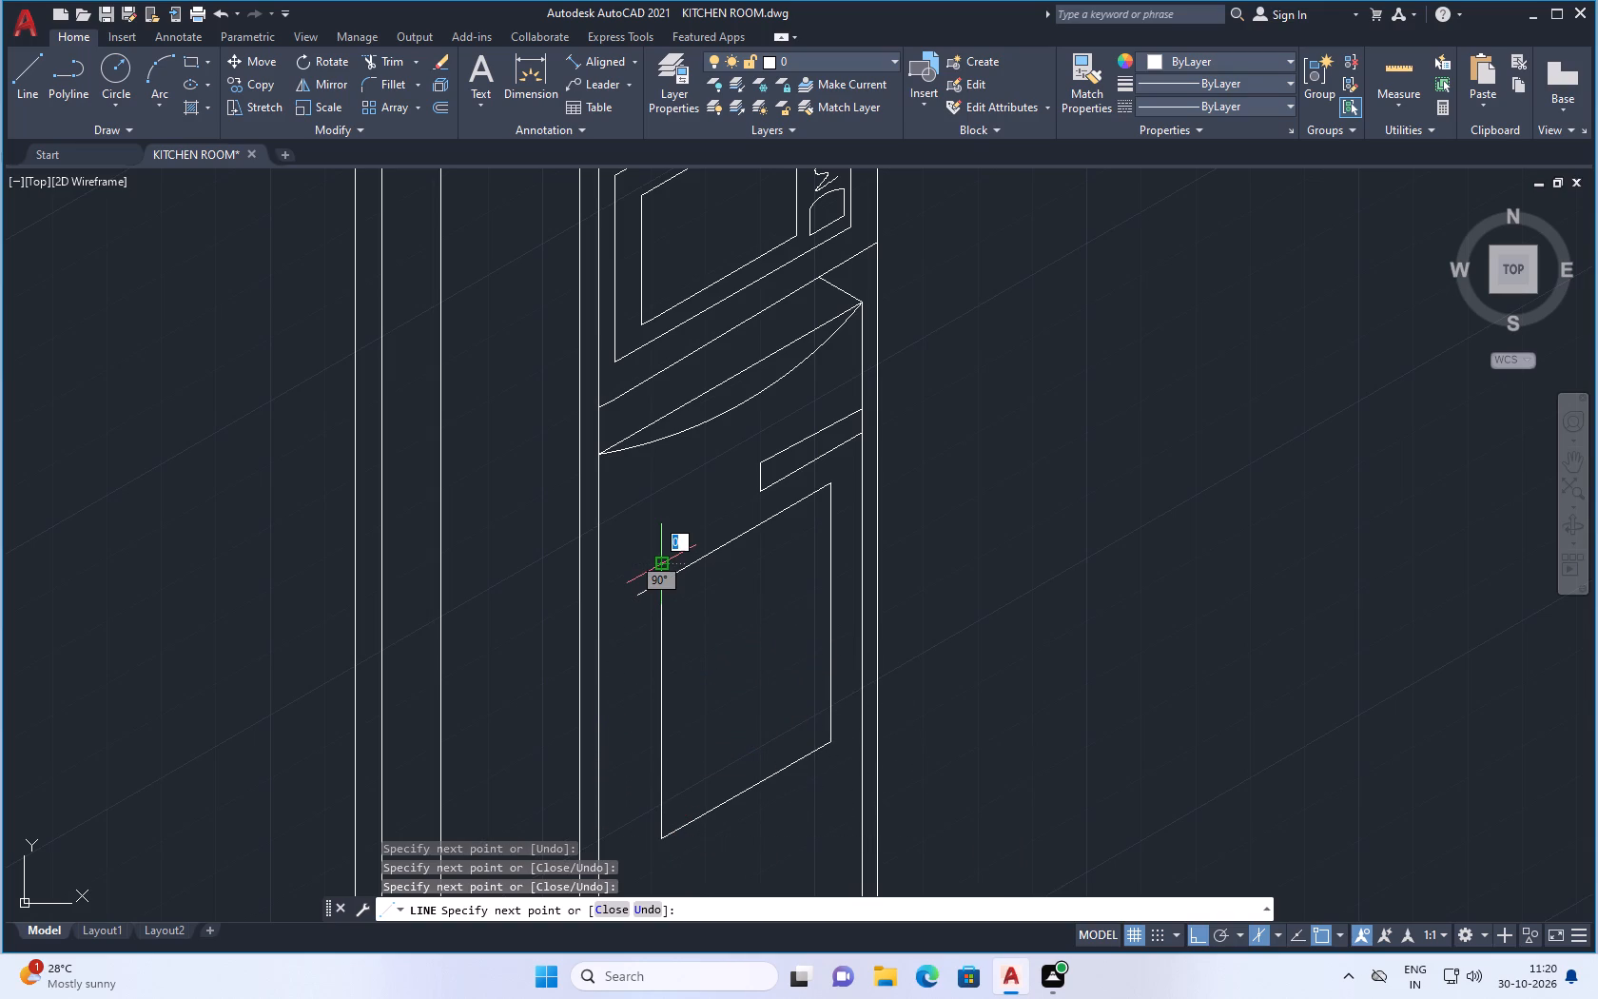
pyautogui.press('space')
# Draw a lower, shorter four-sided isometric panel near the unit's base, extending its left side past the top line.
pyautogui.press('space')
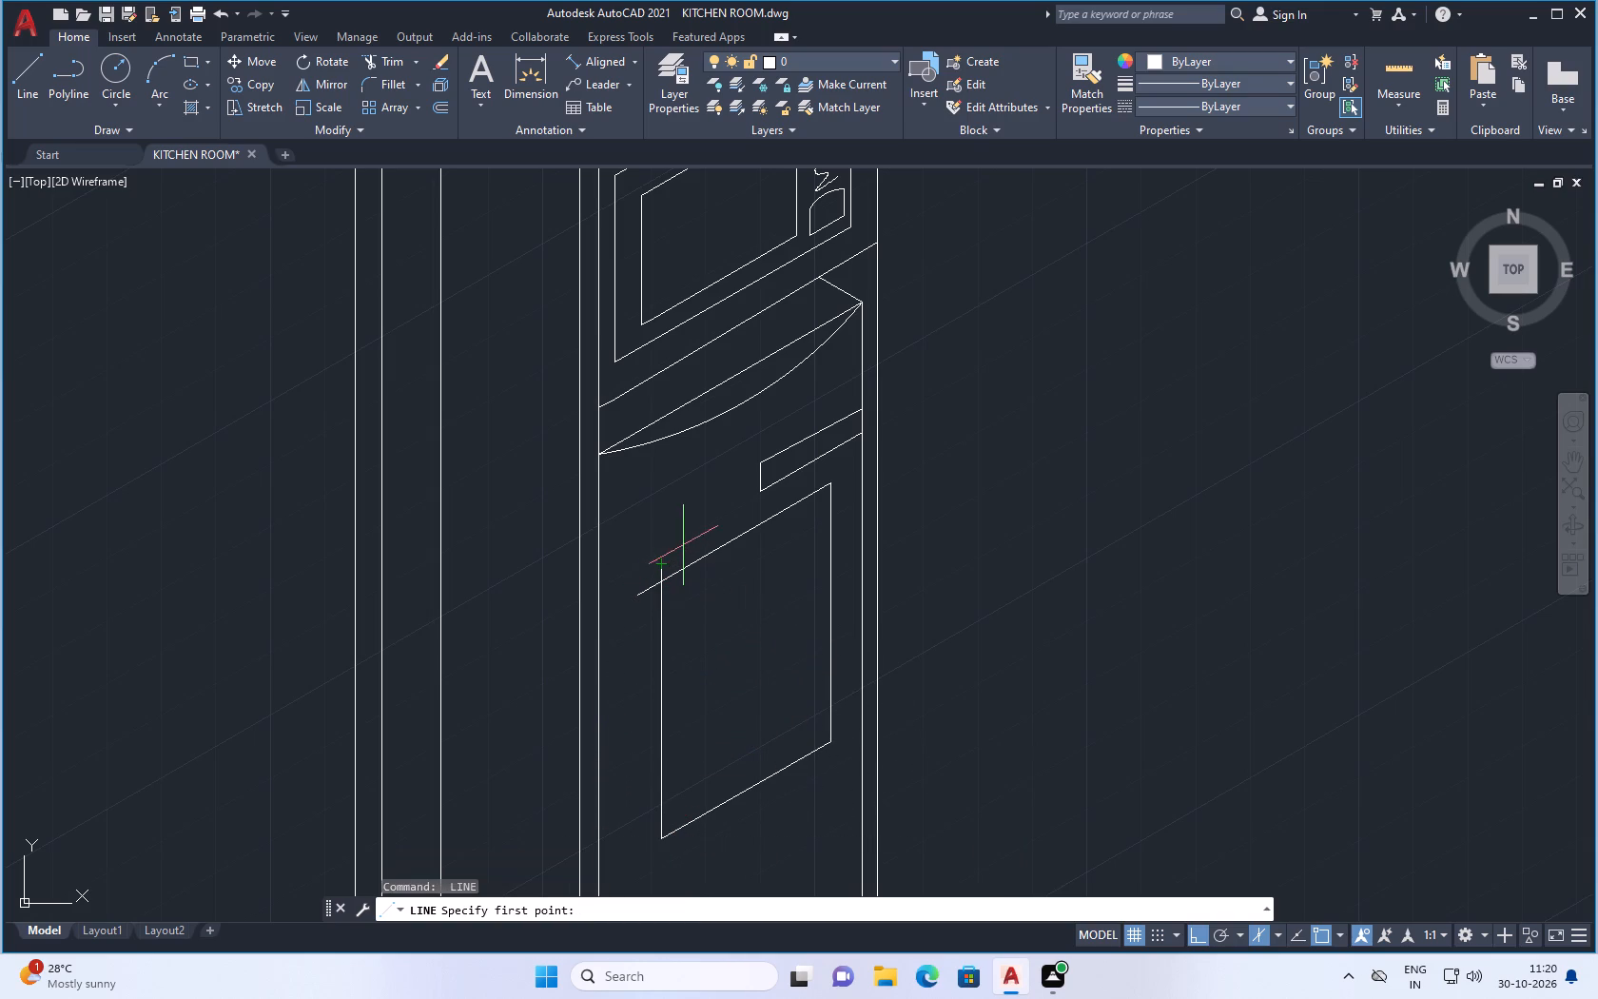
pyautogui.scroll(-3, 750, 612)
pyautogui.scroll(2, 748, 729)
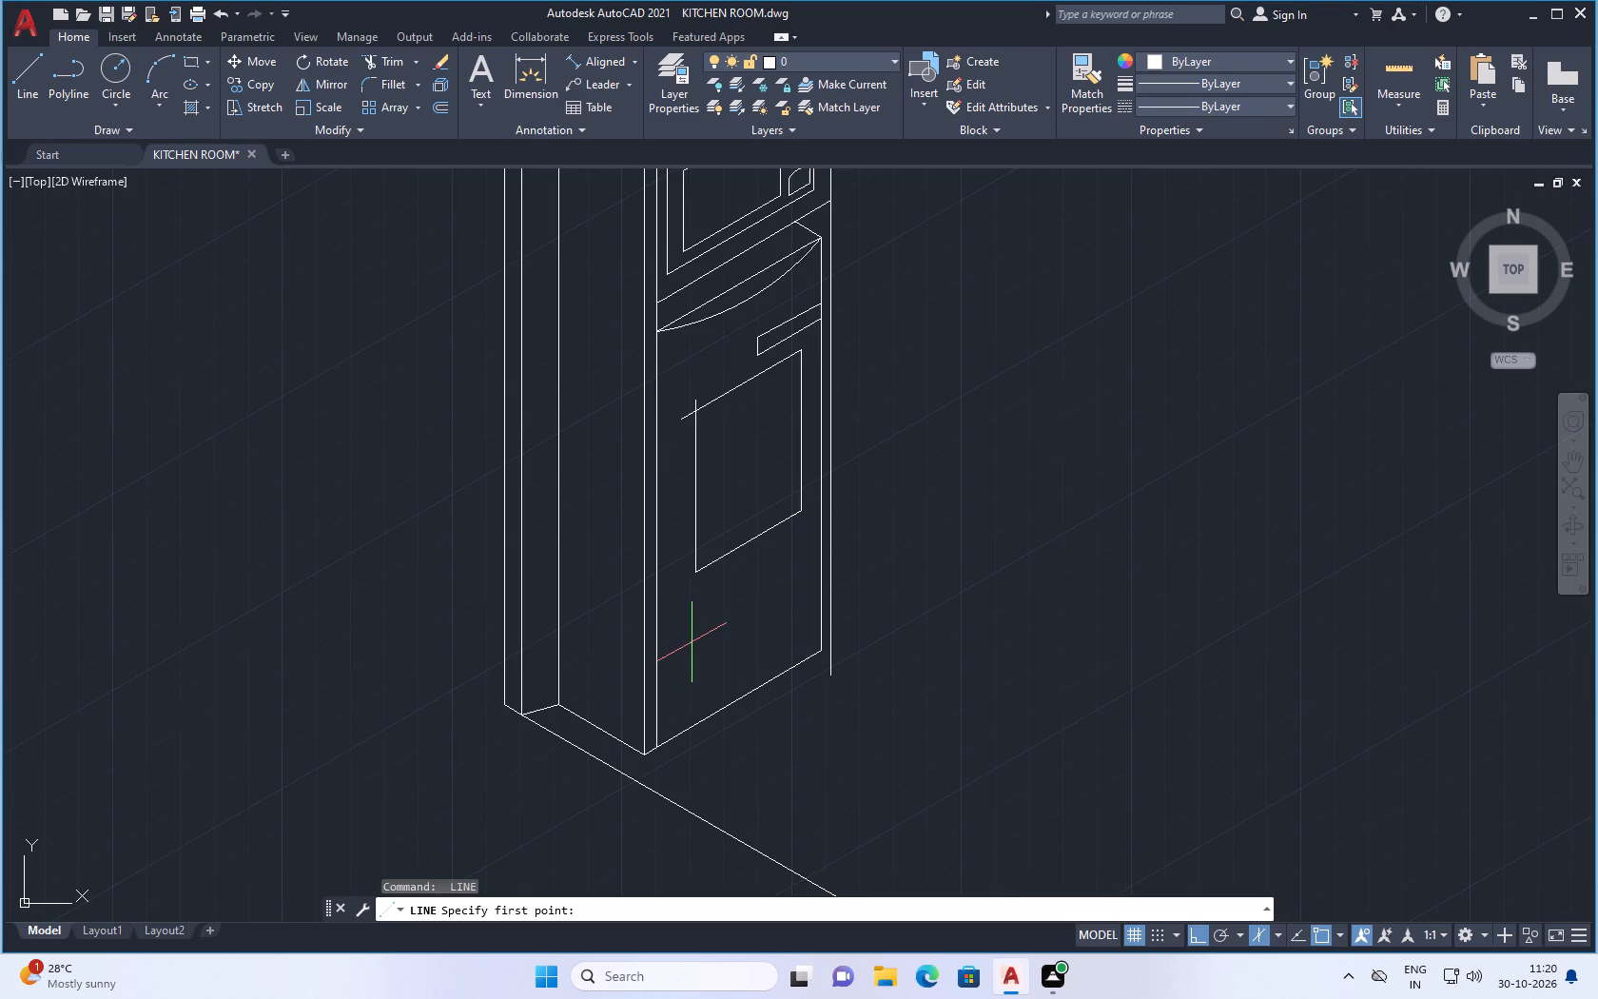
pyautogui.scroll(1, 679, 648)
pyautogui.click(665, 642)
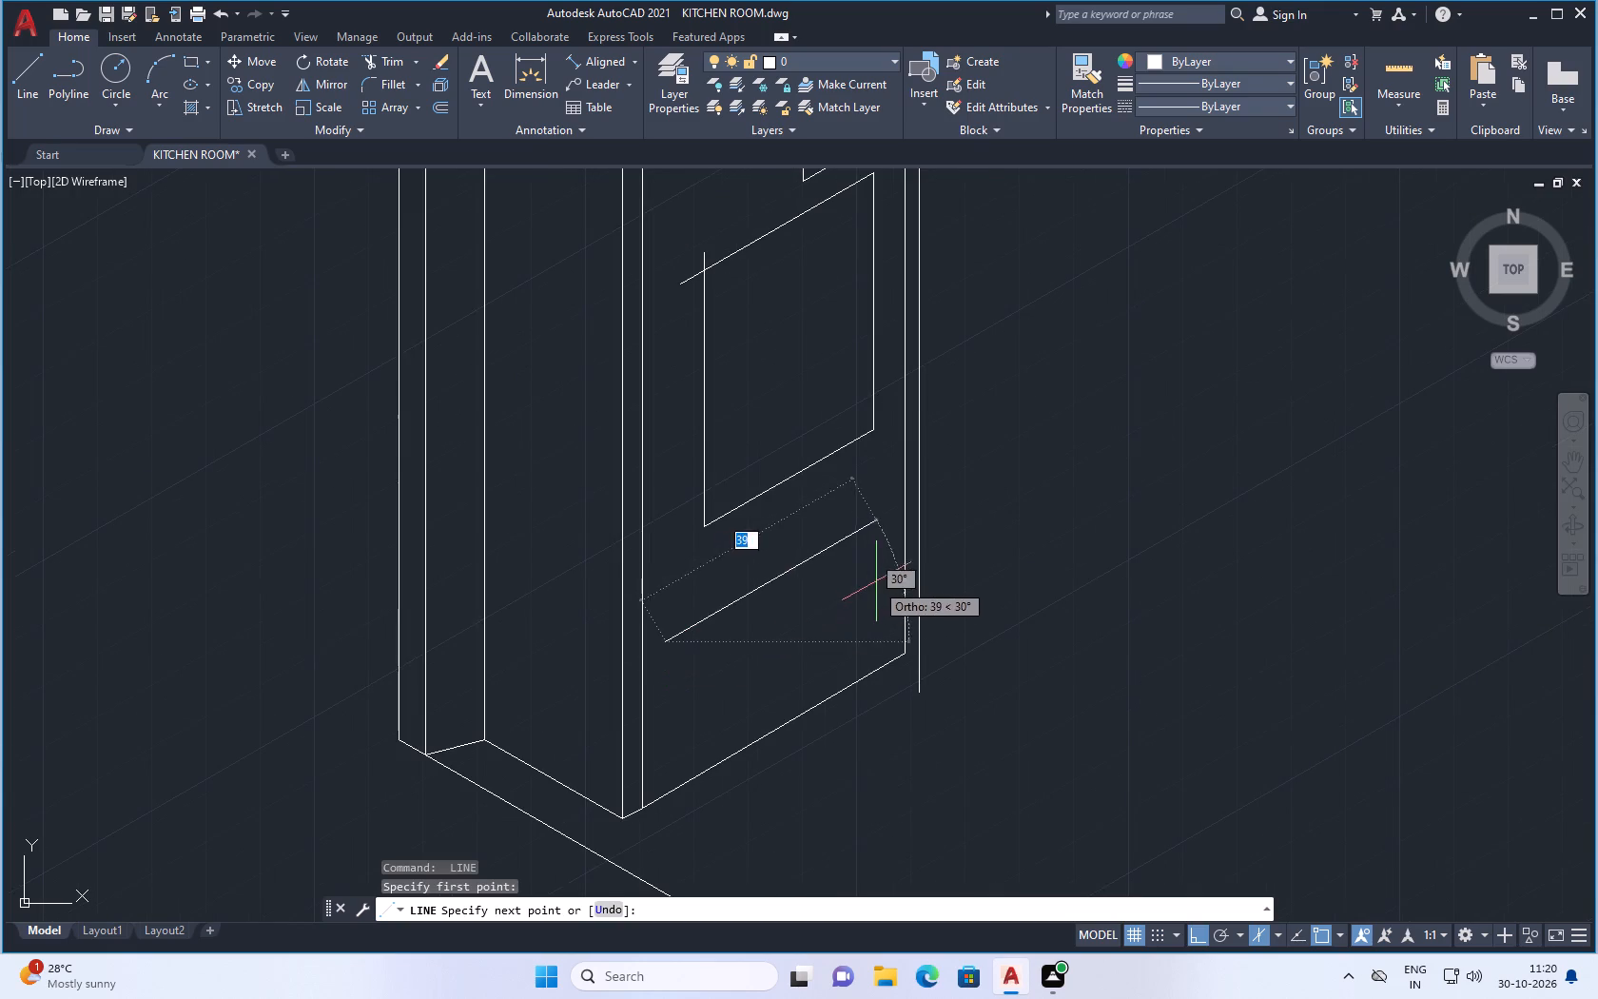
pyautogui.scroll(2, 877, 578)
pyautogui.click(910, 435)
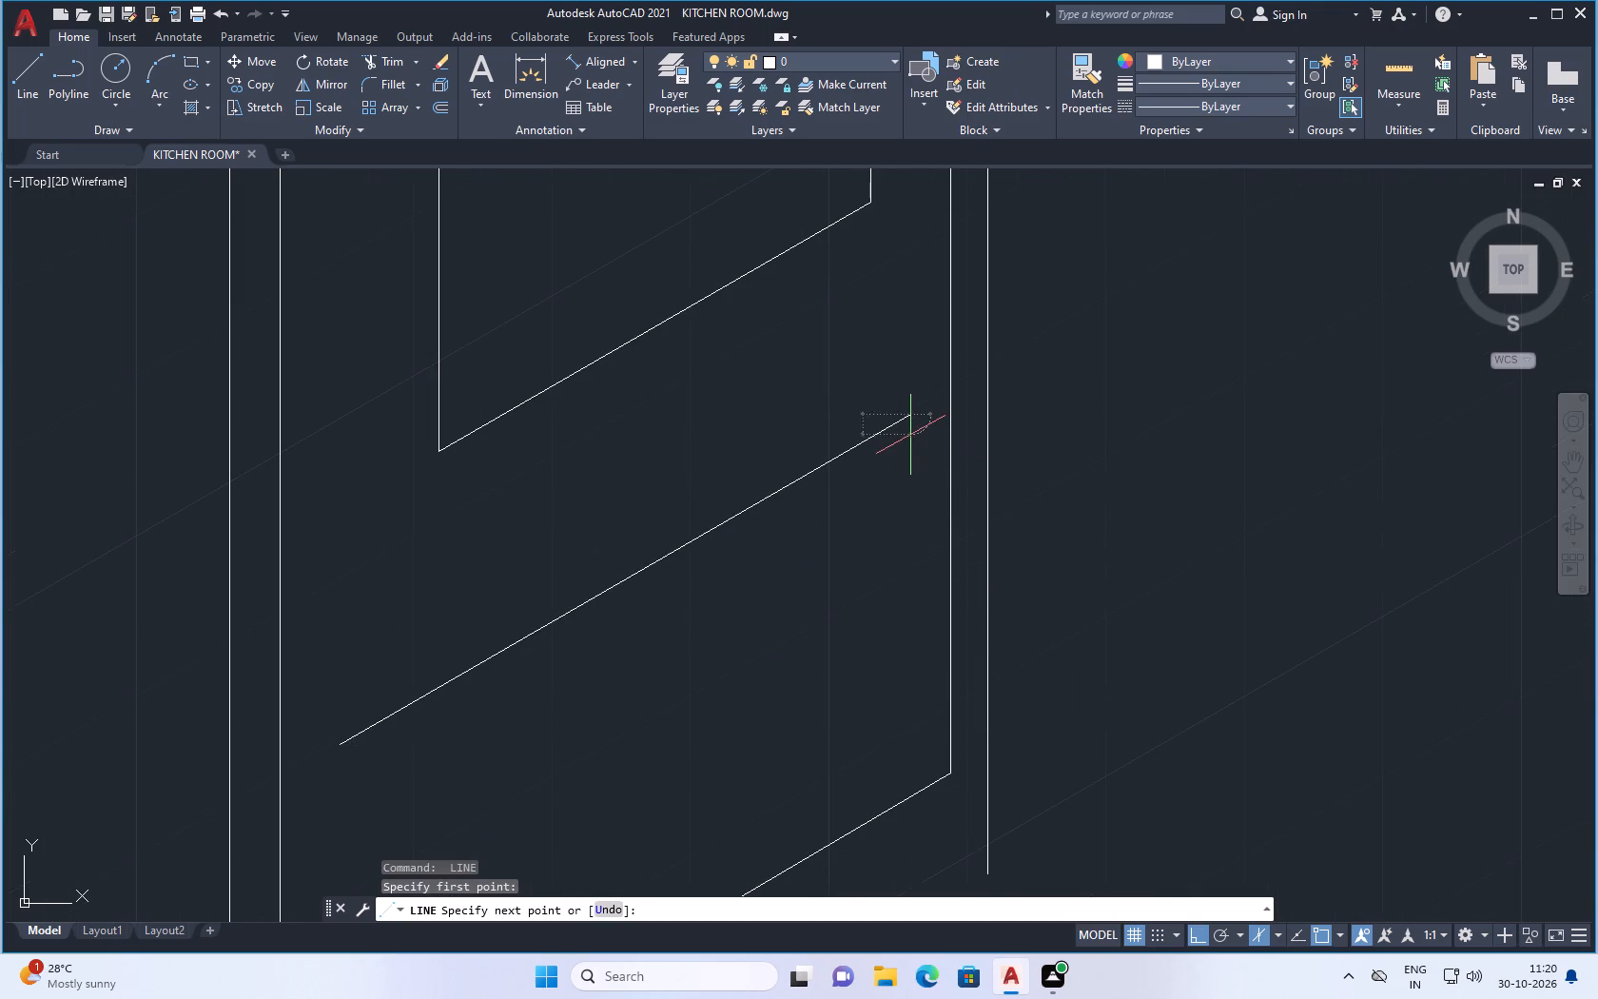
pyautogui.scroll(-2, 925, 617)
pyautogui.scroll(1, 921, 642)
pyautogui.click(921, 642)
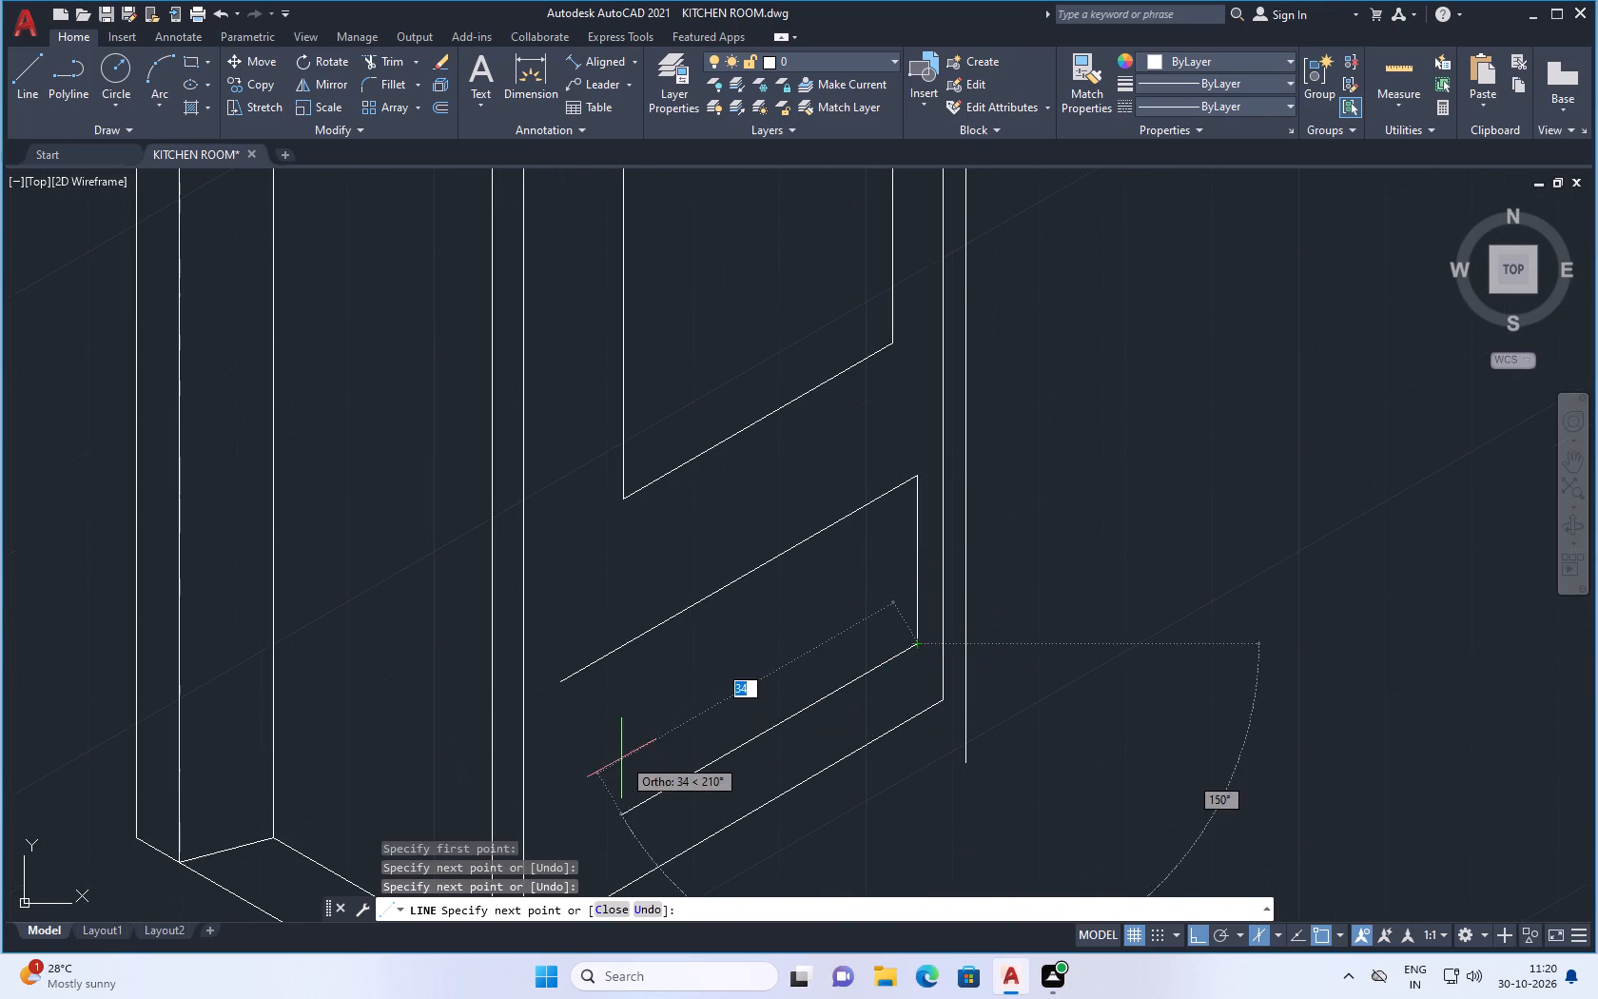
pyautogui.scroll(-1, 621, 758)
pyautogui.scroll(3, 611, 777)
pyautogui.scroll(-3, 663, 716)
pyautogui.scroll(2, 641, 761)
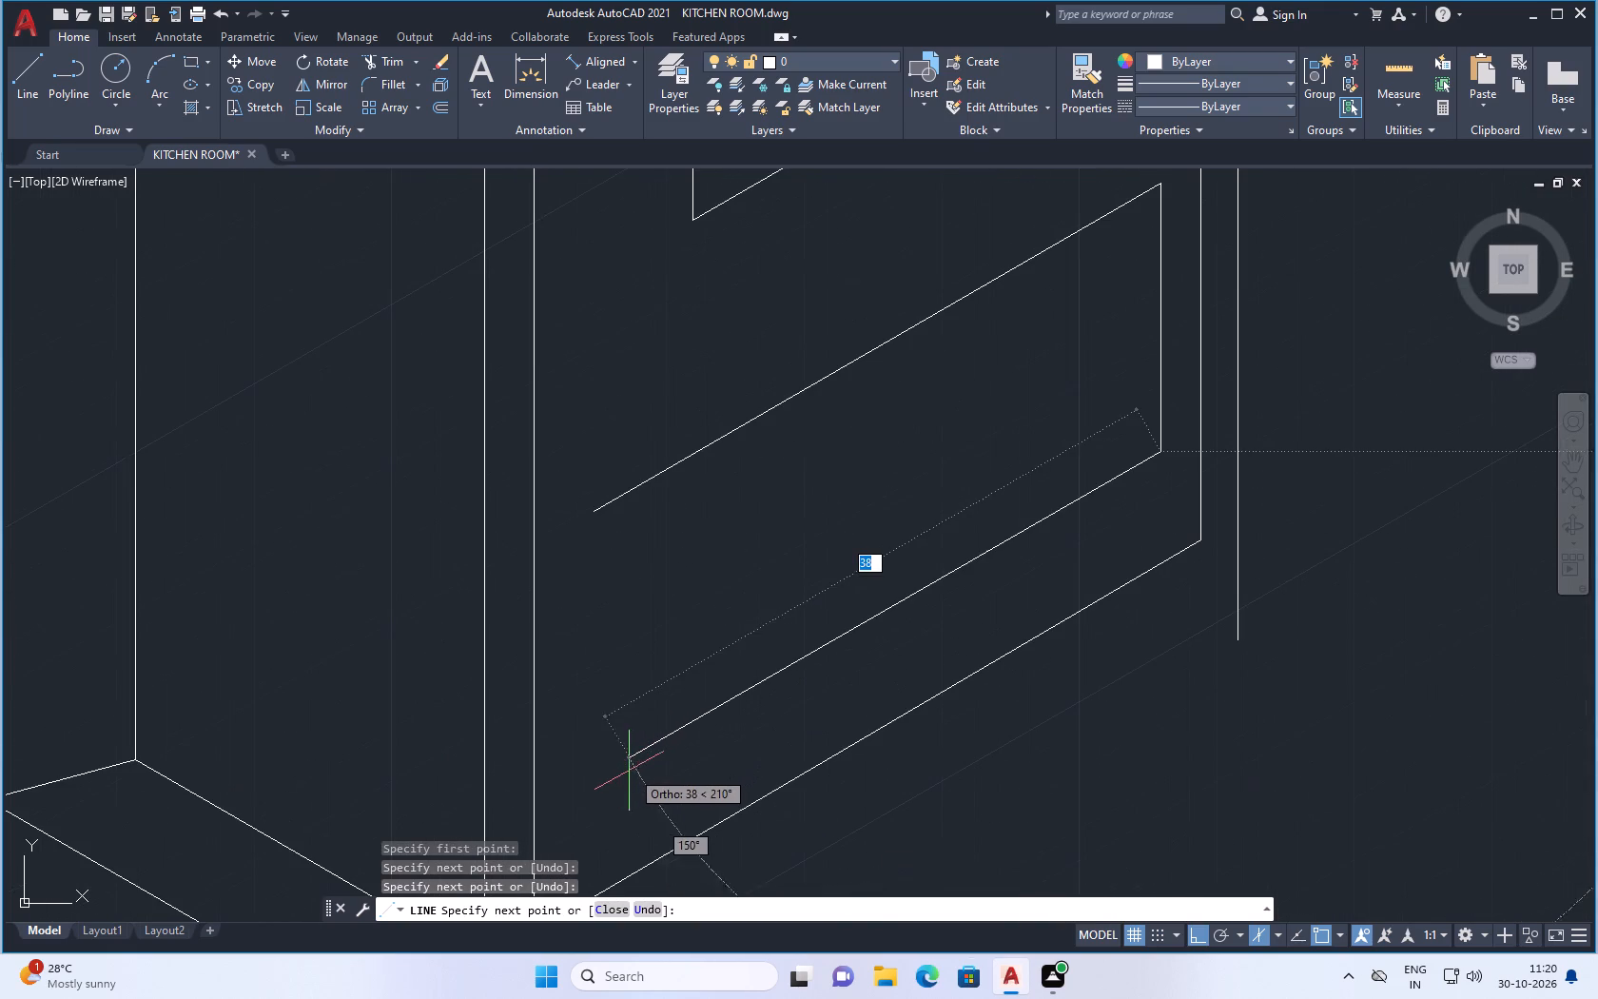
pyautogui.click(599, 782)
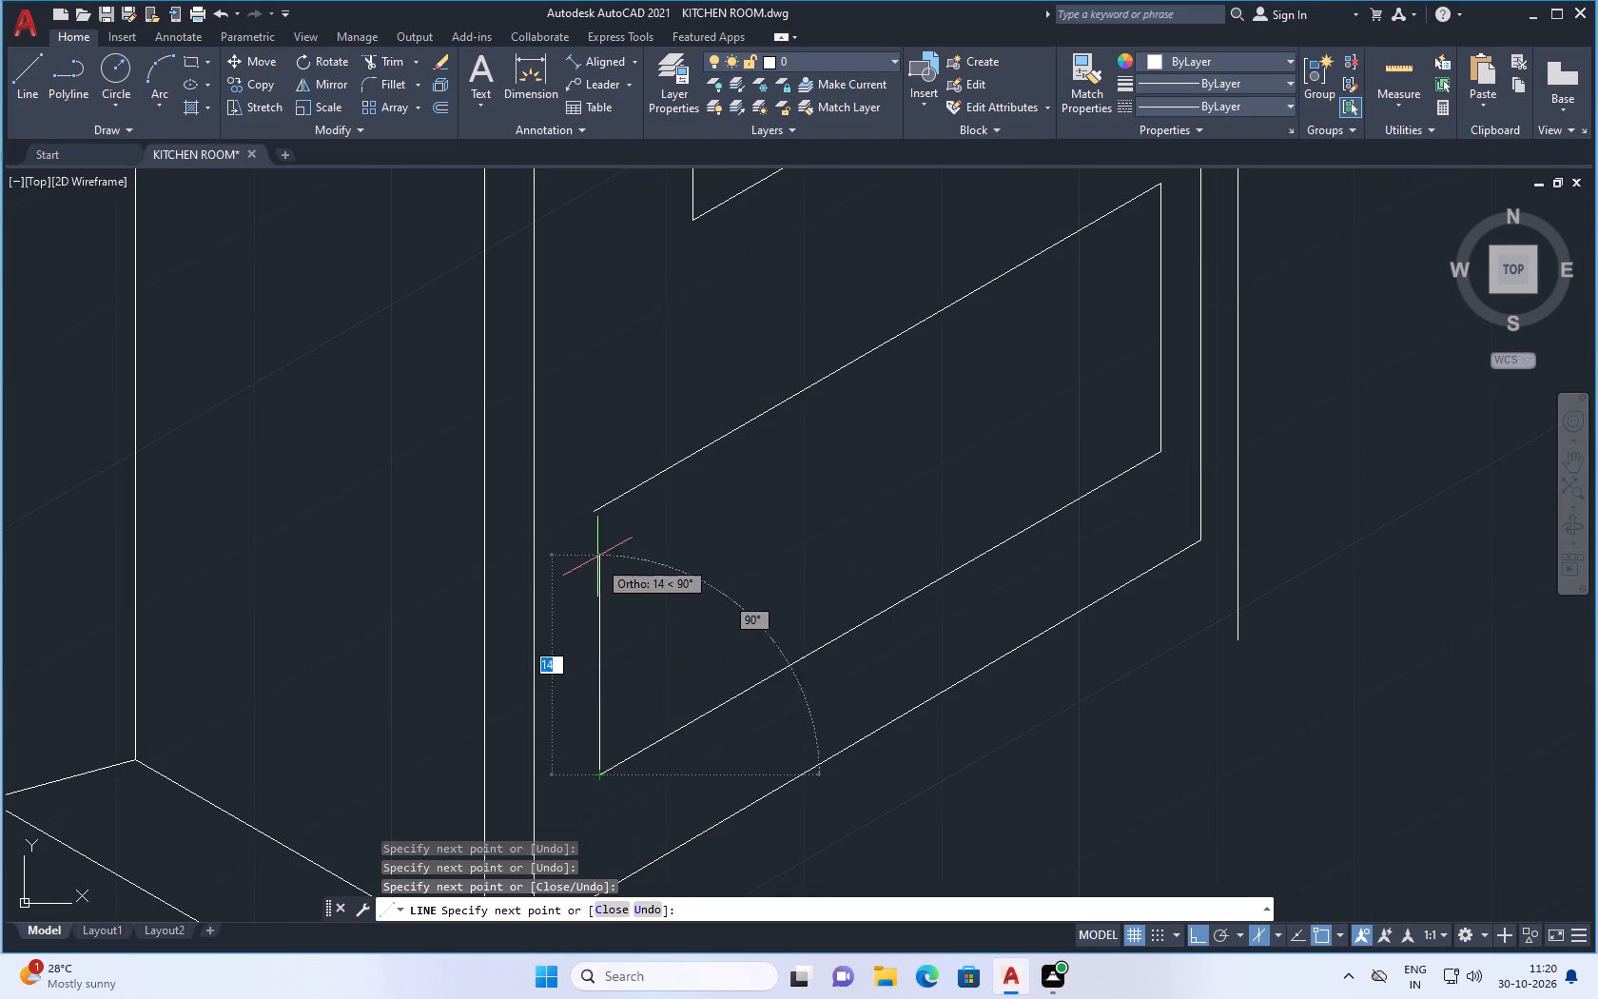
pyautogui.scroll(2, 597, 511)
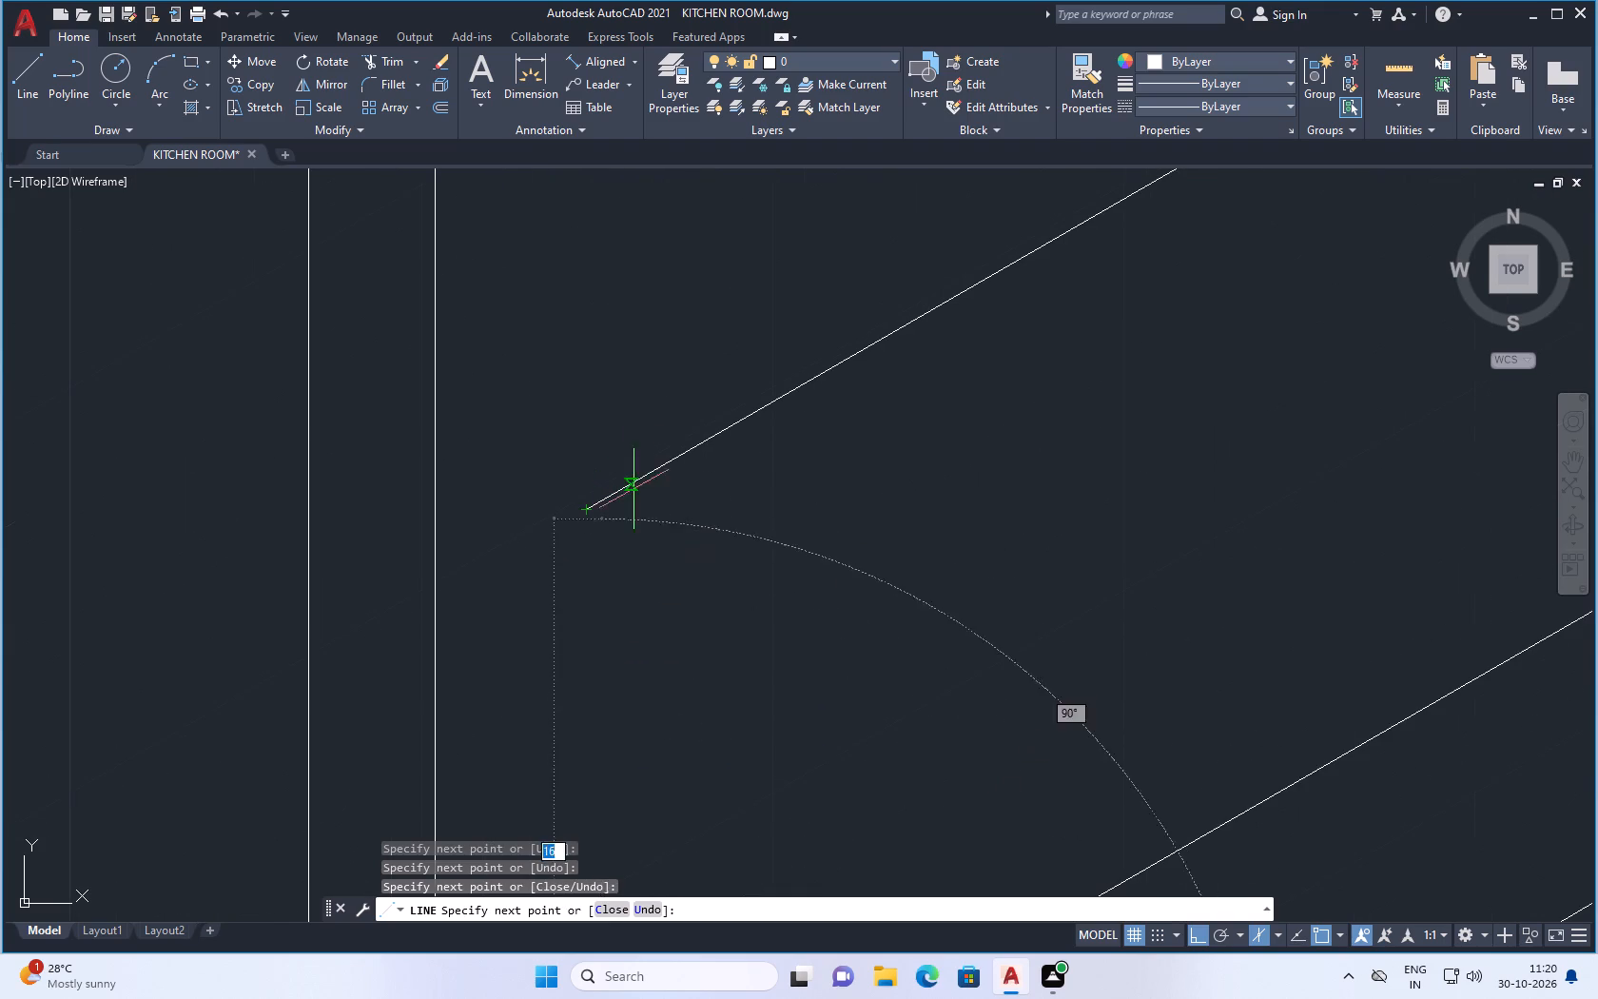
pyautogui.click(633, 382)
pyautogui.press('space')
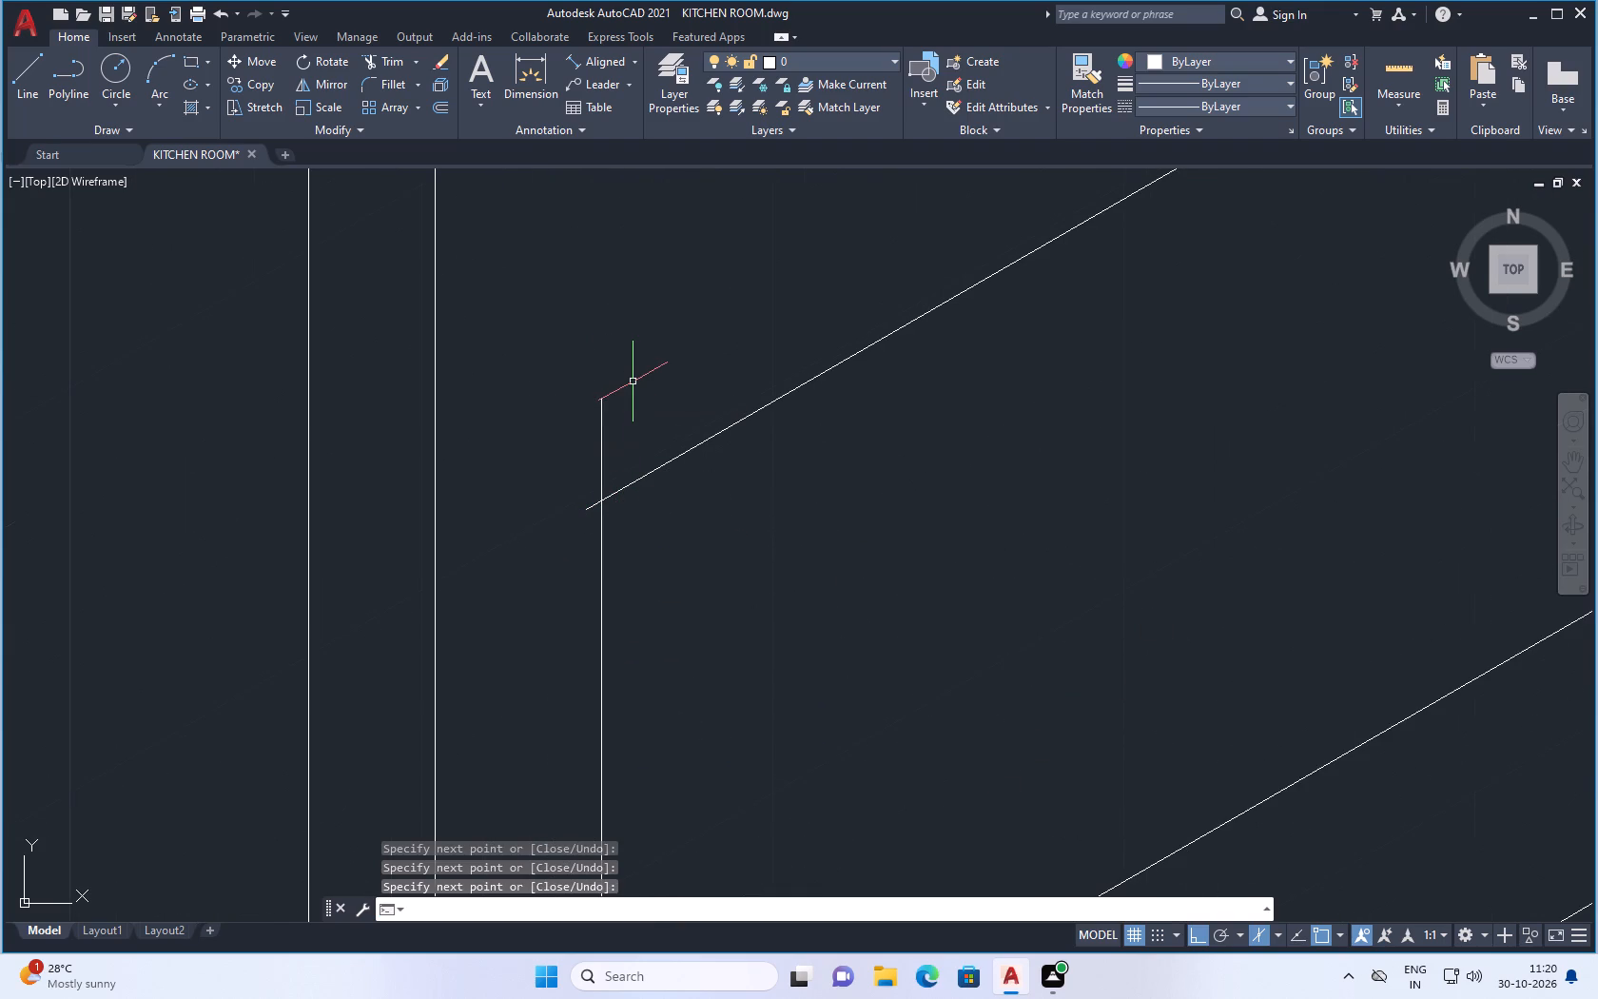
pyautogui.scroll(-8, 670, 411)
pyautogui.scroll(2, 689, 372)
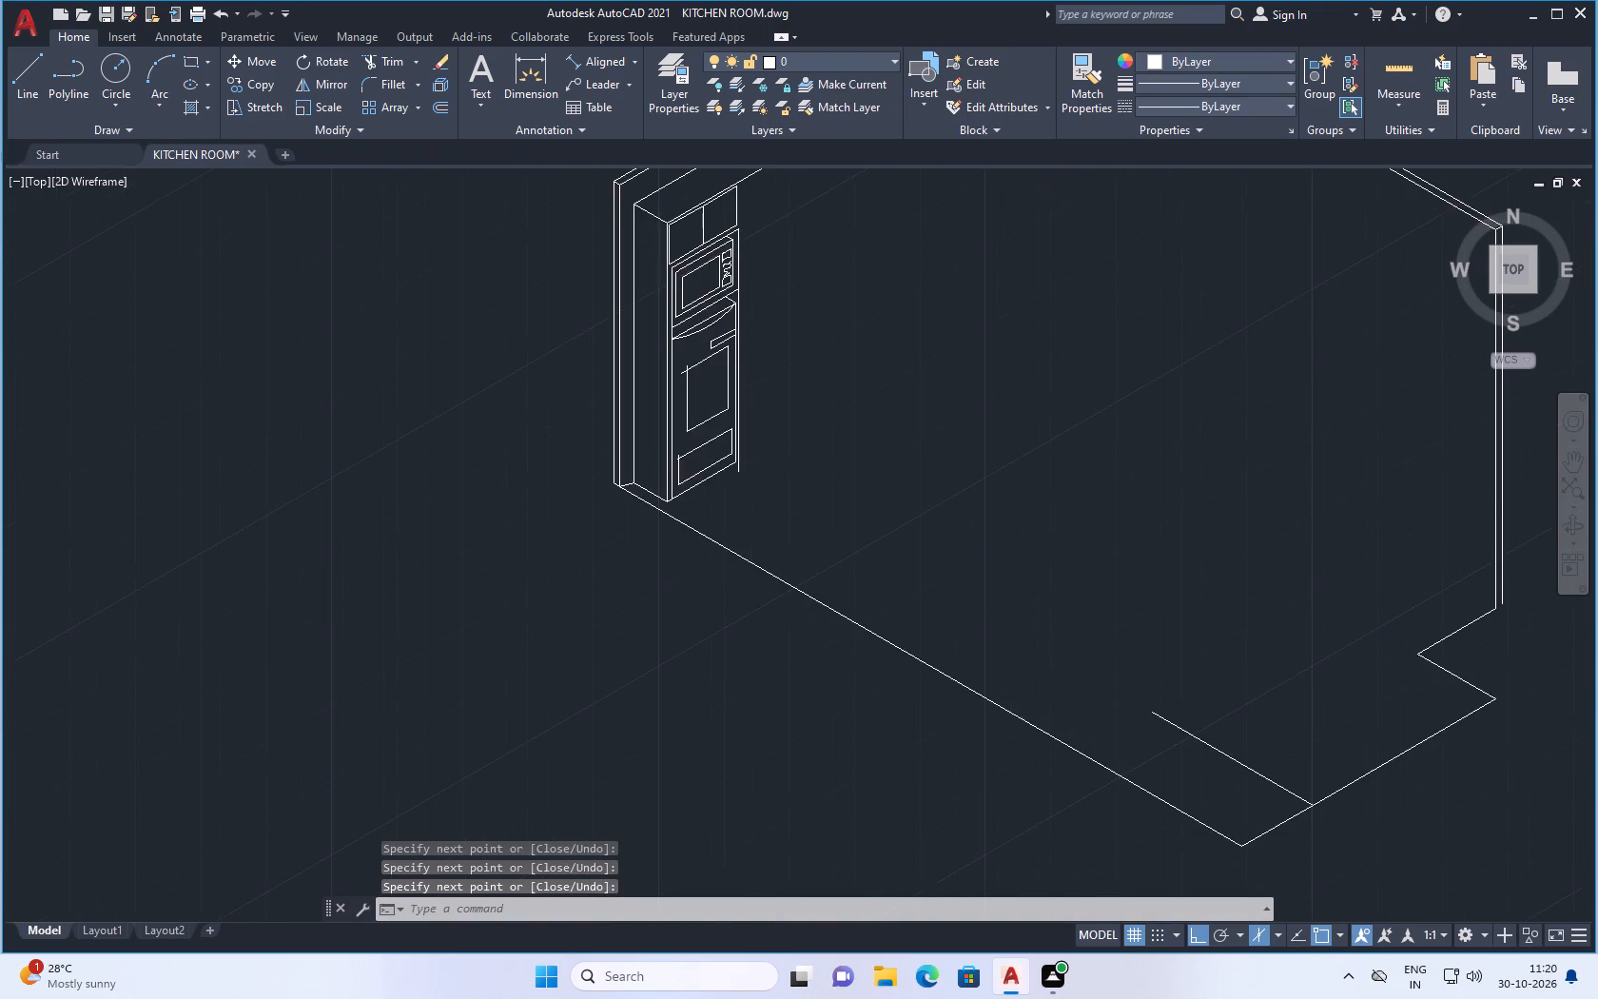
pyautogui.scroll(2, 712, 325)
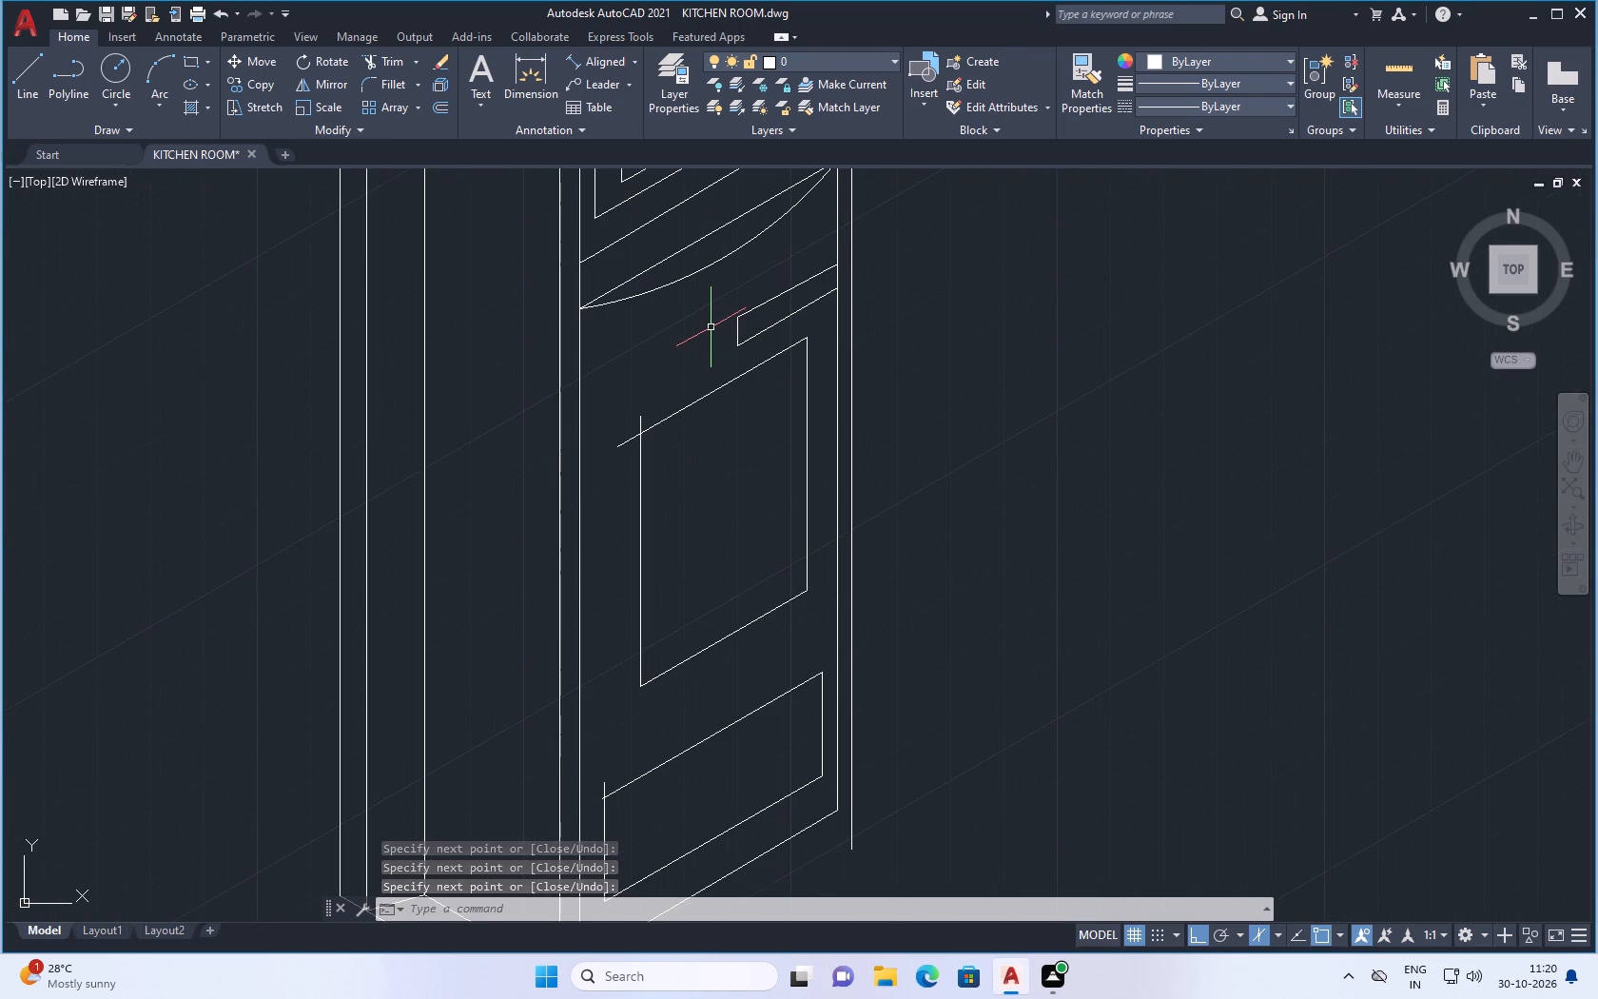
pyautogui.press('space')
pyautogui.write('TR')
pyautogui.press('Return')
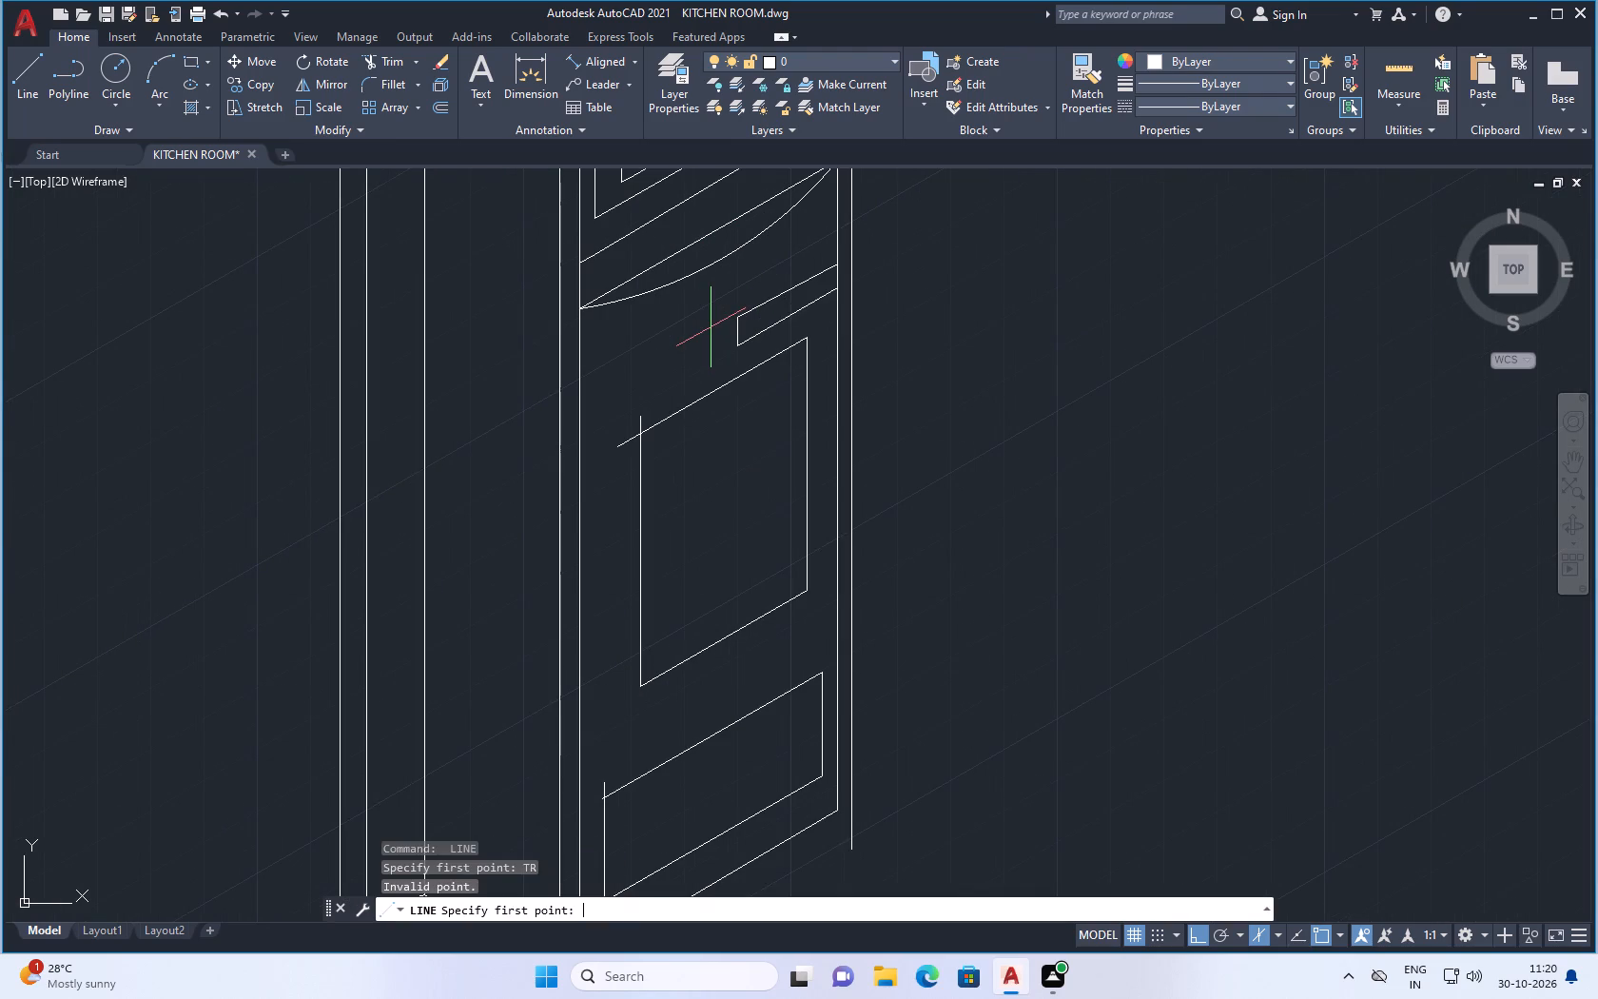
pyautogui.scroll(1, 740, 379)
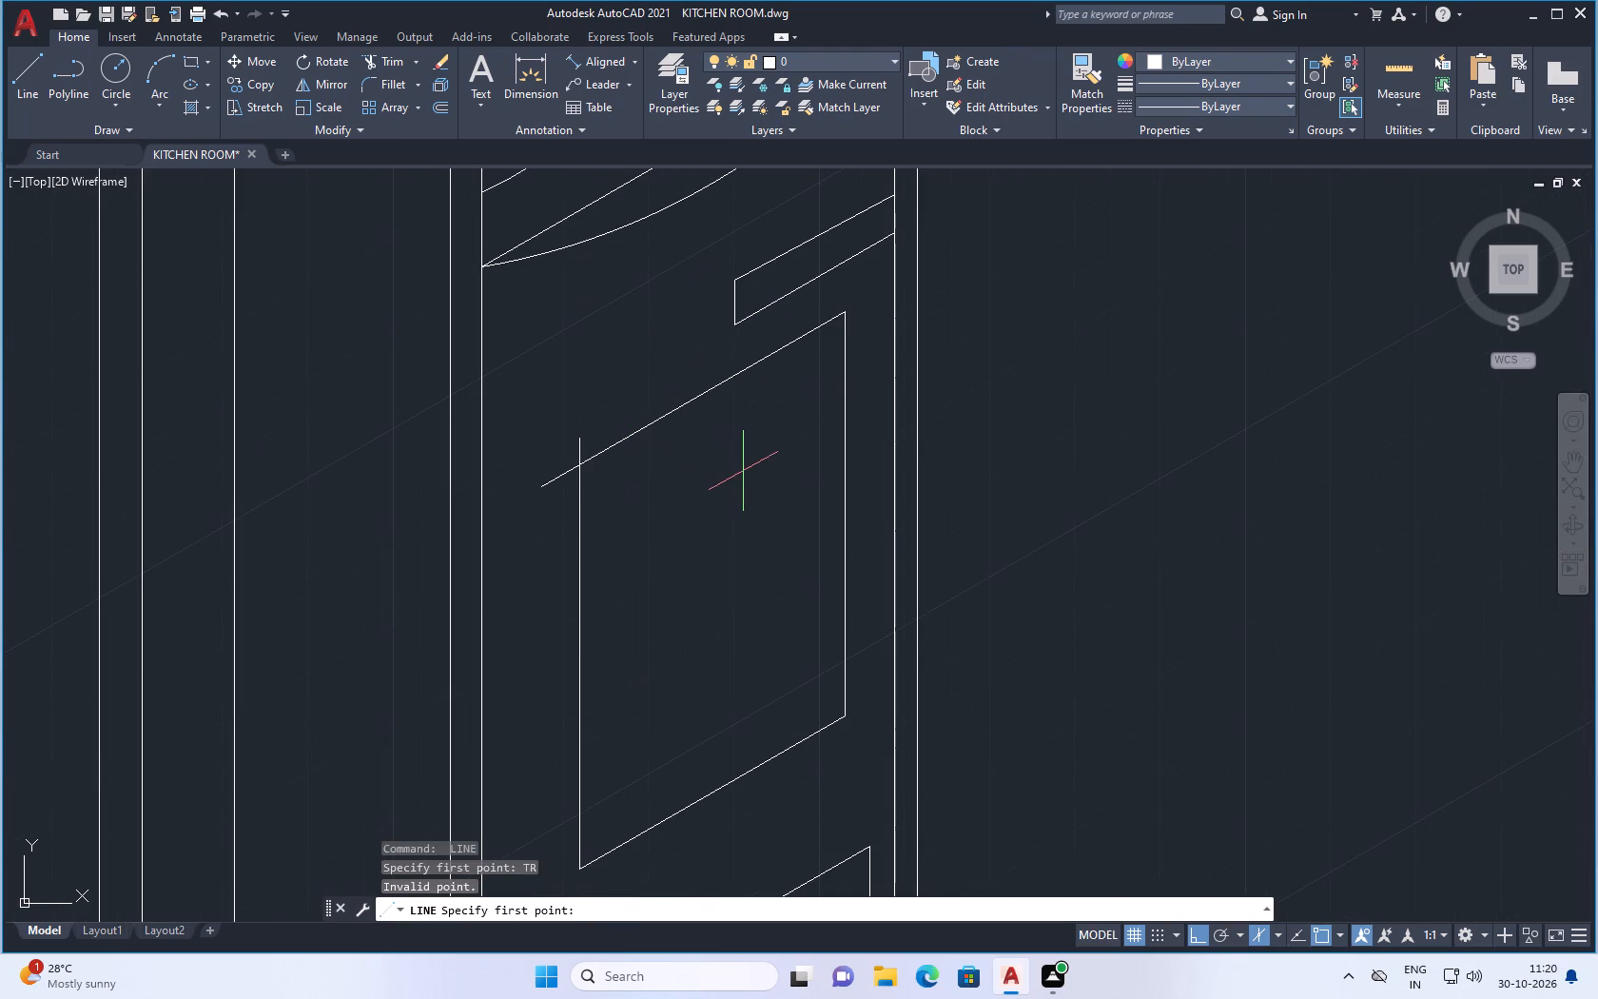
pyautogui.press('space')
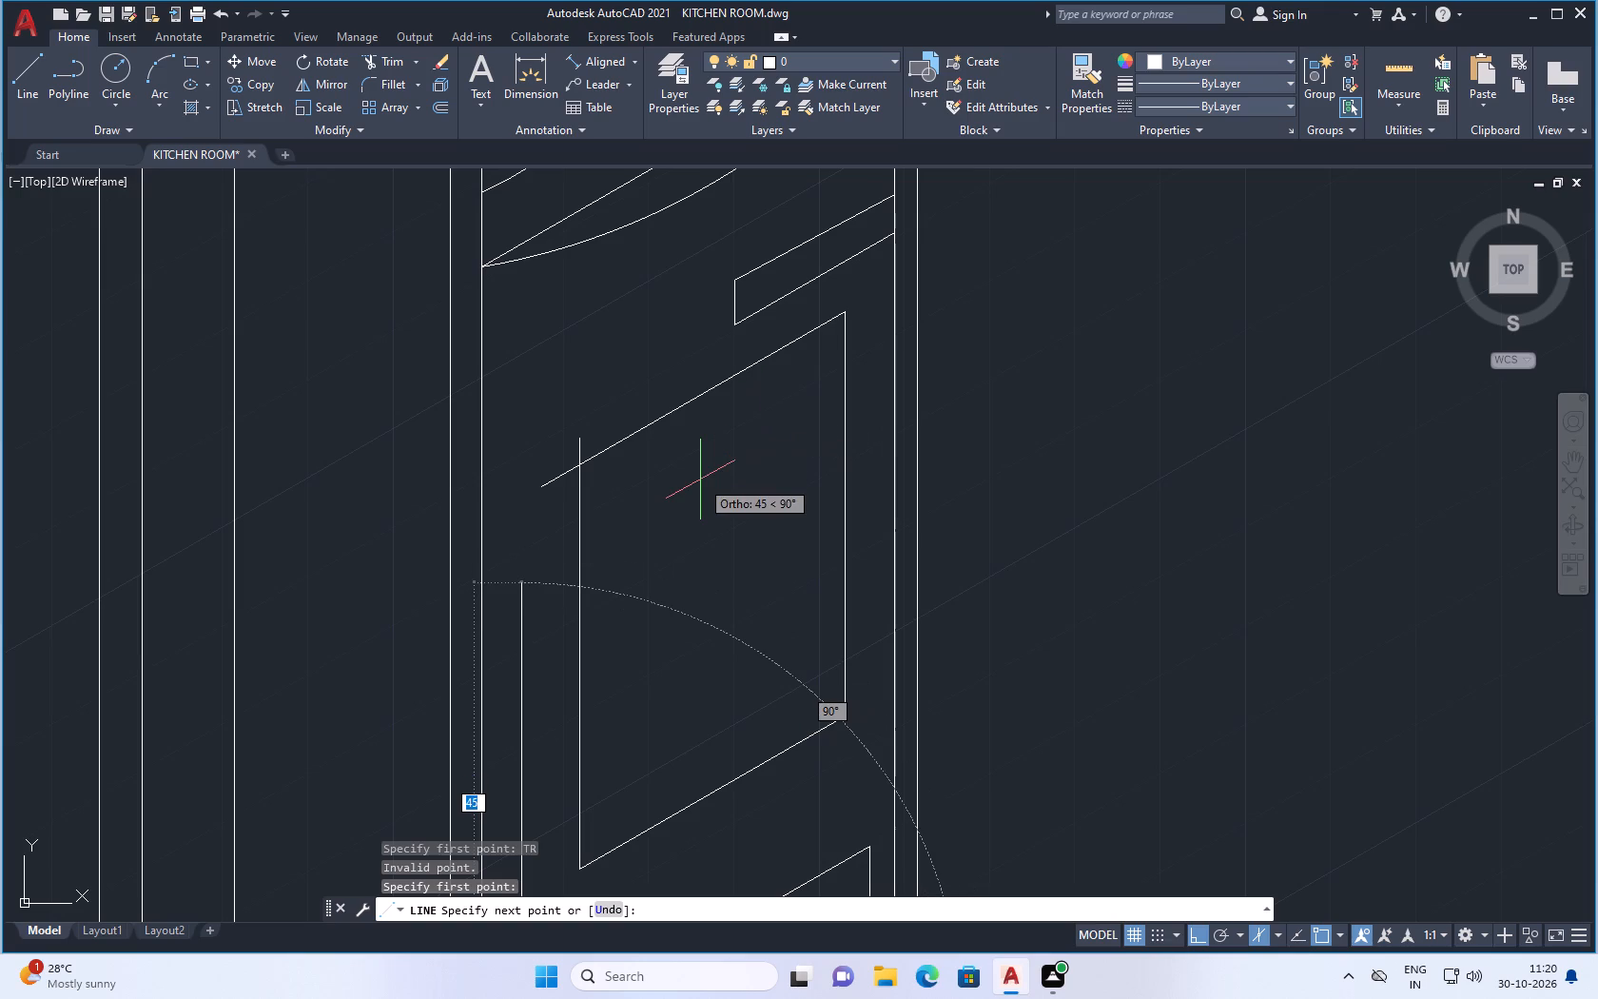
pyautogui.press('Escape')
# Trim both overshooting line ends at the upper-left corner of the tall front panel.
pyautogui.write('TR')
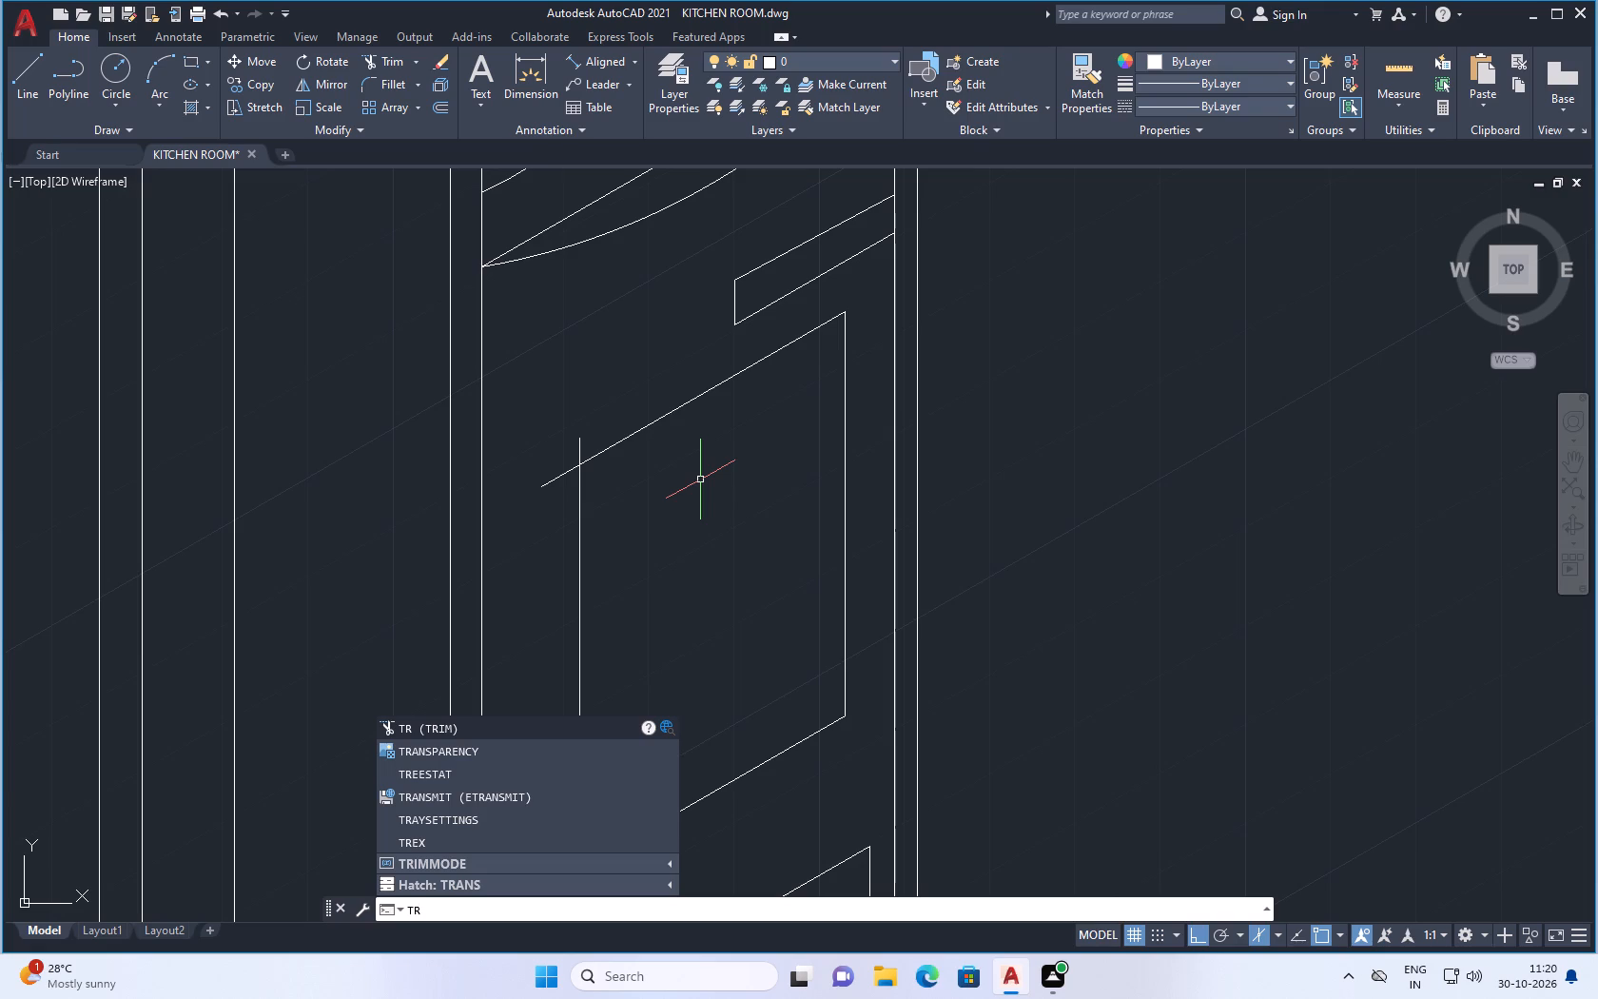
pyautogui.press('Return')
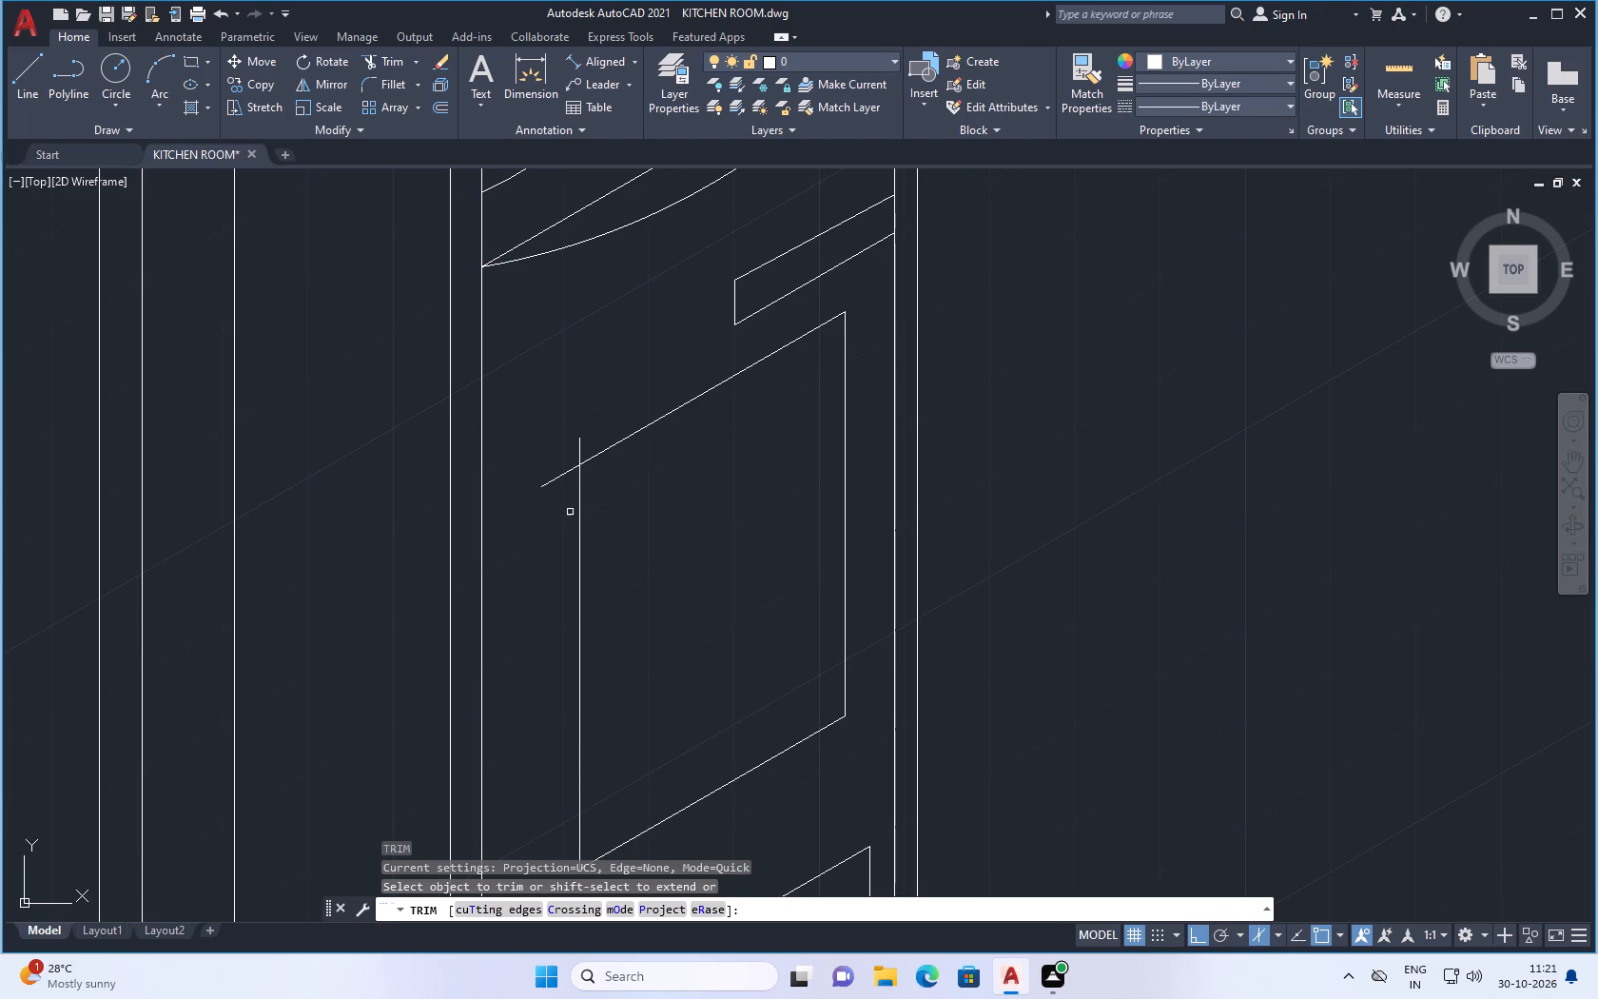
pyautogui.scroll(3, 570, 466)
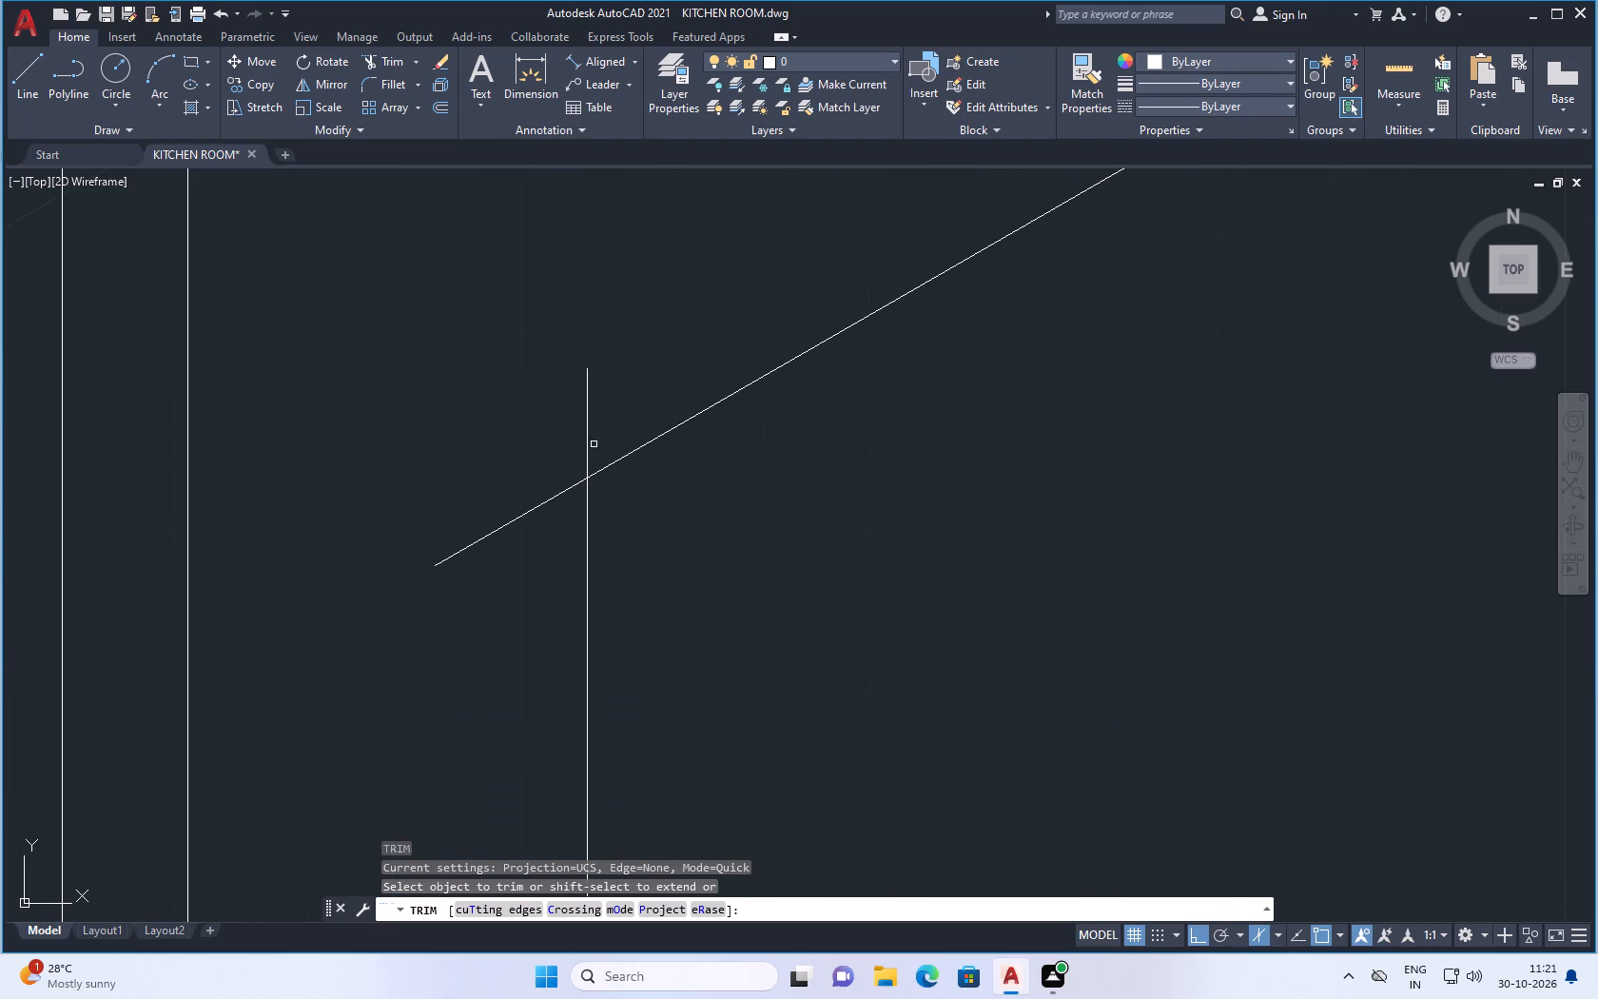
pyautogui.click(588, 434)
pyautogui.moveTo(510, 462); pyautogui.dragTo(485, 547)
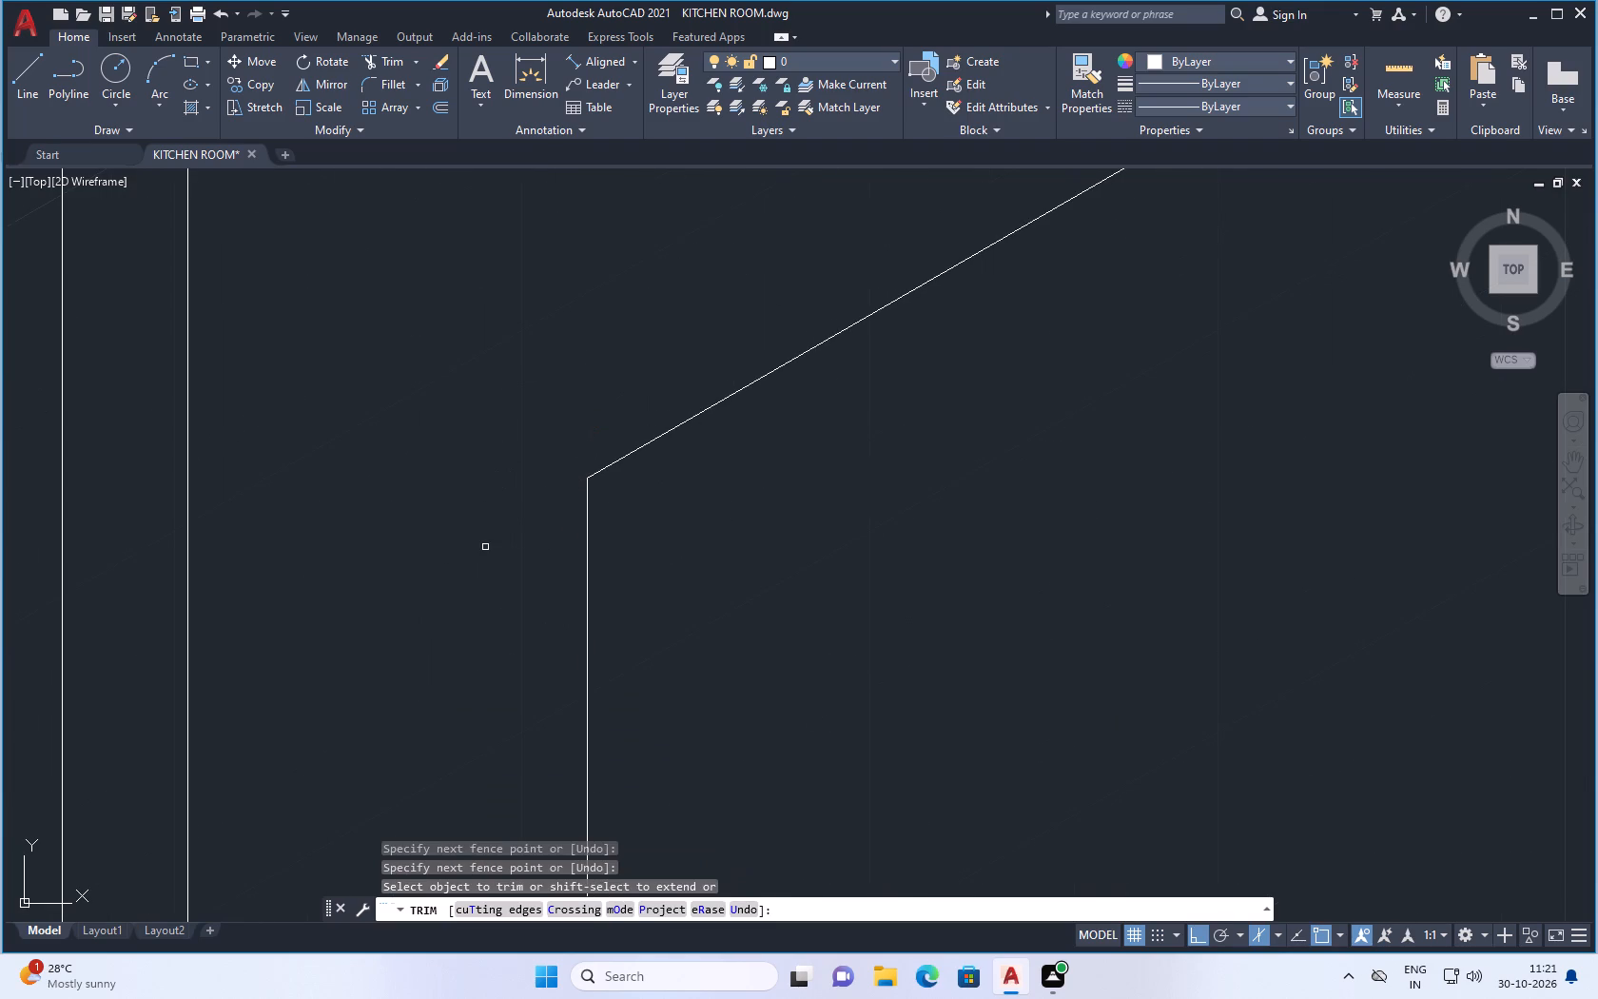
# Trim both overshooting line ends at the upper-left corner of the lower front panel.
pyautogui.scroll(-4, 490, 539)
pyautogui.scroll(-1, 574, 482)
pyautogui.scroll(2, 483, 745)
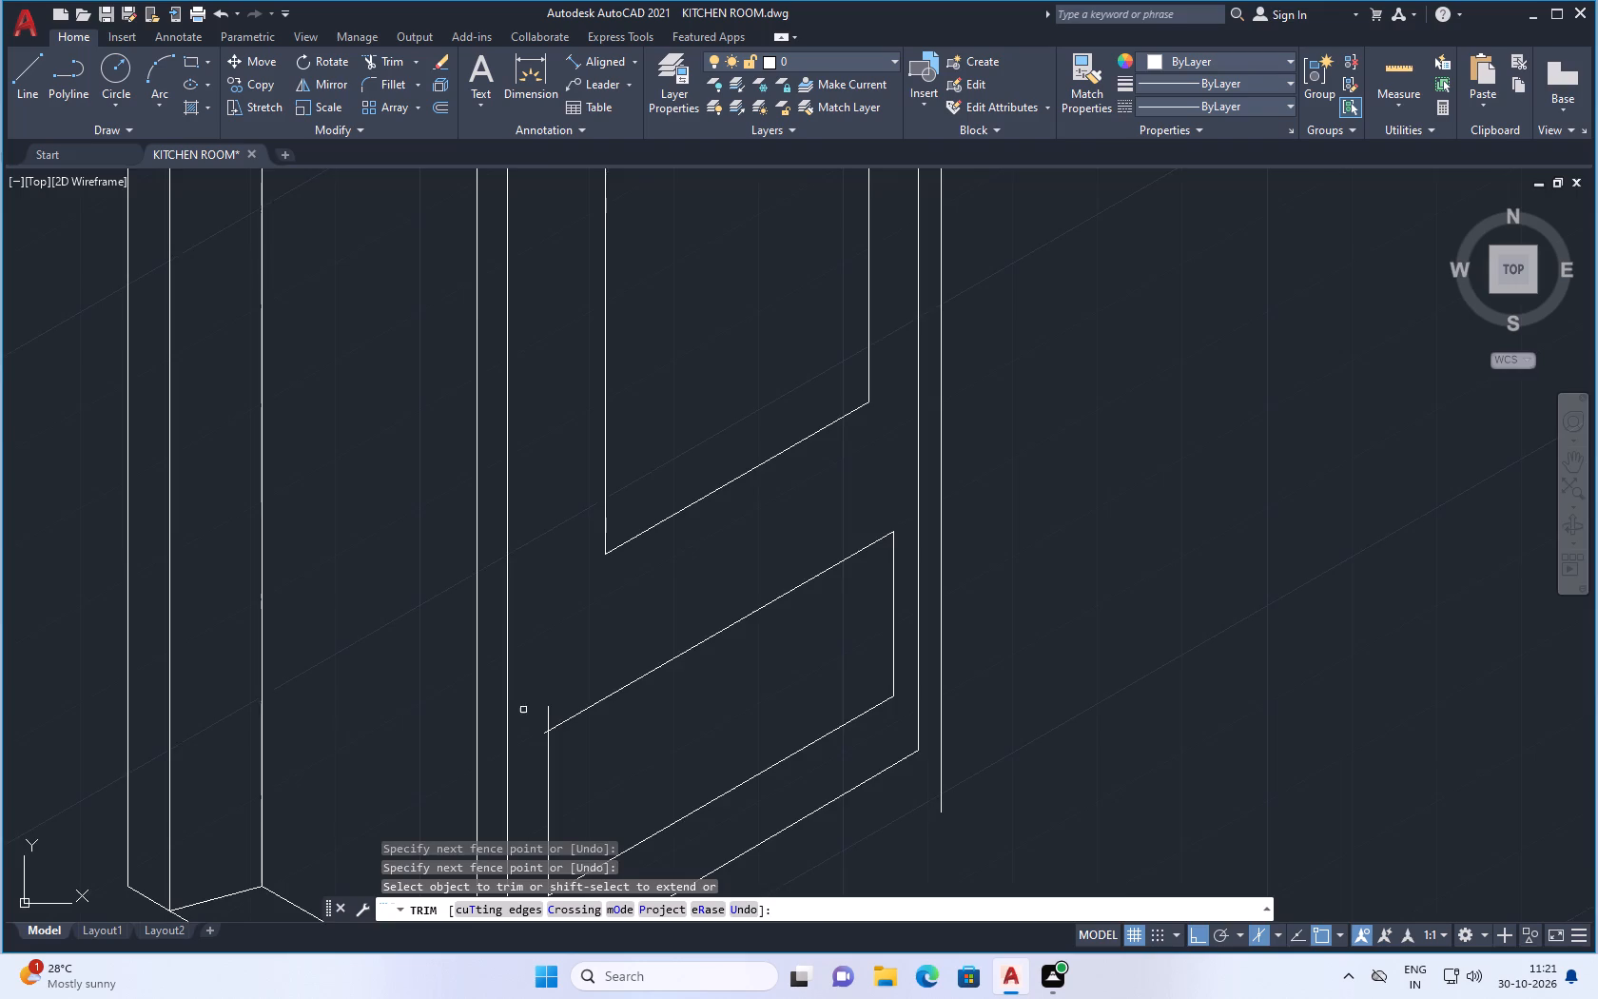
pyautogui.scroll(3, 525, 711)
pyautogui.moveTo(636, 702); pyautogui.dragTo(579, 756)
pyautogui.scroll(-3, 599, 682)
pyautogui.scroll(3, 590, 754)
pyautogui.scroll(3, 644, 603)
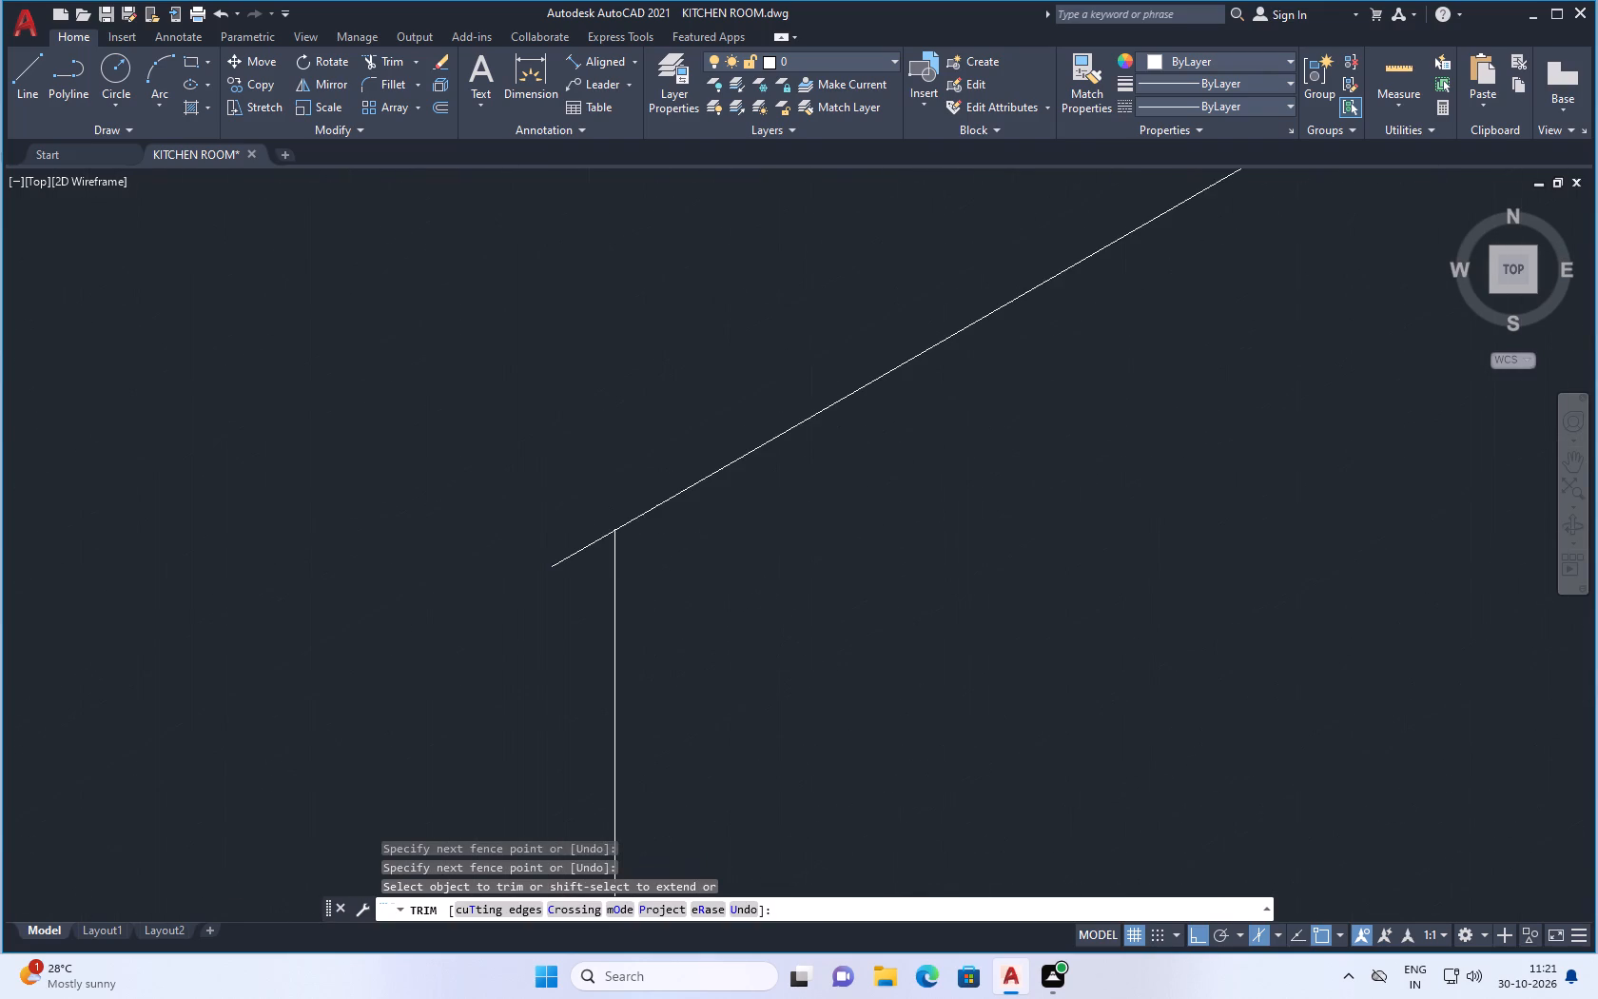
pyautogui.scroll(1, 596, 566)
pyautogui.moveTo(570, 535); pyautogui.dragTo(580, 633)
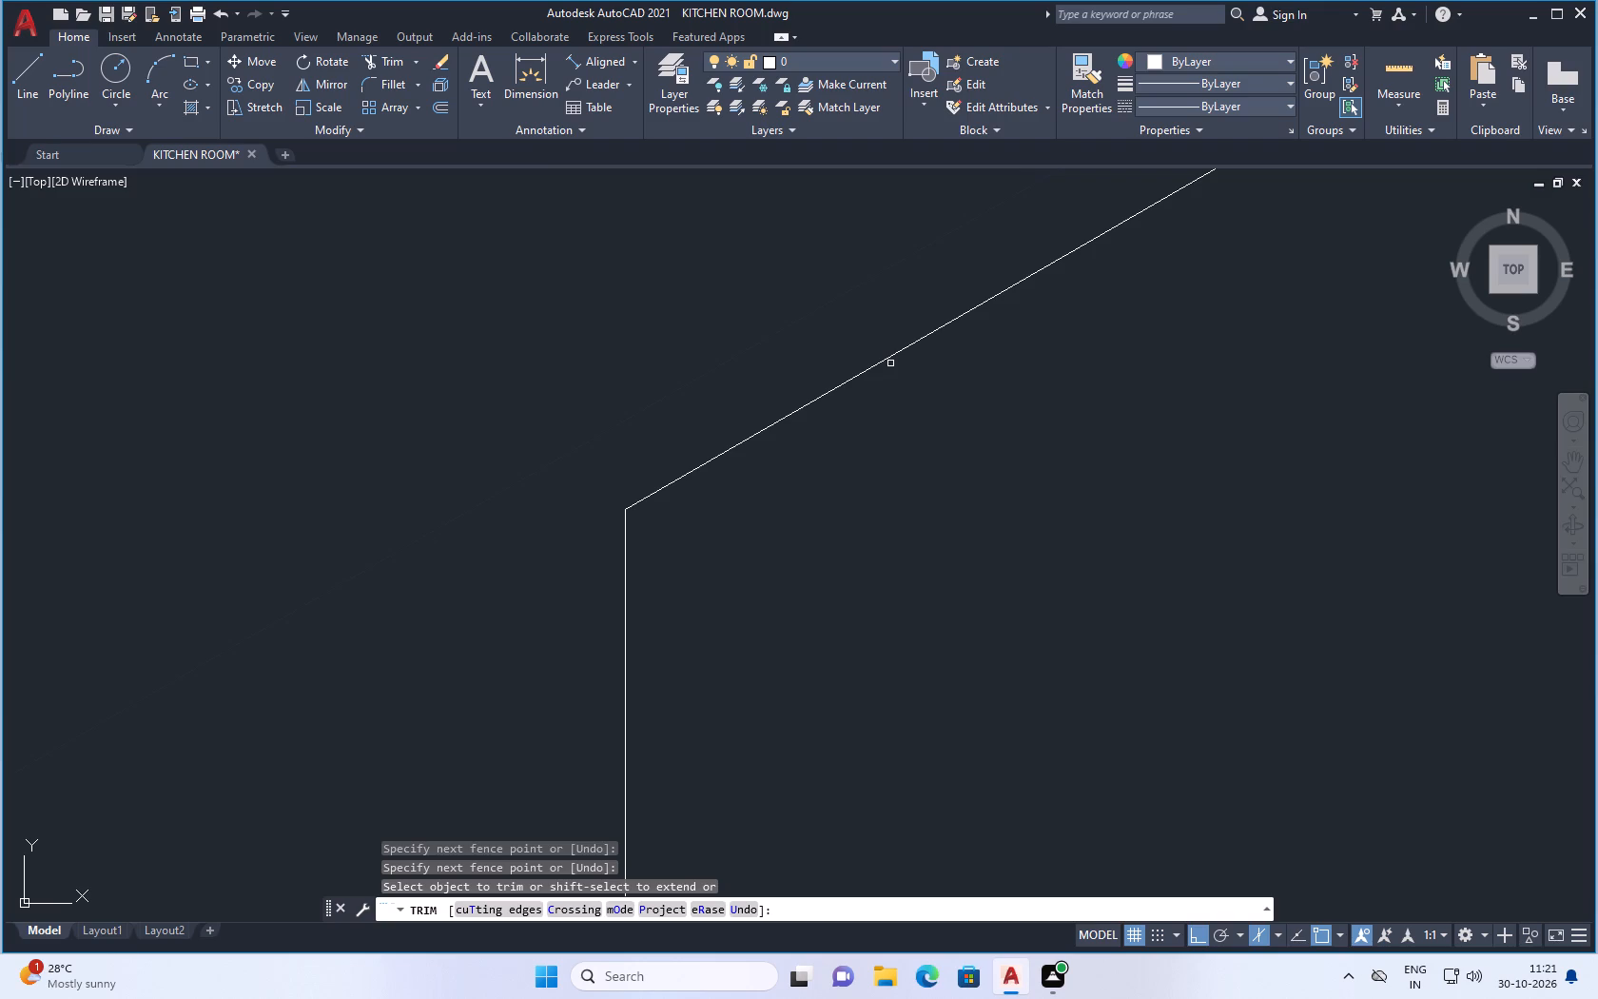
pyautogui.press('Escape')
pyautogui.scroll(-3, 673, 545)
pyautogui.press('Escape')
pyautogui.scroll(-3, 649, 602)
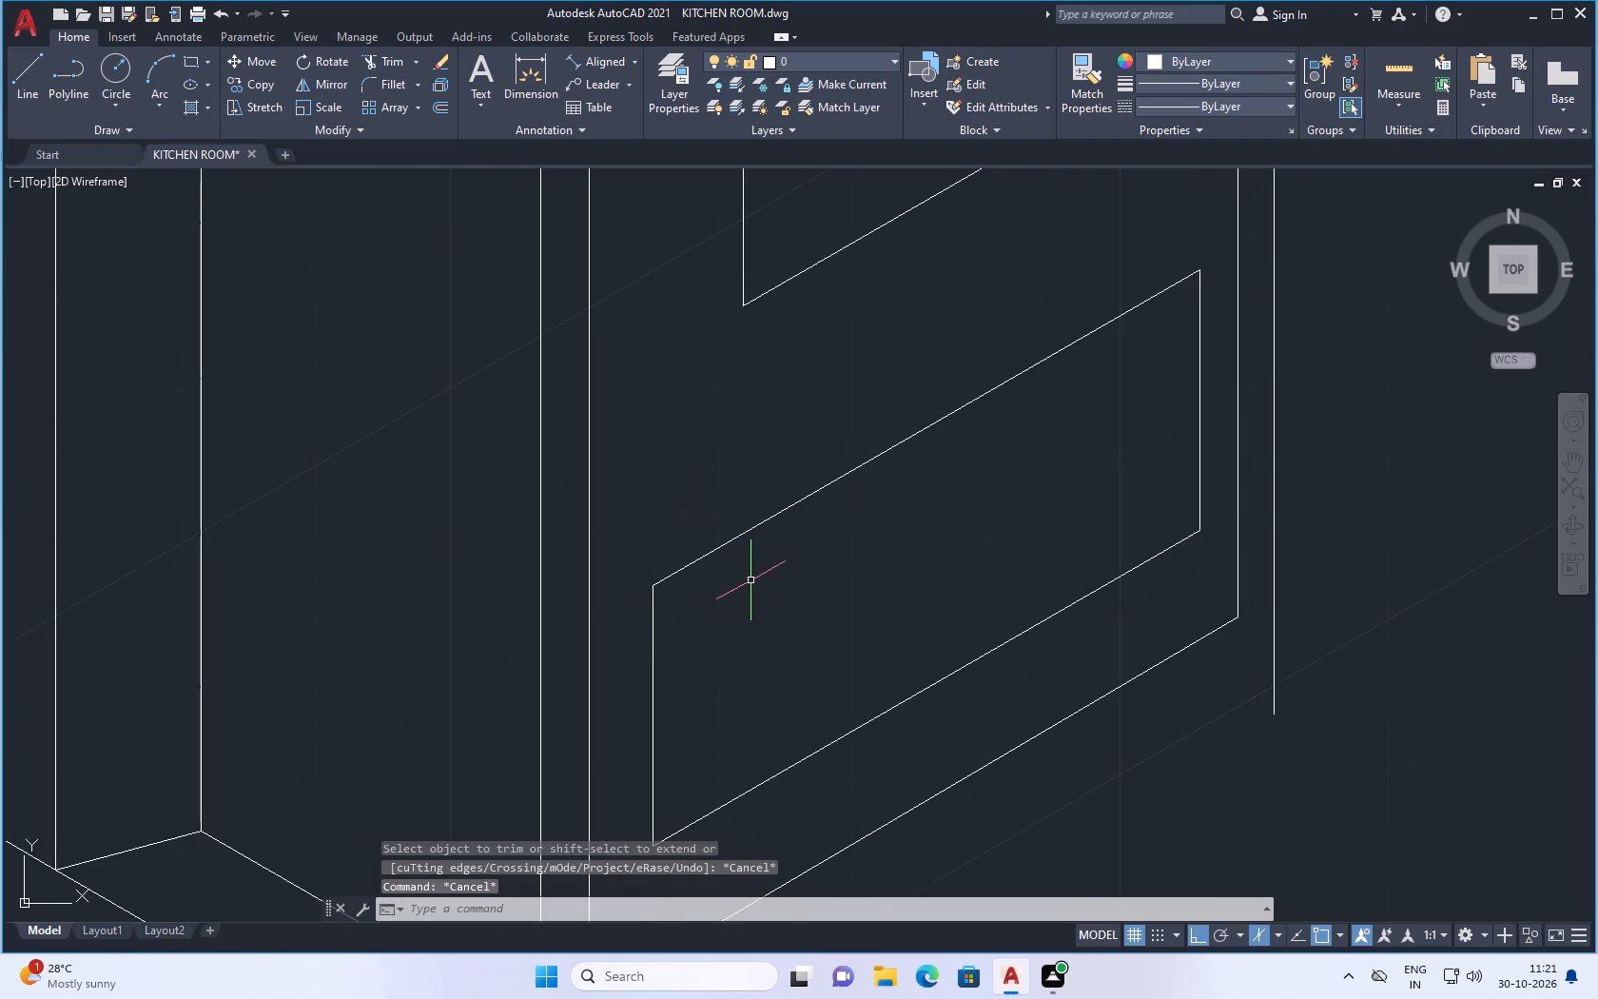
pyautogui.press('Escape')
# Remove all lines of the narrow handle strip below the curved shelf with Trim.
pyautogui.write('TR')
pyautogui.press('Return')
pyautogui.scroll(-2, 709, 576)
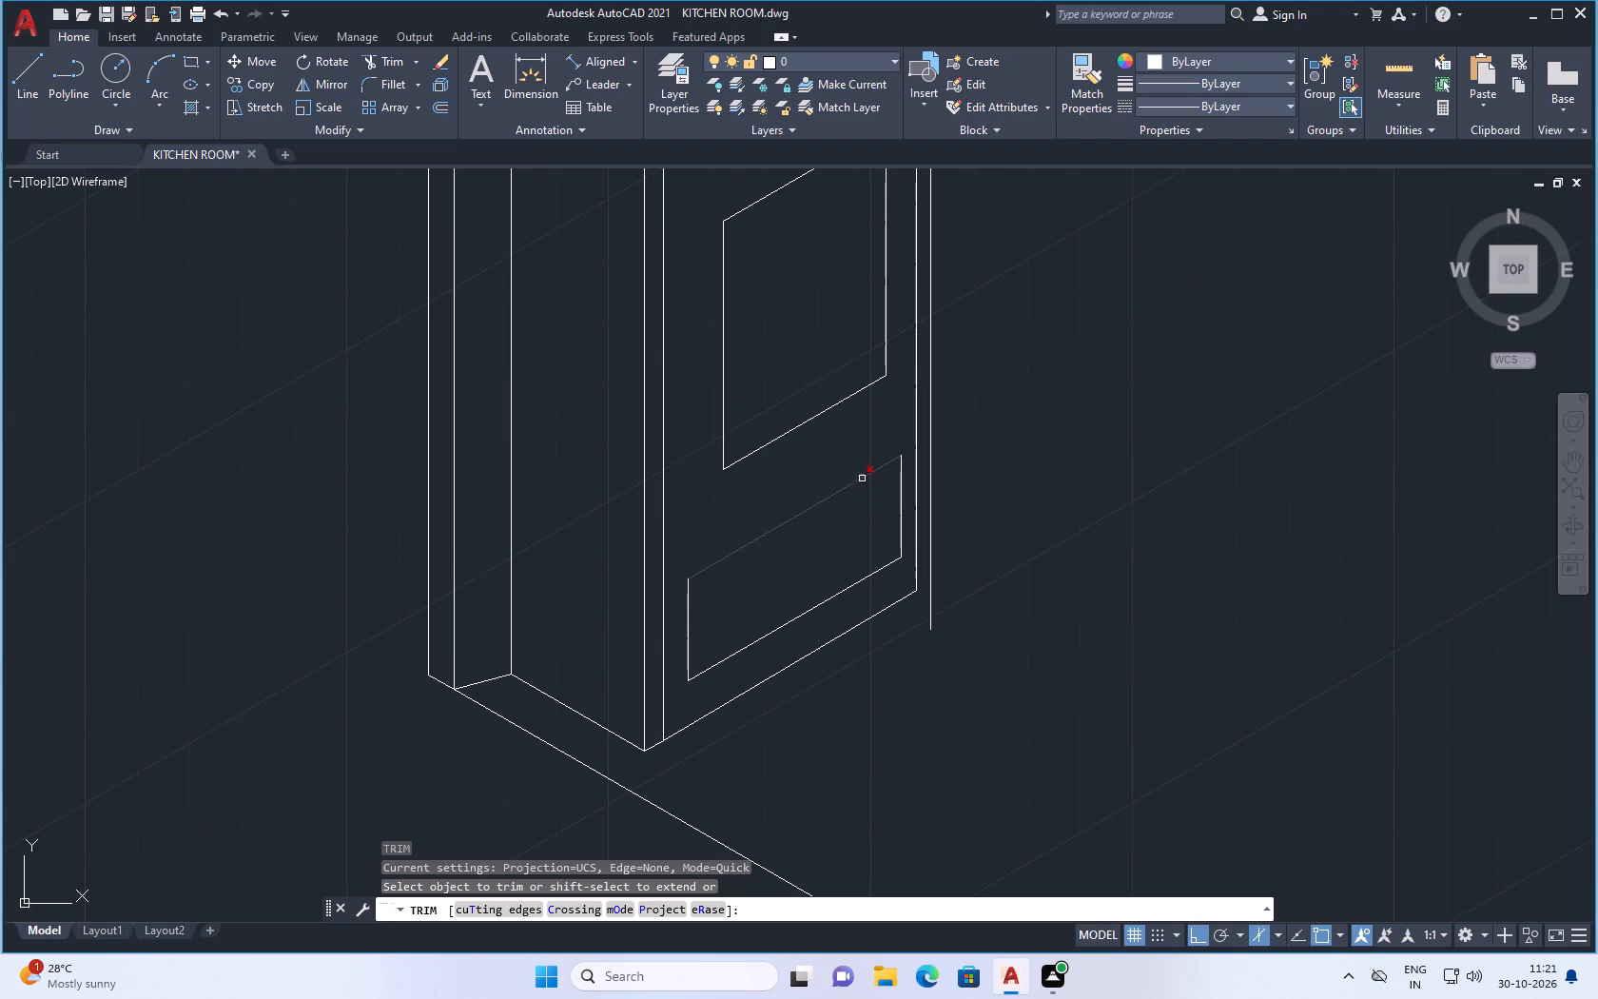
pyautogui.scroll(-1, 752, 528)
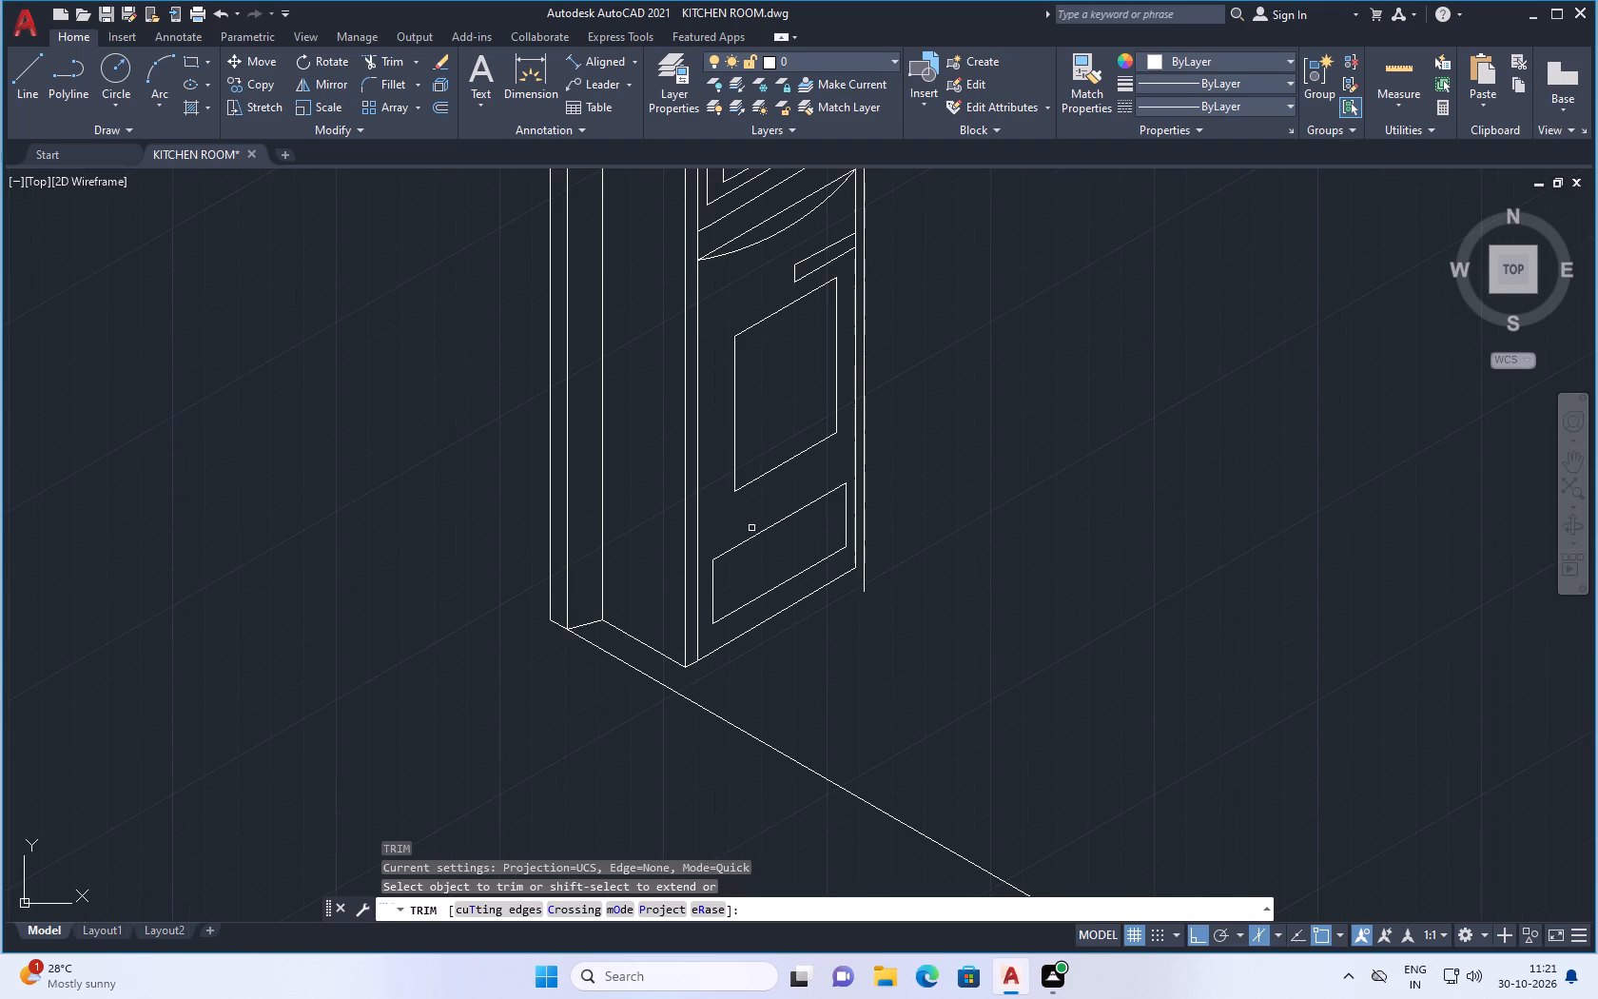
pyautogui.scroll(-1, 798, 480)
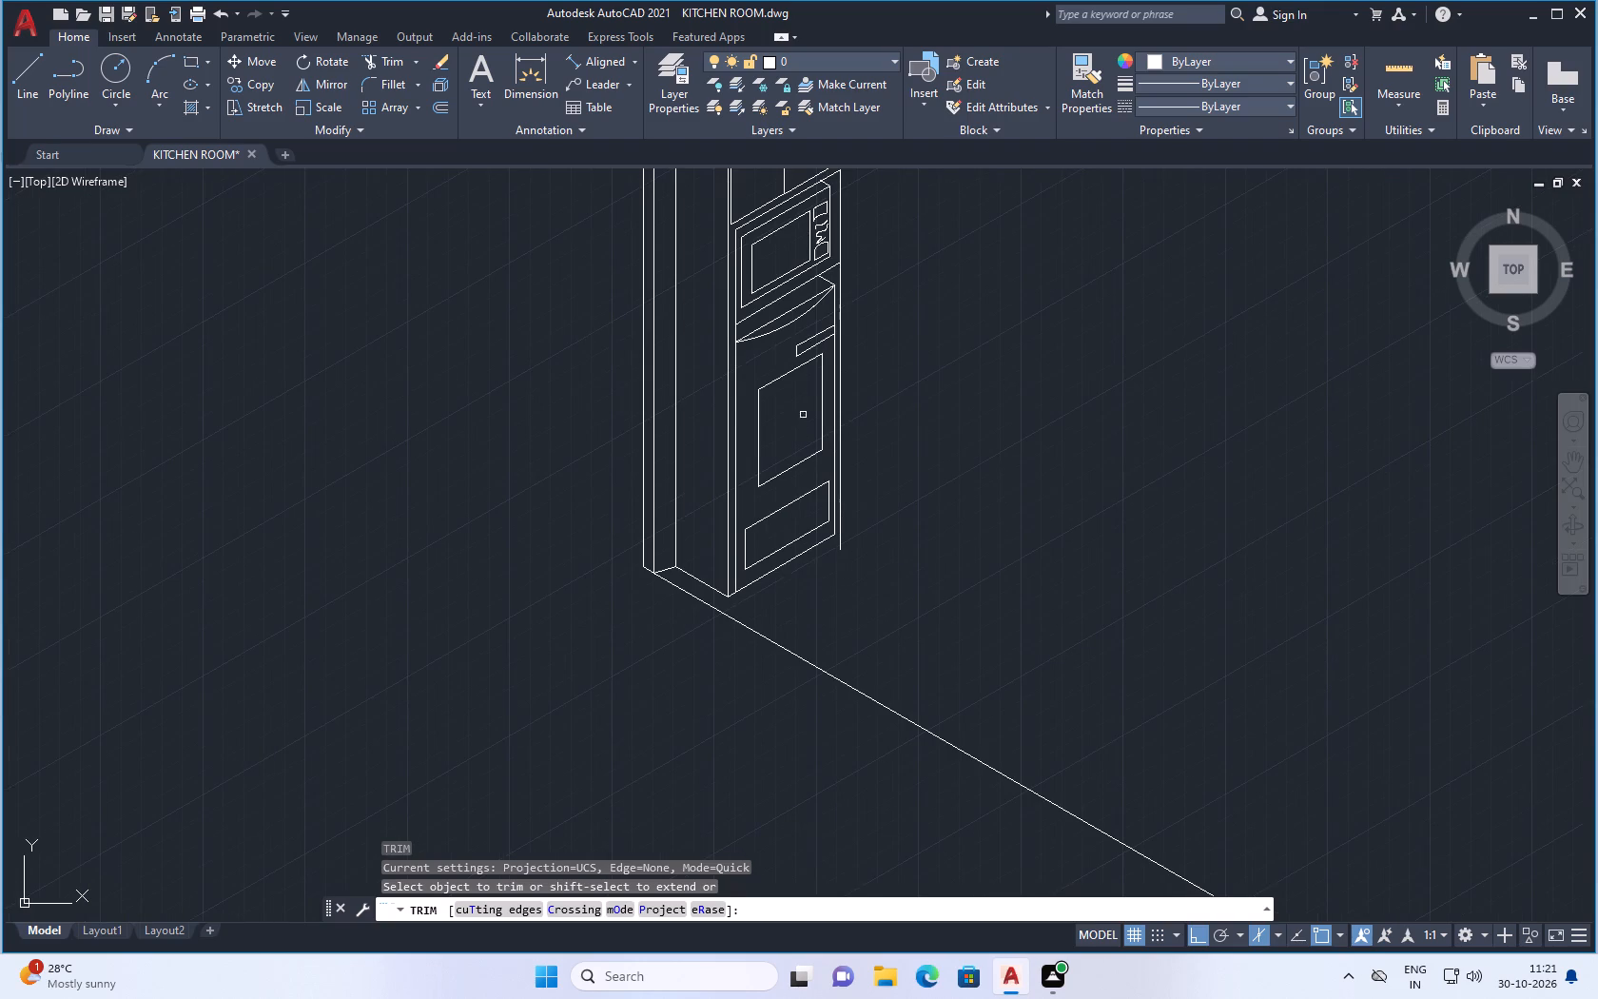
pyautogui.scroll(2, 808, 359)
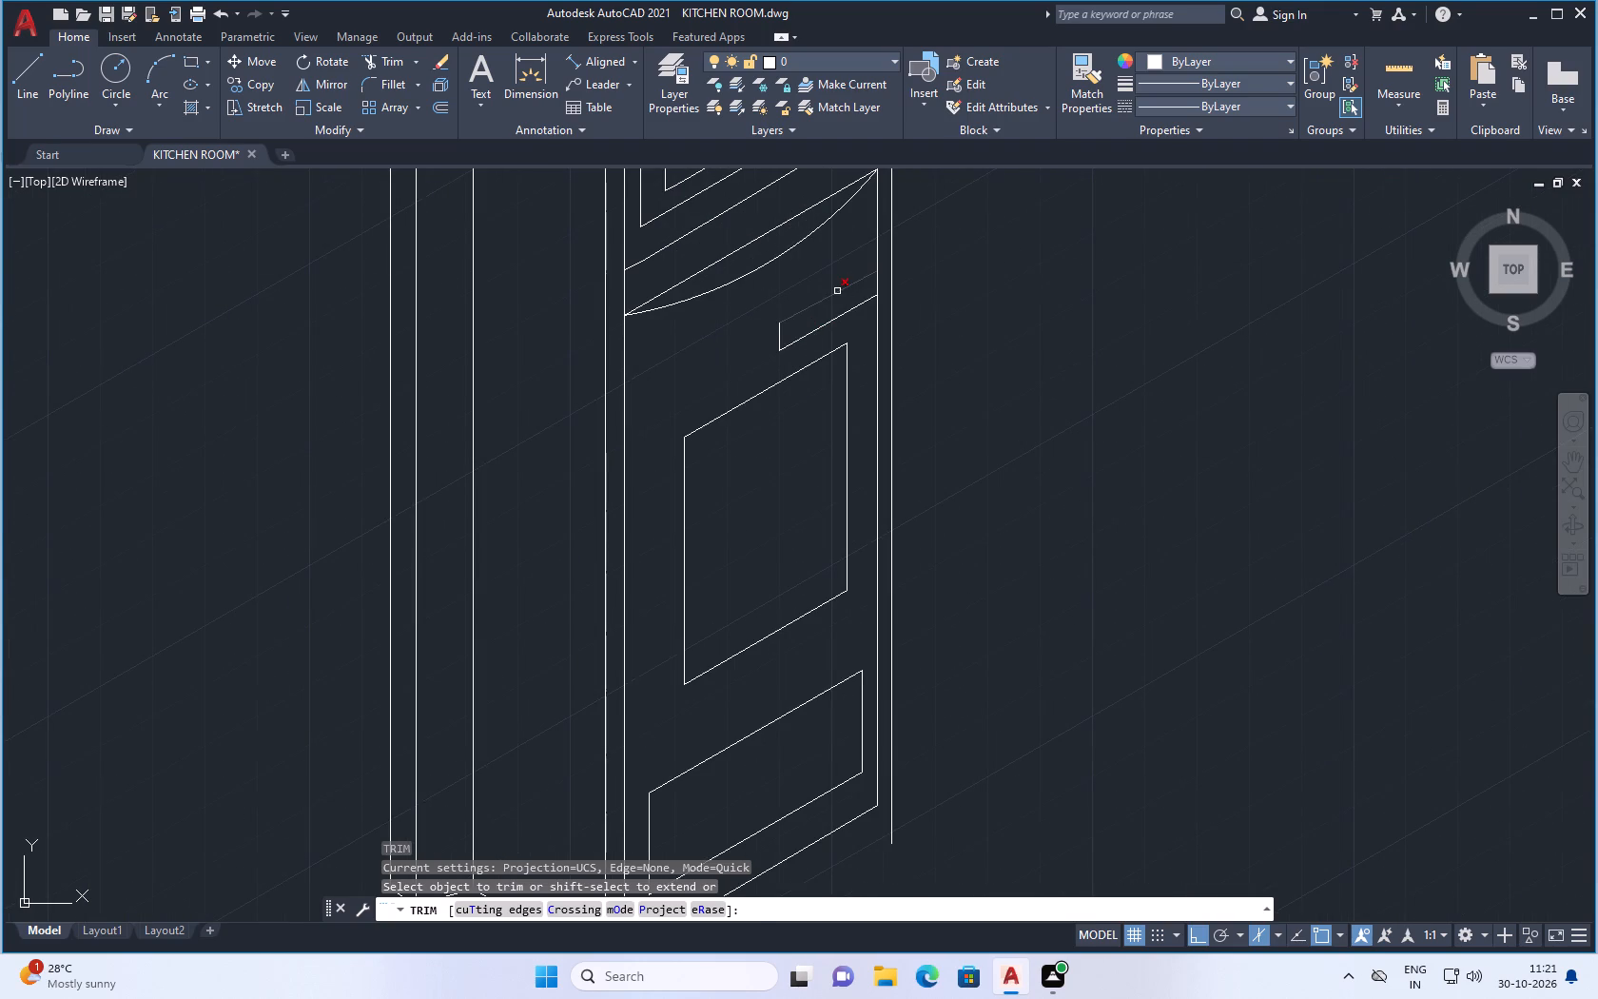
pyautogui.click(837, 291)
pyautogui.click(846, 314)
pyautogui.click(846, 314)
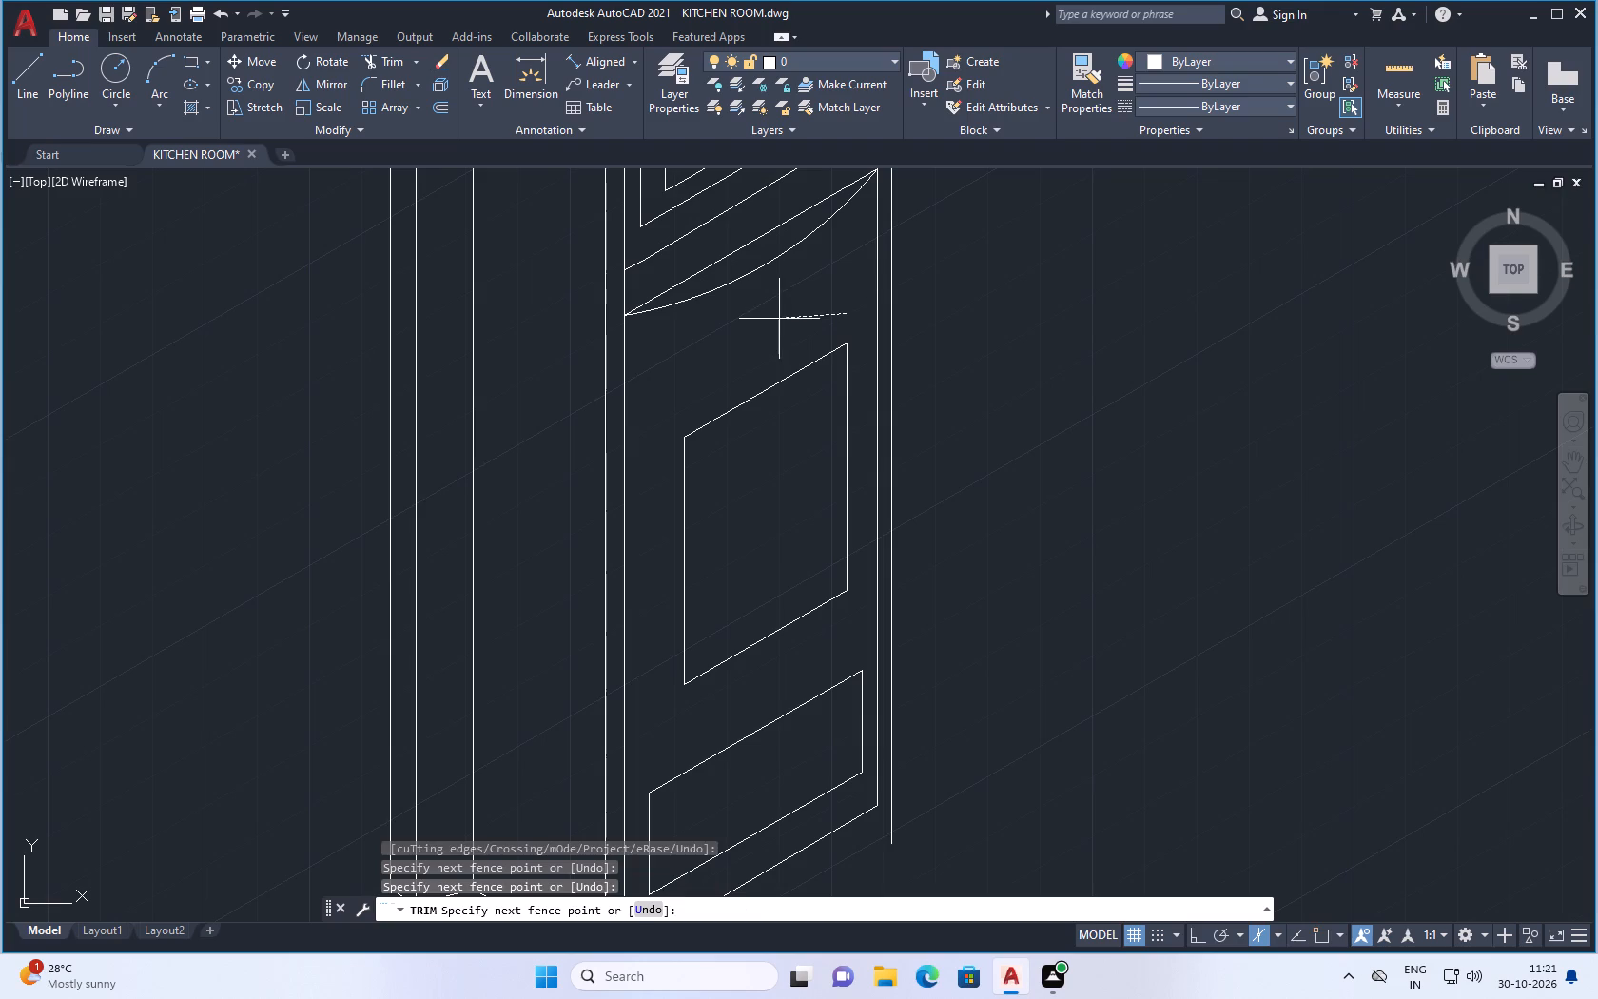
pyautogui.click(779, 319)
# Remove all four sides of the tall front panel with Trim, keeping the lower panel.
pyautogui.click(749, 351)
pyautogui.click(782, 338)
pyautogui.moveTo(781, 365); pyautogui.dragTo(778, 382)
pyautogui.click(776, 415)
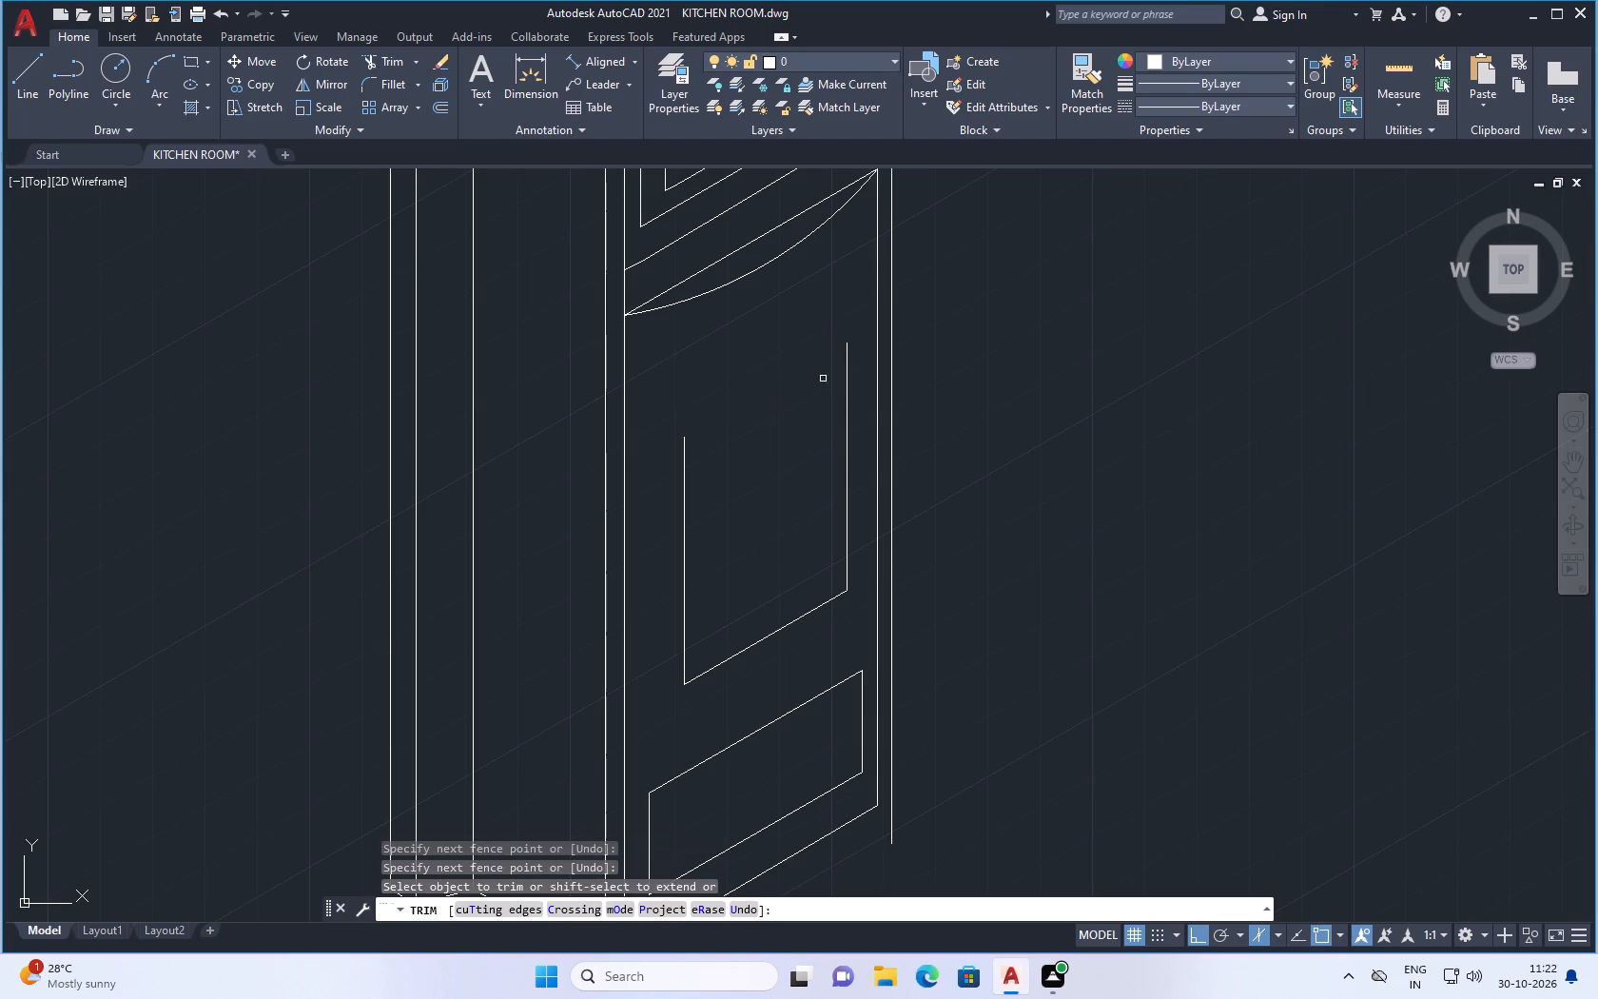
pyautogui.click(846, 385)
pyautogui.scroll(-2, 760, 483)
pyautogui.scroll(3, 734, 523)
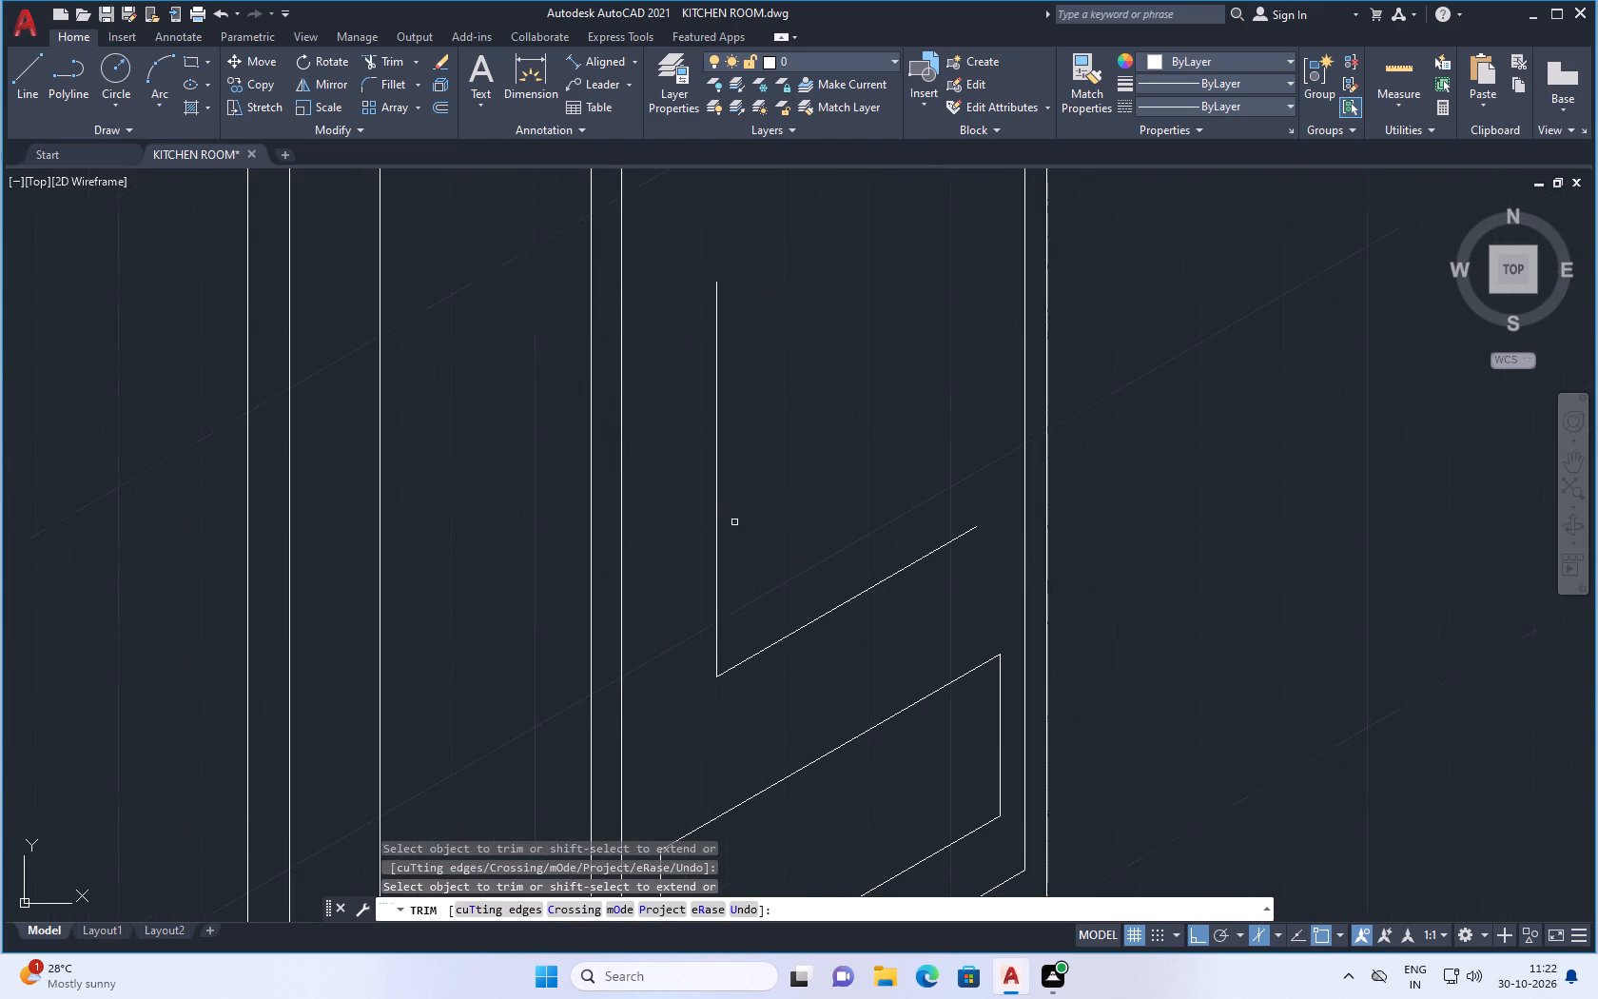
pyautogui.moveTo(749, 485); pyautogui.dragTo(732, 496)
pyautogui.click(687, 524)
pyautogui.moveTo(804, 505); pyautogui.dragTo(804, 512)
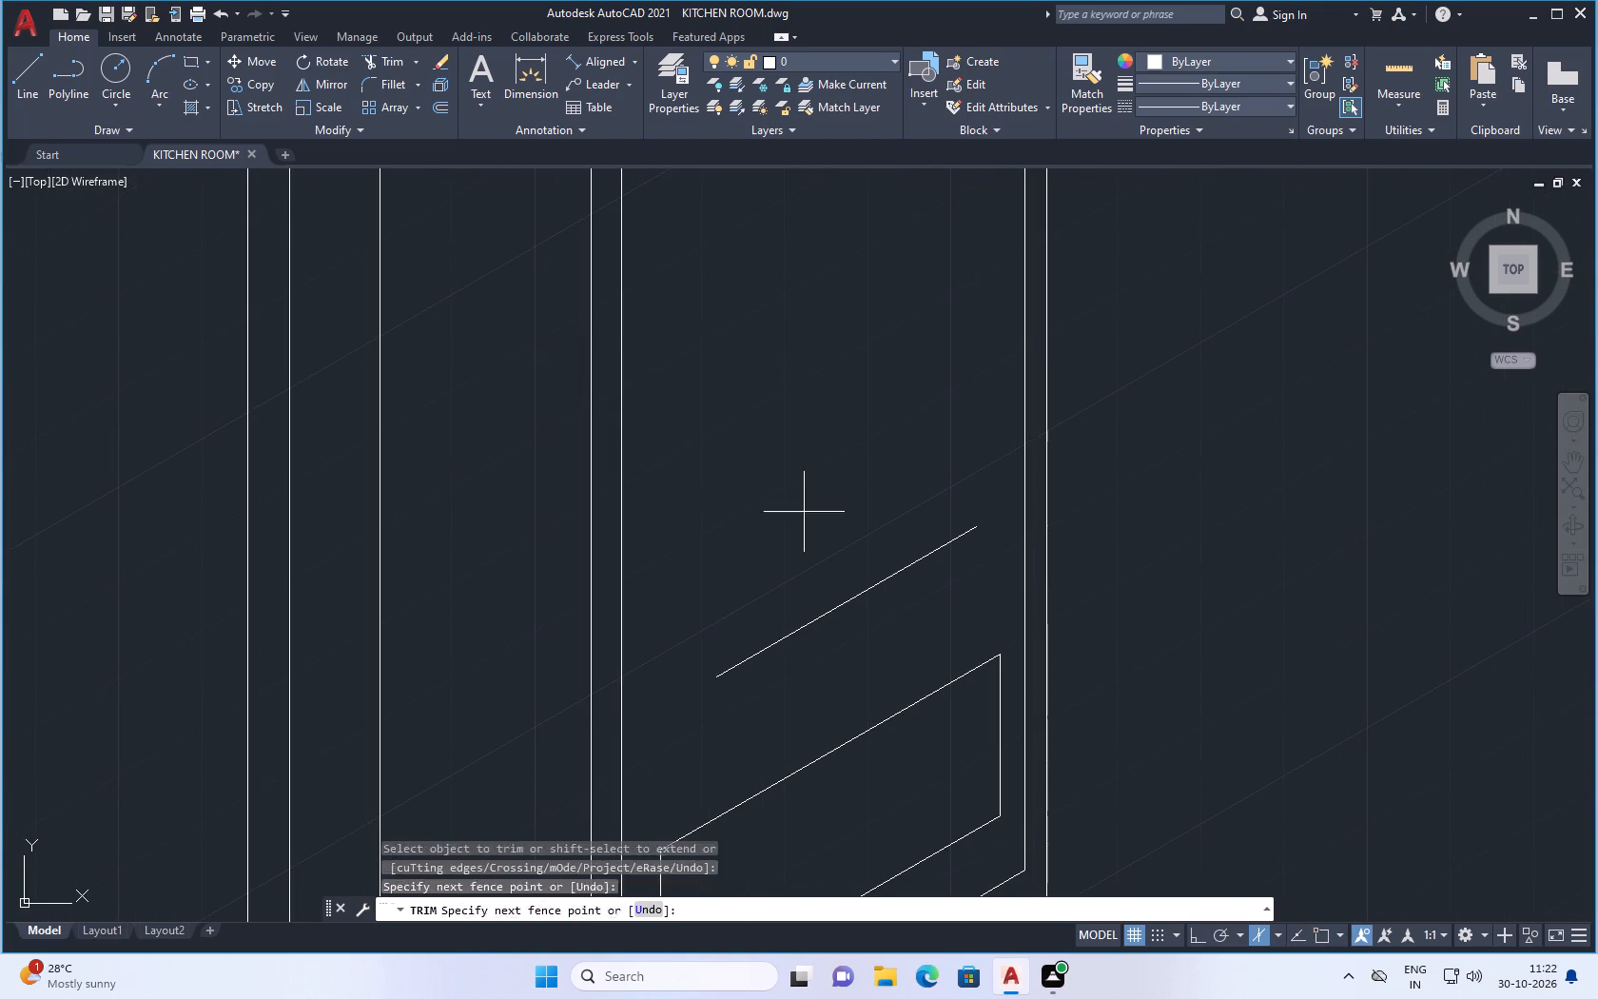
pyautogui.moveTo(804, 512); pyautogui.dragTo(804, 528)
pyautogui.moveTo(814, 637); pyautogui.dragTo(809, 614)
pyautogui.click(784, 581)
pyautogui.scroll(-3, 792, 574)
pyautogui.click(789, 577)
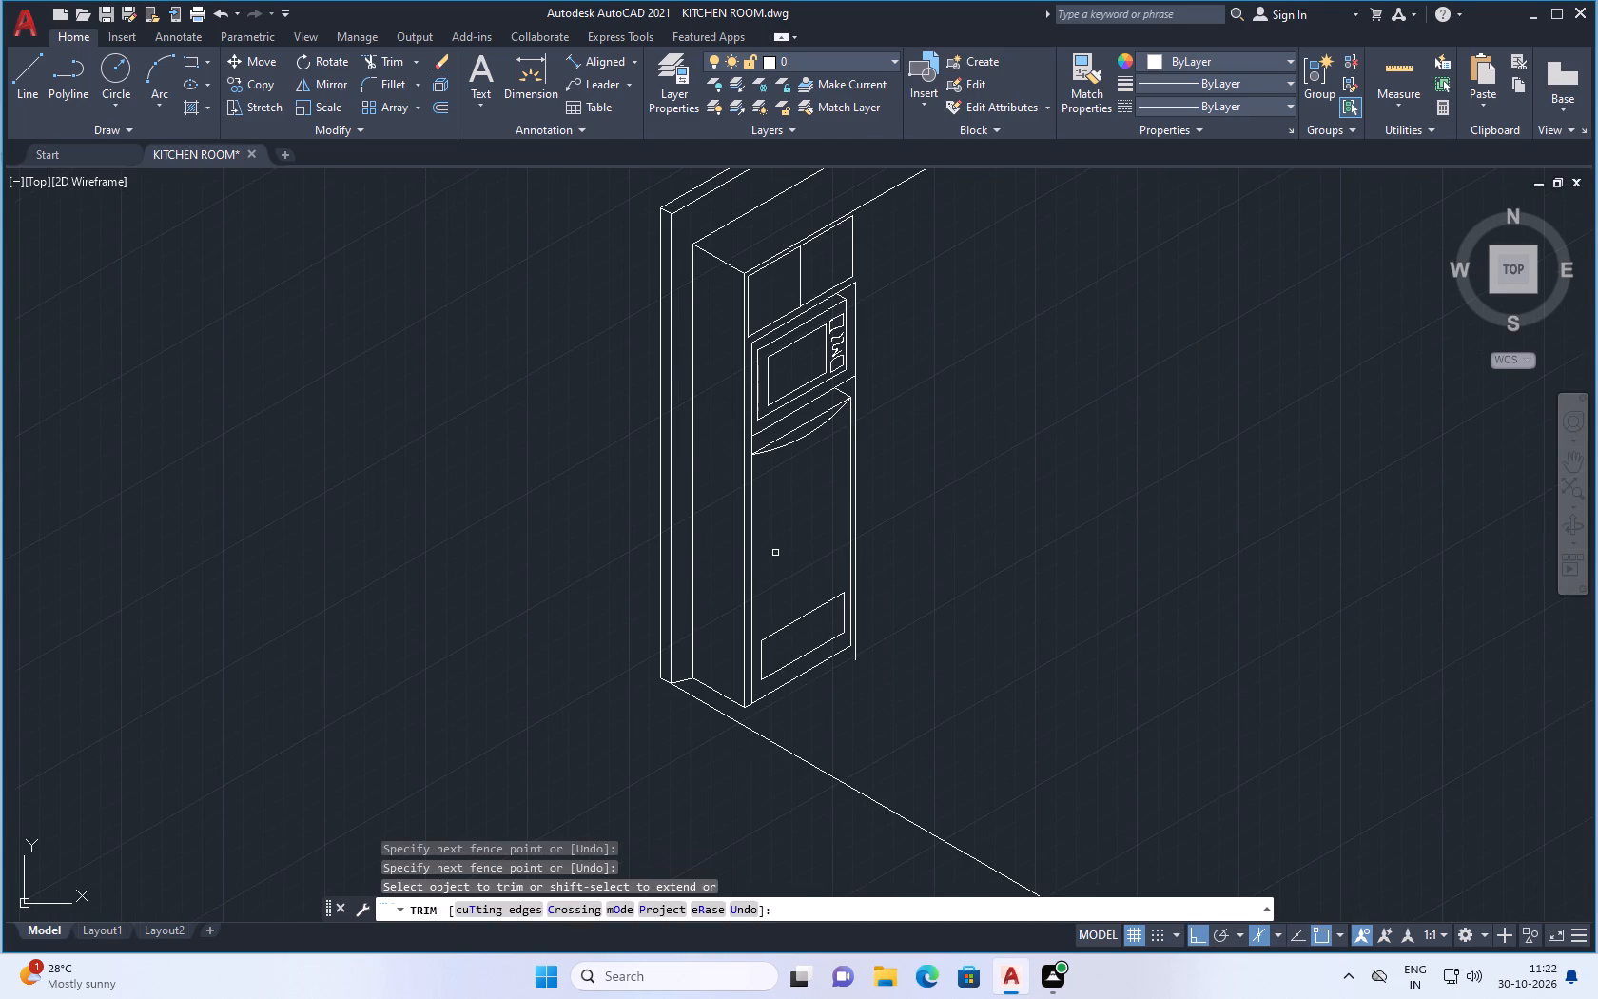
# Remove the top line and right side of the lower front panel with Trim.
pyautogui.press('space')
pyautogui.press('space')
pyautogui.scroll(2, 805, 610)
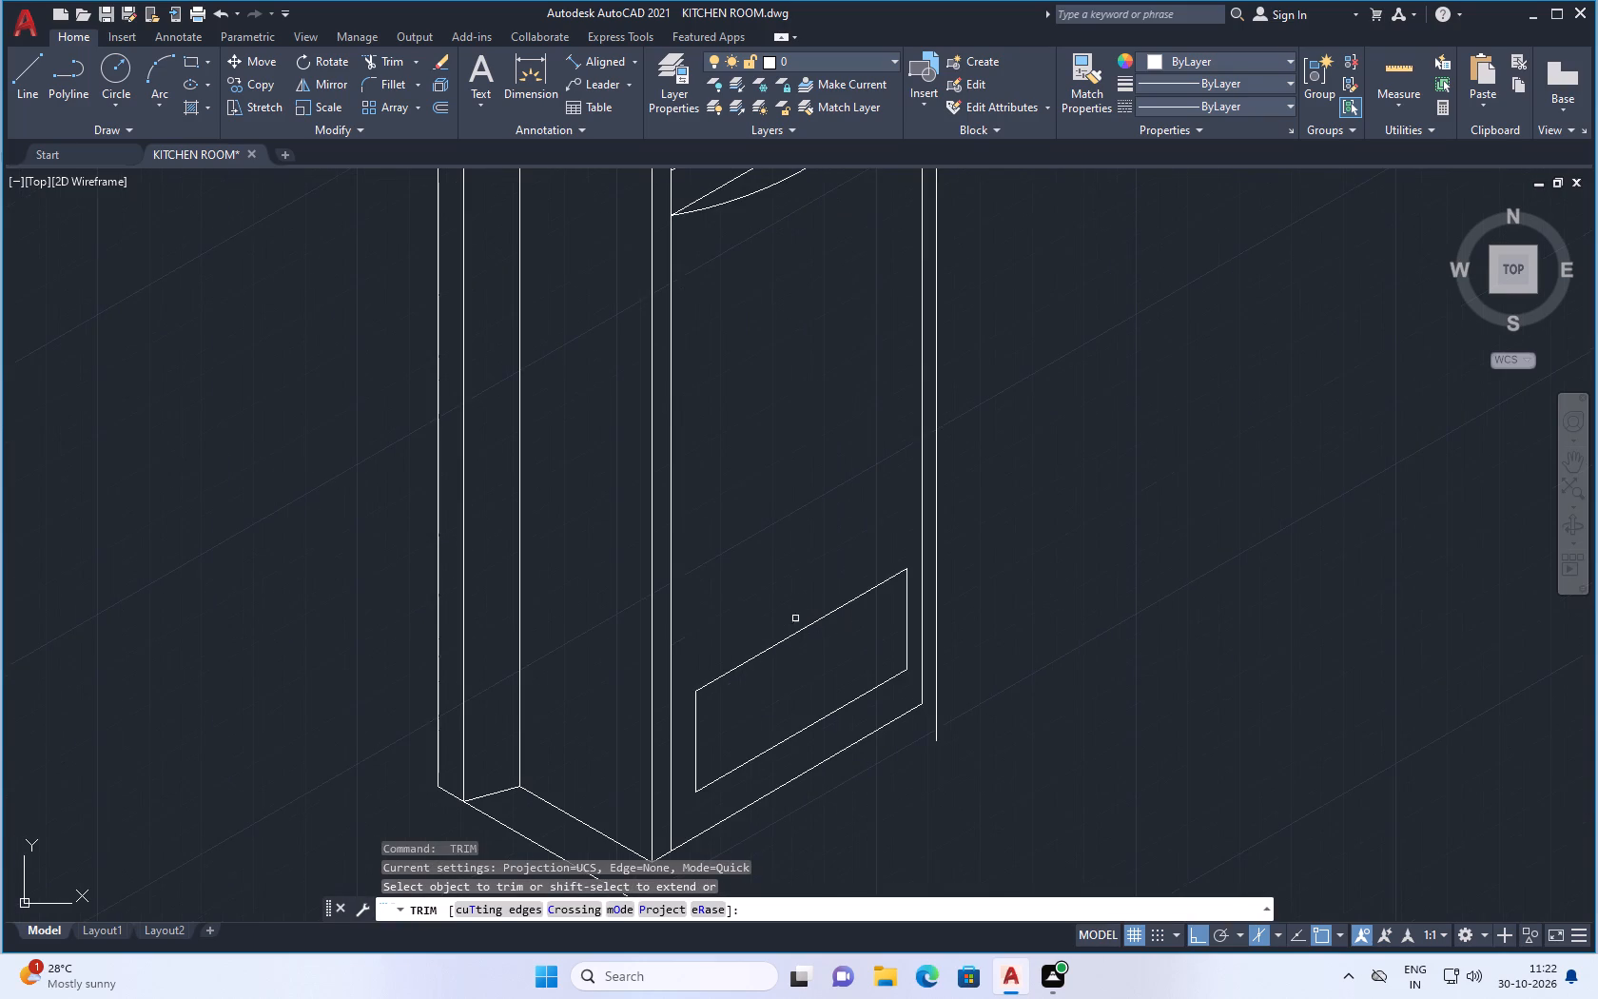
pyautogui.scroll(-2, 785, 525)
pyautogui.scroll(2, 791, 570)
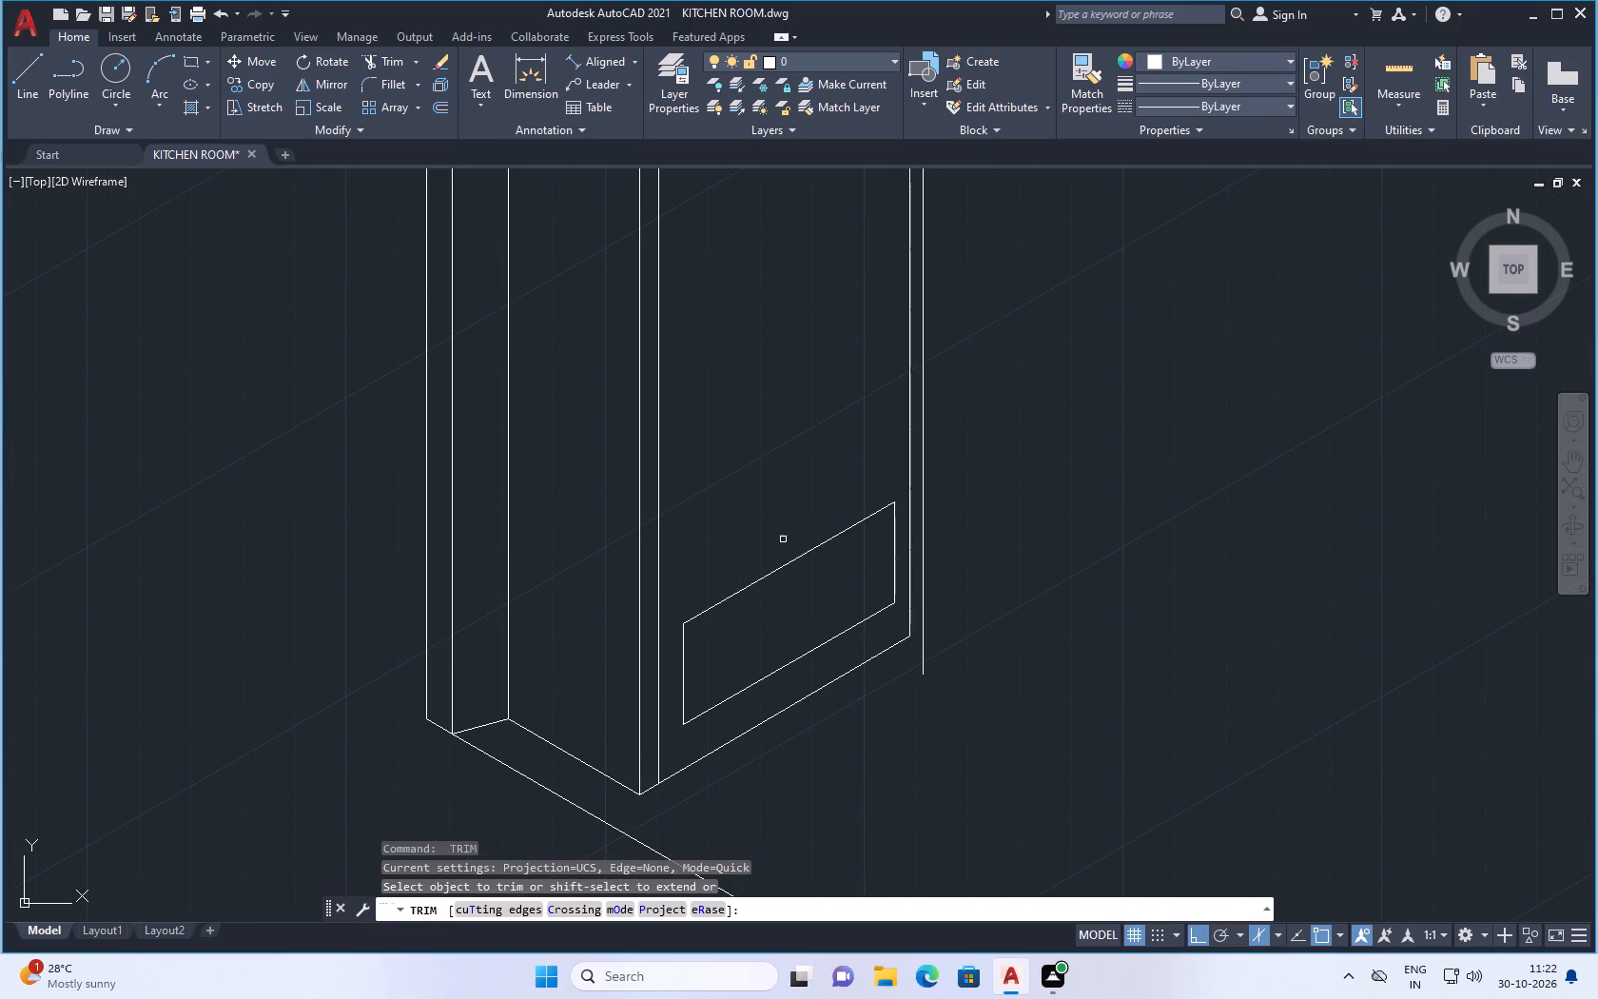
pyautogui.scroll(-2, 789, 588)
pyautogui.scroll(3, 797, 607)
pyautogui.scroll(1, 766, 534)
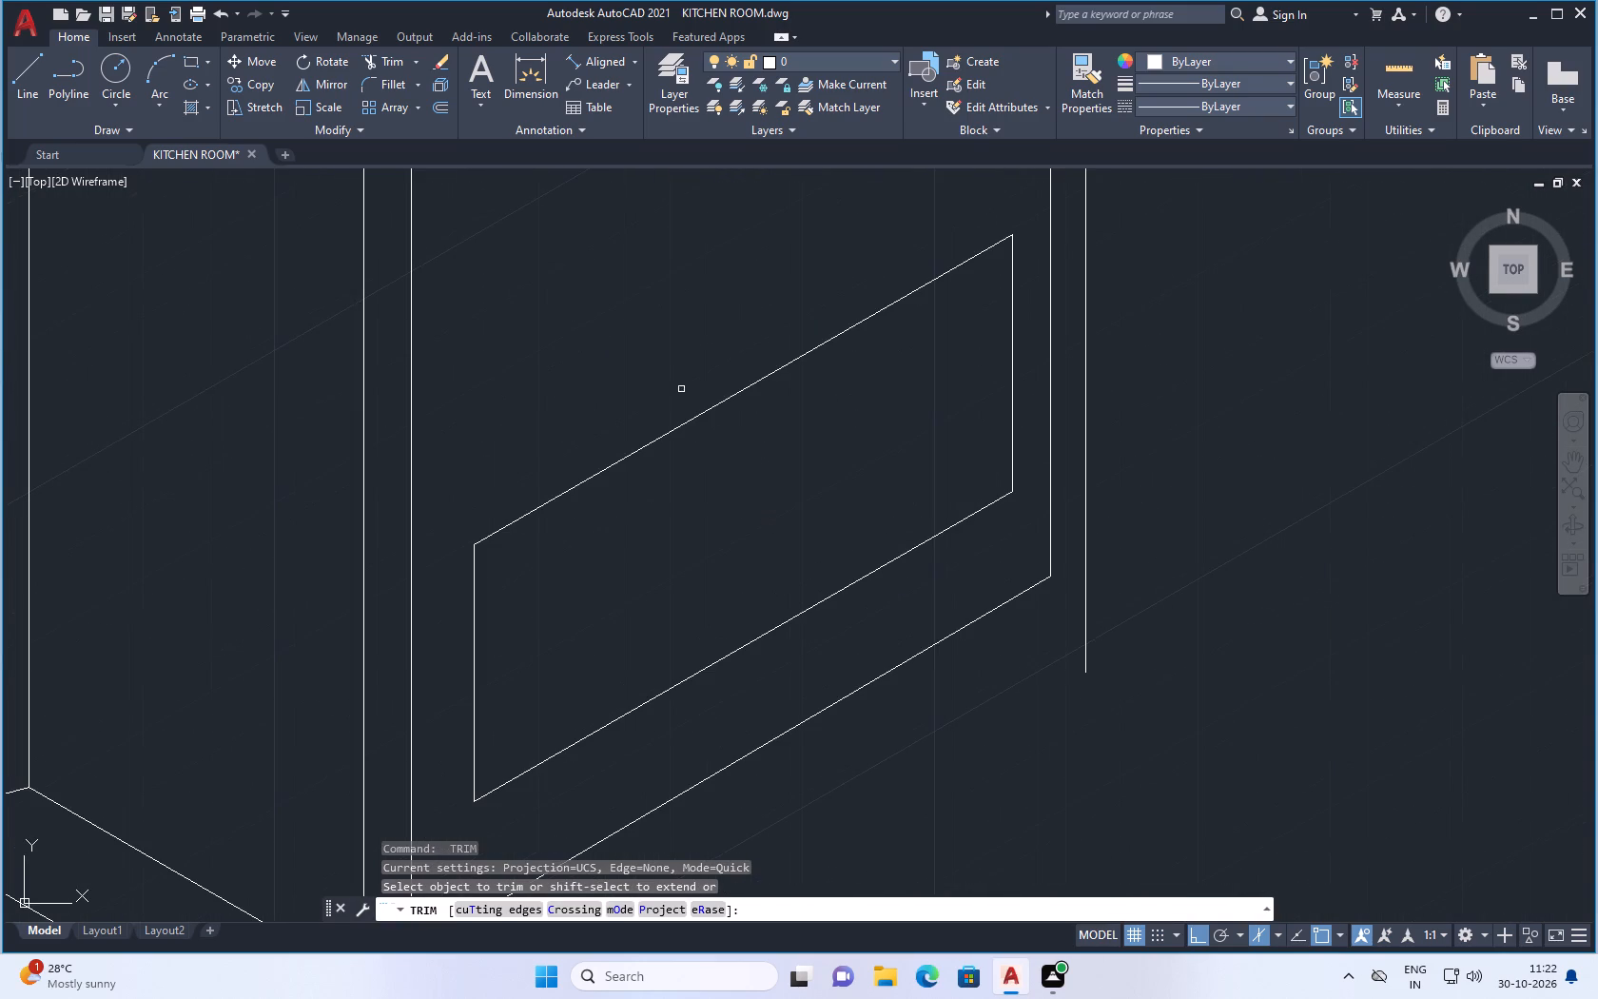
pyautogui.moveTo(681, 389); pyautogui.dragTo(711, 445)
pyautogui.click(711, 447)
pyautogui.click(939, 402)
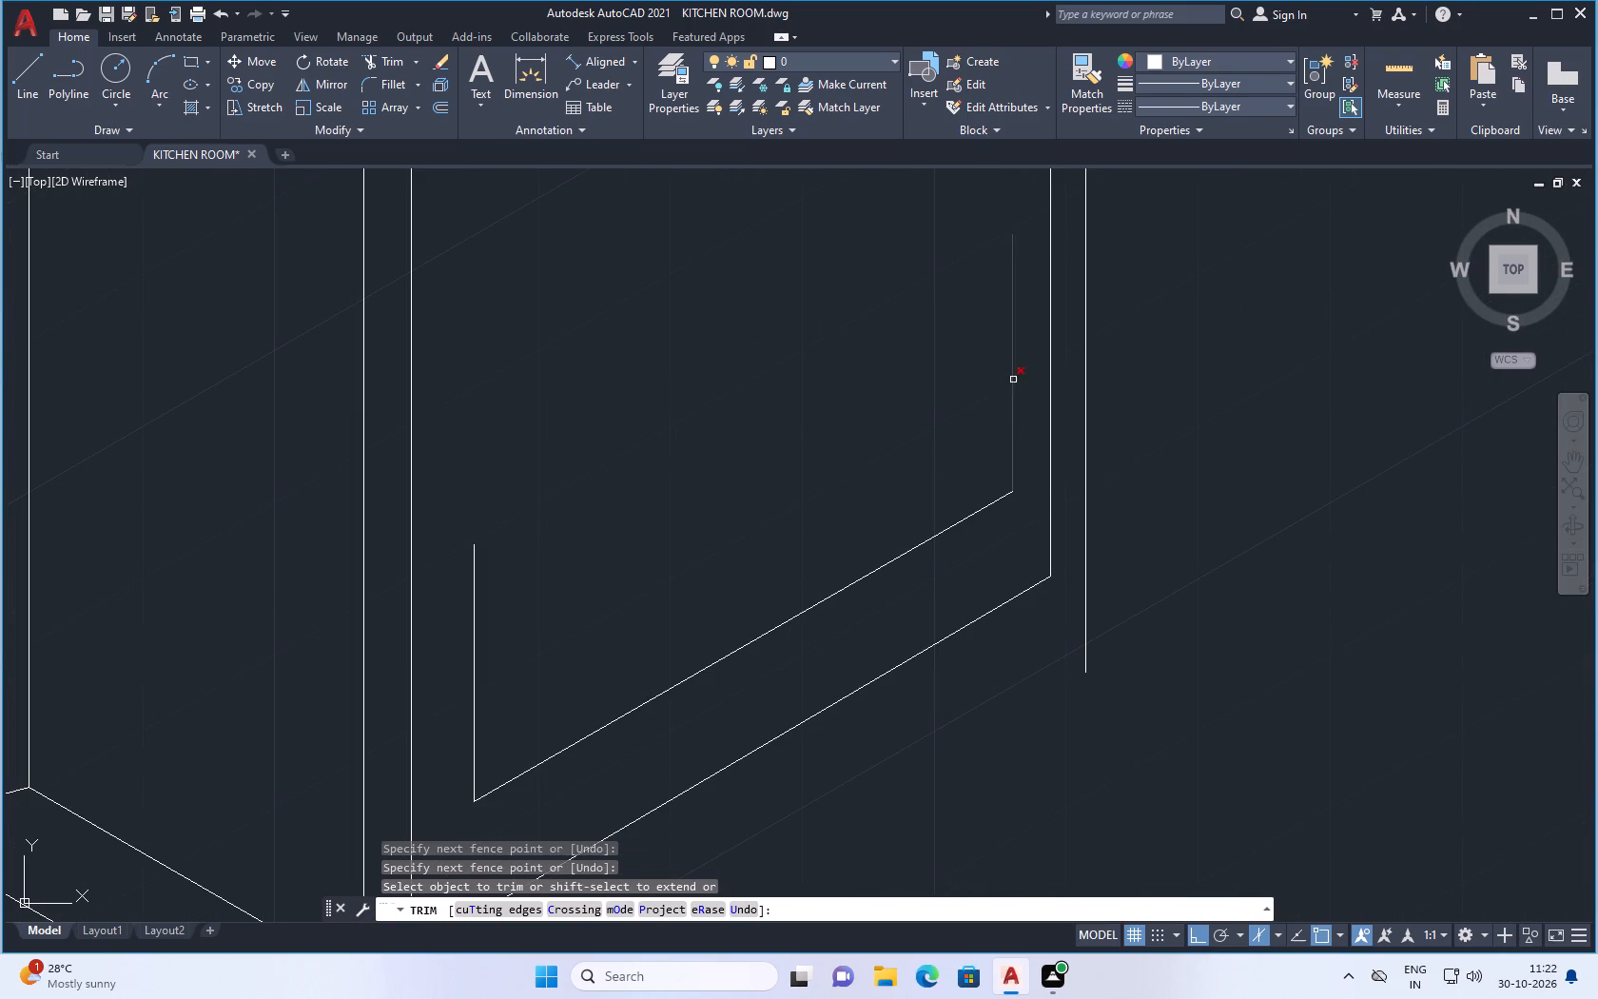
pyautogui.click(1013, 380)
pyautogui.moveTo(817, 540); pyautogui.dragTo(804, 582)
pyautogui.press('space')
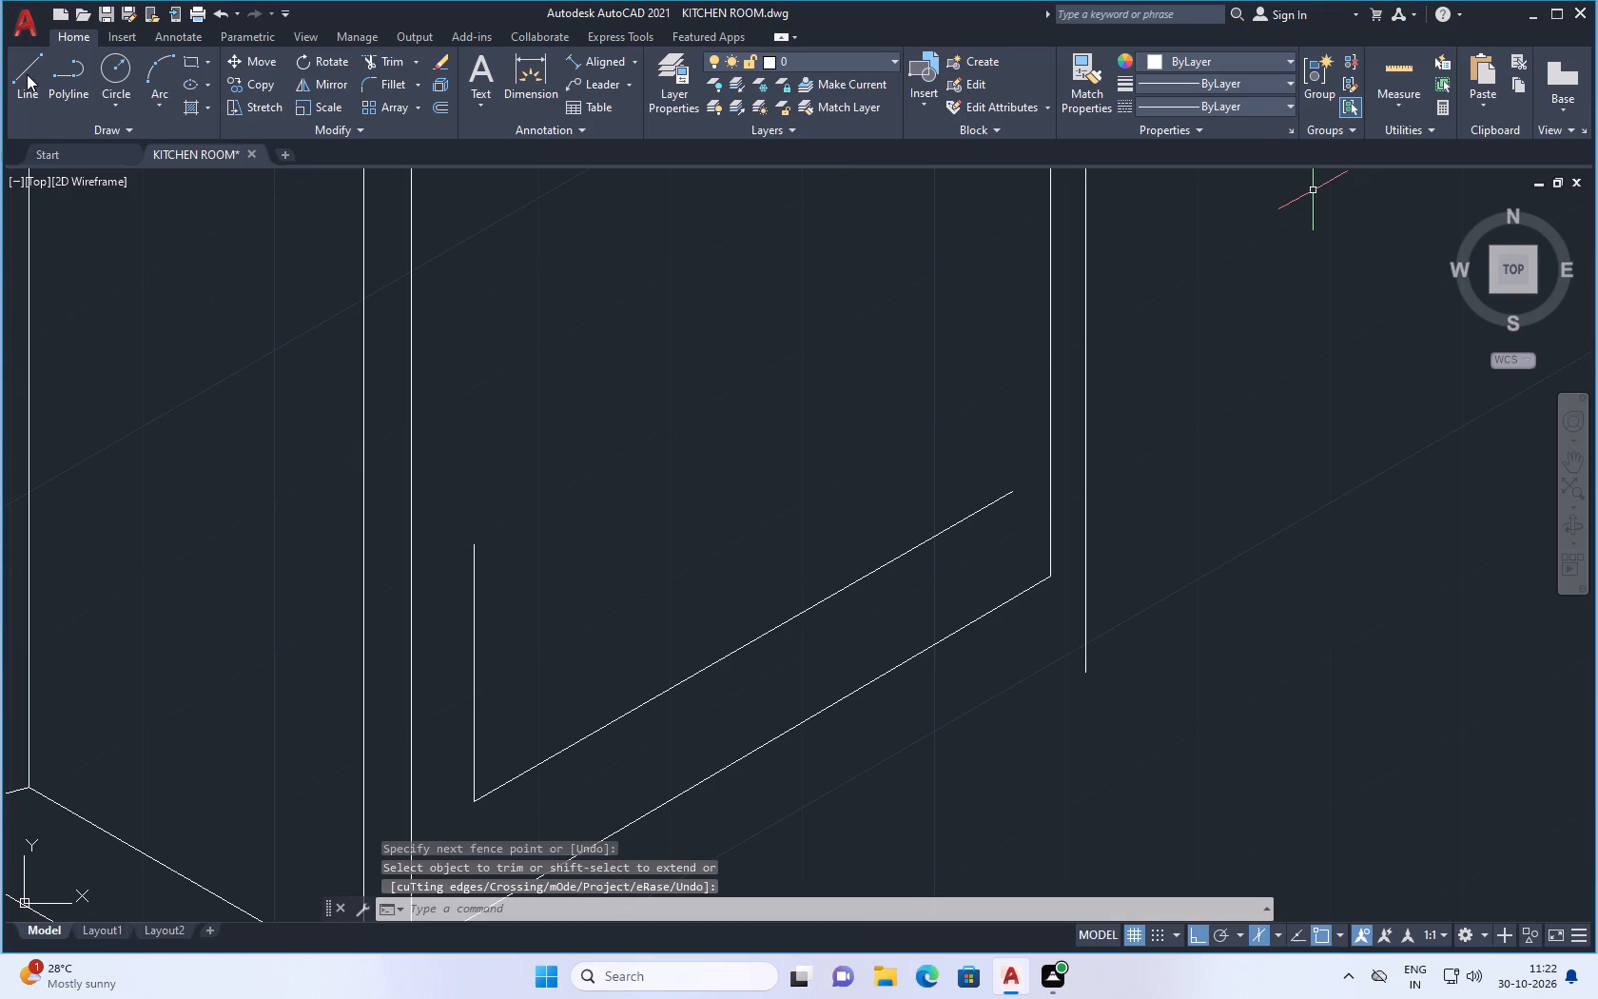
# Draw a shorter right side up from the panel's bottom line, plus an isometric top line about 41 units long to its left side.
pyautogui.click(27, 74)
pyautogui.click(1010, 489)
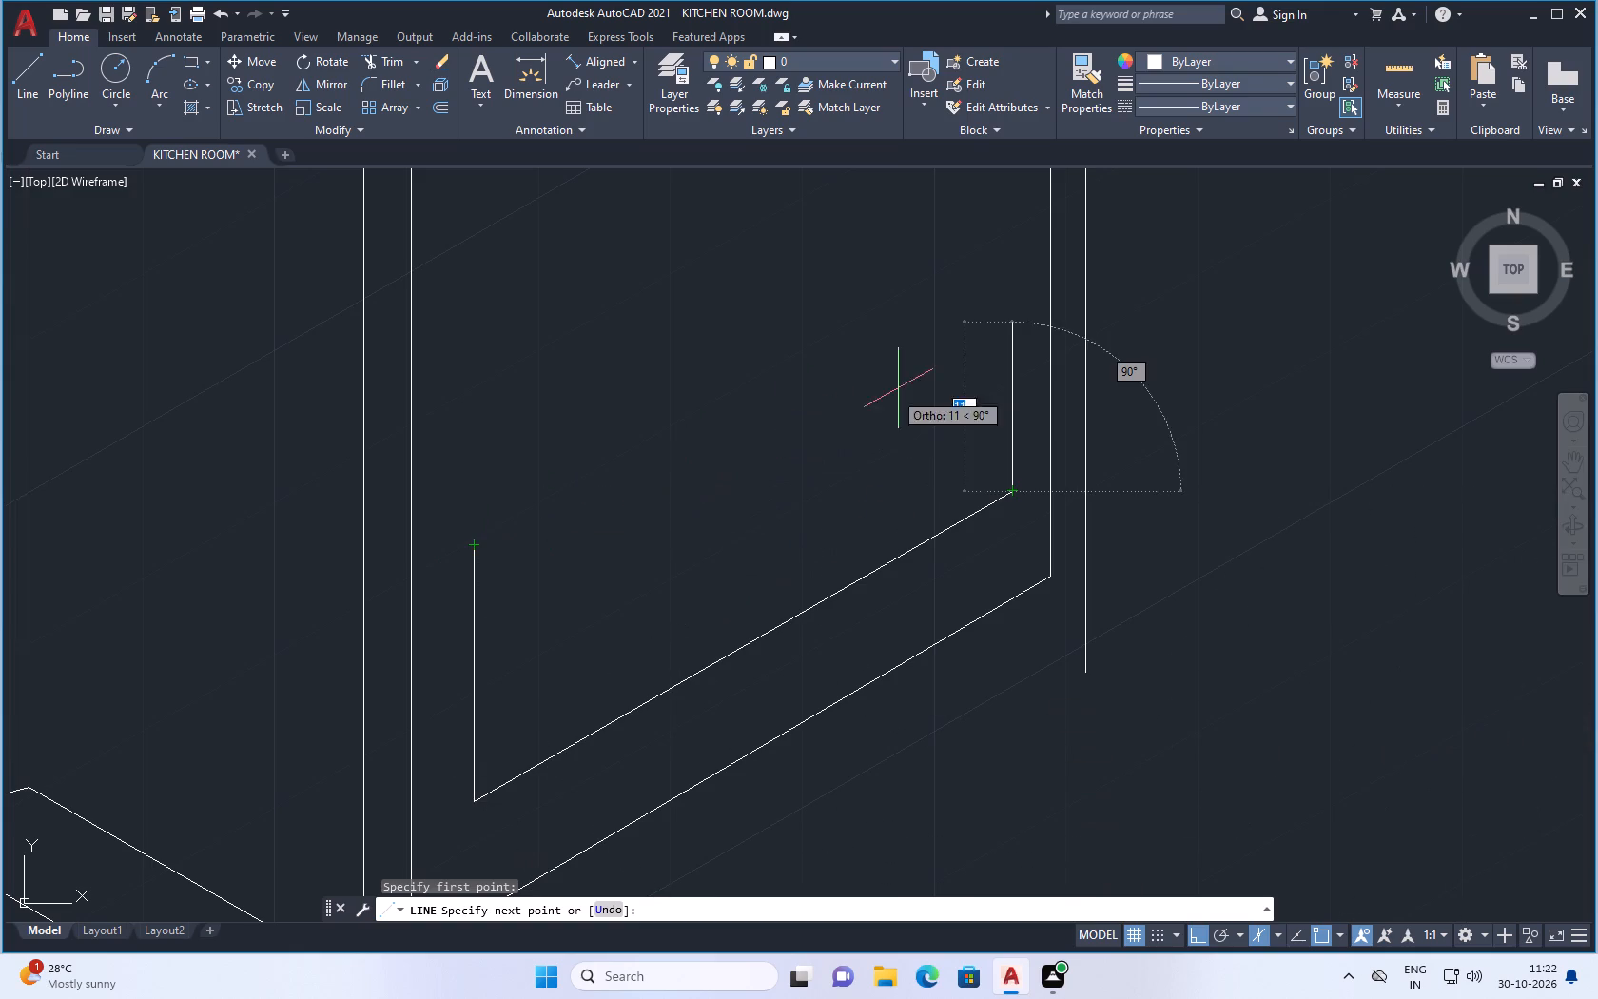
pyautogui.click(1009, 330)
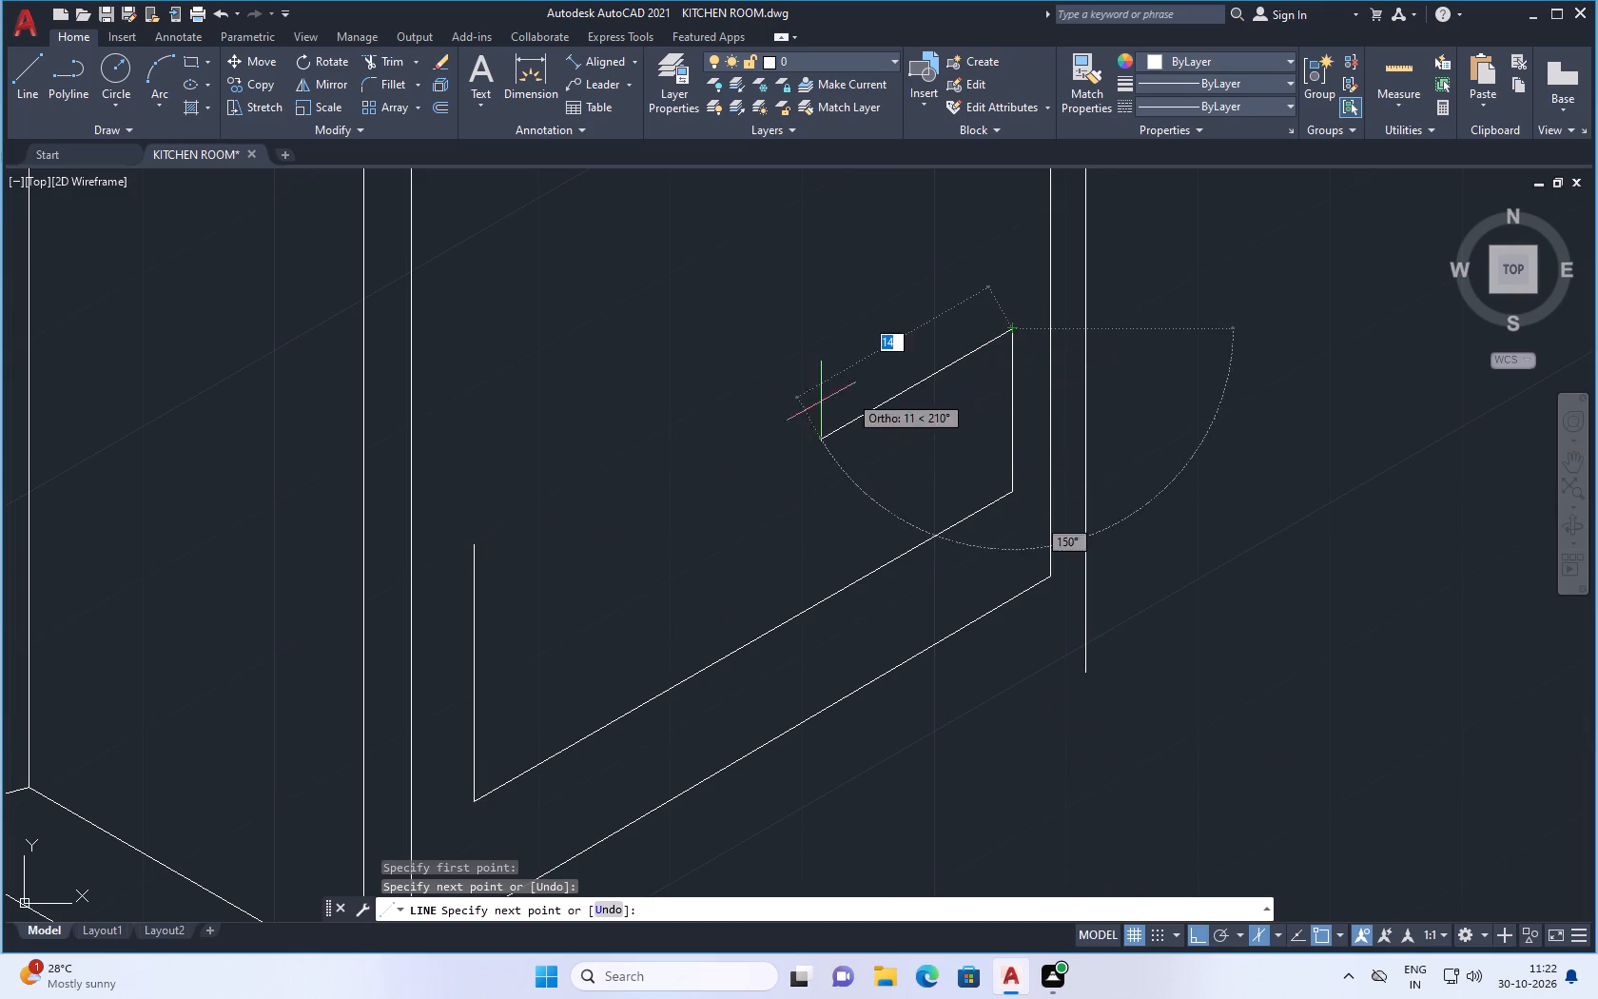
pyautogui.click(474, 639)
pyautogui.press('Escape')
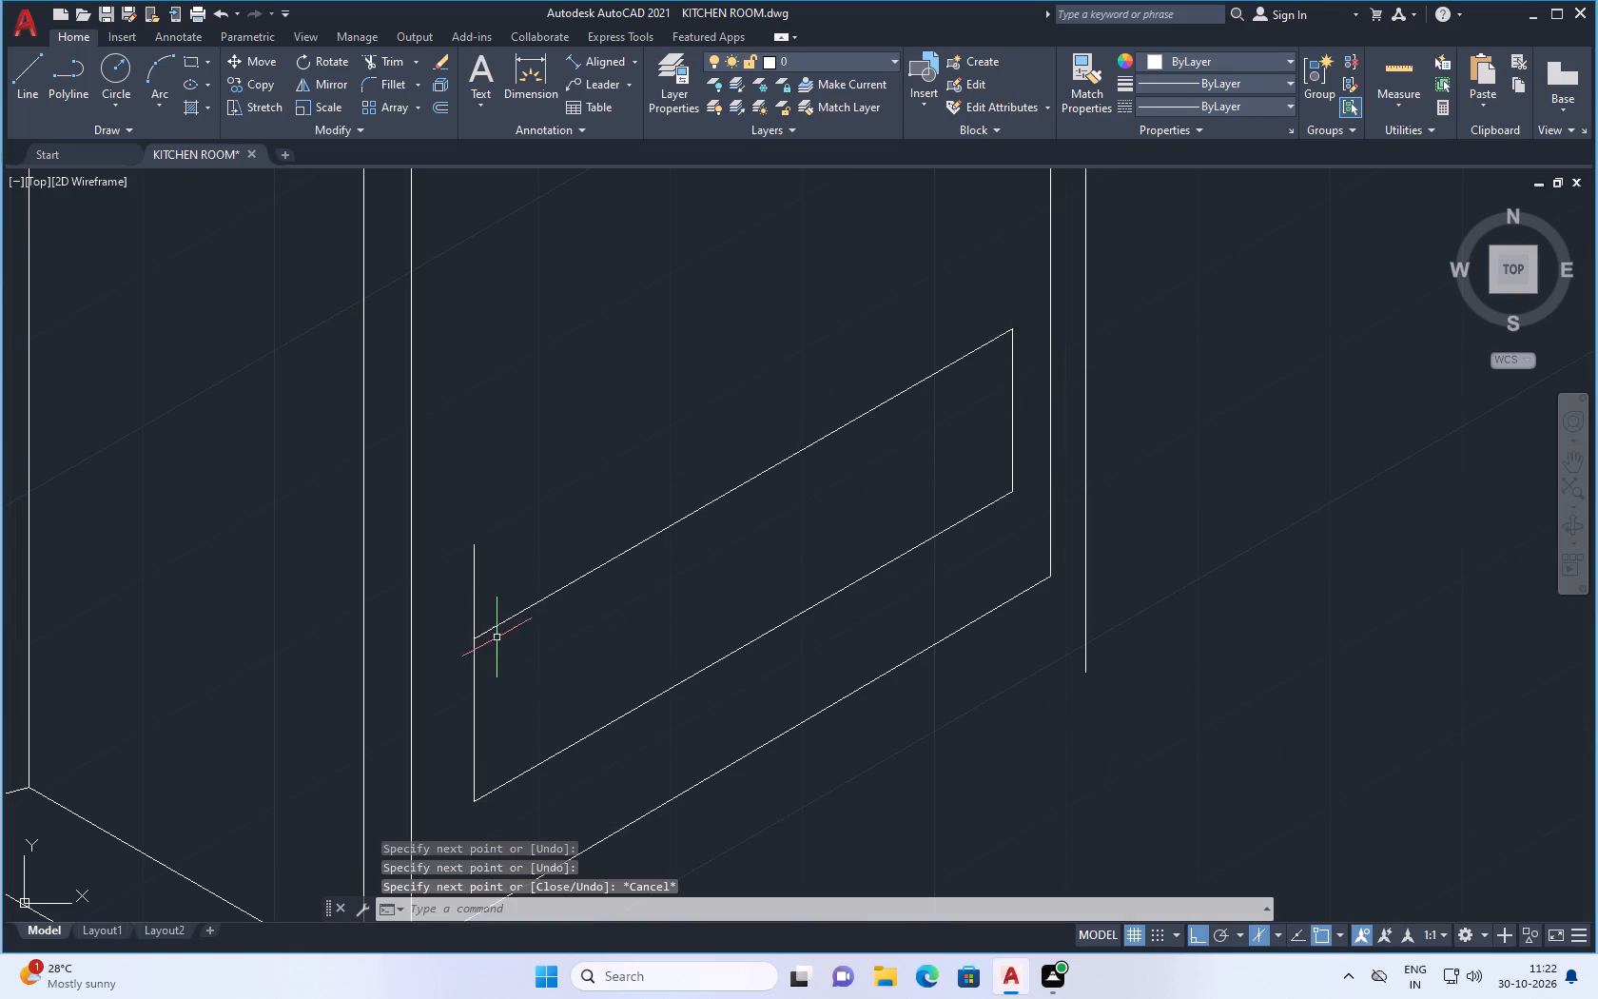
# Draw an isometric line about 41 units long from the left side's upper end, closing the upper band with a vertical to the right corner.
pyautogui.press('space')
pyautogui.moveTo(475, 545); pyautogui.dragTo(492, 533)
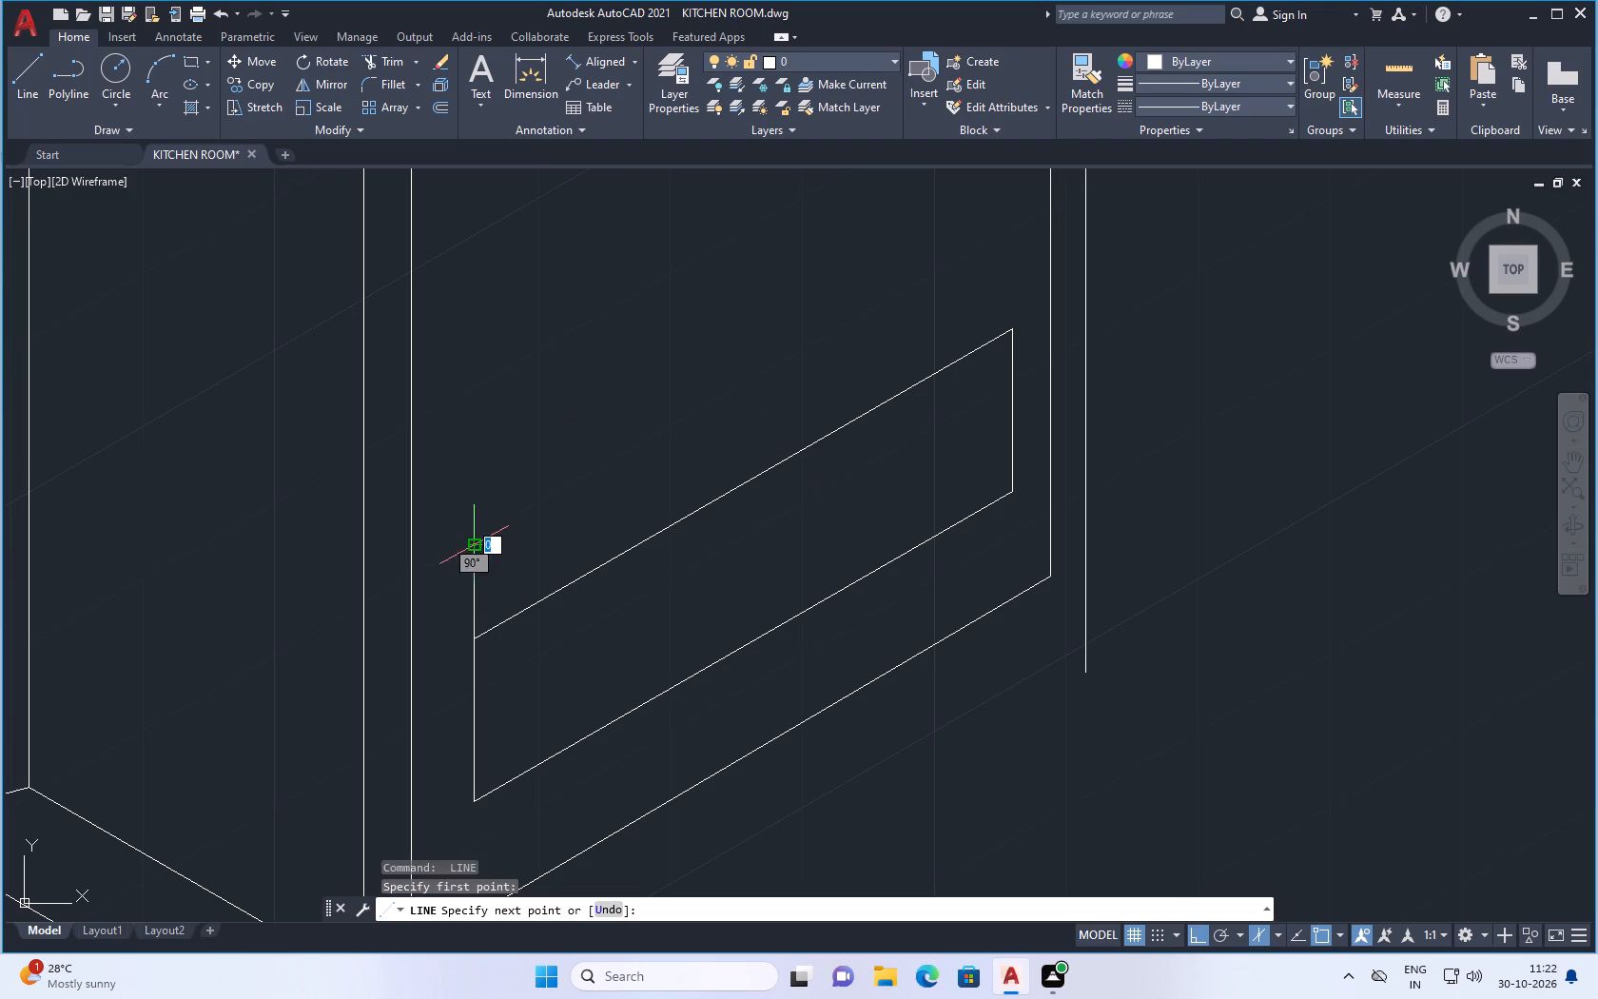
pyautogui.scroll(2, 991, 269)
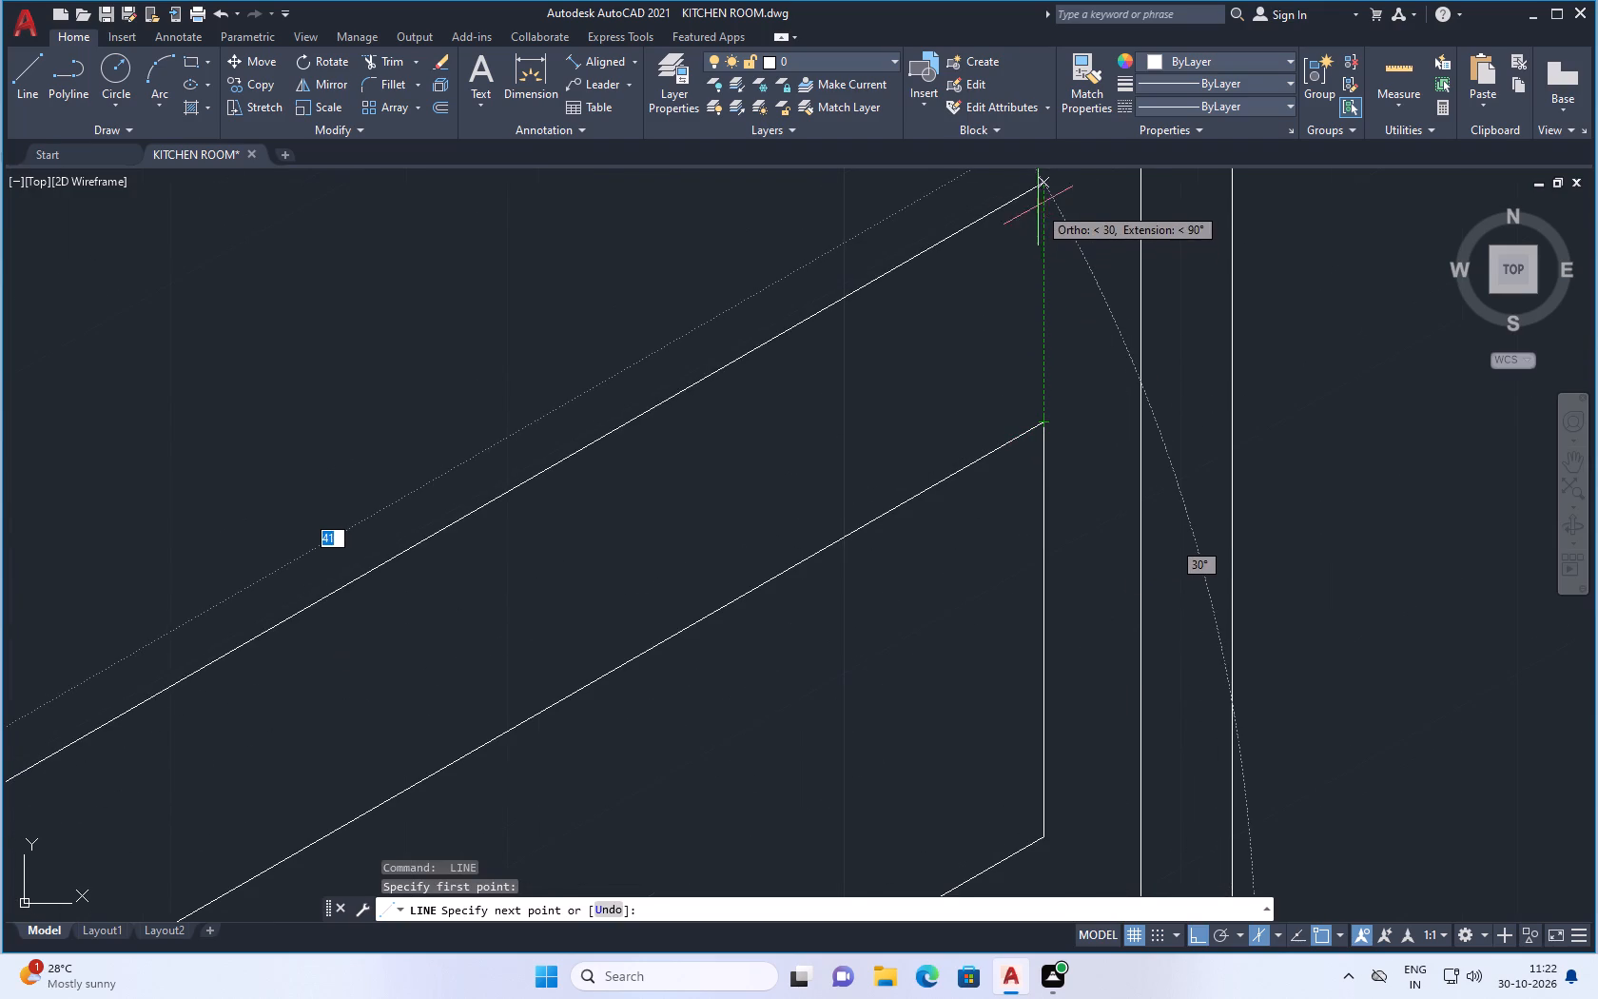
pyautogui.click(1044, 185)
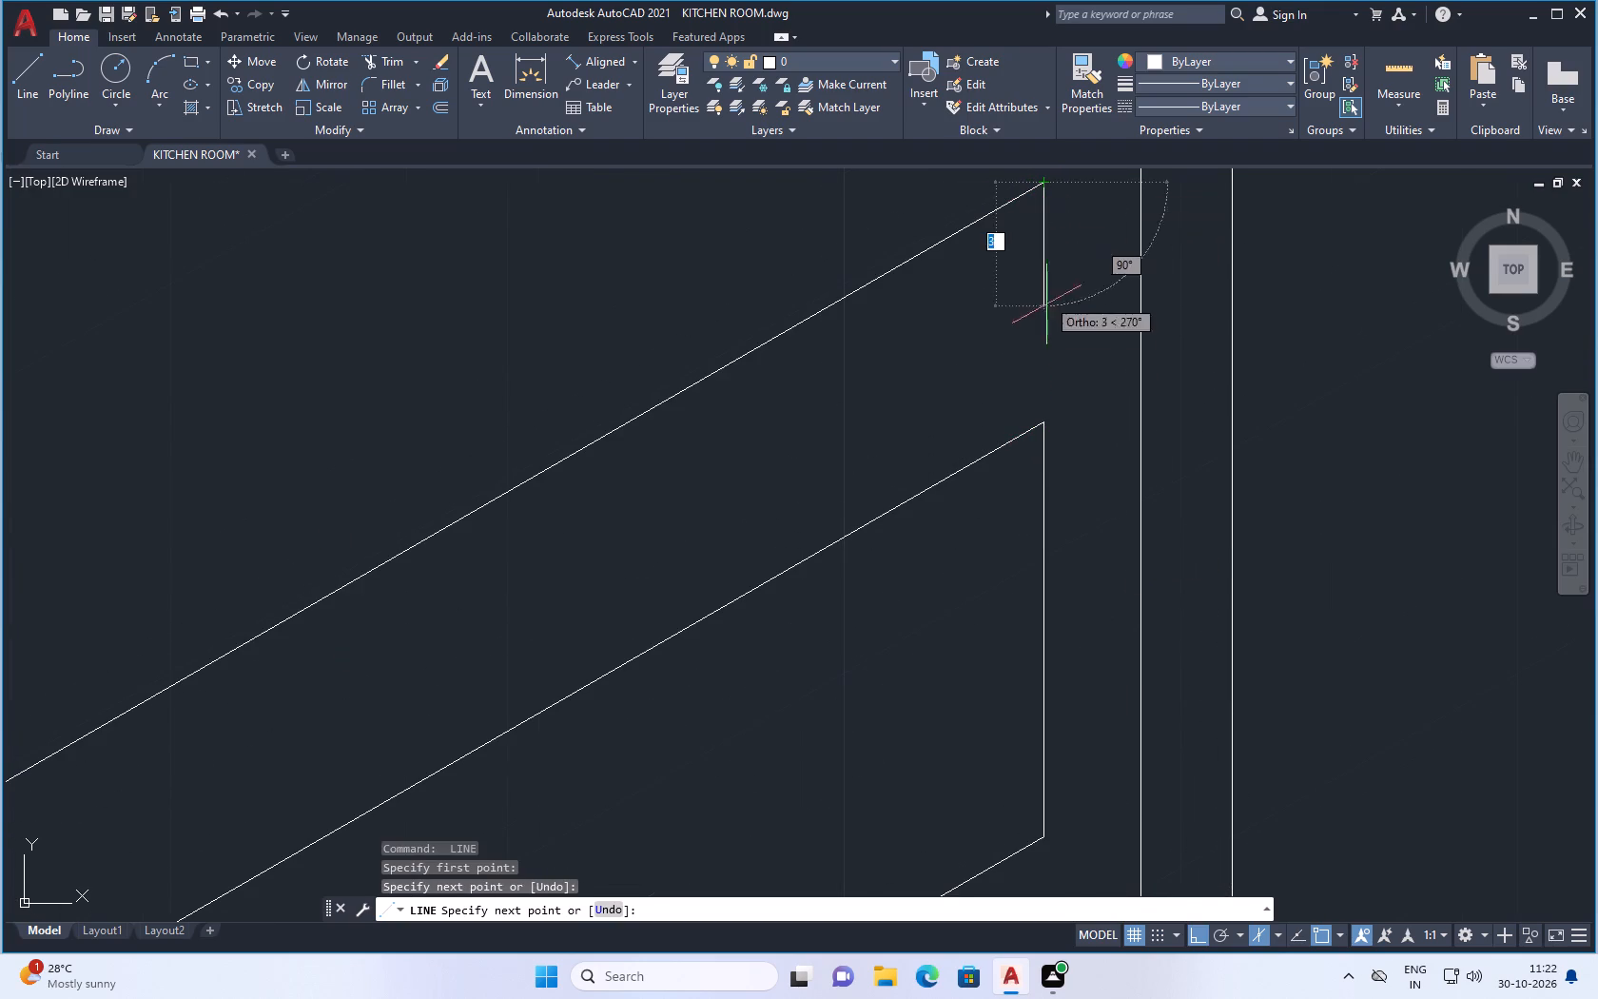
pyautogui.click(1039, 429)
pyautogui.press('space')
pyautogui.scroll(-3, 846, 529)
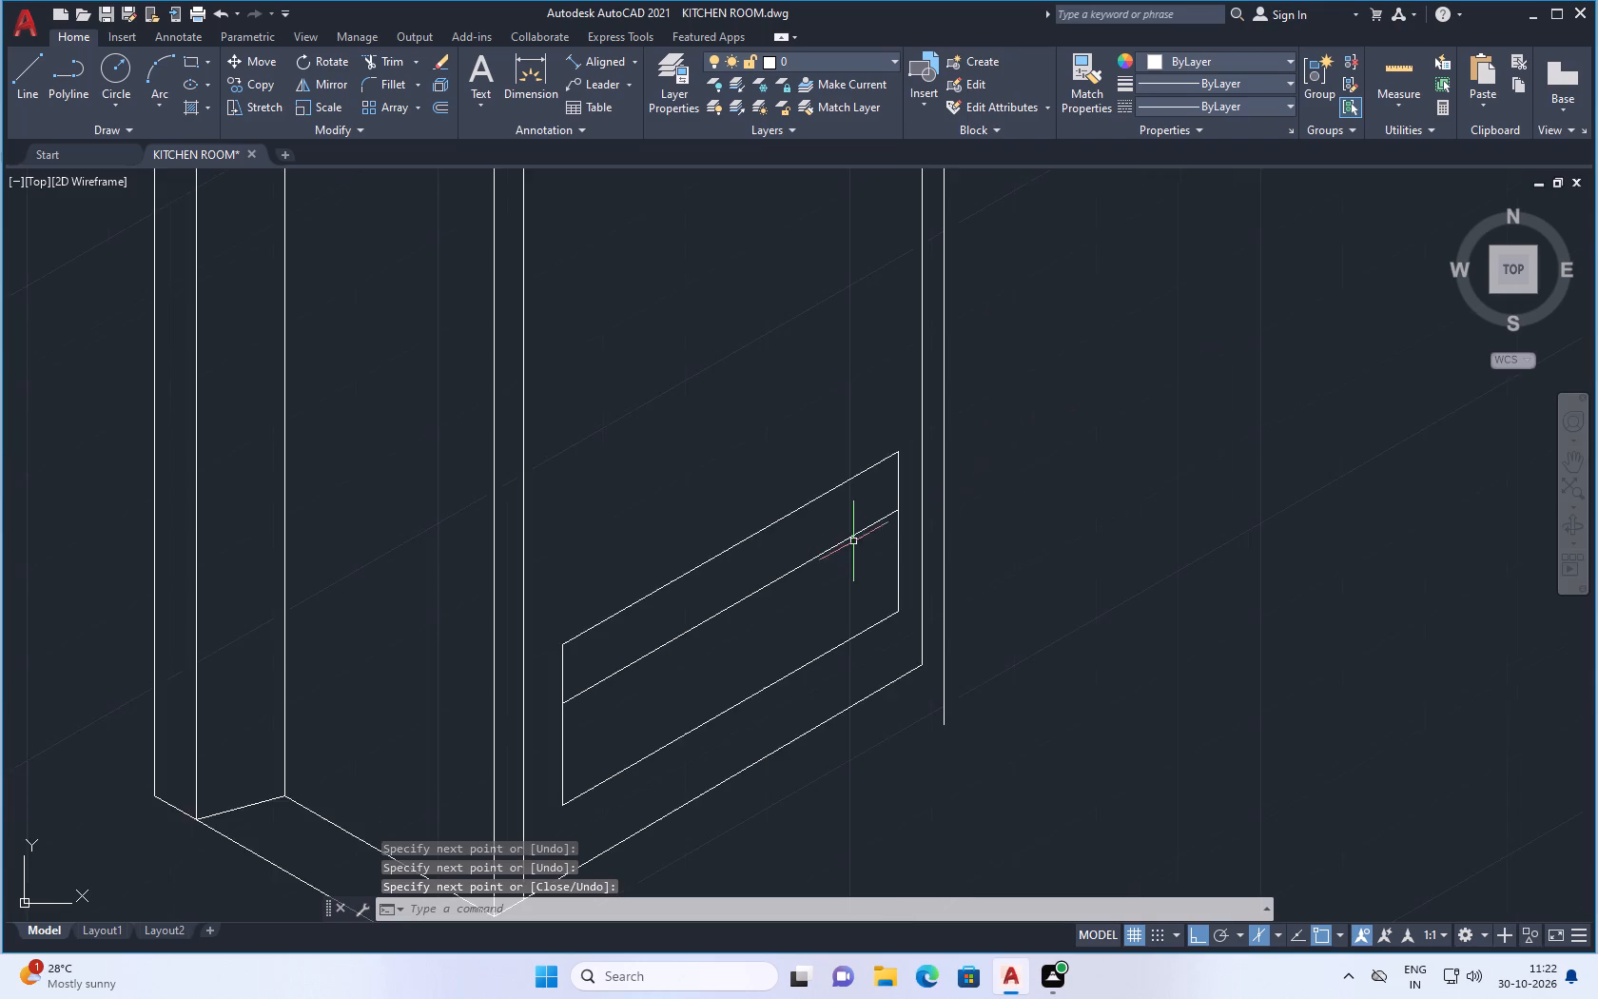
# Erase the upper band's top line, the panel's left side and the vertical line above its right corner on the lower front.
pyautogui.scroll(-3, 853, 536)
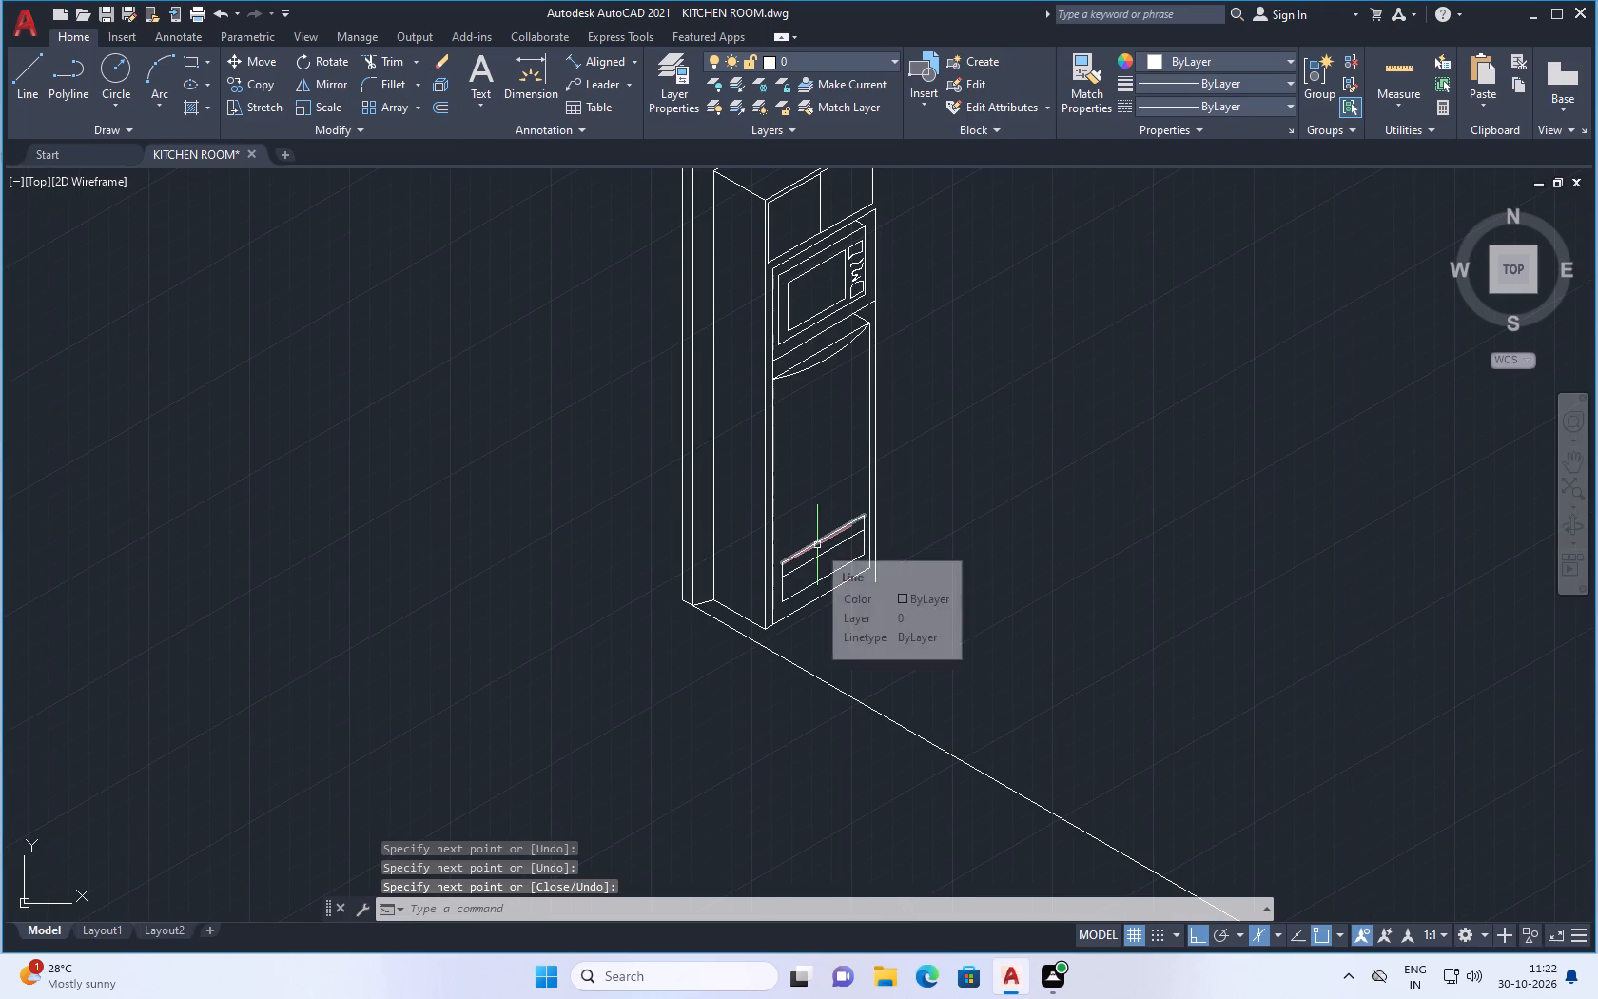
pyautogui.scroll(2, 744, 596)
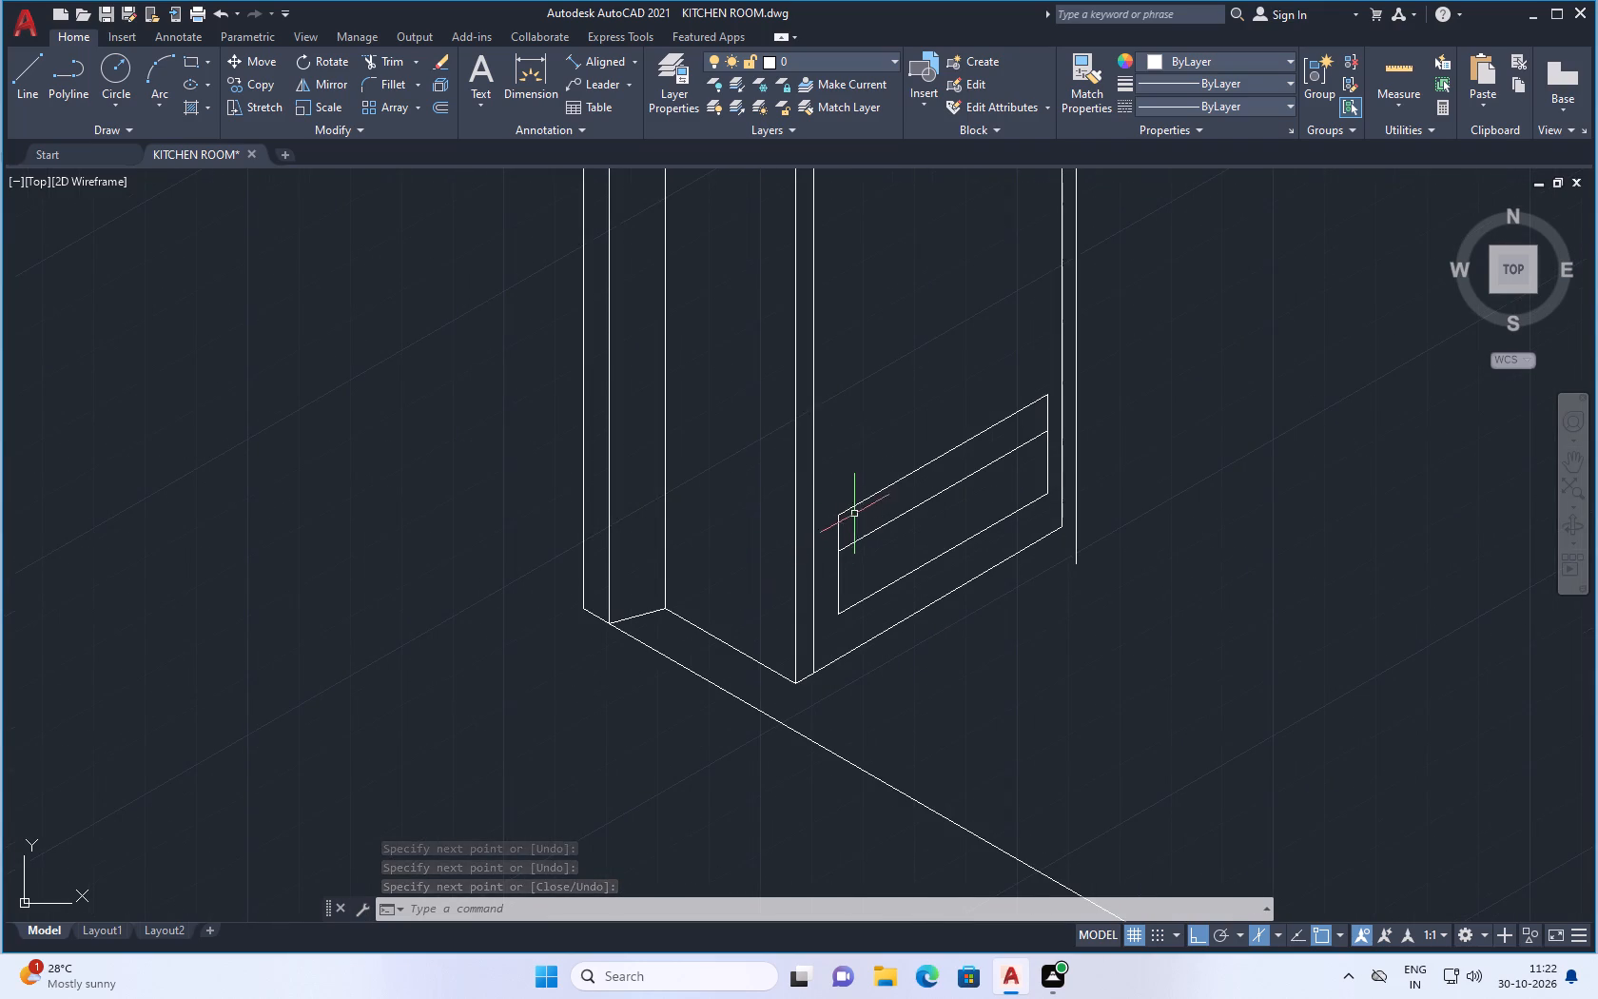
pyautogui.scroll(-1, 848, 522)
pyautogui.click(901, 477)
pyautogui.click(897, 491)
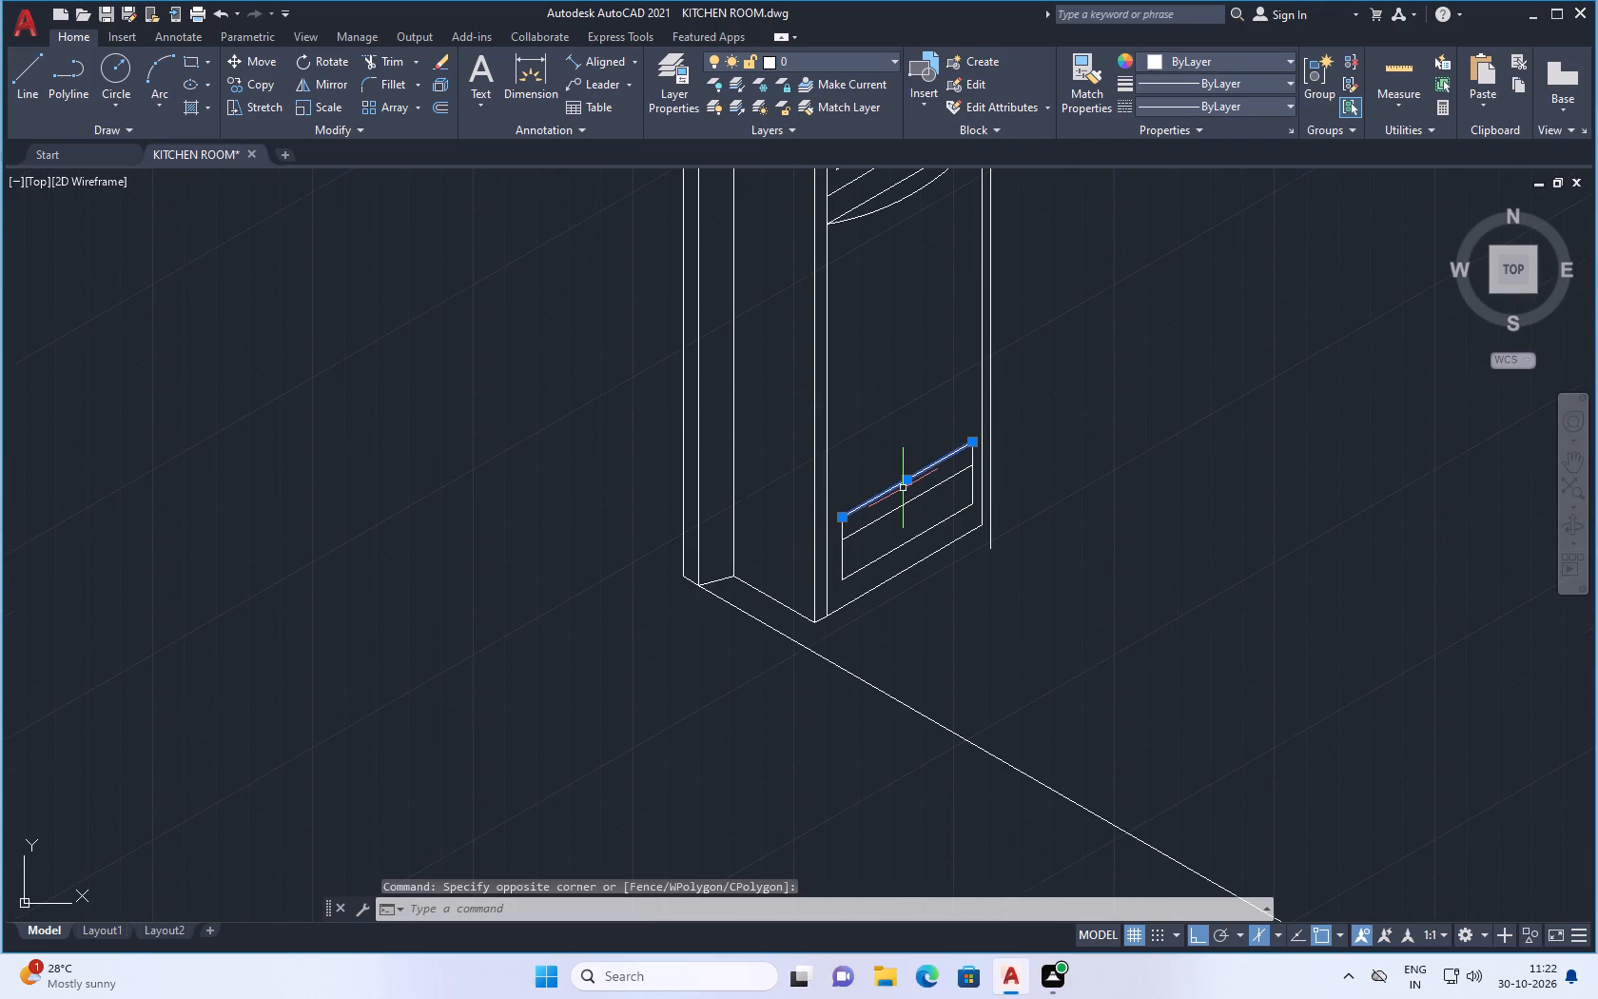
pyautogui.press('Delete')
pyautogui.scroll(2, 842, 552)
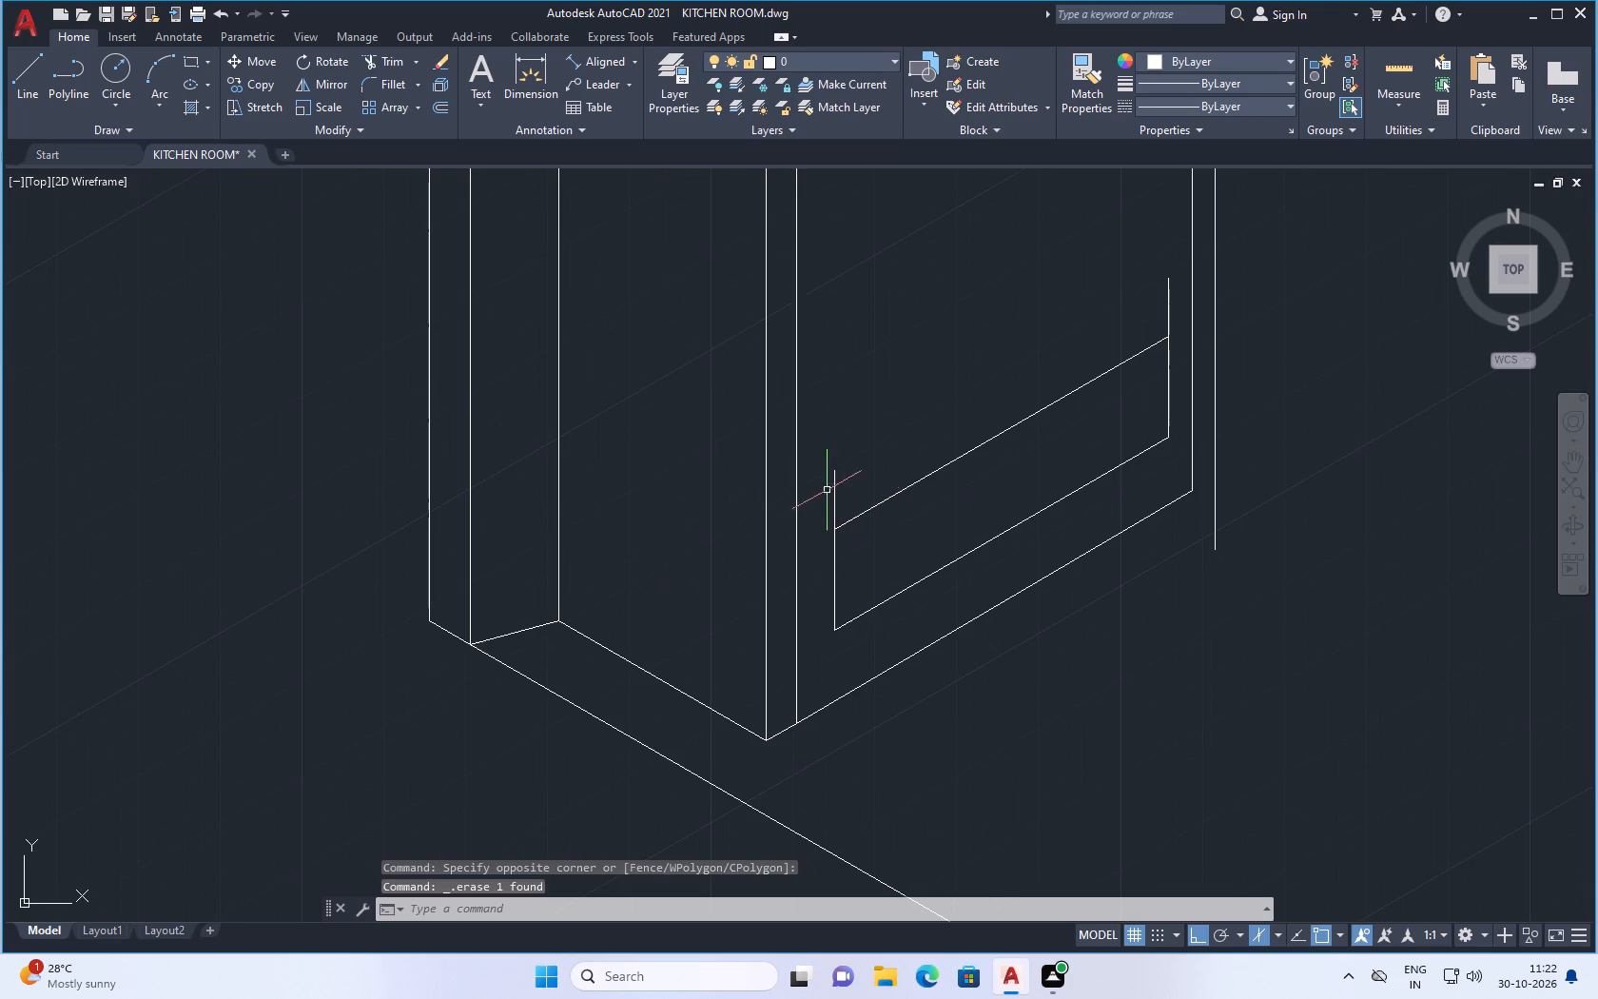
pyautogui.click(834, 482)
pyautogui.press('Delete')
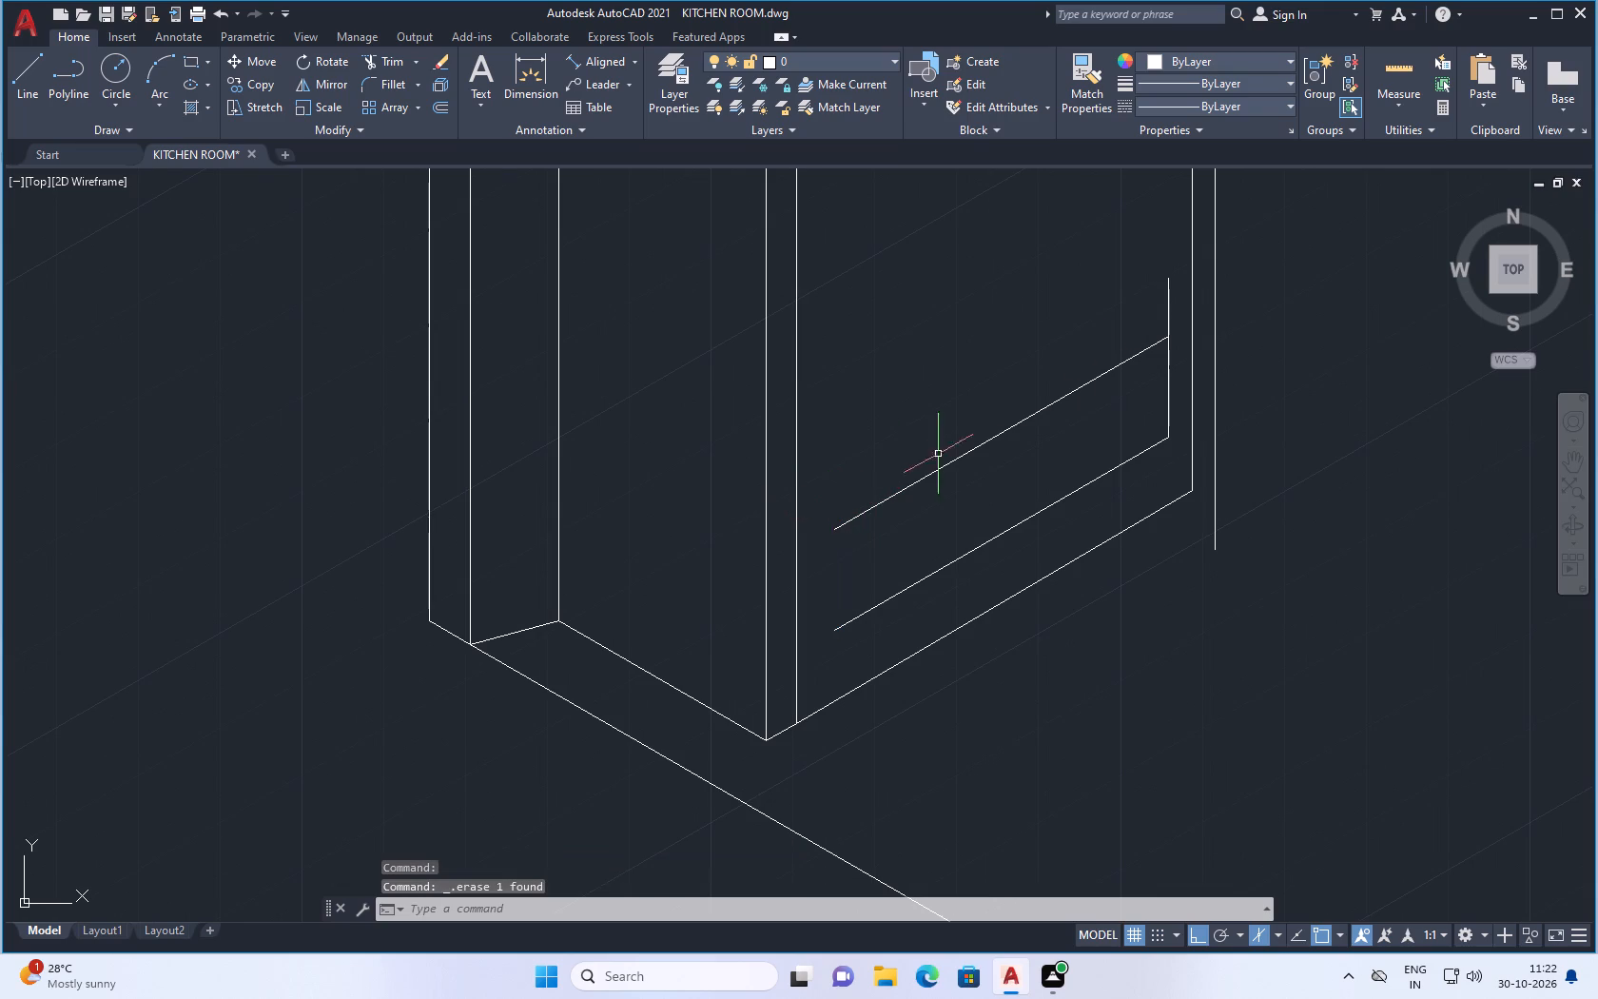
pyautogui.click(1168, 327)
pyautogui.press('Delete')
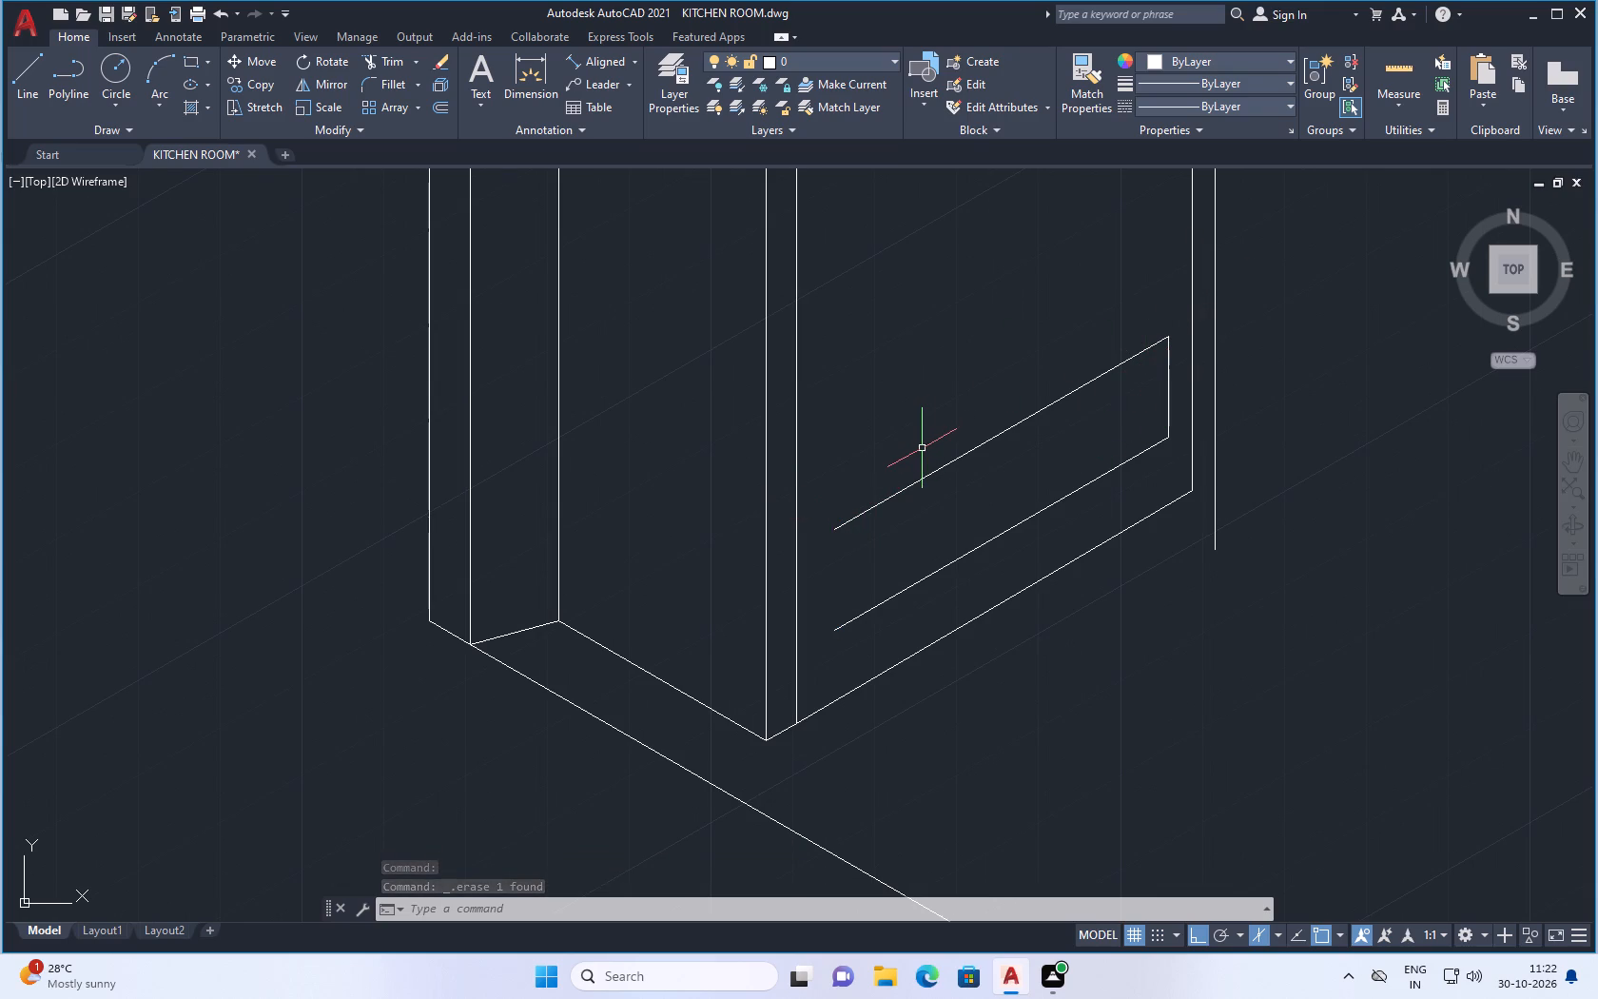
# Redraw the lower panel's left side as a vertical line about 11 units long joining its bottom and top lines.
pyautogui.scroll(1, 913, 438)
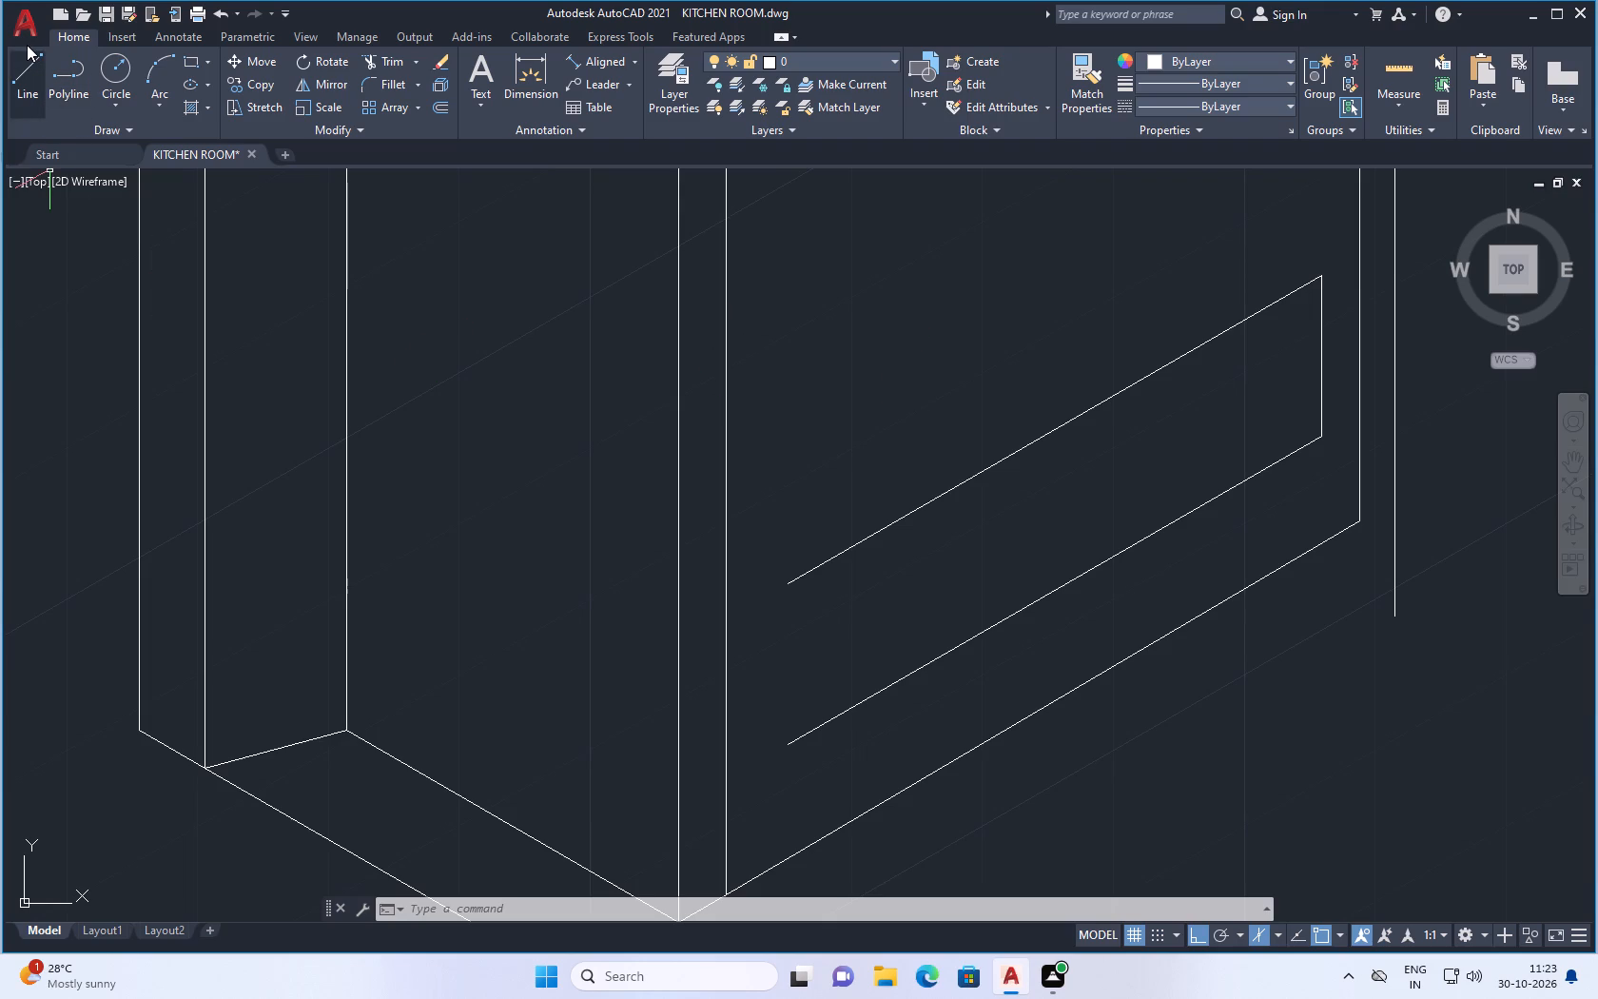
pyautogui.click(38, 77)
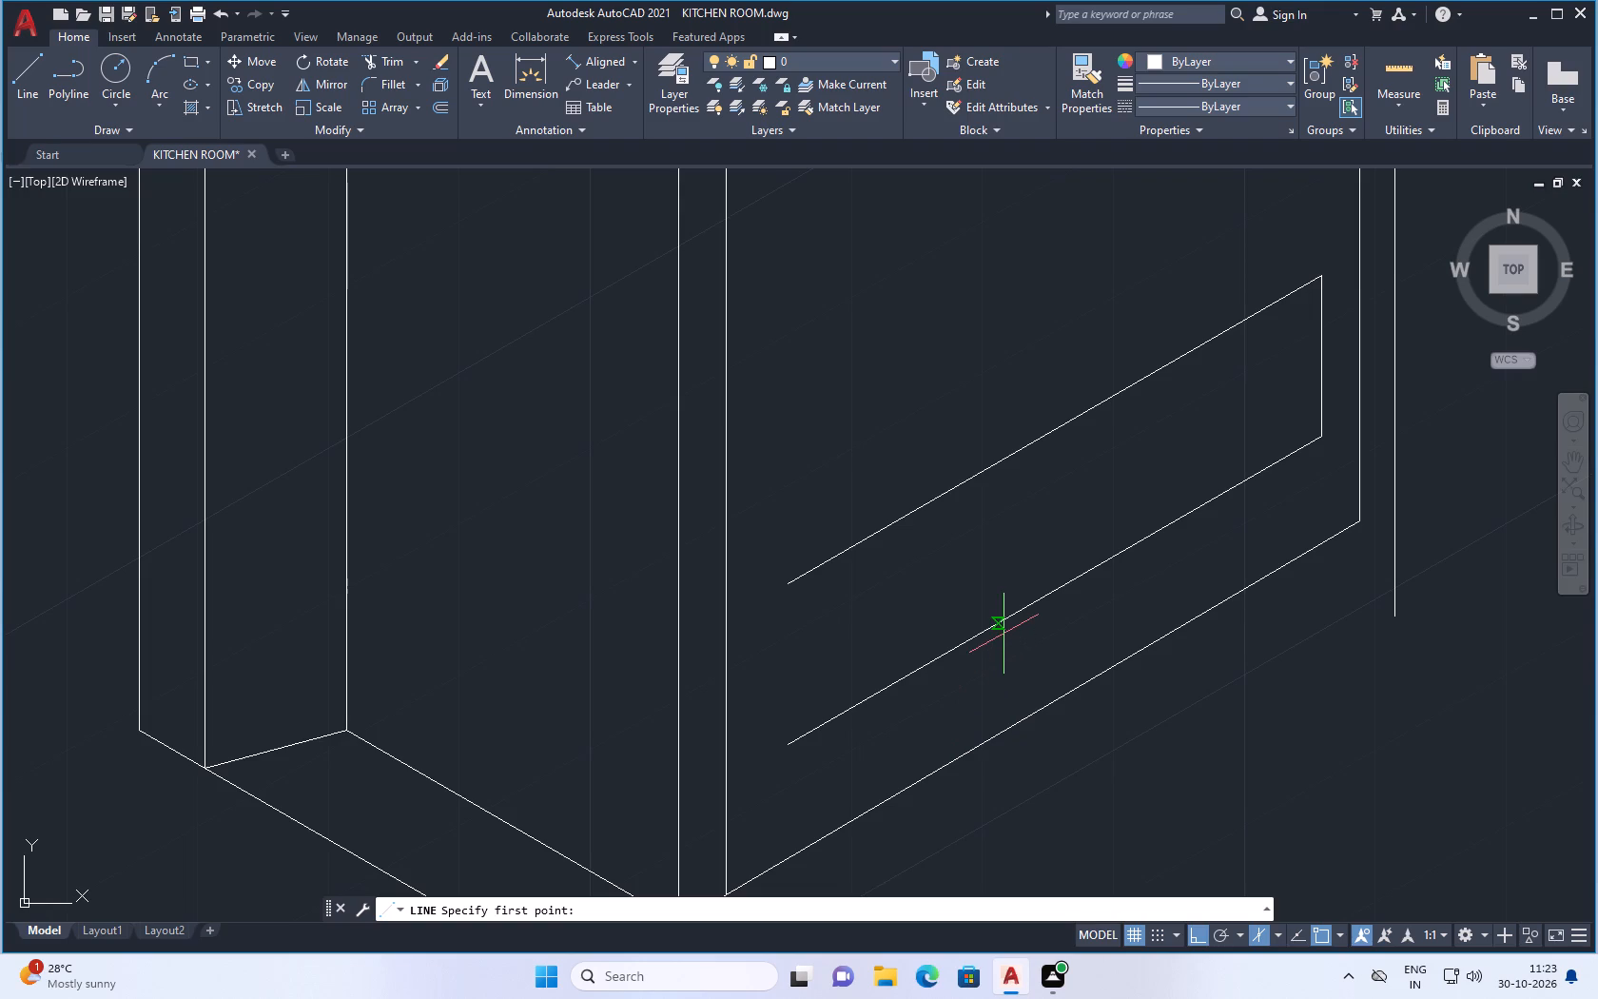
pyautogui.scroll(1, 1040, 728)
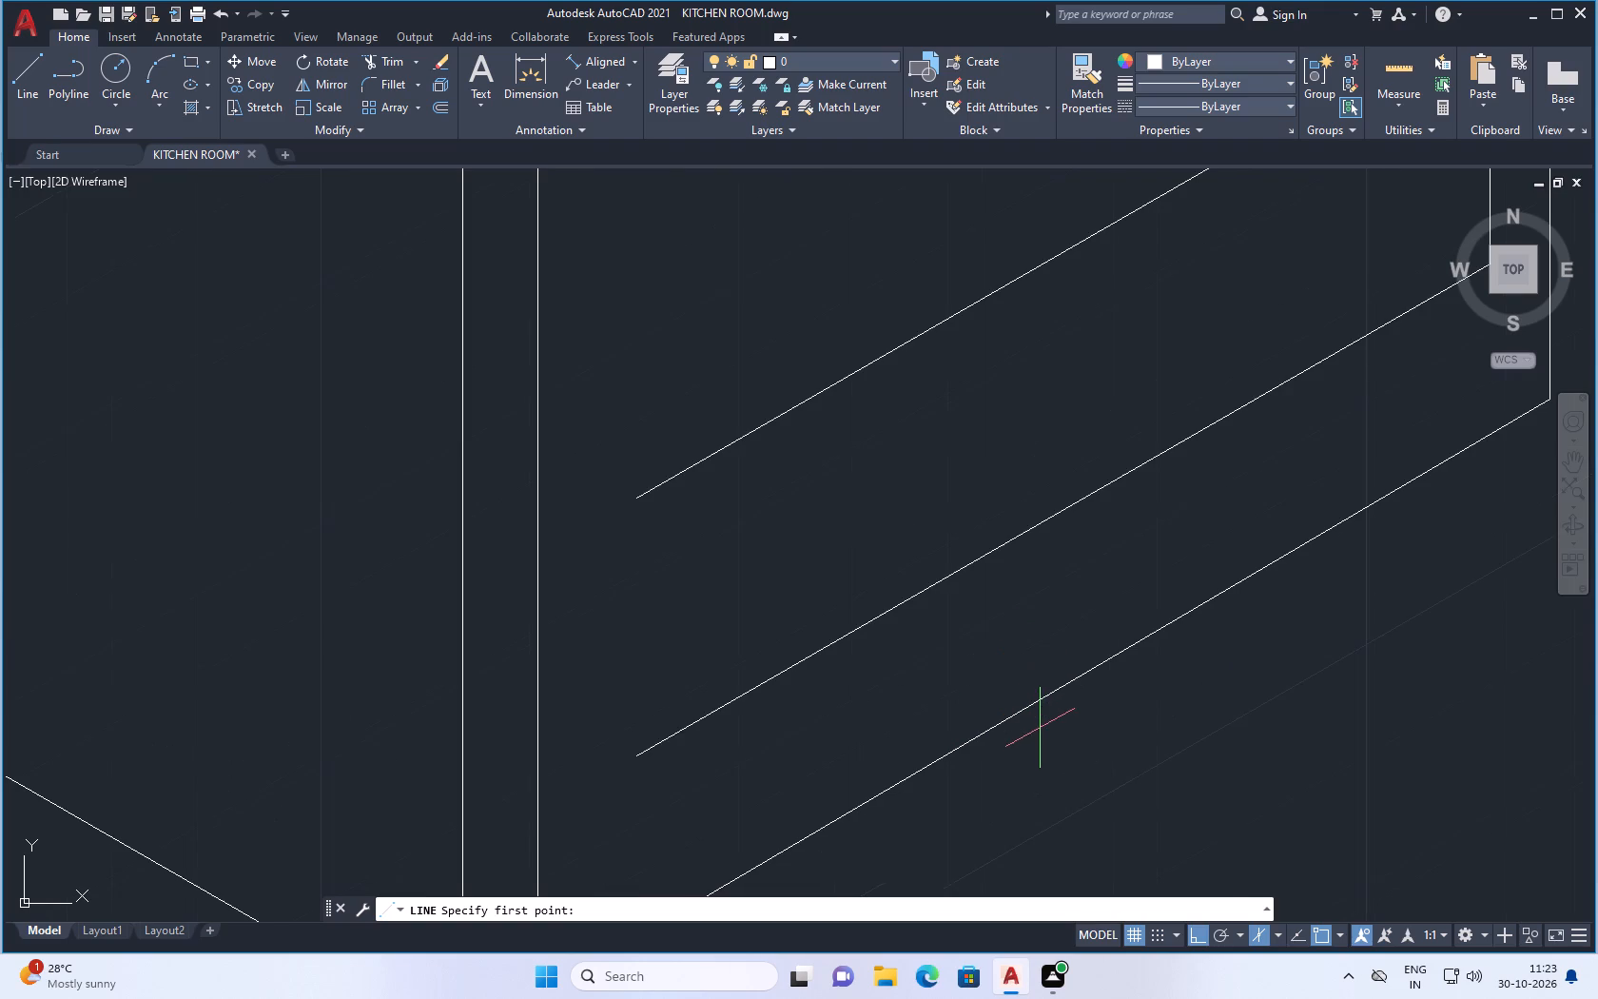
pyautogui.scroll(-1, 658, 518)
pyautogui.scroll(1, 632, 646)
pyautogui.moveTo(645, 679); pyautogui.dragTo(647, 651)
pyautogui.scroll(-1, 613, 446)
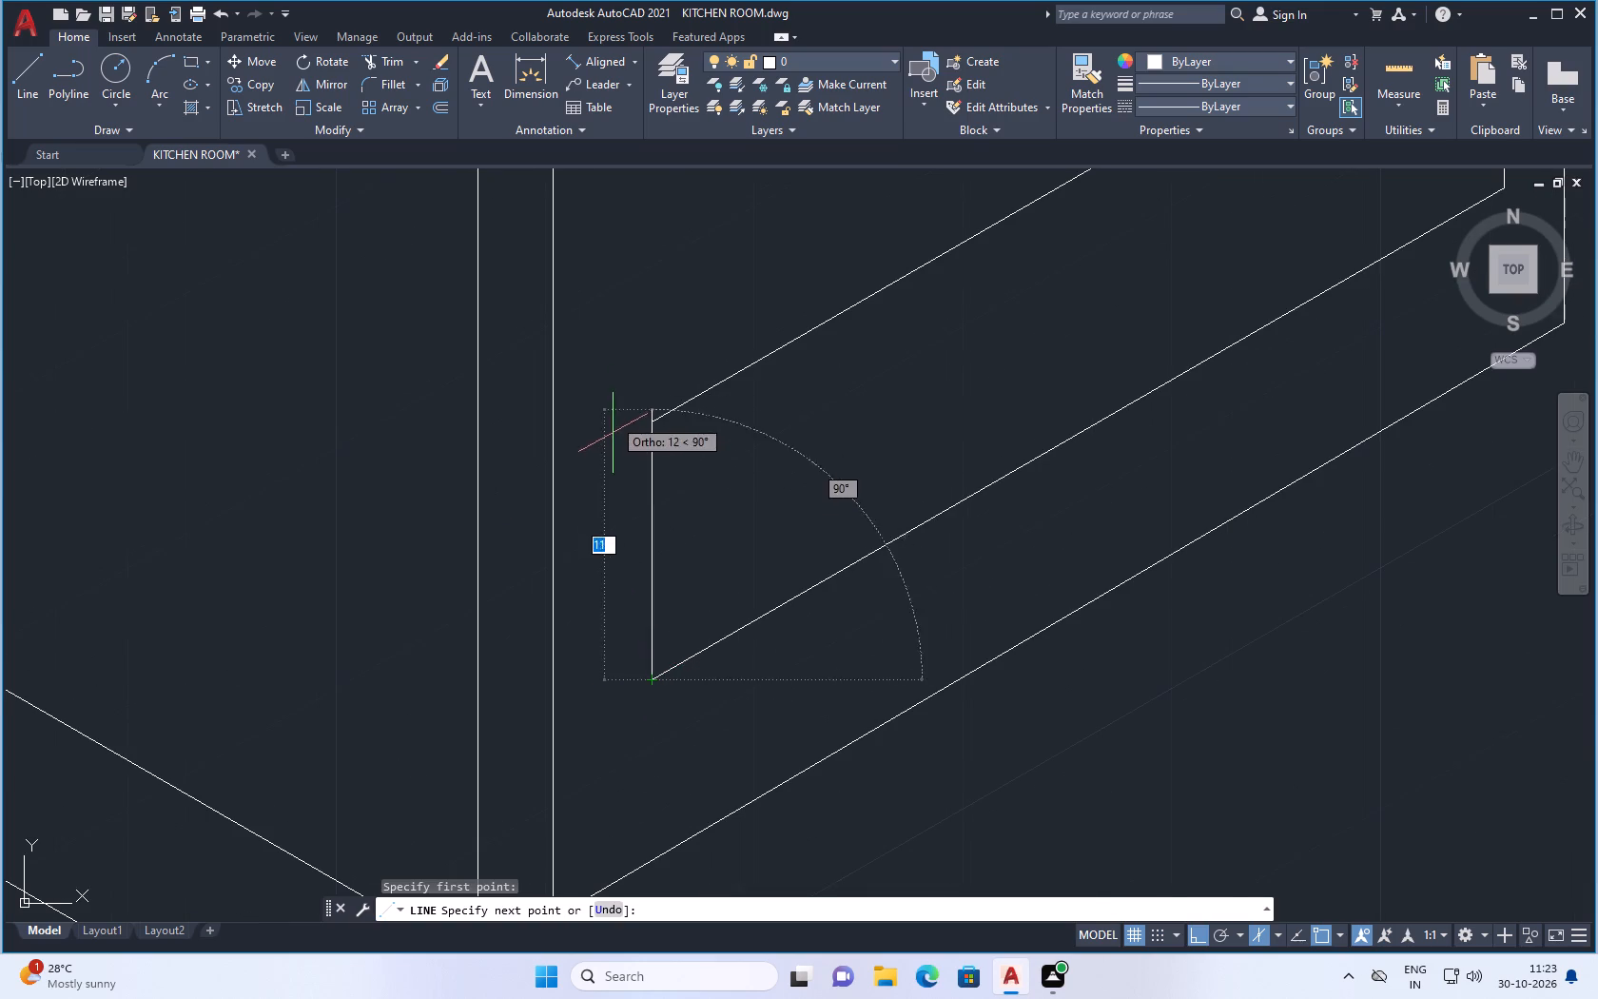
pyautogui.scroll(-2, 613, 446)
pyautogui.scroll(2, 612, 387)
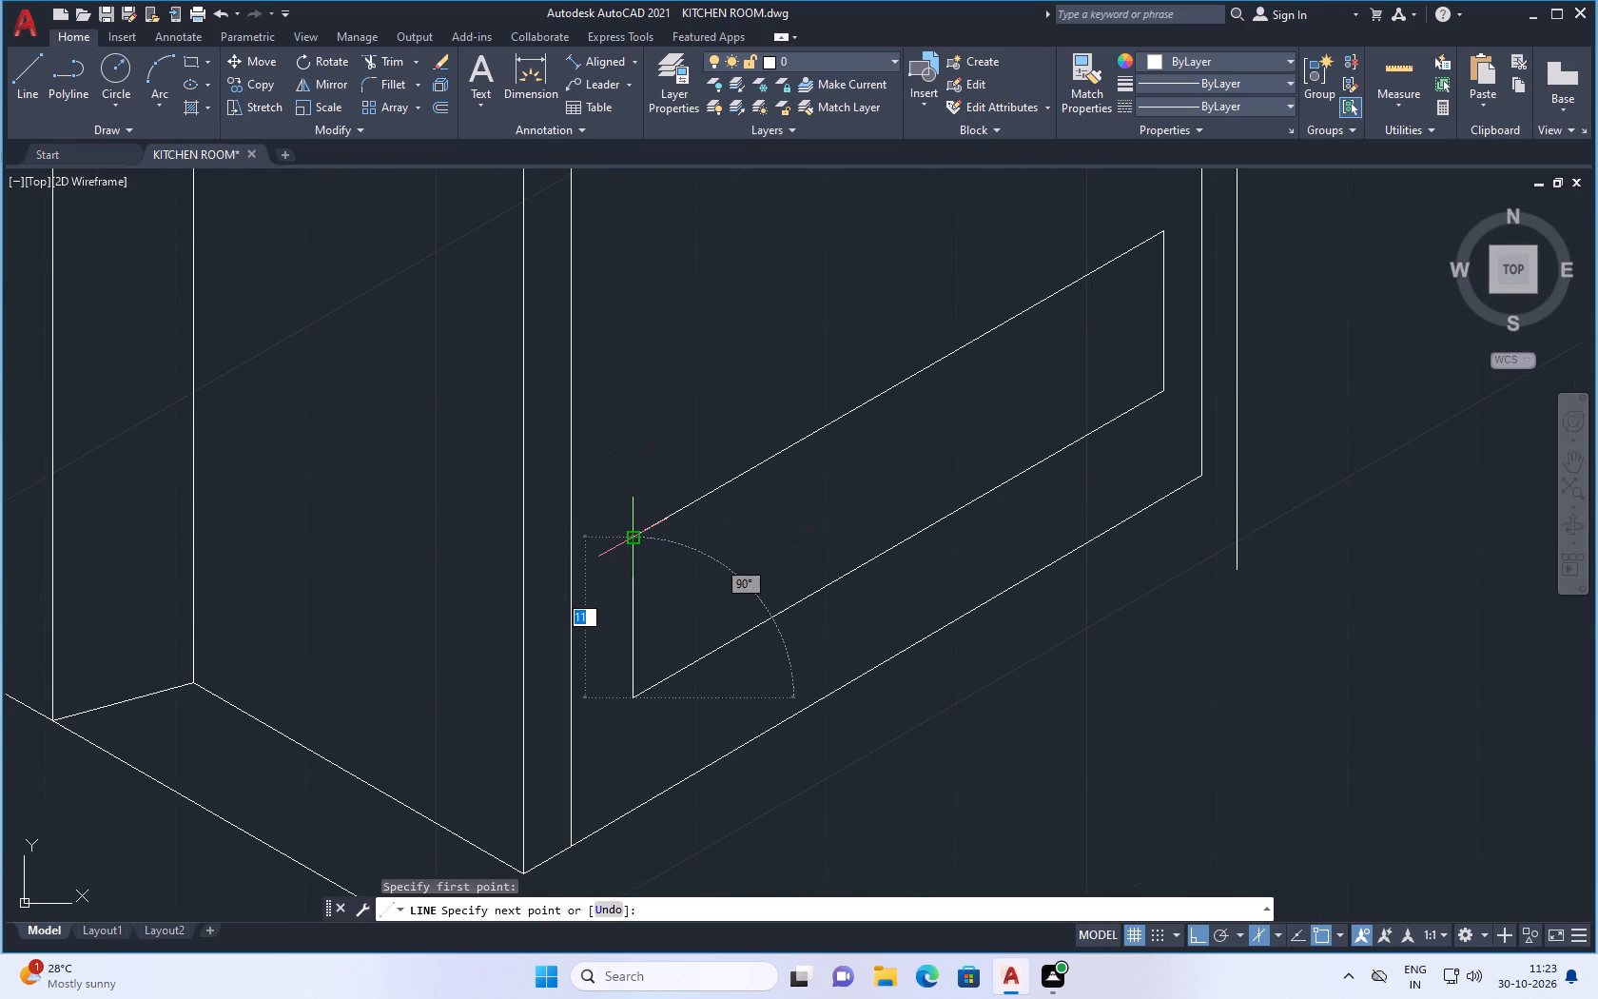
pyautogui.click(631, 533)
pyautogui.press('space')
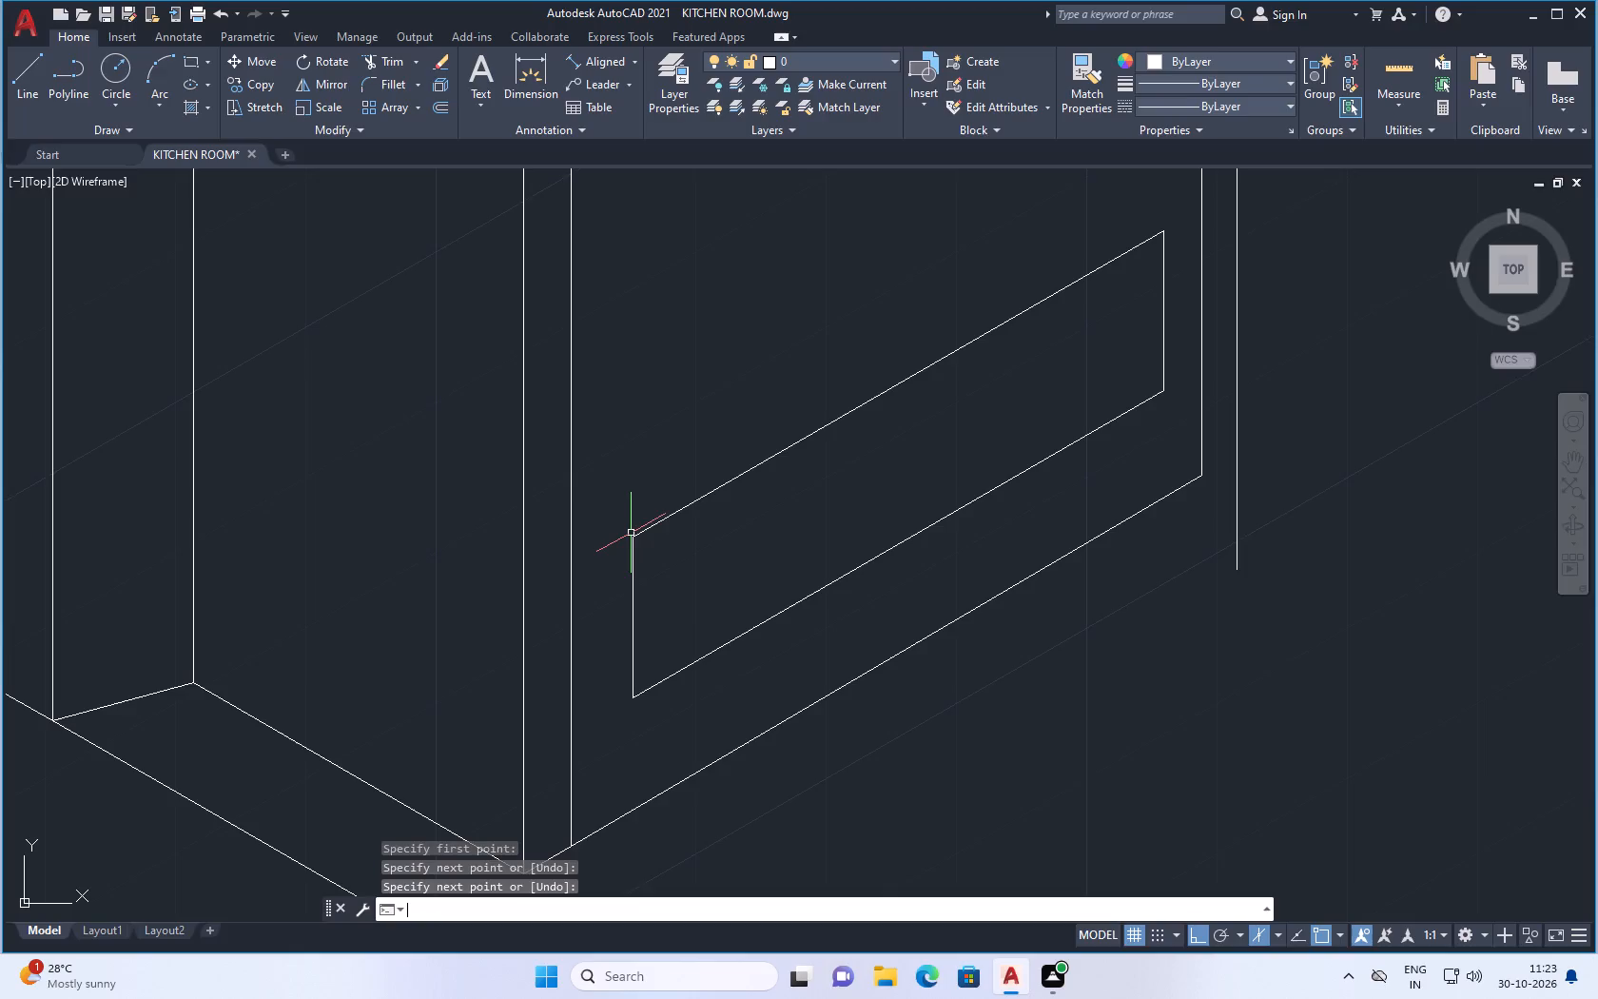
# Draw a closed isometric inner outline within the lower panel, with long sides about 34 units and short sides about 5 units.
pyautogui.scroll(-1, 630, 538)
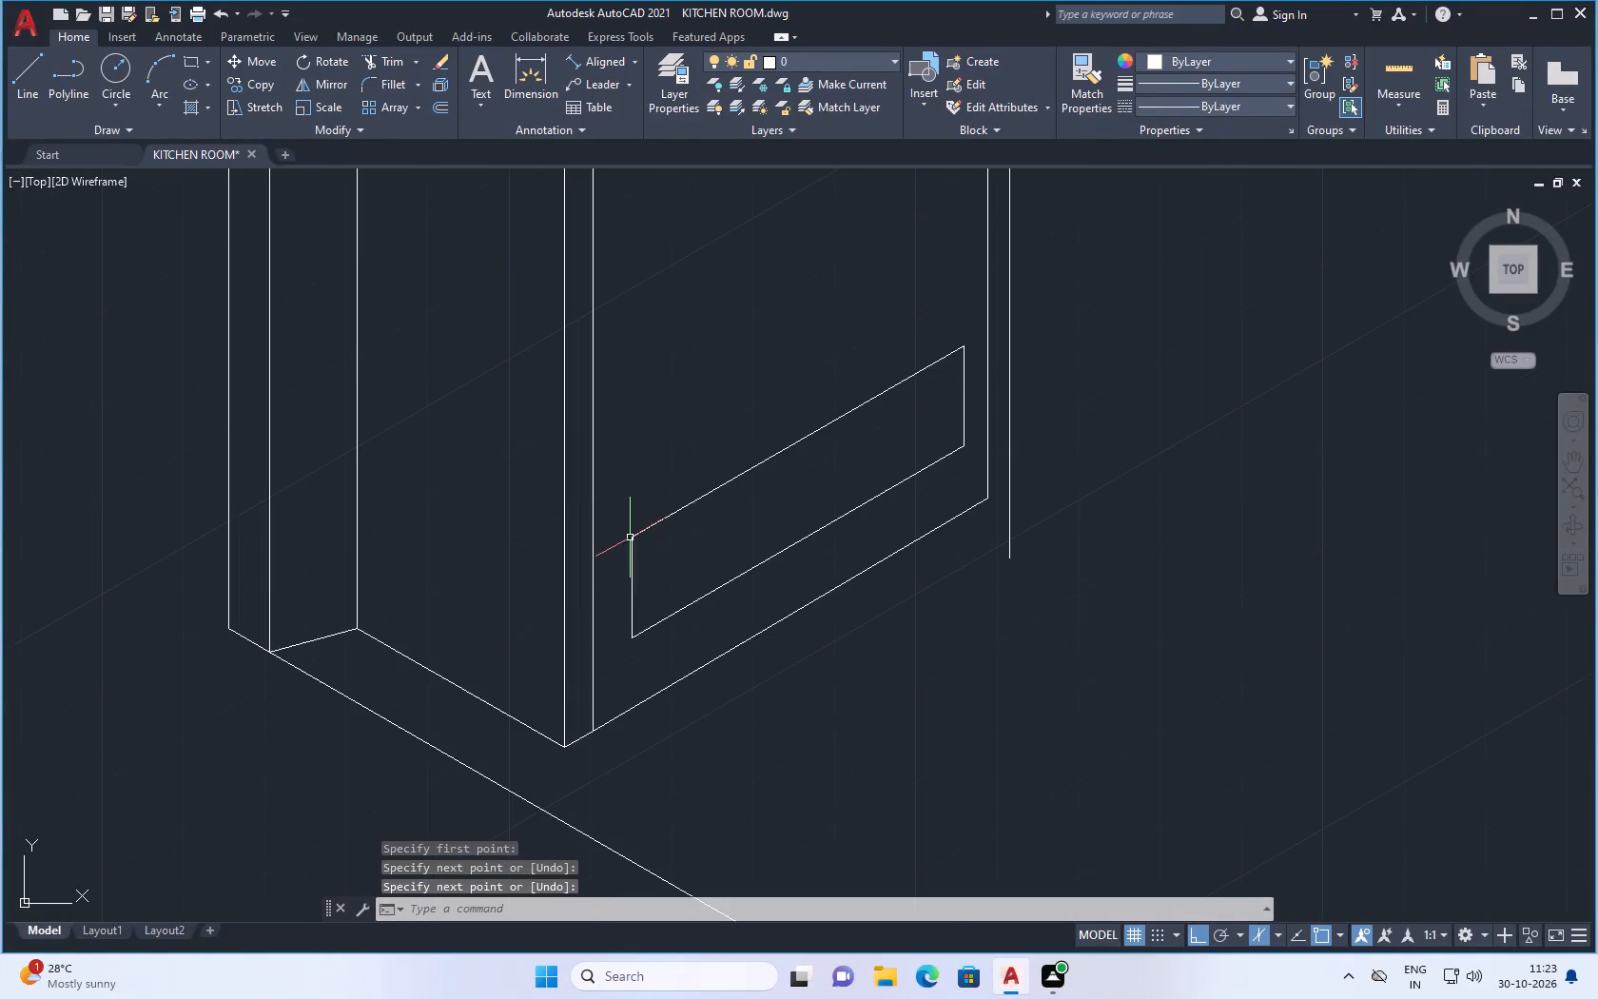
pyautogui.press('space')
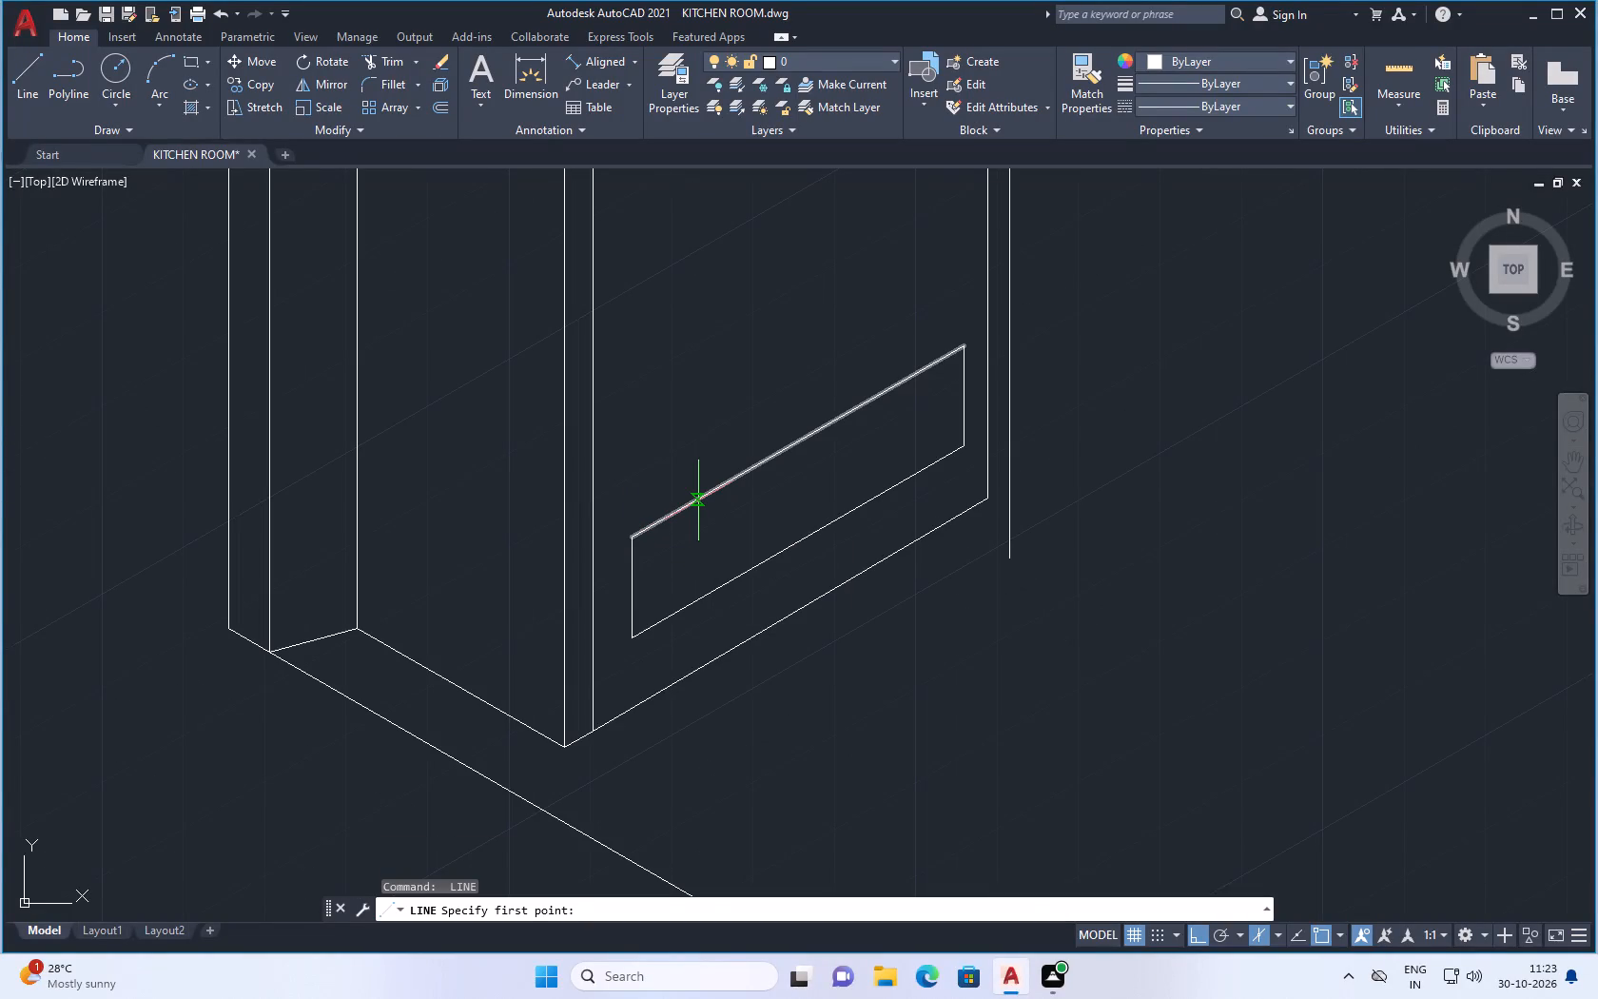
pyautogui.scroll(-2, 698, 499)
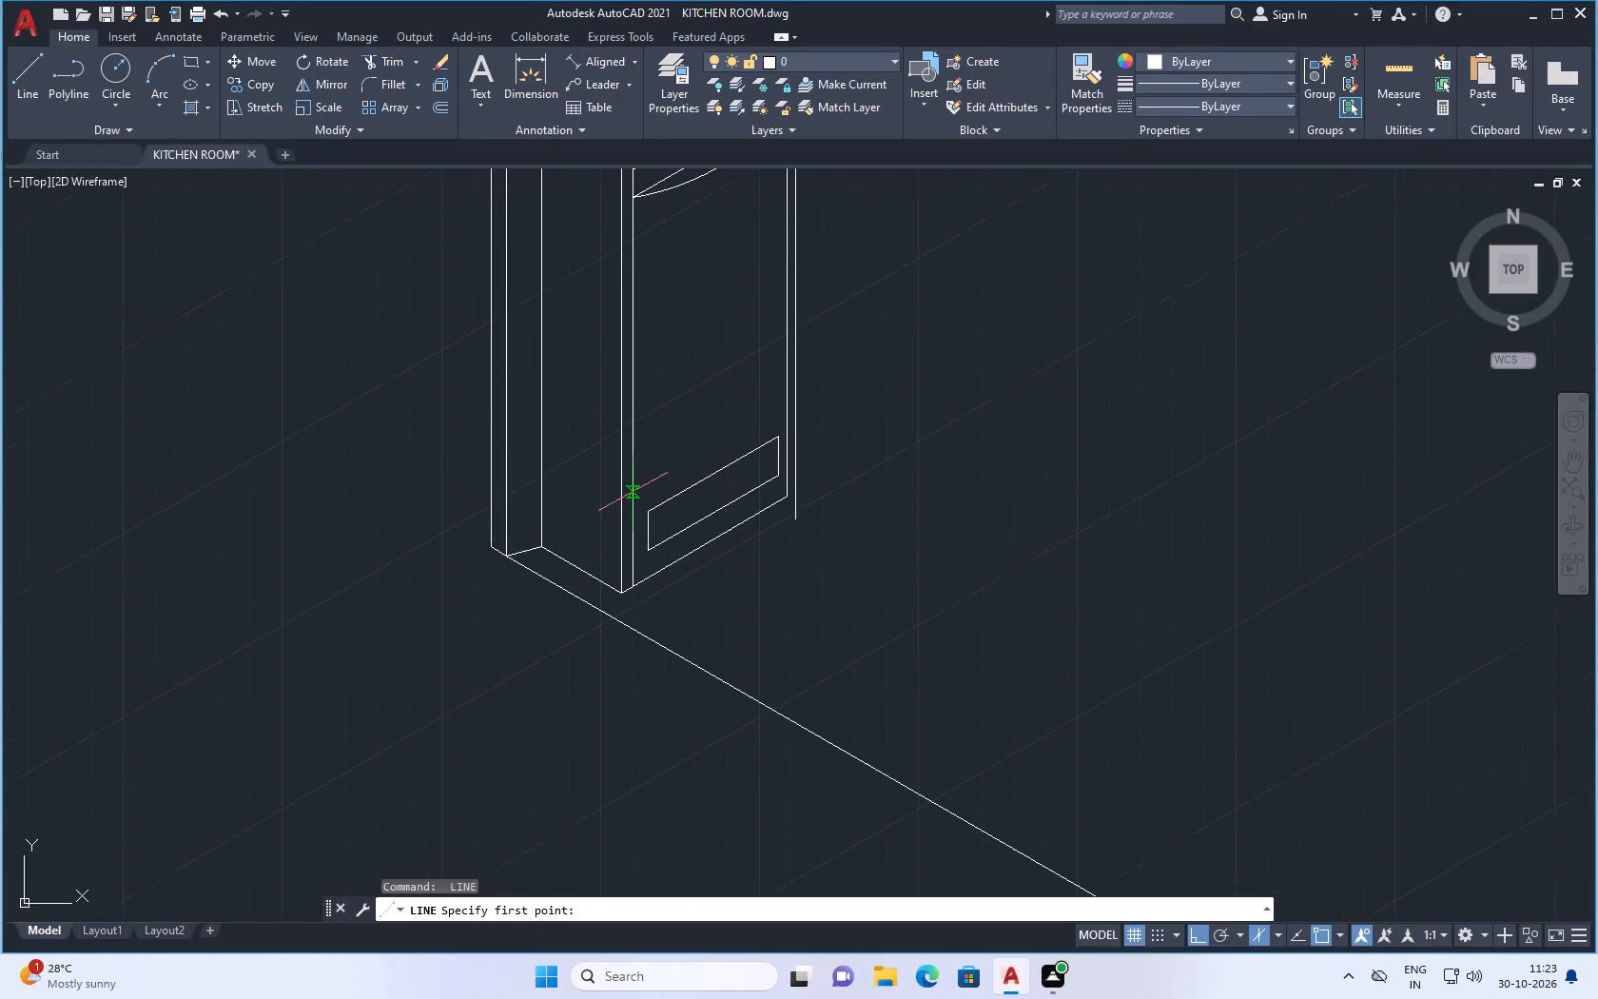
pyautogui.scroll(-2, 673, 512)
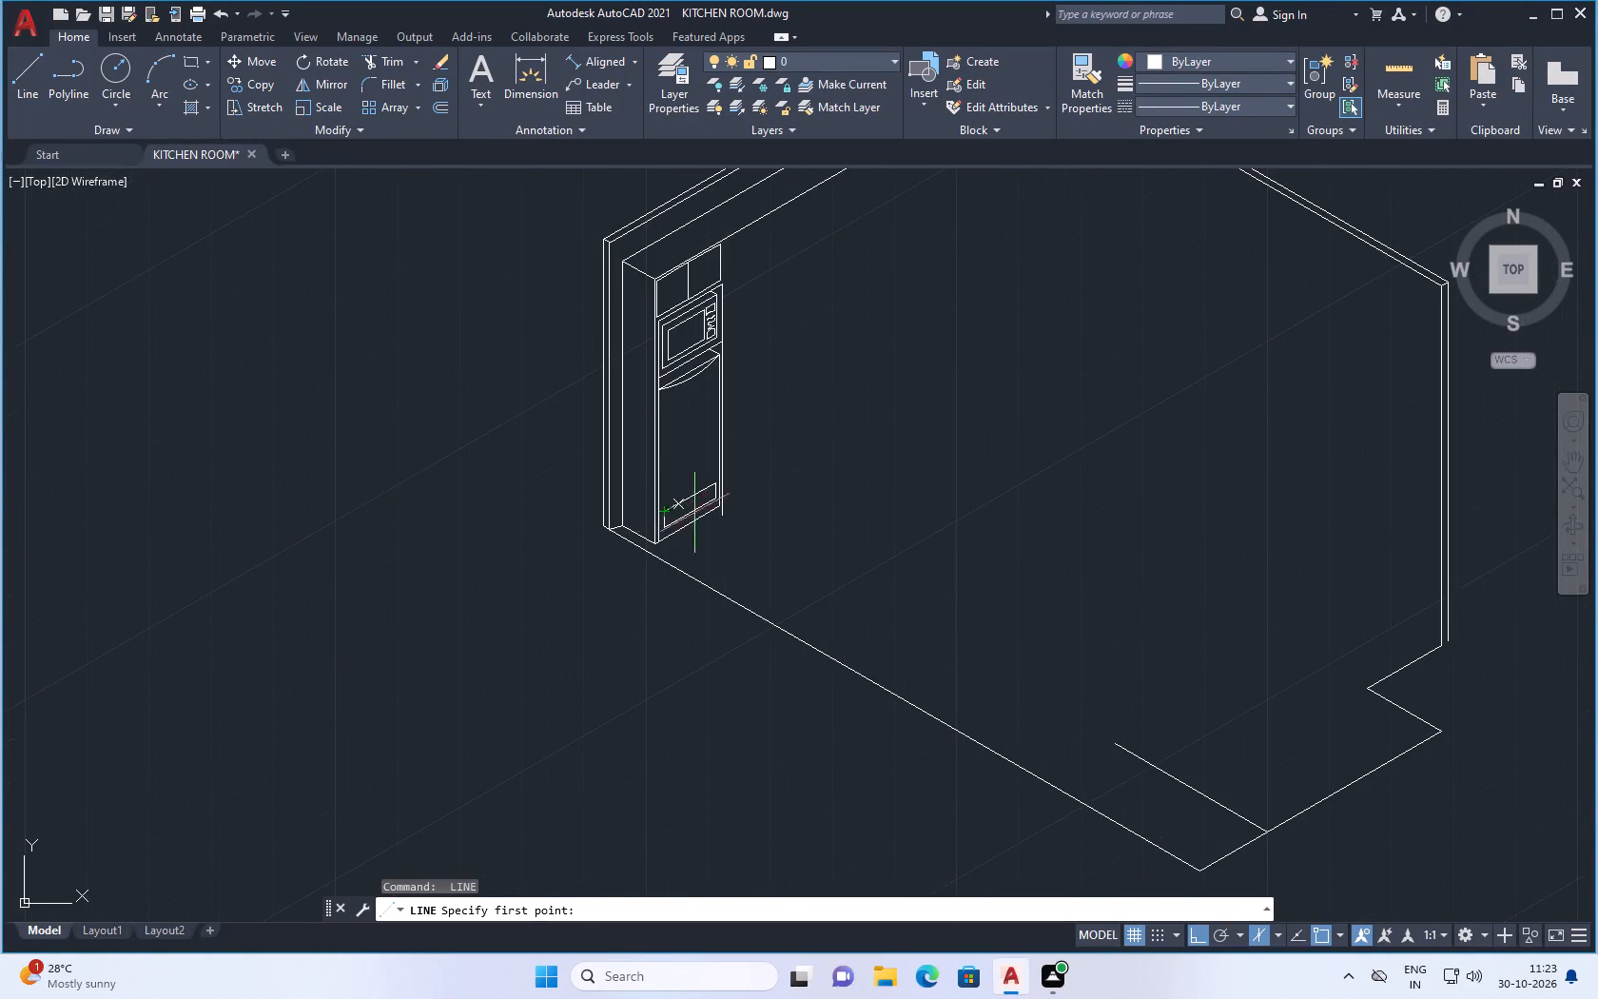
pyautogui.scroll(3, 663, 507)
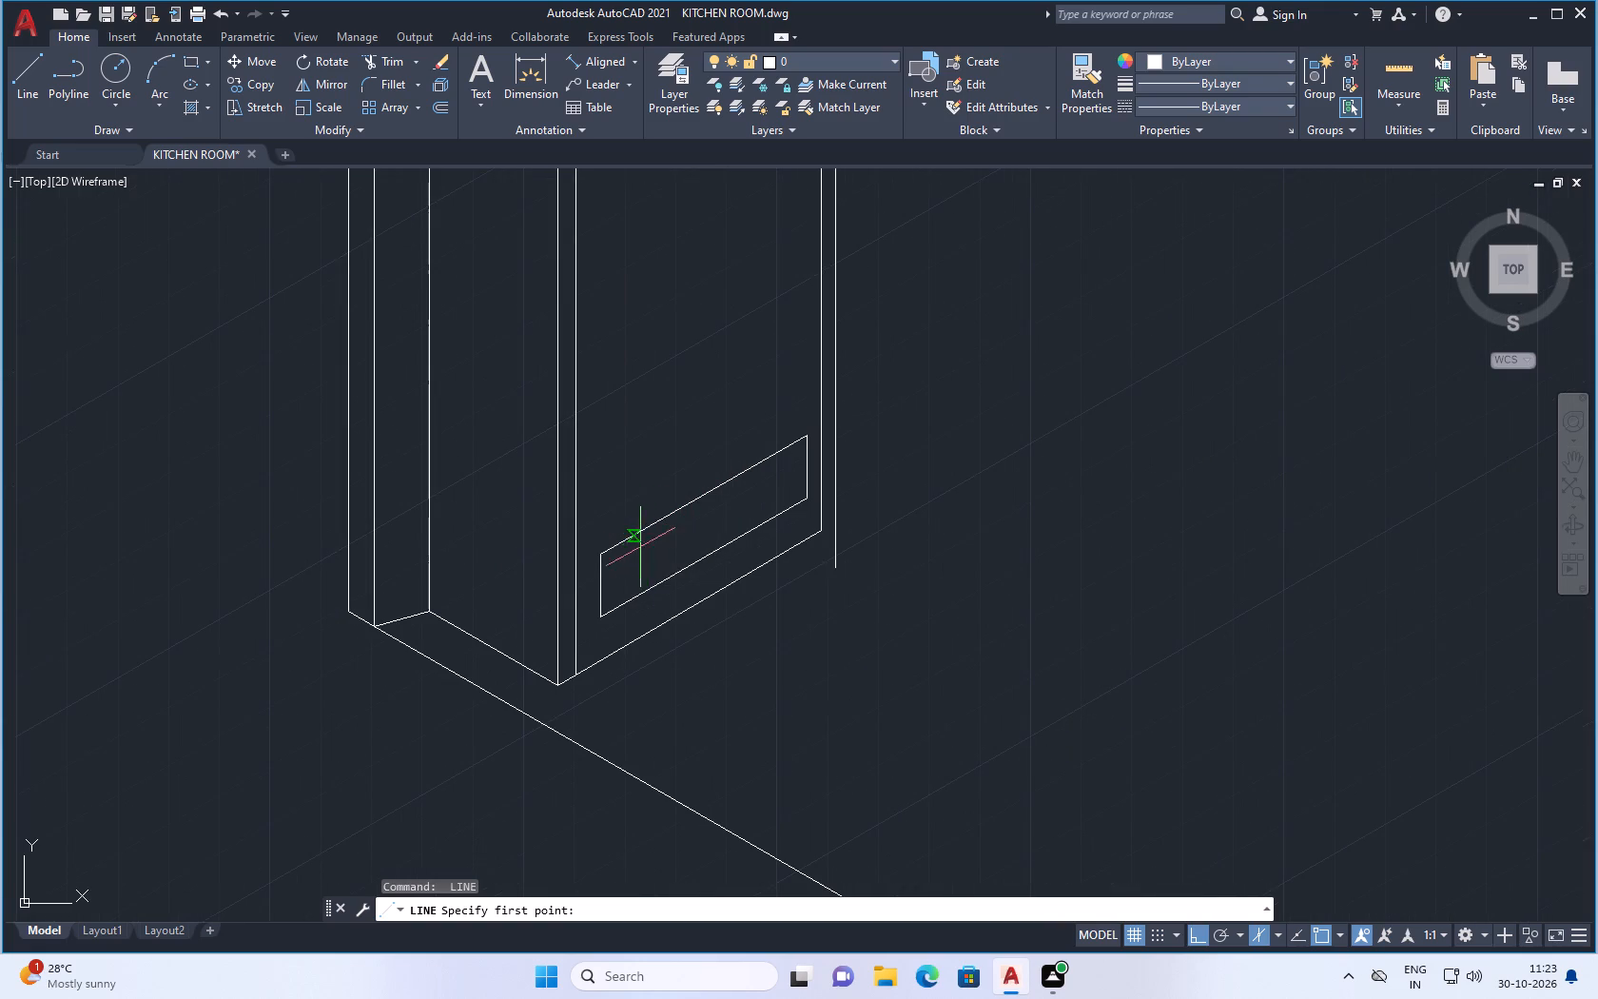
pyautogui.scroll(3, 633, 561)
pyautogui.click(594, 557)
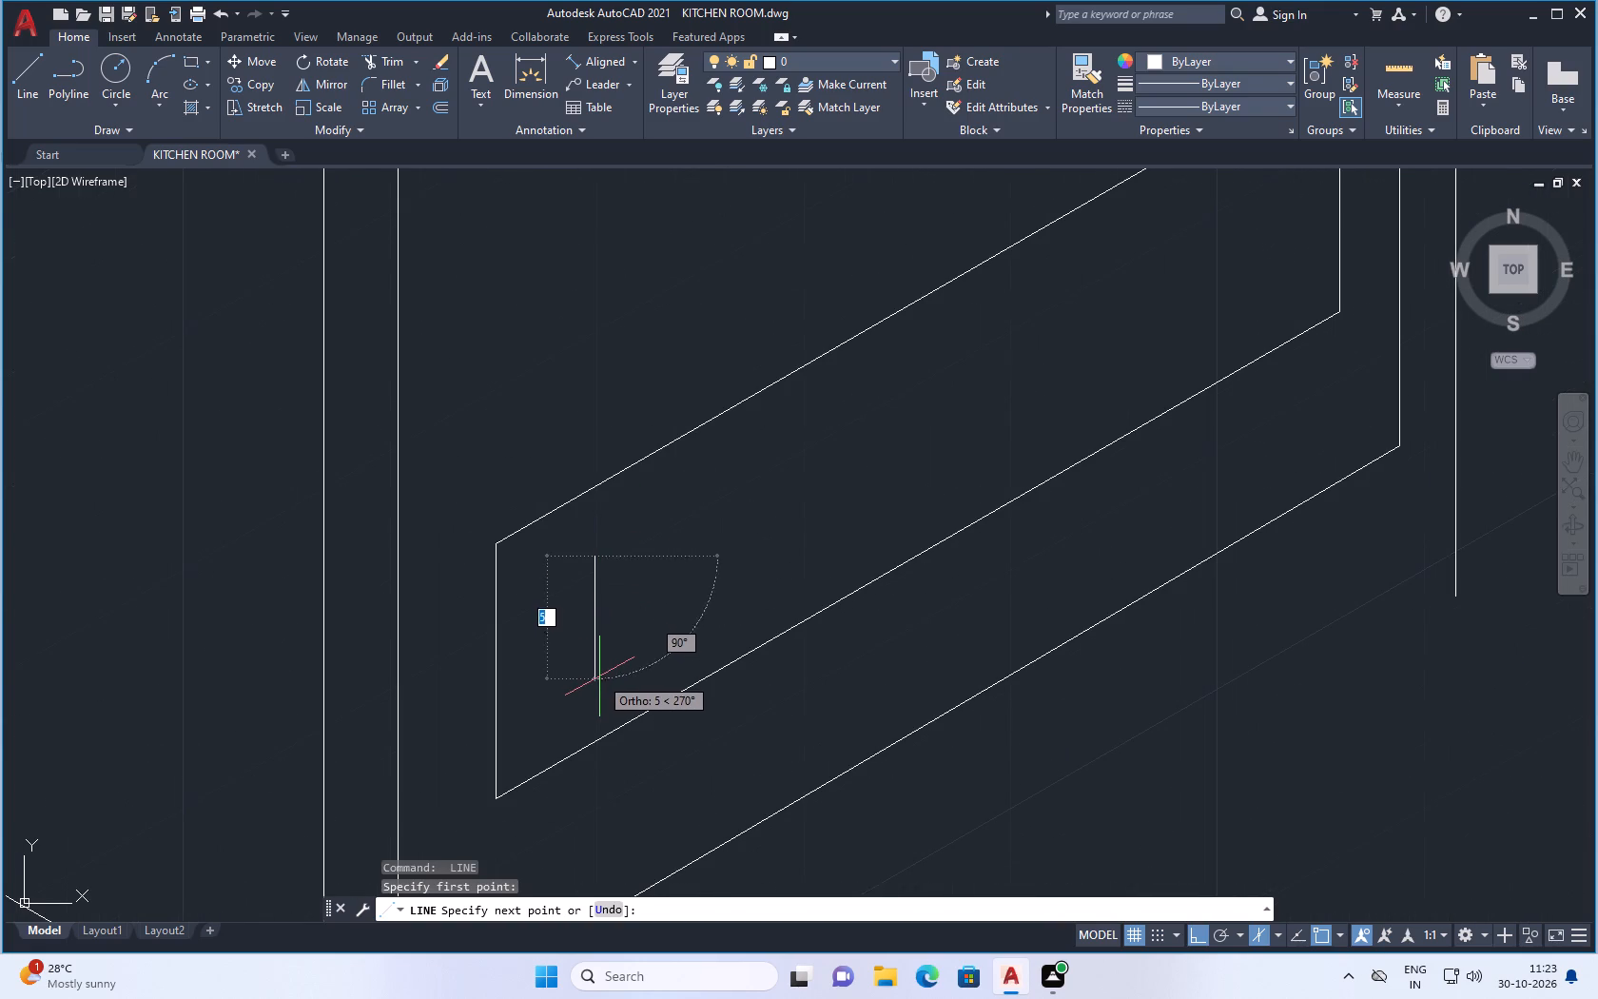
pyautogui.moveTo(601, 673); pyautogui.dragTo(614, 662)
pyautogui.scroll(-2, 950, 449)
pyautogui.scroll(2, 1021, 414)
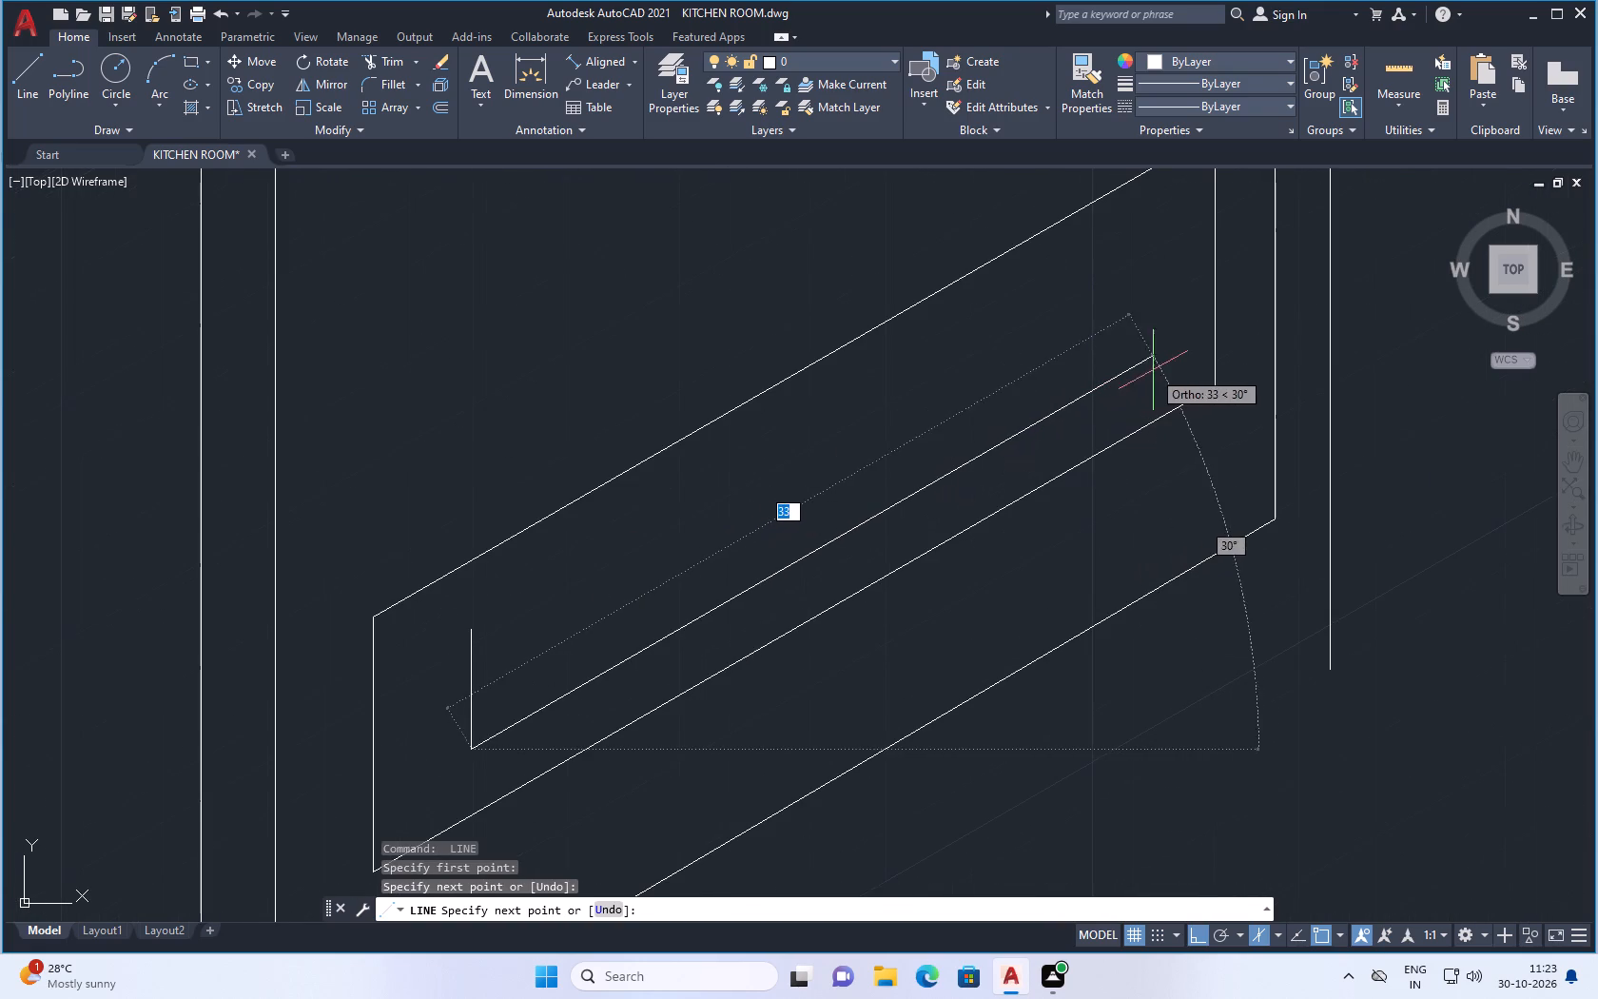
pyautogui.click(1172, 353)
pyautogui.click(1159, 219)
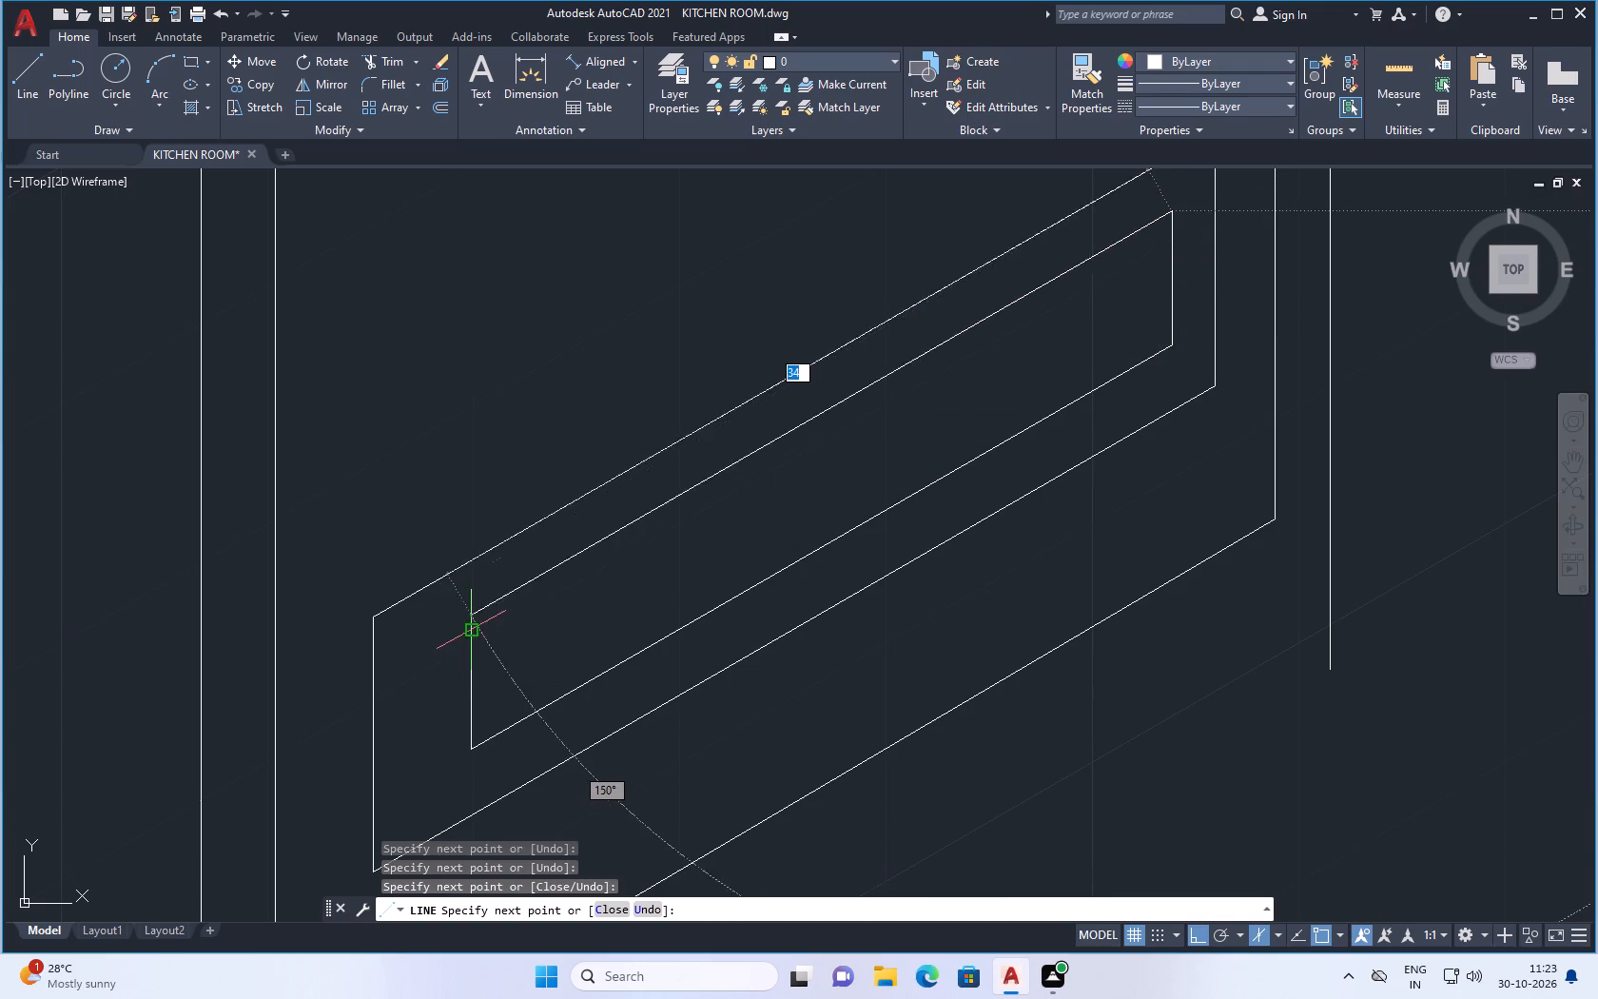
pyautogui.scroll(3, 473, 635)
pyautogui.click(466, 574)
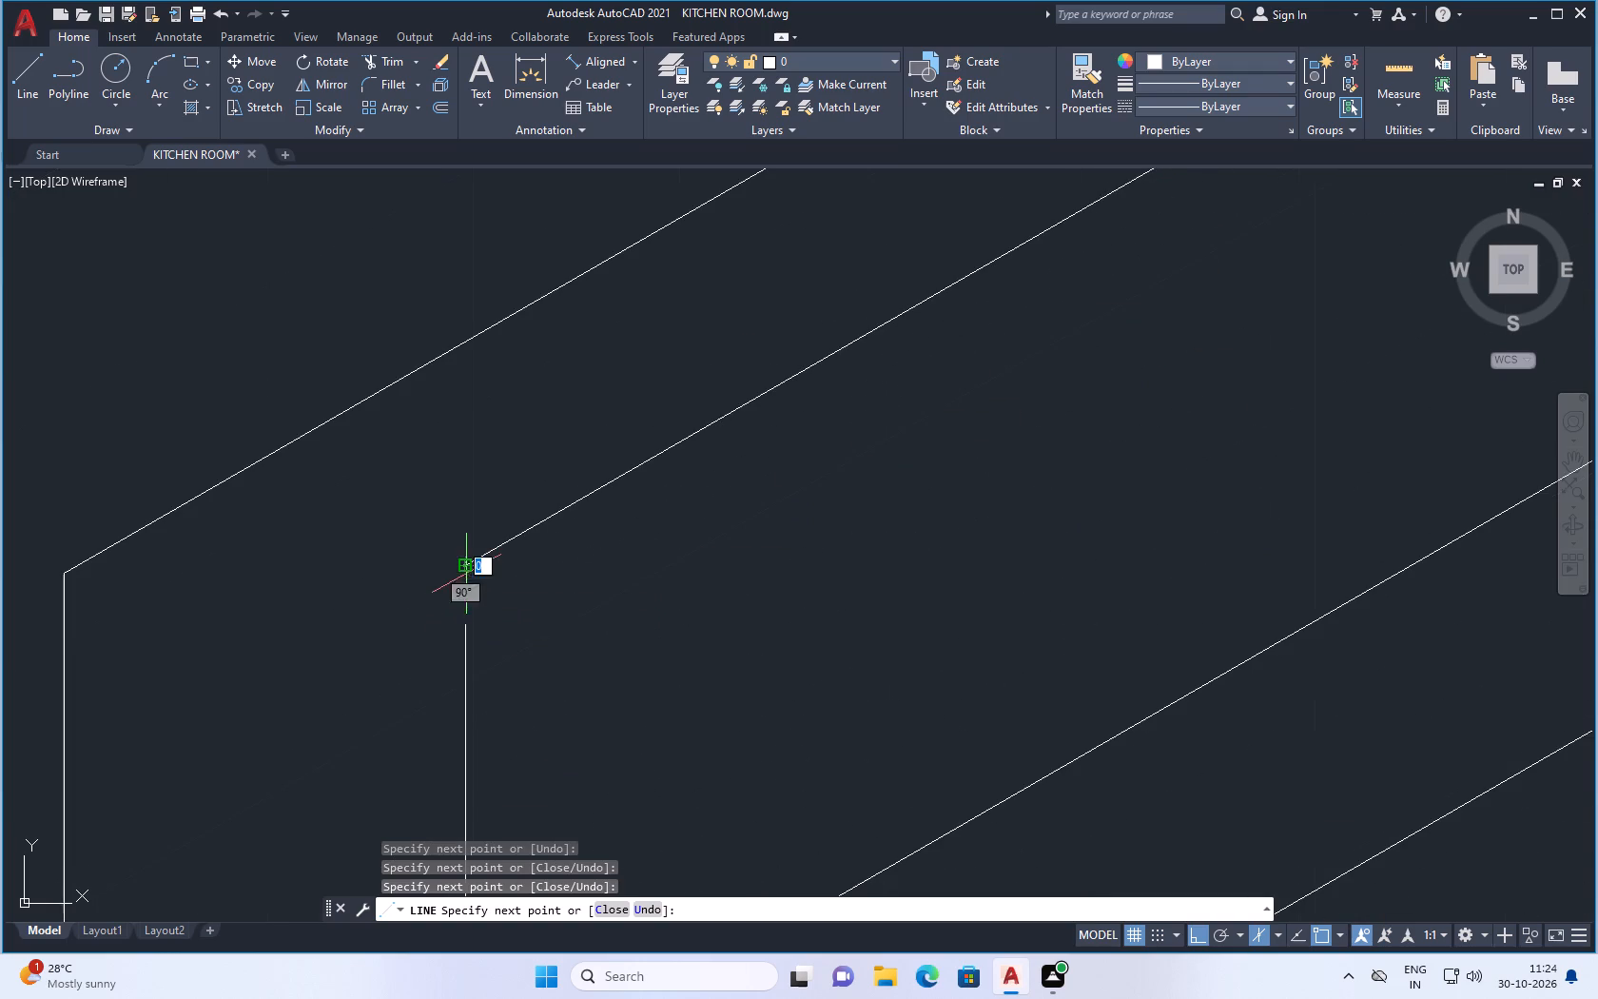
pyautogui.click(471, 636)
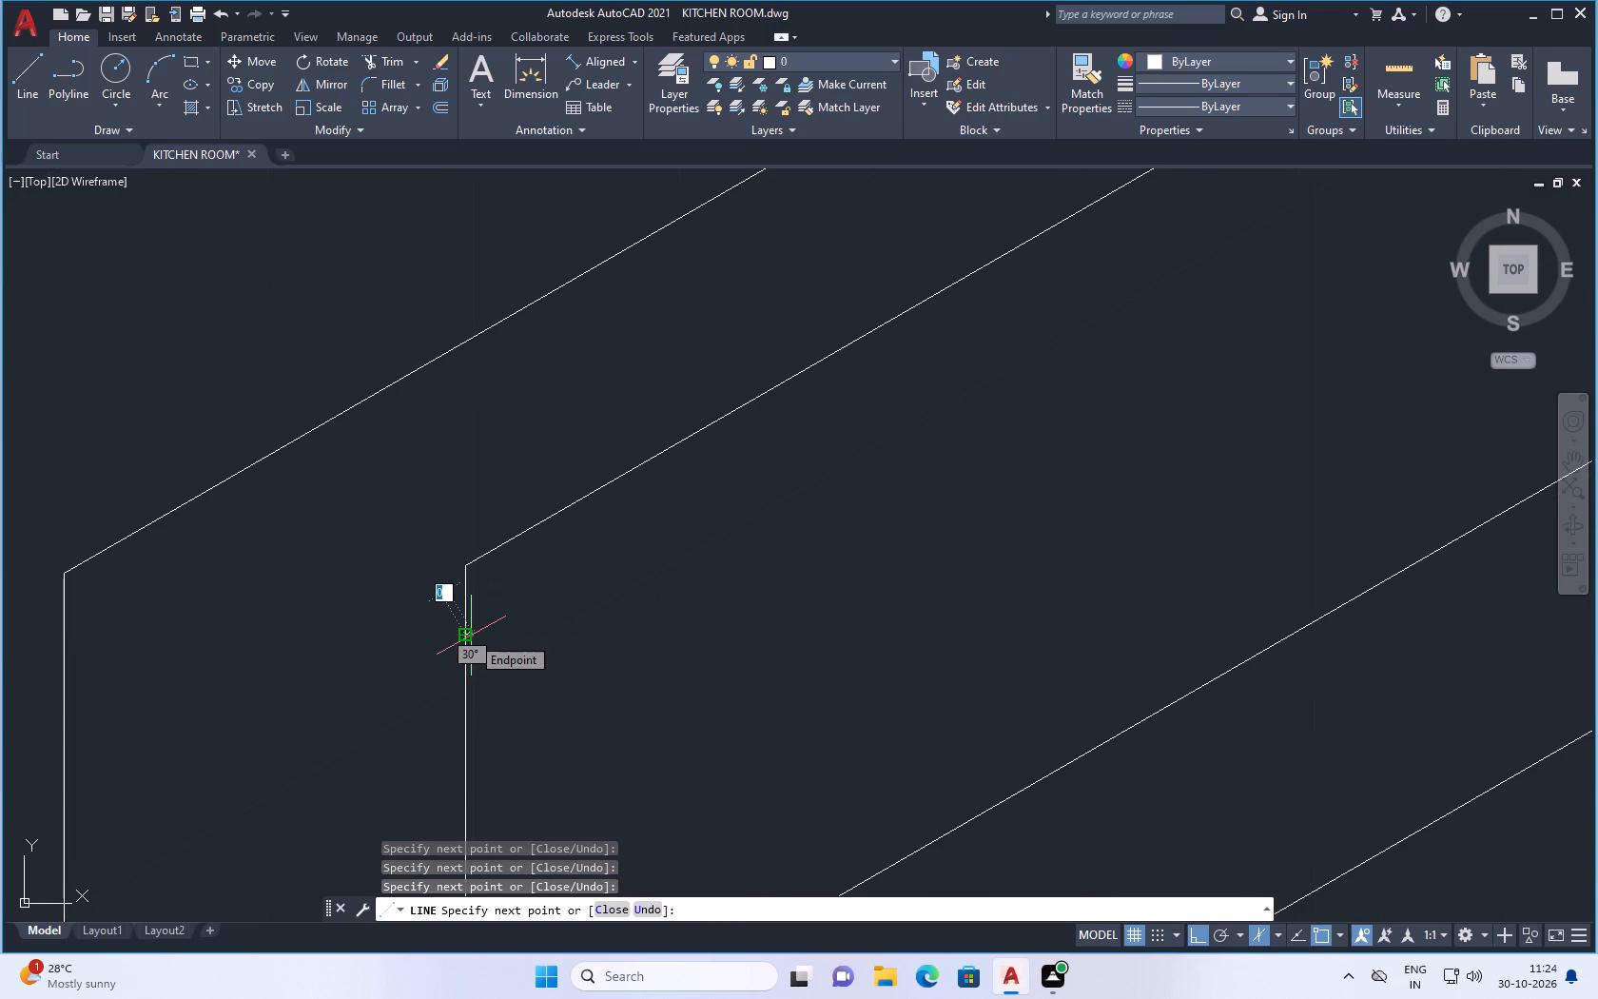
pyautogui.press('space')
pyautogui.scroll(-2, 517, 784)
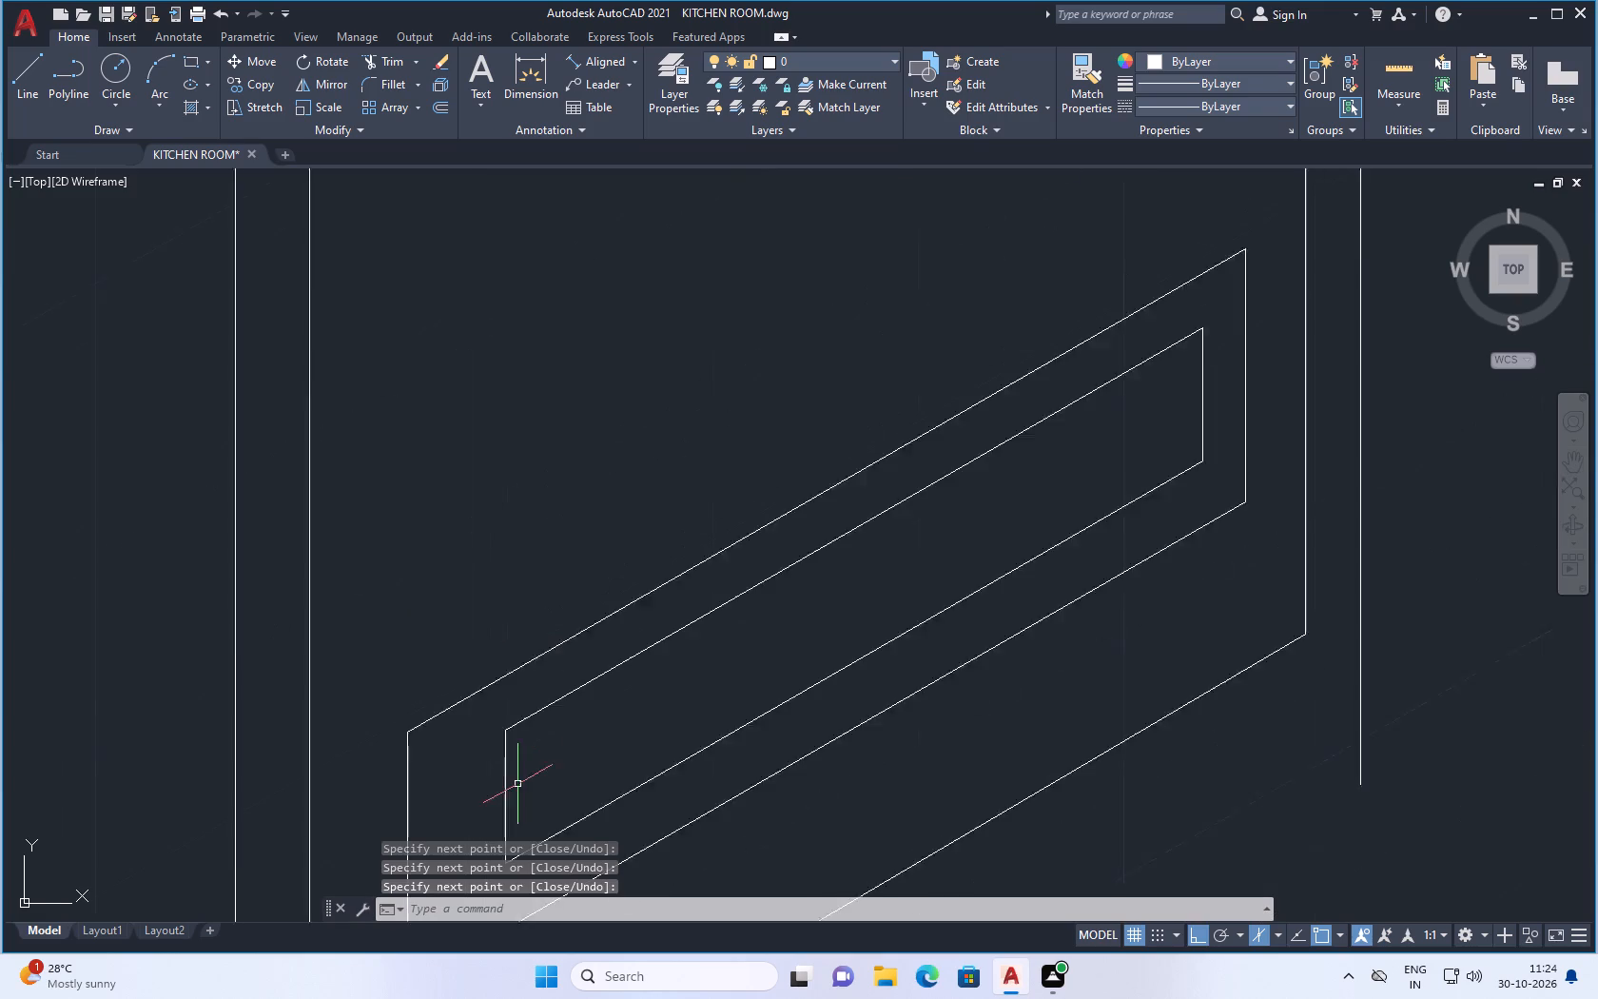
# Start a handle on the left upper cabinet door with a short isometric line about 1 unit long, using the top isoplane.
pyautogui.scroll(-5, 517, 784)
pyautogui.scroll(-2, 610, 616)
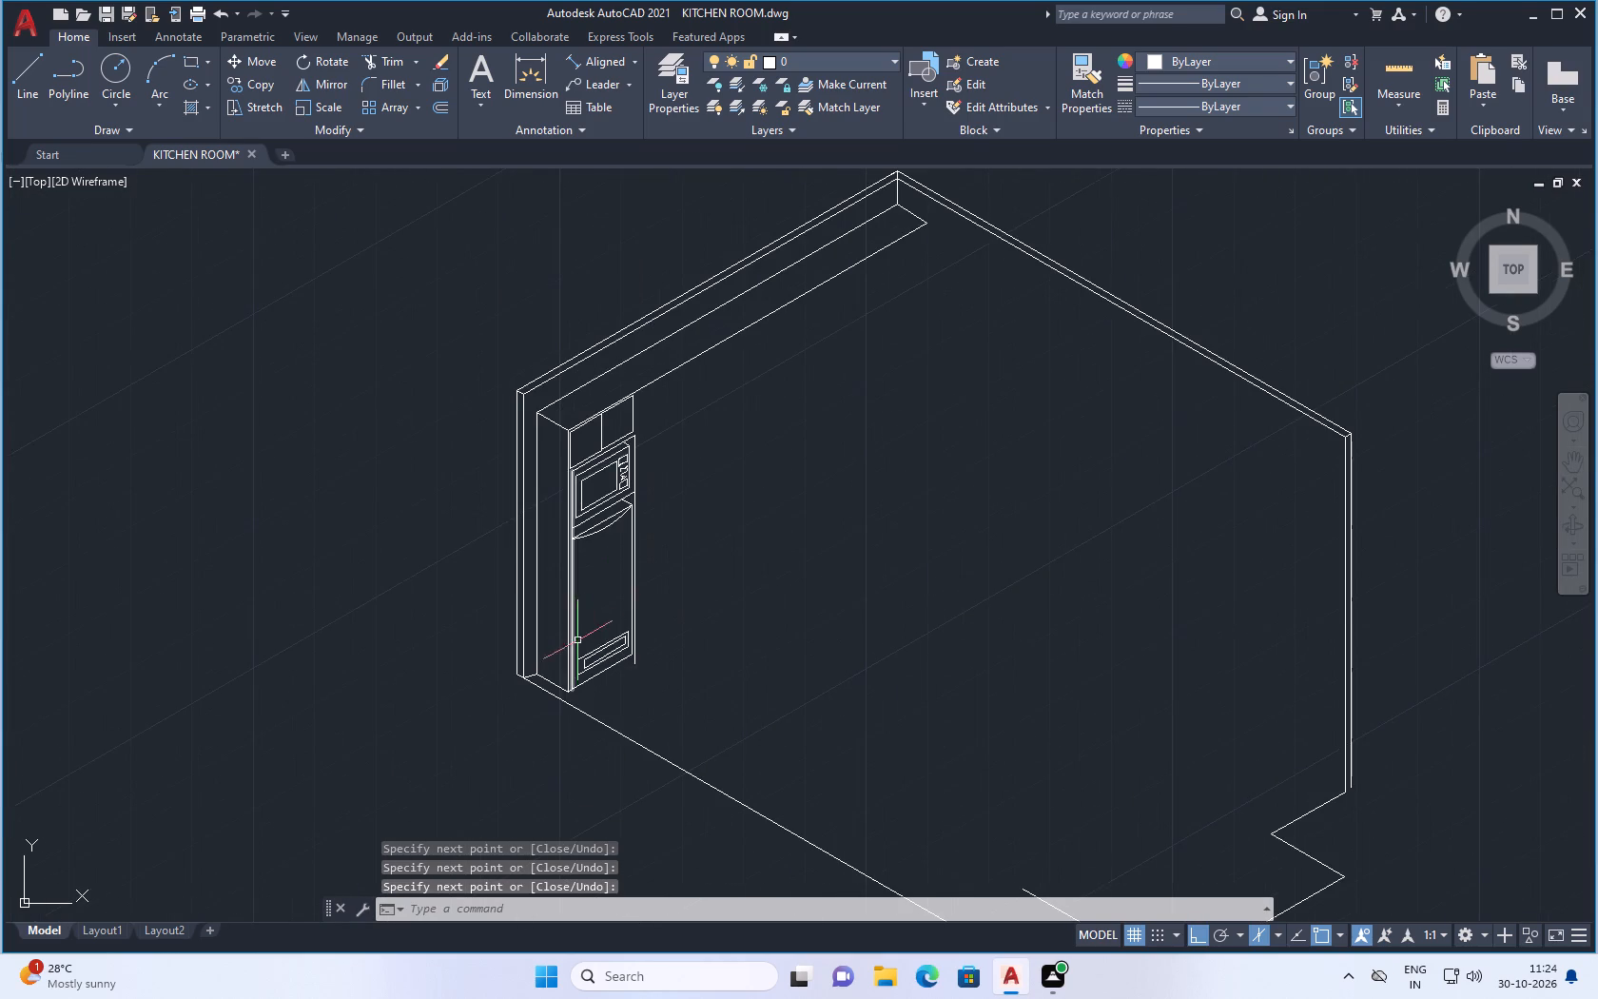
pyautogui.scroll(2, 594, 629)
pyautogui.scroll(2, 624, 362)
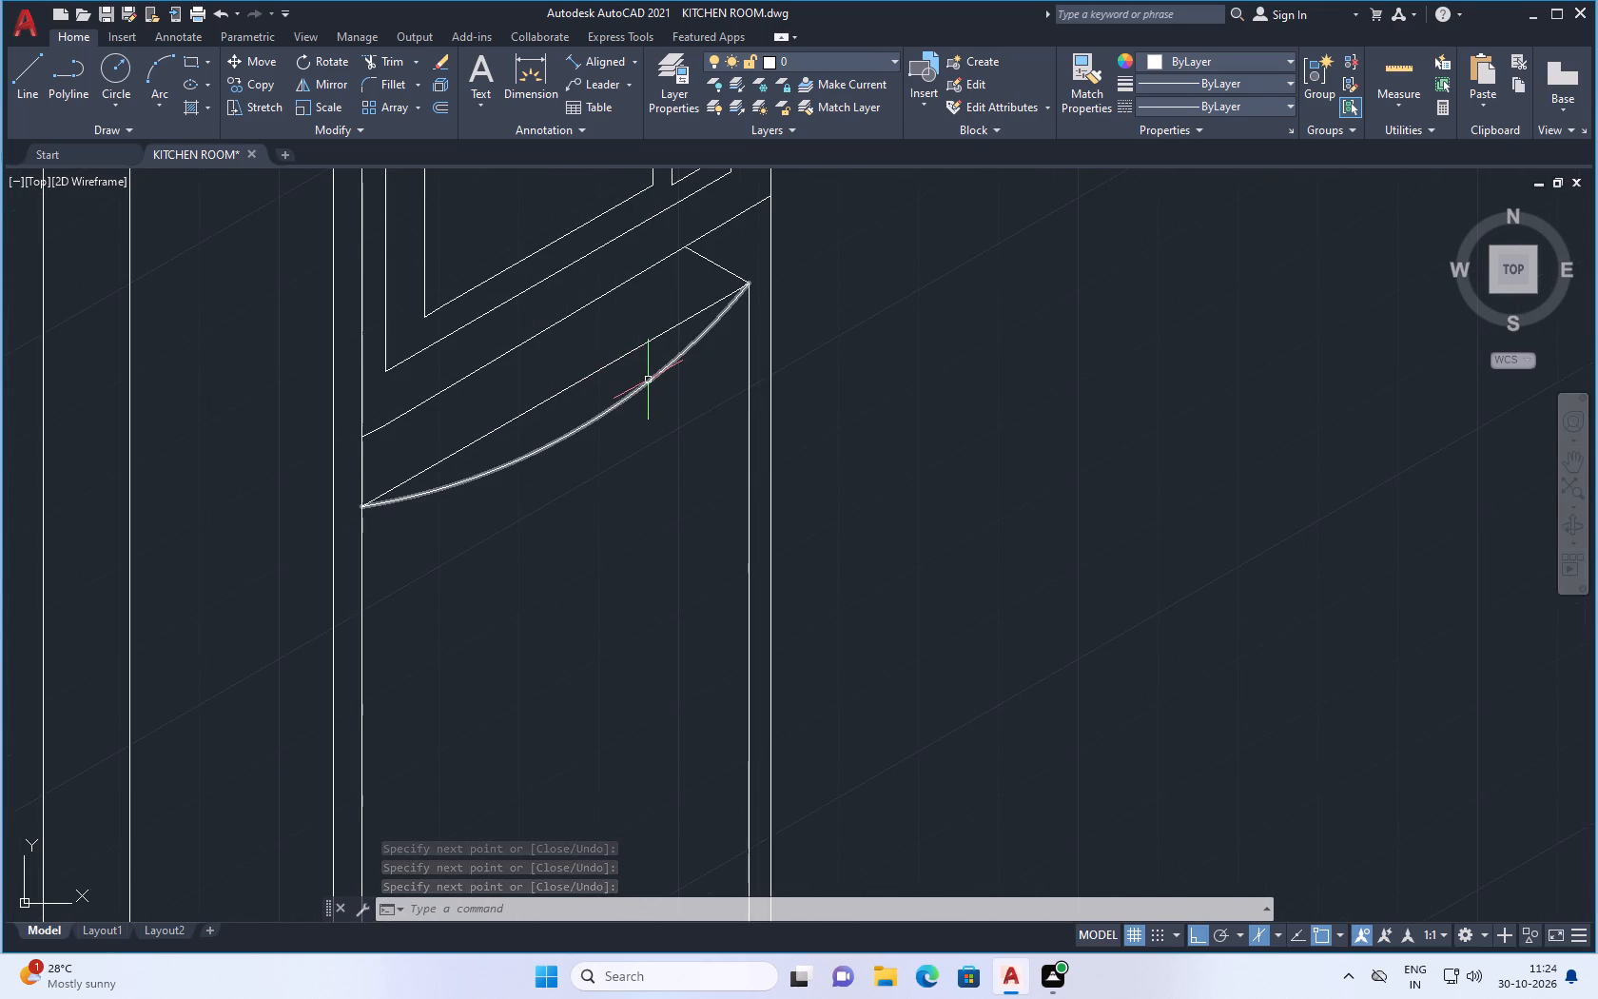
pyautogui.scroll(-3, 491, 482)
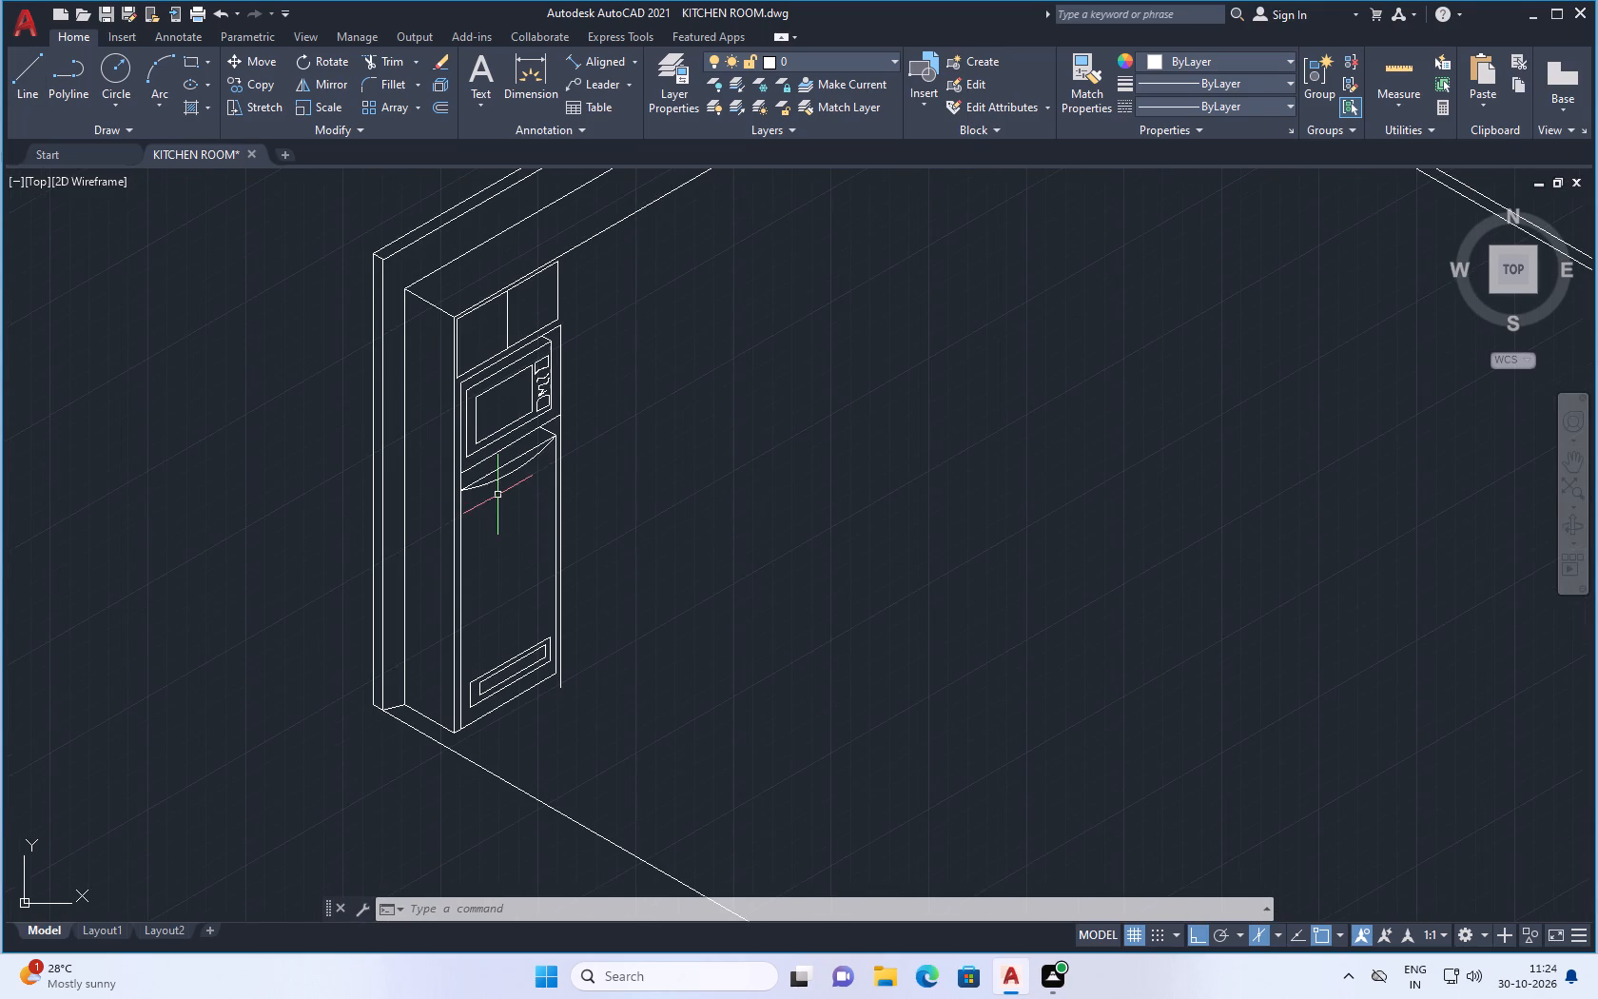
pyautogui.click(17, 70)
pyautogui.scroll(3, 531, 287)
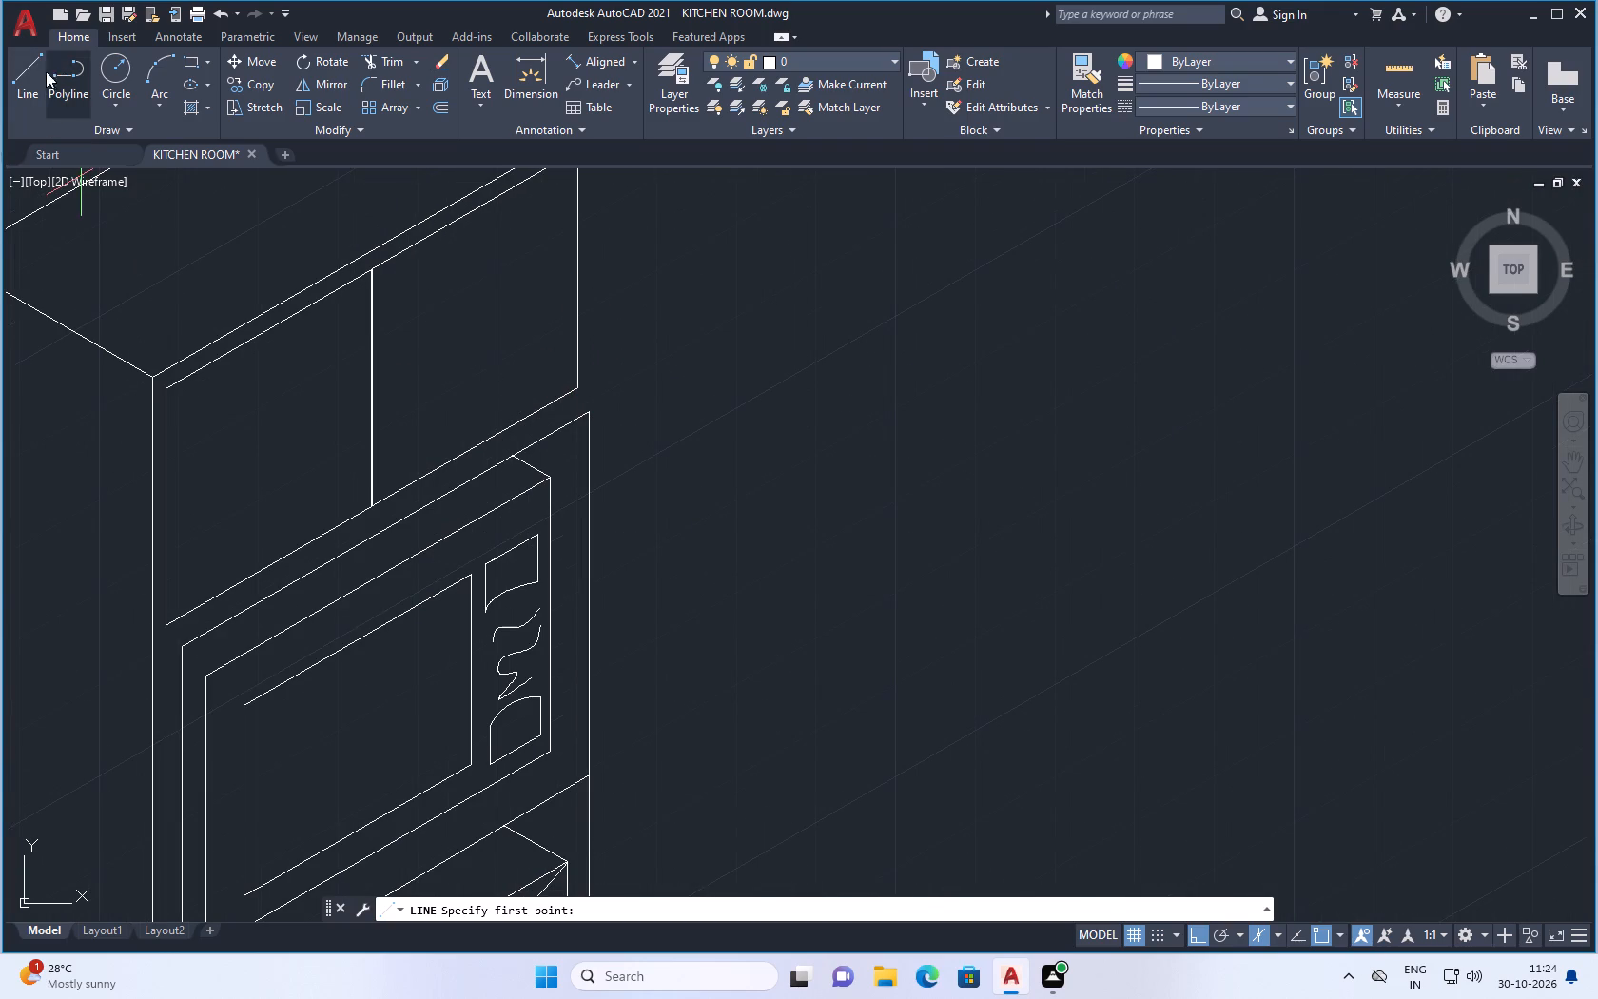
pyautogui.click(27, 85)
pyautogui.scroll(-1, 420, 536)
pyautogui.scroll(2, 329, 442)
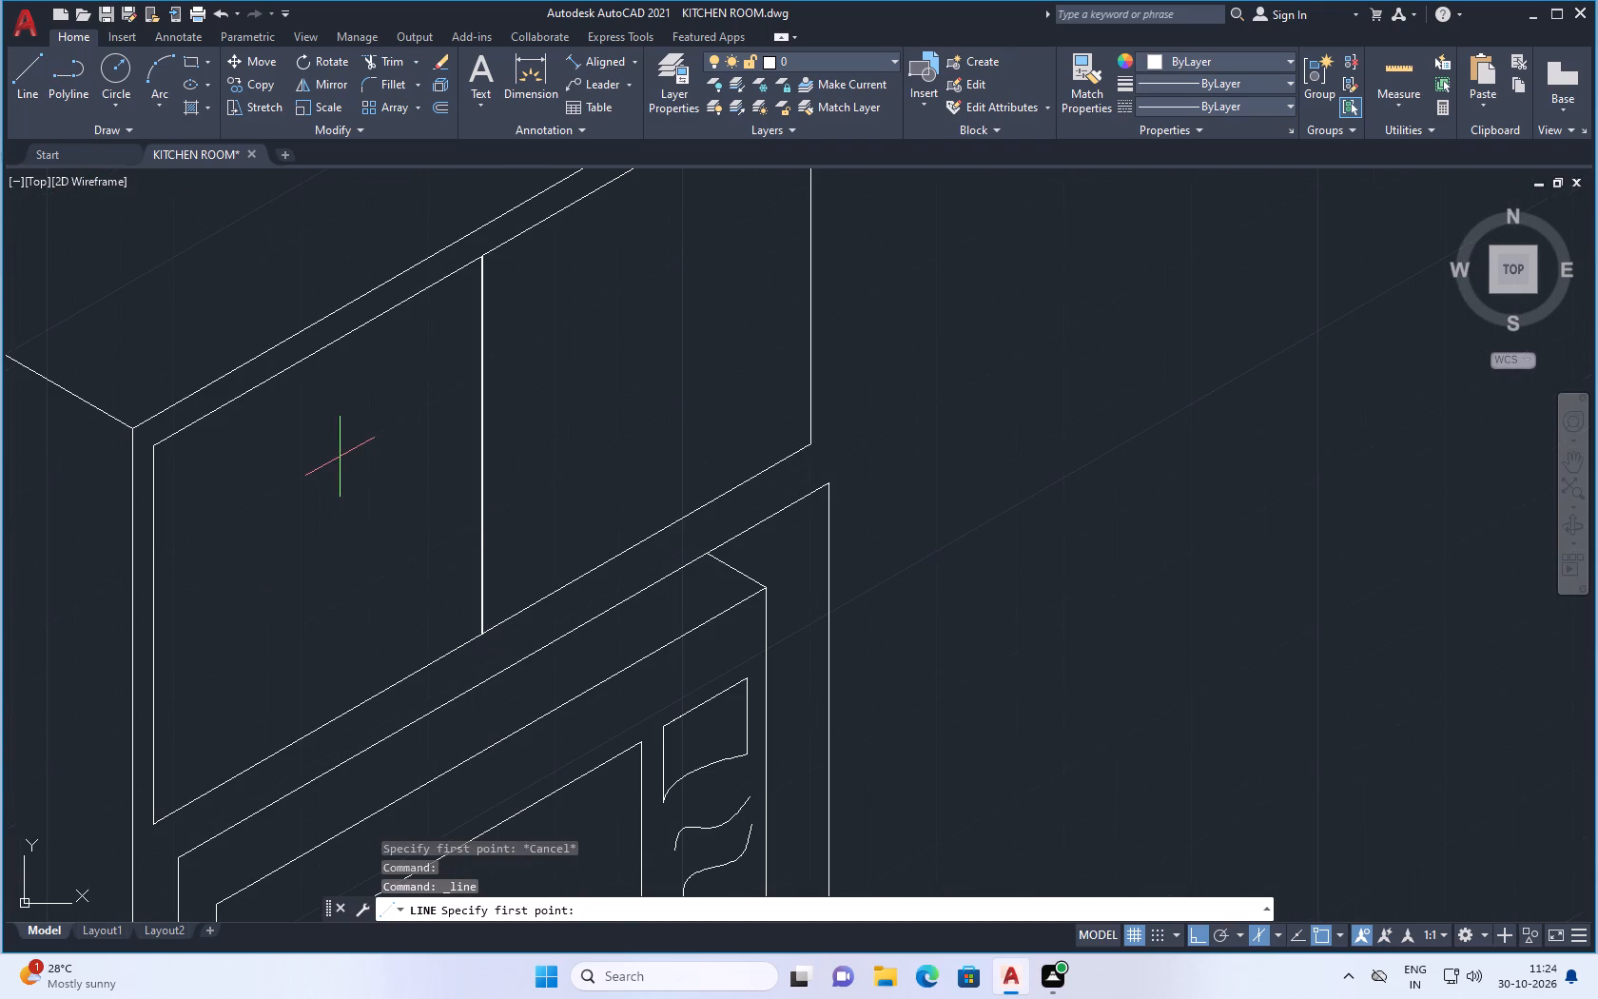
pyautogui.click(340, 457)
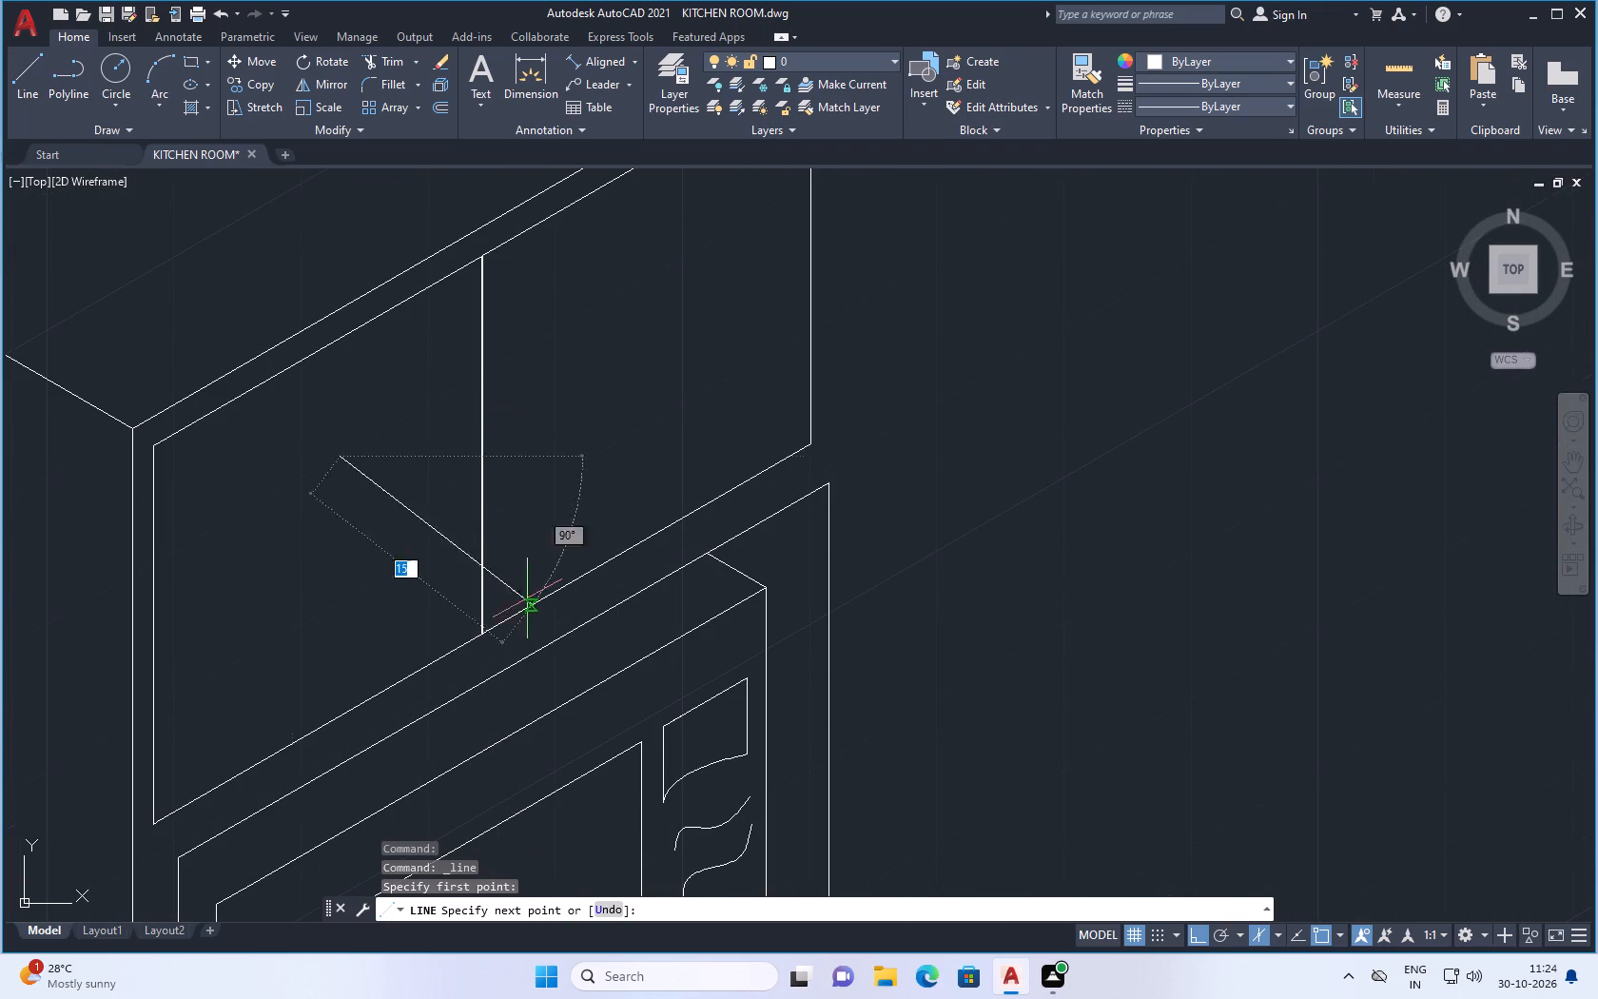
pyautogui.click(1283, 930)
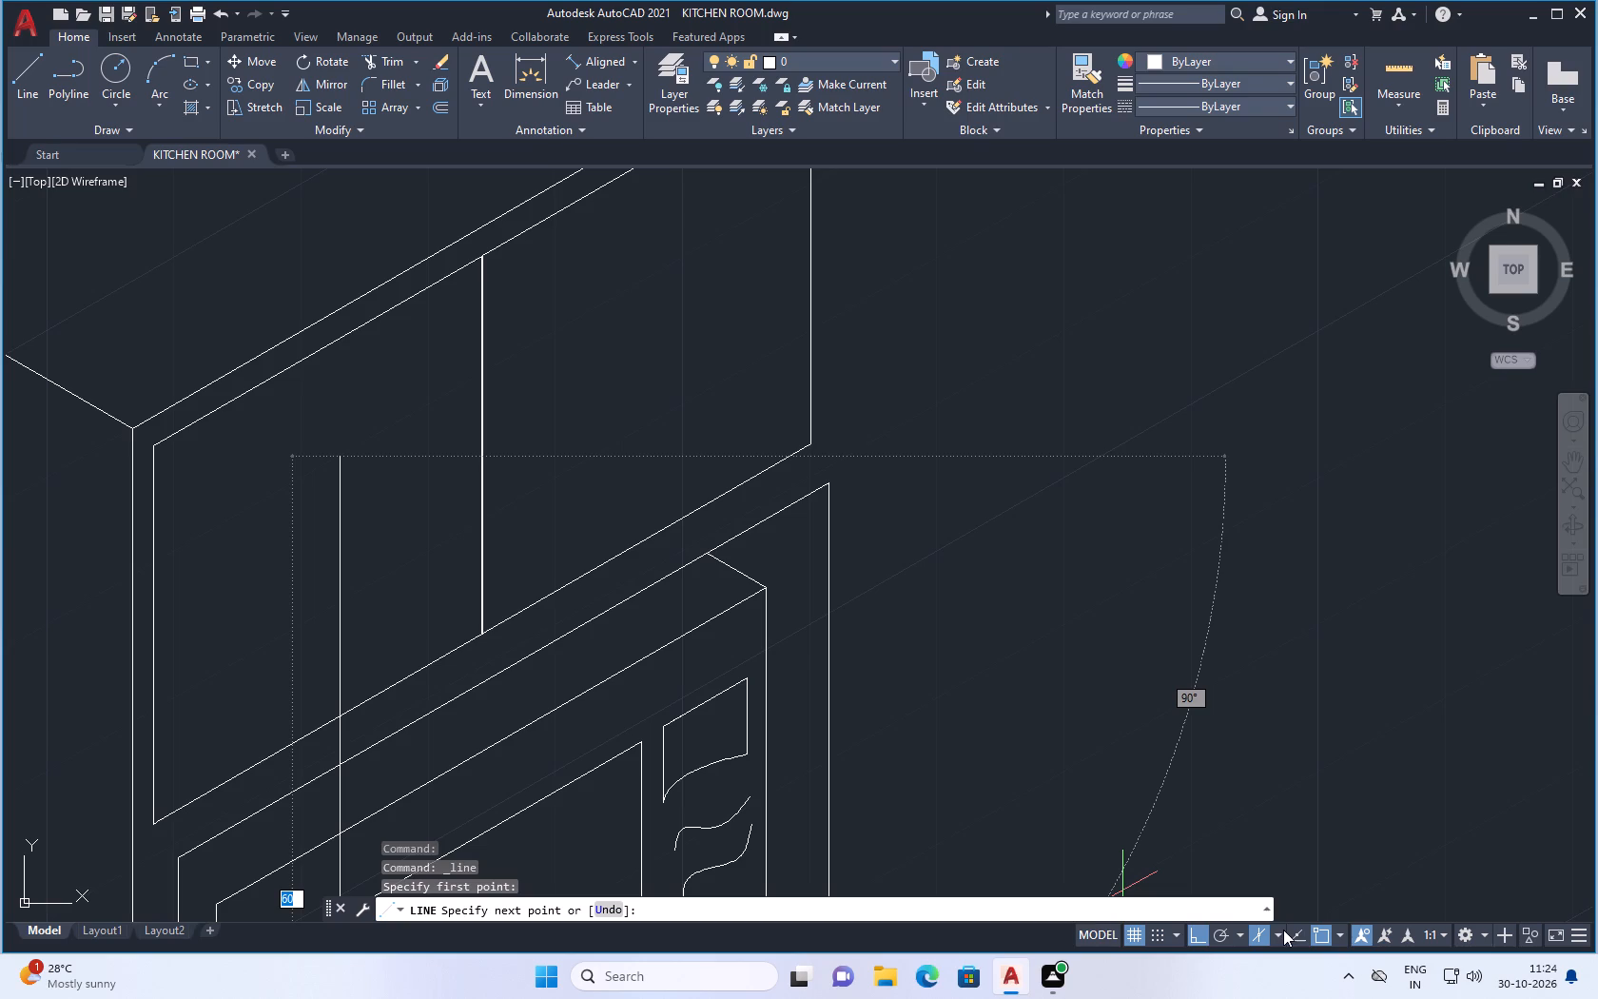
pyautogui.click(1301, 878)
pyautogui.scroll(1, 436, 613)
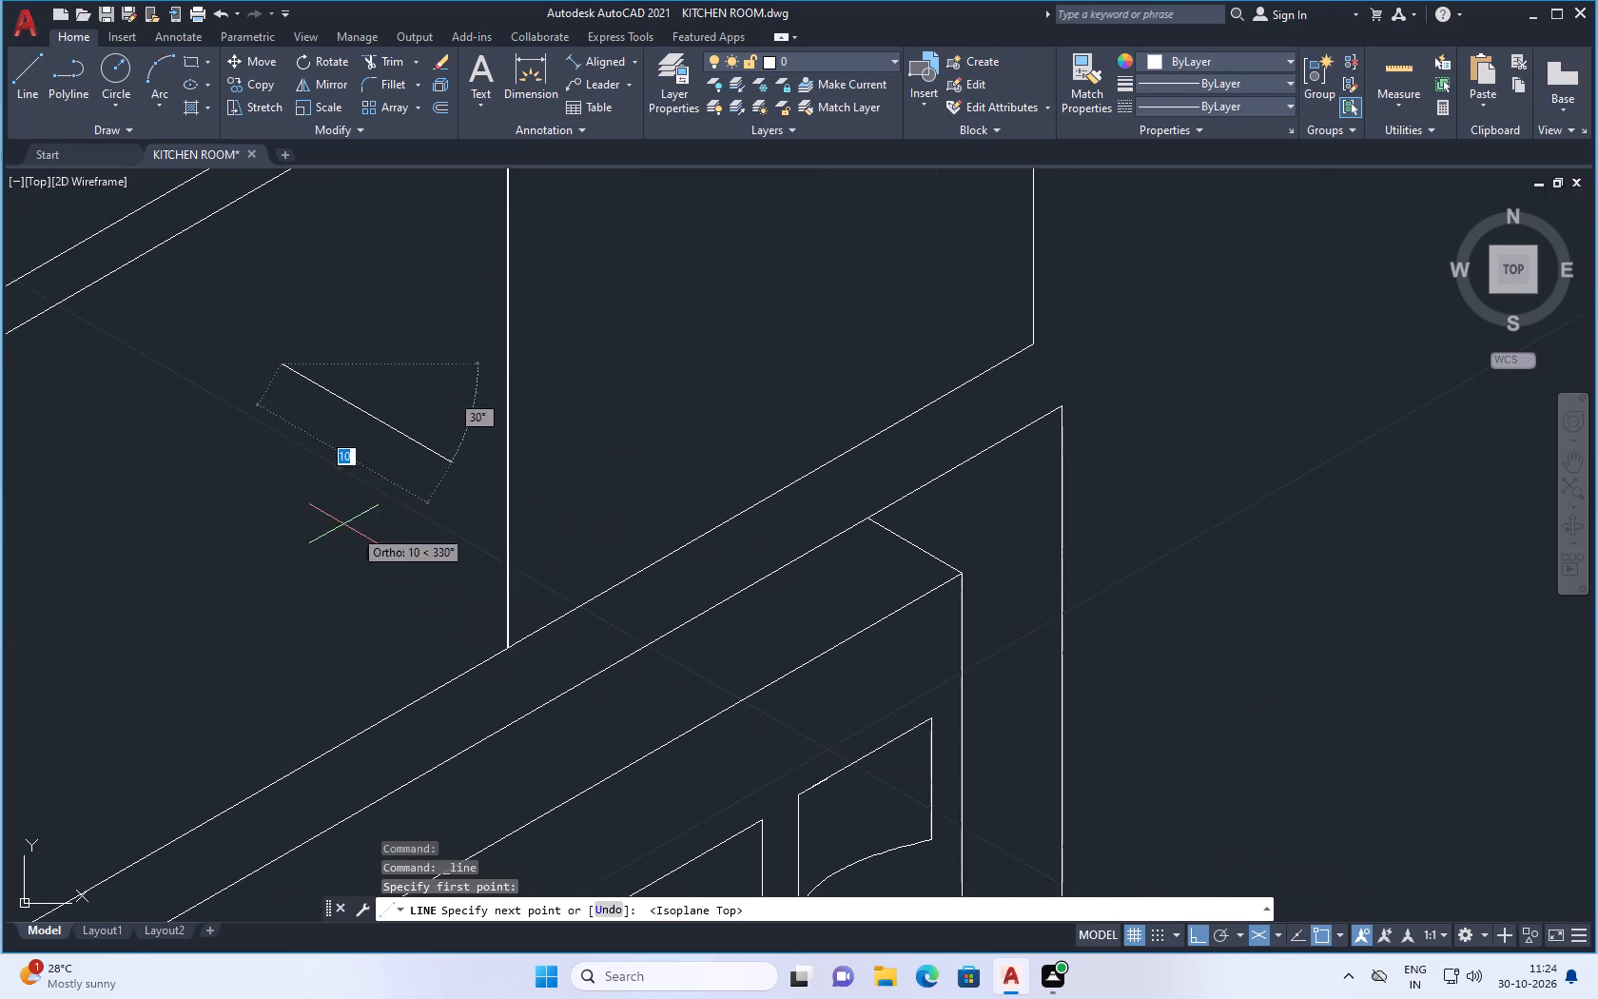
pyautogui.click(299, 380)
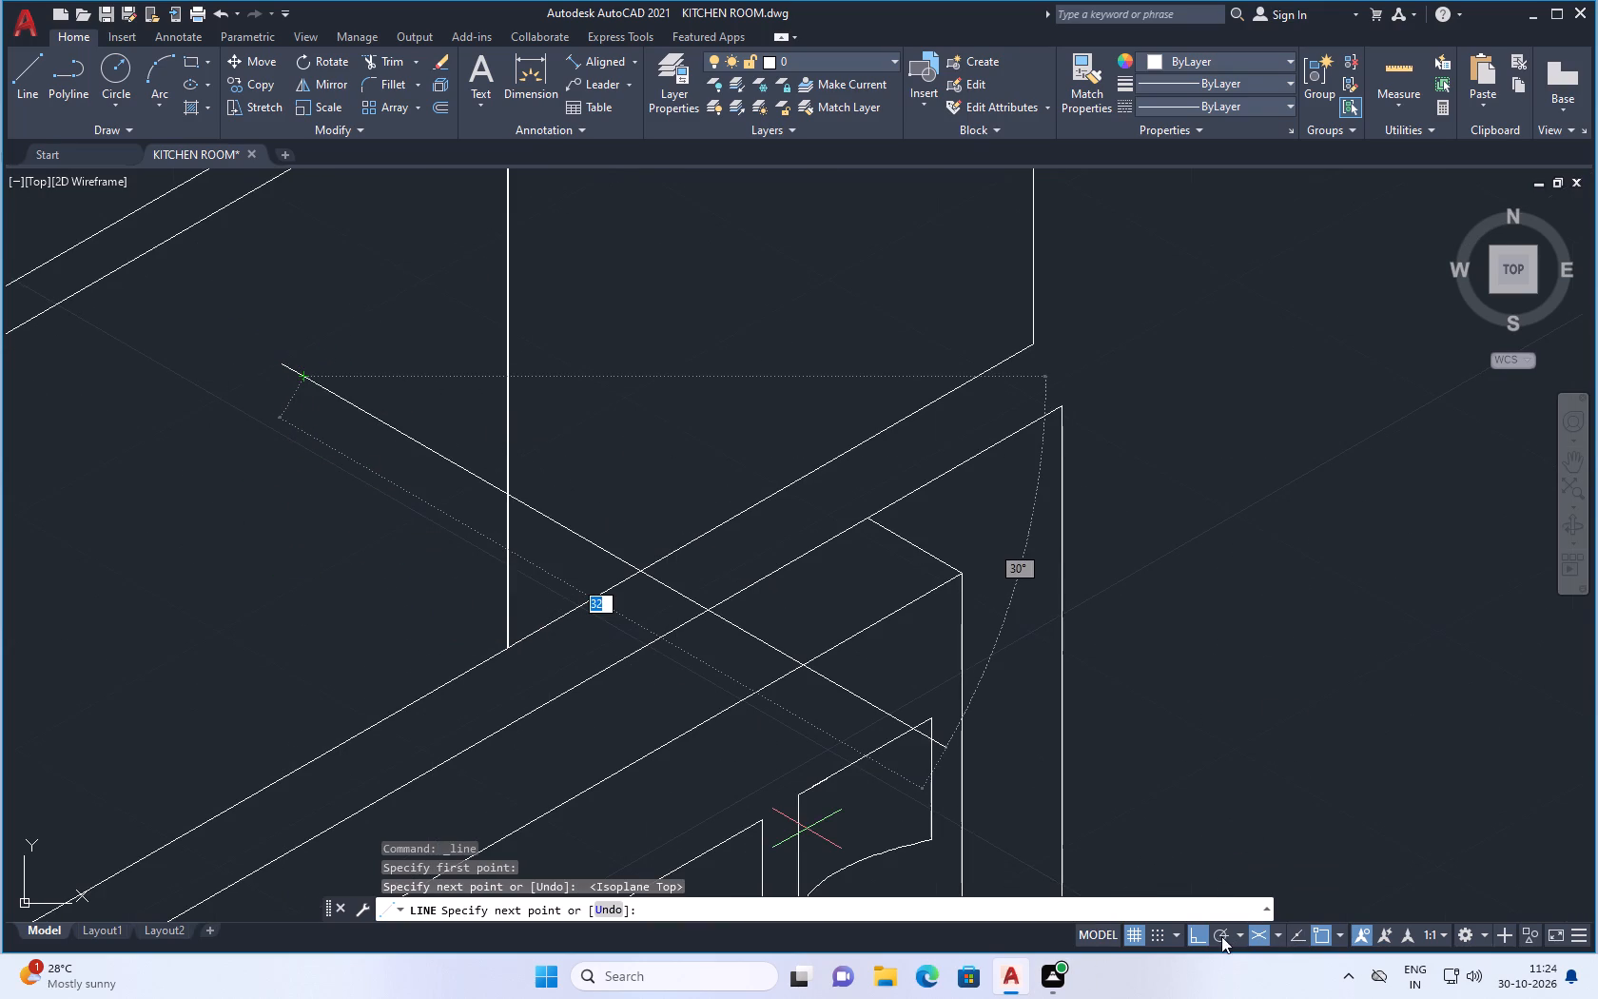
# Complete the door handle with a vertical line about 10 units long in the right isoplane and a 1-unit return in the top isoplane.
pyautogui.click(1276, 930)
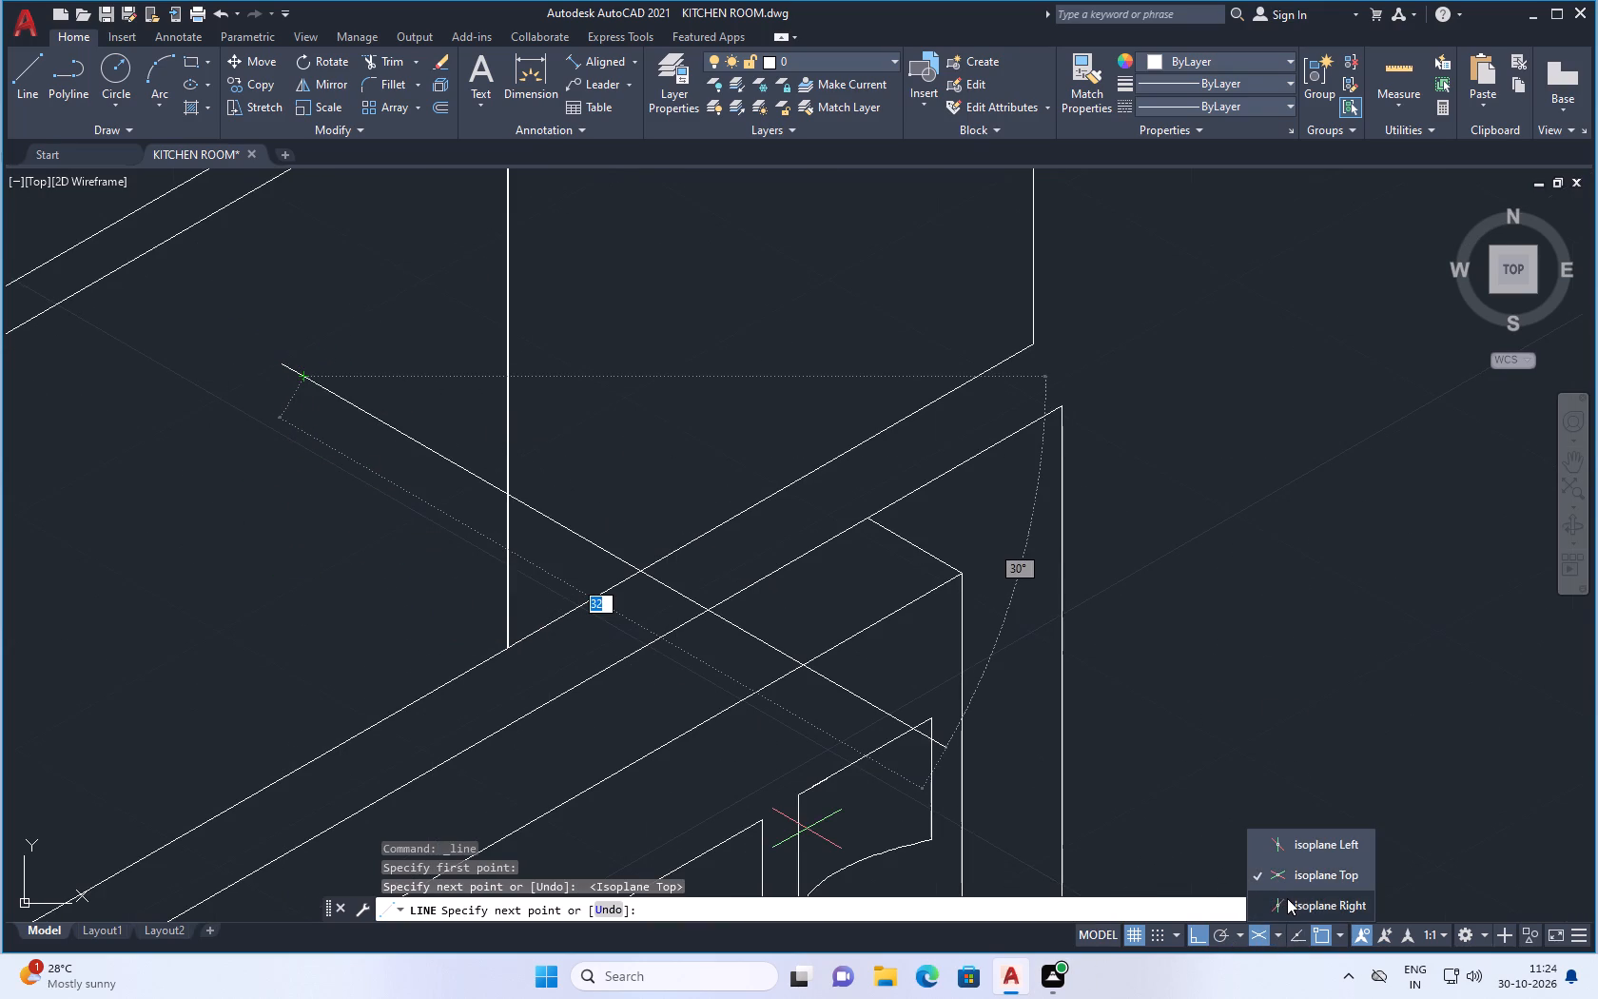
pyautogui.click(1289, 902)
pyautogui.scroll(1, 357, 571)
pyautogui.scroll(-1, 336, 533)
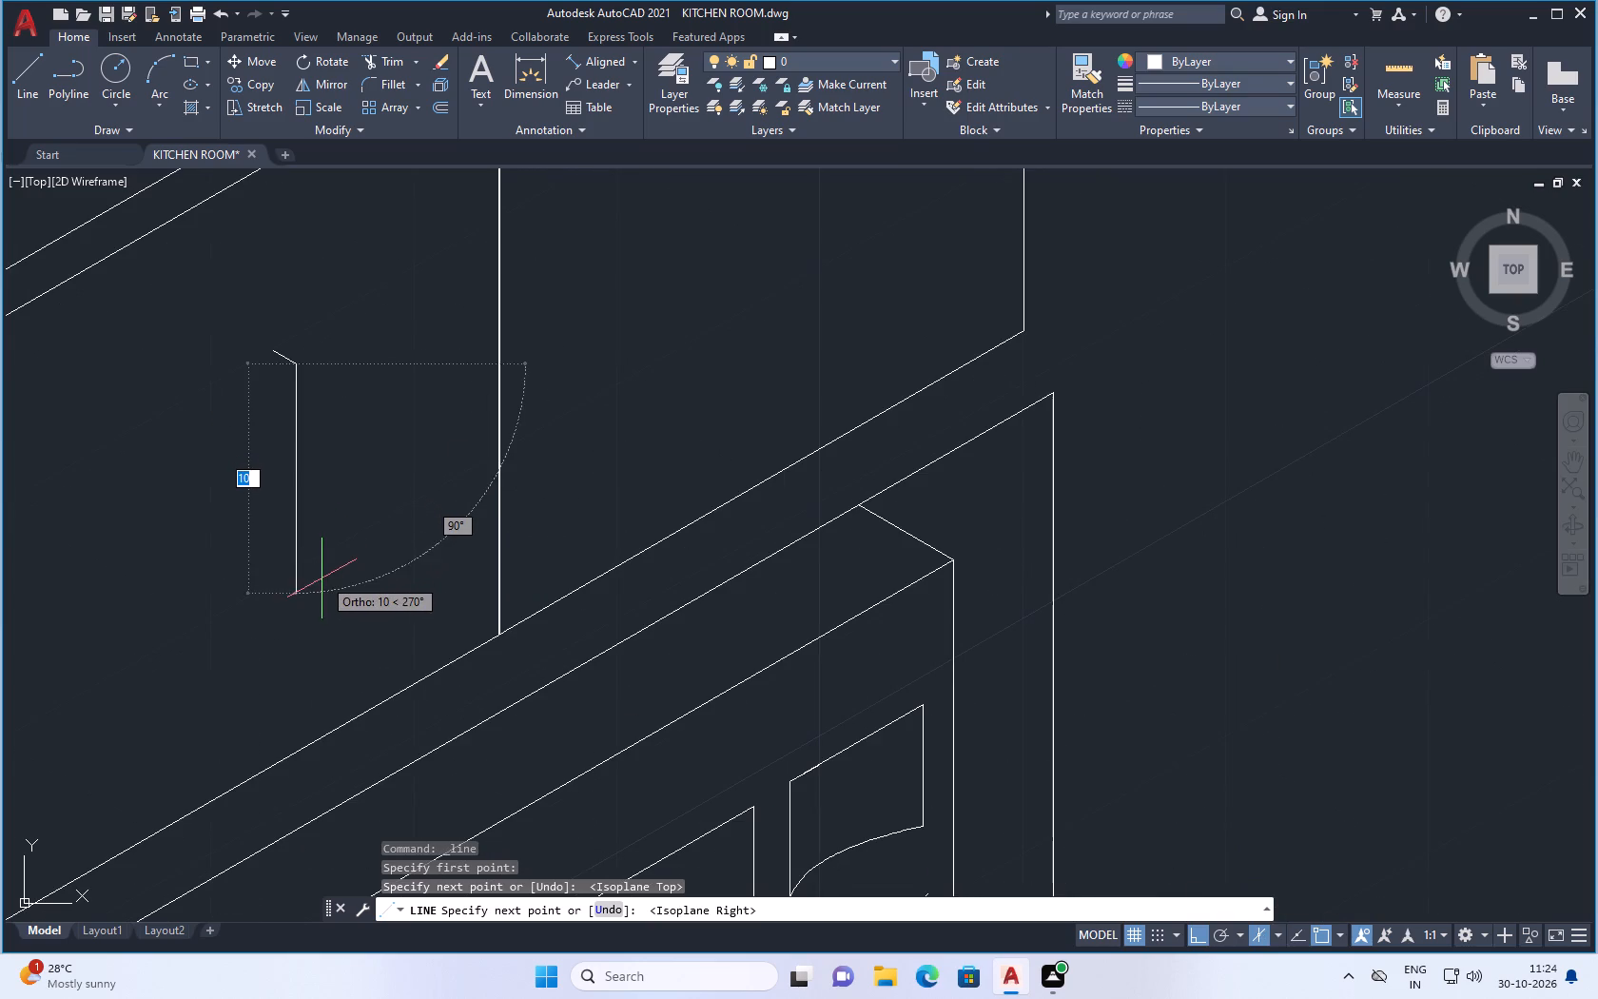
pyautogui.click(322, 590)
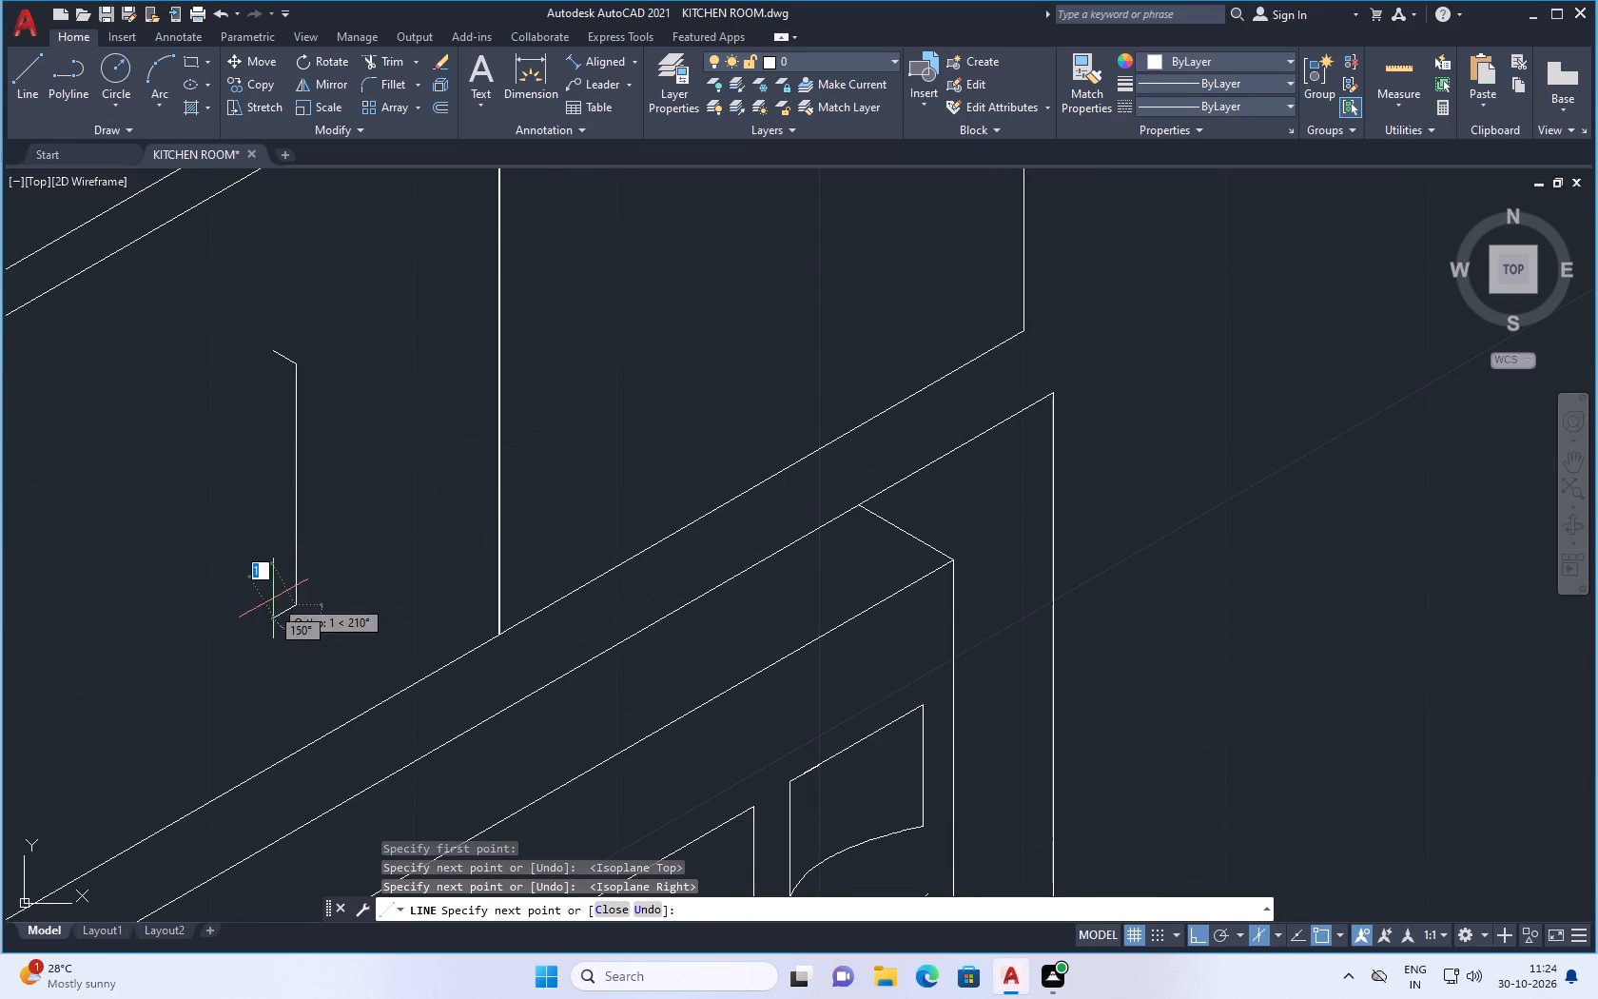
pyautogui.click(1278, 933)
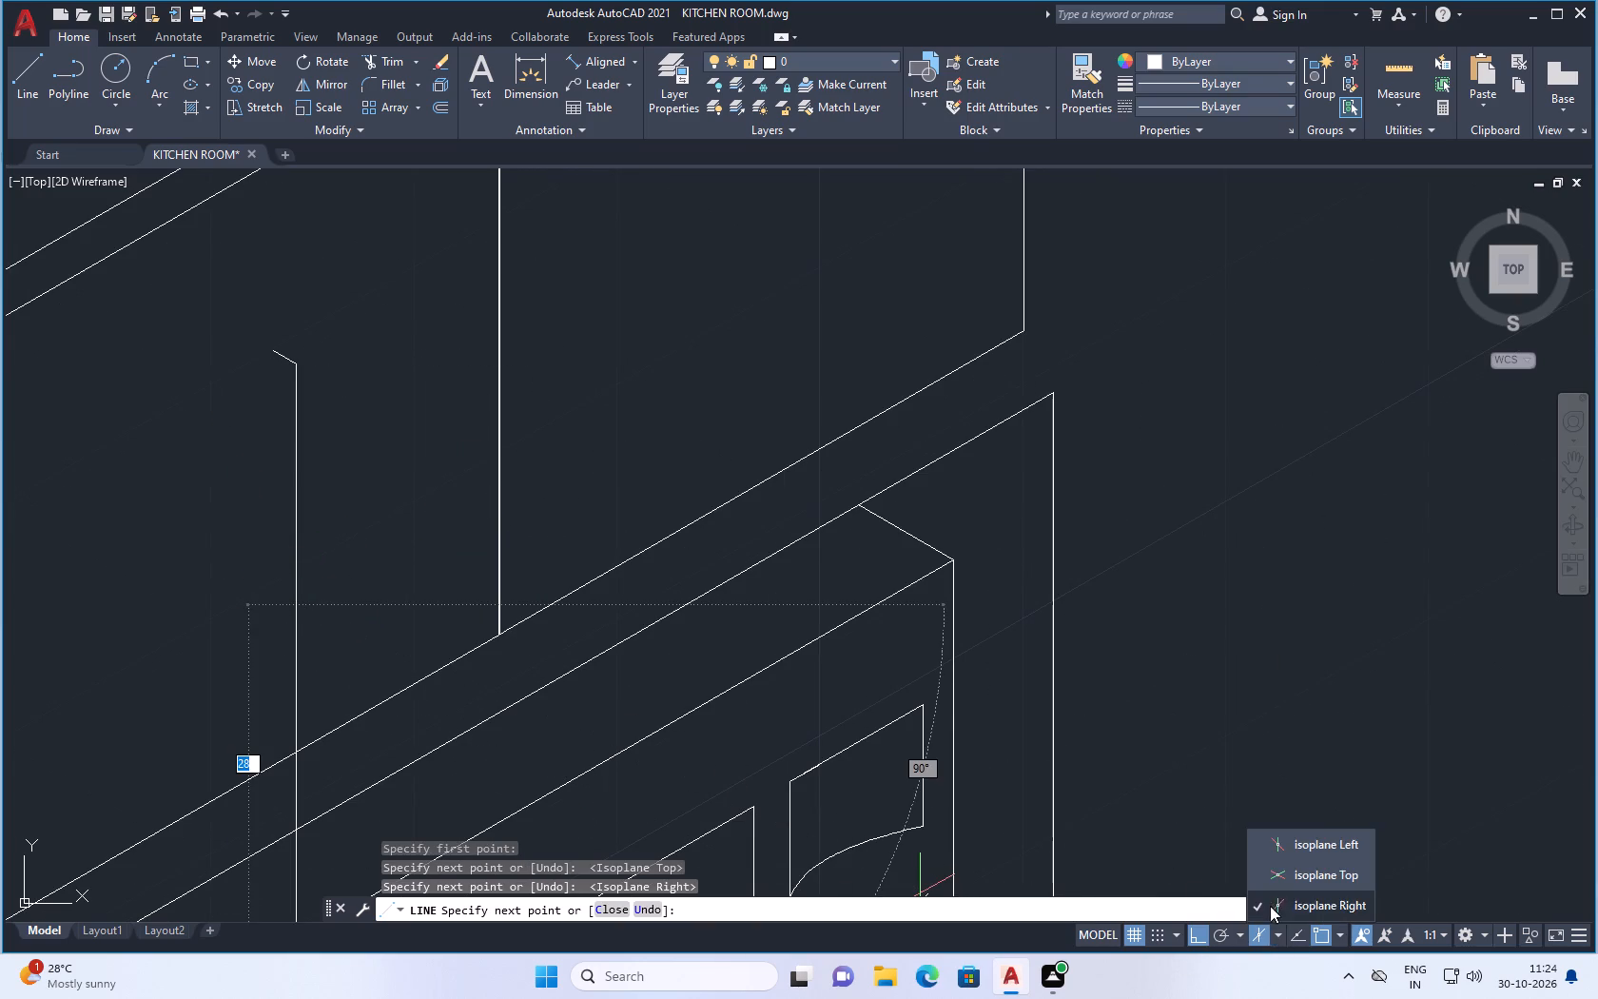
pyautogui.click(1285, 881)
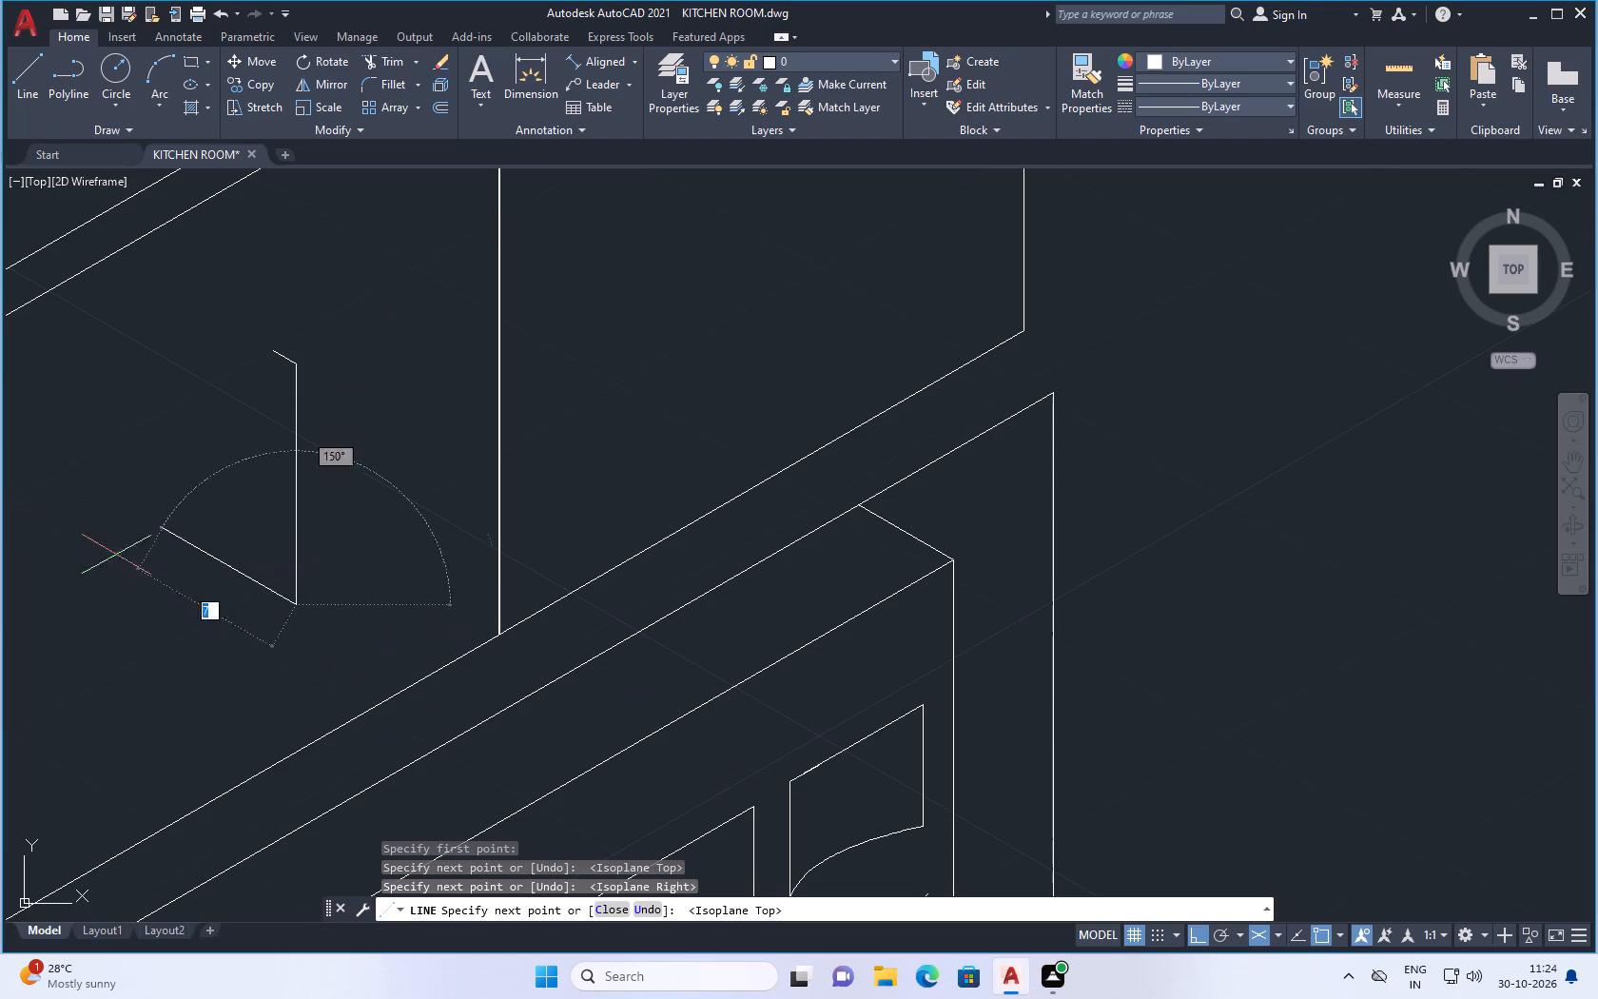
pyautogui.click(264, 597)
pyautogui.press('Escape')
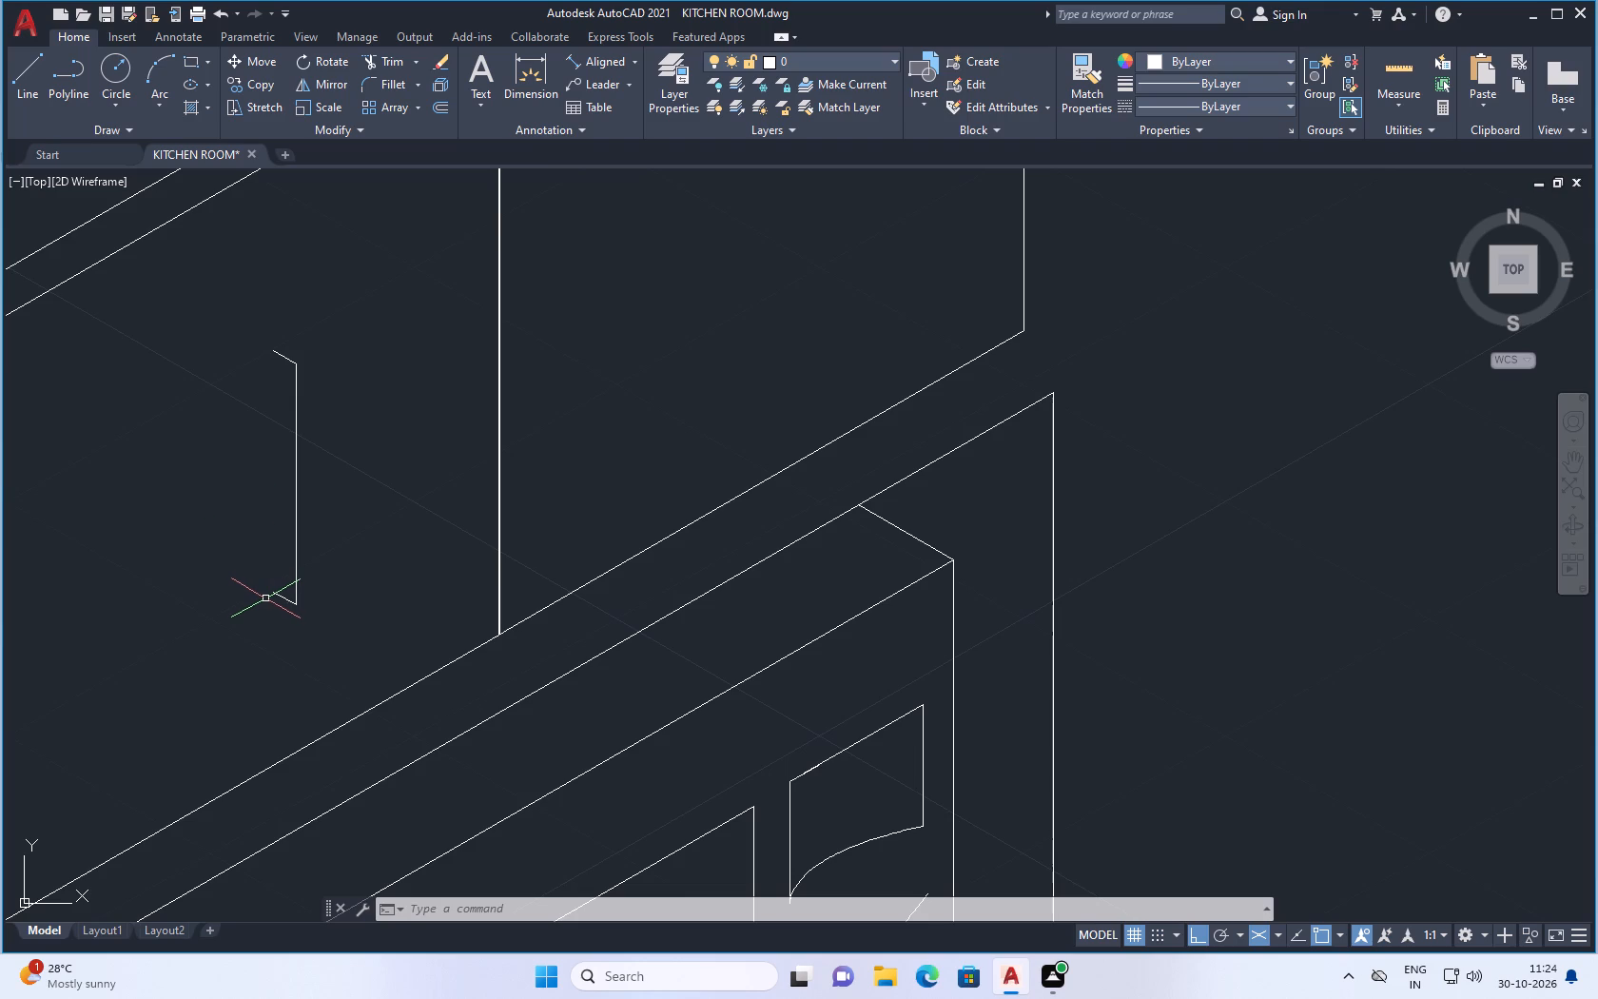
# Copy the three-line handle about 18 units along the 30° direction onto the right upper cabinet door.
pyautogui.click(326, 319)
pyautogui.click(240, 646)
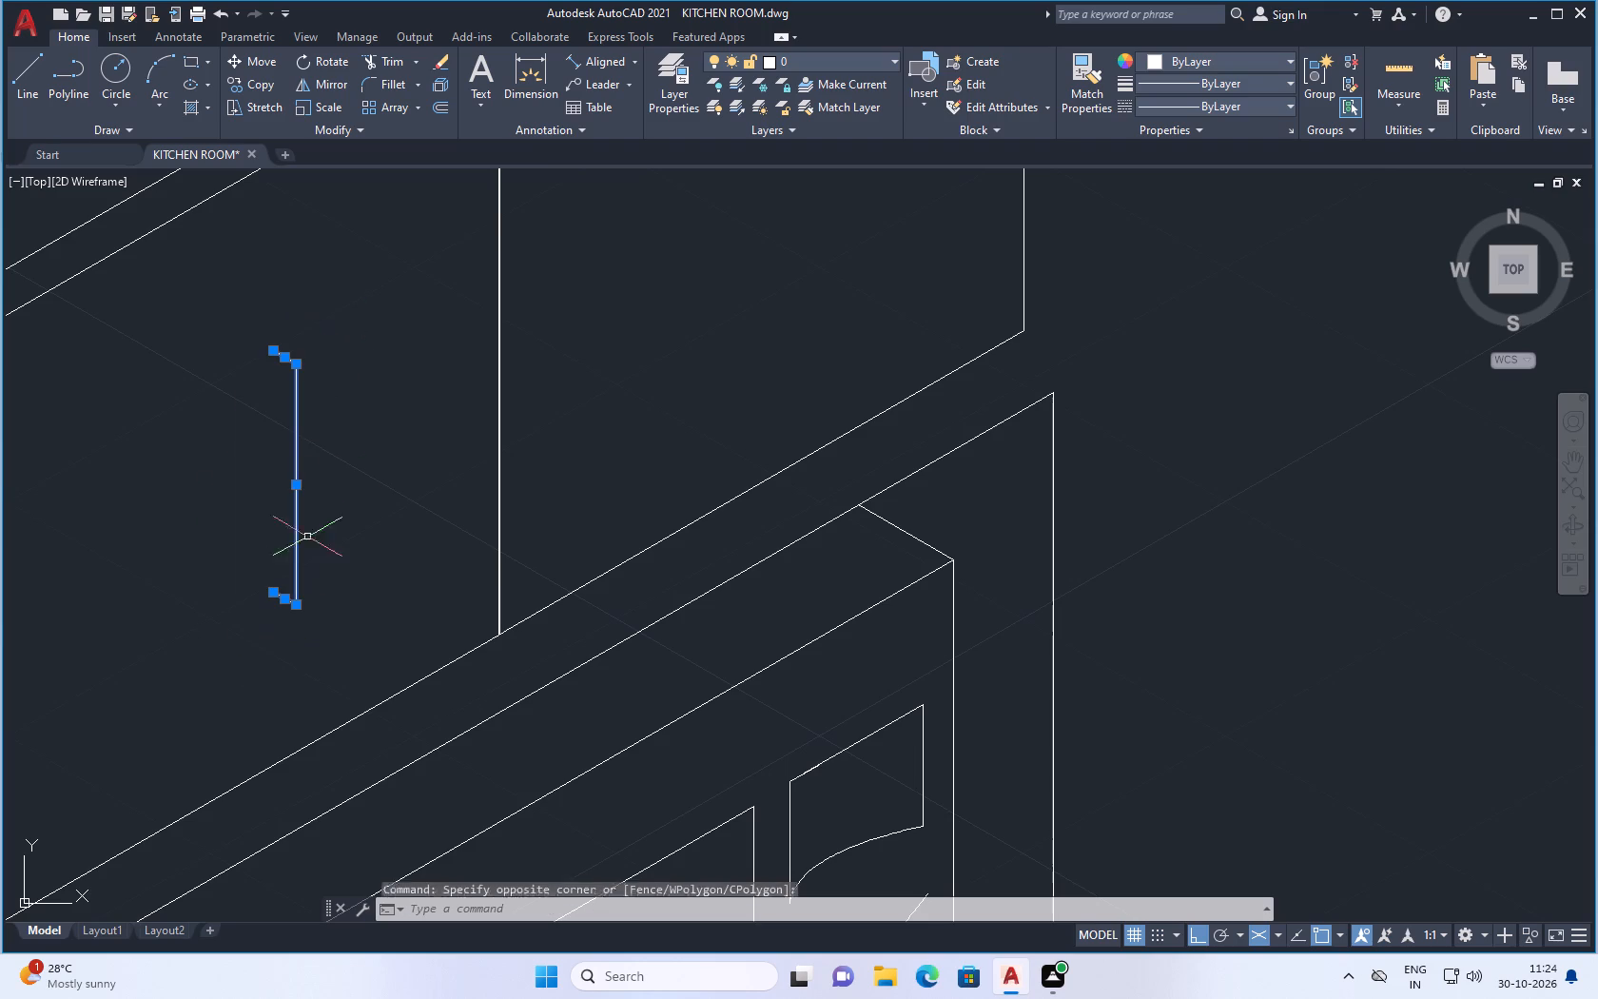
pyautogui.rightClick(394, 338)
pyautogui.click(452, 503)
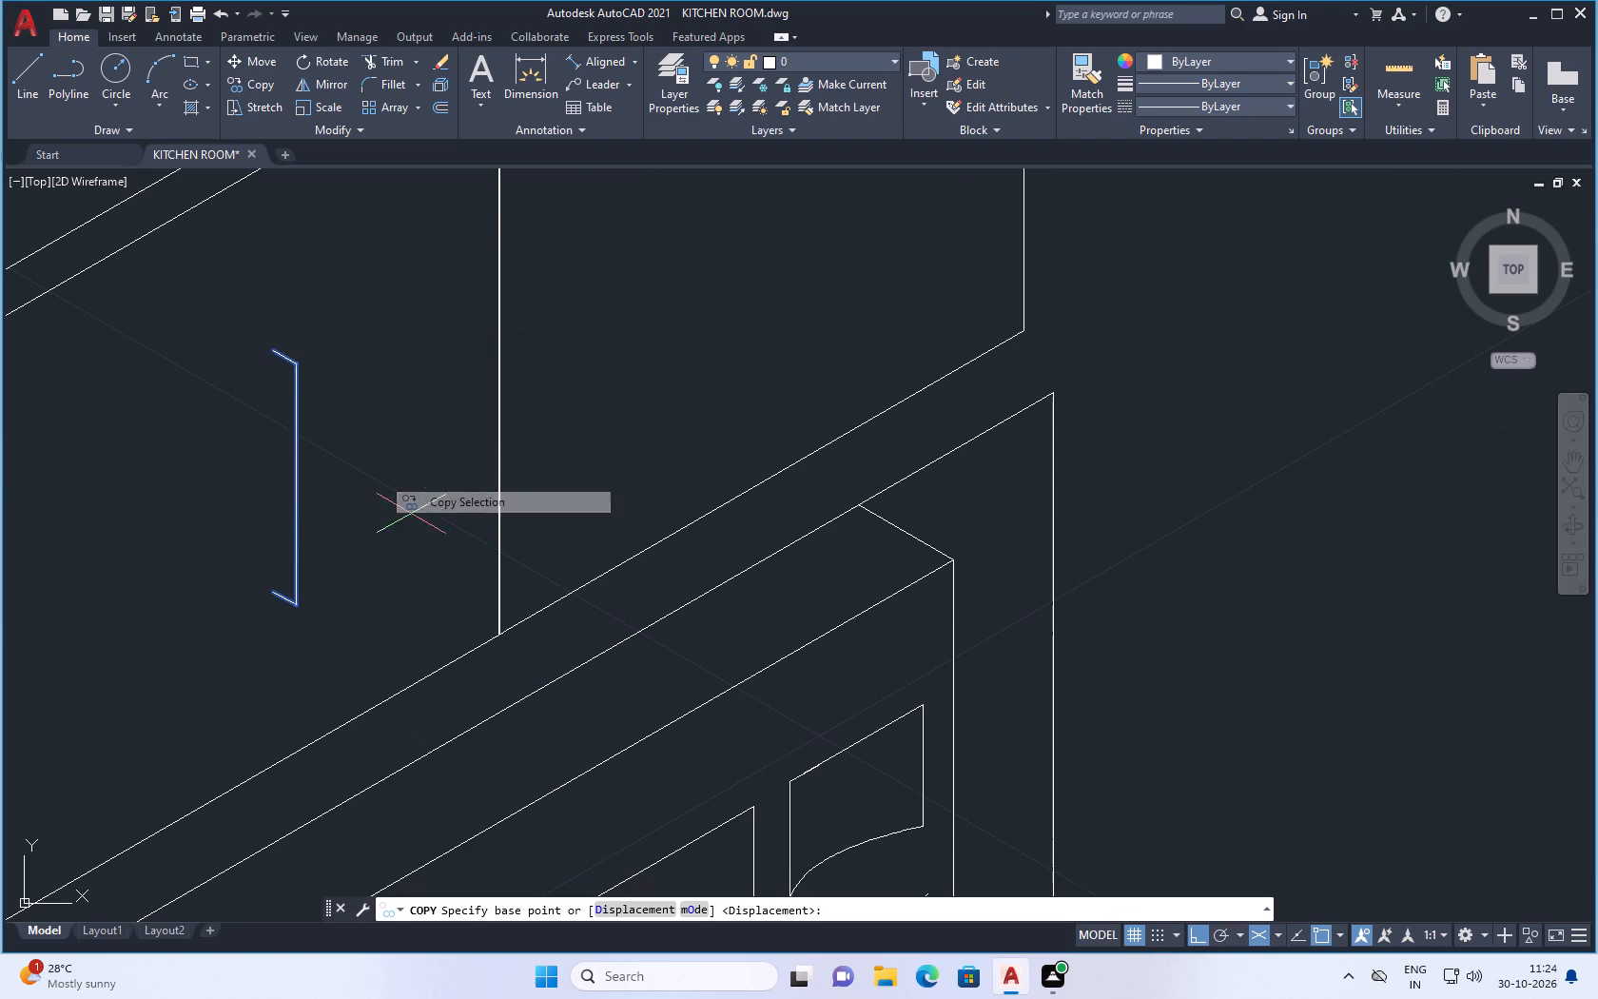
pyautogui.click(299, 499)
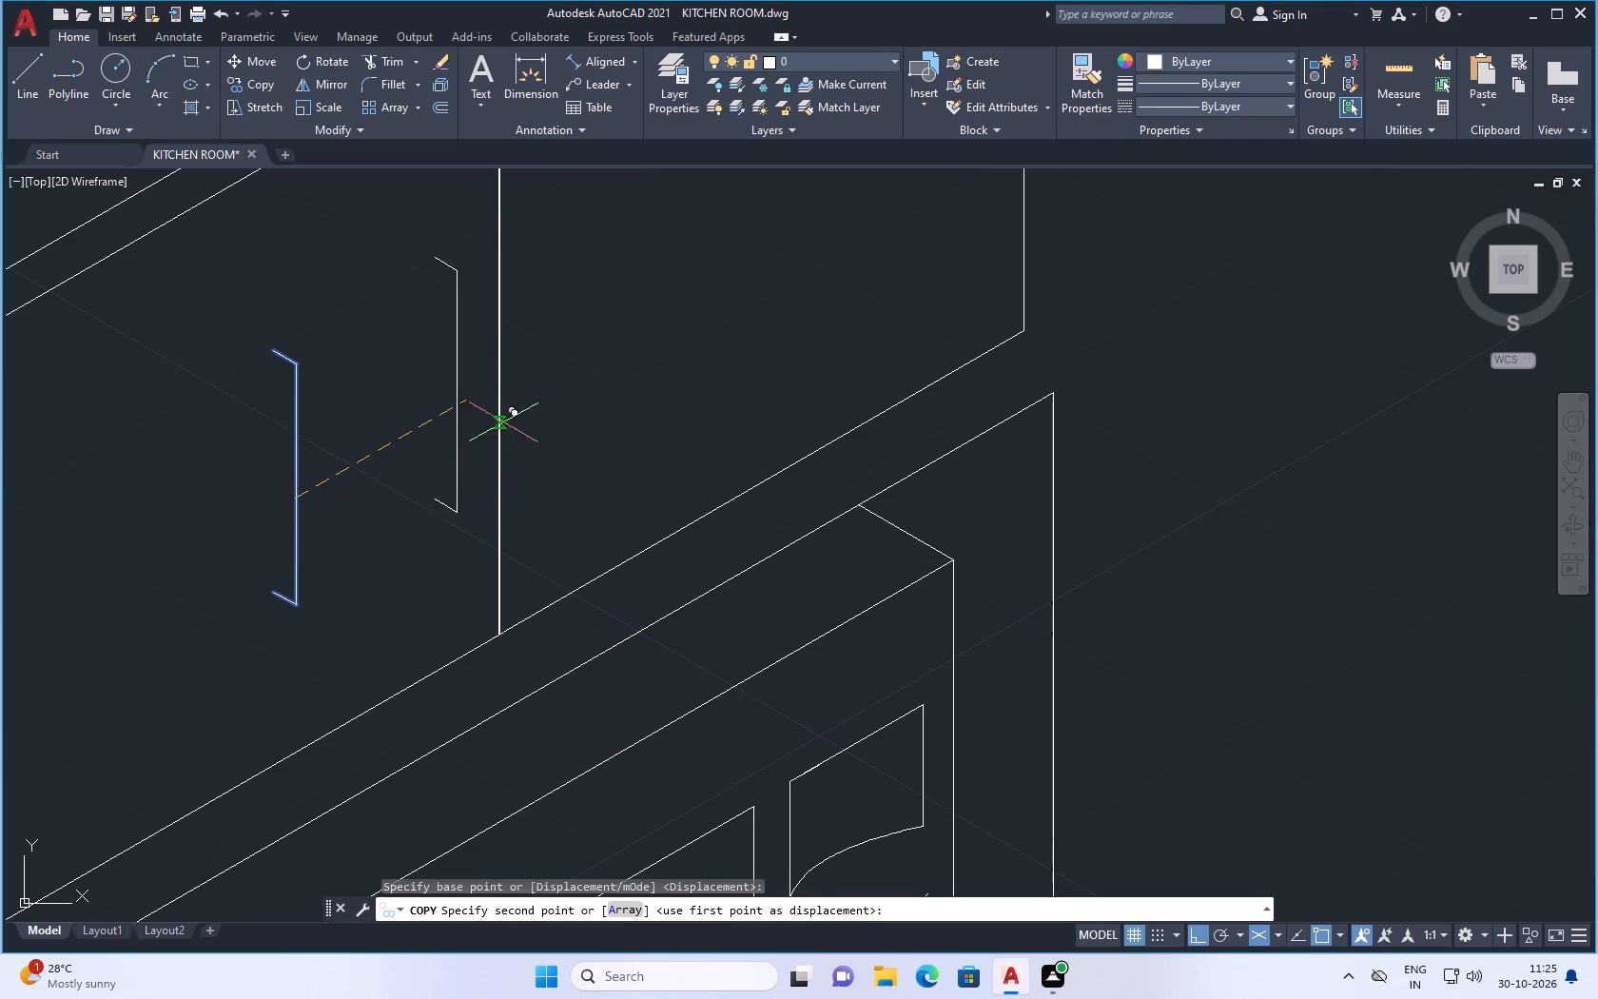
pyautogui.scroll(-2, 599, 403)
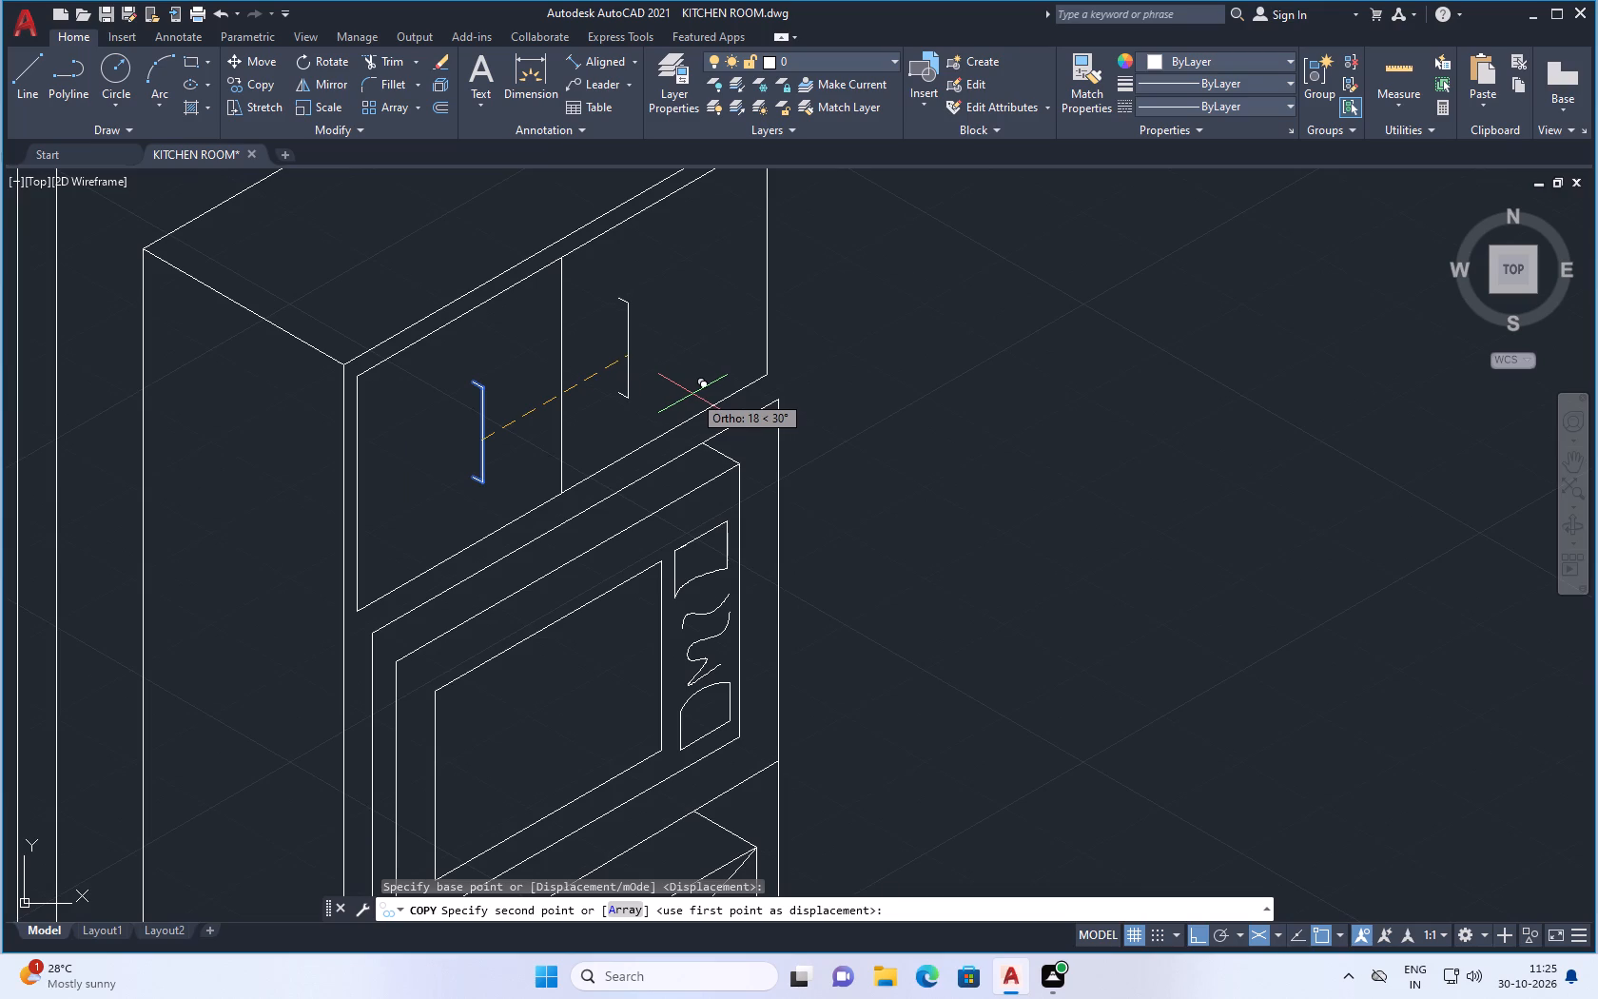
pyautogui.click(693, 394)
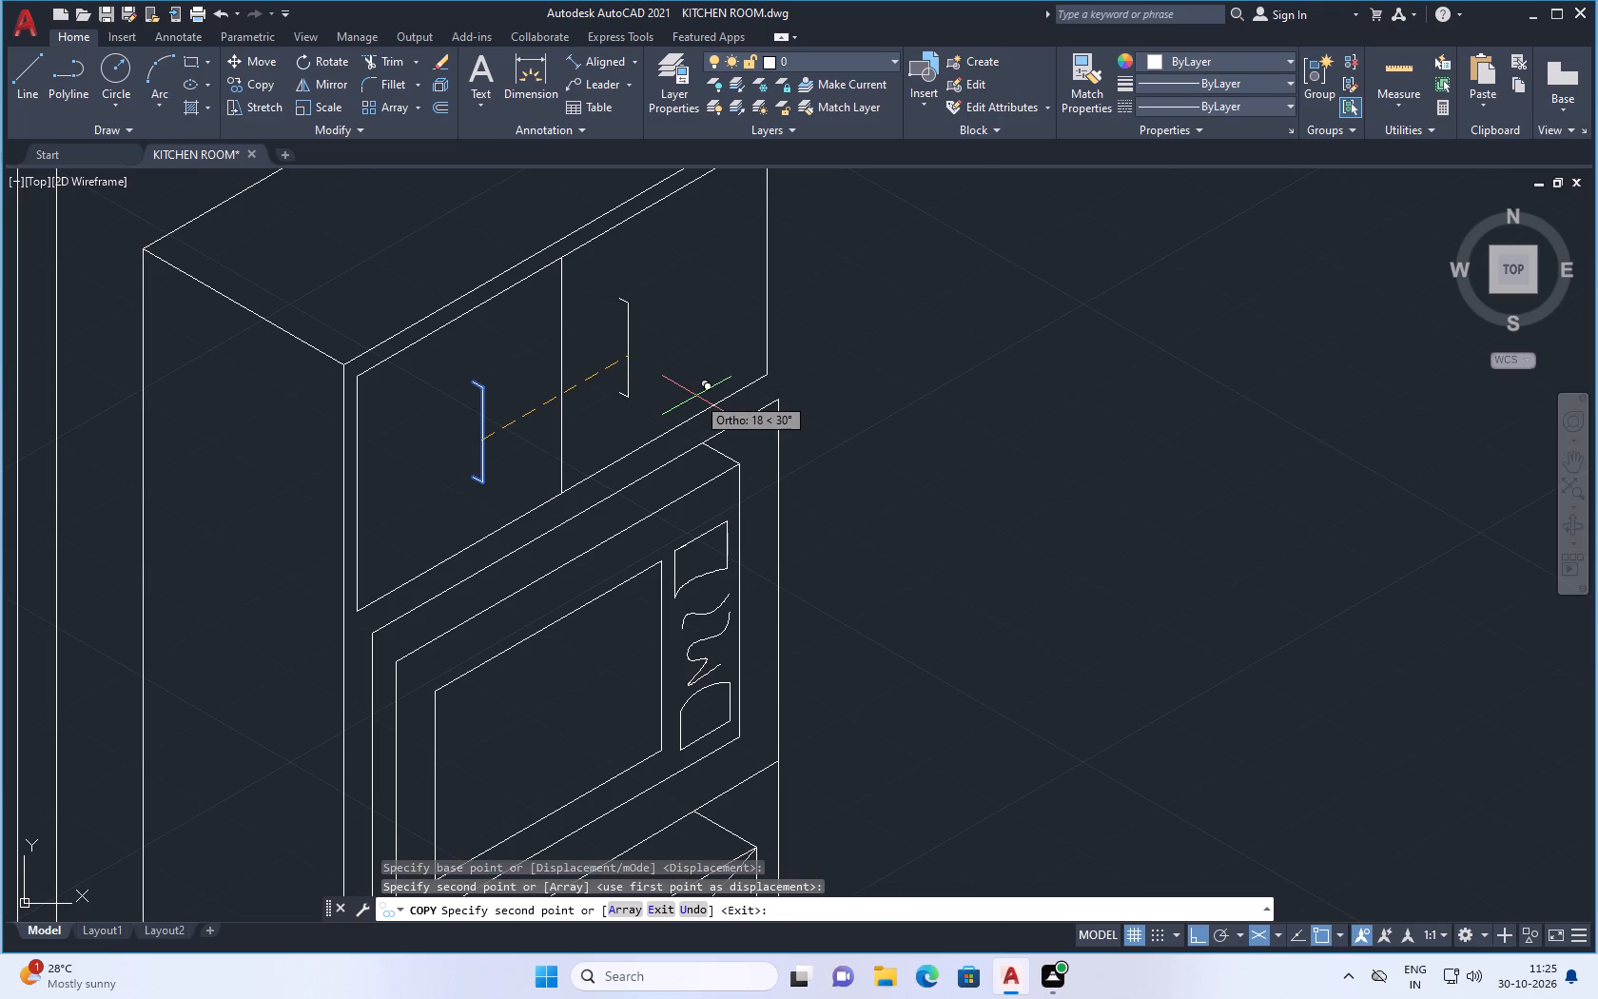
pyautogui.press('Escape')
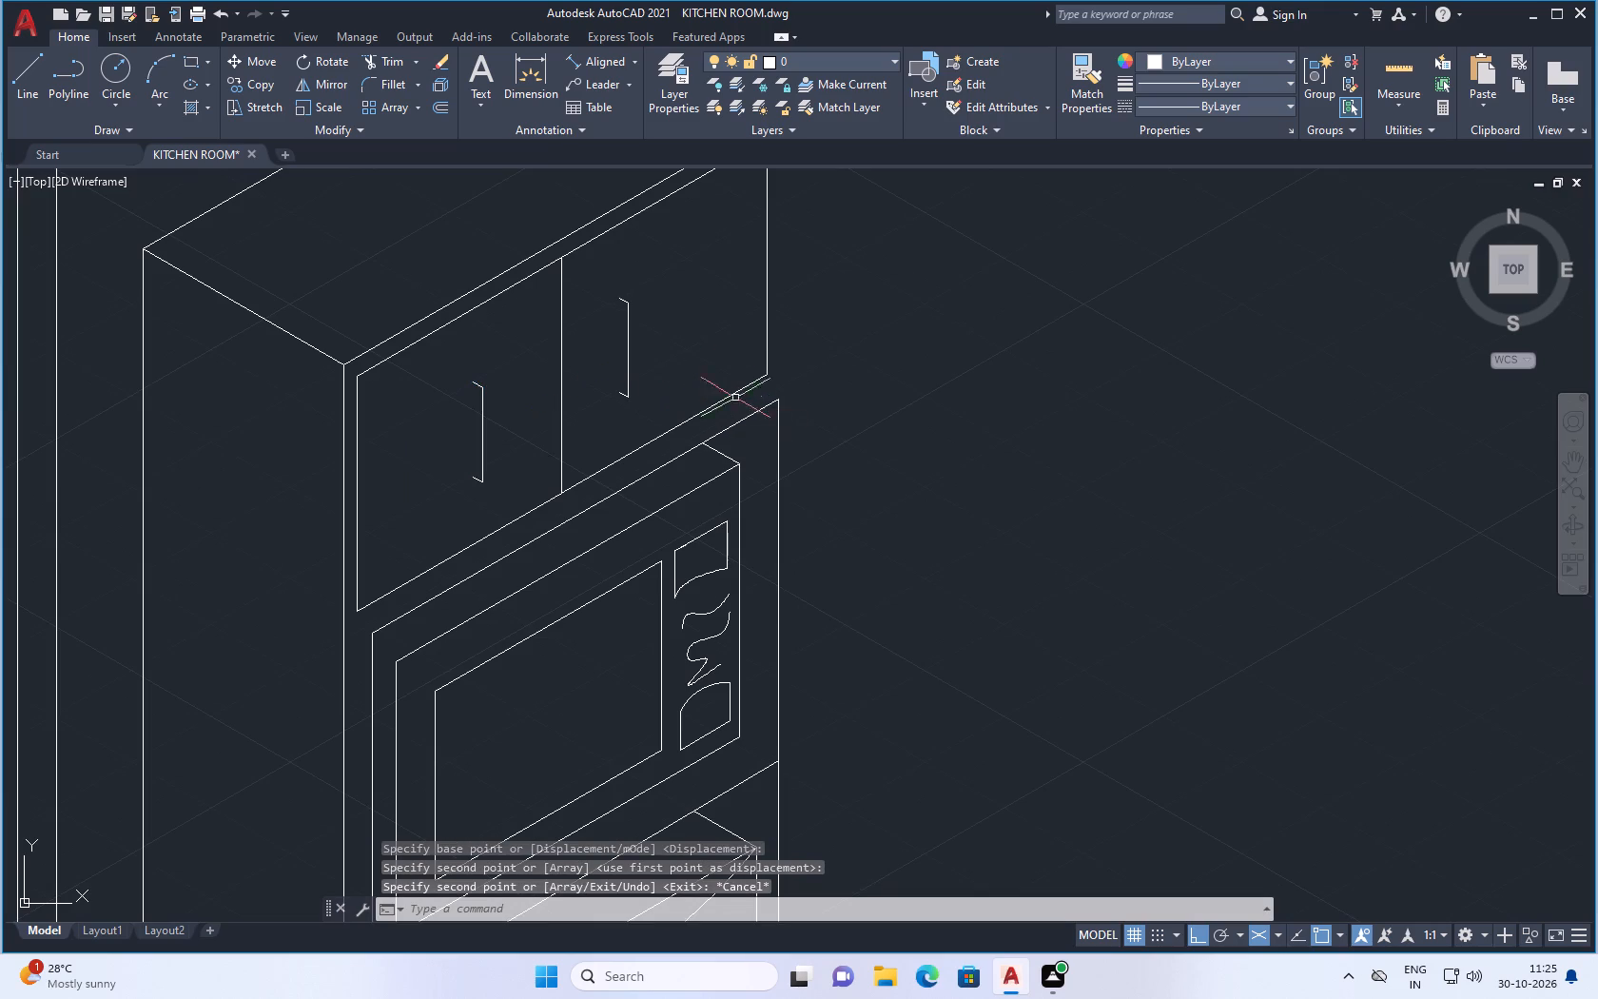
# Draw a short isometric line beside the microwave's control area, running to the tall unit's right edge.
pyautogui.scroll(-2, 715, 445)
pyautogui.scroll(-2, 639, 447)
pyautogui.scroll(2, 672, 475)
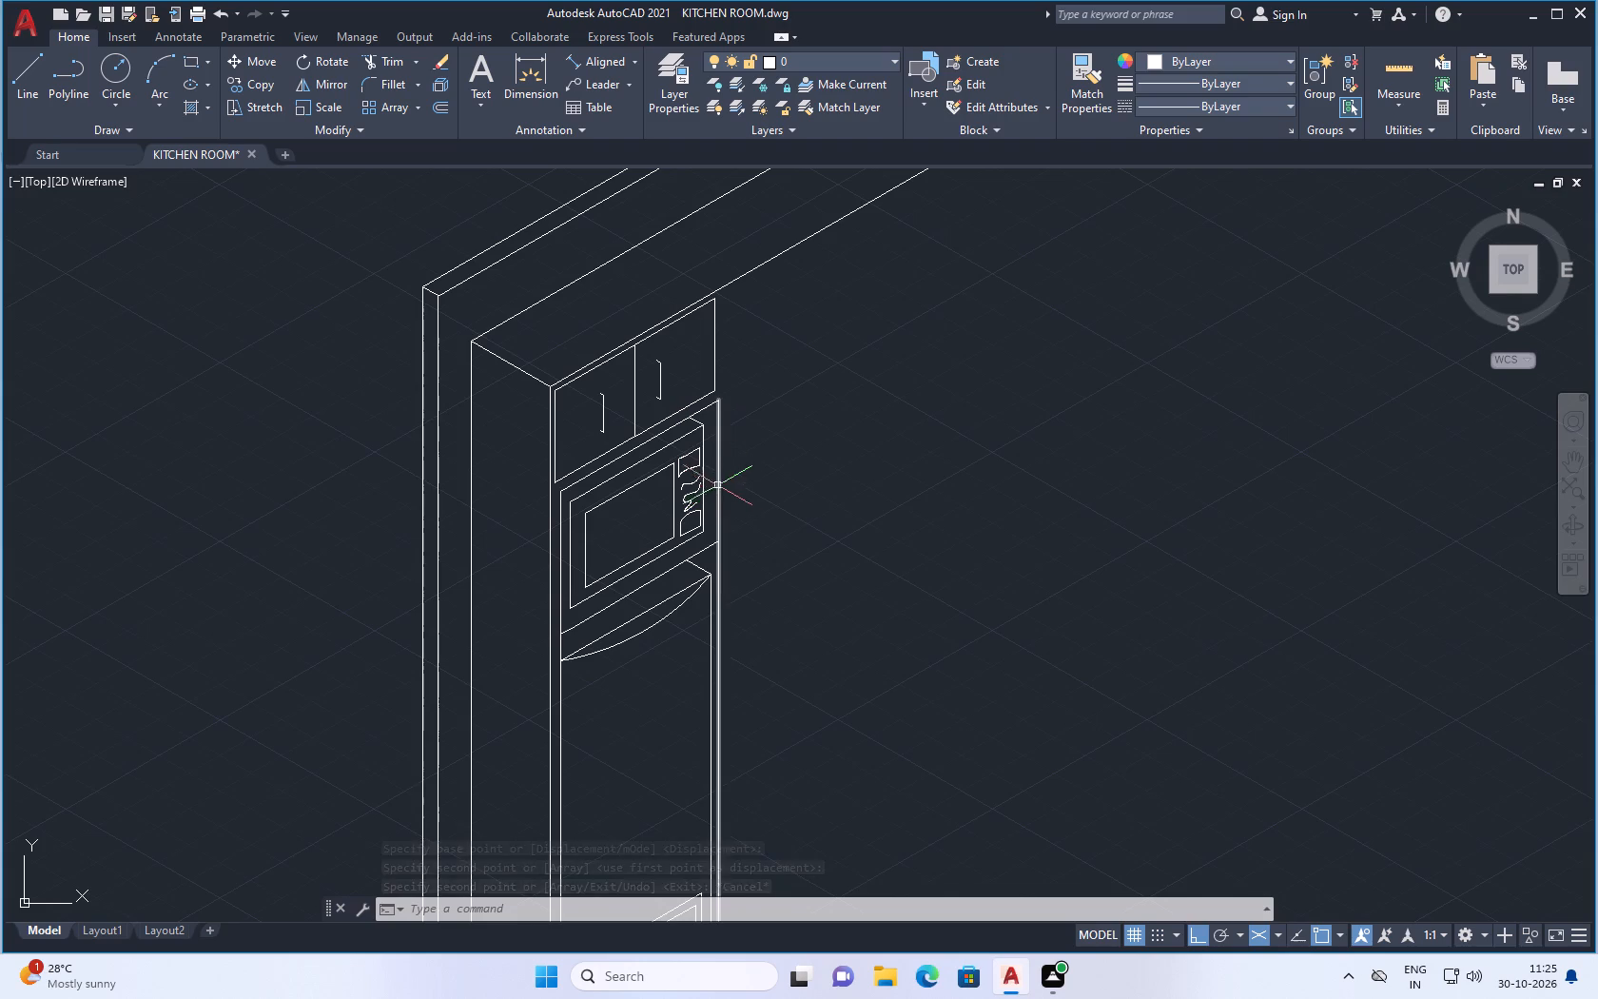
pyautogui.click(31, 74)
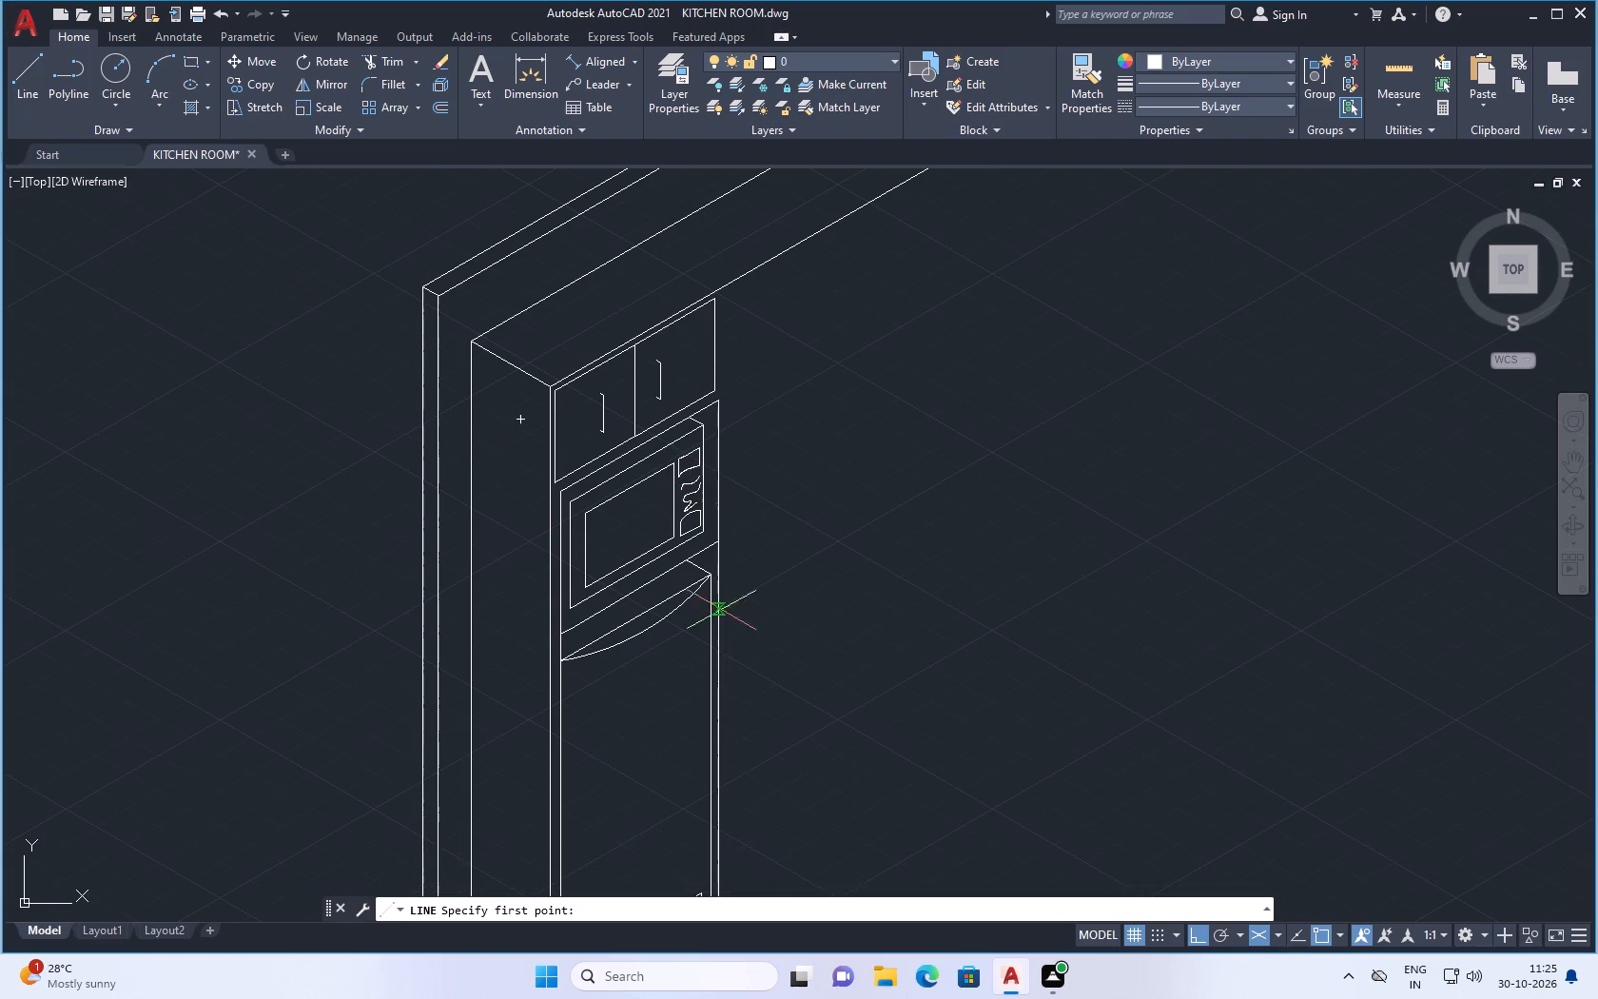
pyautogui.scroll(1, 752, 615)
pyautogui.scroll(2, 705, 467)
pyautogui.scroll(-2, 688, 370)
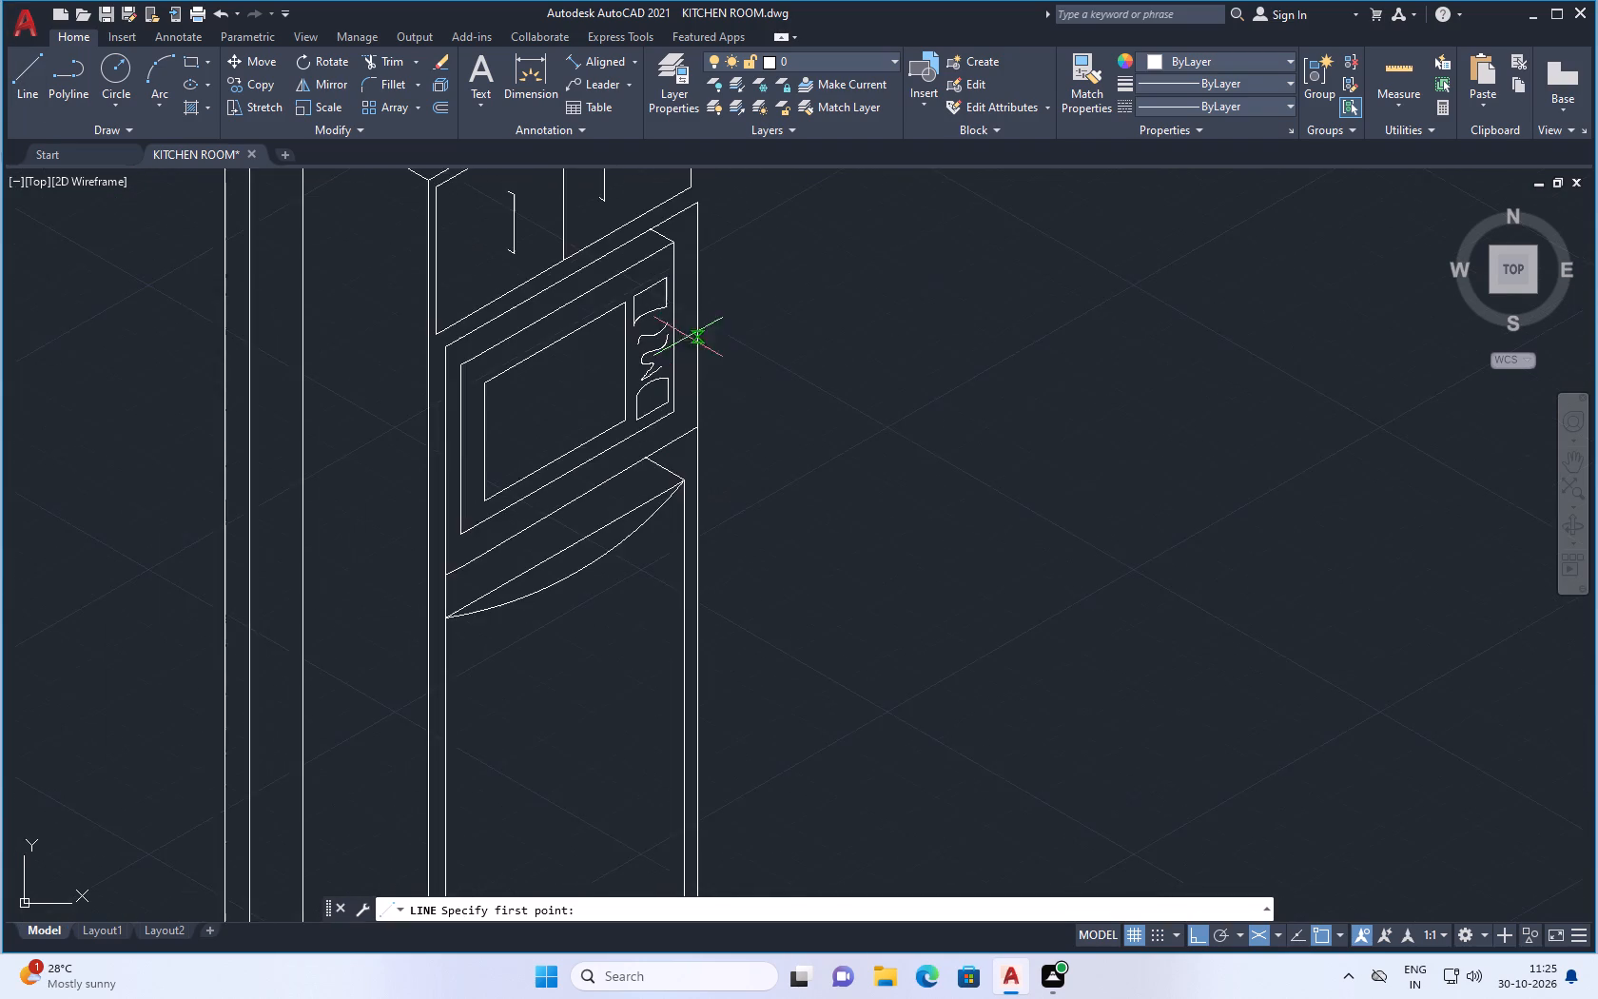
pyautogui.scroll(2, 695, 277)
pyautogui.click(649, 352)
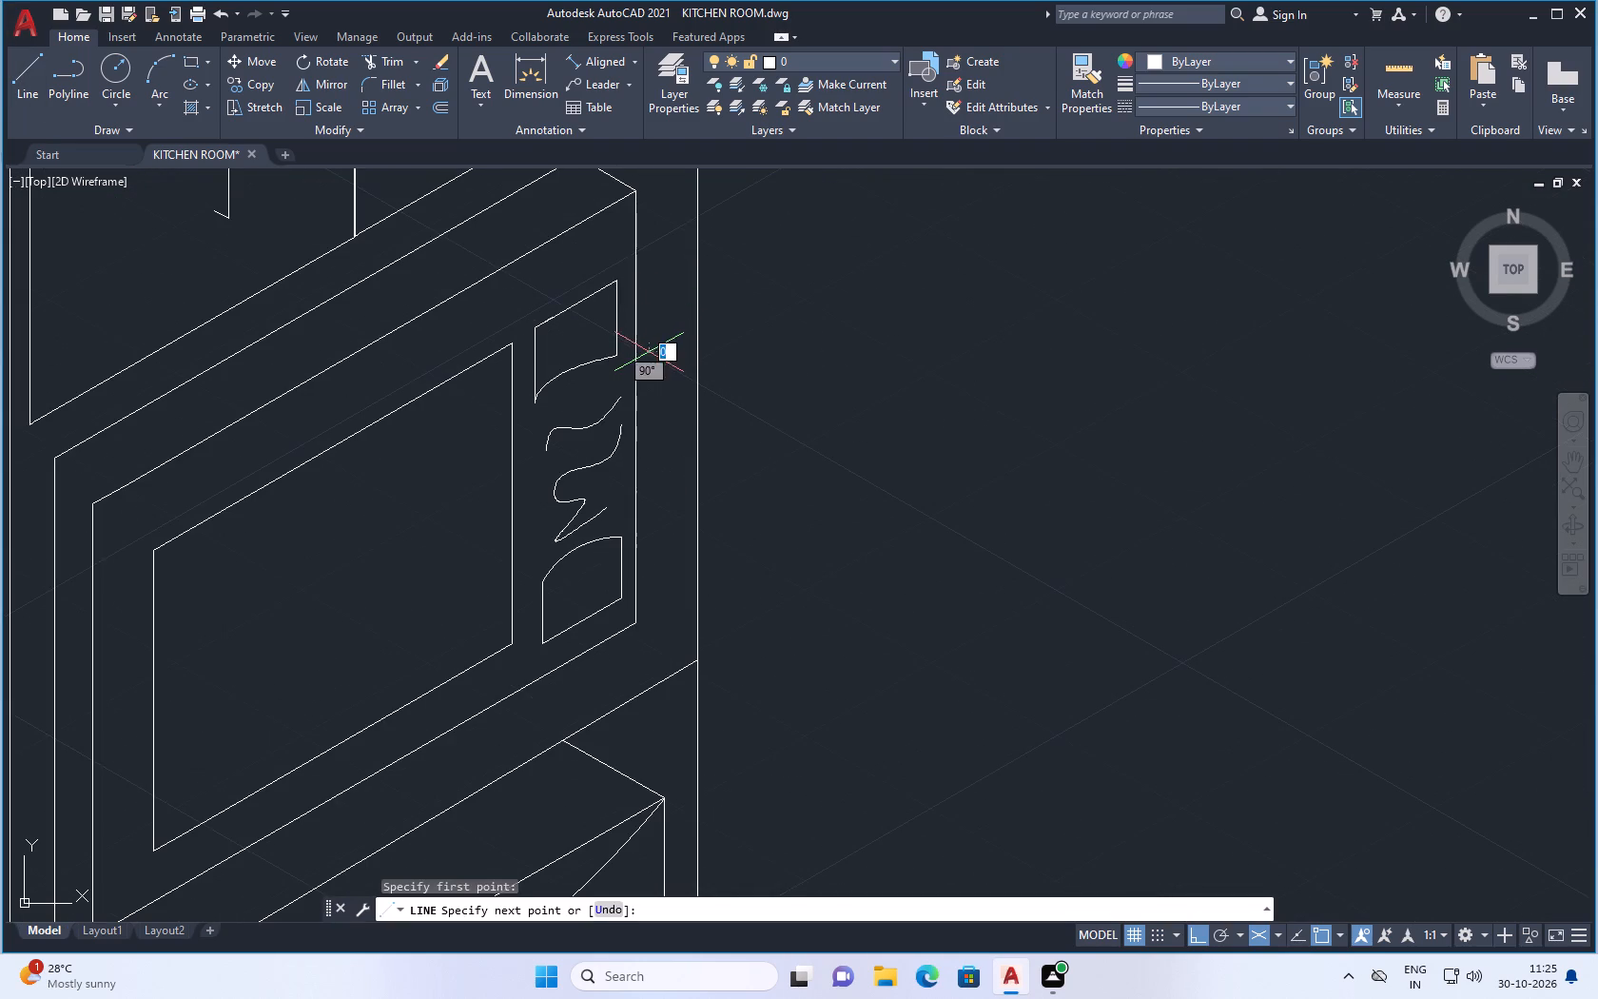
pyautogui.click(711, 330)
pyautogui.press('space')
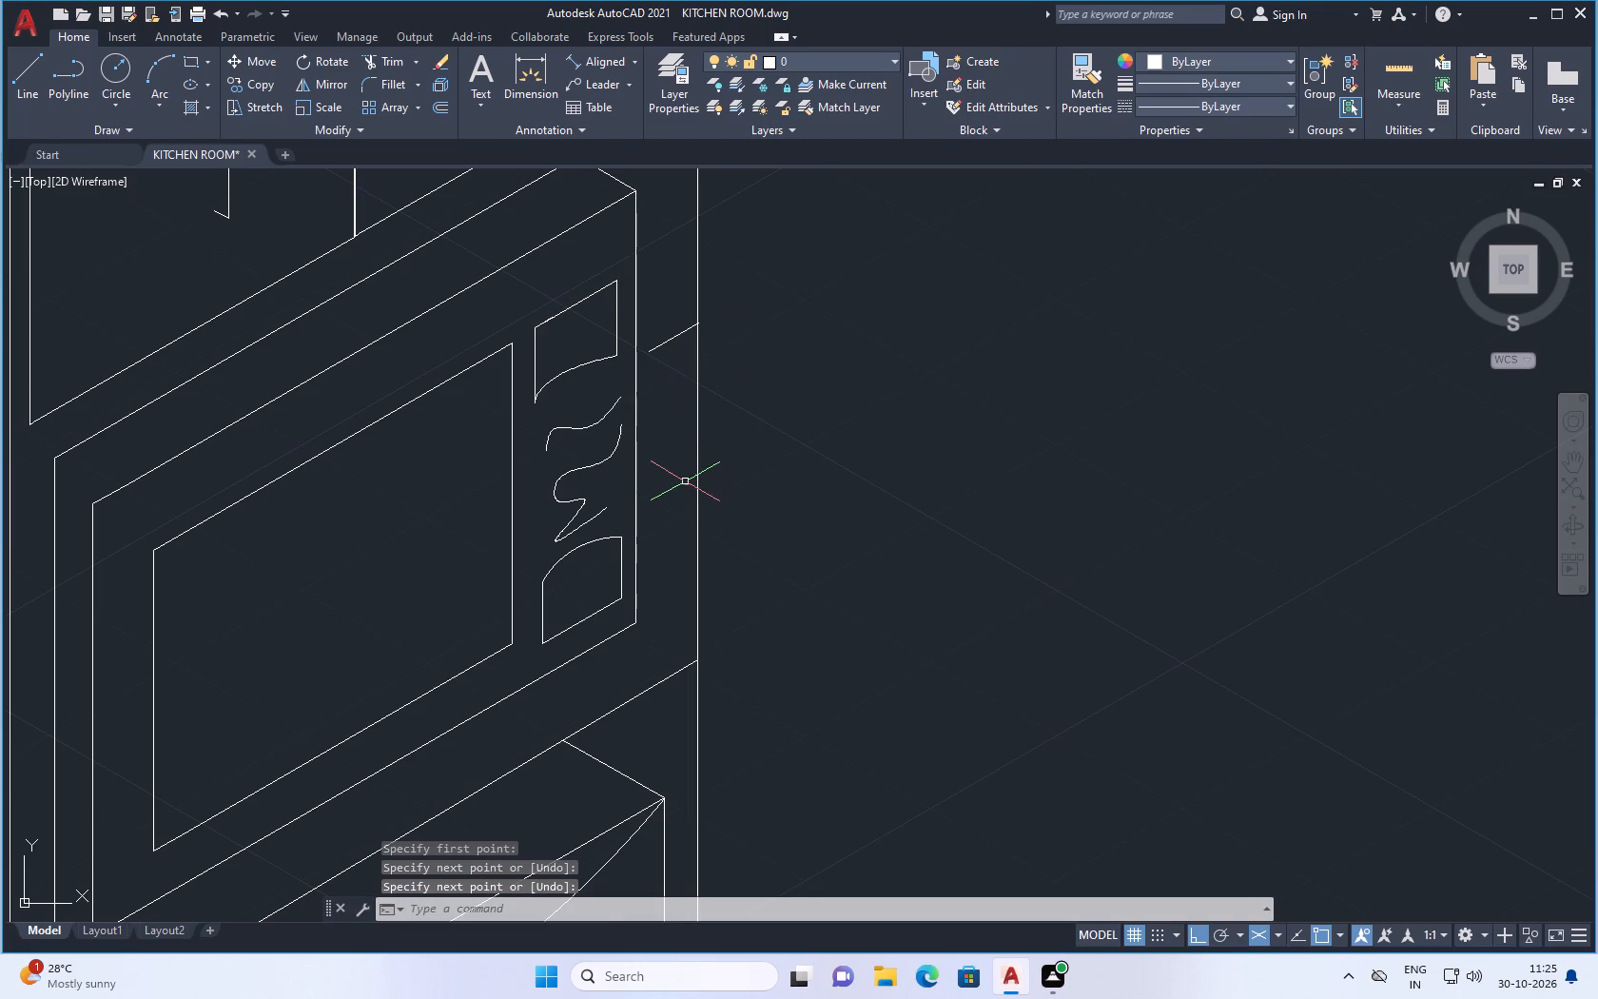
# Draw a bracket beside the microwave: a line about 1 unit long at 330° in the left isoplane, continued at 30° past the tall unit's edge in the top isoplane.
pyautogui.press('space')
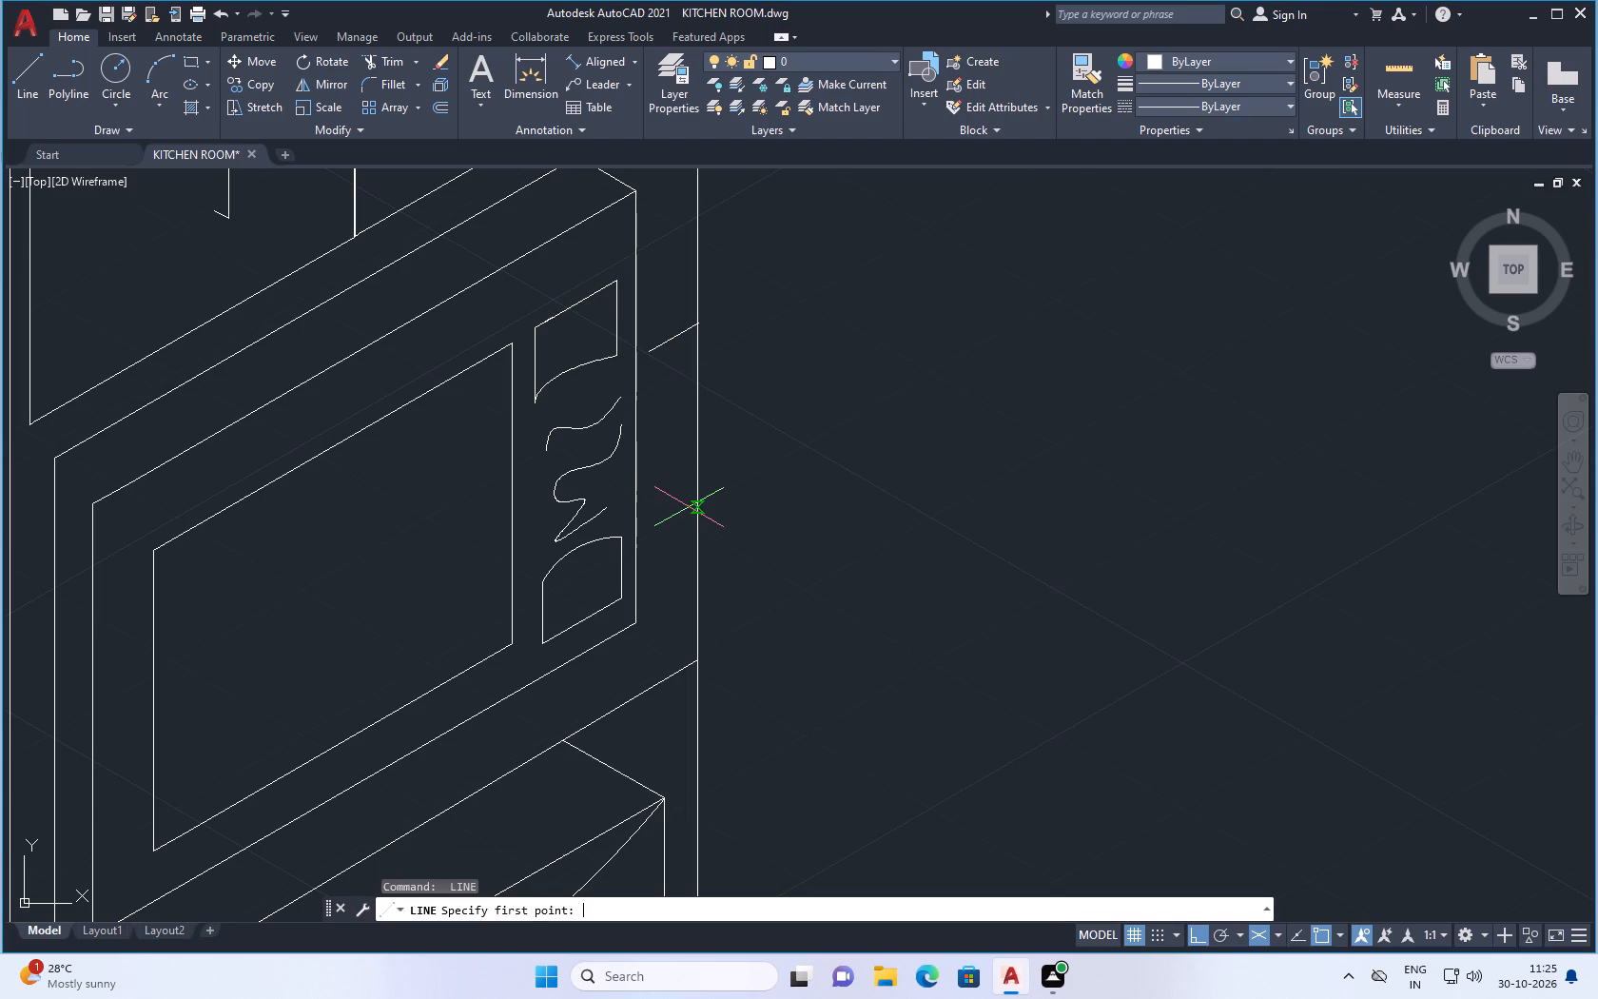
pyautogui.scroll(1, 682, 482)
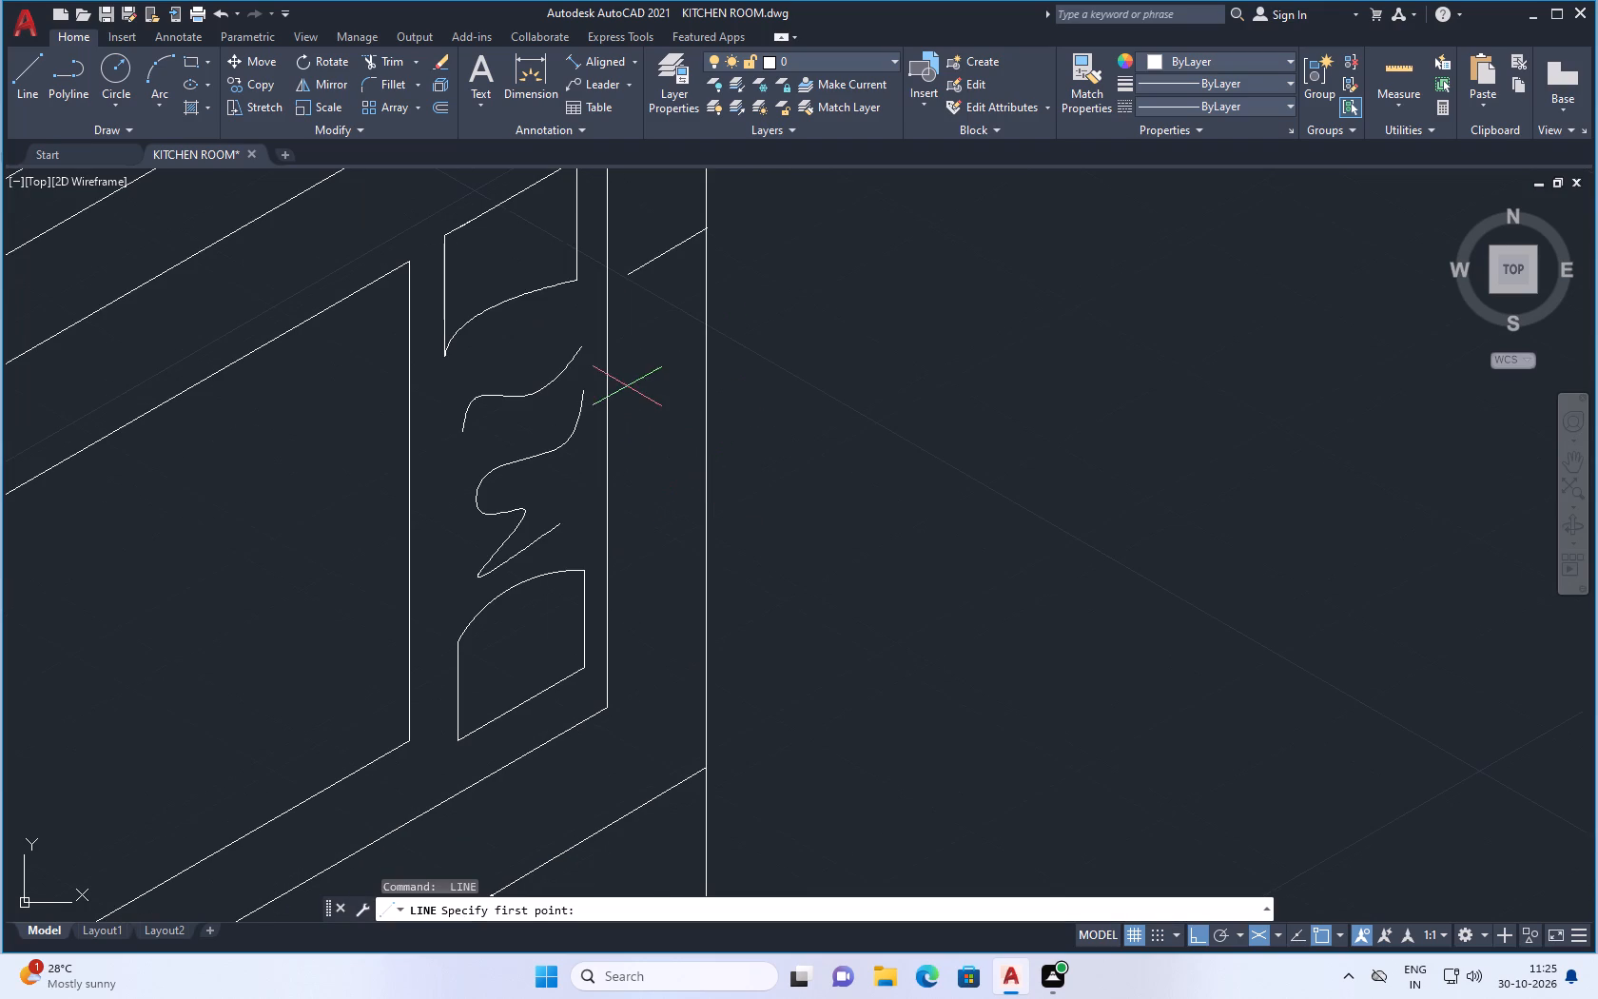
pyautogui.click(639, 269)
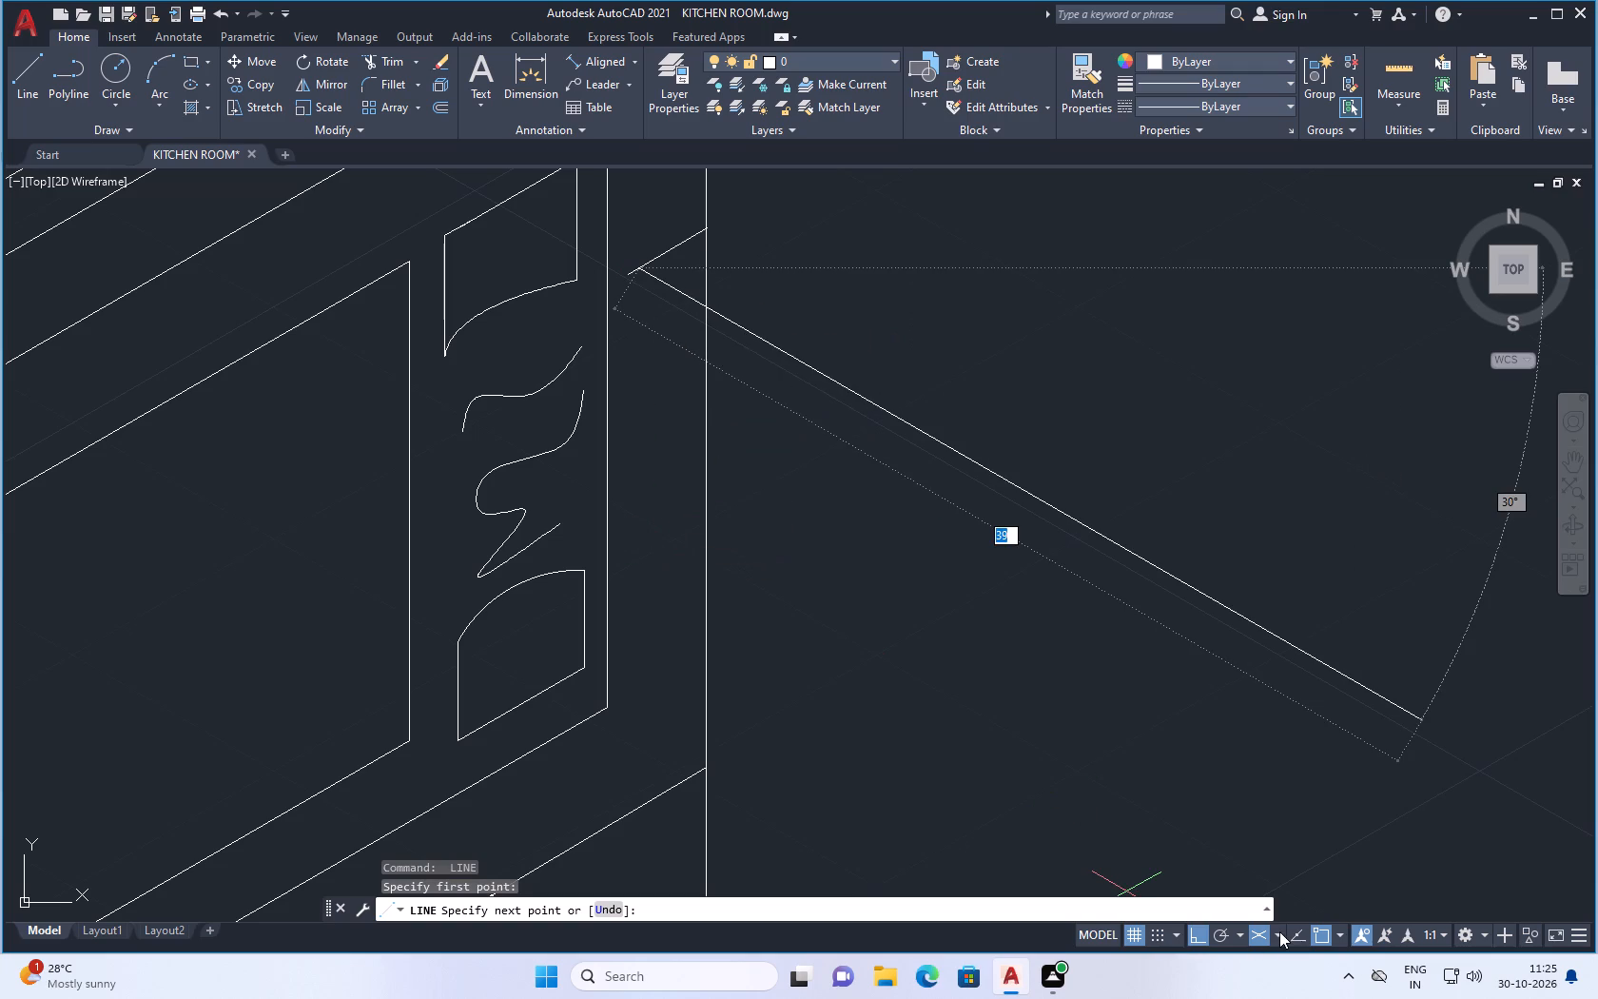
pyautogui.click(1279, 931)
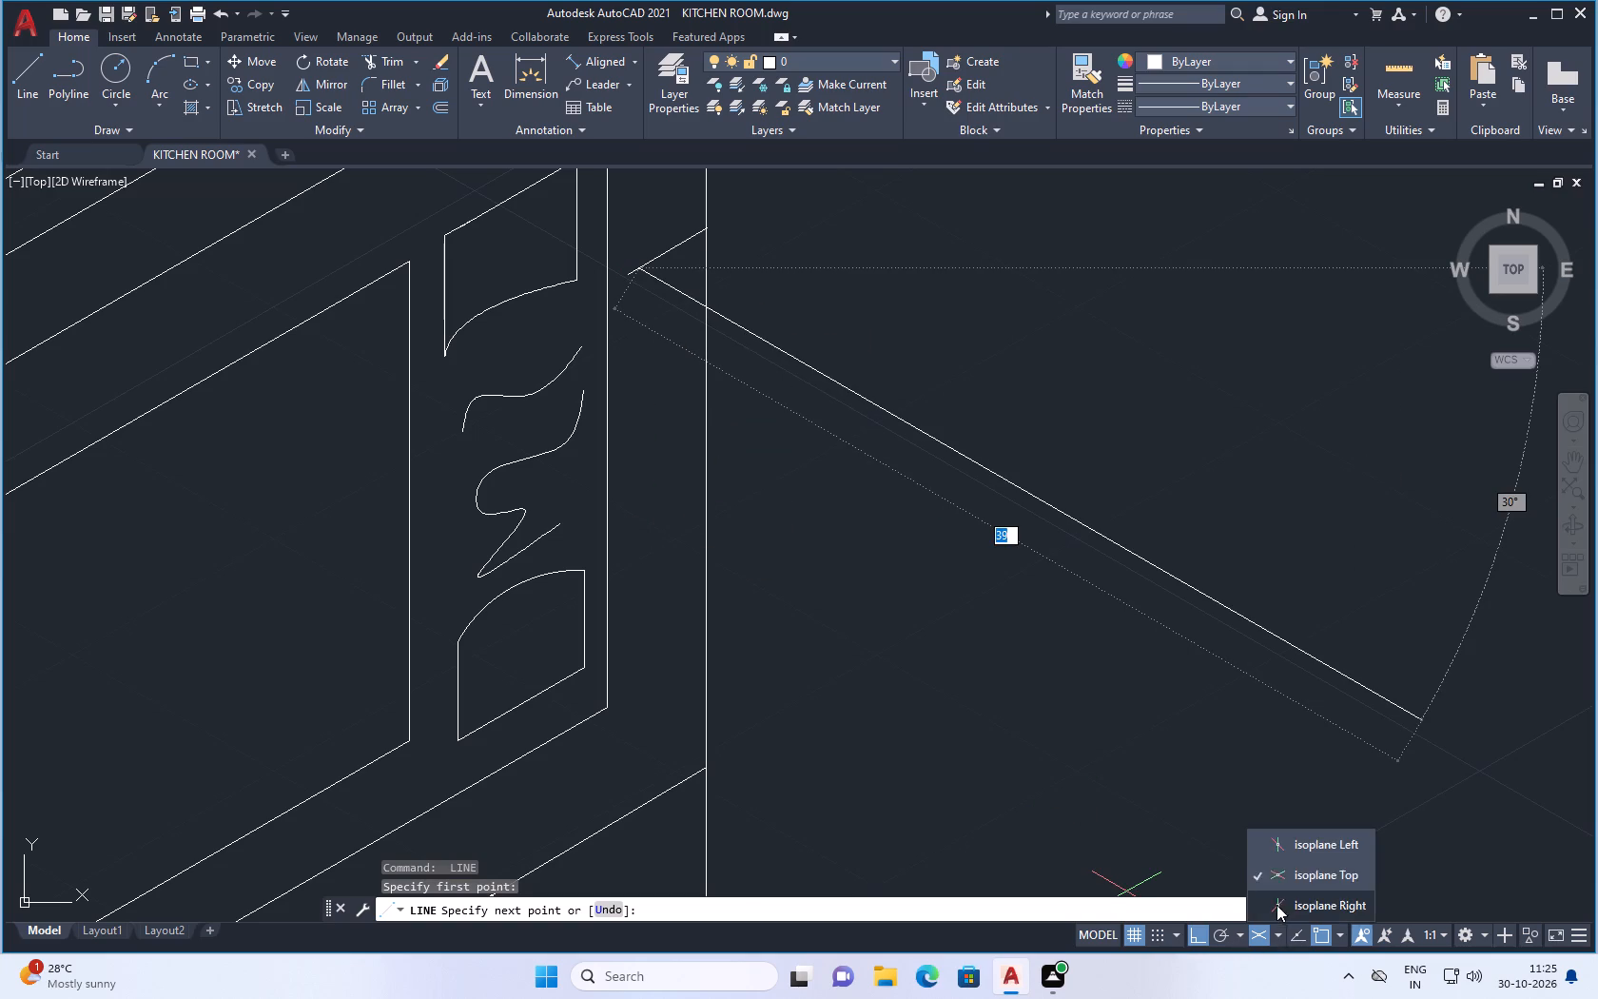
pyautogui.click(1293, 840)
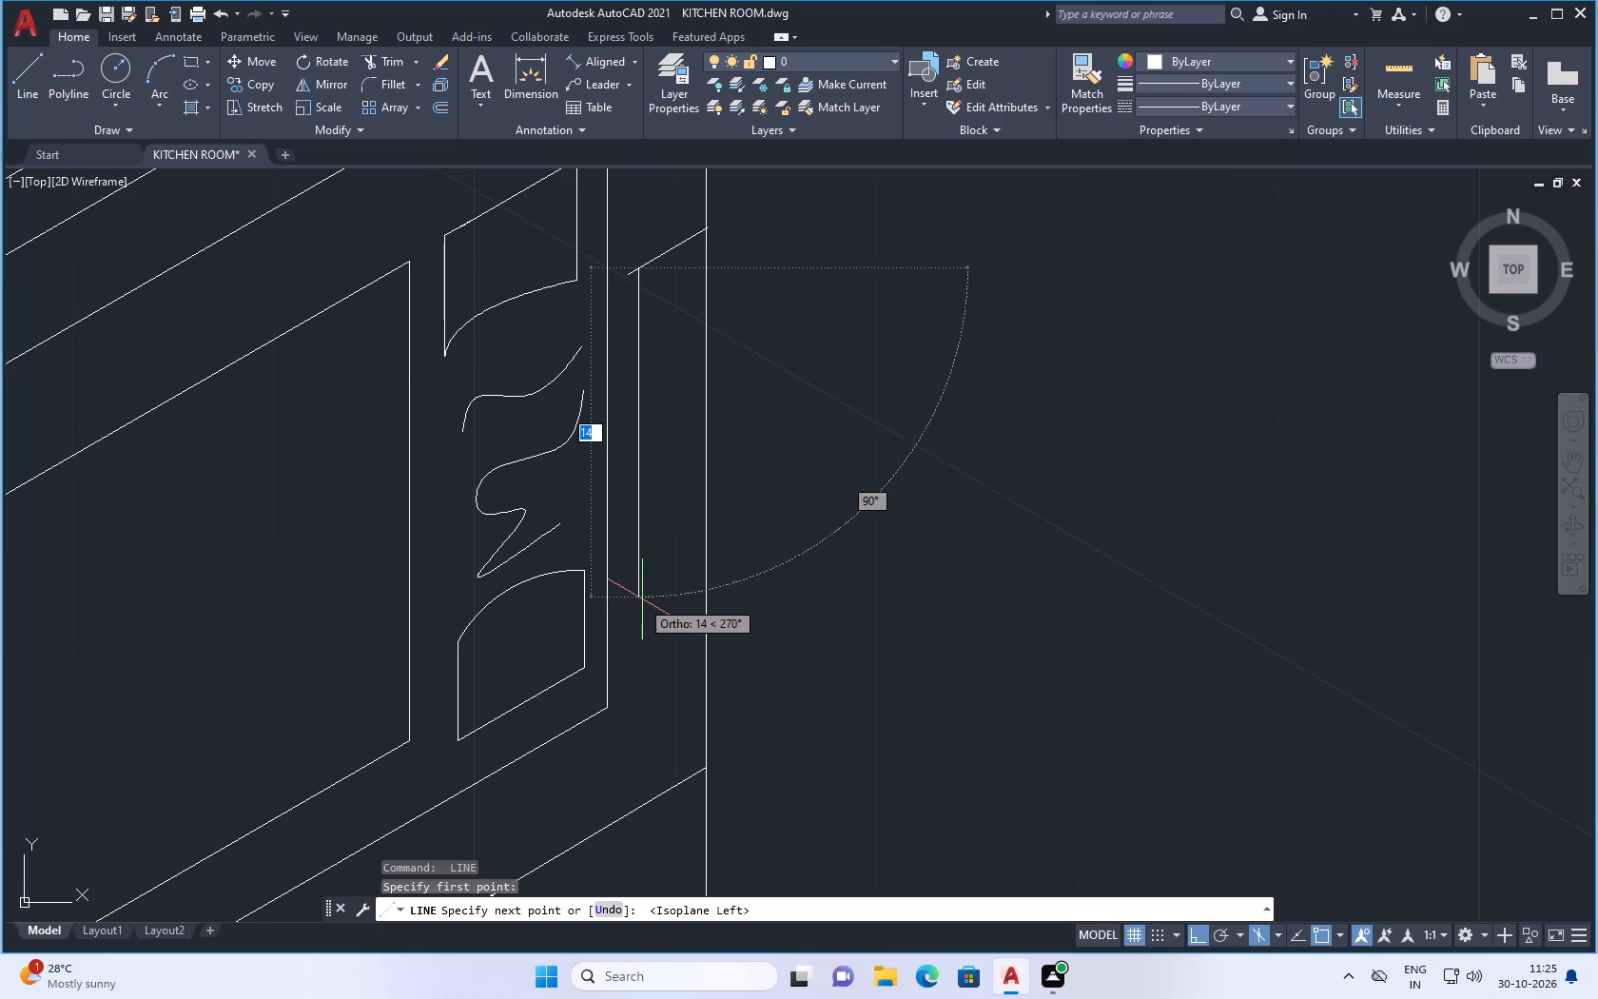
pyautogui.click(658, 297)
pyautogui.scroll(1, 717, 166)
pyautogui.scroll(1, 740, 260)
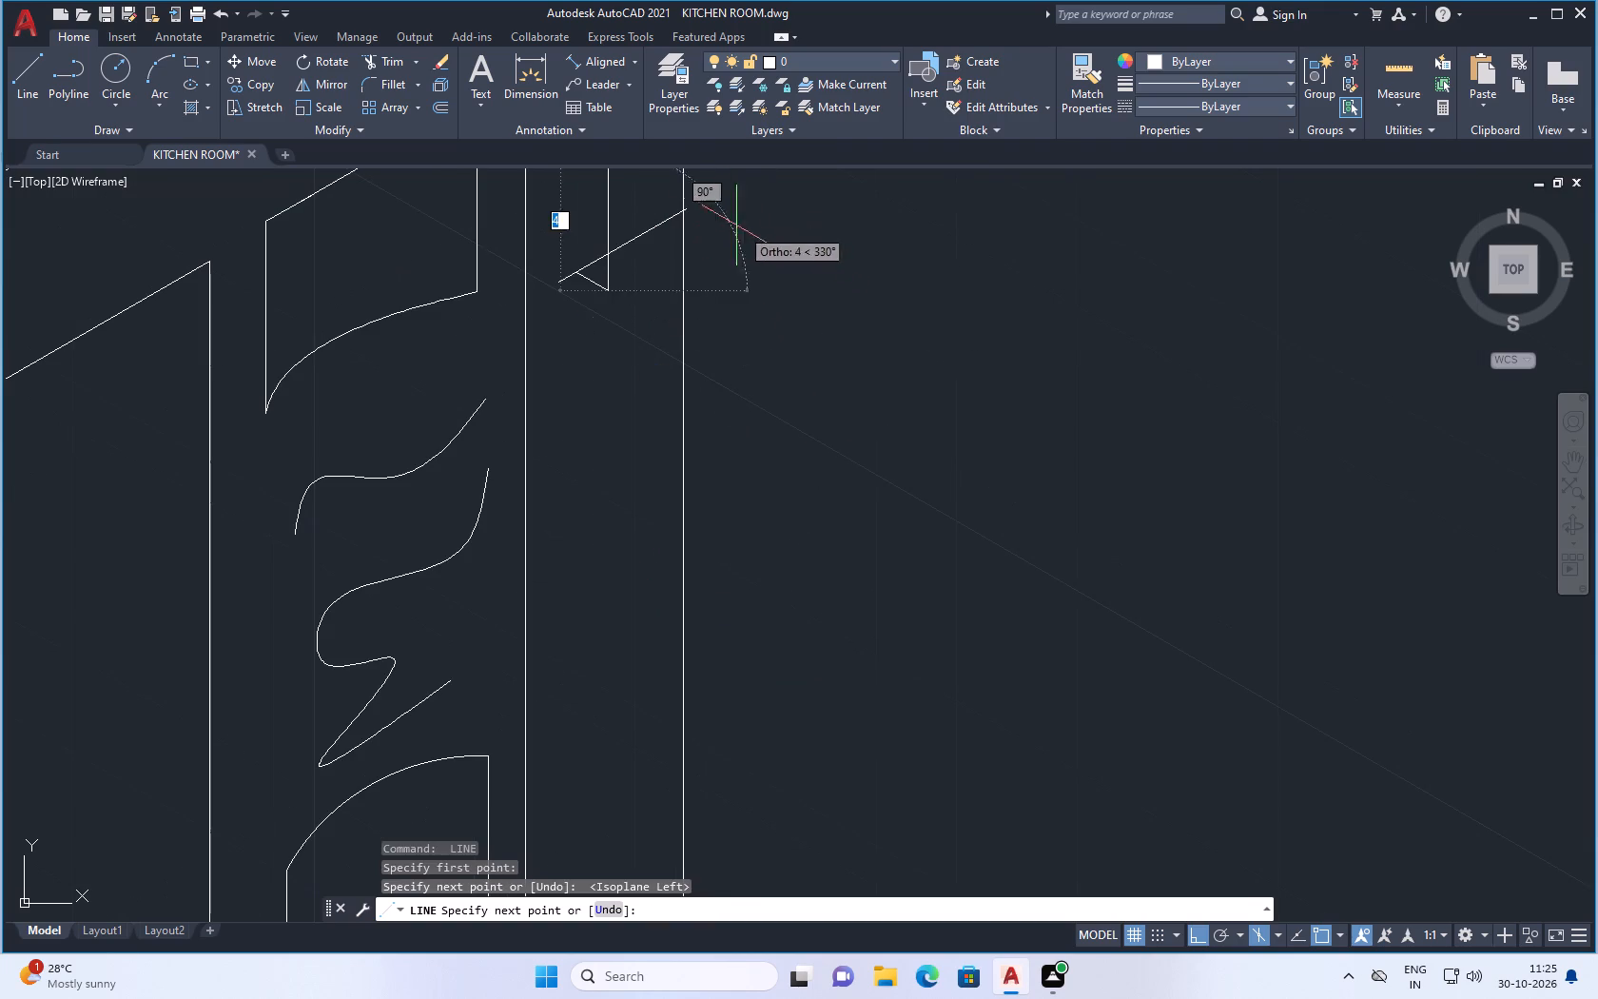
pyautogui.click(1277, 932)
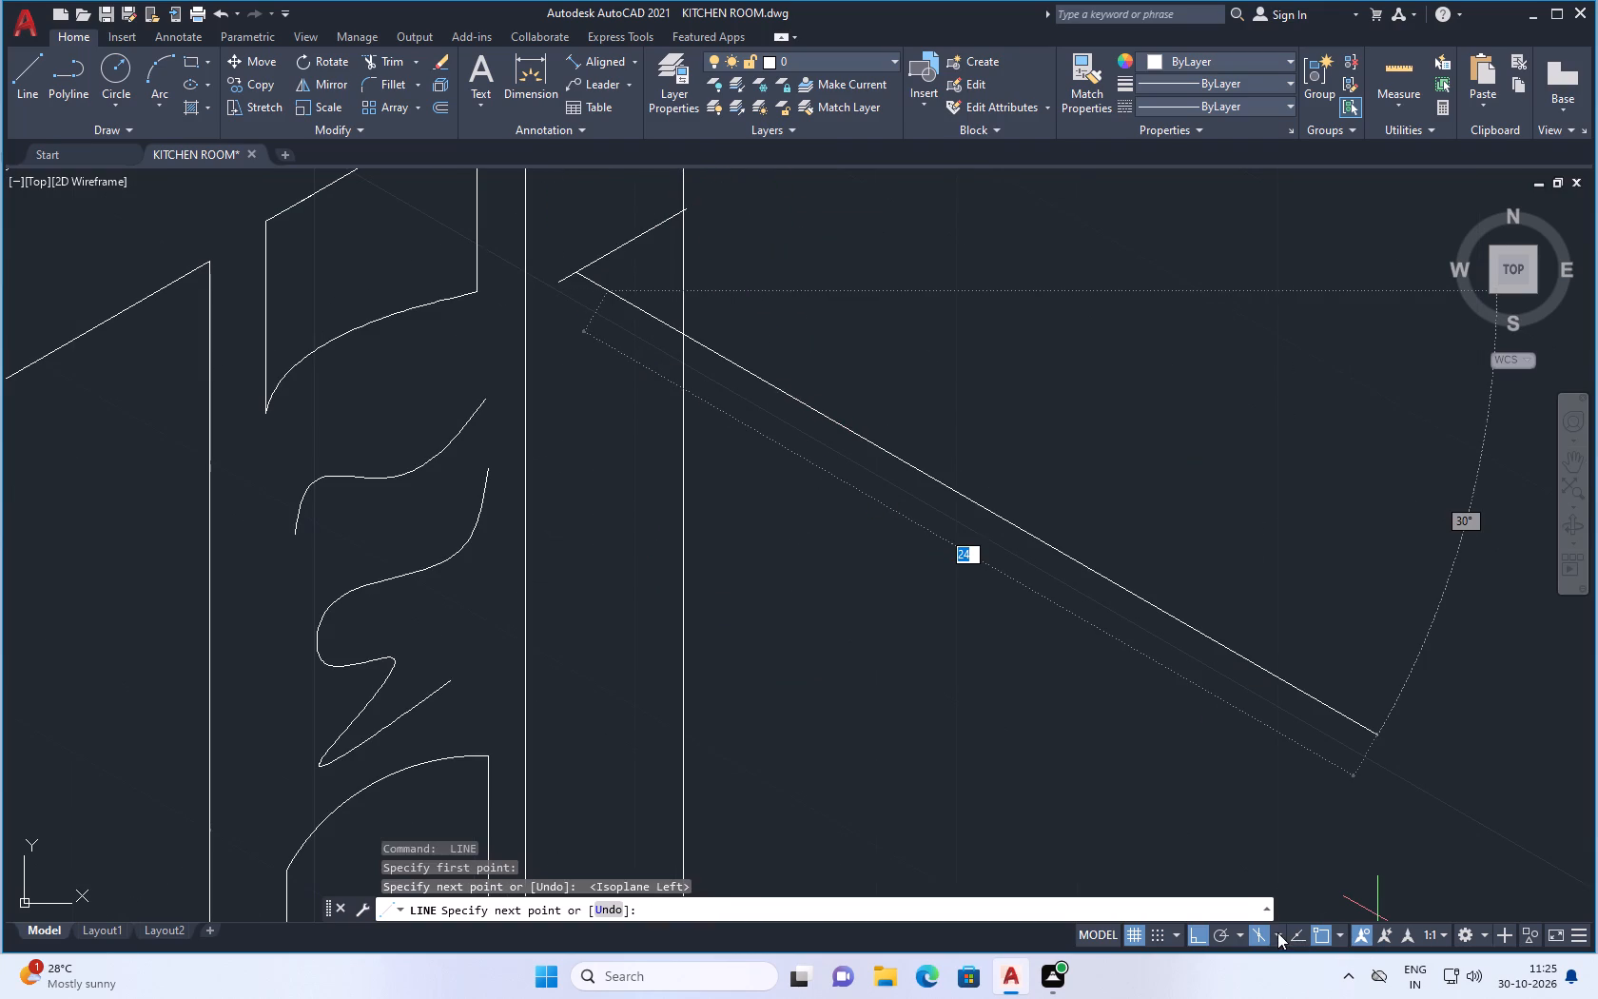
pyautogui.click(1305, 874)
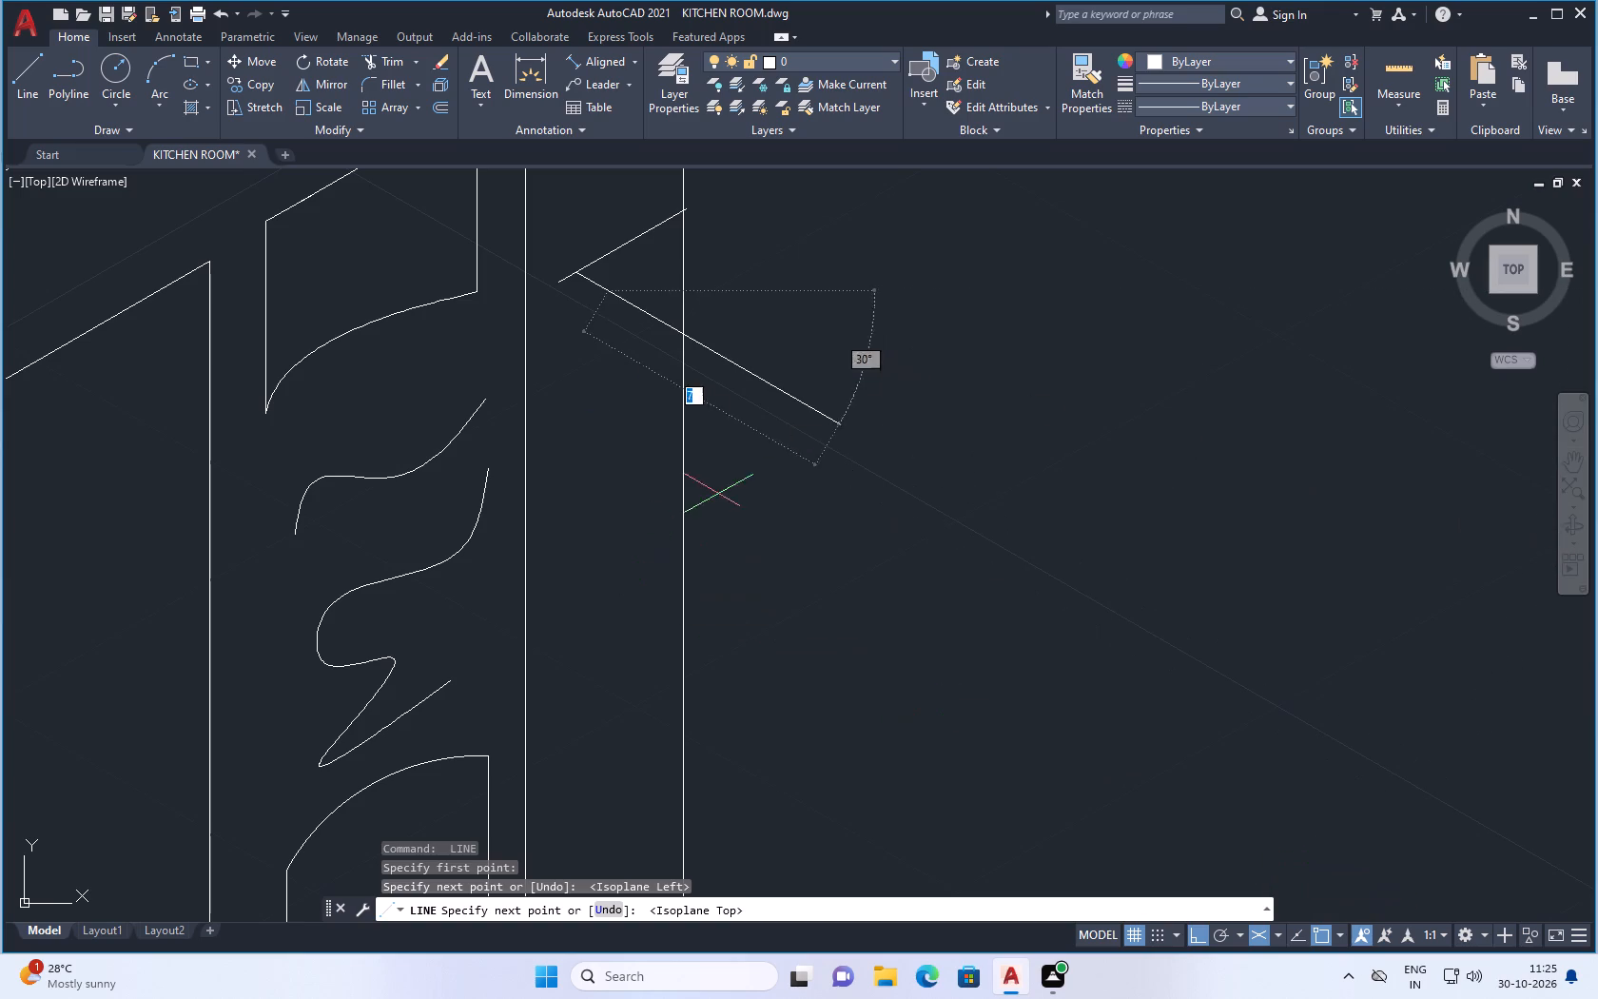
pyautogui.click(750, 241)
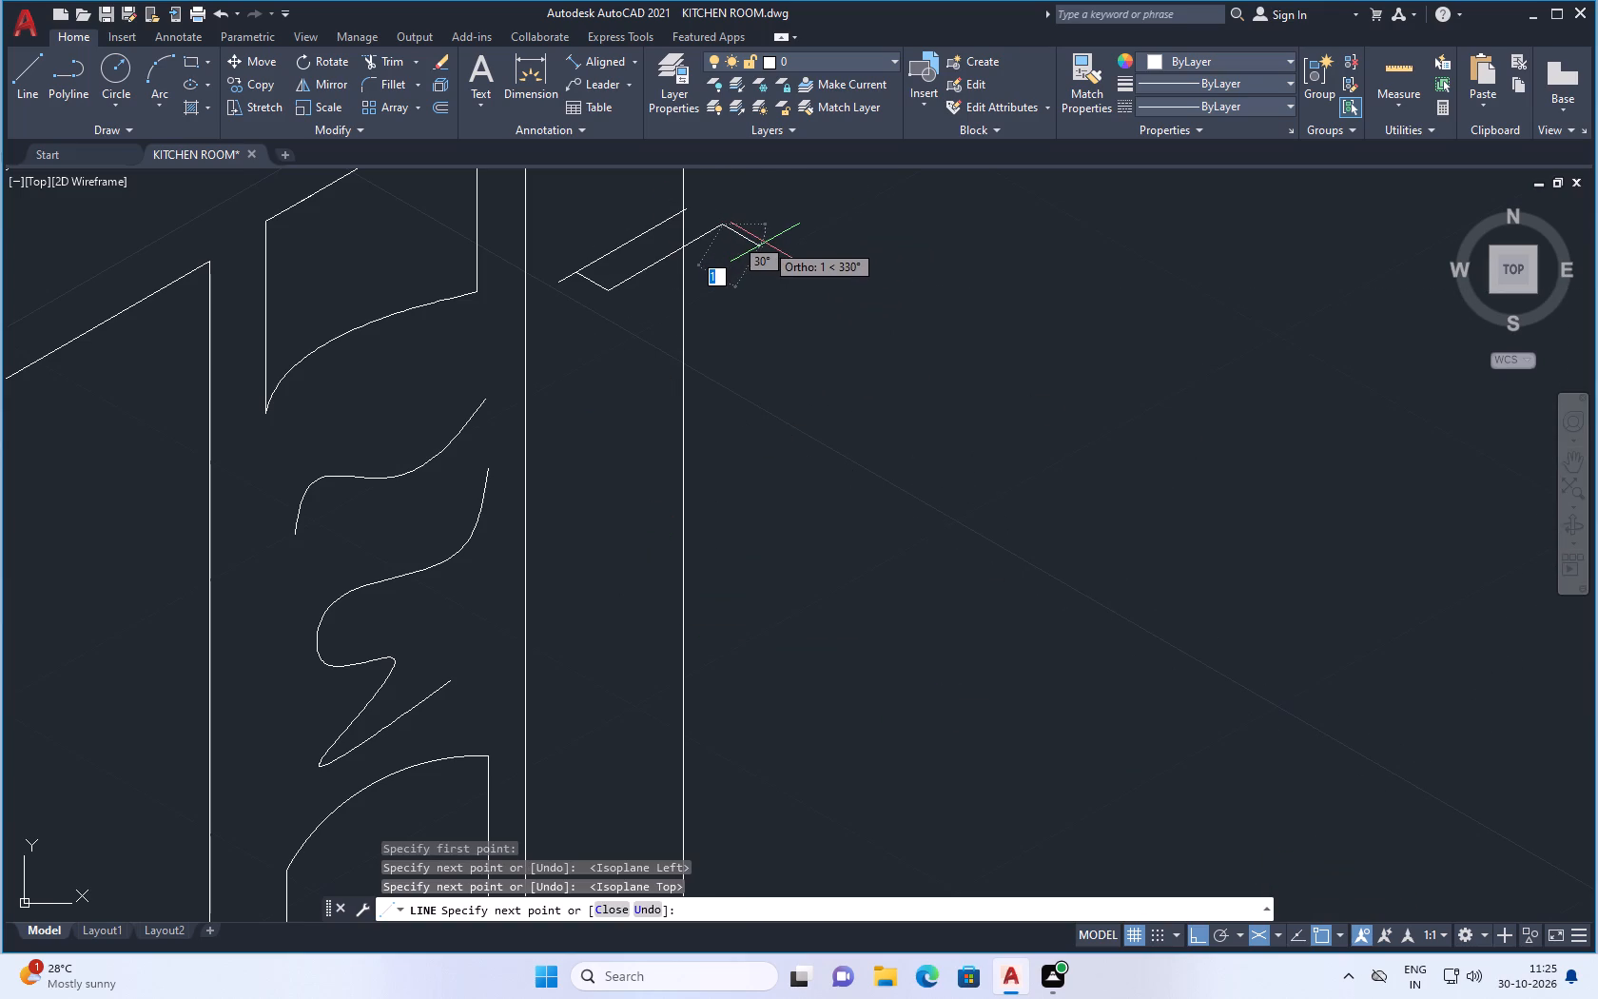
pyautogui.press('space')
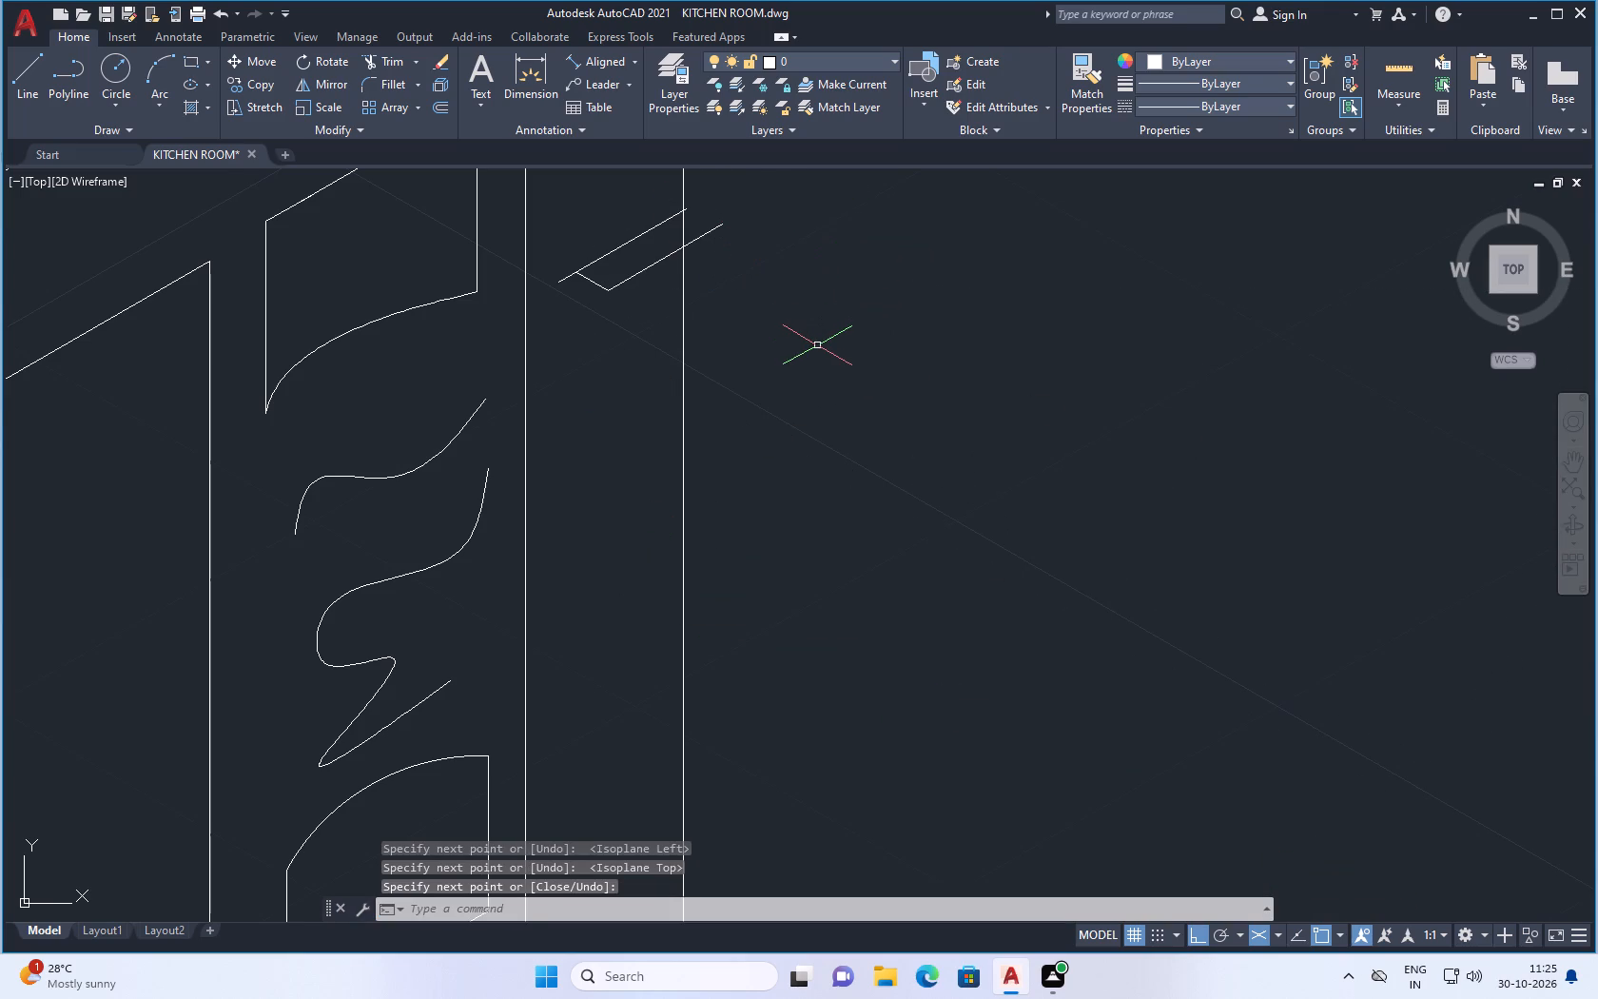
# Trim away all the bracket lines beside the microwave, including the short stubs extending past the tall unit's right edge.
pyautogui.scroll(-3, 820, 348)
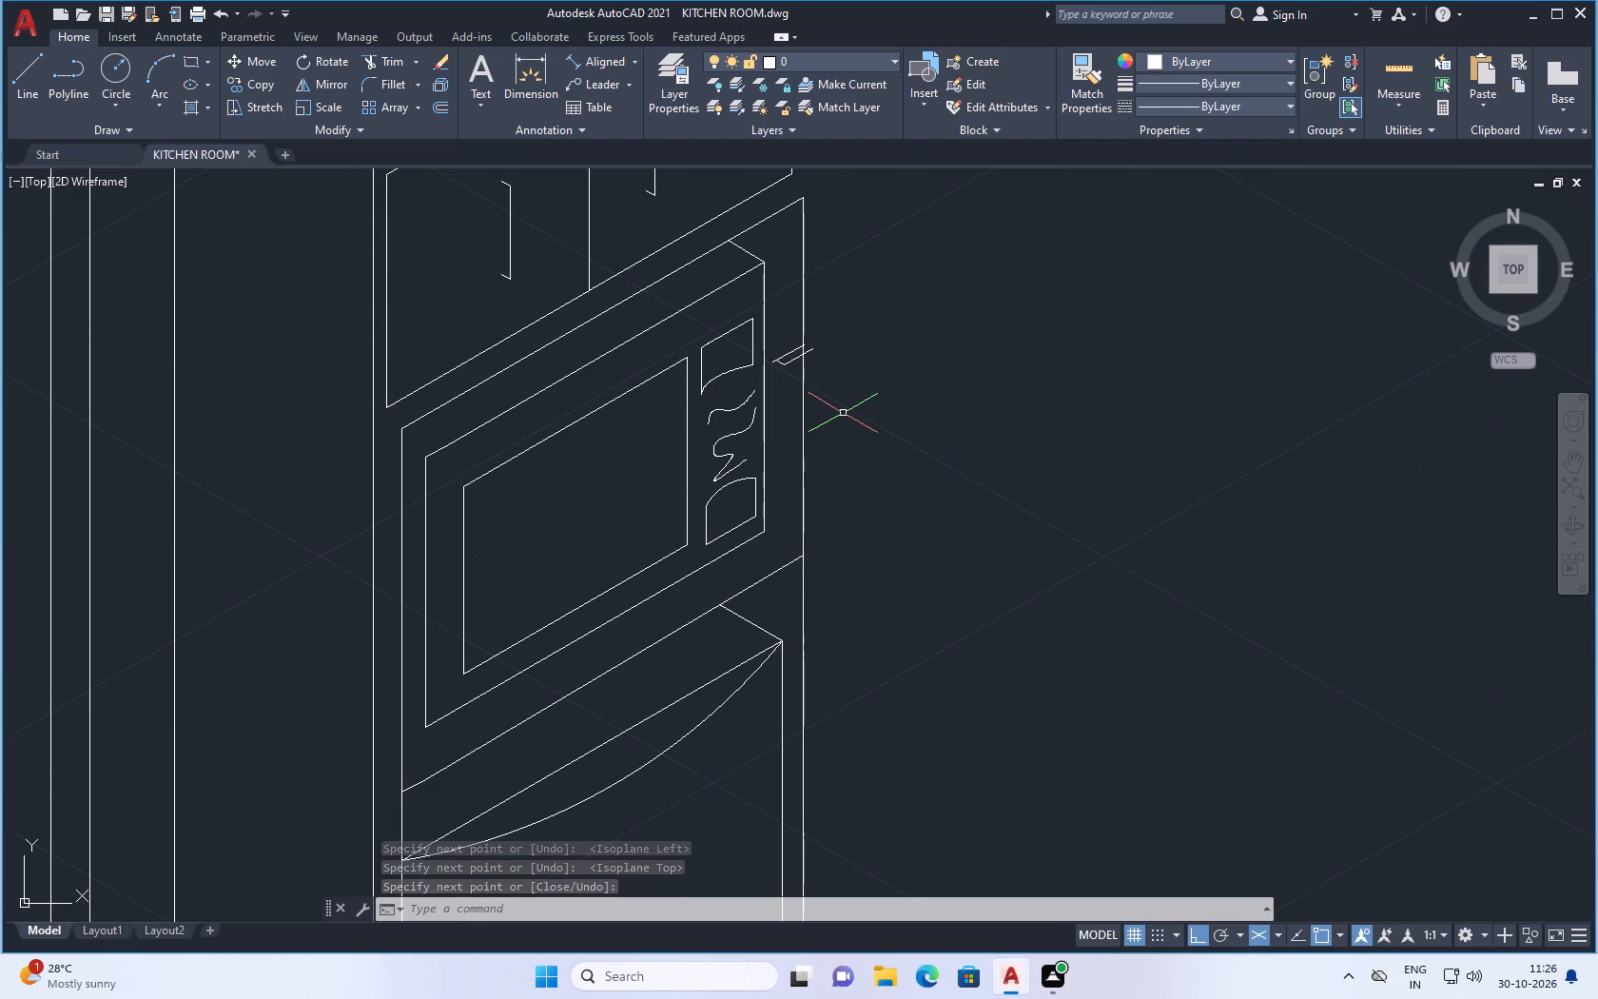
pyautogui.scroll(-1, 848, 427)
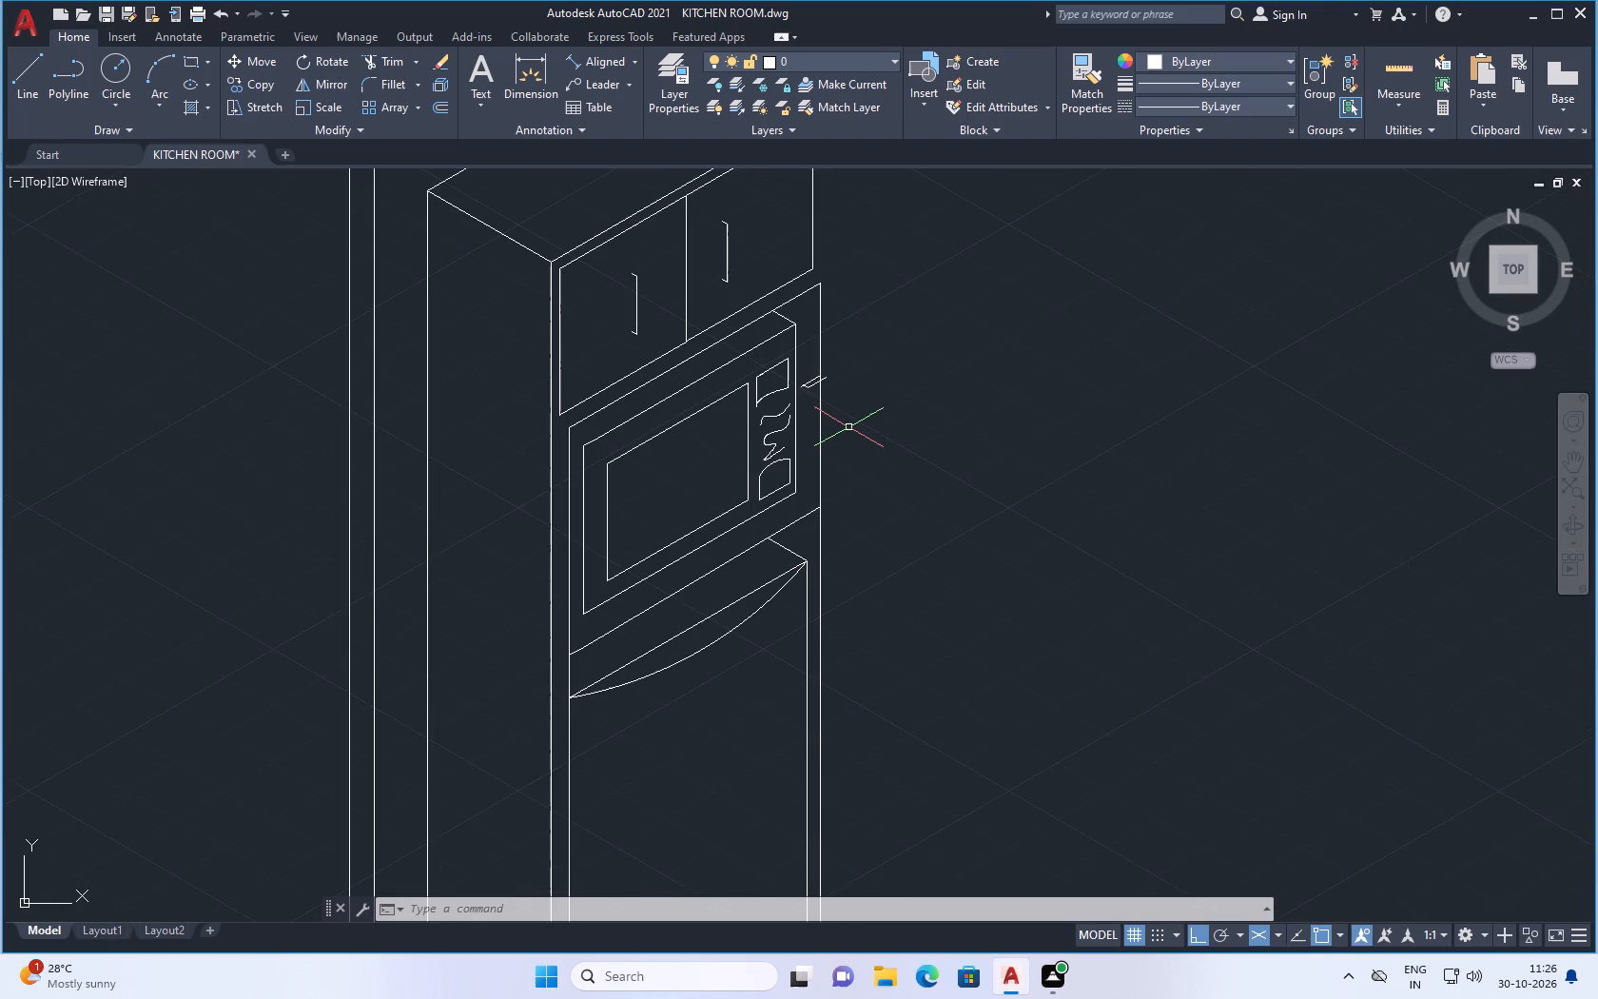
pyautogui.scroll(-2, 848, 436)
pyautogui.scroll(4, 847, 385)
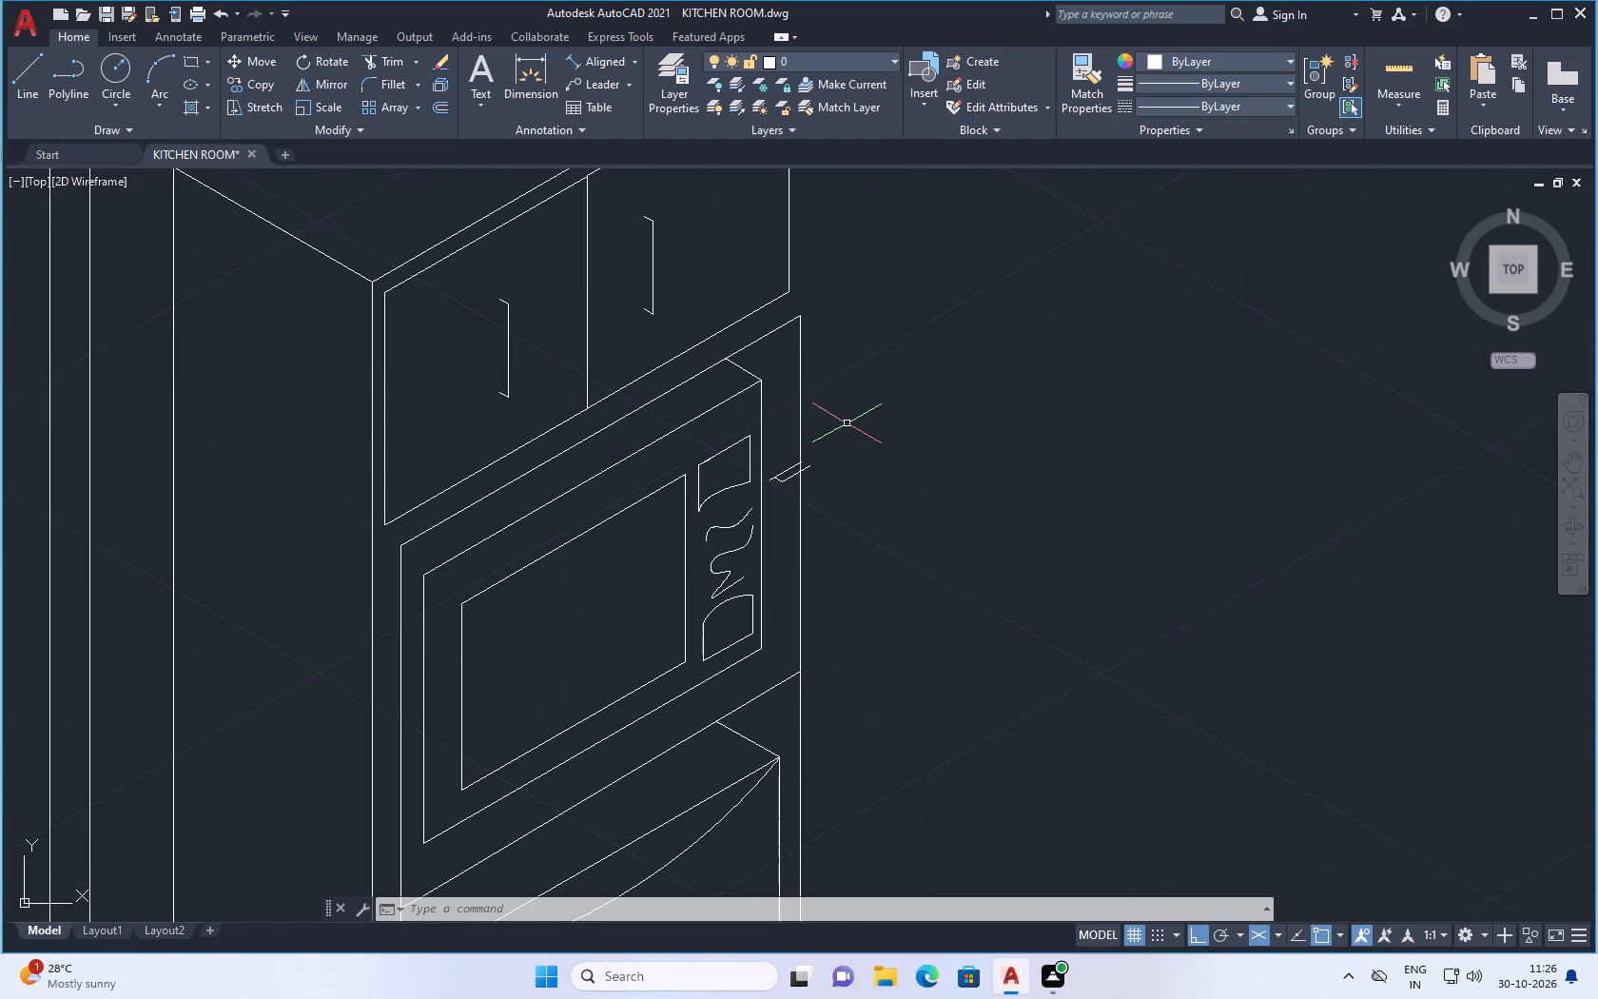
pyautogui.write('TR')
pyautogui.press('Return')
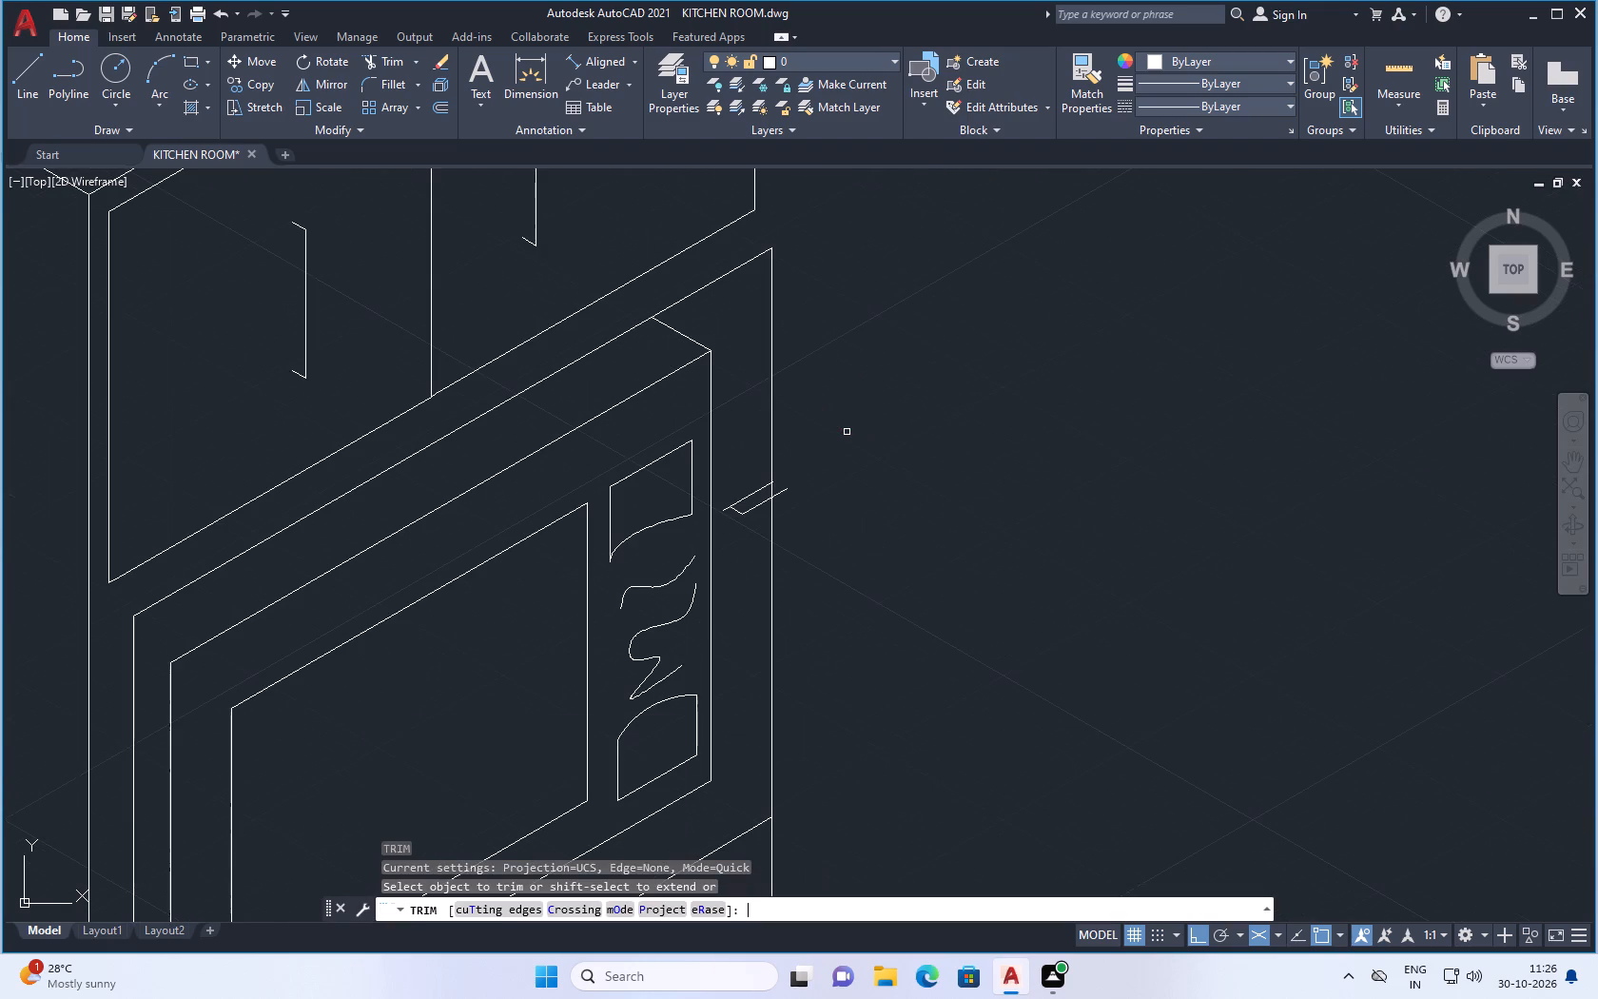
pyautogui.scroll(2, 843, 473)
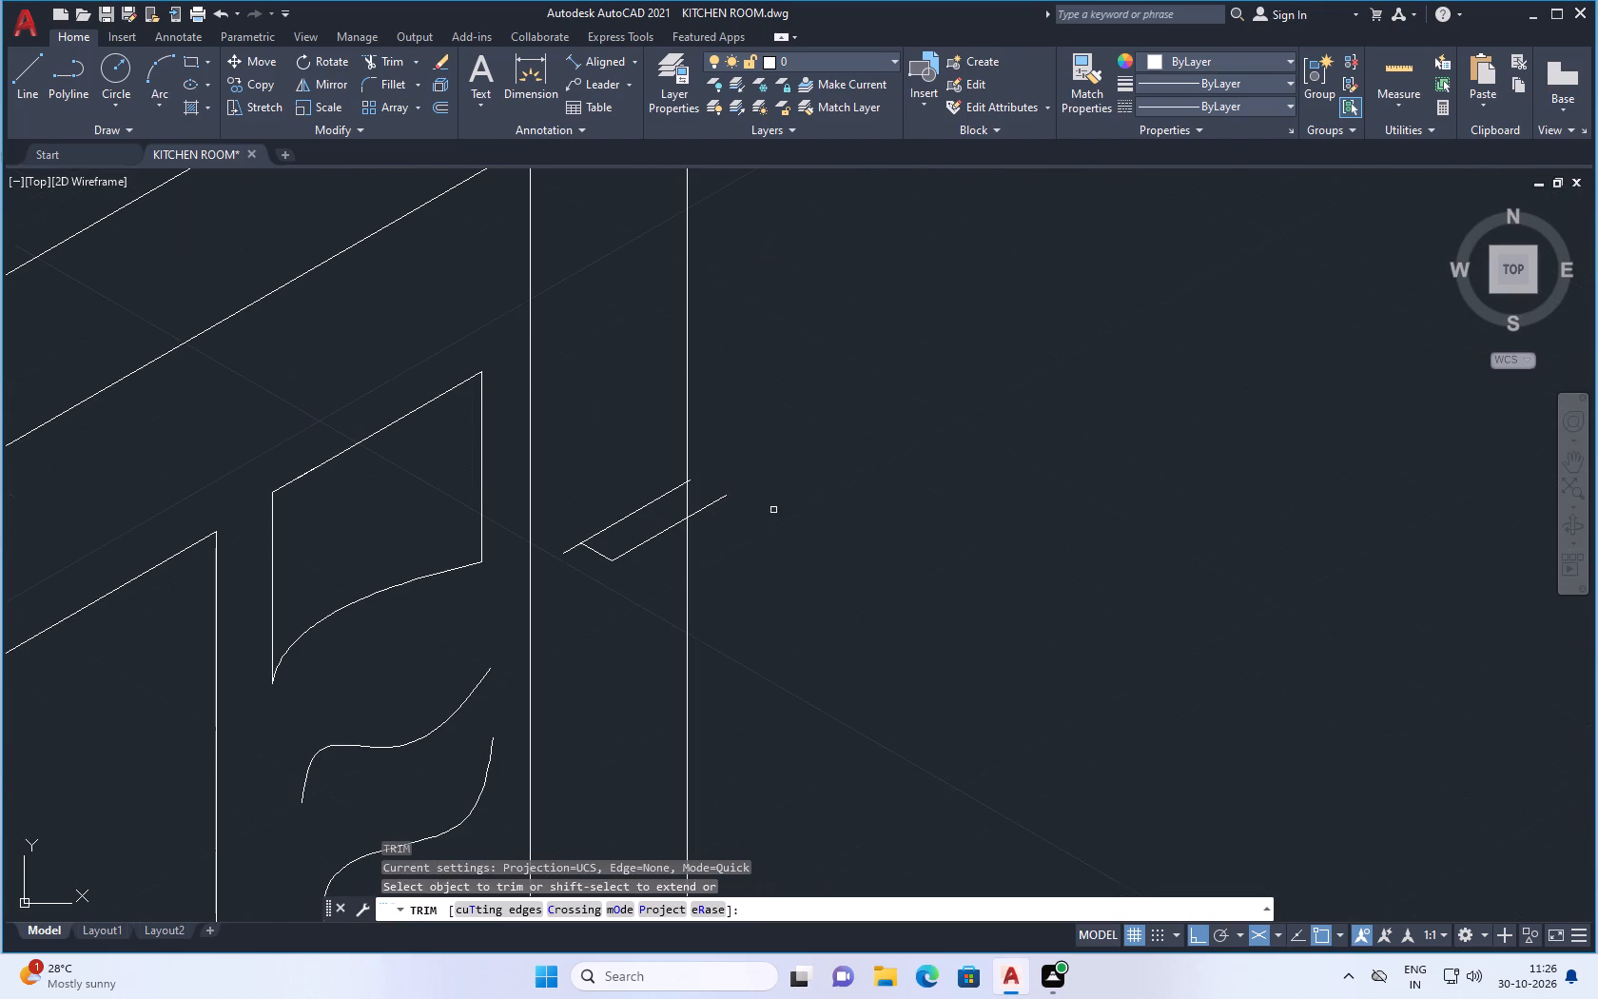
pyautogui.scroll(1, 584, 547)
pyautogui.moveTo(775, 483); pyautogui.dragTo(776, 483)
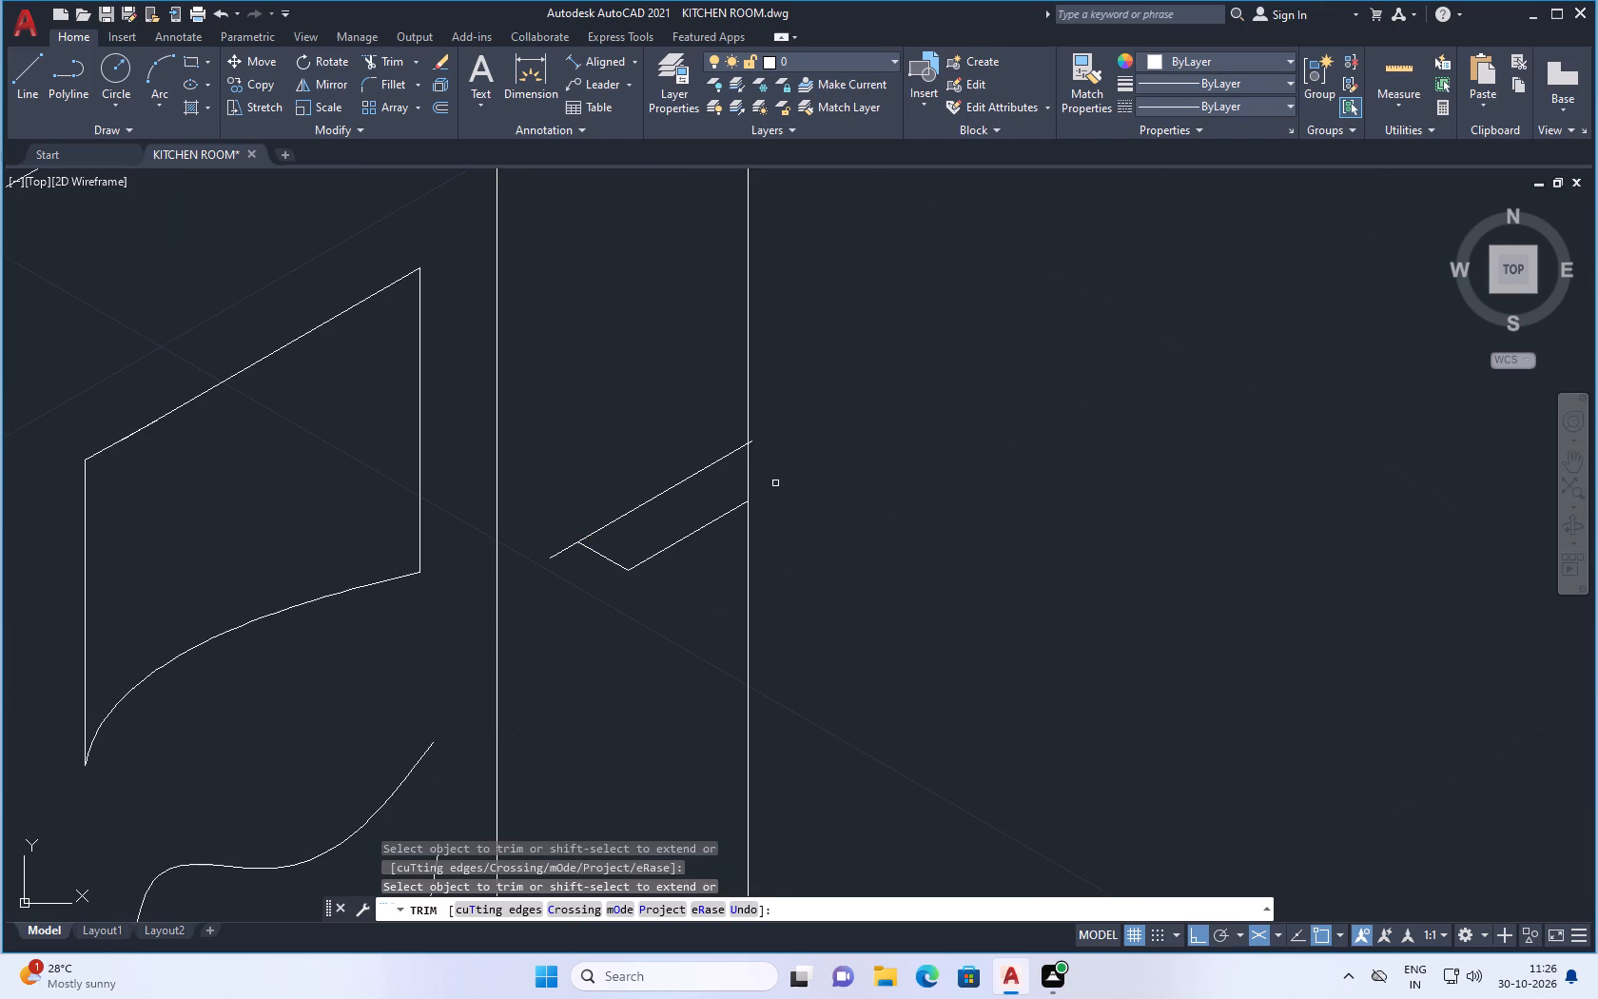
pyautogui.moveTo(776, 483); pyautogui.dragTo(803, 504)
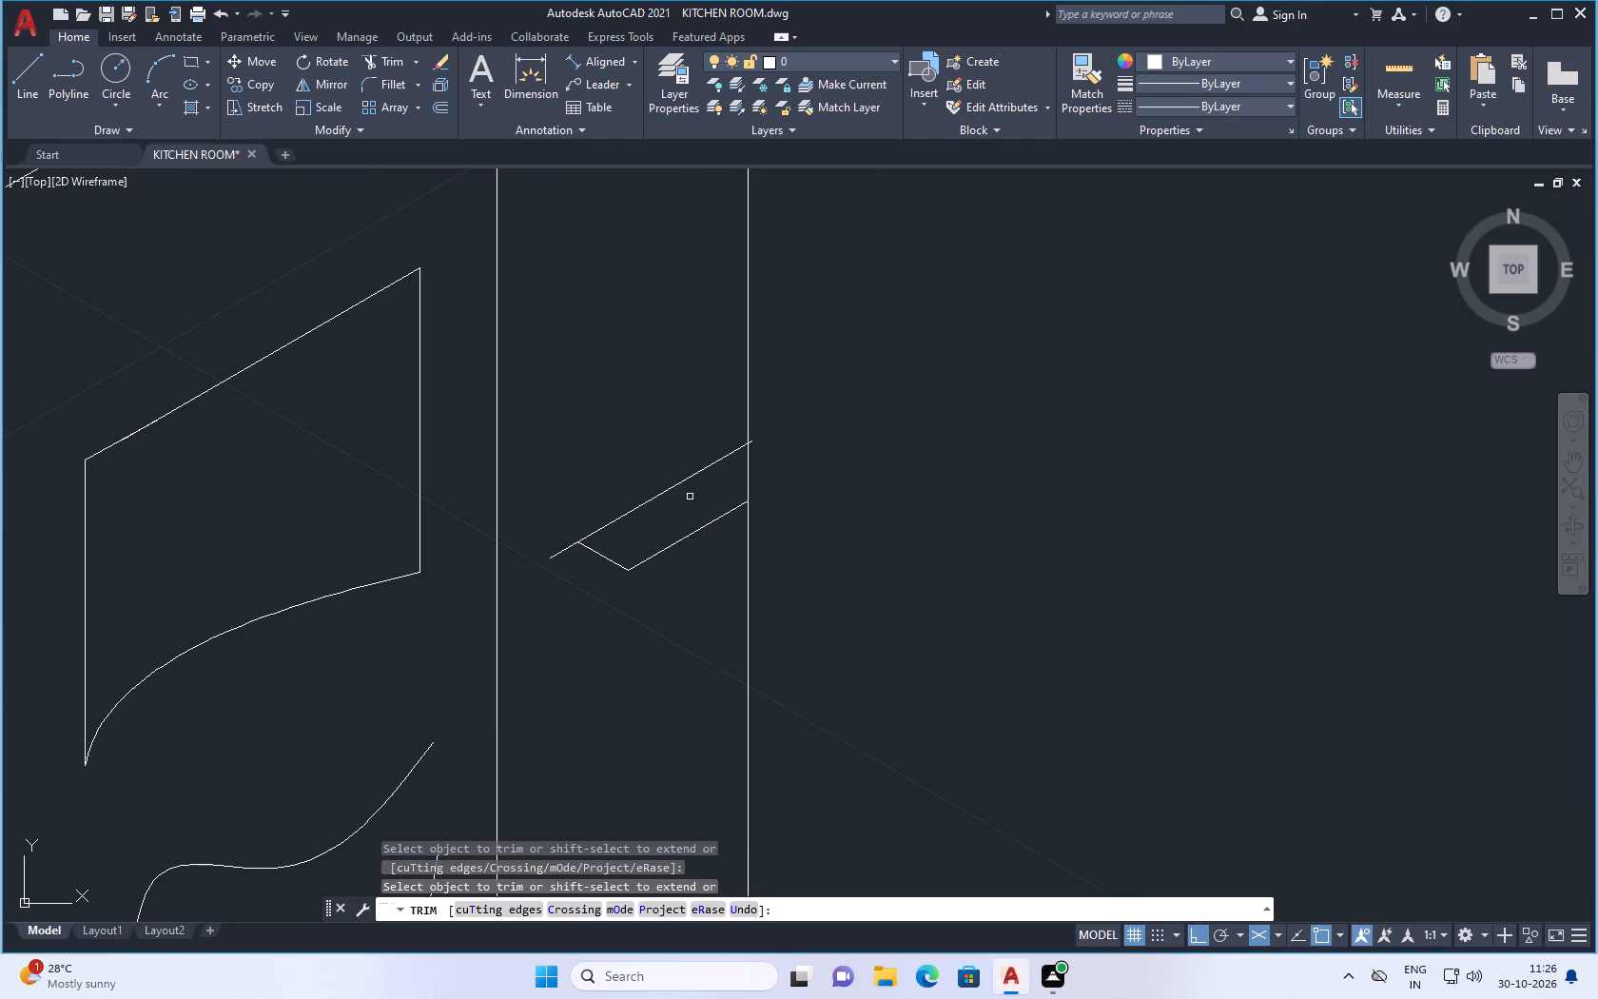
pyautogui.click(683, 475)
pyautogui.click(681, 485)
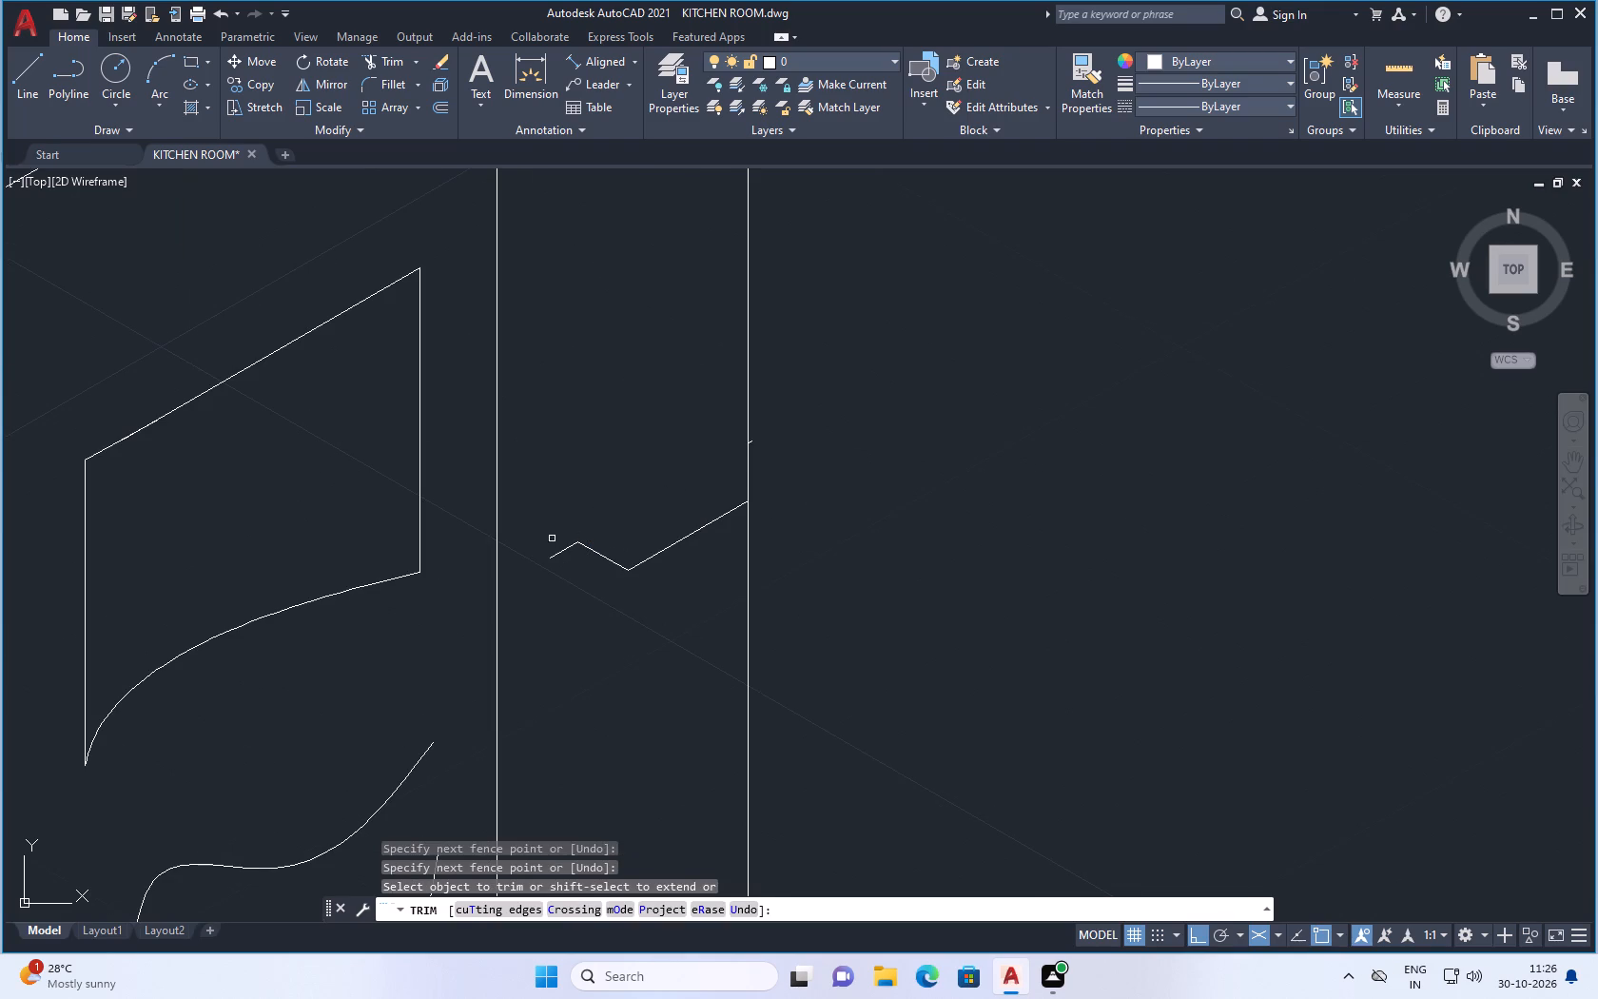
pyautogui.moveTo(552, 542); pyautogui.dragTo(563, 567)
pyautogui.click(606, 560)
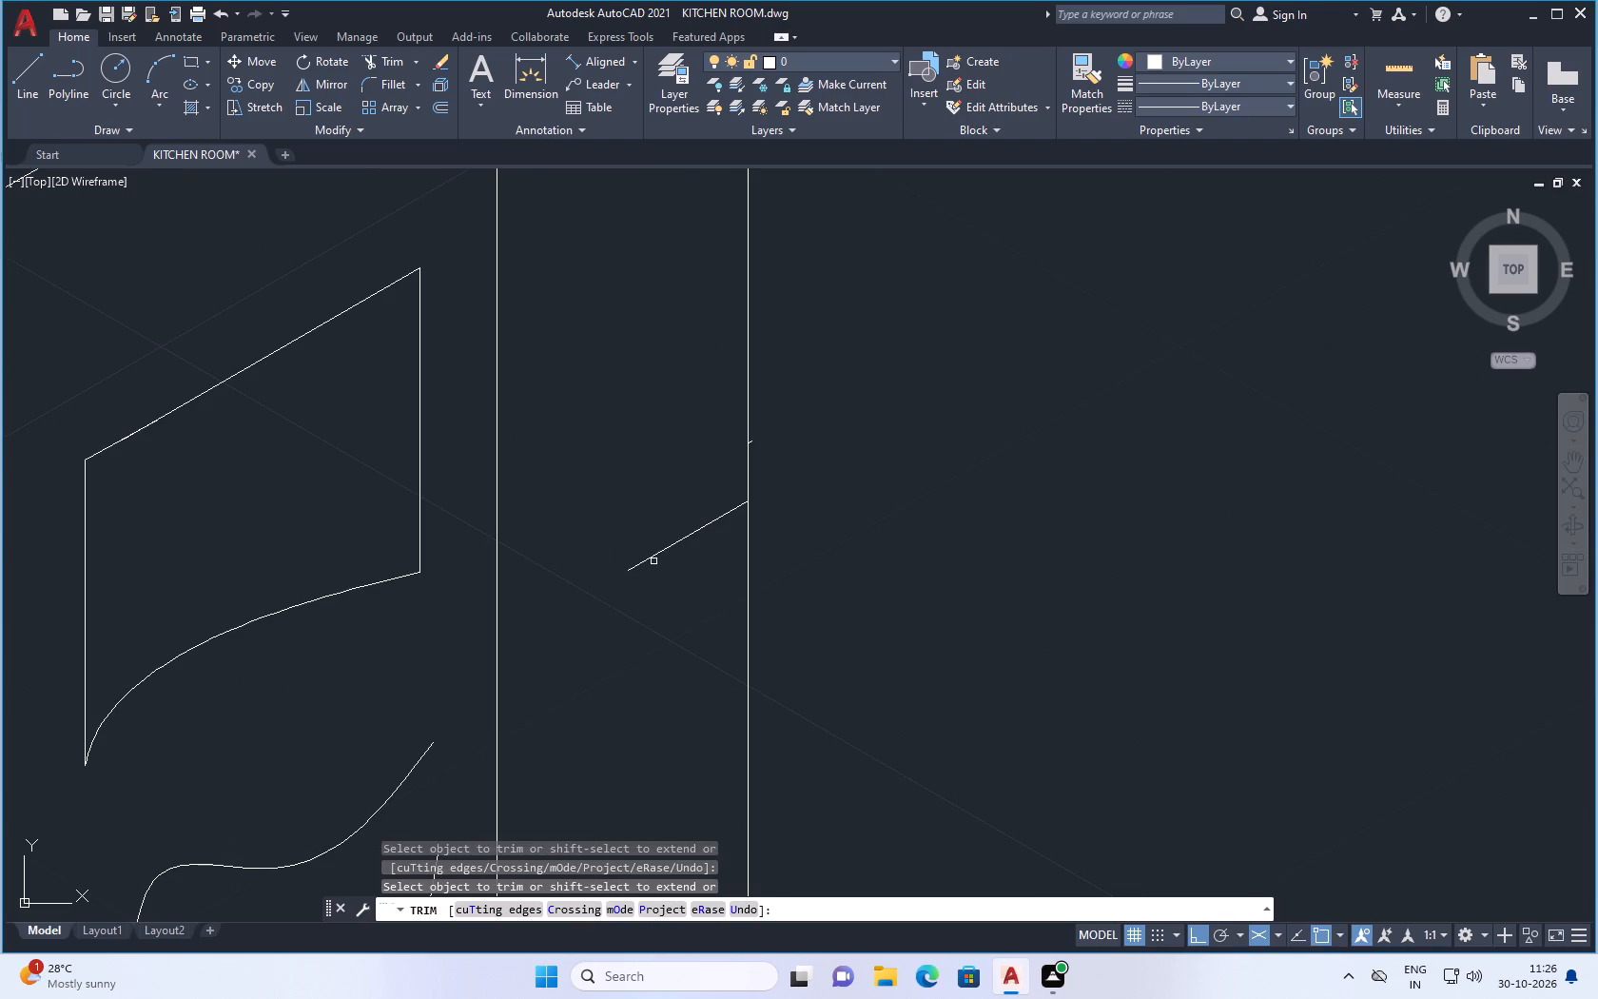
pyautogui.click(657, 554)
pyautogui.scroll(-1, 652, 572)
pyautogui.scroll(7, 715, 499)
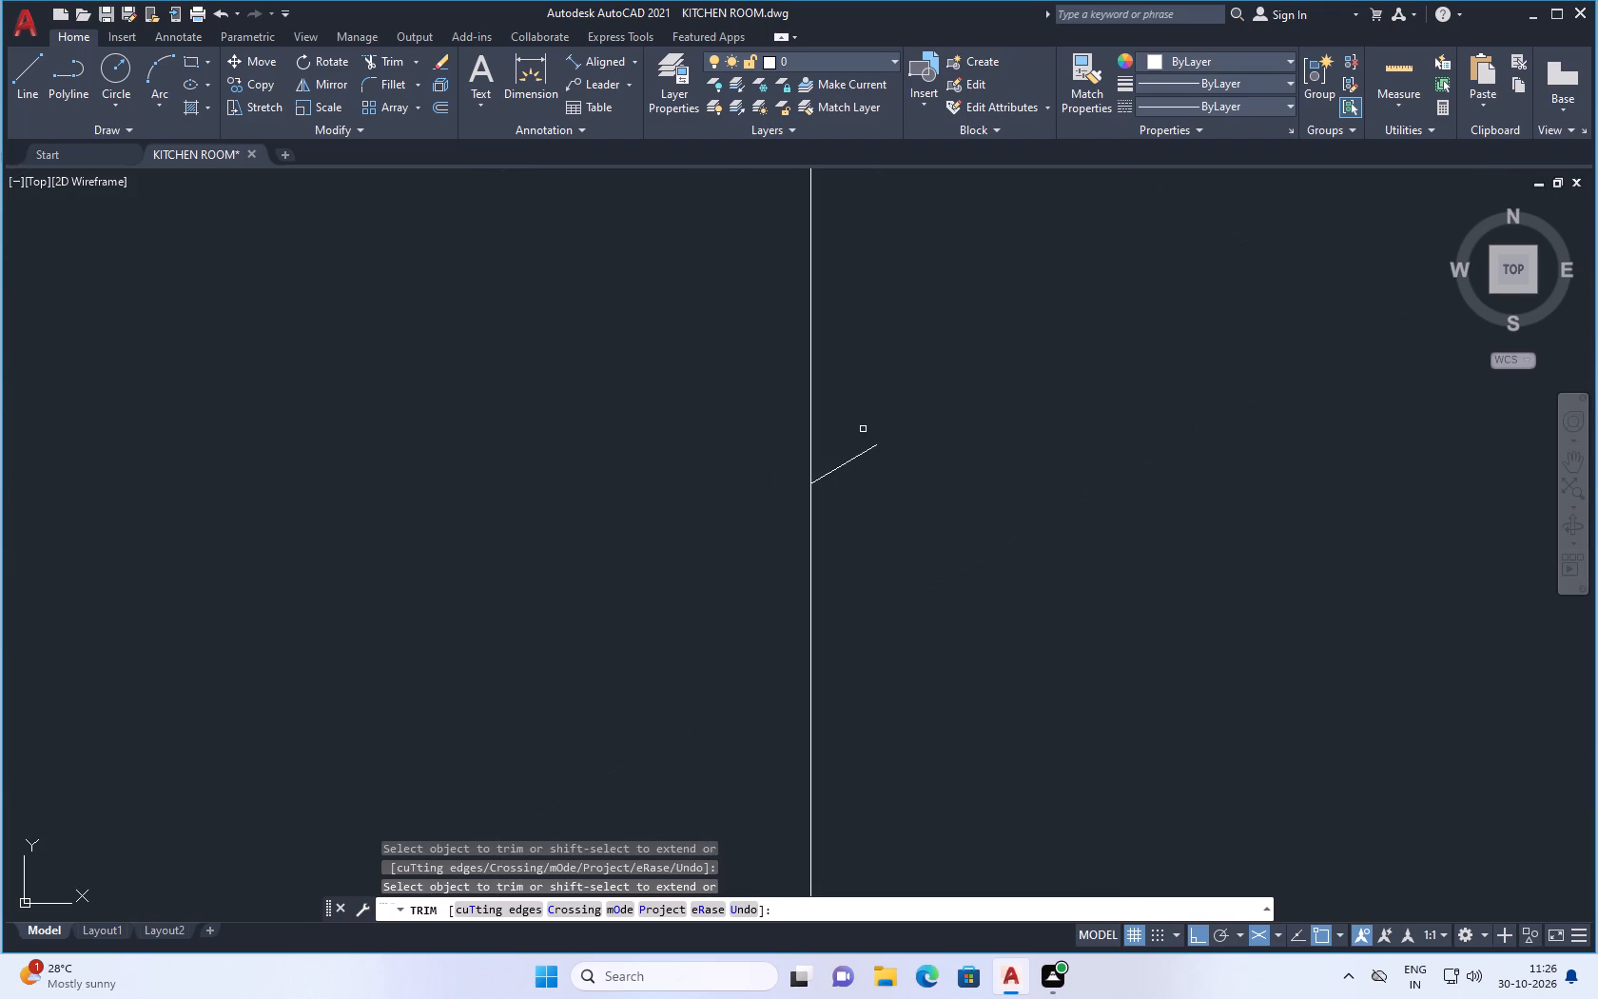
pyautogui.moveTo(856, 437); pyautogui.dragTo(853, 548)
pyautogui.press('Escape')
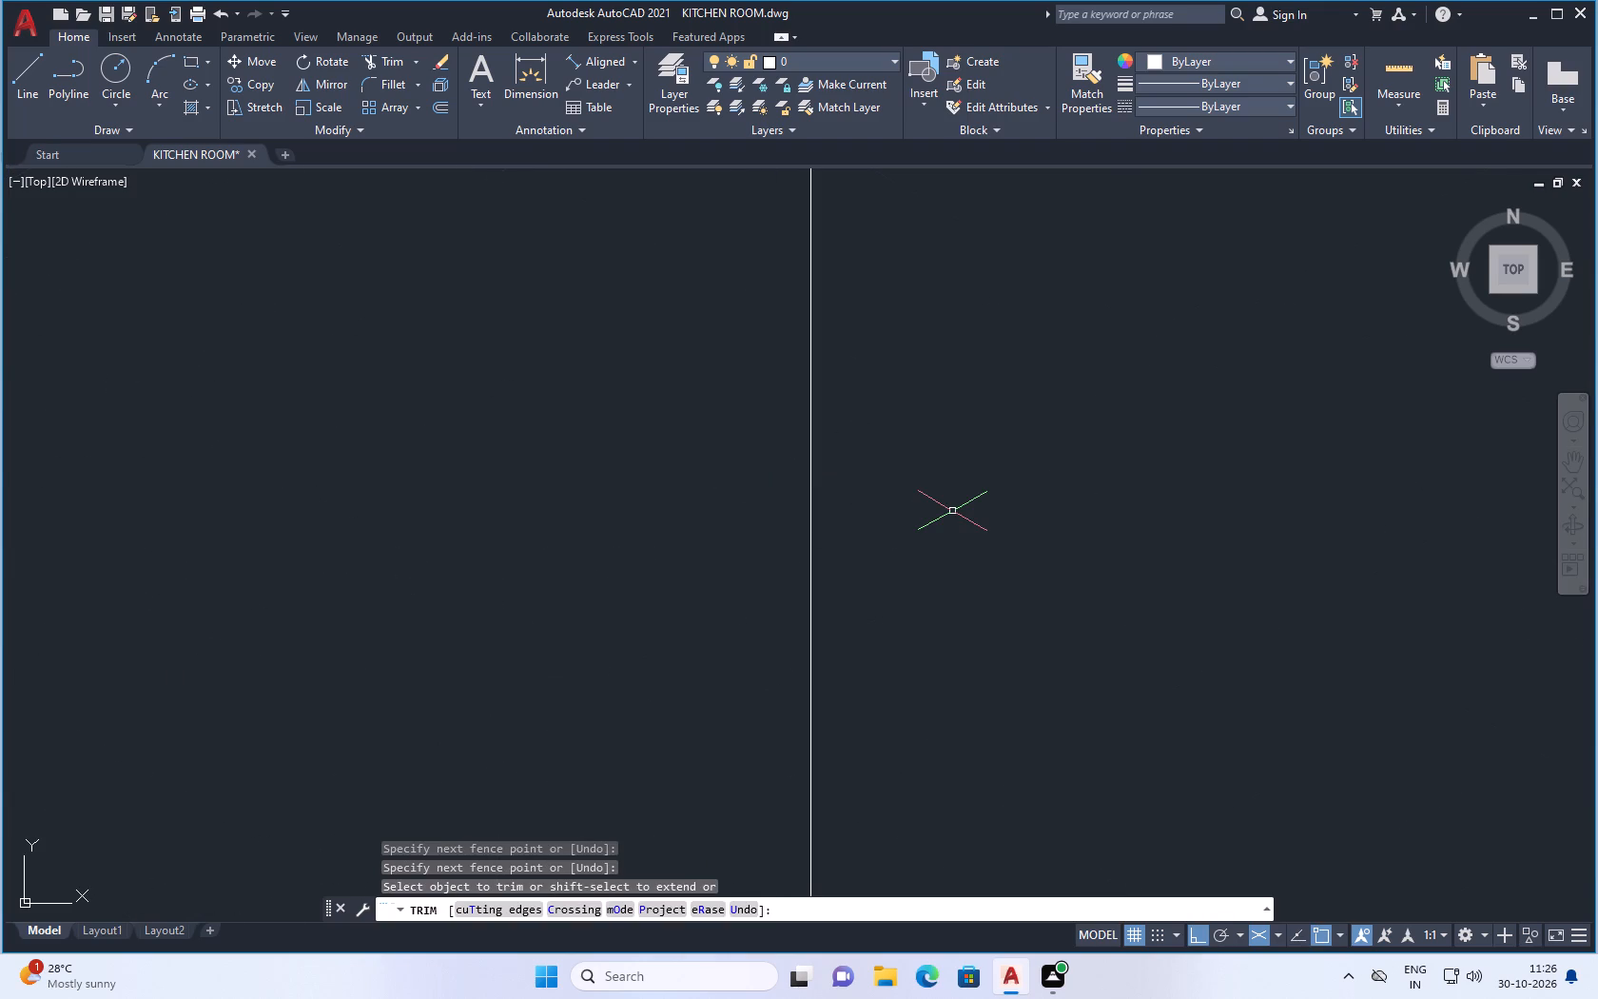
# Save the kitchen room drawing.
pyautogui.hotkey('ctrl', 's')
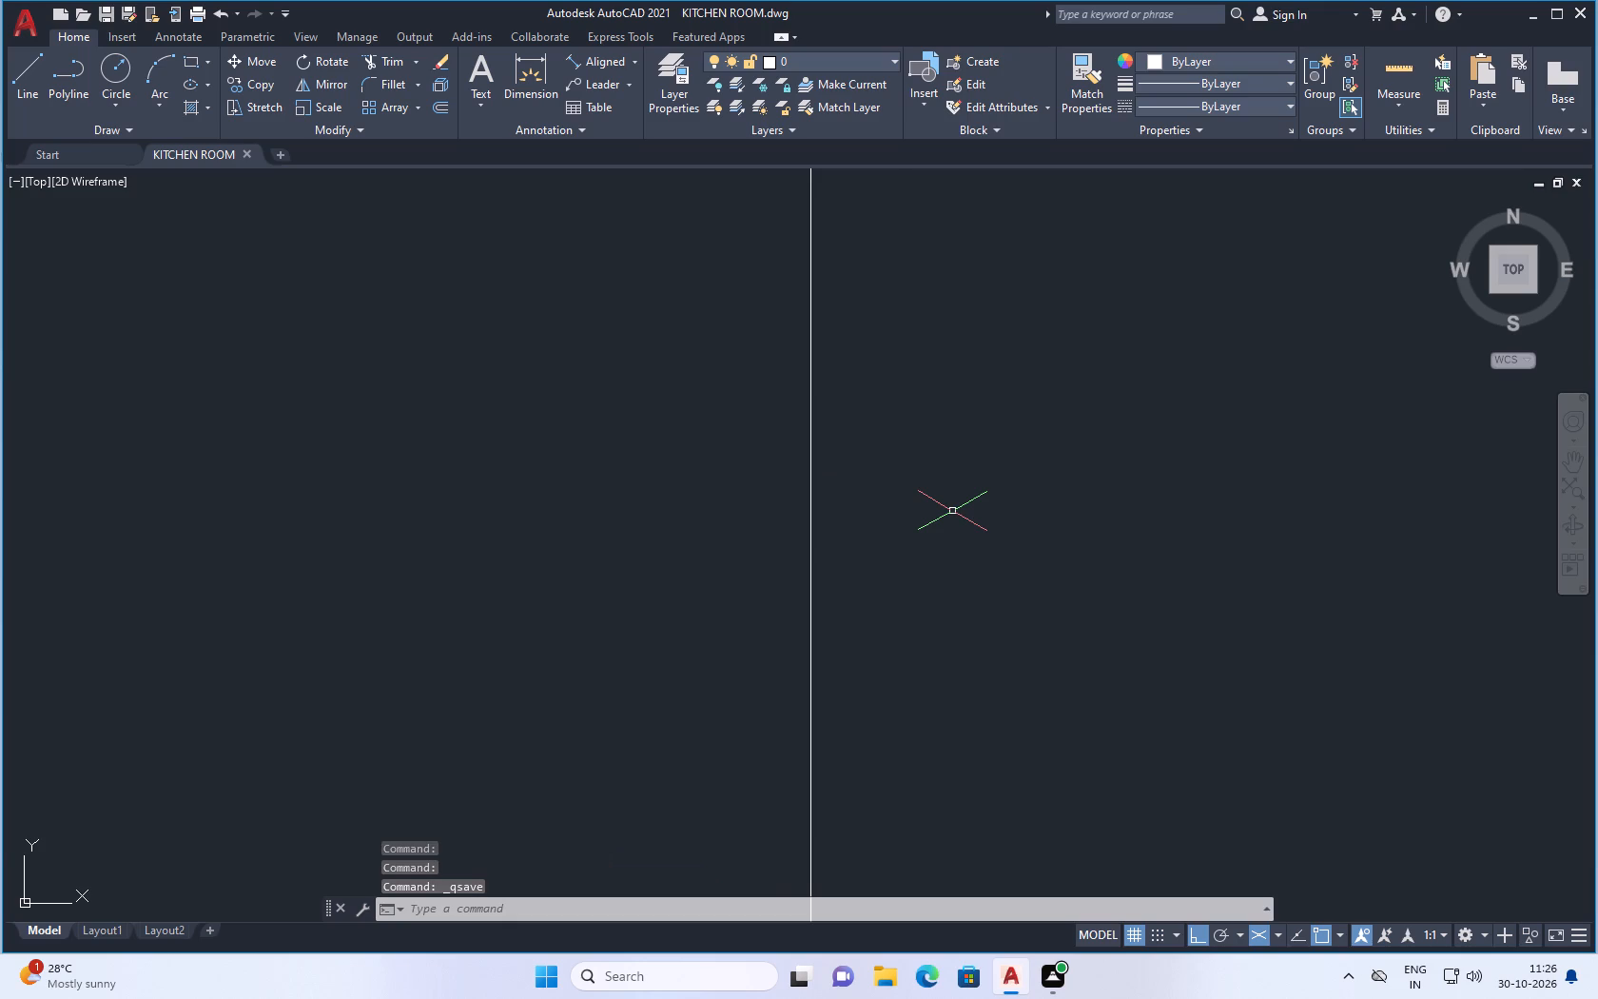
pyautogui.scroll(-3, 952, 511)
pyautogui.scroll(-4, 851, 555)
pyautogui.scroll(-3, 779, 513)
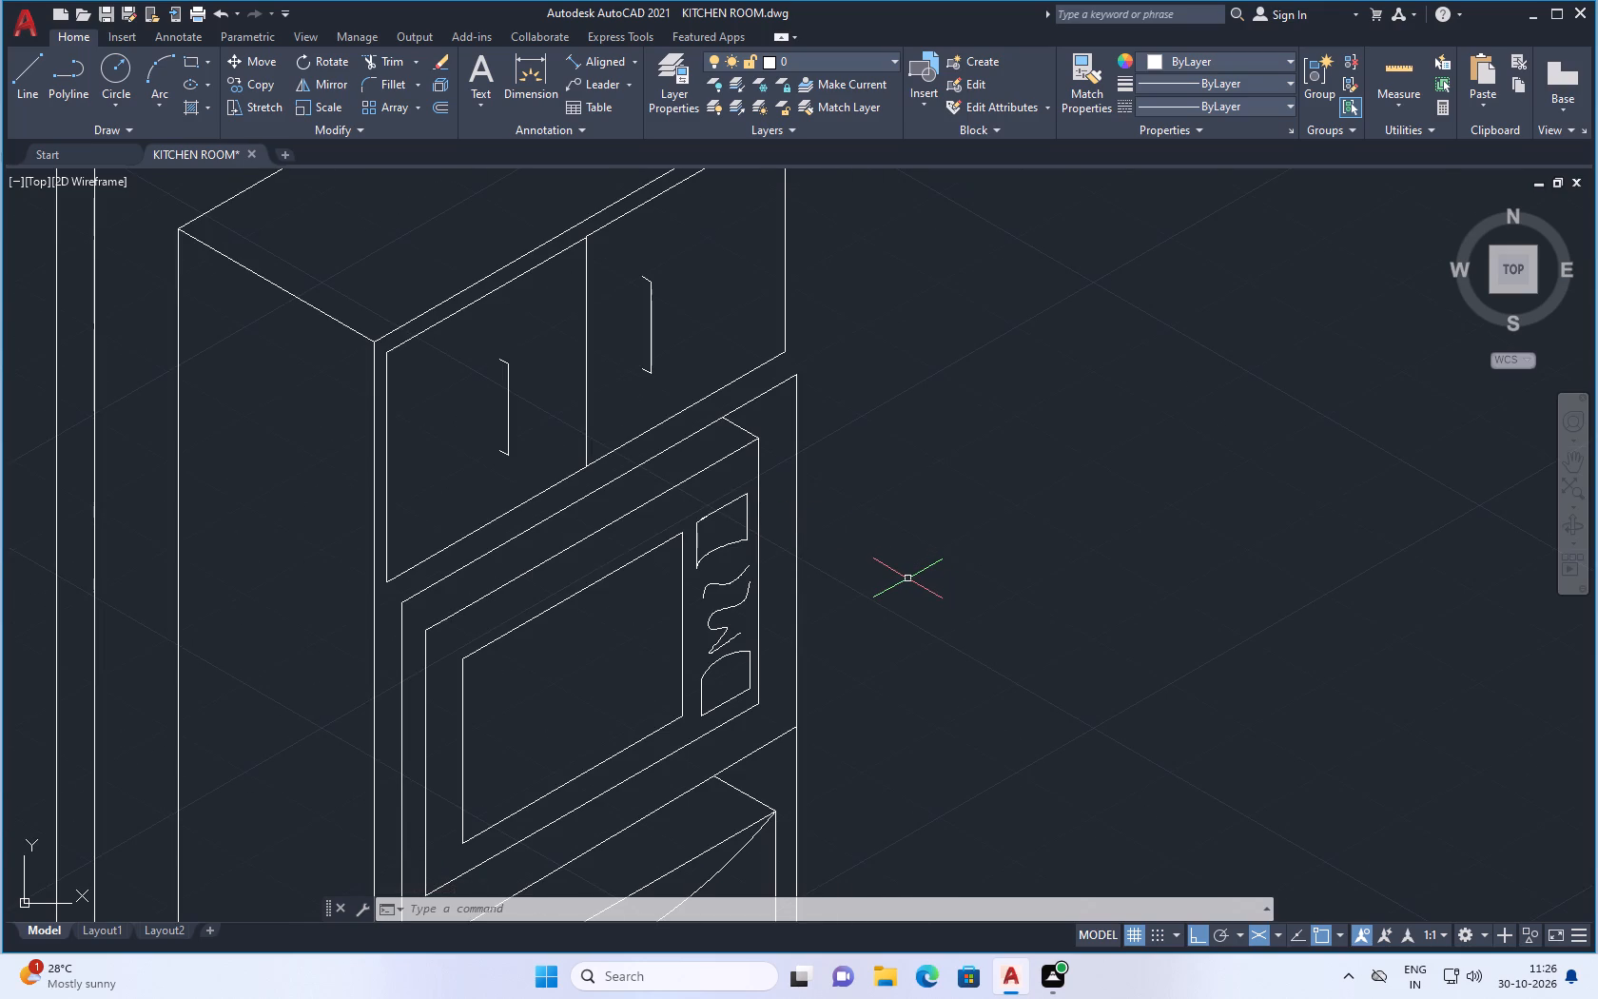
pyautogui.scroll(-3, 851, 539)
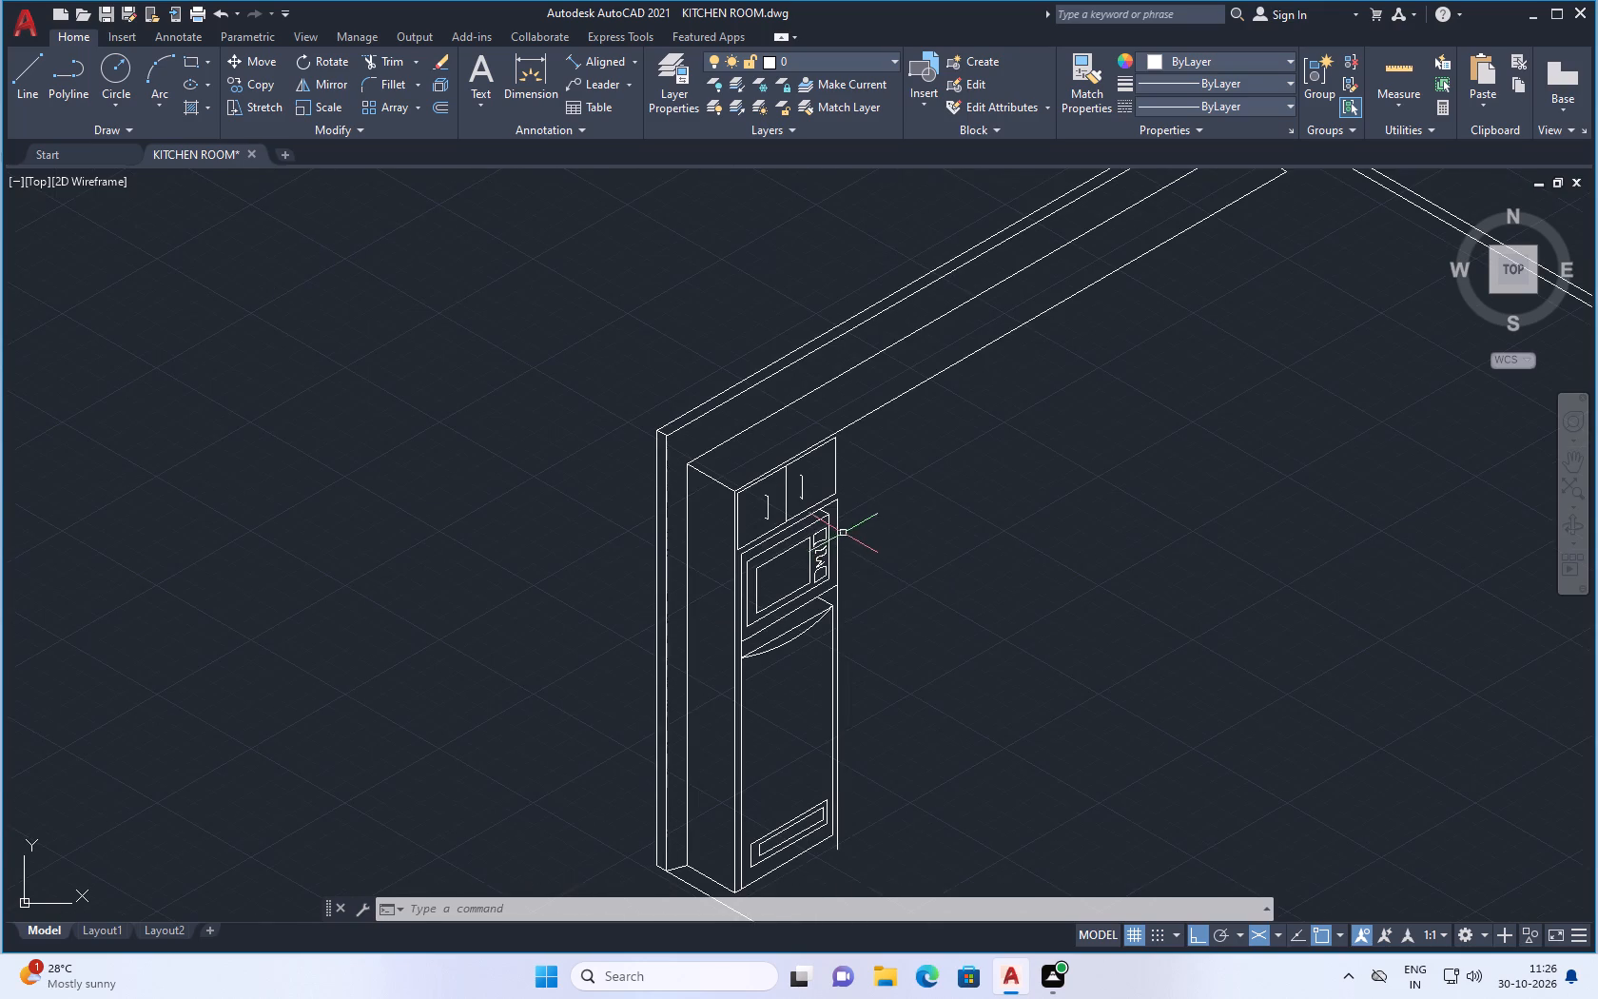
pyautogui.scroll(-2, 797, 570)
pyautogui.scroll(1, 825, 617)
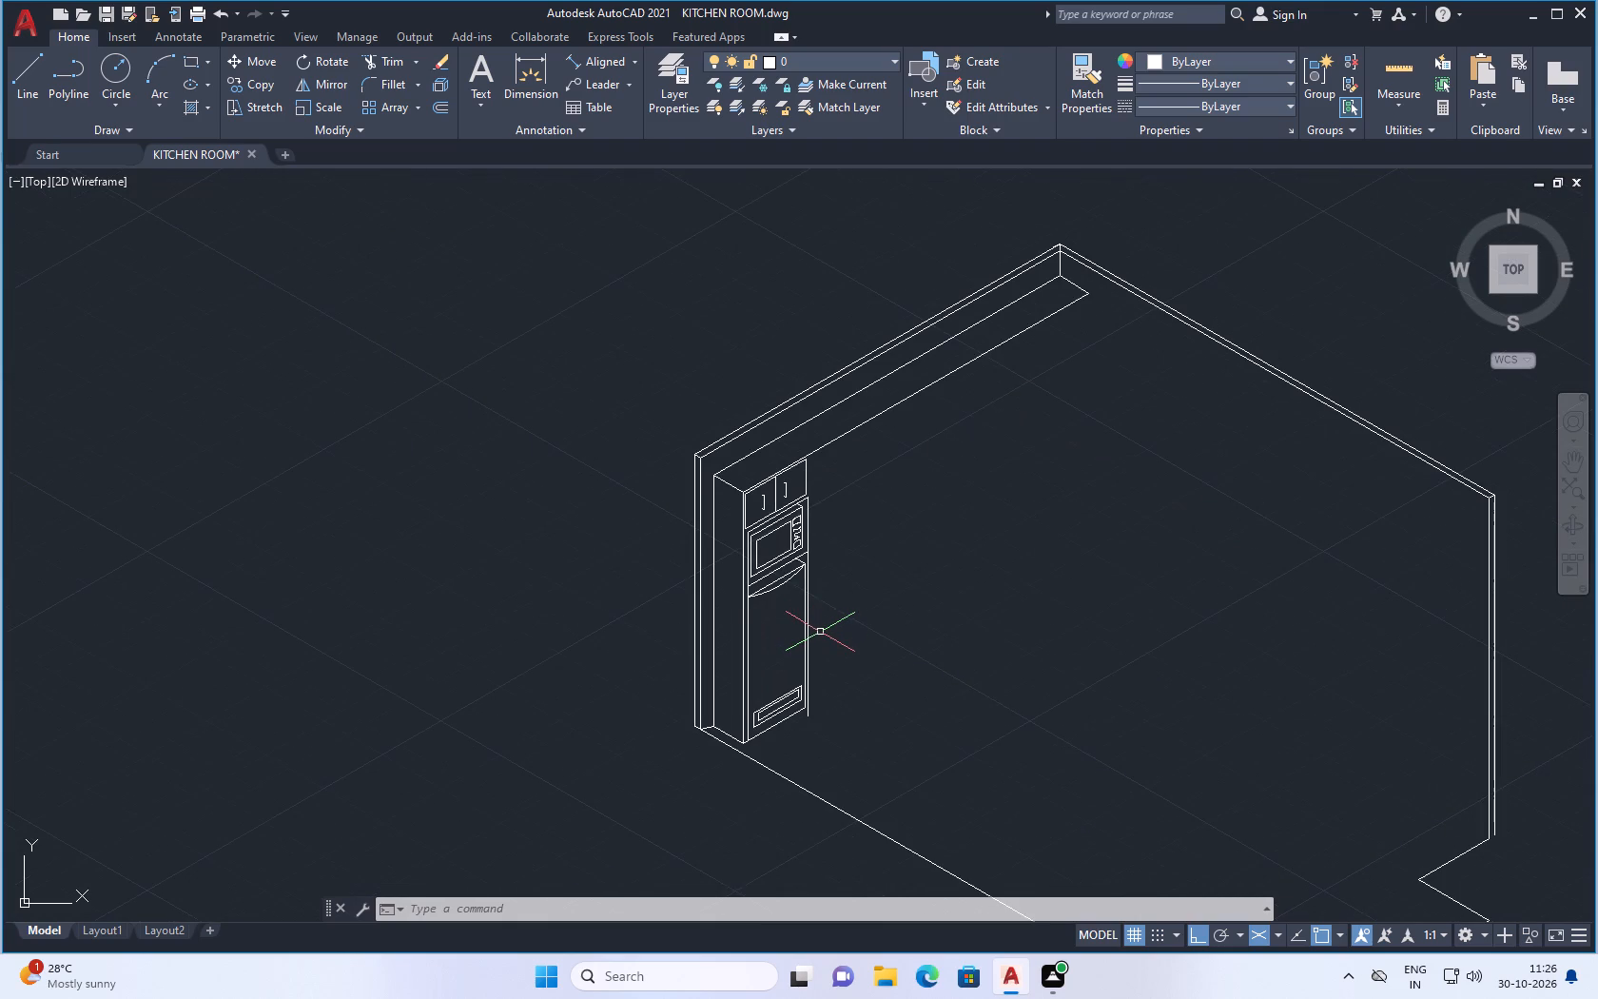
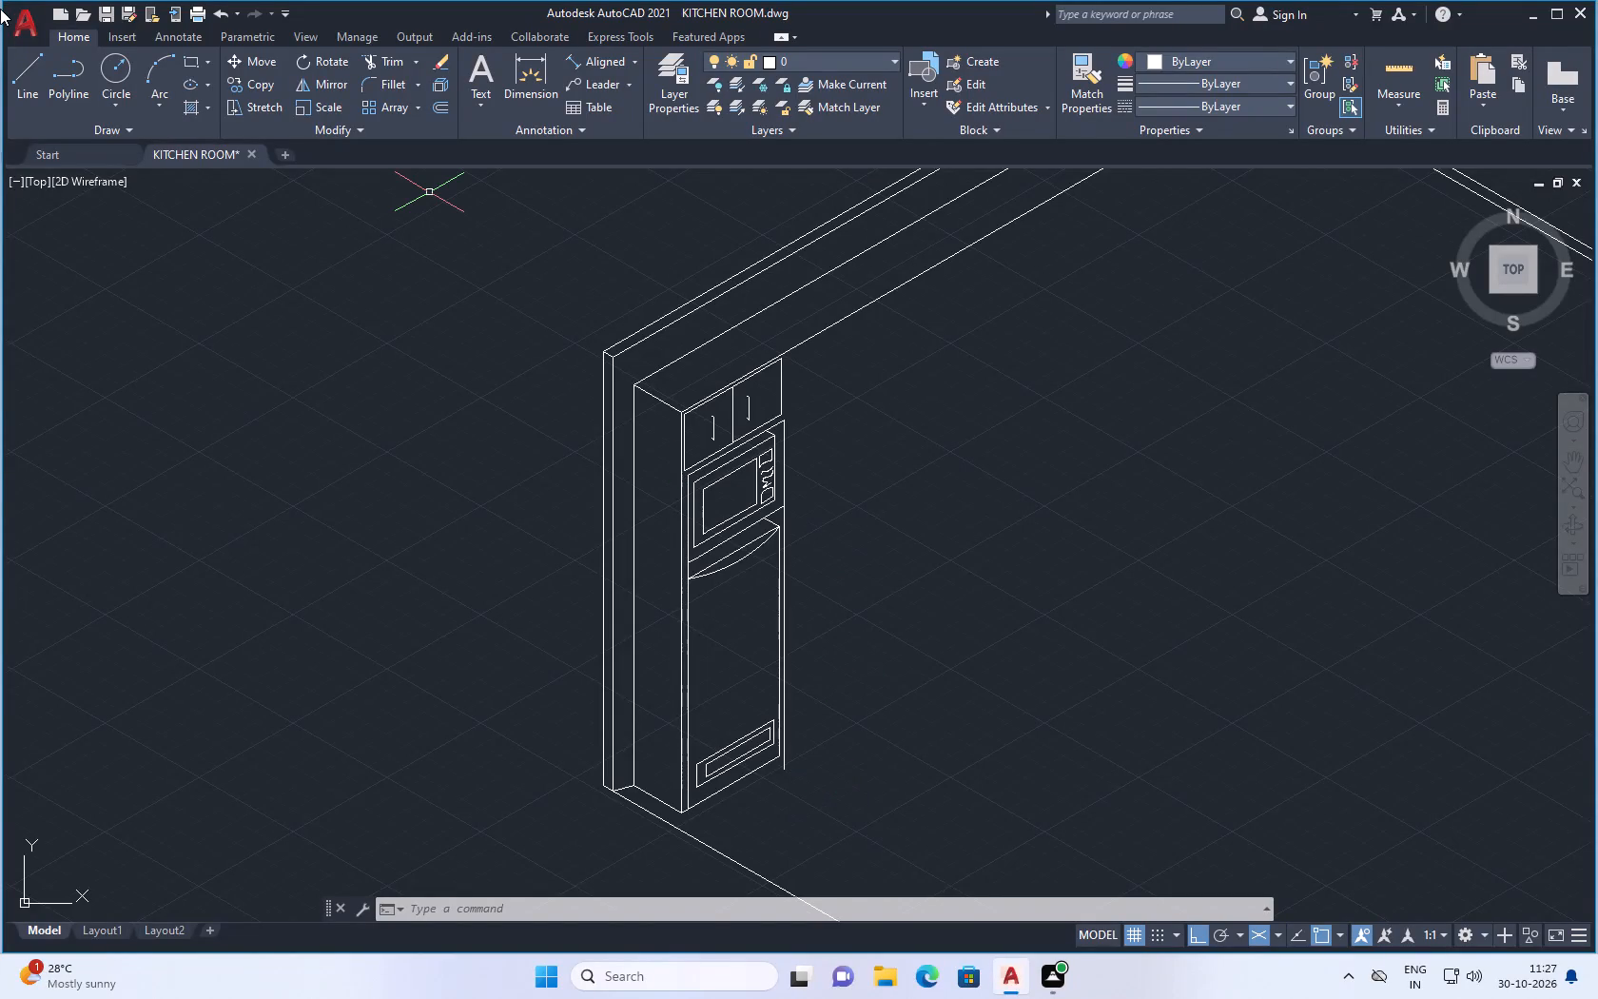
# Draw a 30° line from the bottom corner of the tall unit's inner right edge, extending past its outer right edge.
pyautogui.click(22, 91)
pyautogui.scroll(2, 742, 764)
pyautogui.scroll(3, 846, 795)
pyautogui.scroll(2, 826, 720)
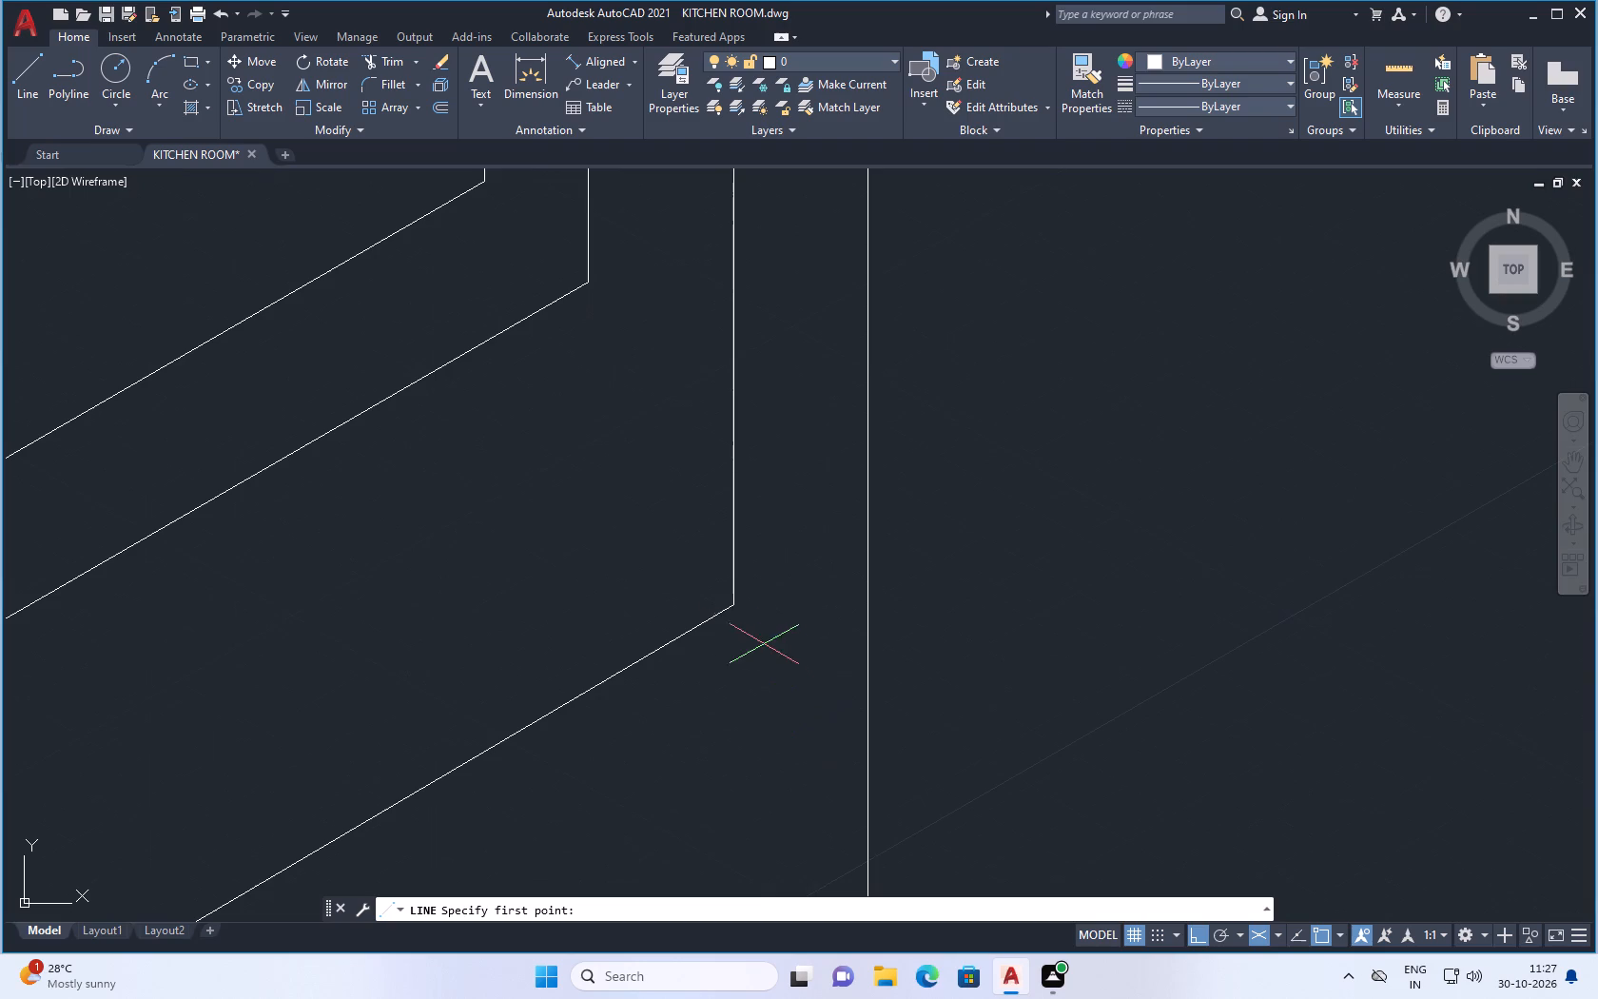
pyautogui.moveTo(731, 605); pyautogui.dragTo(755, 597)
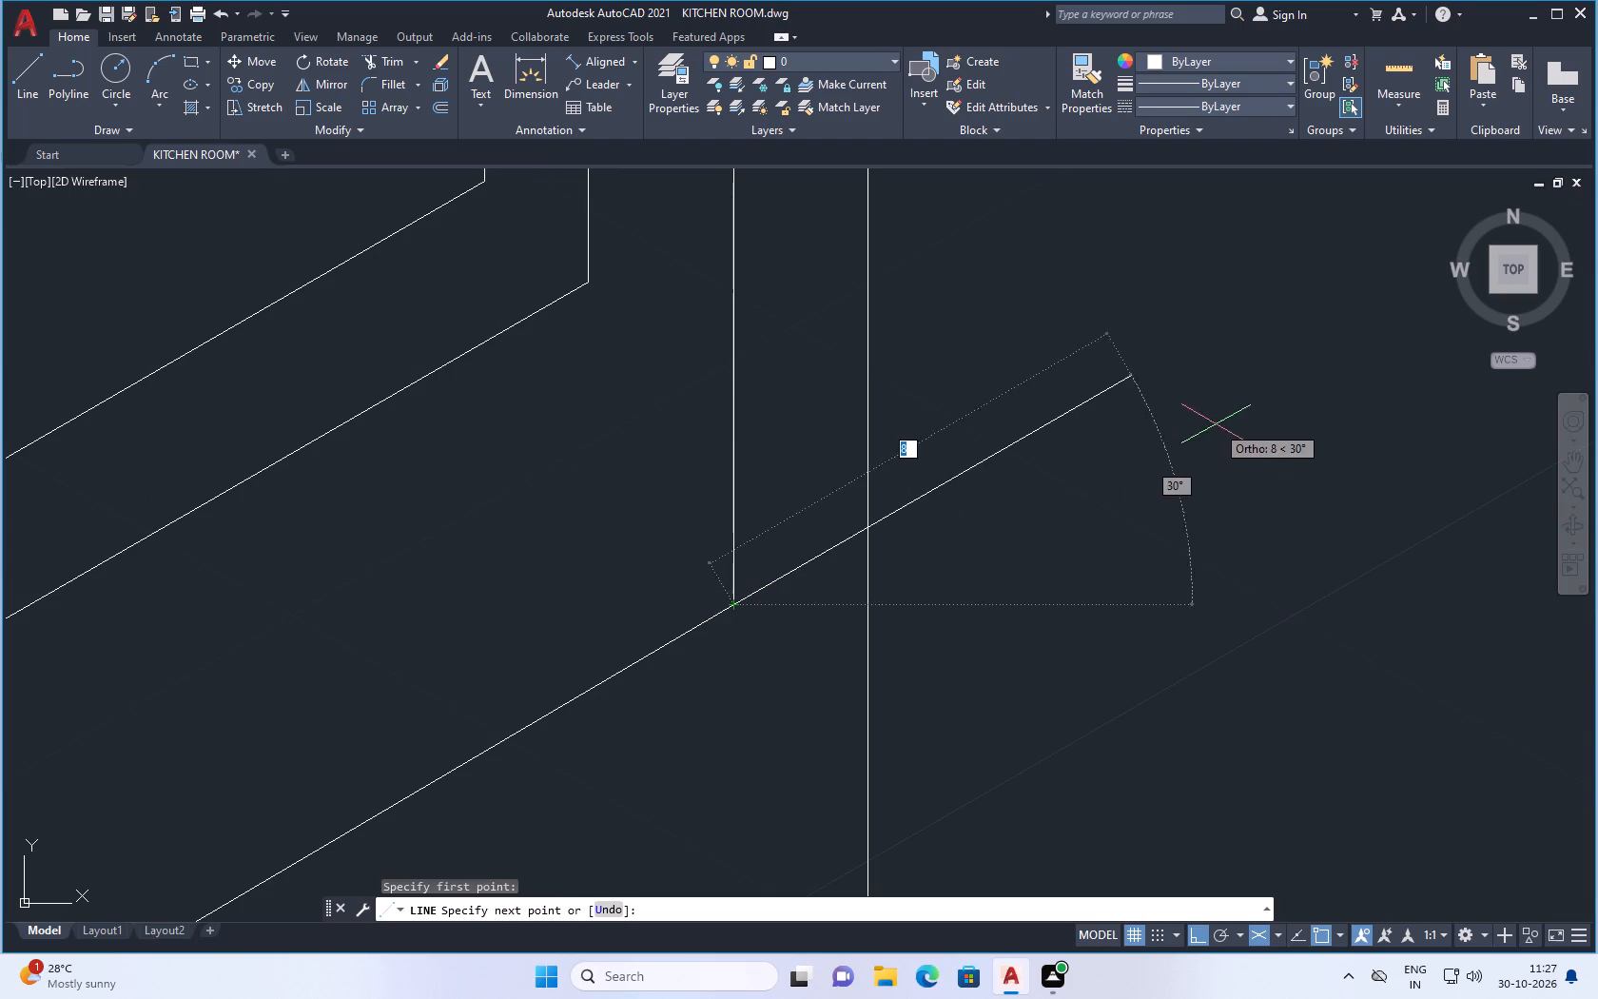
pyautogui.click(1165, 442)
pyautogui.press('Escape')
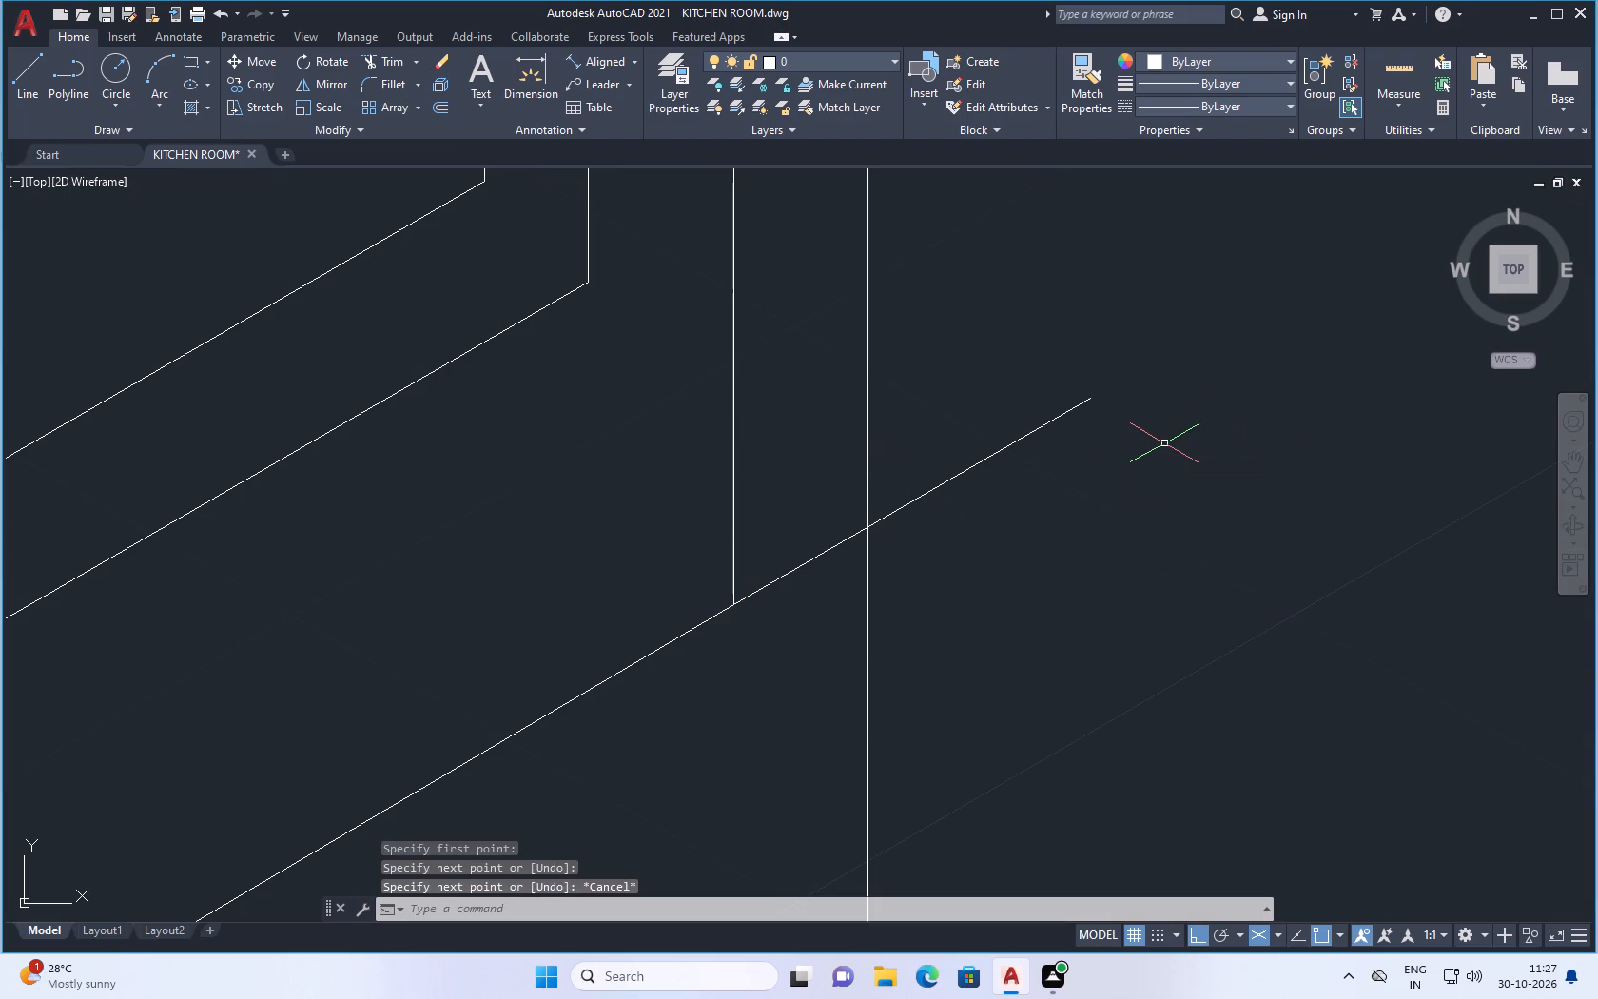
# Trim the new line's excess beyond the tall unit's outer right edge and the part of that edge hanging below the line.
pyautogui.write('TR')
pyautogui.press('Return')
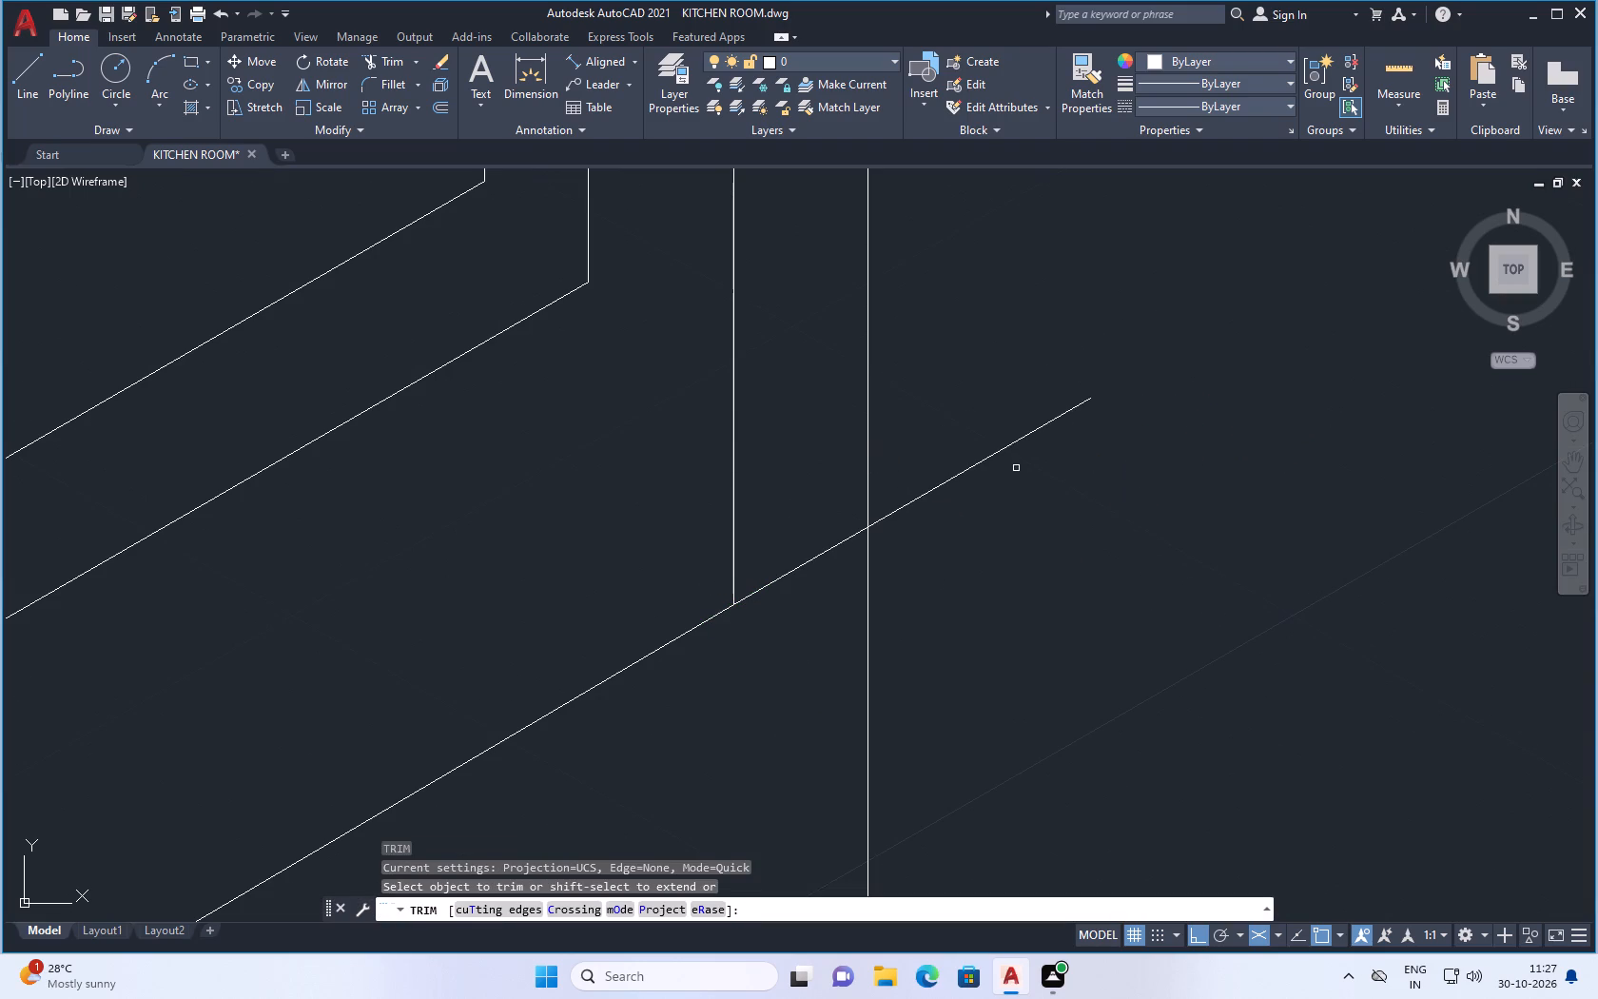
pyautogui.click(974, 467)
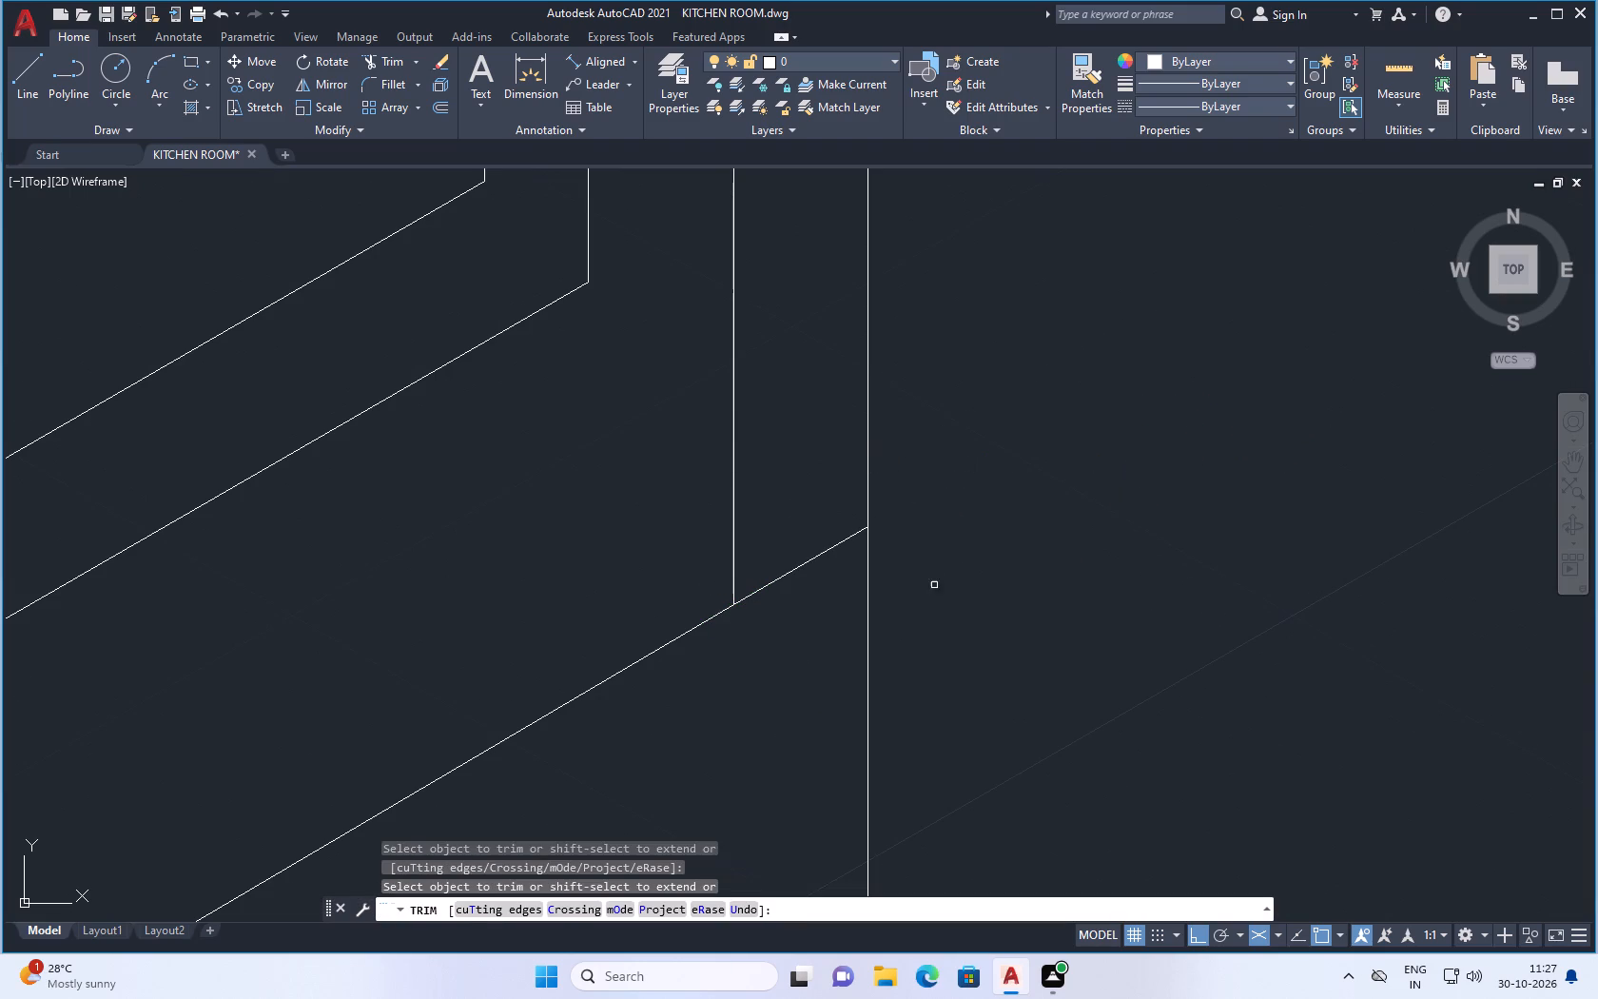
pyautogui.moveTo(934, 585); pyautogui.dragTo(926, 594)
pyautogui.click(848, 692)
pyautogui.scroll(-4, 901, 681)
pyautogui.scroll(-3, 981, 636)
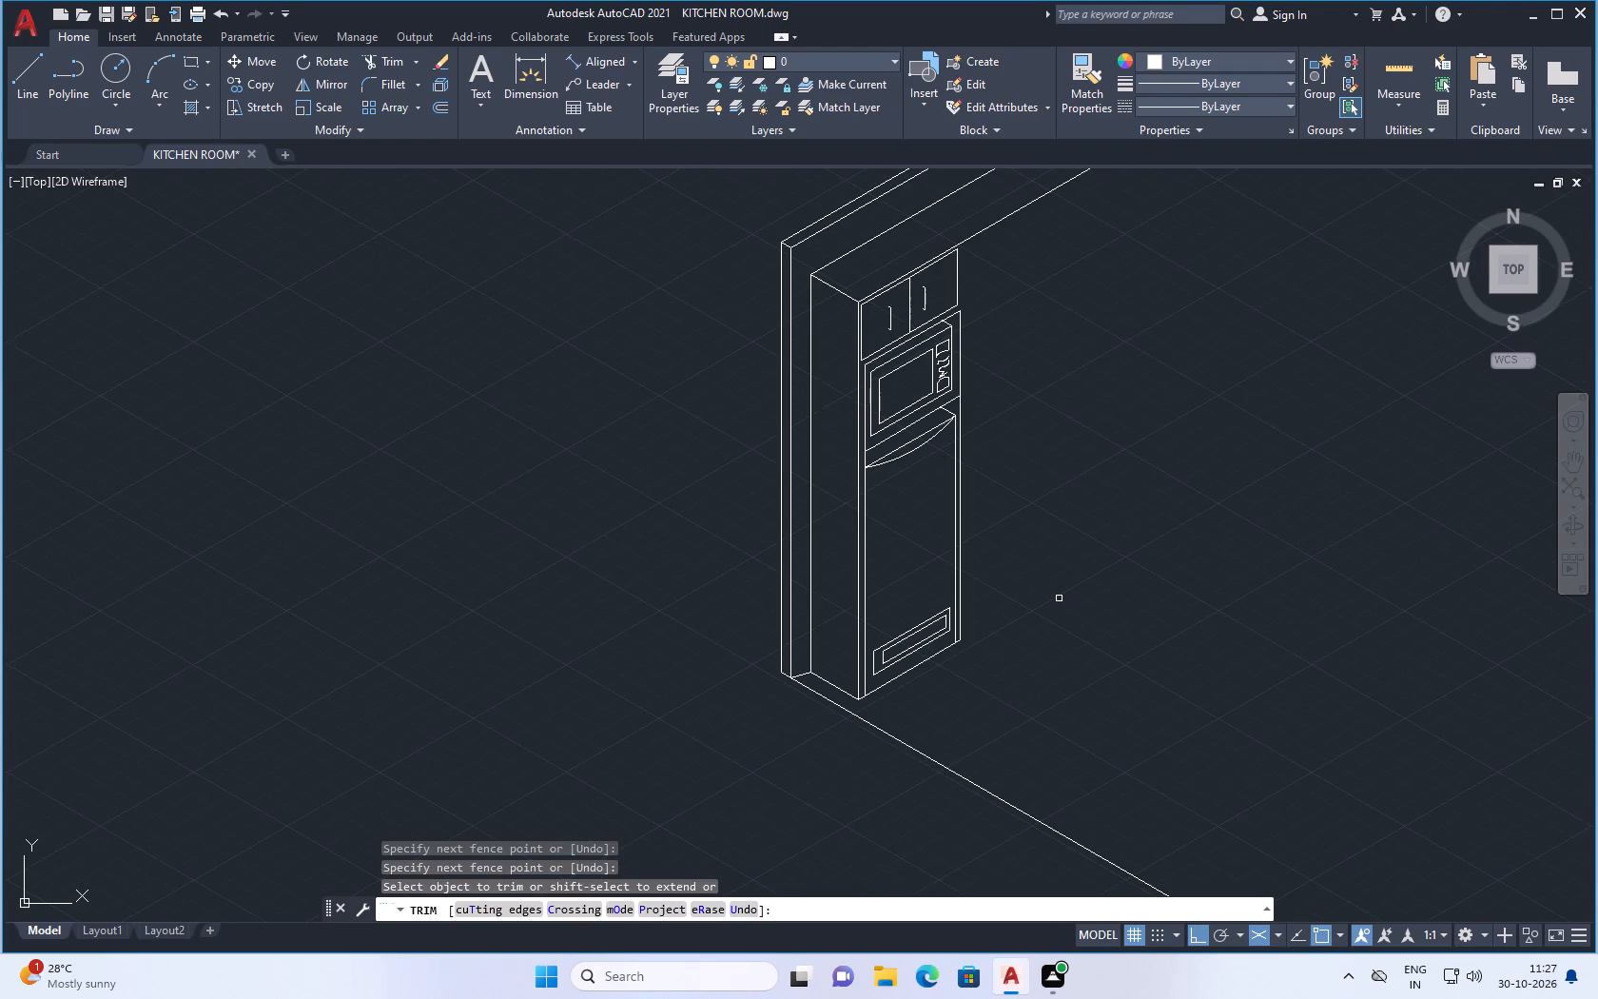
pyautogui.press('Escape')
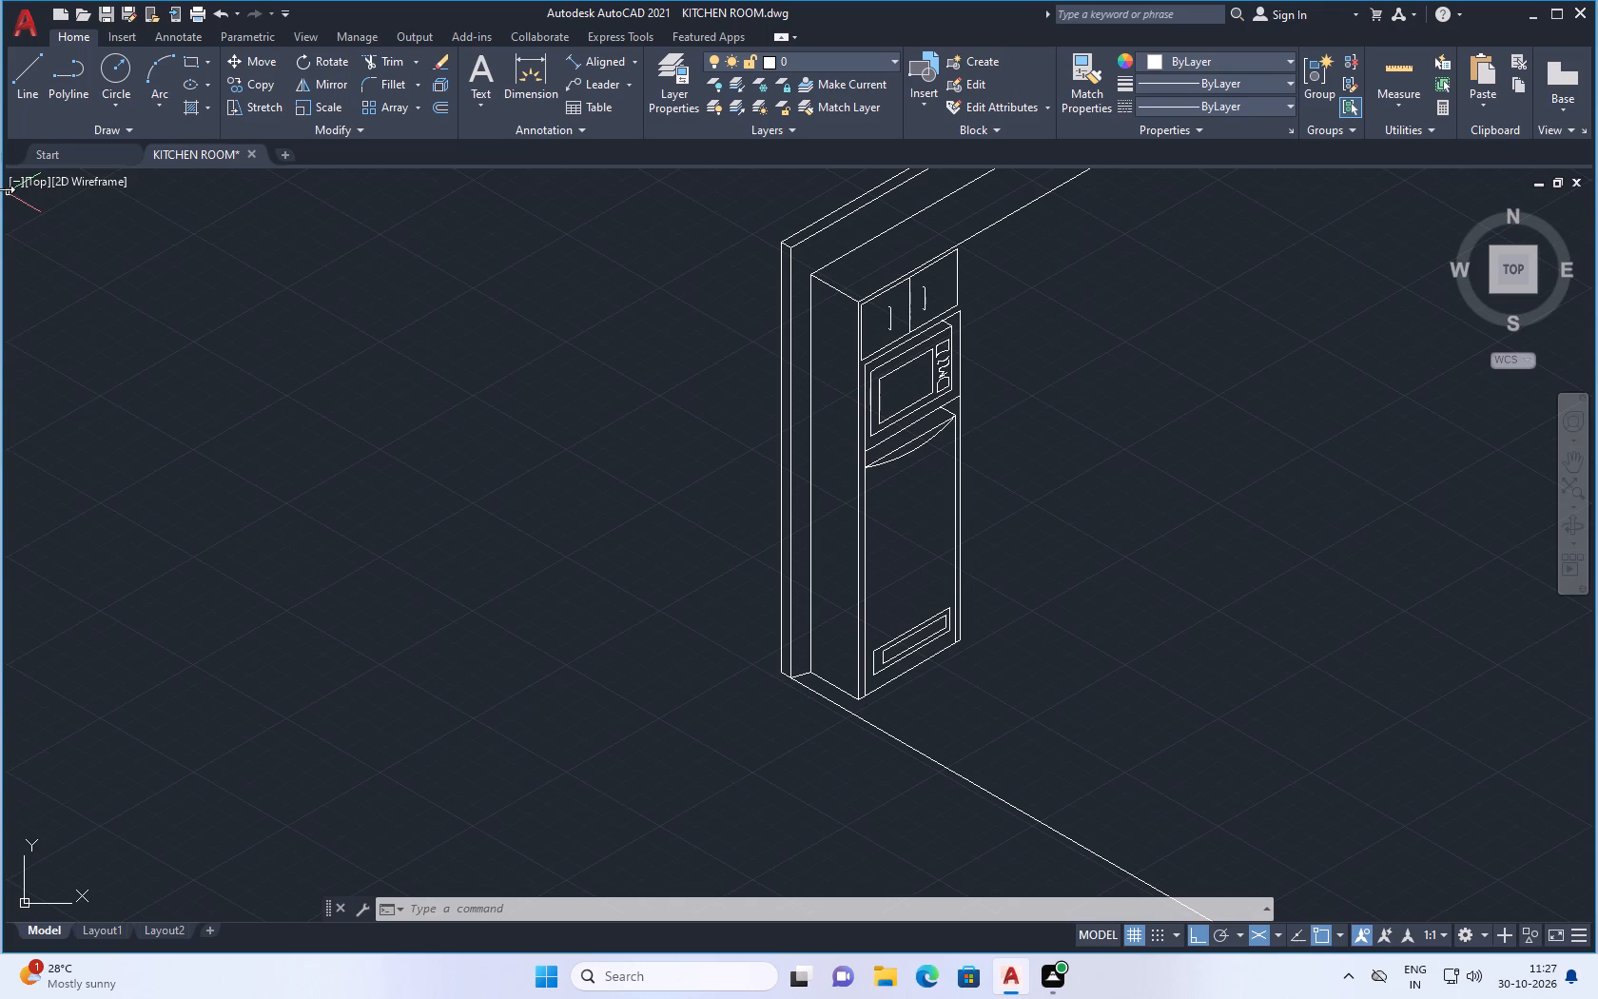
# Draw a line about 39 units long at 210° from the lower door's right edge, roughly midway between the curved handle and bottom grille.
pyautogui.click(21, 81)
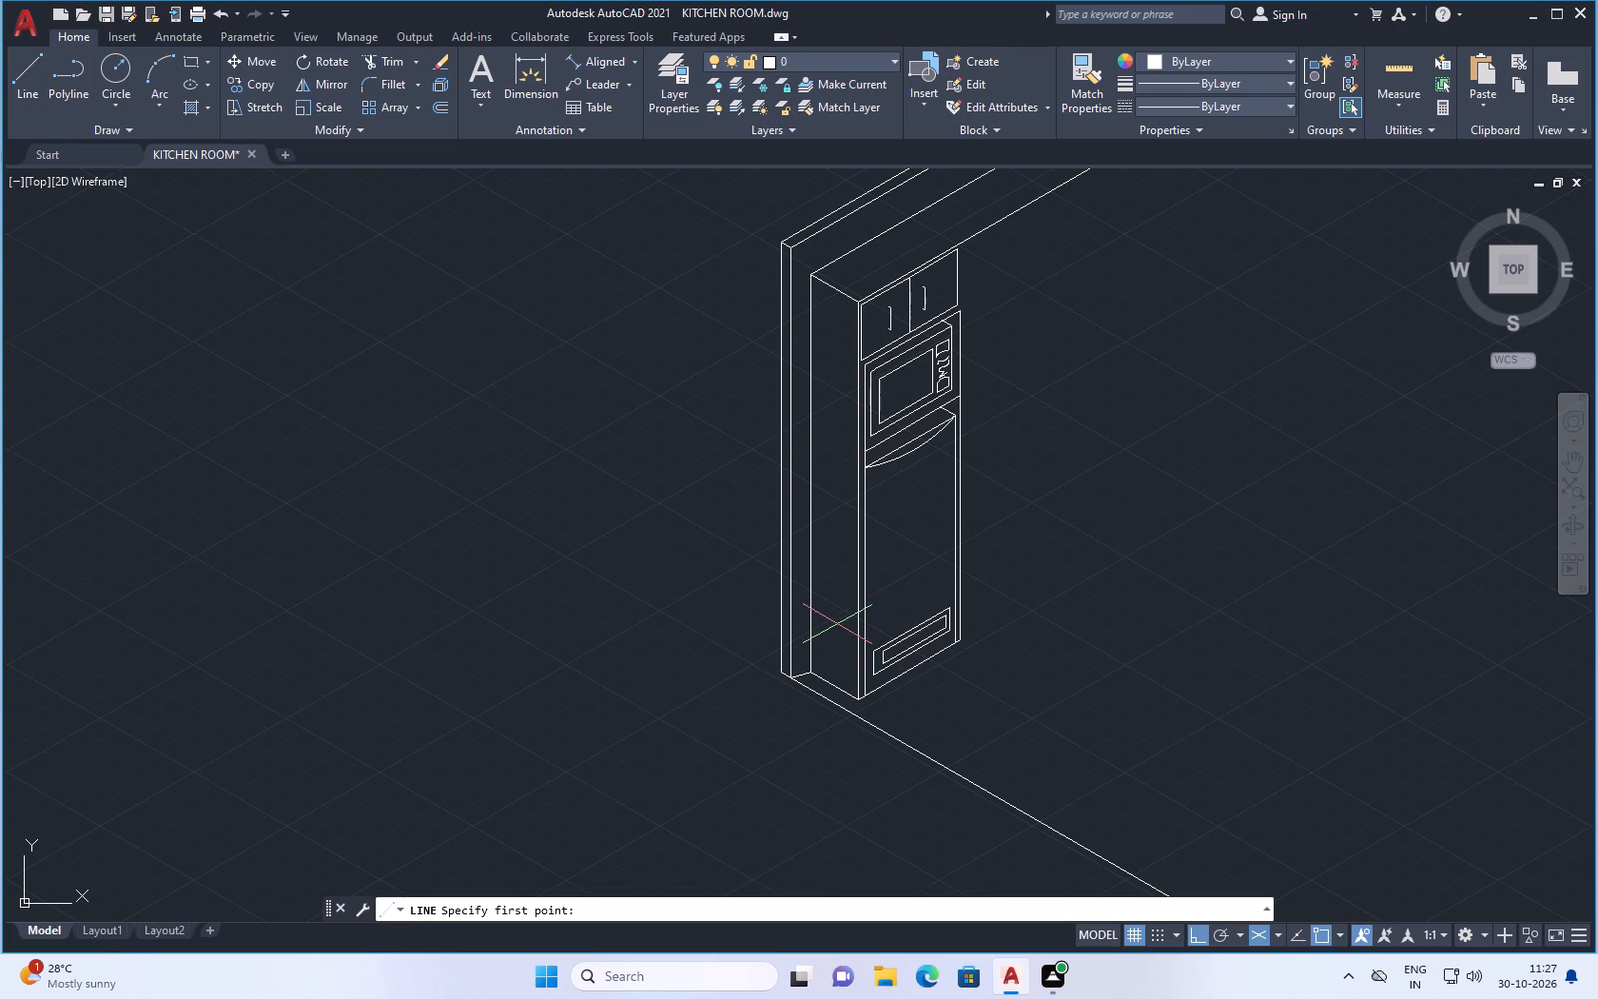
pyautogui.scroll(-1, 837, 624)
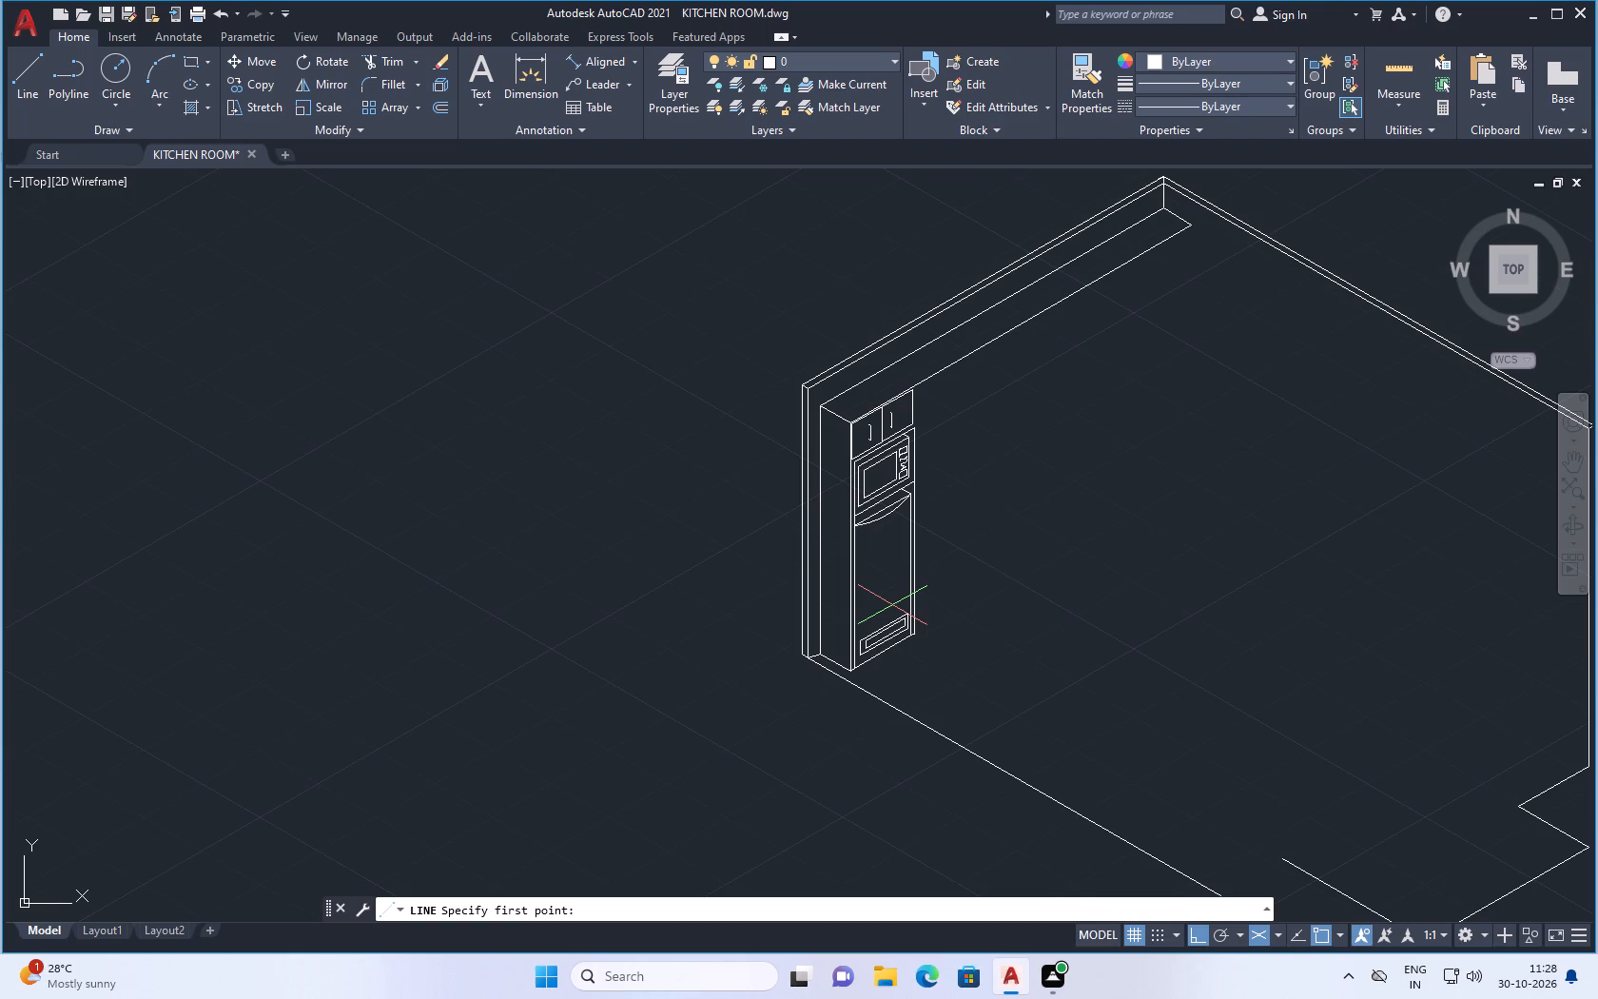
pyautogui.scroll(1, 932, 651)
pyautogui.scroll(2, 871, 519)
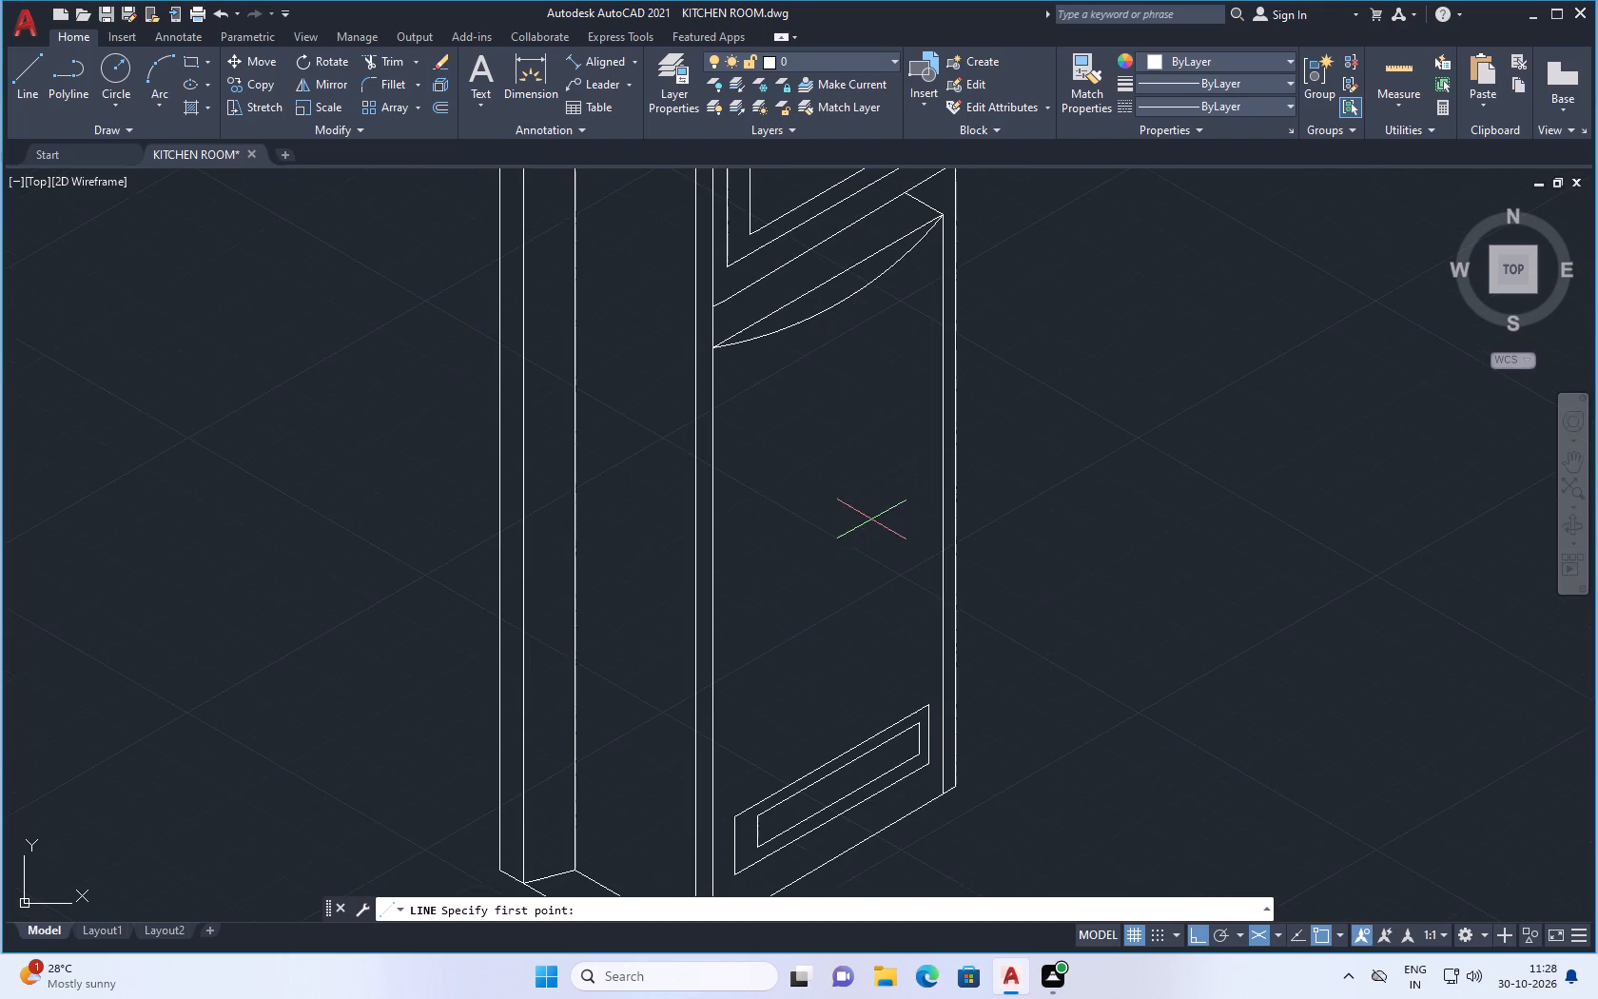
pyautogui.click(935, 448)
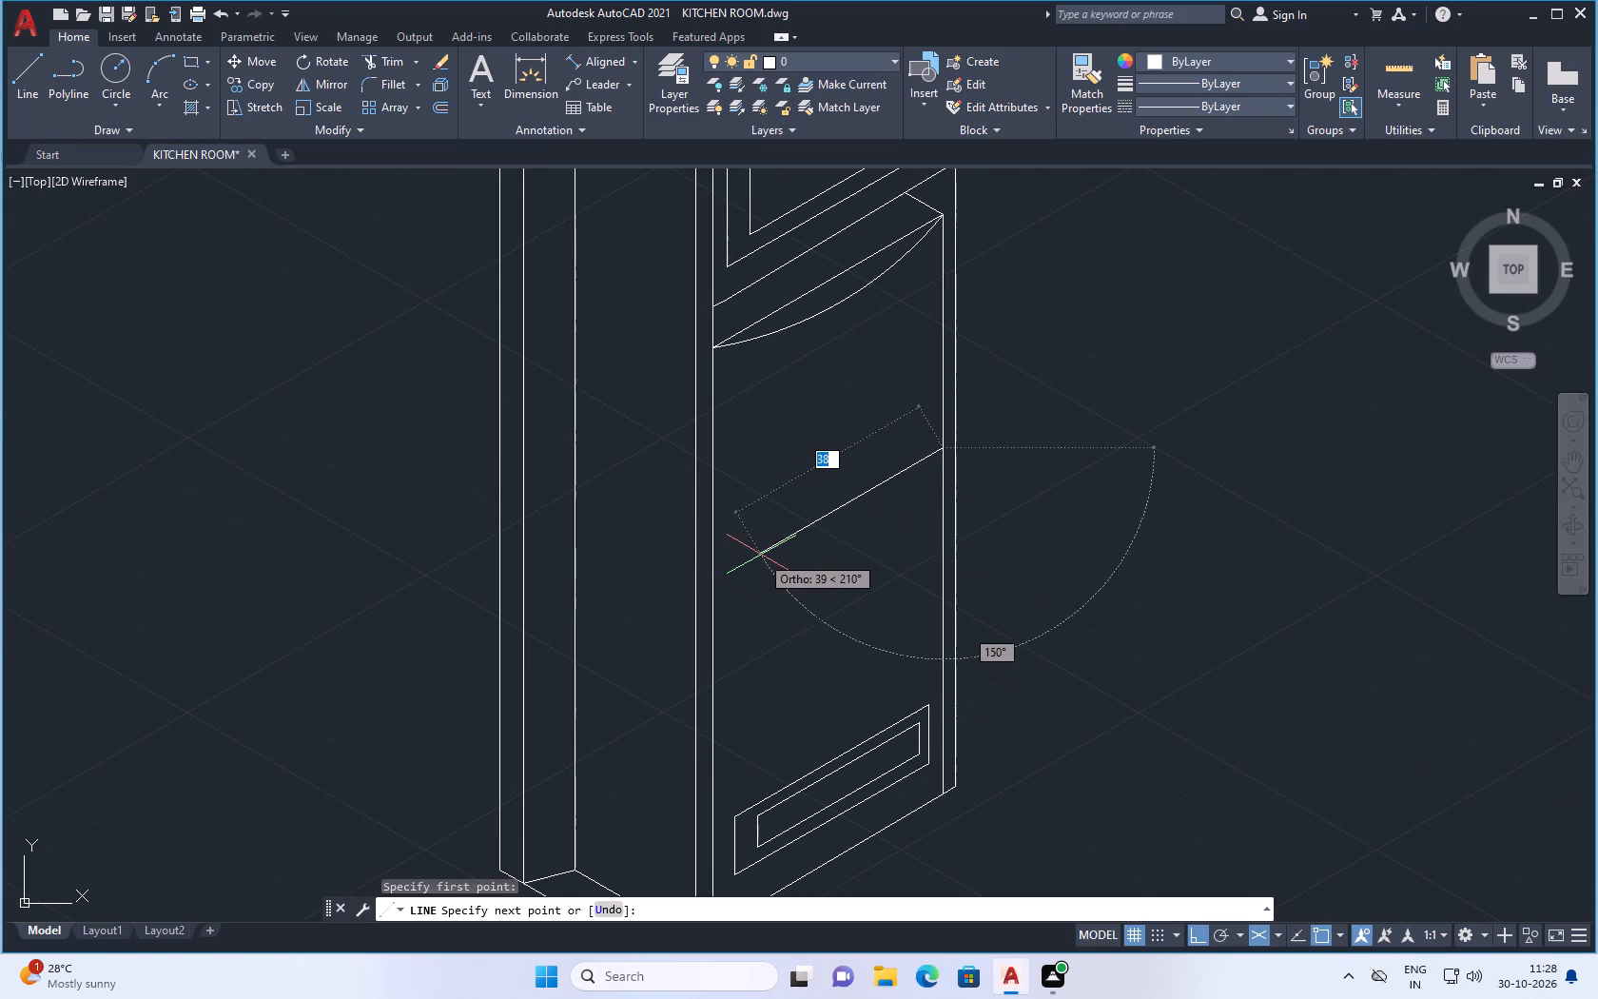
pyautogui.click(761, 555)
pyautogui.press('space')
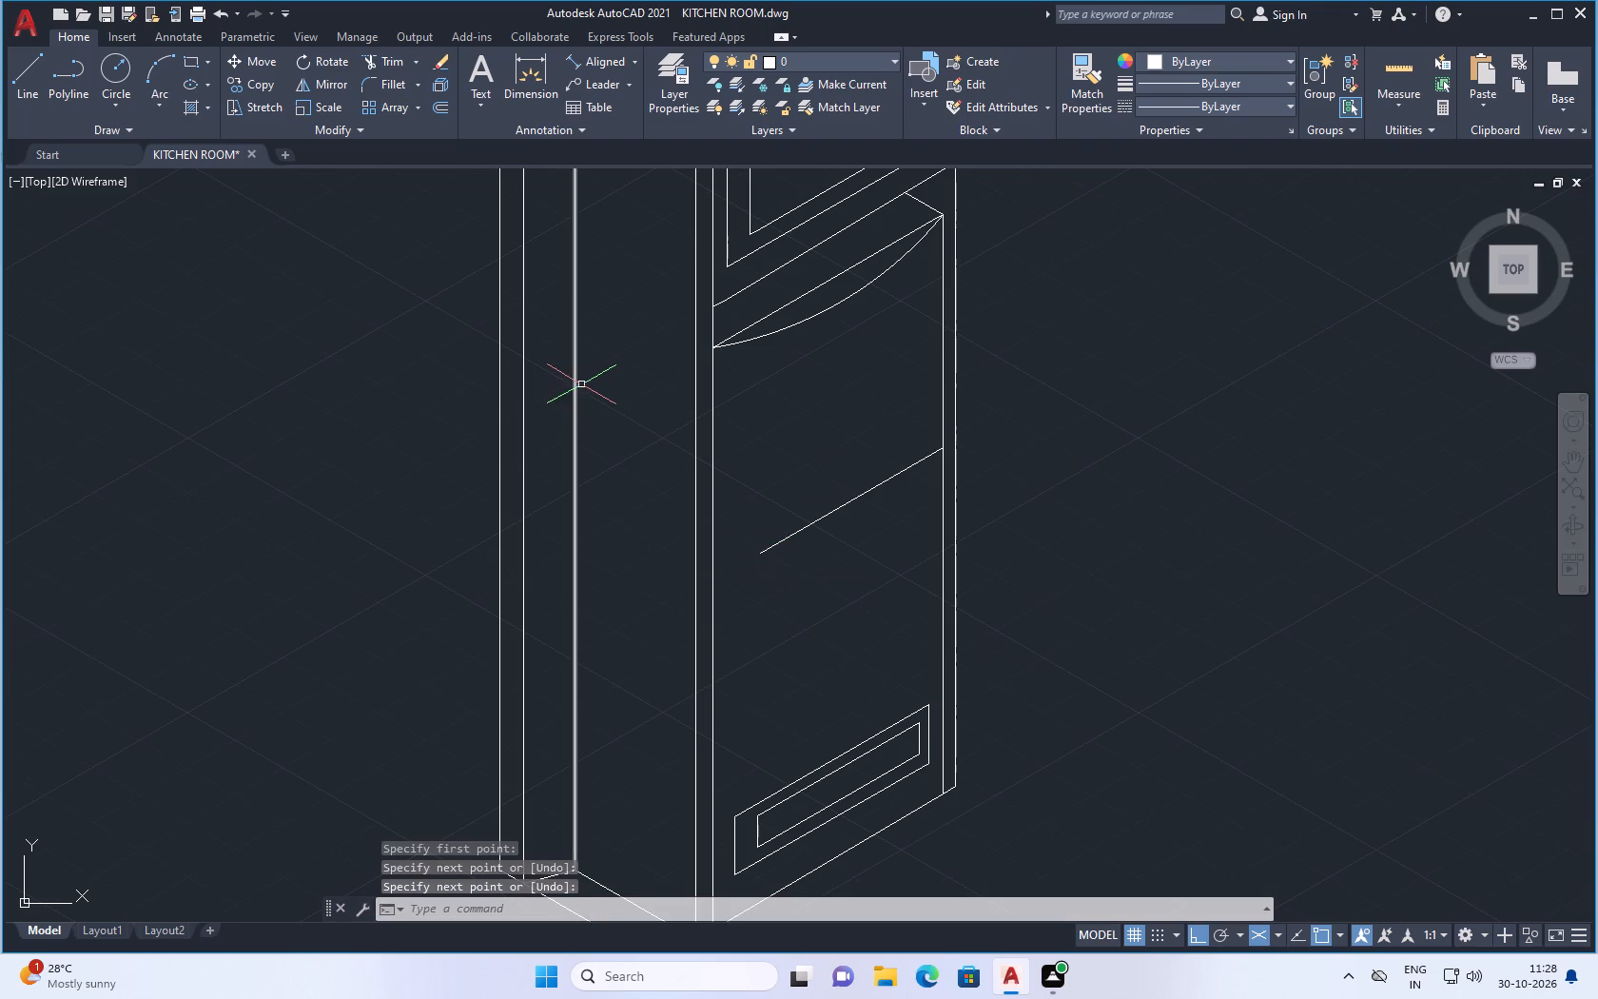
# In the right isoplane, draw a vertical line about 42 units down from the curved handle's arc, near its left end.
pyautogui.press('space')
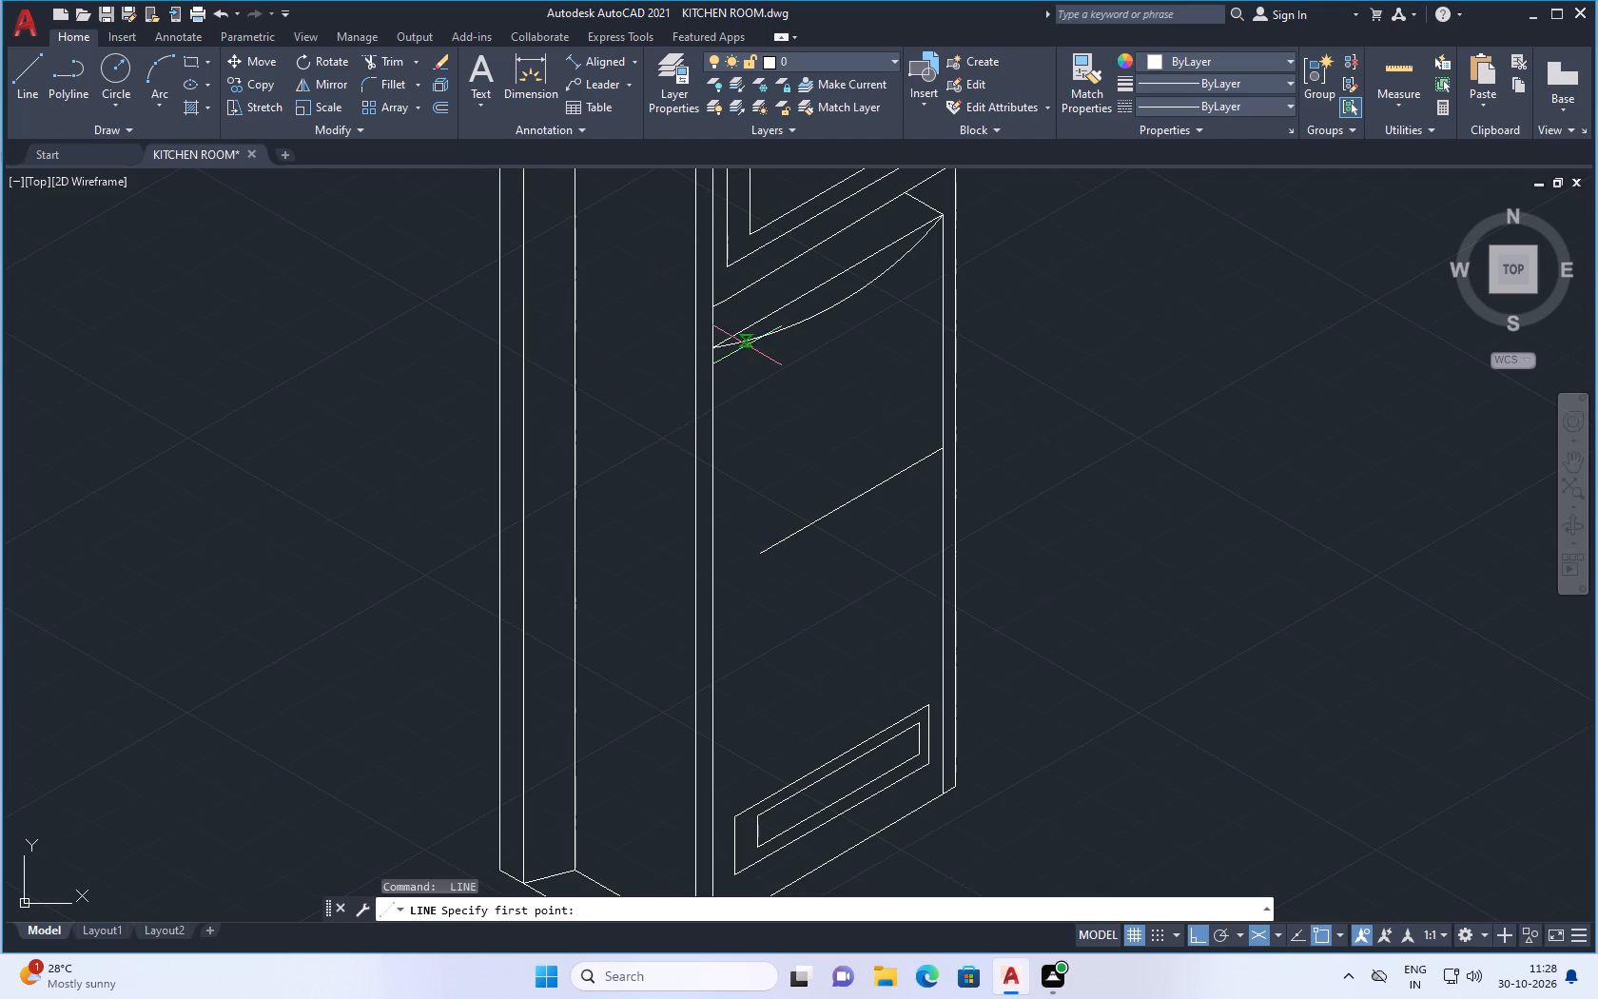
pyautogui.click(737, 345)
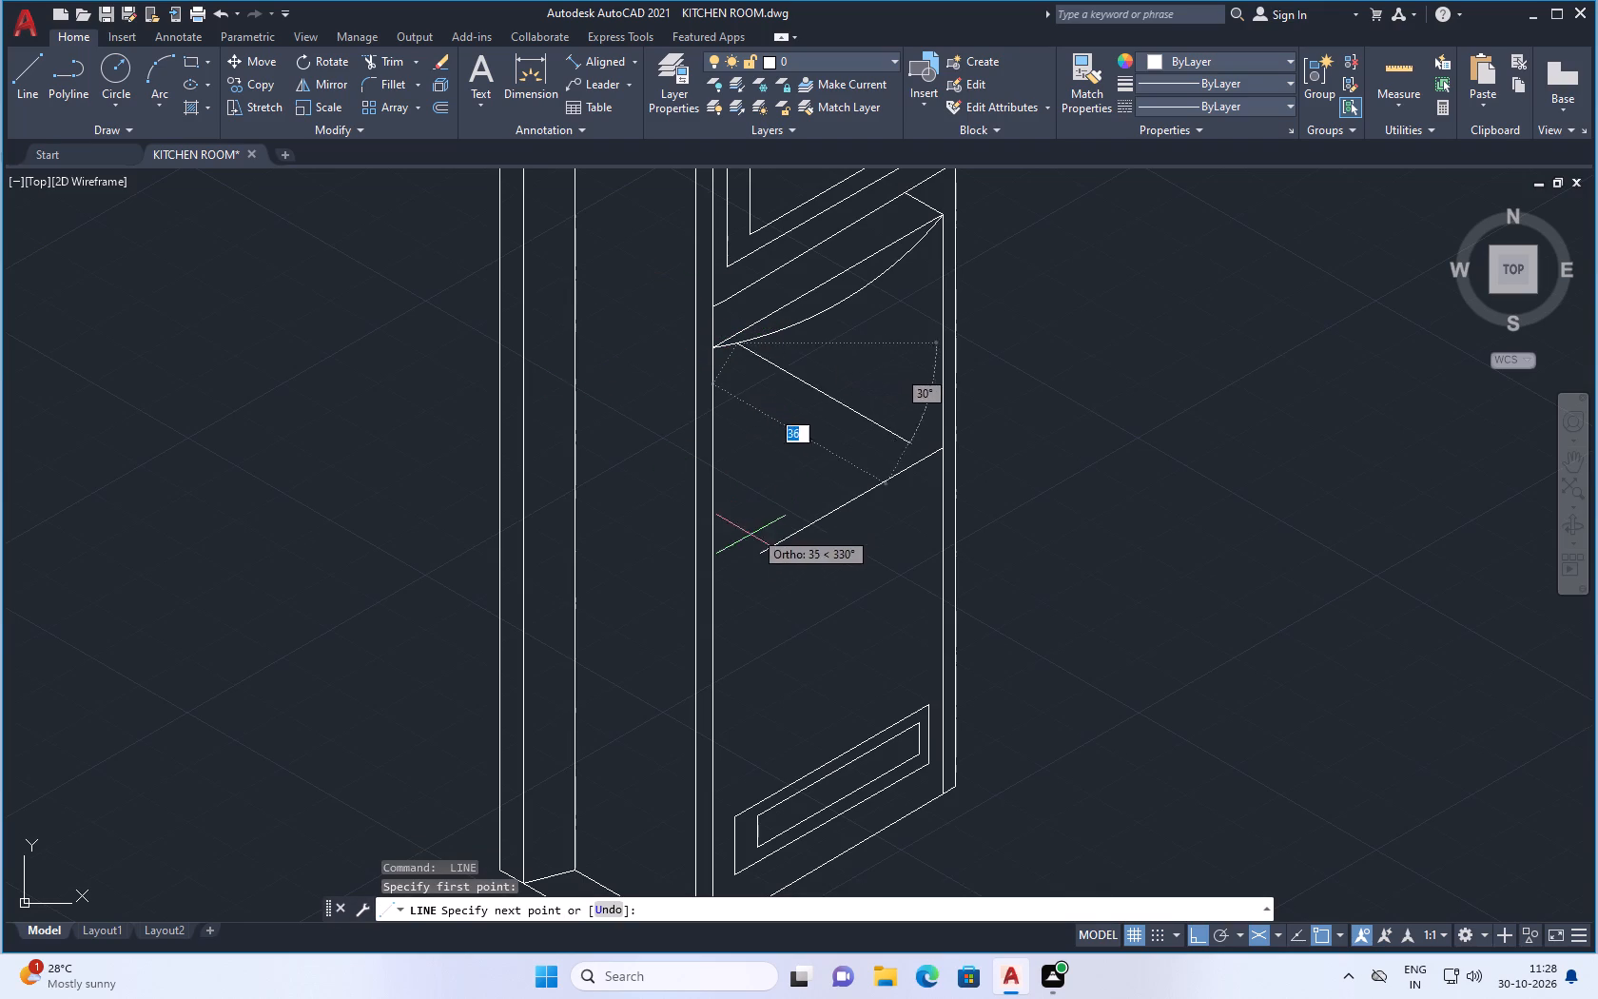
pyautogui.click(1276, 931)
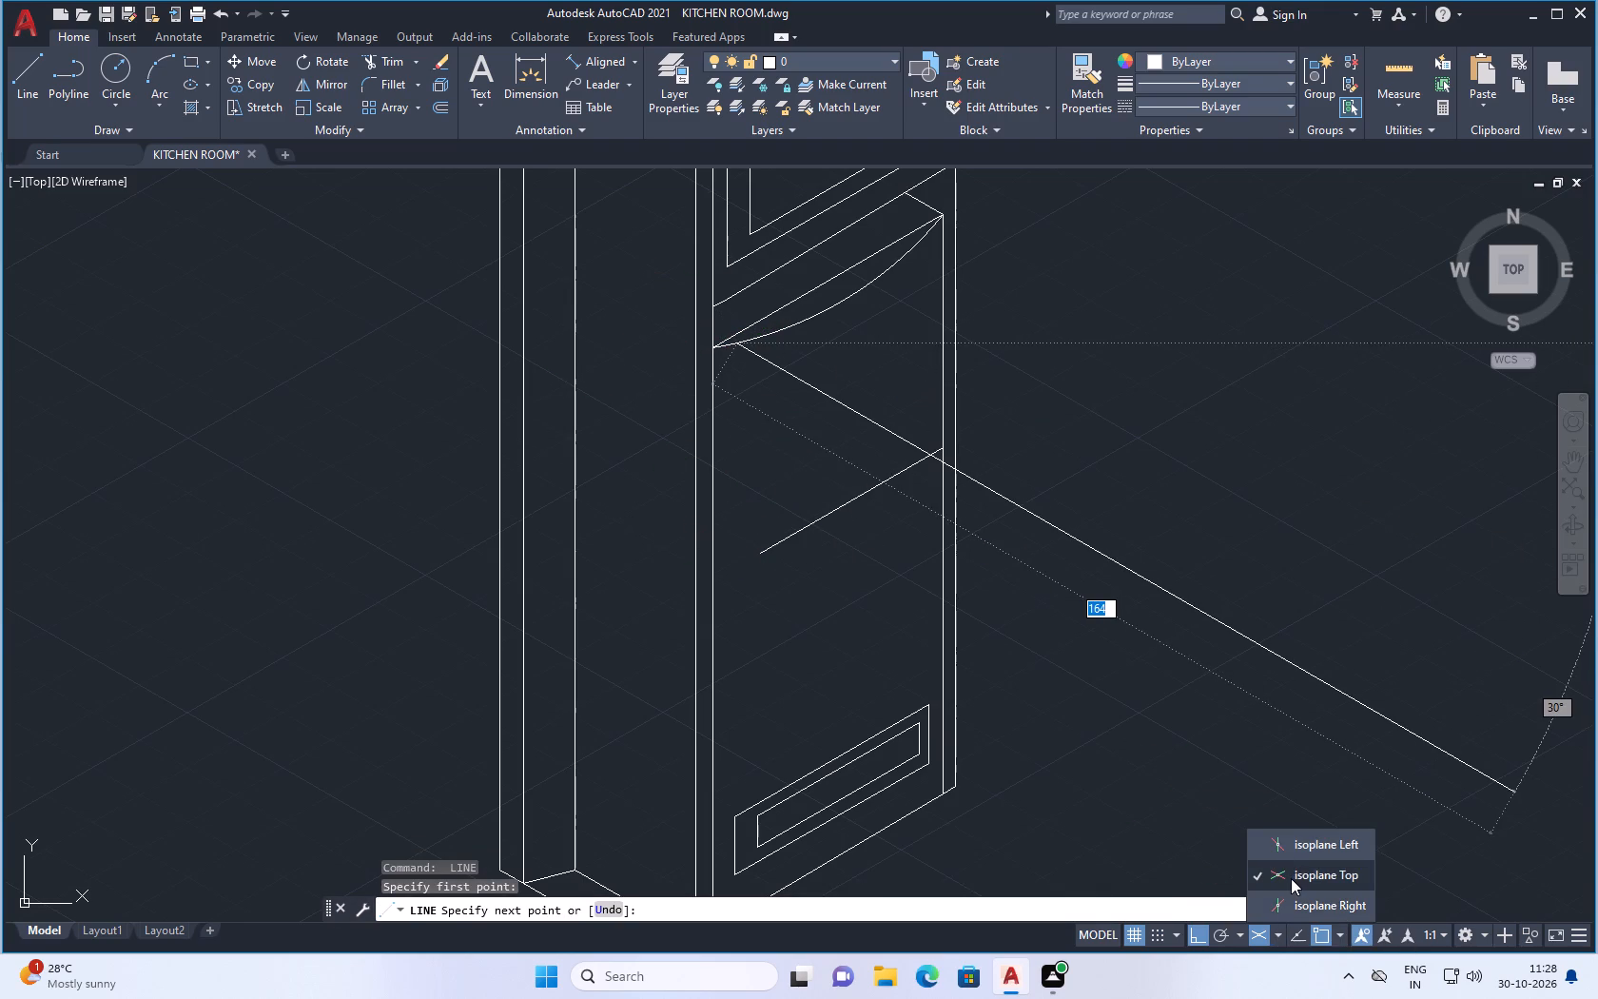
pyautogui.click(1288, 907)
pyautogui.scroll(2, 729, 604)
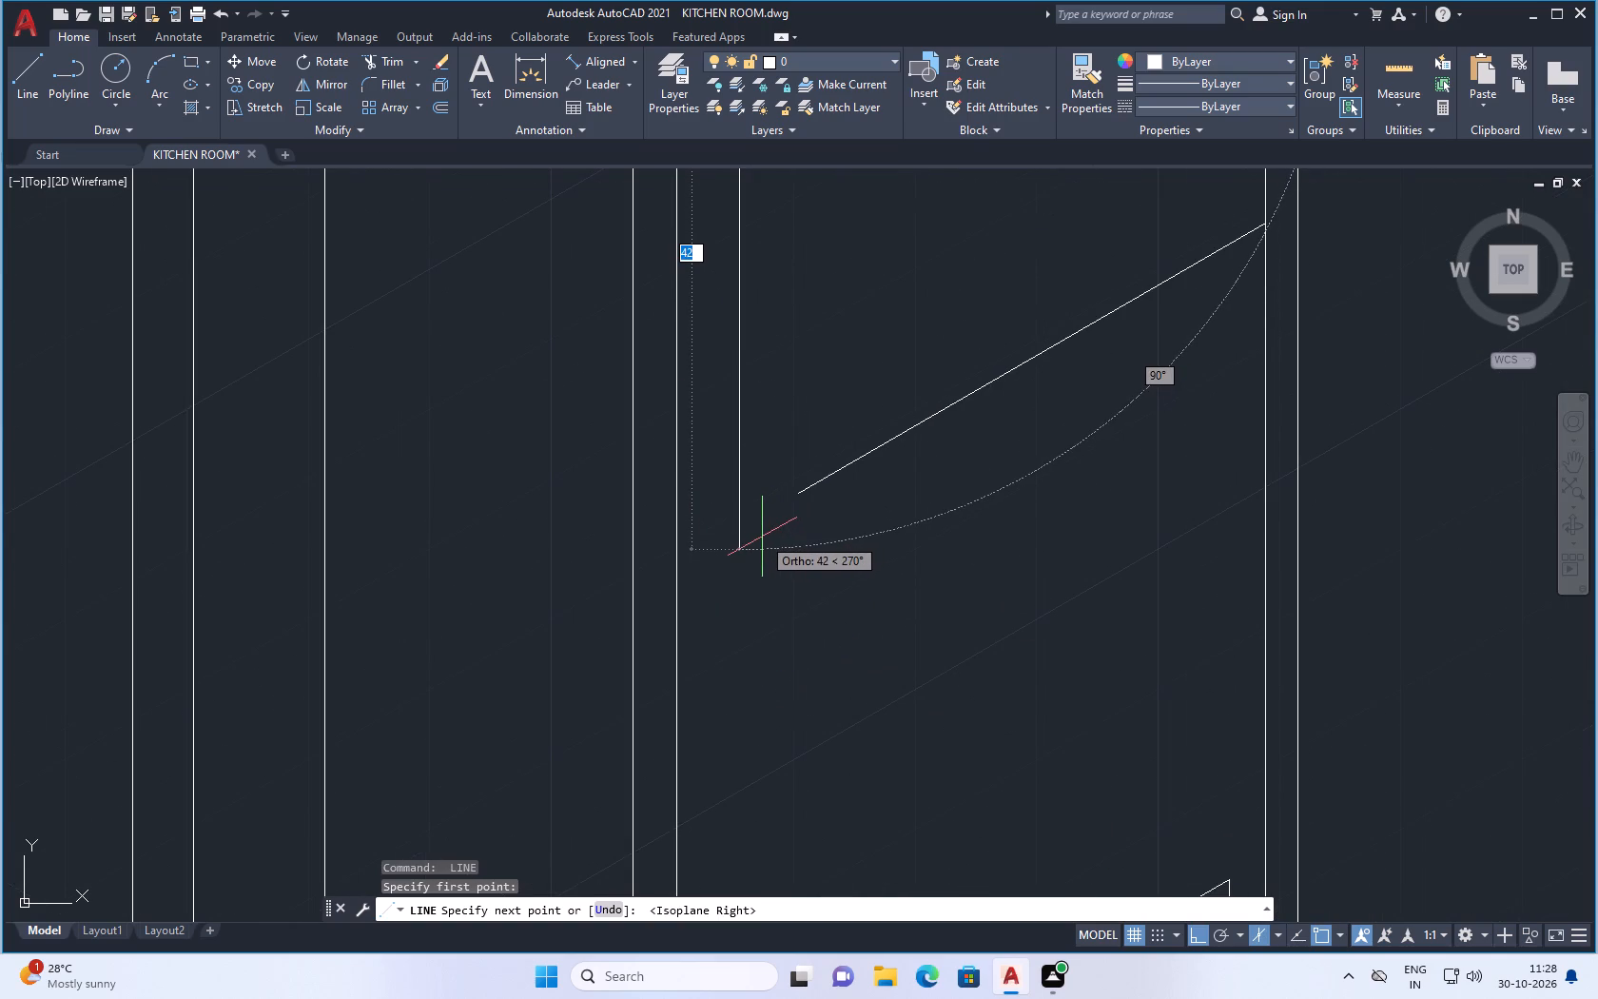
pyautogui.press('Escape')
pyautogui.scroll(-3, 709, 432)
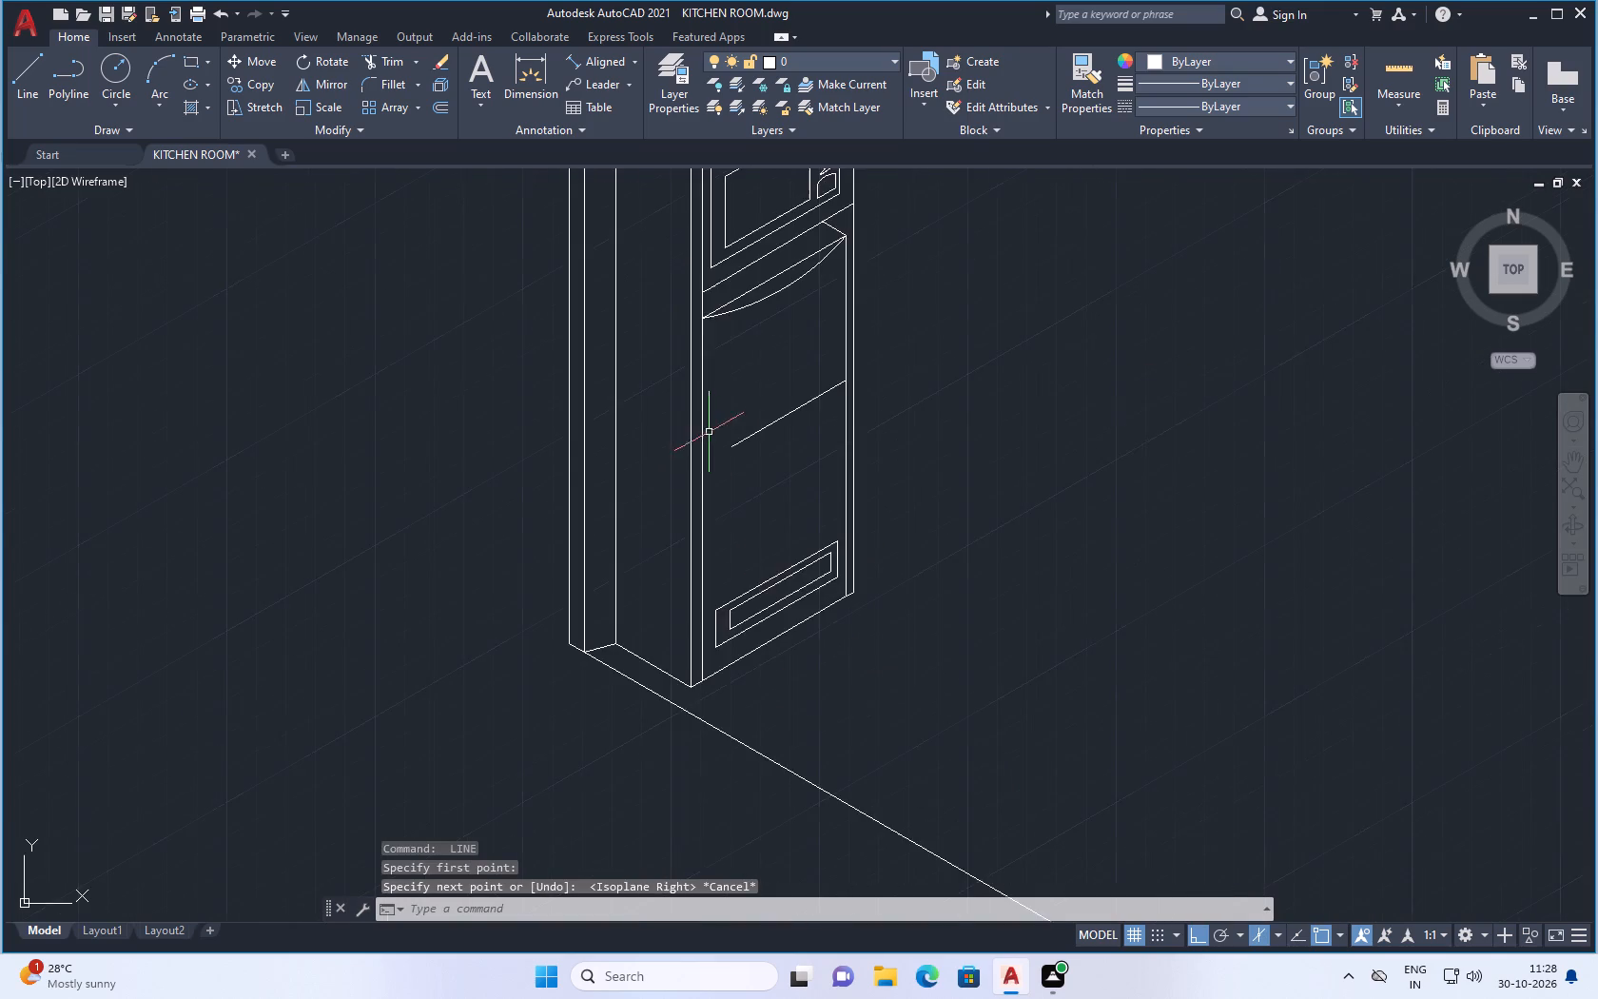
pyautogui.scroll(2, 753, 360)
pyautogui.press('space')
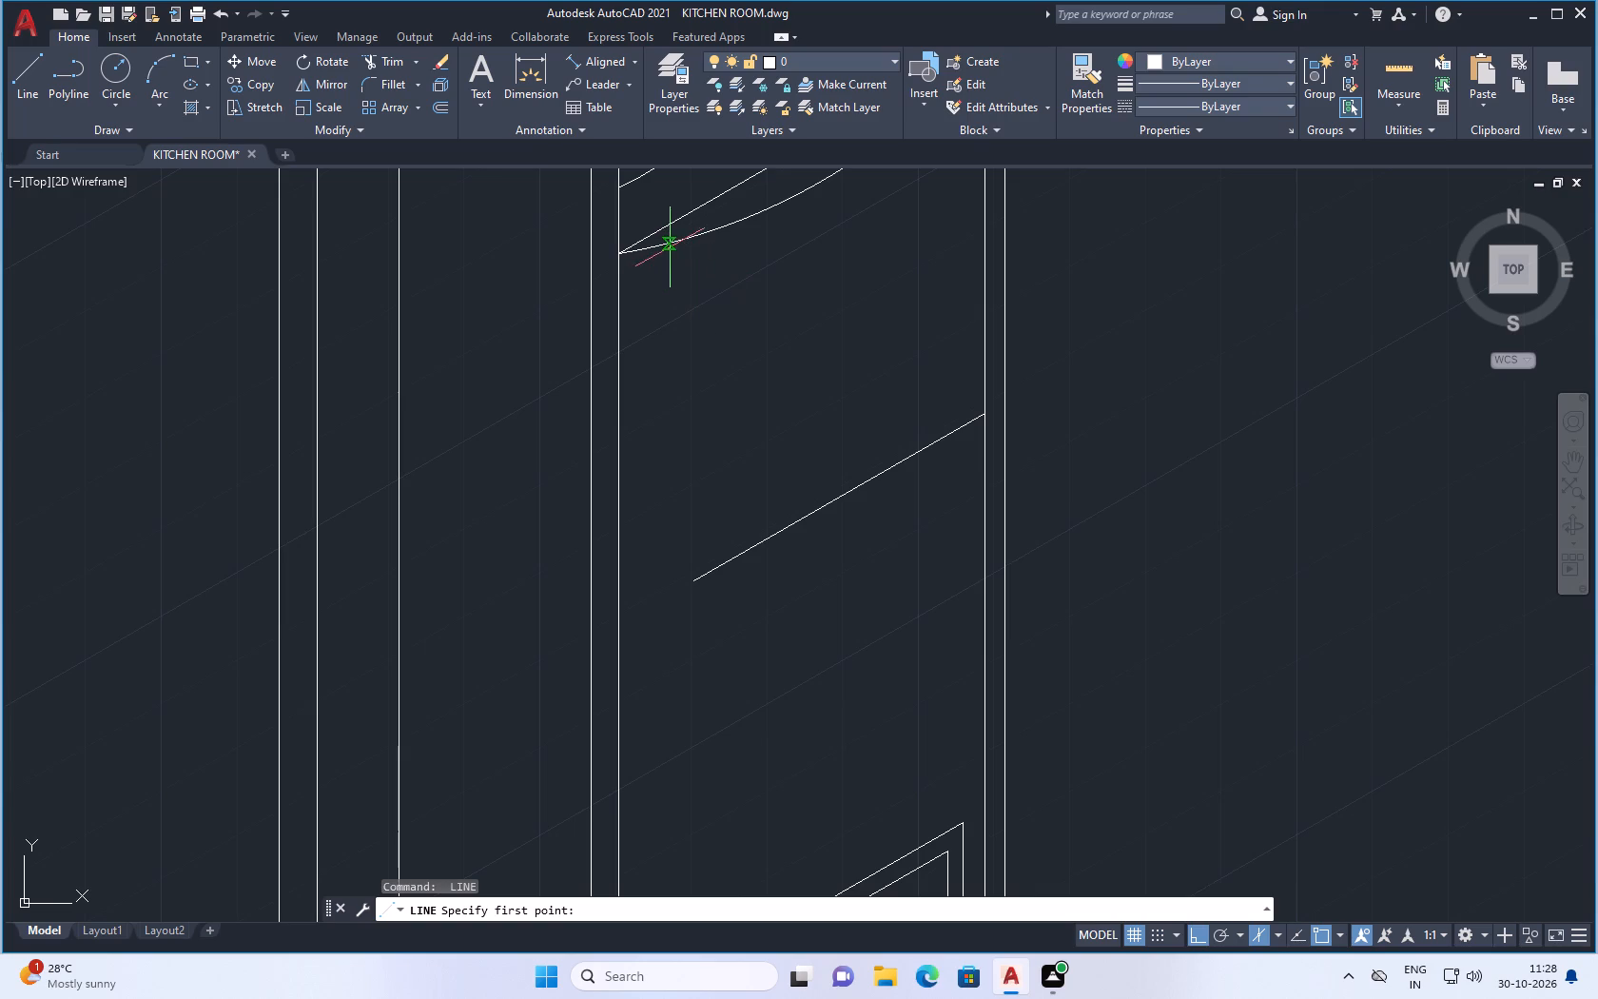
pyautogui.click(671, 245)
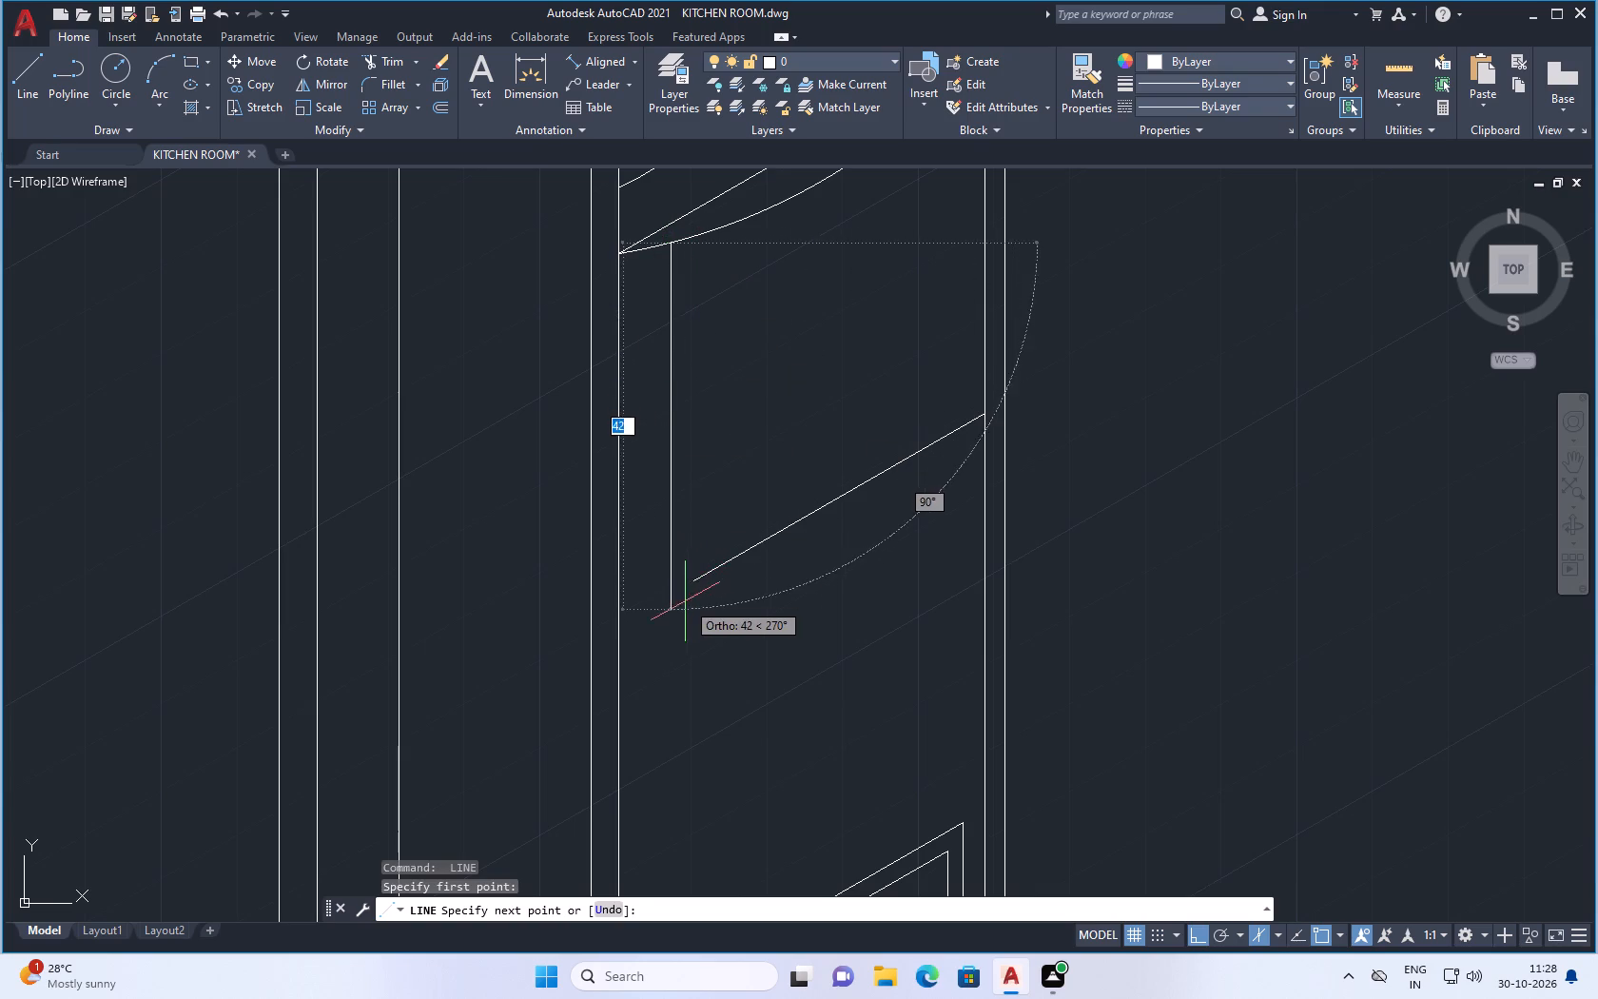
pyautogui.scroll(1, 683, 601)
pyautogui.click(681, 590)
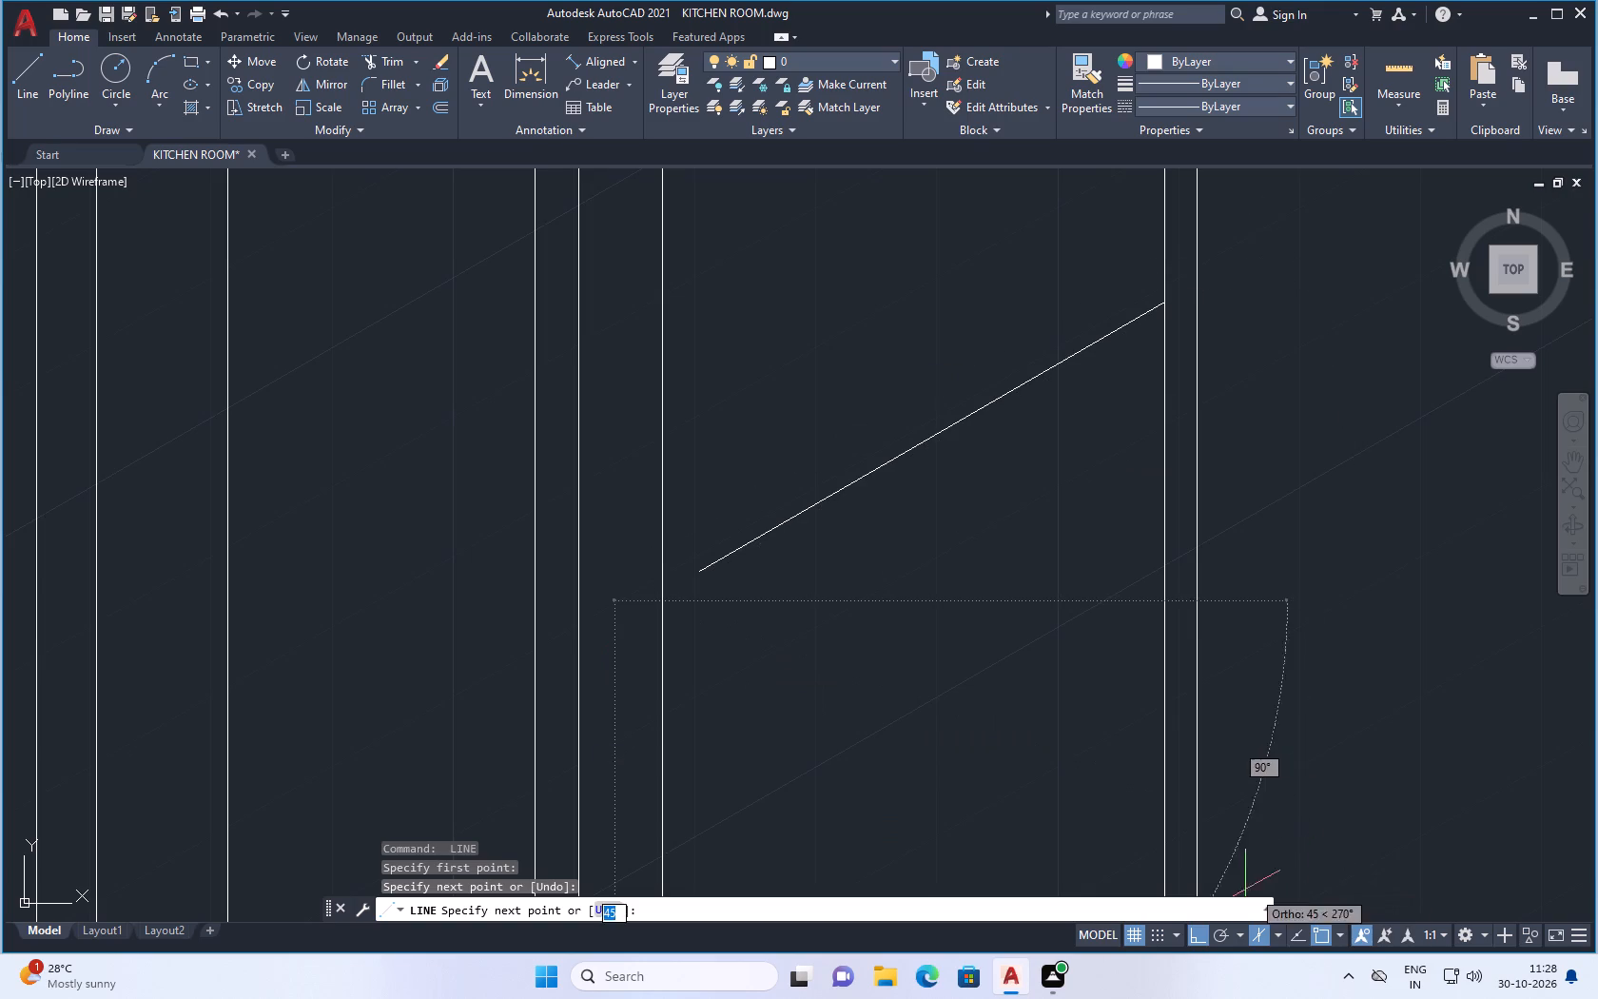
# Continue the vertical line from its lower end at 150° in the left isoplane, slightly past the lower door's left edge.
pyautogui.click(1272, 933)
pyautogui.click(1271, 871)
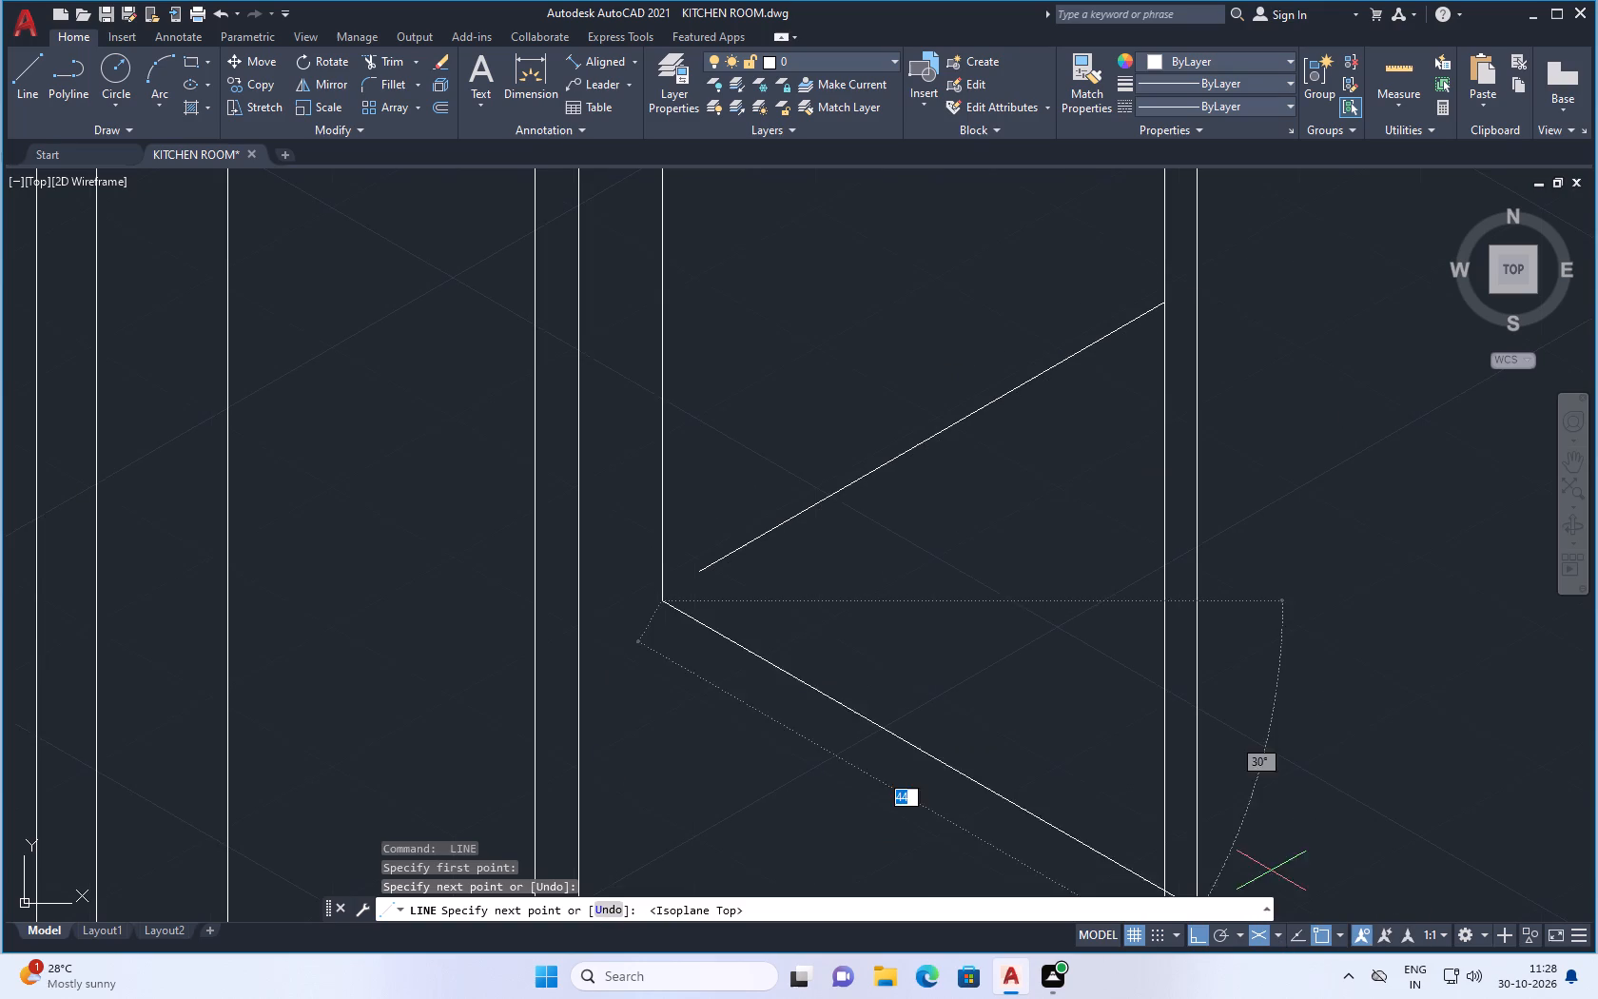
pyautogui.scroll(1, 577, 613)
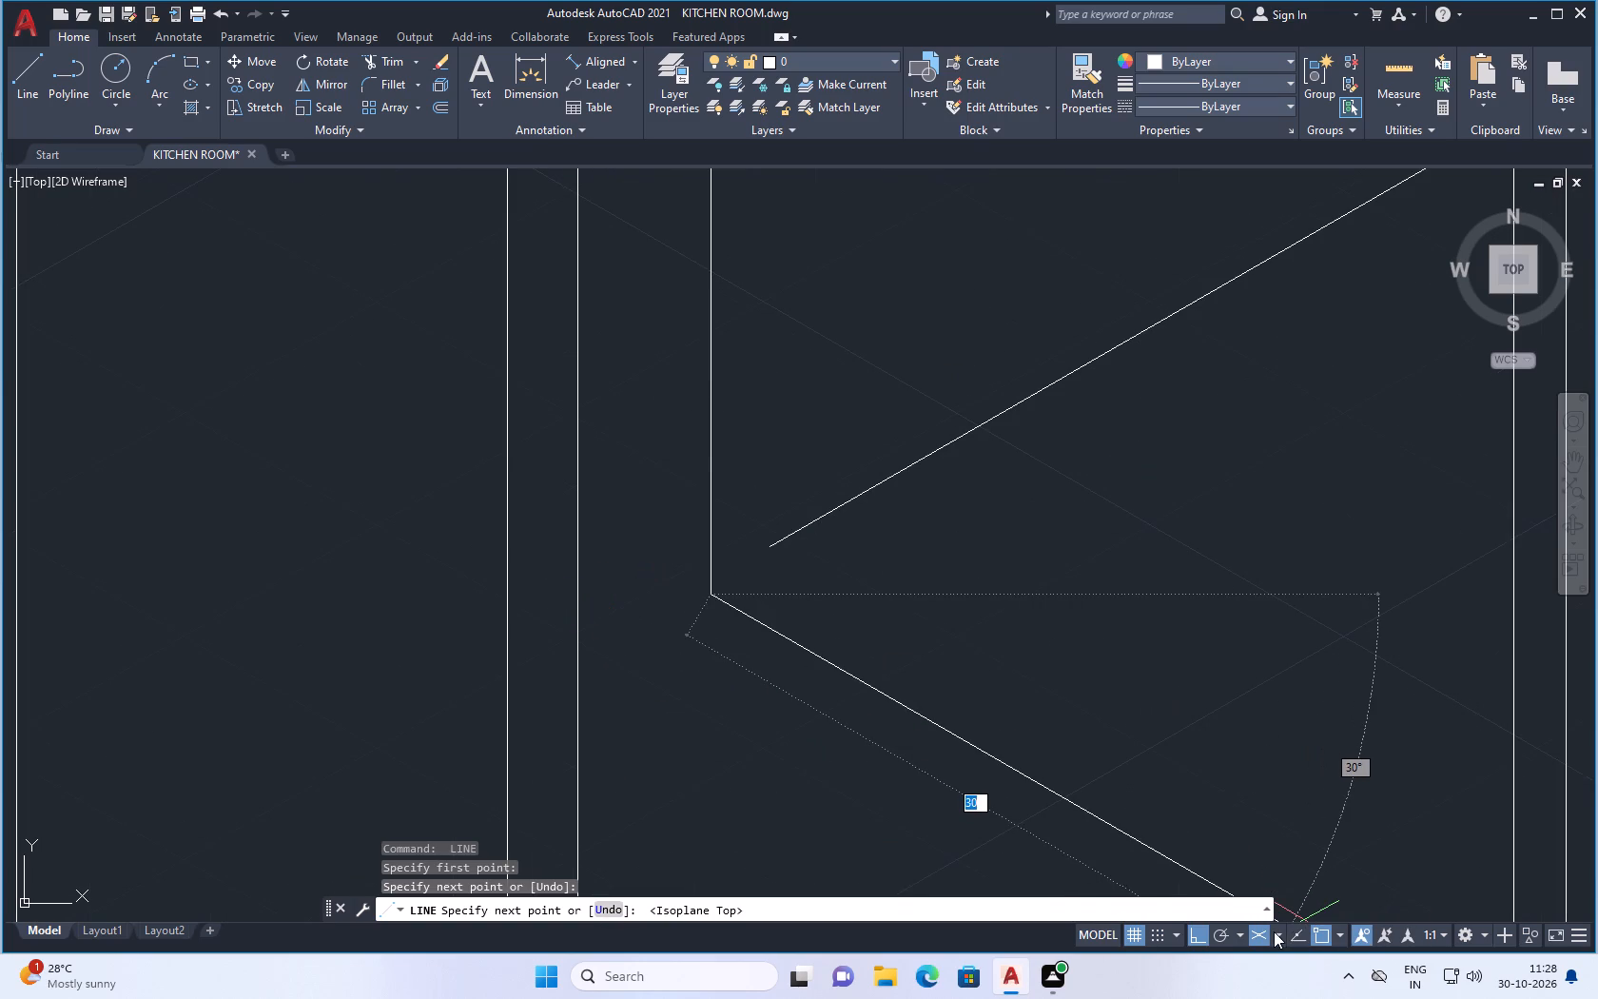
pyautogui.click(1274, 930)
pyautogui.click(1288, 851)
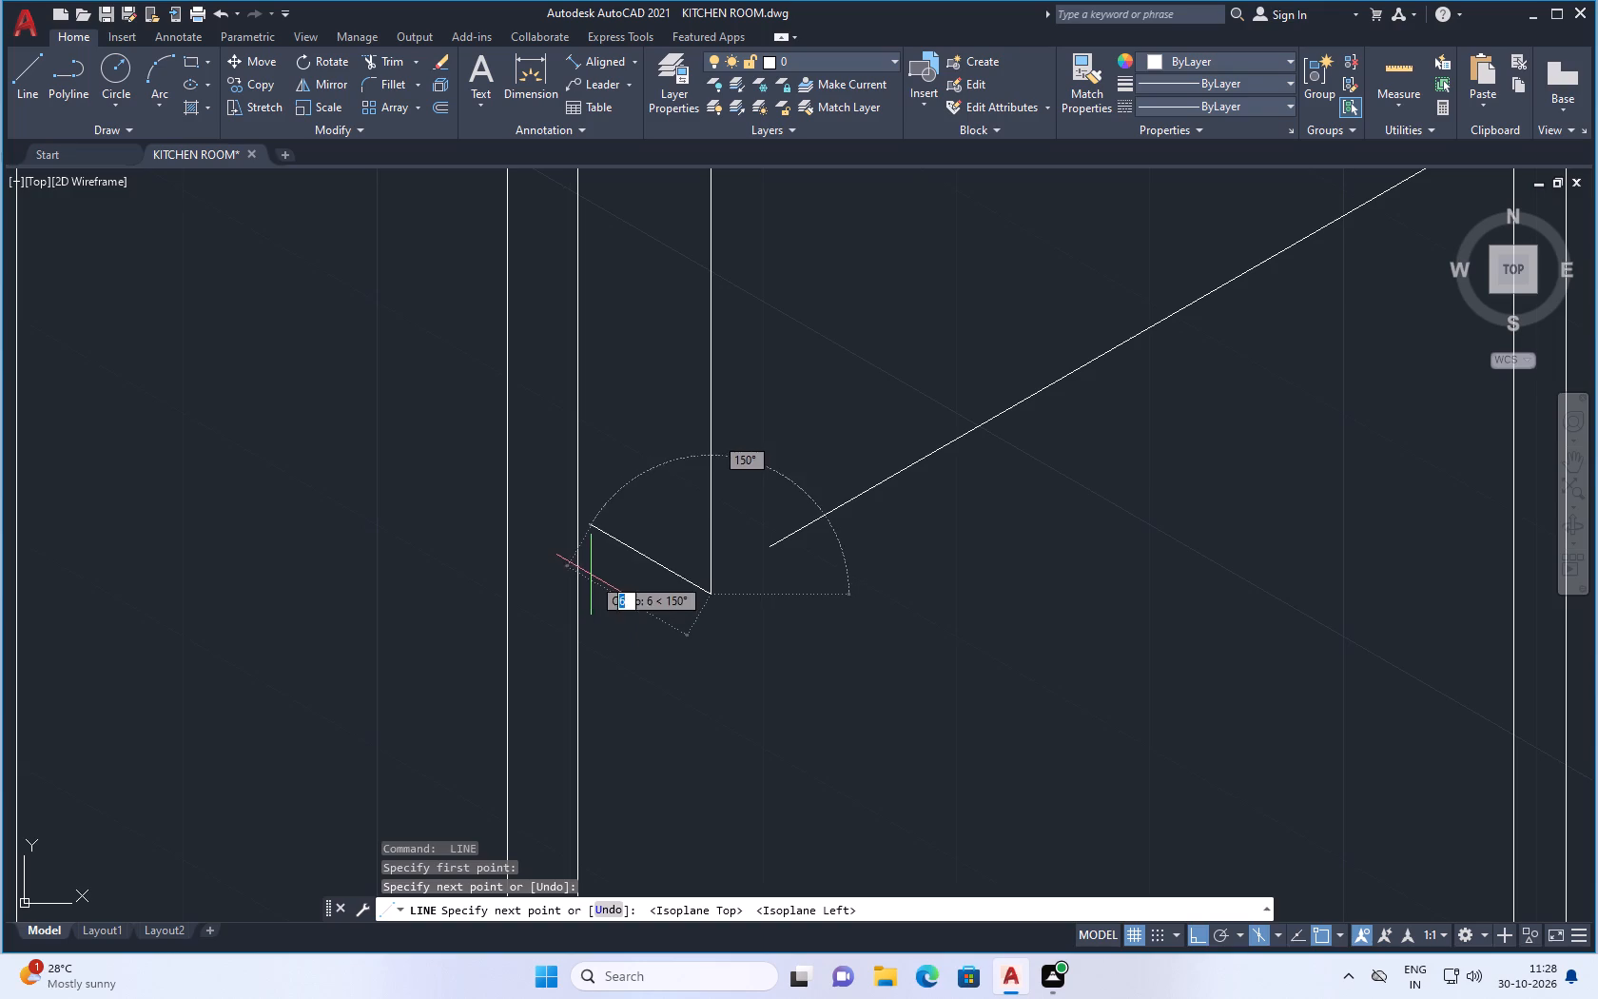
pyautogui.click(561, 505)
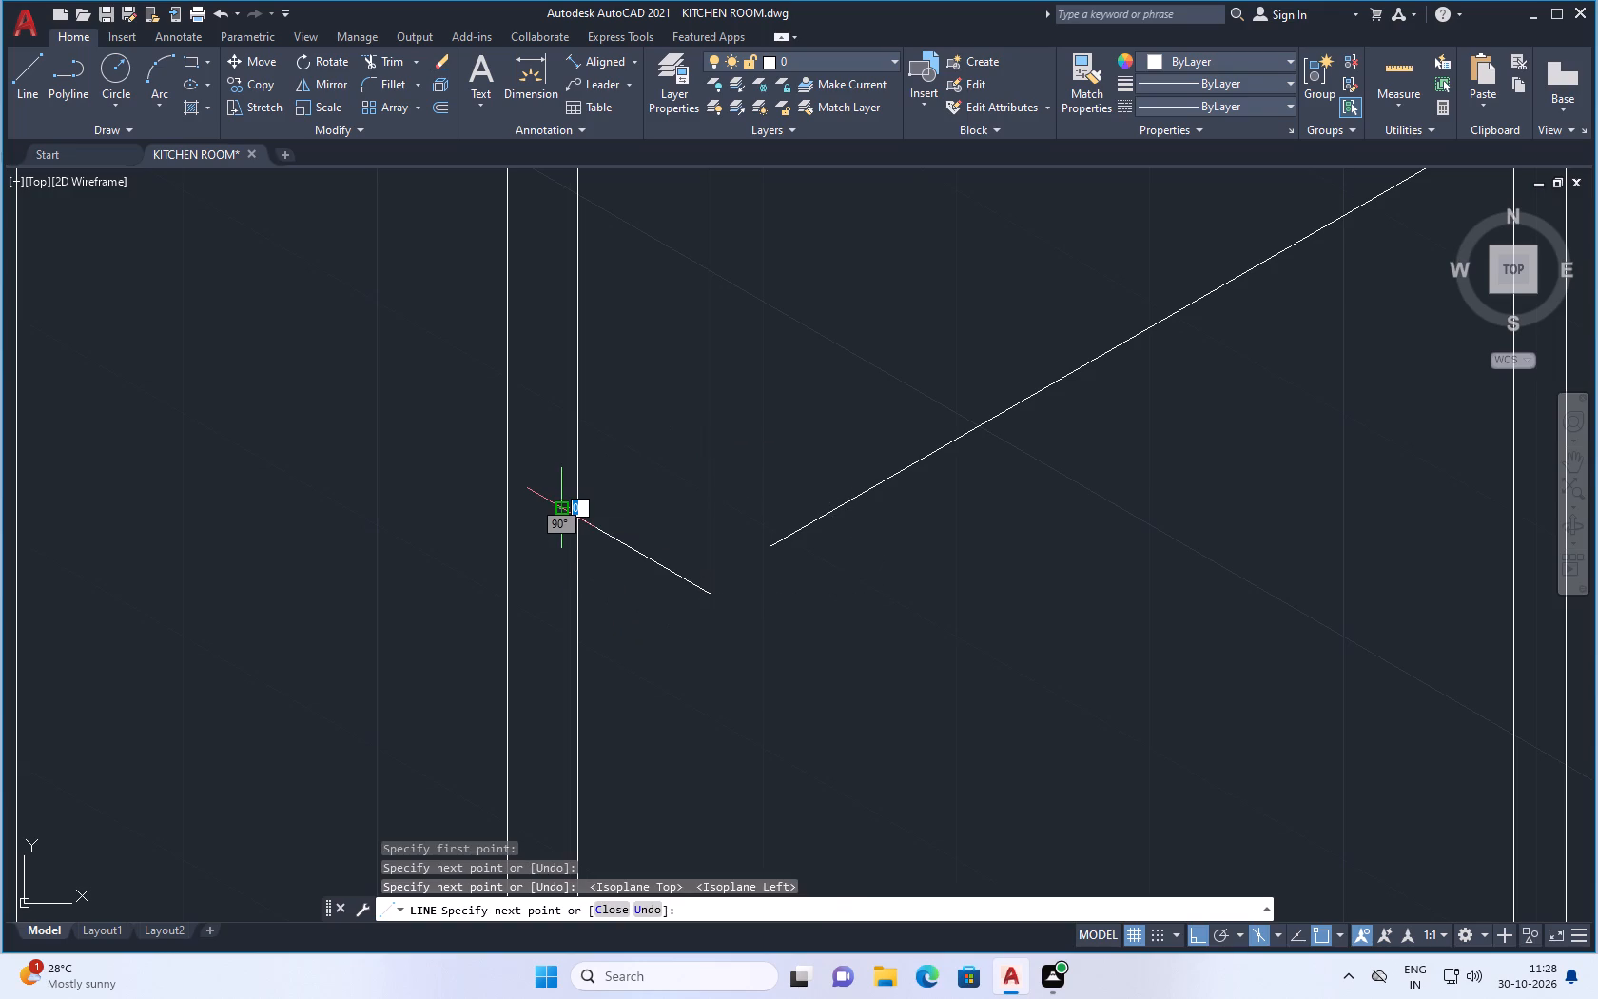
pyautogui.press('Escape')
# Trim the short stub of the 150° line that extends beyond the lower door's left edge.
pyautogui.write('TR')
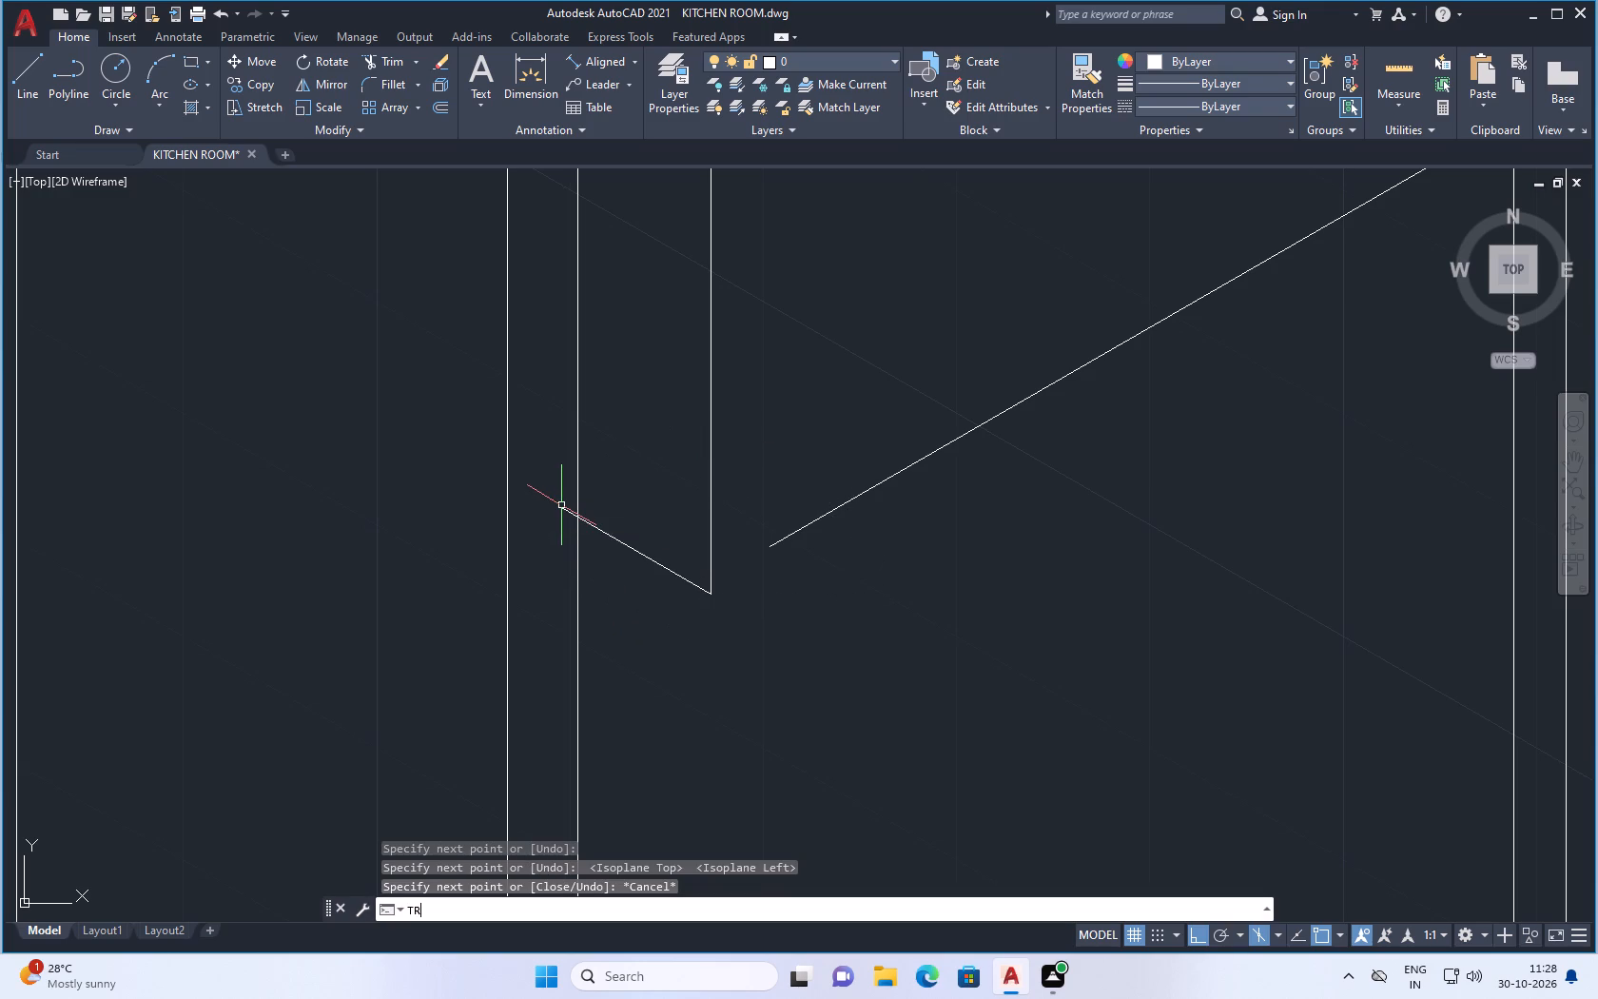
pyautogui.click(468, 727)
pyautogui.scroll(1, 586, 491)
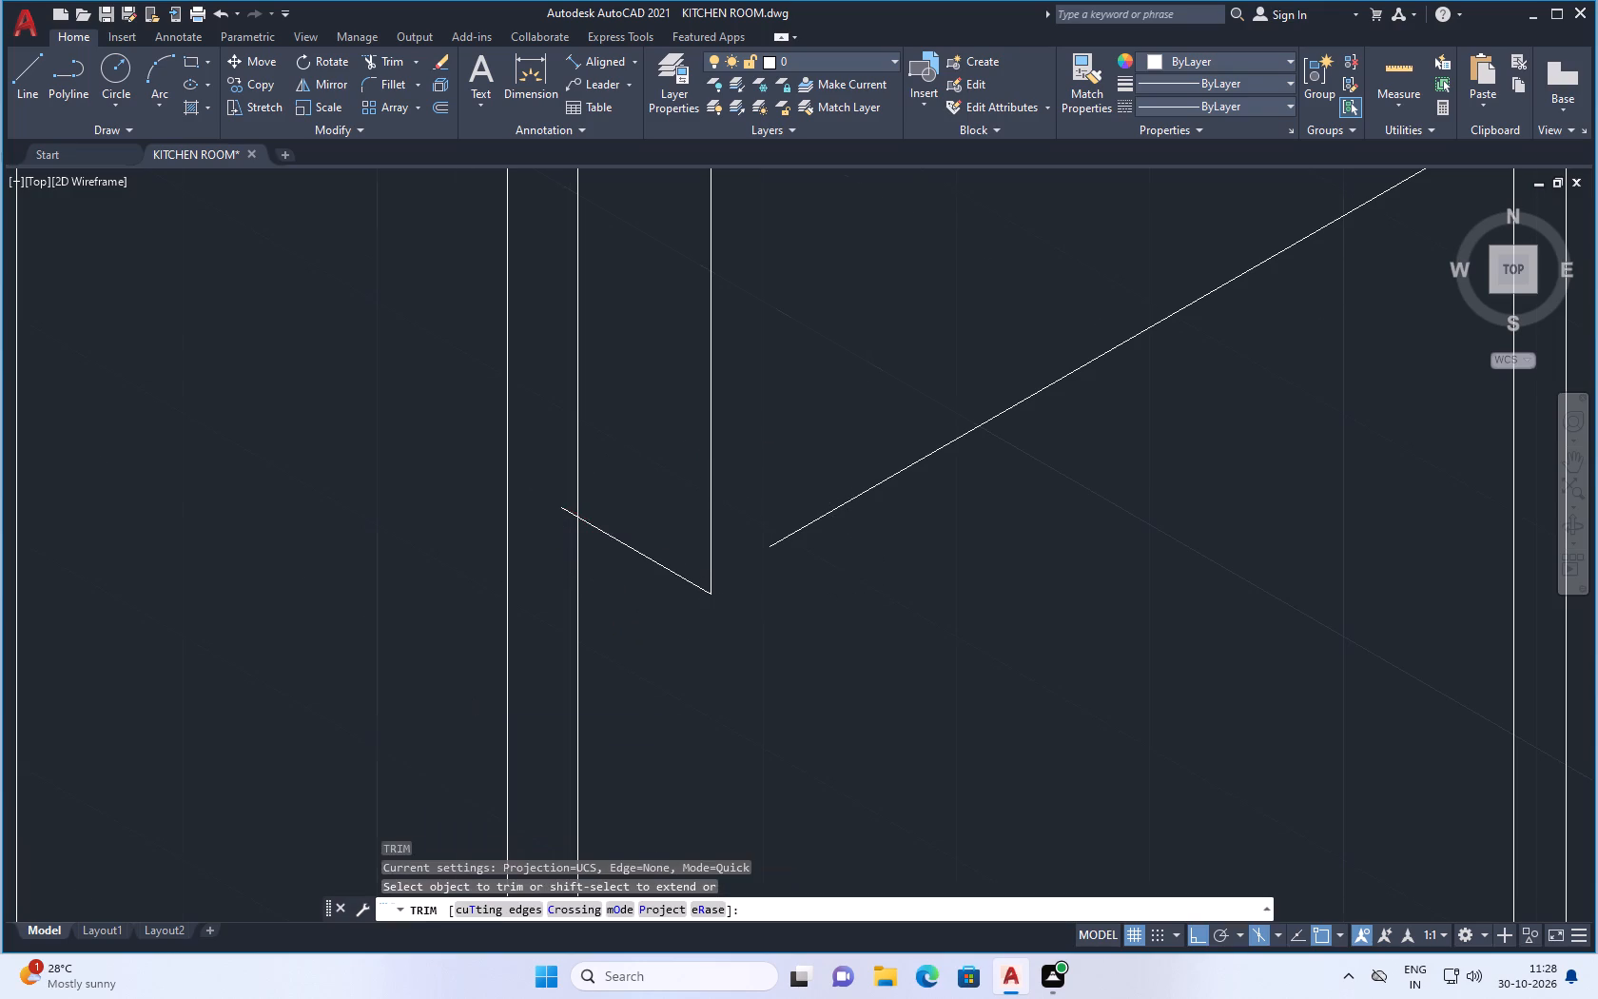
pyautogui.scroll(1, 586, 491)
pyautogui.click(525, 539)
pyautogui.press('space')
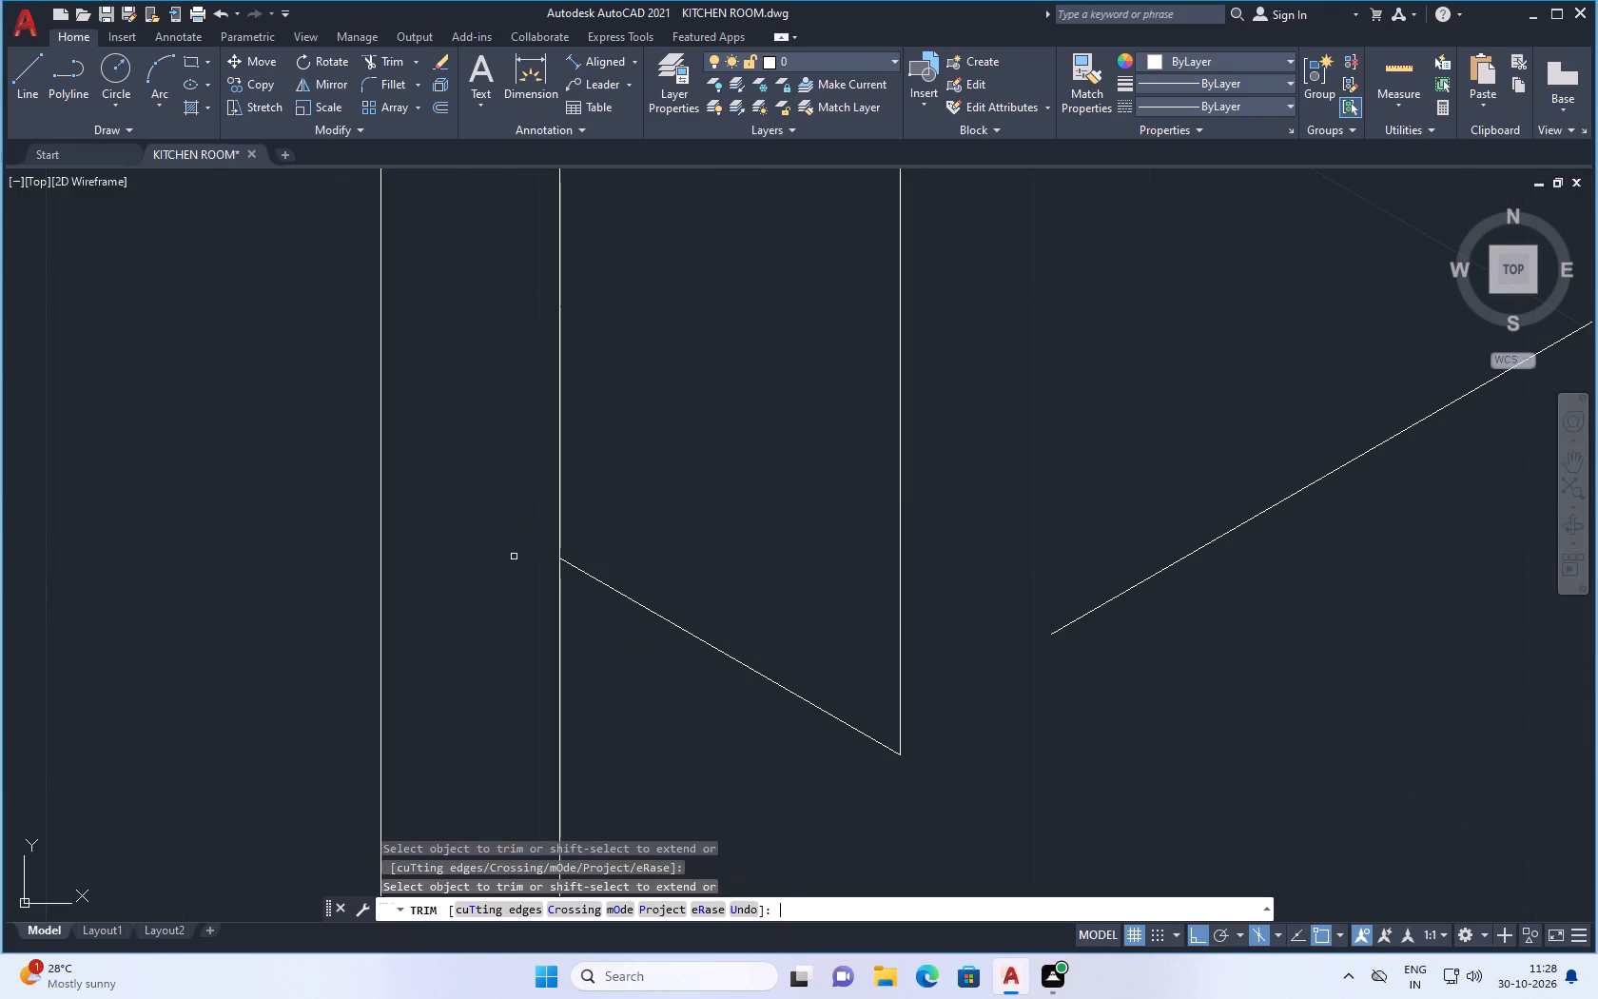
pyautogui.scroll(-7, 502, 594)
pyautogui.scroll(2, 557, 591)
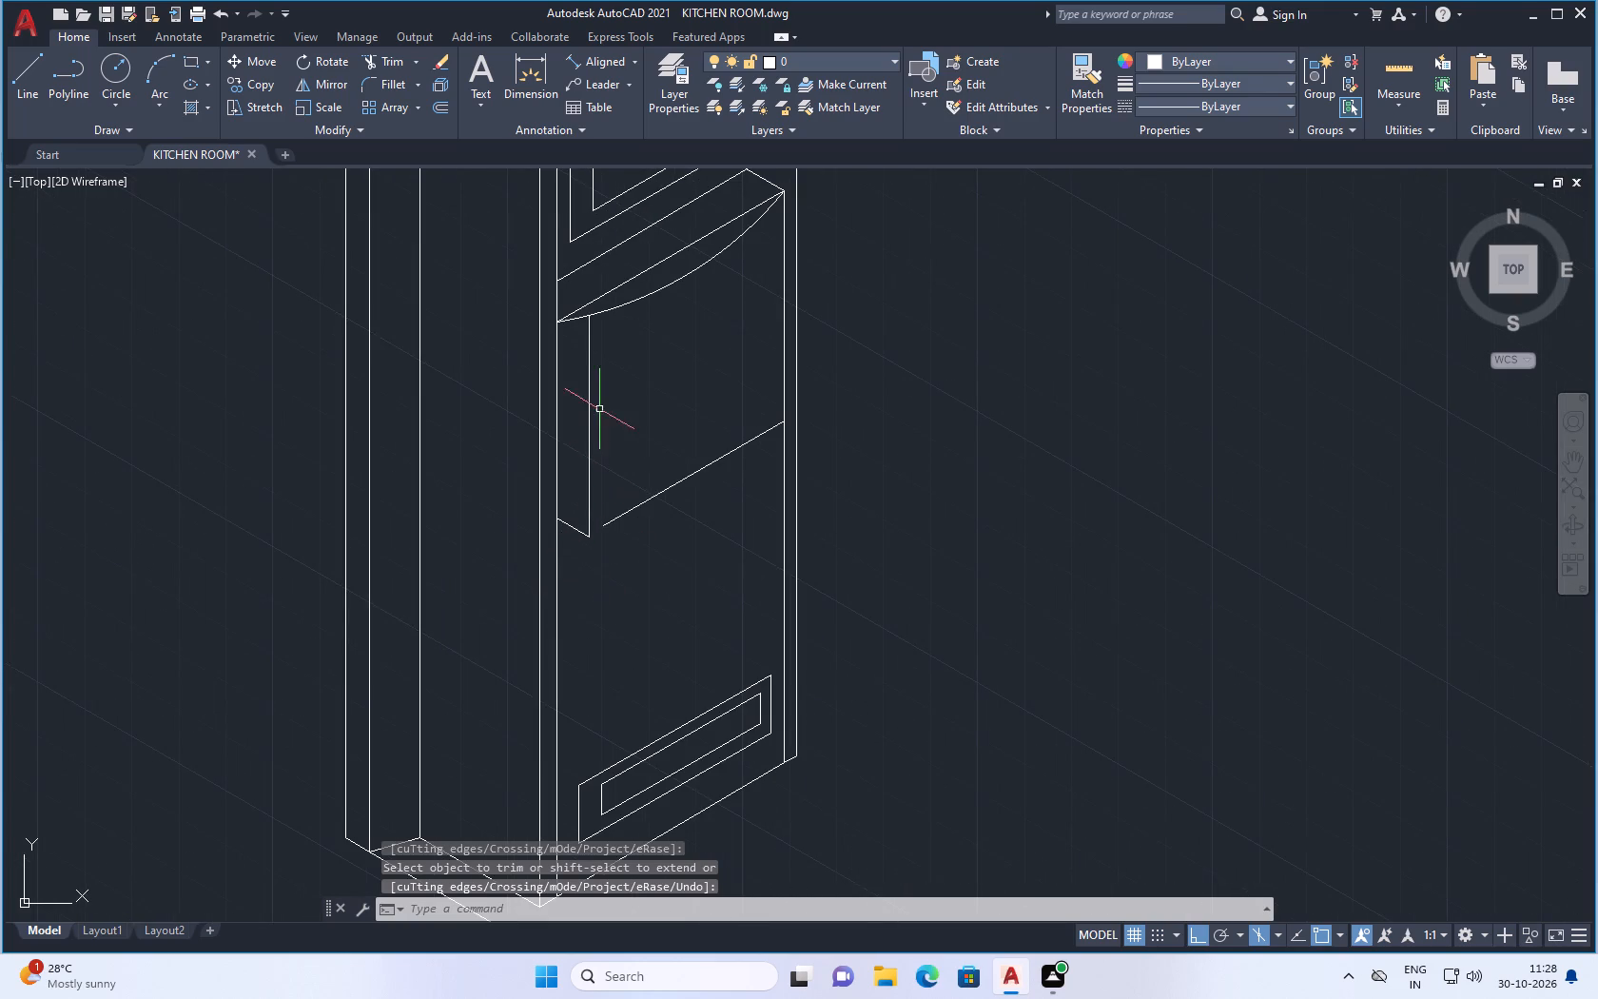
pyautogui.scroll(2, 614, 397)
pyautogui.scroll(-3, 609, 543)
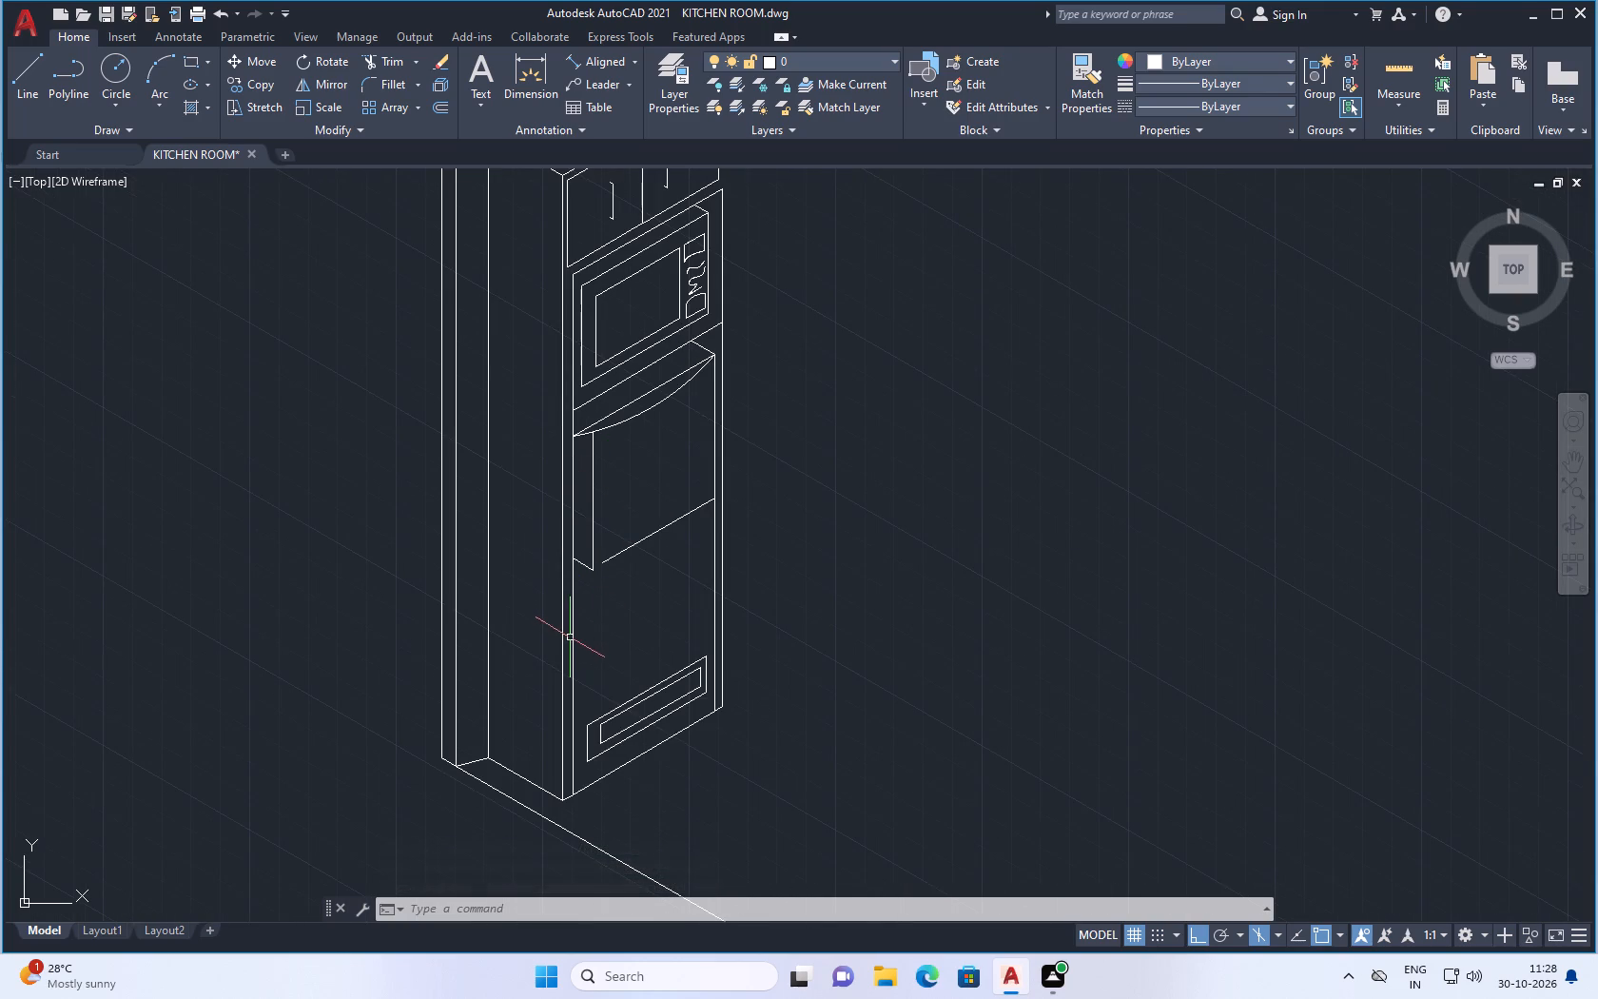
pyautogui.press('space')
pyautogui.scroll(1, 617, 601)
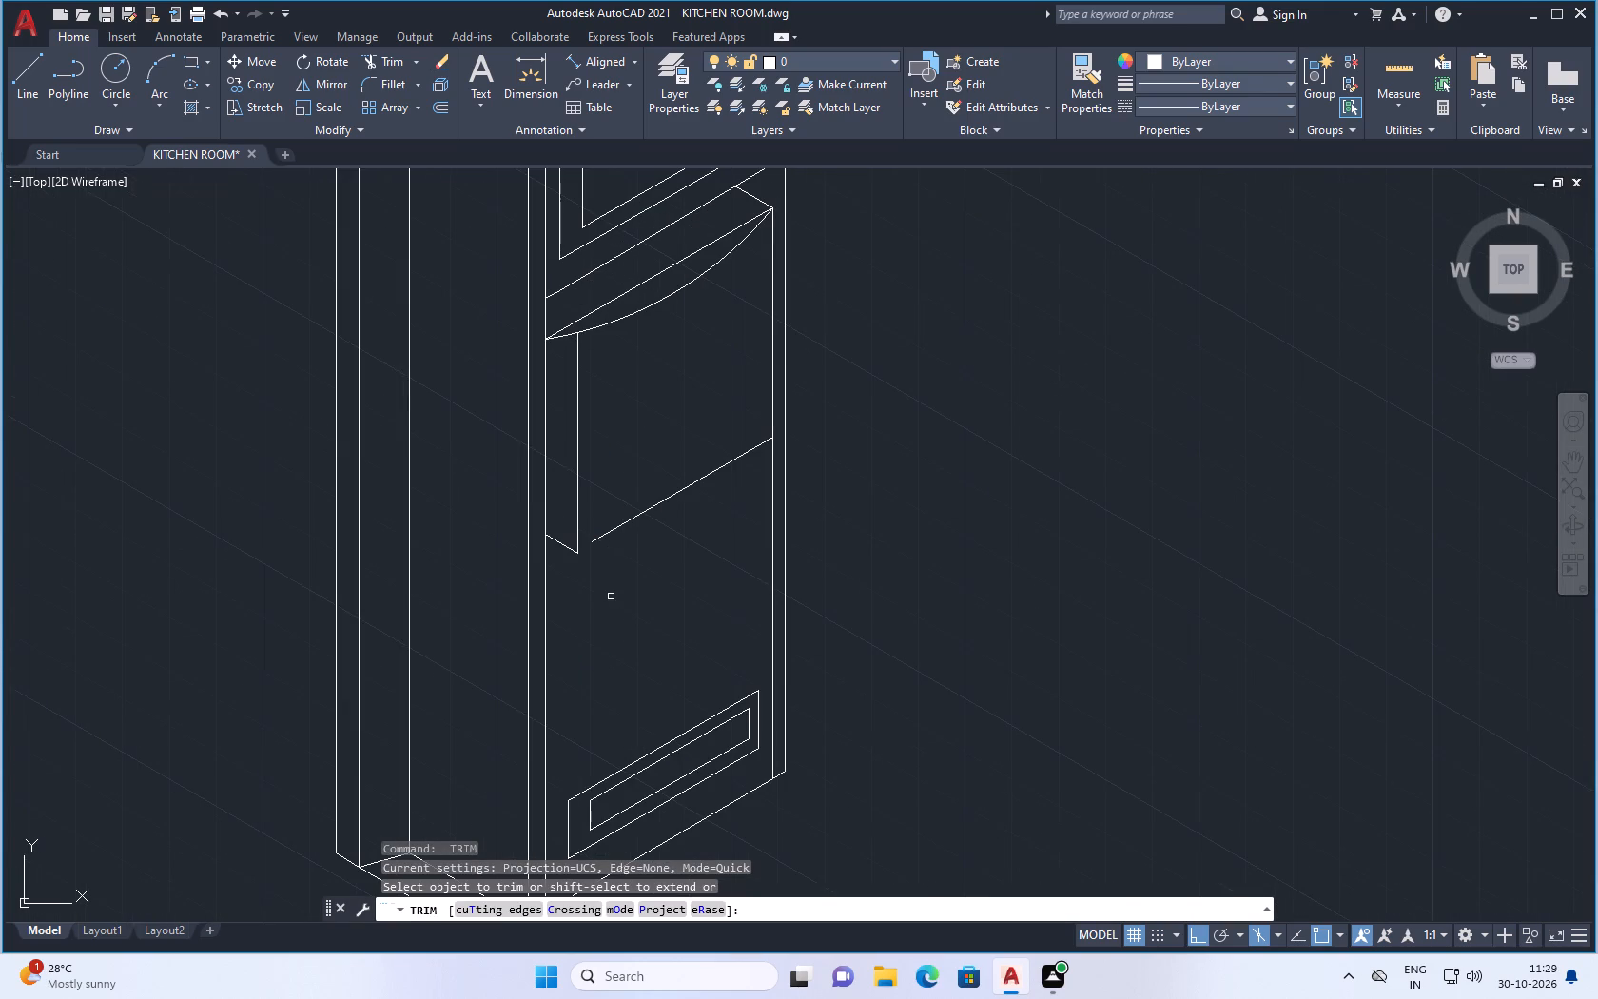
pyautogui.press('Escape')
# Draw a vertical line down from the lower door's short 150° line corner to just below the unit's base edge.
pyautogui.click(29, 82)
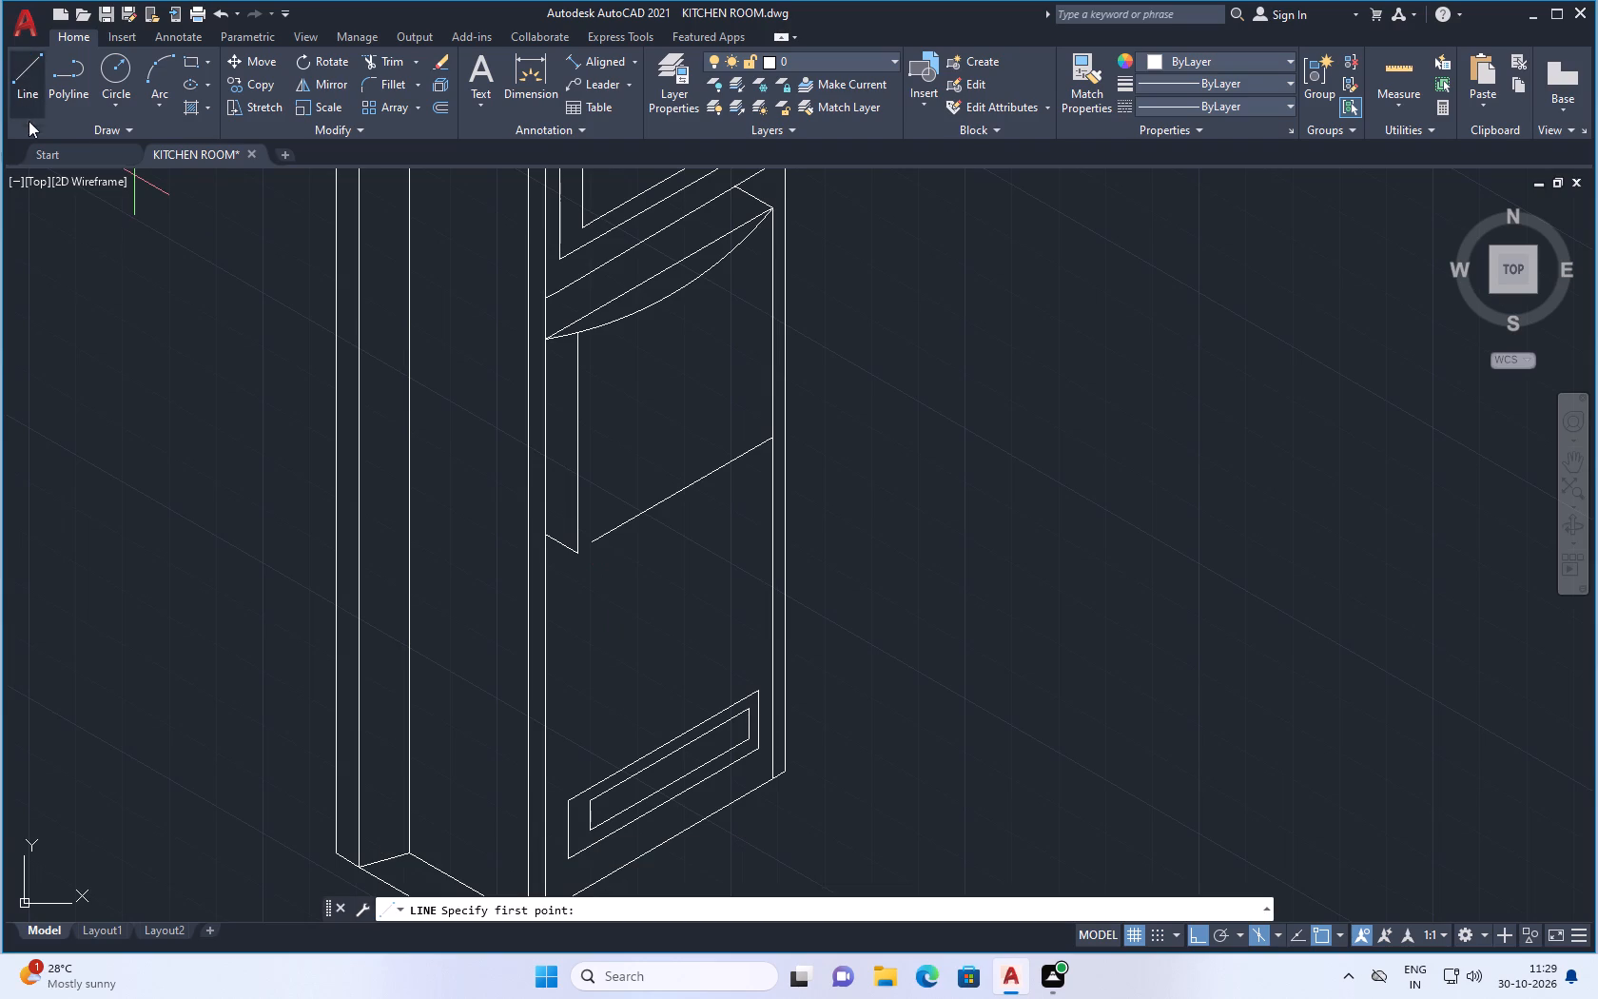
pyautogui.scroll(1, 374, 332)
pyautogui.scroll(-2, 576, 485)
pyautogui.scroll(1, 625, 661)
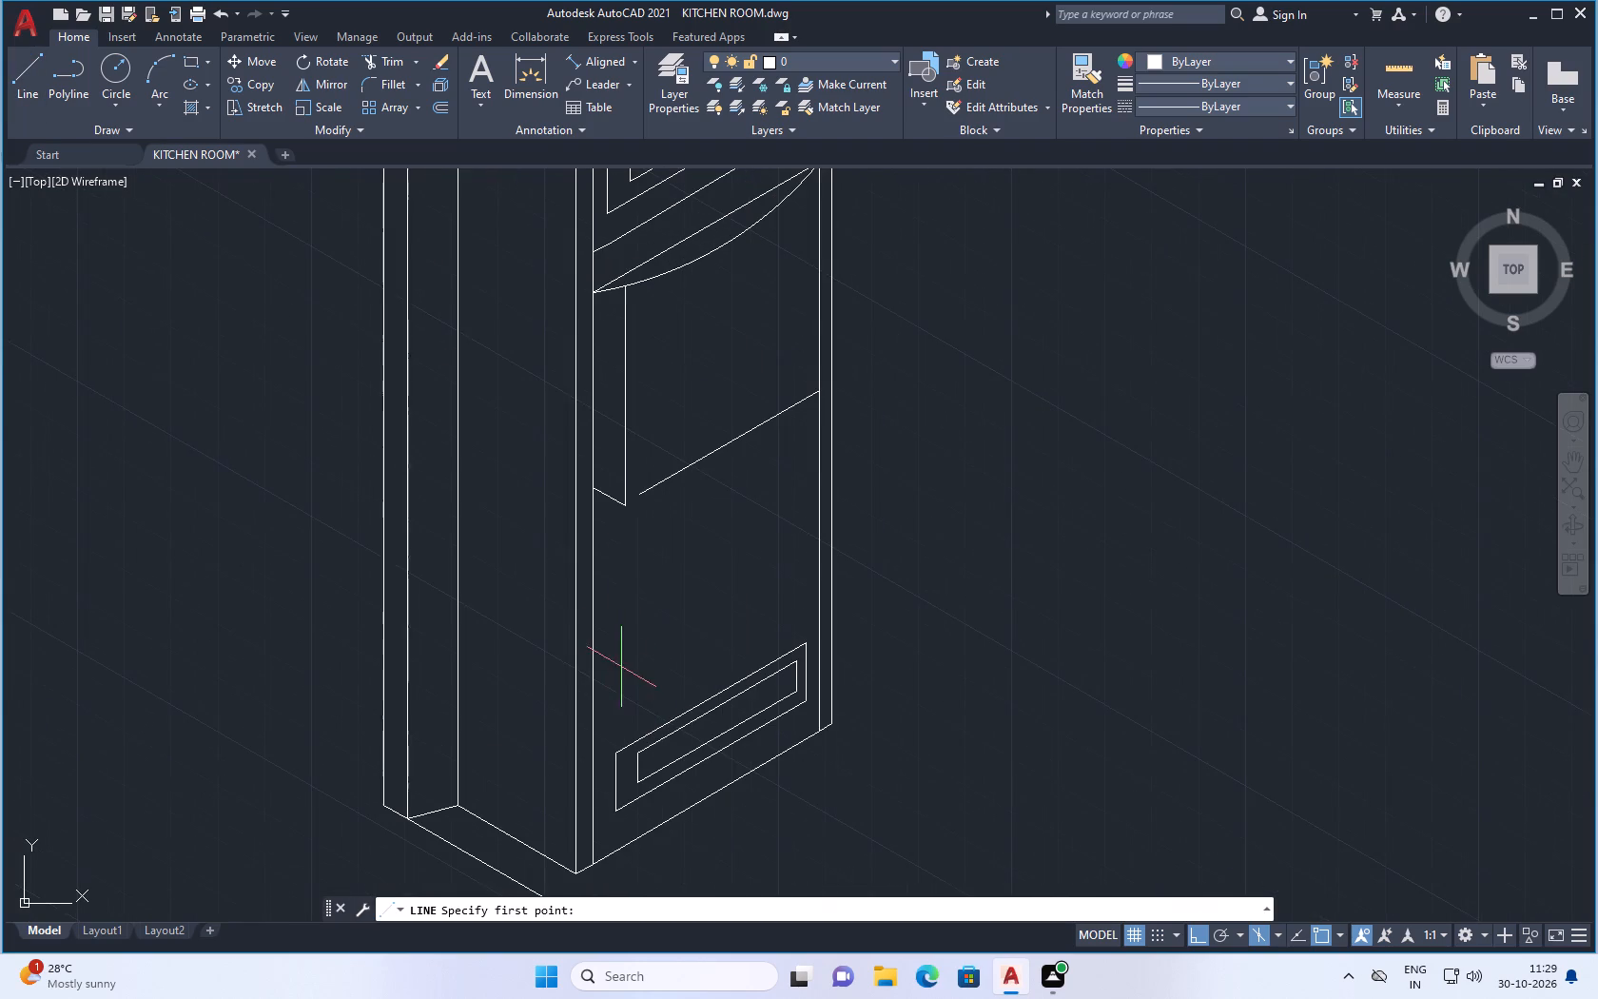
pyautogui.click(624, 506)
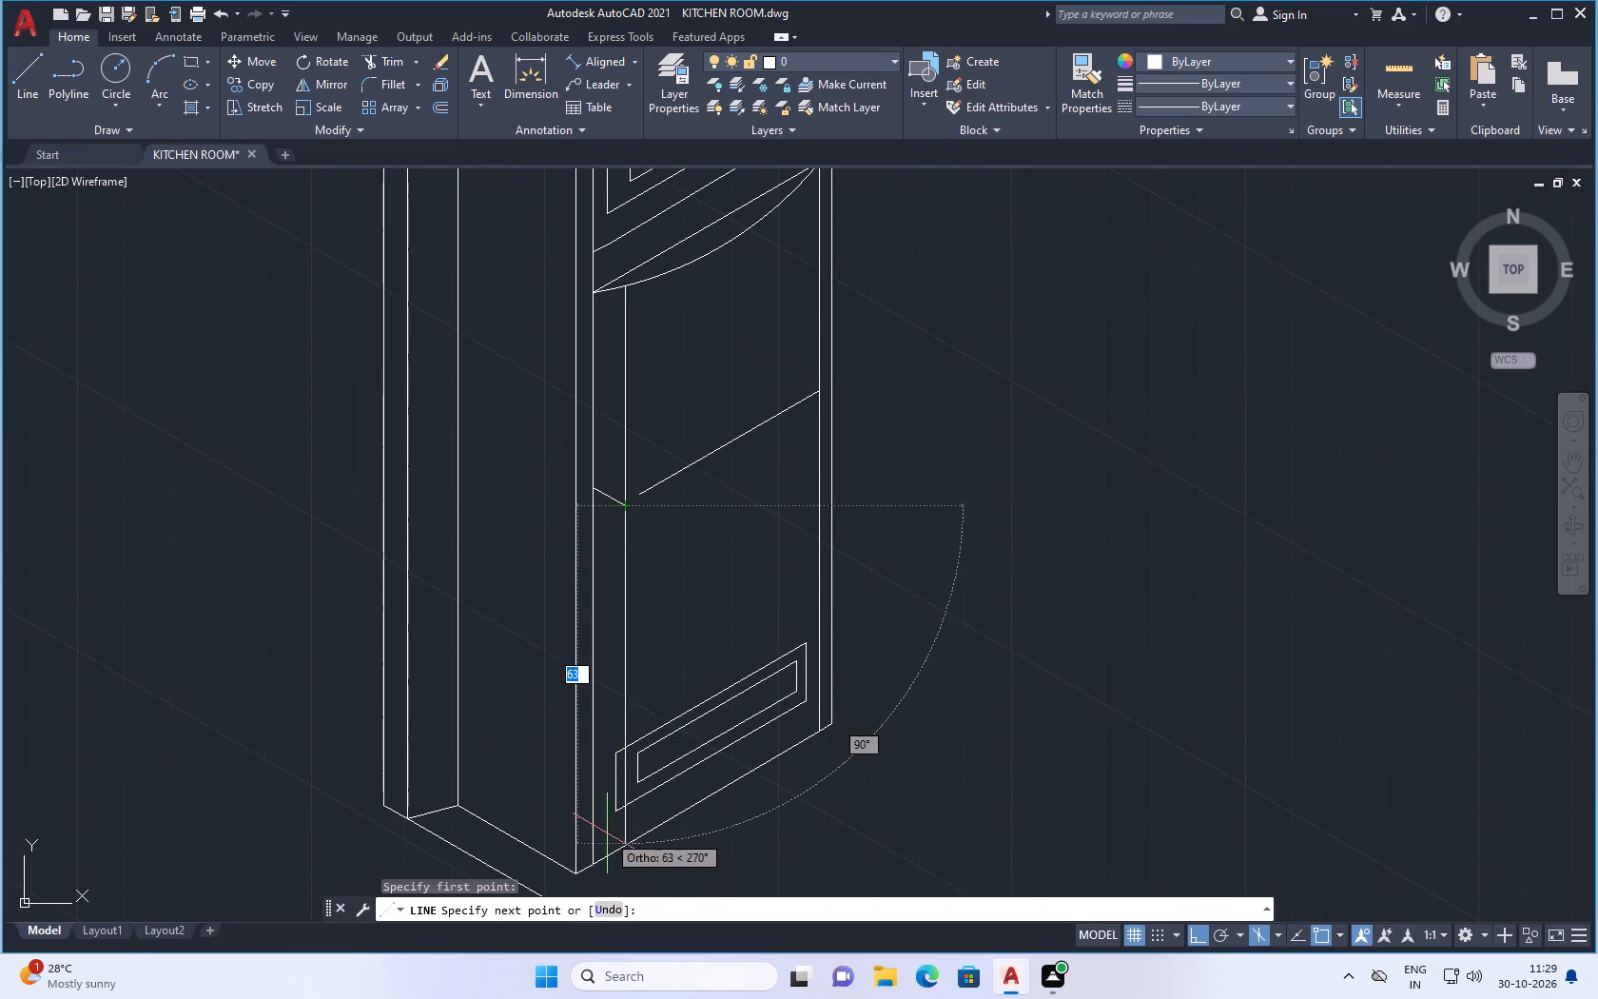
pyautogui.scroll(2, 580, 793)
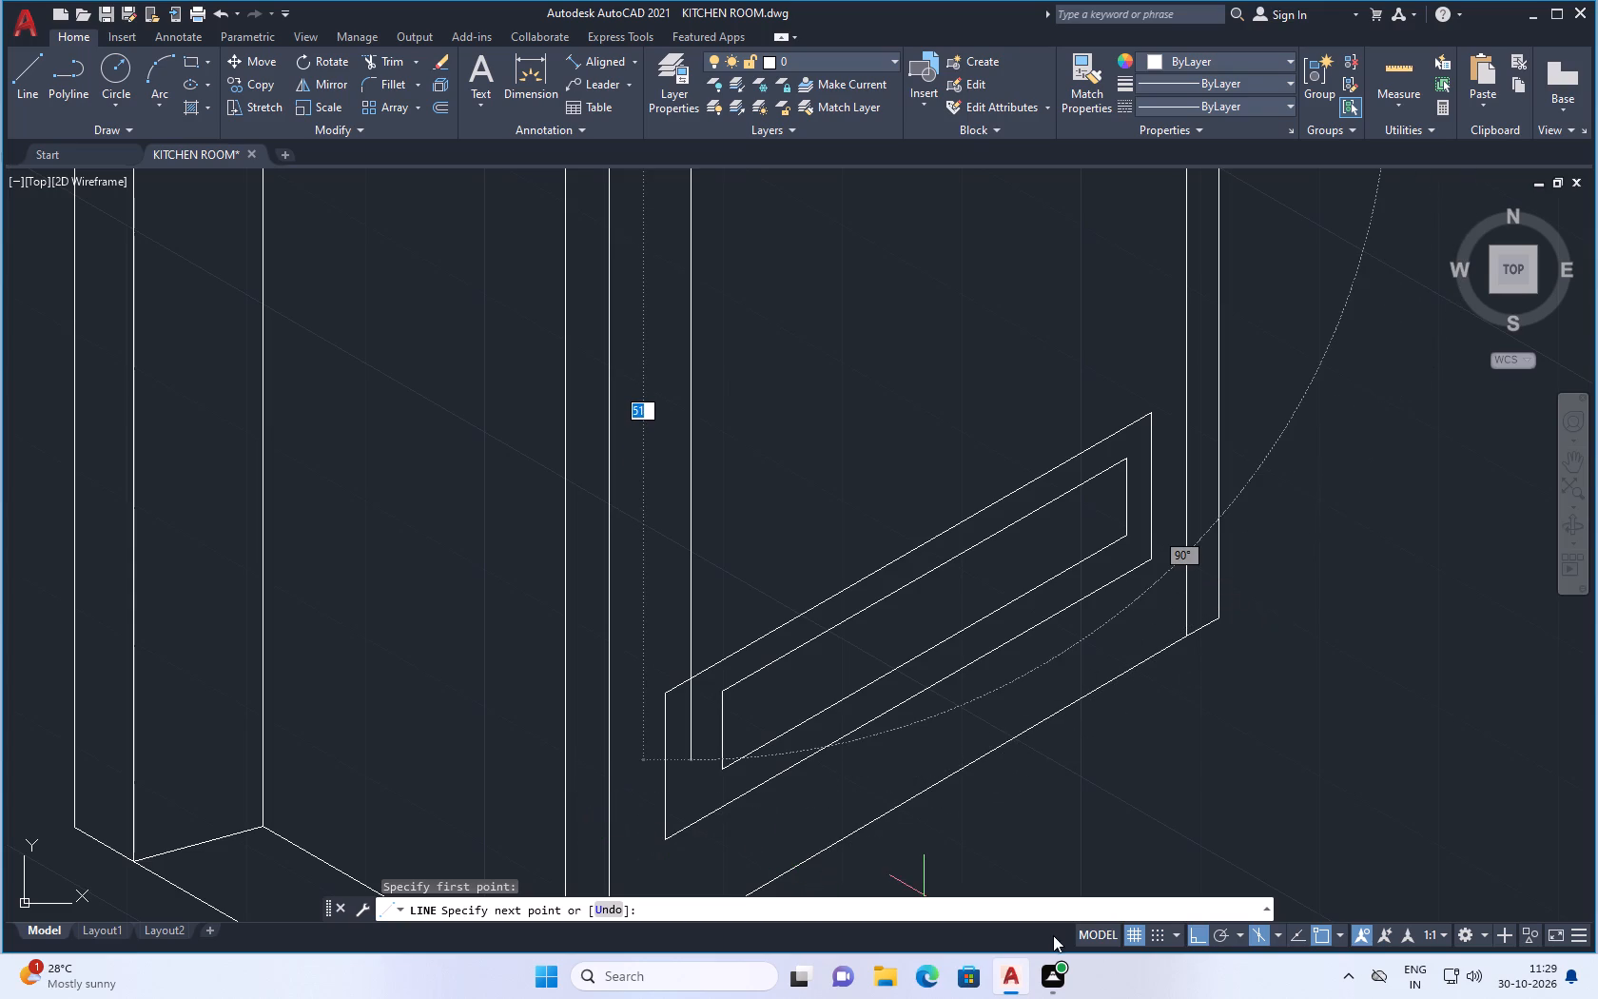
pyautogui.scroll(-3, 608, 516)
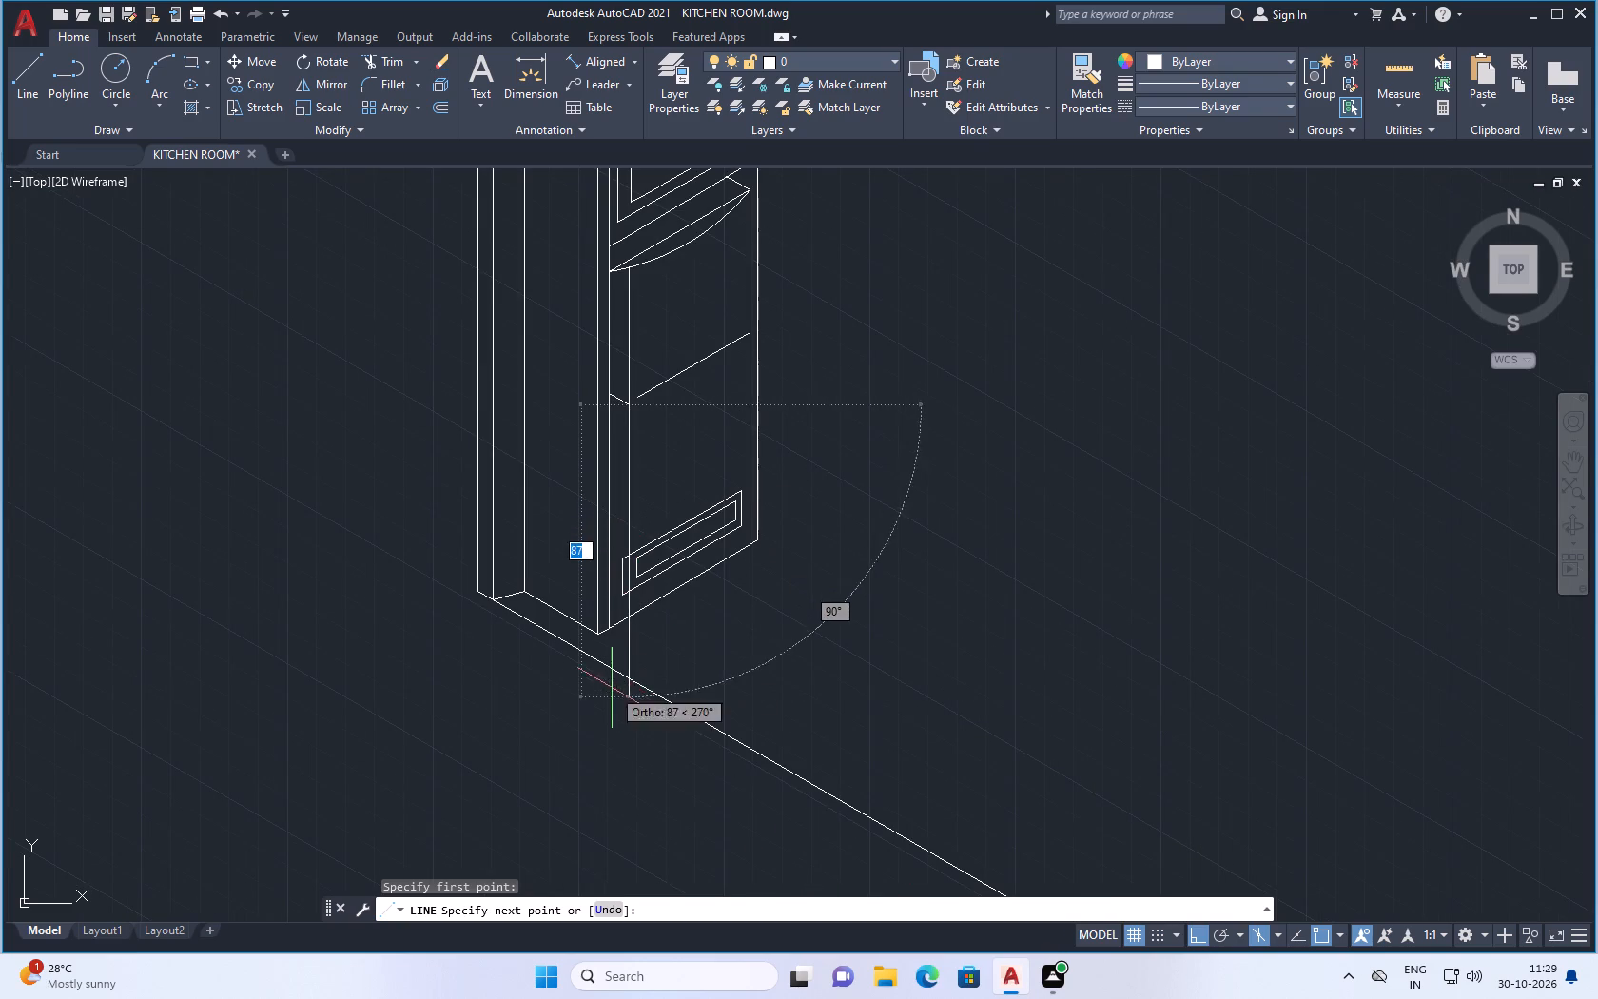
pyautogui.click(627, 656)
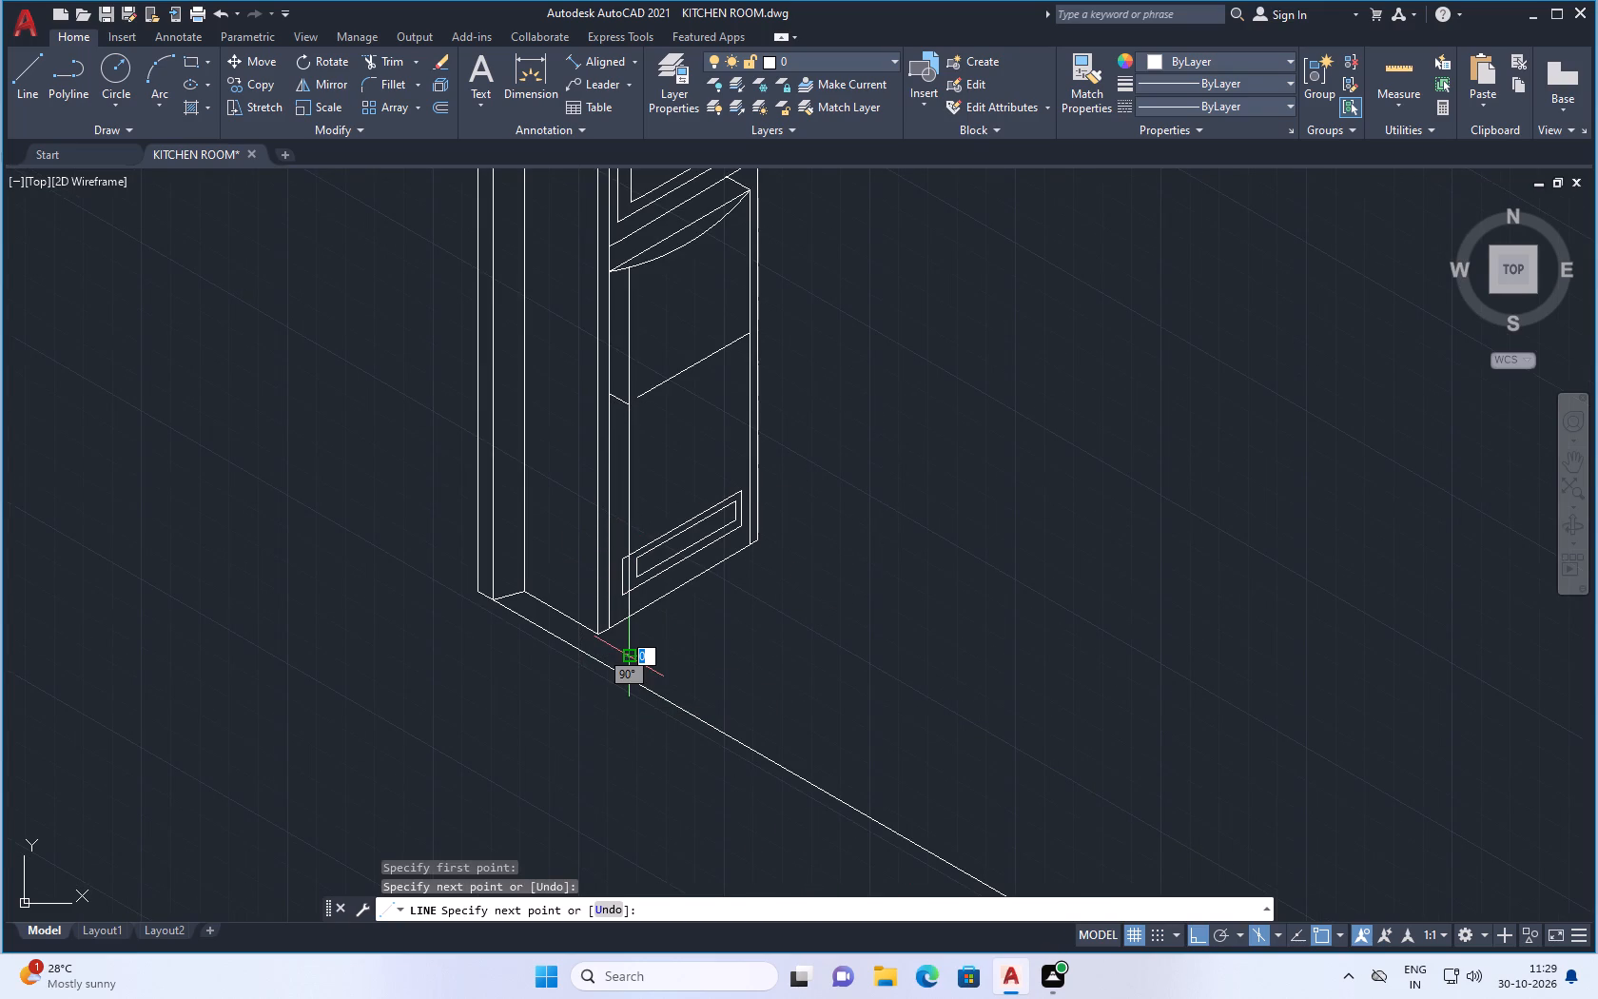
pyautogui.press('space')
# Trim the parts of the bottom grille's outer outline that lie left of the new vertical line.
pyautogui.scroll(4, 621, 565)
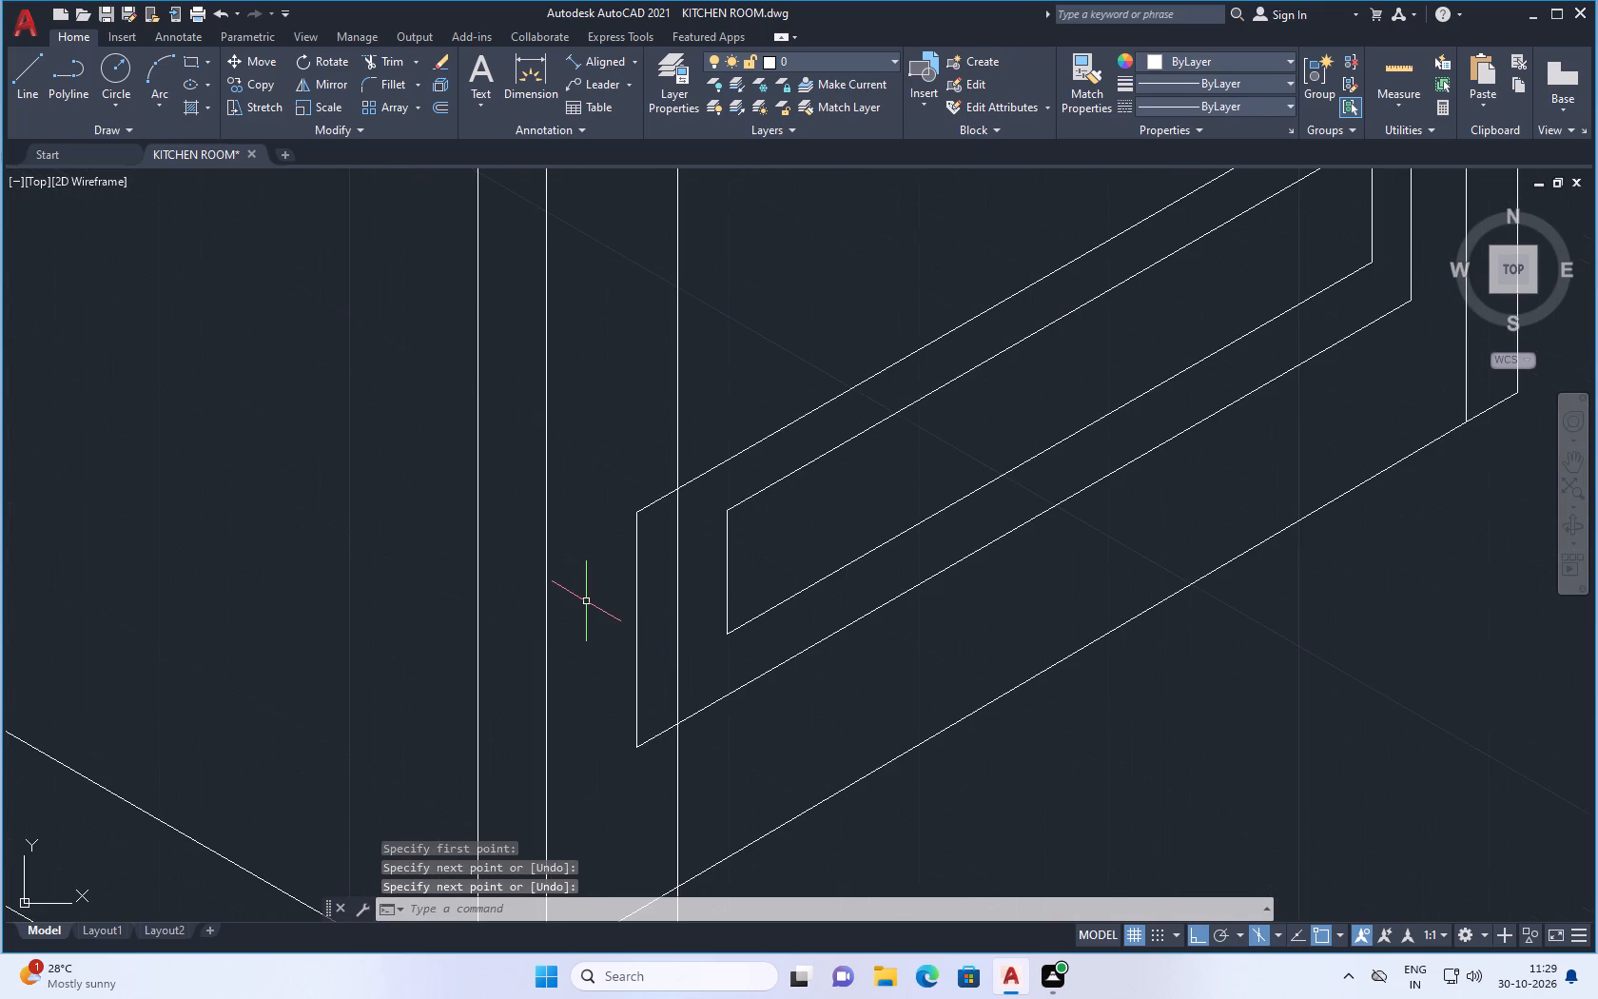
pyautogui.write('TR')
pyautogui.press('Return')
pyautogui.moveTo(642, 501); pyautogui.dragTo(644, 517)
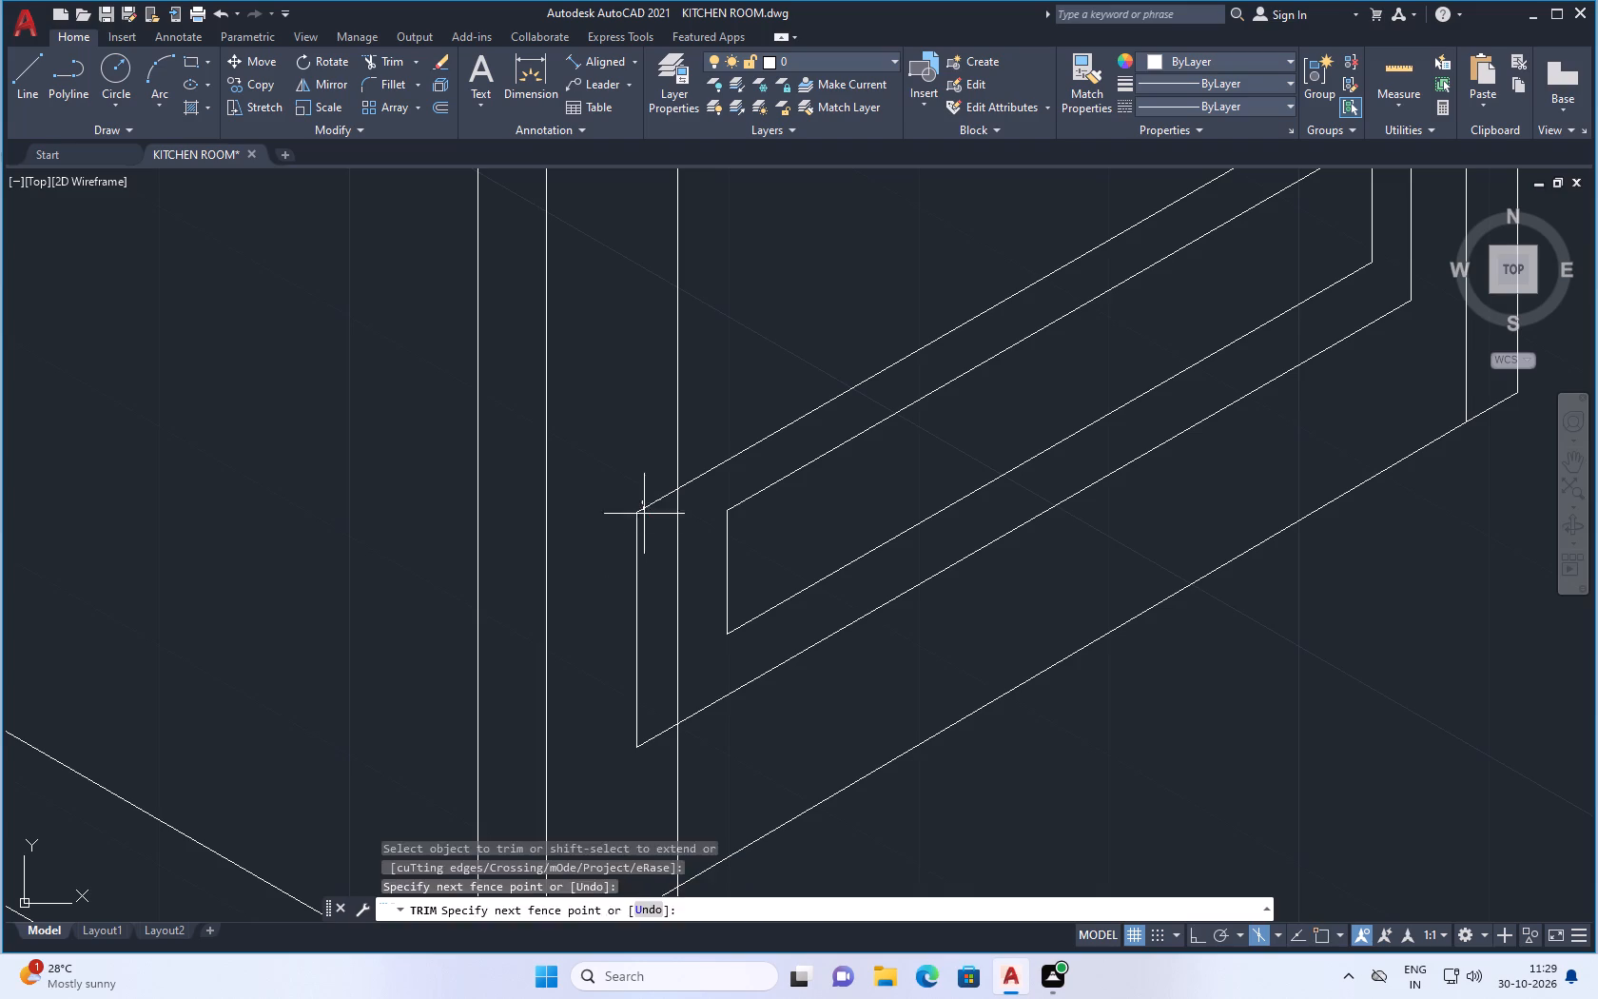
pyautogui.moveTo(644, 517); pyautogui.dragTo(644, 531)
pyautogui.moveTo(644, 544); pyautogui.dragTo(594, 645)
pyautogui.moveTo(646, 742); pyautogui.dragTo(652, 786)
# Trim the vertical line's overhang below the unit's base edge.
pyautogui.scroll(-1, 644, 695)
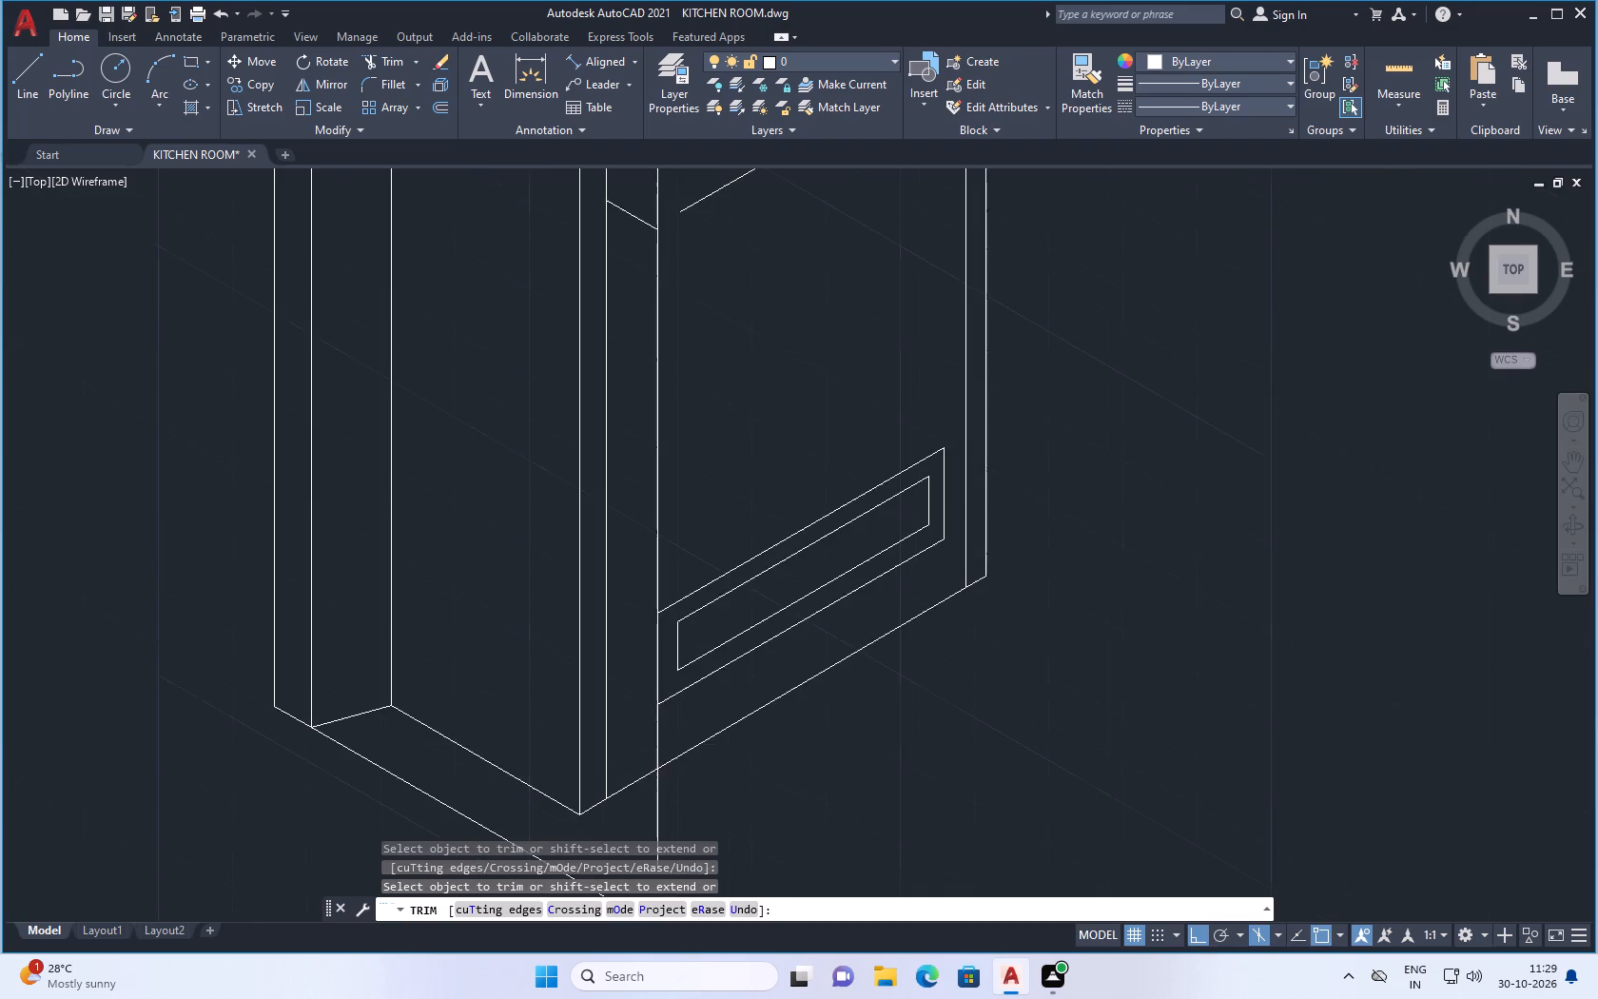
pyautogui.scroll(-1, 644, 695)
pyautogui.scroll(2, 645, 802)
pyautogui.moveTo(706, 794); pyautogui.dragTo(636, 830)
pyautogui.scroll(-2, 707, 766)
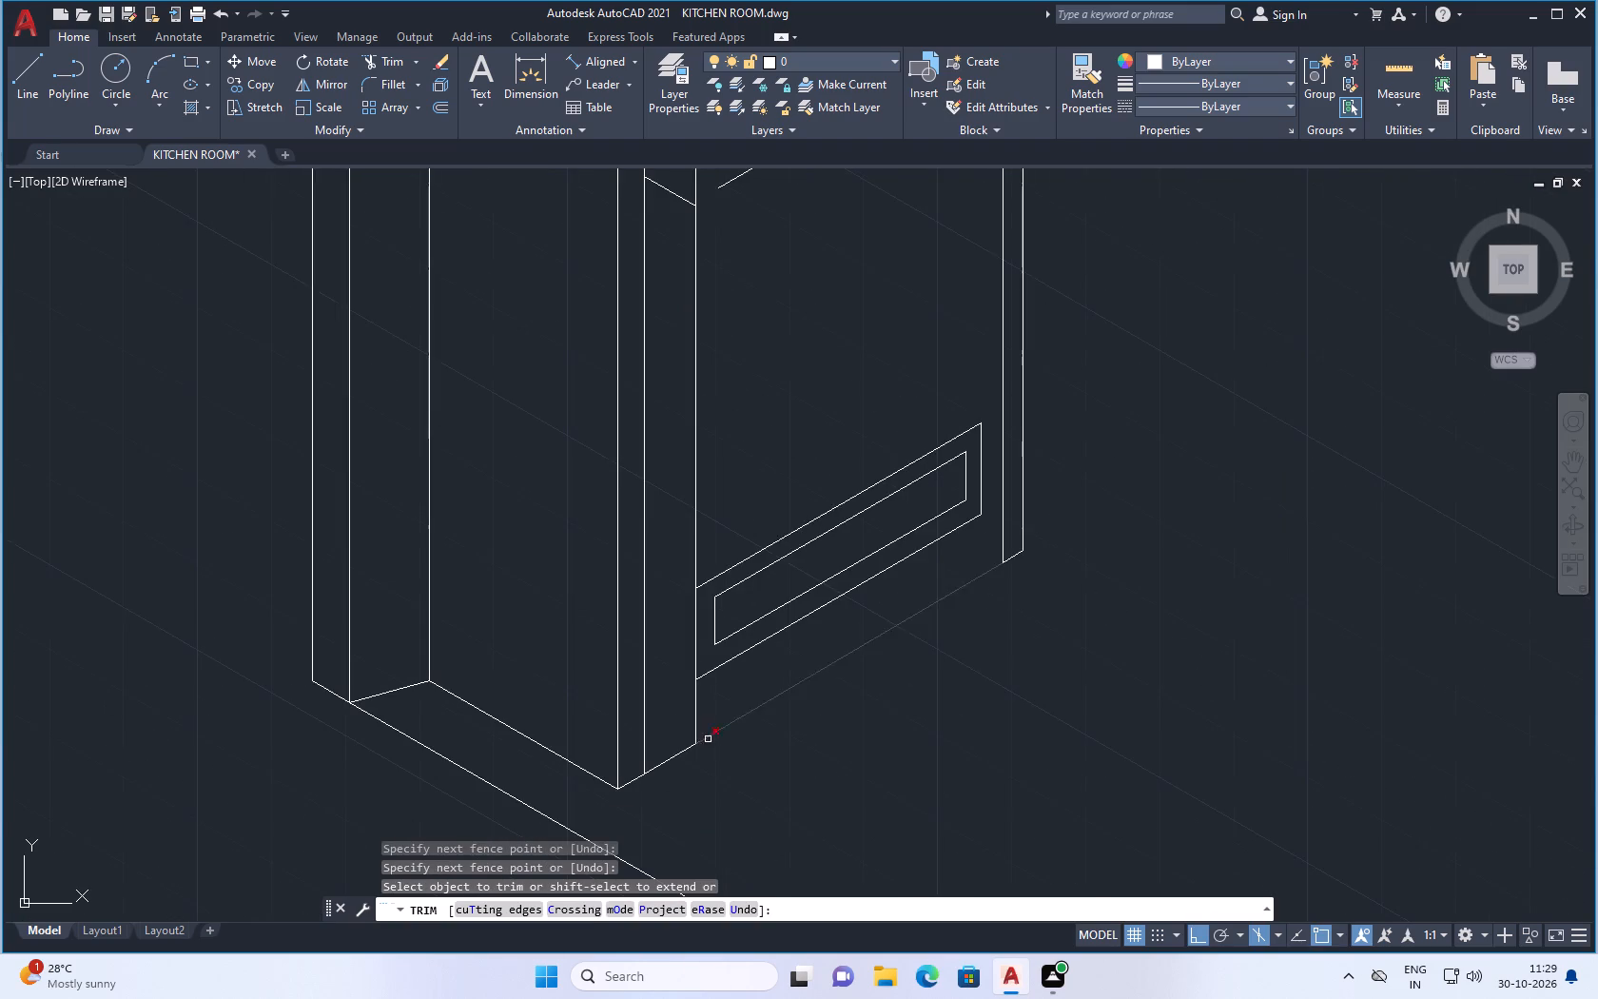
pyautogui.scroll(-3, 734, 766)
pyautogui.press('Escape')
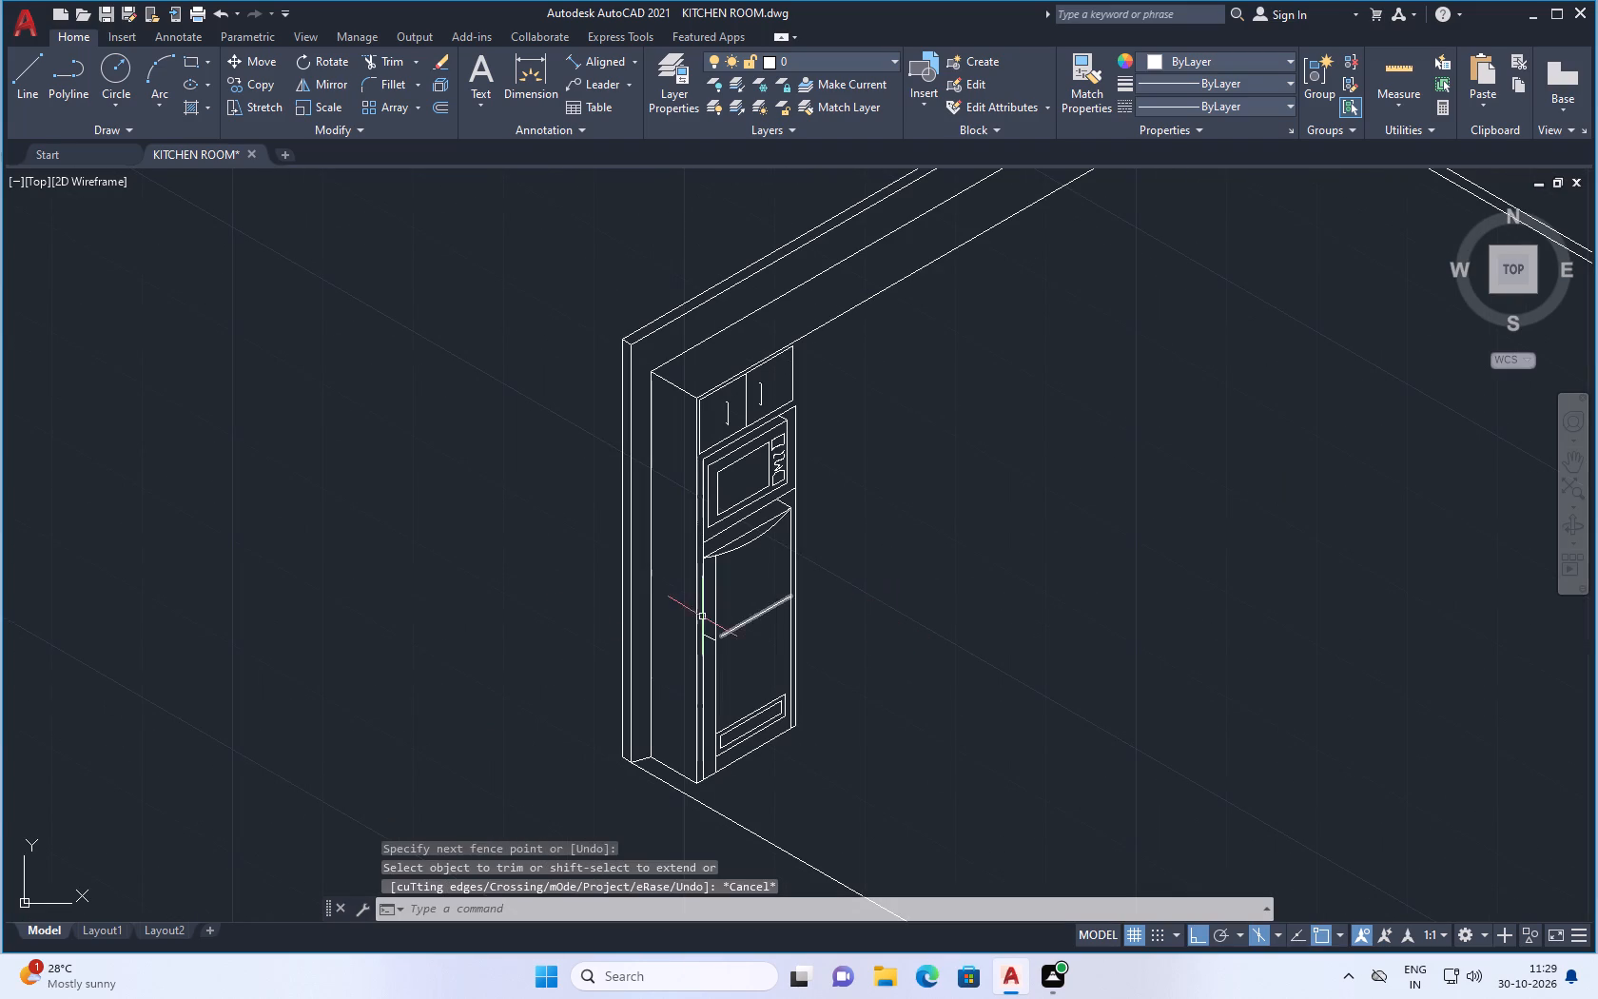
# Delete the slanted 210° line across the middle of the lower door.
pyautogui.scroll(1, 680, 655)
pyautogui.scroll(4, 760, 639)
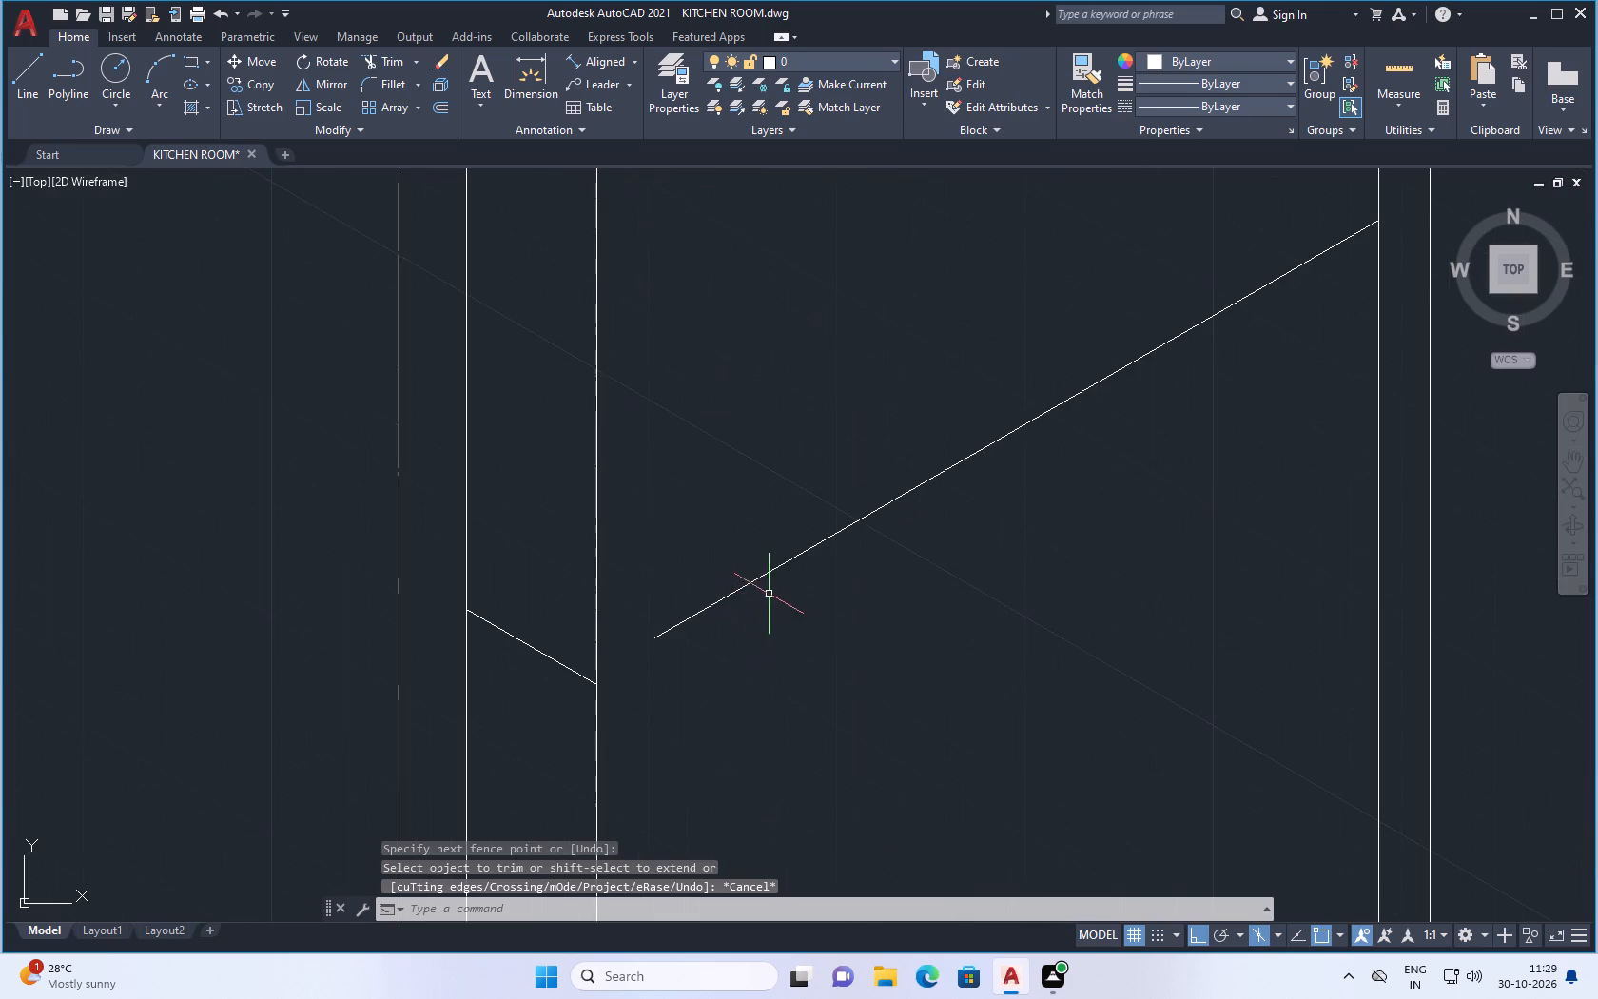
pyautogui.click(766, 575)
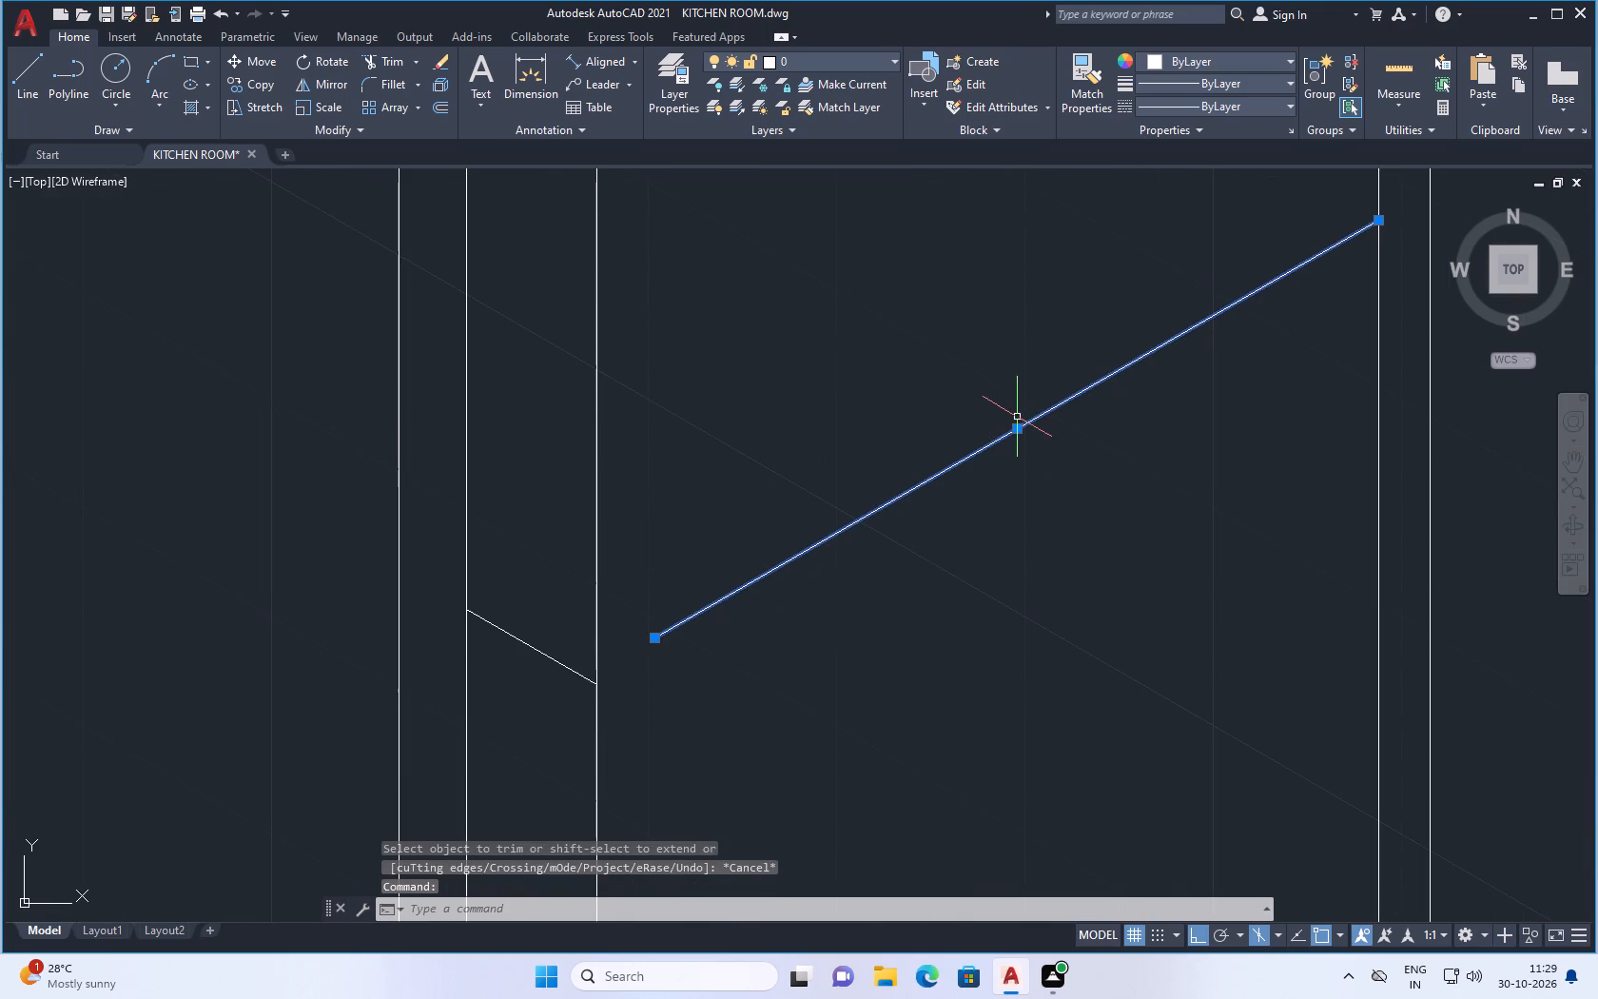
pyautogui.press('Delete')
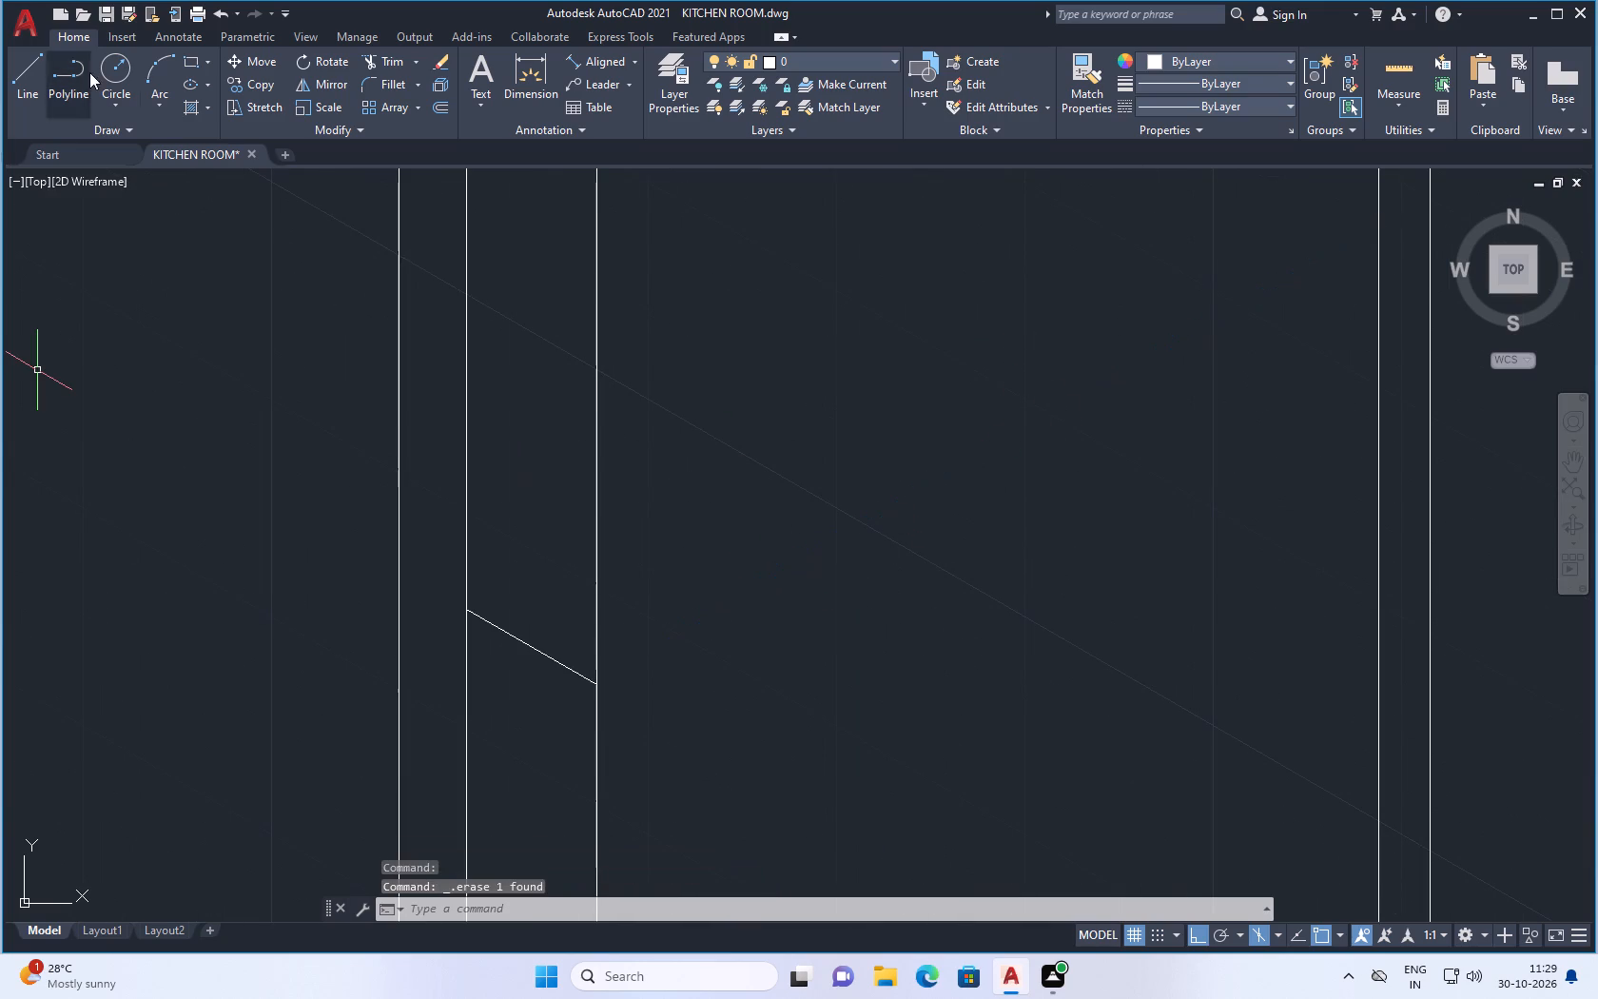
# In the top isoplane, draw a 30° line from the vertical line's corner with the short 150° line to slightly past the lower door's right edge.
pyautogui.click(29, 73)
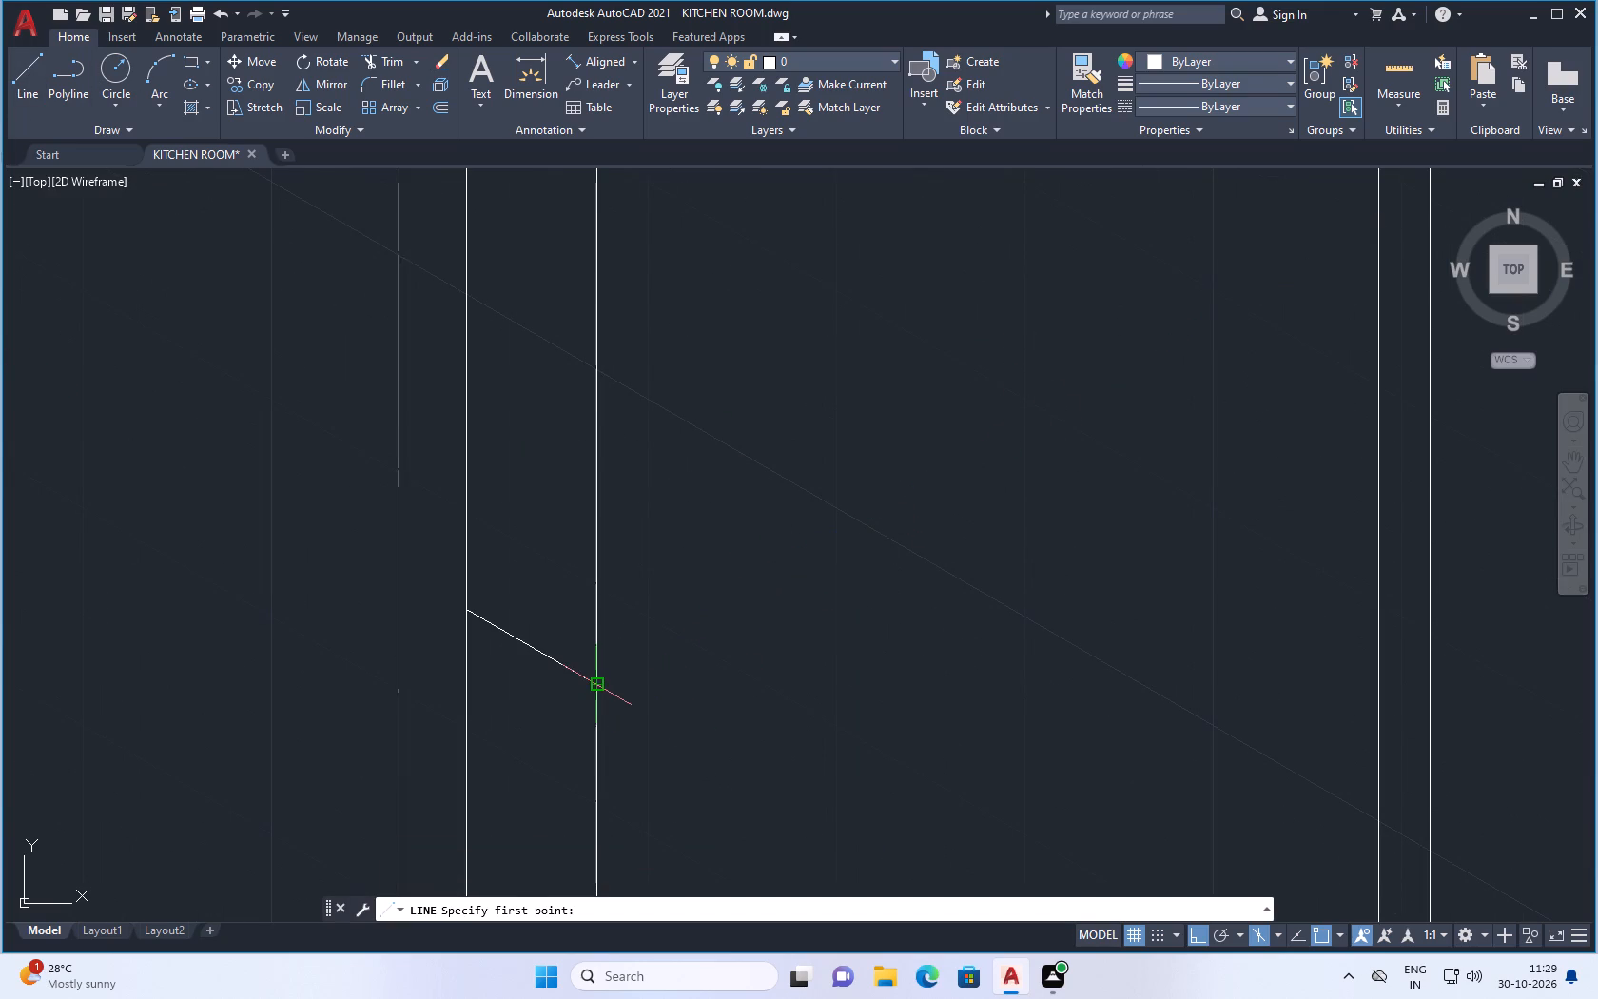
pyautogui.moveTo(594, 688); pyautogui.dragTo(679, 660)
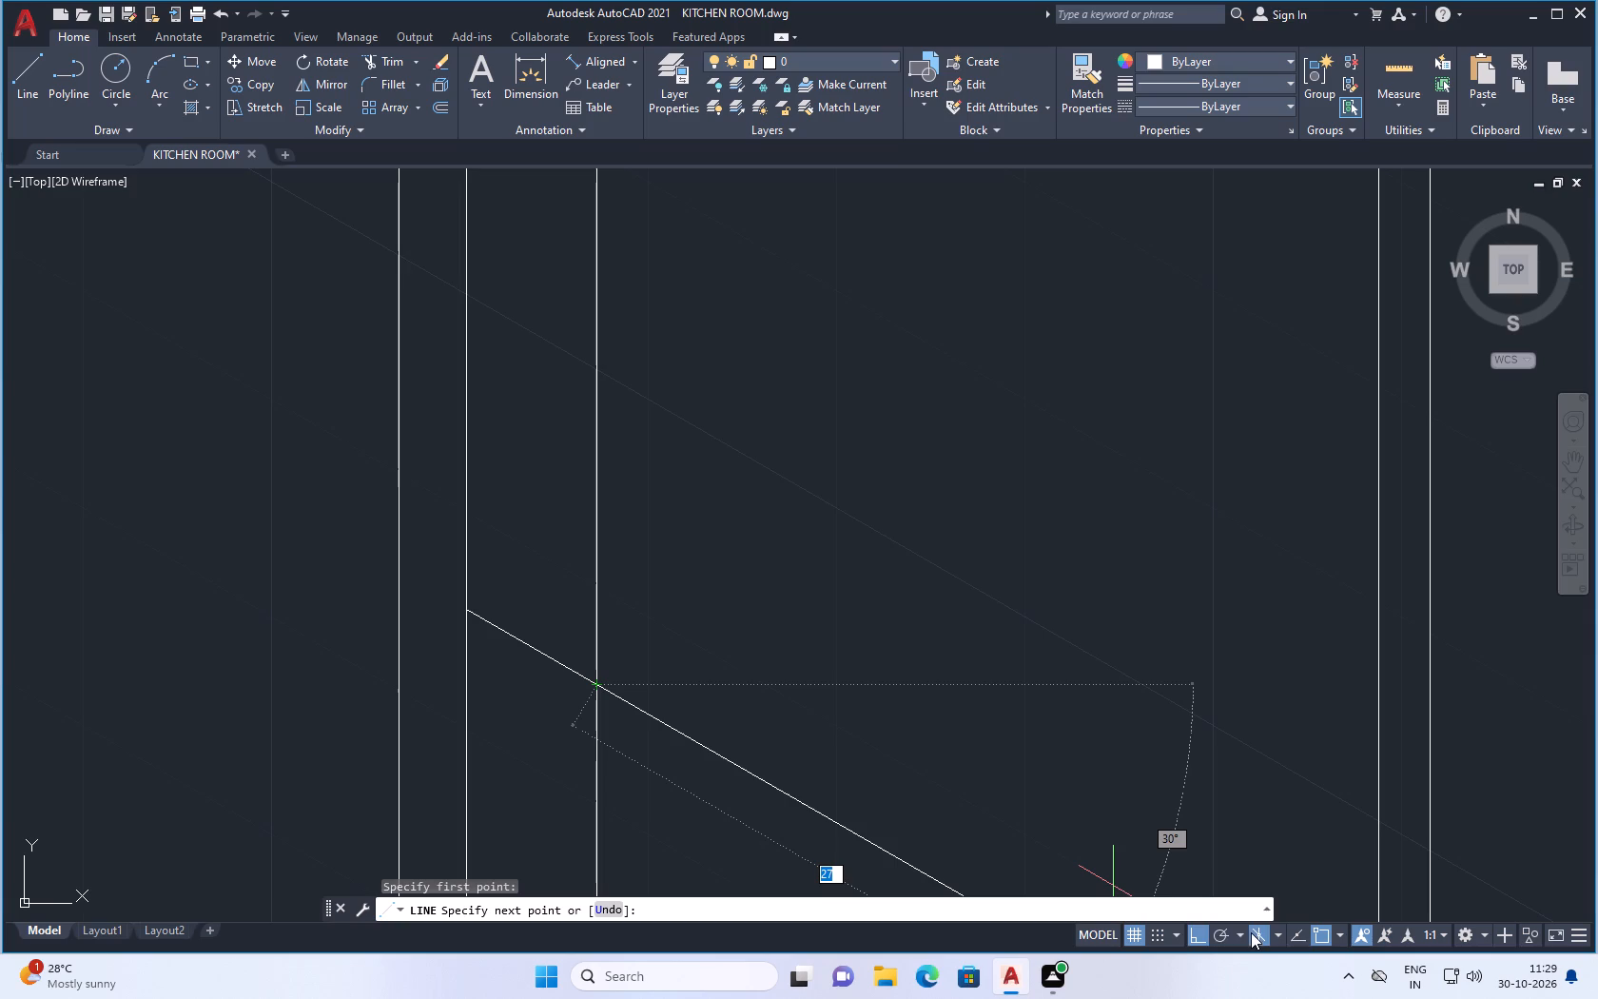
pyautogui.click(1276, 933)
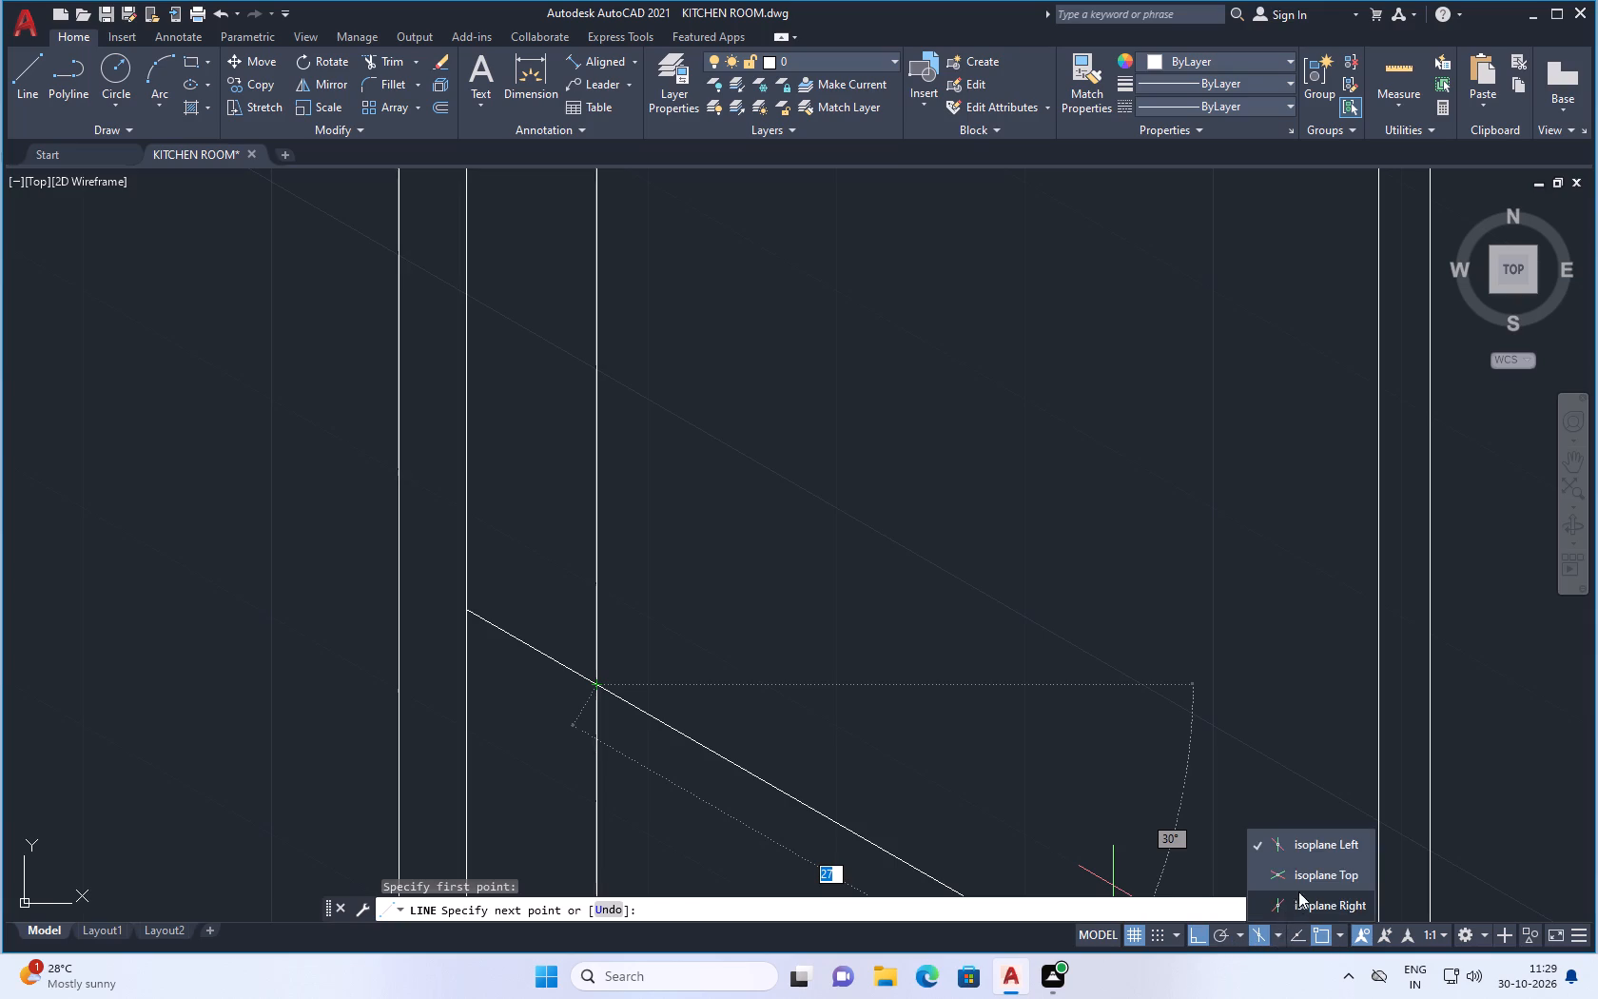
pyautogui.click(1306, 872)
pyautogui.scroll(-3, 1130, 499)
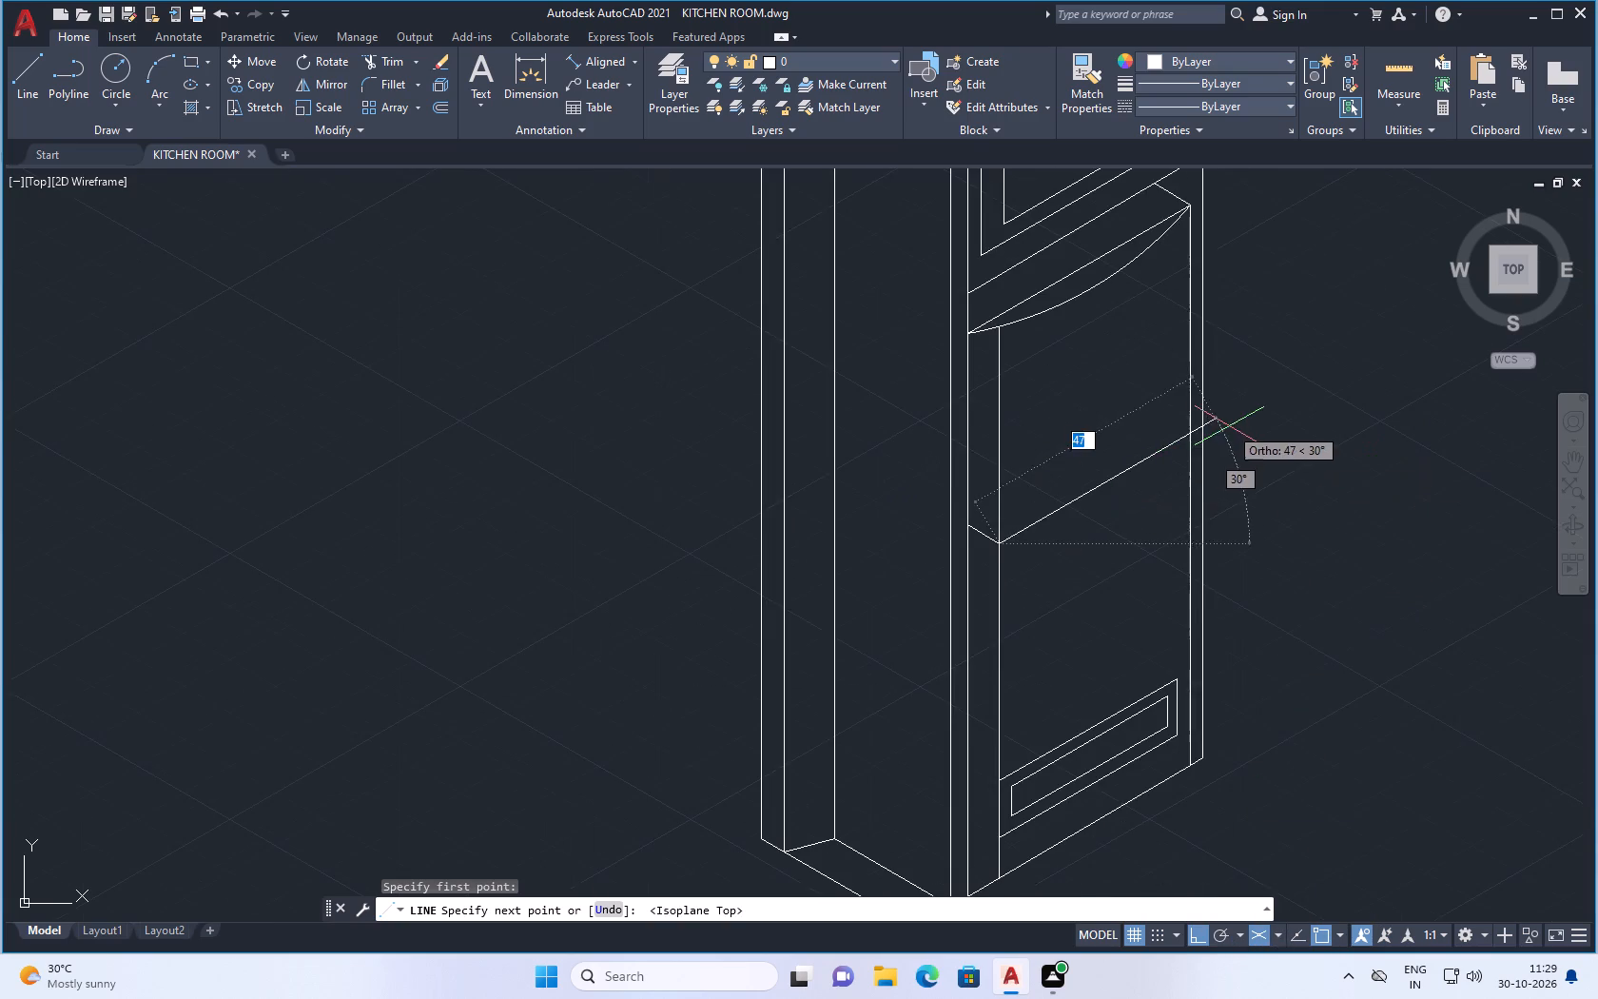
pyautogui.scroll(2, 1203, 415)
pyautogui.click(1198, 451)
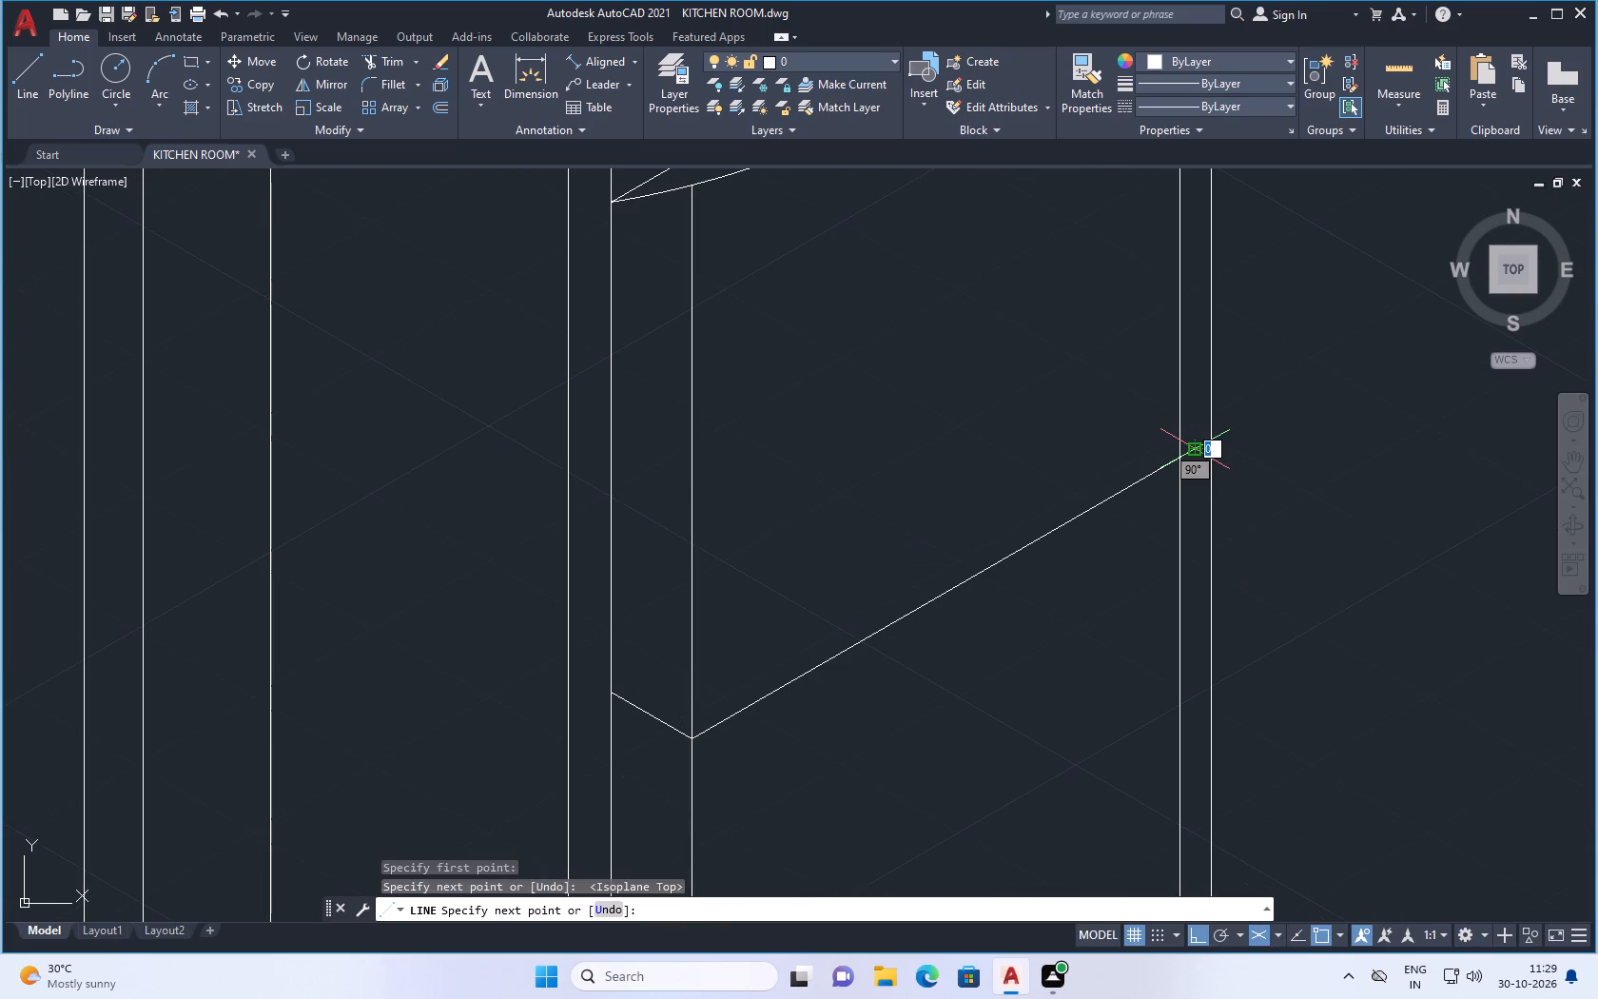
pyautogui.press('space')
# Trim the short stub of the 30° line that extends beyond the lower door's right edge.
pyautogui.press('t')
pyautogui.press('r')
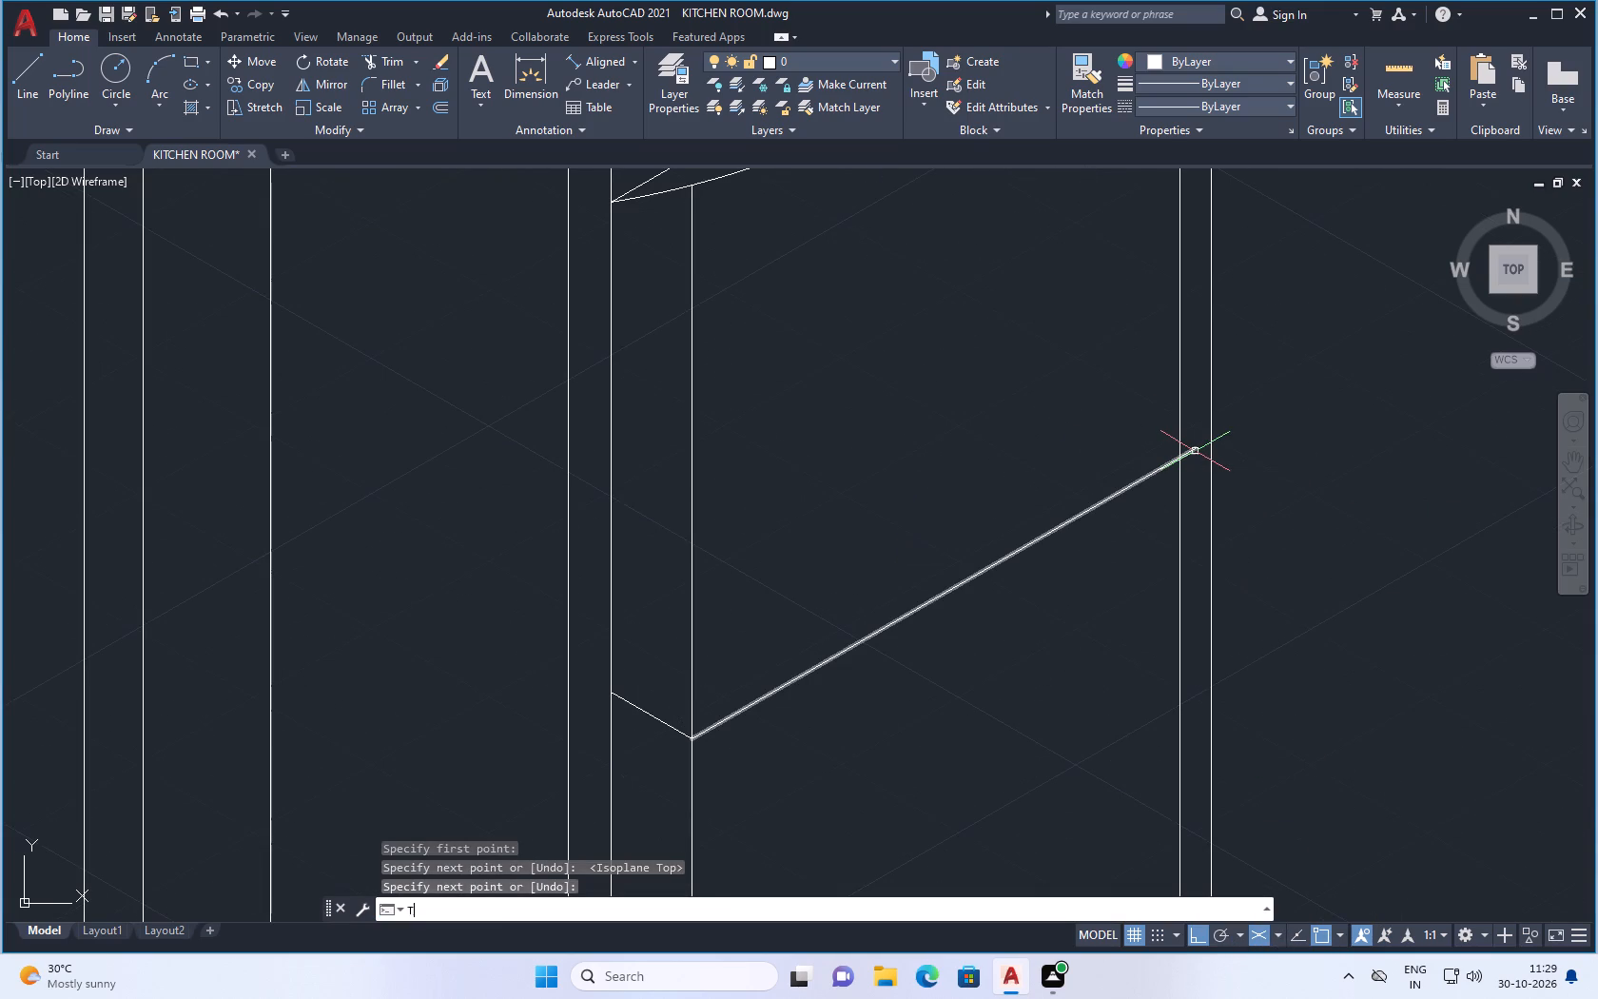
pyautogui.press('Return')
pyautogui.scroll(2, 1191, 463)
pyautogui.moveTo(1187, 425); pyautogui.dragTo(1187, 480)
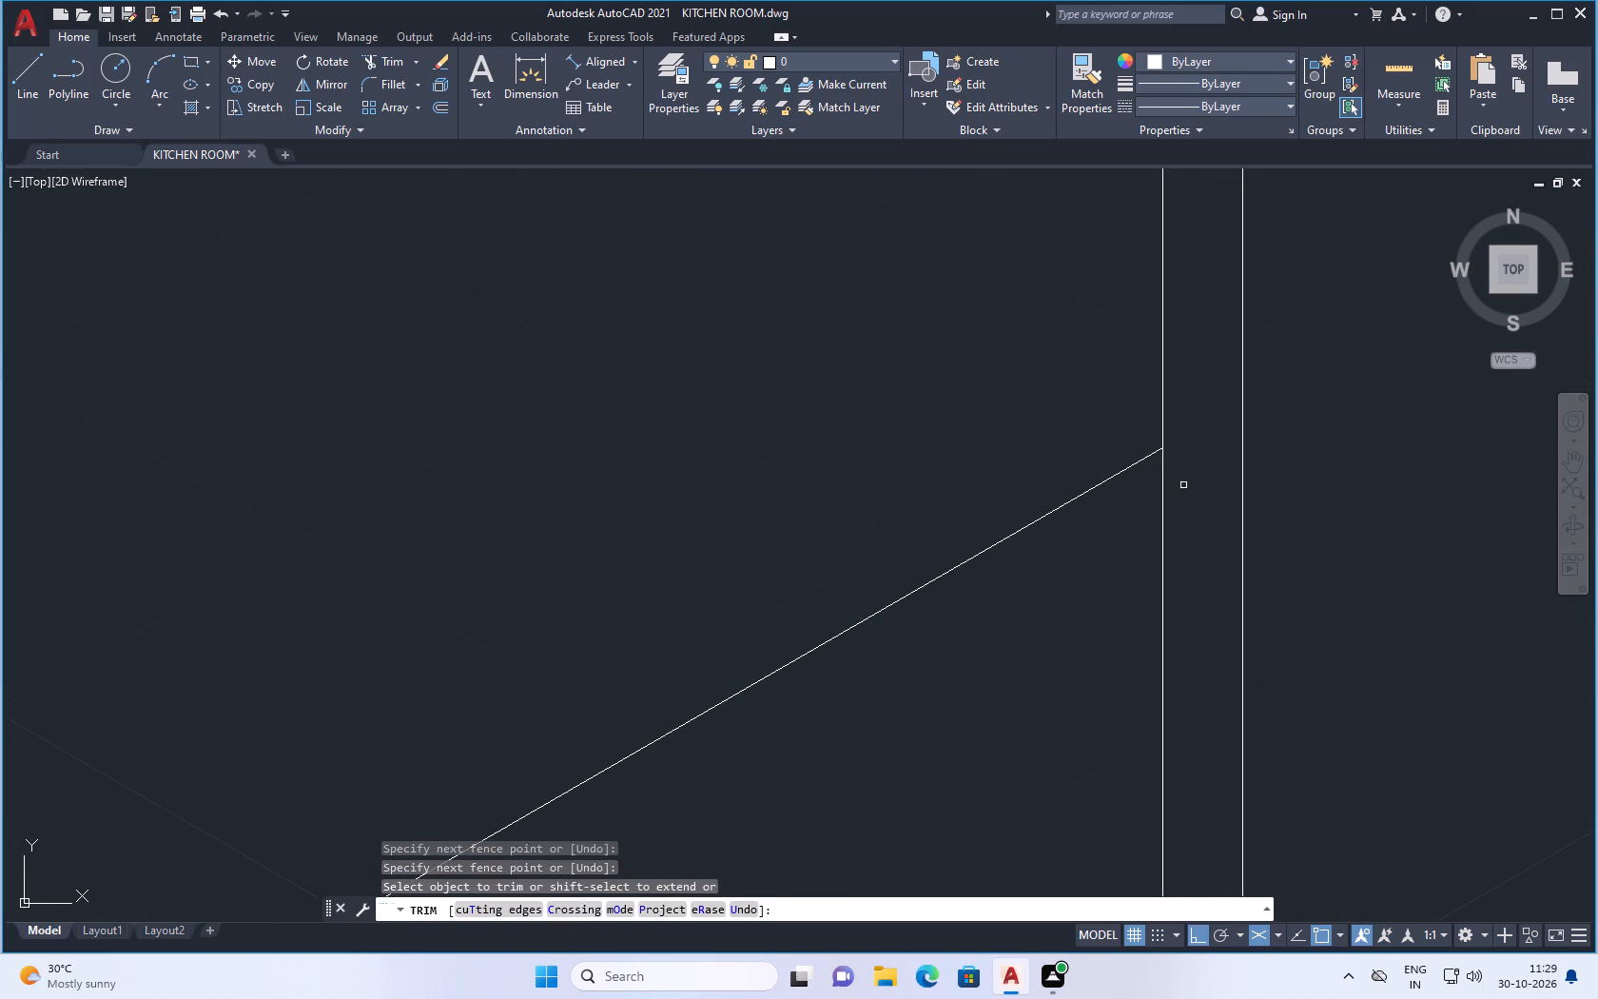
pyautogui.press('Escape')
pyautogui.scroll(-3, 1110, 558)
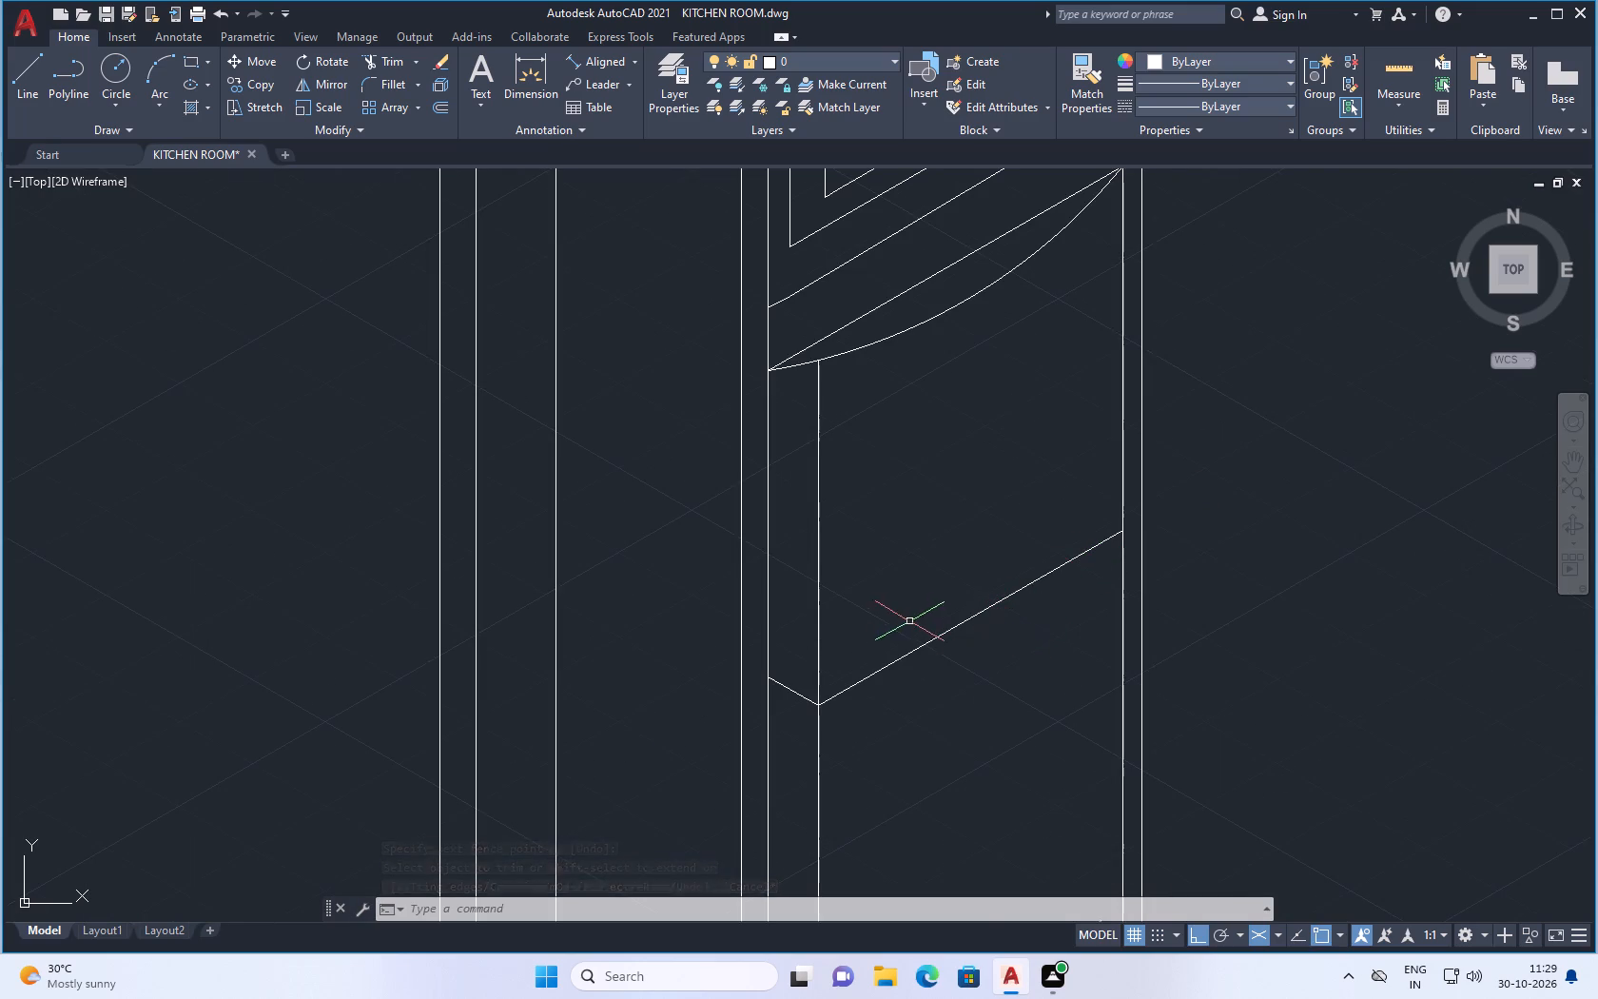
# In the right isoplane, draw a vertical segment about 1 unit down from the corner where the 30° and 150° lines meet.
pyautogui.scroll(-3, 894, 674)
pyautogui.scroll(2, 913, 698)
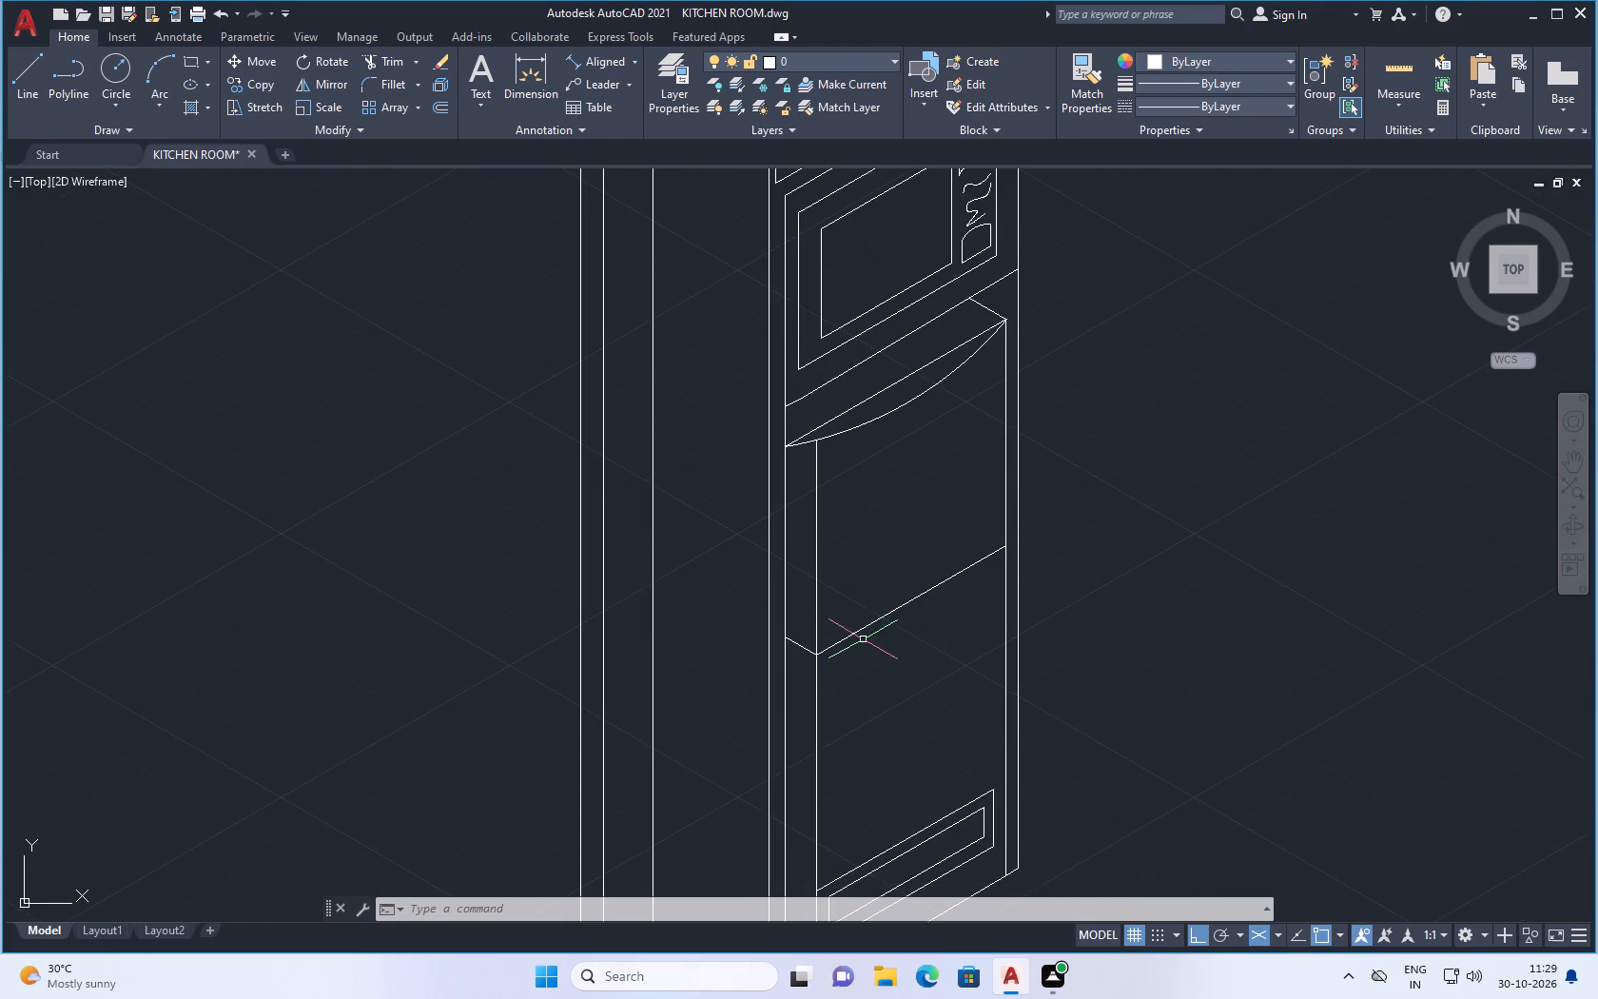
pyautogui.scroll(-2, 886, 586)
pyautogui.scroll(2, 871, 626)
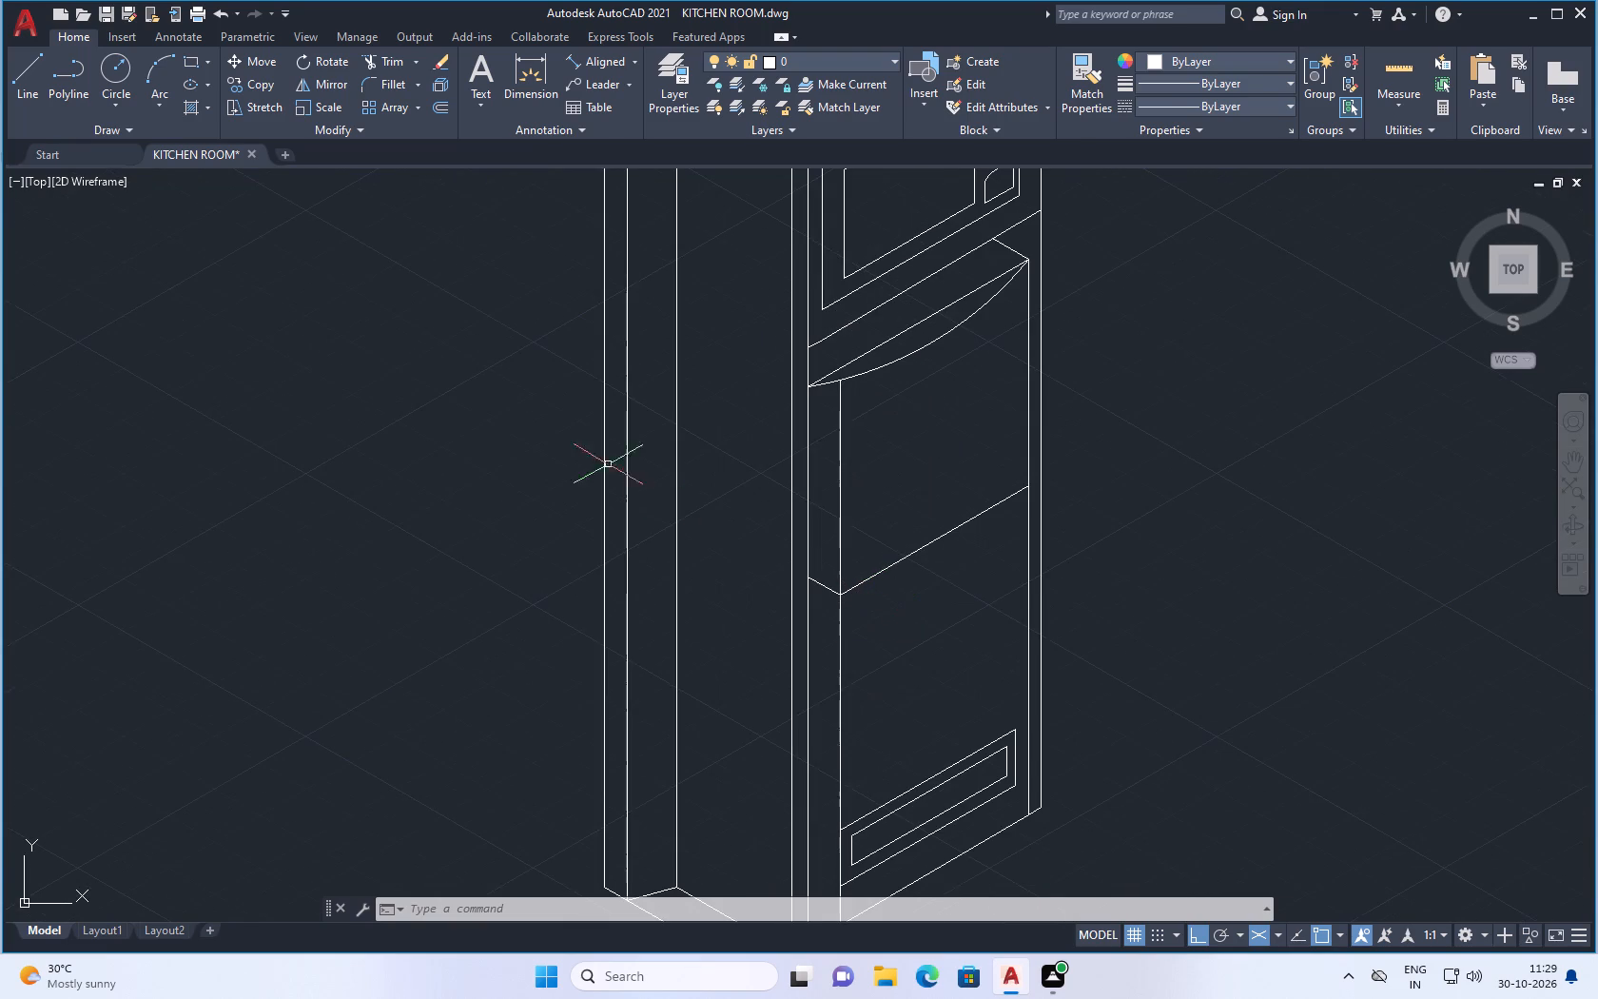
pyautogui.click(25, 77)
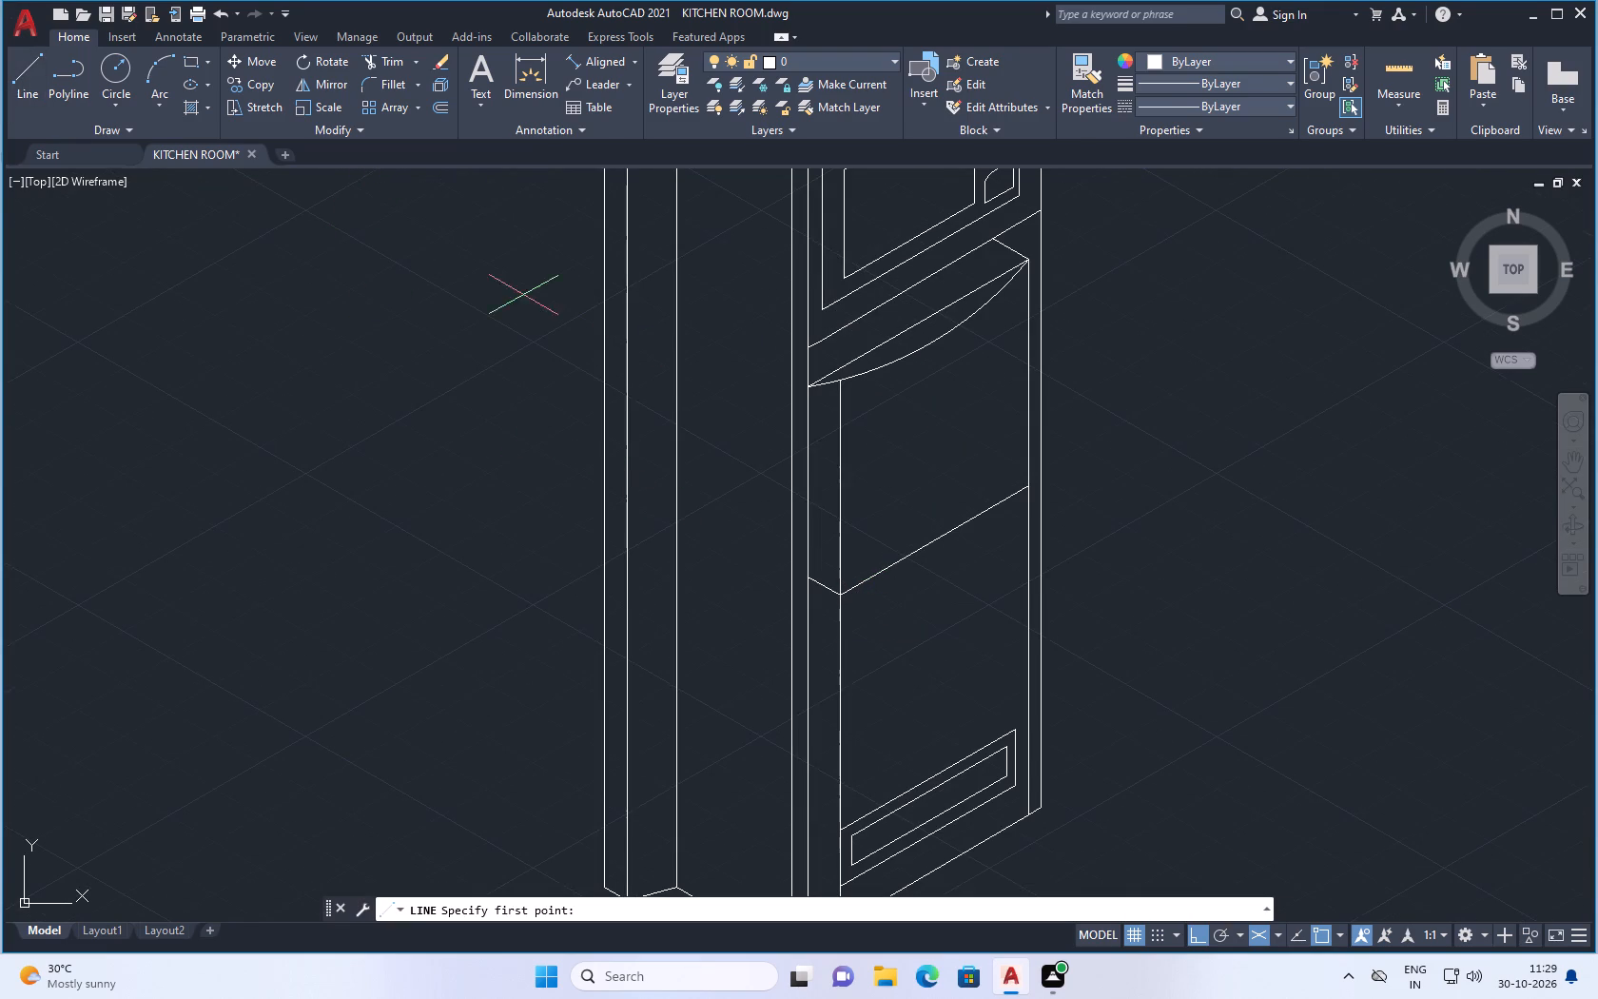
pyautogui.scroll(3, 977, 534)
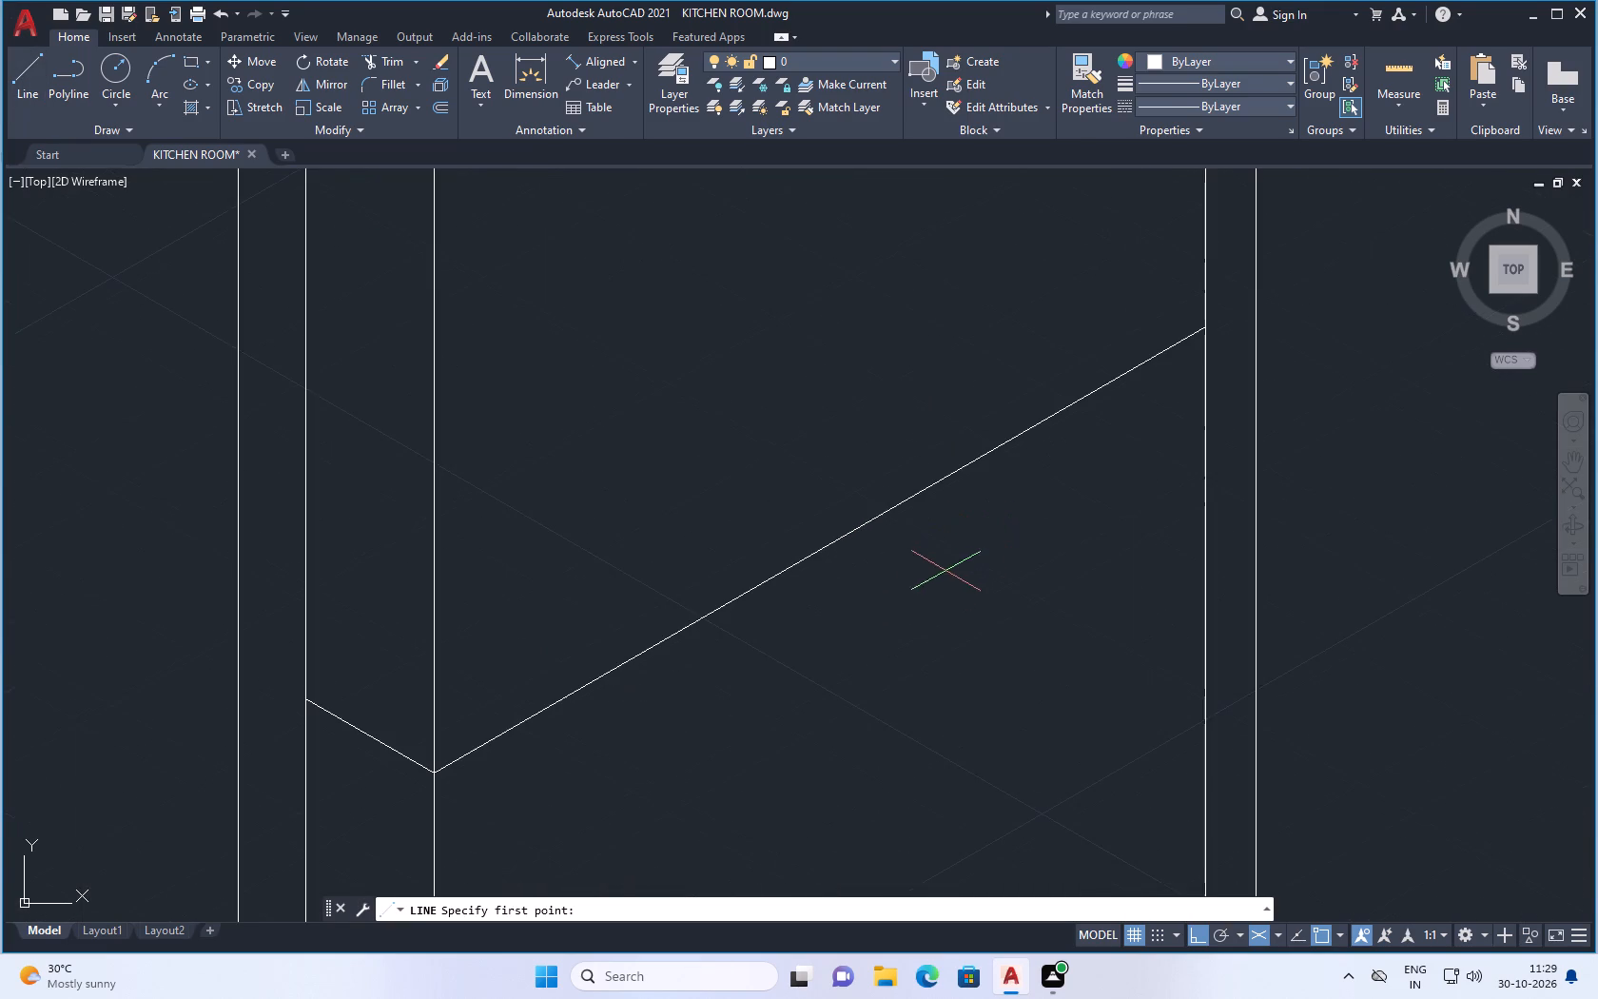
pyautogui.scroll(-2, 564, 657)
pyautogui.scroll(2, 519, 721)
pyautogui.click(499, 672)
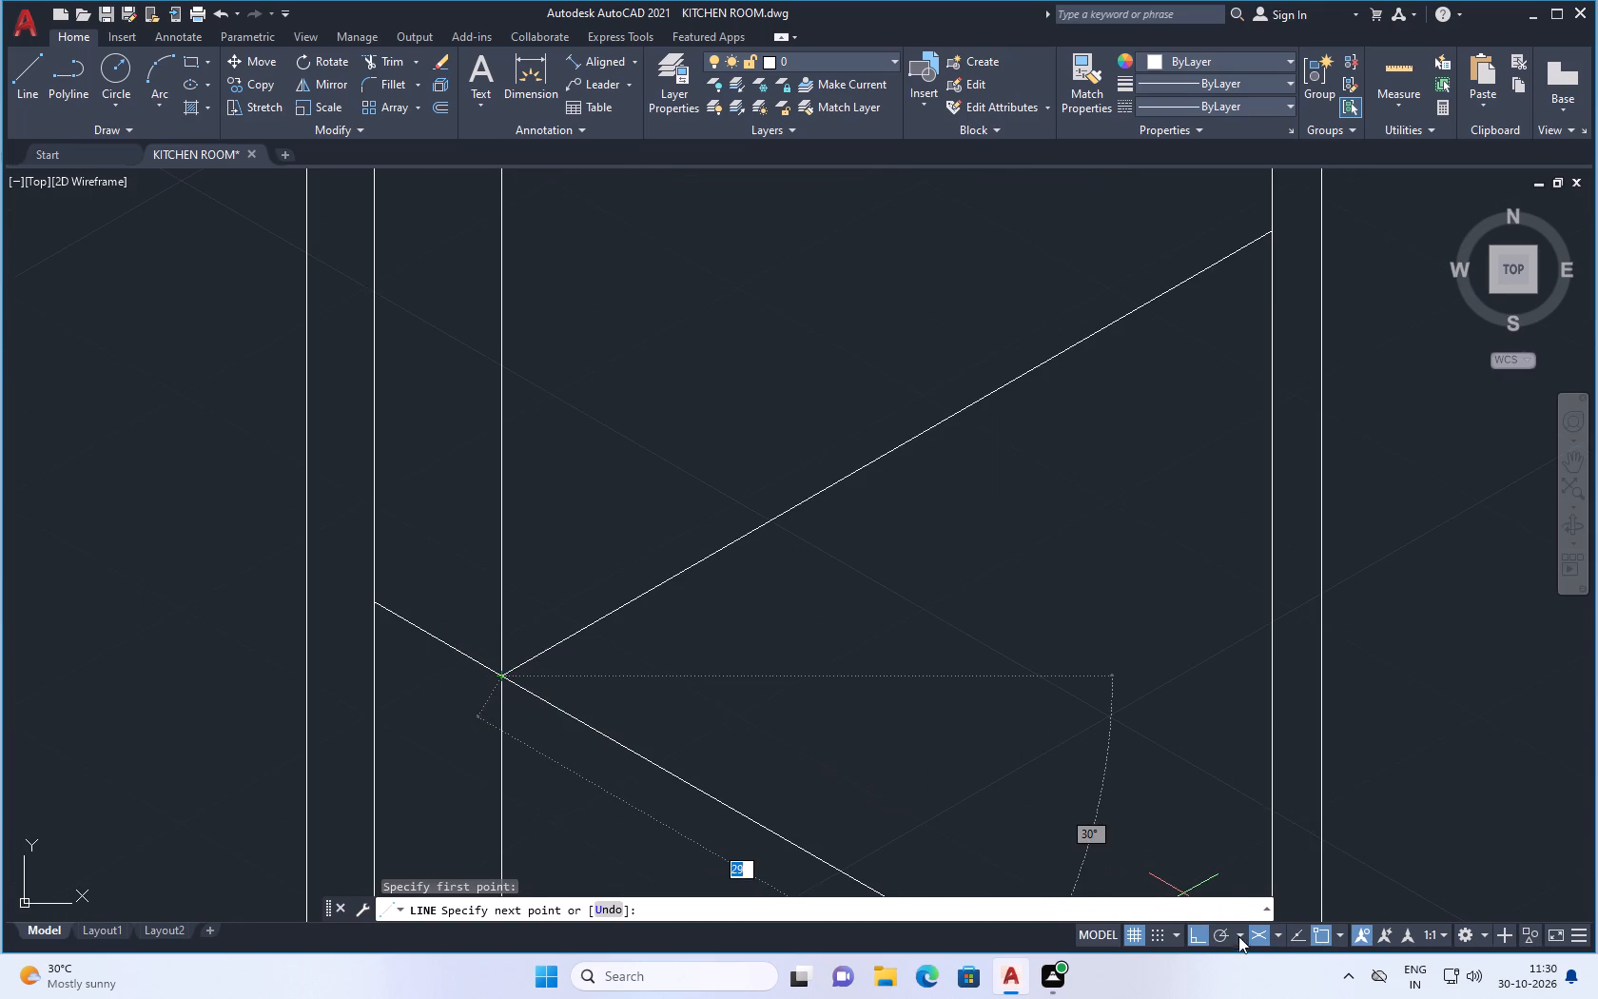
pyautogui.click(1278, 930)
pyautogui.click(1297, 902)
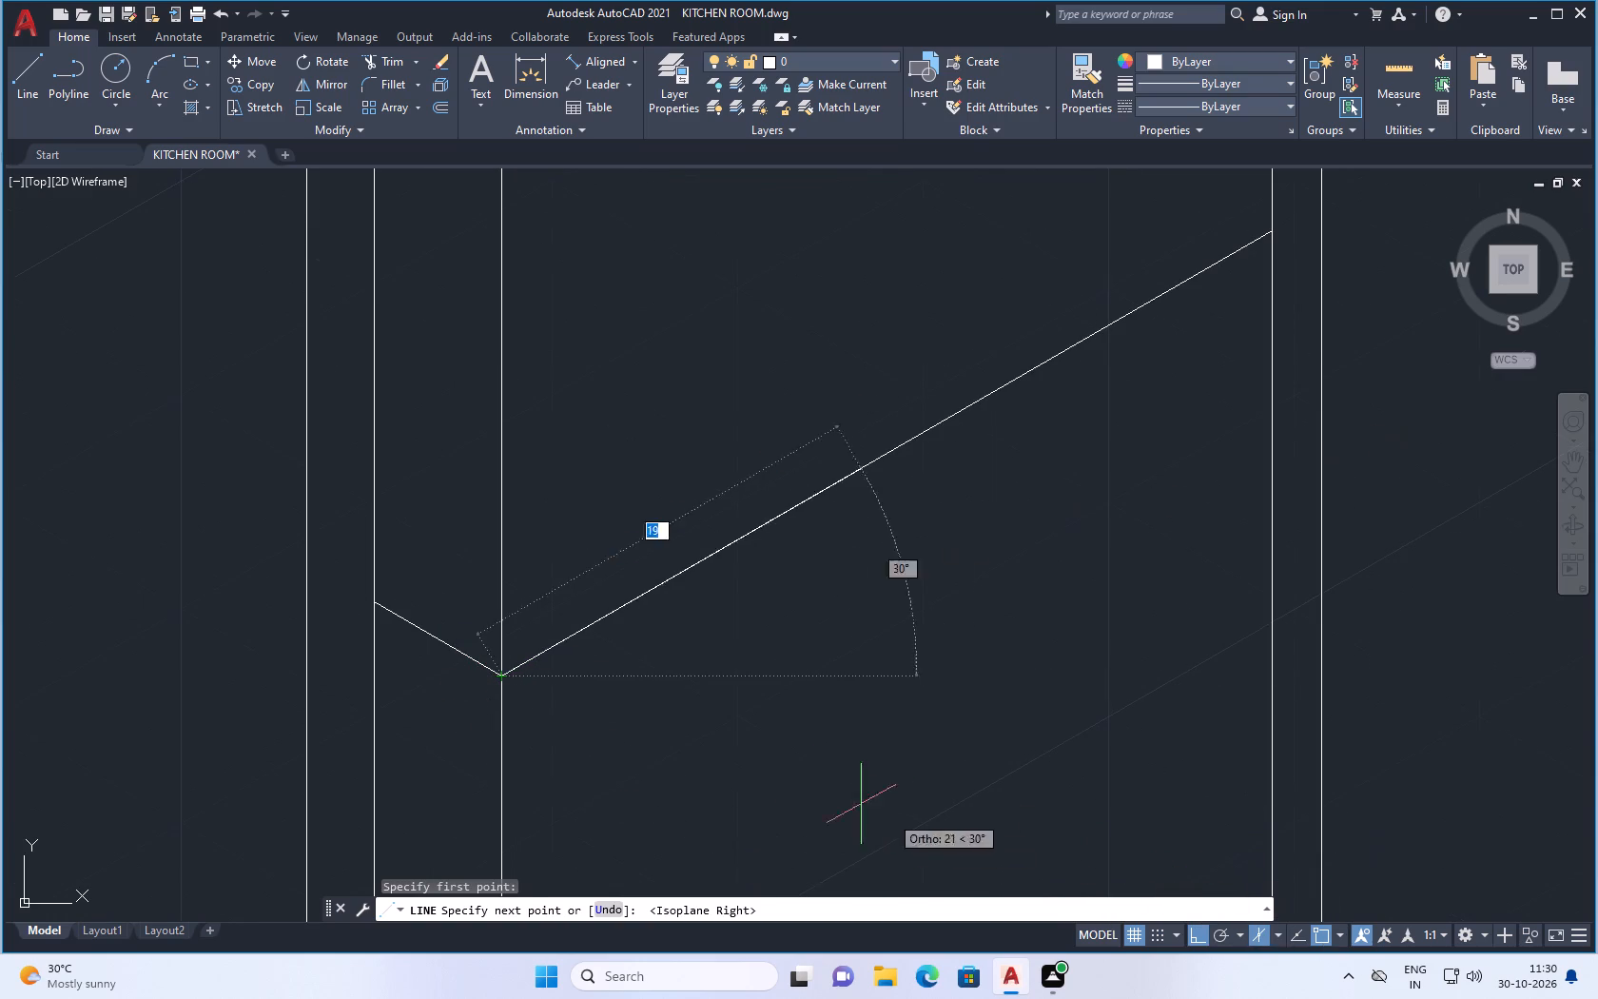
pyautogui.scroll(3, 493, 705)
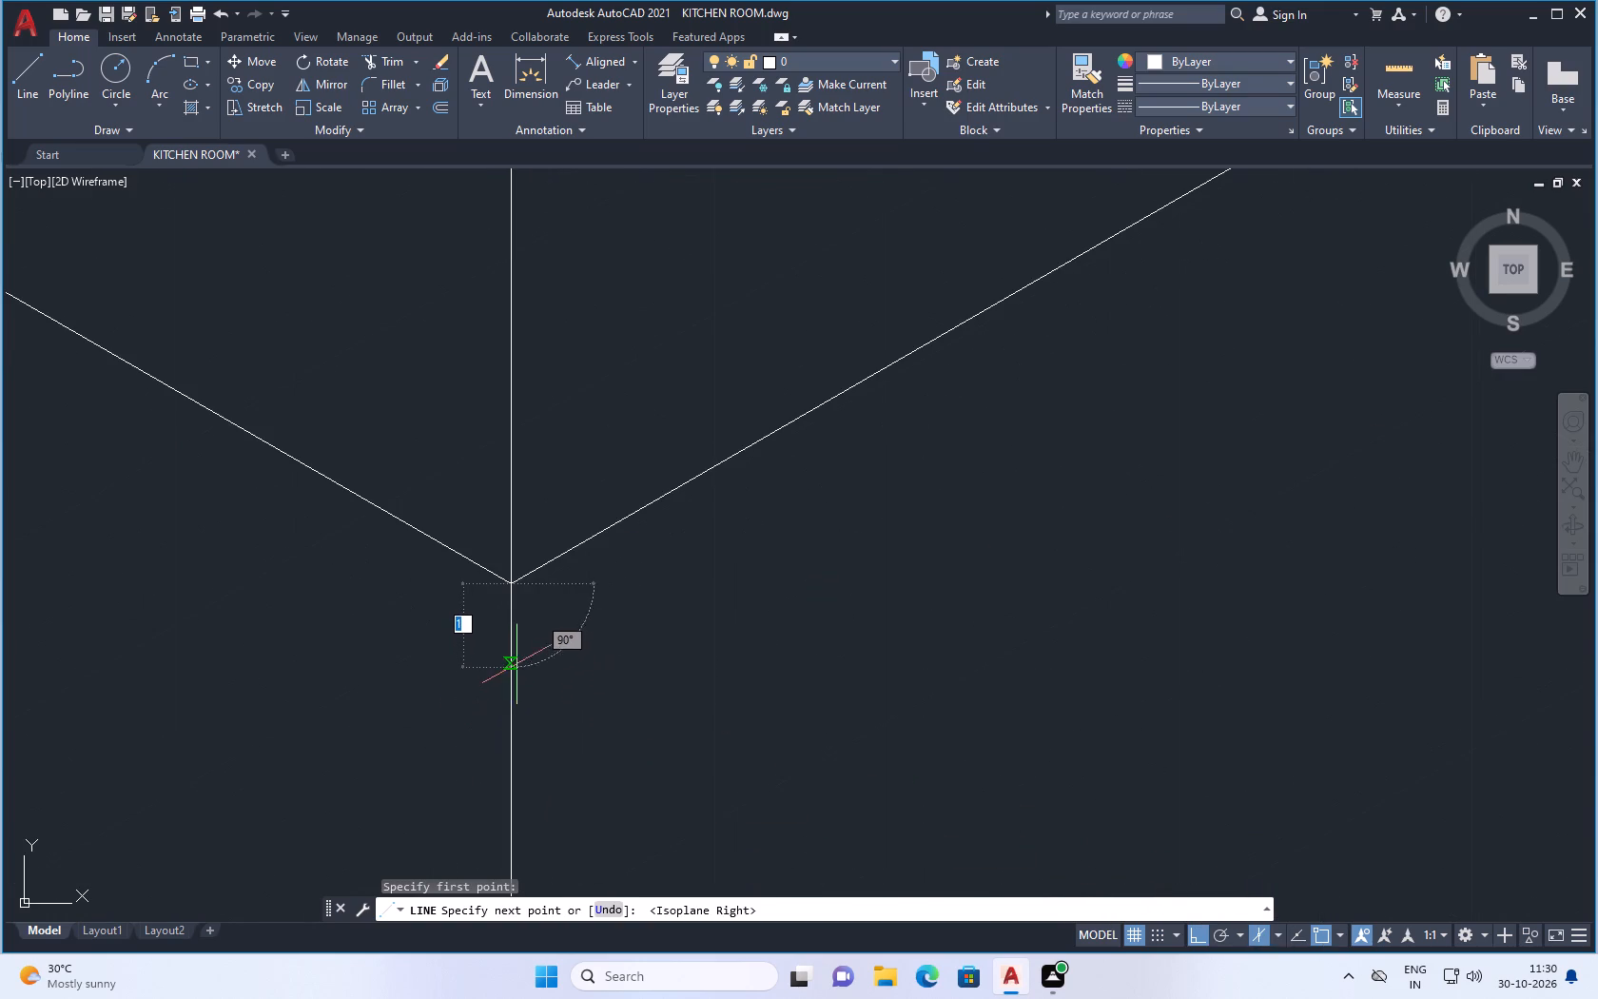
pyautogui.click(517, 649)
# Continue the line from the short segment's lower end at 30°, about 42 units to the lower door's right edge.
pyautogui.scroll(-3, 672, 617)
pyautogui.scroll(-3, 917, 556)
pyautogui.scroll(3, 1053, 509)
pyautogui.scroll(2, 899, 400)
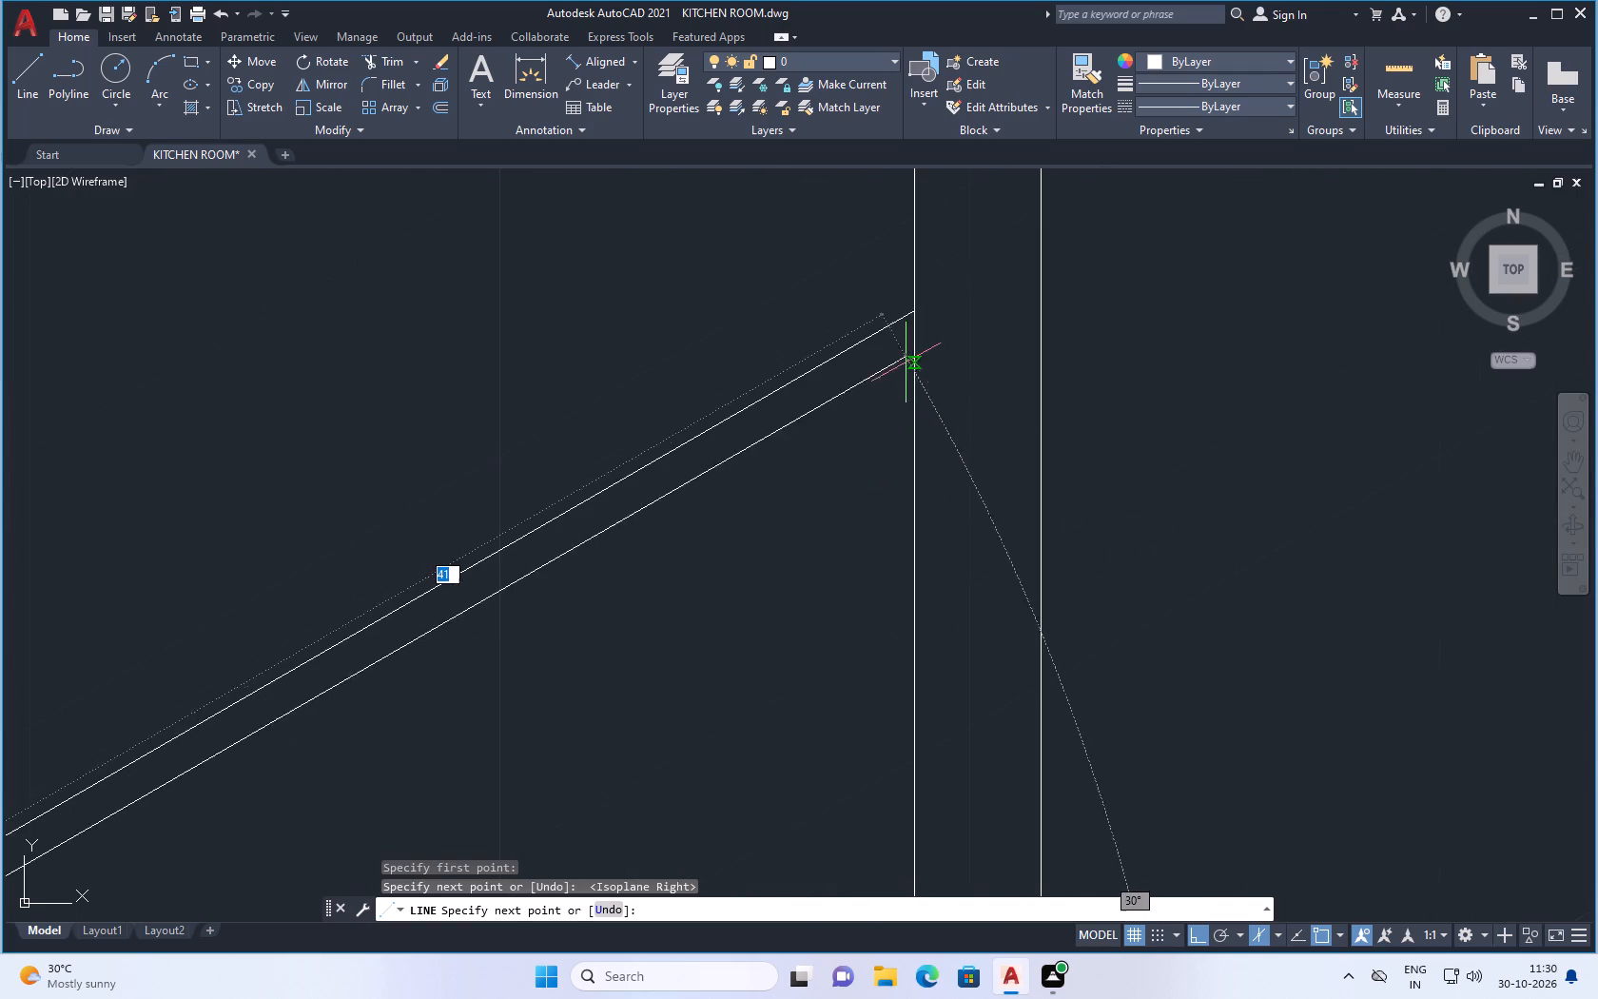
pyautogui.scroll(2, 912, 355)
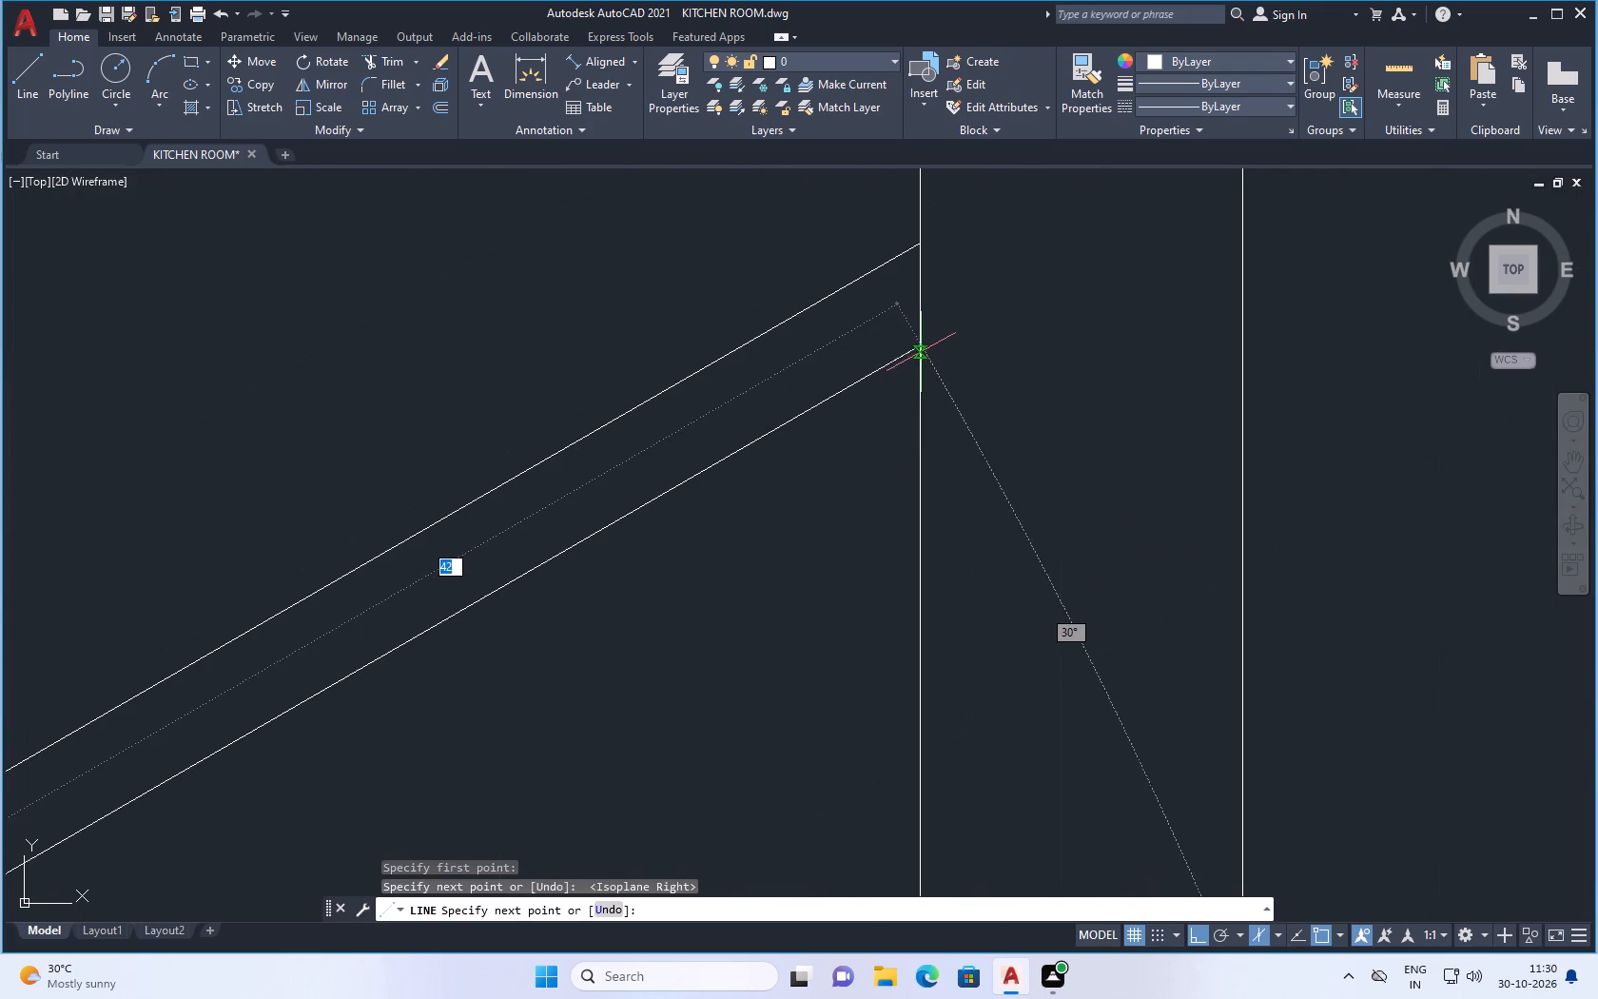
pyautogui.click(920, 353)
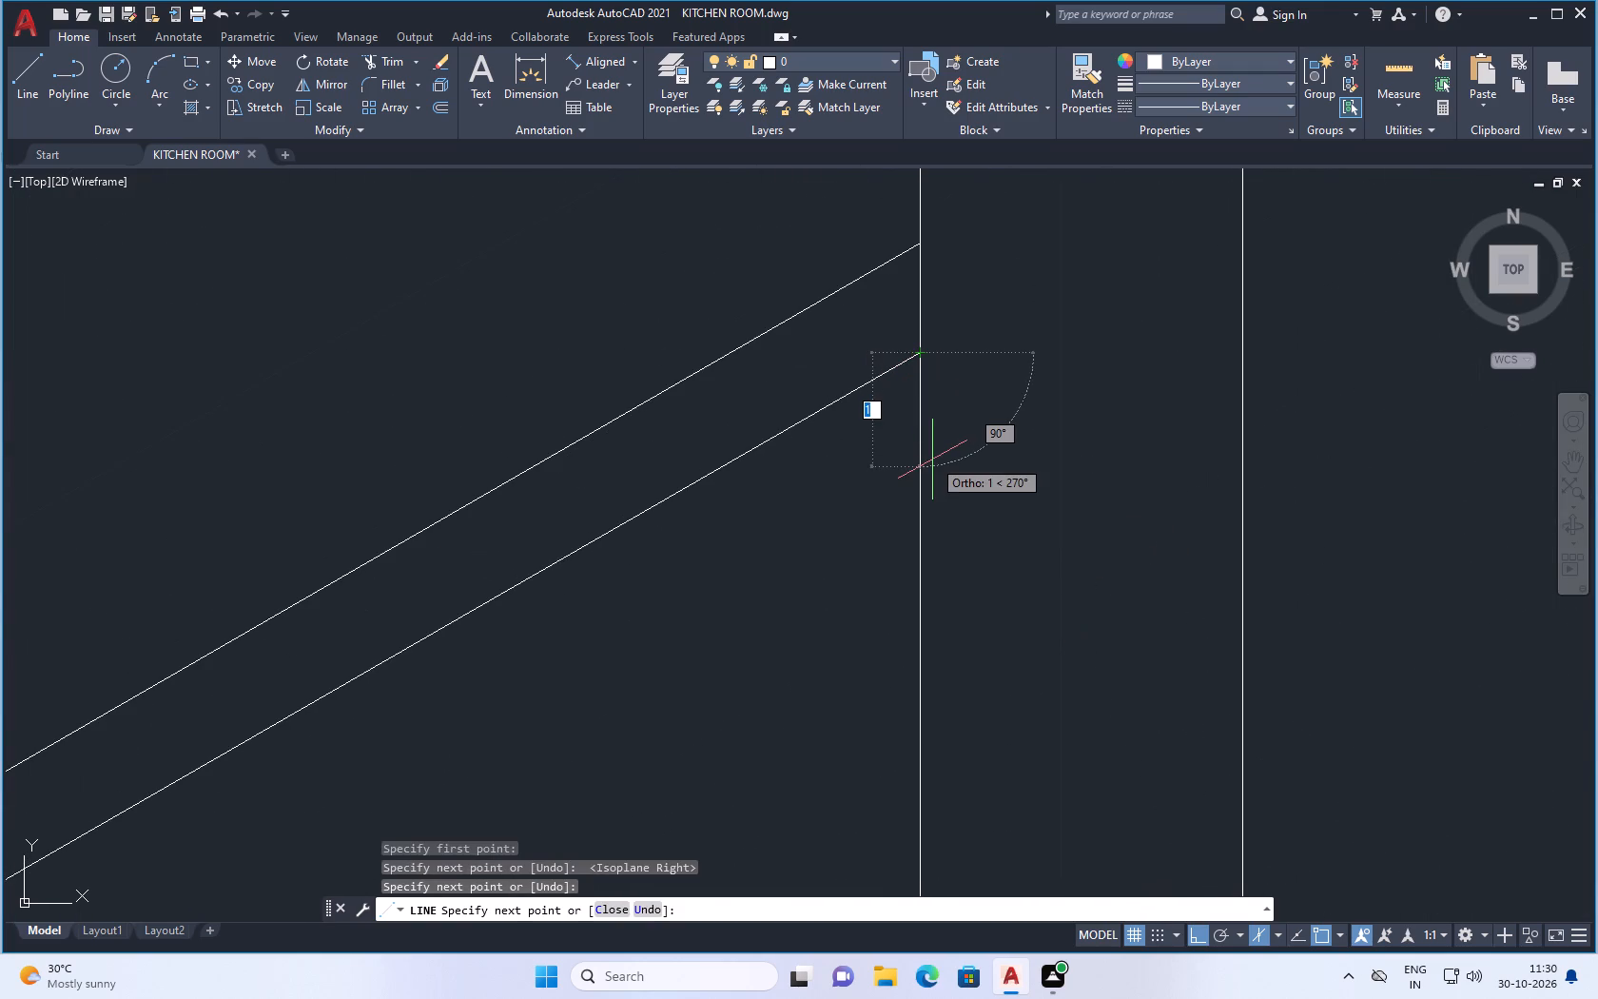
pyautogui.press('Escape')
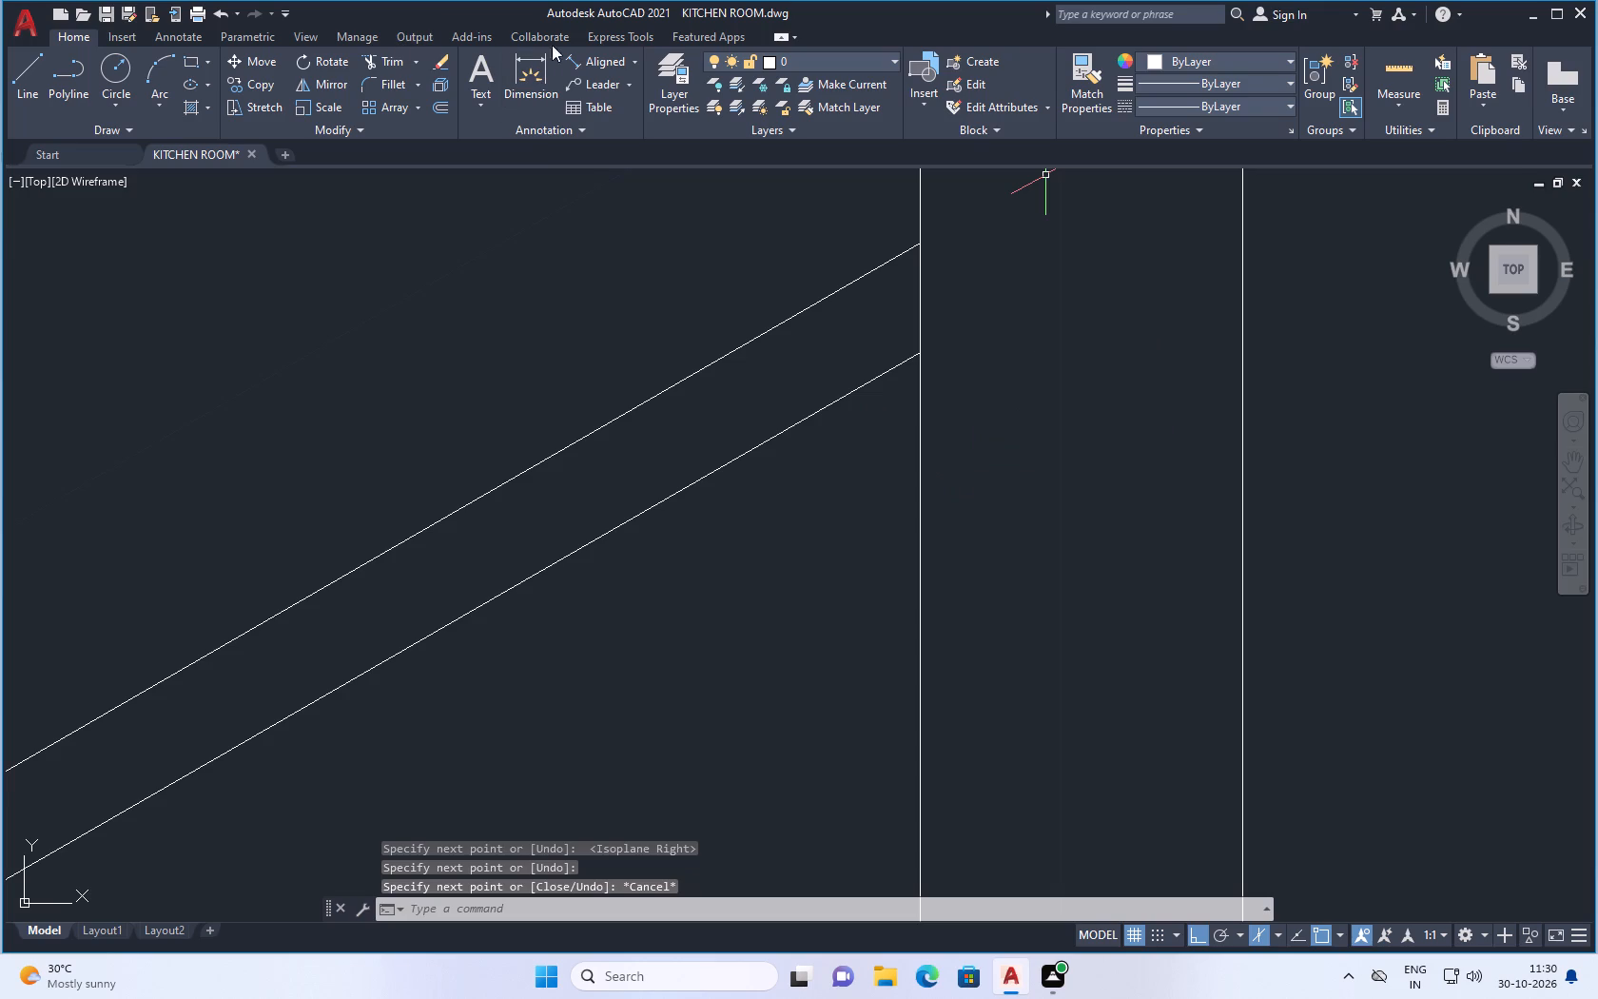
# Check the vertical gap between the two parallel 30° lines on the lower door with a temporary aligned dimension.
pyautogui.click(574, 59)
pyautogui.click(482, 499)
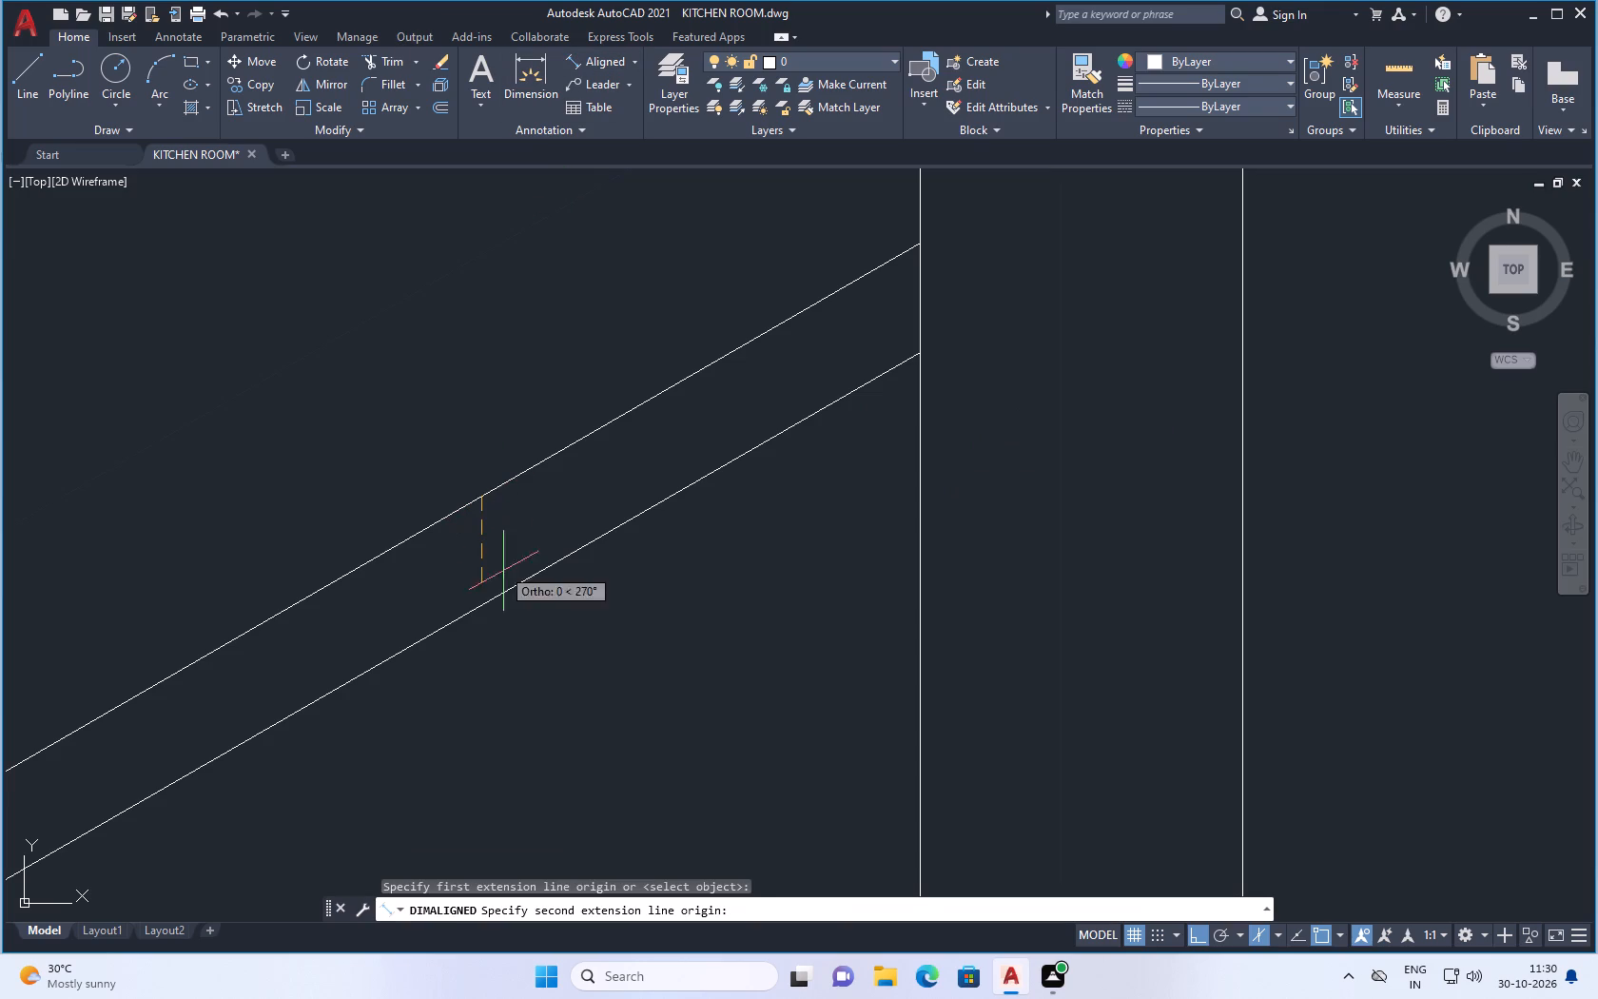
pyautogui.click(479, 603)
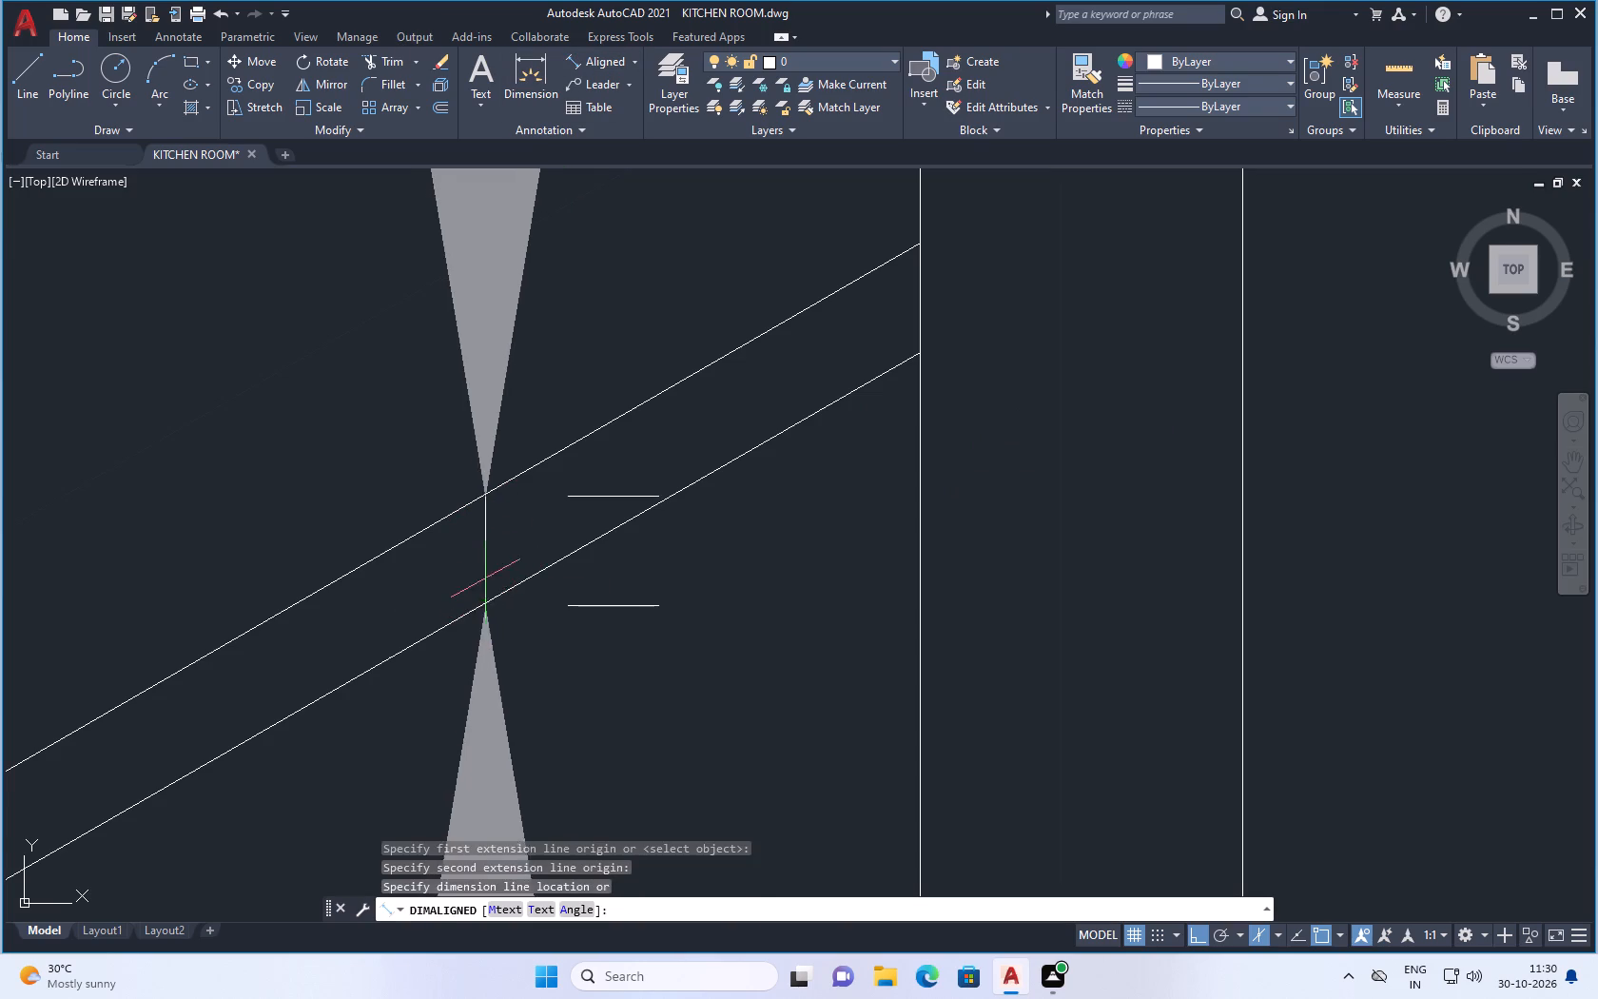
pyautogui.scroll(-6, 492, 571)
pyautogui.scroll(3, 516, 597)
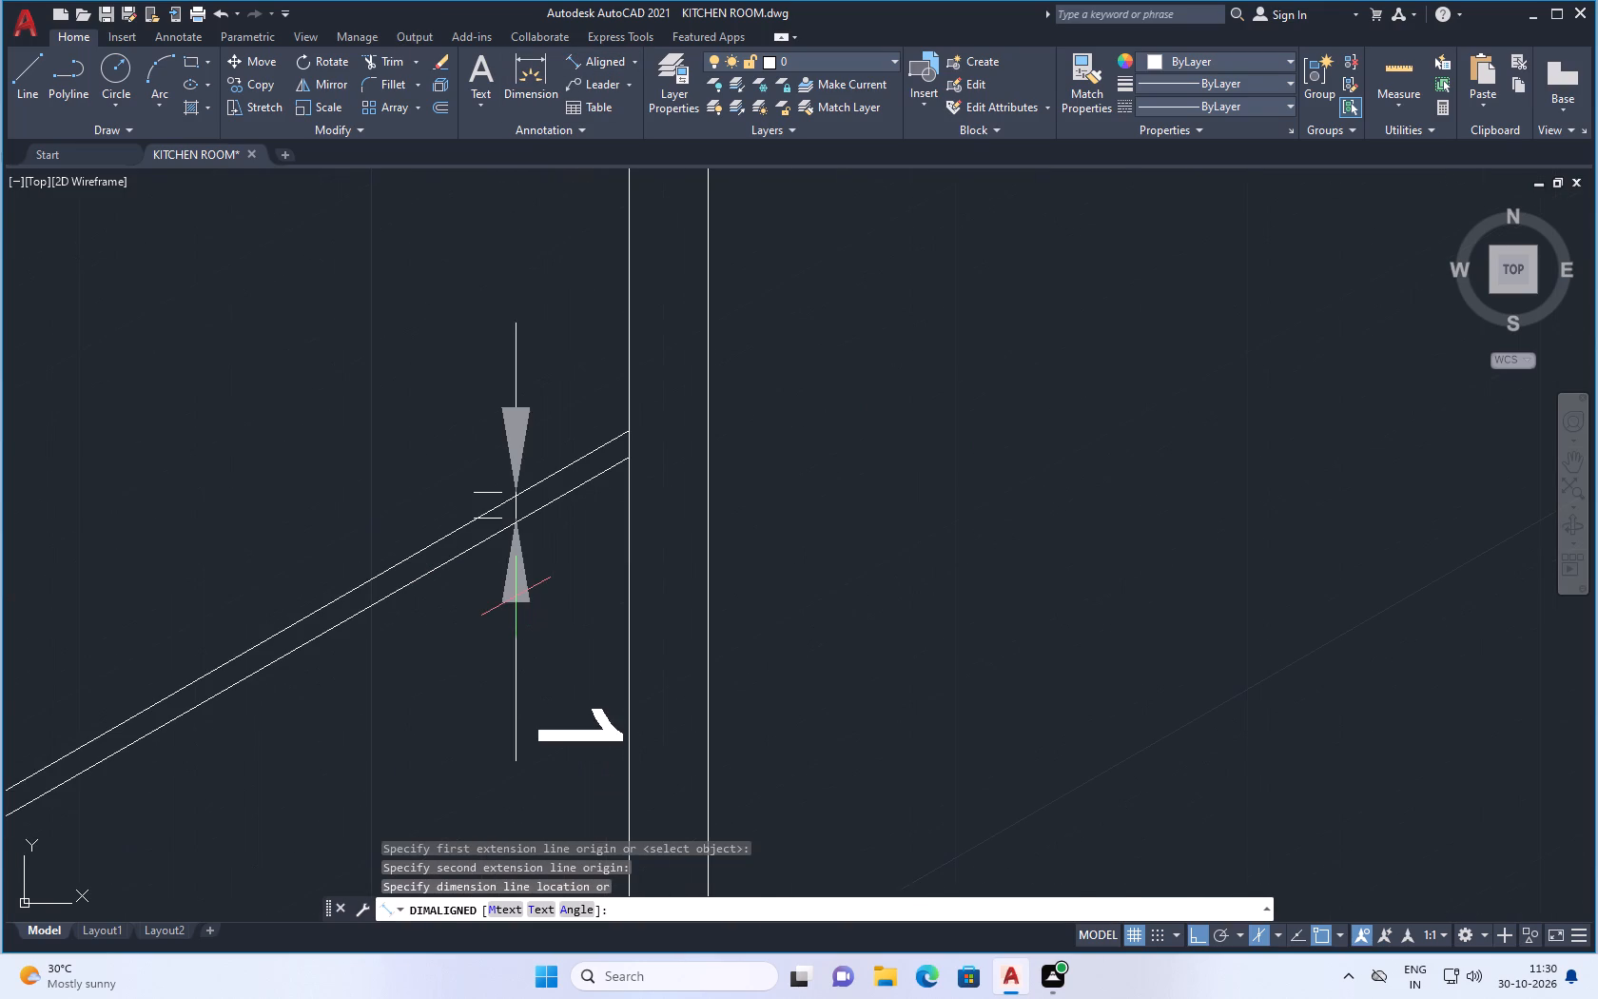
pyautogui.press('space')
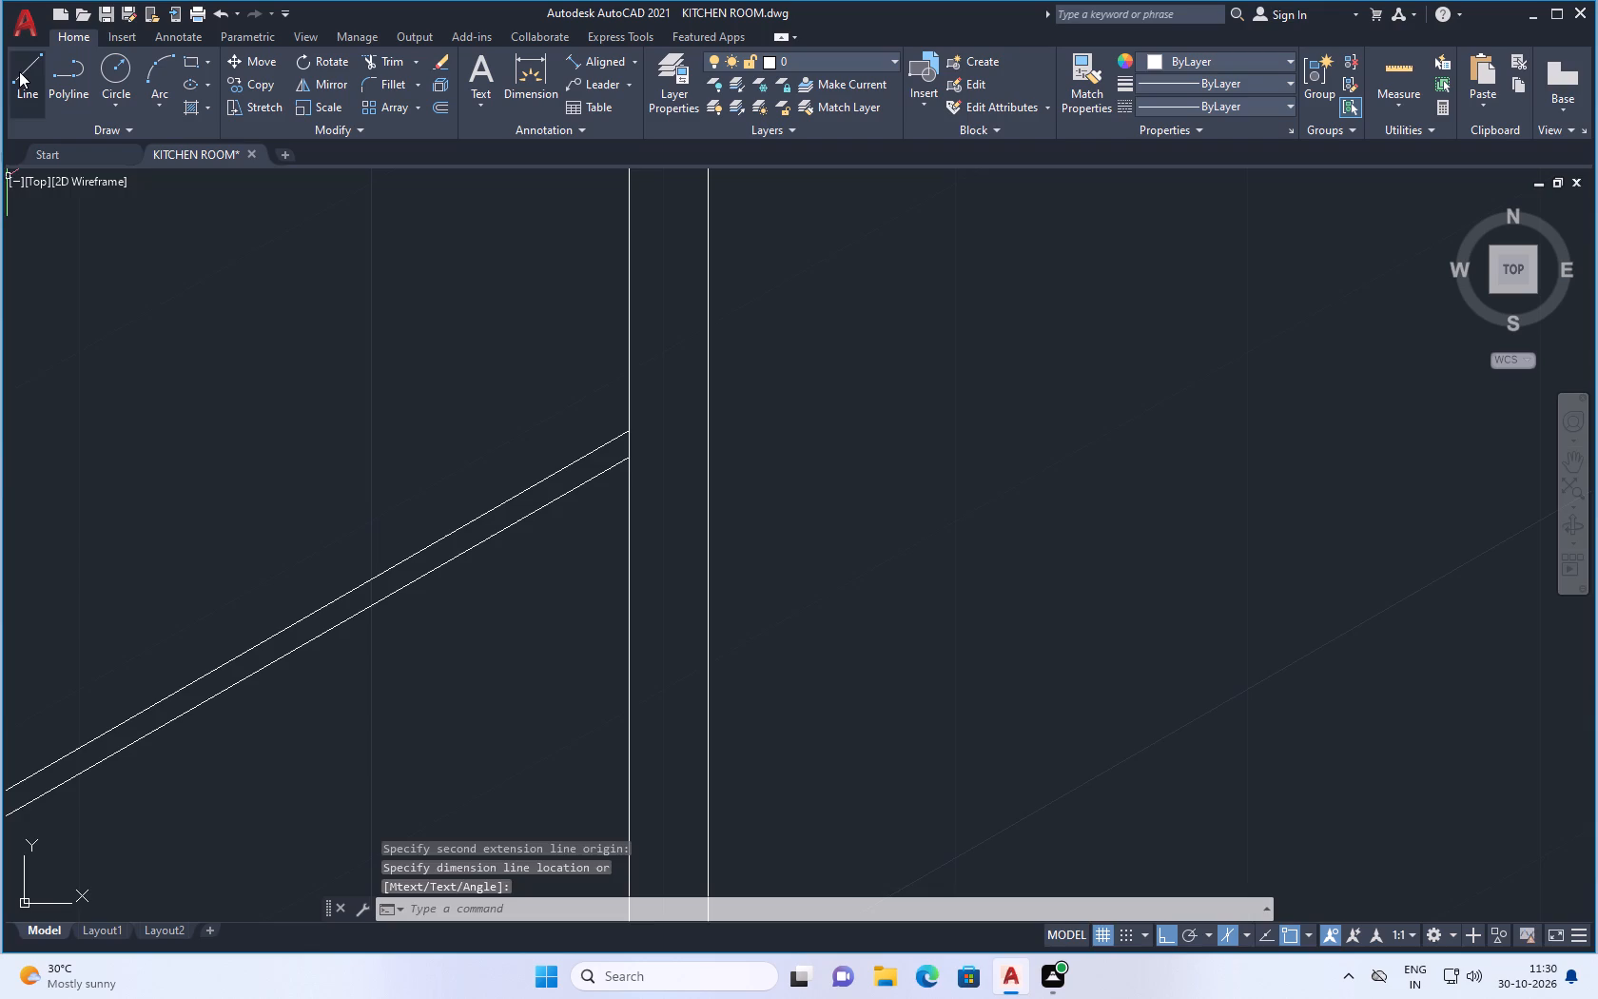
# Draw a line about 1 unit down from the lower 30° line's right end, continuing at 210° to slightly past the door's left edge.
pyautogui.click(19, 71)
pyautogui.scroll(4, 555, 420)
pyautogui.click(711, 499)
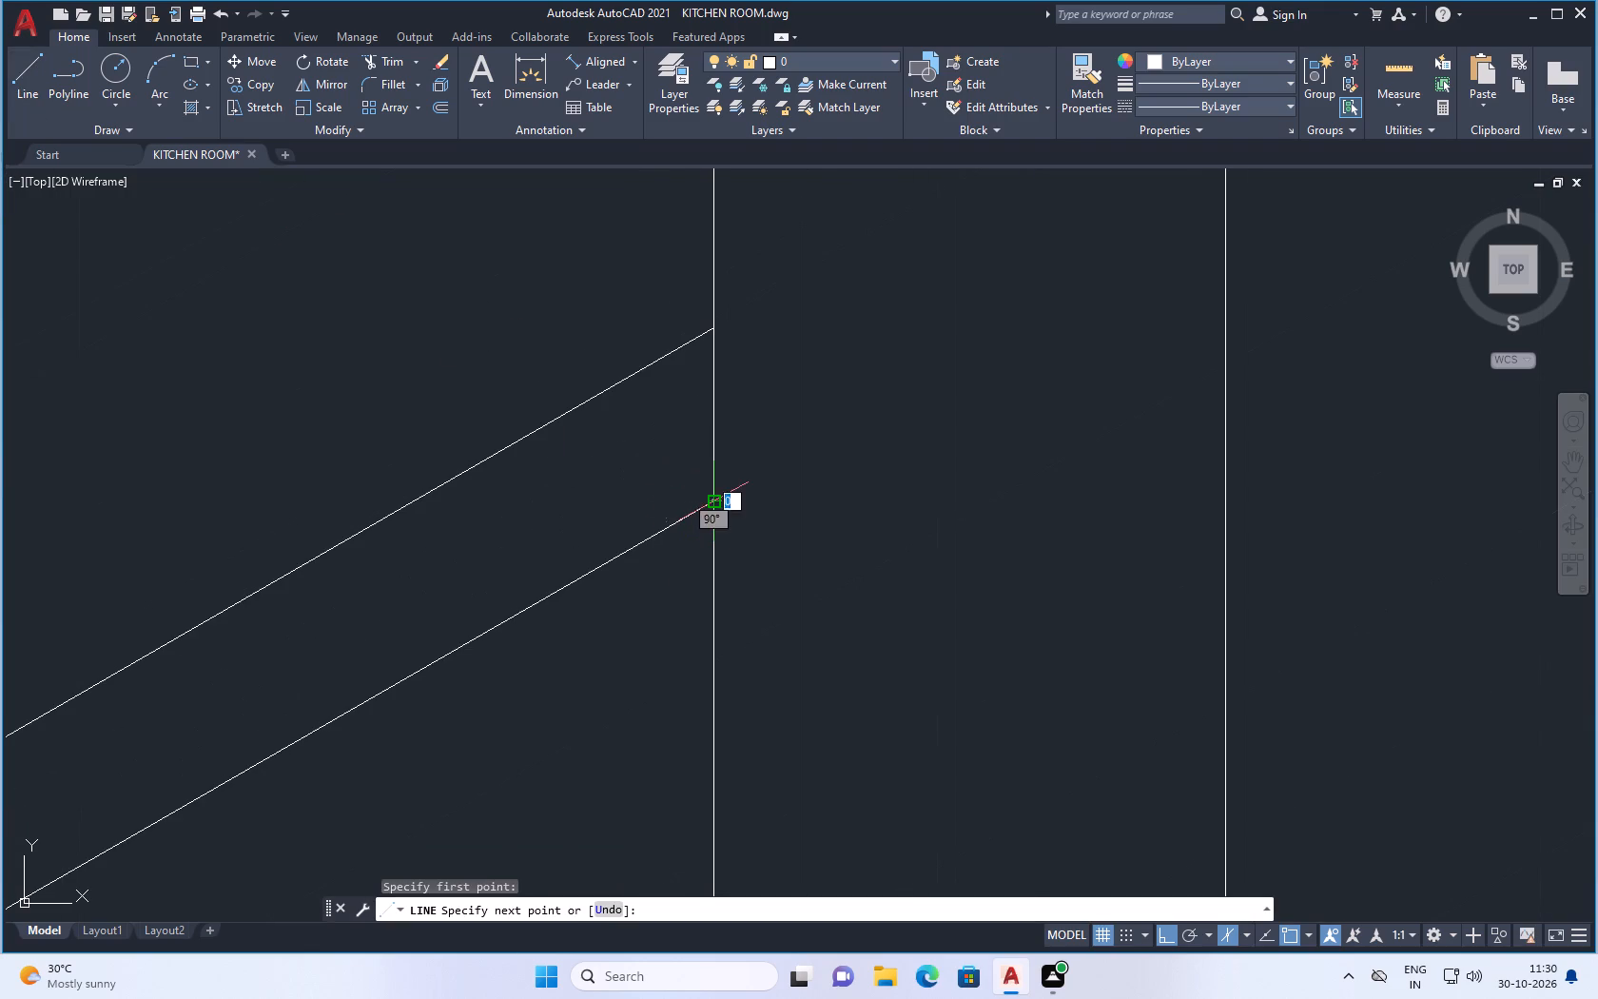
pyautogui.click(716, 646)
pyautogui.scroll(-5, 544, 687)
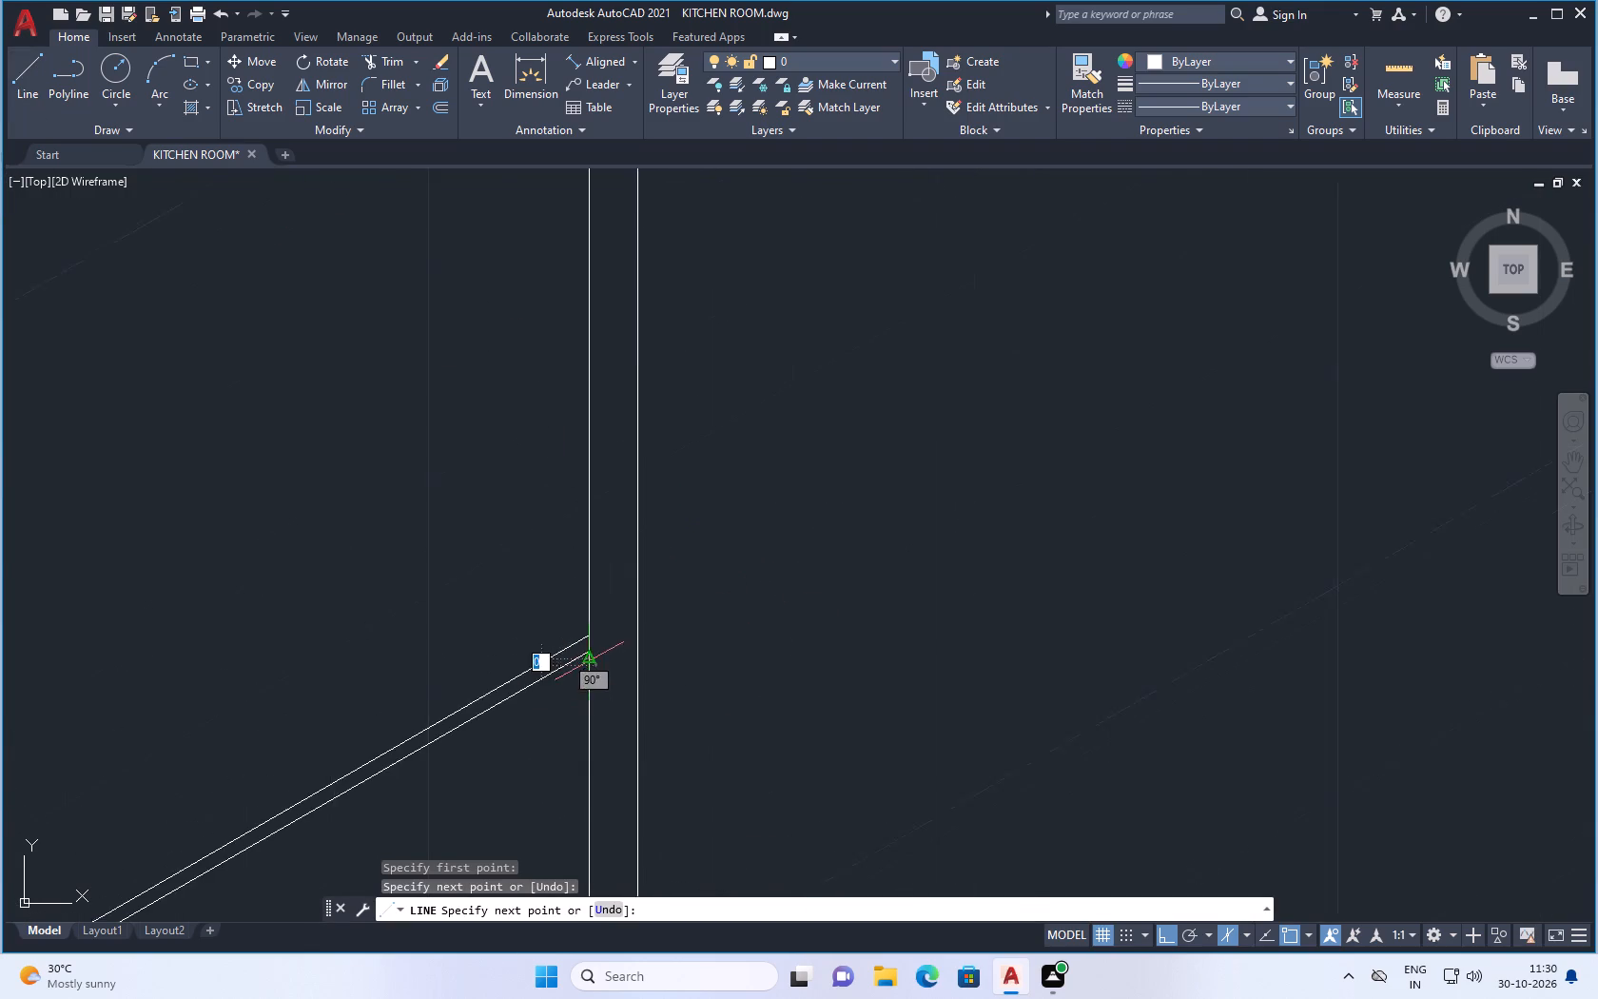
pyautogui.scroll(-1, 589, 661)
pyautogui.scroll(-3, 386, 763)
pyautogui.scroll(3, 315, 826)
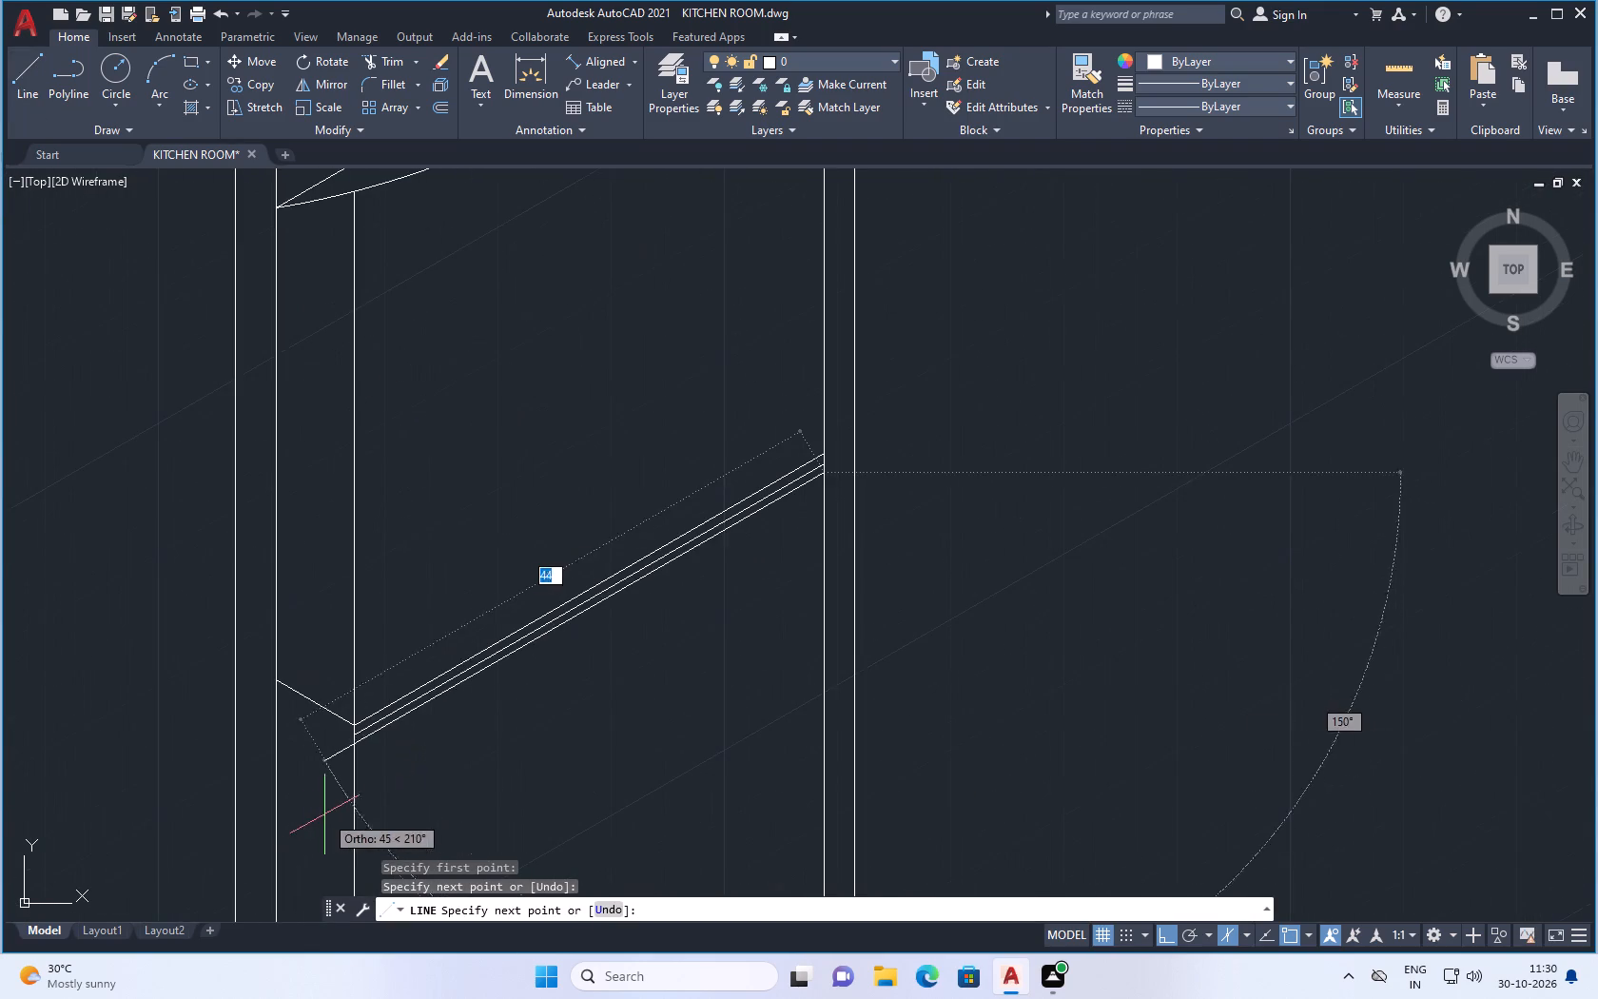
pyautogui.scroll(2, 376, 761)
pyautogui.click(266, 751)
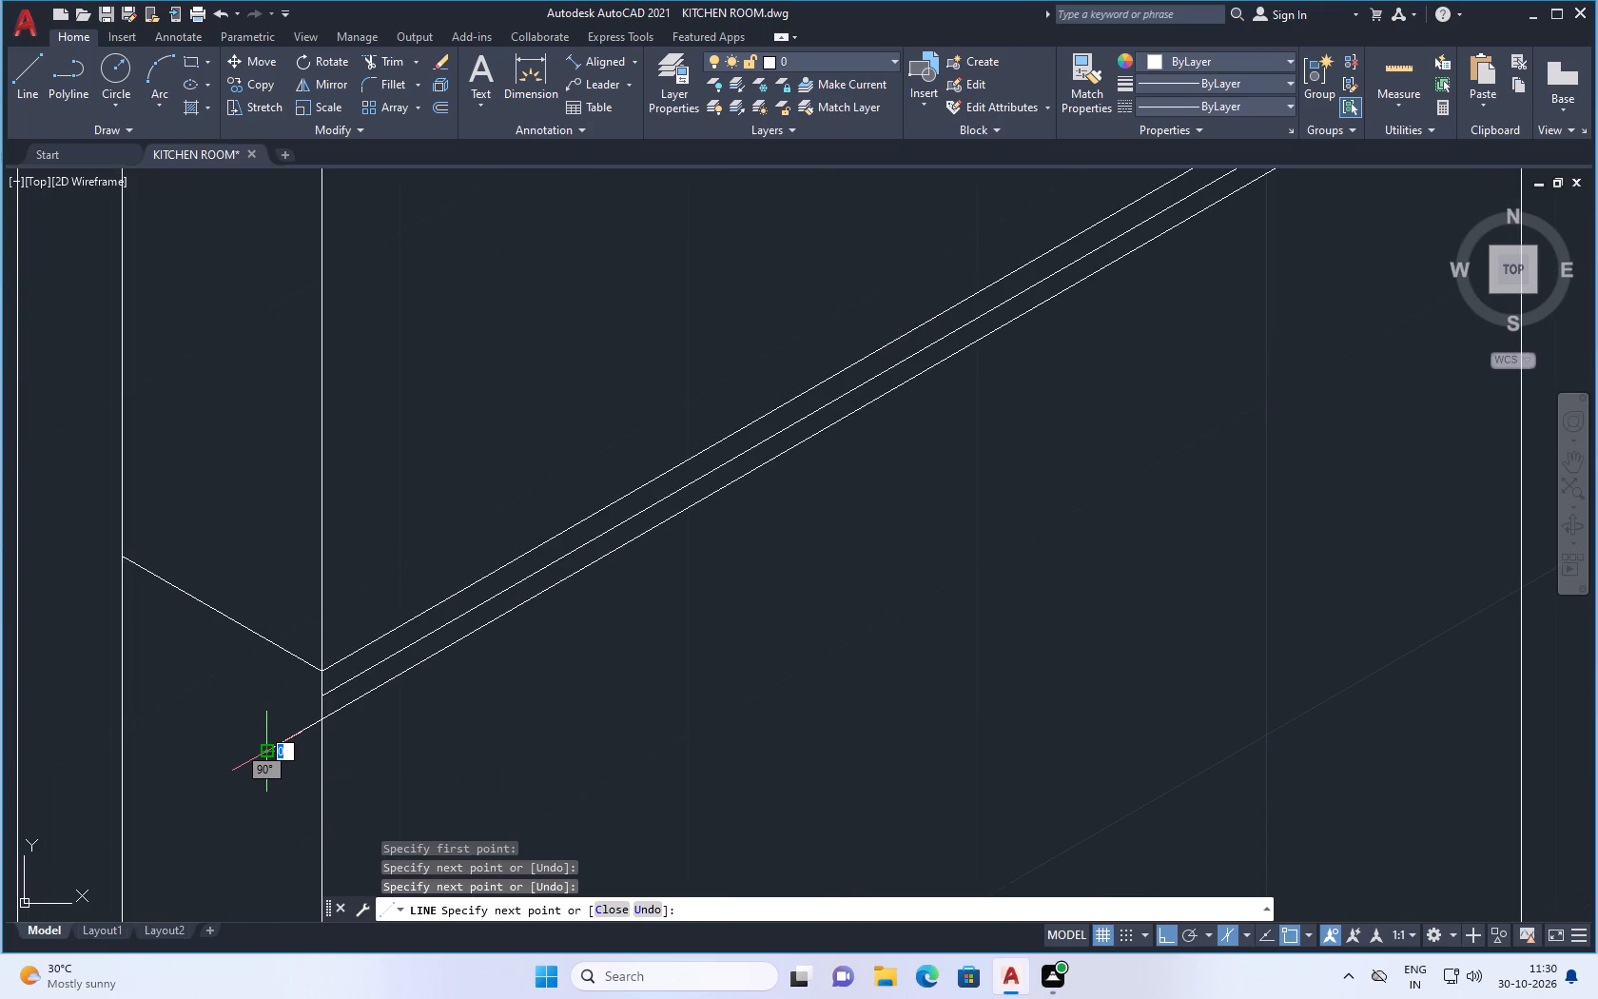
pyautogui.press('Escape')
# Trim the short stub of the lowest 210° line that extends beyond the lower door's left edge.
pyautogui.write('TR')
pyautogui.press('Return')
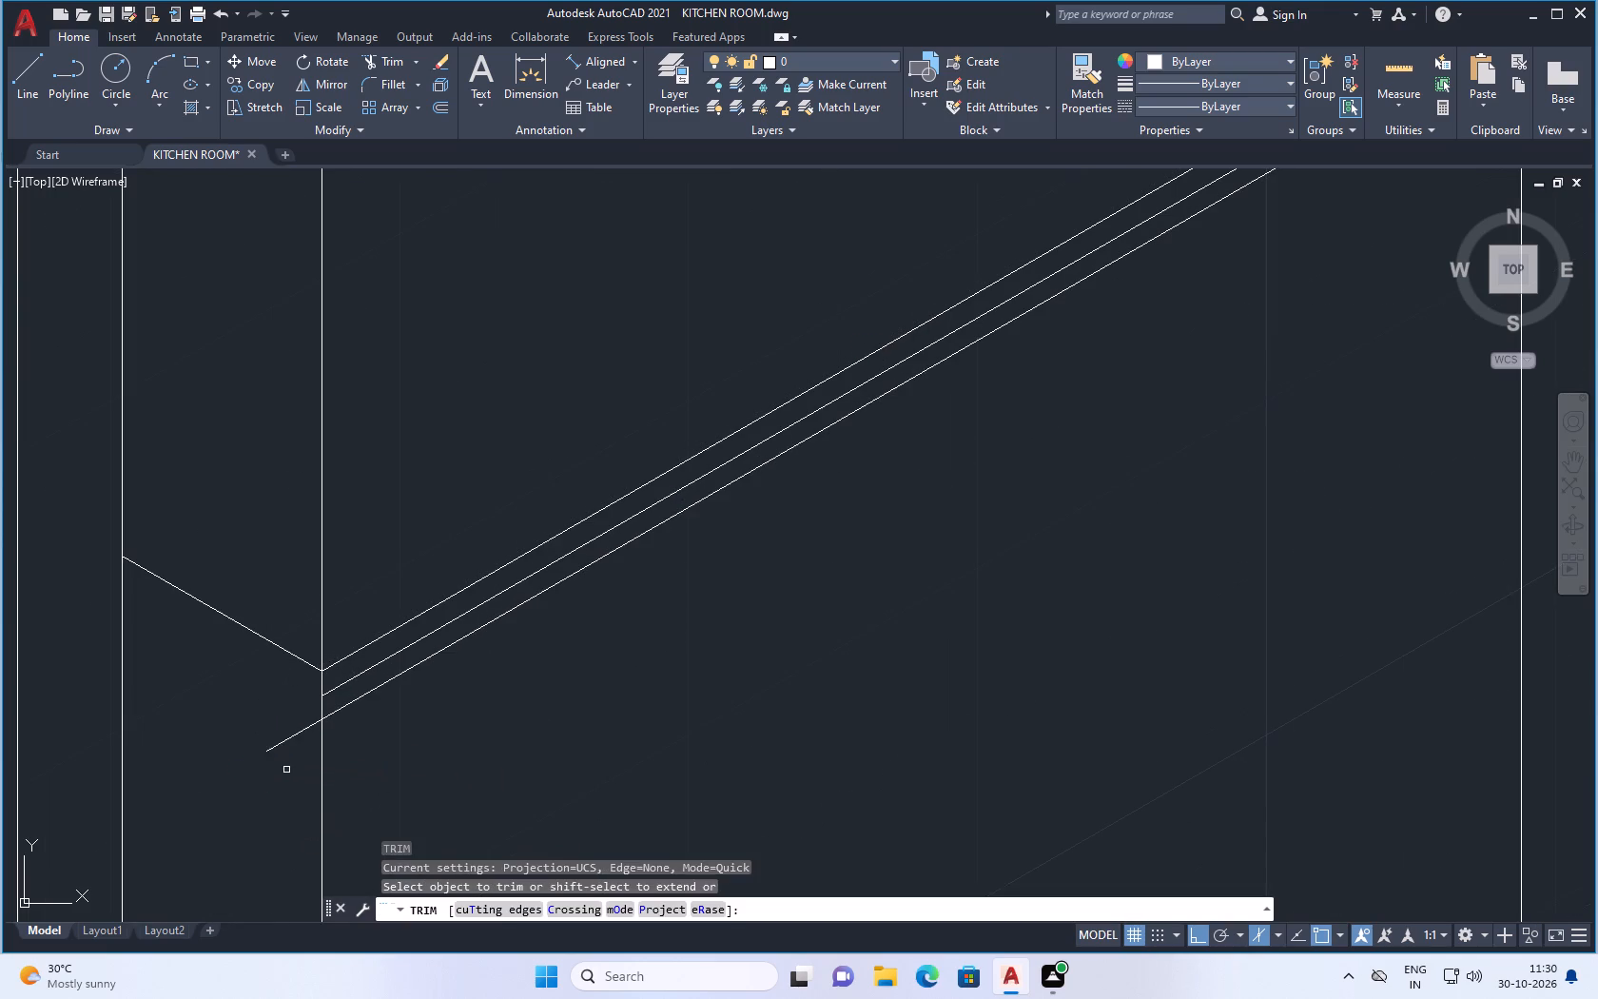
pyautogui.moveTo(286, 761); pyautogui.dragTo(267, 692)
pyautogui.scroll(1, 293, 676)
pyautogui.press('Escape')
pyautogui.scroll(-3, 308, 669)
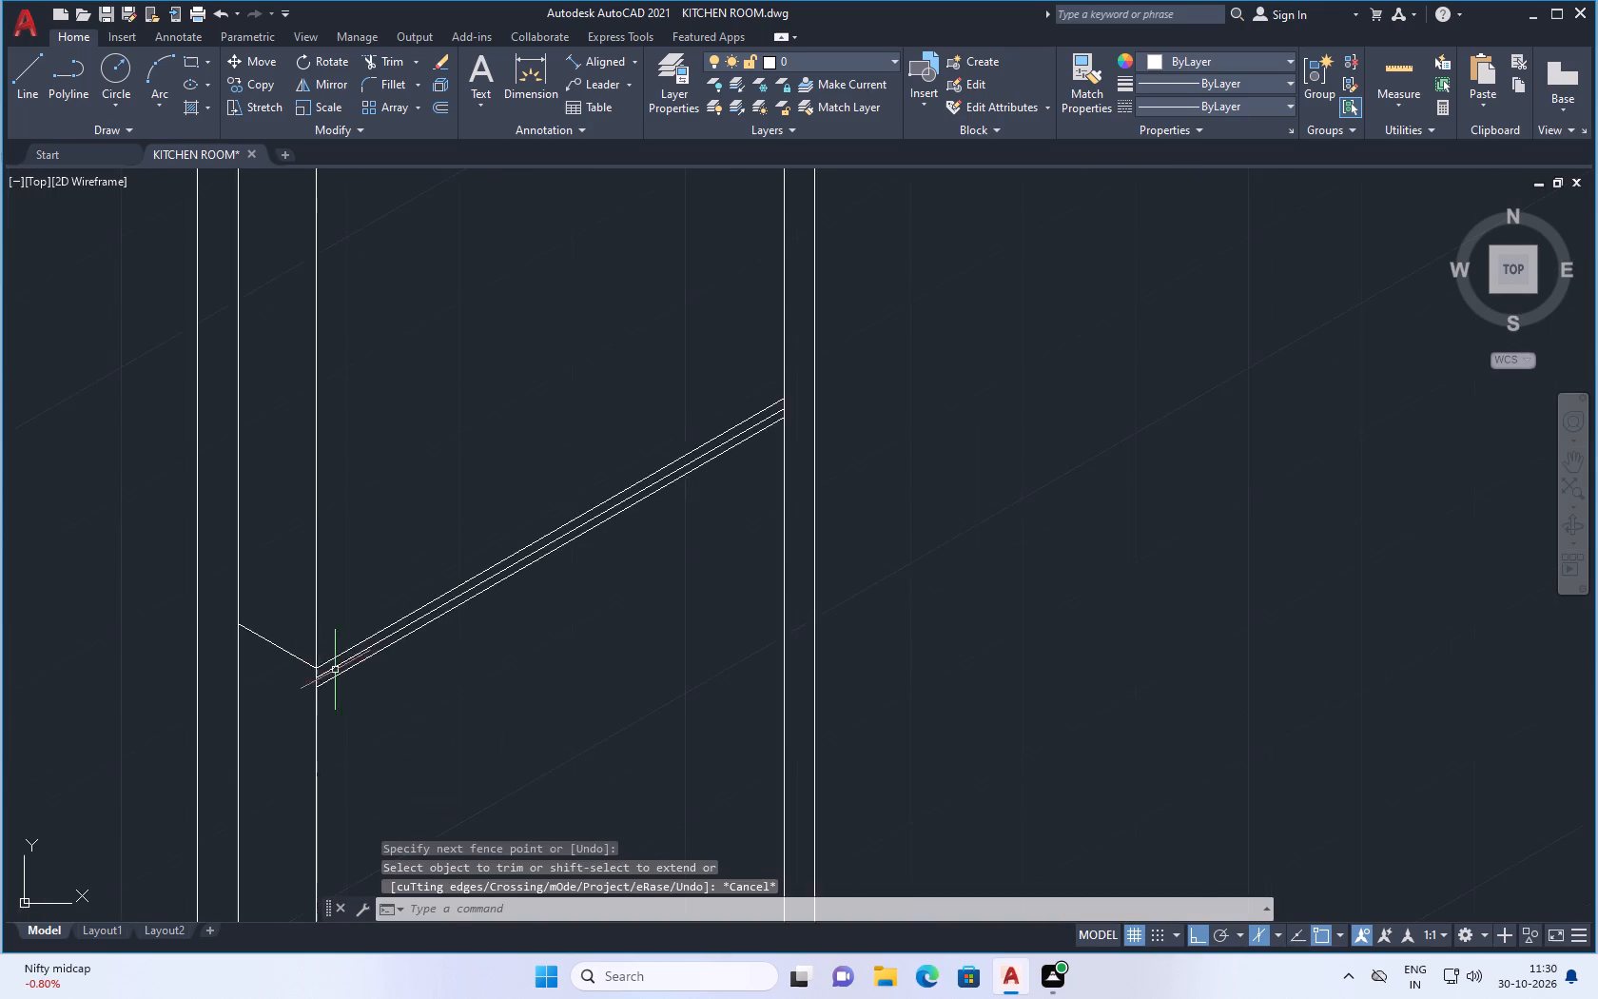
# Delete the middle of the three parallel 30° lines across the lower door.
pyautogui.scroll(-2, 374, 656)
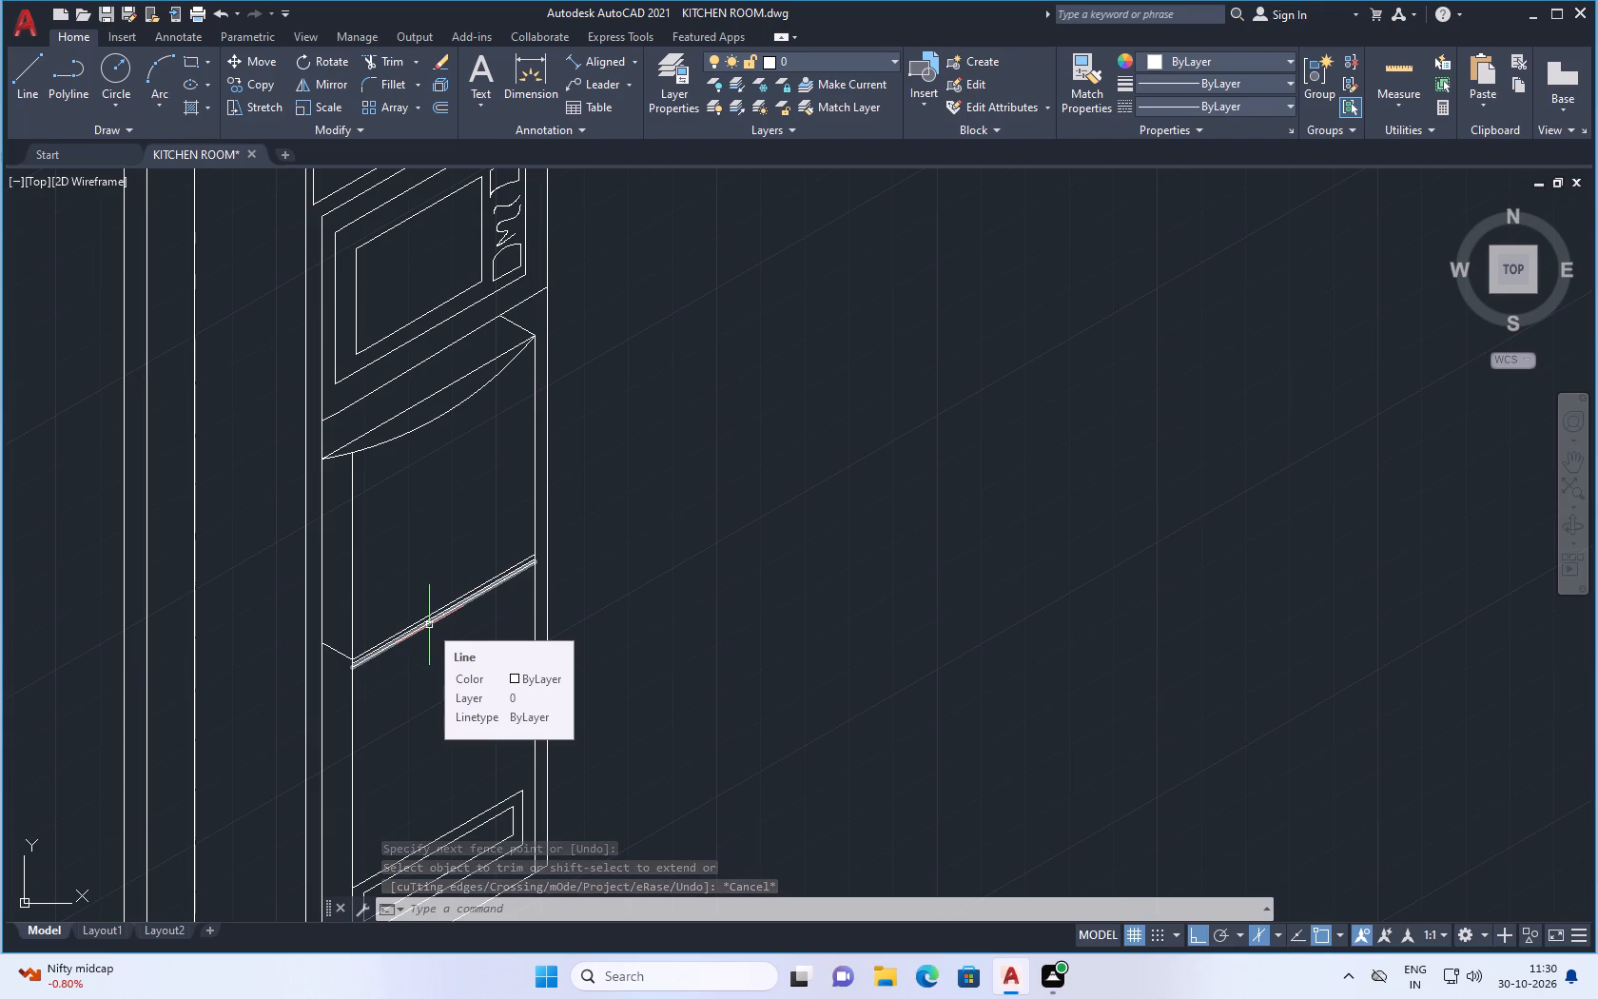
pyautogui.scroll(4, 401, 641)
pyautogui.scroll(2, 466, 584)
pyautogui.click(492, 555)
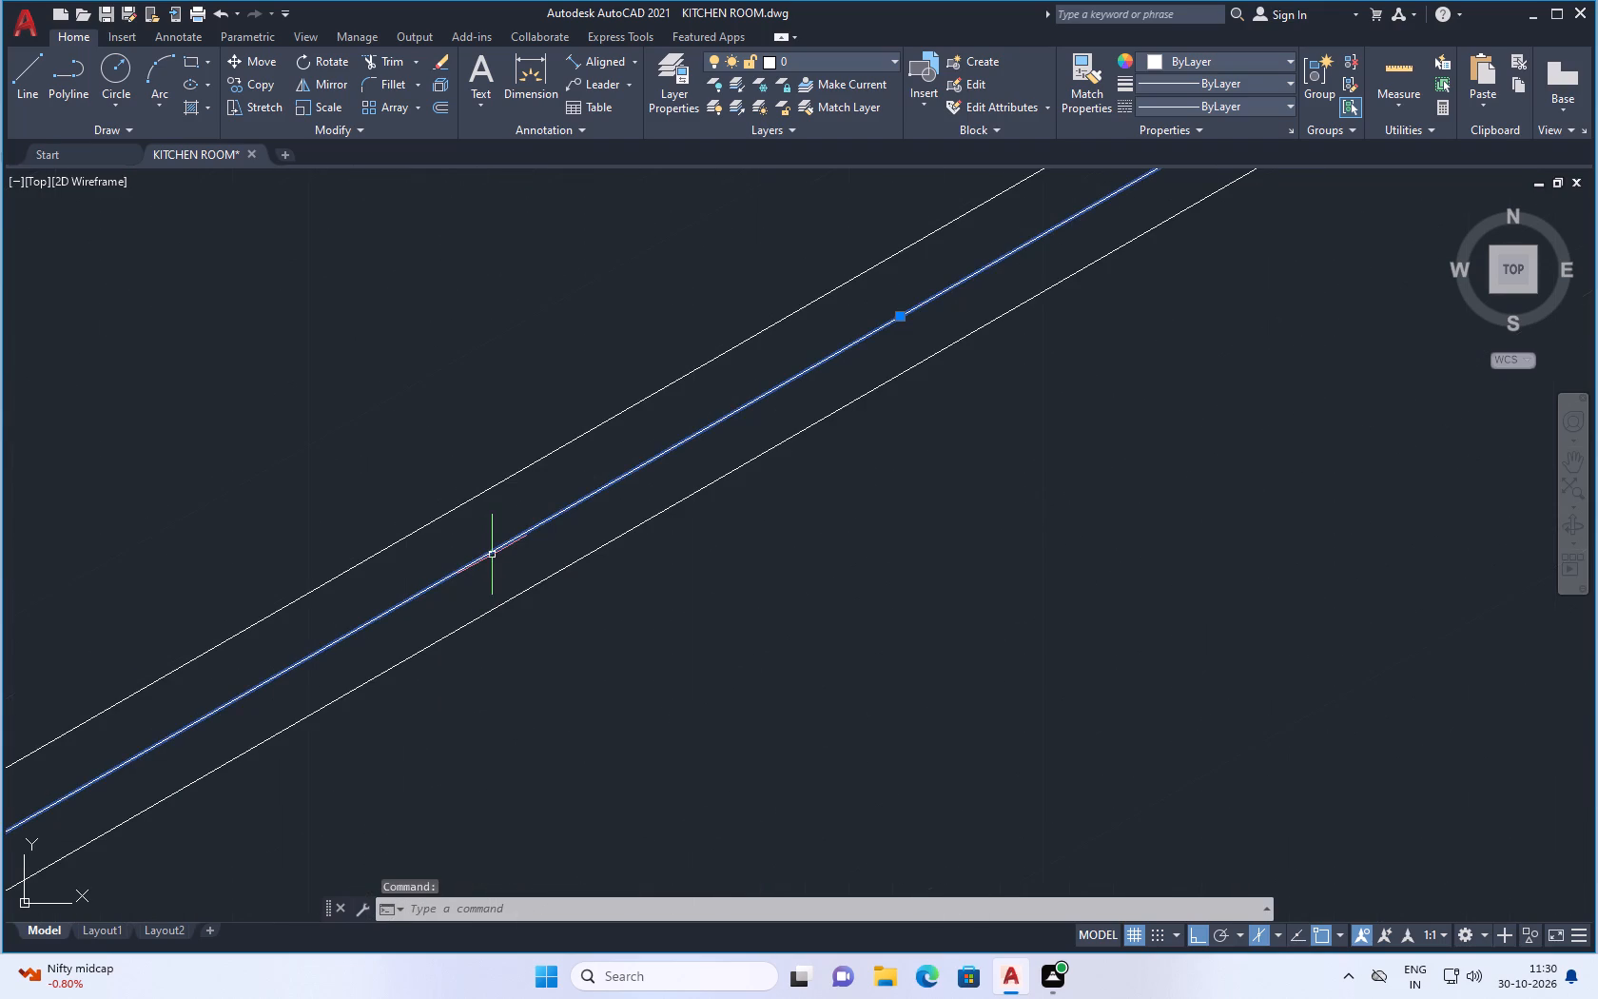
pyautogui.press('Delete')
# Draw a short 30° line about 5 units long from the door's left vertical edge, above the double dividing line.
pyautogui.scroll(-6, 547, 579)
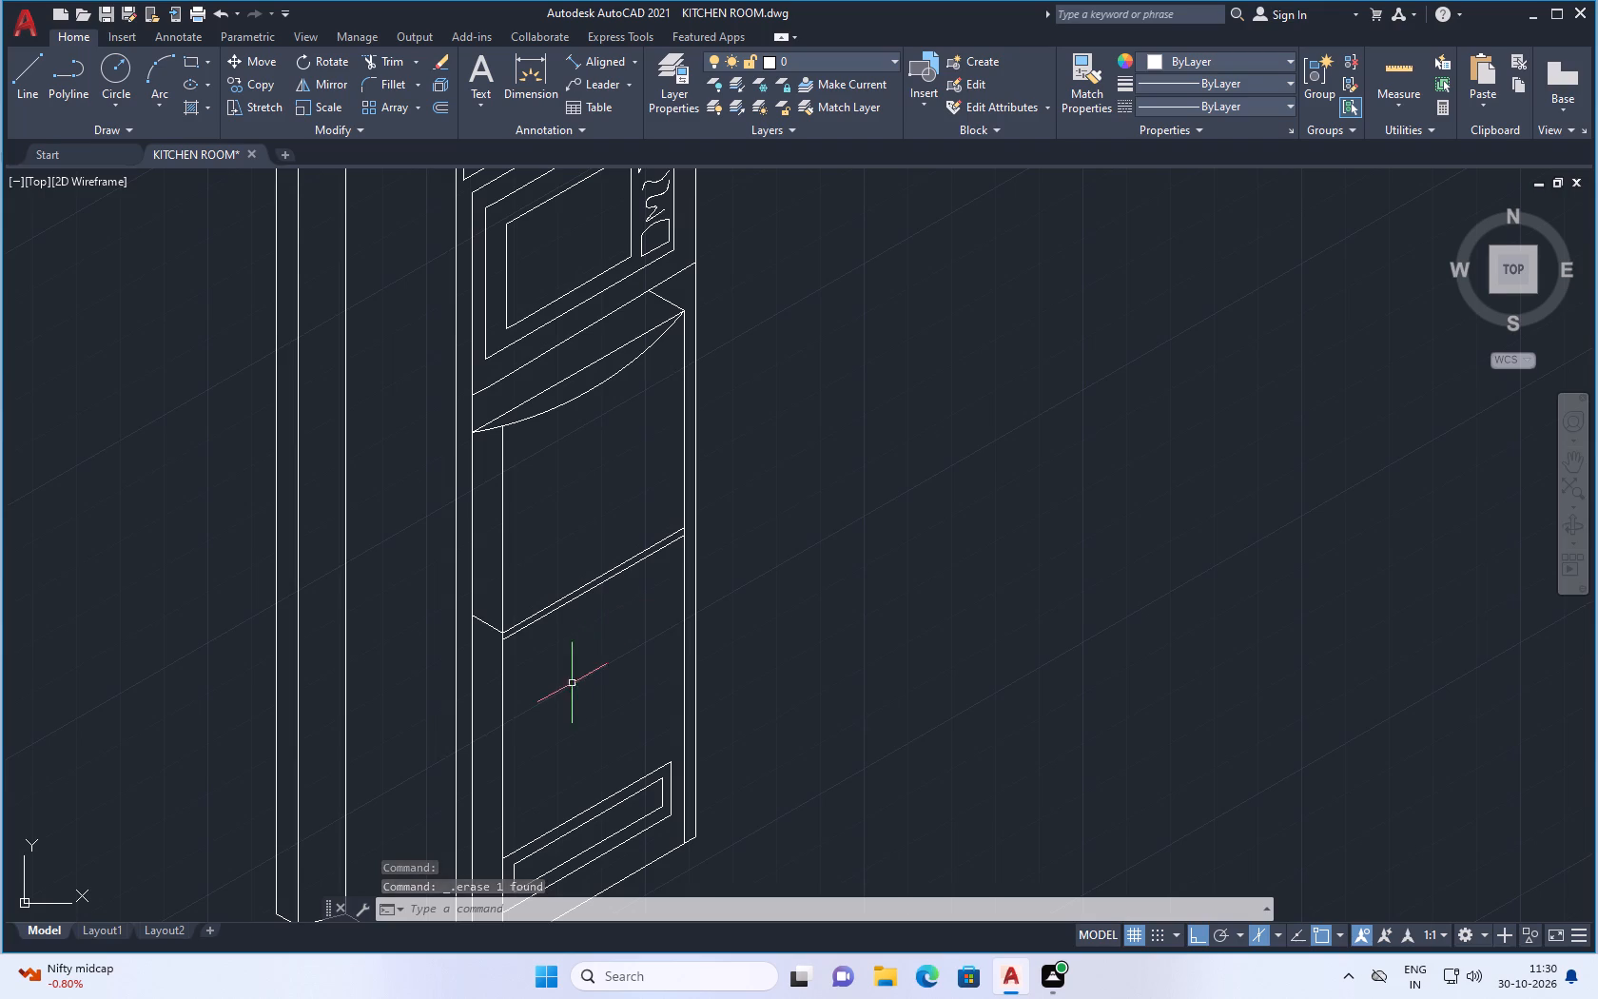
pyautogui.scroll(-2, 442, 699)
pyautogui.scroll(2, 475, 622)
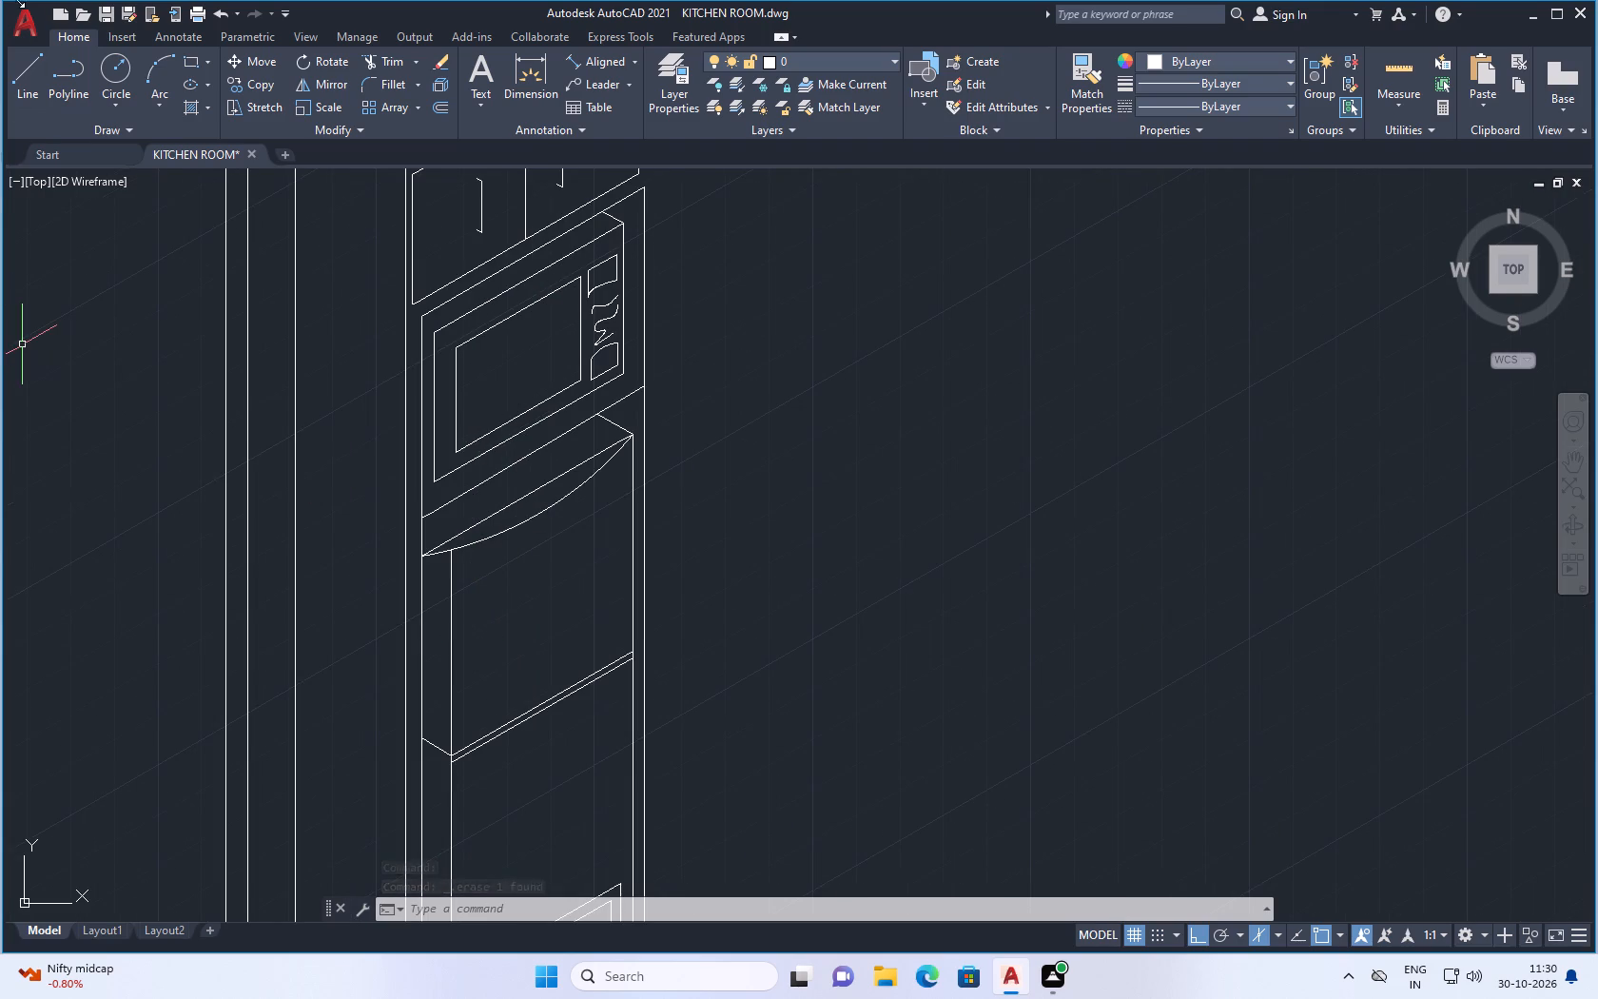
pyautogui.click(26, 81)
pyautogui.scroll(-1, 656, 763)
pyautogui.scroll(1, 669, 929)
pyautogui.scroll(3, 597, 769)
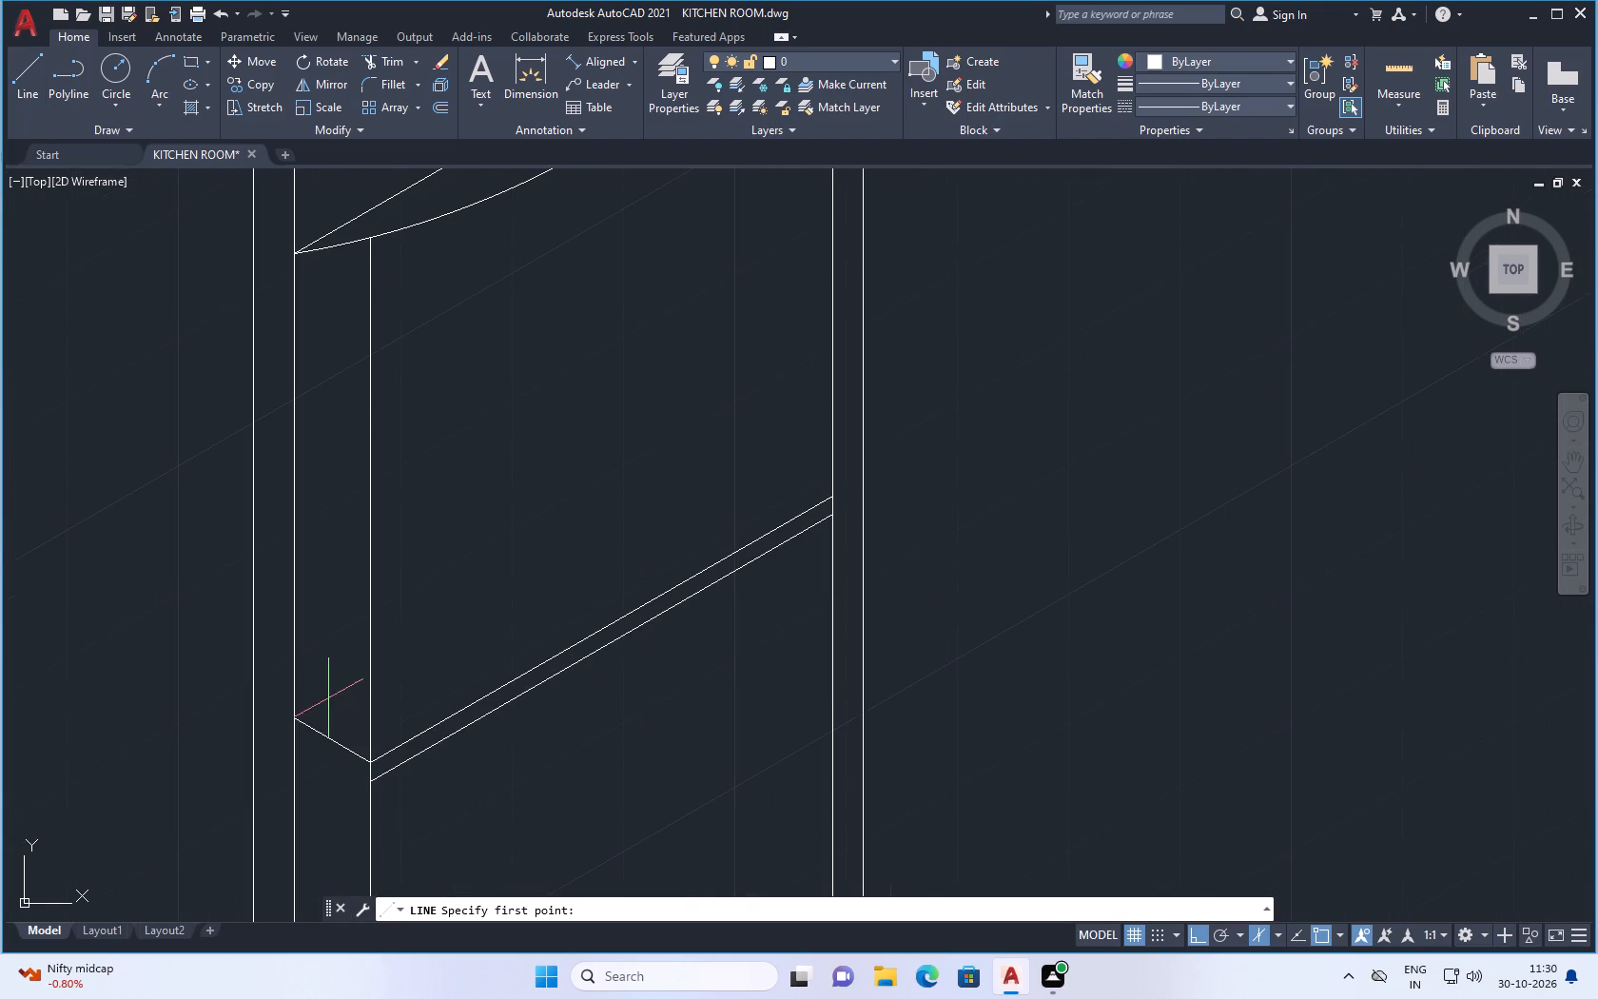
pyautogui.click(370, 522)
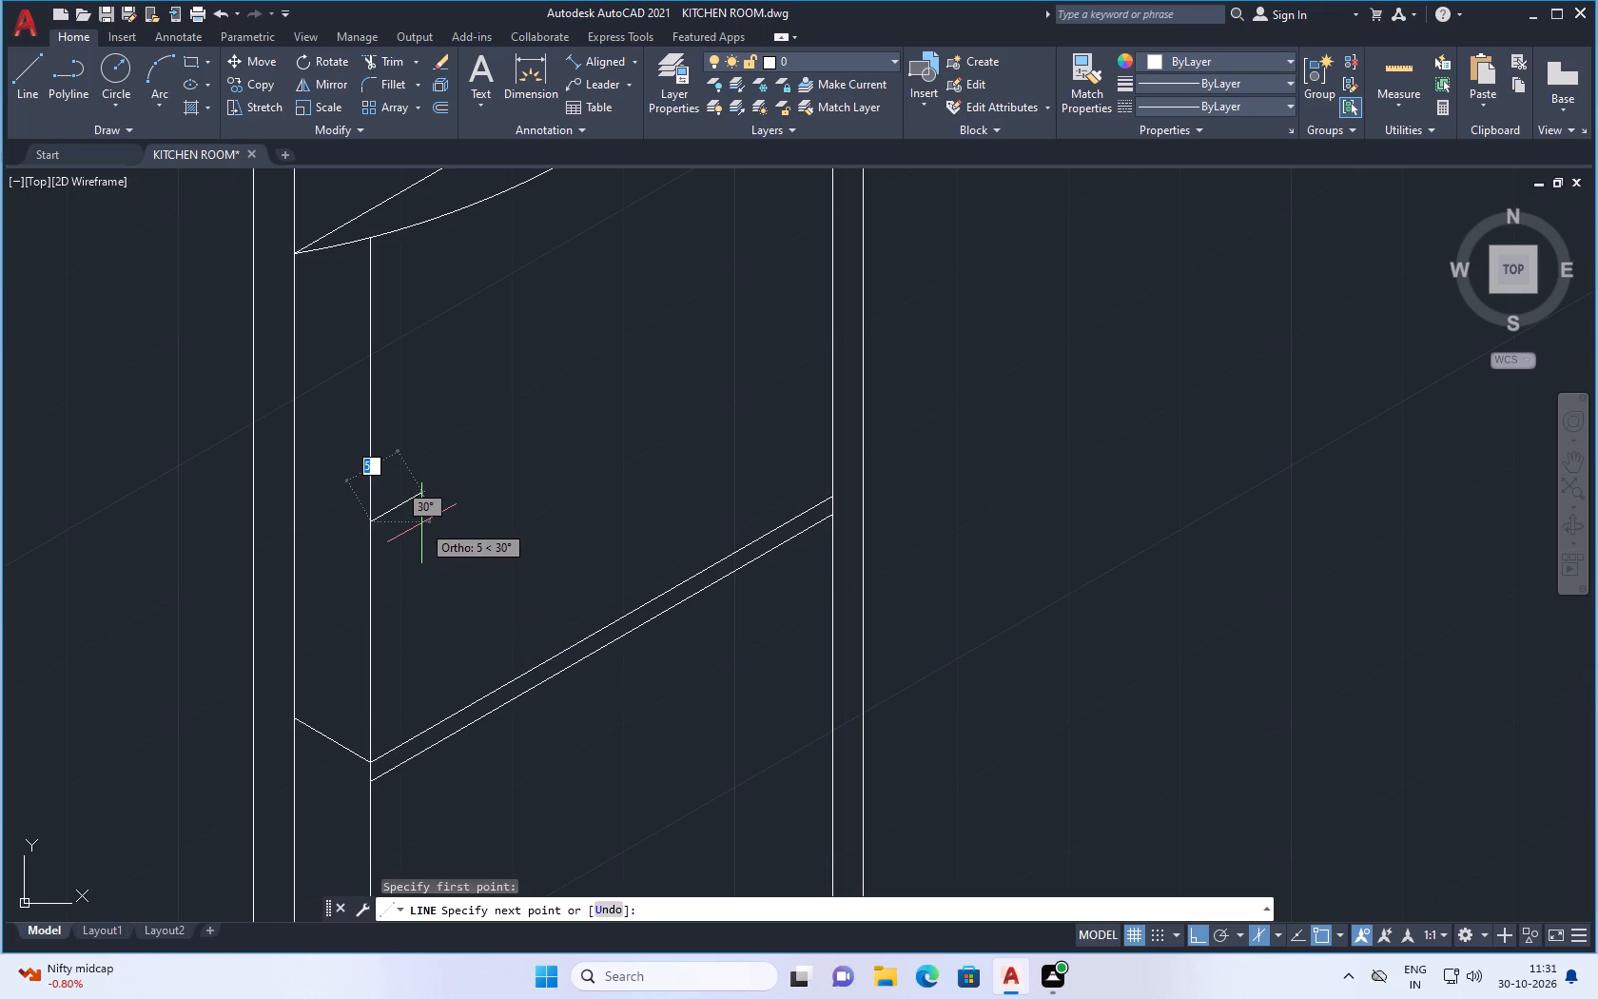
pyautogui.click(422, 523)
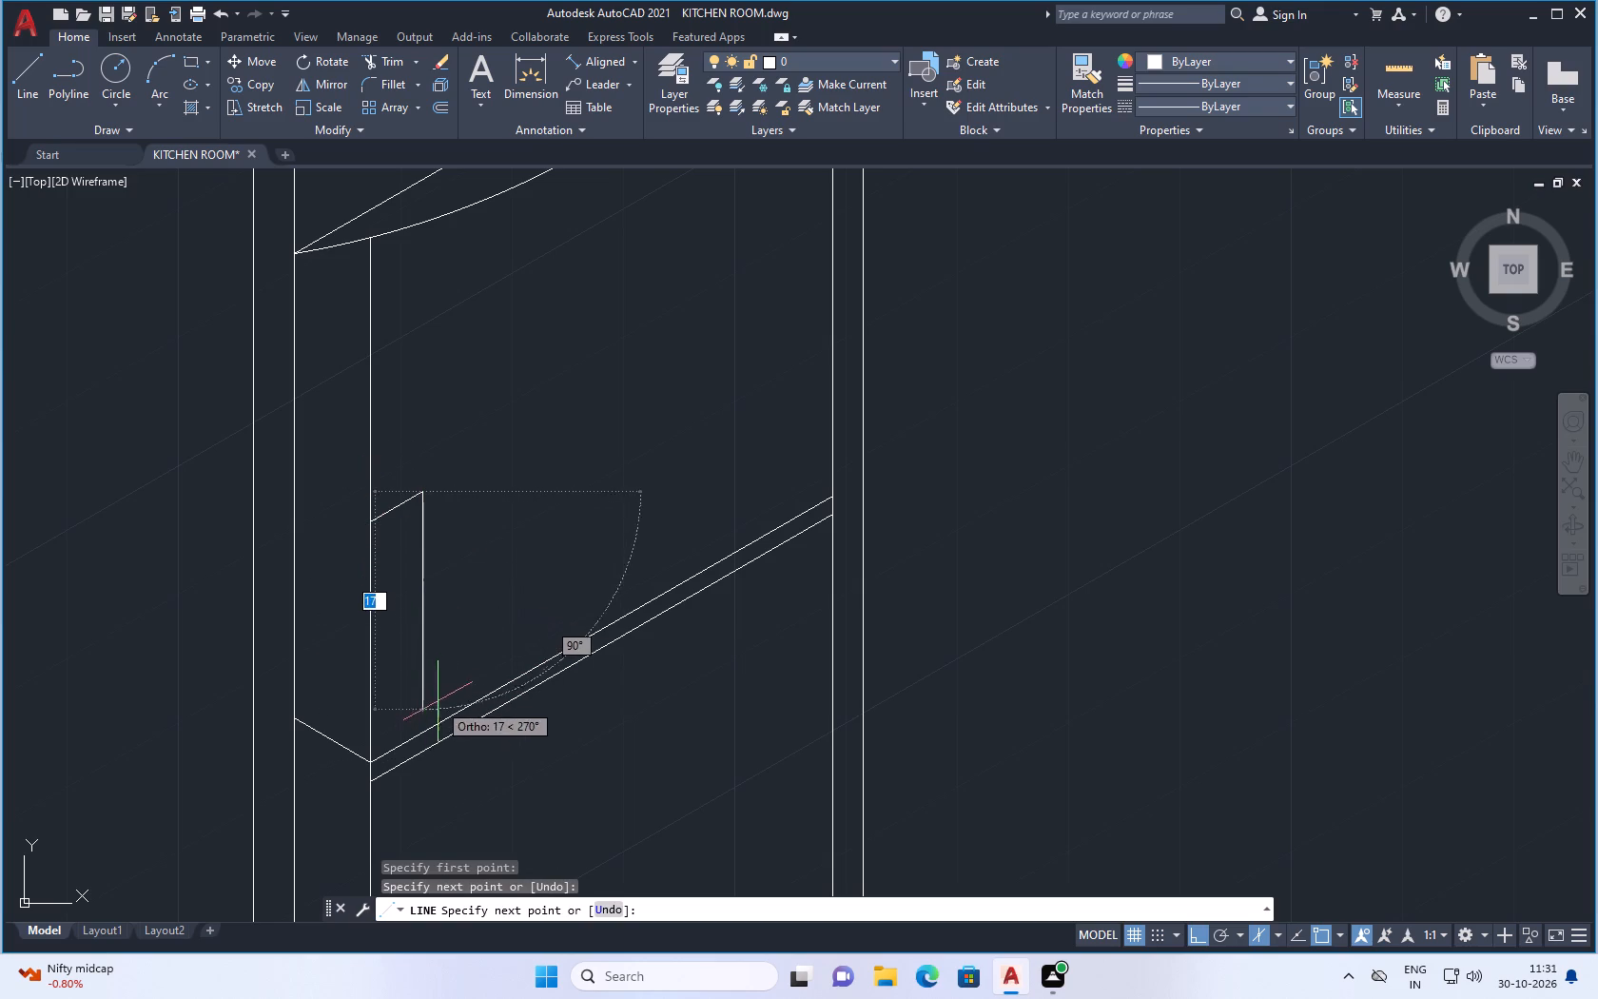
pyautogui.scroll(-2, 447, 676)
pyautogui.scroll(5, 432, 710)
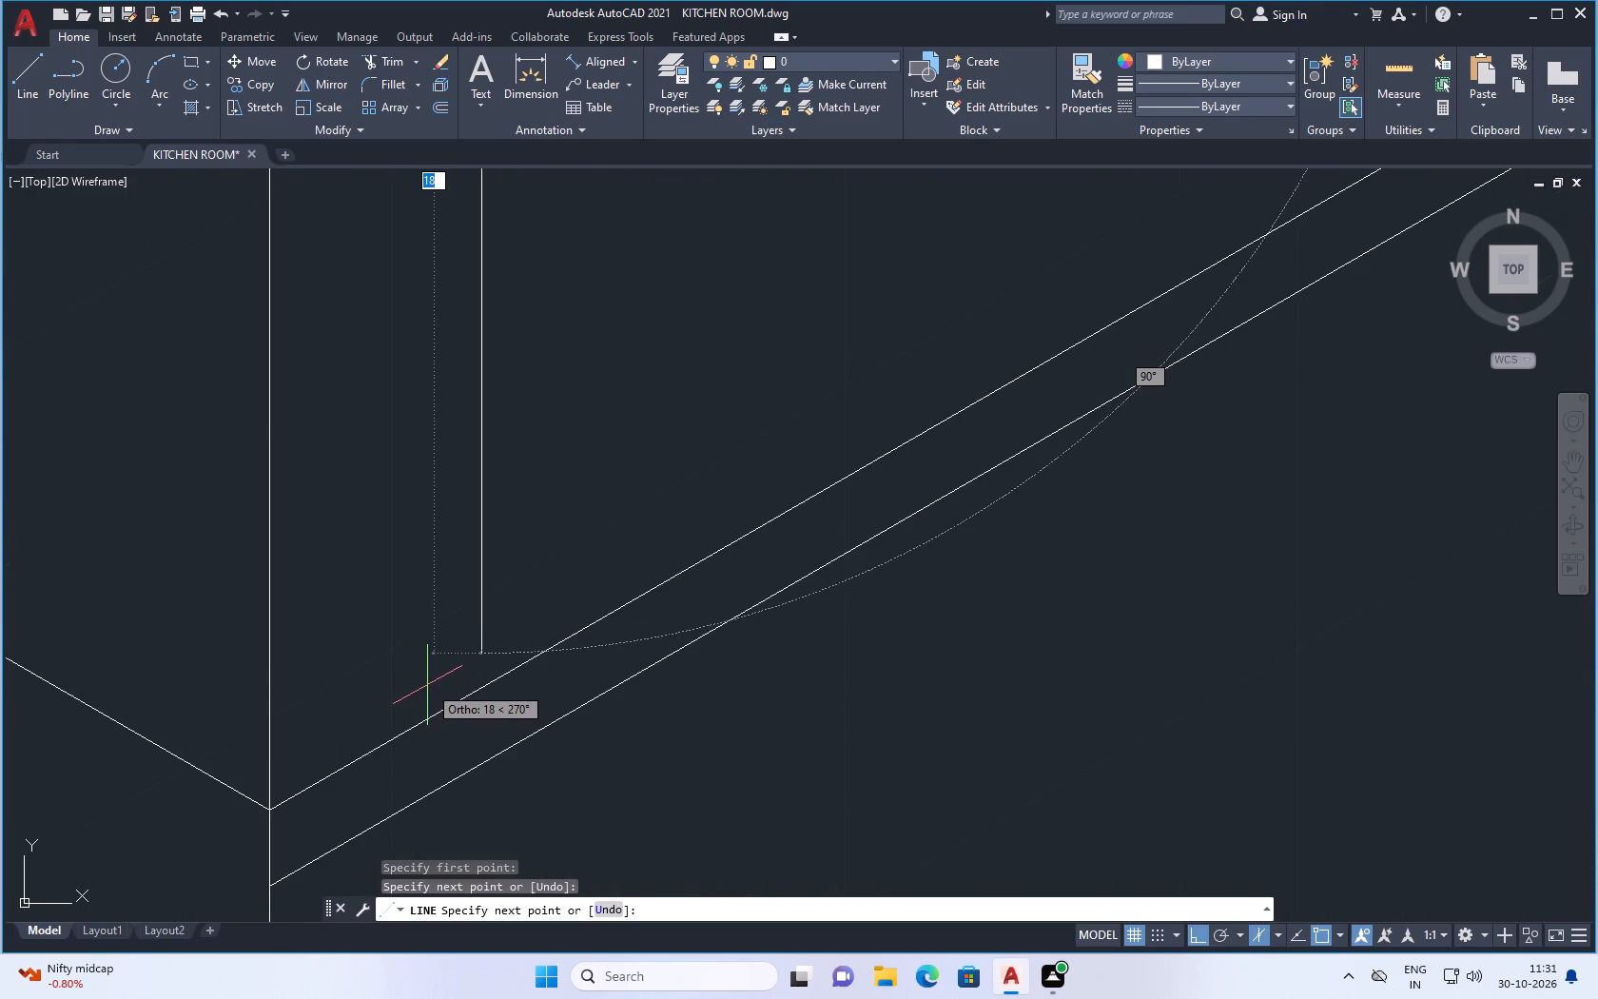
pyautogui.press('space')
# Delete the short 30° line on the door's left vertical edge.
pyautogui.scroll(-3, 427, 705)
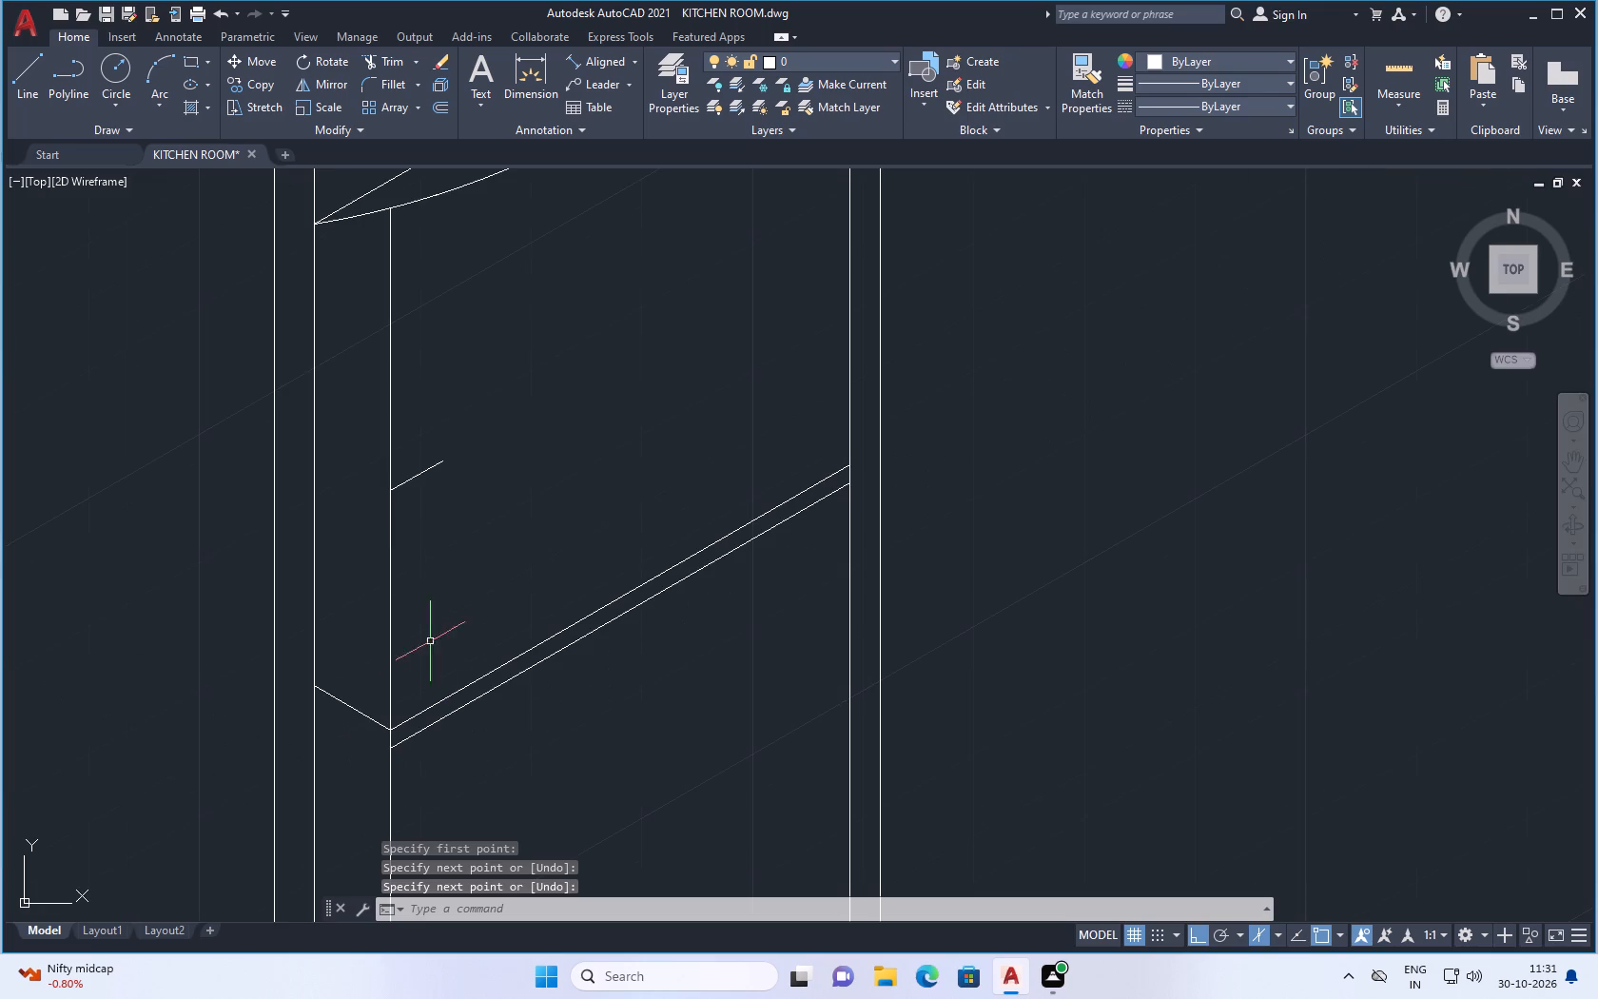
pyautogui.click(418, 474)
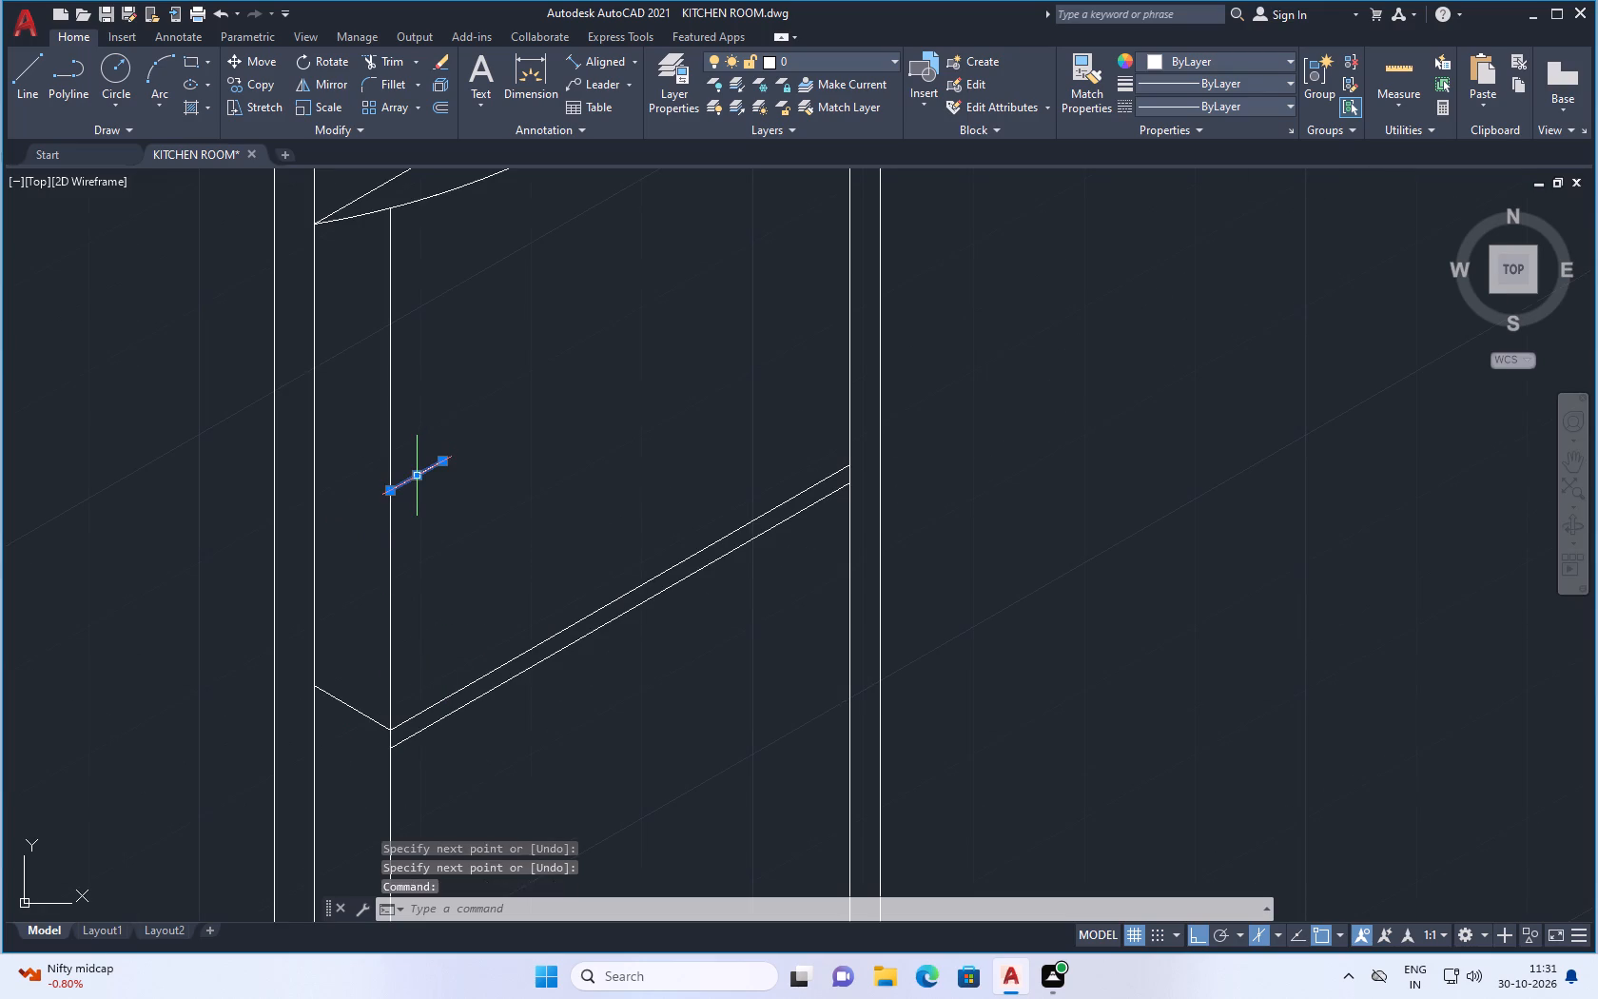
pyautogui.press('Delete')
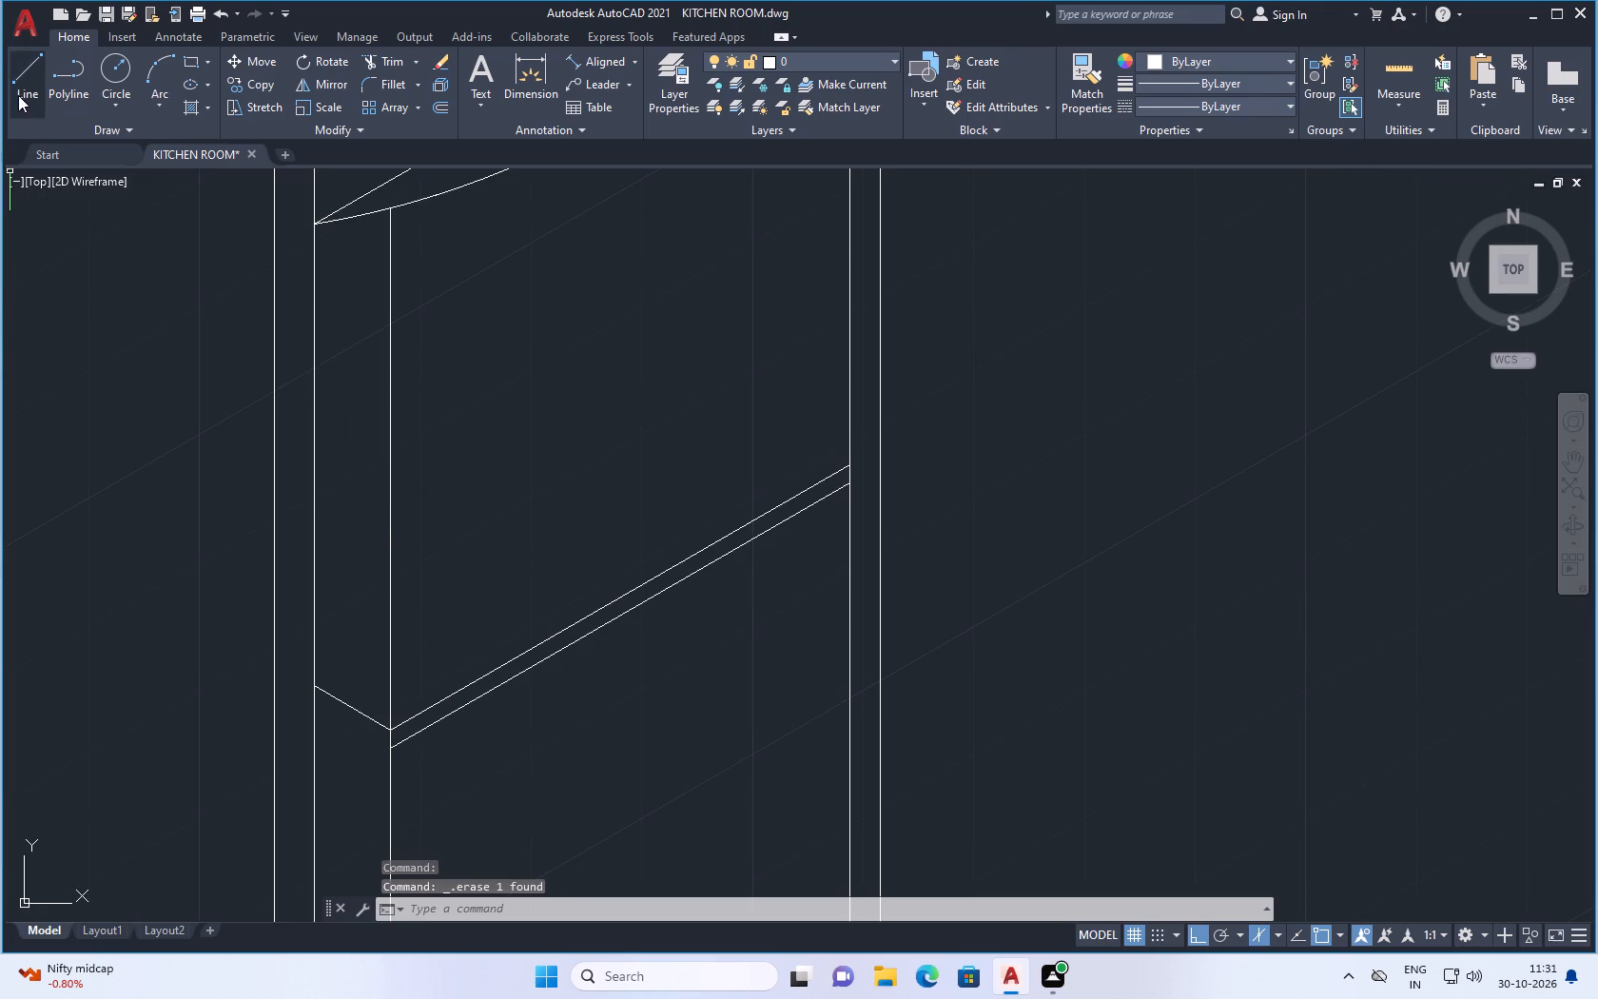
# Draw the inner handle outline from the door's left edge: about 4 units at 30°, down to just above the double line, and back.
pyautogui.click(22, 69)
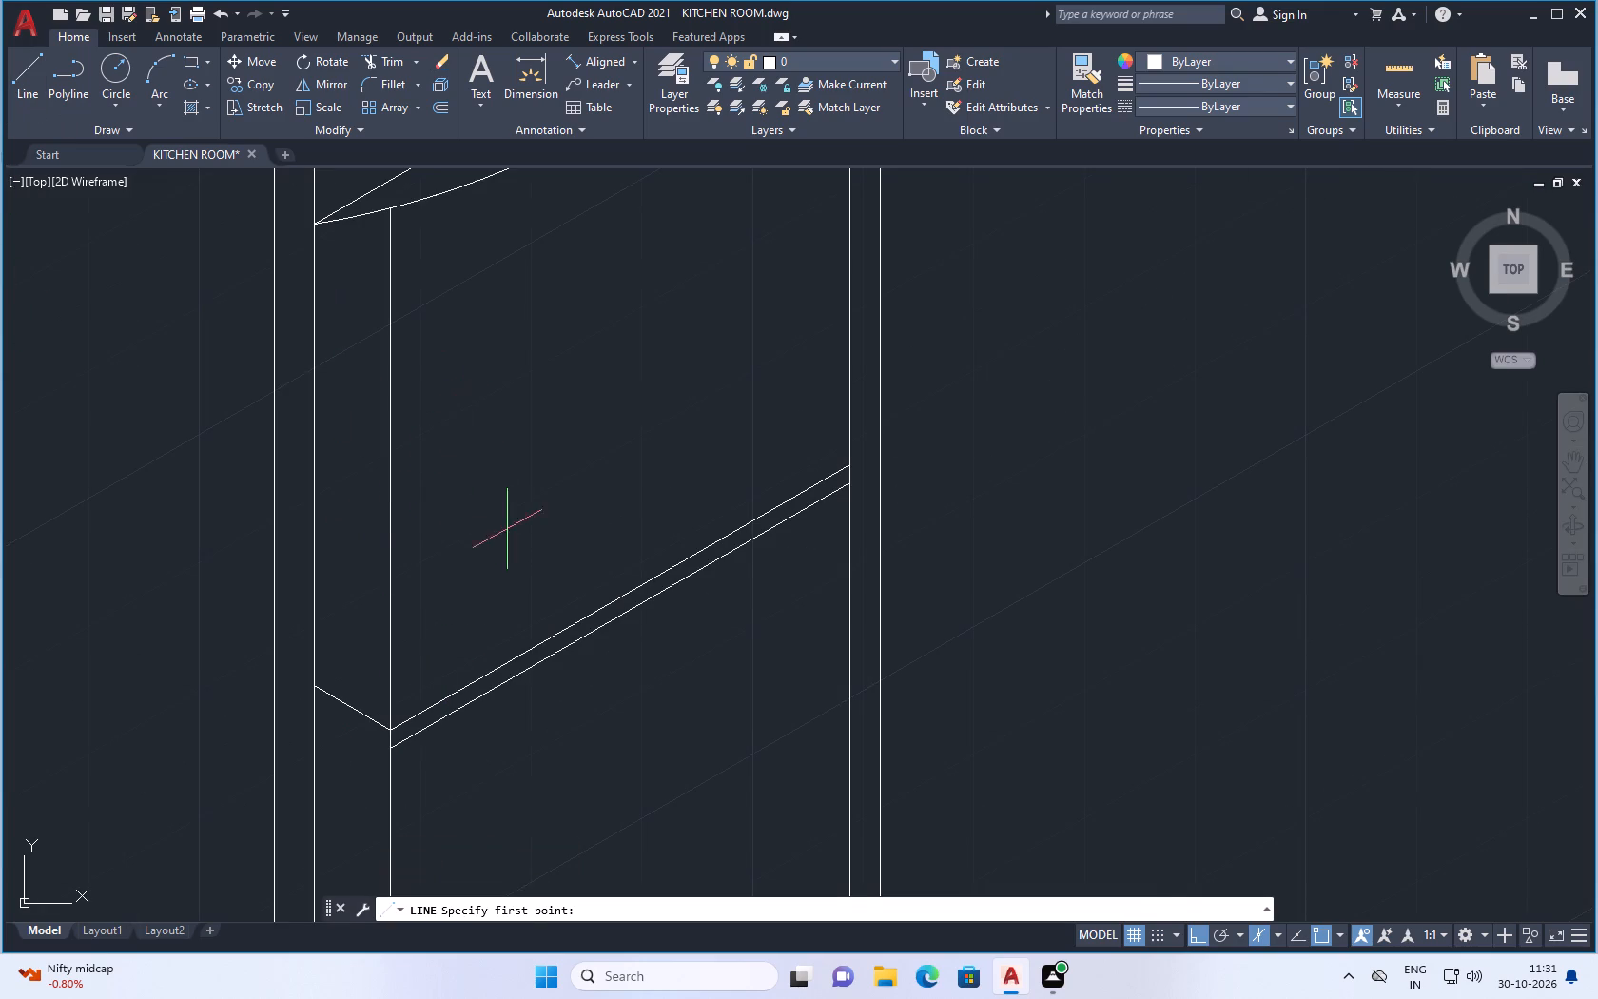
pyautogui.click(392, 440)
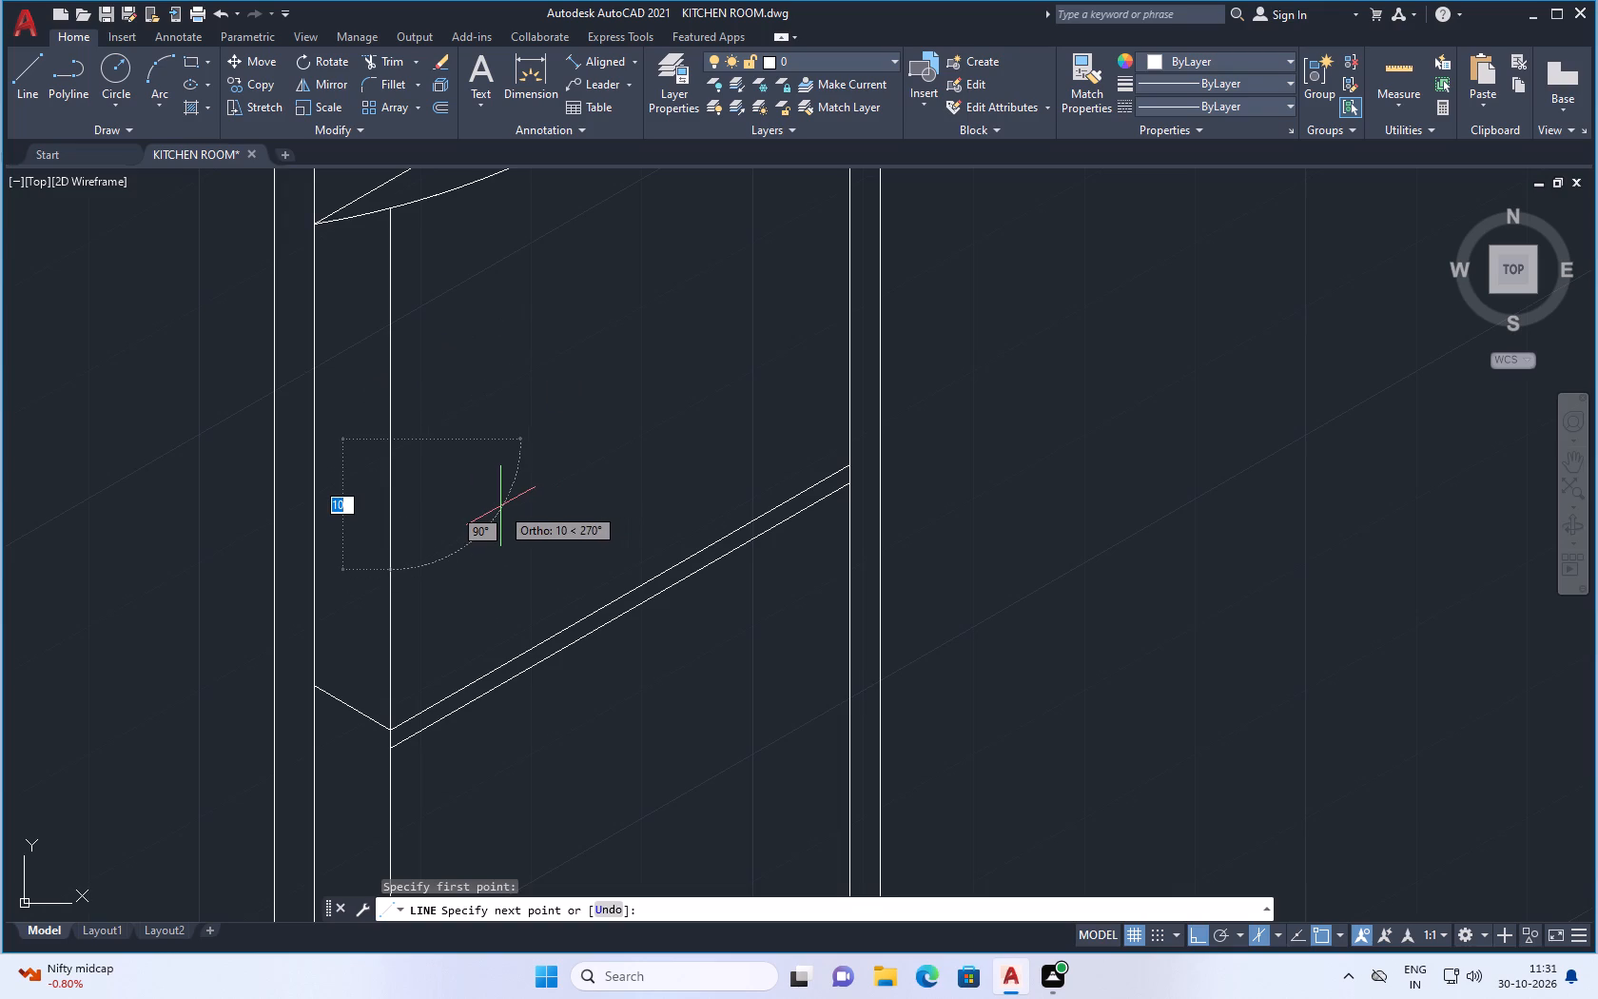
pyautogui.click(434, 421)
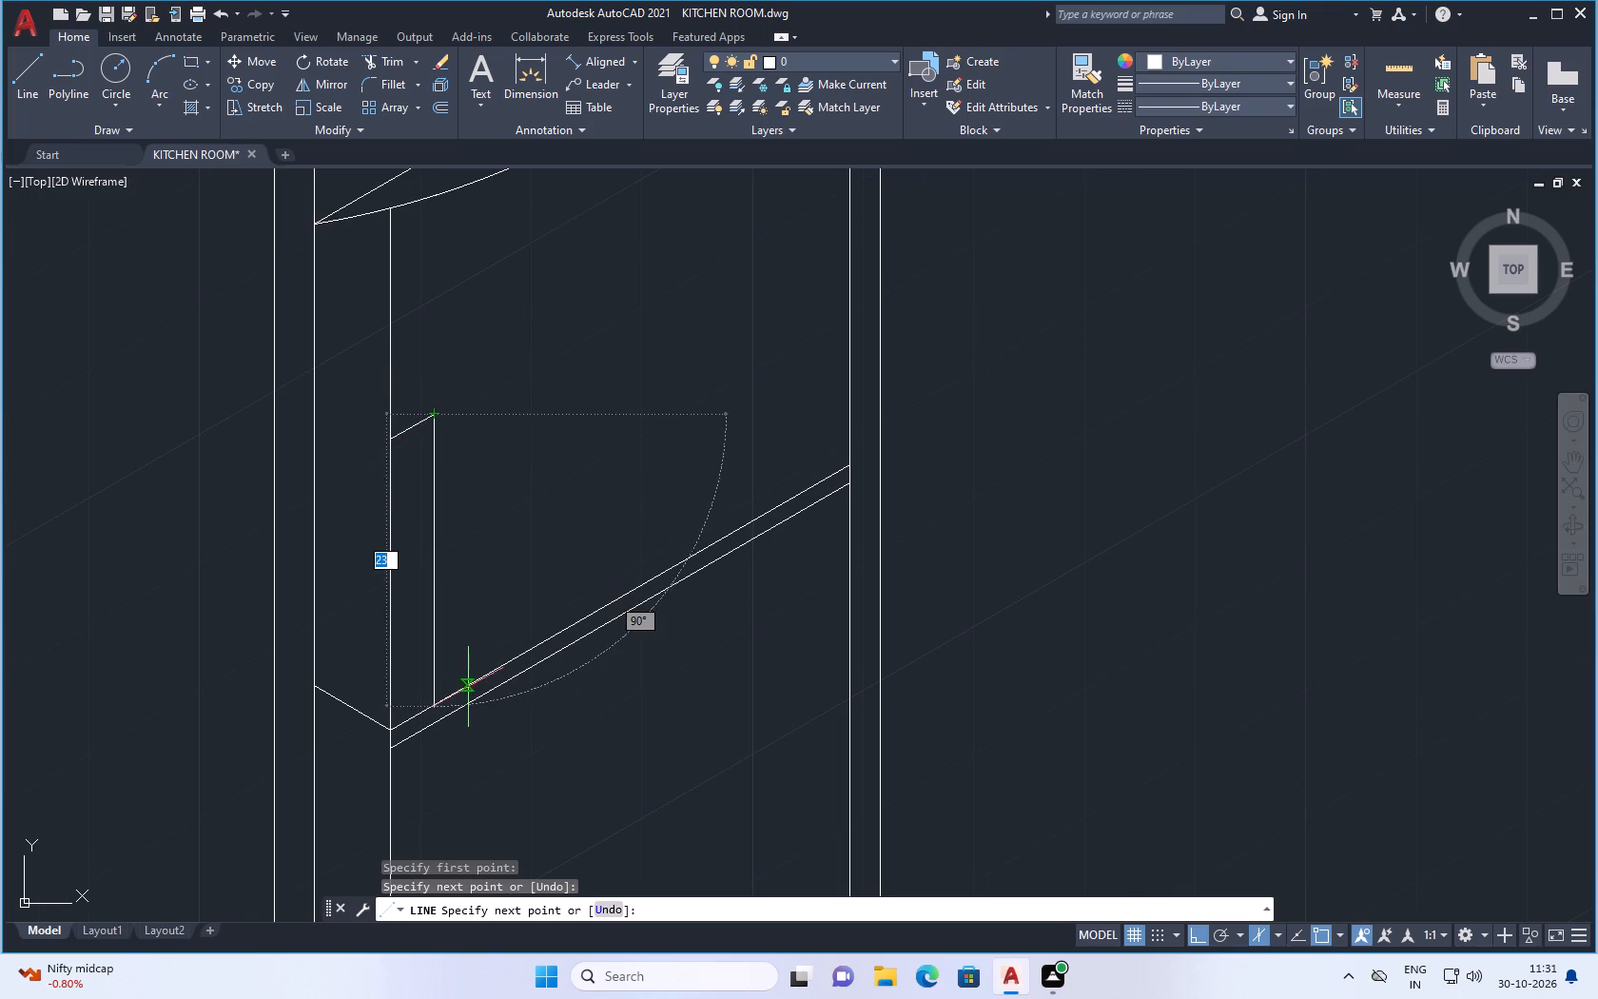
pyautogui.scroll(2, 467, 687)
pyautogui.click(402, 688)
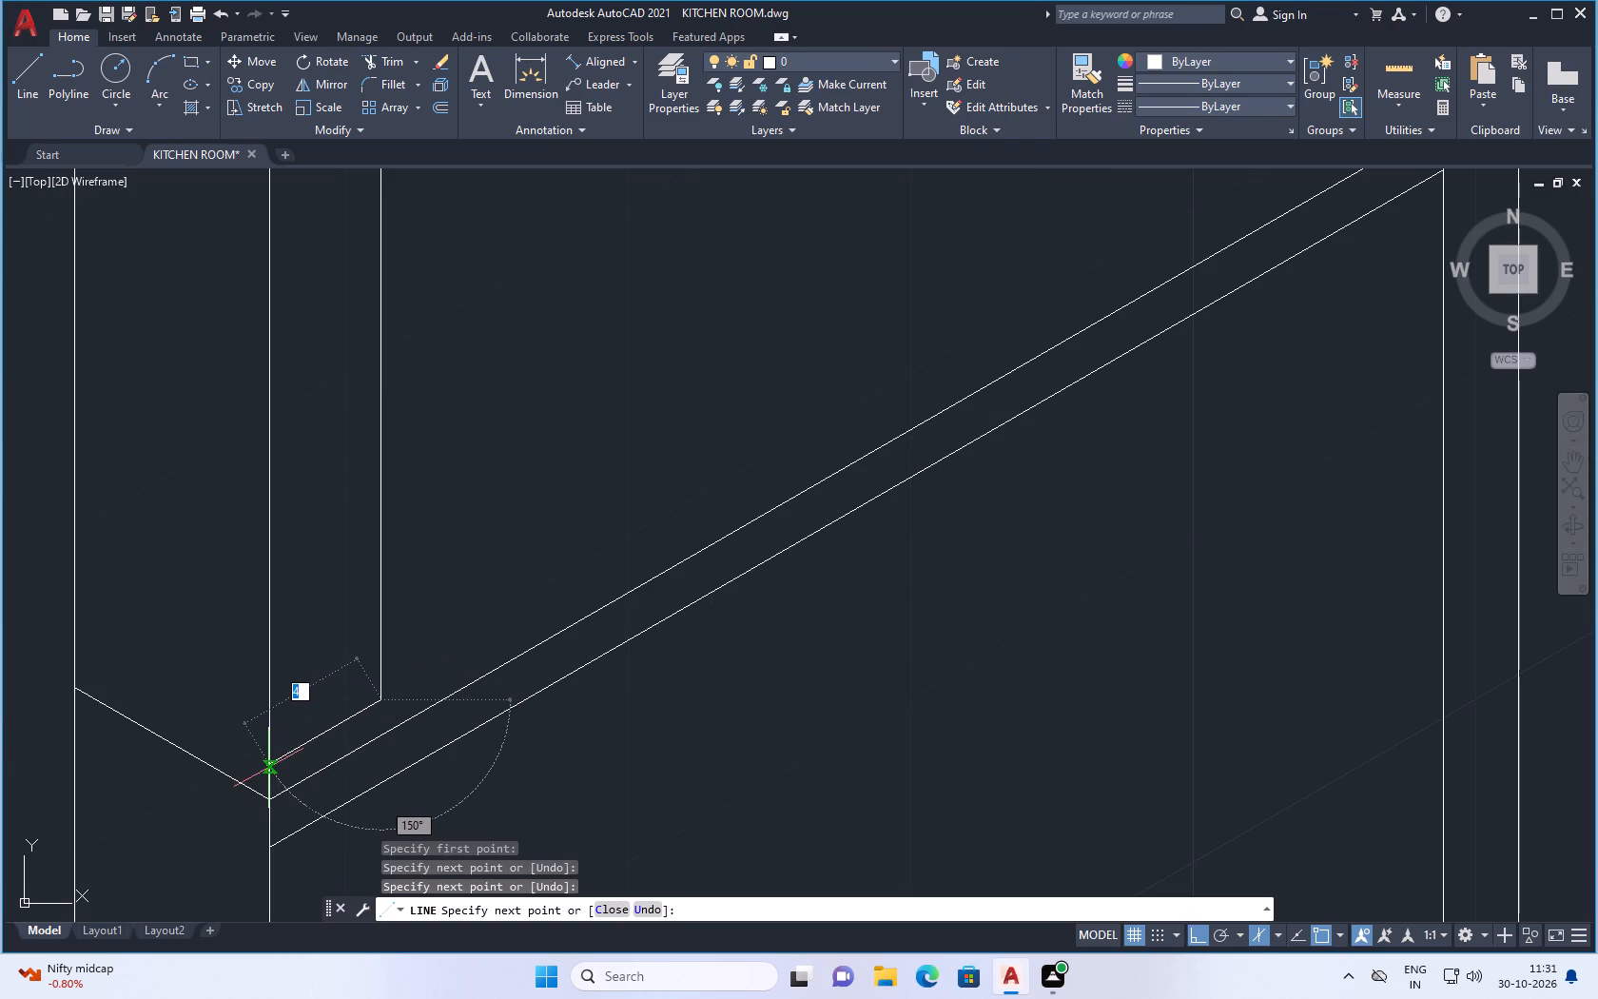
pyautogui.click(268, 768)
pyautogui.press('space')
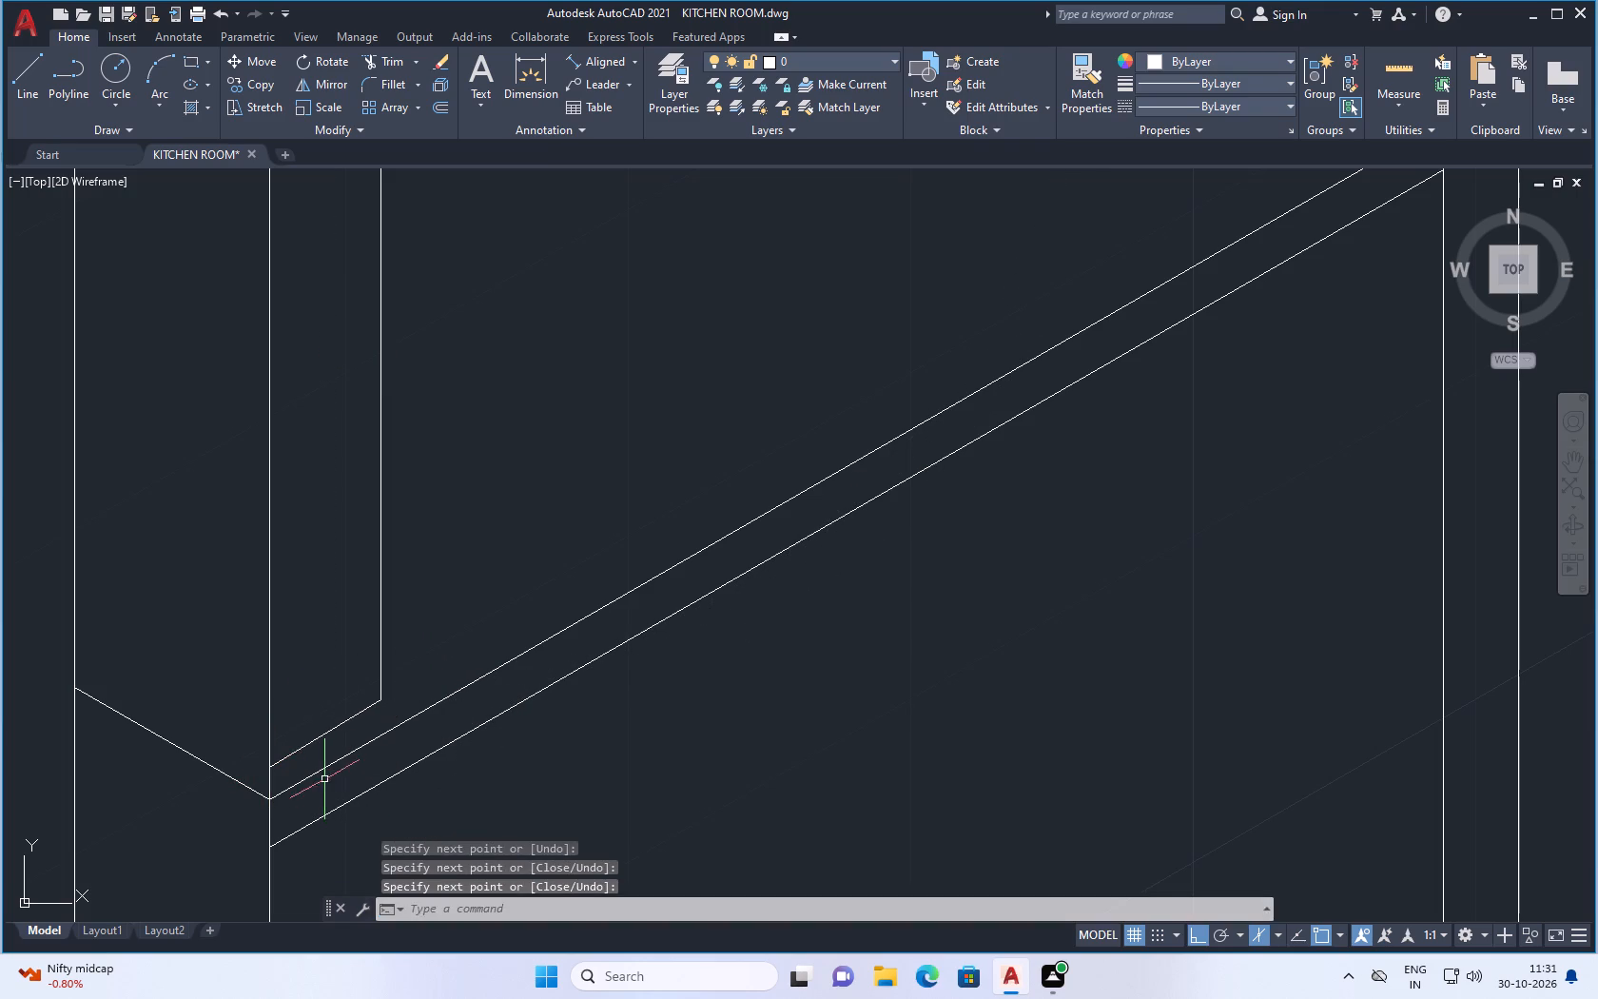
# Draw the outer handle outline from the double line's left corner: along the upper line, up about 24 units, and back past the door's left edge.
pyautogui.press('space')
pyautogui.moveTo(271, 803); pyautogui.dragTo(303, 792)
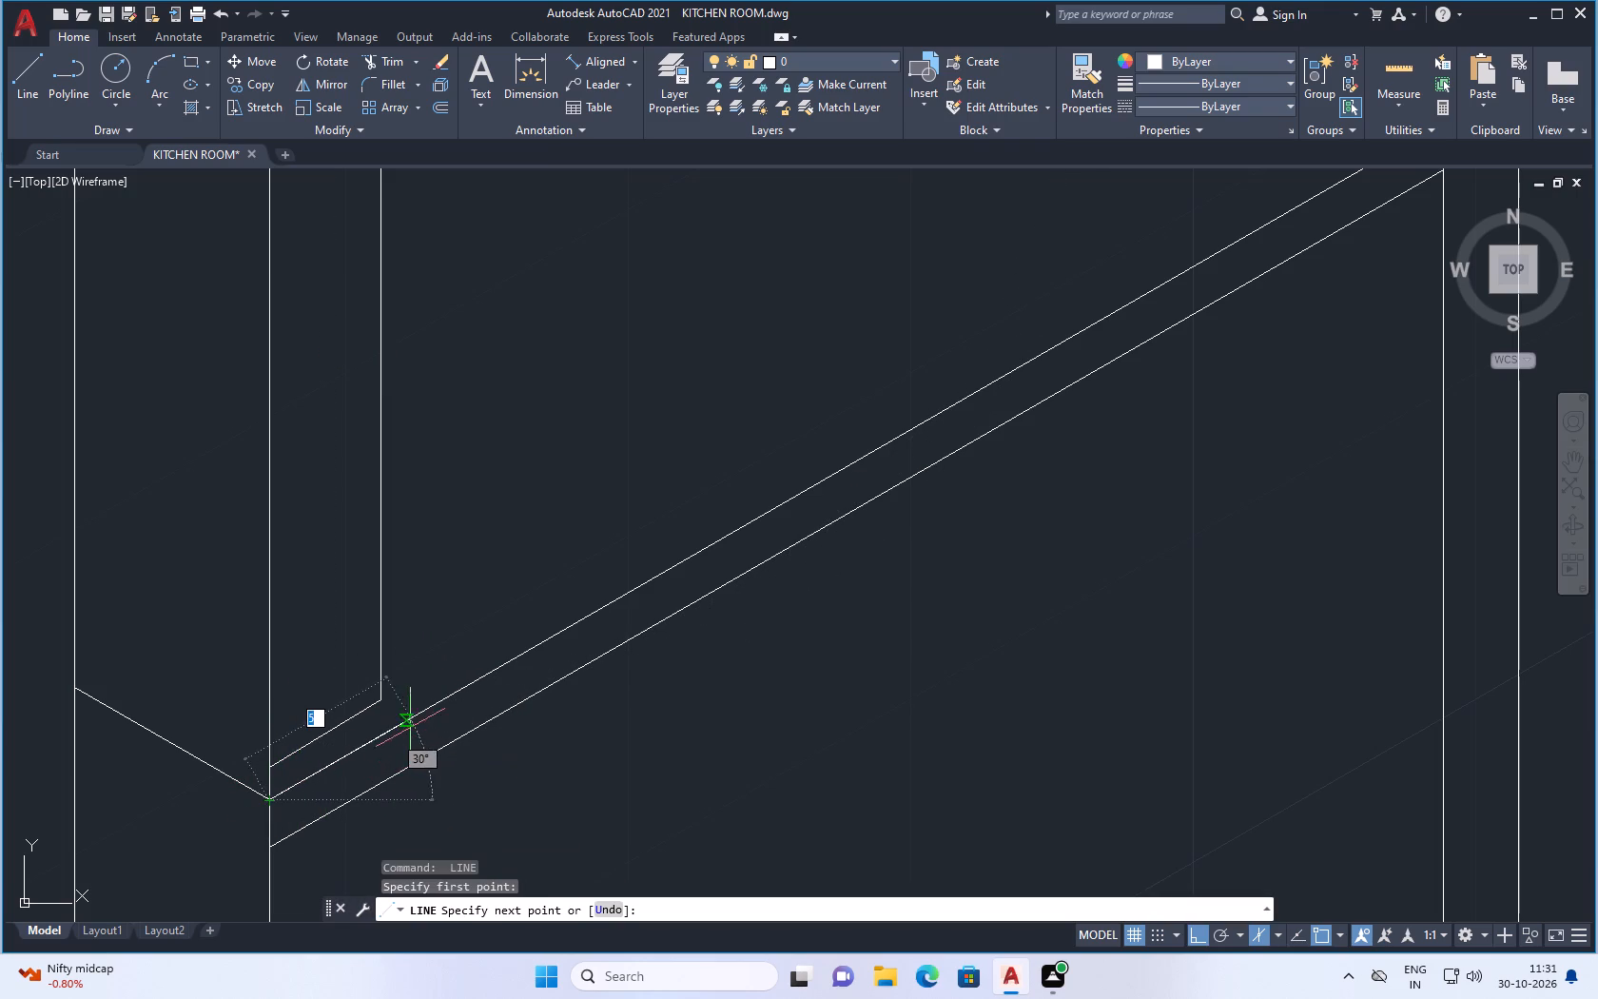
pyautogui.scroll(-2, 420, 718)
pyautogui.scroll(2, 423, 713)
pyautogui.click(415, 719)
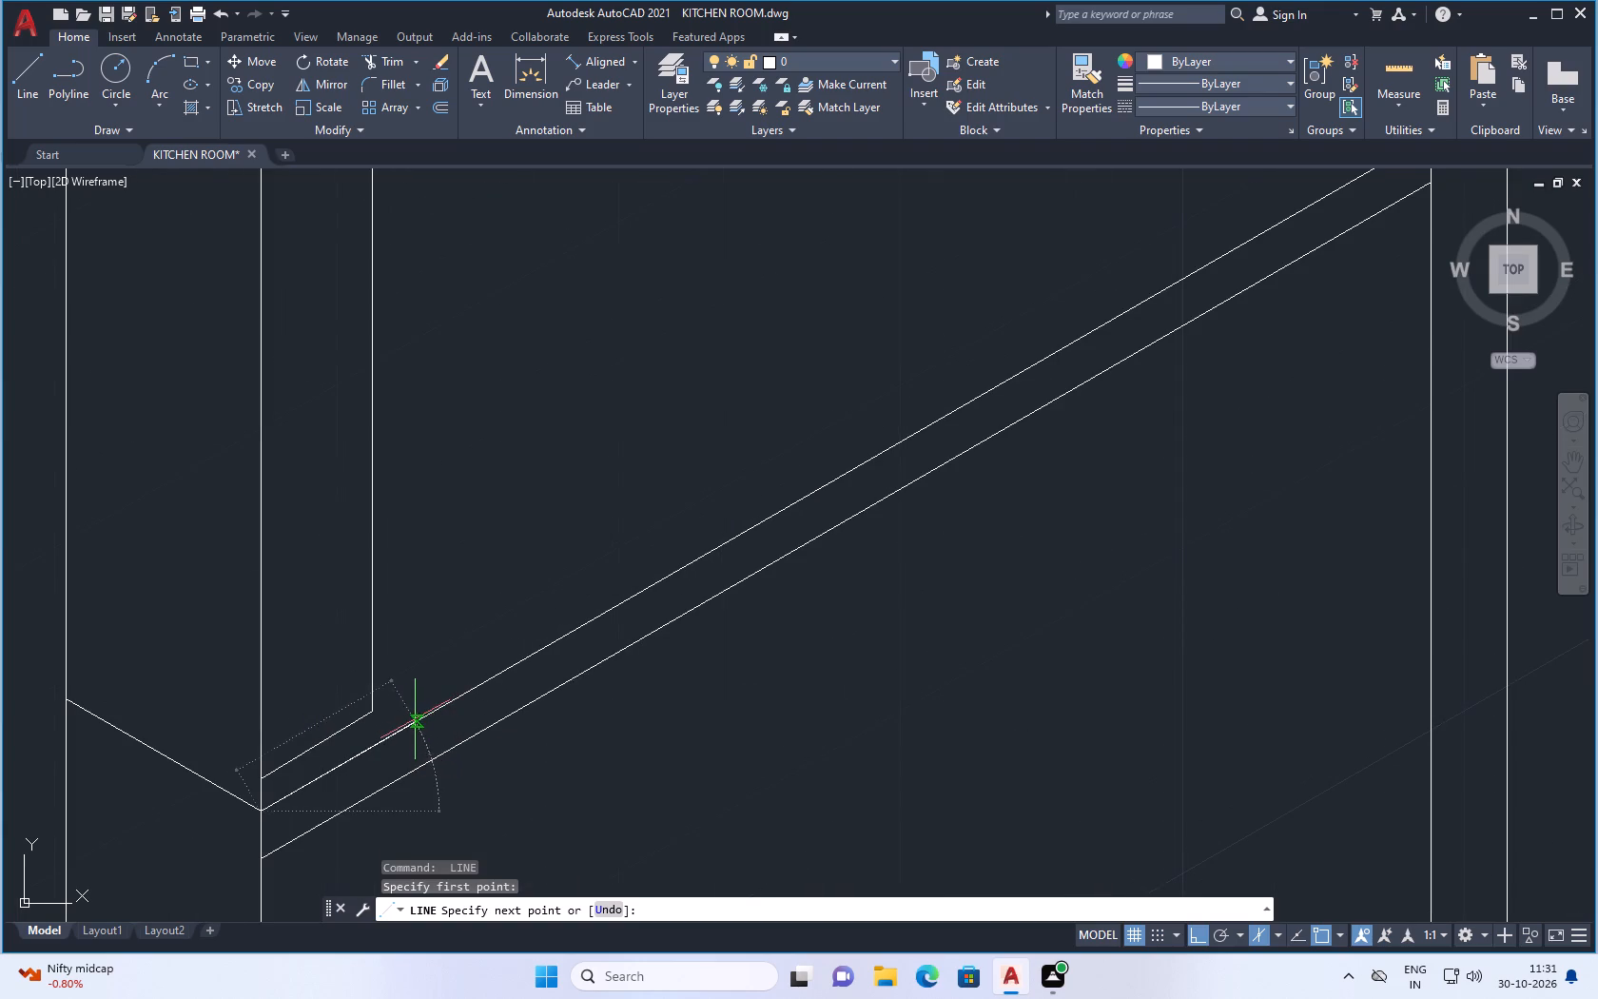
pyautogui.scroll(-3, 405, 568)
pyautogui.scroll(2, 383, 426)
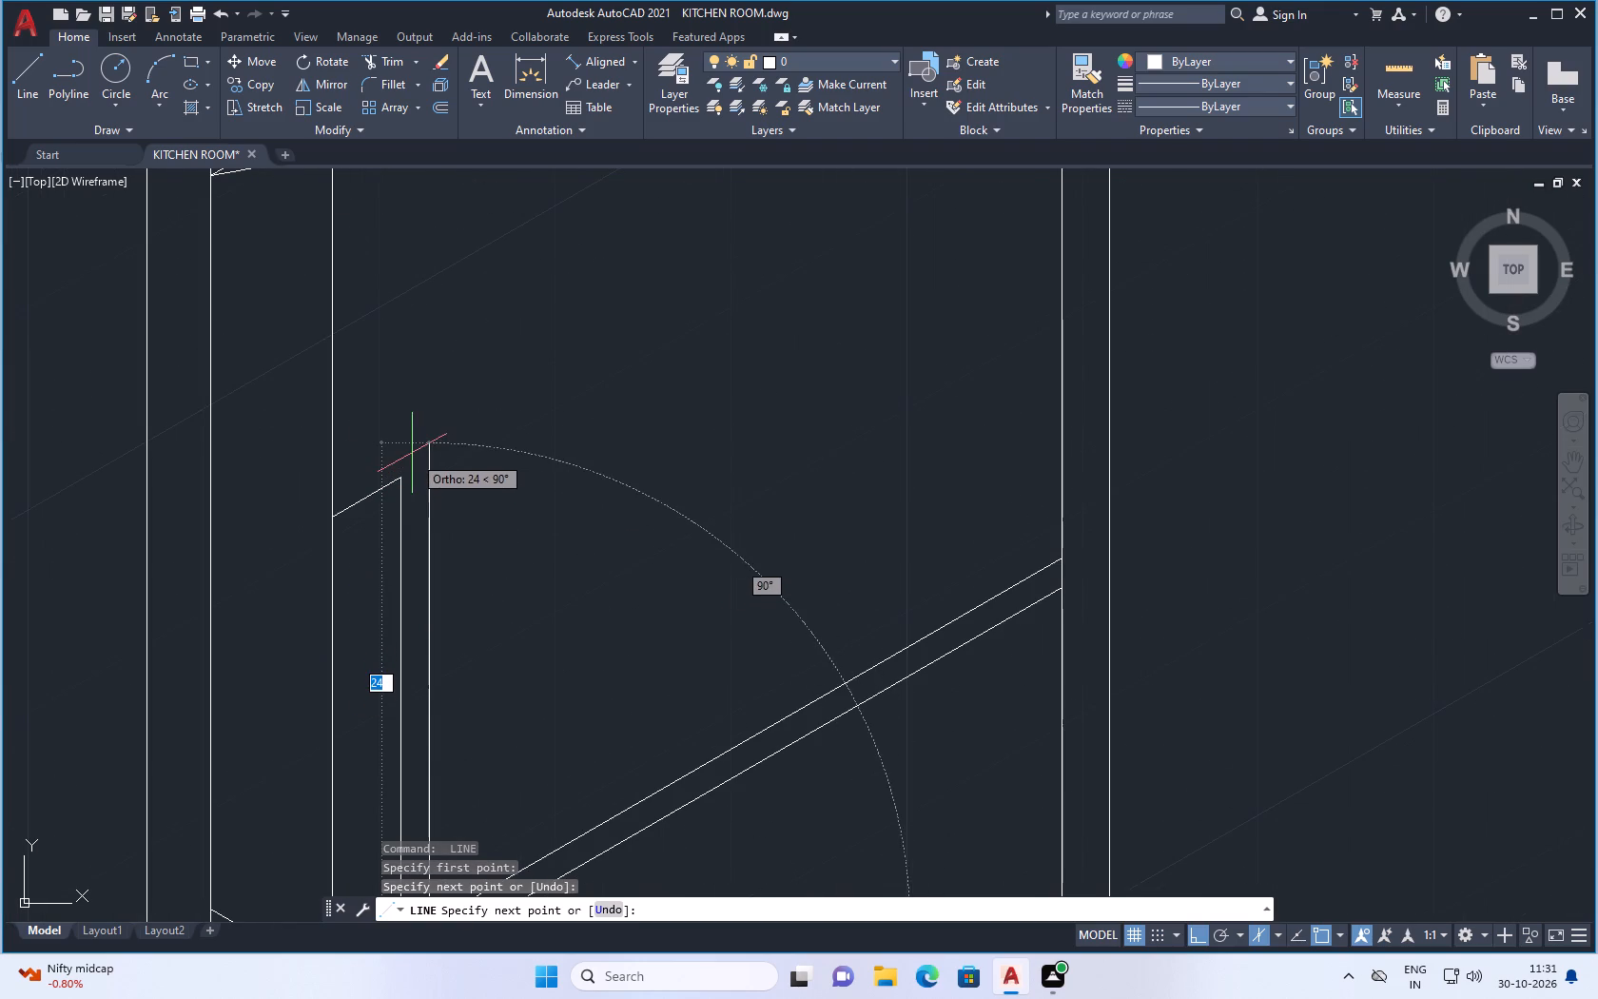
pyautogui.click(410, 444)
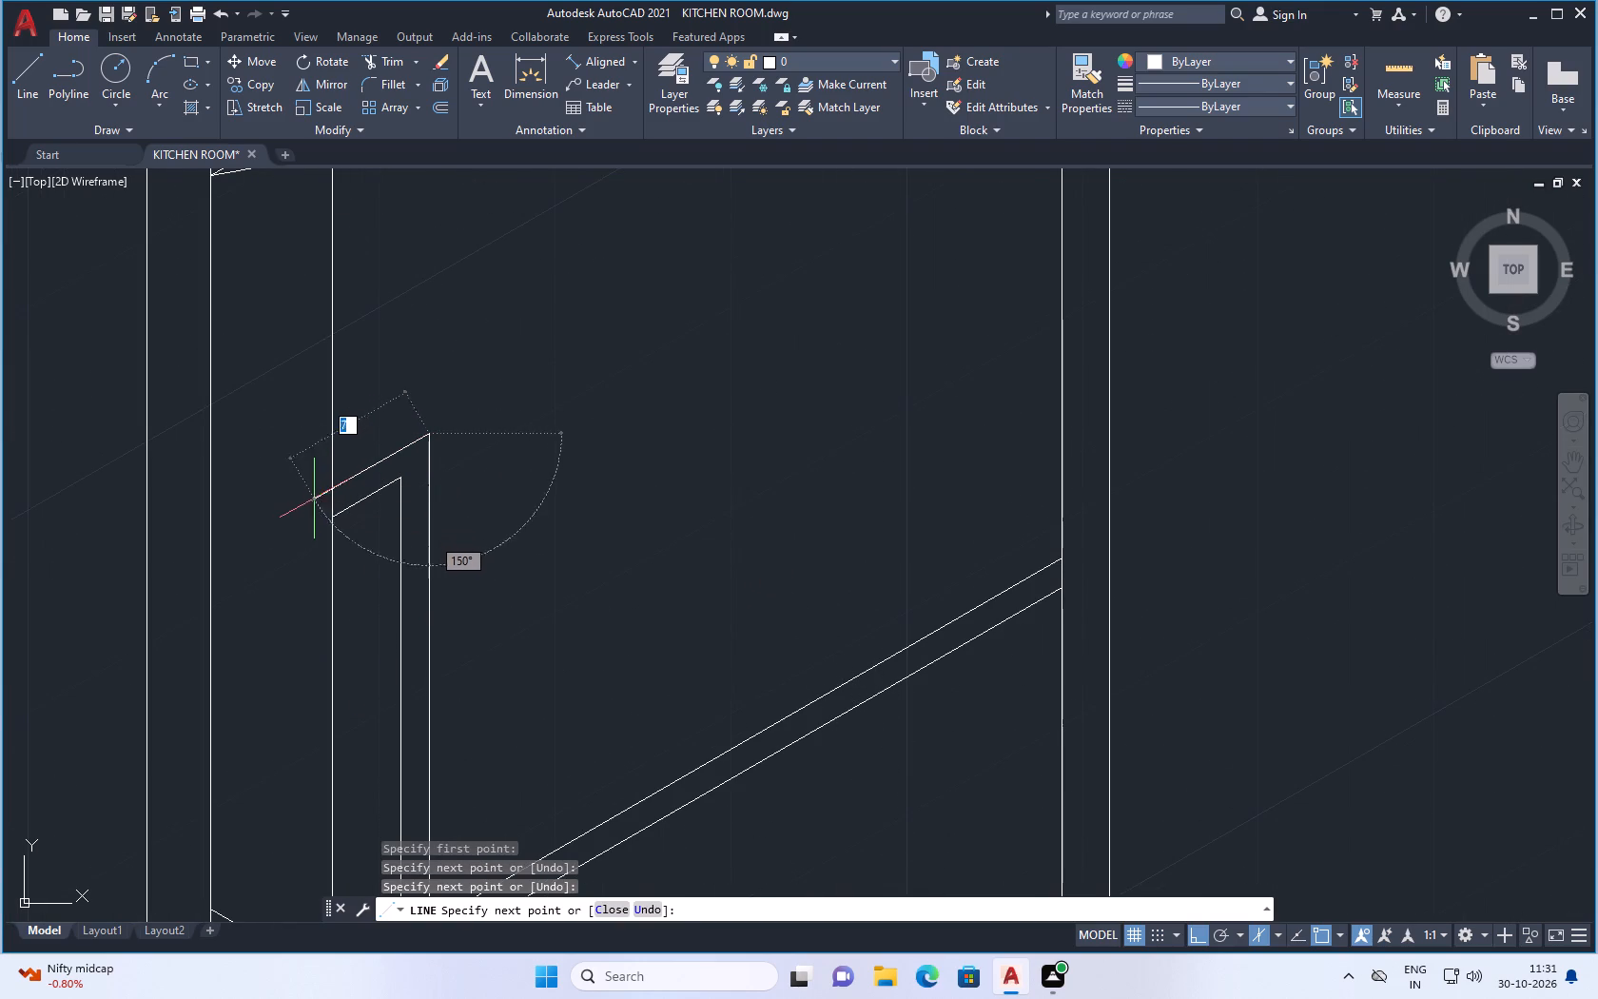
pyautogui.click(314, 499)
pyautogui.press('space')
# Trim the end of the outer handle outline's top line that extends beyond the door's left edge.
pyautogui.press('t')
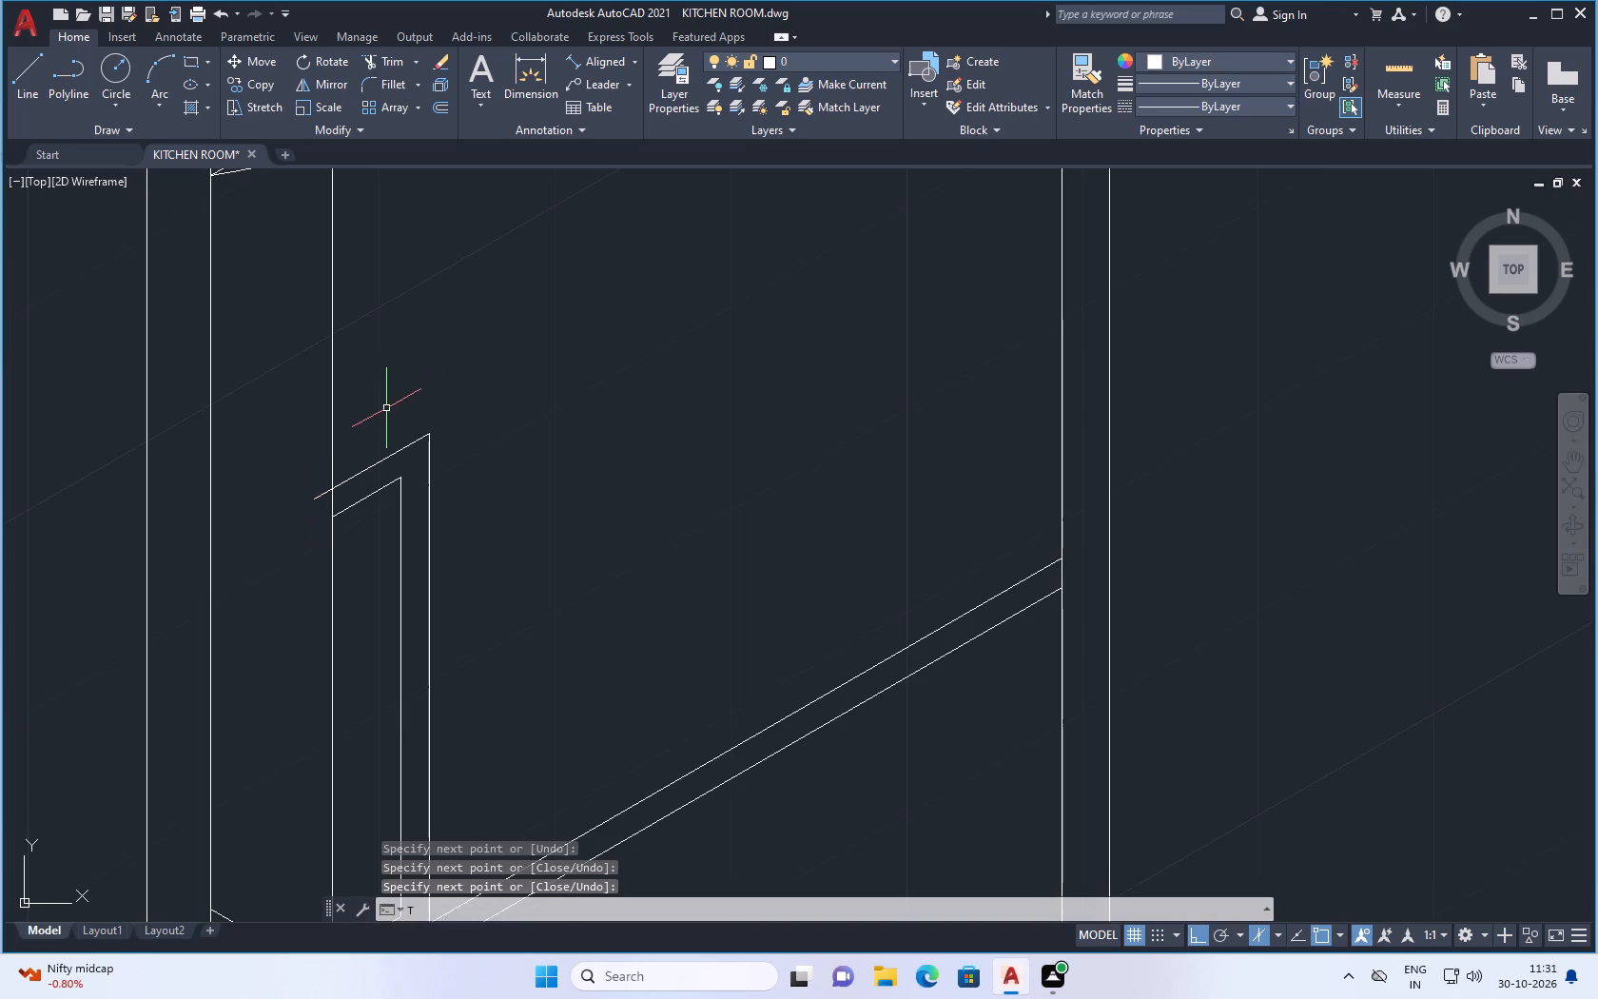
pyautogui.press('r')
pyautogui.press('Return')
pyautogui.scroll(2, 292, 507)
pyautogui.moveTo(355, 471); pyautogui.dragTo(363, 519)
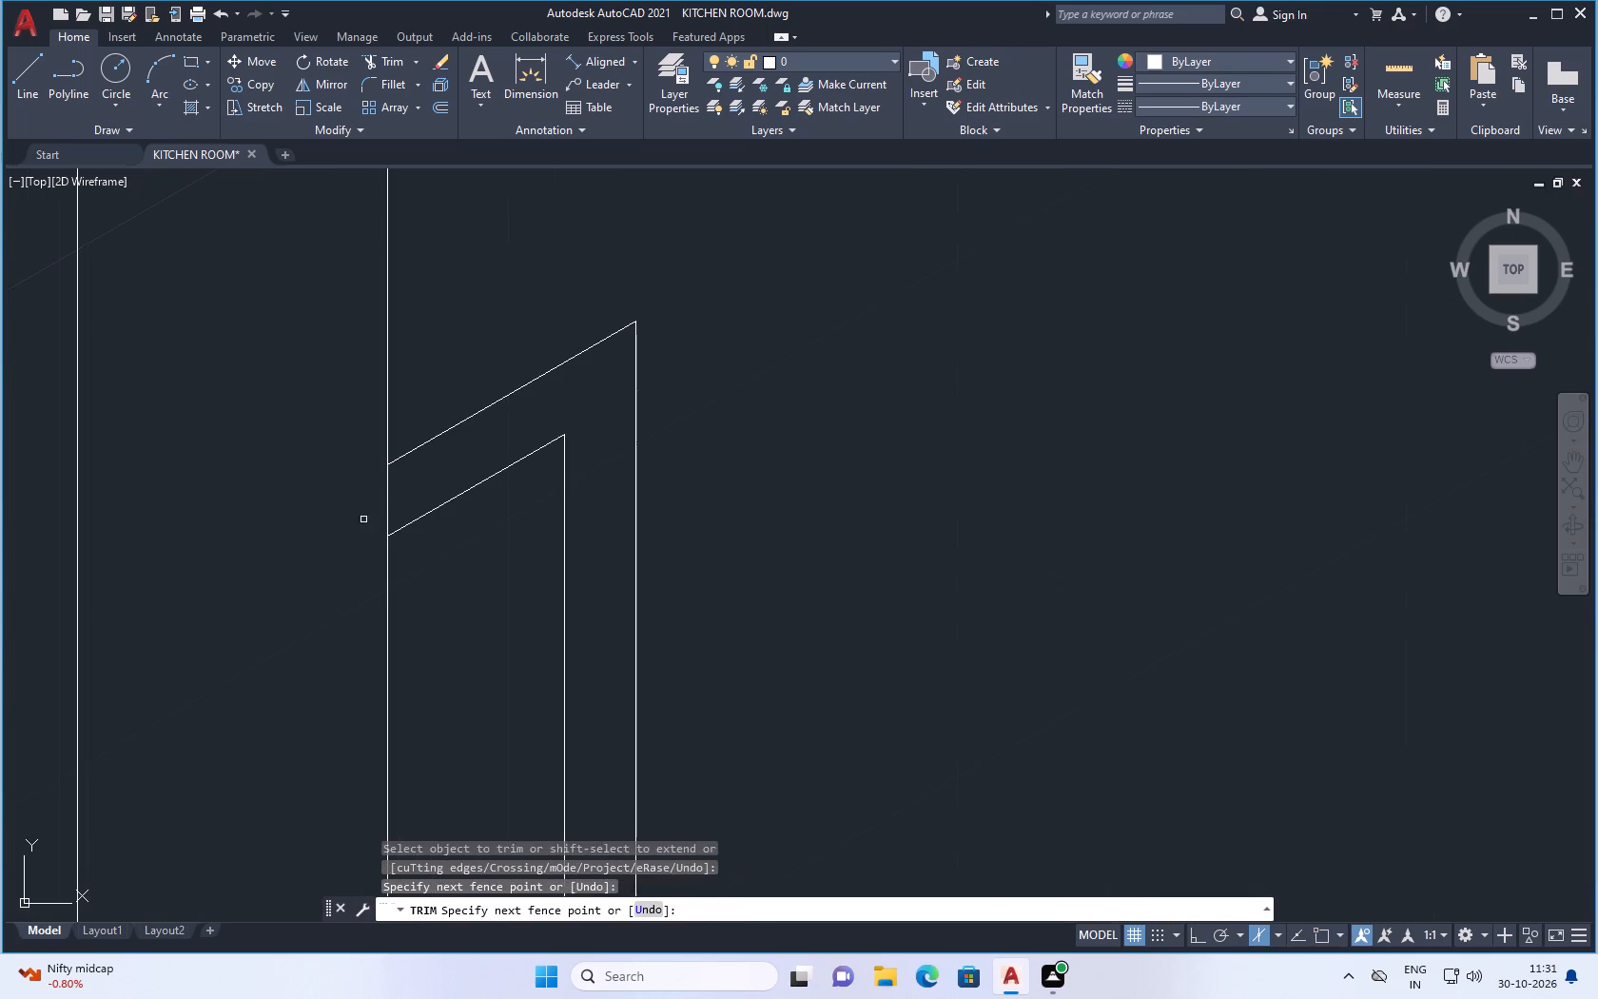
pyautogui.press('Escape')
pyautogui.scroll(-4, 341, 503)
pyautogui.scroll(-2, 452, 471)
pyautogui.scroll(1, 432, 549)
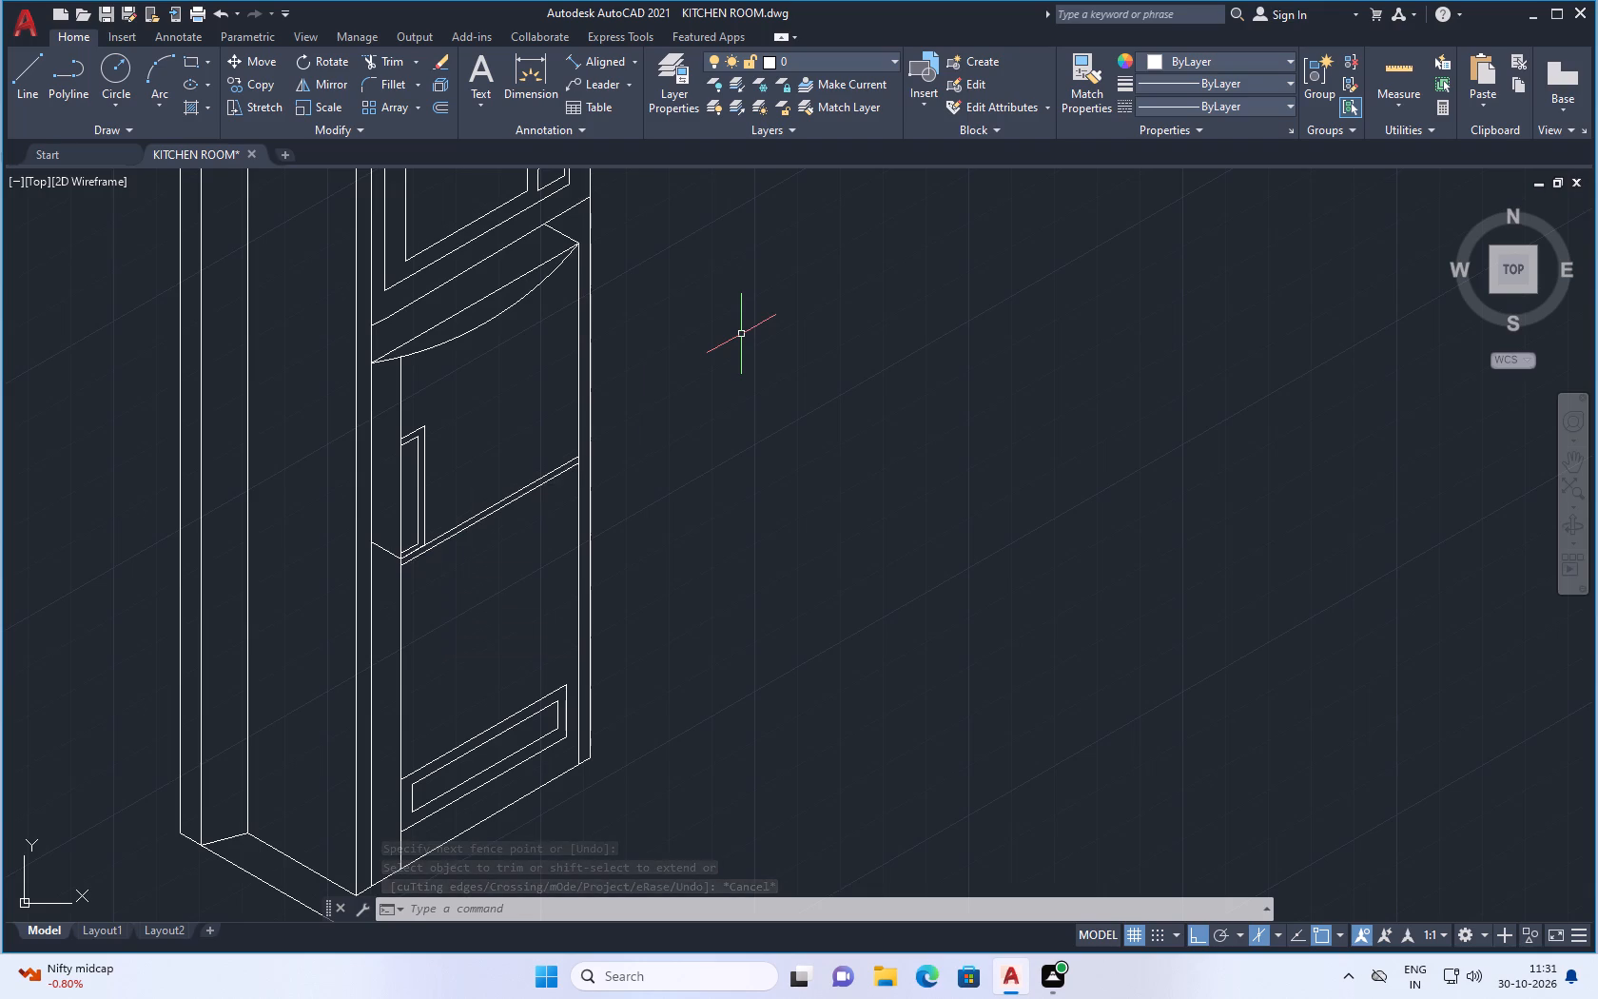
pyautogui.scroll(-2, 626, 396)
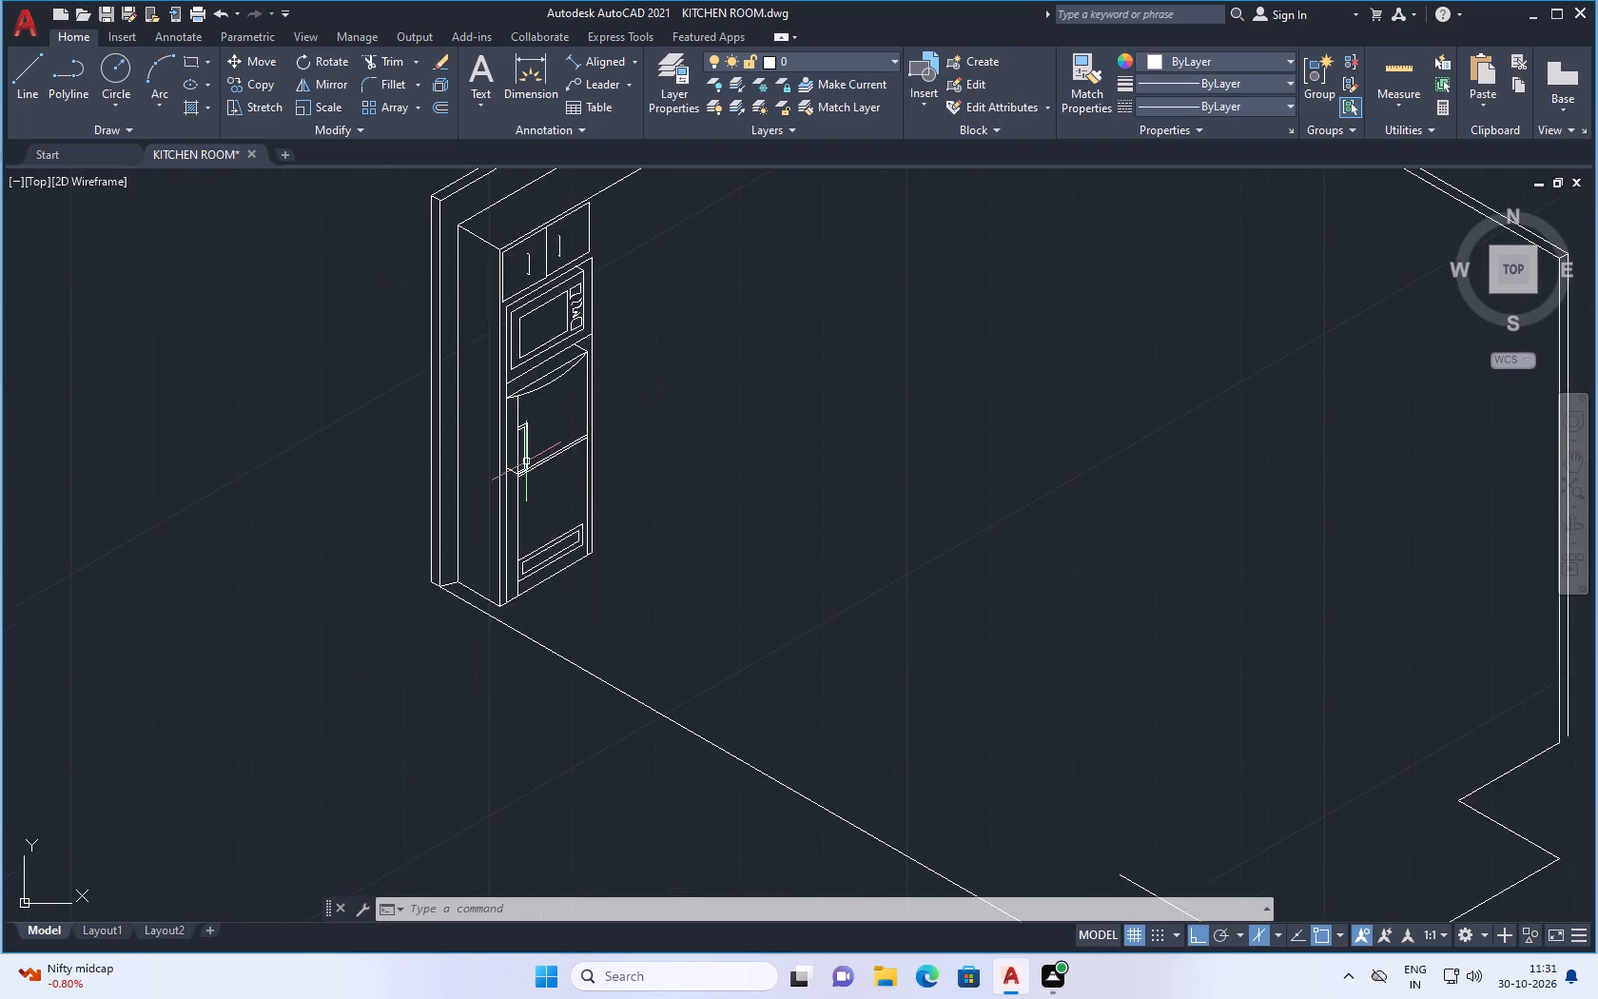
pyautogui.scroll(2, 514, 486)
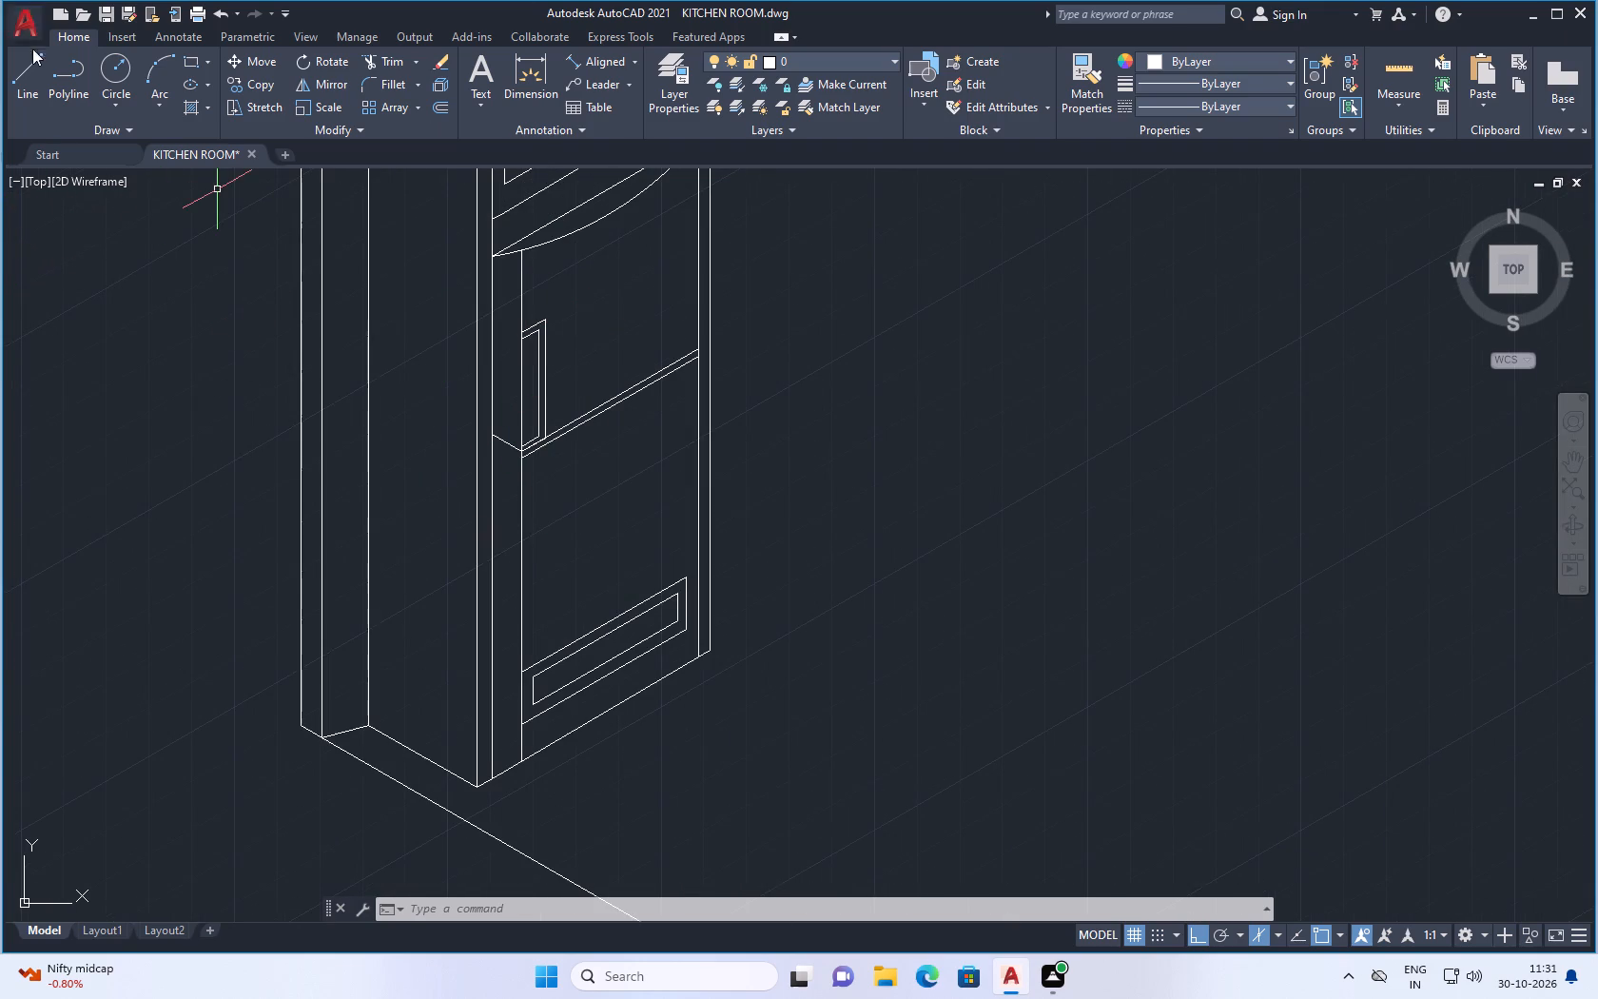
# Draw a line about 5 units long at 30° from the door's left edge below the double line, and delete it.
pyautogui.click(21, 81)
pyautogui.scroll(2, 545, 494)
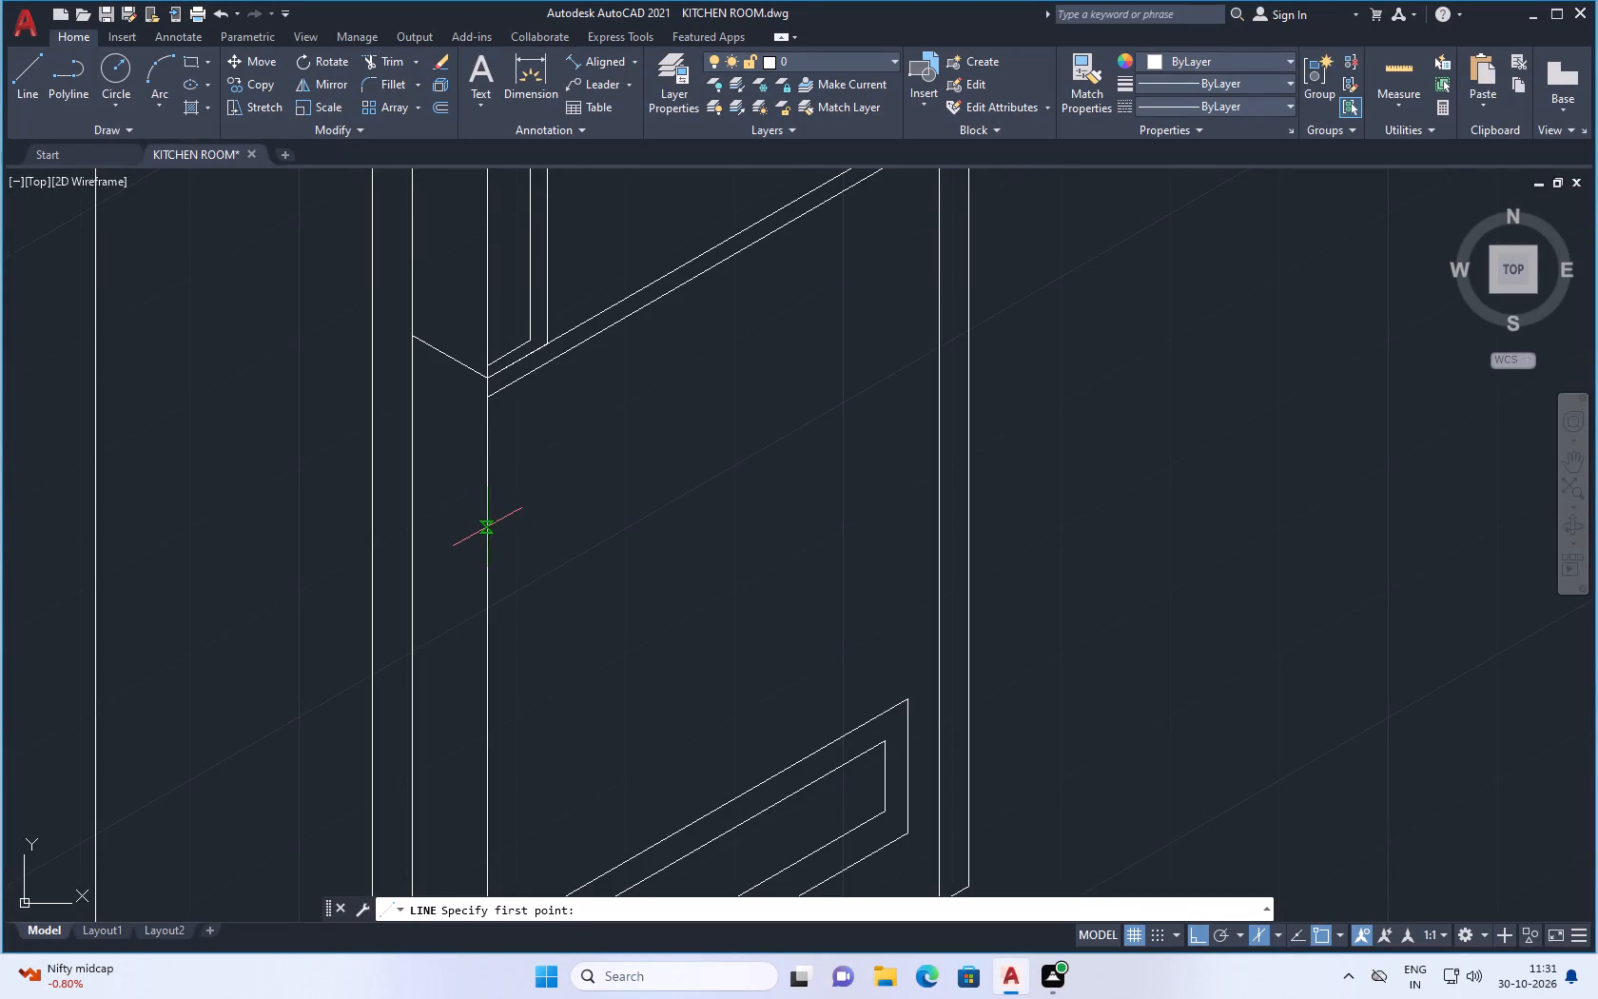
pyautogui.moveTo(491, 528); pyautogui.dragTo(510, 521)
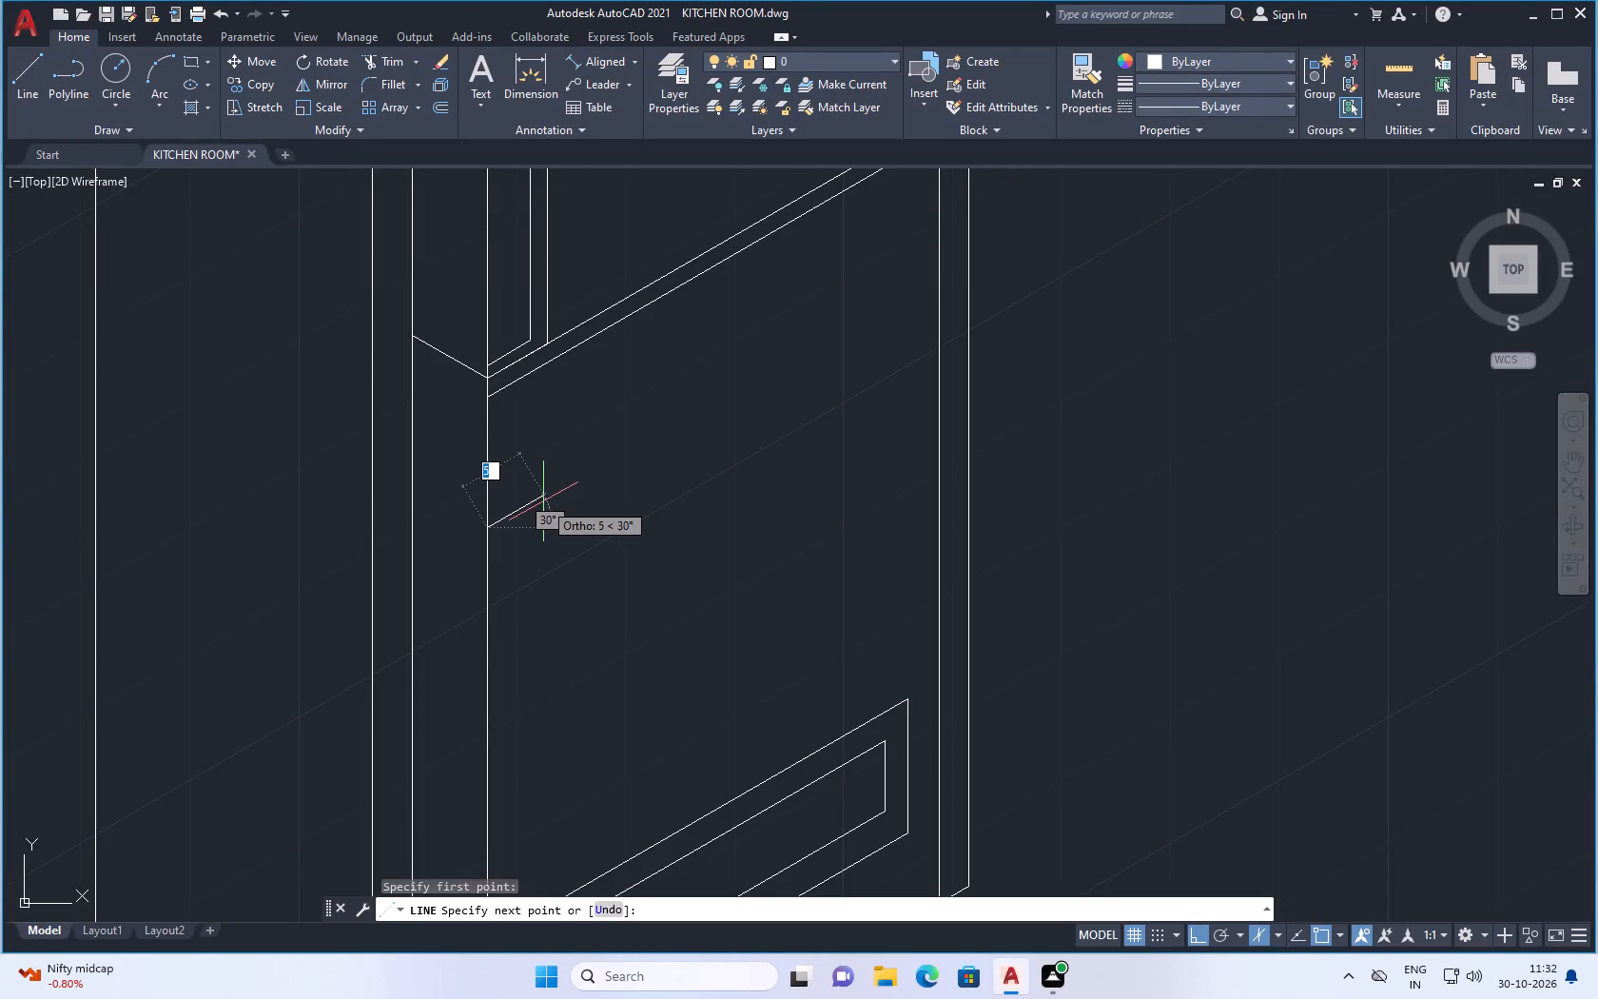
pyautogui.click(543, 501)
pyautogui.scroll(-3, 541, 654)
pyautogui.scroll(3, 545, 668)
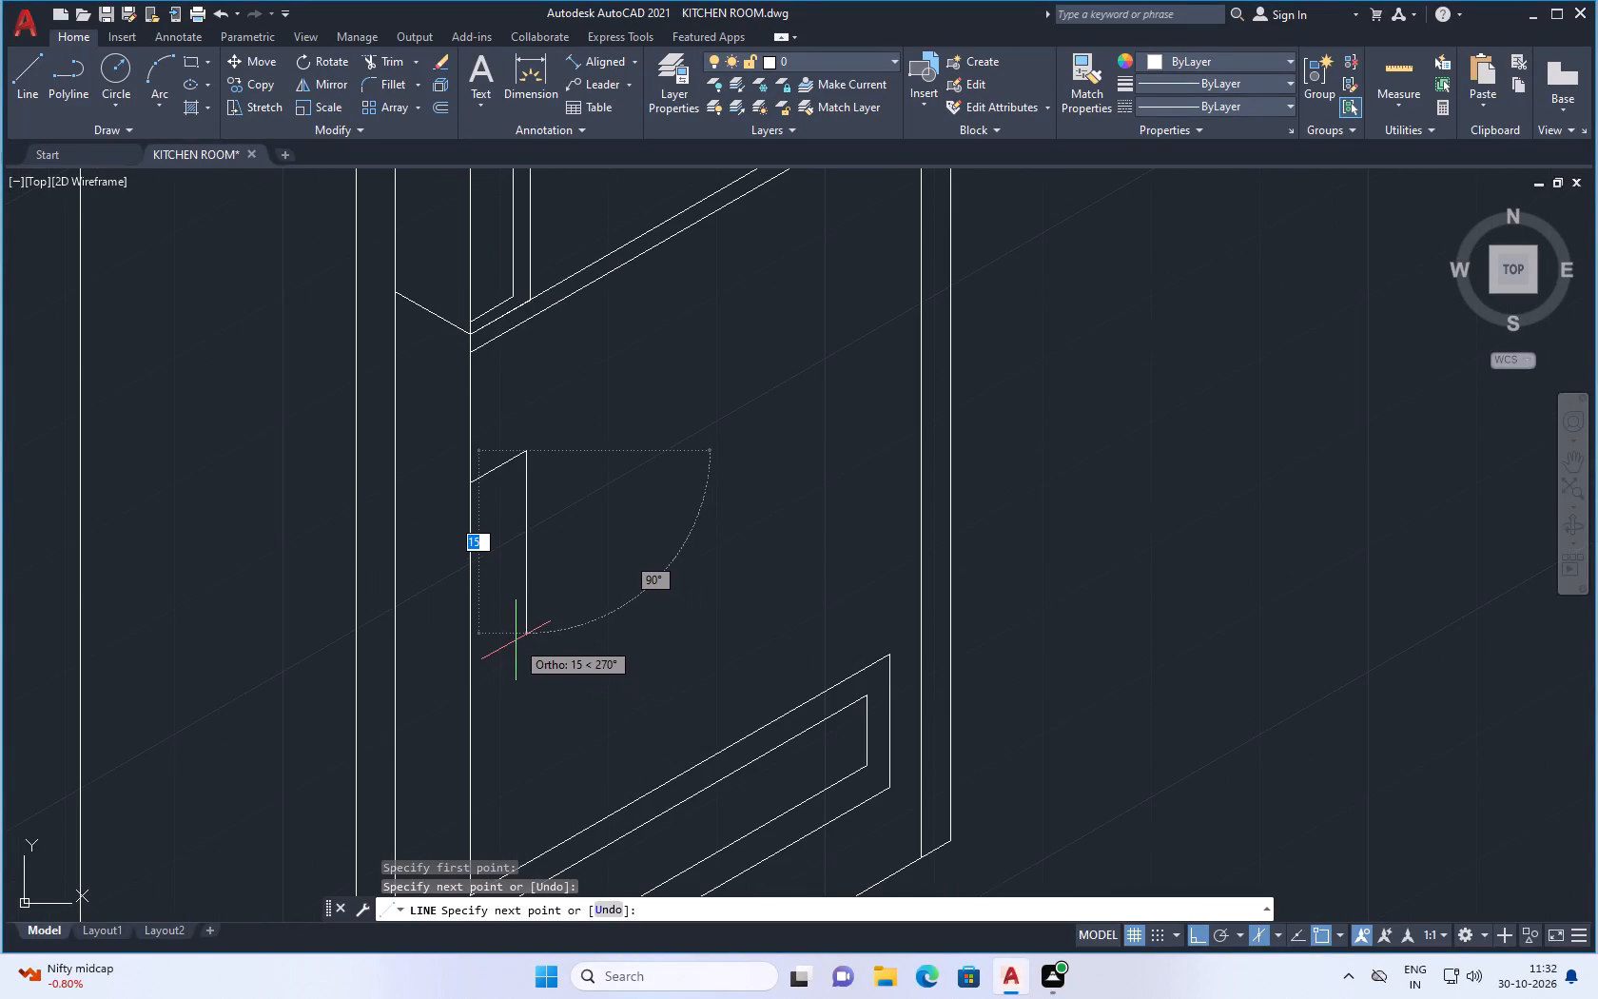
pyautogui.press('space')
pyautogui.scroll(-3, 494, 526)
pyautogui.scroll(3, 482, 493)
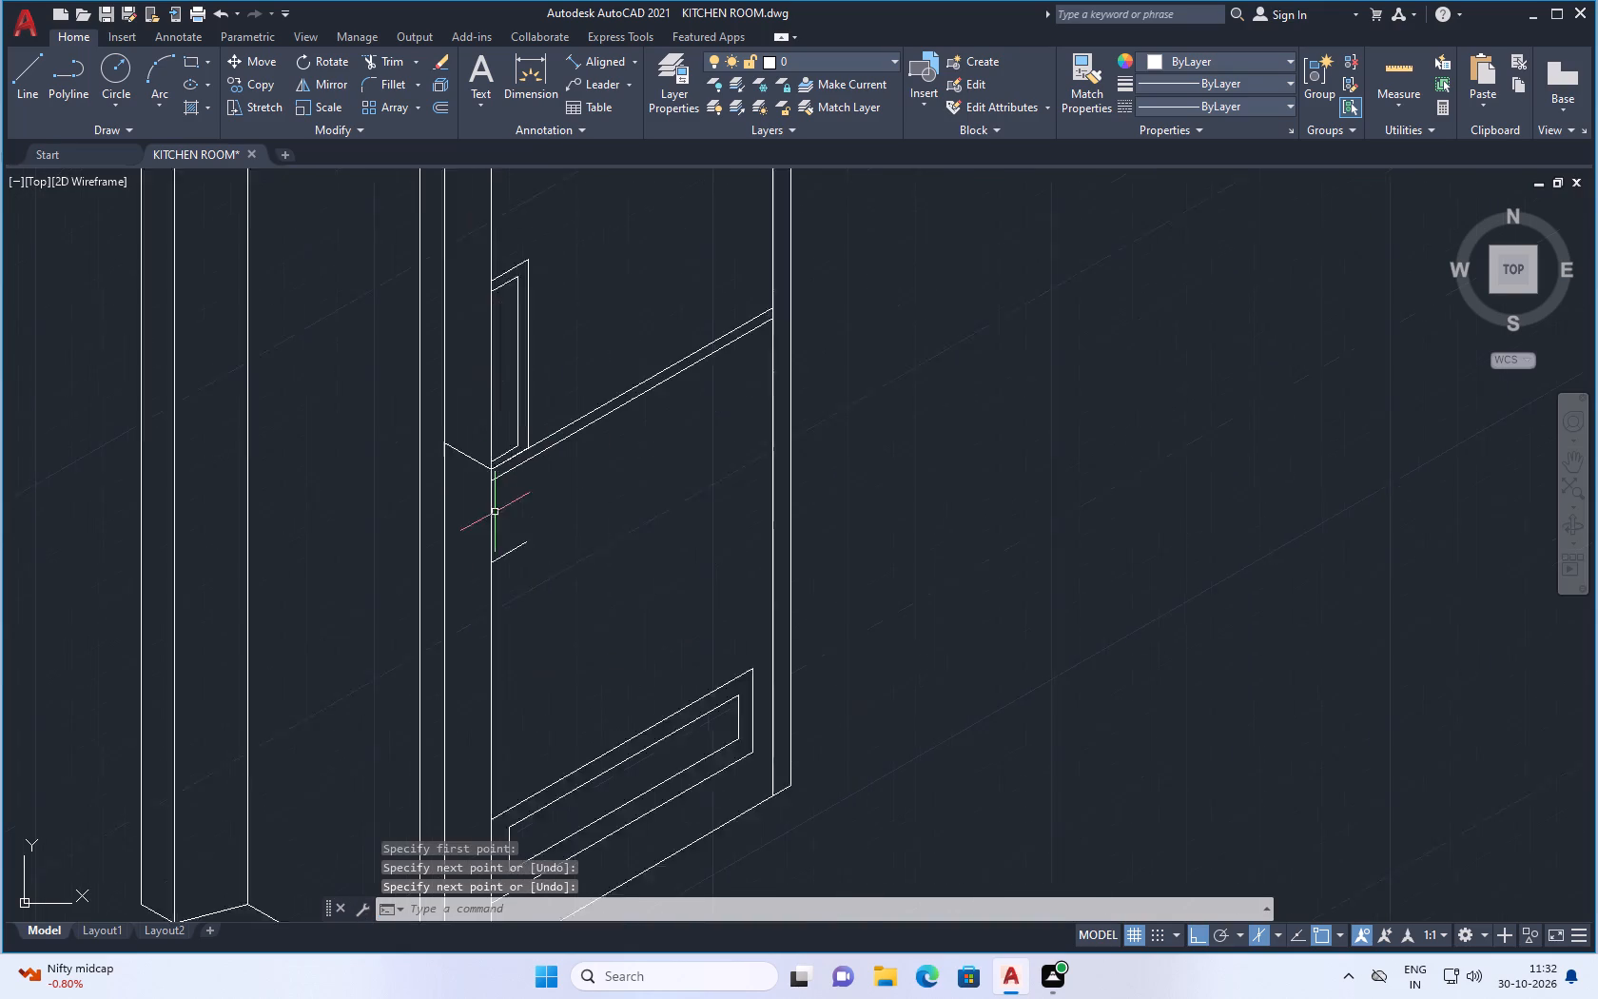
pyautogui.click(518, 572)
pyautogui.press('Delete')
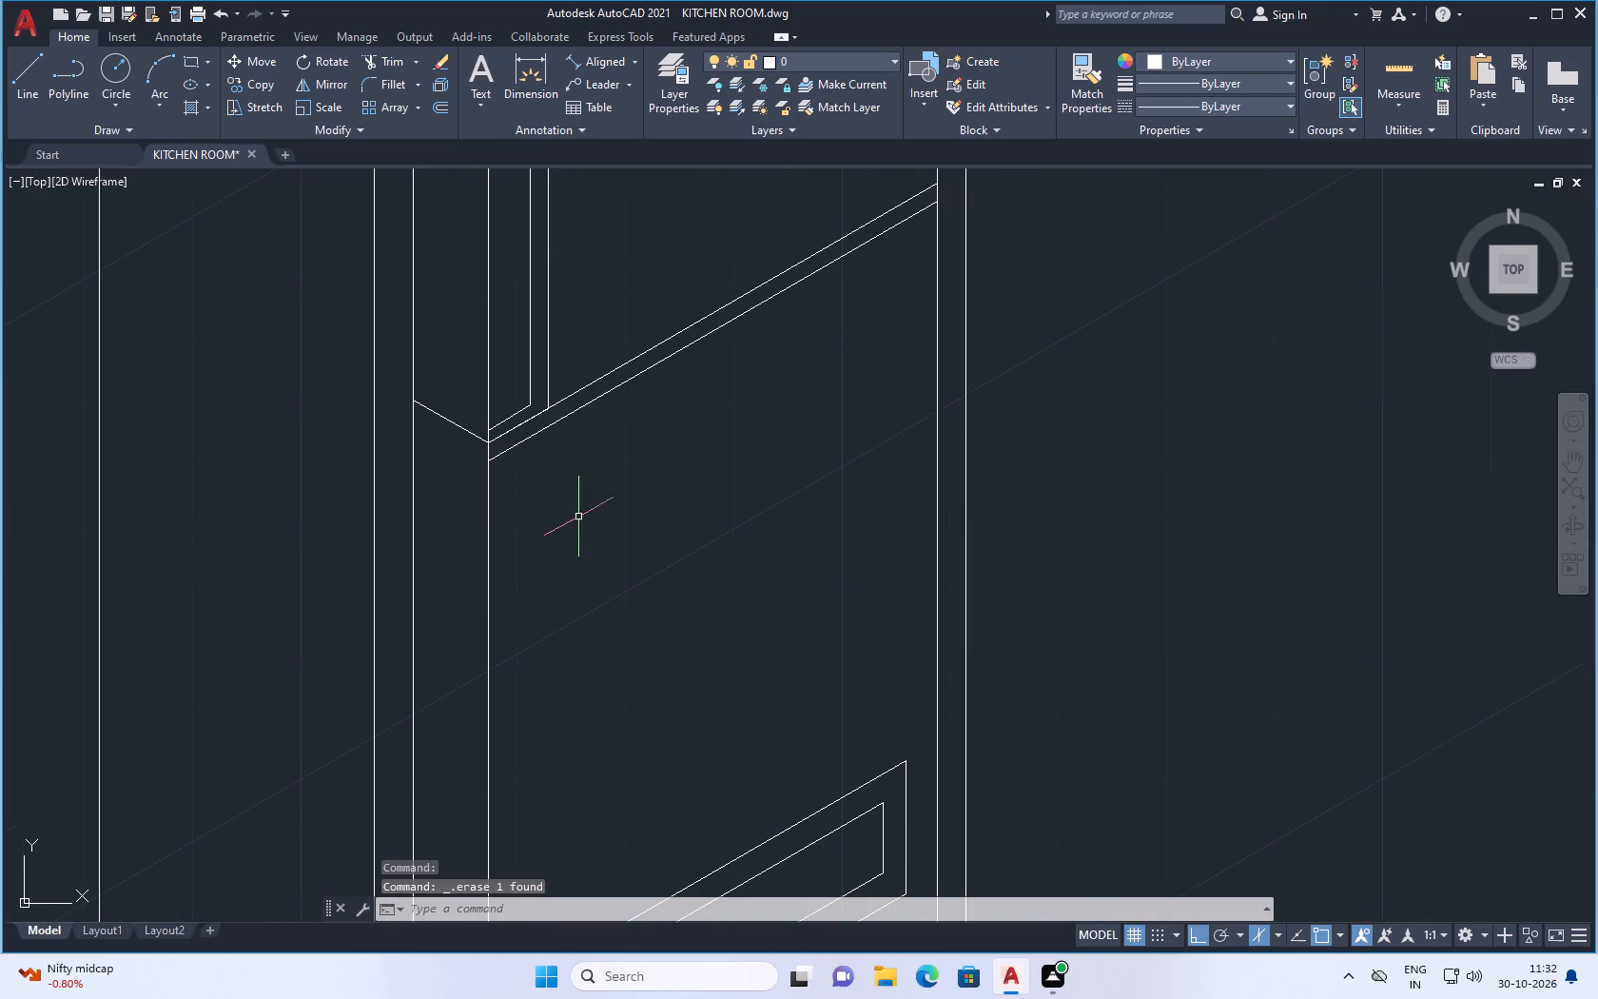
# Draw the lower handle's inner outline from the door's left edge: about 5 units at 30°, down about 24 units, and back to the edge.
pyautogui.click(14, 75)
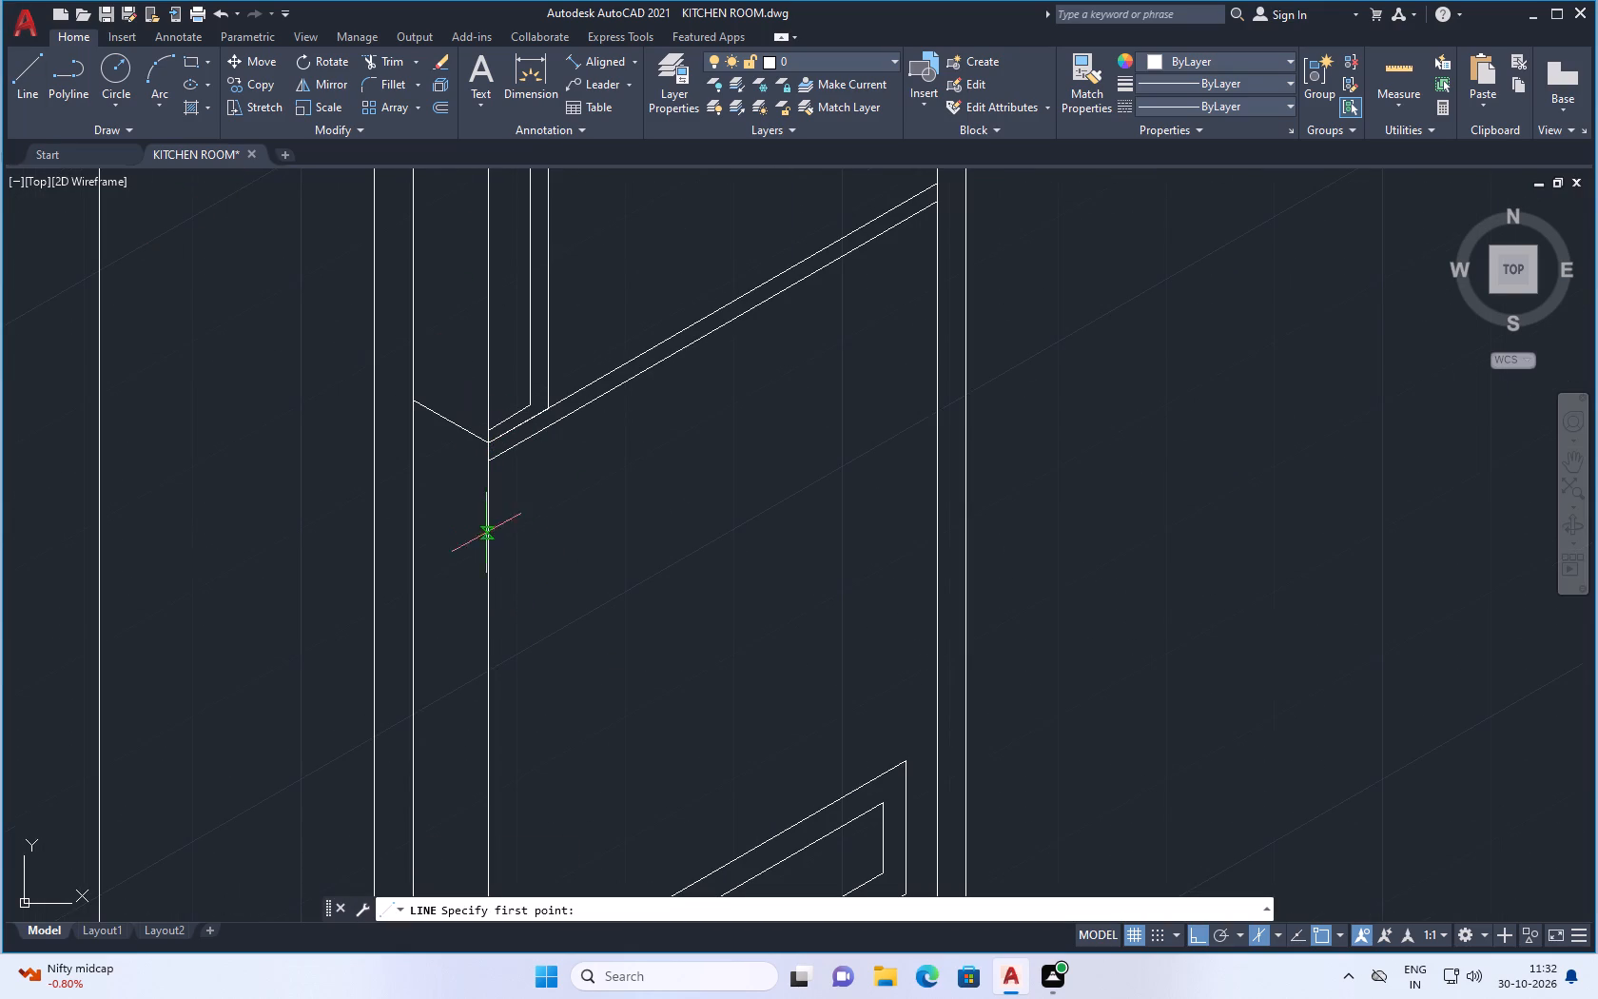
pyautogui.moveTo(488, 560); pyautogui.dragTo(505, 558)
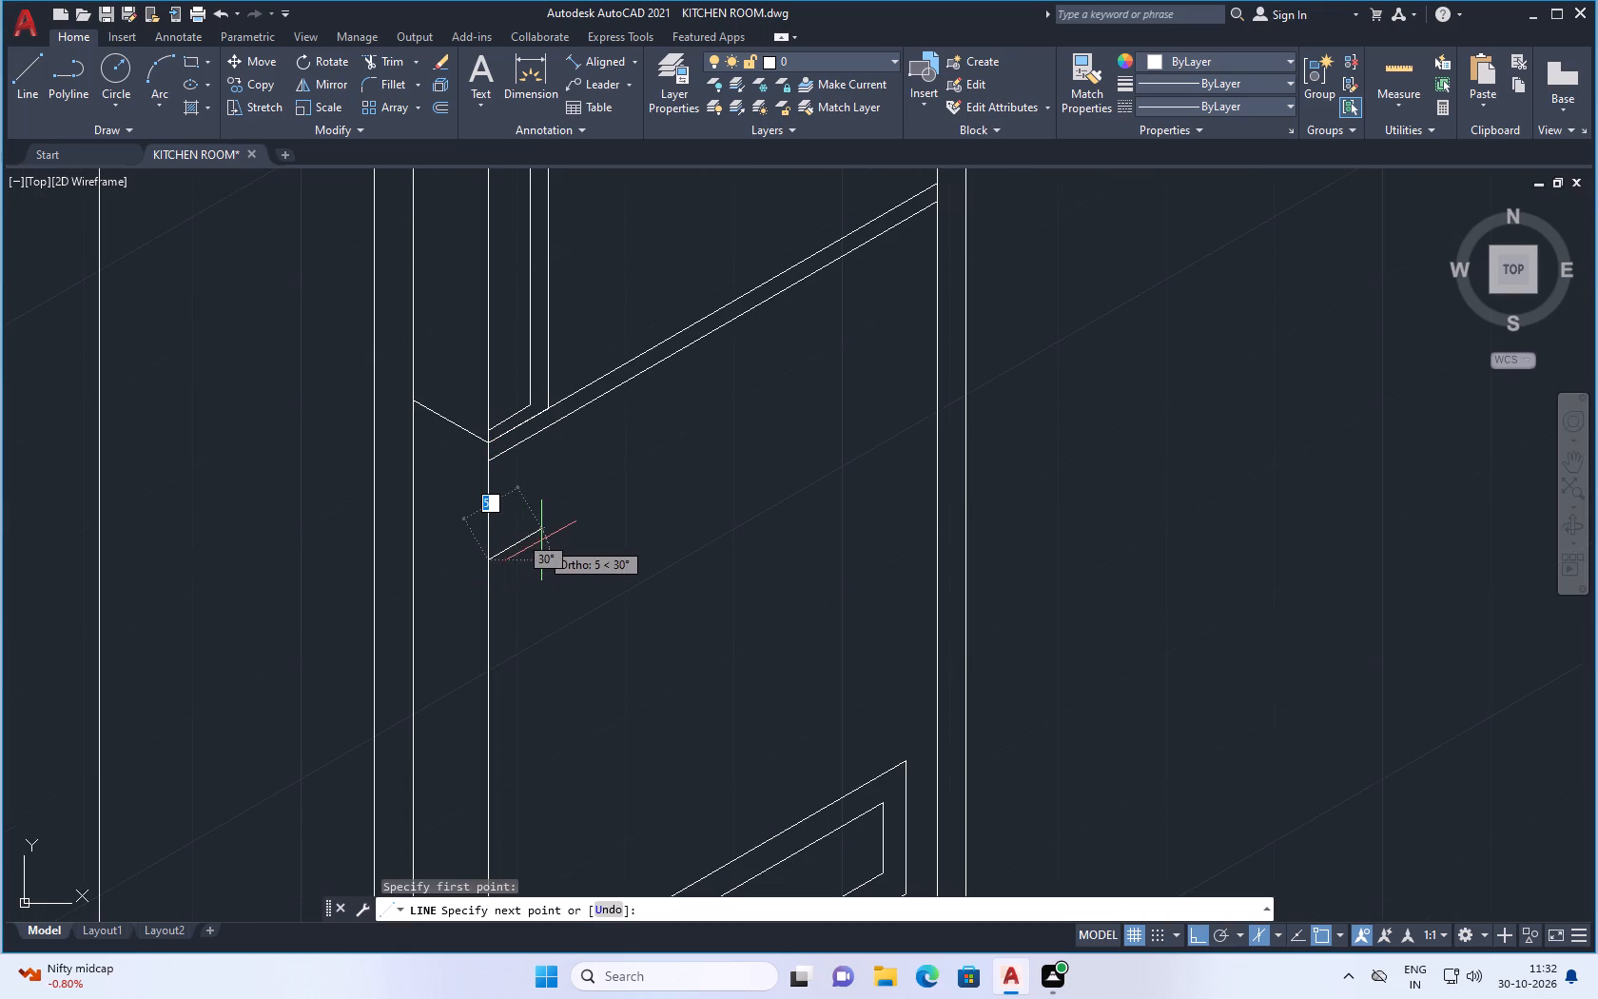
pyautogui.click(536, 534)
pyautogui.scroll(-3, 518, 660)
pyautogui.scroll(3, 529, 701)
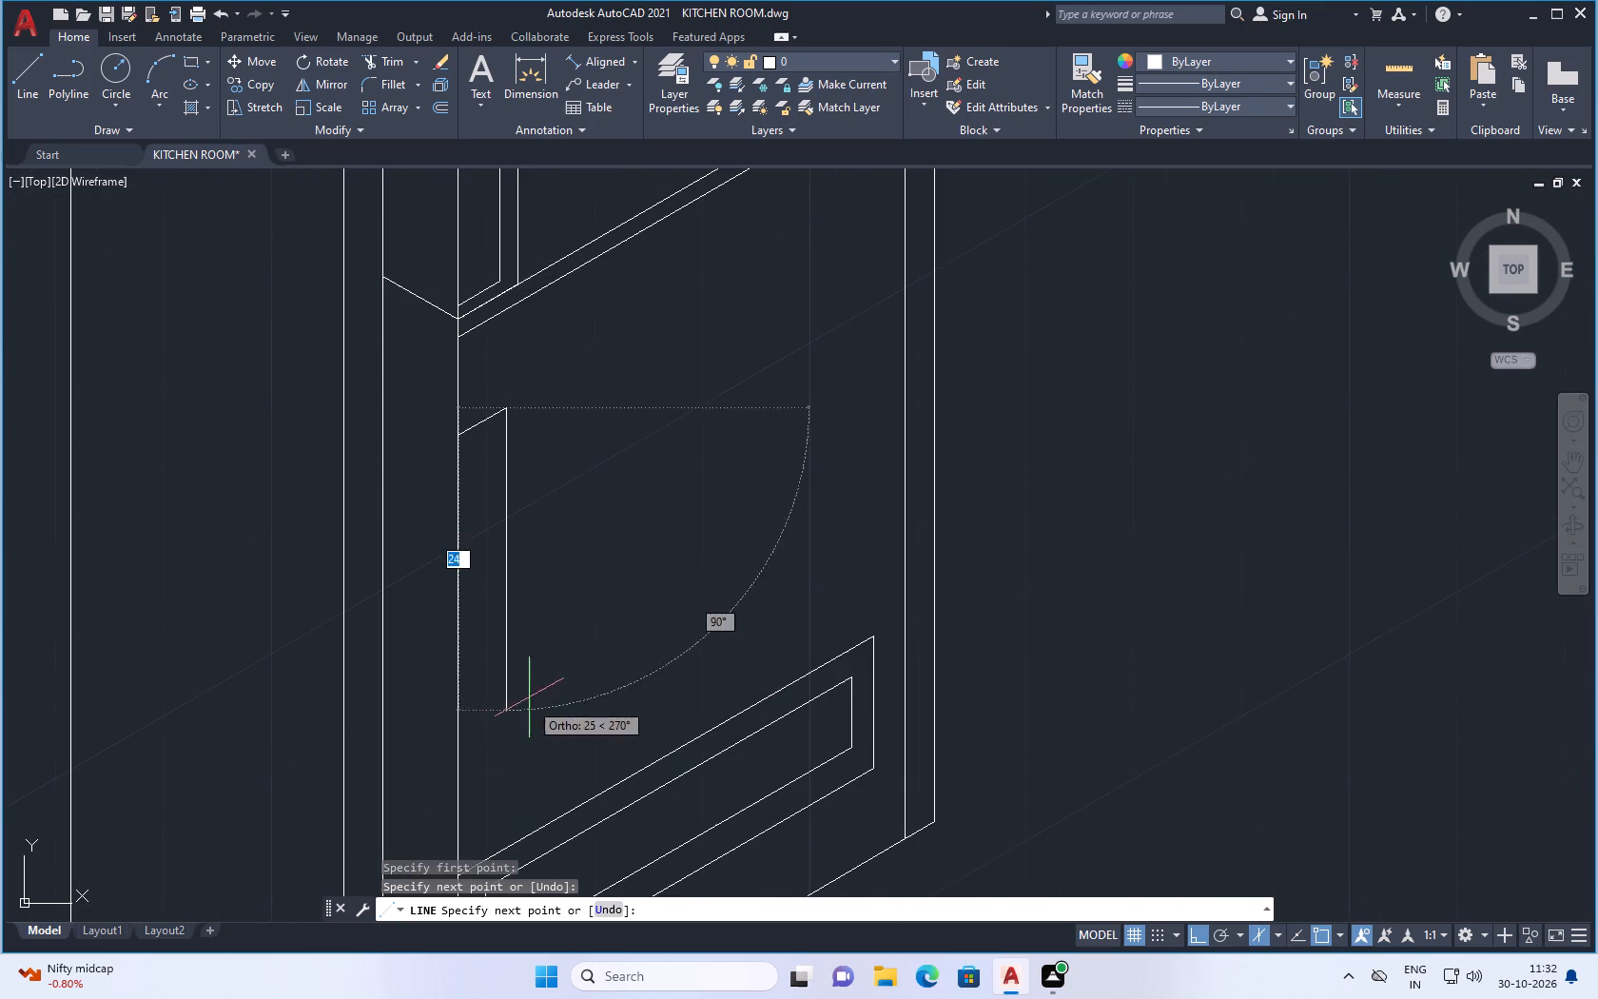
pyautogui.click(508, 700)
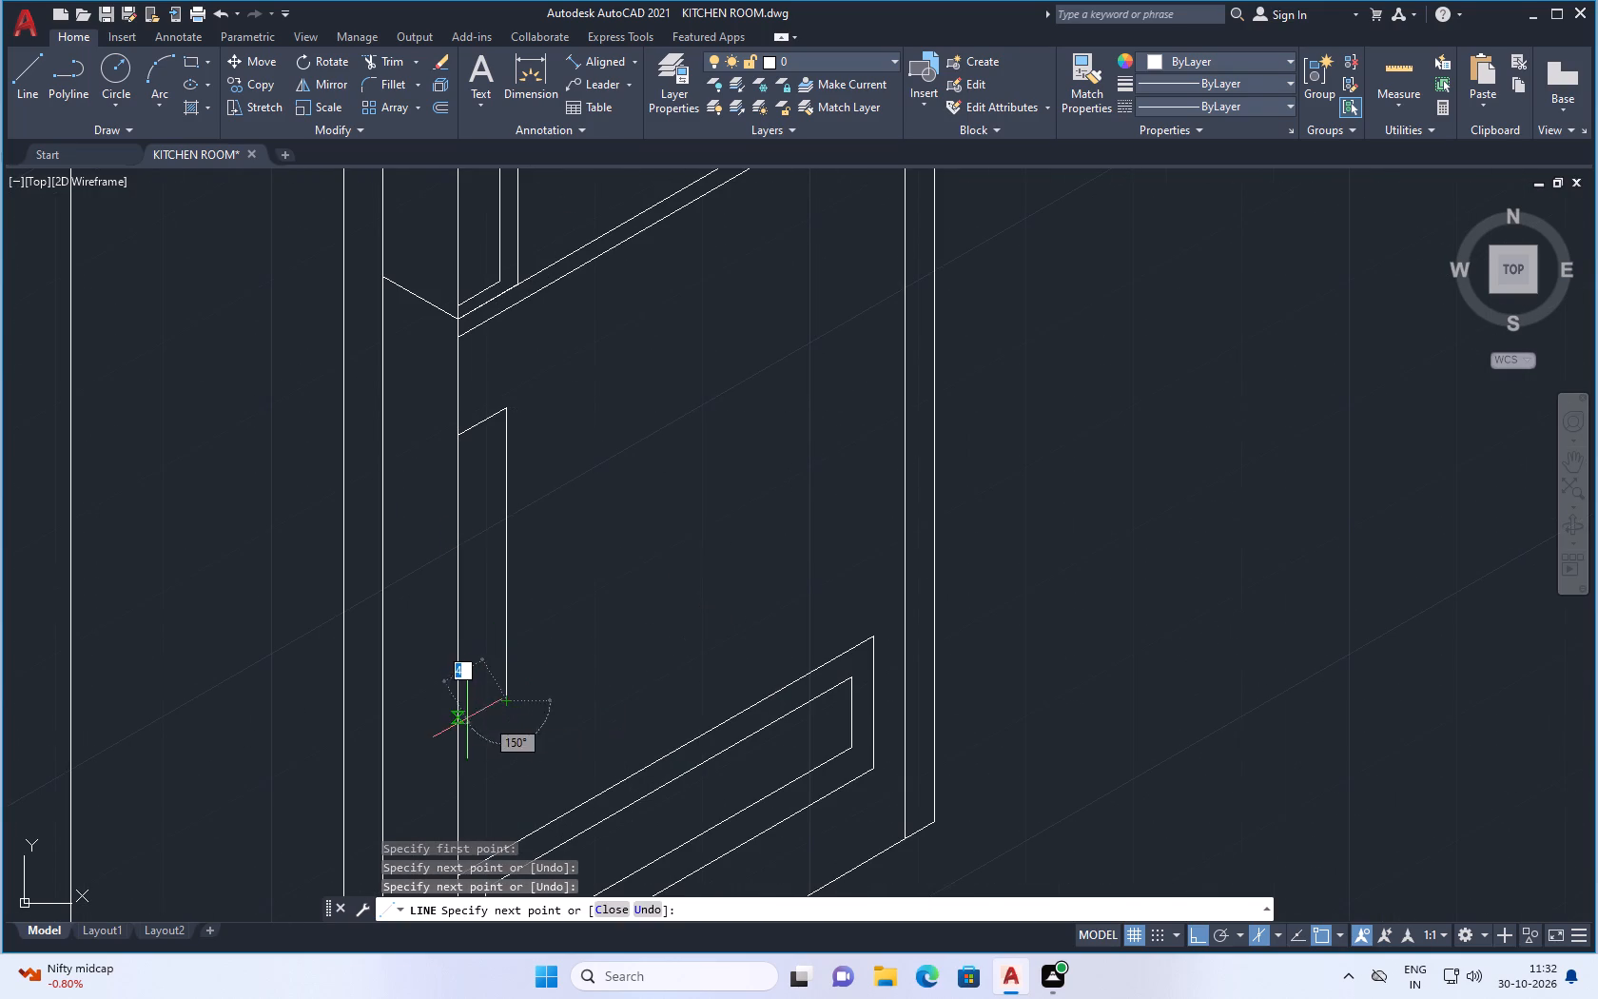
pyautogui.click(464, 721)
pyautogui.press('space')
# Draw the lower handle's outer outline from just above the inner one: about 6 units at 30°, and down past the inner outline's bottom corner.
pyautogui.press('space')
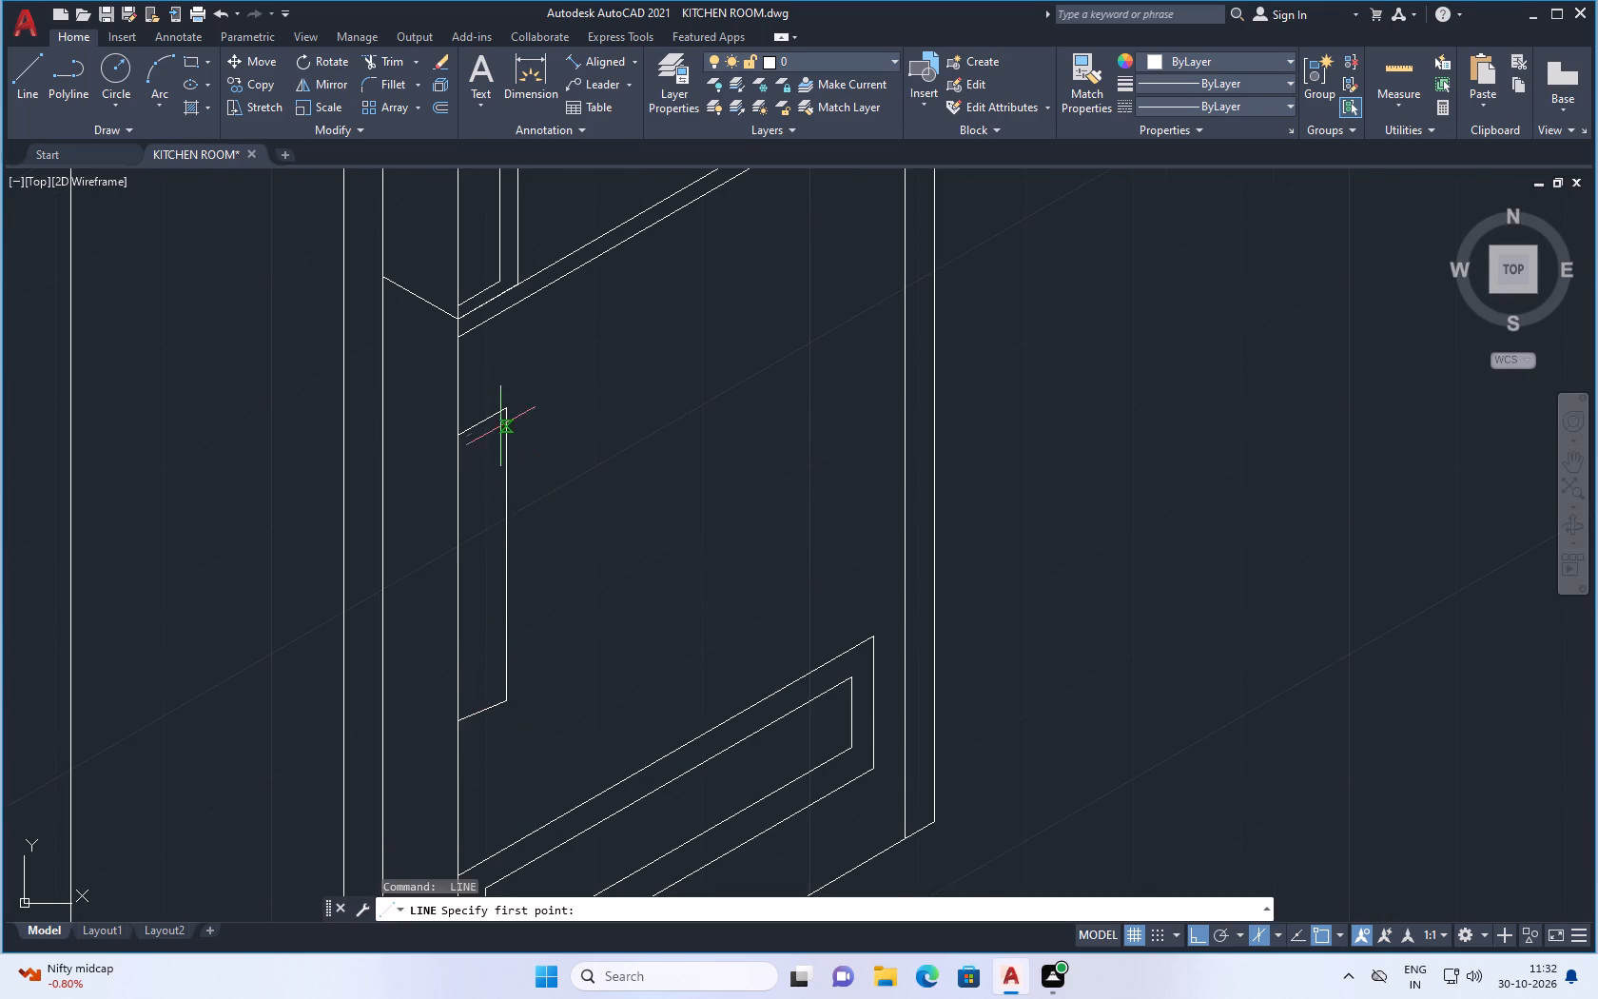
pyautogui.scroll(2, 474, 418)
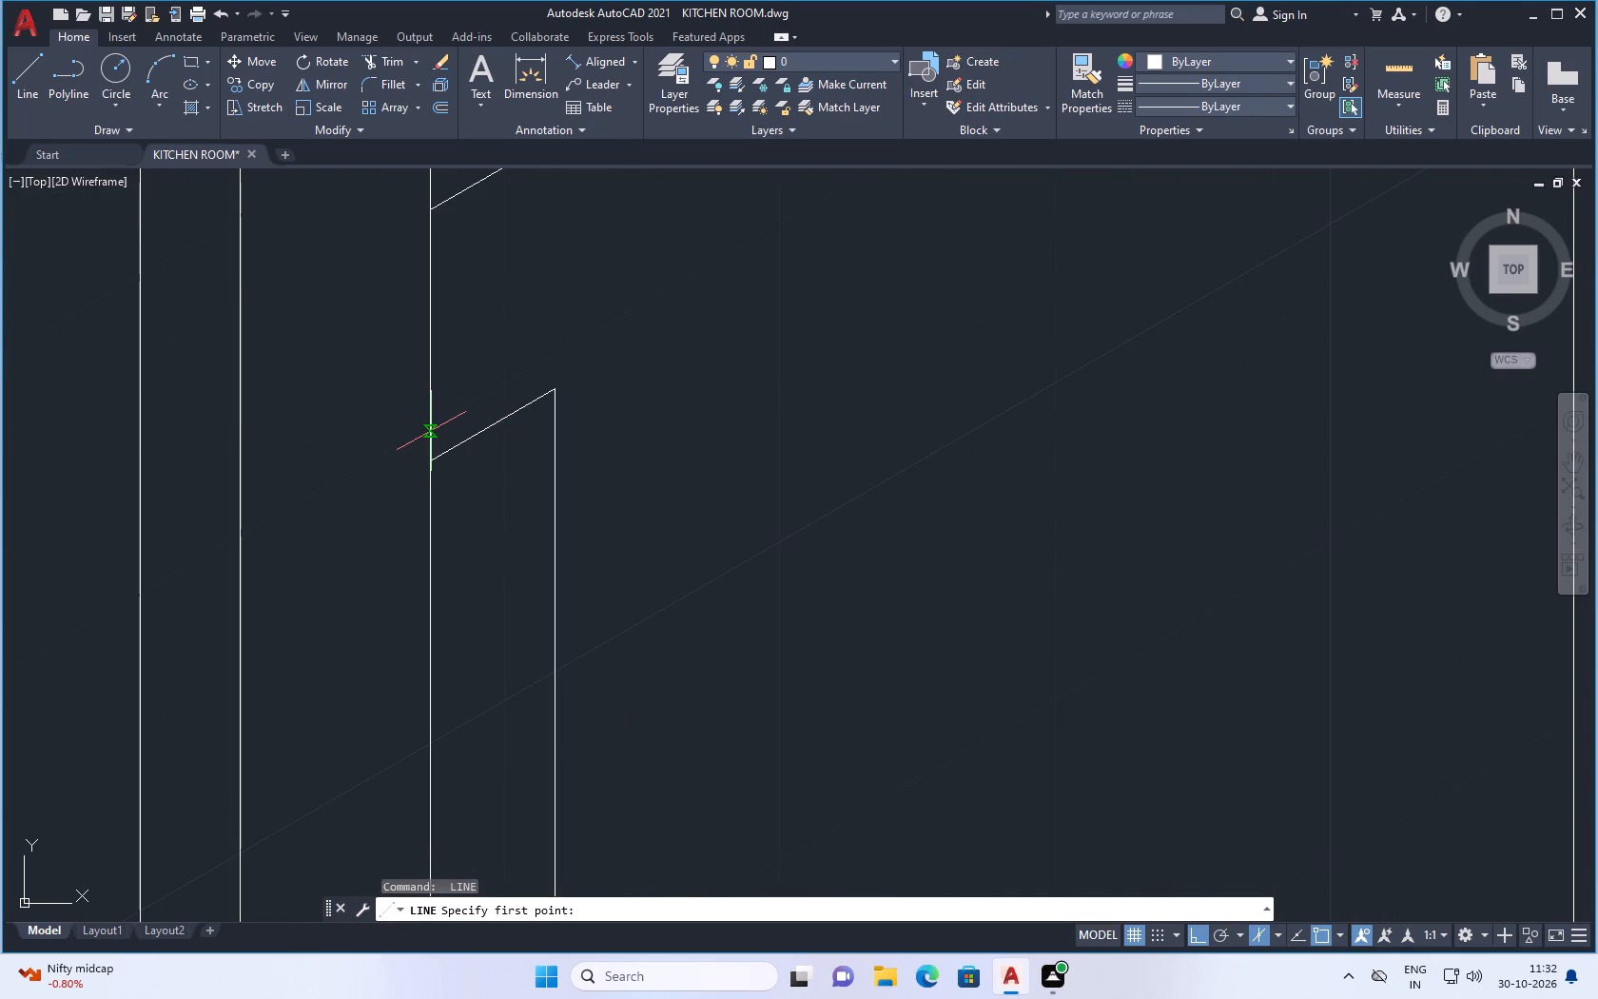
pyautogui.moveTo(431, 431); pyautogui.dragTo(444, 428)
pyautogui.scroll(-2, 550, 413)
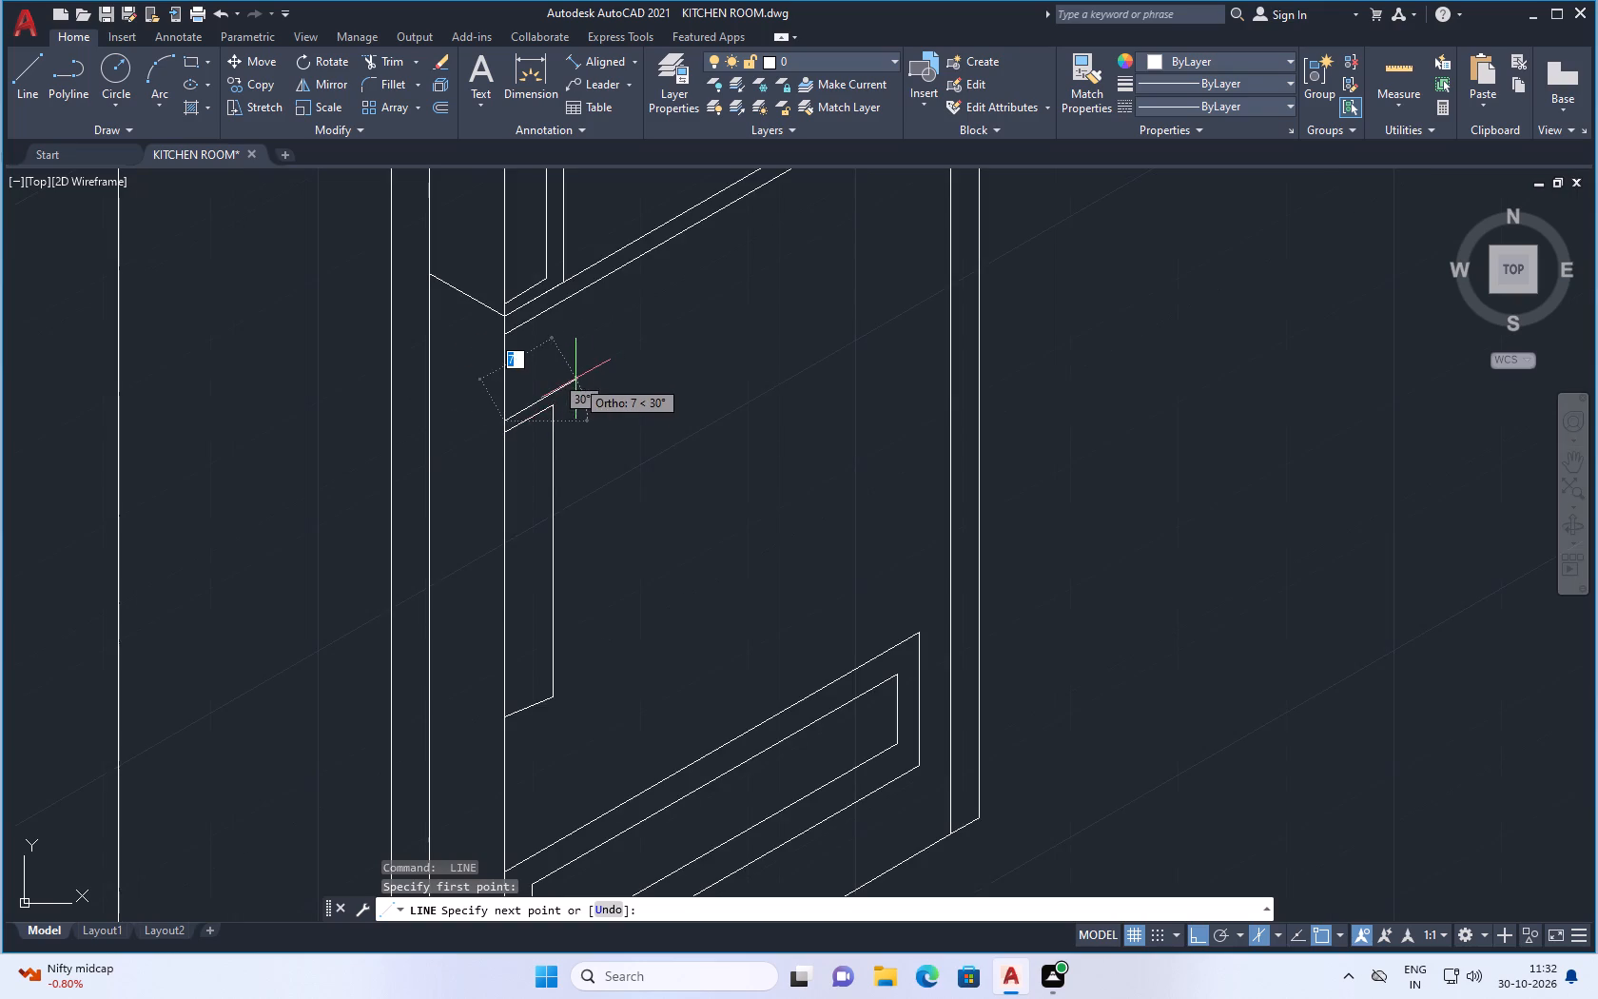
pyautogui.scroll(1, 575, 379)
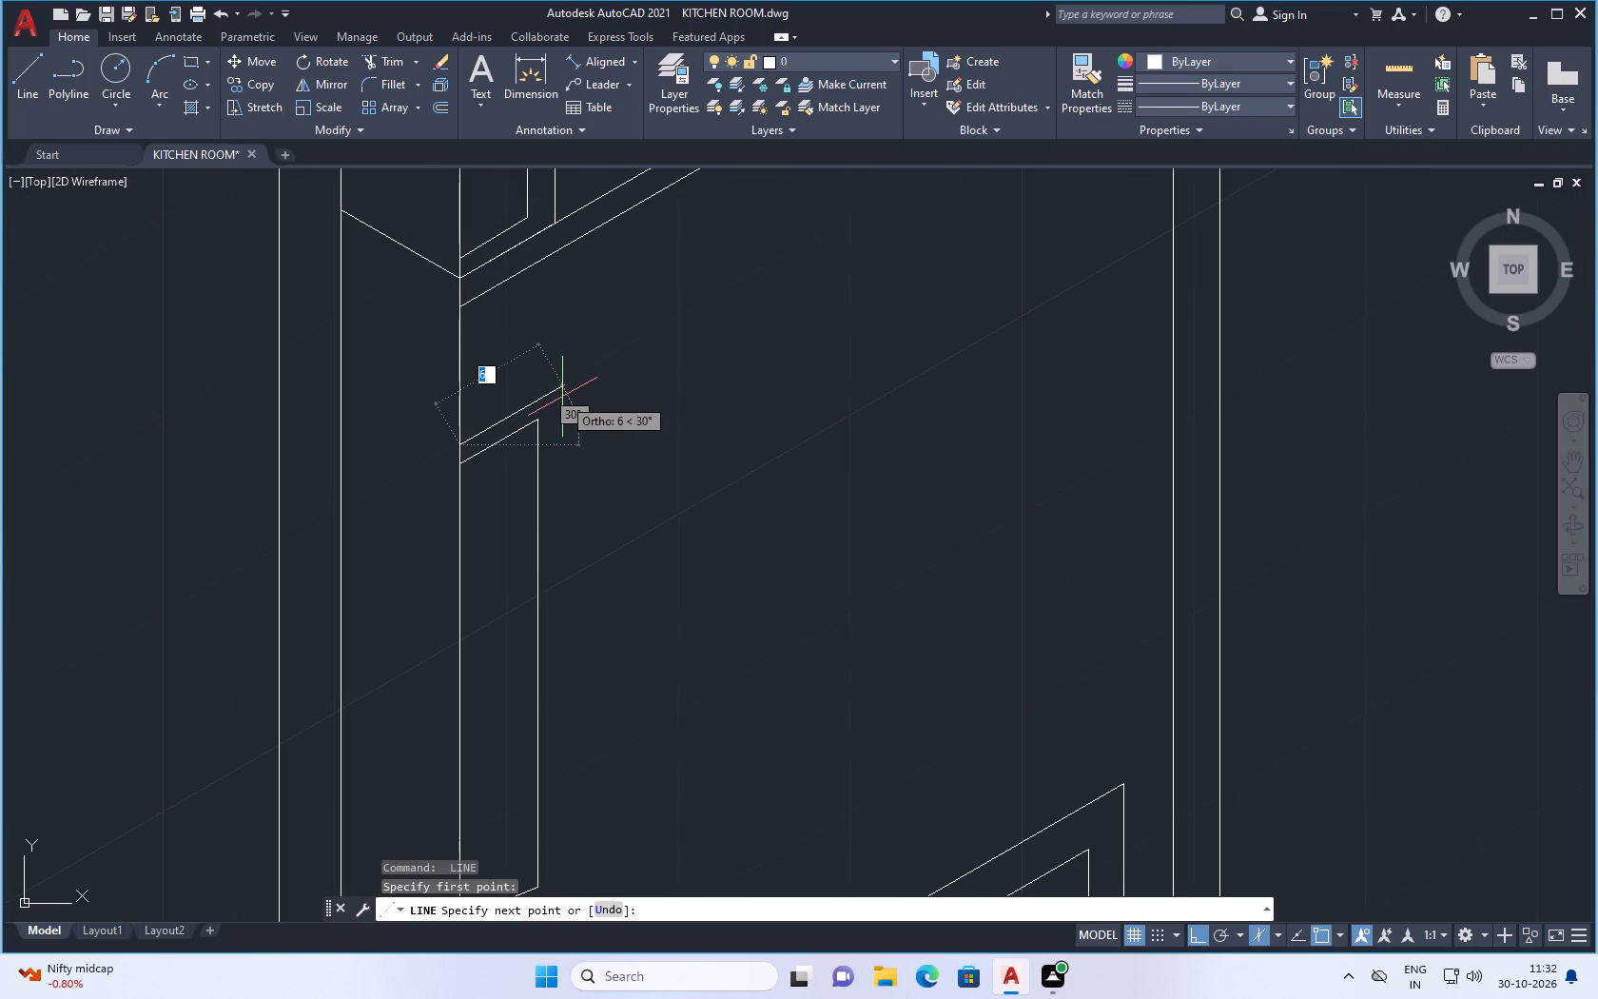
pyautogui.click(562, 397)
pyautogui.scroll(-3, 555, 514)
pyautogui.scroll(3, 555, 562)
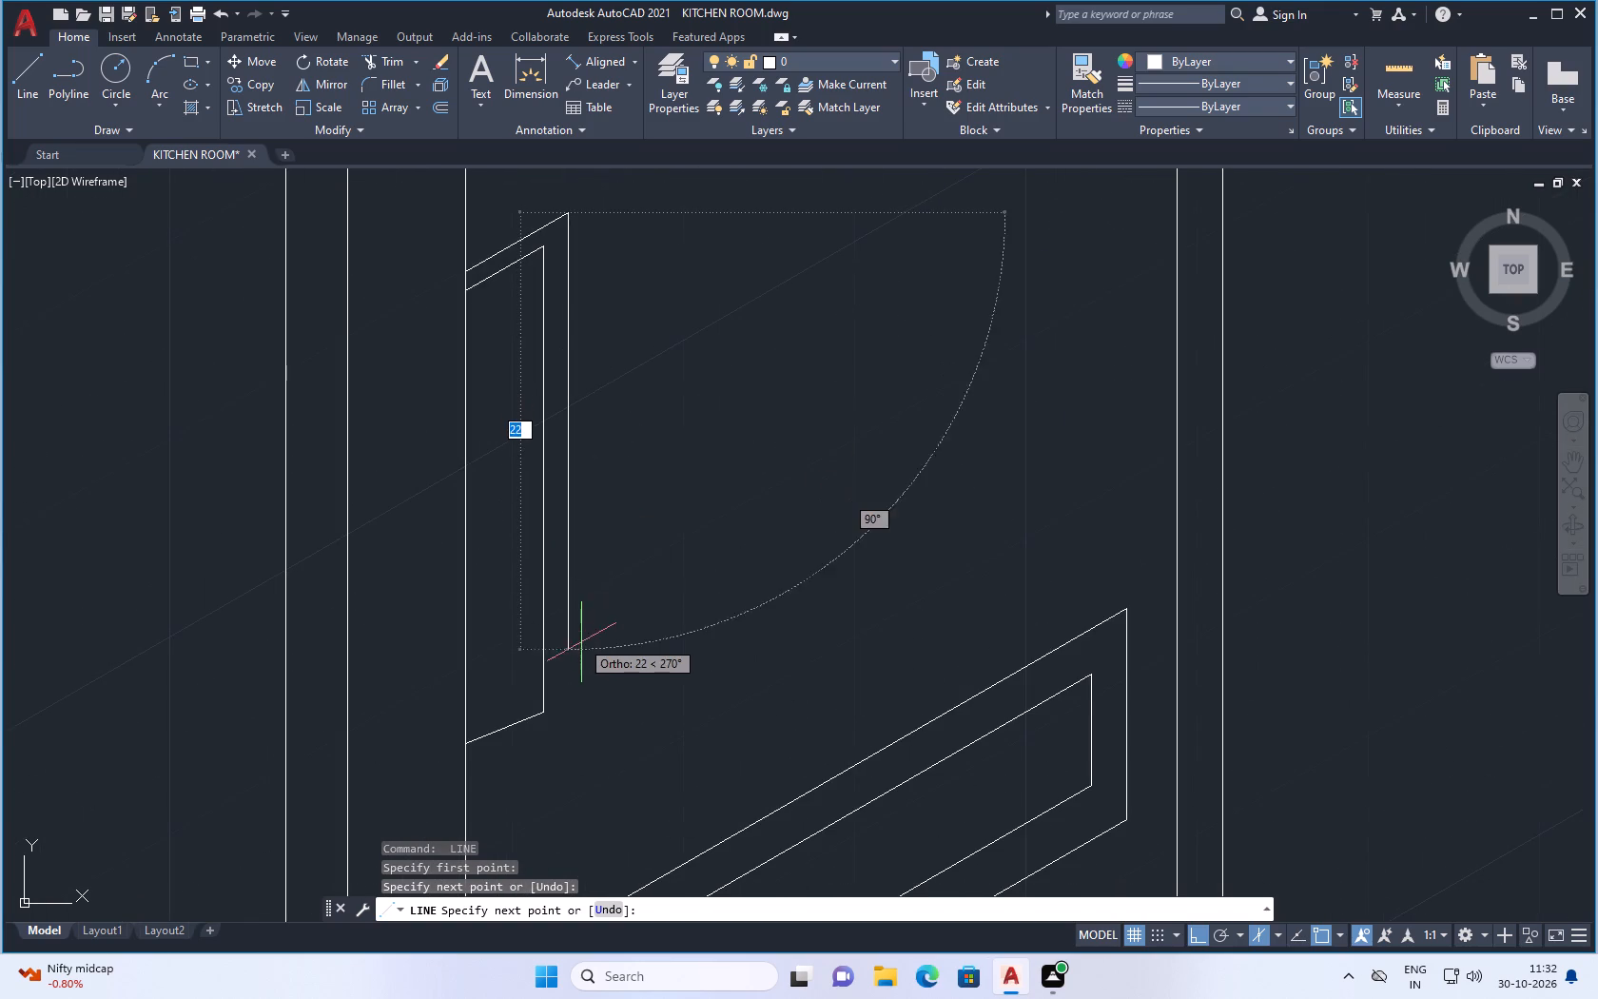
pyautogui.click(575, 722)
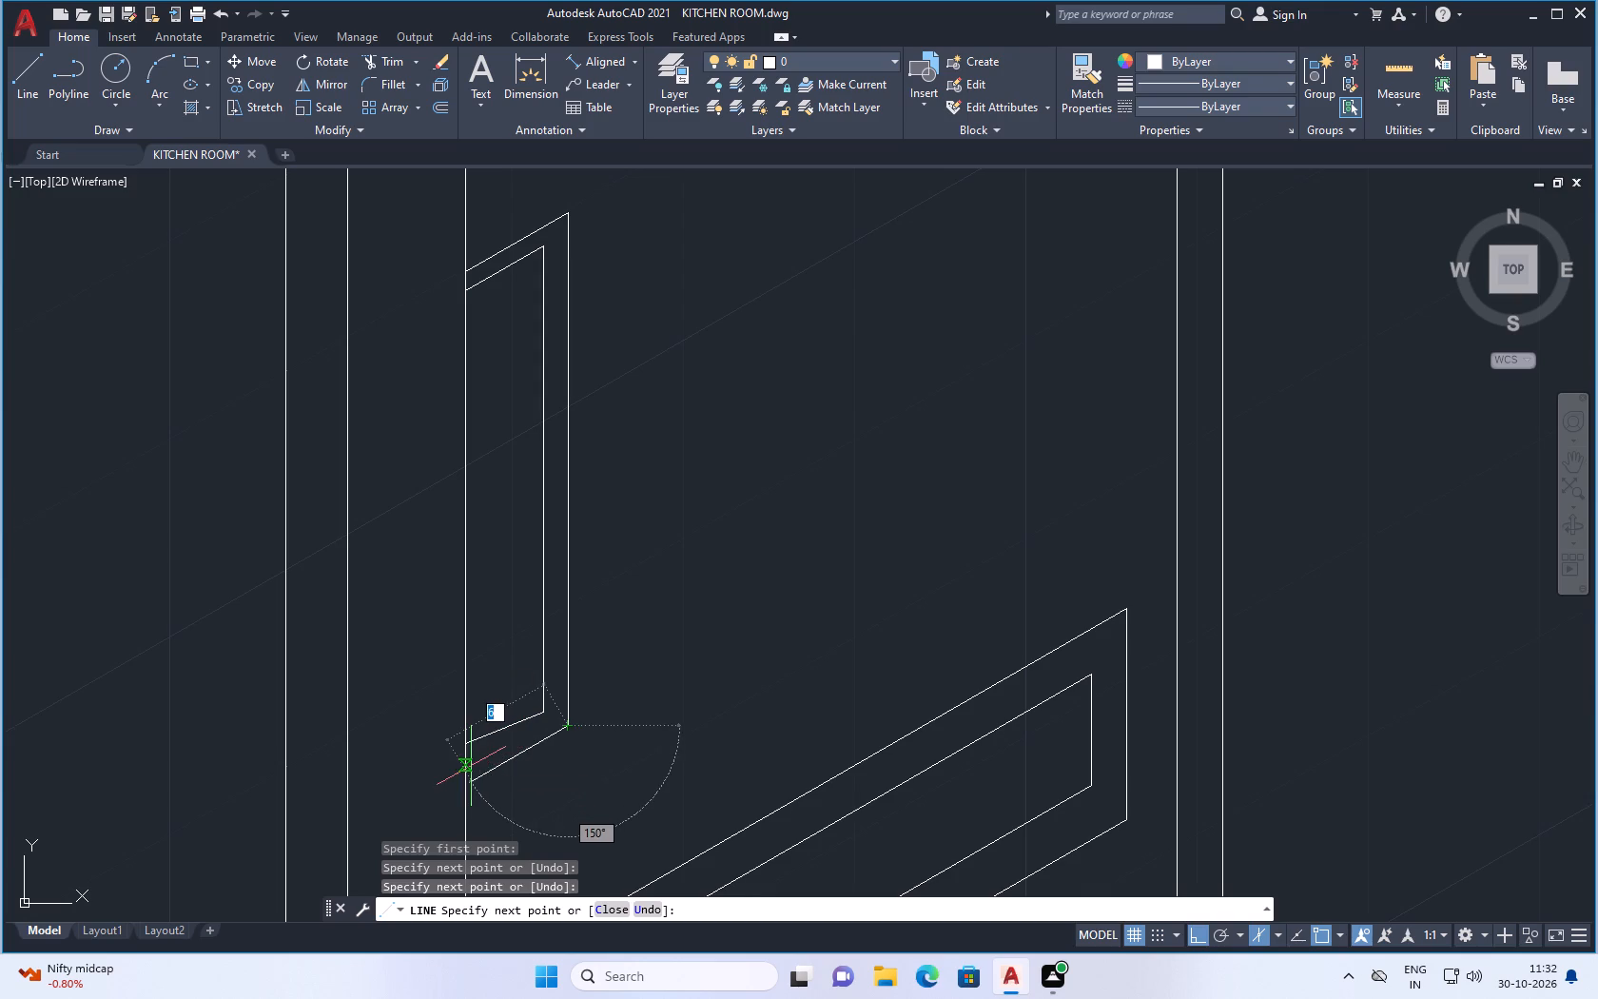
pyautogui.press('space')
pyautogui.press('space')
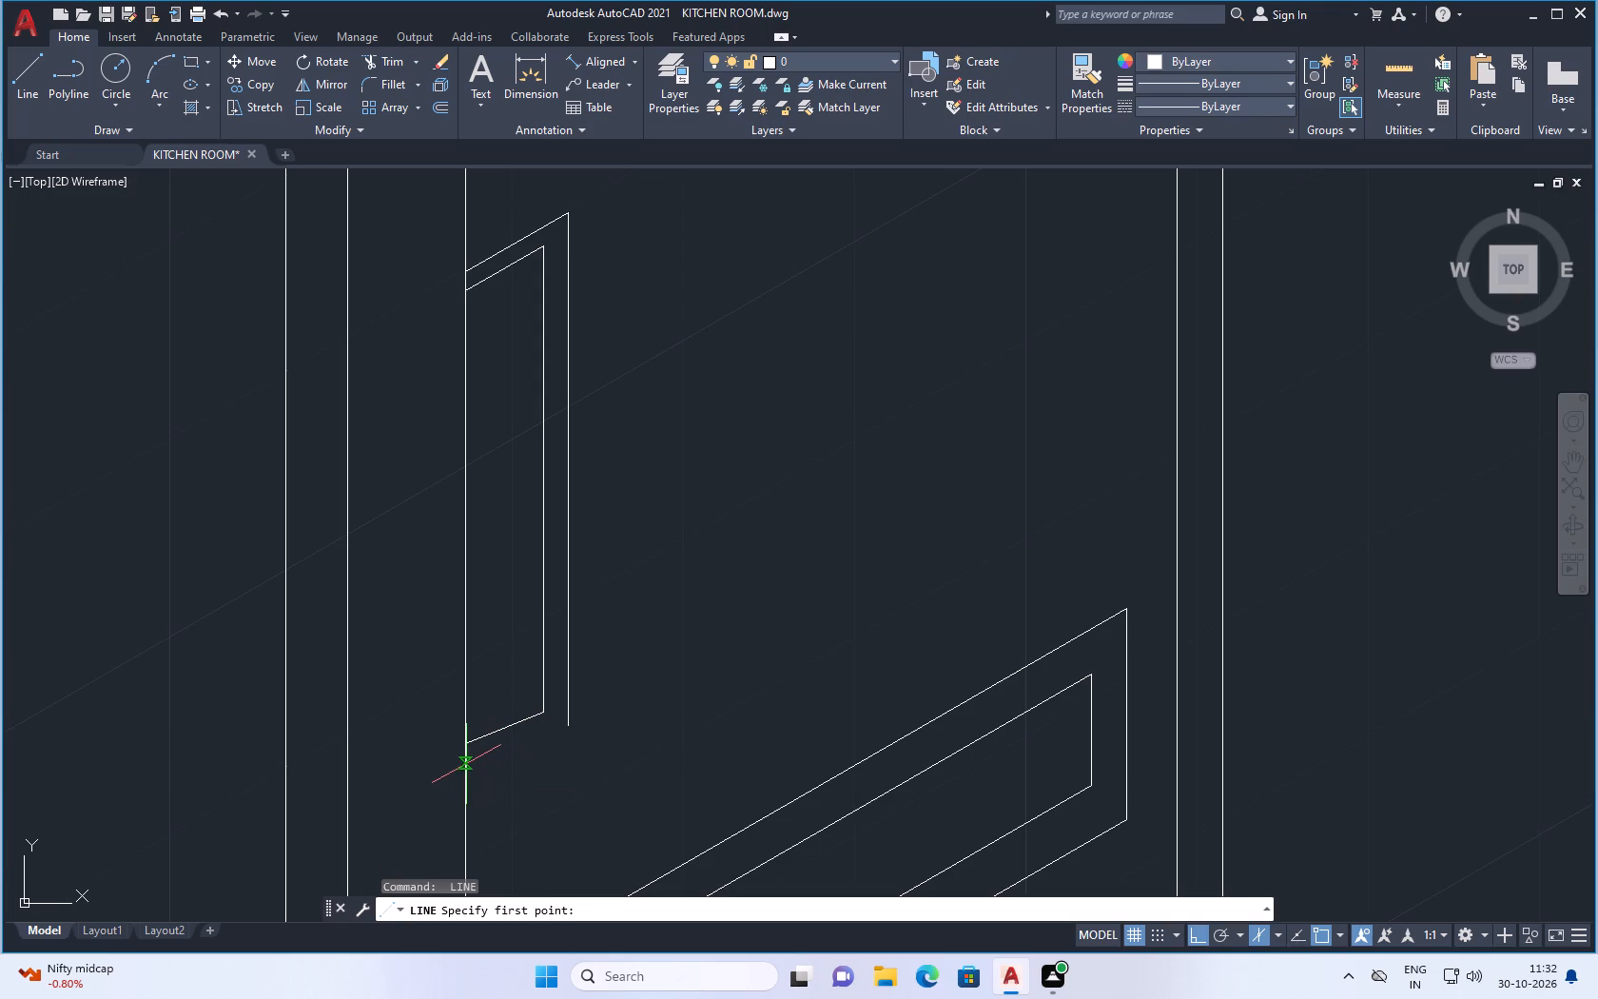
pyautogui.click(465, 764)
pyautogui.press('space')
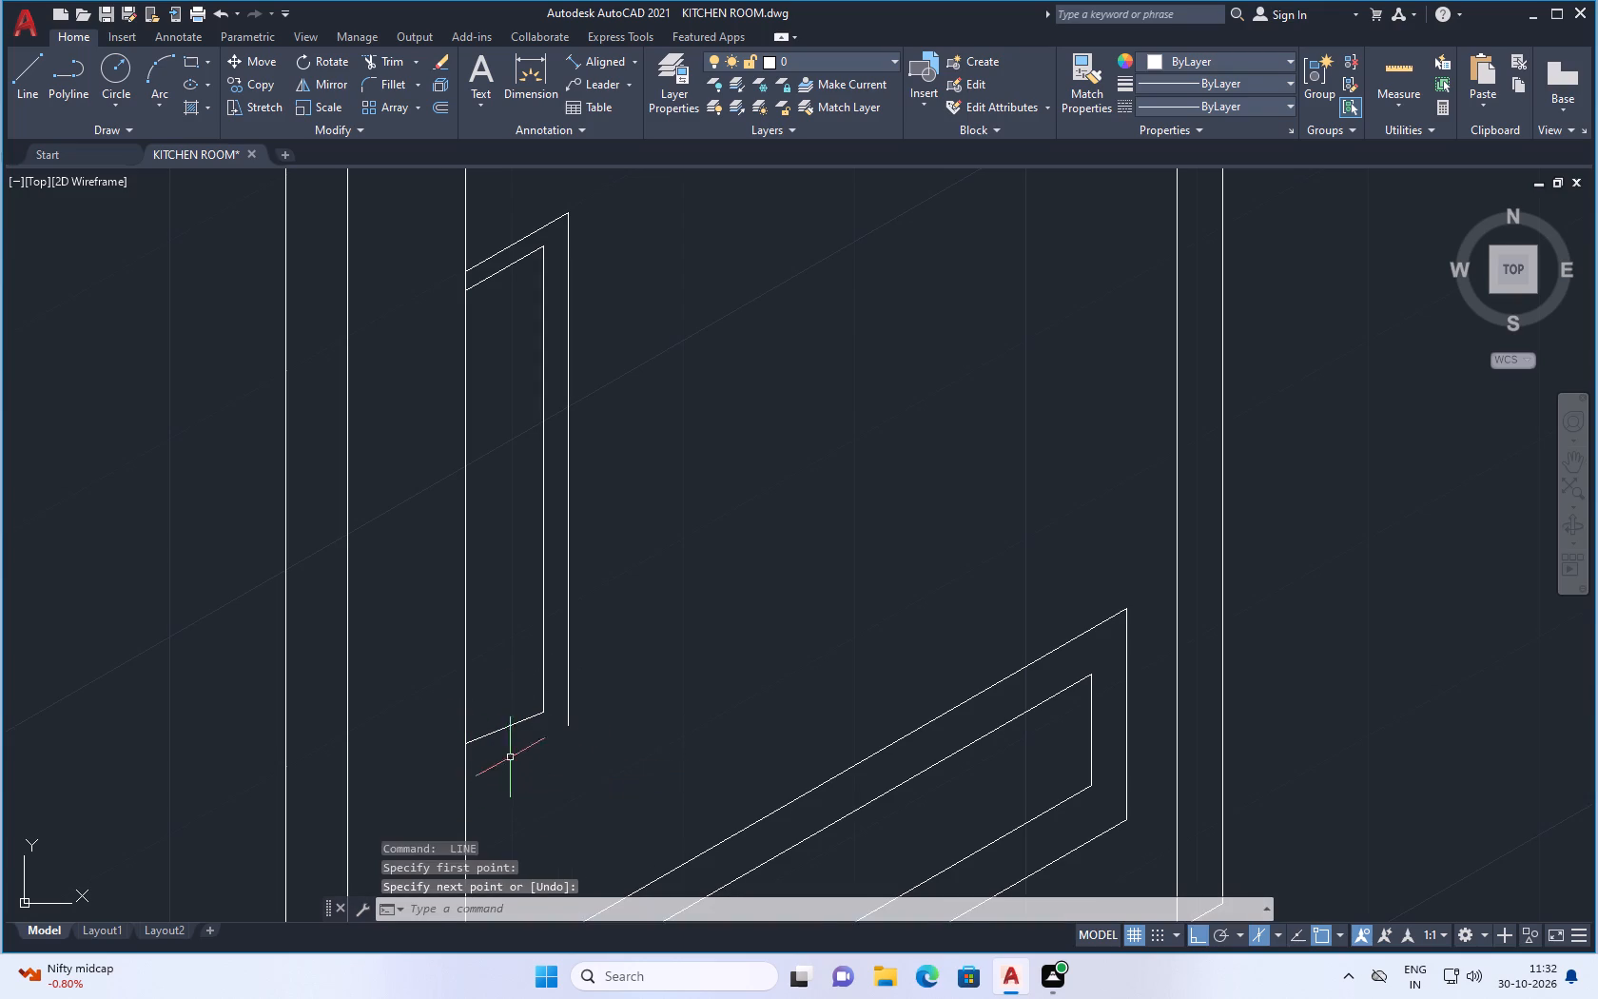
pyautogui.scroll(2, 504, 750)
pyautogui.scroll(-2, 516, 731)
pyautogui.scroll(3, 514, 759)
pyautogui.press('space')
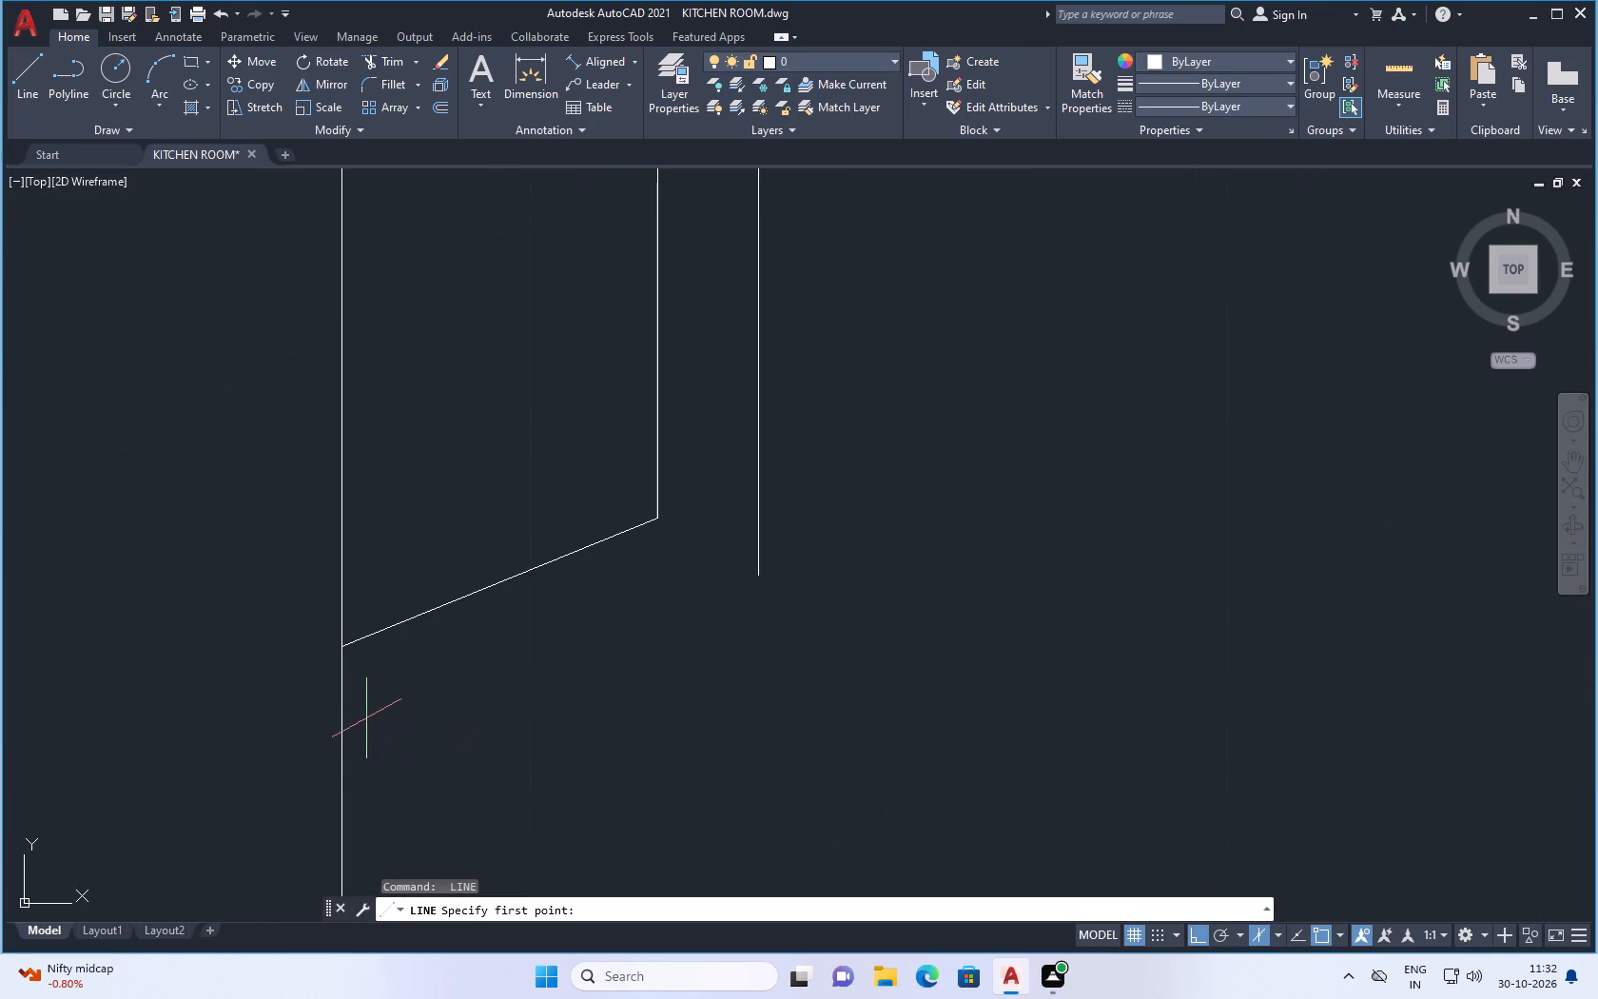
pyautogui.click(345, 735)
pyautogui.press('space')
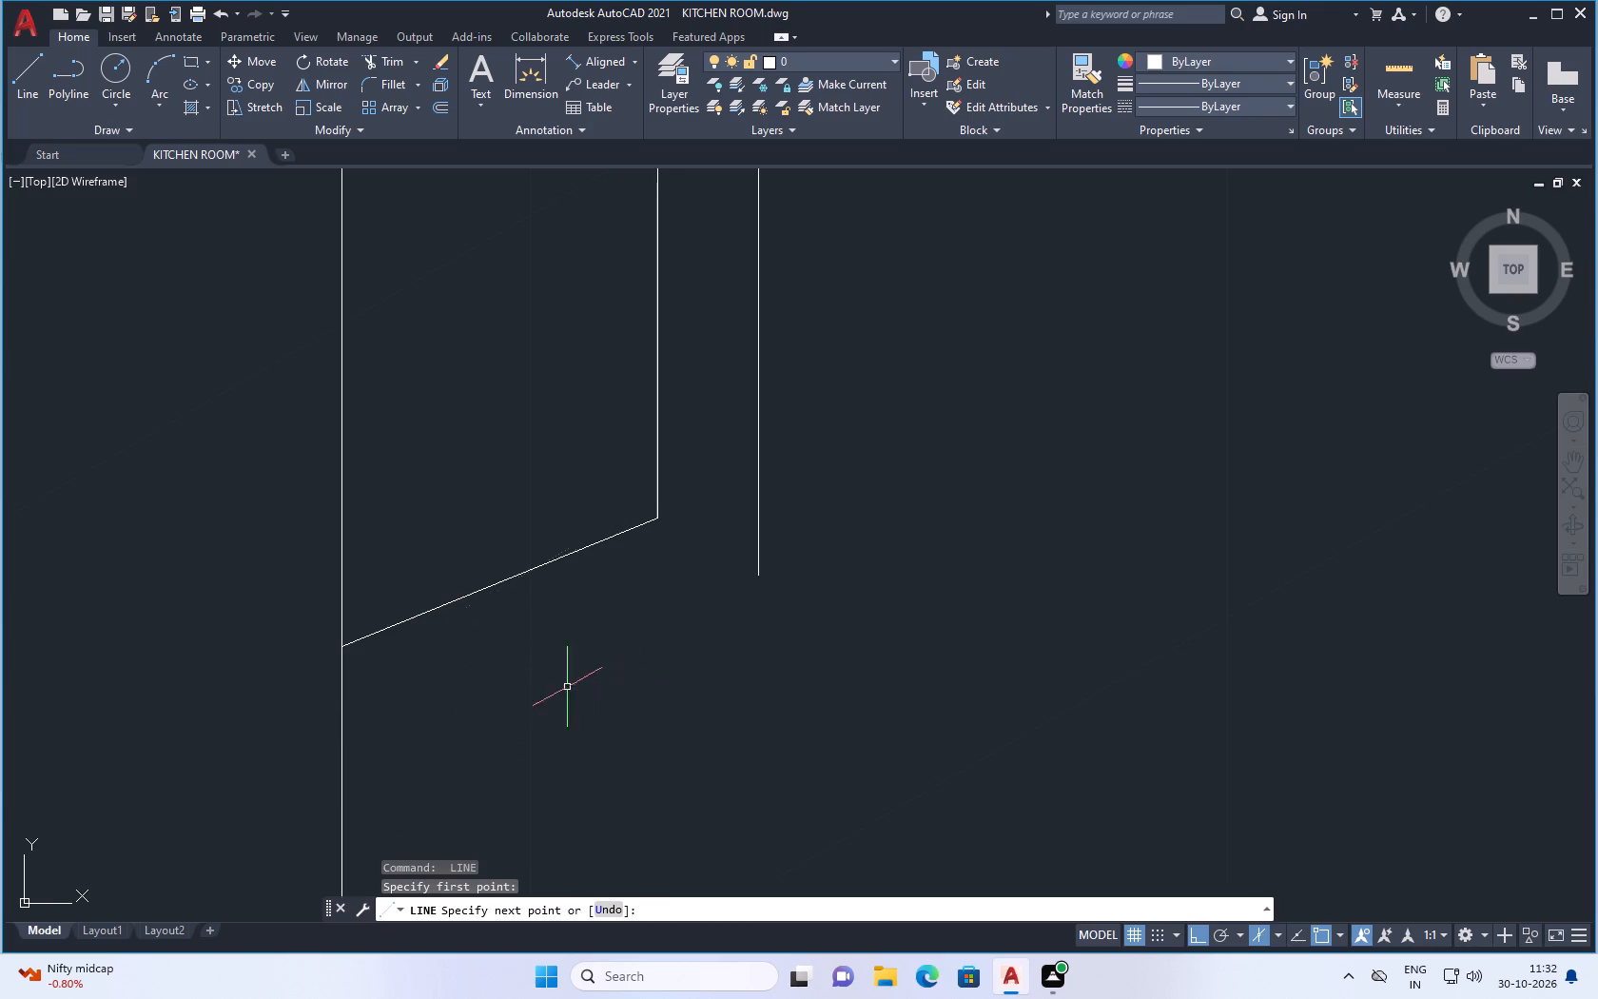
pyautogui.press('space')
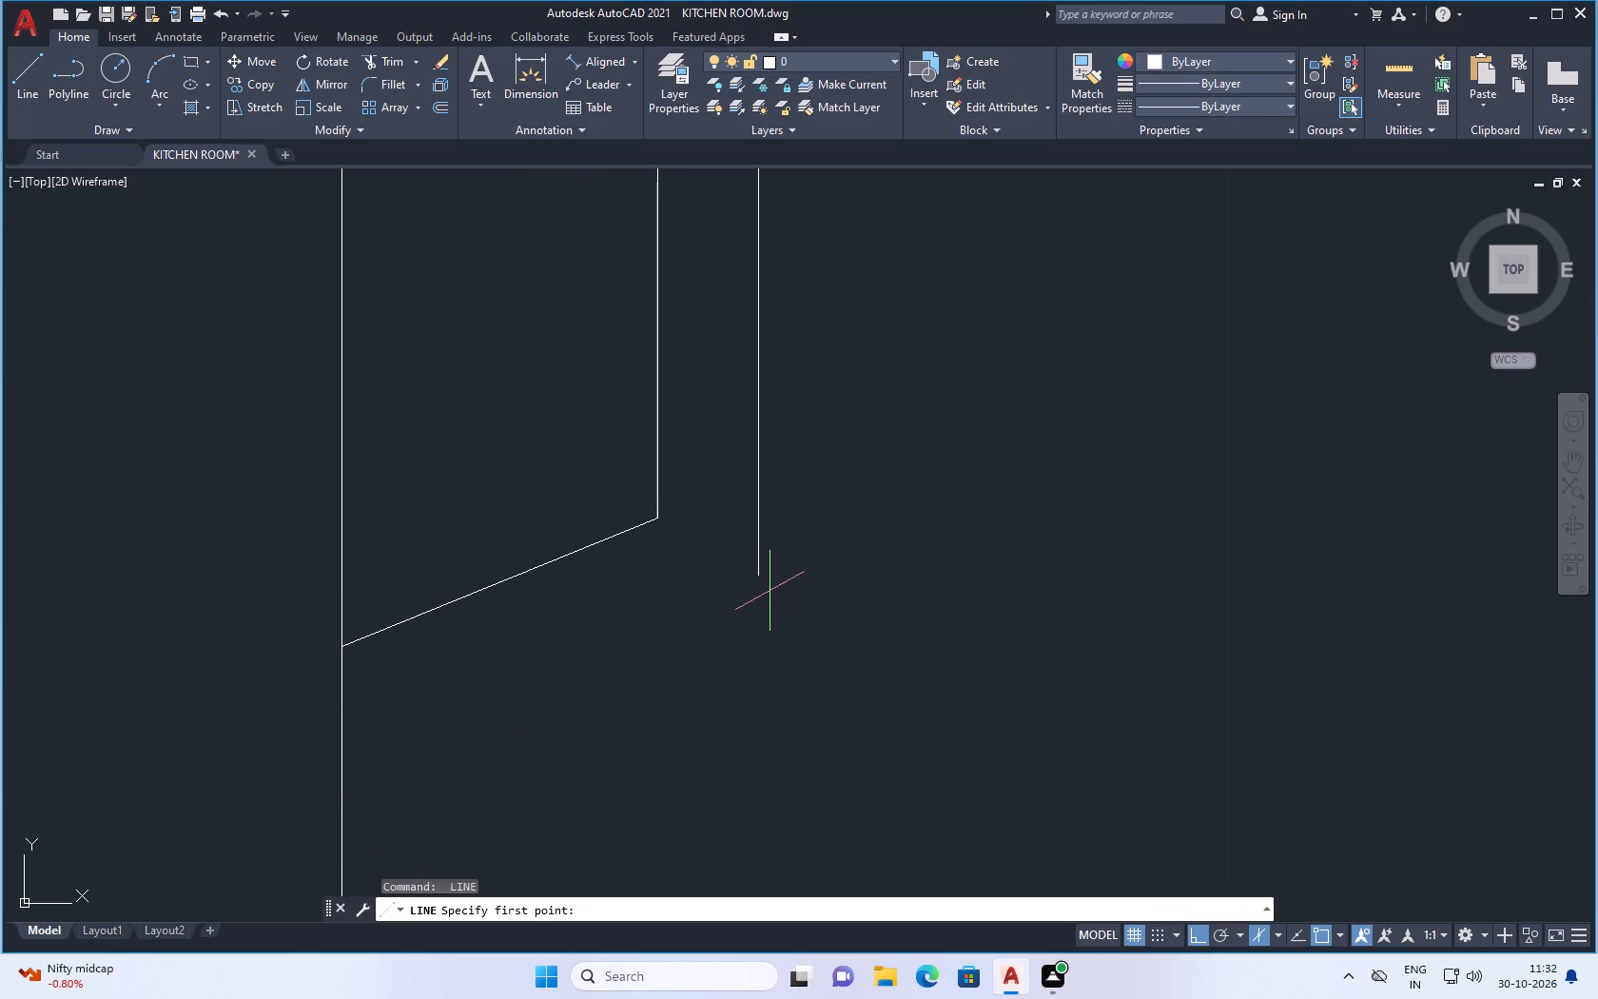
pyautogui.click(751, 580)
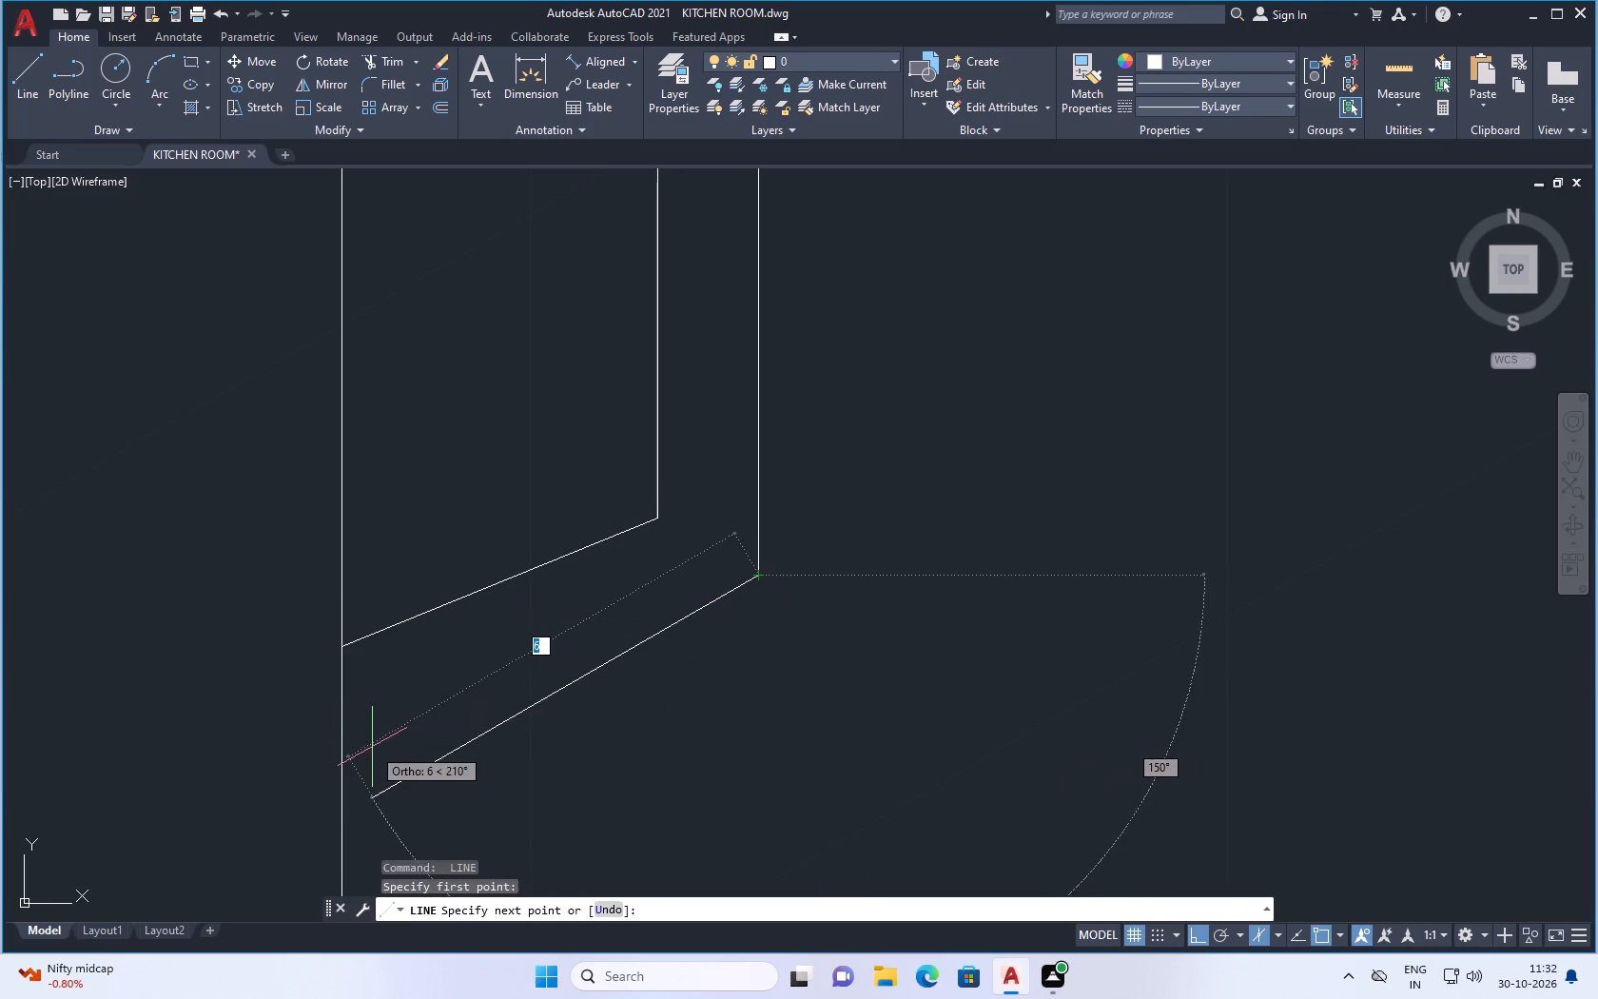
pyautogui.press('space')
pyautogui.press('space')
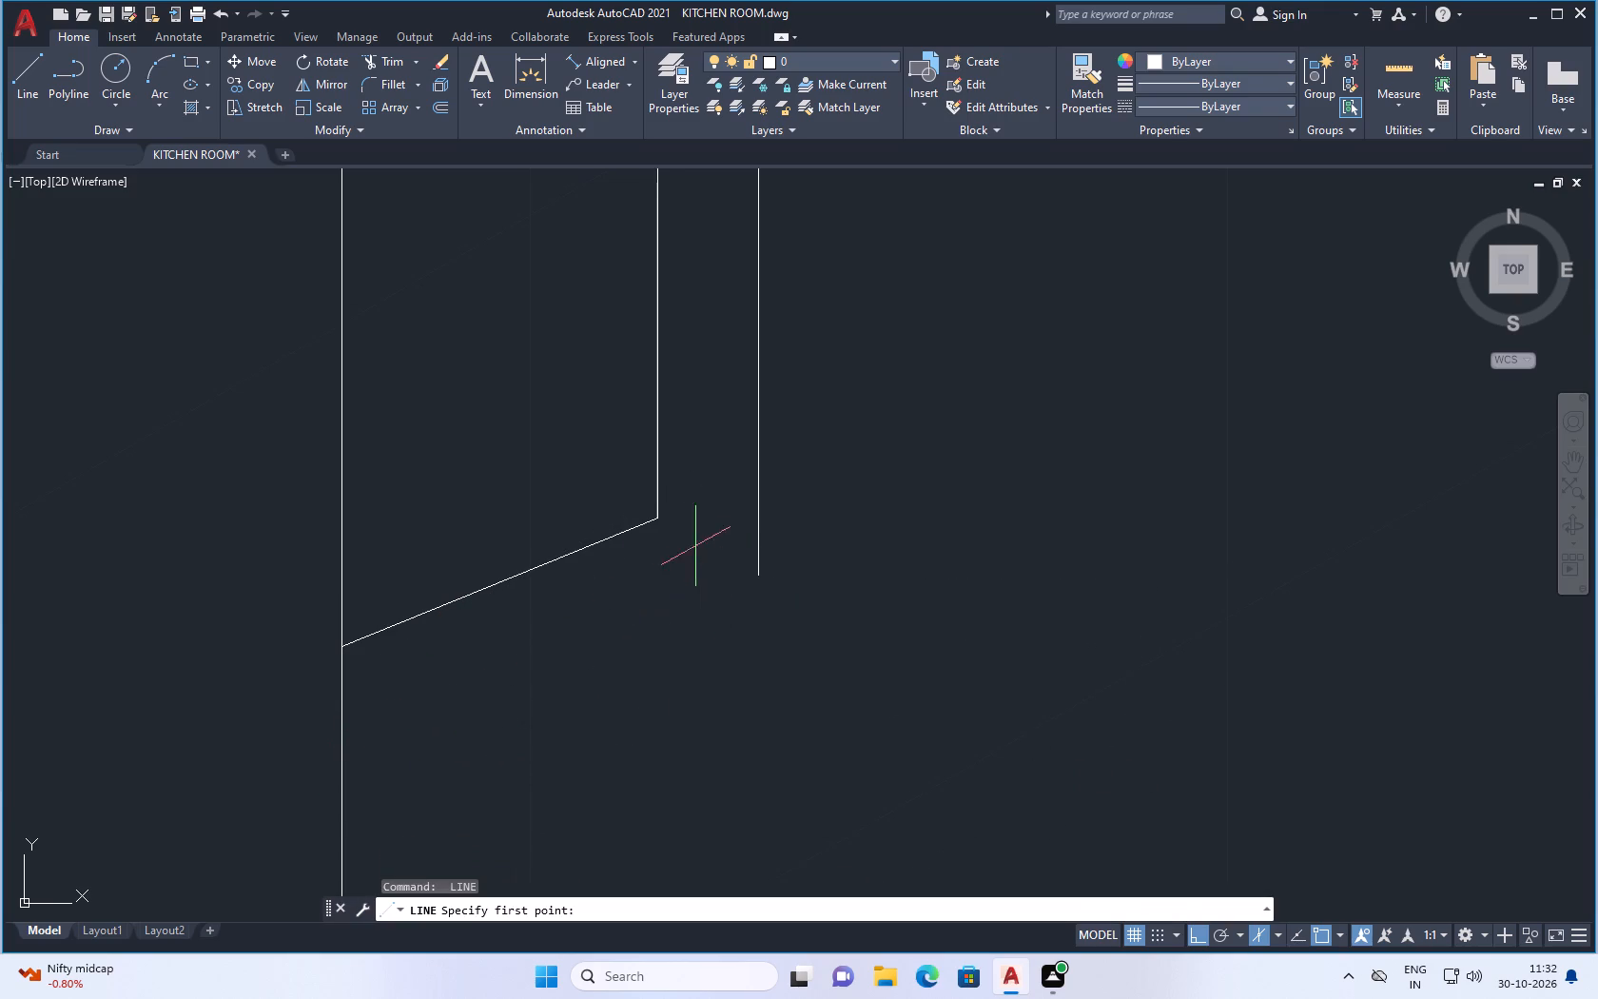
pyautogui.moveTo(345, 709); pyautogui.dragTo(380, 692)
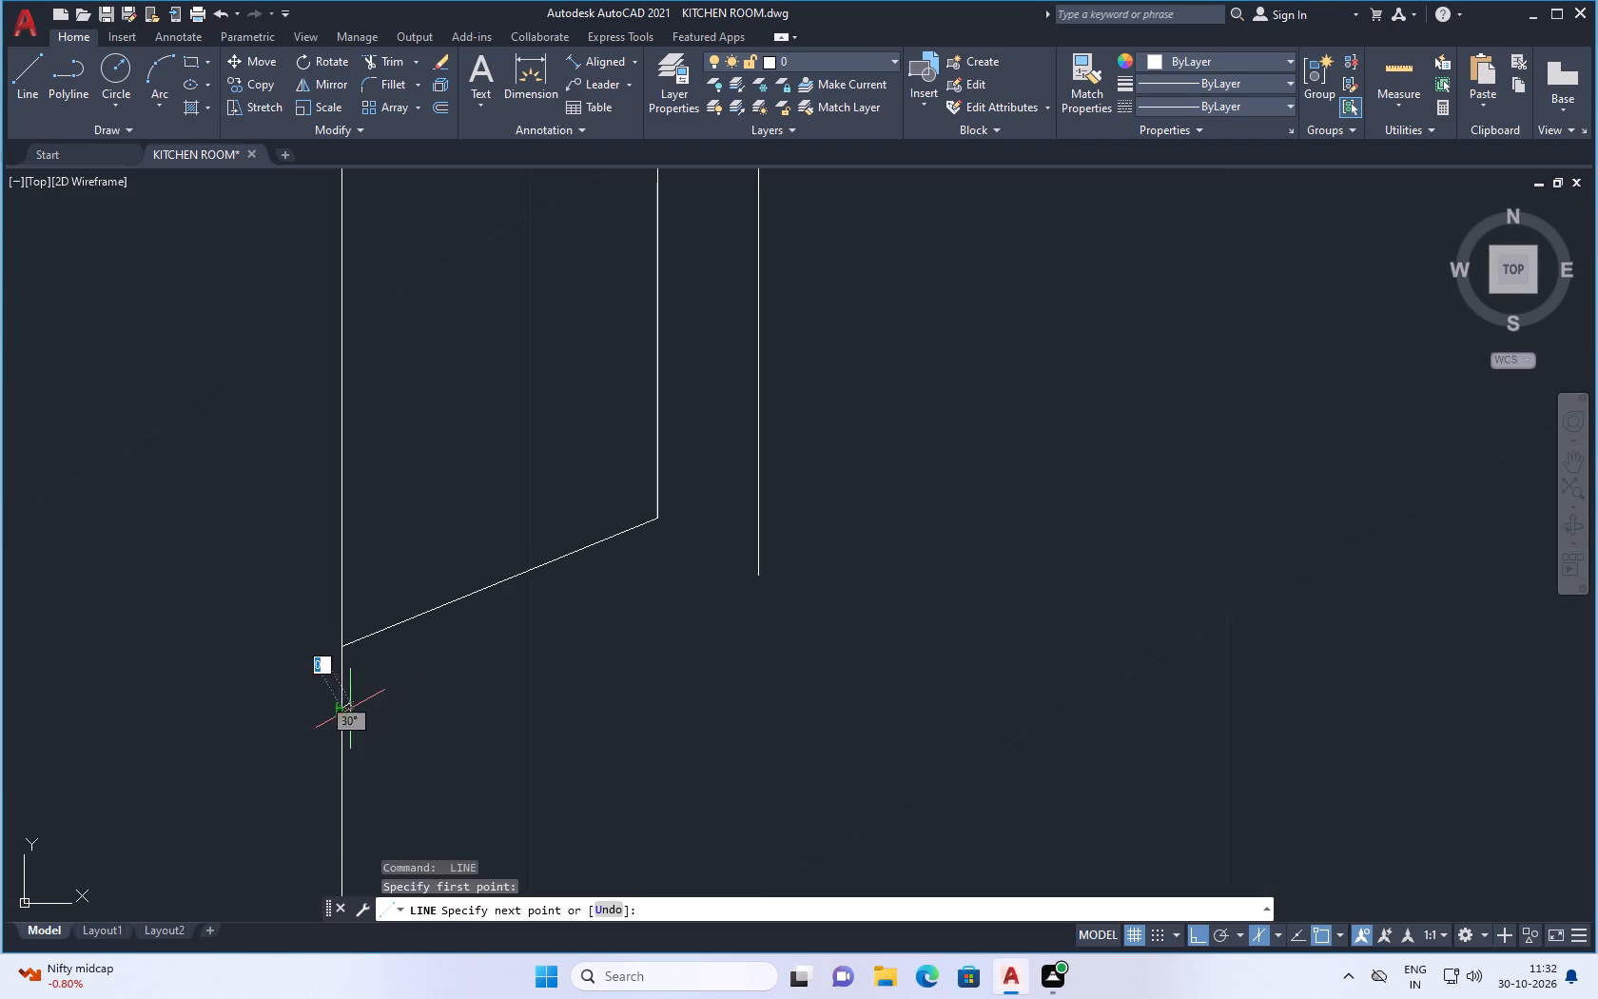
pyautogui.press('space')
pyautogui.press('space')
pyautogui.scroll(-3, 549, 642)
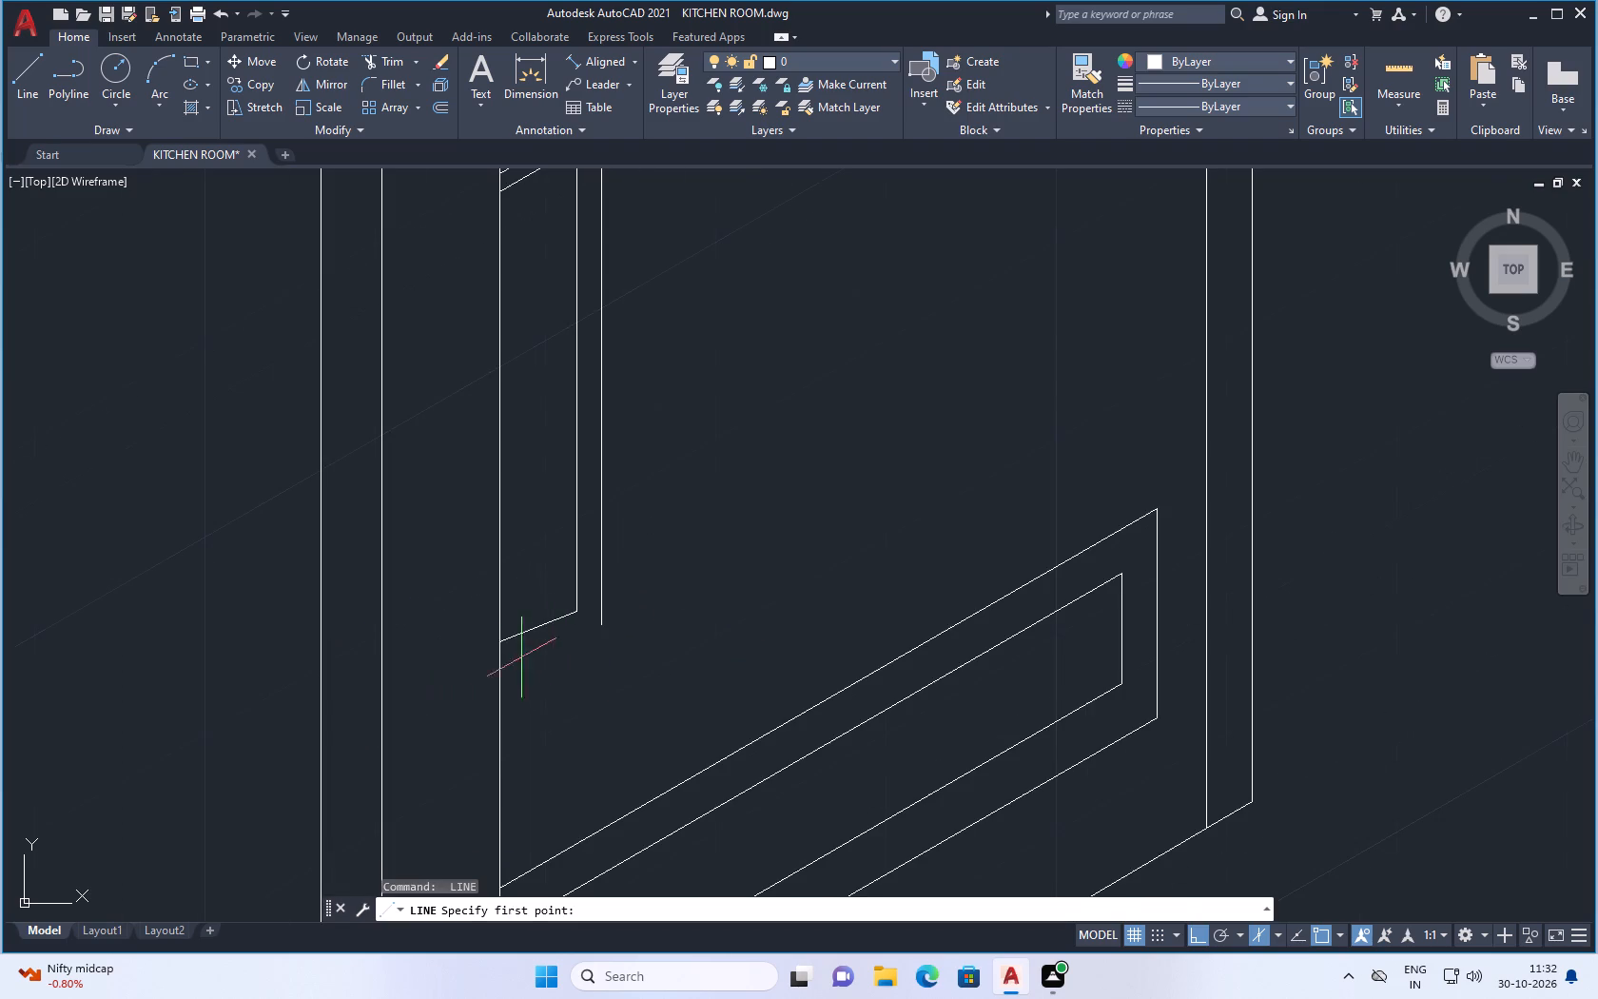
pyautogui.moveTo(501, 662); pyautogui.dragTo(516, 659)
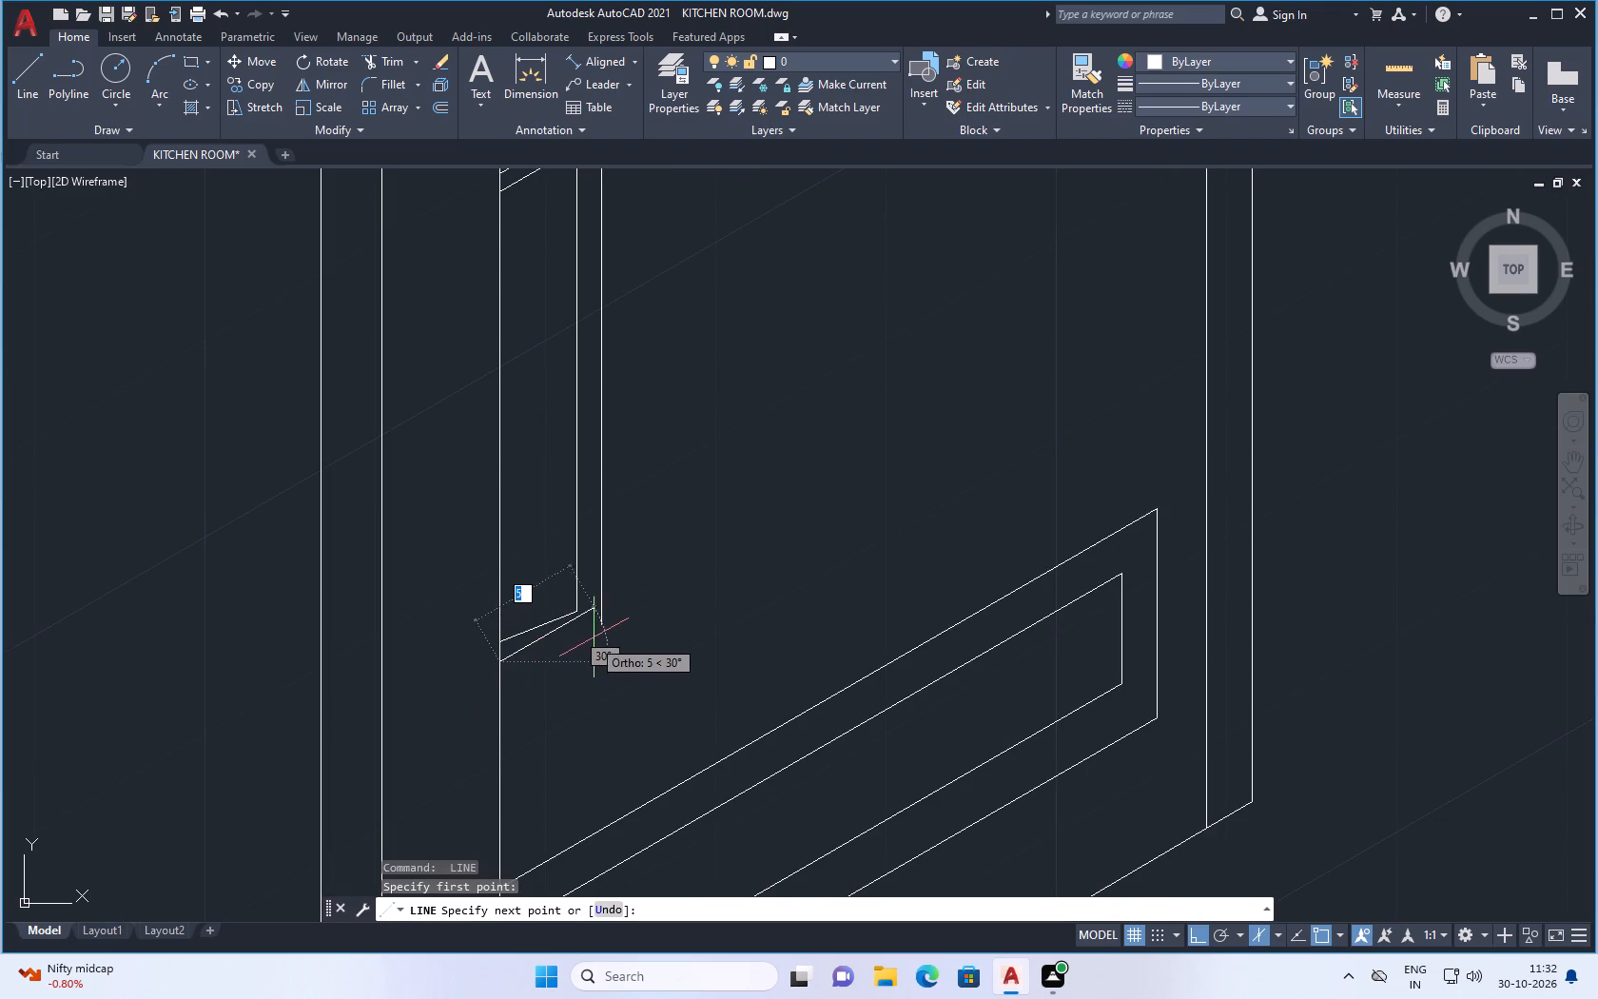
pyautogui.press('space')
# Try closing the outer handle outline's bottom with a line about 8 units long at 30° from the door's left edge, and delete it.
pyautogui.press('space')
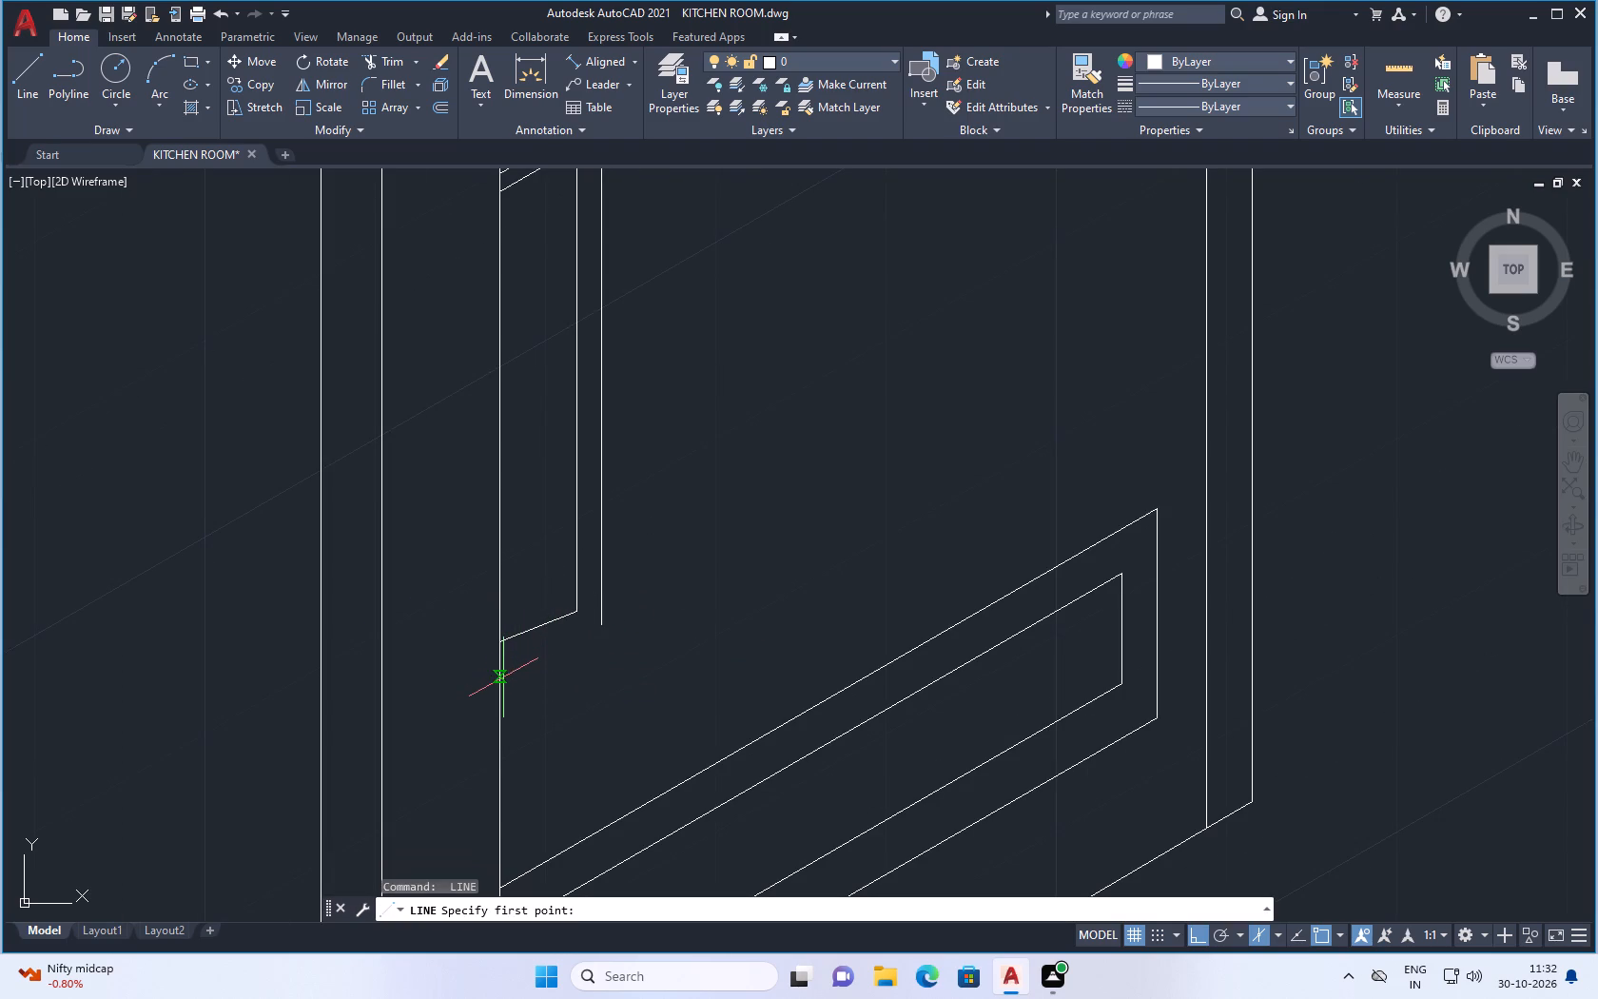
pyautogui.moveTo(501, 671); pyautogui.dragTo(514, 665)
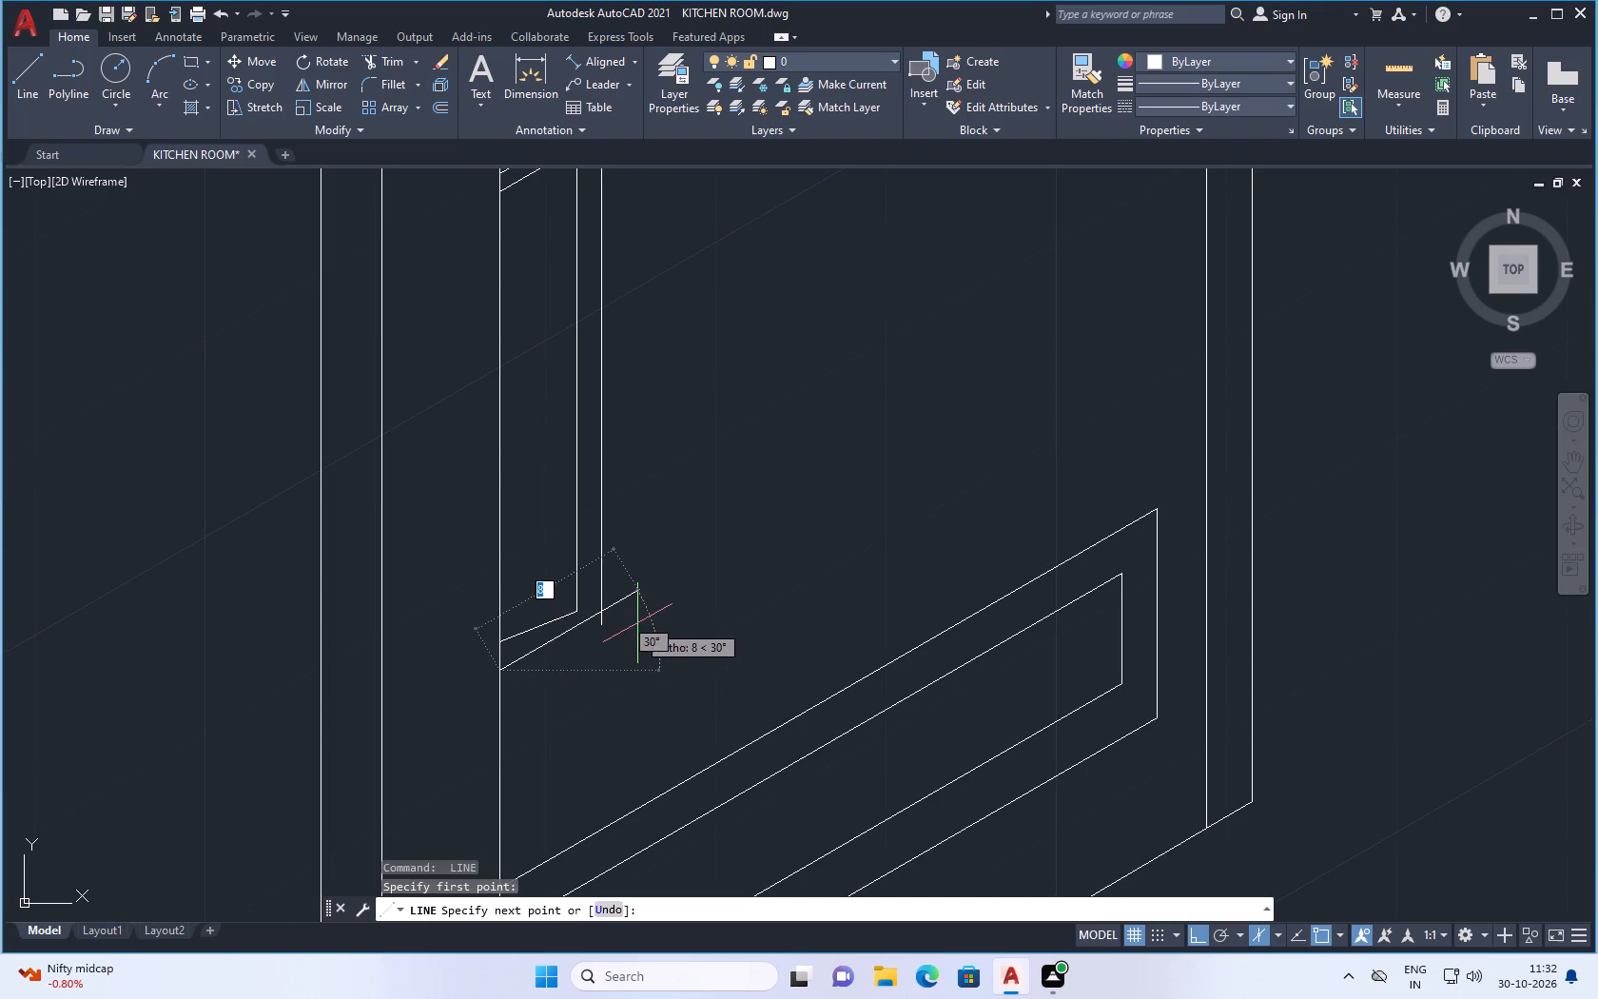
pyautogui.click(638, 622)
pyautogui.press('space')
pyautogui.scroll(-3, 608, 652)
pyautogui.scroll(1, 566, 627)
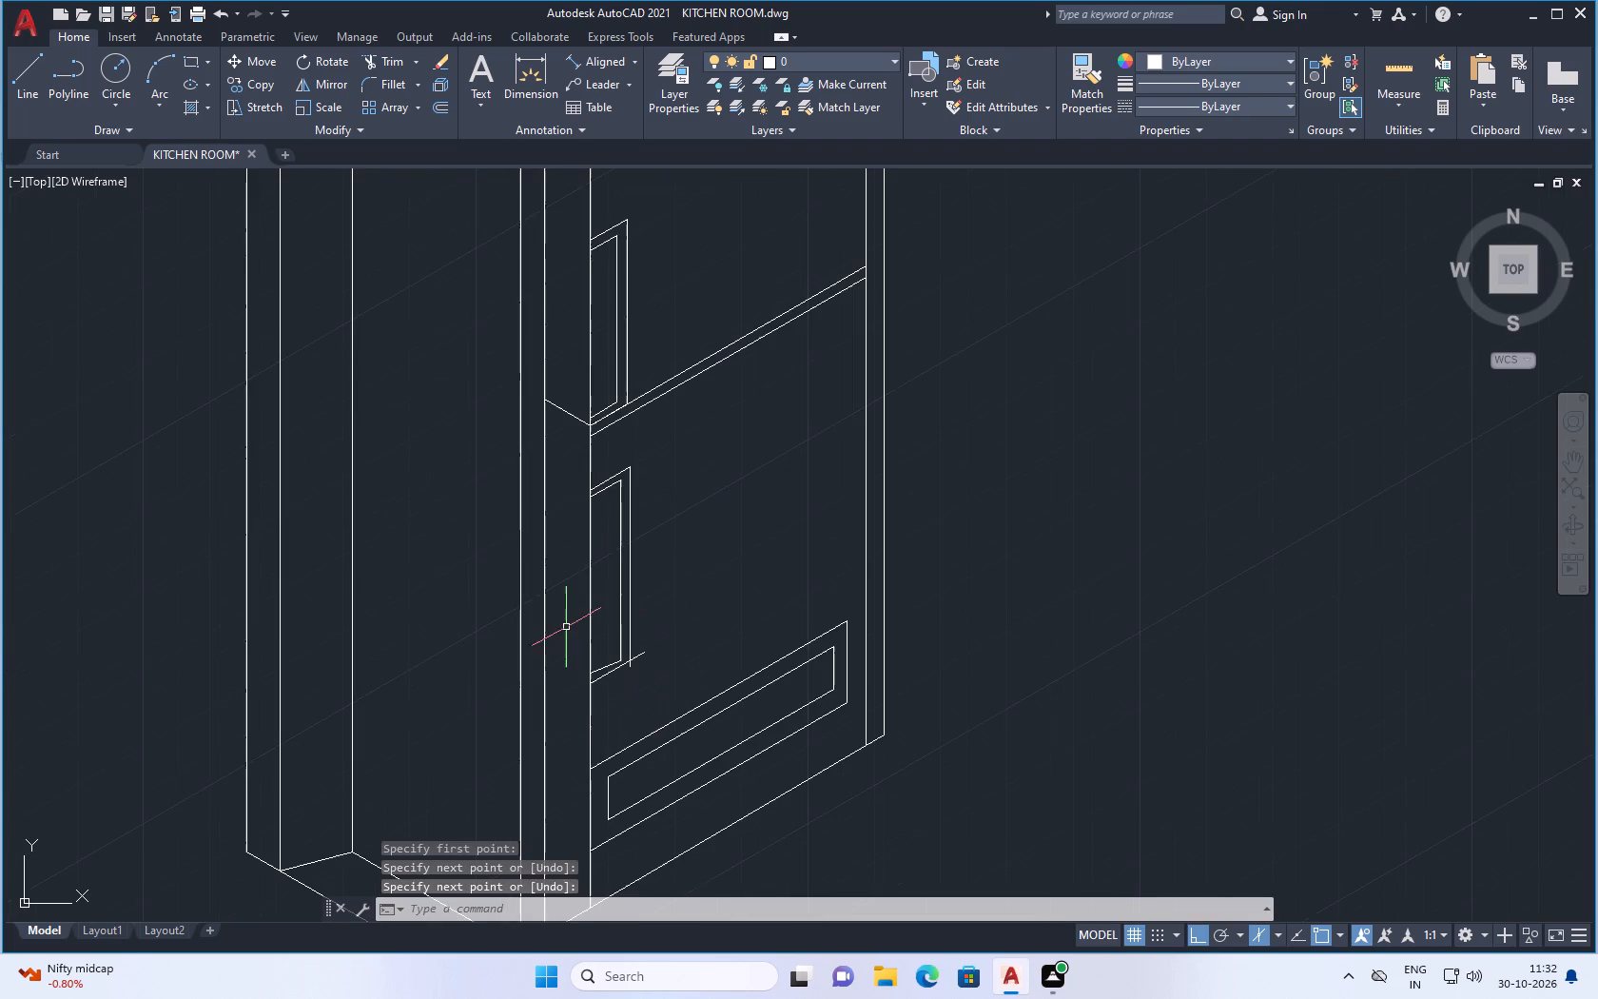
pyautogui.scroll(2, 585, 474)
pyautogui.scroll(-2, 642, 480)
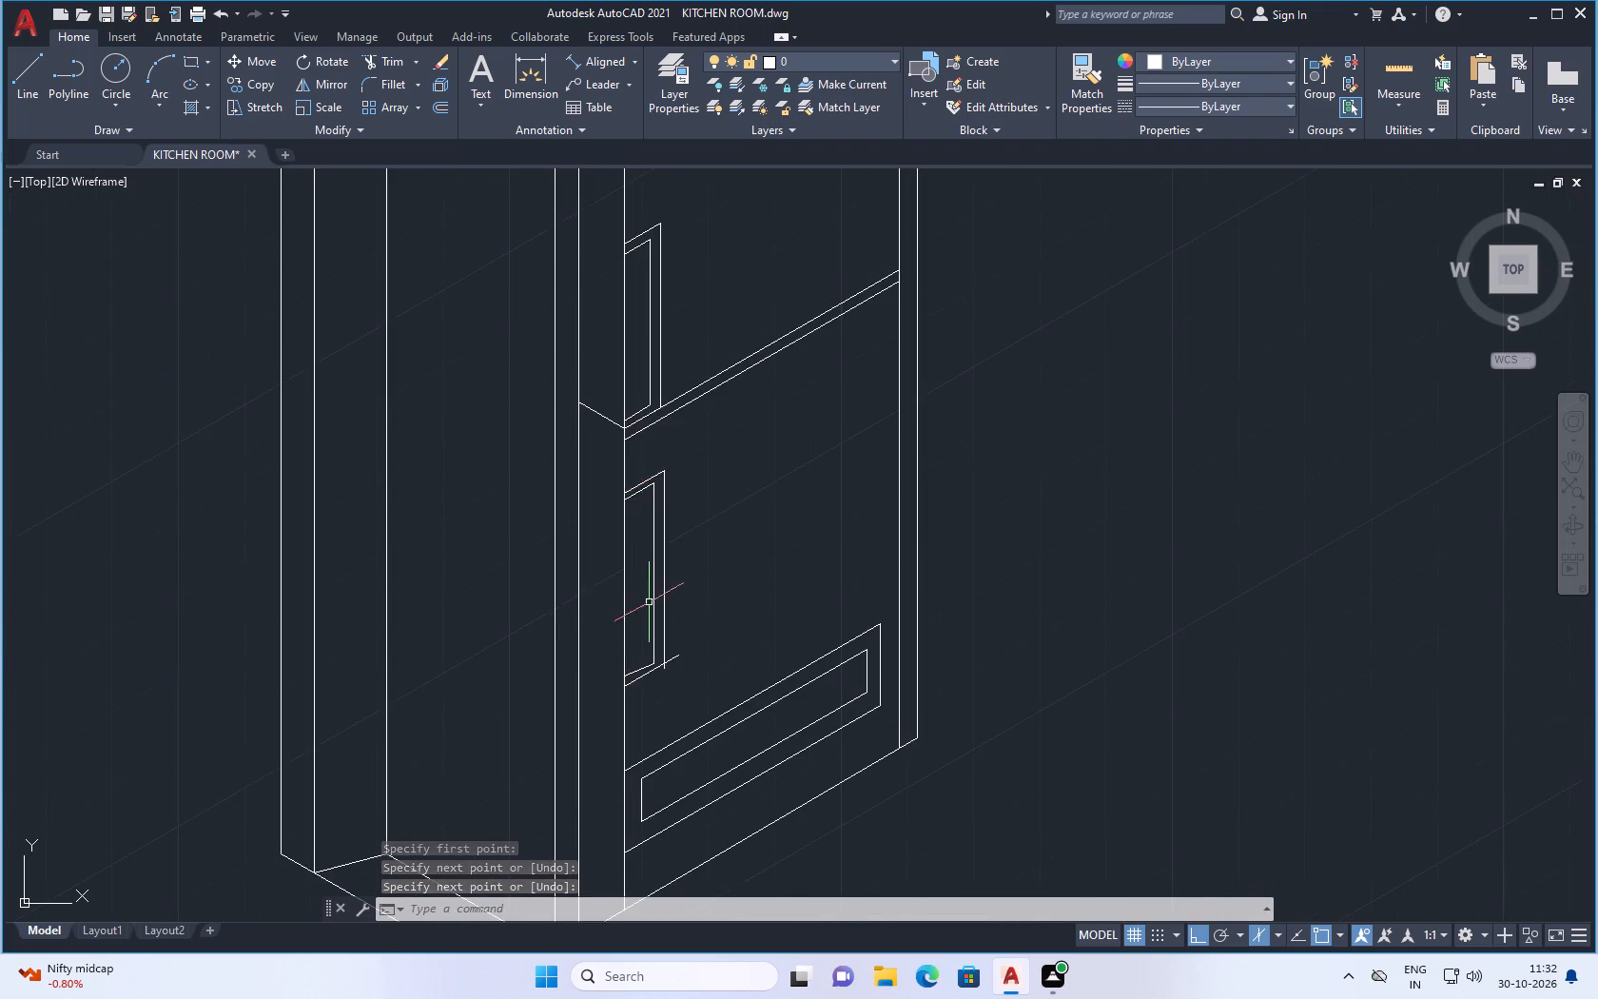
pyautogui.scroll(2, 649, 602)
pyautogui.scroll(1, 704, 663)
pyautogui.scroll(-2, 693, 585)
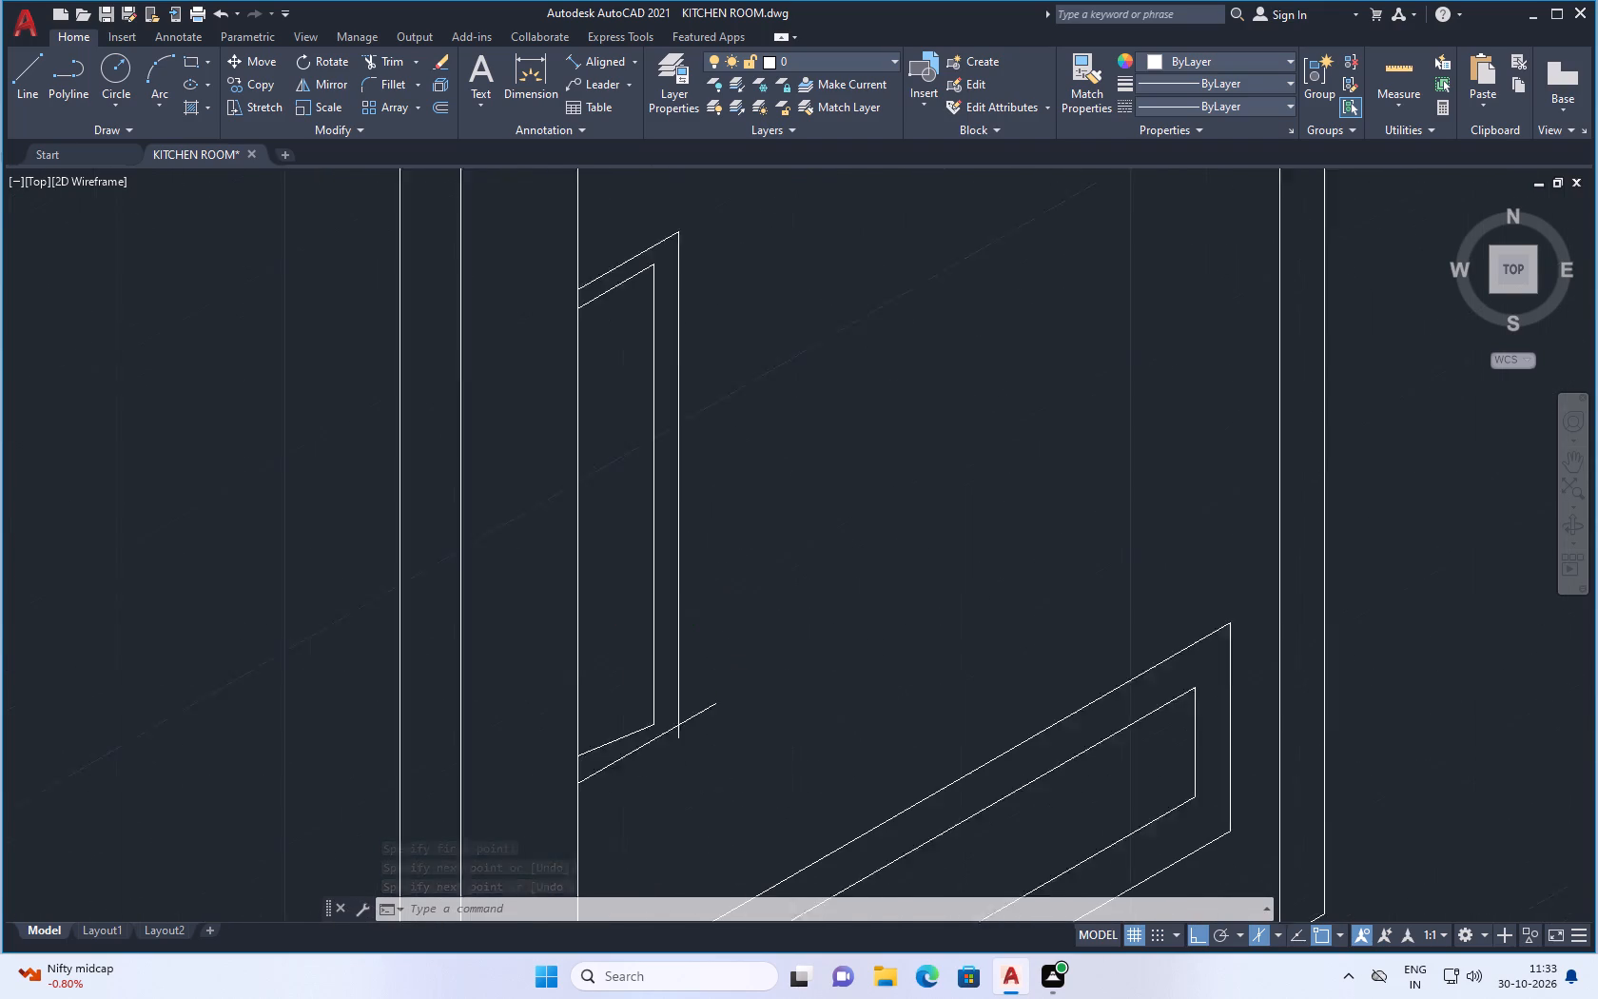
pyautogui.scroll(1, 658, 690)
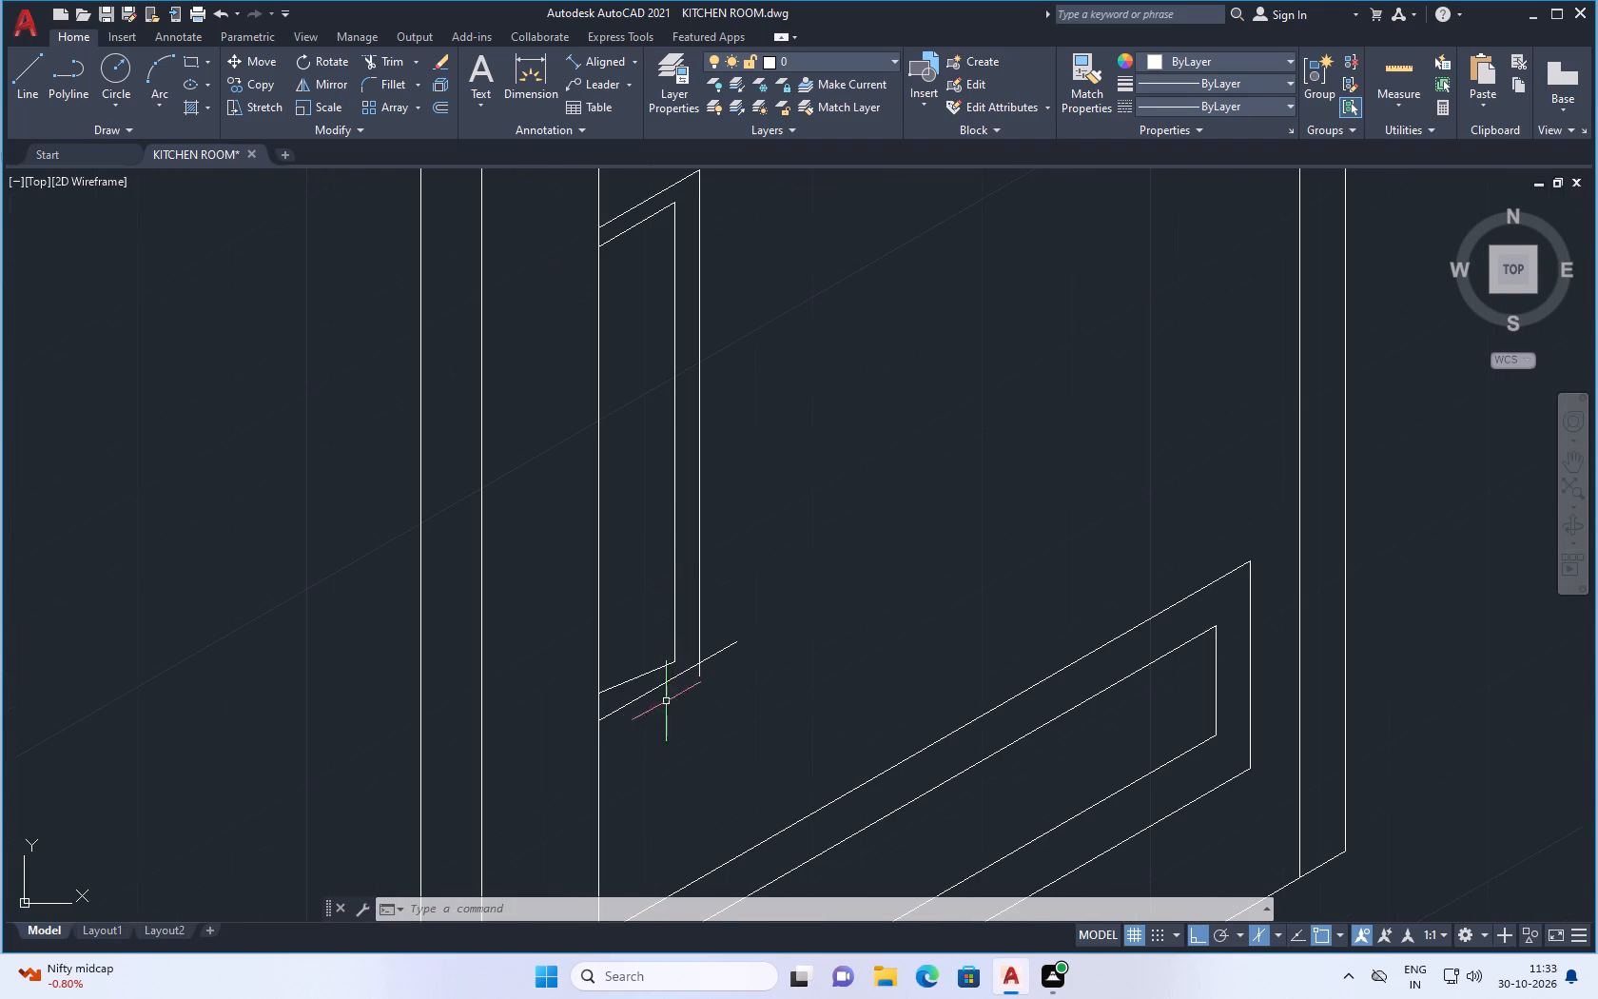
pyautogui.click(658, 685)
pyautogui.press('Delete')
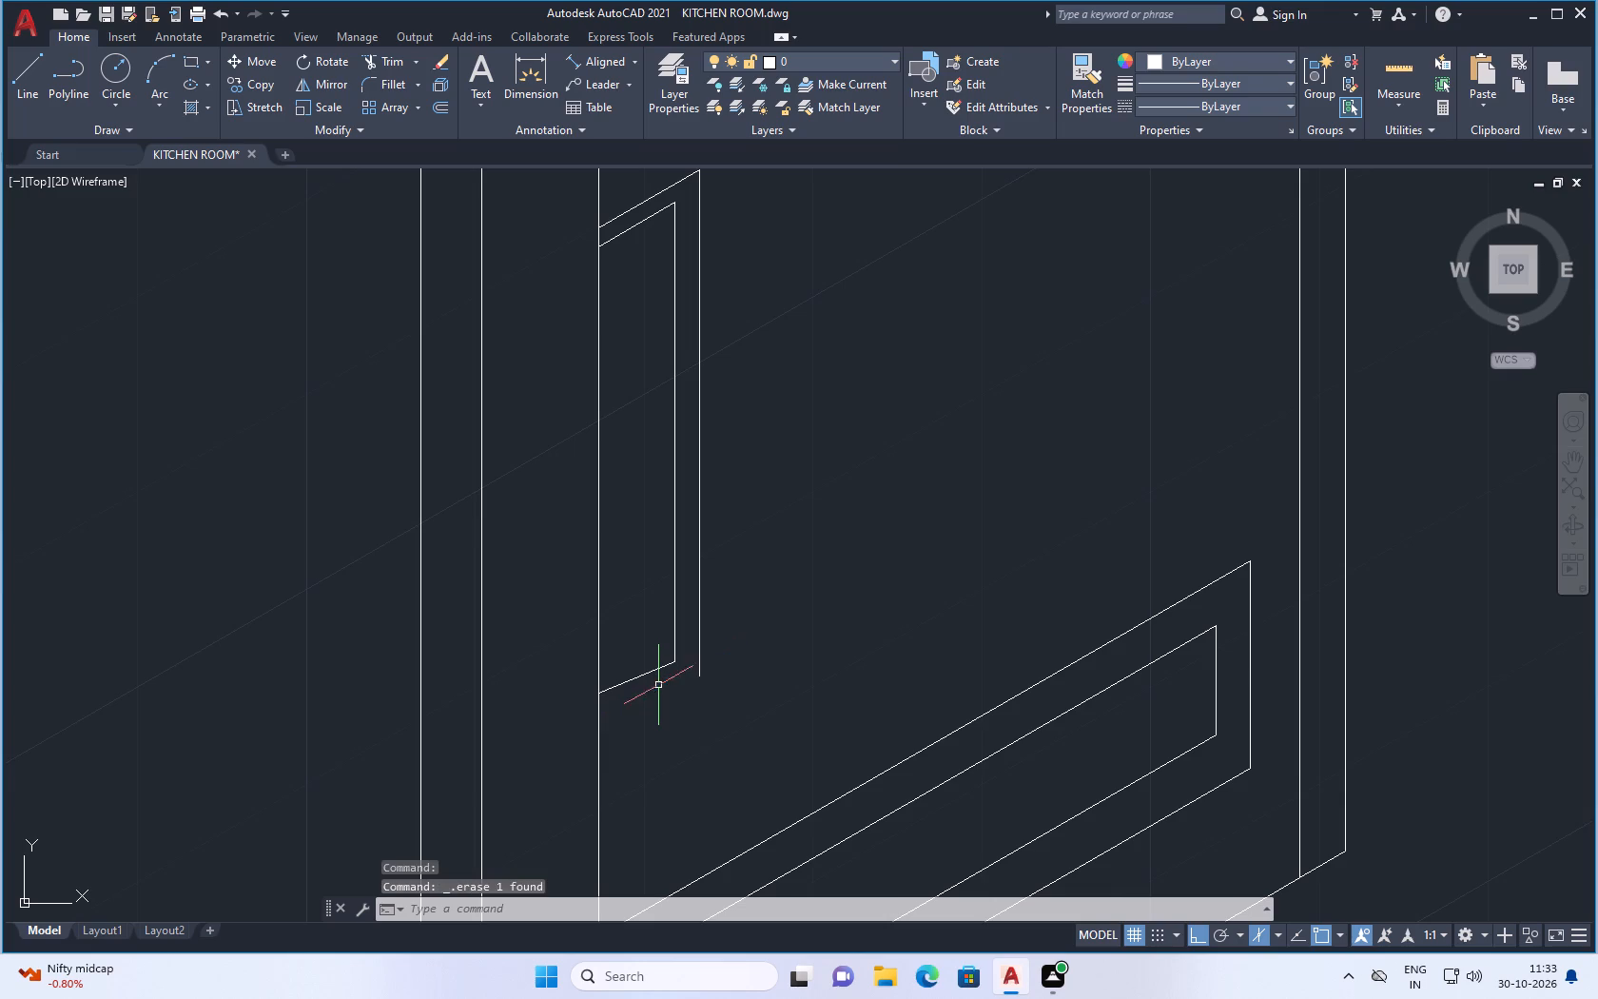
# With Ortho off, close the lower handle's outer outline with a slanted line from its vertical line near the bottom to the door's left edge.
pyautogui.click(22, 72)
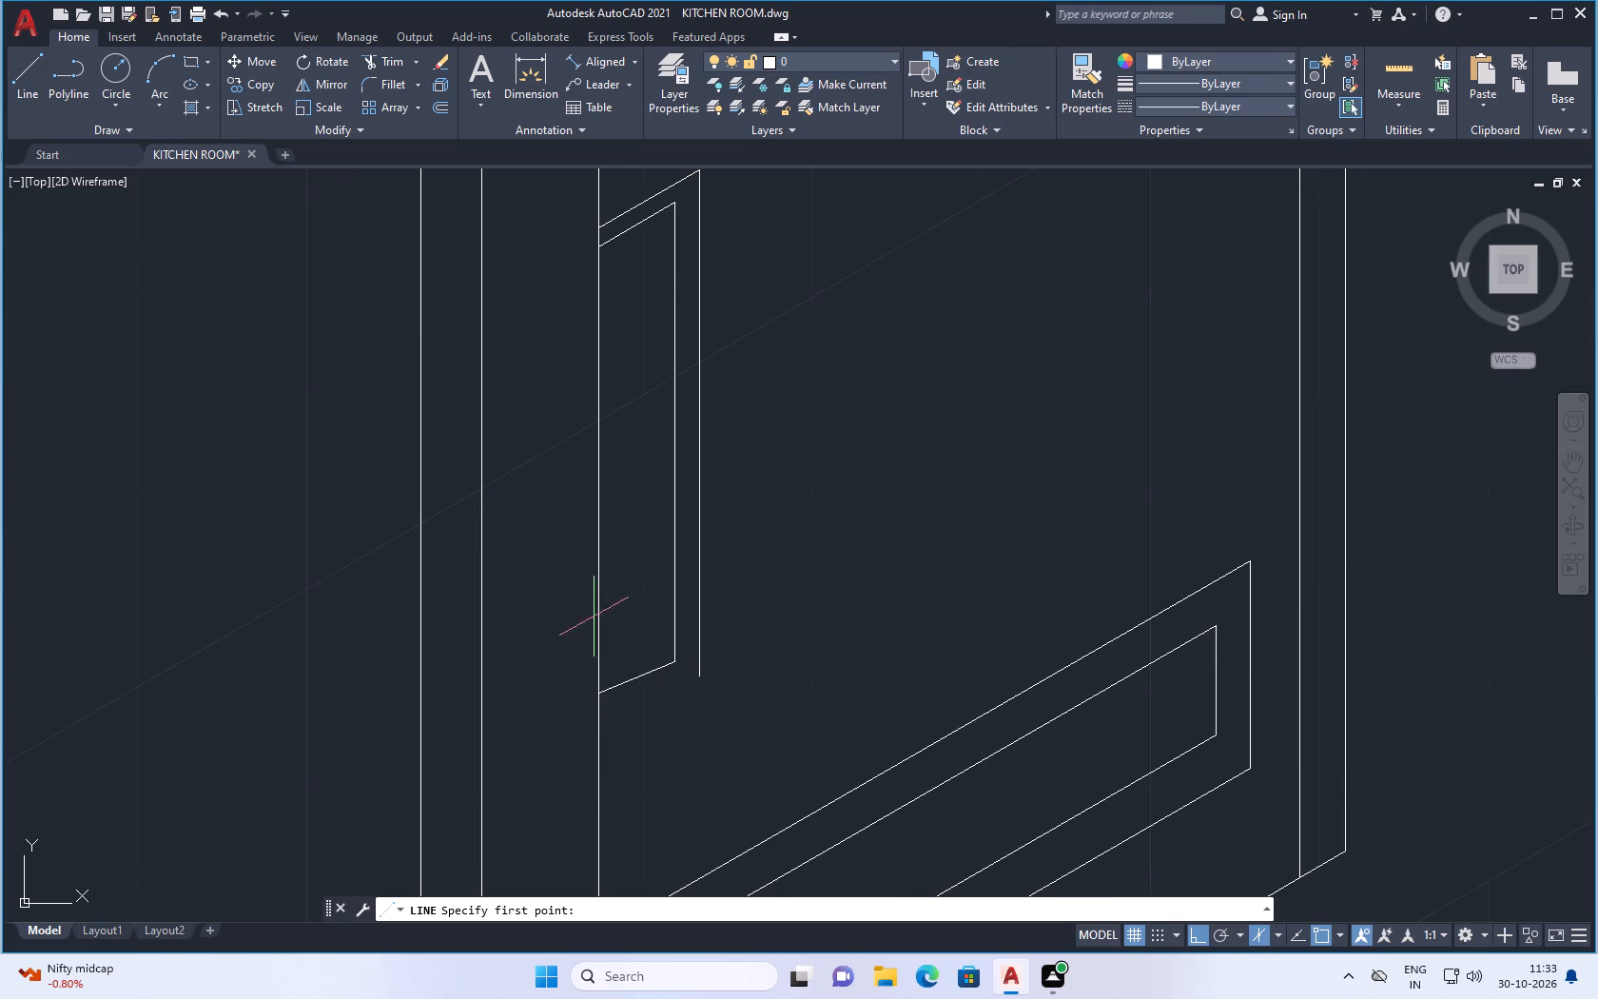
pyautogui.scroll(2, 607, 712)
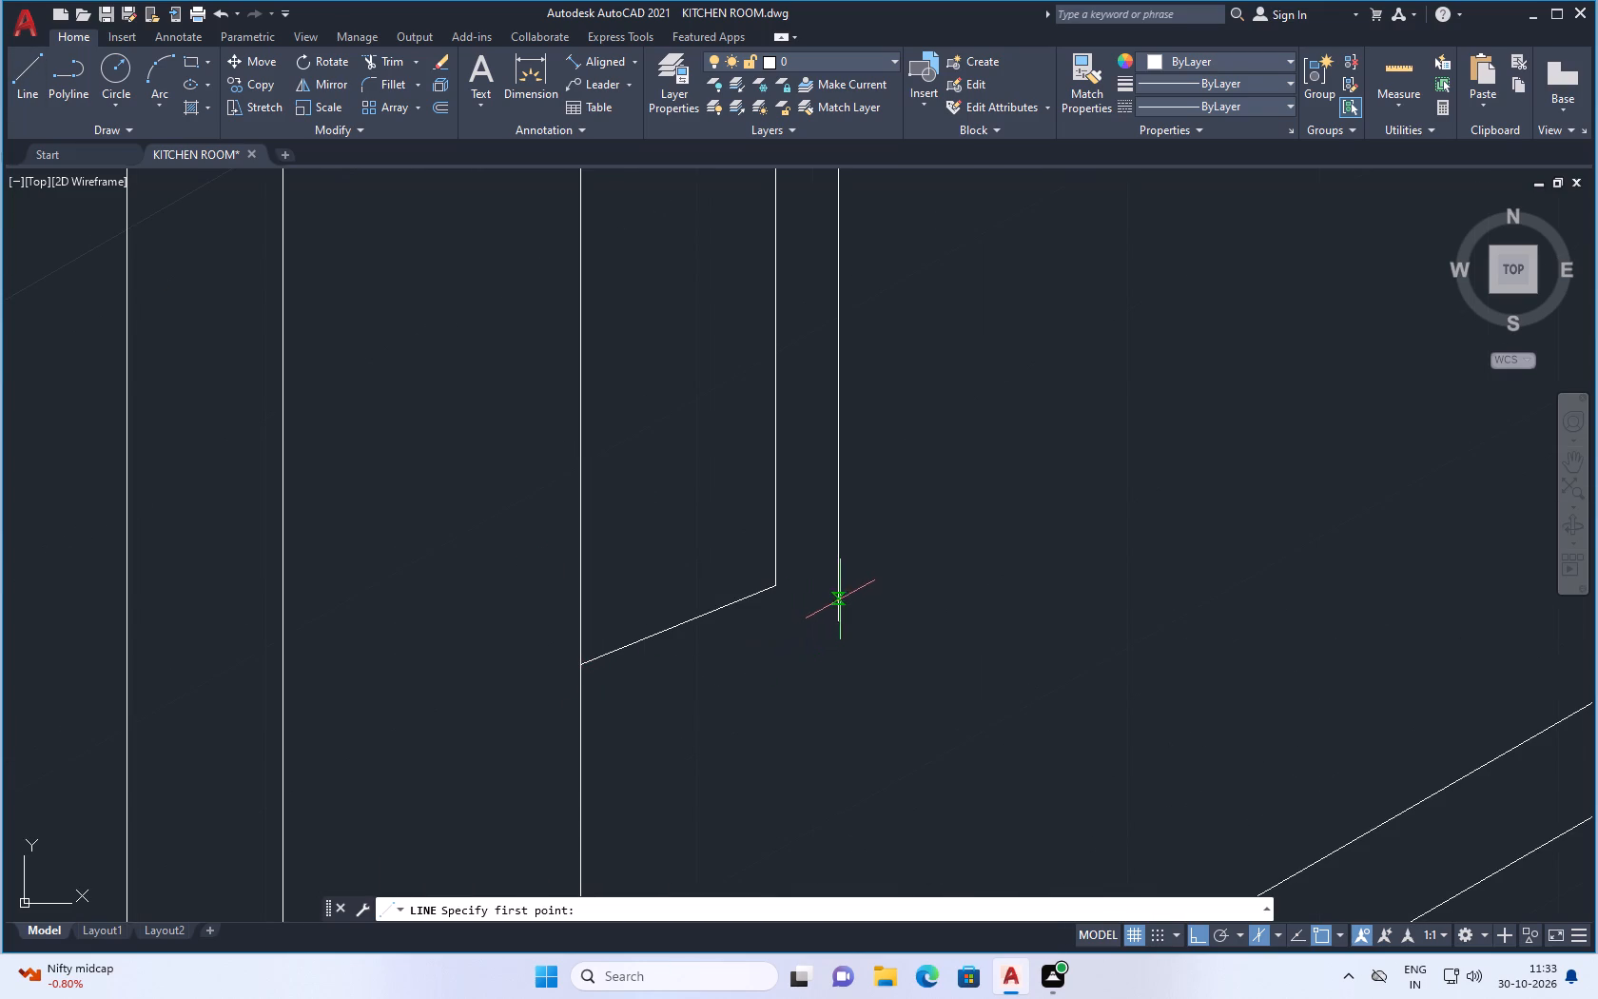
pyautogui.click(837, 602)
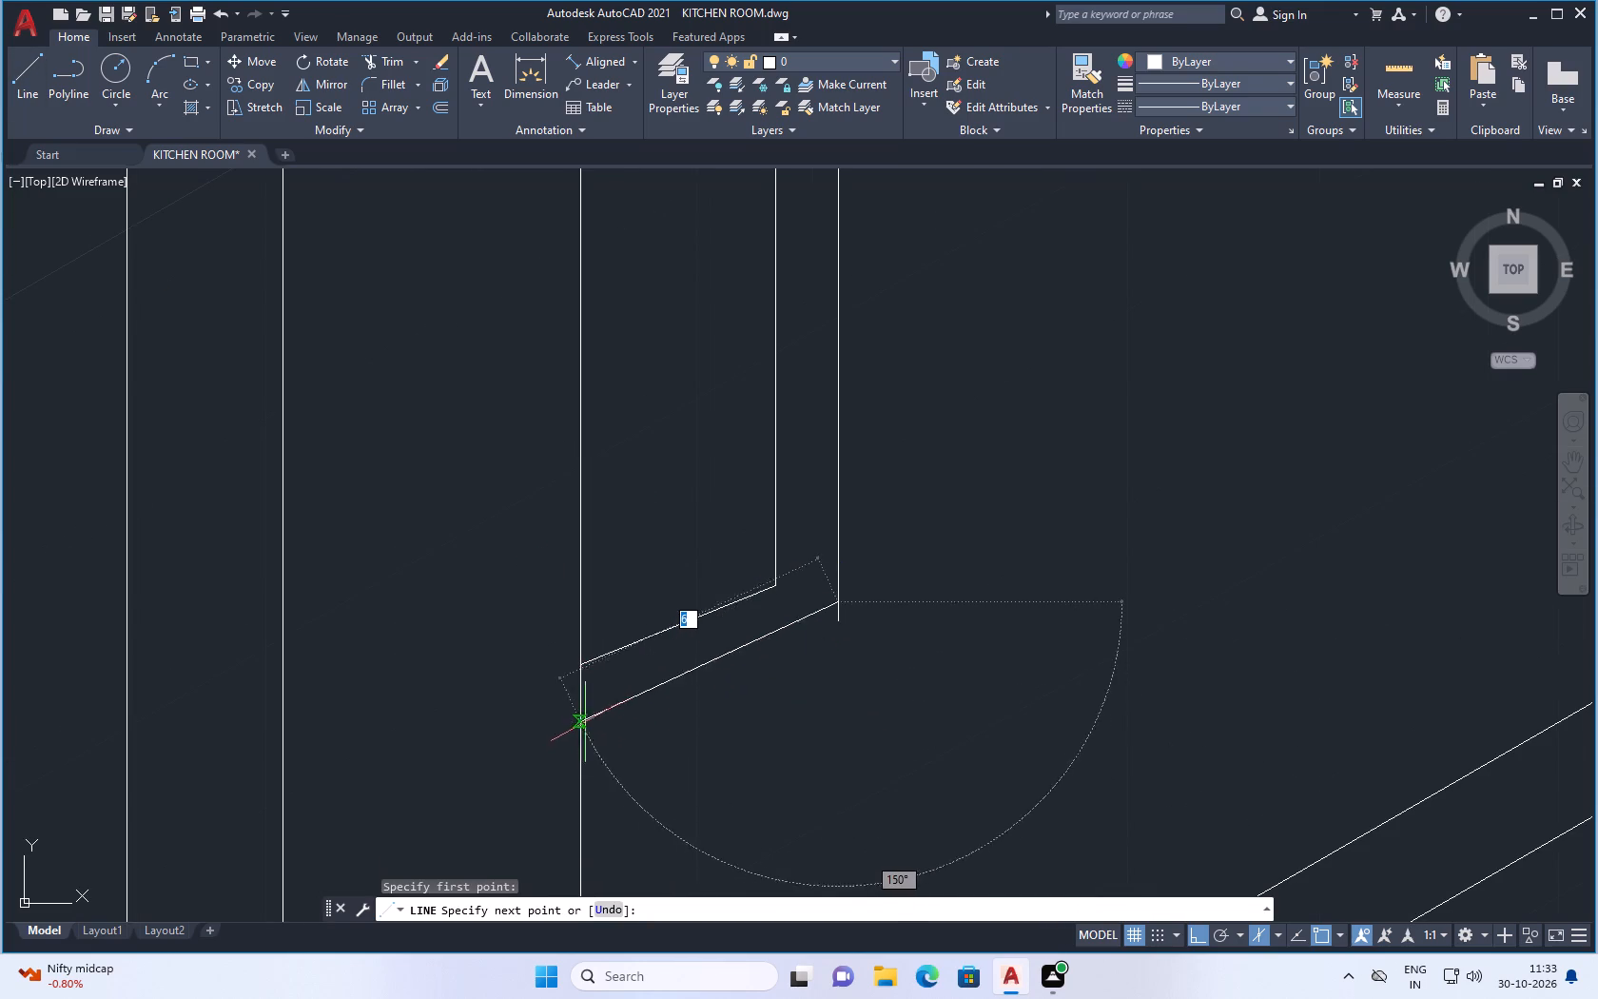
pyautogui.click(1198, 931)
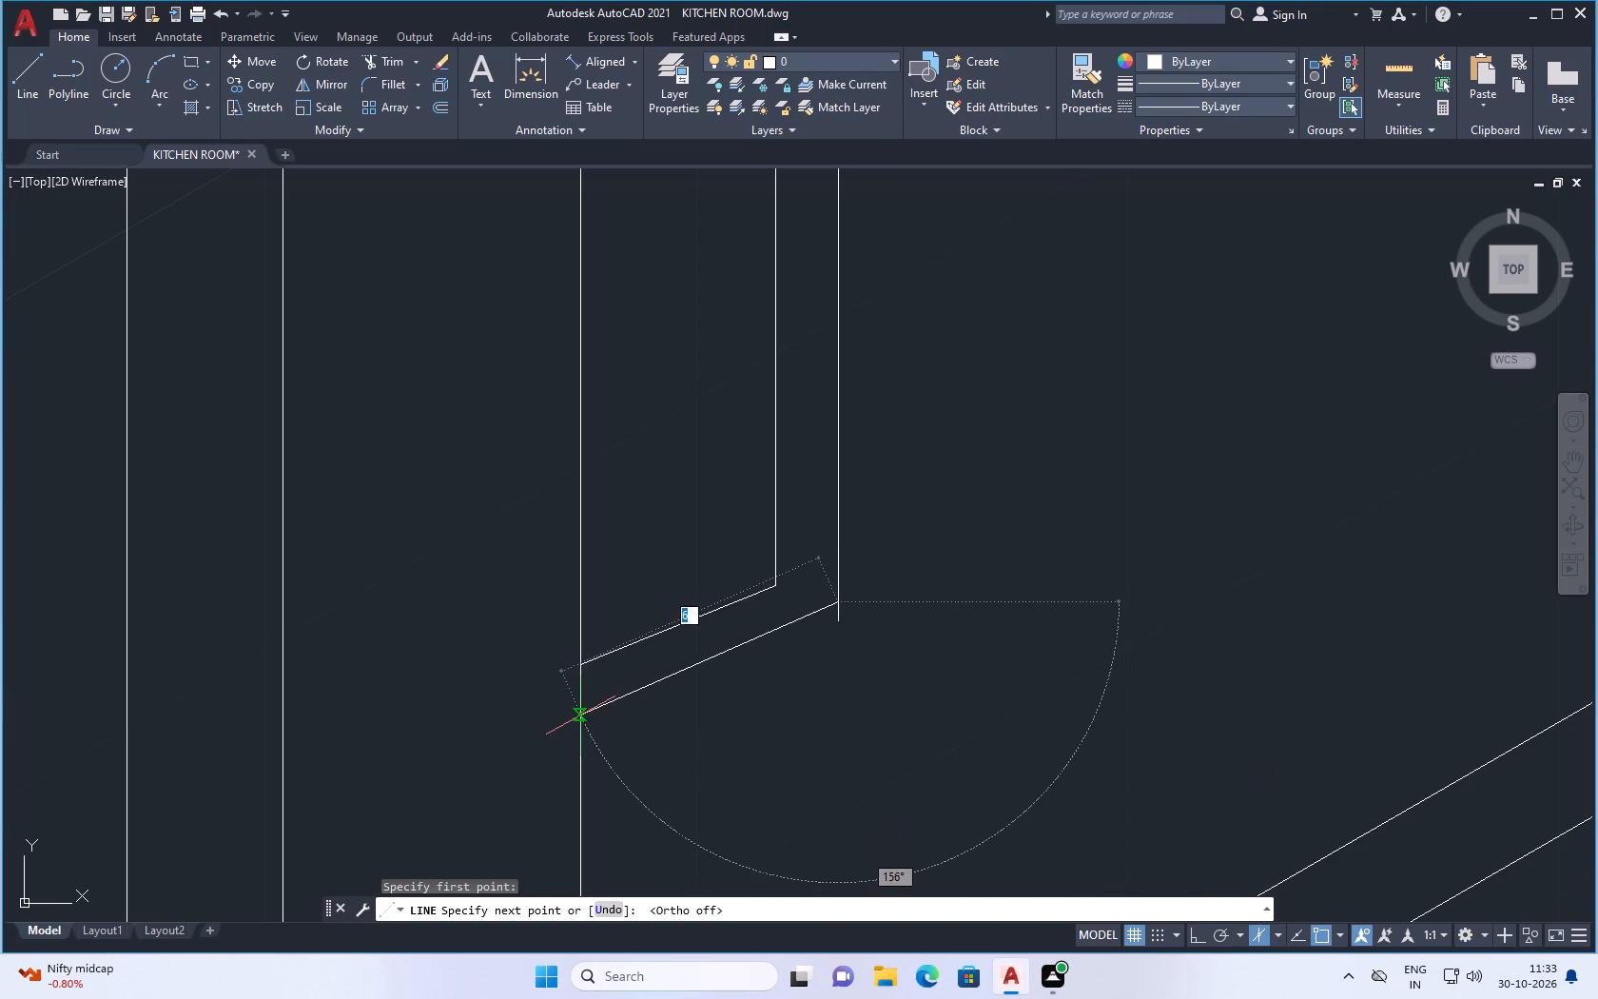
pyautogui.click(580, 715)
pyautogui.press('space')
pyautogui.scroll(-4, 707, 688)
pyautogui.scroll(2, 731, 697)
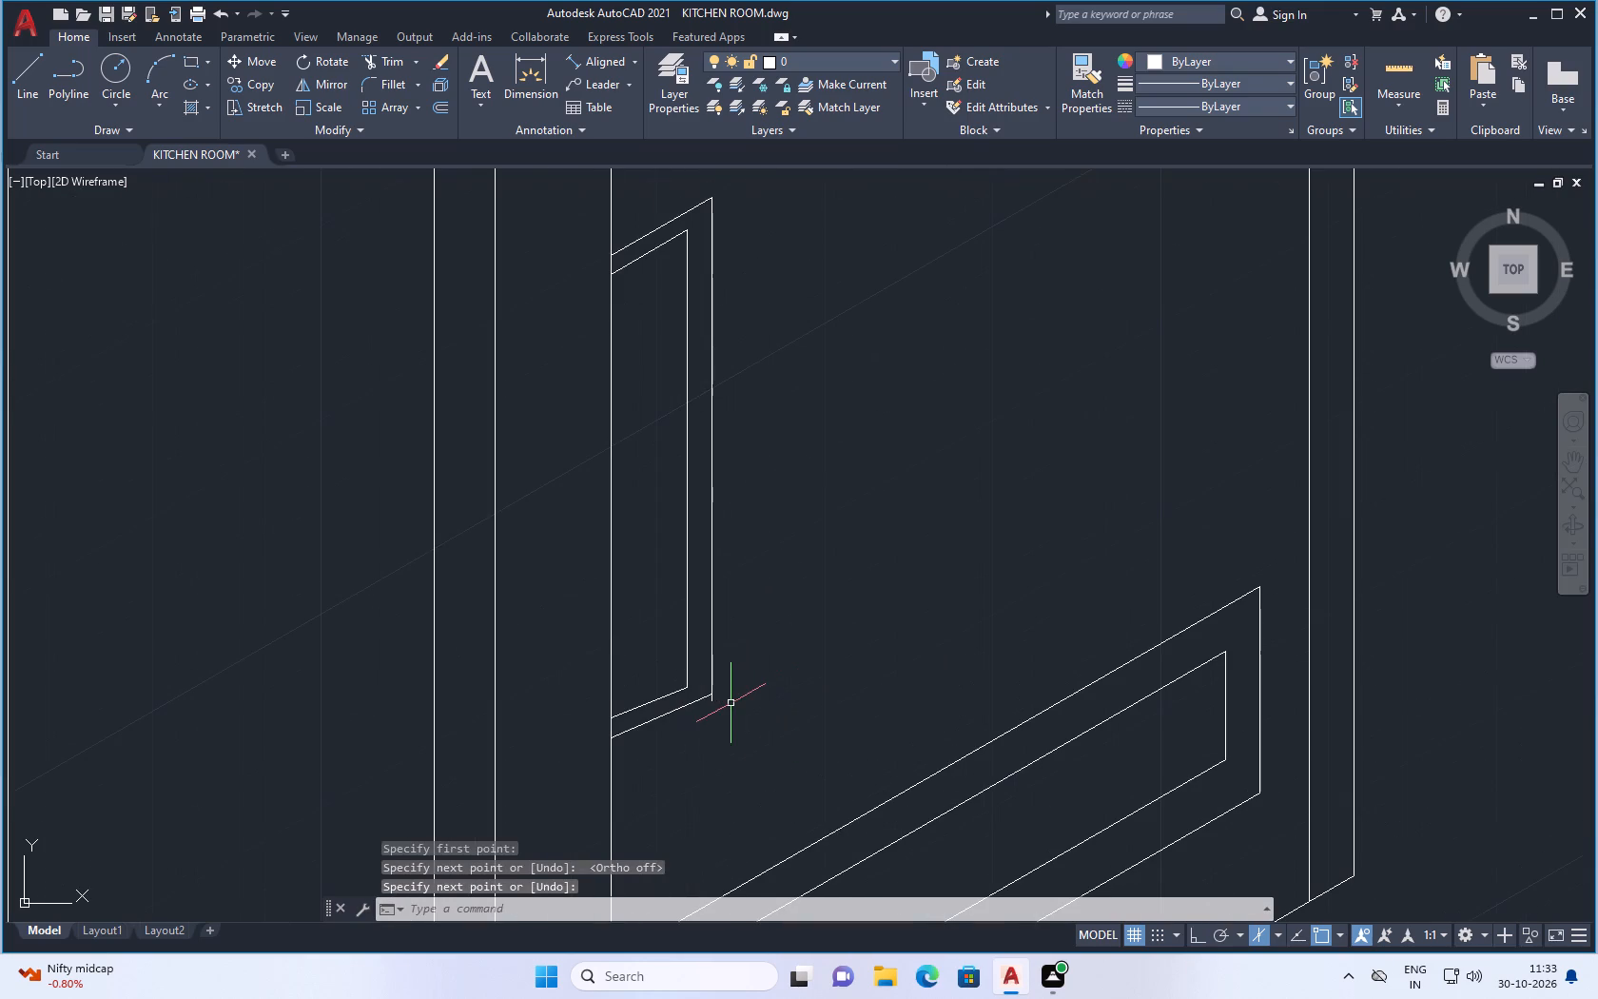
# Trim the short overhang of the lower handle's outer vertical line below its new bottom line.
pyautogui.scroll(1, 697, 718)
pyautogui.write('TR')
pyautogui.press('Return')
pyautogui.scroll(2, 697, 718)
pyautogui.scroll(2, 750, 644)
pyautogui.moveTo(750, 642); pyautogui.dragTo(717, 660)
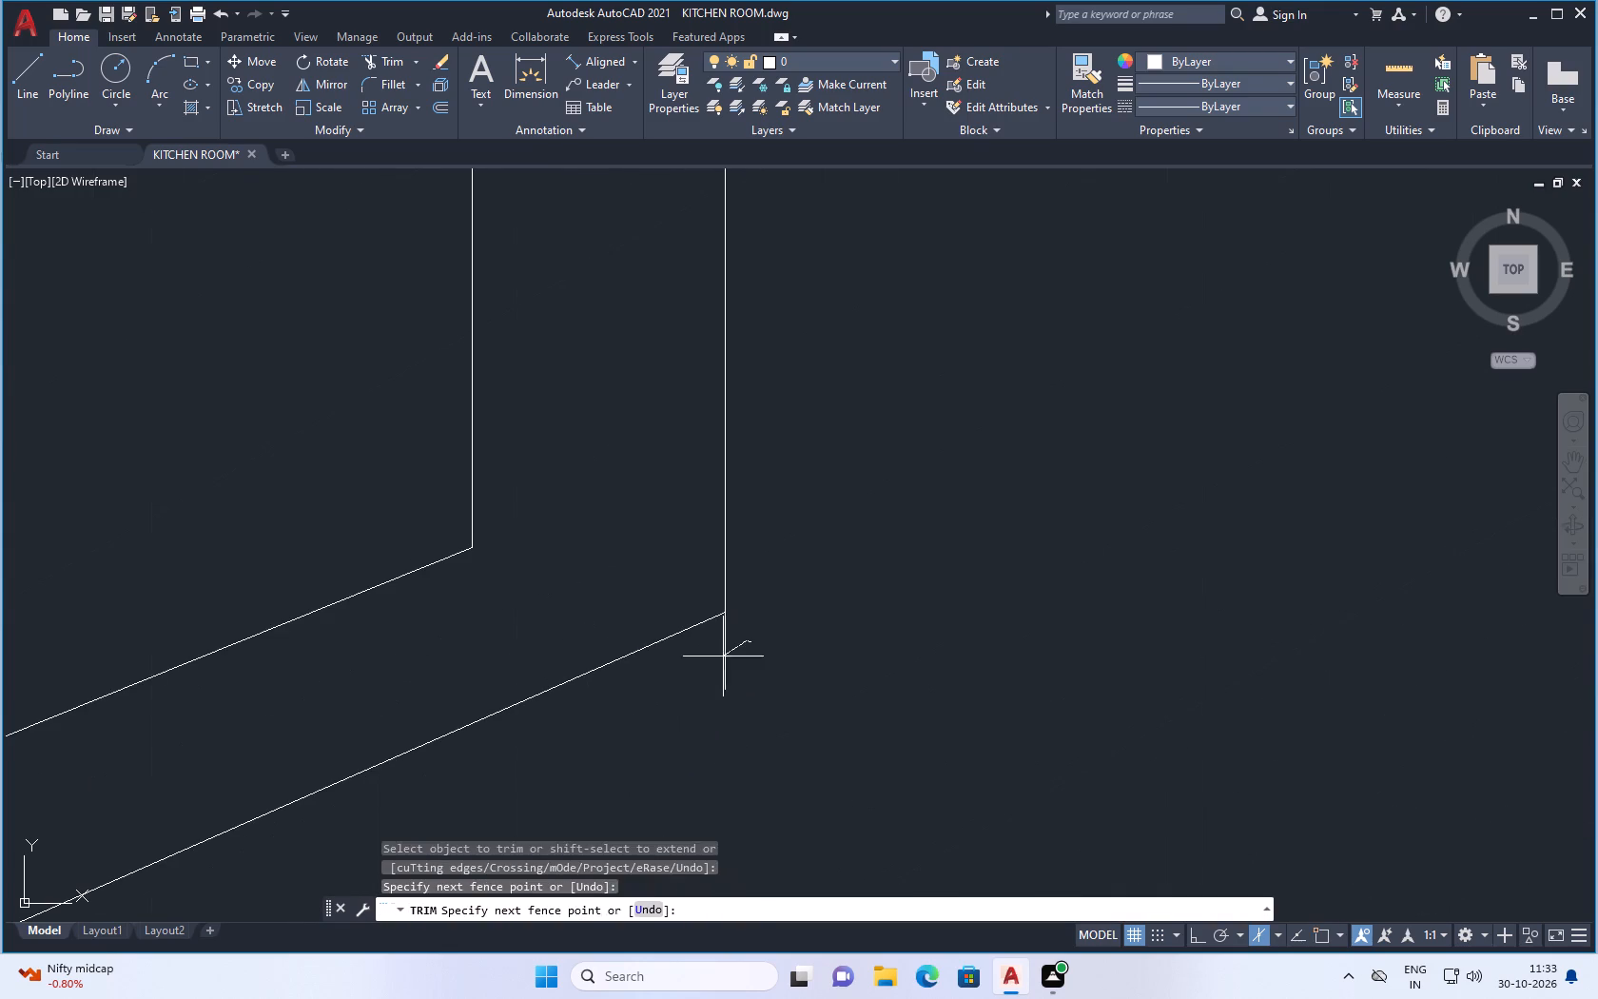
pyautogui.moveTo(717, 660); pyautogui.dragTo(700, 681)
pyautogui.scroll(-8, 846, 708)
pyautogui.press('Escape')
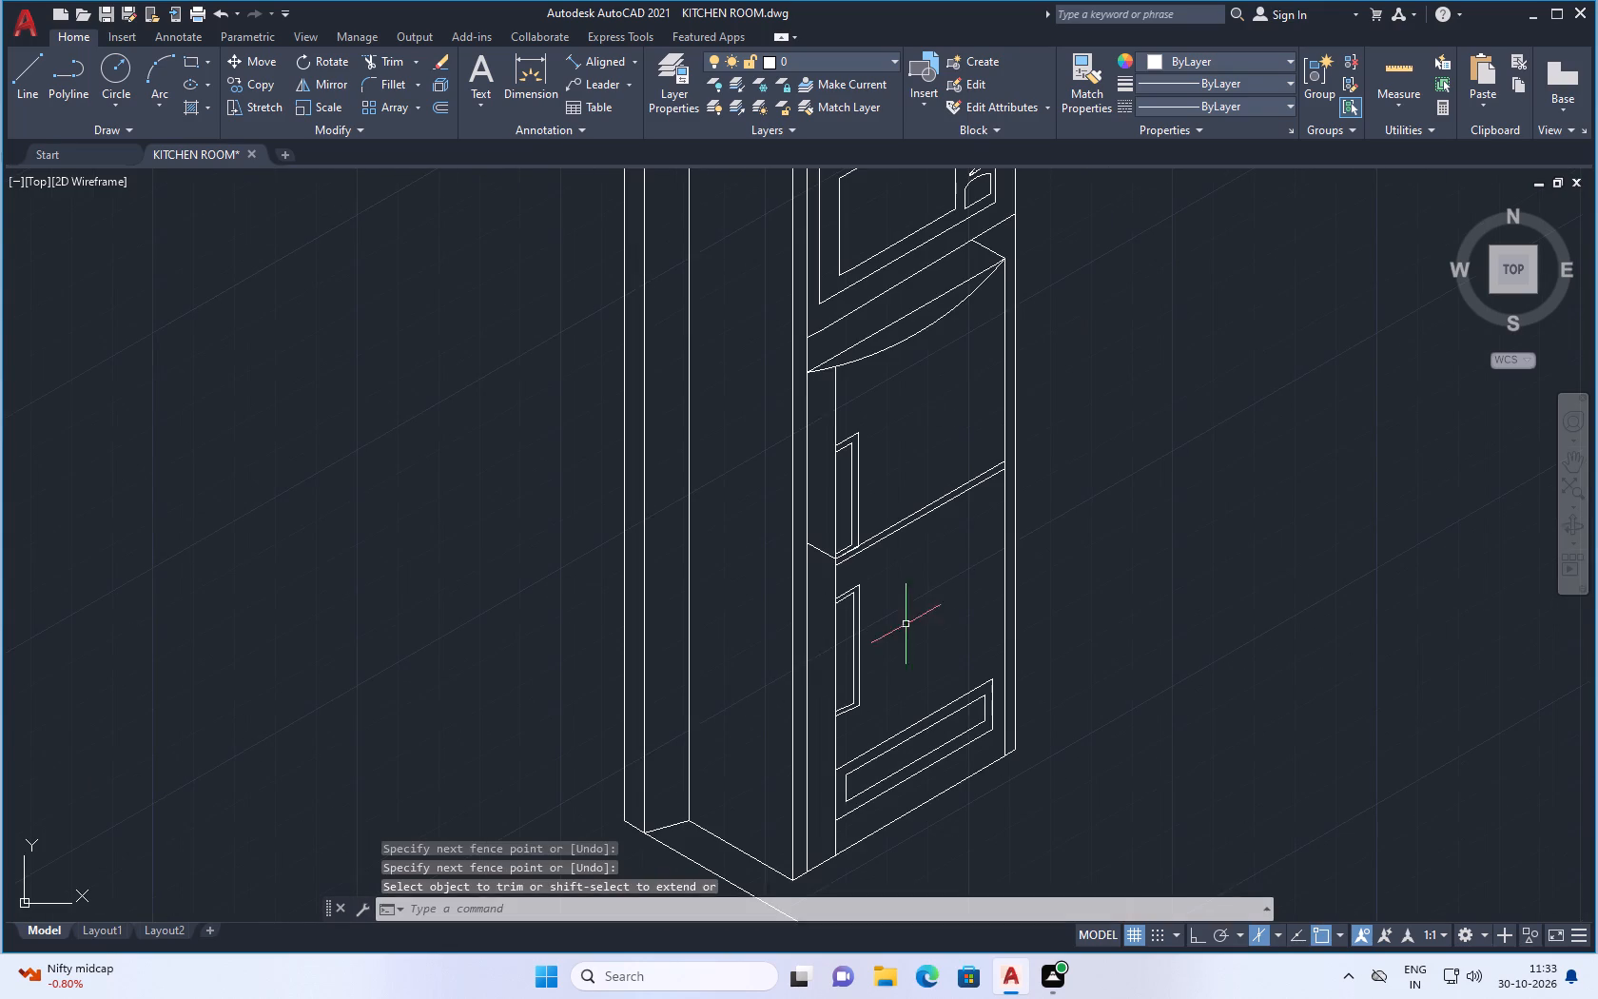
# Examine the tall unit's doors, both handles and the bottom panel.
pyautogui.scroll(-3, 887, 632)
pyautogui.scroll(3, 849, 607)
pyautogui.scroll(-2, 895, 597)
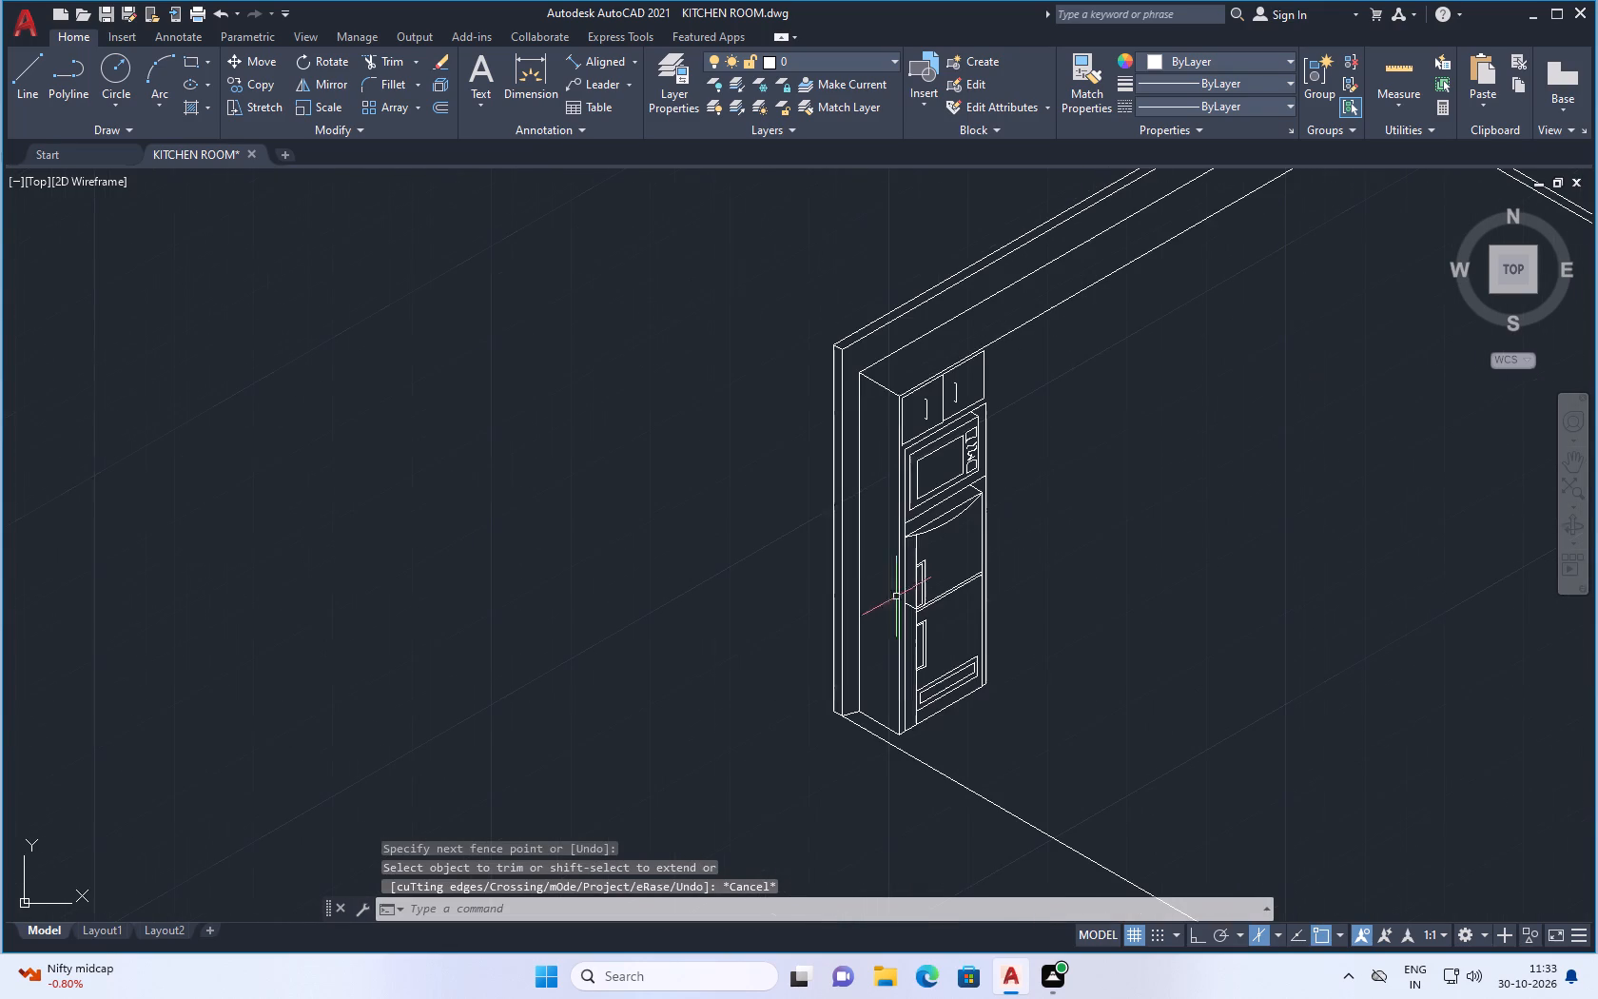
pyautogui.scroll(4, 956, 672)
pyautogui.scroll(-2, 932, 705)
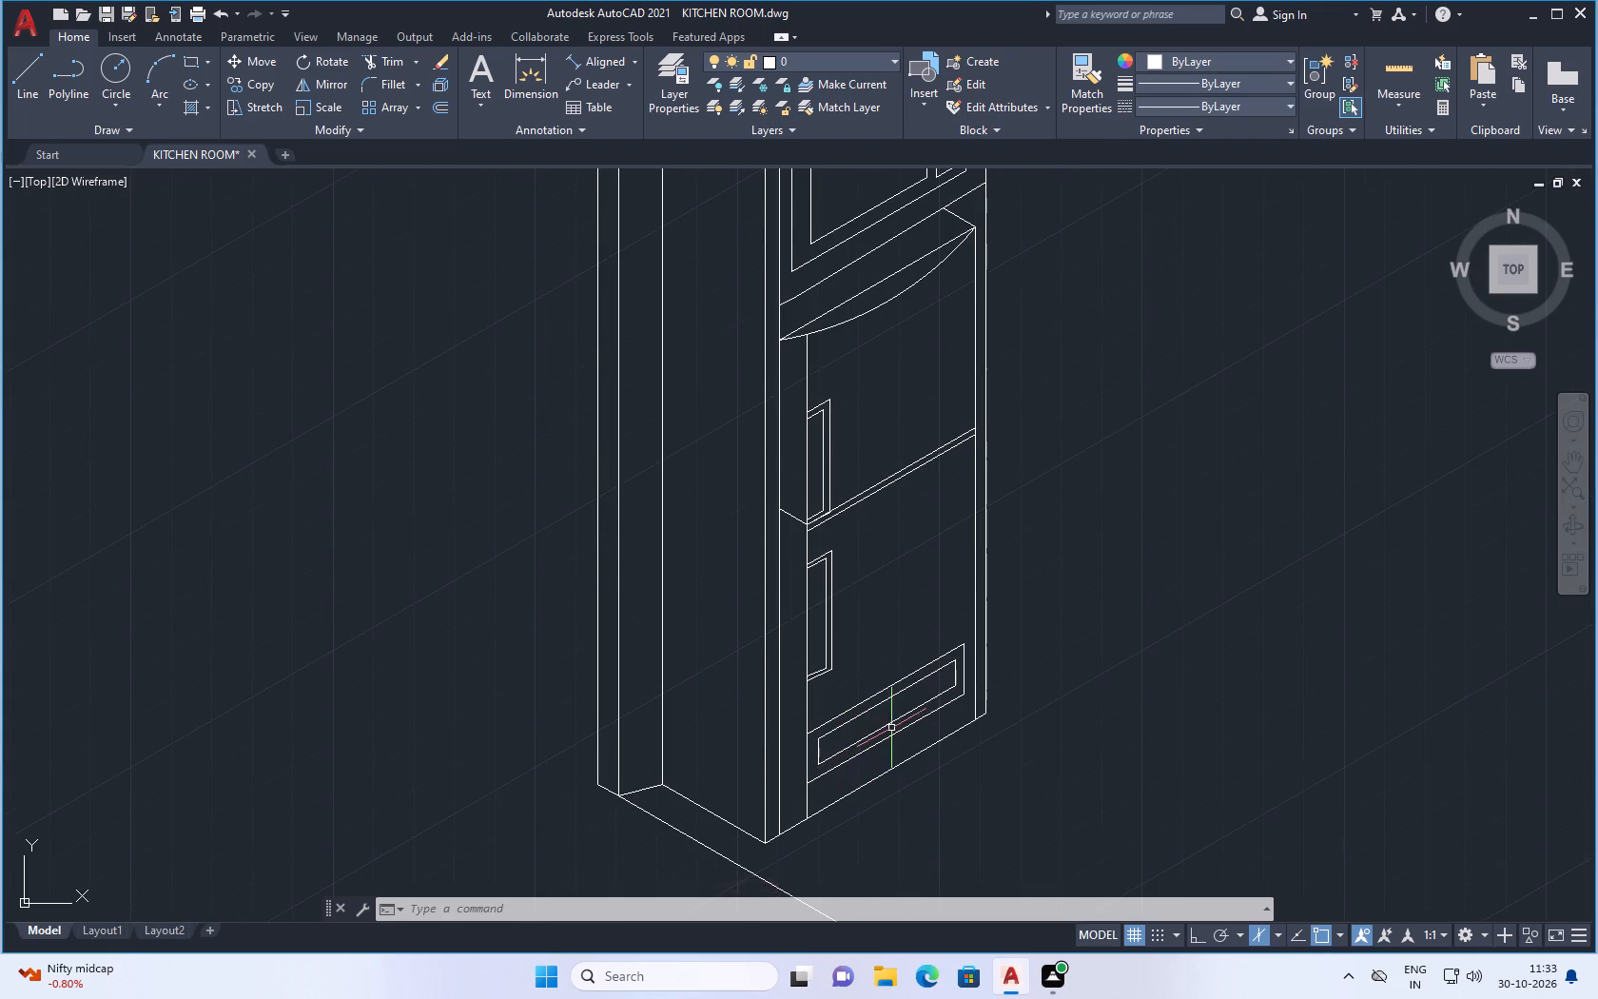
pyautogui.scroll(1, 942, 672)
pyautogui.scroll(-3, 732, 441)
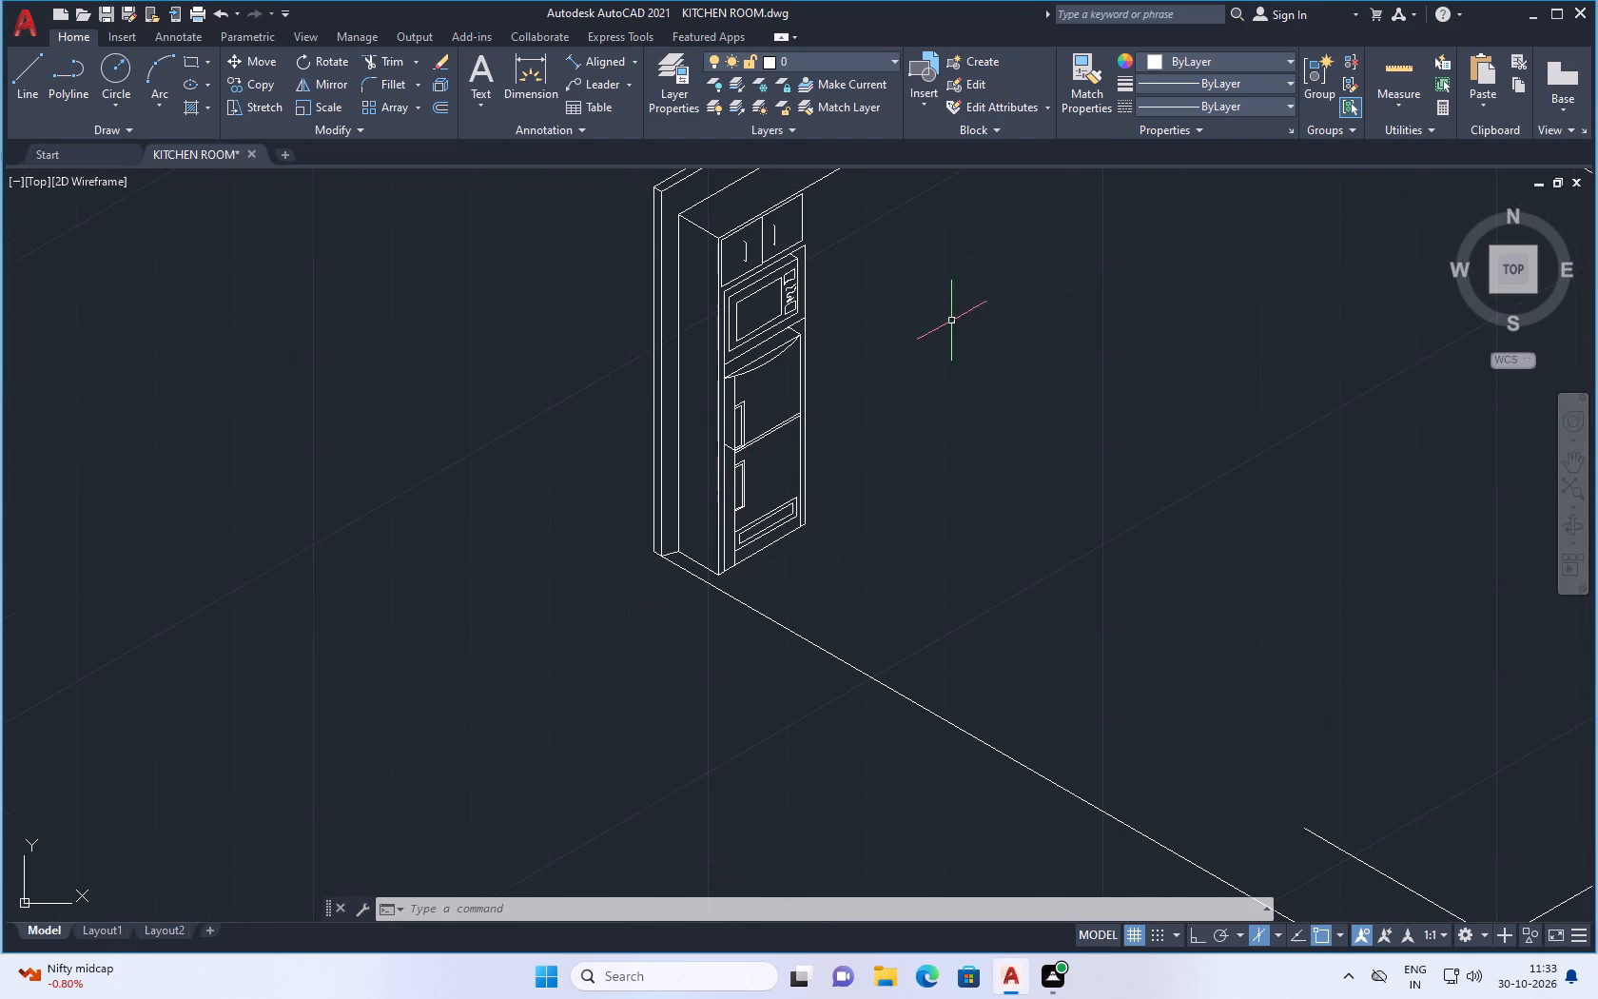
pyautogui.scroll(1, 870, 414)
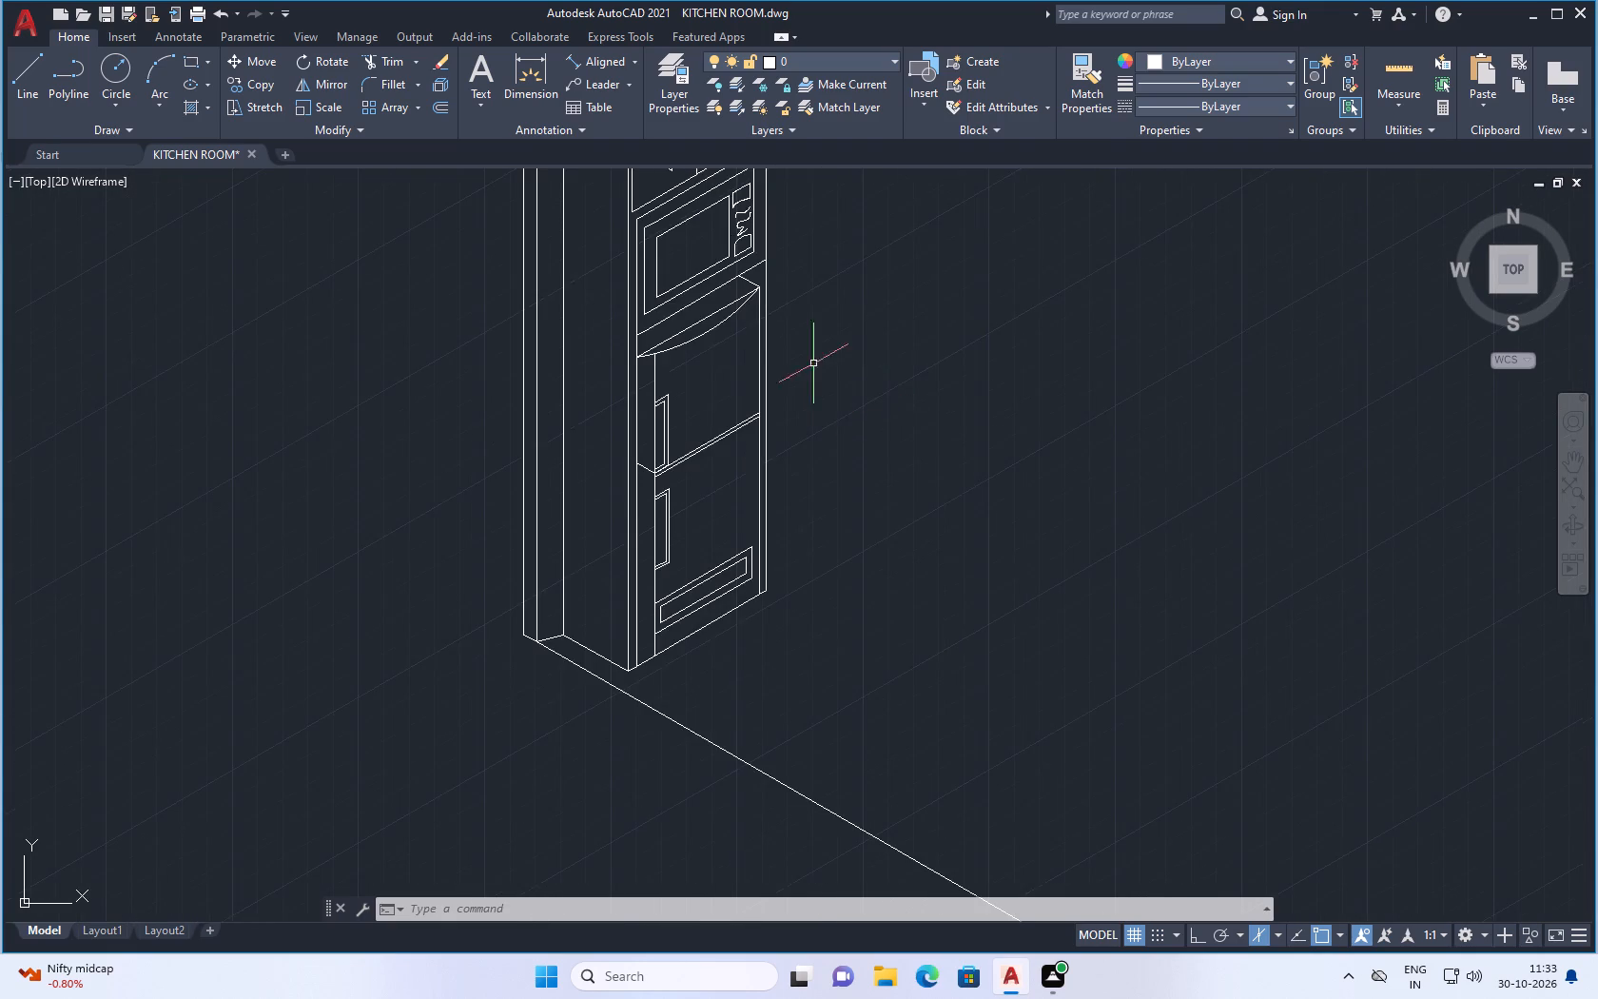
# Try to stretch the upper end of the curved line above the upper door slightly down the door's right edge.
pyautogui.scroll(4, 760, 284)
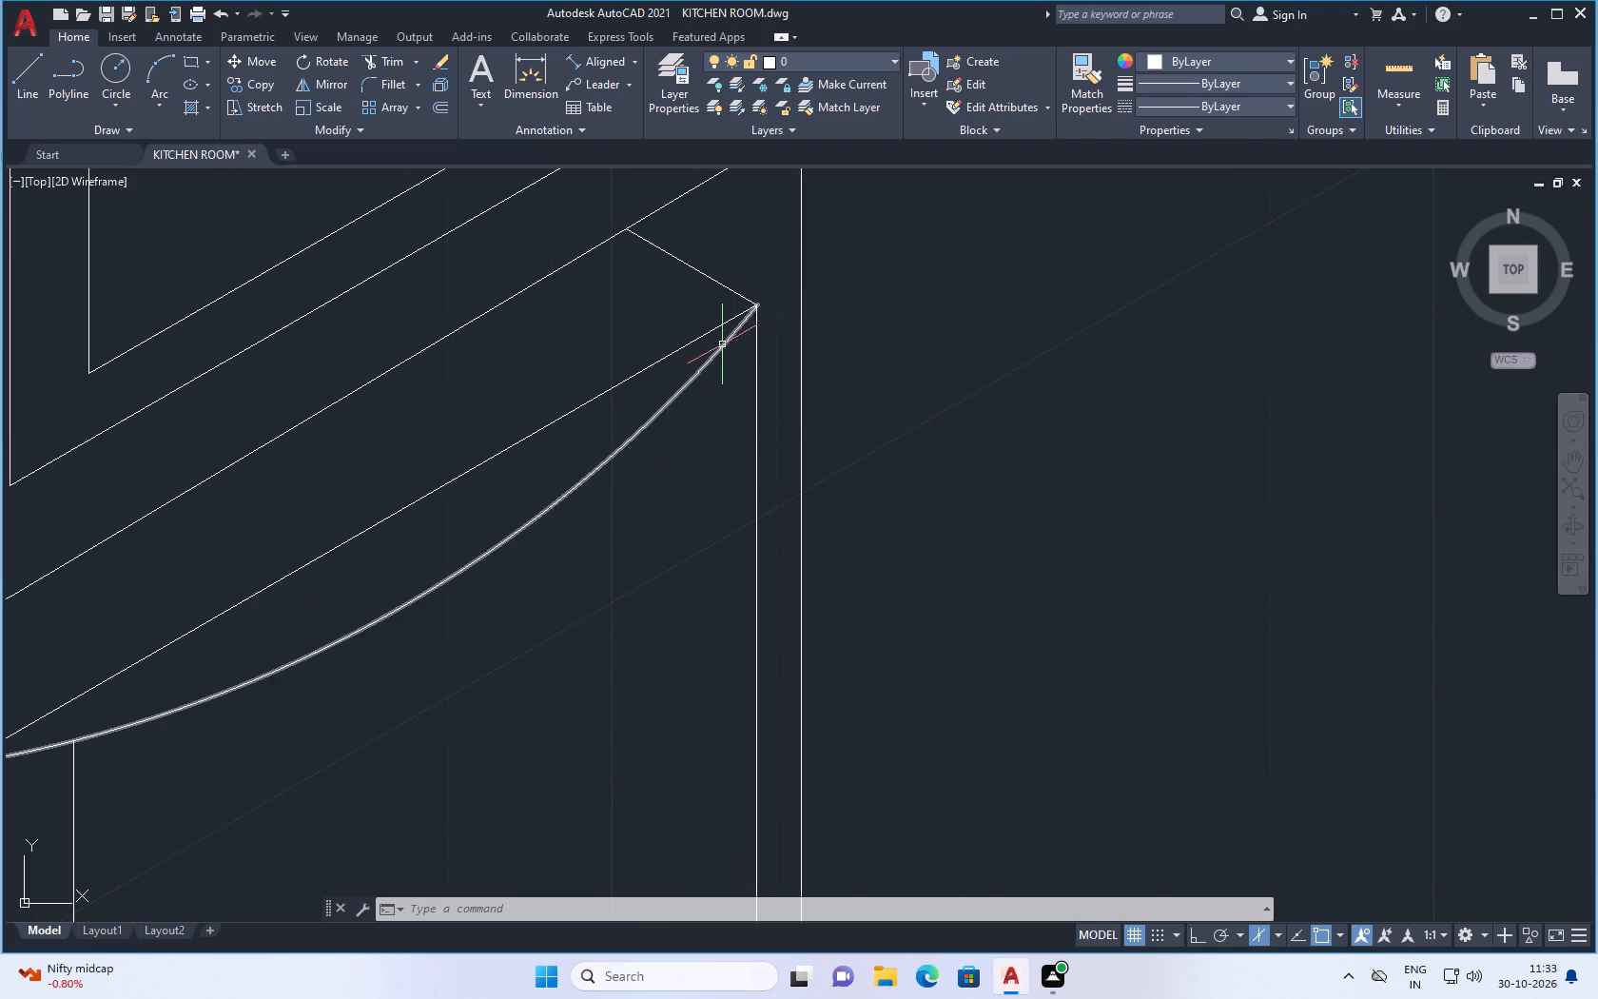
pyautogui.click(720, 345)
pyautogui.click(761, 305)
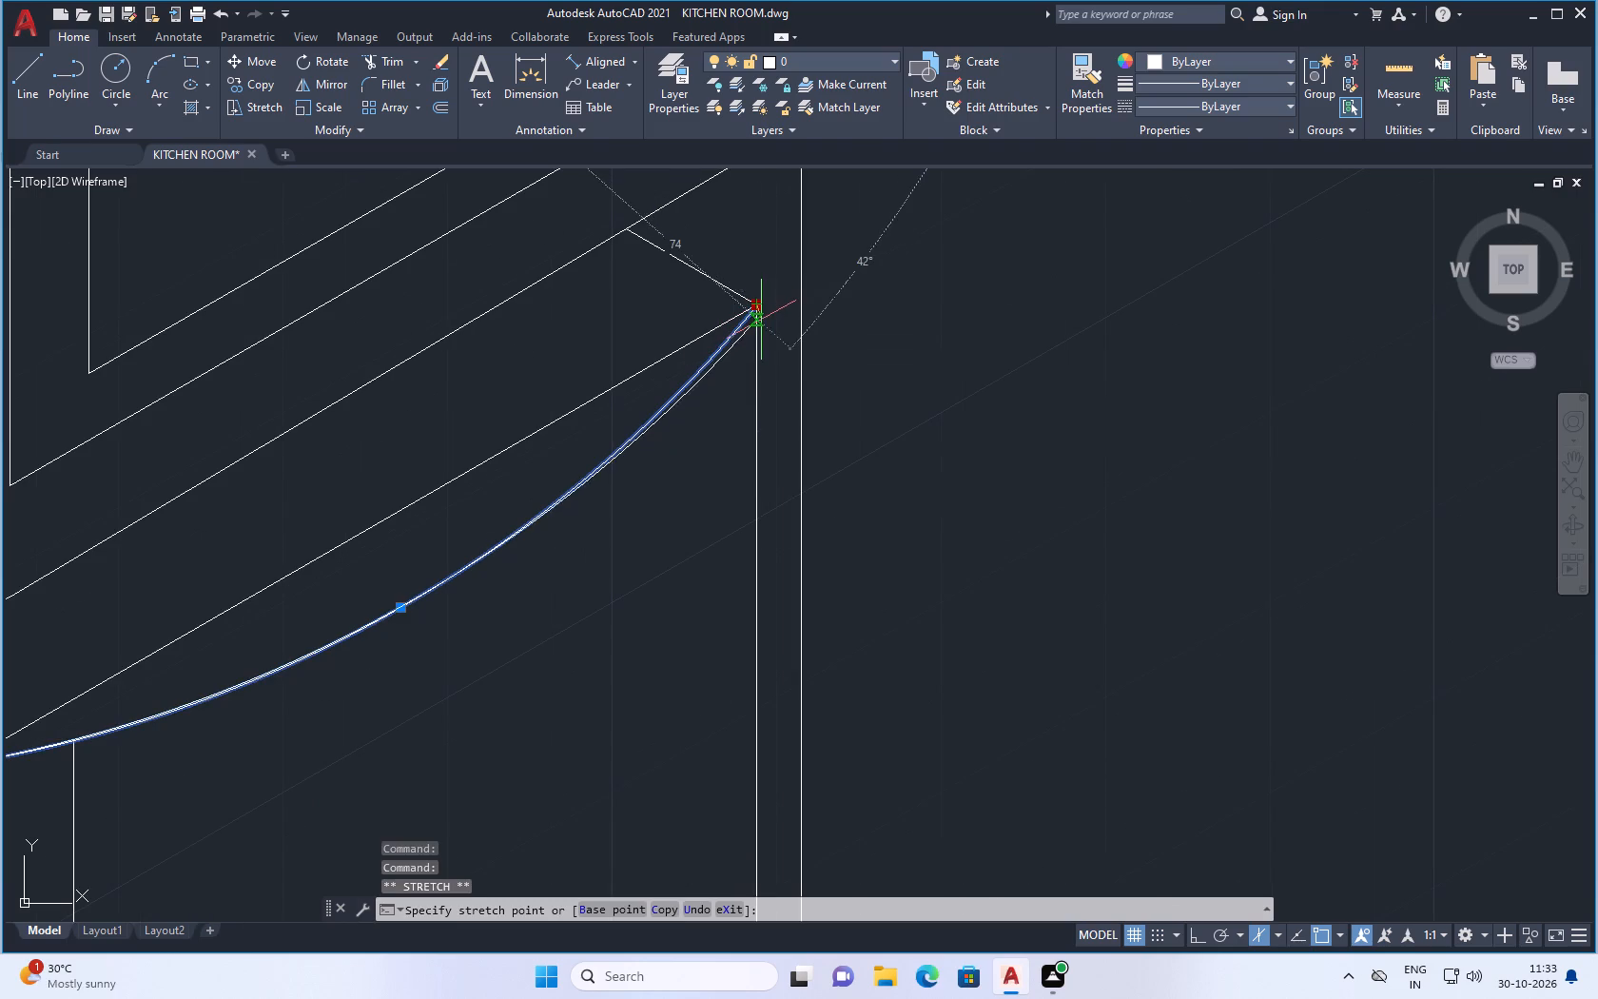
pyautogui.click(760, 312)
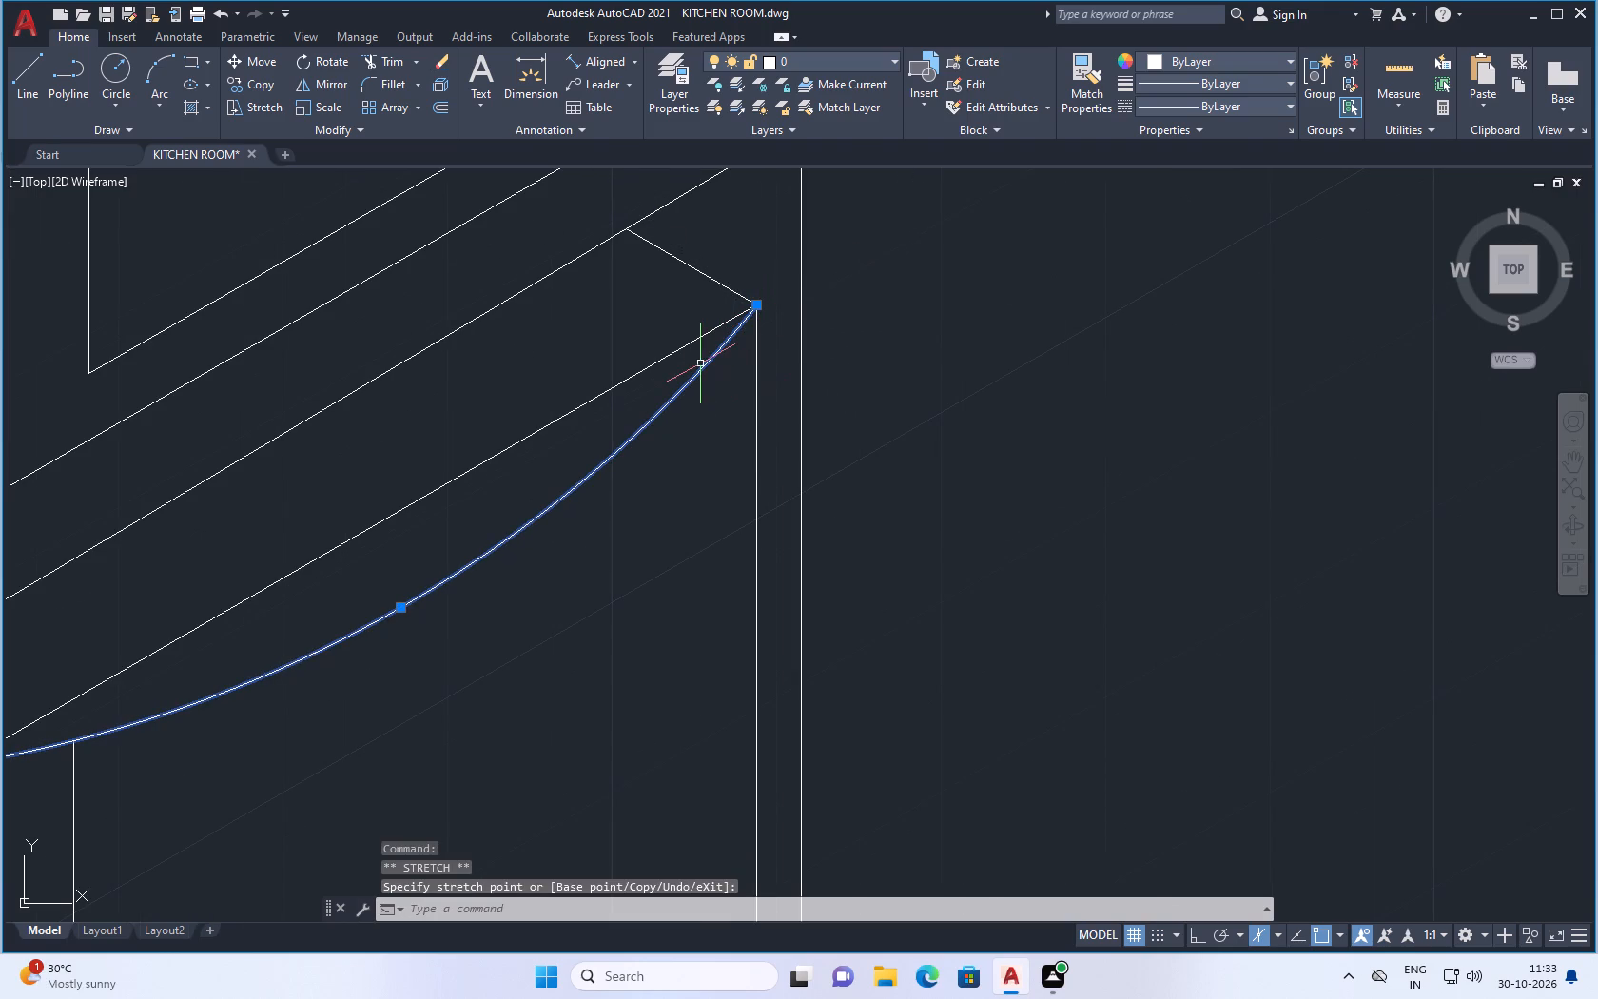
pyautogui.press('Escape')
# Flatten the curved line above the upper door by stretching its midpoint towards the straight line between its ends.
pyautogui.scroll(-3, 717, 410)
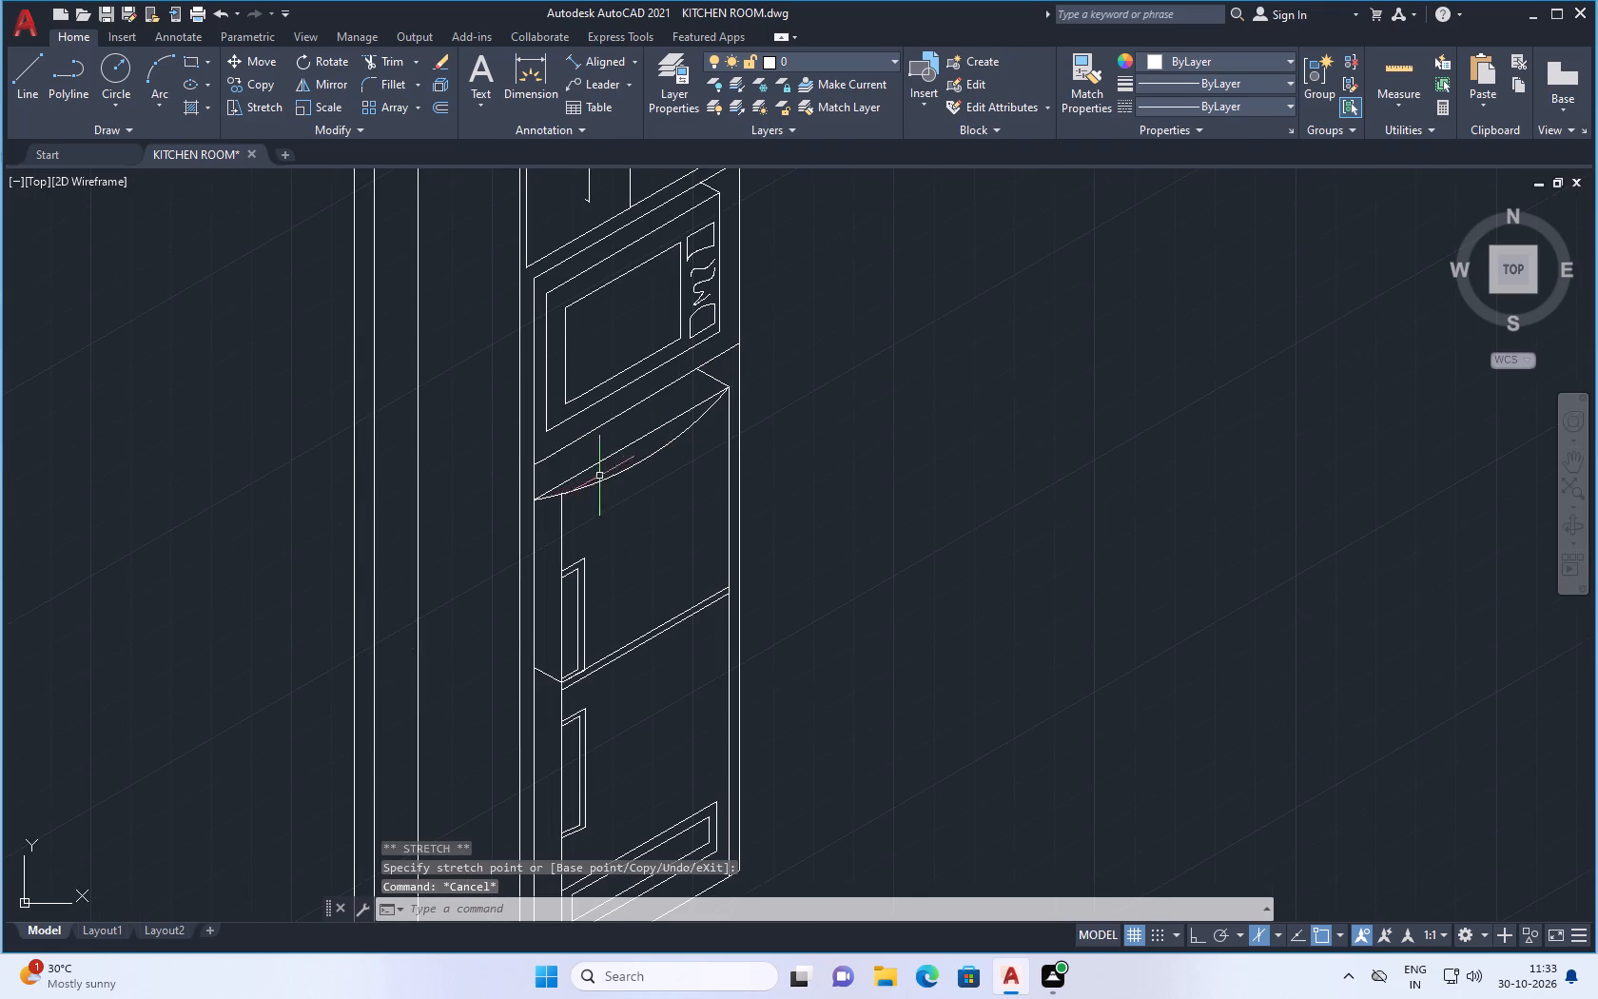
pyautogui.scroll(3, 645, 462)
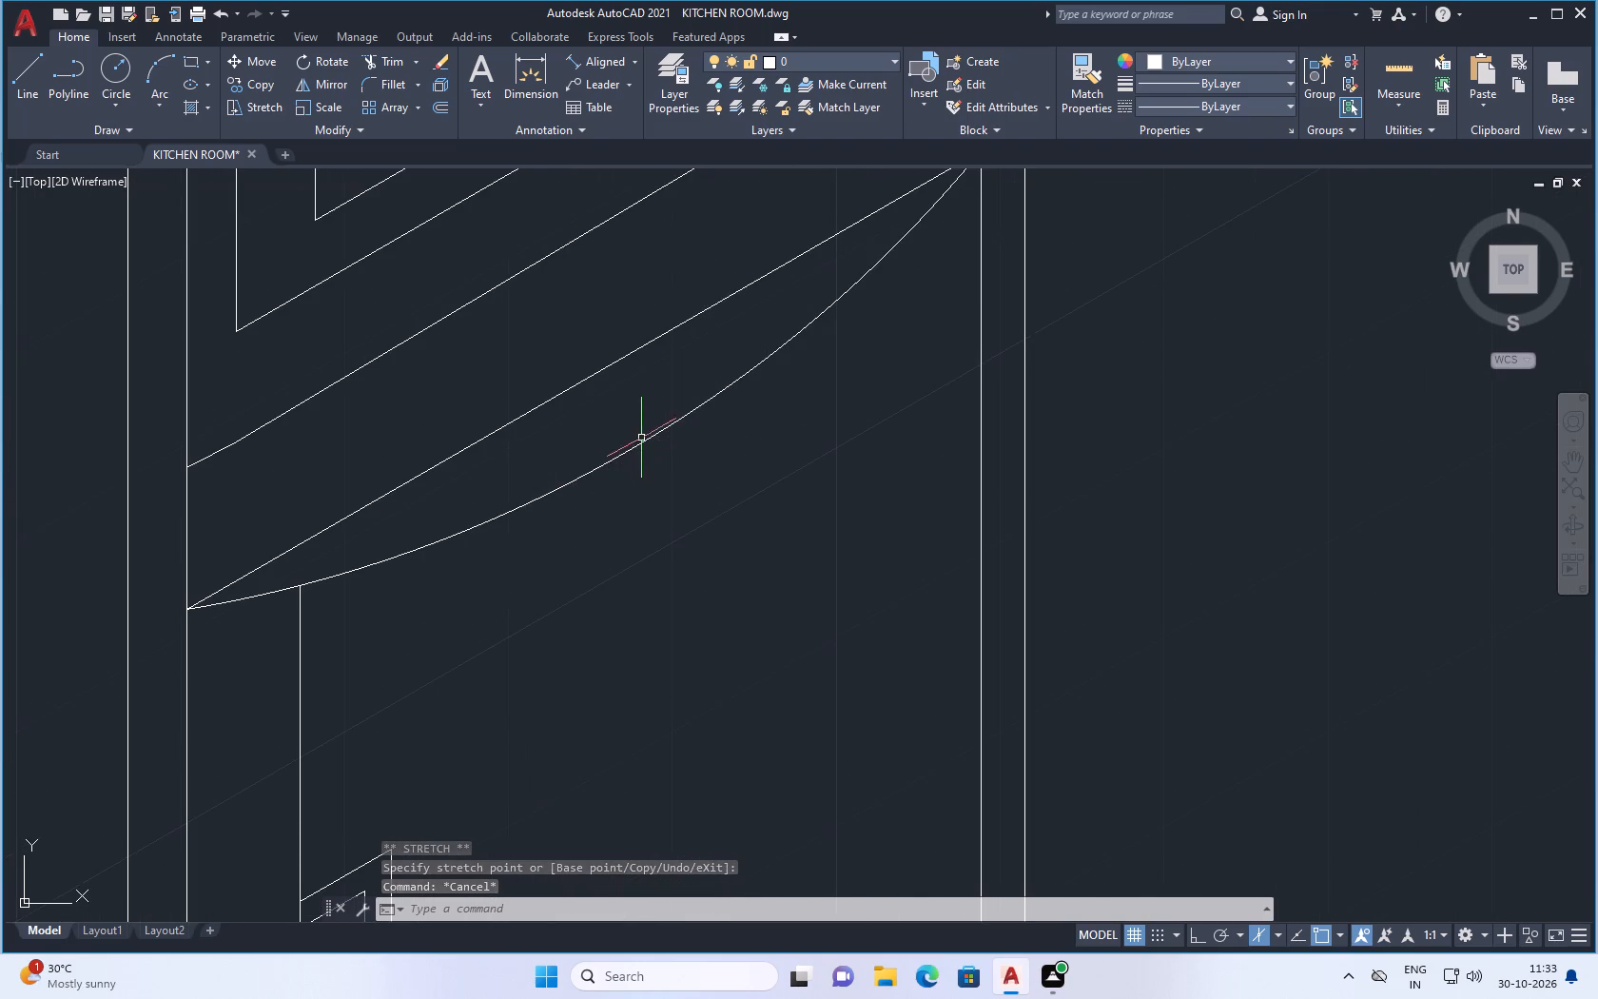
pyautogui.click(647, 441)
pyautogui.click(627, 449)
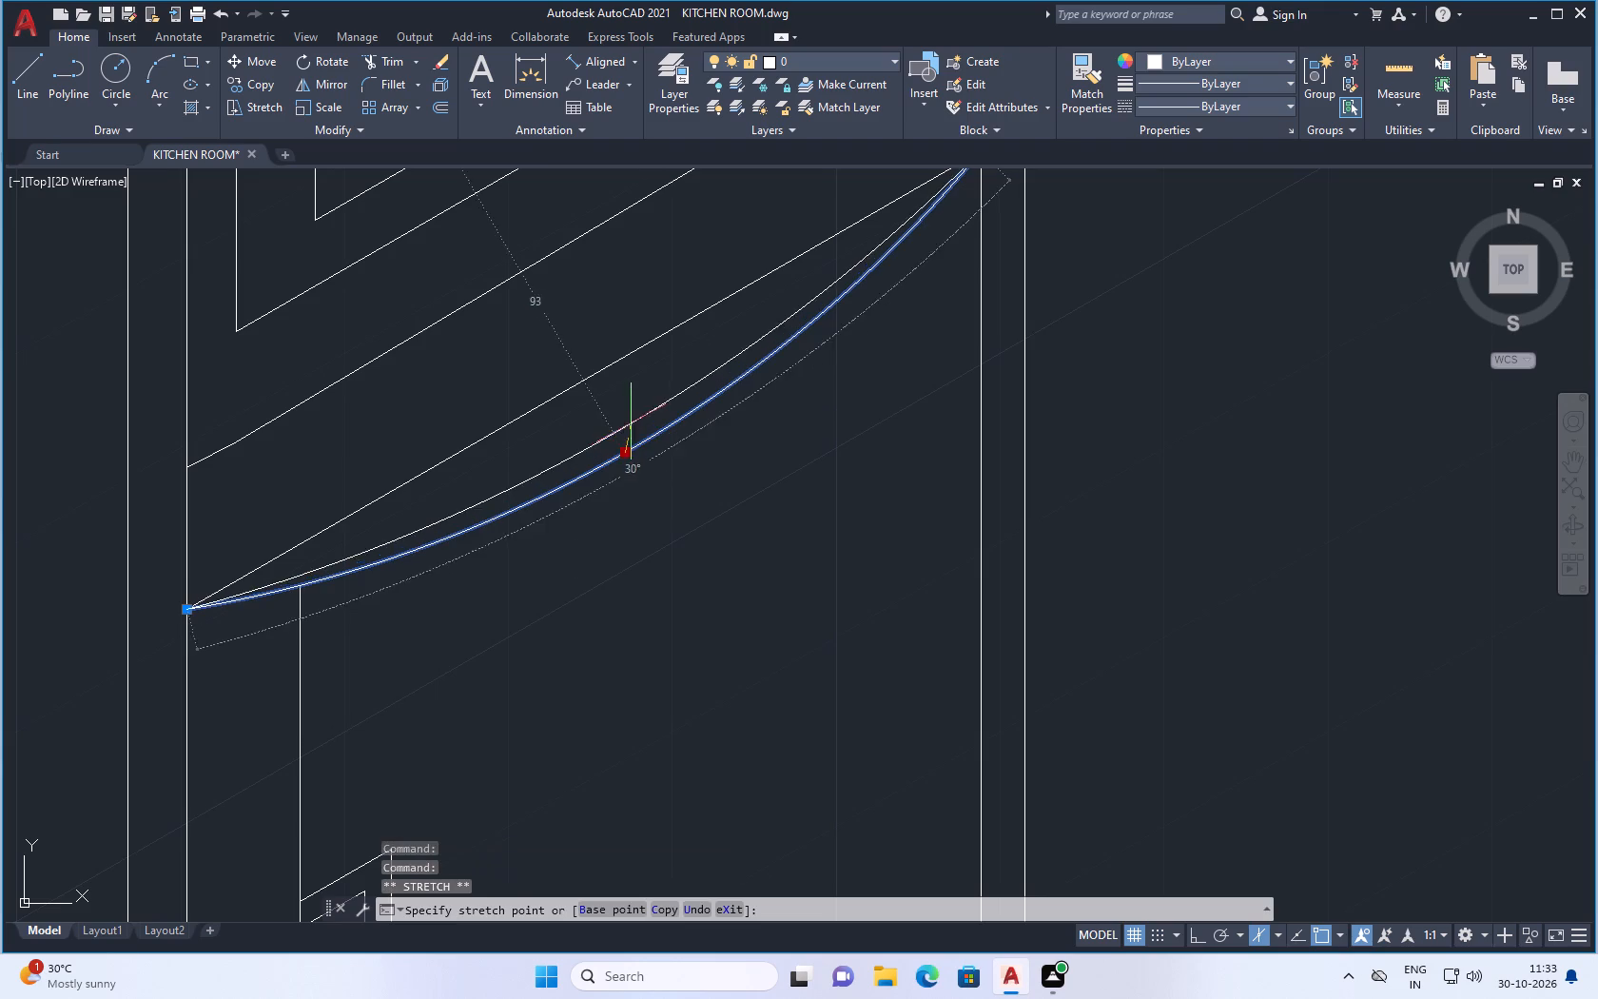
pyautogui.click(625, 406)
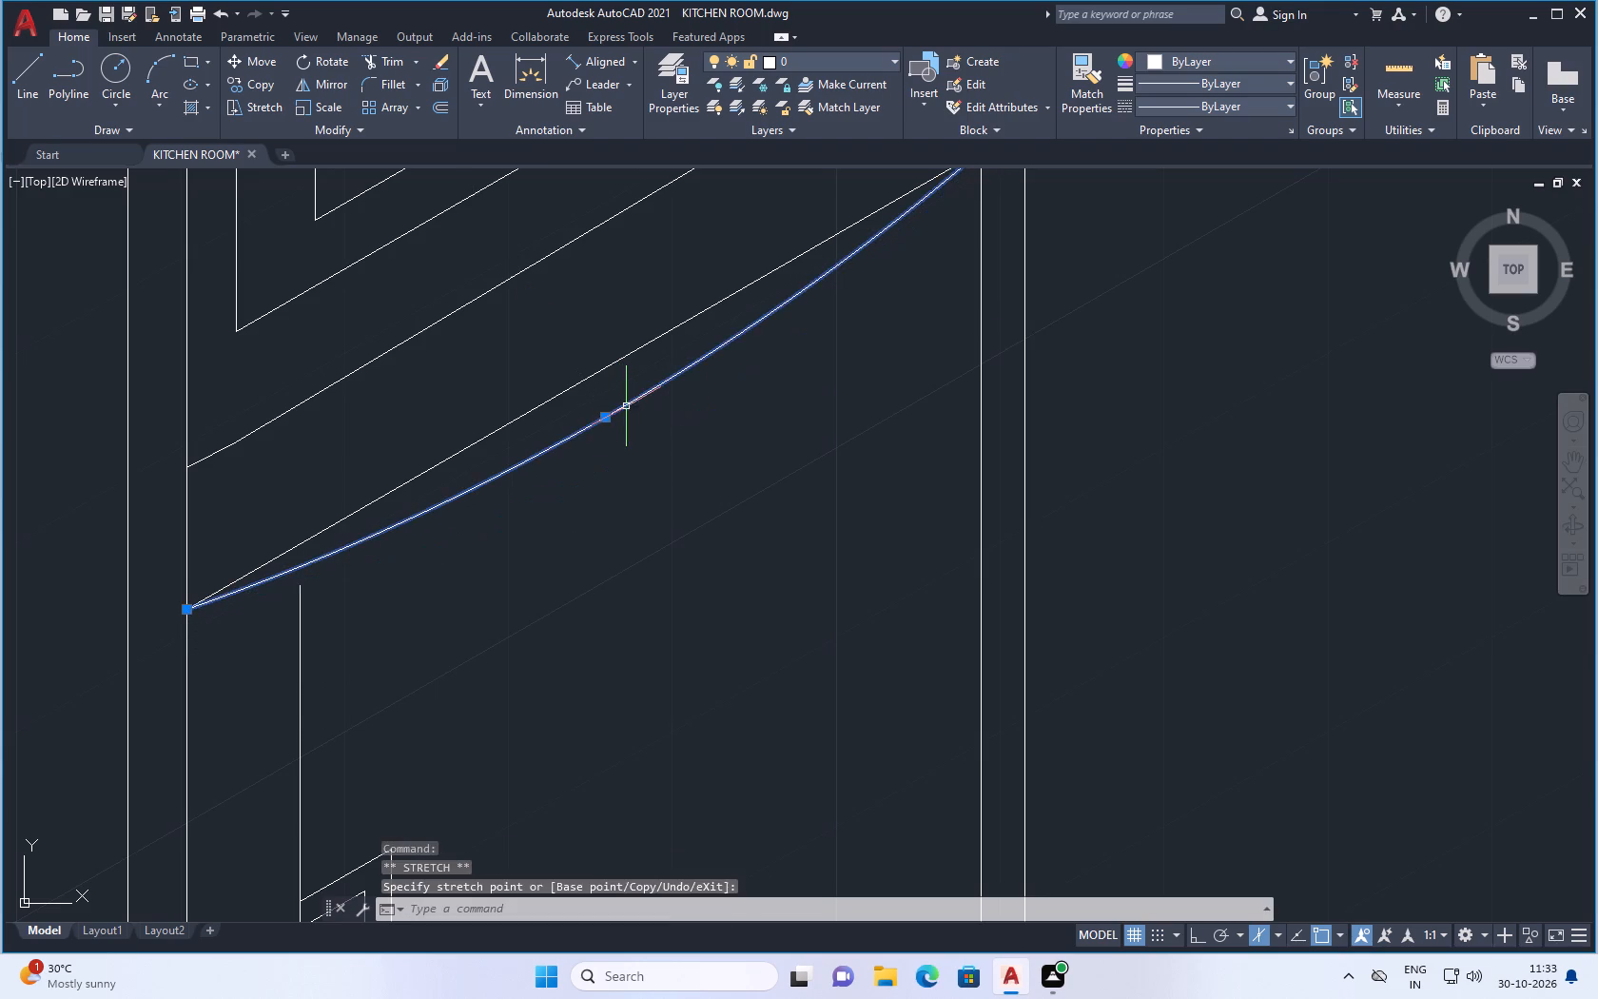
# Stretch the midpoint of the curved line above the upper door outward to a radius of about 64 and an arc of about 45°.
pyautogui.scroll(-4, 708, 479)
pyautogui.scroll(5, 702, 467)
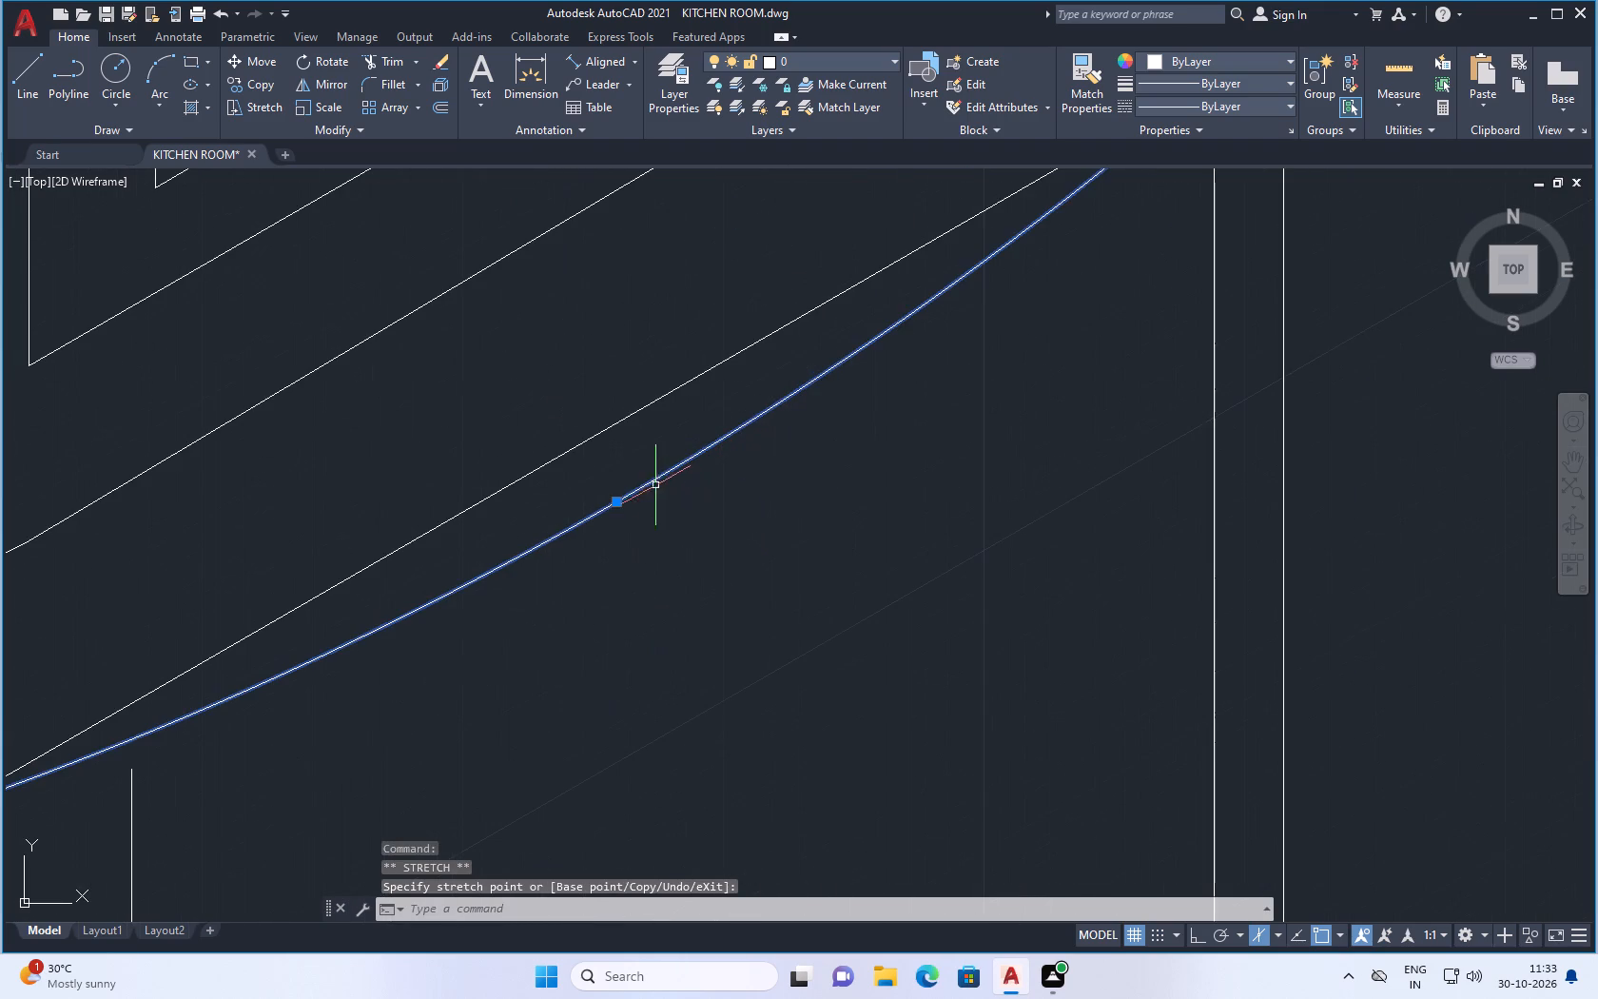
pyautogui.click(615, 500)
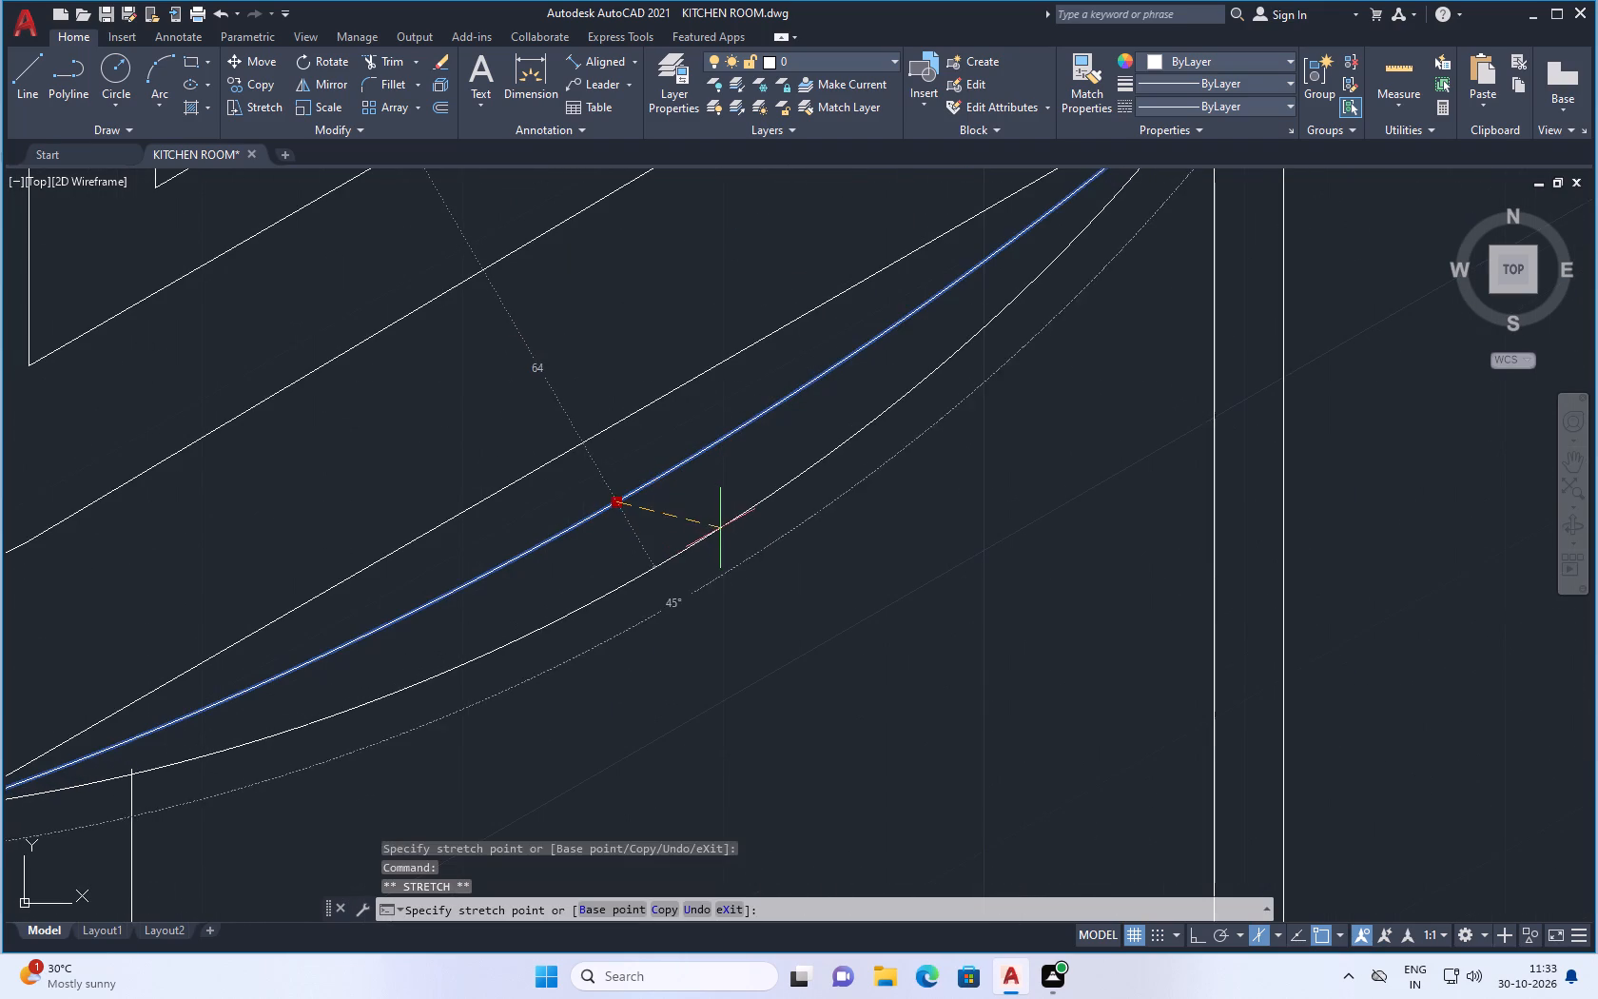
pyautogui.click(720, 528)
pyautogui.scroll(-5, 742, 556)
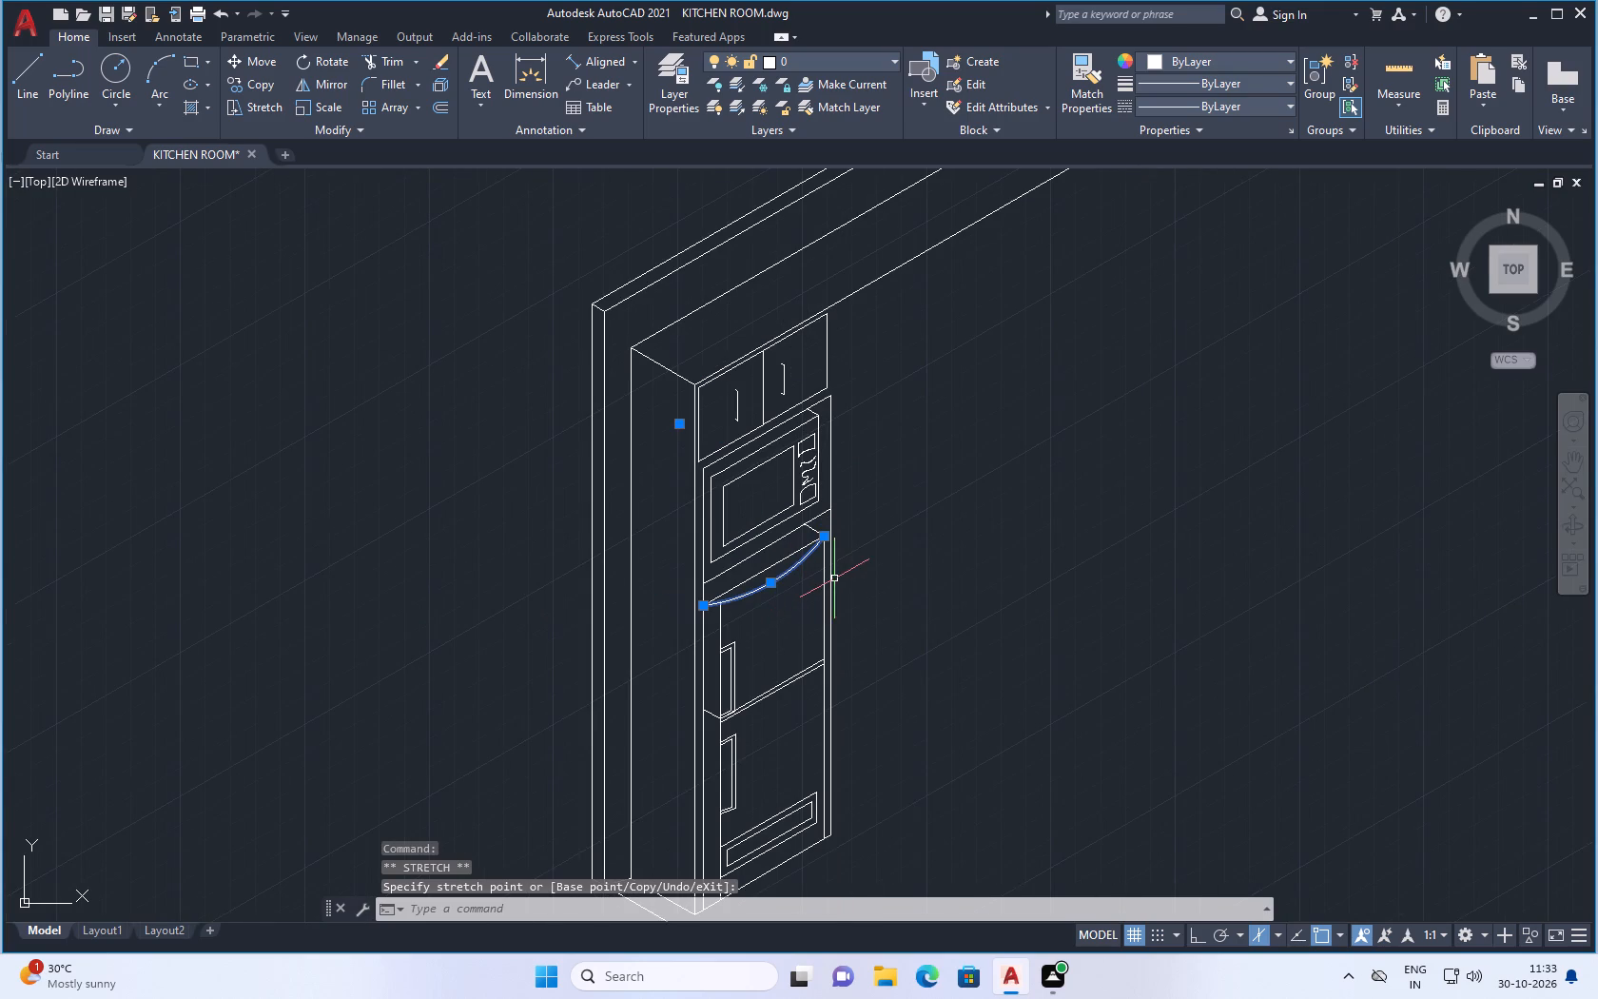
pyautogui.press('Escape')
# Trim the upper door's left edge where it sticks out above the reshaped curve.
pyautogui.scroll(3, 694, 593)
pyautogui.scroll(5, 800, 621)
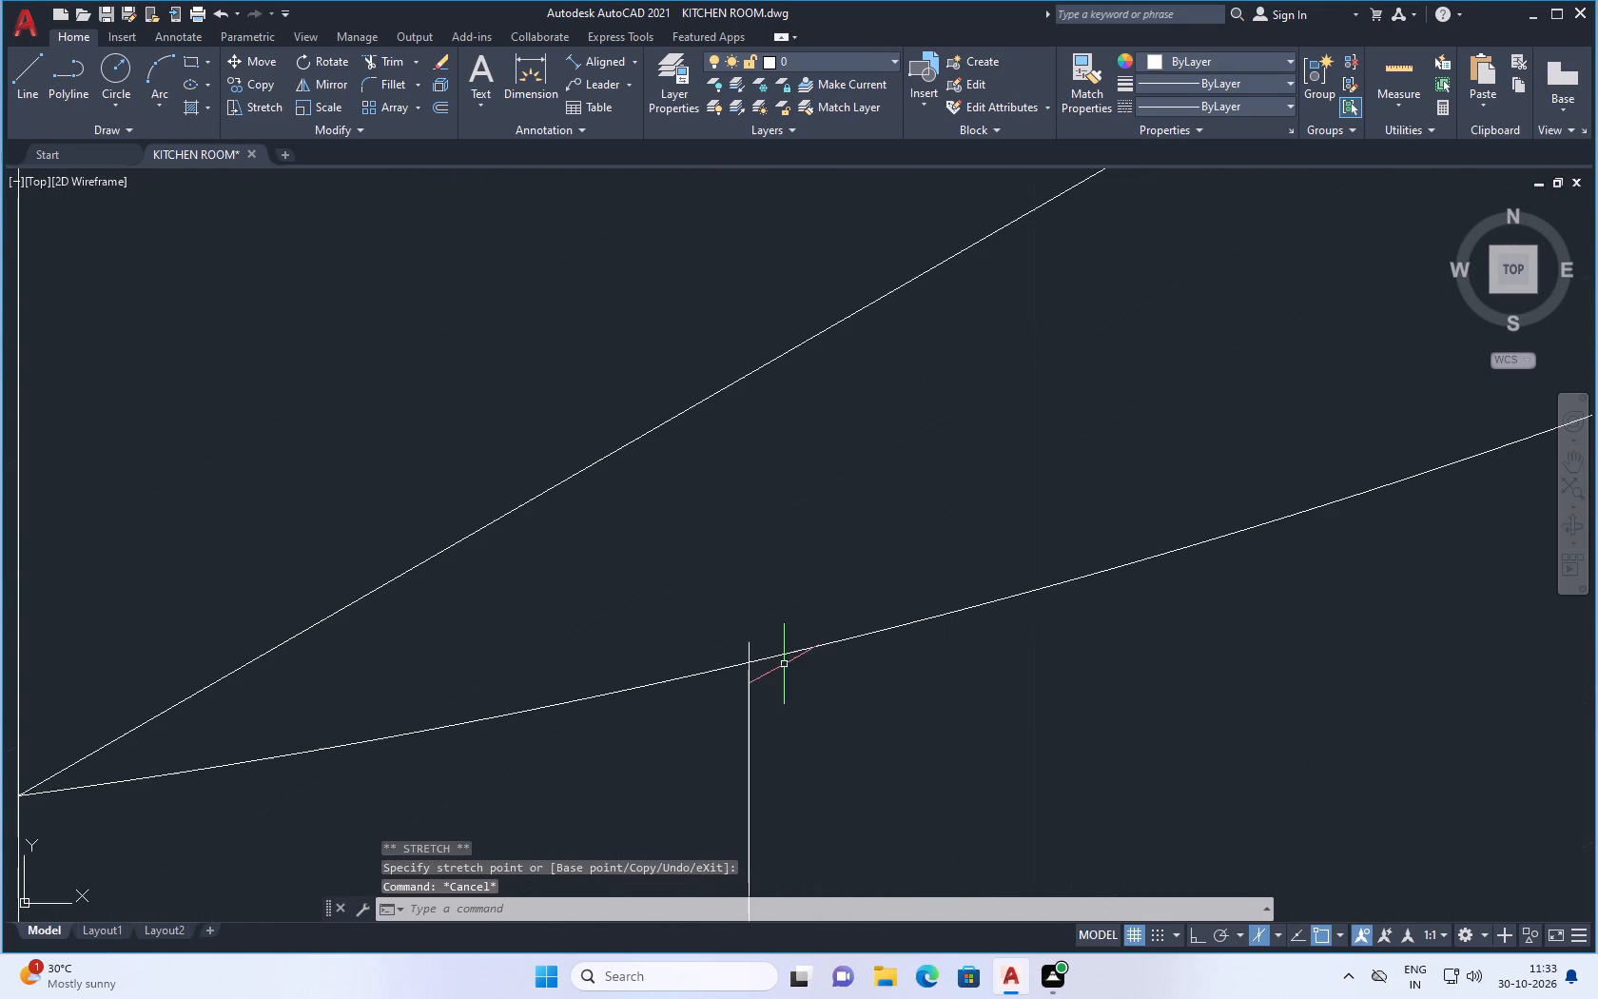
pyautogui.press('t')
pyautogui.press('r')
pyautogui.press('Return')
pyautogui.scroll(1, 748, 639)
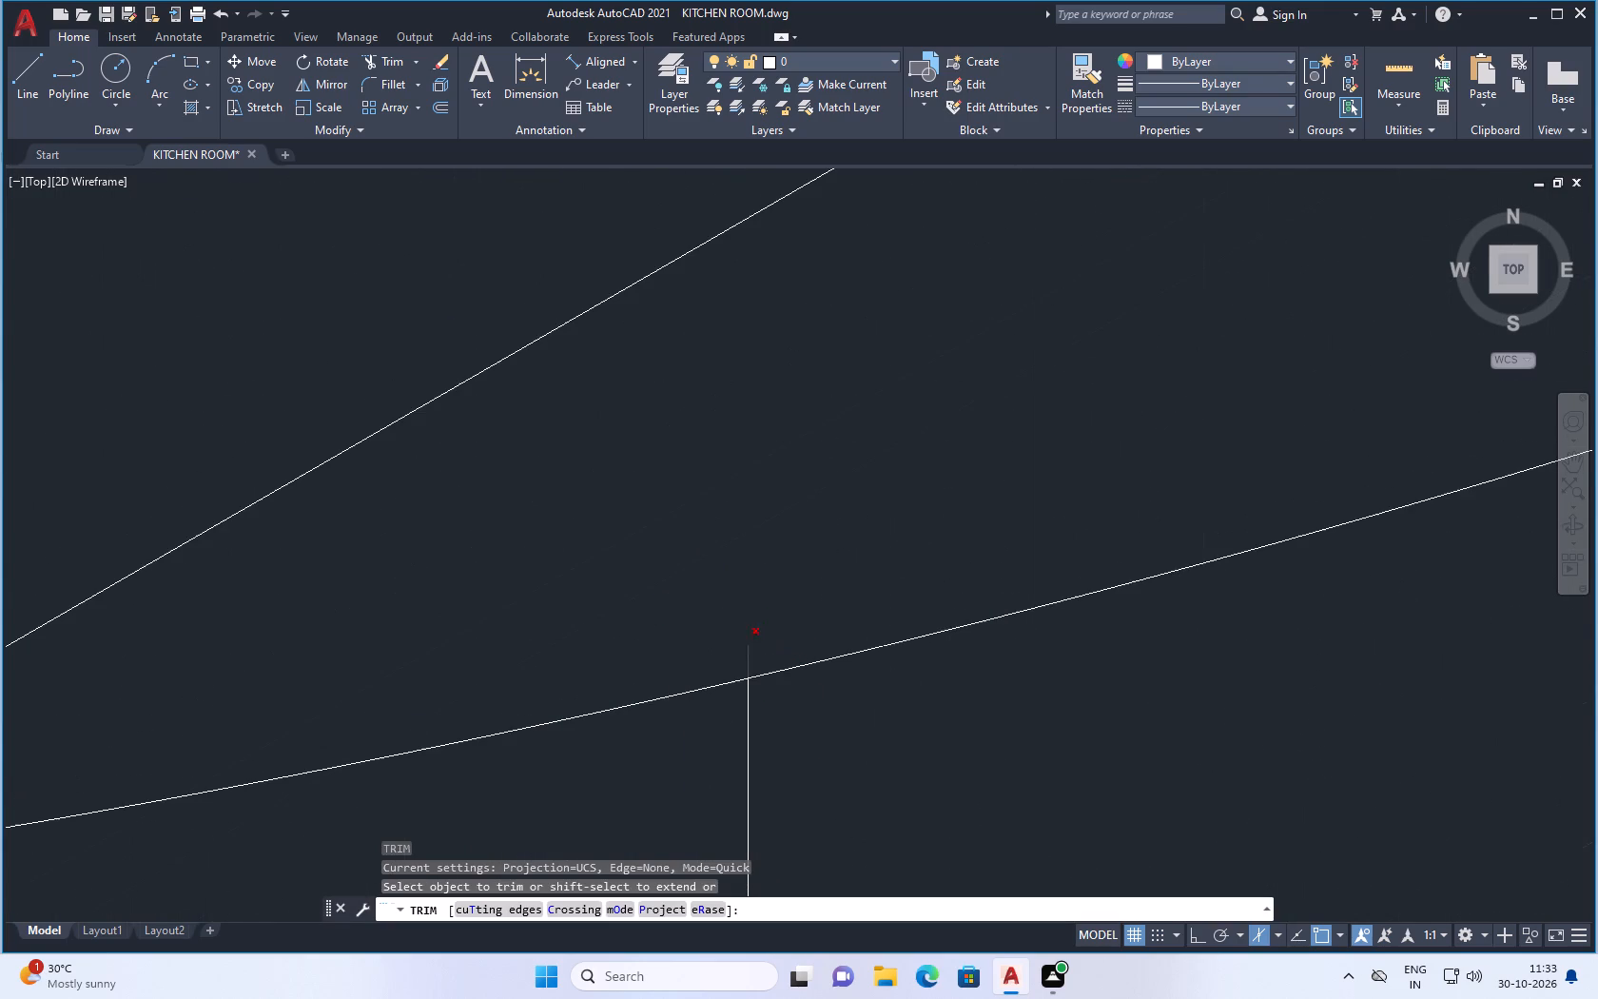
pyautogui.moveTo(754, 651); pyautogui.dragTo(710, 659)
pyautogui.press('Escape')
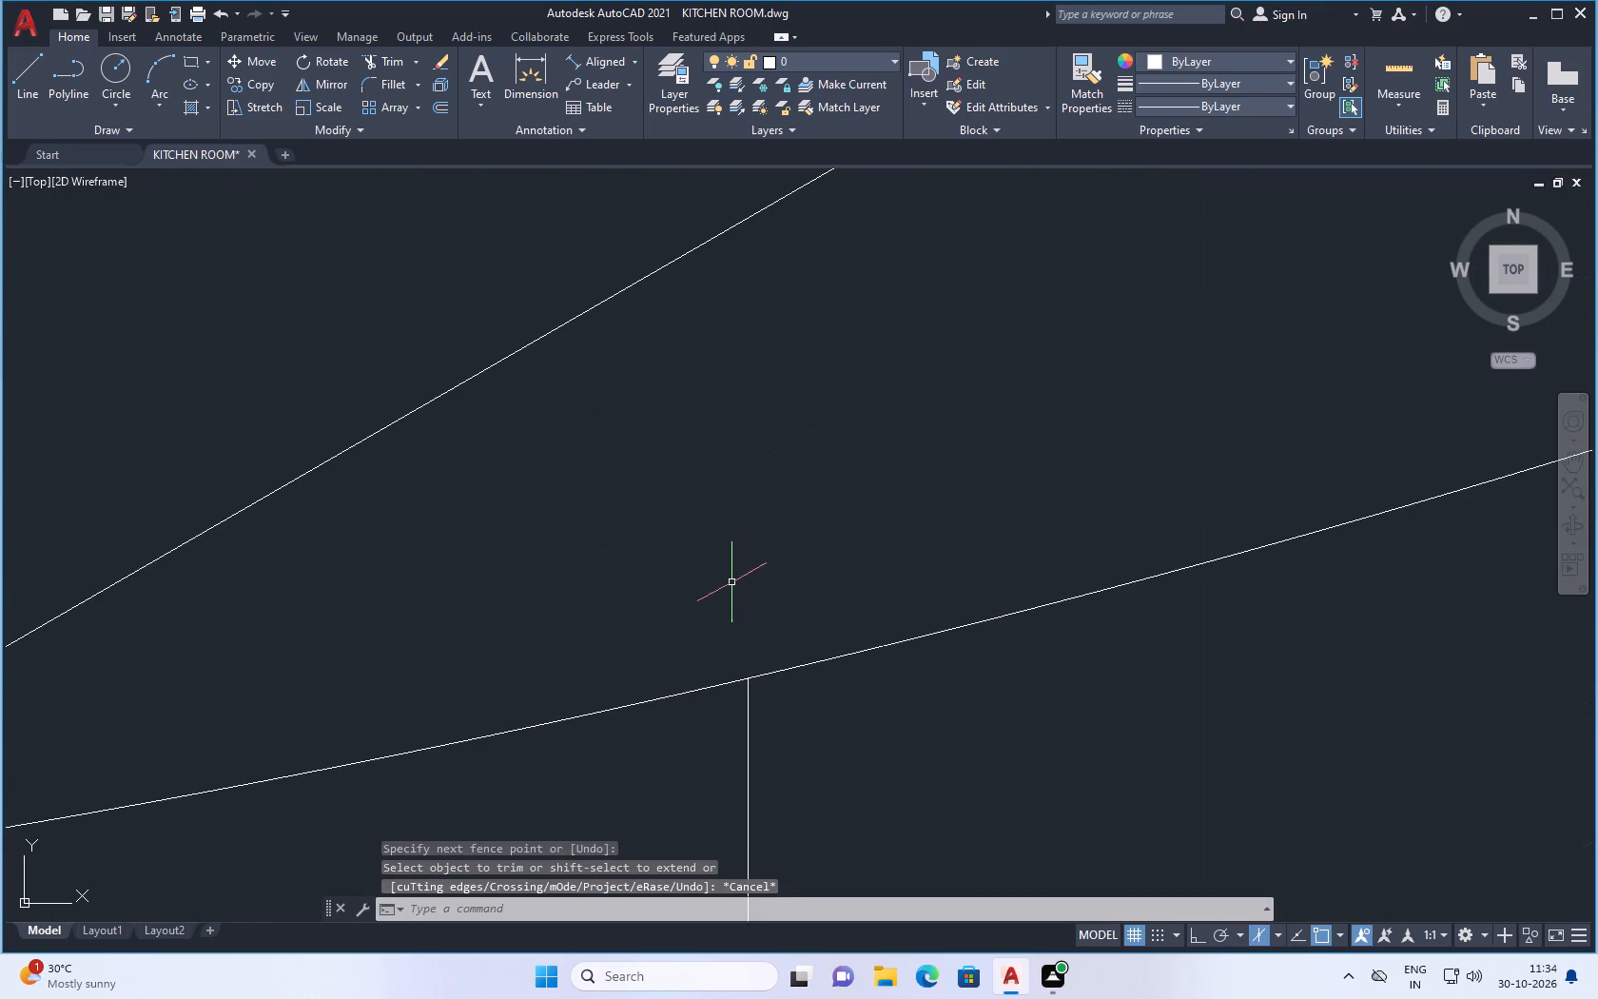
# Examine the tall unit's lower door and the edges along its base.
pyautogui.scroll(-6, 737, 559)
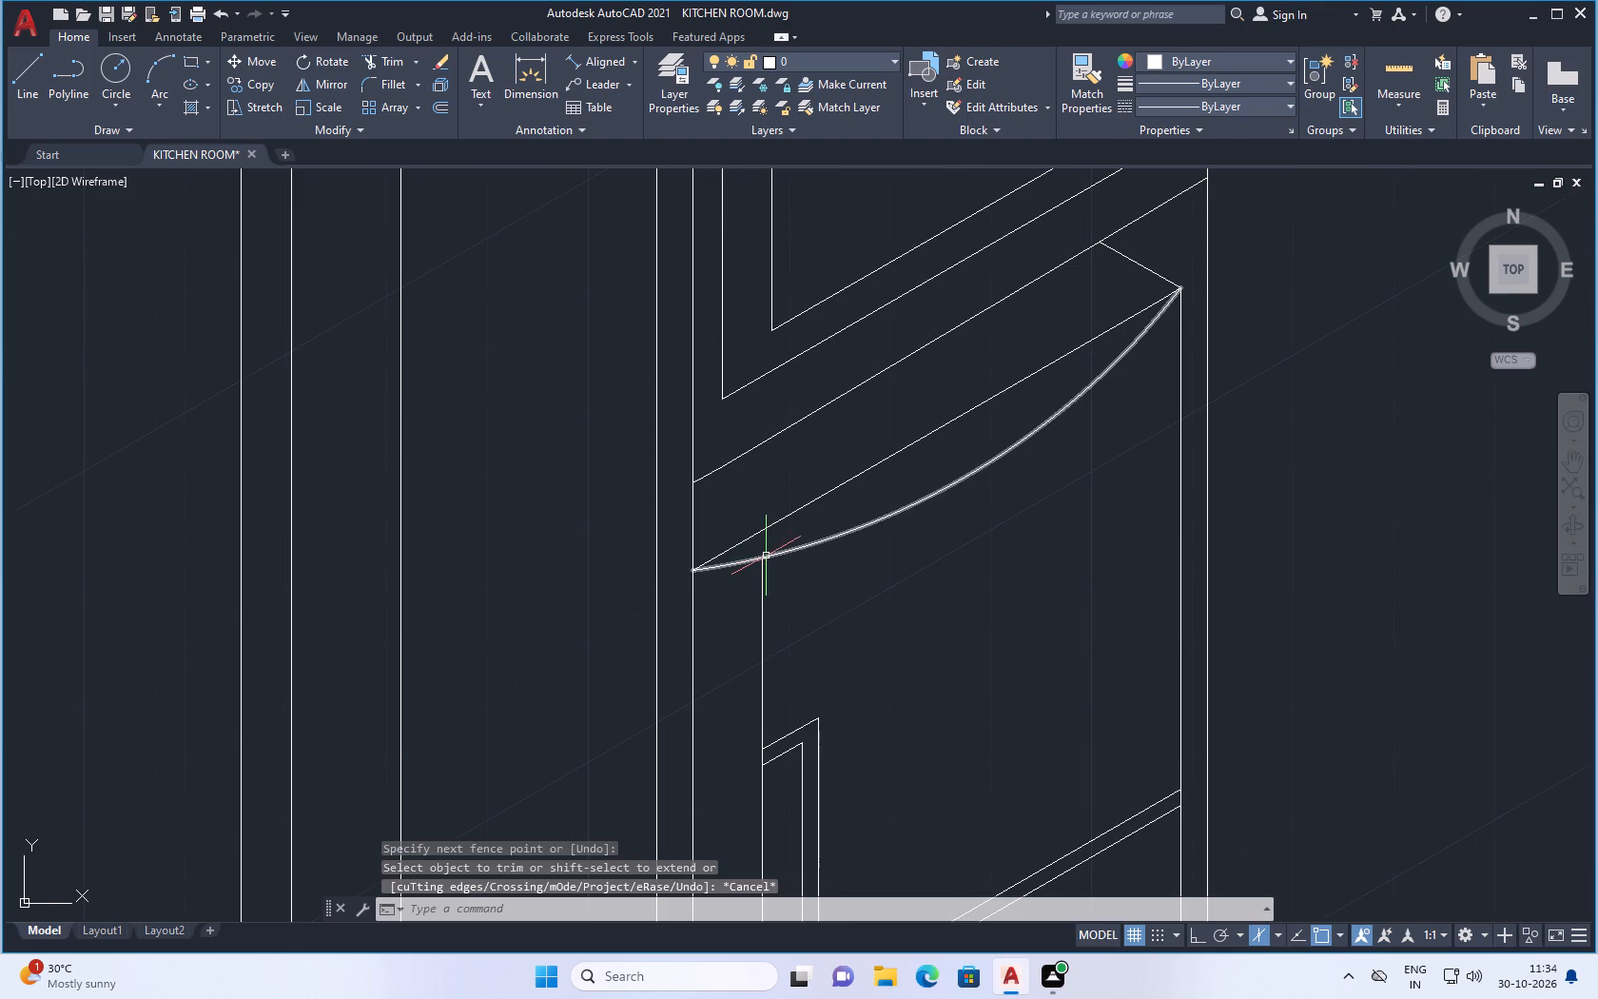
pyautogui.scroll(-2, 814, 558)
pyautogui.scroll(-2, 807, 635)
pyautogui.scroll(3, 841, 774)
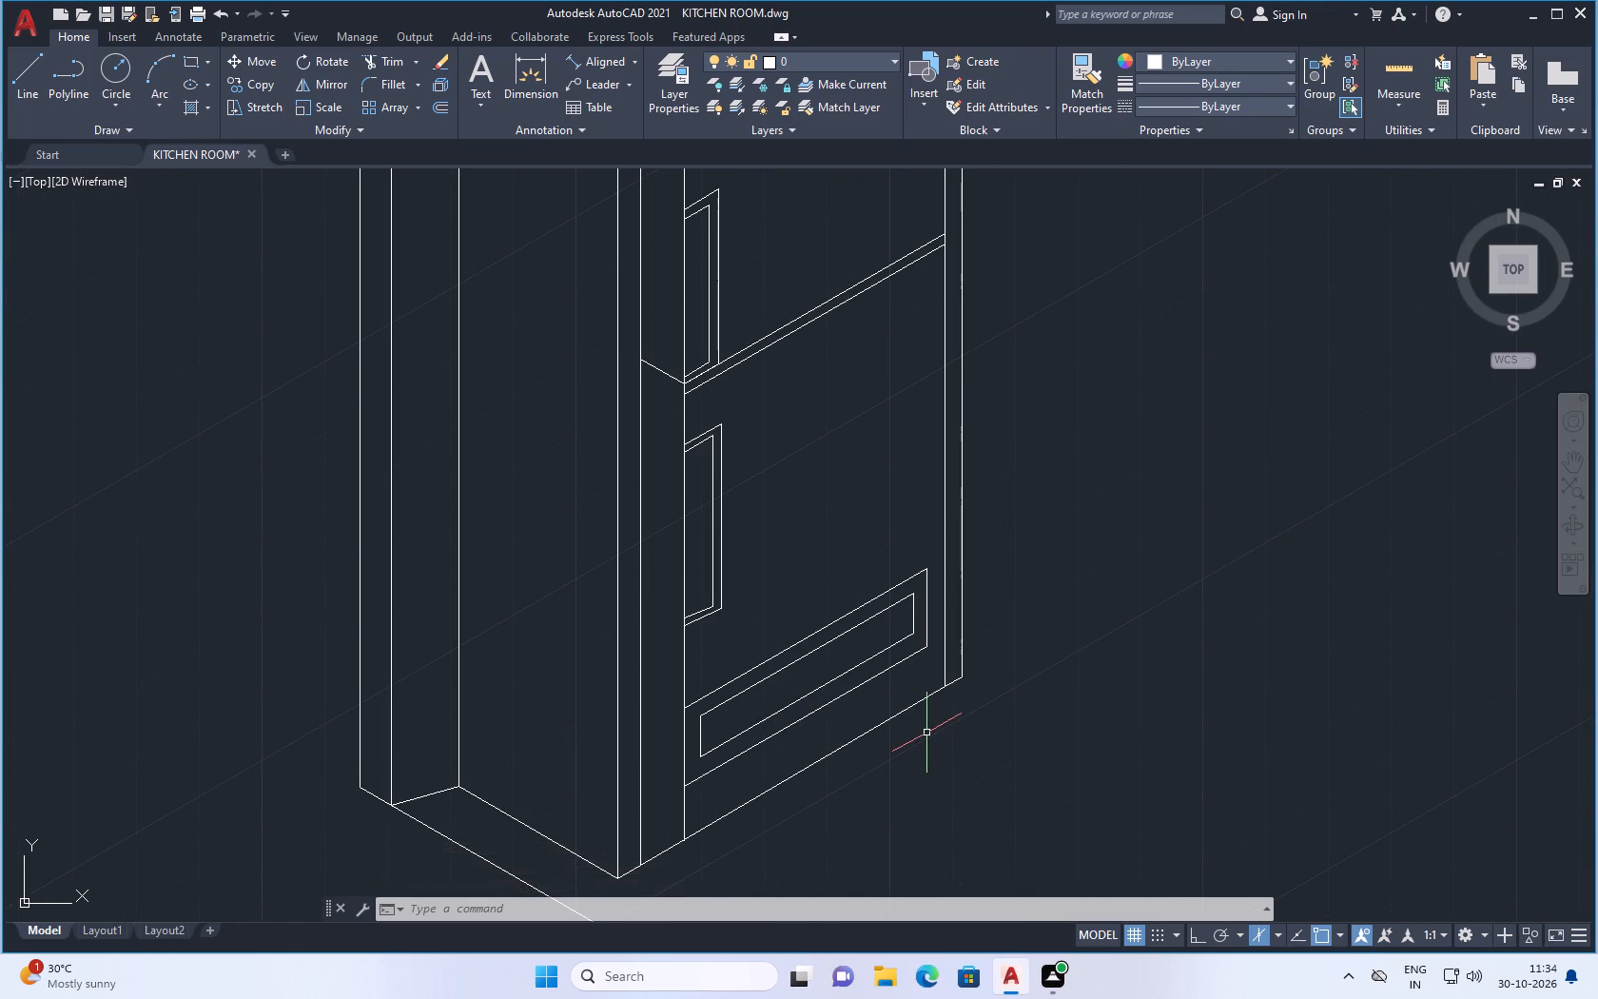
pyautogui.scroll(-2, 917, 737)
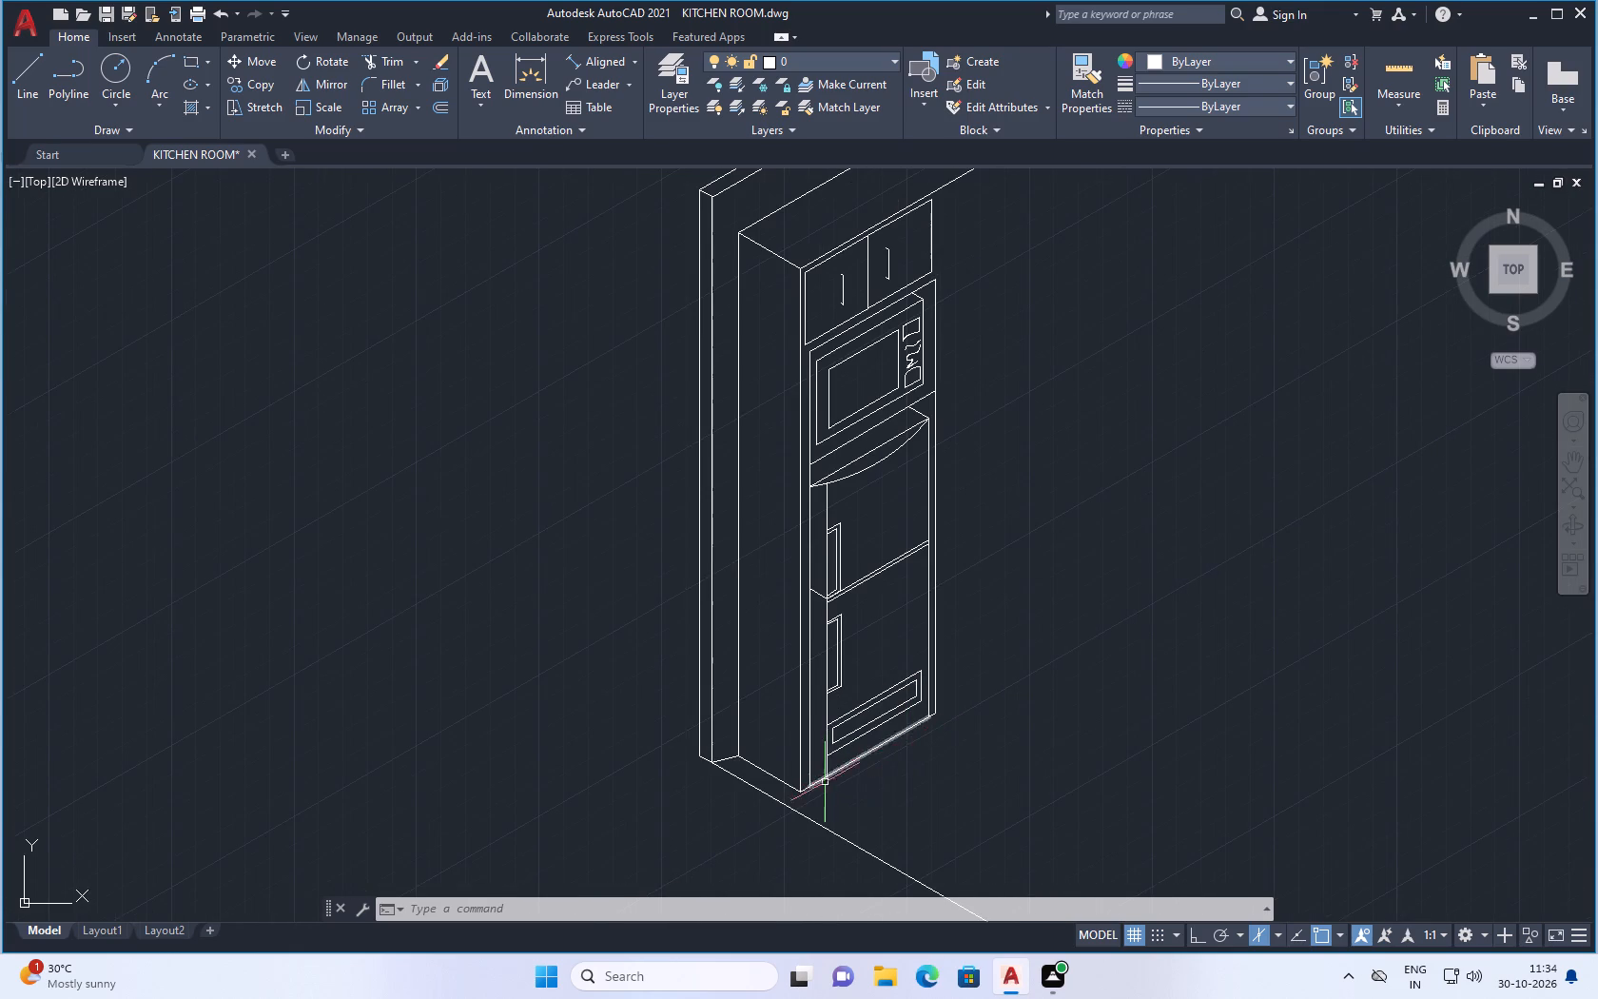
pyautogui.scroll(2, 808, 814)
pyautogui.scroll(-2, 815, 806)
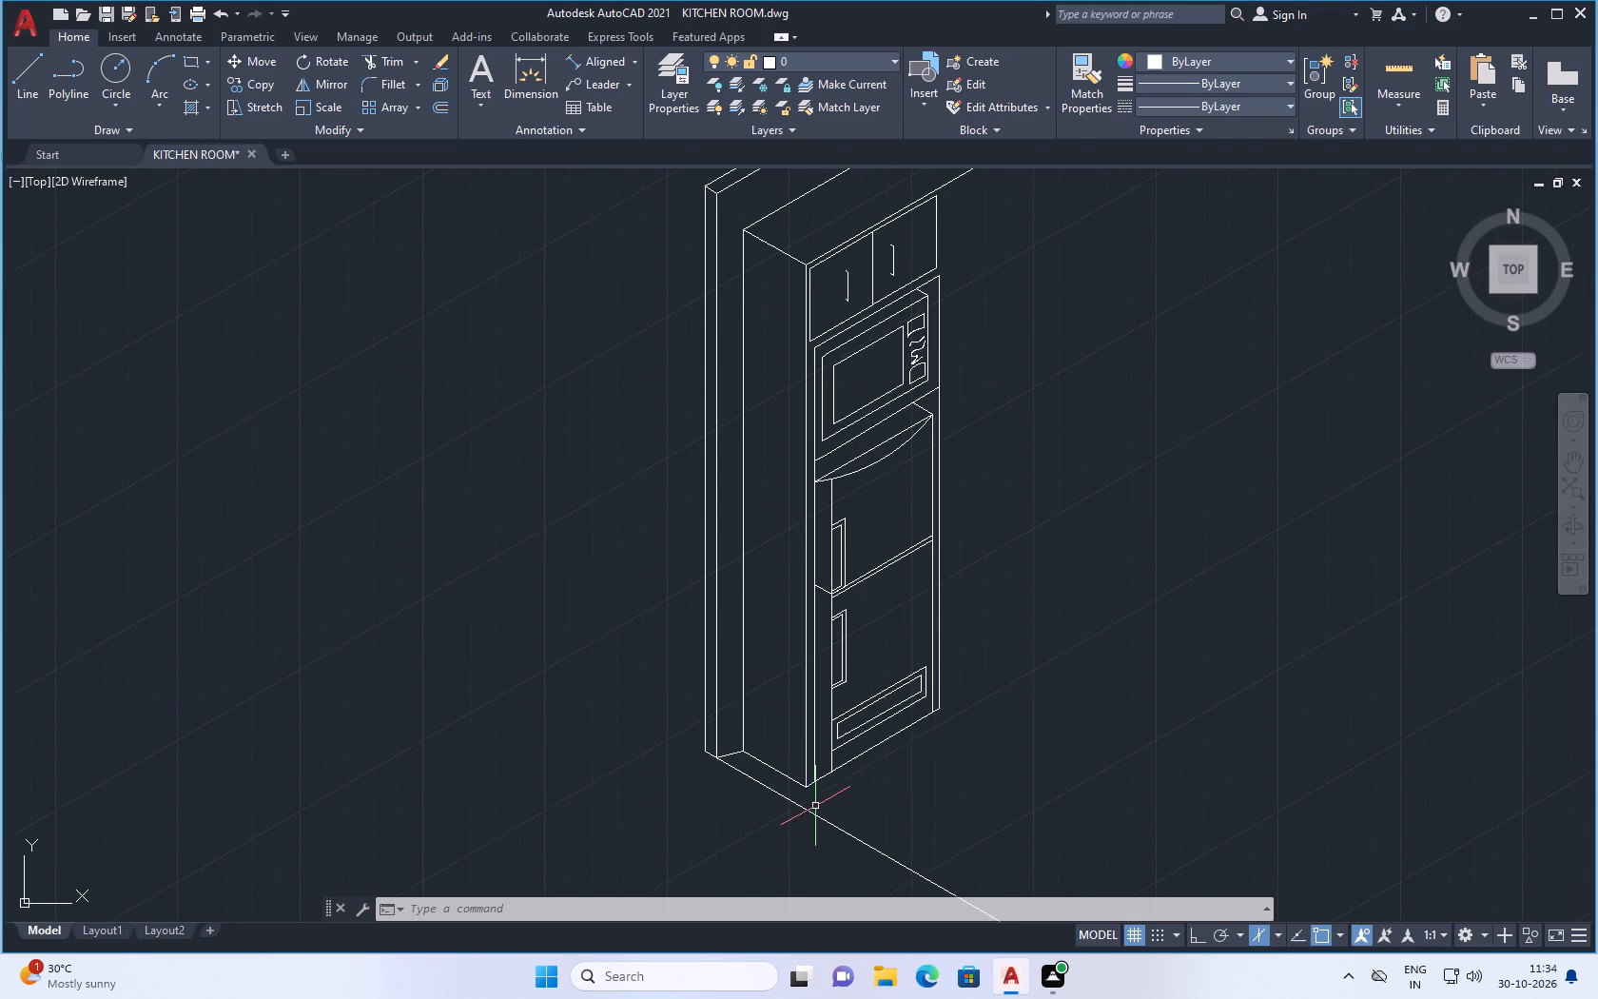
pyautogui.scroll(2, 800, 804)
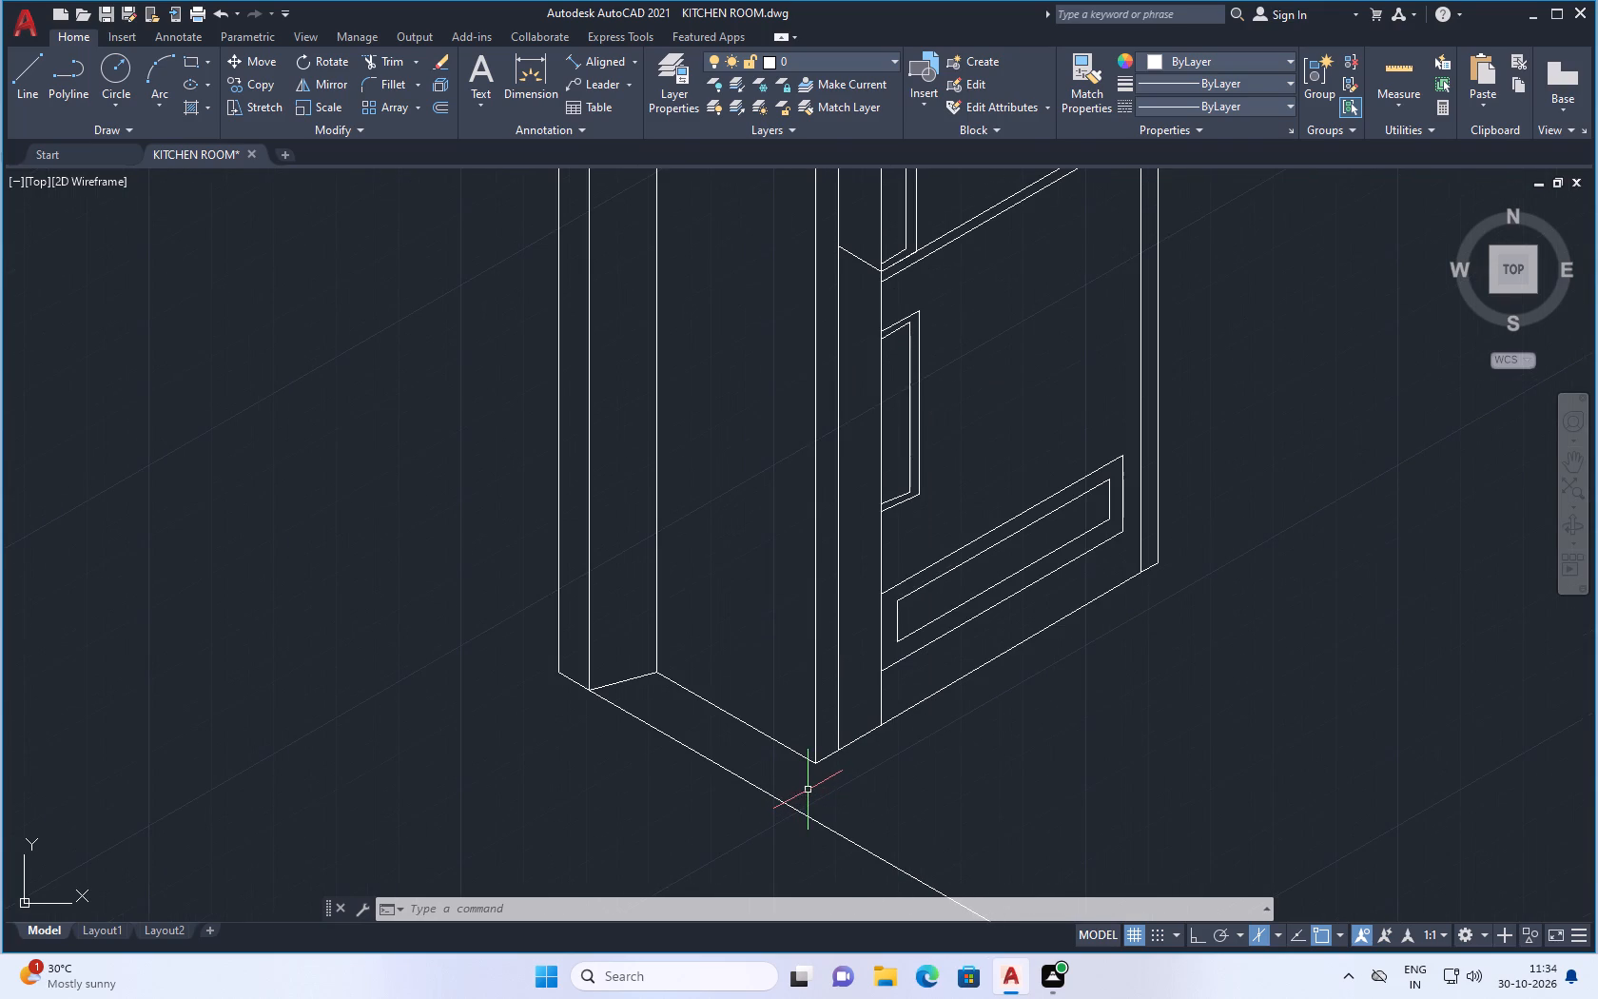
pyautogui.scroll(-1, 838, 774)
# Trim the unit's bottom line between the narrow side strip and the lower door's left edge.
pyautogui.scroll(3, 834, 776)
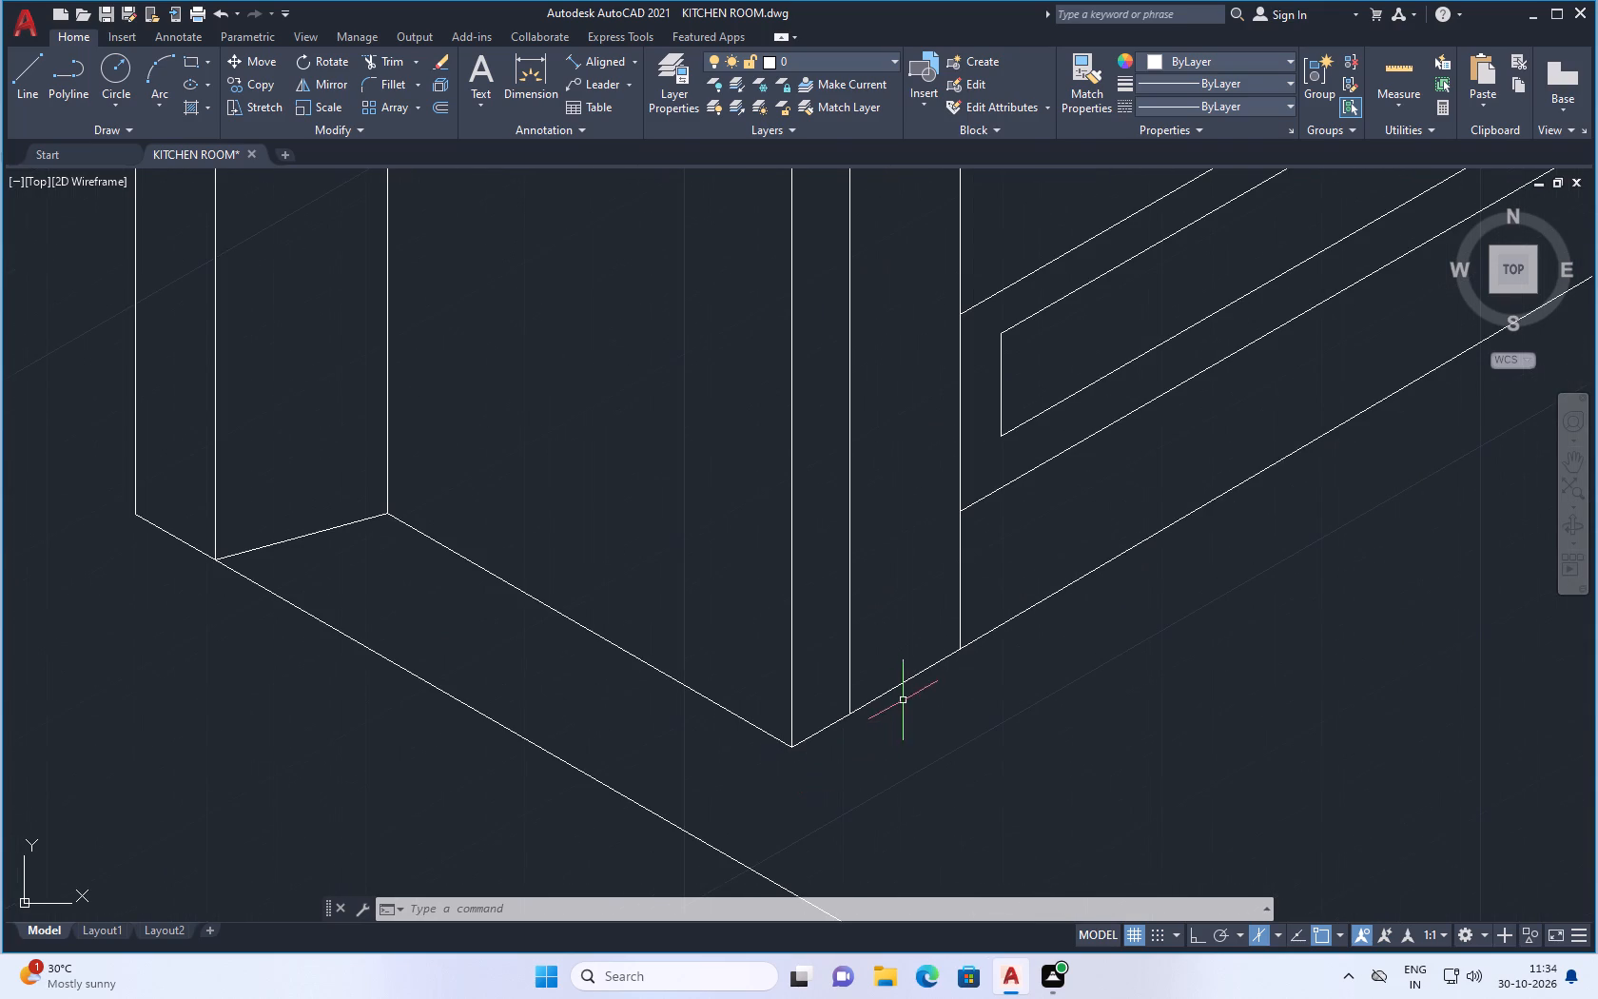
pyautogui.click(901, 681)
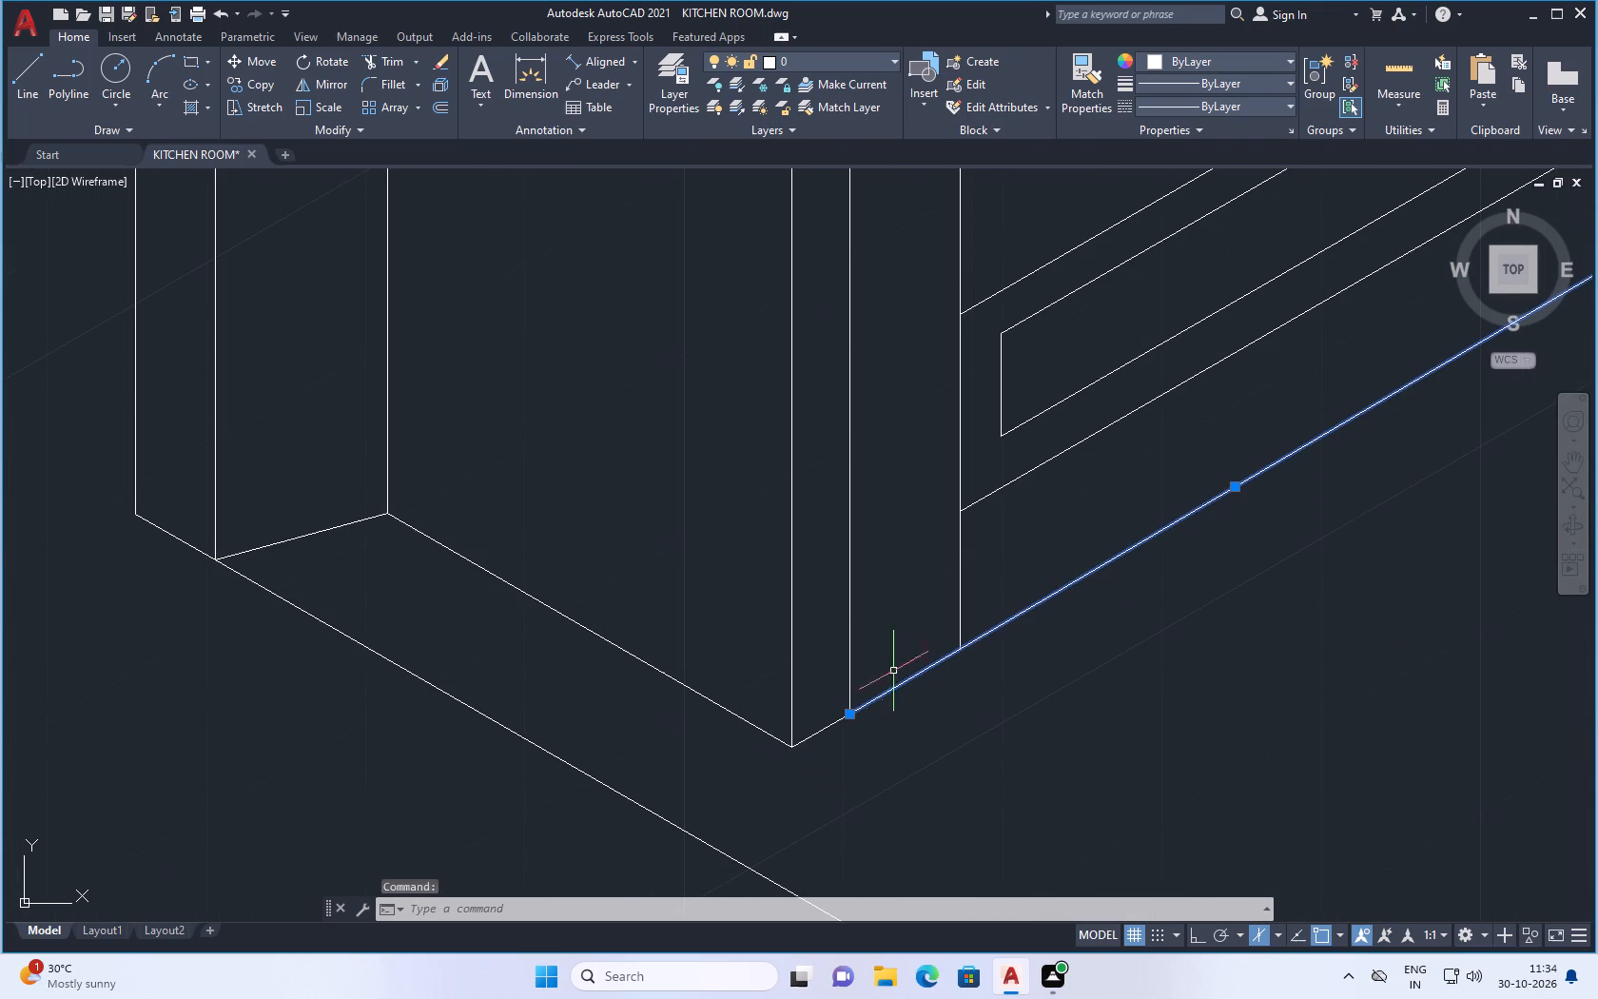
pyautogui.press('Escape')
pyautogui.scroll(-1, 1093, 482)
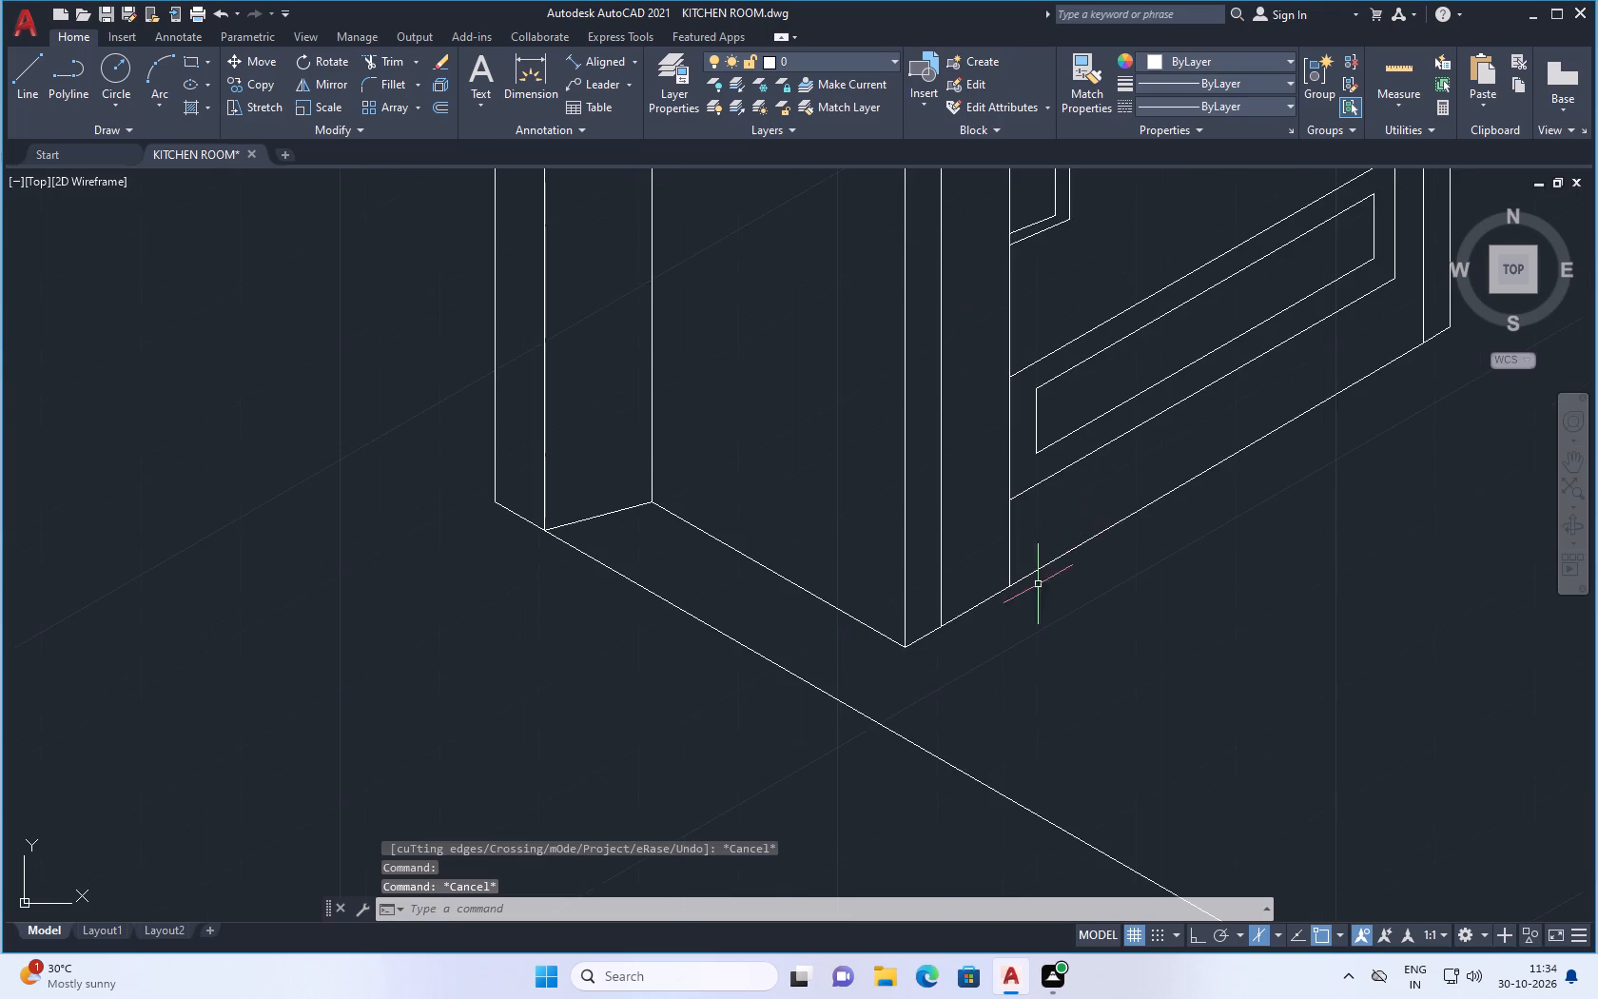
pyautogui.scroll(2, 979, 585)
pyautogui.press('t')
pyautogui.press('r')
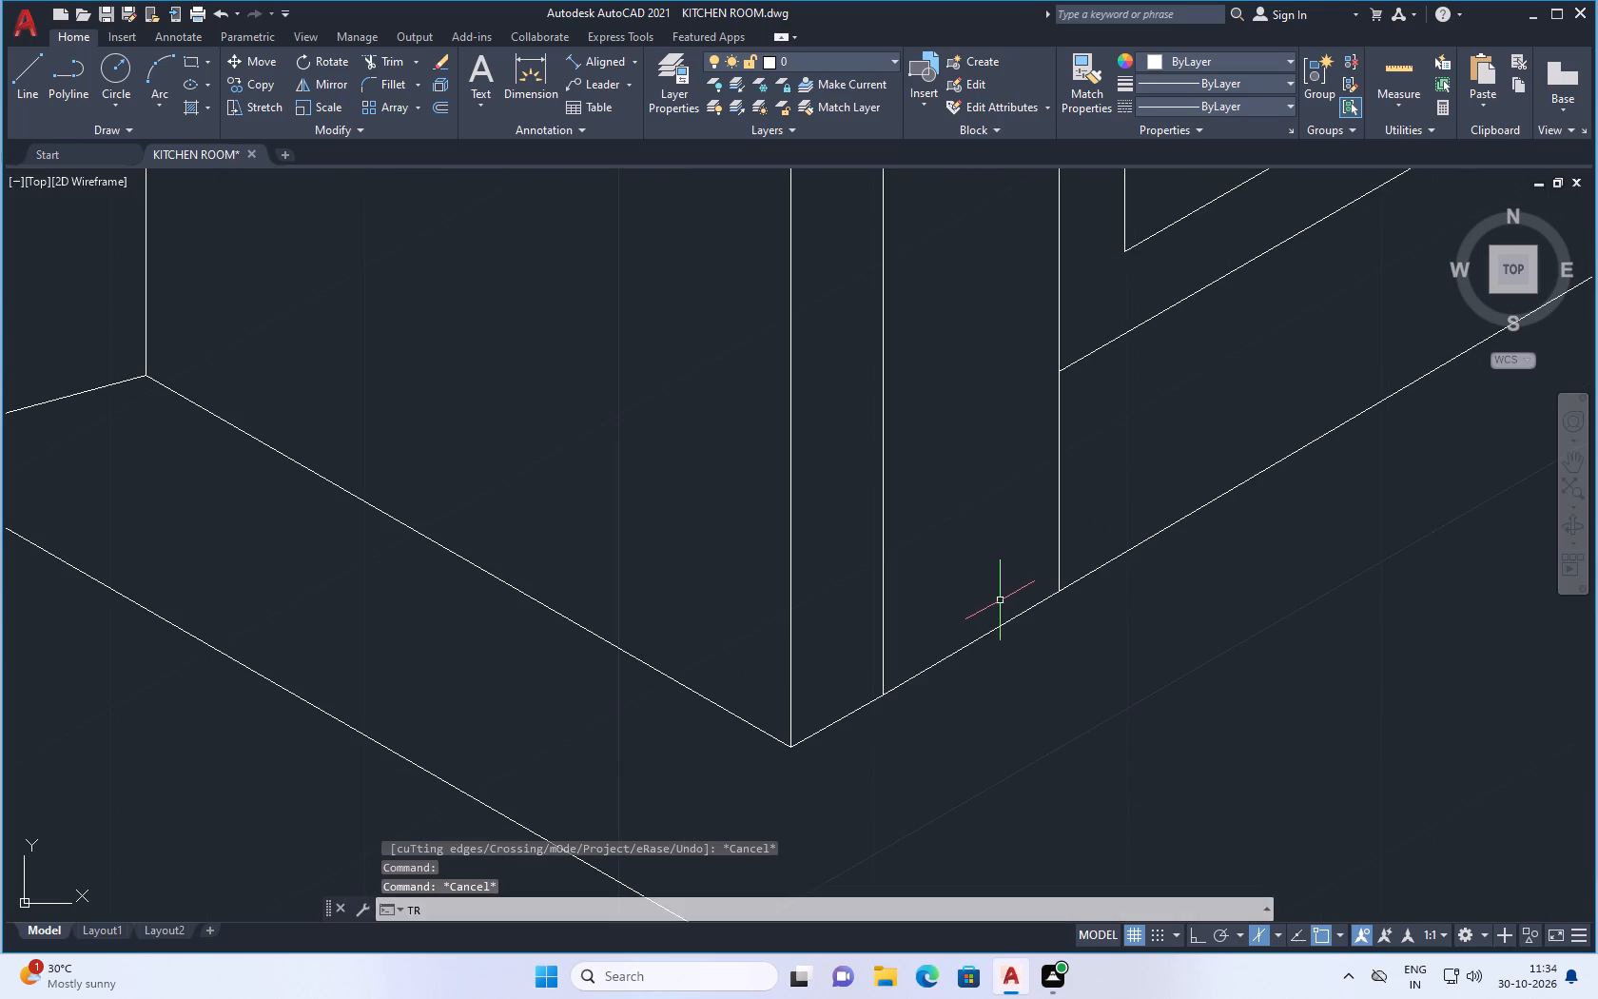
pyautogui.press('Return')
pyautogui.click(995, 625)
pyautogui.press('Escape')
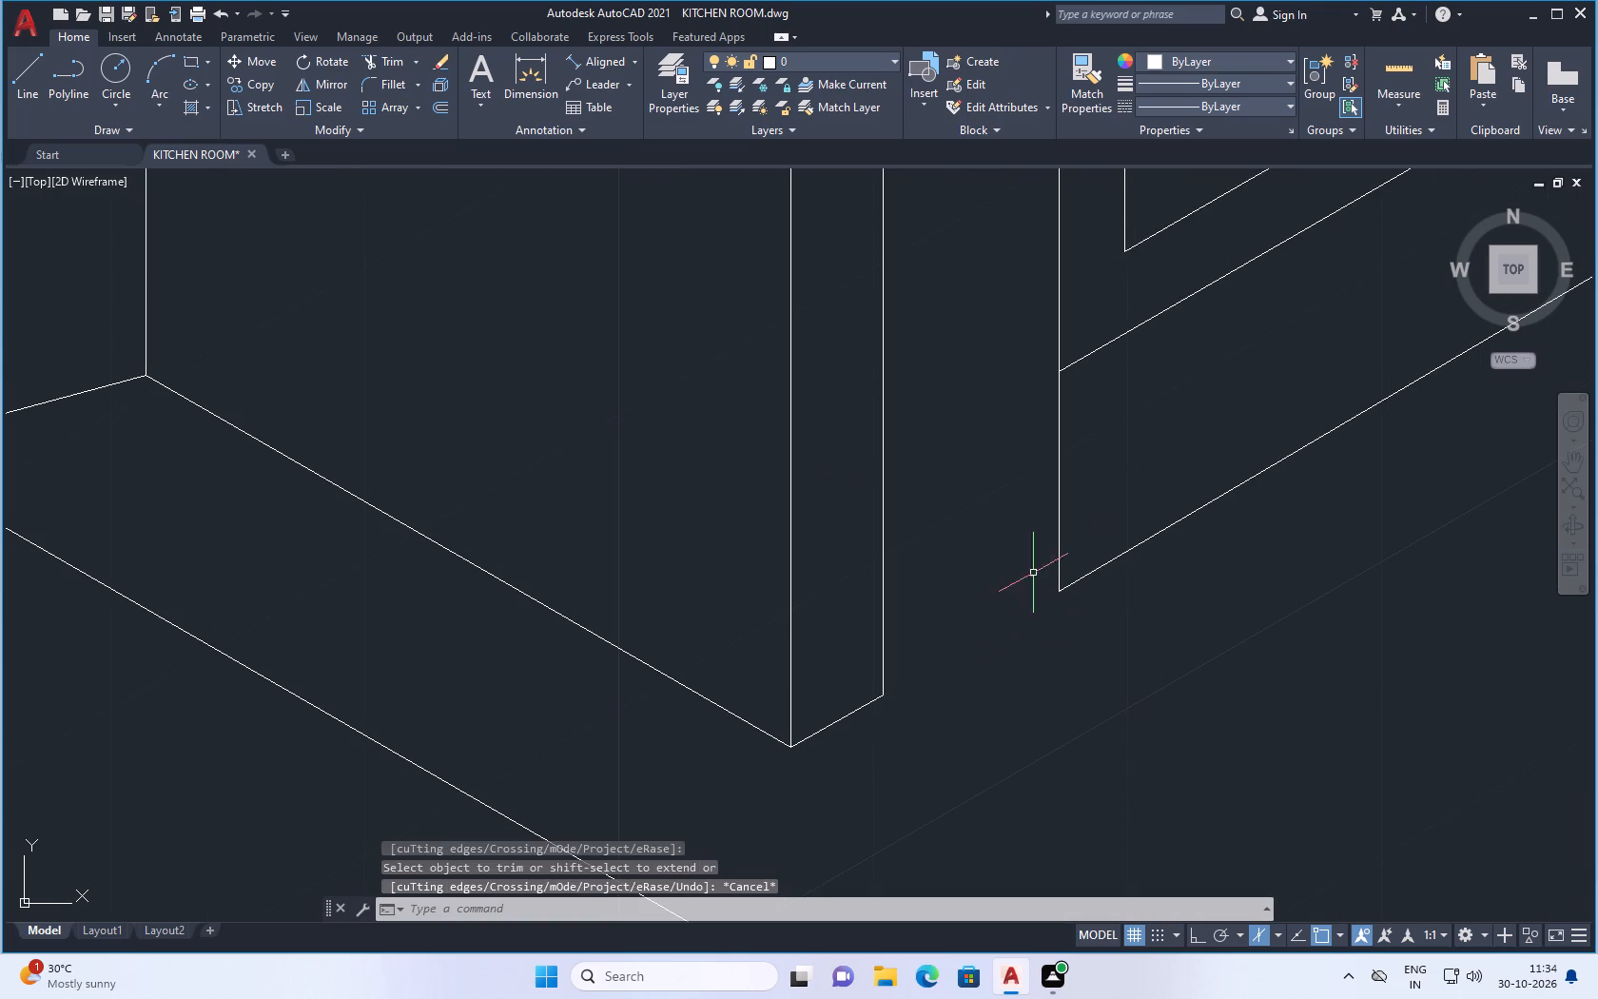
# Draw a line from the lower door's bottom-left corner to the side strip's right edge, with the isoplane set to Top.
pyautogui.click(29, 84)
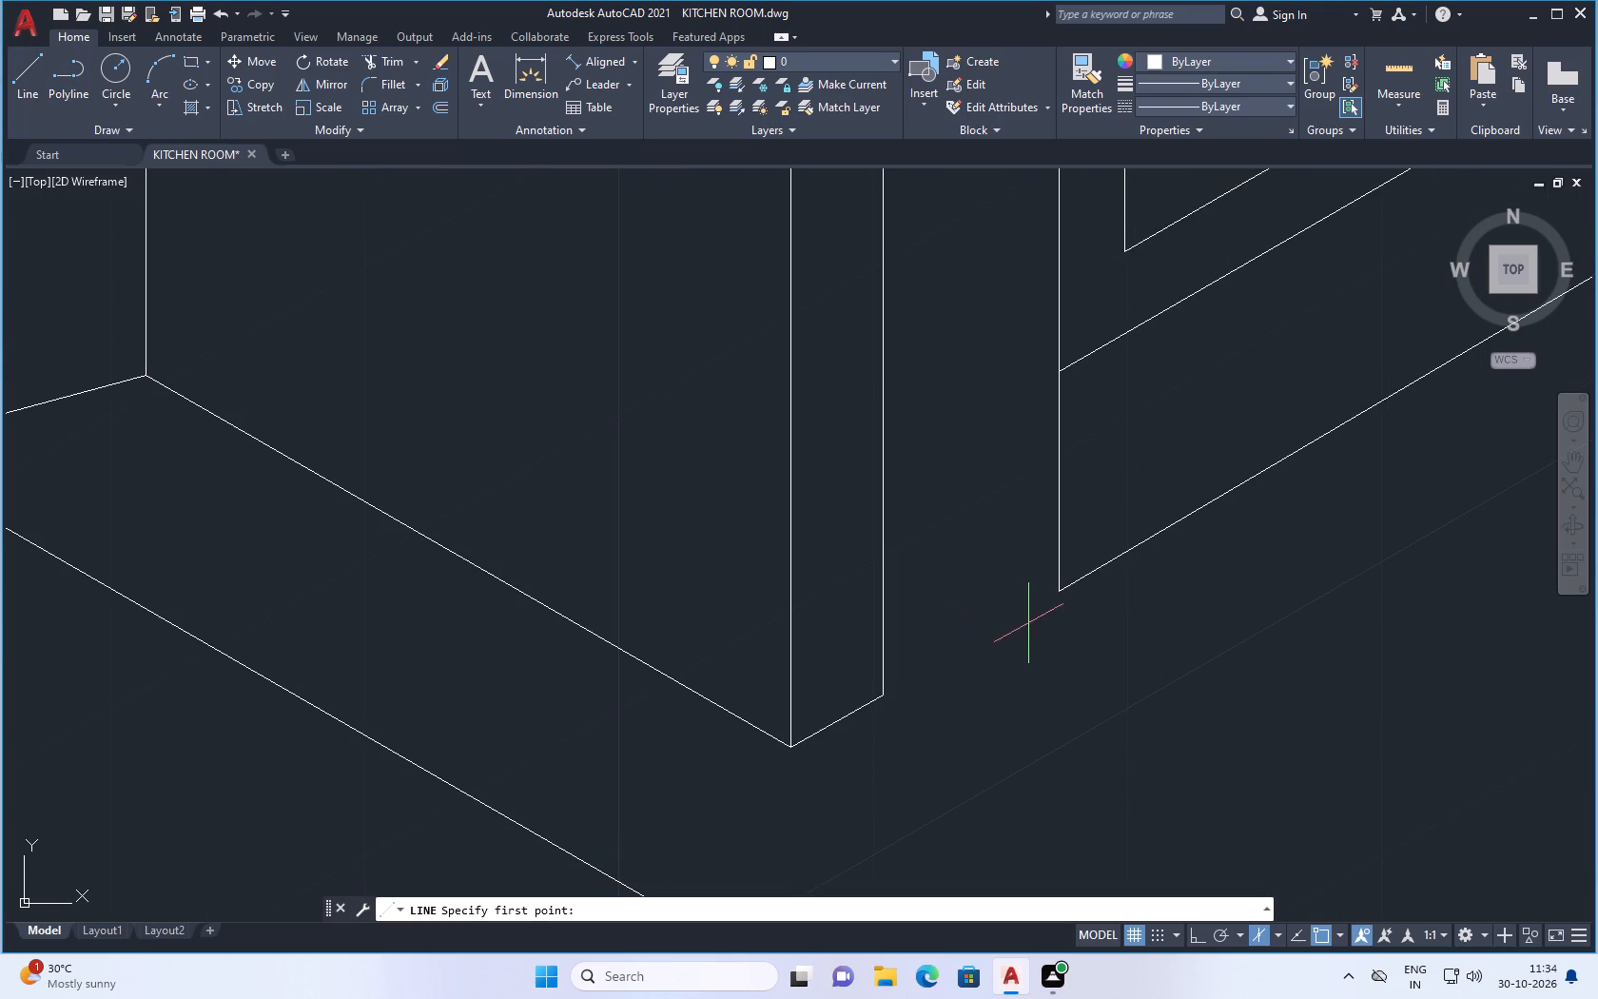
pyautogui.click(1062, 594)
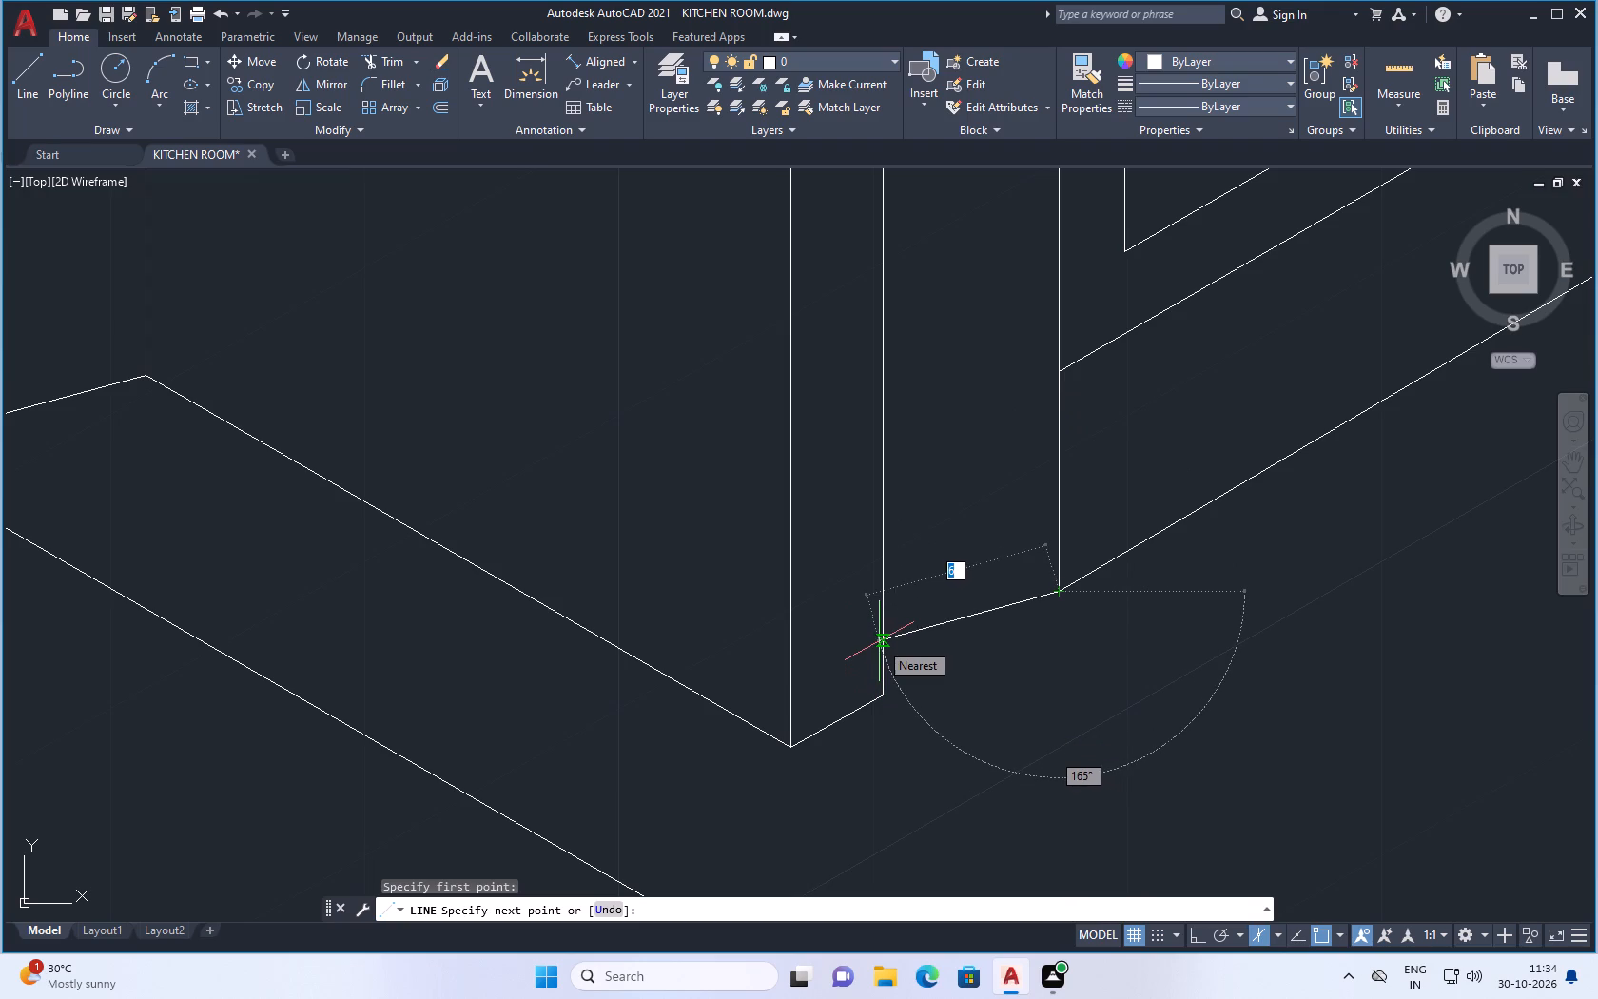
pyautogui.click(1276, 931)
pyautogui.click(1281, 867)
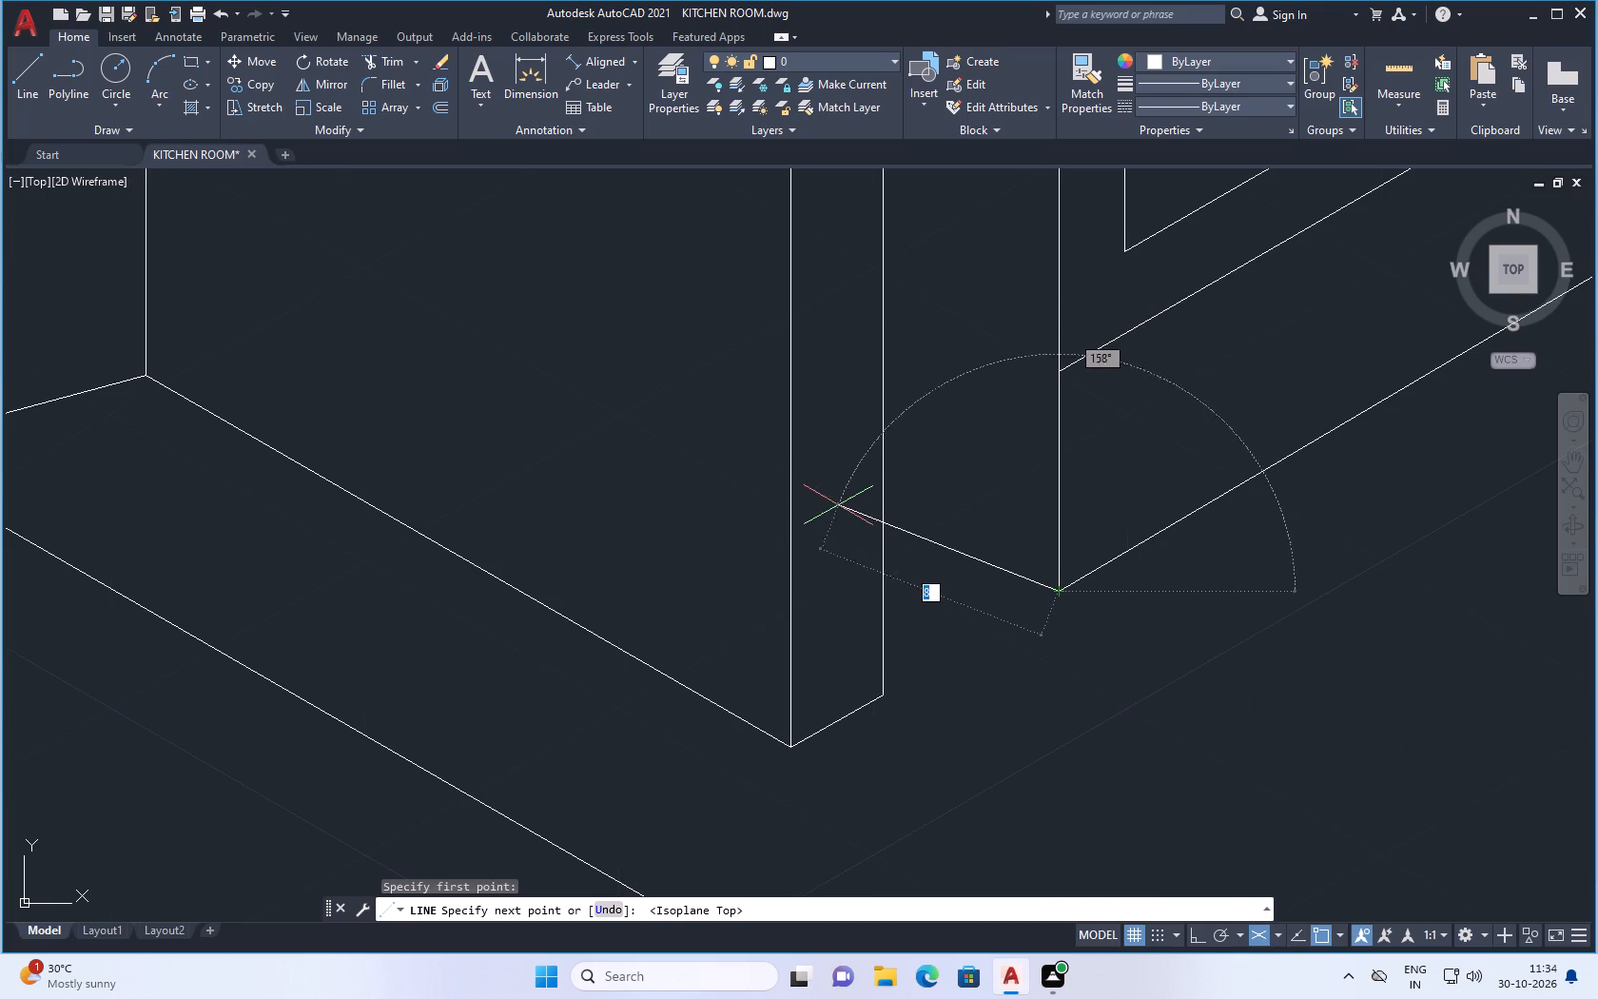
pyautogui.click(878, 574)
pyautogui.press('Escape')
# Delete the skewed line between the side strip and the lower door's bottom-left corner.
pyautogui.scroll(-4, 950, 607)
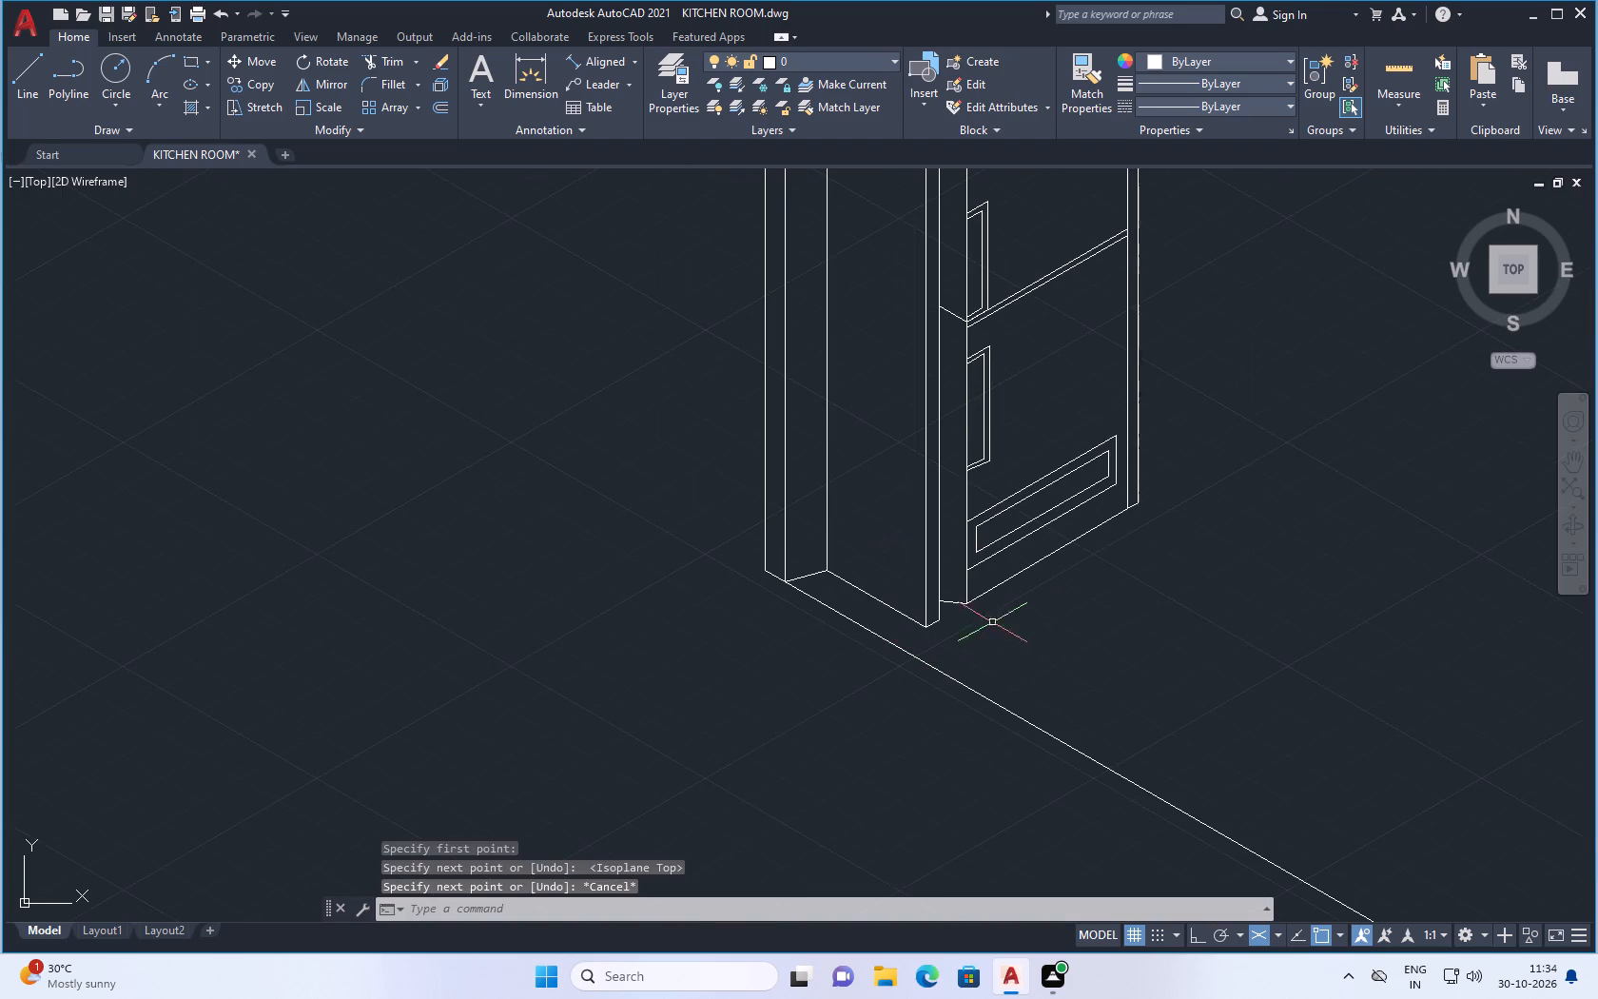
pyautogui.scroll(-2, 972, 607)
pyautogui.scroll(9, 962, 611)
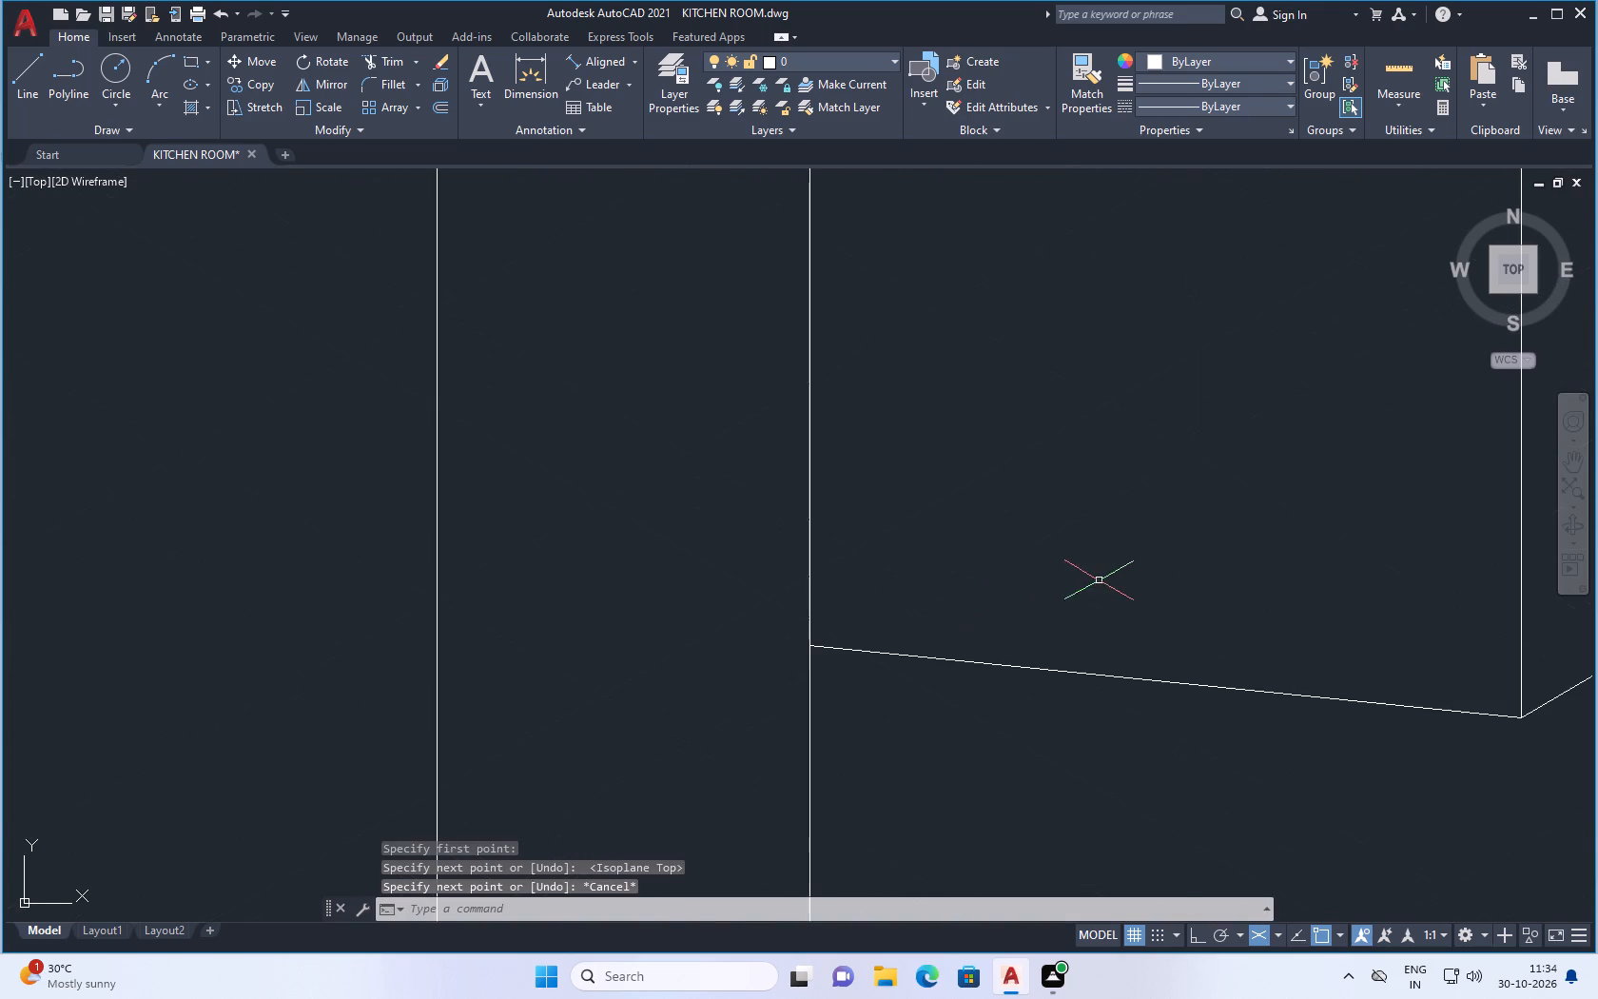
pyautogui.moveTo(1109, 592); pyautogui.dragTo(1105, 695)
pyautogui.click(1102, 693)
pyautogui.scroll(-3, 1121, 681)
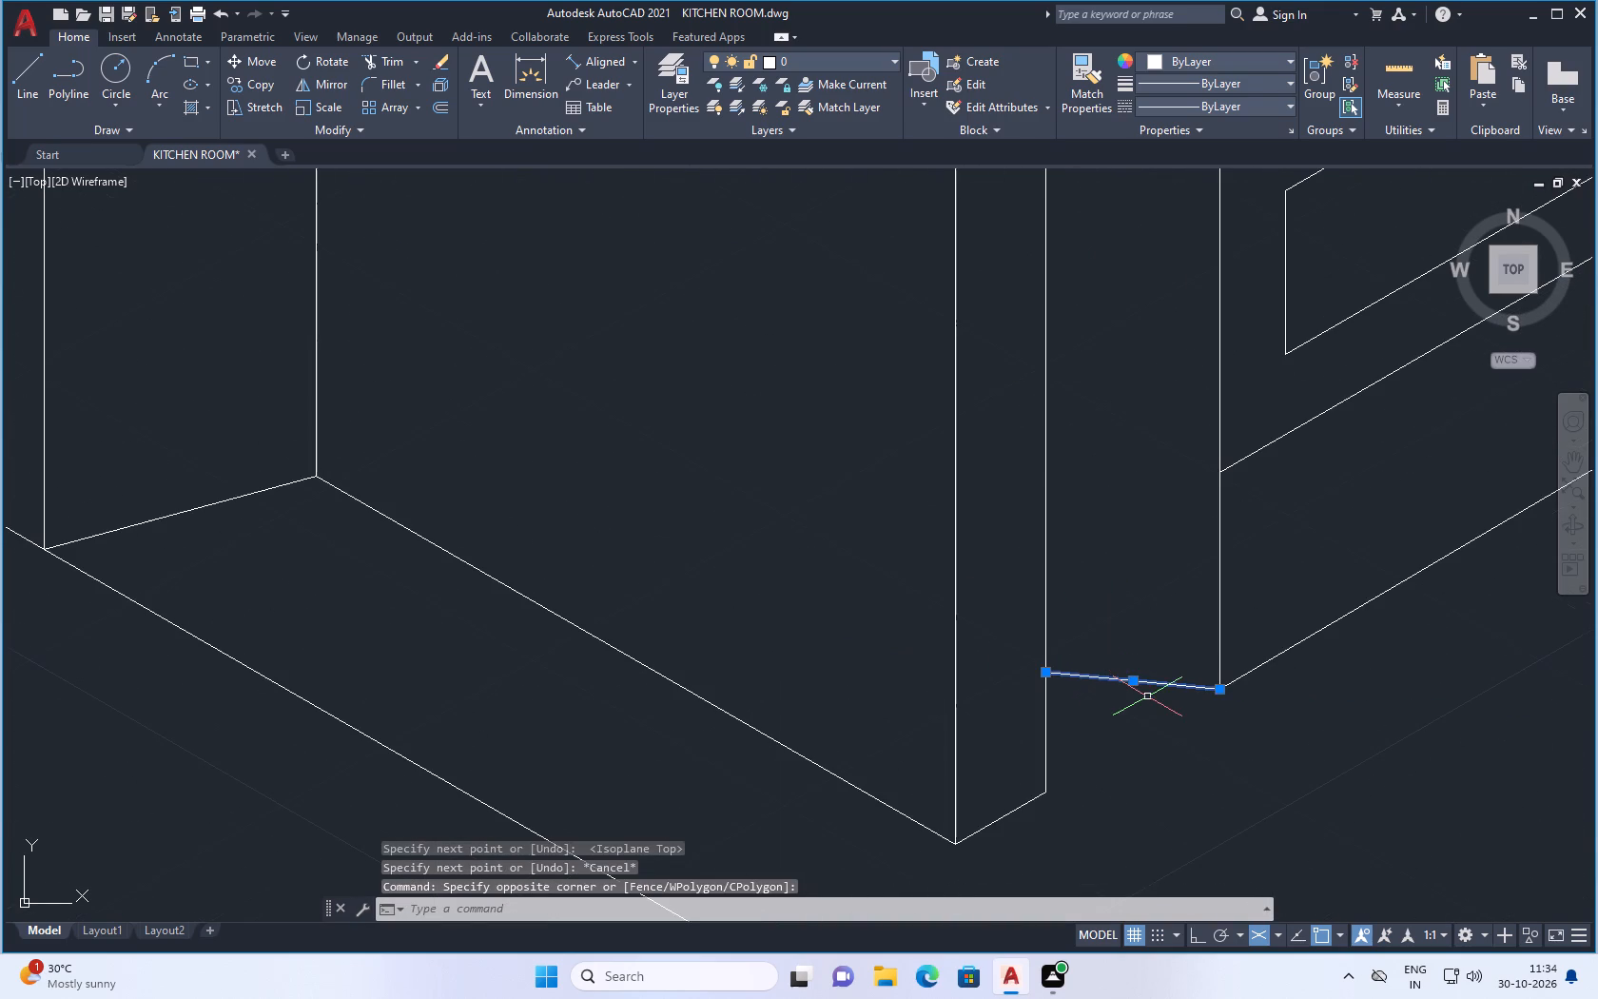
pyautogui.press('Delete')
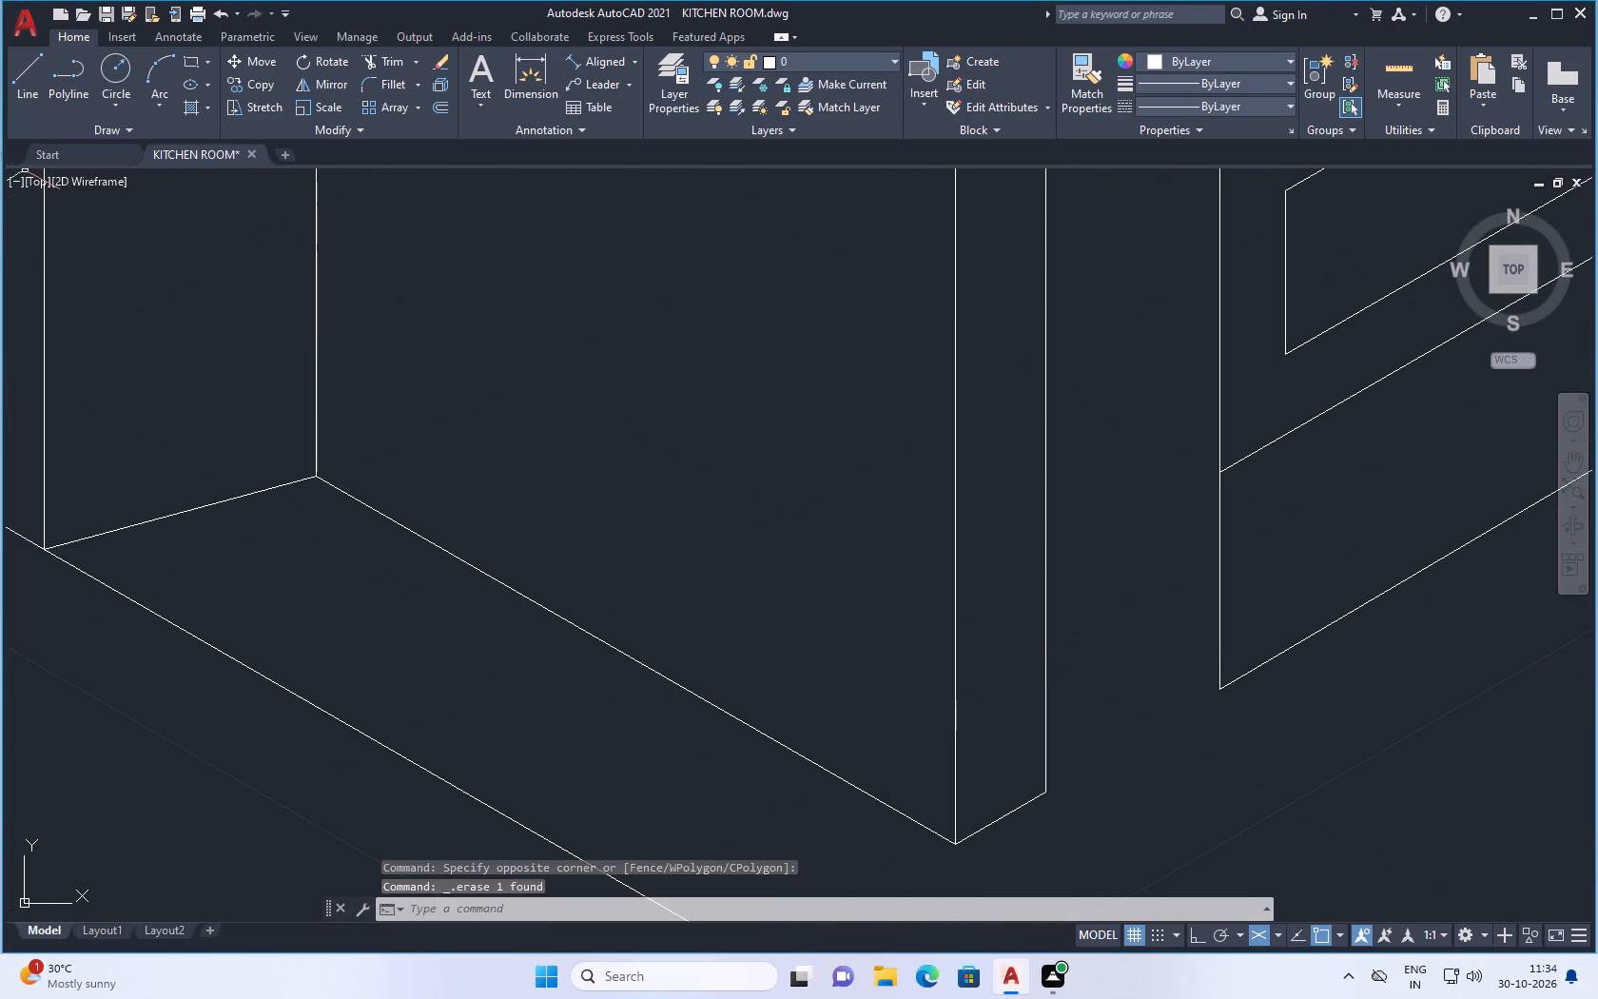
# Draw a line about 7 units long at 150° from the lower door's bottom-left corner past the side strip's edge, with Ortho on.
pyautogui.click(33, 82)
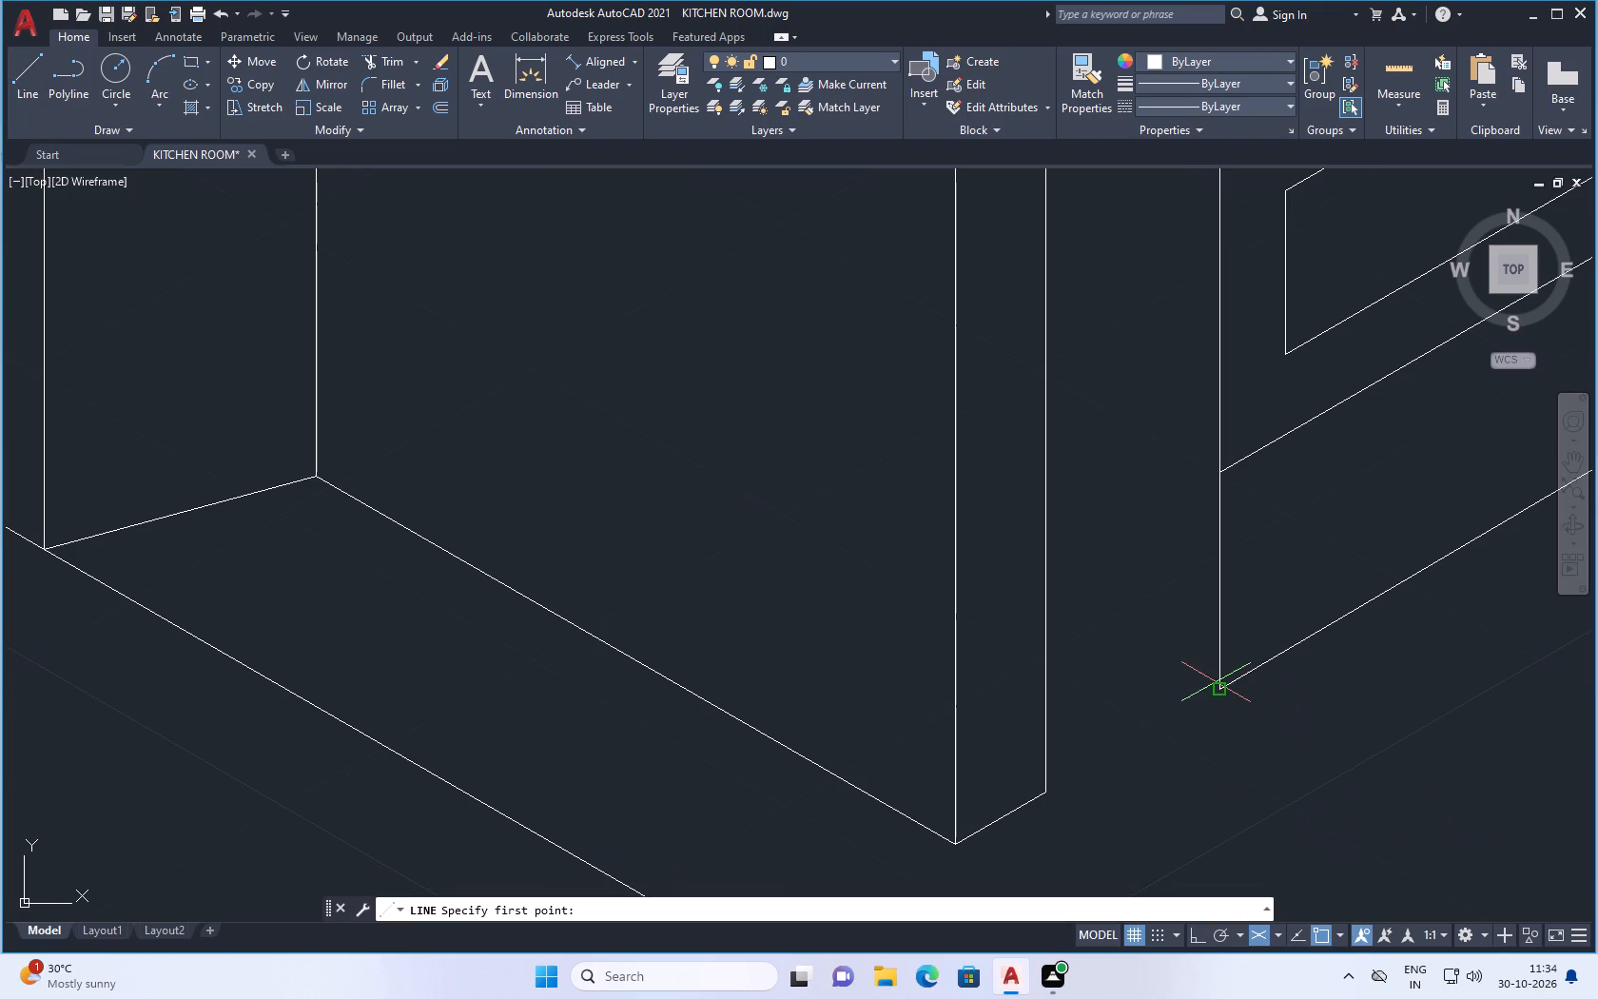
pyautogui.click(1218, 691)
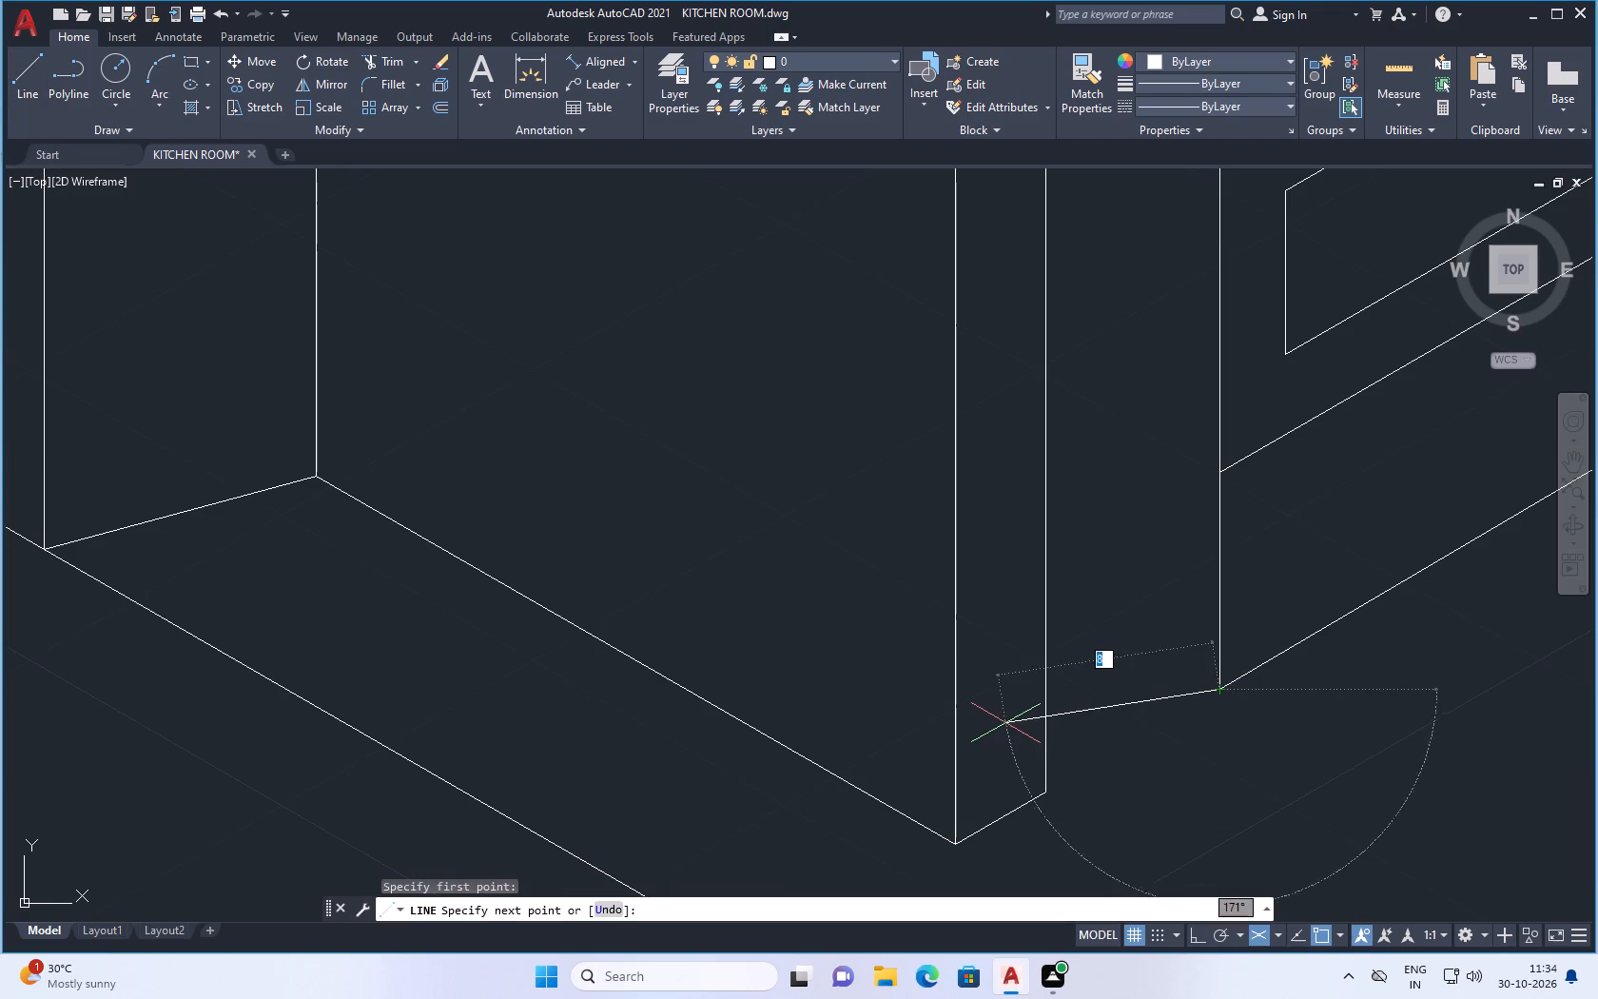
pyautogui.click(1195, 935)
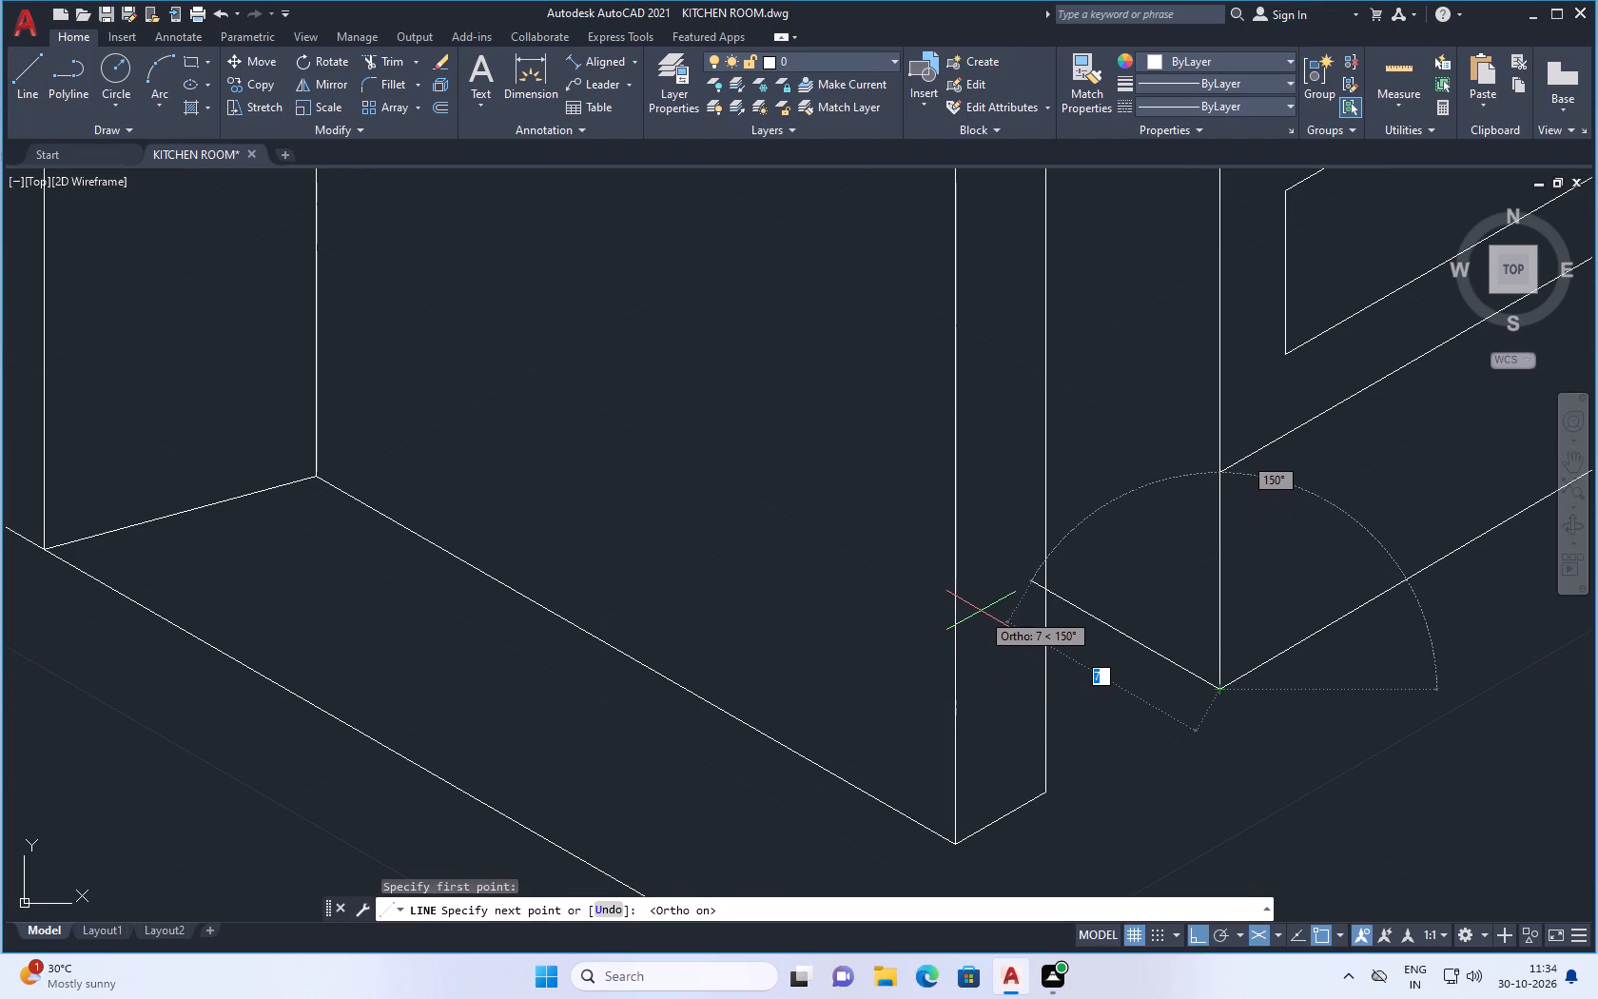
pyautogui.click(981, 611)
pyautogui.press('Escape')
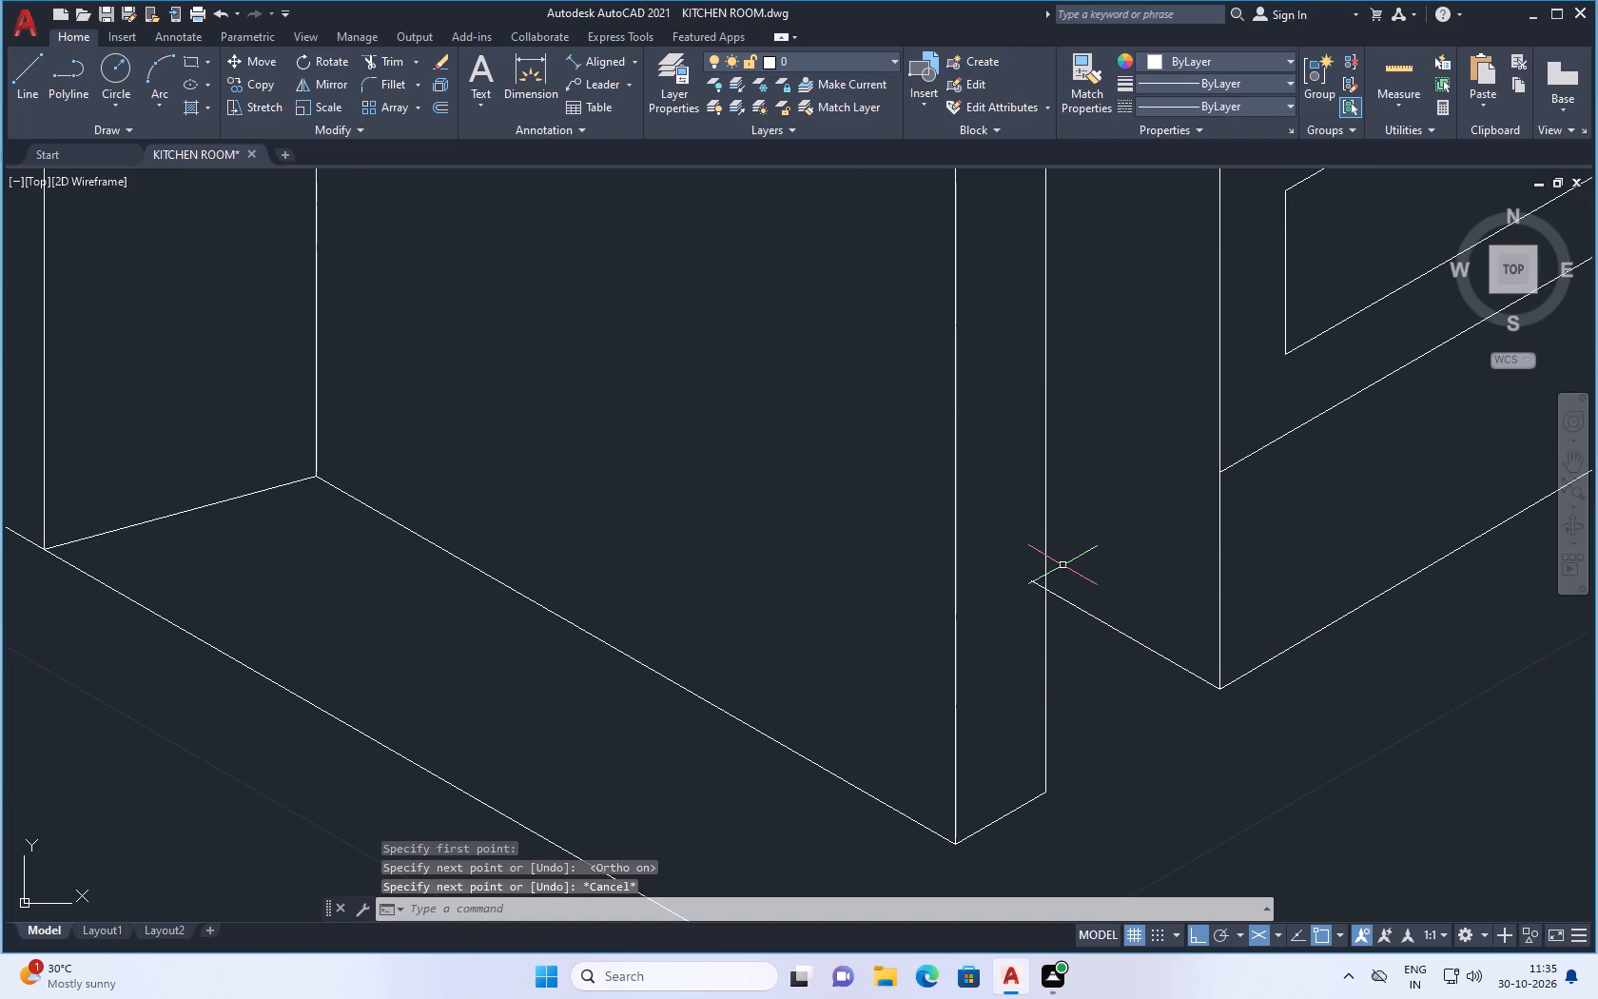
# Trim the end of the new base line where it overshoots the side strip's right edge.
pyautogui.write('TR')
pyautogui.press('Return')
pyautogui.scroll(2, 1023, 582)
pyautogui.moveTo(1062, 578); pyautogui.dragTo(1061, 580)
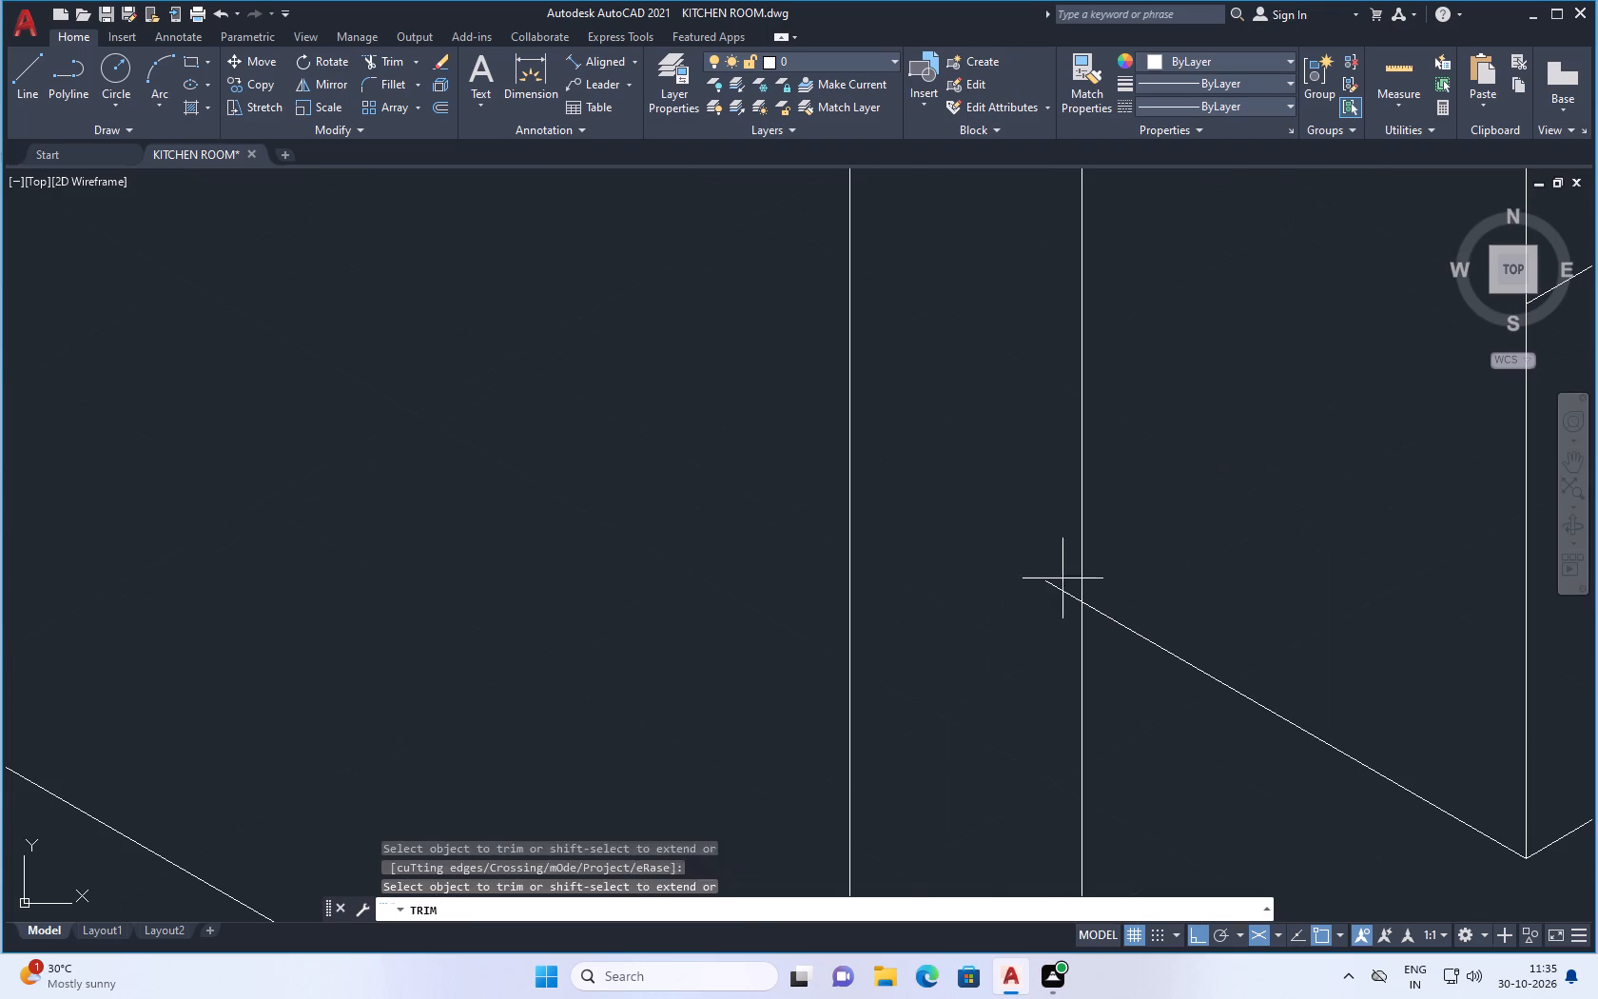
pyautogui.moveTo(1061, 580); pyautogui.dragTo(1045, 636)
pyautogui.press('Escape')
# Examine the tall unit as a whole and the long ceiling-level edge running past its upper cupboards.
pyautogui.scroll(-8, 967, 712)
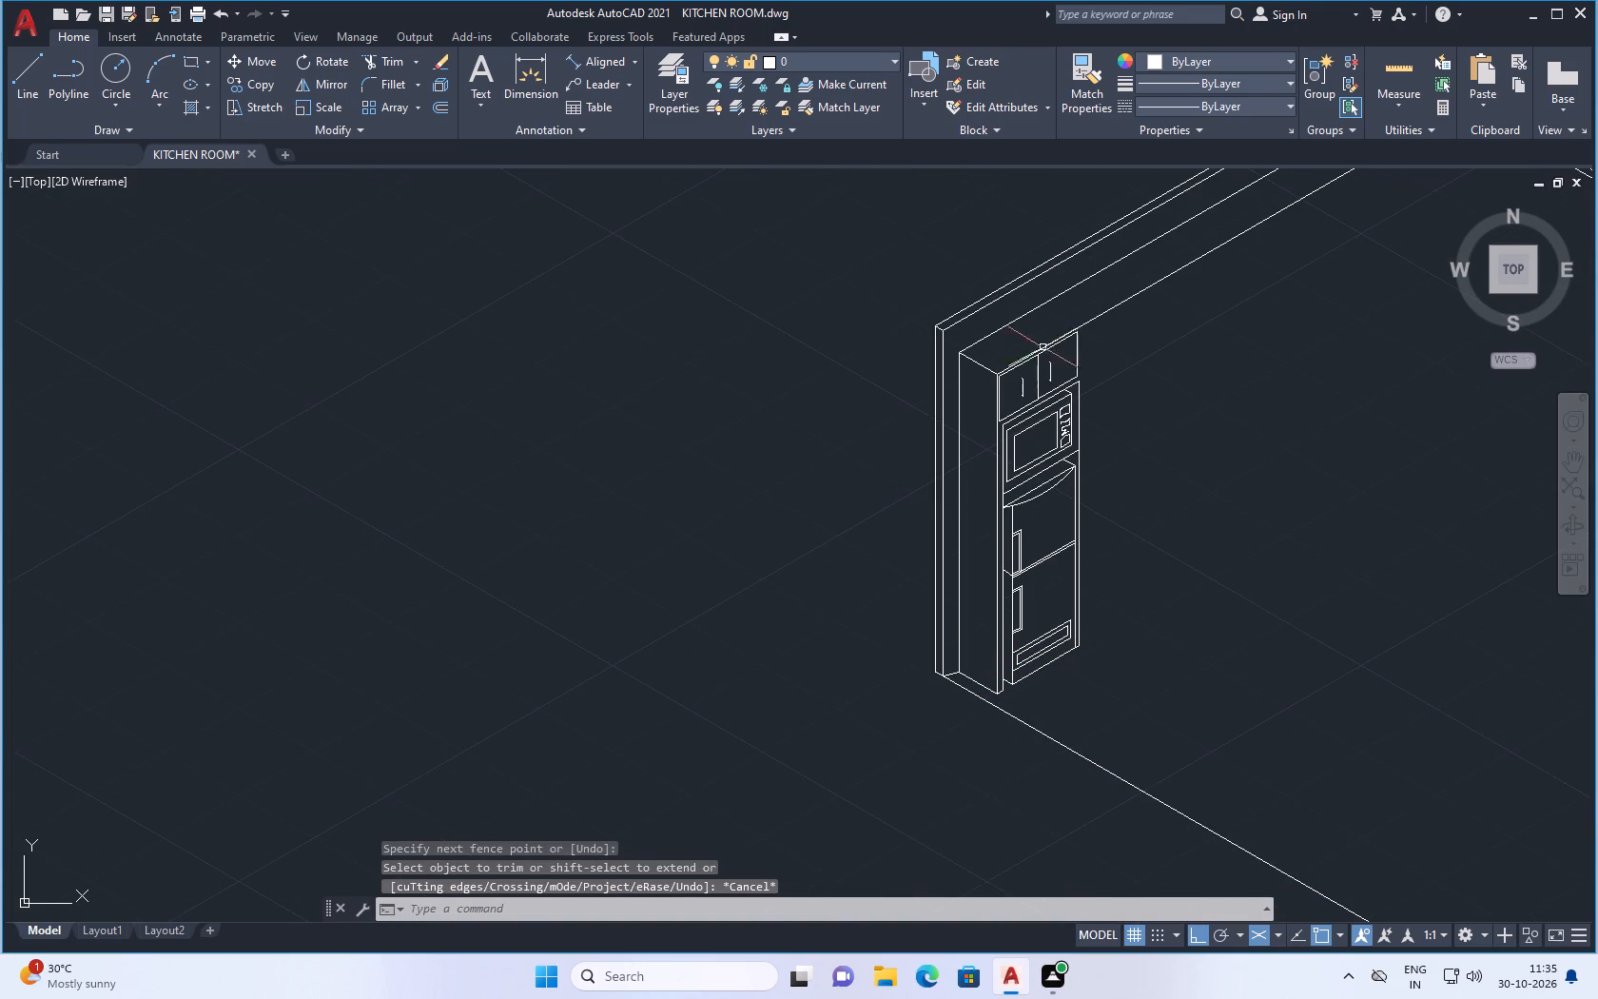
pyautogui.scroll(1, 1053, 382)
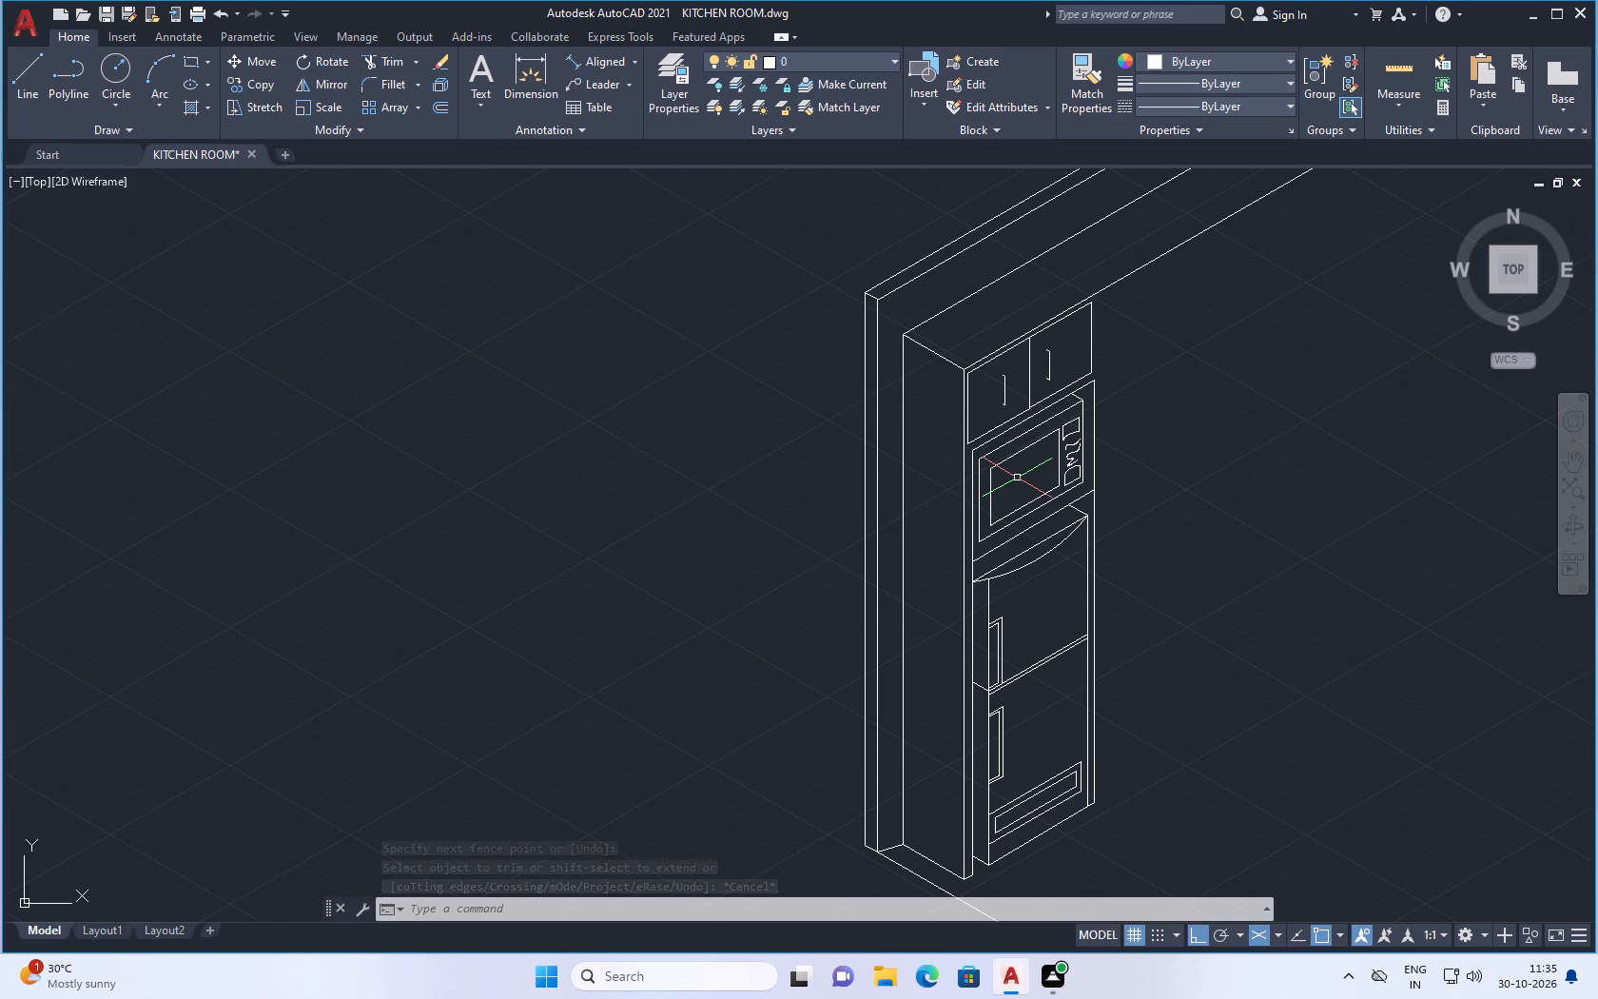
pyautogui.scroll(-2, 1152, 511)
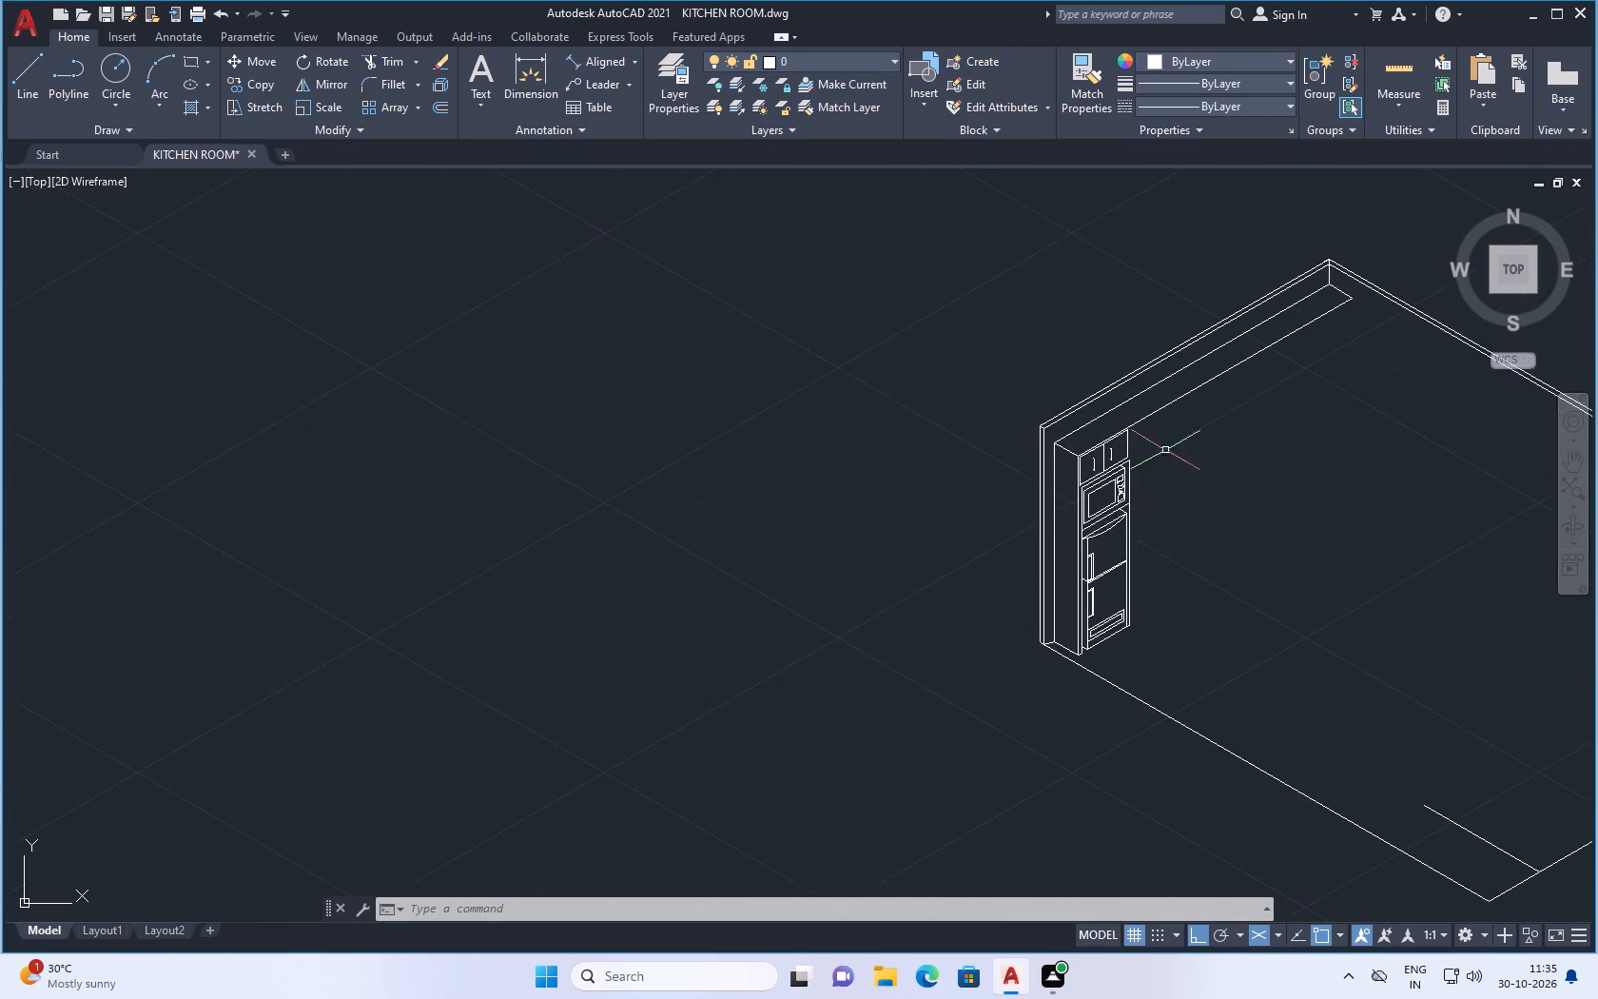
pyautogui.scroll(2, 1203, 404)
pyautogui.scroll(-3, 1050, 560)
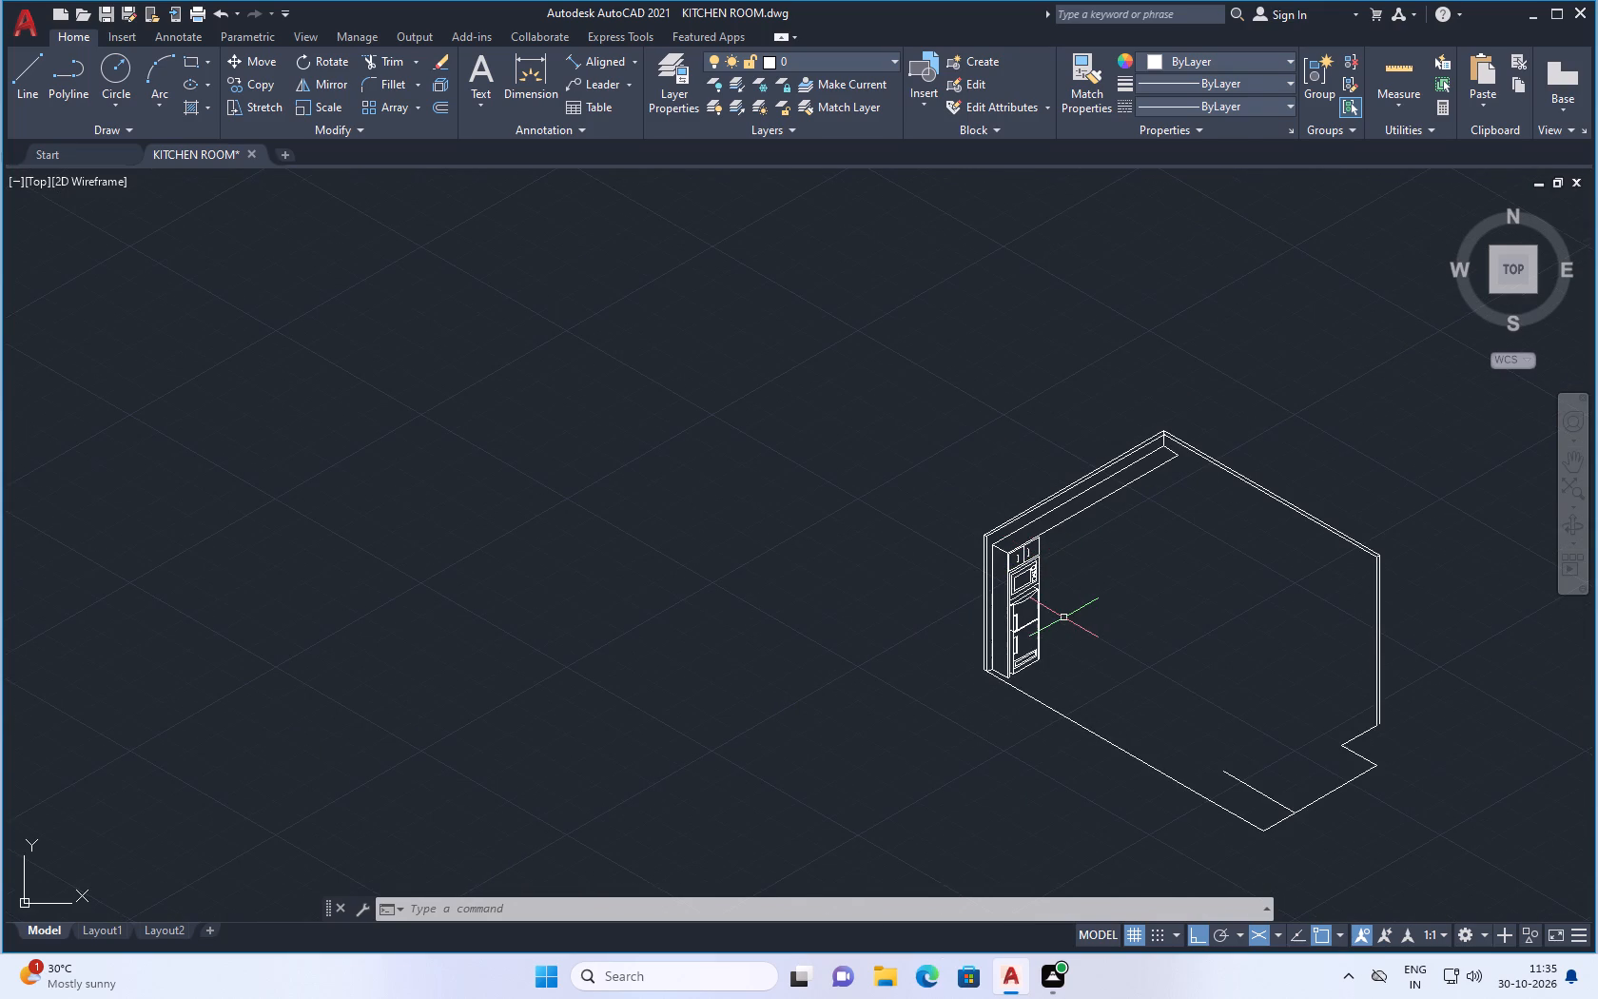
pyautogui.scroll(2, 1156, 389)
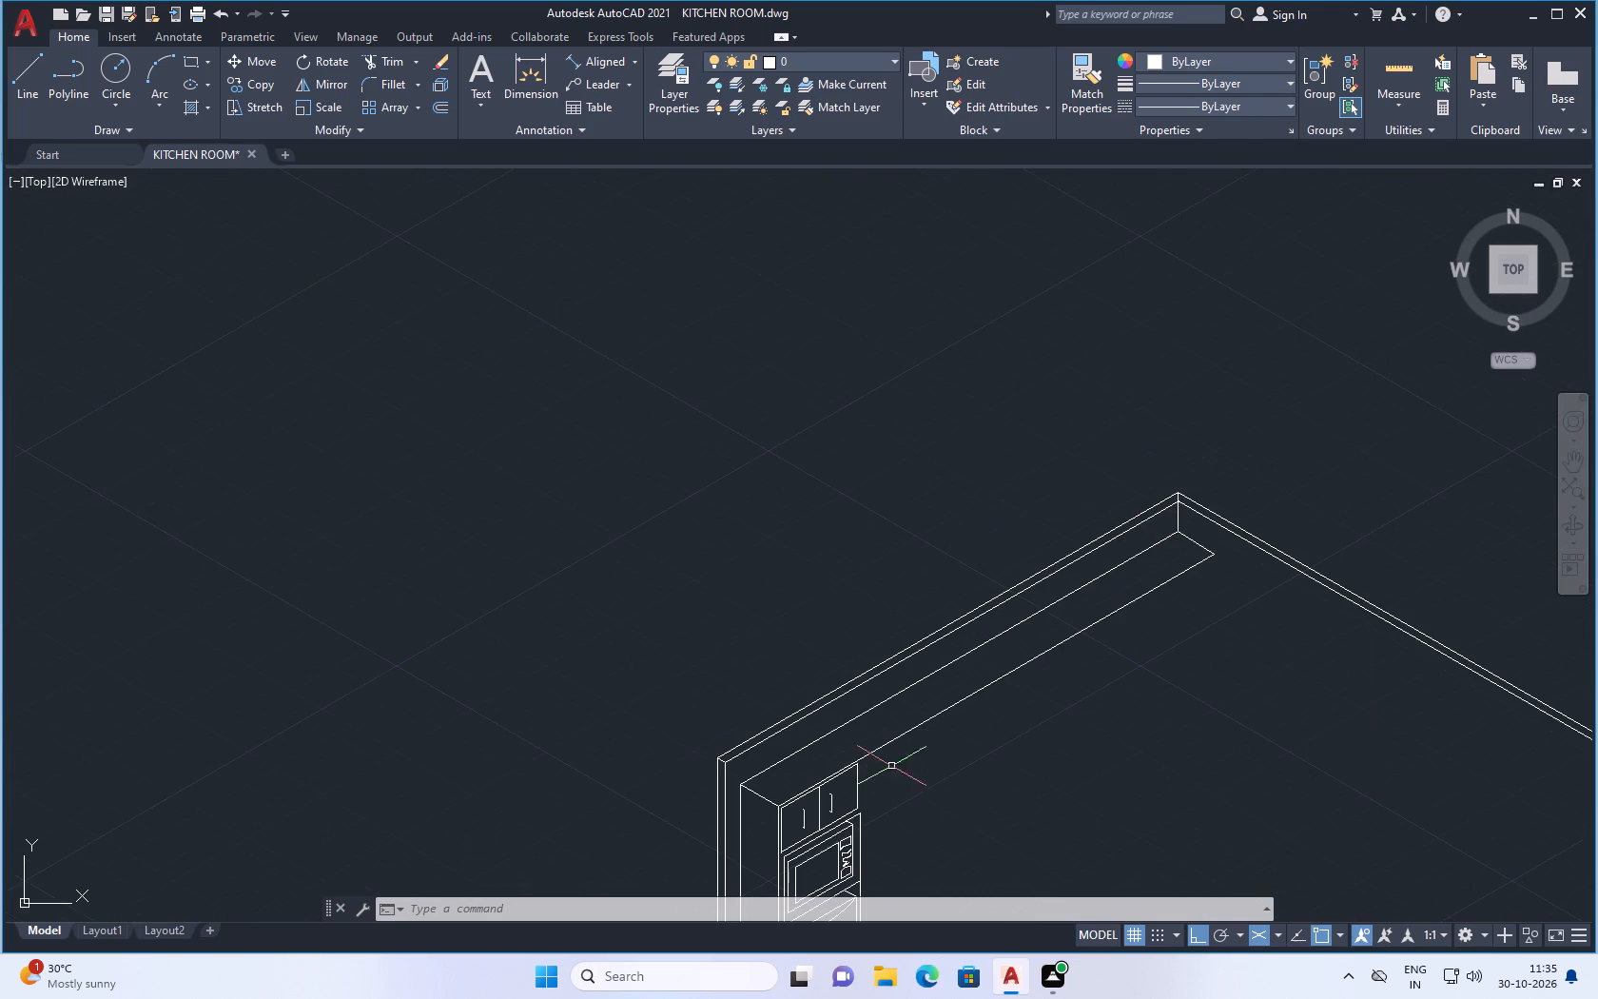
pyautogui.scroll(-3, 924, 678)
pyautogui.scroll(2, 947, 769)
pyautogui.scroll(4, 883, 665)
pyautogui.scroll(-2, 745, 514)
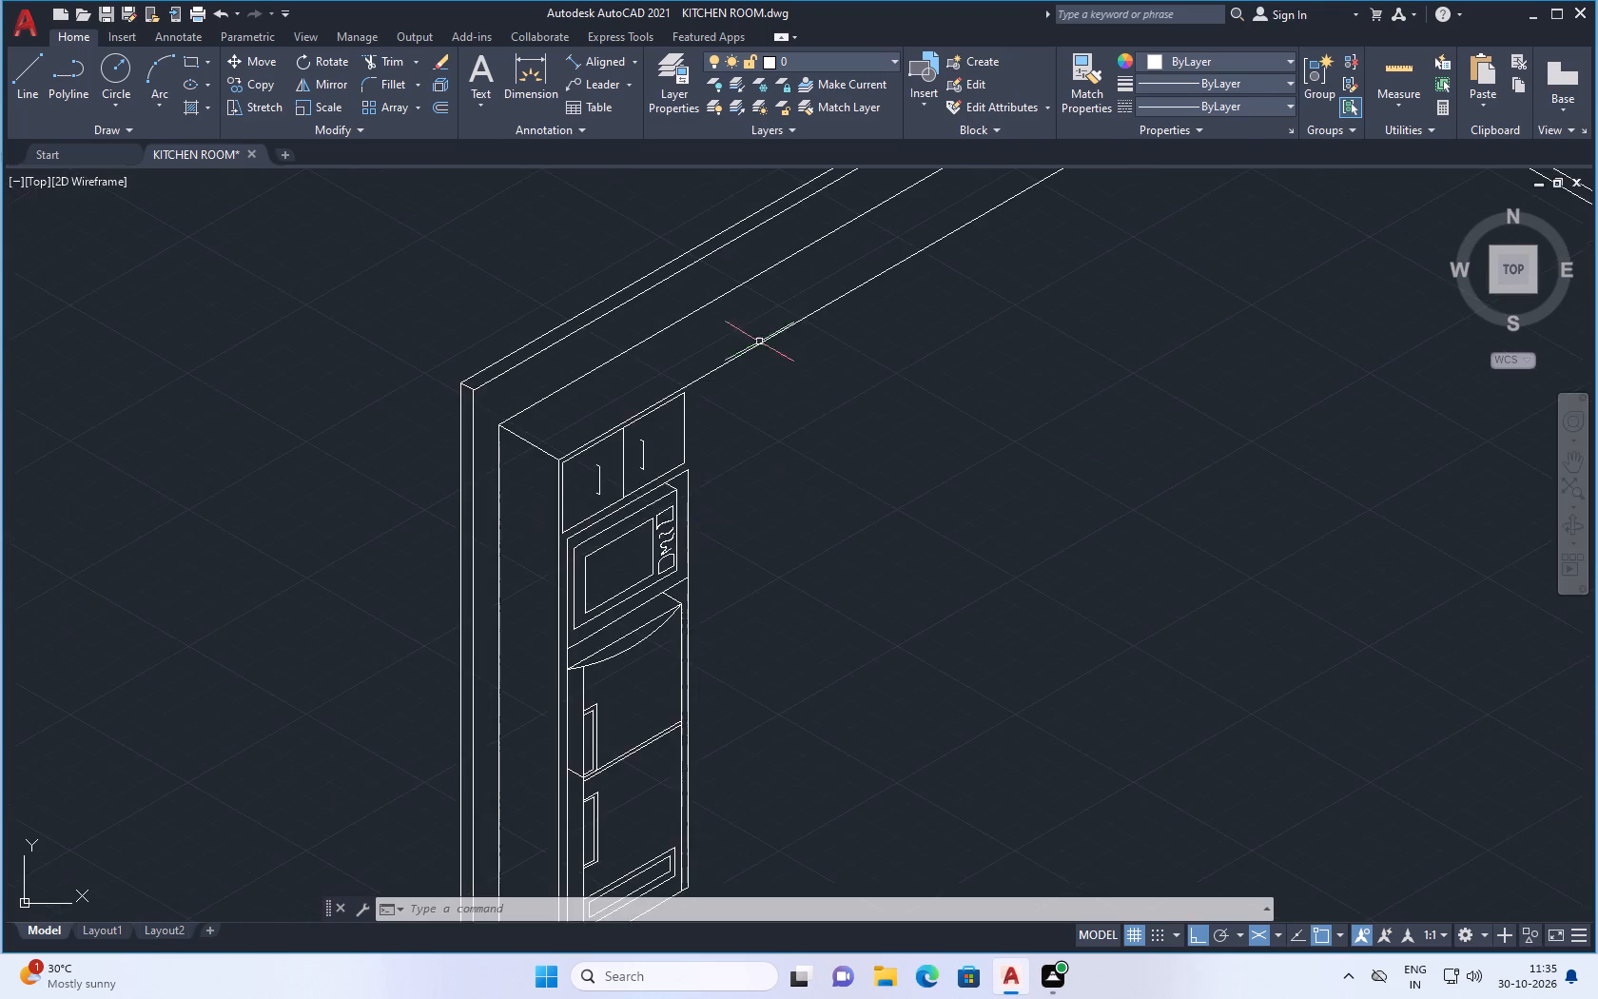
pyautogui.scroll(2, 809, 319)
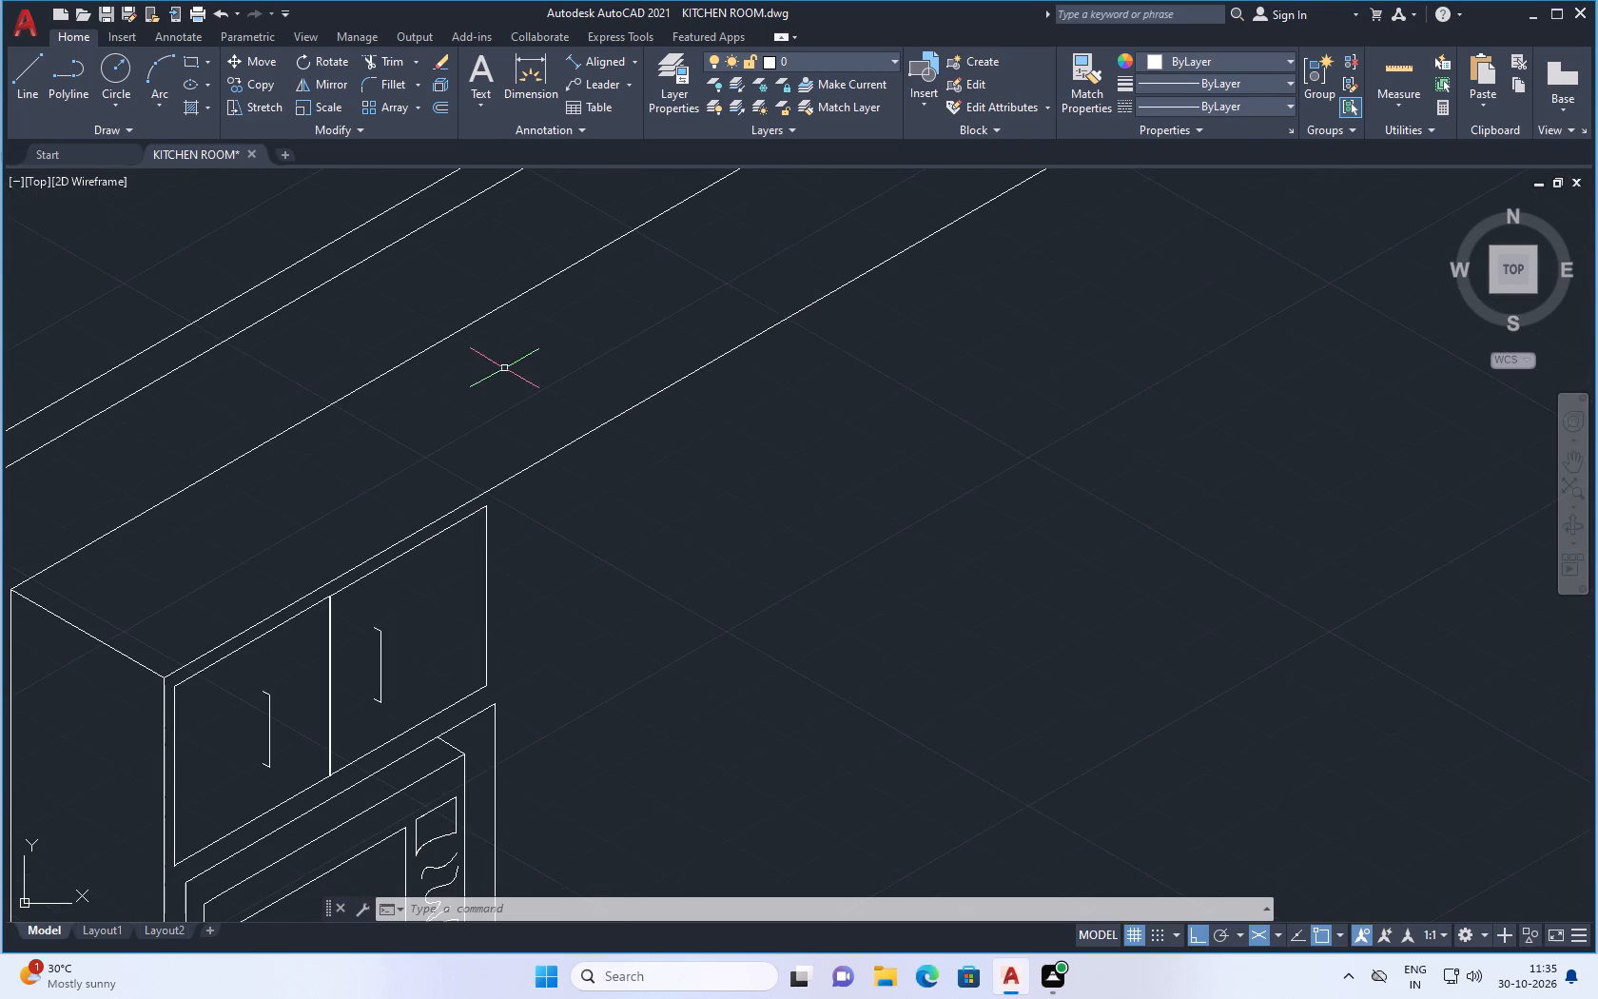
# Switch the isometric drafting plane to Isoplane Right.
pyautogui.click(17, 69)
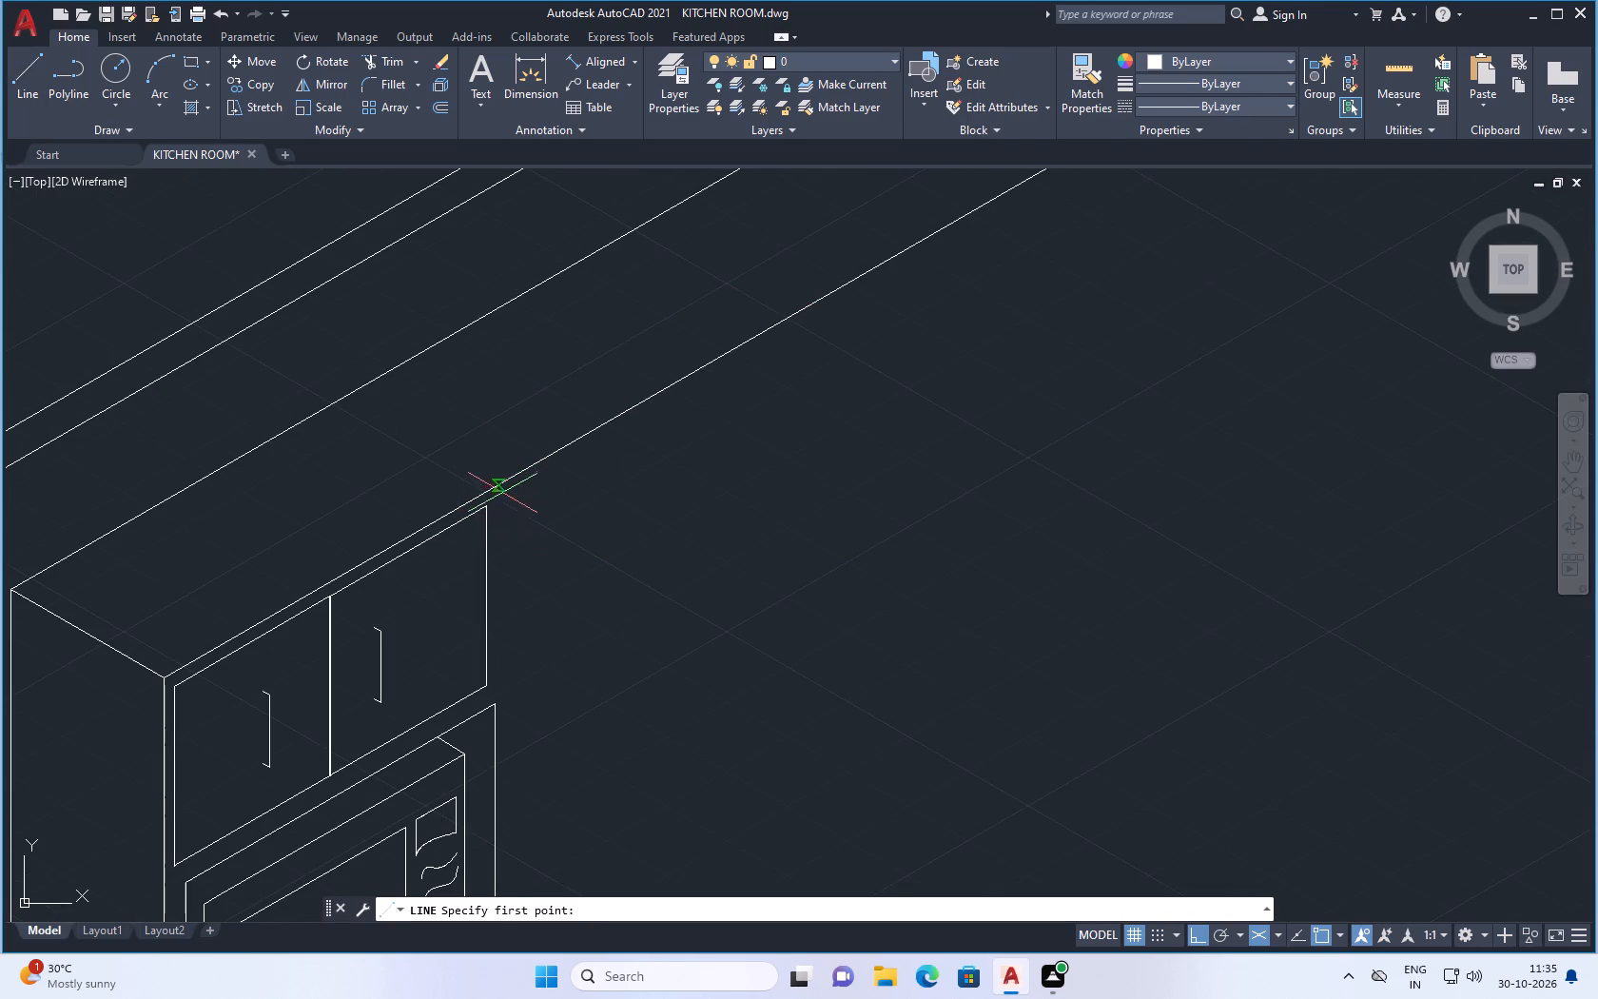
pyautogui.click(502, 487)
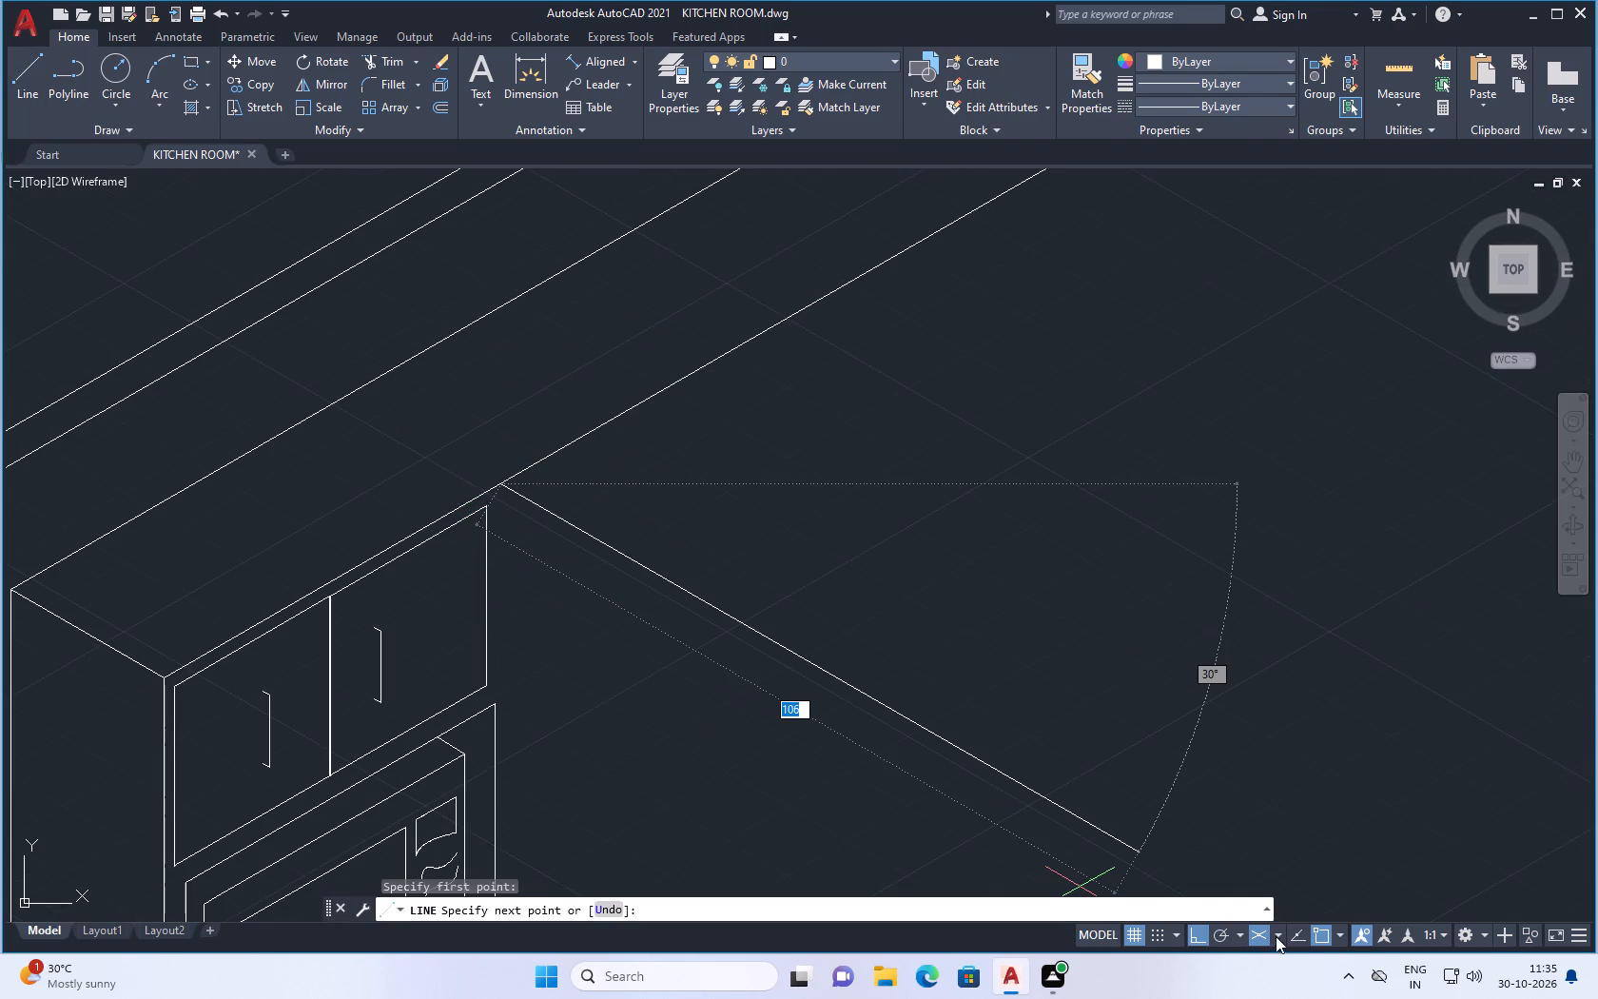
pyautogui.click(1276, 936)
pyautogui.click(1284, 903)
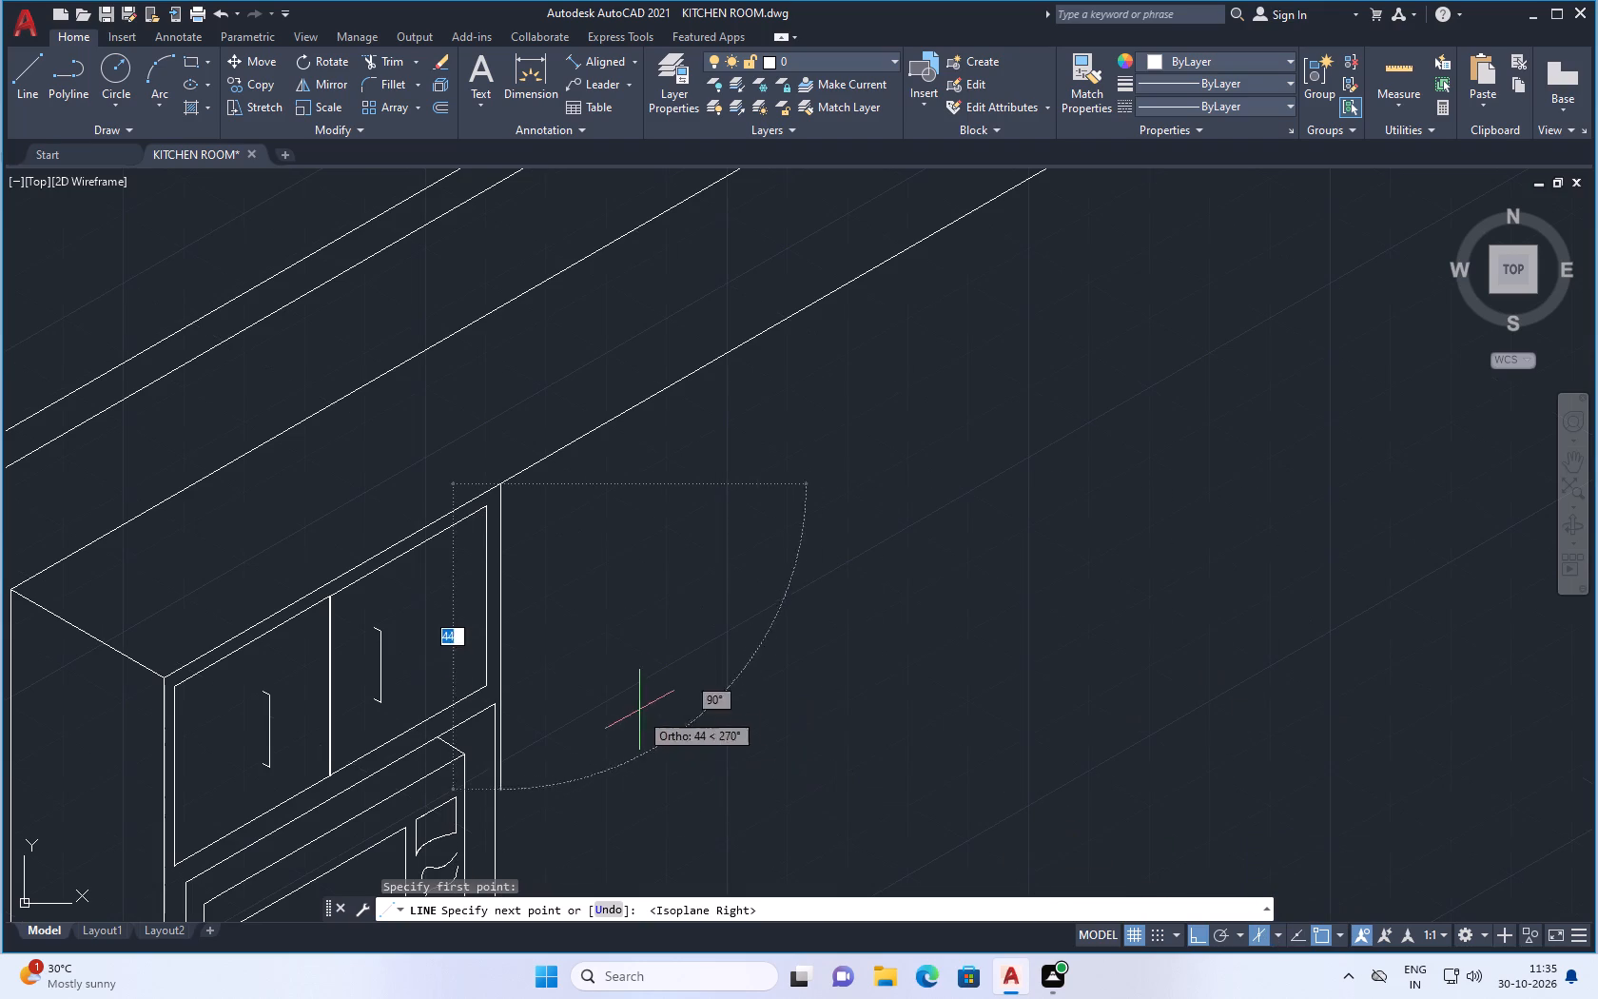
pyautogui.scroll(-2, 616, 625)
pyautogui.scroll(2, 589, 690)
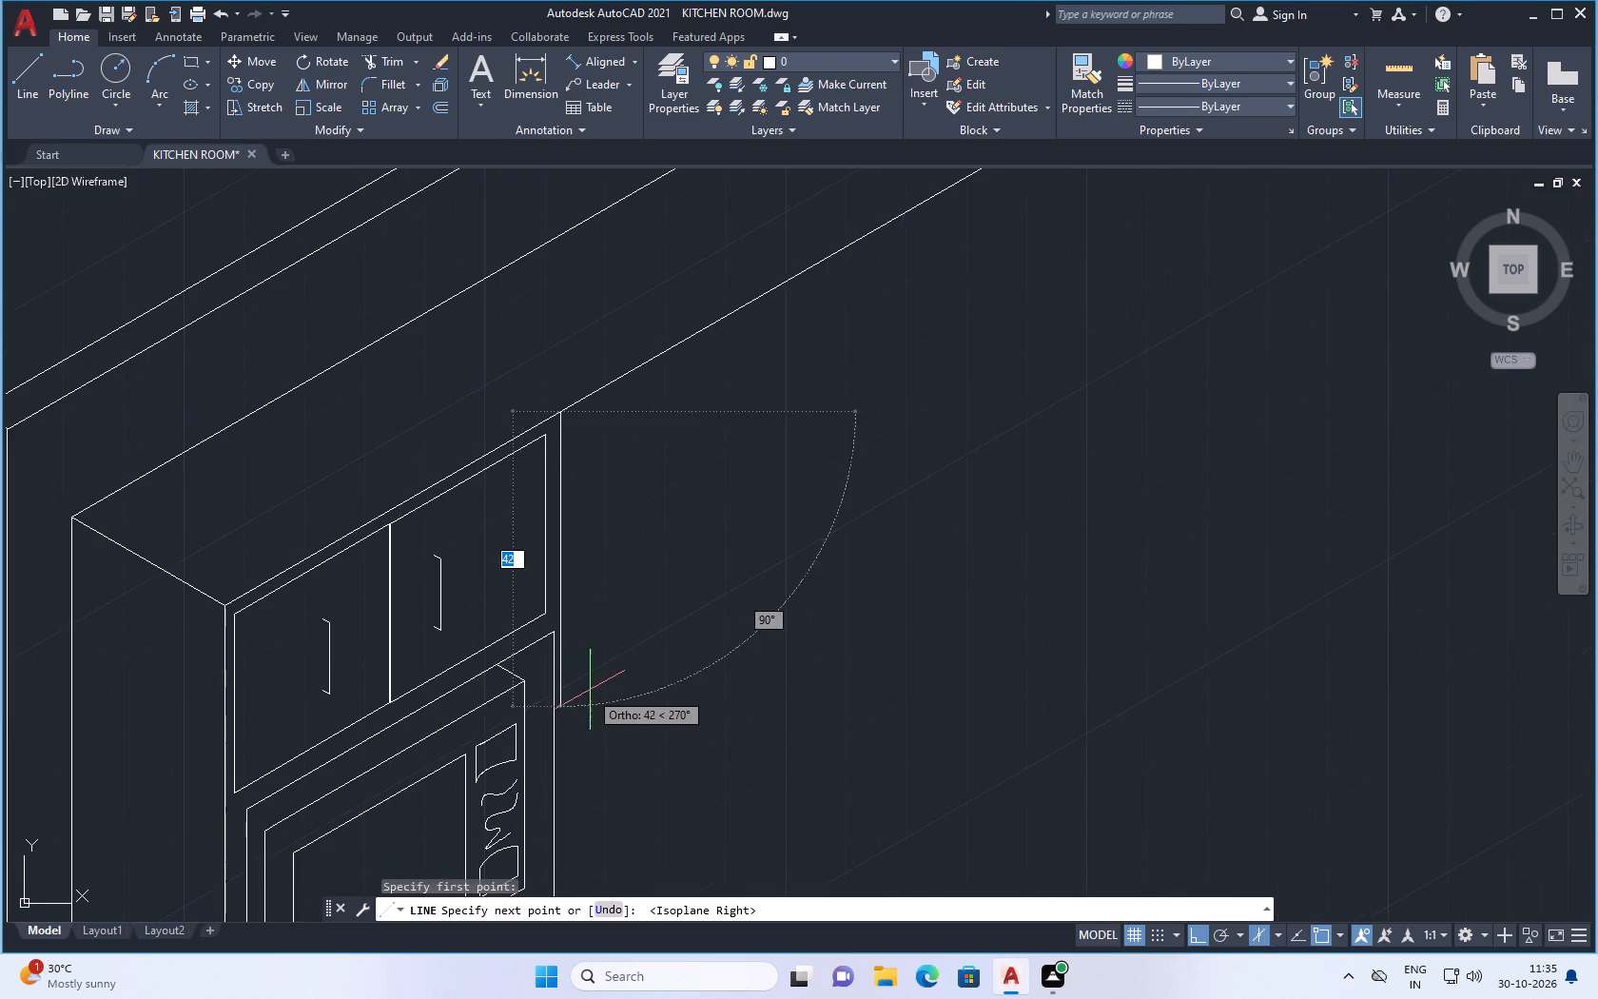
pyautogui.scroll(2, 594, 654)
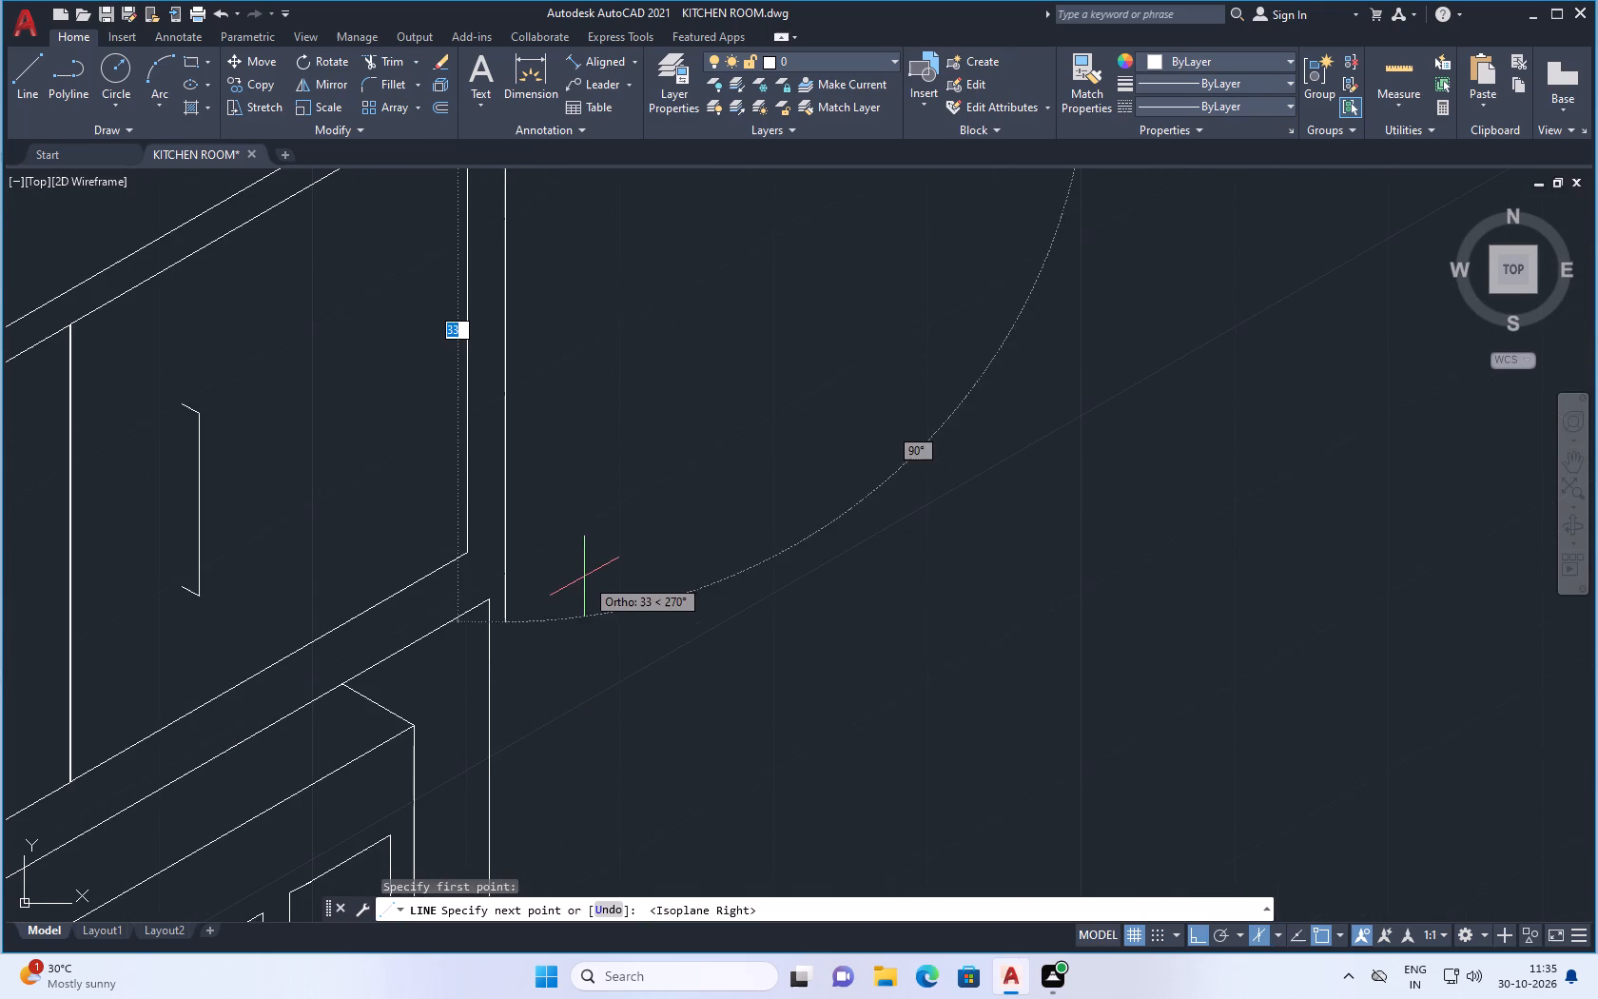
pyautogui.press('space')
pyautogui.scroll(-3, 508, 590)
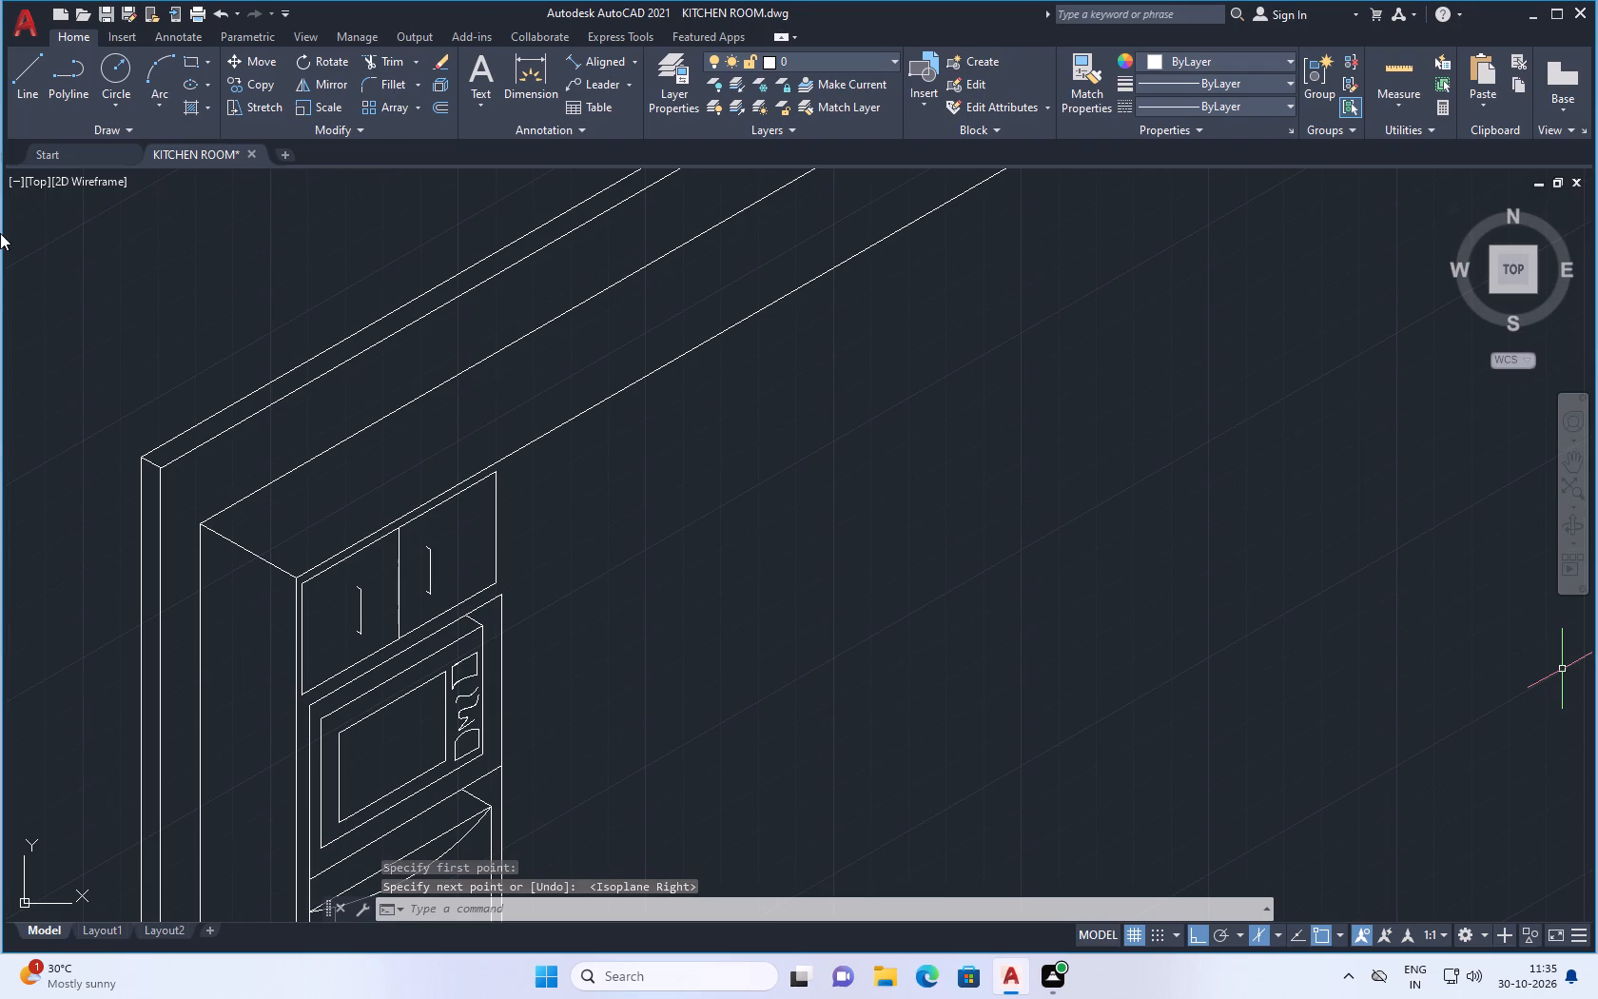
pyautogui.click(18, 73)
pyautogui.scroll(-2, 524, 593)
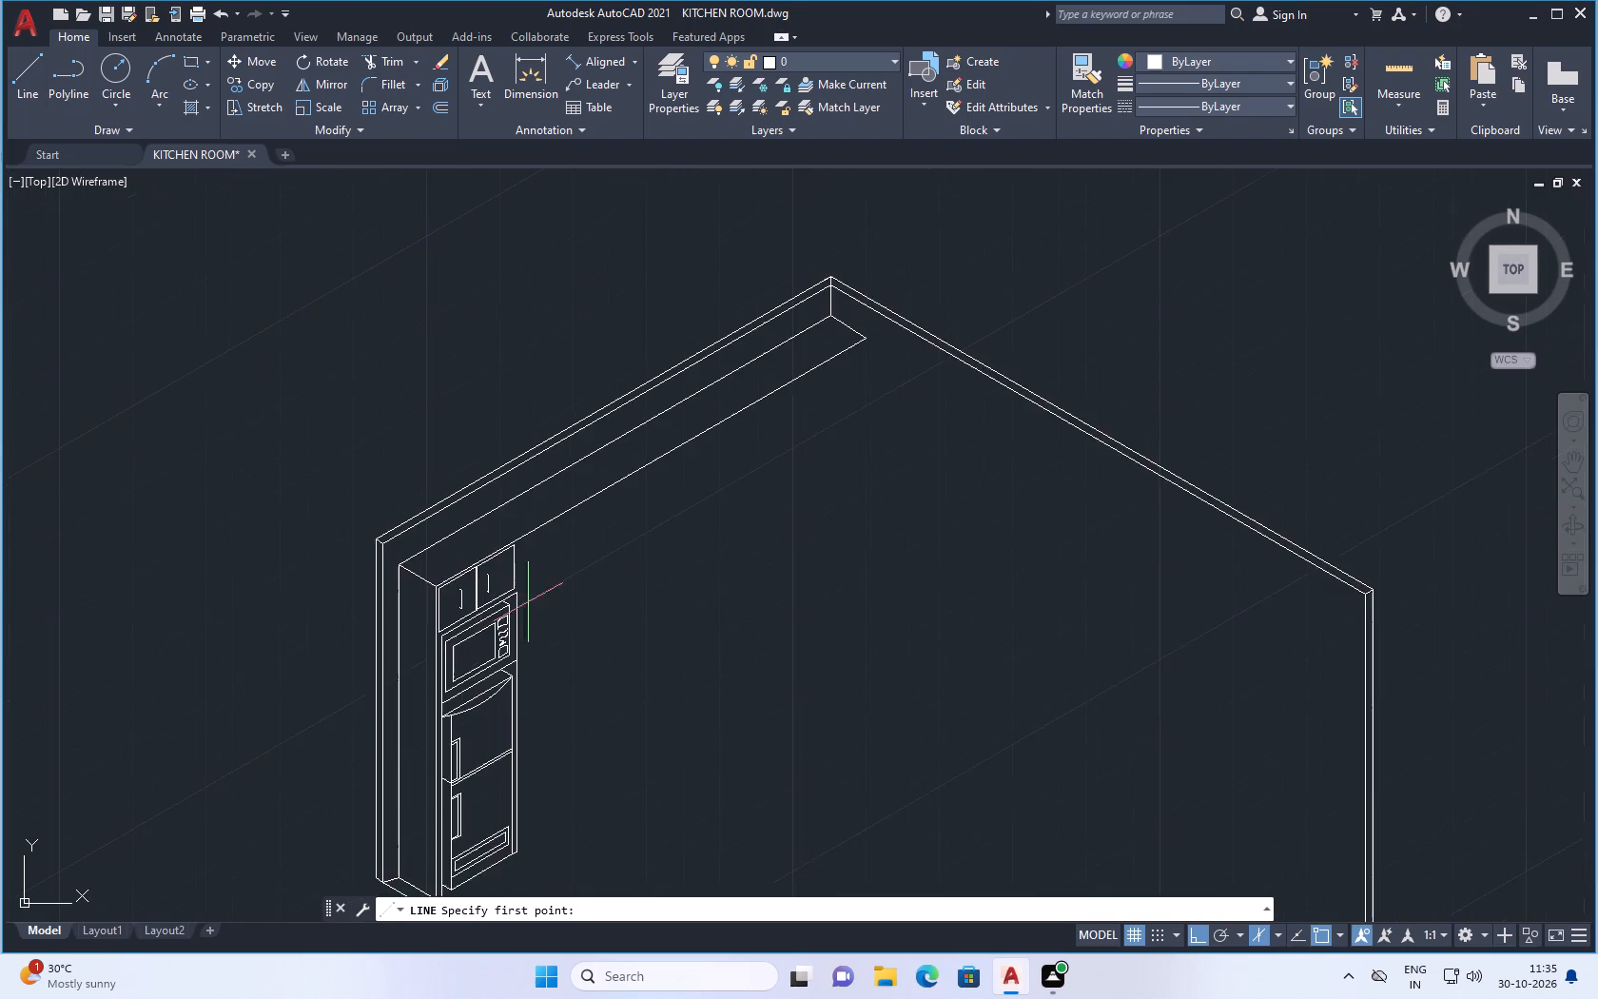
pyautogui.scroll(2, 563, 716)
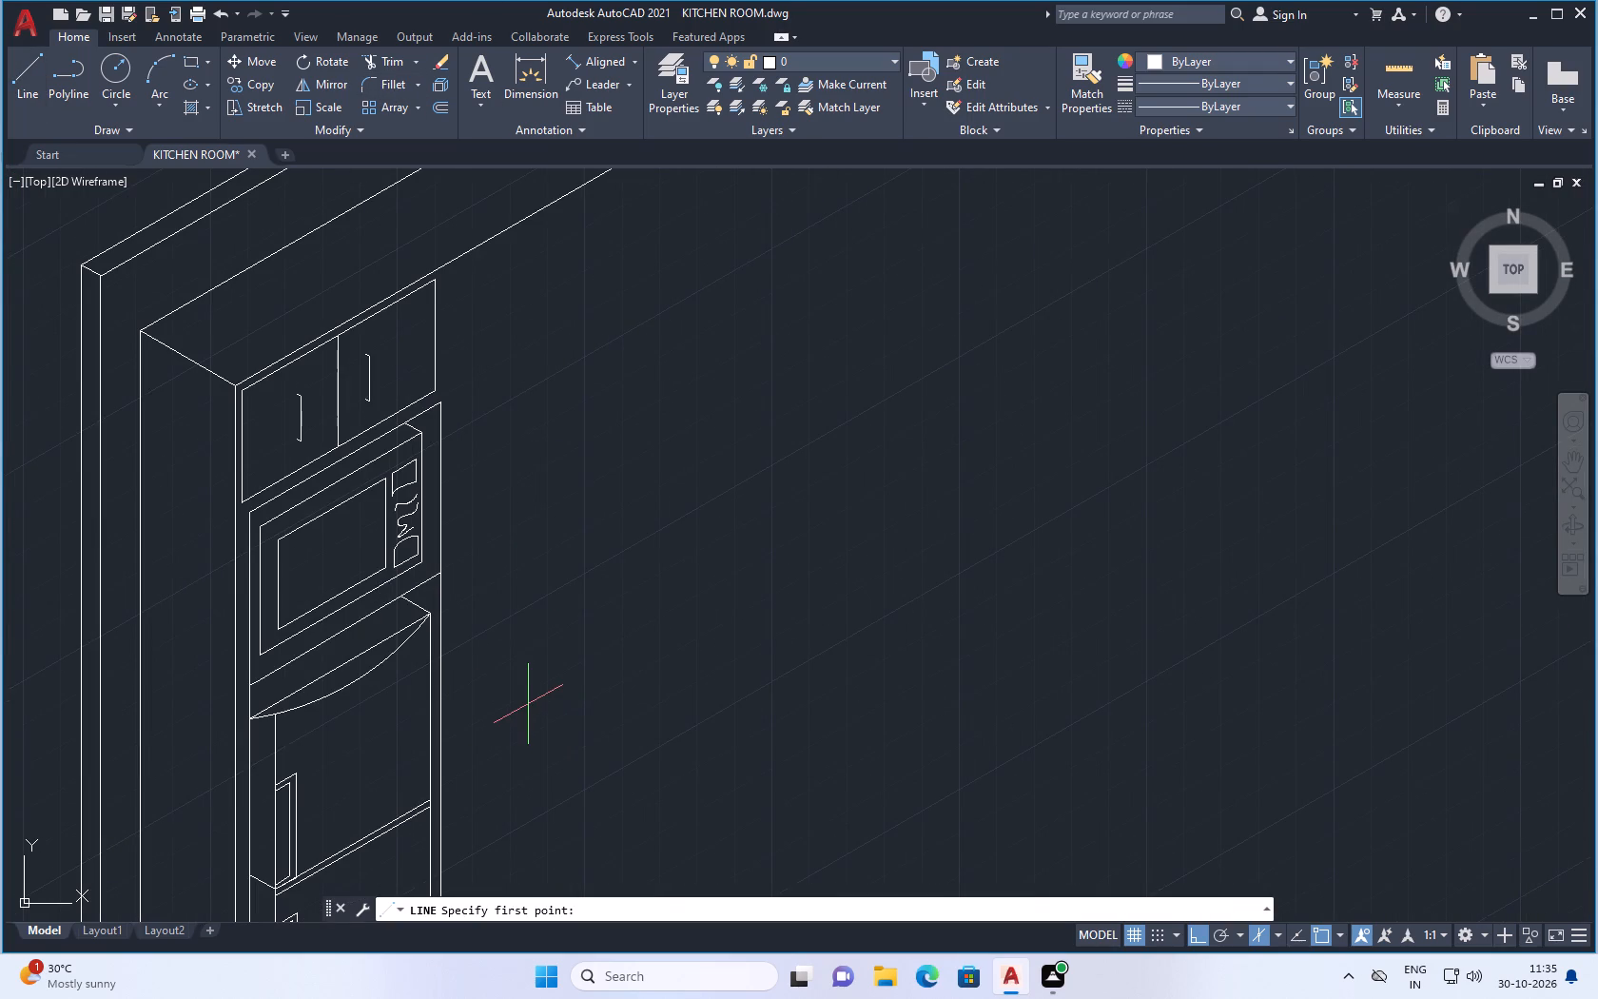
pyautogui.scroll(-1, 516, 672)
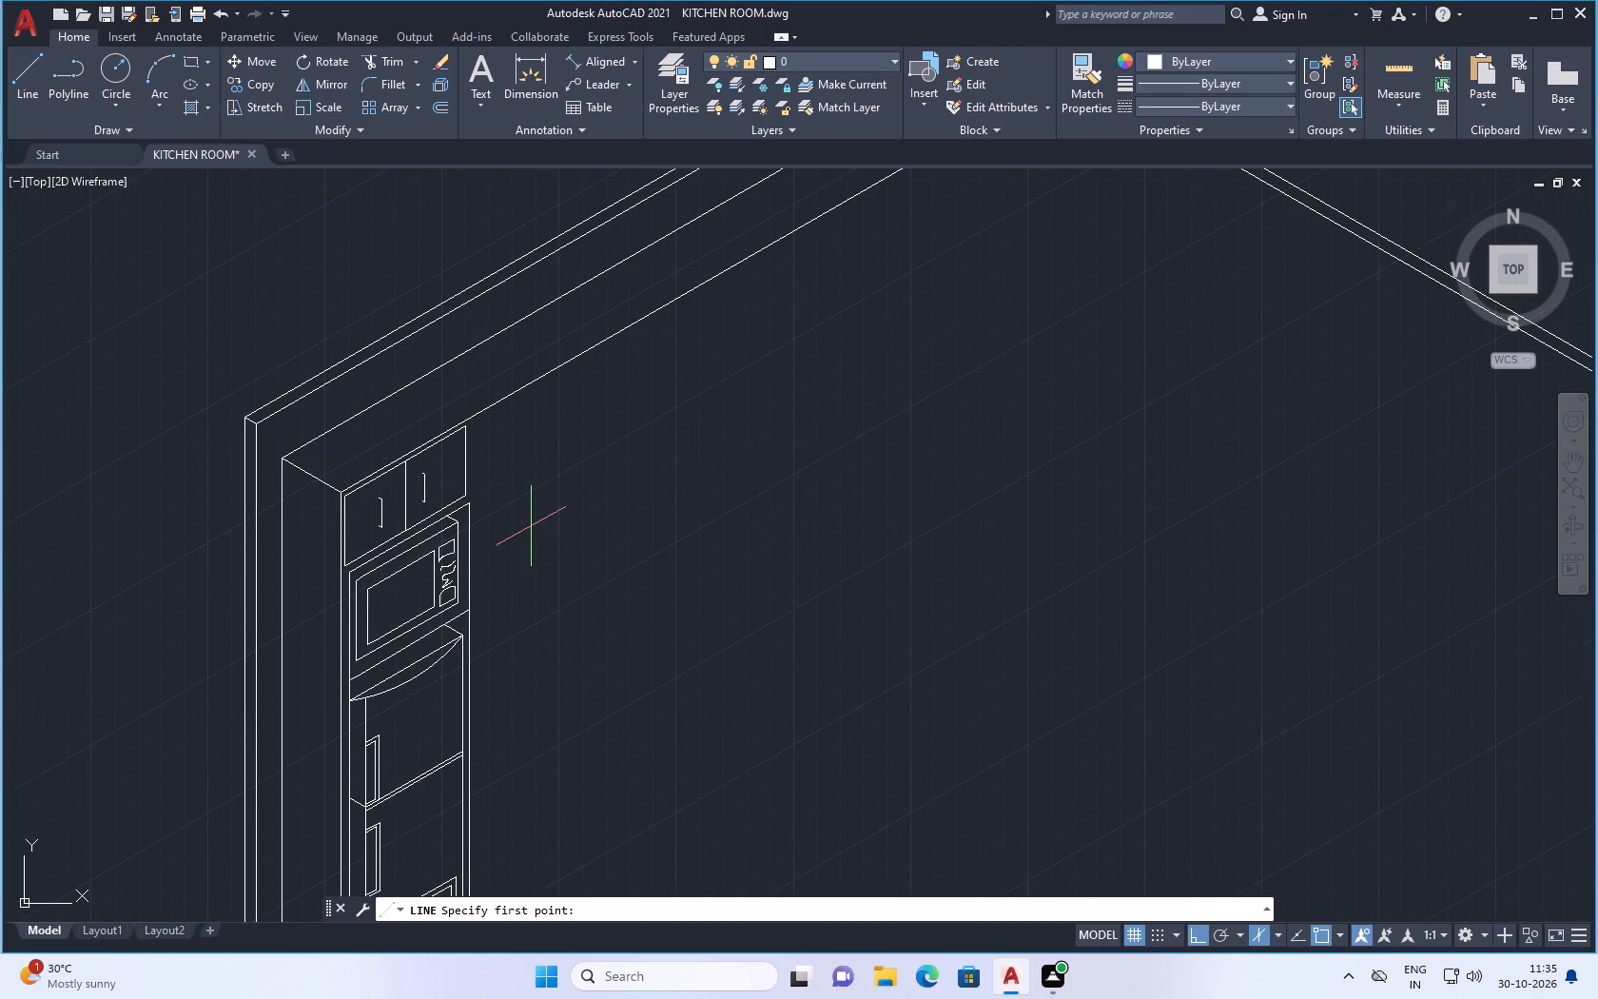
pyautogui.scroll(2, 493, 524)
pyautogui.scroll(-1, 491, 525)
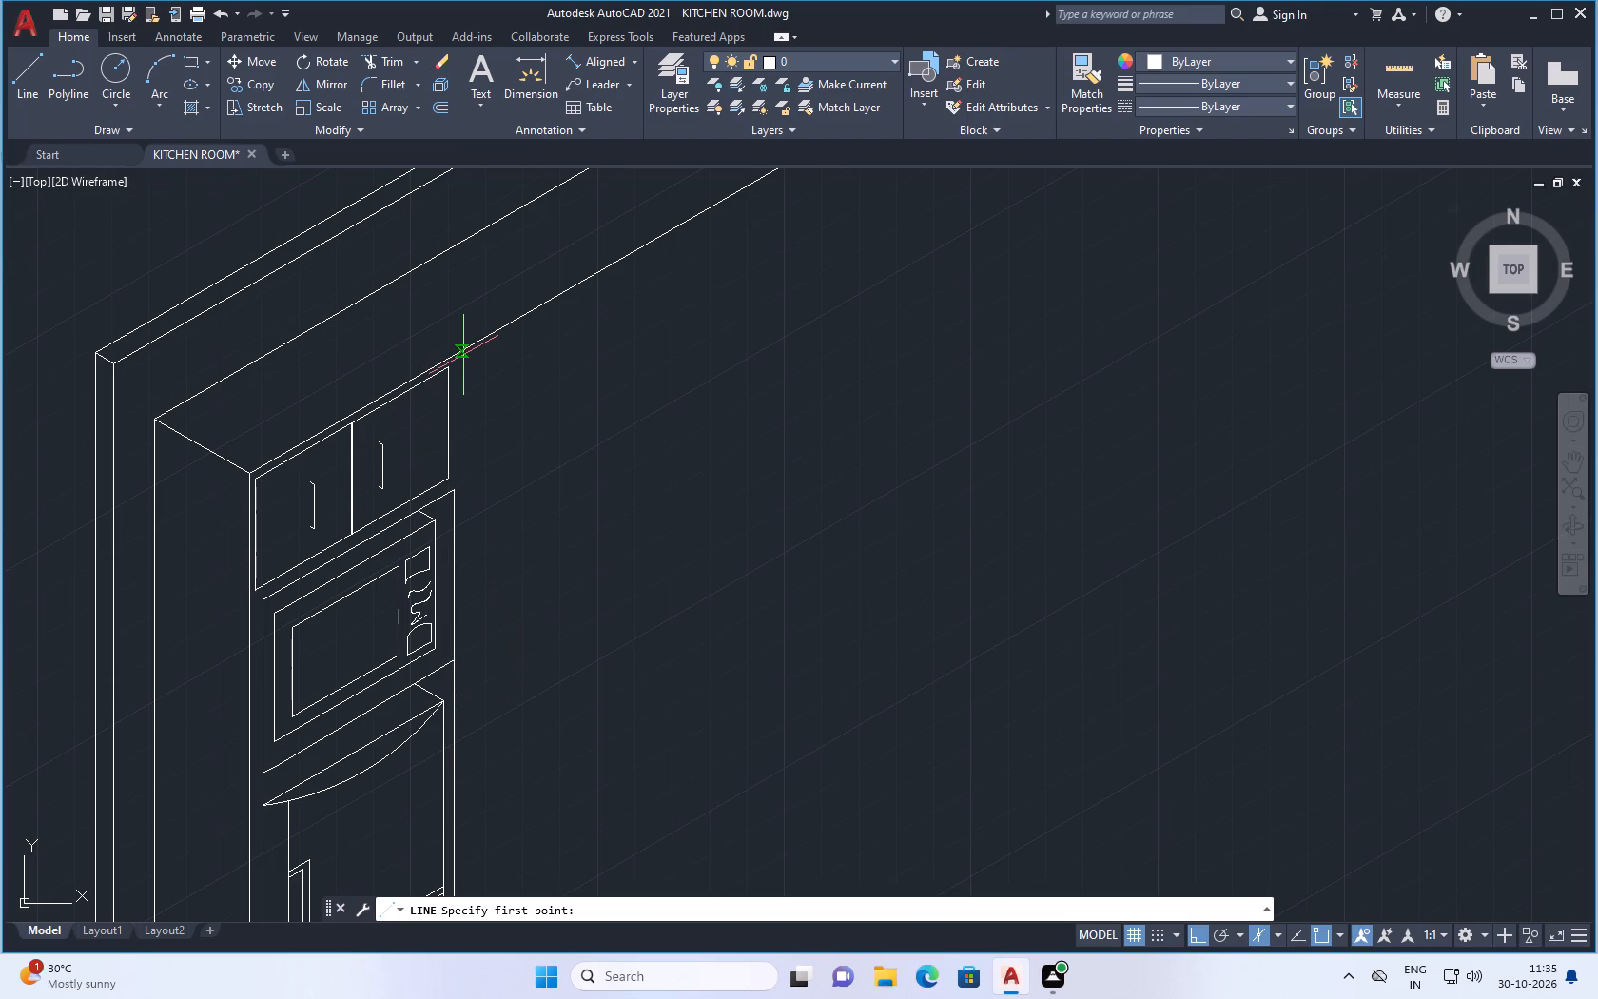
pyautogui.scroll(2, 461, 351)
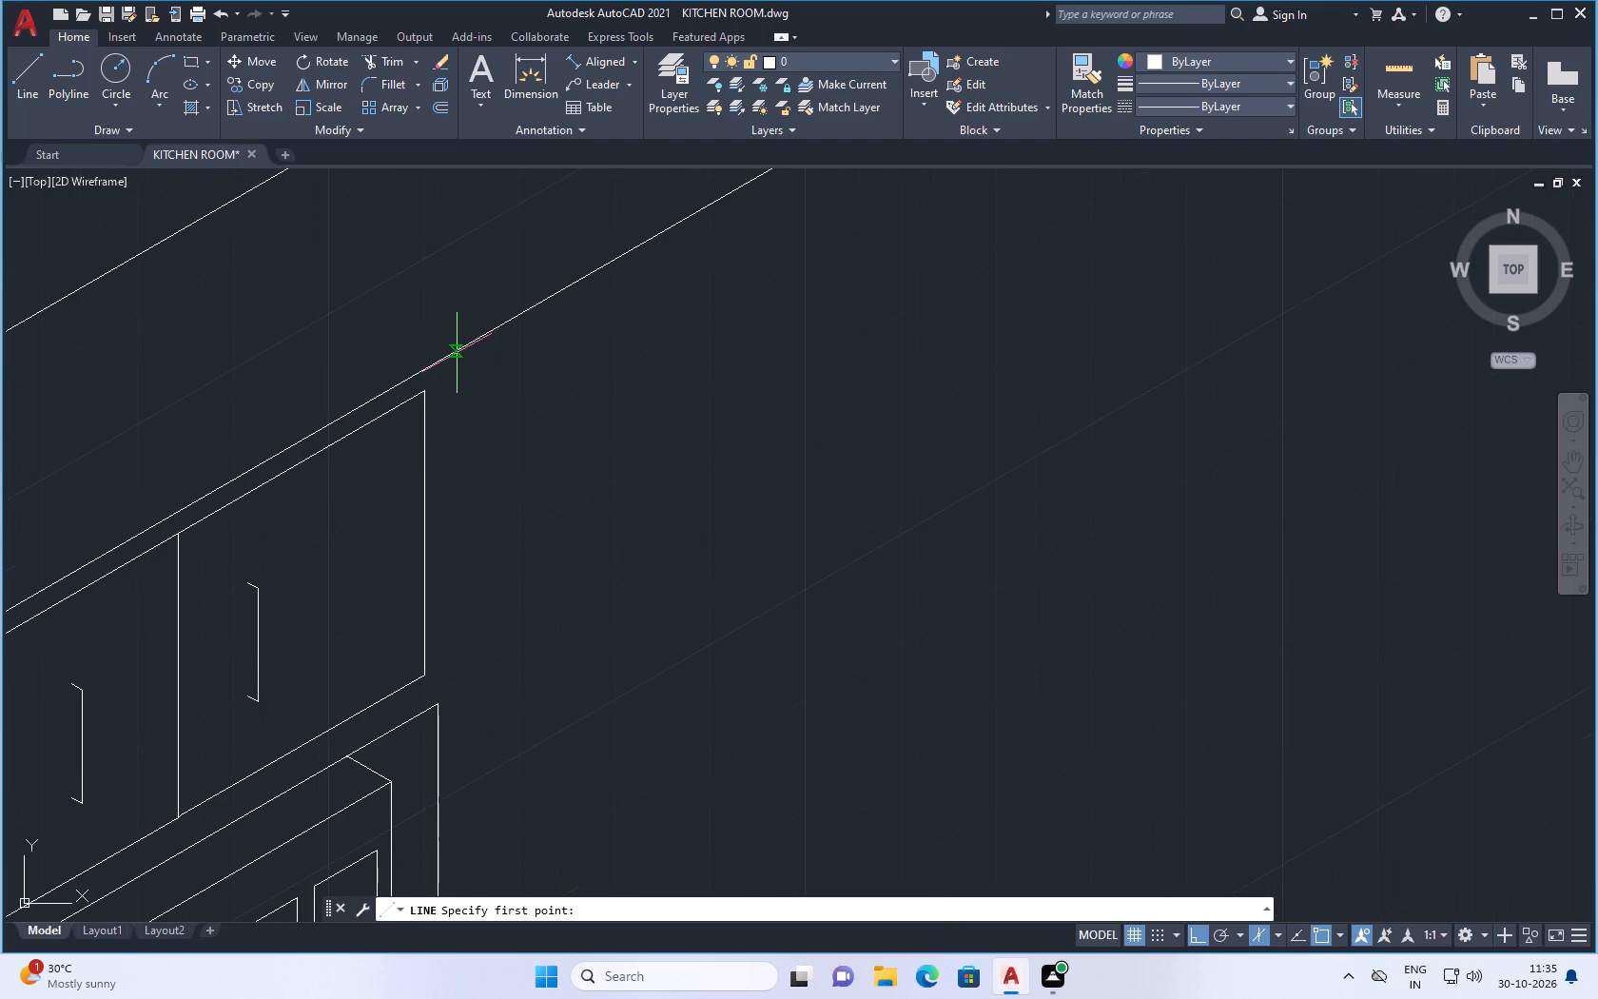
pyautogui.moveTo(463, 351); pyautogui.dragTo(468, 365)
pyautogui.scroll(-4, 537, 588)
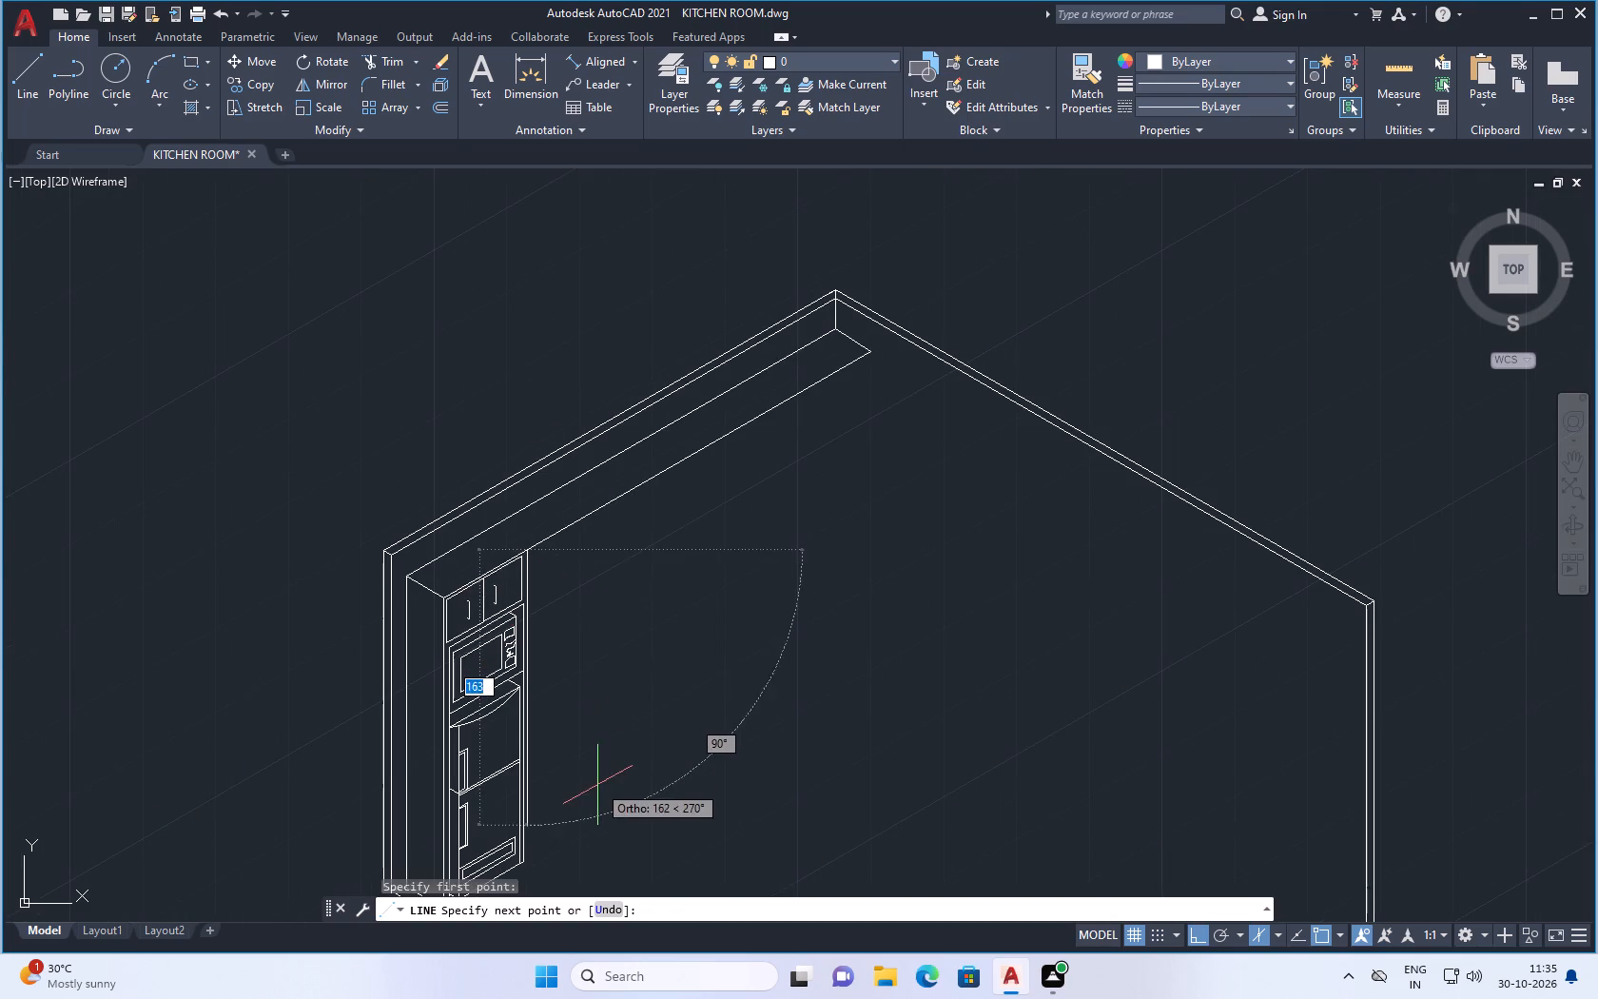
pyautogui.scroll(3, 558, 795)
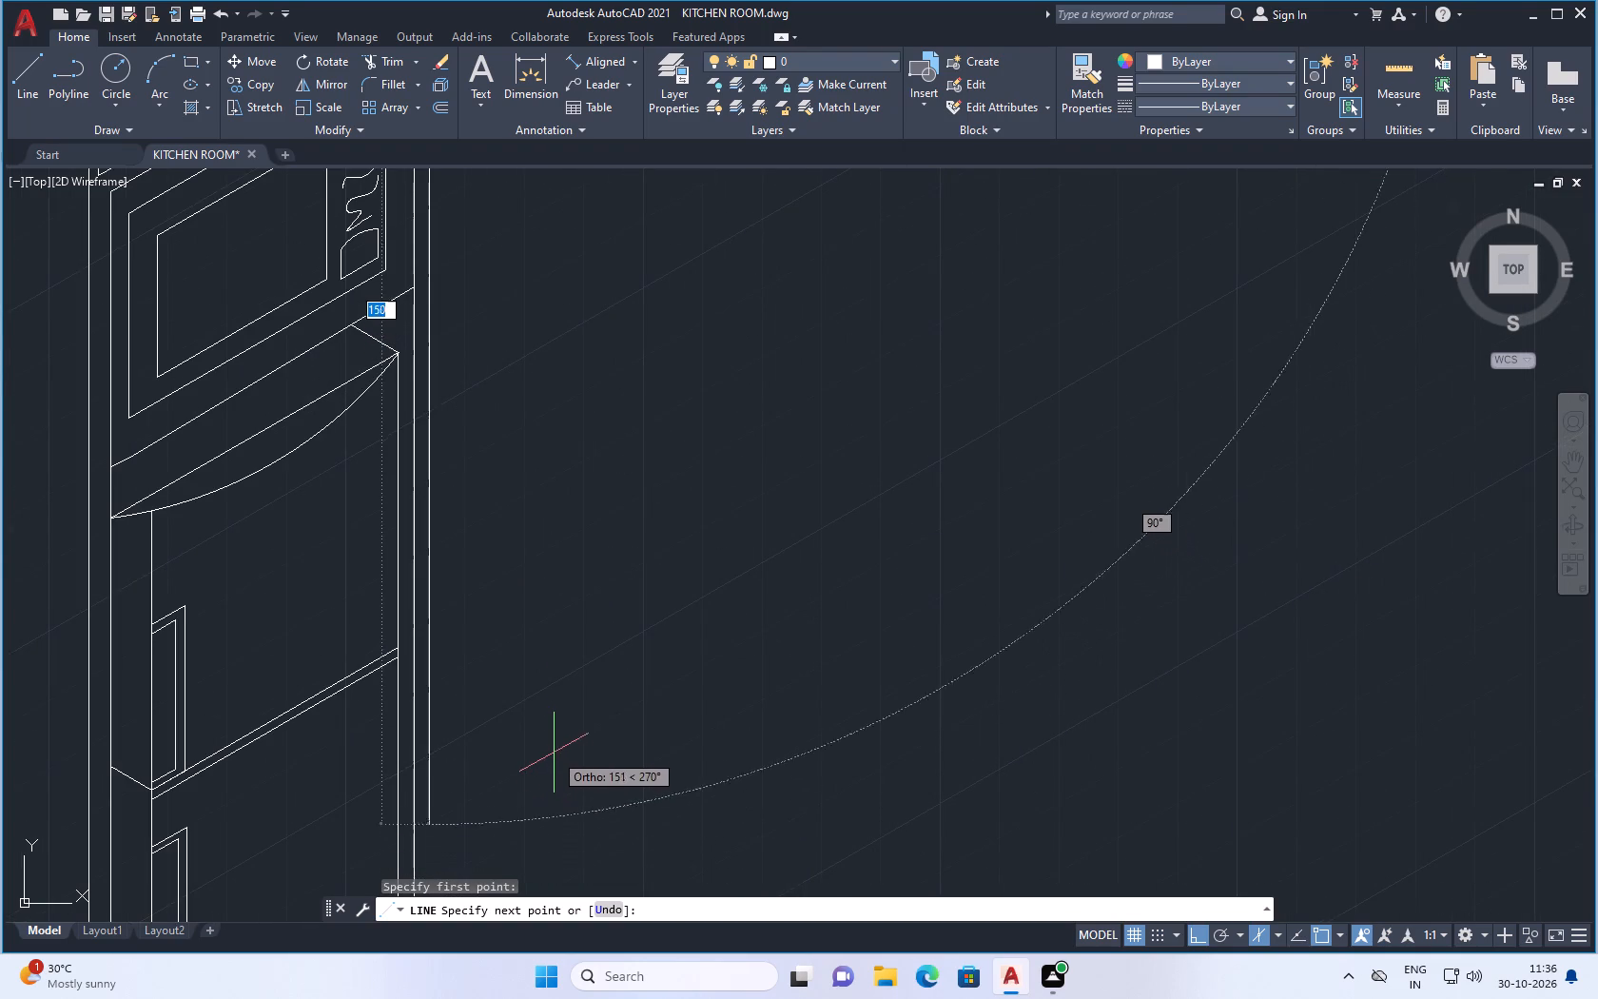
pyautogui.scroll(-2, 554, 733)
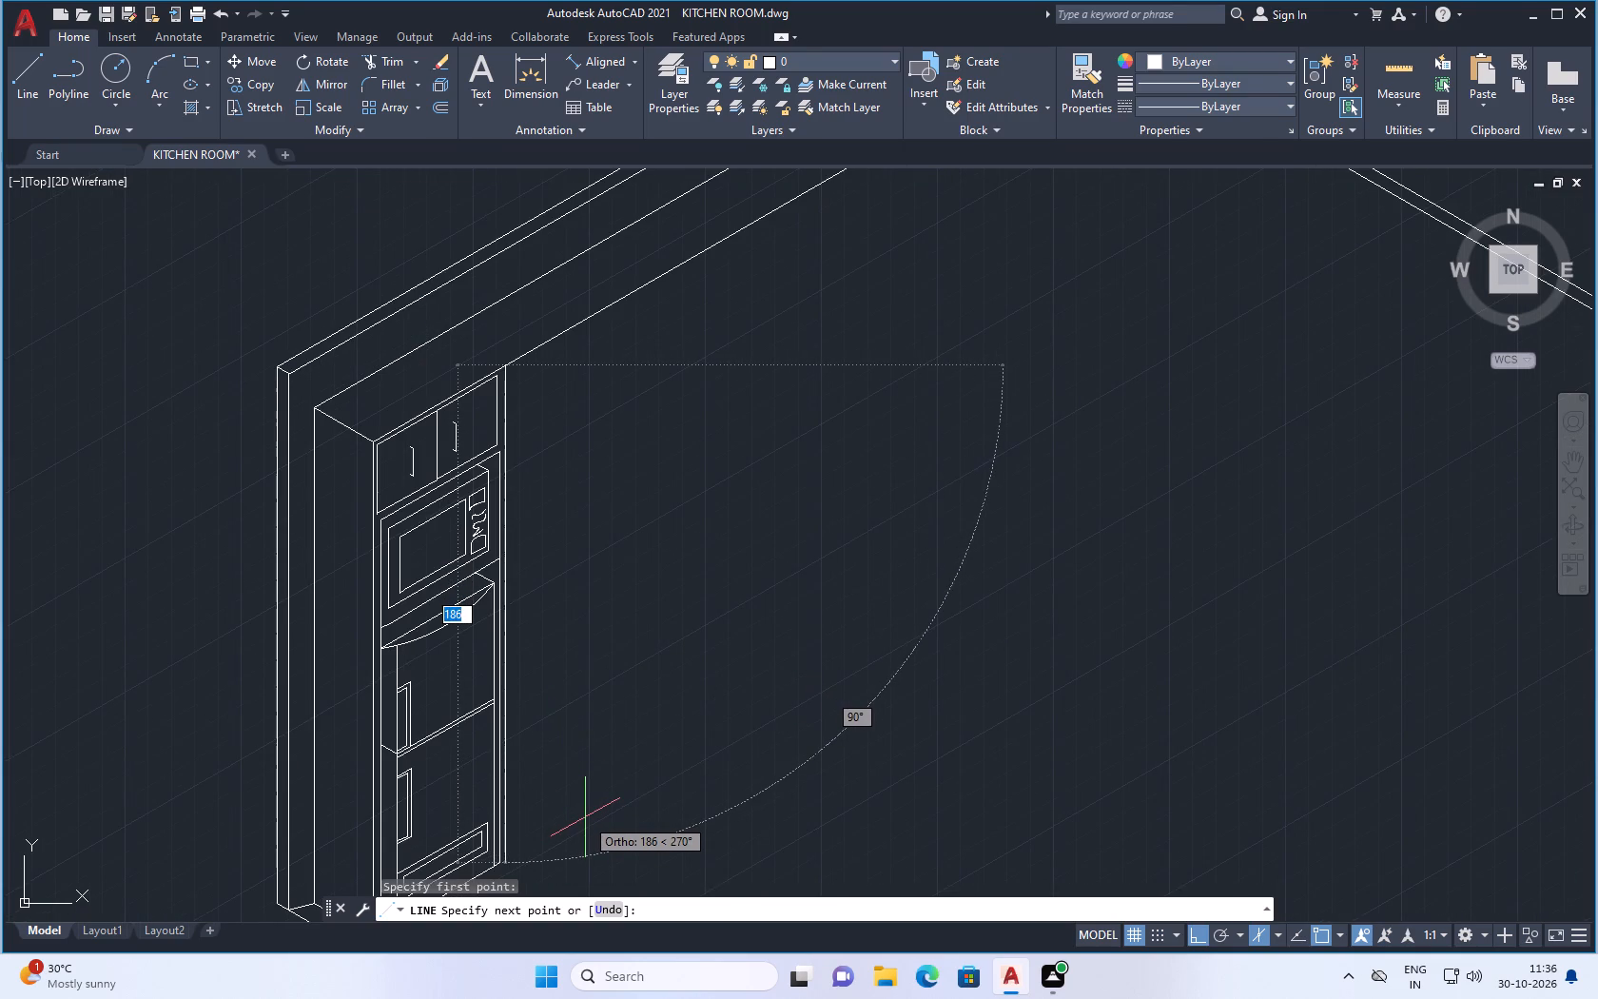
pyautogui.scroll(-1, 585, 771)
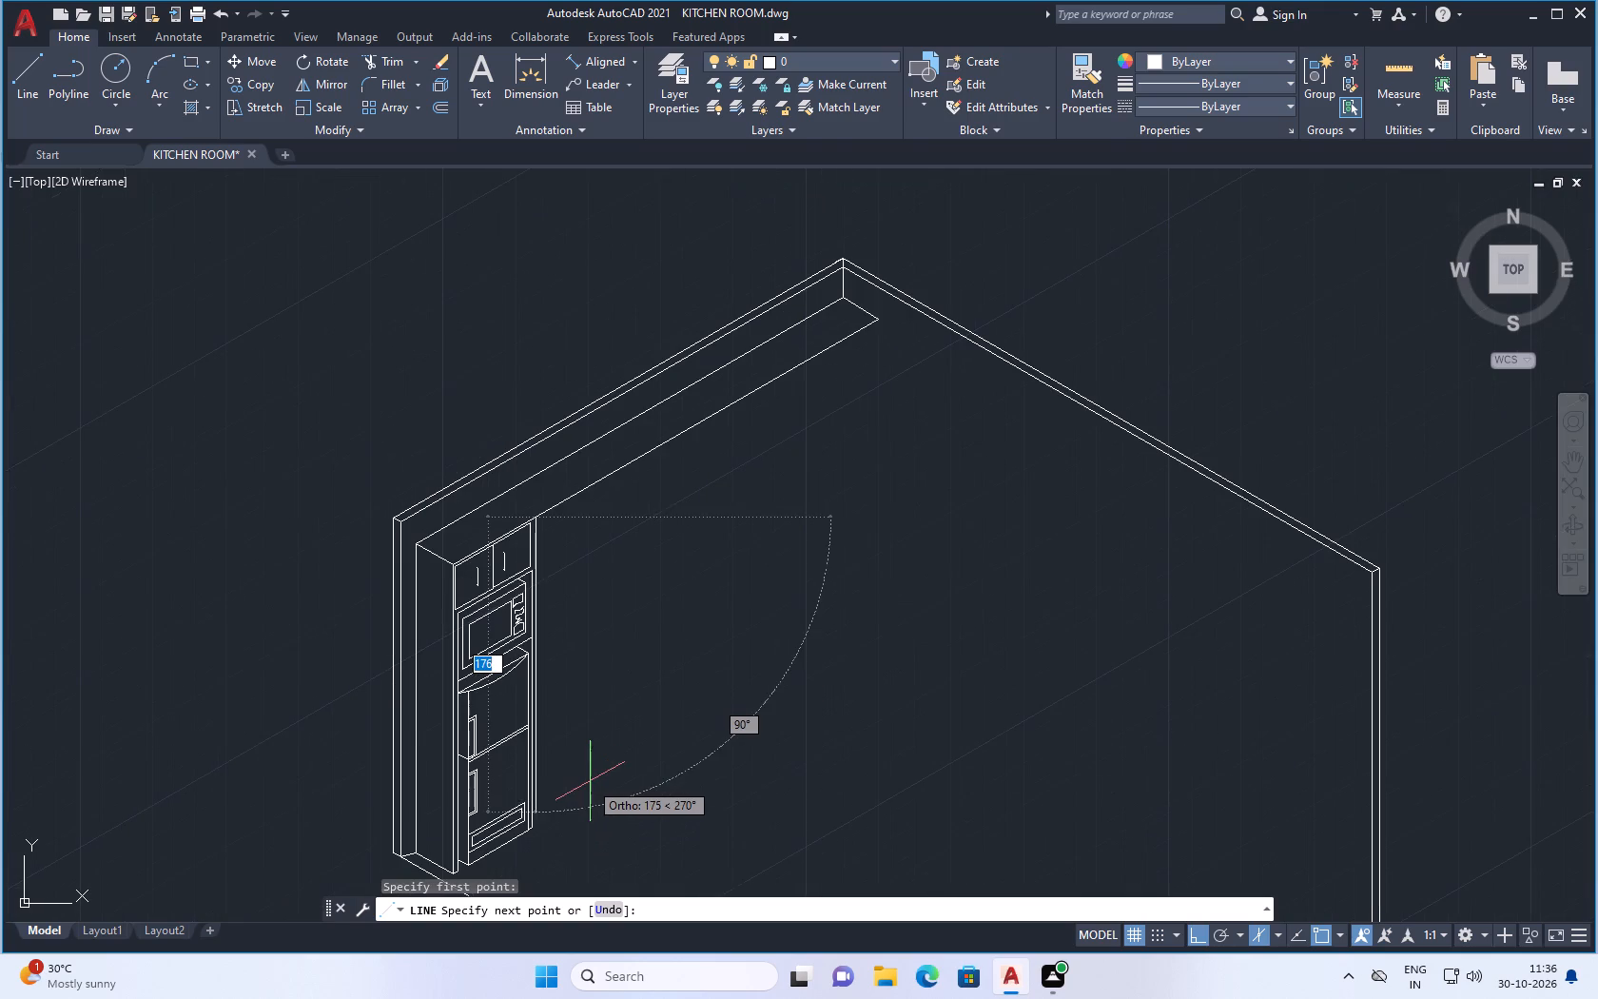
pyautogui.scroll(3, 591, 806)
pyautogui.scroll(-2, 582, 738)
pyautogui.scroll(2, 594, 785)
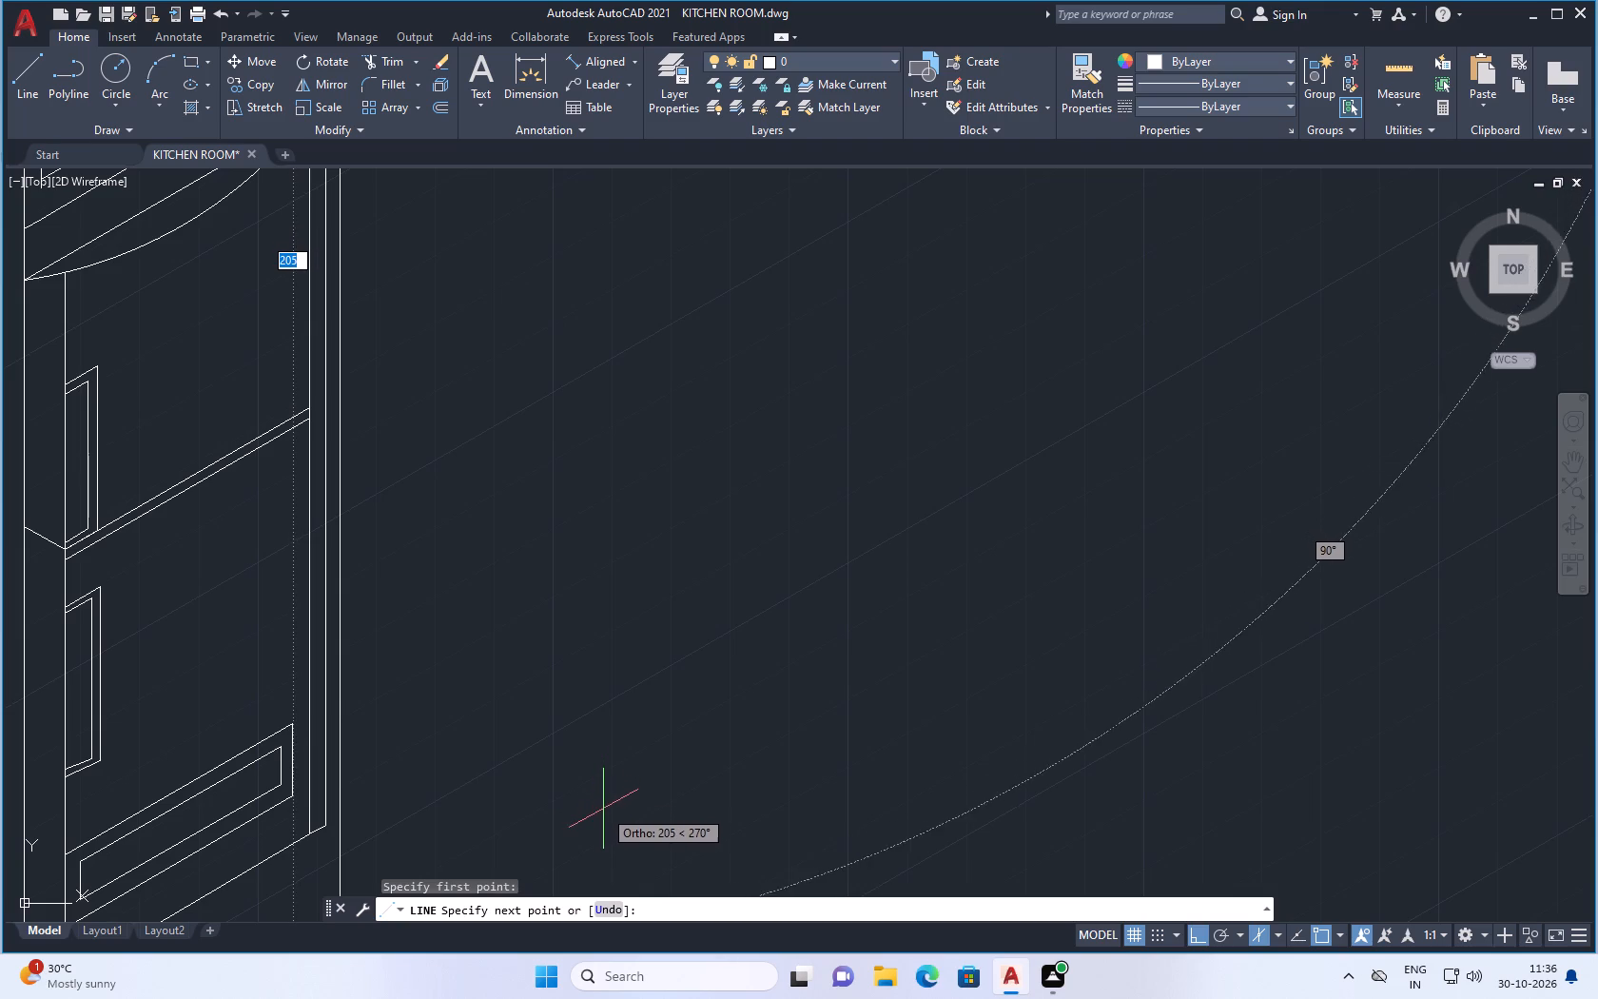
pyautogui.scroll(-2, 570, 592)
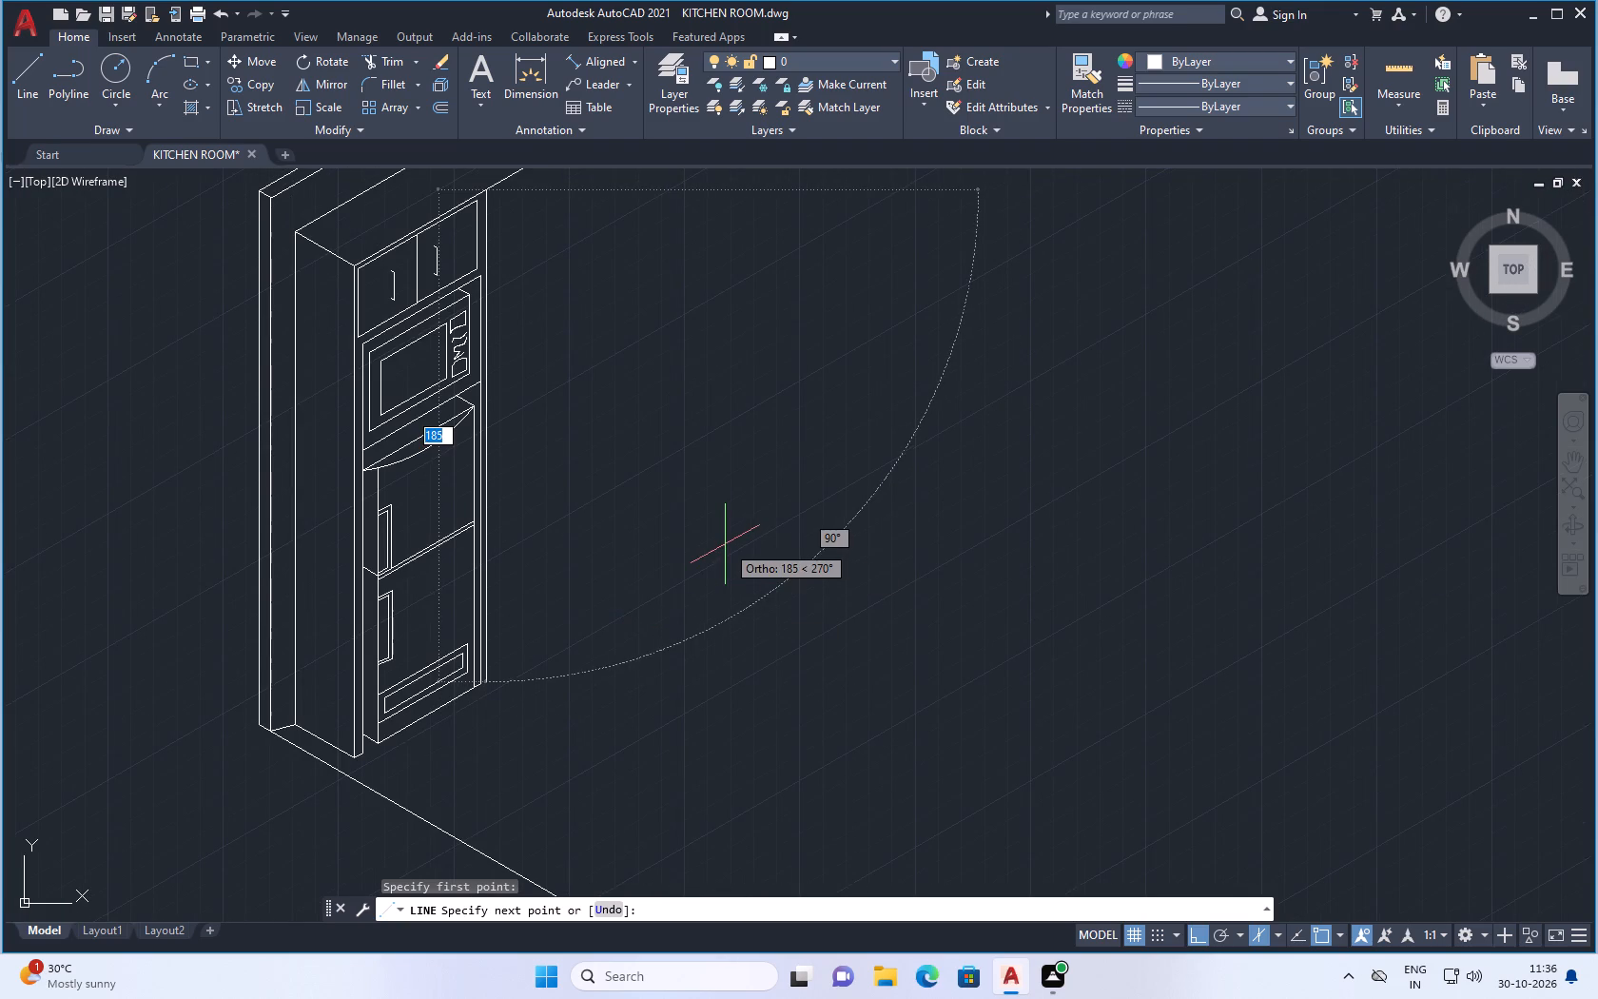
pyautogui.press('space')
# Examine the tall unit's right side edge from the base up to the upper cupboards.
pyautogui.scroll(2, 382, 611)
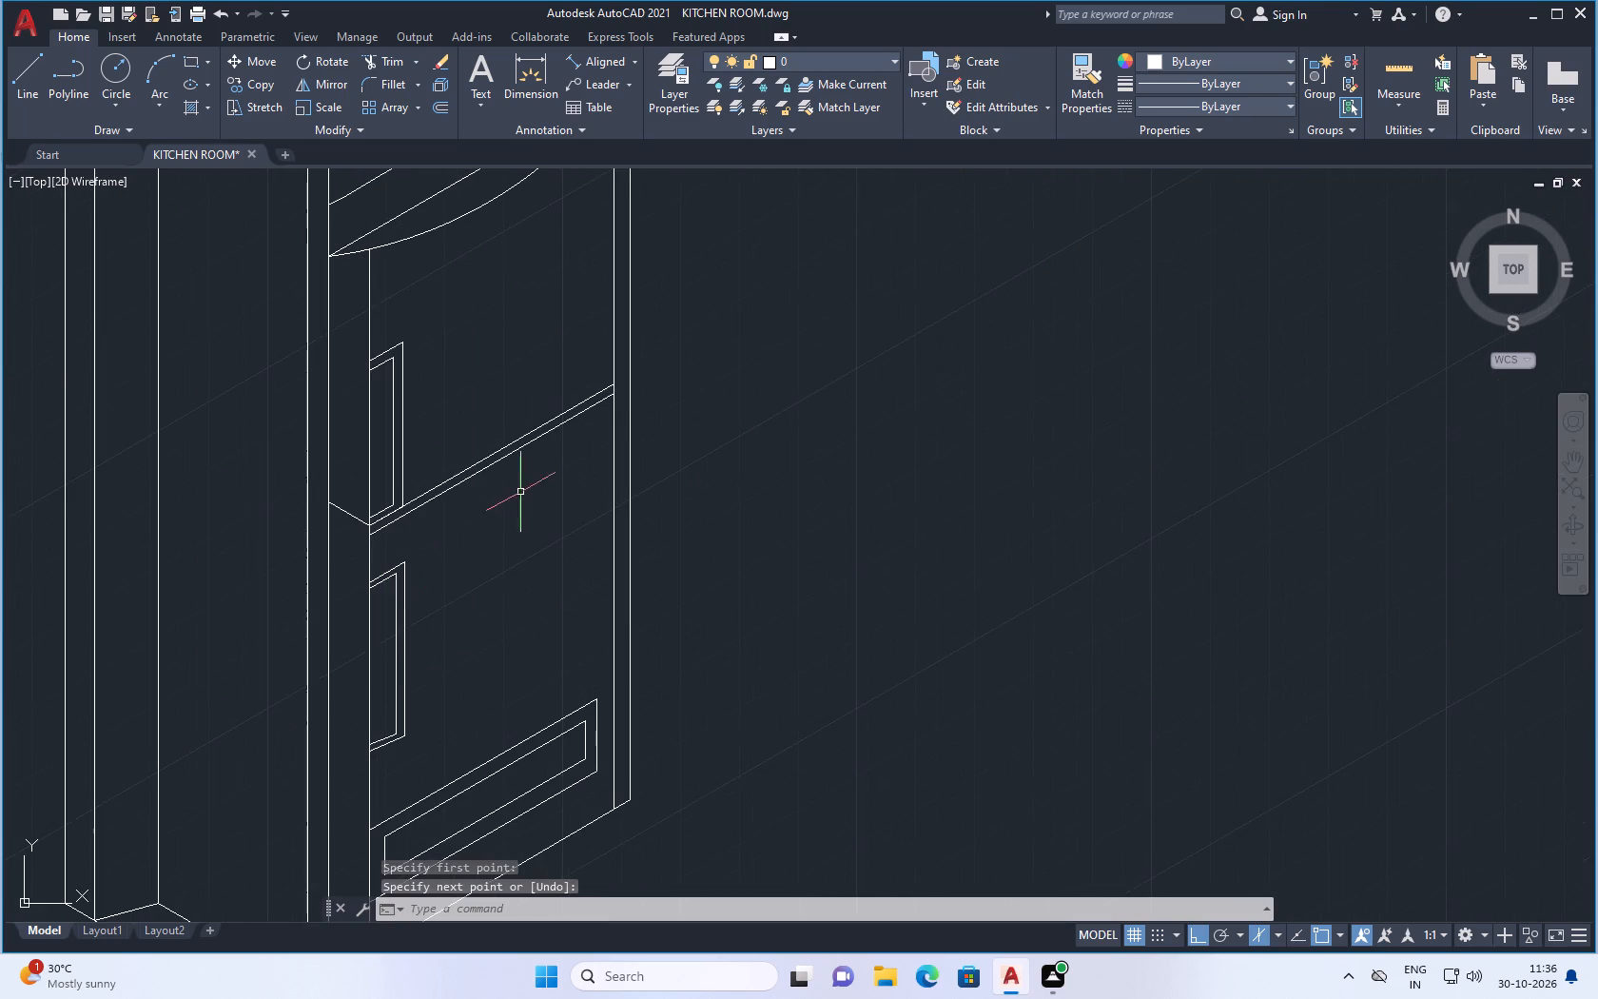
pyautogui.scroll(-1, 489, 530)
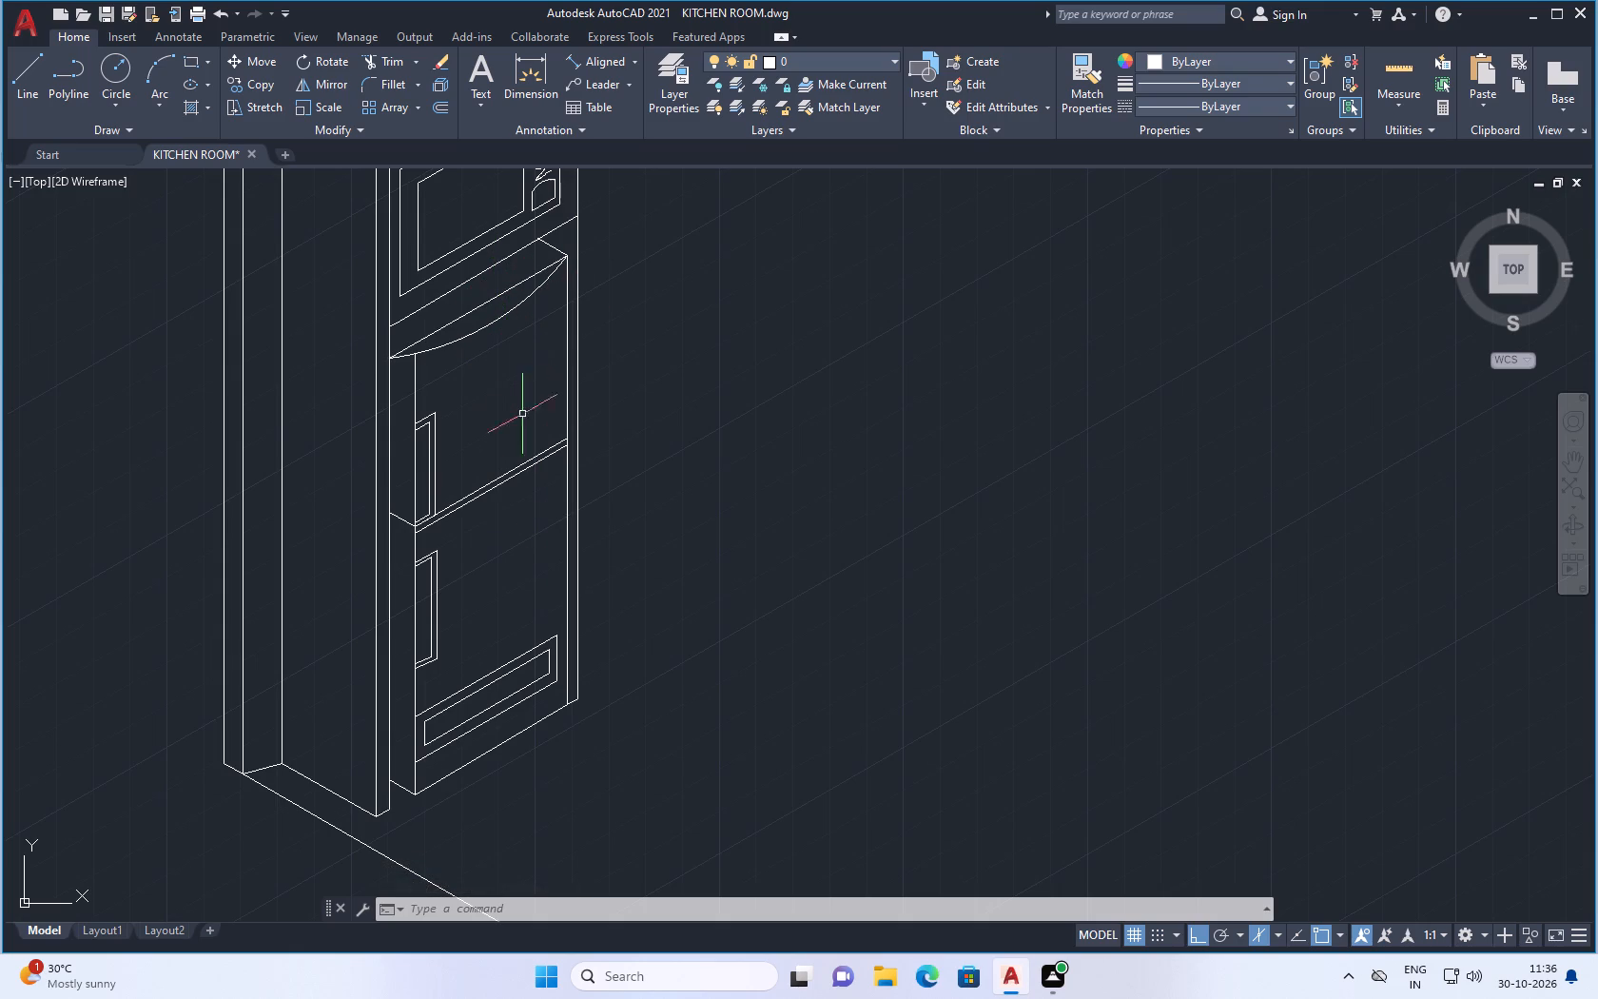
pyautogui.scroll(-3, 573, 418)
pyautogui.scroll(1, 551, 264)
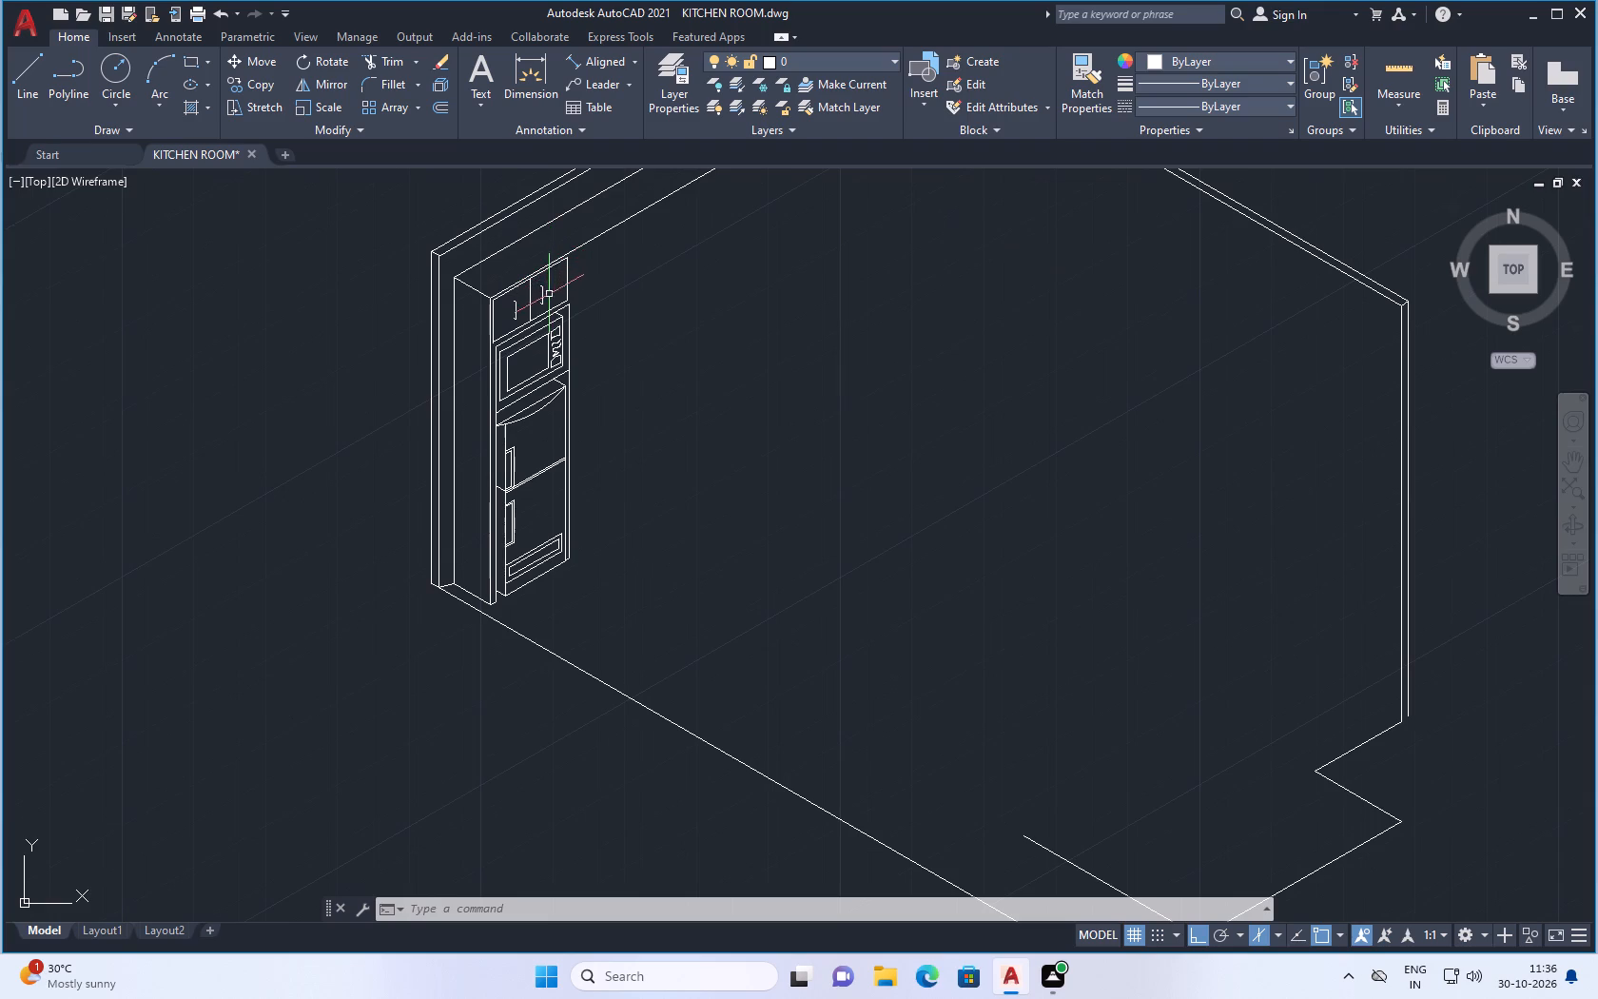
pyautogui.scroll(2, 567, 296)
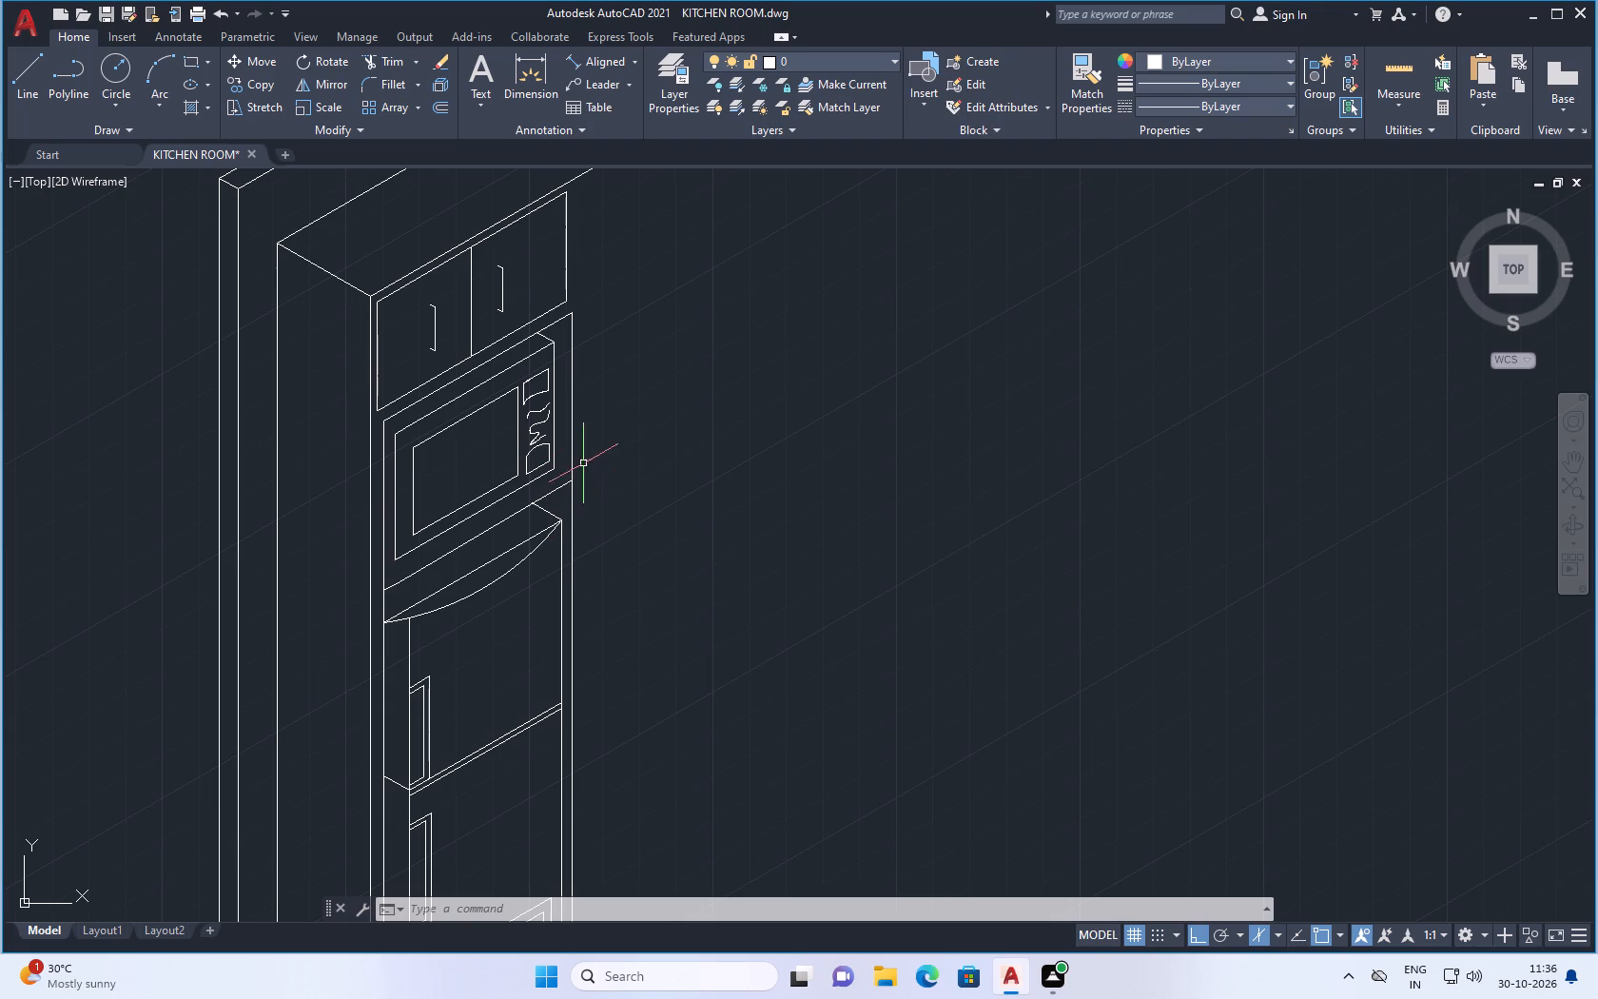
pyautogui.scroll(1, 633, 430)
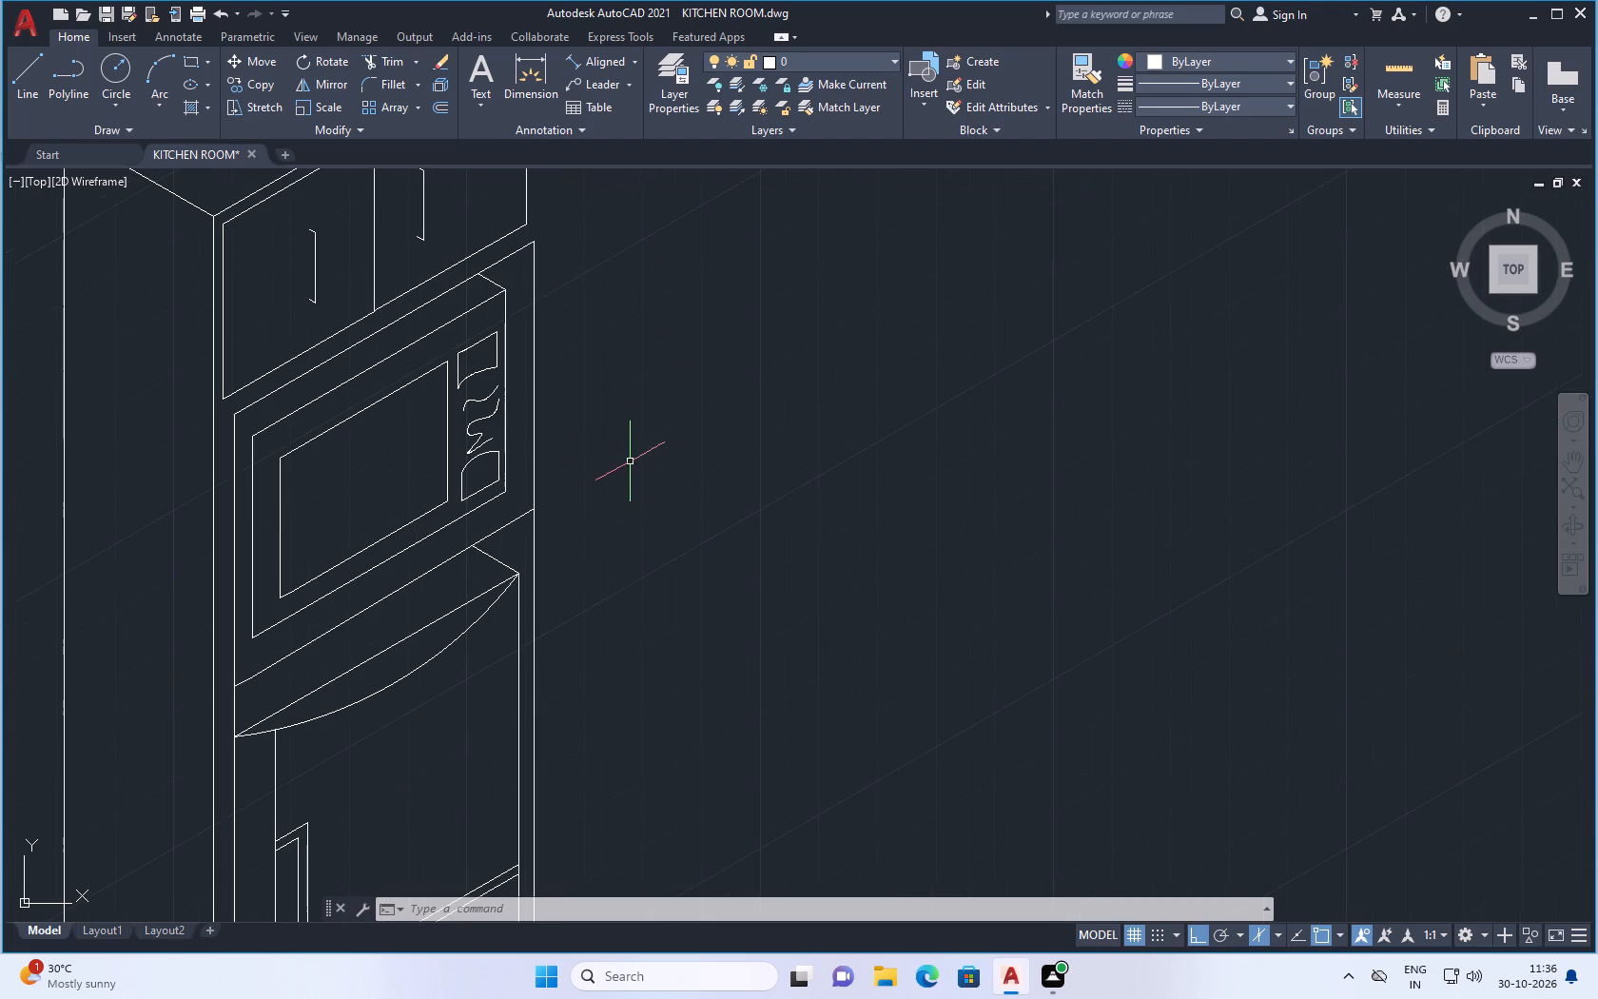
pyautogui.scroll(-1, 630, 464)
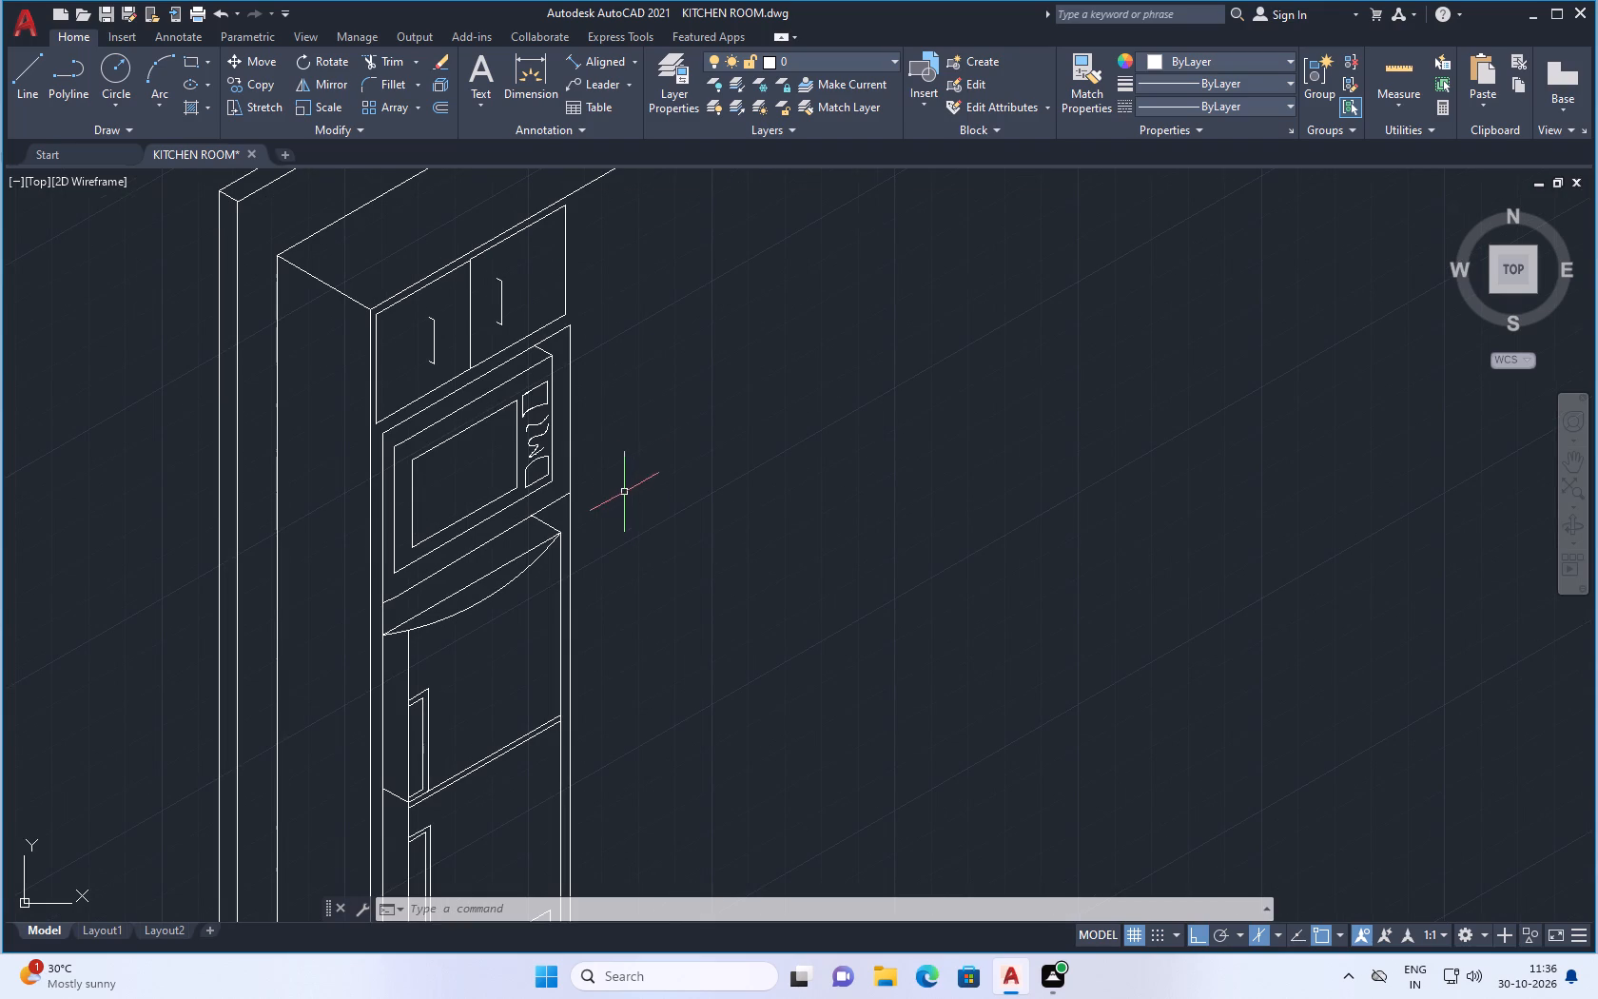
pyautogui.scroll(-1, 595, 489)
pyautogui.scroll(1, 593, 616)
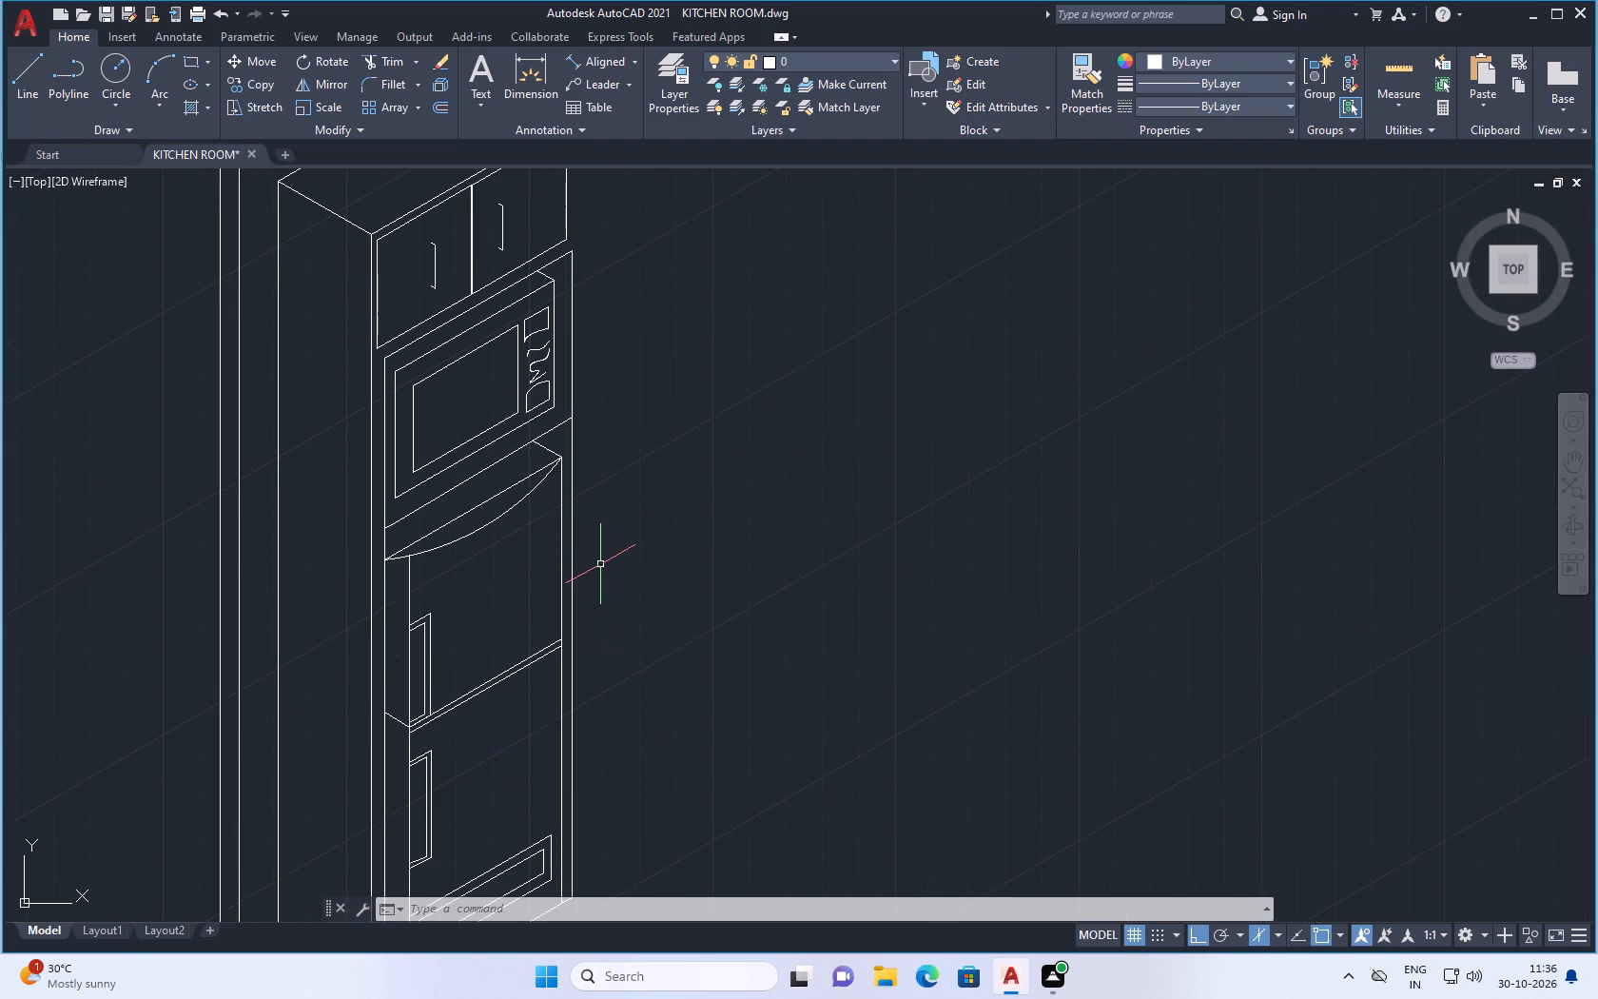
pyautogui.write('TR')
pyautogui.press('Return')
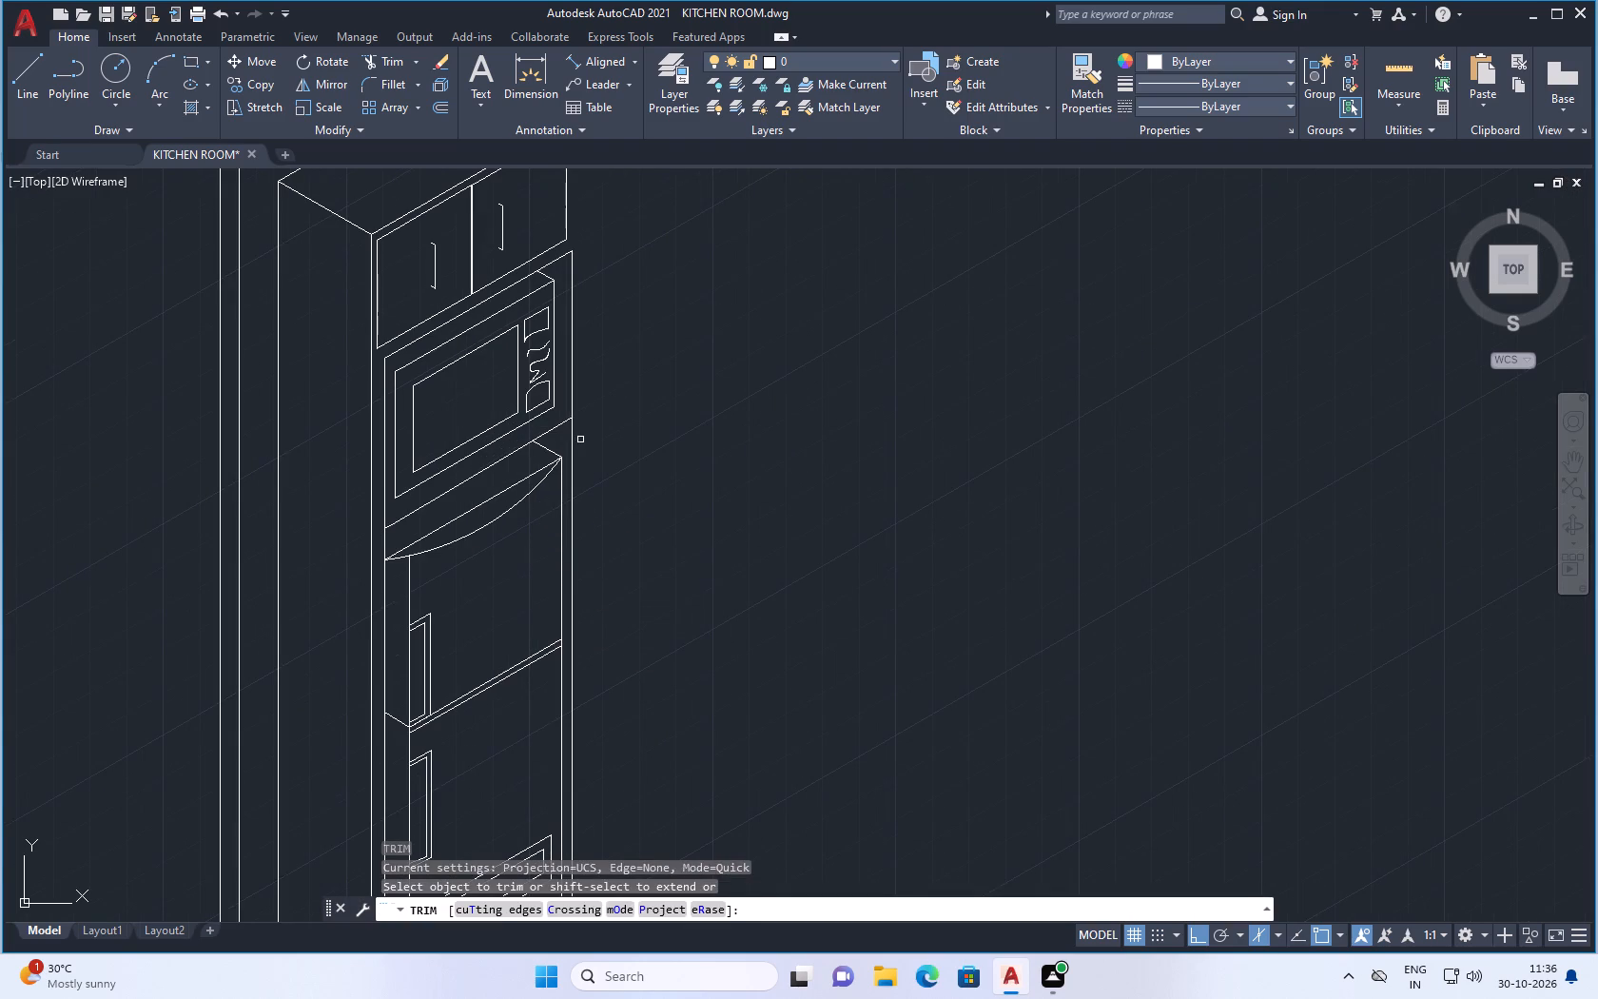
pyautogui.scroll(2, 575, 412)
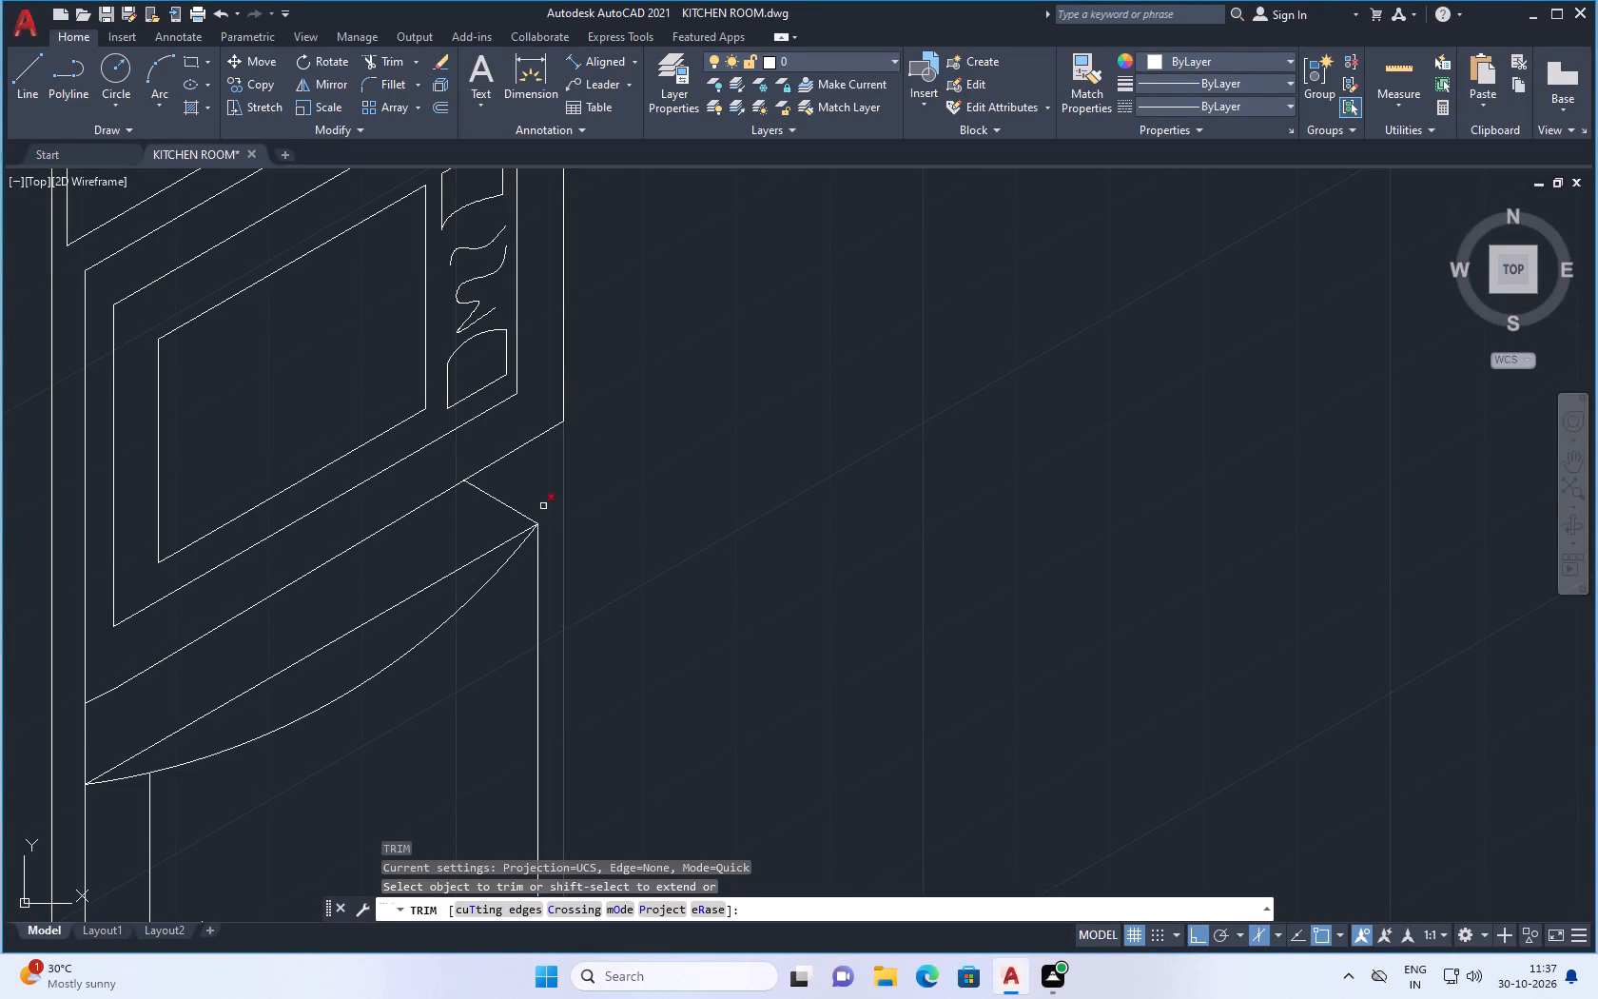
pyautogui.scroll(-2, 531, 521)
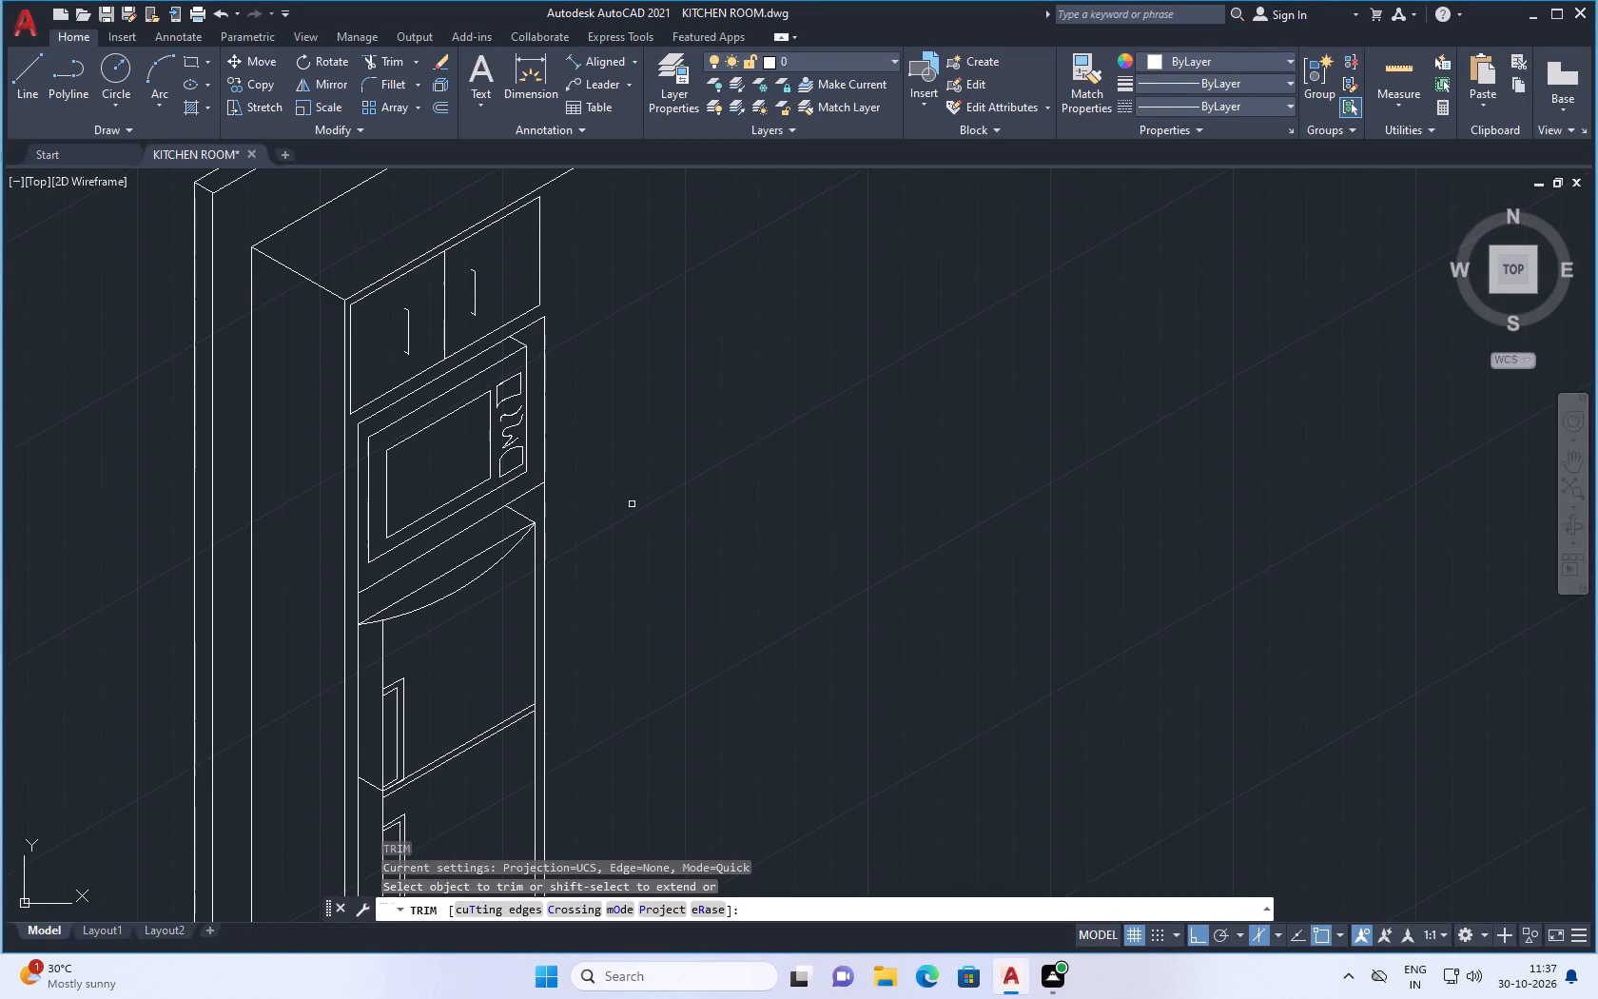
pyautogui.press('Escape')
# Draw a vertical line about 33 units long at 90° up from the tall unit's right side edge beside the oven, past the upper cupboard.
pyautogui.scroll(-2, 544, 534)
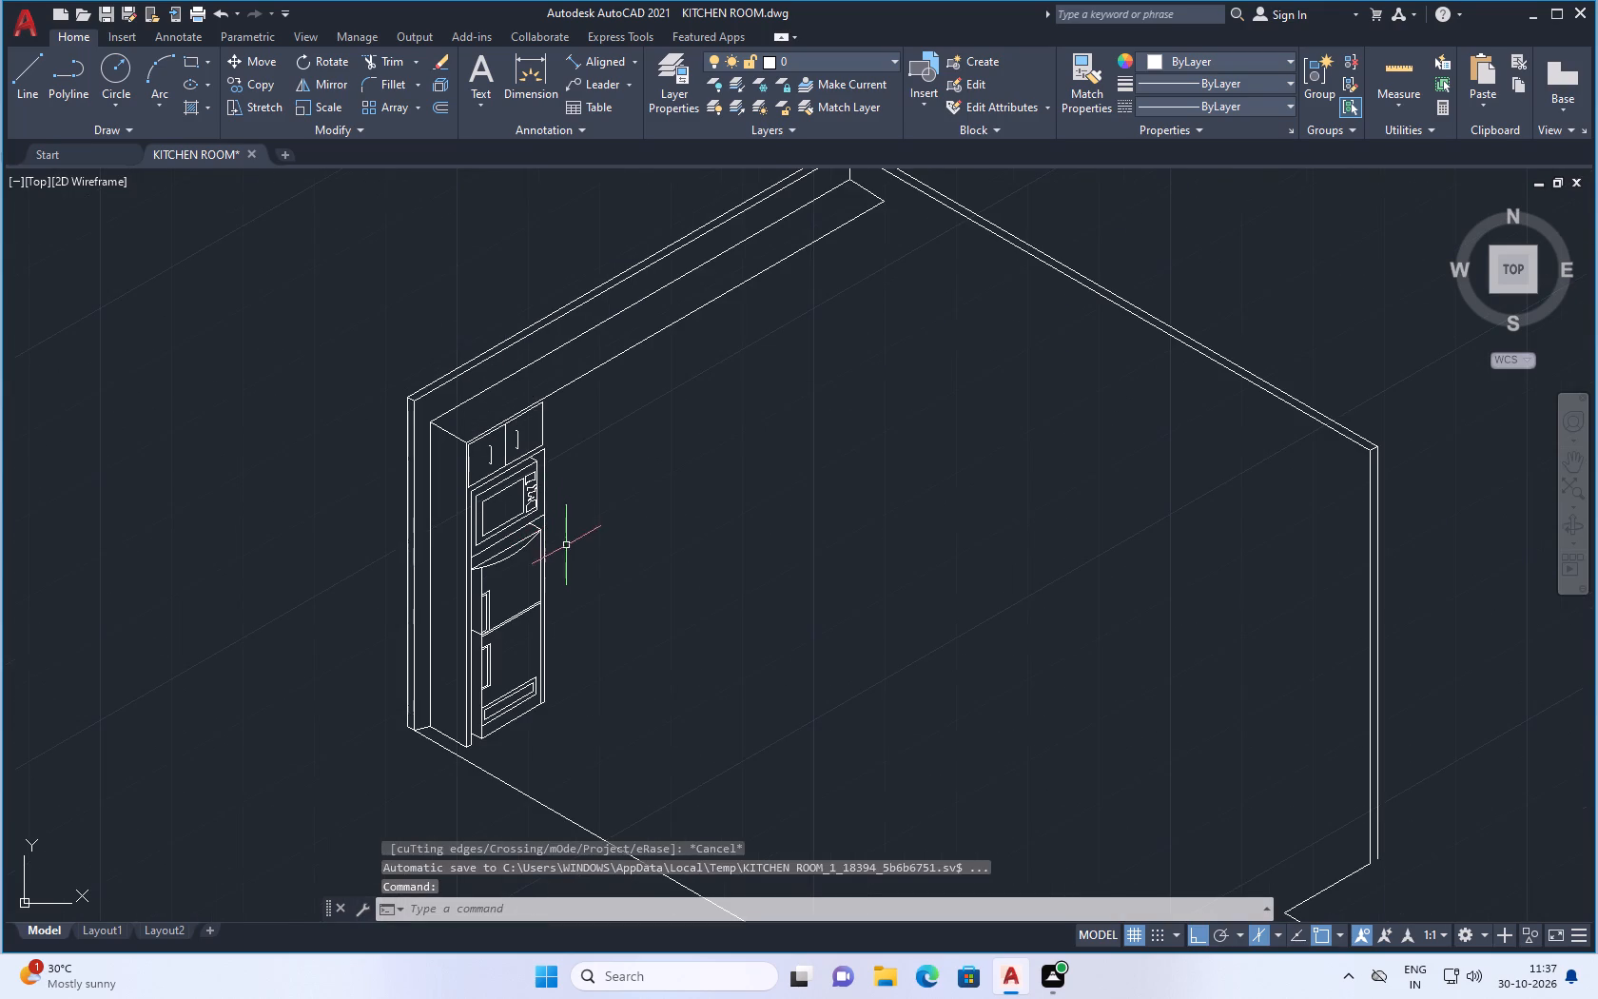
pyautogui.scroll(4, 555, 538)
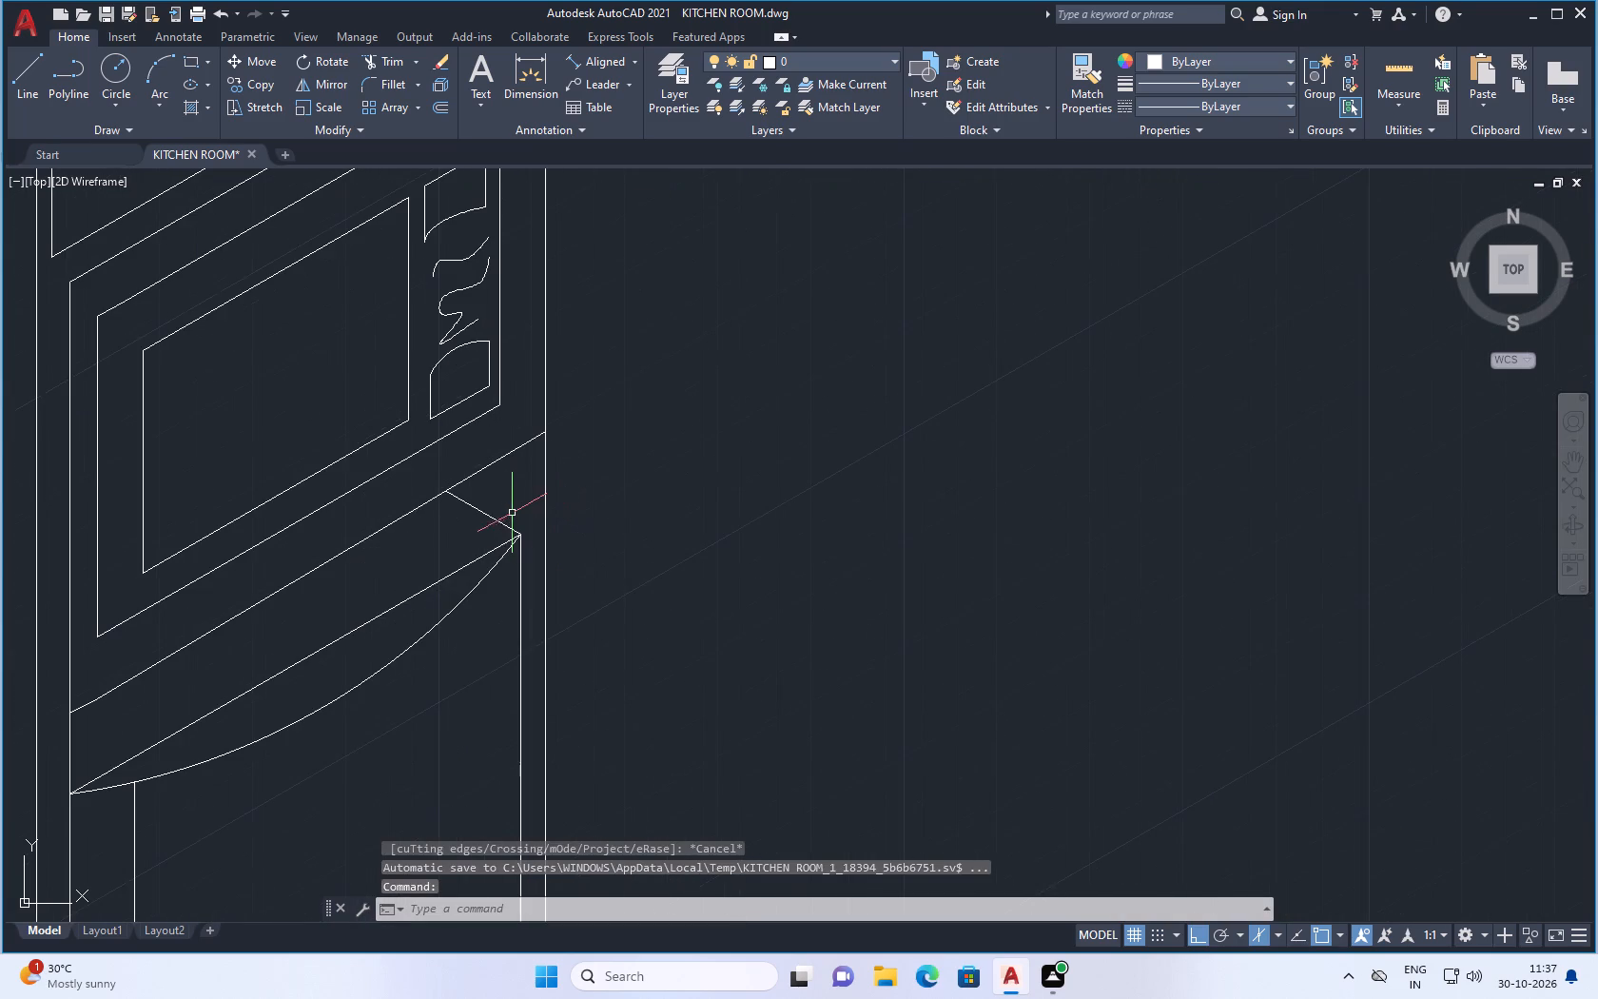
pyautogui.scroll(-2, 516, 513)
pyautogui.scroll(-2, 502, 421)
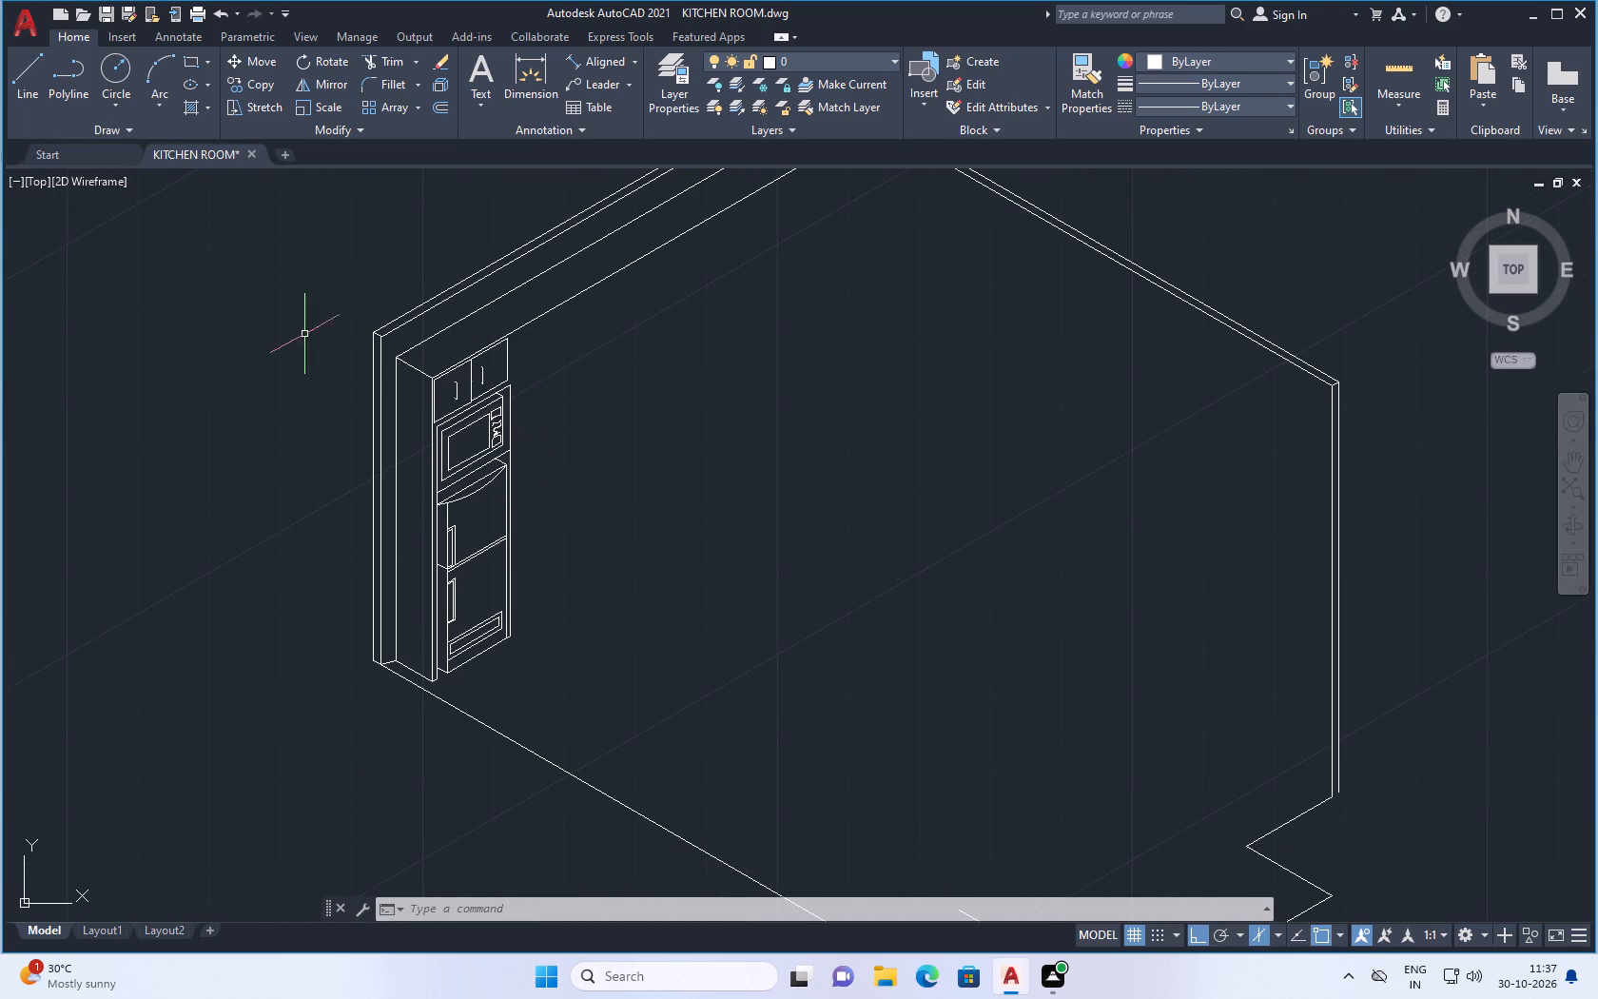
pyautogui.click(24, 76)
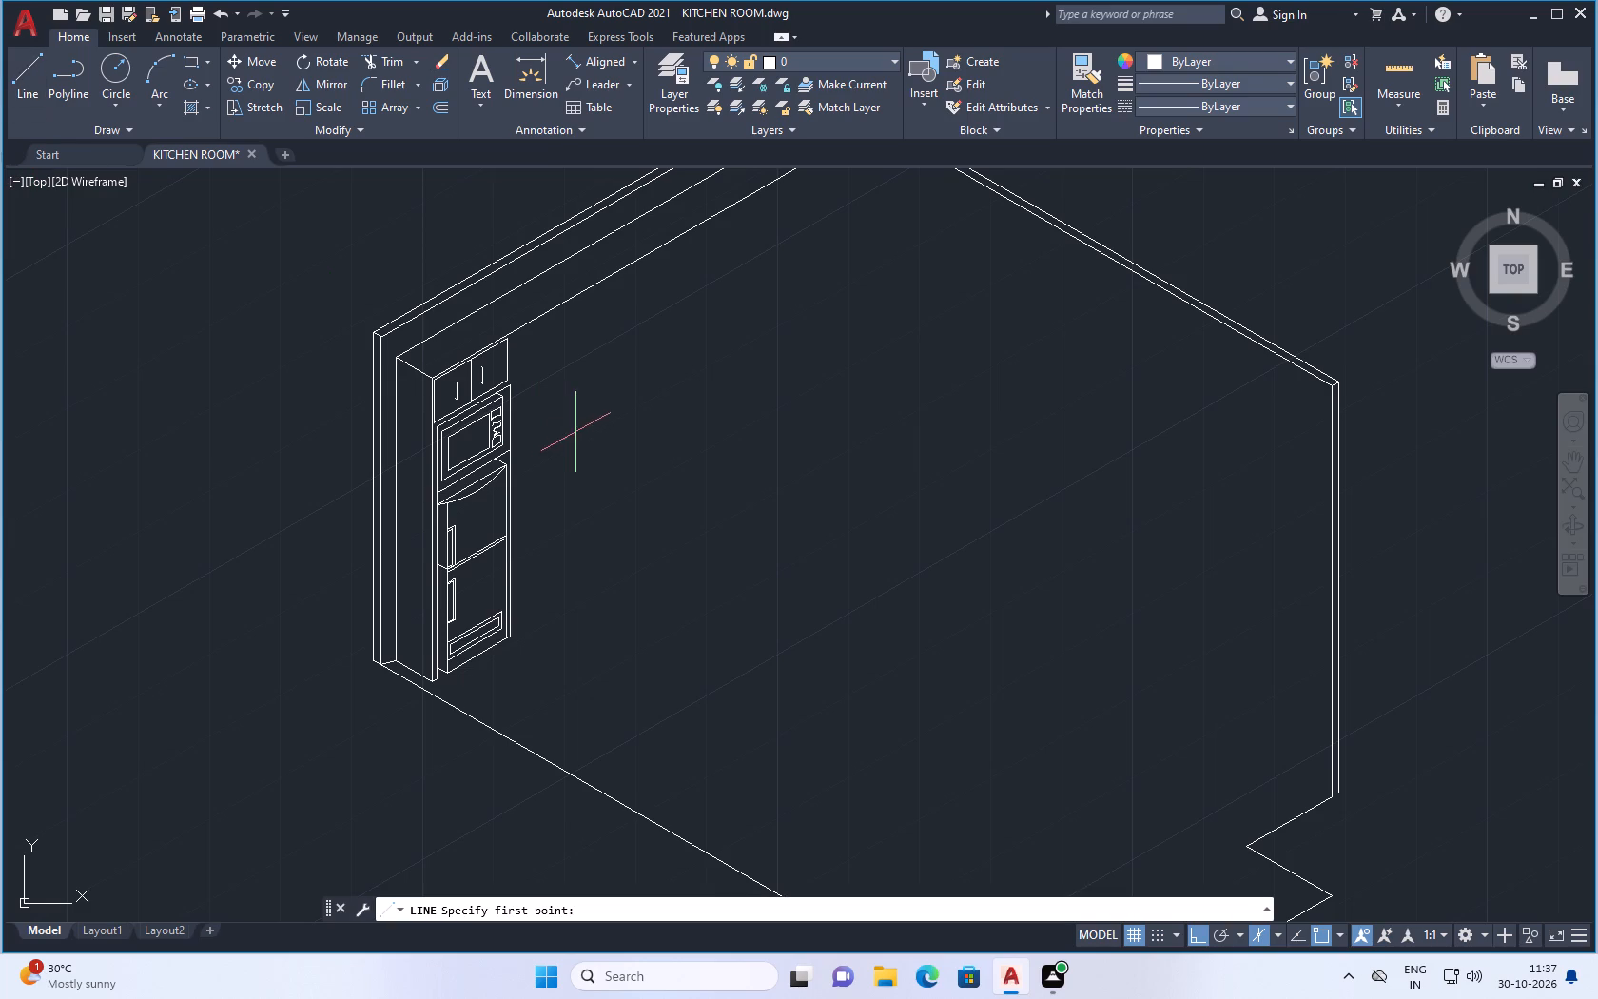
pyautogui.scroll(-1, 555, 472)
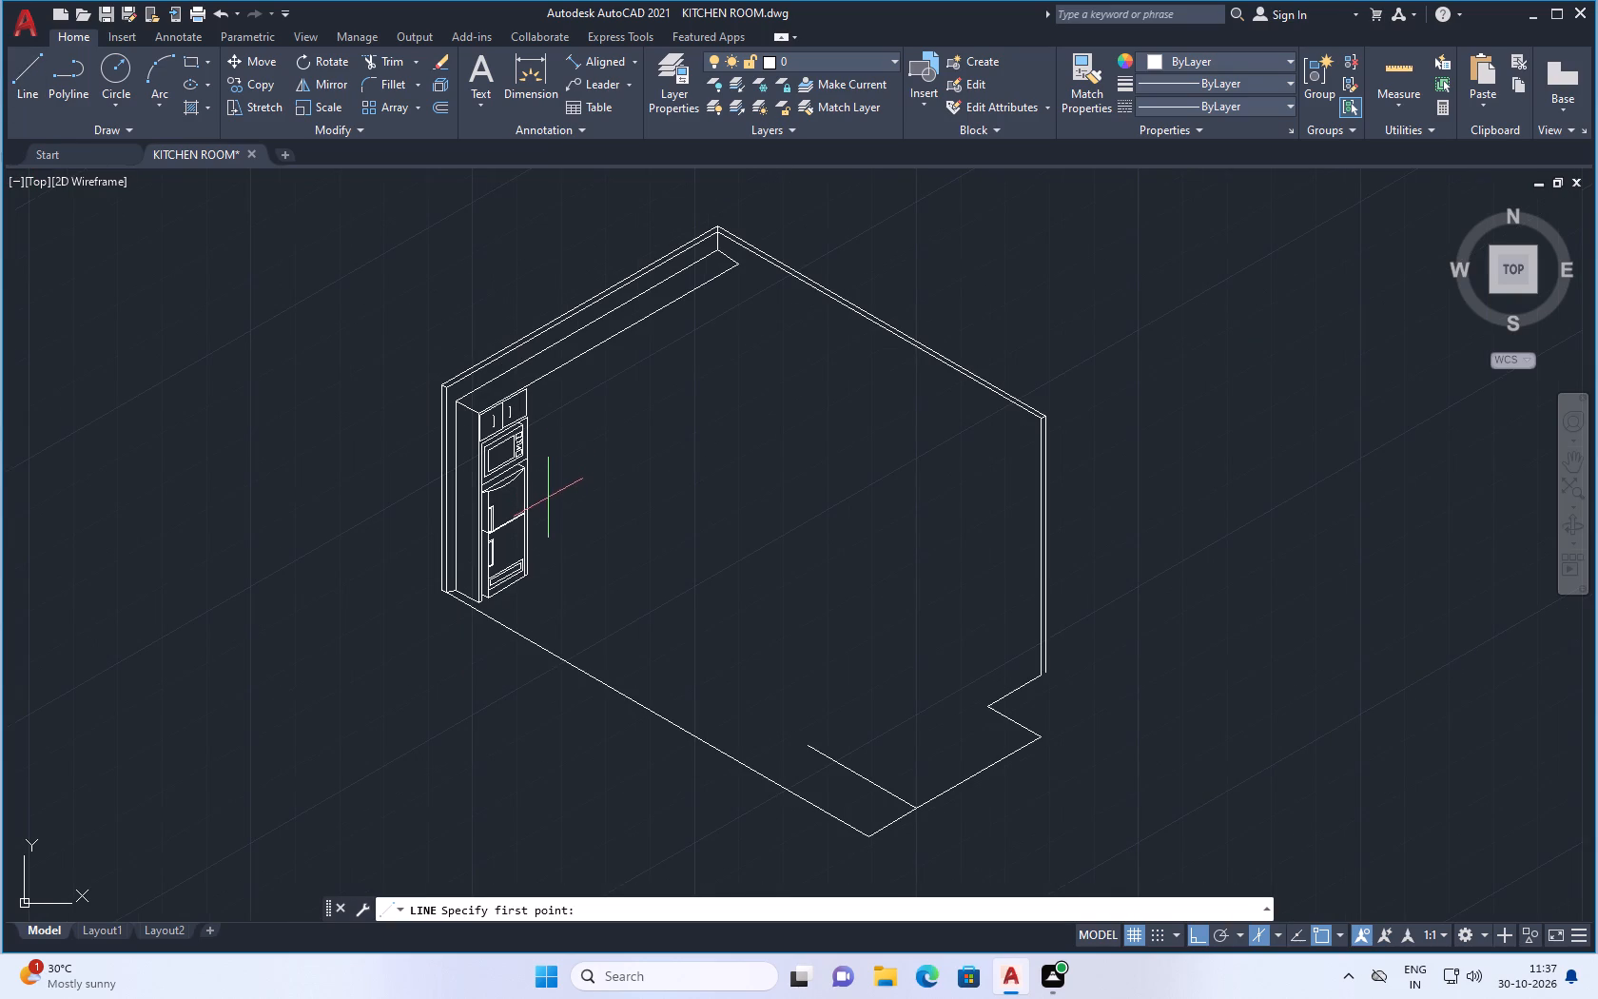
pyautogui.scroll(1, 566, 485)
pyautogui.scroll(2, 543, 353)
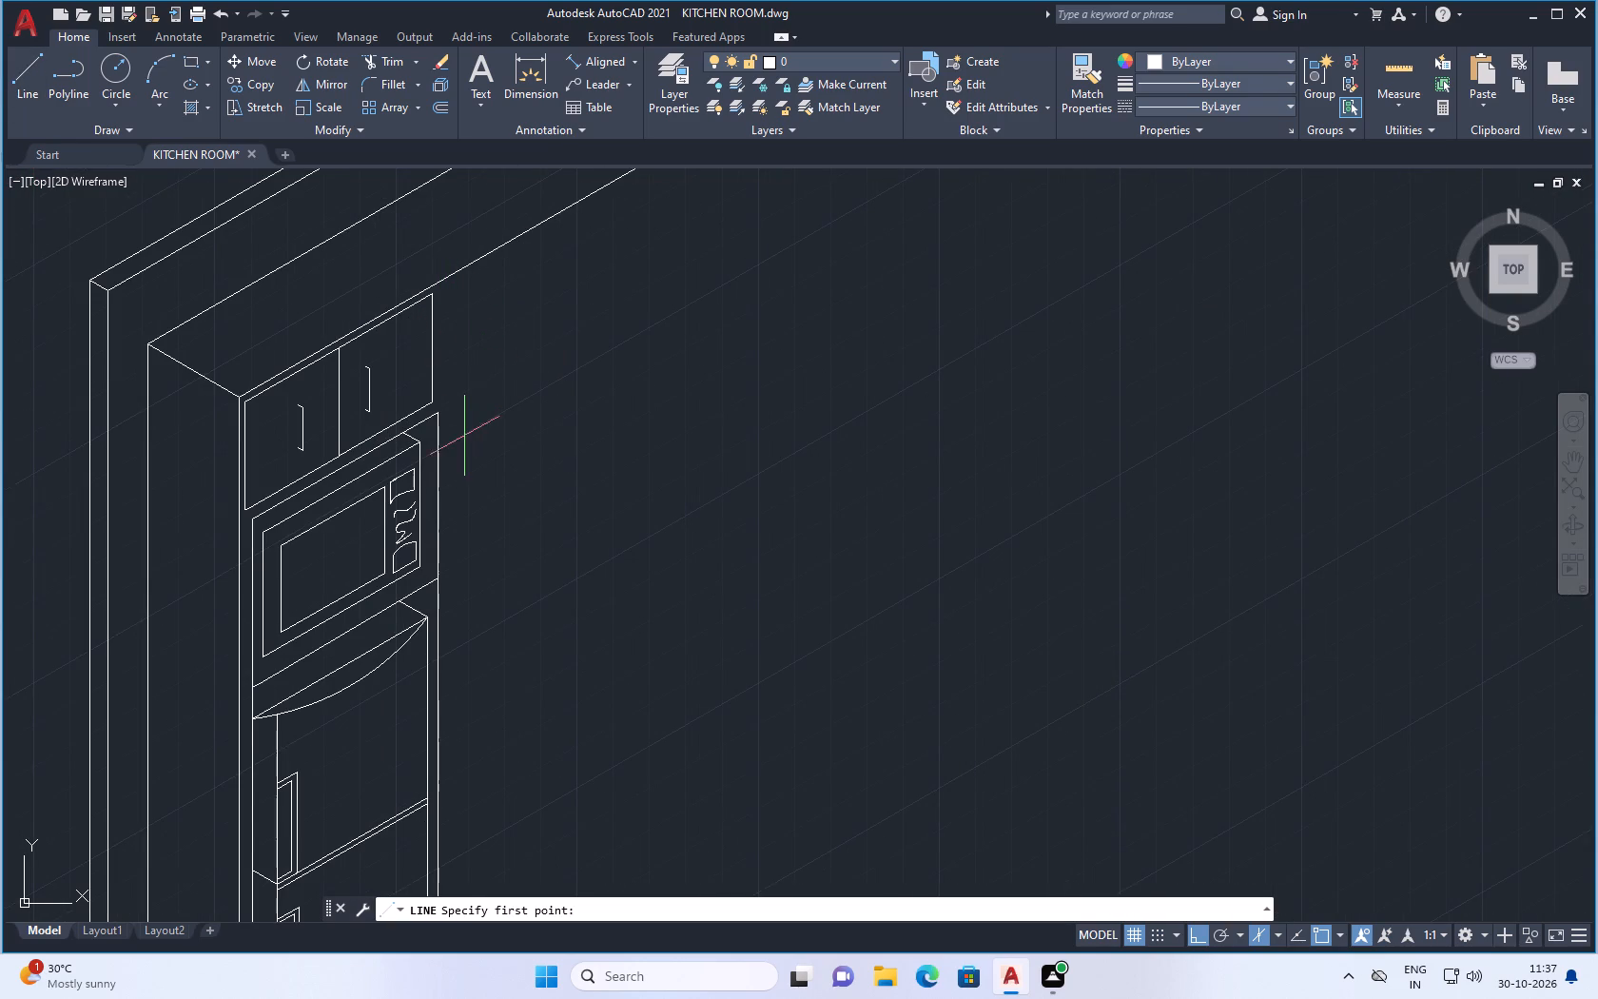
pyautogui.moveTo(439, 463); pyautogui.dragTo(439, 455)
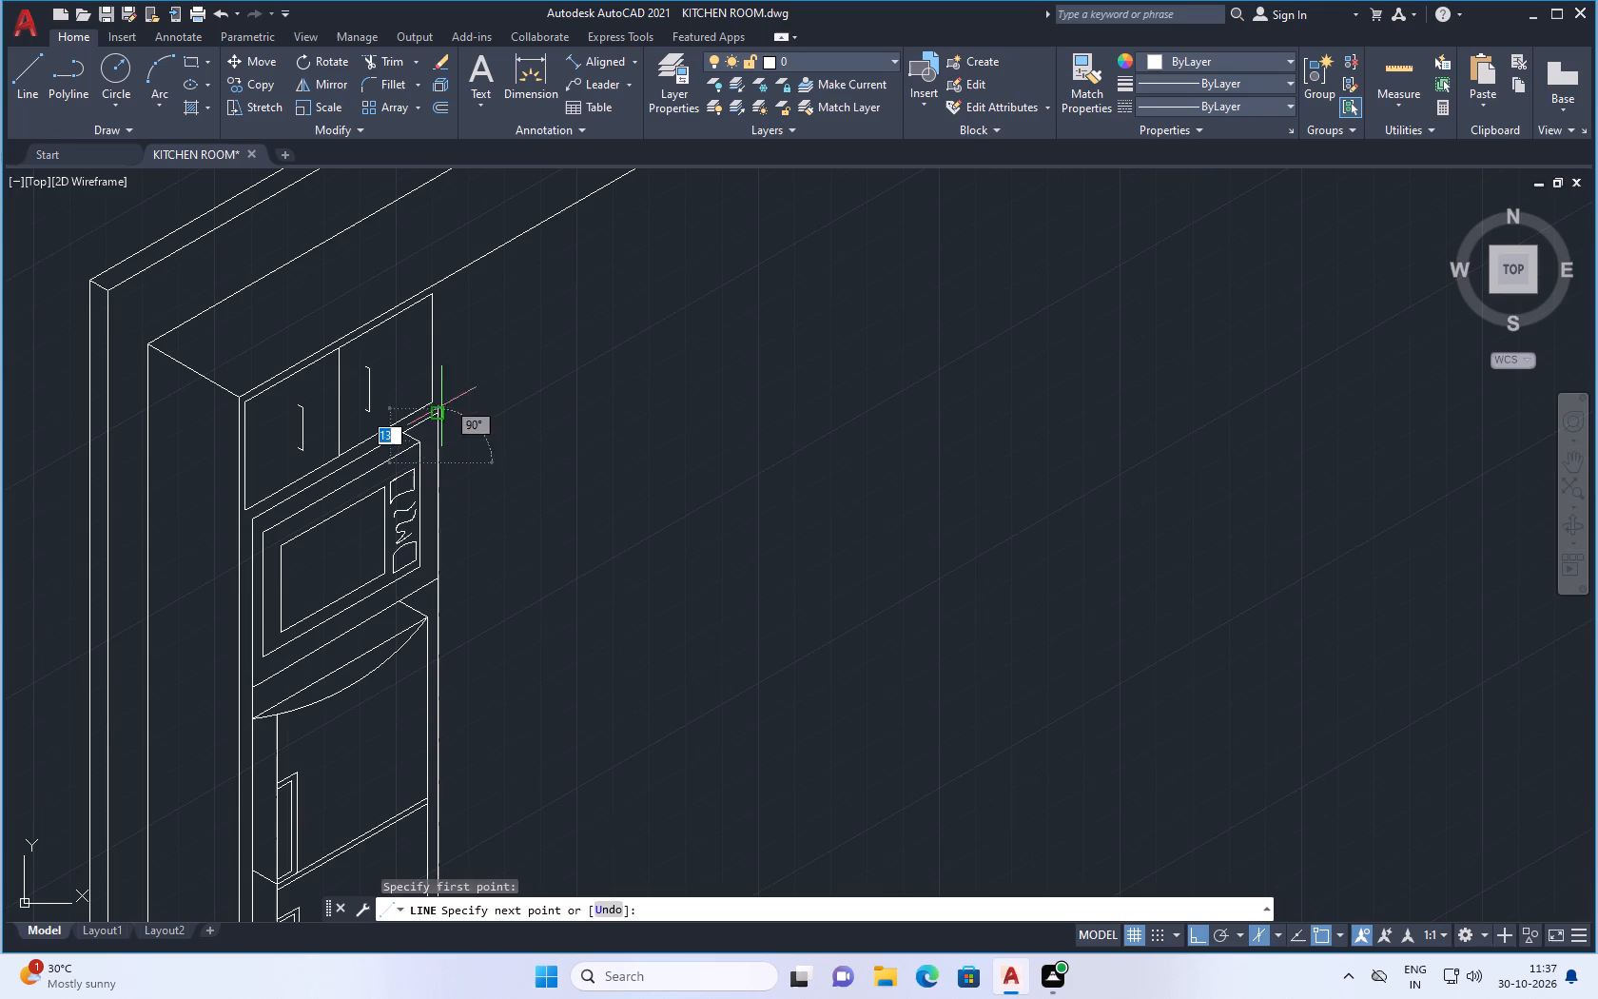
pyautogui.scroll(2, 443, 342)
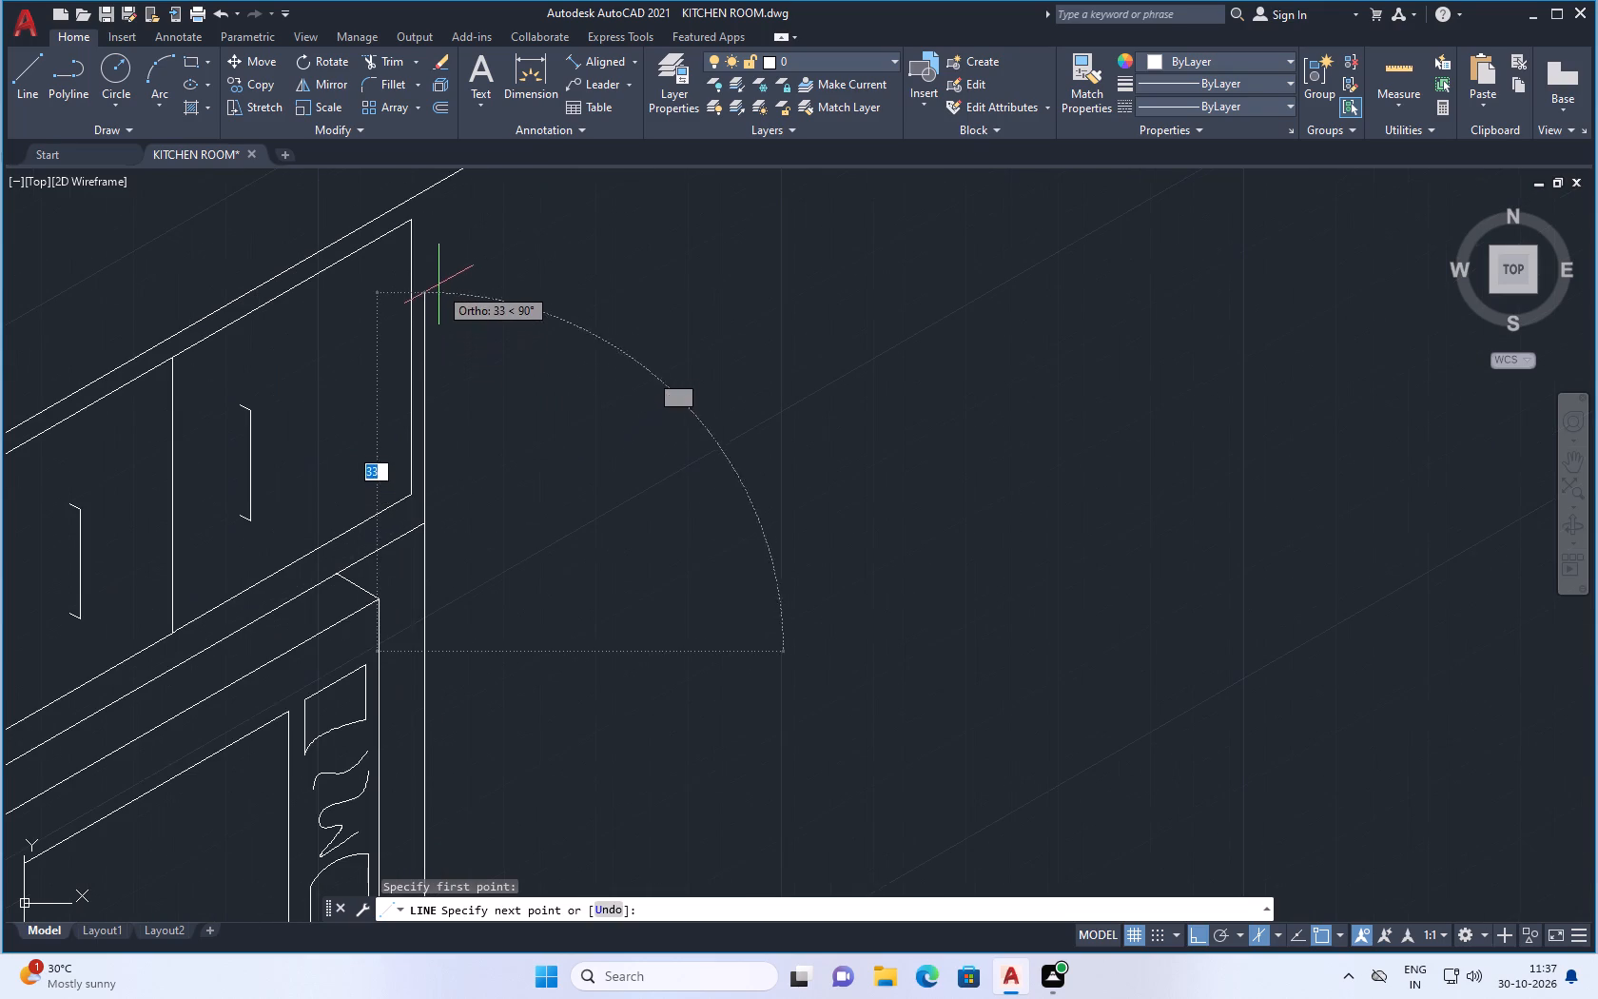
pyautogui.click(437, 269)
pyautogui.press('space')
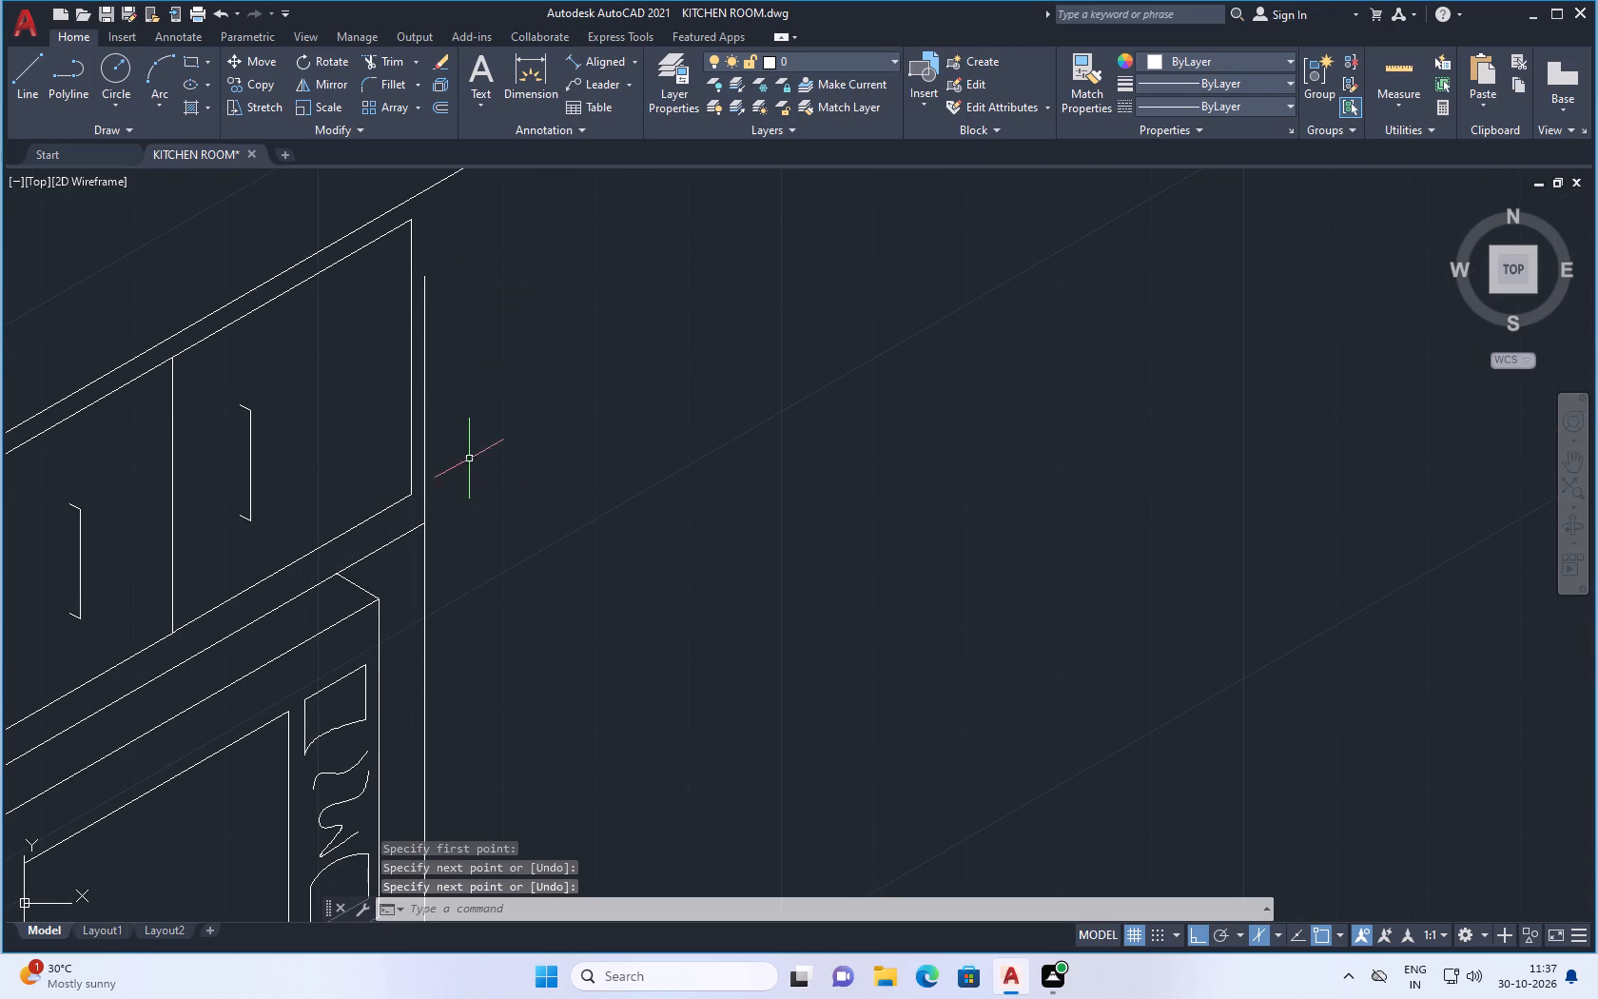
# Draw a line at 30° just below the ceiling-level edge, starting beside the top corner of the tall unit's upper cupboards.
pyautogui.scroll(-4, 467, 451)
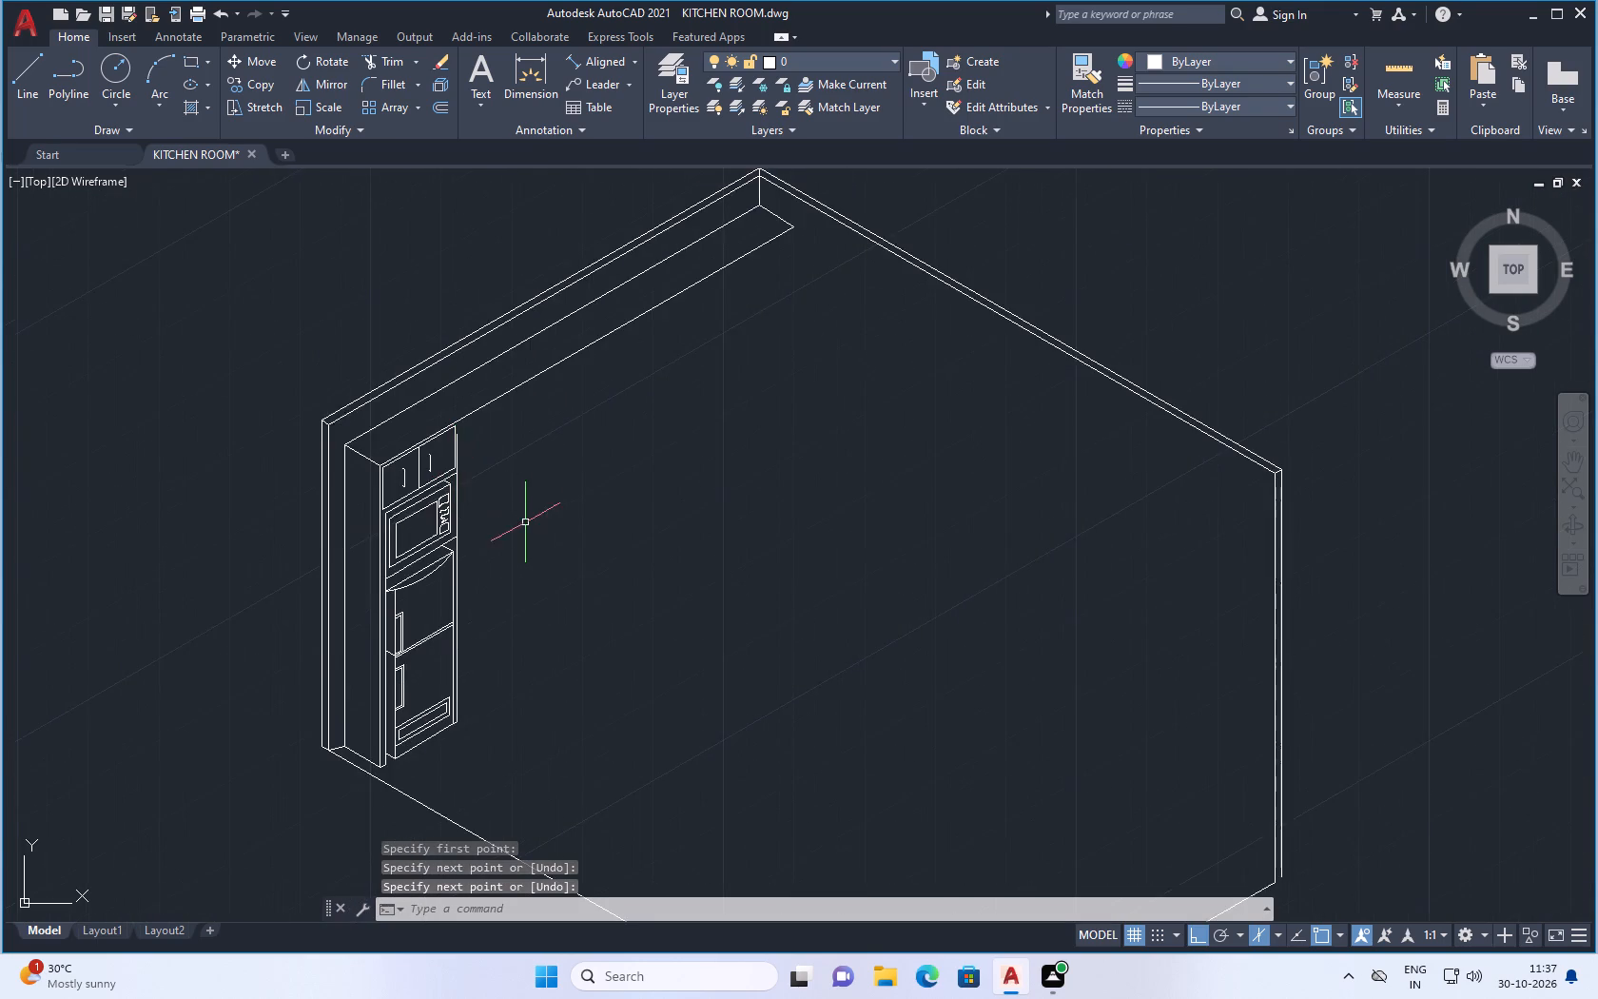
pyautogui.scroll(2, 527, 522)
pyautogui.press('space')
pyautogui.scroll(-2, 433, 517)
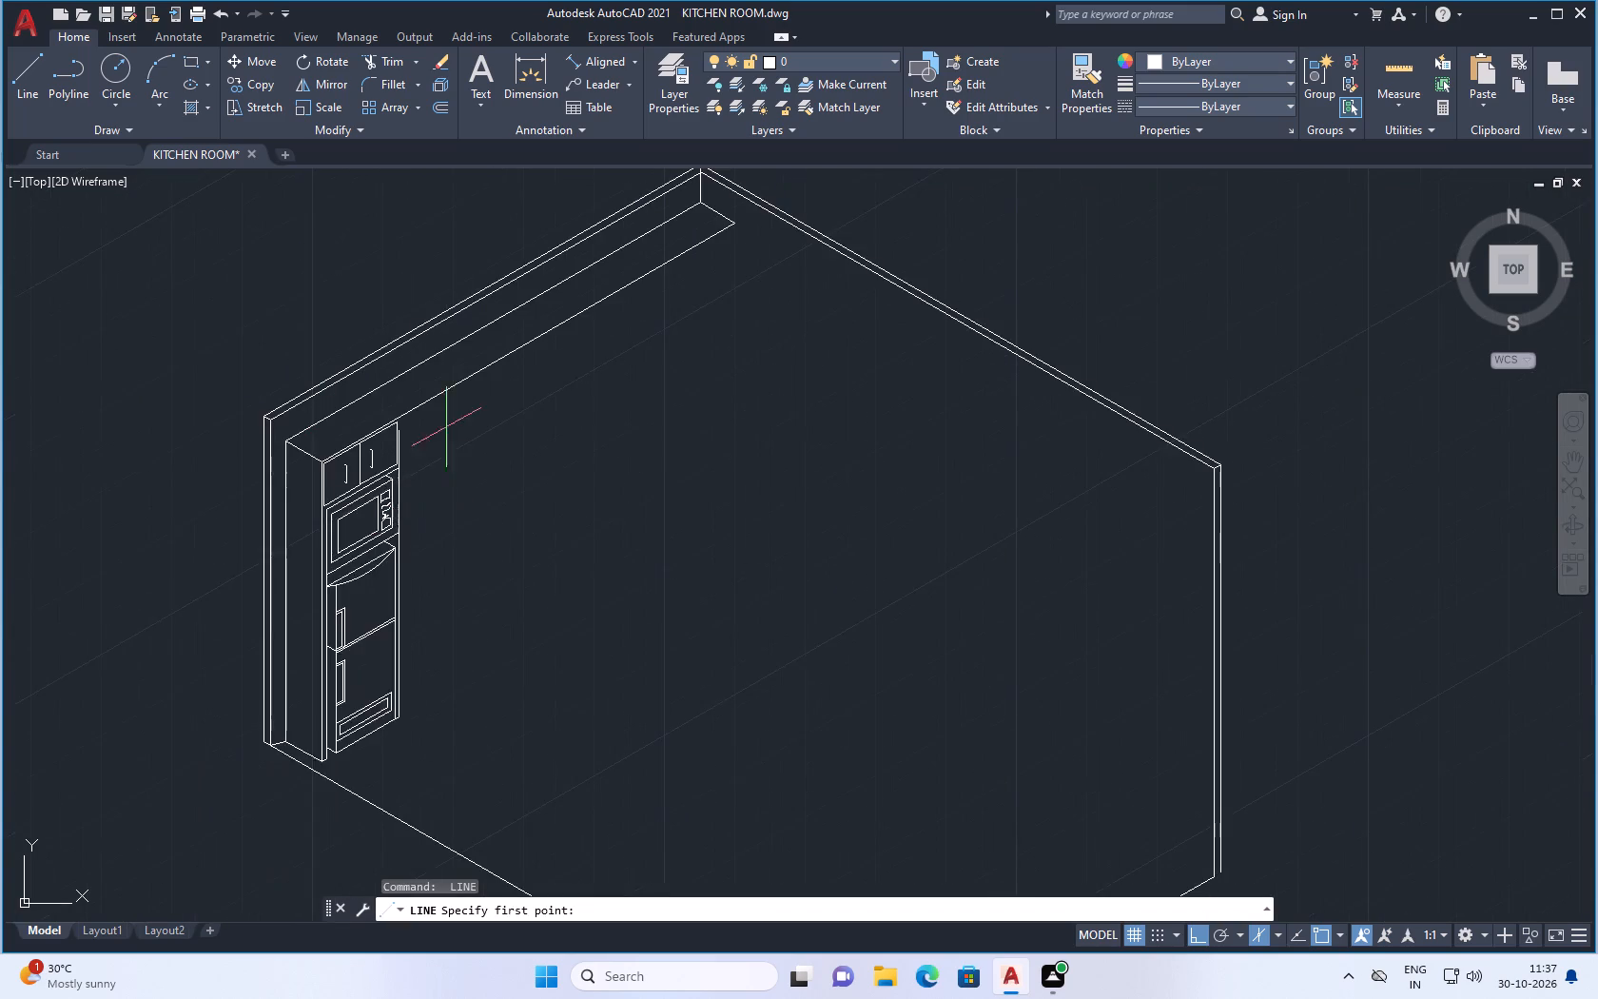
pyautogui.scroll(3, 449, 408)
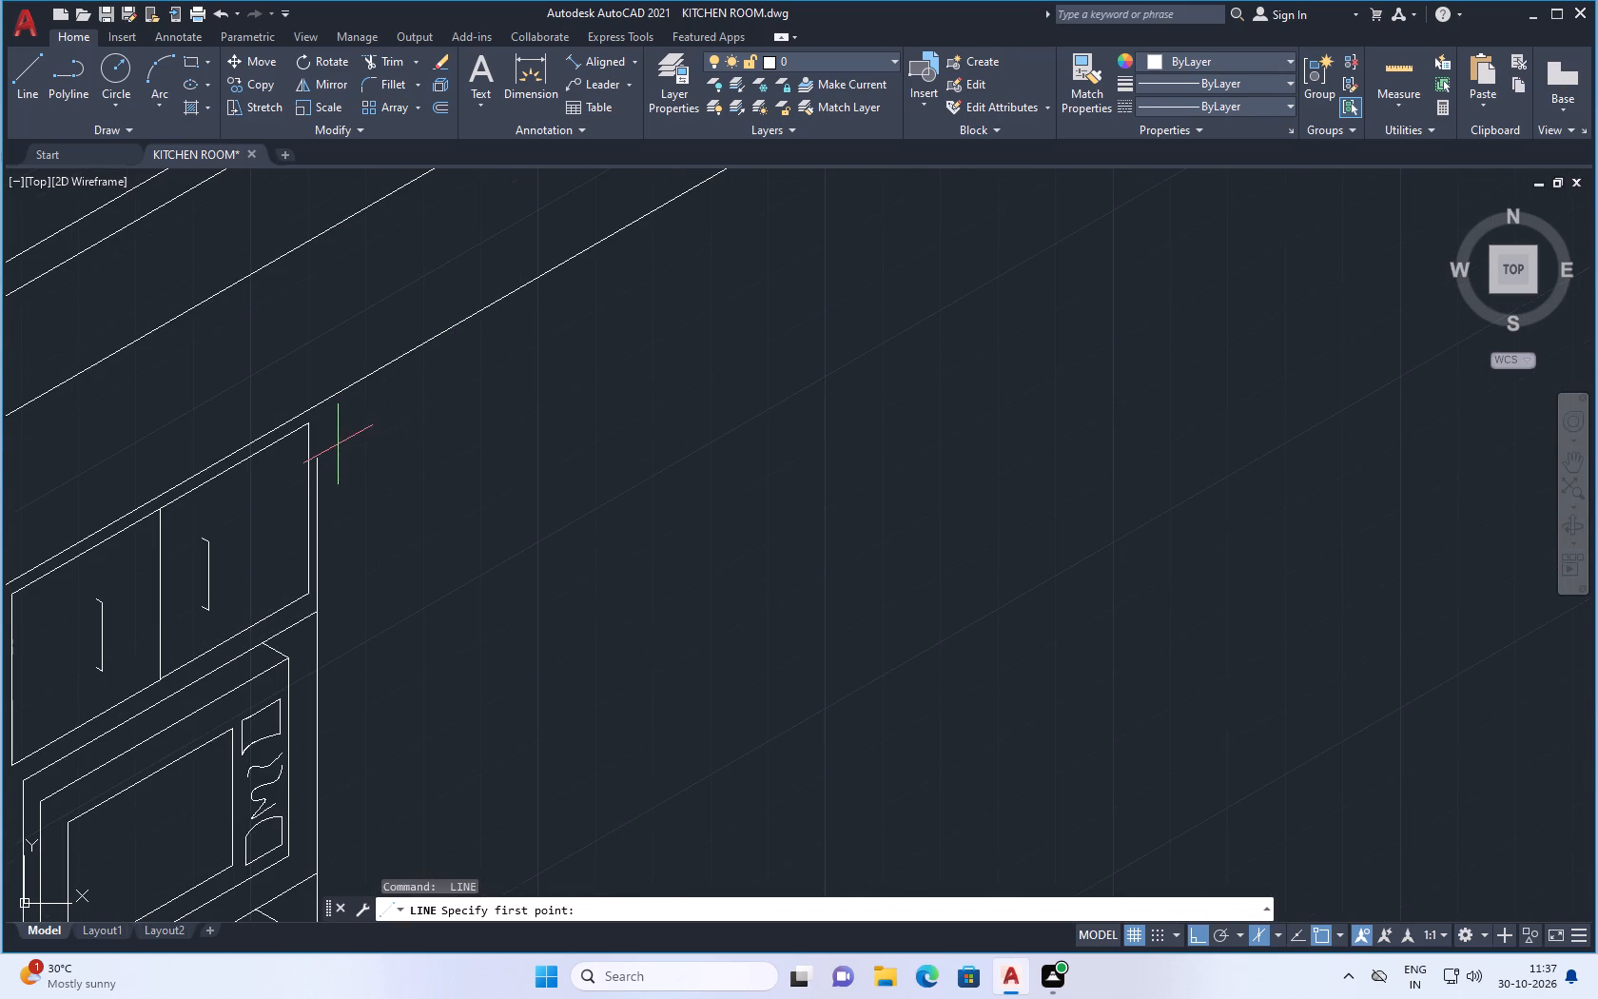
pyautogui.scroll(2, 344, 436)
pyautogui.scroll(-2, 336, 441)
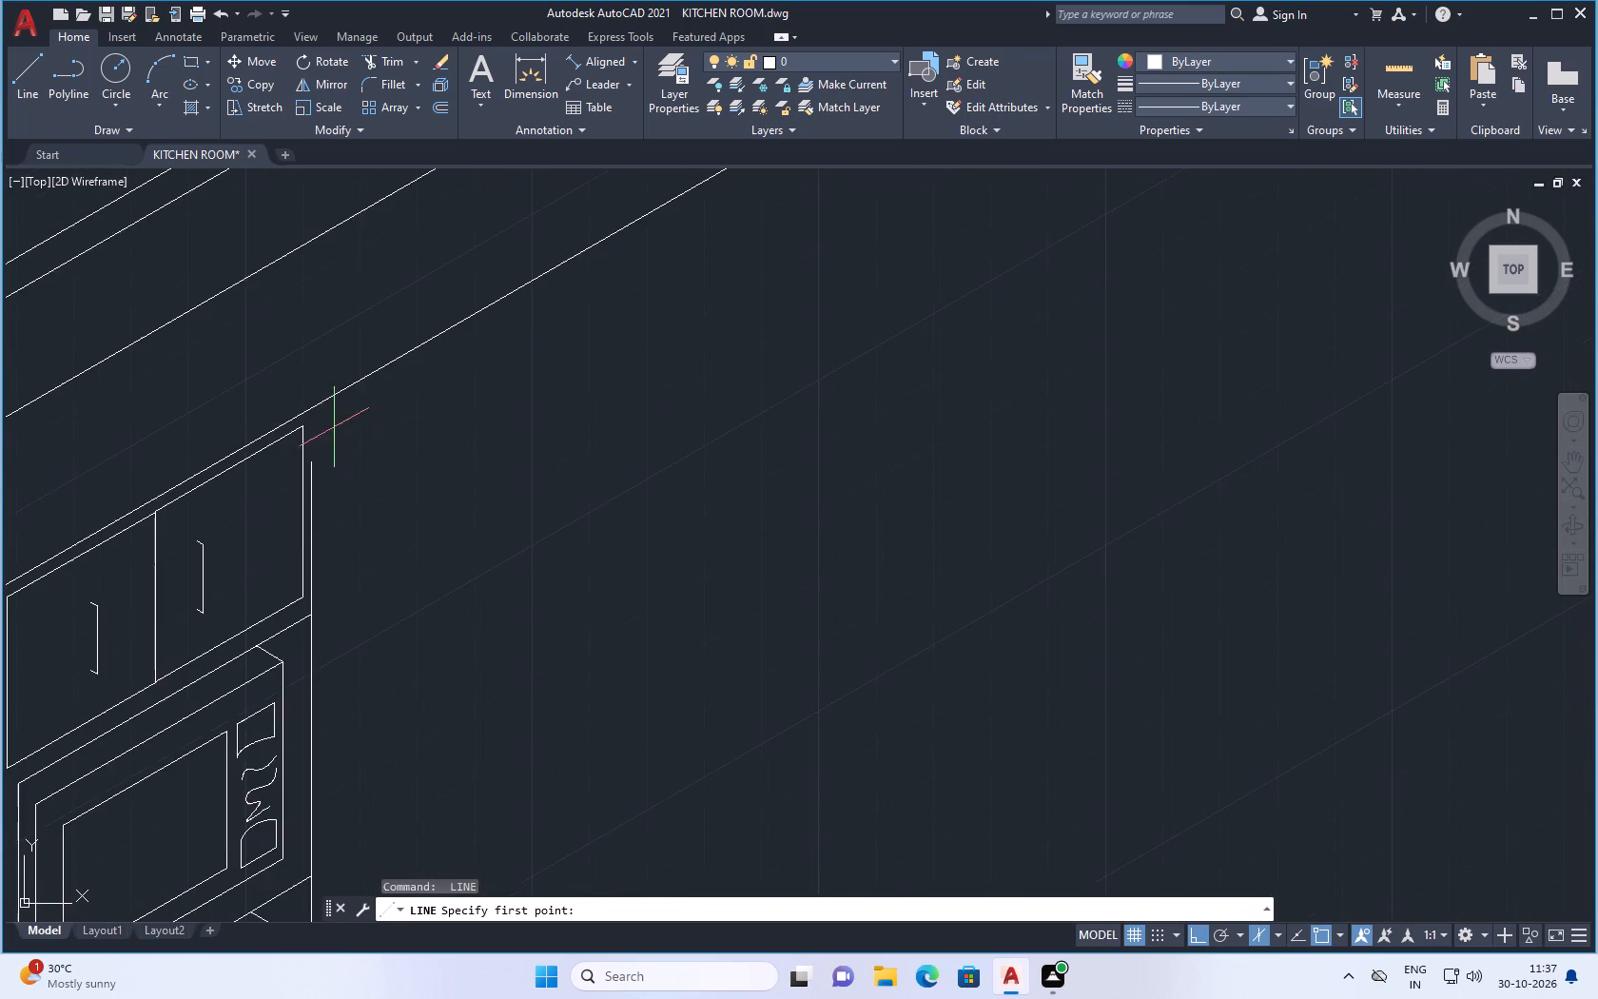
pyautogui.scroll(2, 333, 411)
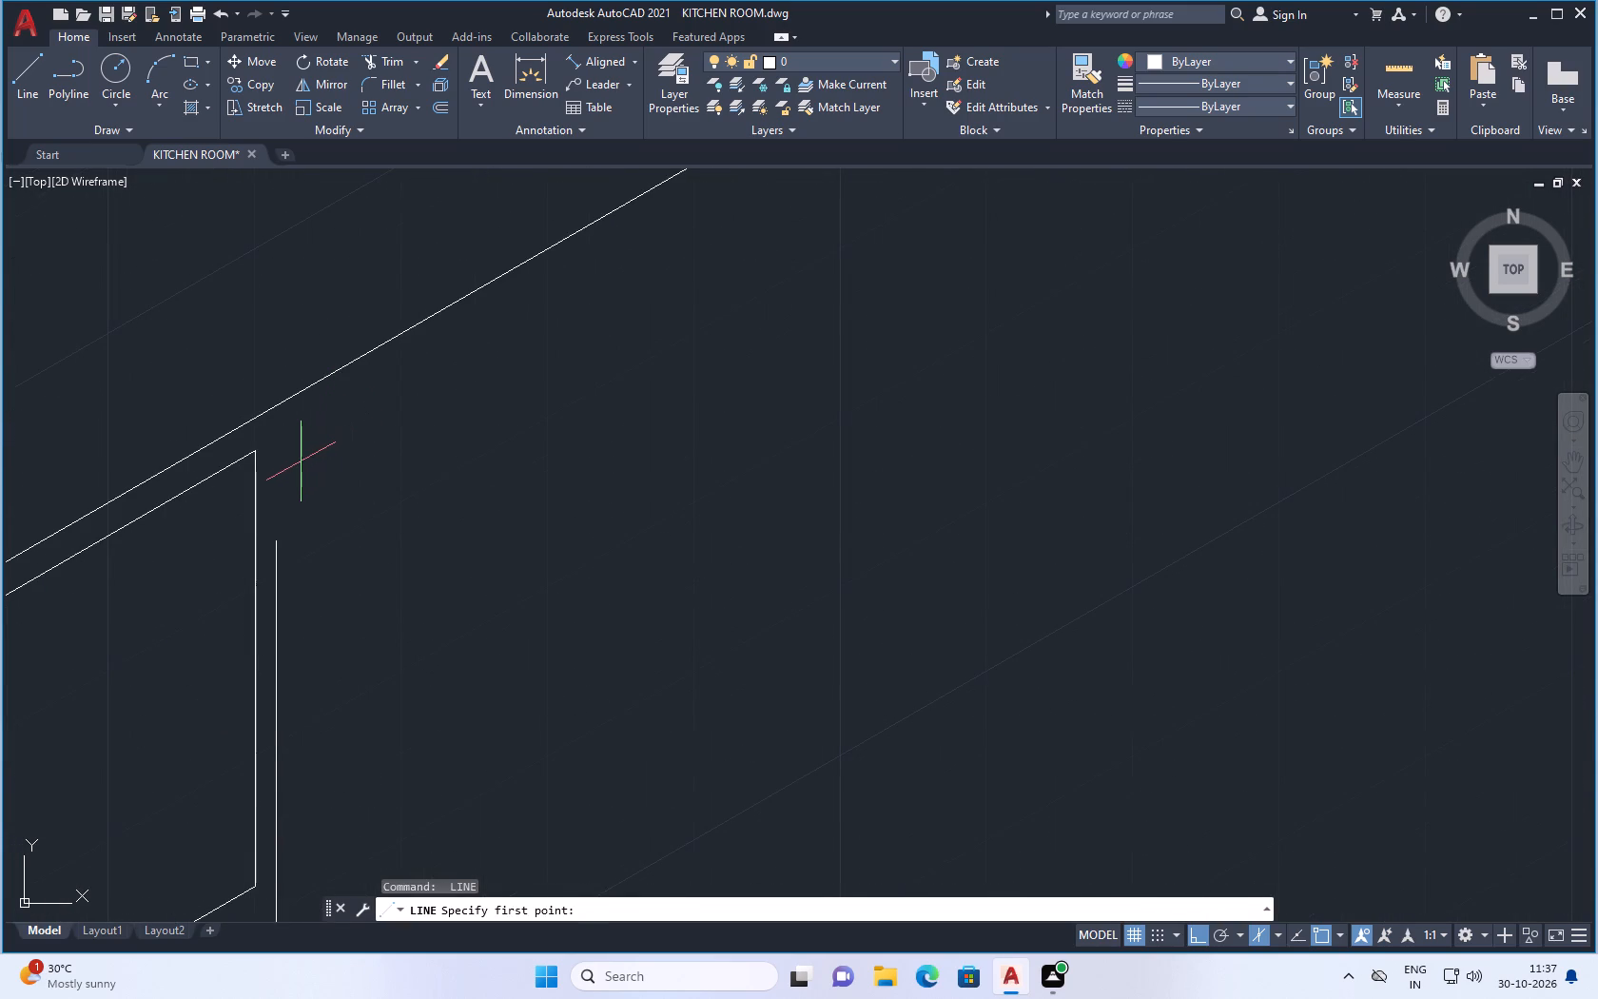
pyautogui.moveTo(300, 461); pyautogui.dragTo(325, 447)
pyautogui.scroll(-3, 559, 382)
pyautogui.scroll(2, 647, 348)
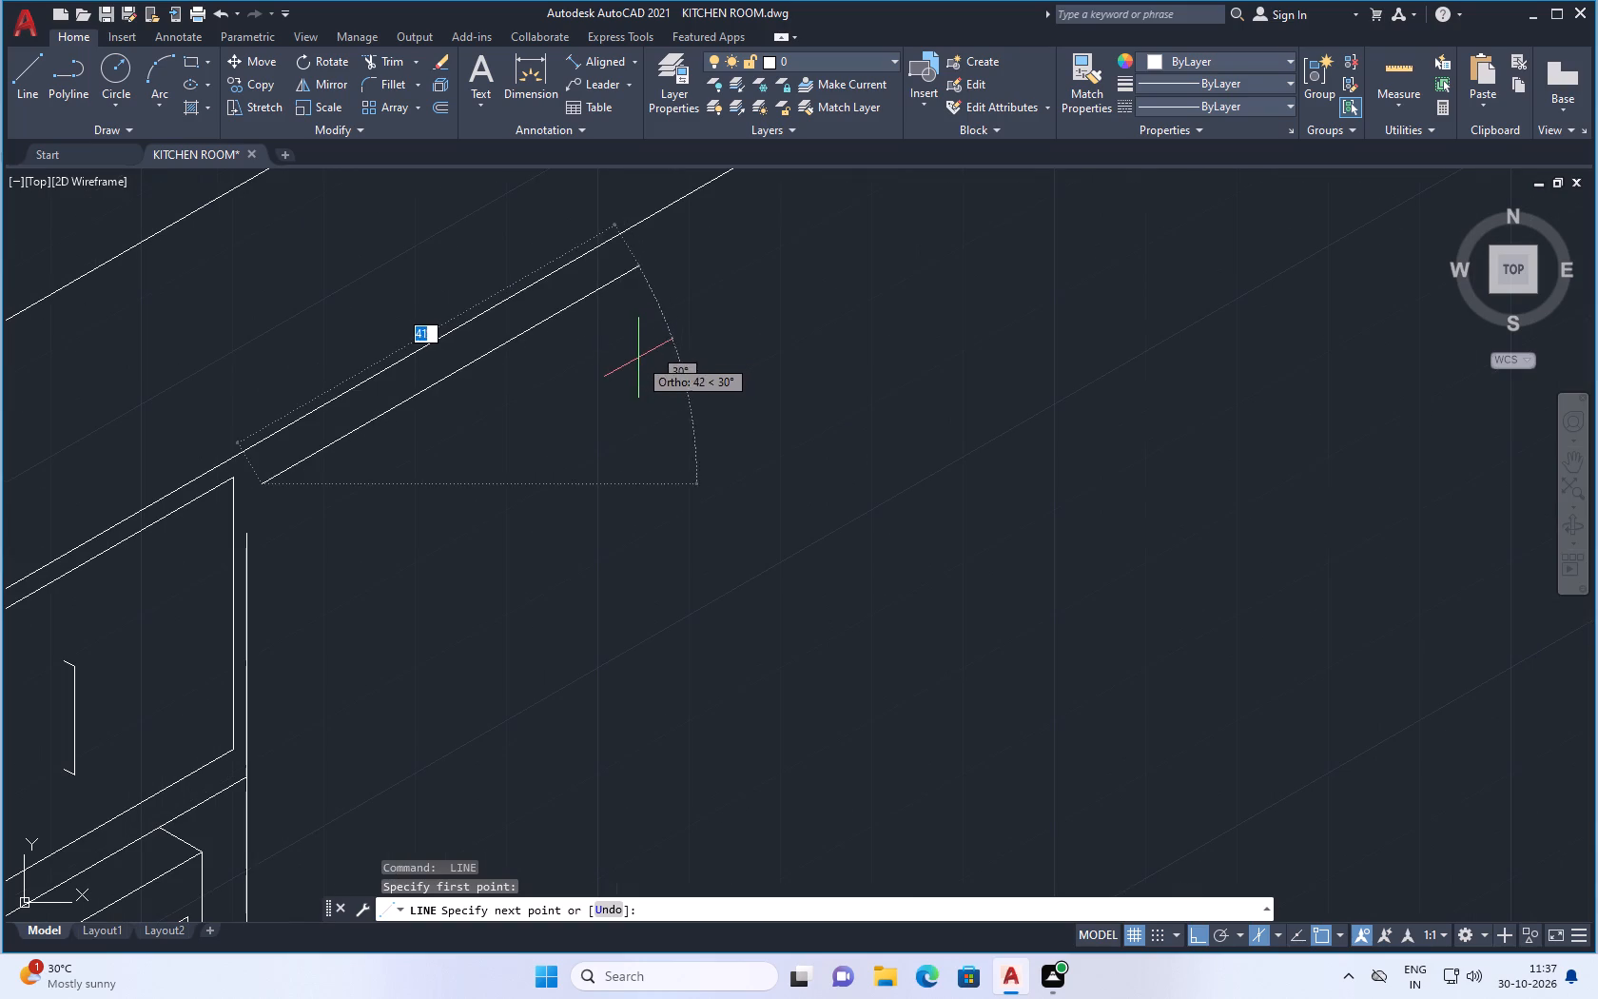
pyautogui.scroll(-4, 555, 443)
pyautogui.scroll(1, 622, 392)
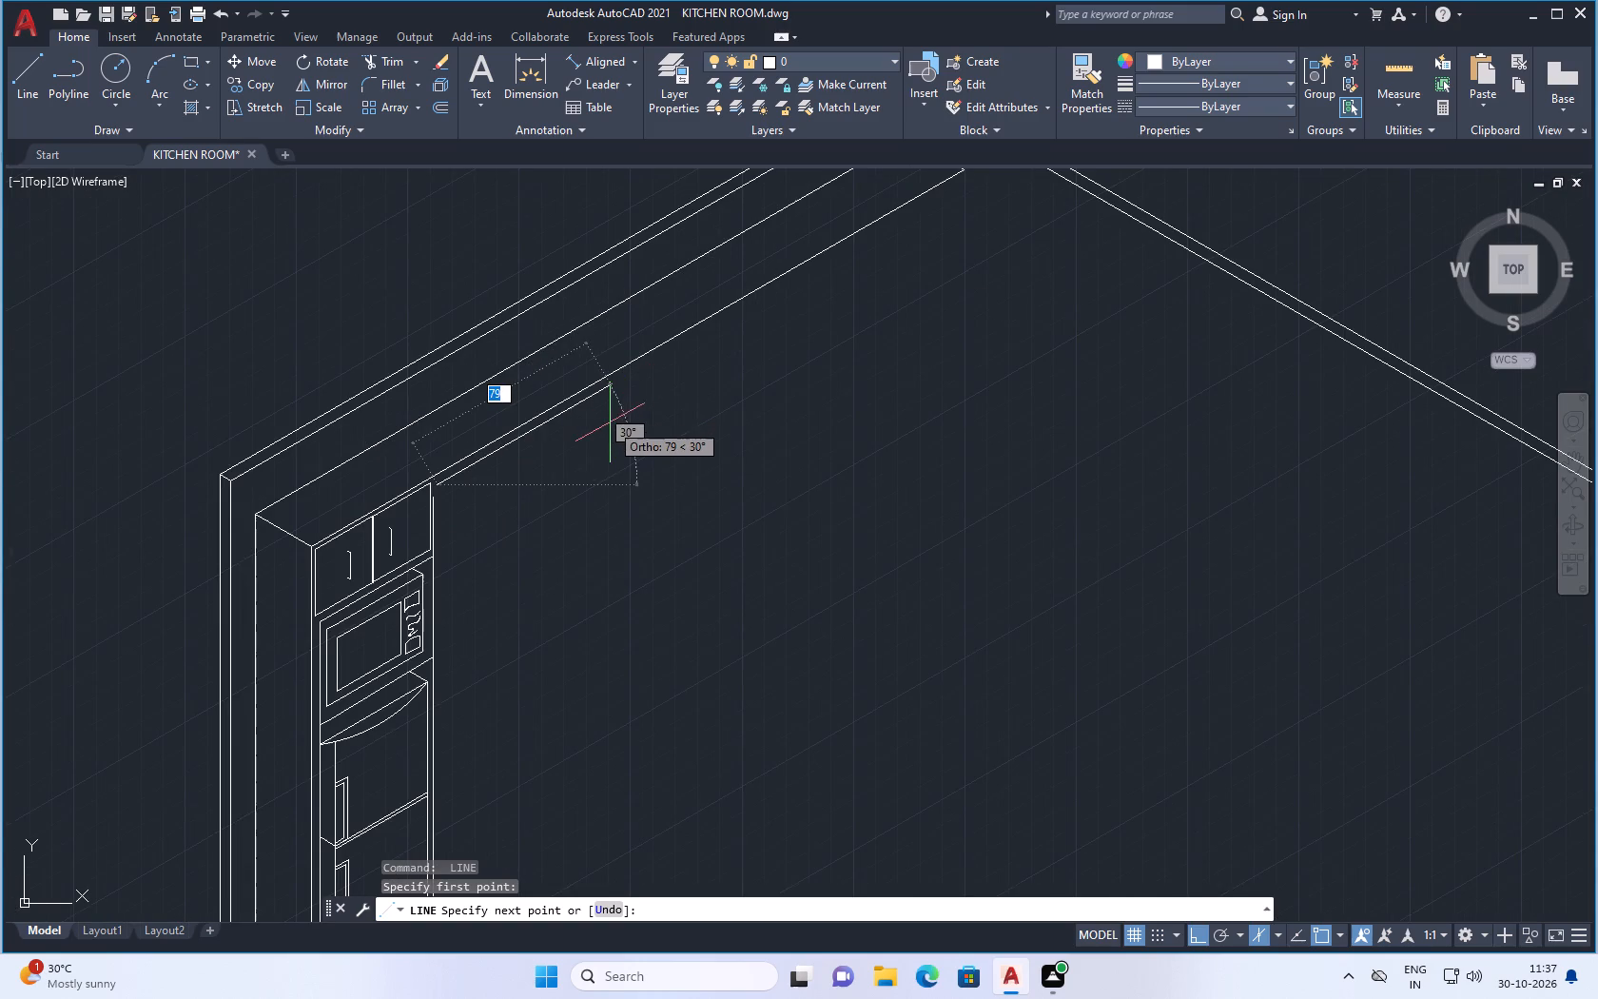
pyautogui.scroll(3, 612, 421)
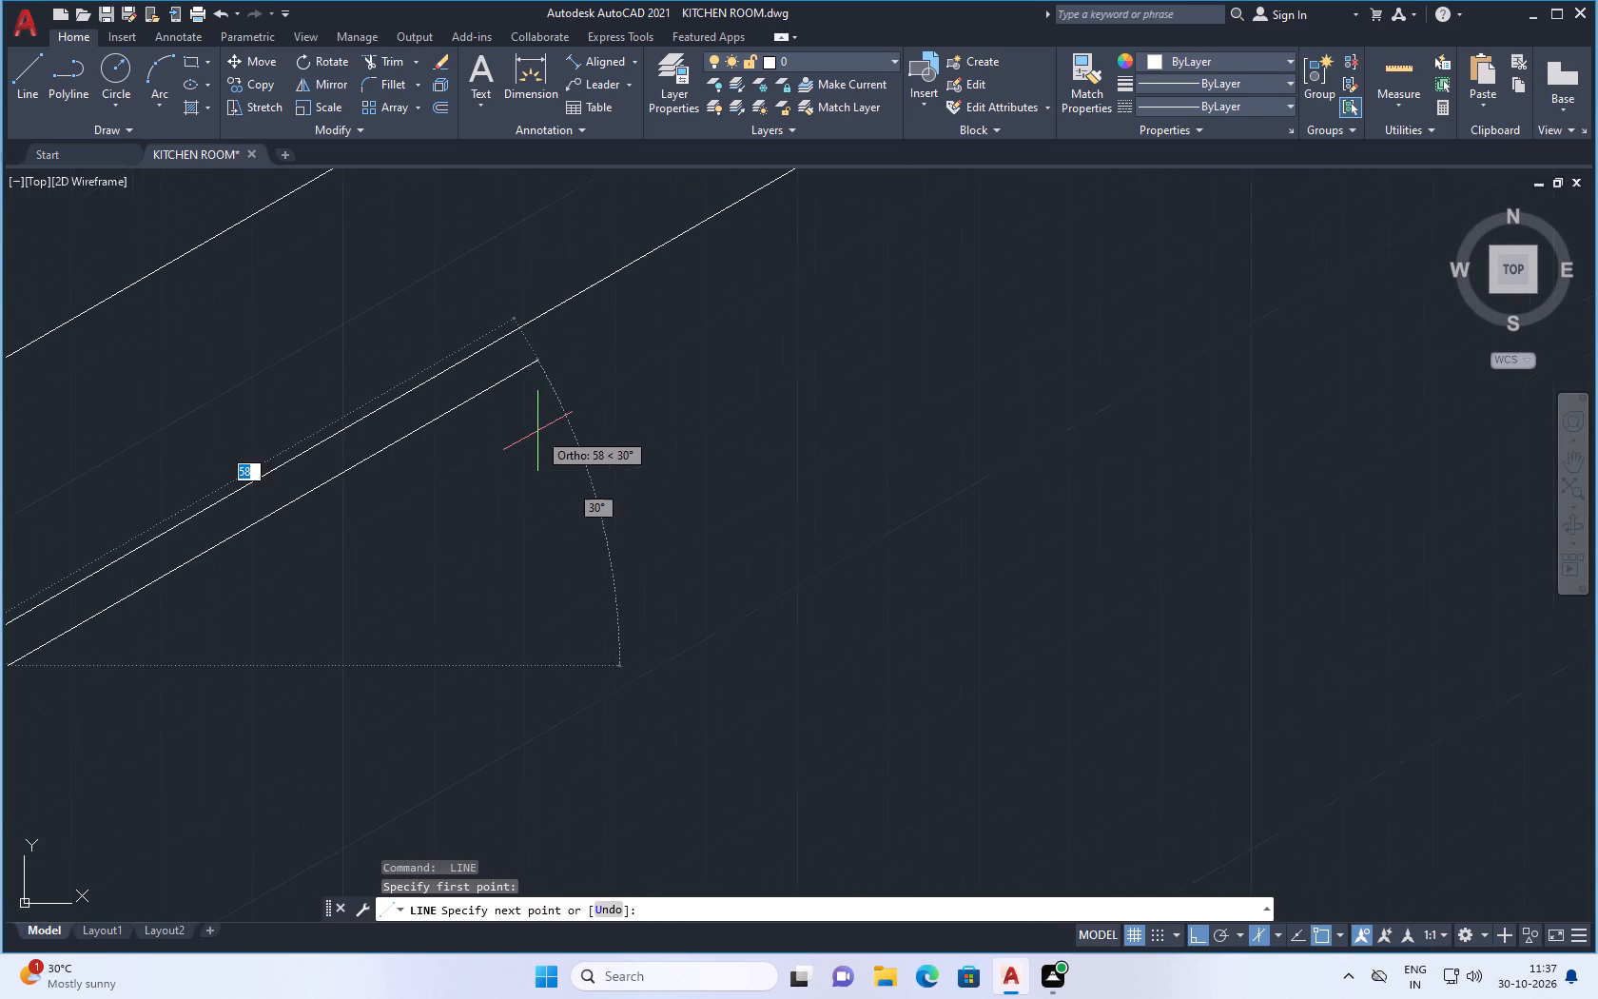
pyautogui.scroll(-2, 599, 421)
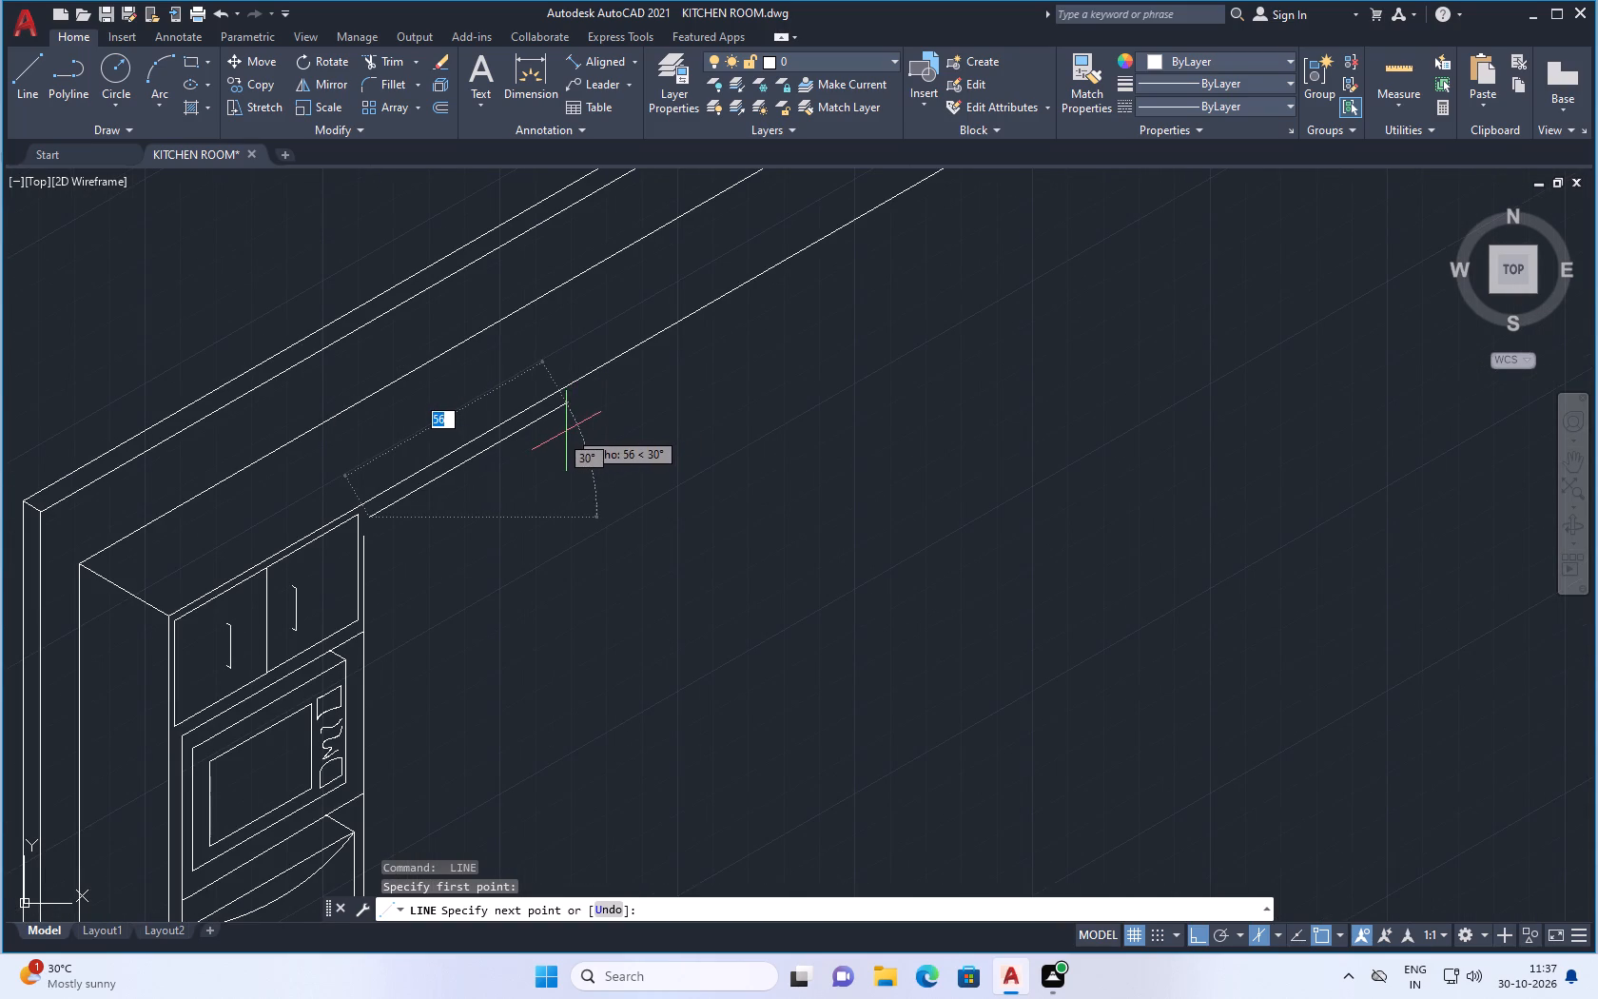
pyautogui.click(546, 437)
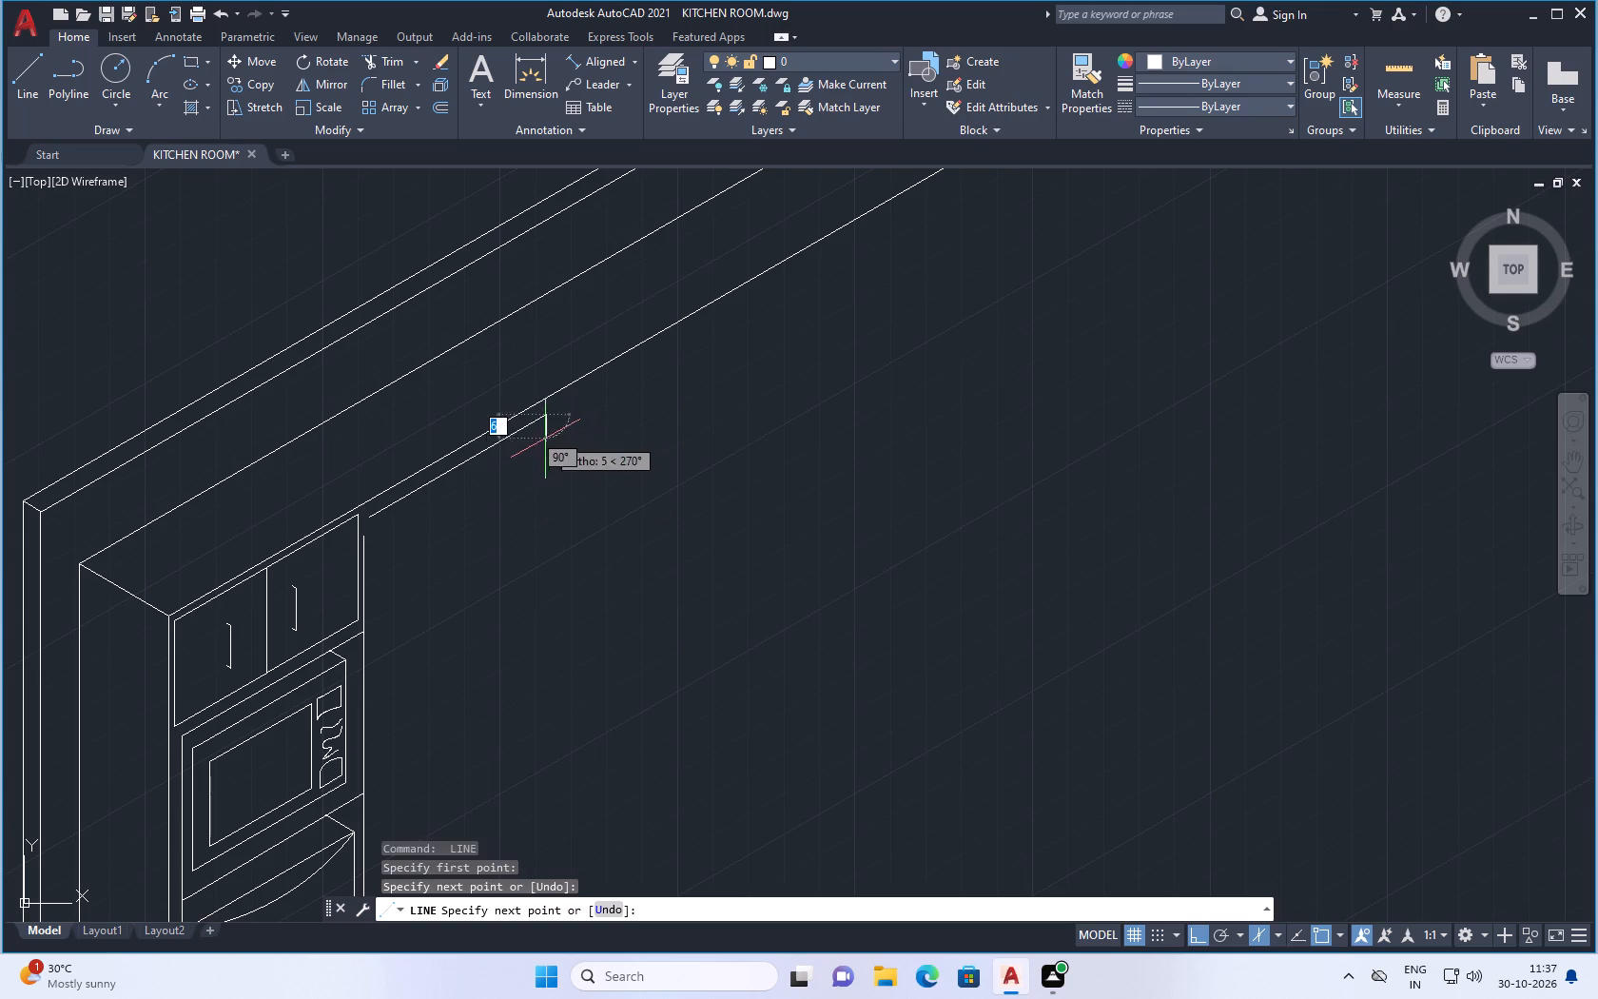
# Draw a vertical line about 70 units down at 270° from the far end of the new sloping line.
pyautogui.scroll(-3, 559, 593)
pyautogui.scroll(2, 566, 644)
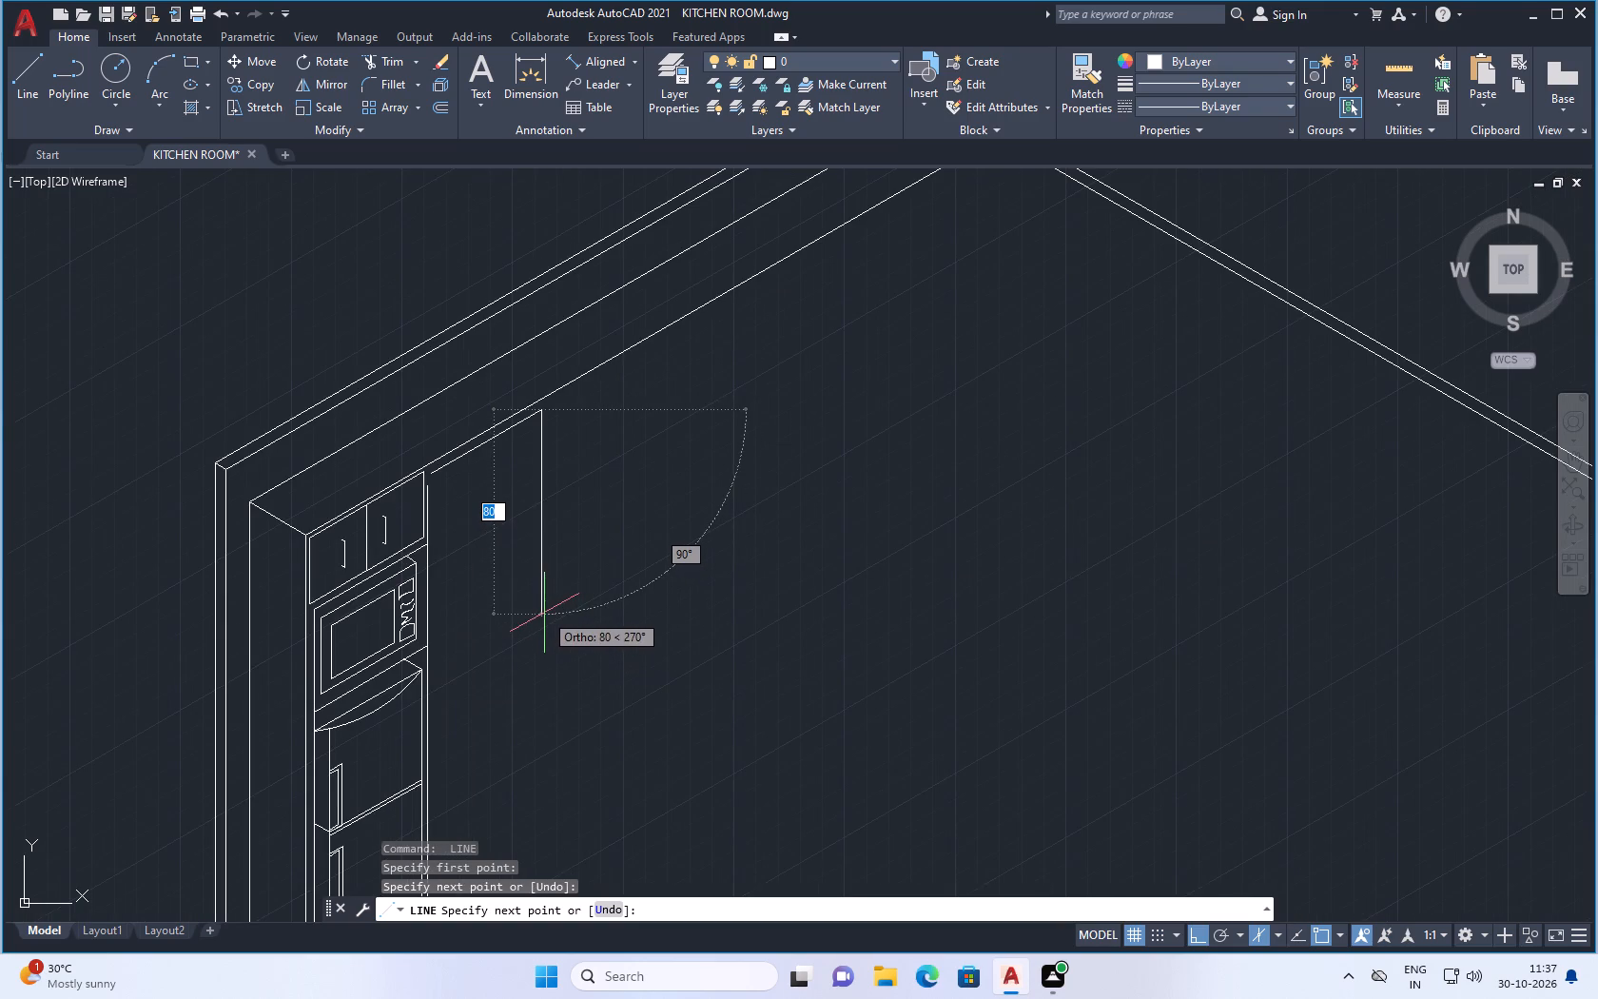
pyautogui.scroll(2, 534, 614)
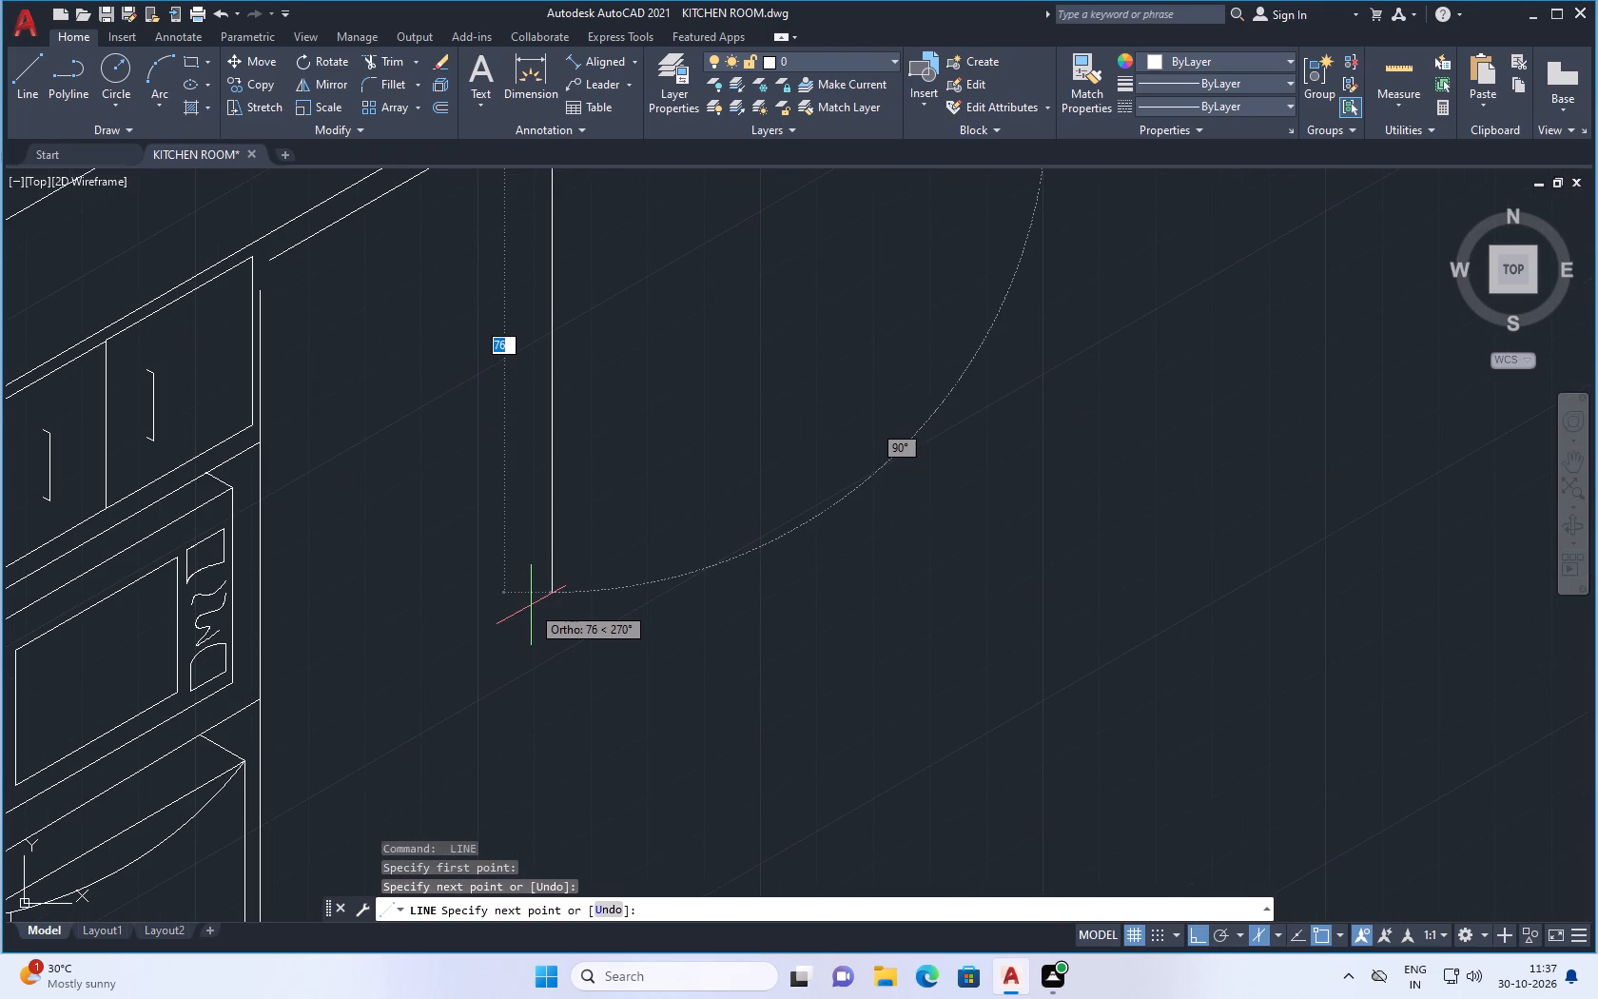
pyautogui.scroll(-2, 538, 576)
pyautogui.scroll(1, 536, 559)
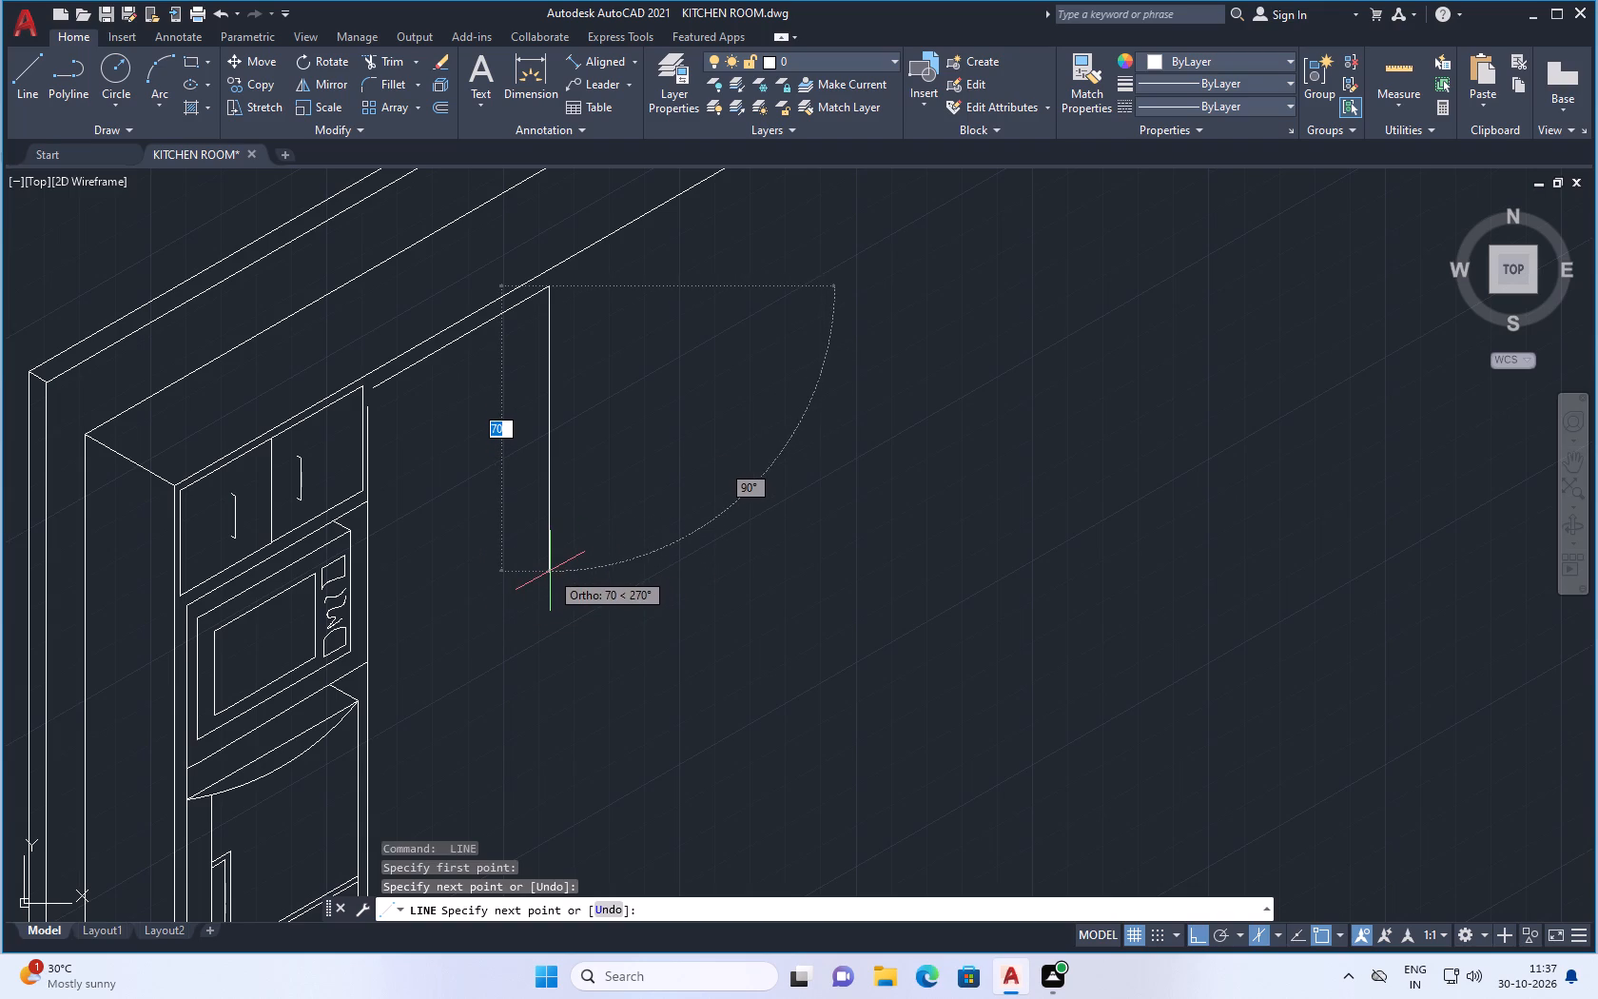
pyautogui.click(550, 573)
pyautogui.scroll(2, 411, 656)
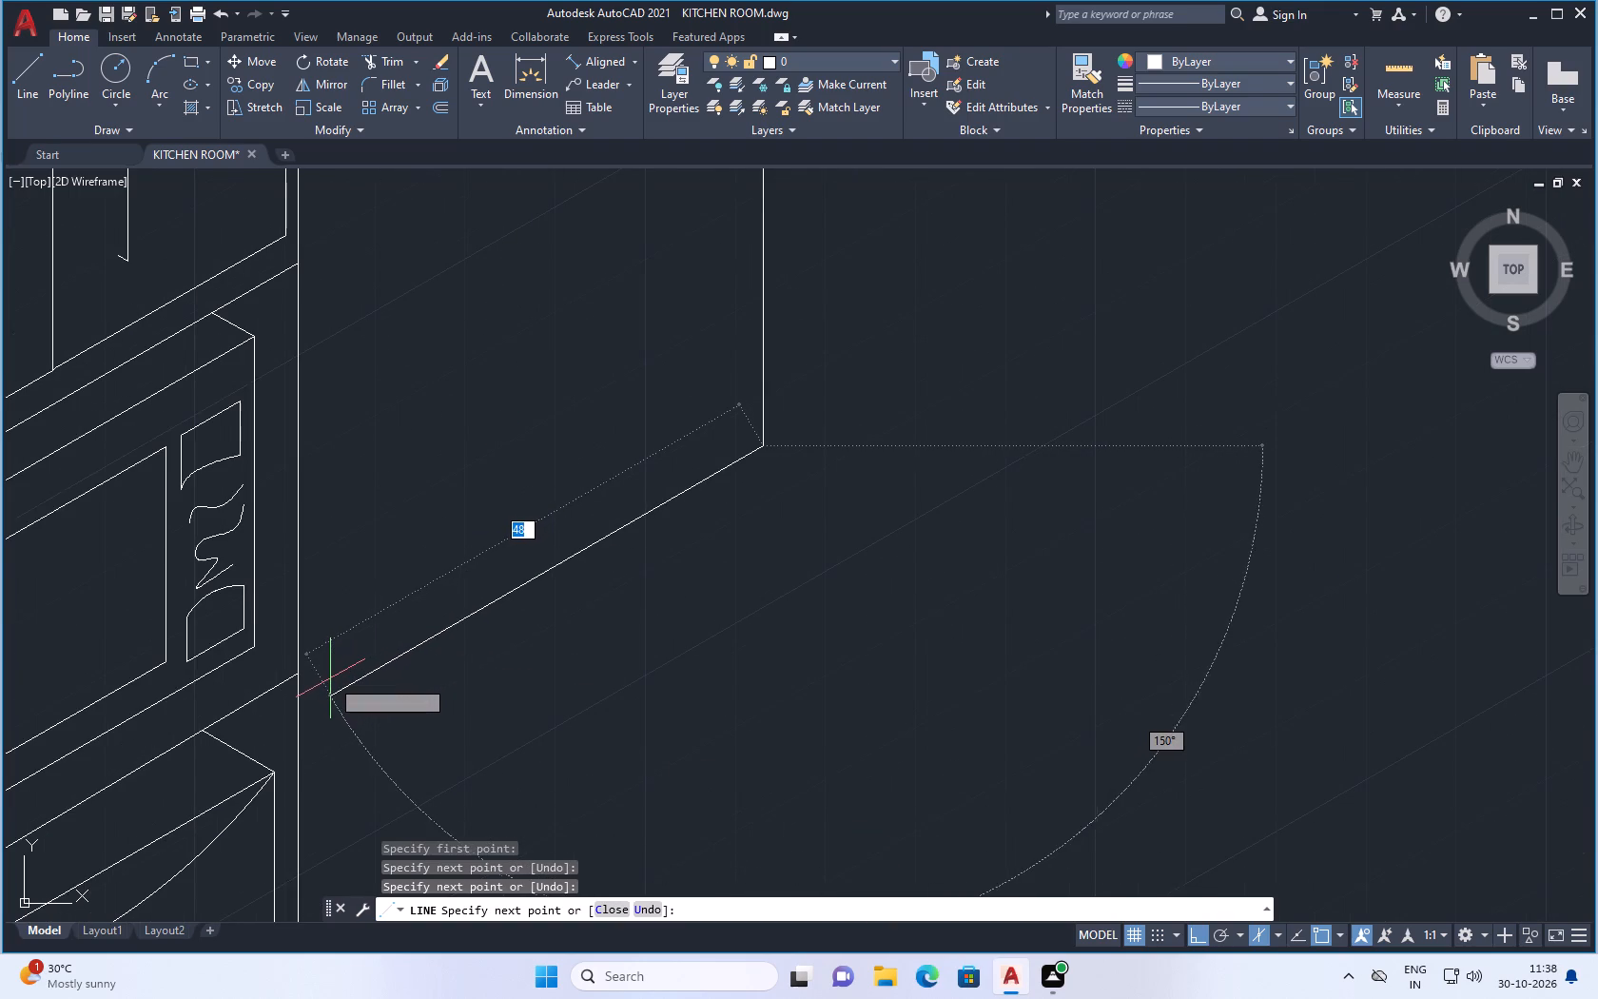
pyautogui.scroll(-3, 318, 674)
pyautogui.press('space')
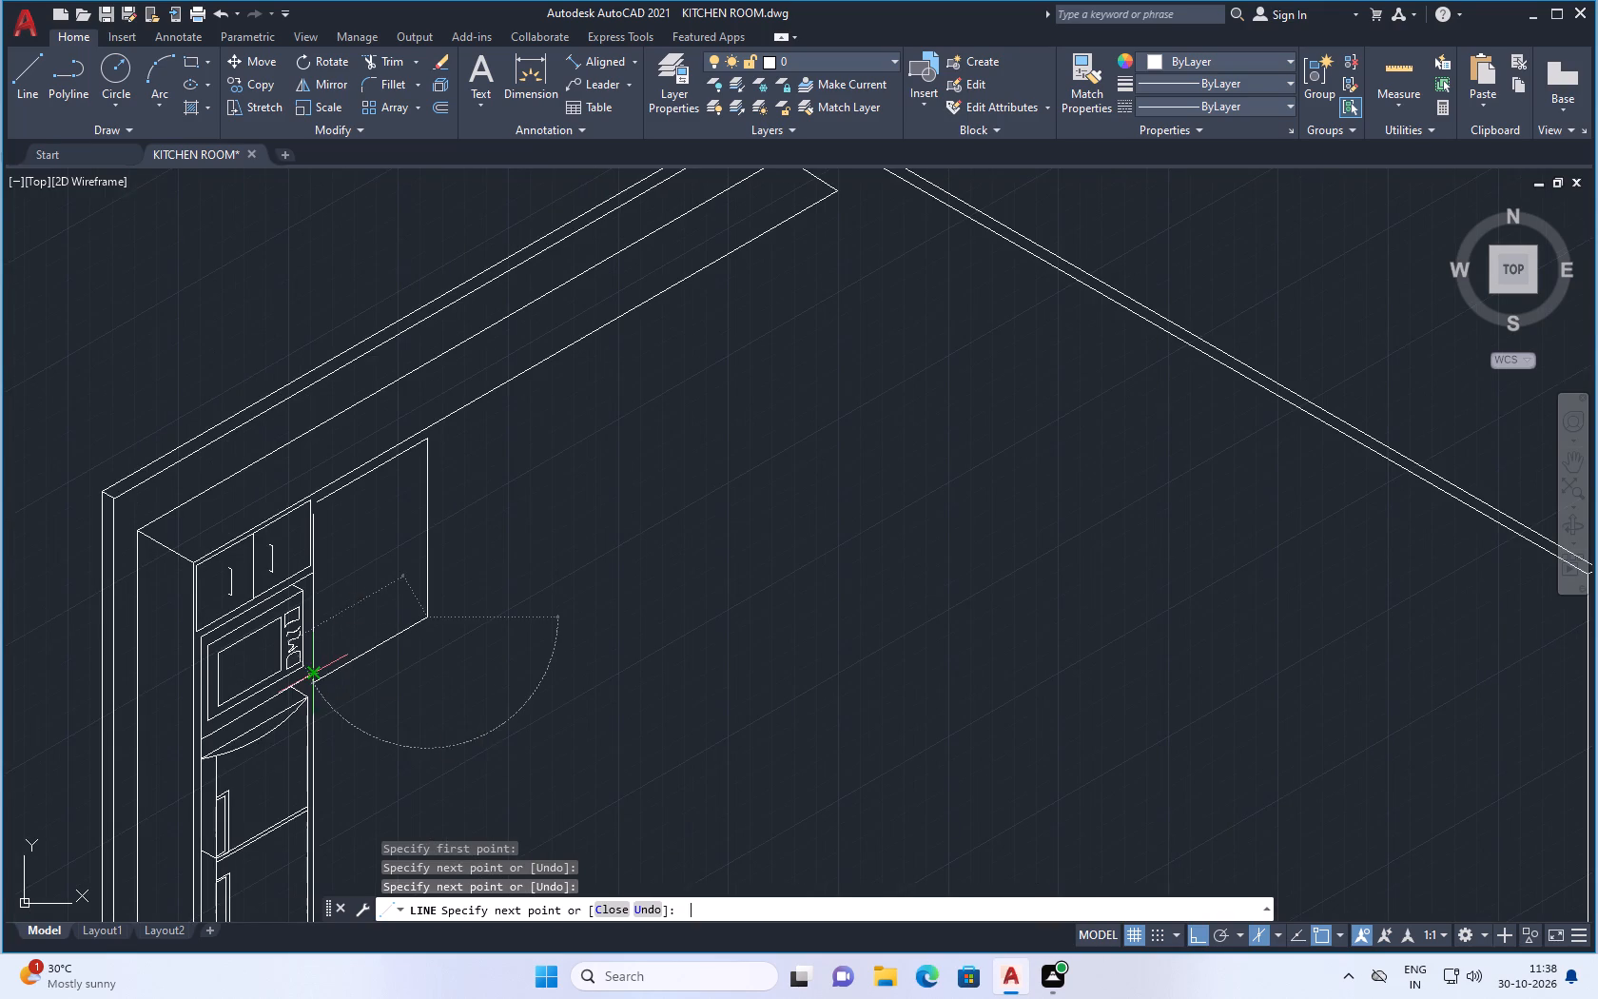
# Draw a second vertical line, a little over 60 units long at 270°, down from the sloping line between its two ends.
pyautogui.scroll(2, 327, 519)
pyautogui.press('space')
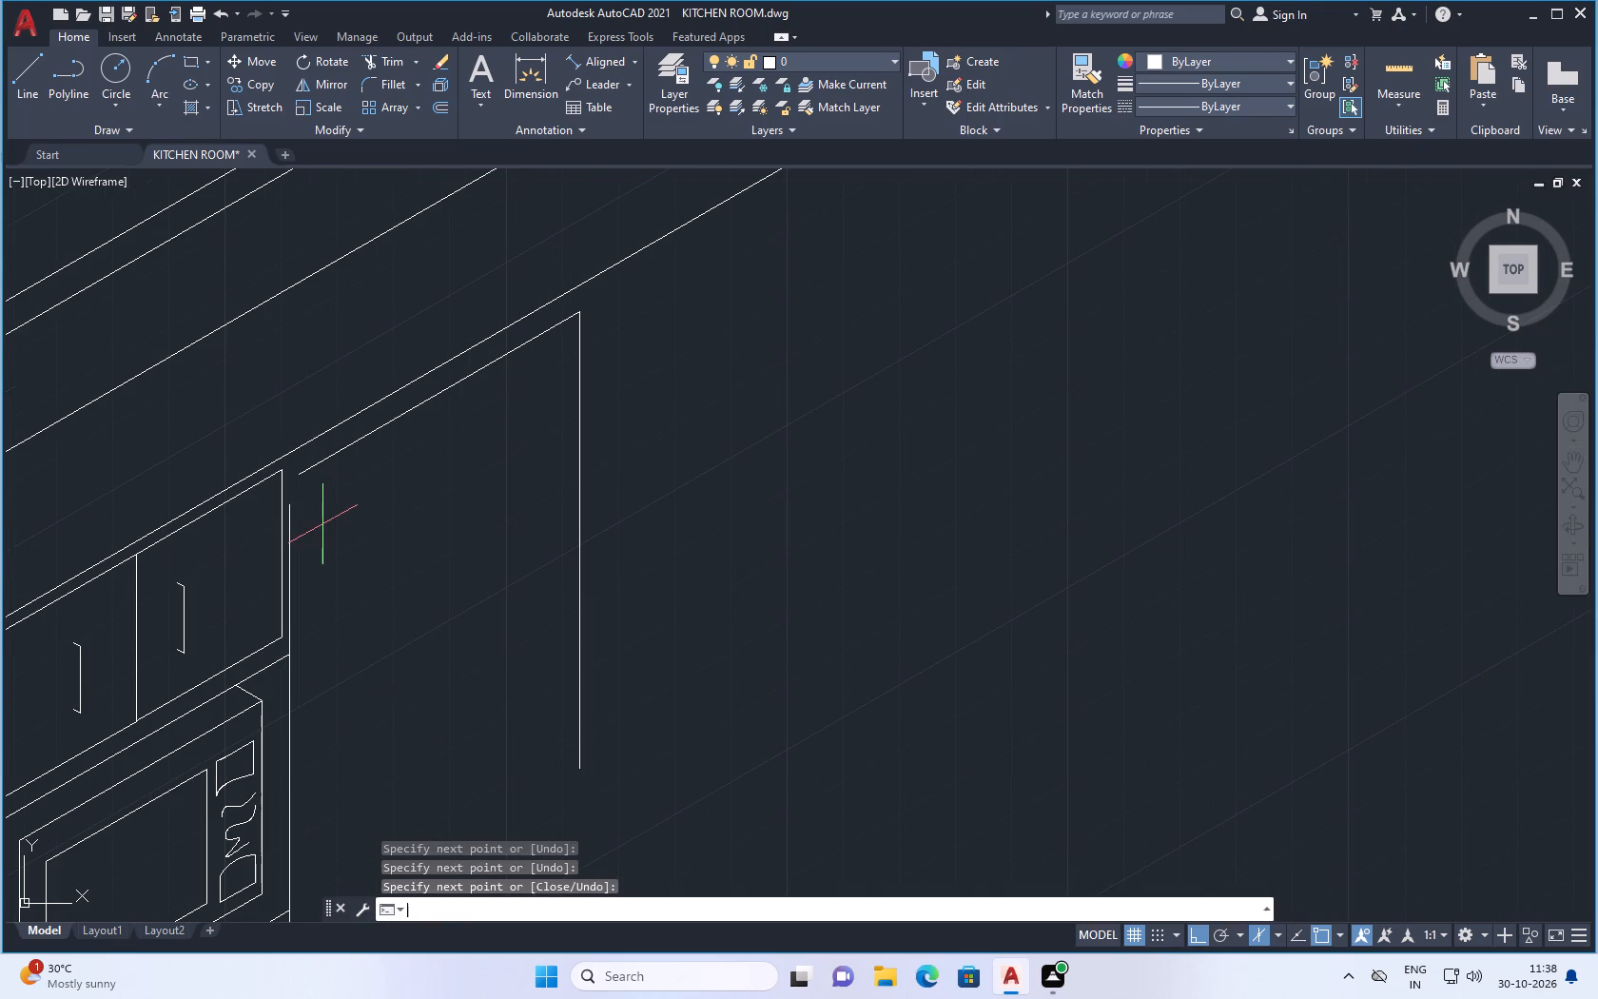
pyautogui.scroll(2, 320, 459)
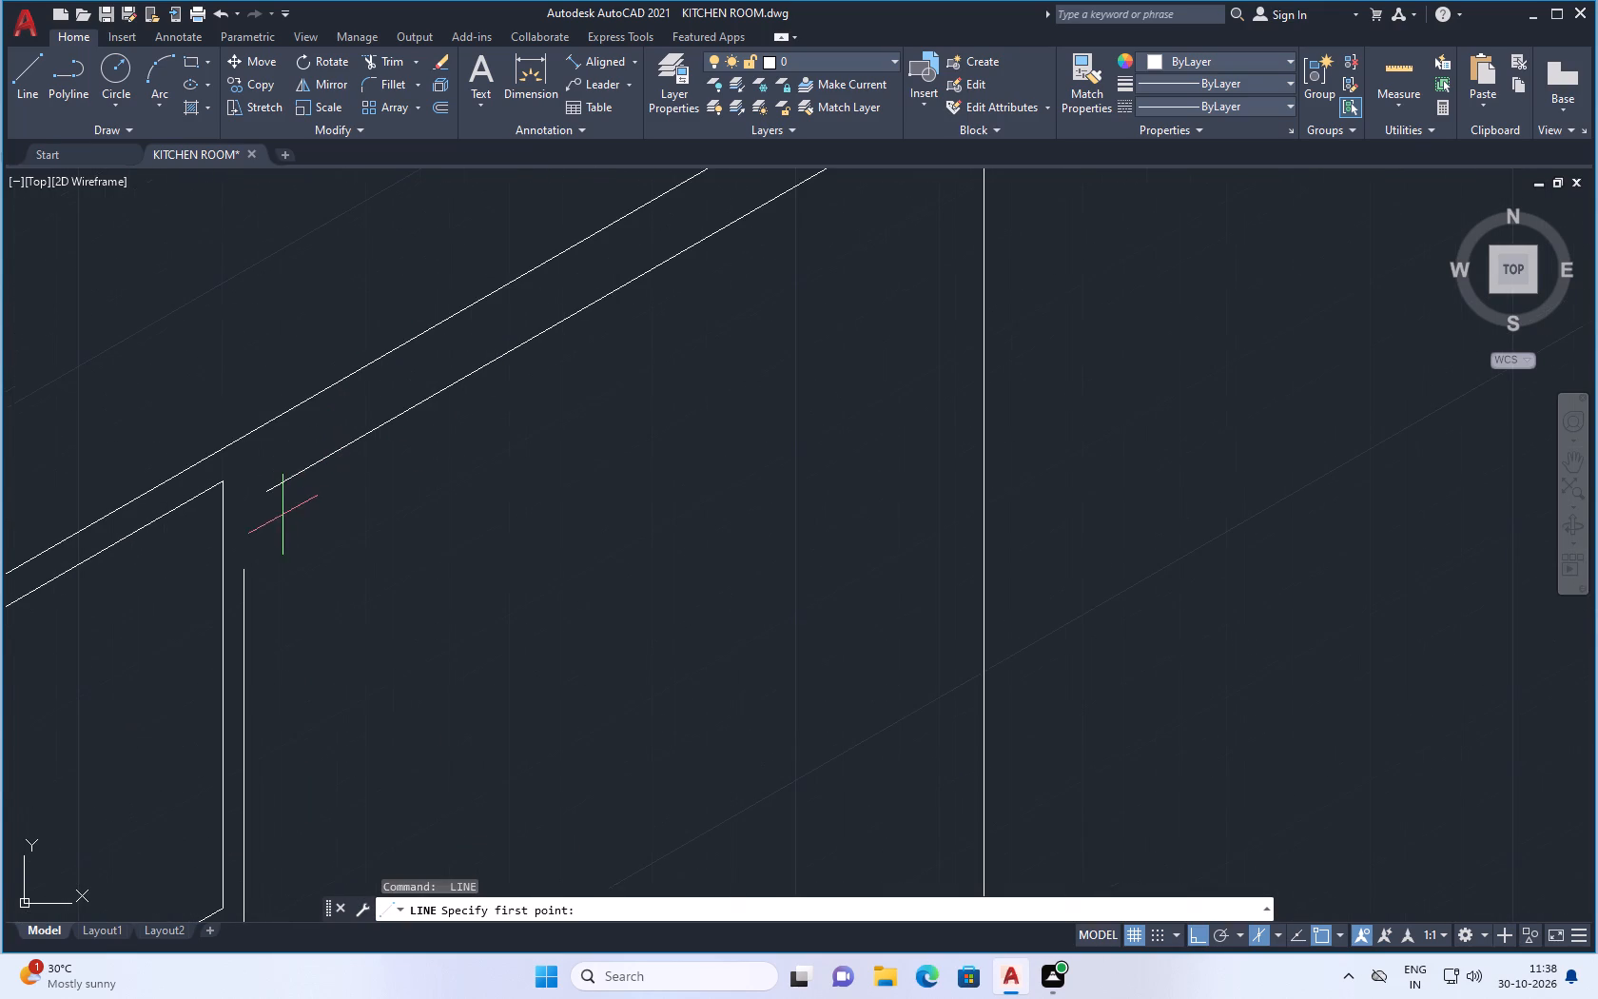
pyautogui.scroll(-1, 311, 555)
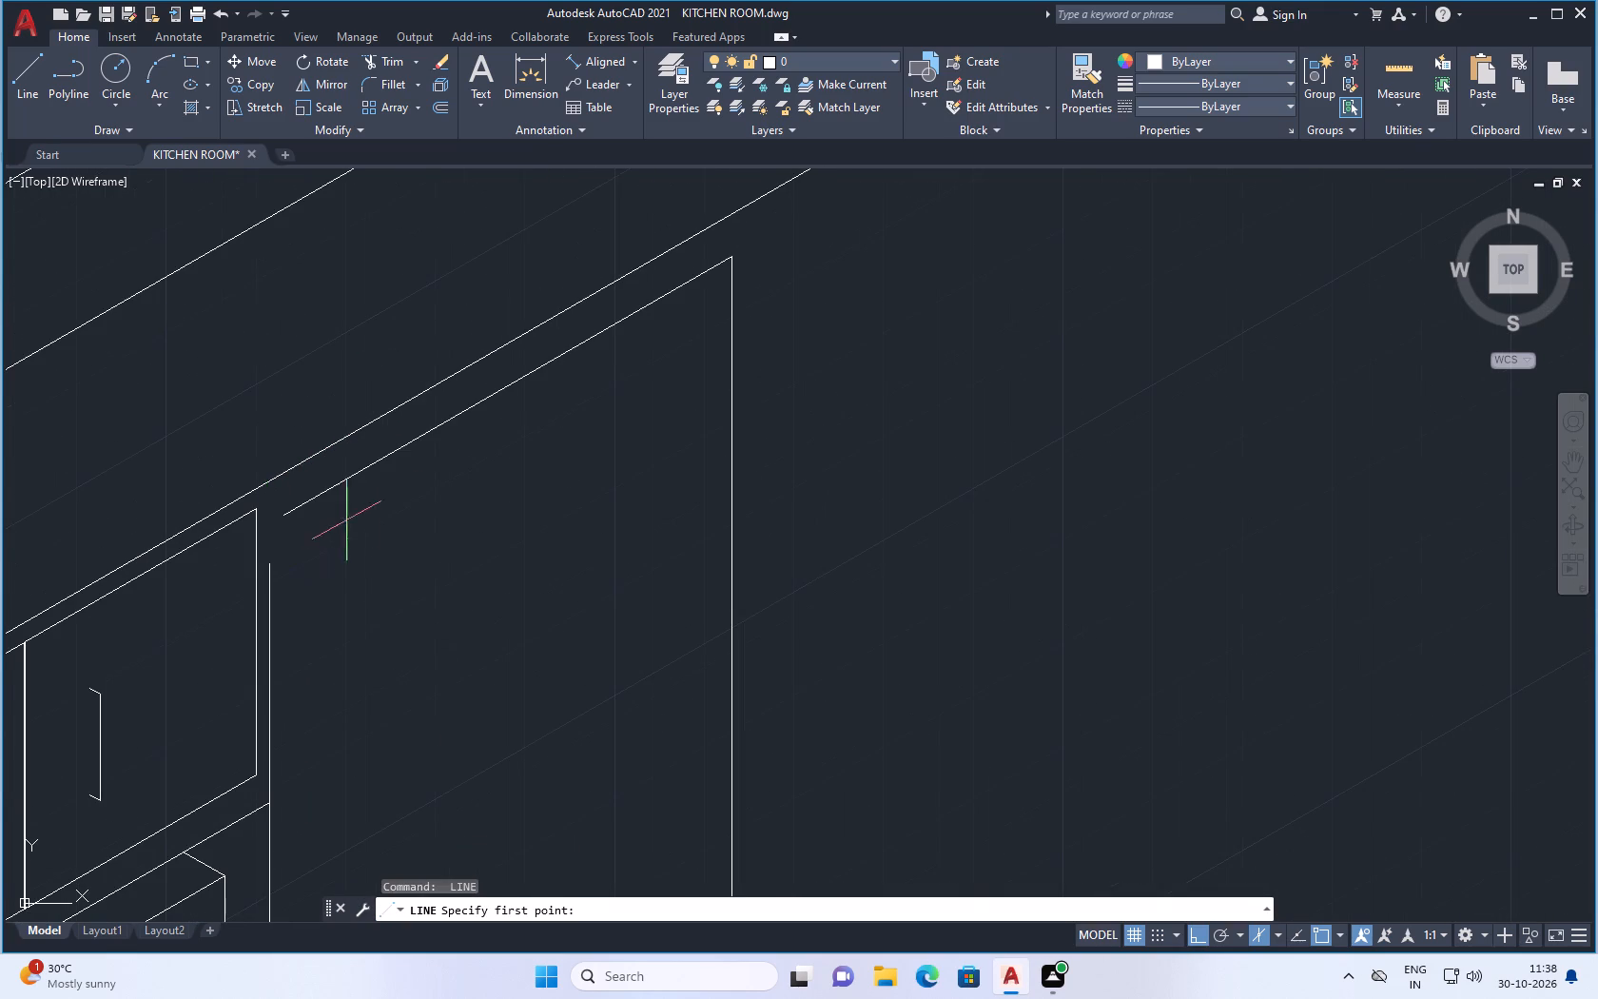
pyautogui.click(426, 440)
pyautogui.scroll(-3, 432, 609)
pyautogui.scroll(2, 456, 739)
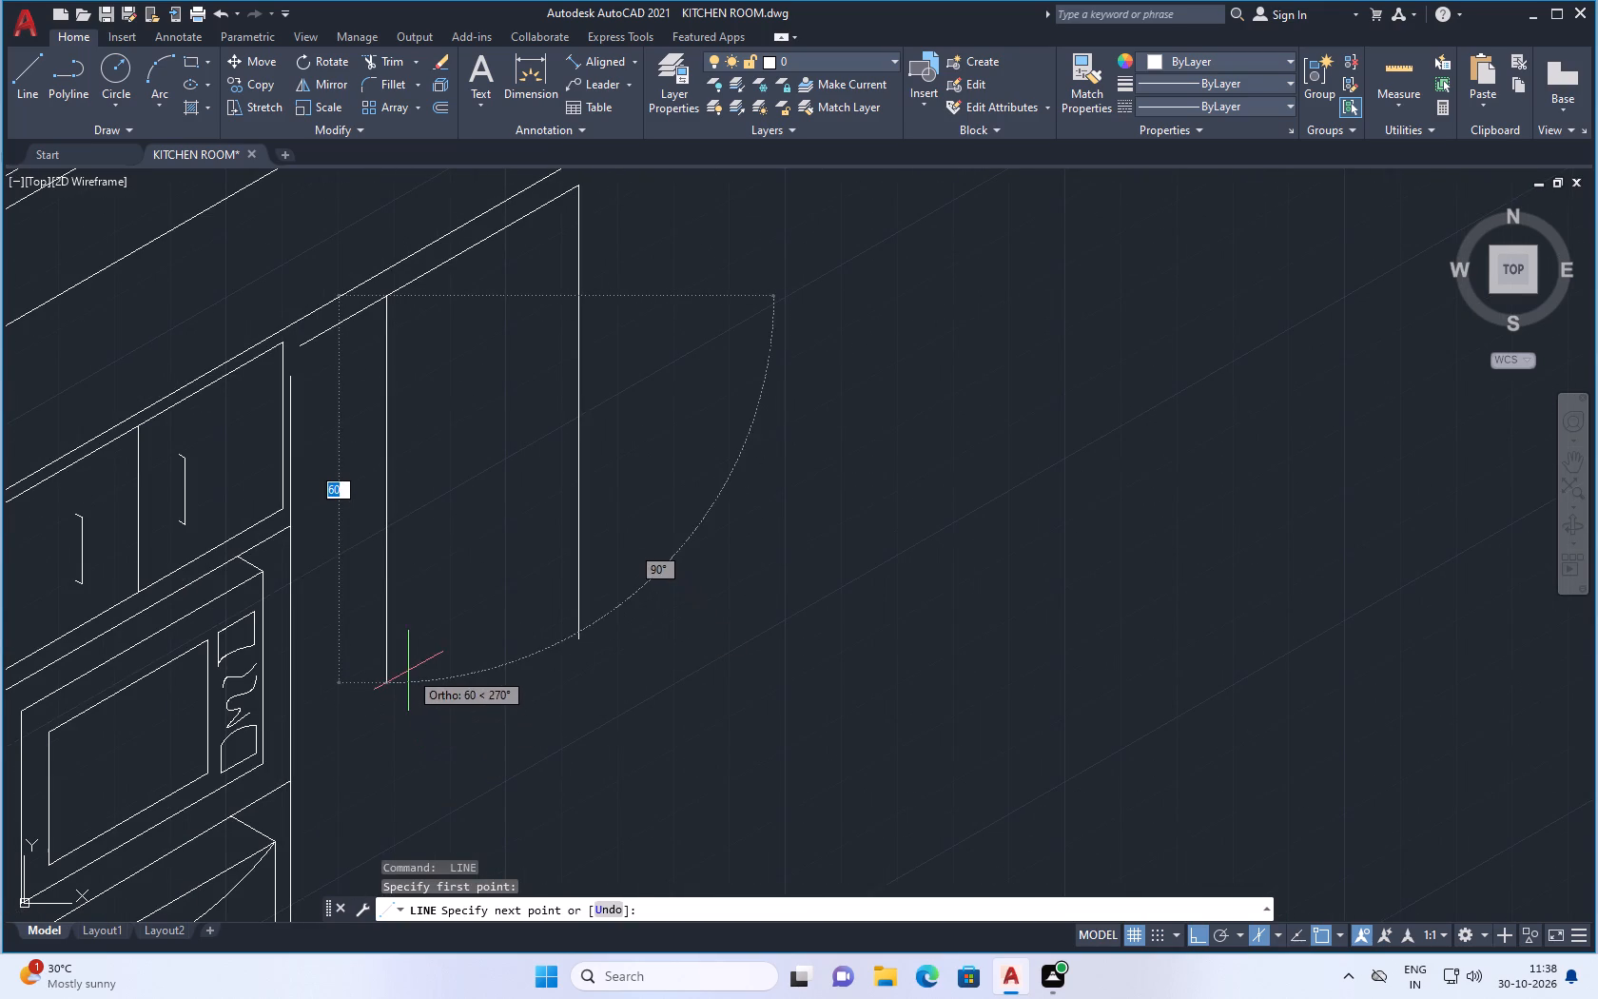
pyautogui.click(405, 696)
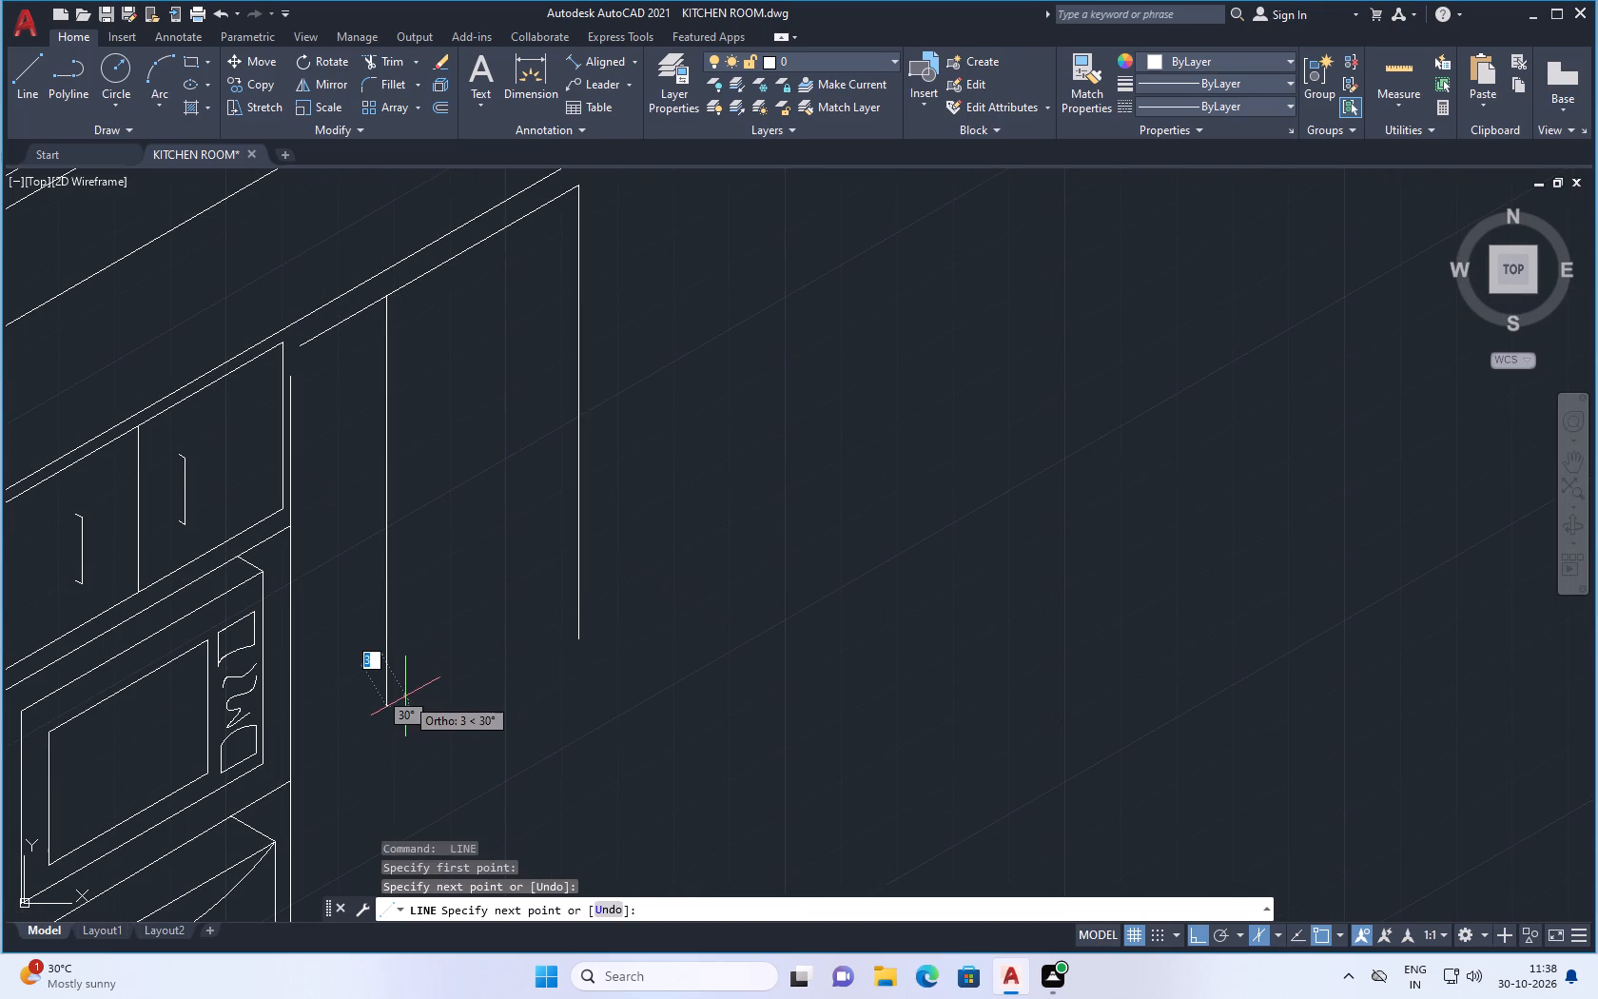
pyautogui.press('space')
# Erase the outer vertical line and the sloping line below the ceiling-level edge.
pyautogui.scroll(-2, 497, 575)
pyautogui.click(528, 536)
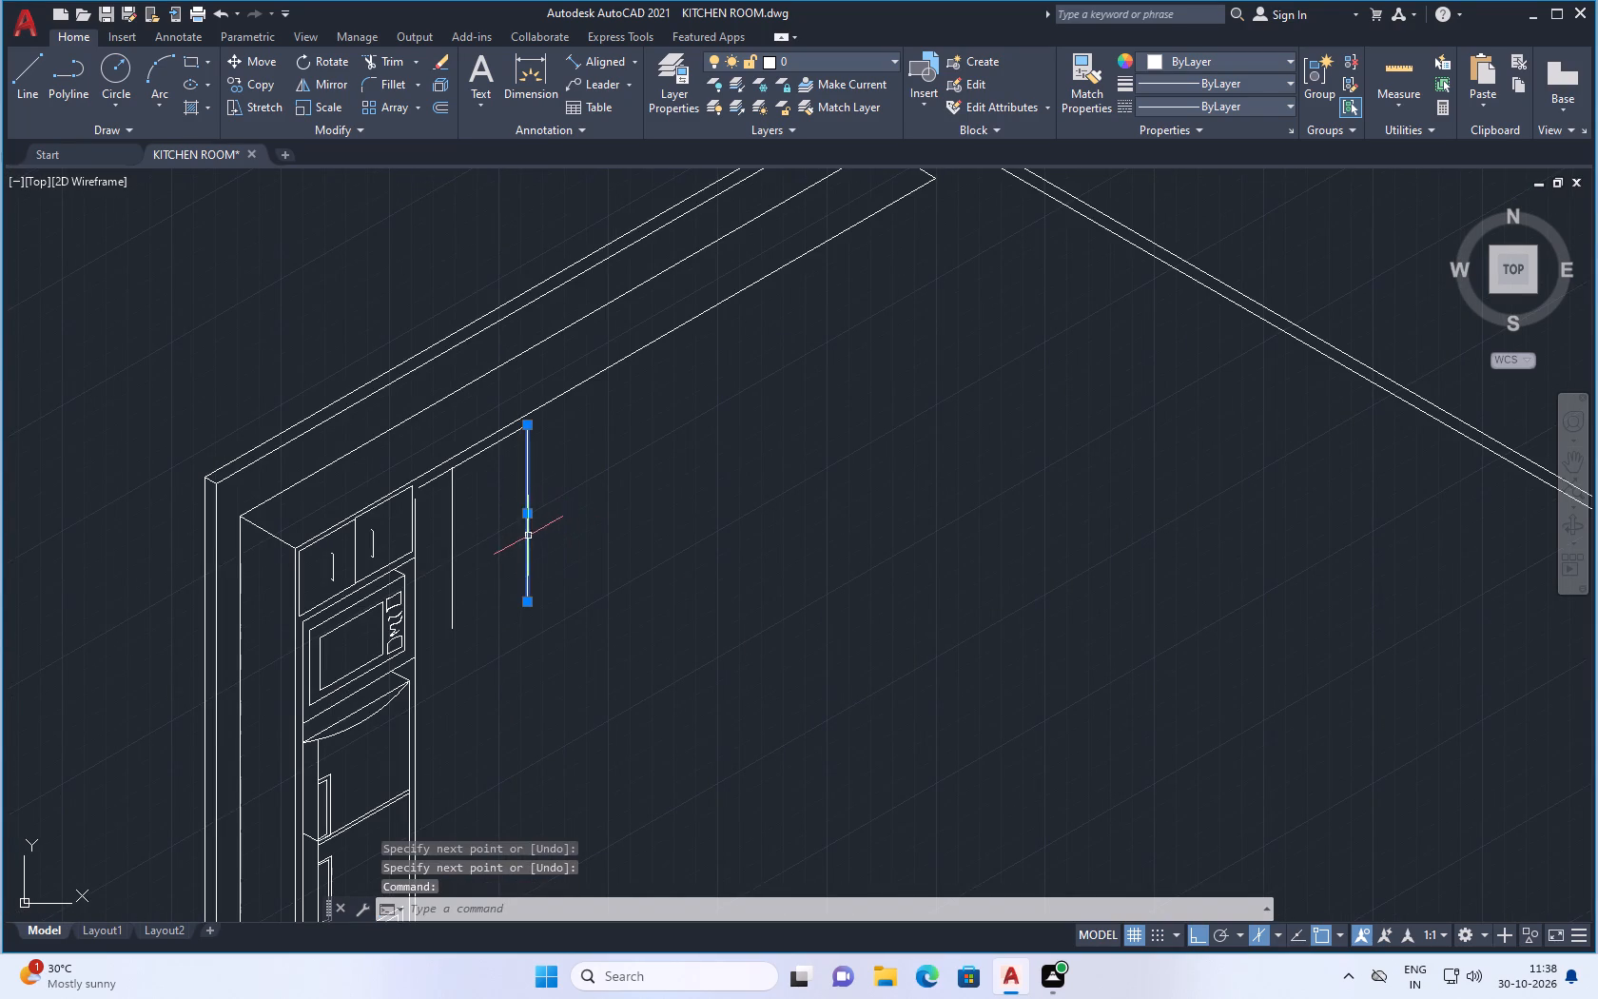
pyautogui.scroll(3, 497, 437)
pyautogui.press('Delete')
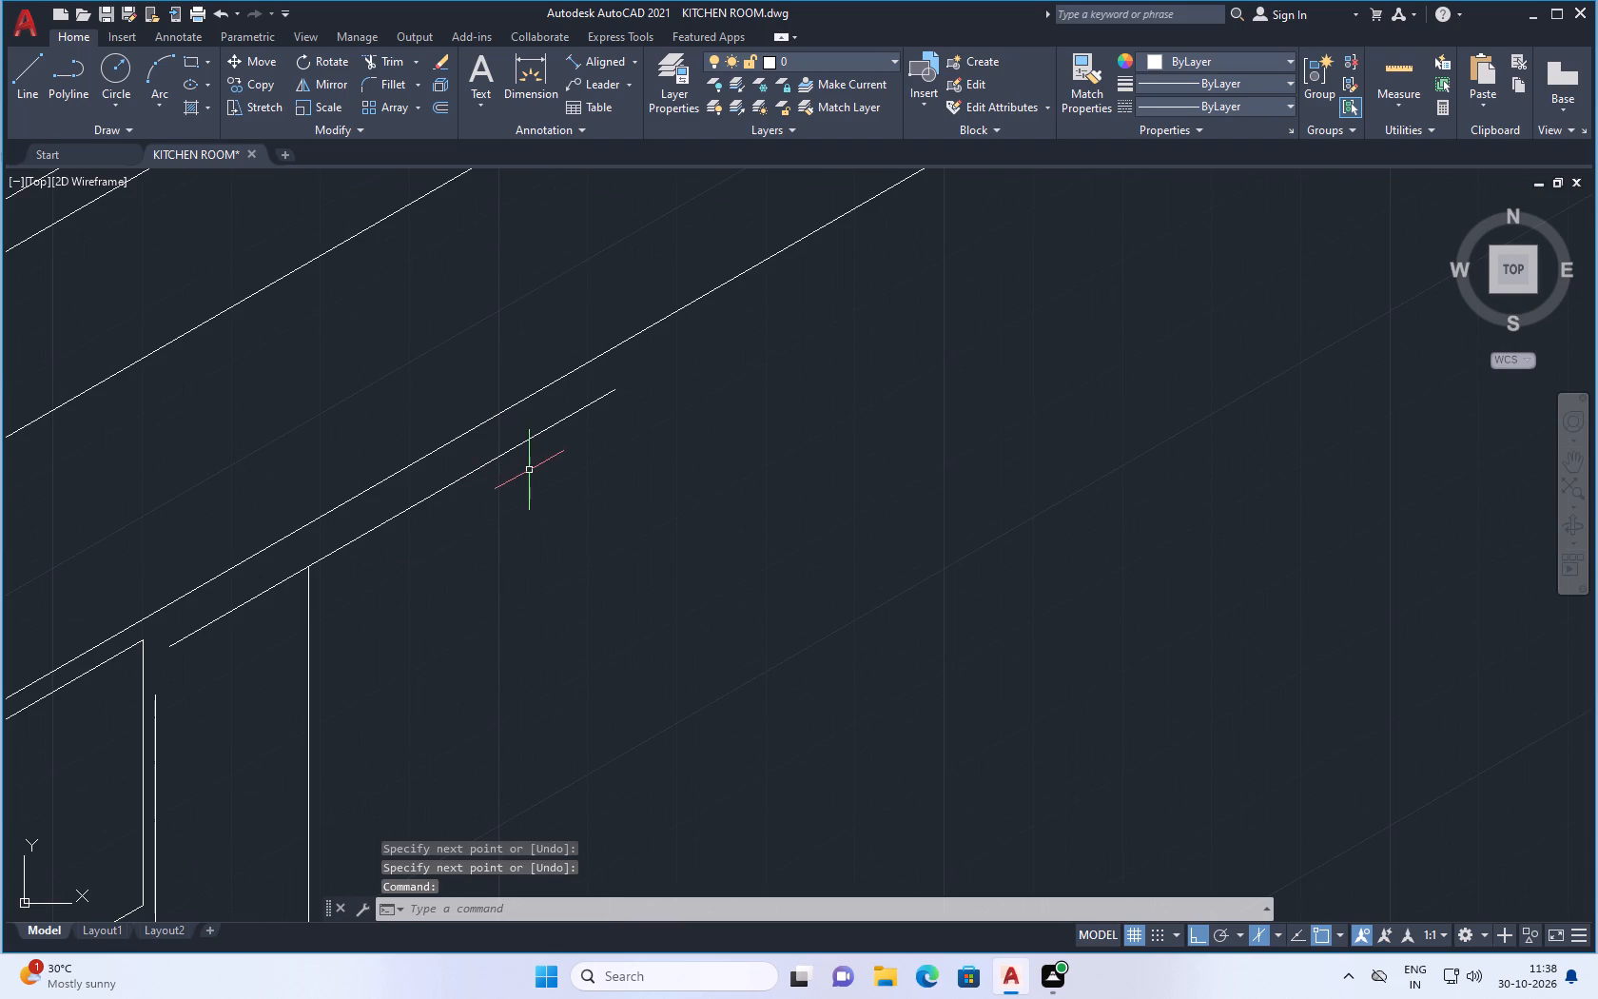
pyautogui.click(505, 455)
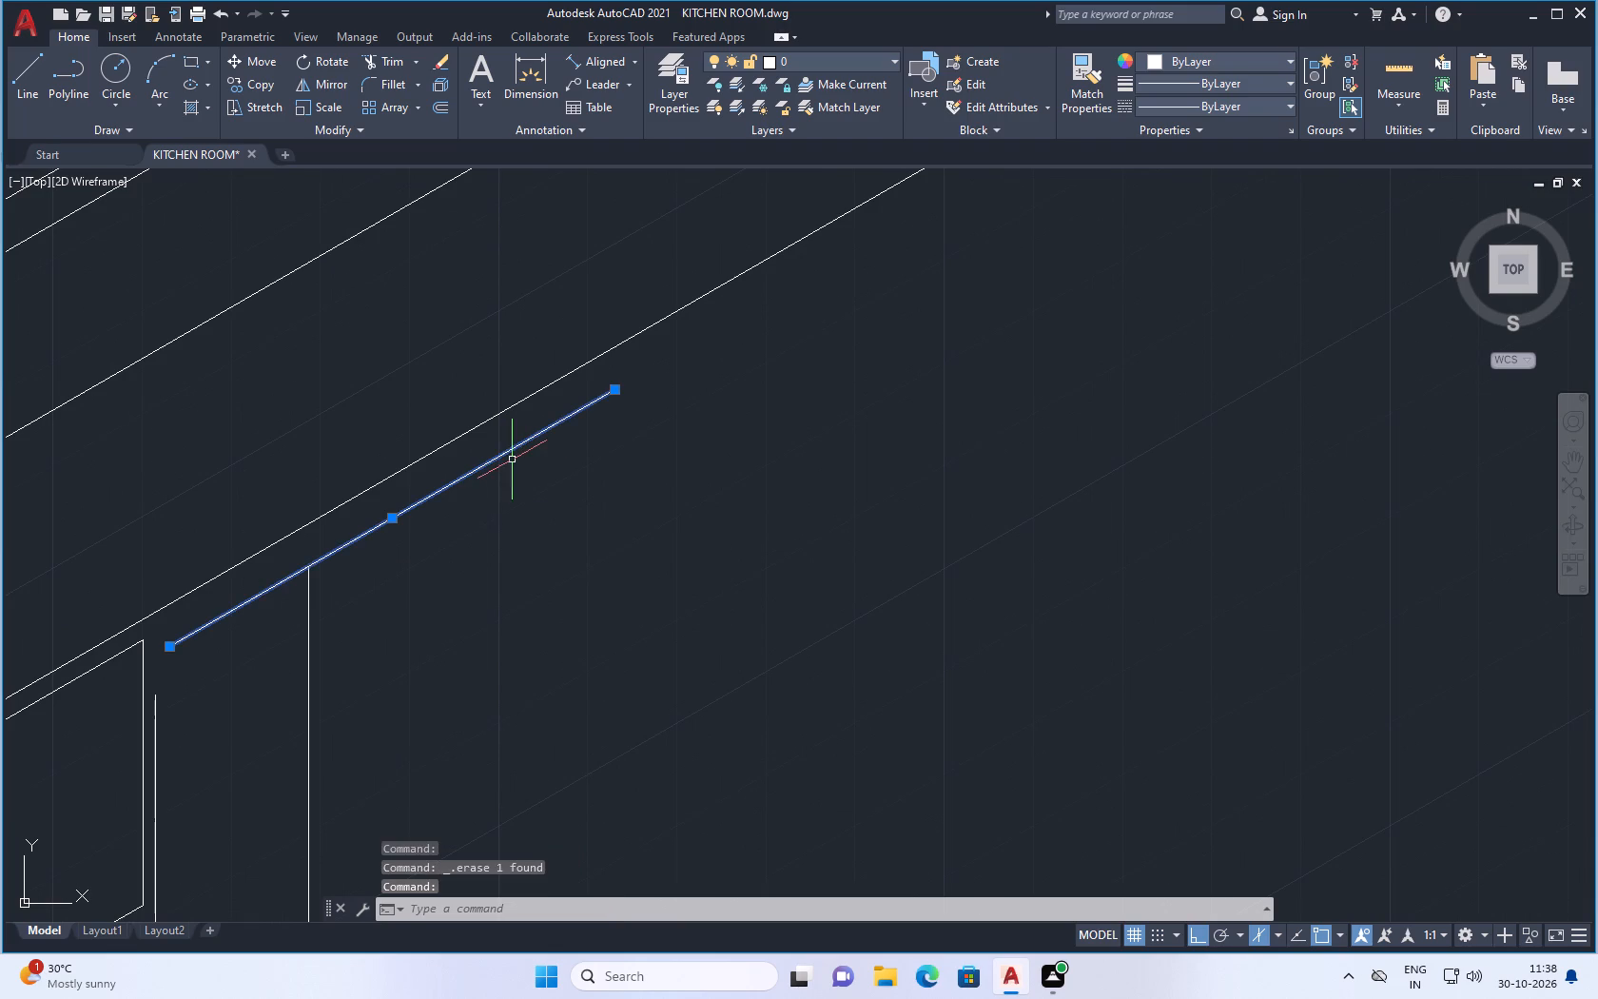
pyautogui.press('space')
# Draw a new, shorter line at 30° below the ceiling-level edge from beside the tall unit's top corner, past the remaining vertical line.
pyautogui.scroll(-3, 286, 578)
pyautogui.scroll(2, 337, 599)
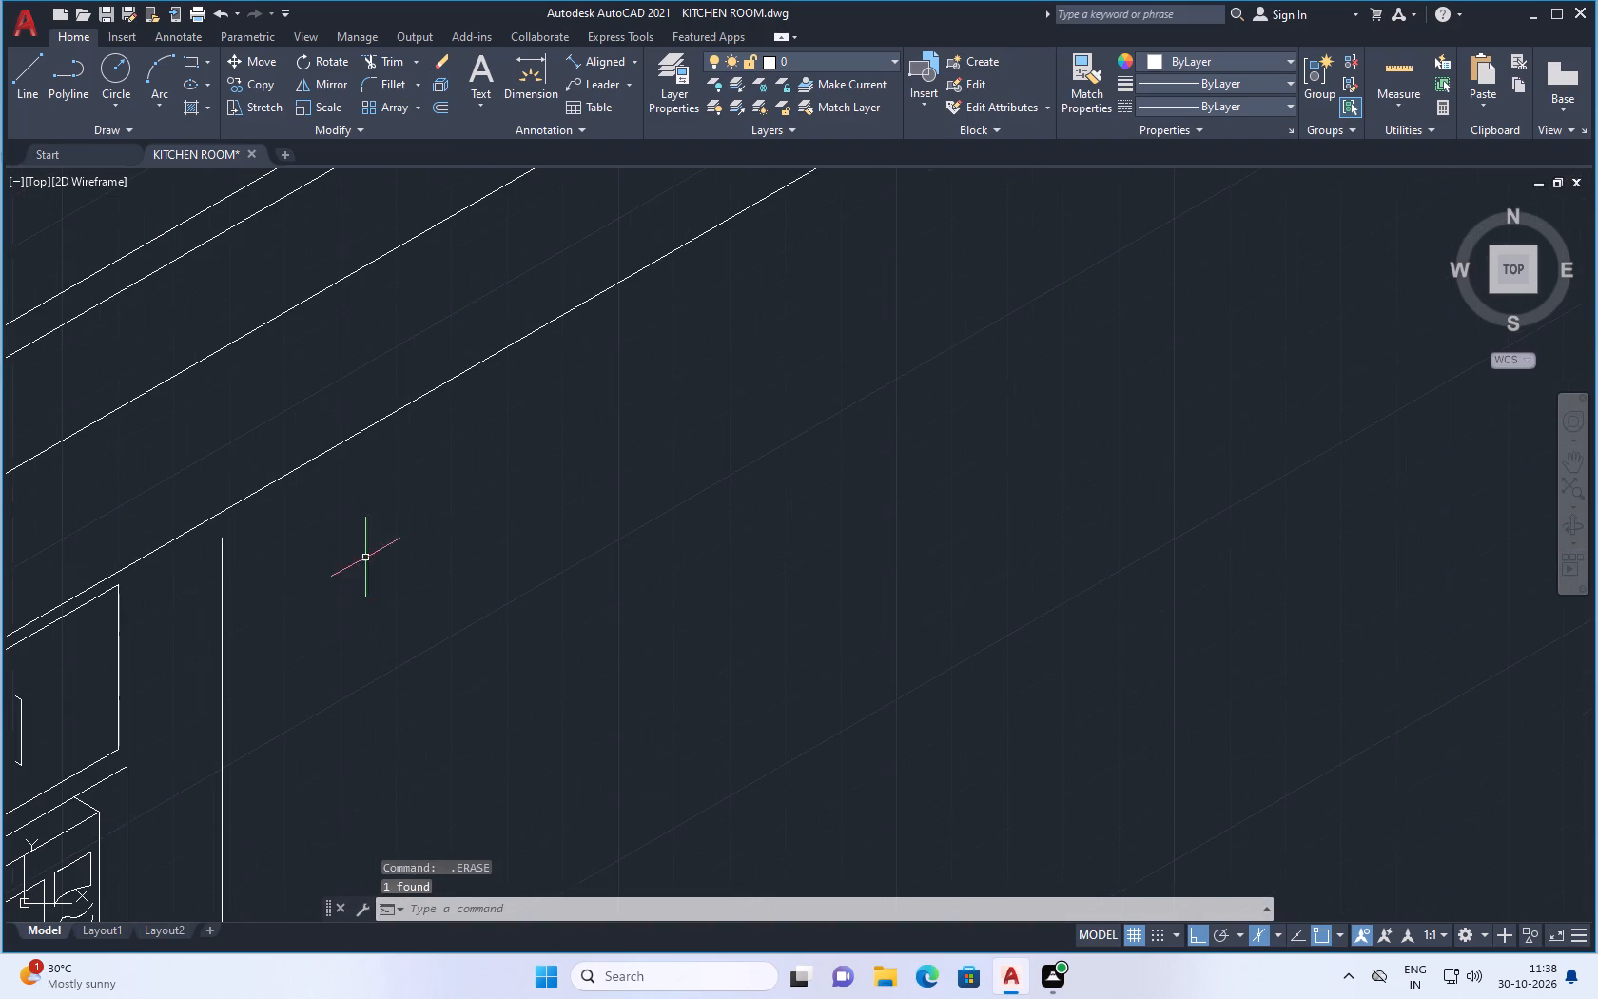
pyautogui.click(28, 74)
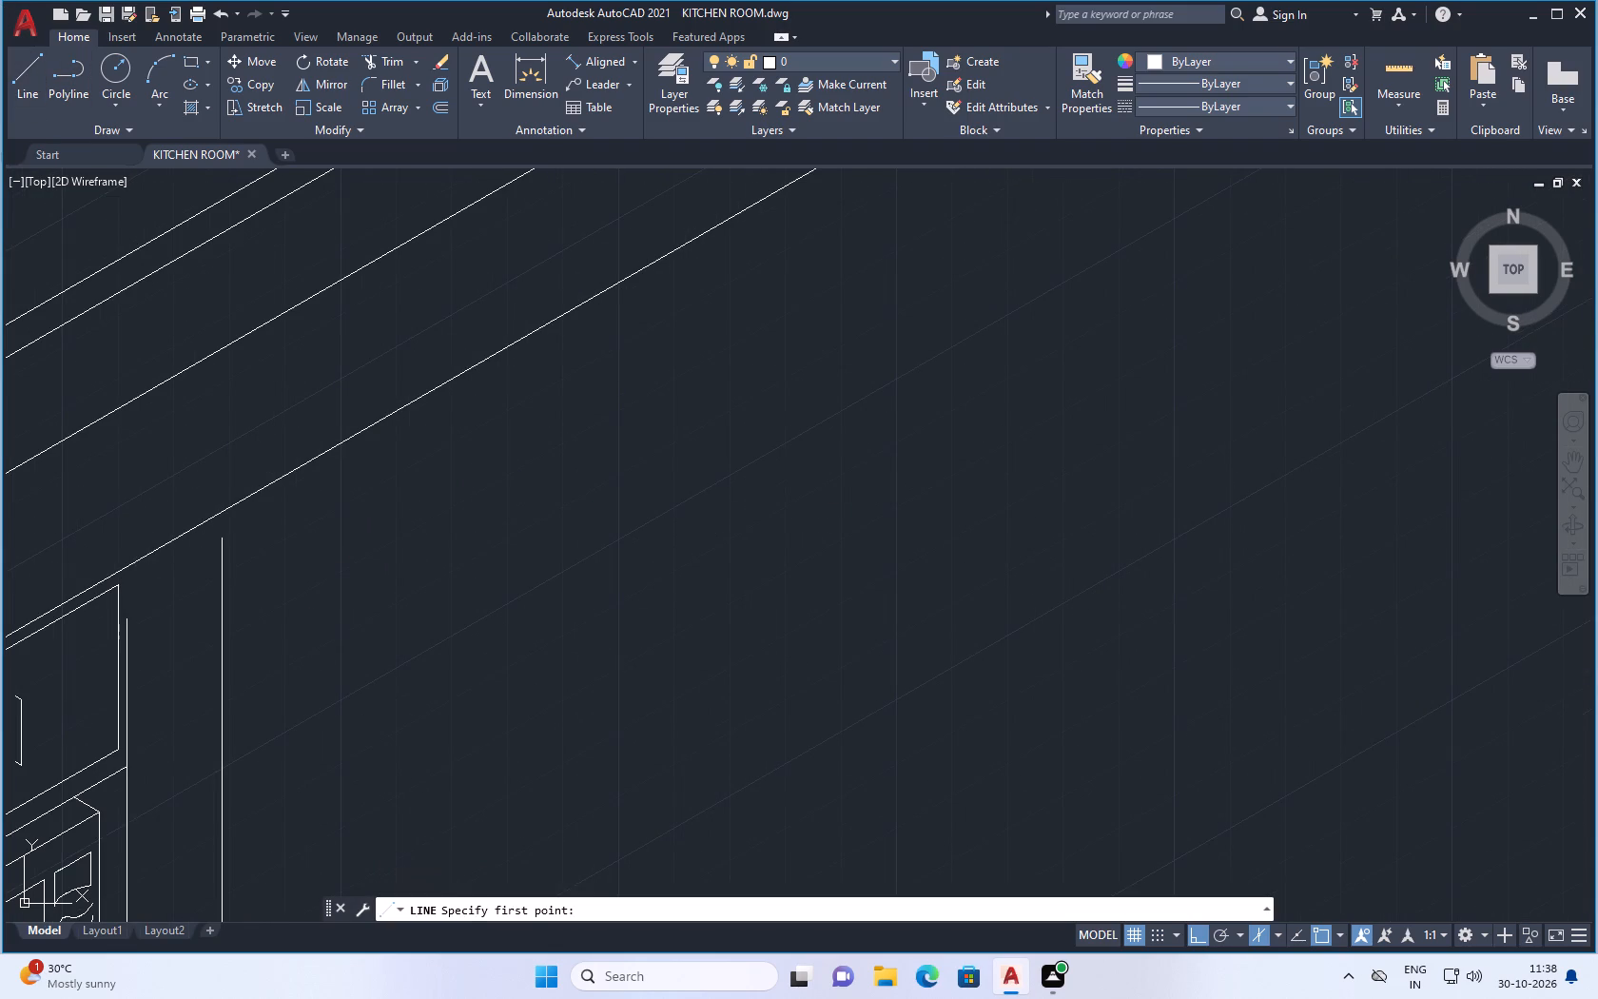
pyautogui.scroll(-1, 271, 463)
pyautogui.scroll(1, 176, 506)
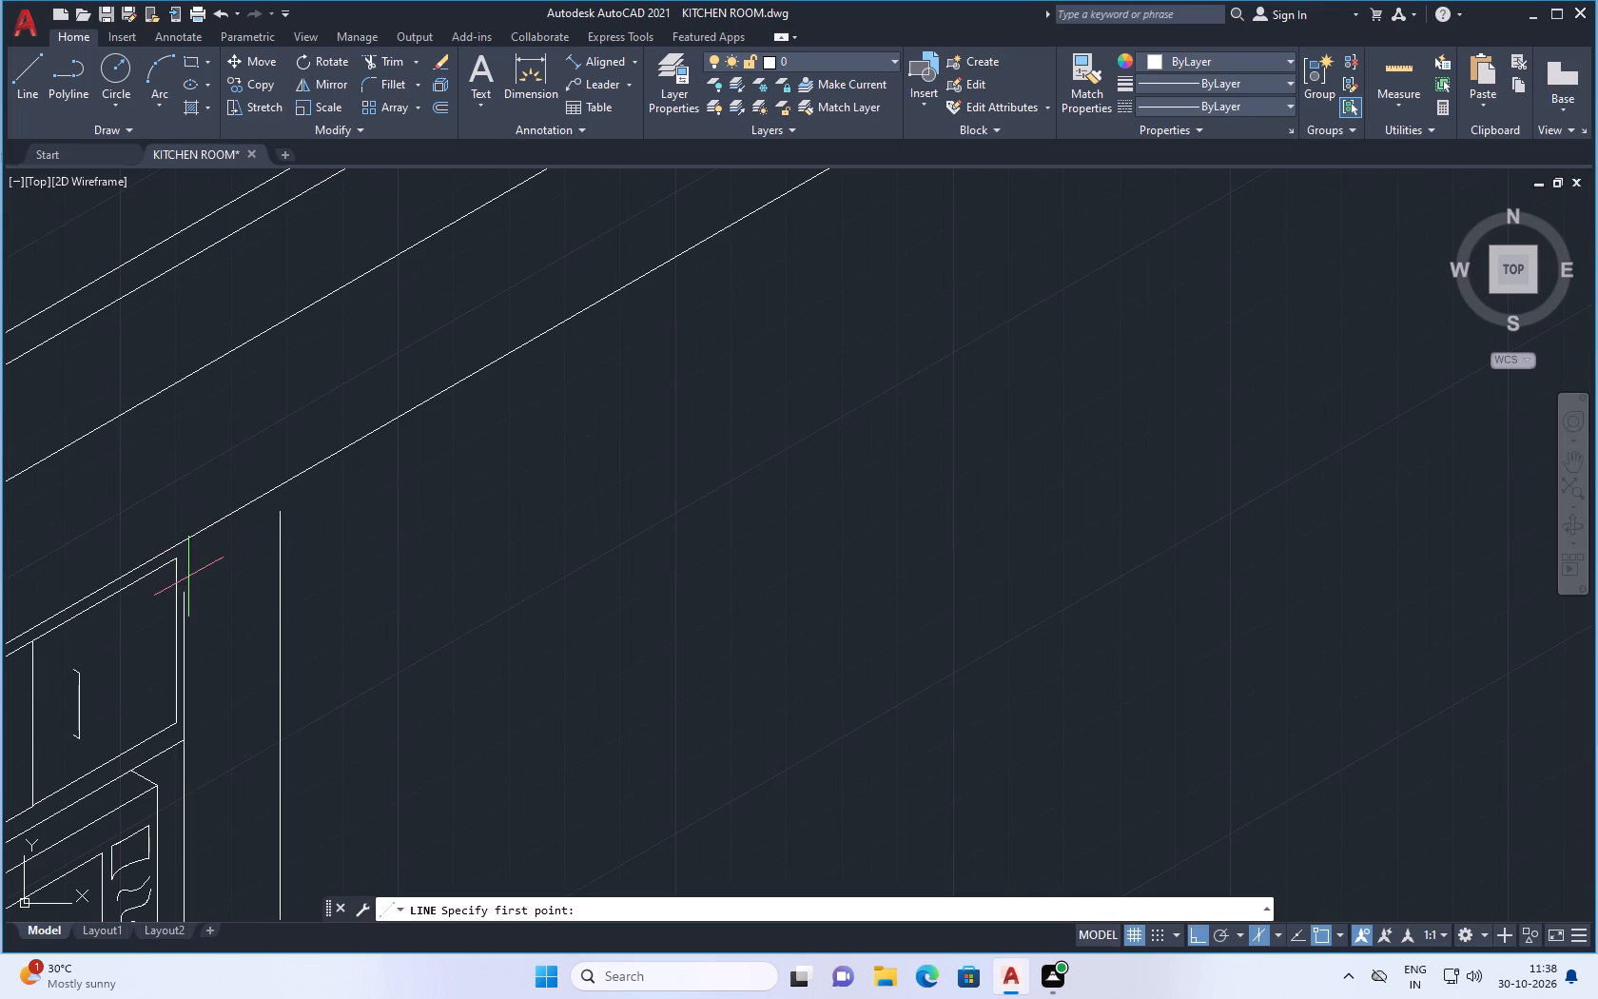
pyautogui.scroll(1, 197, 576)
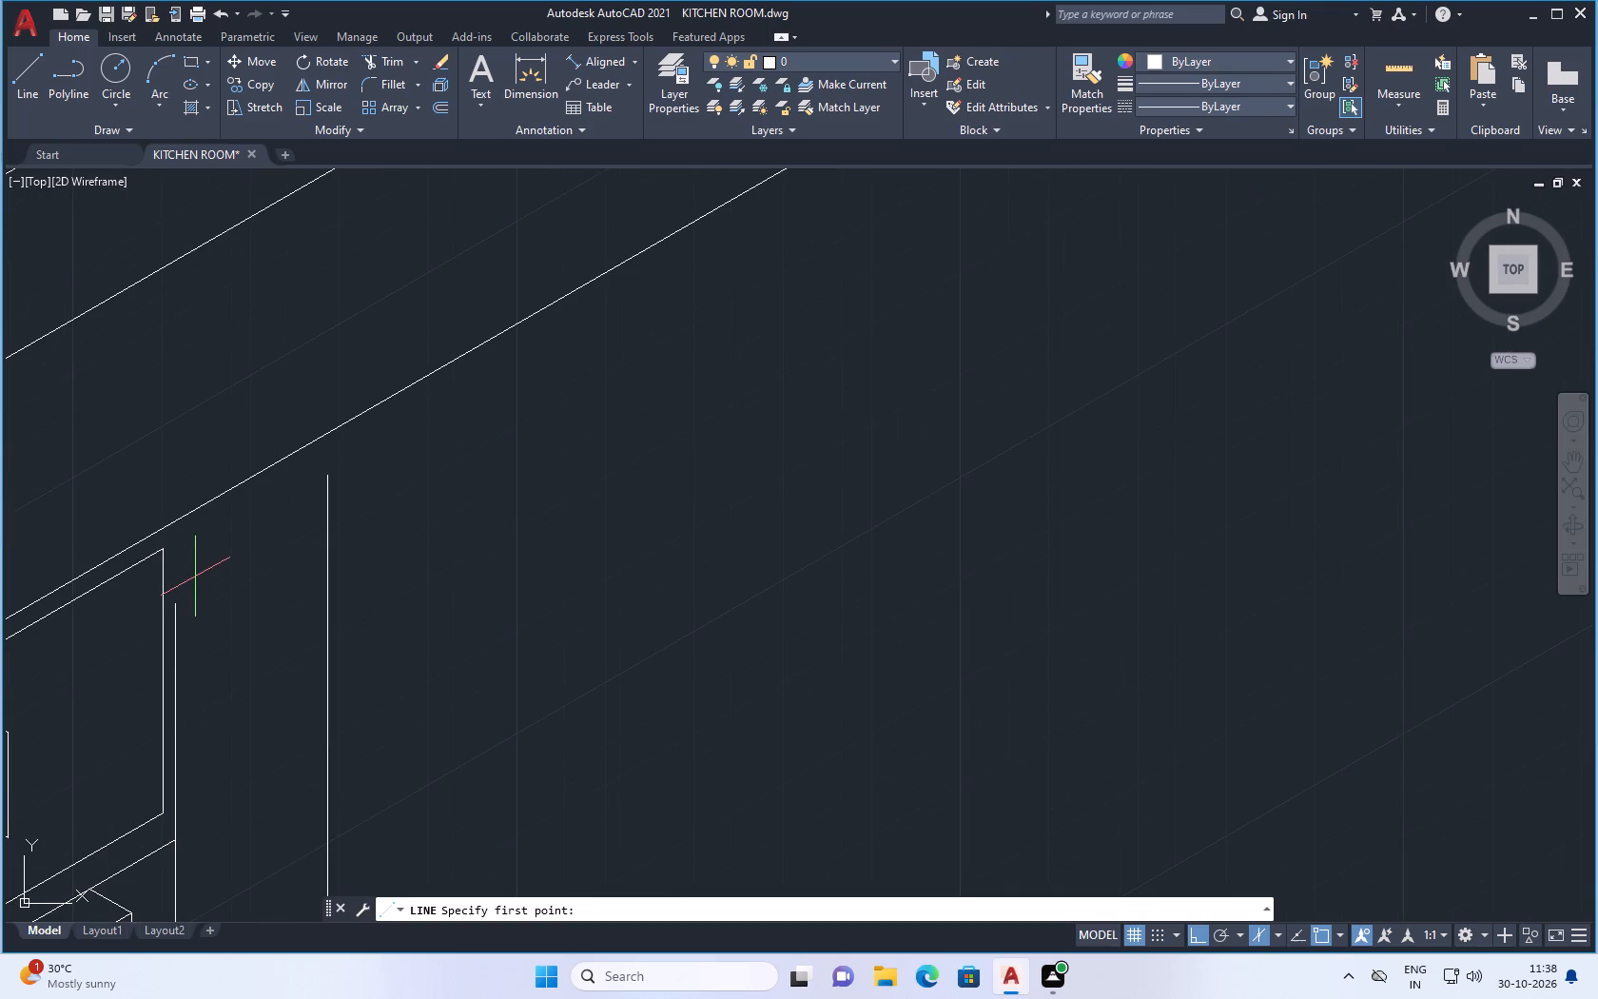
pyautogui.moveTo(184, 567); pyautogui.dragTo(203, 558)
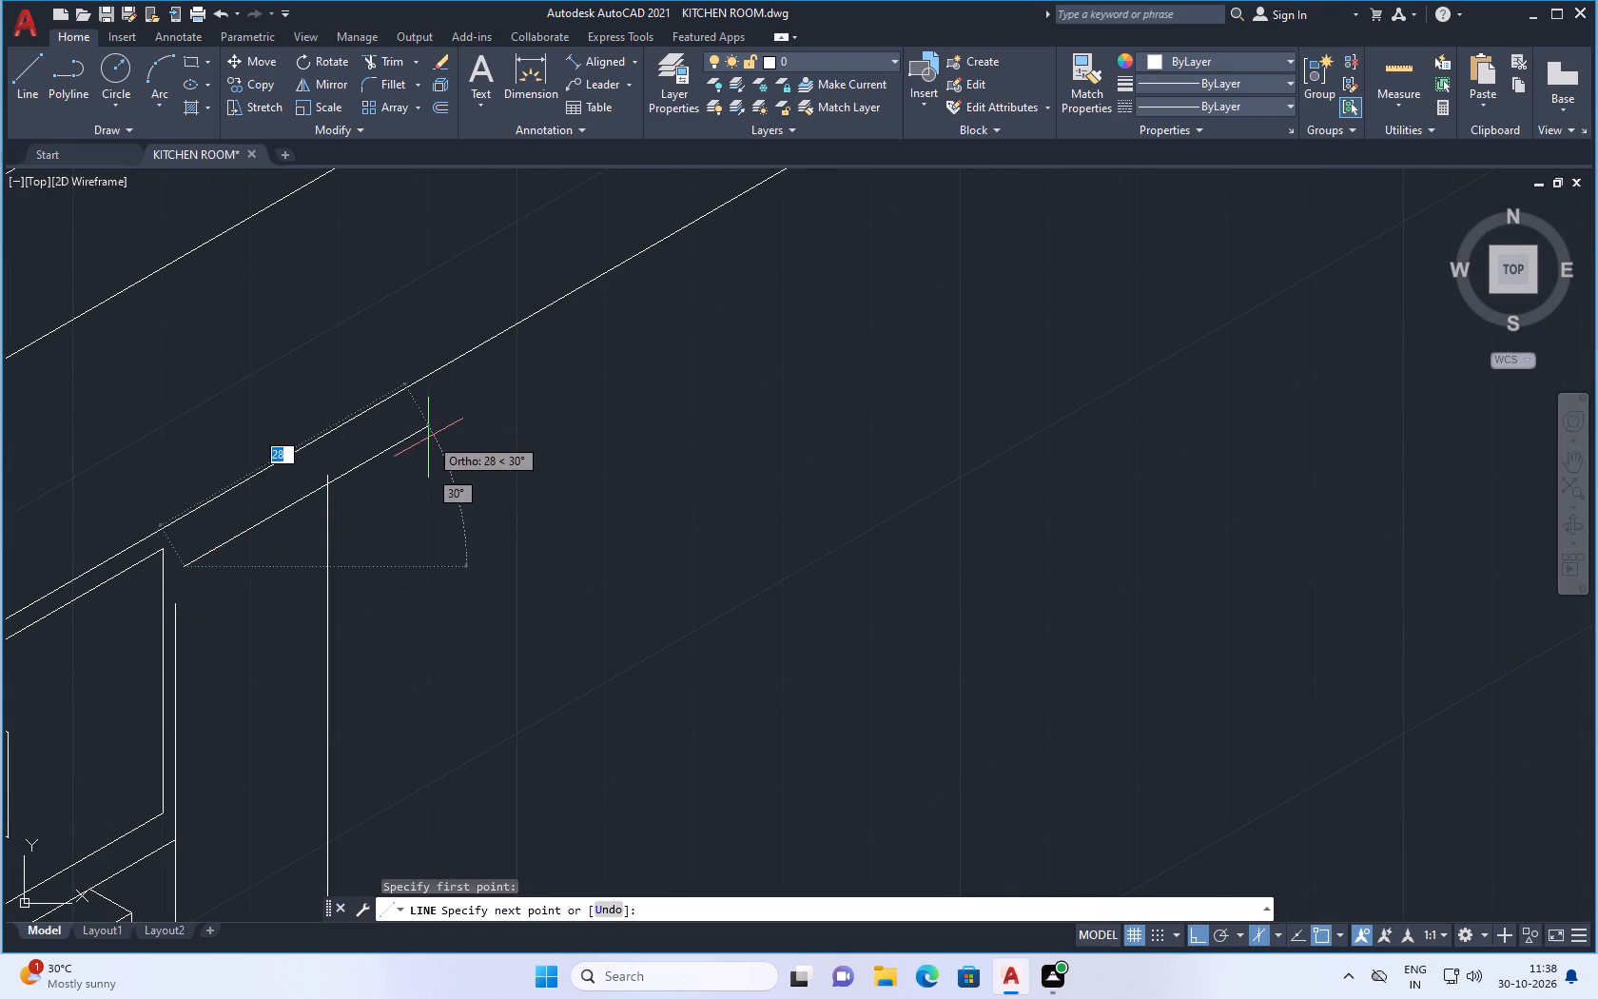
pyautogui.scroll(-2, 445, 437)
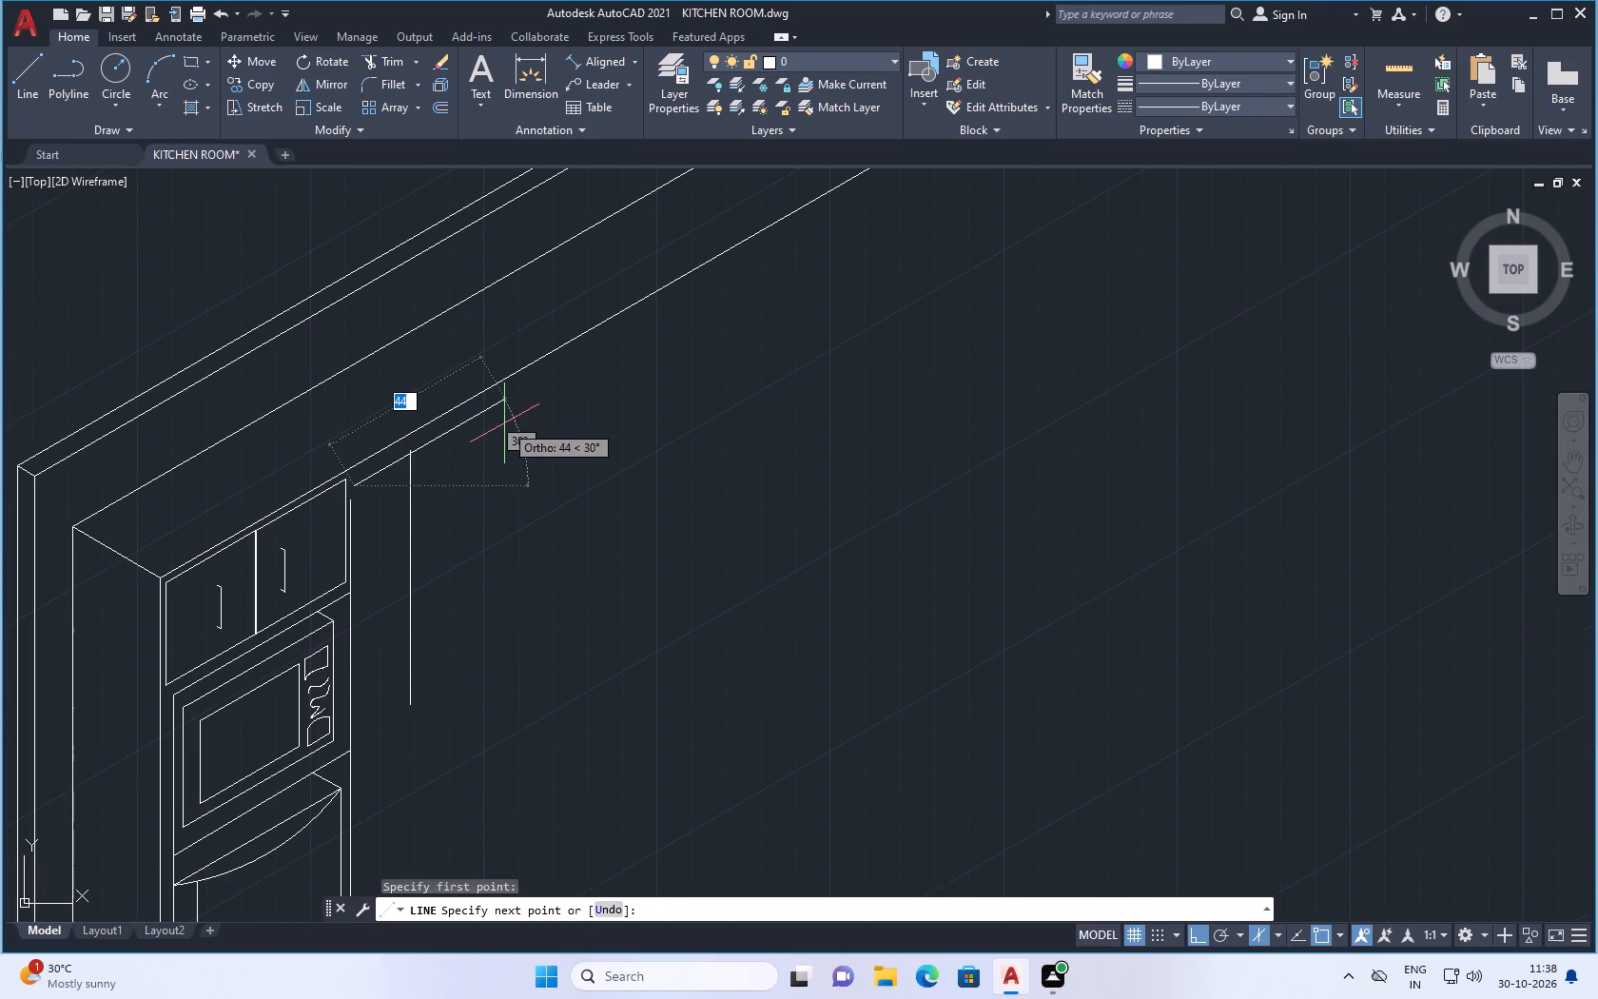
pyautogui.click(482, 438)
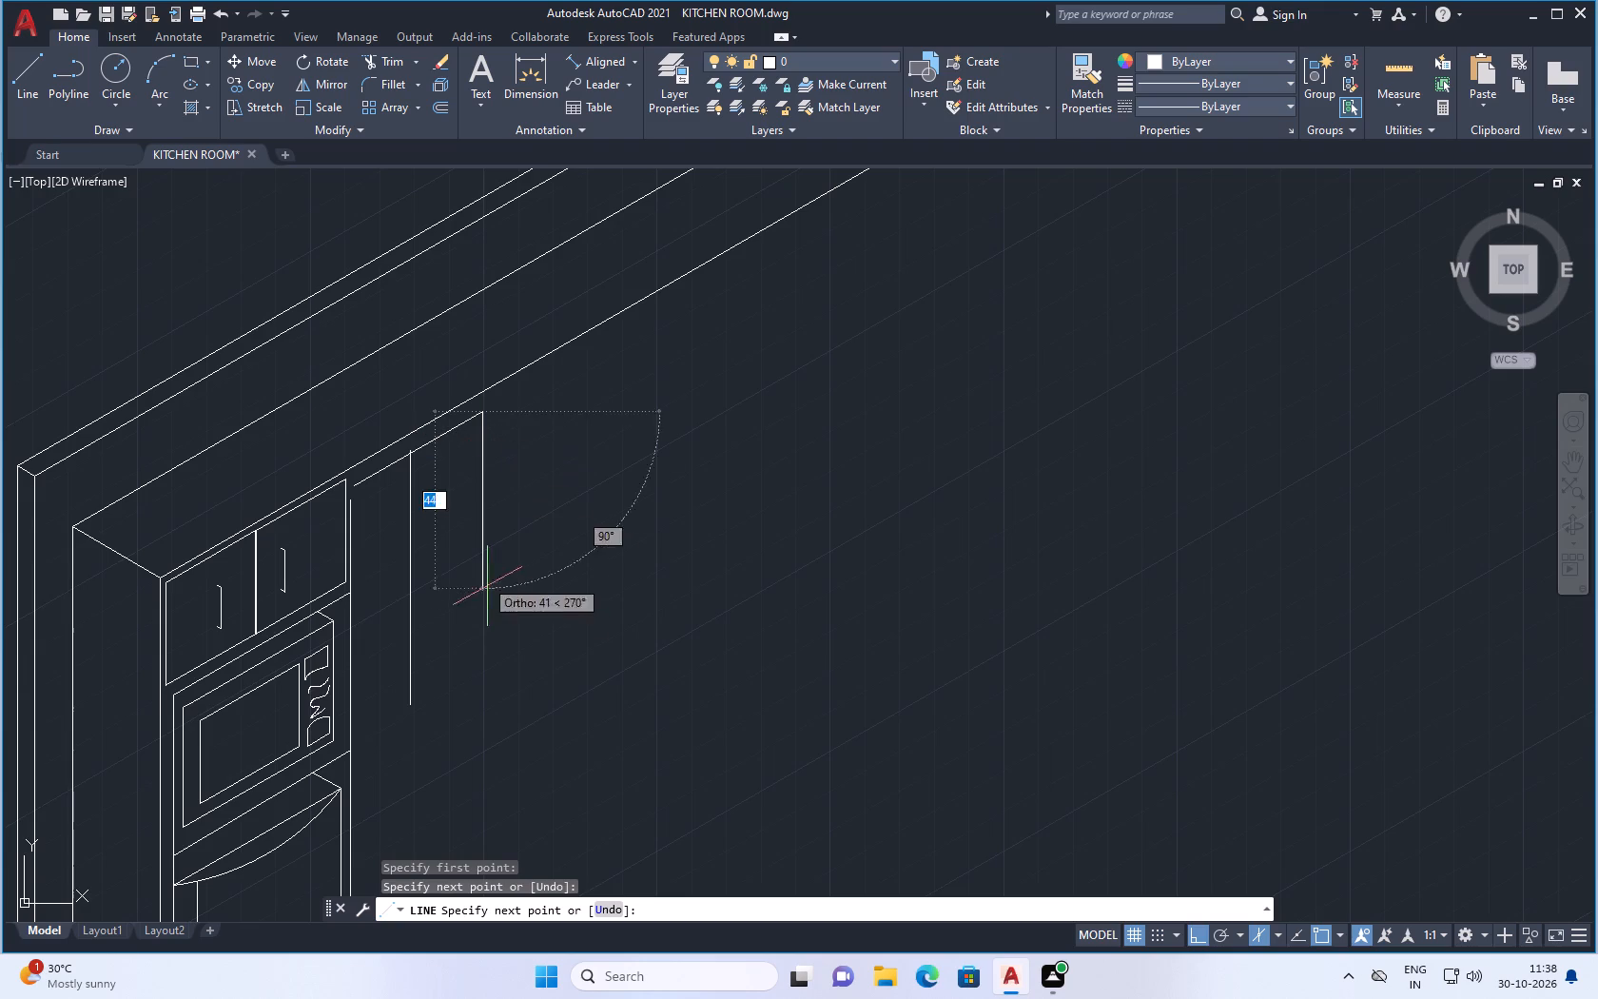
# Continue the line vertically about 62 units down at 270° from the far end of the sloping top edge.
pyautogui.scroll(1, 495, 675)
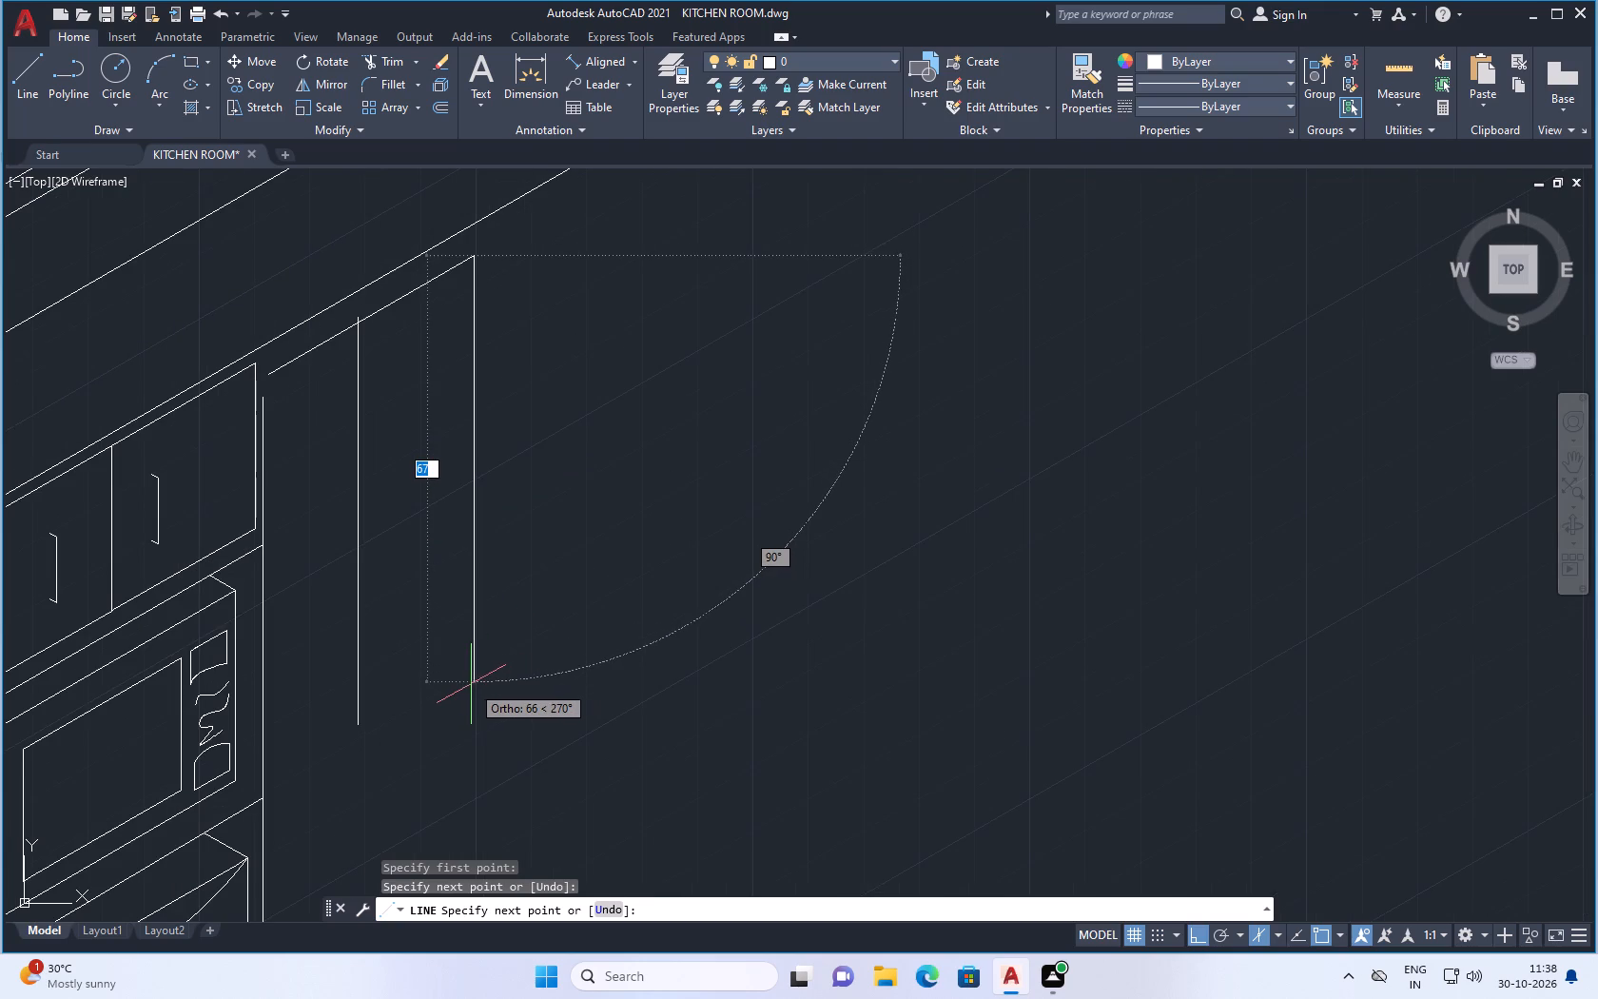
pyautogui.scroll(-1, 469, 648)
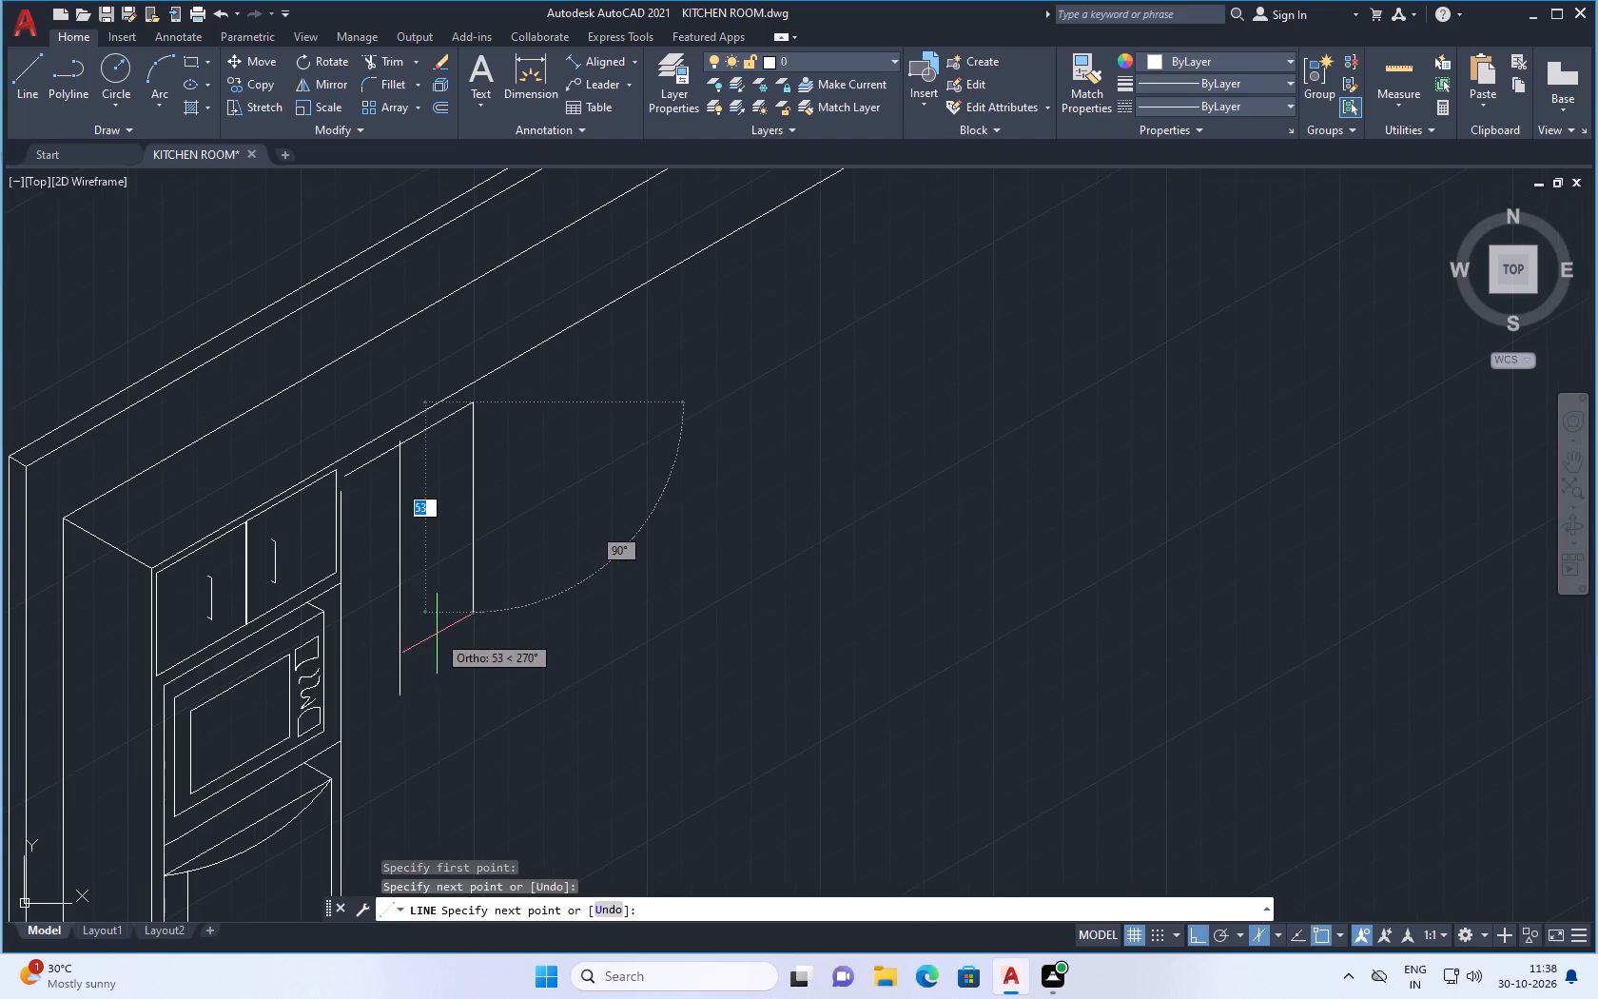
pyautogui.scroll(-1, 437, 634)
pyautogui.scroll(2, 443, 667)
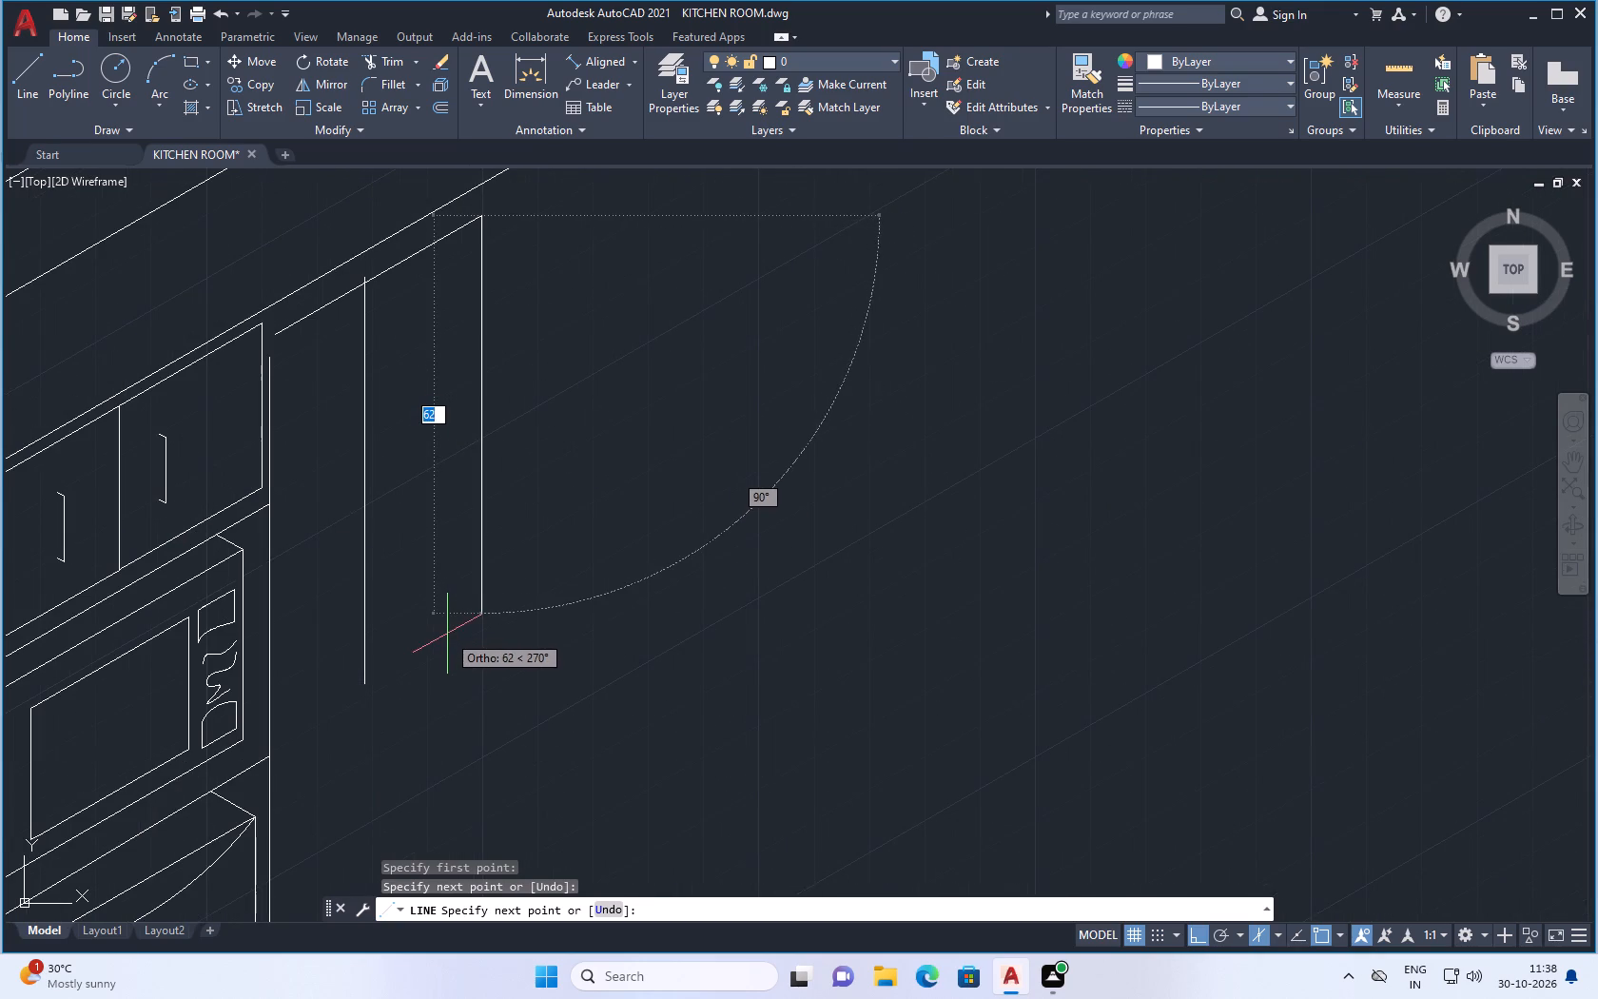
pyautogui.click(450, 637)
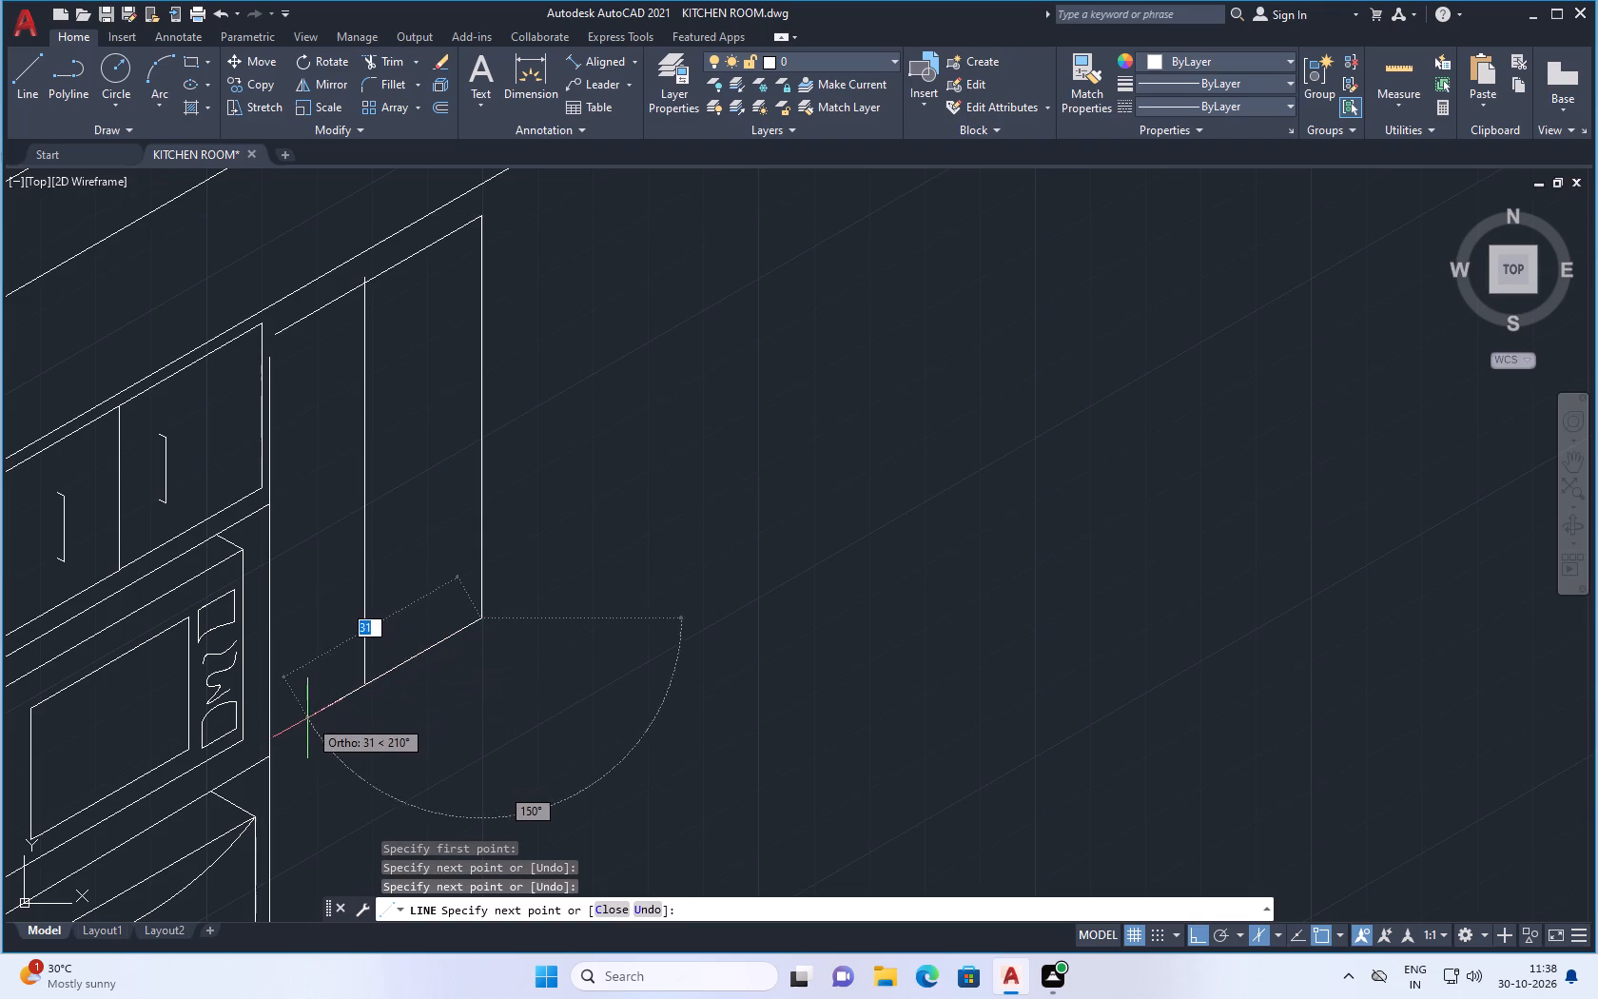
# Continue the line at 210° from the cabinet's outer bottom corner to the tall oven unit's vertical edge to close the bottom.
pyautogui.scroll(1, 264, 740)
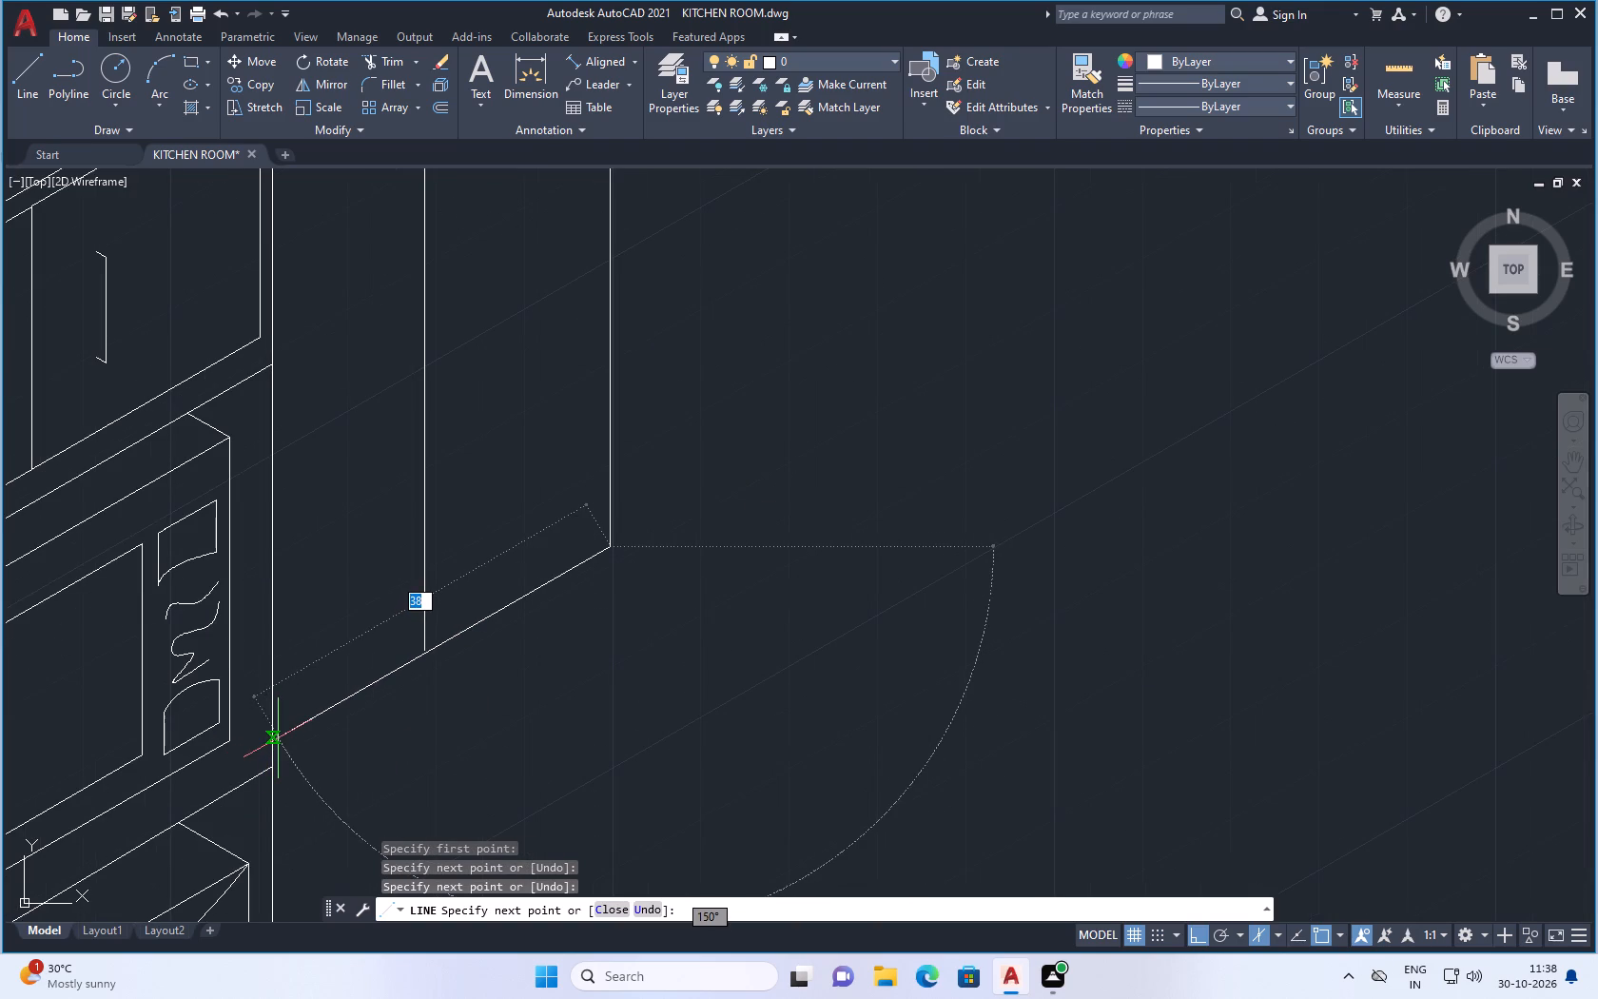
pyautogui.click(278, 738)
pyautogui.press('space')
# Trim the stub of the cabinet's middle vertical line that projects above its sloping top edge.
pyautogui.scroll(-3, 391, 651)
pyautogui.scroll(2, 393, 566)
pyautogui.scroll(2, 378, 405)
pyautogui.write('TR')
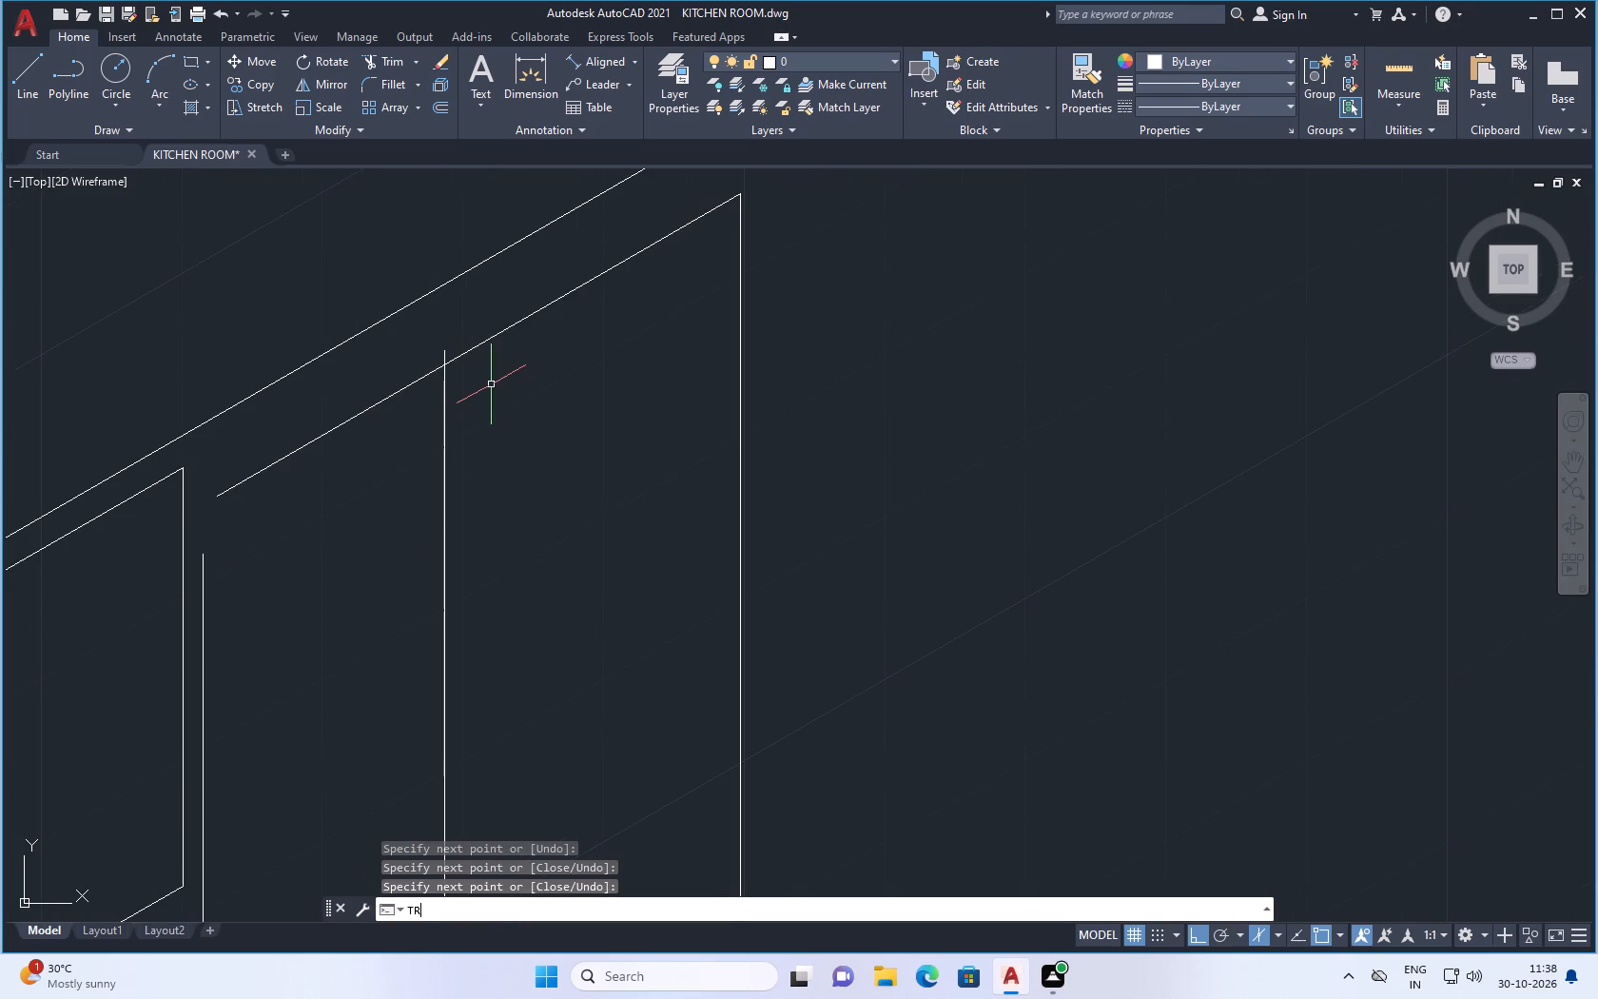
pyautogui.press('Return')
pyautogui.scroll(2, 420, 383)
pyautogui.moveTo(487, 299); pyautogui.dragTo(468, 316)
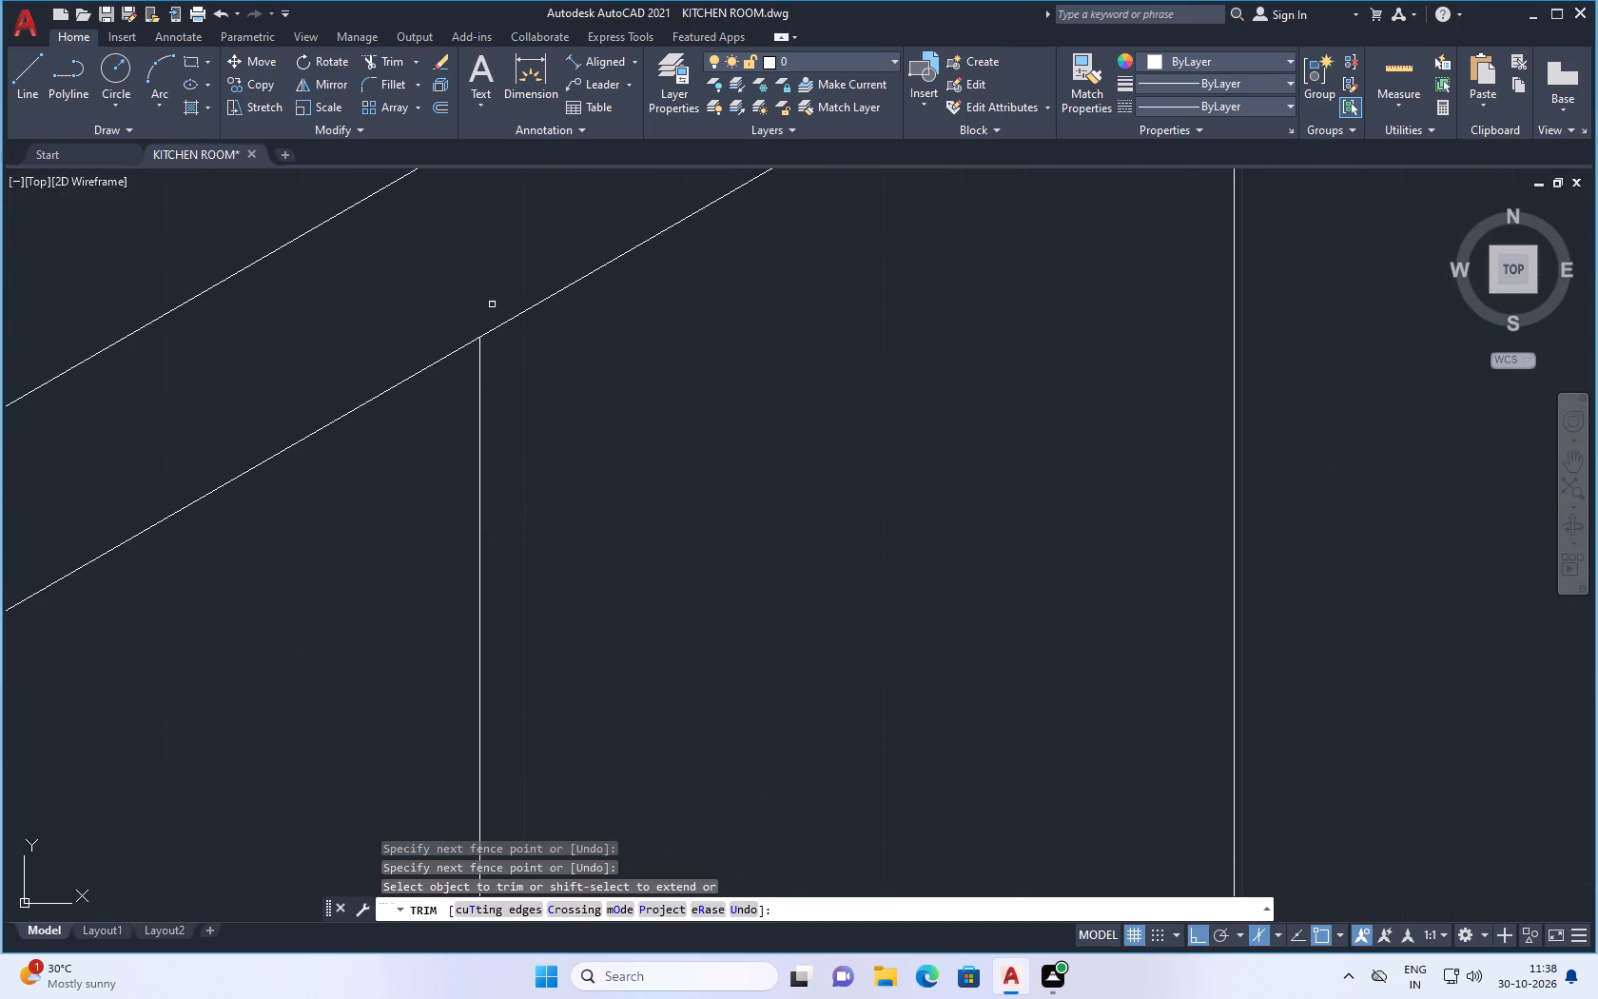
pyautogui.press('space')
# Extend the tall unit's outer vertical edge upward with short vertical line segments to meet the level of the cabinet's sloping top edge.
pyautogui.scroll(-2, 472, 374)
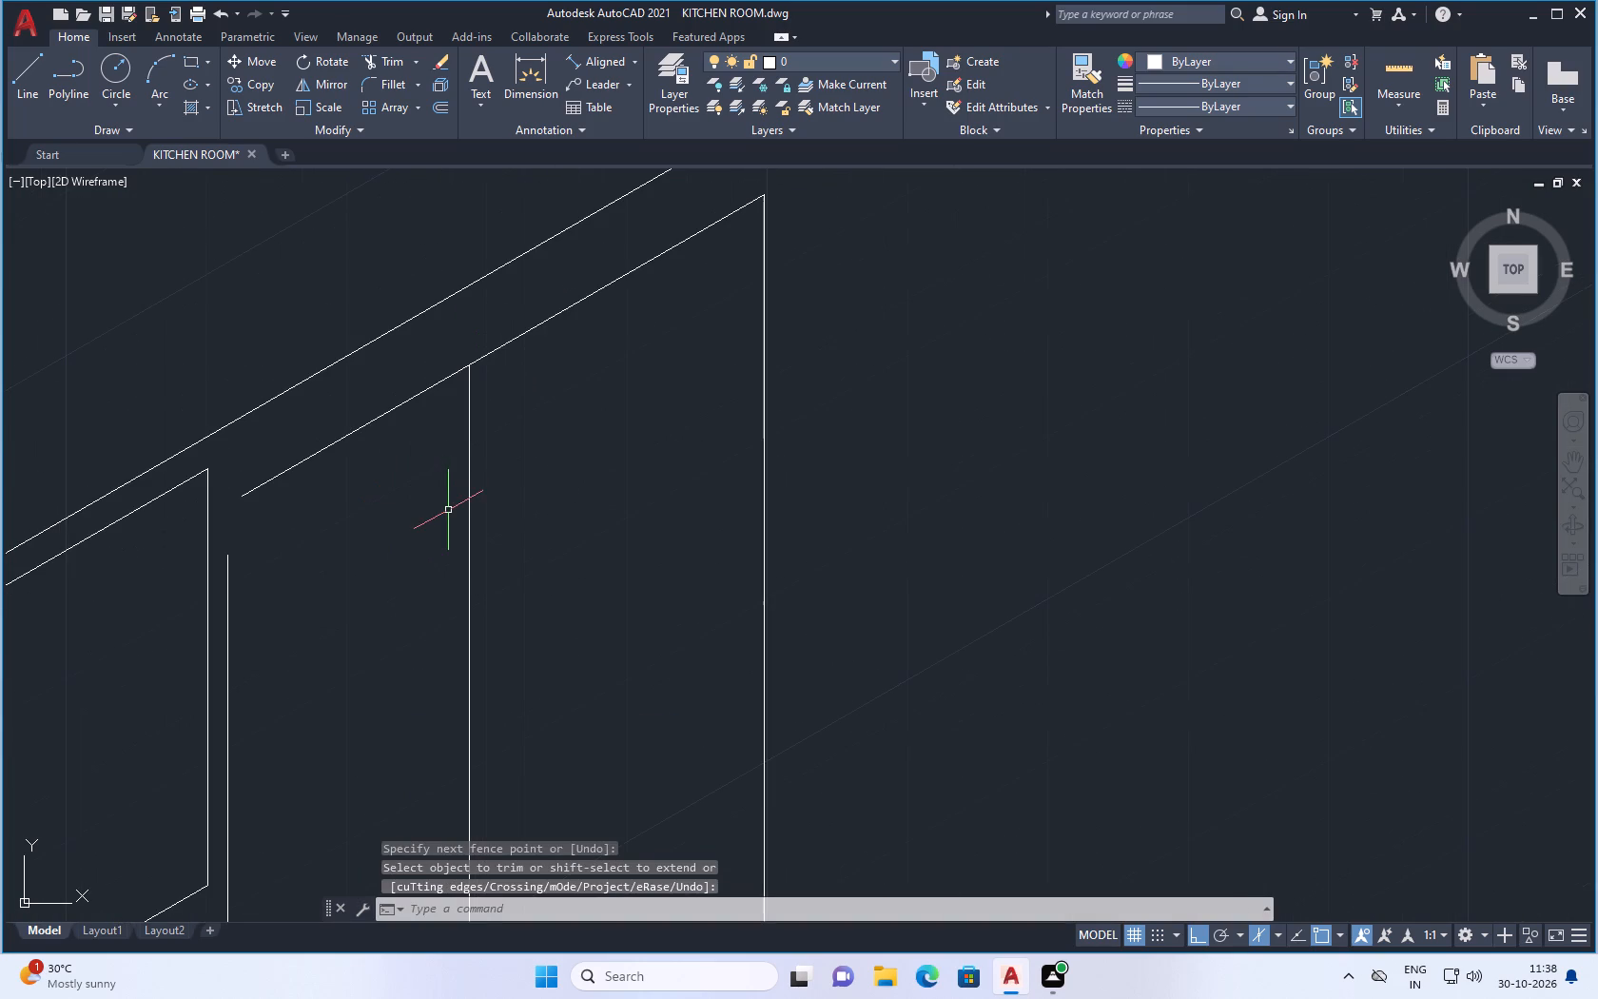
pyautogui.scroll(-4, 449, 511)
pyautogui.scroll(1, 500, 578)
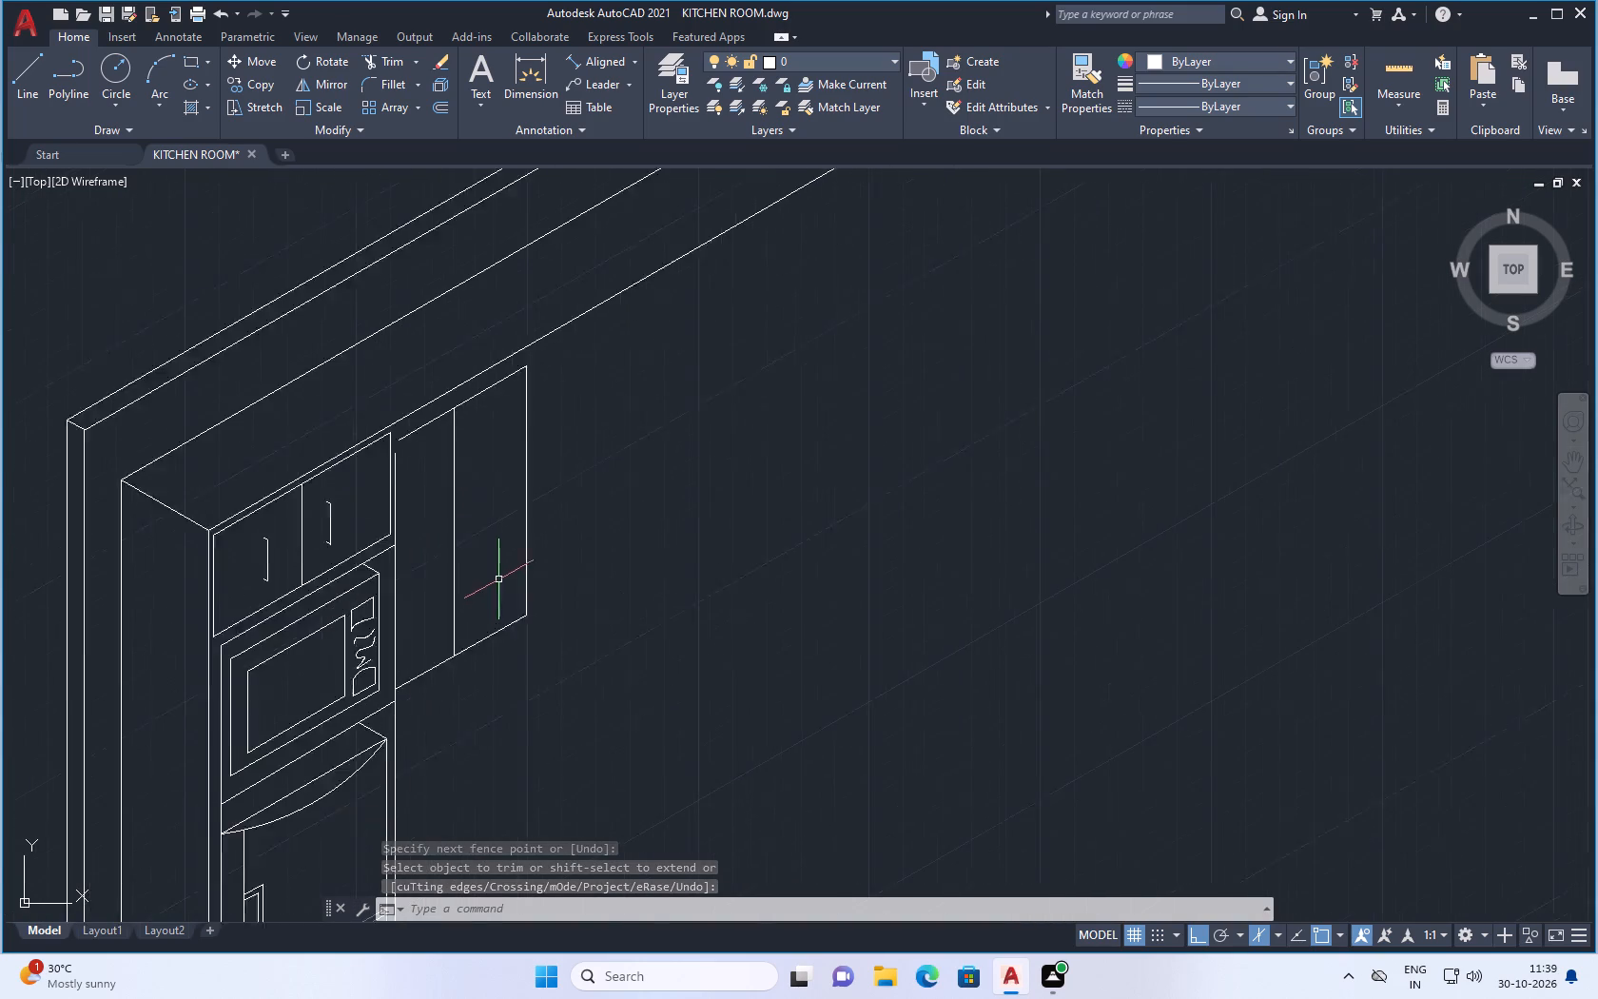
pyautogui.scroll(1, 497, 582)
pyautogui.click(22, 77)
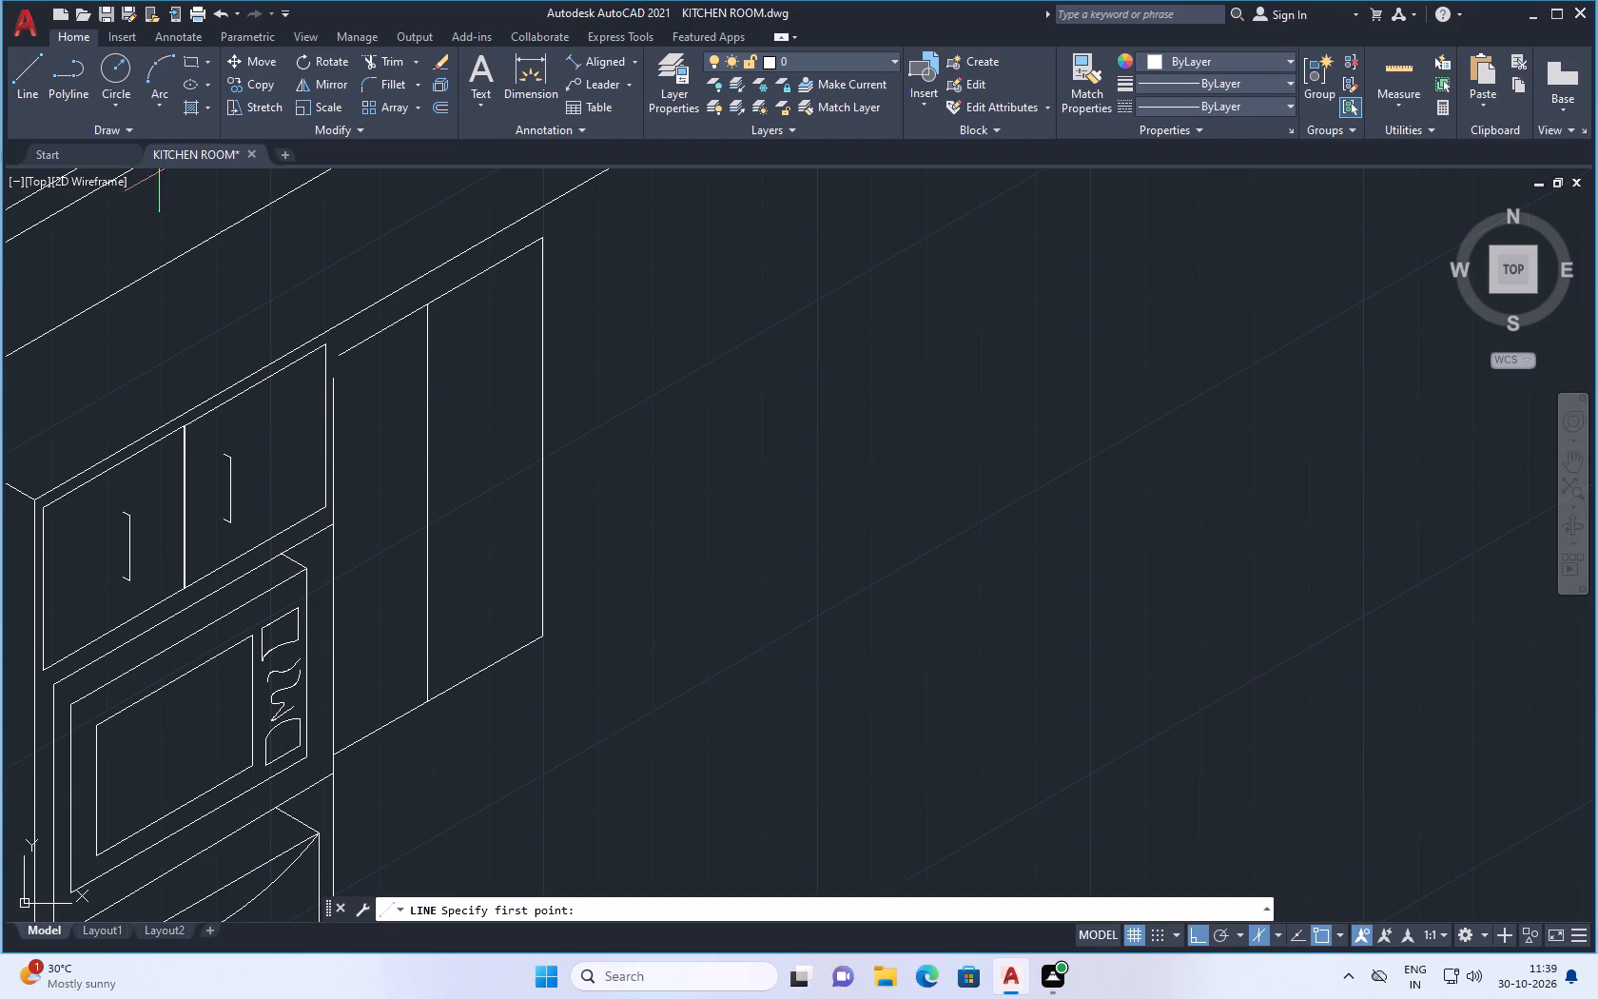
pyautogui.scroll(3, 380, 360)
pyautogui.moveTo(279, 436); pyautogui.dragTo(279, 425)
pyautogui.click(281, 362)
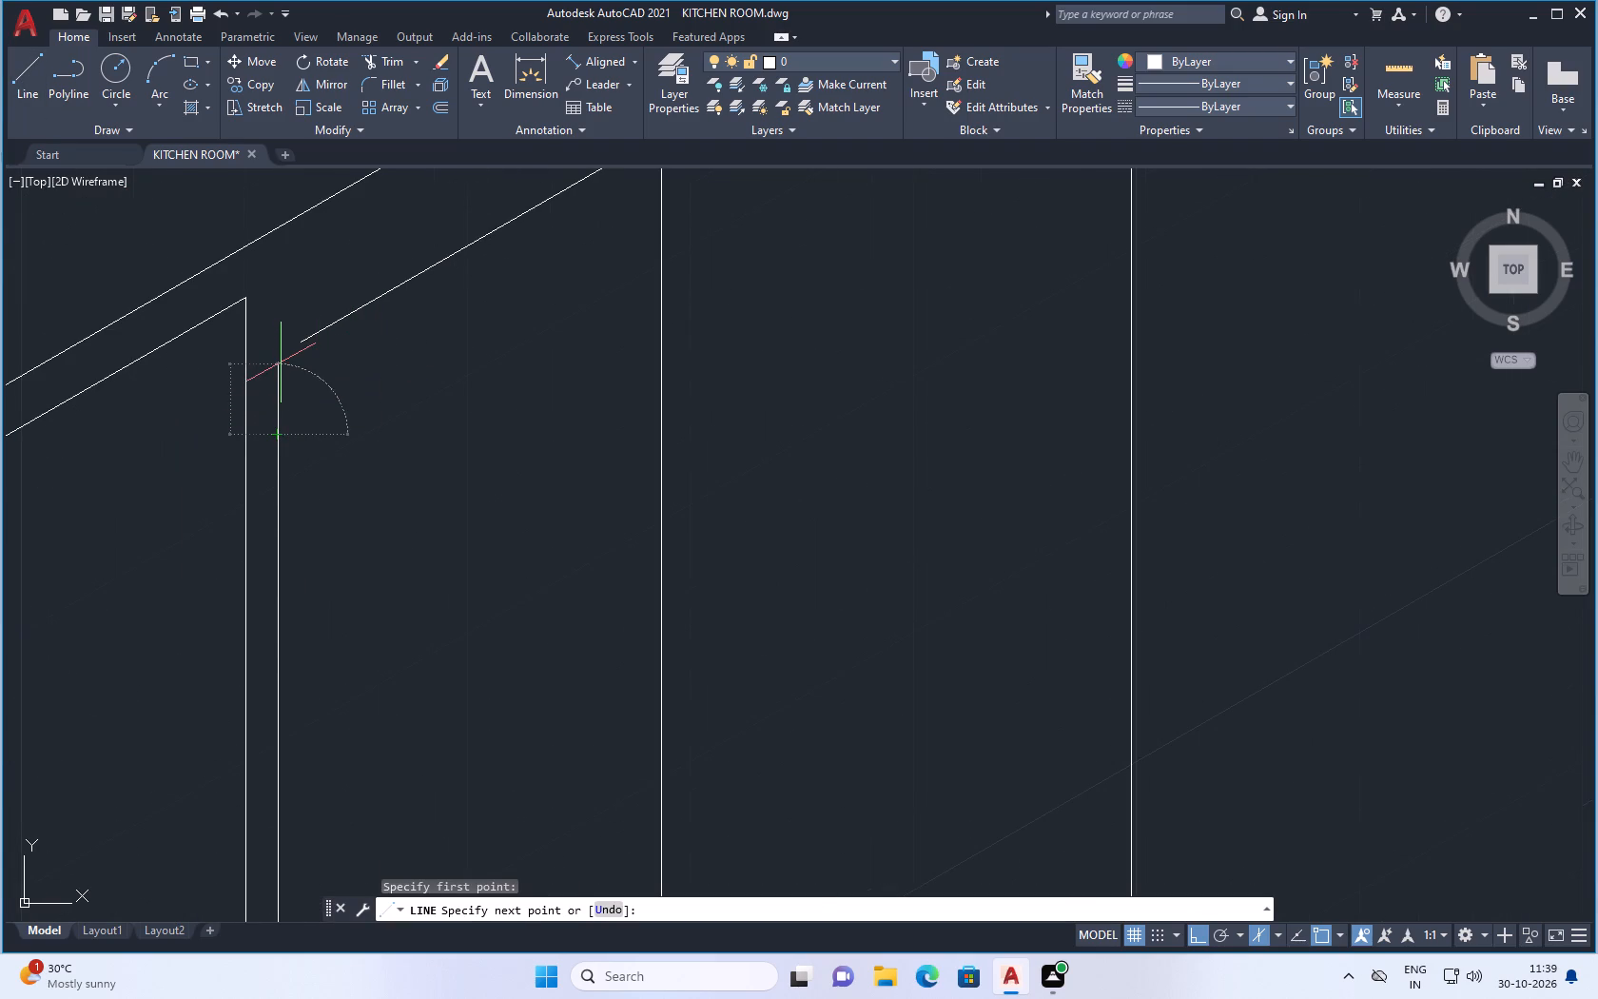
pyautogui.scroll(2, 282, 353)
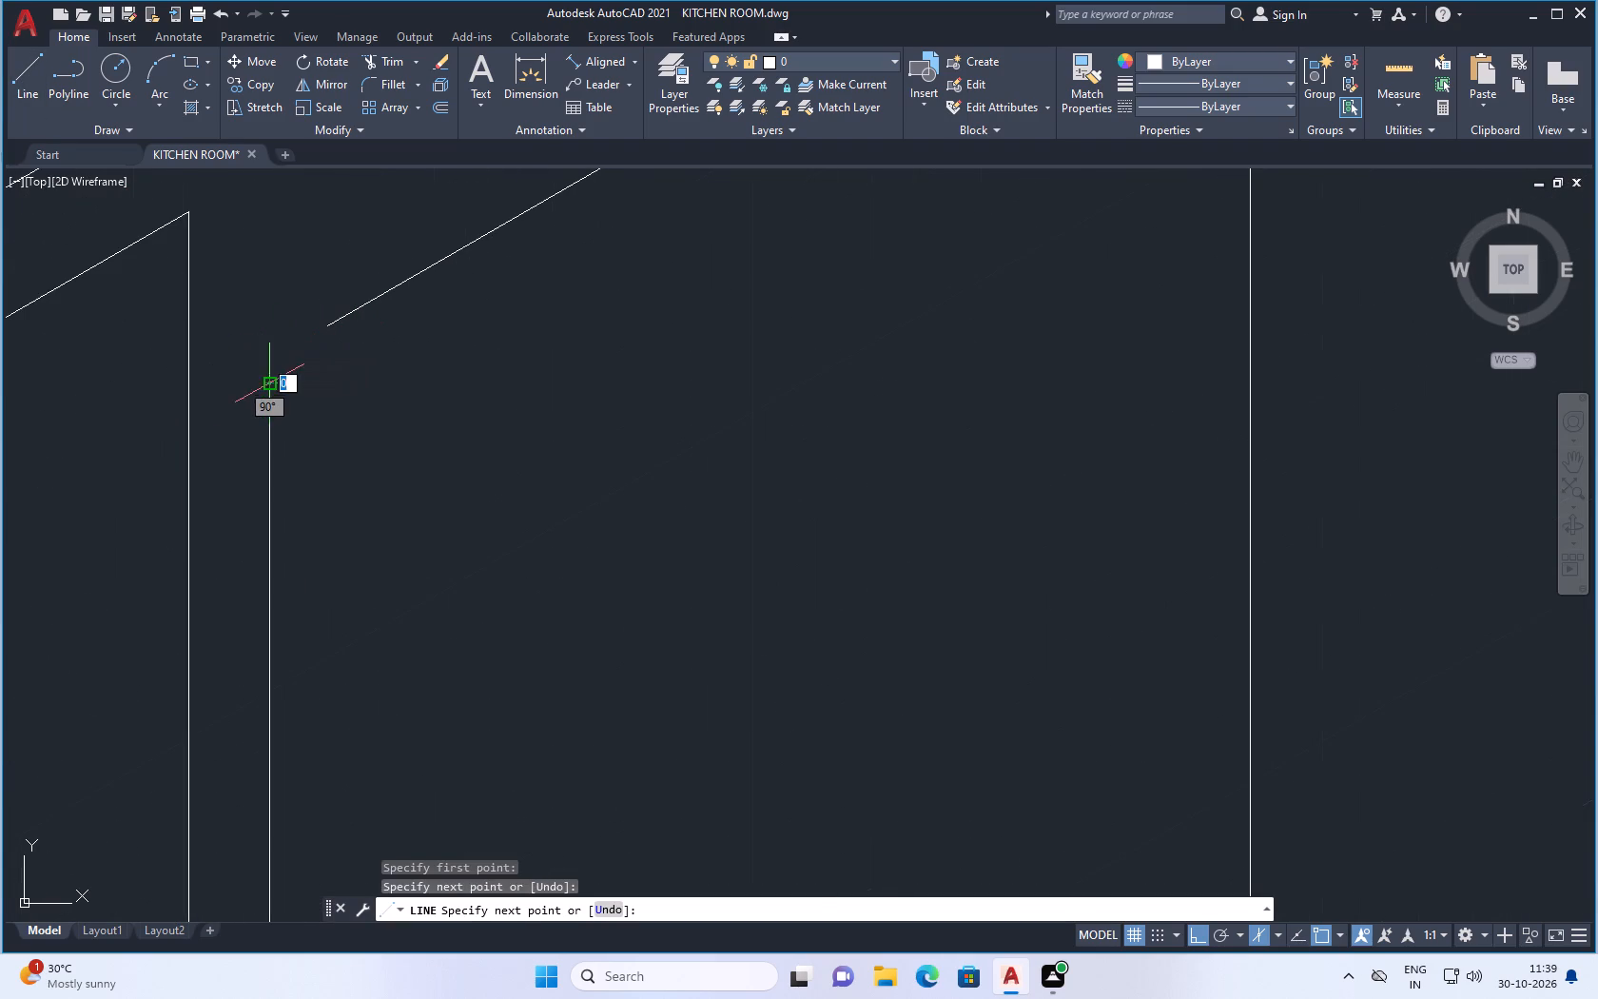
pyautogui.click(265, 358)
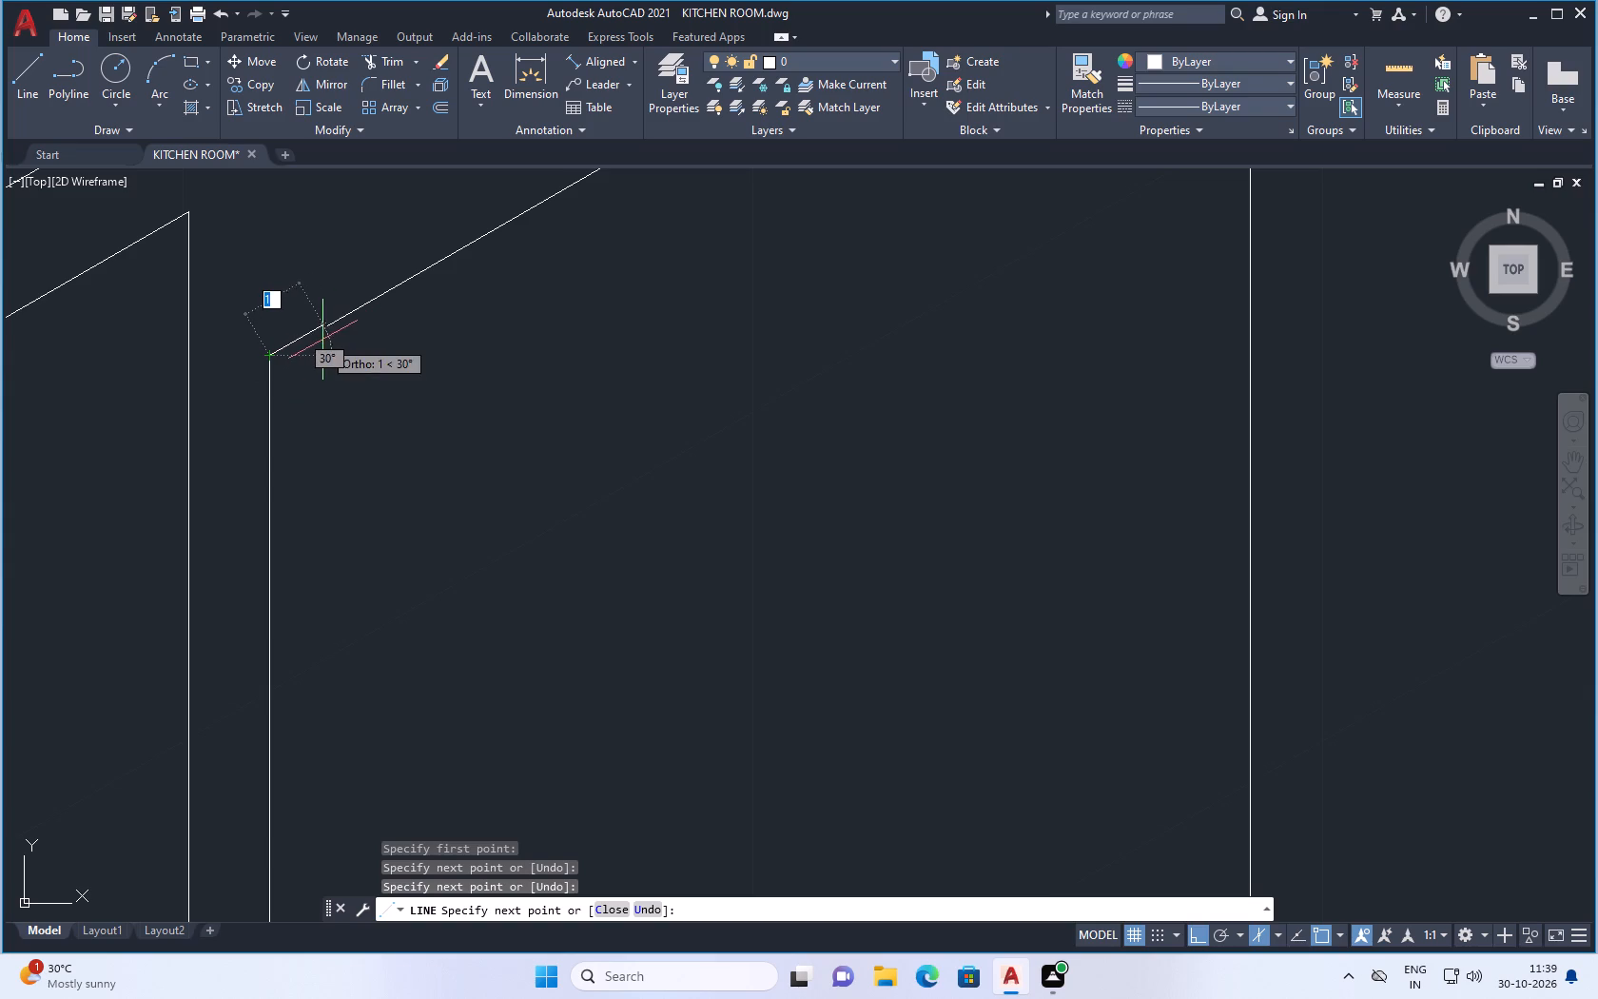
pyautogui.press('space')
# Extend the cabinet's sloping top edge with a short line at 210° from its lower end, past the tall unit's vertical edge.
pyautogui.press('space')
pyautogui.click(335, 323)
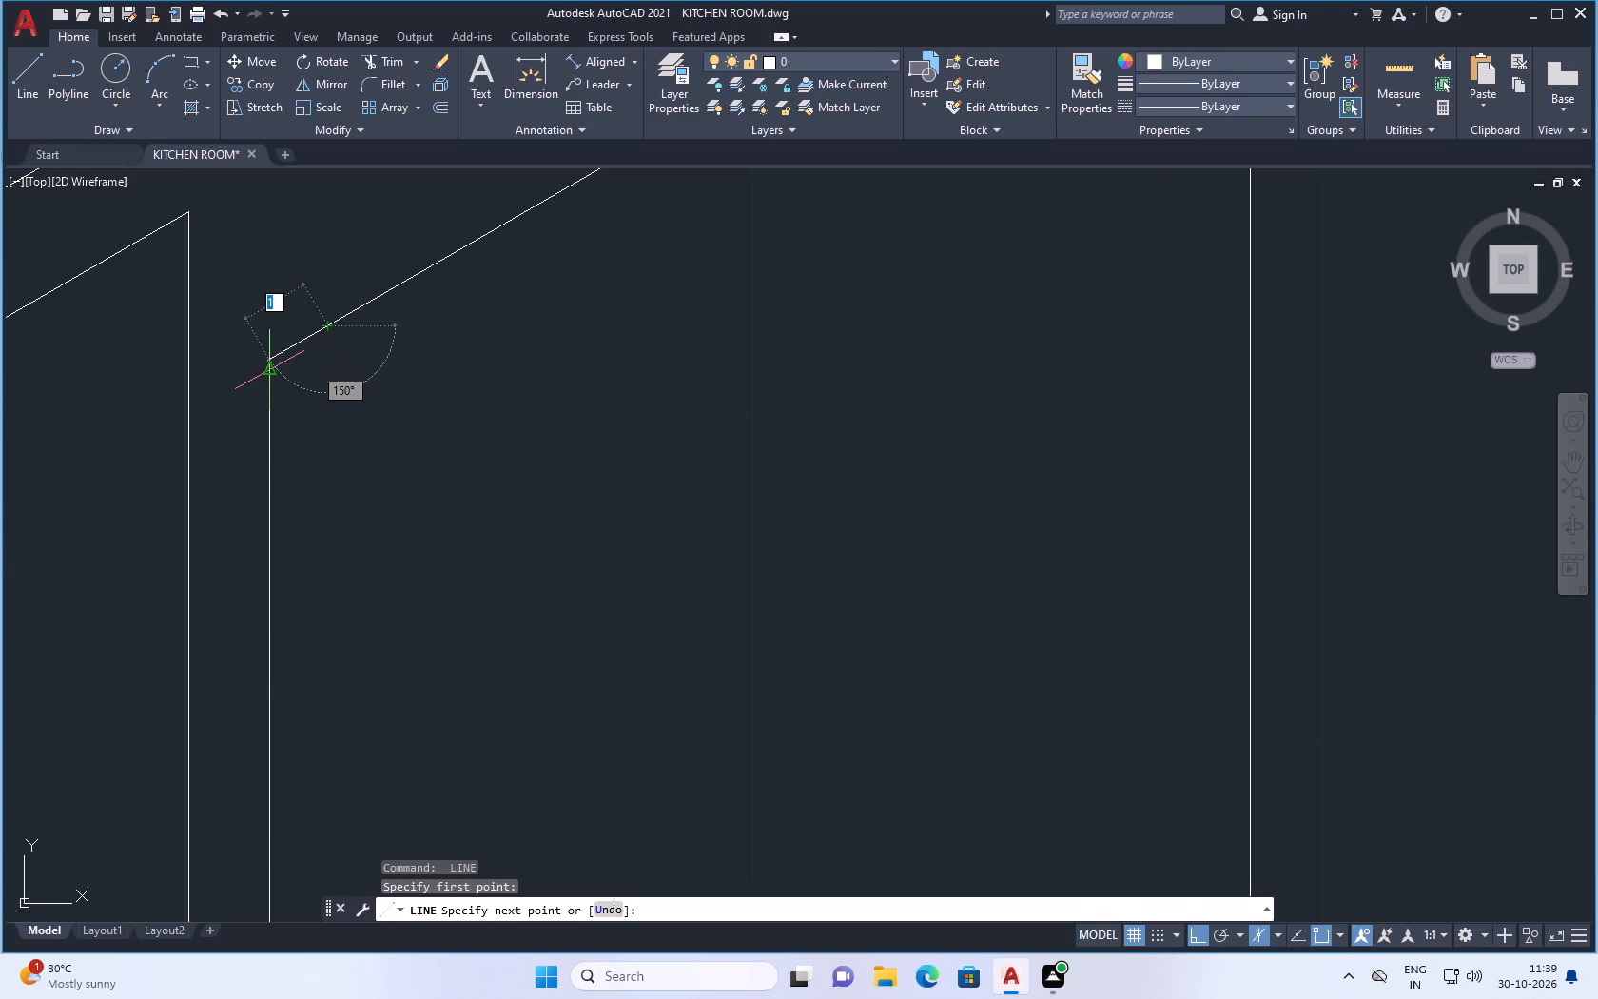
pyautogui.click(248, 376)
pyautogui.press('space')
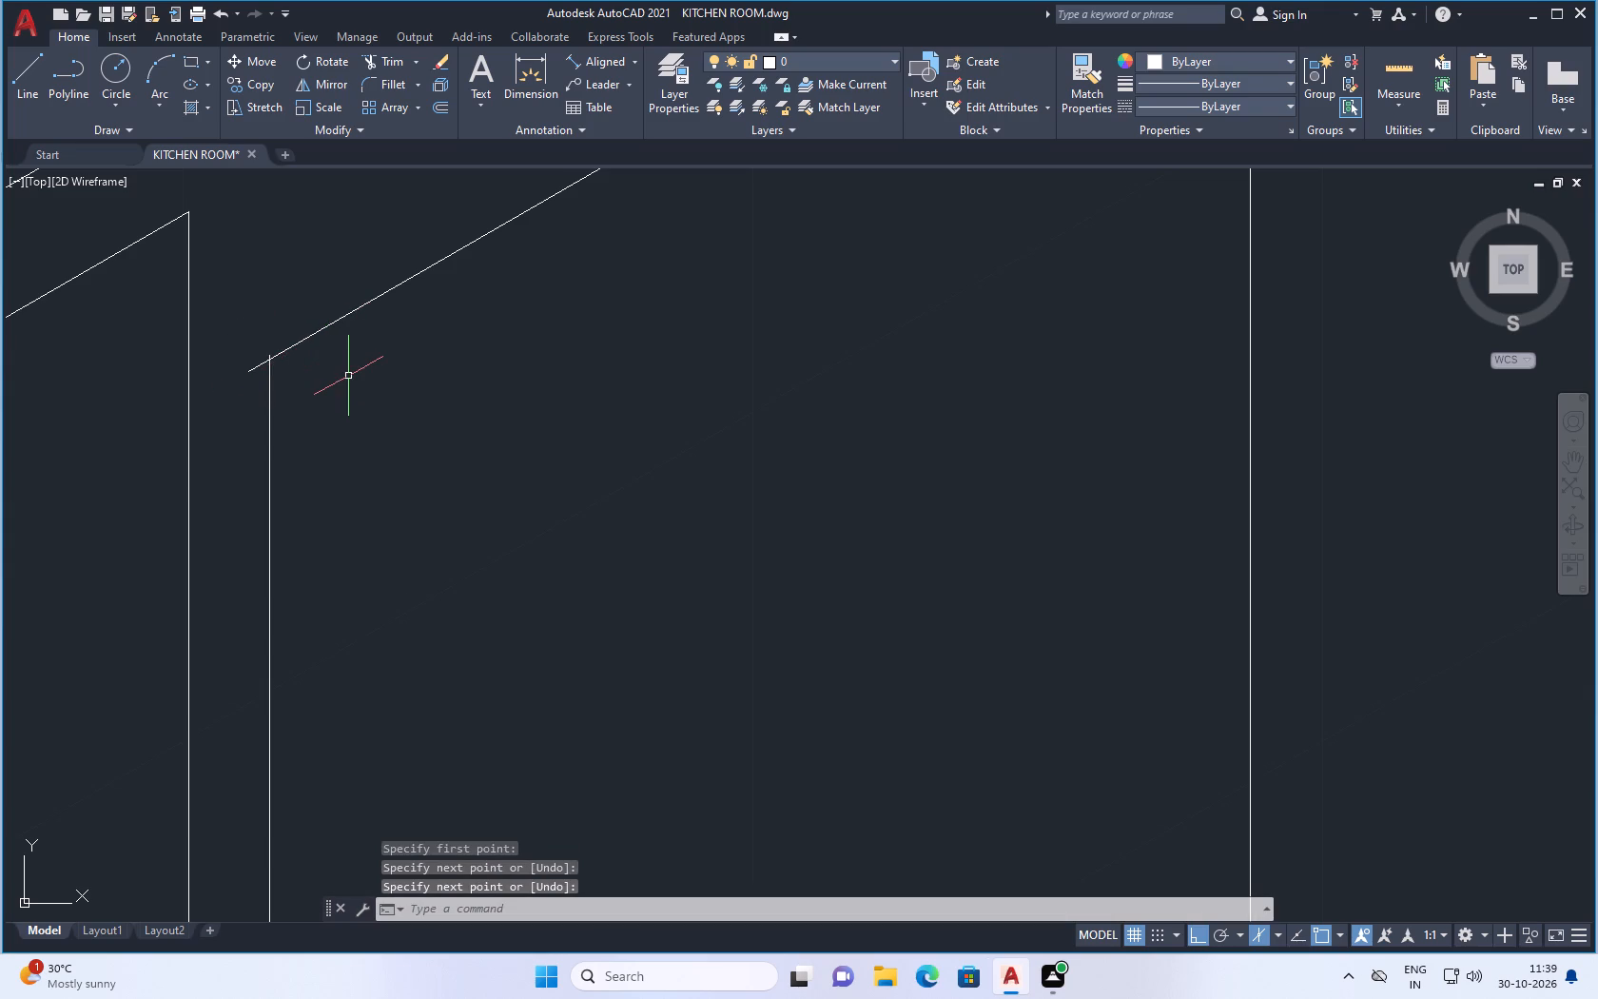
# Trim both overshooting line ends at the cabinet's upper corner beside the tall unit.
pyautogui.write('TR')
pyautogui.press('Return')
pyautogui.scroll(3, 301, 367)
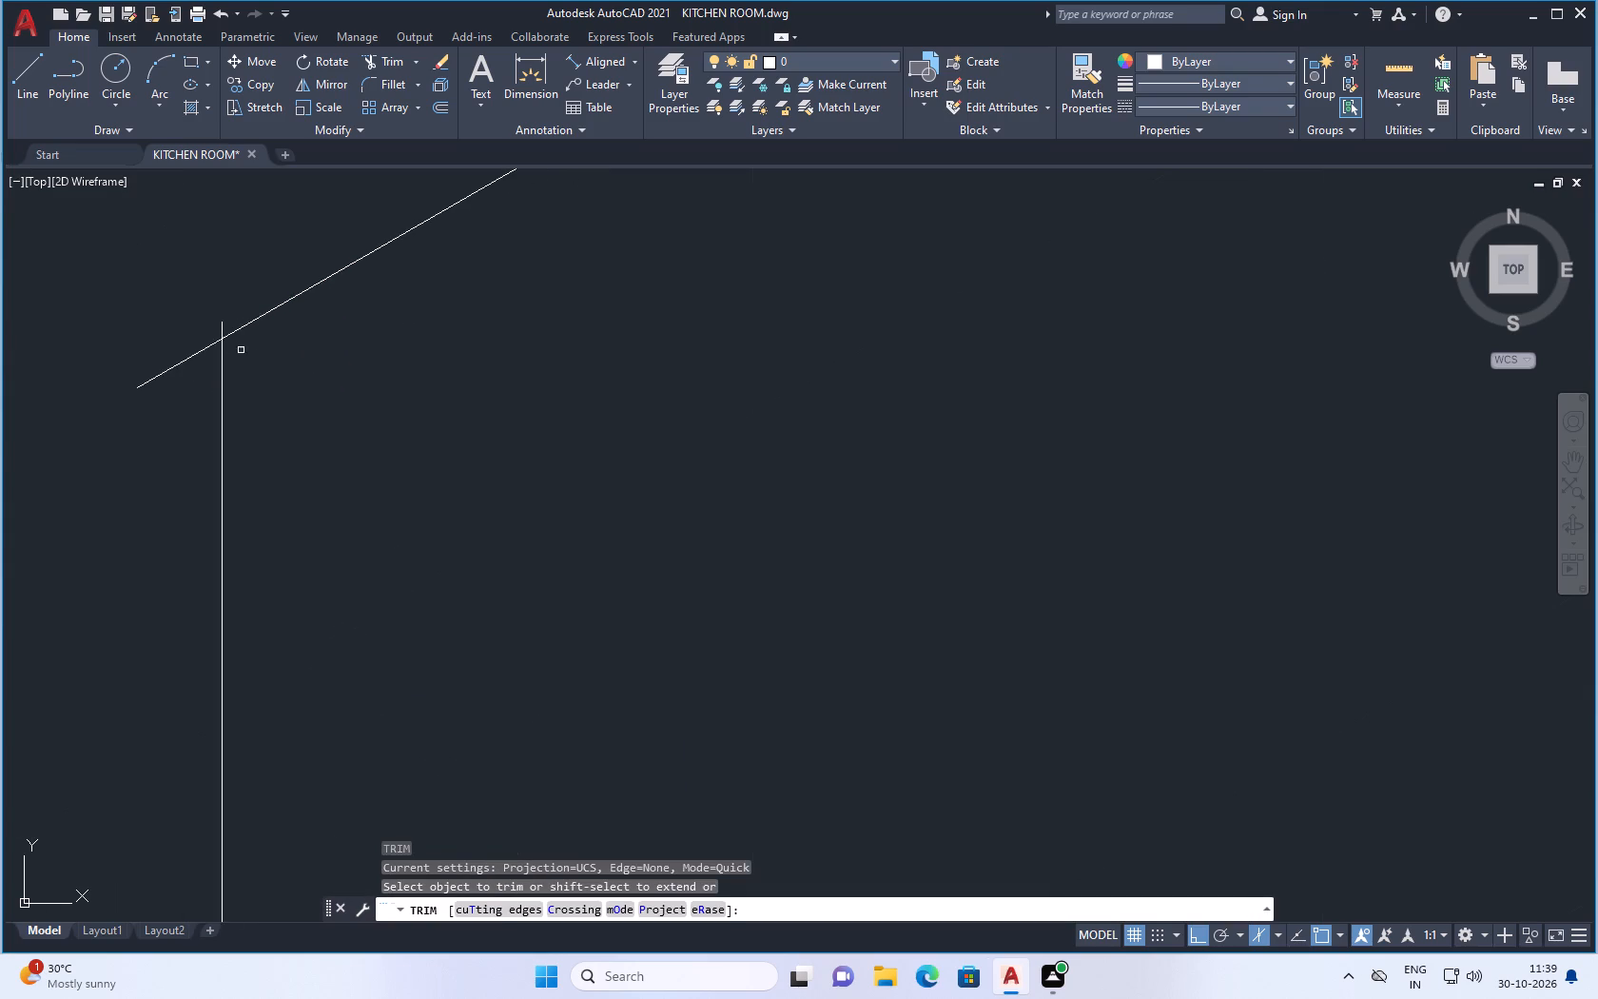
pyautogui.scroll(2, 233, 345)
pyautogui.moveTo(219, 297); pyautogui.dragTo(146, 383)
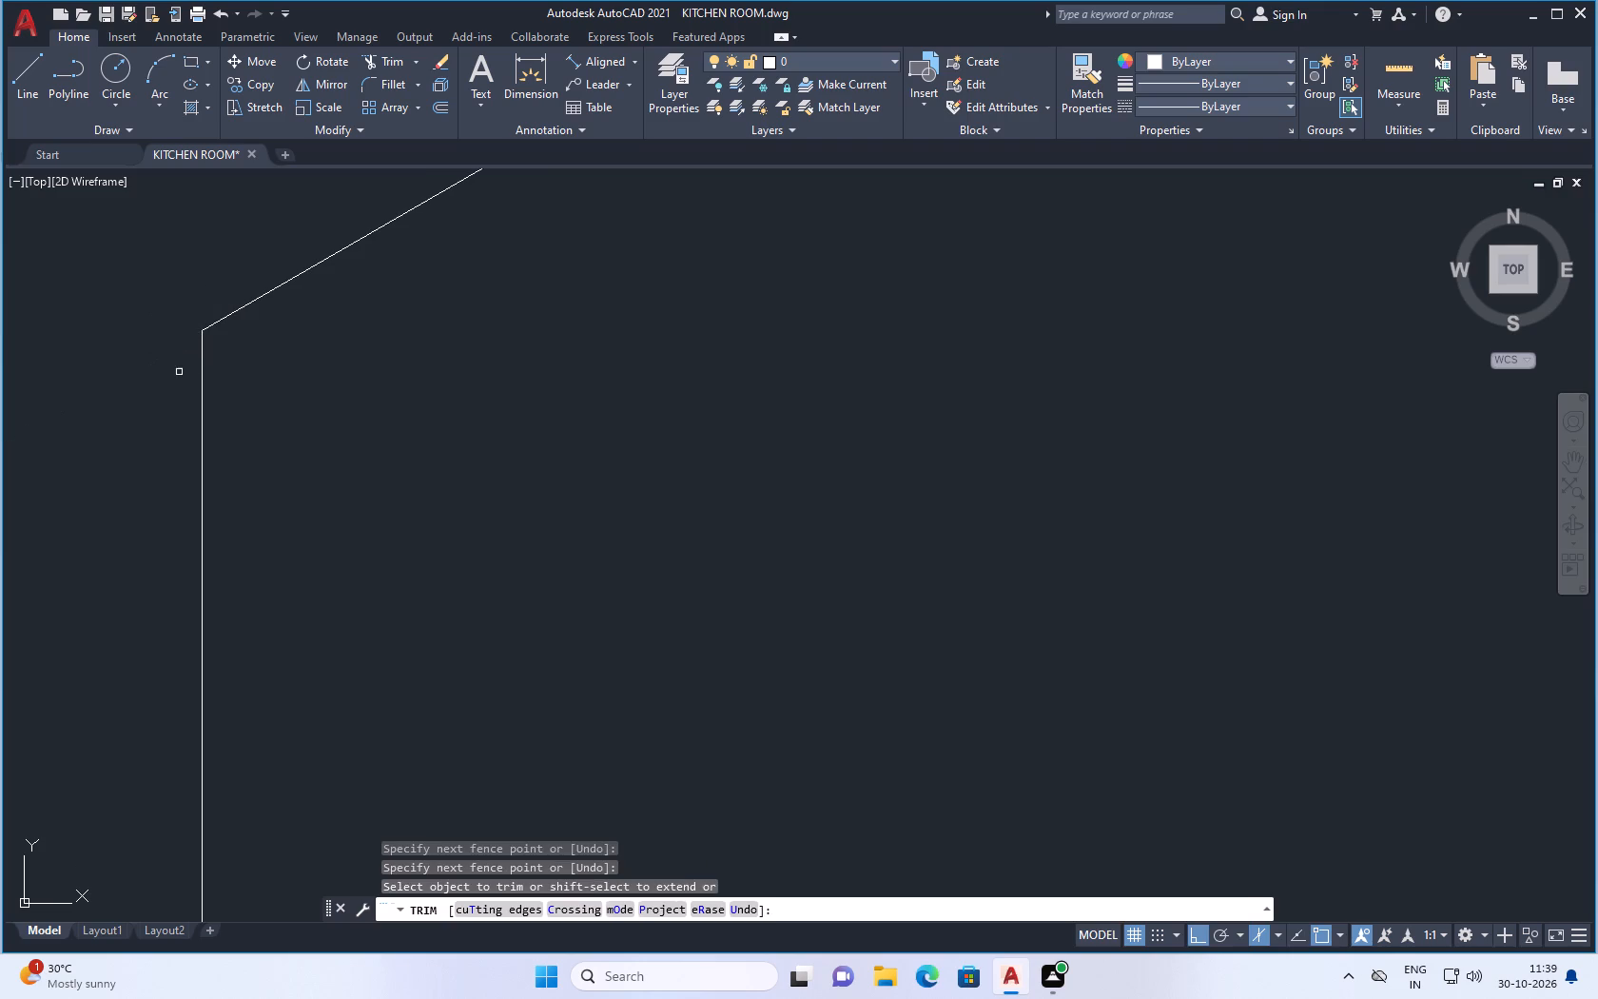
pyautogui.press('space')
# Draw an inset line about 37 units long at 30°, just below the cabinet's sloping top edge.
pyautogui.scroll(-8, 418, 437)
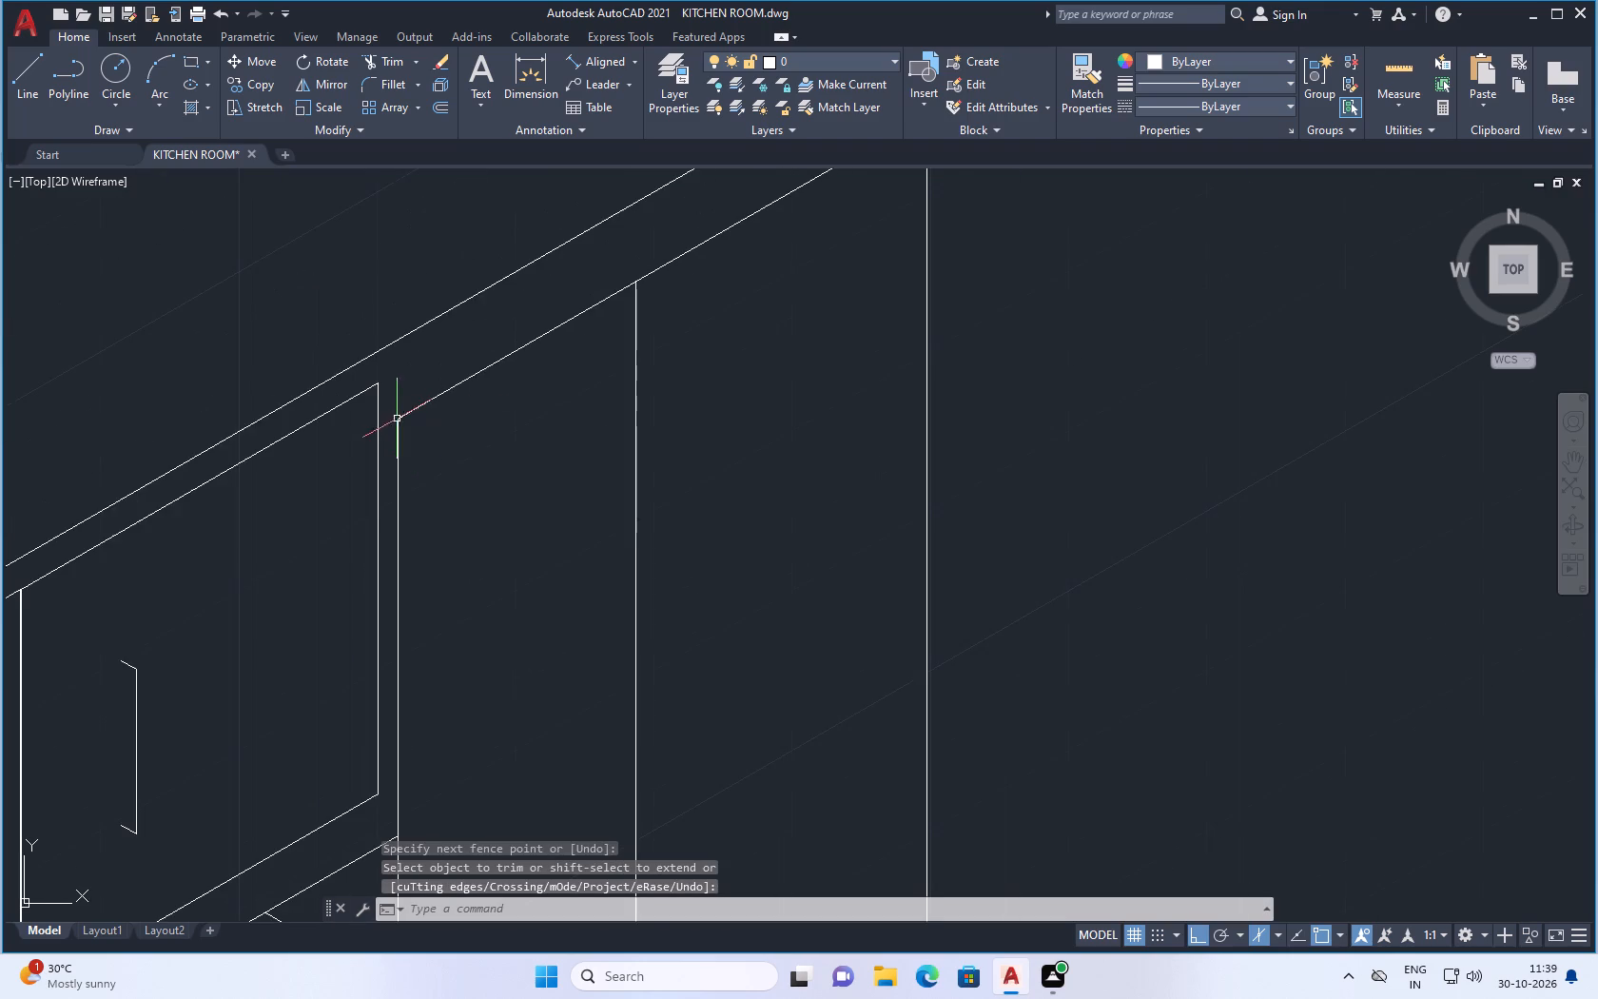
pyautogui.scroll(-1, 484, 418)
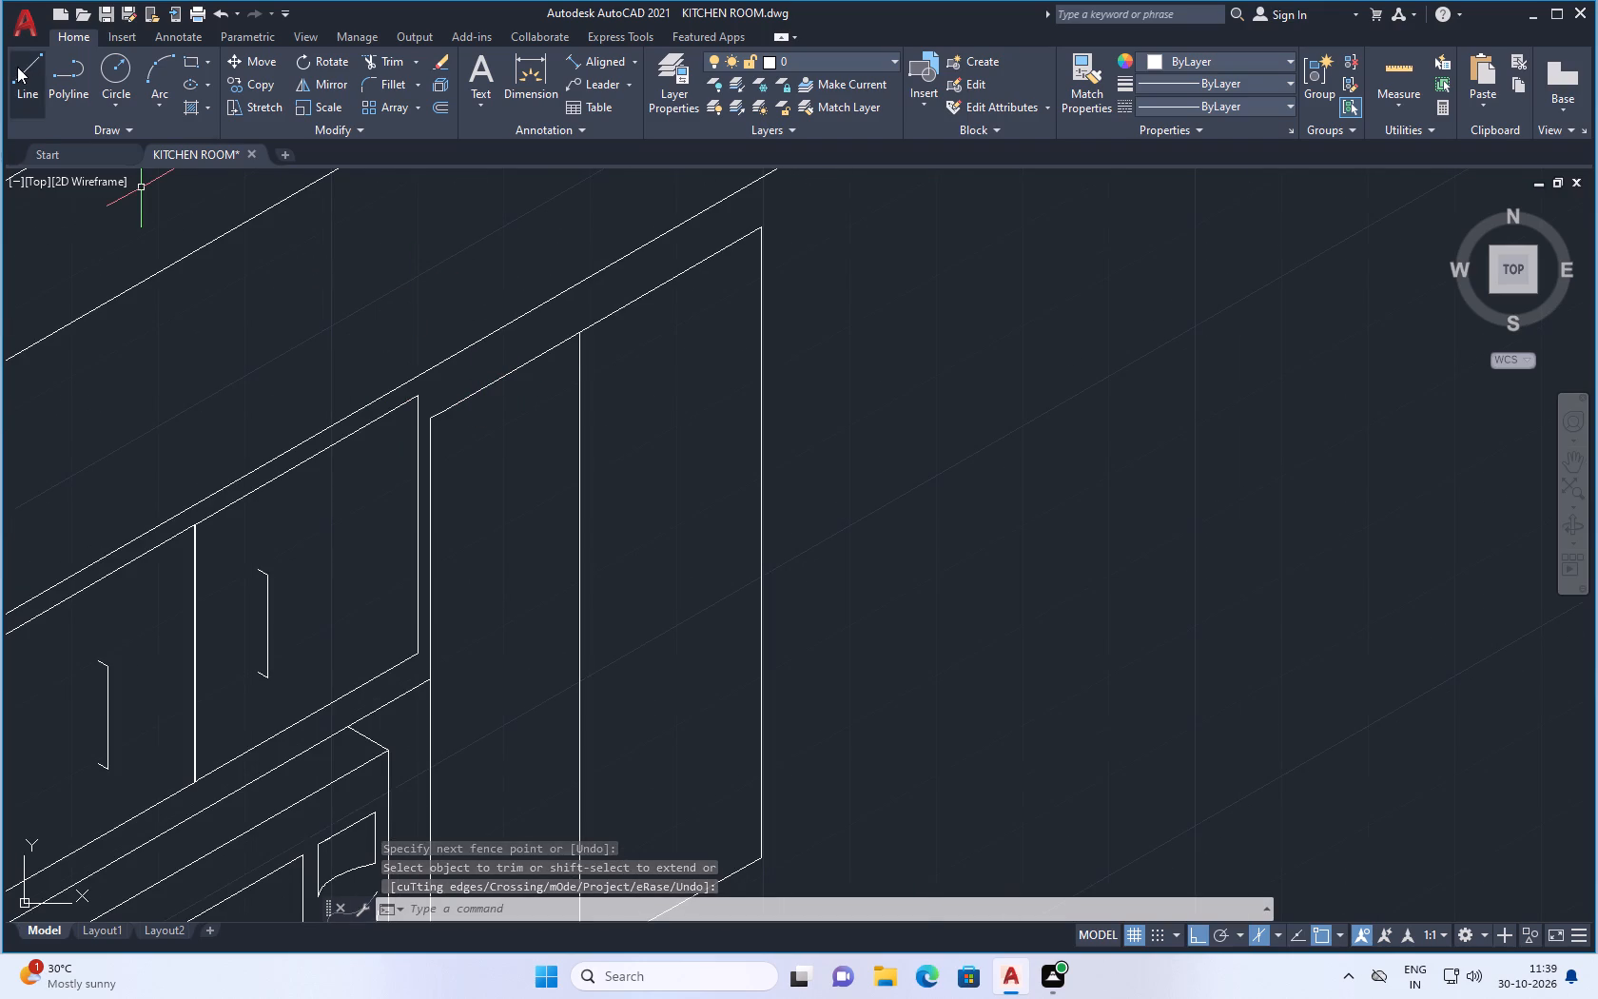
pyautogui.click(17, 67)
pyautogui.scroll(2, 487, 371)
pyautogui.scroll(1, 435, 455)
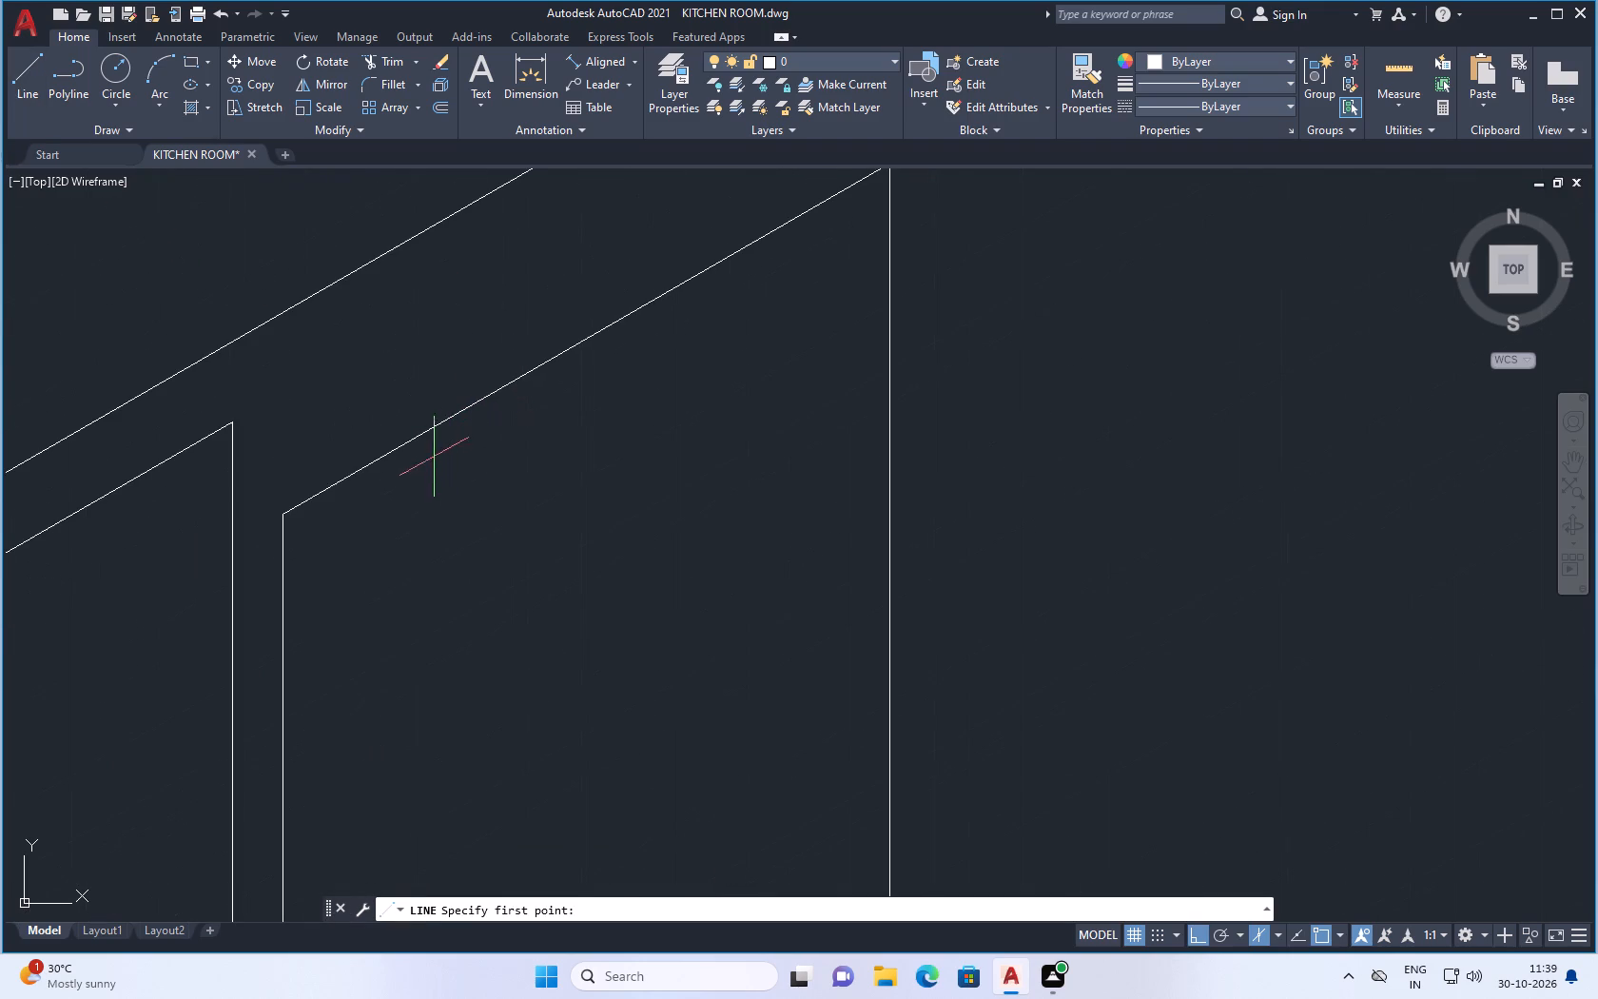
pyautogui.scroll(-2, 449, 502)
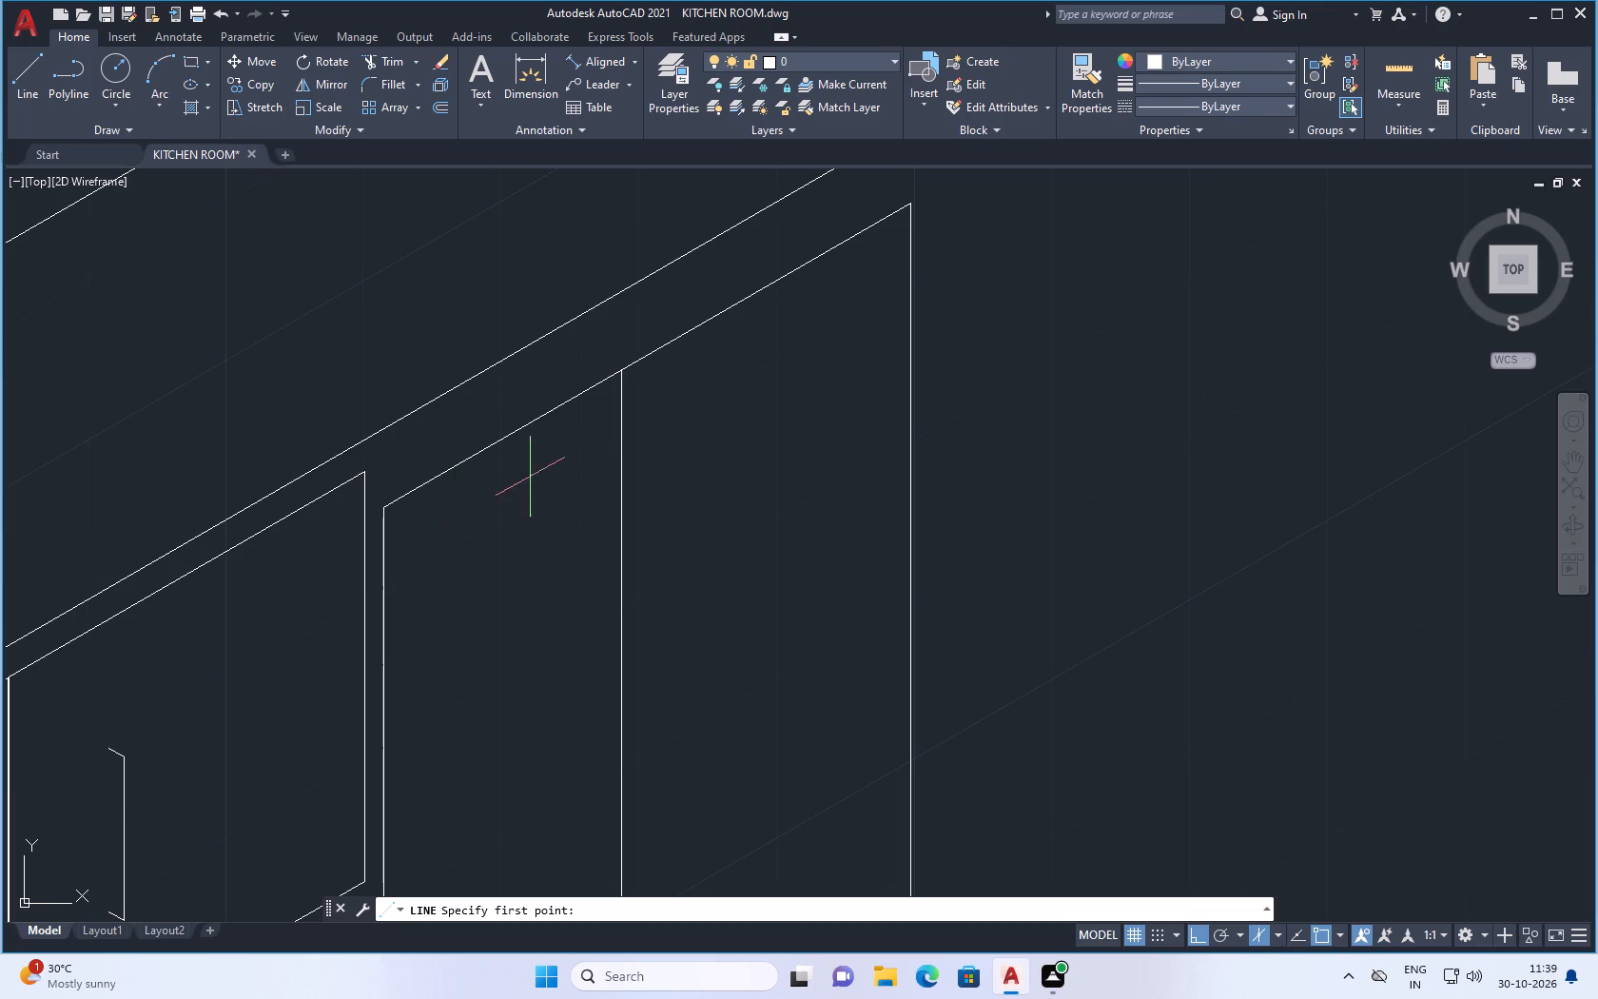
pyautogui.scroll(-2, 711, 426)
pyautogui.scroll(2, 632, 435)
pyautogui.scroll(2, 551, 487)
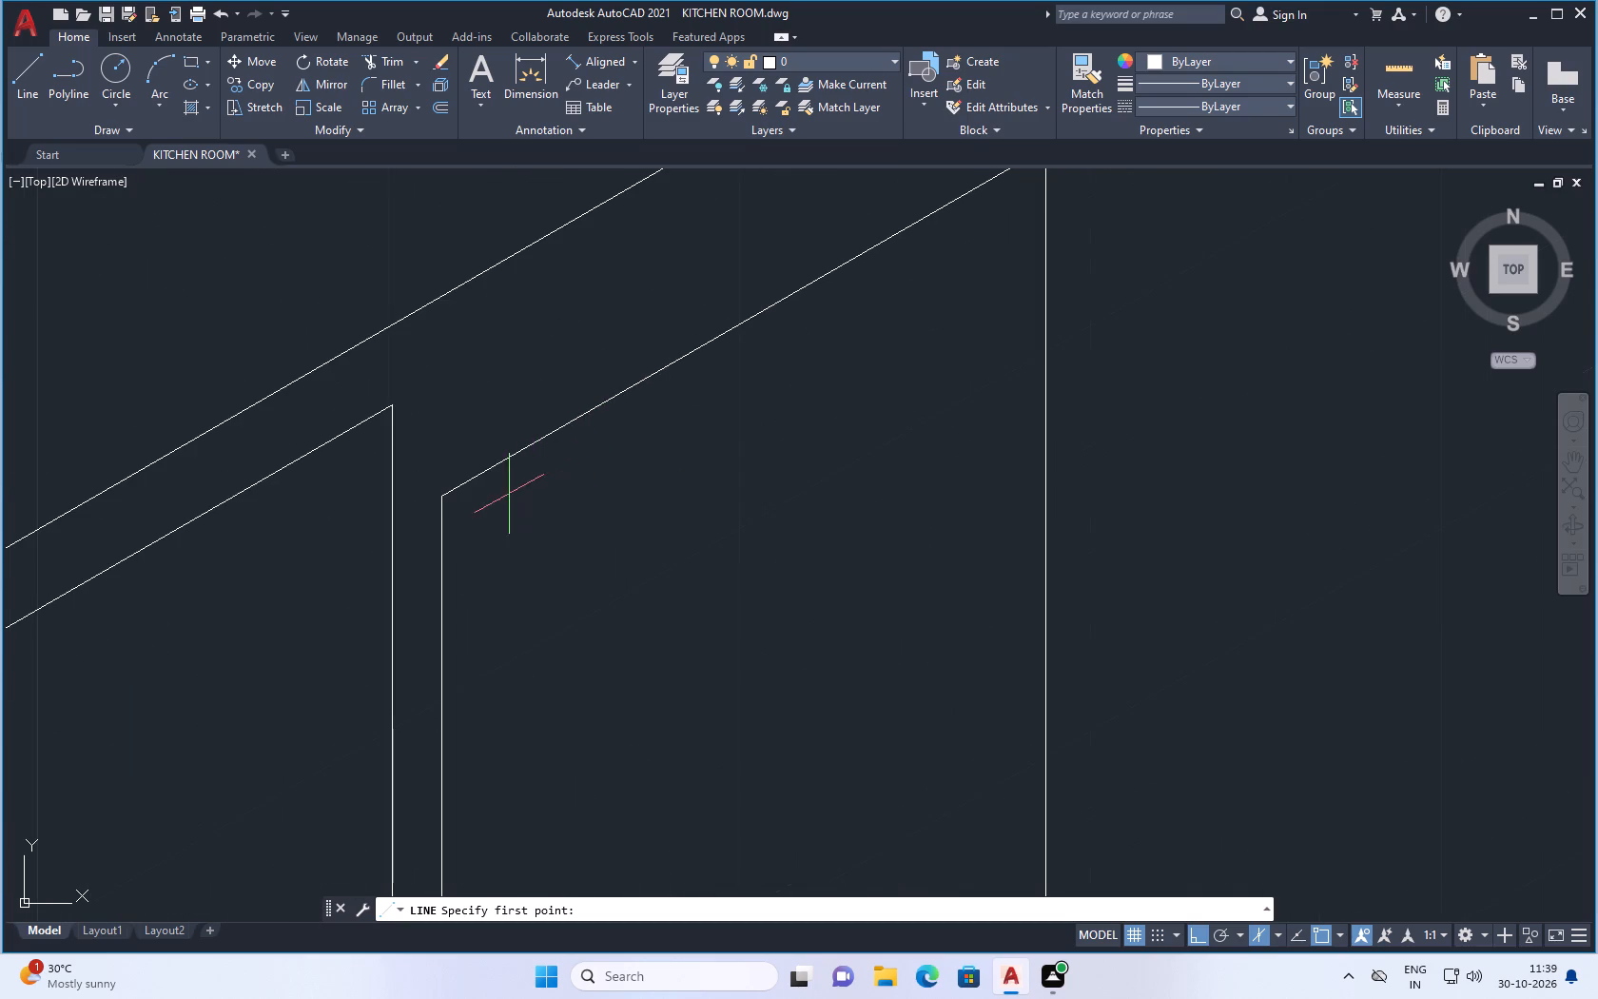
pyautogui.click(458, 508)
pyautogui.scroll(-1, 596, 465)
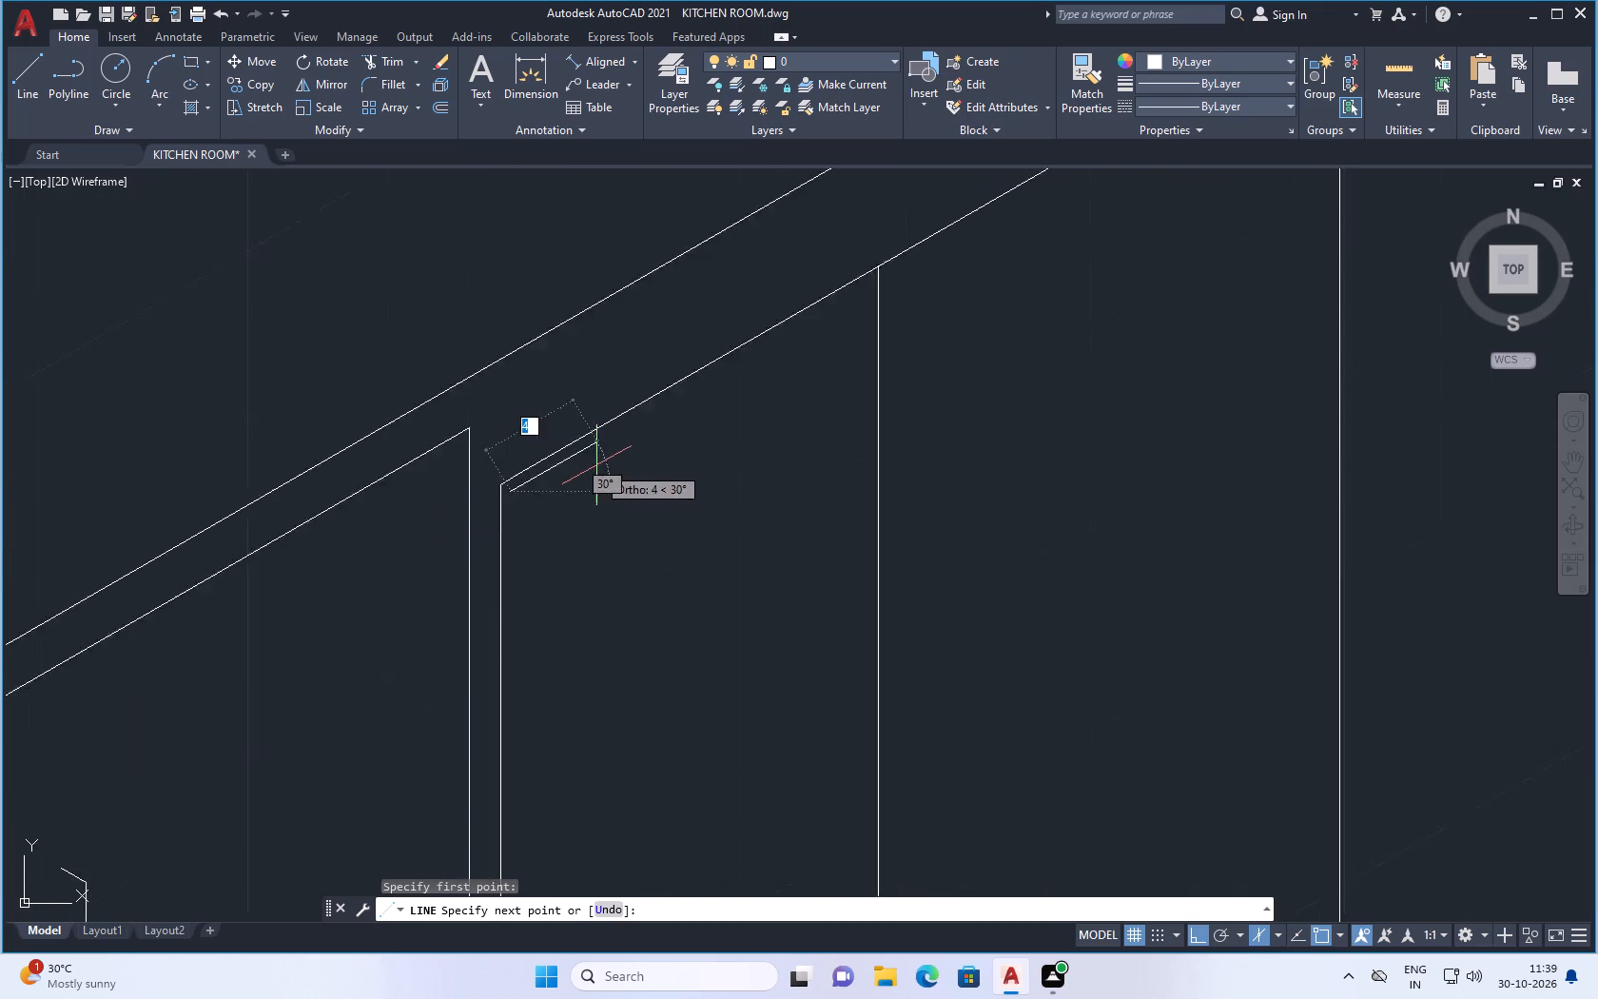
pyautogui.scroll(-2, 596, 465)
pyautogui.scroll(2, 767, 412)
pyautogui.scroll(-2, 742, 429)
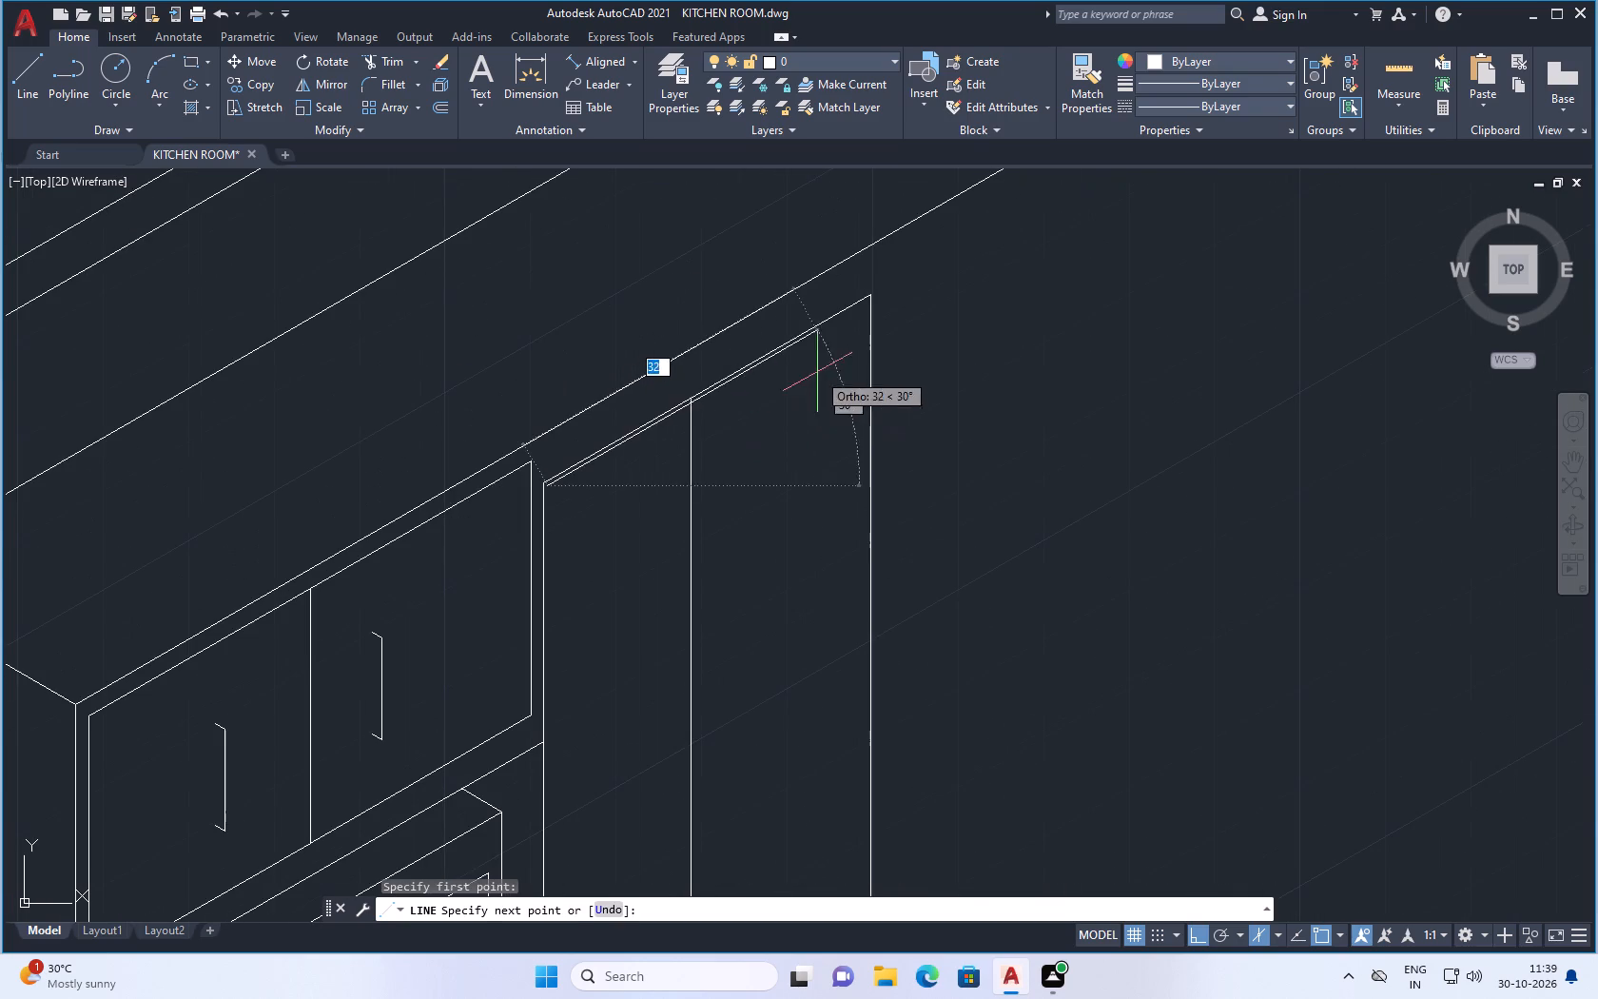
pyautogui.scroll(2, 859, 312)
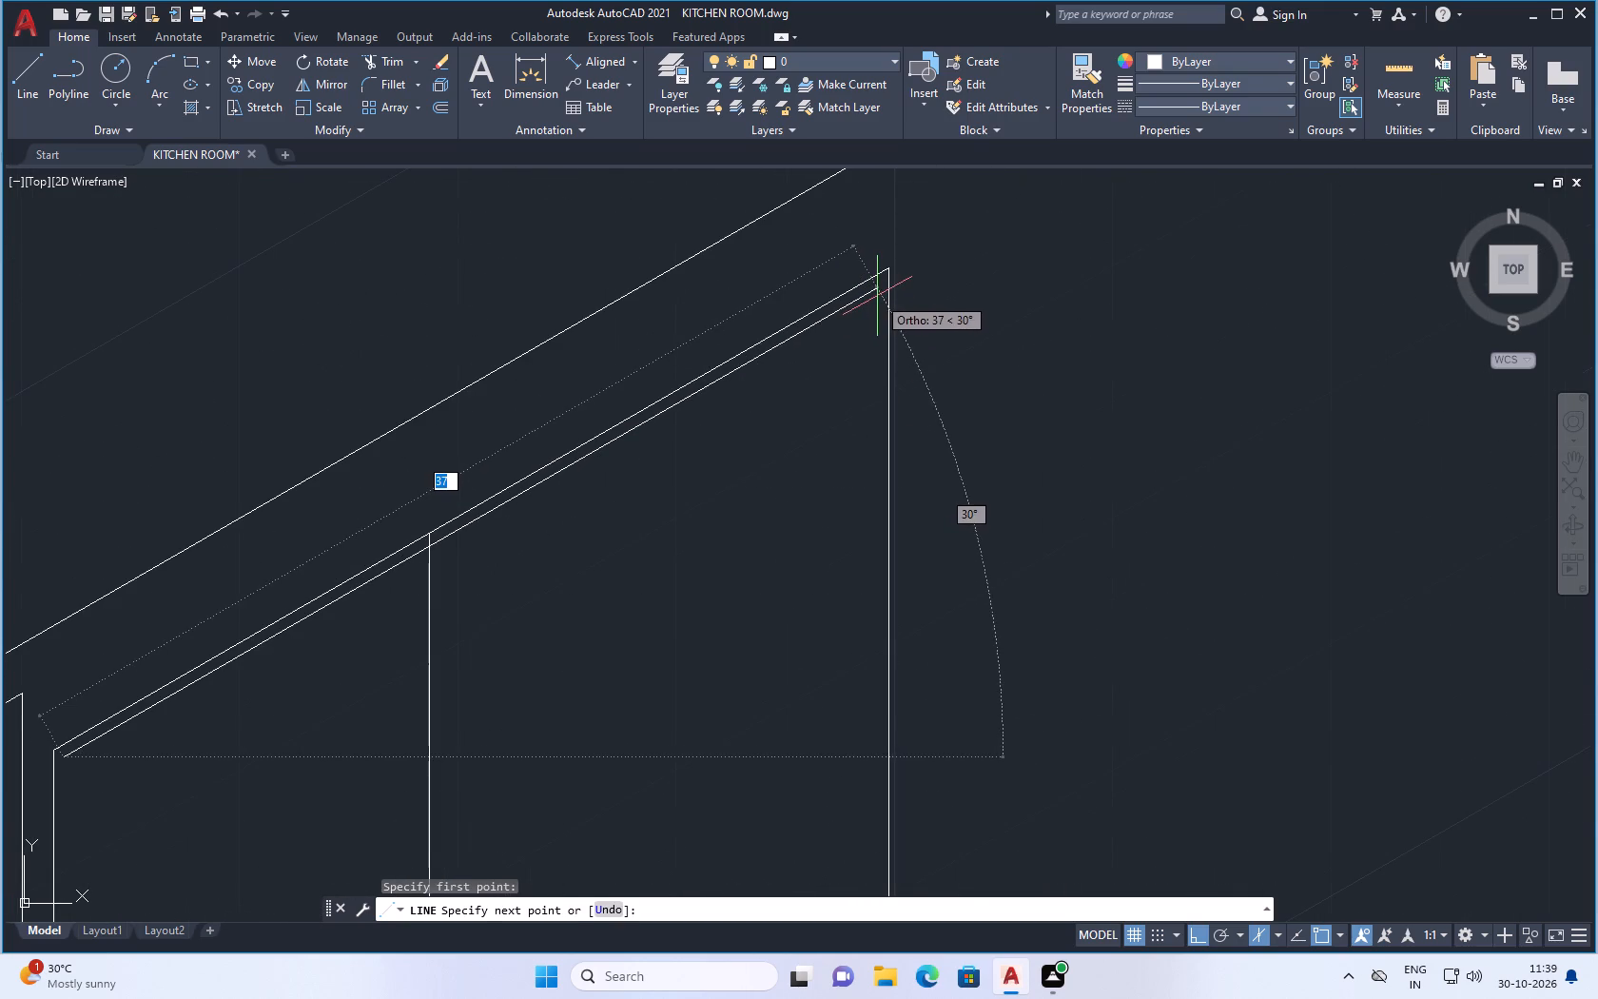
pyautogui.click(877, 296)
# Continue the inset line vertically down at 270°, just inside the cabinet's outer edge, to slightly past the bottom edge, and end the line.
pyautogui.scroll(-3, 837, 445)
pyautogui.scroll(2, 845, 538)
pyautogui.scroll(-2, 838, 628)
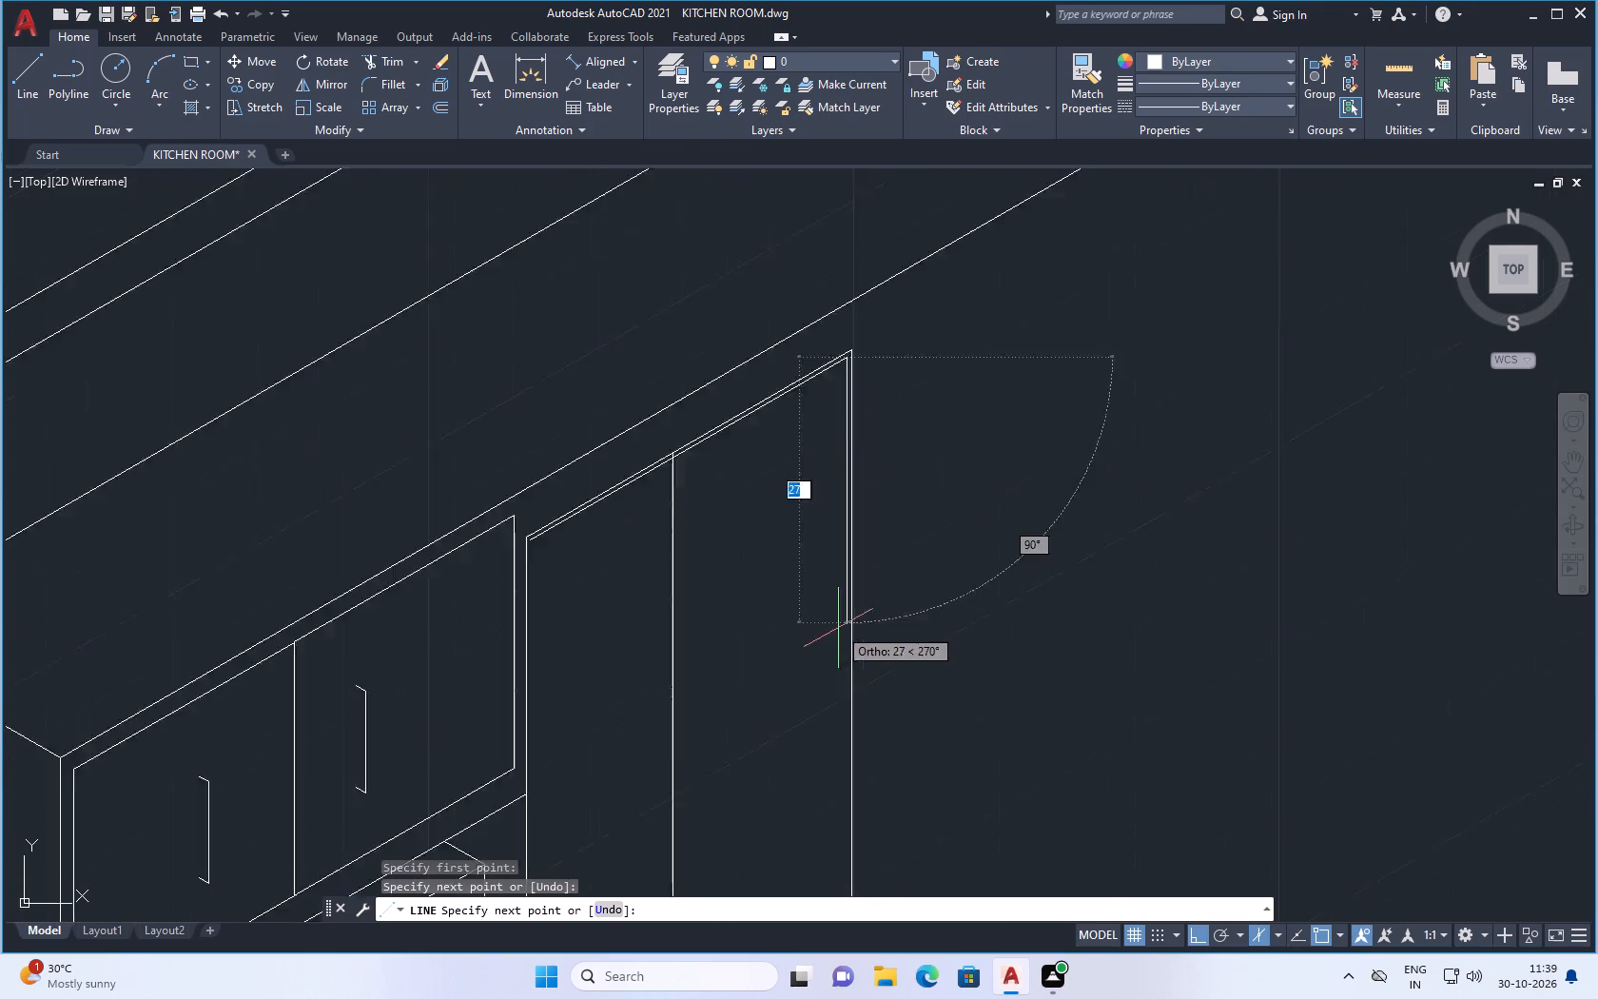
pyautogui.scroll(-1, 838, 637)
pyautogui.scroll(2, 842, 741)
pyautogui.scroll(1, 795, 679)
pyautogui.scroll(-2, 798, 679)
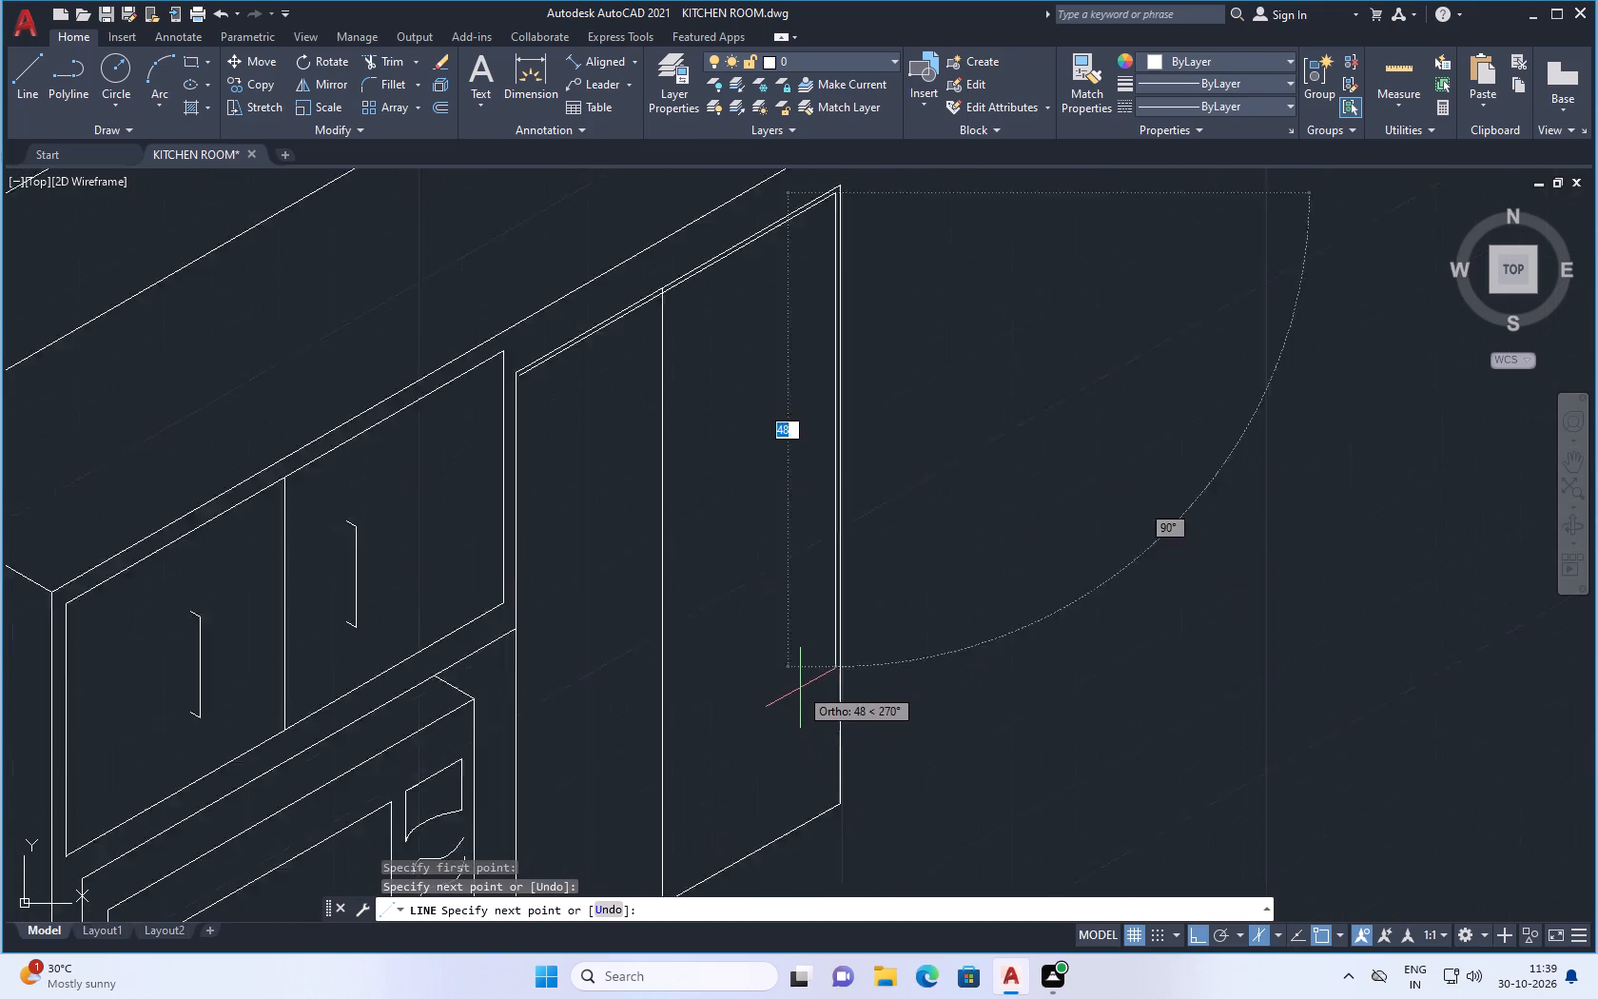
pyautogui.scroll(-1, 800, 689)
pyautogui.scroll(3, 812, 758)
pyautogui.scroll(2, 805, 677)
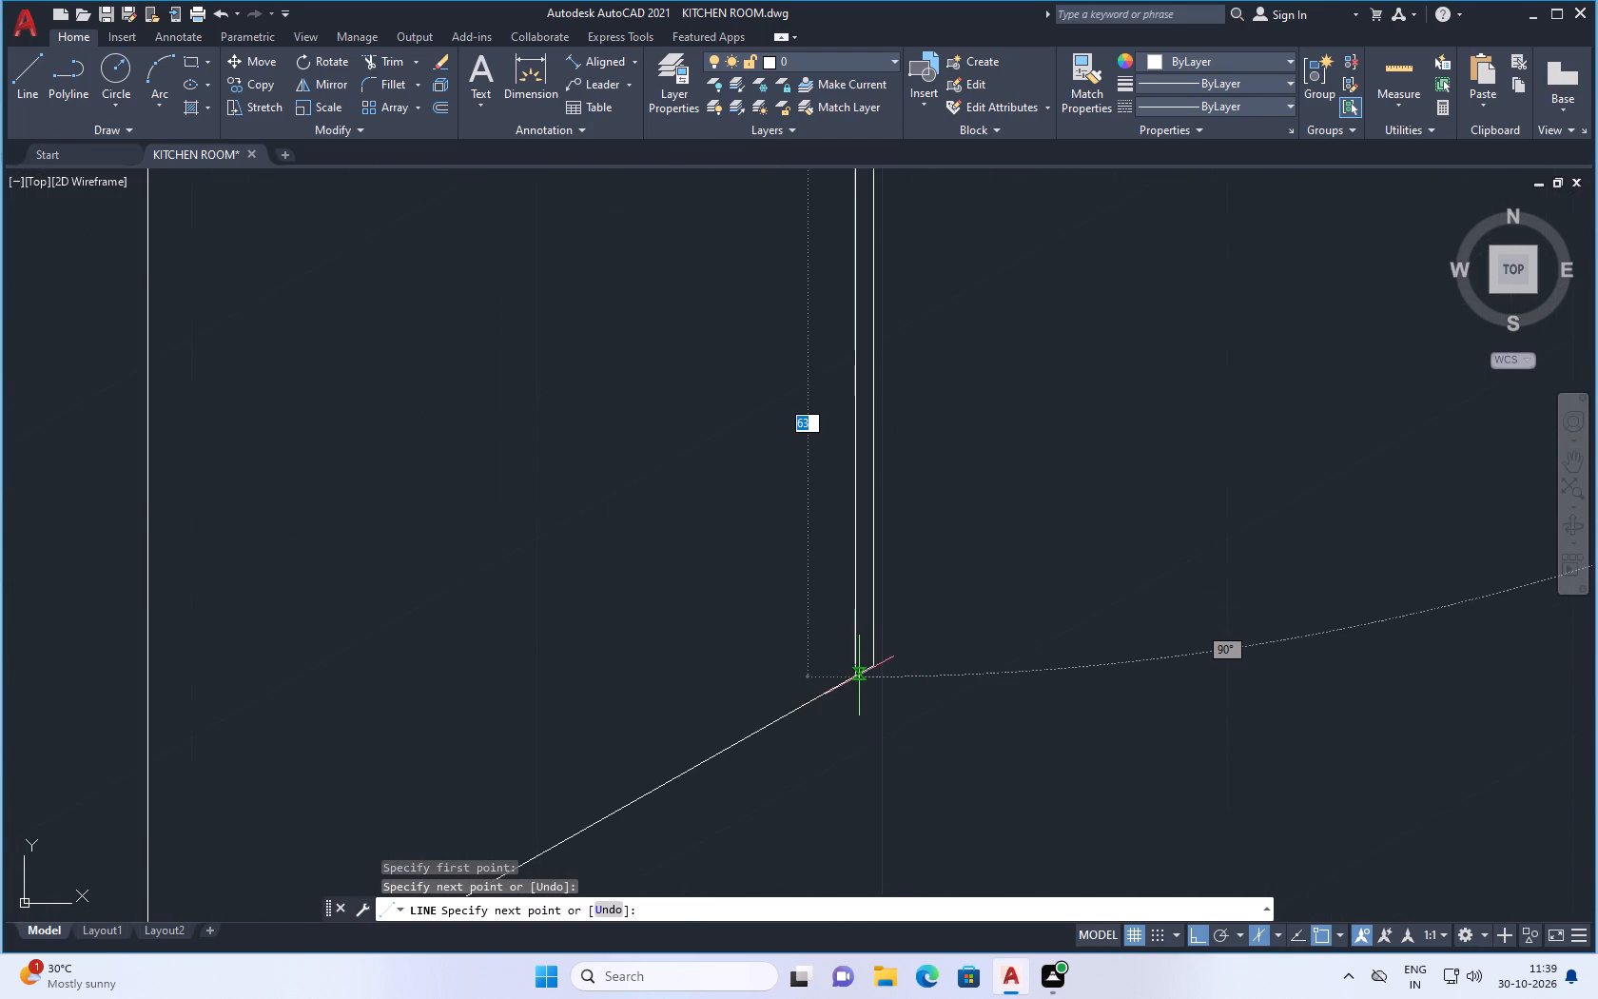
pyautogui.click(872, 737)
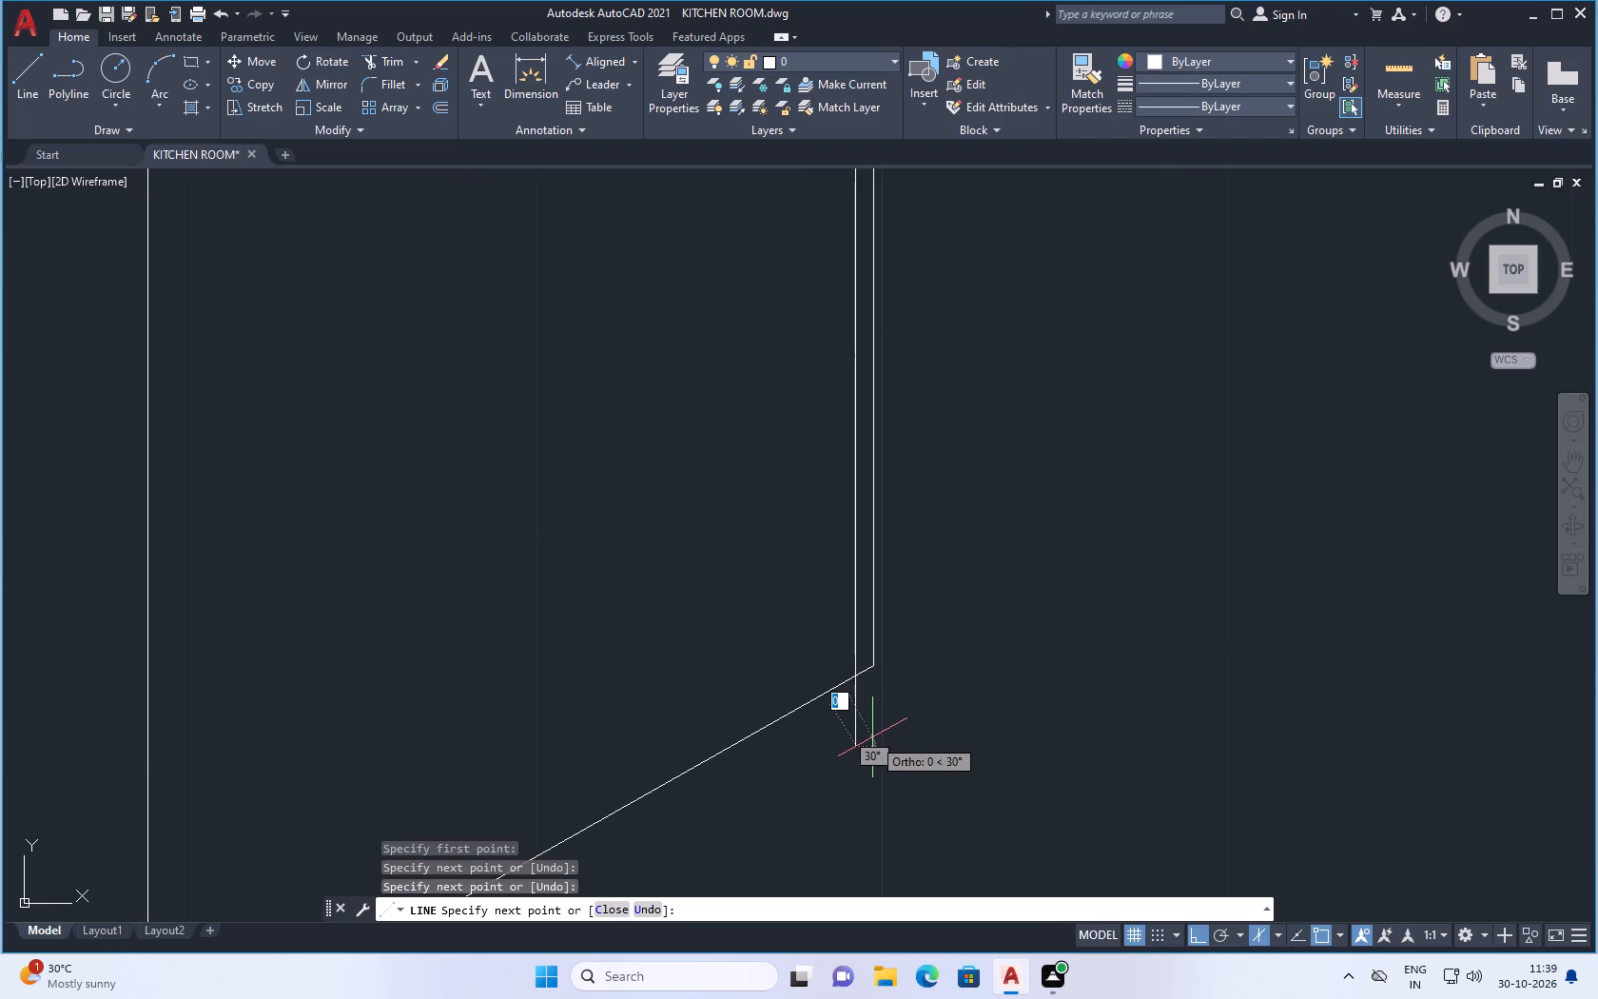
pyautogui.press('t')
pyautogui.press('r')
pyautogui.press('Return')
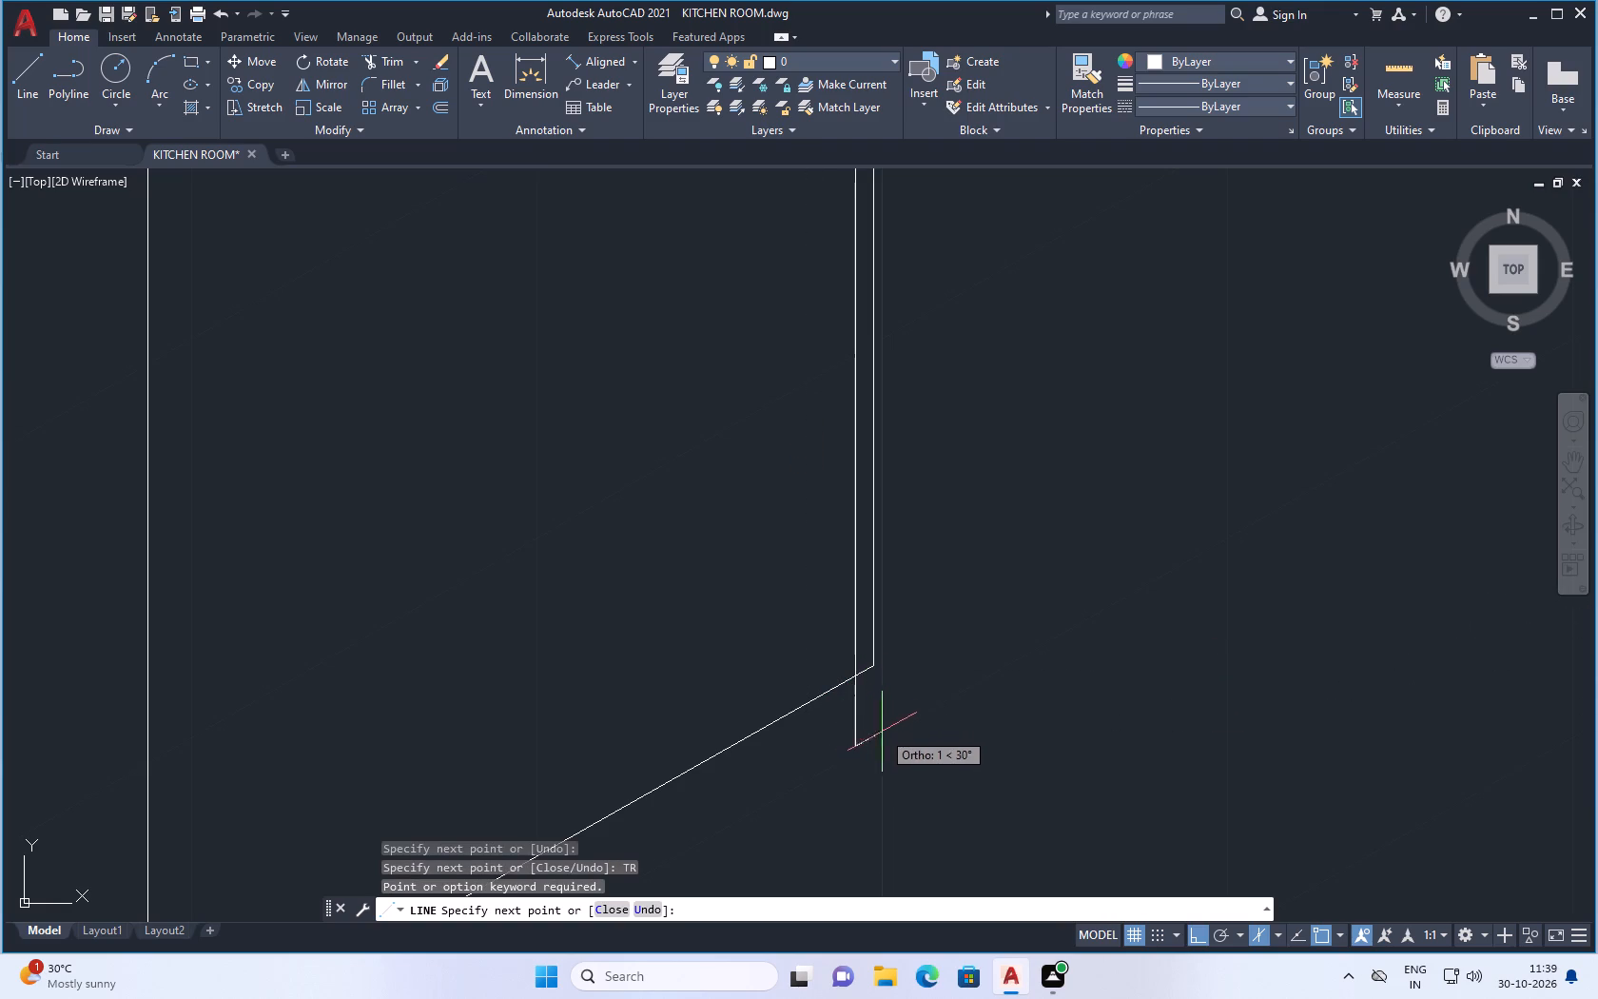
pyautogui.press('Escape')
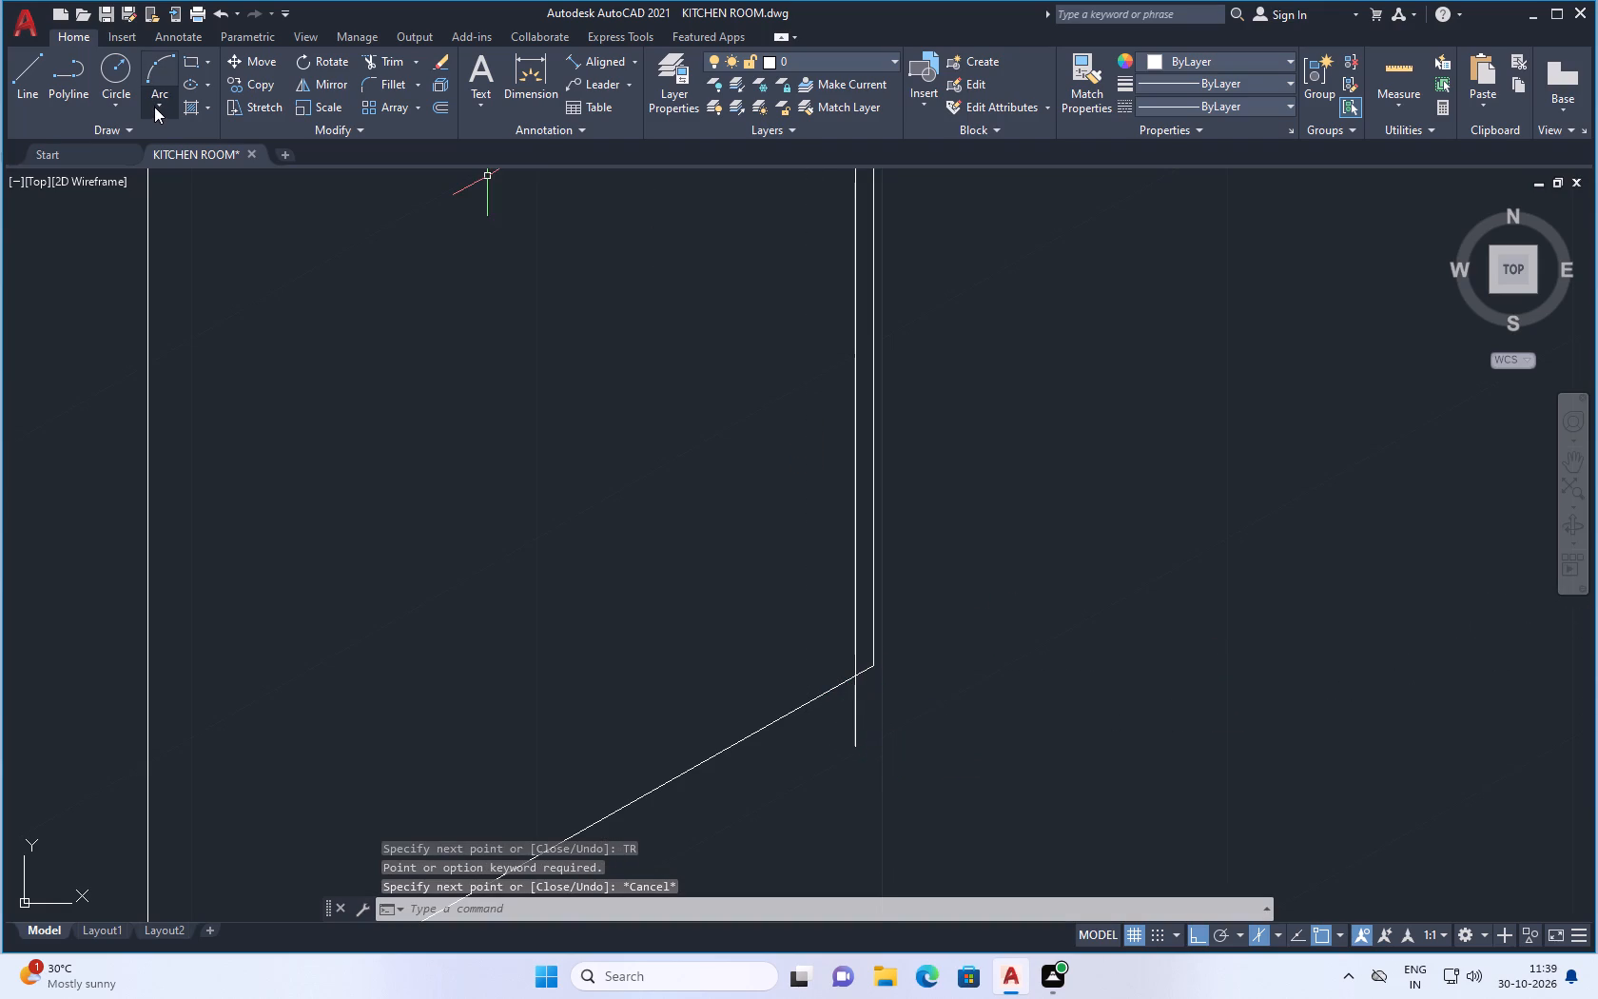
# Trim the inset vertical line's end that projects below the cabinet's bottom edge.
pyautogui.press('t')
pyautogui.press('r')
pyautogui.press('Return')
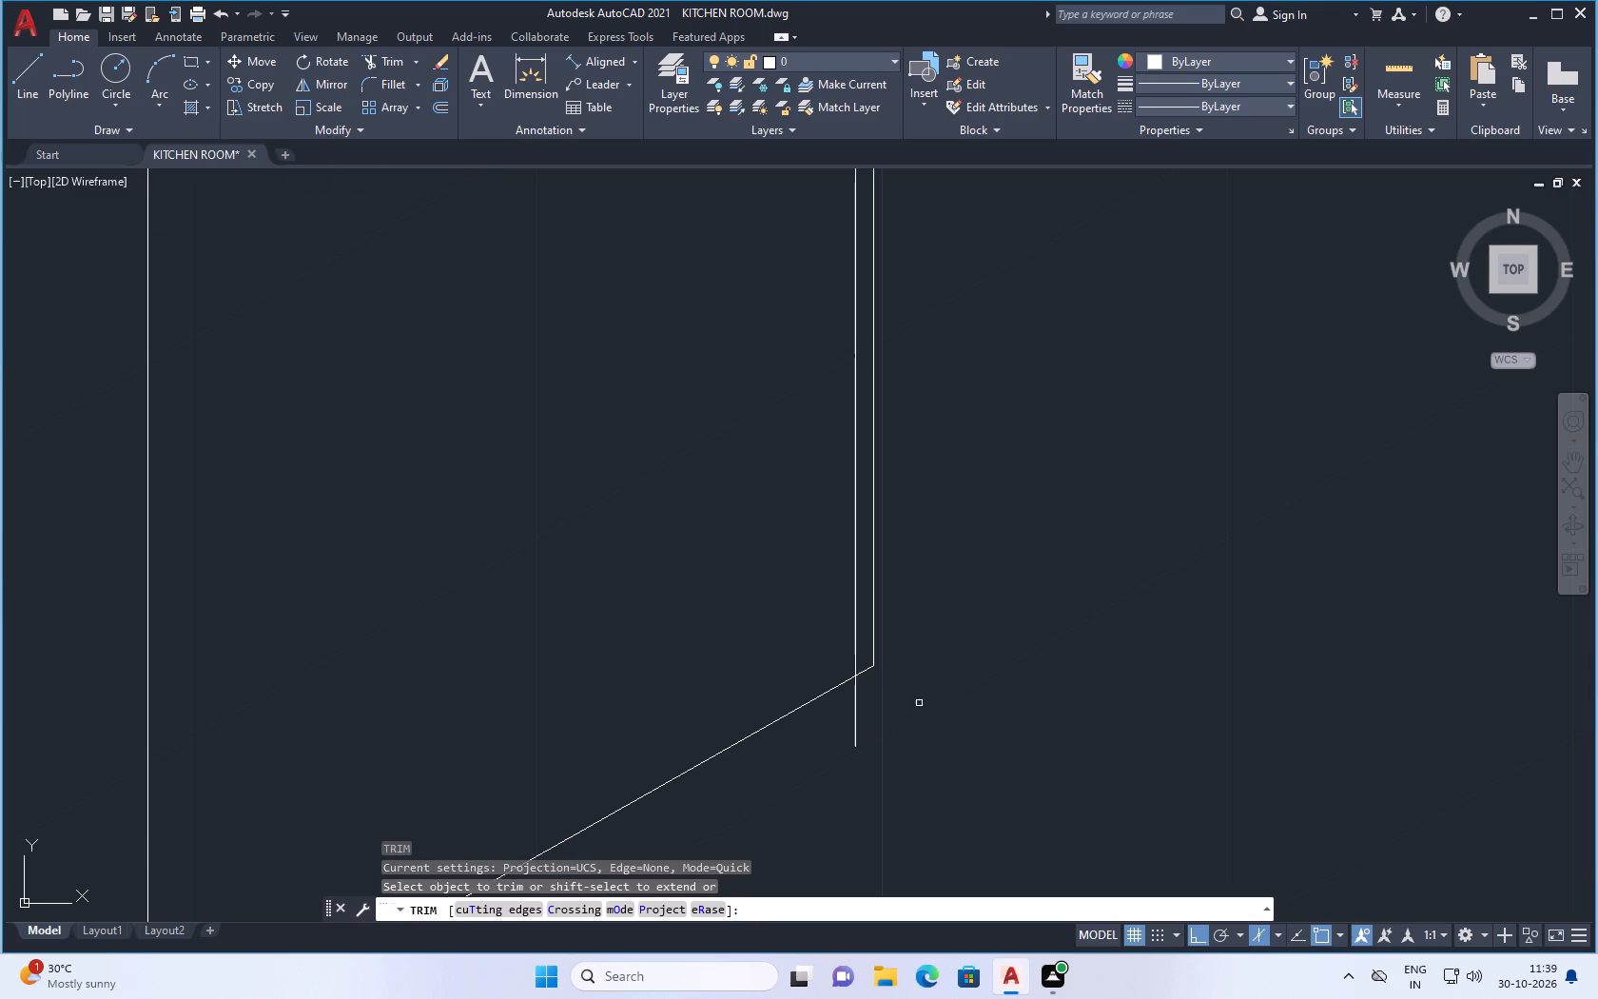
pyautogui.moveTo(895, 701); pyautogui.dragTo(829, 749)
pyautogui.press('space')
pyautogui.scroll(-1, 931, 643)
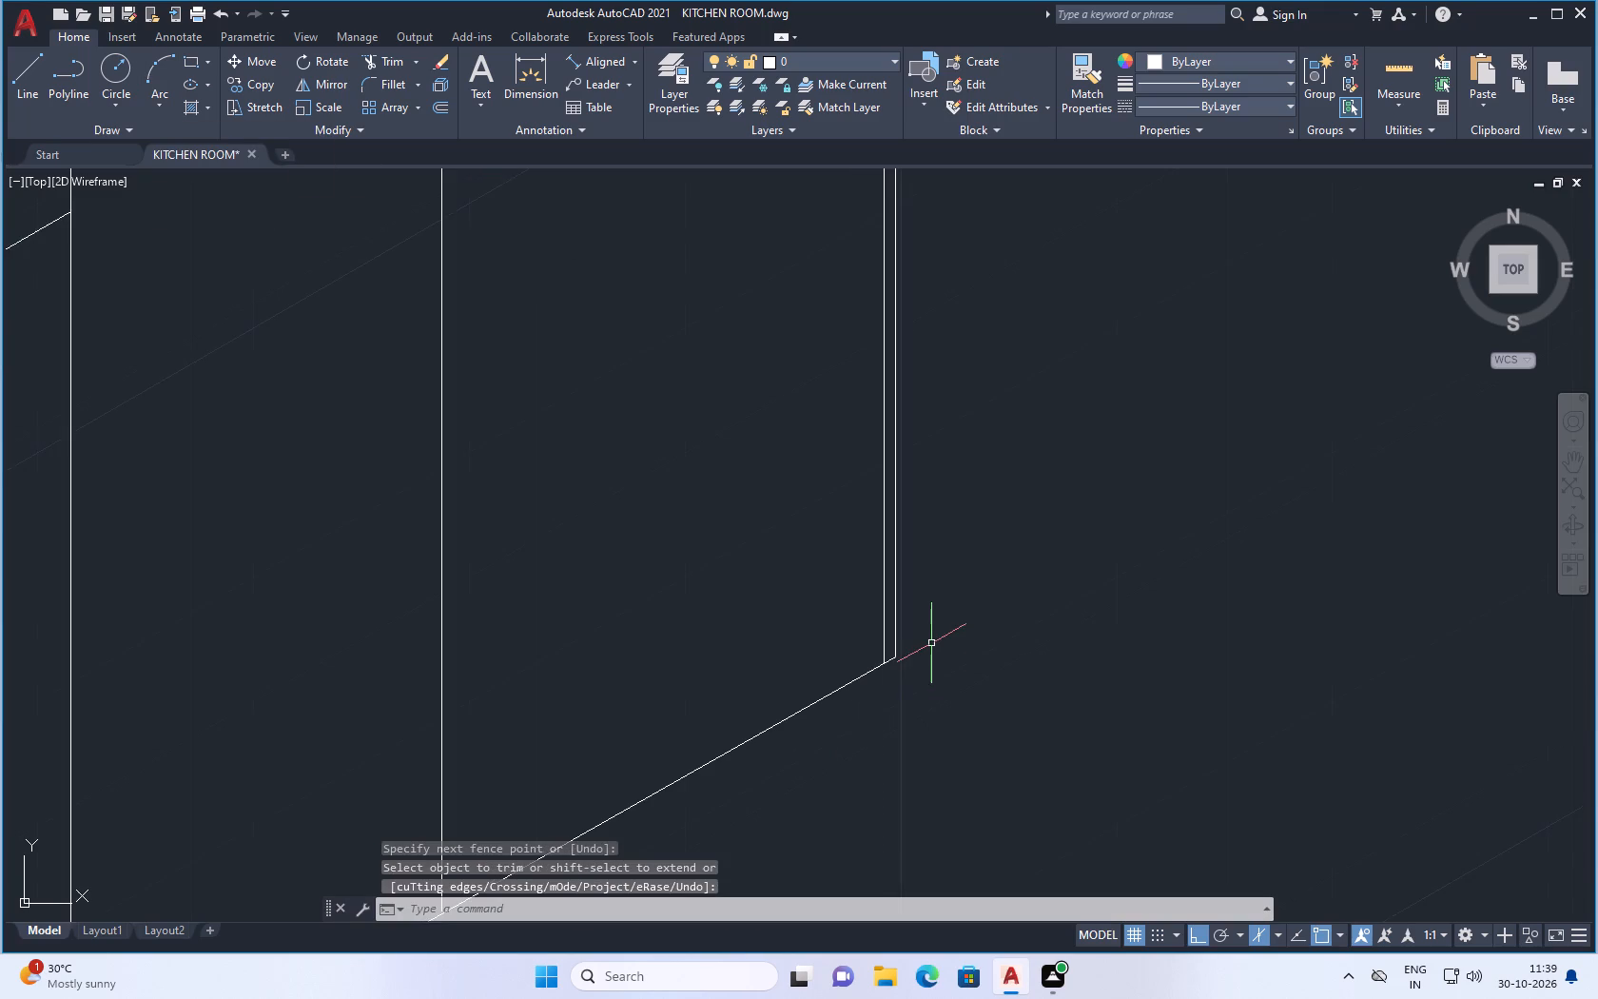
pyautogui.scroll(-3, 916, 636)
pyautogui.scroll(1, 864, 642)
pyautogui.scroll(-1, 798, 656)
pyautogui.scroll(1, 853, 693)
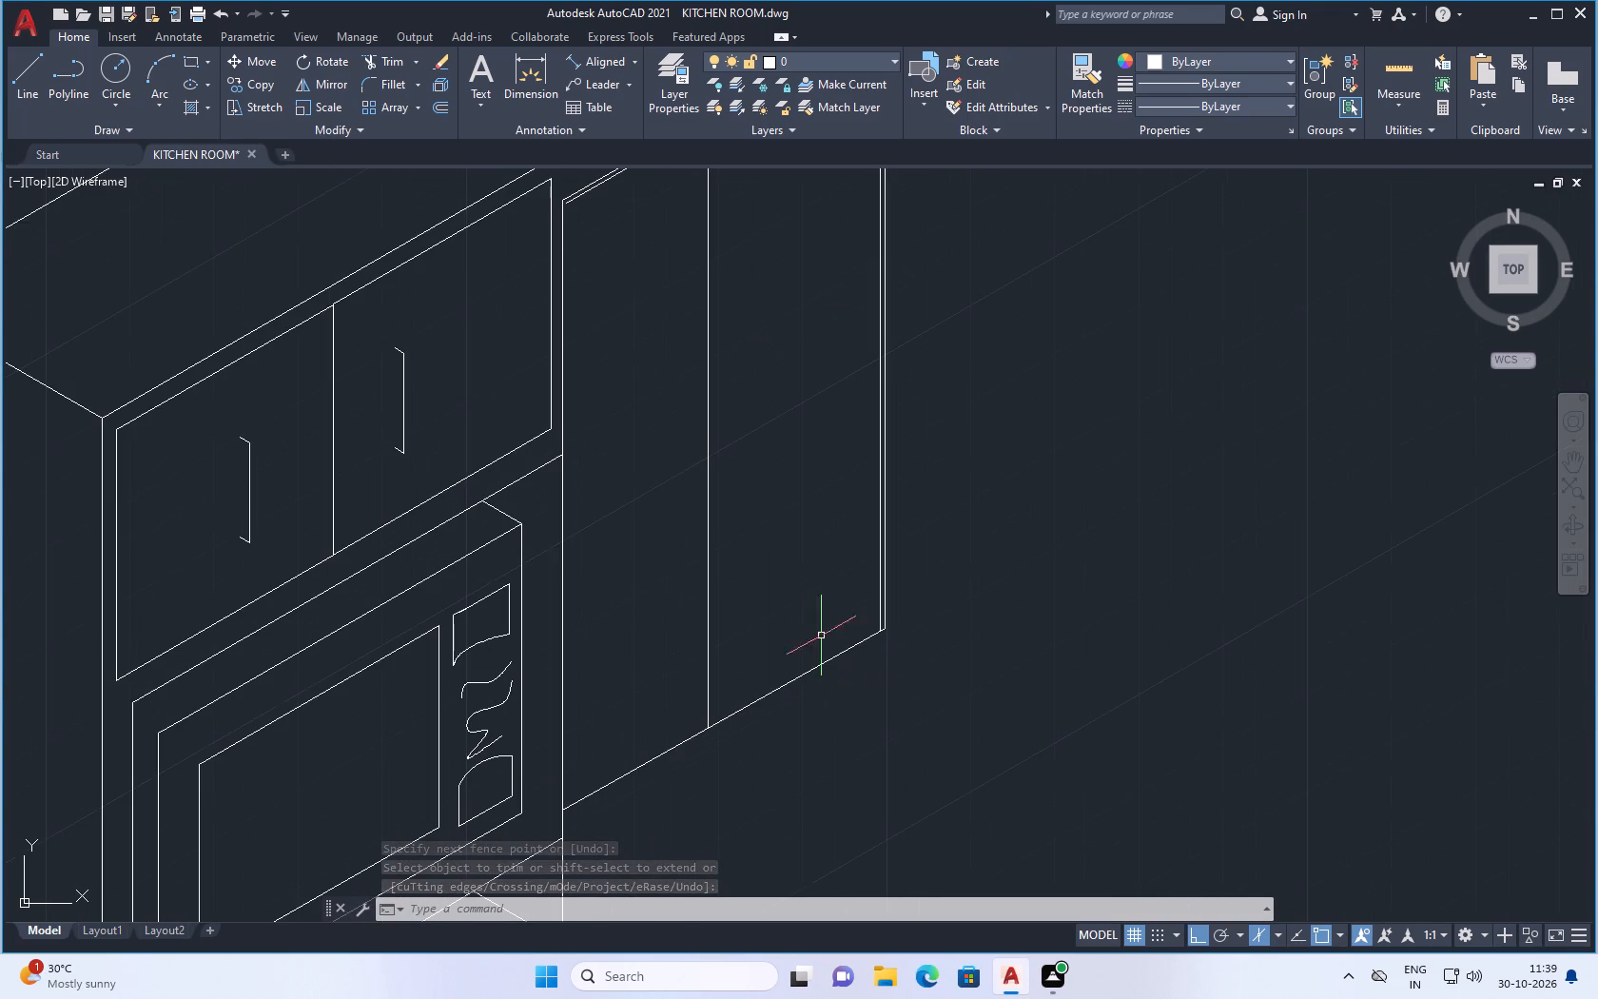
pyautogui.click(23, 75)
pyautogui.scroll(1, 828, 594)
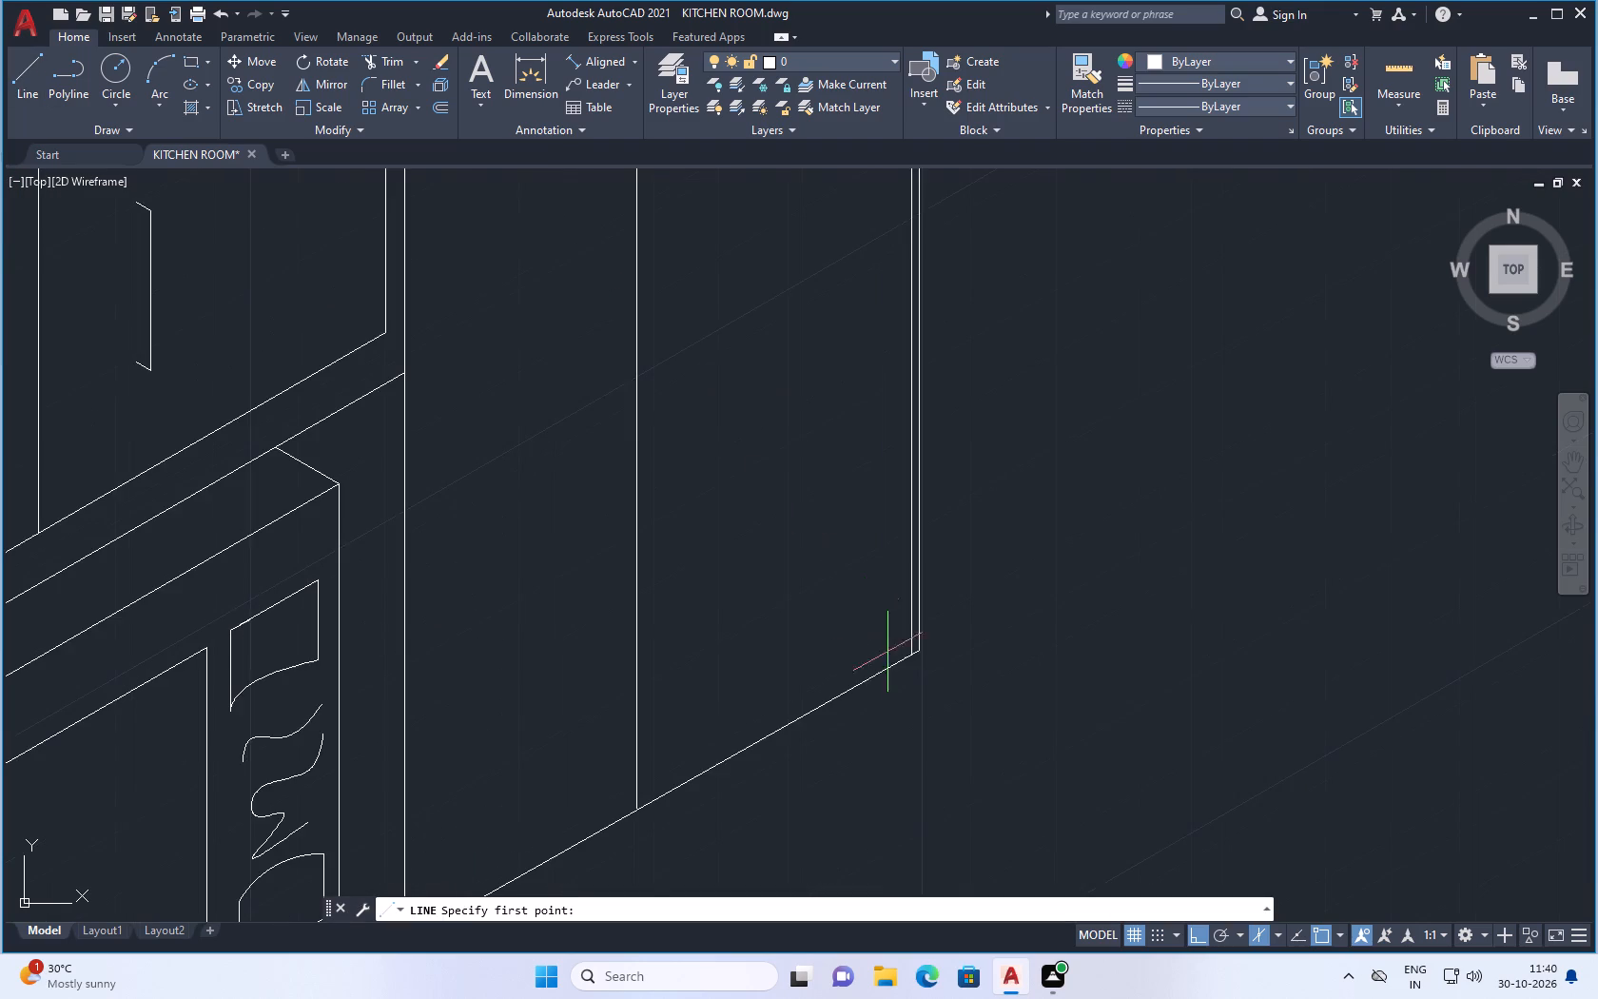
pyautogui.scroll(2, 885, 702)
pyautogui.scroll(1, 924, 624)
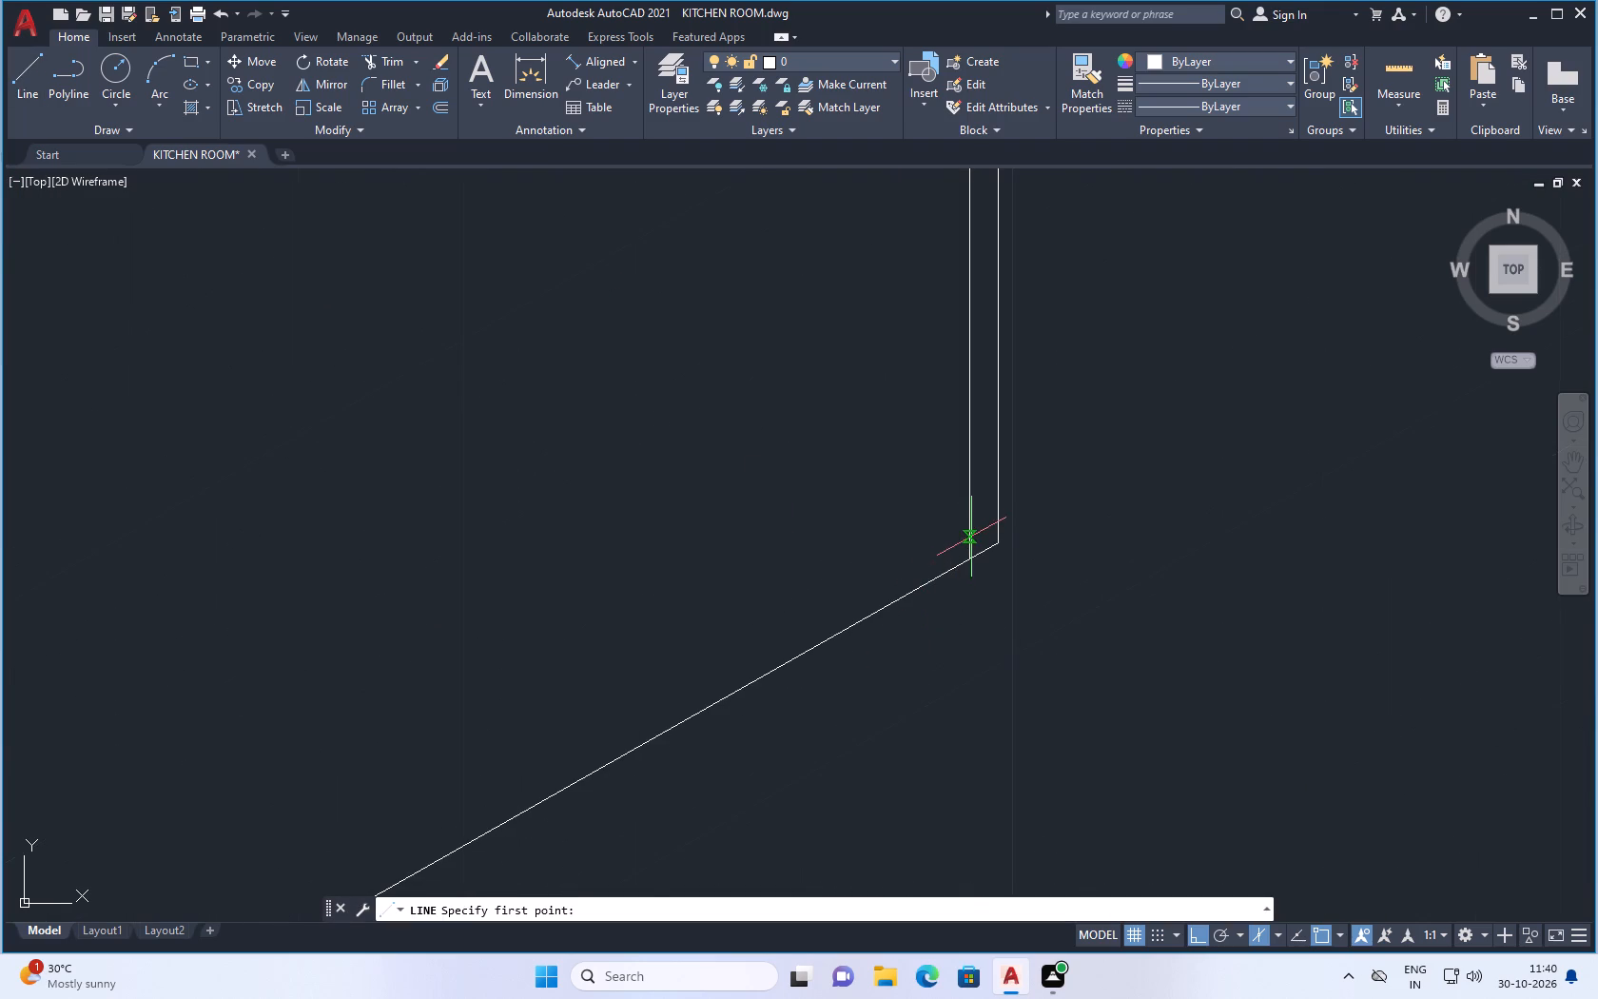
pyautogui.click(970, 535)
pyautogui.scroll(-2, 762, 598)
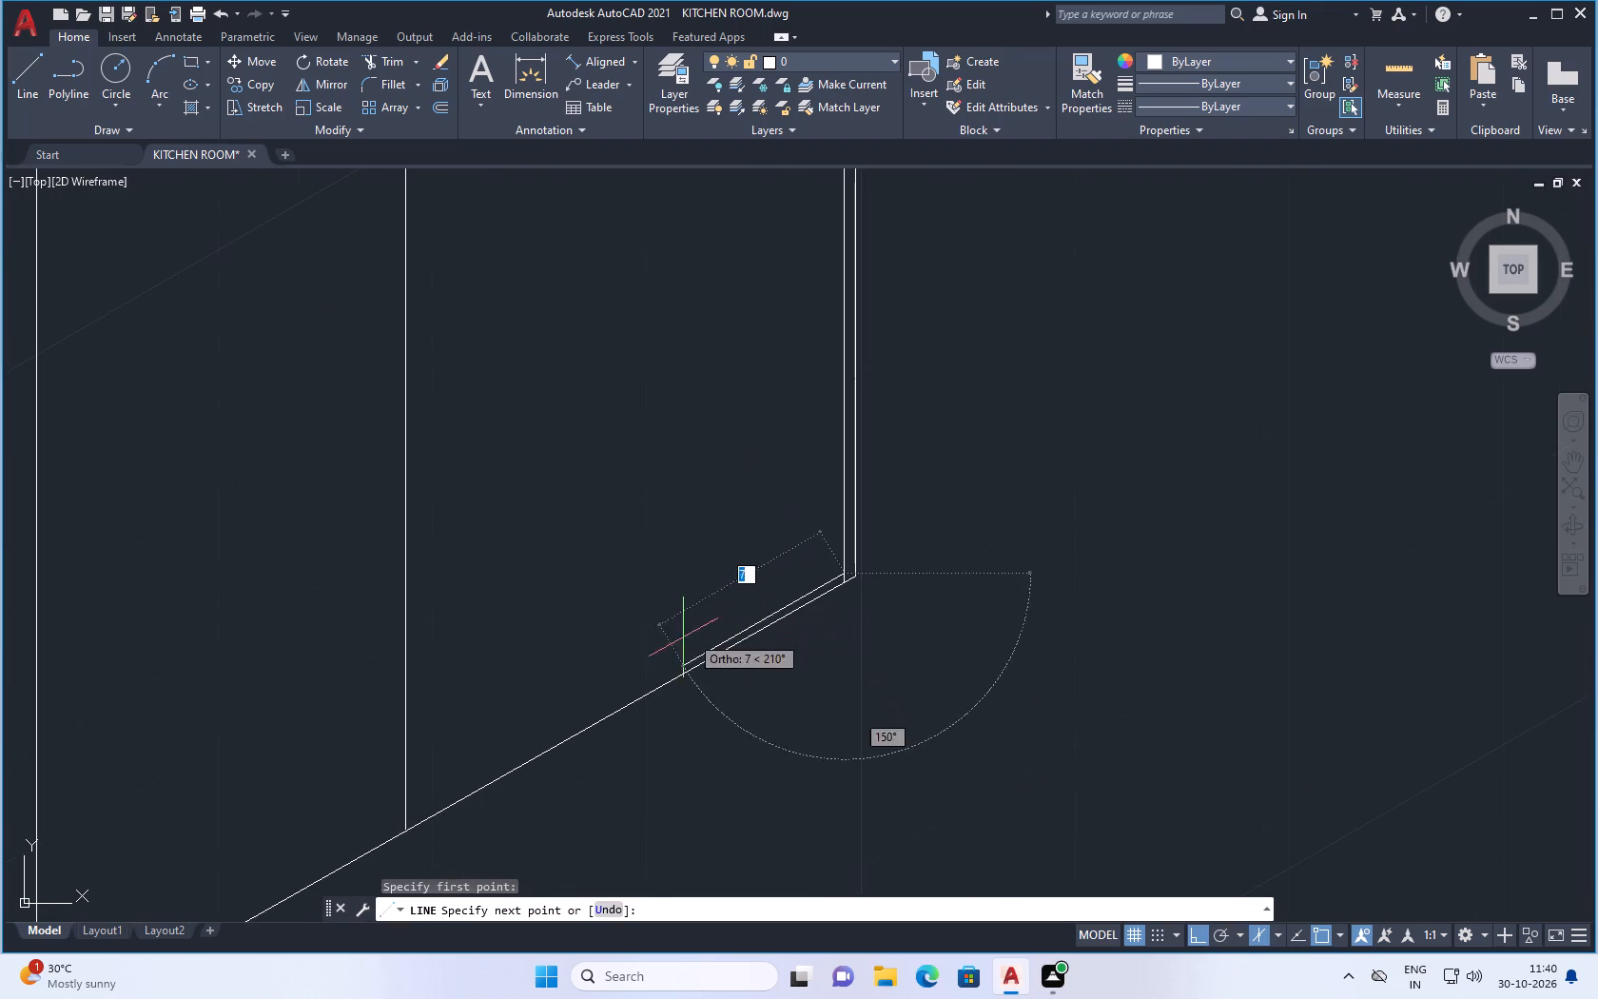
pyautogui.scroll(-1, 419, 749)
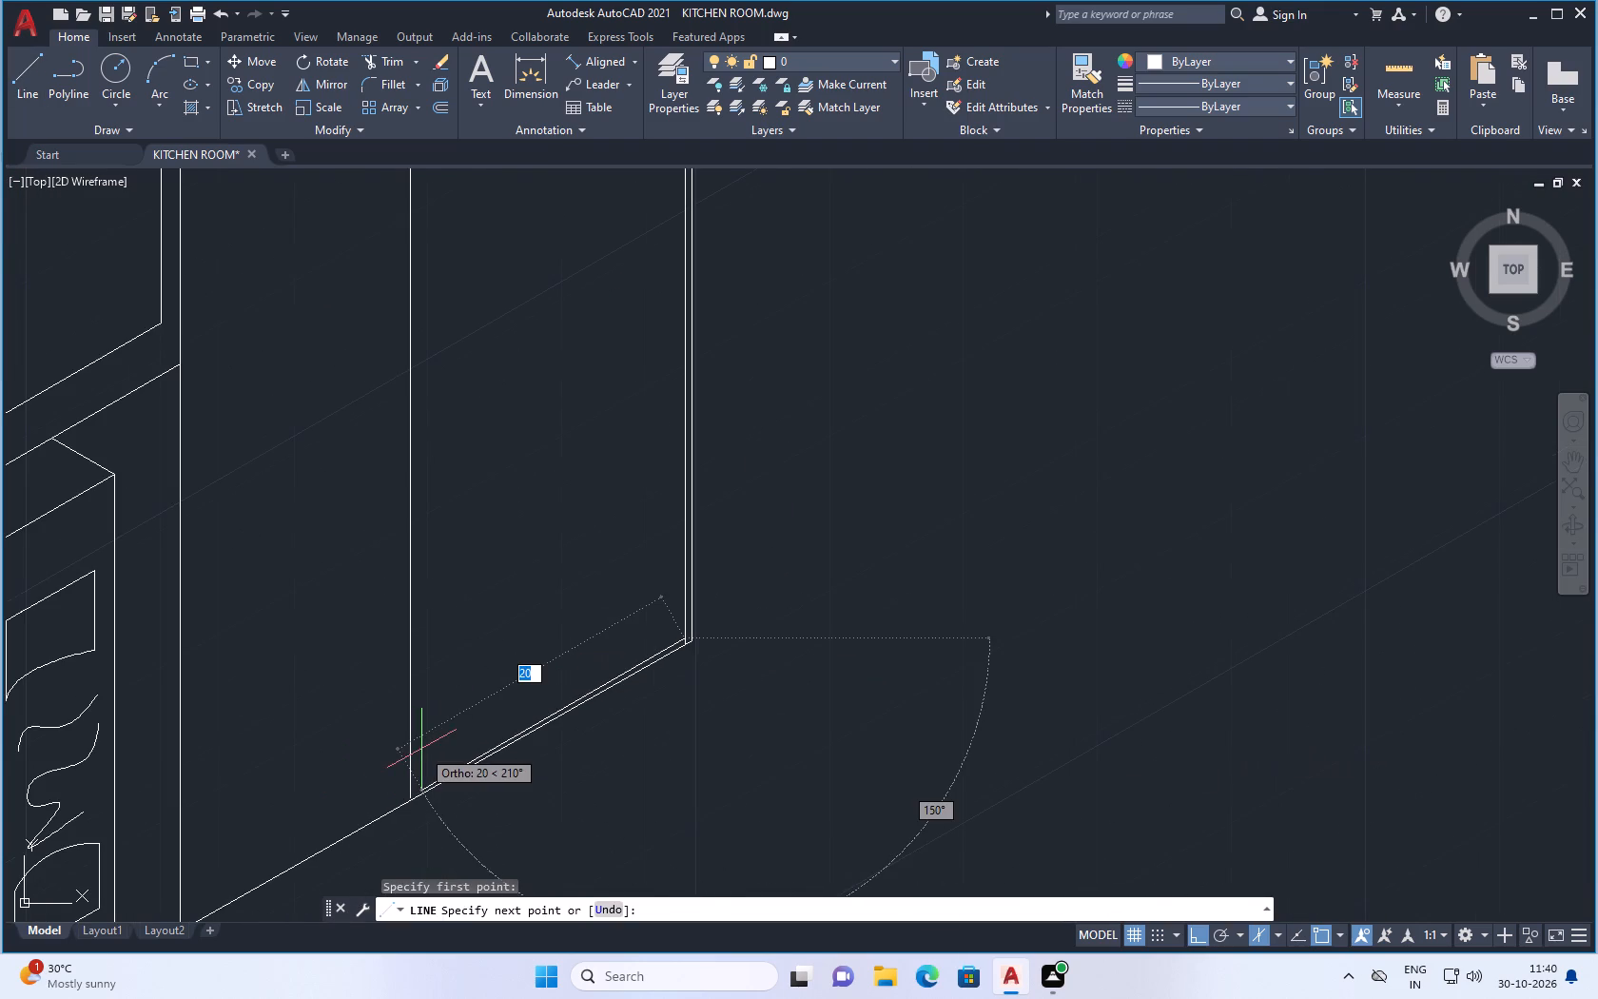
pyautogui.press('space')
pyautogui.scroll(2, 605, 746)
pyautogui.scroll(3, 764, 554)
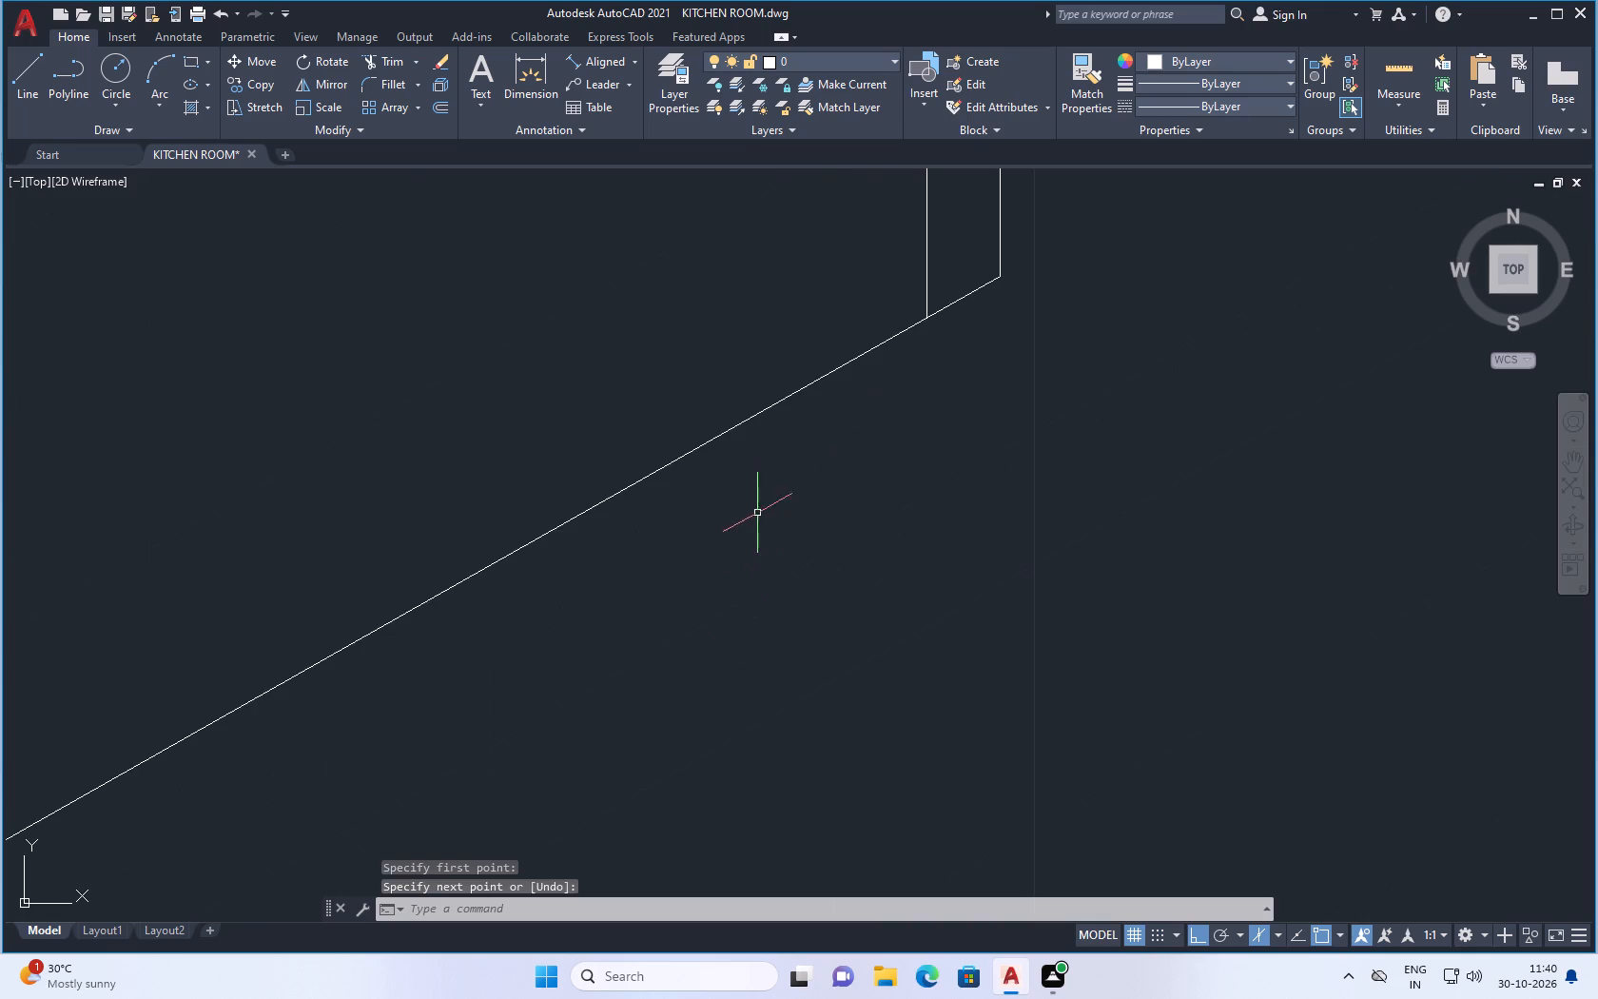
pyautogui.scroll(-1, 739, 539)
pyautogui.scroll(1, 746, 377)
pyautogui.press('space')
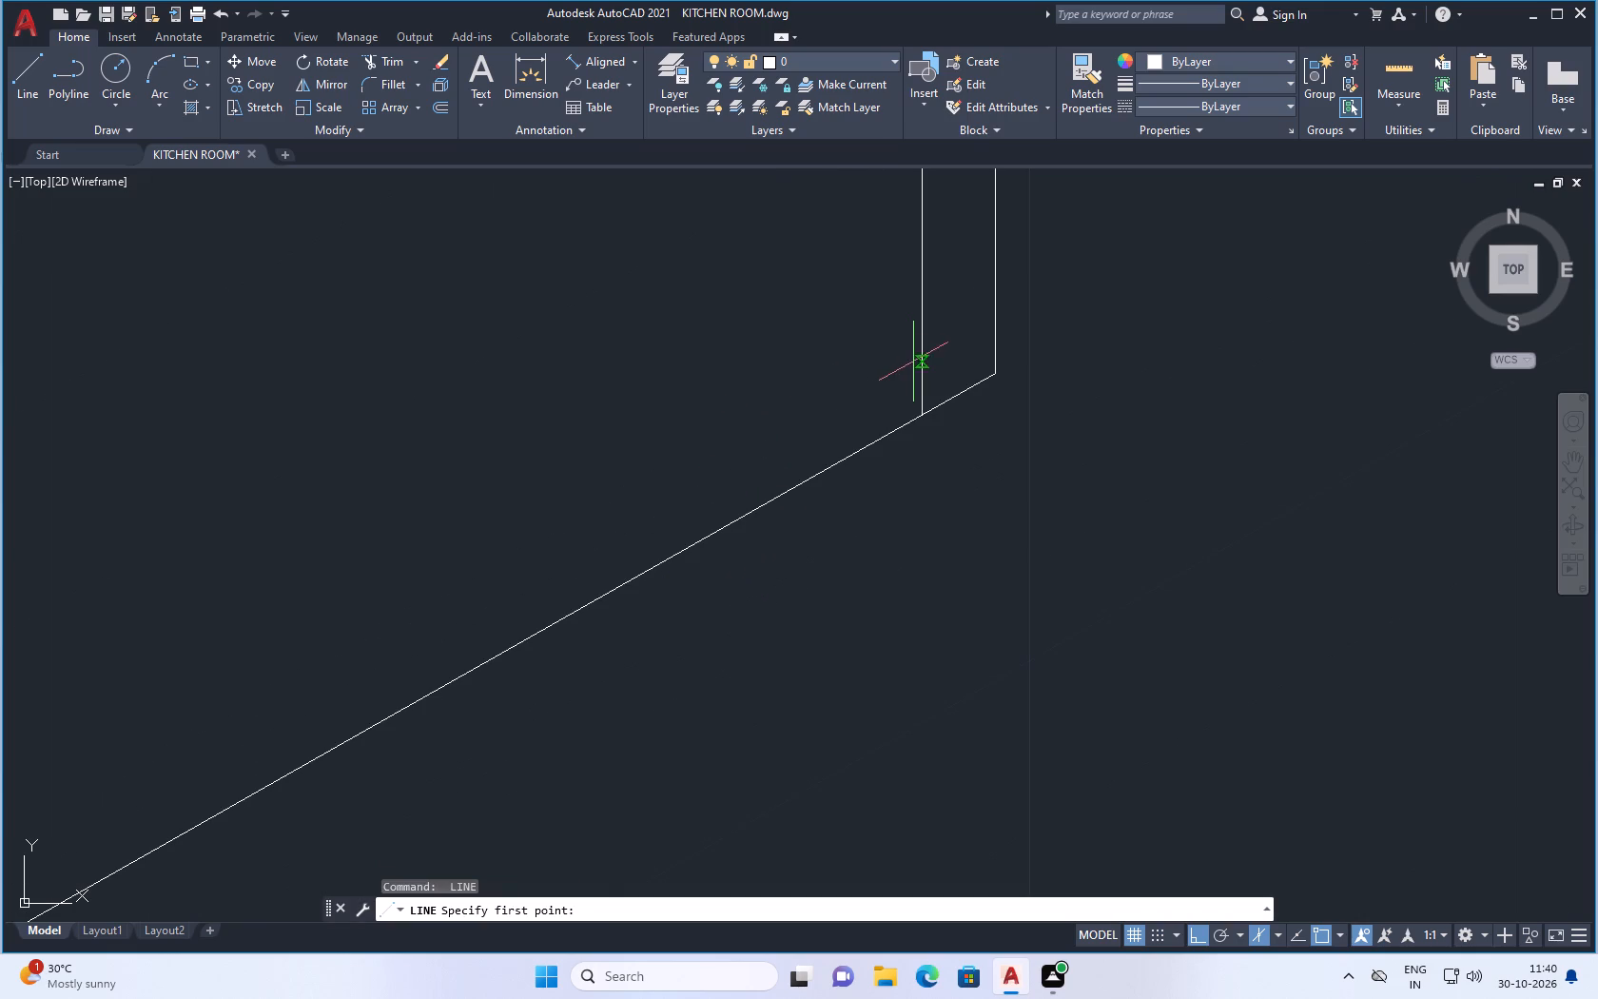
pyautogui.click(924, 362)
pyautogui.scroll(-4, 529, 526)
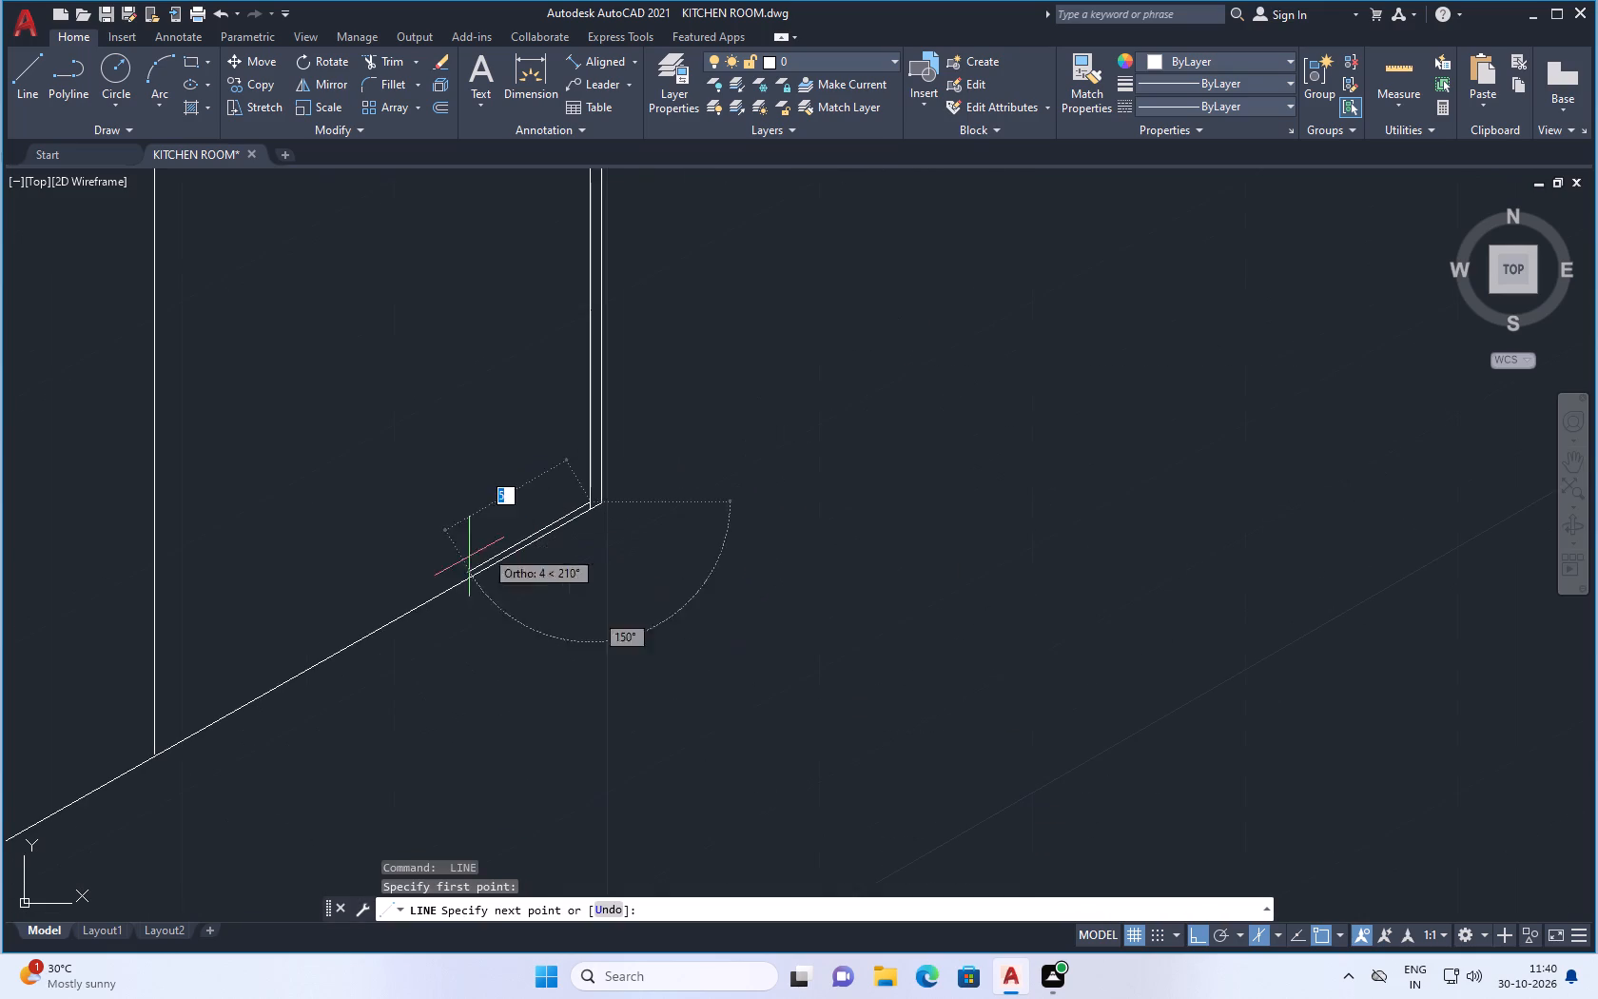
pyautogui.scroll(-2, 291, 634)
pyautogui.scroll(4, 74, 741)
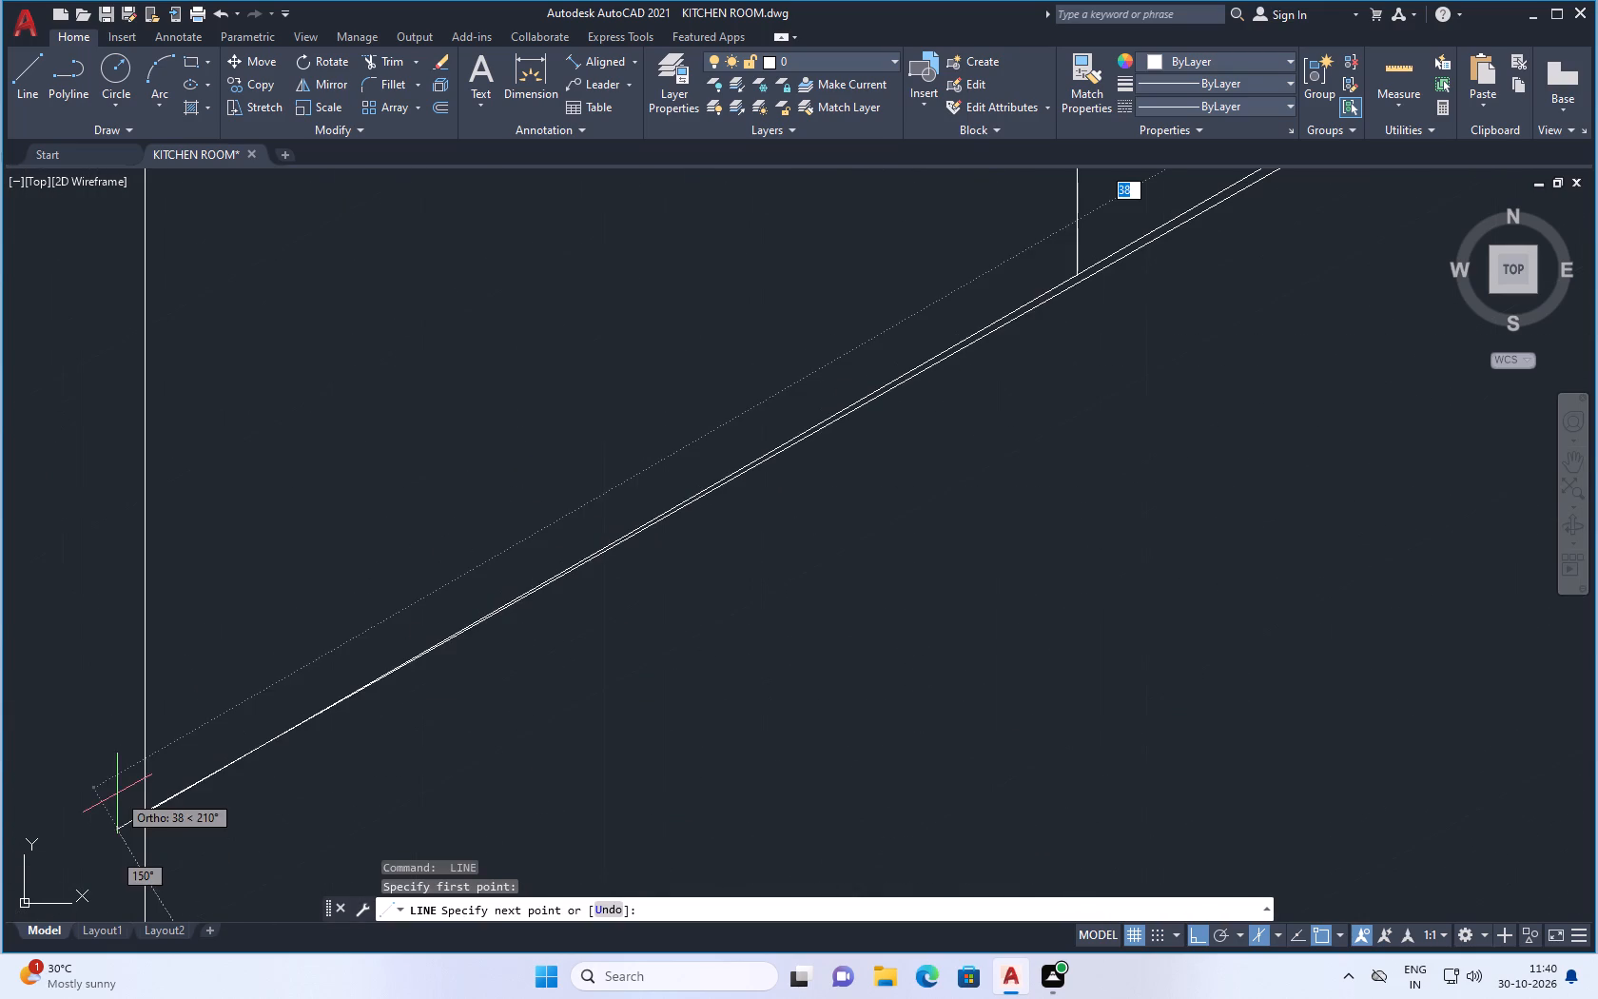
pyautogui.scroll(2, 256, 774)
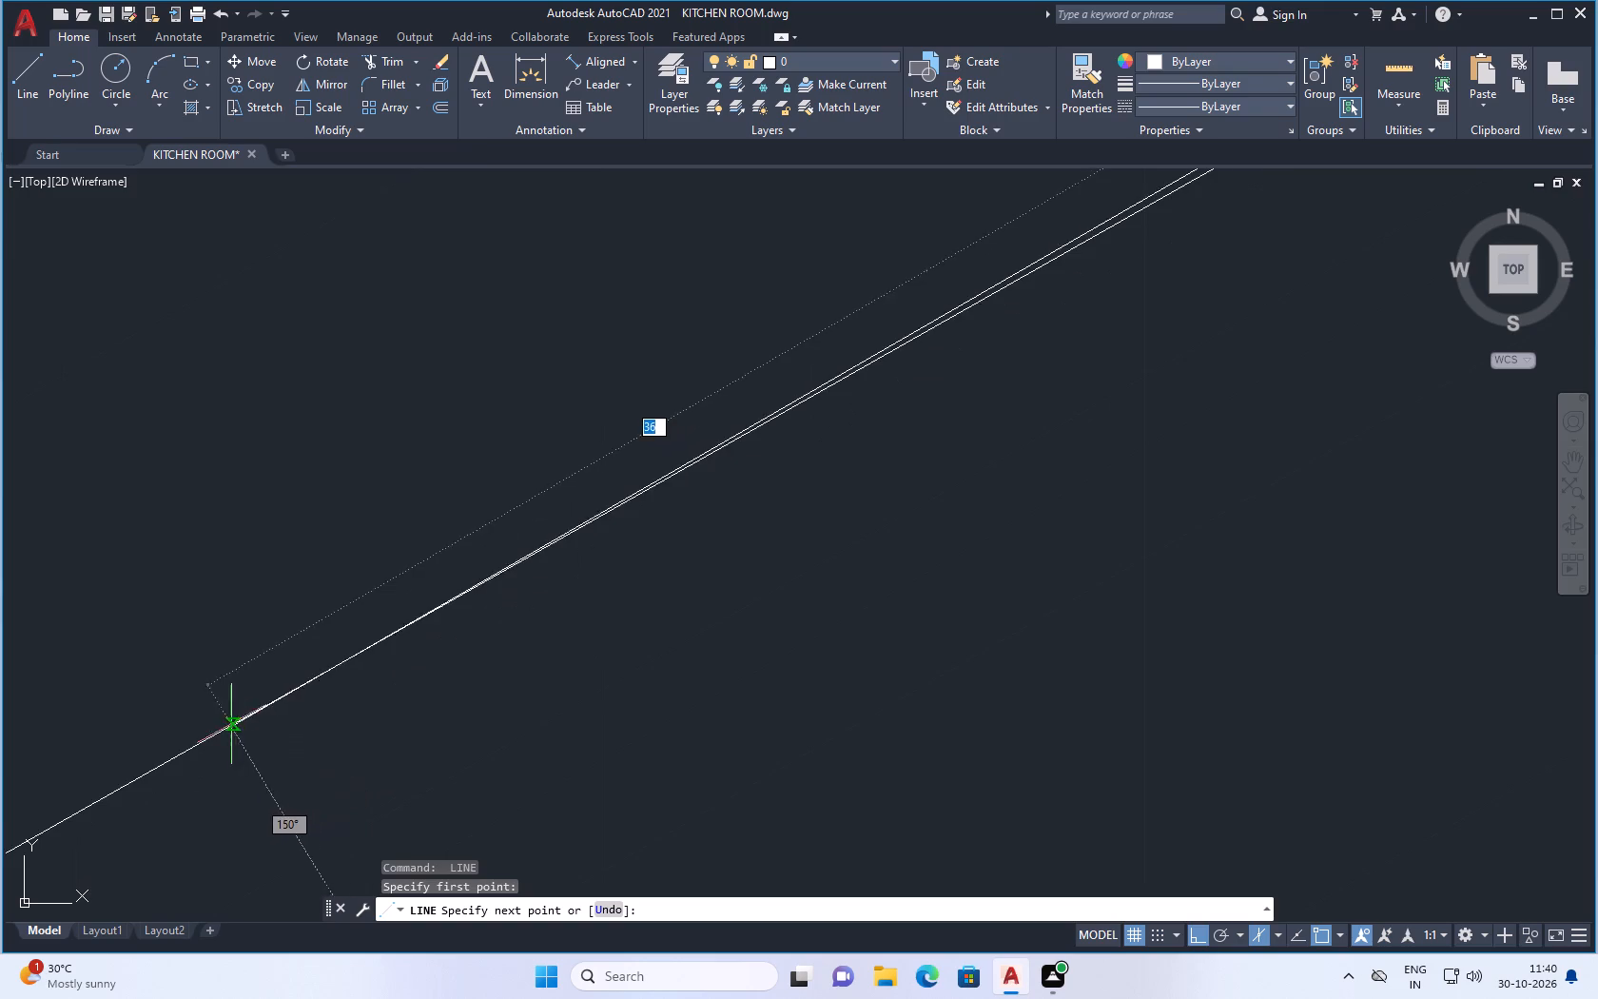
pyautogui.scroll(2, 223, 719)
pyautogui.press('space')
# Draw an inset line at 210° just above the cabinet's bottom edge, from the inset vertical line to slightly past the door divider.
pyautogui.scroll(-6, 311, 709)
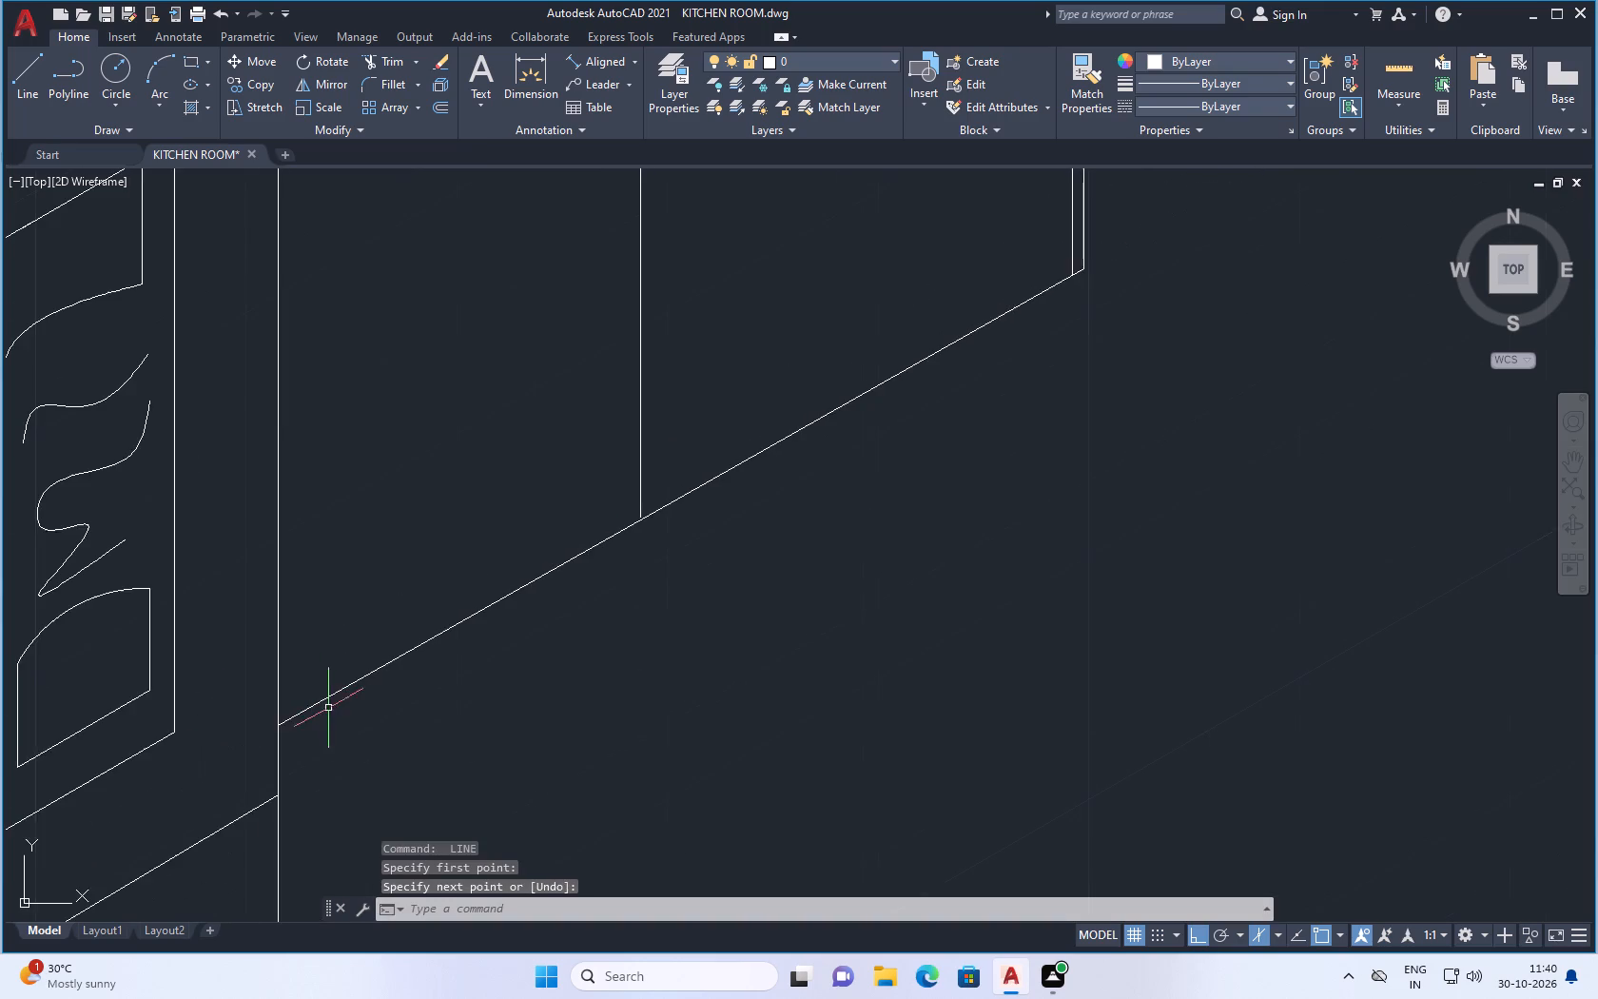
pyautogui.scroll(-3, 341, 701)
pyautogui.scroll(5, 454, 599)
pyautogui.press('space')
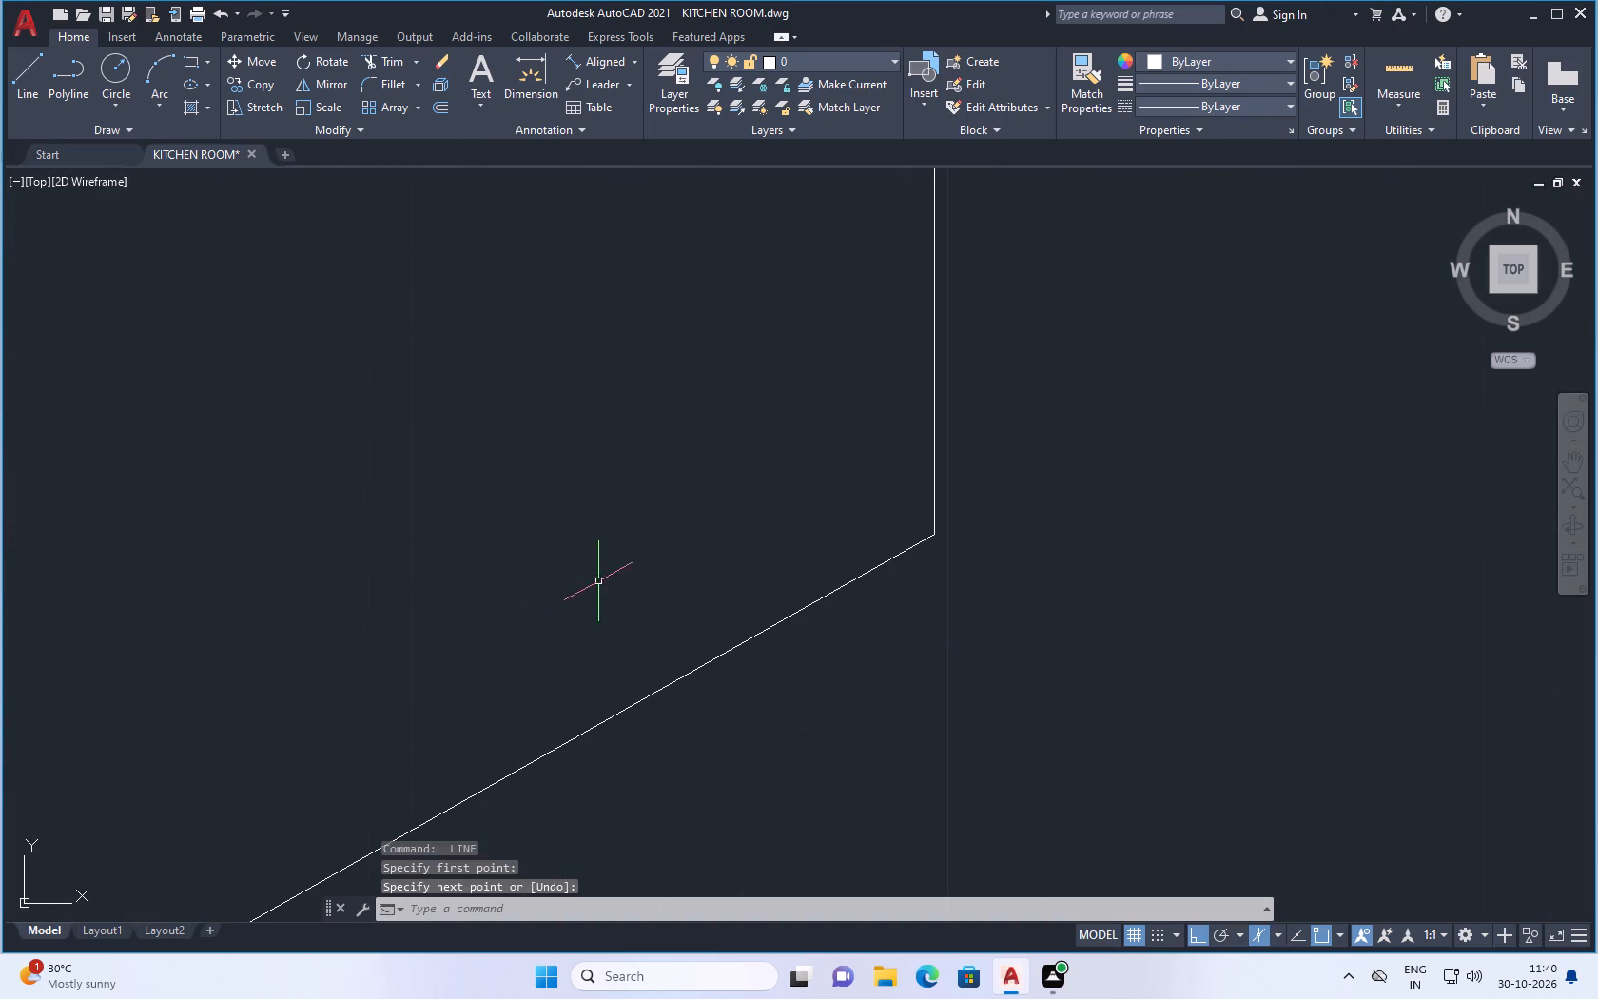
pyautogui.click(905, 516)
pyautogui.scroll(-2, 502, 644)
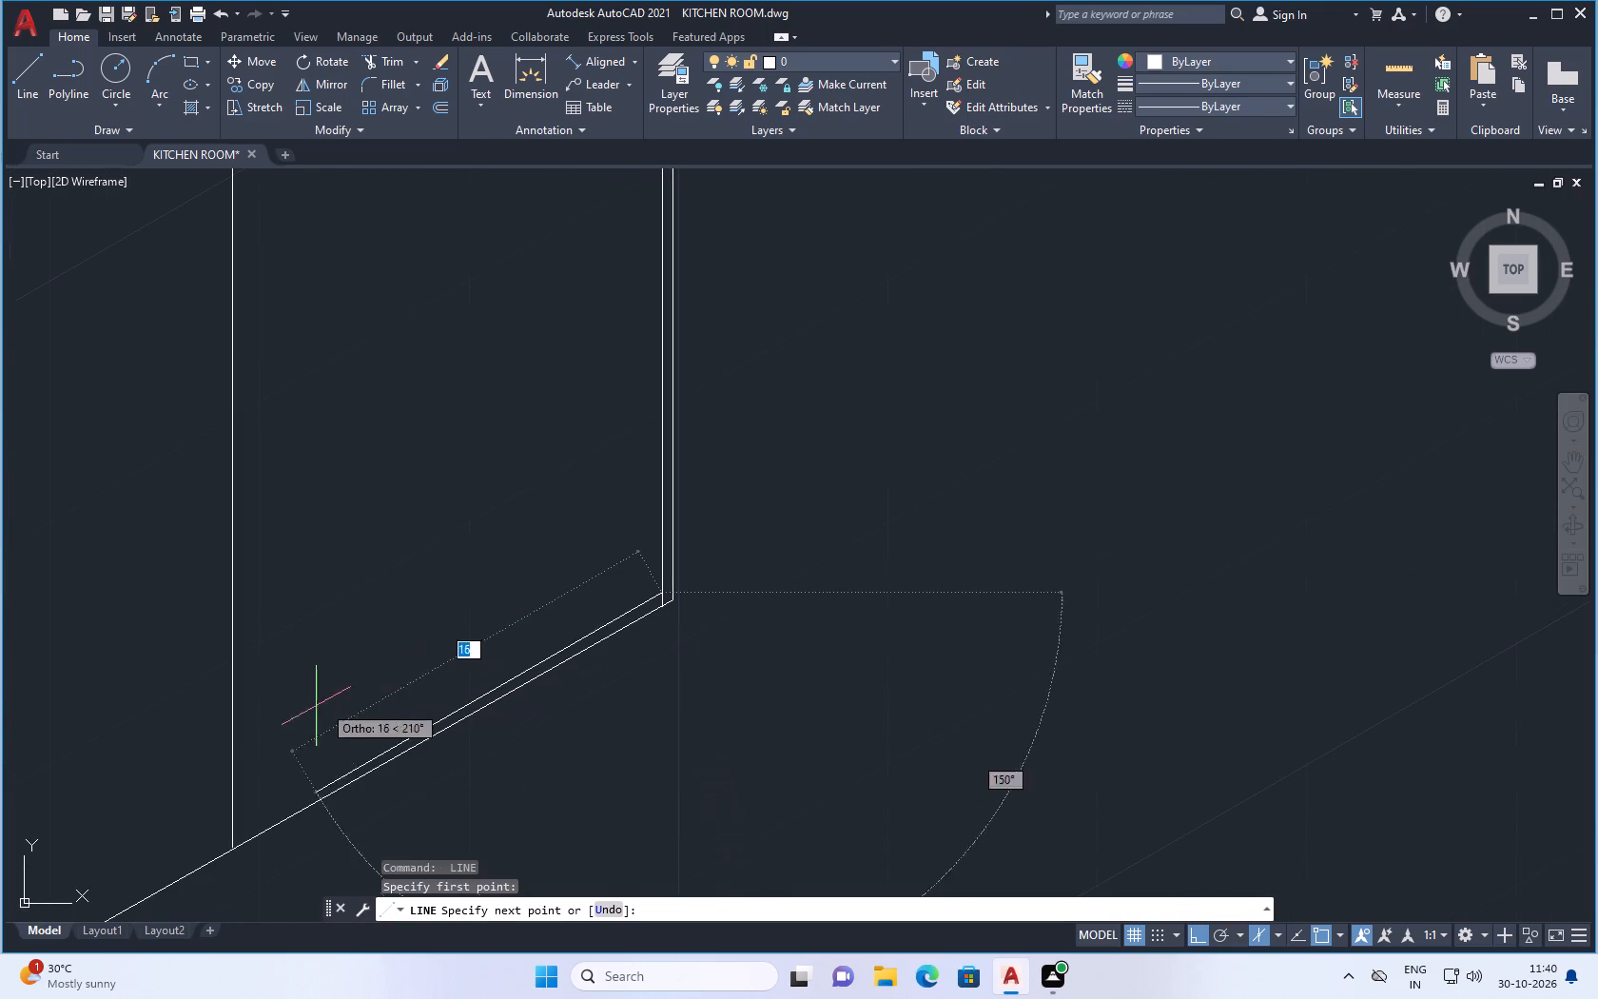
pyautogui.click(194, 754)
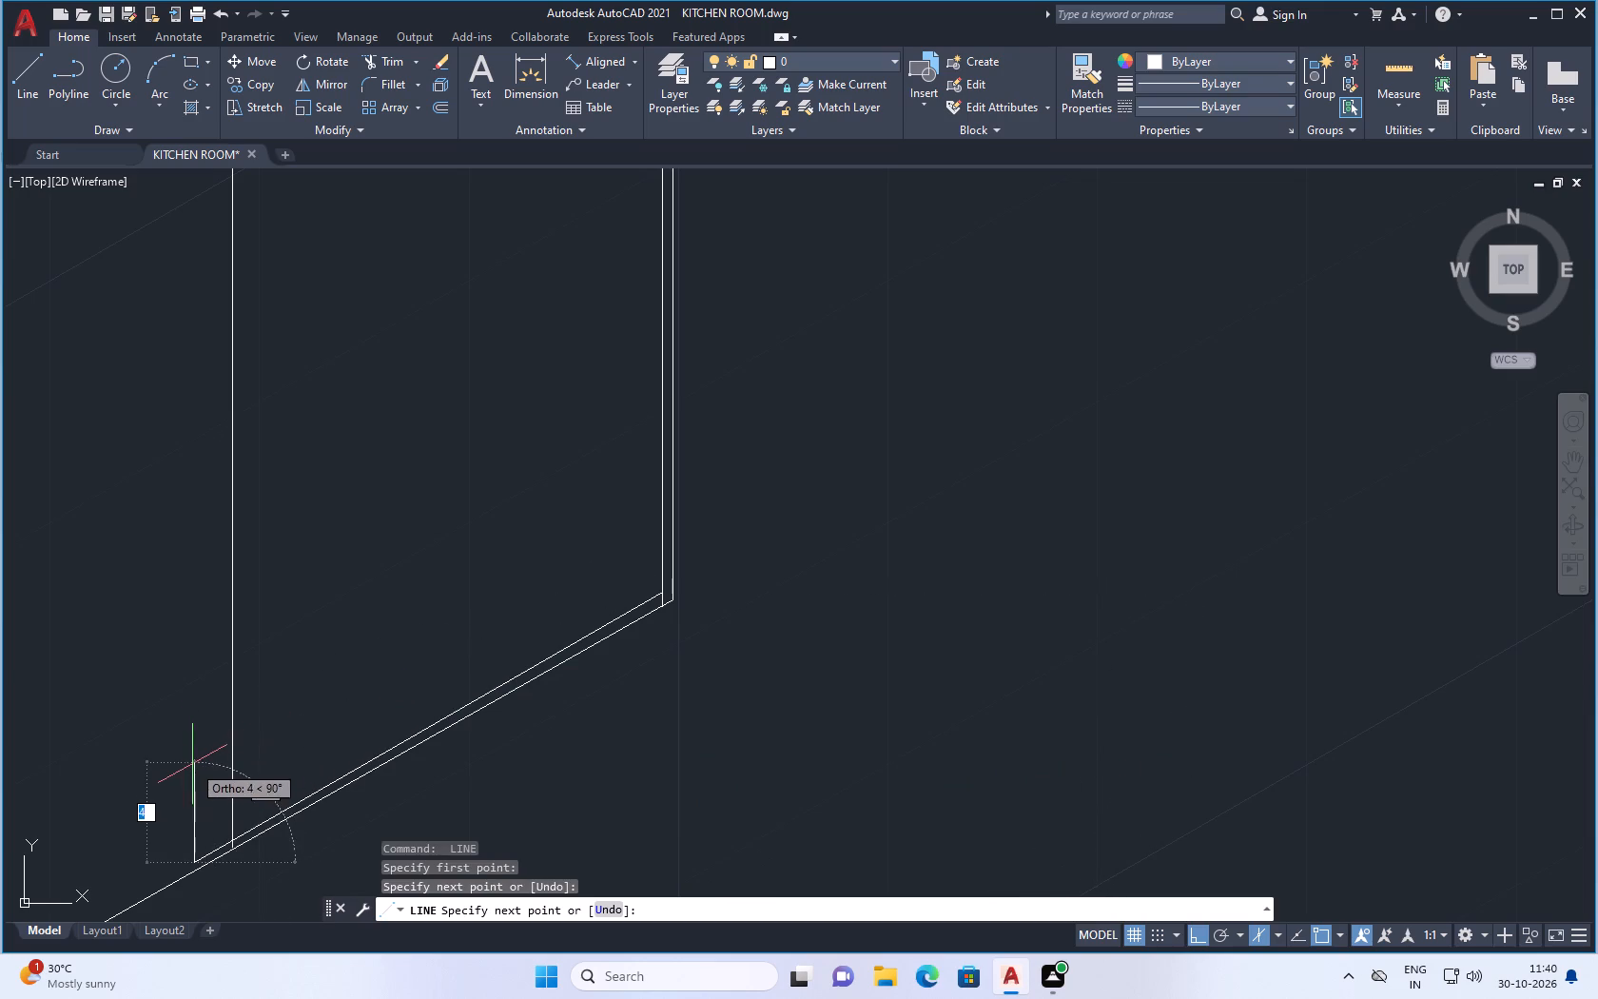
pyautogui.press('space')
# Extend the bottom inset with a line about 18 units long at 210° from its end to past the tall unit's edge.
pyautogui.scroll(-3, 253, 707)
pyautogui.scroll(3, 205, 791)
pyautogui.scroll(1, 70, 772)
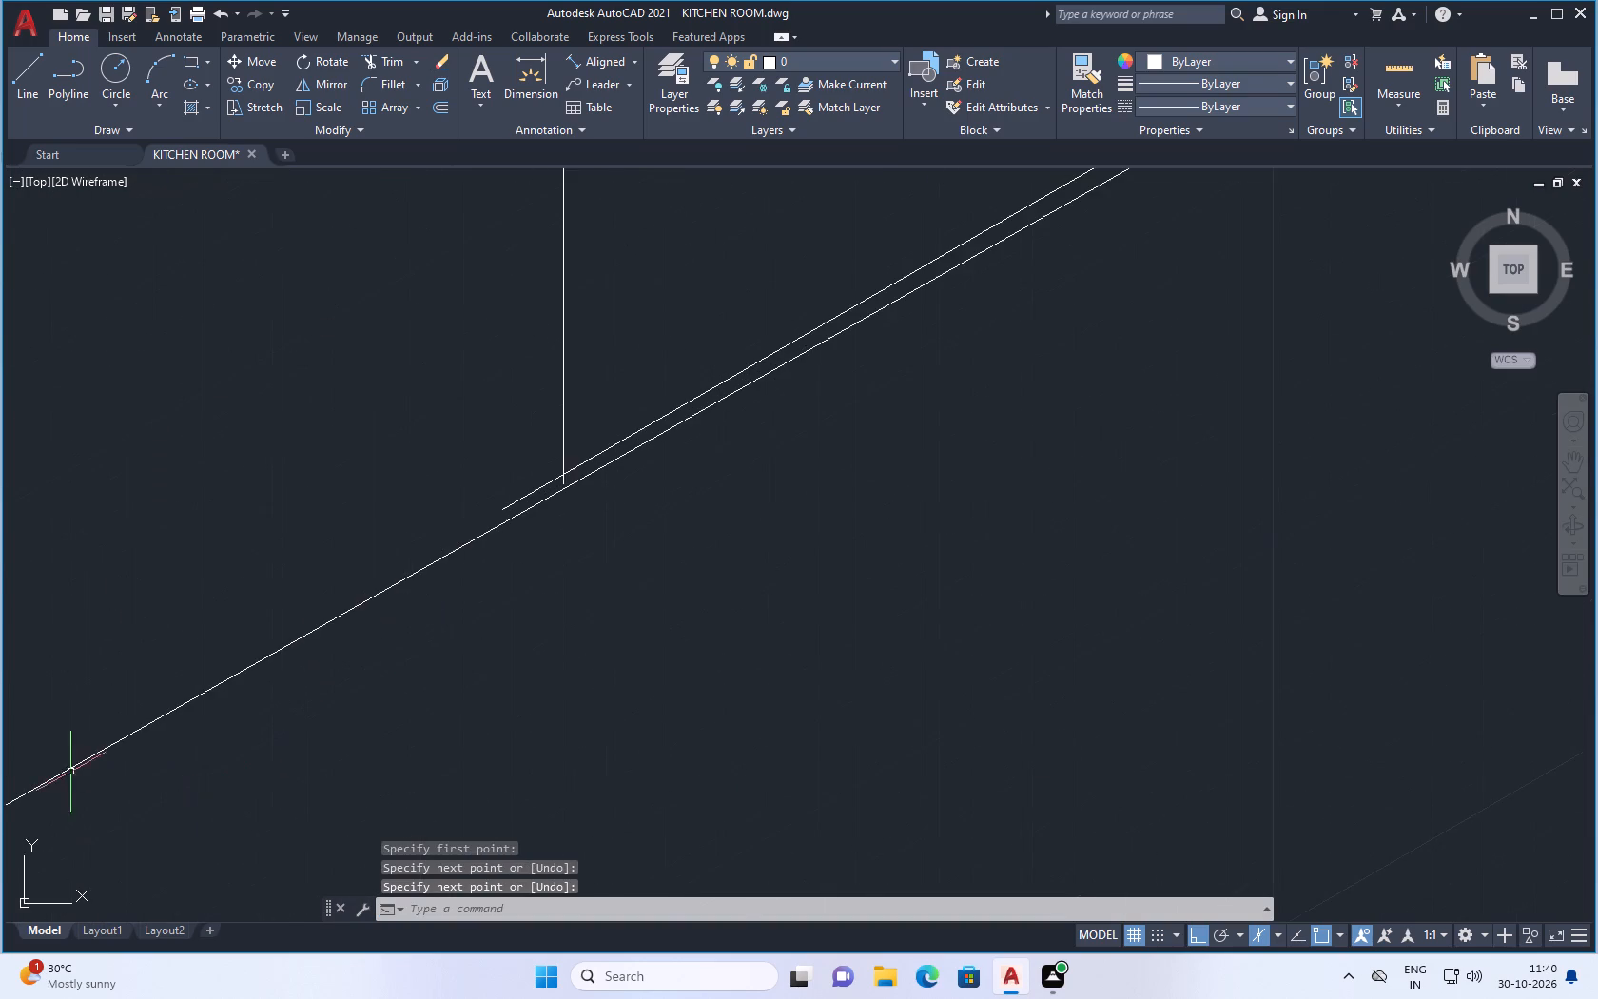
pyautogui.scroll(-2, 166, 735)
pyautogui.scroll(2, 46, 792)
pyautogui.press('space')
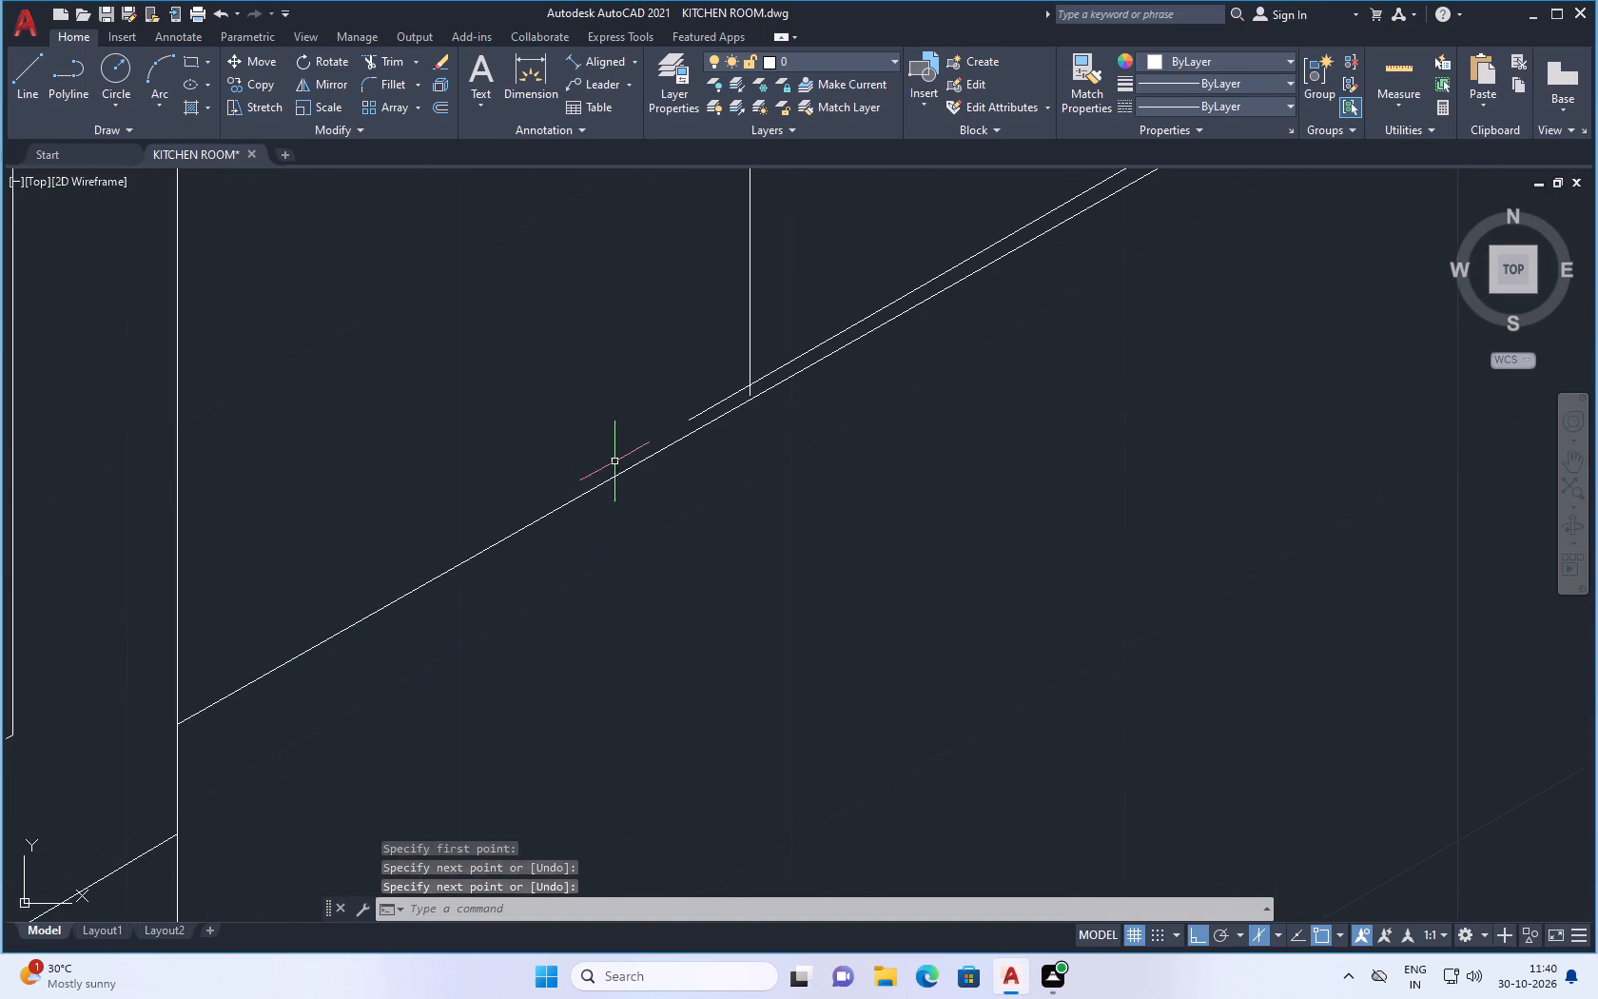
pyautogui.click(690, 417)
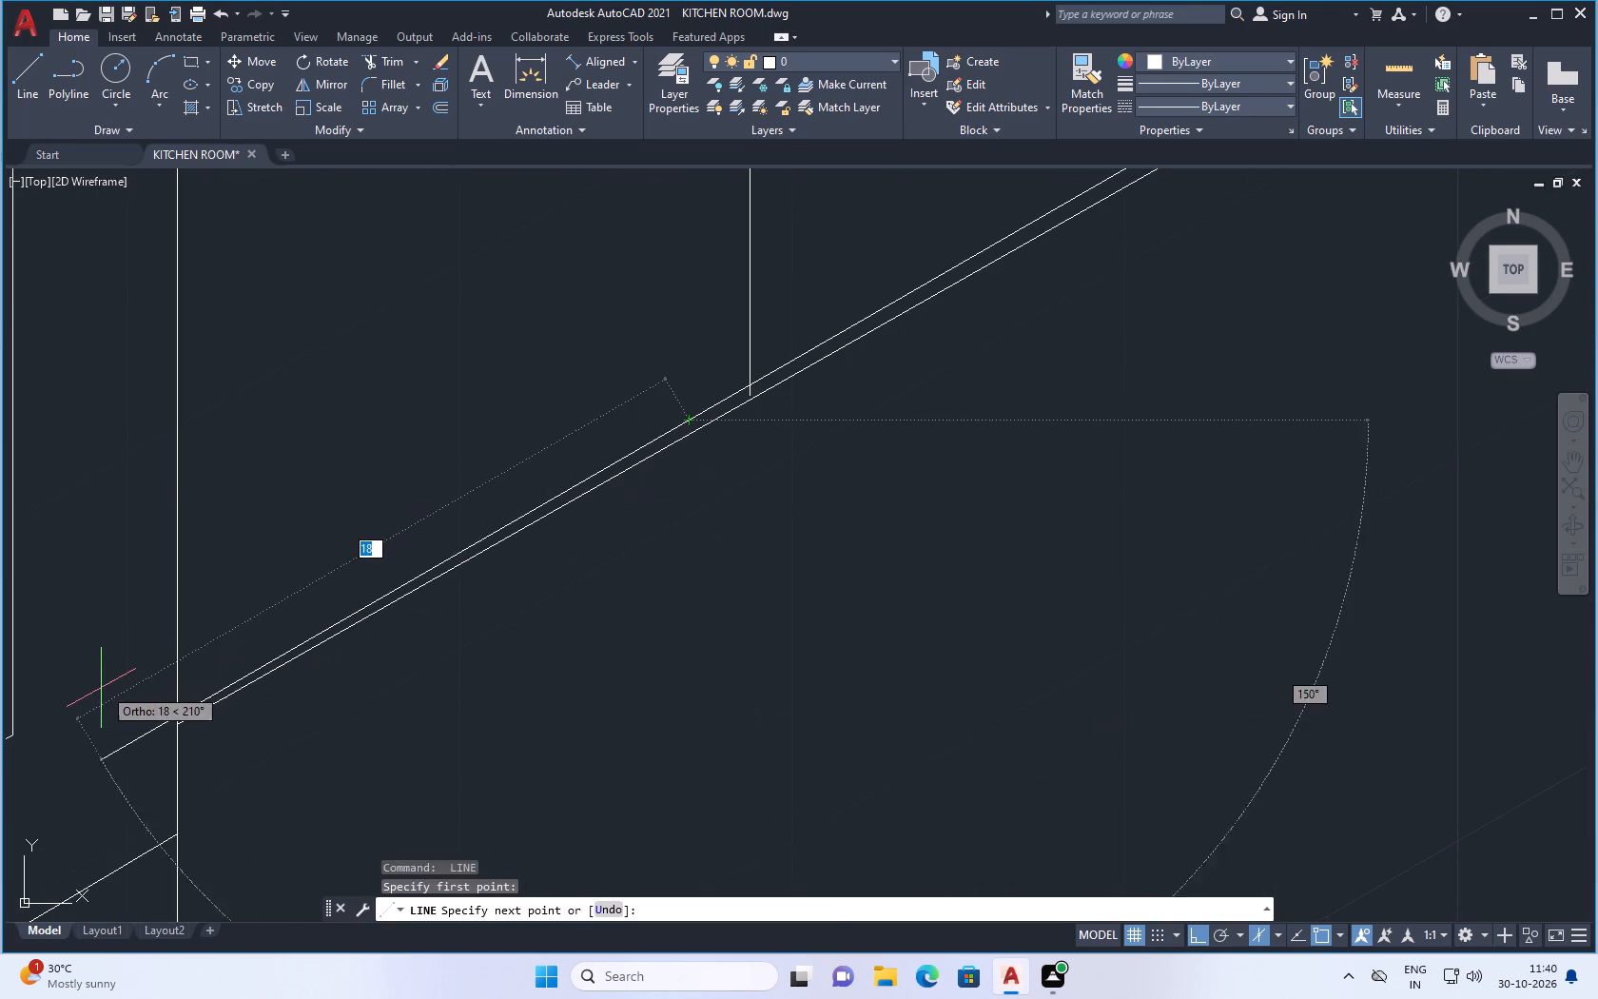
pyautogui.click(96, 691)
pyautogui.press('space')
# Trim the bottom inset line's end that overshoots the tall unit's vertical edge.
pyautogui.press('t')
pyautogui.press('r')
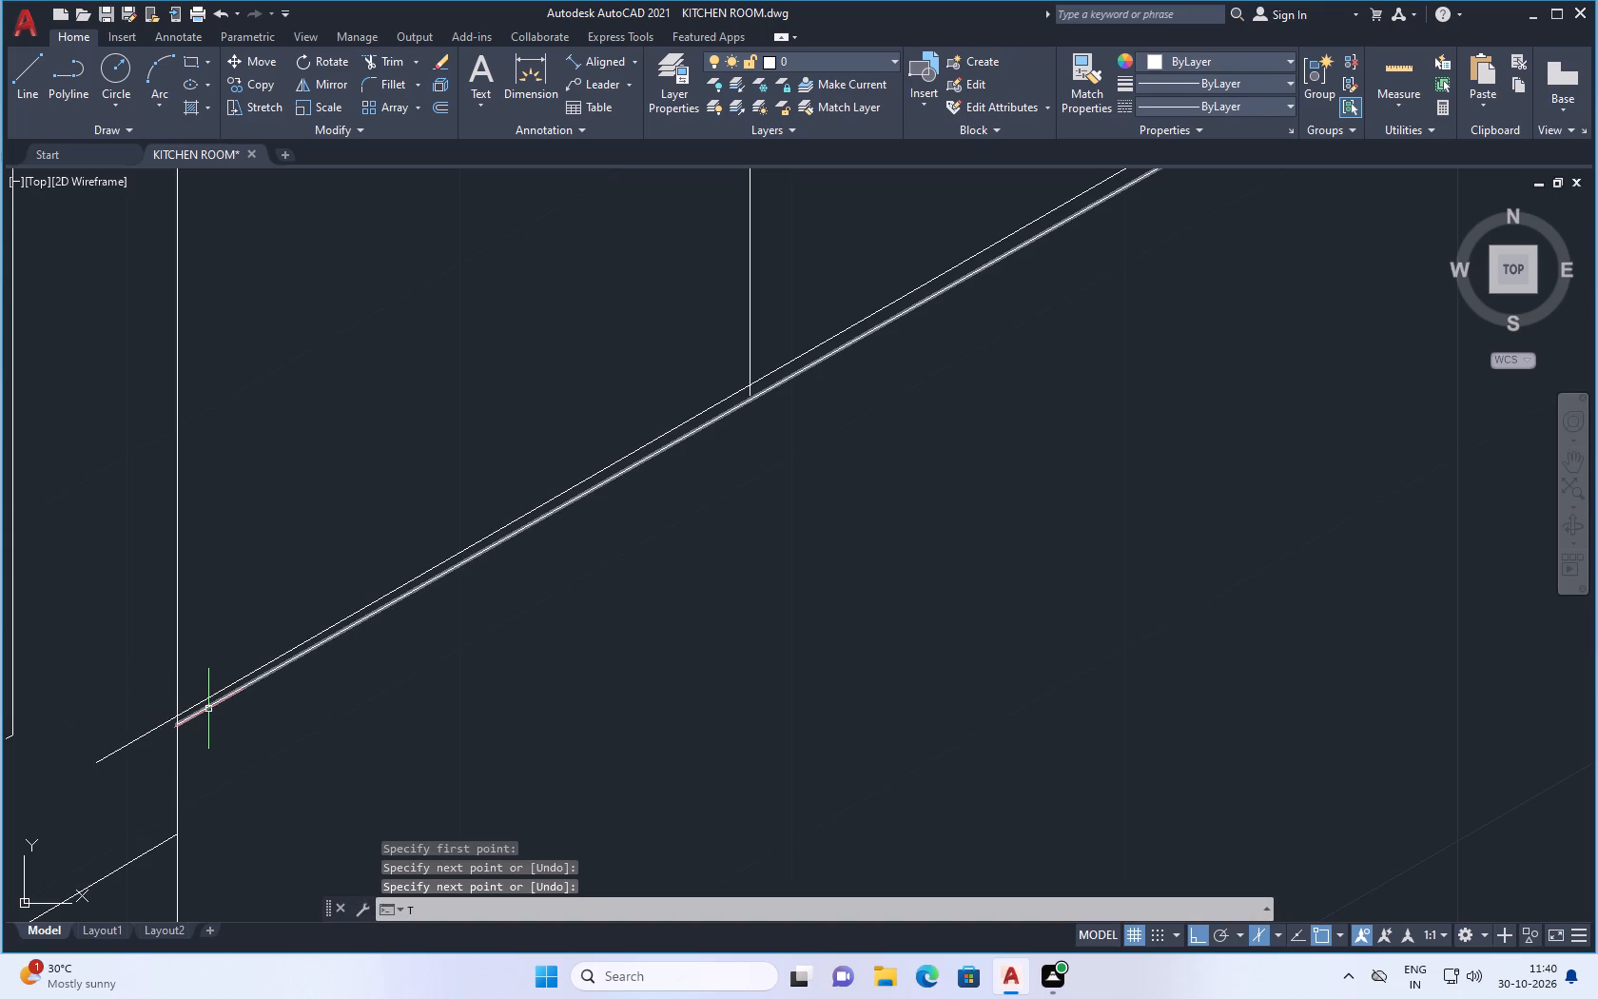
pyautogui.press('Return')
pyautogui.moveTo(126, 755); pyautogui.dragTo(121, 714)
pyautogui.scroll(-2, 254, 626)
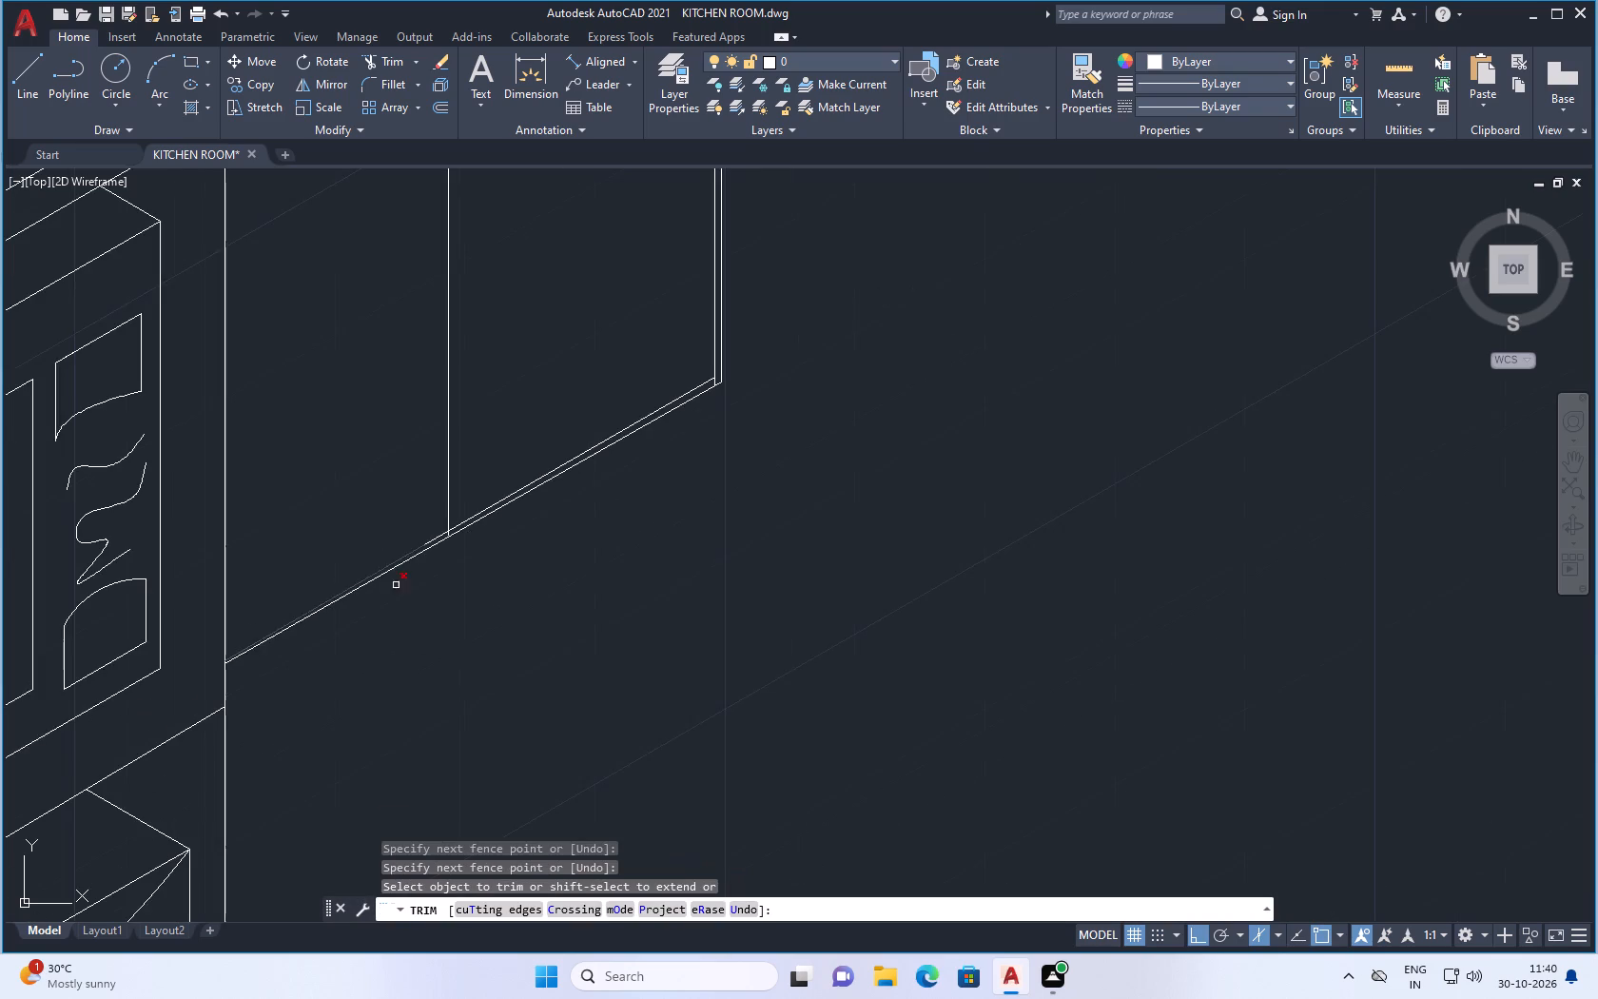
pyautogui.scroll(2, 322, 652)
pyautogui.scroll(2, 225, 611)
pyautogui.scroll(-3, 221, 617)
pyautogui.press('Escape')
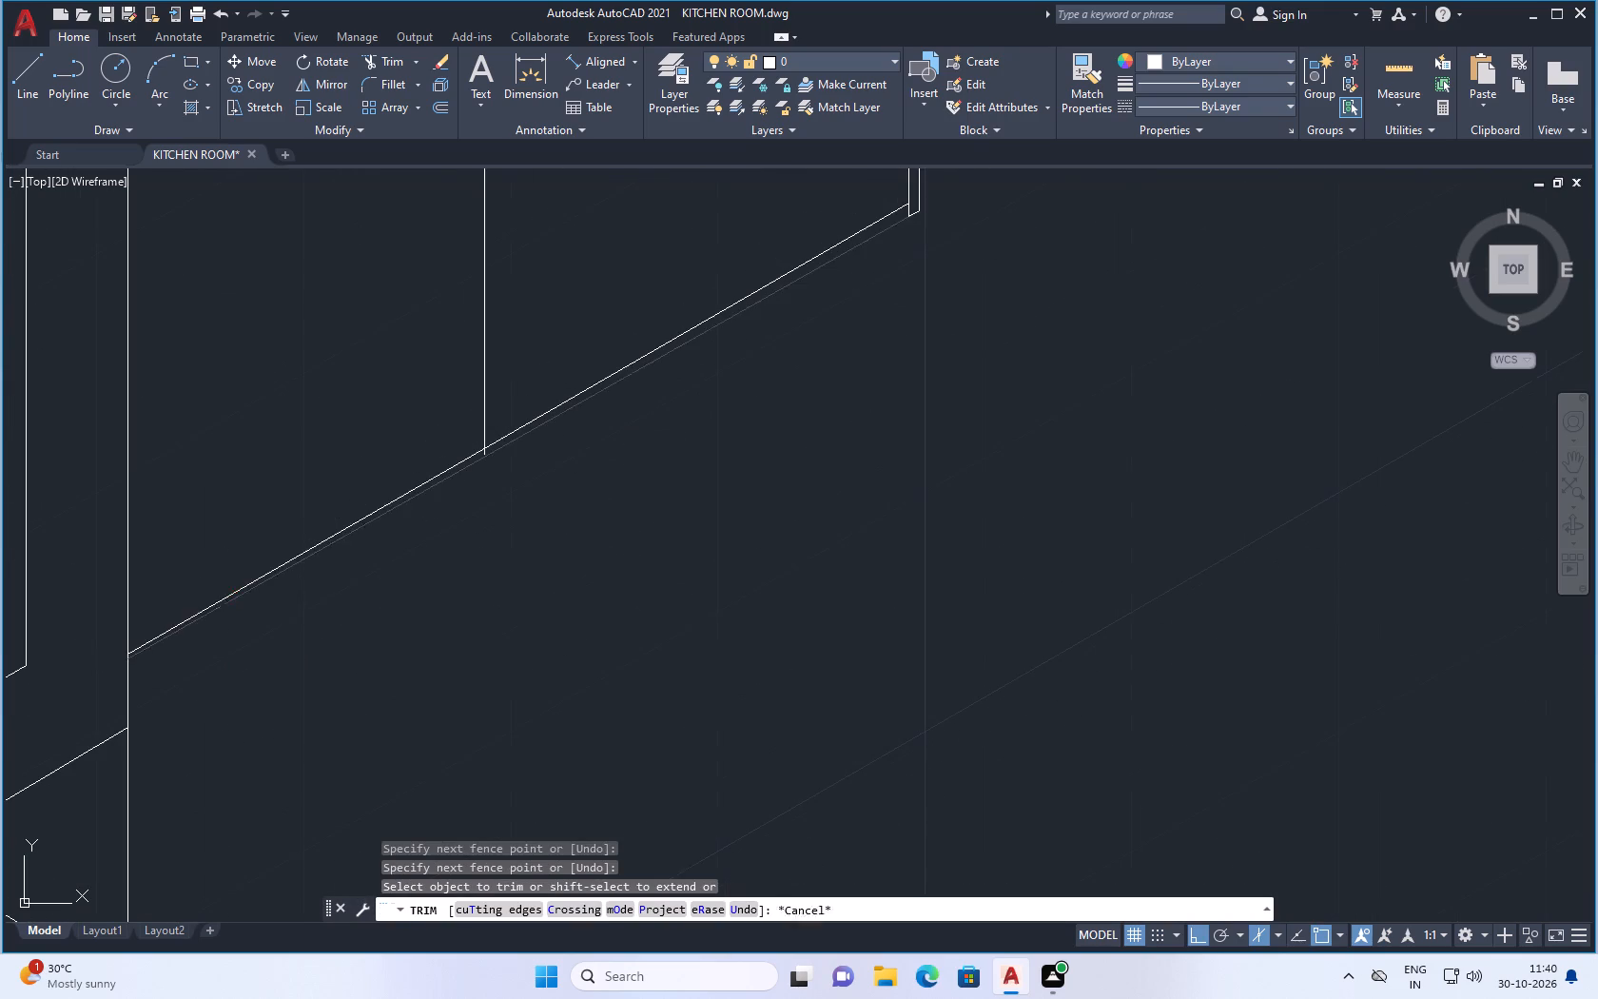
# Trim the door divider's lower end that projects below the bottom inset line.
pyautogui.scroll(2, 225, 596)
pyautogui.scroll(1, 158, 645)
pyautogui.scroll(-3, 225, 636)
pyautogui.scroll(4, 148, 684)
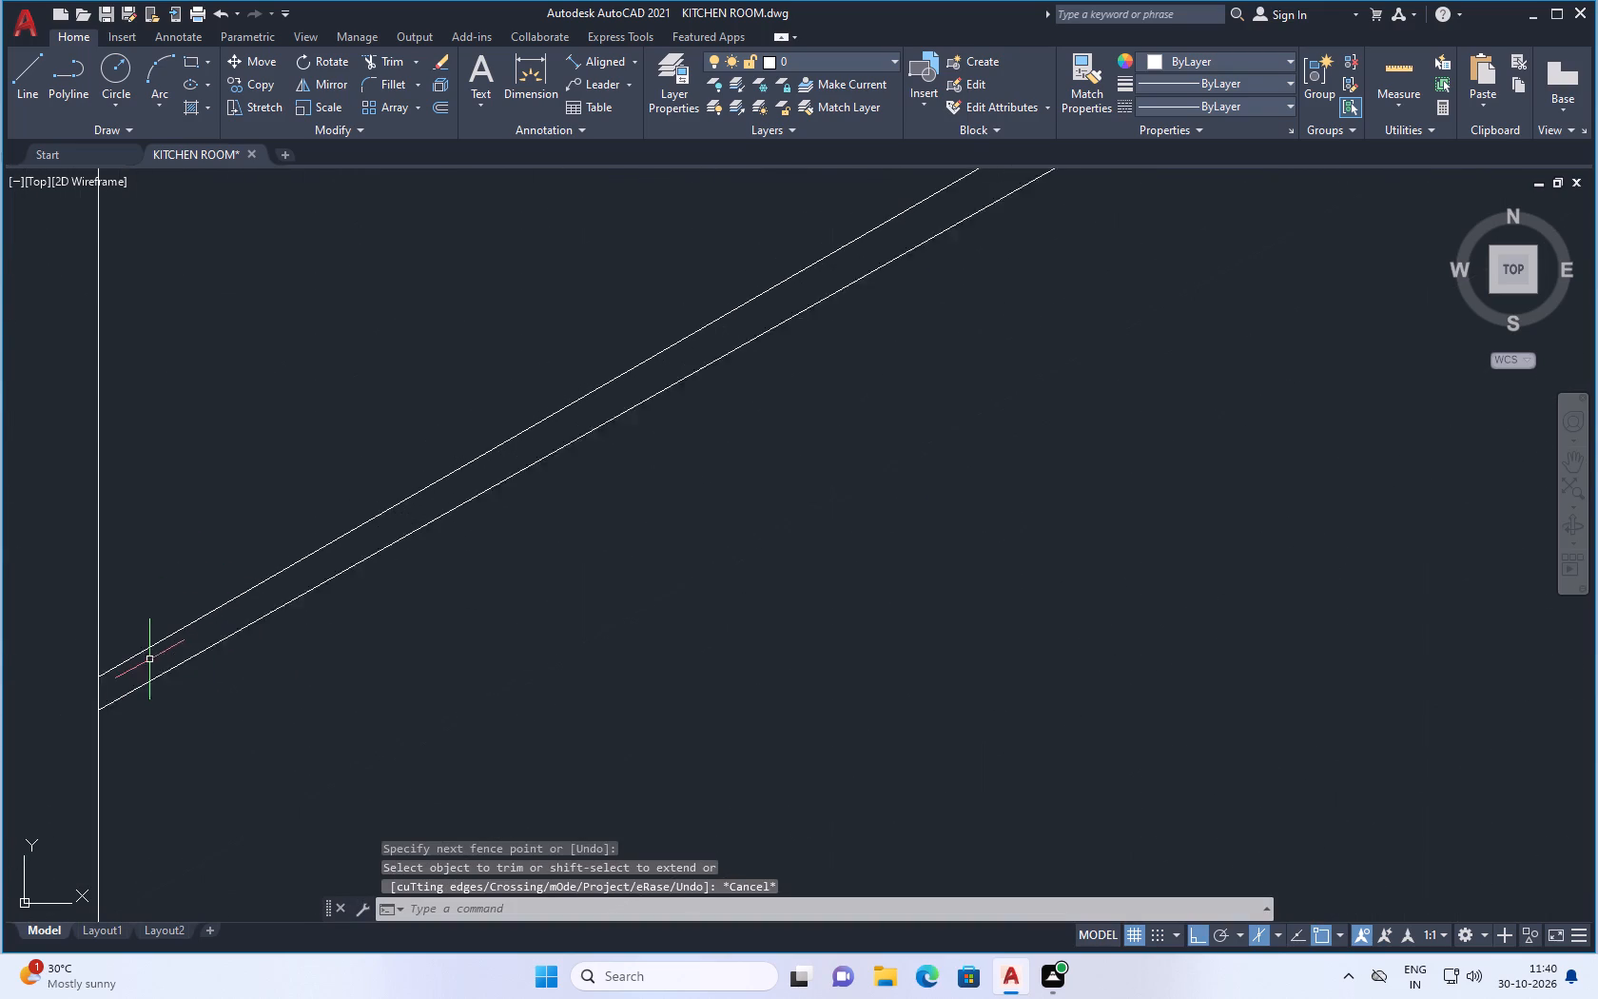
pyautogui.scroll(2, 149, 659)
pyautogui.scroll(-3, 154, 645)
pyautogui.scroll(-3, 563, 545)
pyautogui.scroll(-2, 627, 492)
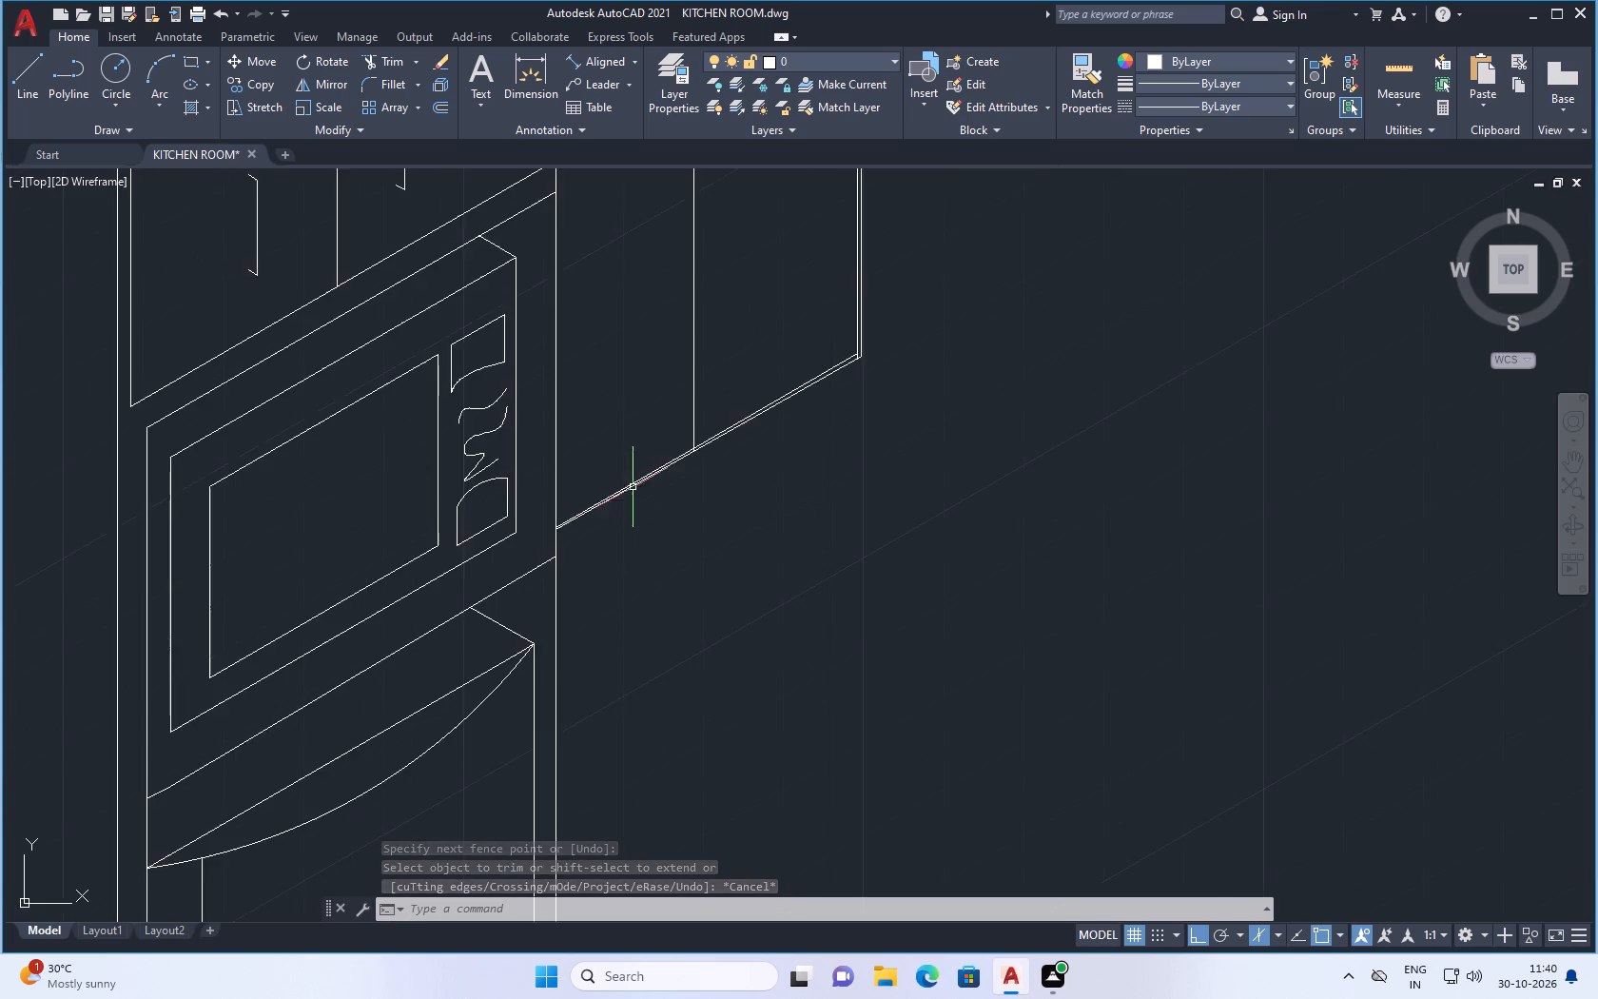
pyautogui.scroll(6, 697, 441)
pyautogui.scroll(2, 606, 478)
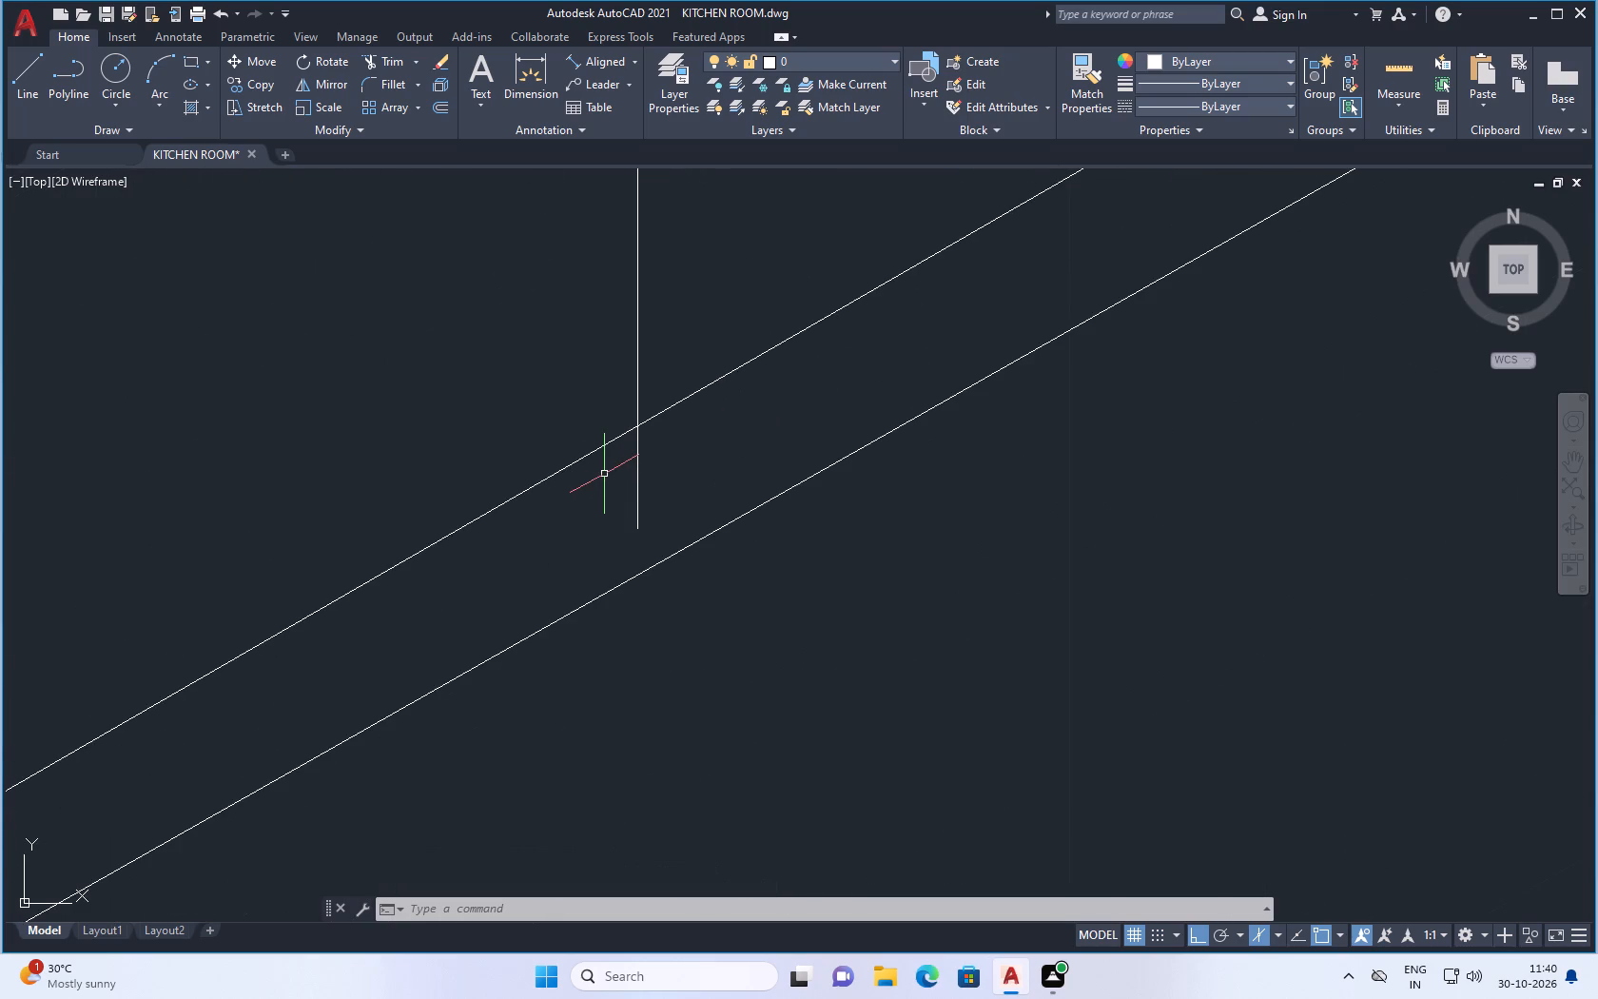
pyautogui.press('t')
pyautogui.press('r')
pyautogui.press('Return')
pyautogui.moveTo(672, 481); pyautogui.dragTo(575, 531)
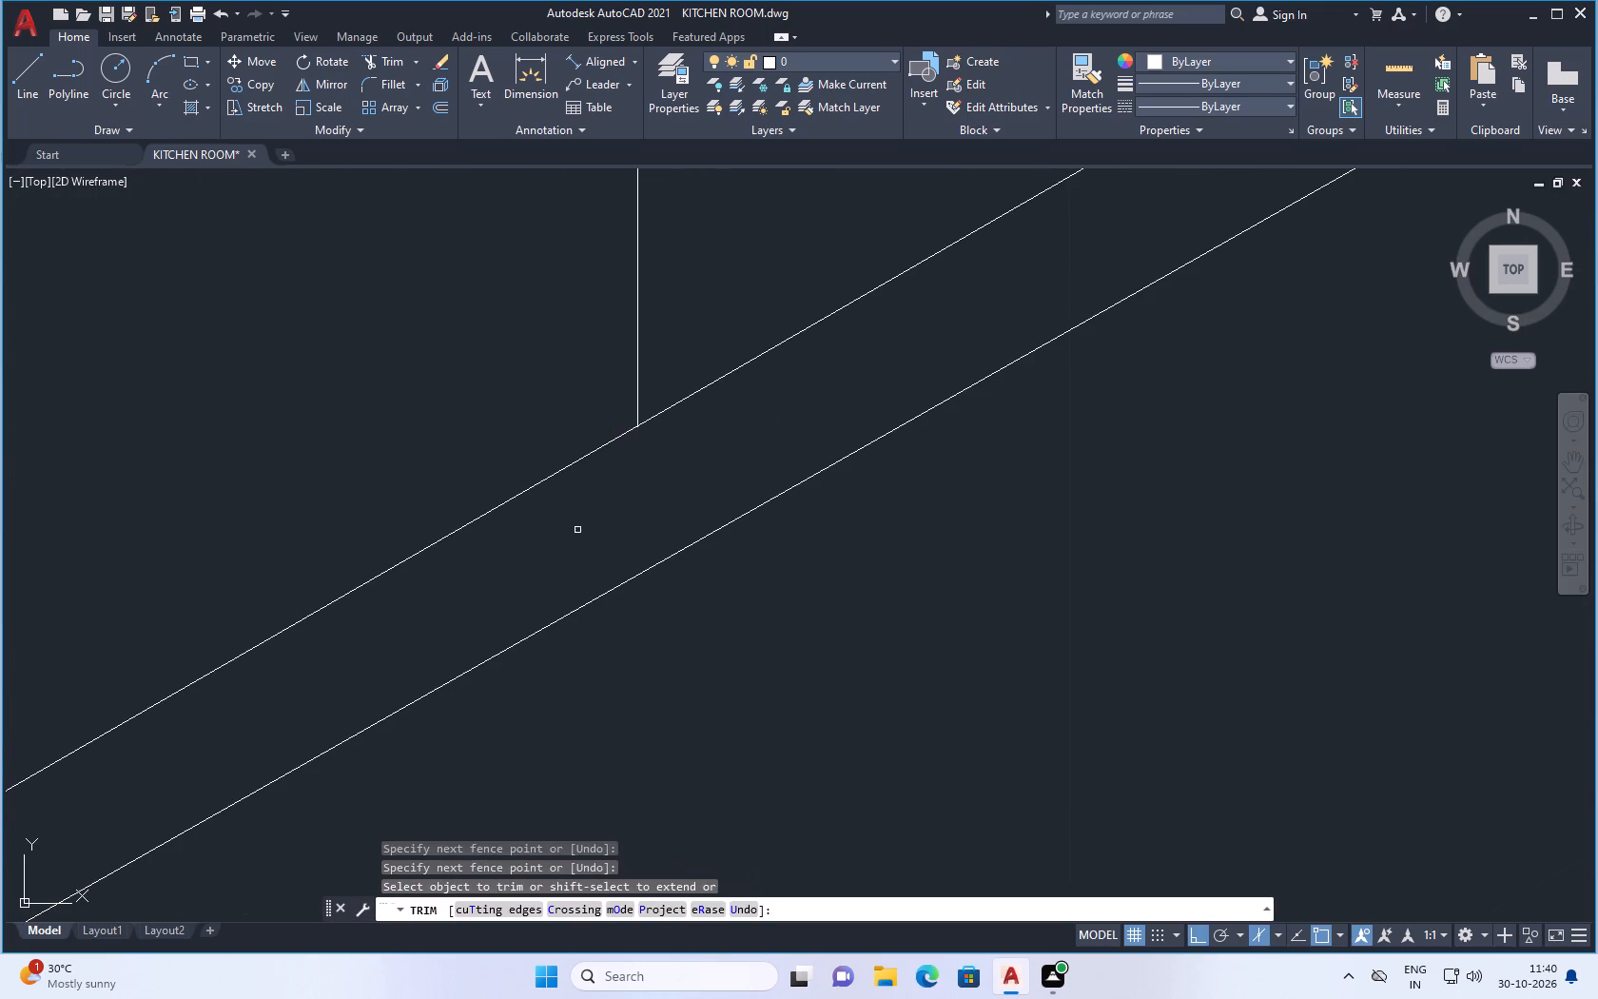
pyautogui.press('Escape')
# Trim the inset vertical line's stub below the bottom inset line at the cabinet's lower outer corner.
pyautogui.scroll(-4, 634, 584)
pyautogui.scroll(-5, 726, 589)
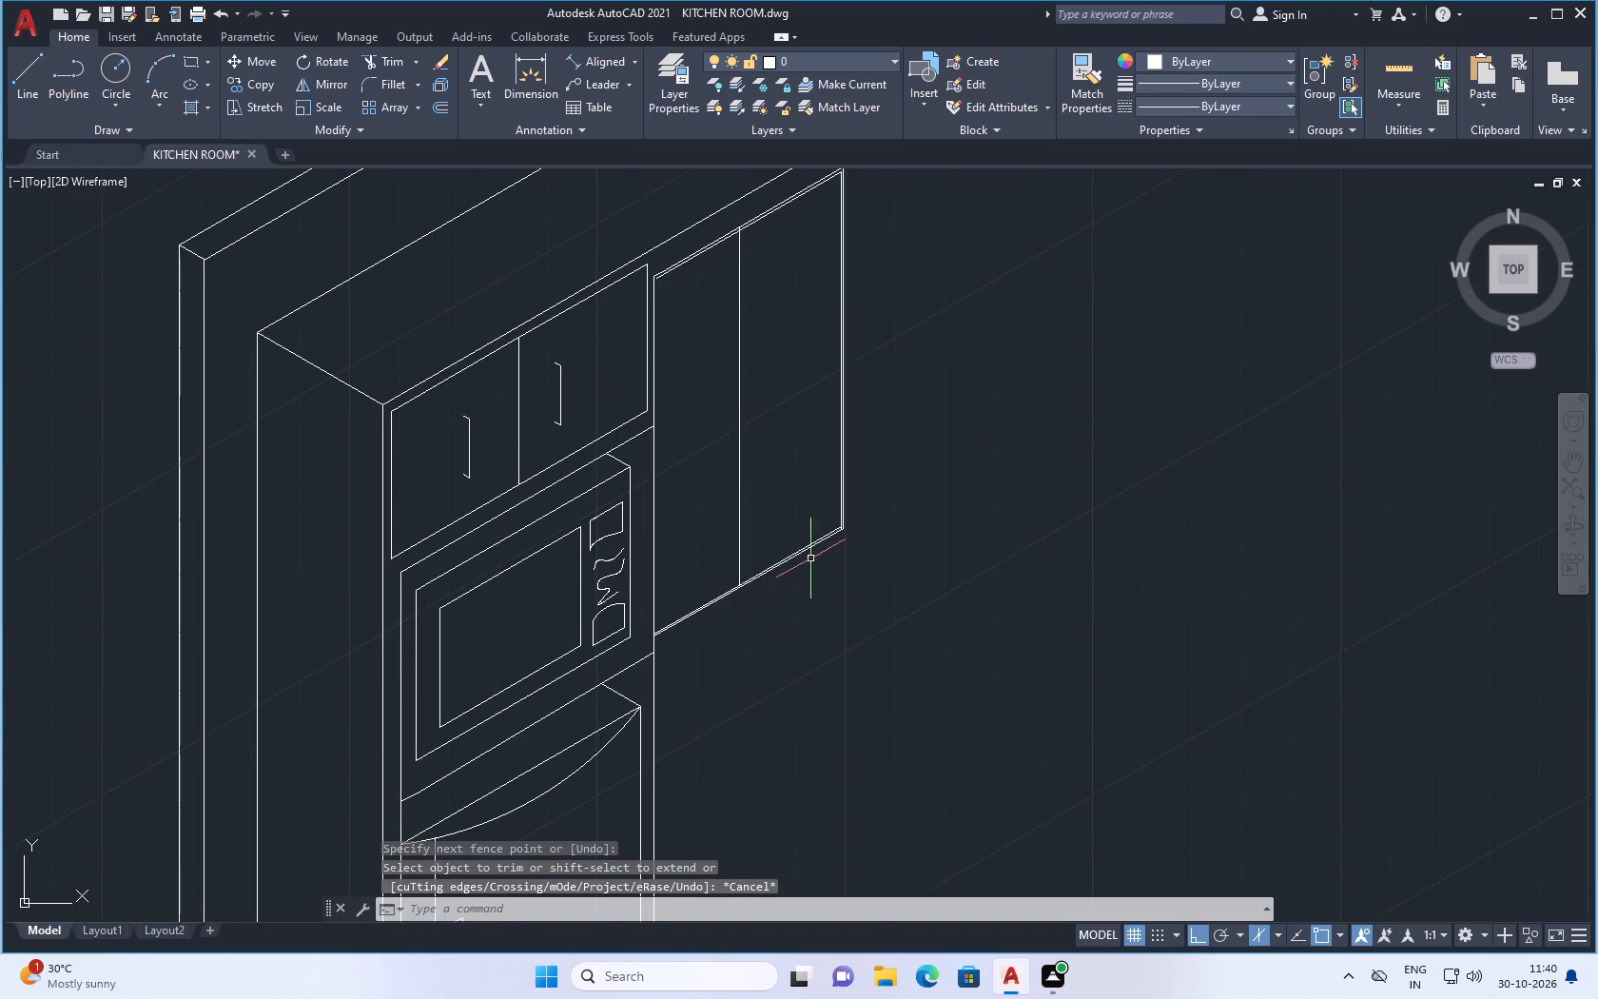
pyautogui.scroll(1, 890, 565)
pyautogui.scroll(3, 801, 477)
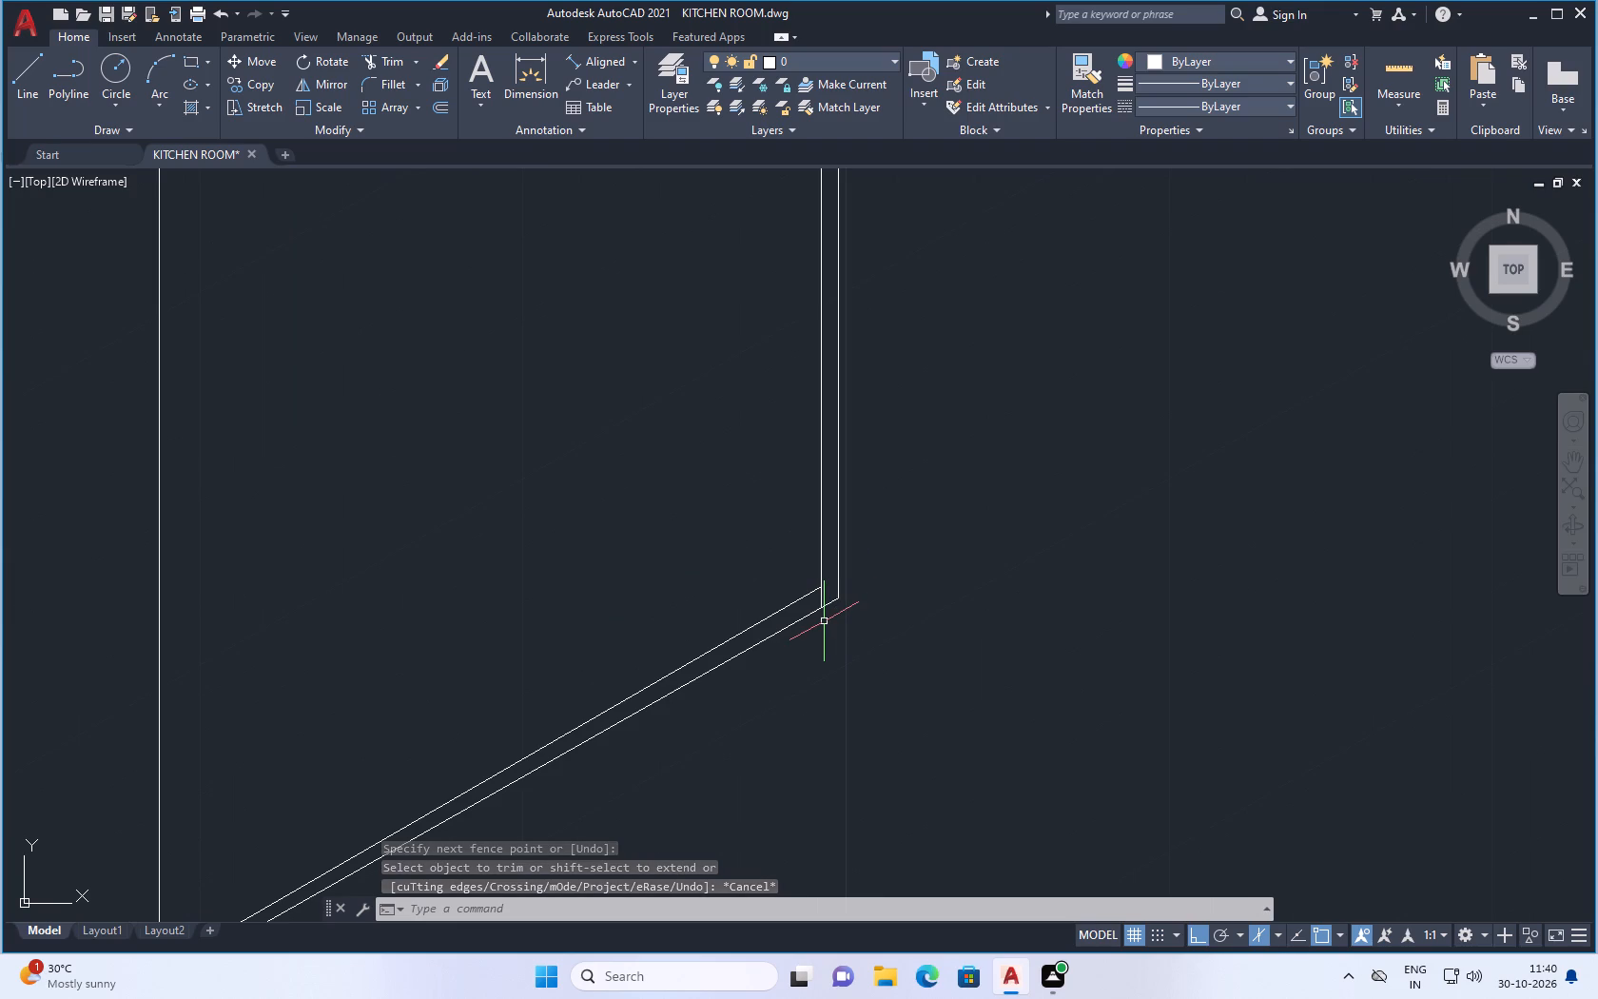
pyautogui.write('TR')
pyautogui.press('Return')
pyautogui.scroll(2, 820, 607)
pyautogui.click(823, 592)
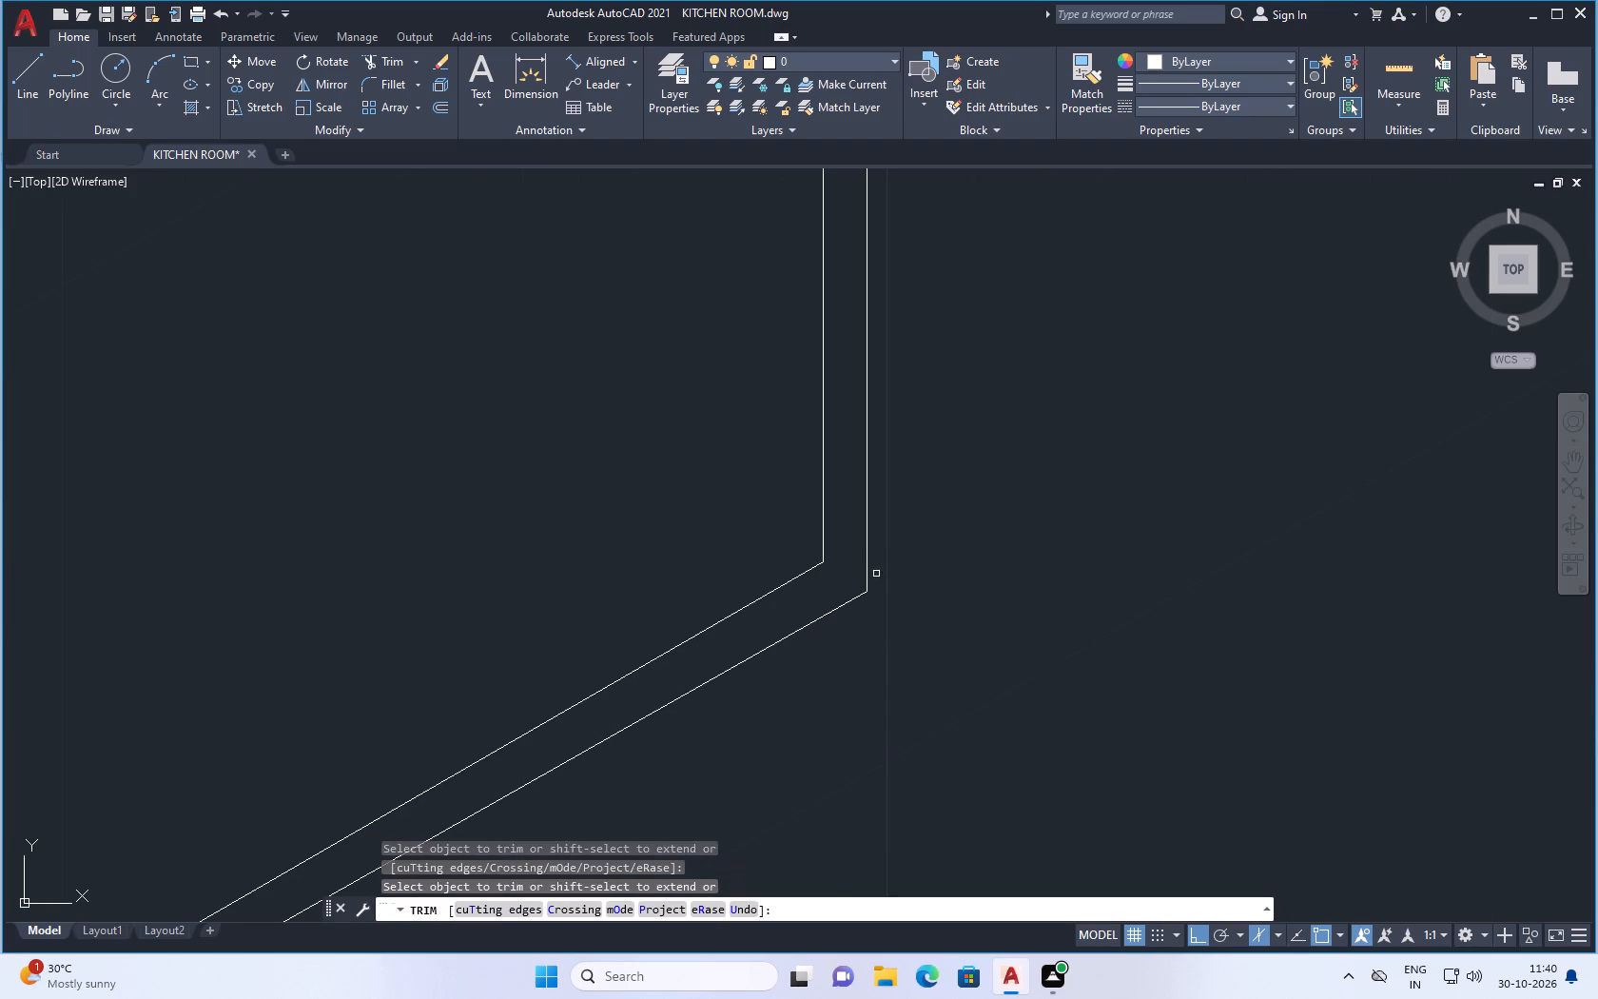
pyautogui.press('space')
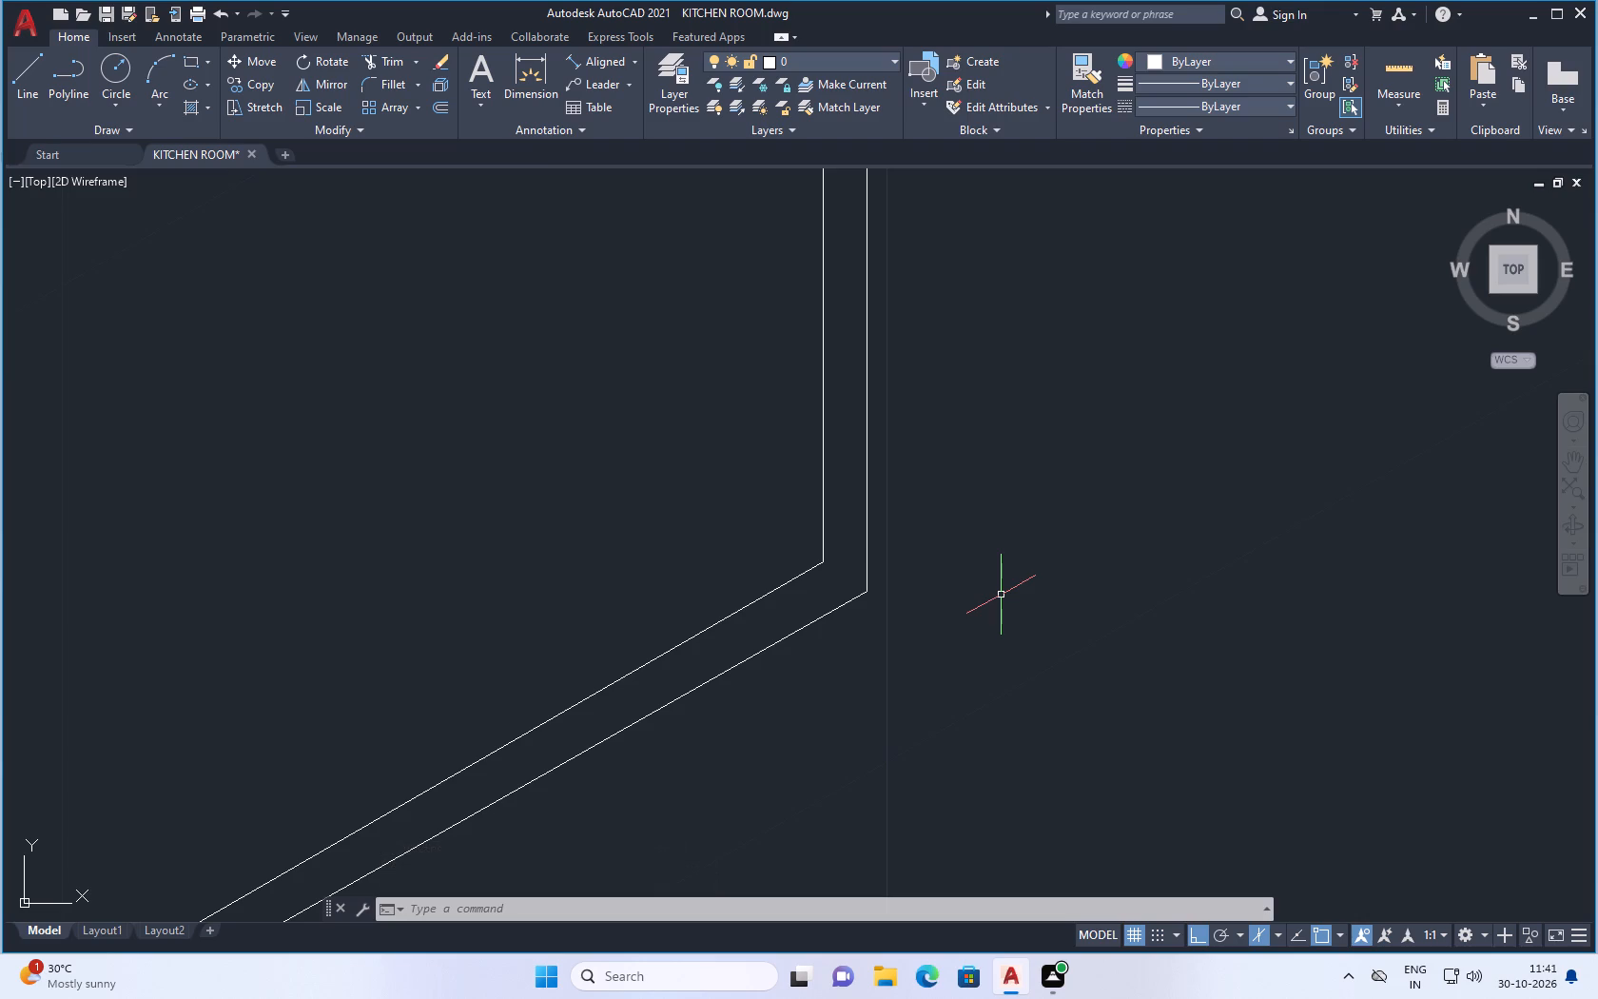
# Trim the door divider's upper end that projects above the top inset line.
pyautogui.scroll(-5, 1004, 557)
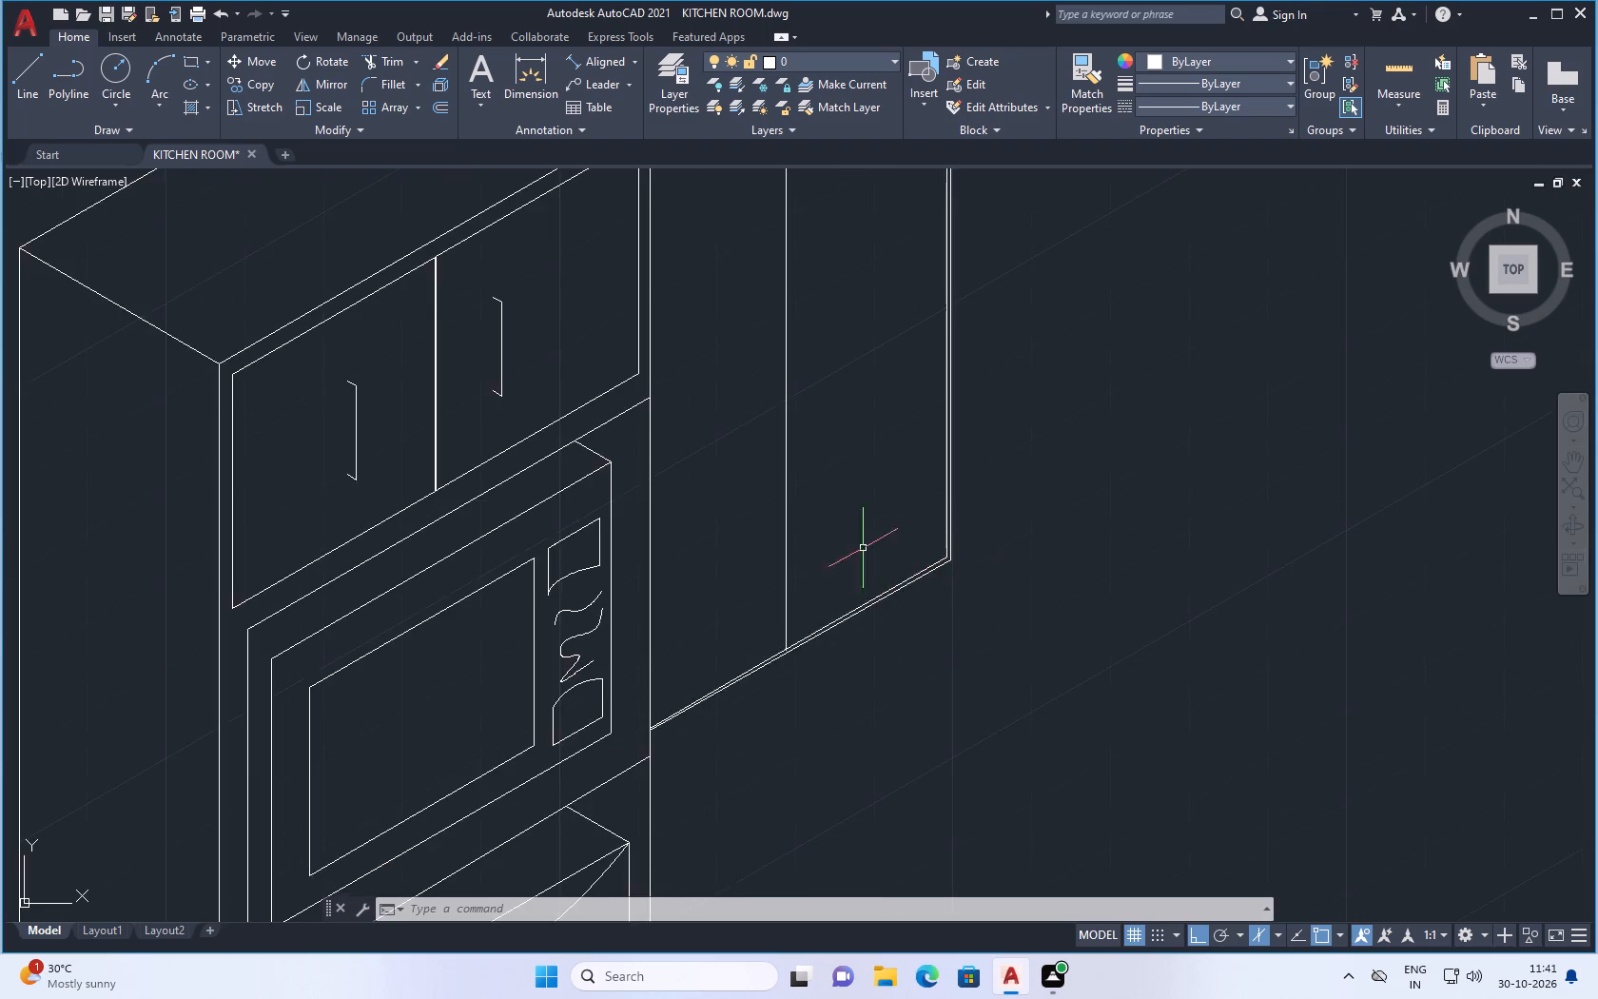
pyautogui.scroll(-3, 839, 550)
pyautogui.scroll(2, 866, 451)
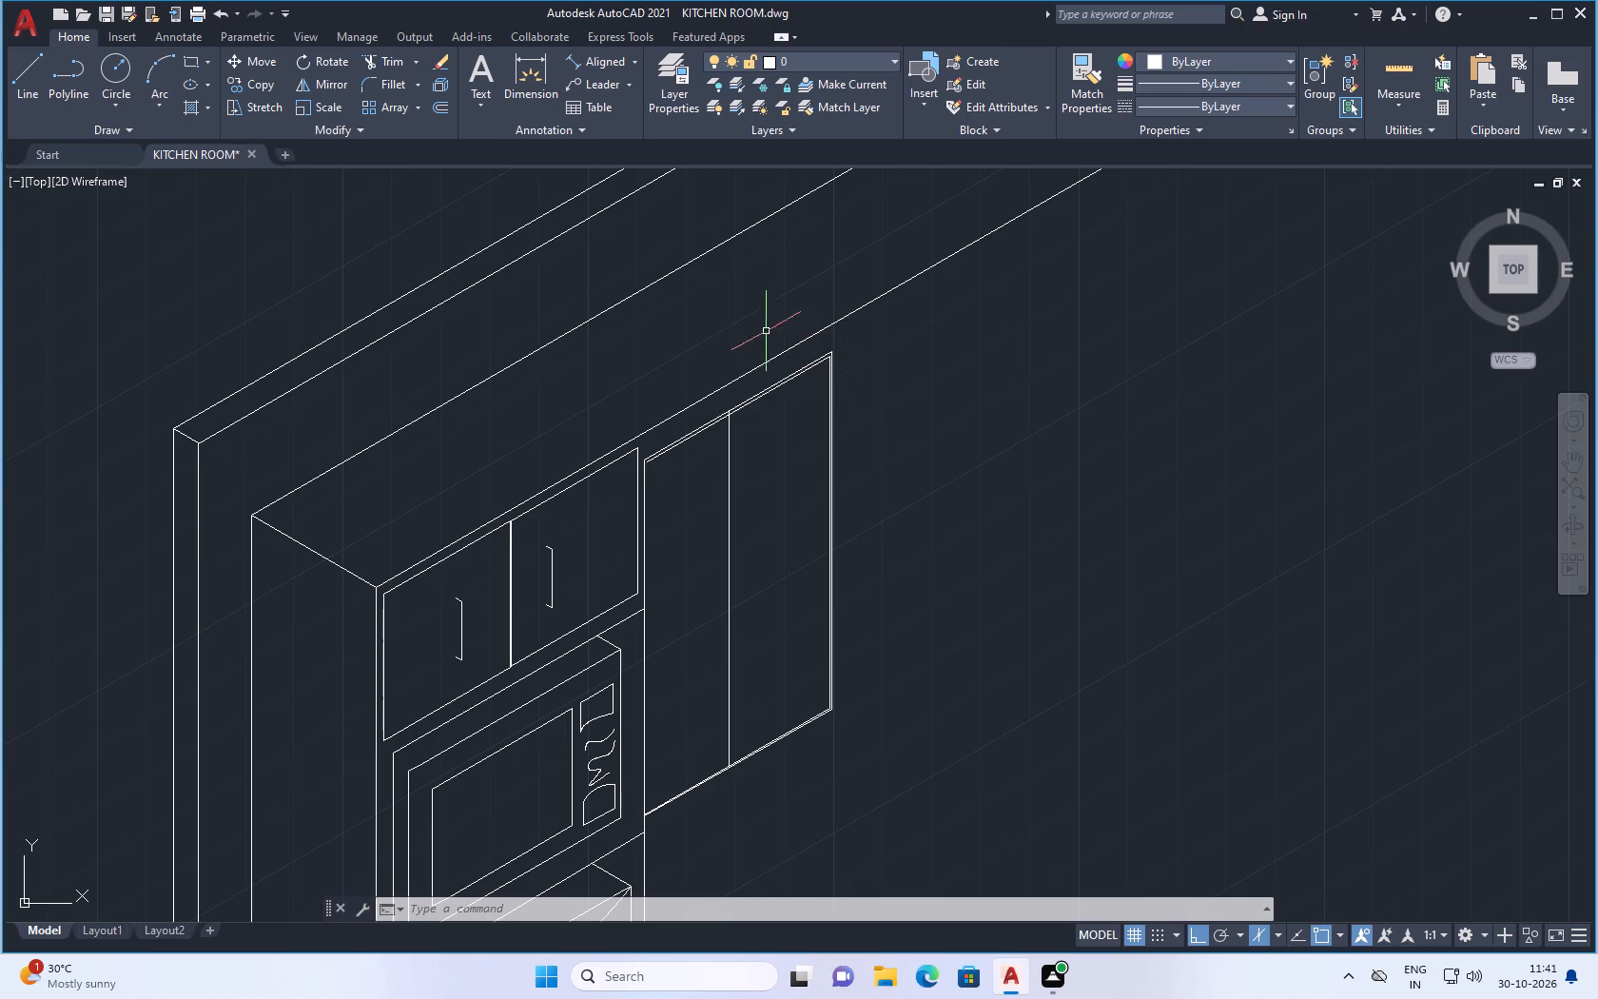
pyautogui.scroll(2, 726, 349)
pyautogui.scroll(4, 730, 533)
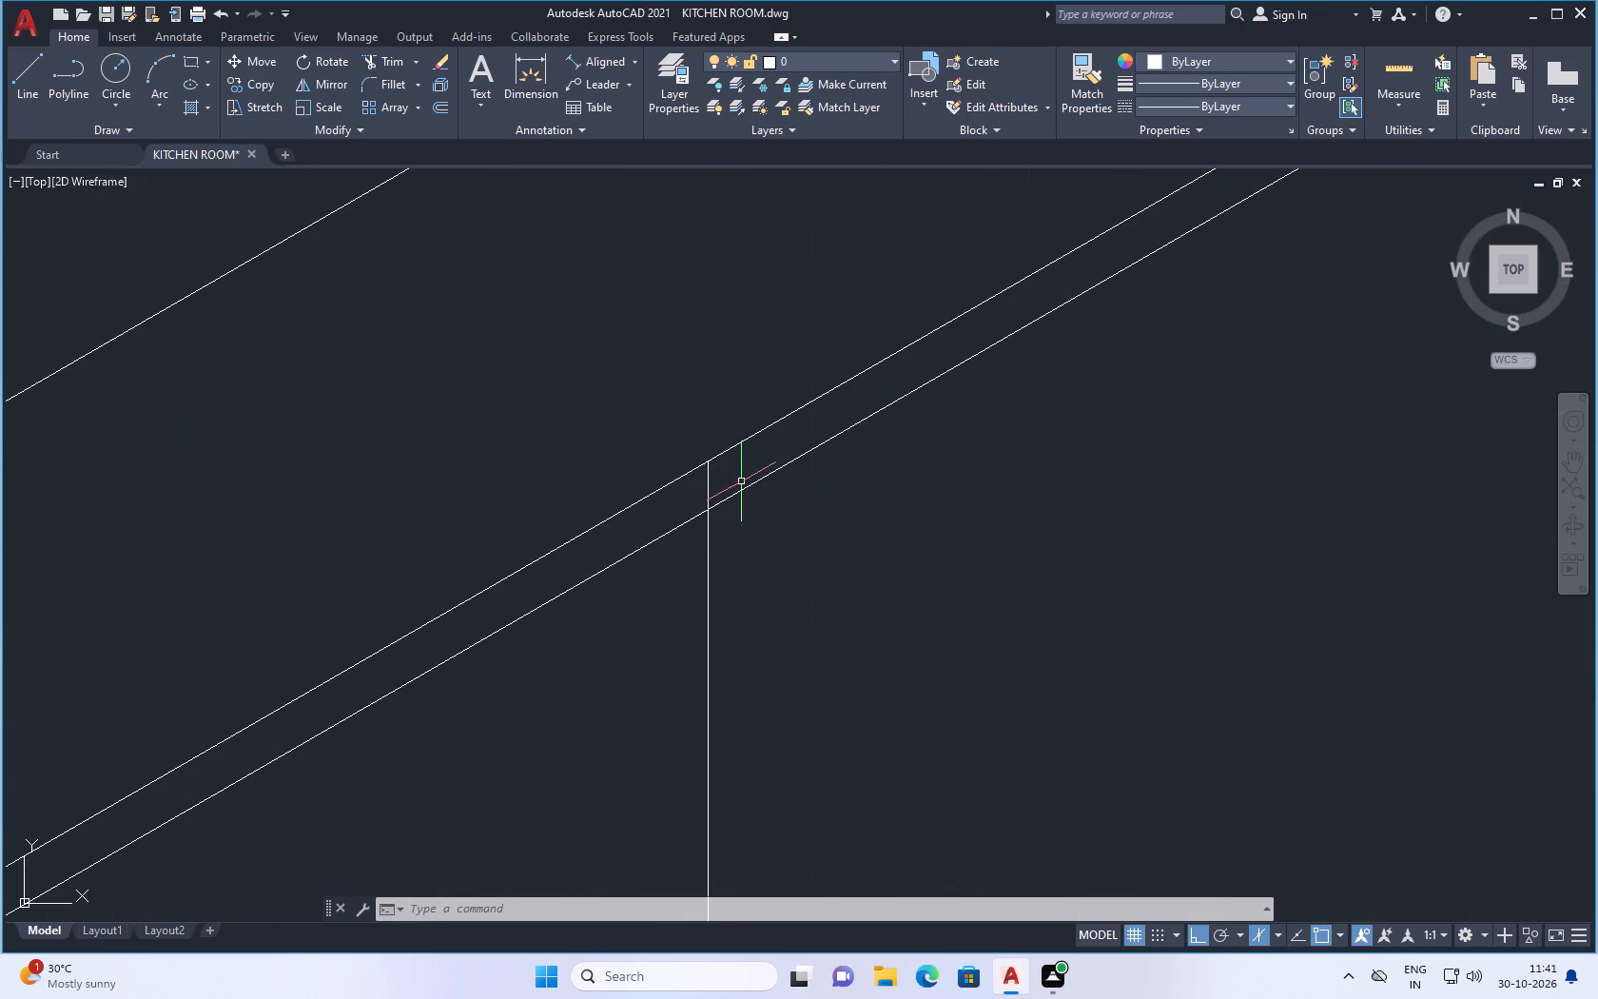
pyautogui.press('t')
pyautogui.press('r')
pyautogui.press('Return')
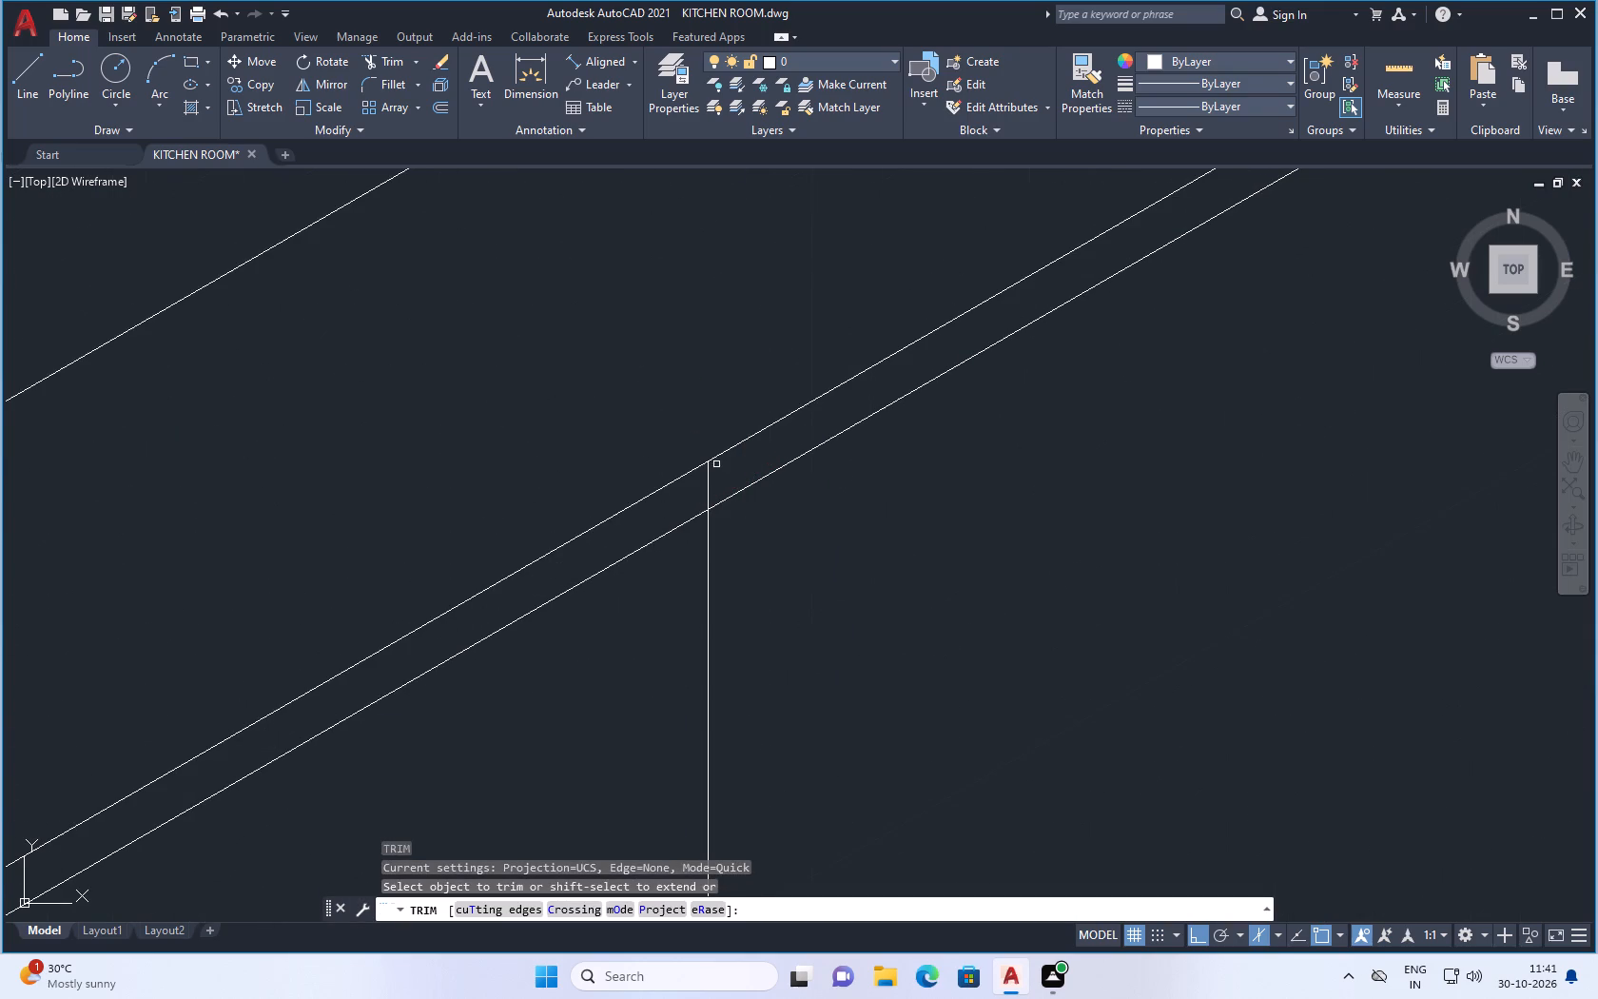
pyautogui.moveTo(723, 470); pyautogui.dragTo(696, 493)
pyautogui.press('space')
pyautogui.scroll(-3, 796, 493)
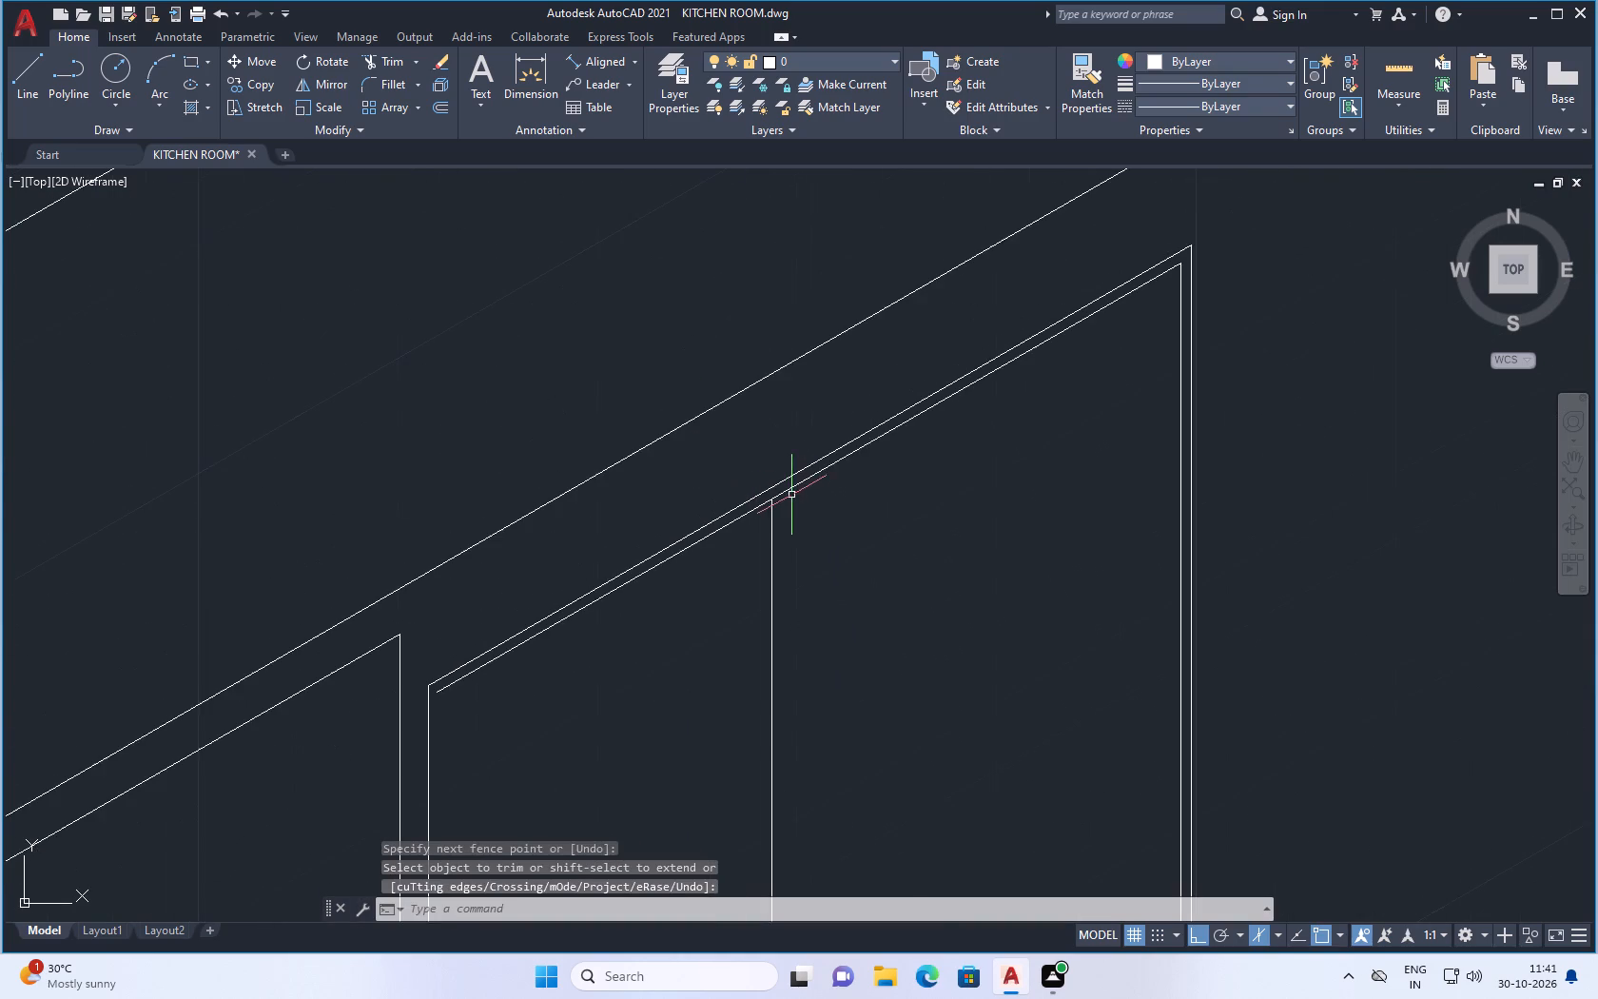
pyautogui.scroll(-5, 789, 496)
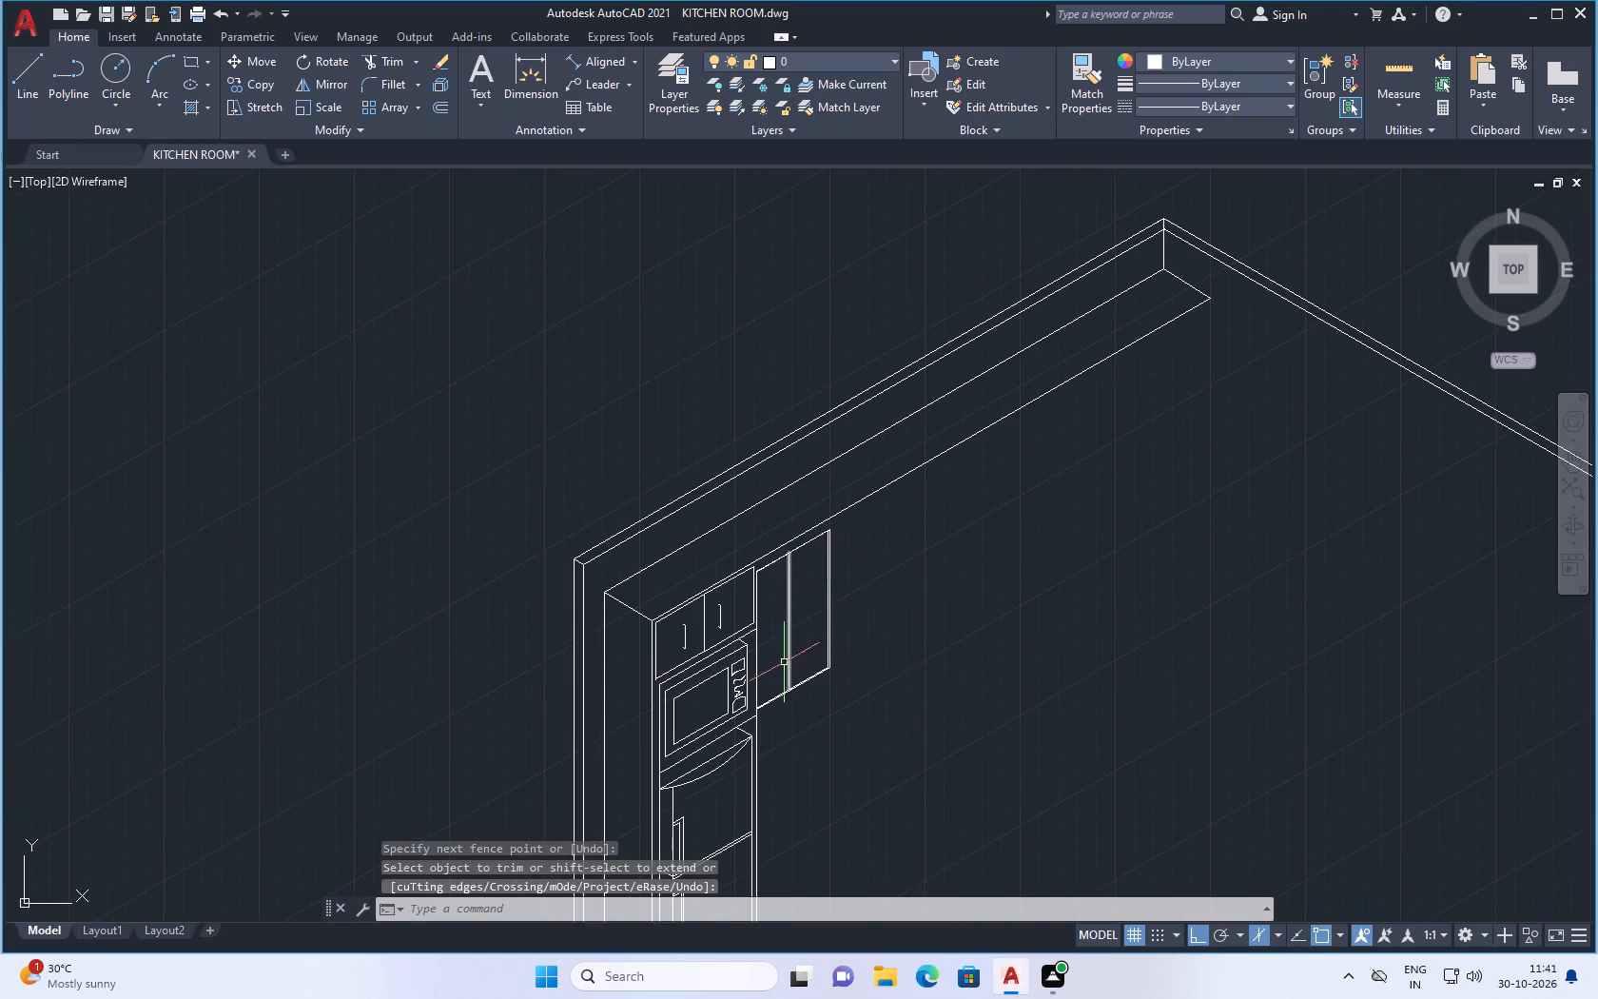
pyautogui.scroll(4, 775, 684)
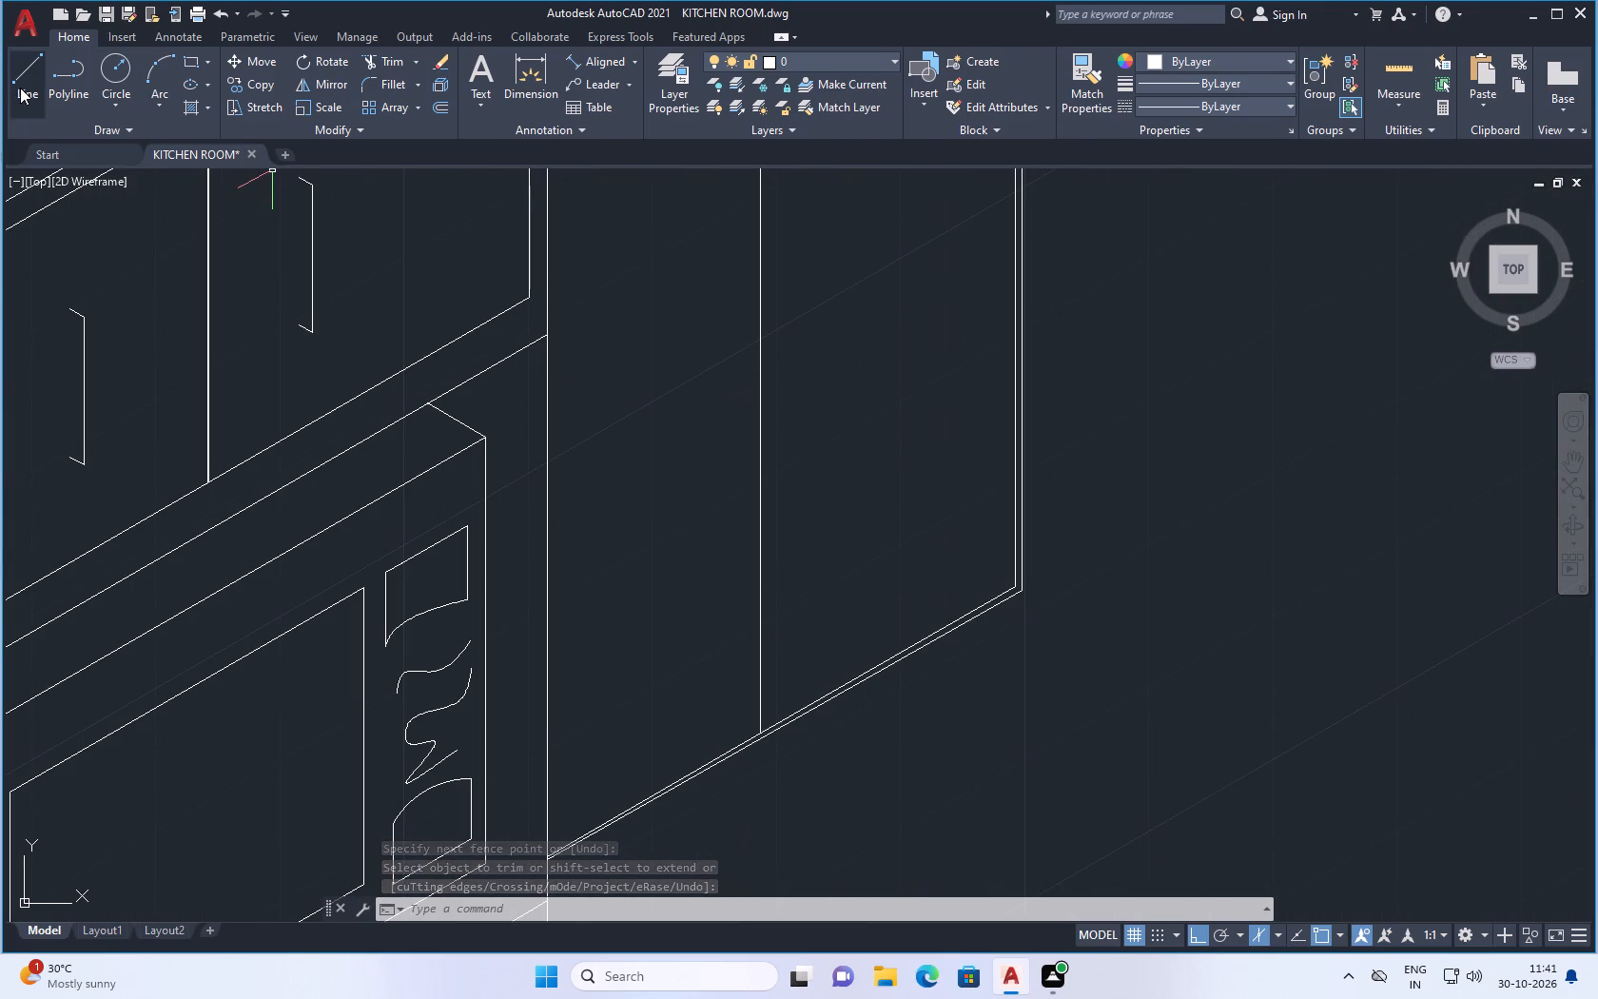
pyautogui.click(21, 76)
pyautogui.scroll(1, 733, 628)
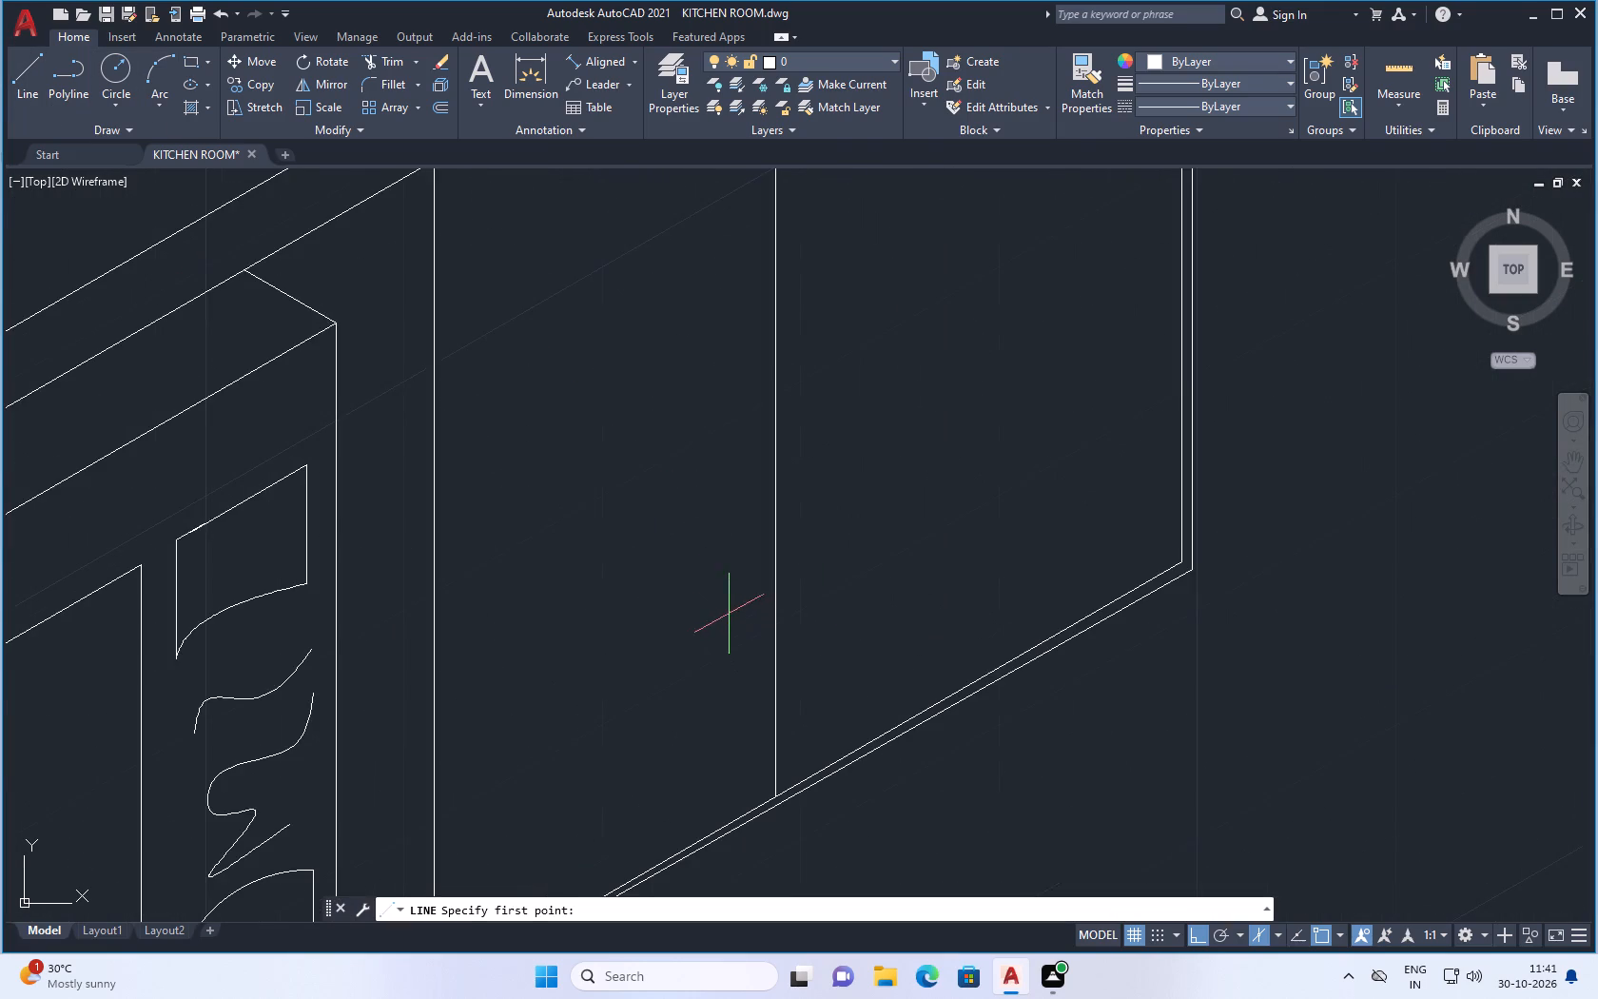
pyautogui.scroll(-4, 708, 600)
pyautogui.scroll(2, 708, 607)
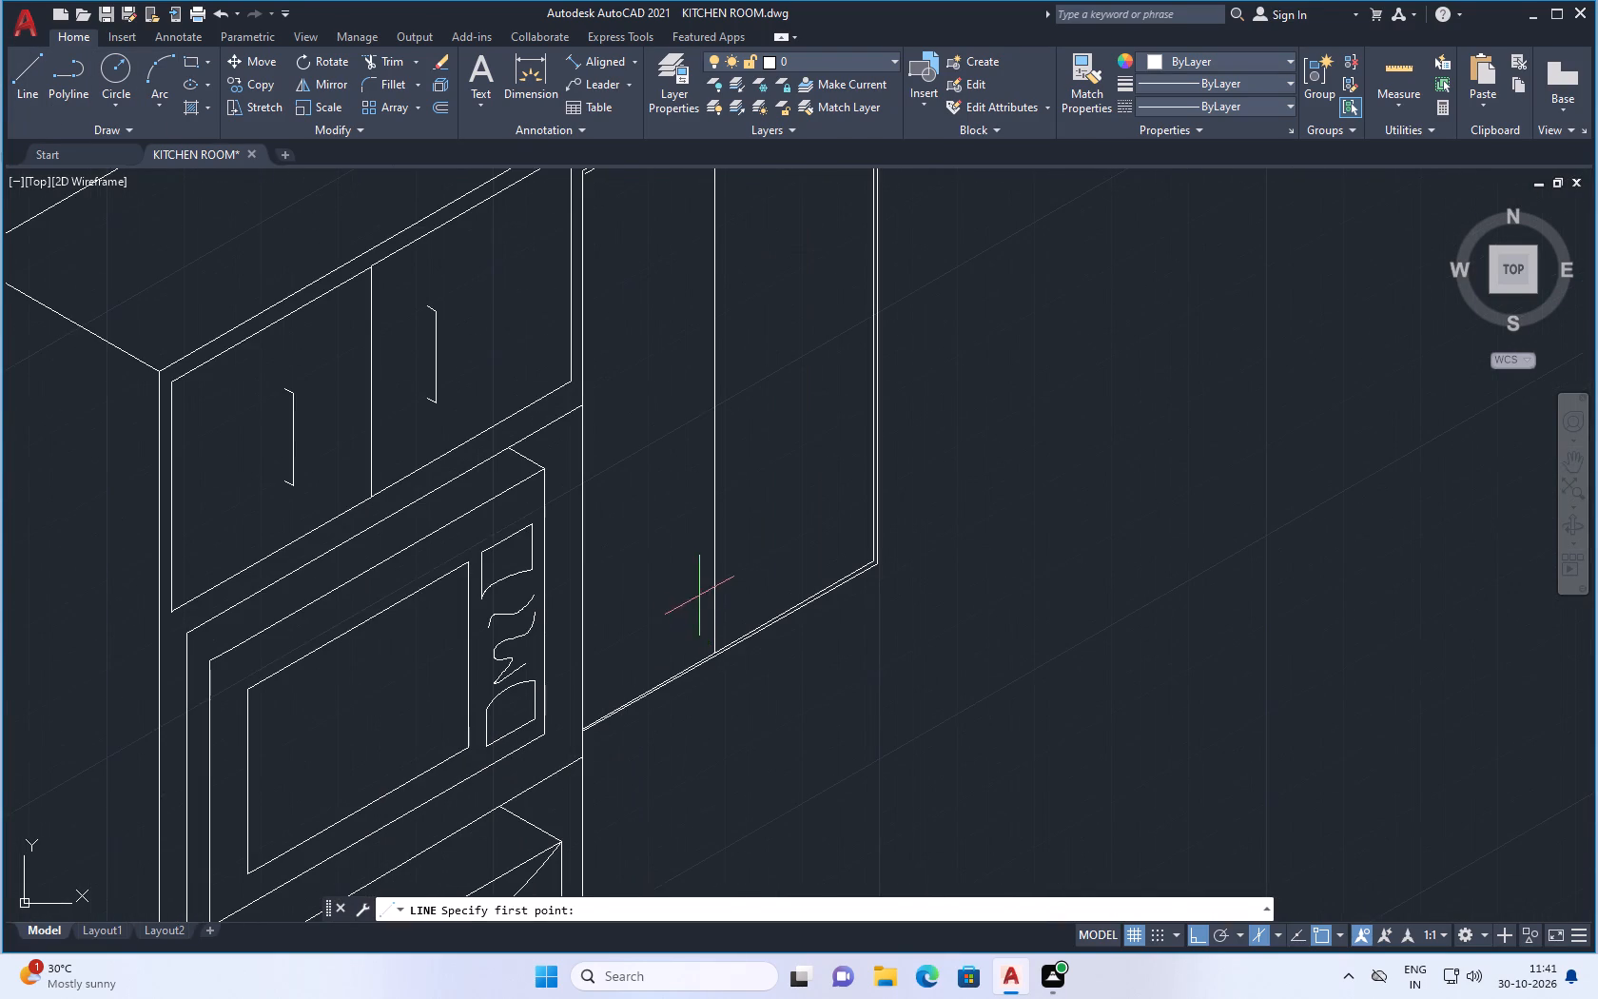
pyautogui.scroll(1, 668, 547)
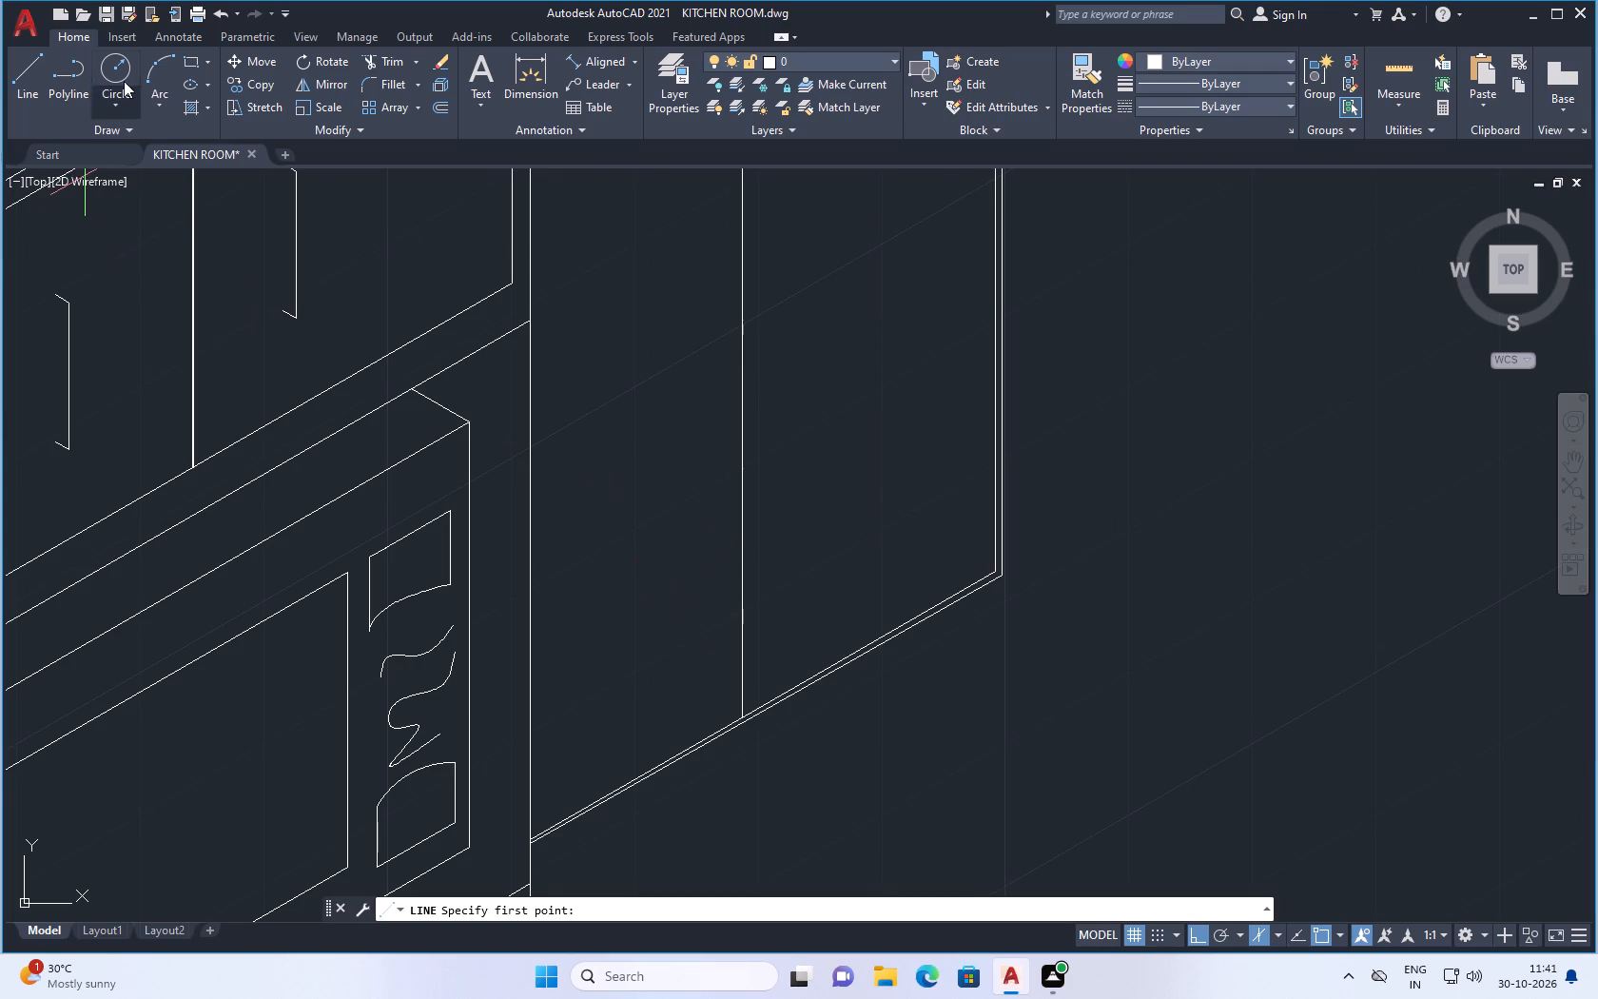
# Draw a narrow upright rectangle about 2 units wide on the door nearest the tall unit, near the divider's lower end.
pyautogui.click(194, 57)
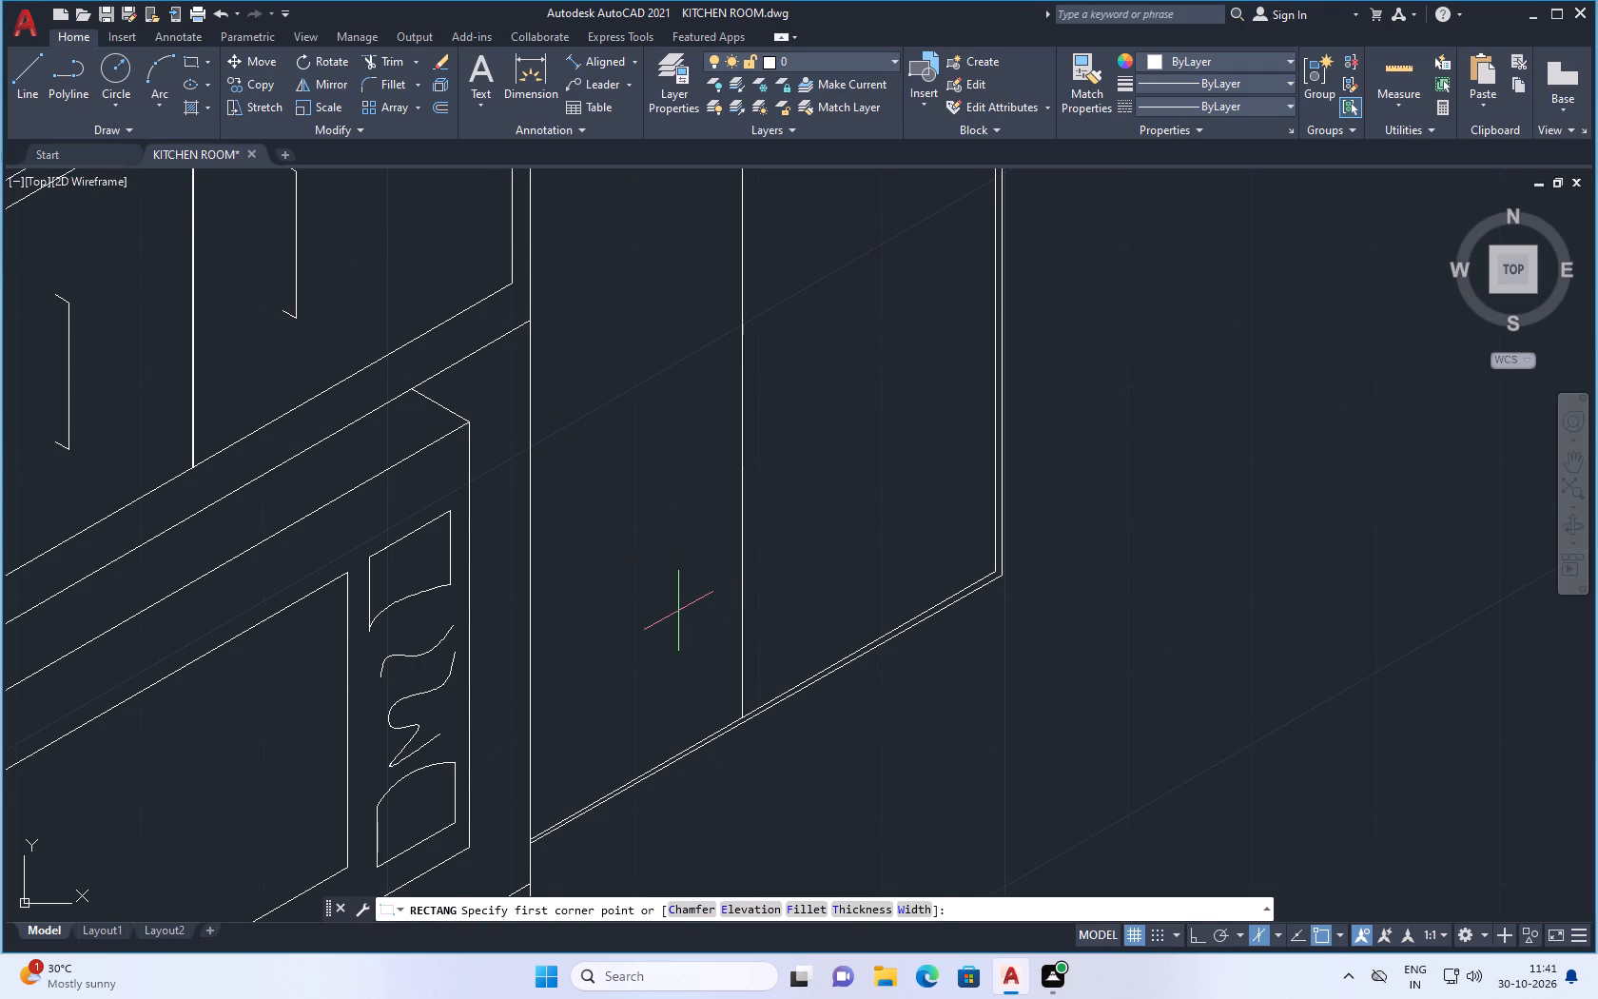
pyautogui.moveTo(678, 611); pyautogui.dragTo(690, 610)
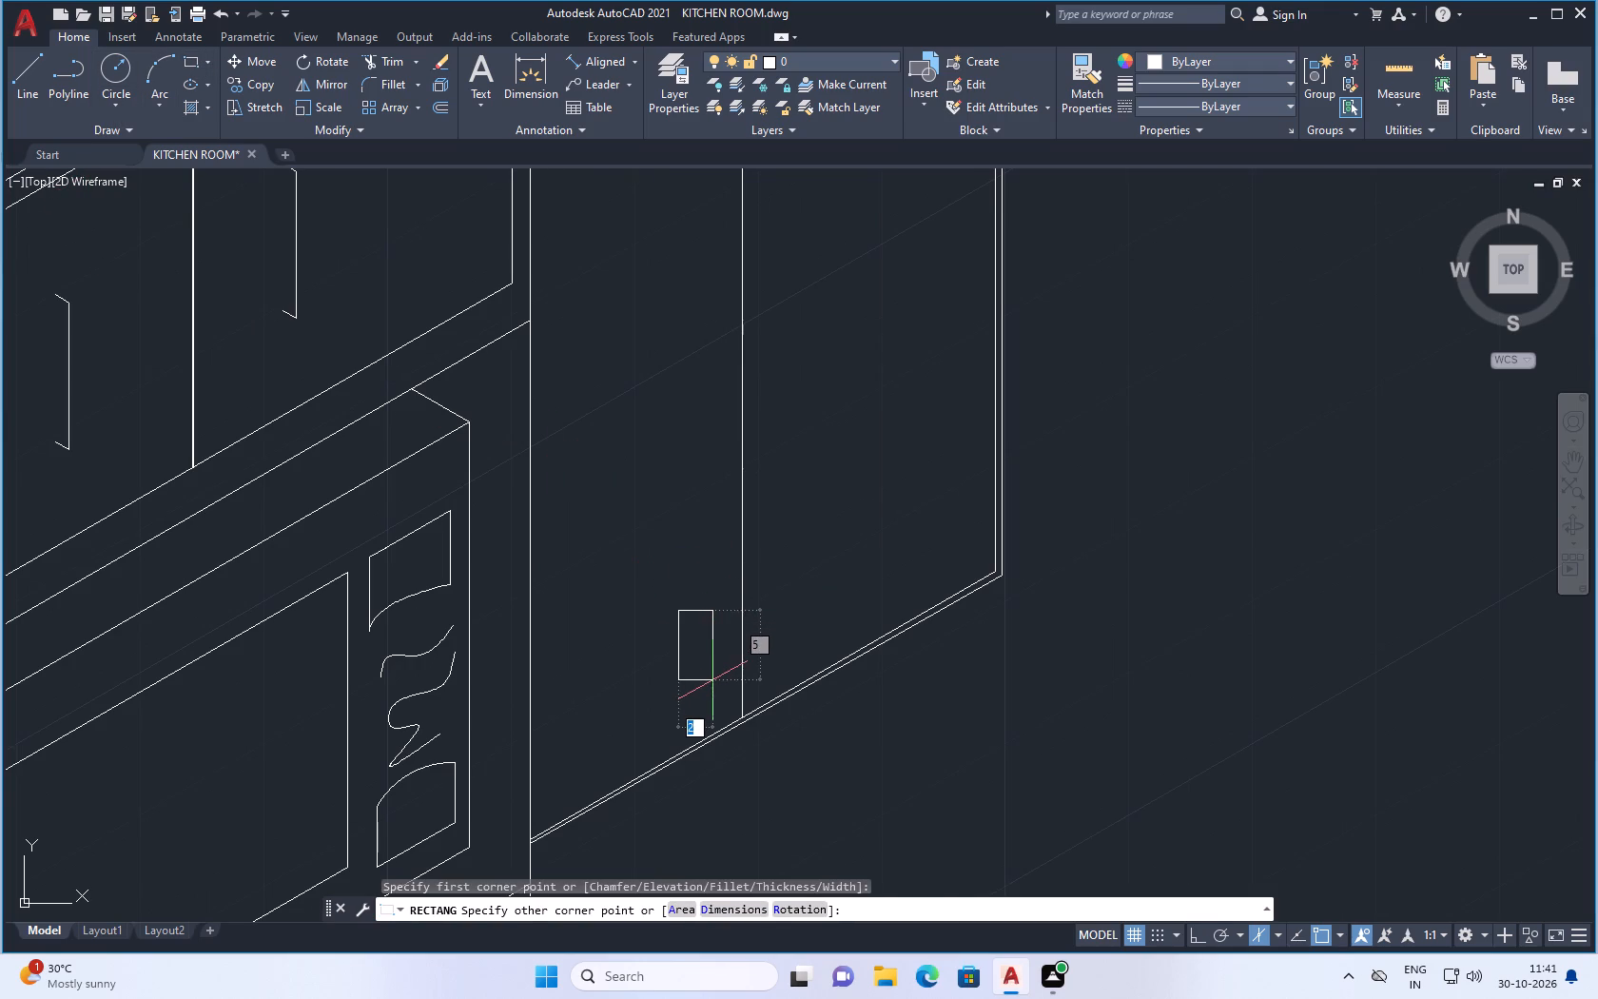
pyautogui.click(705, 699)
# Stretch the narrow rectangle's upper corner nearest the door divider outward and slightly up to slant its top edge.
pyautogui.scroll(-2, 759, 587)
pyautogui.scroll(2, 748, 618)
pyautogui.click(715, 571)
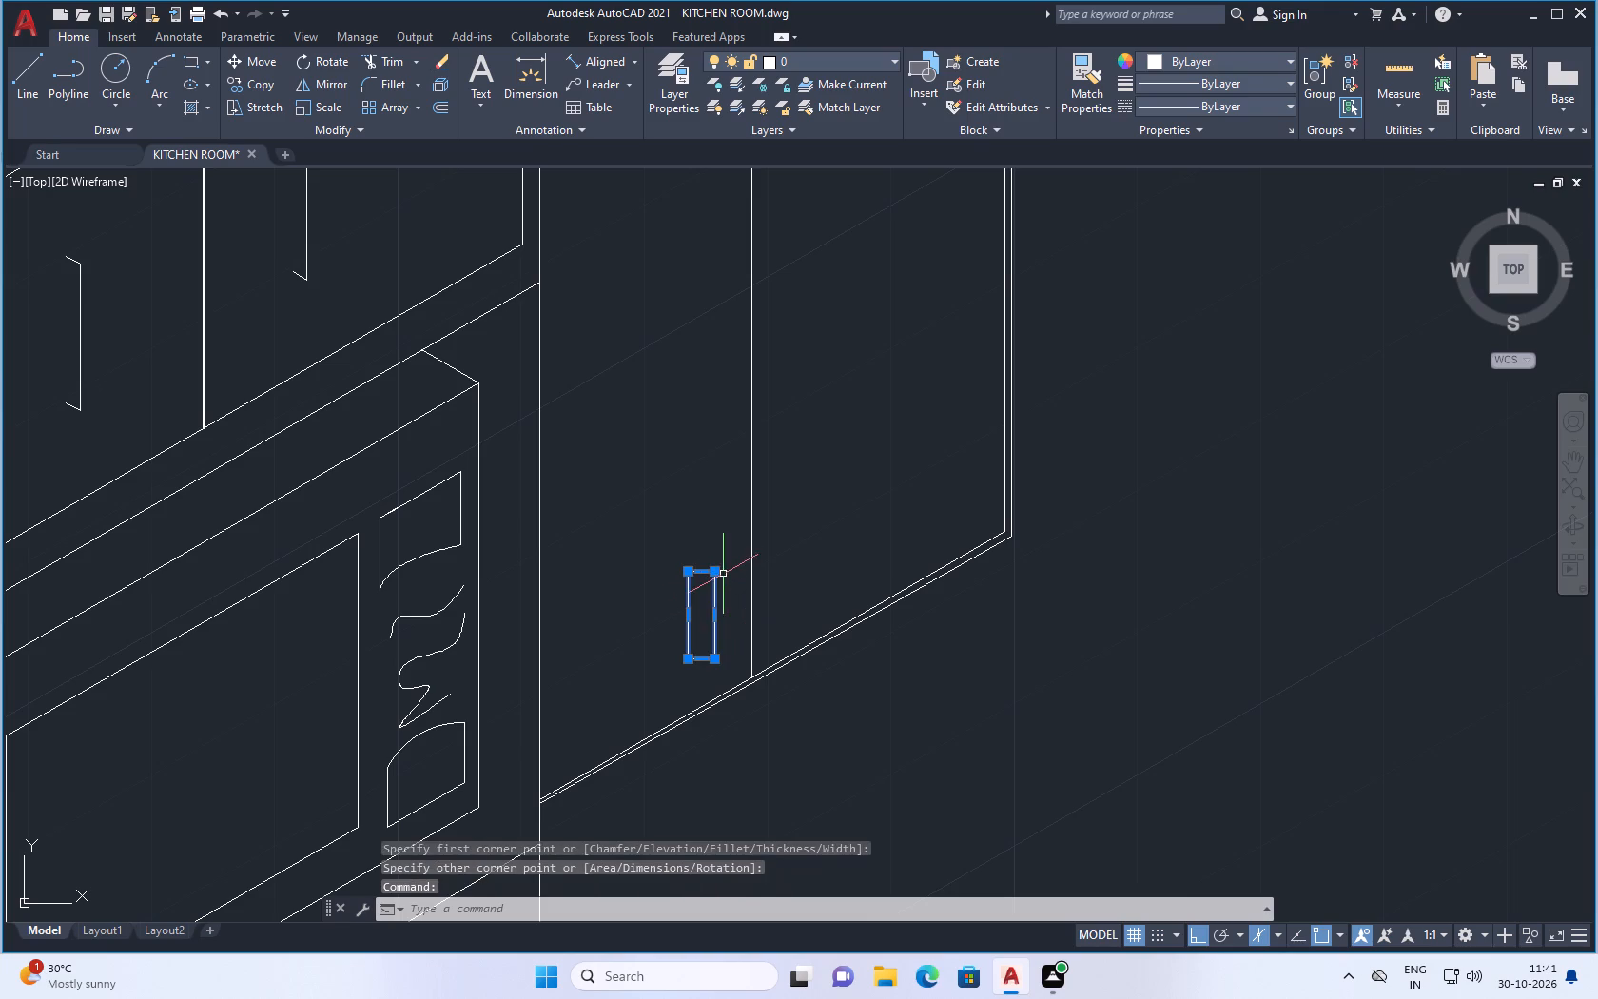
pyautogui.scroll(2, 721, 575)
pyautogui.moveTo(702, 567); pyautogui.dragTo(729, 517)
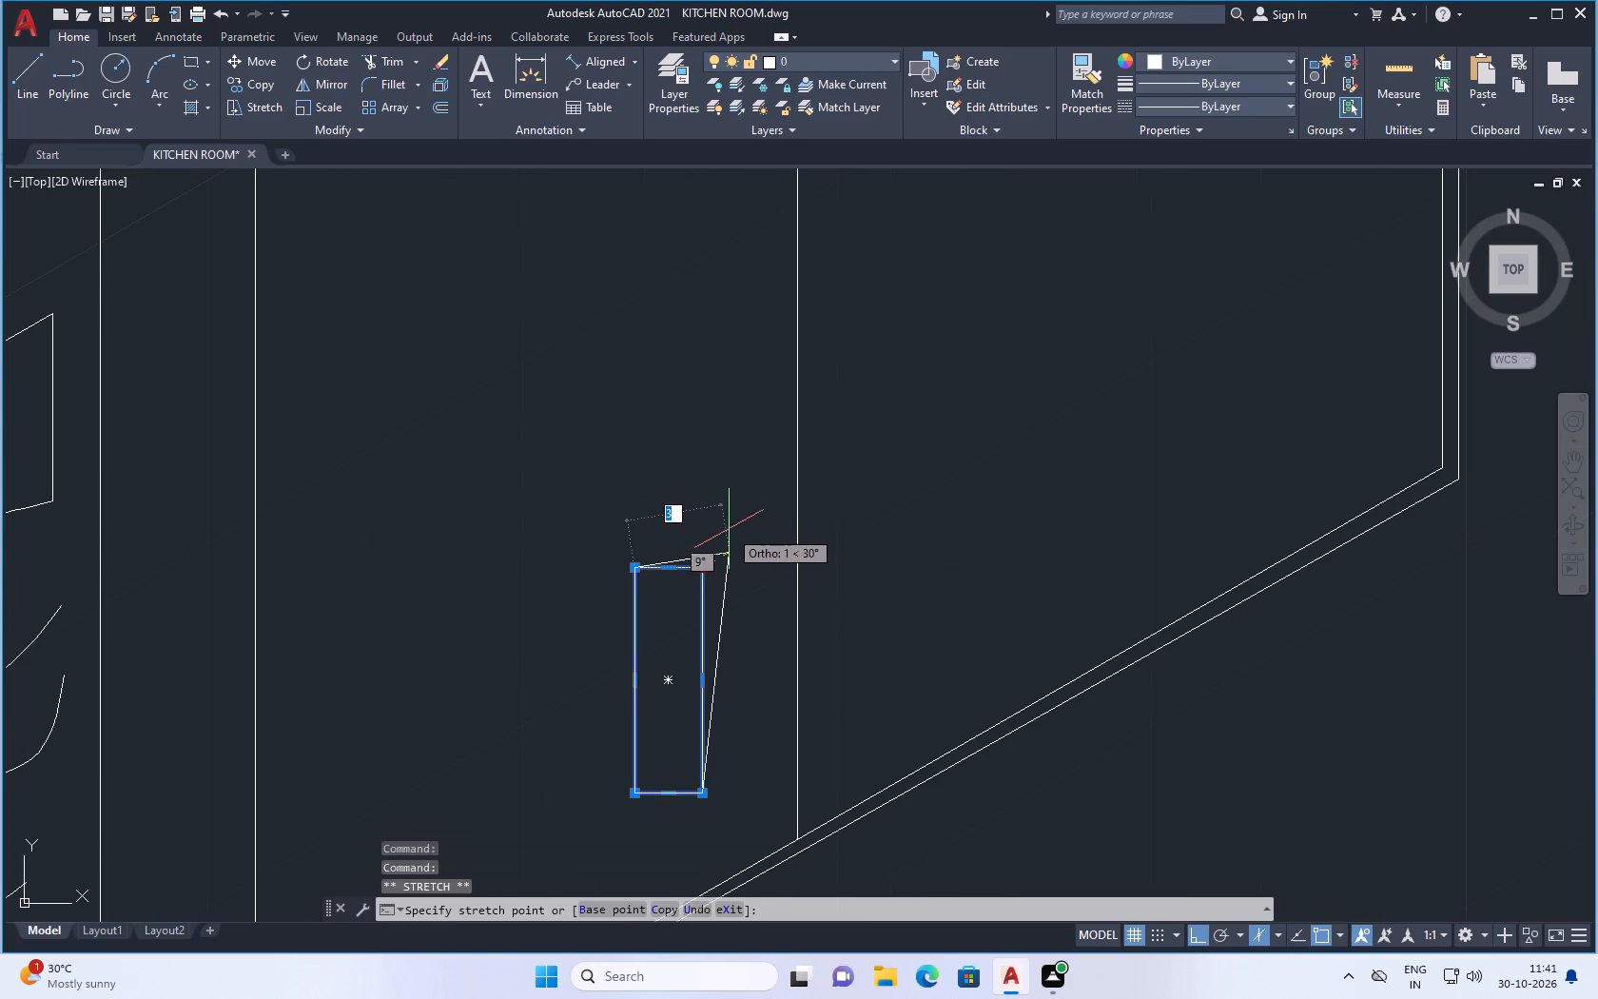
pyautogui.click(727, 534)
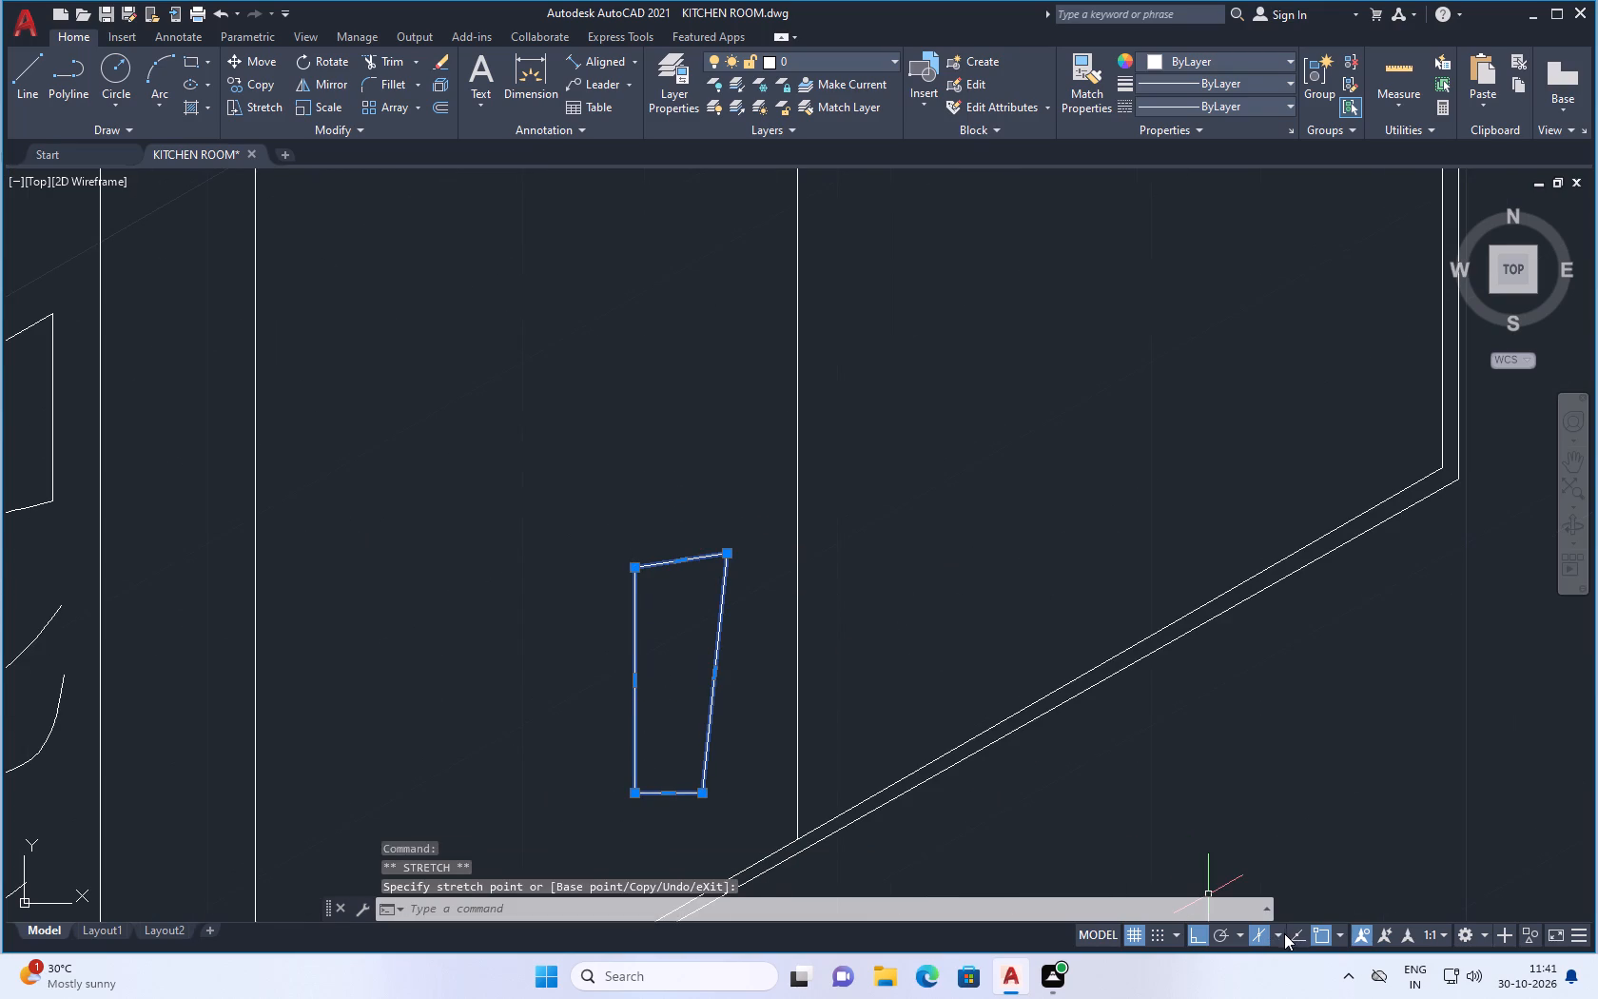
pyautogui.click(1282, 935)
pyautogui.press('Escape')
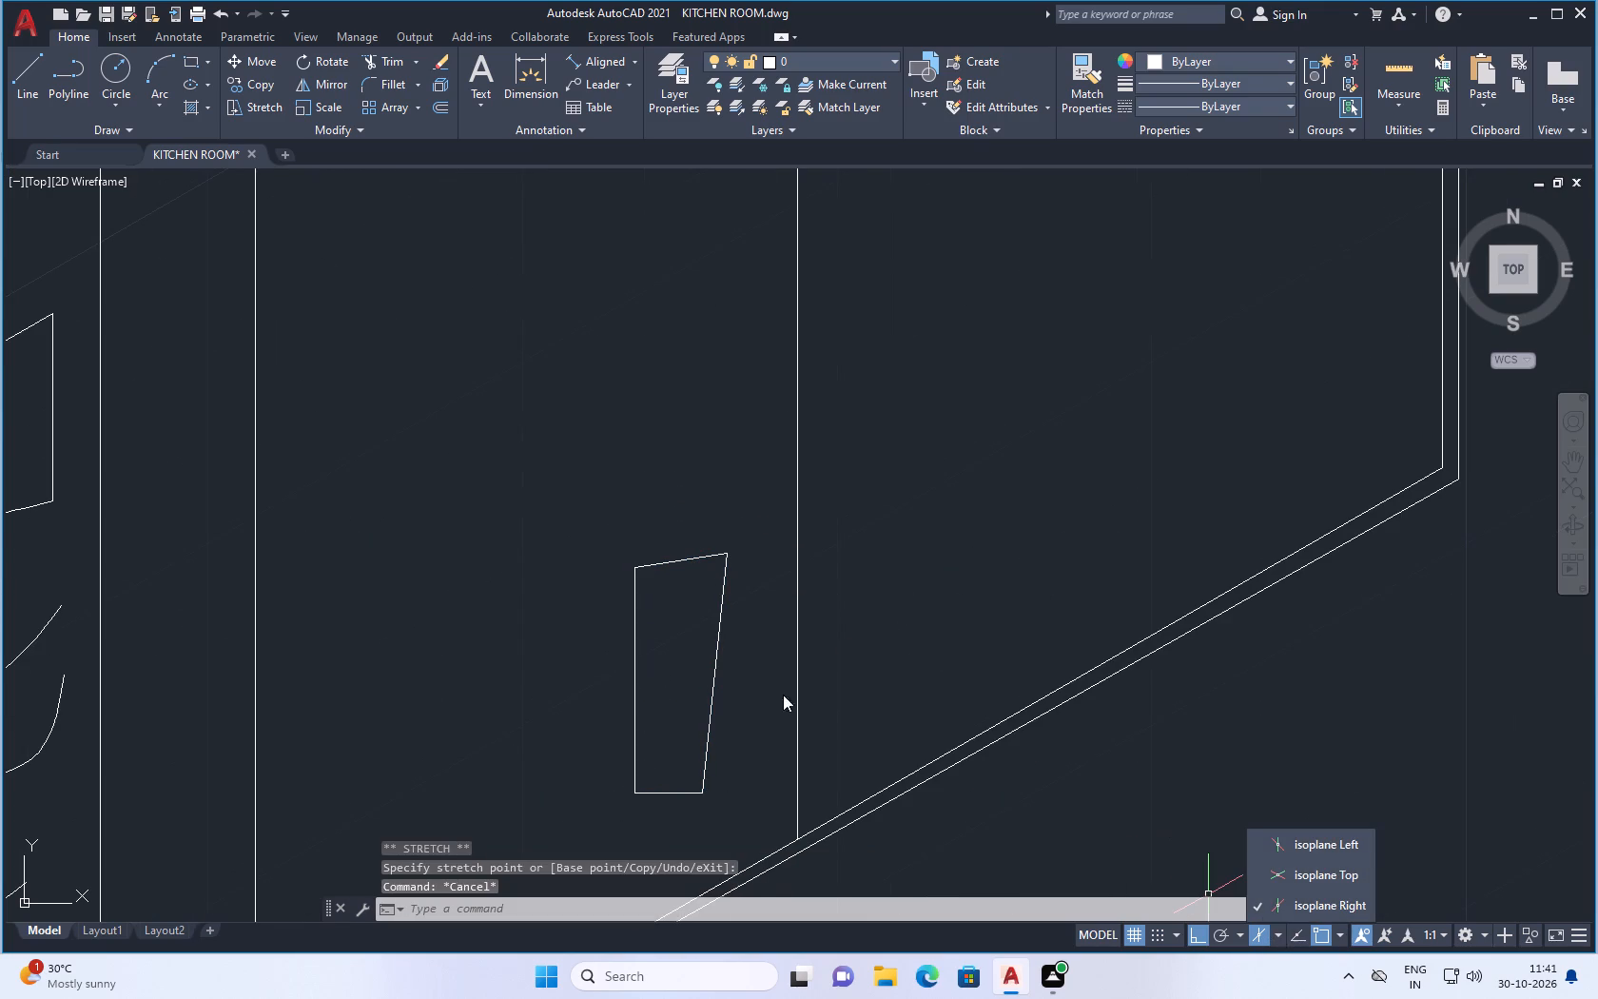
# Delete the distorted handle rectangle from the door nearest the tall unit.
pyautogui.moveTo(747, 526); pyautogui.dragTo(735, 533)
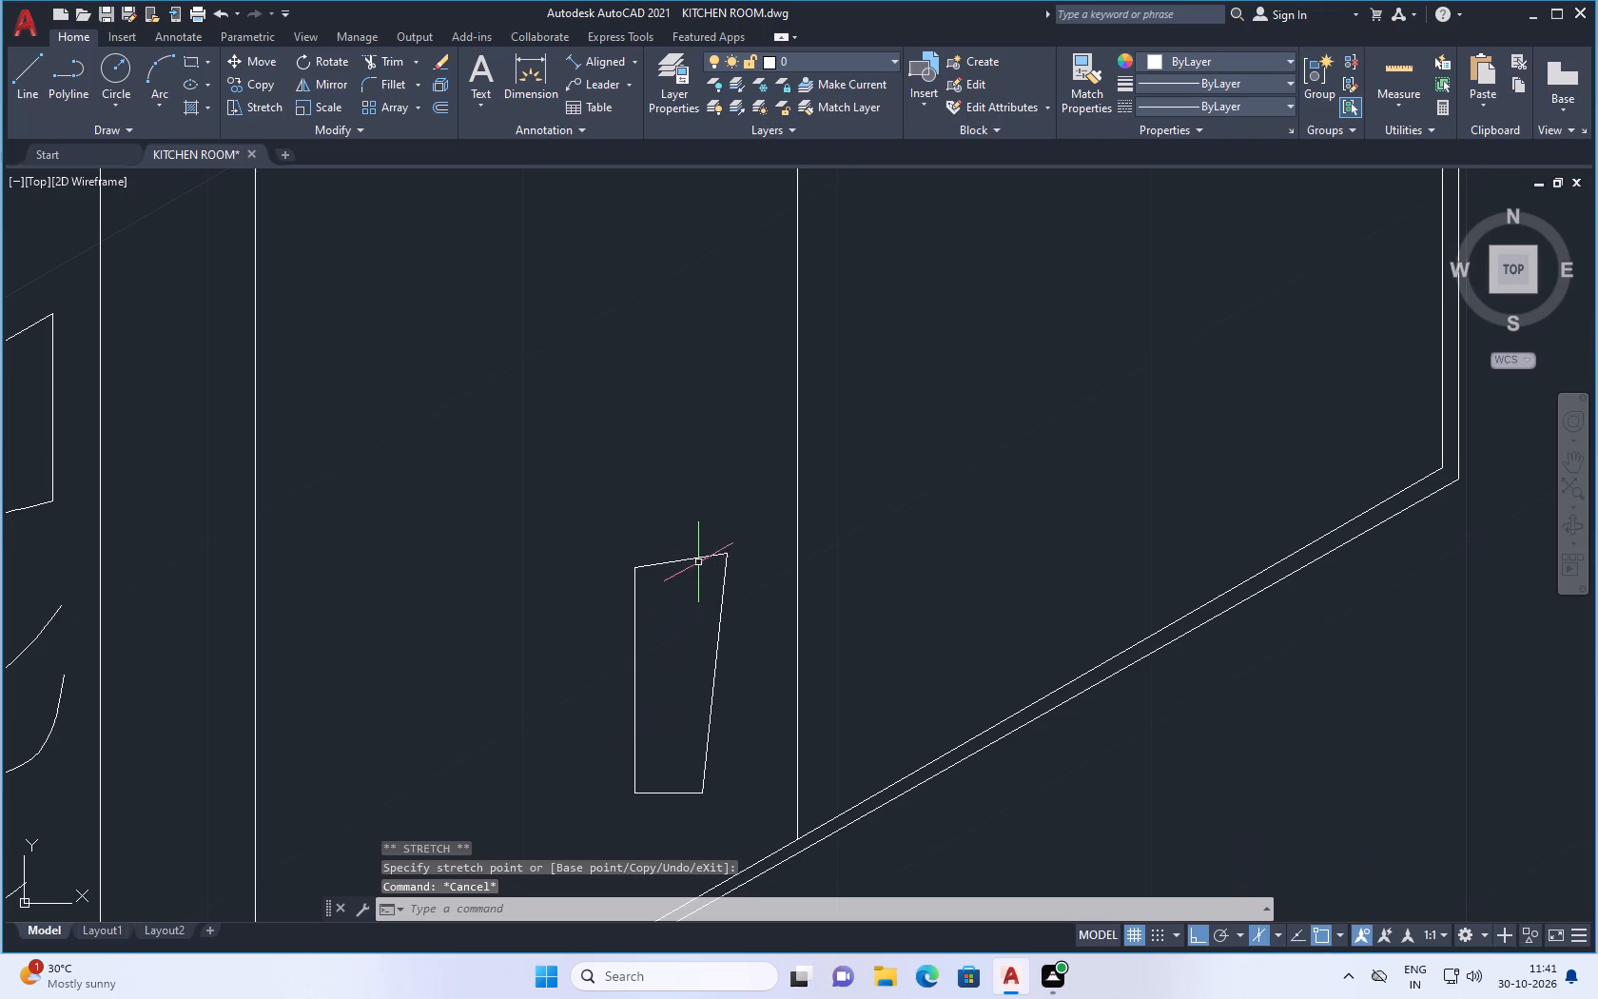
pyautogui.press('Escape')
pyautogui.moveTo(741, 519); pyautogui.dragTo(616, 637)
pyautogui.click(597, 651)
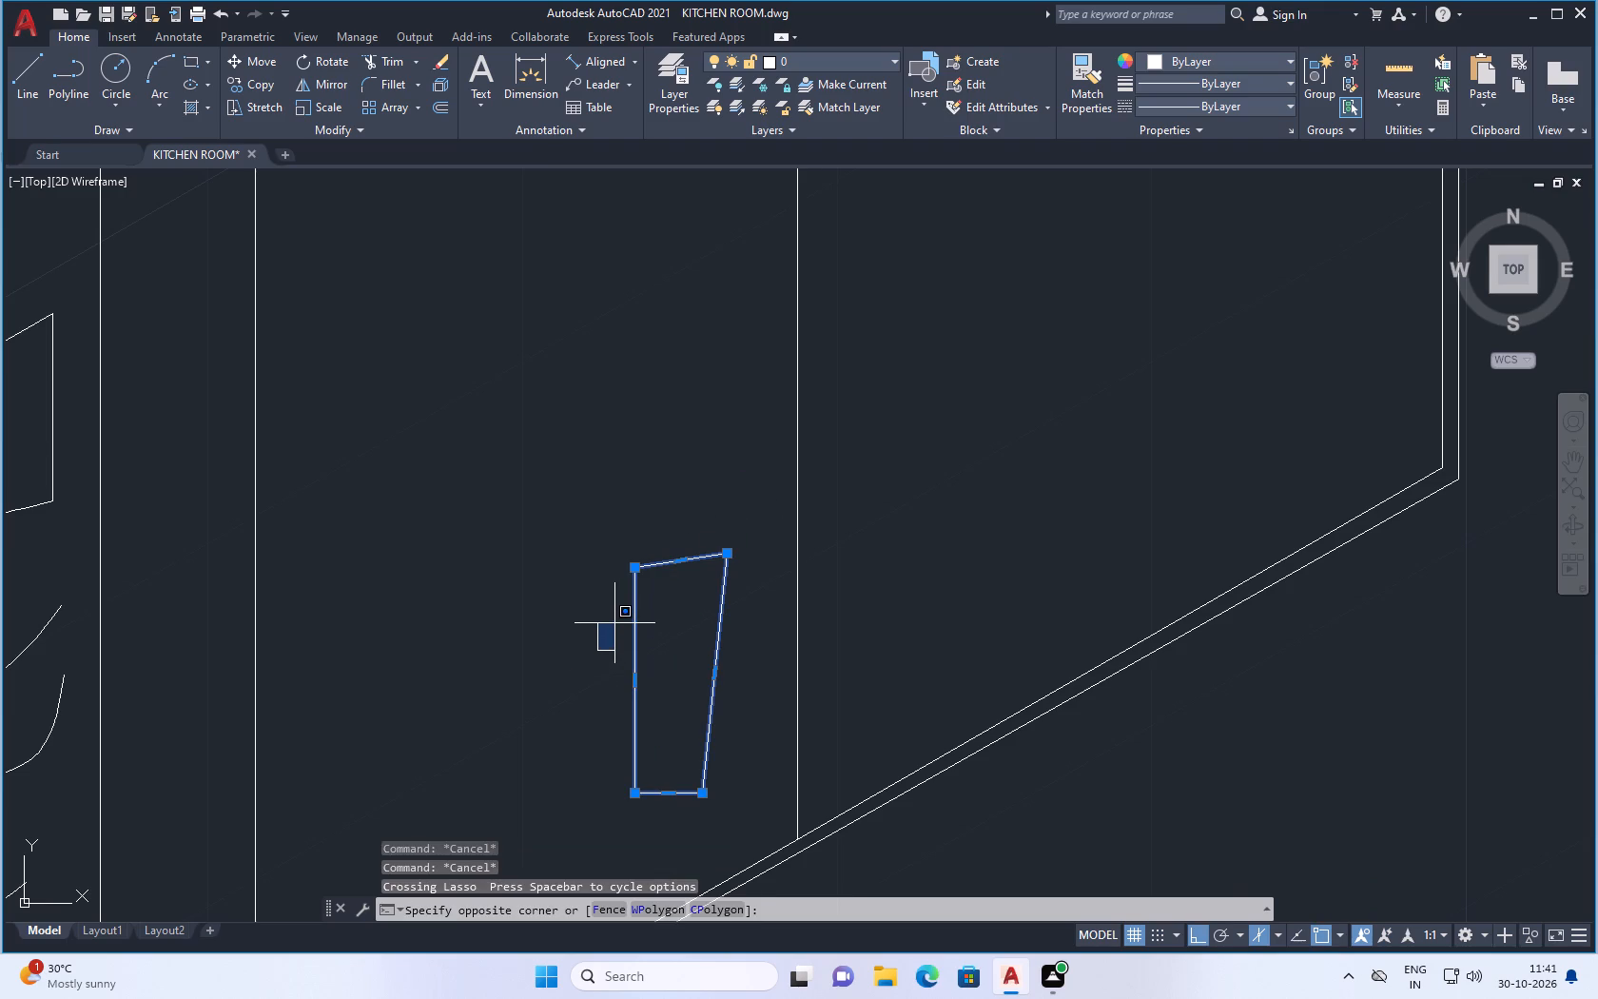
pyautogui.press('Delete')
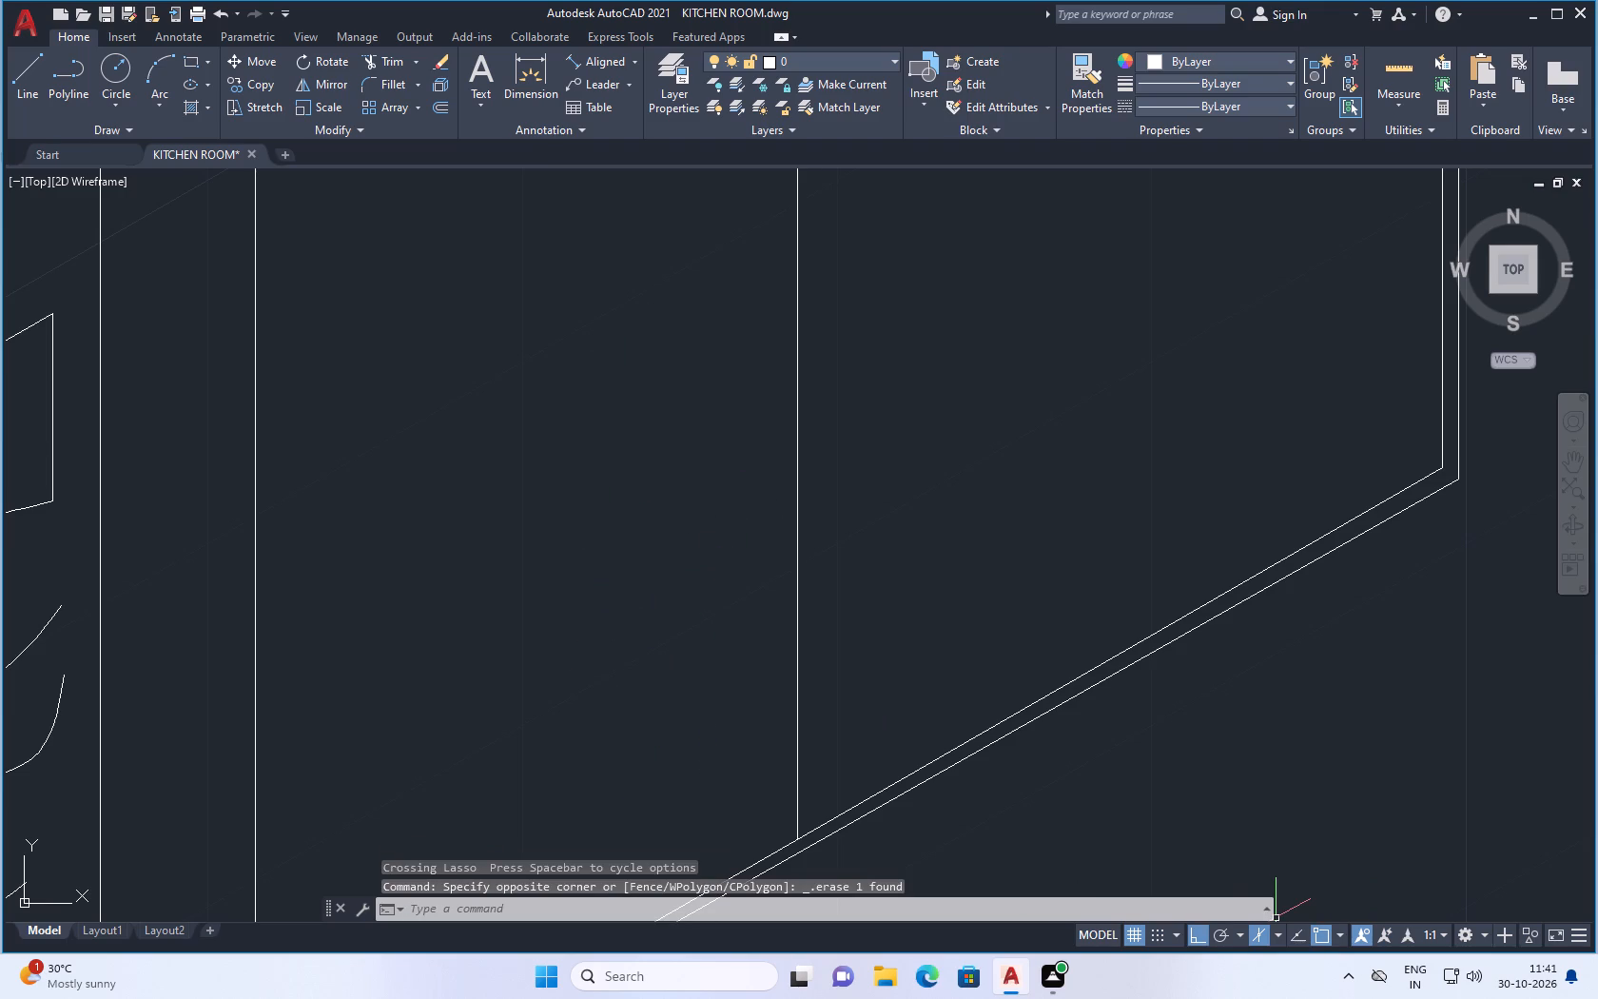
# Switch the isometric drafting plane to isoplane Top.
pyautogui.click(1277, 930)
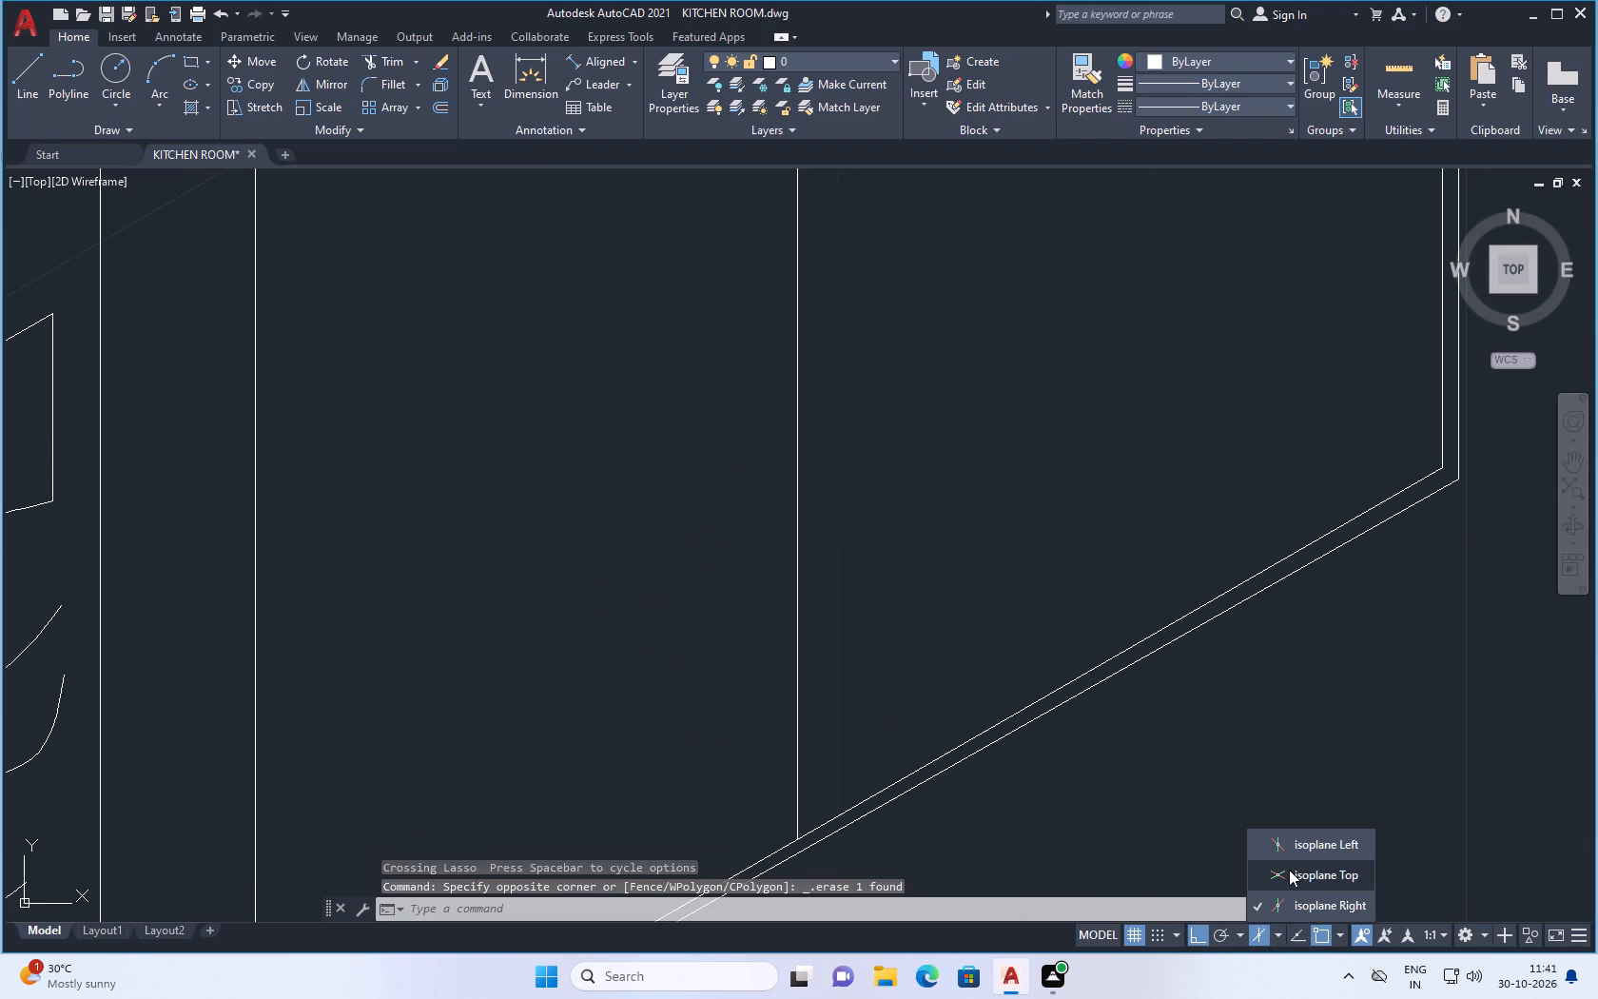
pyautogui.click(1291, 872)
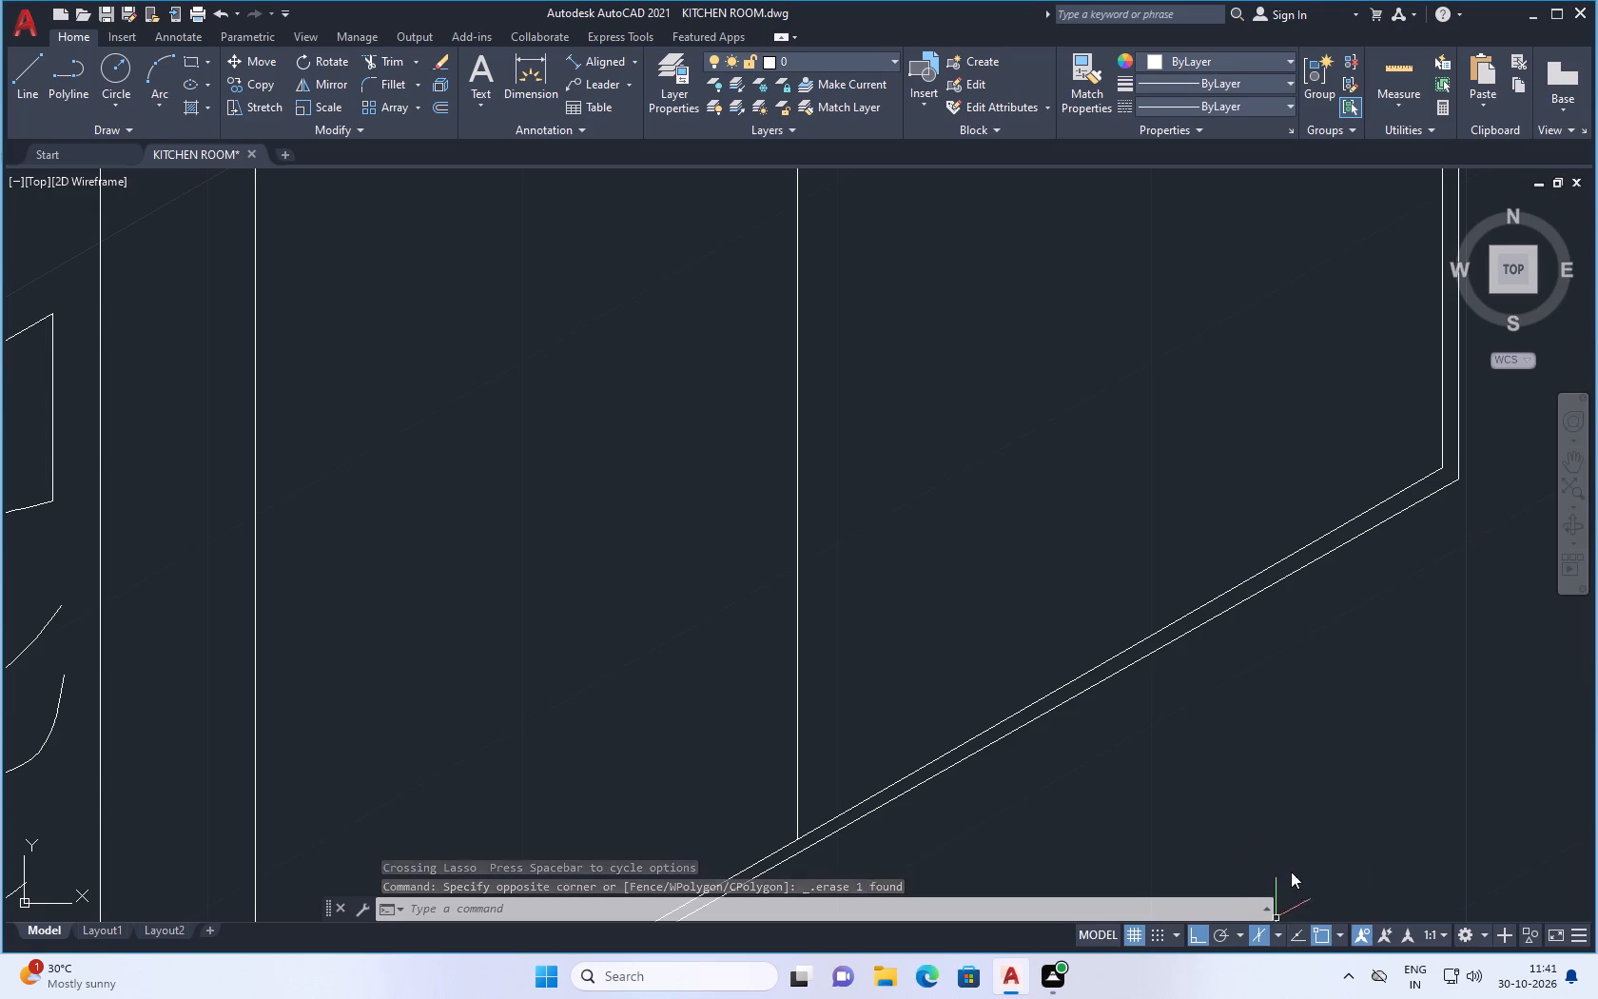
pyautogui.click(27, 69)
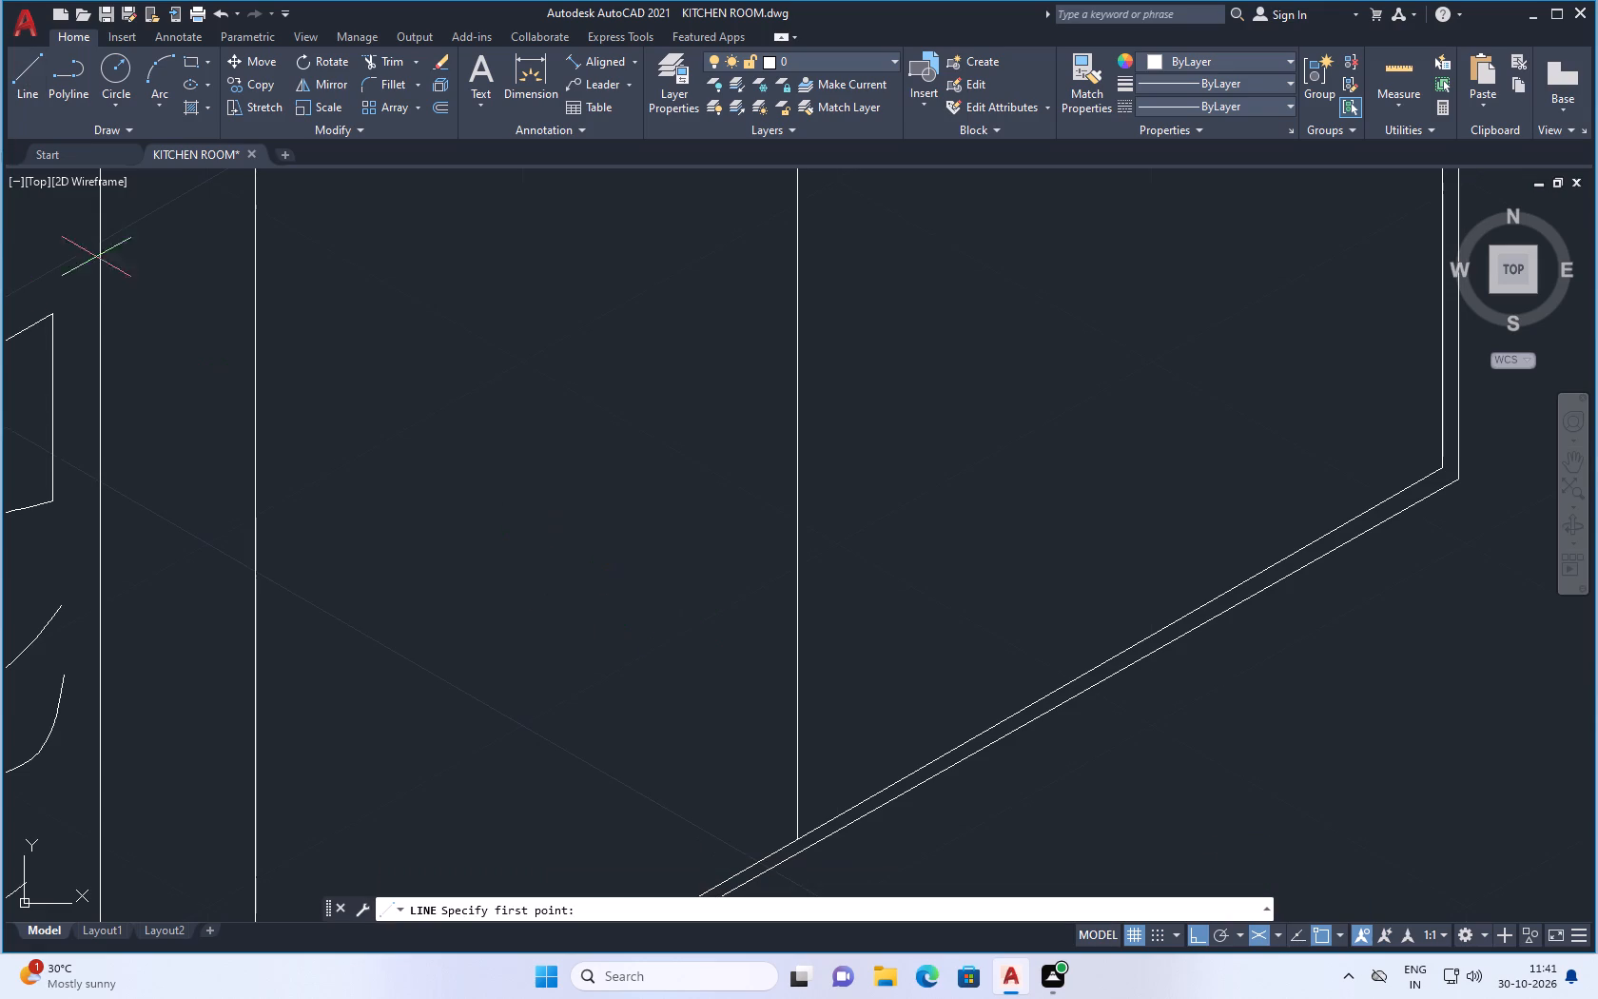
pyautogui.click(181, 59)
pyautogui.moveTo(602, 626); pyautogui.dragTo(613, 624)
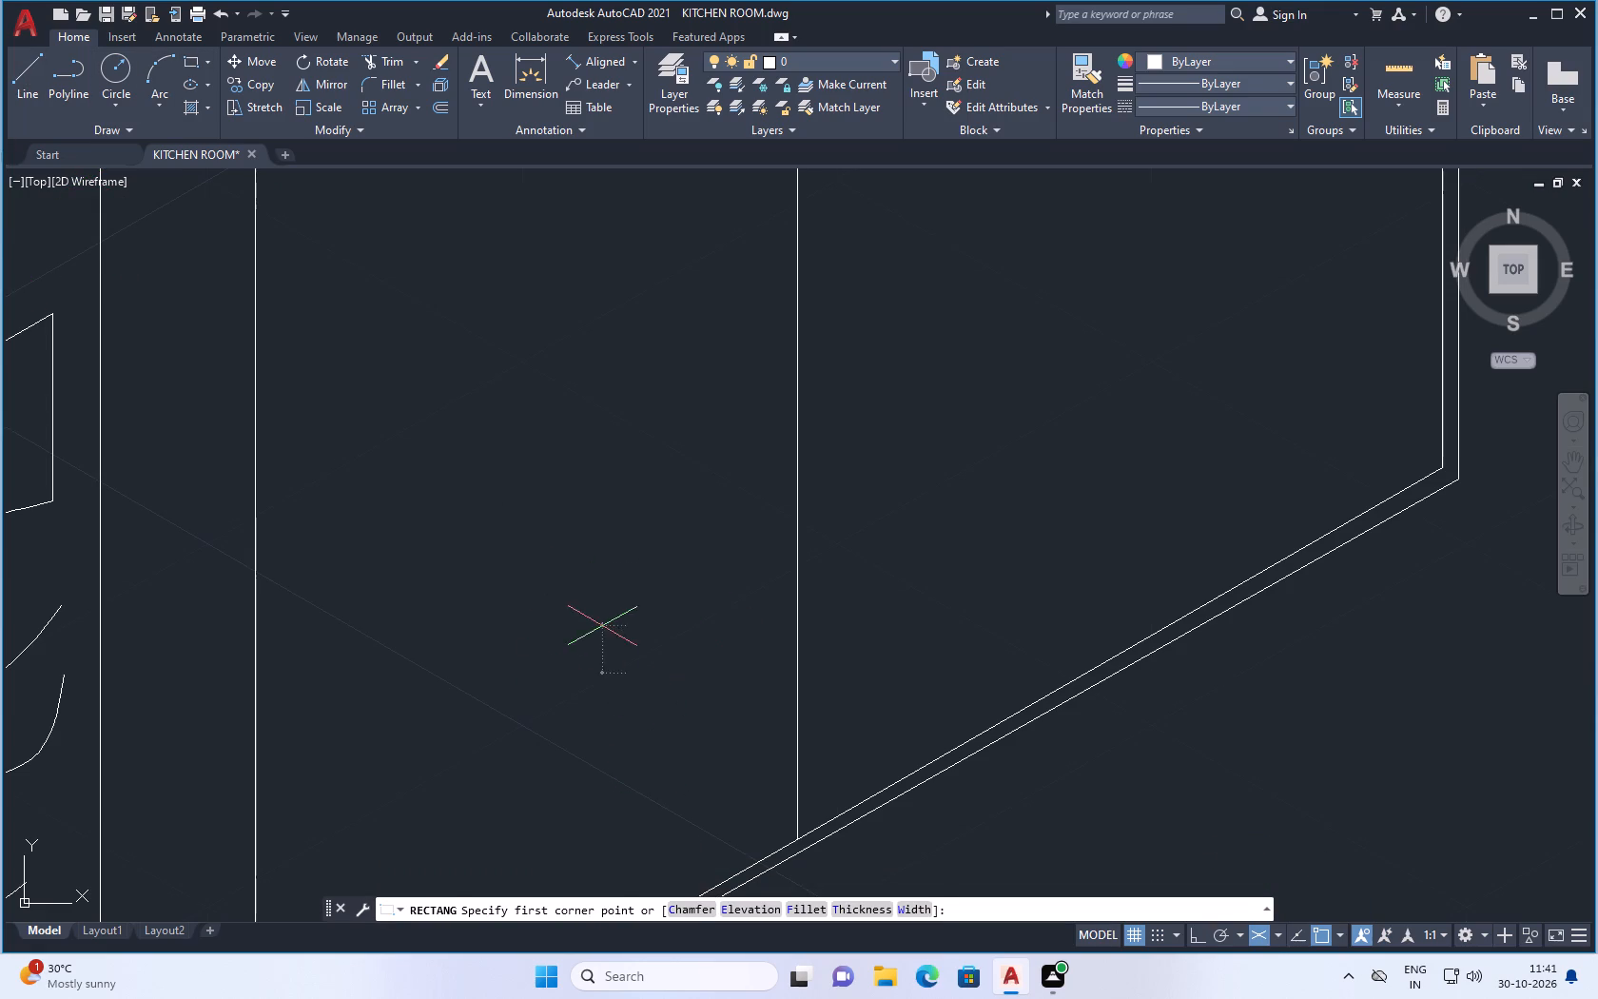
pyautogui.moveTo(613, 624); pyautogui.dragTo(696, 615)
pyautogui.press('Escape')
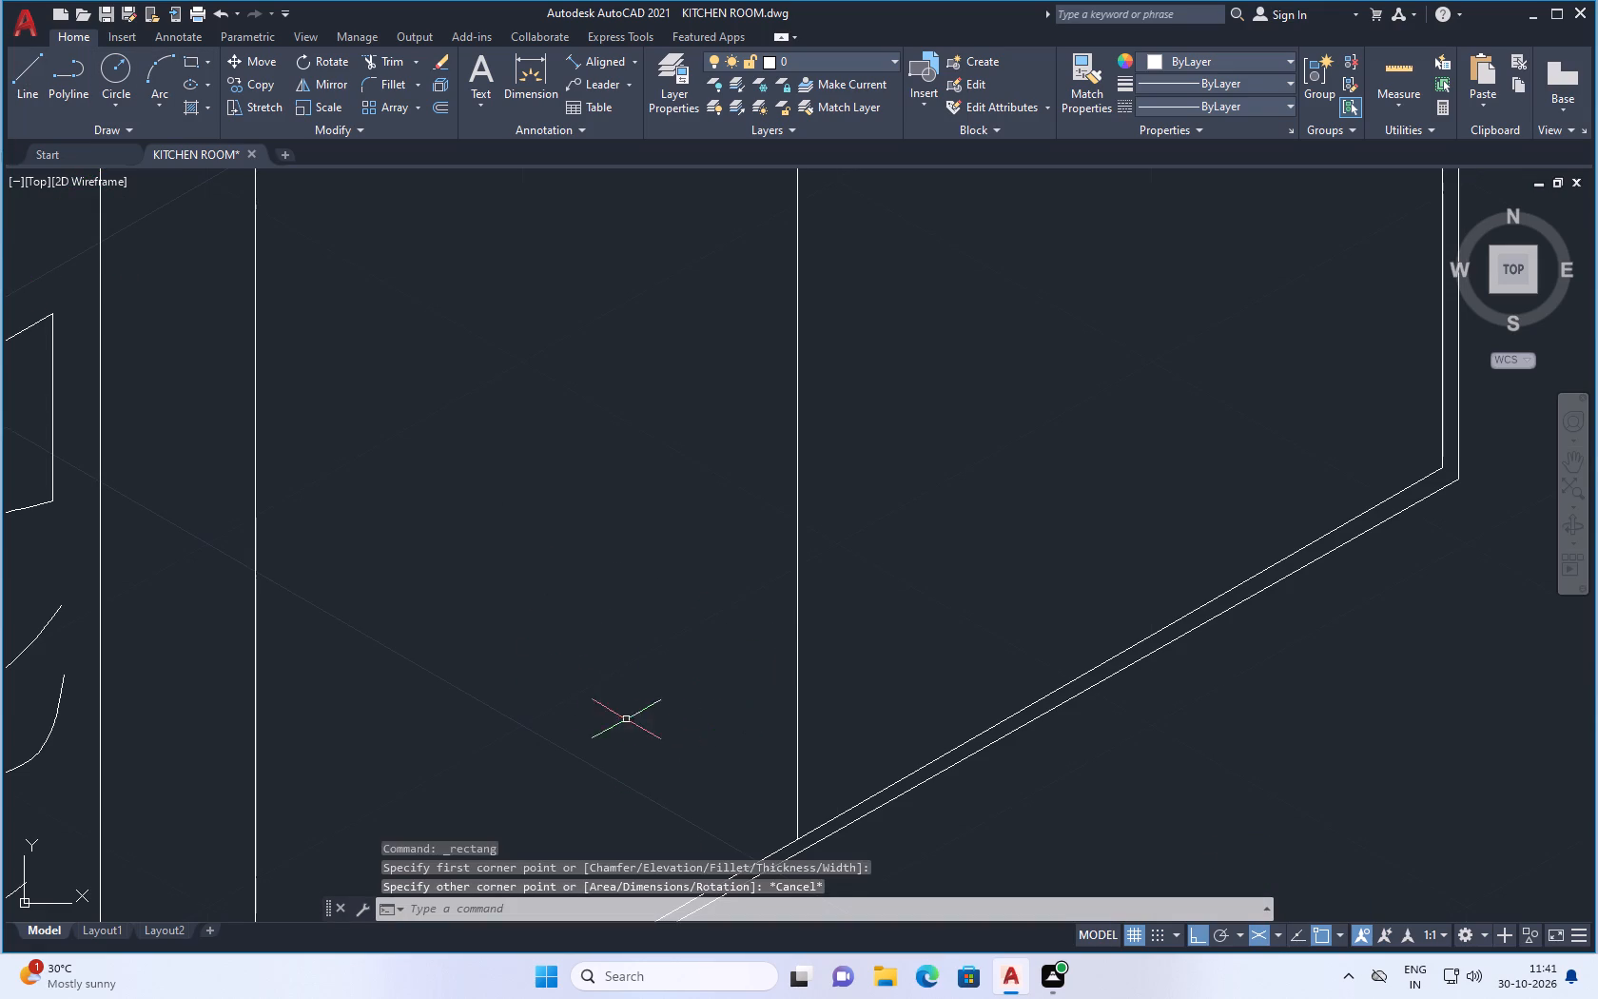
# Draw the handle's 30° top edge about 1 unit long, a vertical about 7 units down using isoplane Right, and a short bottom return.
pyautogui.click(30, 66)
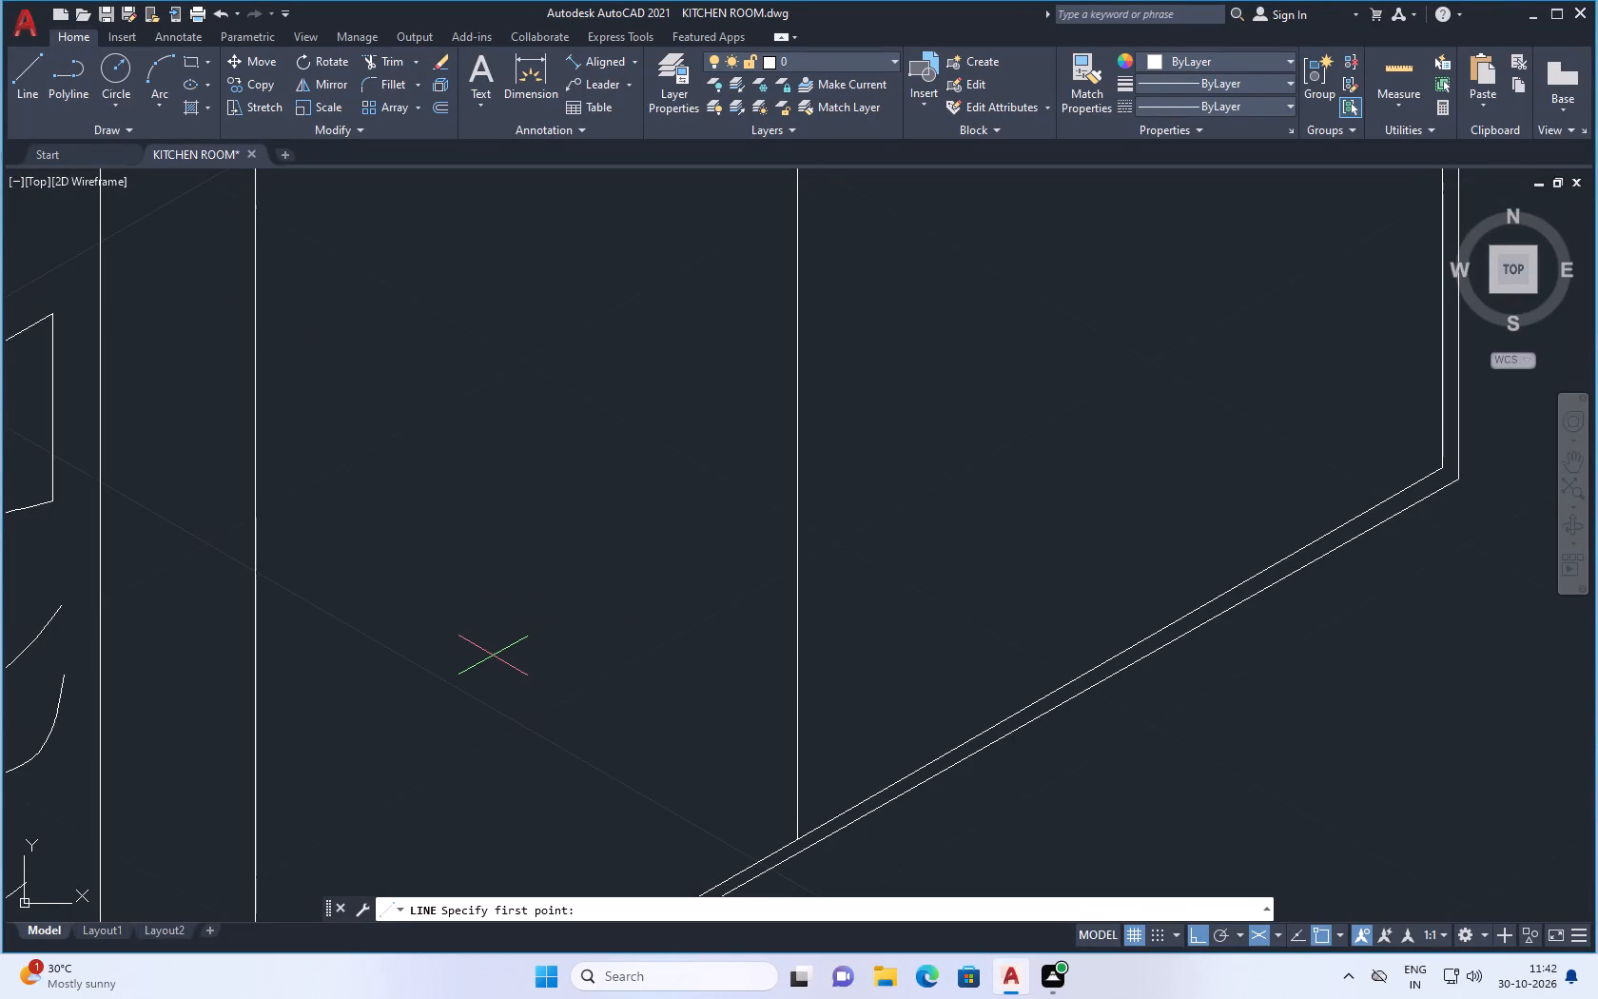
pyautogui.scroll(-1, 723, 664)
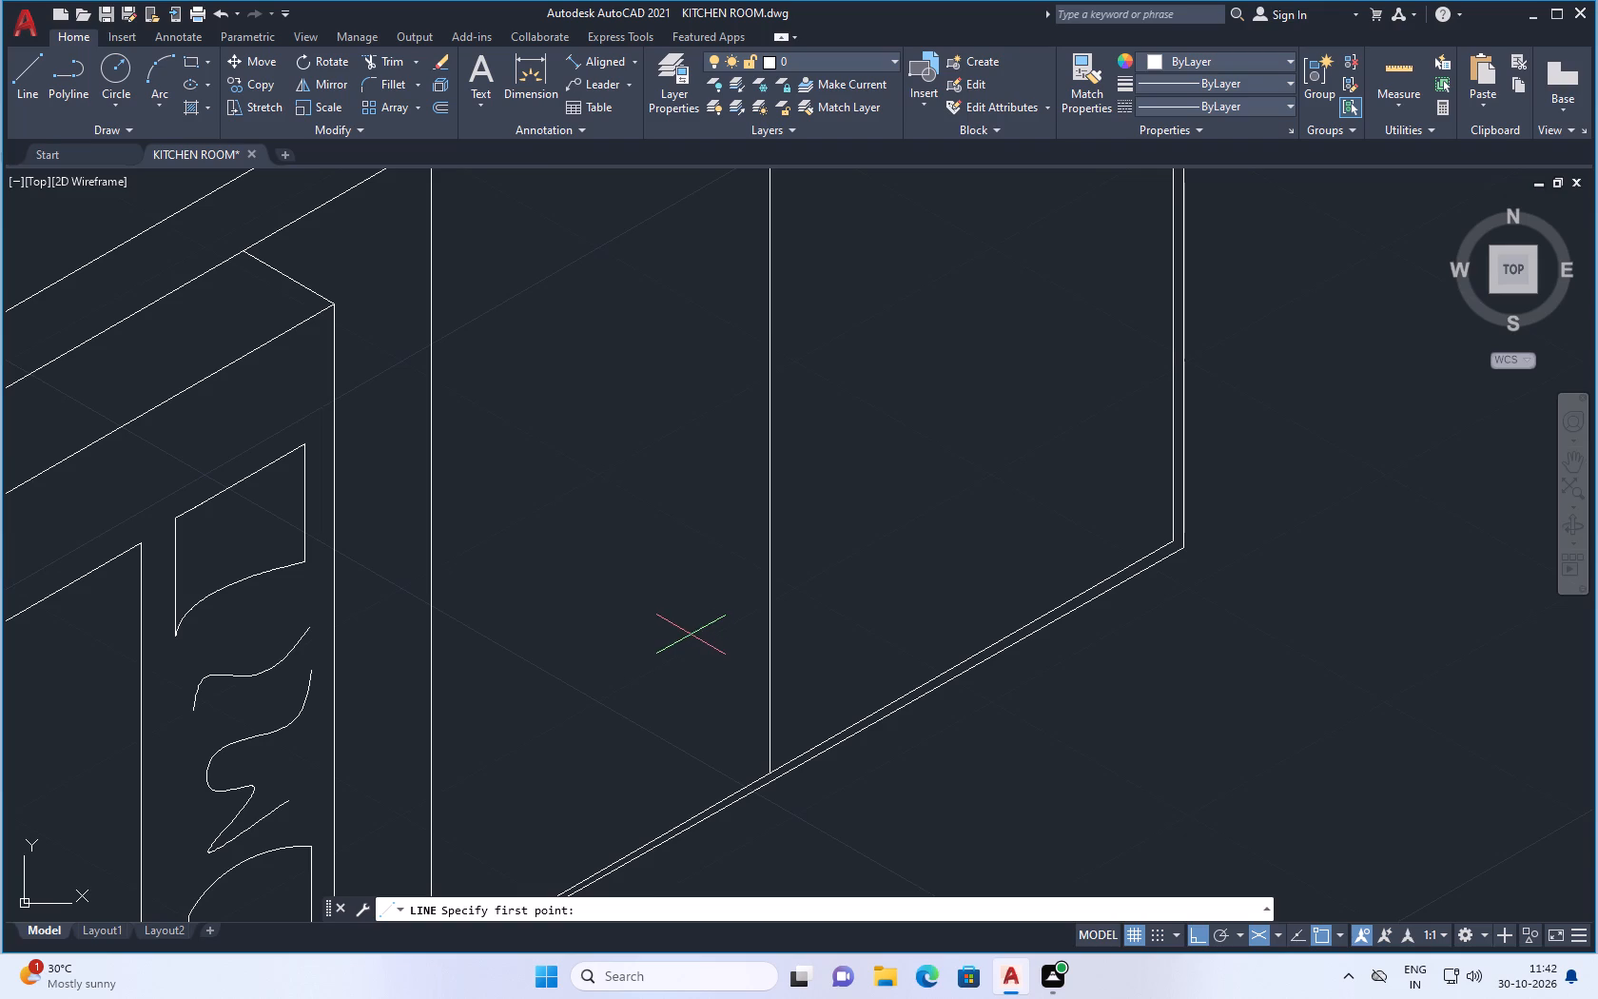
pyautogui.moveTo(679, 626); pyautogui.dragTo(691, 626)
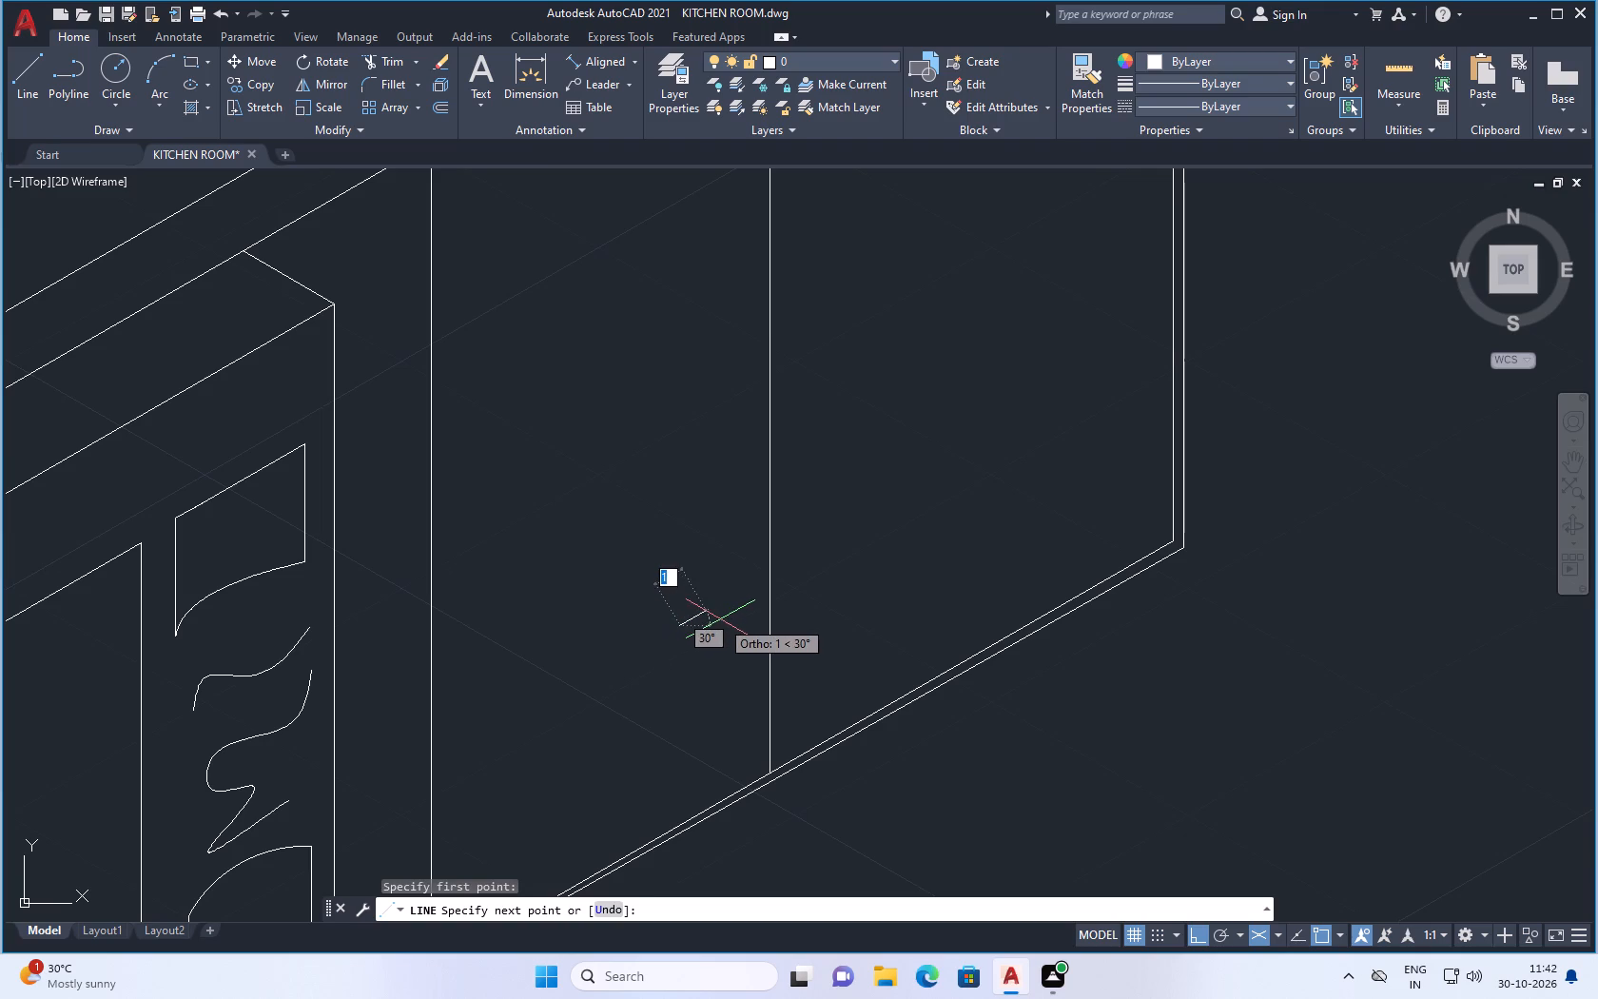
pyautogui.click(719, 619)
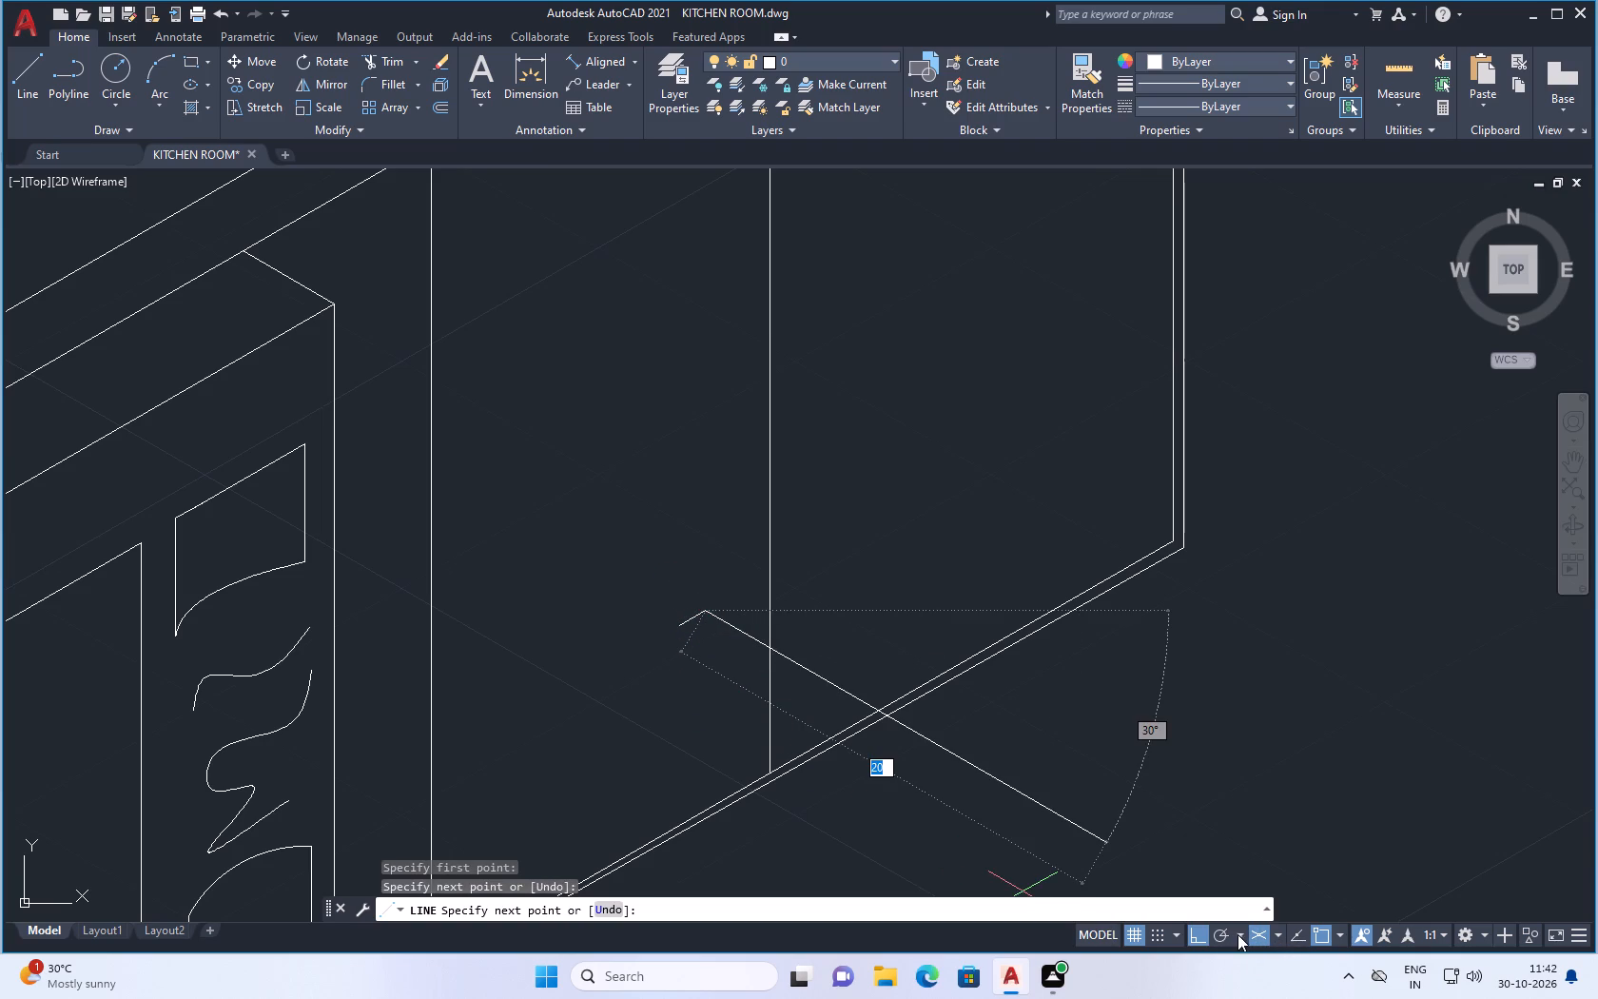
pyautogui.click(1279, 931)
pyautogui.click(1295, 903)
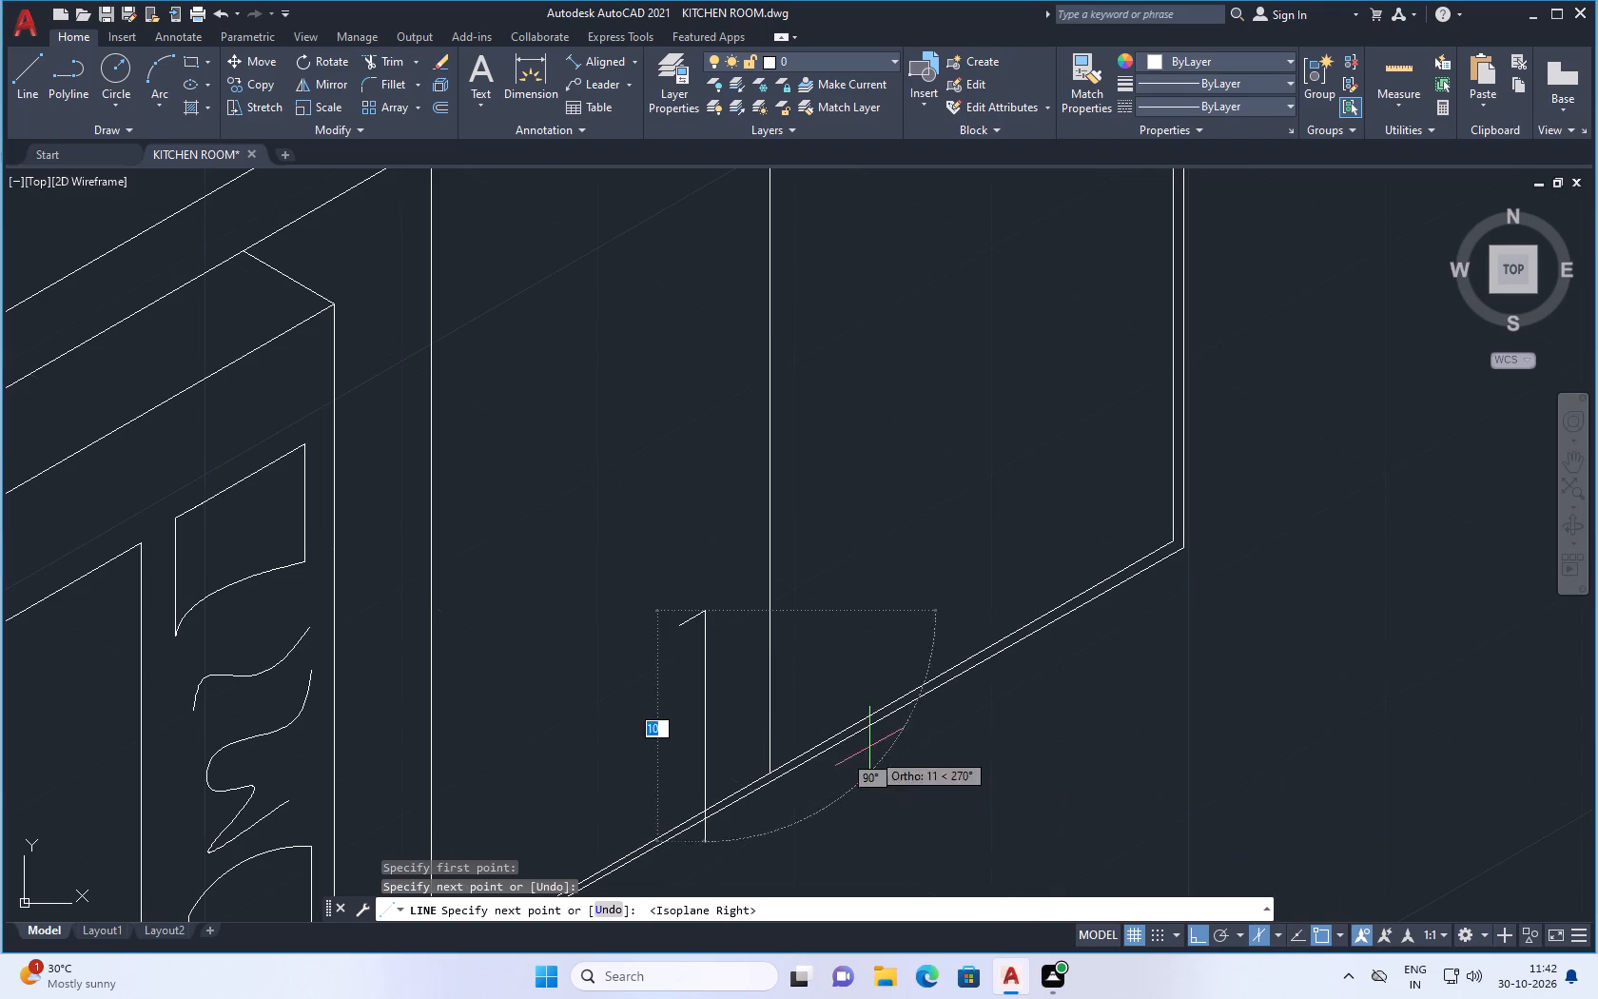
pyautogui.scroll(1, 718, 753)
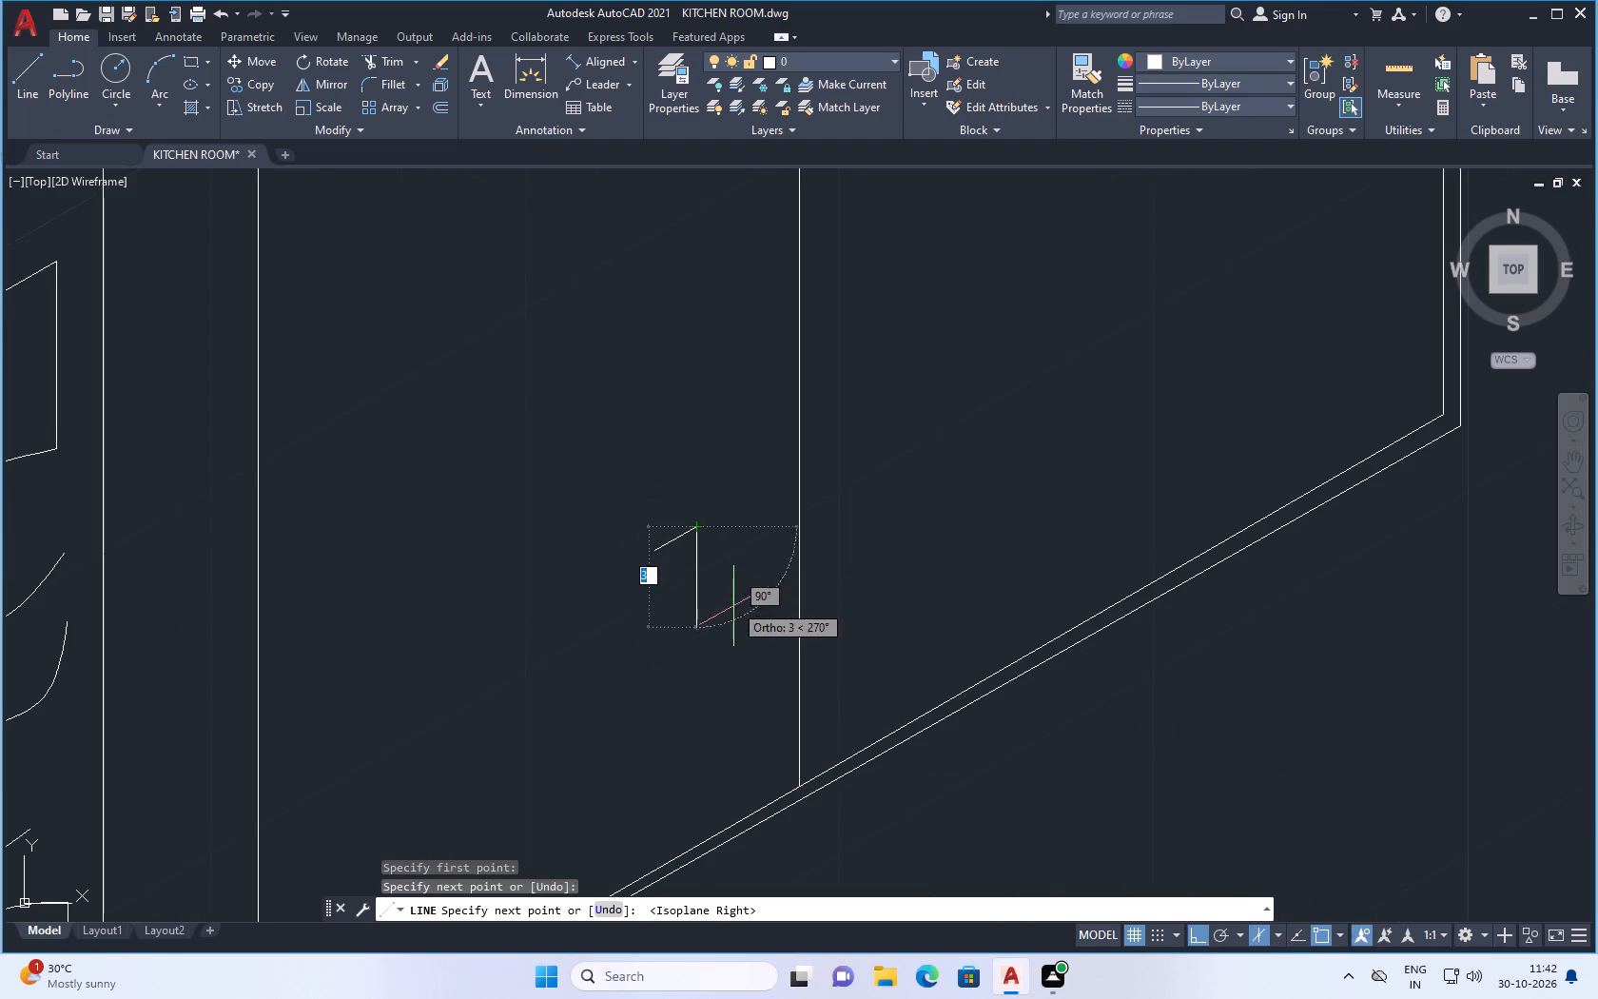
pyautogui.click(740, 752)
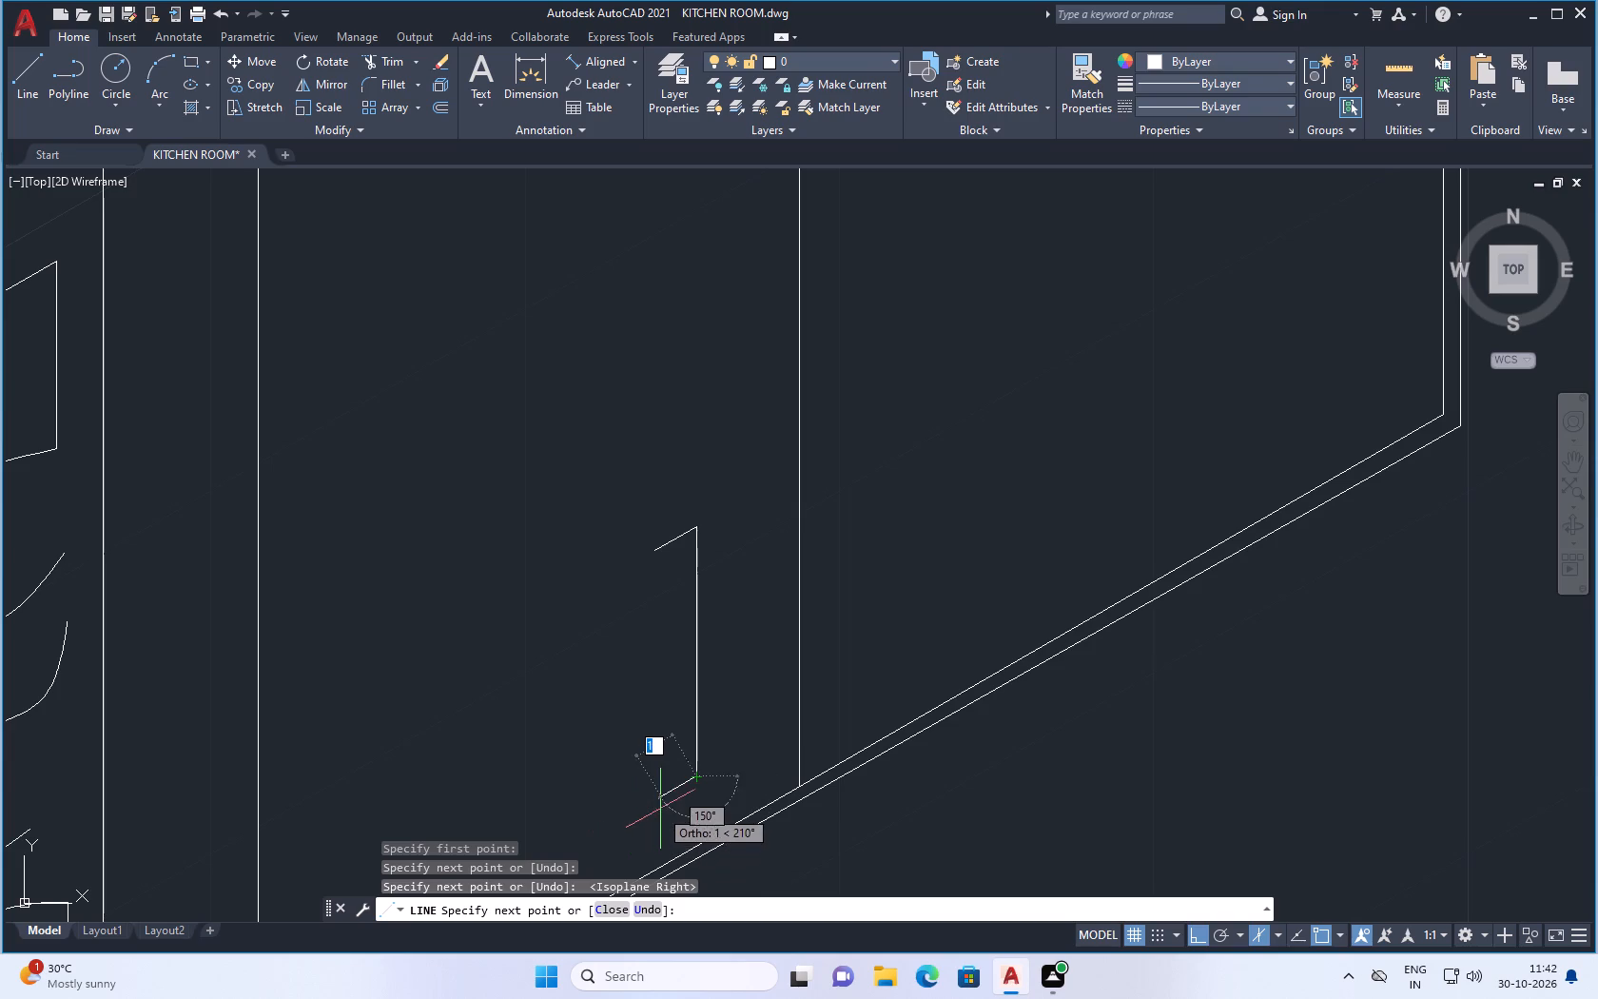
pyautogui.moveTo(670, 799); pyautogui.dragTo(670, 783)
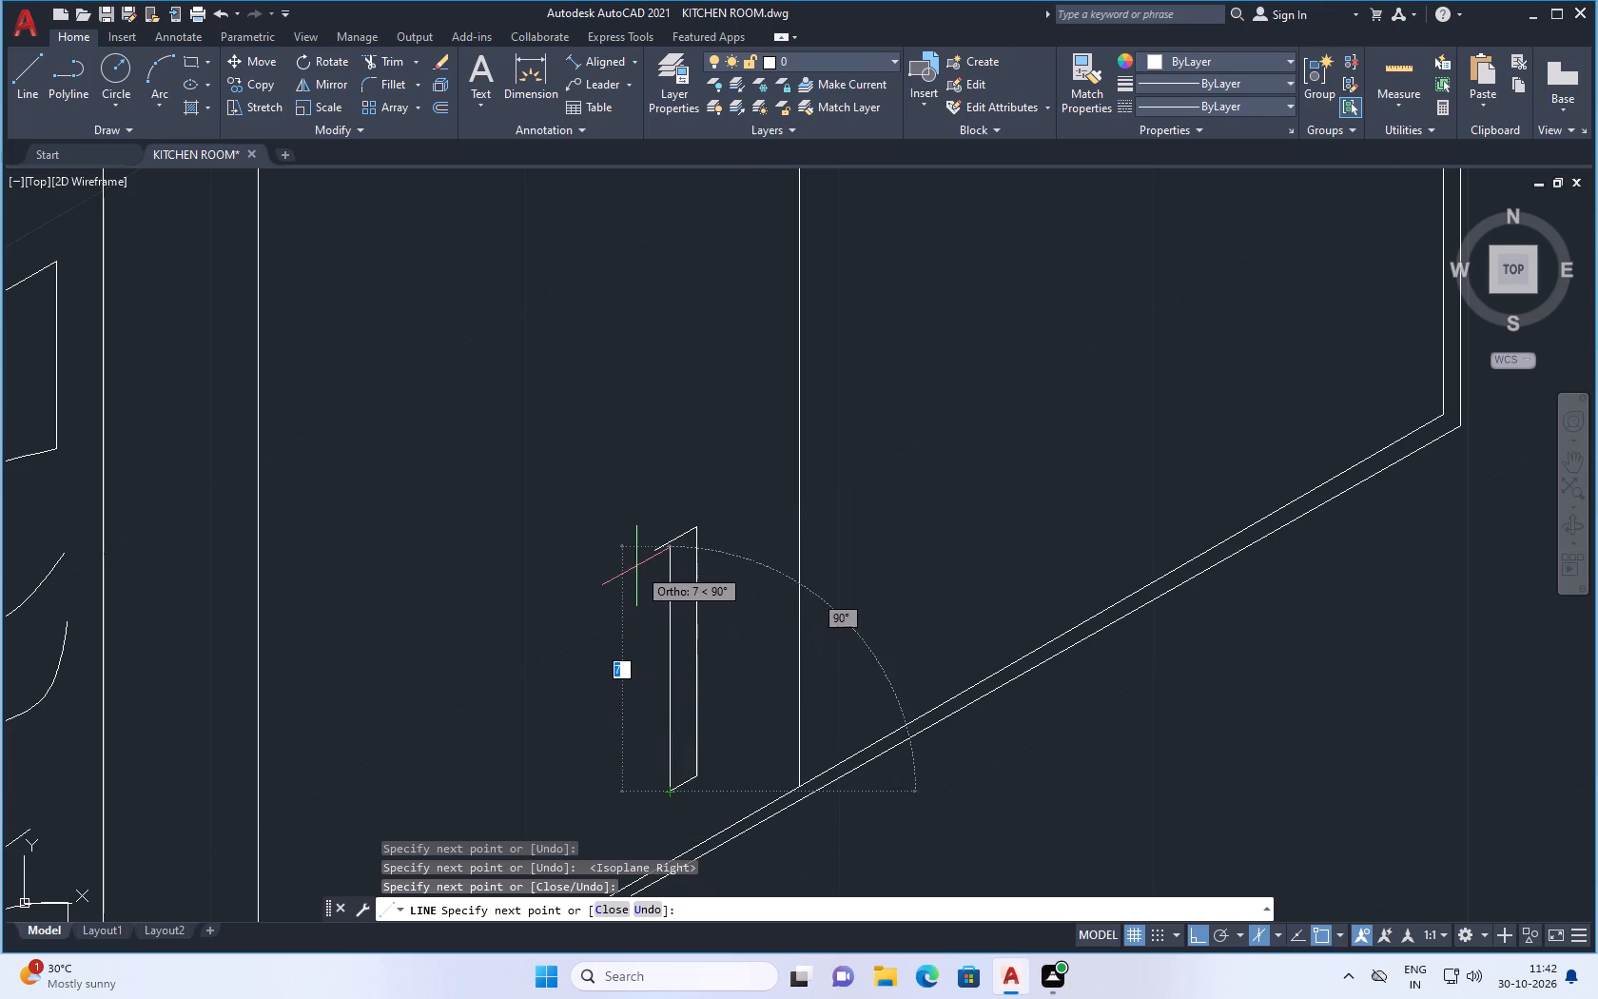
pyautogui.press('space')
# Close the handle outline with a second vertical about 7 units down and a bottom edge extended past it.
pyautogui.press('space')
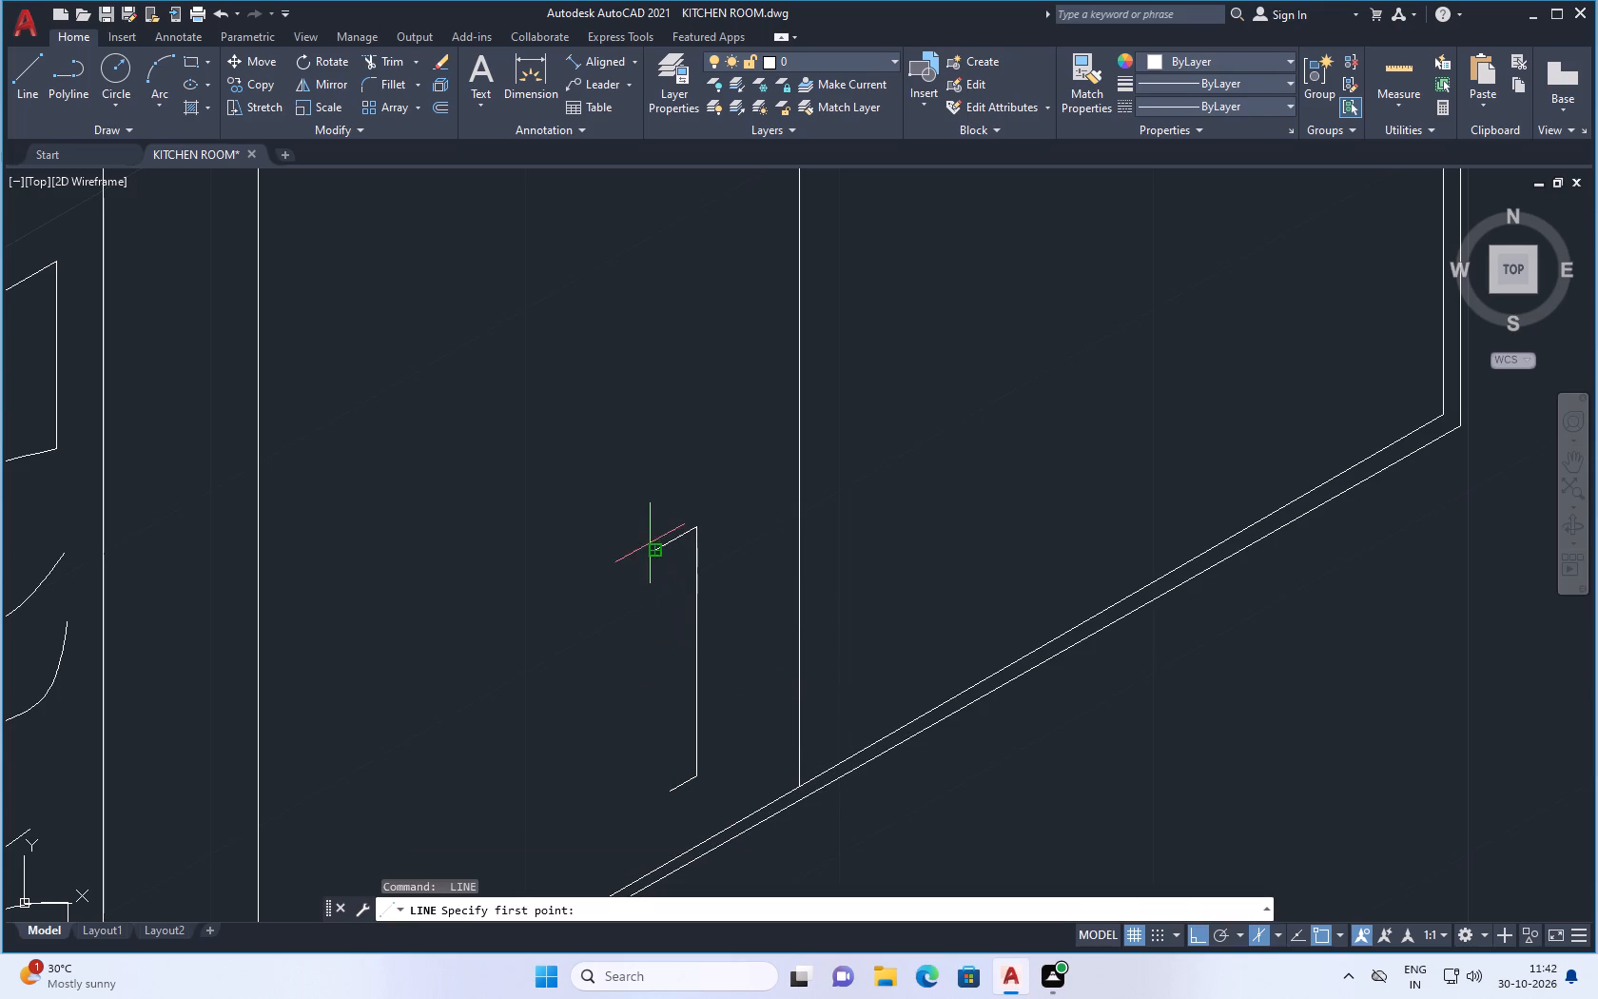
pyautogui.moveTo(650, 552); pyautogui.dragTo(647, 578)
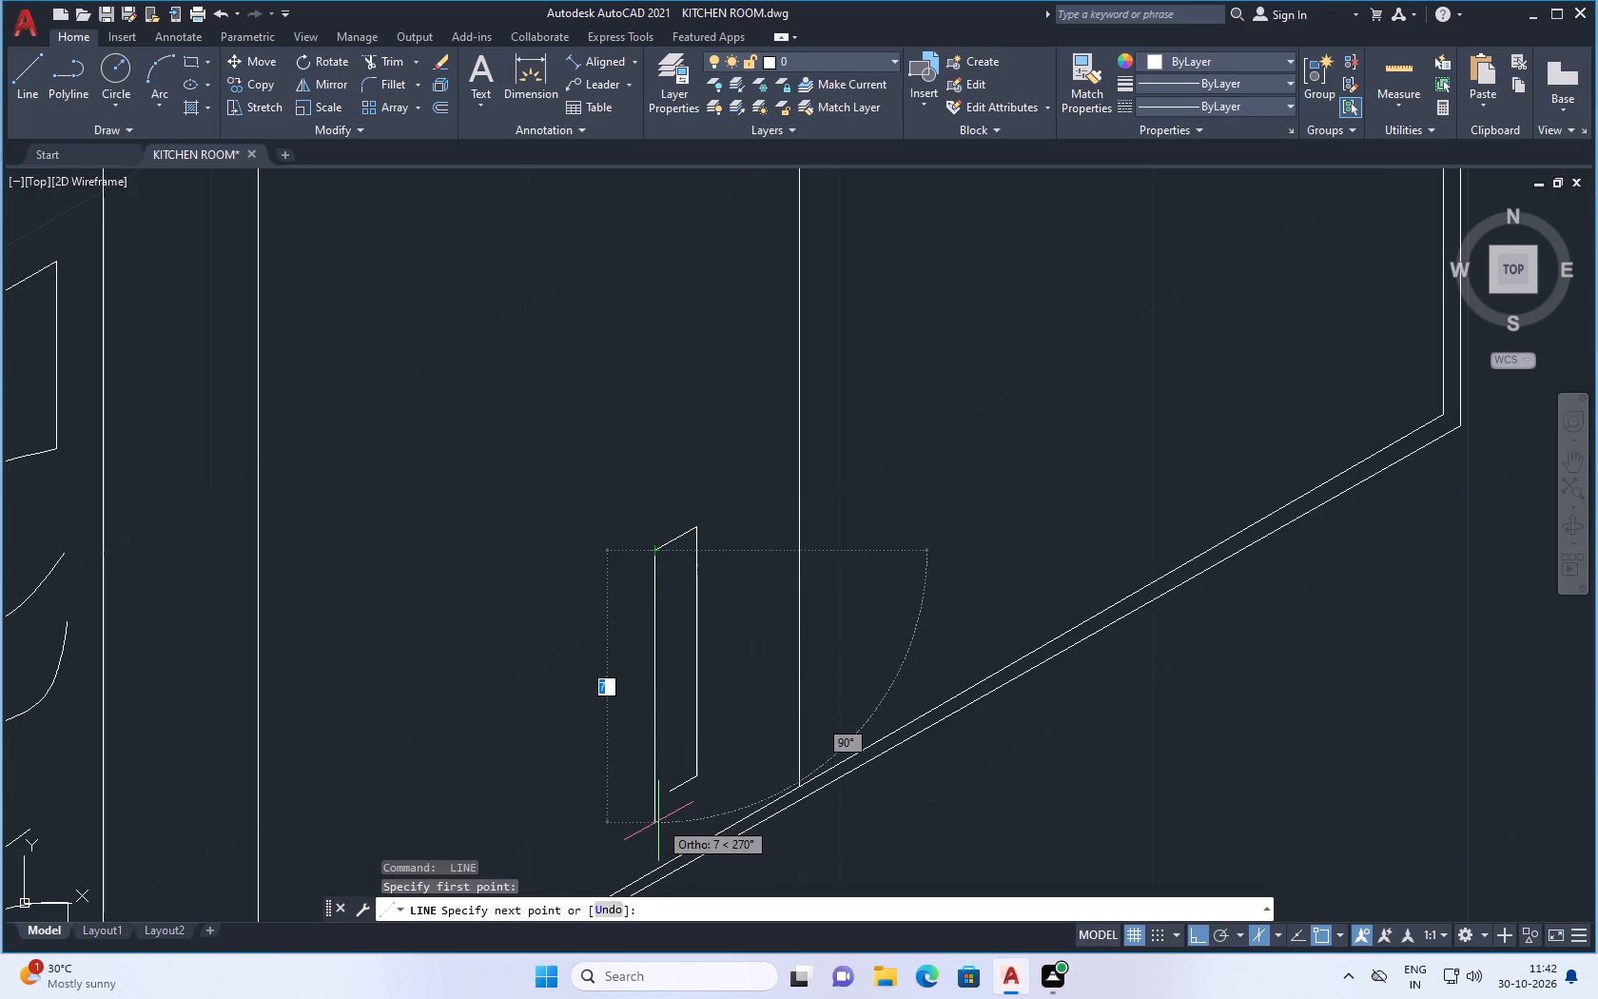
pyautogui.click(658, 824)
pyautogui.press('space')
pyautogui.press('space')
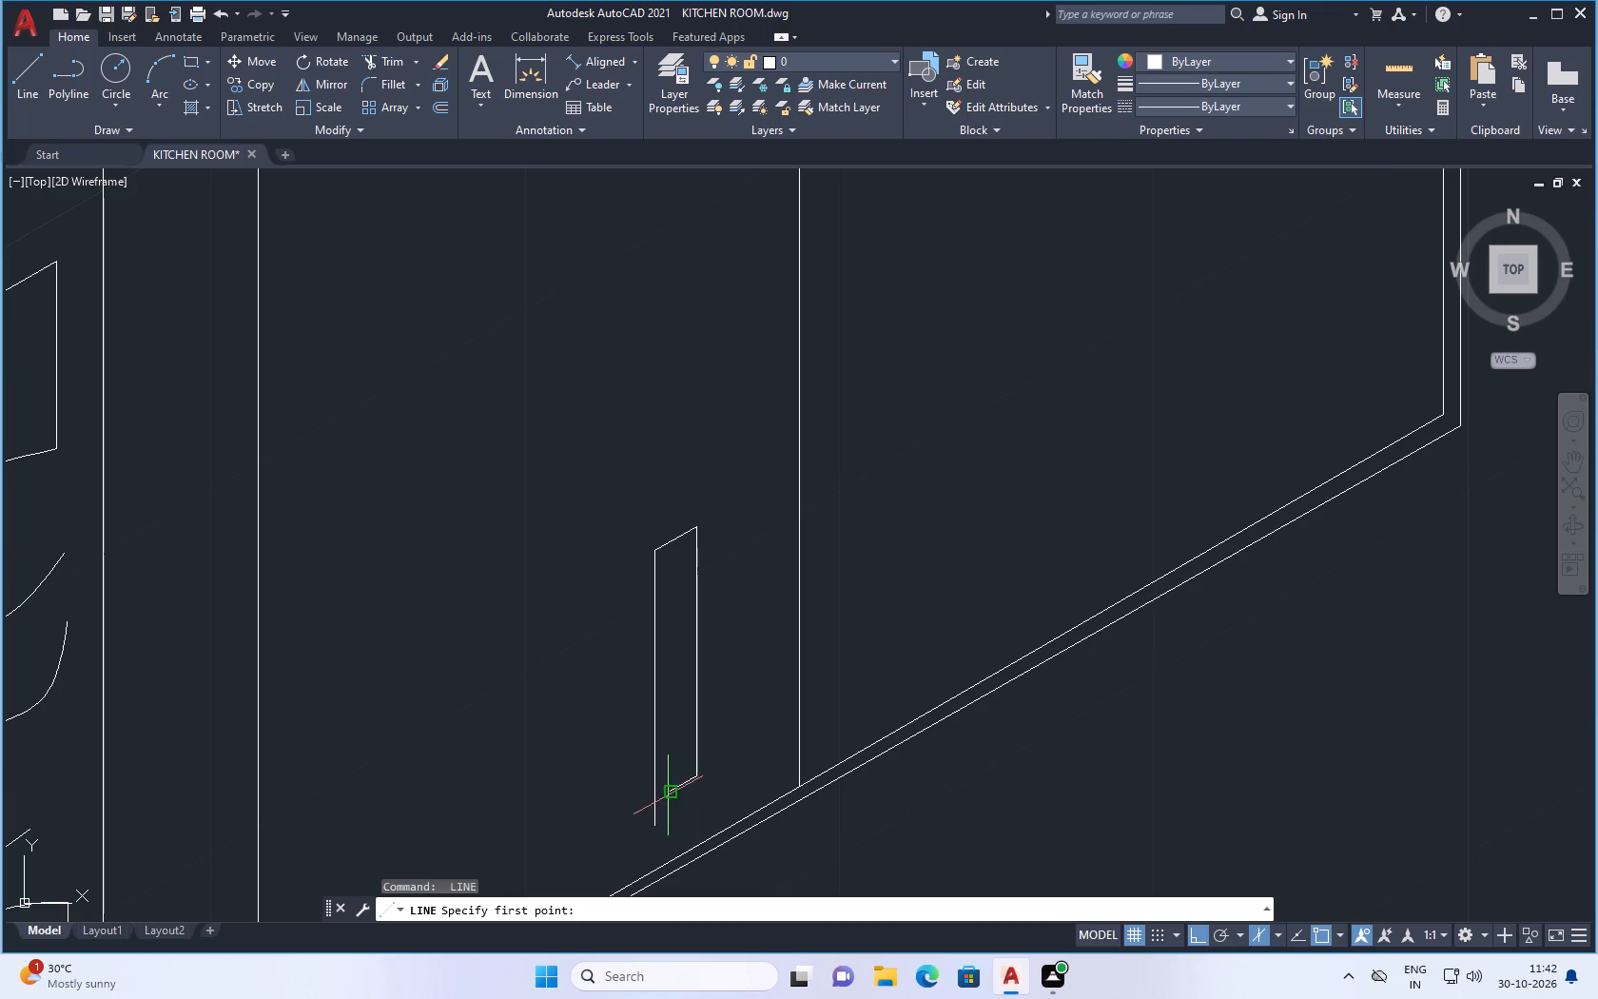
pyautogui.click(668, 795)
pyautogui.click(590, 827)
pyautogui.press('space')
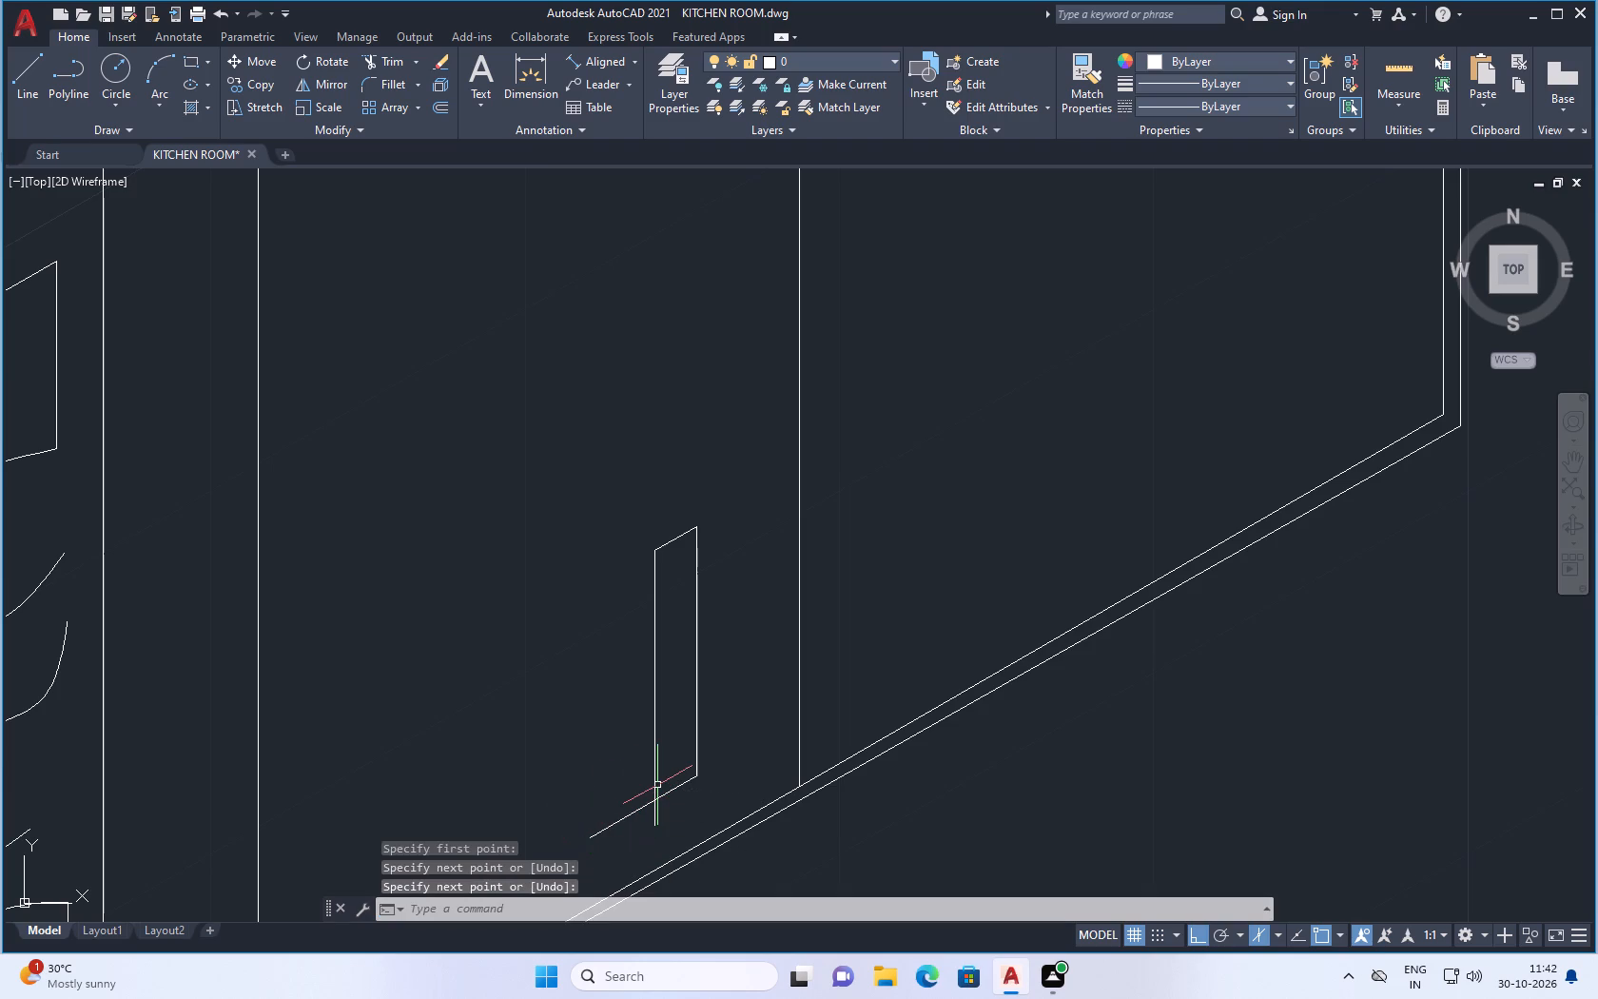
# Trim the overshooting bottom edge and vertical line at the handle outline's lower outer corner.
pyautogui.write('TR')
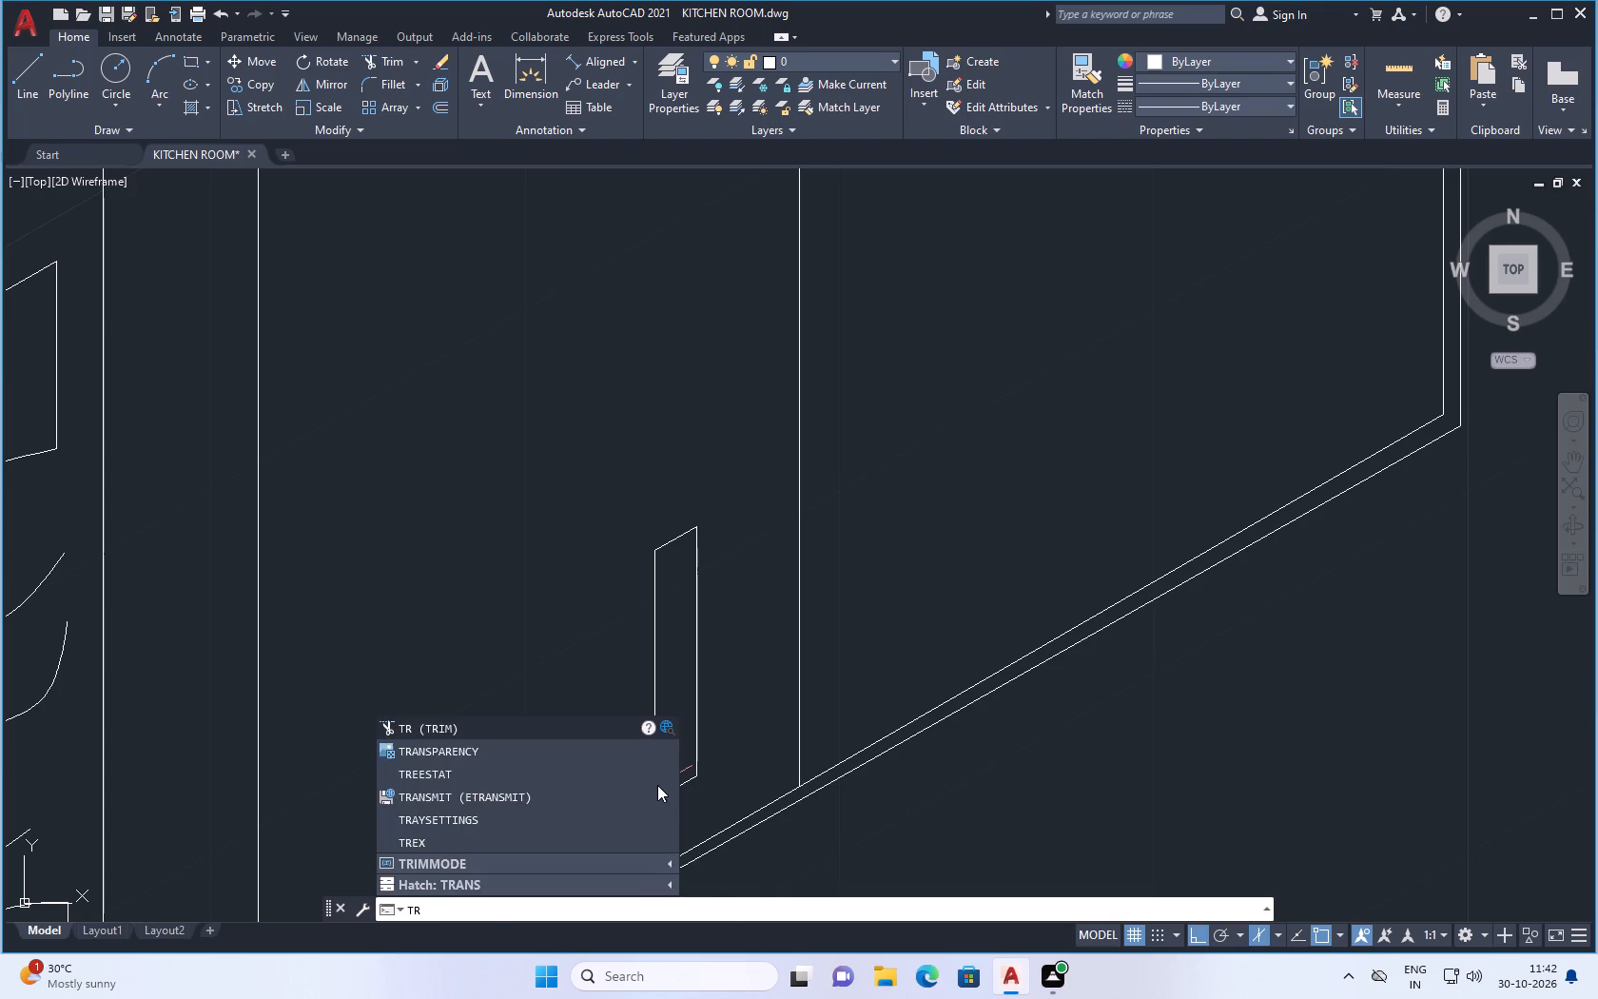
pyautogui.press('Return')
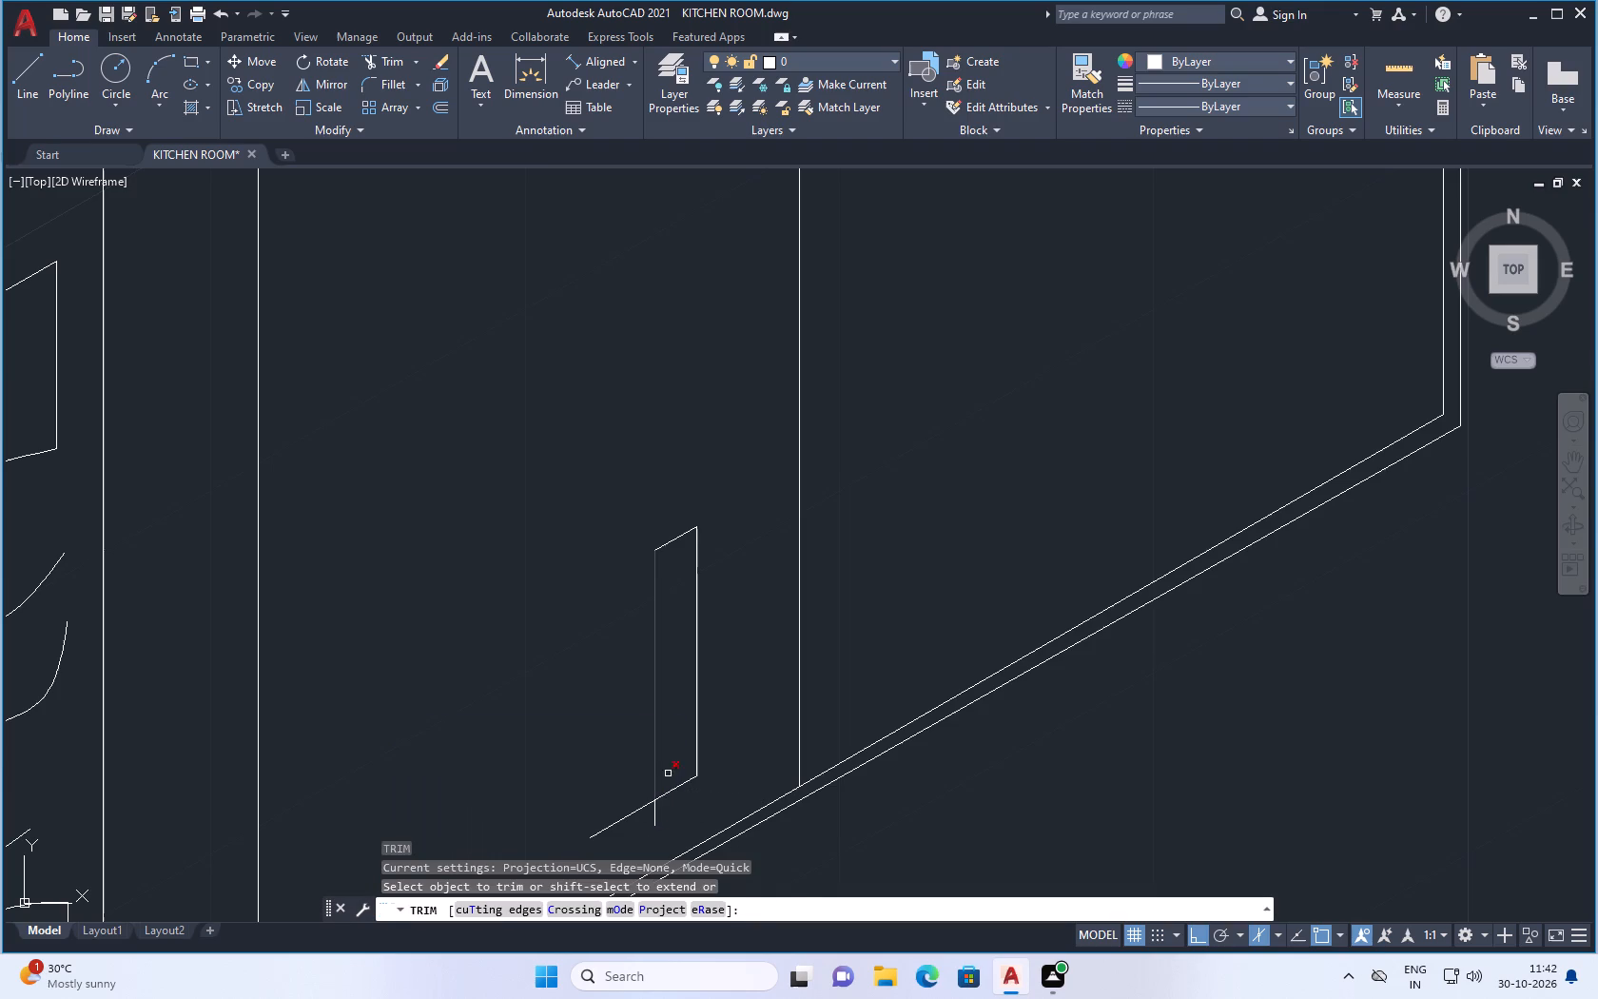
pyautogui.scroll(2, 636, 815)
pyautogui.click(617, 804)
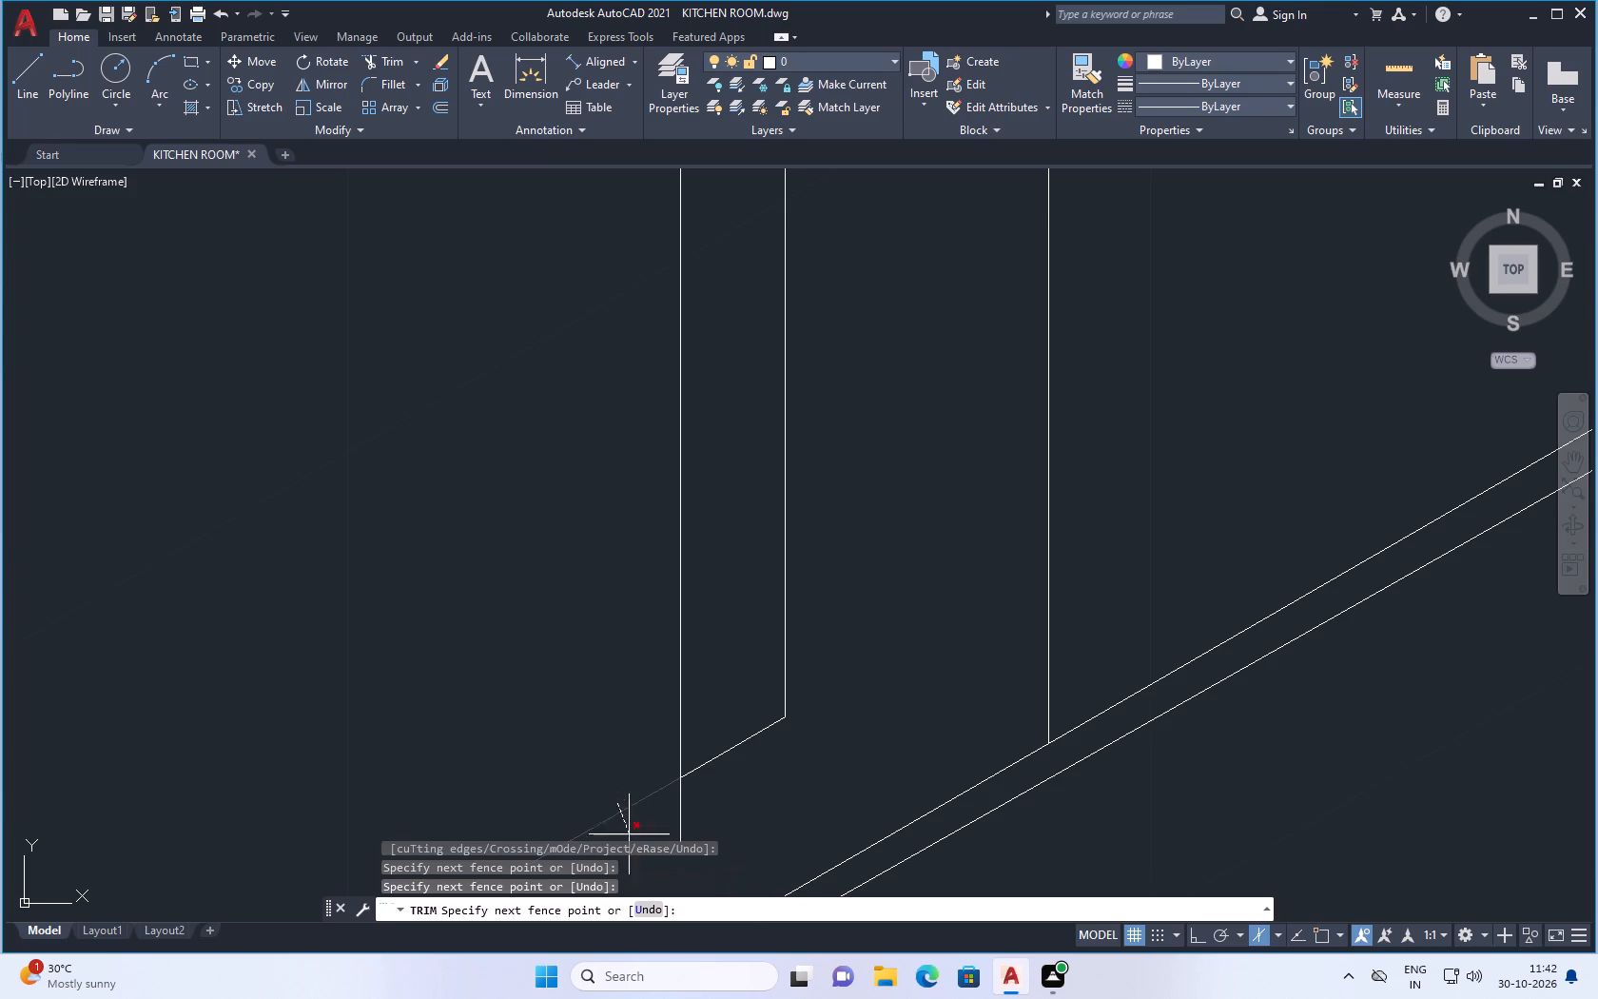
pyautogui.click(634, 817)
pyautogui.moveTo(670, 813); pyautogui.dragTo(714, 813)
pyautogui.press('space')
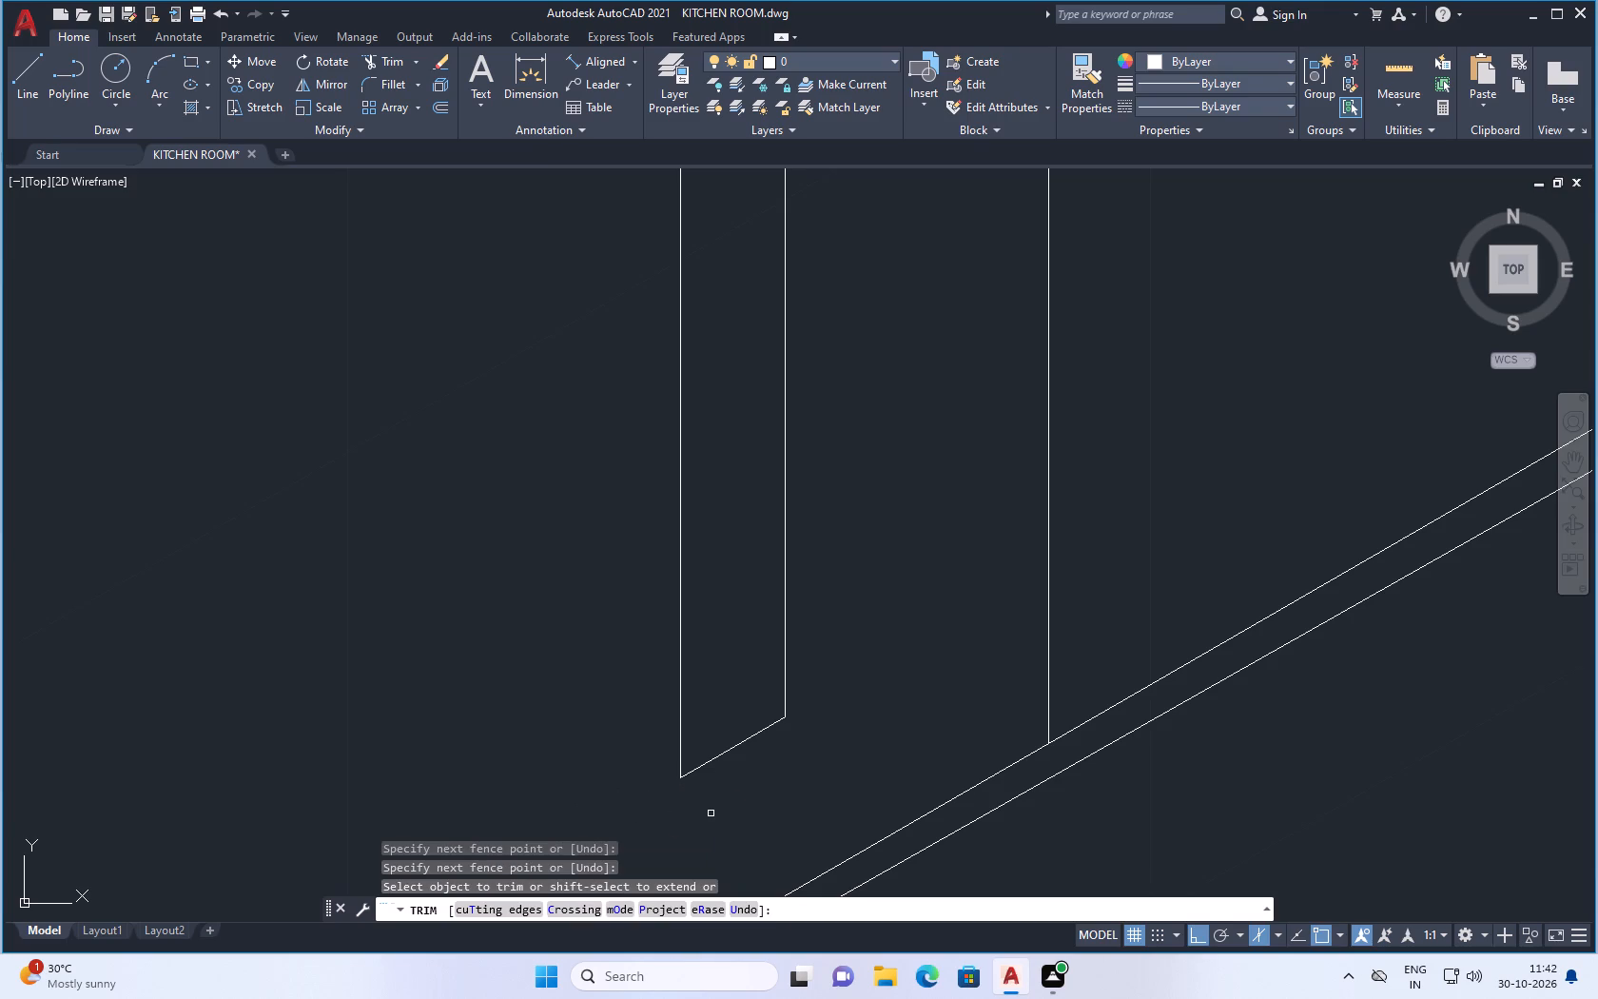
# Examine the handle outline on the door against the wall cabinet and the neighbouring kitchen units.
pyautogui.scroll(-3, 737, 815)
pyautogui.scroll(1, 726, 653)
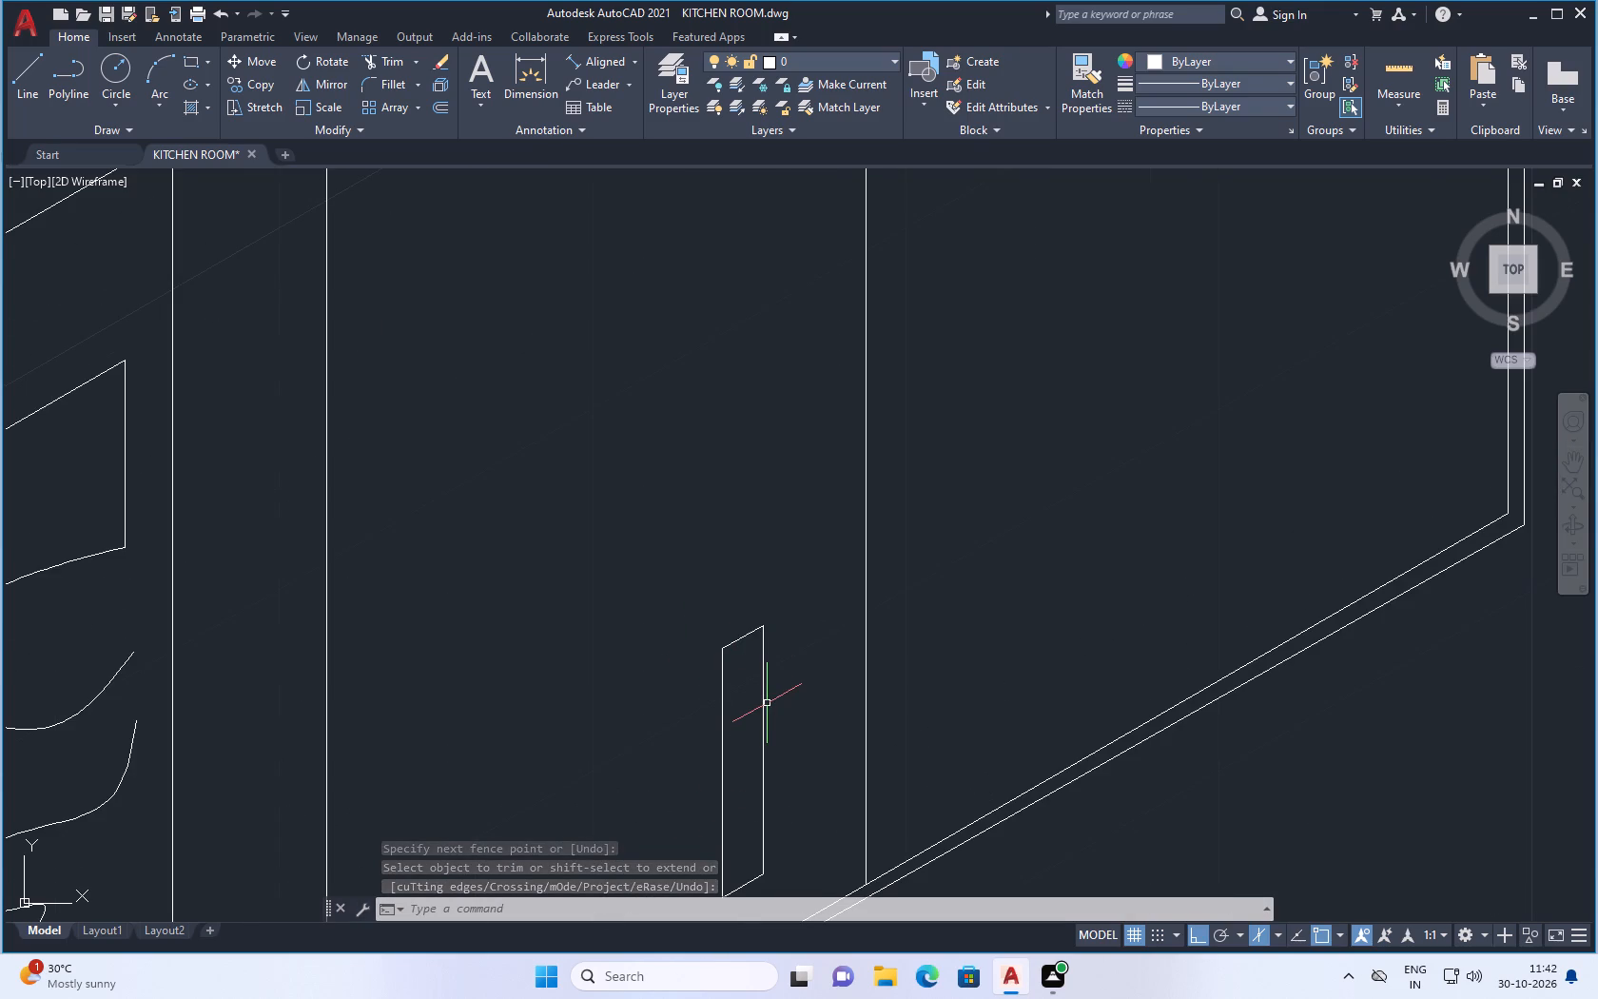
pyautogui.scroll(-2, 777, 661)
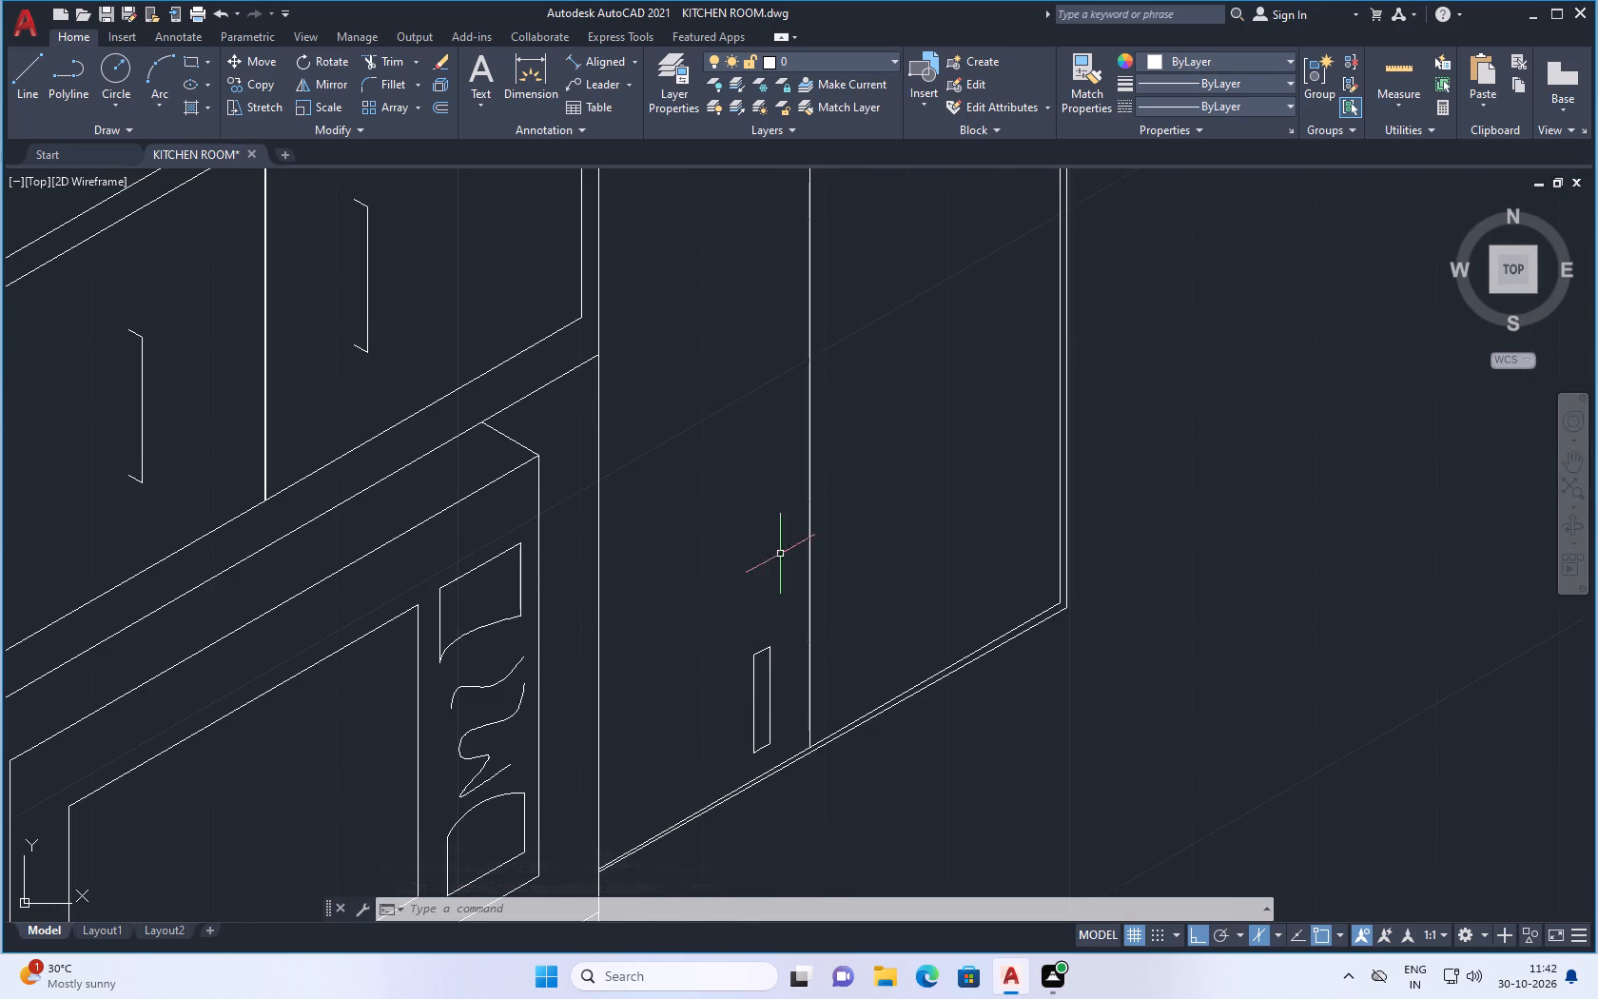
pyautogui.scroll(-1, 728, 571)
pyautogui.scroll(3, 738, 671)
pyautogui.scroll(1, 811, 458)
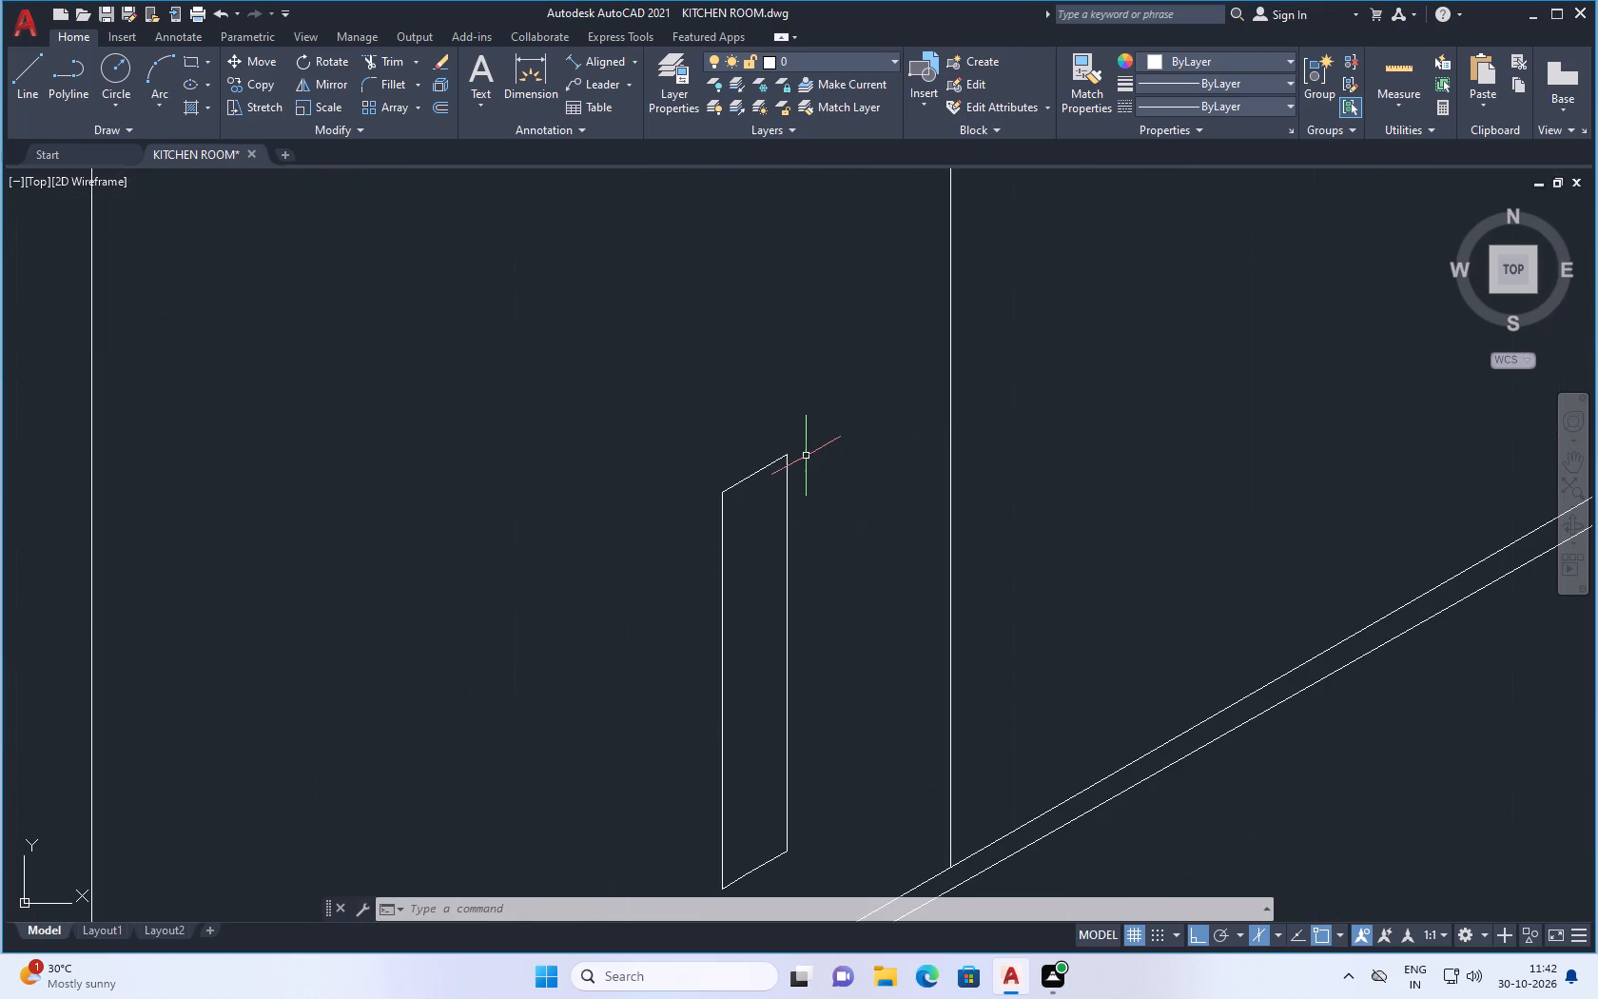
pyautogui.scroll(-3, 614, 475)
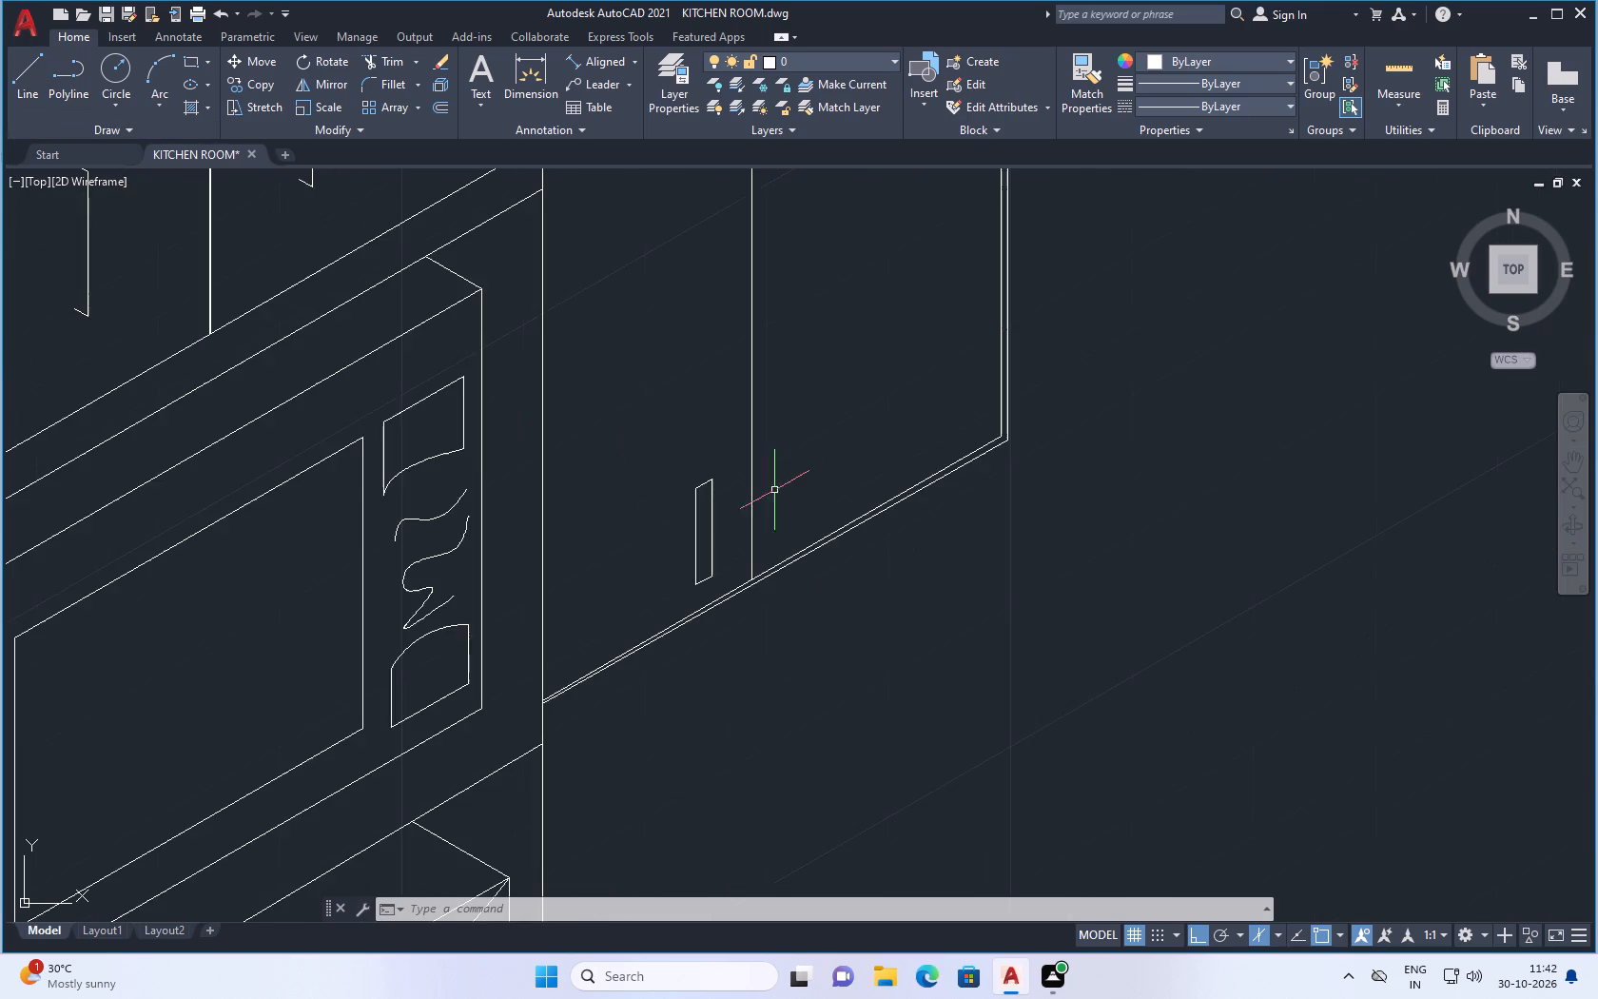
pyautogui.scroll(-3, 748, 534)
pyautogui.scroll(-2, 714, 671)
pyautogui.scroll(3, 706, 796)
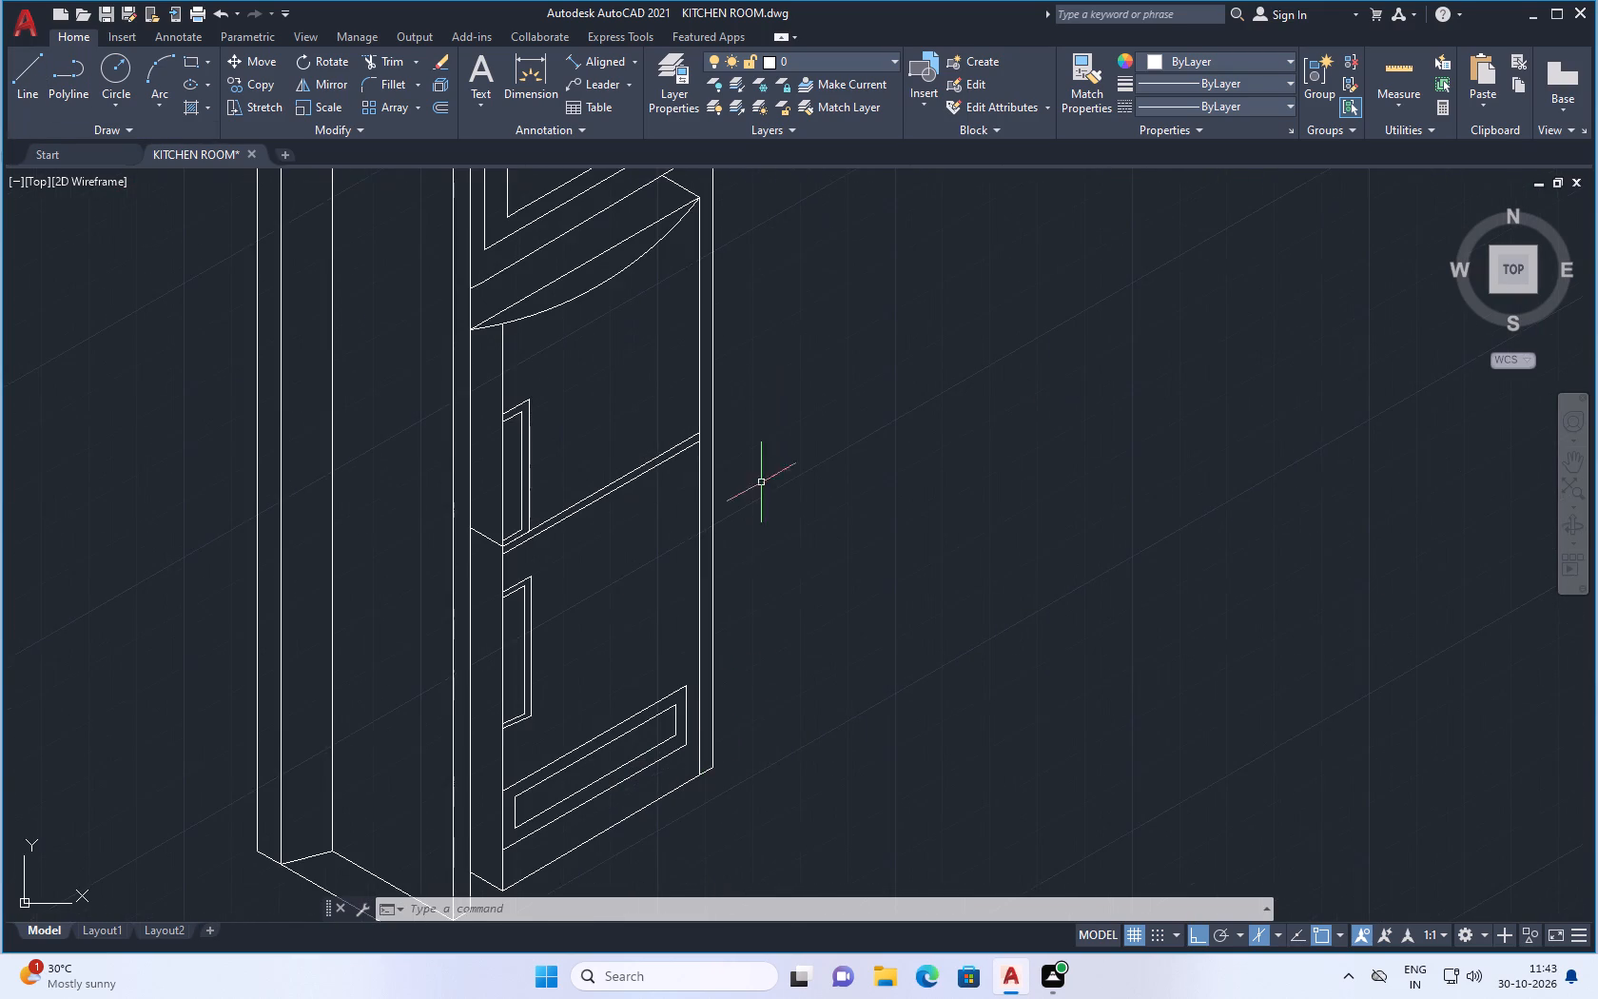
pyautogui.scroll(-2, 687, 543)
pyautogui.scroll(2, 709, 291)
pyautogui.scroll(5, 743, 461)
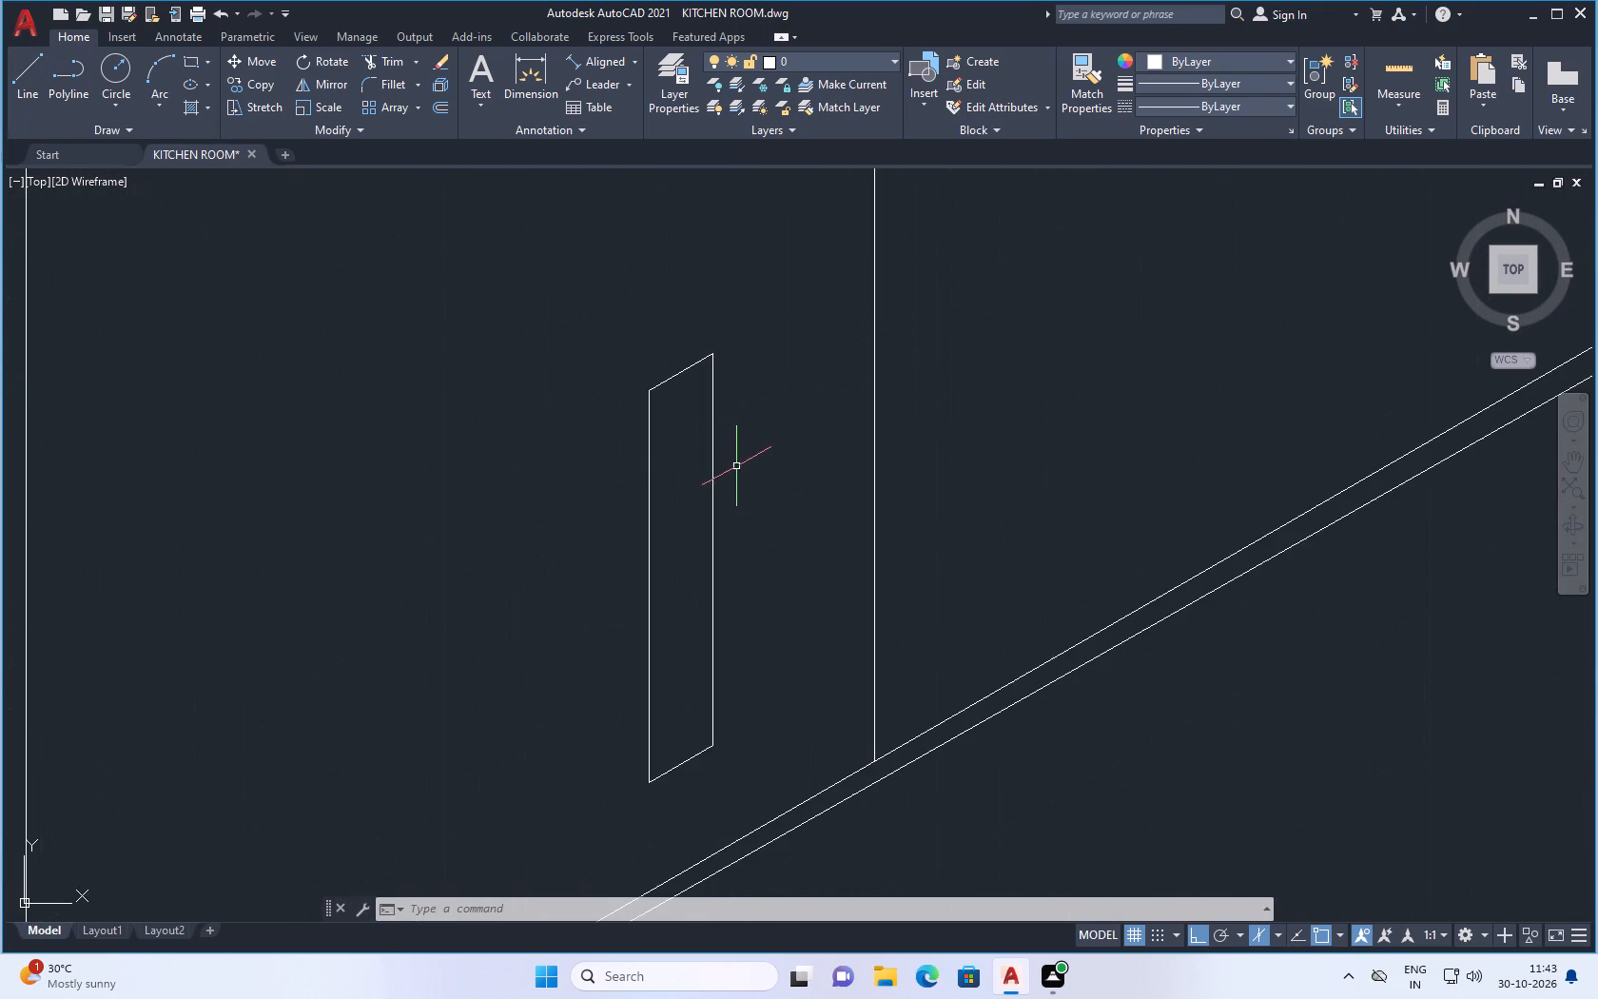
# Draw the handle's inner outline: a 30° top edge about 1 unit long and a vertical down to just above the bottom edge.
pyautogui.click(28, 69)
pyautogui.scroll(2, 732, 443)
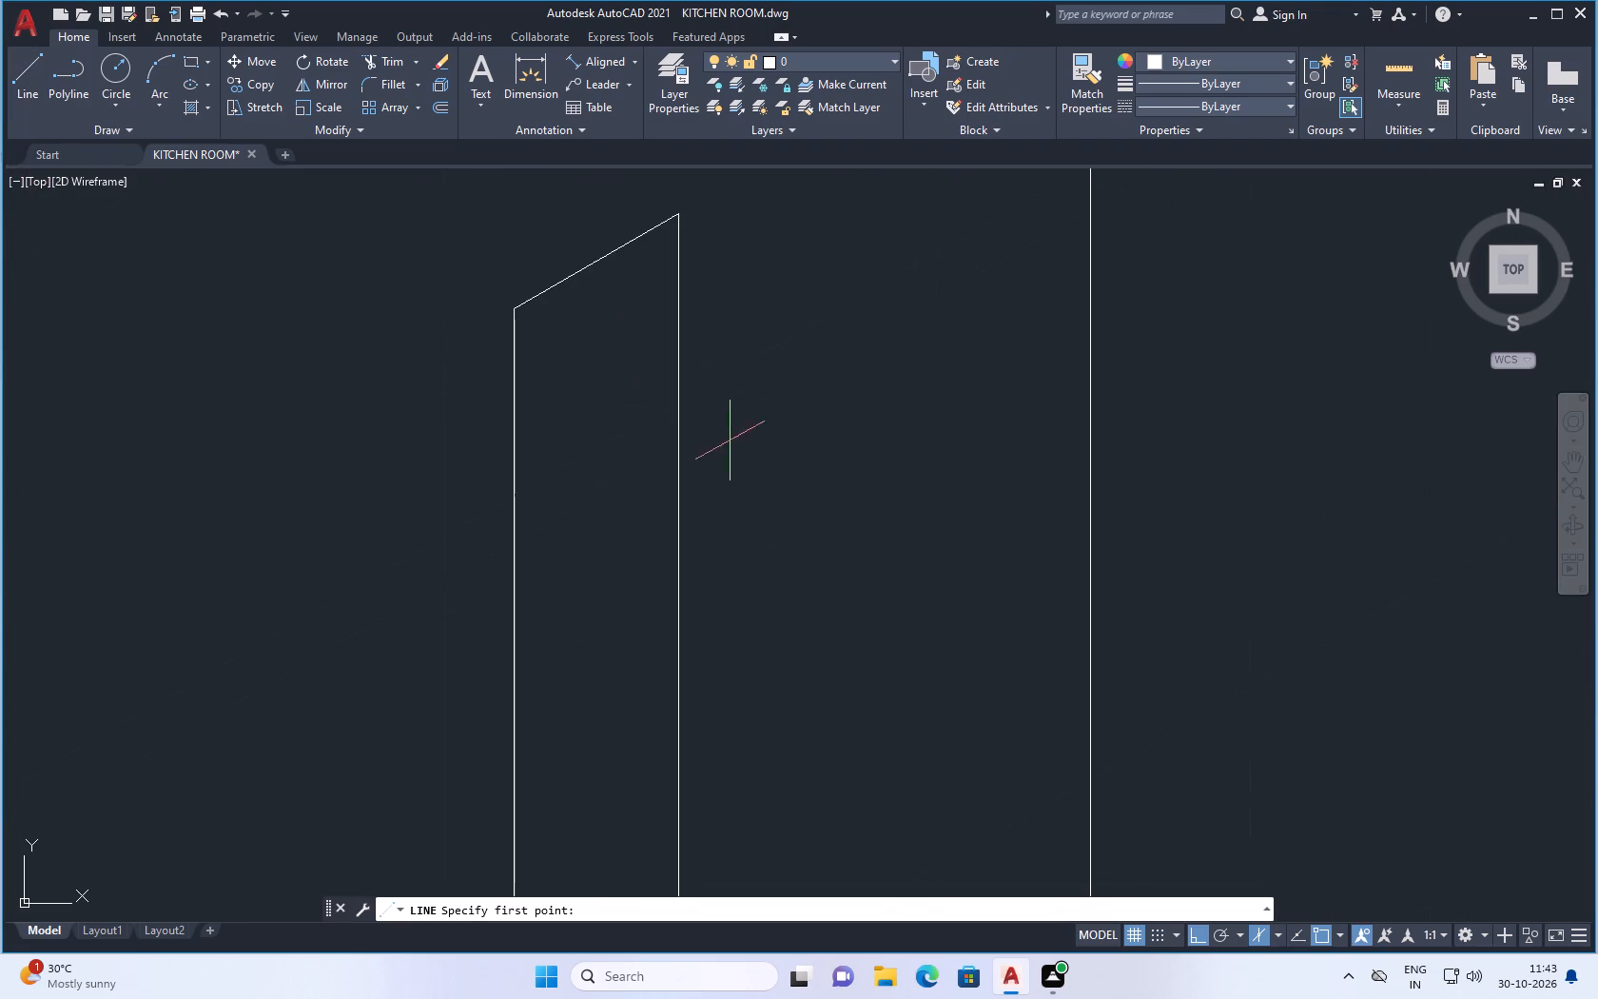
pyautogui.scroll(-2, 666, 431)
pyautogui.scroll(2, 646, 403)
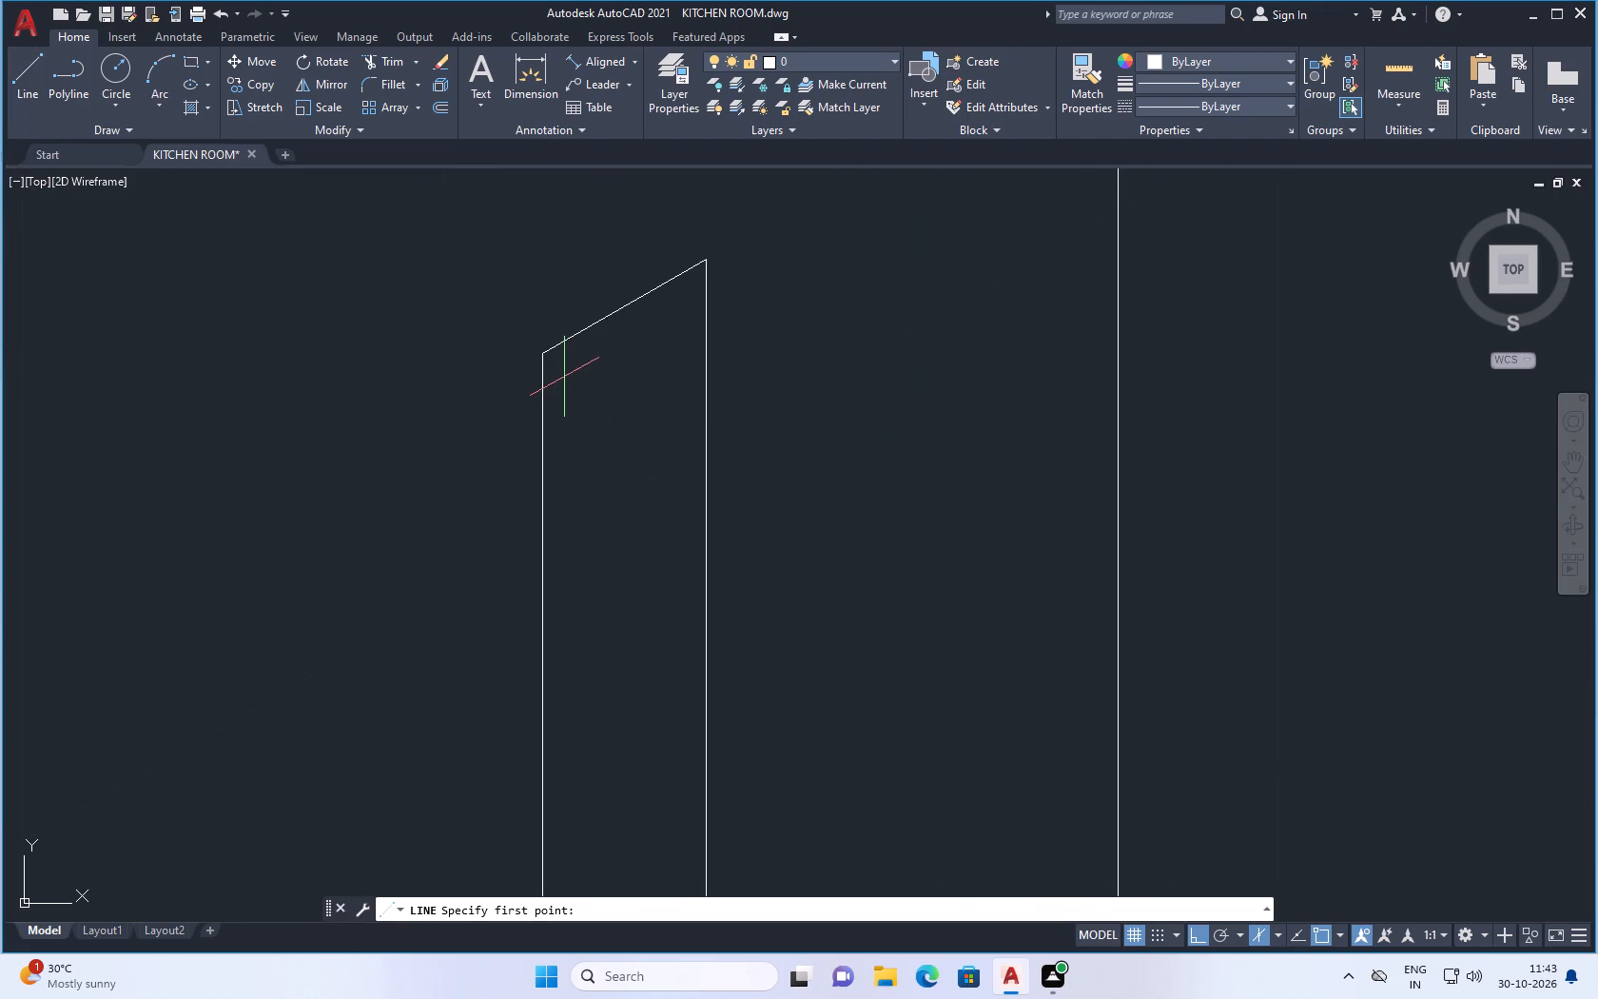
pyautogui.moveTo(557, 382); pyautogui.dragTo(587, 377)
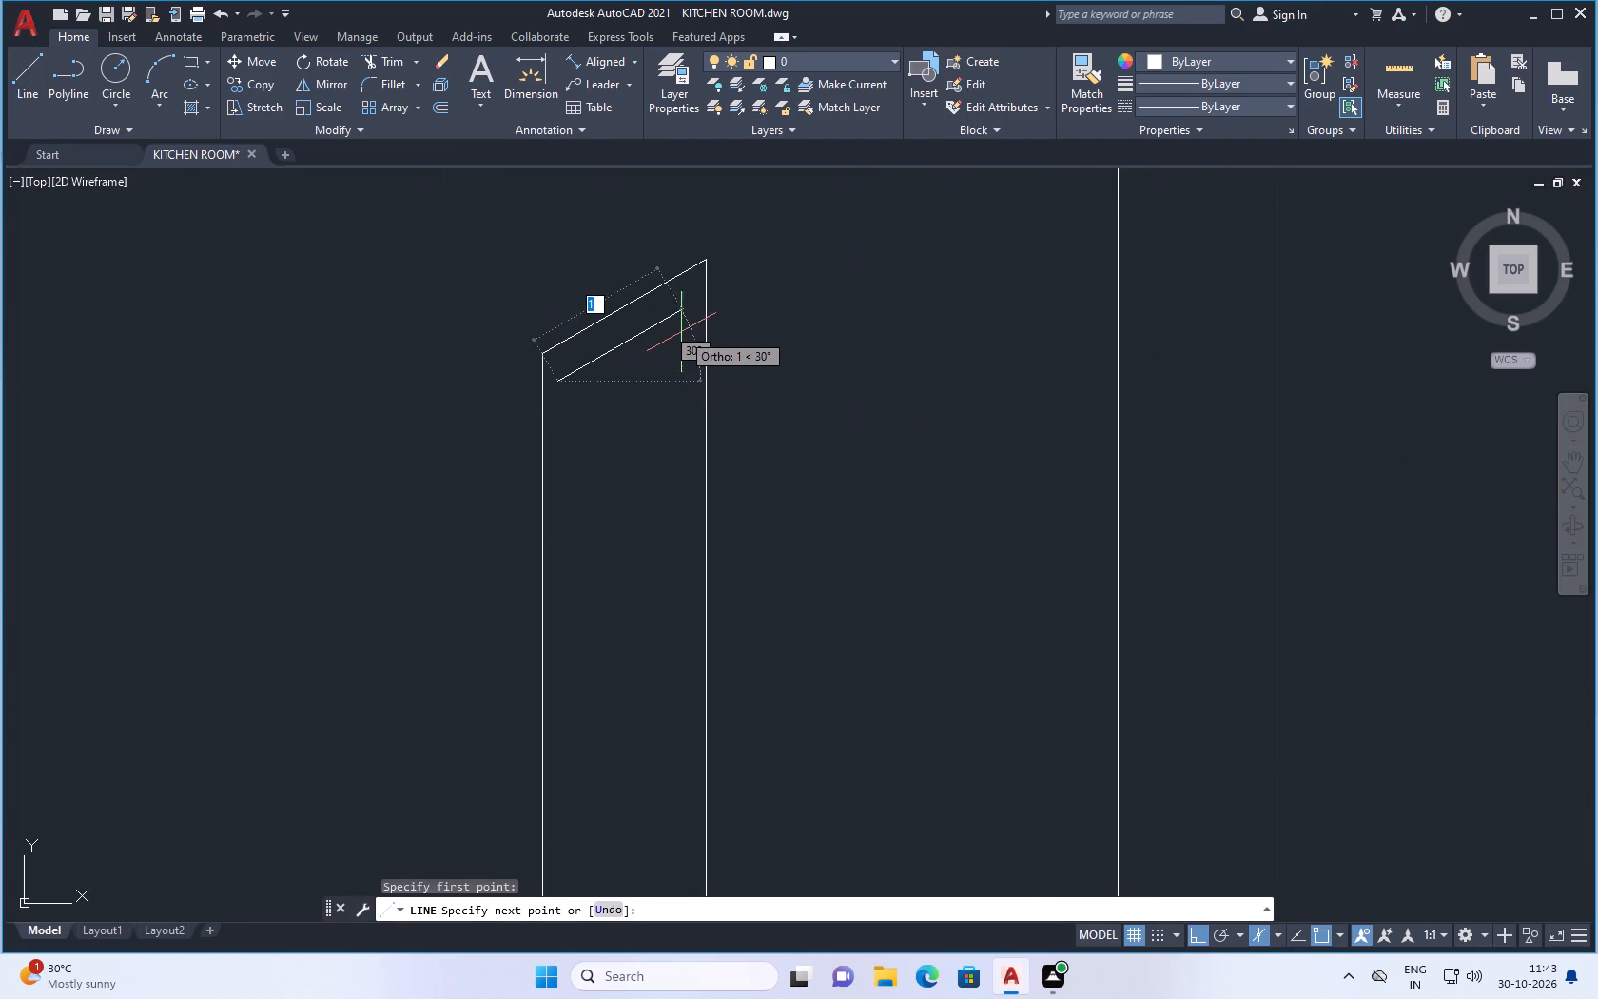
pyautogui.click(684, 314)
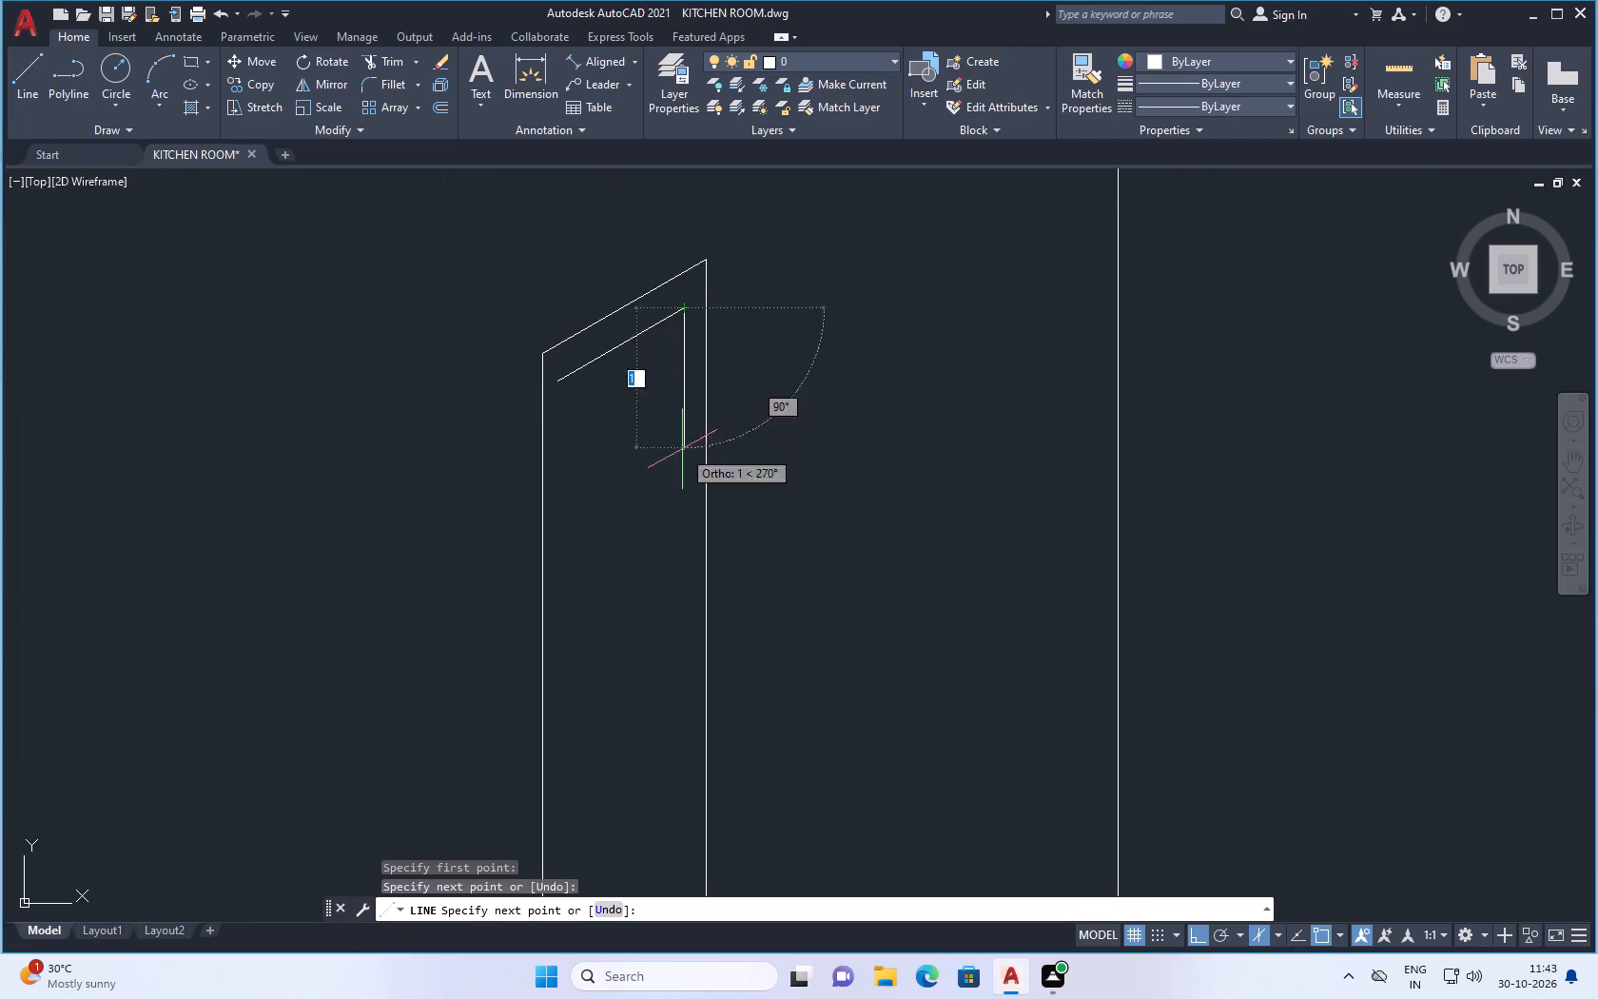
pyautogui.scroll(-3, 677, 554)
pyautogui.scroll(3, 678, 746)
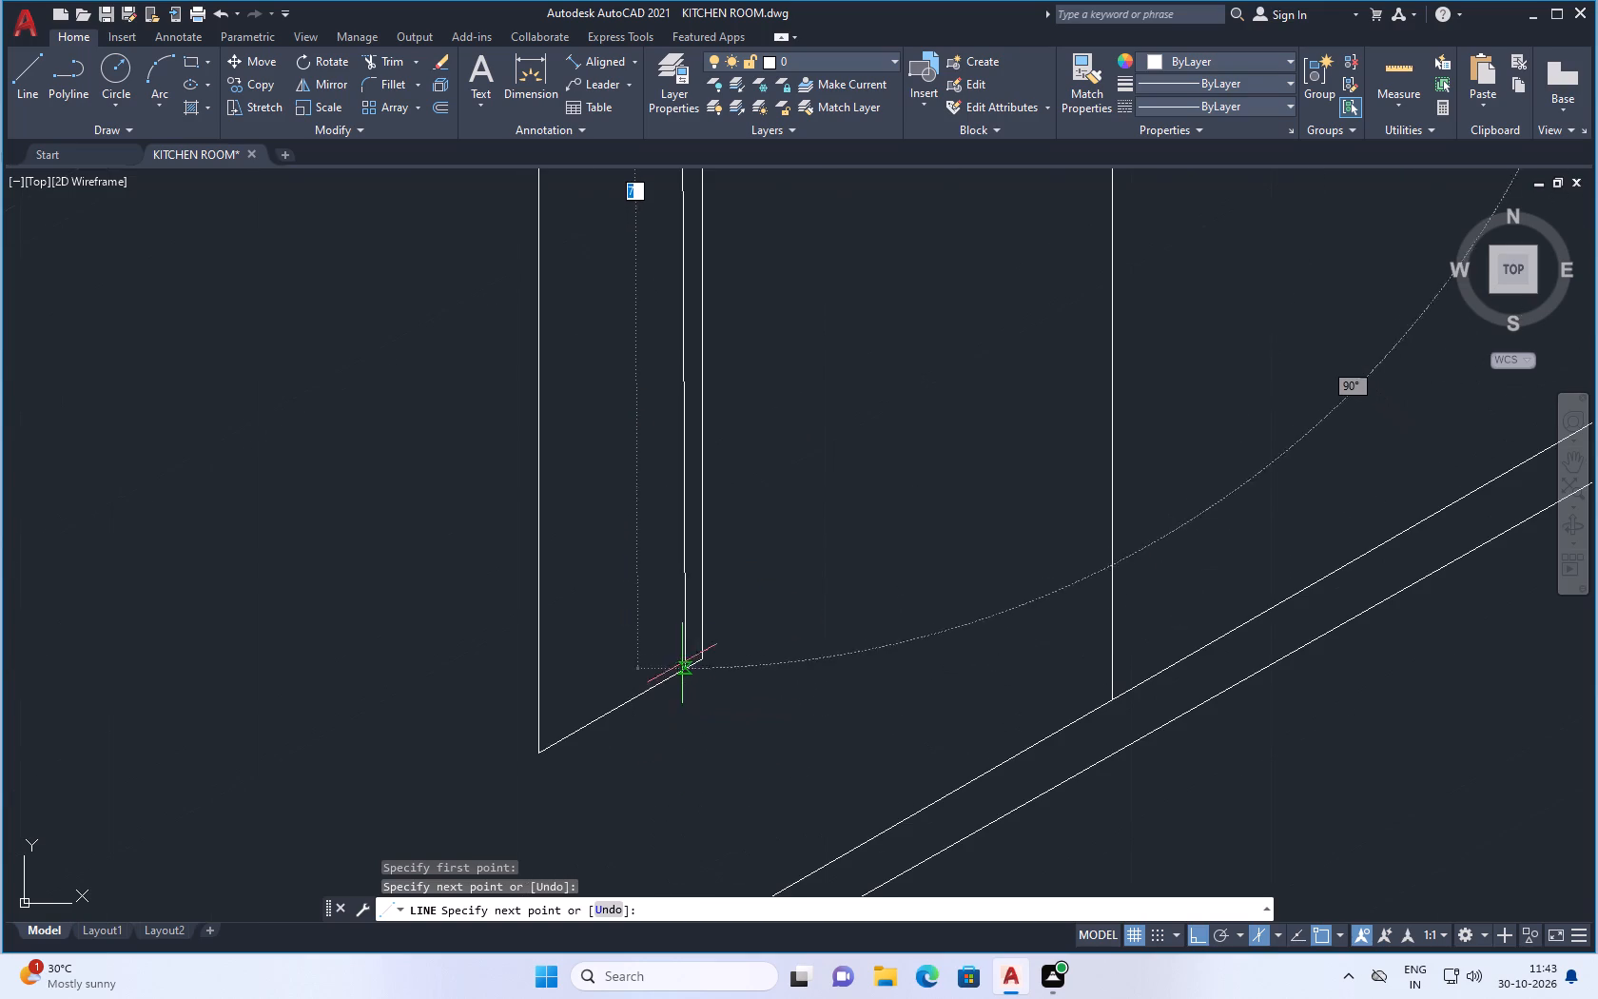
pyautogui.click(683, 649)
pyautogui.scroll(-3, 637, 669)
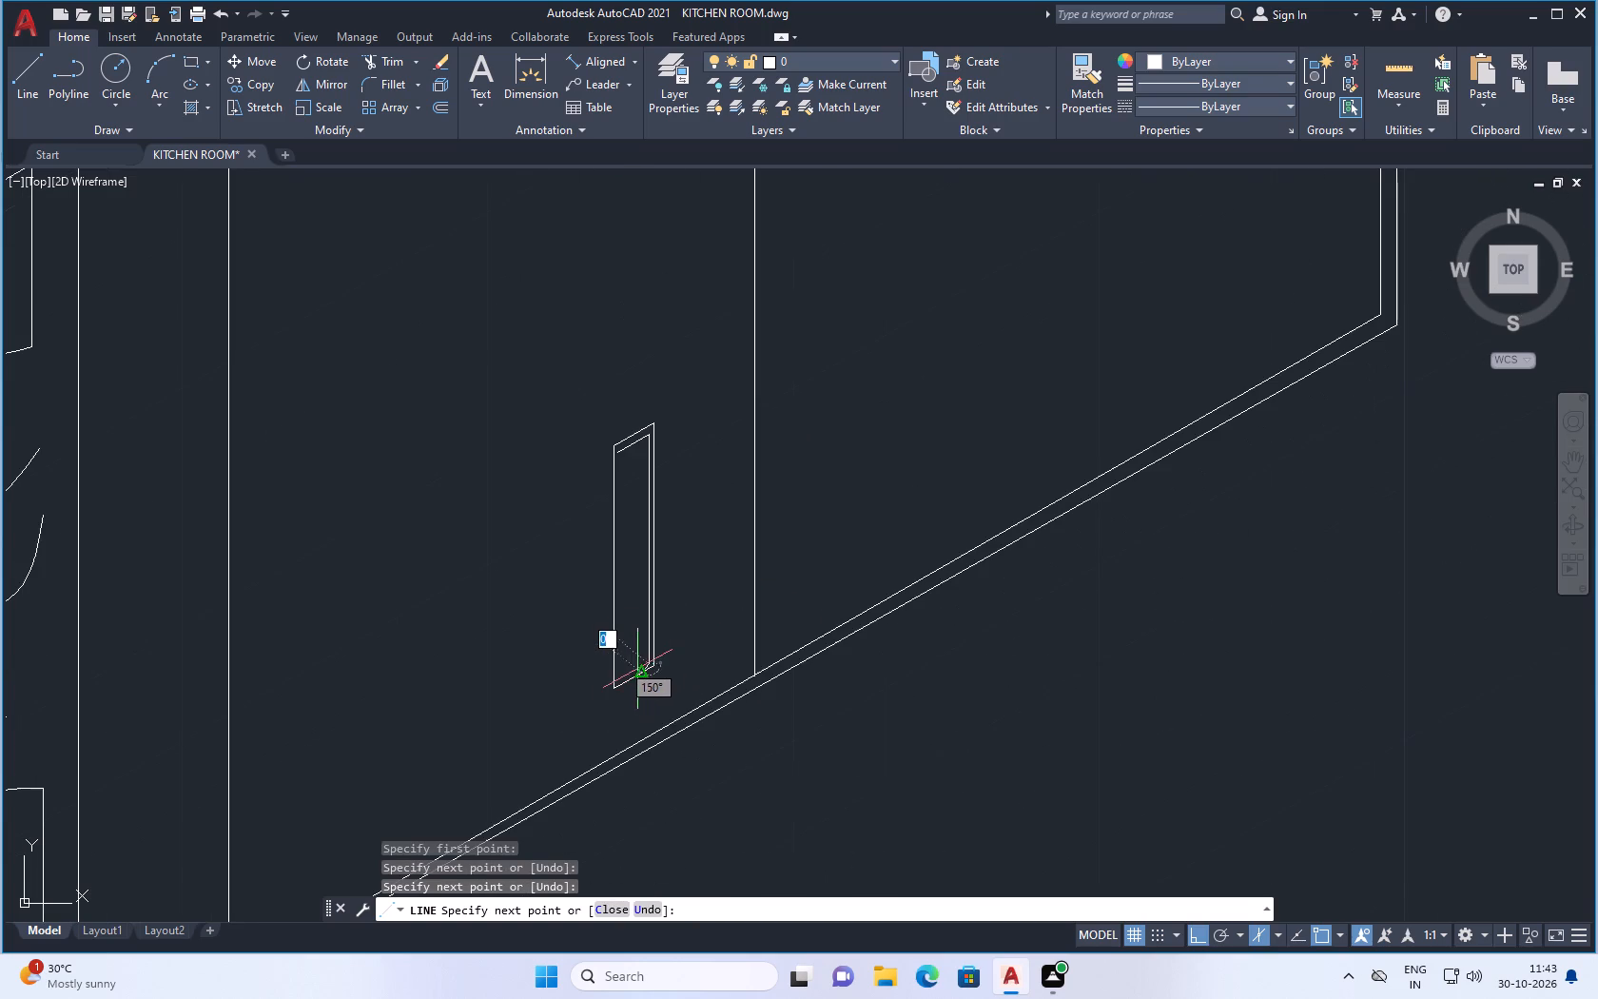
pyautogui.press('space')
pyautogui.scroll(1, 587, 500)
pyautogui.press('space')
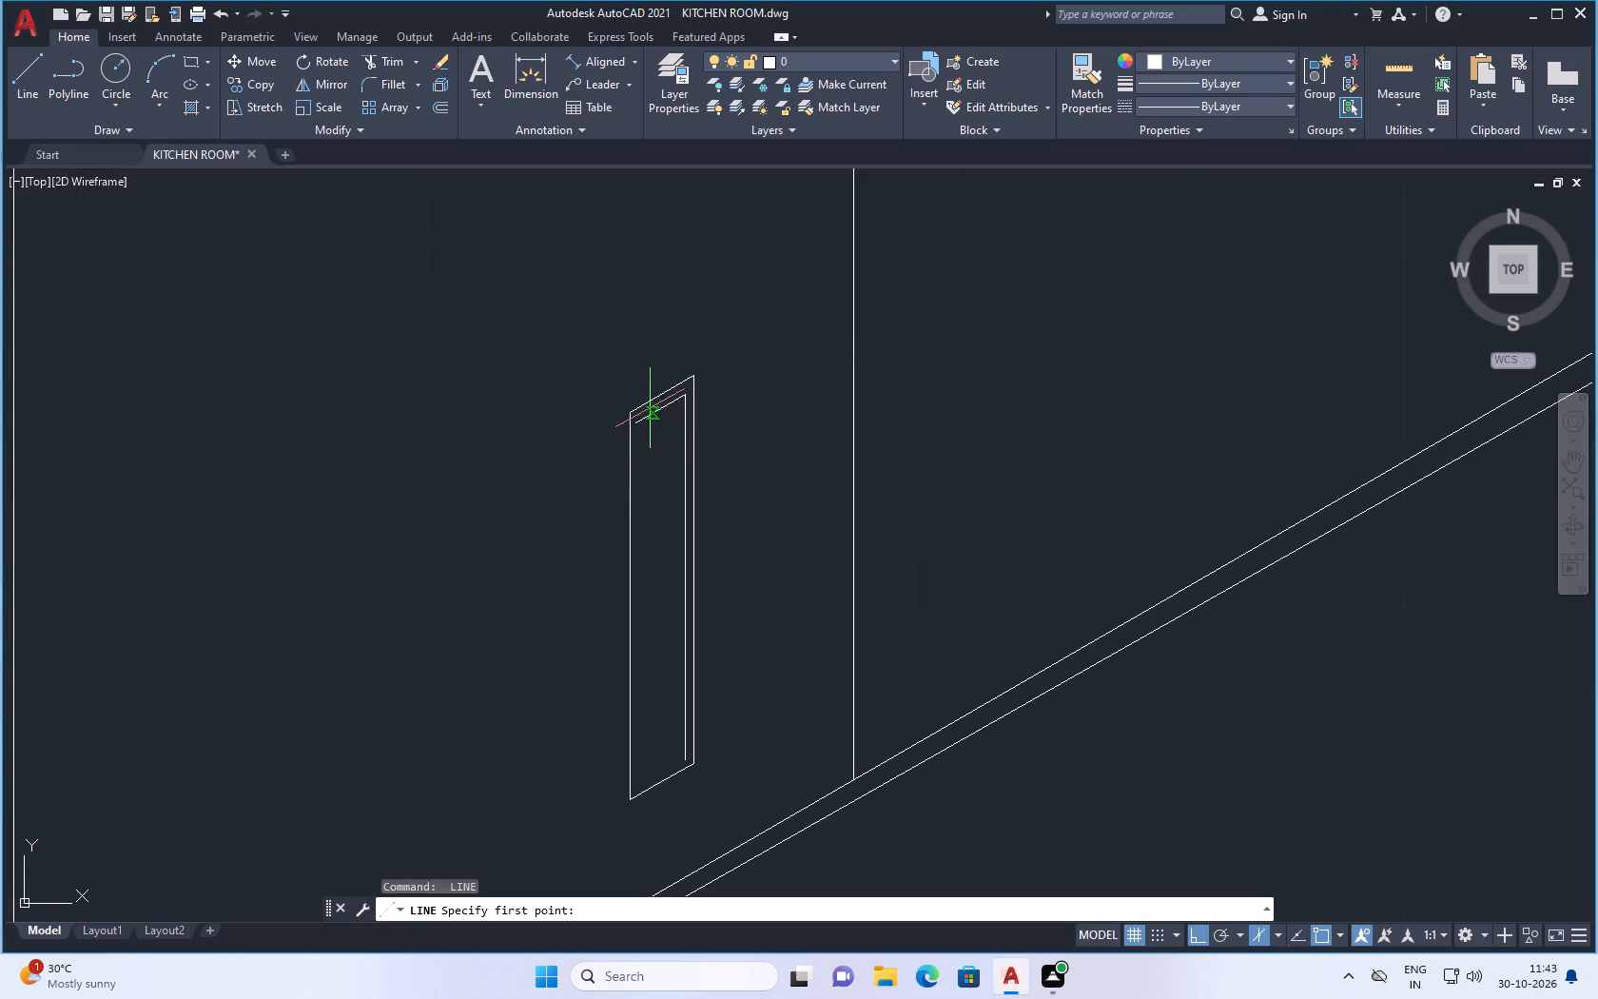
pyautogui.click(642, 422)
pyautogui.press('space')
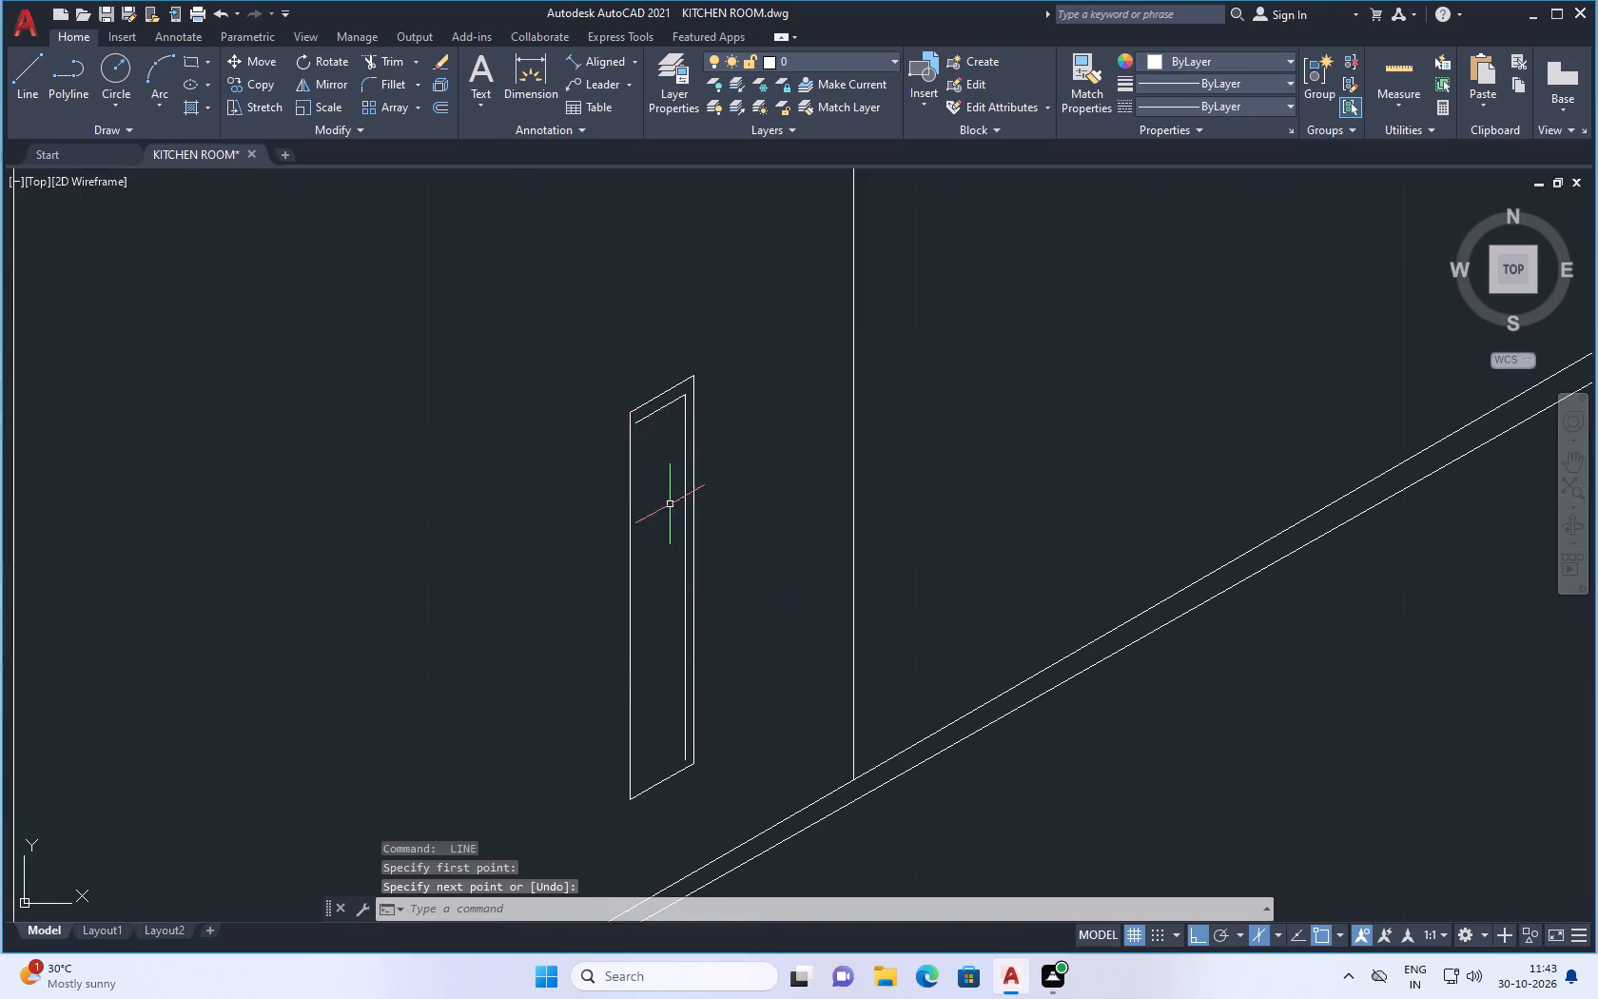
# Draw the second inner vertical about 6 units down from the inner top edge, beside the handle's outer vertical.
pyautogui.scroll(3, 671, 488)
pyautogui.scroll(-1, 601, 491)
pyautogui.scroll(2, 646, 405)
pyautogui.press('space')
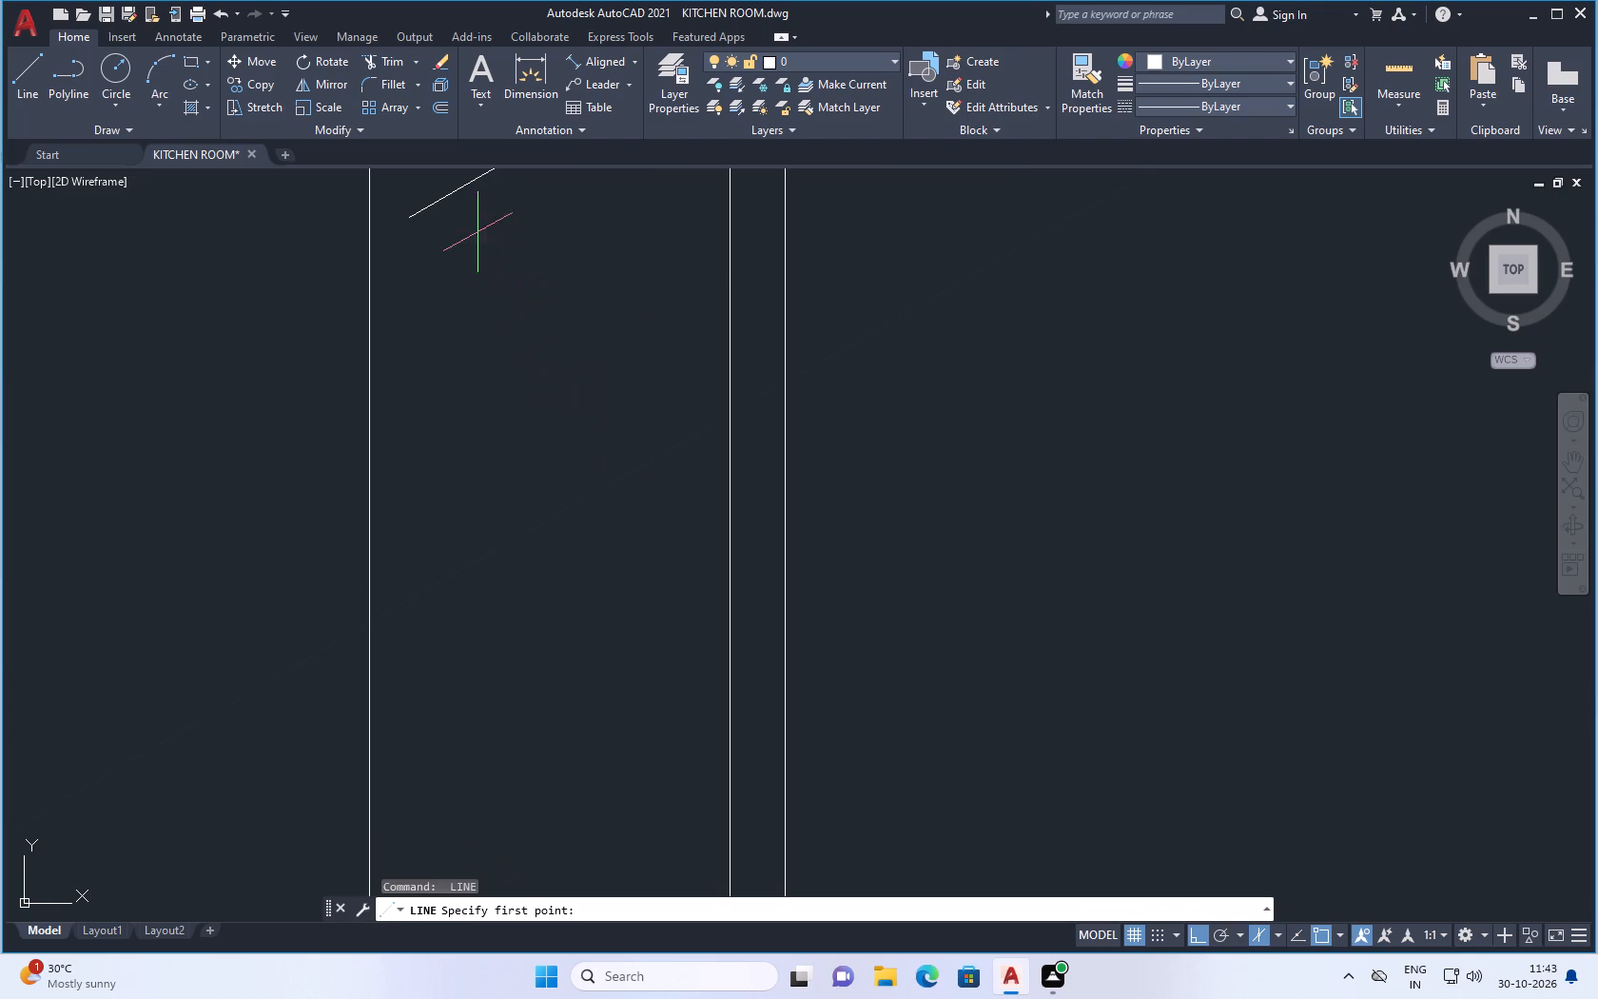
pyautogui.moveTo(442, 200); pyautogui.dragTo(443, 264)
pyautogui.scroll(-4, 453, 491)
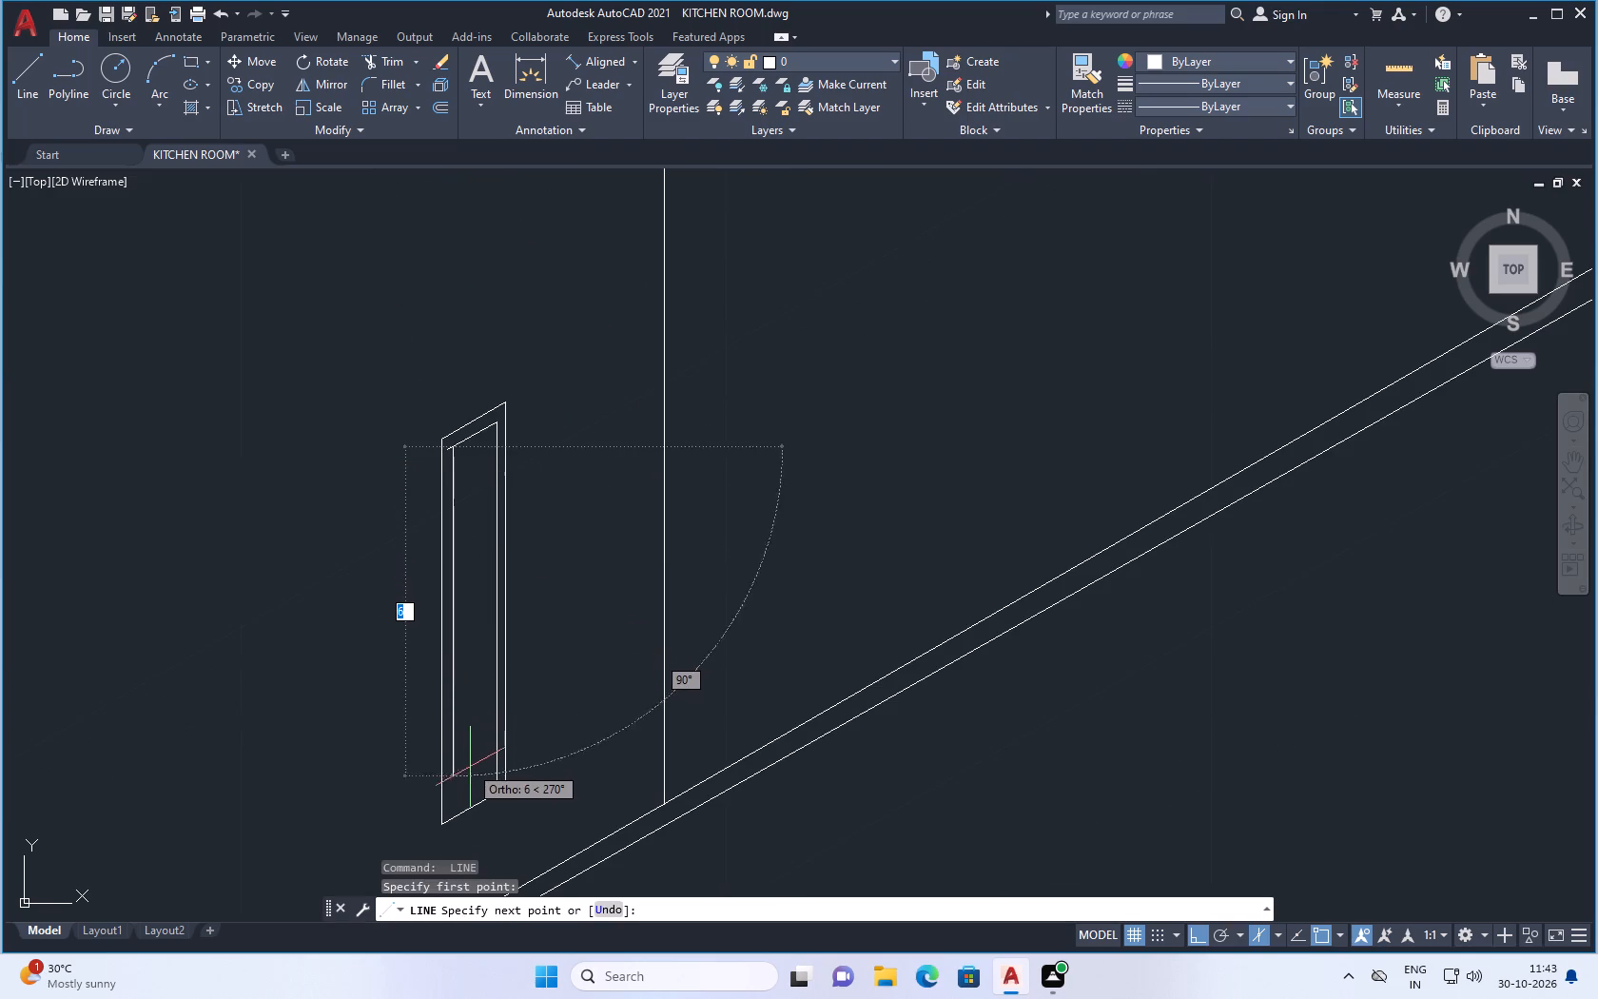
pyautogui.scroll(2, 466, 799)
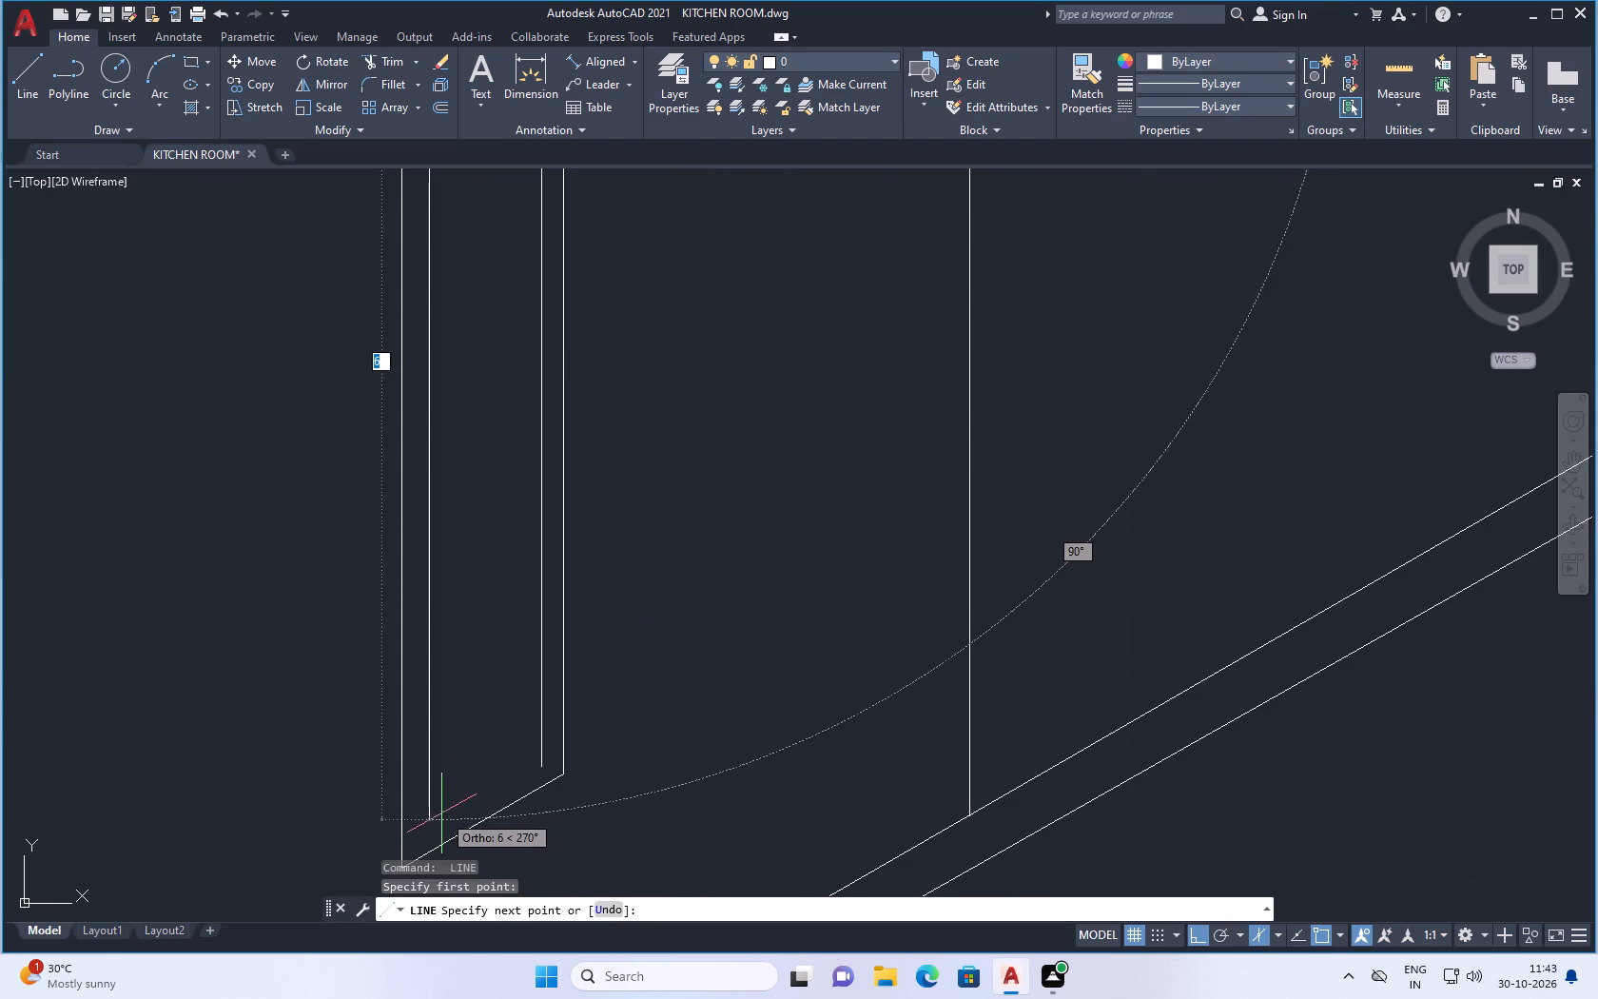
pyautogui.click(429, 827)
pyautogui.press('space')
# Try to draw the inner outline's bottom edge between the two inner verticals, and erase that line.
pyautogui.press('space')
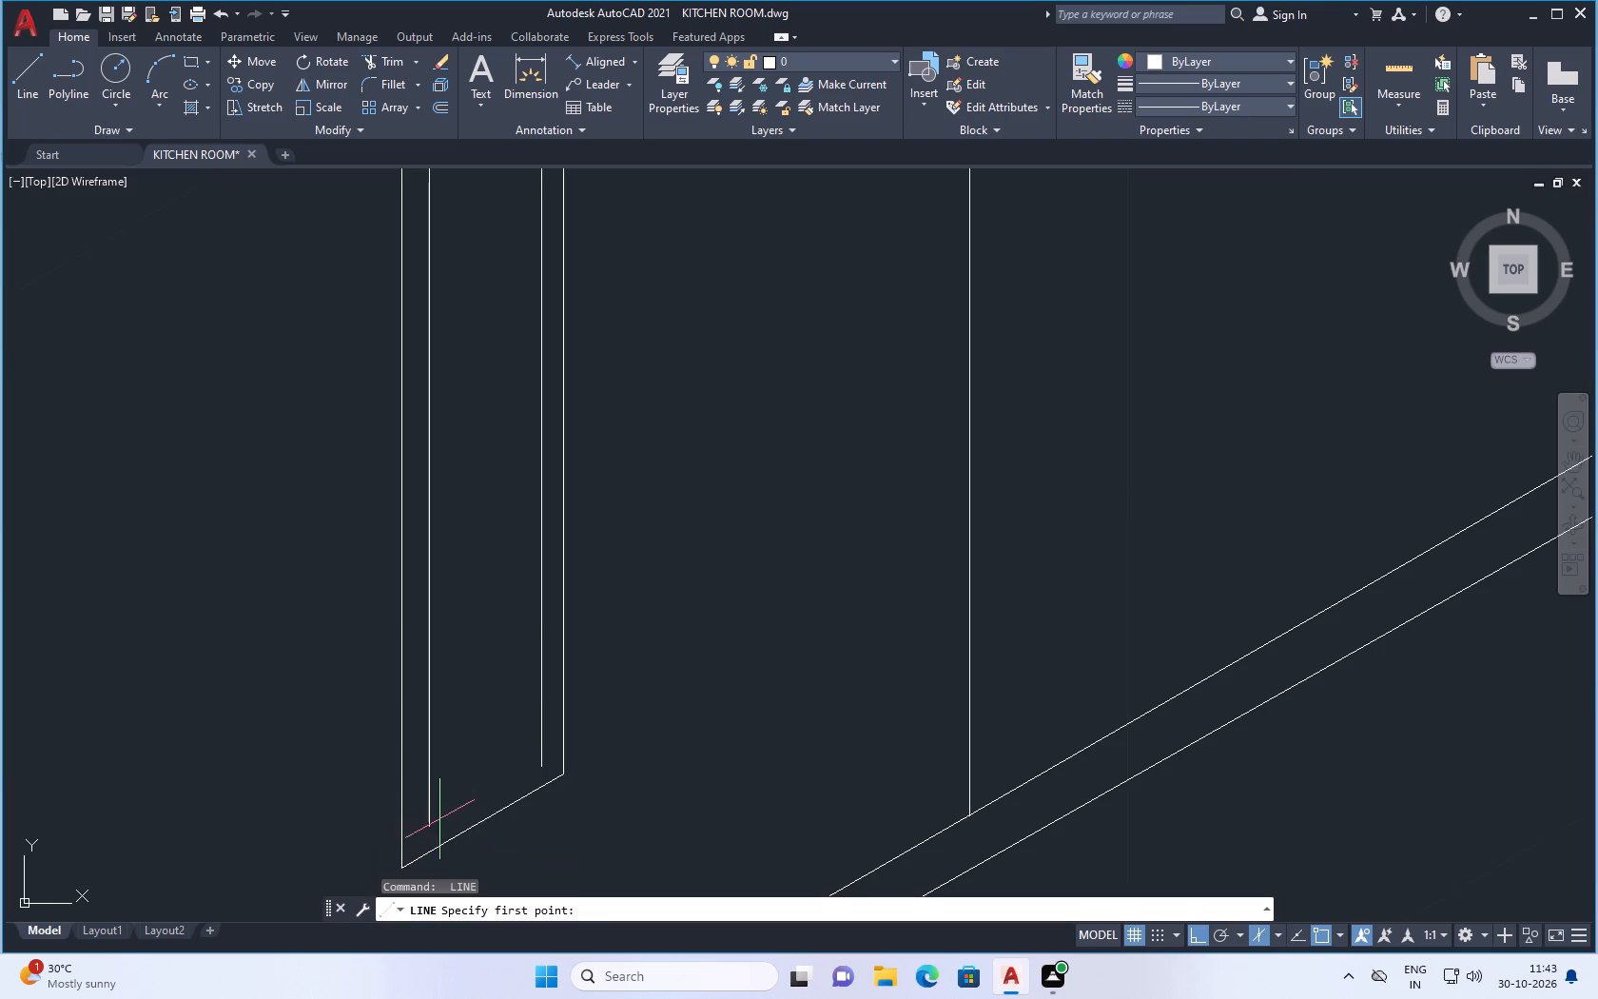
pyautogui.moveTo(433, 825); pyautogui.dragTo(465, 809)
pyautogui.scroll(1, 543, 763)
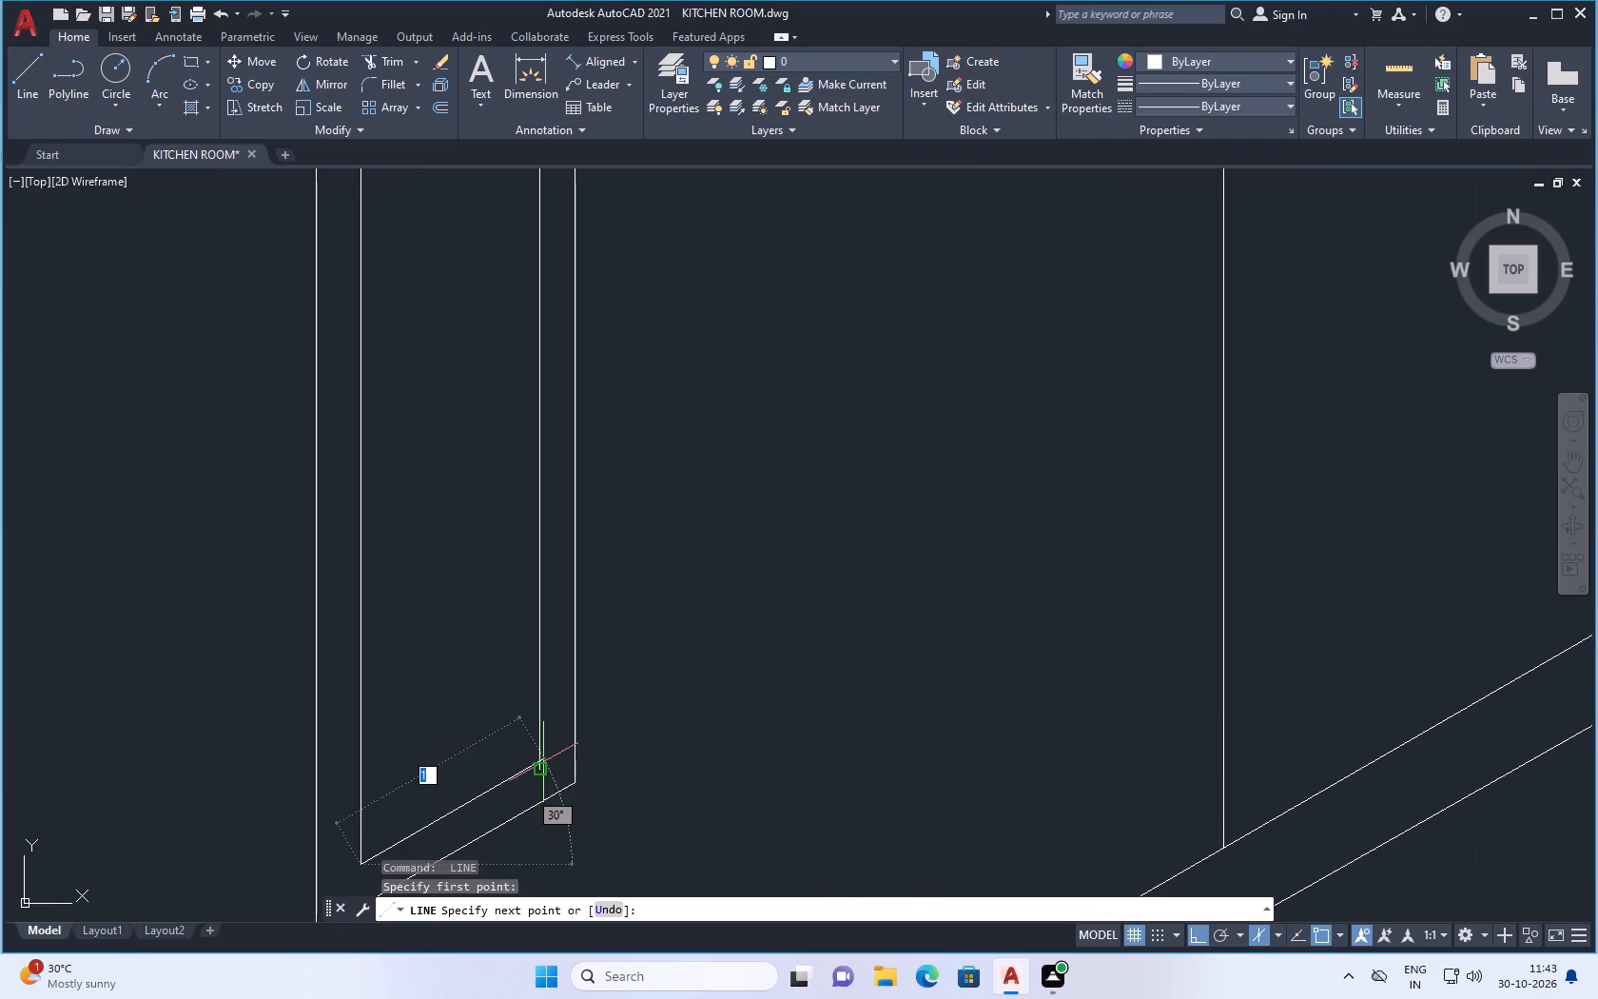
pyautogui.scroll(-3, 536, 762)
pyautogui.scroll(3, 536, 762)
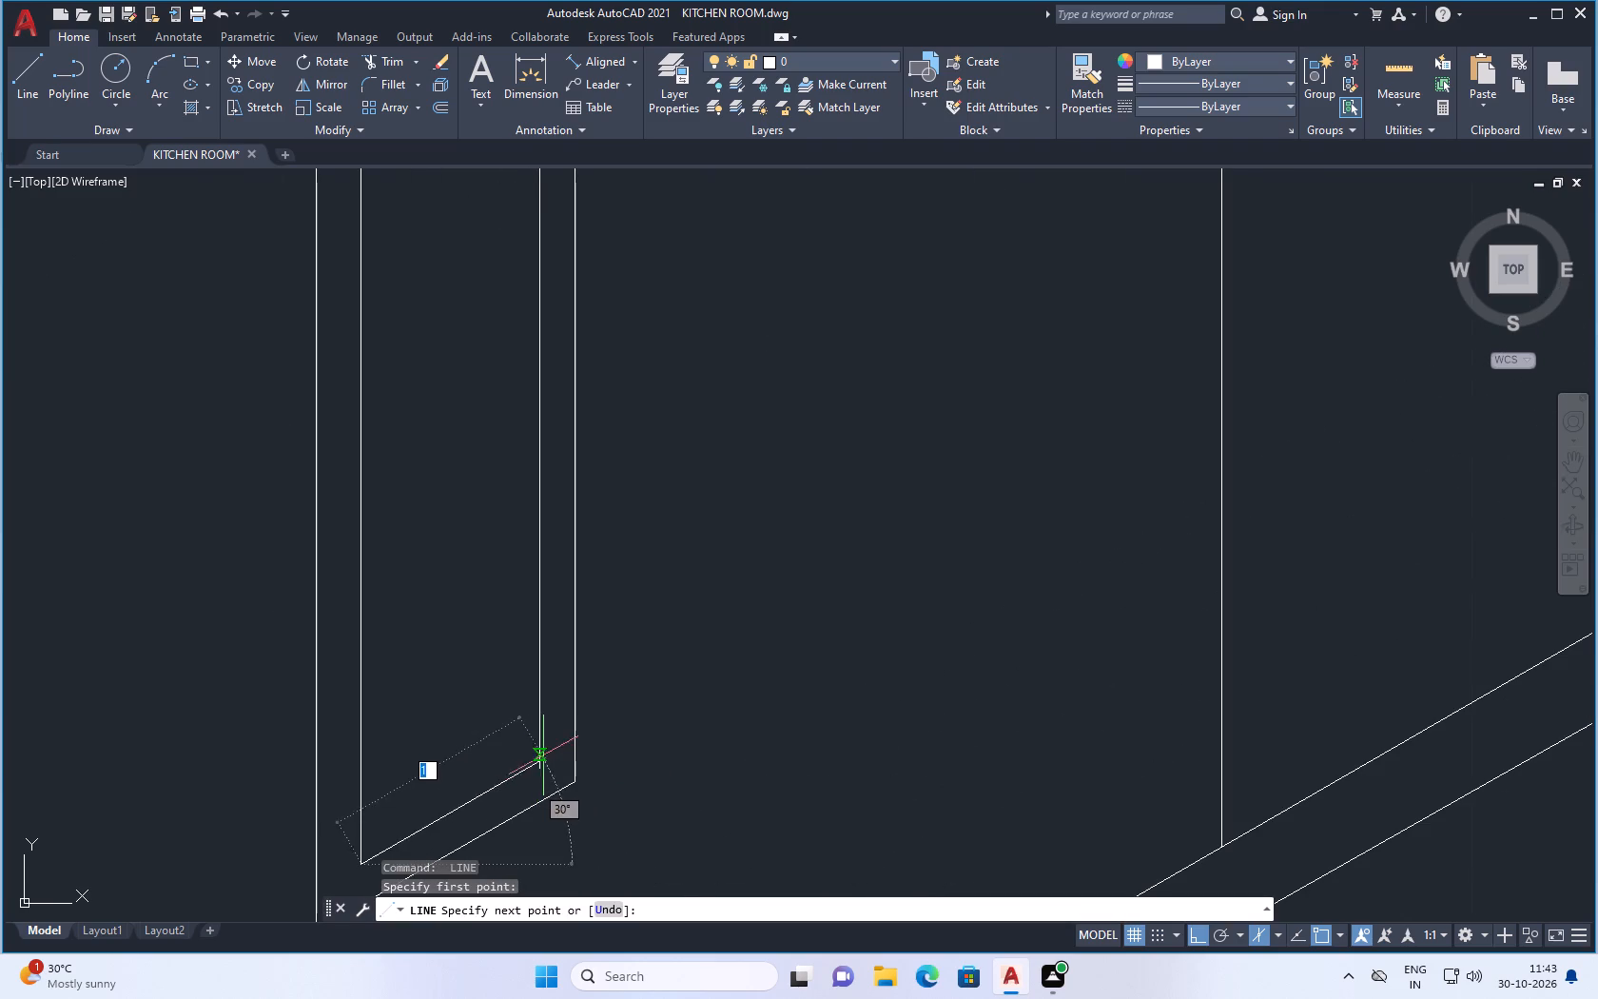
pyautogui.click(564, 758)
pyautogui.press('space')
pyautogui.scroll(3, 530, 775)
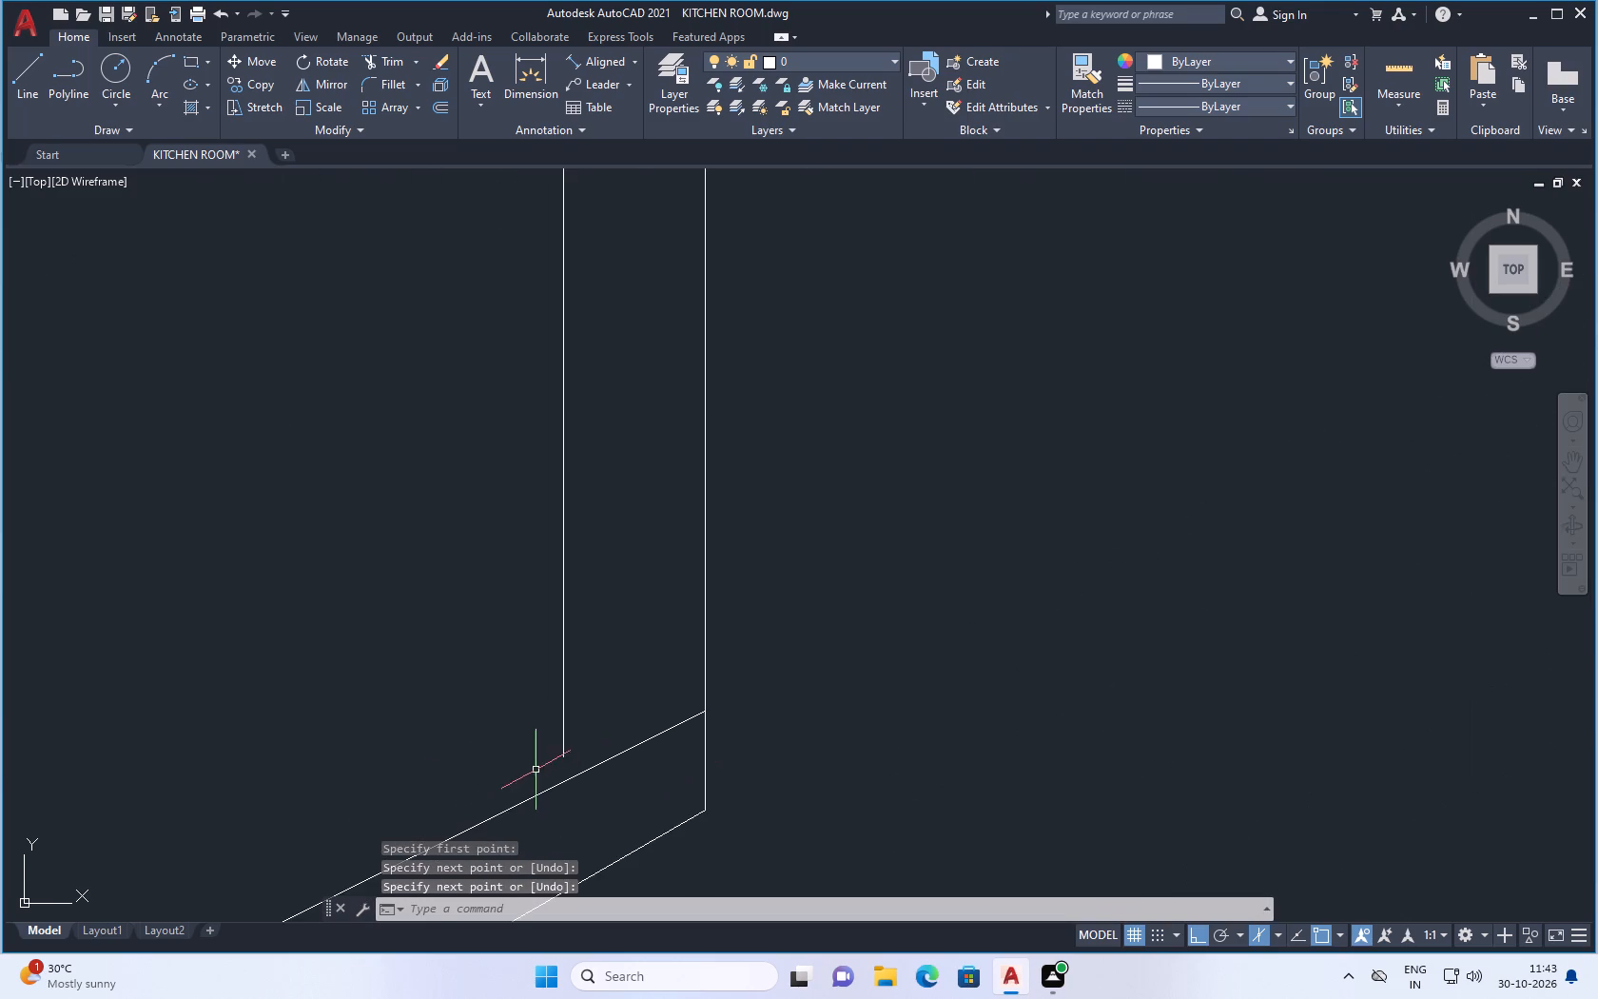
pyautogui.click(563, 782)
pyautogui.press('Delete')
# Draw the inner bottom edge at 30°, about 1 unit long, from the second vertical's lower end past the first inner vertical.
pyautogui.scroll(-2, 565, 691)
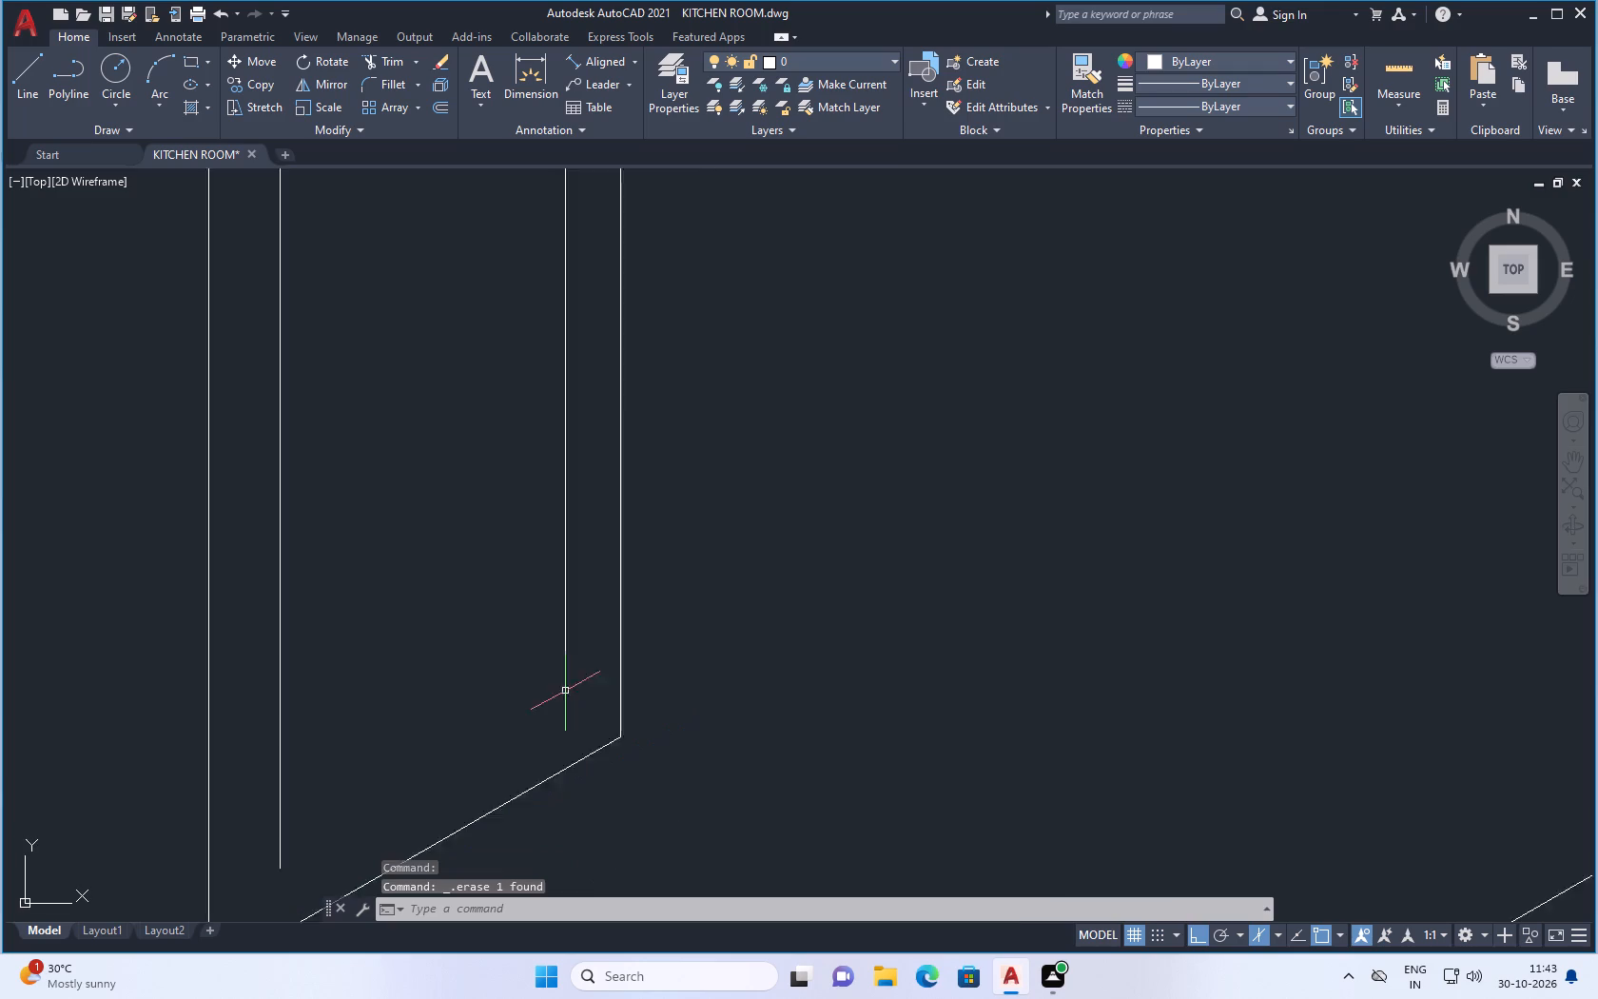
pyautogui.scroll(-1, 565, 691)
pyautogui.click(26, 86)
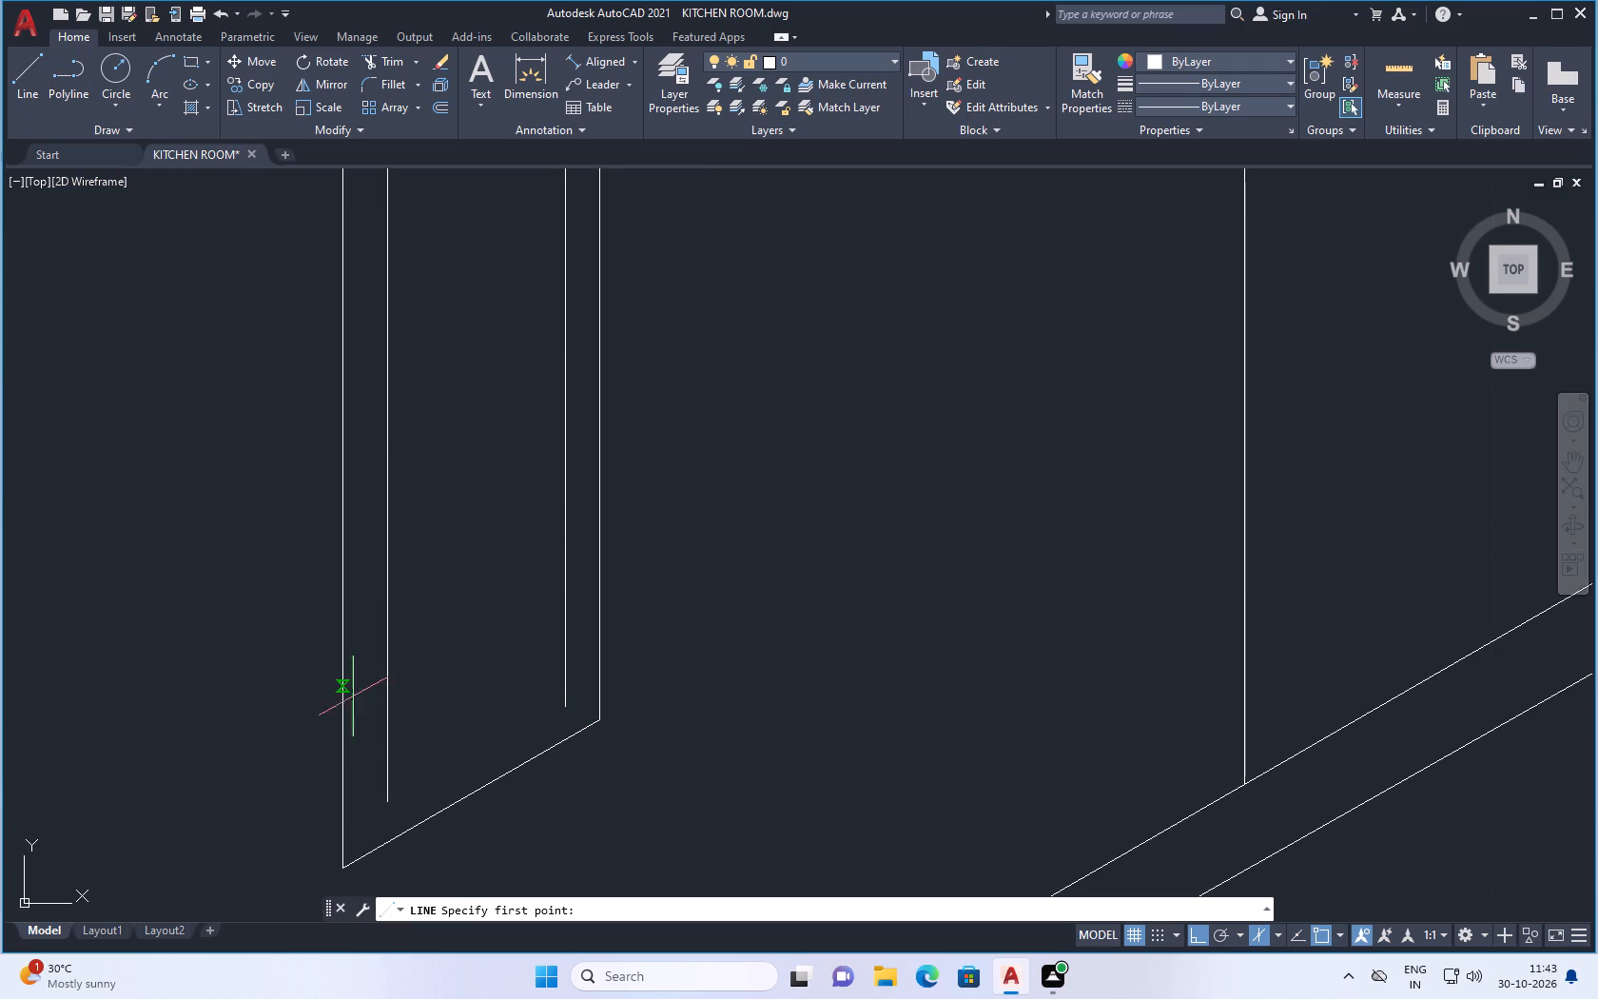
pyautogui.click(390, 797)
pyautogui.scroll(1, 569, 711)
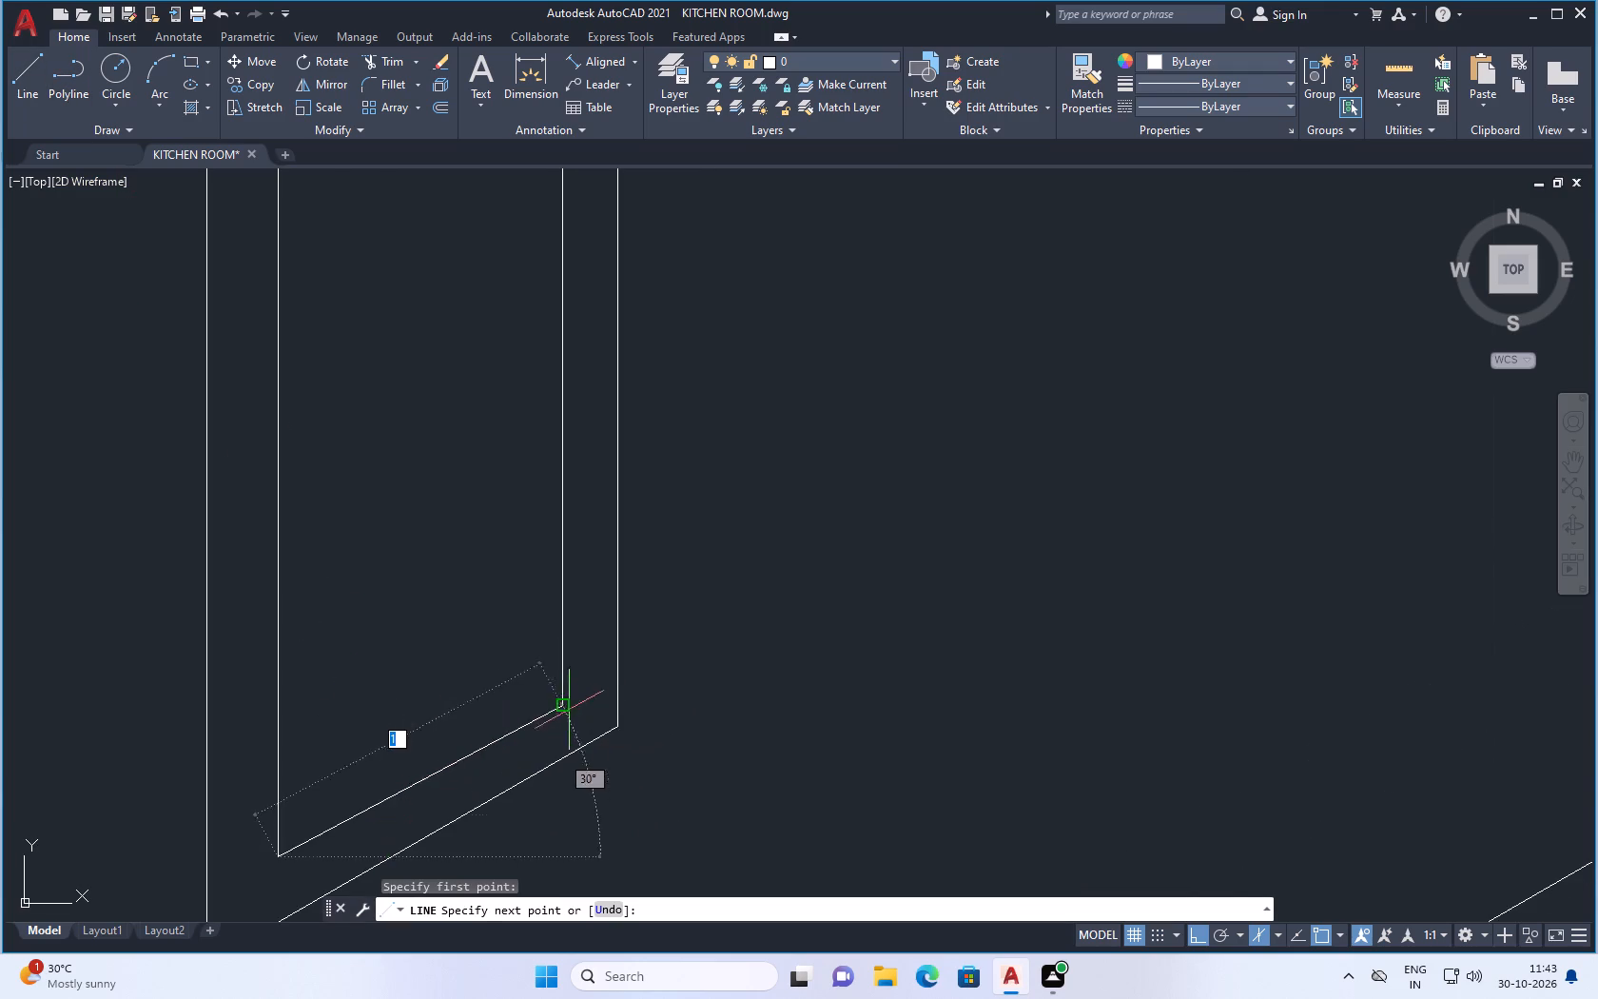
pyautogui.click(587, 681)
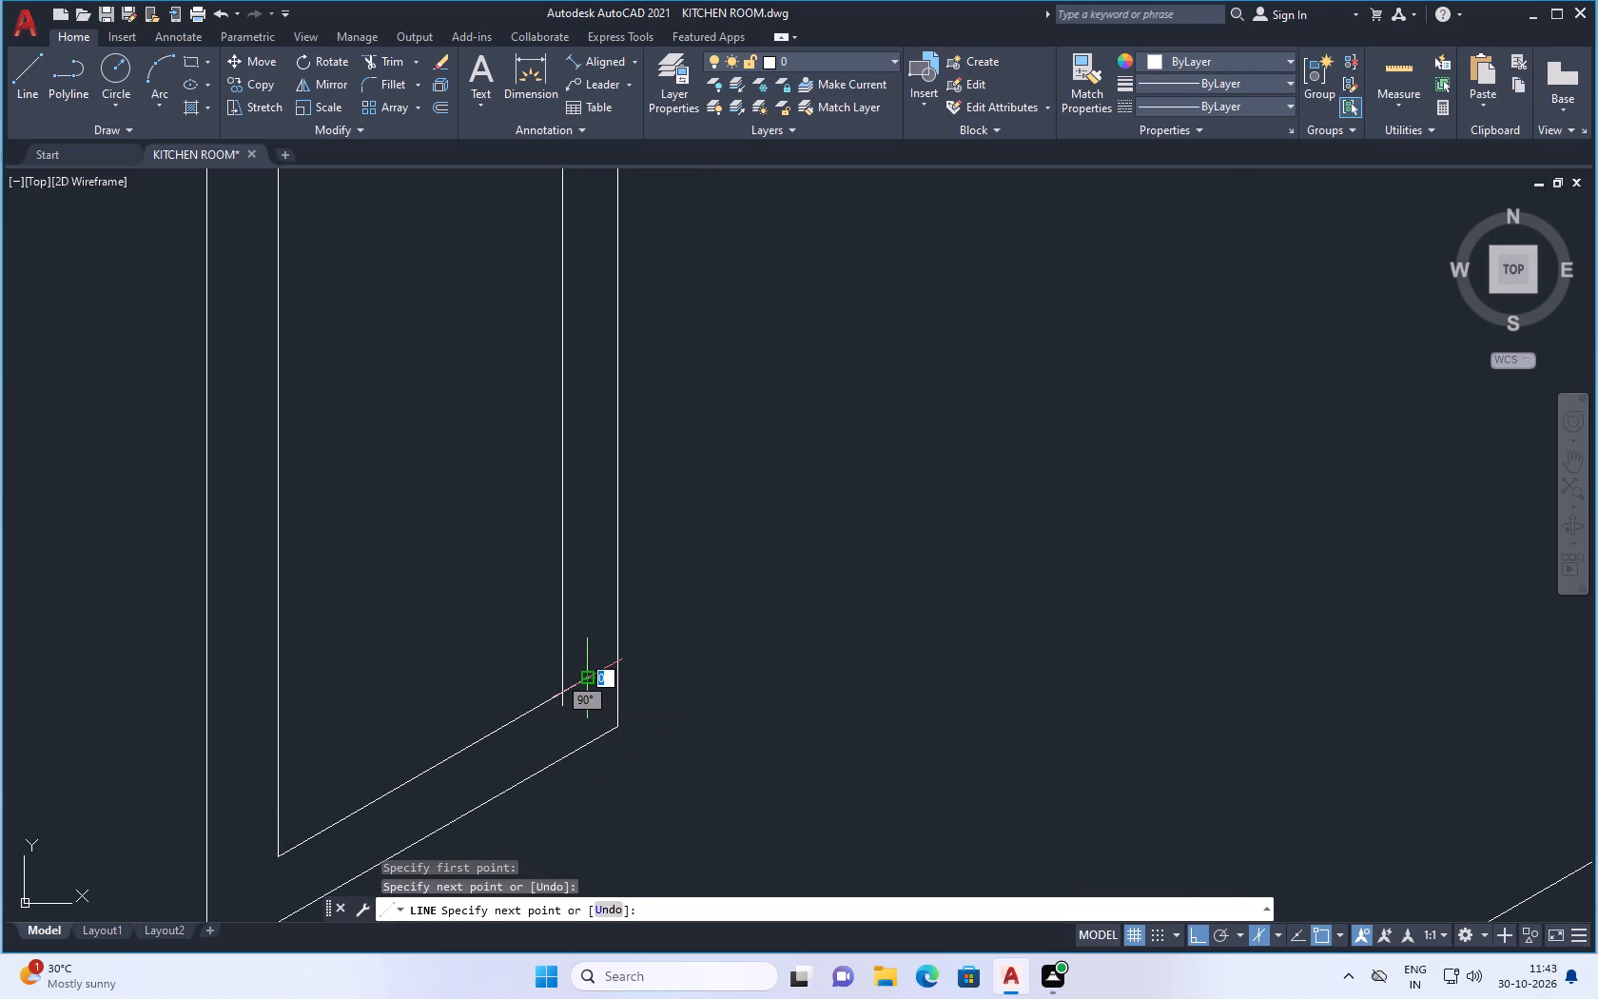
pyautogui.press('space')
# Trim the overshooting line ends at the inner outline's lower corner and at its upper corner.
pyautogui.write('TR')
pyautogui.press('Return')
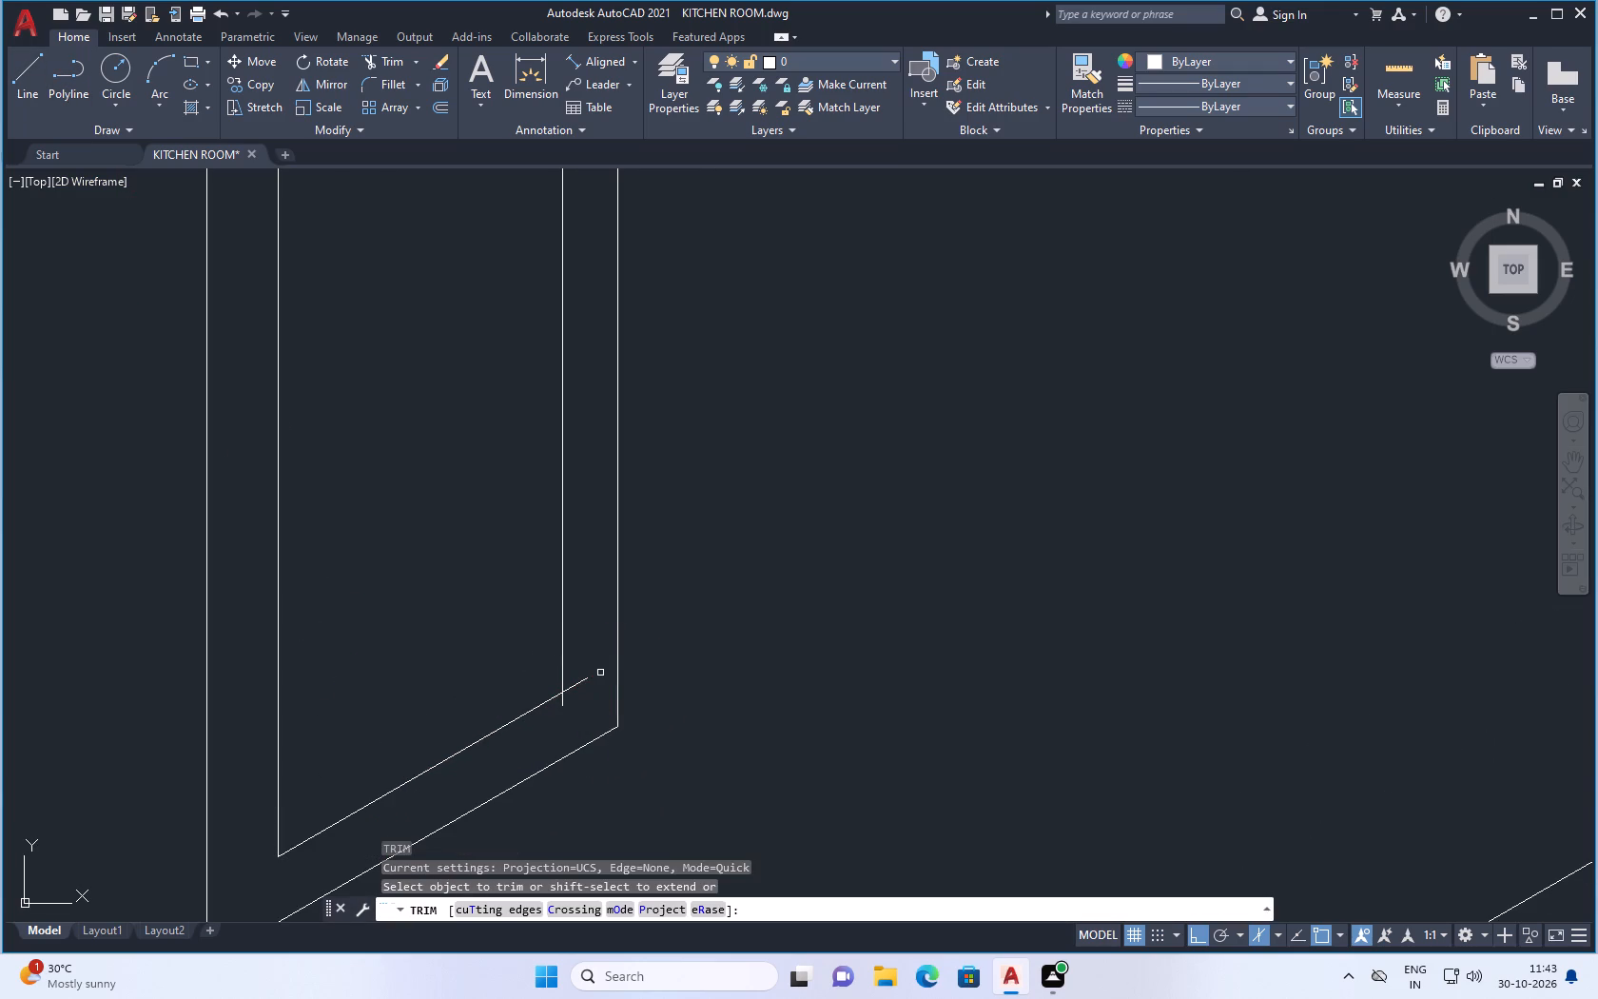
pyautogui.click(582, 682)
pyautogui.click(562, 703)
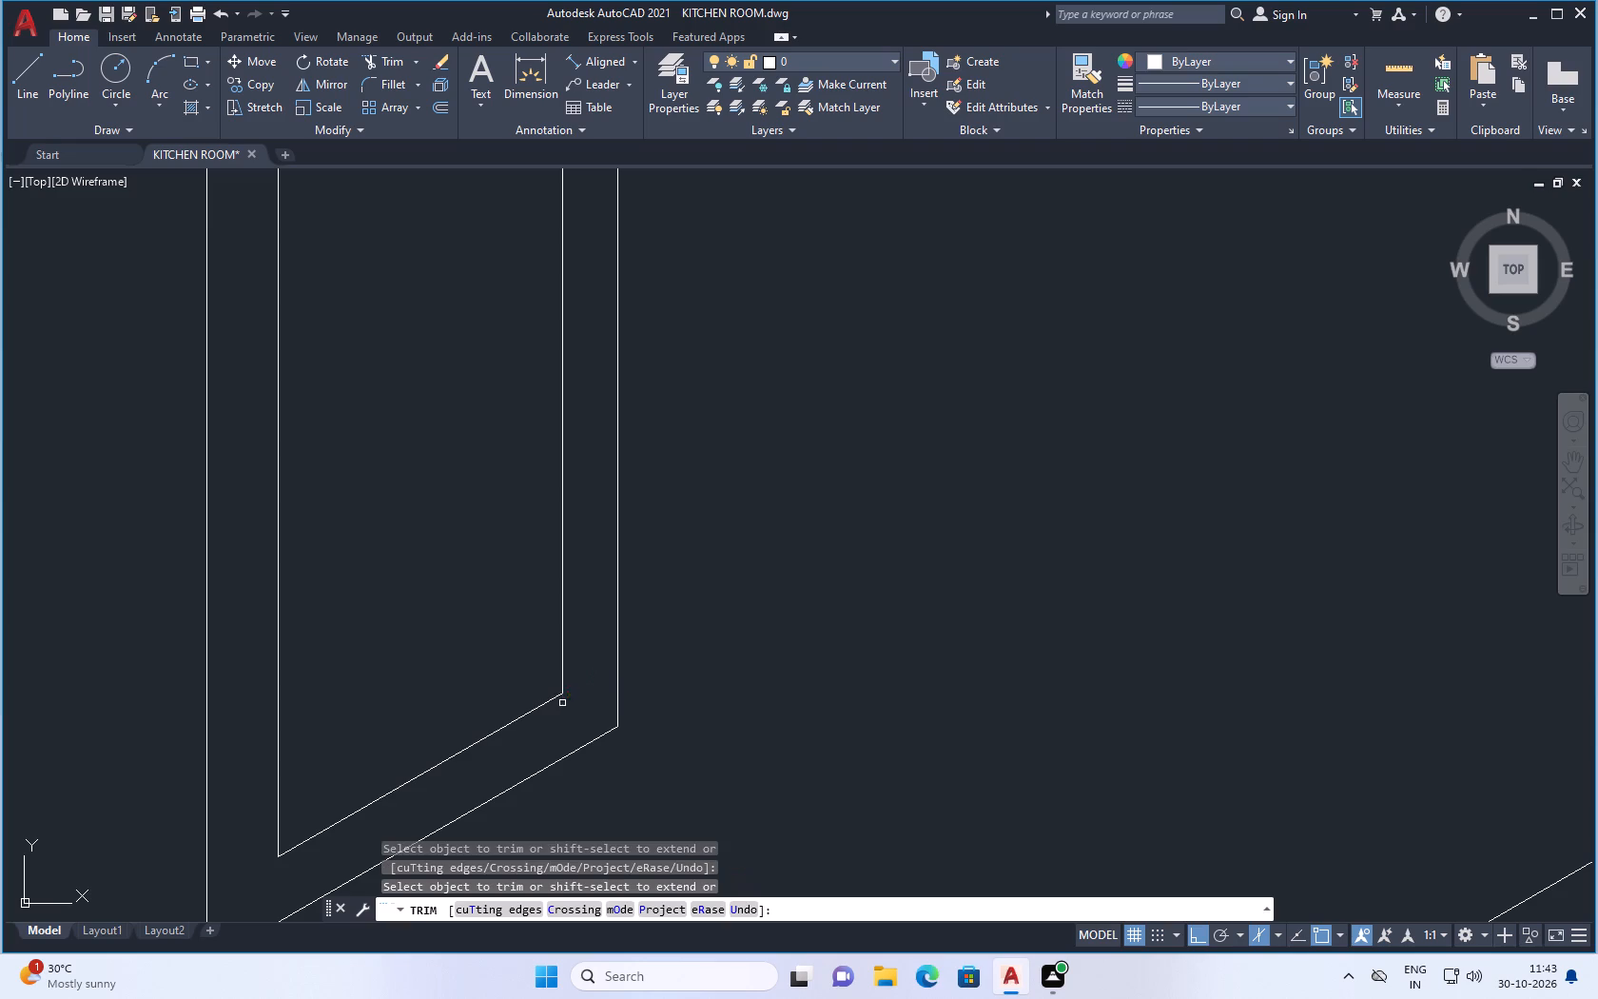
pyautogui.scroll(-6, 528, 695)
pyautogui.scroll(6, 499, 552)
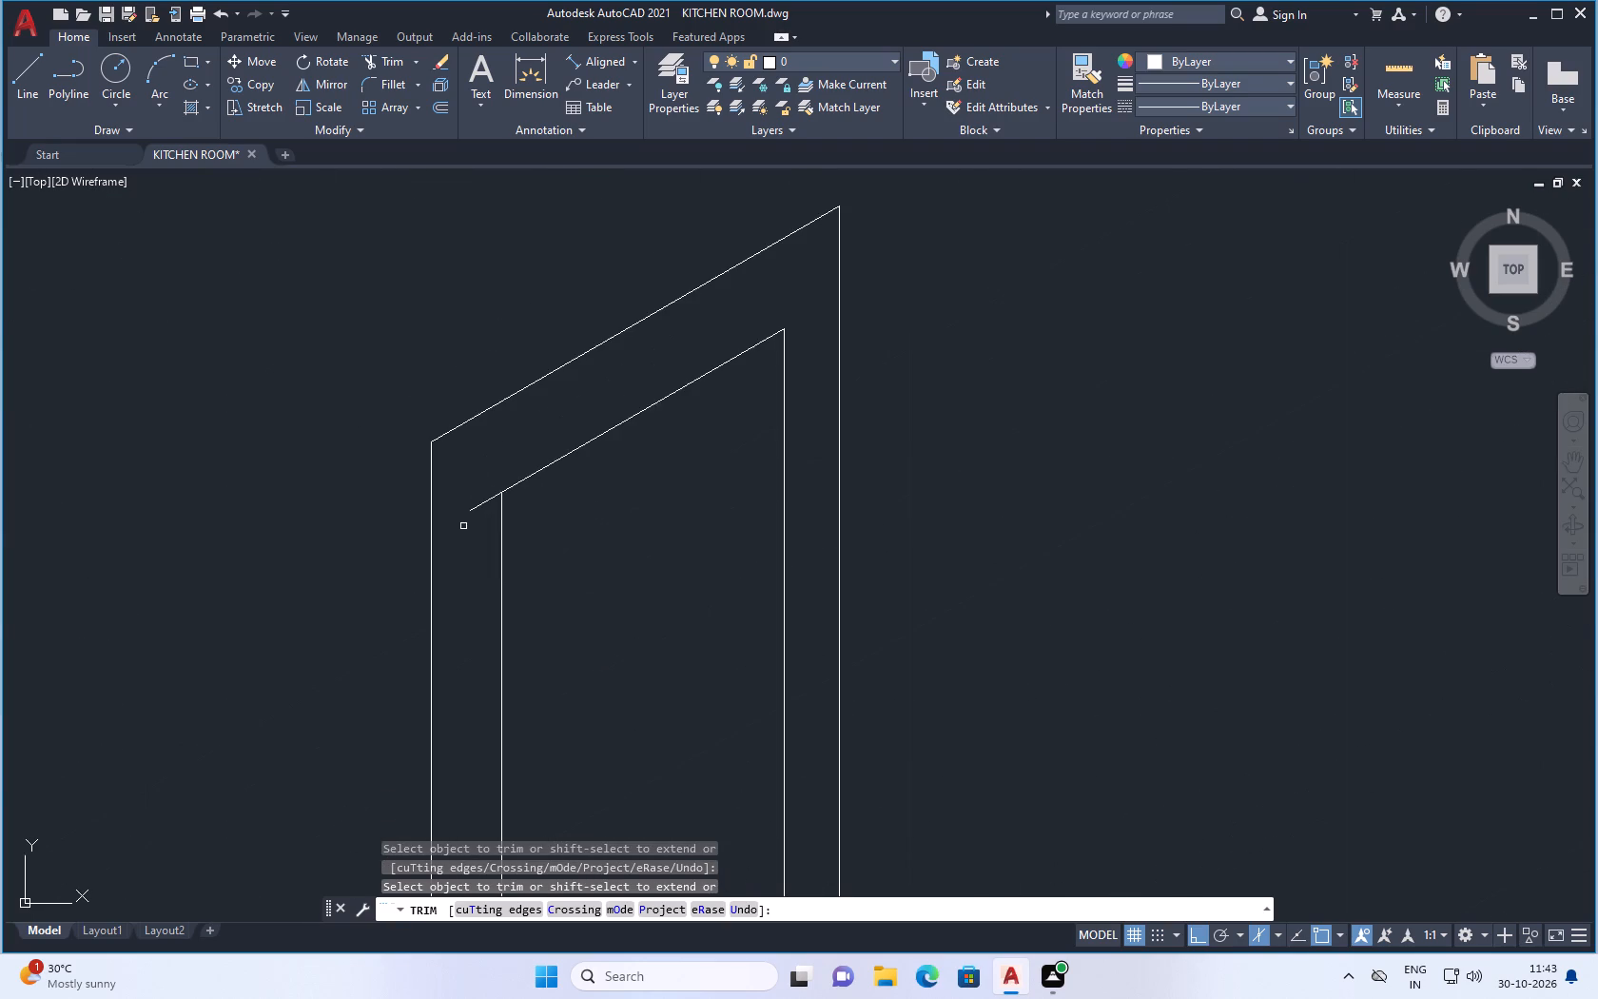
pyautogui.moveTo(471, 507); pyautogui.dragTo(483, 524)
pyautogui.press('Escape')
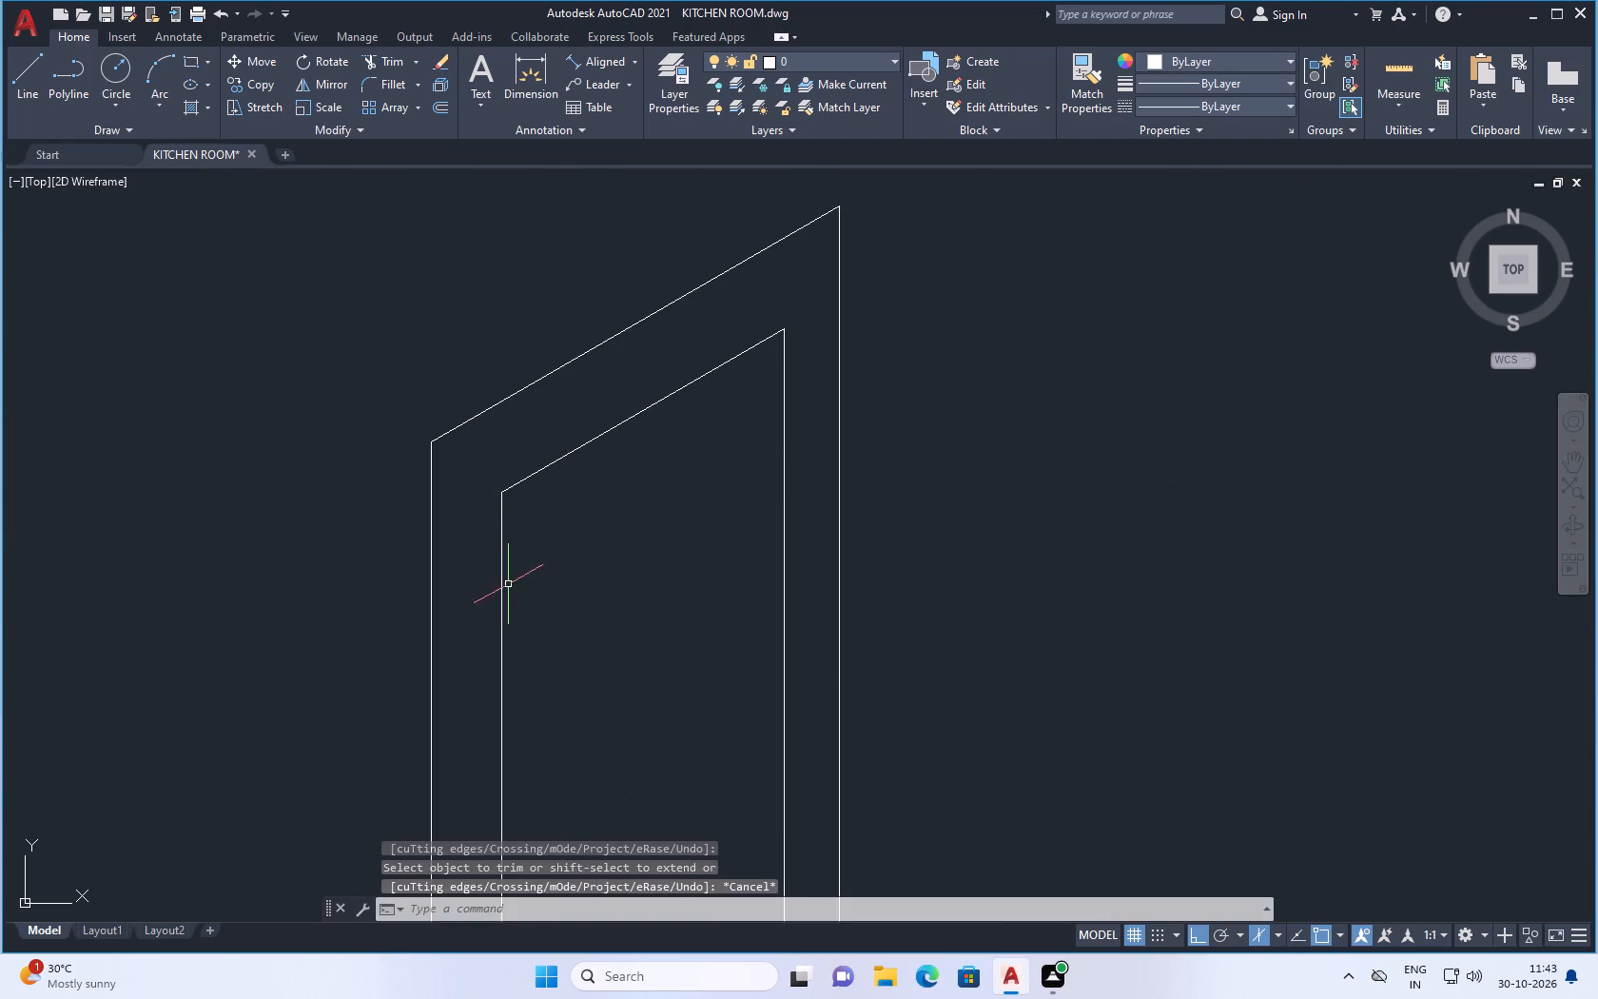
# Copy the double-outlined handle about 7 units along 30° onto the door across the divider.
pyautogui.scroll(-4, 511, 584)
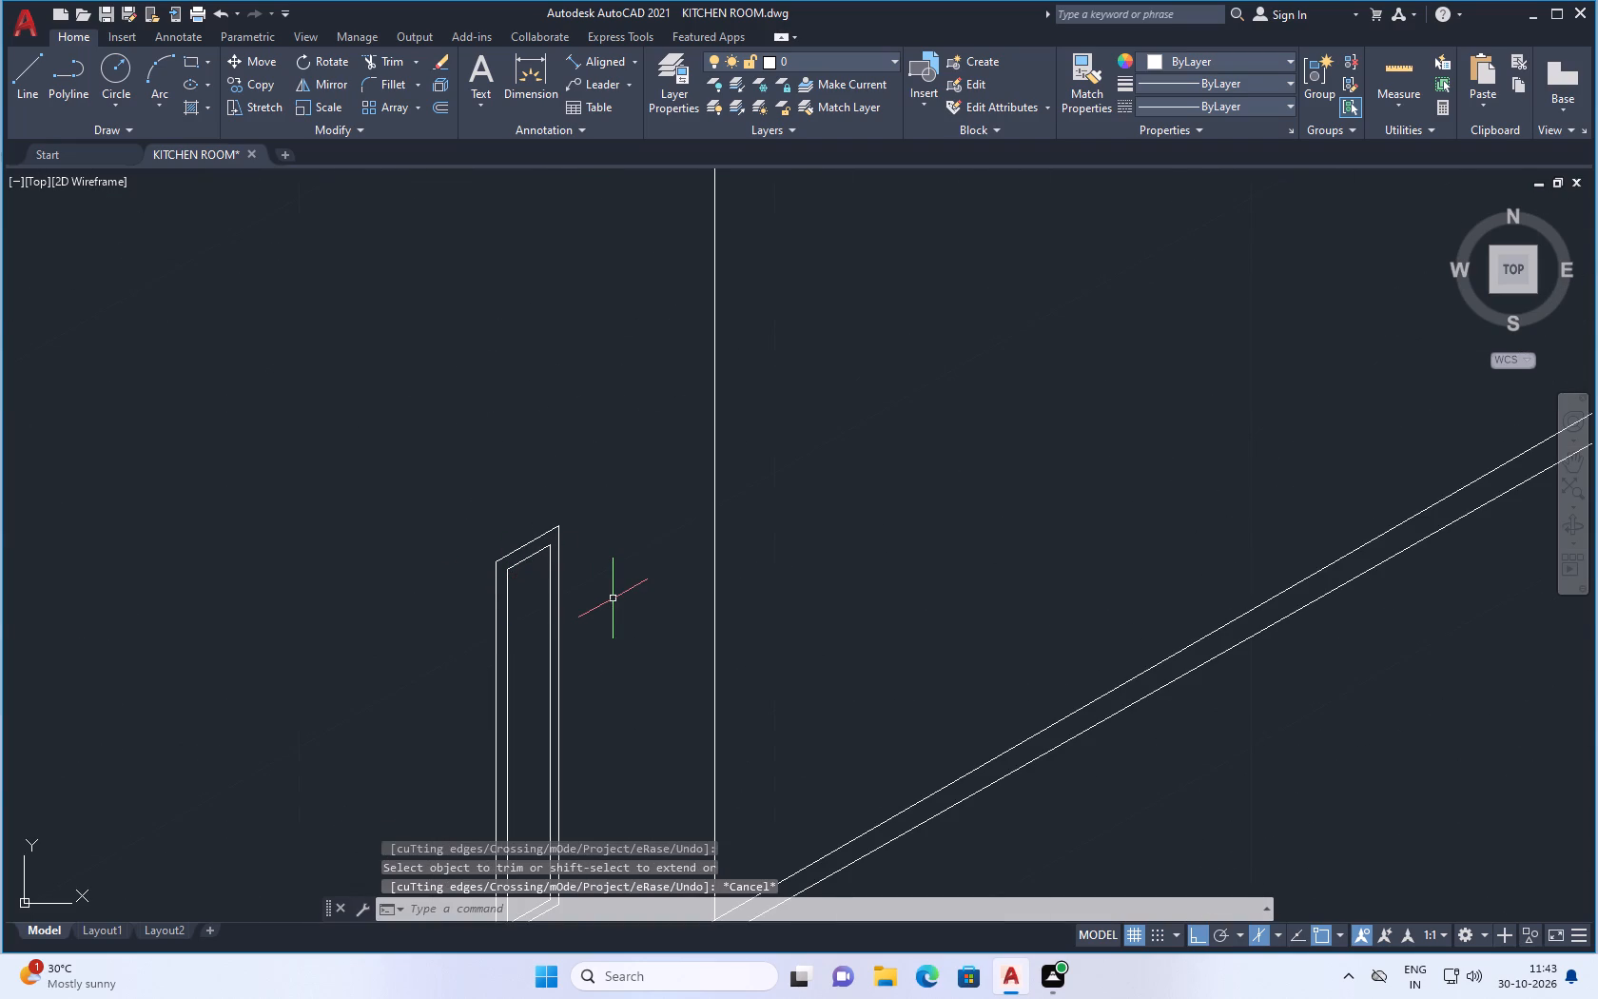
pyautogui.scroll(-2, 559, 617)
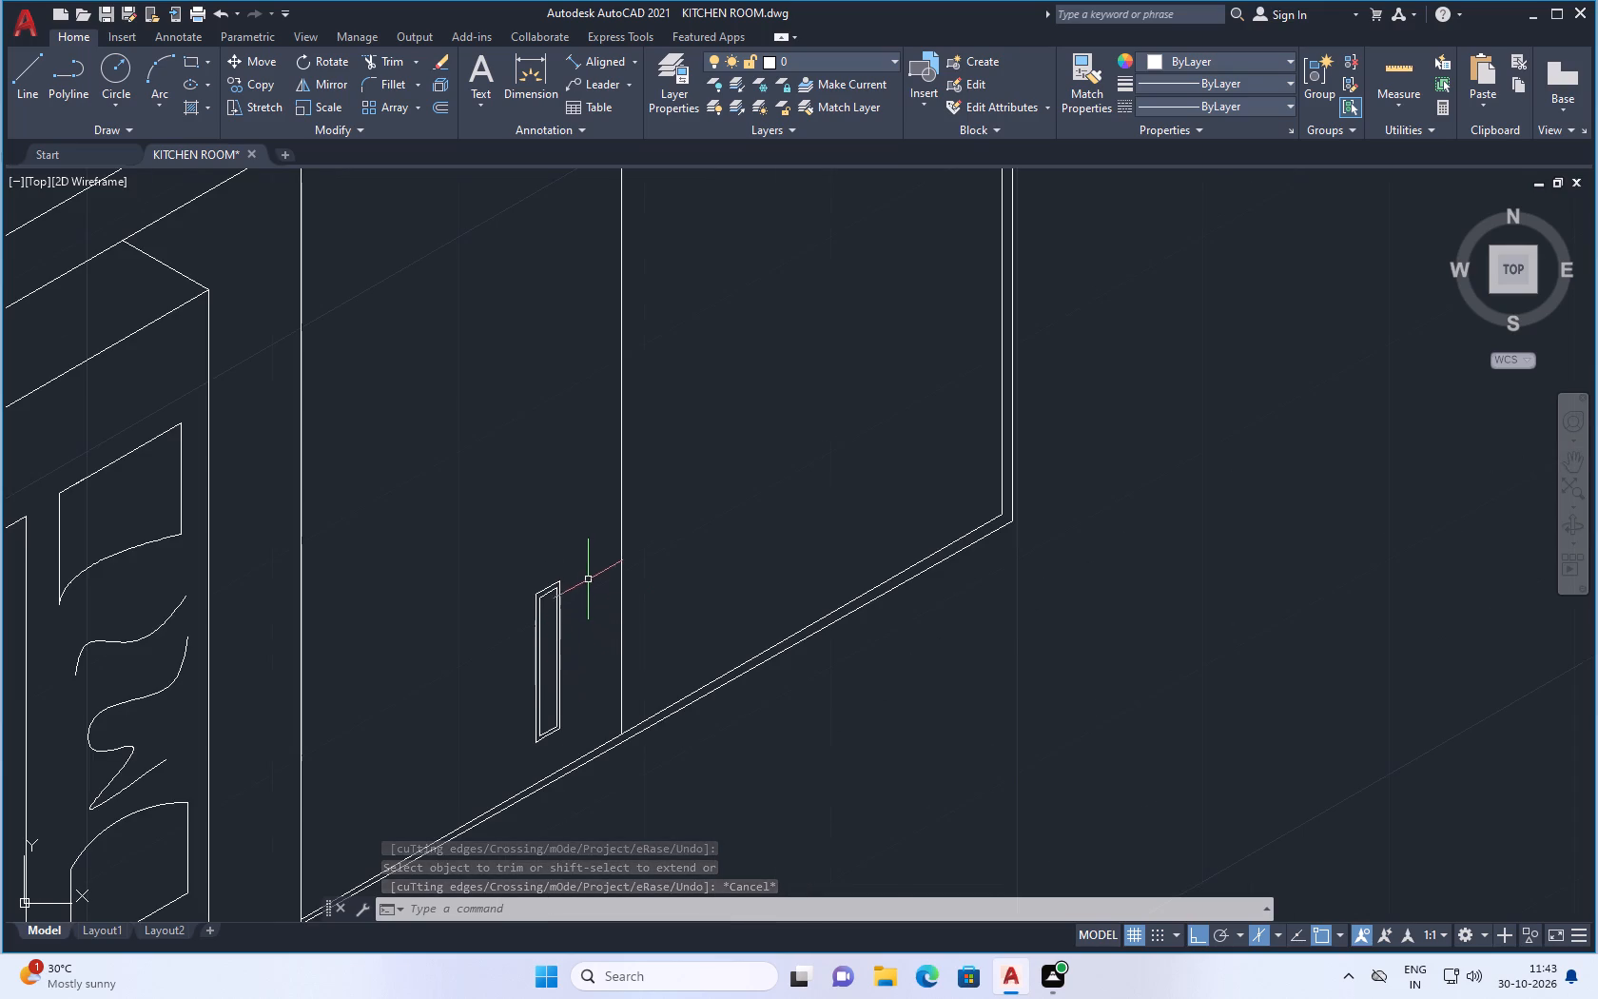
pyautogui.scroll(2, 580, 575)
pyautogui.scroll(-2, 580, 561)
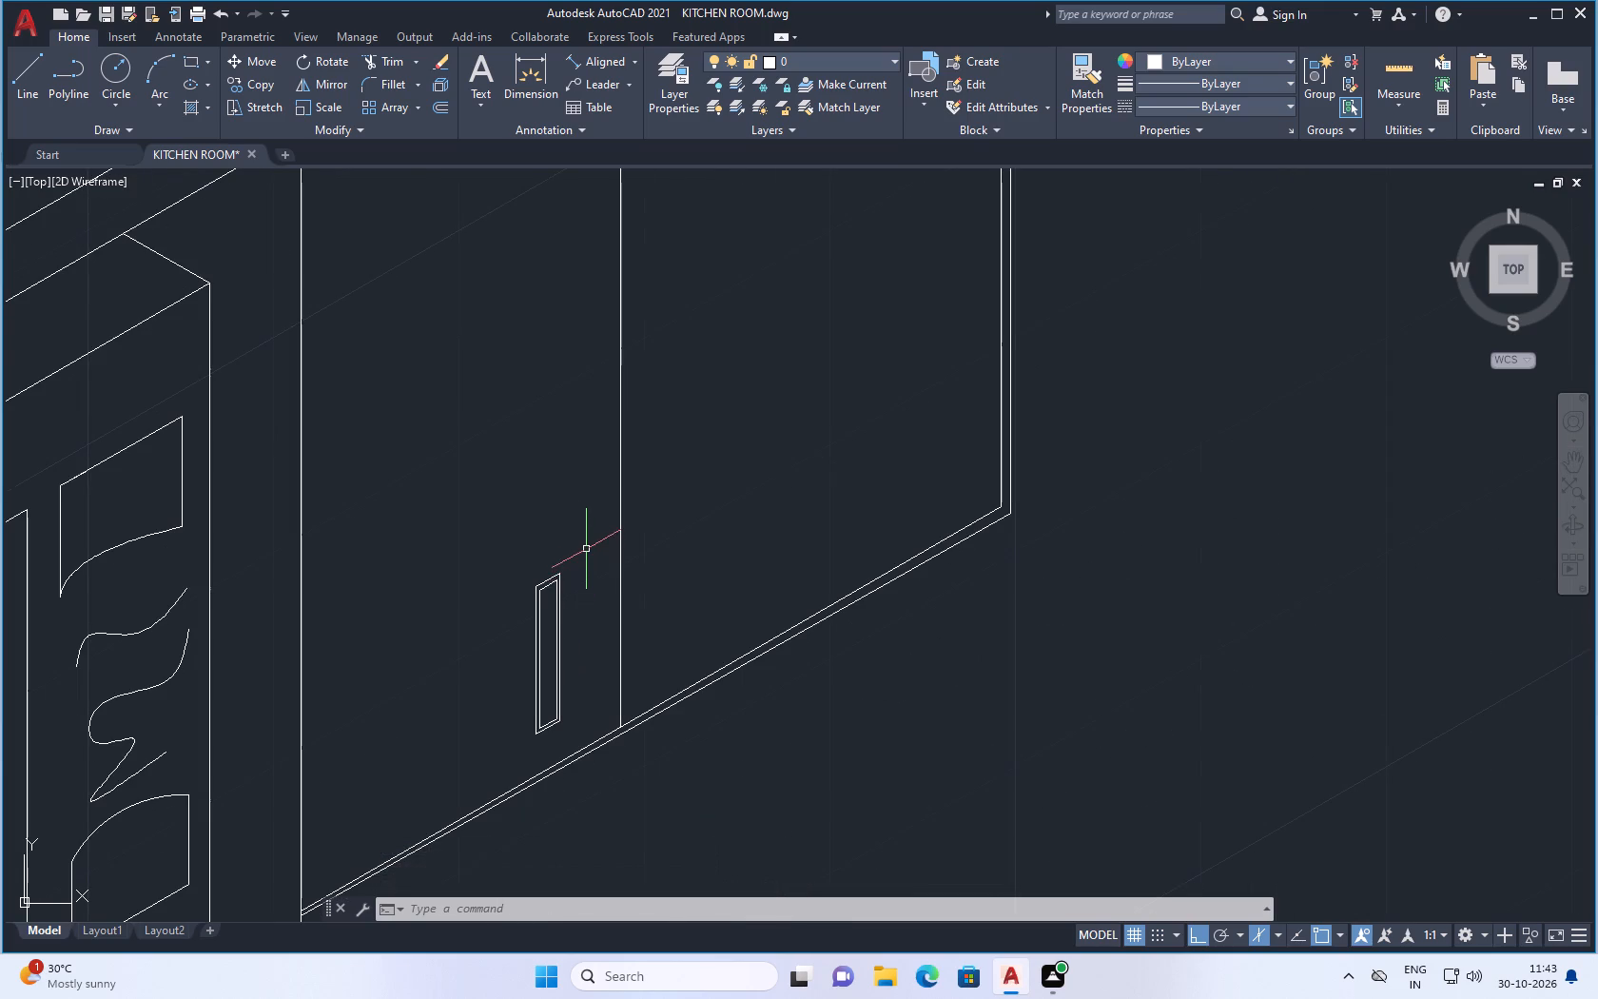
pyautogui.click(586, 549)
pyautogui.click(503, 737)
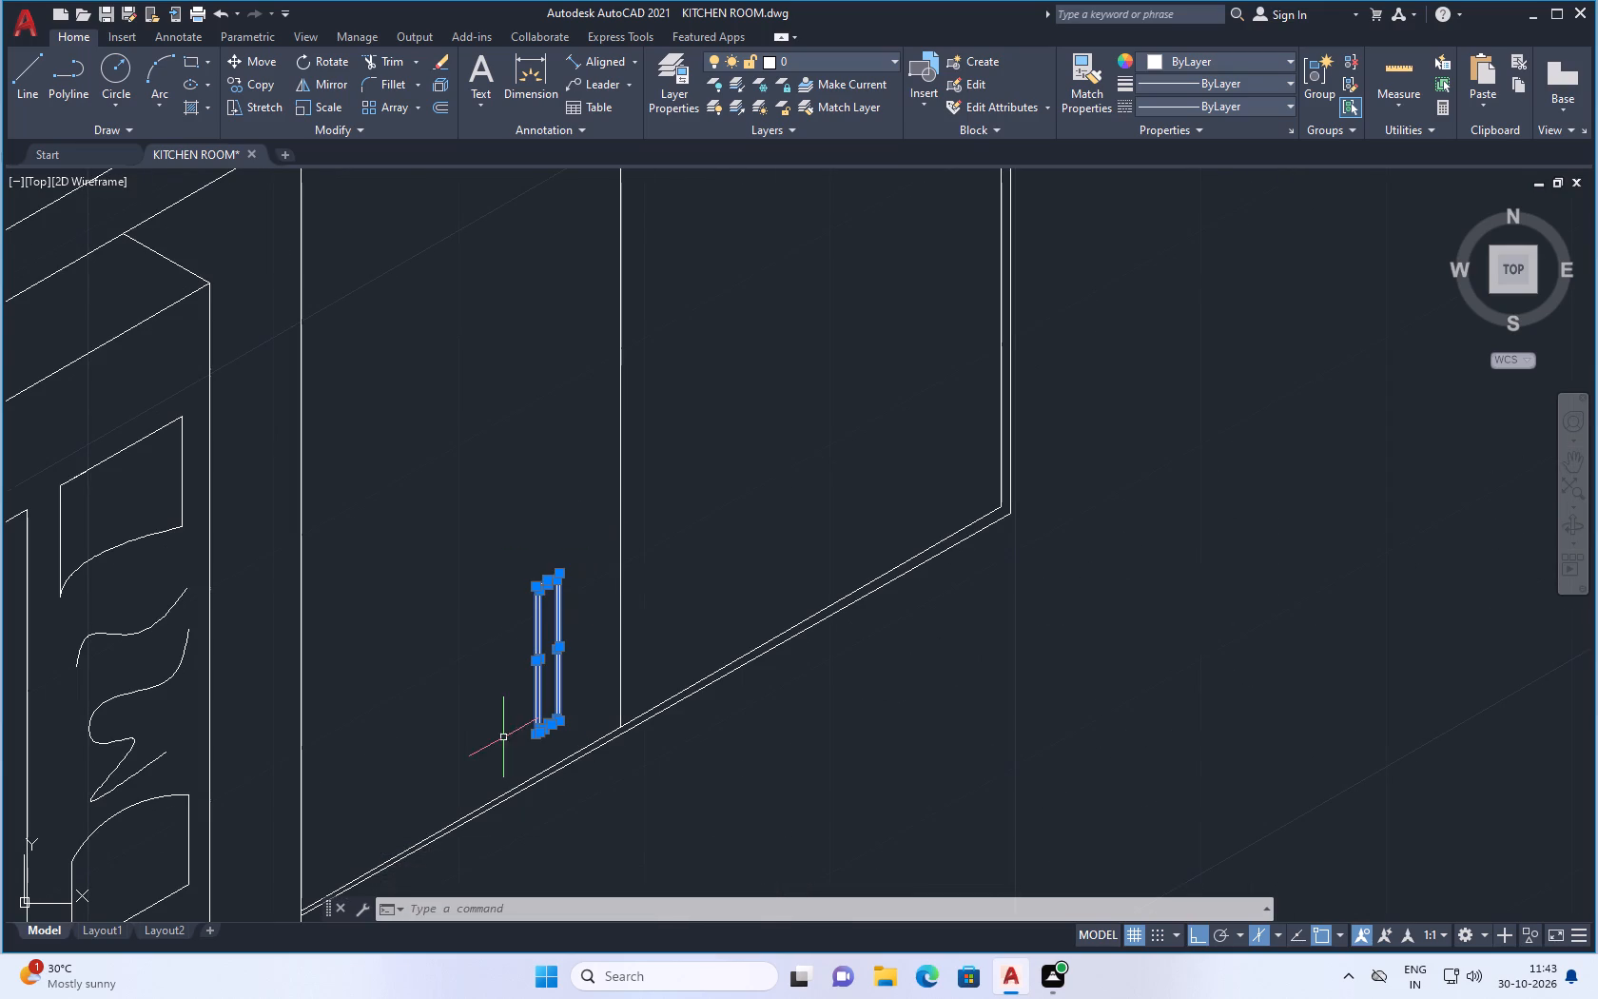
pyautogui.rightClick(479, 597)
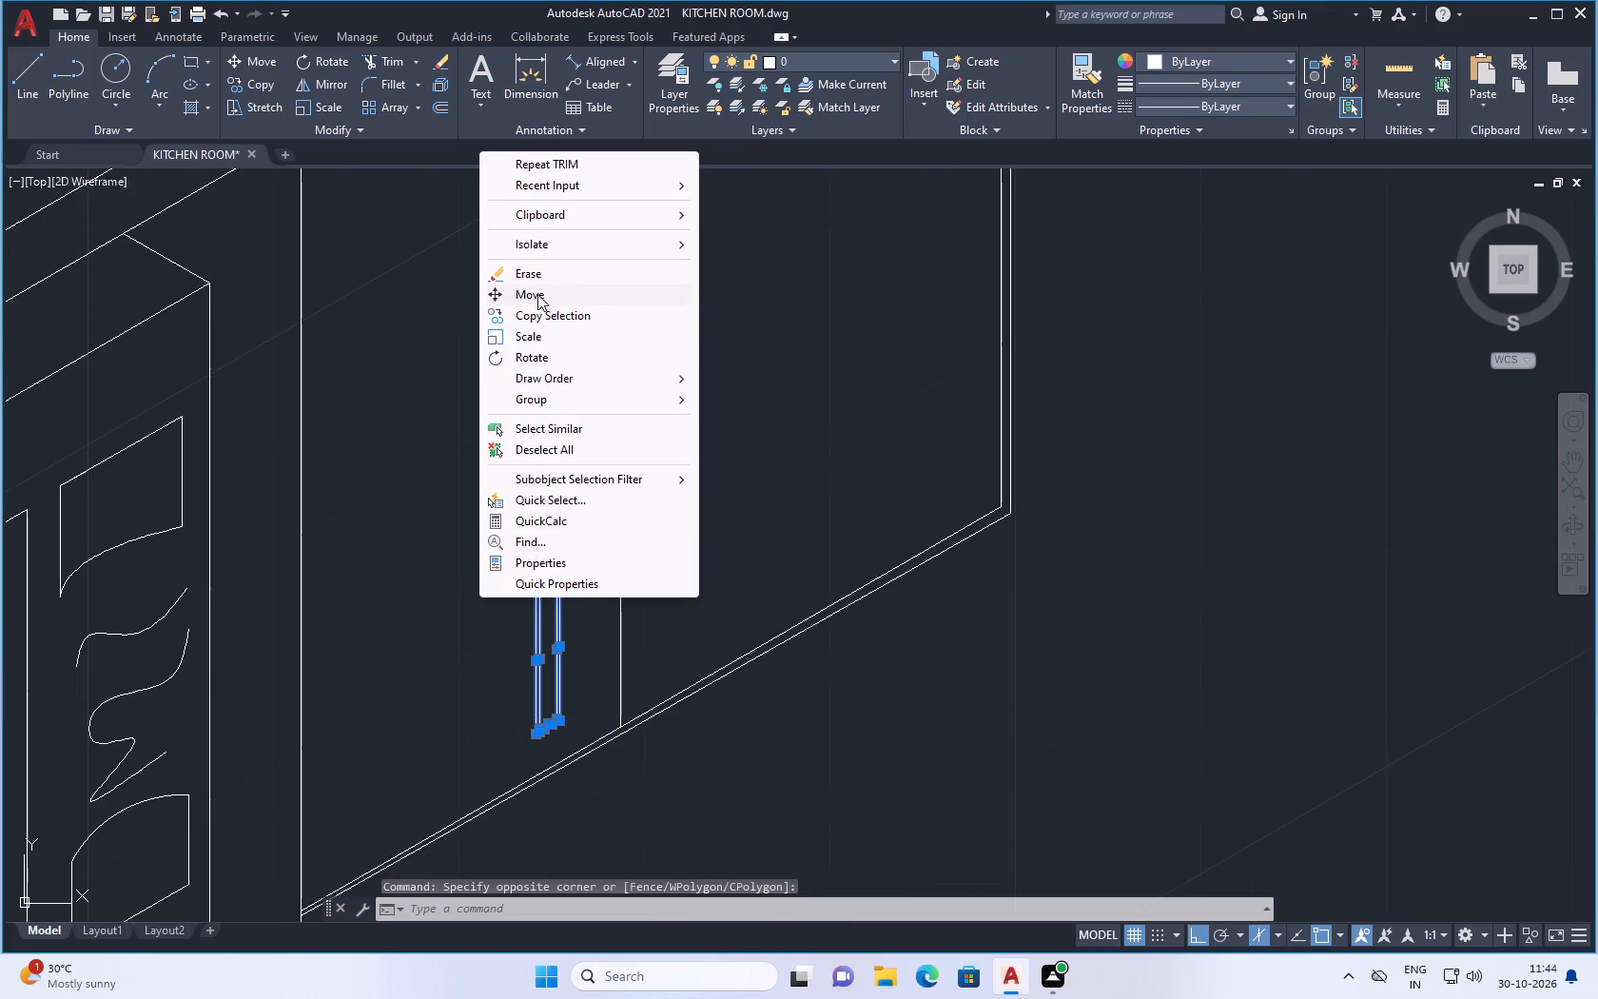
pyautogui.click(553, 317)
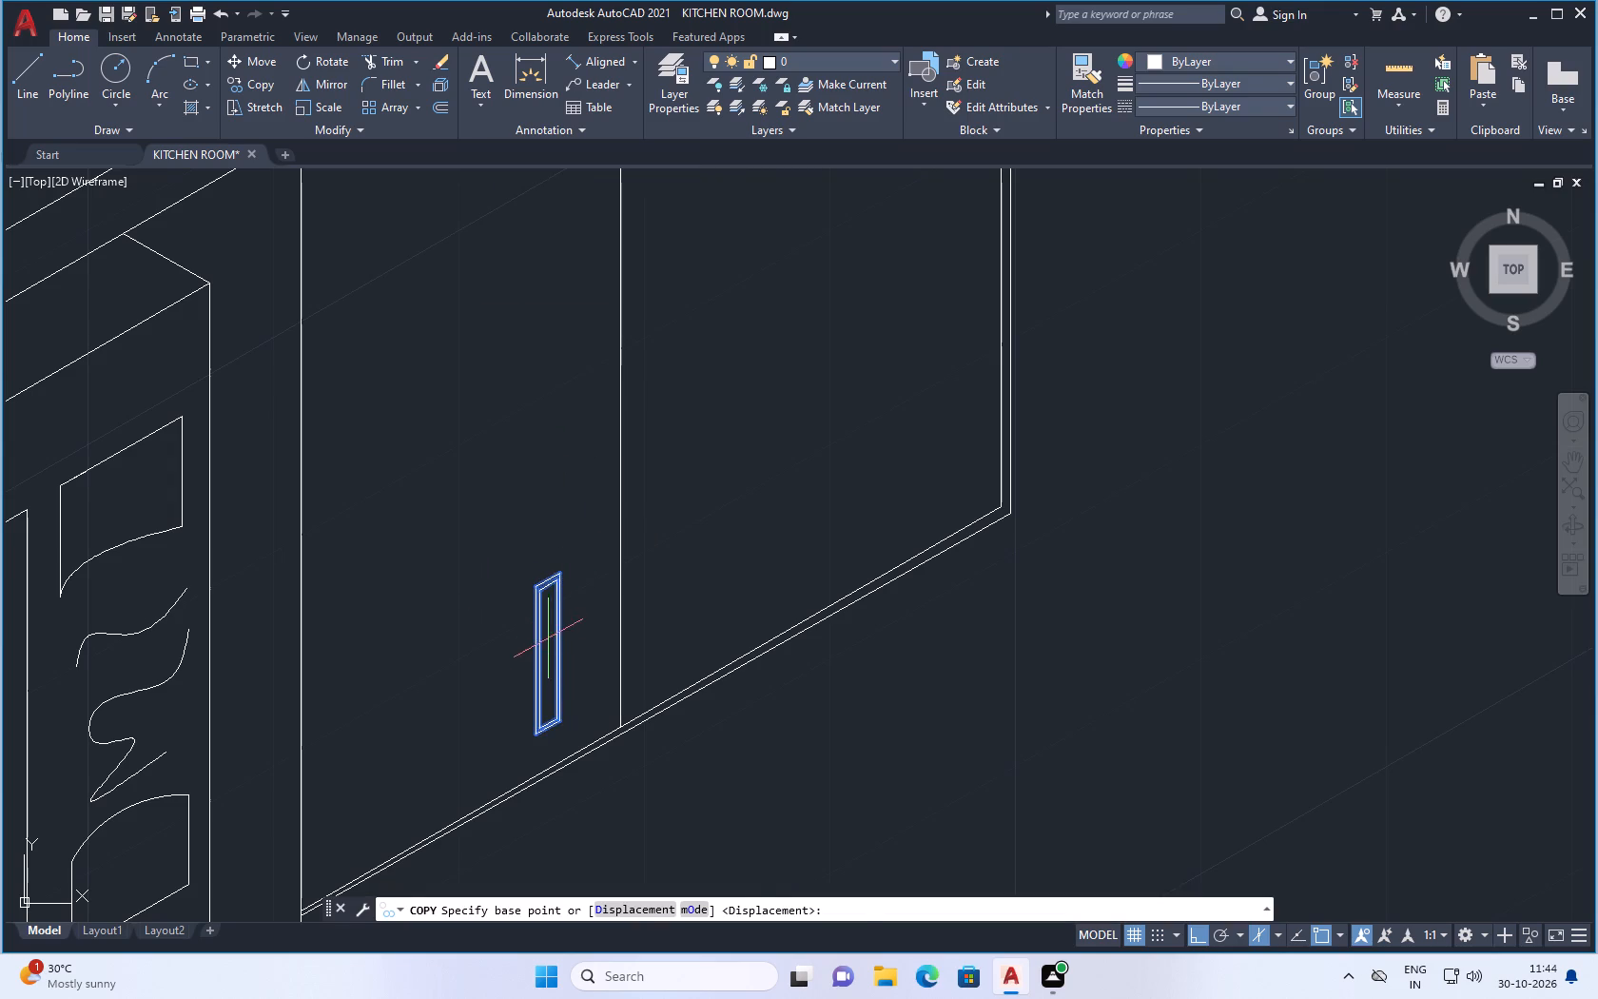
pyautogui.click(549, 652)
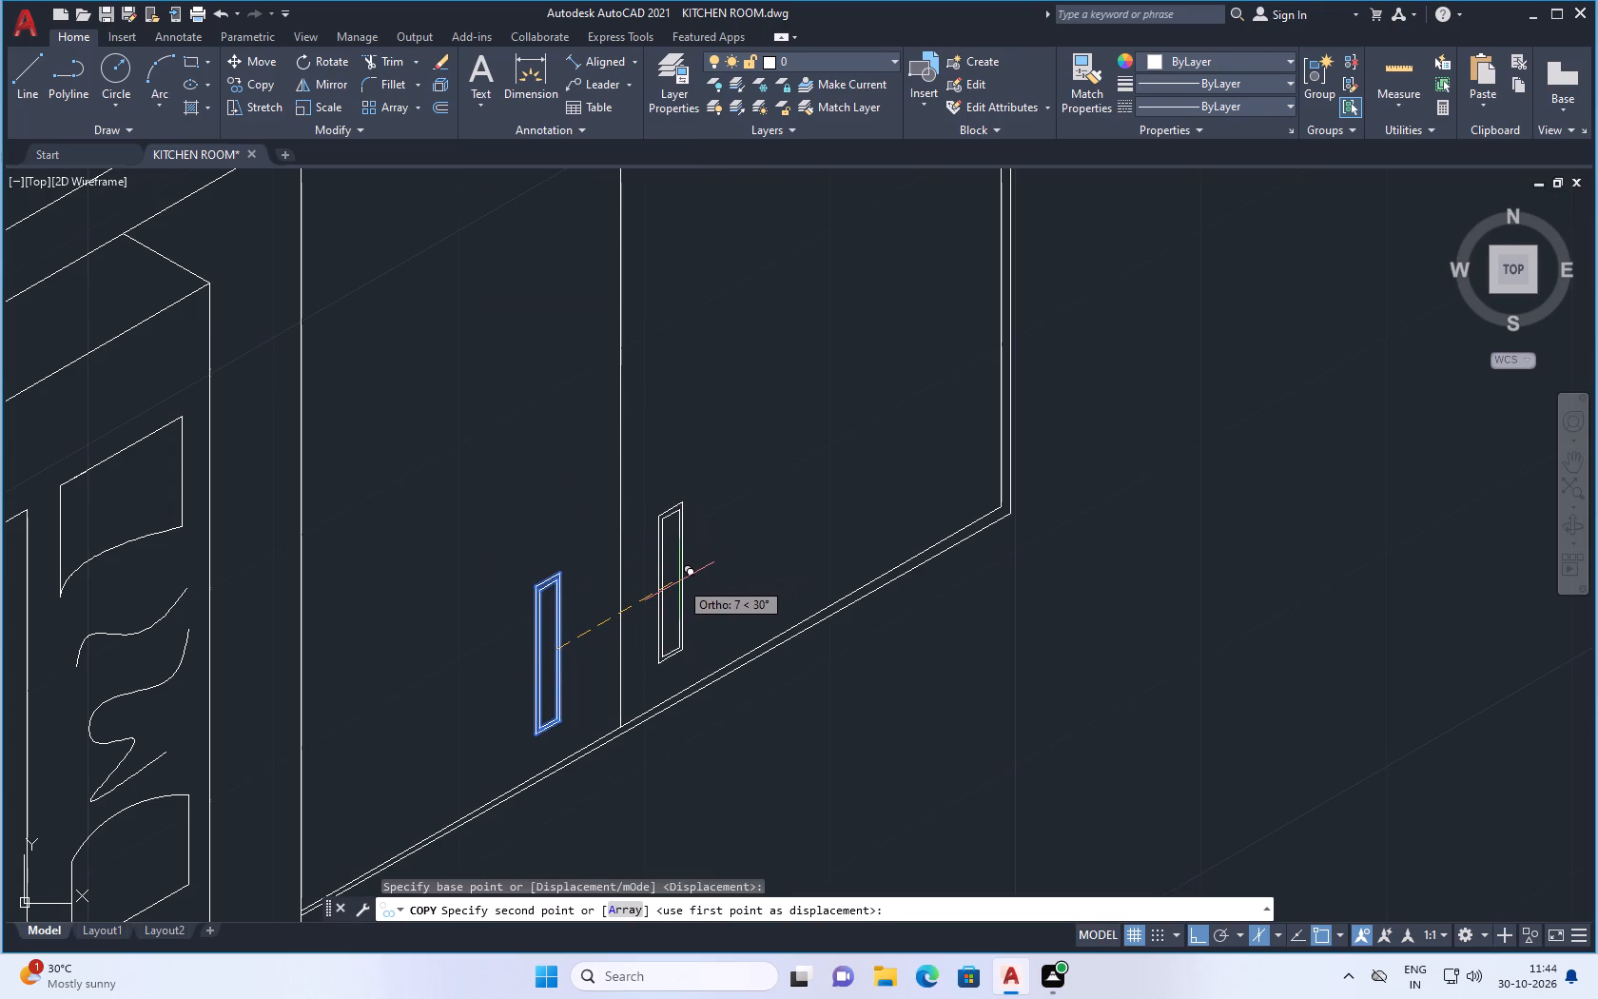
pyautogui.click(678, 582)
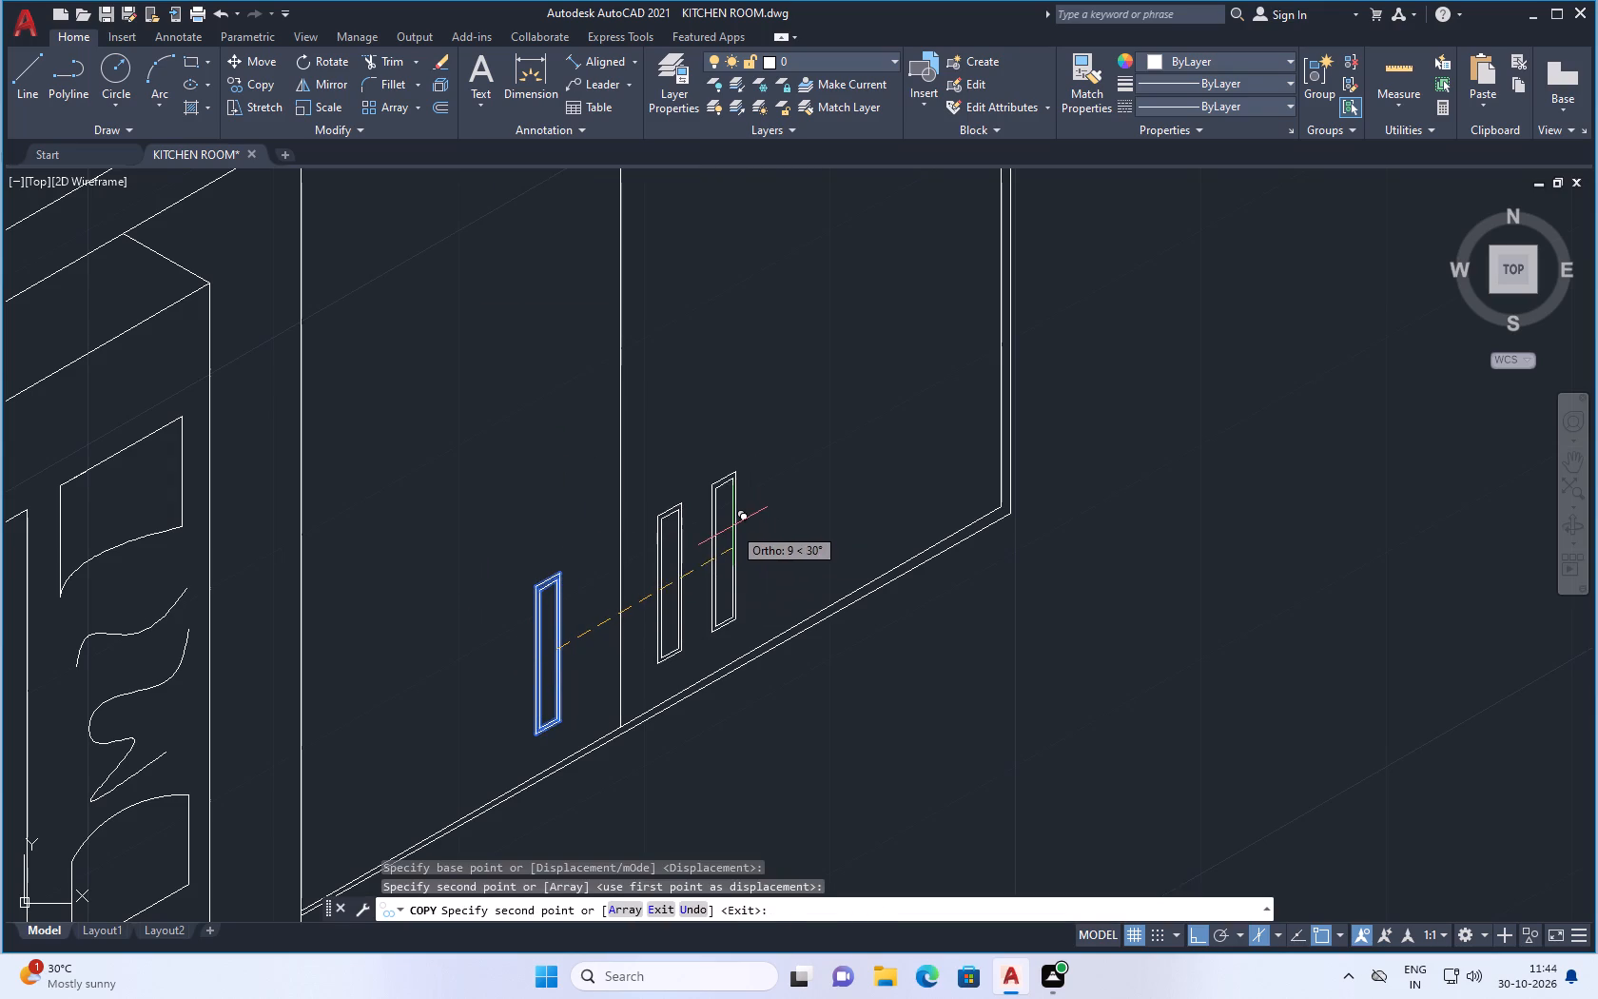
pyautogui.press('Escape')
# Move the copied handle about 1 unit along 30°, away from the wall cabinet's door divider.
pyautogui.scroll(-3, 598, 602)
pyautogui.scroll(3, 620, 596)
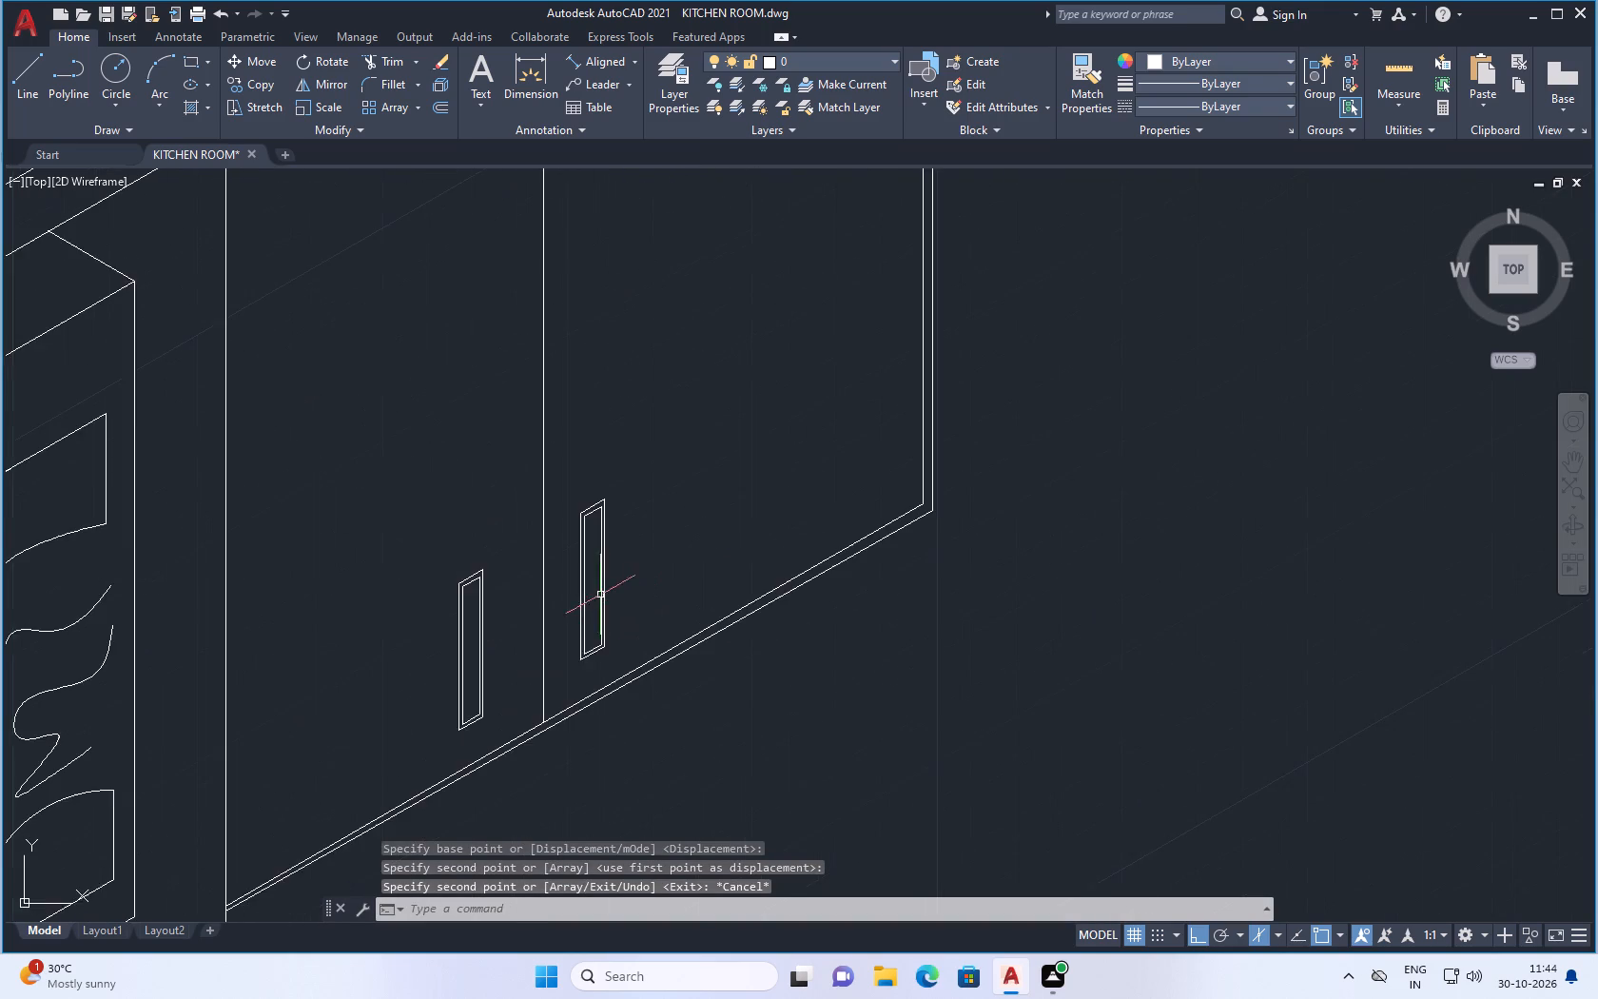
pyautogui.scroll(2, 591, 596)
pyautogui.scroll(-2, 590, 604)
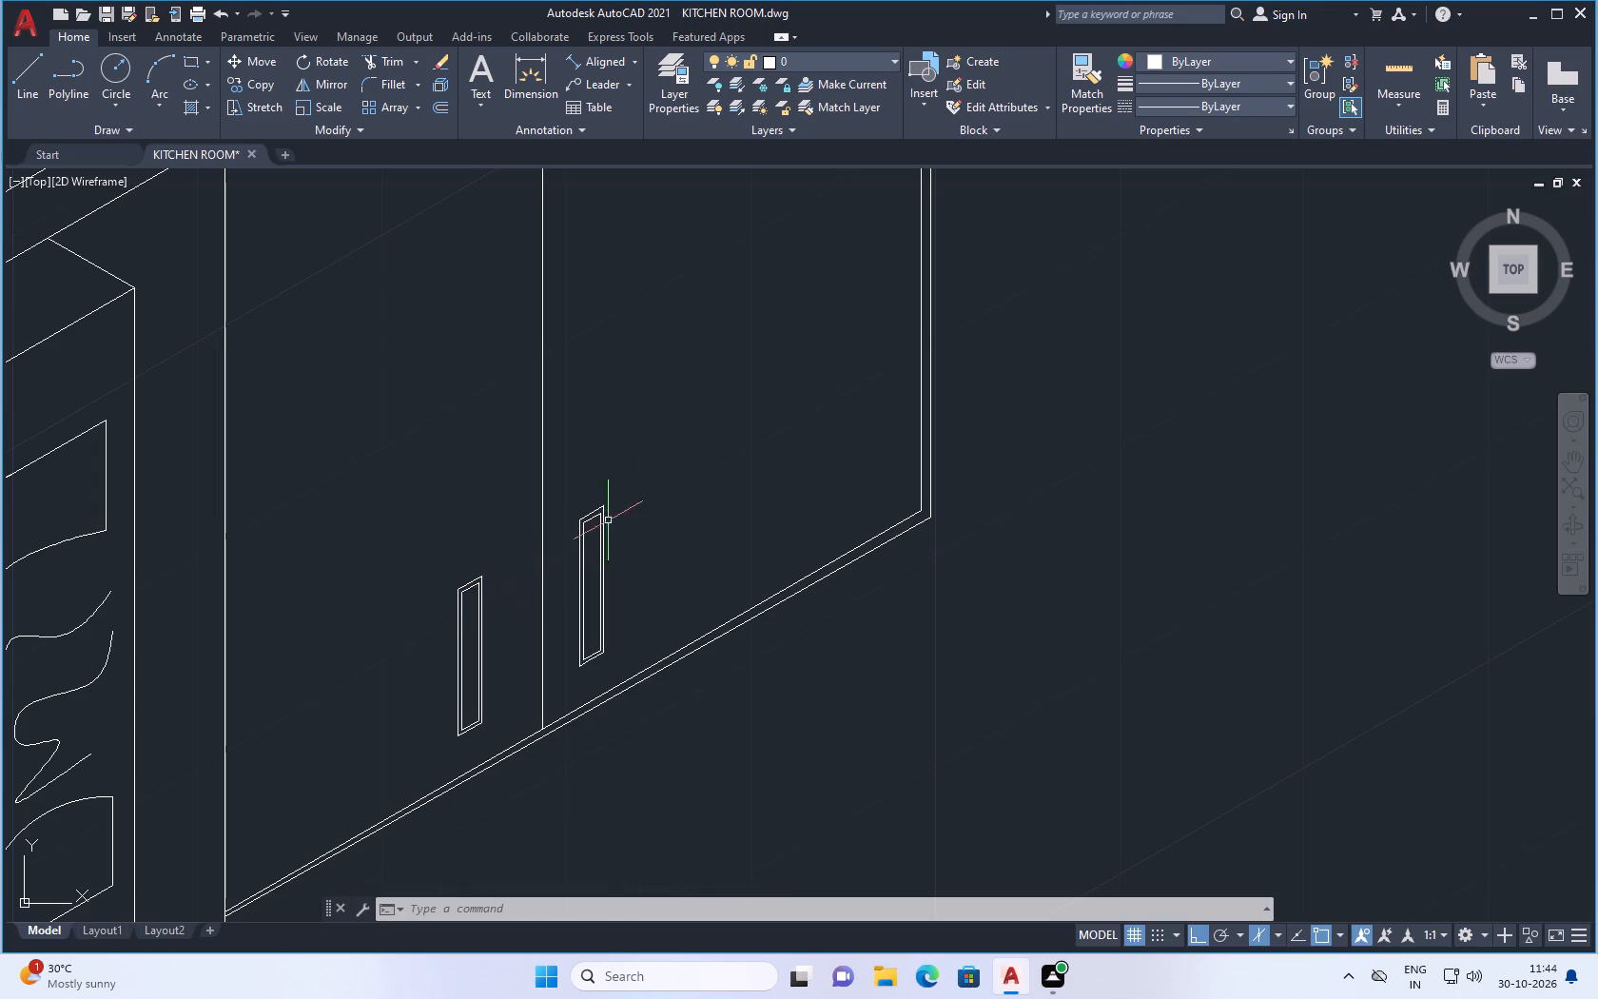
pyautogui.click(620, 498)
pyautogui.moveTo(576, 670); pyautogui.dragTo(588, 655)
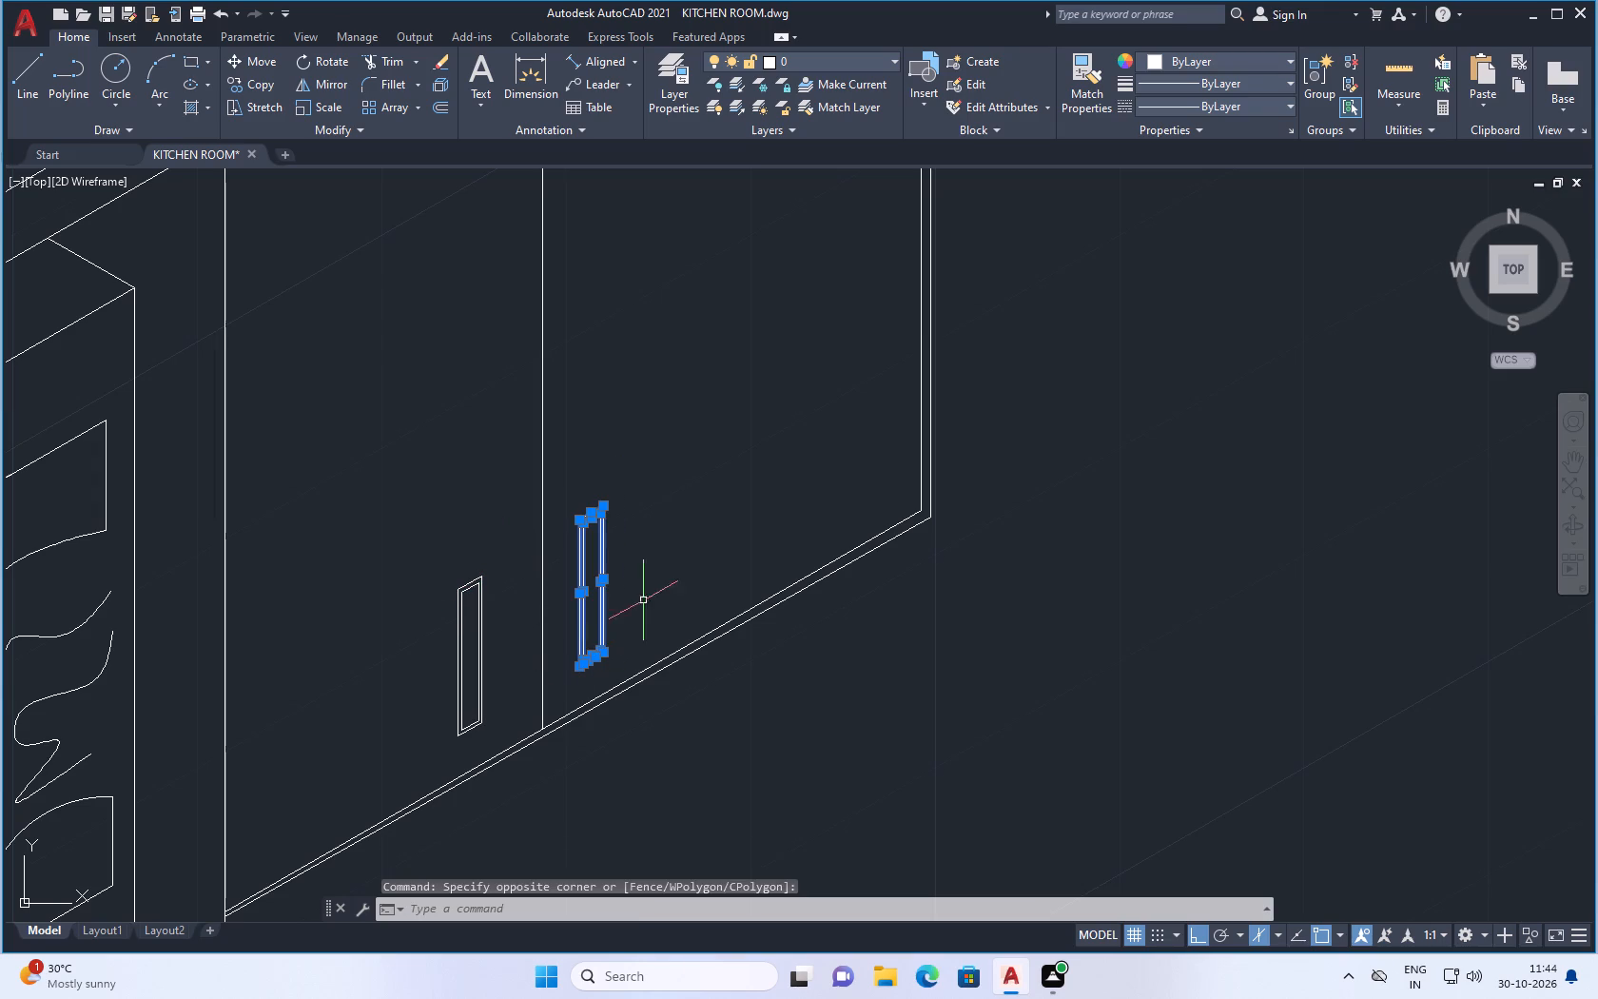
pyautogui.rightClick(664, 506)
pyautogui.click(712, 646)
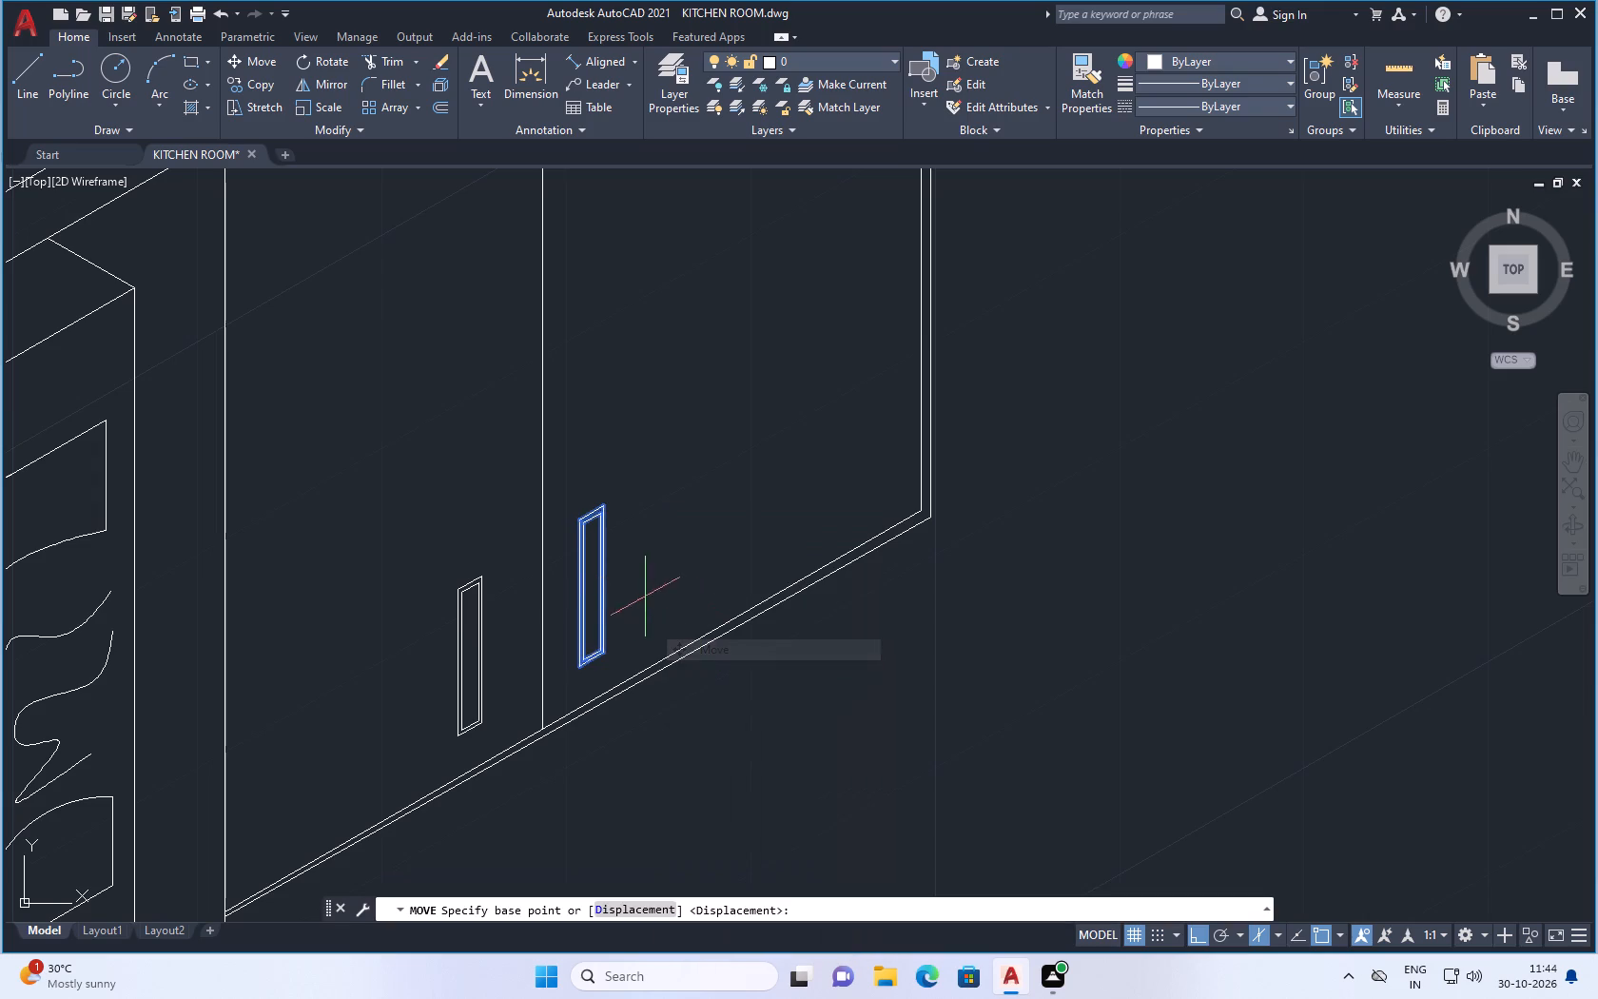
pyautogui.click(594, 585)
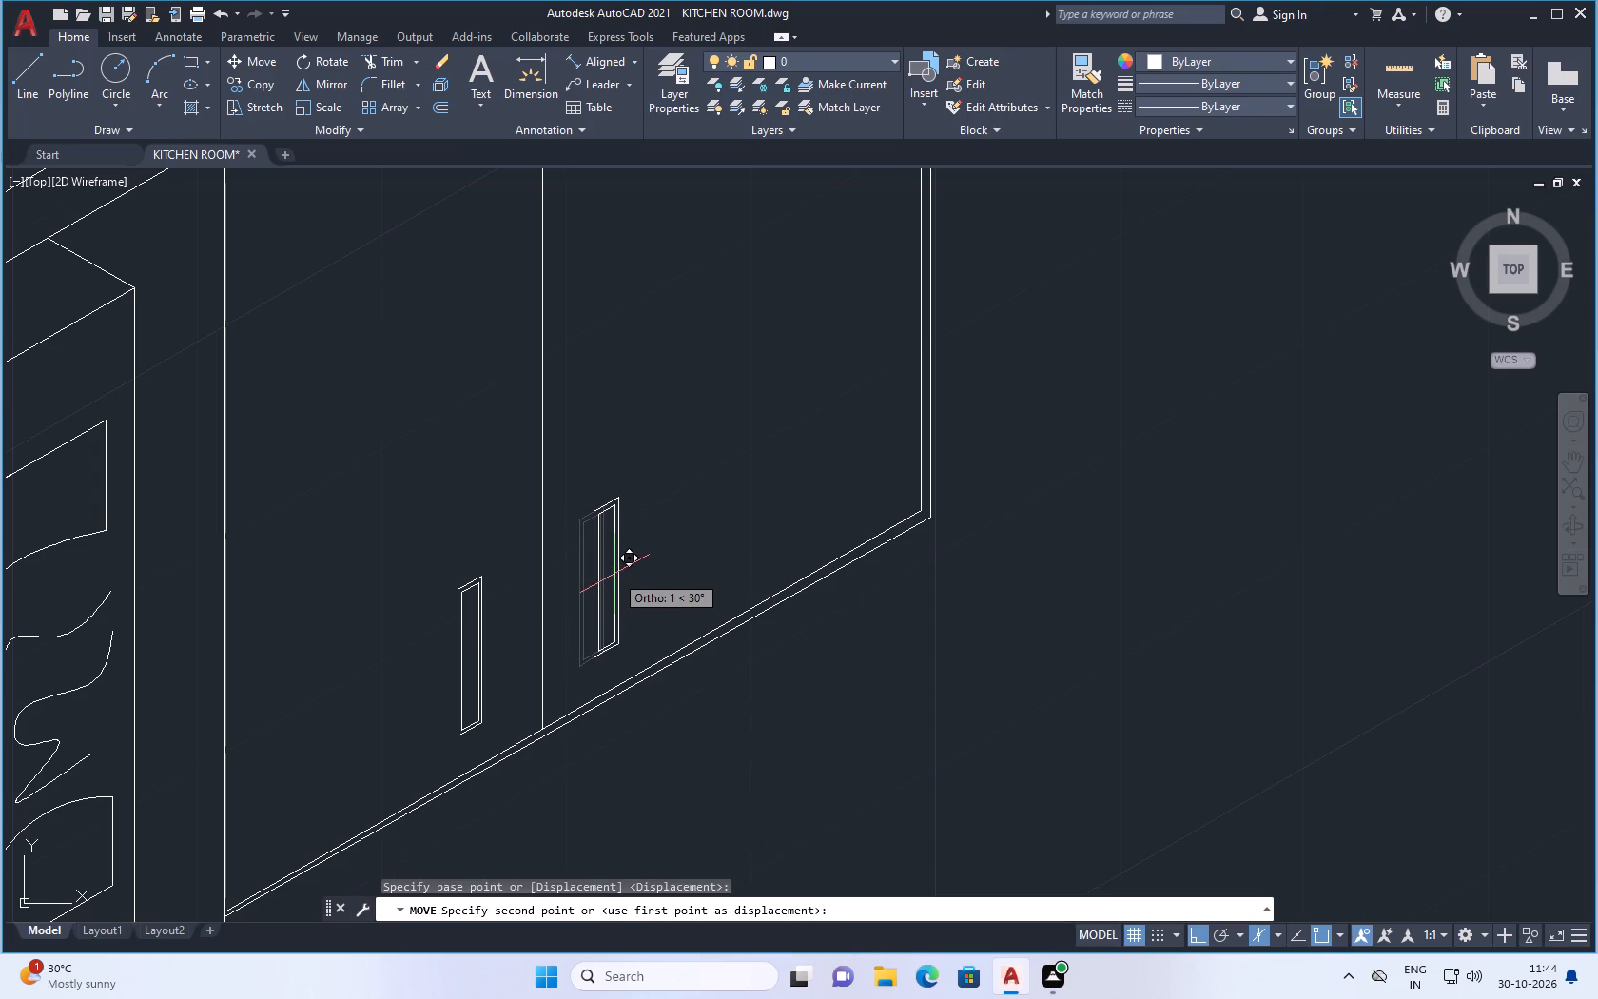
pyautogui.click(621, 572)
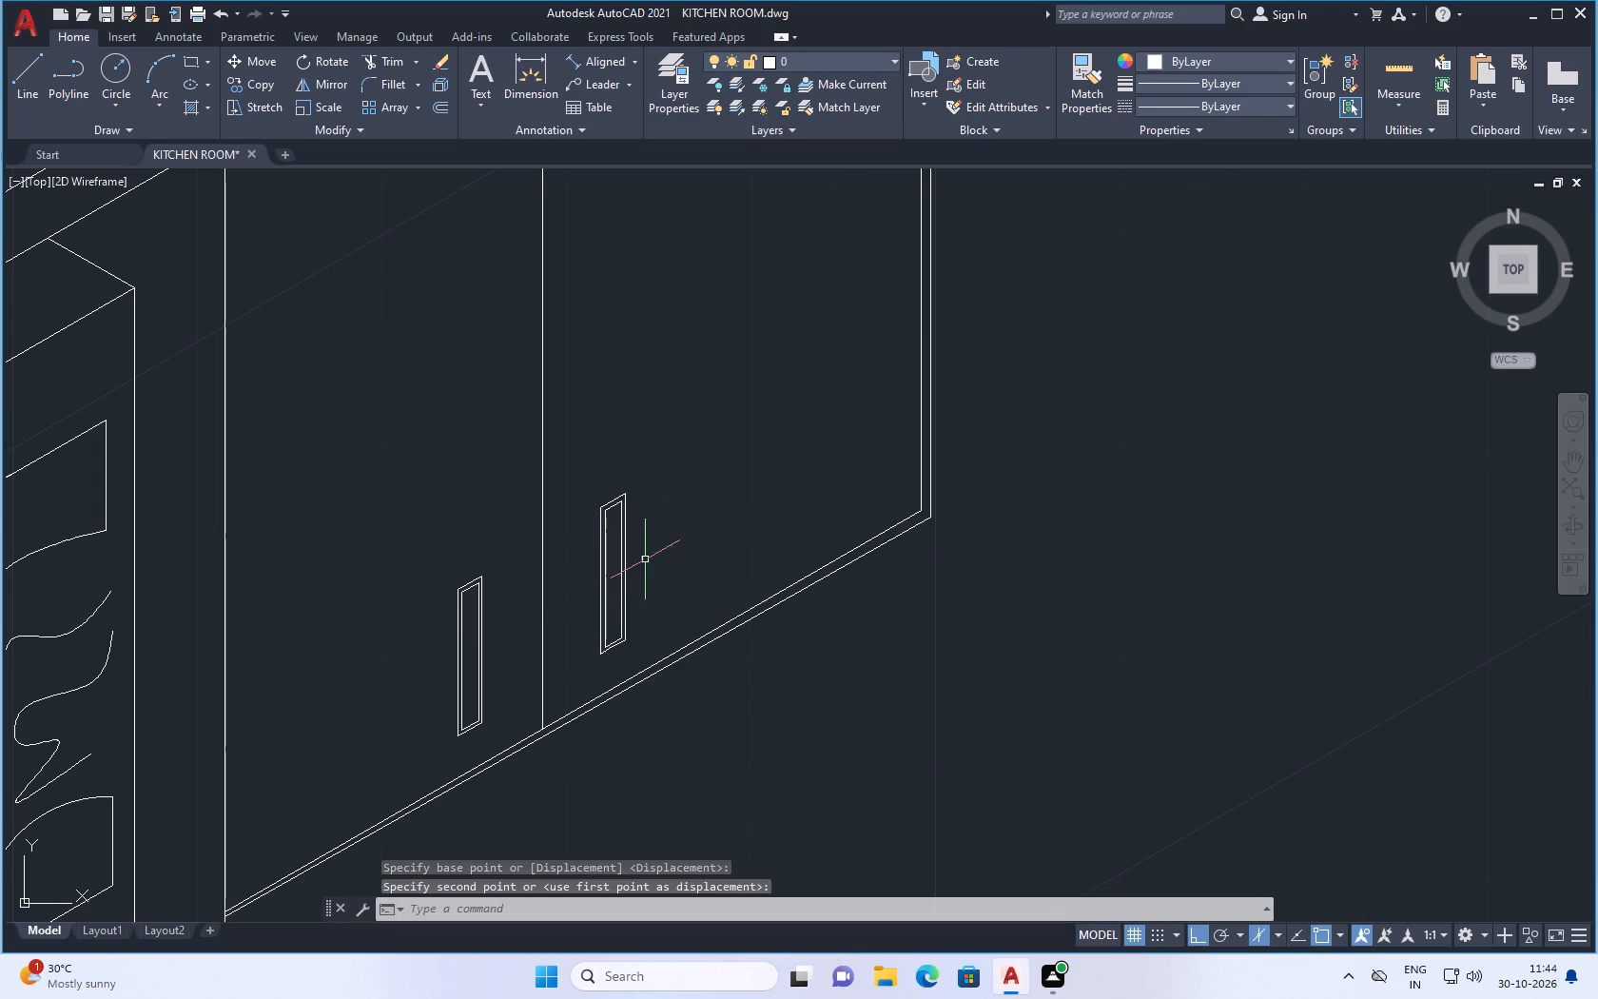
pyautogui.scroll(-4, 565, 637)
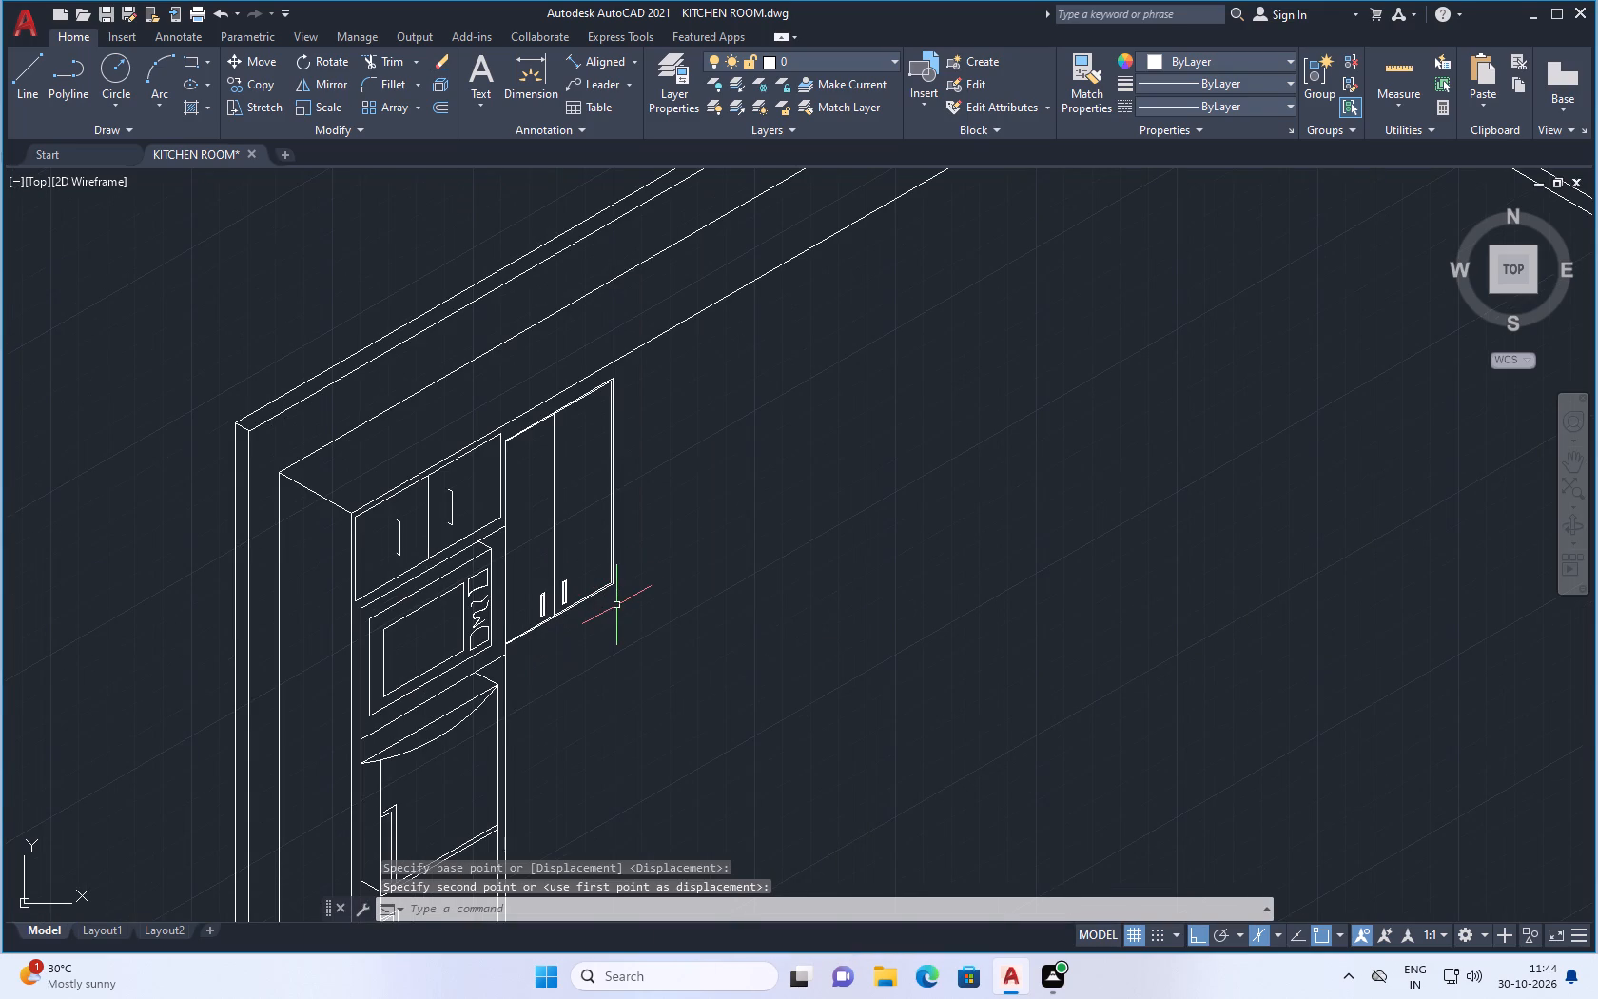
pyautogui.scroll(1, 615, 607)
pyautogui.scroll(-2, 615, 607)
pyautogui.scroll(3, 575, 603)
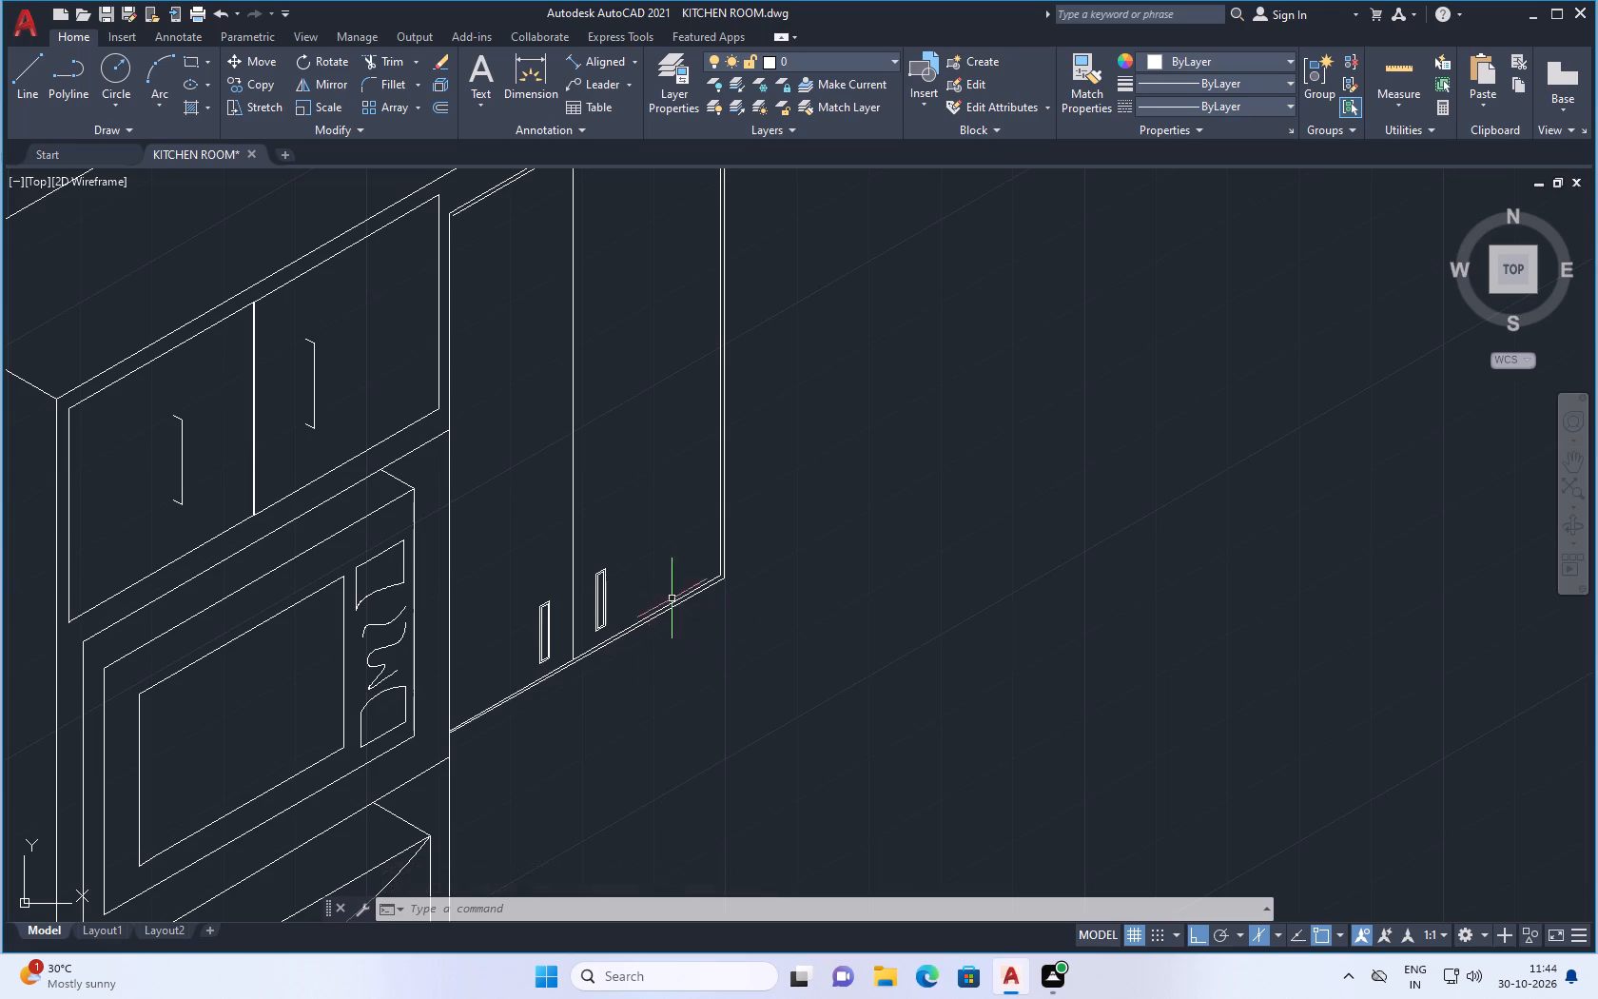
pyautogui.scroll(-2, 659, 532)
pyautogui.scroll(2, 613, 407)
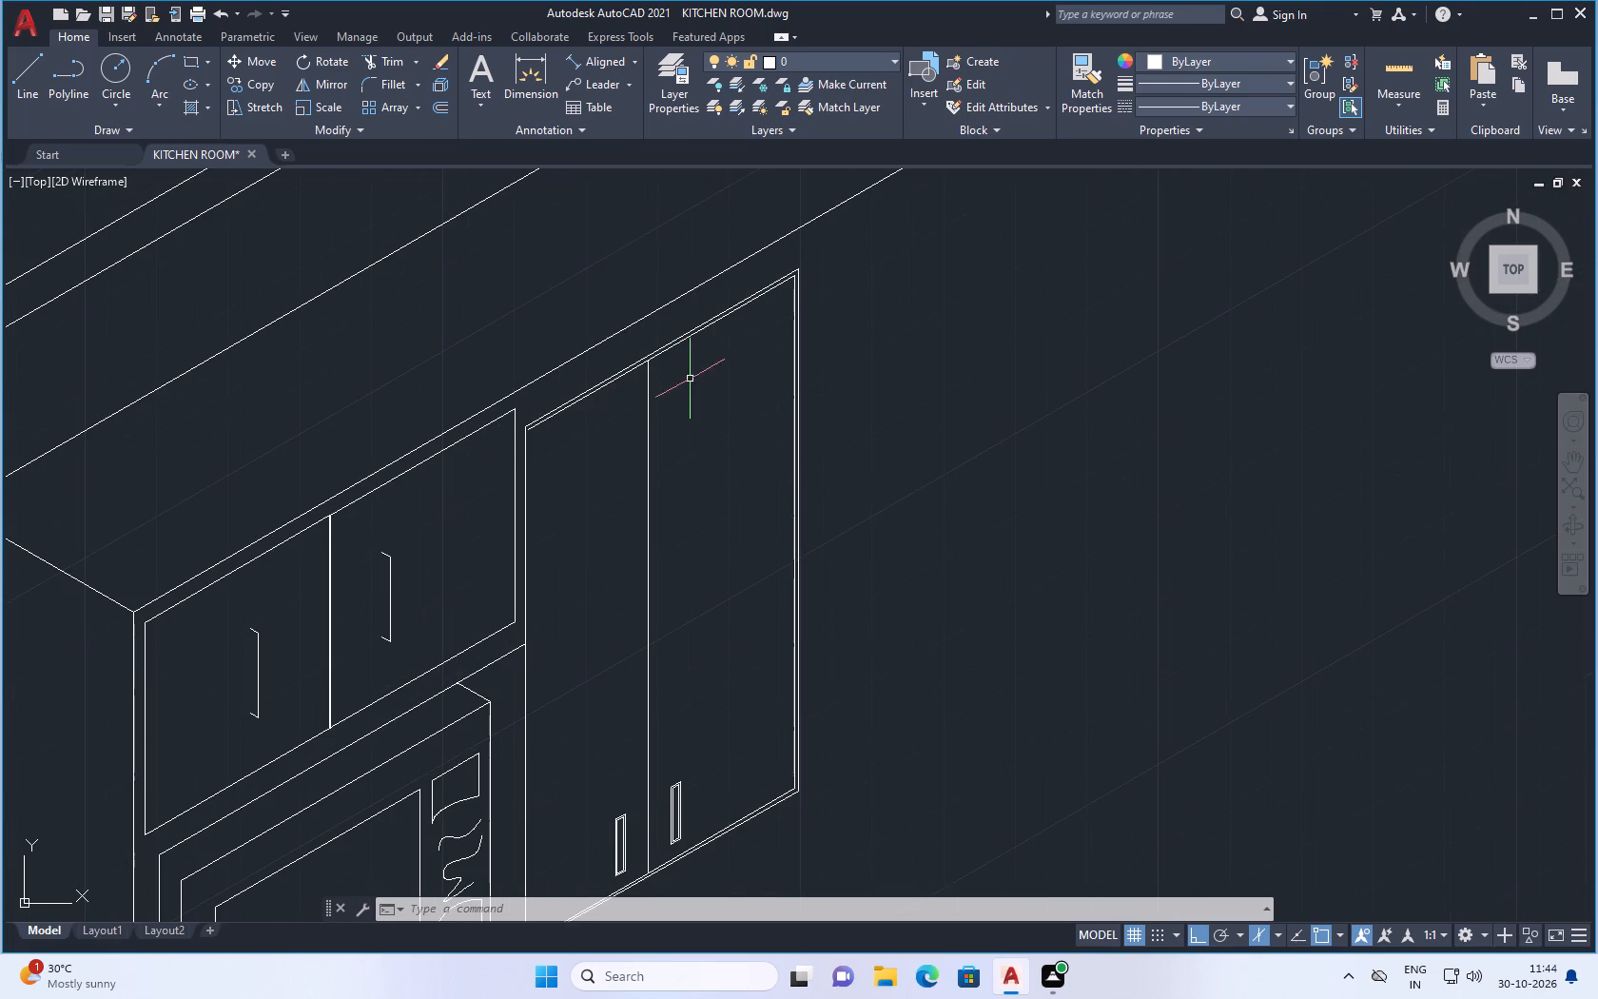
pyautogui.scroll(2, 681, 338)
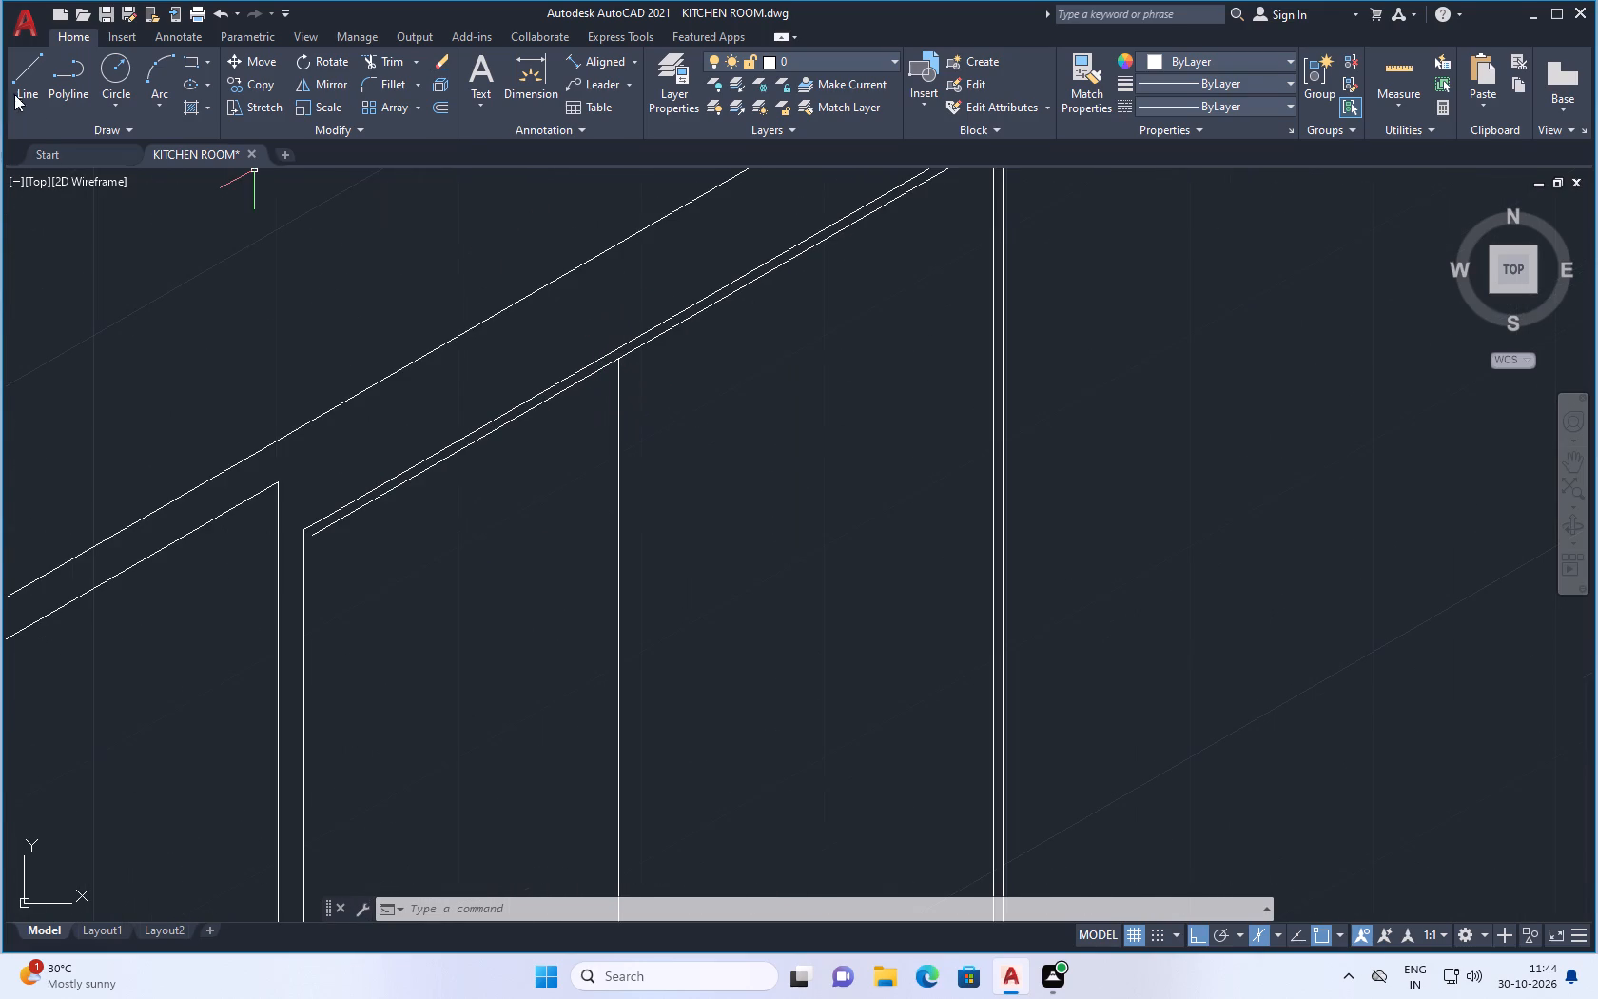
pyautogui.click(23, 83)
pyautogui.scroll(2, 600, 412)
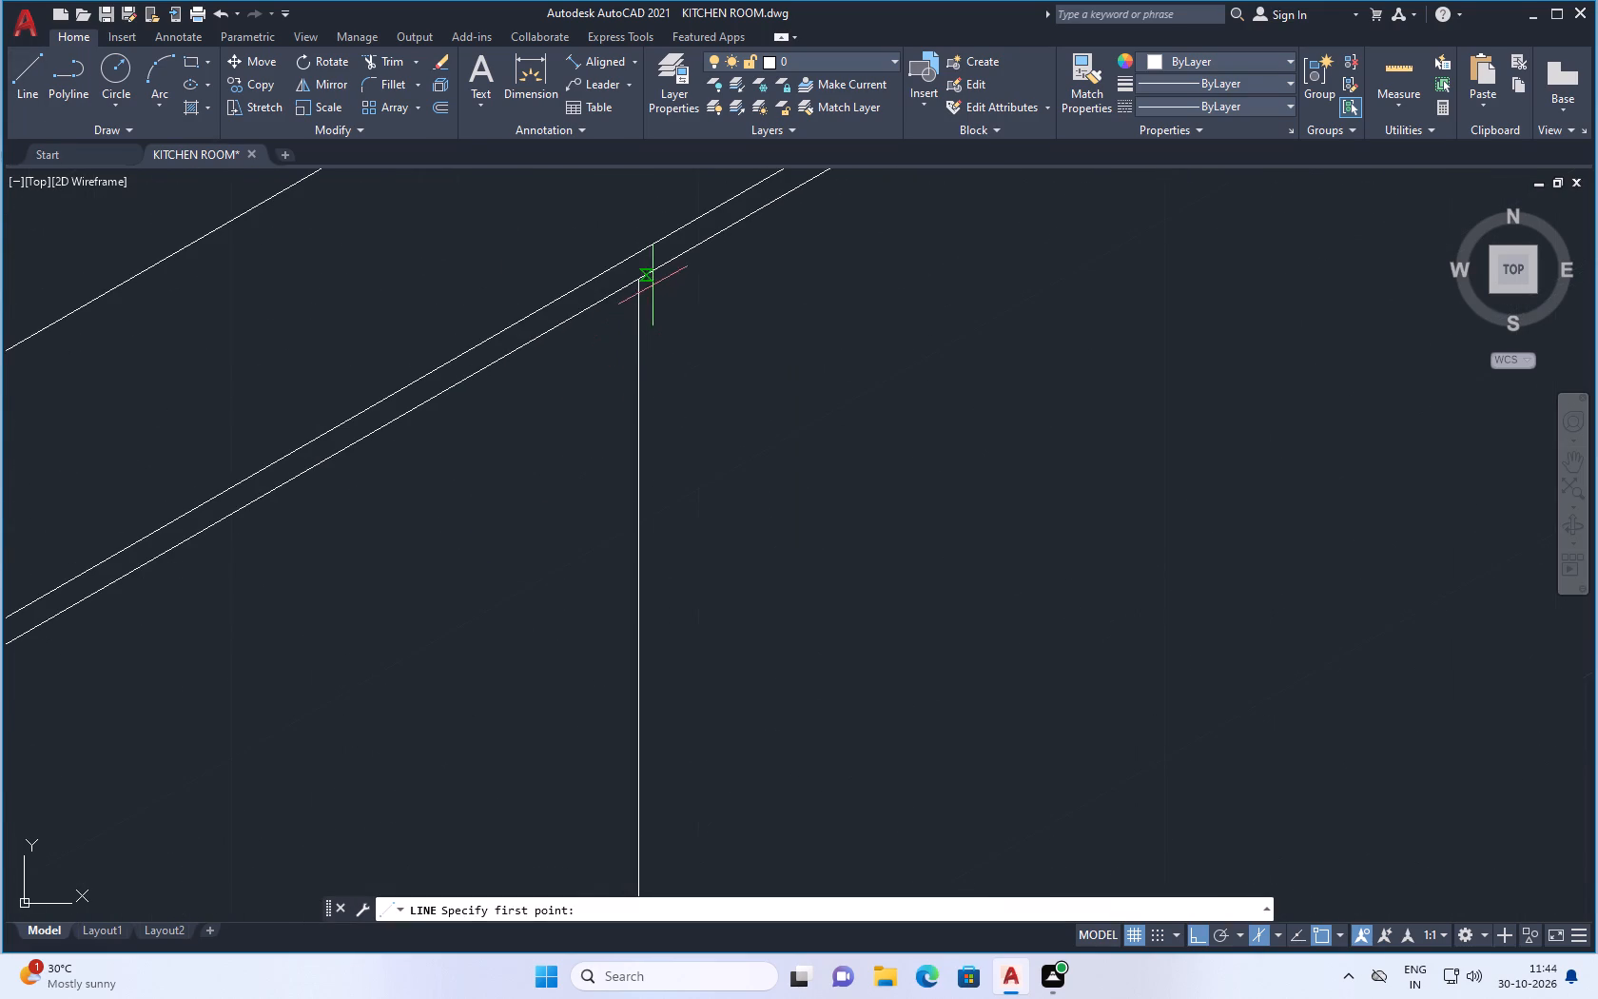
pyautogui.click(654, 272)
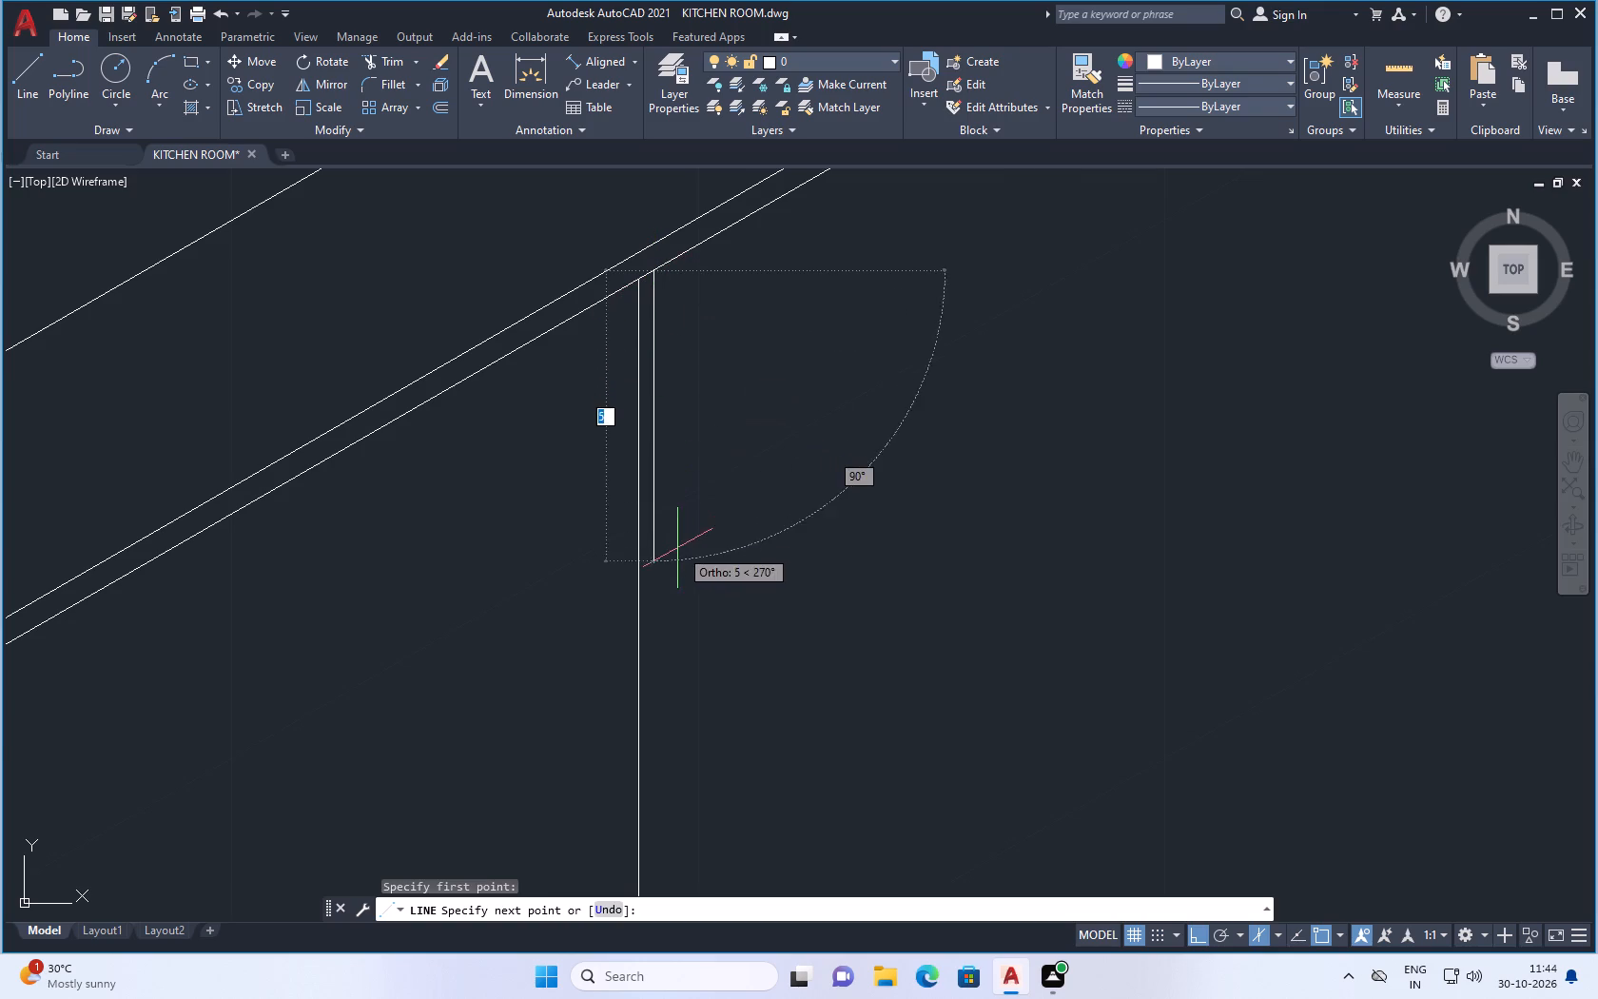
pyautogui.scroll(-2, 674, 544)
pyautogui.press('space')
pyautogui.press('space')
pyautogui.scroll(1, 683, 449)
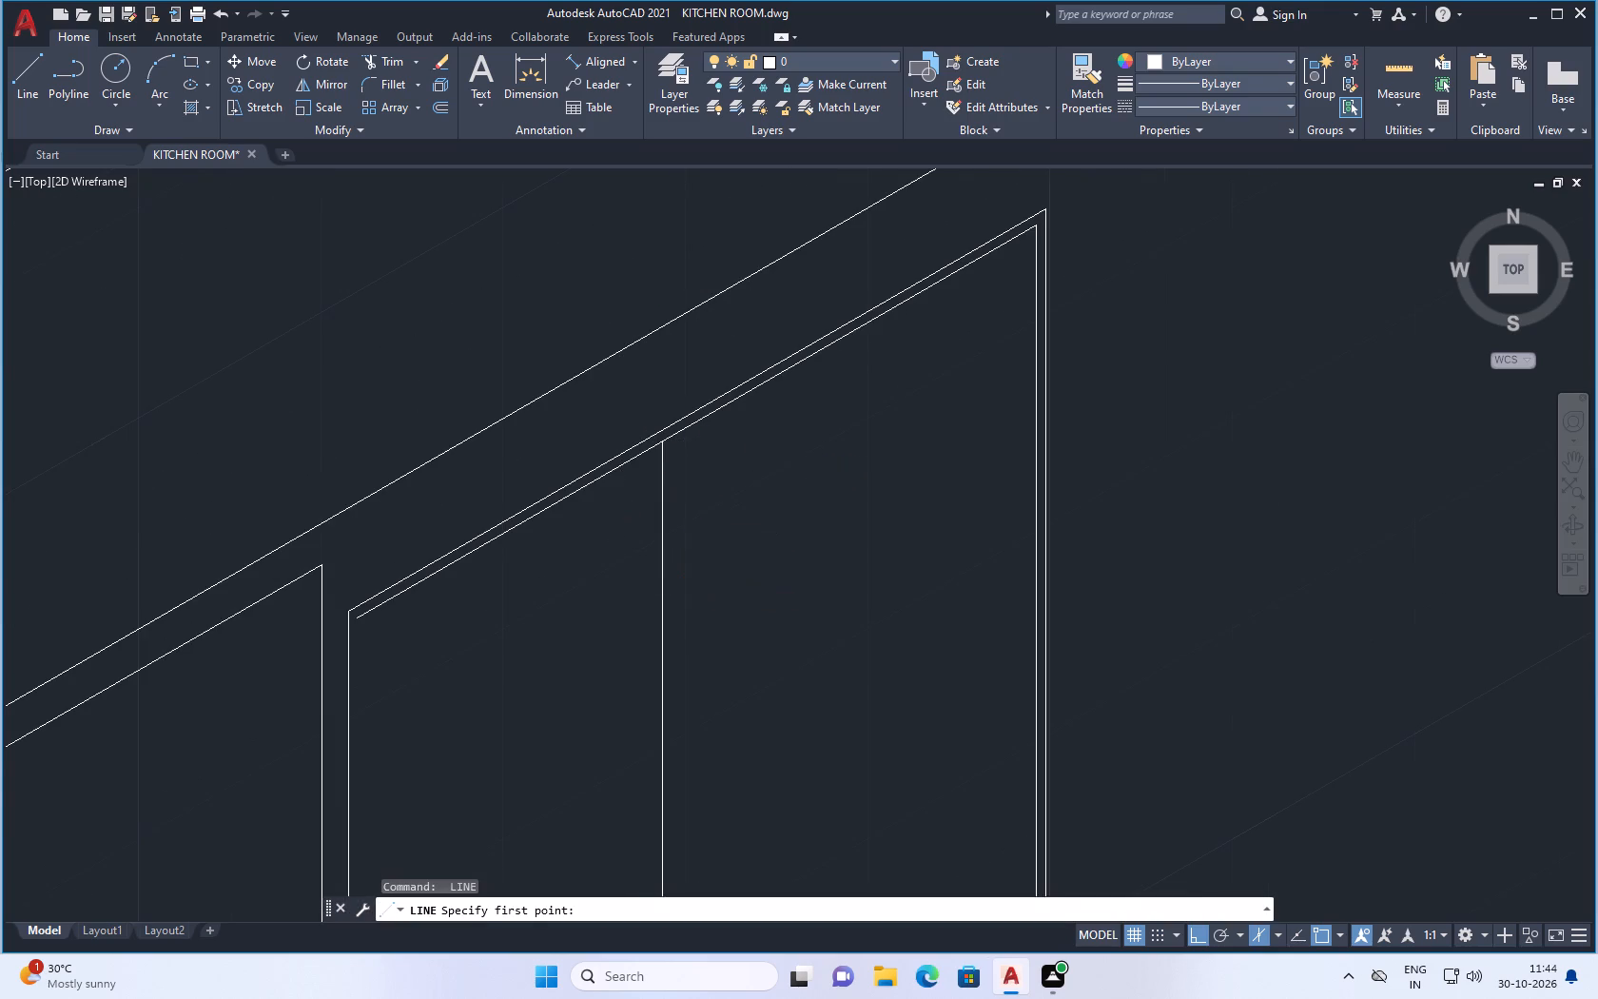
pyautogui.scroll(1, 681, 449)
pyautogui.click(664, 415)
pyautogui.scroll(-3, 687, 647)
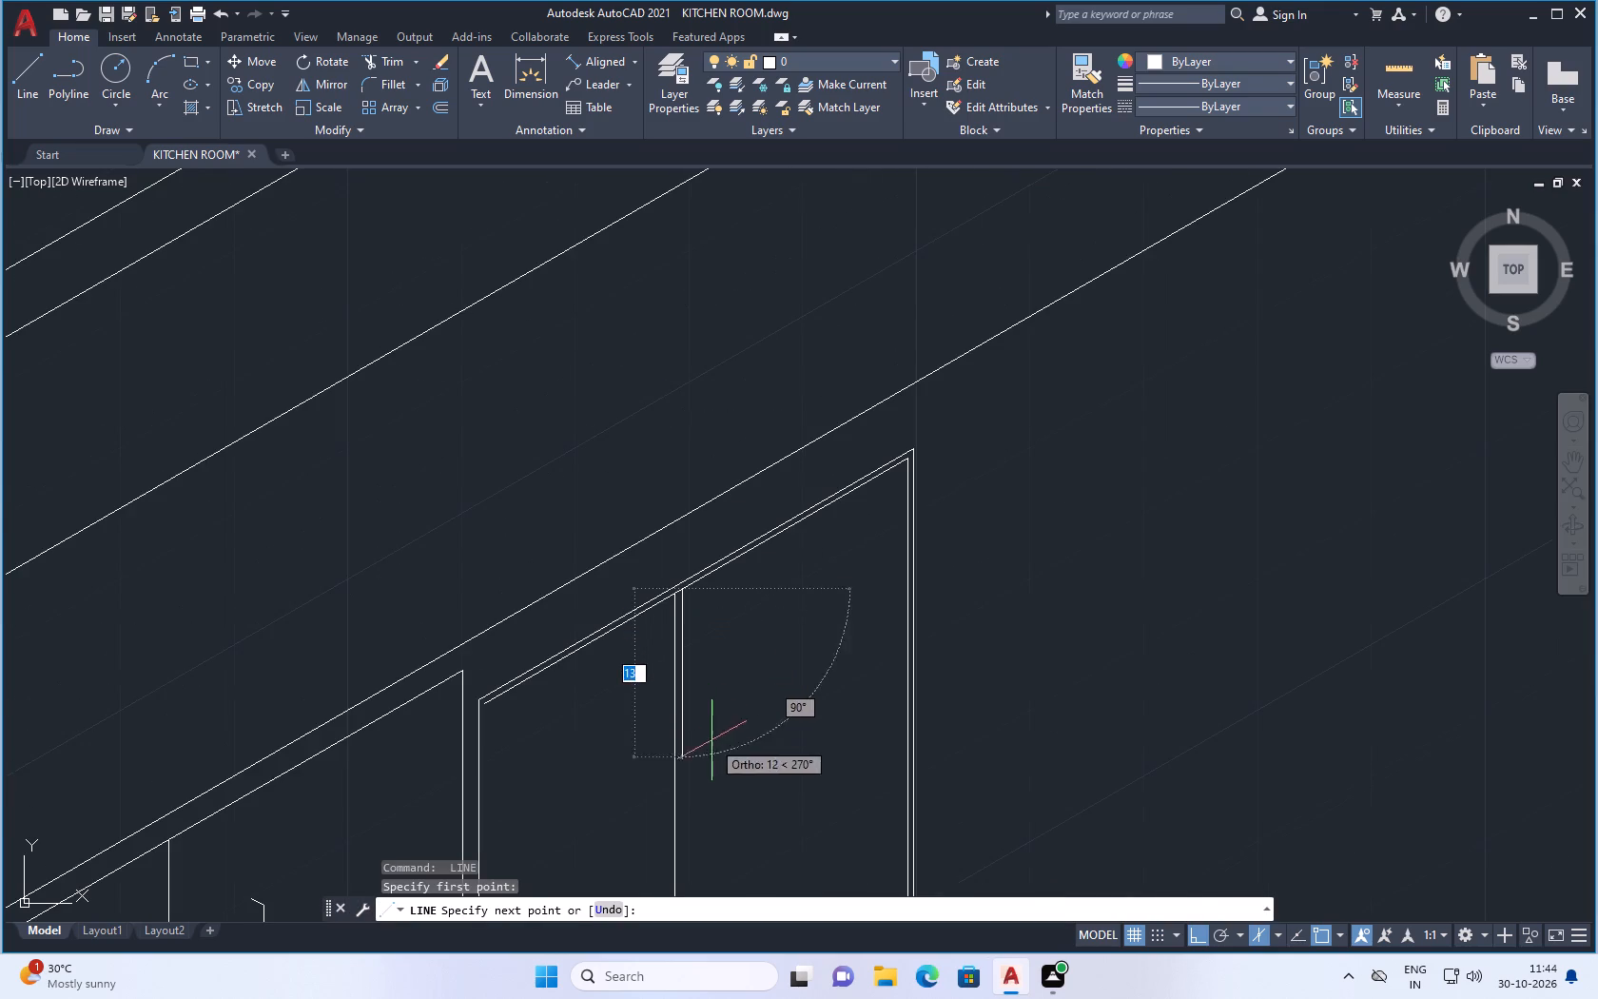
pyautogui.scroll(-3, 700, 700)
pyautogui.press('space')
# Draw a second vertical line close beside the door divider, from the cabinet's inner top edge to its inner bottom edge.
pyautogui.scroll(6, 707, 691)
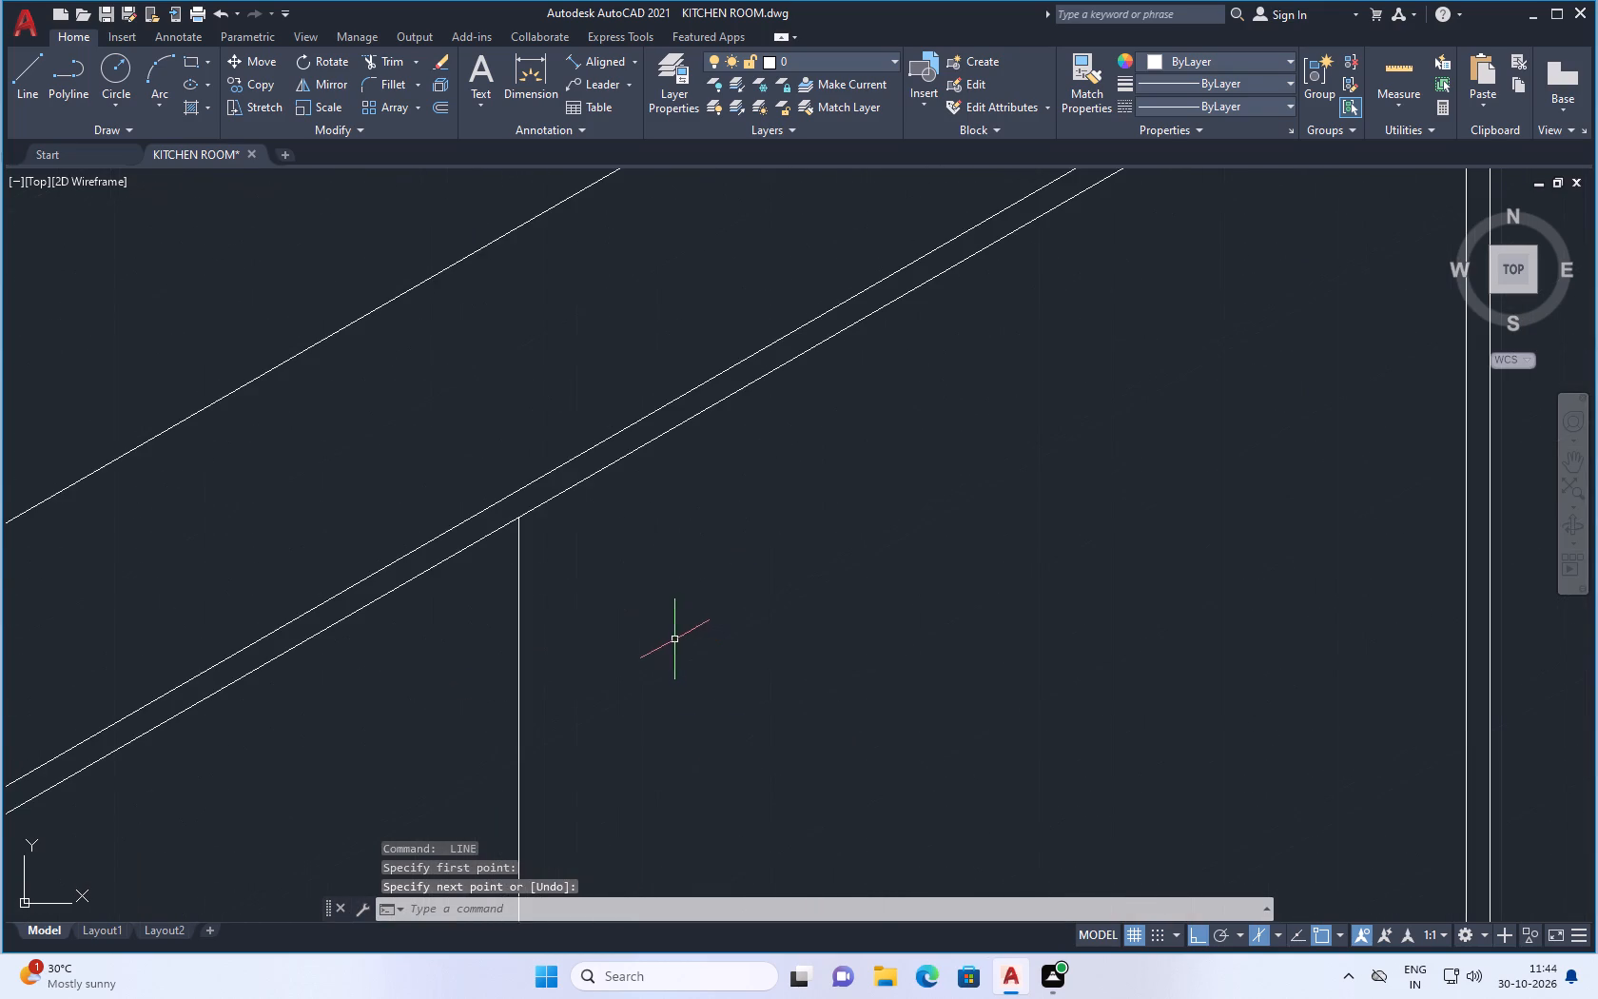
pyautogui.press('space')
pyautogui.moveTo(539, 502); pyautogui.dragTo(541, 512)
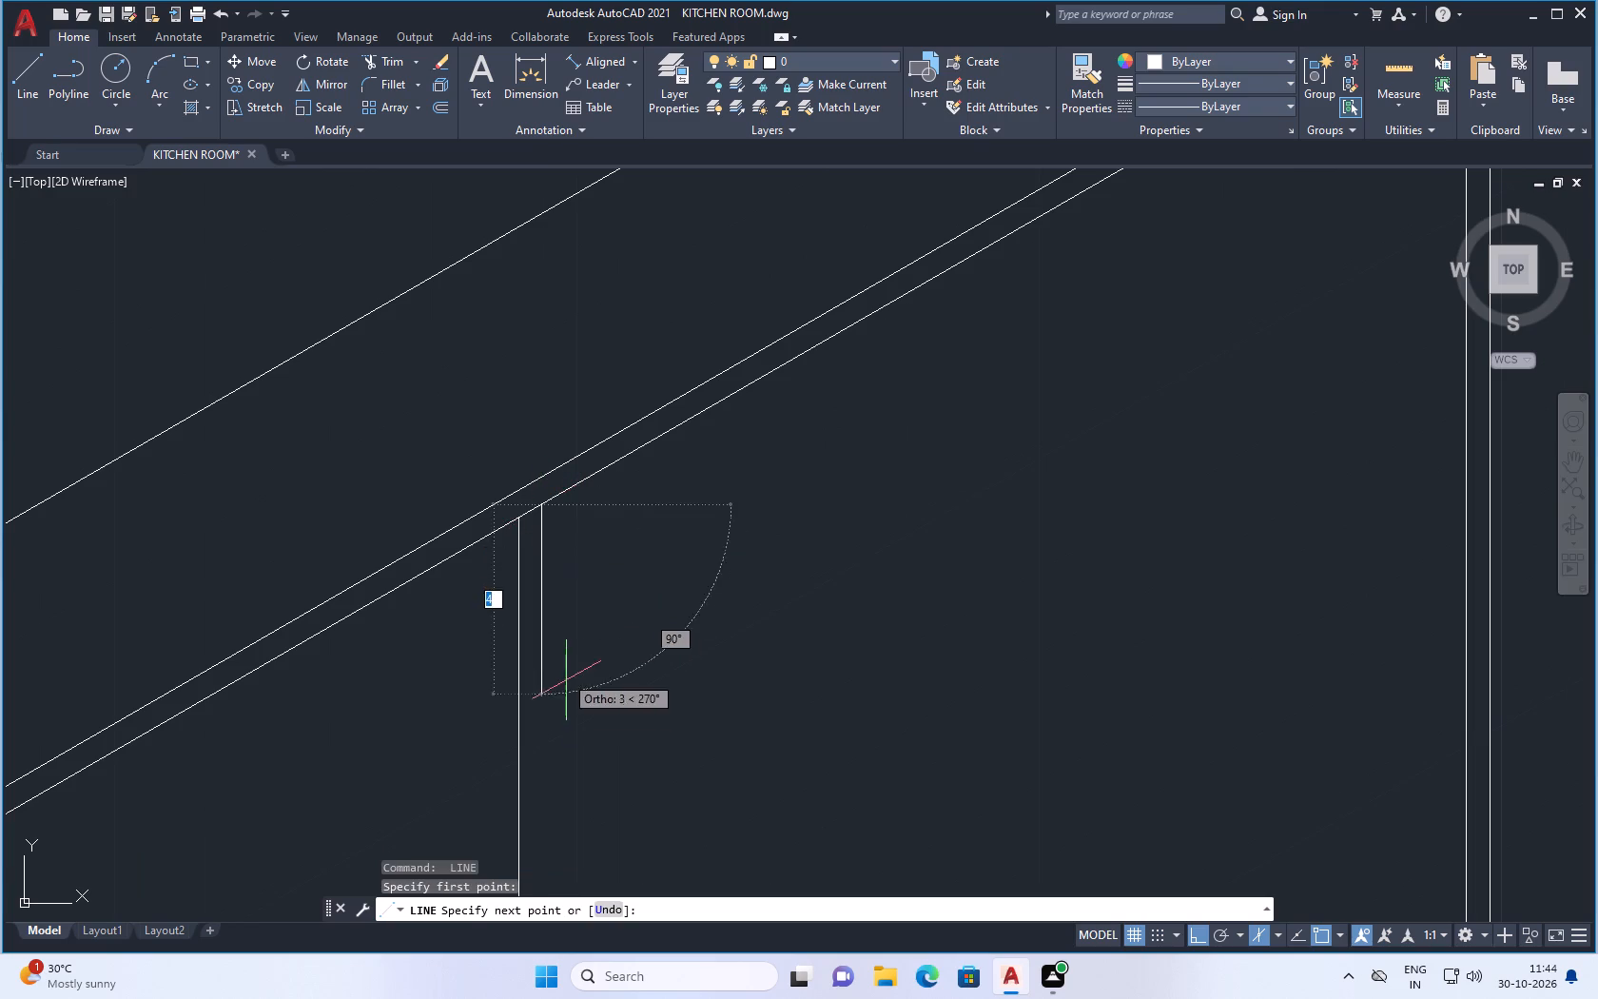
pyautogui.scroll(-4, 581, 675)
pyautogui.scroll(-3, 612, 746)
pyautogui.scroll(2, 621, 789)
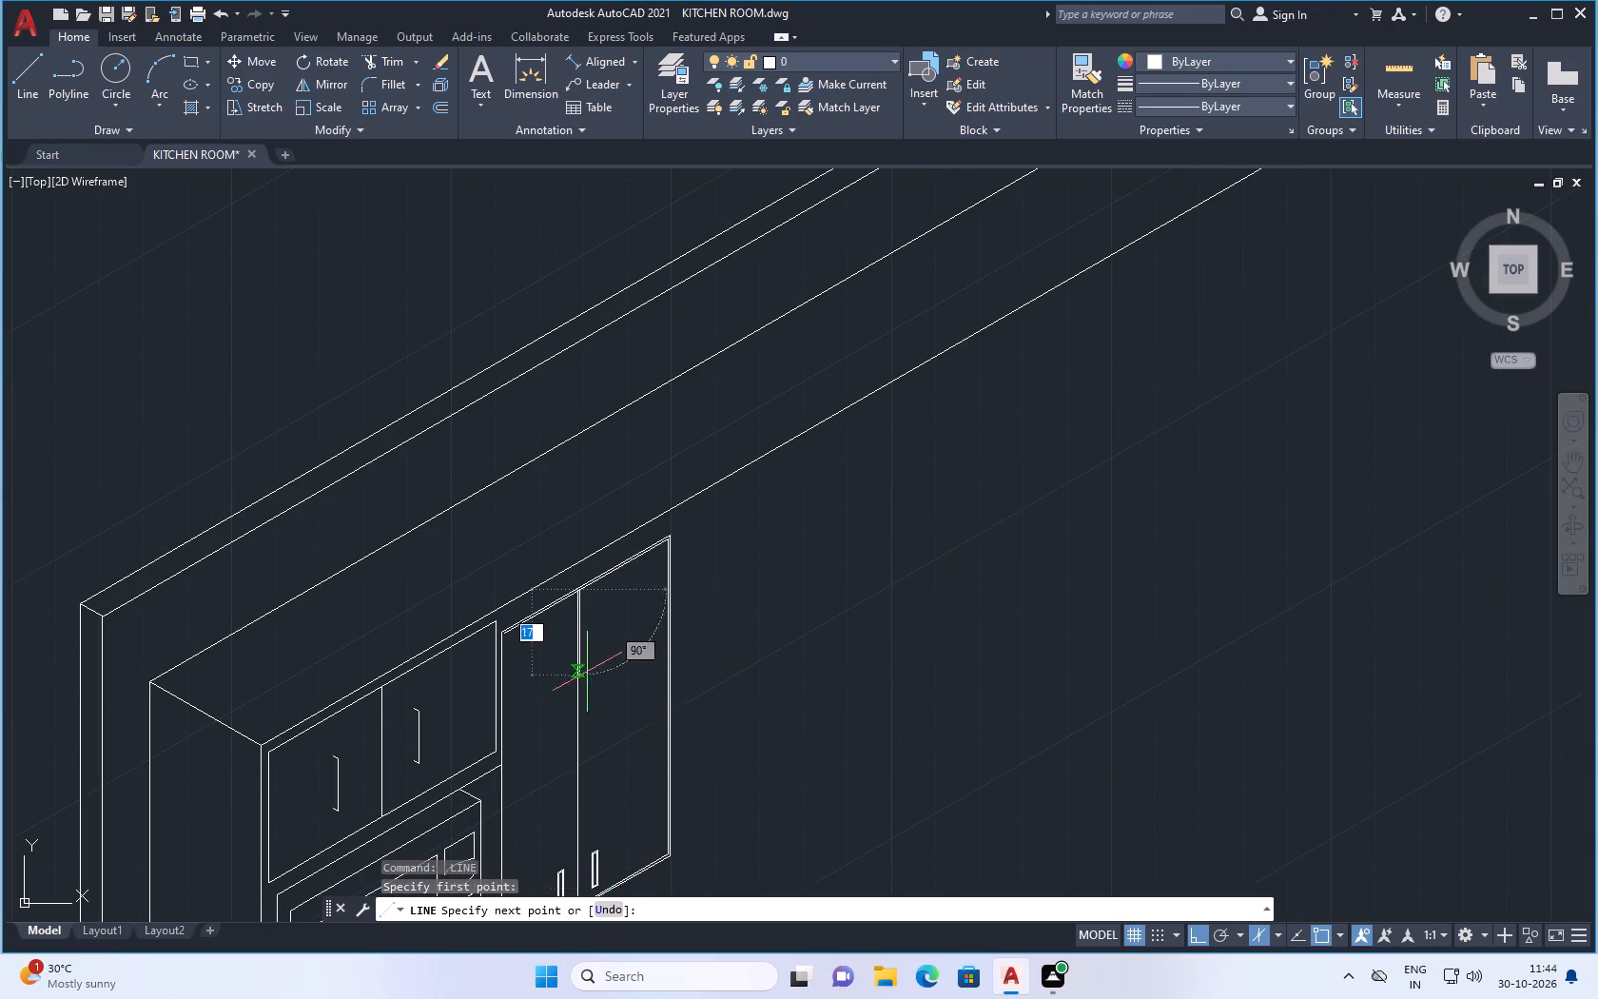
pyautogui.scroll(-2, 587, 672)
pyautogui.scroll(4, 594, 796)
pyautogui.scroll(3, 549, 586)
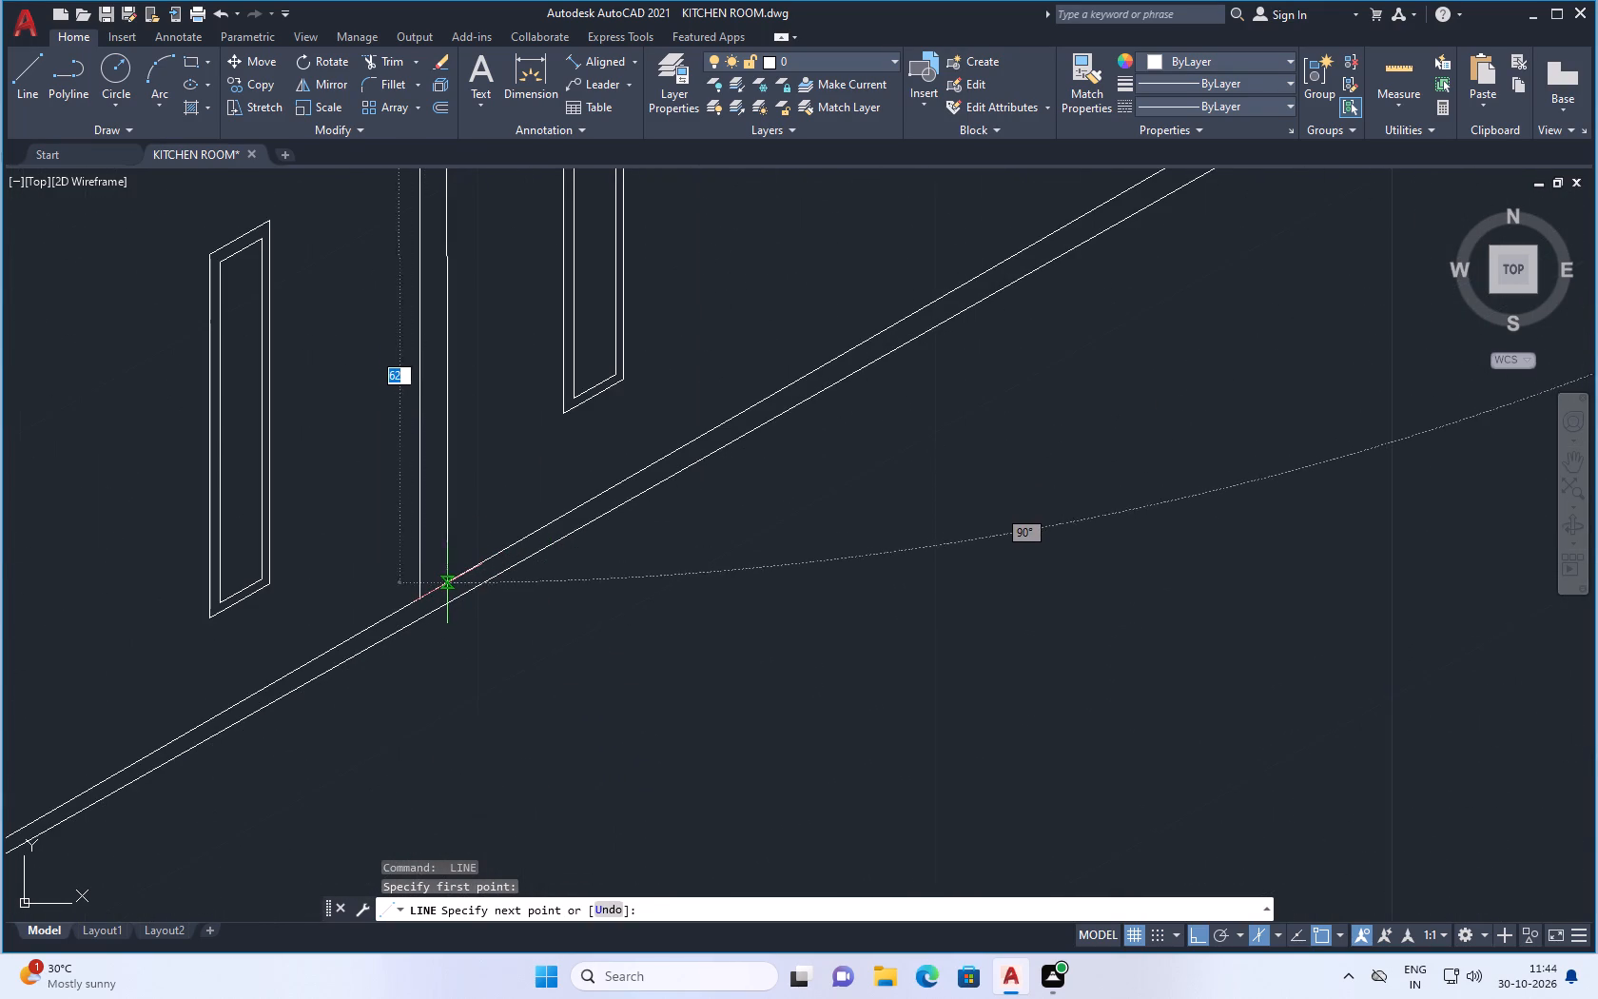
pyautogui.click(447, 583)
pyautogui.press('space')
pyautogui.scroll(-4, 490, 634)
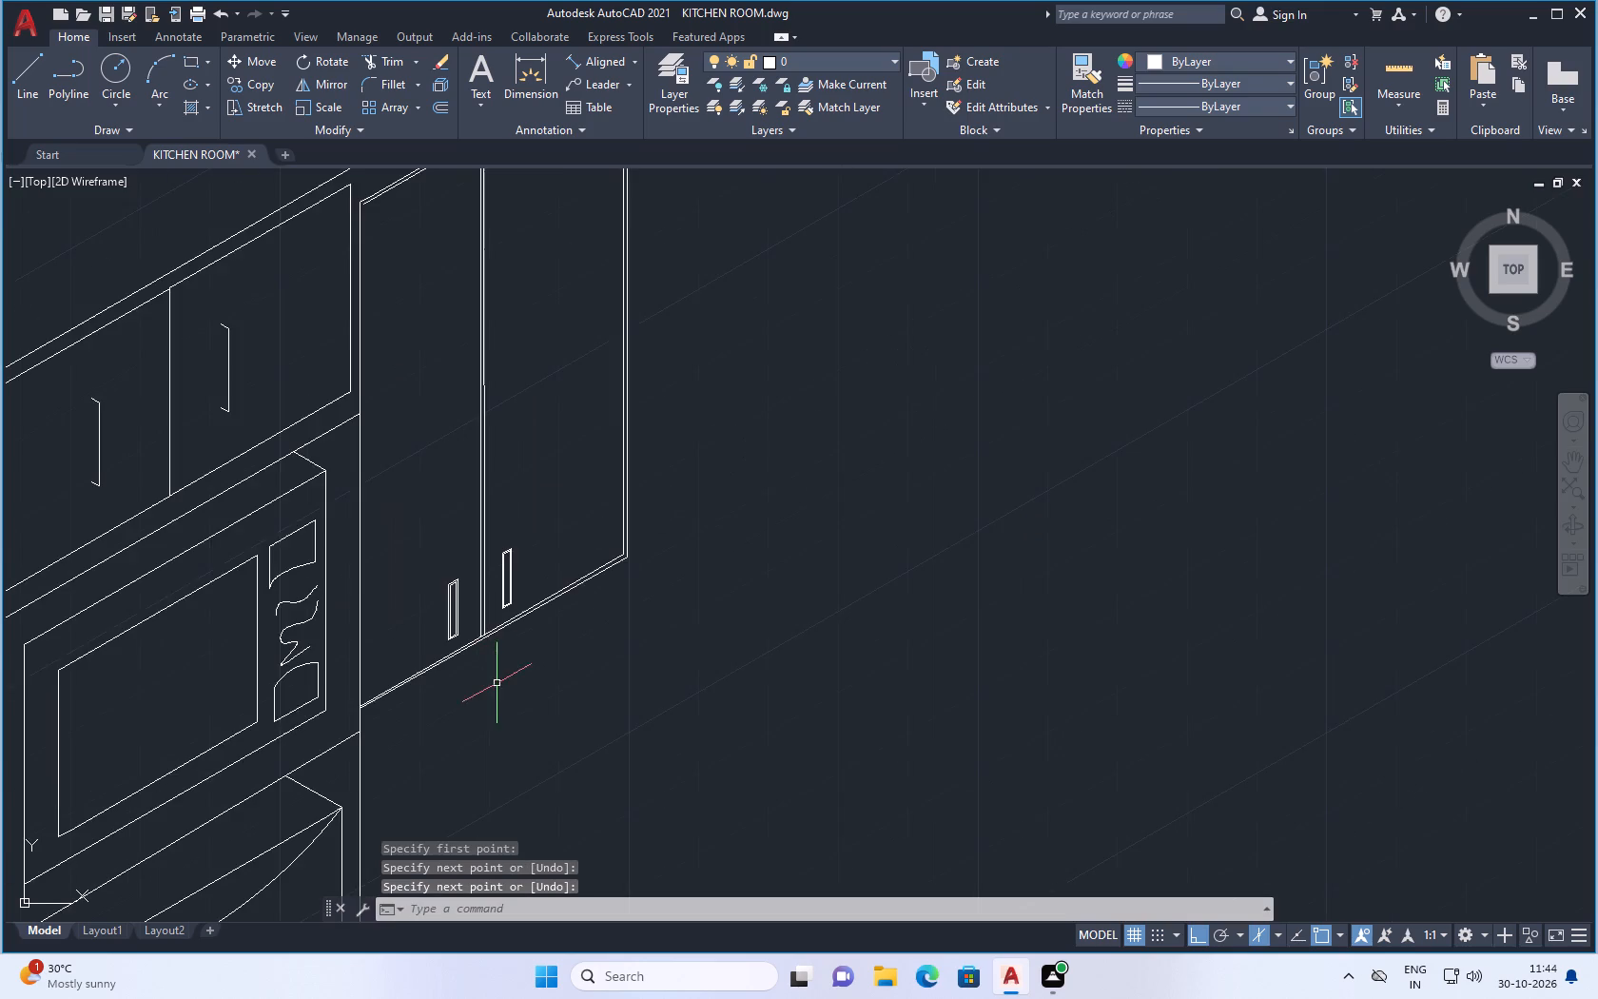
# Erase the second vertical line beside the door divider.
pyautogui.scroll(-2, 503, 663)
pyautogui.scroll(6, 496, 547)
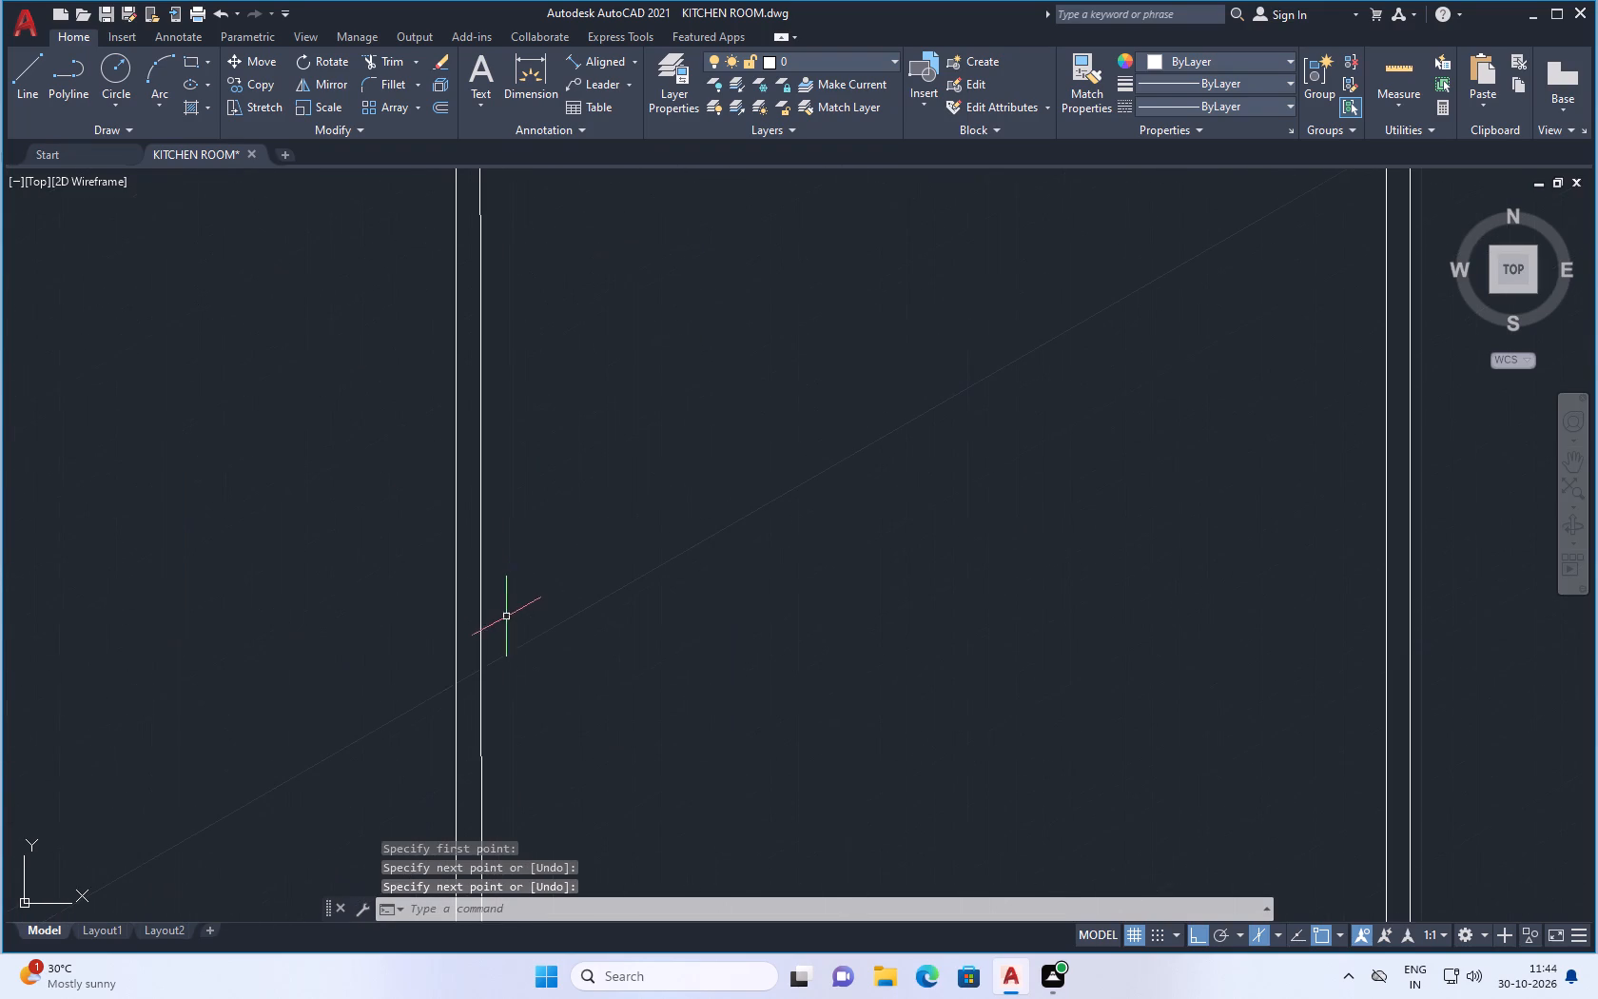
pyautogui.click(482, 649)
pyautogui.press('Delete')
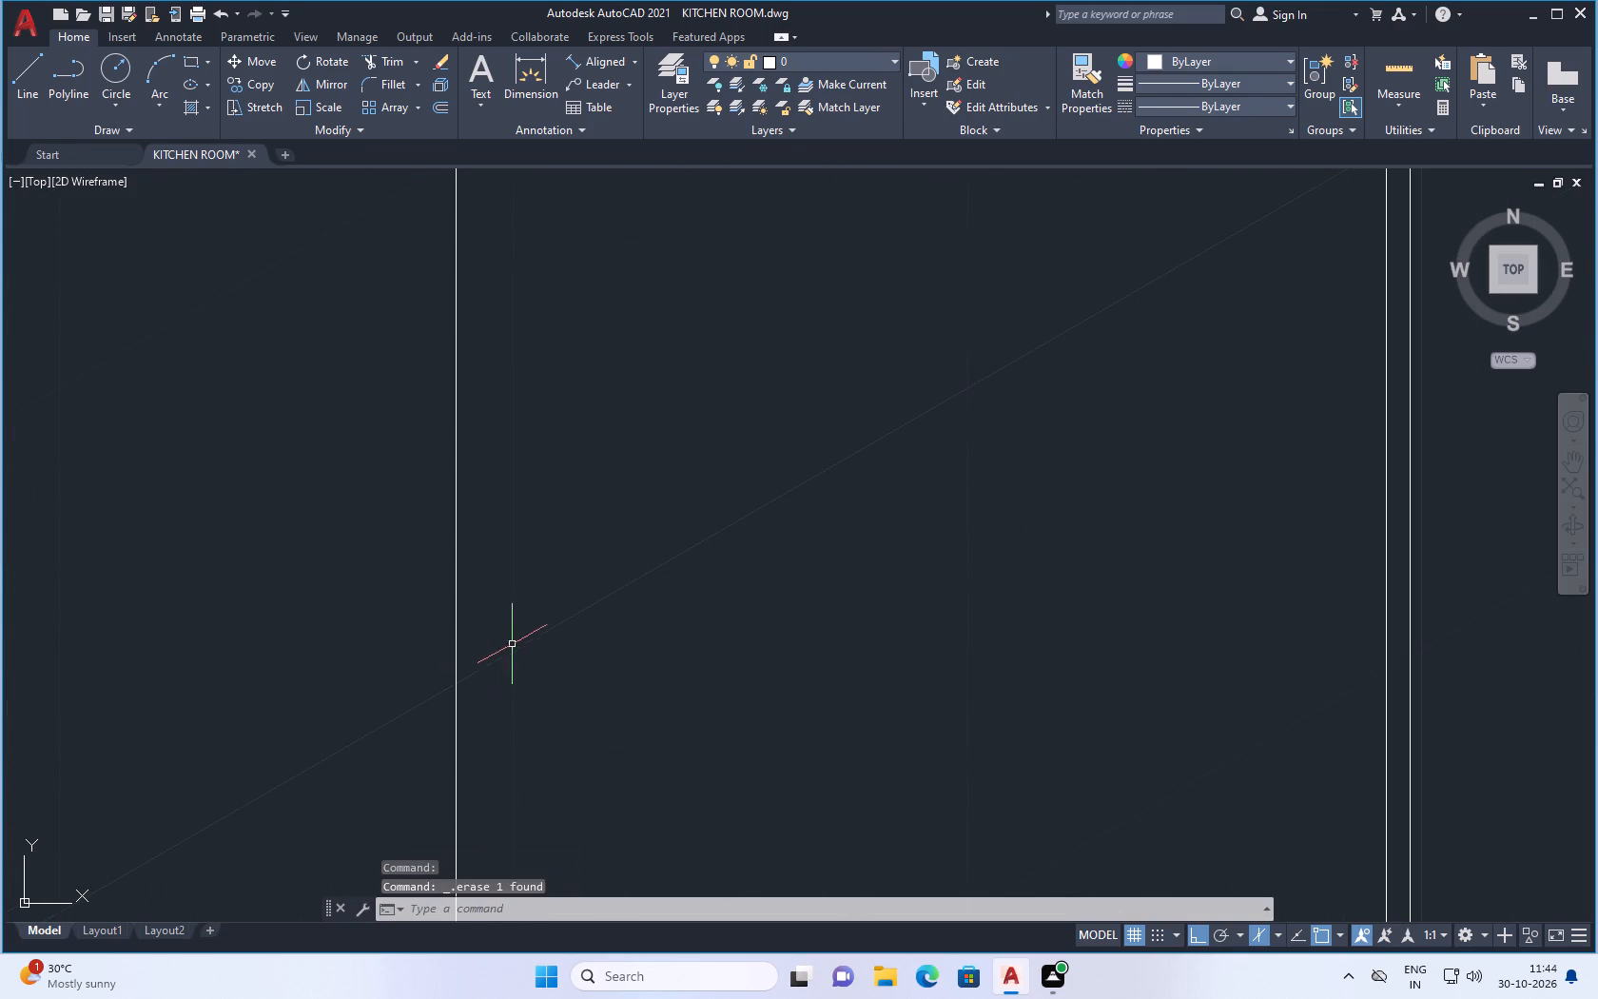
# Draw a vertical line close beside the door divider, from the cabinet's inner top edge down past its bottom edge.
pyautogui.scroll(-6, 573, 674)
pyautogui.scroll(2, 580, 736)
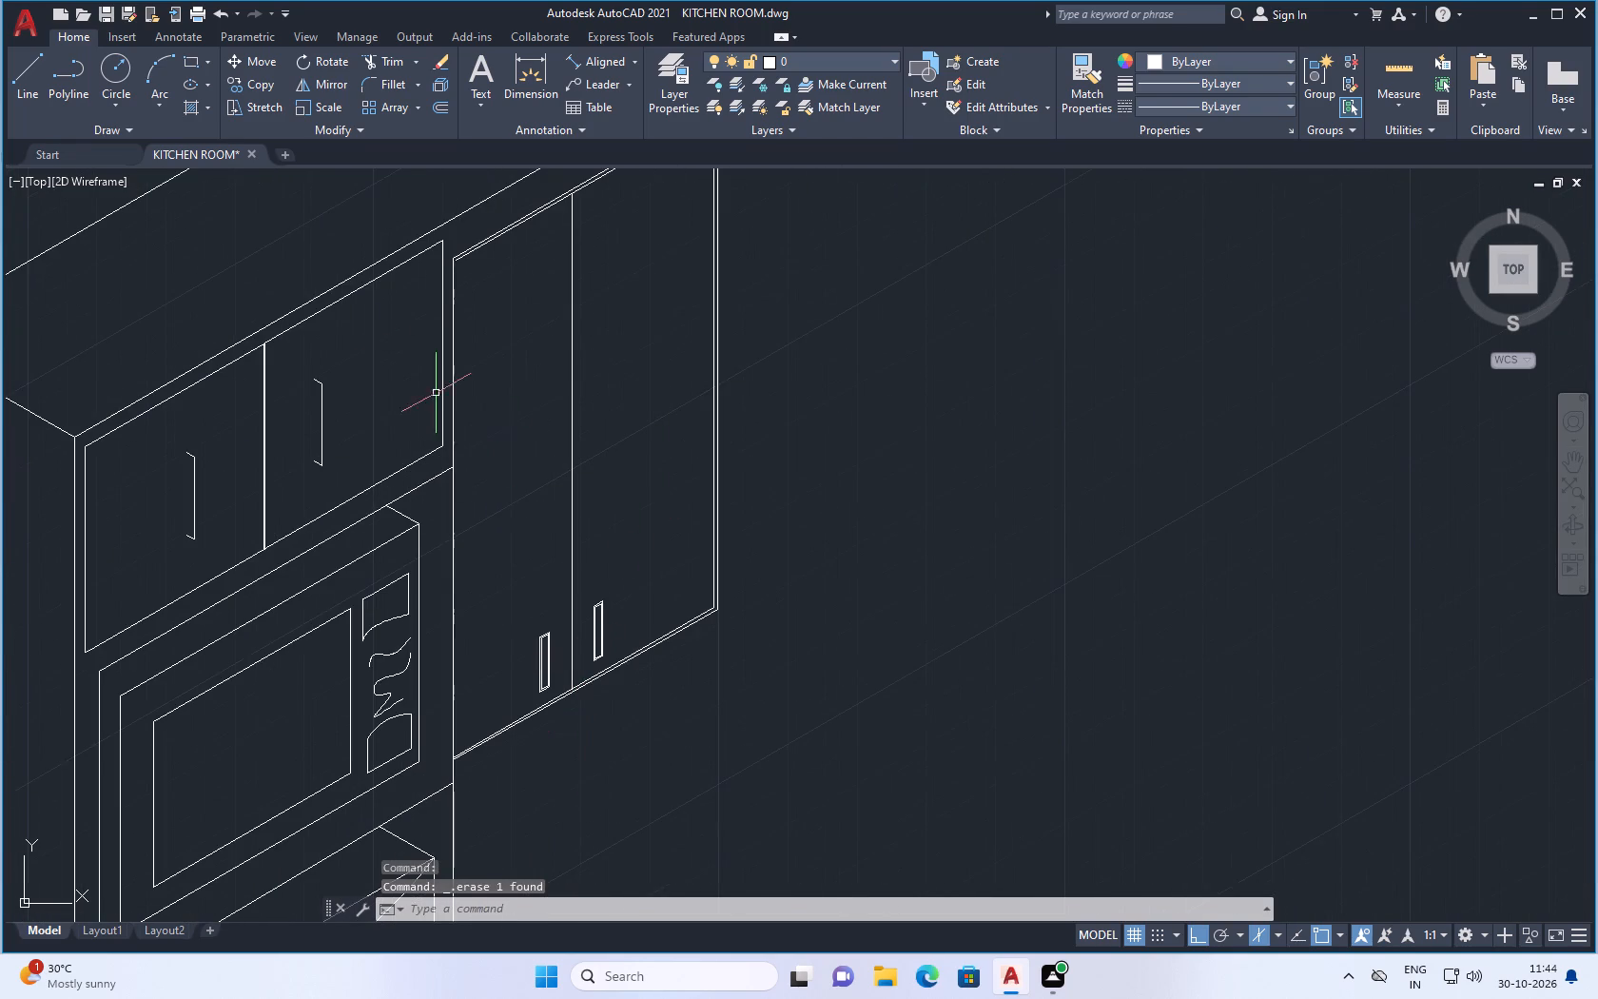
pyautogui.click(29, 79)
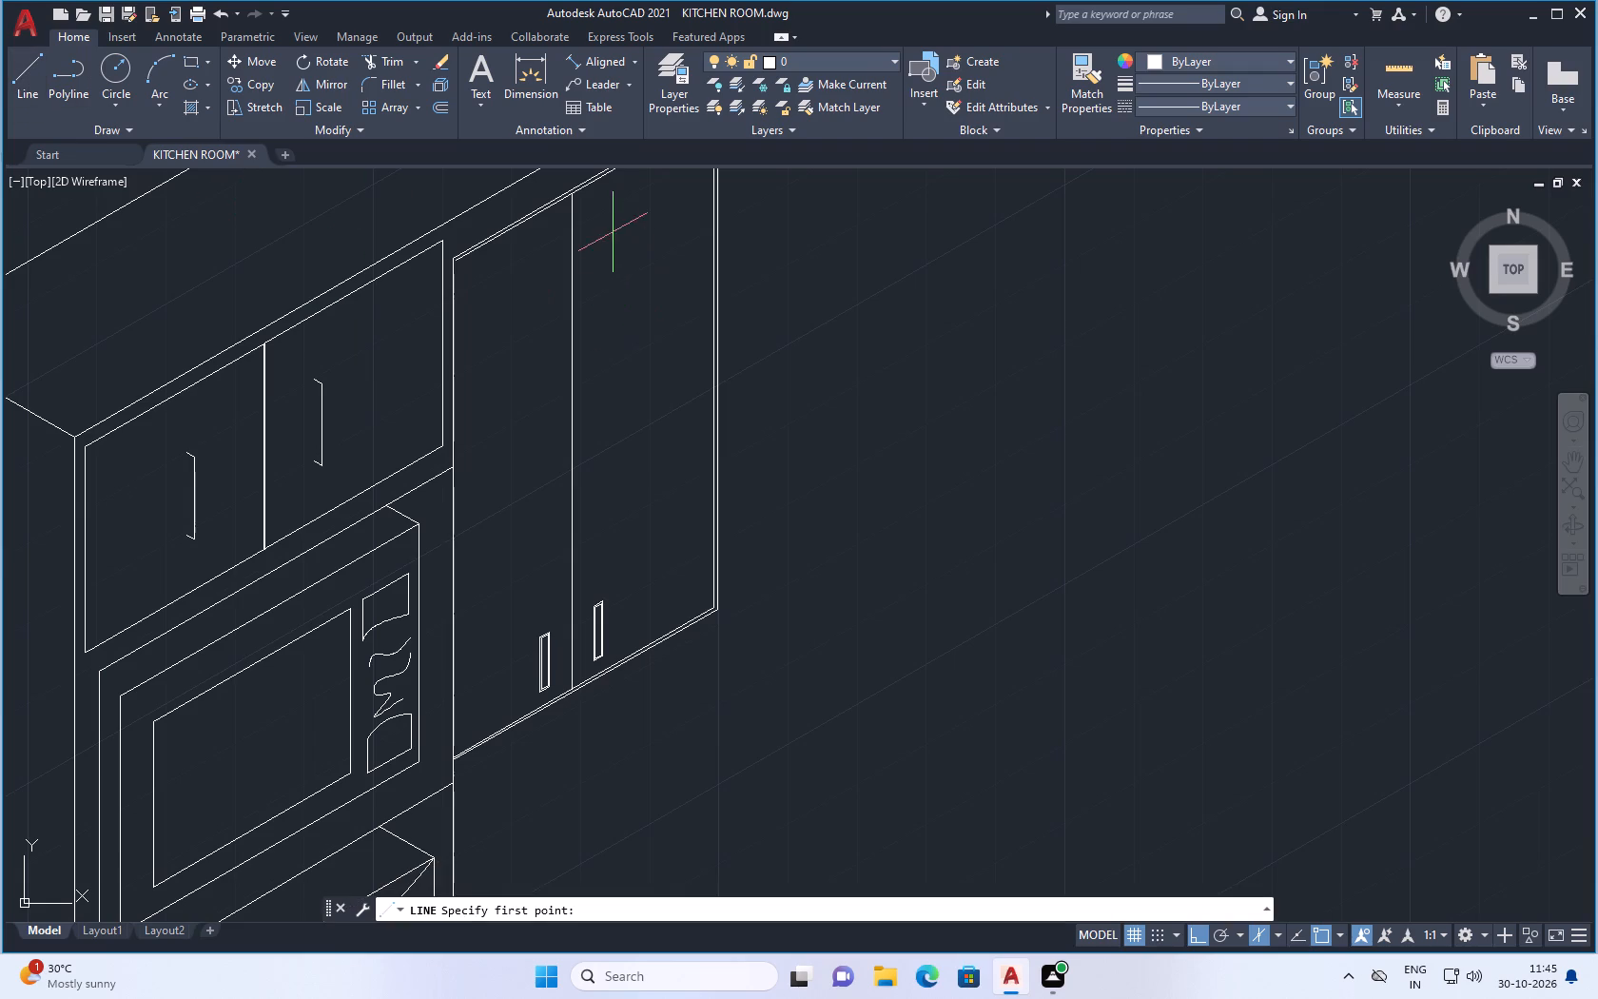
pyautogui.scroll(2, 593, 222)
pyautogui.scroll(-2, 528, 375)
pyautogui.scroll(2, 536, 257)
pyautogui.scroll(2, 544, 334)
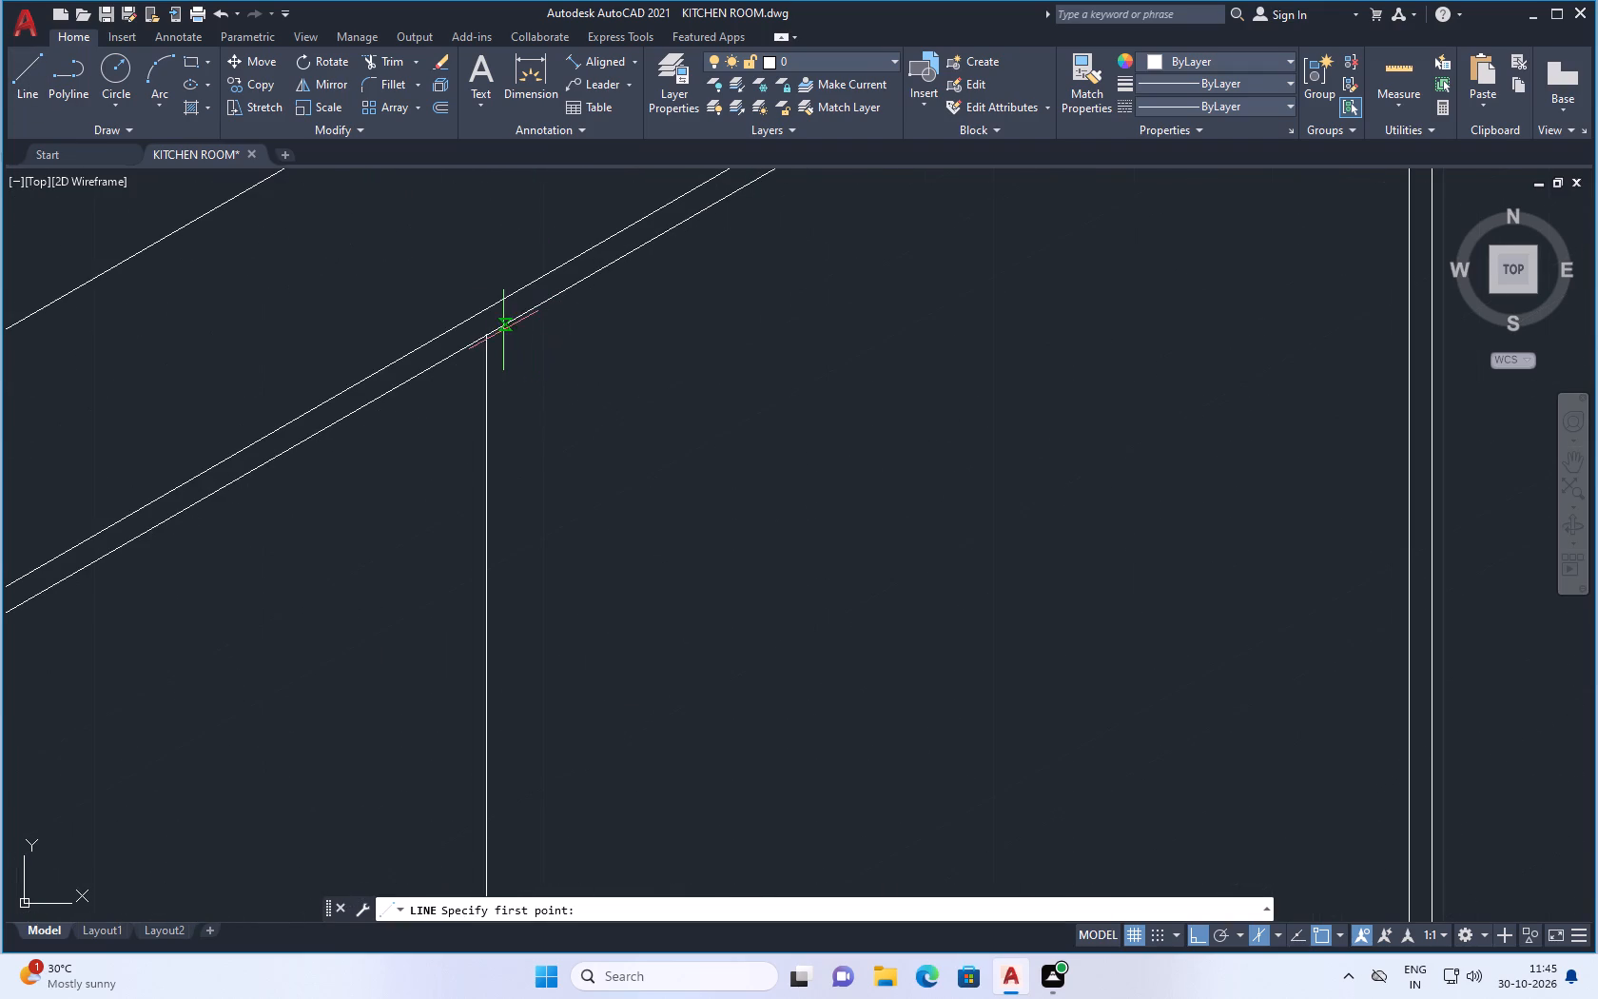
pyautogui.moveTo(521, 317); pyautogui.dragTo(522, 328)
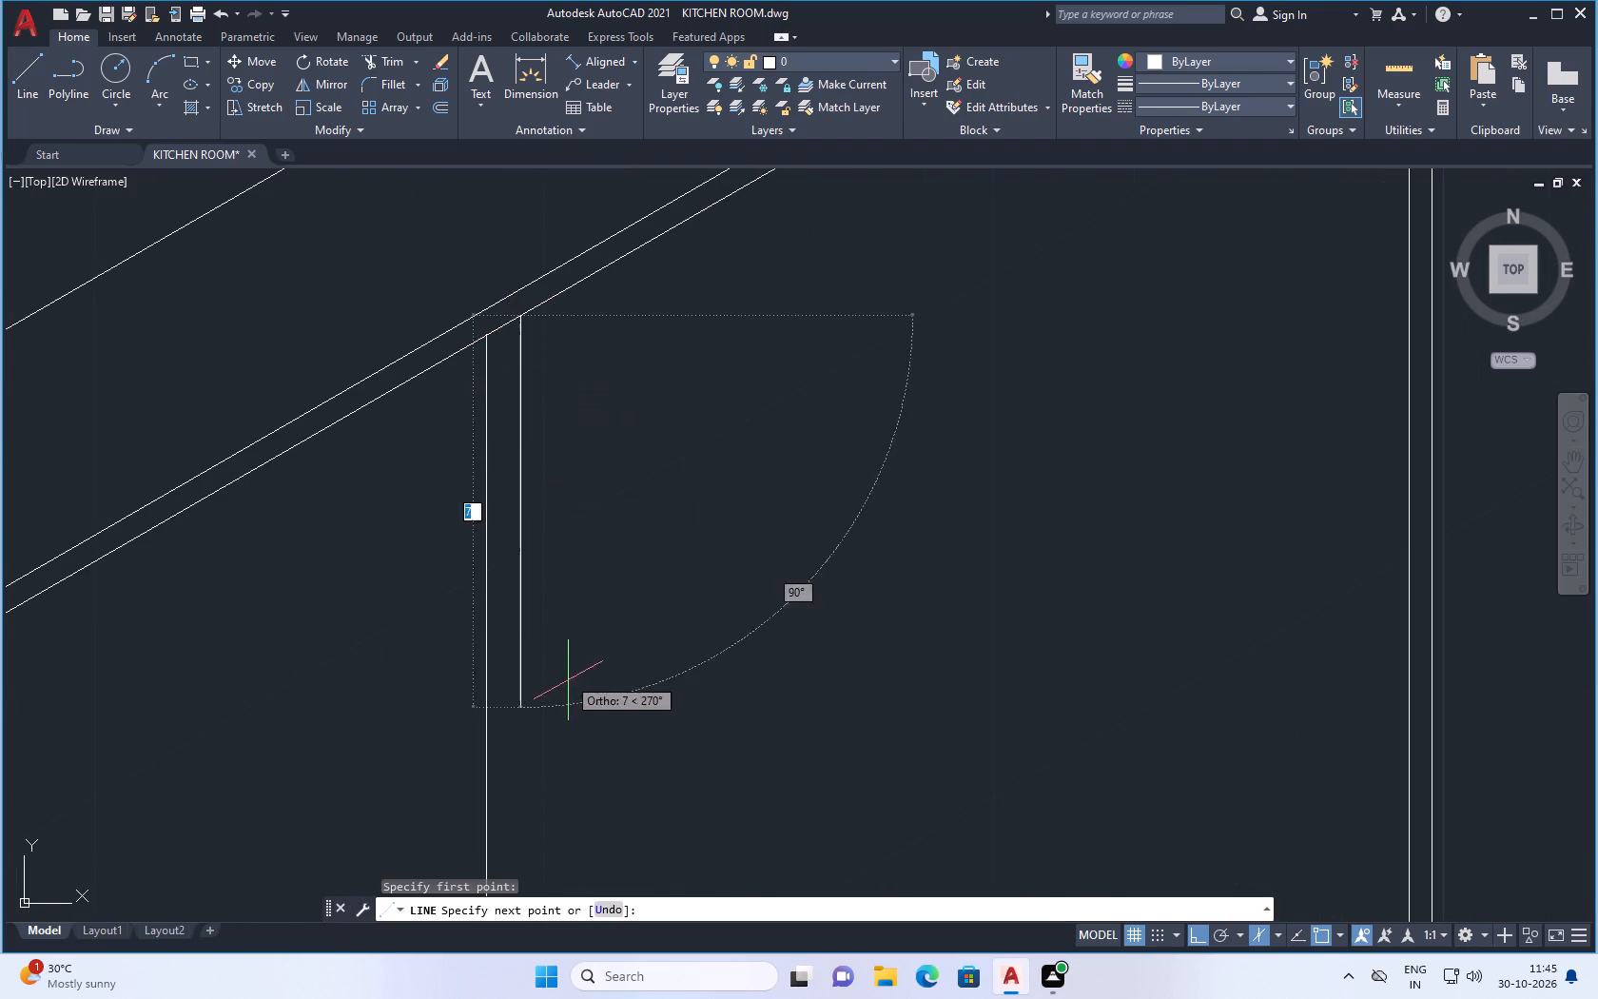
pyautogui.scroll(-7, 595, 590)
pyautogui.scroll(3, 663, 740)
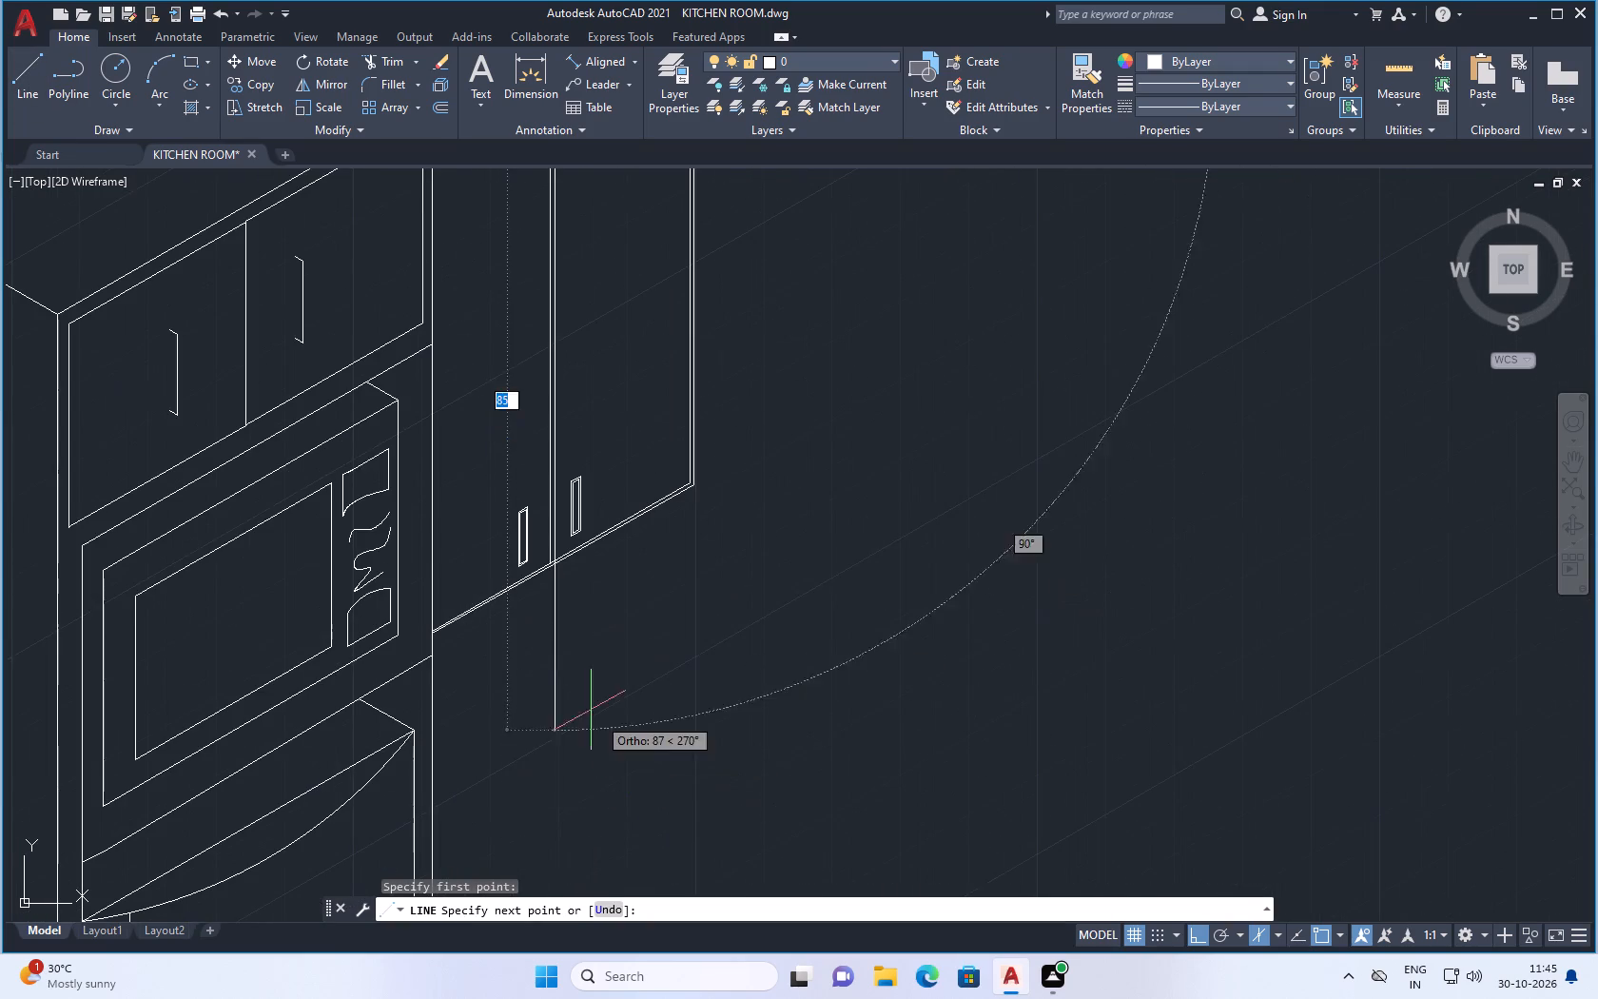
pyautogui.click(576, 604)
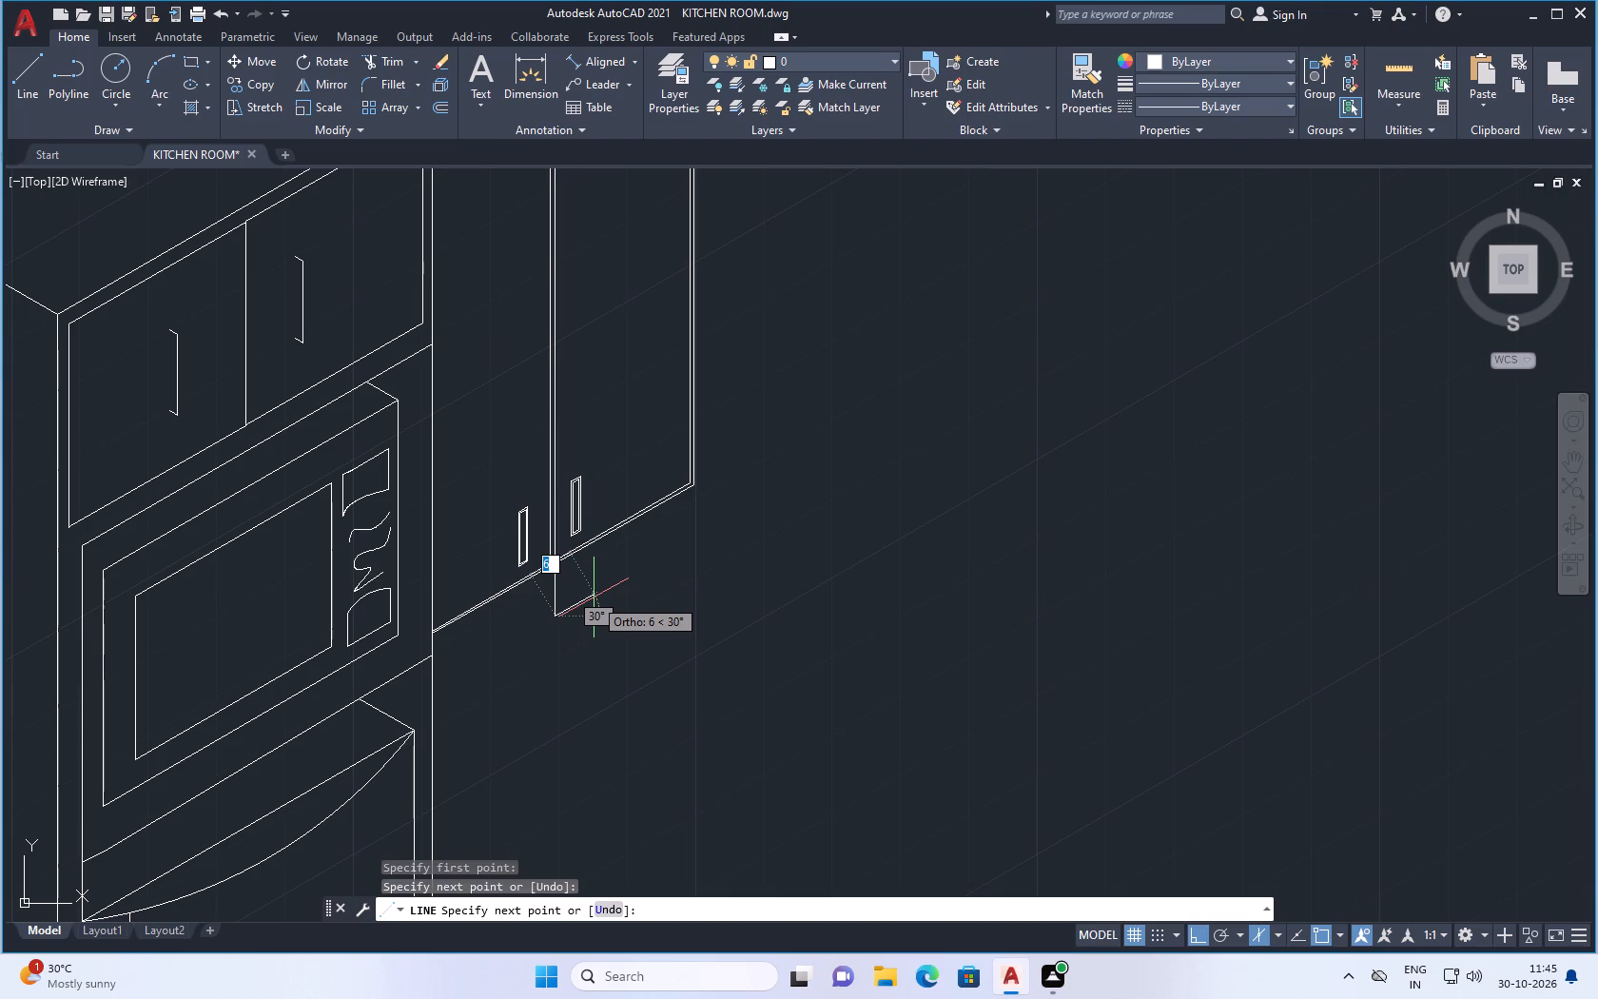
pyautogui.press('Escape')
# Trim the new divider line's overshoot below the cabinet and between the two bottom edge lines.
pyautogui.write('TR')
pyautogui.press('Return')
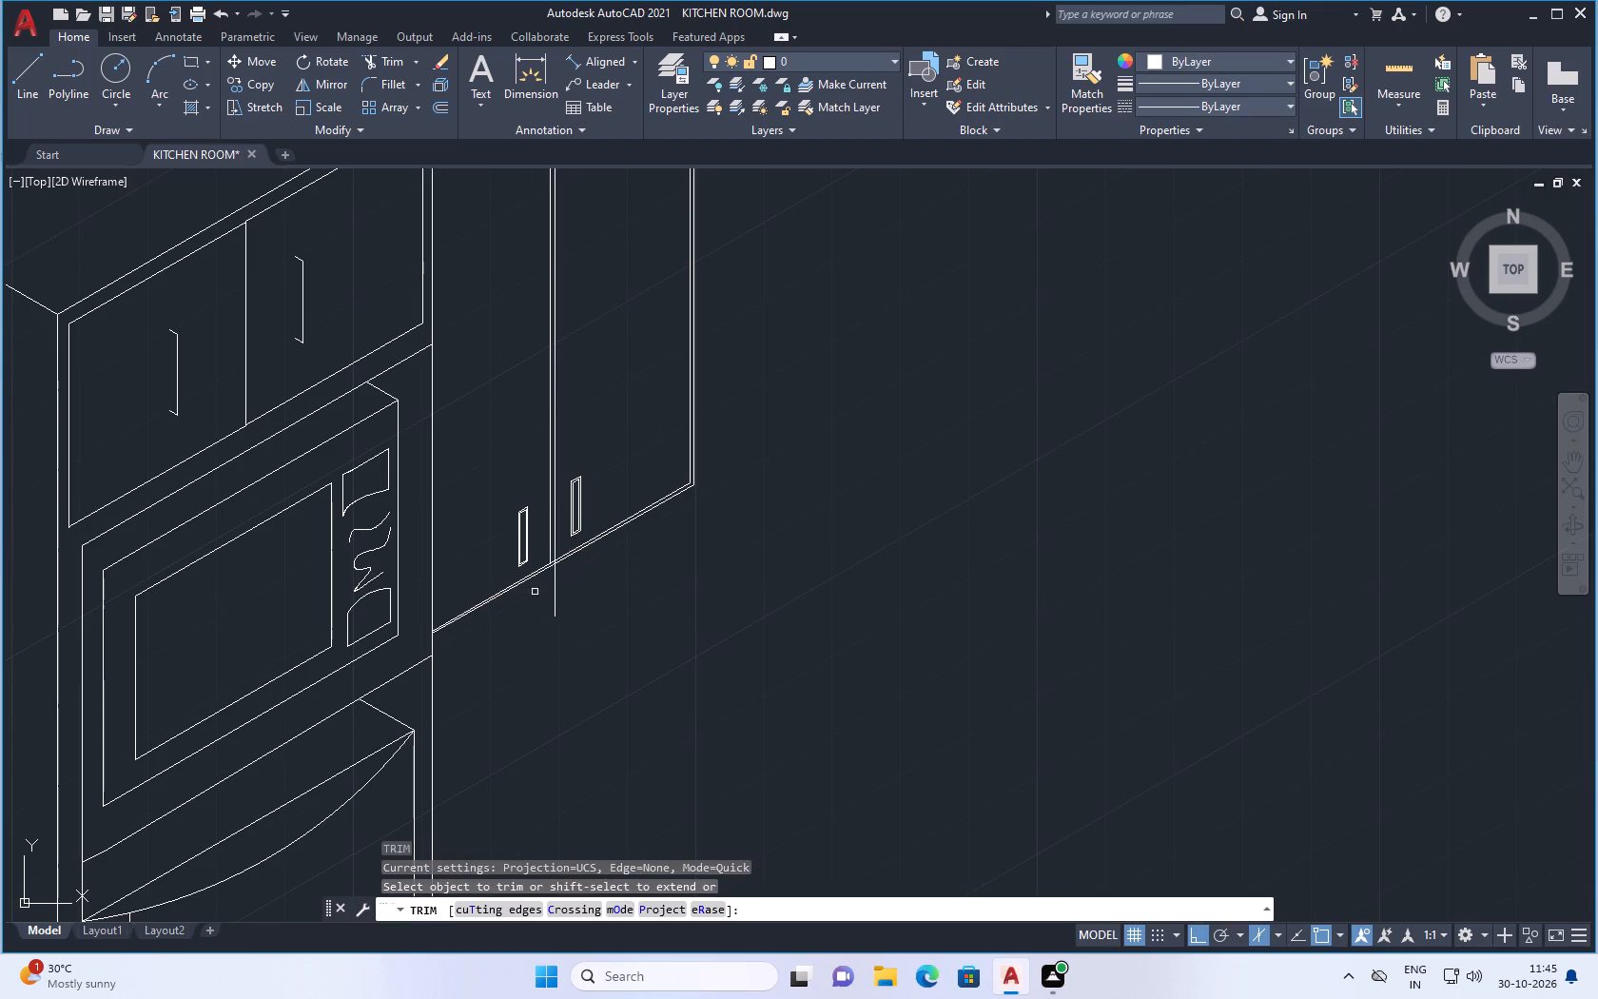
pyautogui.scroll(2, 571, 616)
pyautogui.moveTo(570, 538); pyautogui.dragTo(481, 604)
pyautogui.scroll(5, 512, 482)
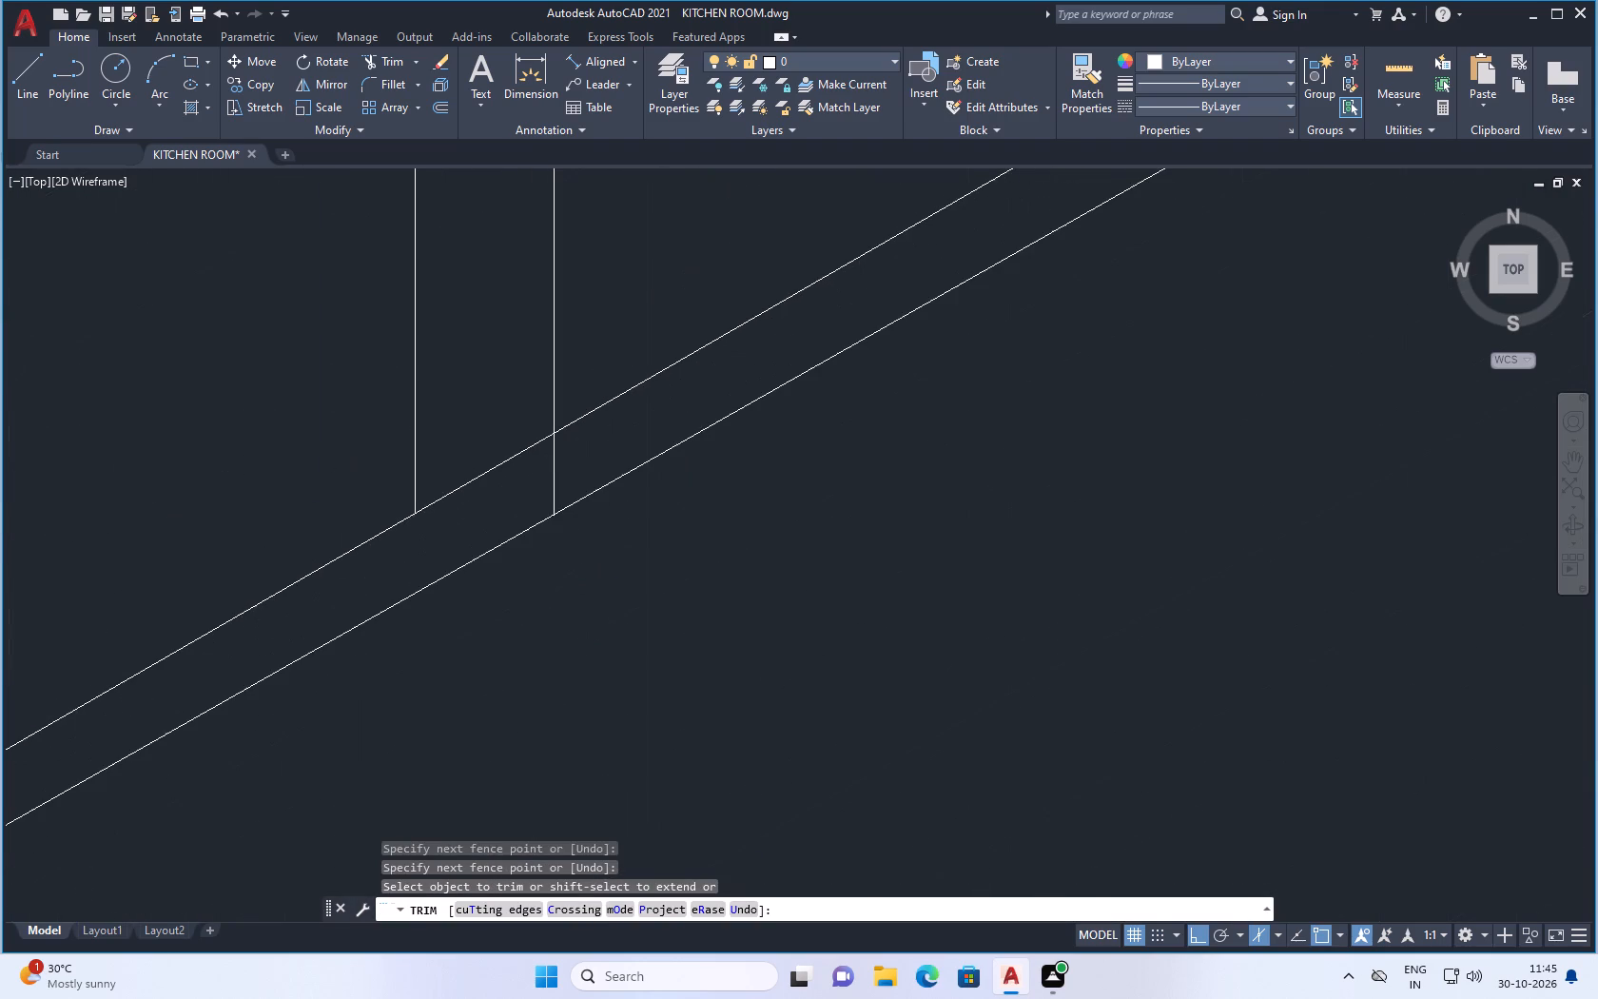
pyautogui.moveTo(604, 451); pyautogui.dragTo(511, 489)
pyautogui.press('Escape')
pyautogui.scroll(-6, 555, 643)
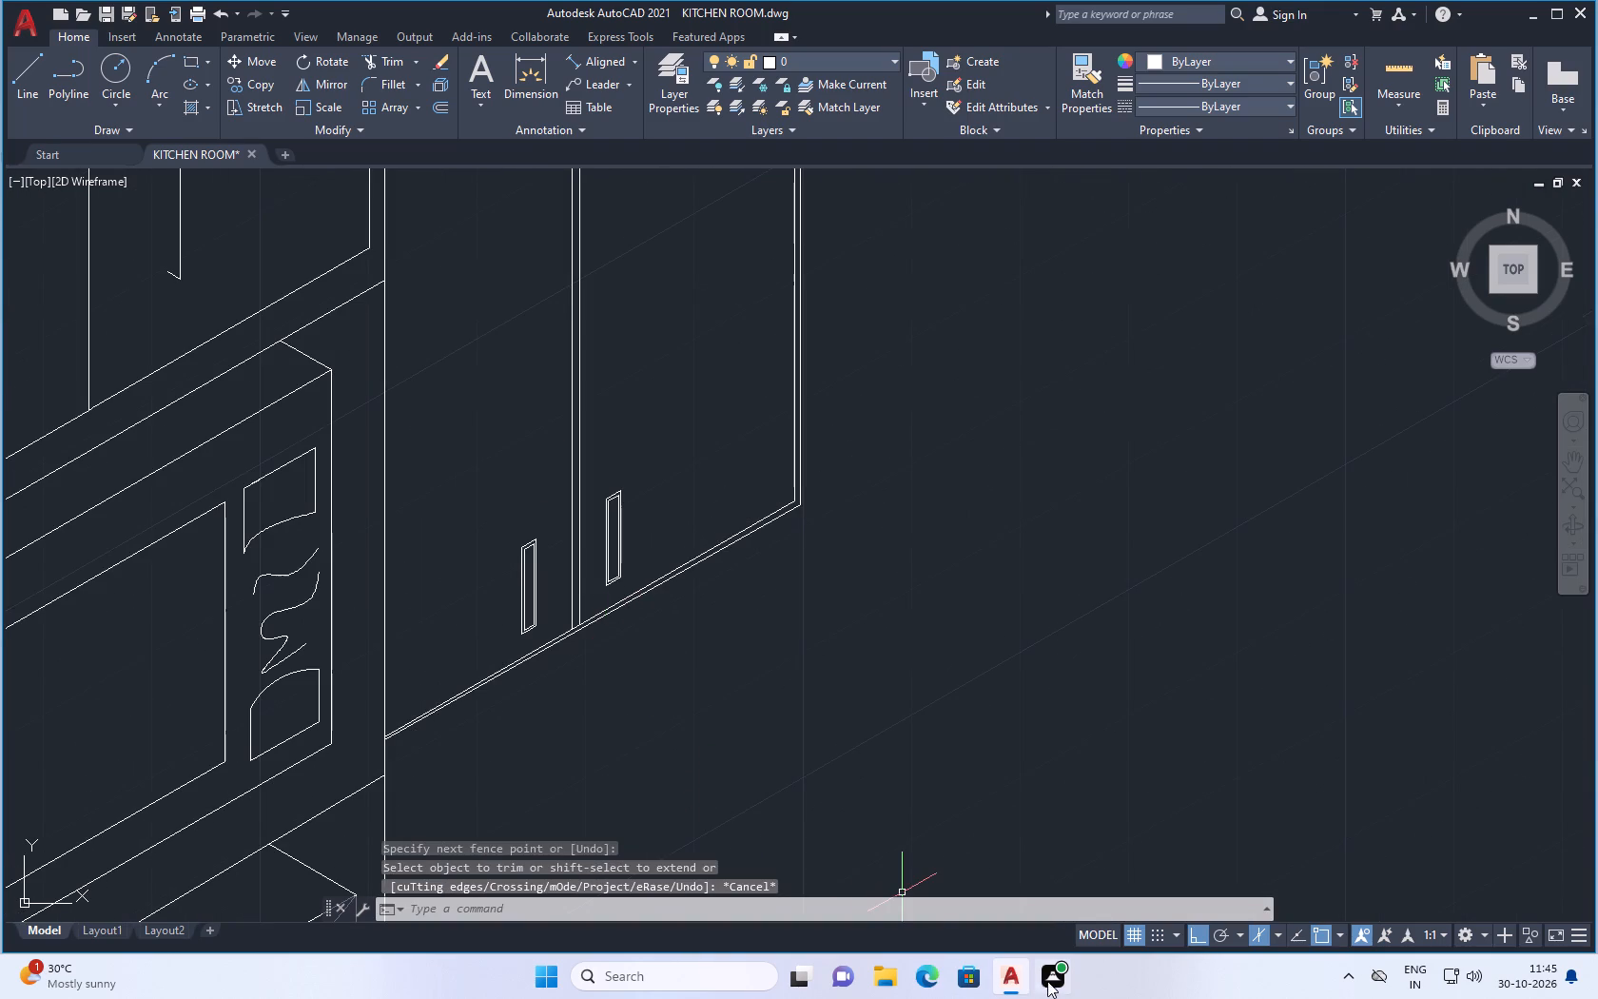
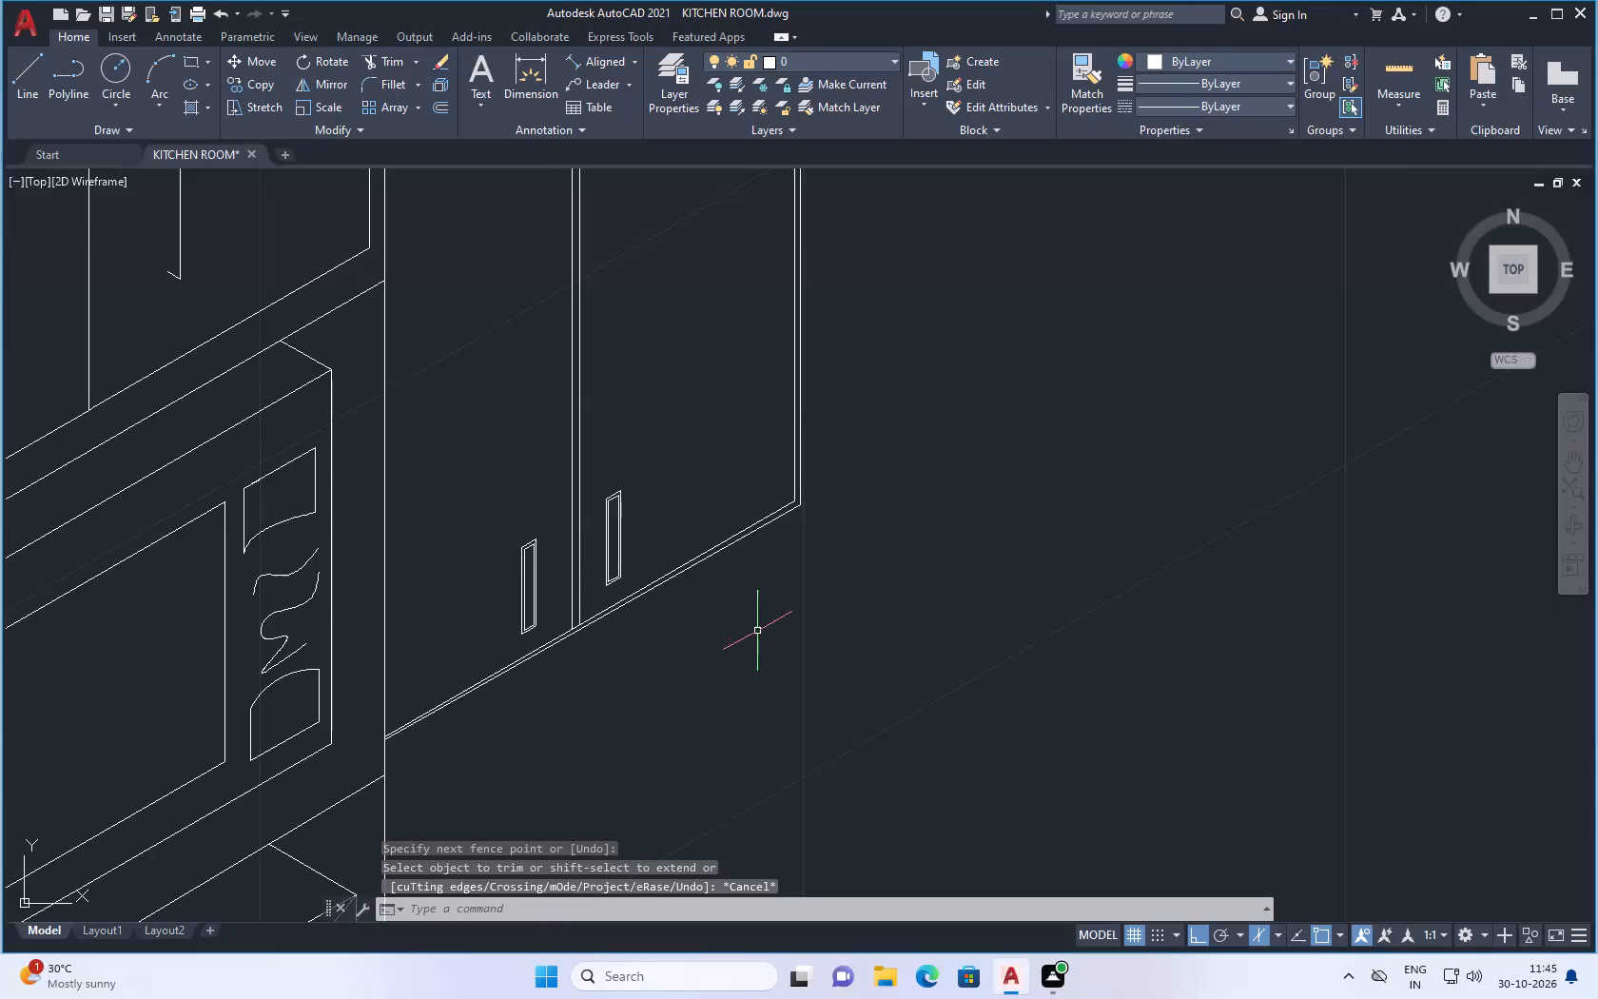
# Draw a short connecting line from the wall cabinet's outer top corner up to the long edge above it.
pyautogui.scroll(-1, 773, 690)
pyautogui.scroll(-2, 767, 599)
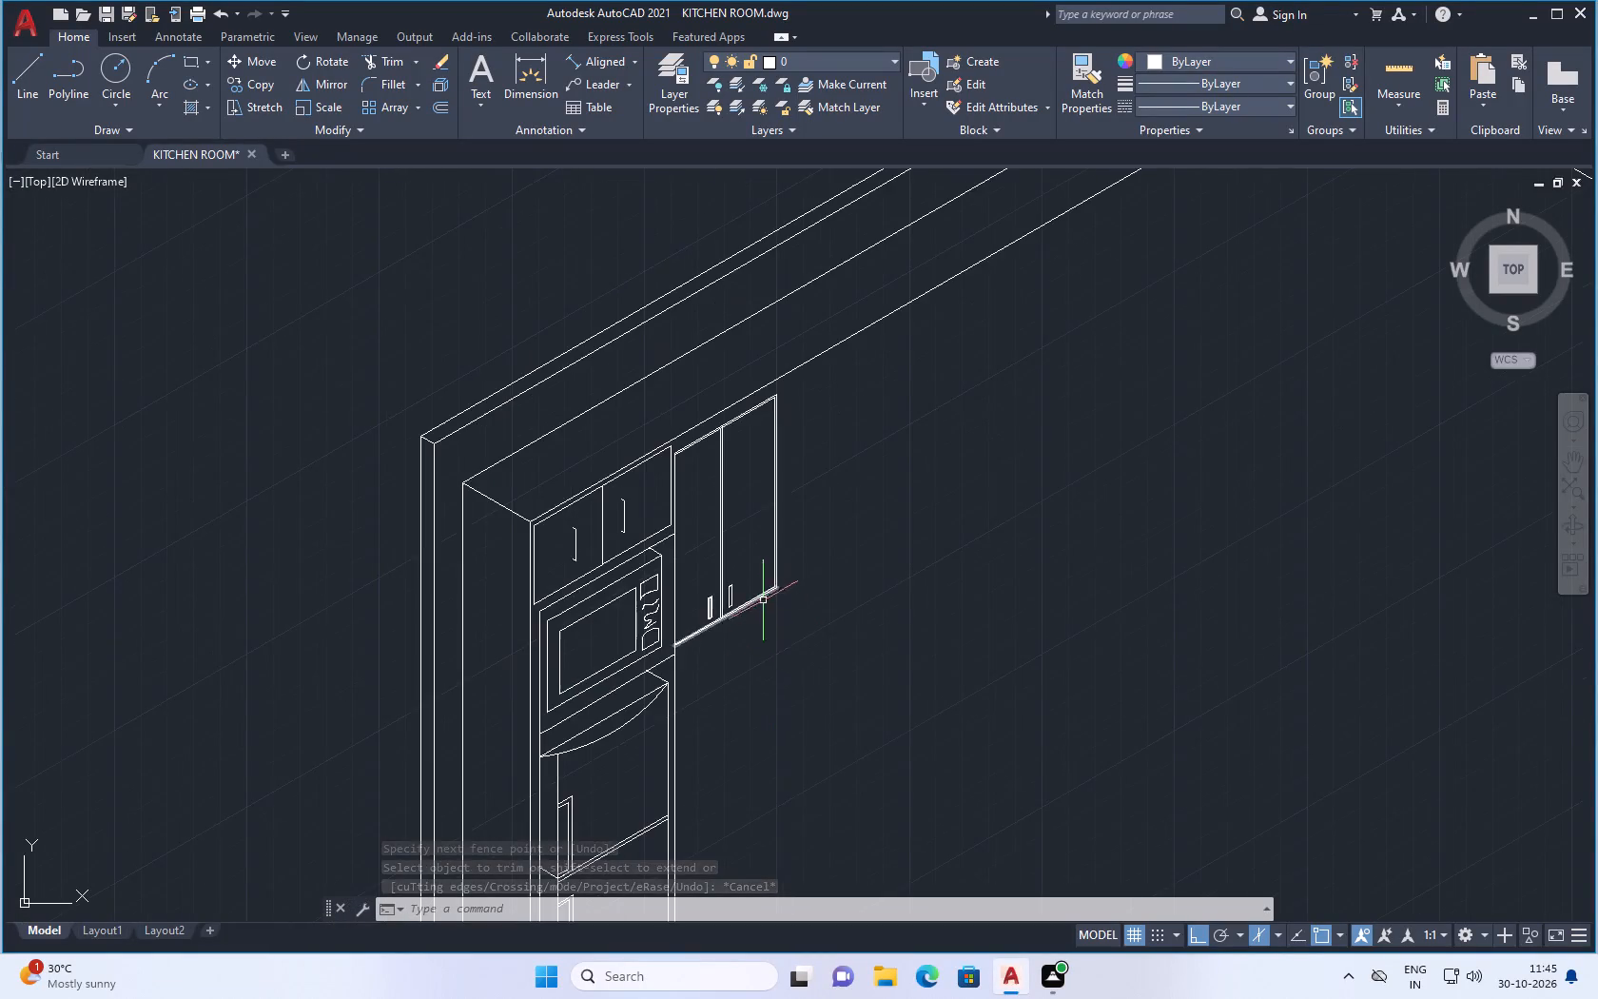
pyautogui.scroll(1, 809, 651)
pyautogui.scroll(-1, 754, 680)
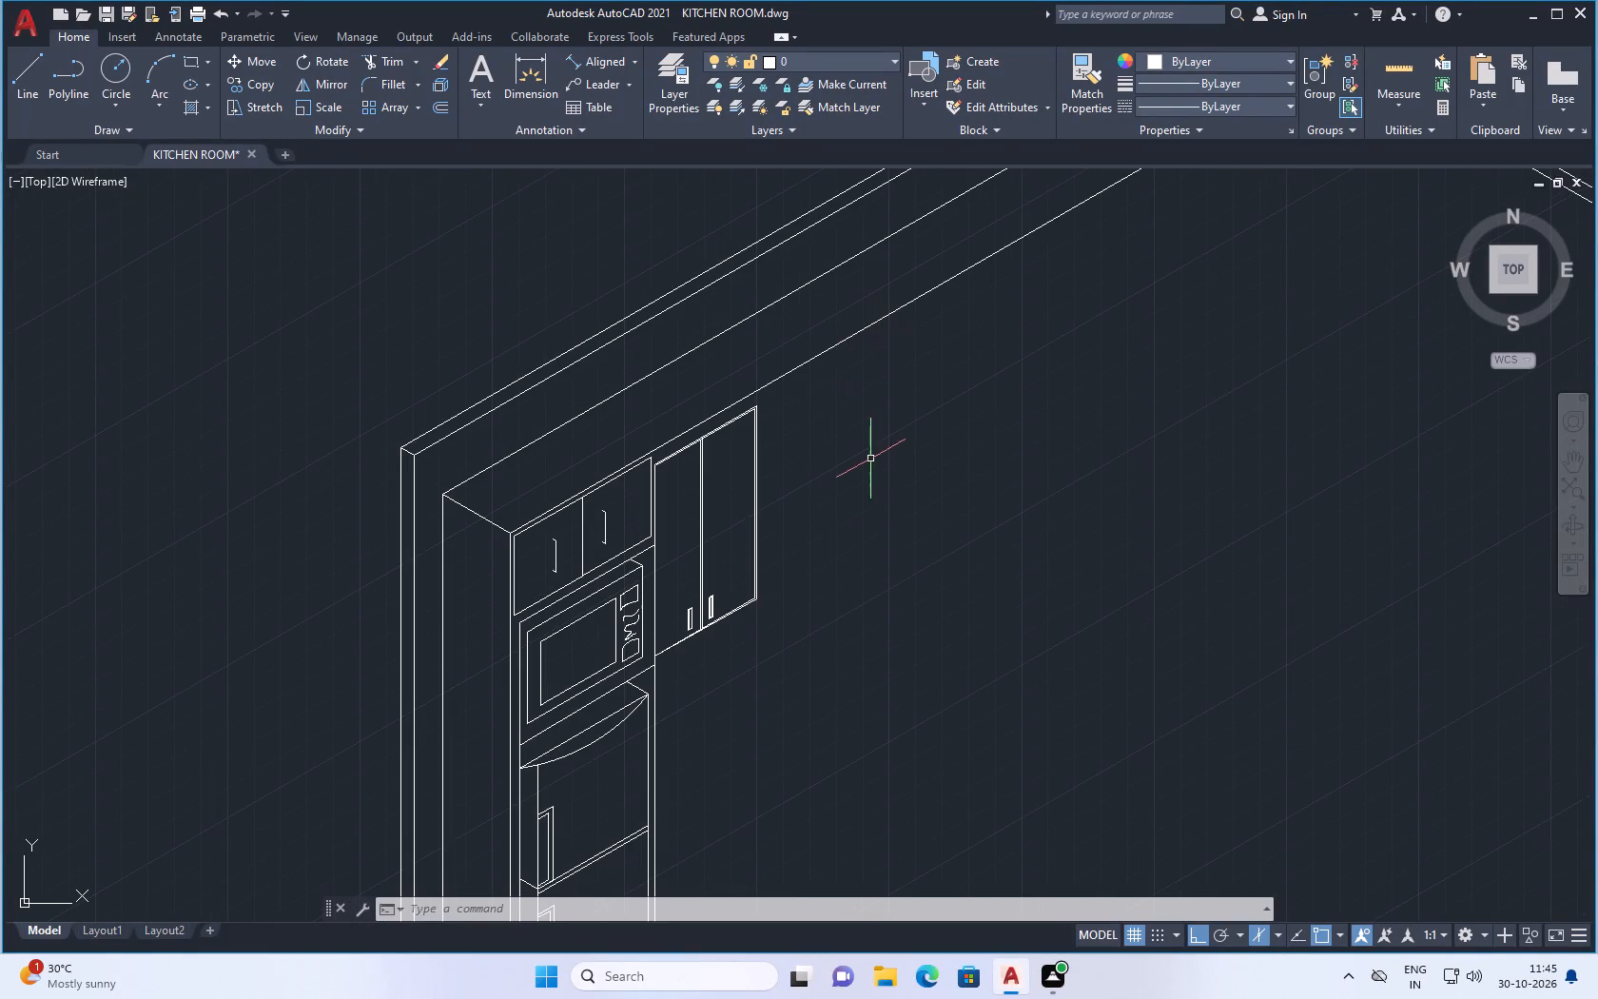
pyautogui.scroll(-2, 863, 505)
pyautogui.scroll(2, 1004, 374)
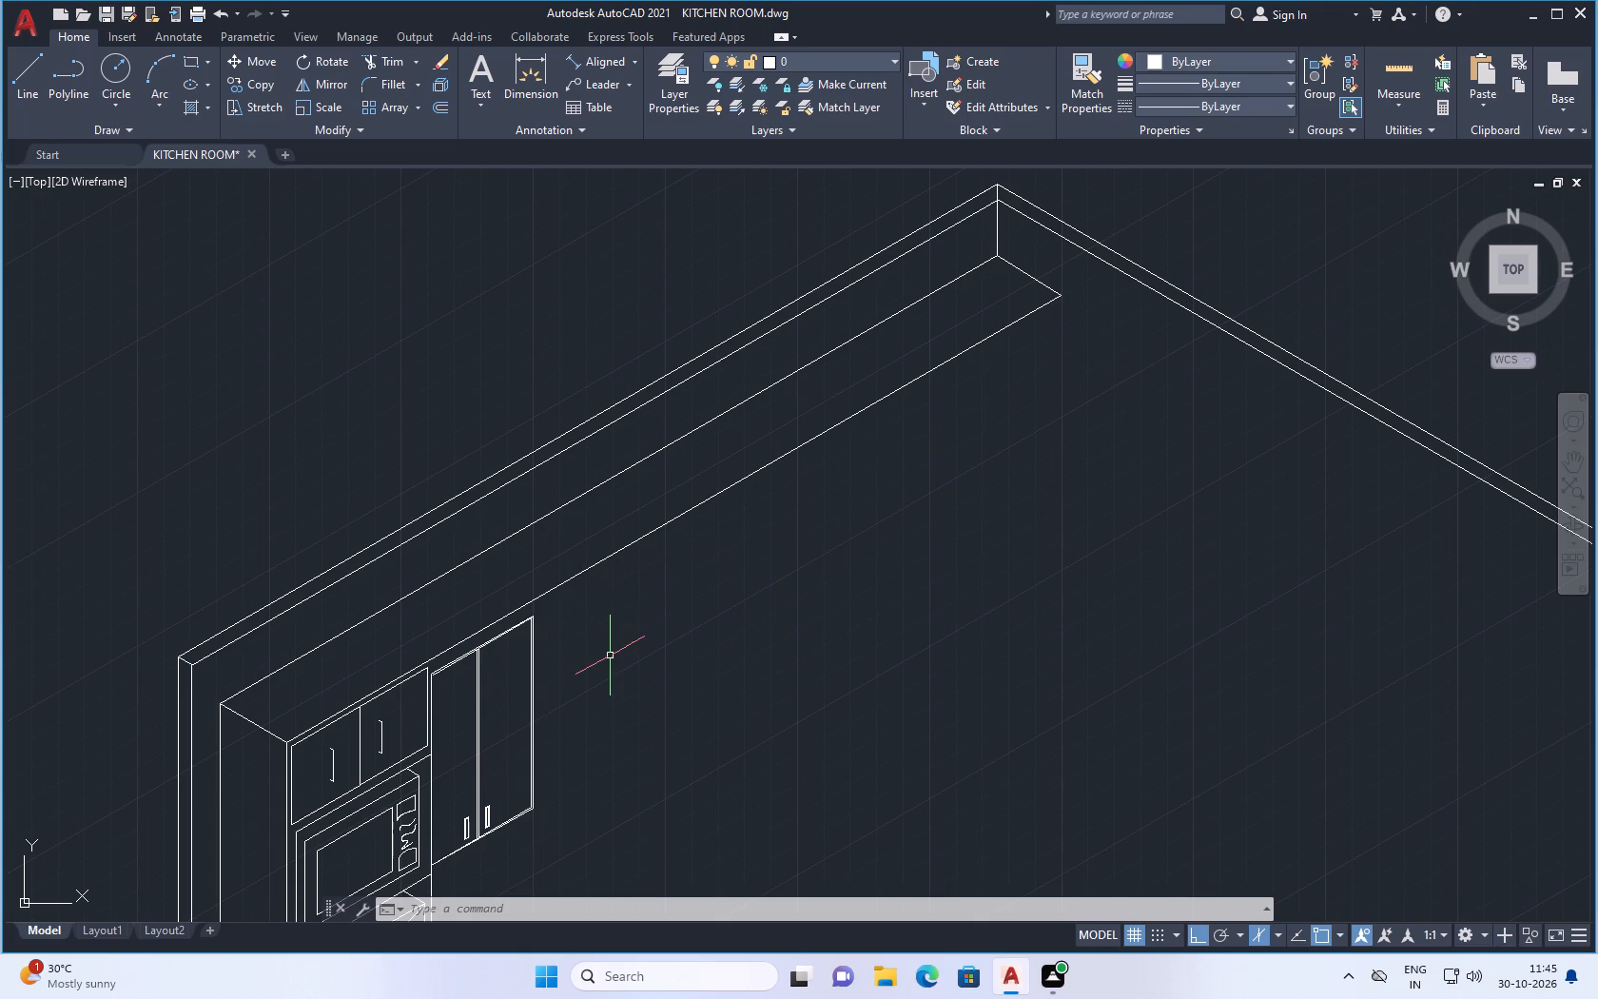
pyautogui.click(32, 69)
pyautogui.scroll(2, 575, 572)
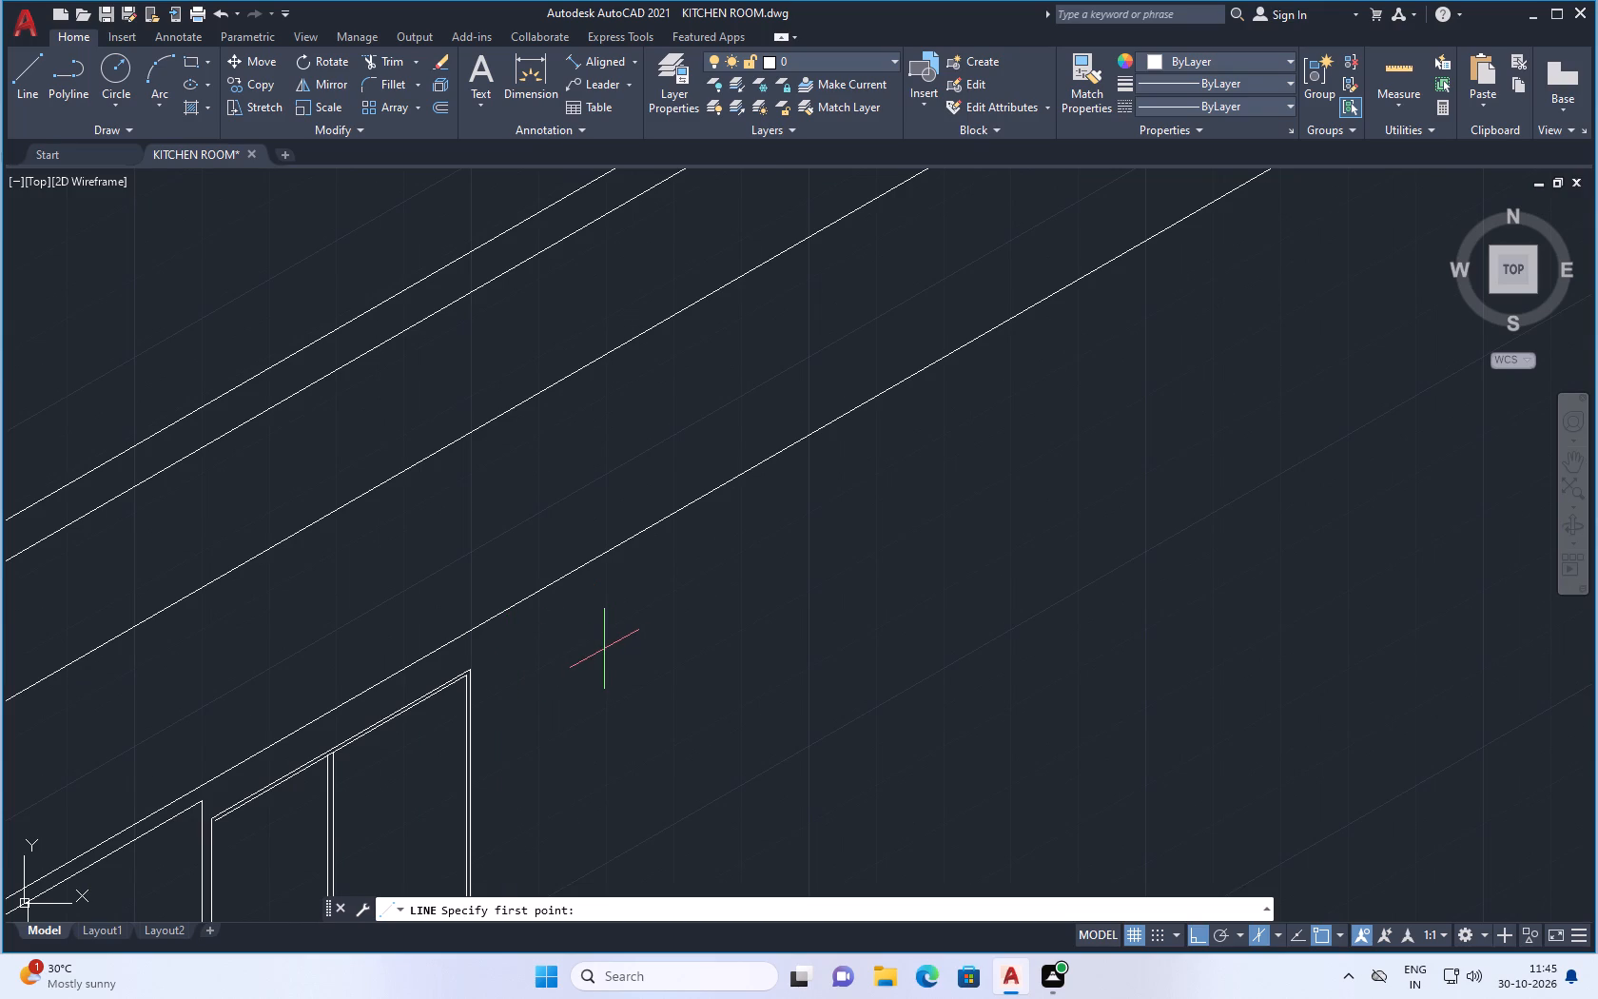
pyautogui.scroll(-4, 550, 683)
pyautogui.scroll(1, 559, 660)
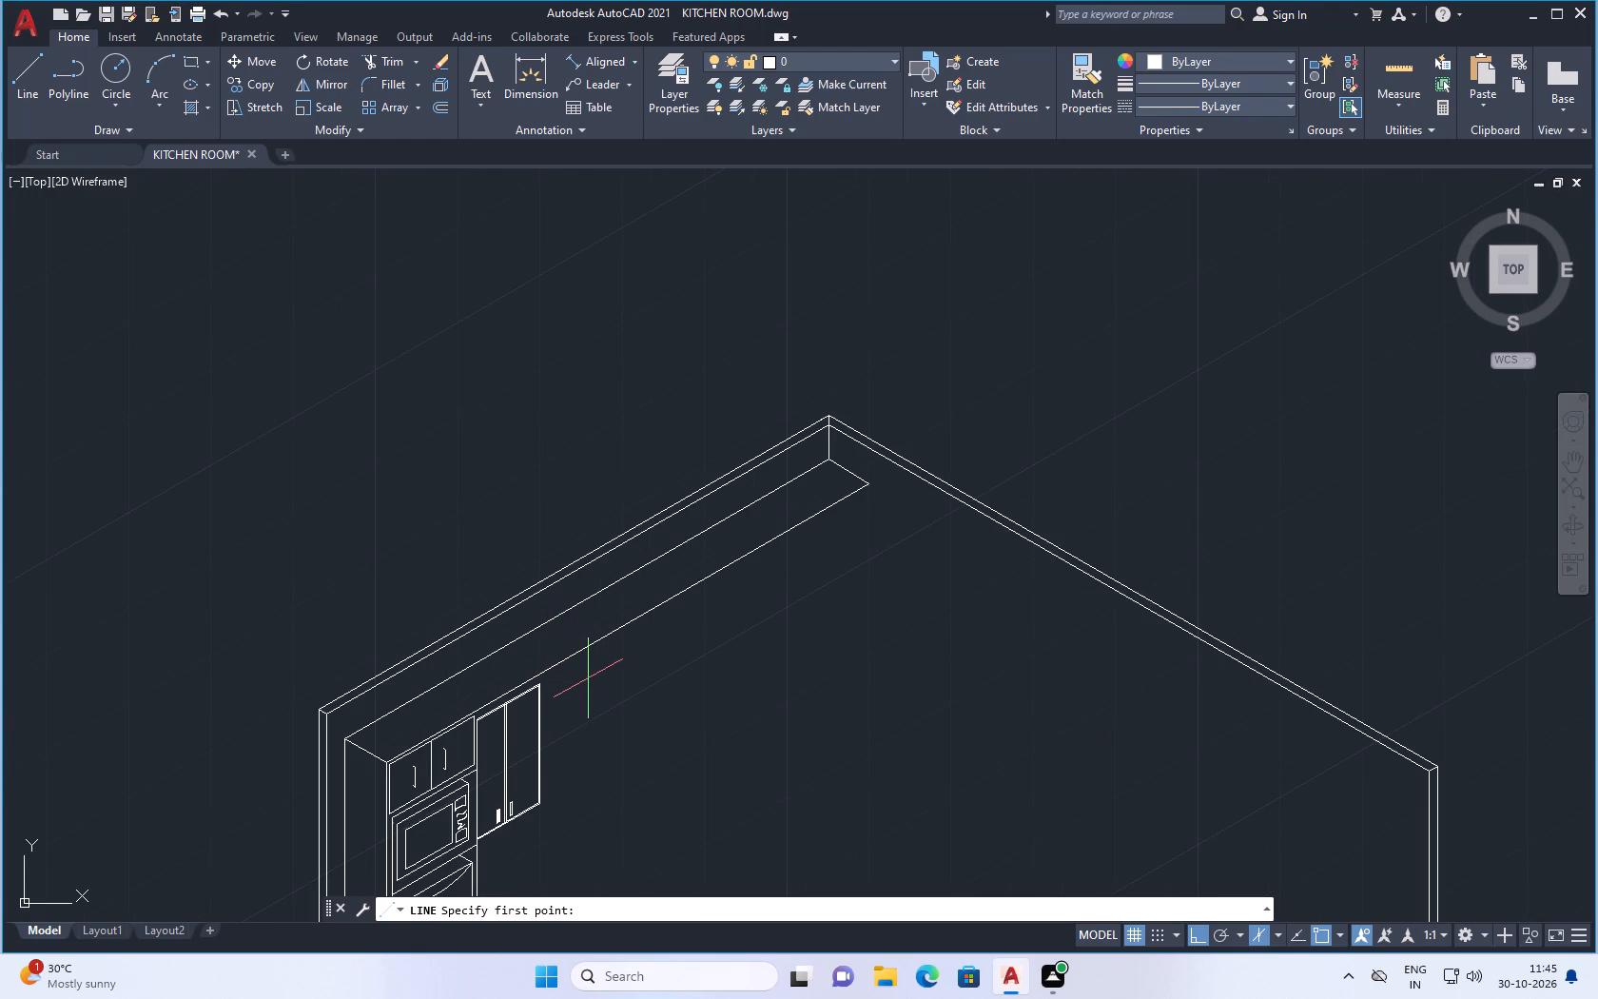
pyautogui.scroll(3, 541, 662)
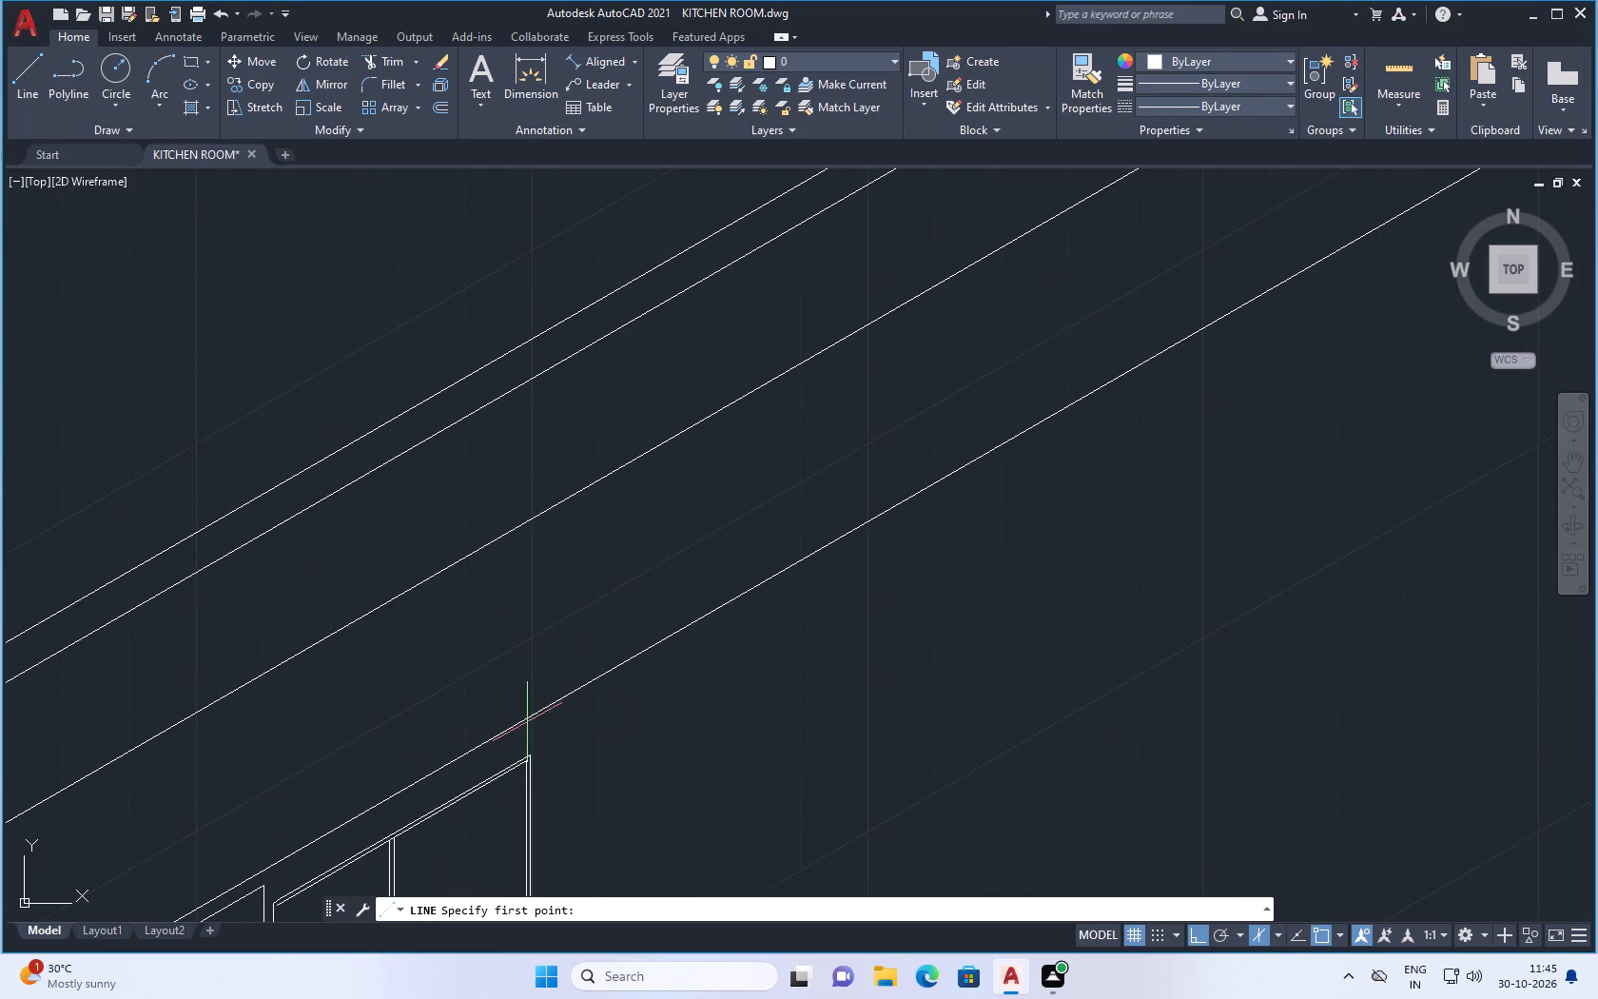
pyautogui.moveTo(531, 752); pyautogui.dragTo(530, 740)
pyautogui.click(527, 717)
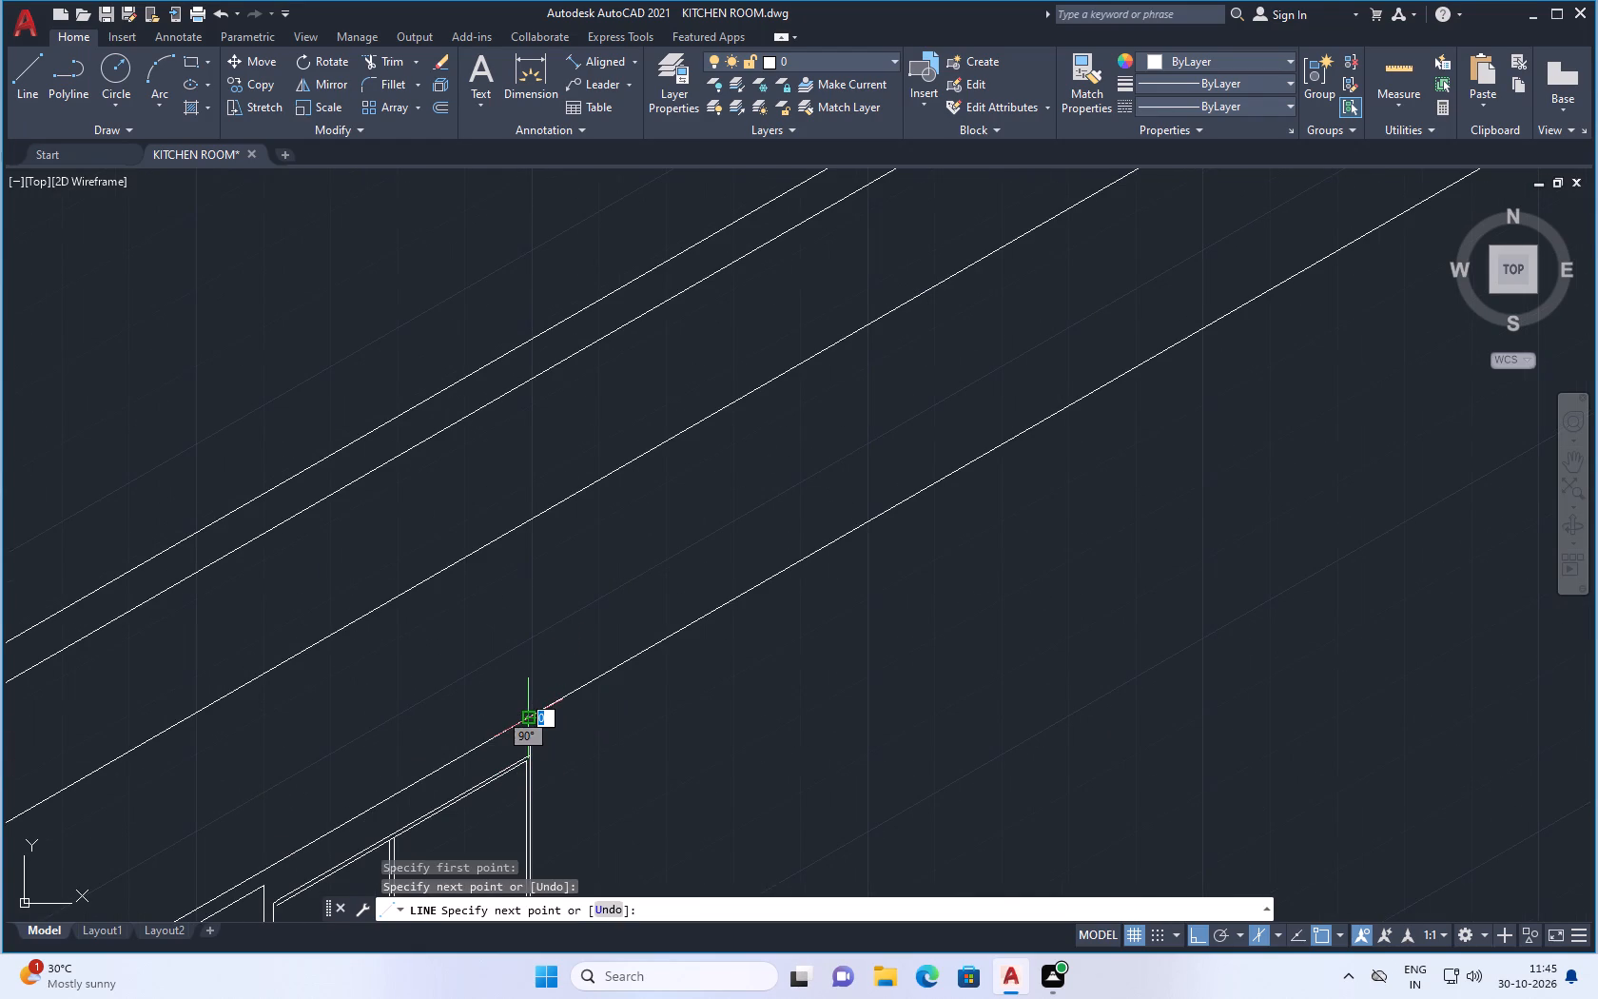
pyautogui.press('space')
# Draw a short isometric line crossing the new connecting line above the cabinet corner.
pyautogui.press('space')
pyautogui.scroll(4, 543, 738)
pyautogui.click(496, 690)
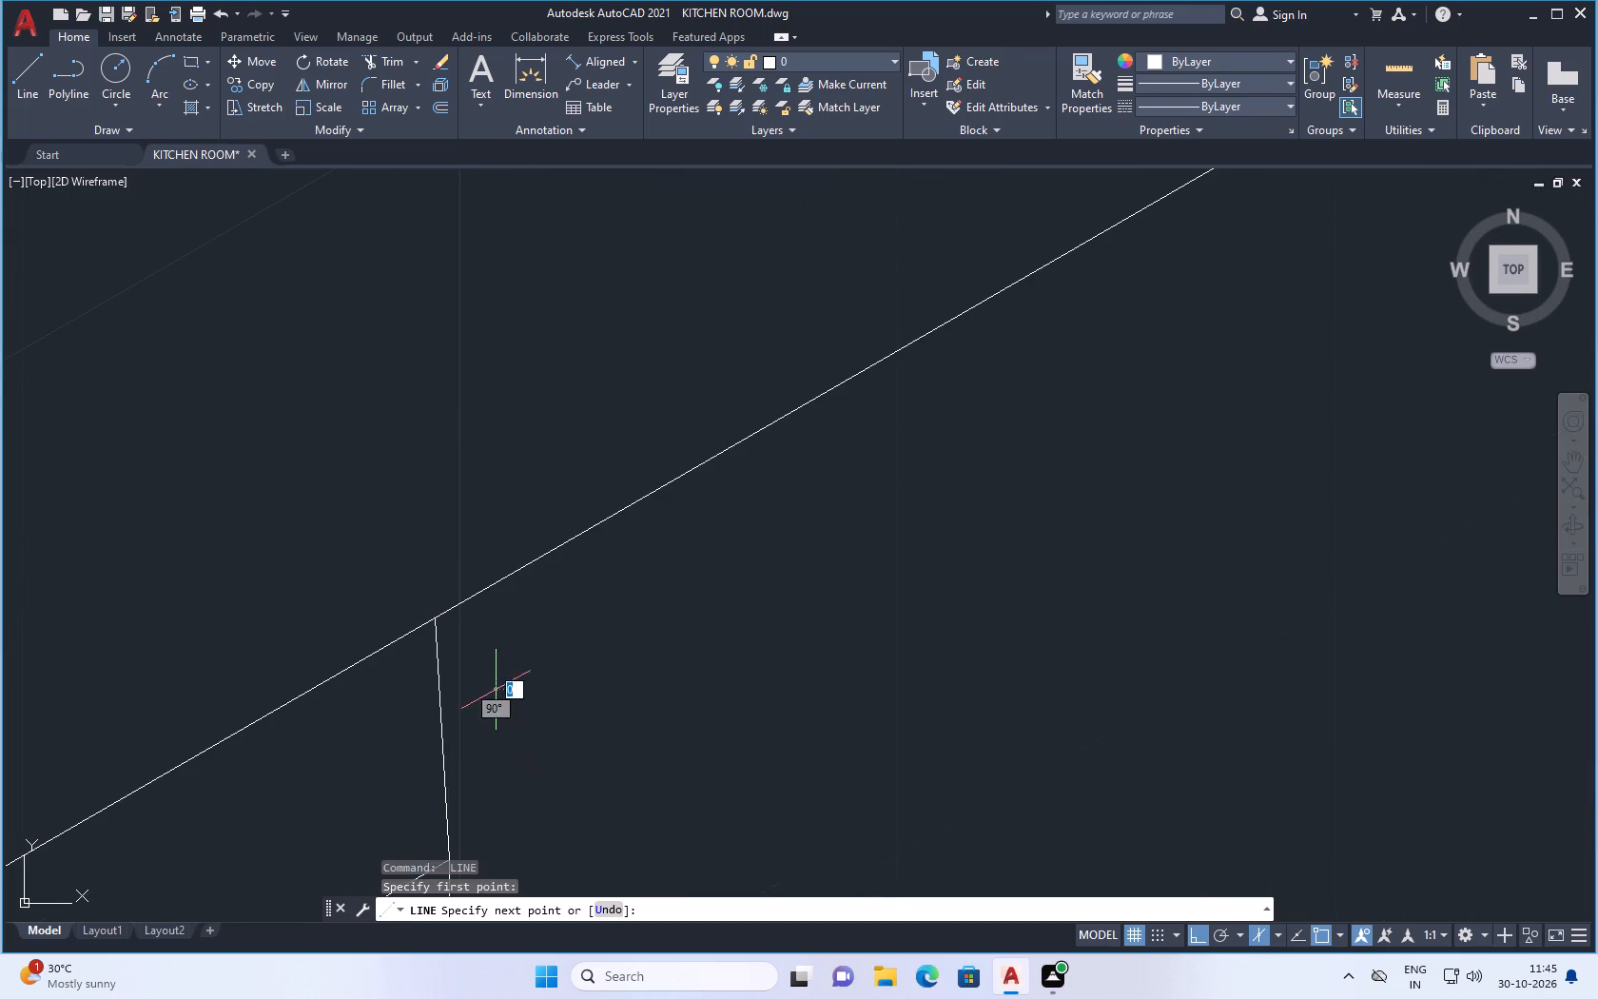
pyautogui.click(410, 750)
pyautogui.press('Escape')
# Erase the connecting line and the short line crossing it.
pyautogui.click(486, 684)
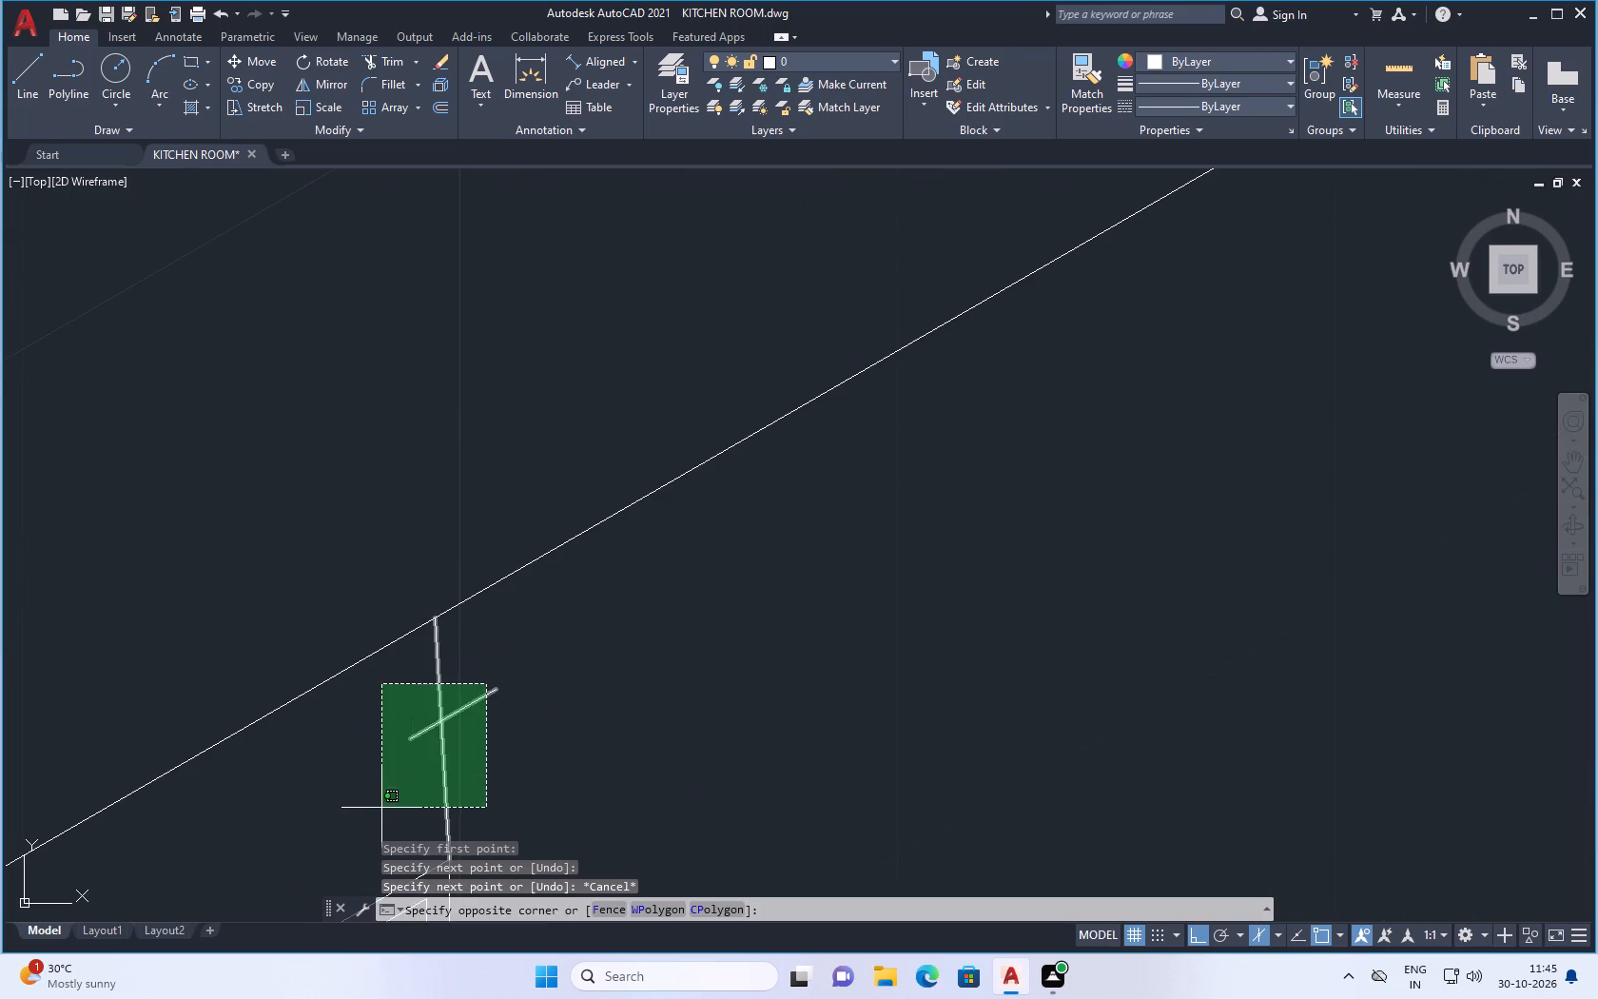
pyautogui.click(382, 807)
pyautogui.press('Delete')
# Draw a vertical line from the wall cabinet's outer top corner up past the long edge above it.
pyautogui.scroll(-3, 551, 547)
pyautogui.scroll(2, 528, 612)
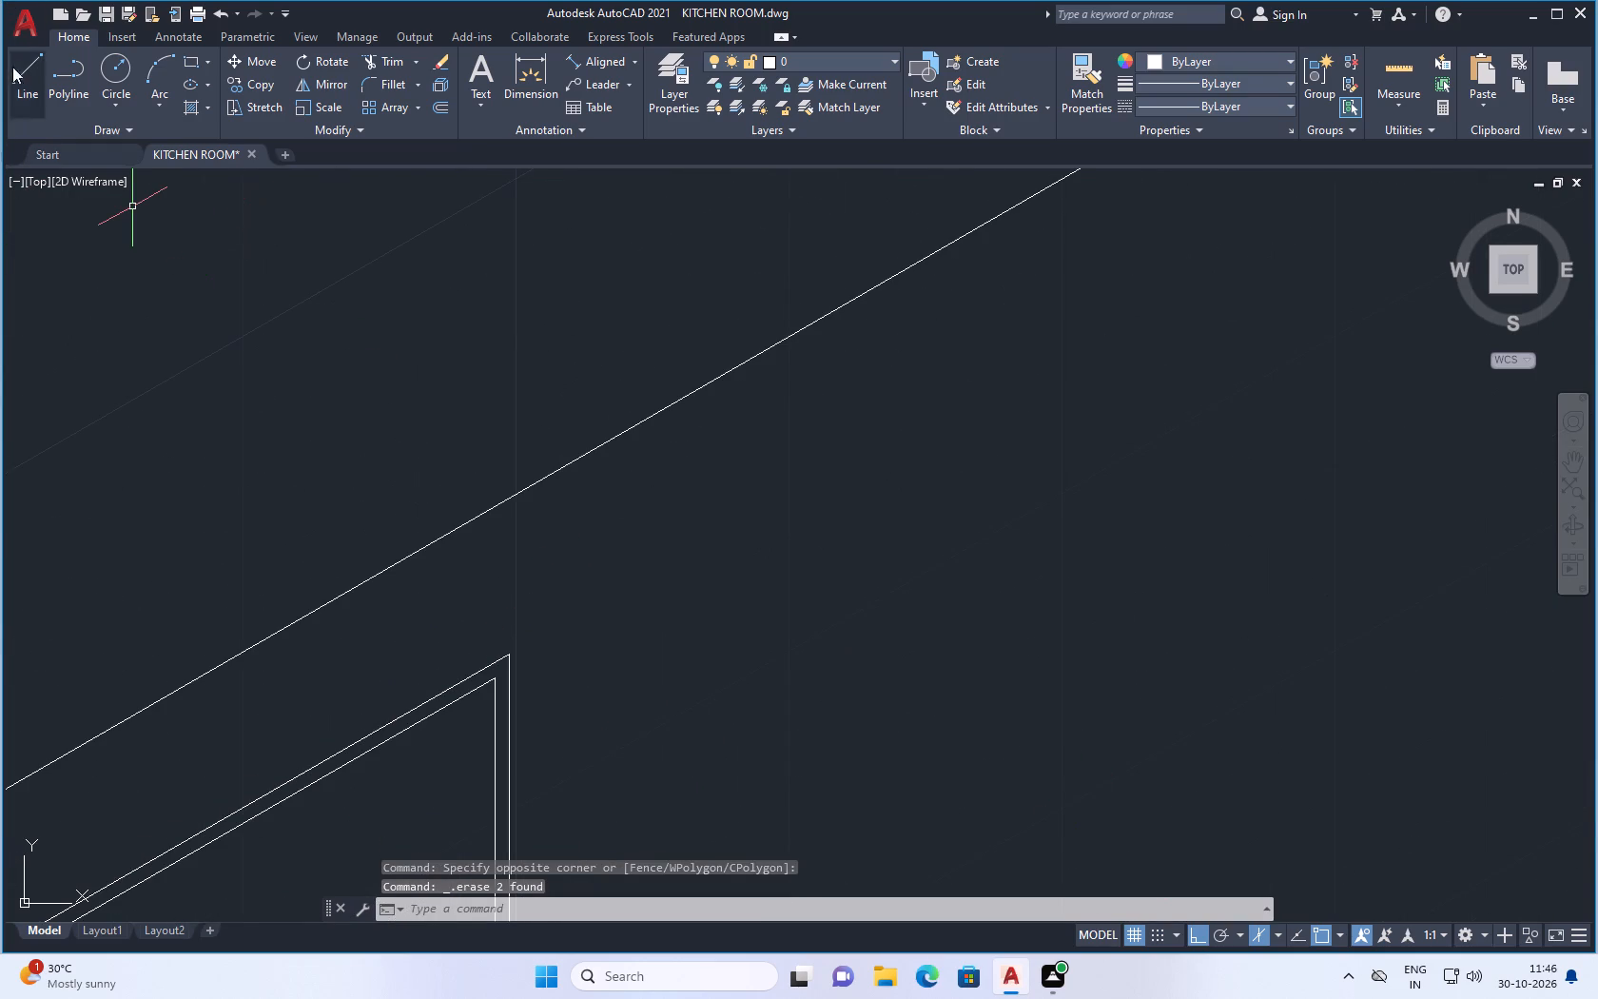
pyautogui.click(30, 81)
pyautogui.click(505, 653)
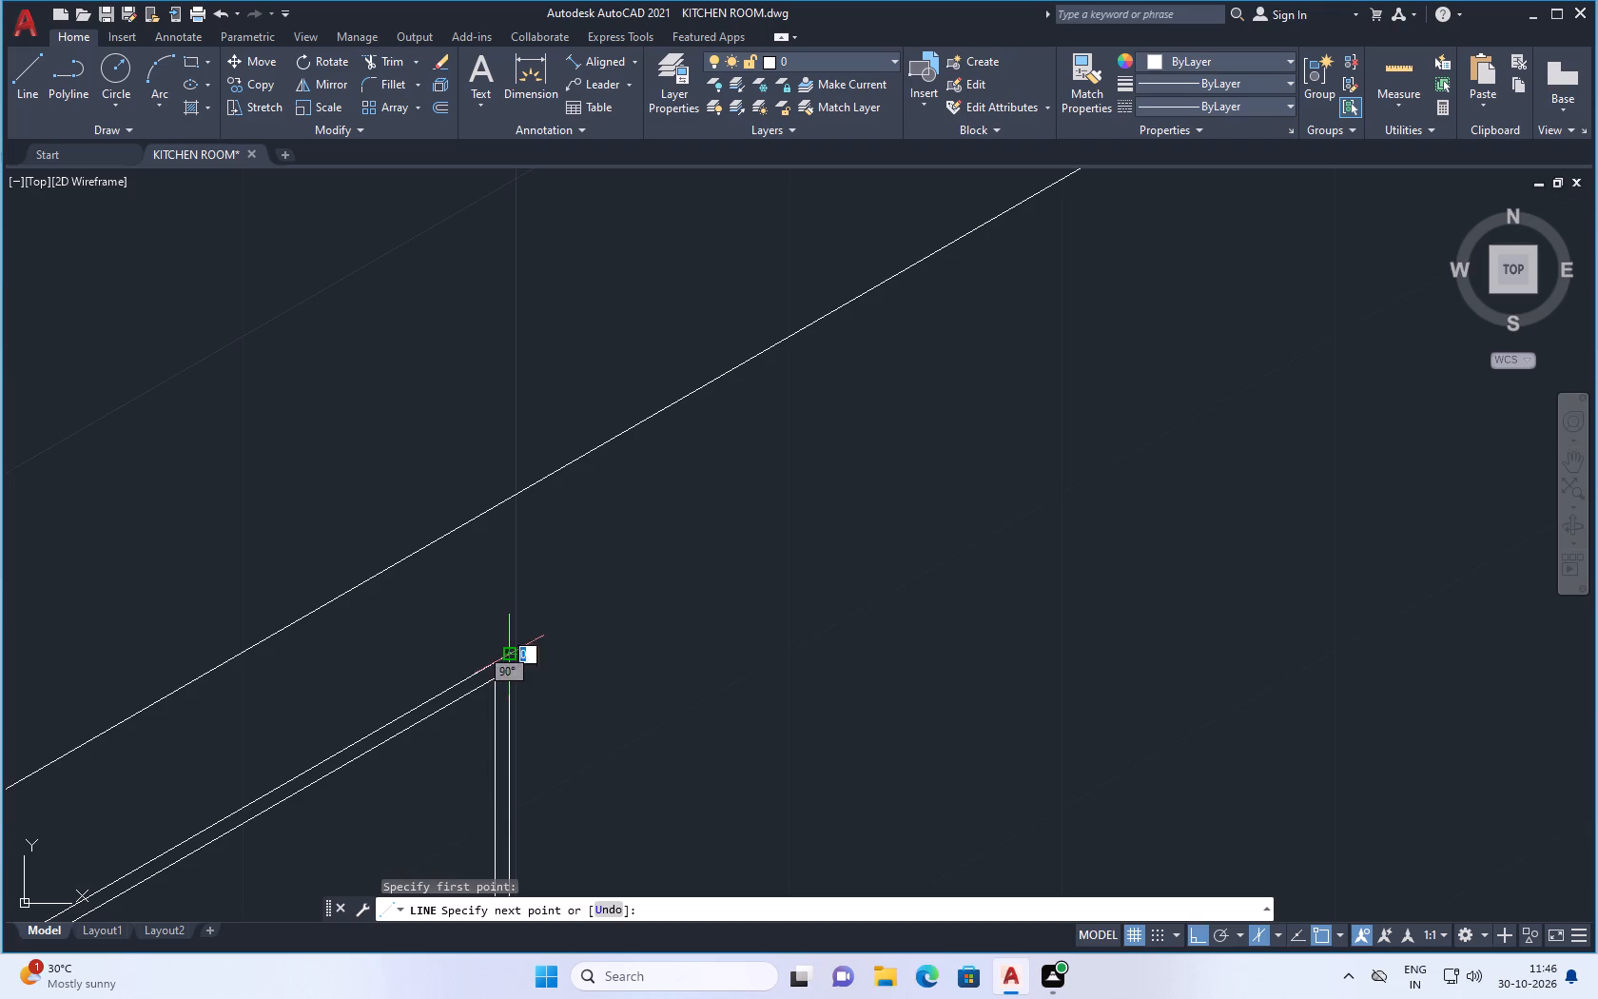
pyautogui.click(459, 362)
pyautogui.press('t')
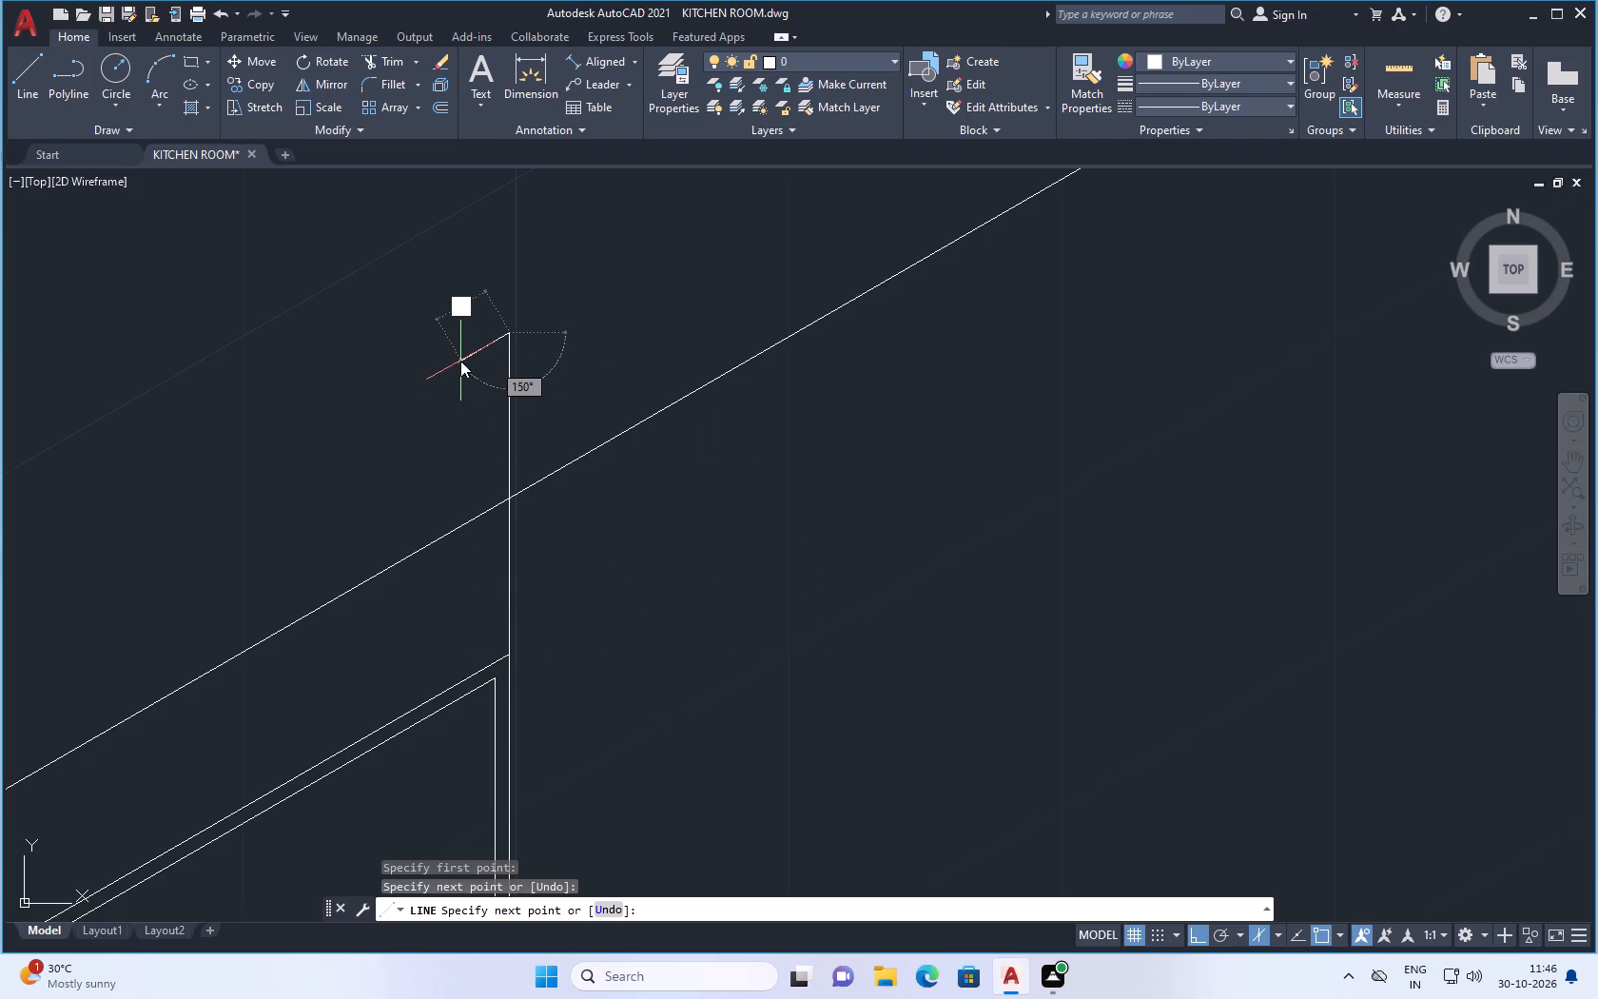
pyautogui.press('r')
pyautogui.press('Return')
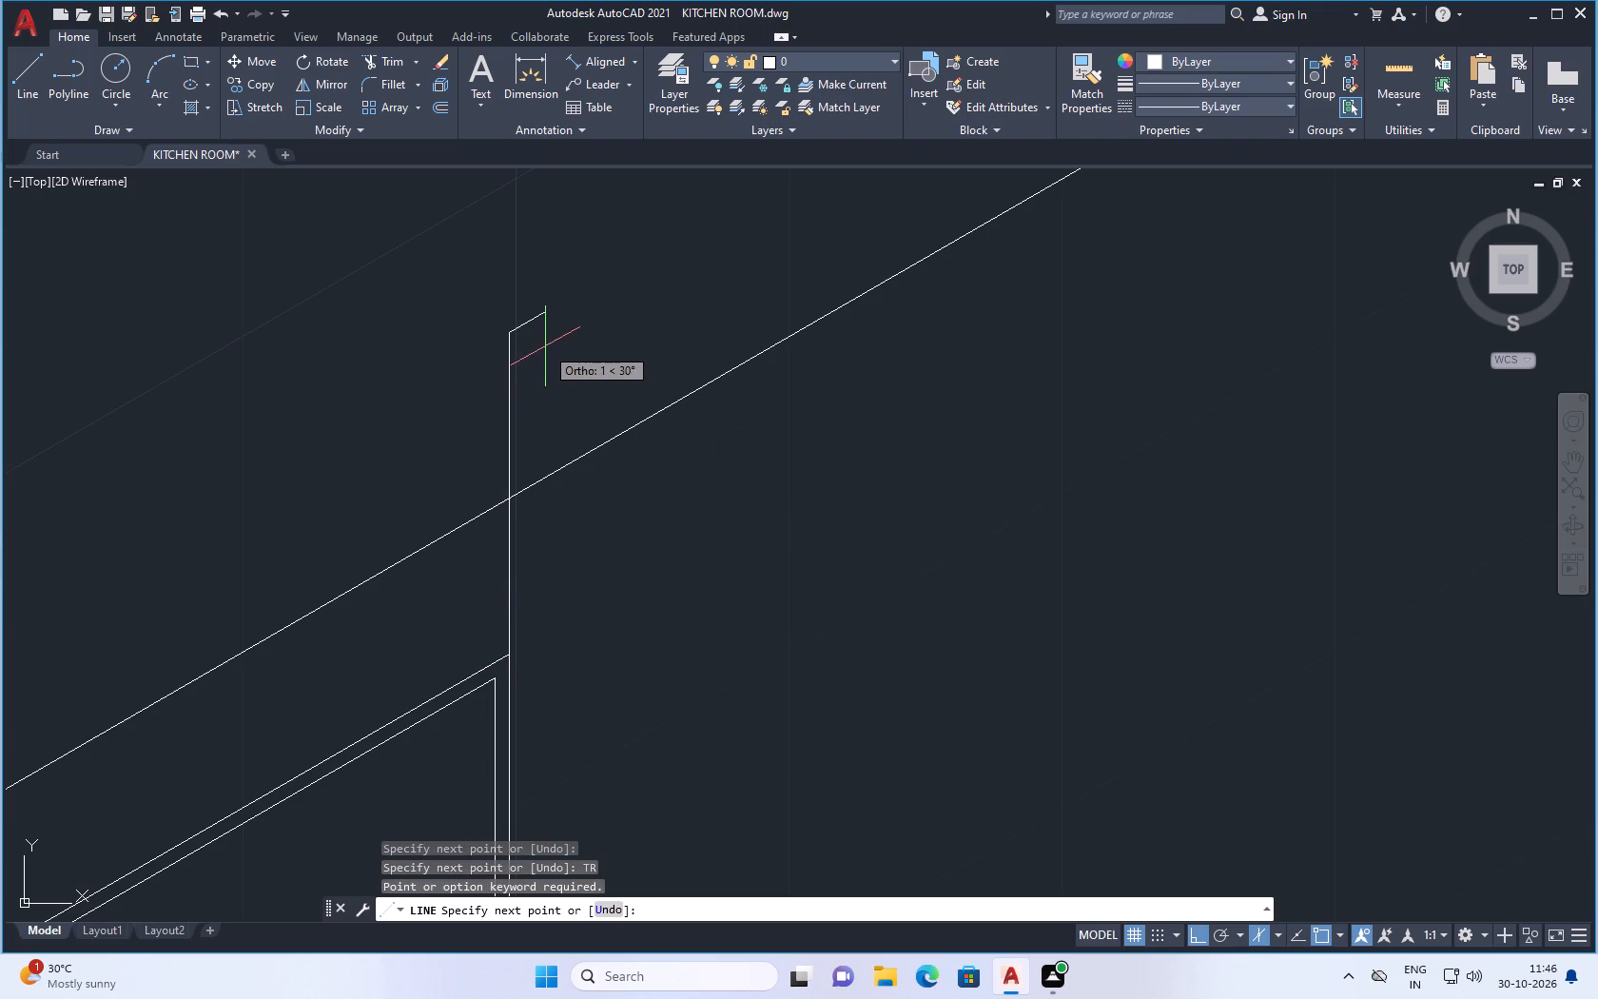
pyautogui.press('Escape')
# Trim the vertical line's overshoot above the long edge.
pyautogui.write('TR')
pyautogui.press('Return')
pyautogui.moveTo(537, 359); pyautogui.dragTo(523, 364)
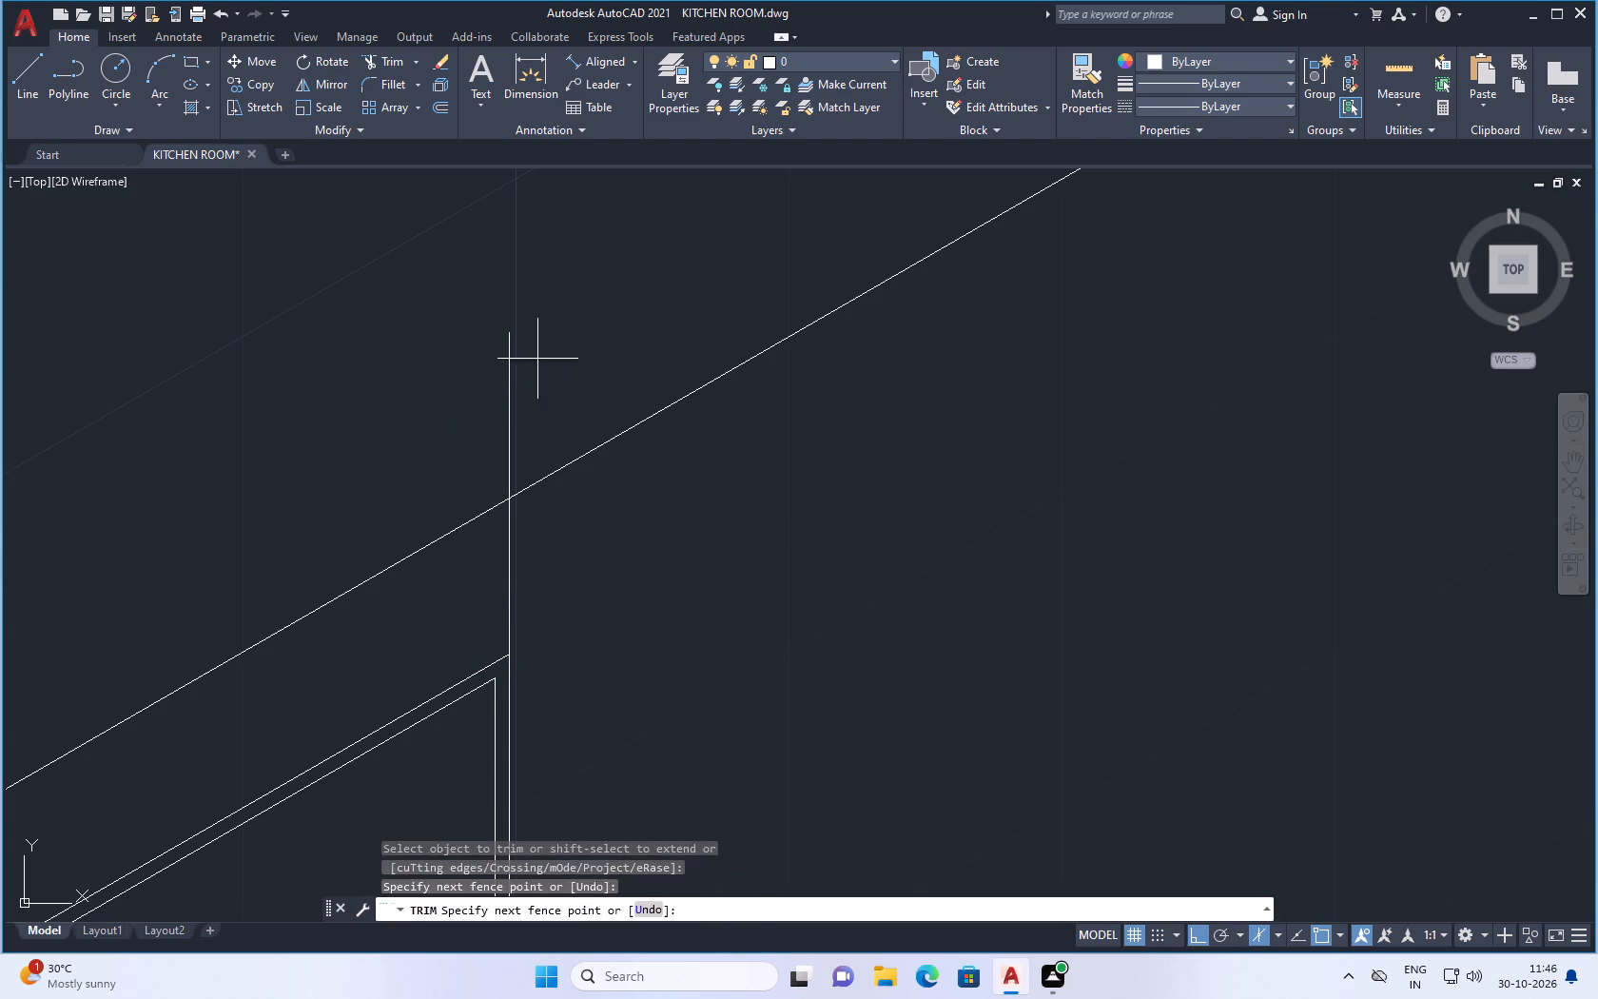
pyautogui.moveTo(523, 364); pyautogui.dragTo(440, 400)
pyautogui.press('Escape')
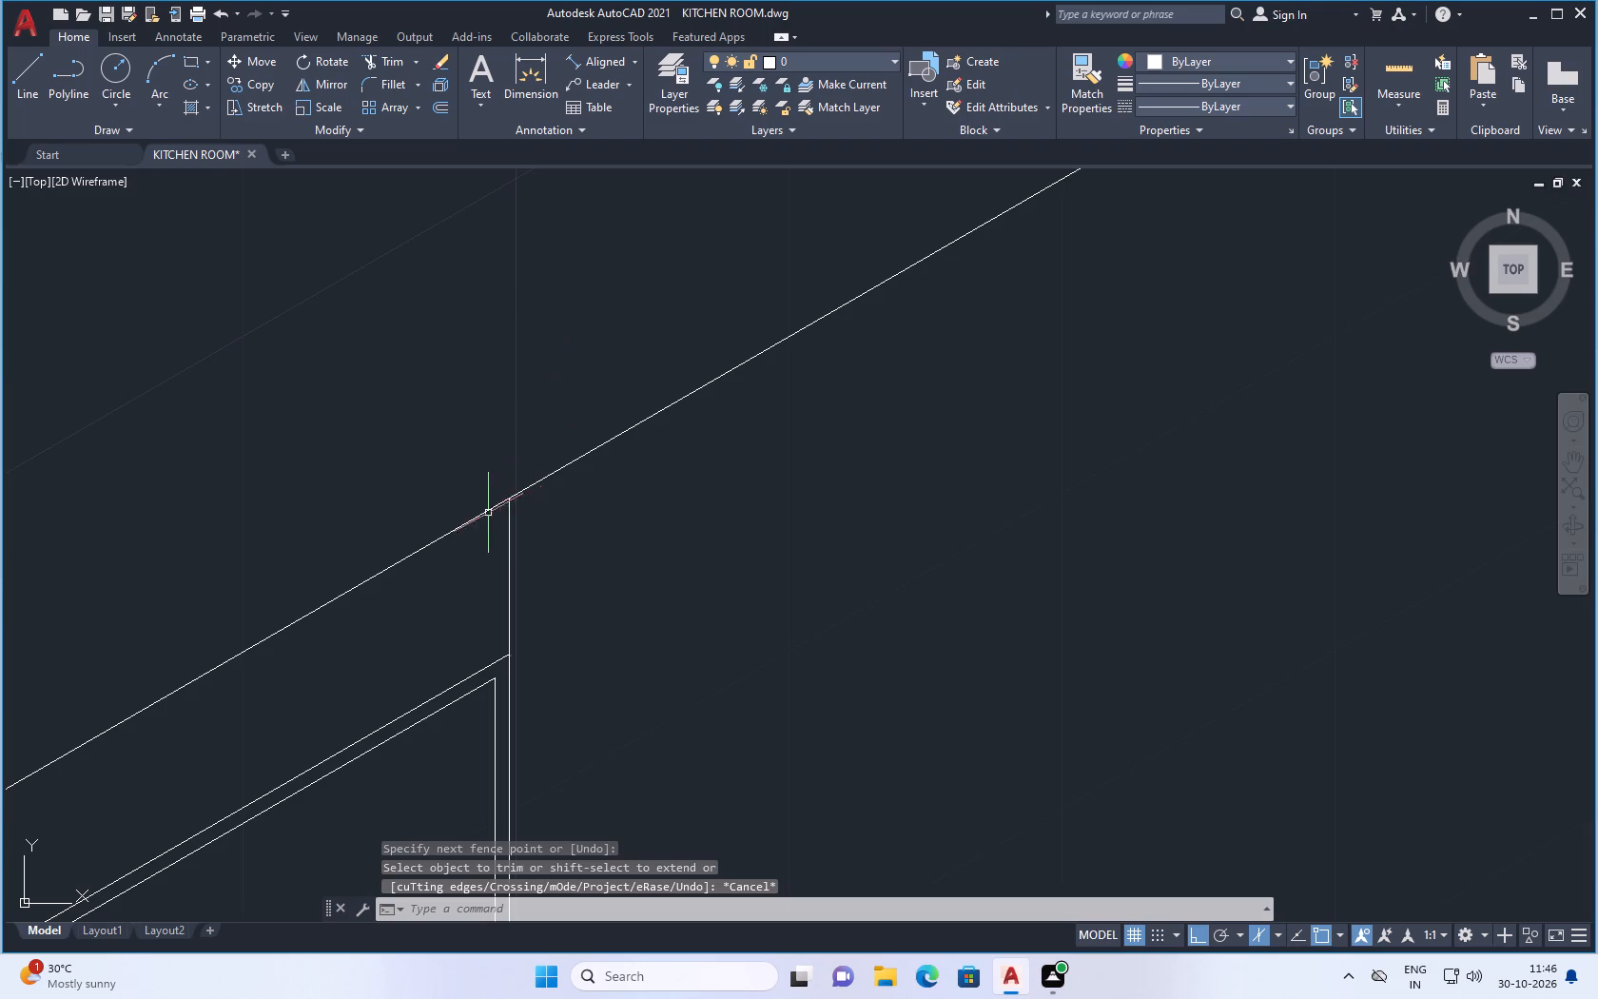
pyautogui.scroll(-2, 479, 514)
pyautogui.scroll(1, 566, 499)
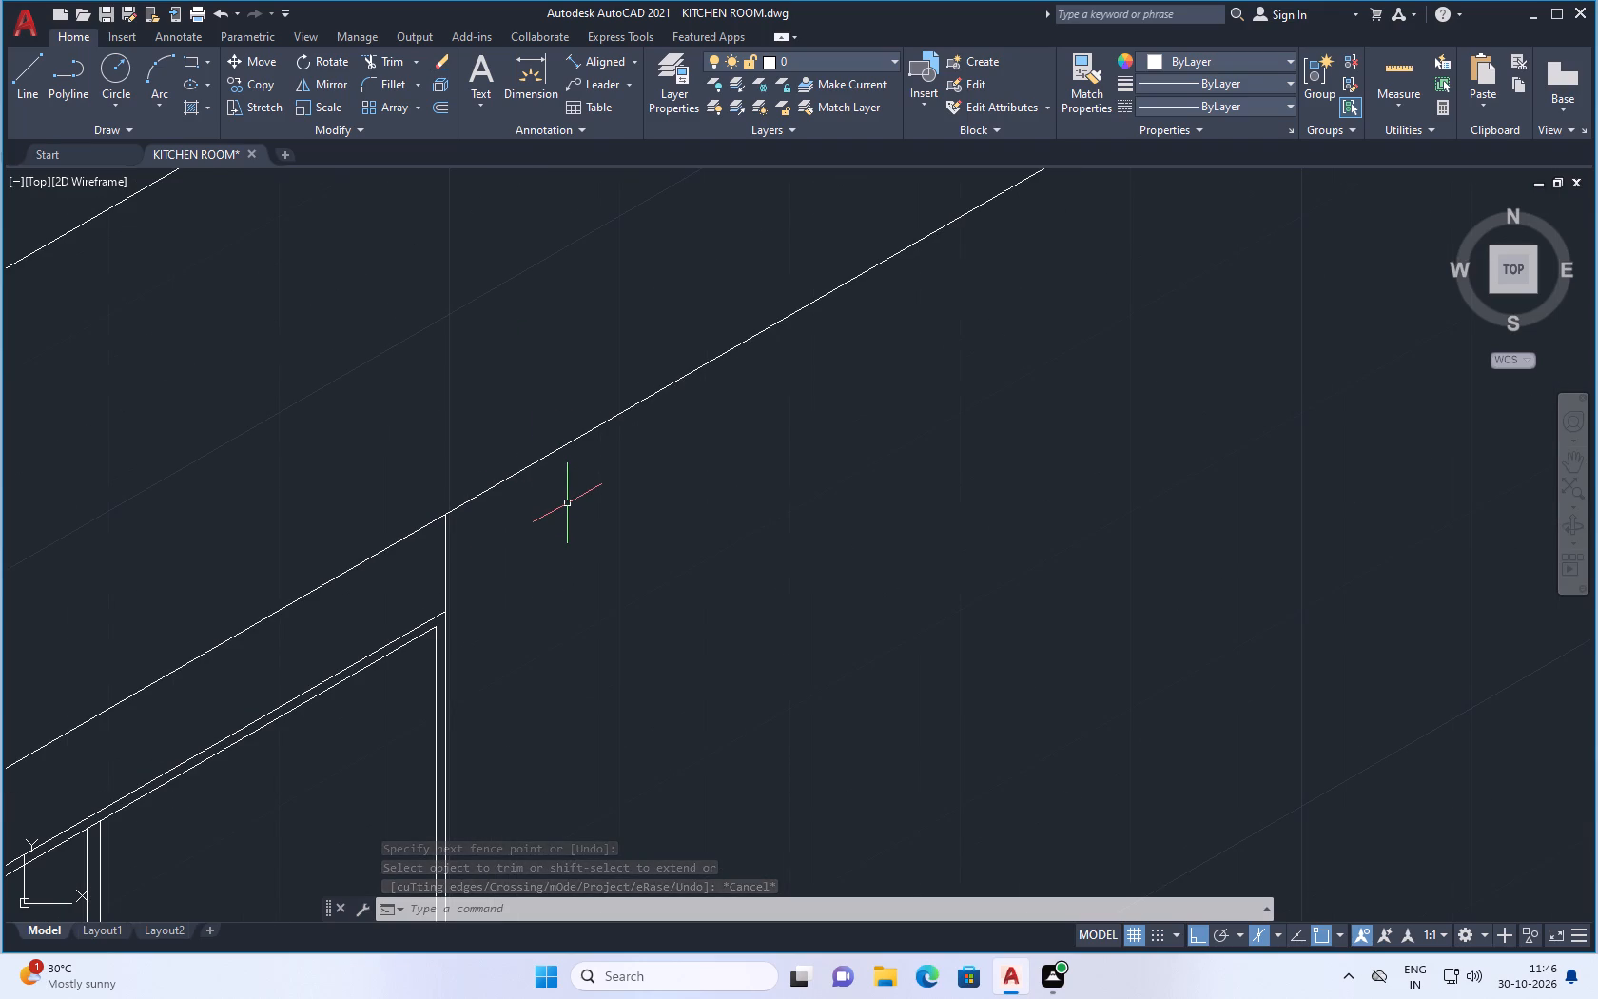
pyautogui.press('space')
pyautogui.press('Escape')
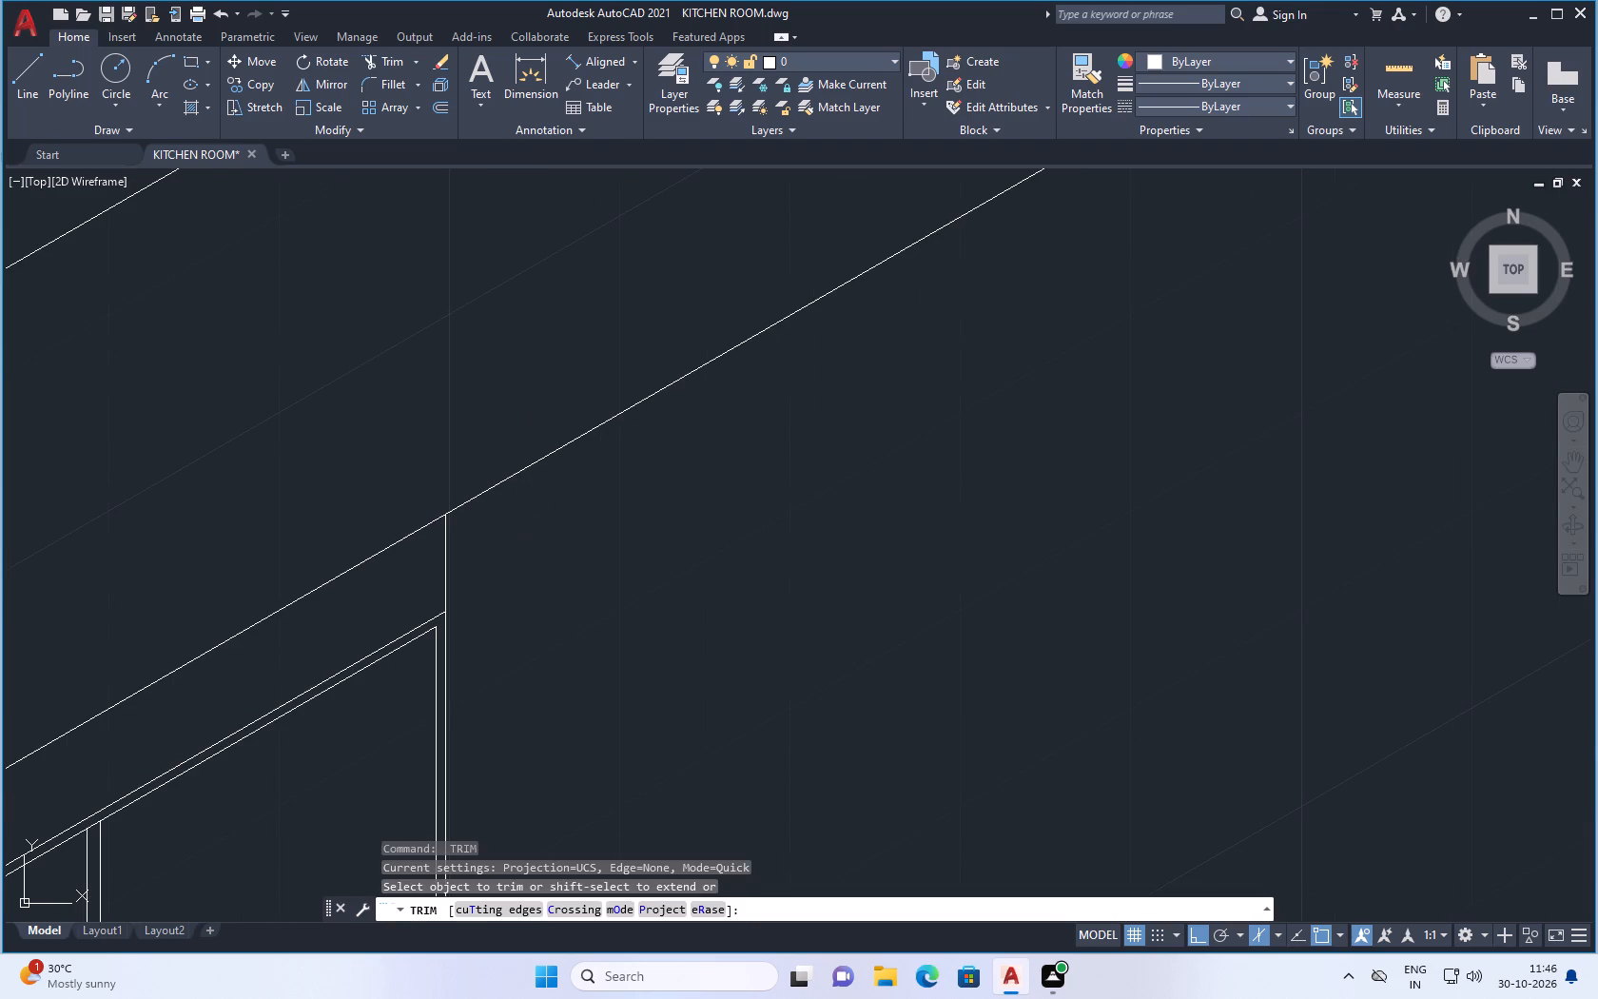
# Draw a line from the cabinet's outer top corner about 10 units parallel to the long edge, continuing about 46 units straight down.
pyautogui.click(28, 67)
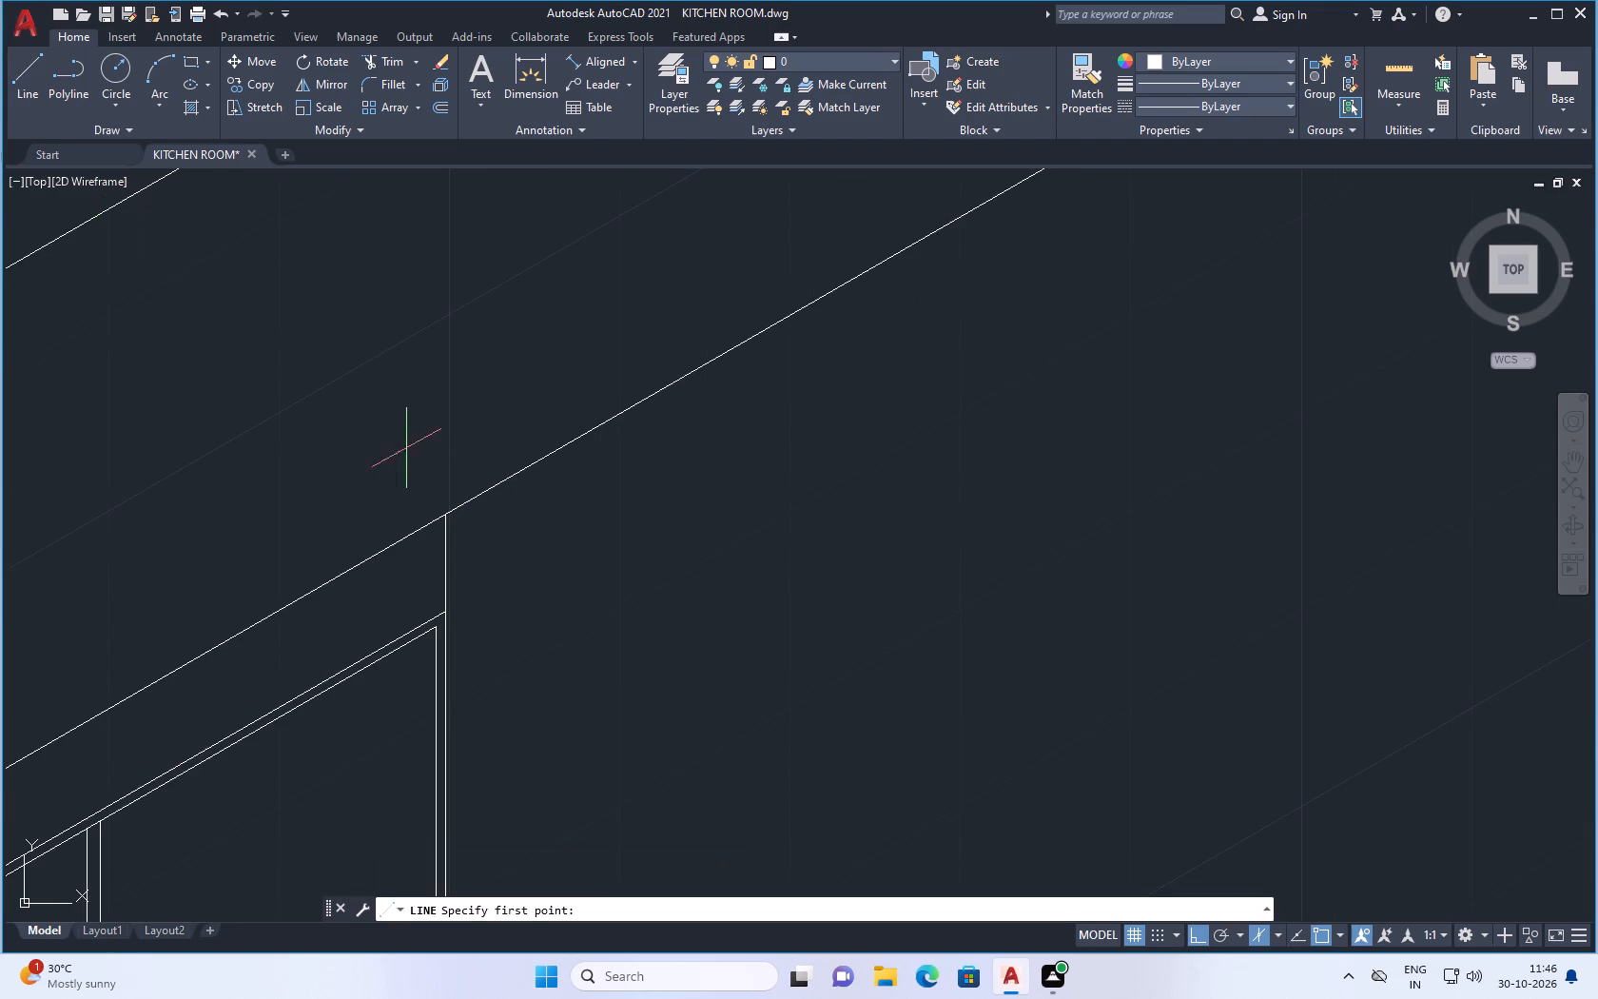
pyautogui.scroll(-1, 419, 472)
pyautogui.scroll(2, 430, 499)
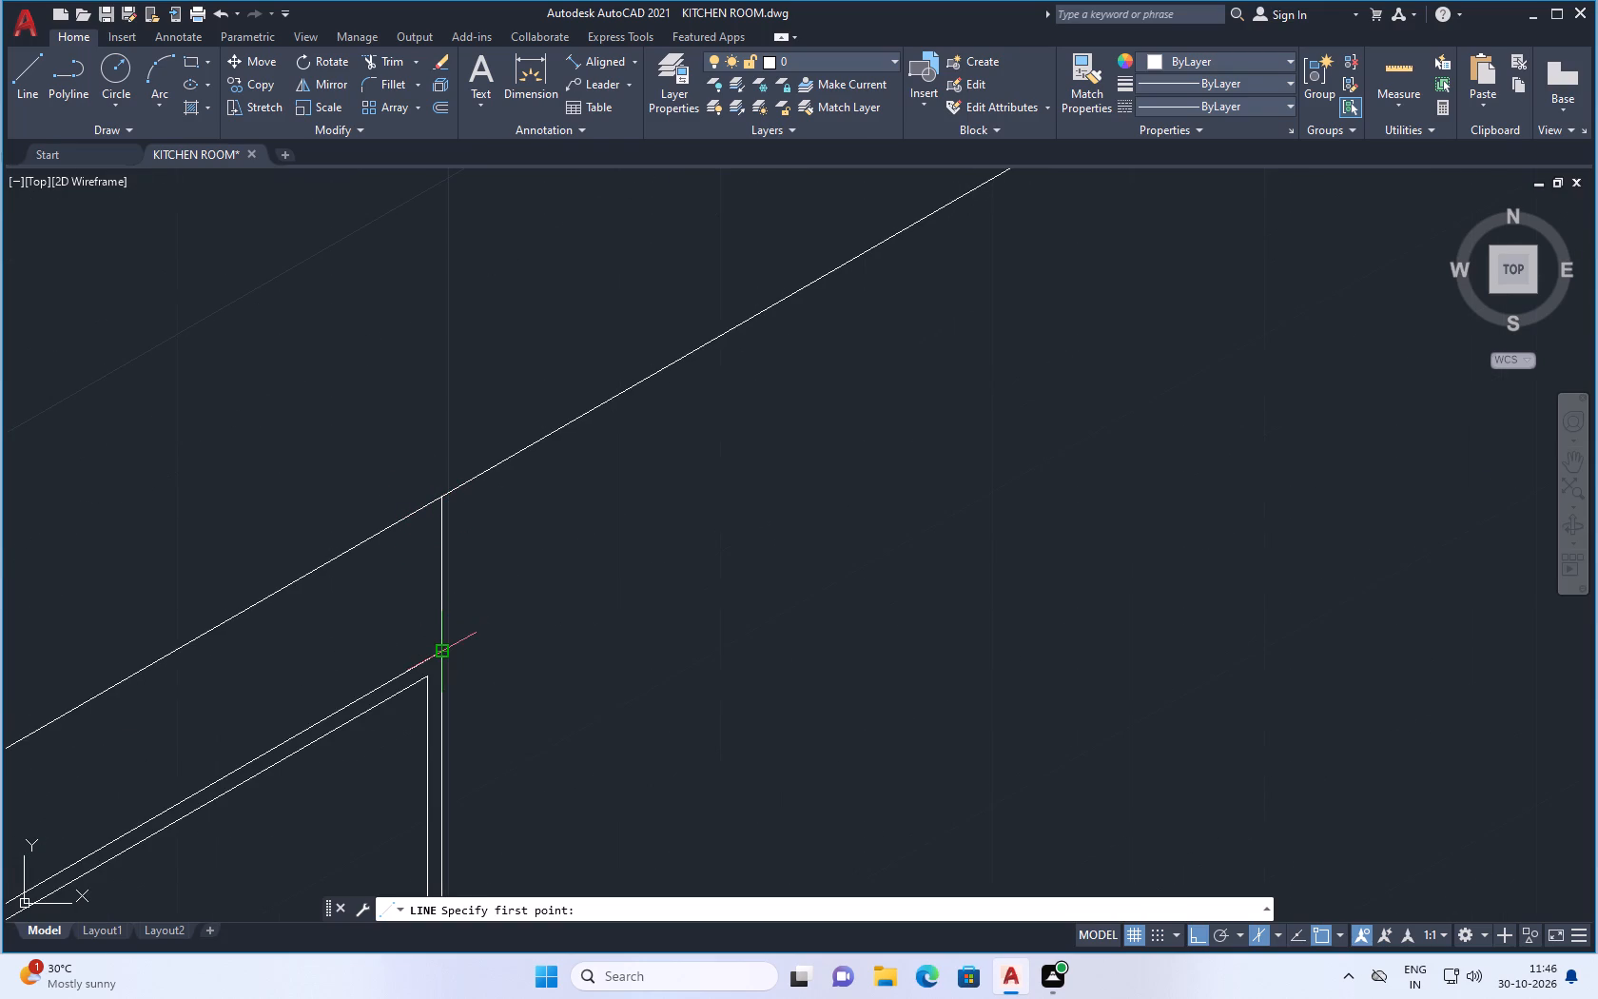
pyautogui.click(438, 653)
pyautogui.scroll(-6, 584, 576)
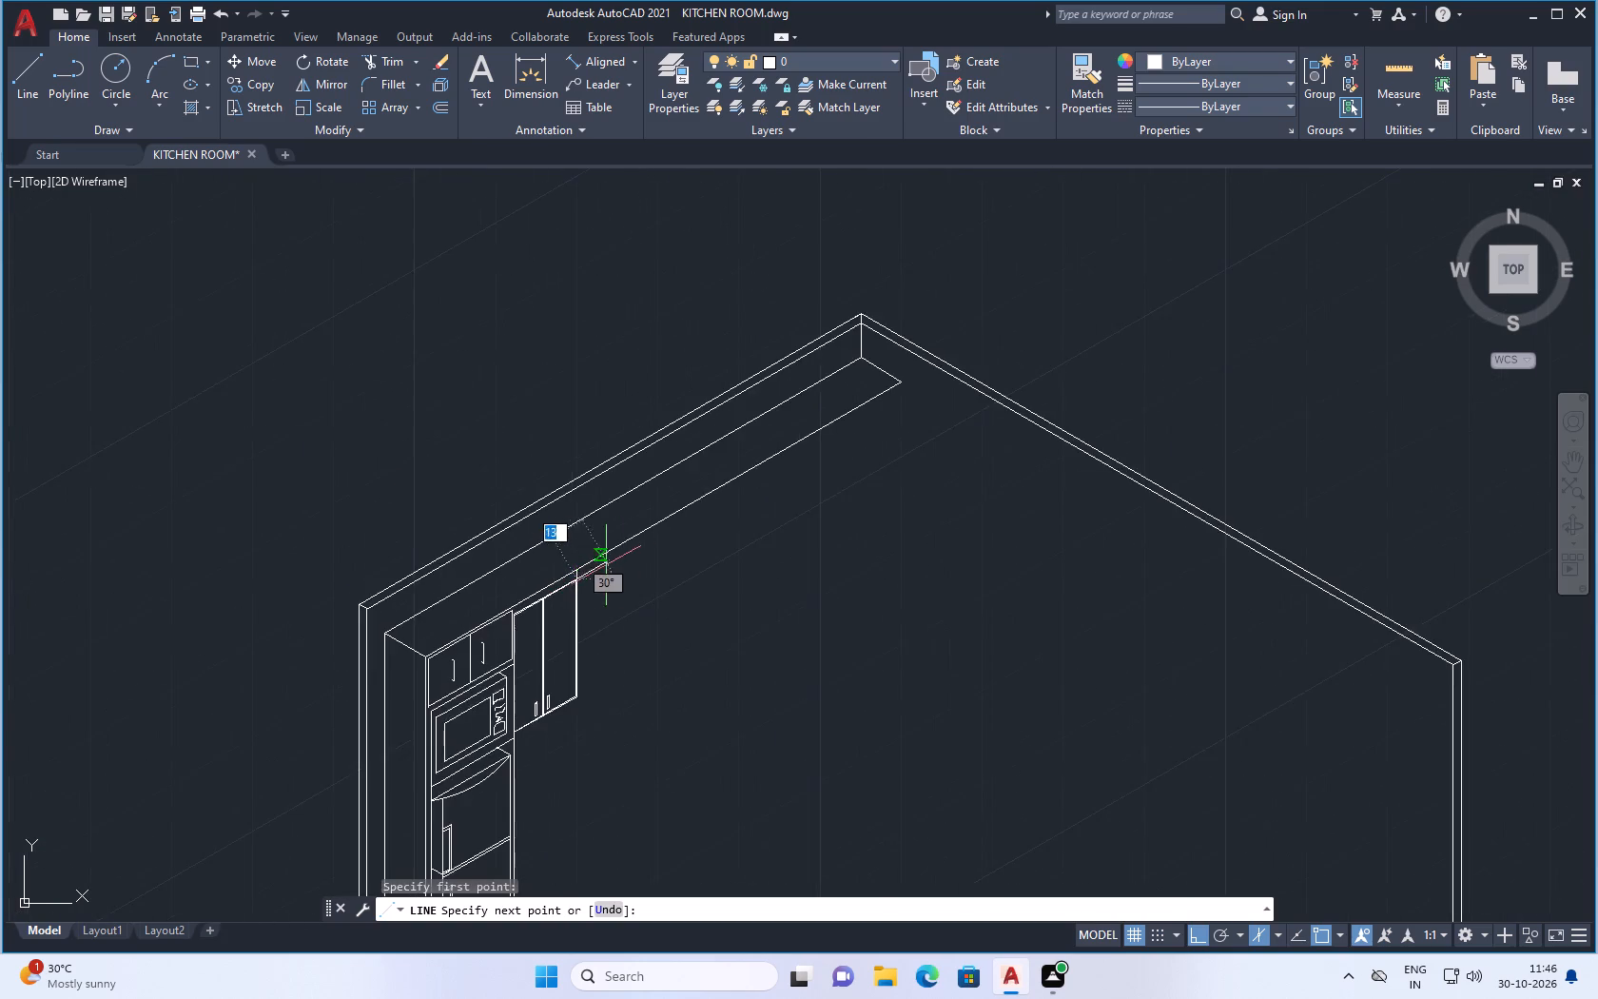
pyautogui.scroll(3, 620, 559)
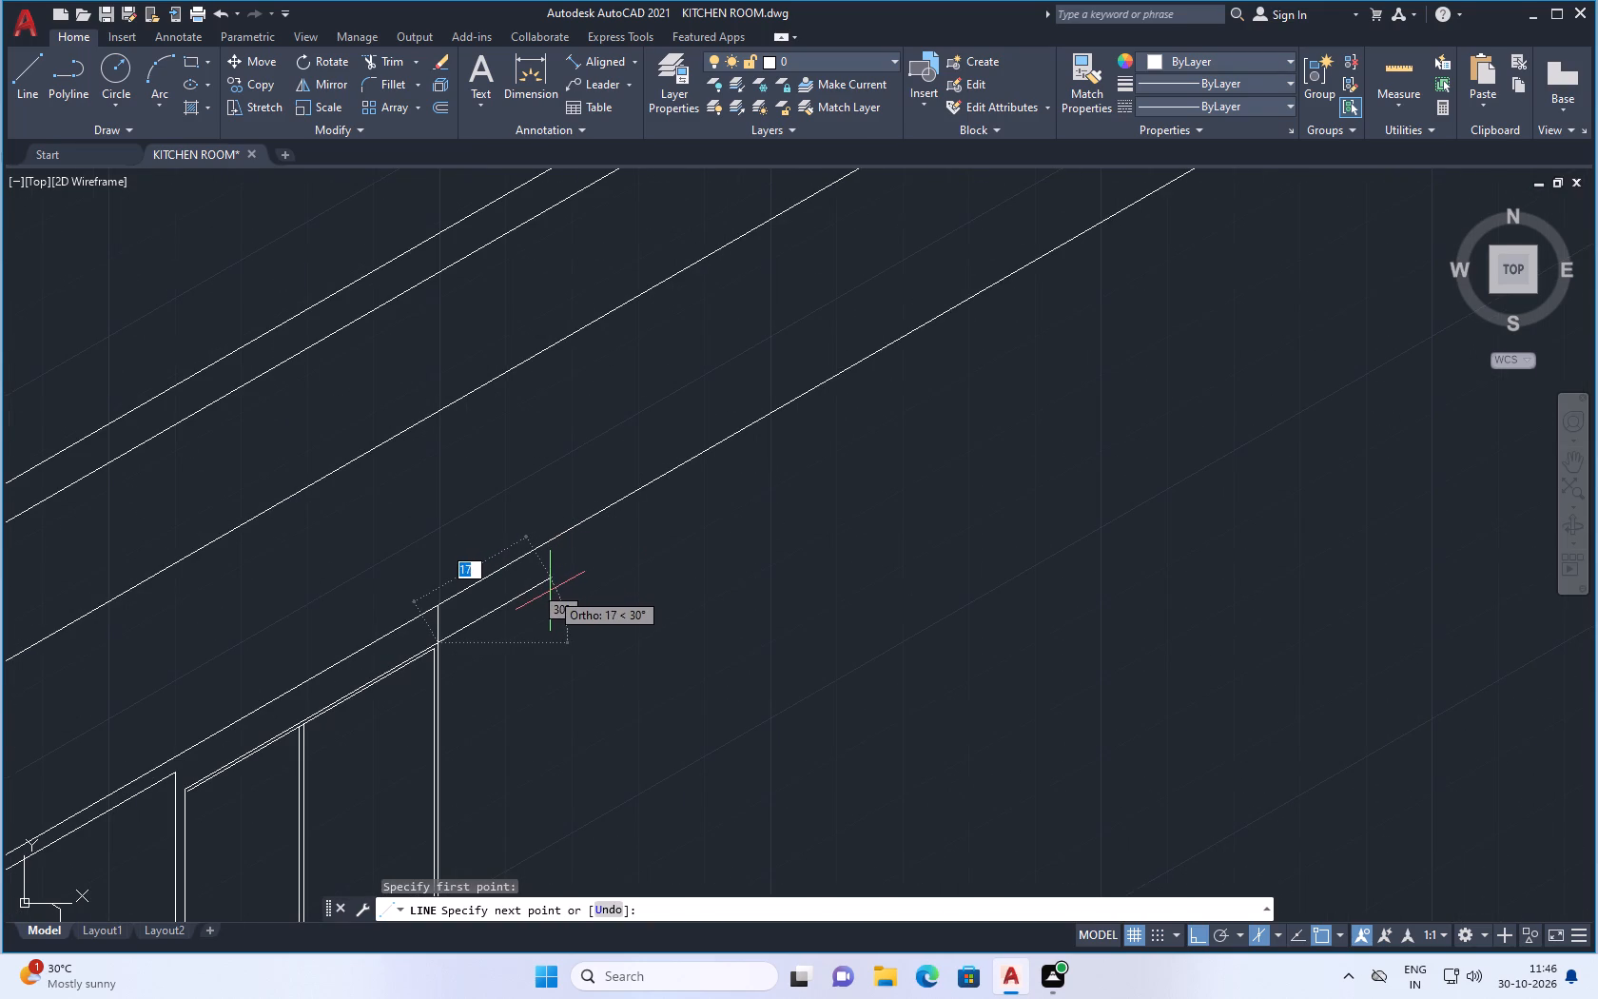
pyautogui.click(503, 602)
pyautogui.scroll(-3, 512, 698)
pyautogui.scroll(3, 533, 739)
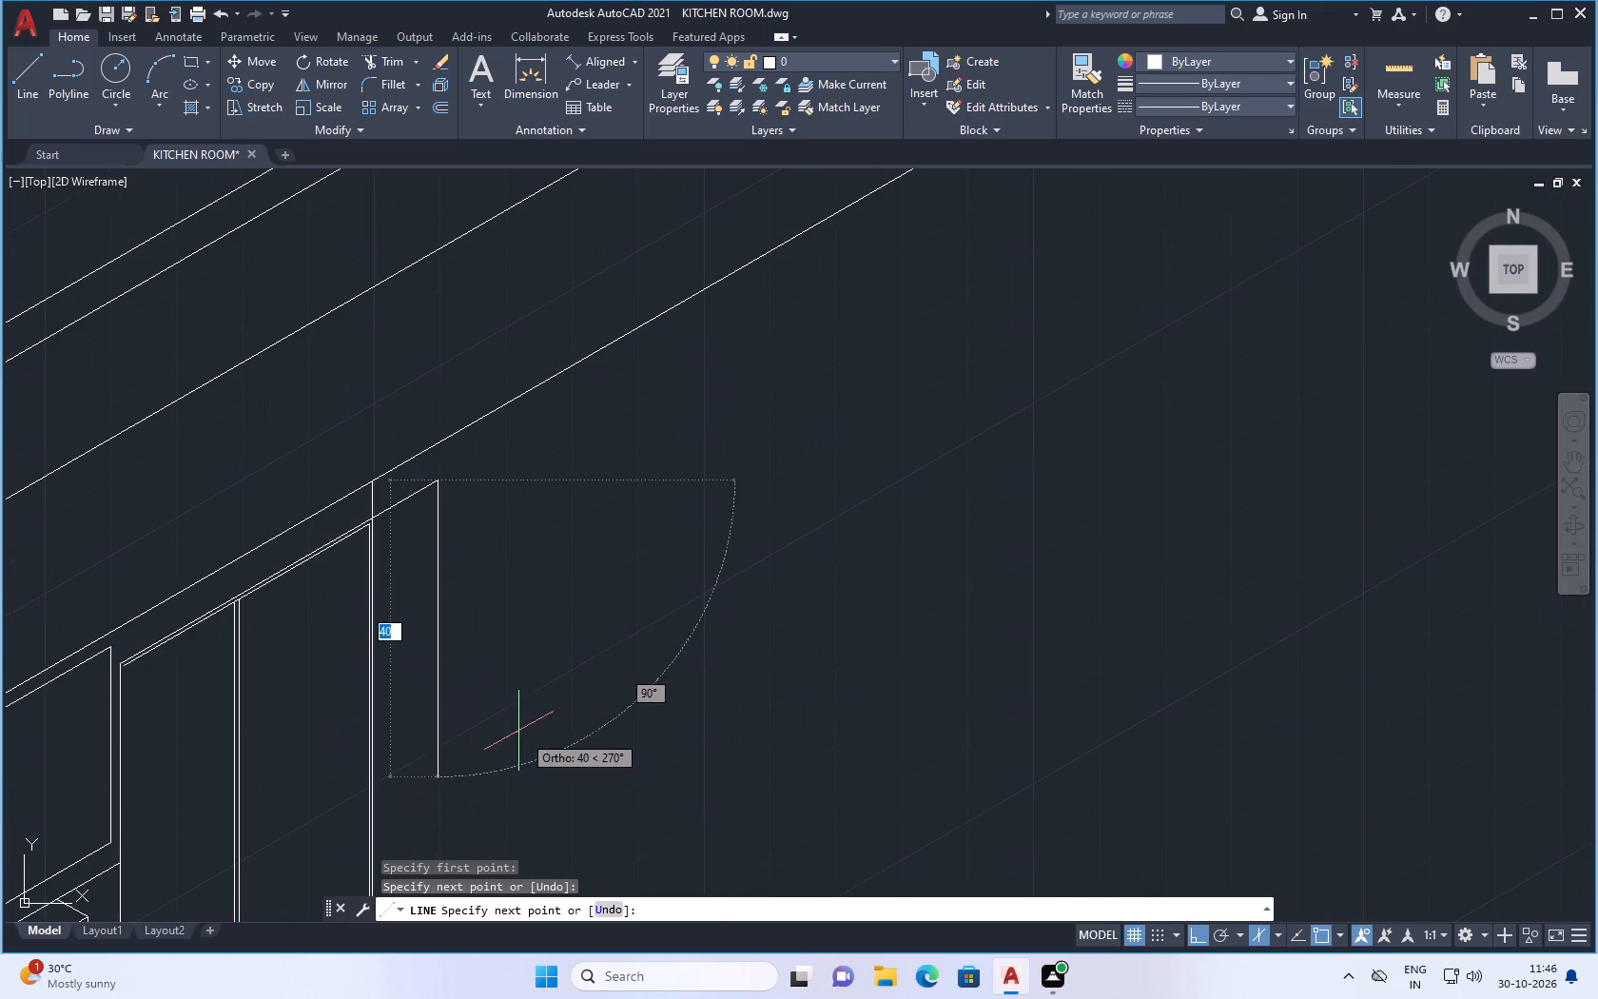
pyautogui.scroll(-2, 486, 649)
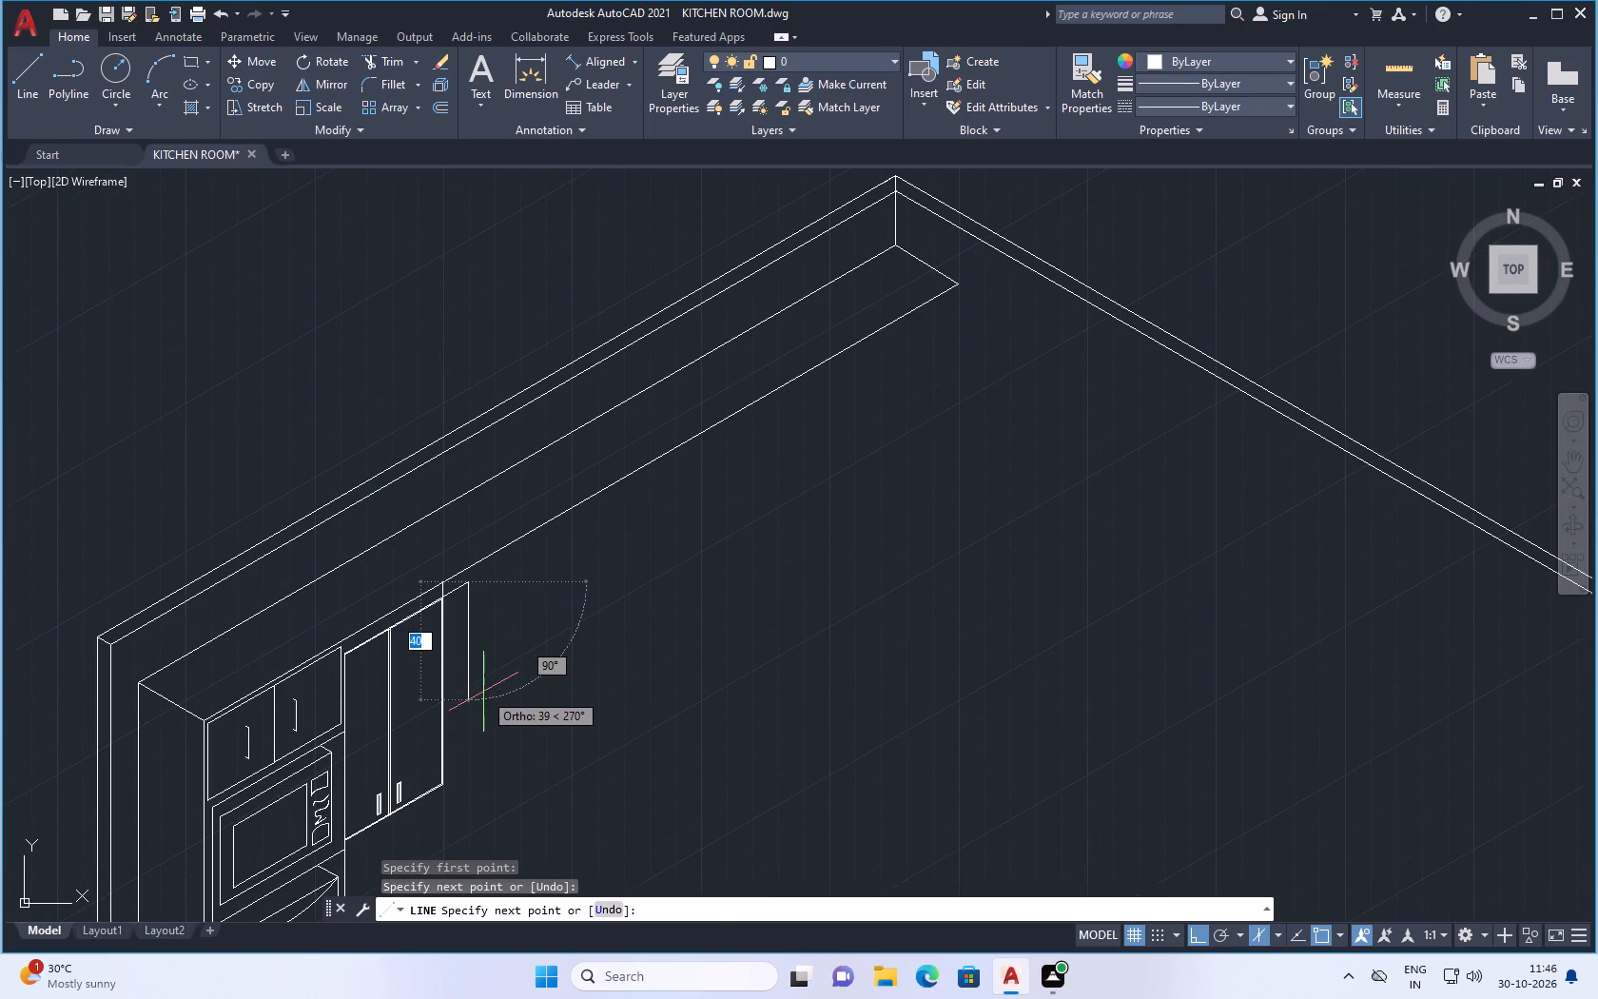
pyautogui.scroll(2, 488, 709)
pyautogui.scroll(-1, 482, 668)
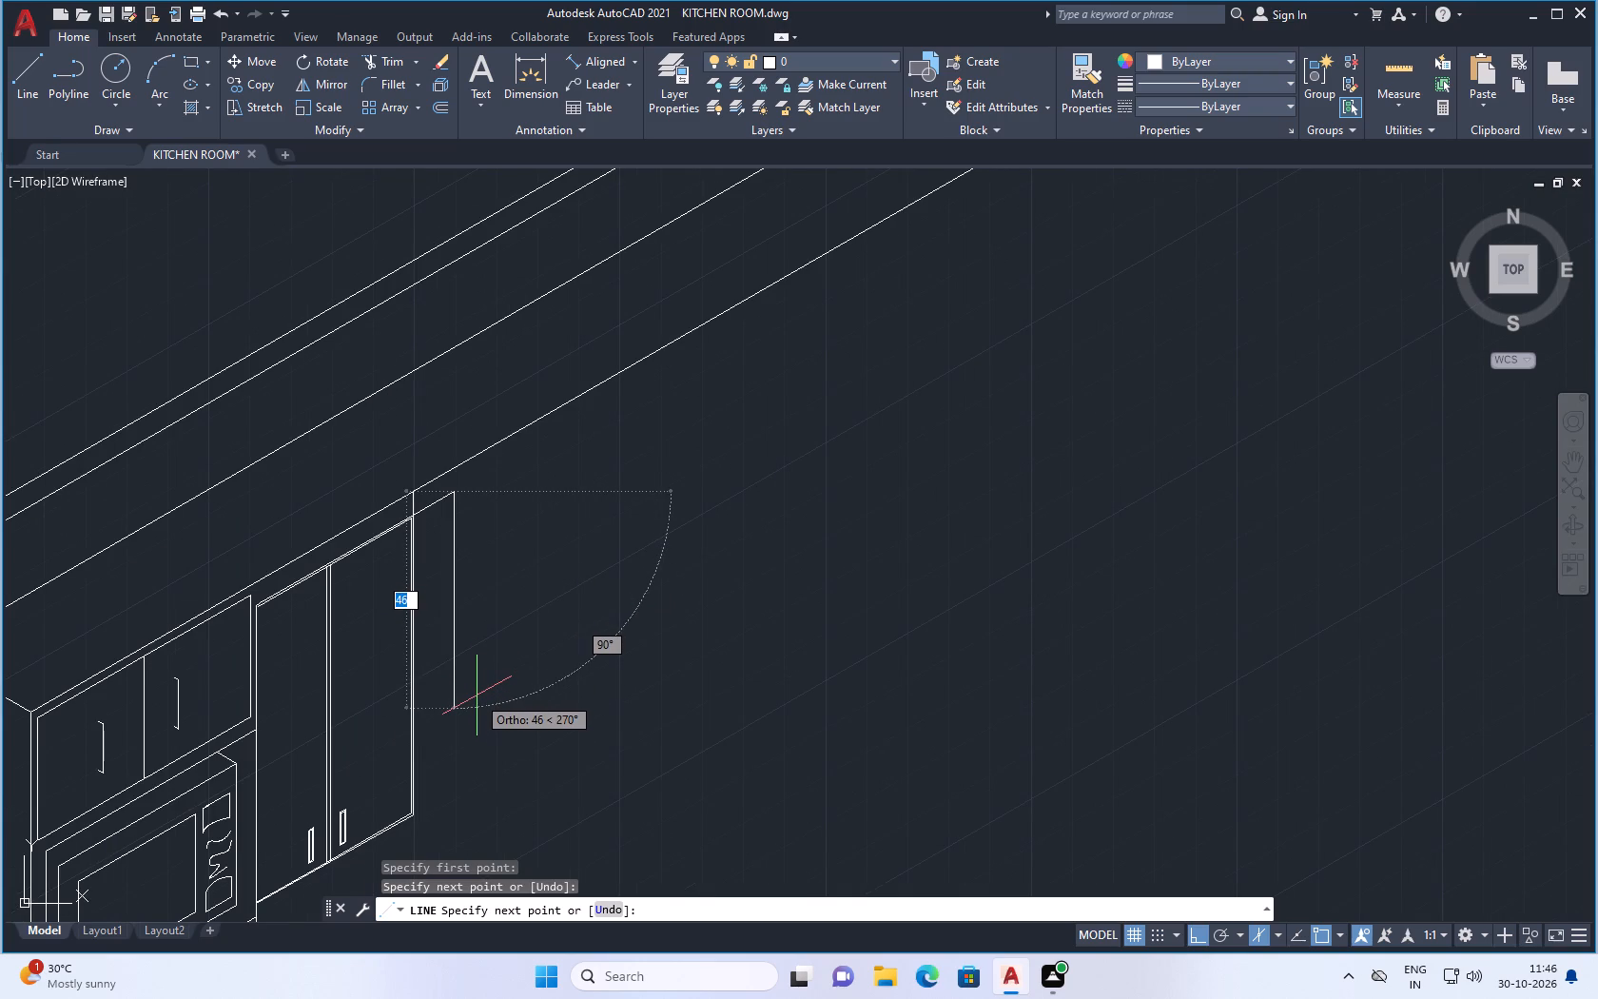
pyautogui.click(477, 695)
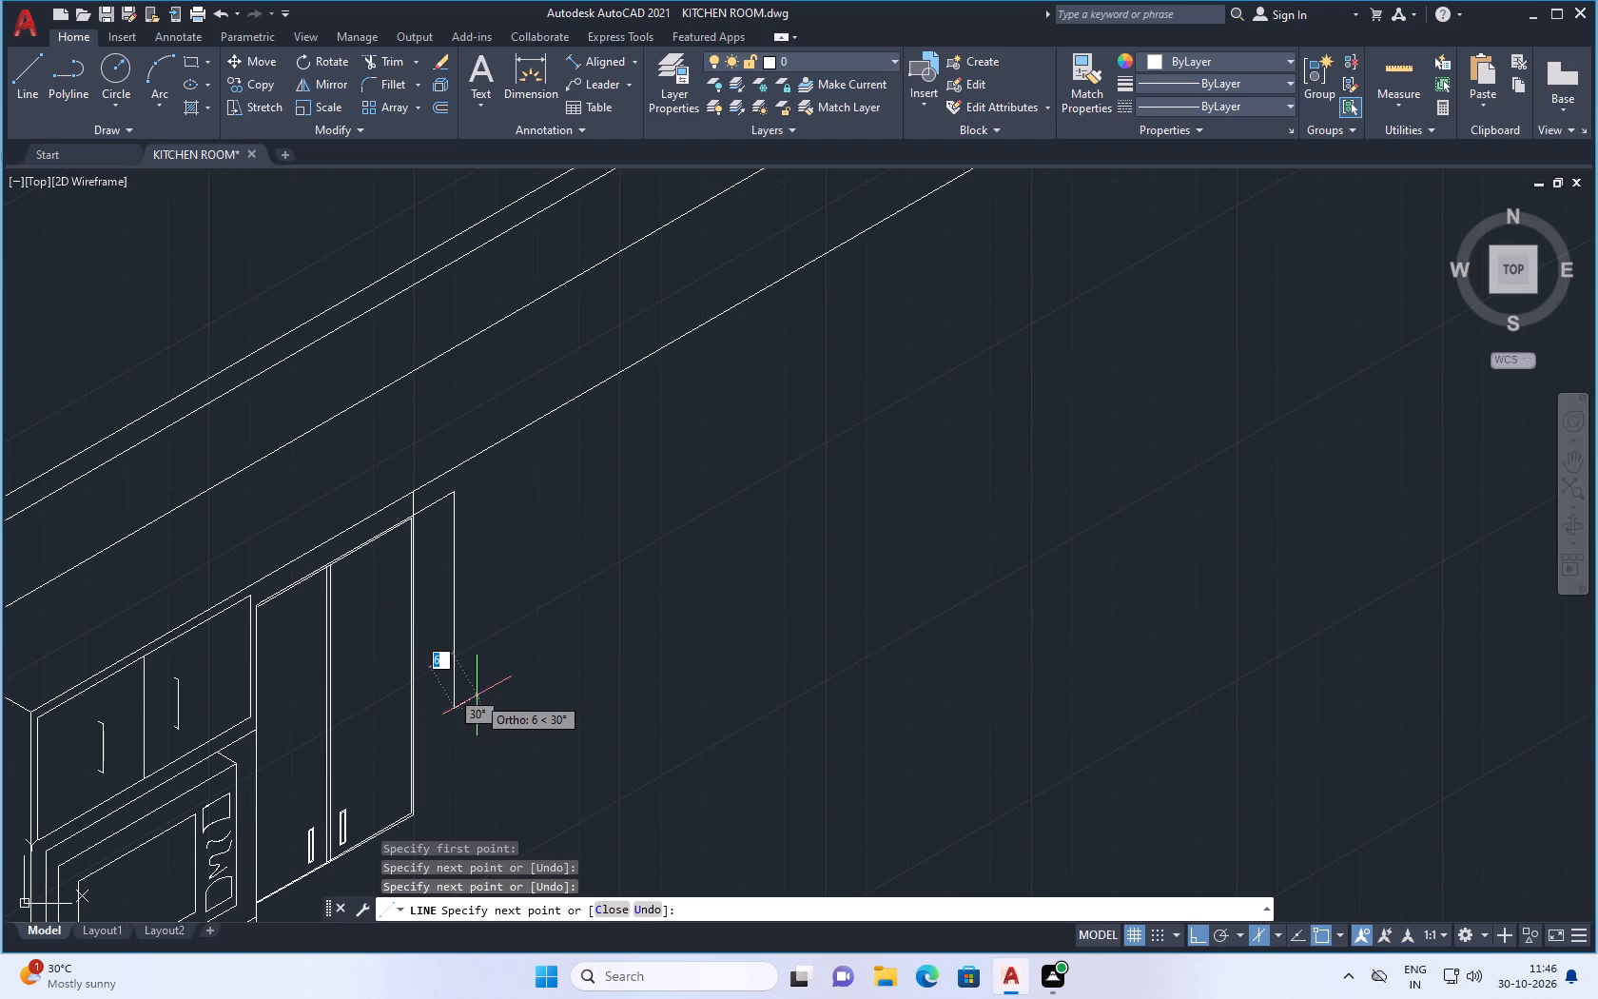
pyautogui.press('space')
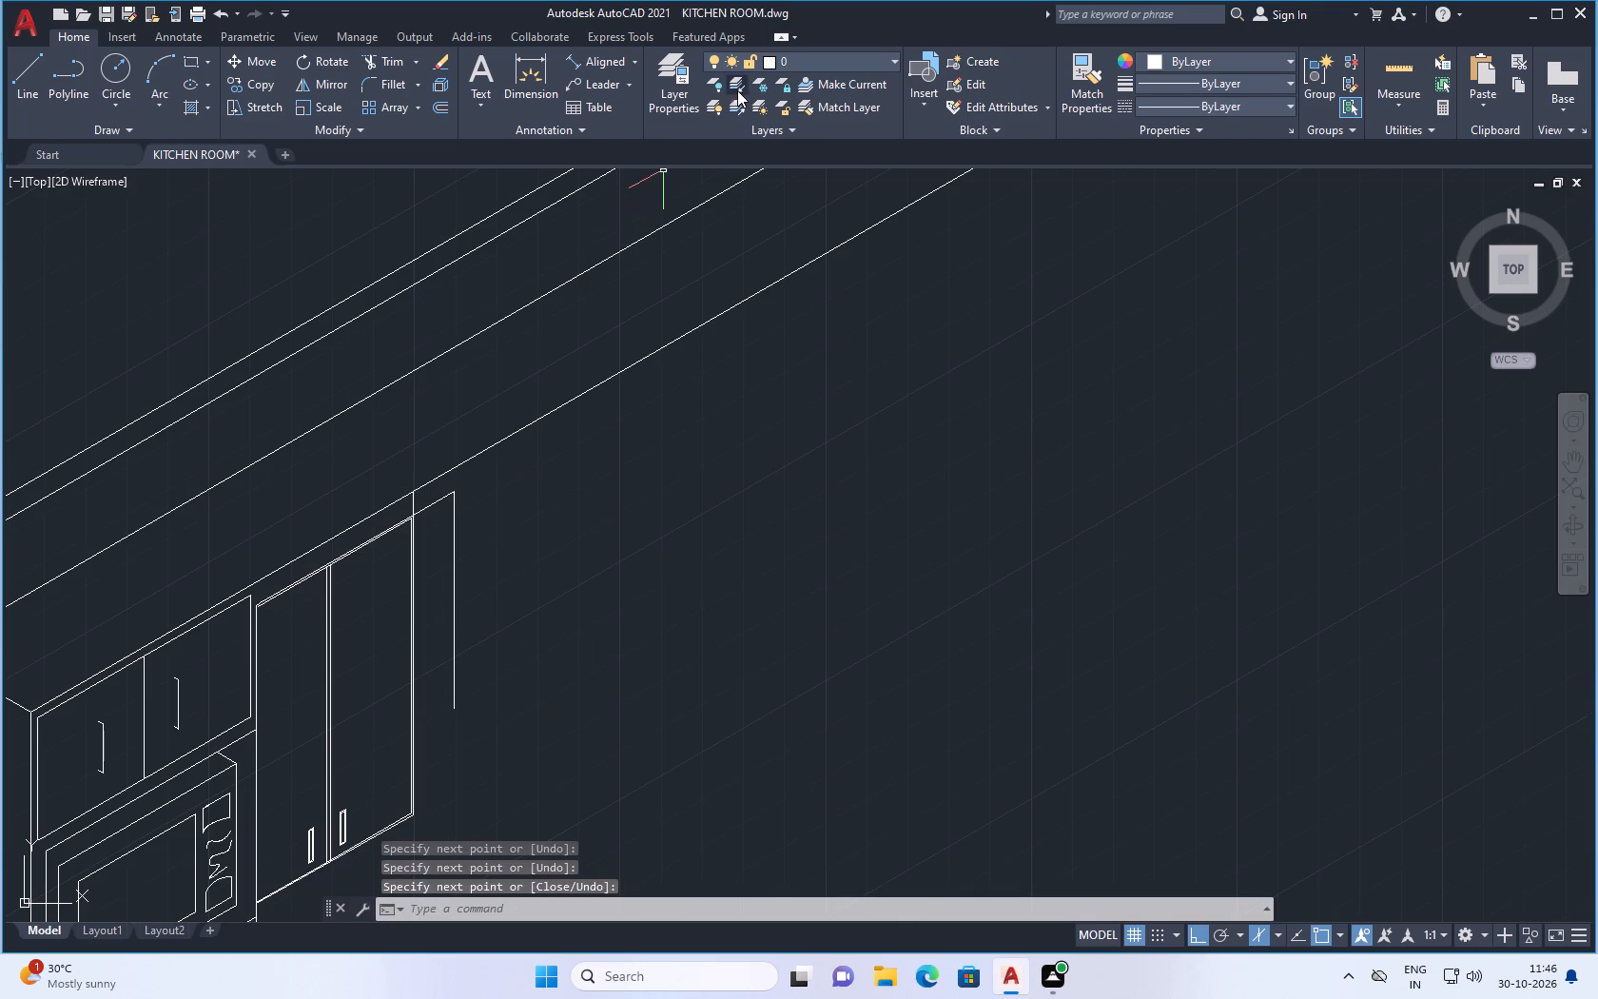
# With the isoplane set to Top, draw a 330° line from the cabinet's outer side edge past the new free-standing vertical line.
pyautogui.press('space')
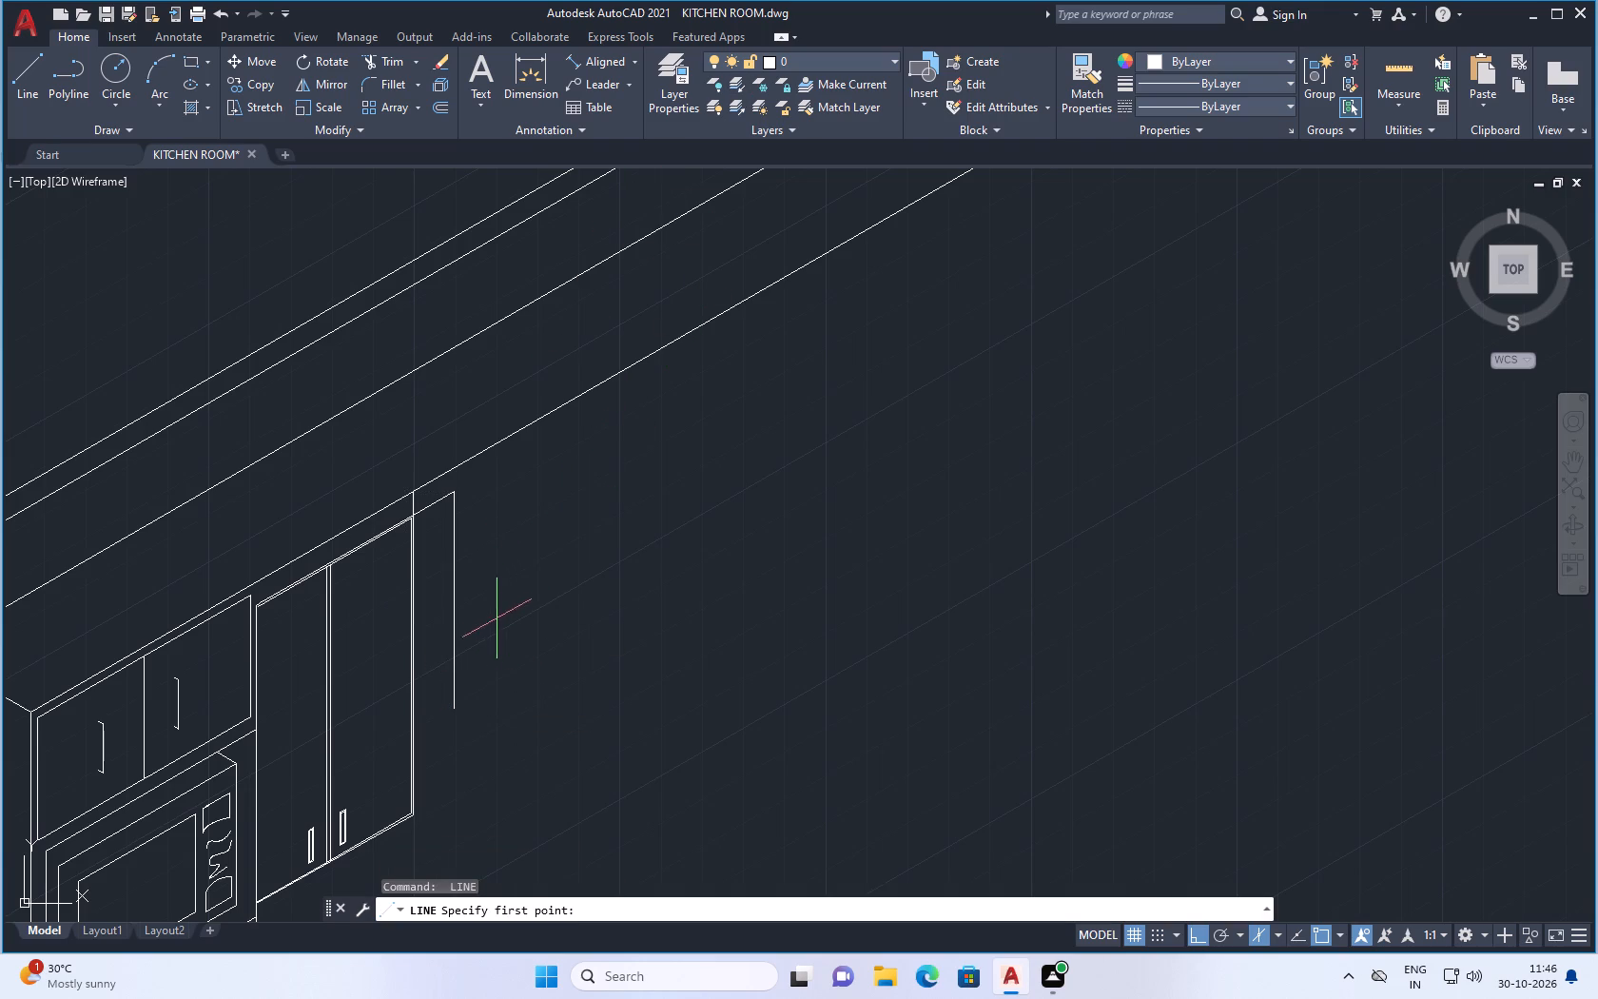
pyautogui.scroll(1, 475, 633)
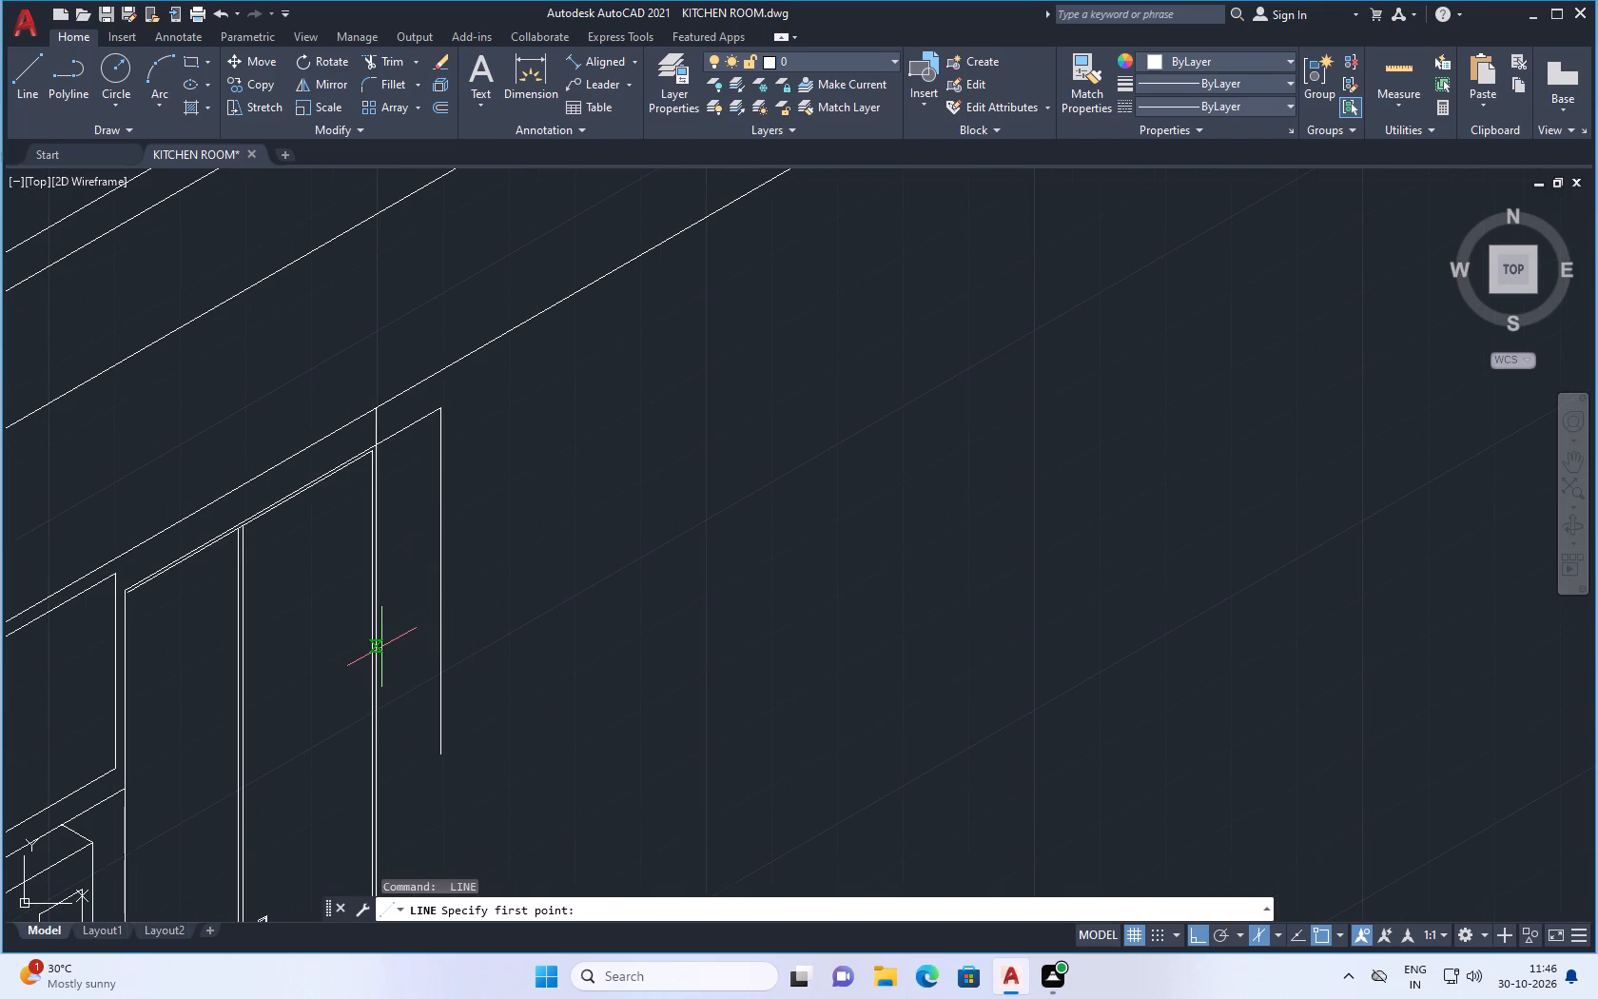
pyautogui.scroll(2, 383, 644)
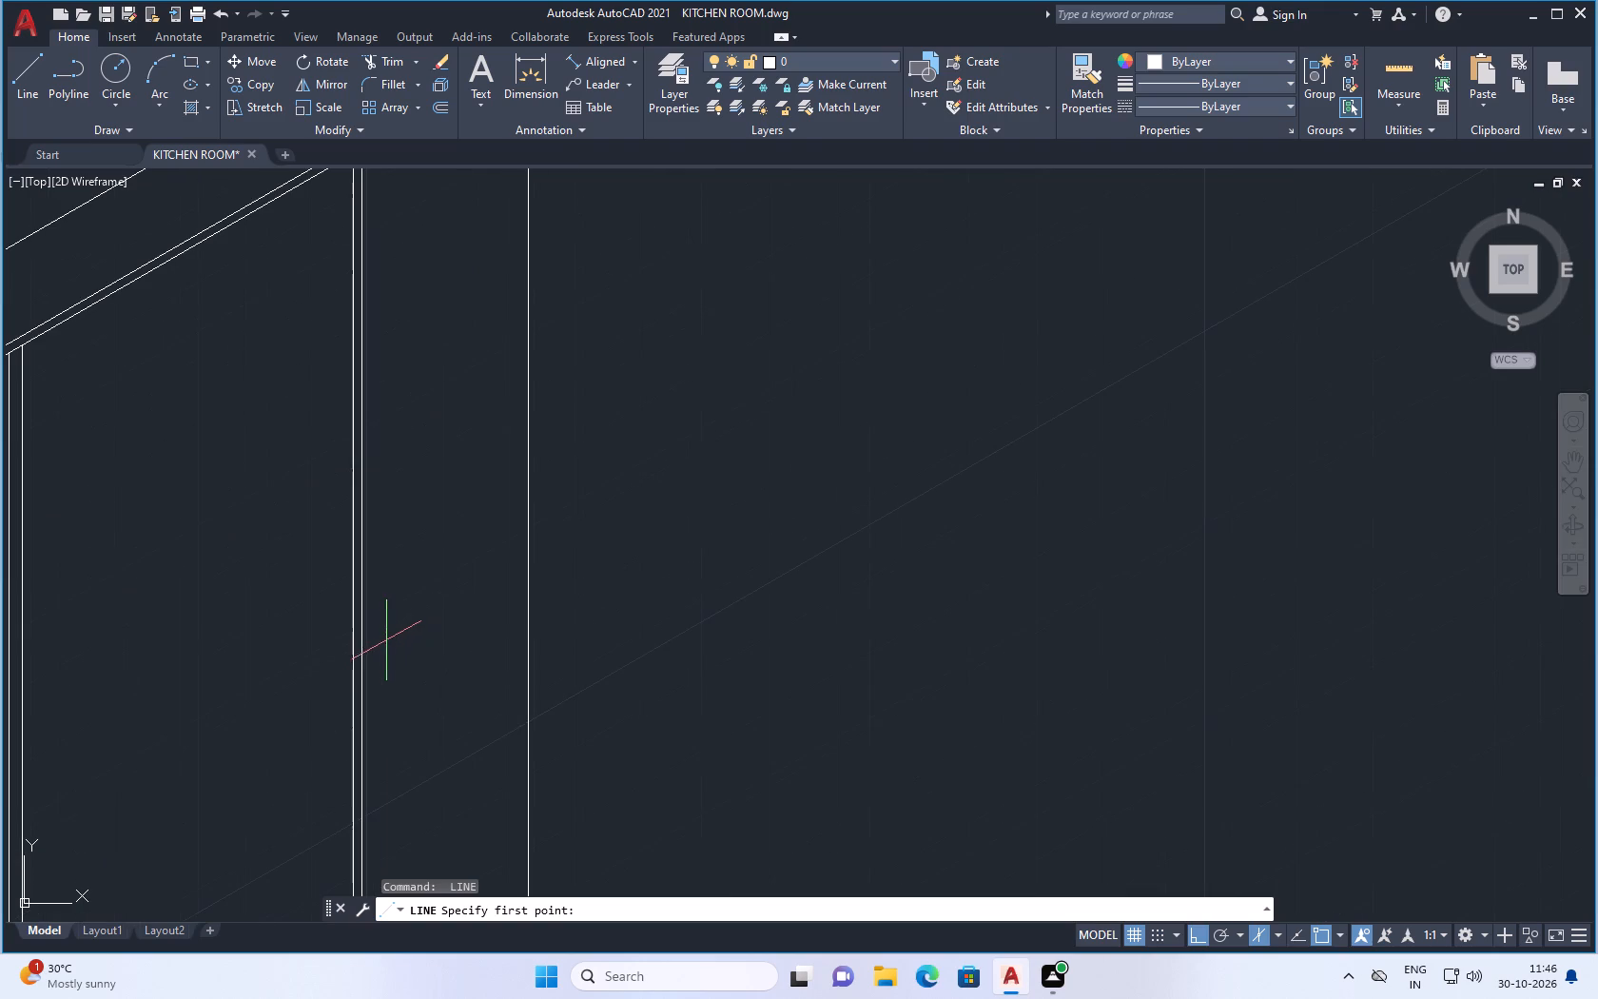
pyautogui.click(361, 617)
pyautogui.scroll(-2, 476, 646)
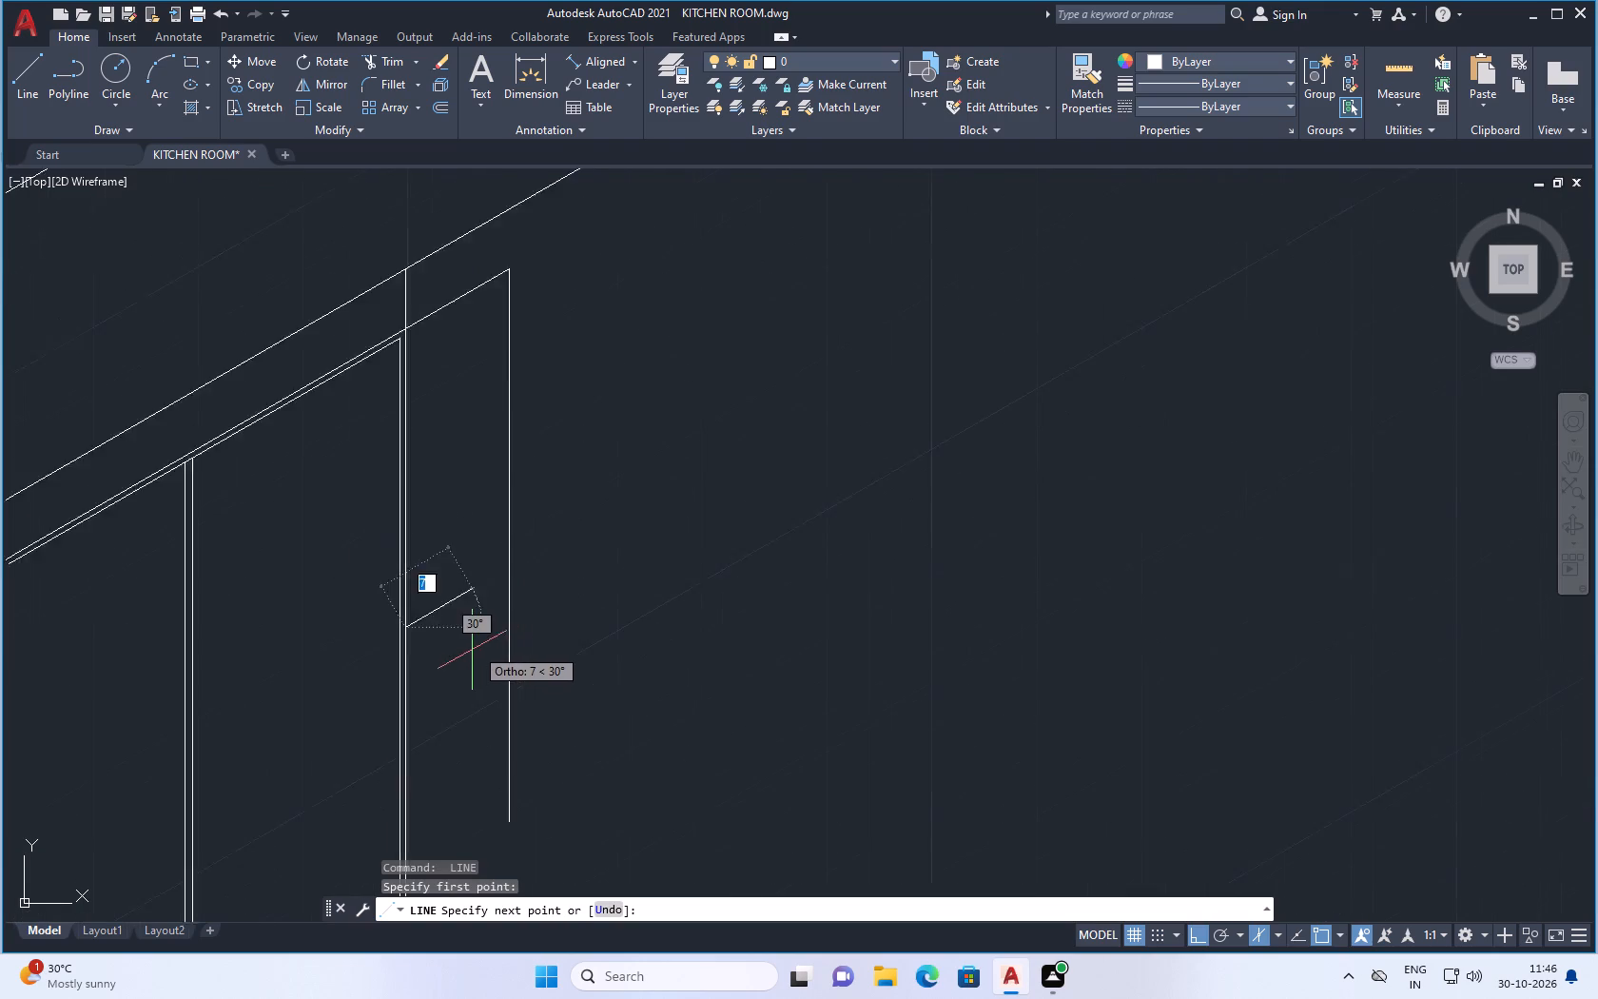
pyautogui.click(1275, 928)
pyautogui.click(1291, 874)
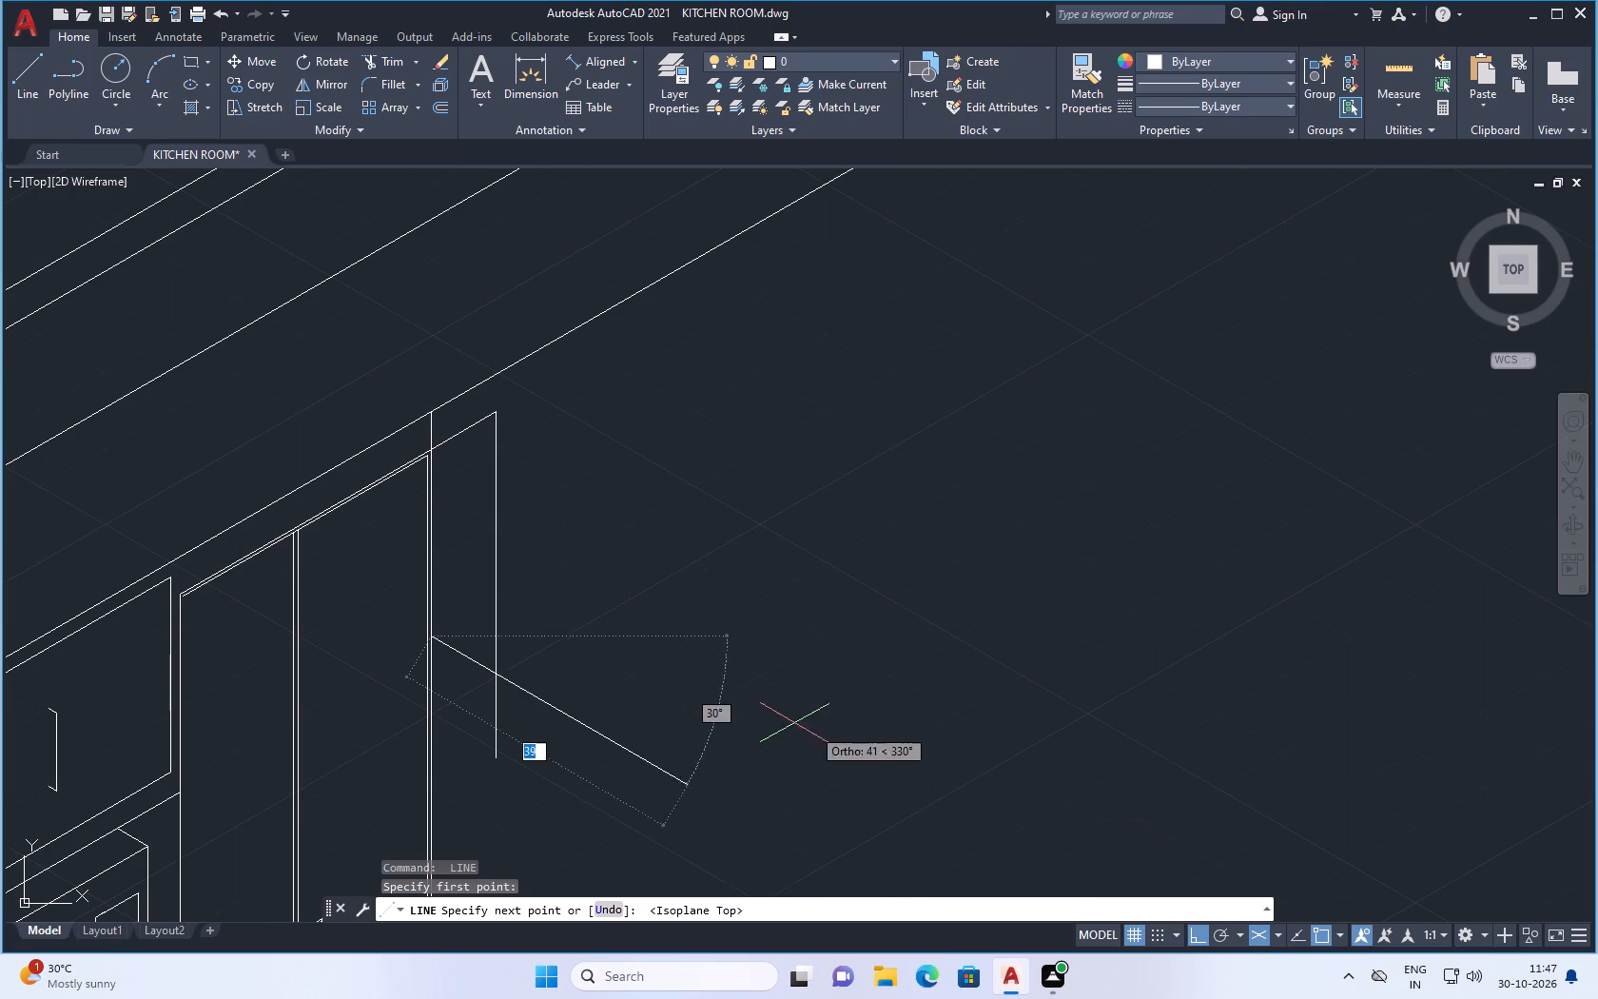
pyautogui.scroll(1, 651, 690)
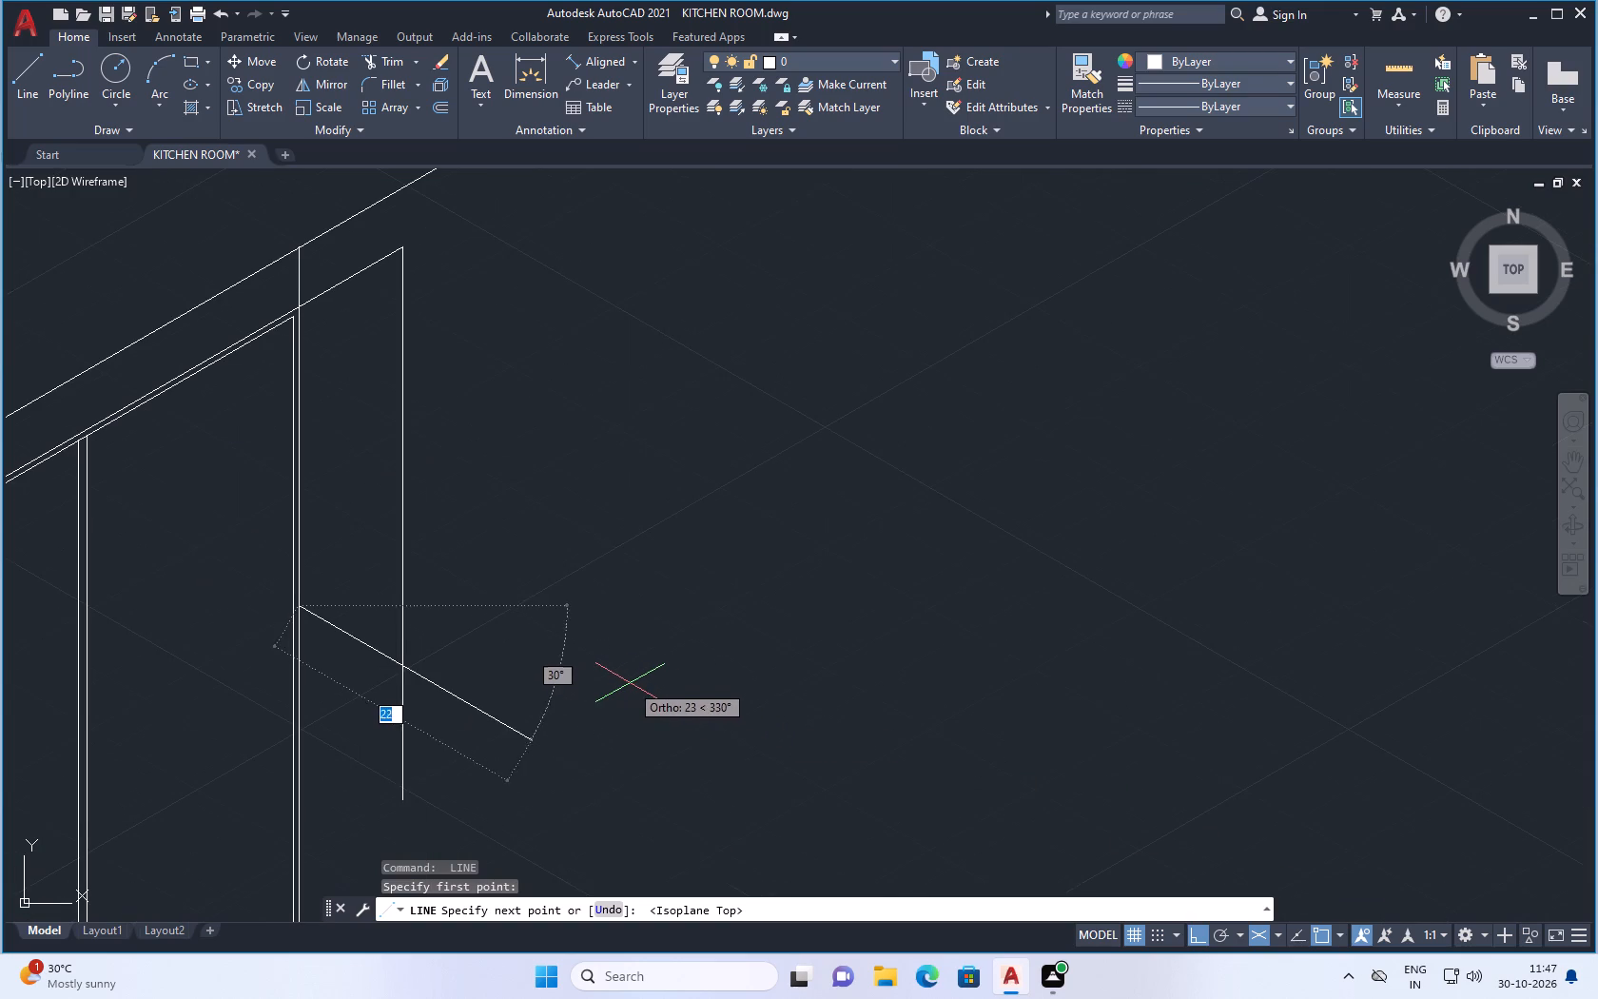
pyautogui.click(614, 676)
pyautogui.press('space')
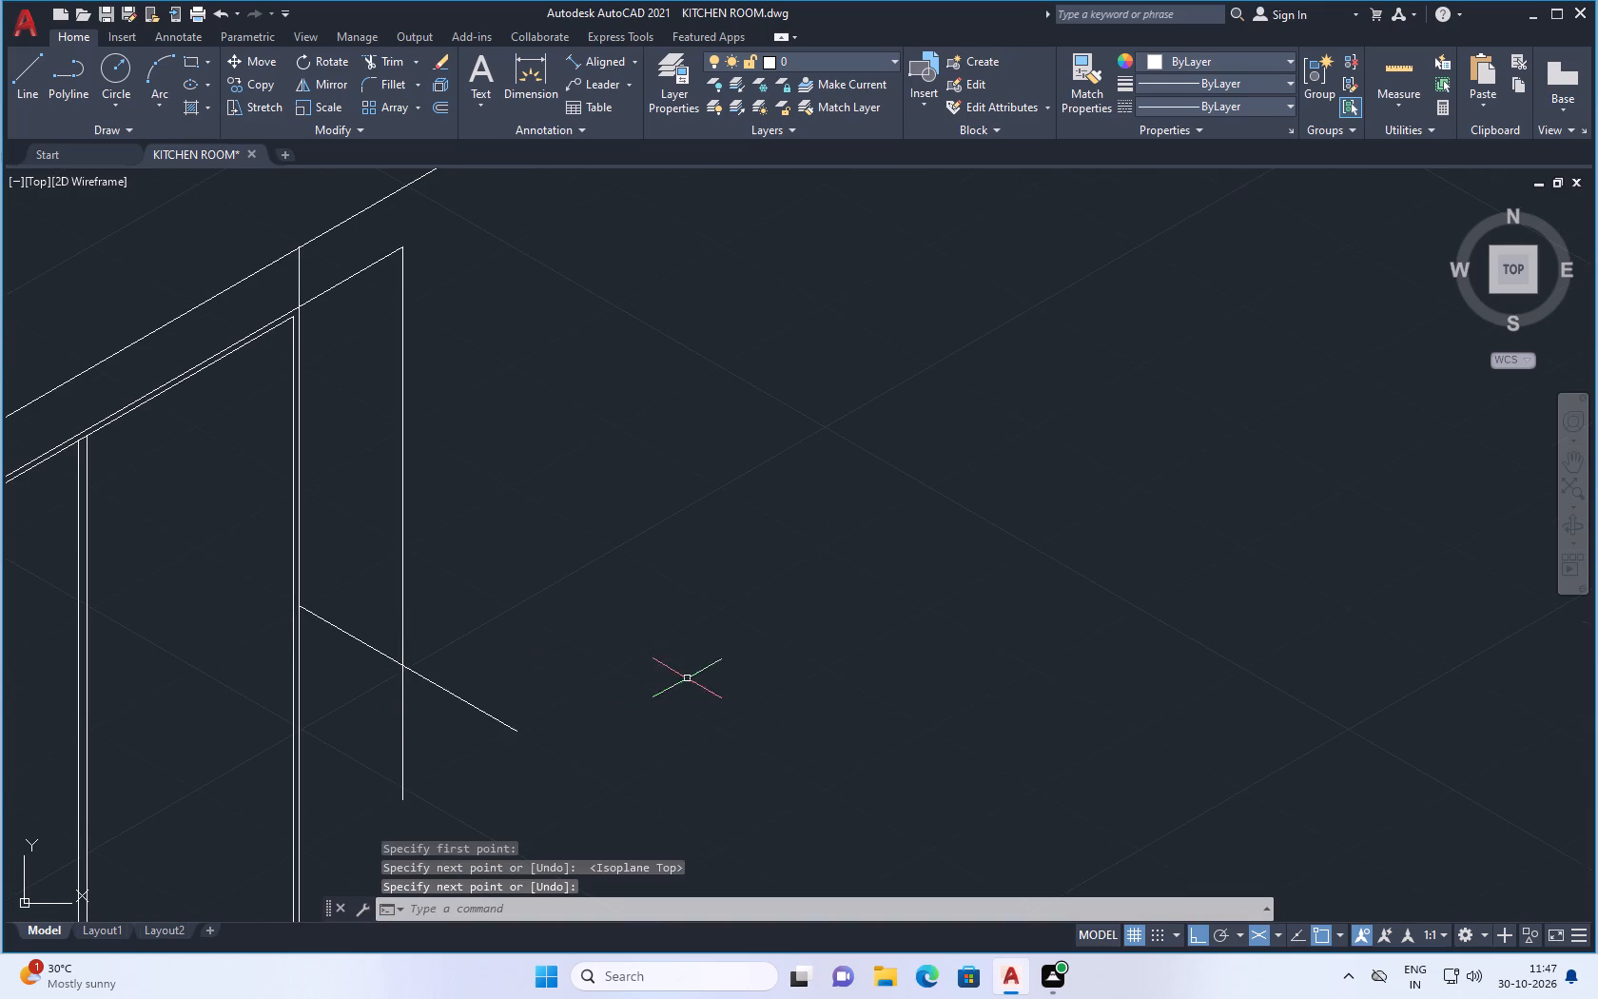
# Trim the sloped line's overshoot beyond the free-standing vertical line.
pyautogui.write('TR')
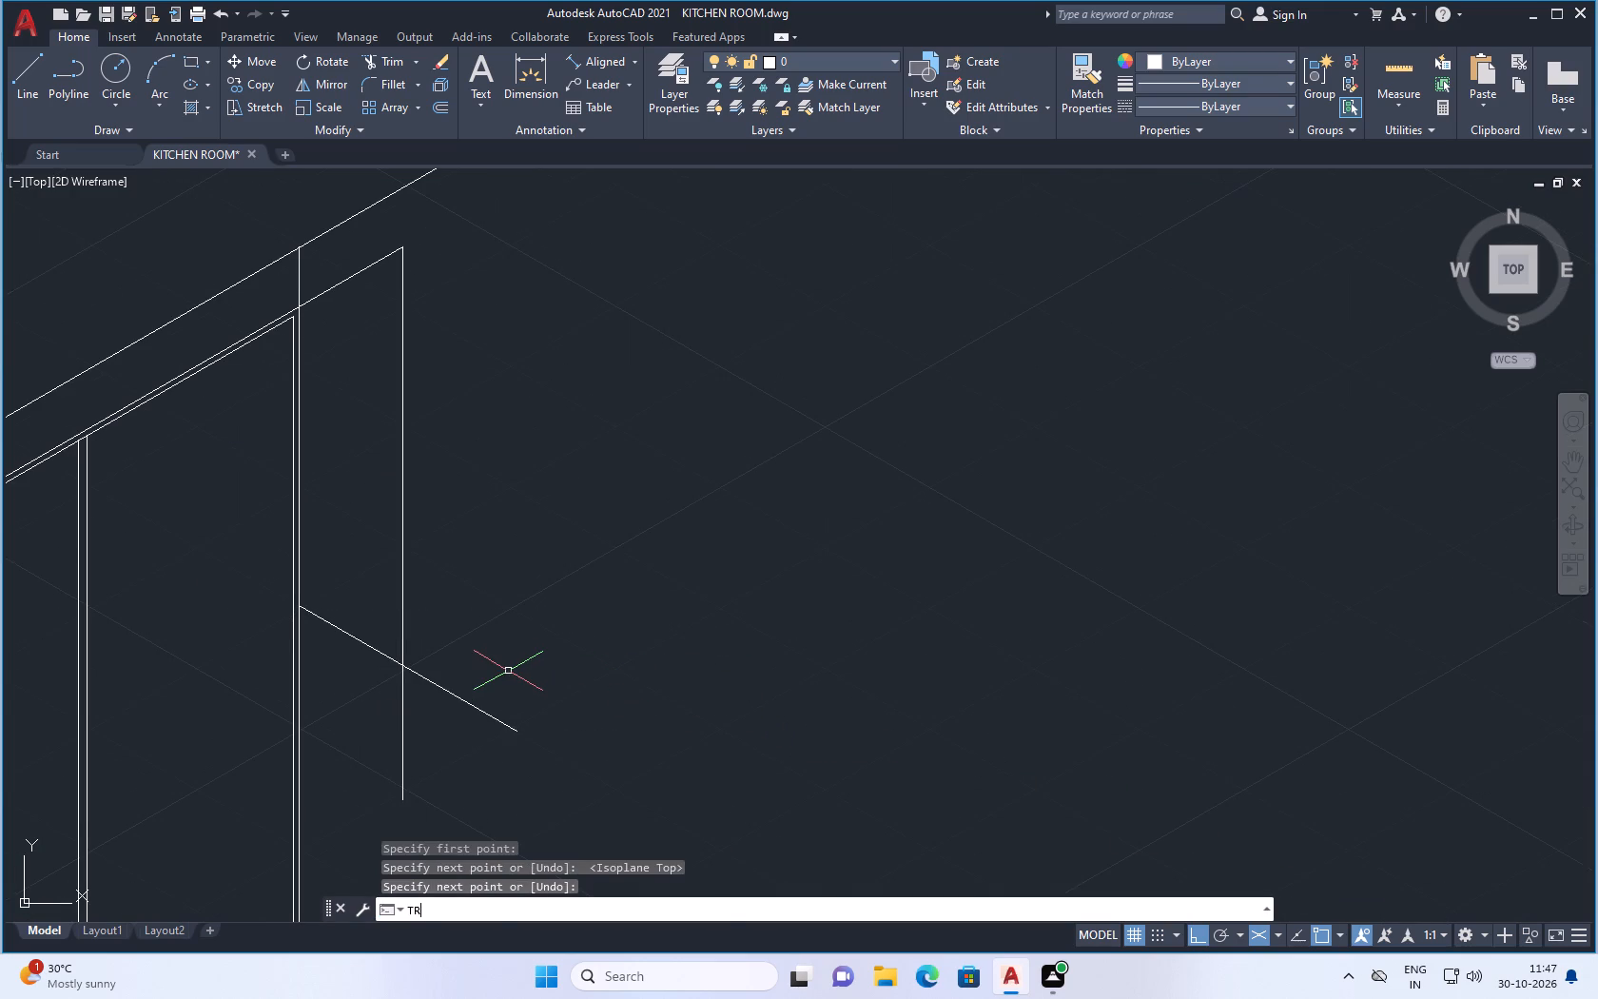
pyautogui.press('Return')
pyautogui.moveTo(486, 687); pyautogui.dragTo(472, 721)
pyautogui.press('space')
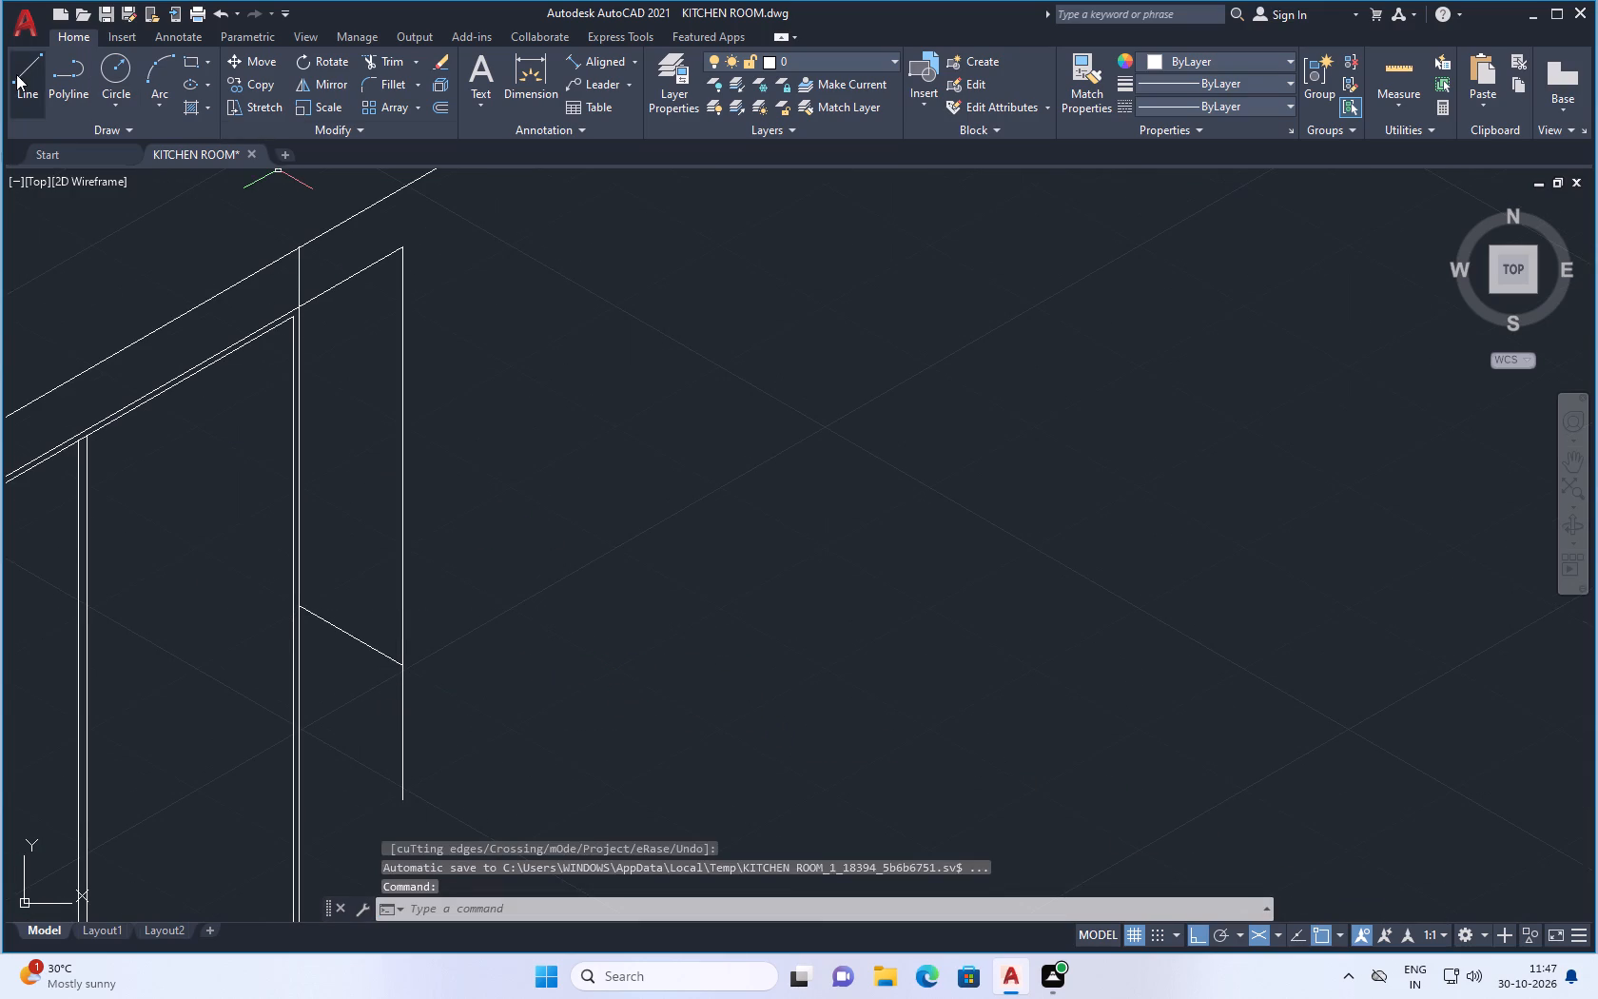
# Draw a line from the sloped line's junction with the free-standing vertical about 14 units at 30°, continuing in isoplane Left about 35 units straight up.
pyautogui.click(25, 76)
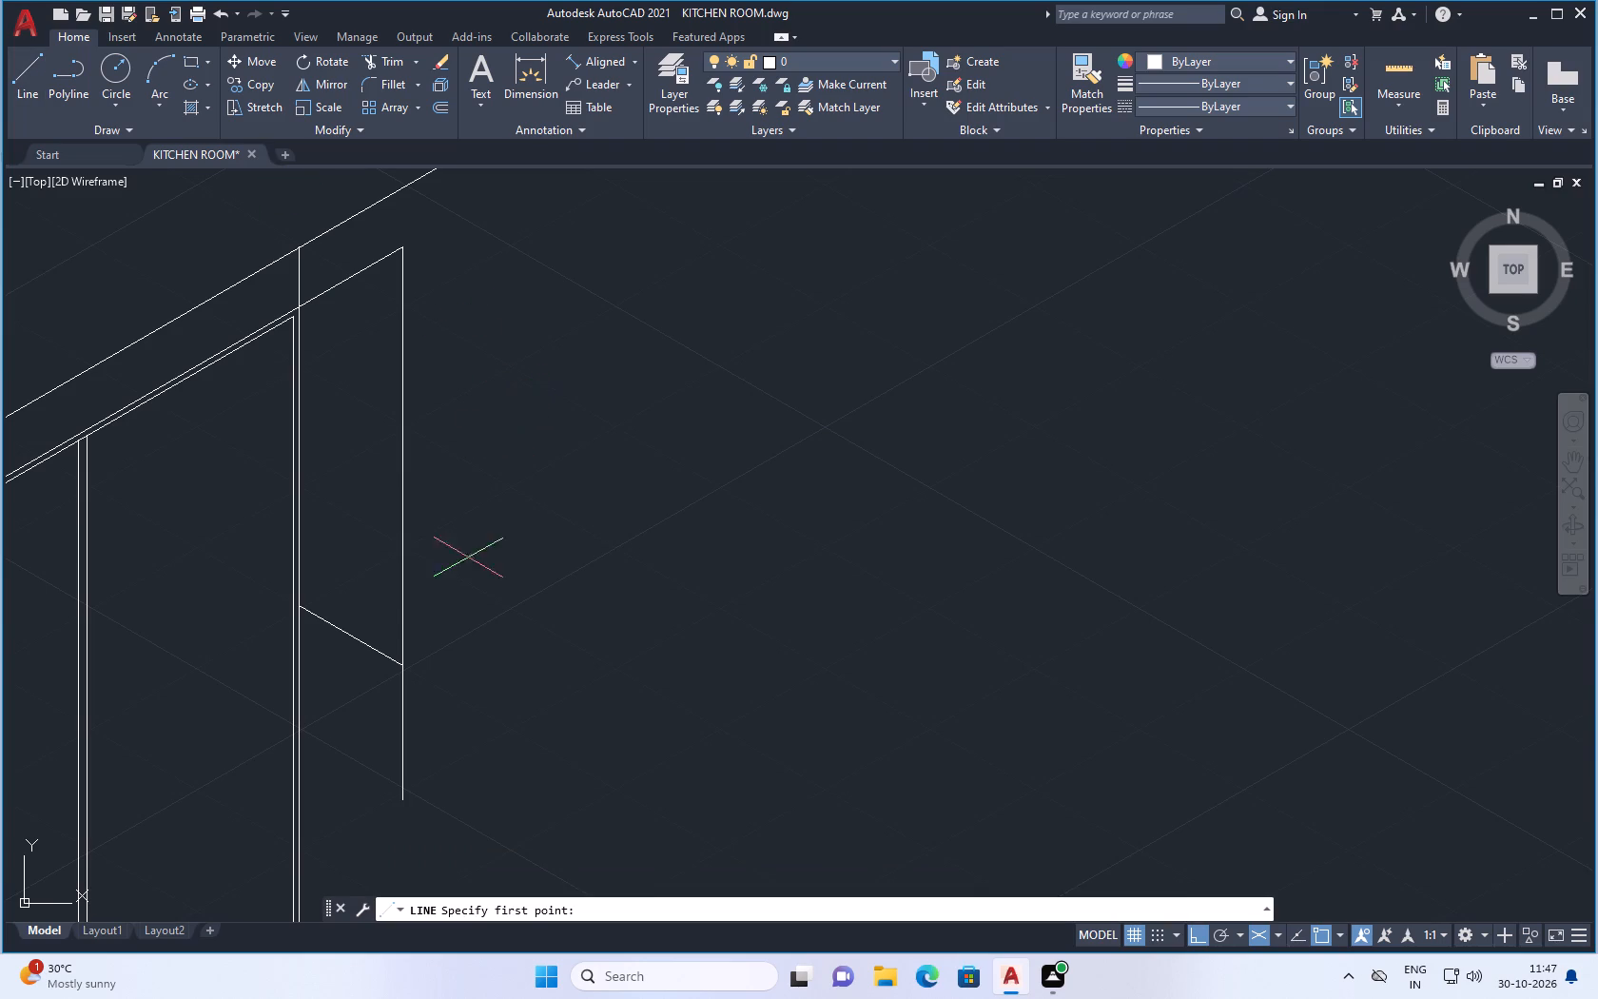
pyautogui.moveTo(401, 668); pyautogui.dragTo(427, 664)
pyautogui.scroll(-1, 615, 550)
pyautogui.scroll(2, 610, 545)
pyautogui.scroll(-2, 544, 578)
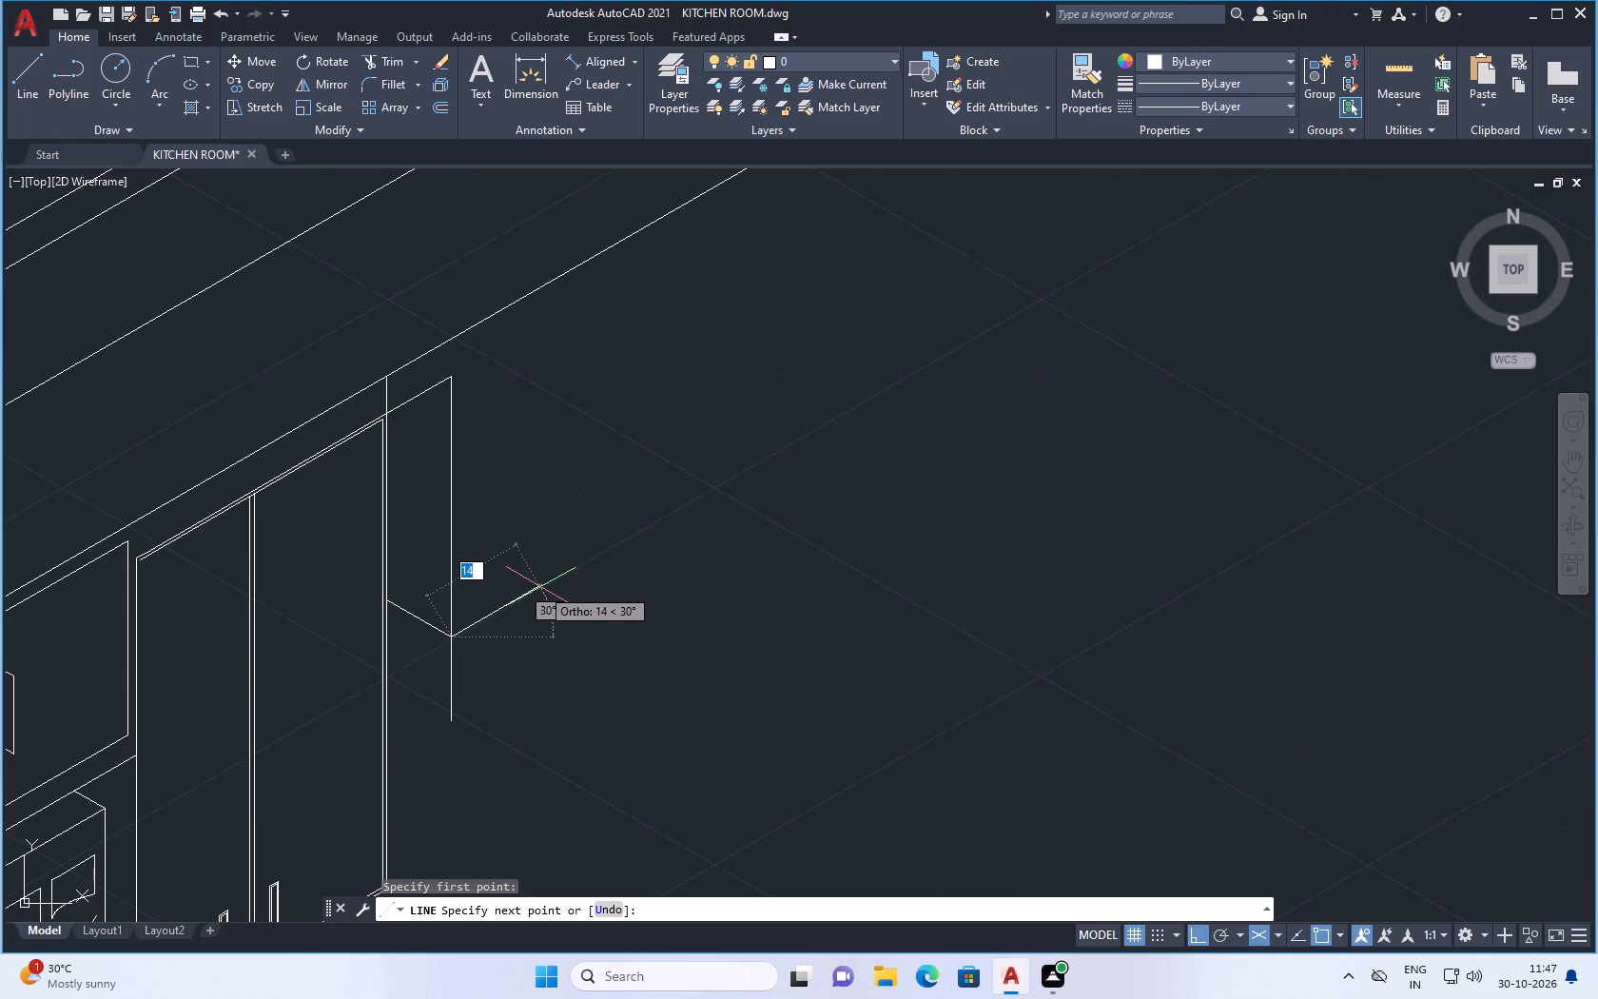
pyautogui.click(539, 588)
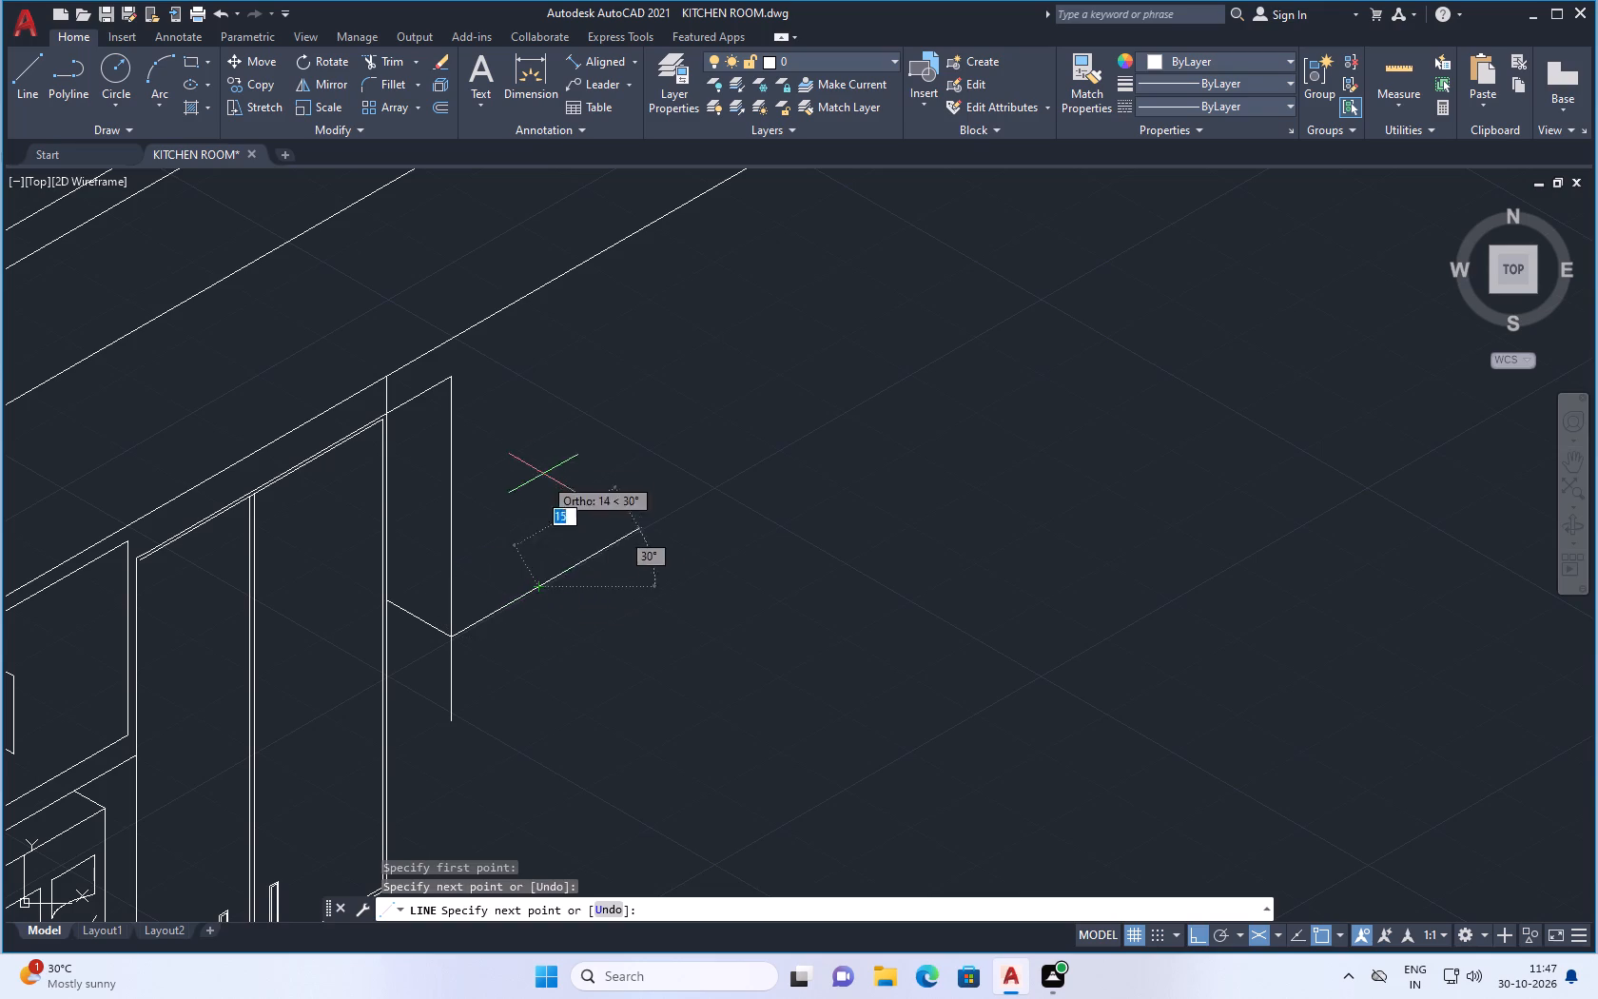
pyautogui.click(1274, 930)
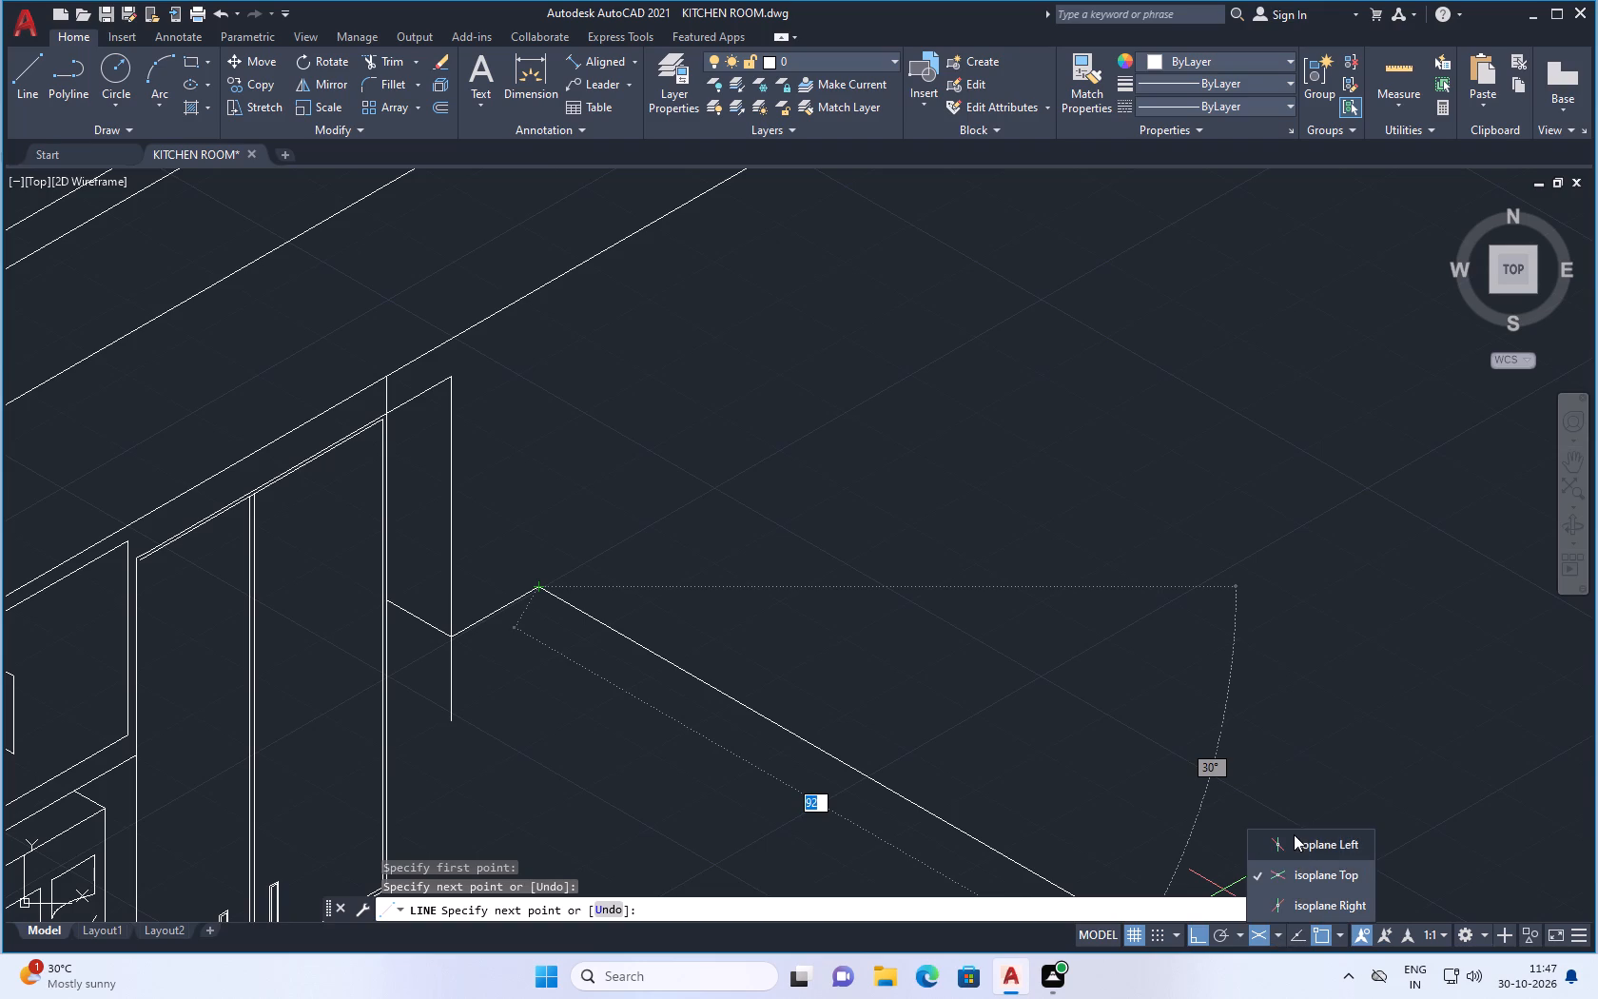
pyautogui.click(1294, 842)
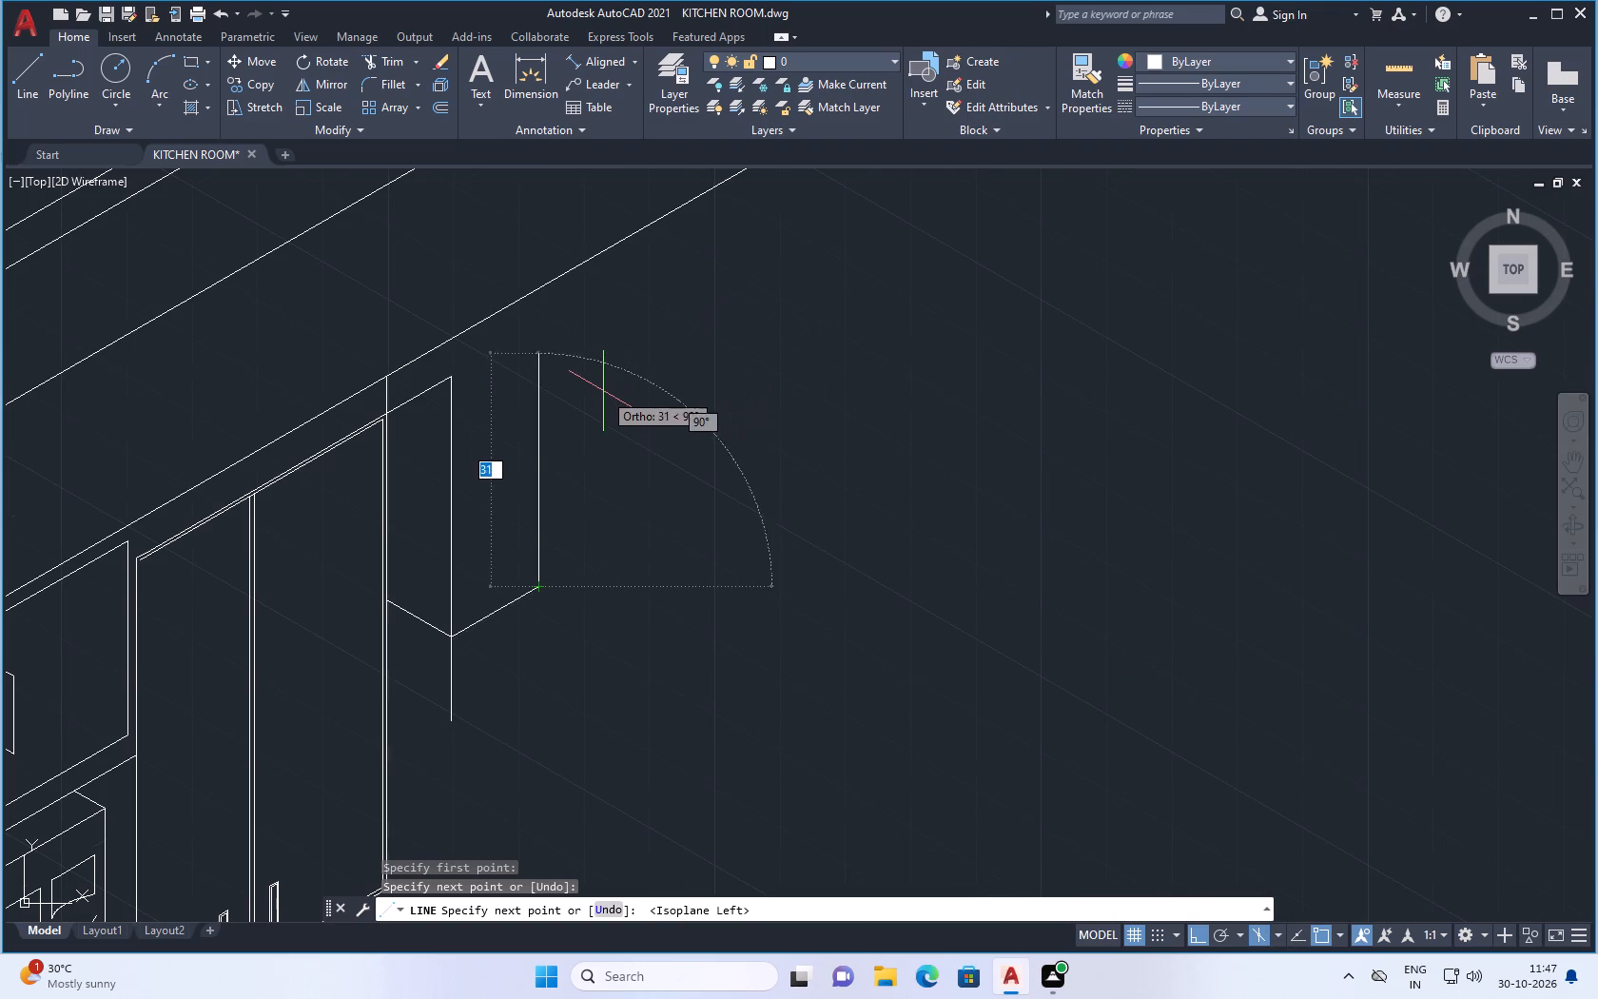
pyautogui.scroll(1, 592, 355)
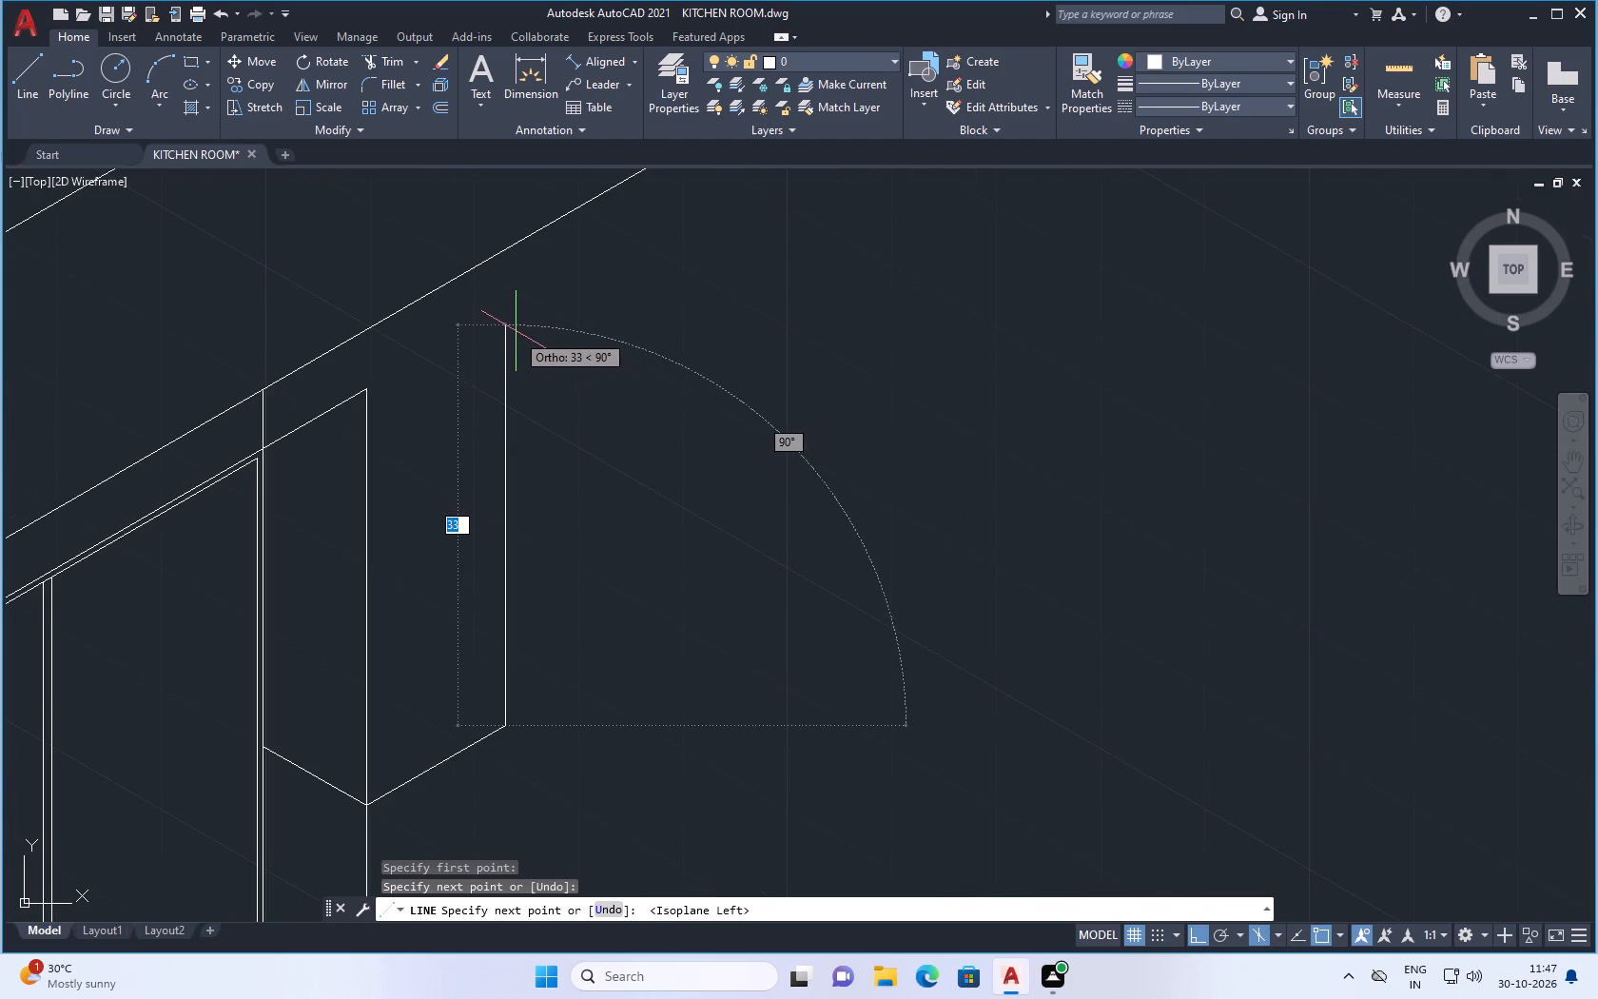
pyautogui.scroll(-2, 515, 324)
pyautogui.scroll(2, 511, 288)
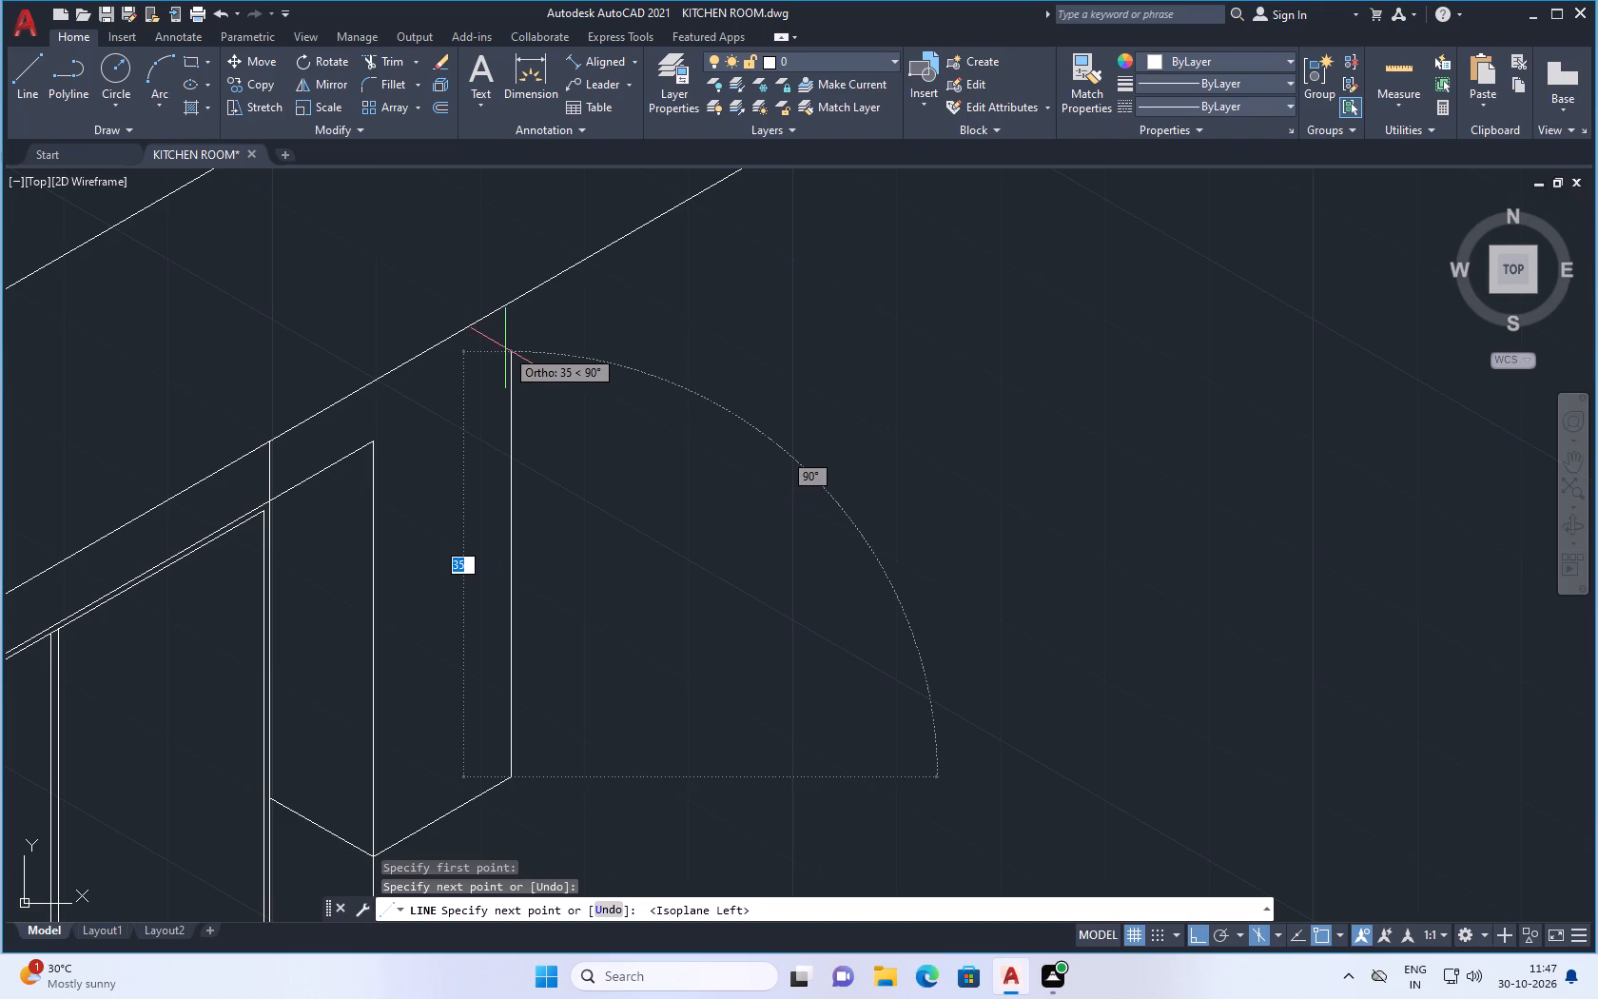
pyautogui.click(505, 348)
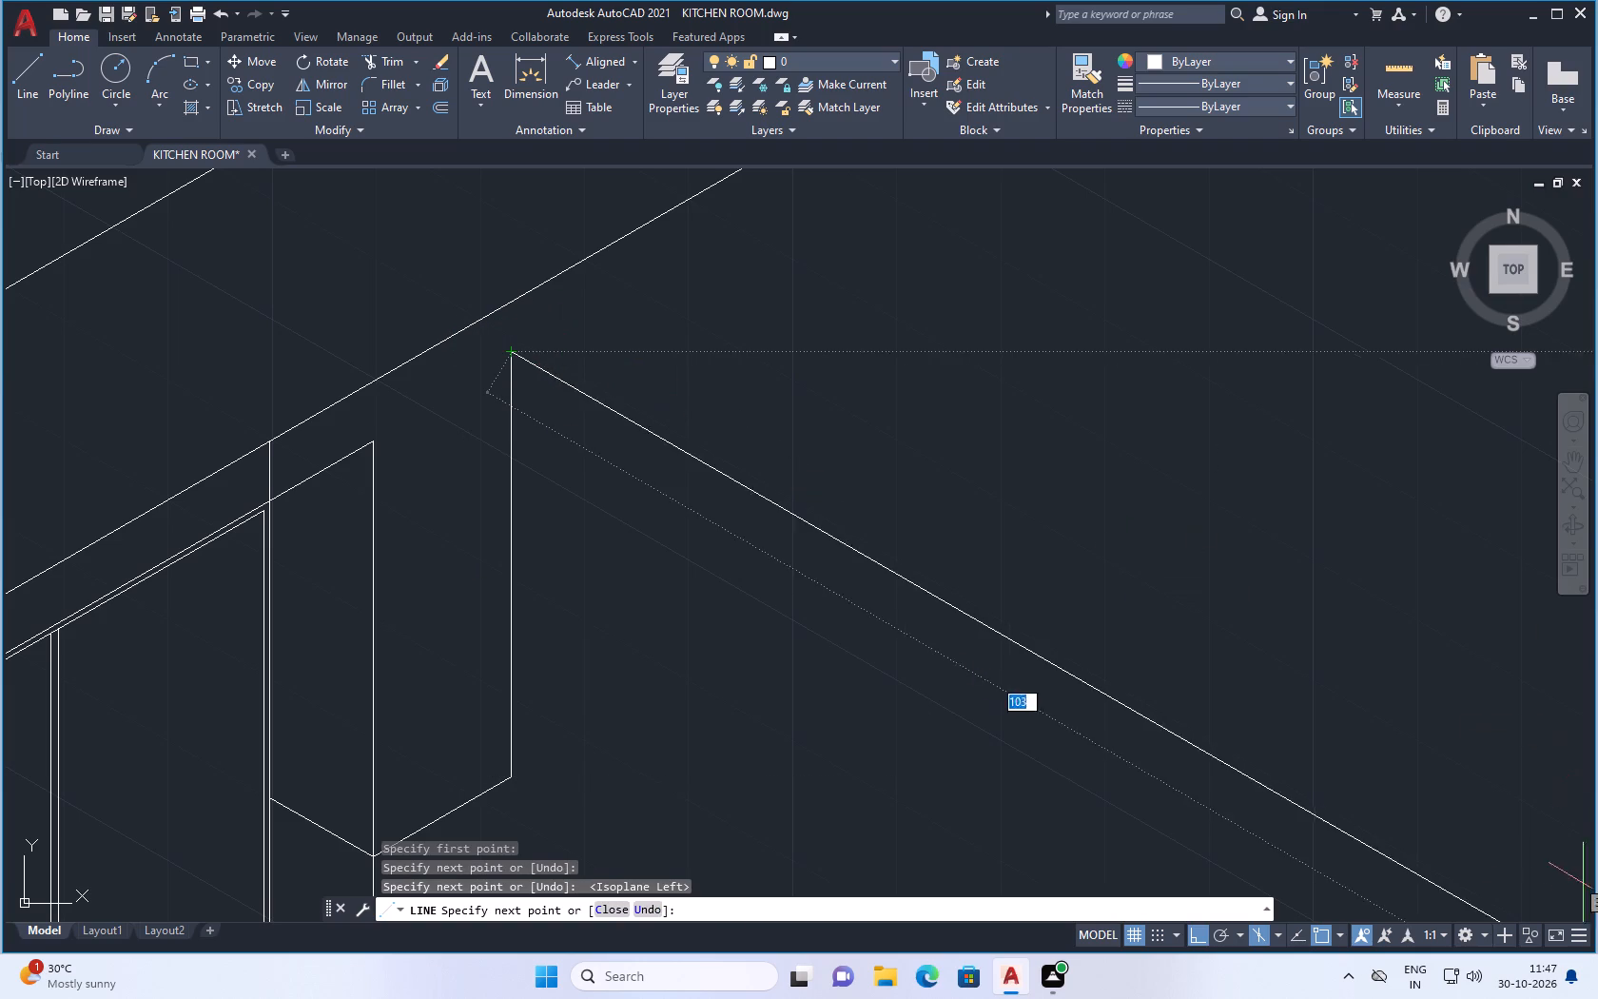
pyautogui.press('Escape')
# In isoplane Top, draw about 19 units at 330° from just above the new vertical's lower end, continuing in isoplane Right a short way straight down.
pyautogui.scroll(-2, 662, 561)
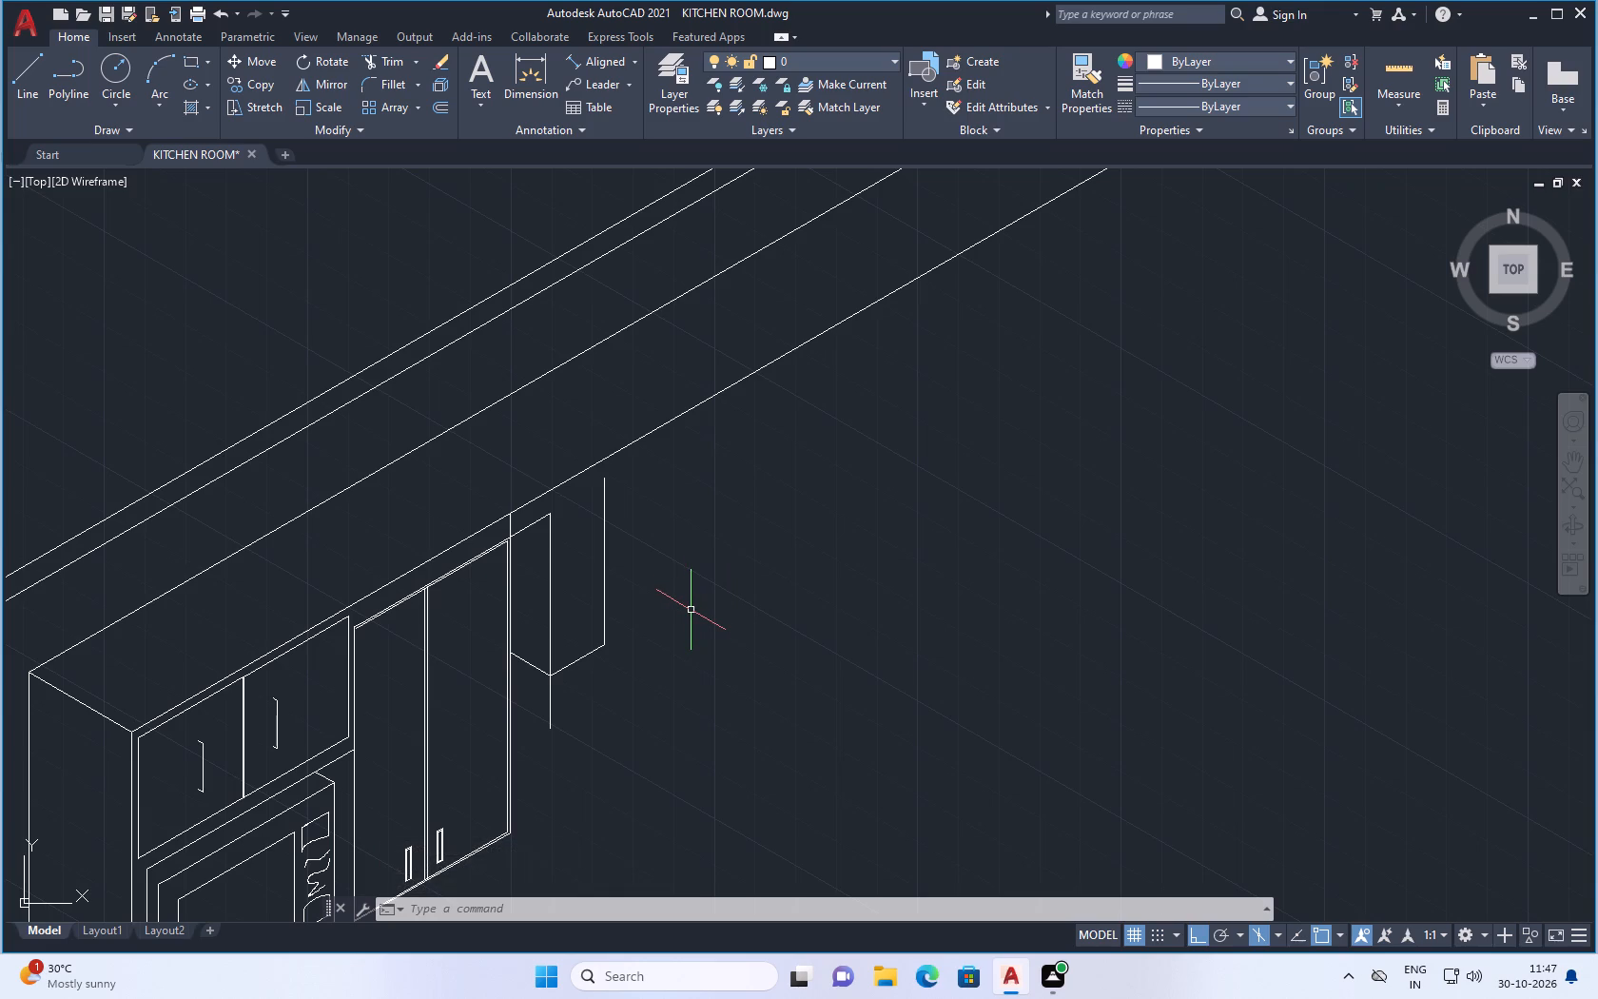
pyautogui.click(1276, 935)
pyautogui.click(1297, 874)
pyautogui.click(14, 68)
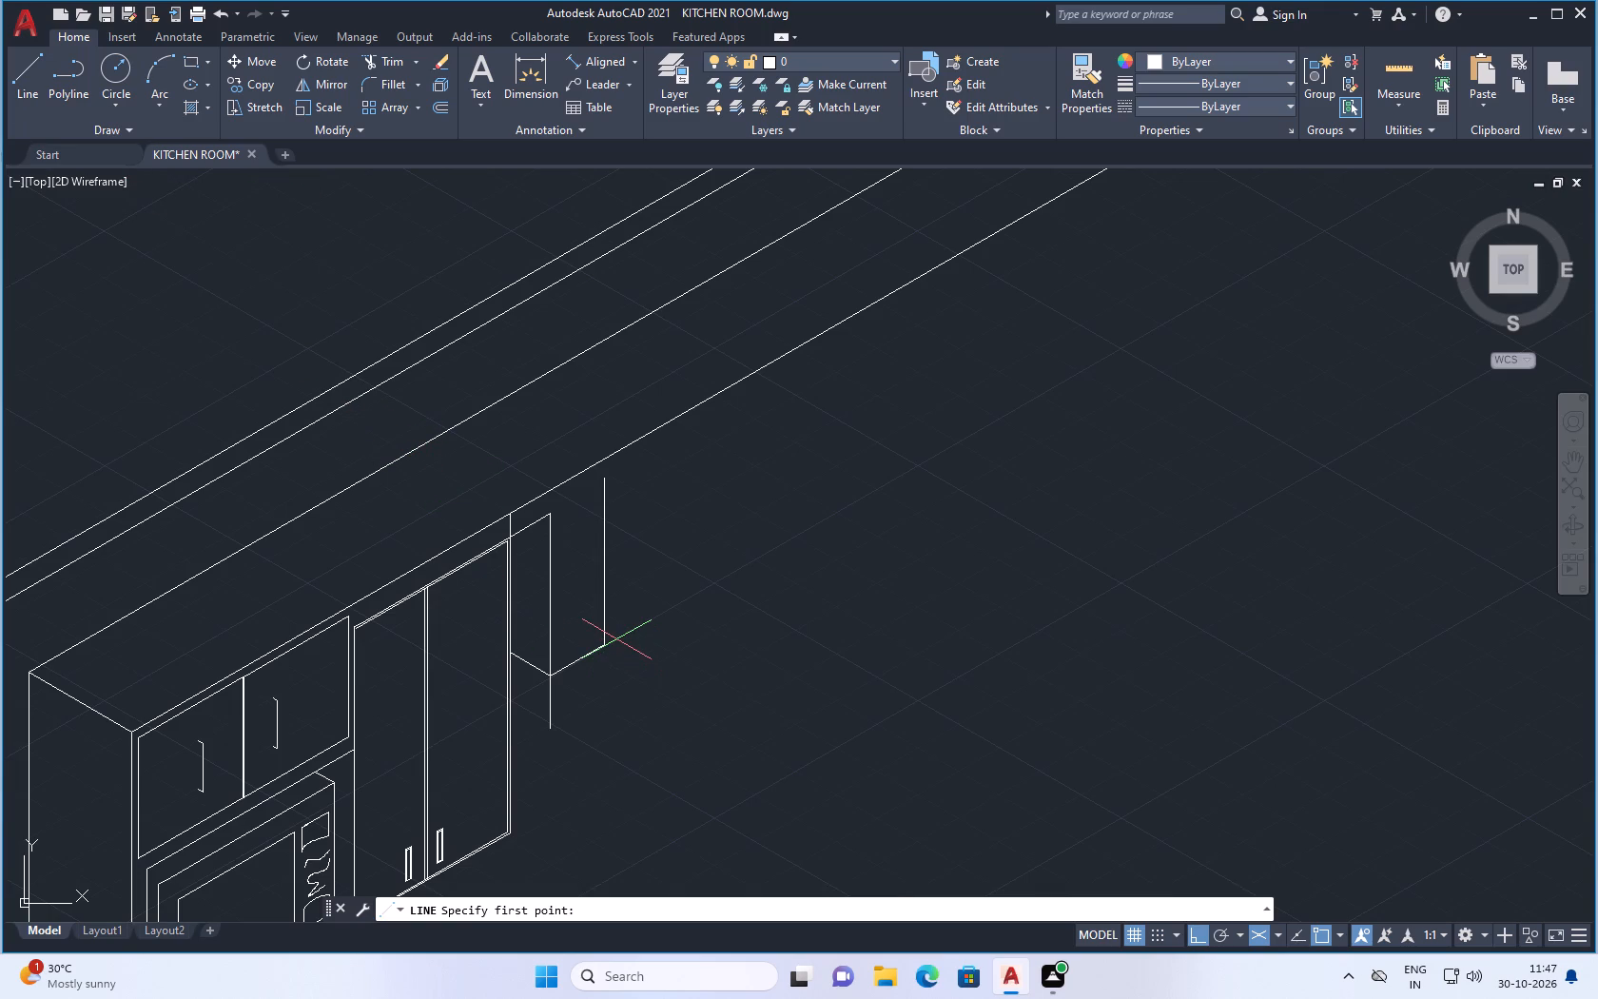
pyautogui.scroll(2, 602, 628)
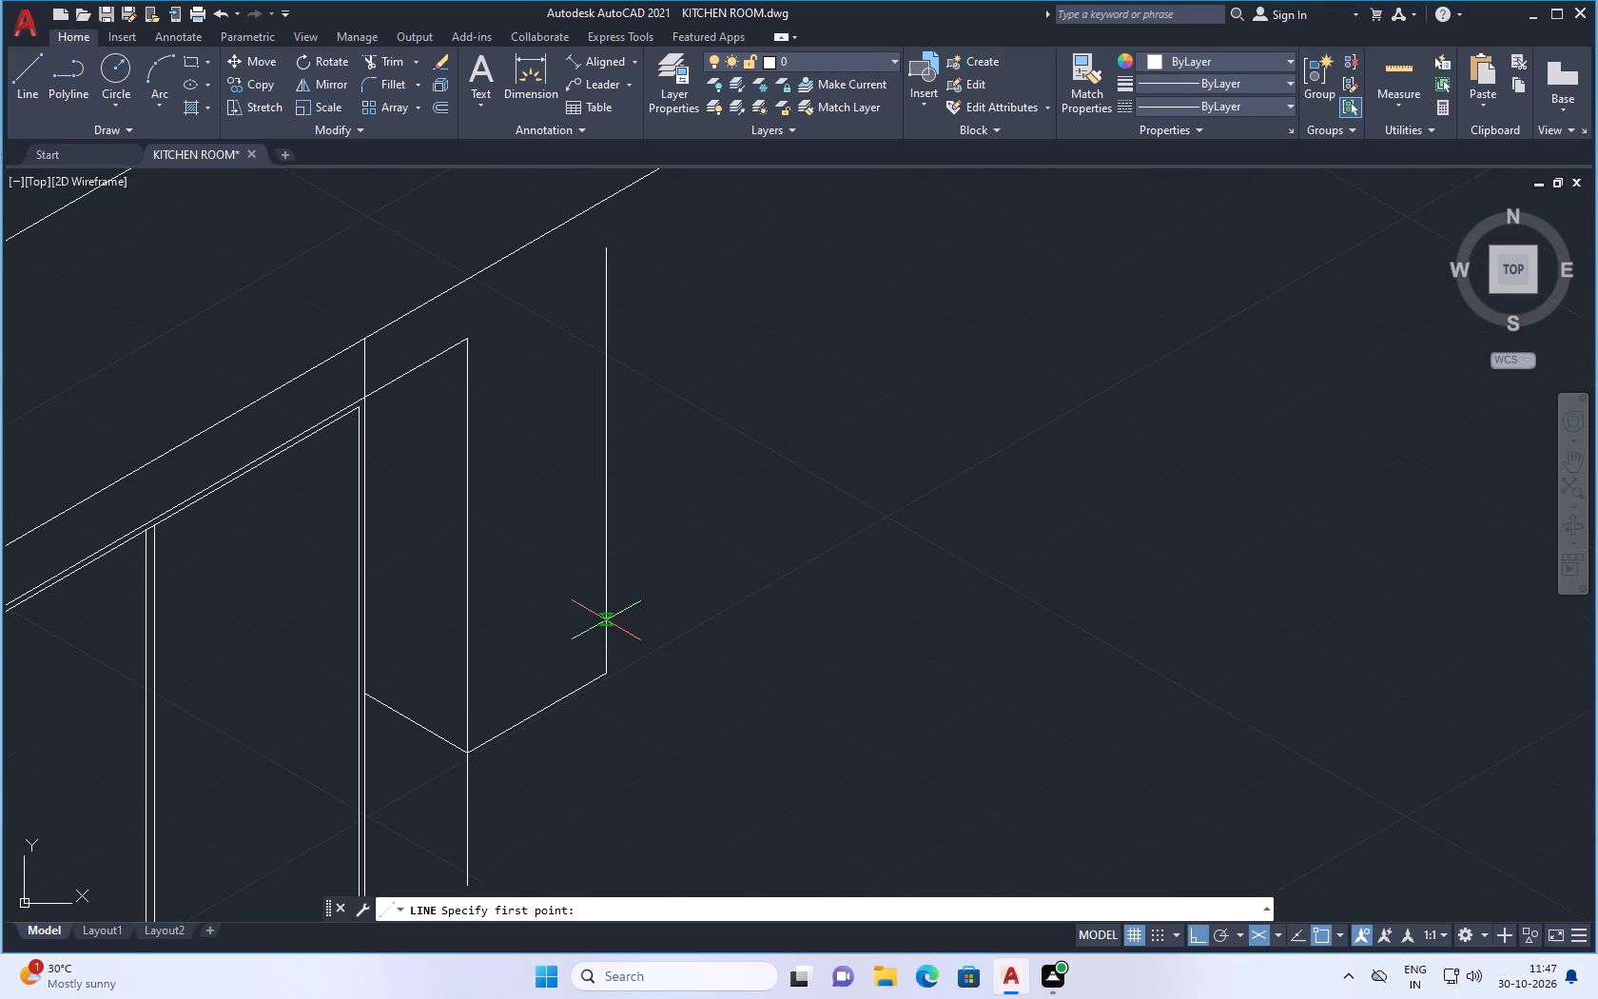
pyautogui.moveTo(606, 620); pyautogui.dragTo(618, 625)
pyautogui.scroll(-2, 750, 703)
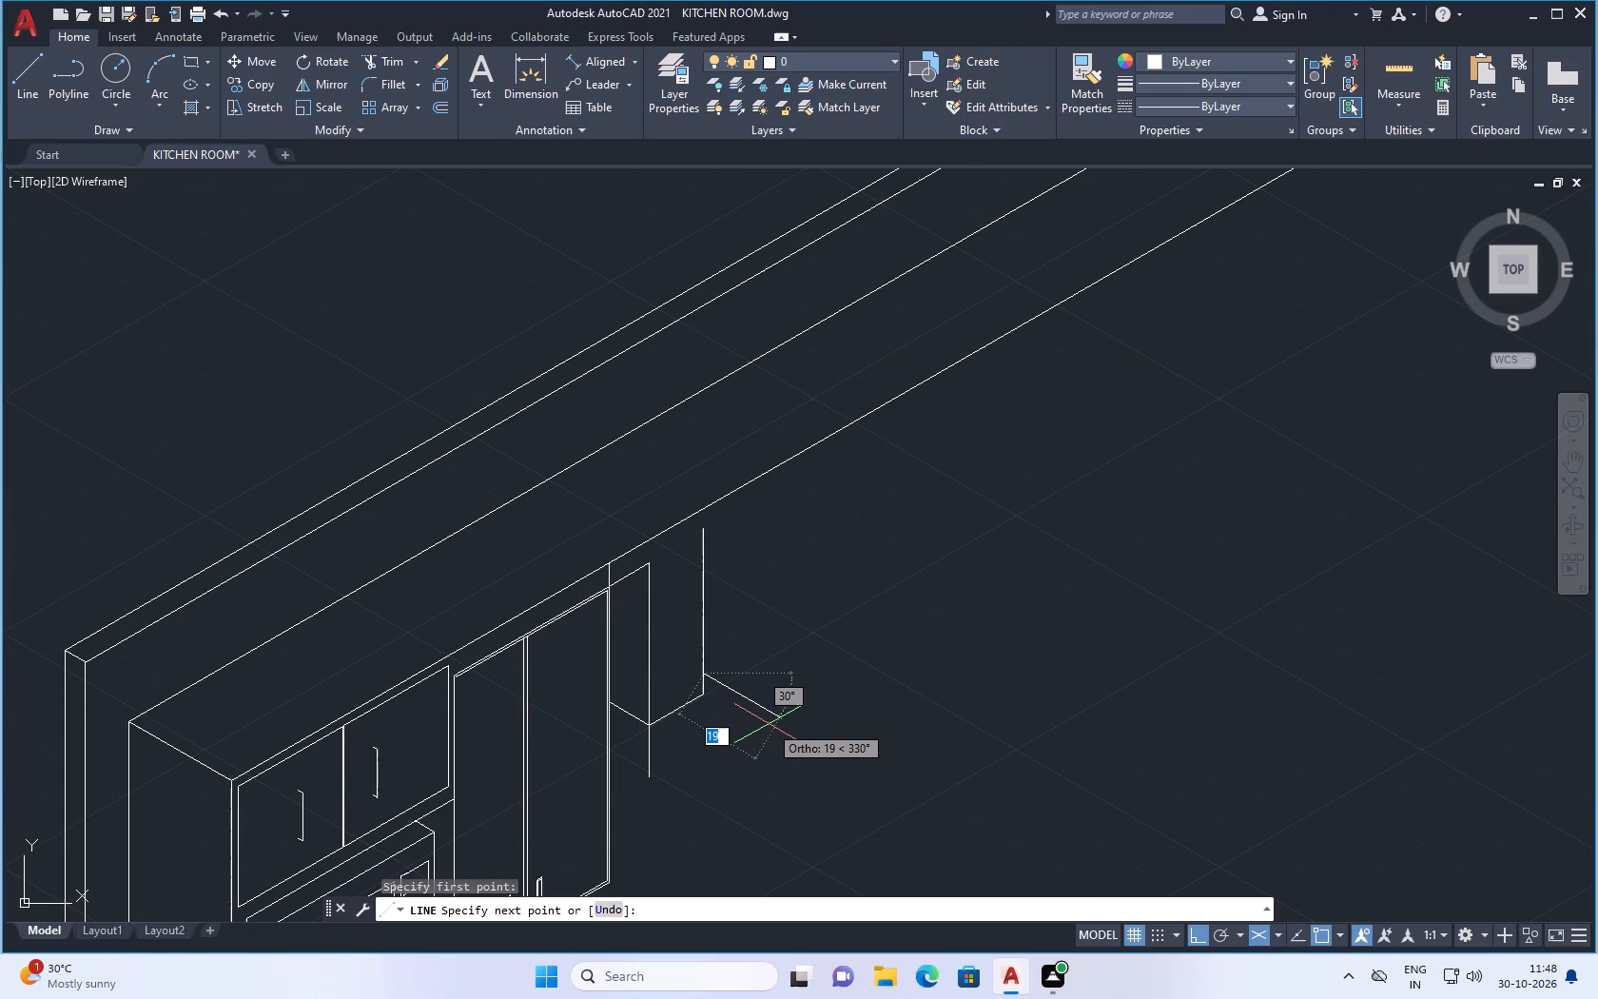
pyautogui.click(769, 725)
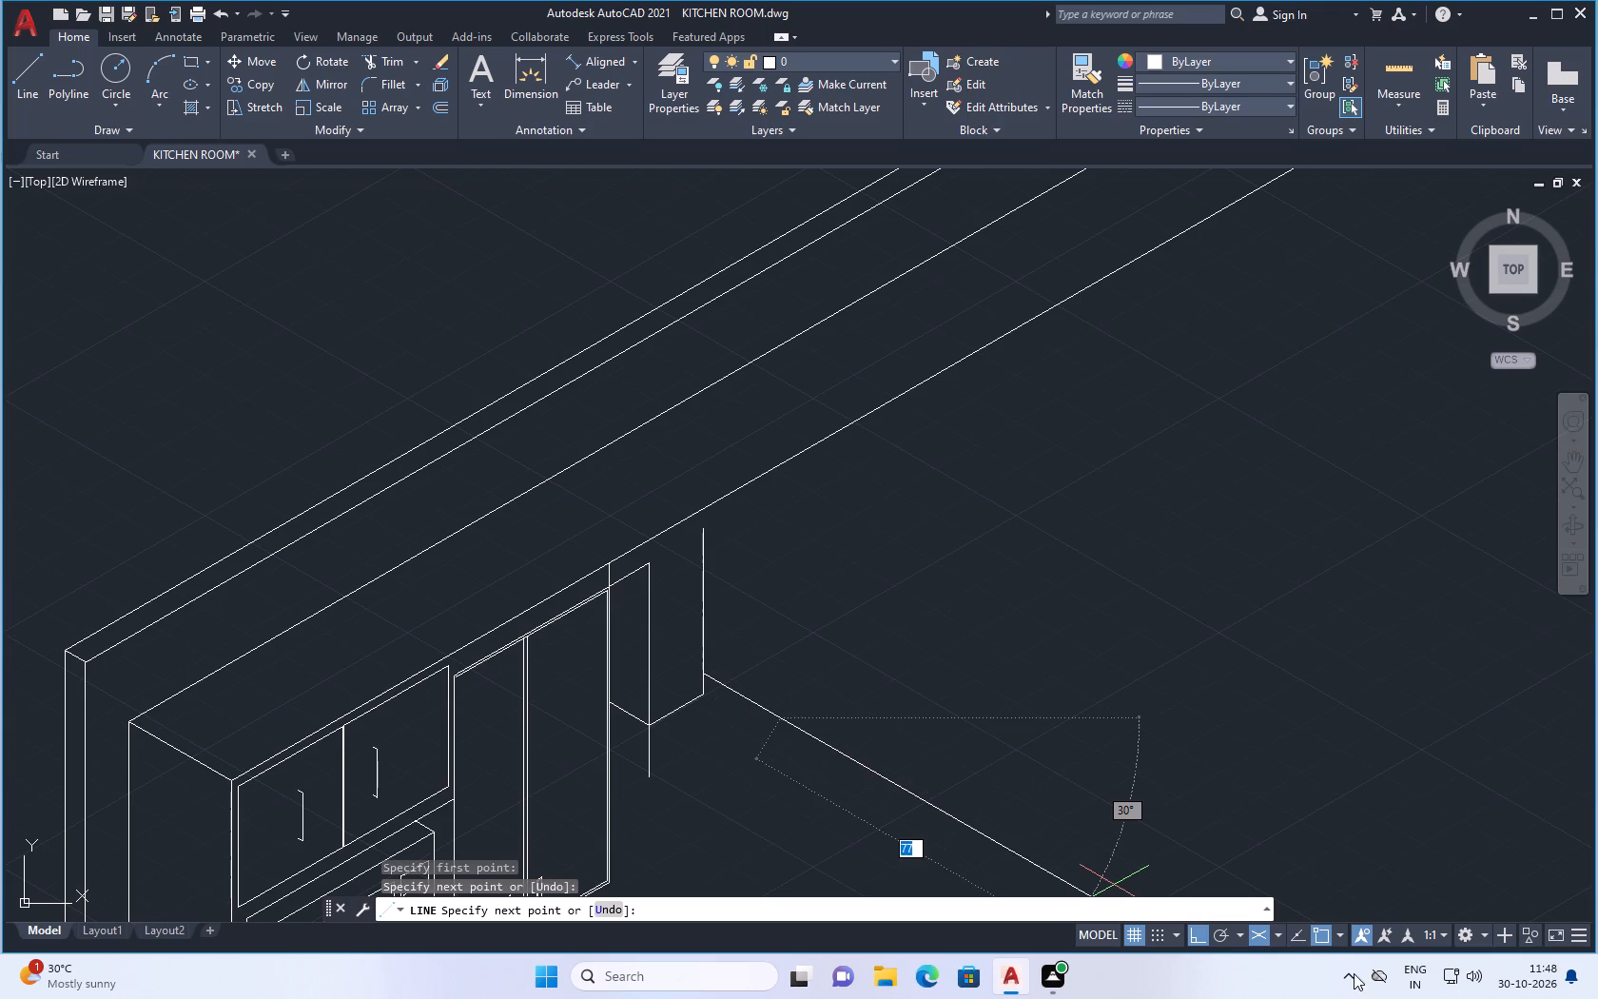
pyautogui.click(1277, 935)
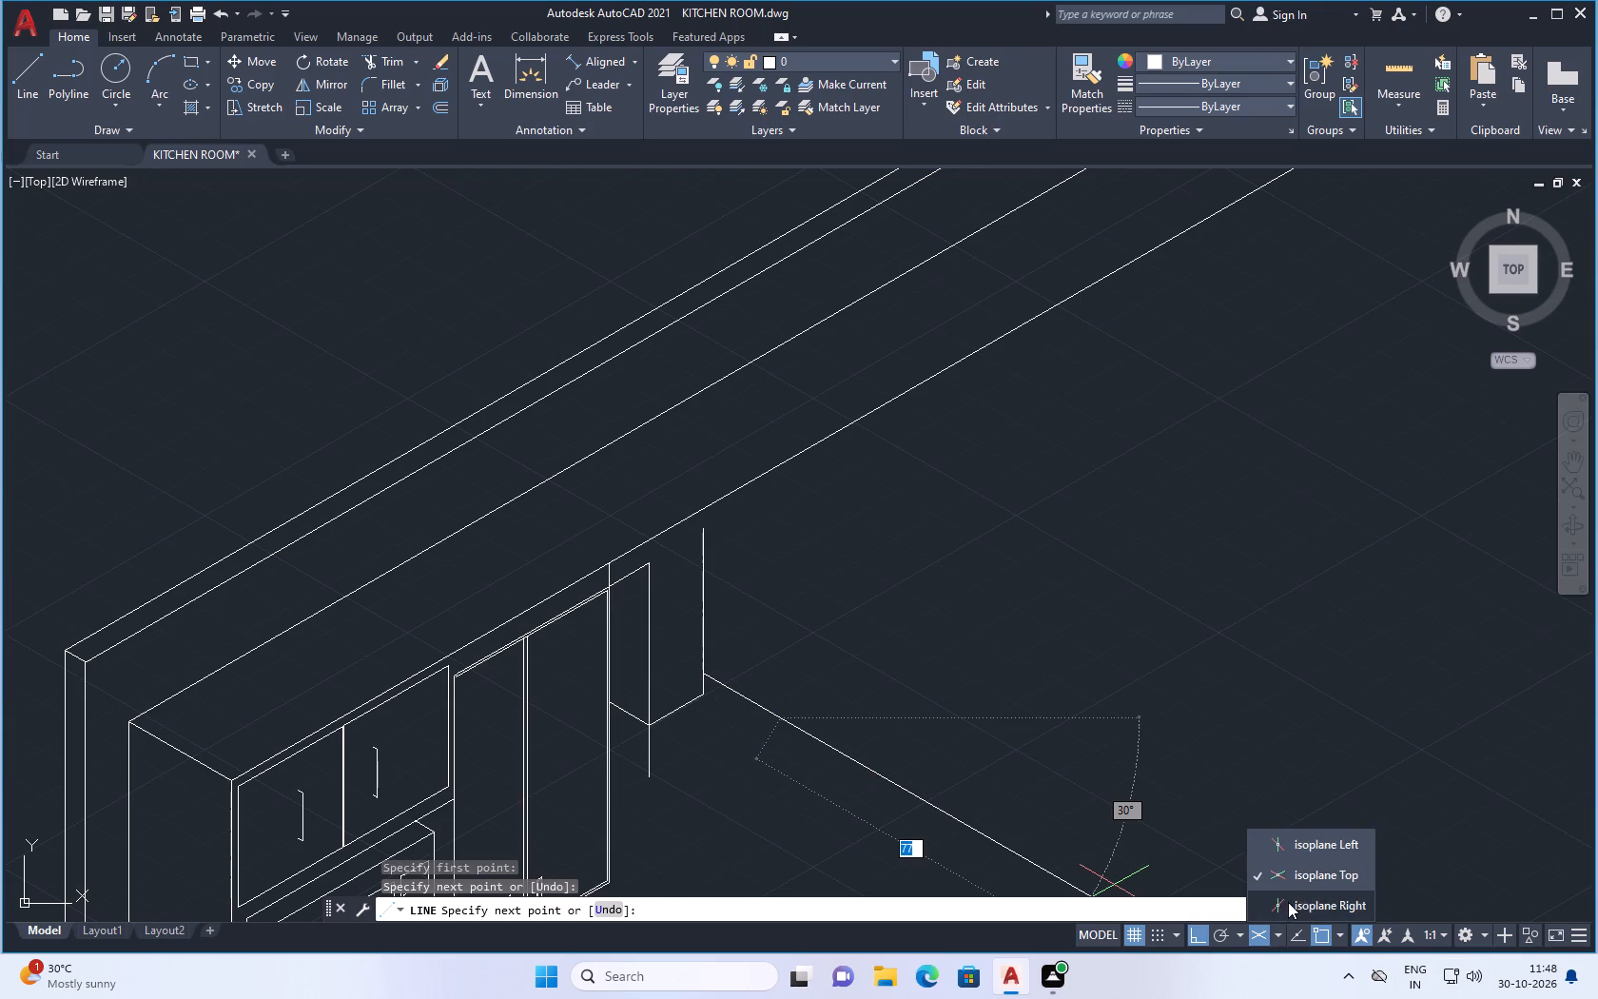
pyautogui.click(1289, 905)
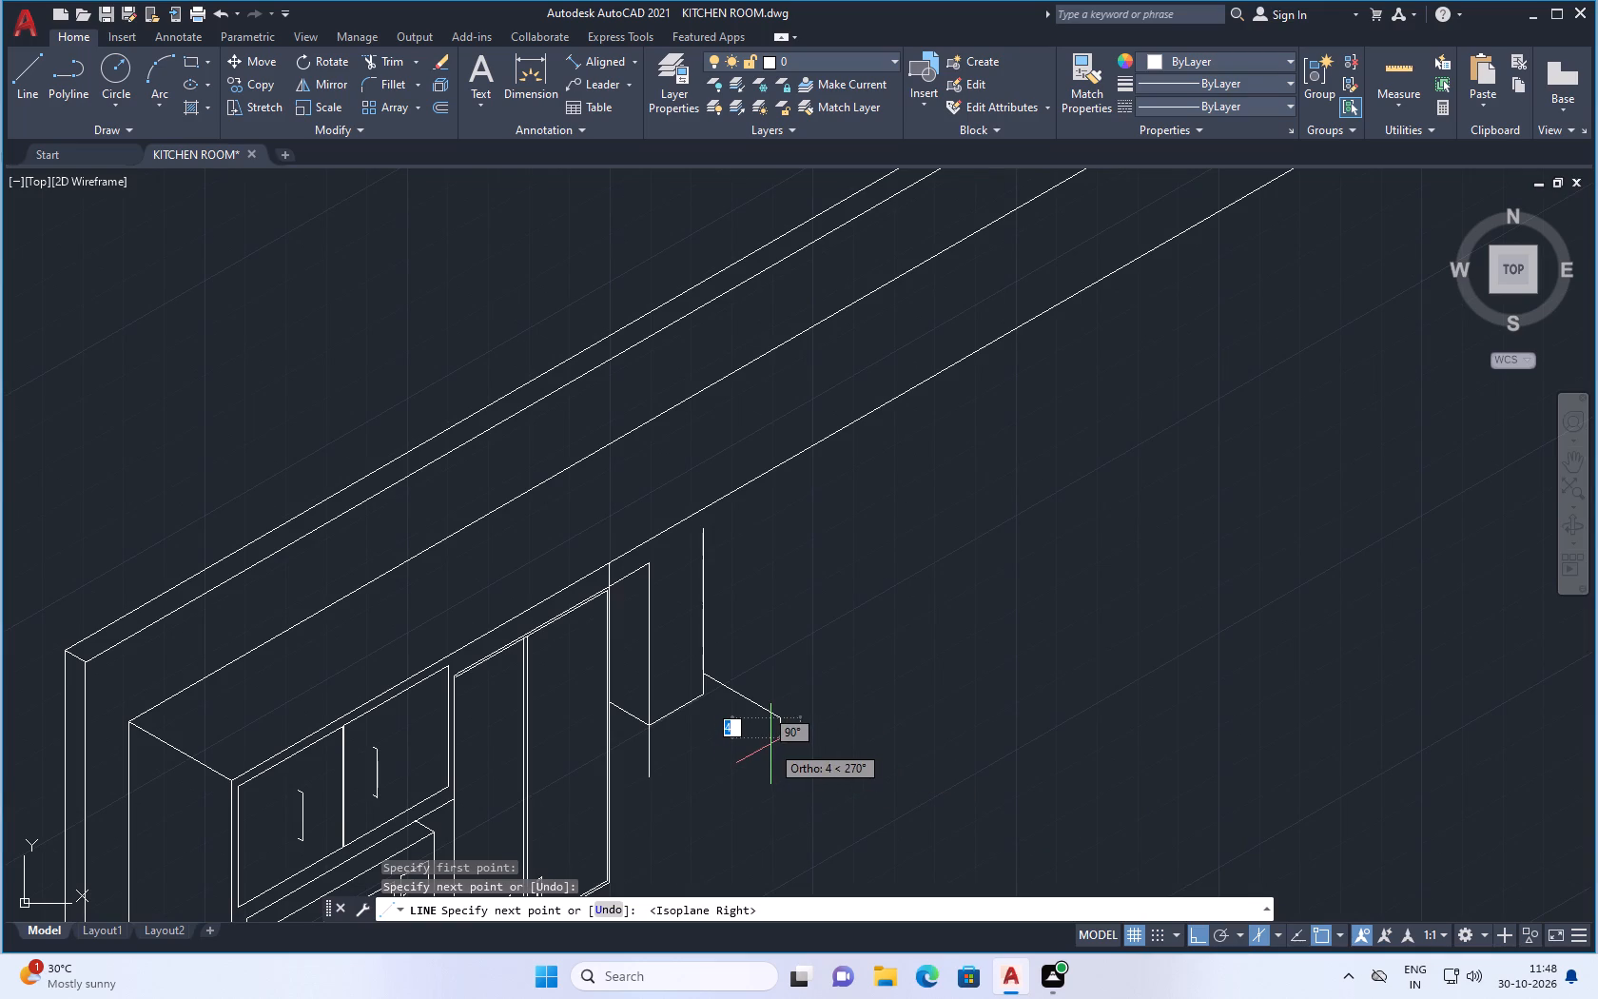
pyautogui.scroll(1, 775, 761)
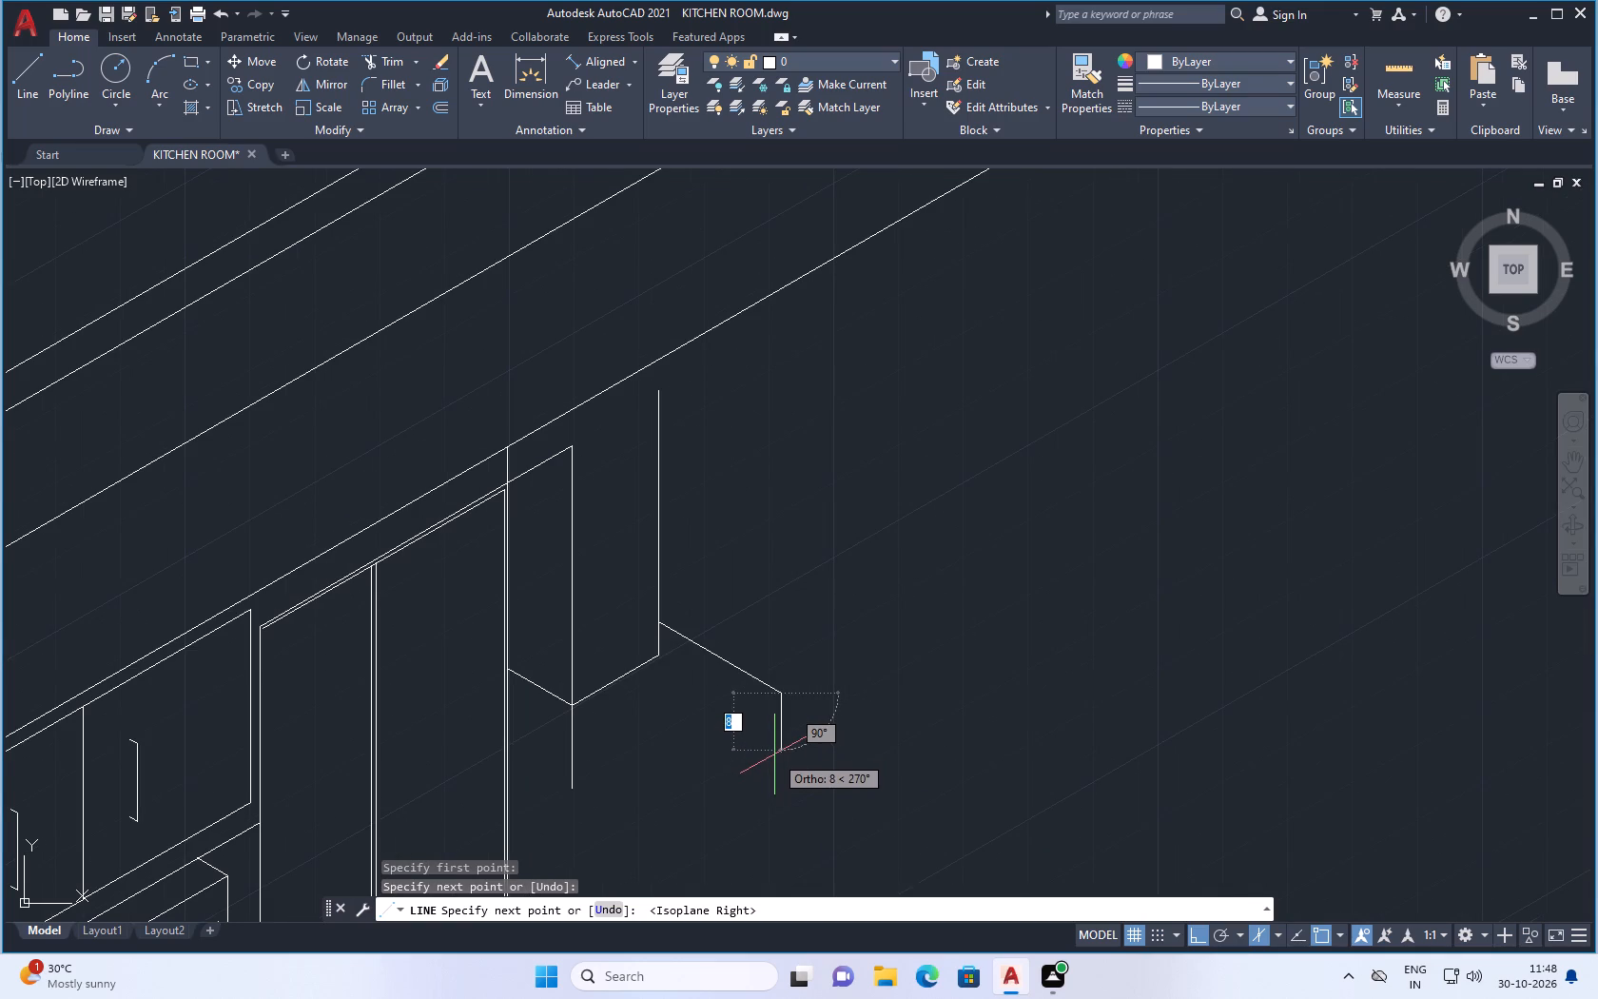
pyautogui.click(777, 743)
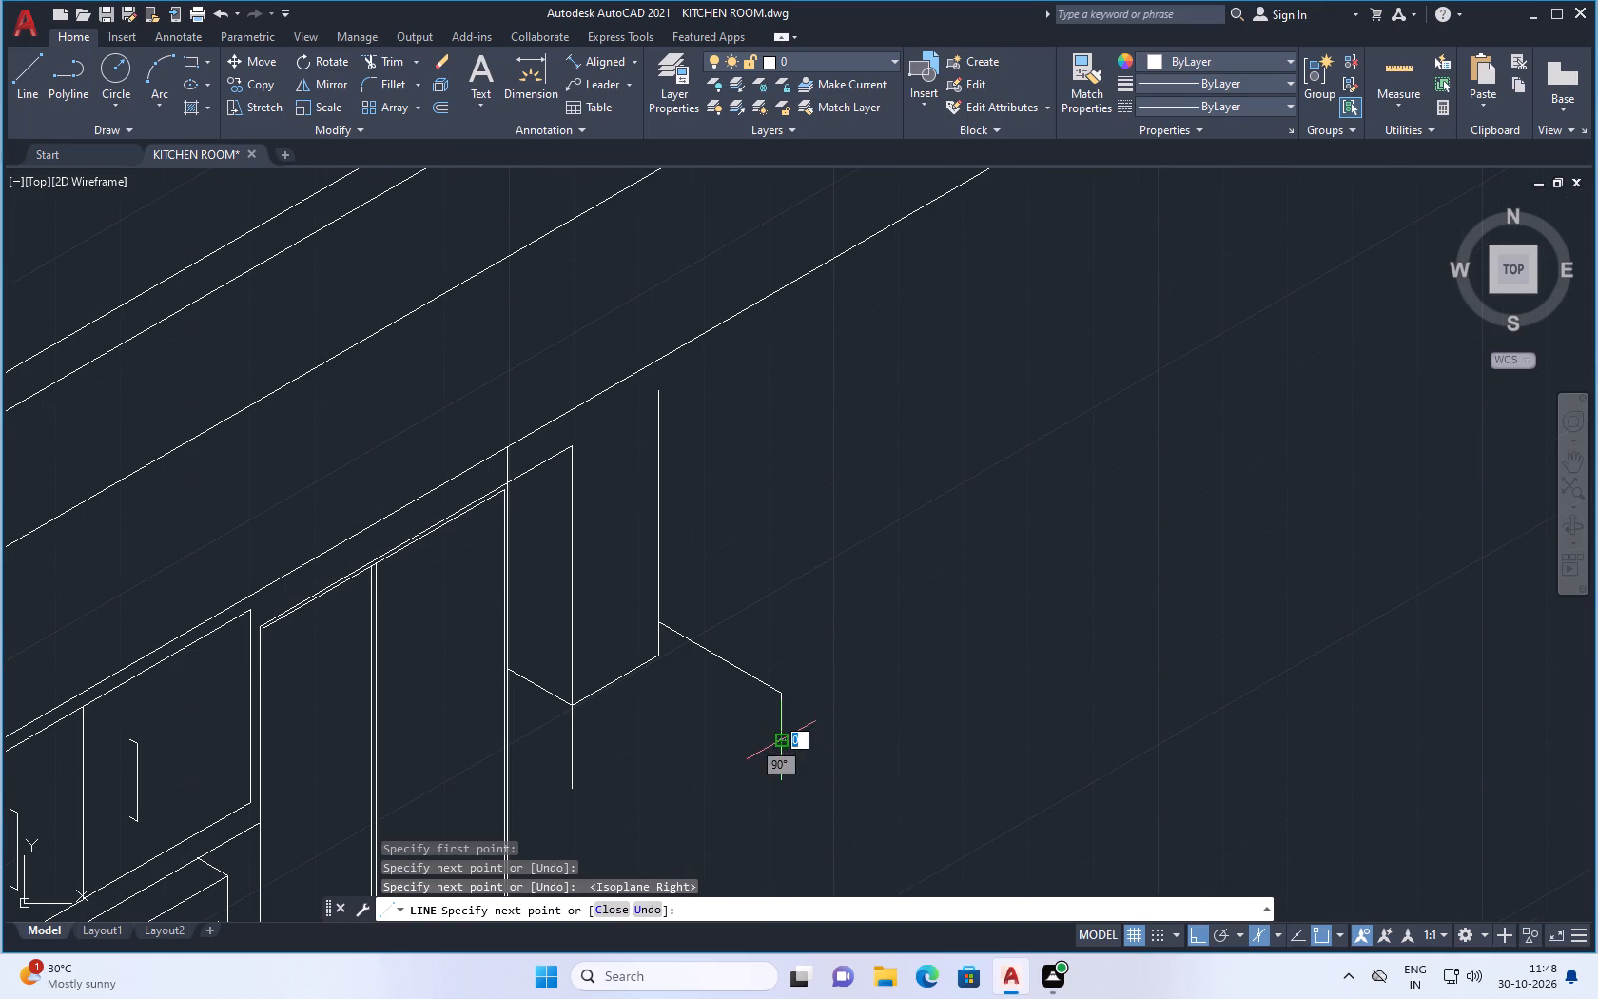
# Continue the line from the short vertical's lower end about 32 units at 210°, stopping beneath the free-standing vertical line.
pyautogui.scroll(-2, 584, 817)
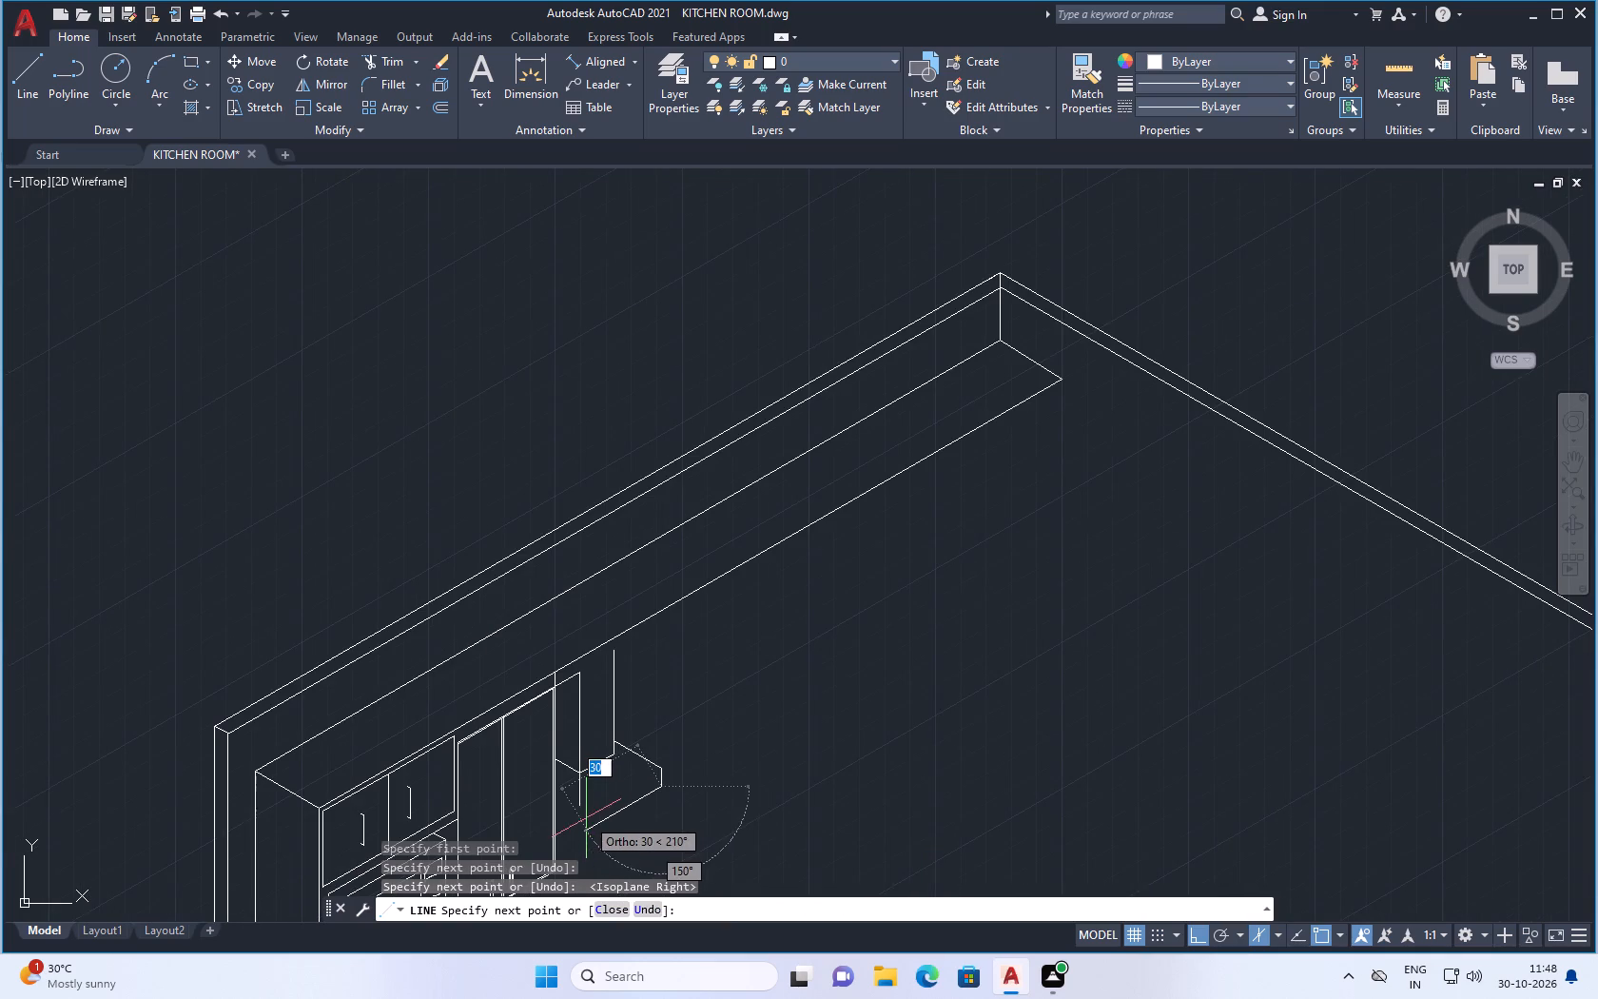
pyautogui.scroll(-1, 598, 768)
pyautogui.scroll(2, 590, 812)
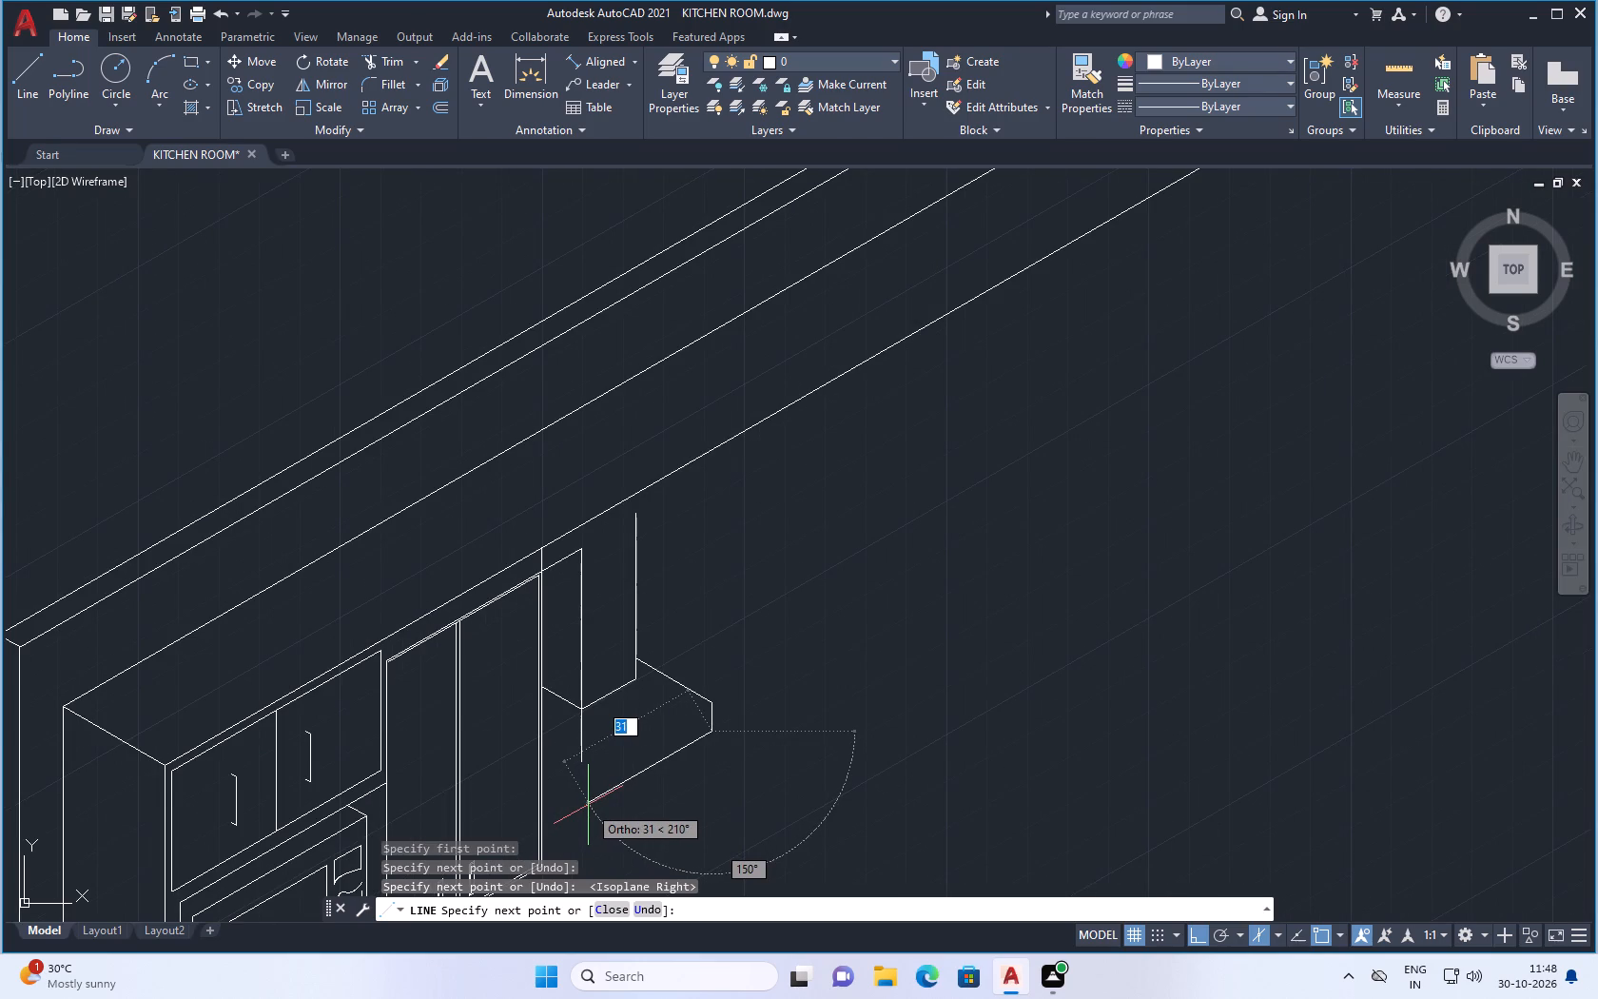
pyautogui.scroll(-2, 588, 805)
pyautogui.scroll(1, 588, 805)
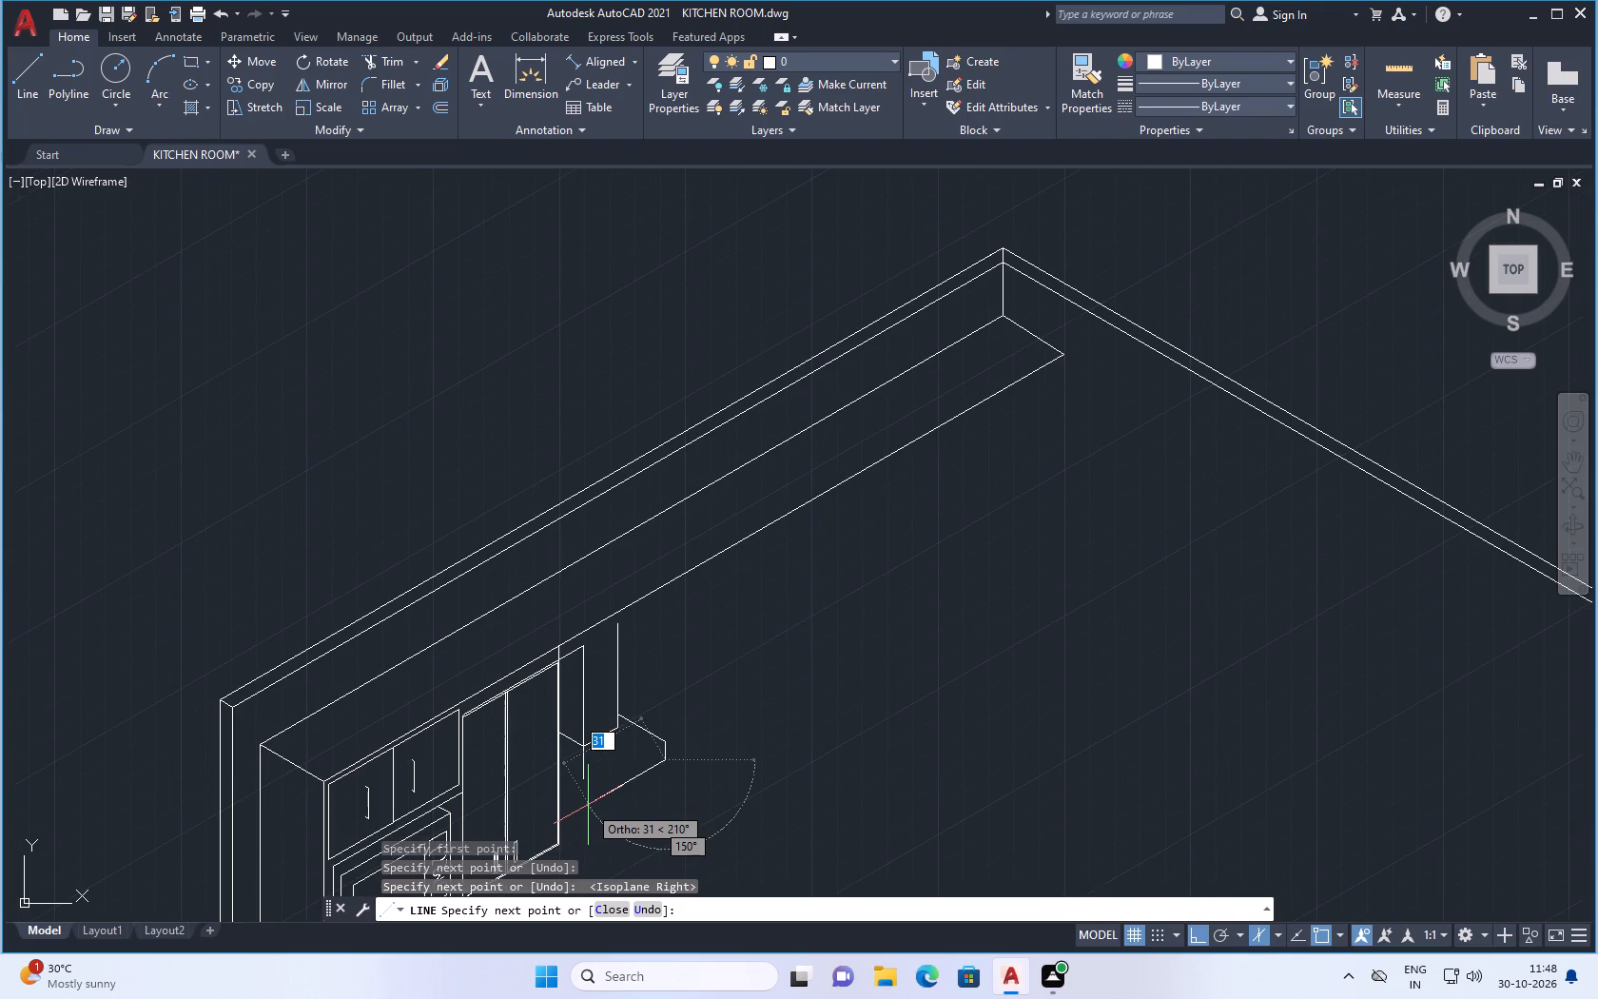
pyautogui.scroll(1, 588, 805)
pyautogui.scroll(-1, 588, 805)
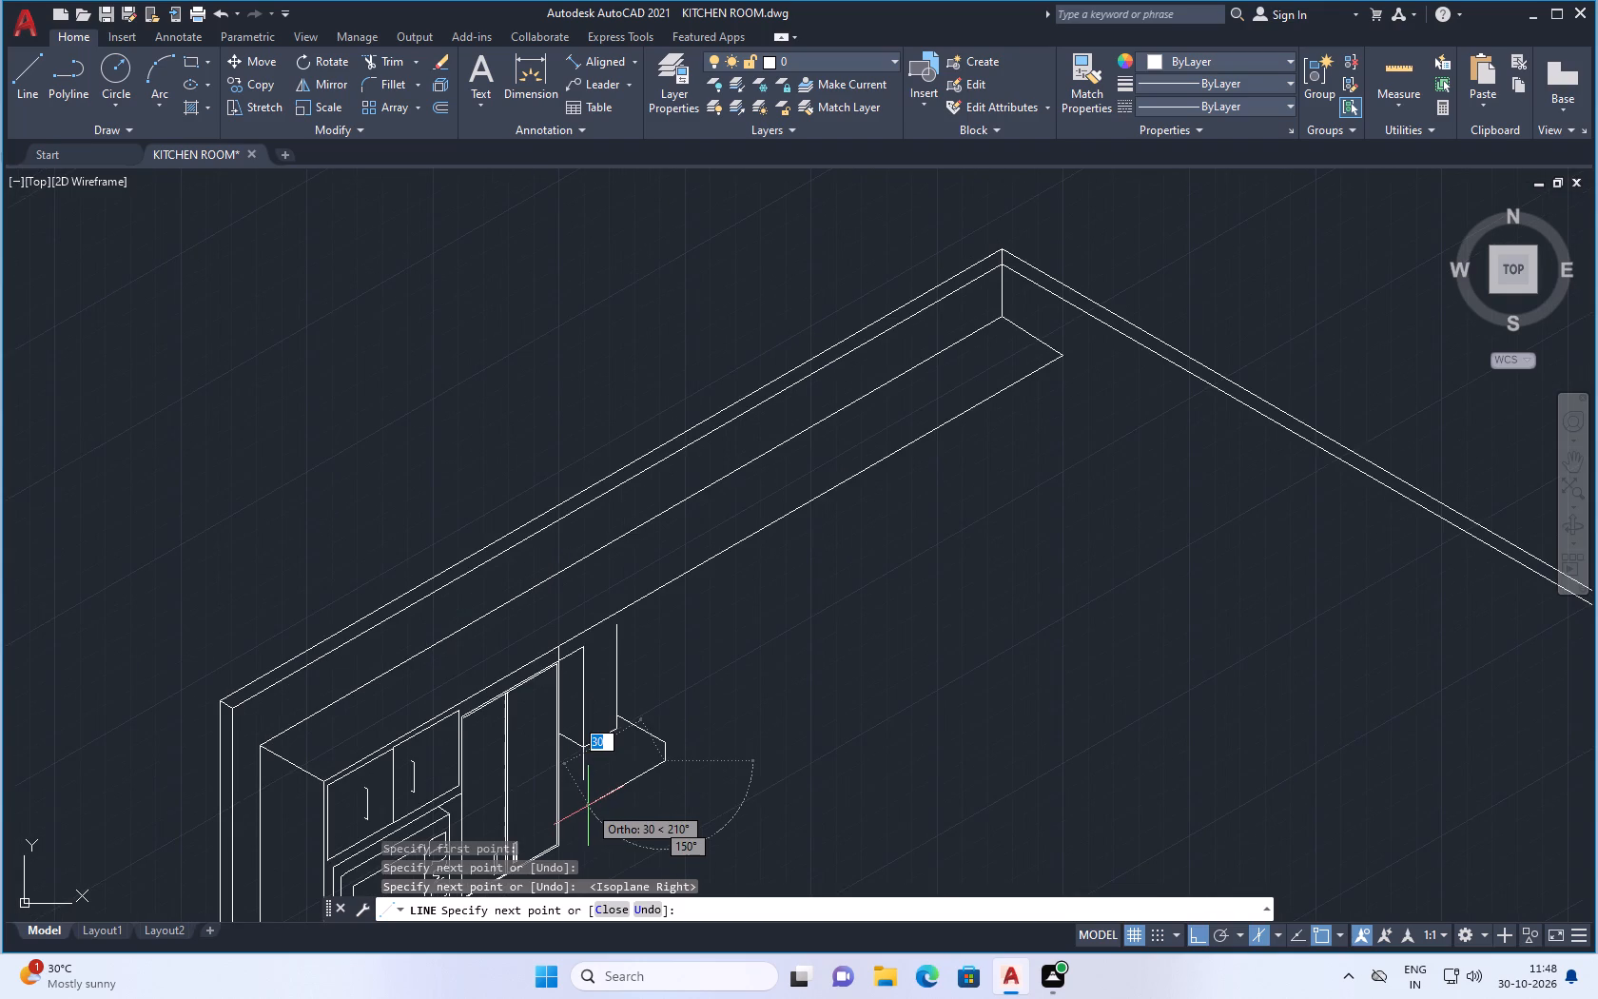
pyautogui.scroll(1, 588, 806)
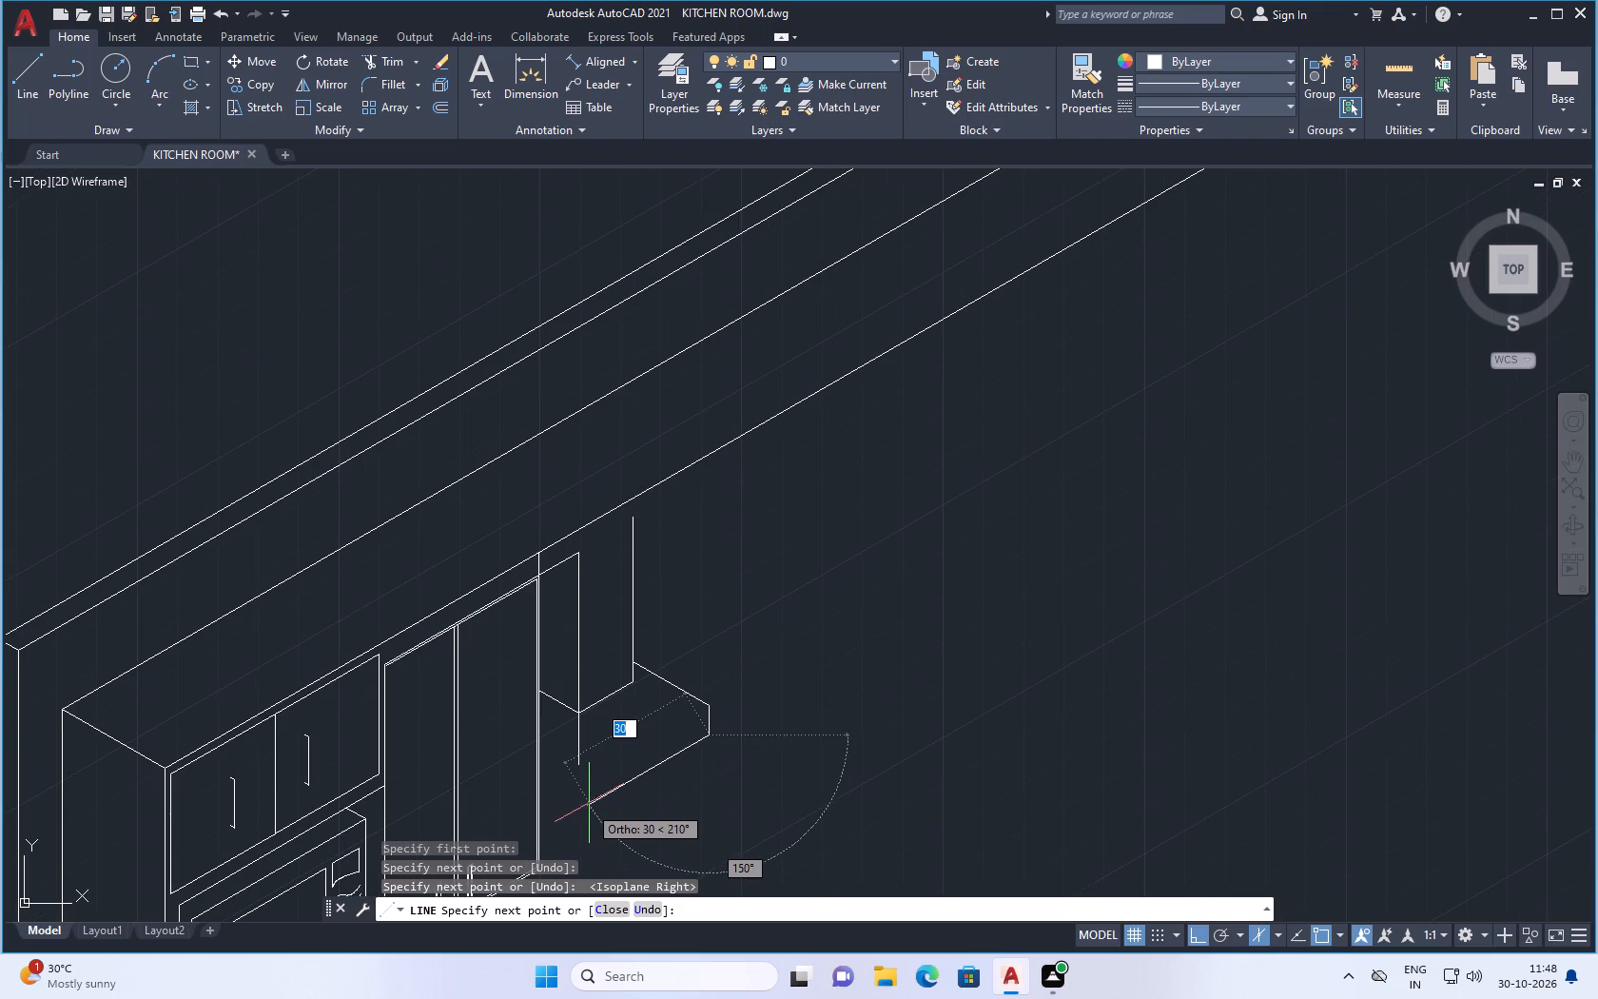
pyautogui.scroll(-1, 589, 802)
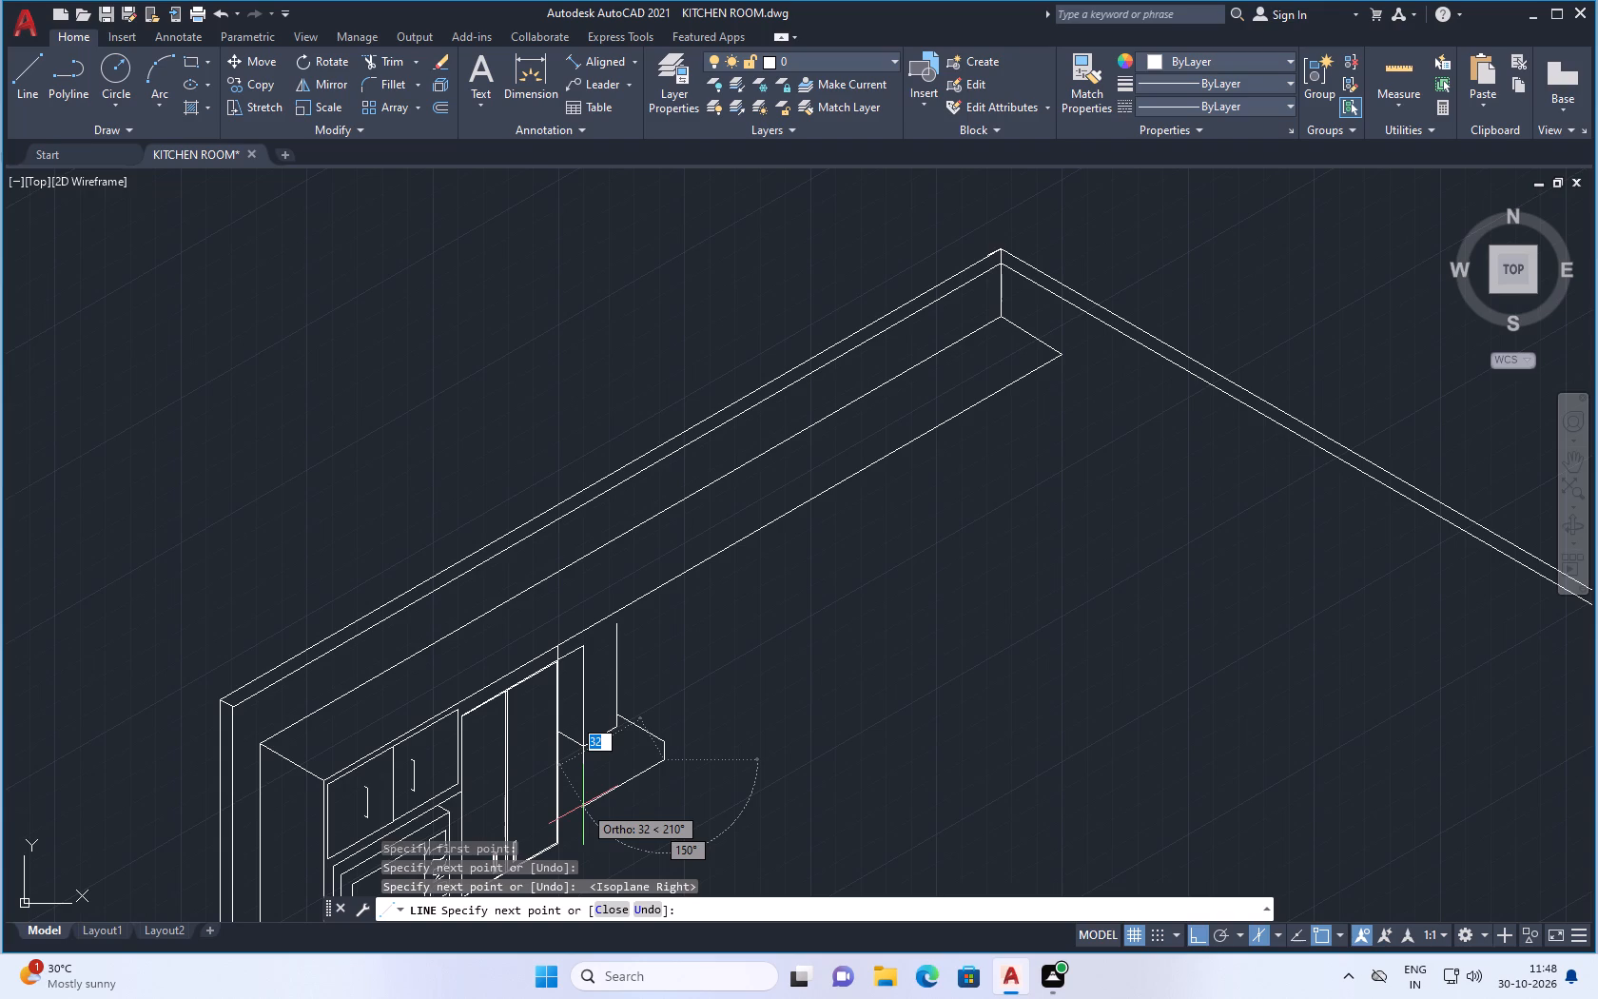
pyautogui.scroll(2, 583, 805)
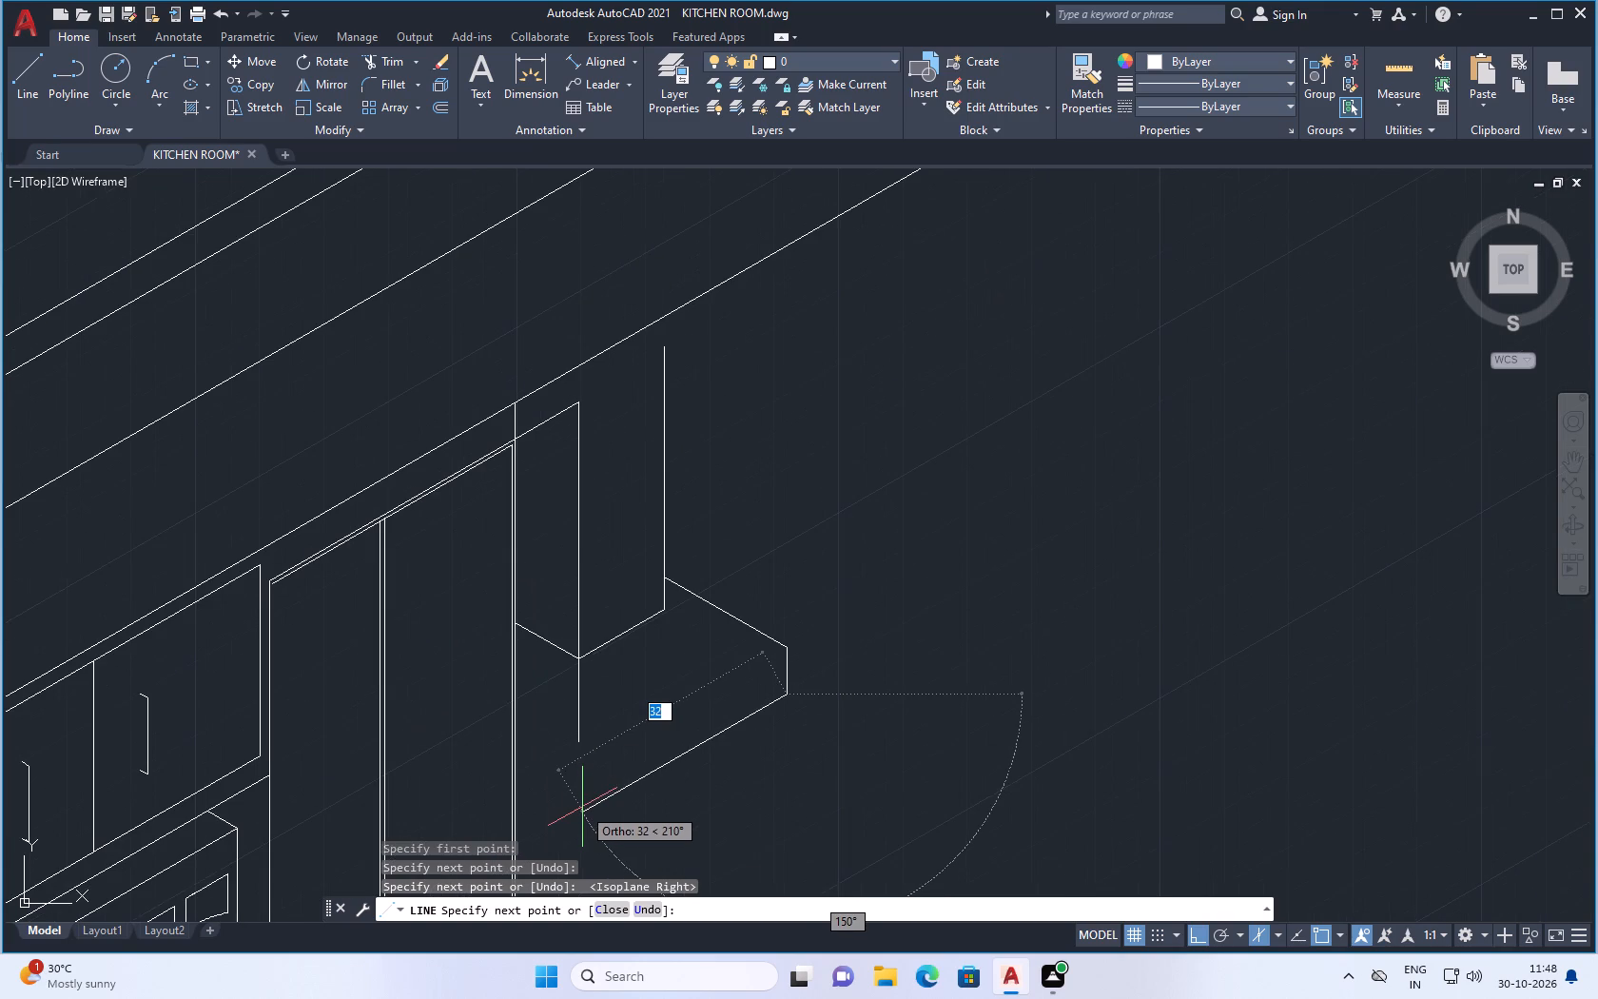
pyautogui.click(582, 807)
pyautogui.press('space')
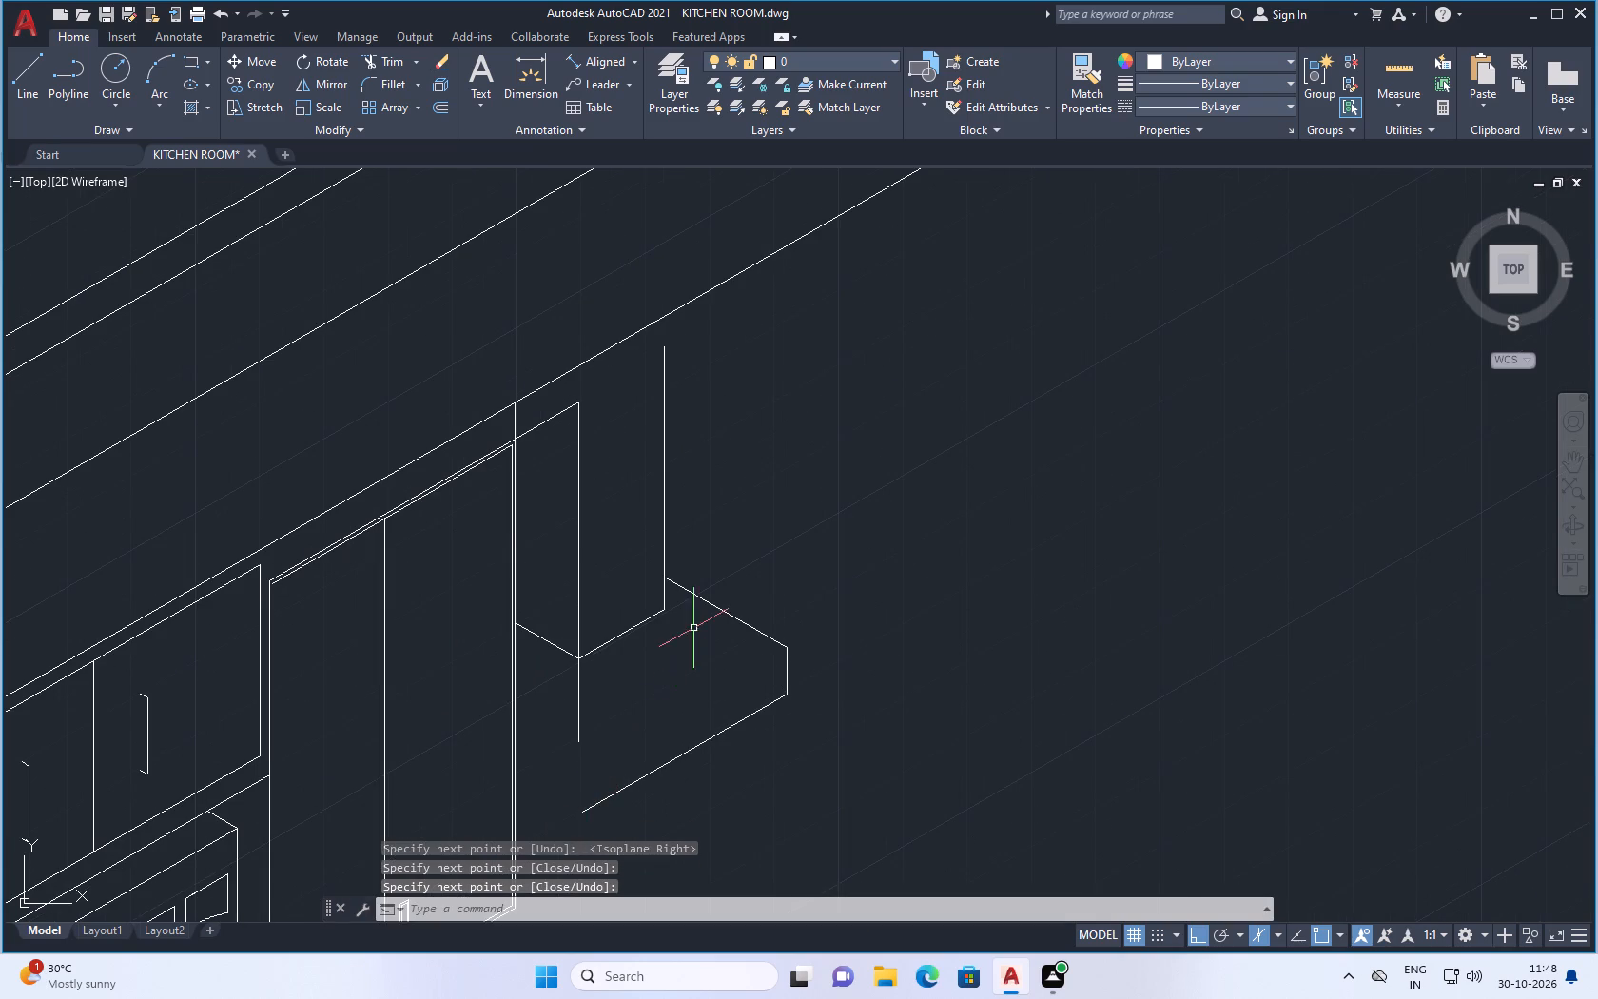
# Draw a vertical line from the outer end of the 330° line about 62 units up, past the long upper edge.
pyautogui.scroll(-2, 692, 630)
pyautogui.scroll(1, 712, 547)
pyautogui.press('space')
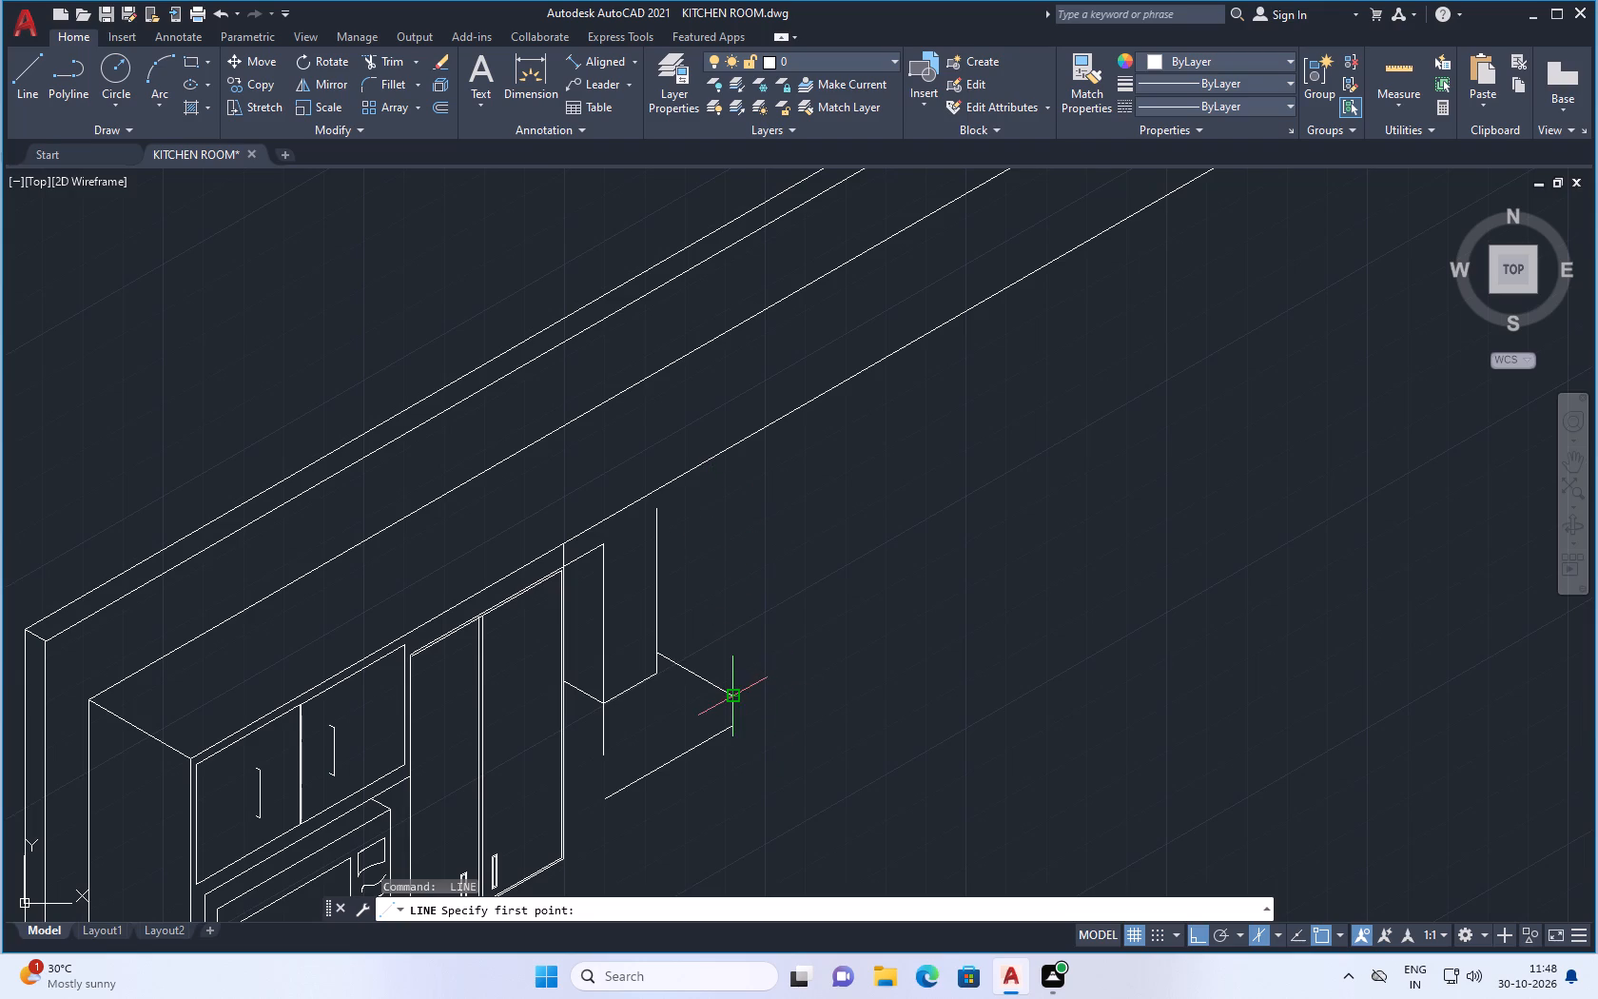
pyautogui.moveTo(737, 693); pyautogui.dragTo(740, 684)
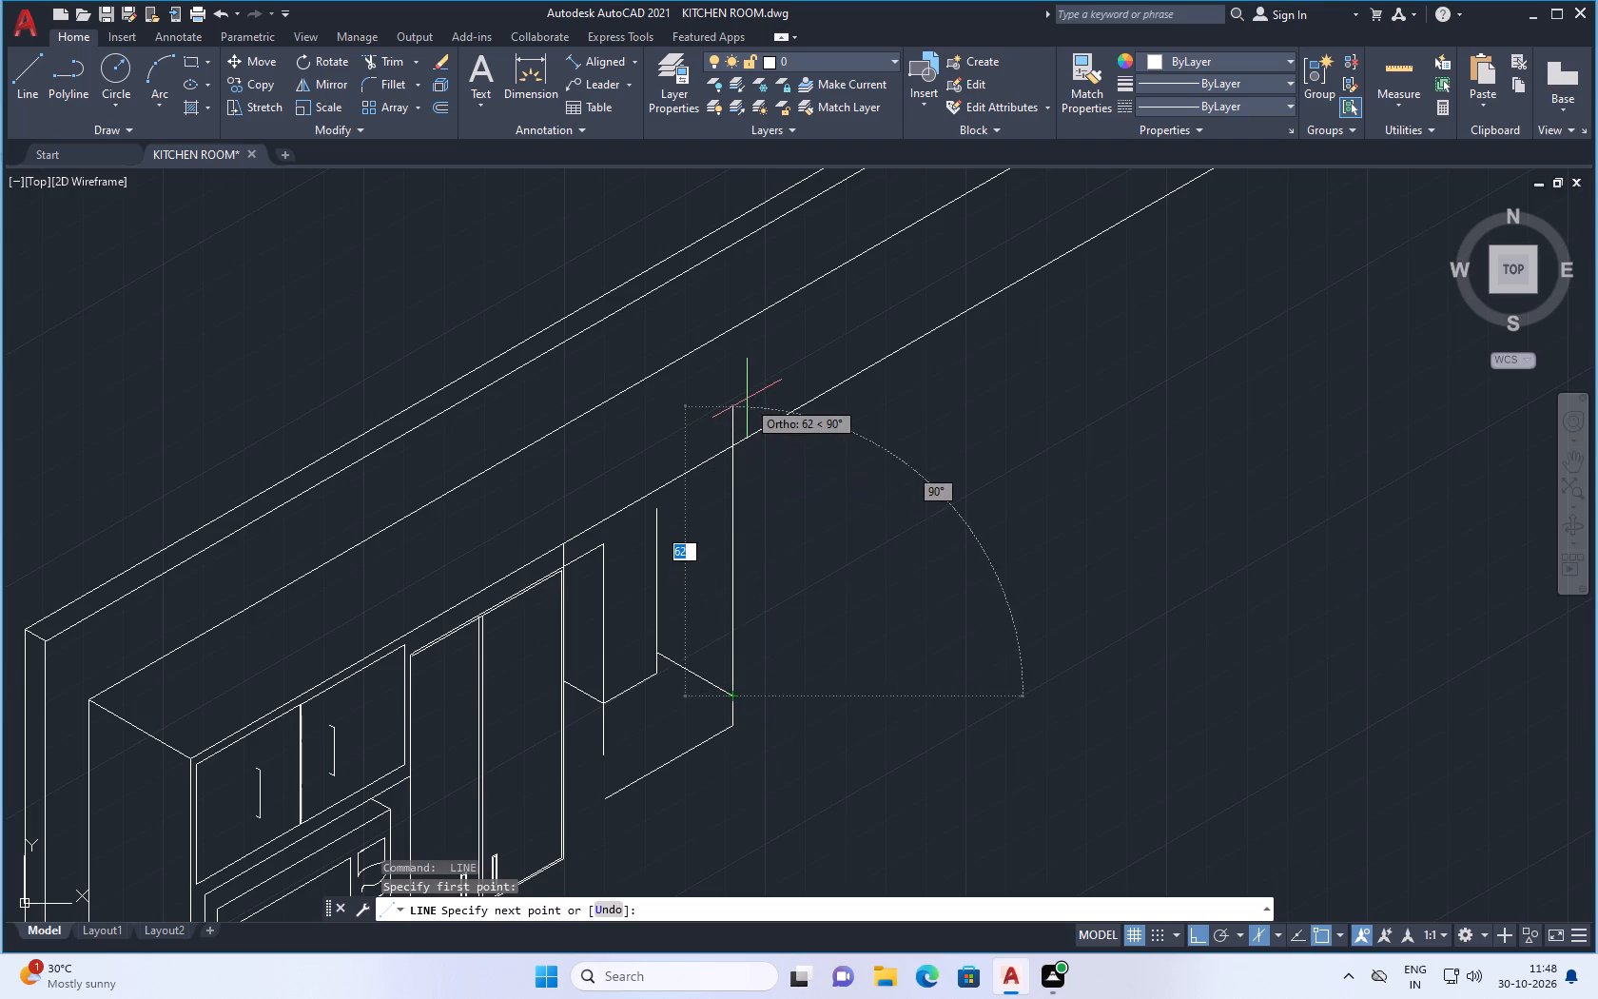
pyautogui.click(746, 394)
pyautogui.press('space')
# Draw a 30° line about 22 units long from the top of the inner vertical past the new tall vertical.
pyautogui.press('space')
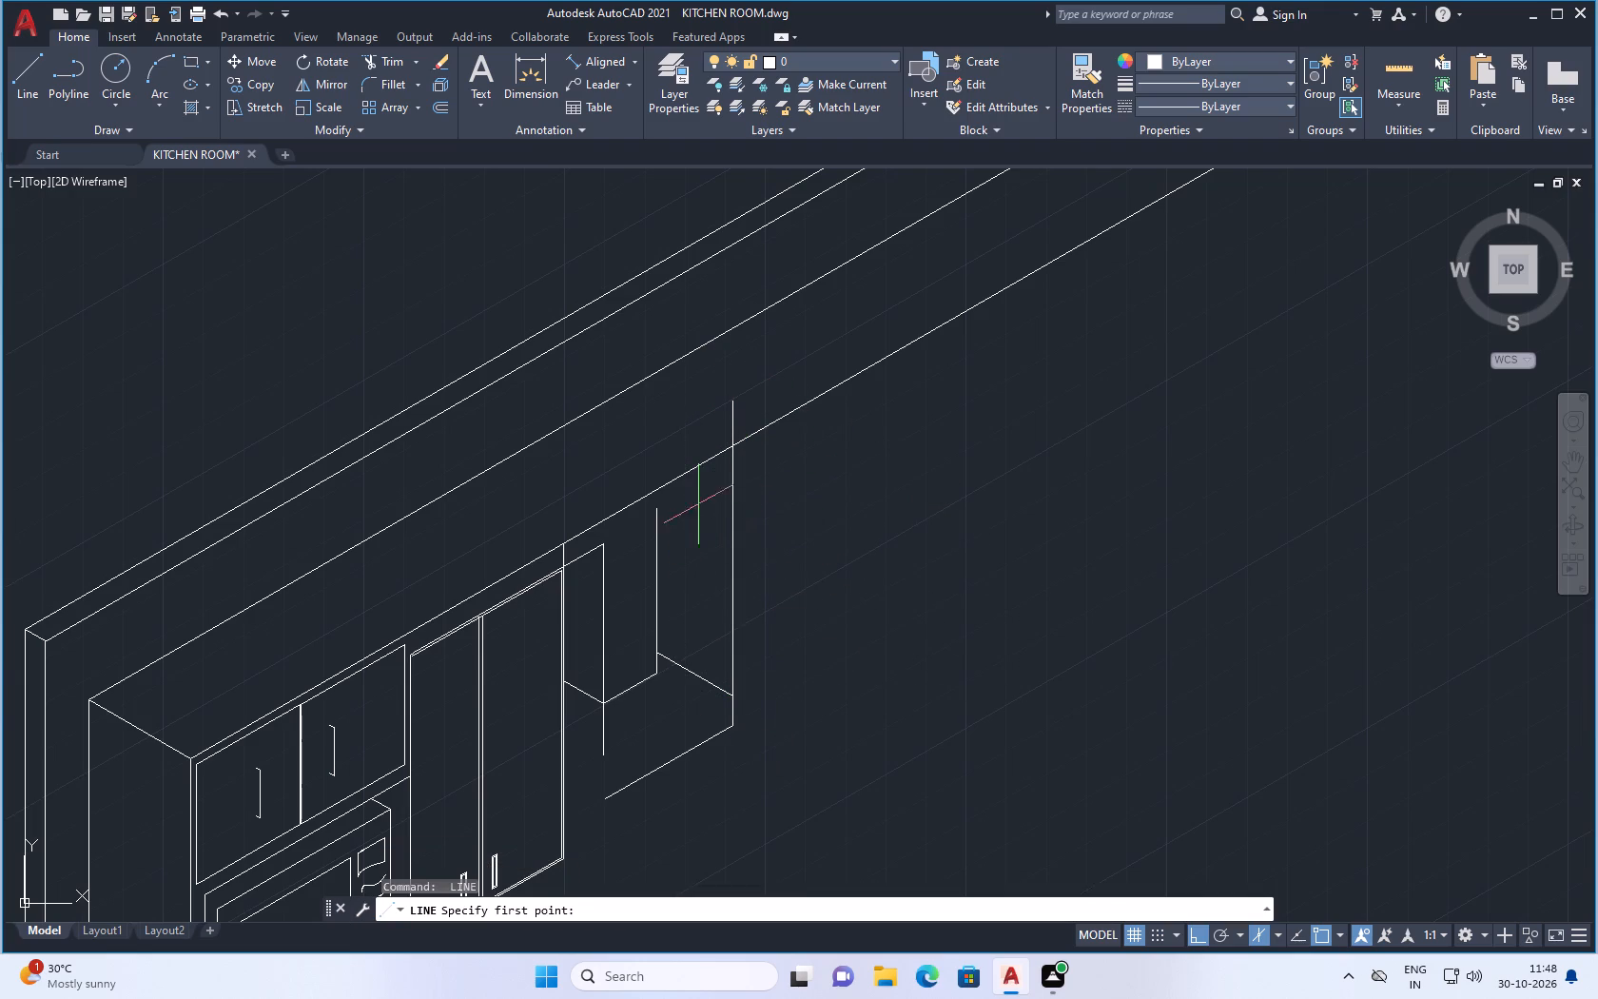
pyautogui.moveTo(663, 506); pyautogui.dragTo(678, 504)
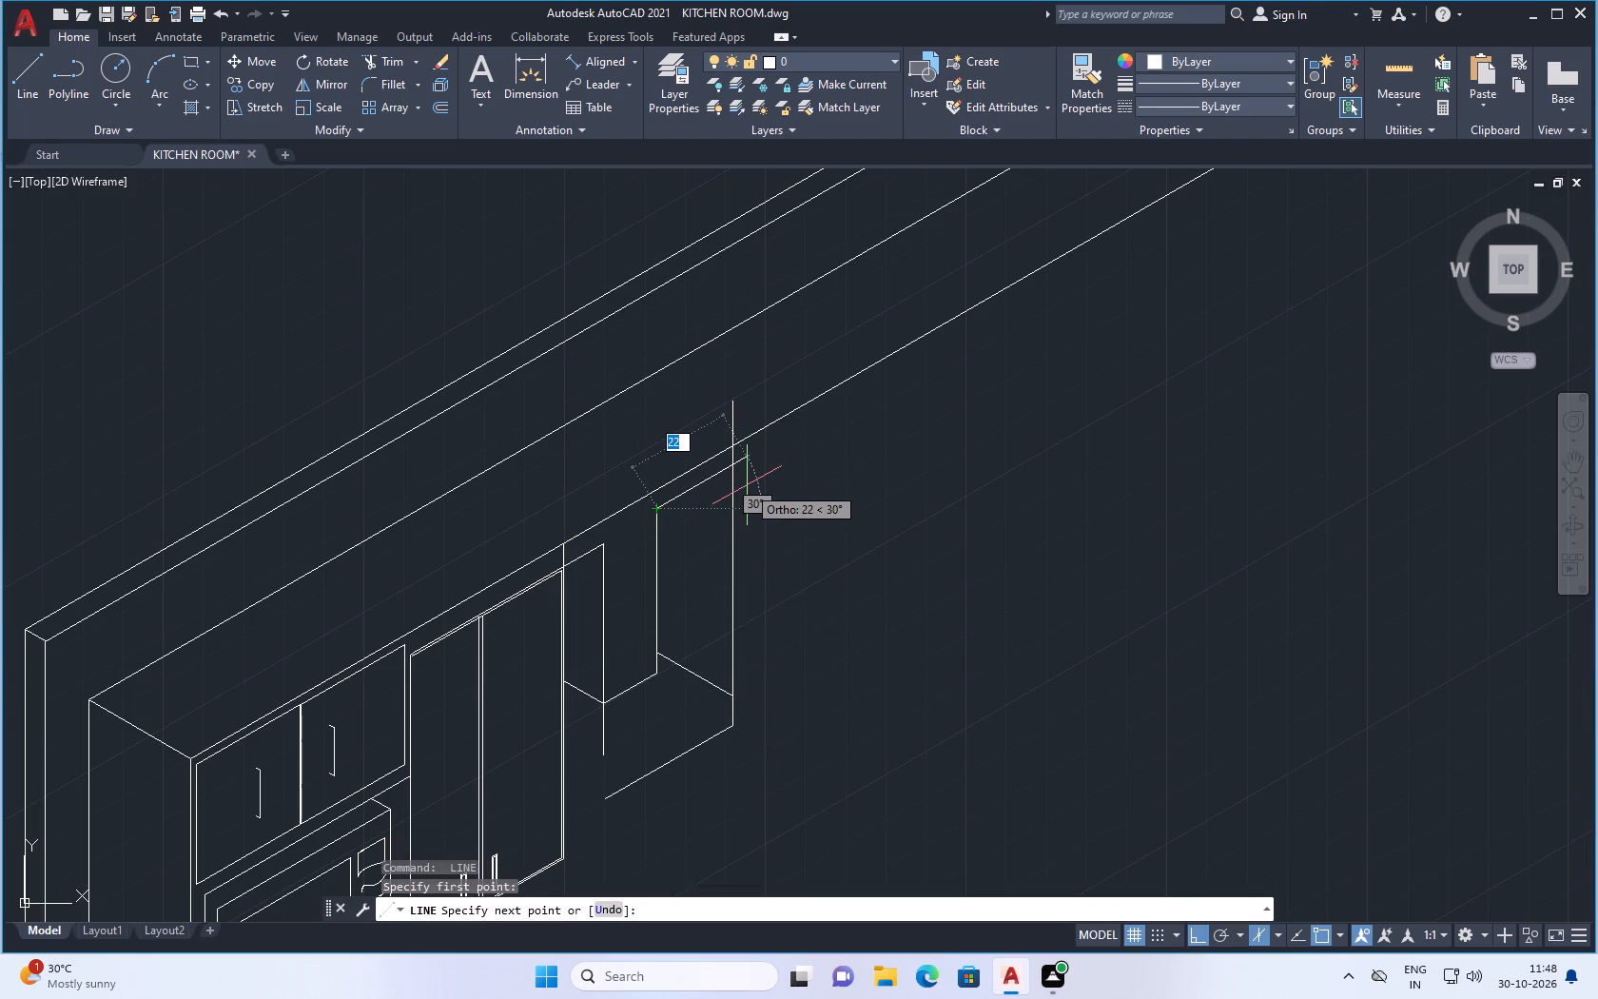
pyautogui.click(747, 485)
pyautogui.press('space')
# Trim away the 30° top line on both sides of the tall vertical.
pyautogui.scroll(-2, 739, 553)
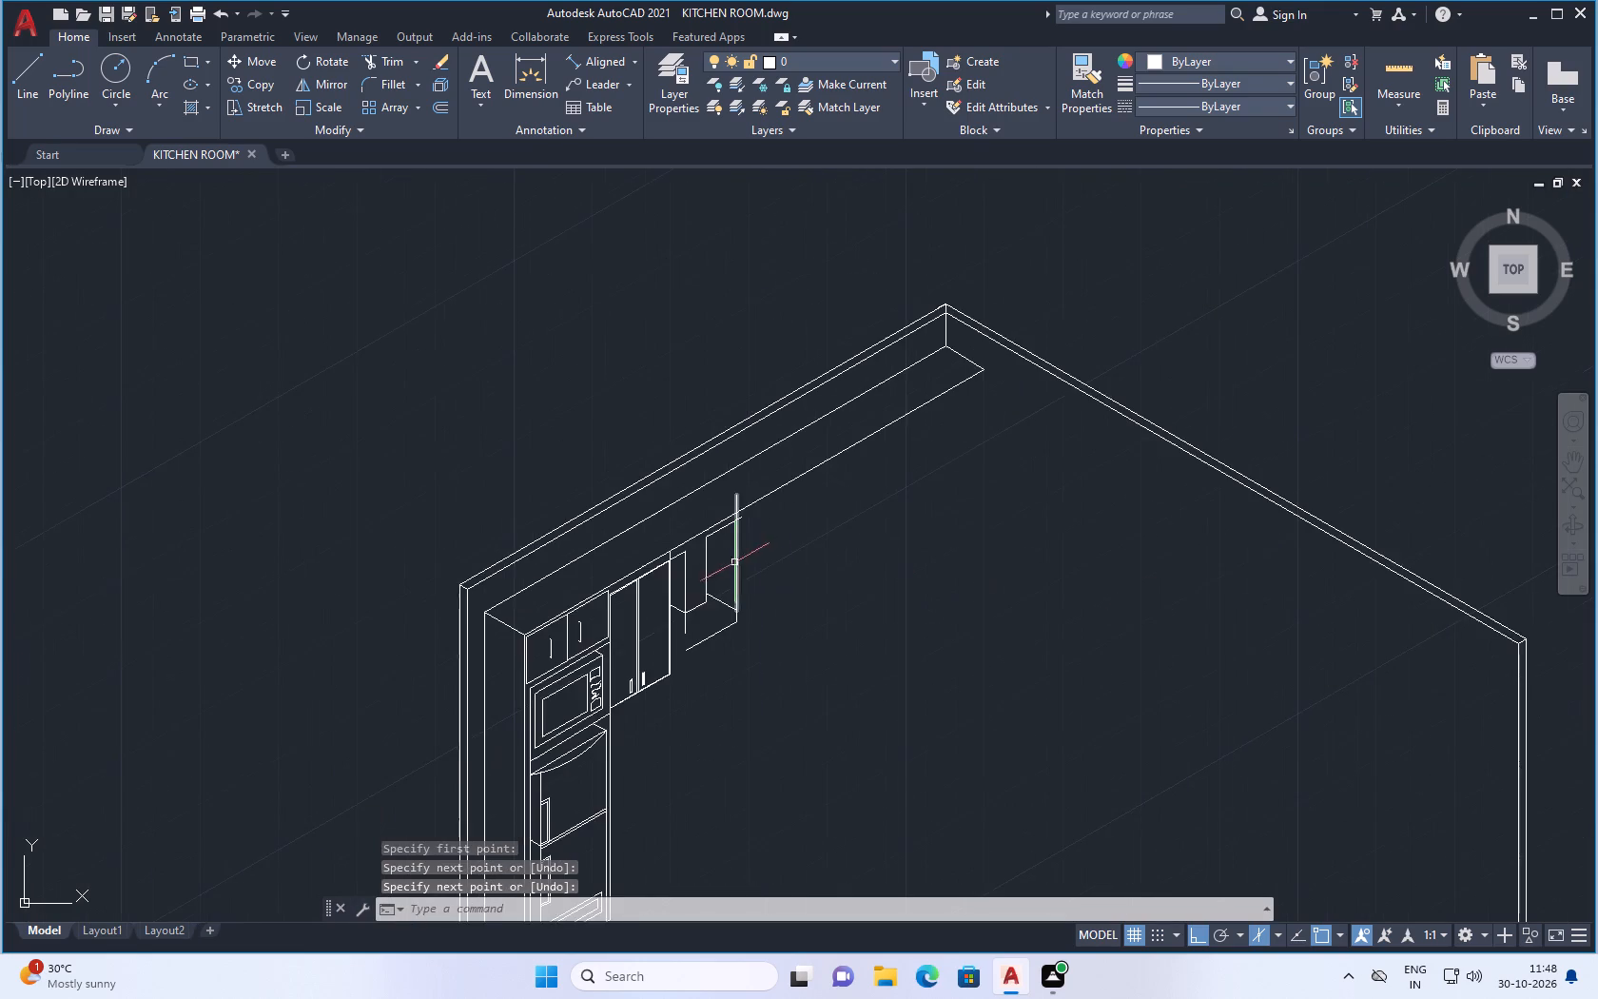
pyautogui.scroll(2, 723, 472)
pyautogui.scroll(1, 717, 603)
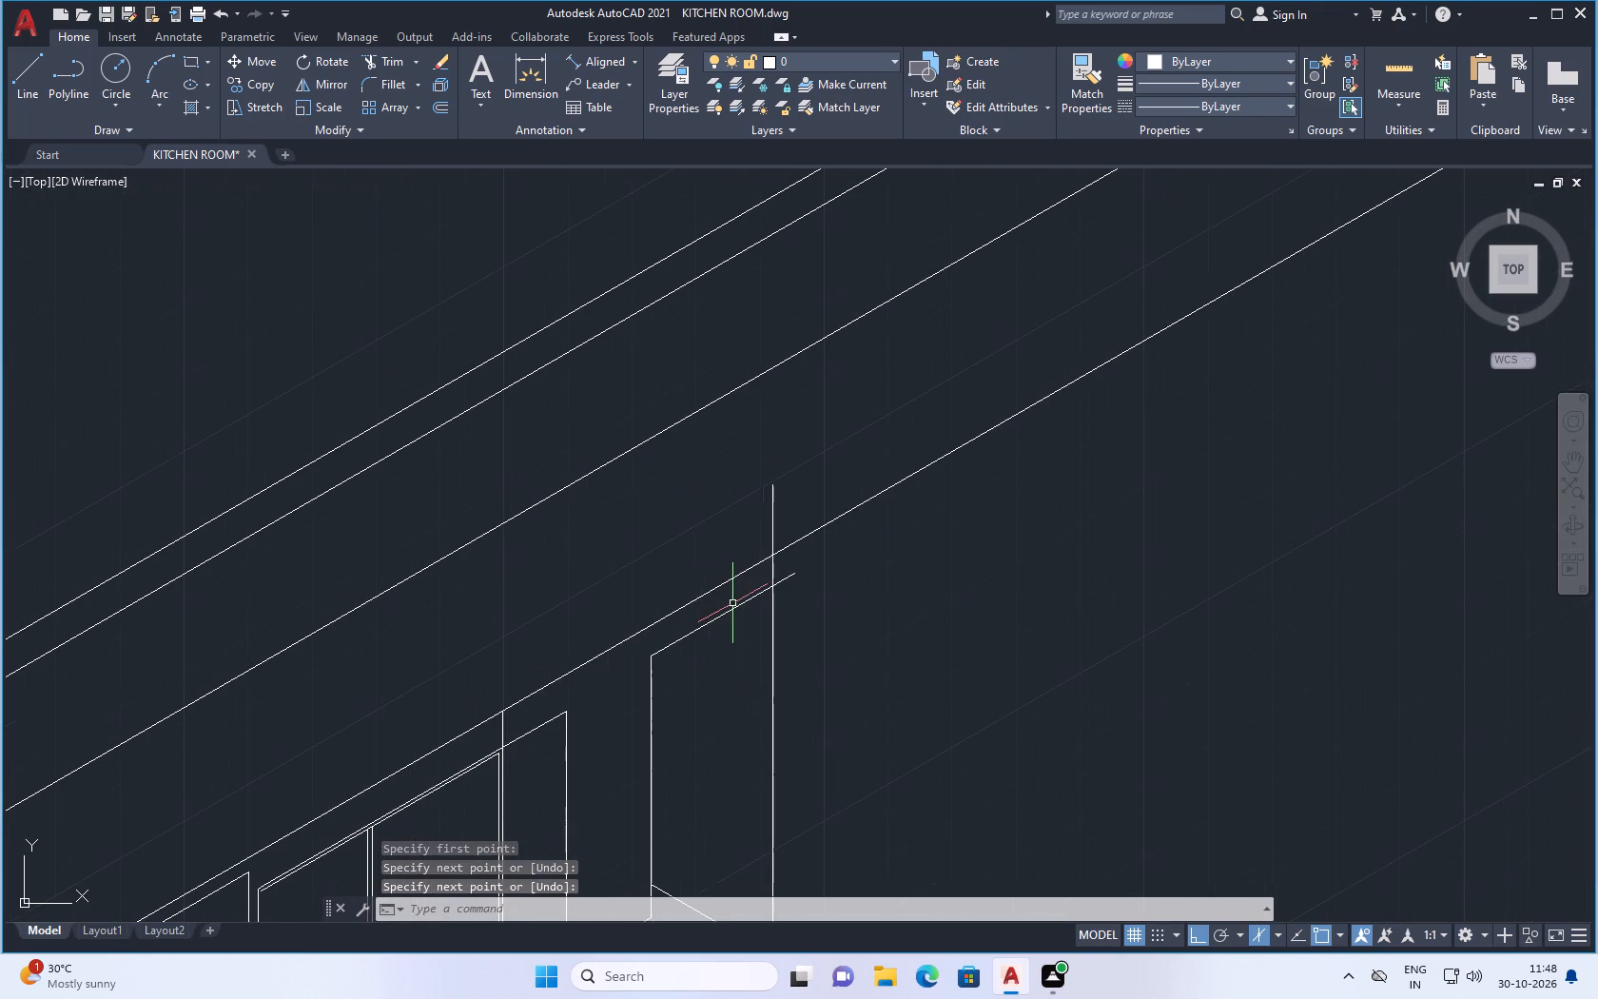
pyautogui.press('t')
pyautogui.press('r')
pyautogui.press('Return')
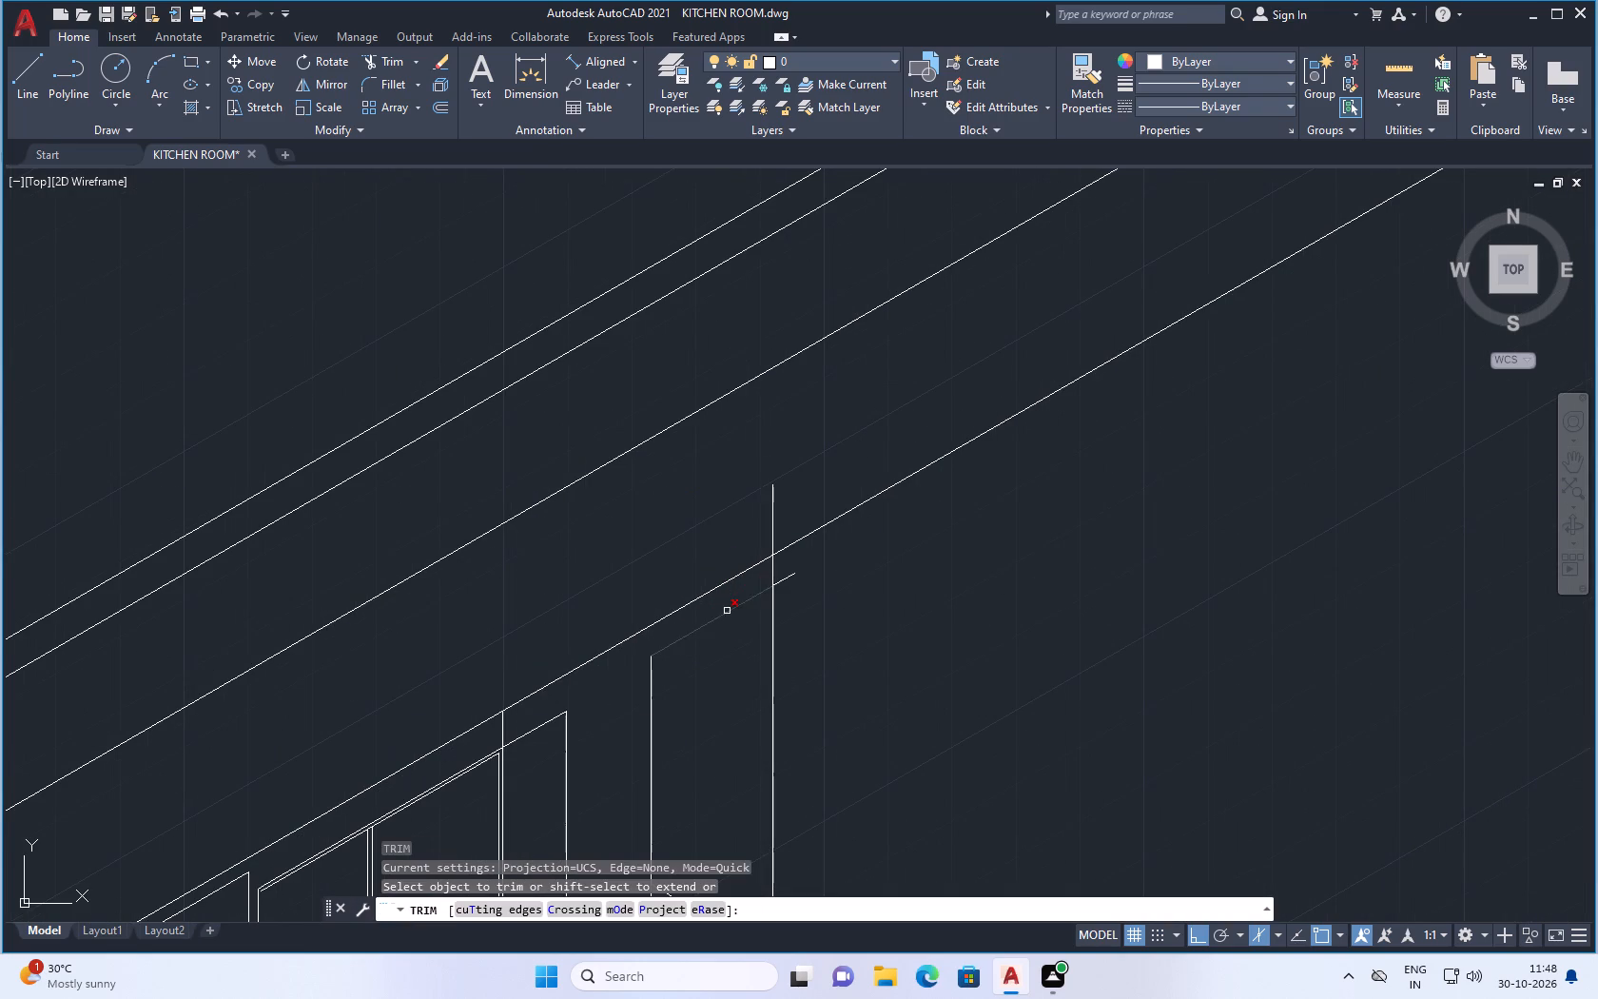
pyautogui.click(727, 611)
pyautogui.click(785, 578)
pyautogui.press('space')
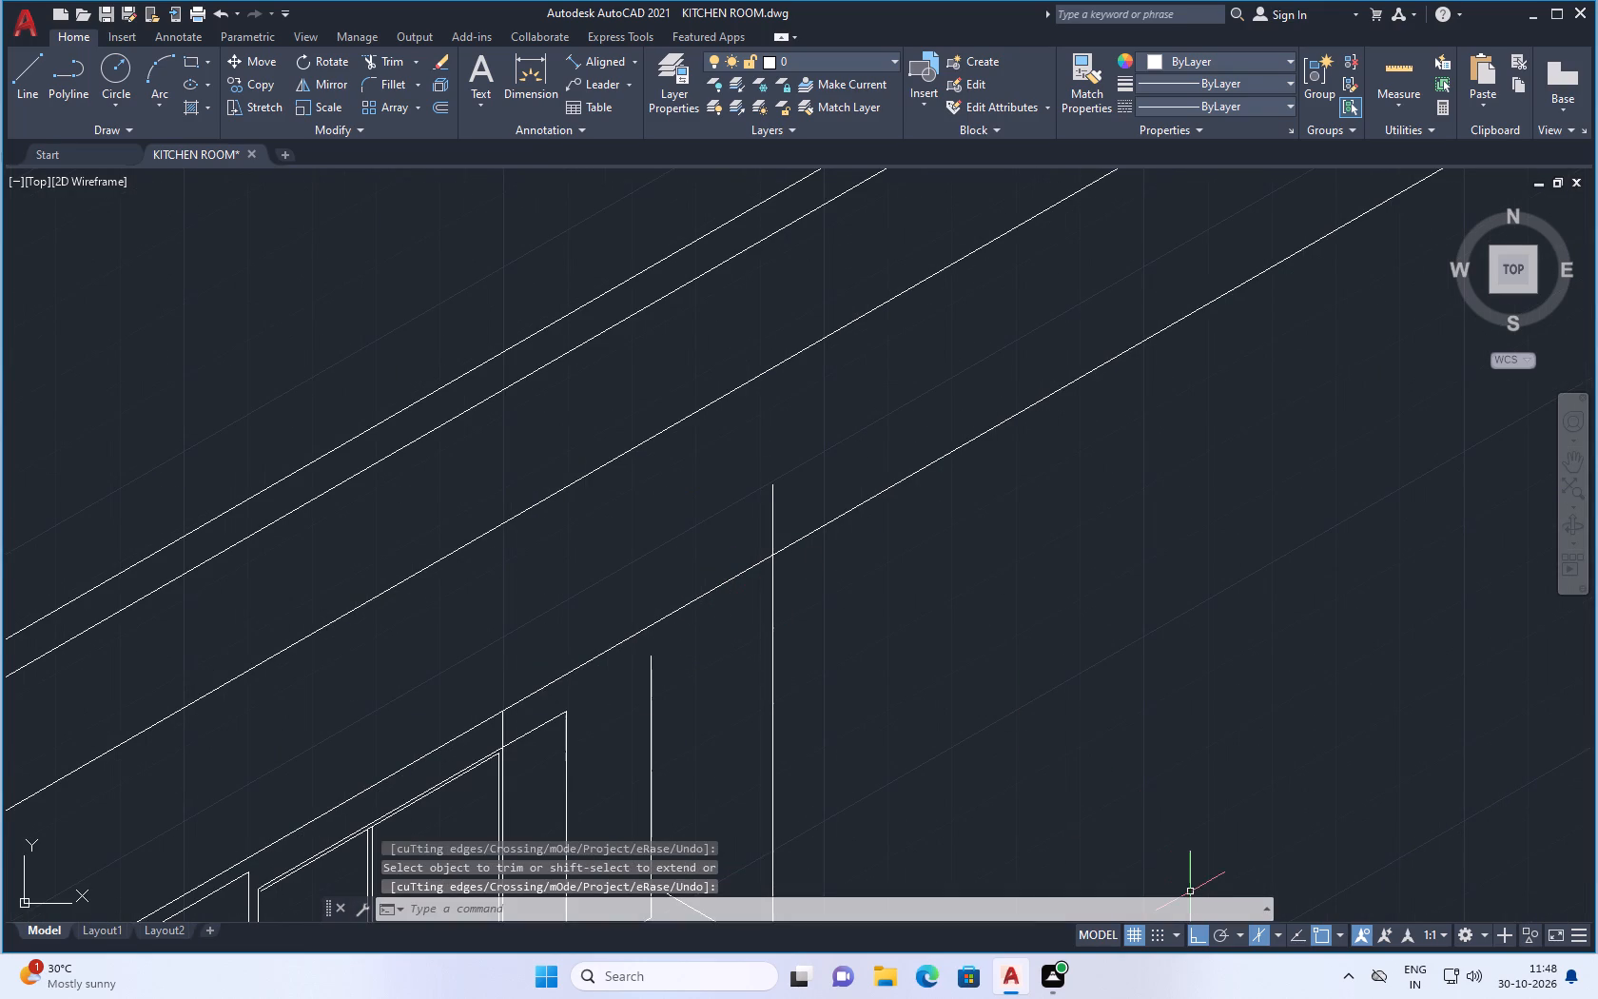
# Draw a line about 32 units long at roughly 30° from just below the inner vertical's top, past the tall vertical, with Ortho off.
pyautogui.click(1200, 940)
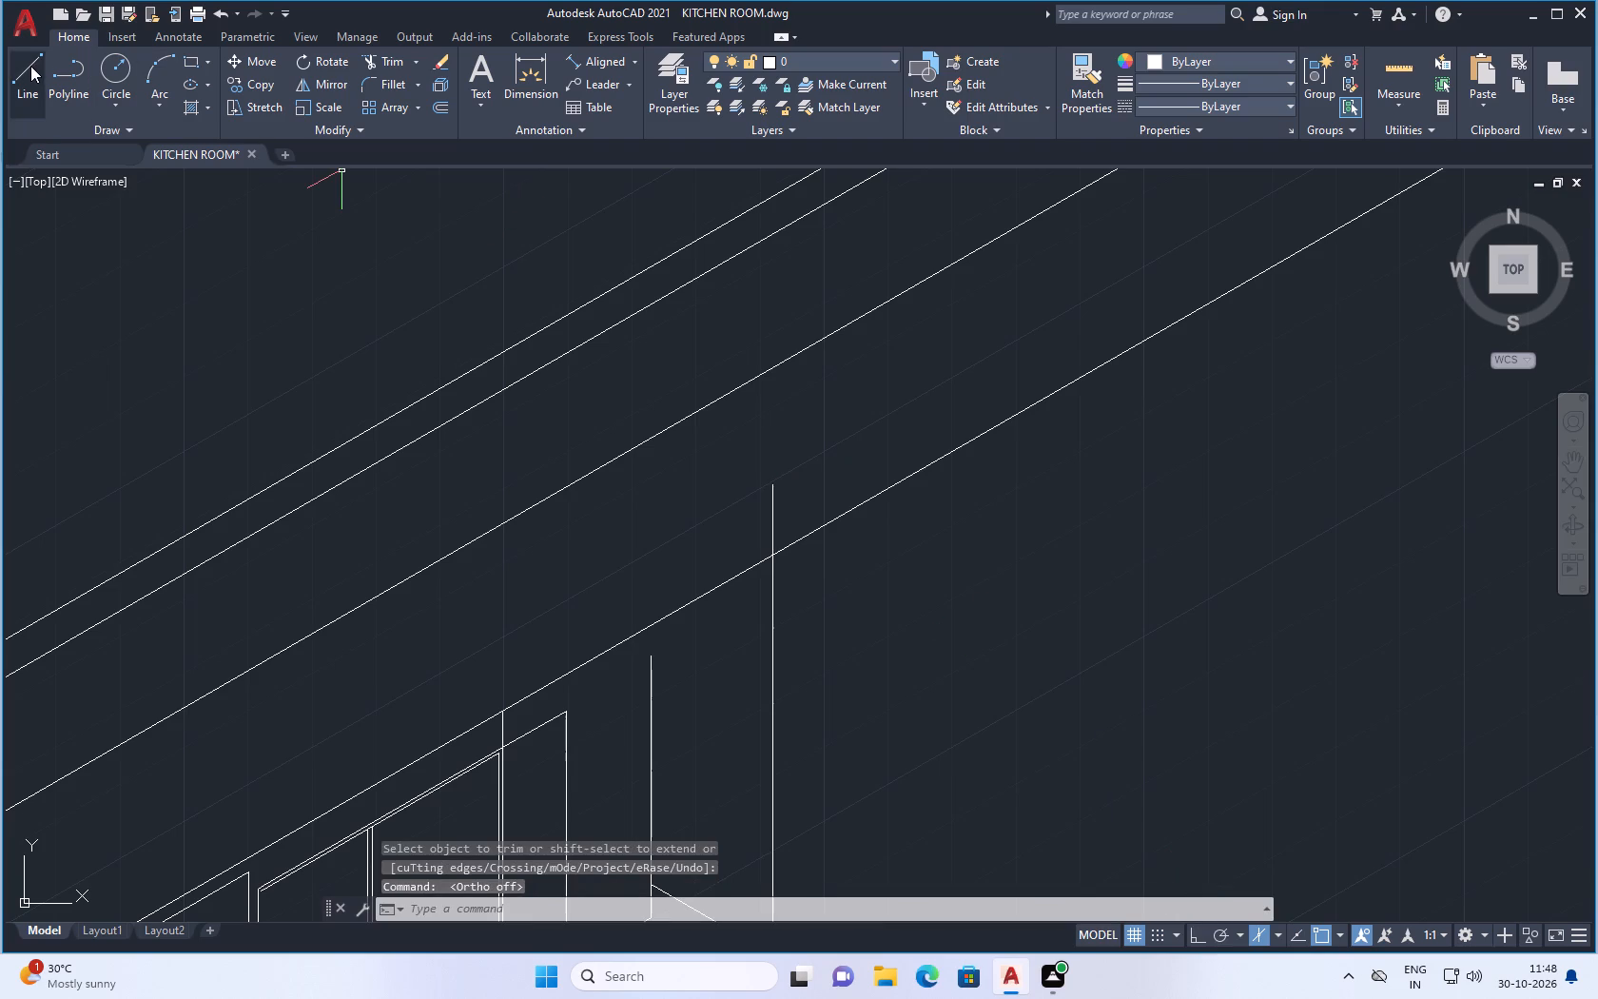
pyautogui.click(26, 64)
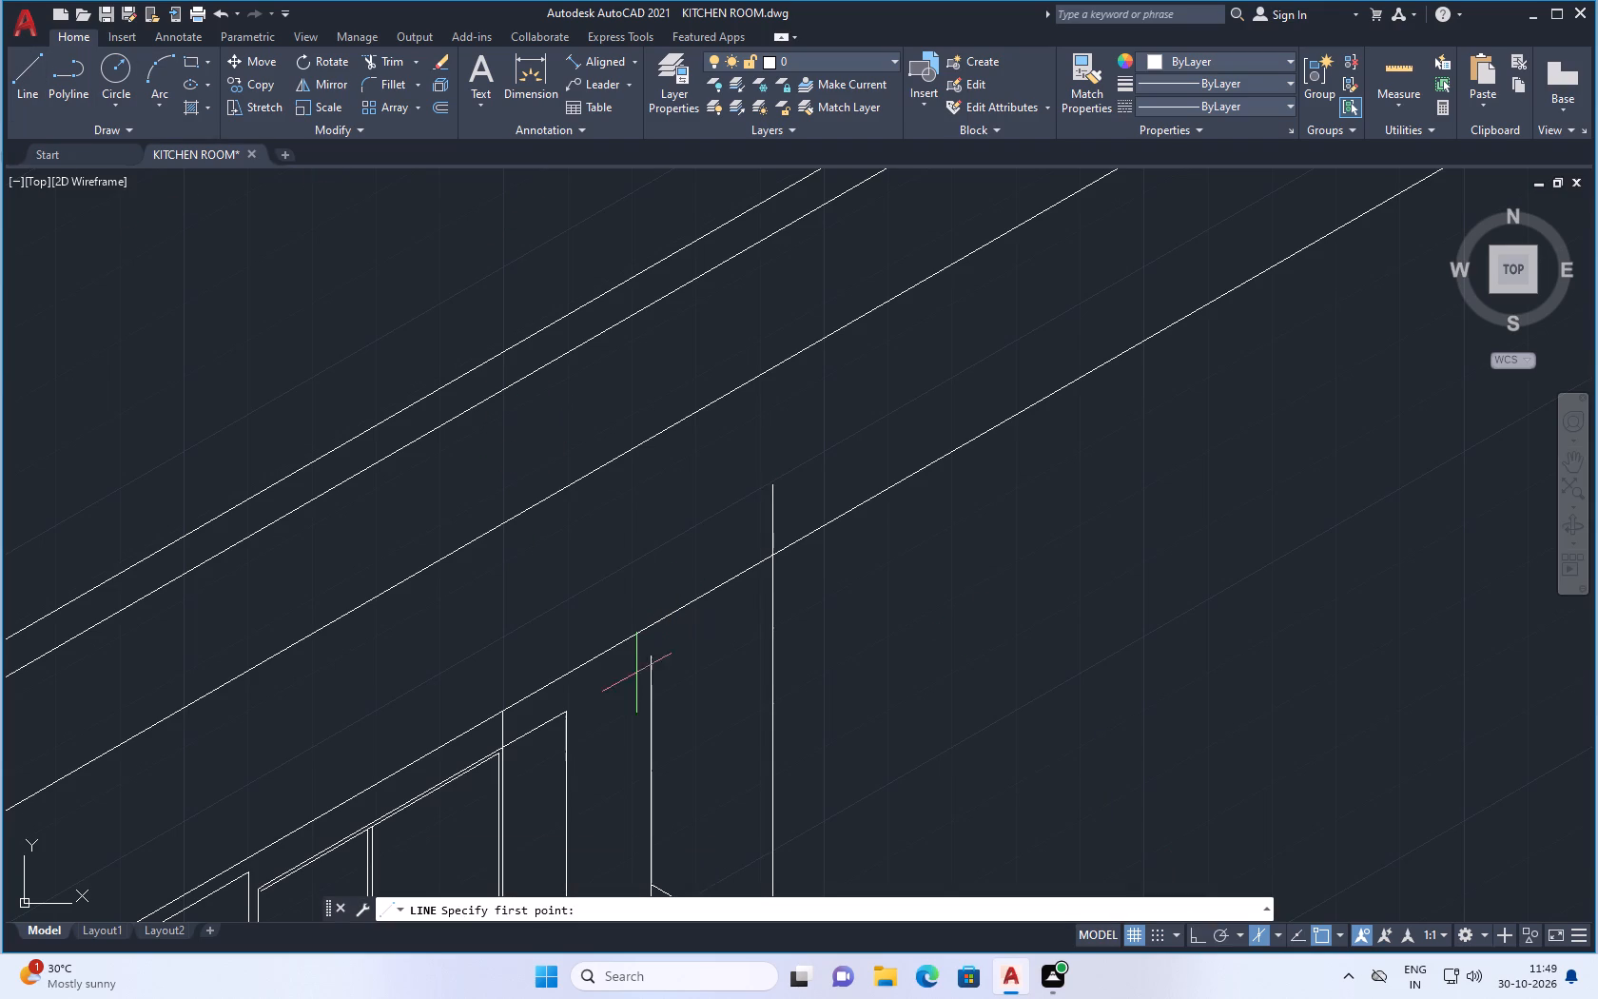
pyautogui.click(651, 682)
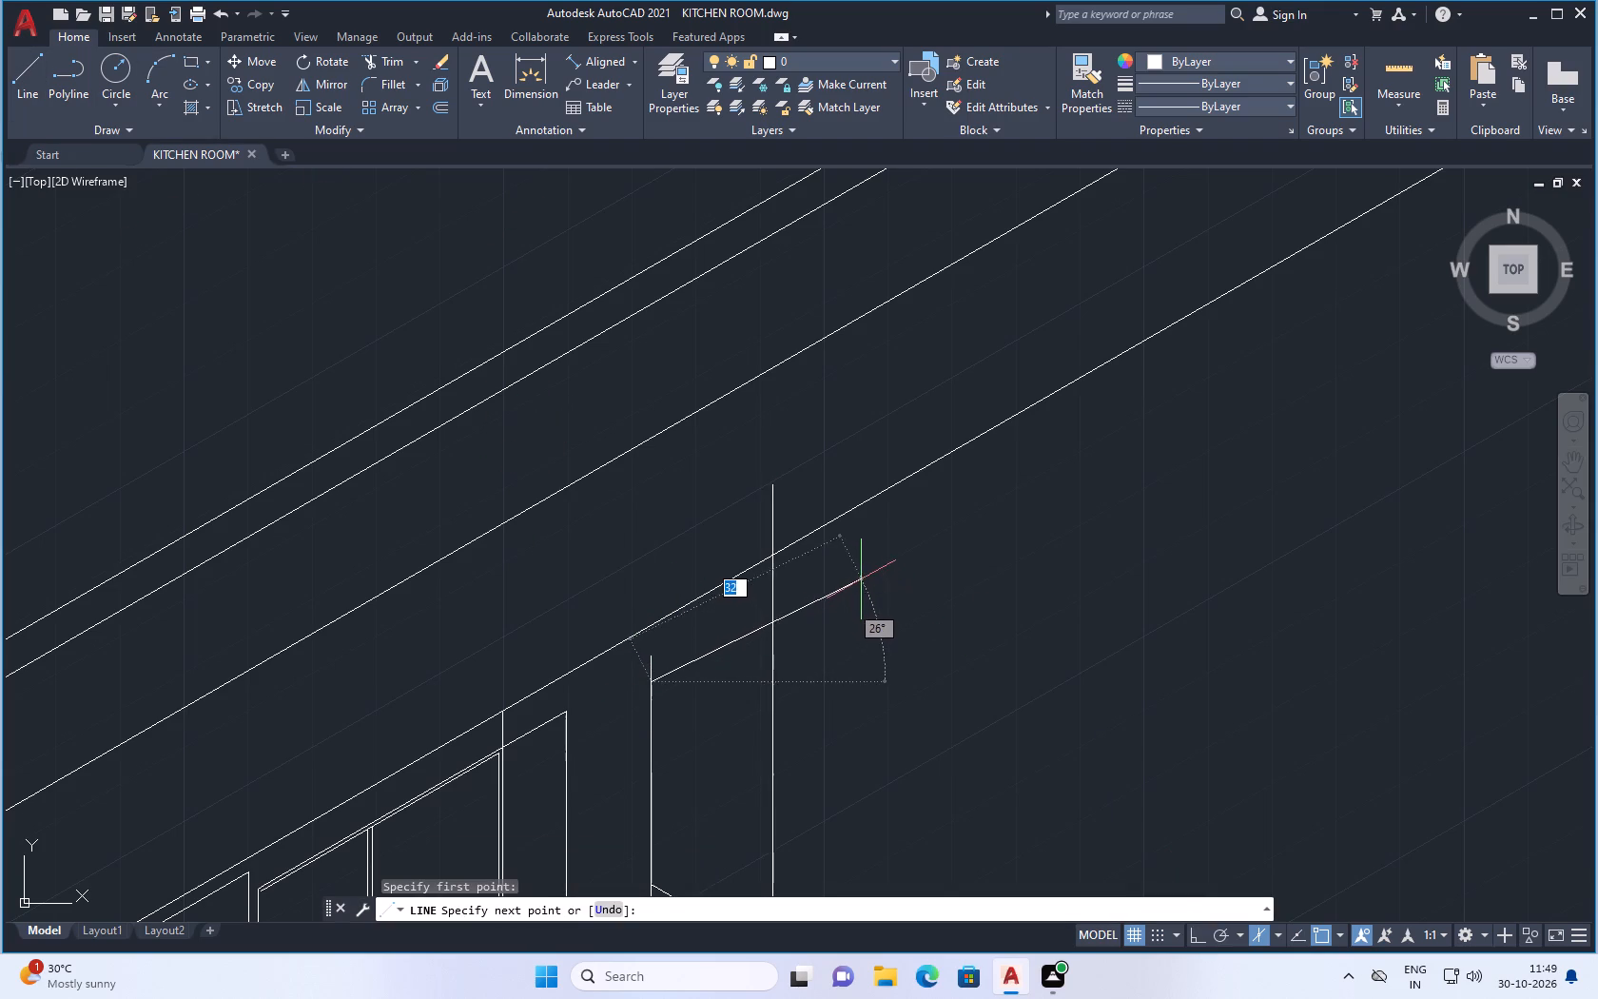
pyautogui.click(863, 560)
pyautogui.press('space')
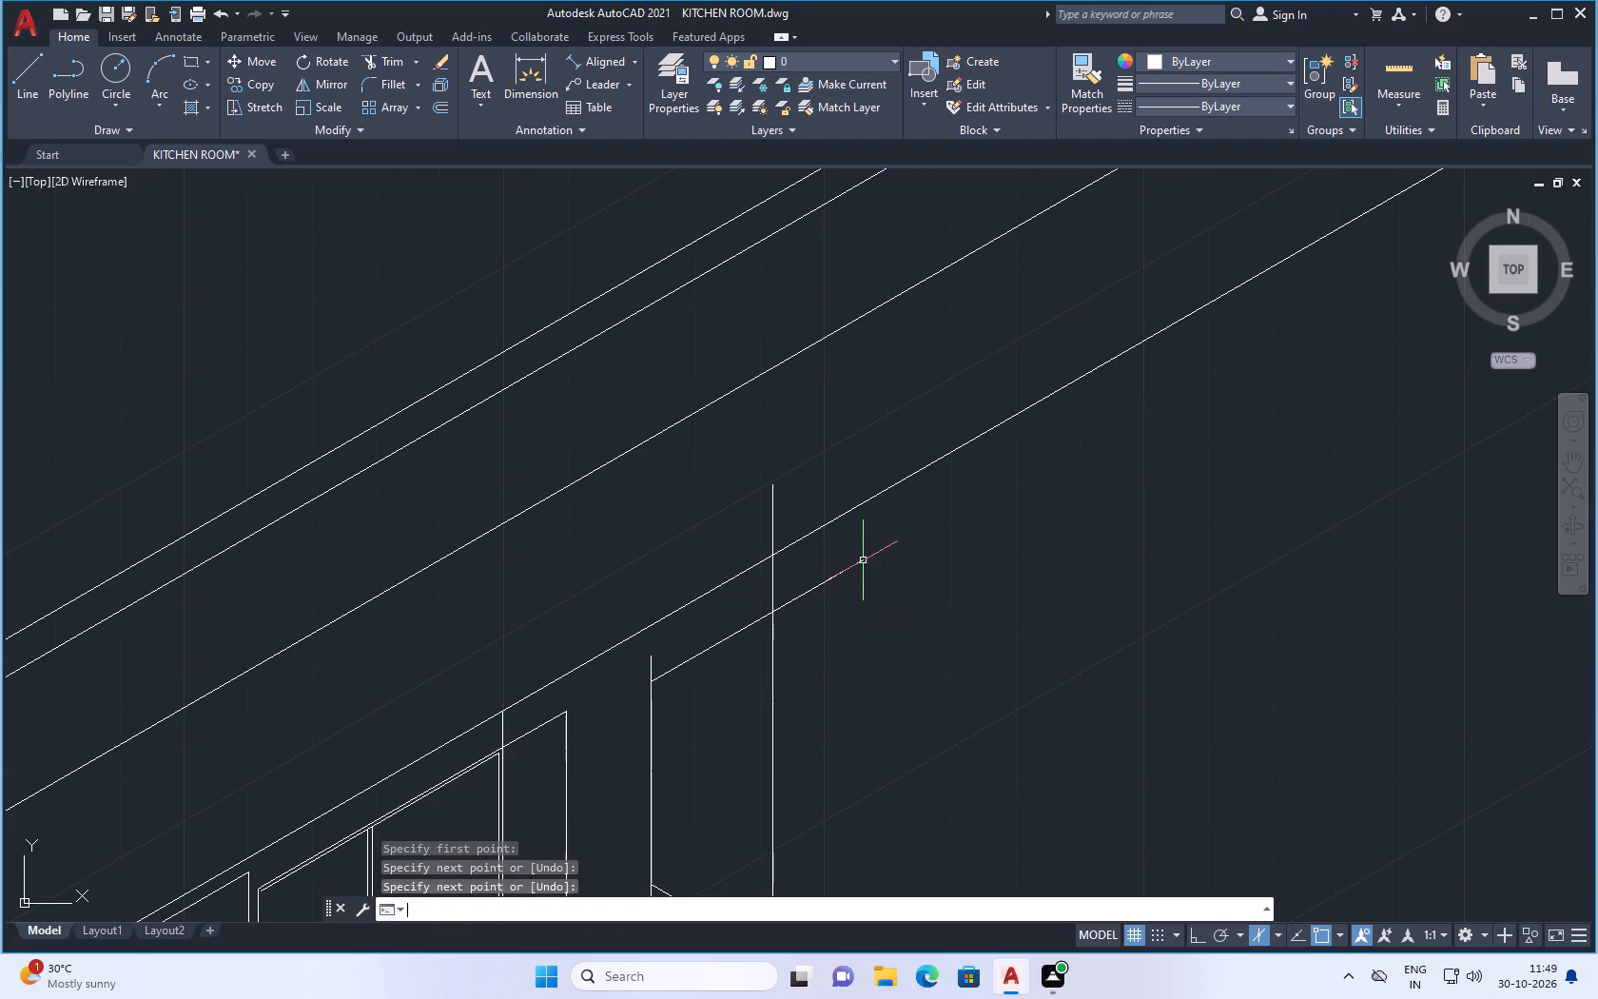
# Trim the inner vertical above the new sloped line, that line beyond the tall vertical, and the tall vertical above the long upper edge.
pyautogui.write('TR')
pyautogui.press('Return')
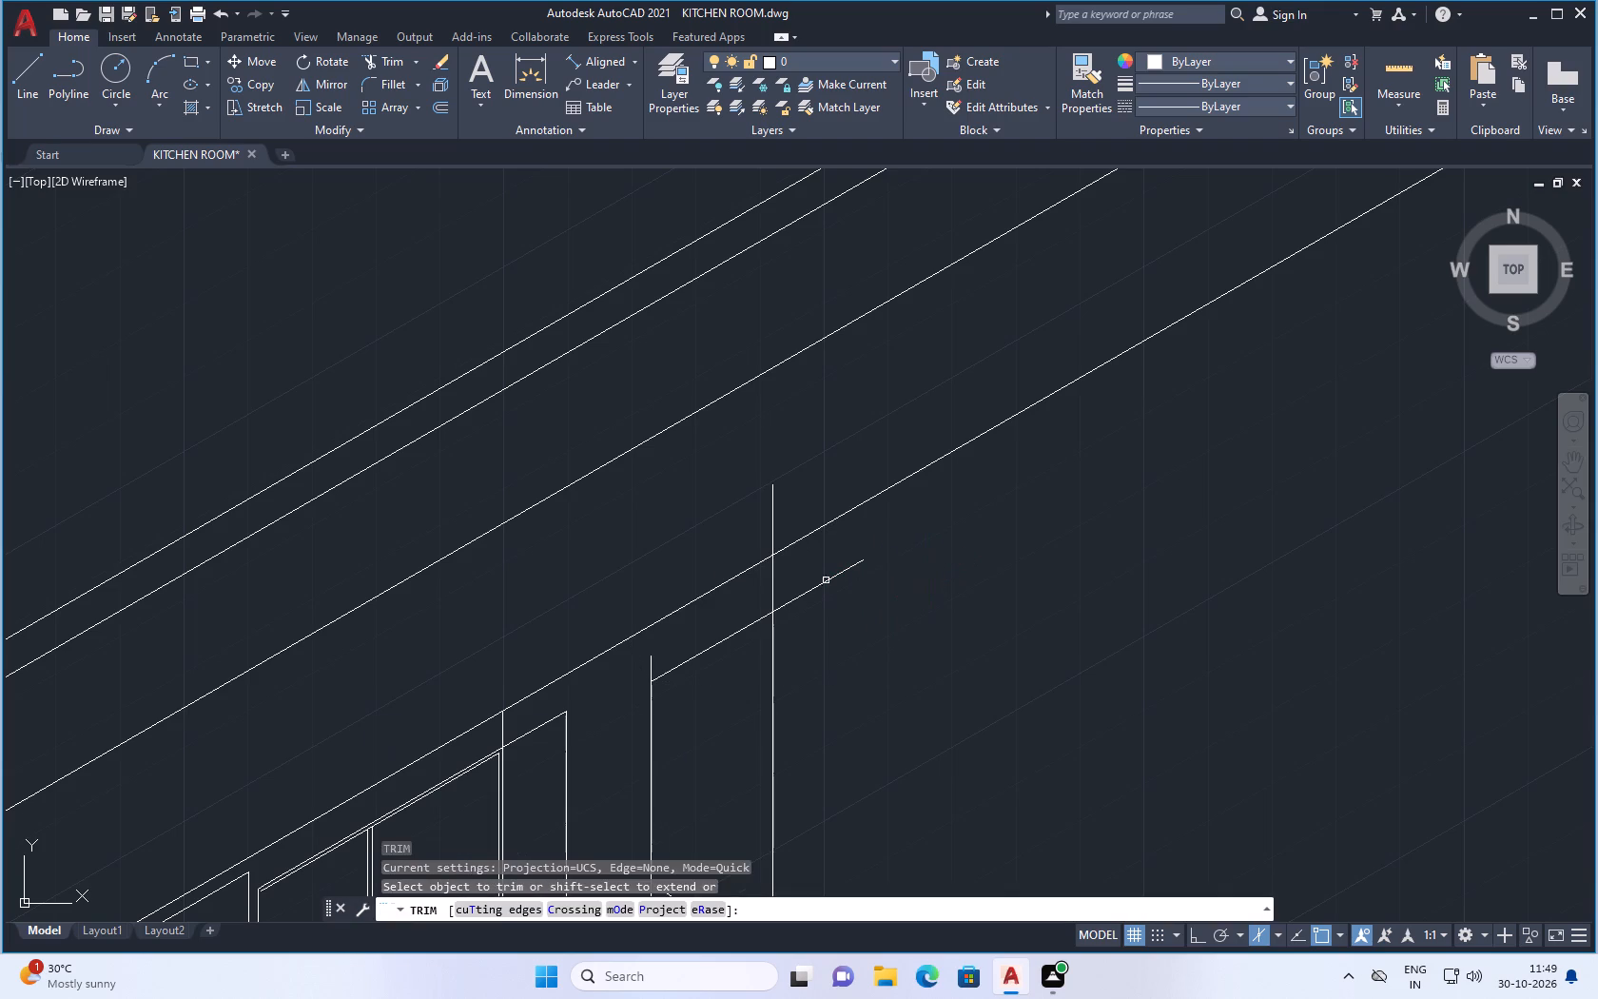
pyautogui.scroll(2, 682, 652)
pyautogui.moveTo(640, 653); pyautogui.dragTo(599, 682)
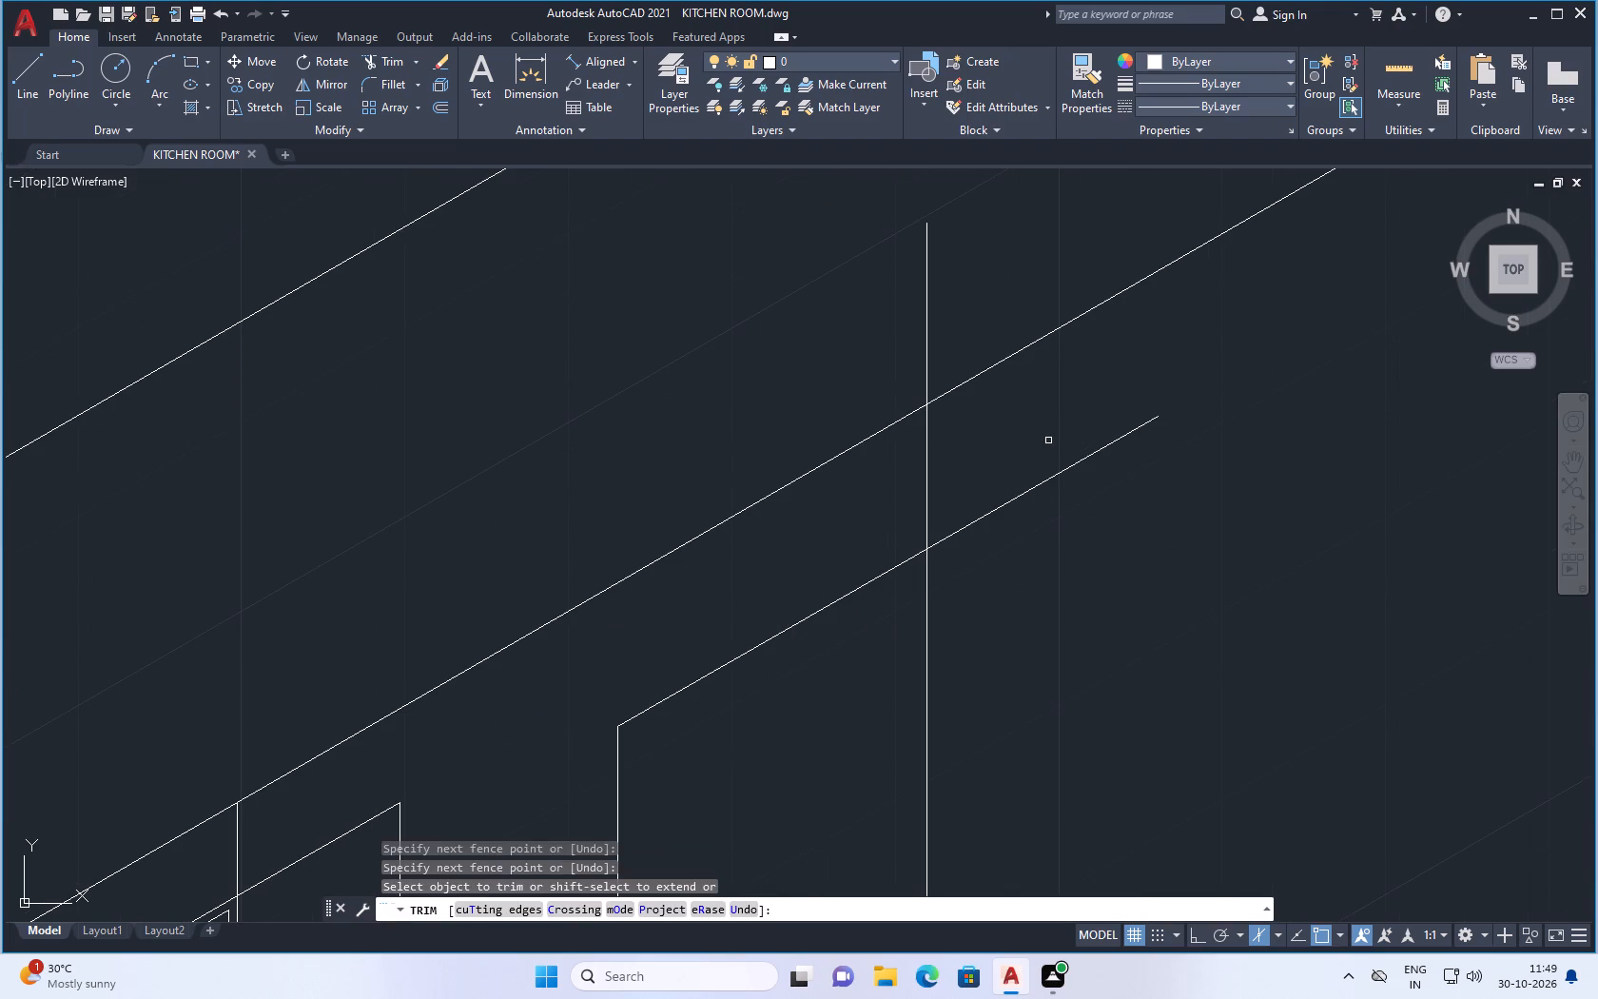
pyautogui.moveTo(1046, 447); pyautogui.dragTo(1057, 559)
pyautogui.scroll(-2, 1048, 554)
pyautogui.moveTo(1015, 433); pyautogui.dragTo(943, 460)
pyautogui.scroll(-2, 889, 467)
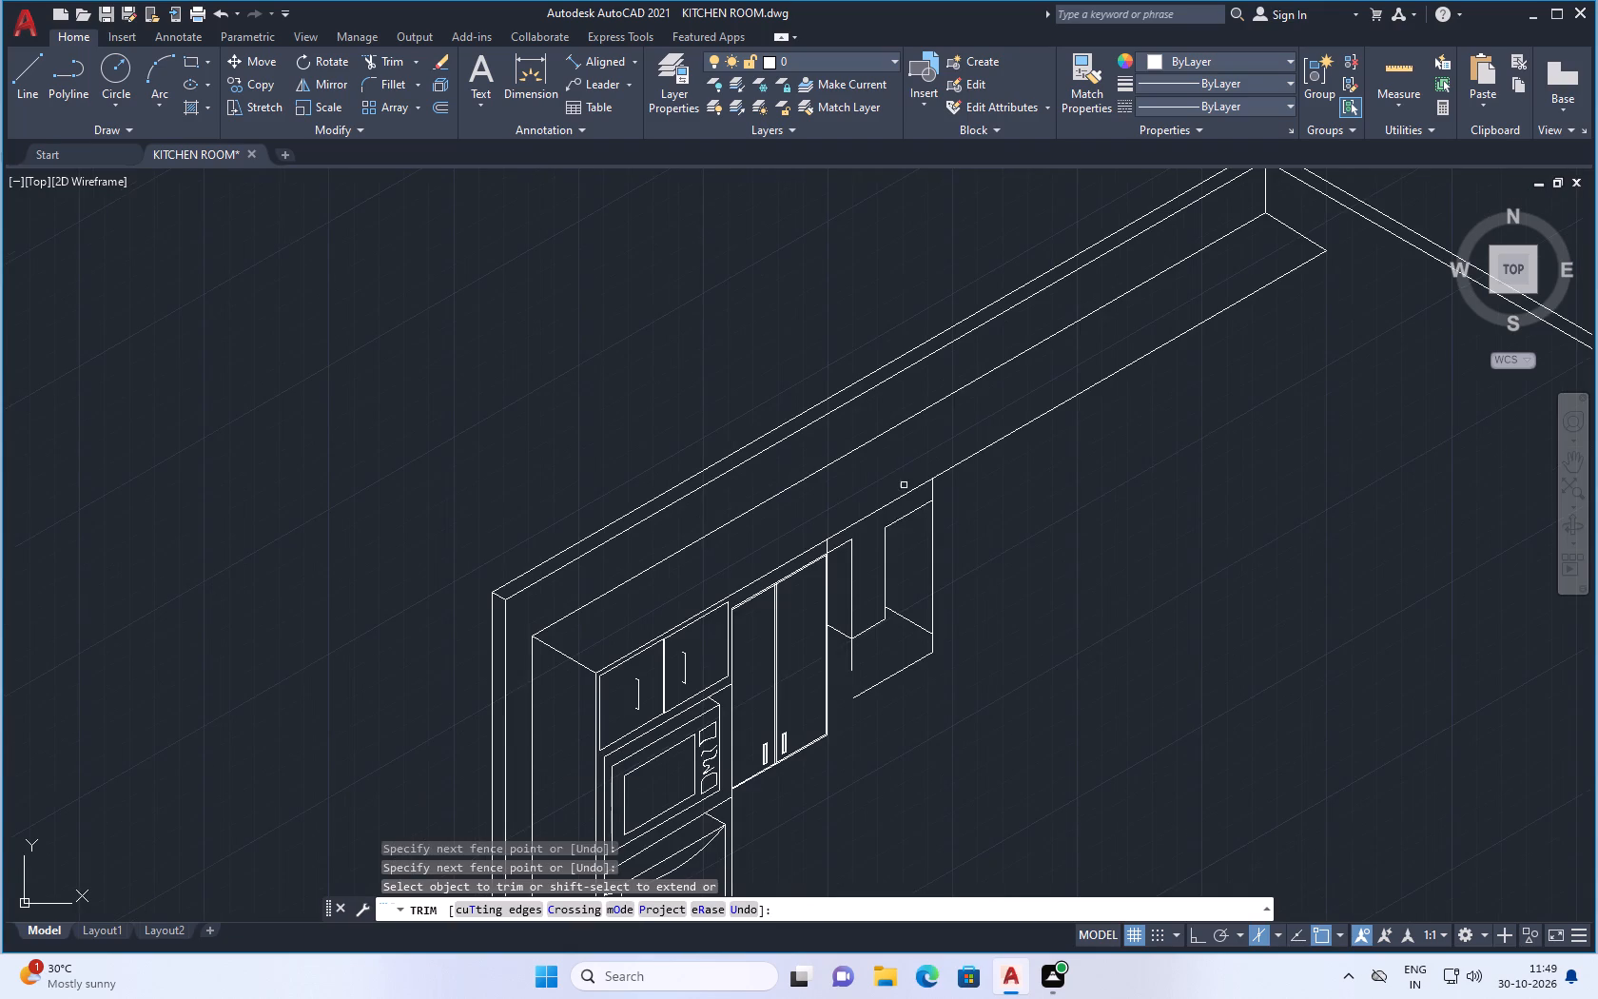
pyautogui.scroll(1, 1005, 551)
pyautogui.press('Escape')
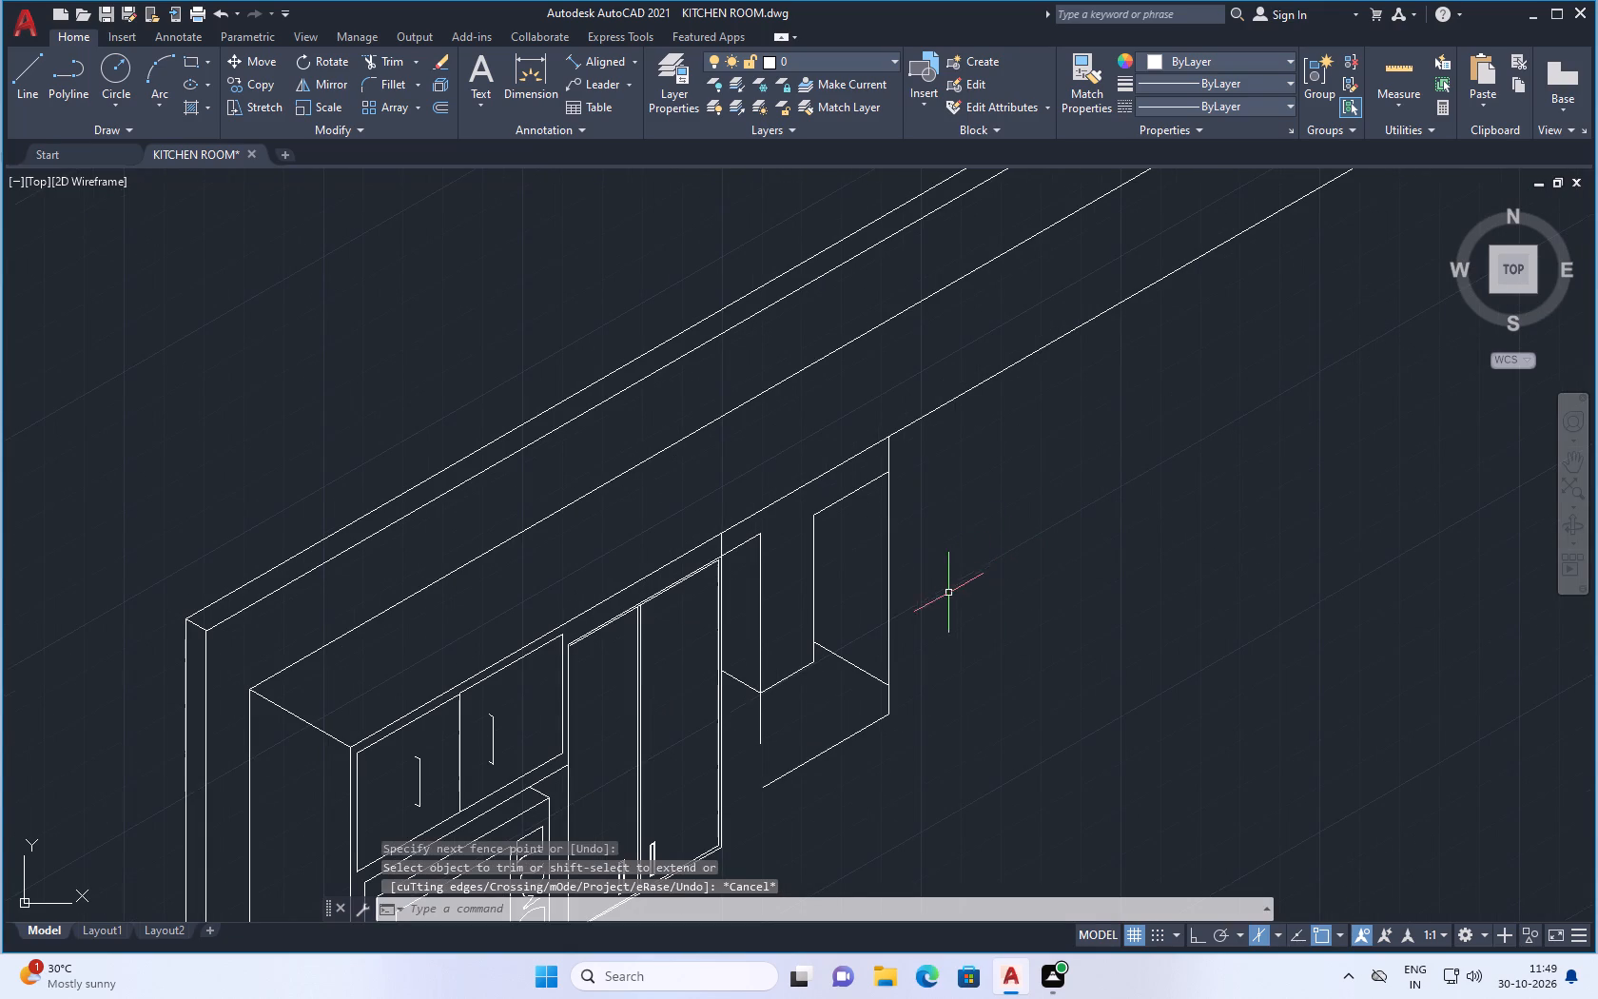
# With Ortho on, draw a vertical line about 13 units down from the free-standing vertical's lower end, past the end of the 210° line.
pyautogui.scroll(1, 788, 774)
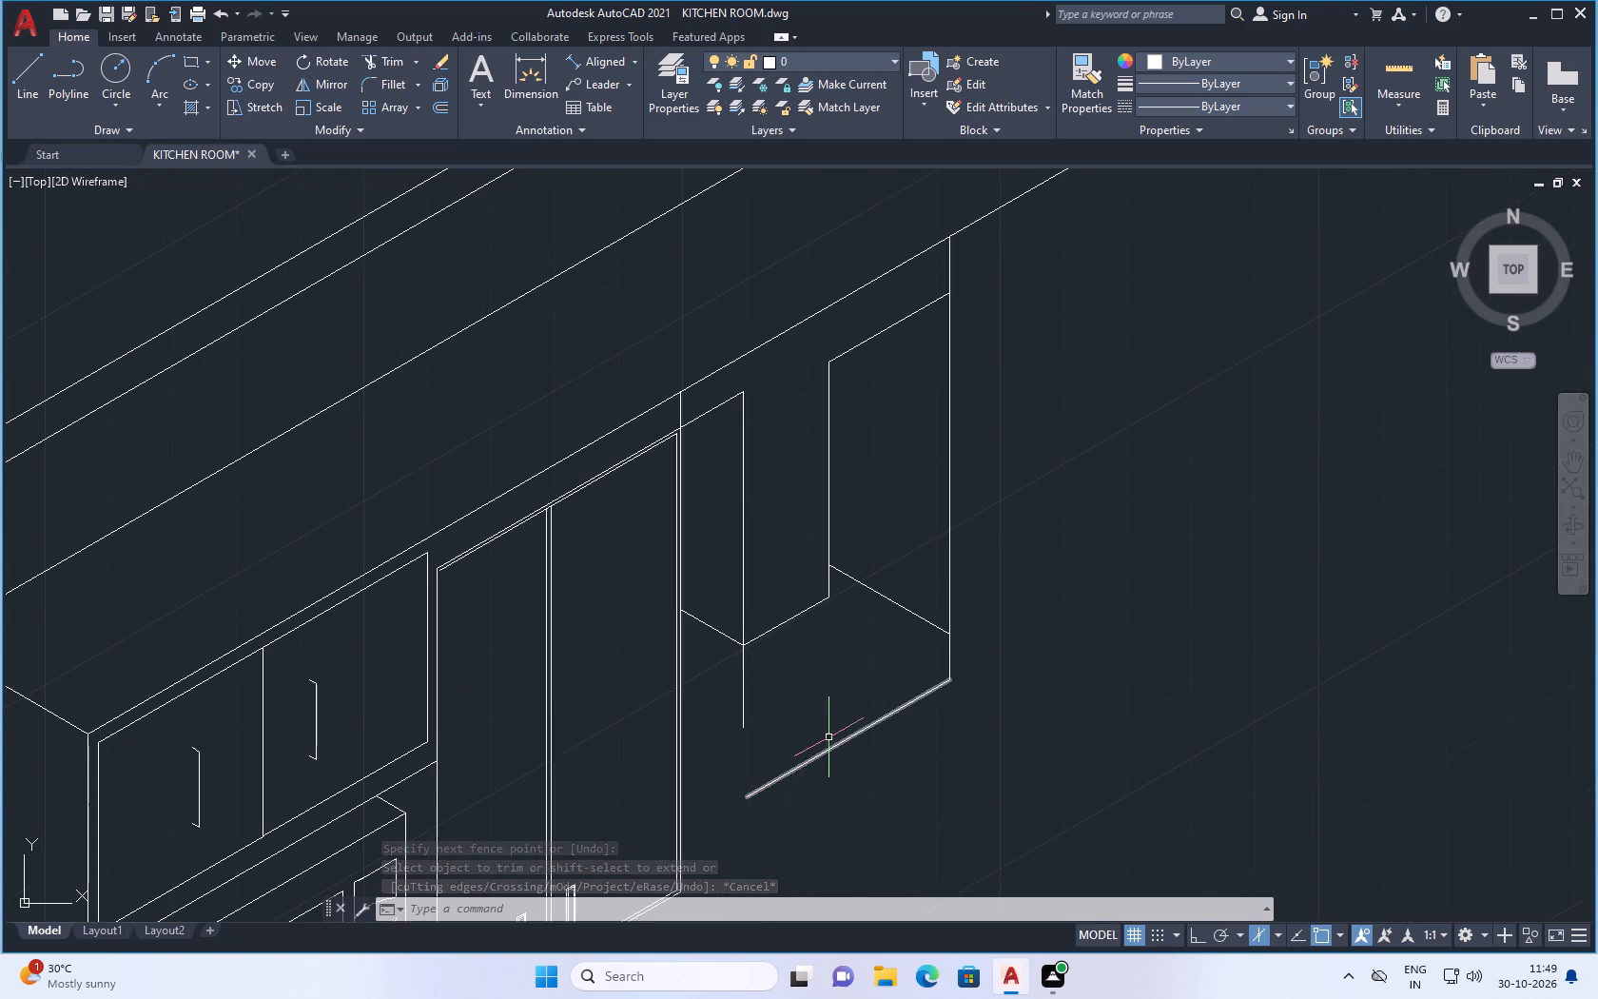
pyautogui.click(23, 65)
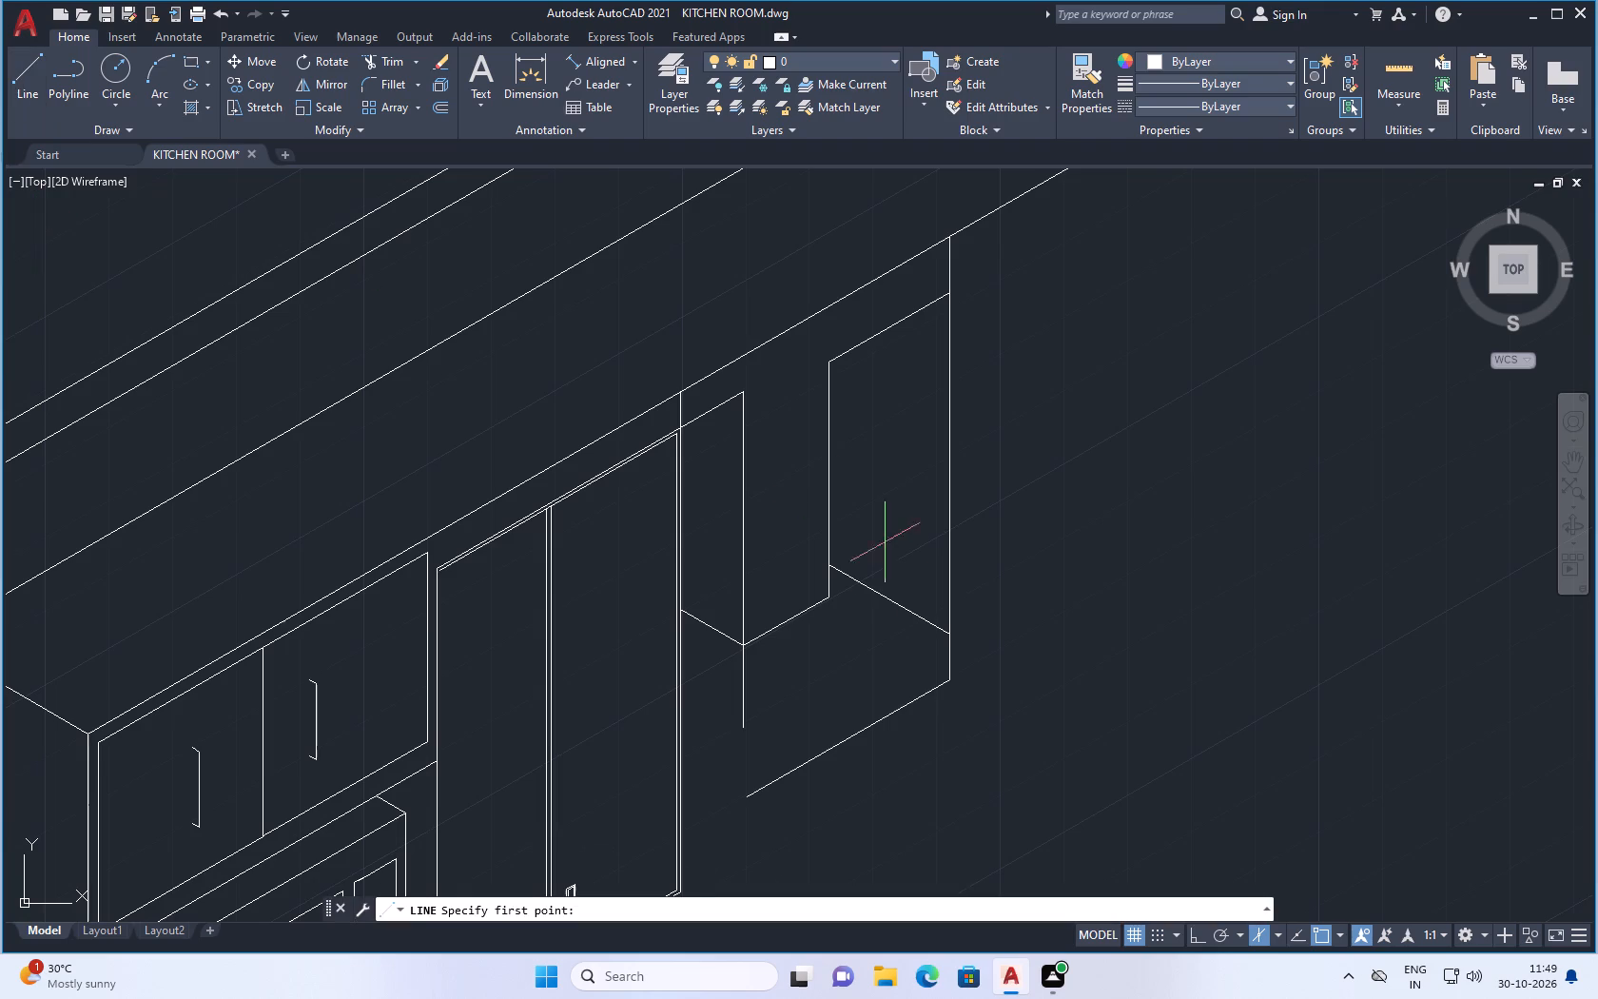
pyautogui.click(747, 726)
pyautogui.scroll(1, 741, 808)
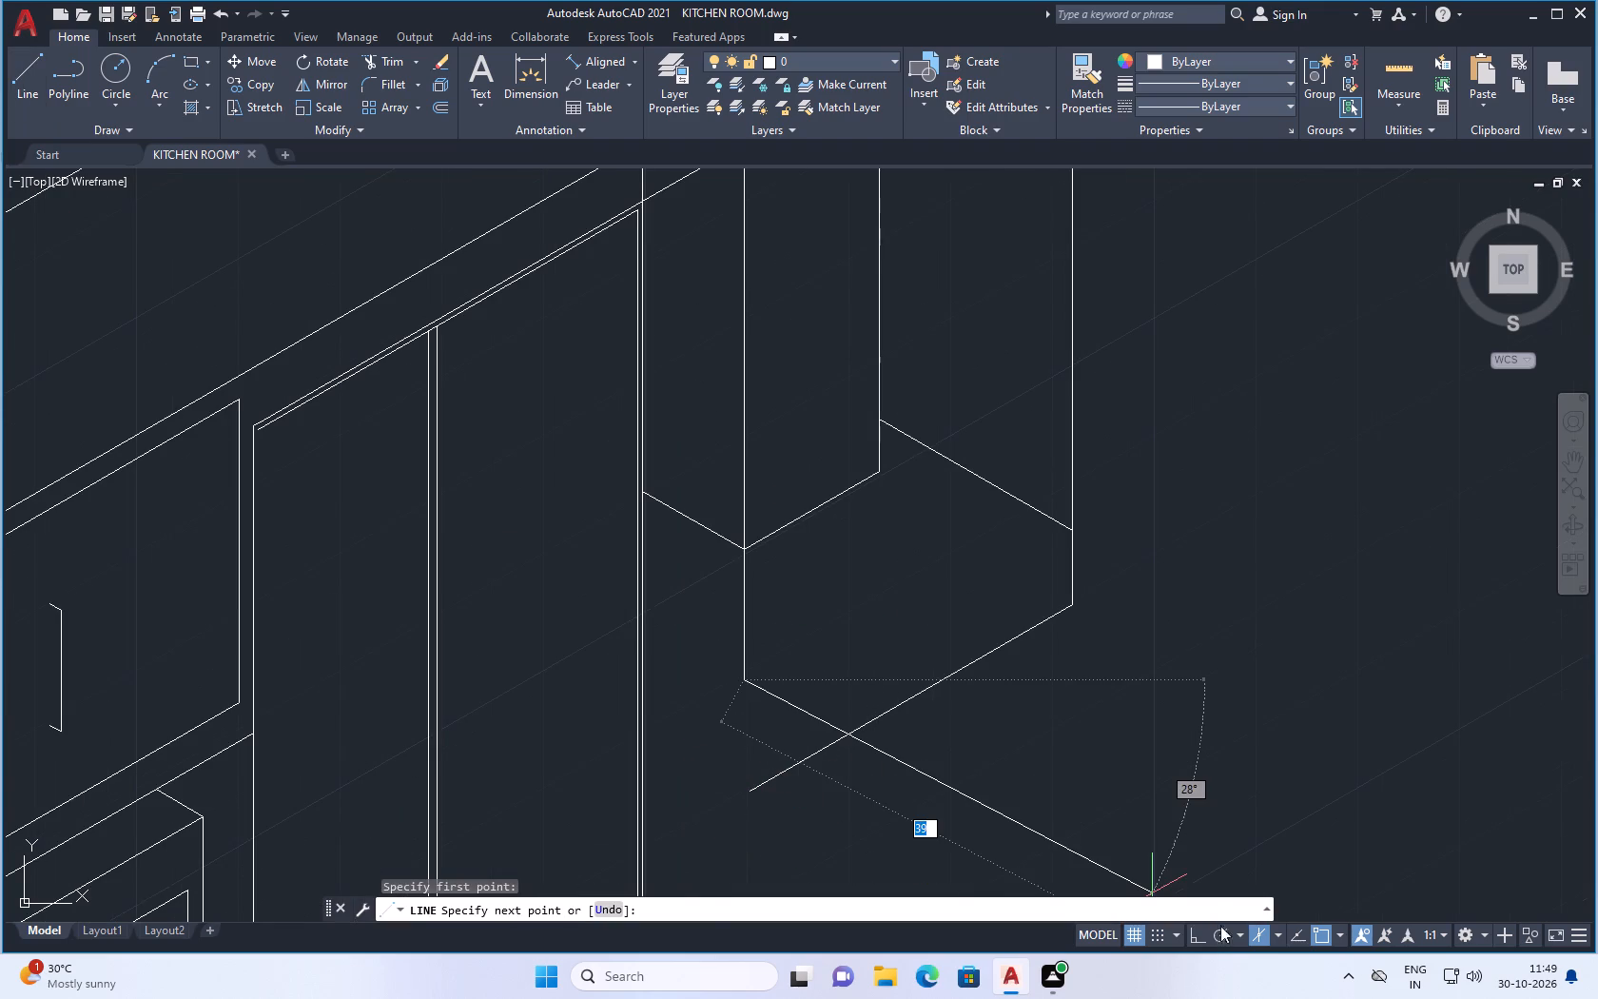
pyautogui.click(1202, 935)
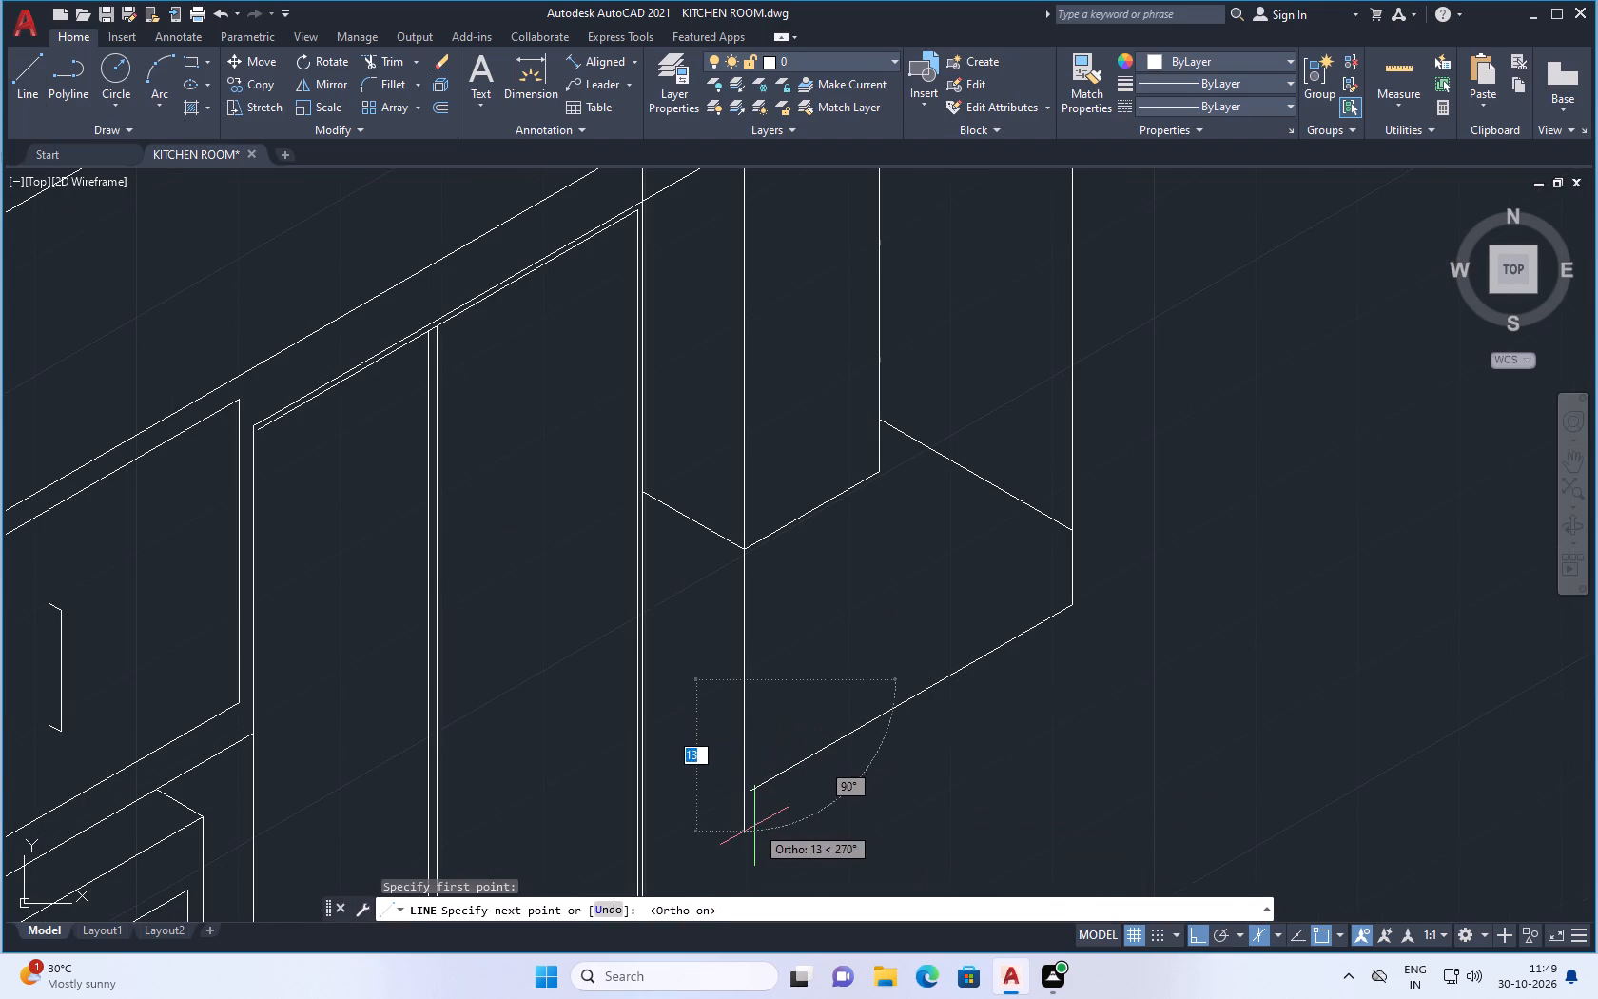
pyautogui.click(754, 828)
pyautogui.press('space')
pyautogui.scroll(1, 783, 817)
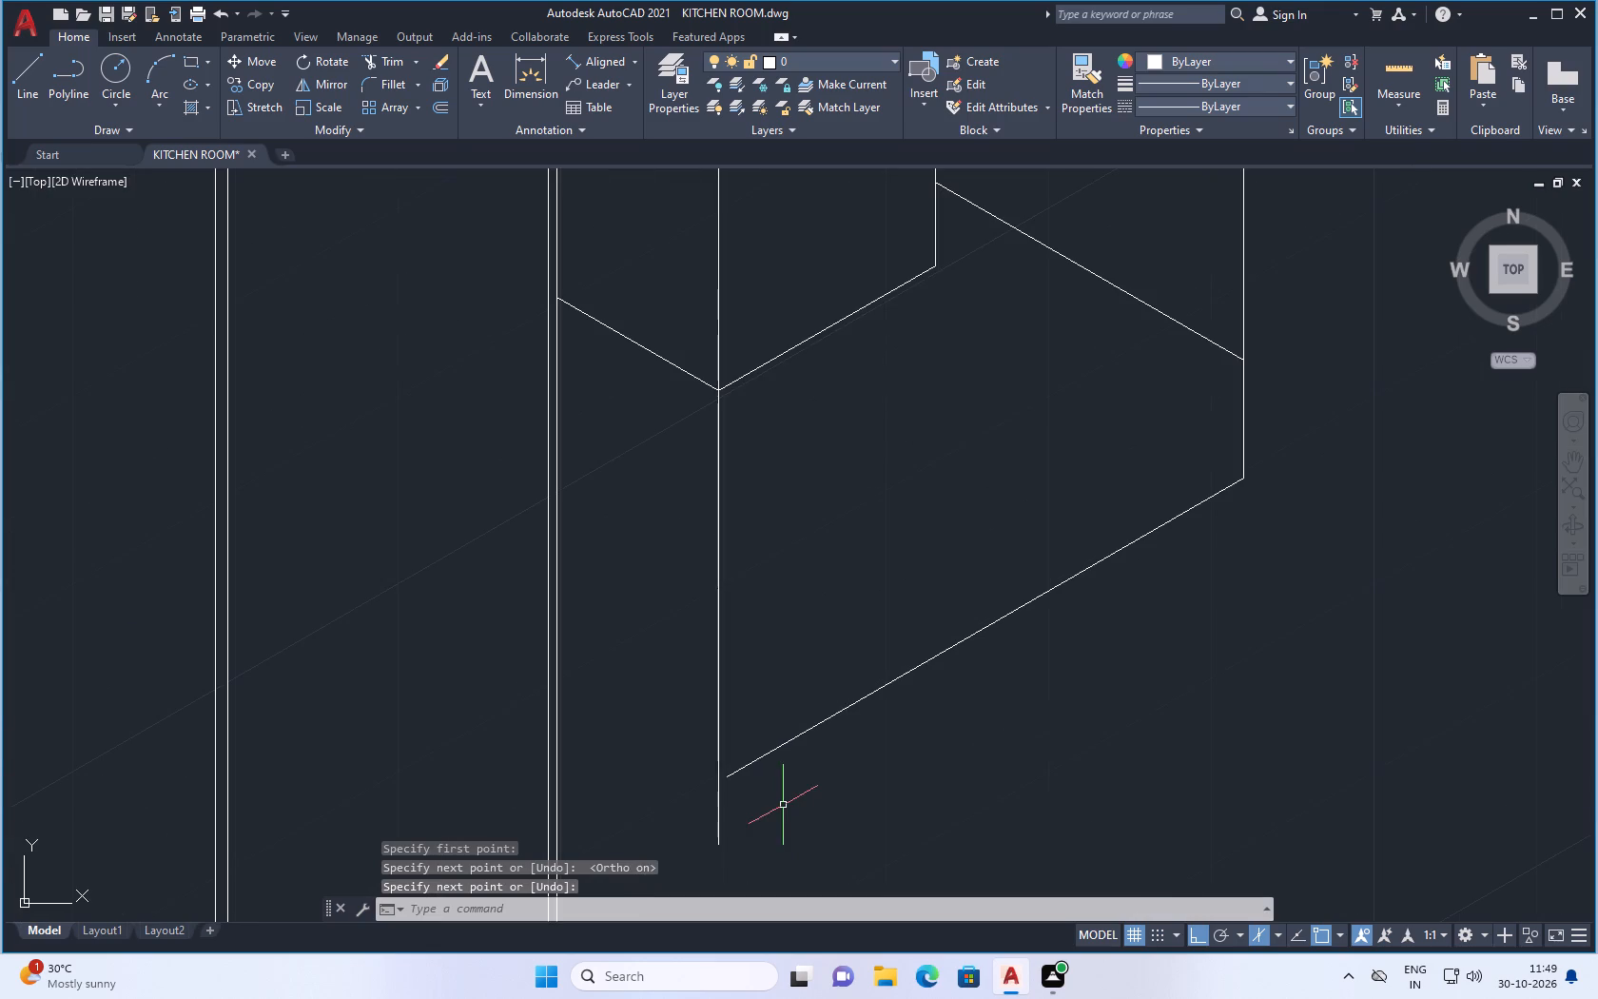
# Draw a short line from the lower end of the 210° line, extending it in the same direction across the new vertical.
pyautogui.press('space')
pyautogui.scroll(2, 724, 785)
pyautogui.moveTo(738, 764); pyautogui.dragTo(730, 770)
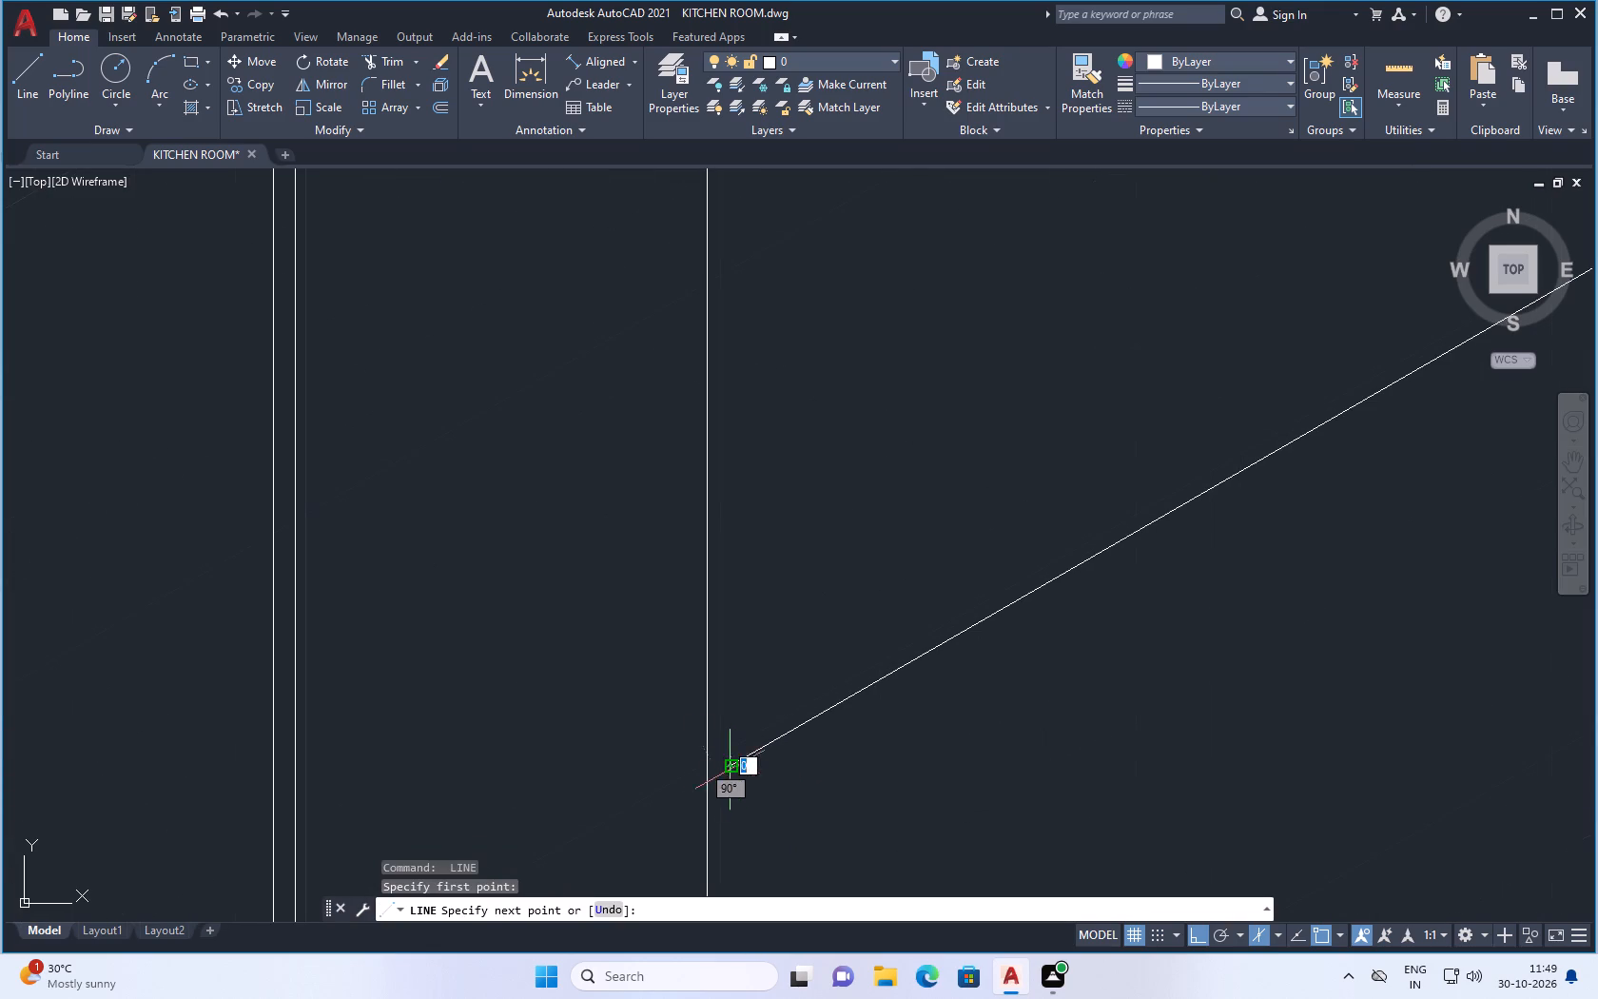
pyautogui.click(676, 791)
pyautogui.press('space')
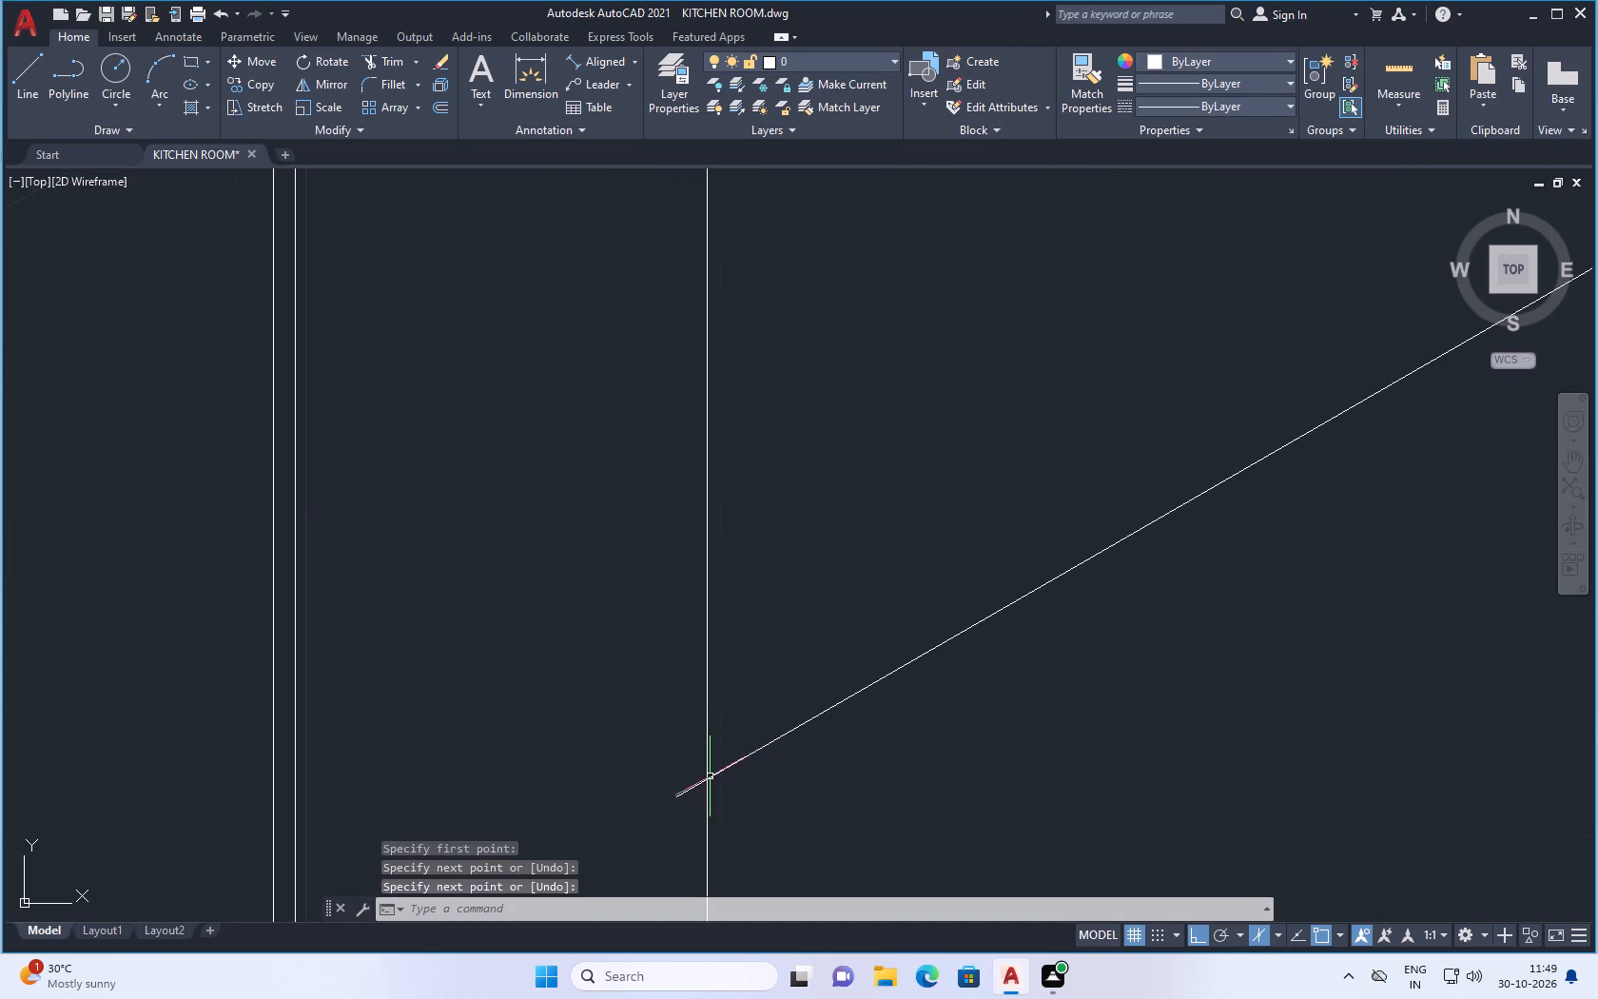
# On the top isoplane, draw a 150° line from the intersection of the vertical and 210° lines past the wall cabinet's side edge.
pyautogui.press('space')
pyautogui.moveTo(711, 774); pyautogui.dragTo(711, 765)
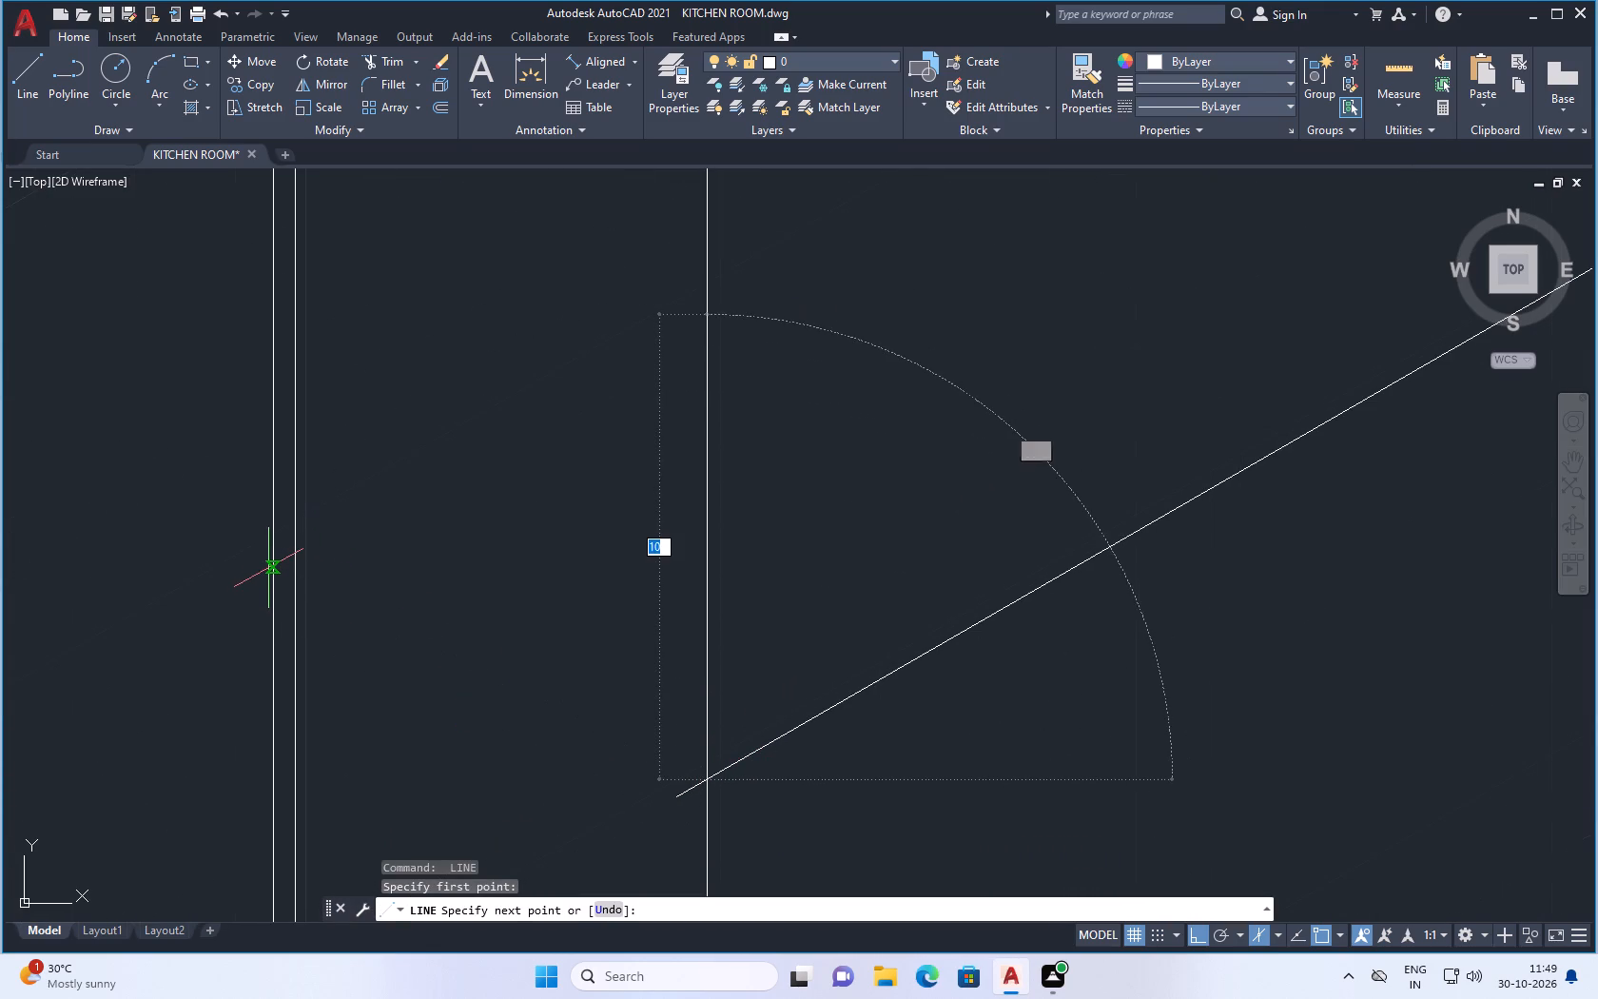
pyautogui.scroll(-2, 326, 607)
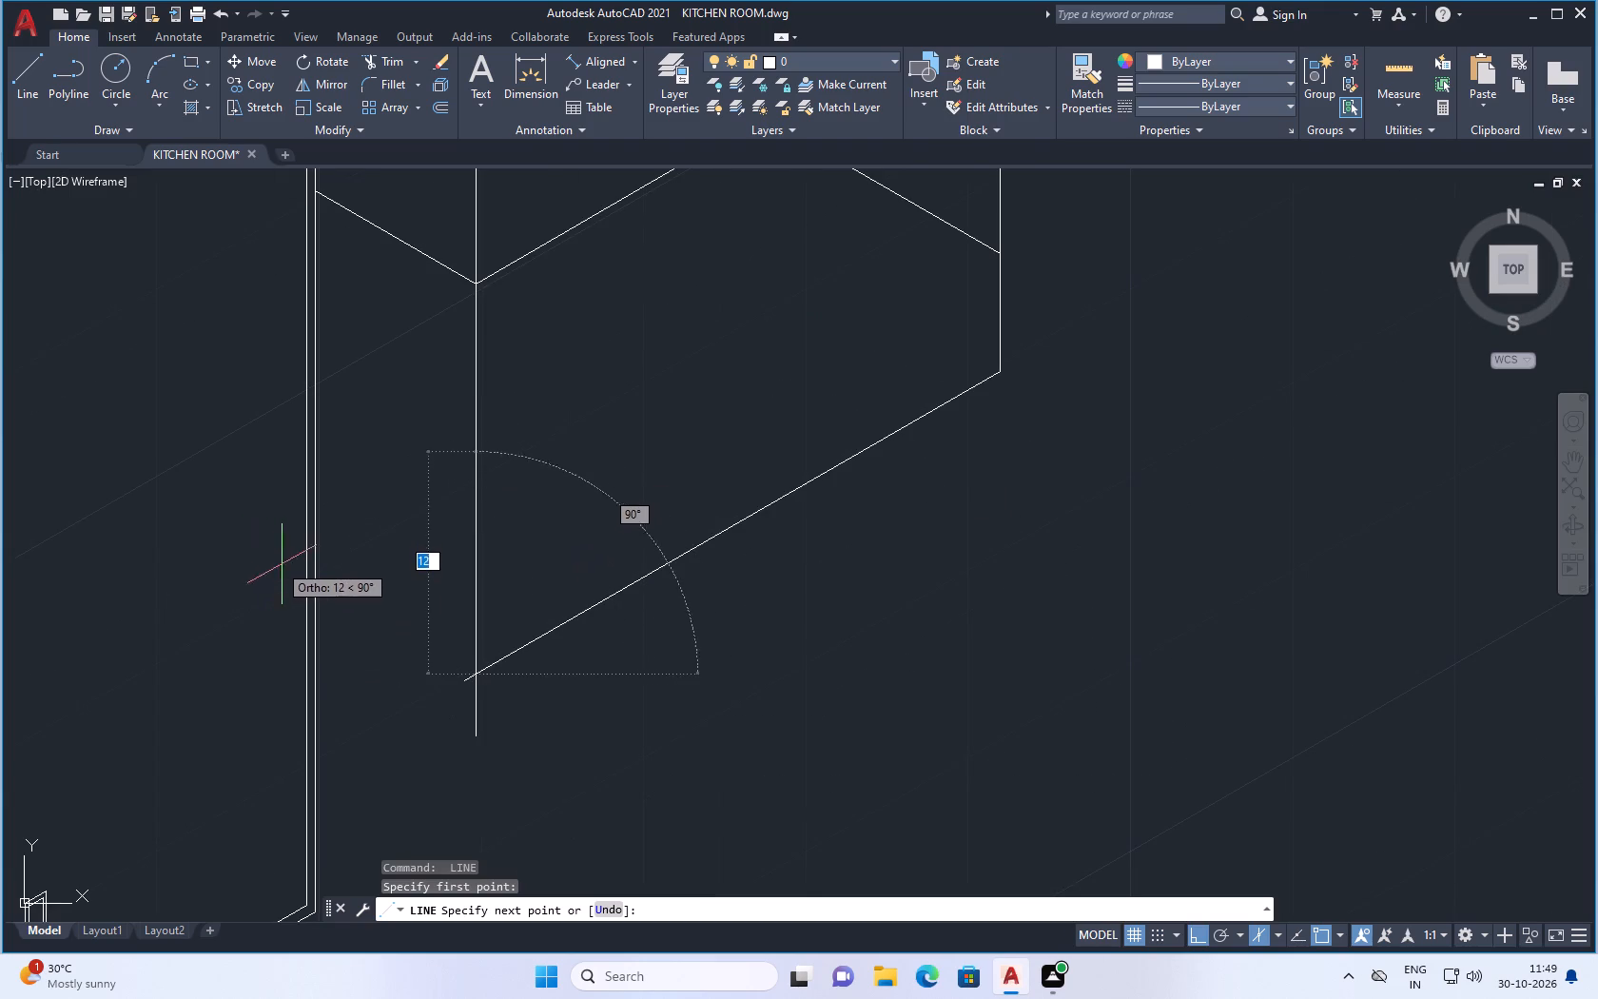
pyautogui.click(1276, 935)
pyautogui.click(1295, 882)
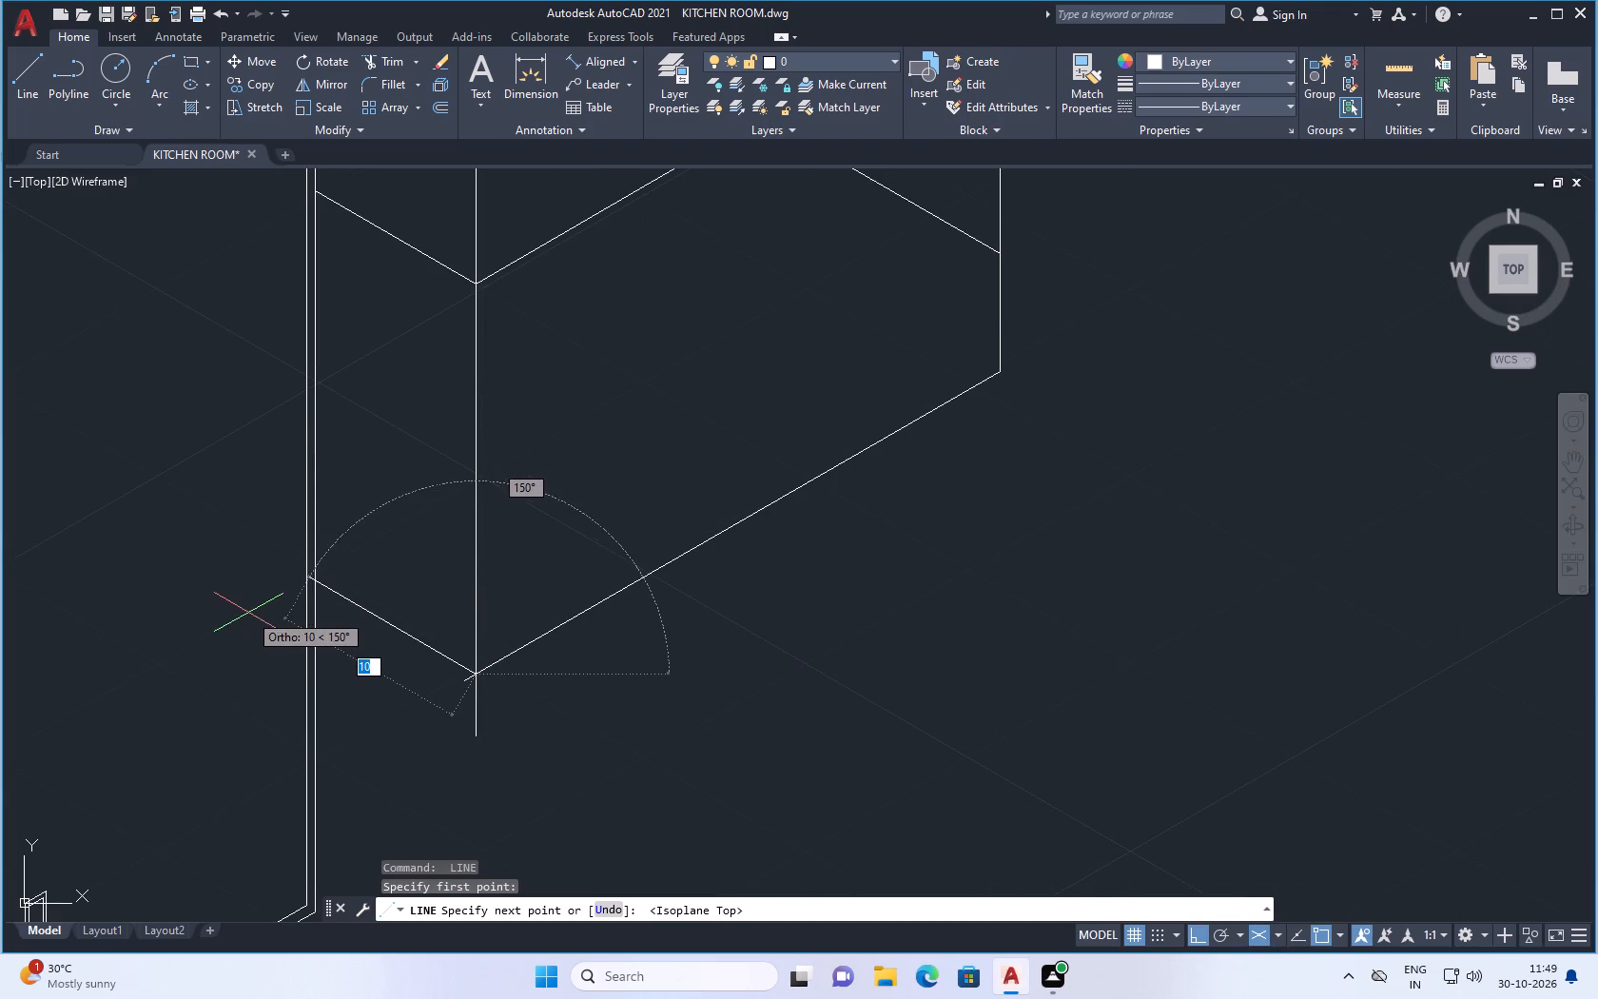
pyautogui.click(221, 556)
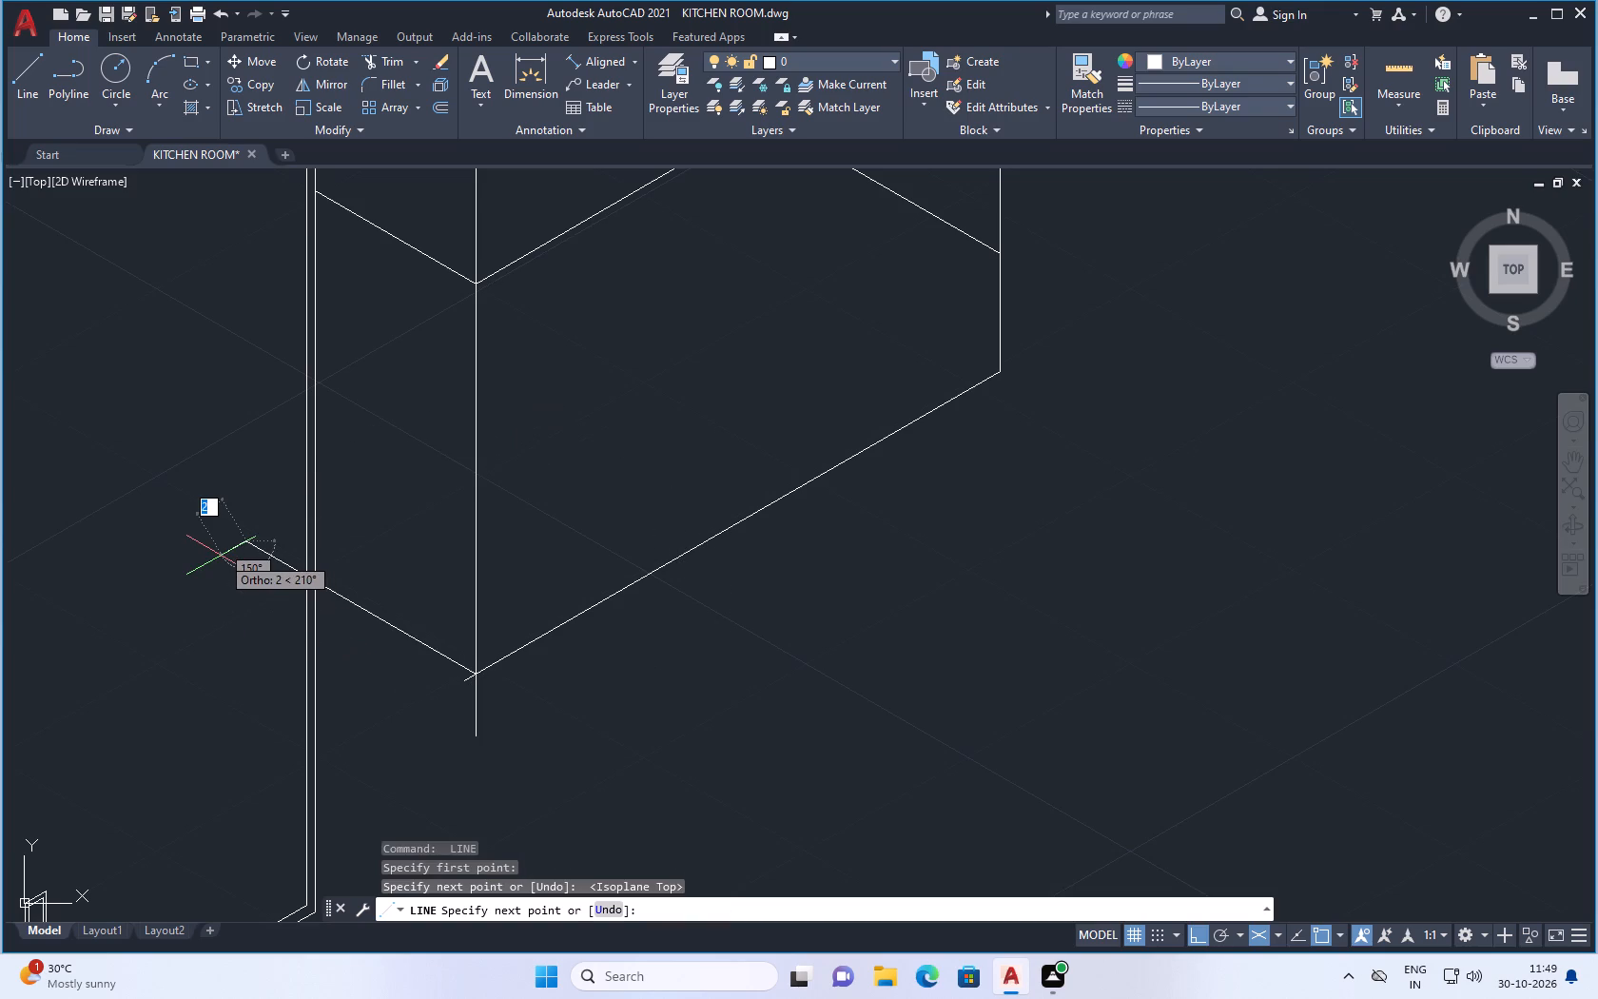
pyautogui.press('Escape')
# Trim the 150° line back to the cabinet's outer side edge and remove the 210° and vertical overhangs at the lower corner.
pyautogui.press('t')
pyautogui.press('r')
pyautogui.press('Return')
pyautogui.scroll(1, 264, 566)
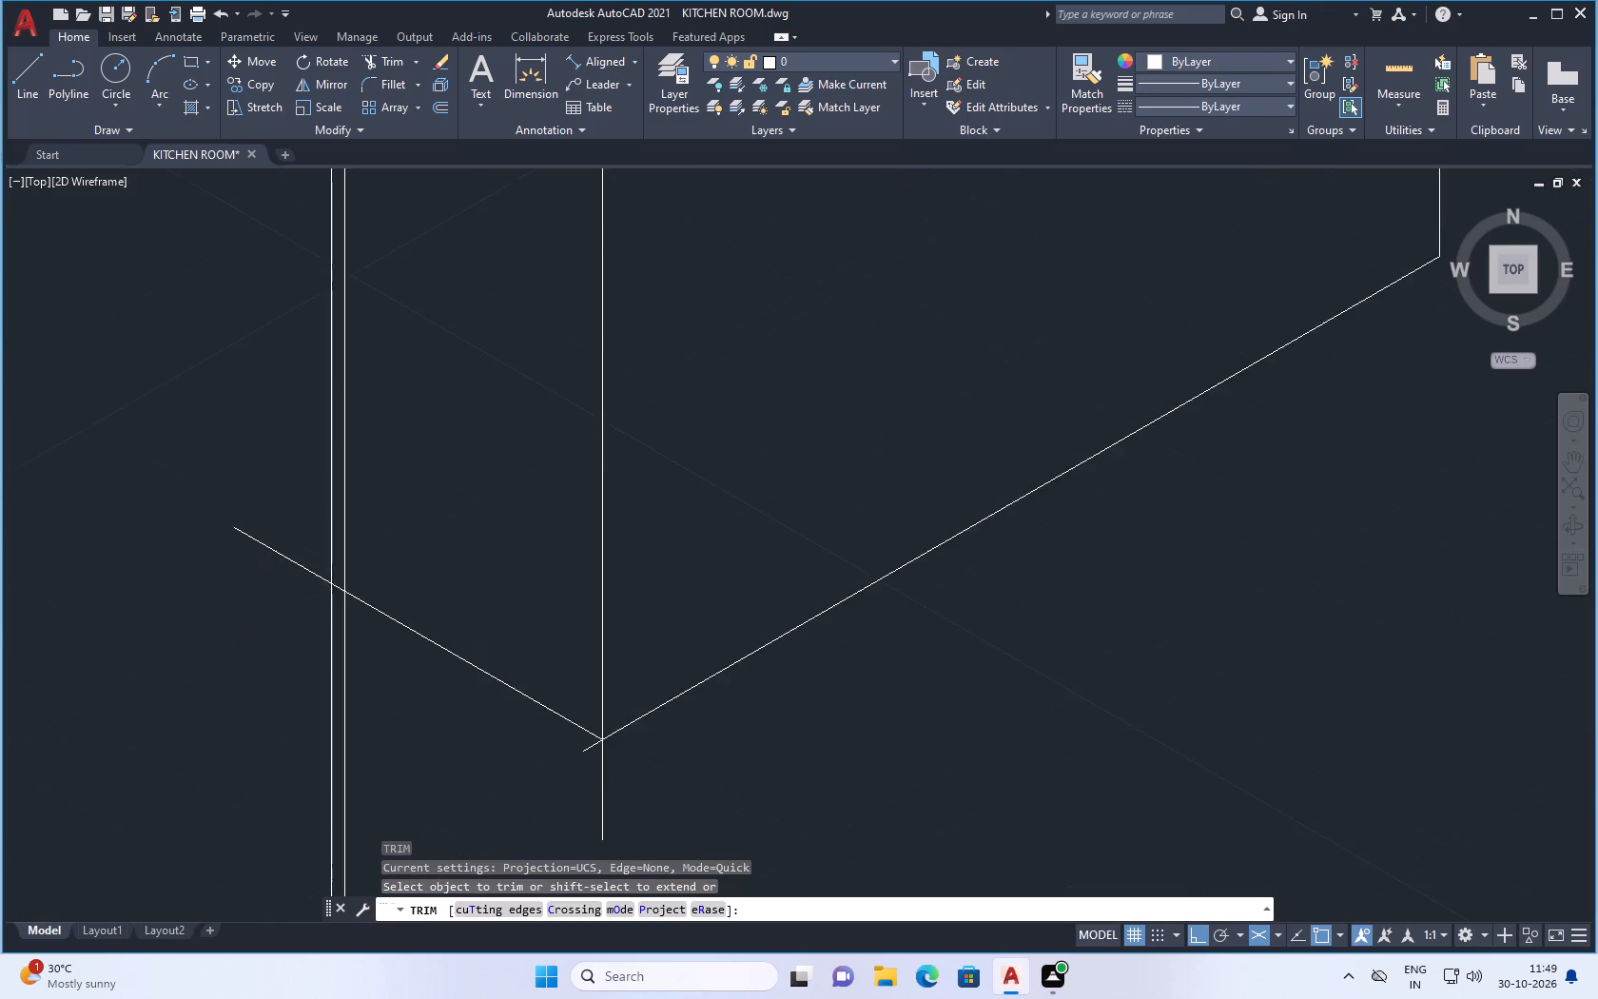
pyautogui.scroll(1, 264, 565)
pyautogui.click(278, 543)
pyautogui.scroll(2, 369, 608)
pyautogui.moveTo(392, 588); pyautogui.dragTo(373, 651)
pyautogui.scroll(-3, 392, 607)
pyautogui.scroll(-1, 531, 549)
pyautogui.scroll(2, 603, 702)
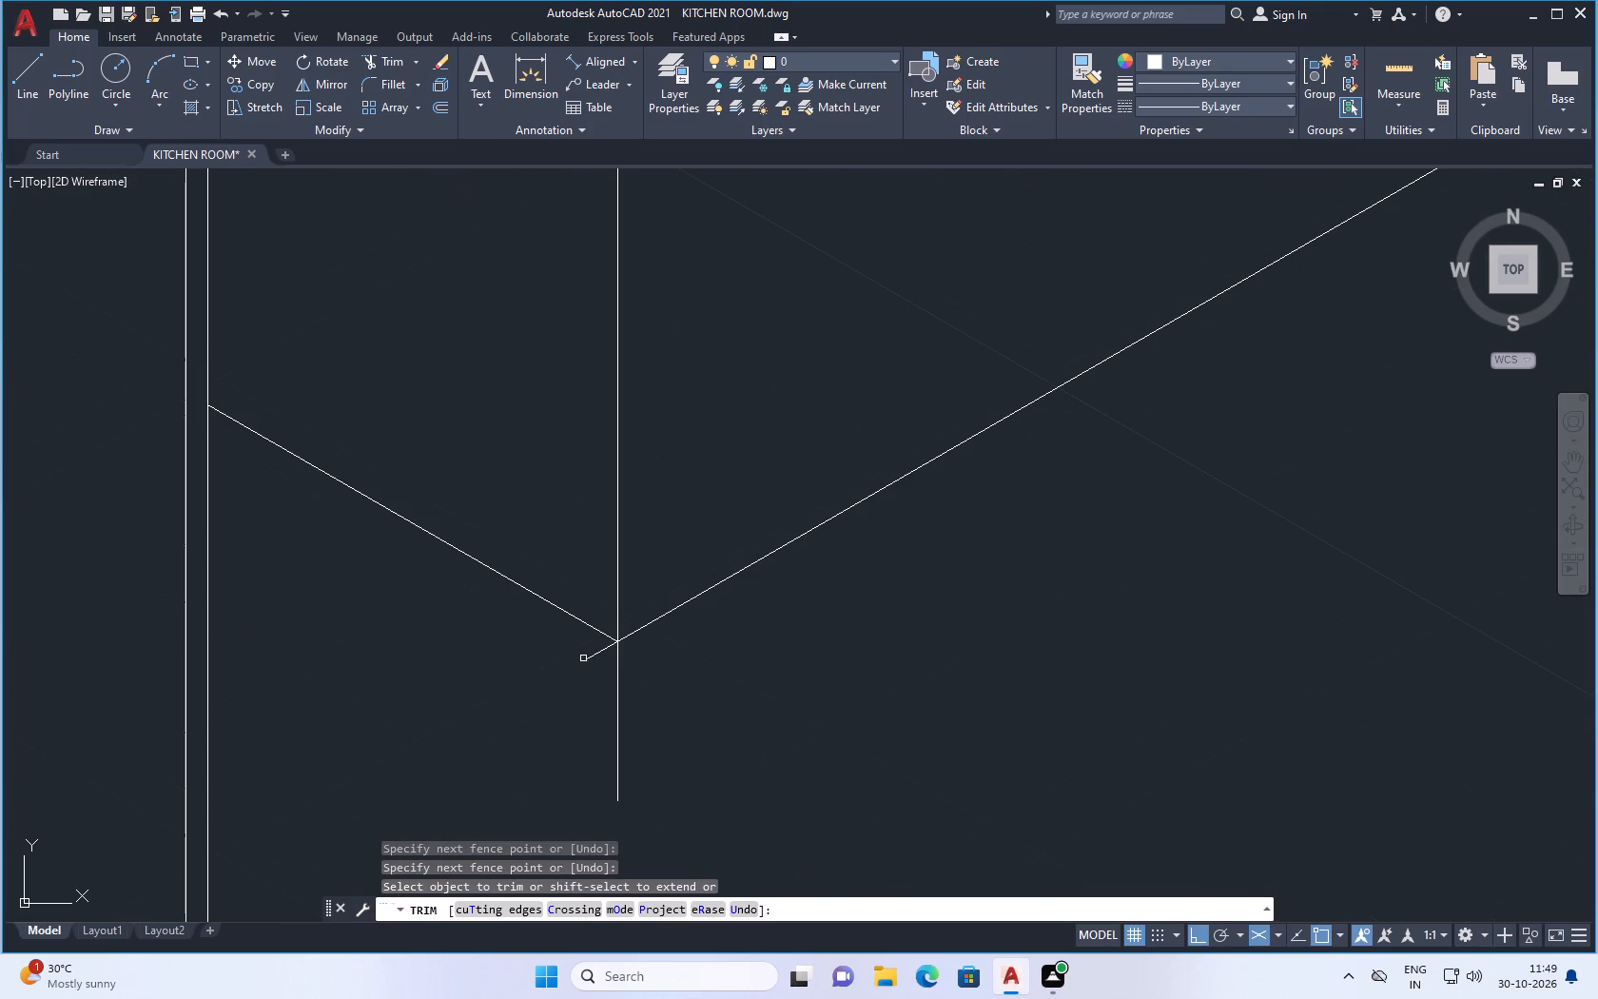
pyautogui.click(588, 656)
pyautogui.click(618, 697)
pyautogui.press('Escape')
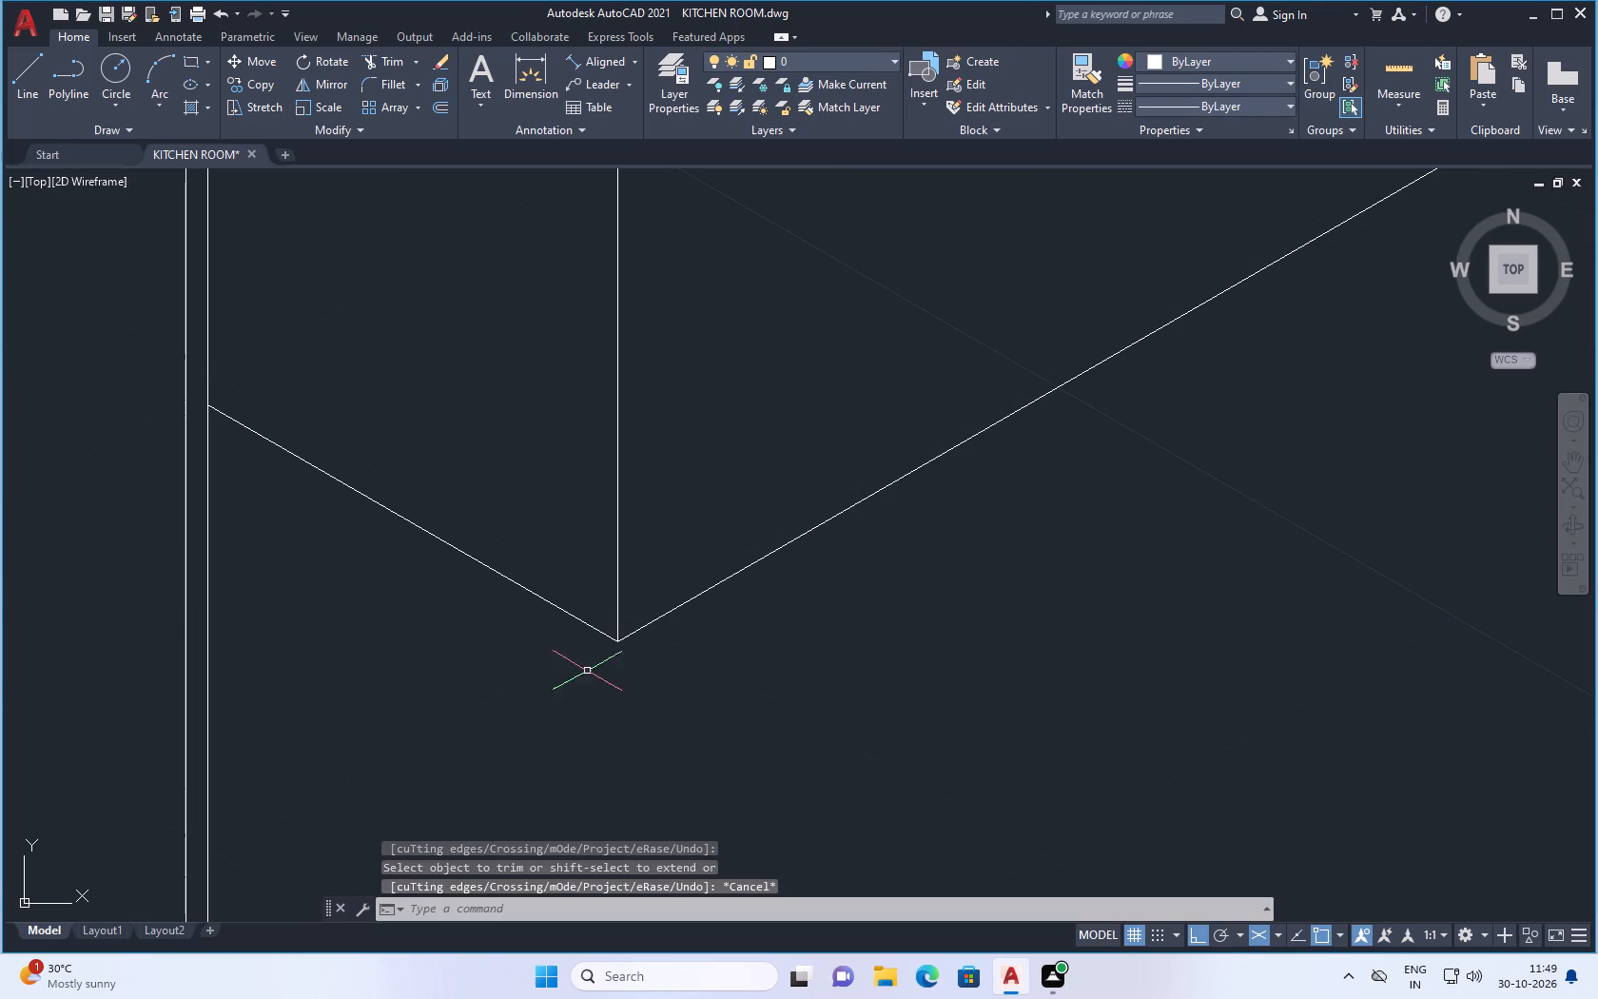
# On the right isoplane, draw a line from the unit's outer lower corner about 4 units down and about 32 units at 210°.
pyautogui.scroll(-3, 591, 629)
pyautogui.scroll(-2, 716, 520)
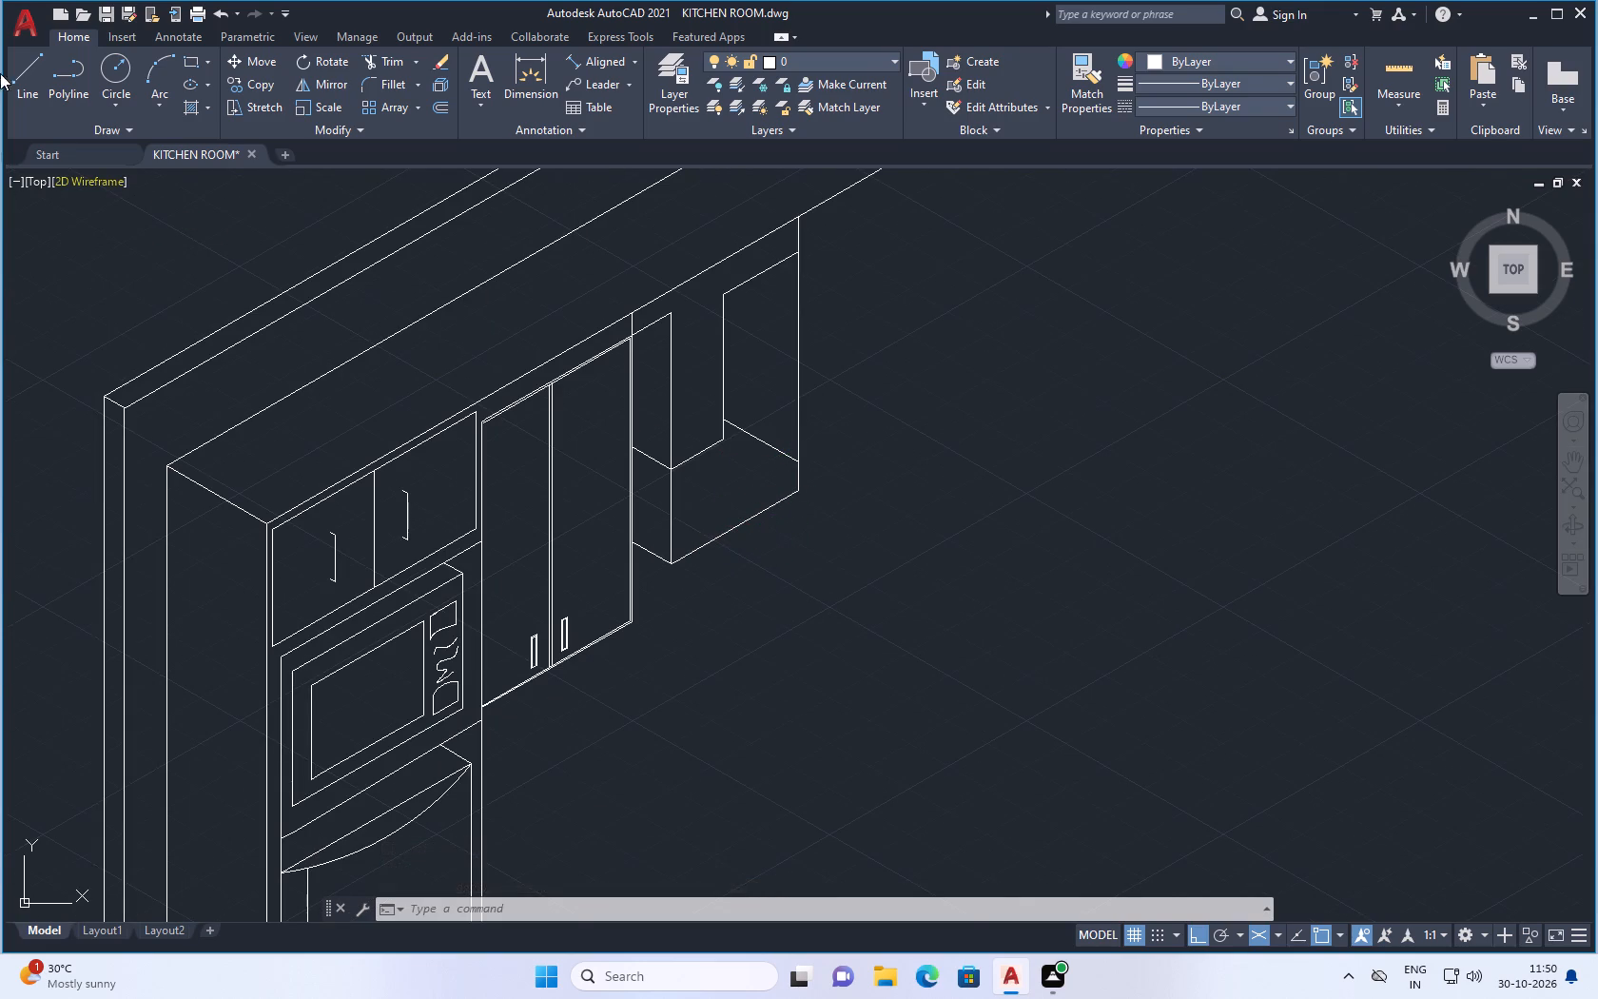
pyautogui.click(29, 66)
pyautogui.scroll(1, 1177, 723)
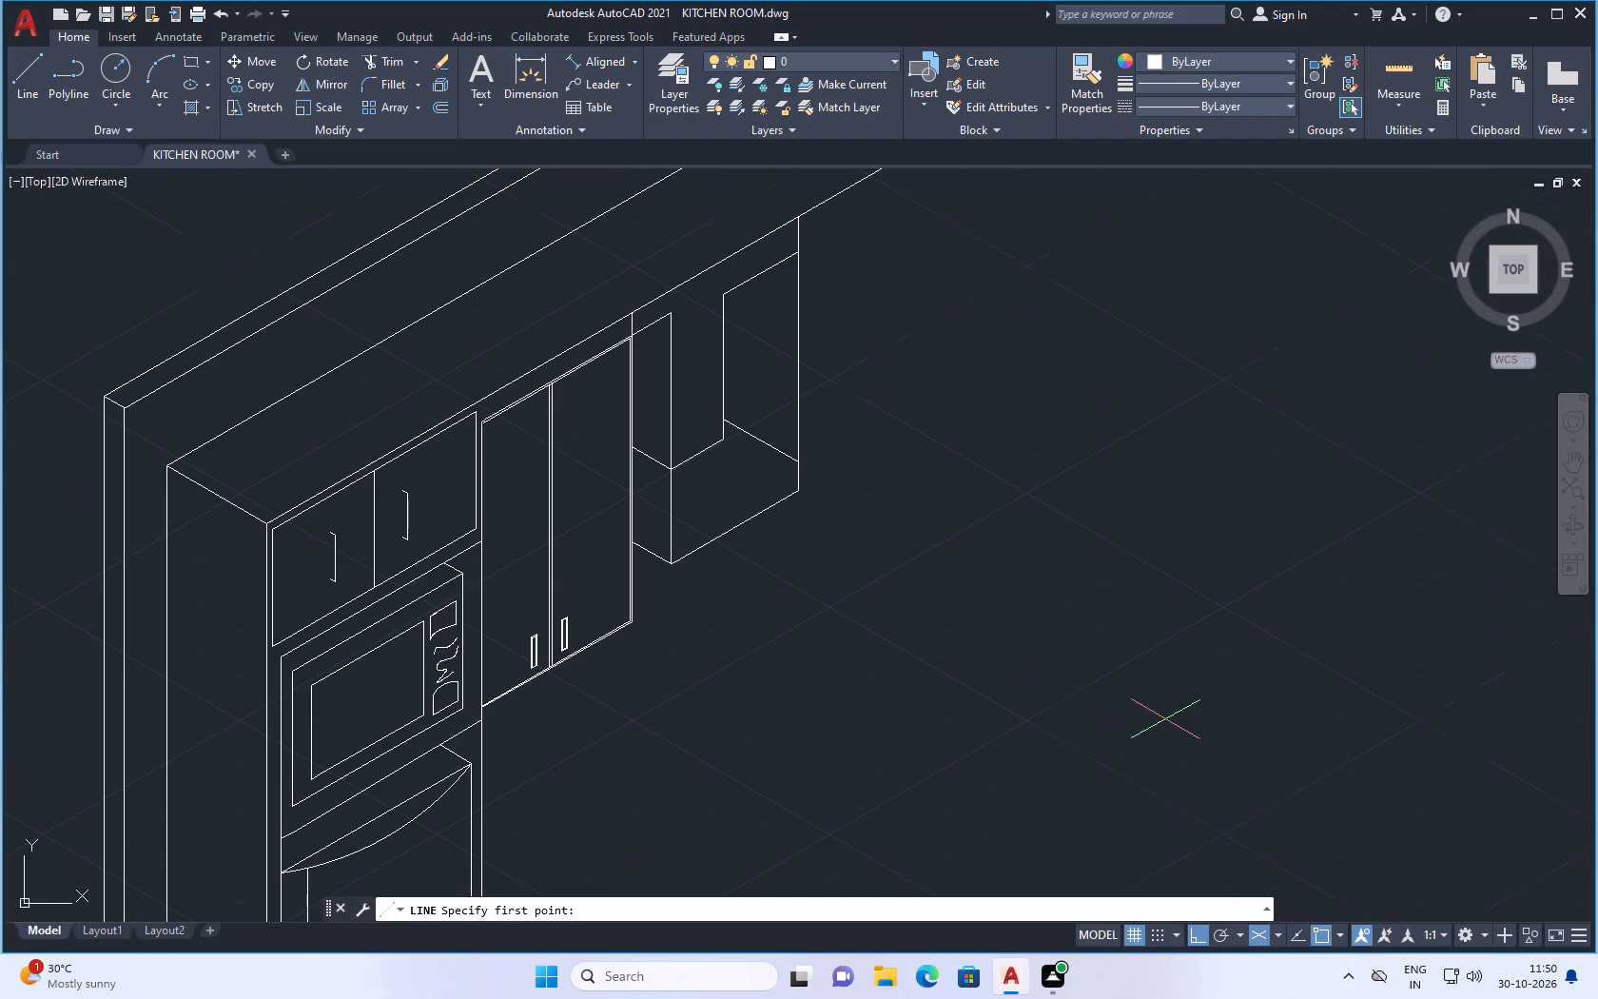
pyautogui.scroll(3, 574, 354)
pyautogui.click(567, 345)
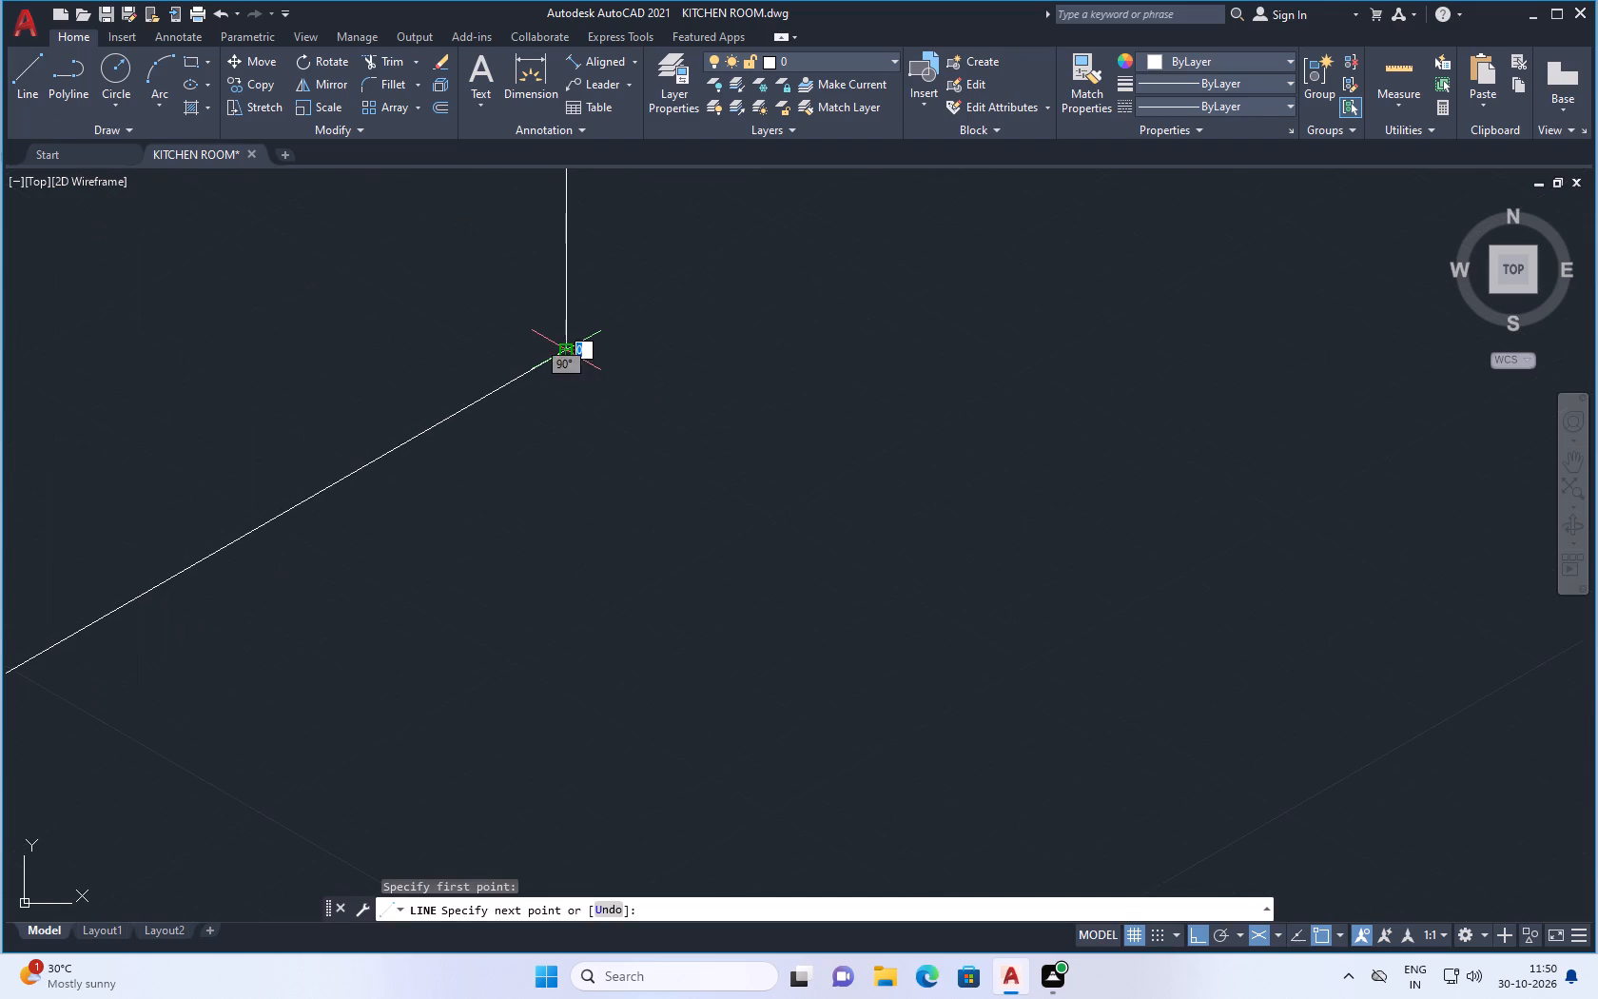
pyautogui.click(1276, 935)
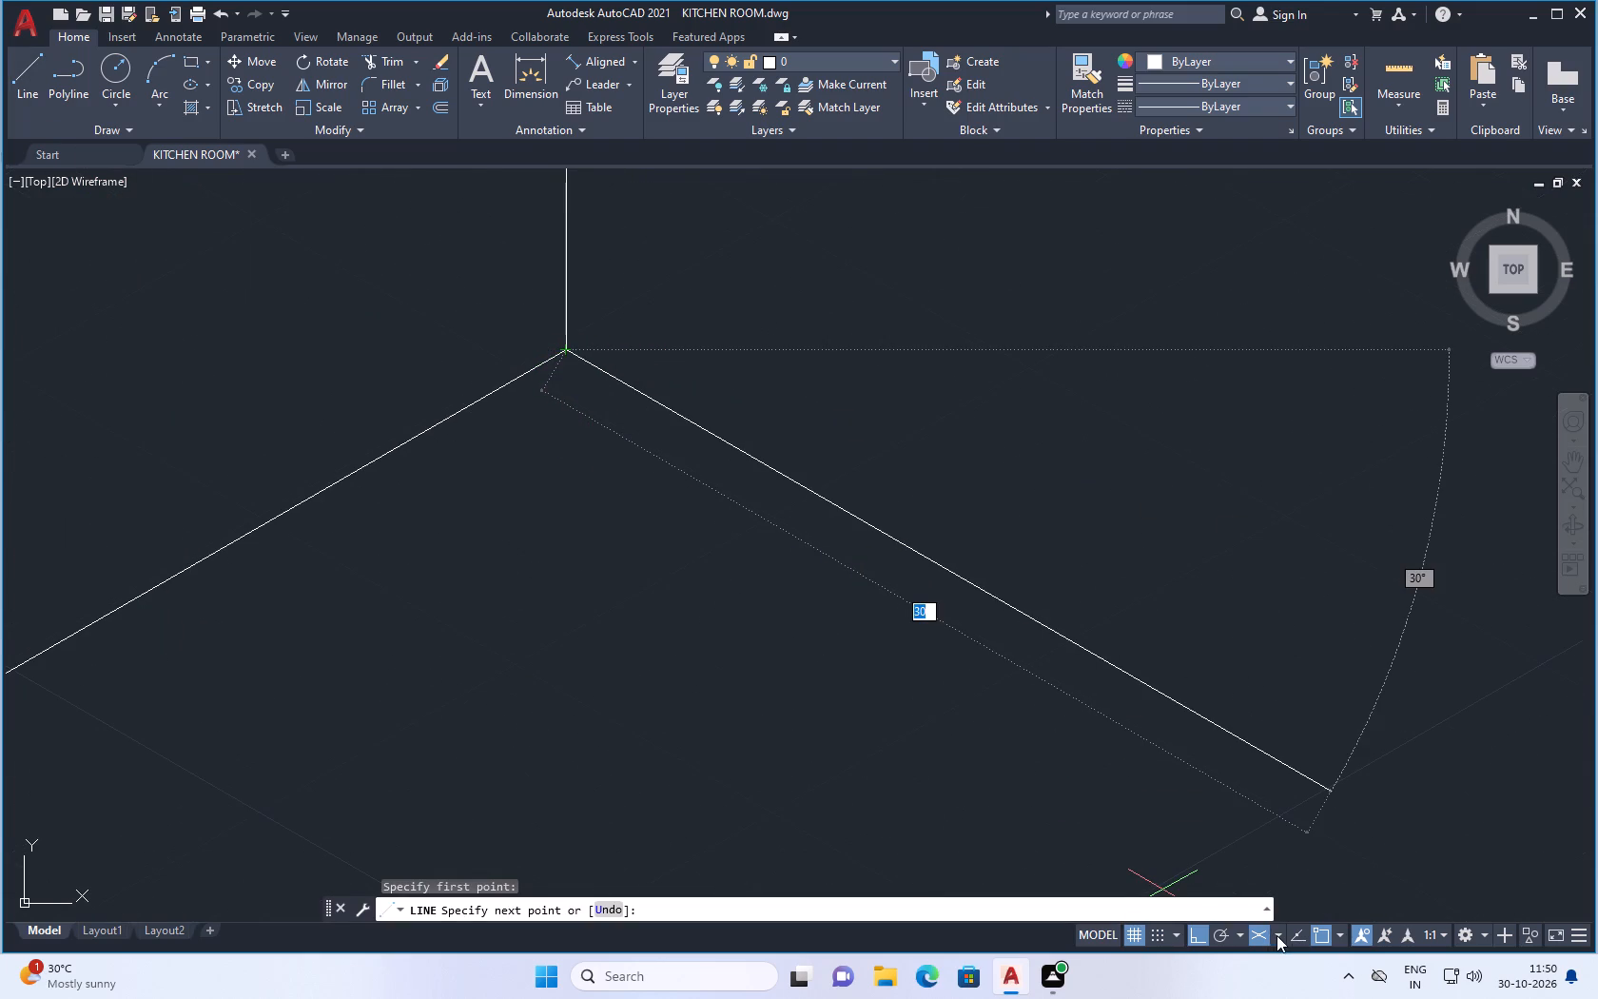
pyautogui.click(1280, 903)
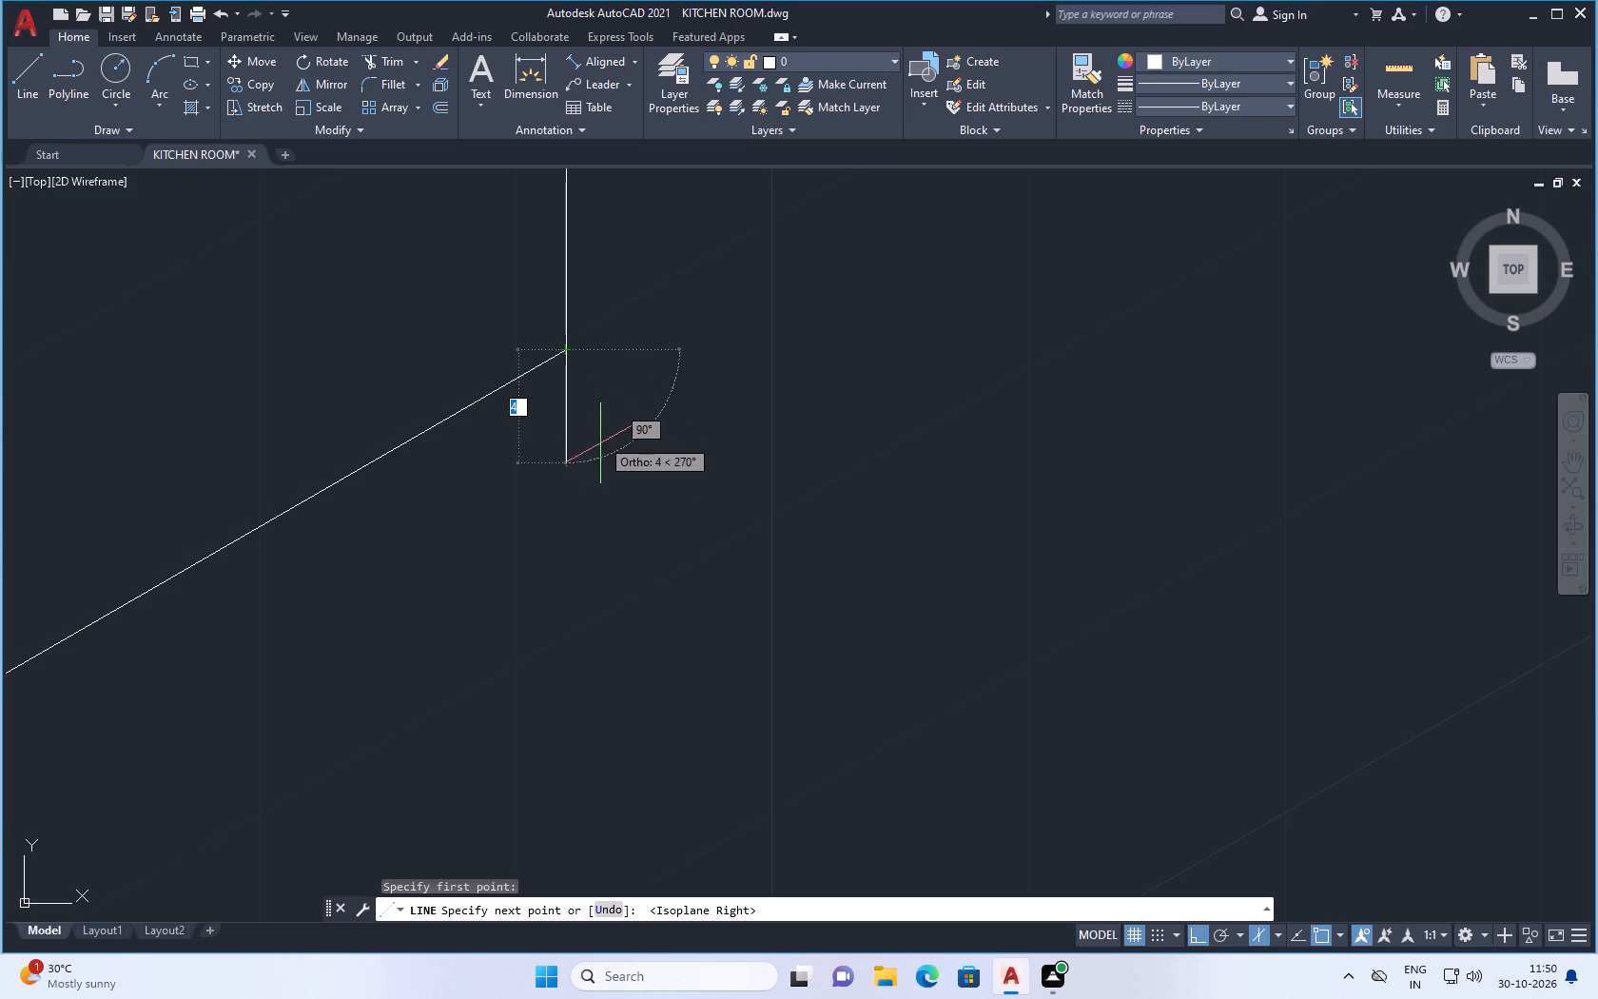
pyautogui.scroll(-2, 574, 471)
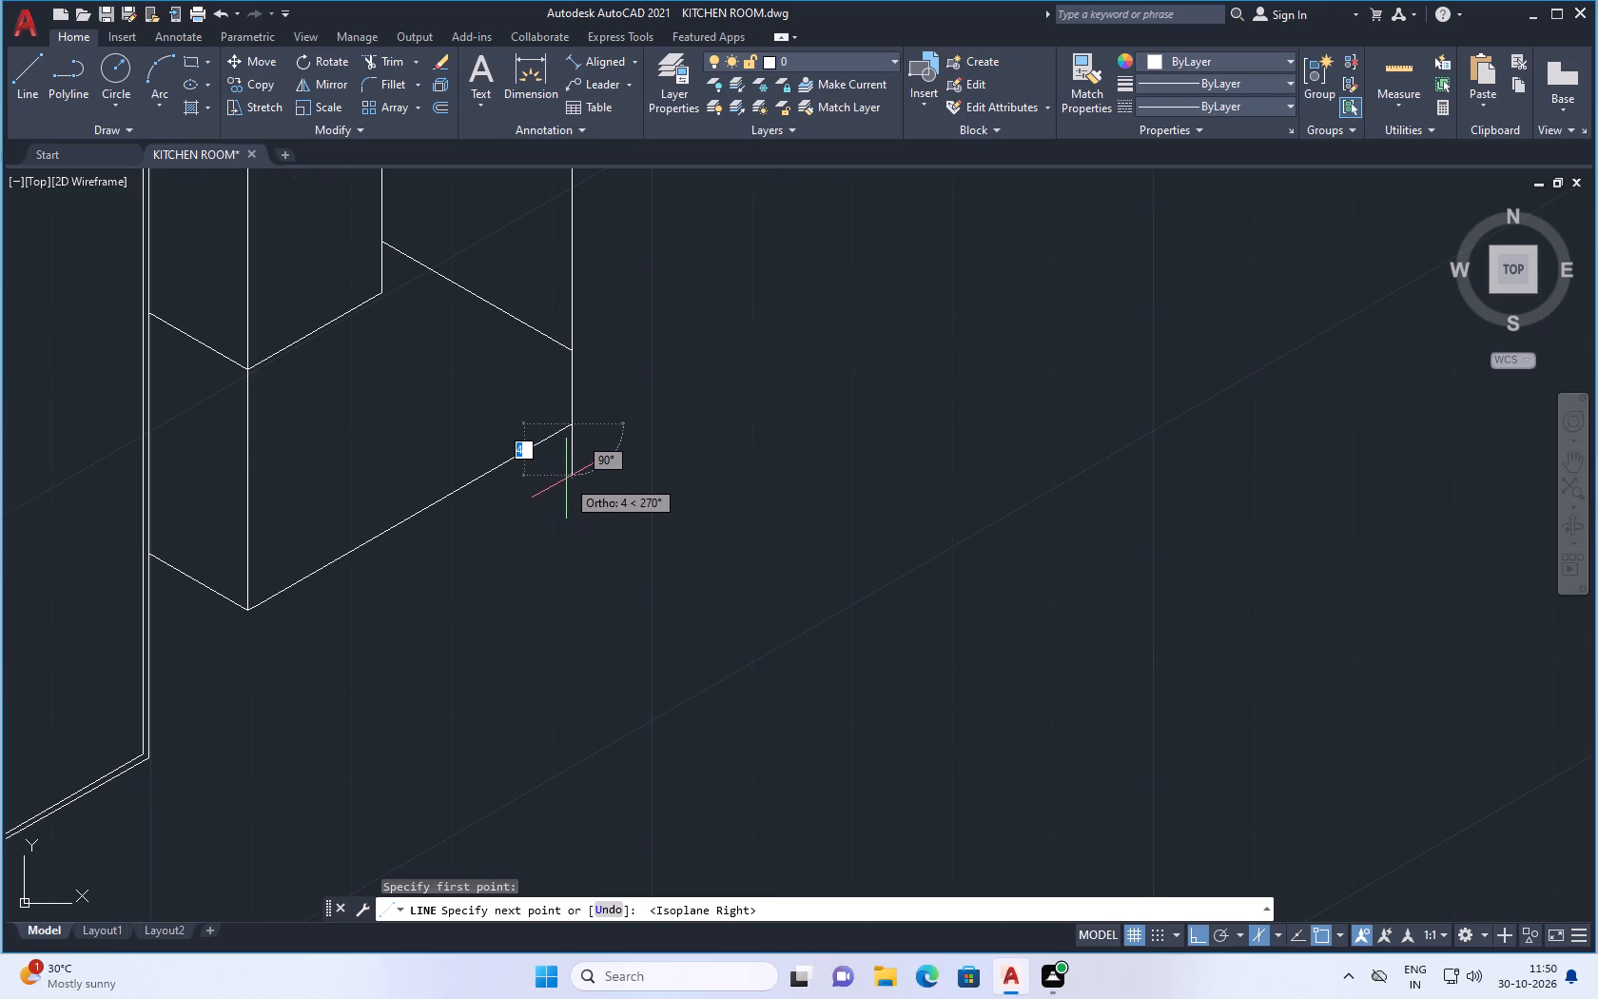
pyautogui.click(566, 479)
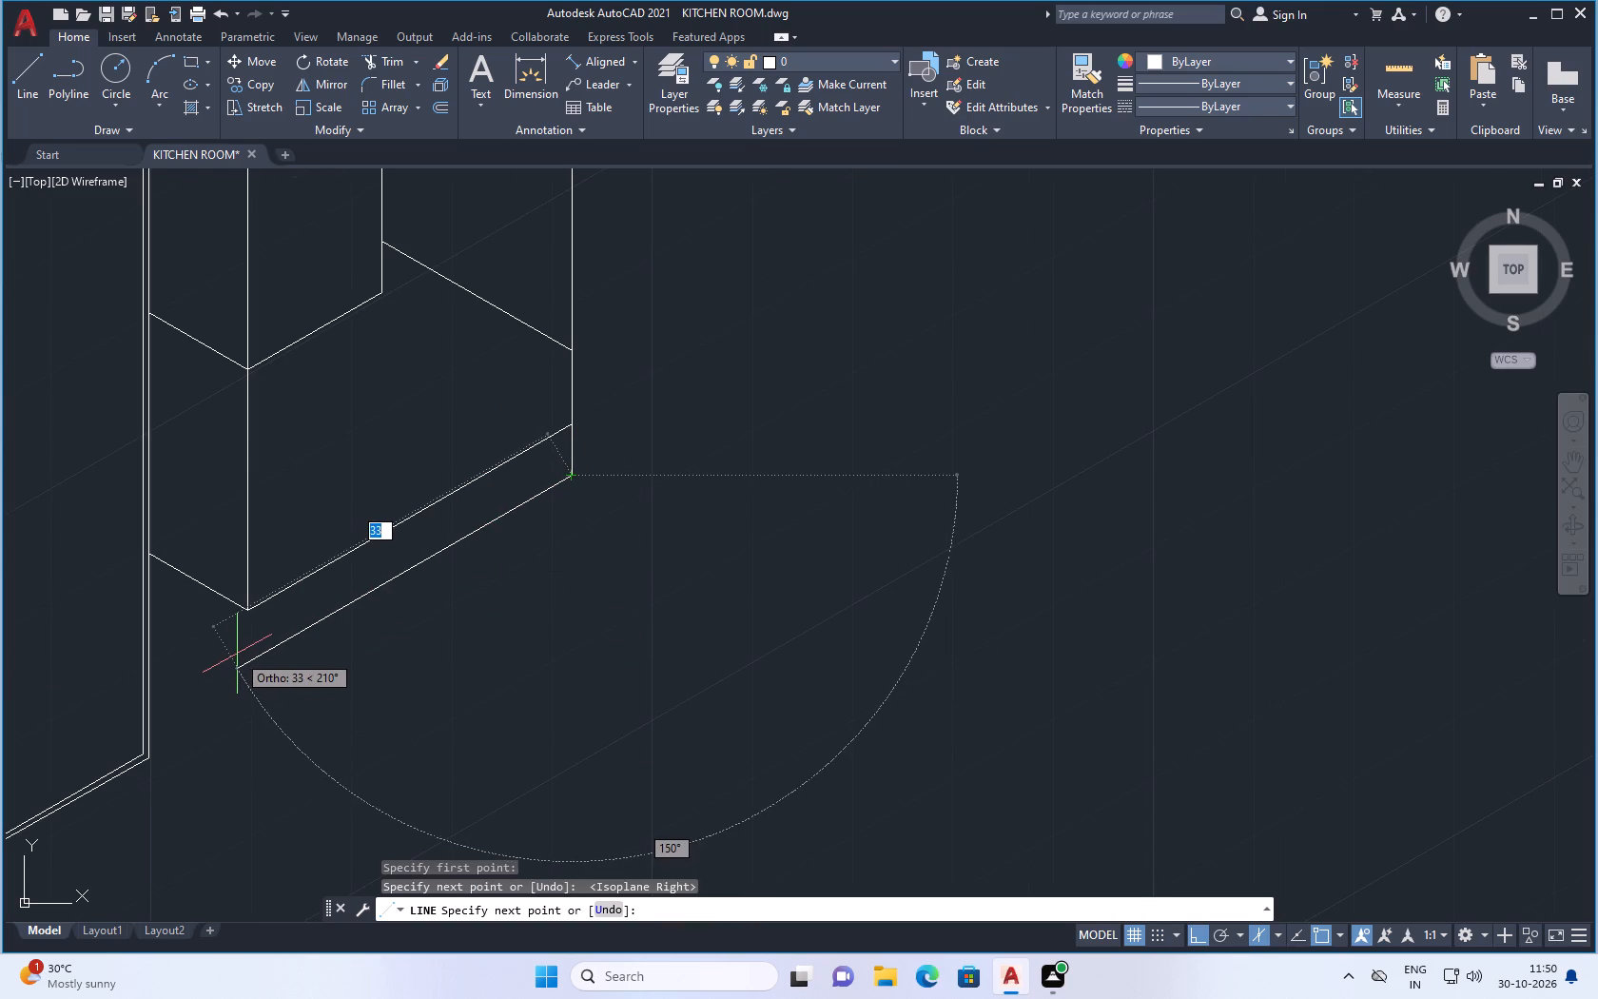
pyautogui.scroll(1, 233, 654)
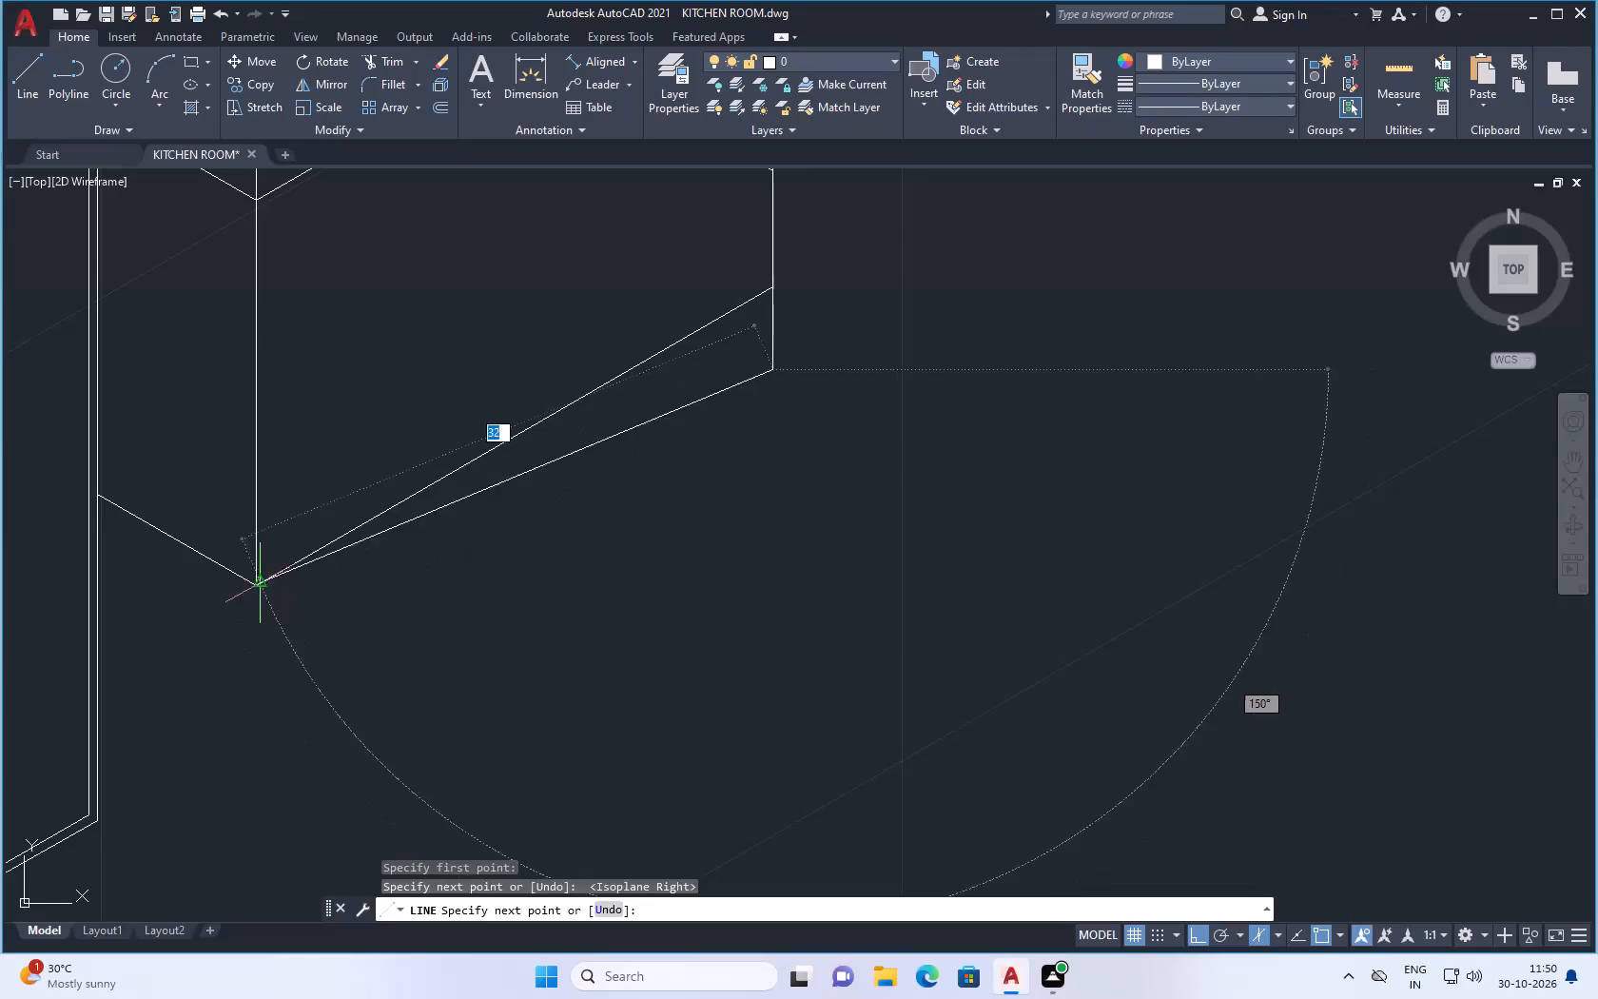
pyautogui.click(261, 664)
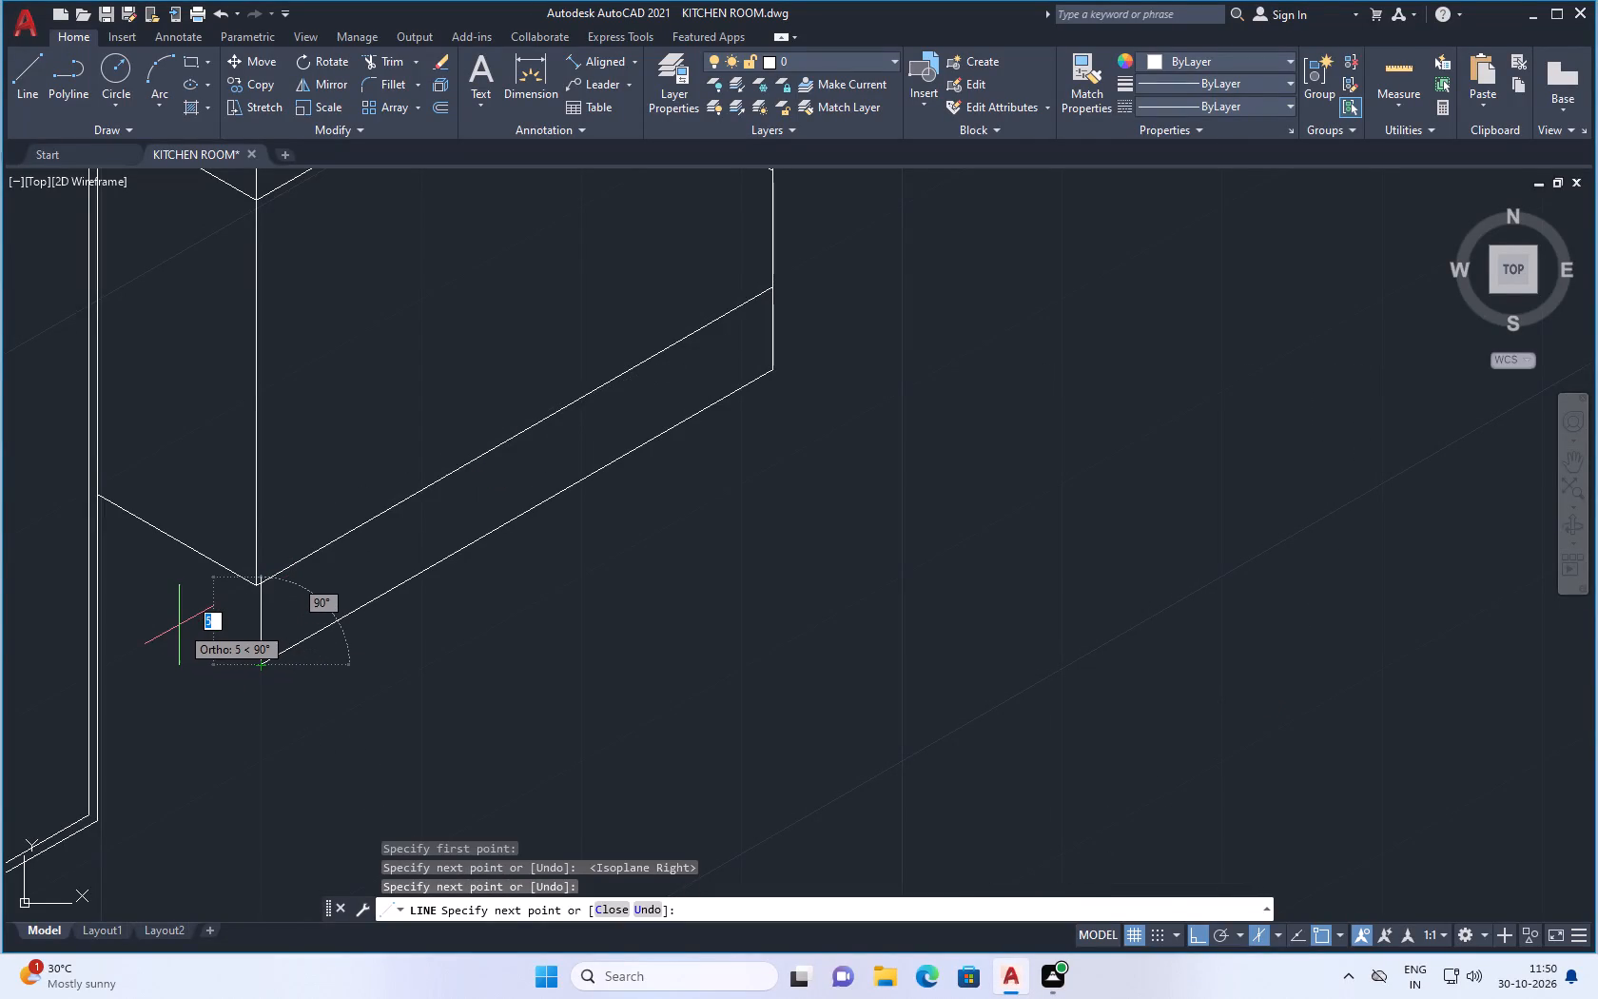
# On the top isoplane, continue the line about 10 units at 150° to meet the wall cabinet's side edge.
pyautogui.click(1283, 930)
pyautogui.click(1288, 876)
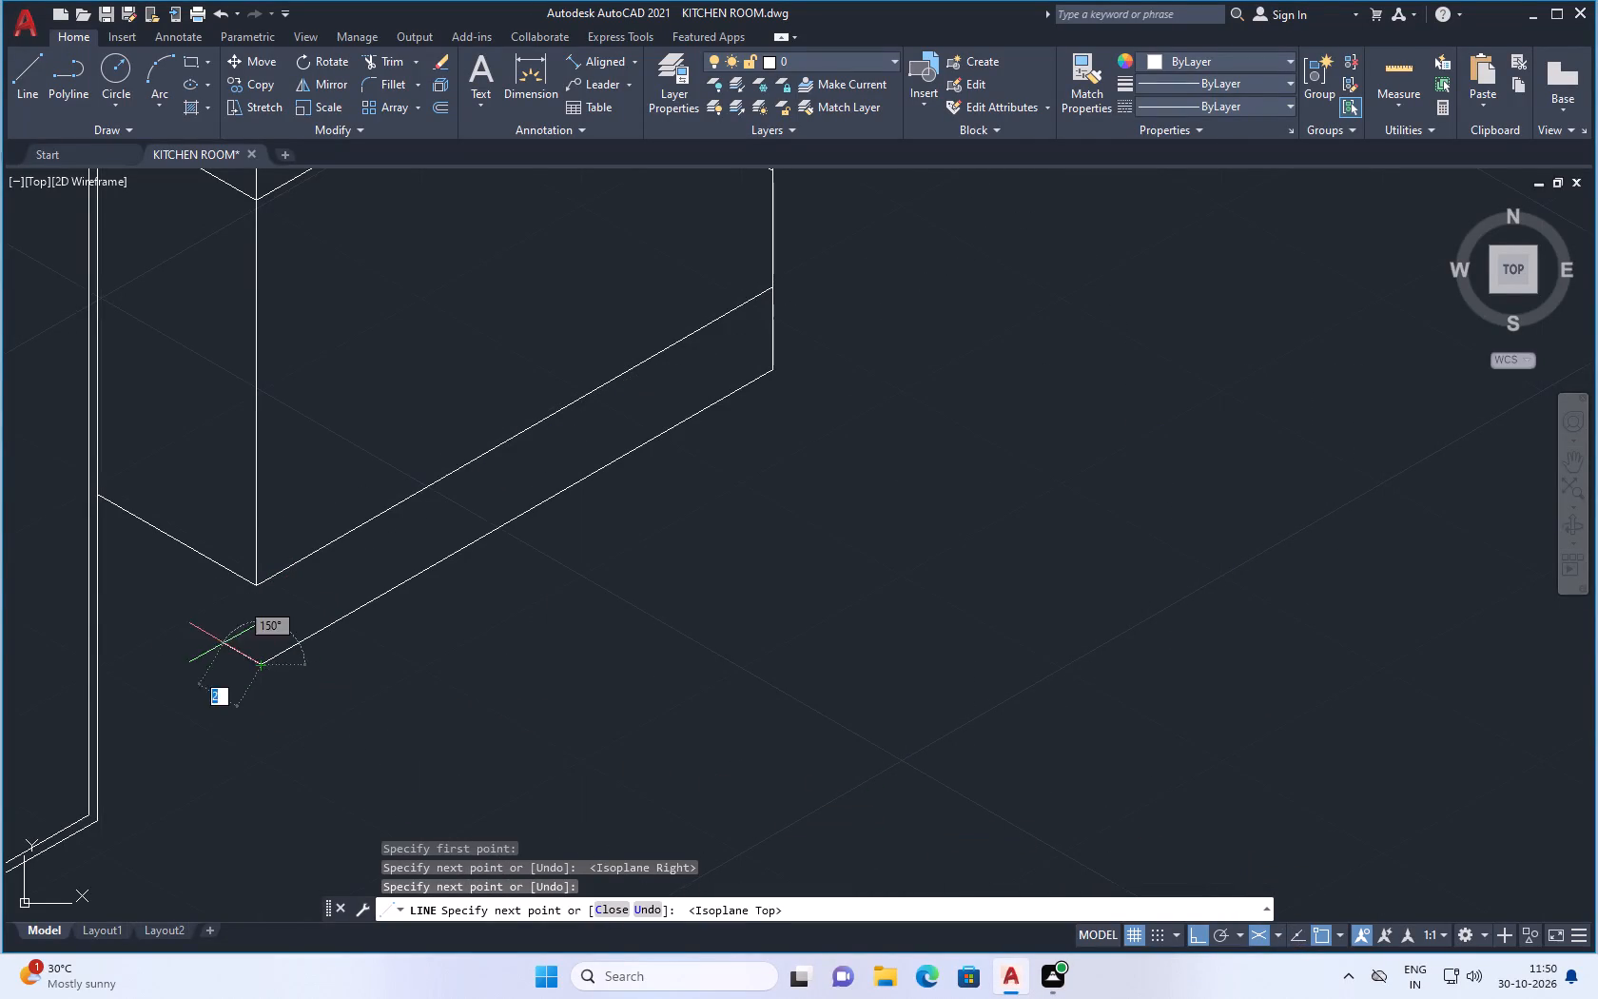
pyautogui.scroll(2, 88, 569)
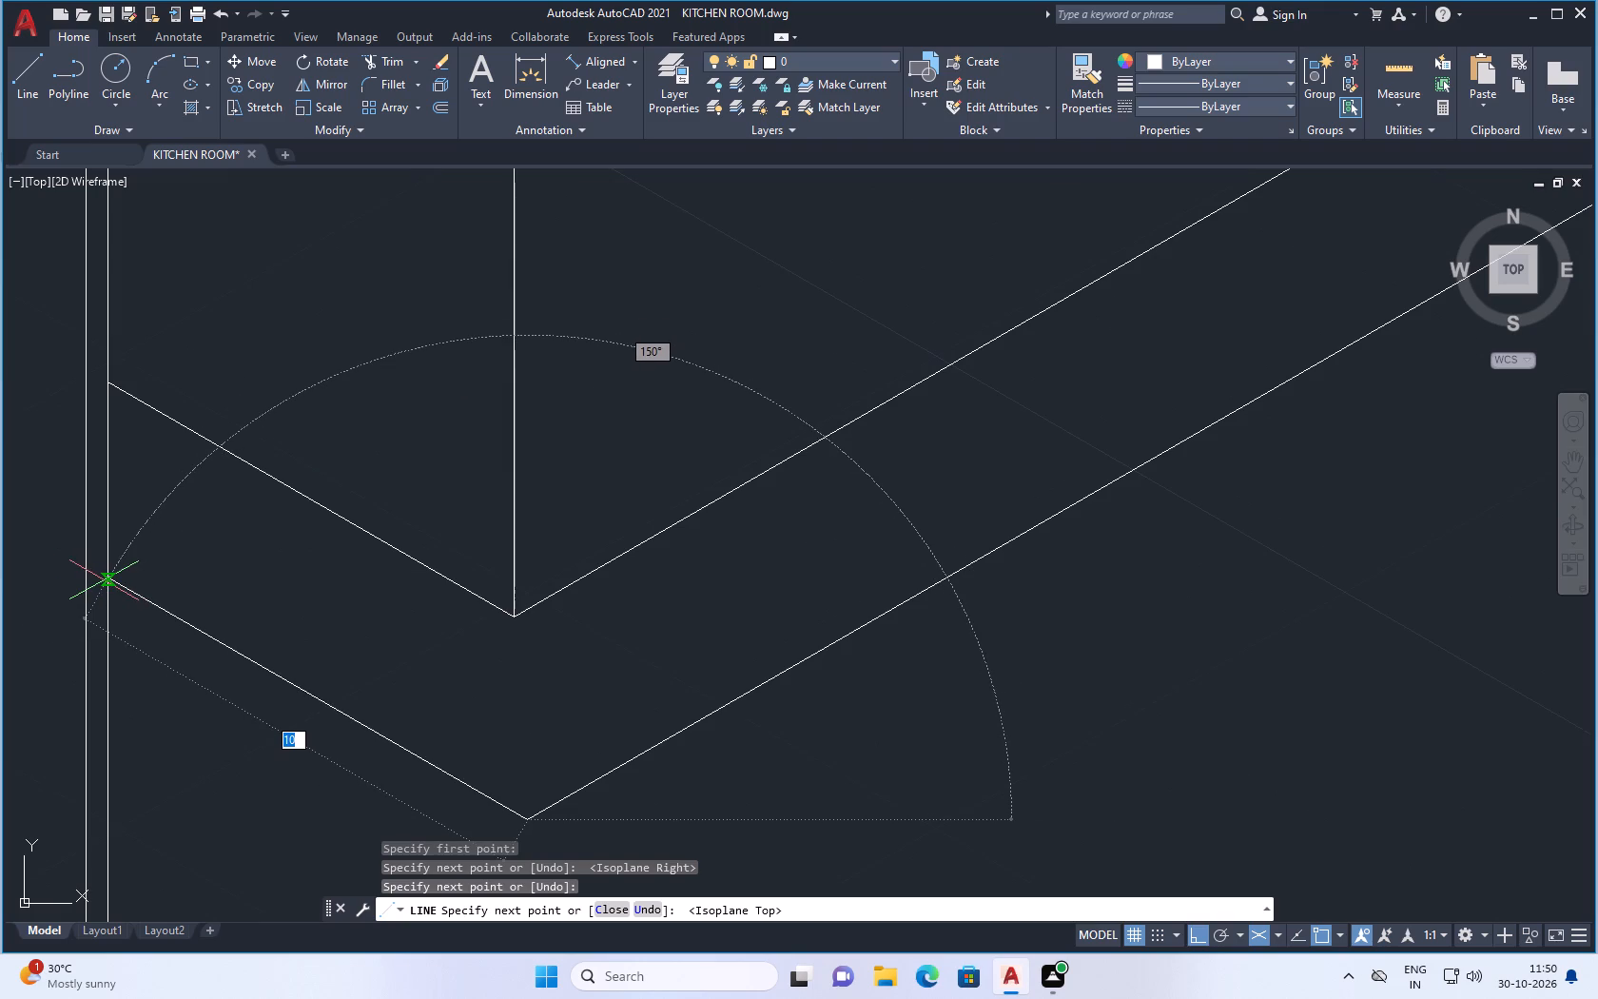
pyautogui.click(104, 580)
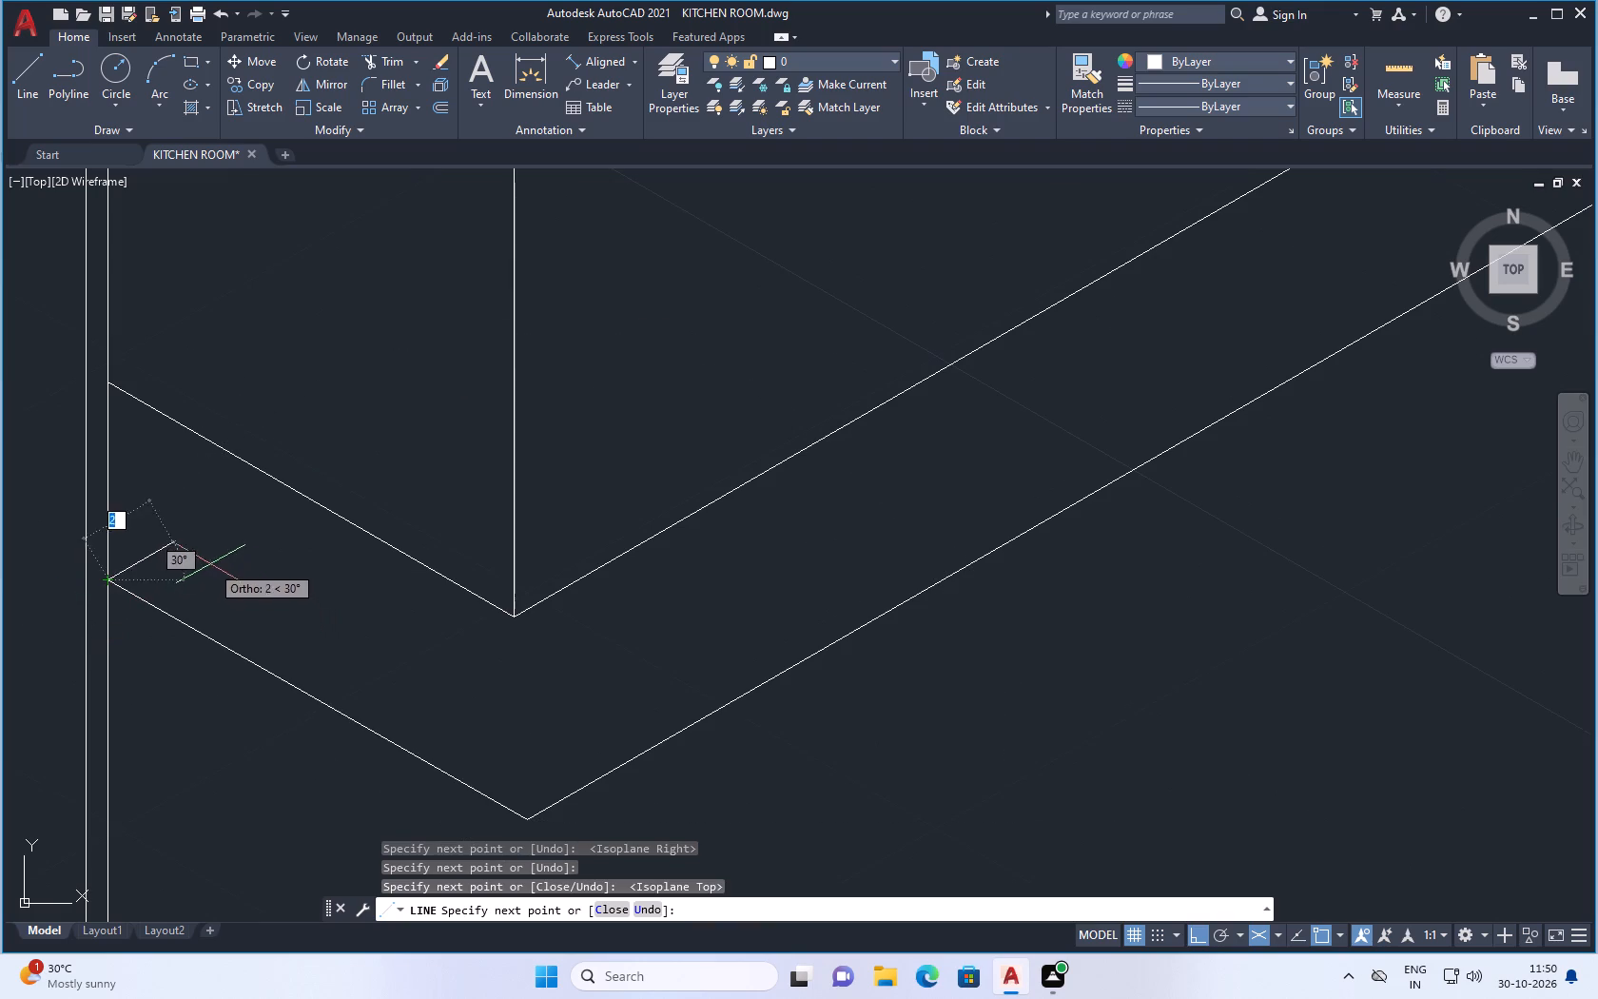
pyautogui.press('Escape')
pyautogui.scroll(-4, 191, 571)
pyautogui.scroll(2, 207, 590)
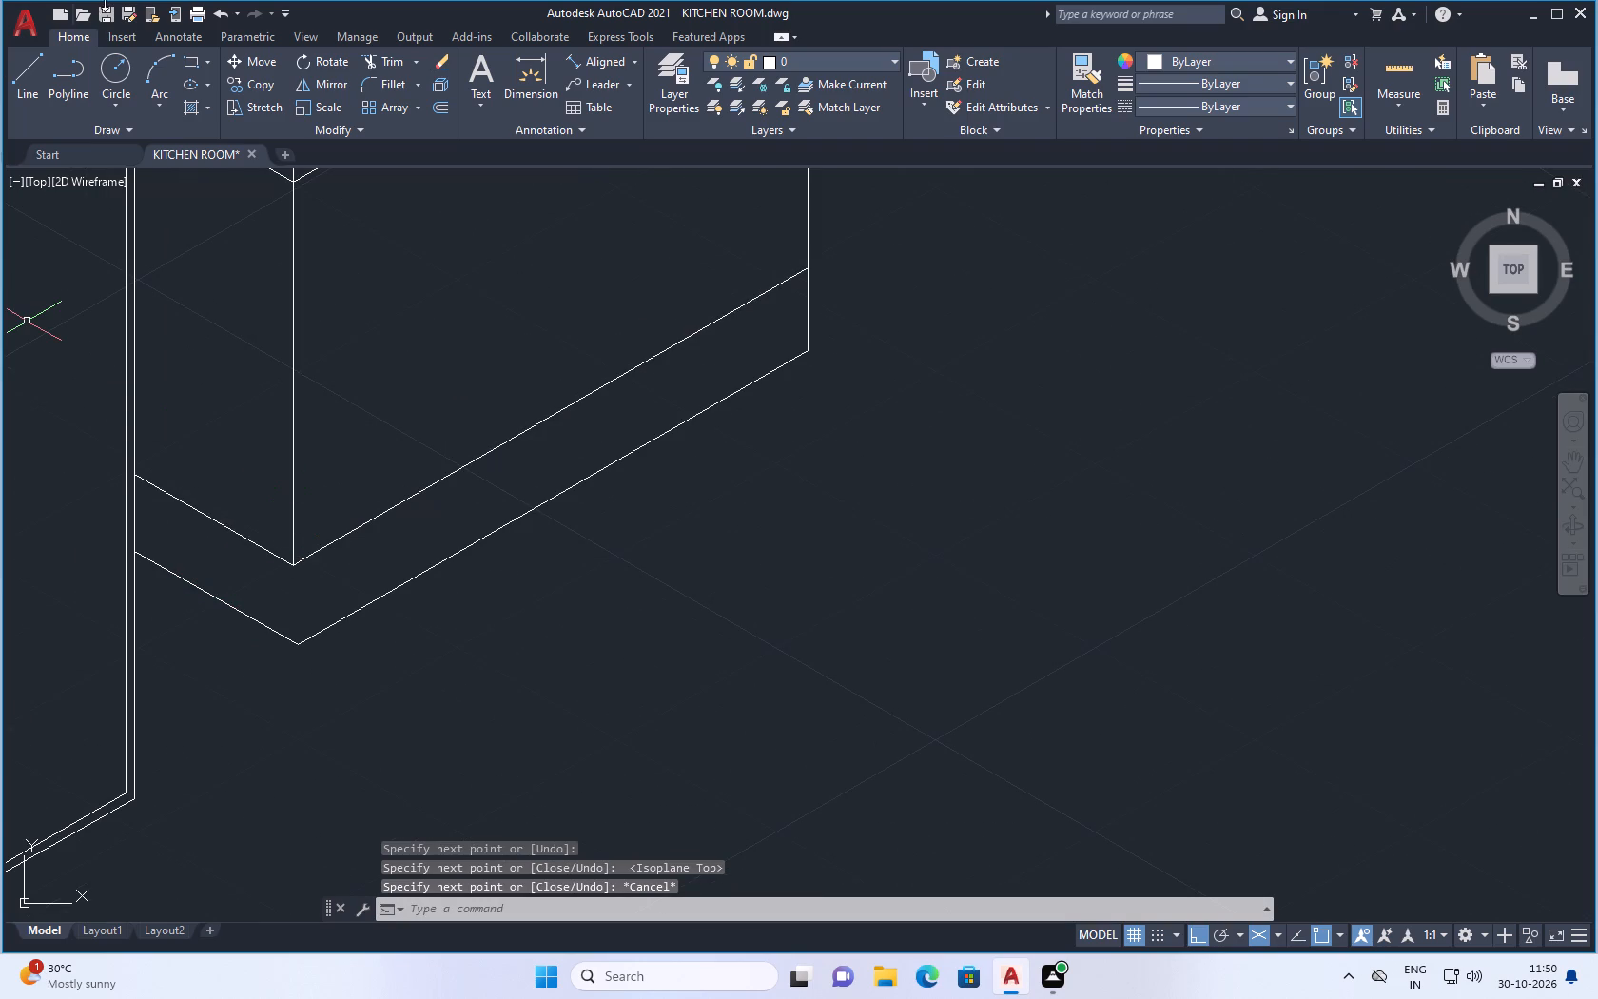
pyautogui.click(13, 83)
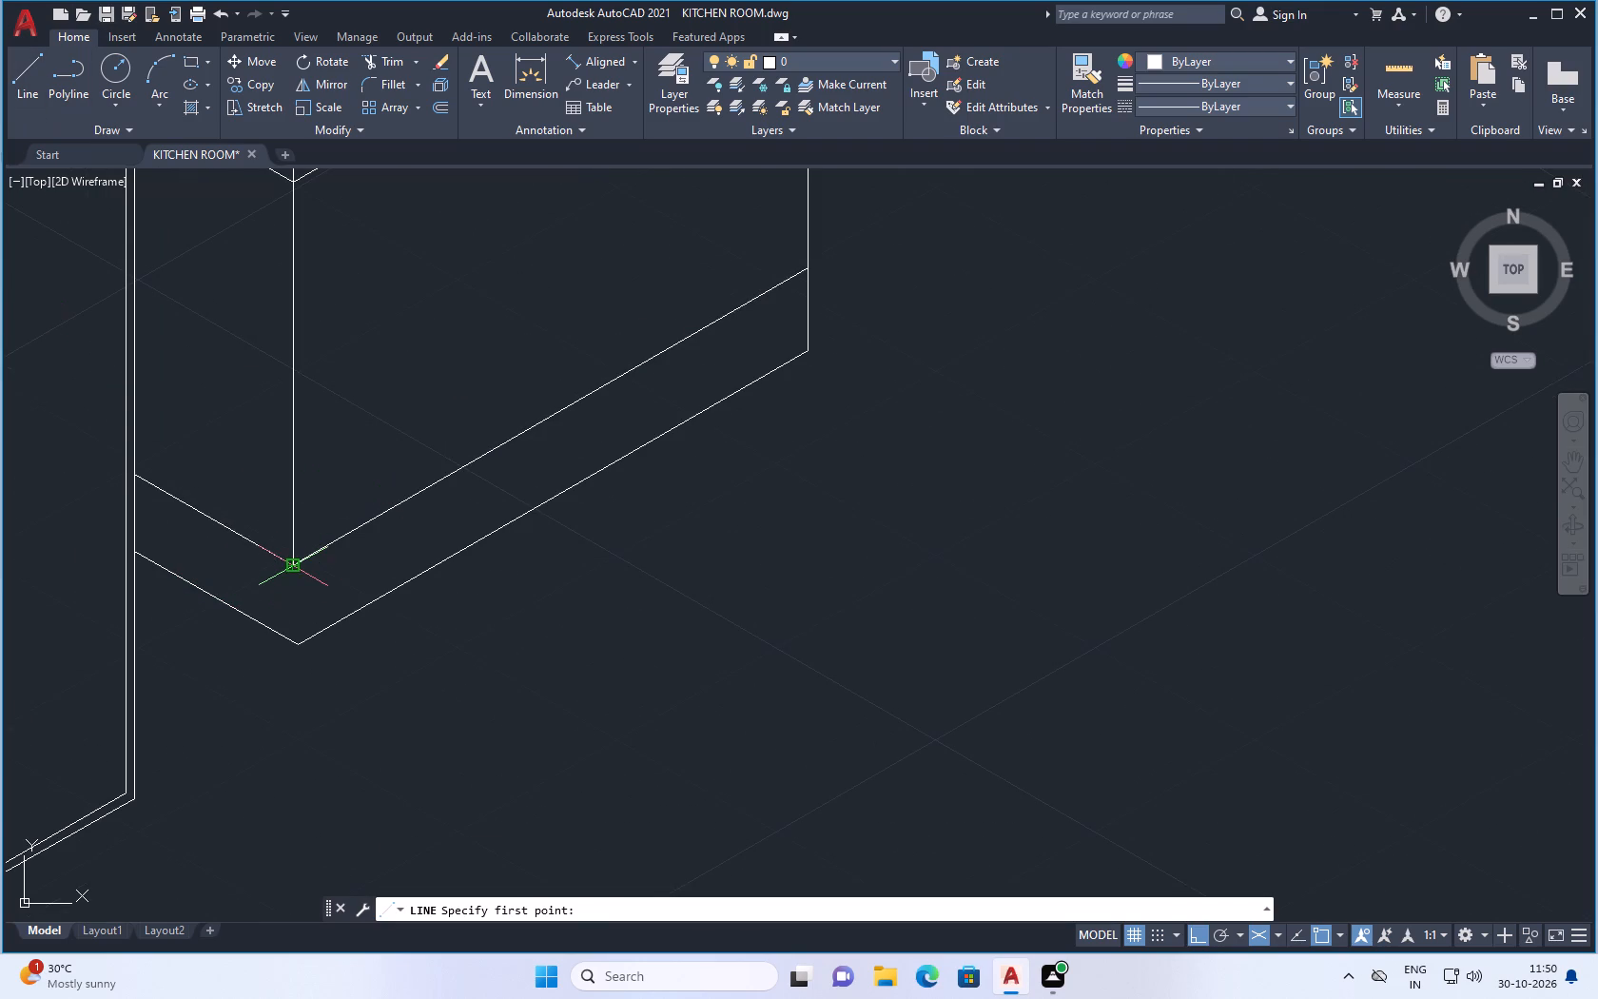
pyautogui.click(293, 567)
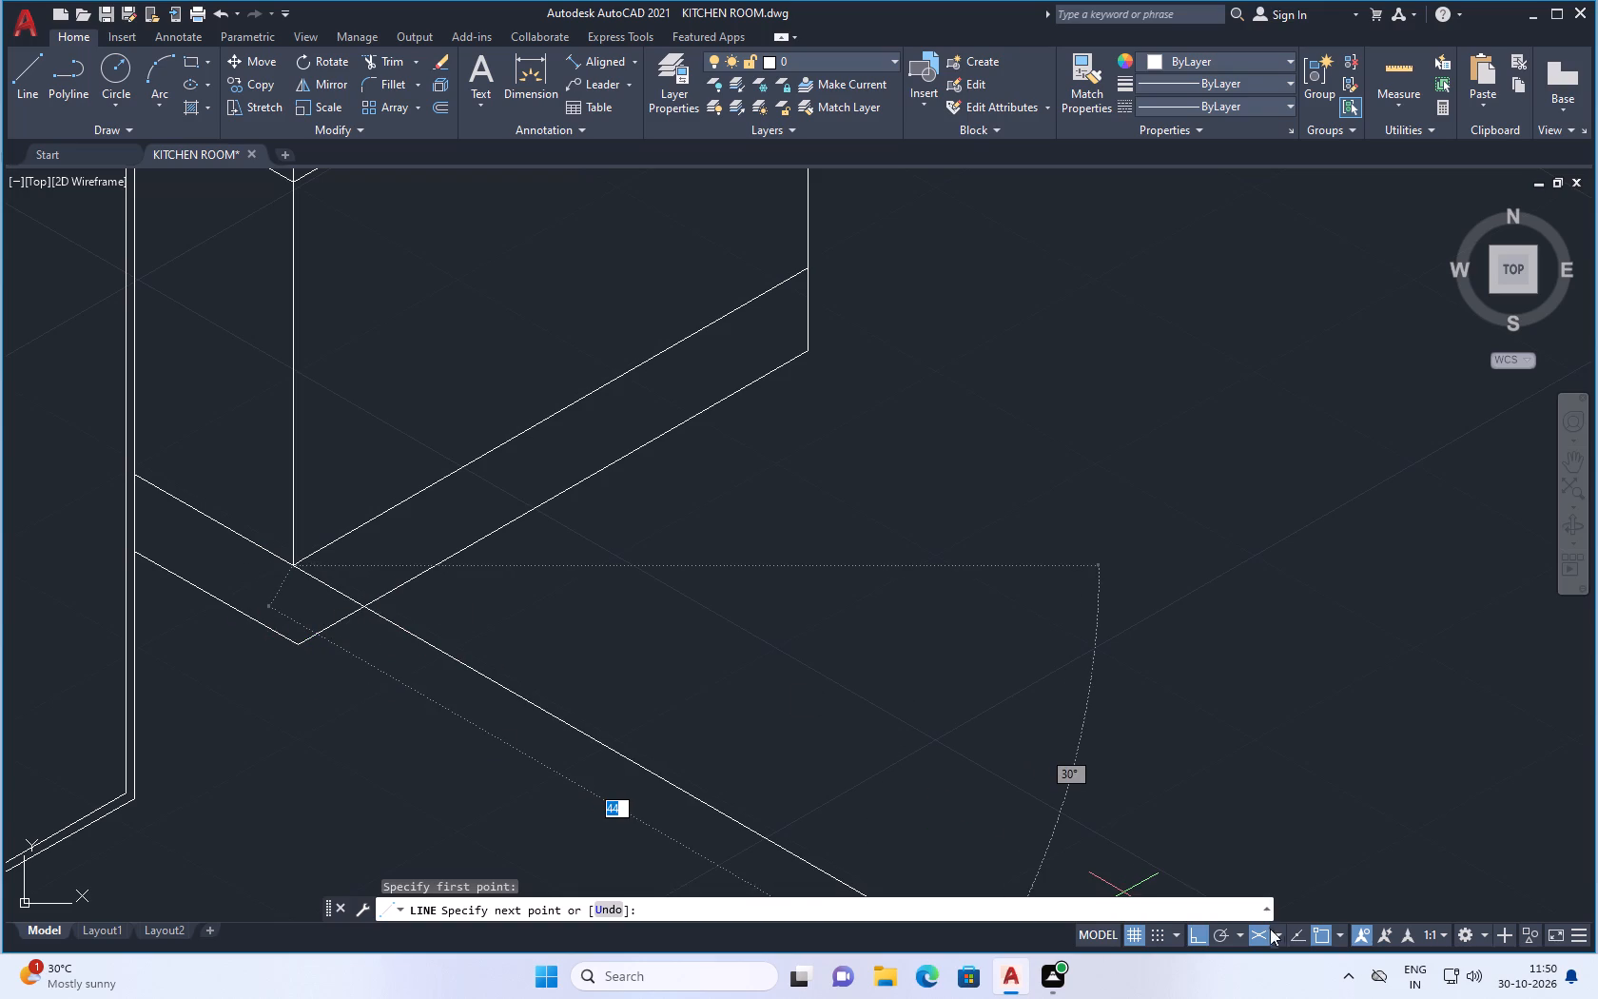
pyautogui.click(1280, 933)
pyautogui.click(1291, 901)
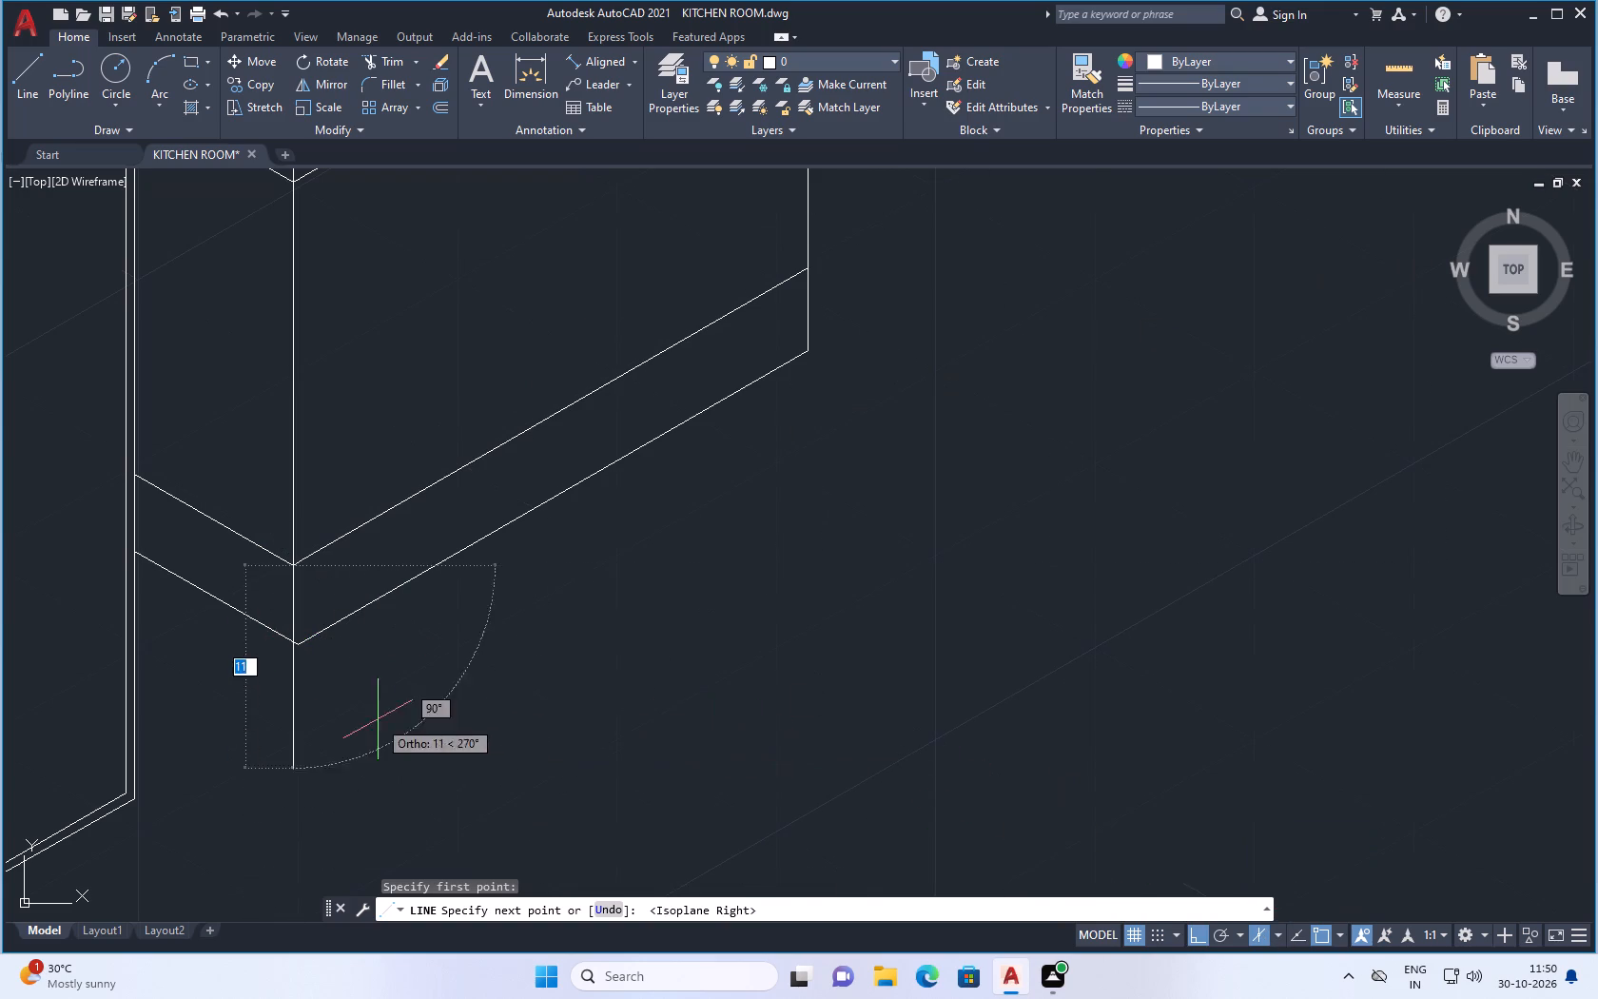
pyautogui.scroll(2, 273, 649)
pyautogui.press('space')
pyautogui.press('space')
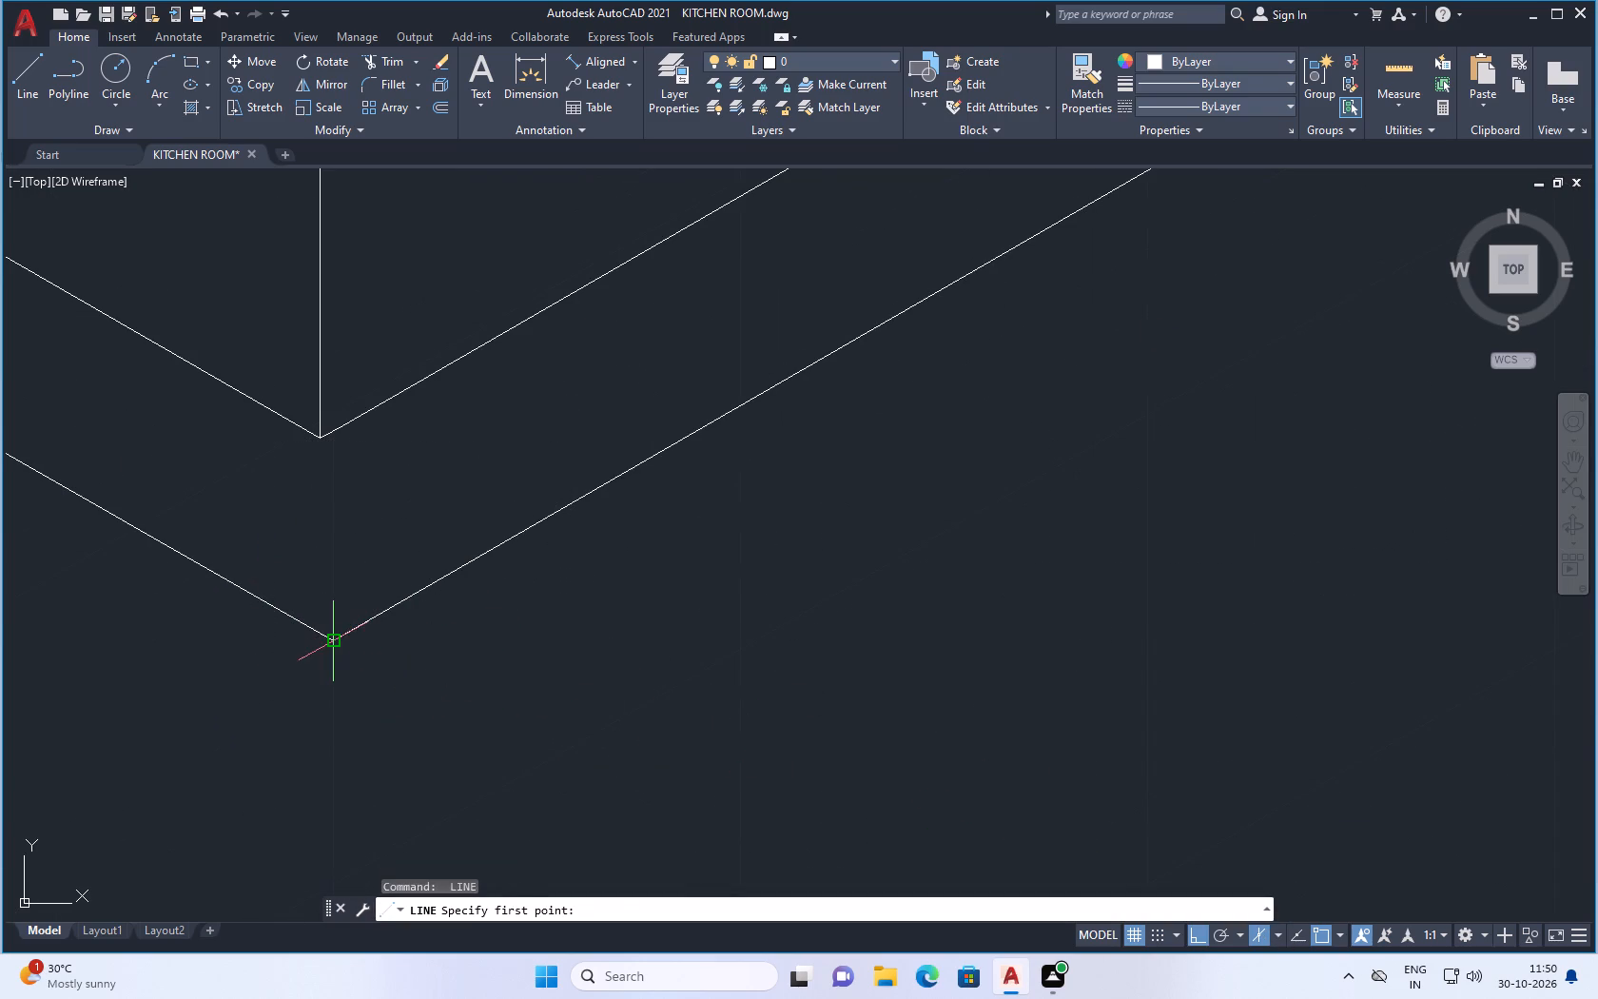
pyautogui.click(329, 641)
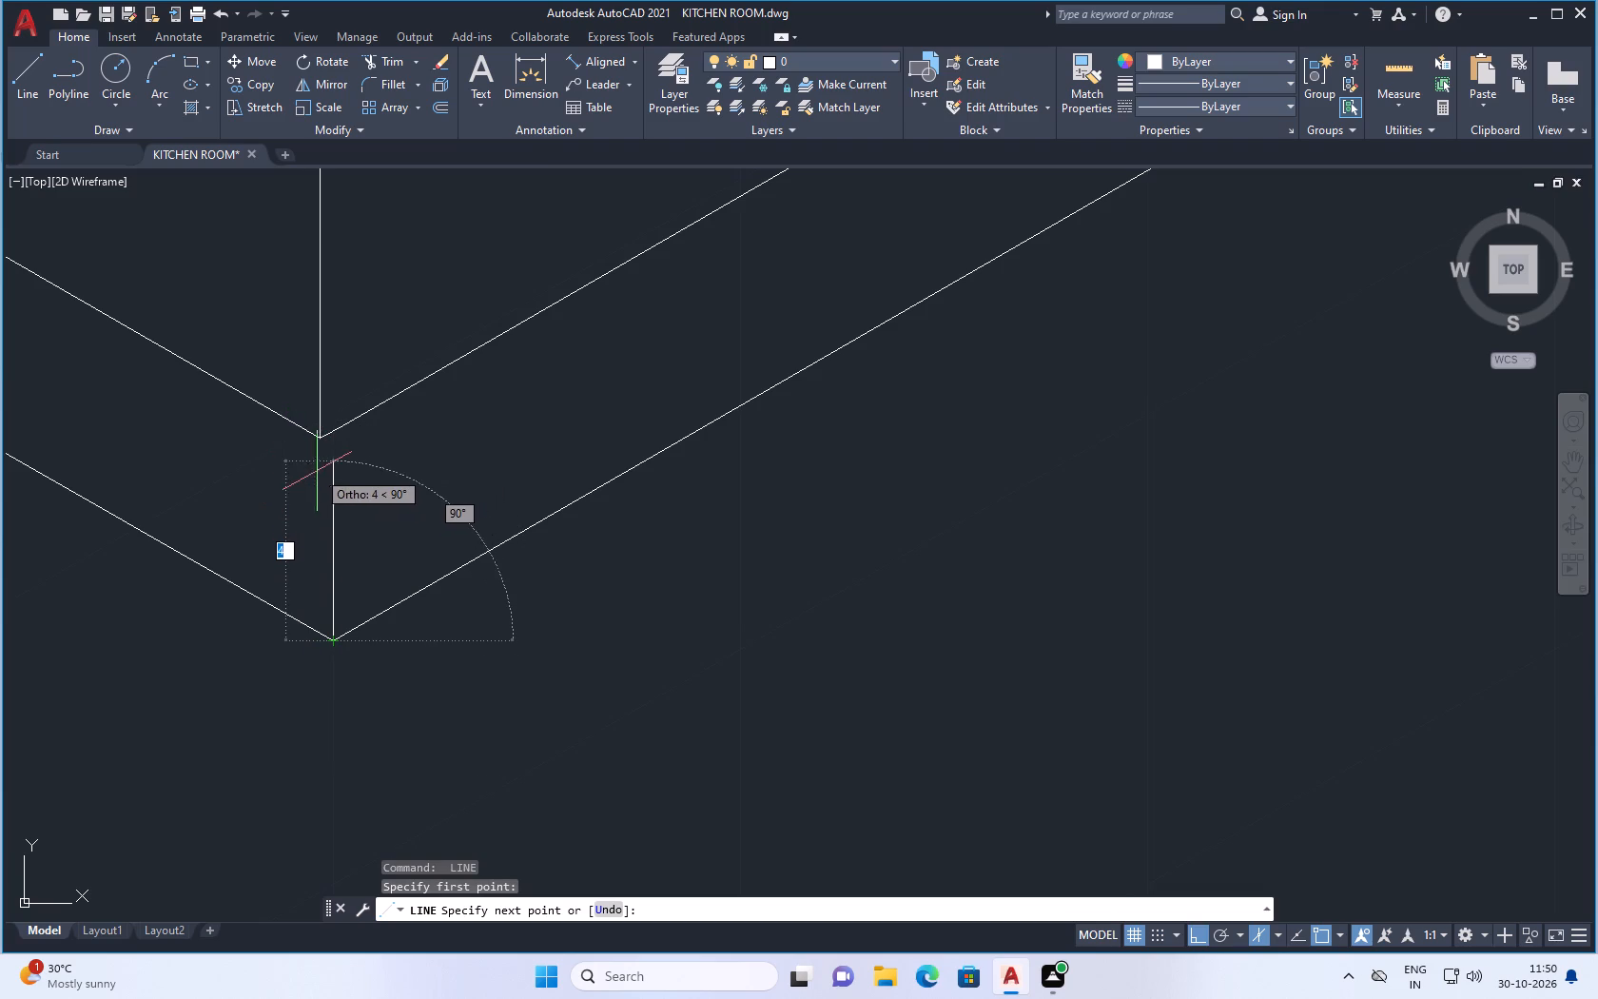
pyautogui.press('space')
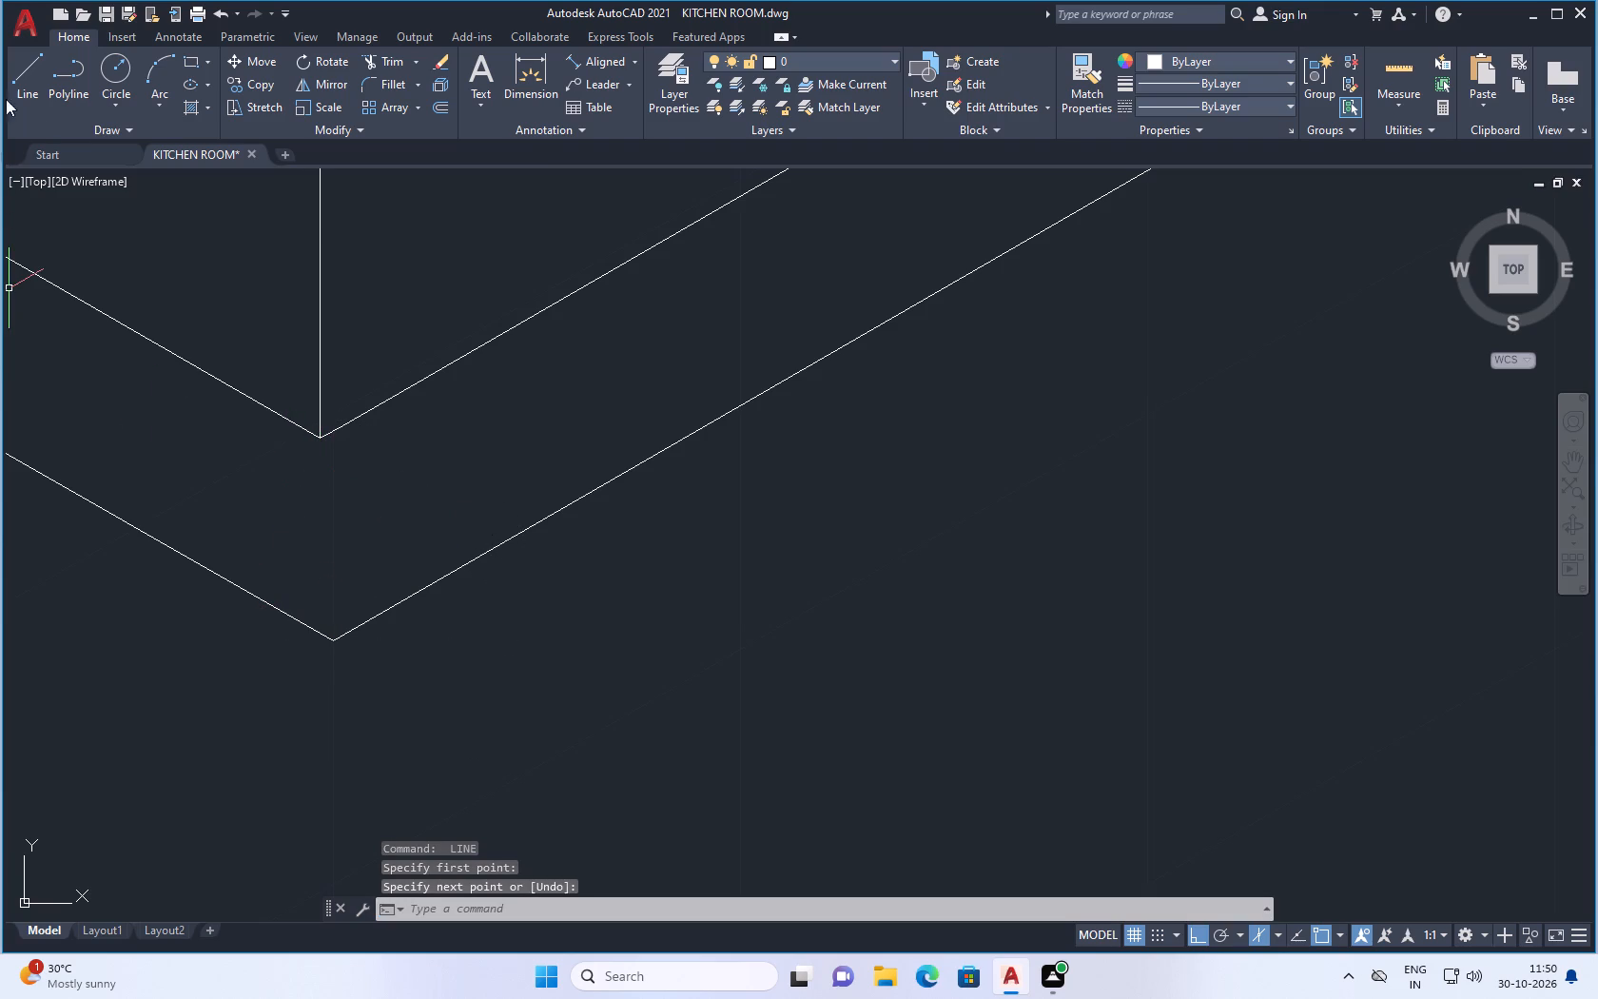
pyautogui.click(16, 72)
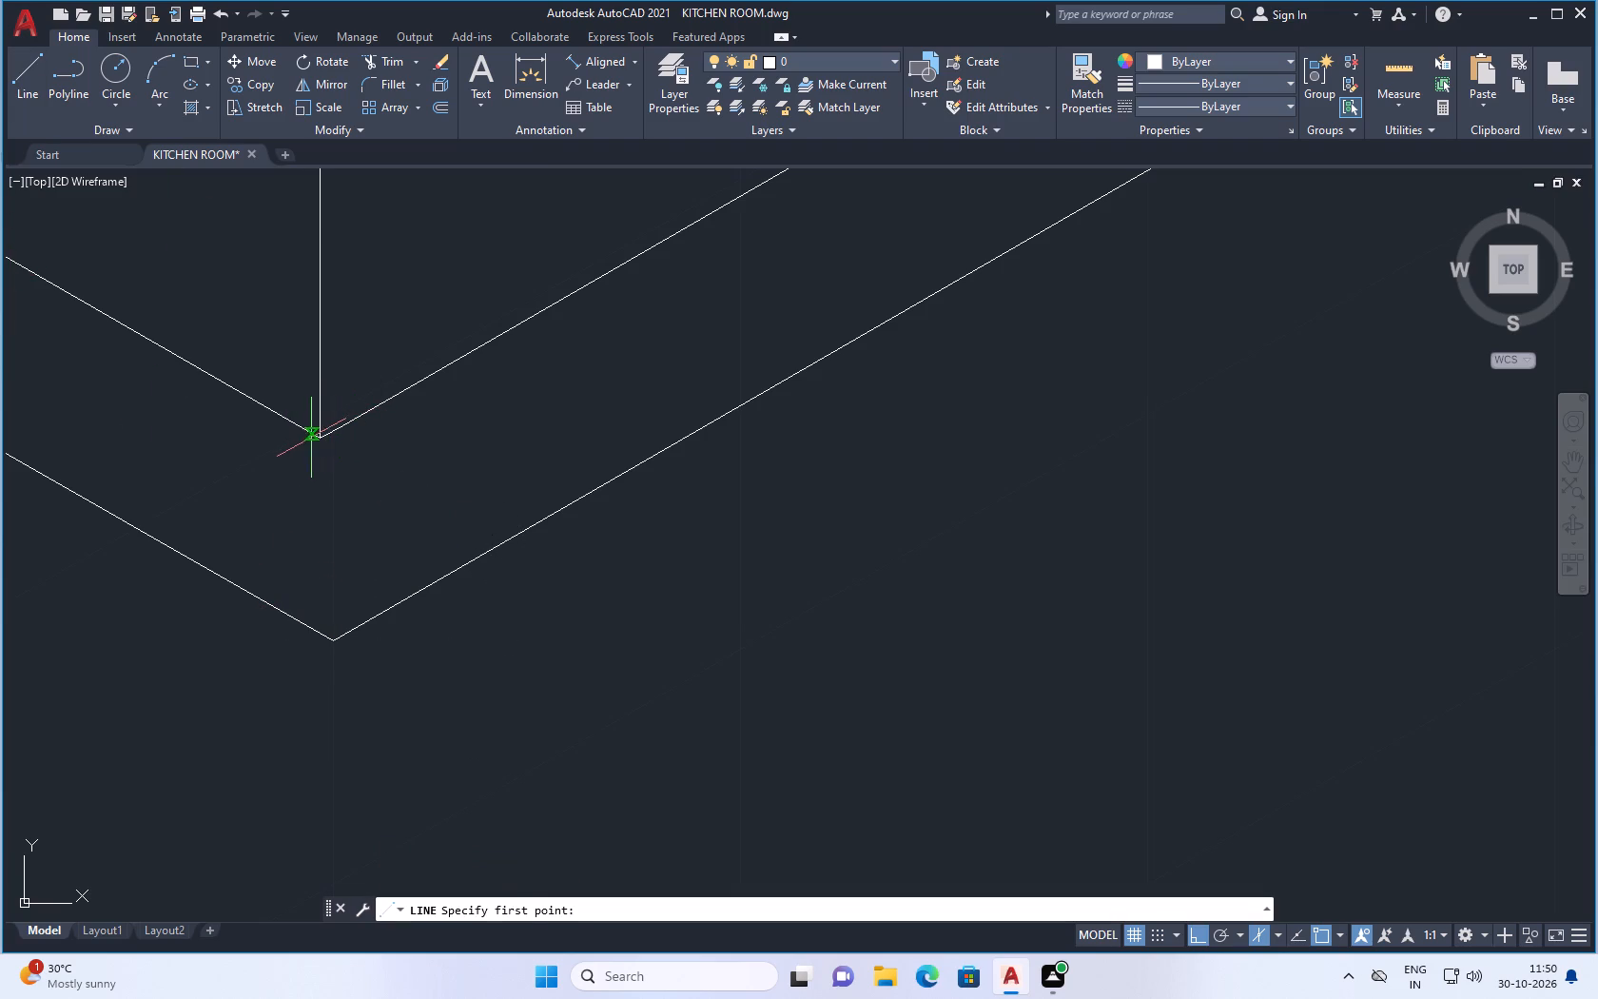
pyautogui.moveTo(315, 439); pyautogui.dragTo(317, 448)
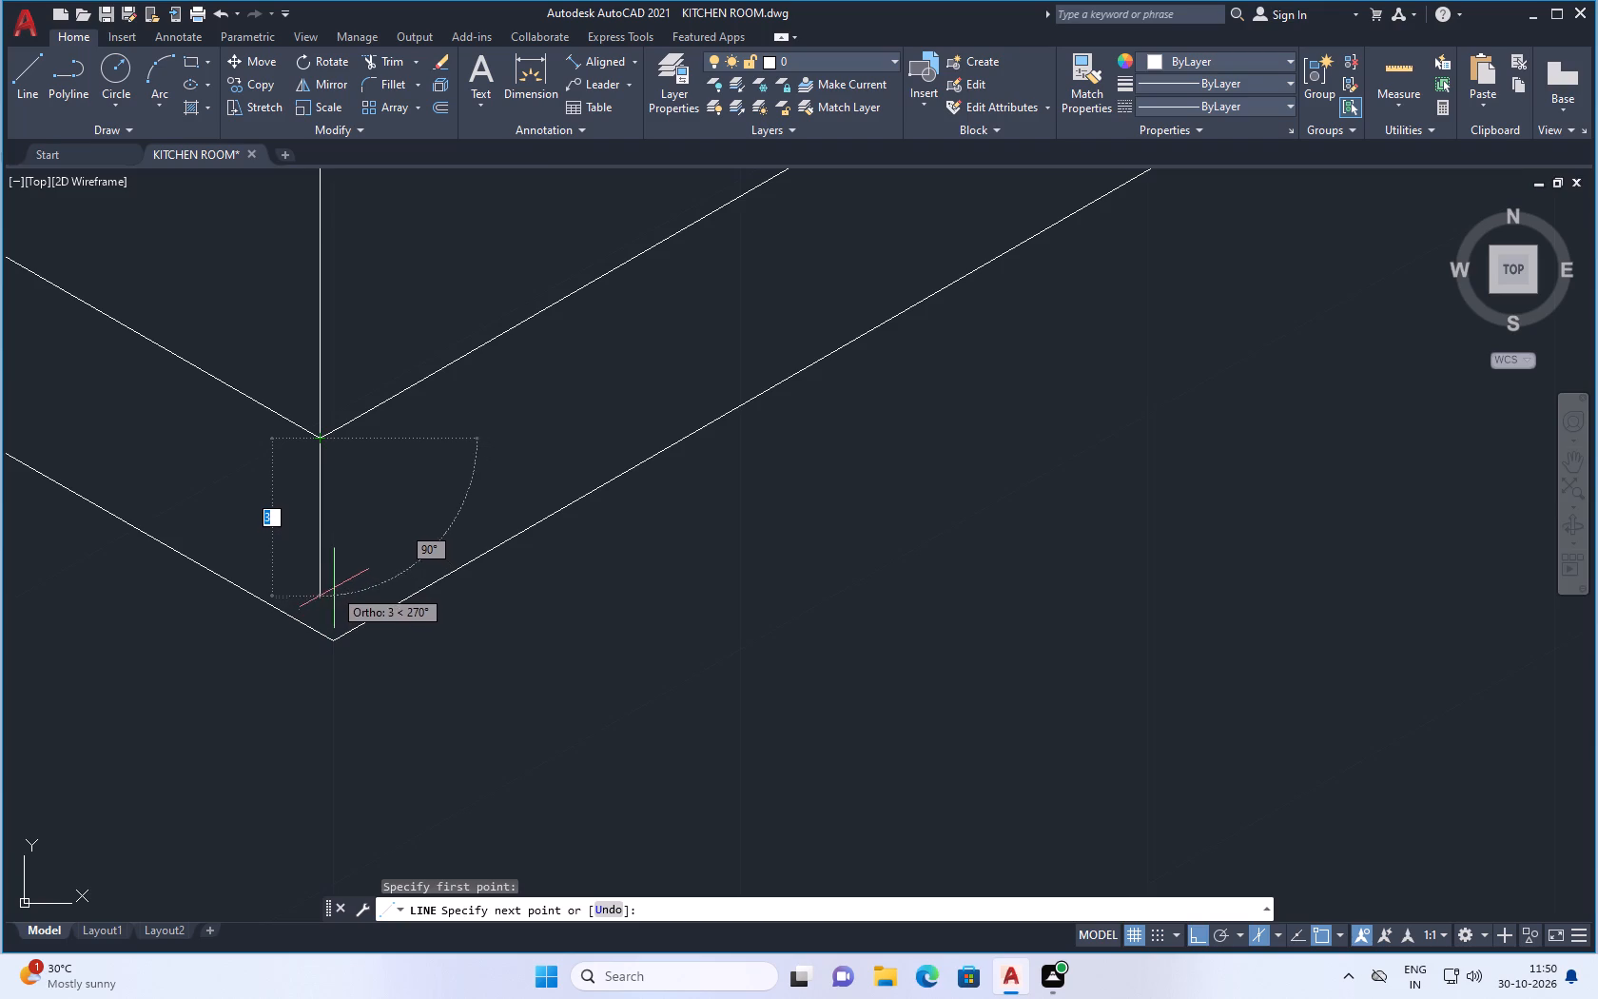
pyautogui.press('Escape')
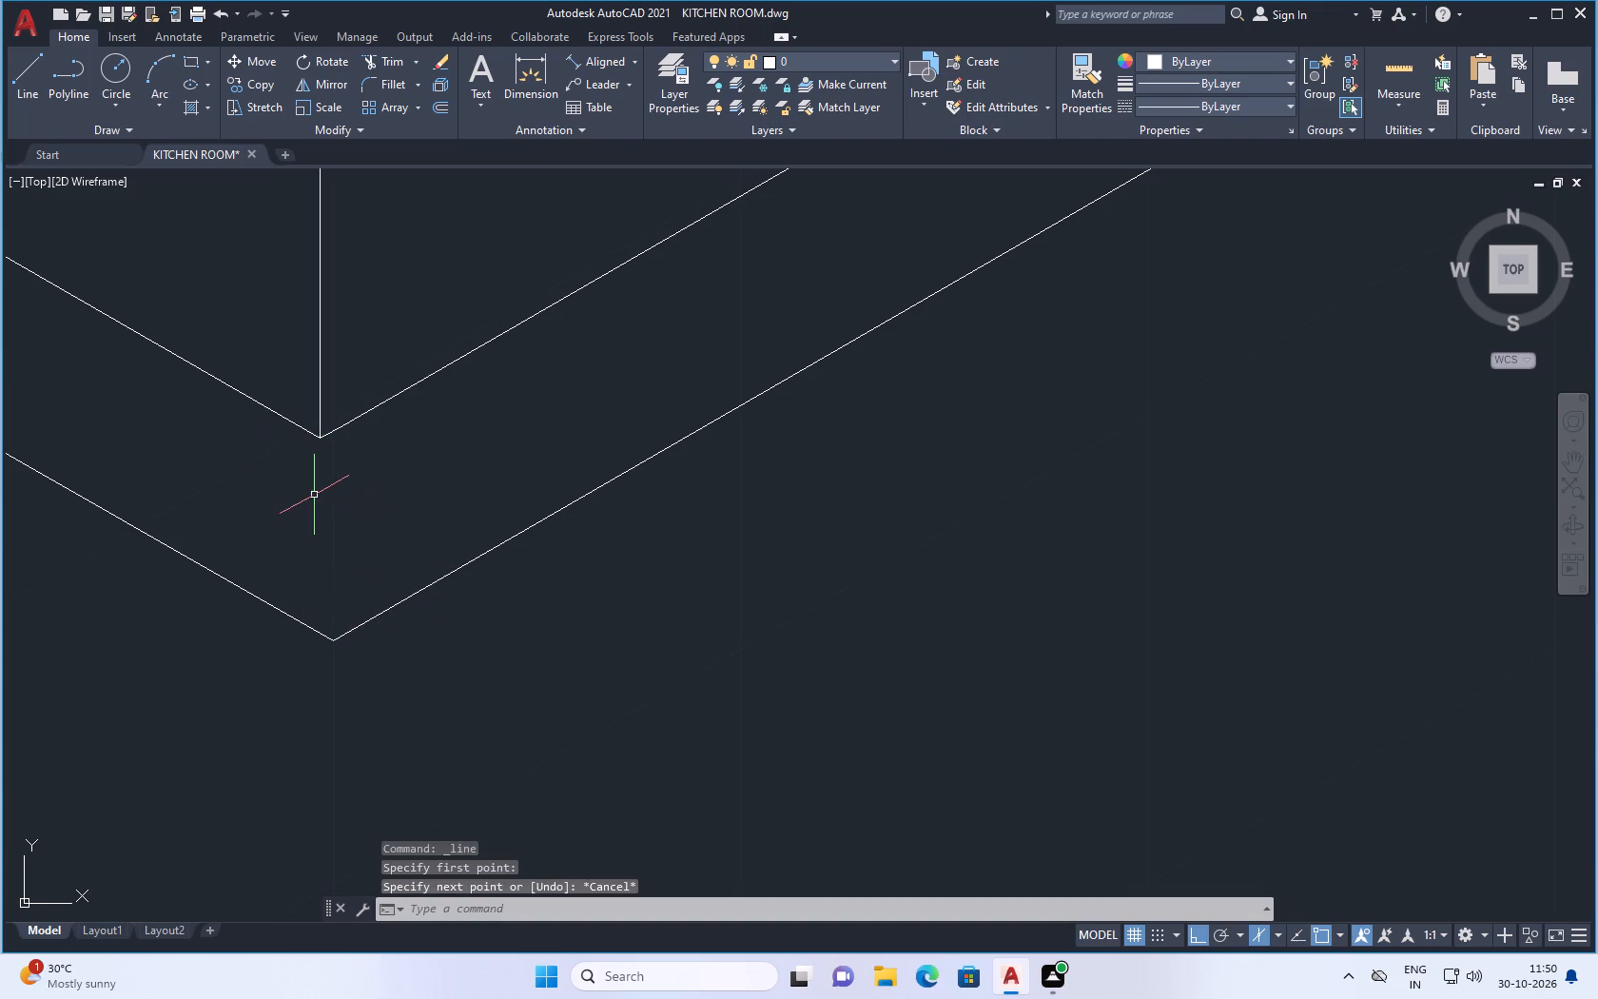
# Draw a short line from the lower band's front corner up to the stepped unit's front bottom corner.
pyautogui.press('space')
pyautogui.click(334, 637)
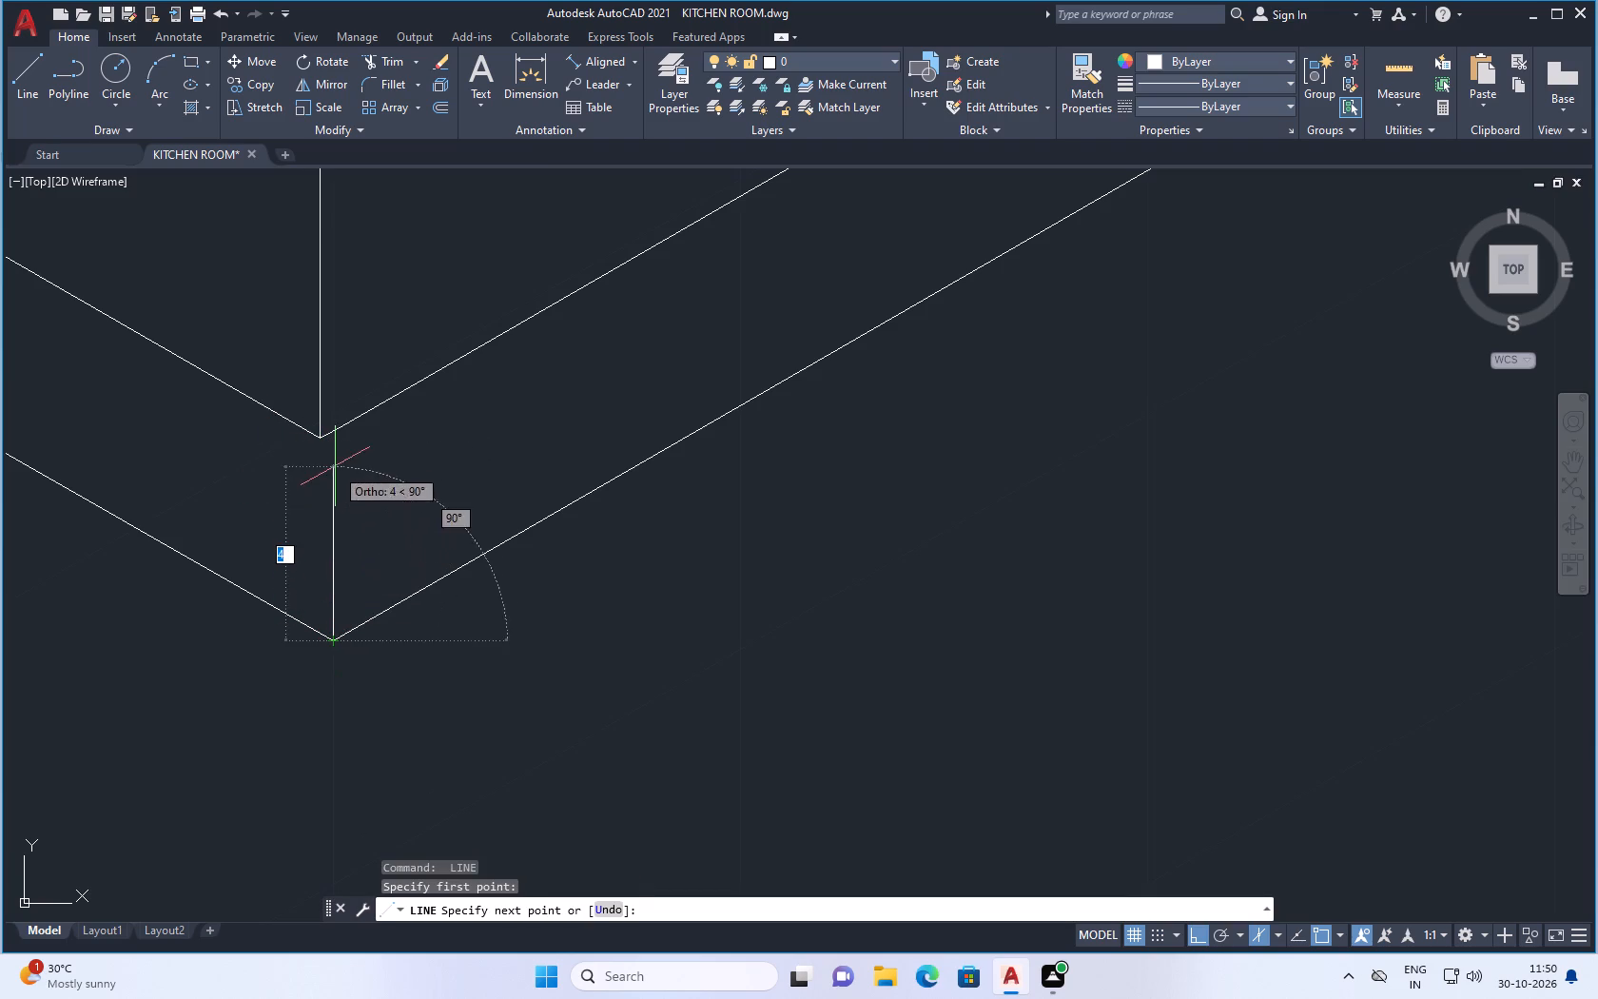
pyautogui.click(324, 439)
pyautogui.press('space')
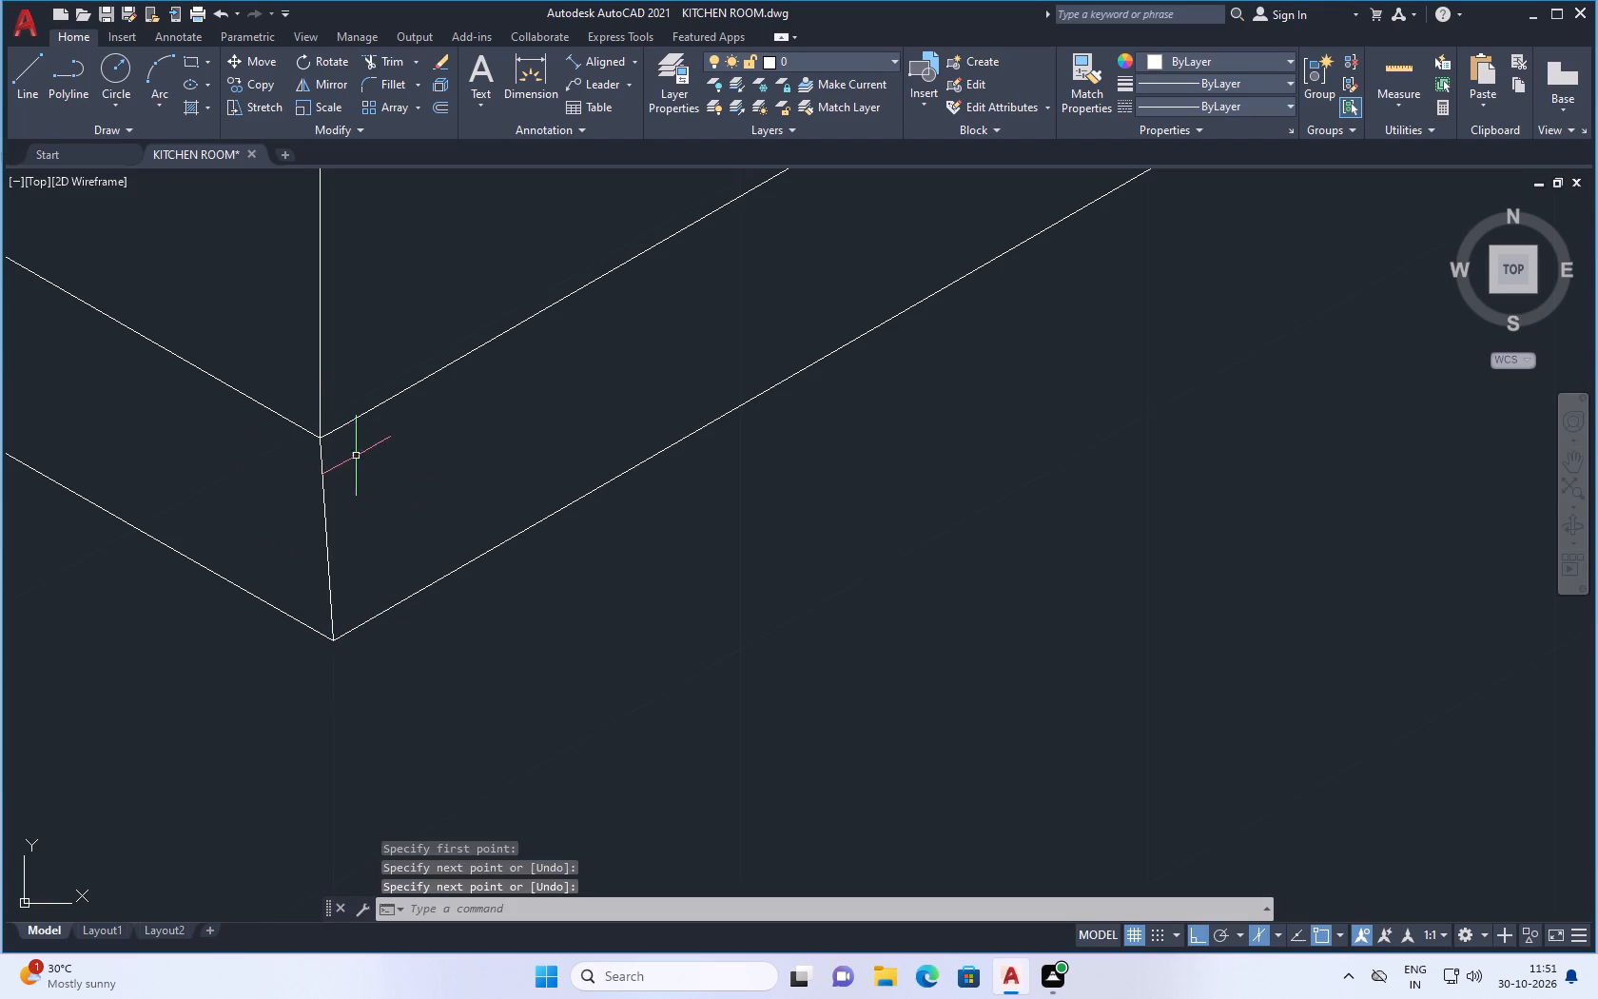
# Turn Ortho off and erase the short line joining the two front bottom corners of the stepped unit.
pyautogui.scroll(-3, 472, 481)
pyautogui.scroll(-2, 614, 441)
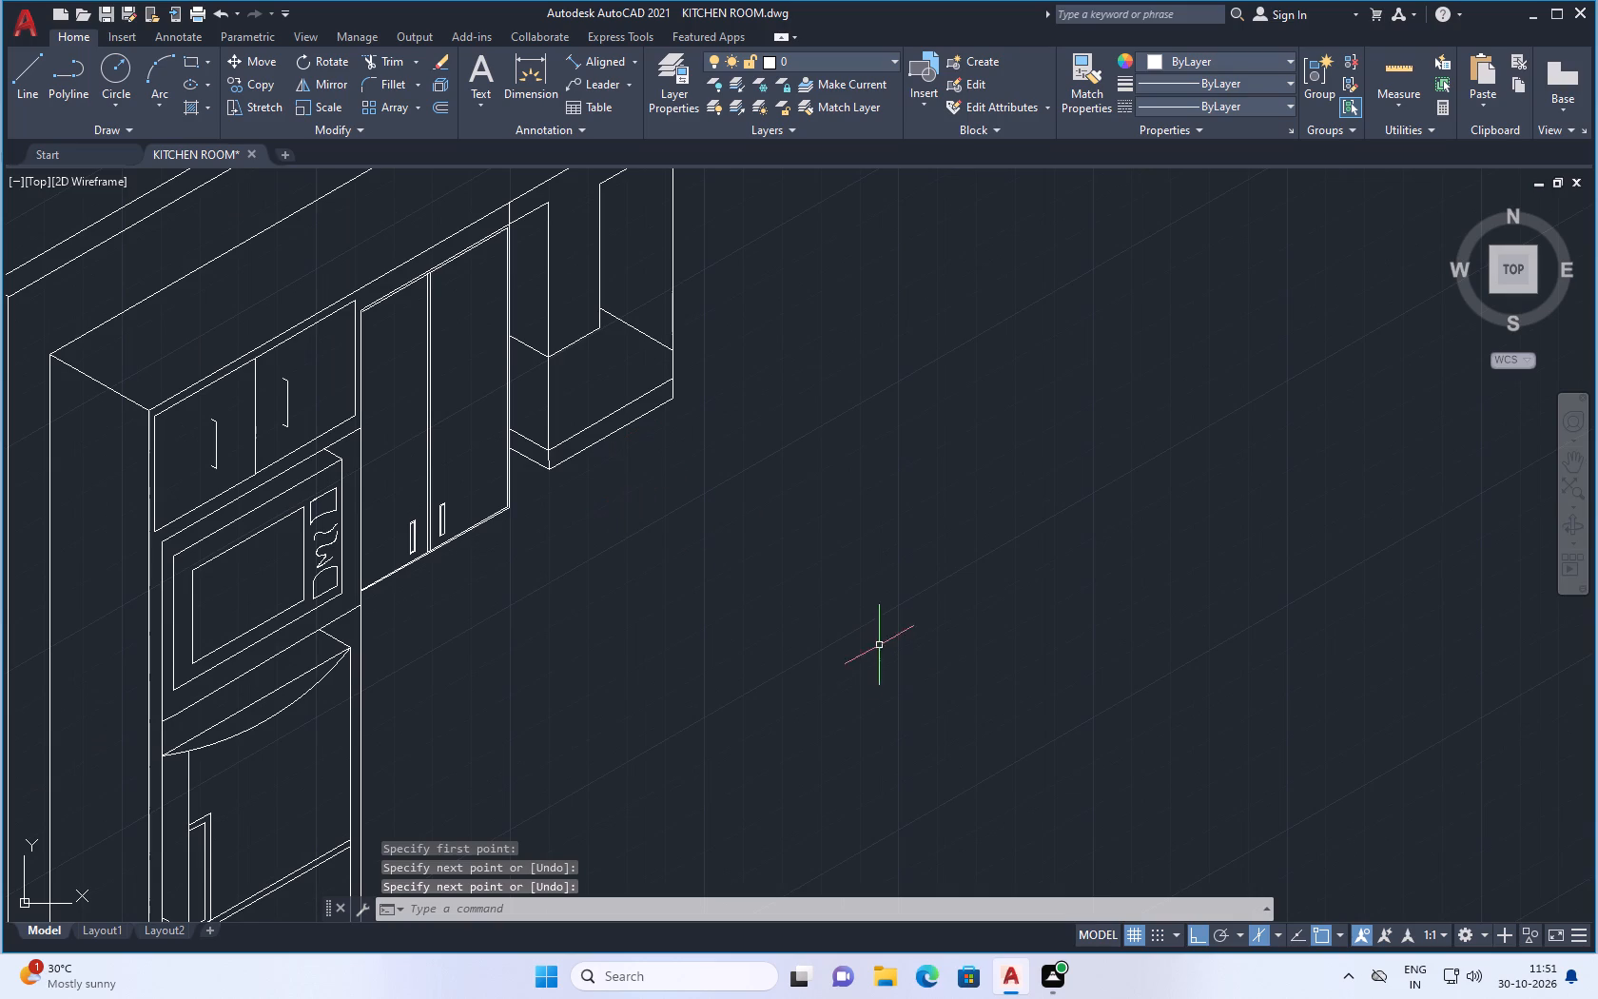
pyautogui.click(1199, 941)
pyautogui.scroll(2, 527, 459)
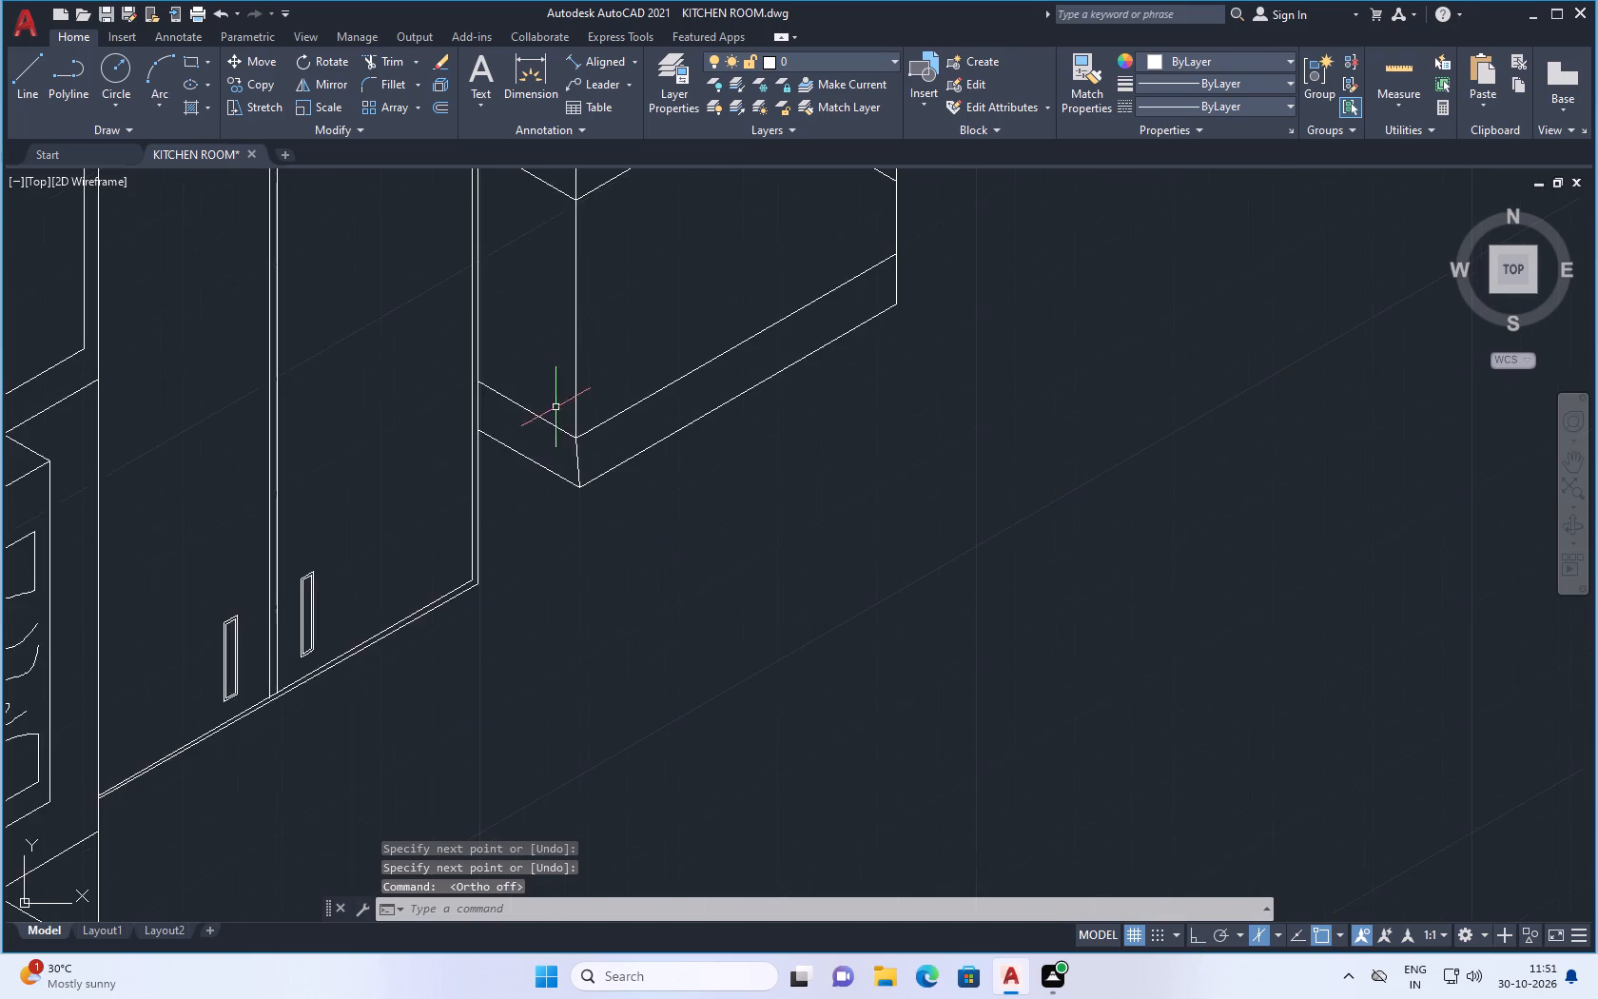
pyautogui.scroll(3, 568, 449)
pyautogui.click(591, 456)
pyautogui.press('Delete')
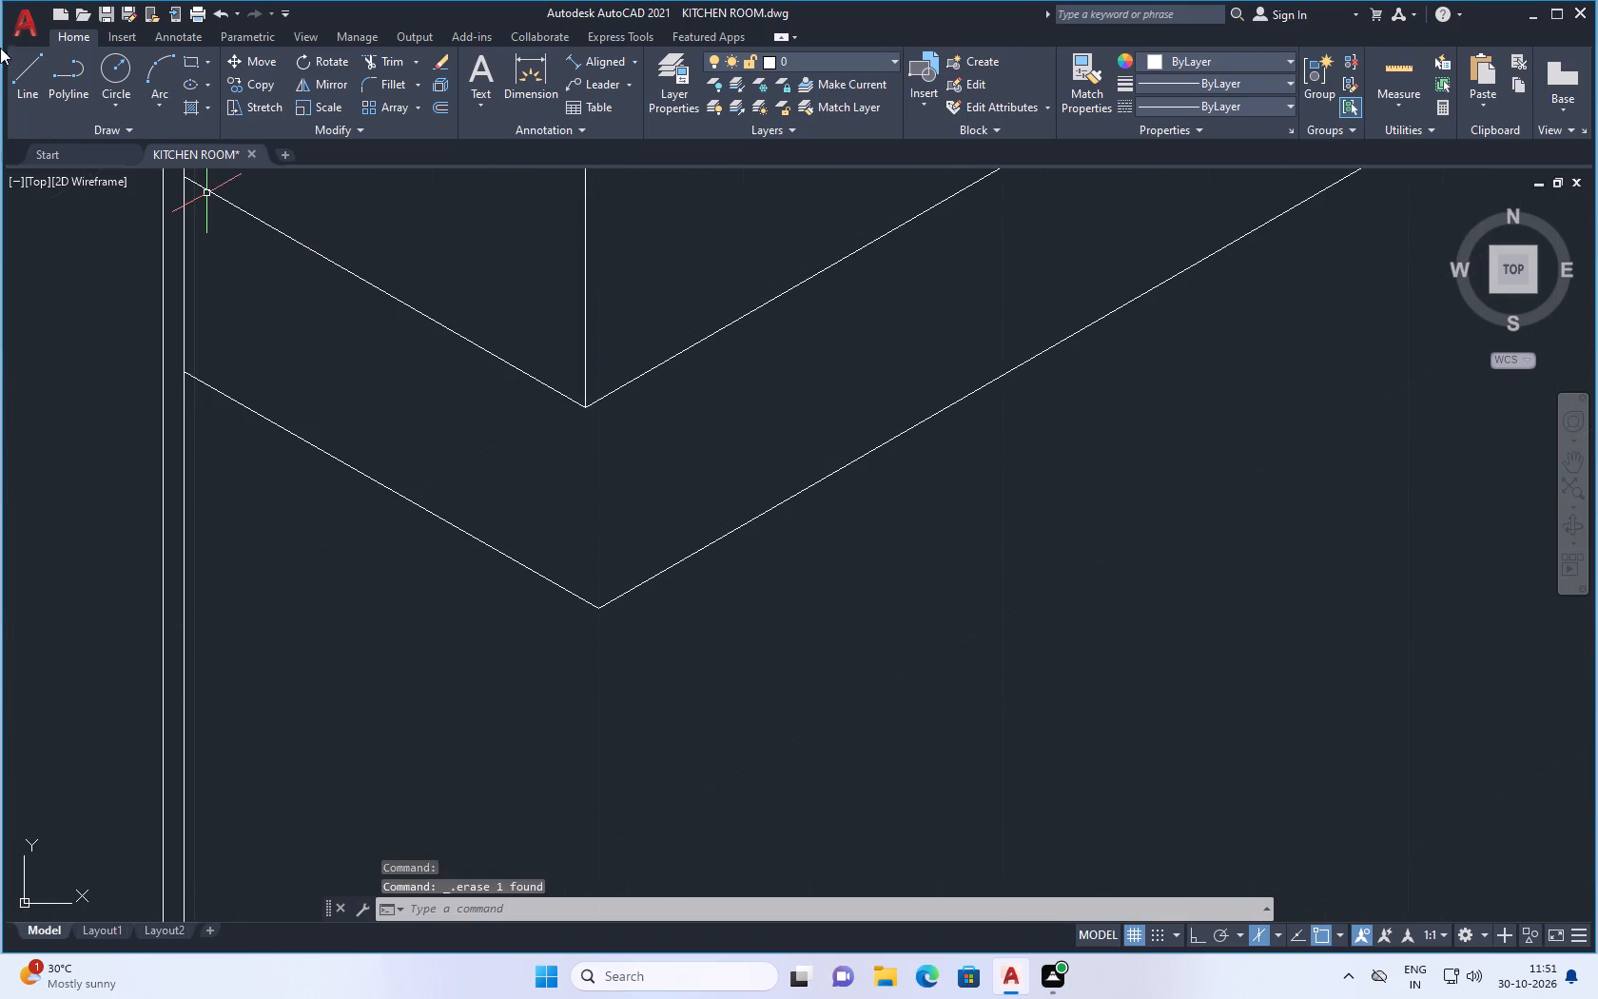
# Draw a line from the stepped unit's front bottom corner to the lower band's front corner.
pyautogui.click(22, 69)
pyautogui.moveTo(582, 407); pyautogui.dragTo(583, 422)
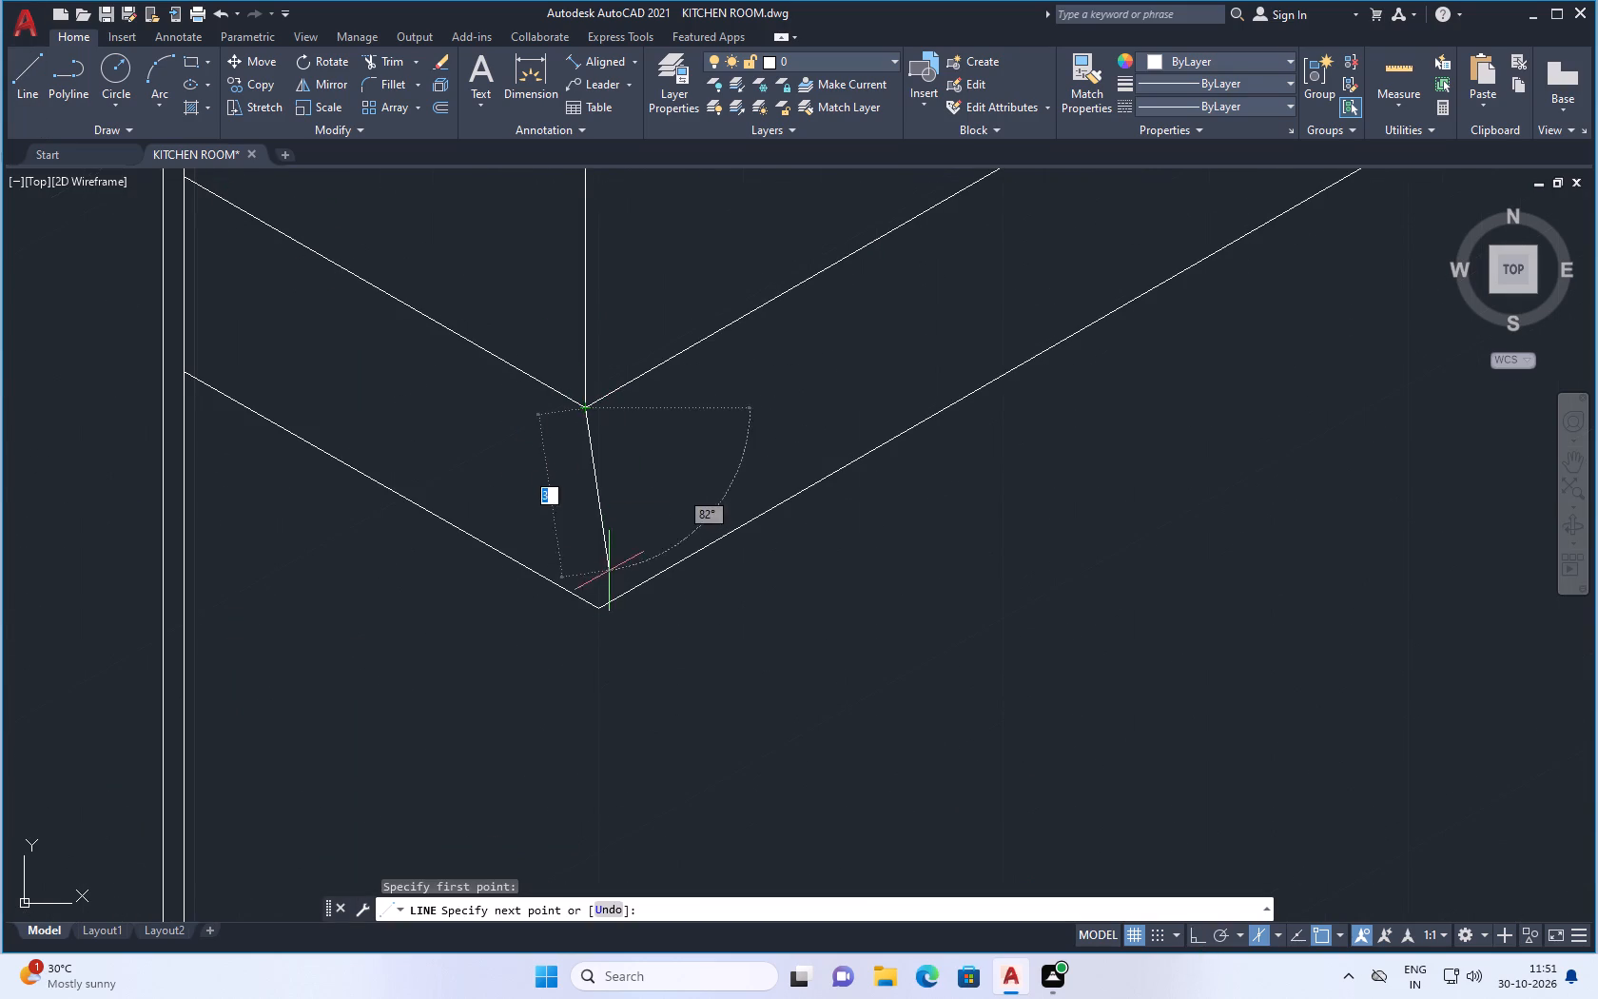
pyautogui.click(599, 611)
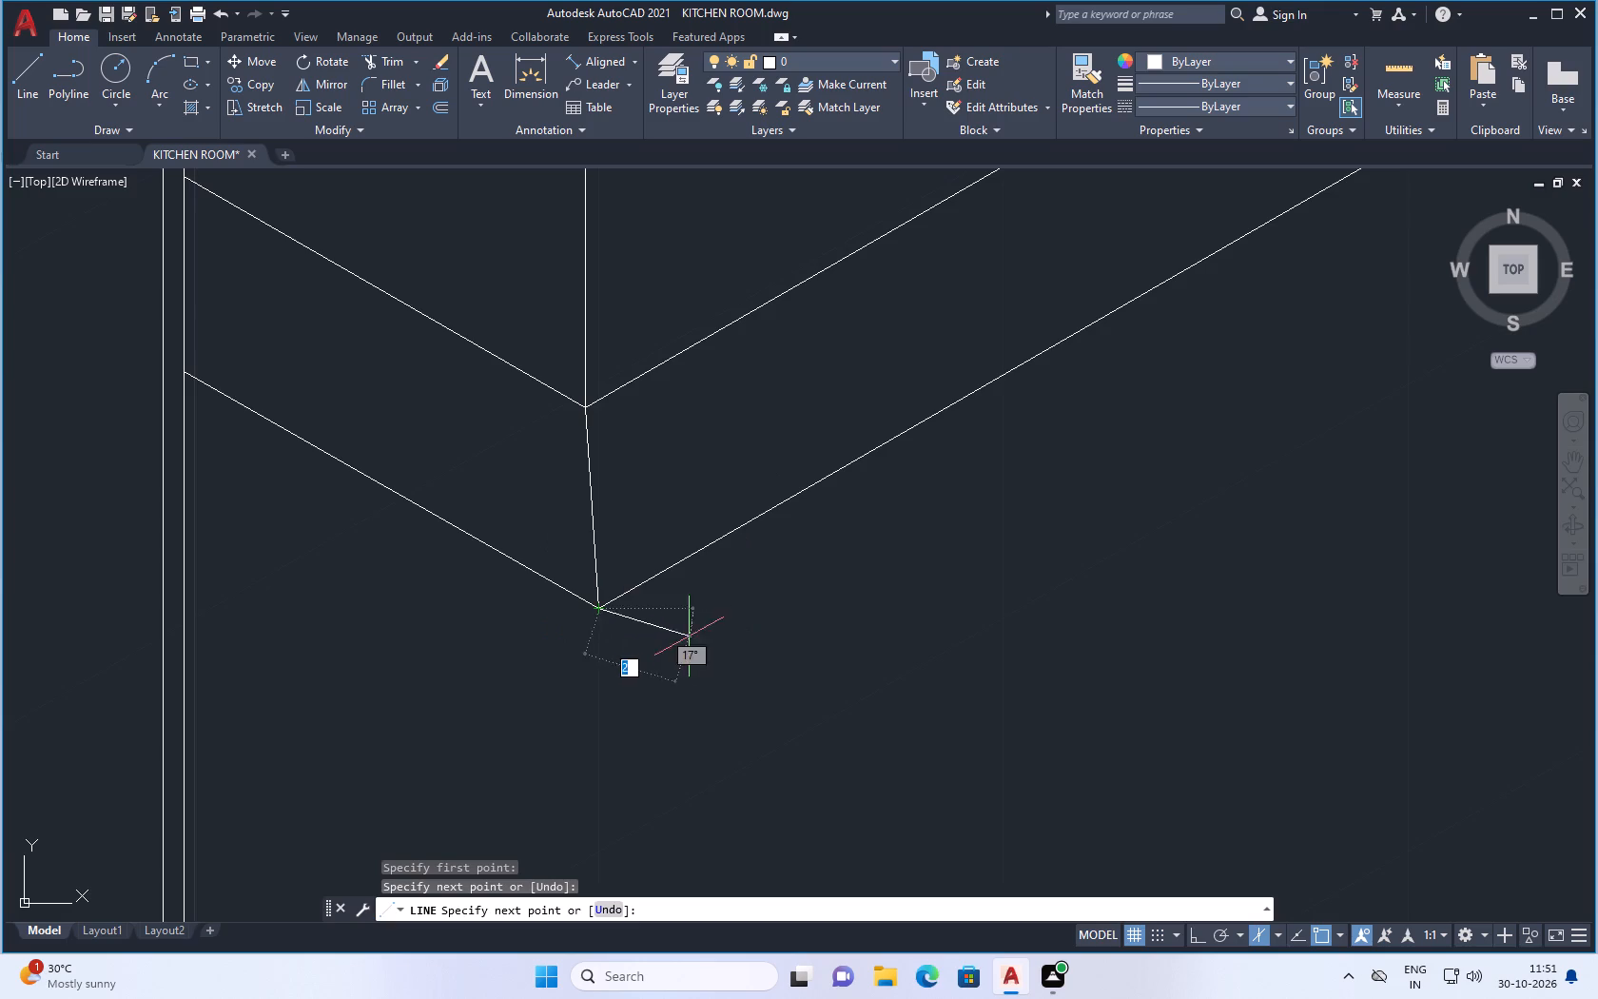
pyautogui.press('space')
# Trim the unit's far vertical edge between the short upper piece and the top corner of the lower box.
pyautogui.scroll(-3, 595, 699)
pyautogui.scroll(-2, 742, 435)
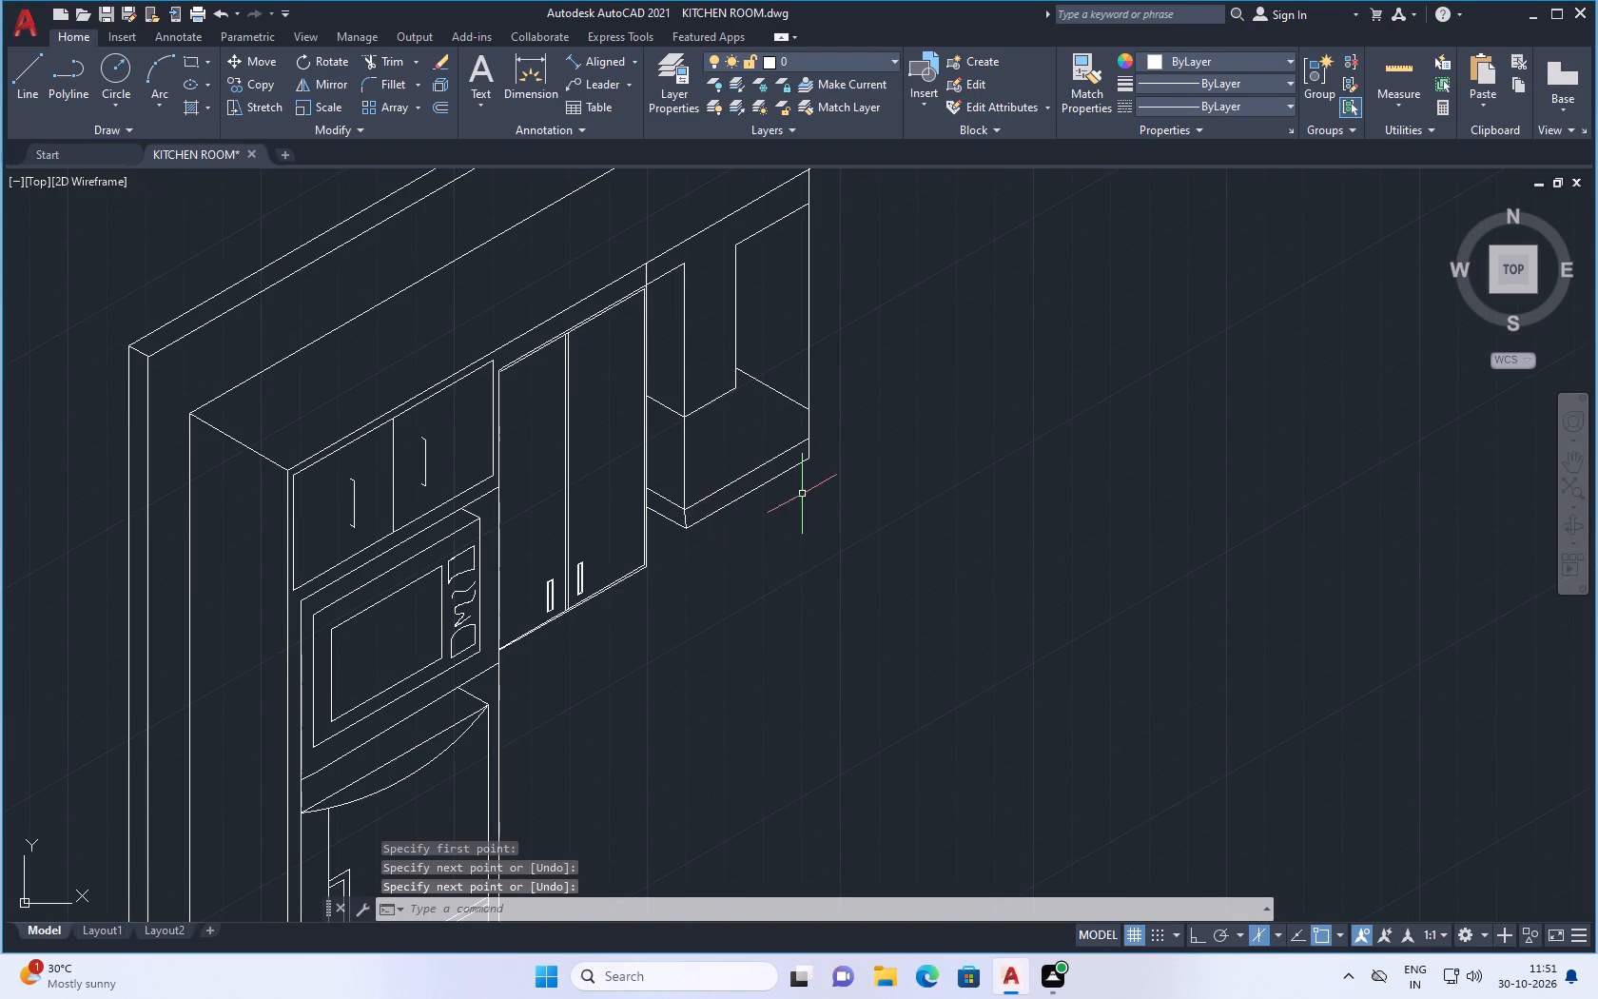
pyautogui.scroll(-2, 773, 396)
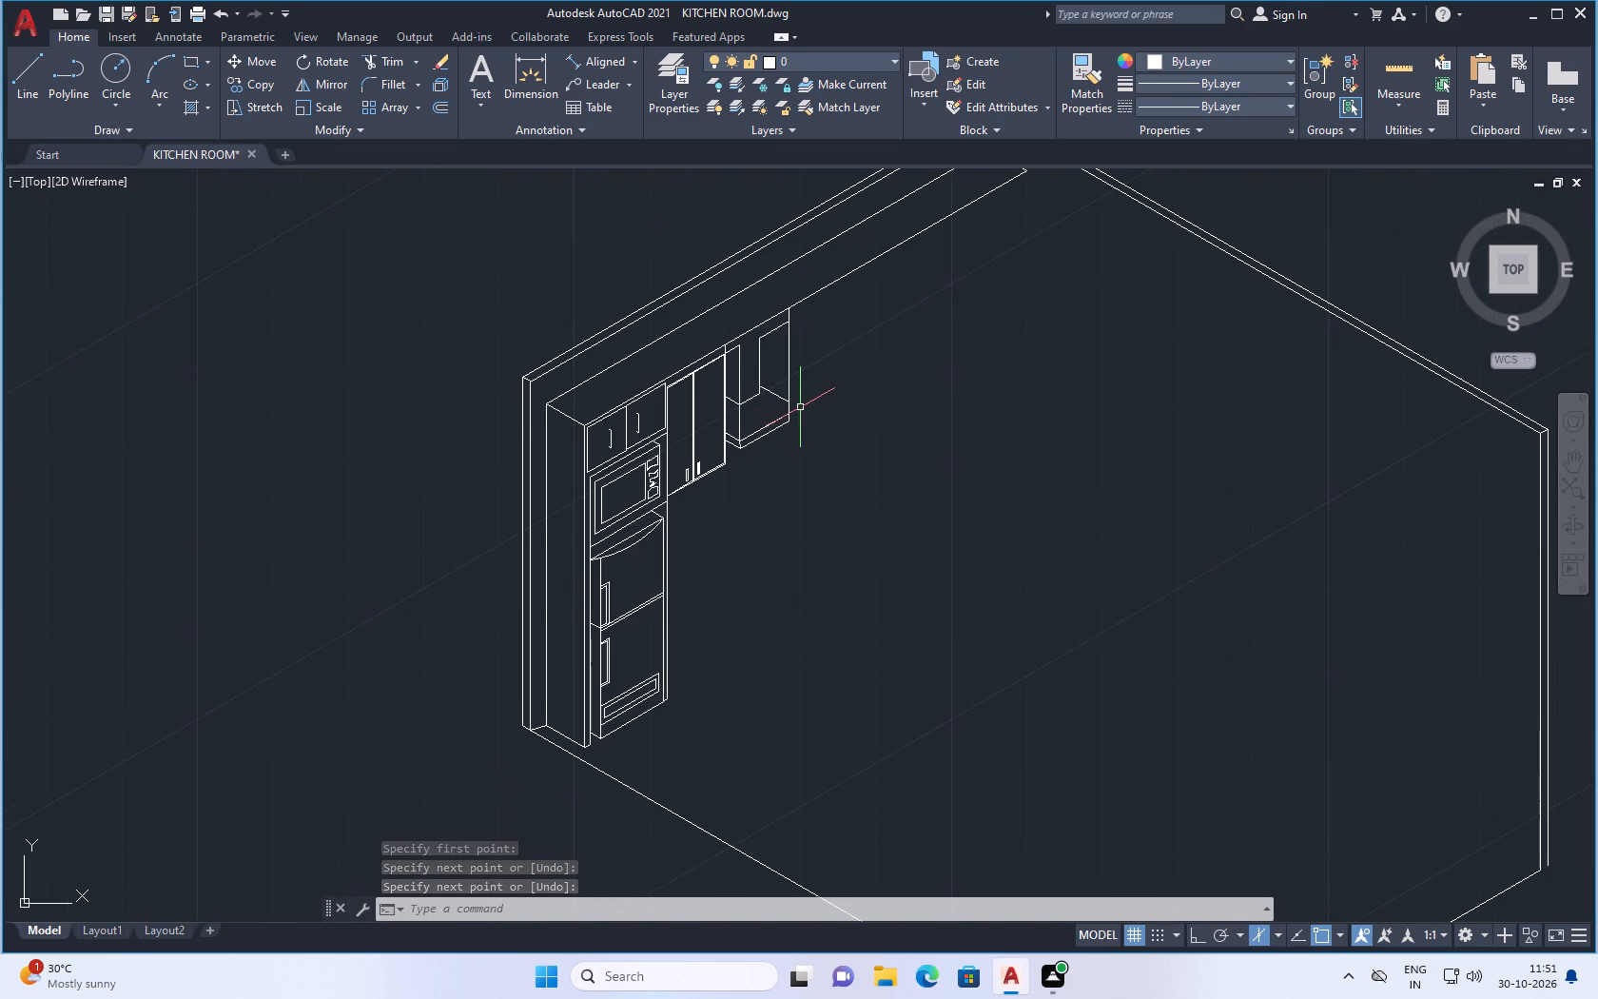
pyautogui.scroll(1, 731, 464)
pyautogui.scroll(2, 779, 378)
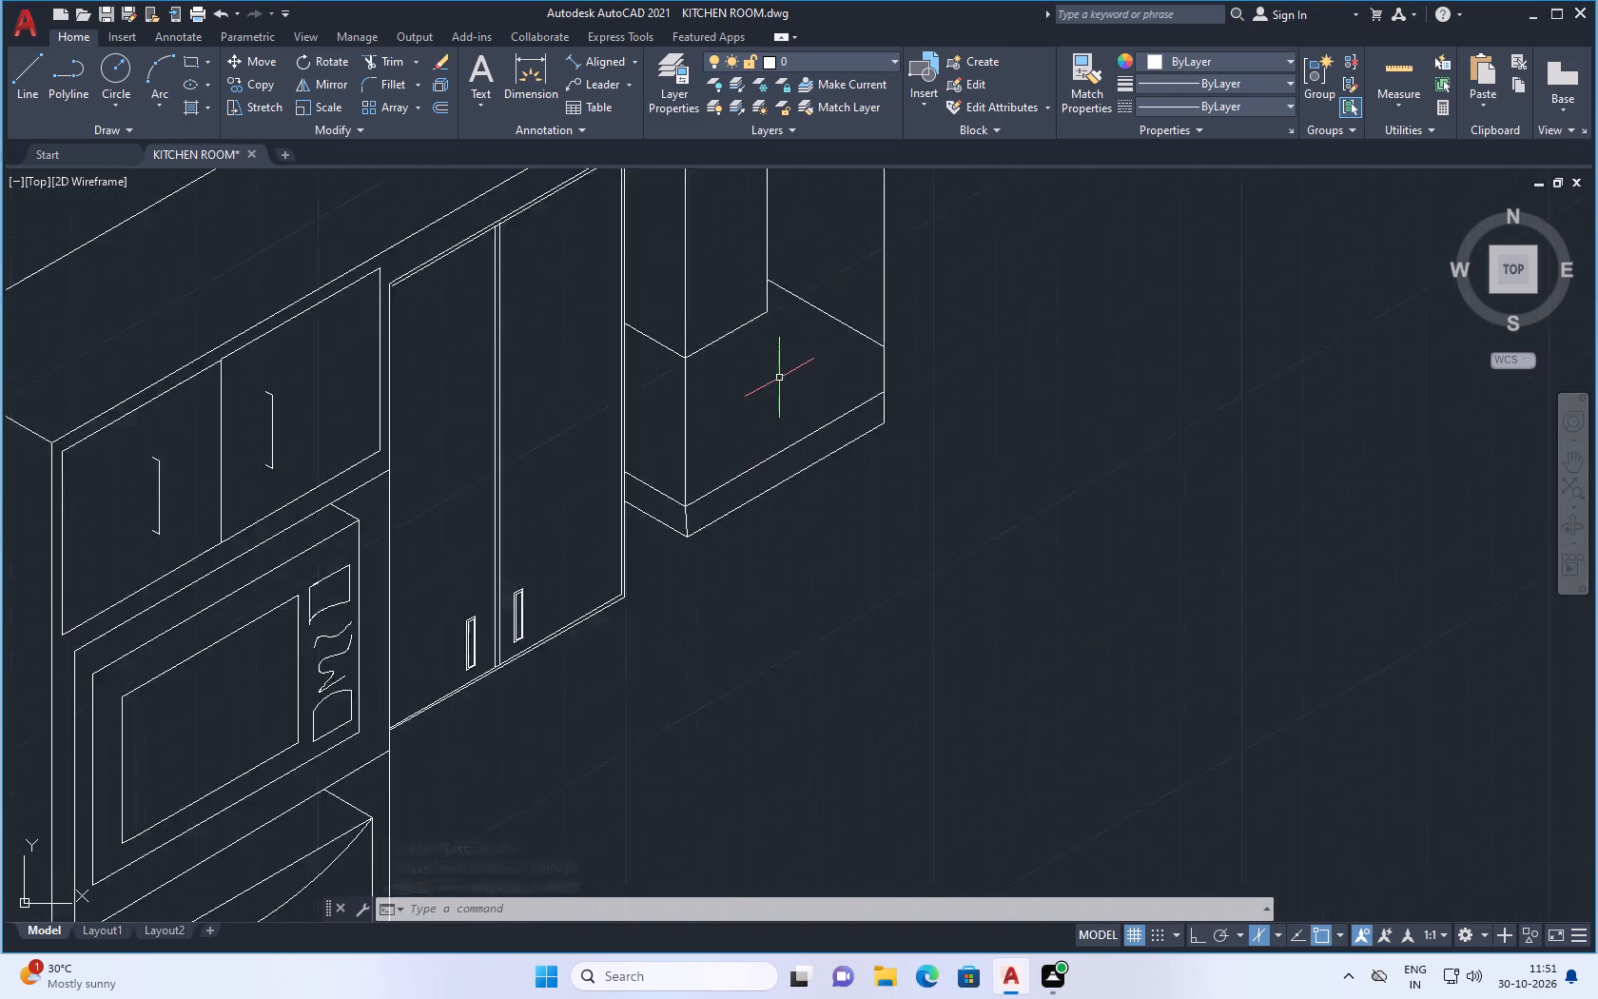
pyautogui.scroll(1, 779, 378)
pyautogui.scroll(-1, 841, 398)
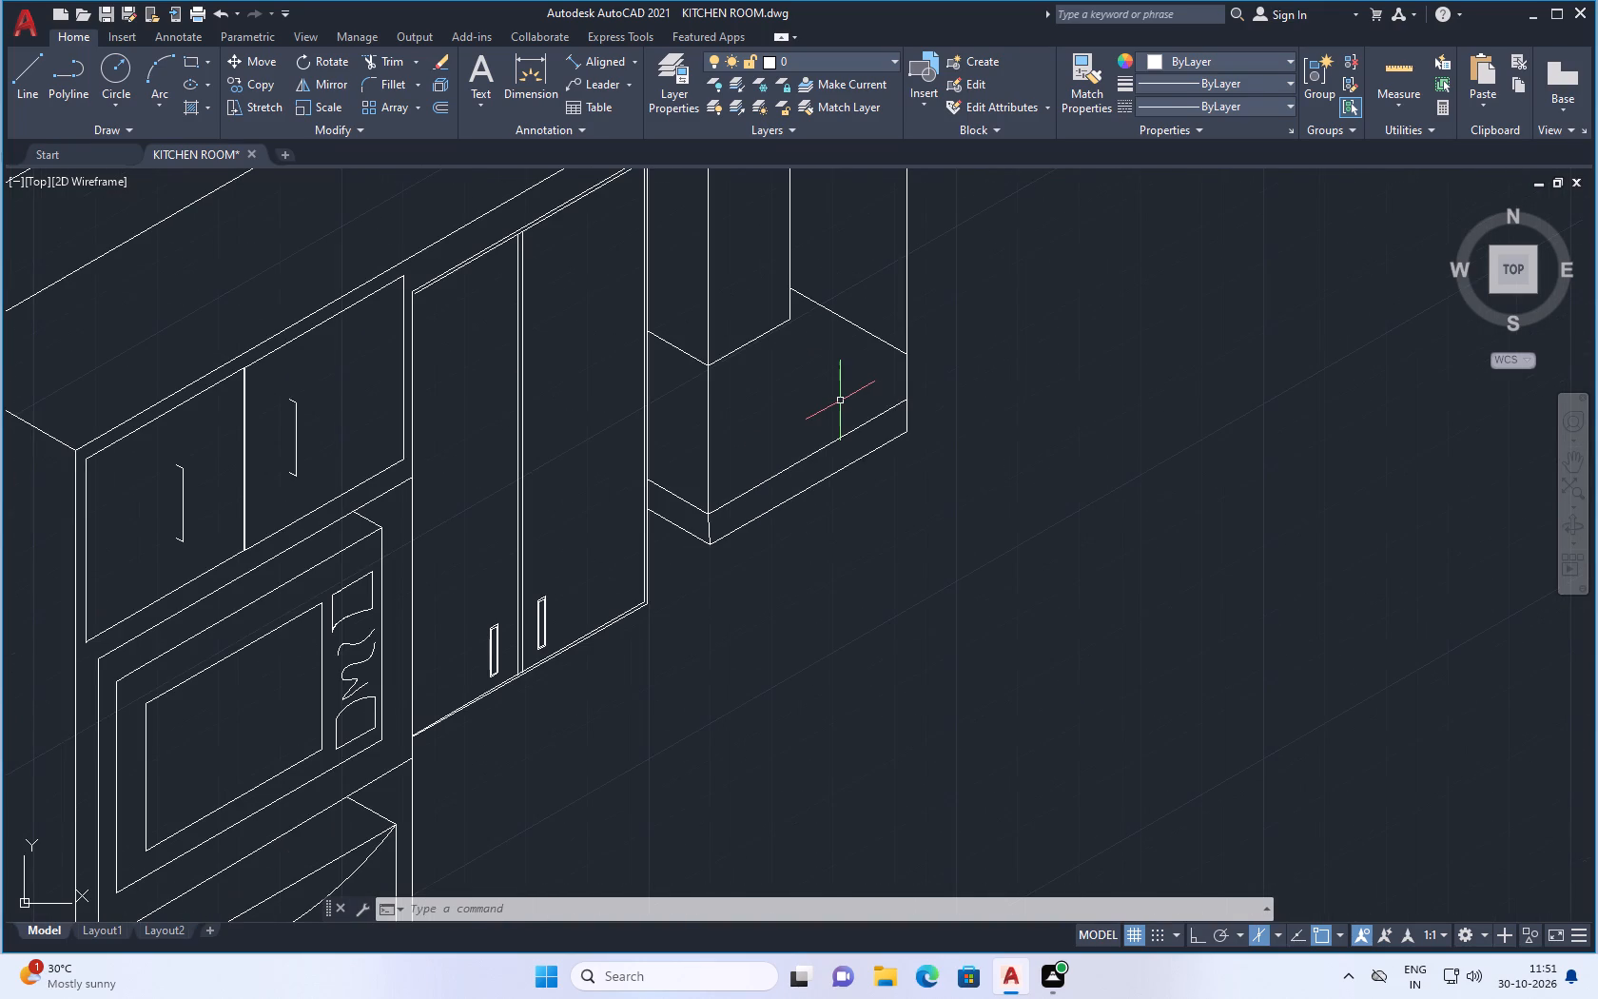
pyautogui.scroll(1, 873, 362)
pyautogui.scroll(-1, 877, 425)
pyautogui.scroll(-2, 881, 328)
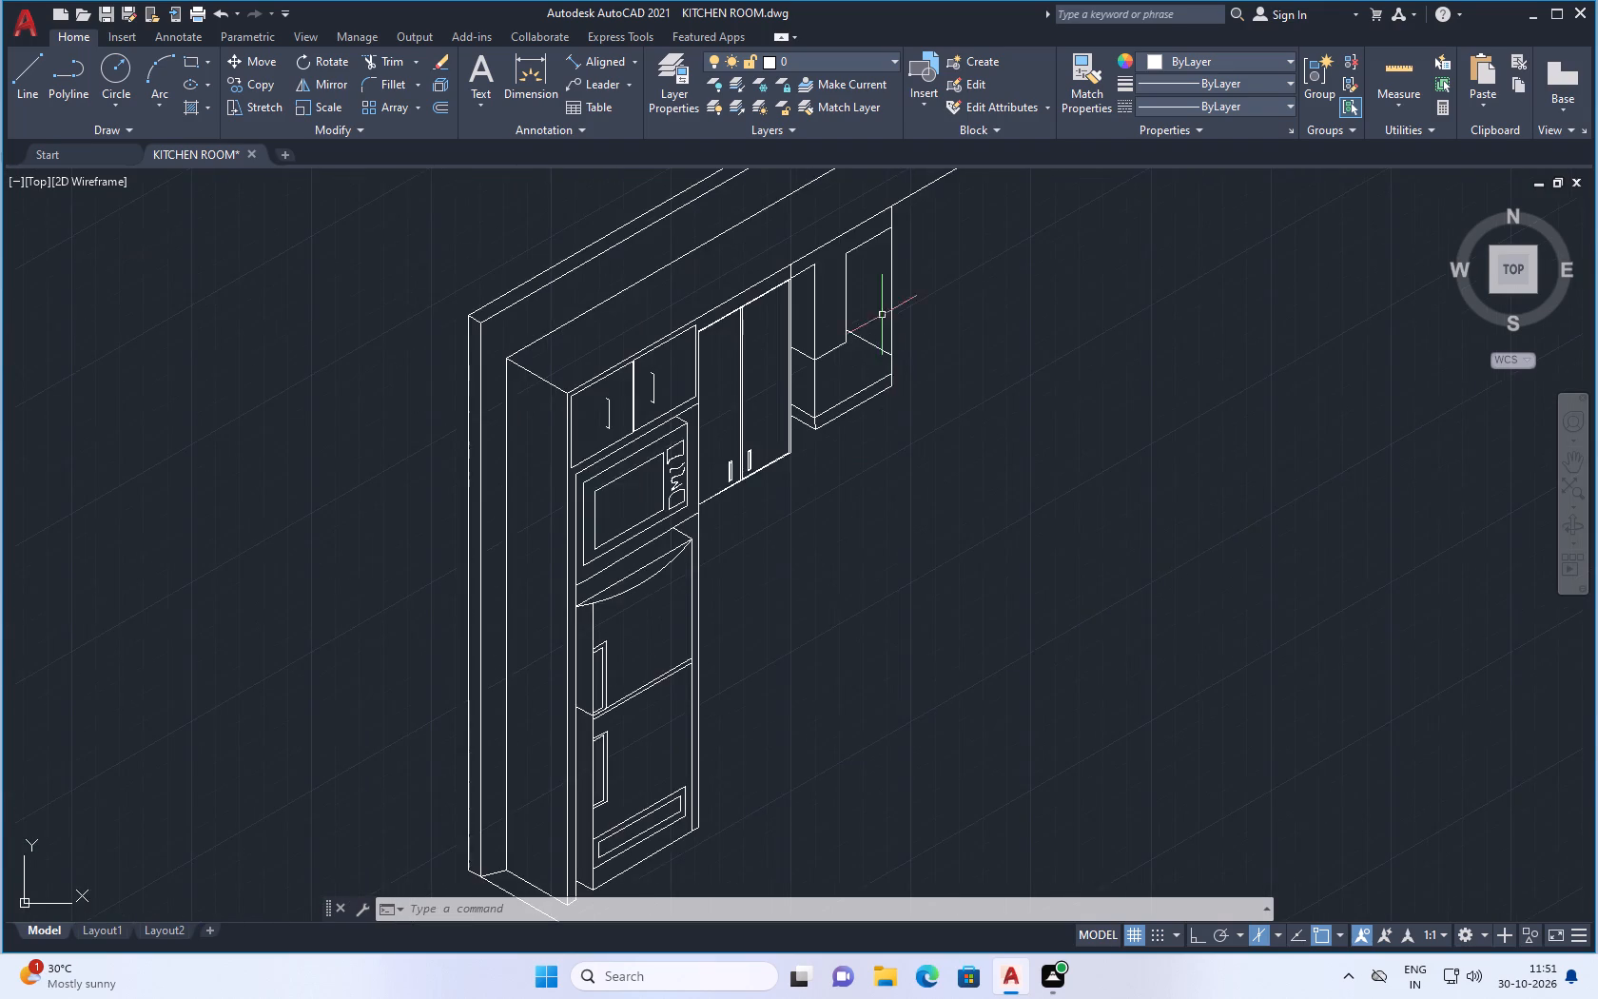
pyautogui.scroll(1, 871, 274)
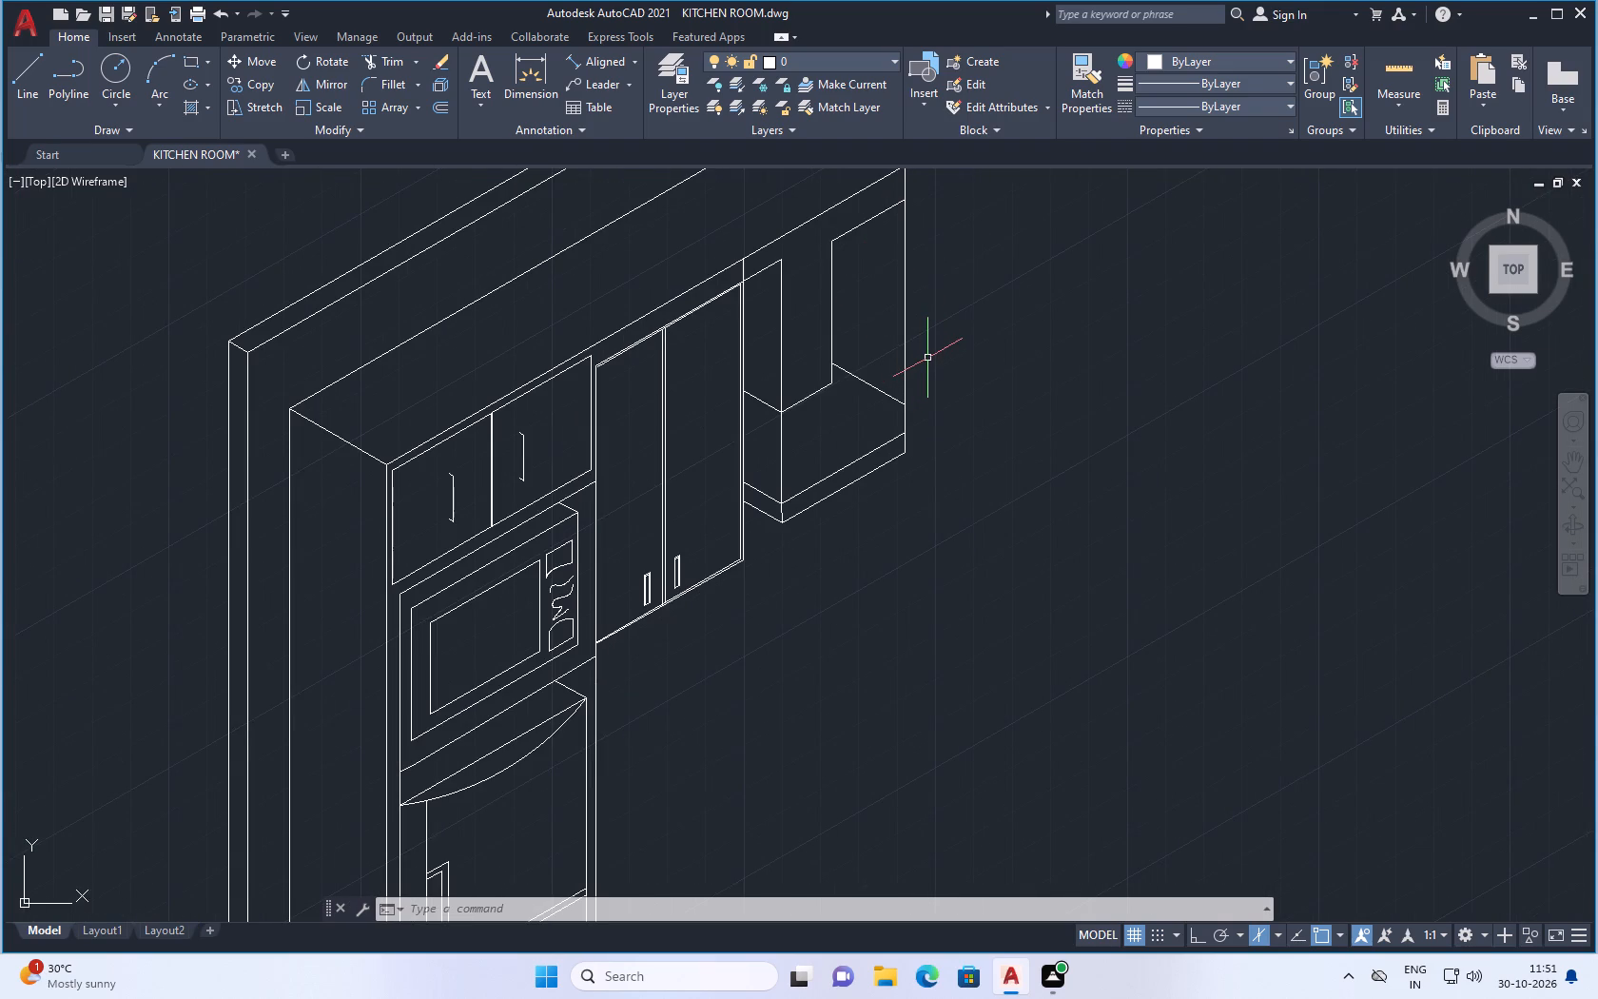
pyautogui.write('TR')
pyautogui.press('Return')
pyautogui.moveTo(916, 337); pyautogui.dragTo(893, 339)
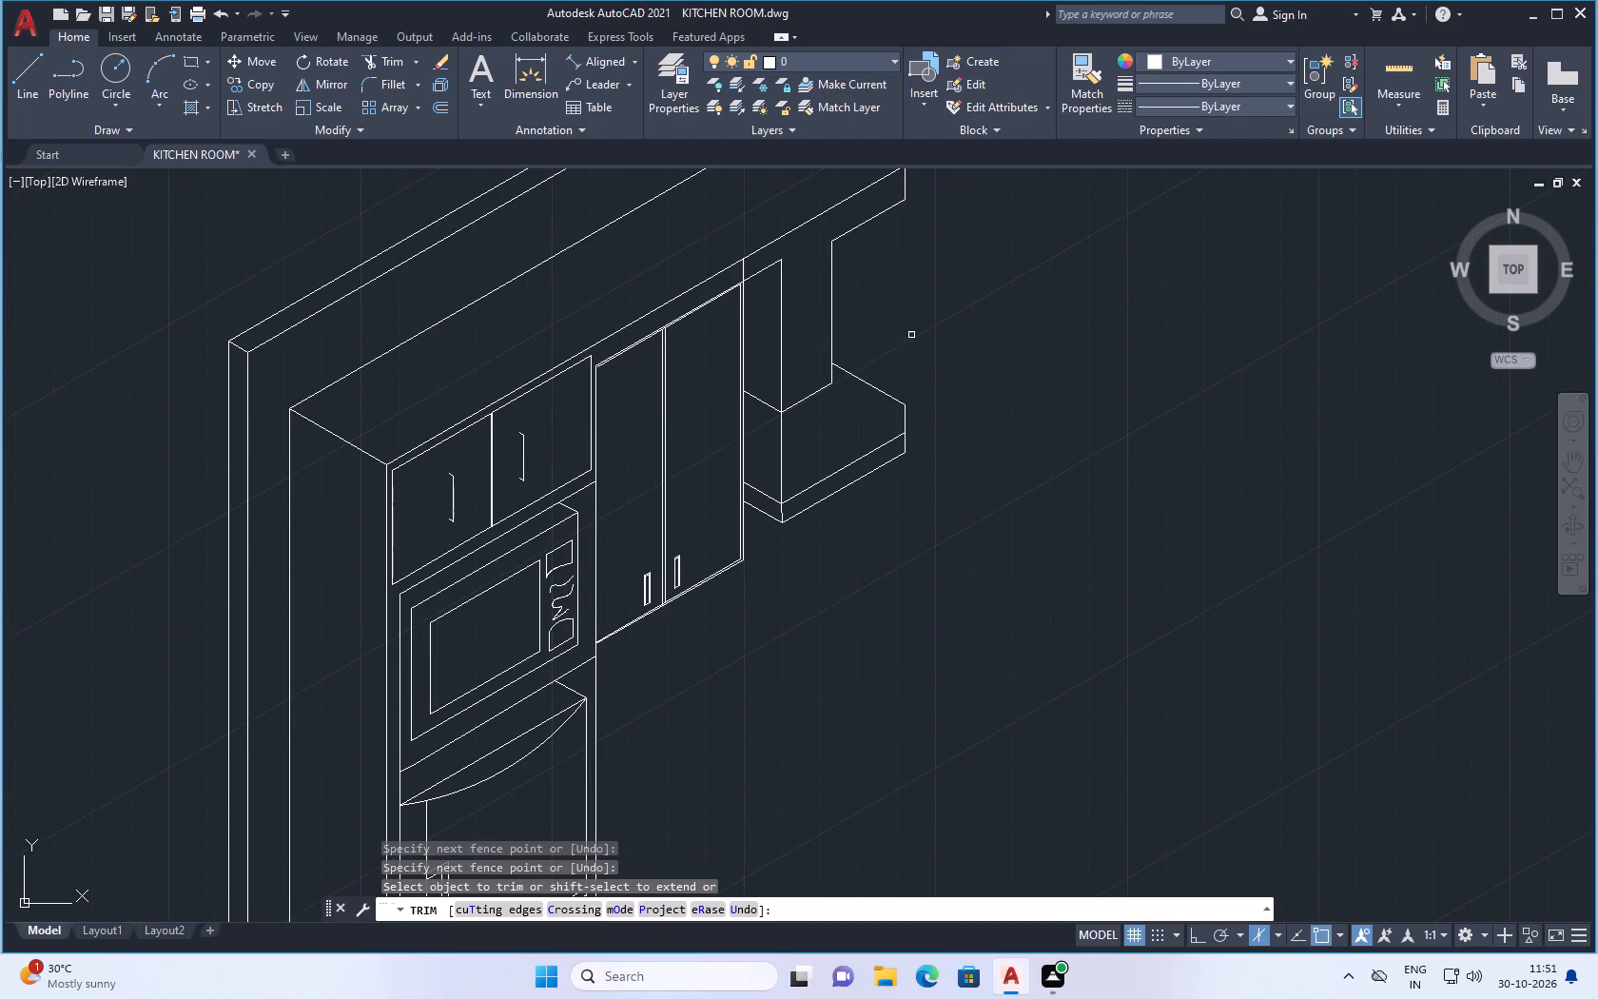
pyautogui.press('space')
pyautogui.press('Escape')
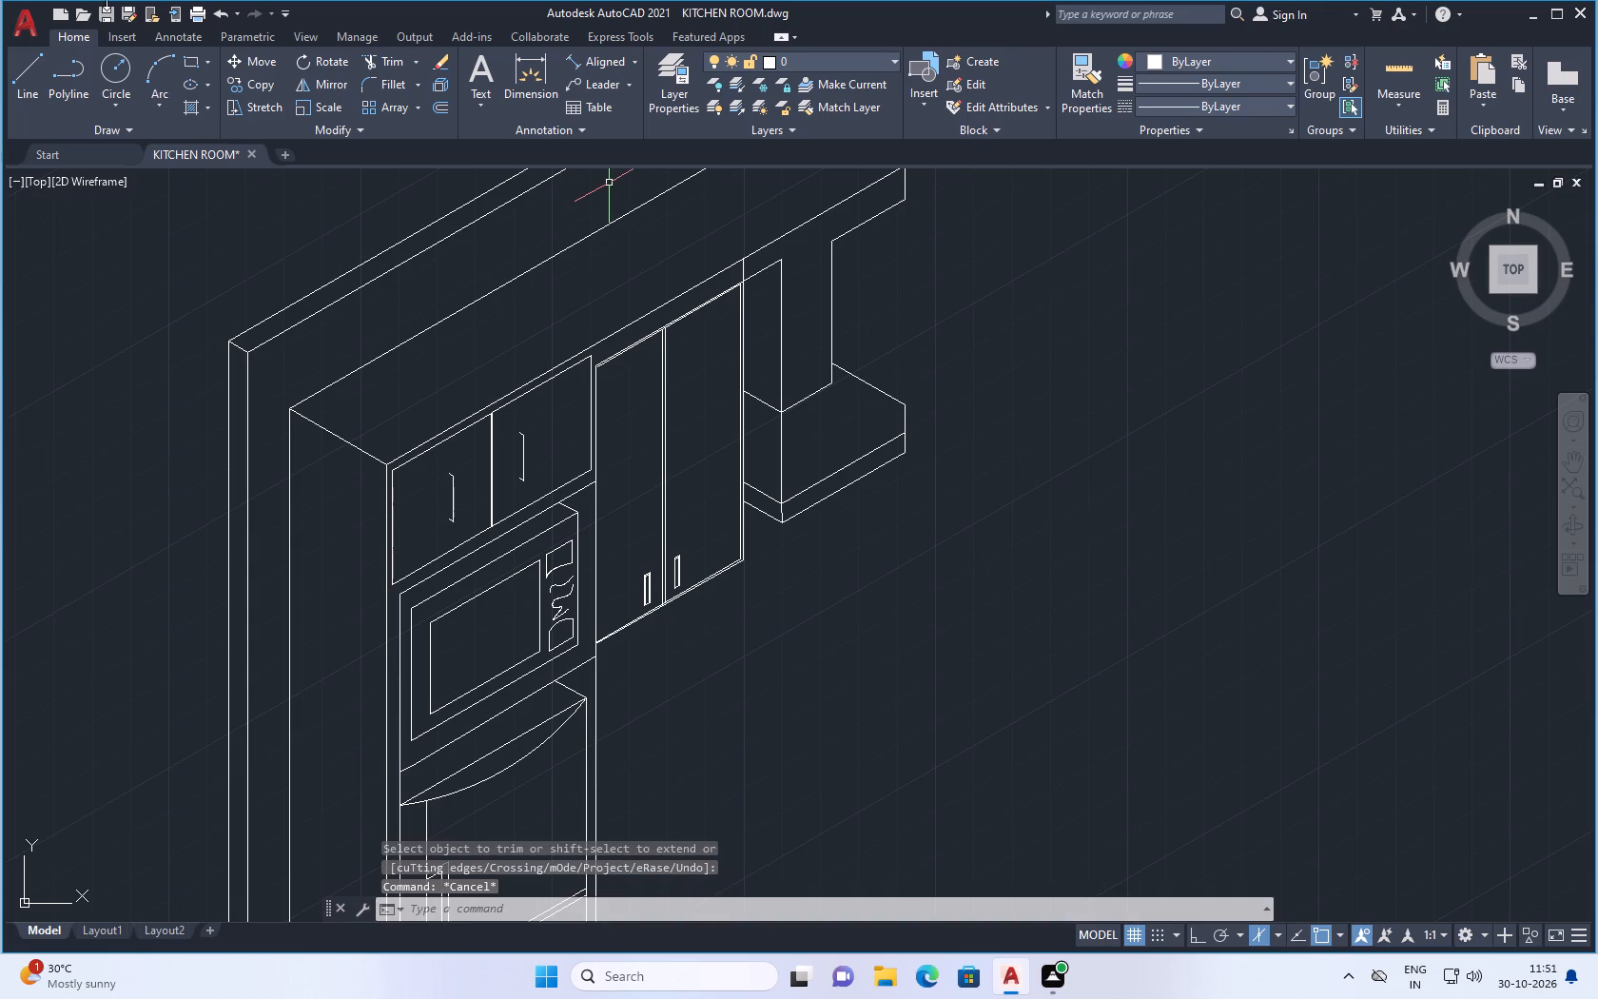
# With Ortho on, draw a vertical line from the lower box's sloping top edge, just inside its outer corner, up past the long cabinet line.
pyautogui.click(18, 75)
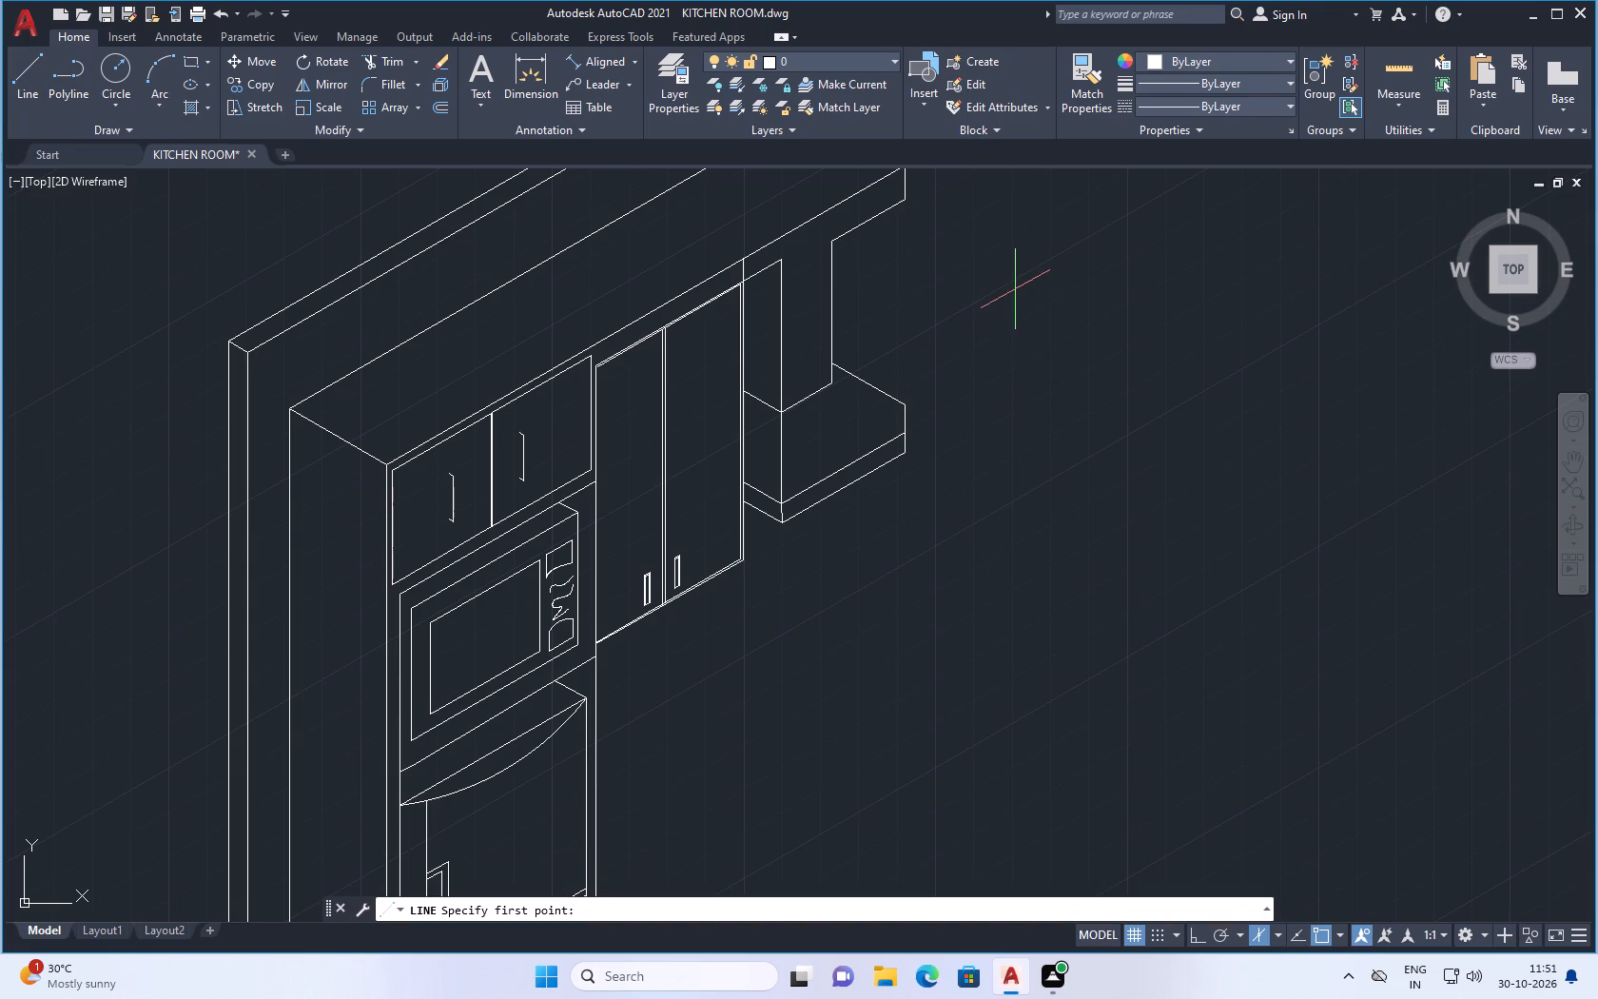
pyautogui.scroll(-1, 1050, 399)
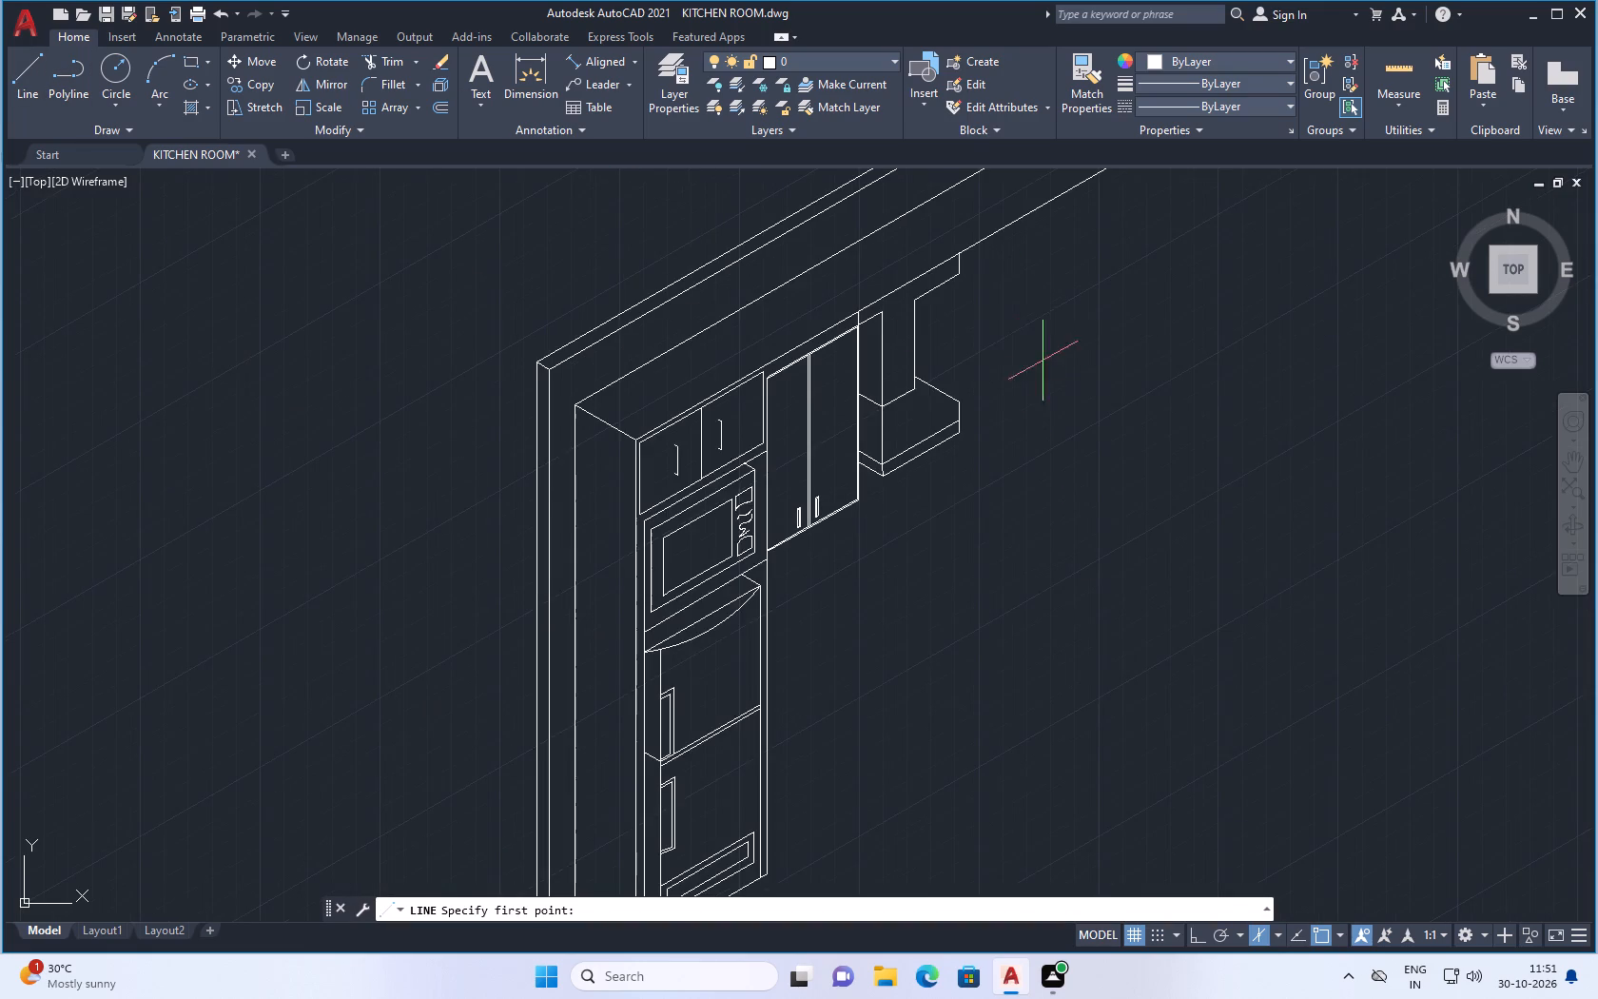
pyautogui.scroll(1, 985, 306)
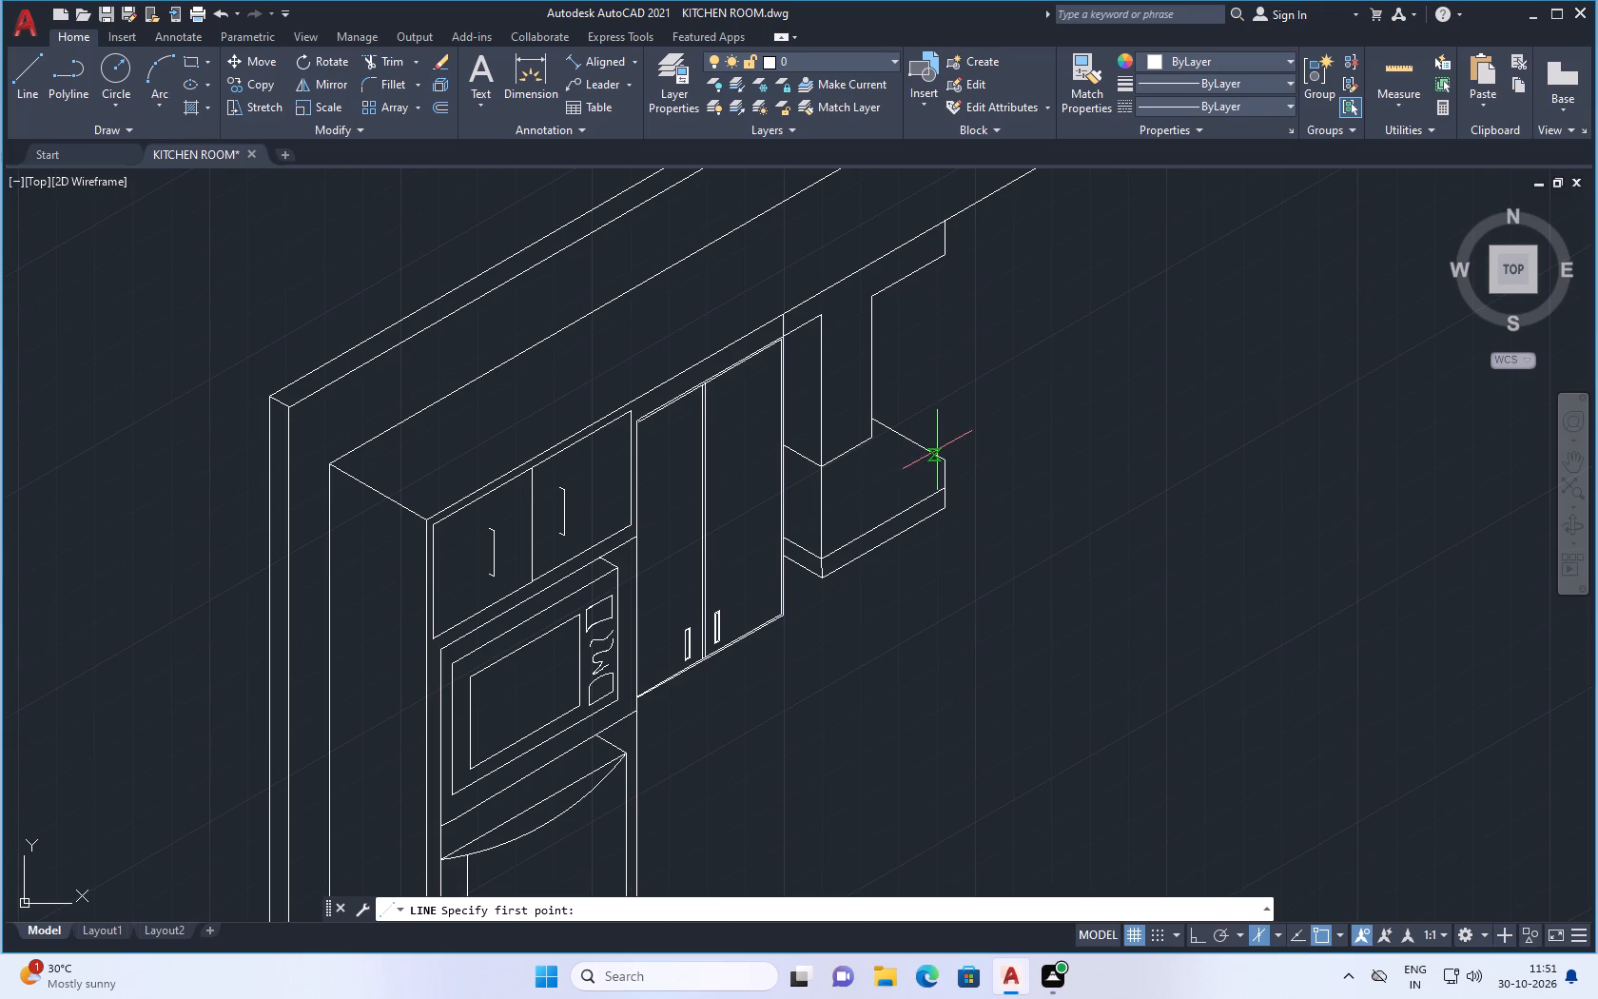
pyautogui.moveTo(937, 450); pyautogui.dragTo(943, 440)
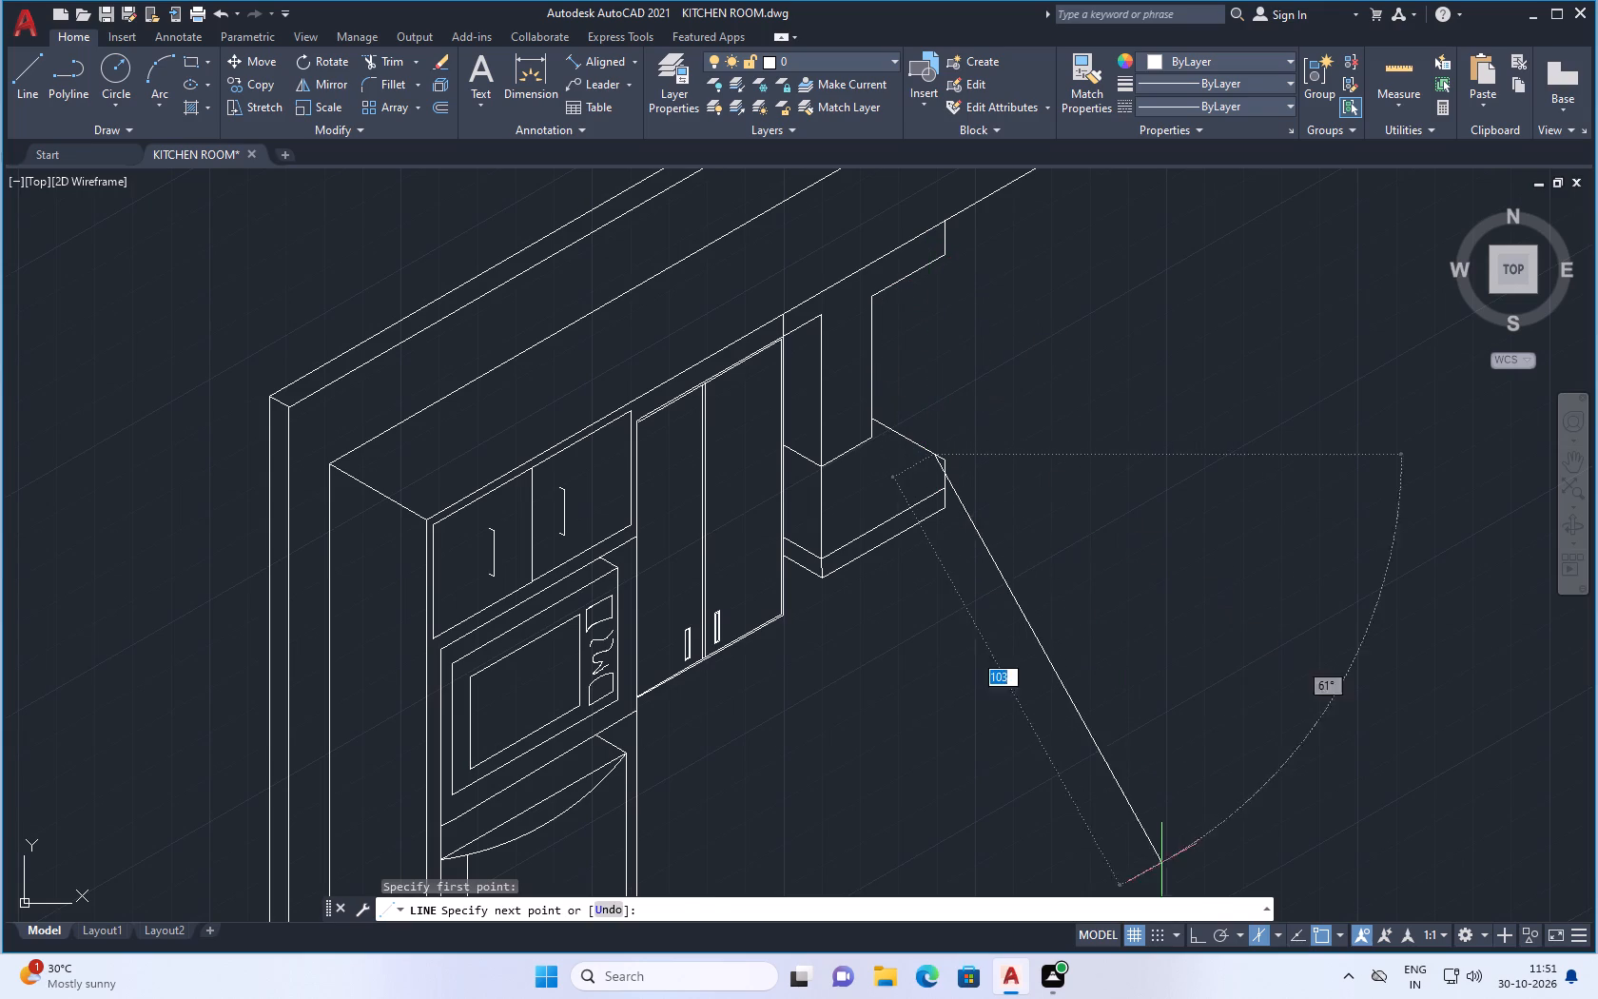
pyautogui.click(1197, 938)
pyautogui.scroll(1, 945, 285)
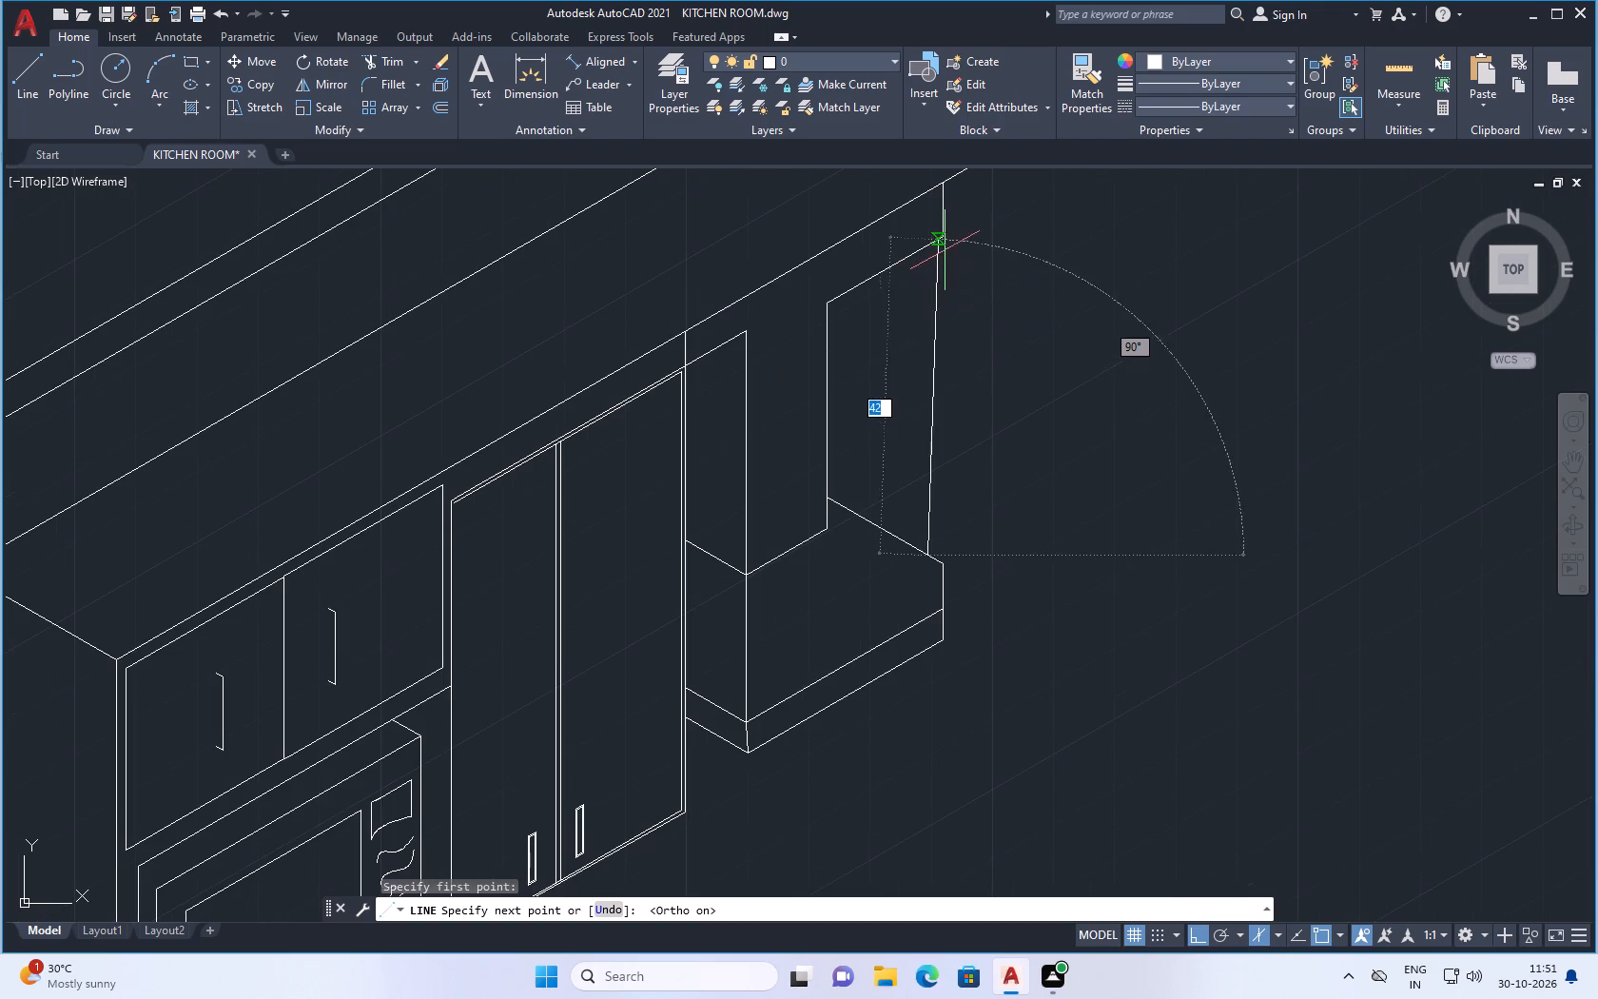
pyautogui.scroll(-2, 912, 270)
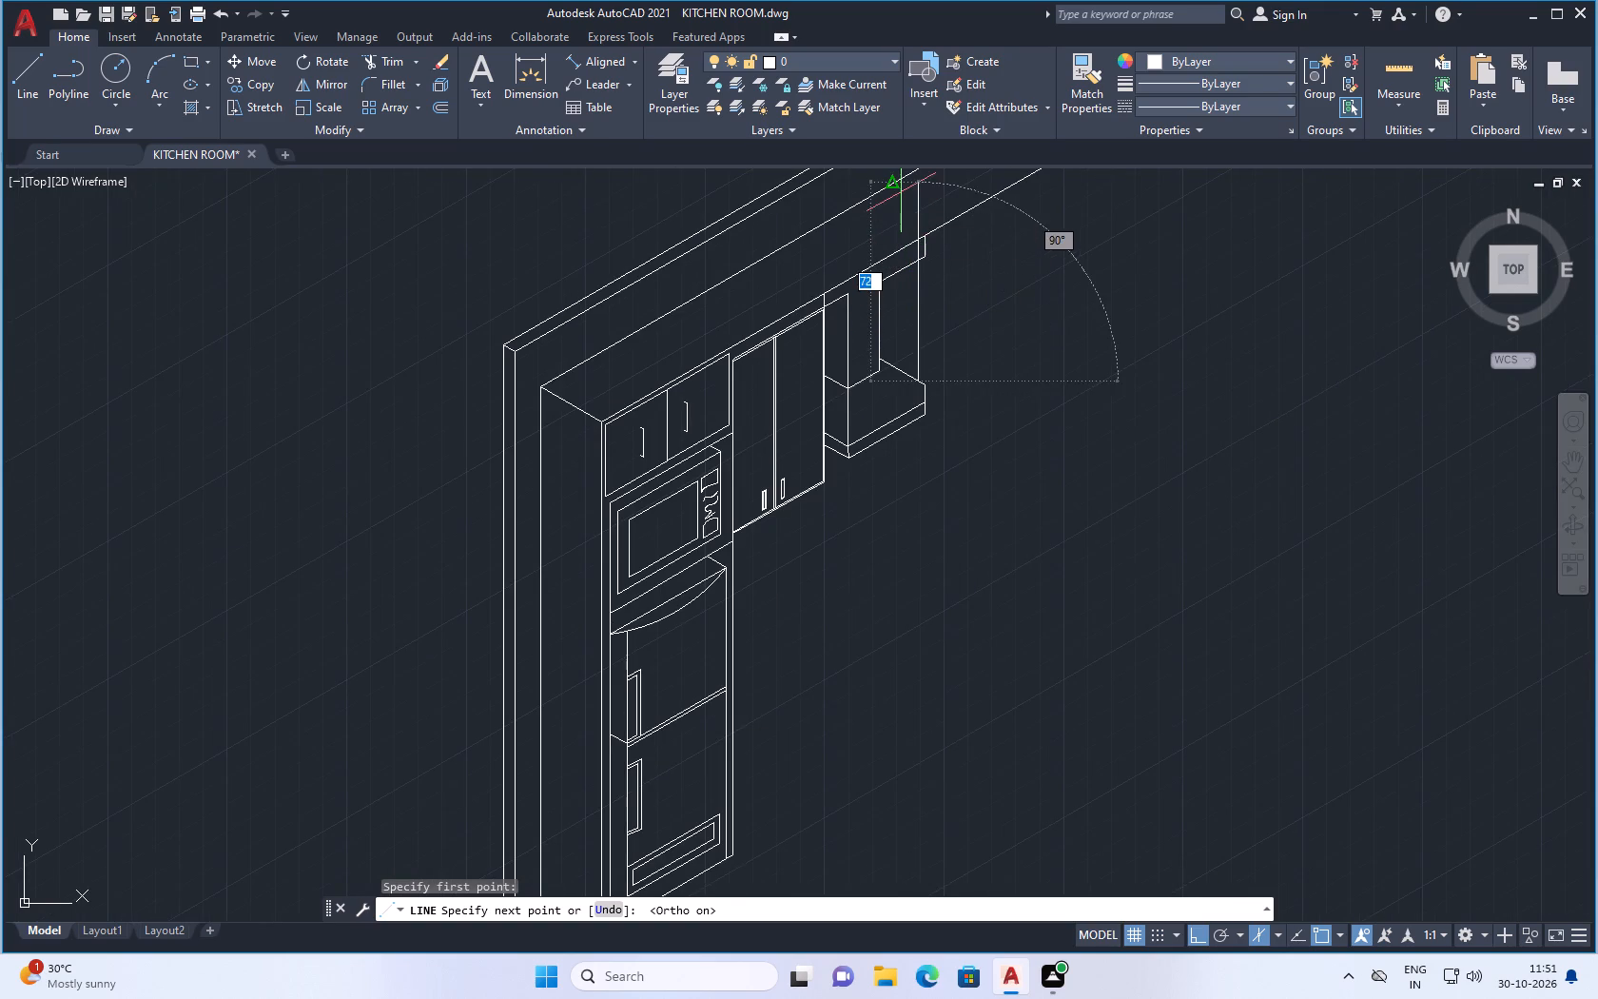
pyautogui.scroll(1, 918, 206)
pyautogui.click(919, 210)
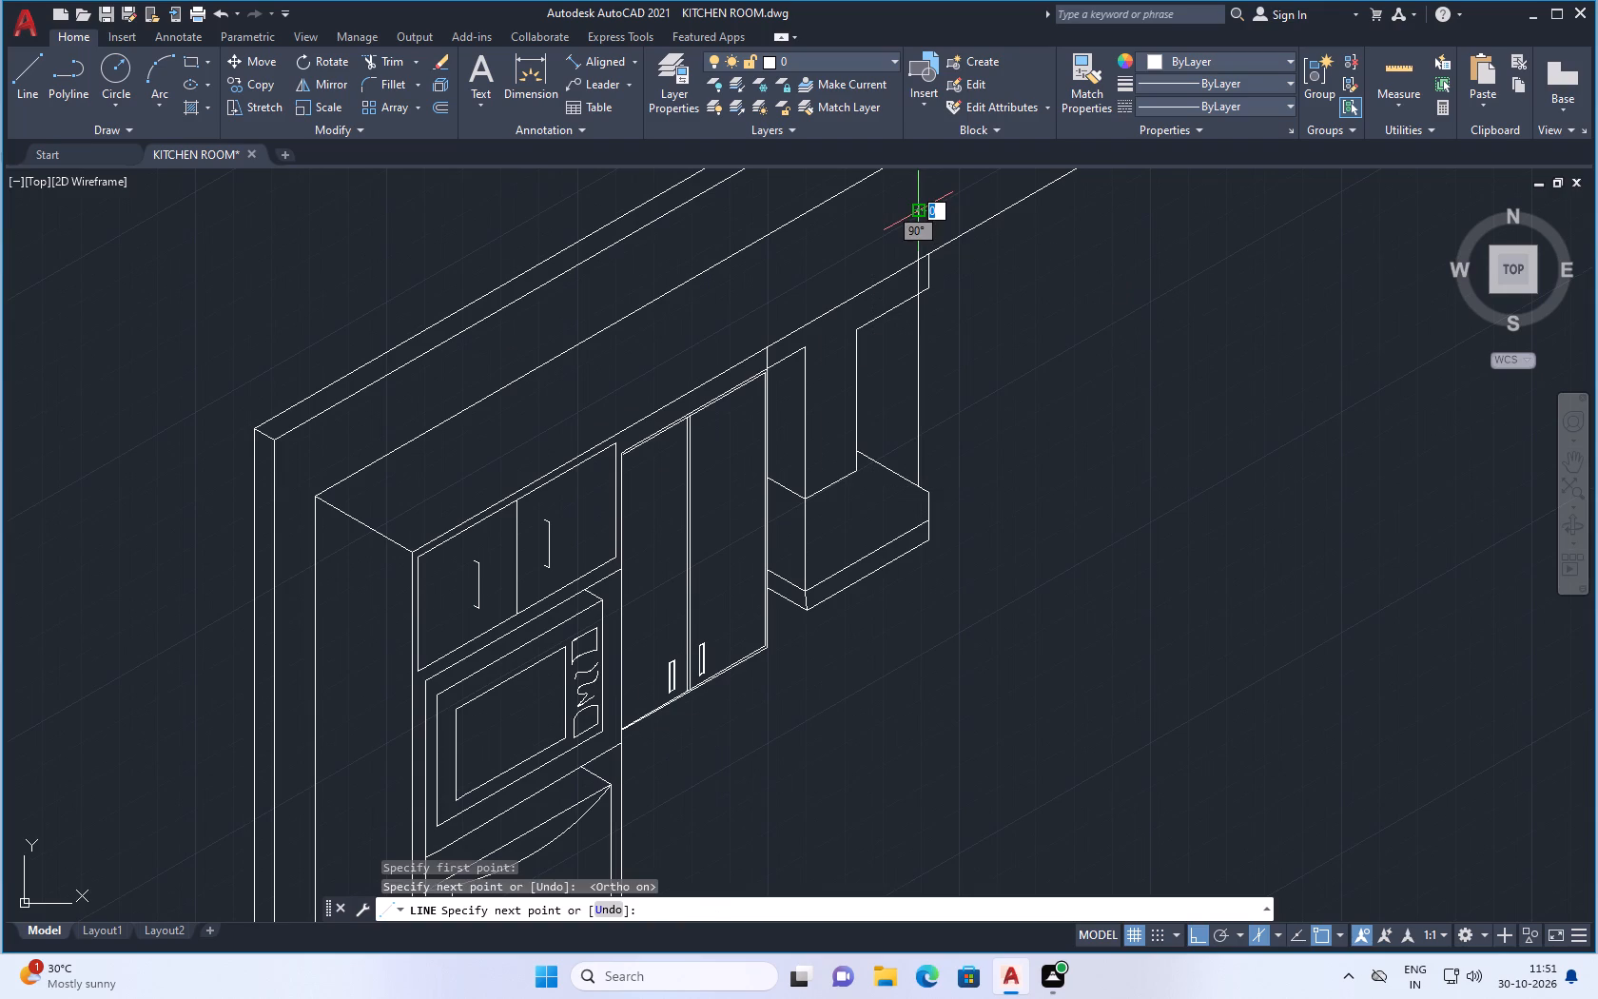
pyautogui.press('Escape')
# Trim the short outer vertical edge, the 30° overhang beyond the new vertical line, and that line's excess above the long cabinet line.
pyautogui.write('TR')
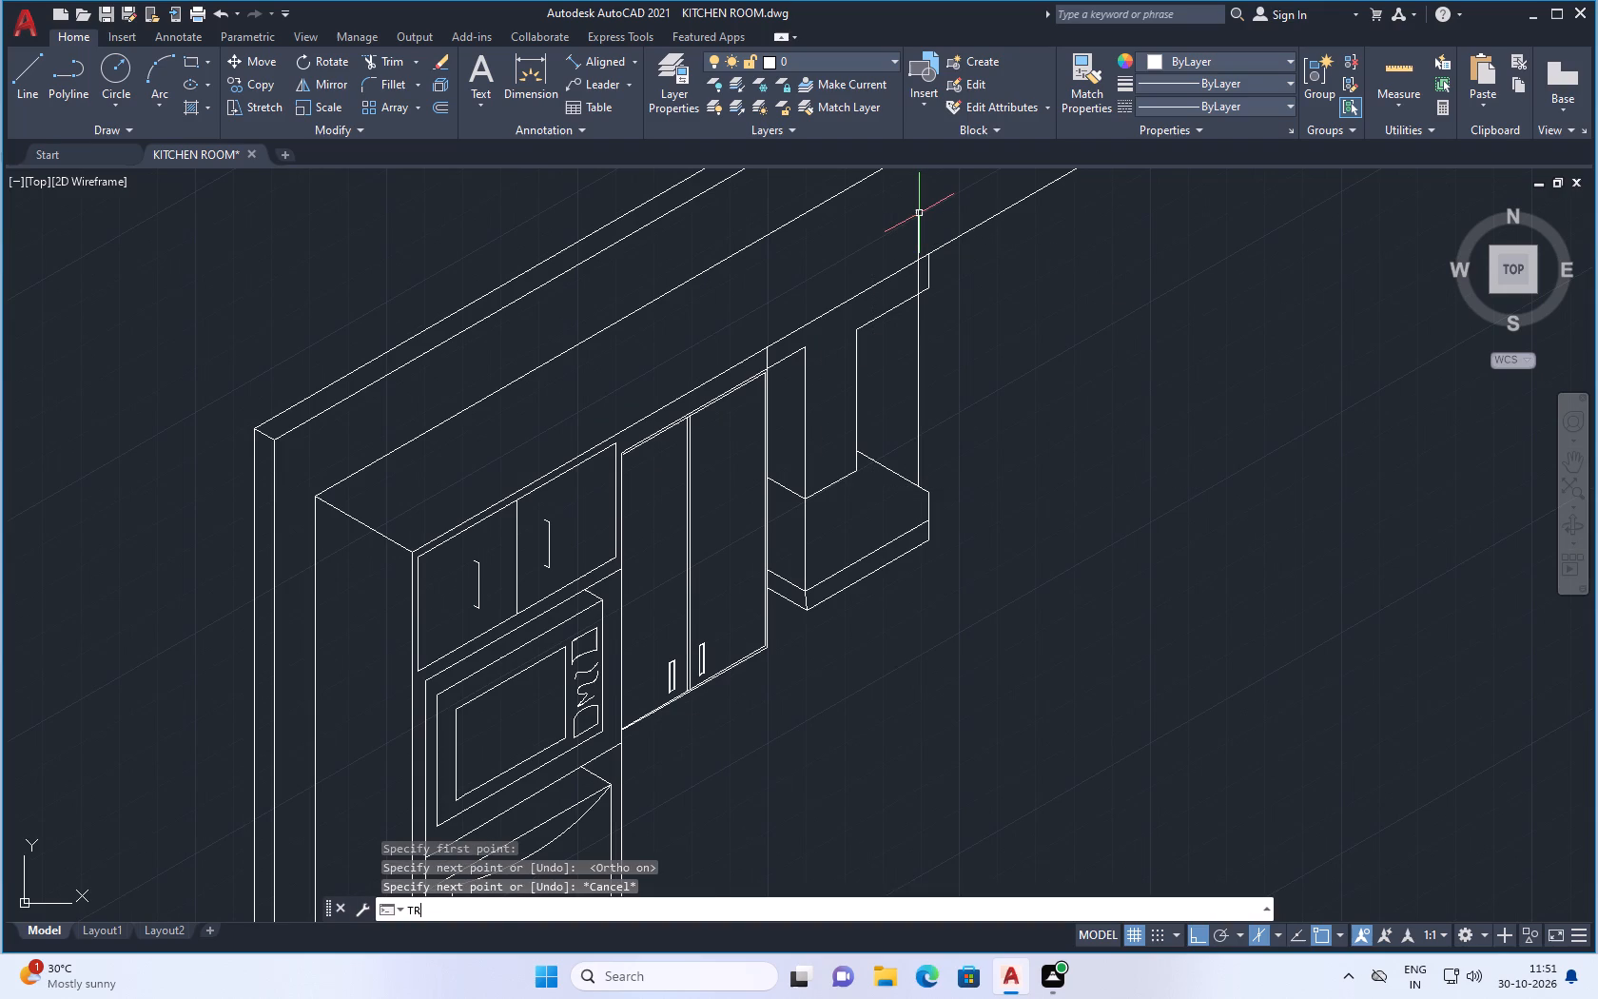
pyautogui.press('Return')
pyautogui.scroll(1, 1044, 329)
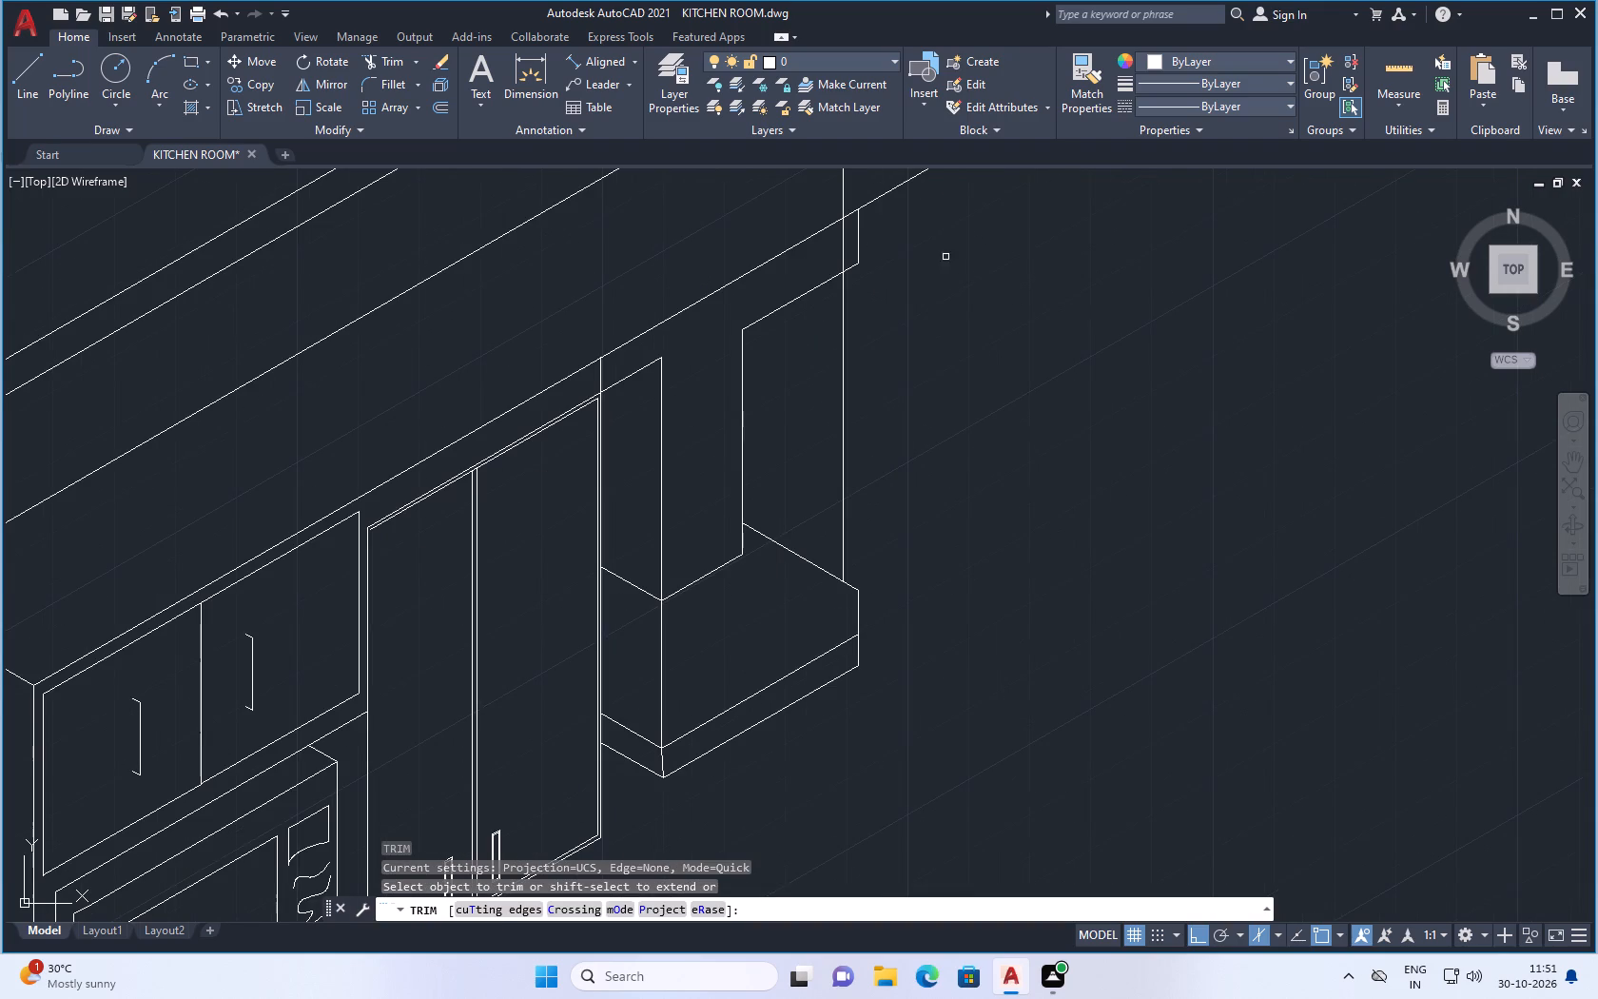
pyautogui.click(862, 236)
pyautogui.moveTo(855, 252); pyautogui.dragTo(855, 262)
pyautogui.click(855, 268)
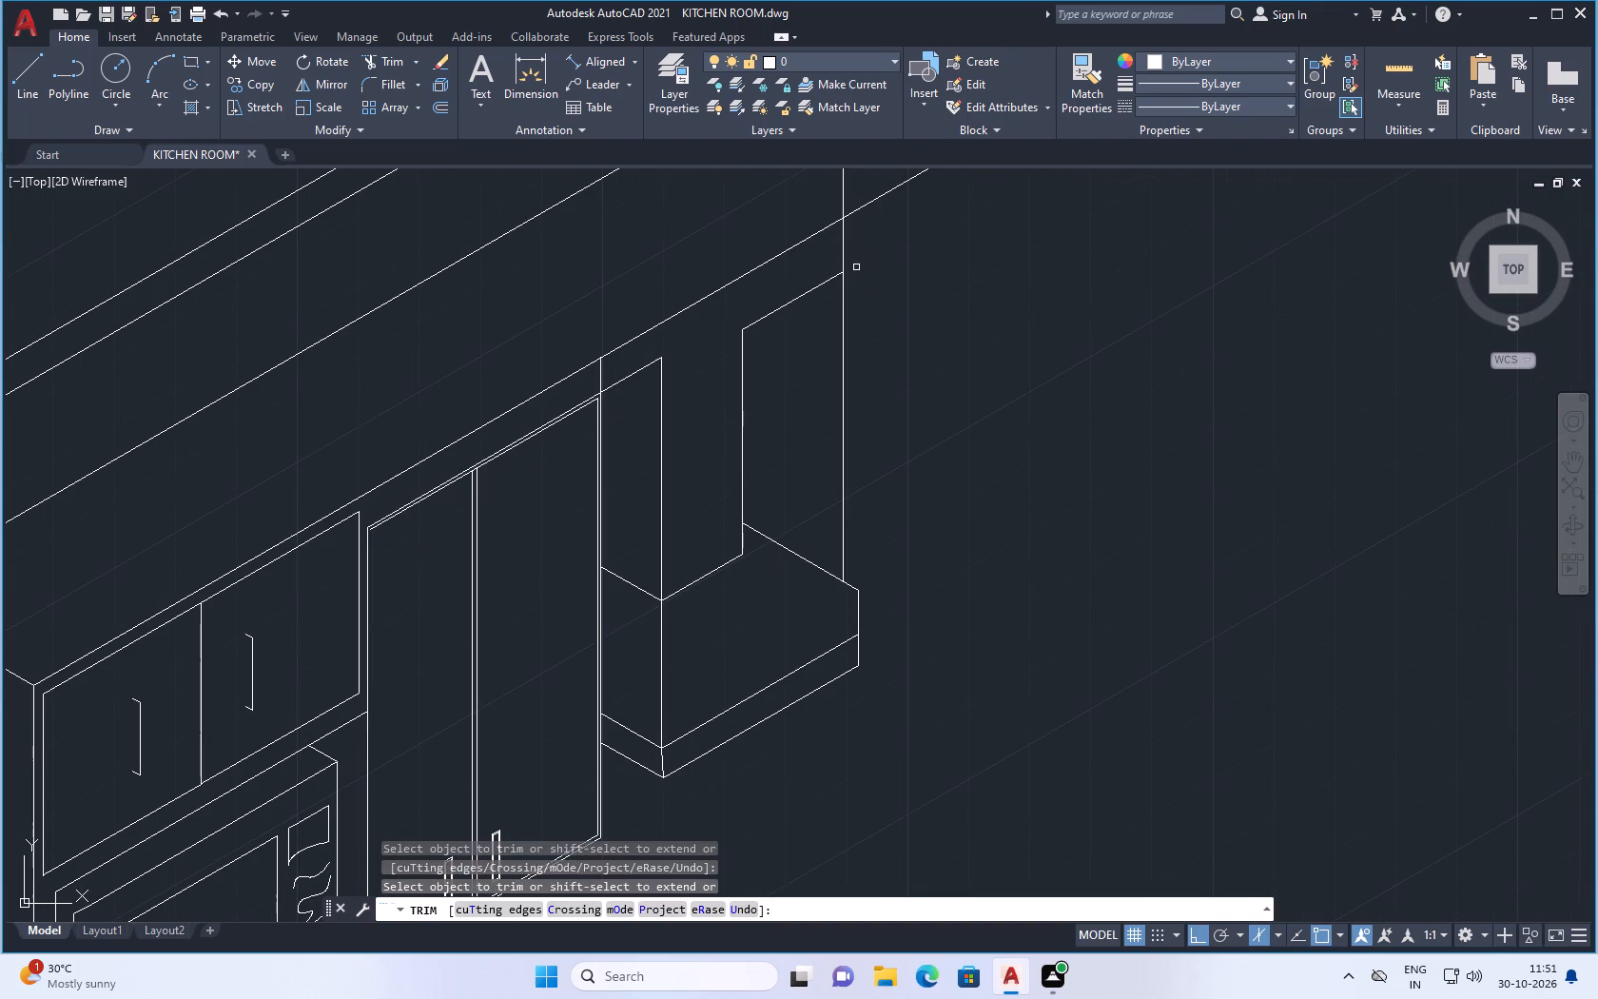
pyautogui.scroll(-2, 855, 255)
pyautogui.moveTo(857, 215); pyautogui.dragTo(841, 223)
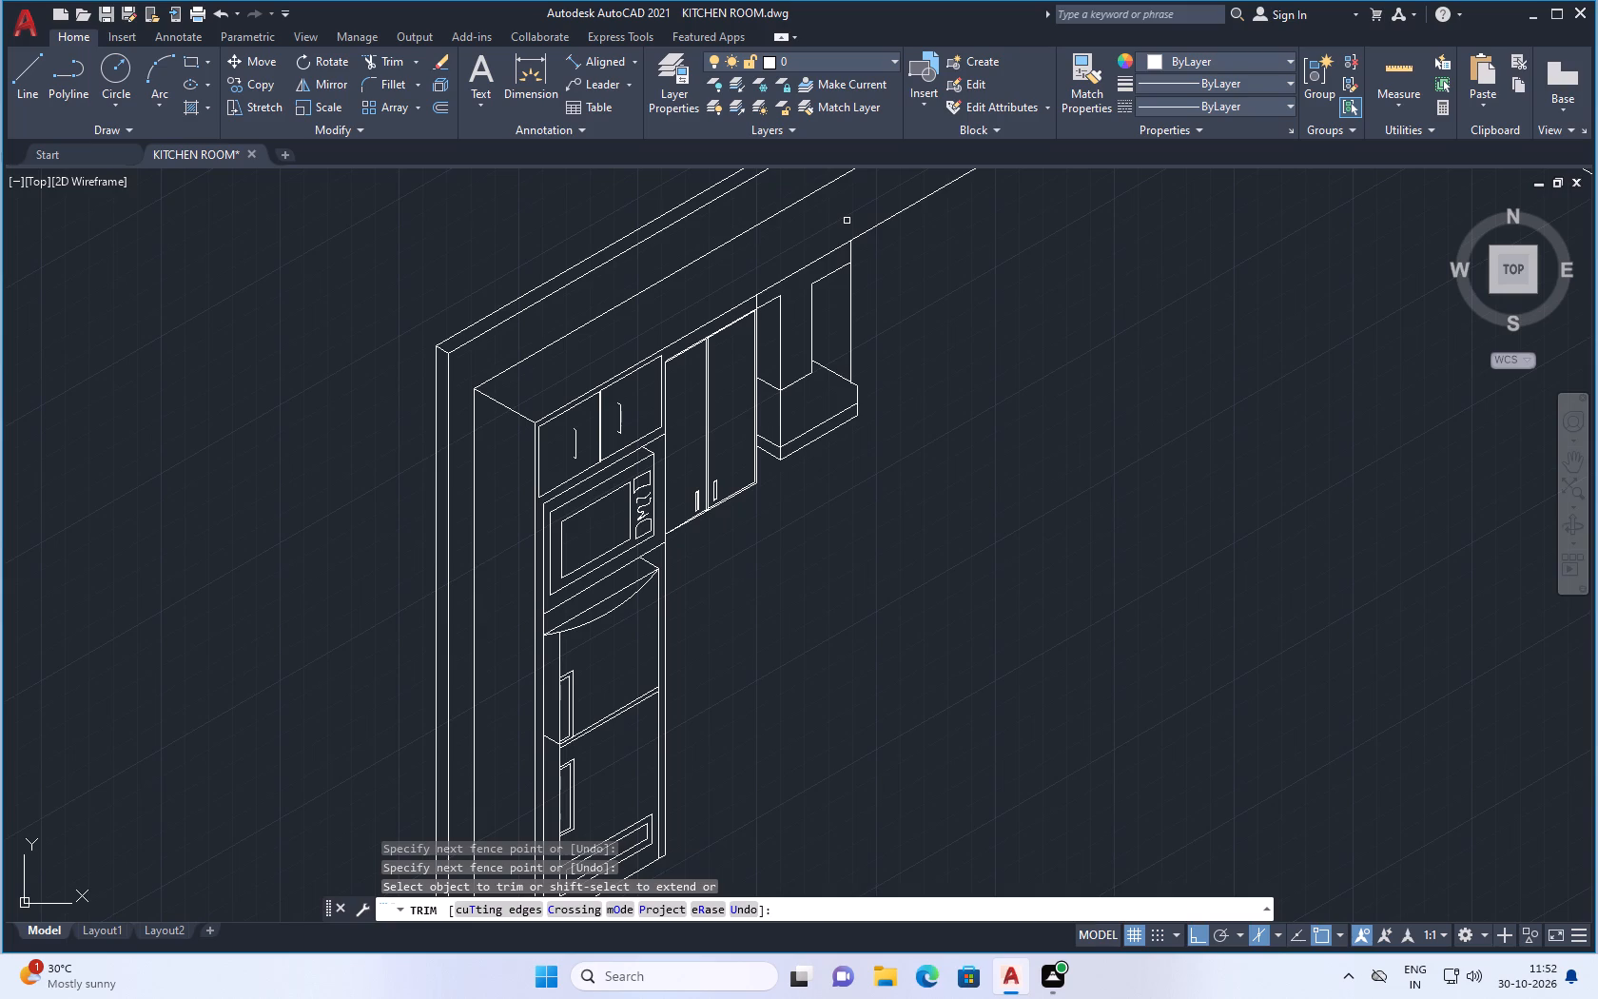
# Draw a vertical line from the foot of the stepped unit's outer side edge to below the lower box, continuing about 80 at 30°.
pyautogui.press('Escape')
pyautogui.scroll(1, 807, 271)
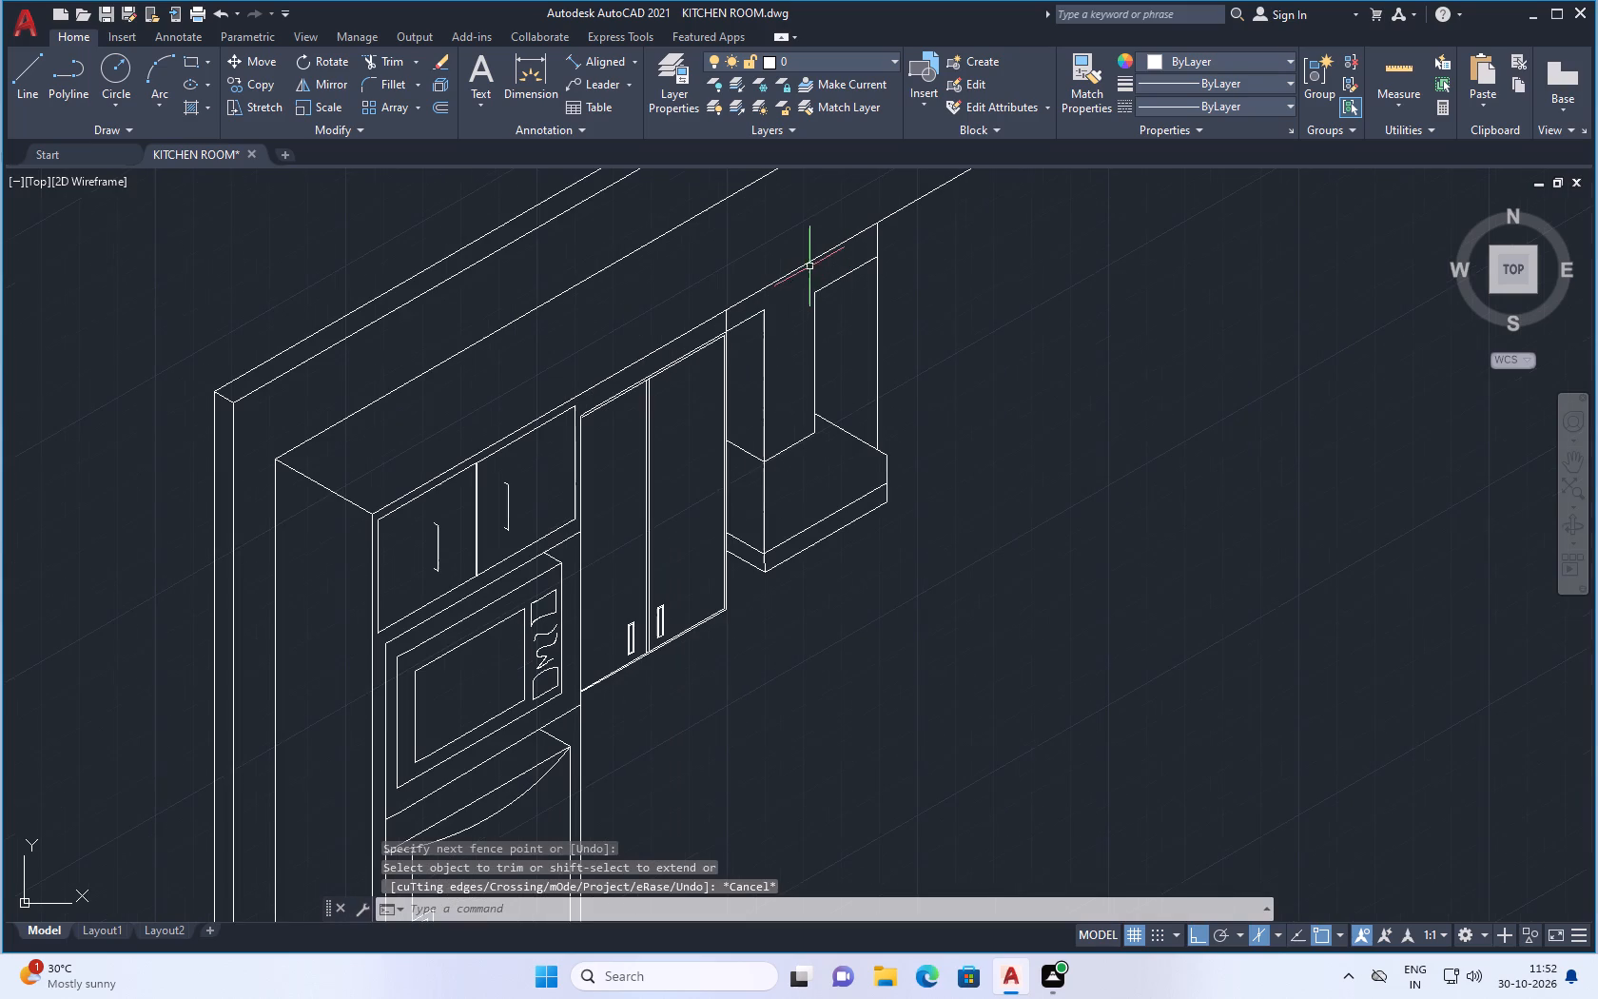
pyautogui.scroll(-1, 841, 277)
pyautogui.scroll(3, 851, 263)
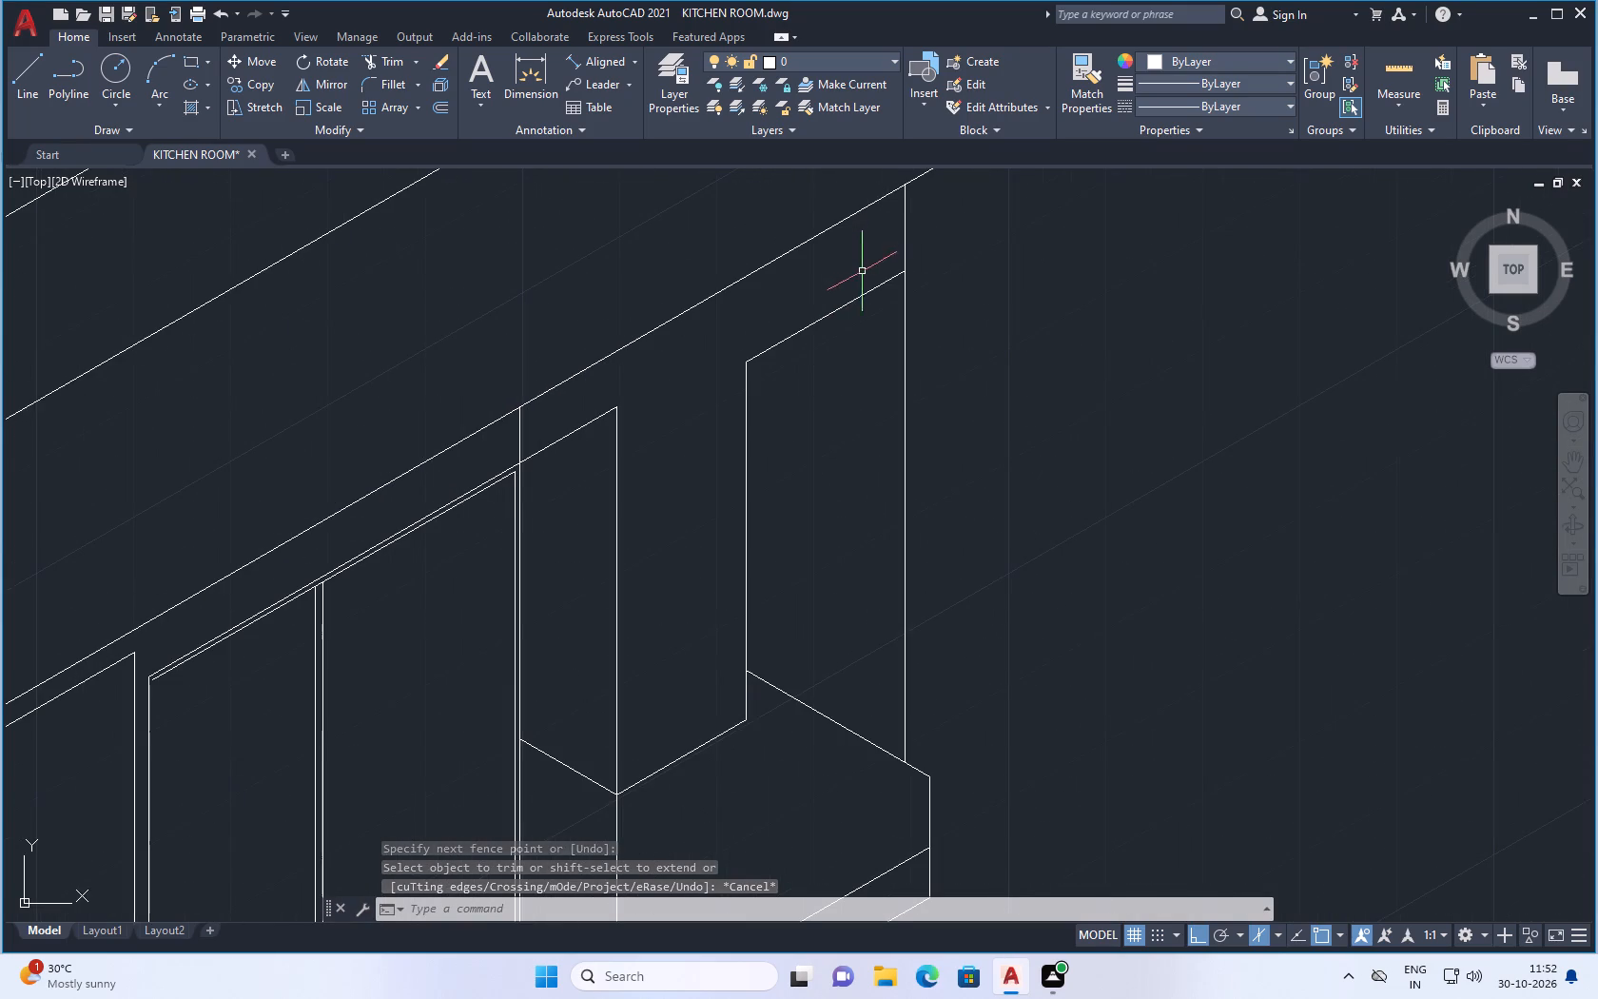
pyautogui.scroll(-2, 845, 296)
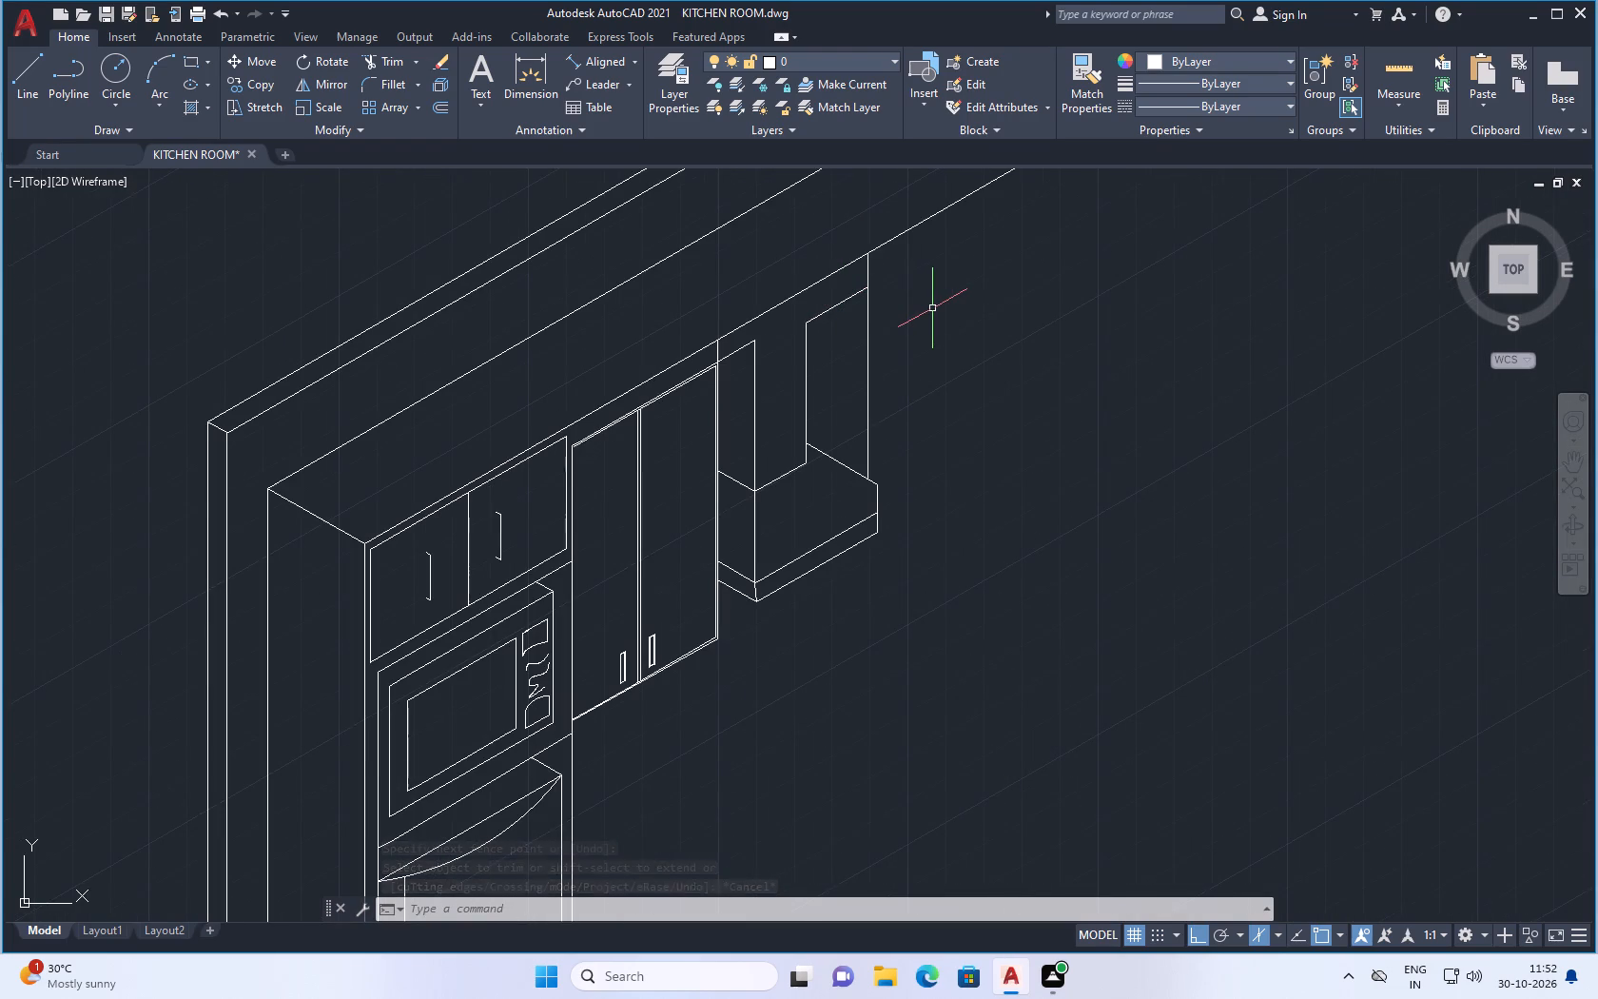
pyautogui.scroll(-1, 824, 433)
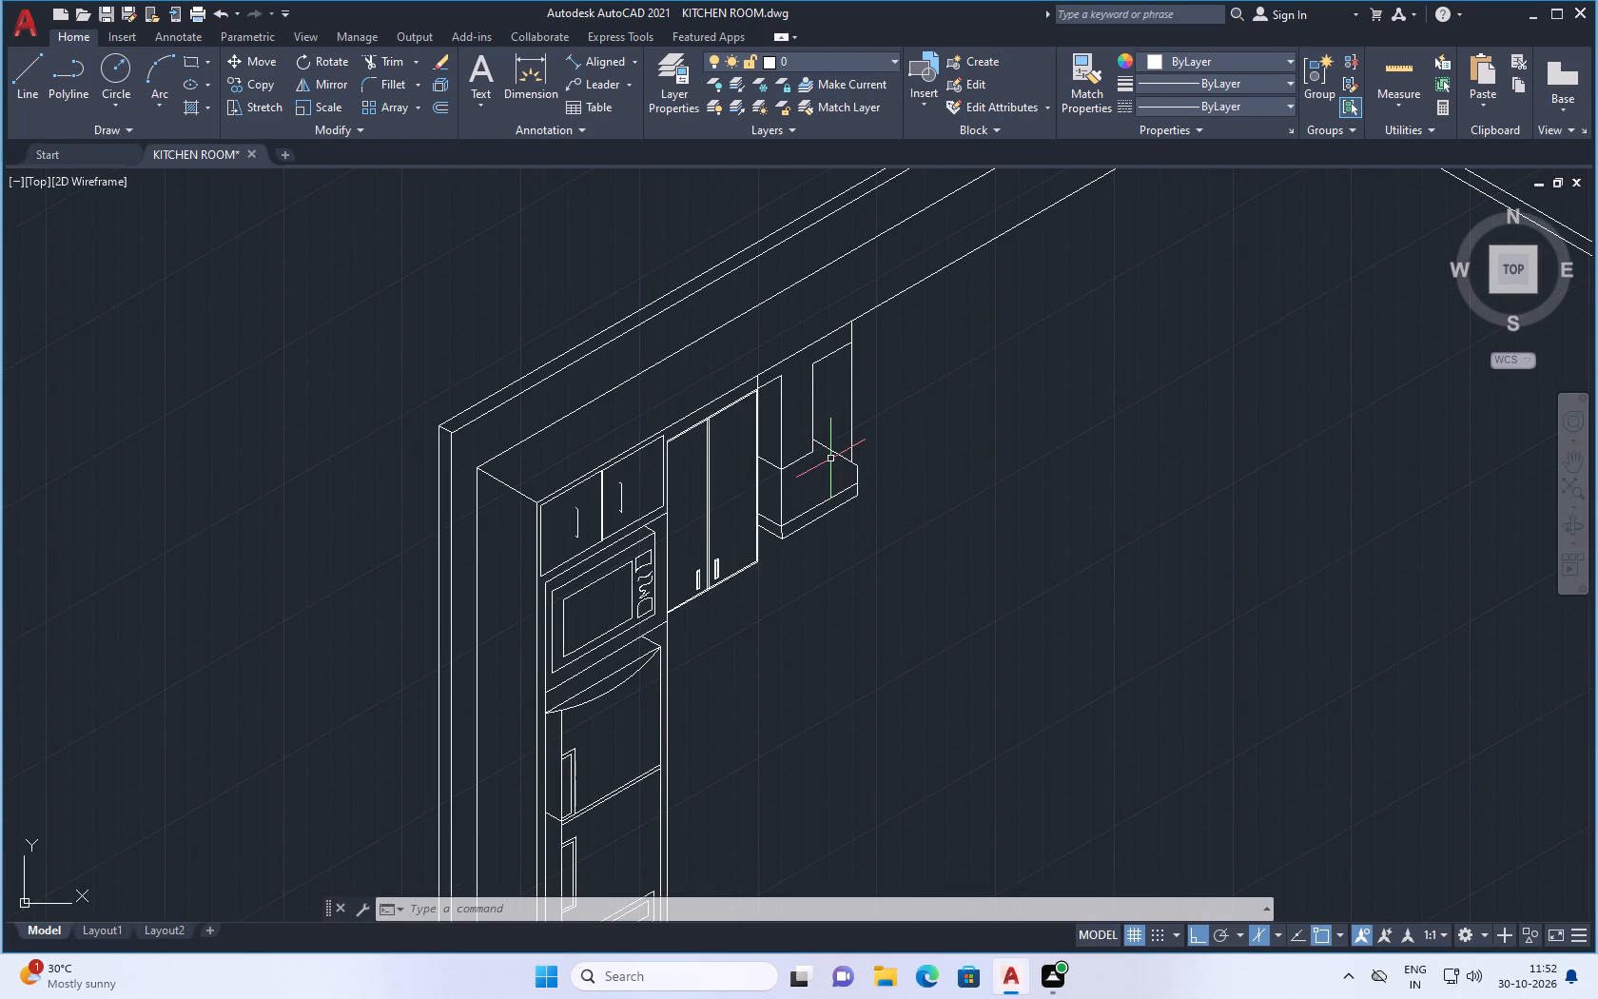
pyautogui.scroll(1, 820, 330)
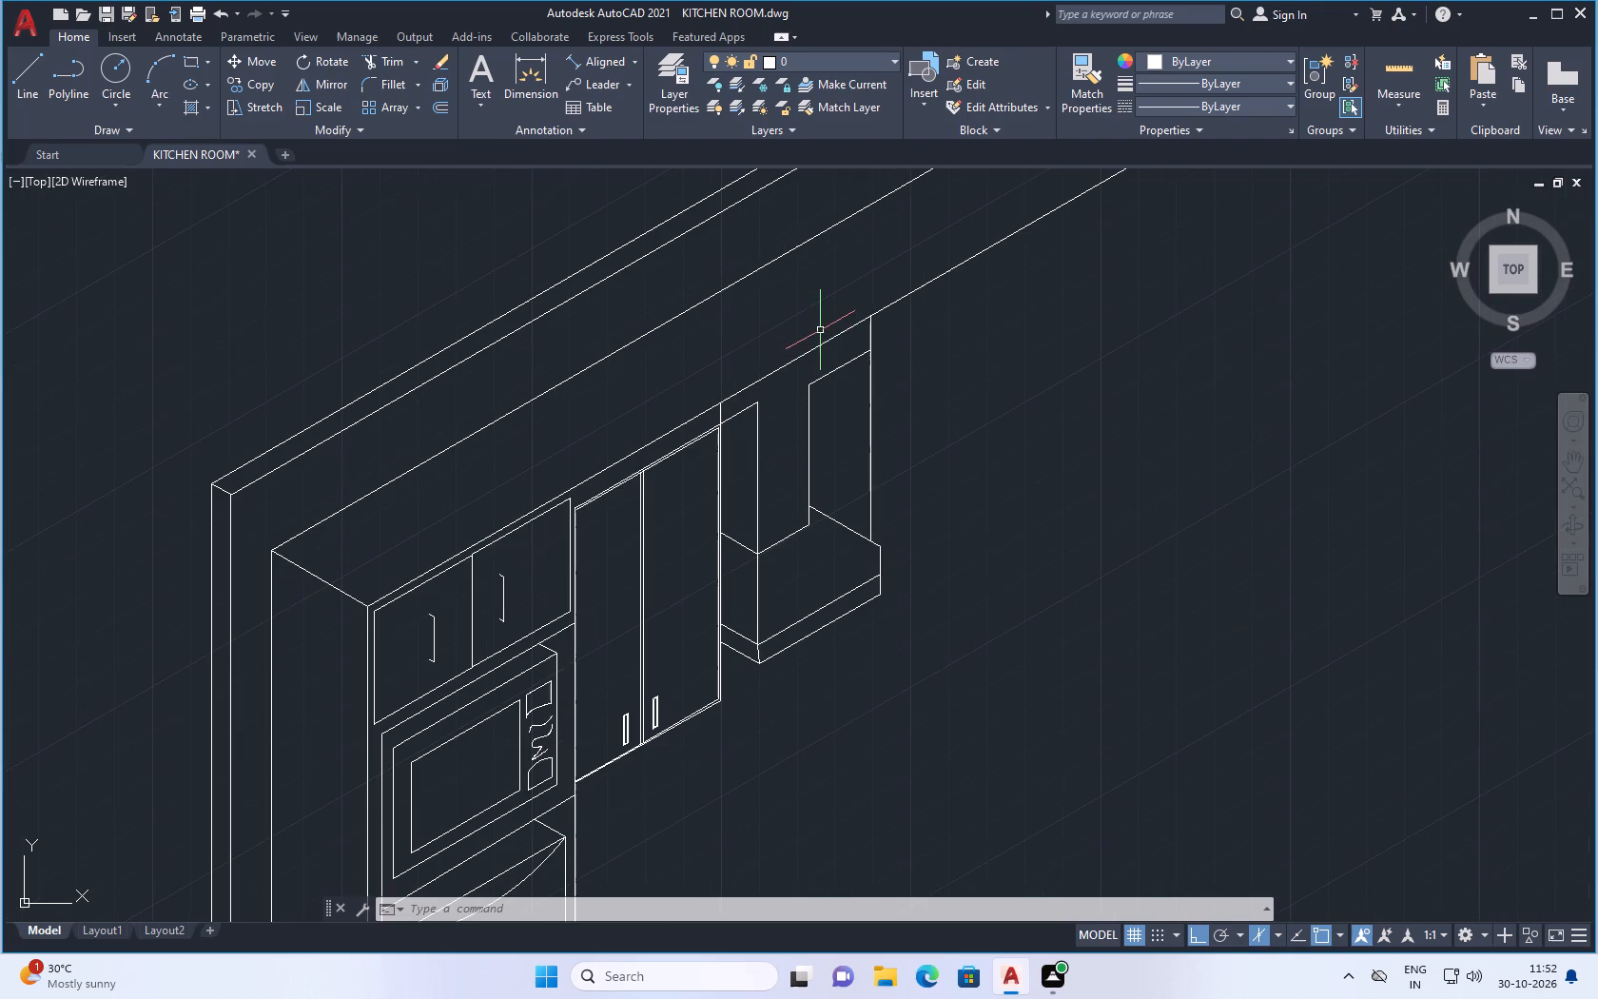
pyautogui.click(21, 72)
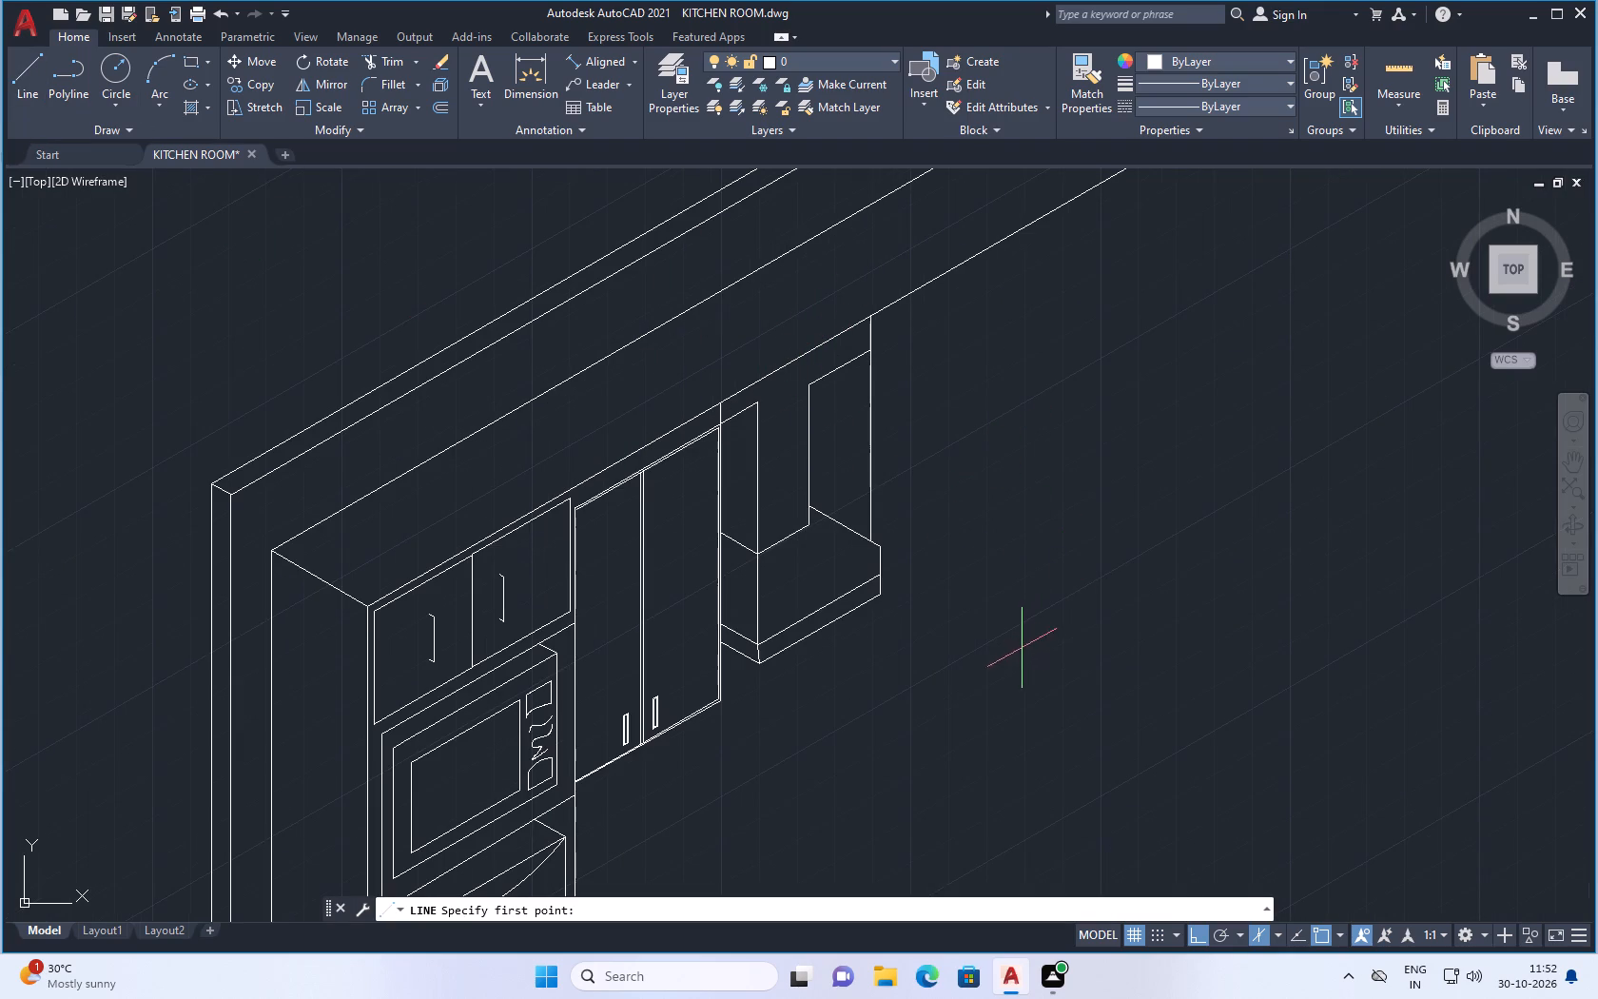
pyautogui.click(872, 540)
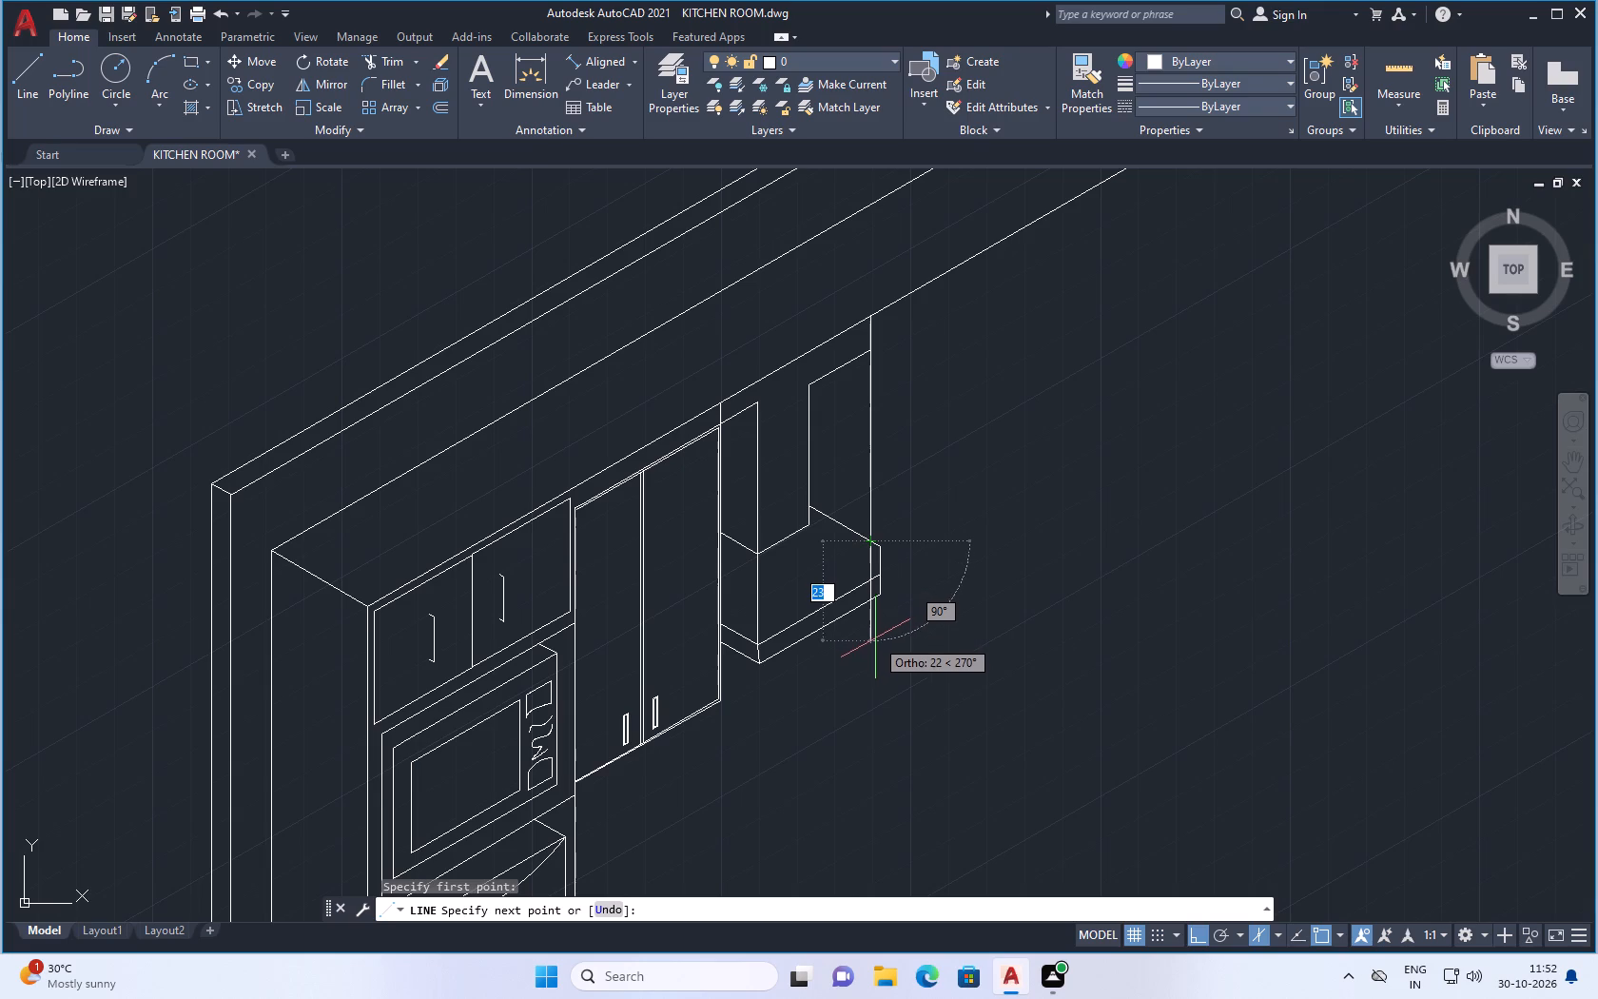
pyautogui.scroll(1, 871, 644)
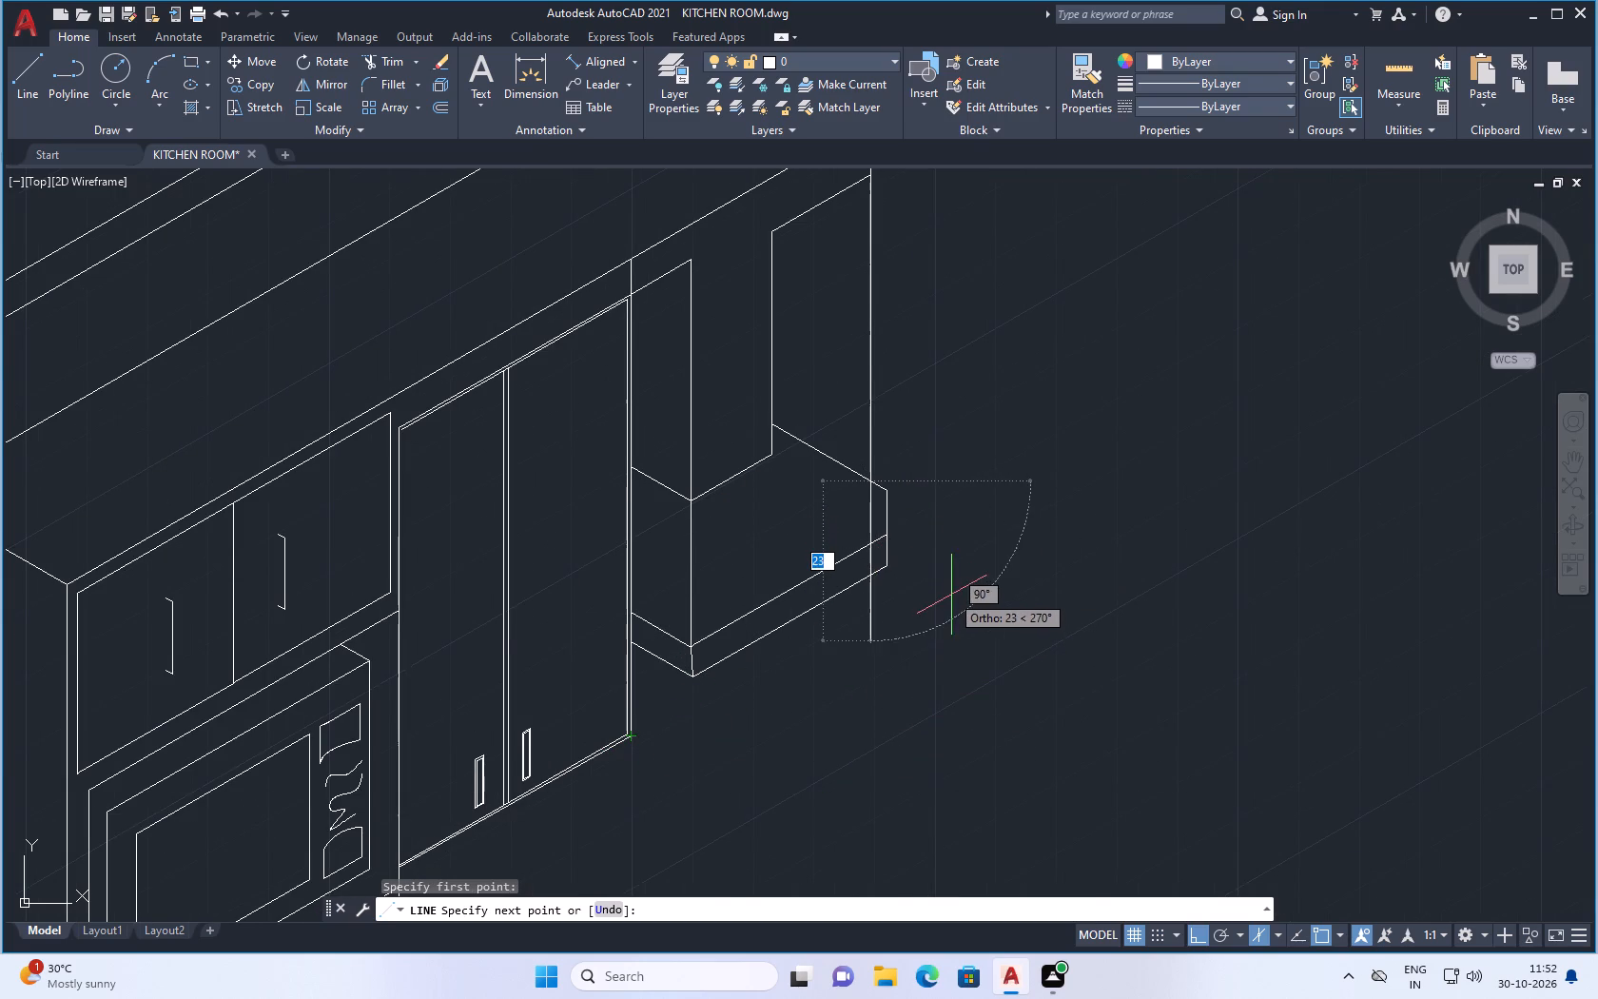
pyautogui.click(896, 607)
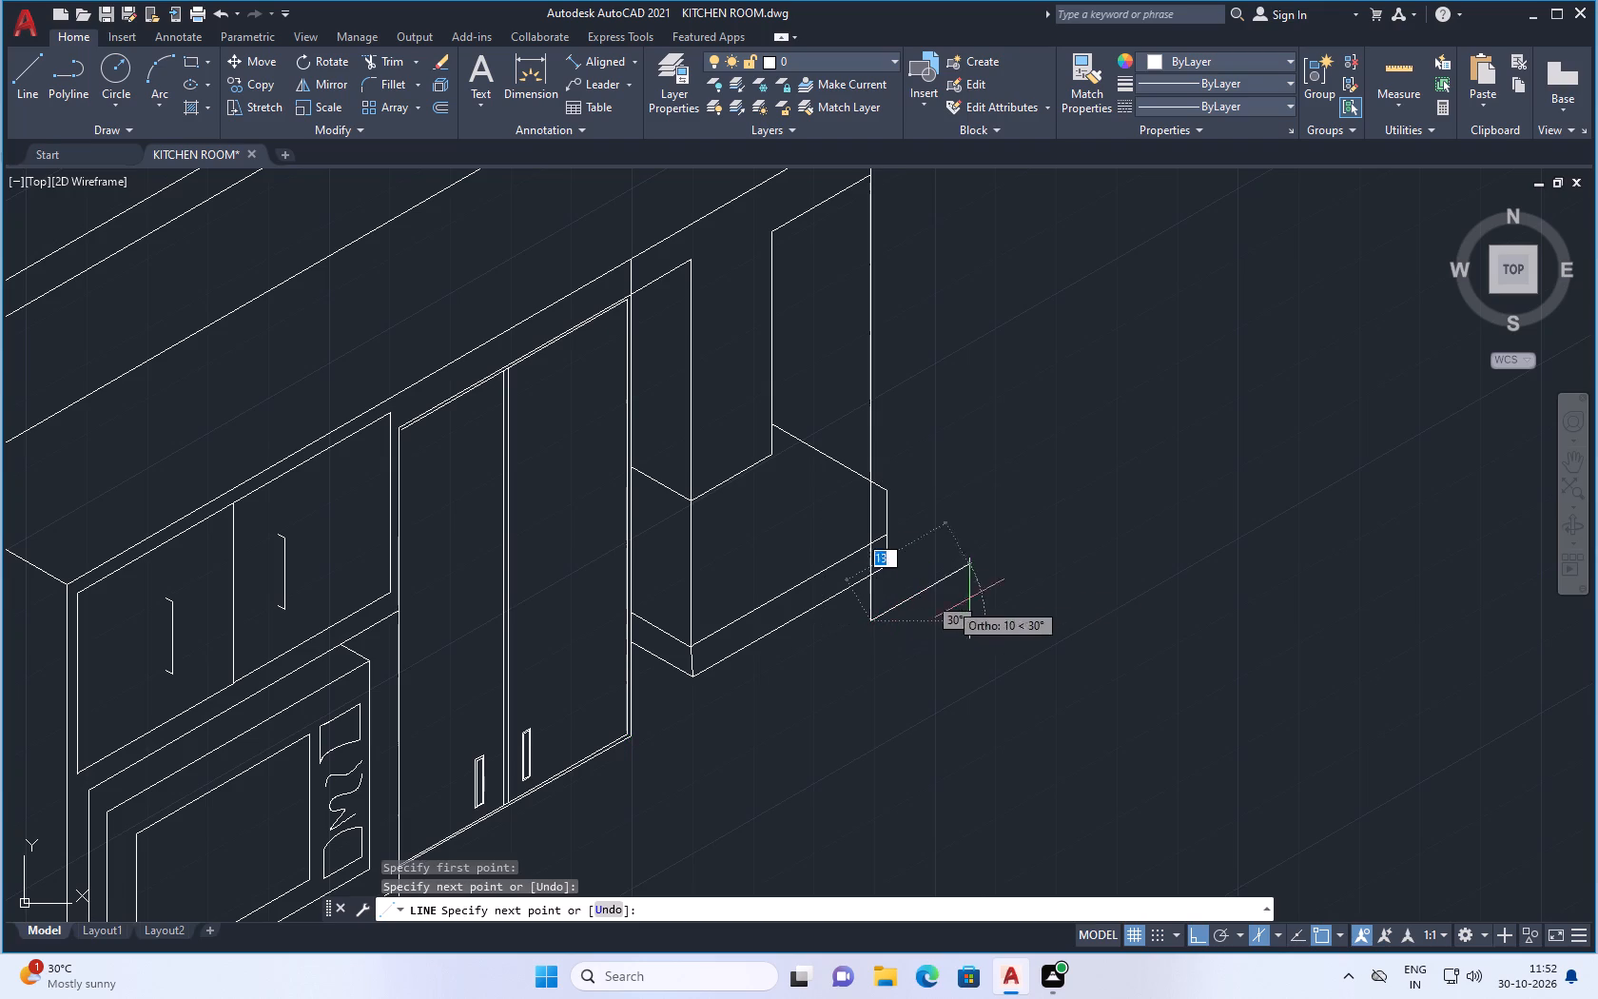
pyautogui.scroll(-3, 1083, 556)
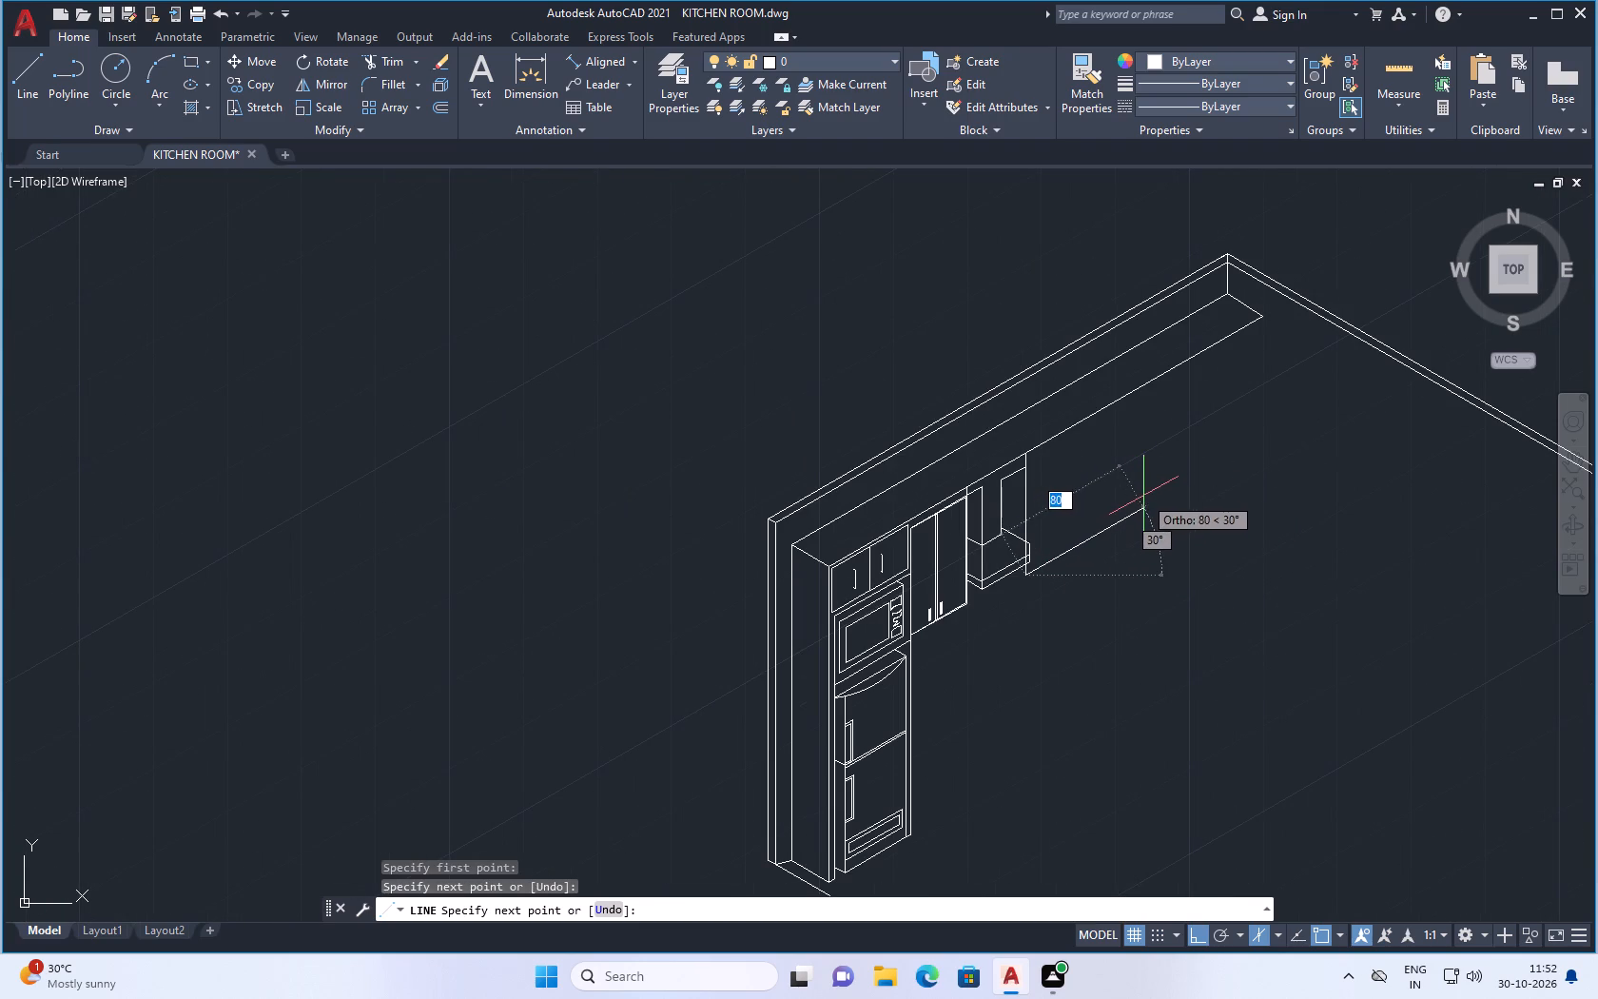
pyautogui.click(1143, 496)
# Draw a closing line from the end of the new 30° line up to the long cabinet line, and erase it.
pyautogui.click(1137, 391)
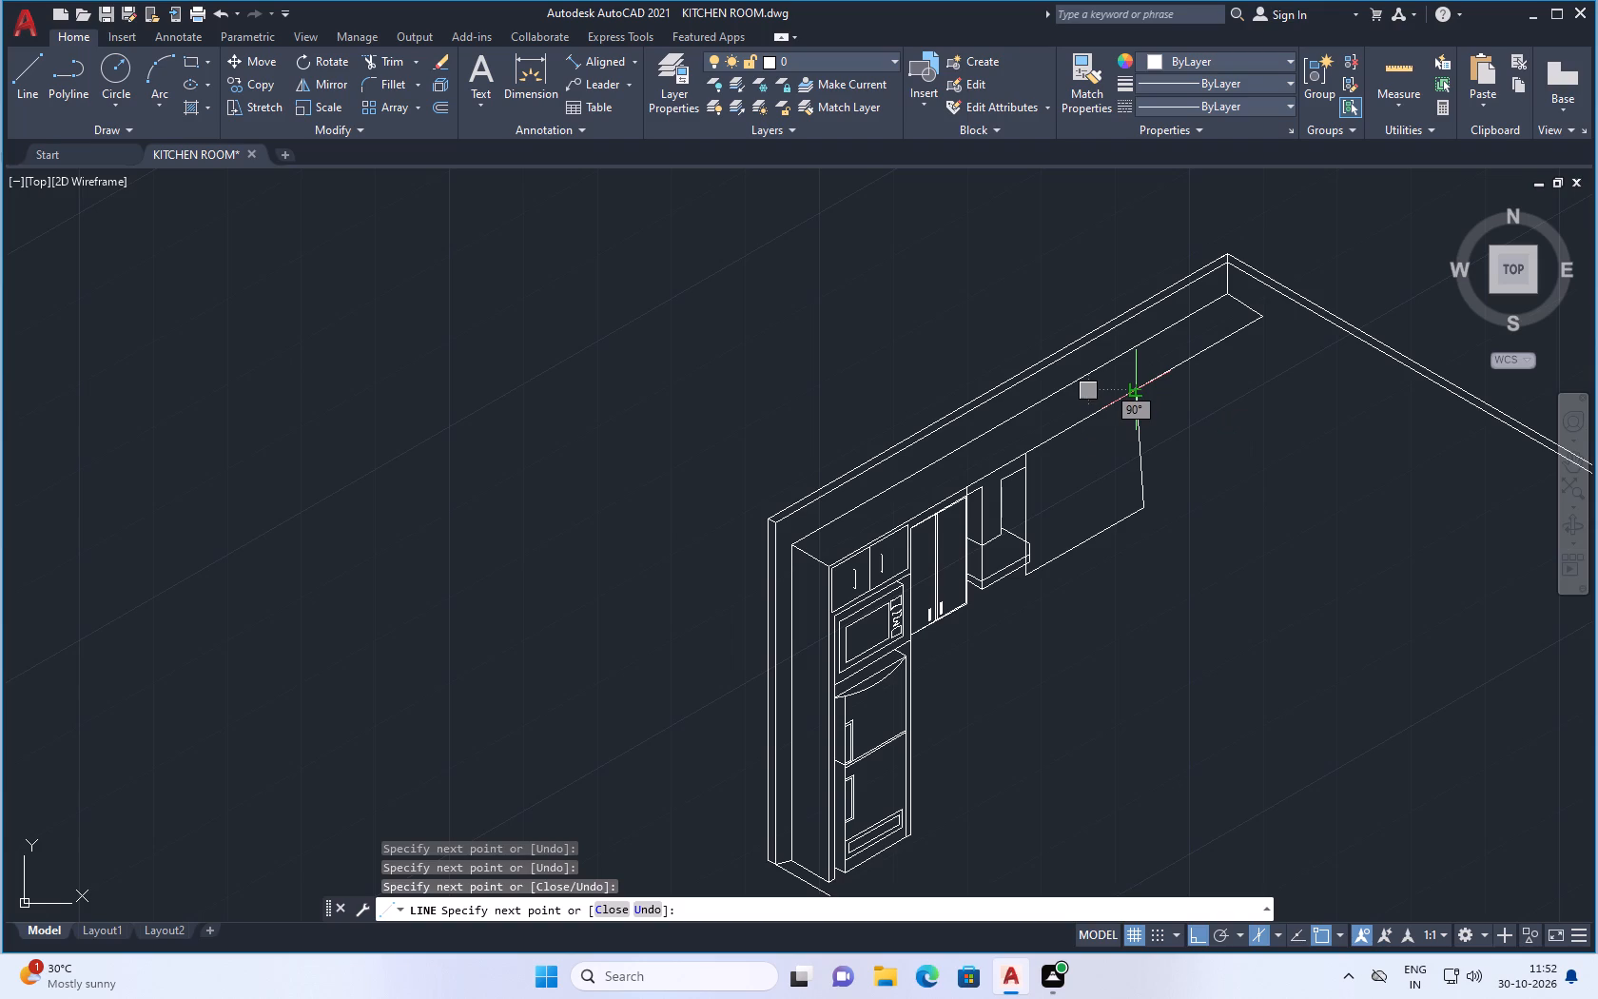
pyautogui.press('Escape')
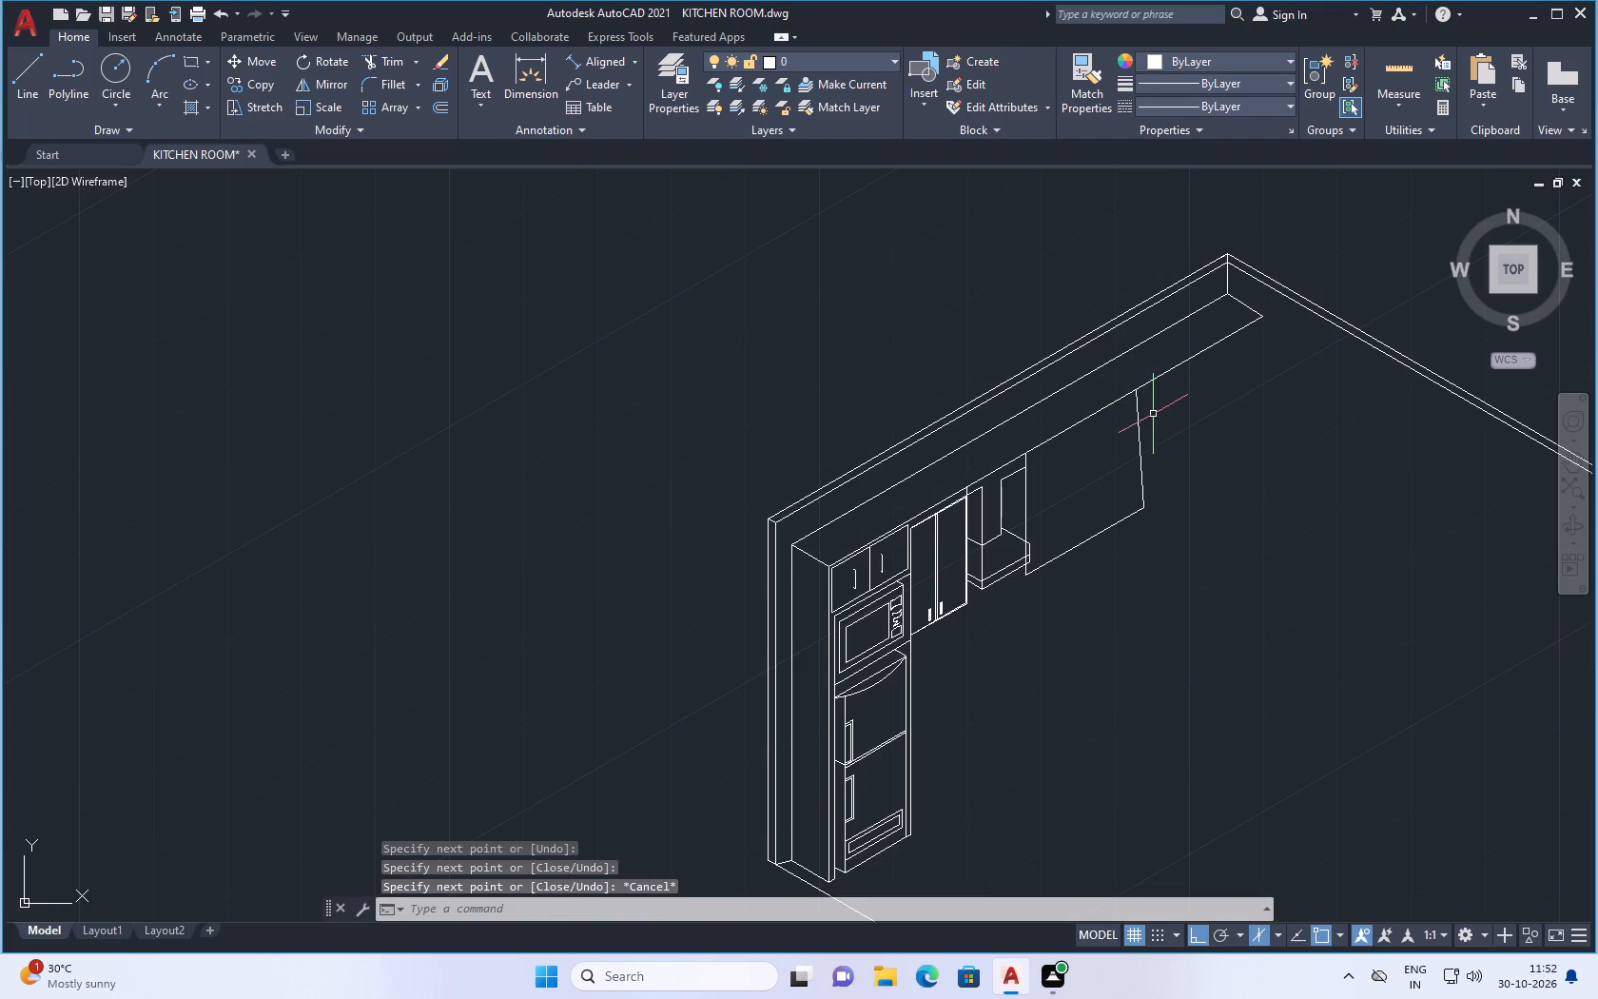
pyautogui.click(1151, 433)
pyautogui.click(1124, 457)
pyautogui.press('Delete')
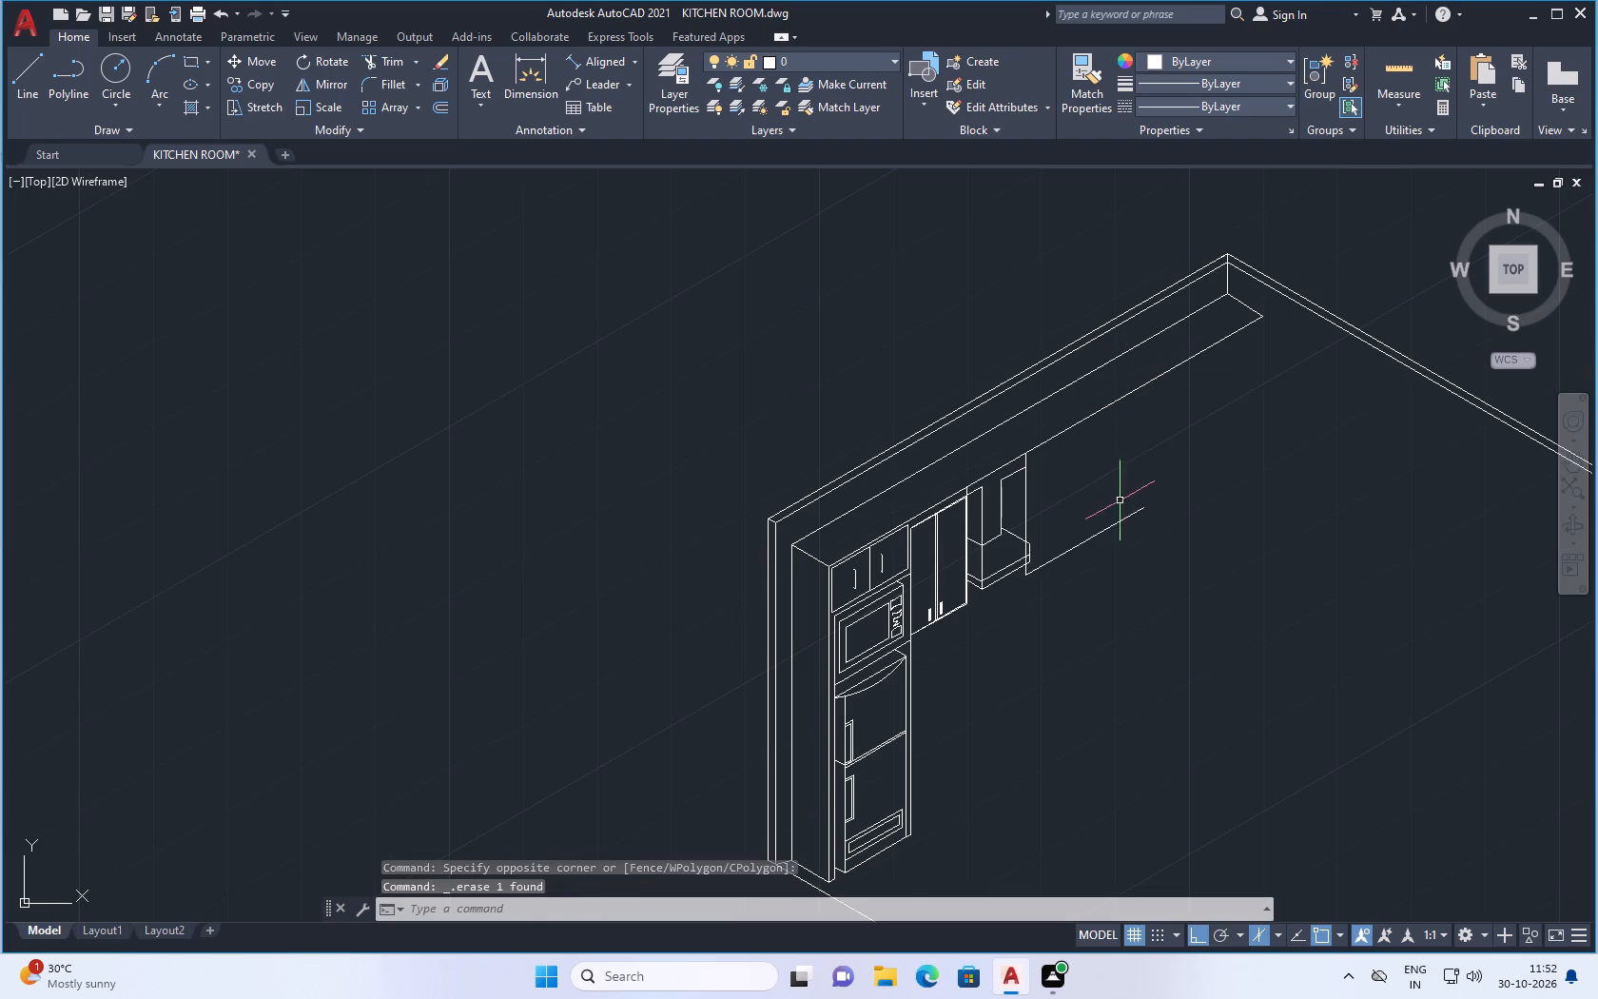
# Draw a short vertical line down from the long cabinet line, continuing about 65 at 210° back to near the stepped unit.
pyautogui.scroll(2, 1124, 450)
pyautogui.scroll(-2, 1051, 466)
pyautogui.scroll(1, 1183, 453)
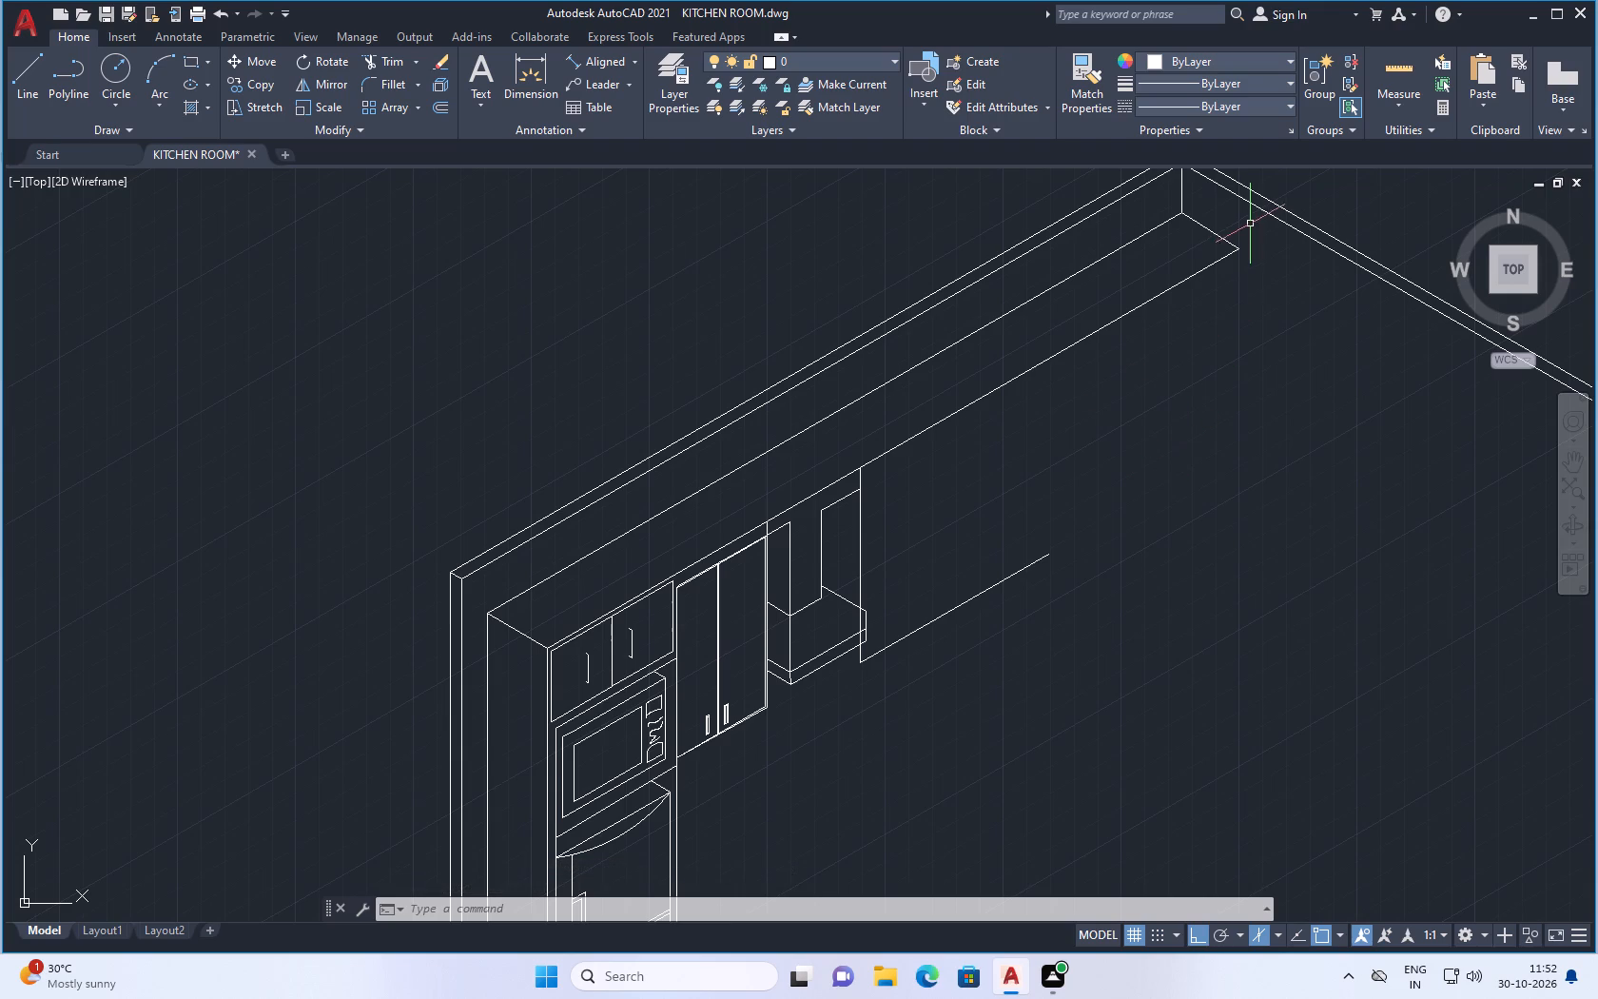
pyautogui.click(20, 66)
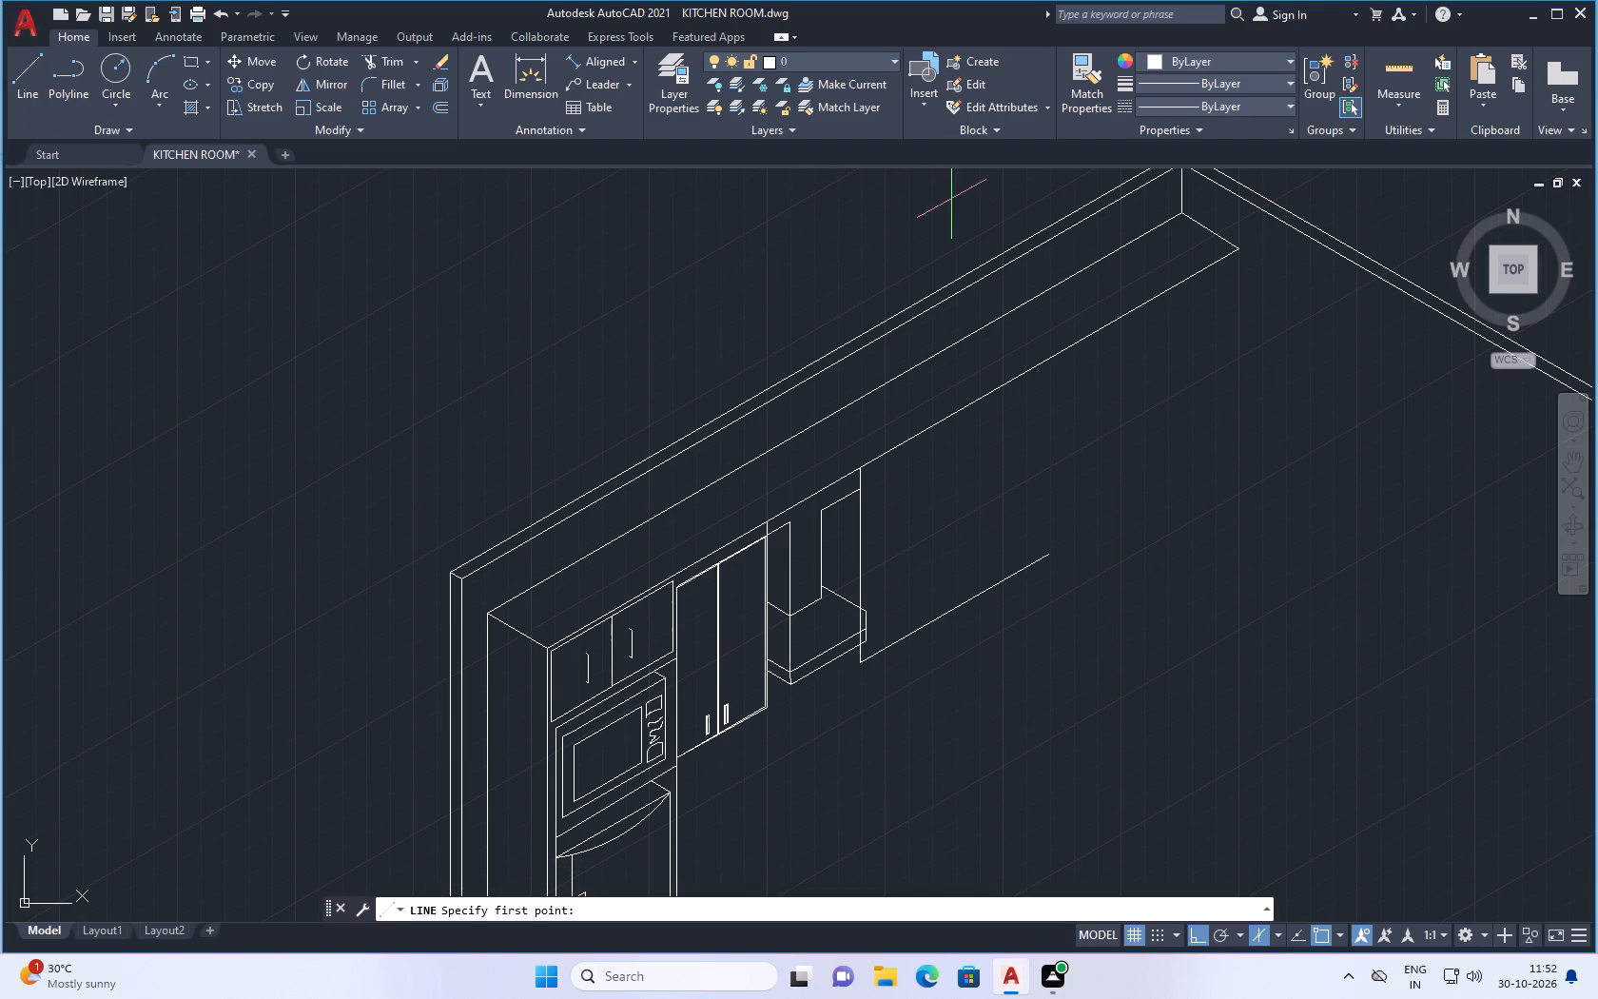
pyautogui.scroll(1, 1022, 471)
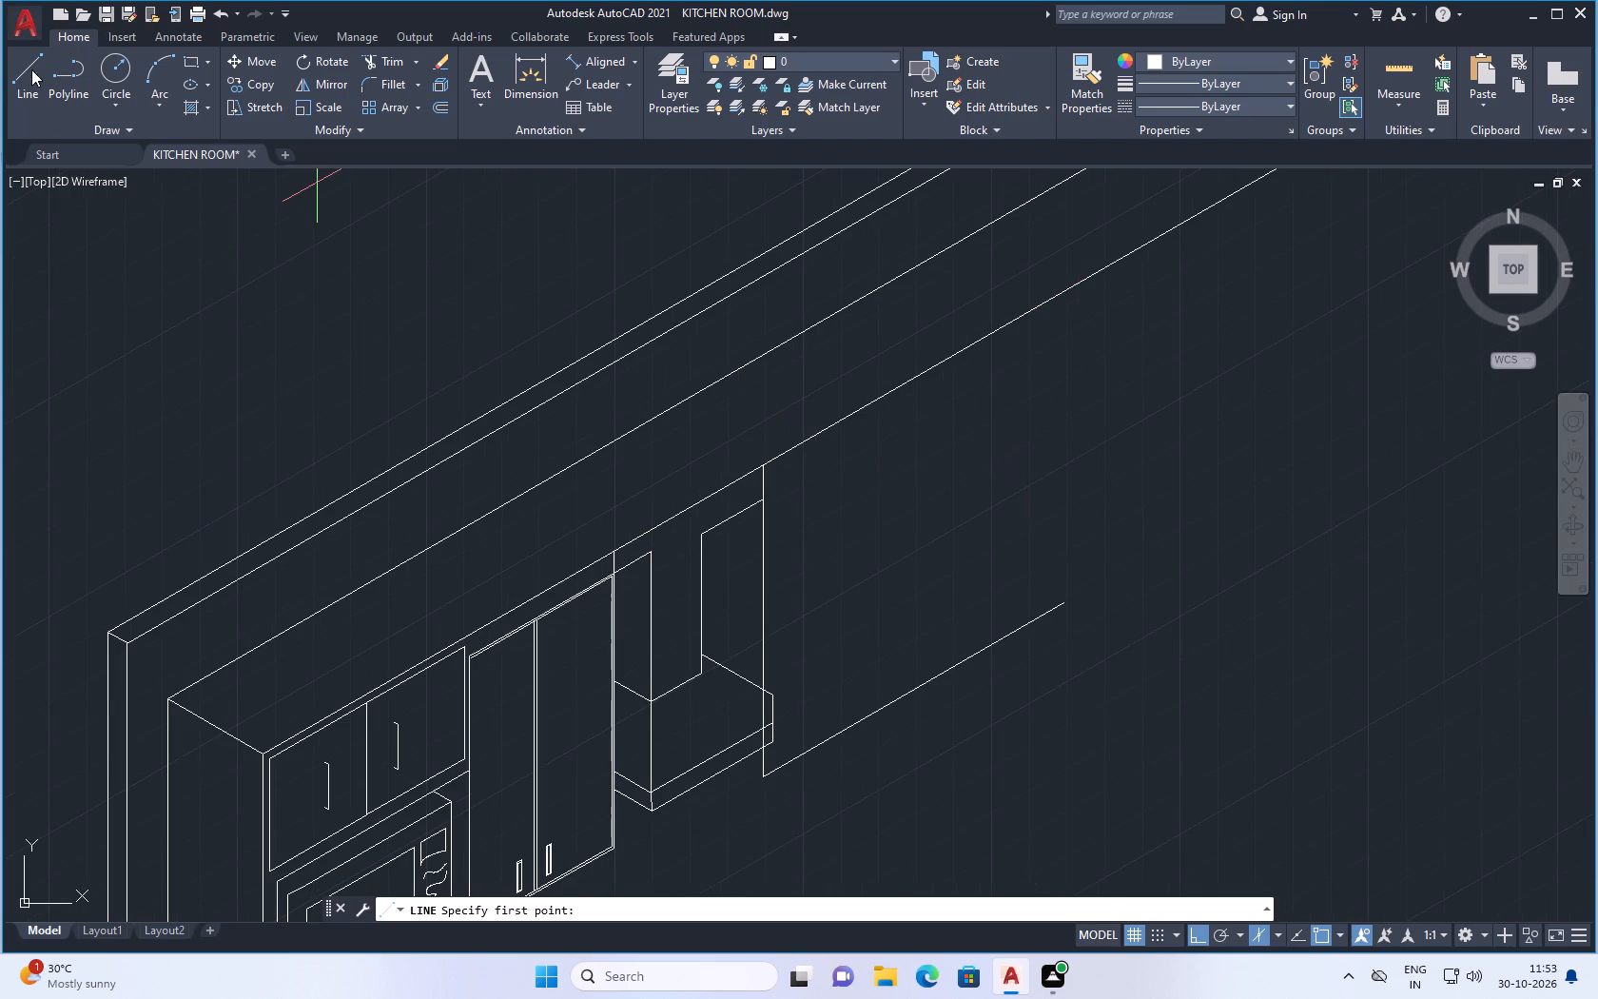
pyautogui.click(22, 81)
pyautogui.scroll(-1, 744, 531)
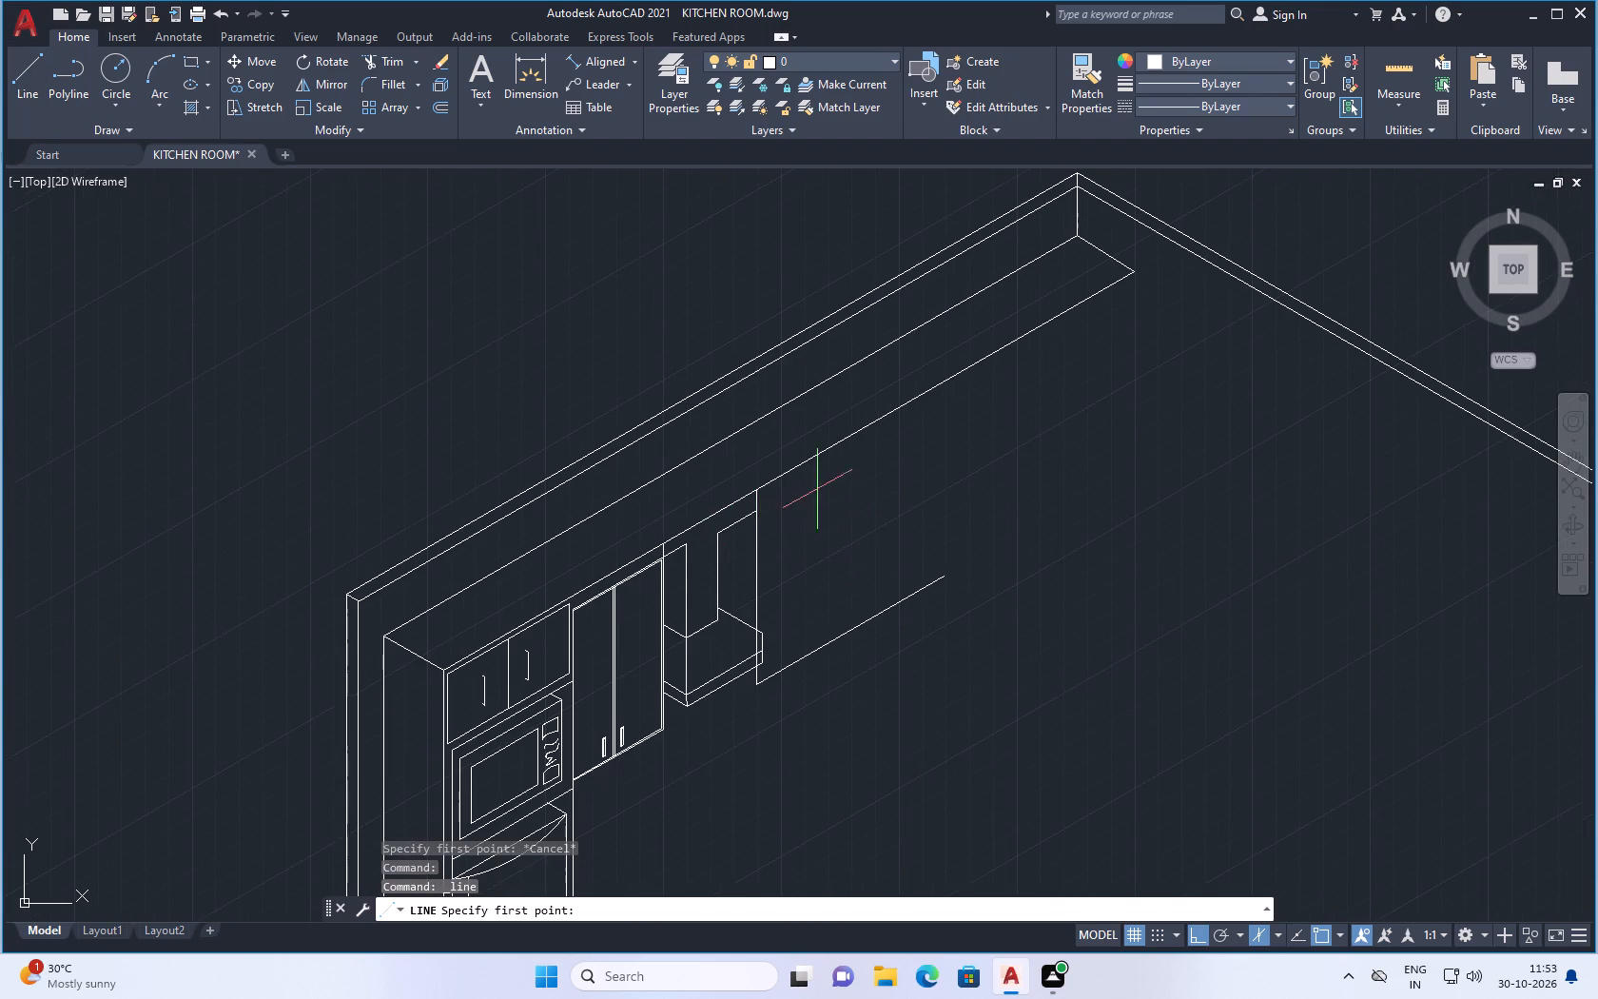
pyautogui.scroll(1, 817, 489)
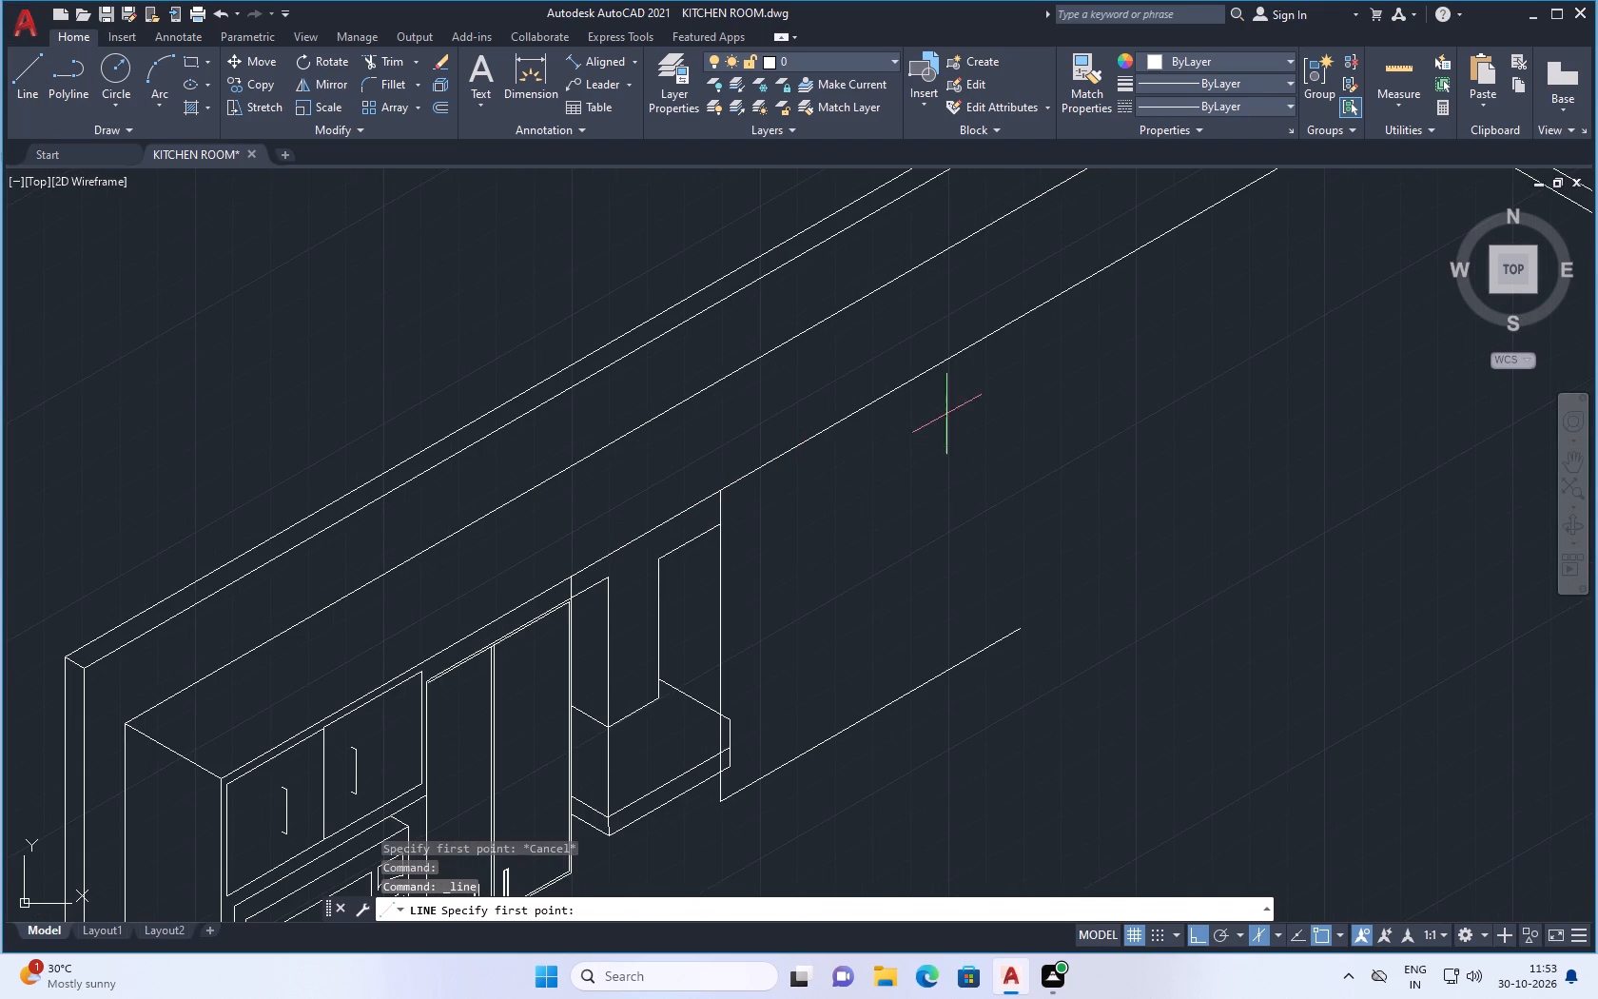
pyautogui.click(976, 343)
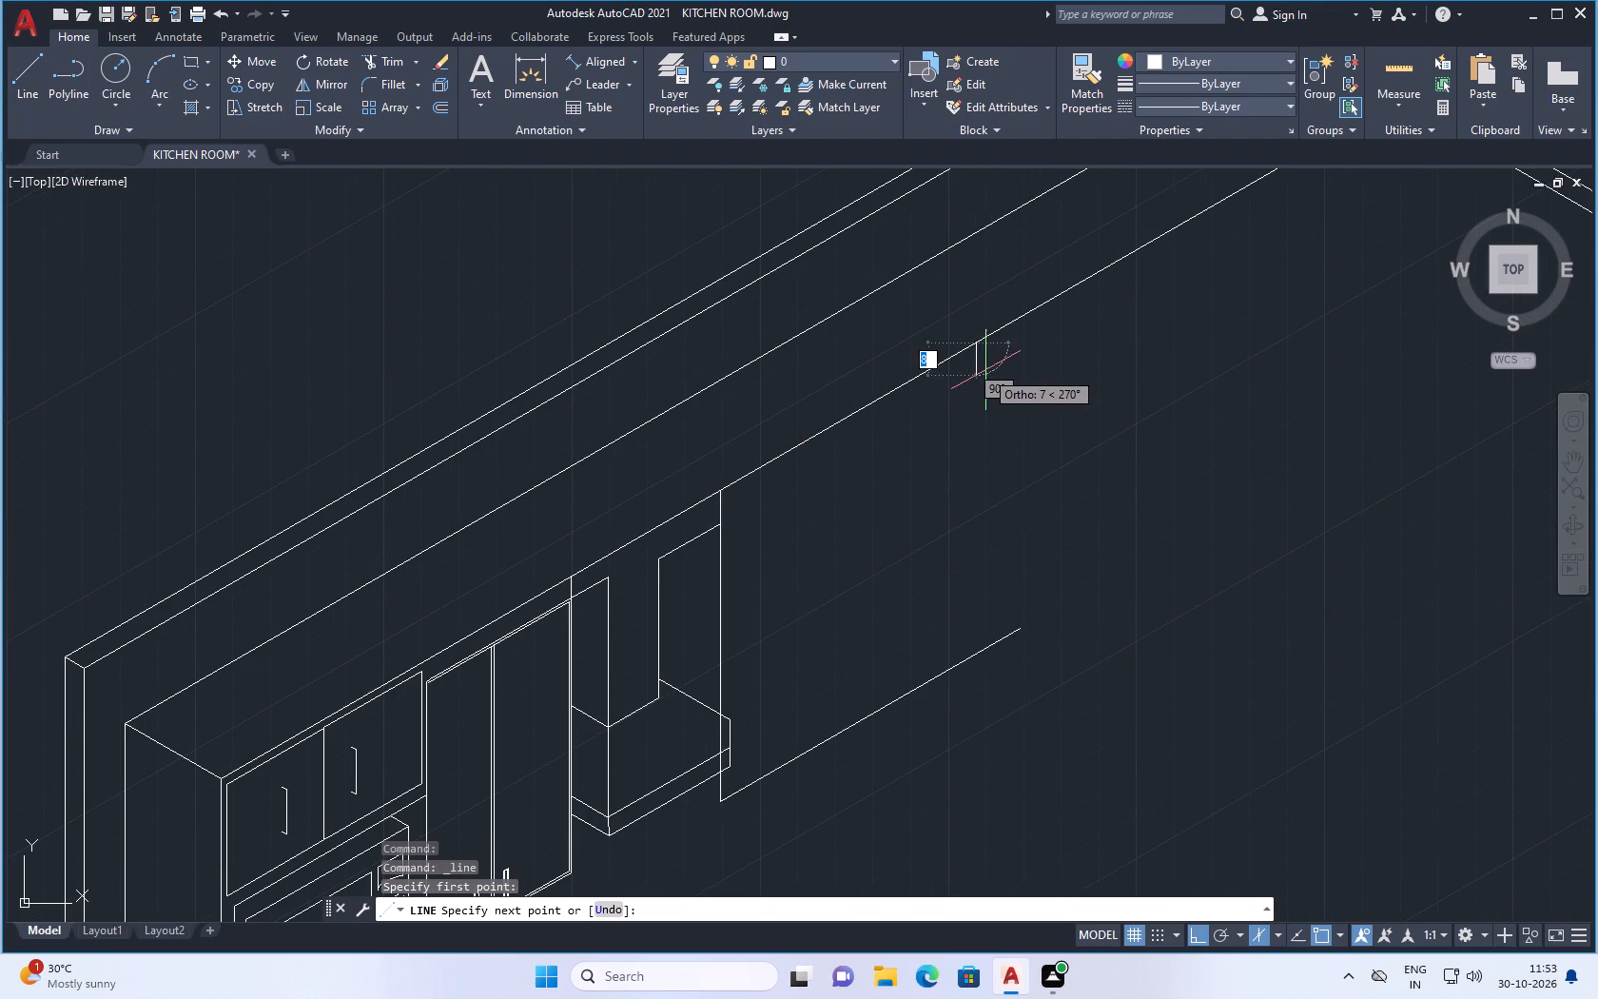
pyautogui.click(977, 365)
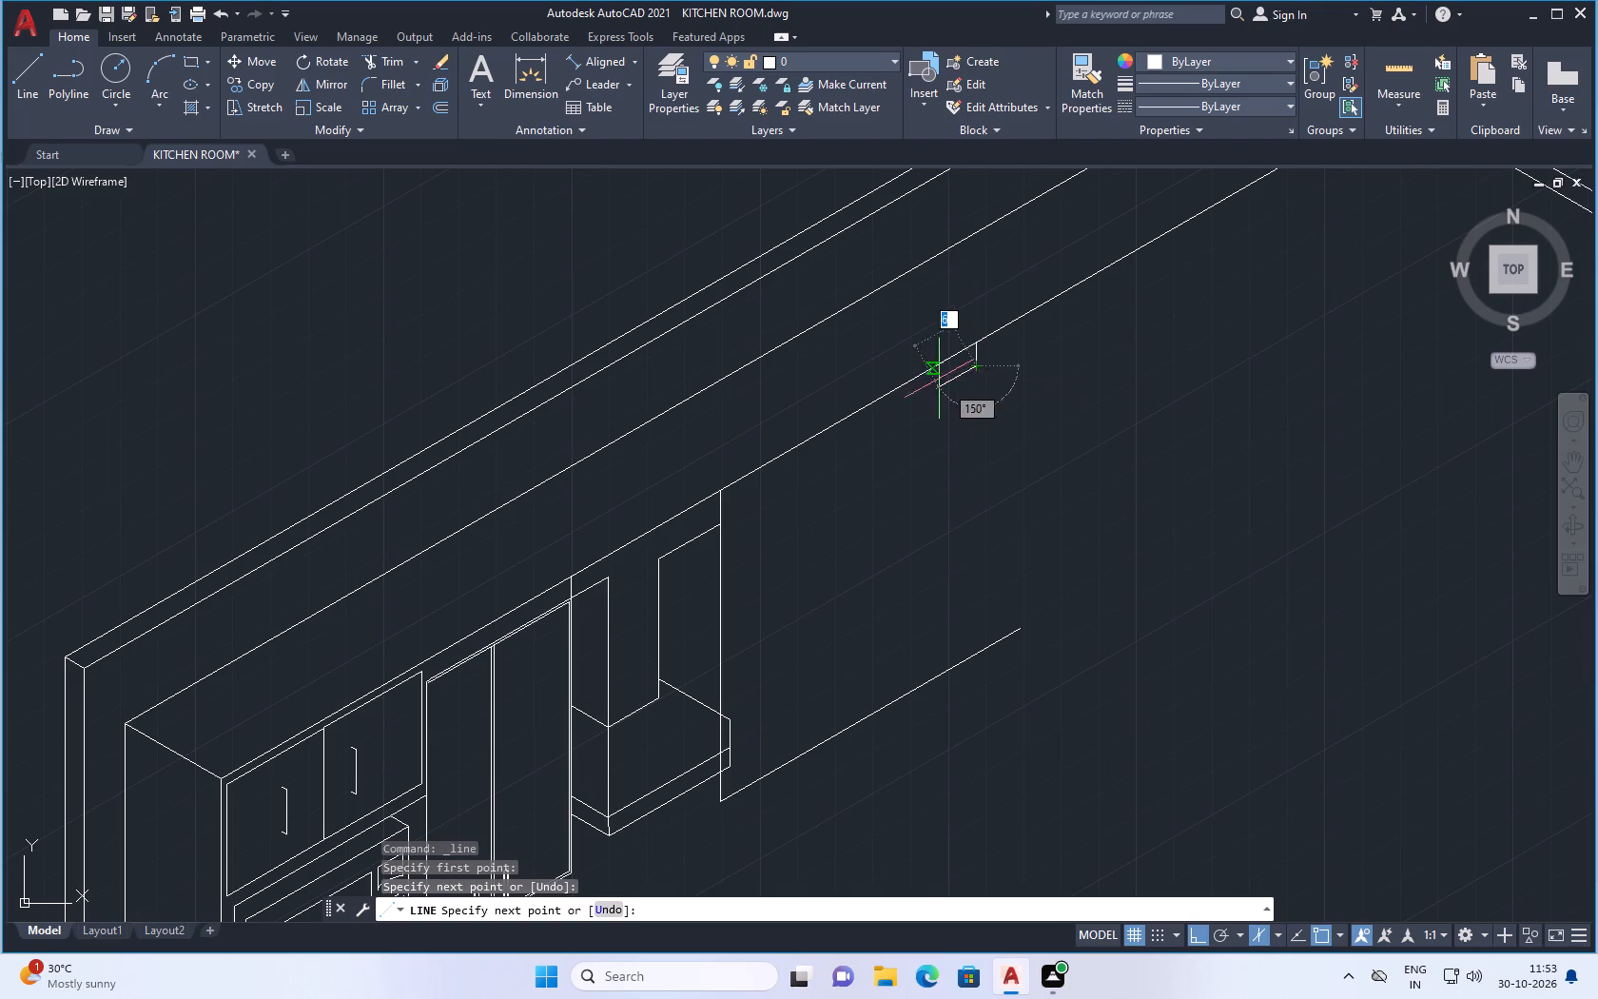
pyautogui.scroll(1, 742, 506)
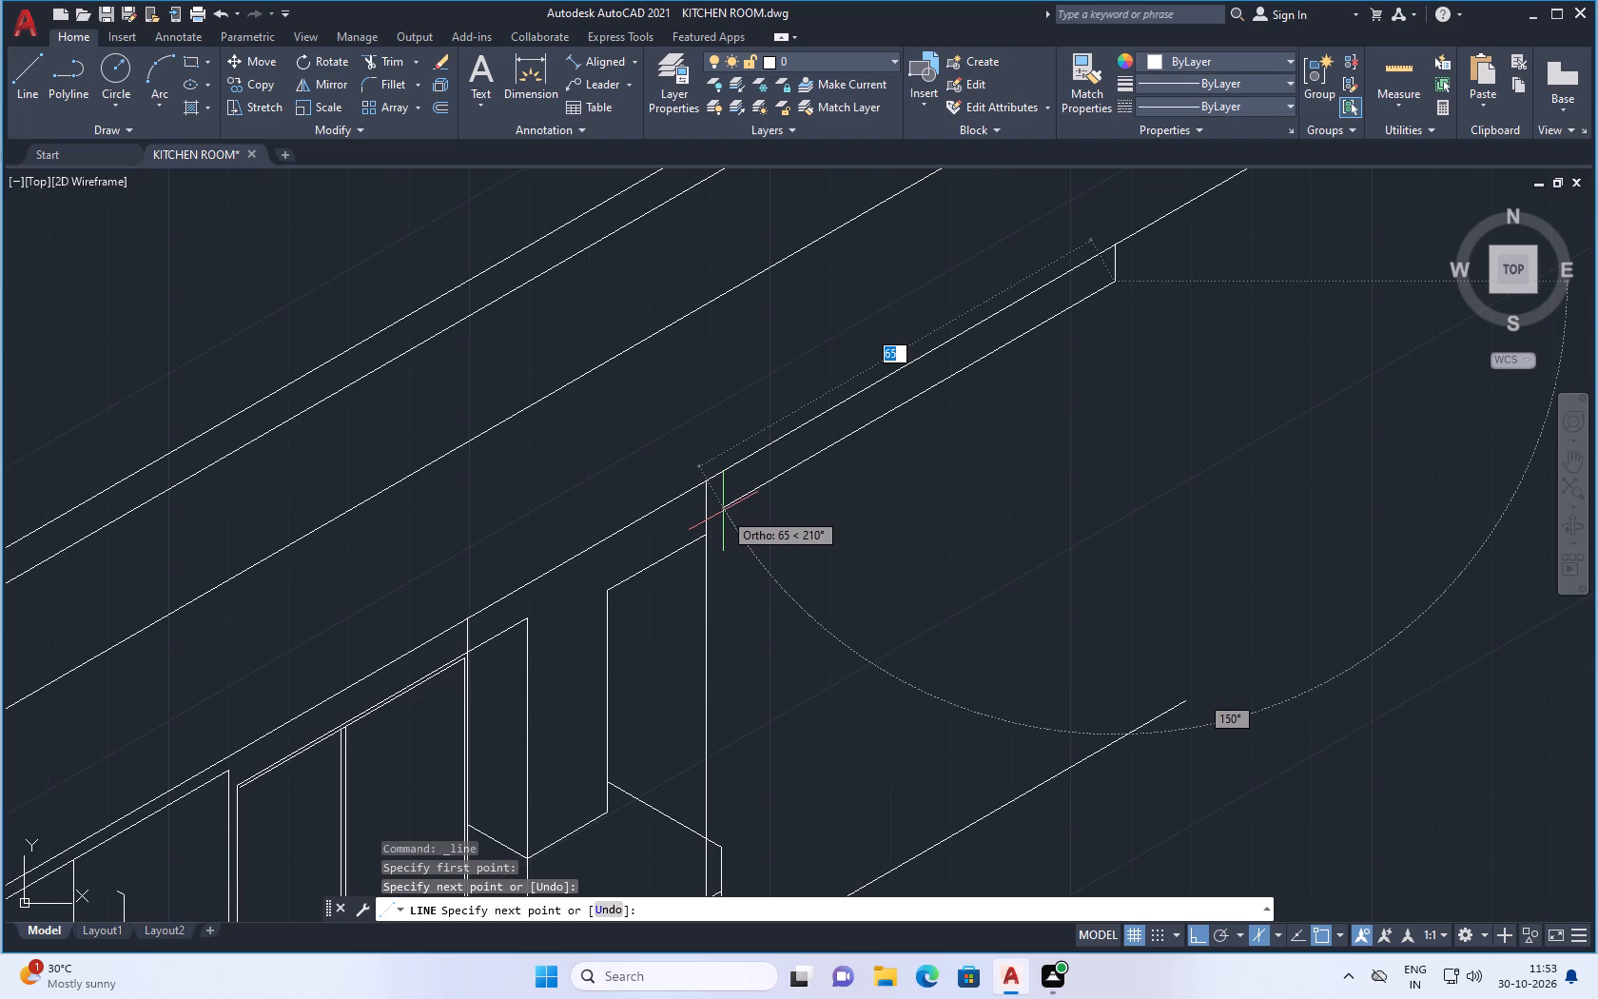
pyautogui.click(720, 515)
pyautogui.press('space')
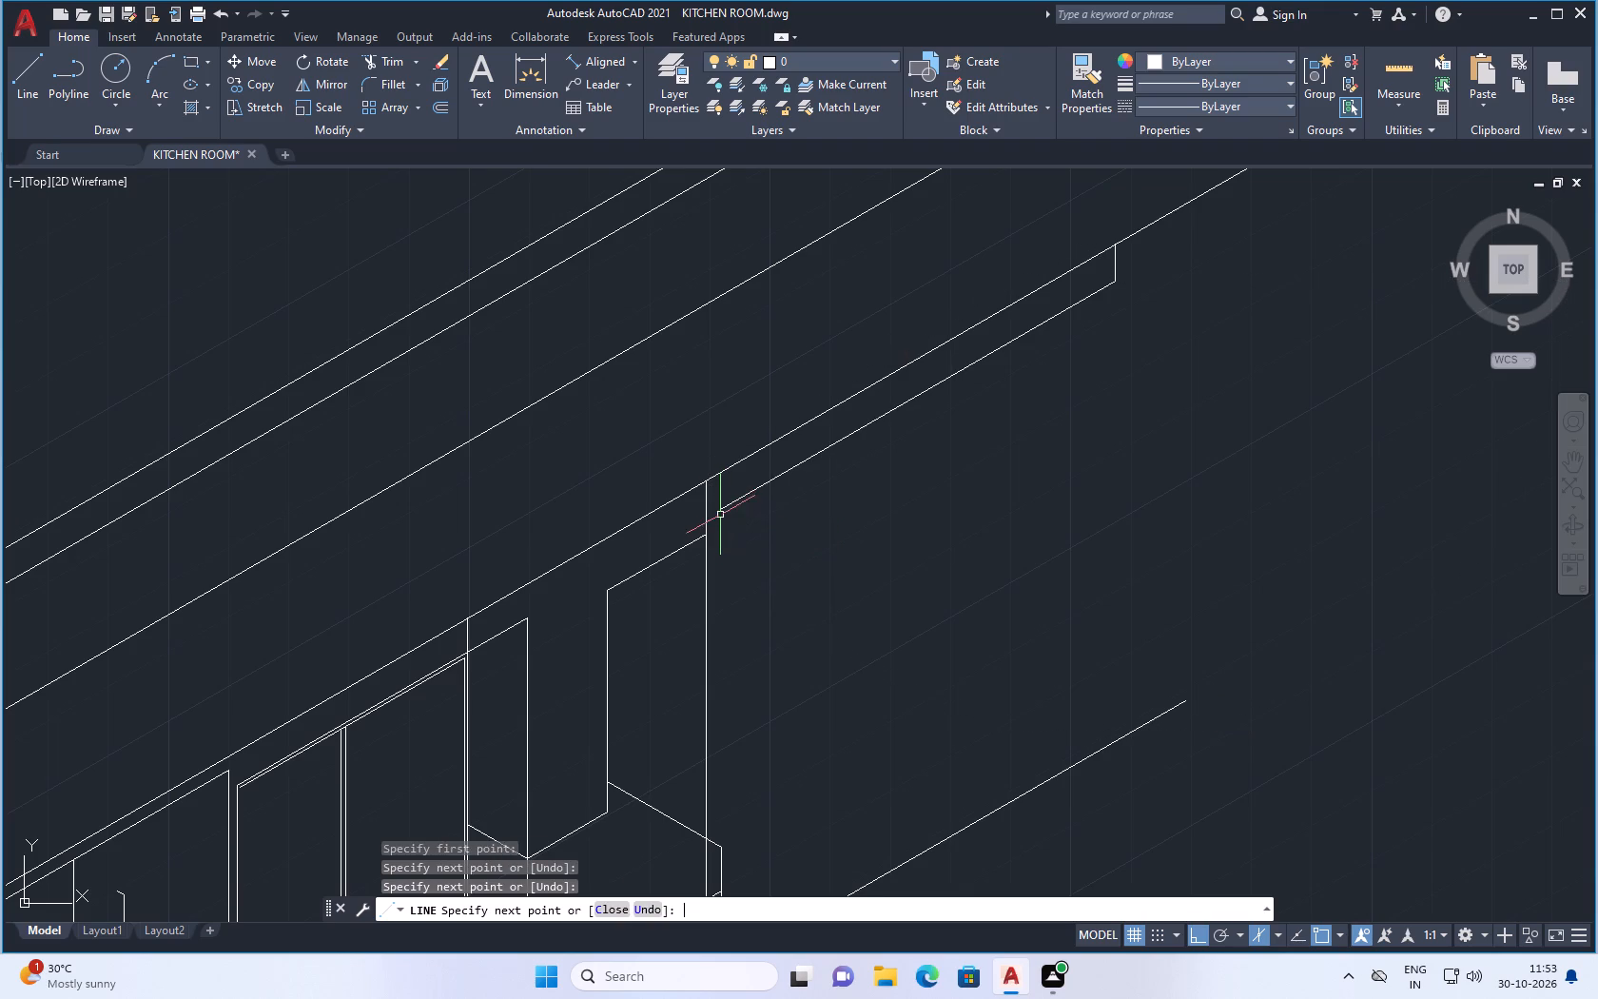
# Draw a vertical line about 49 long up from the lower box's sloping top edge, beside the stepped unit's outer side edge.
pyautogui.press('space')
pyautogui.scroll(2, 705, 845)
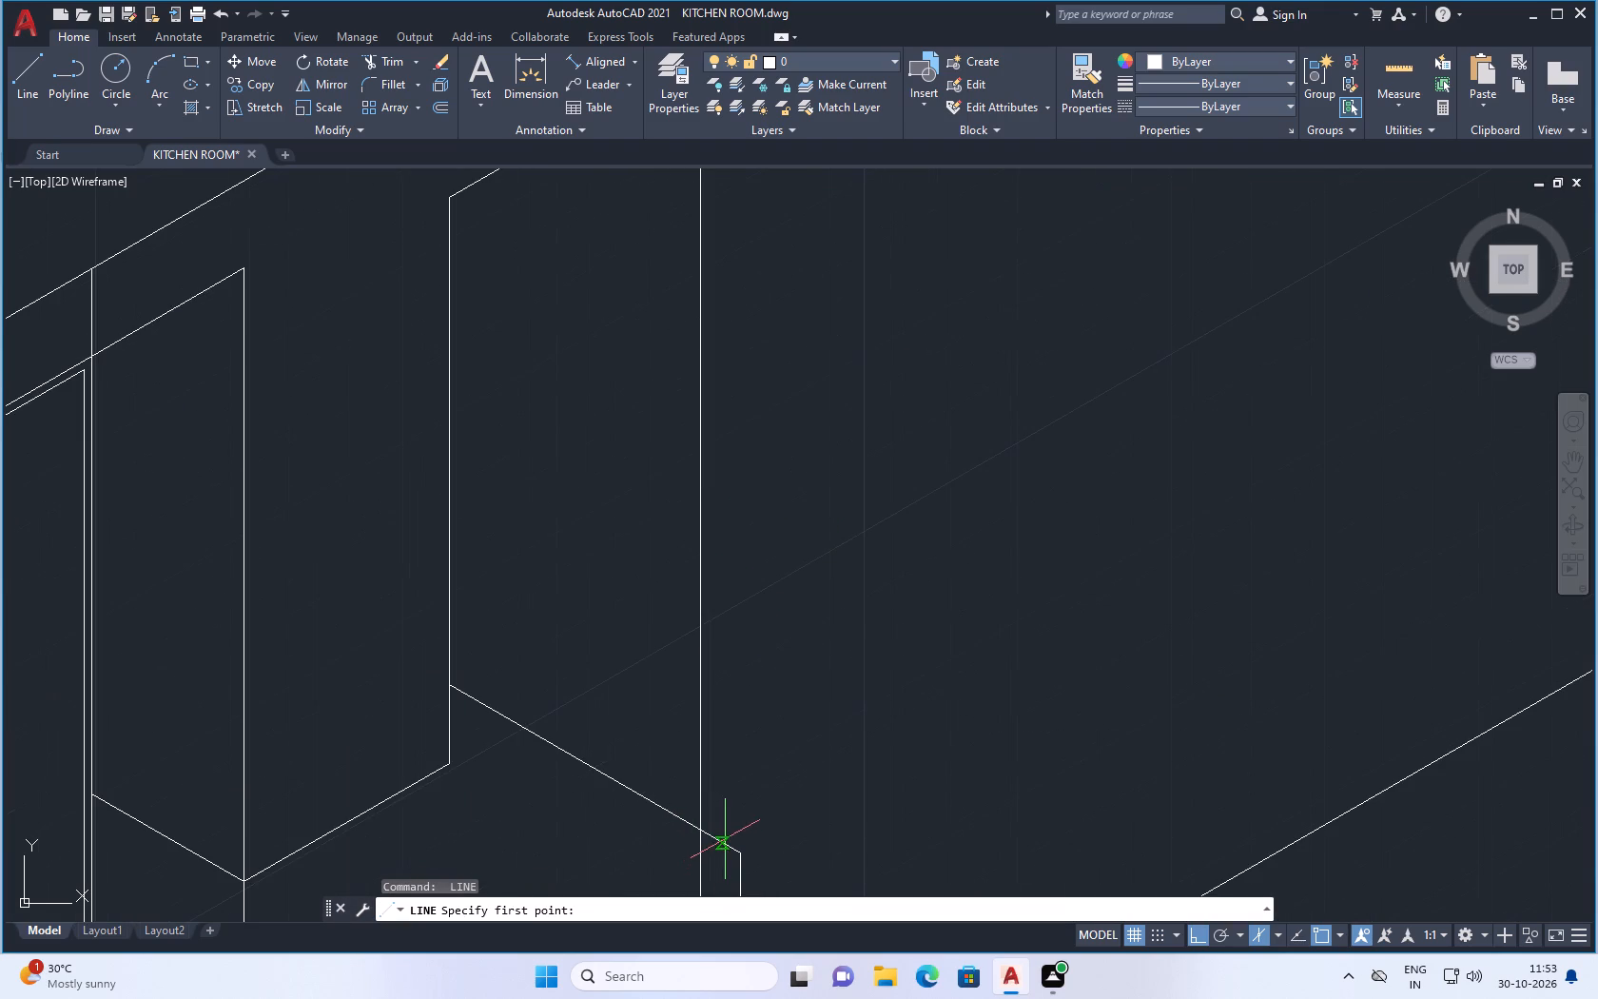
pyautogui.click(726, 839)
pyautogui.scroll(-3, 745, 684)
pyautogui.scroll(2, 749, 560)
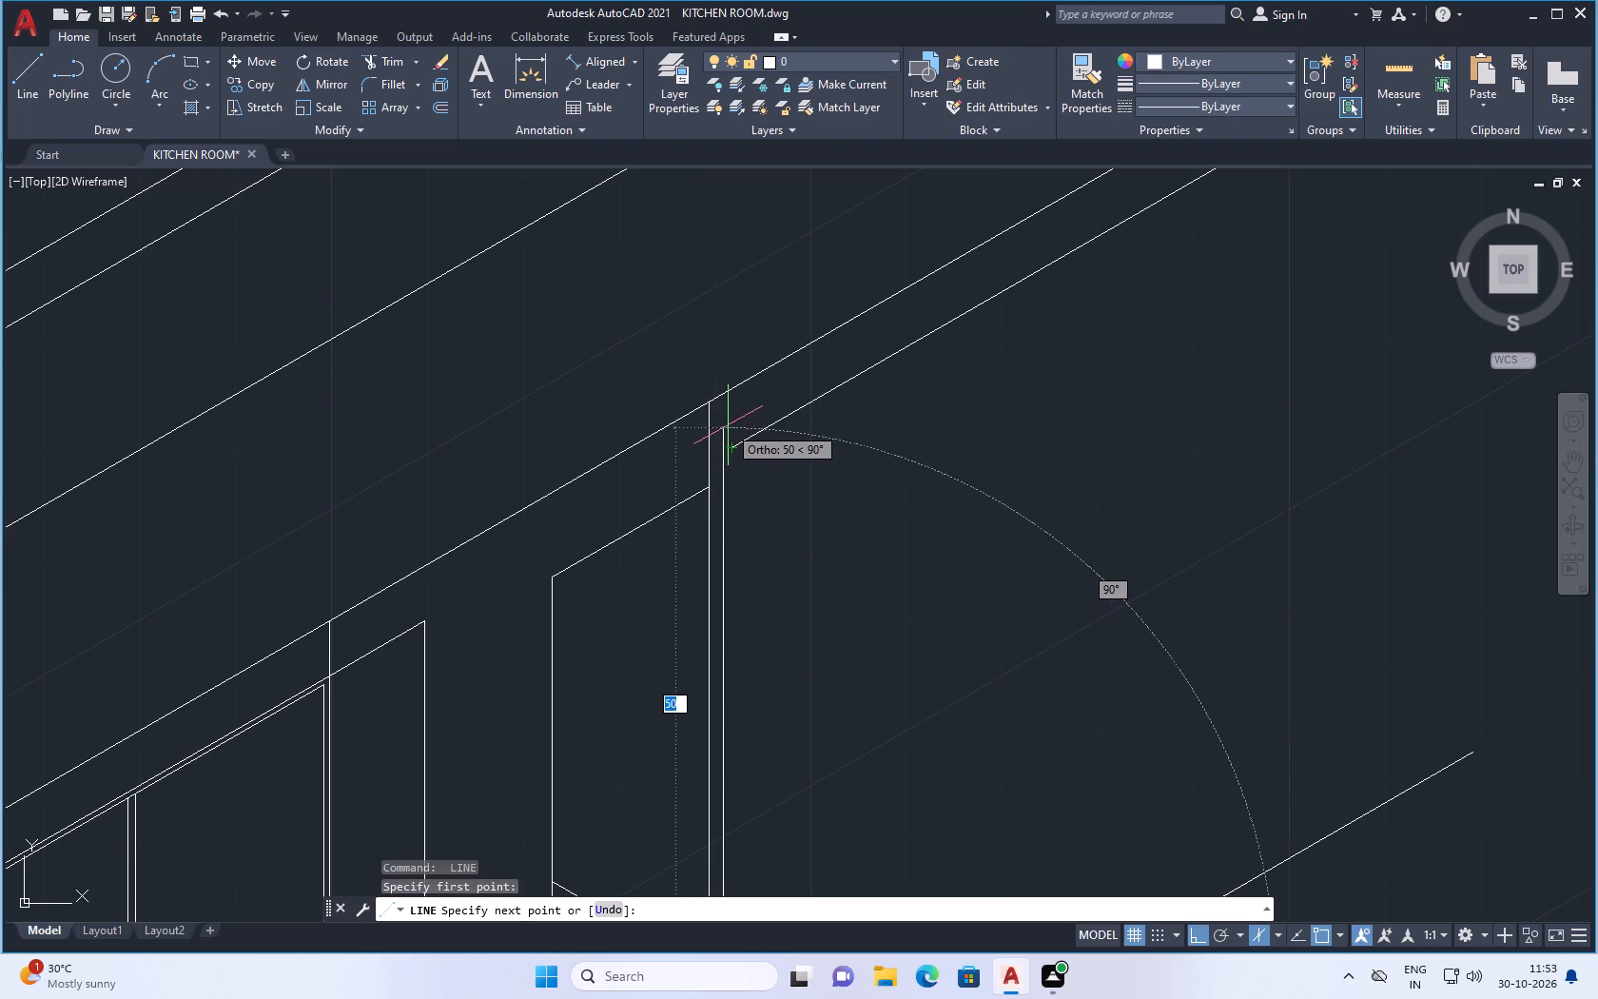
pyautogui.scroll(3, 732, 436)
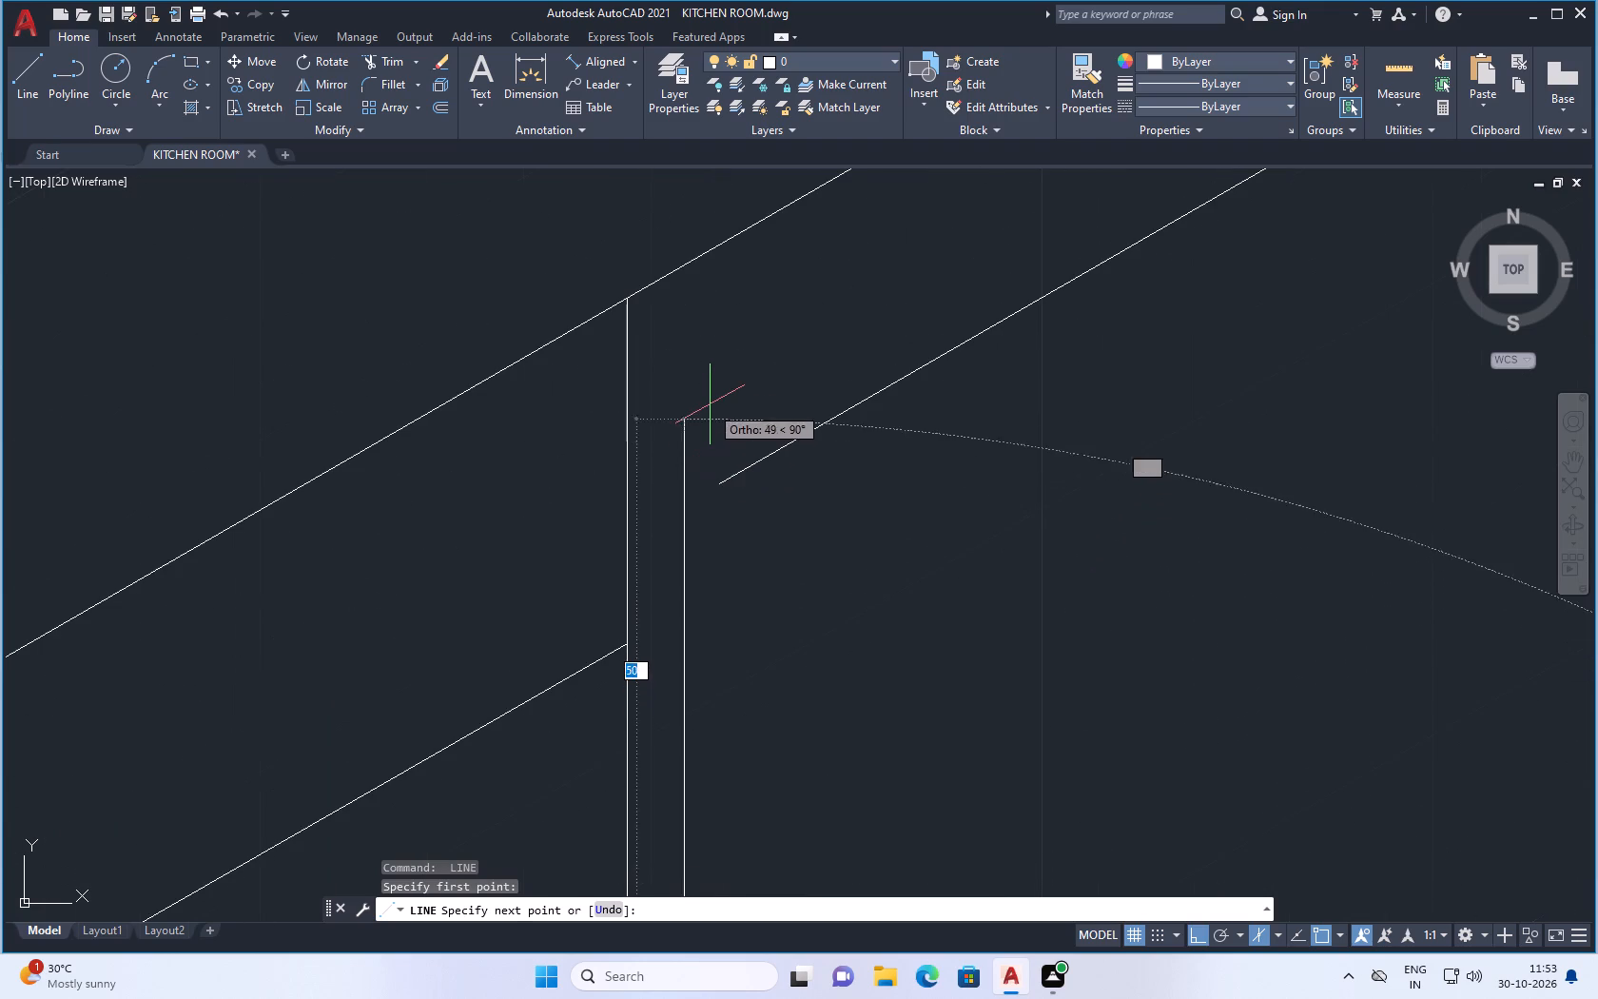
pyautogui.click(710, 404)
pyautogui.press('space')
# Extend the inner 30° line with a short segment across the new vertical, and trim both overhangs to a clean corner.
pyautogui.press('space')
pyautogui.click(726, 481)
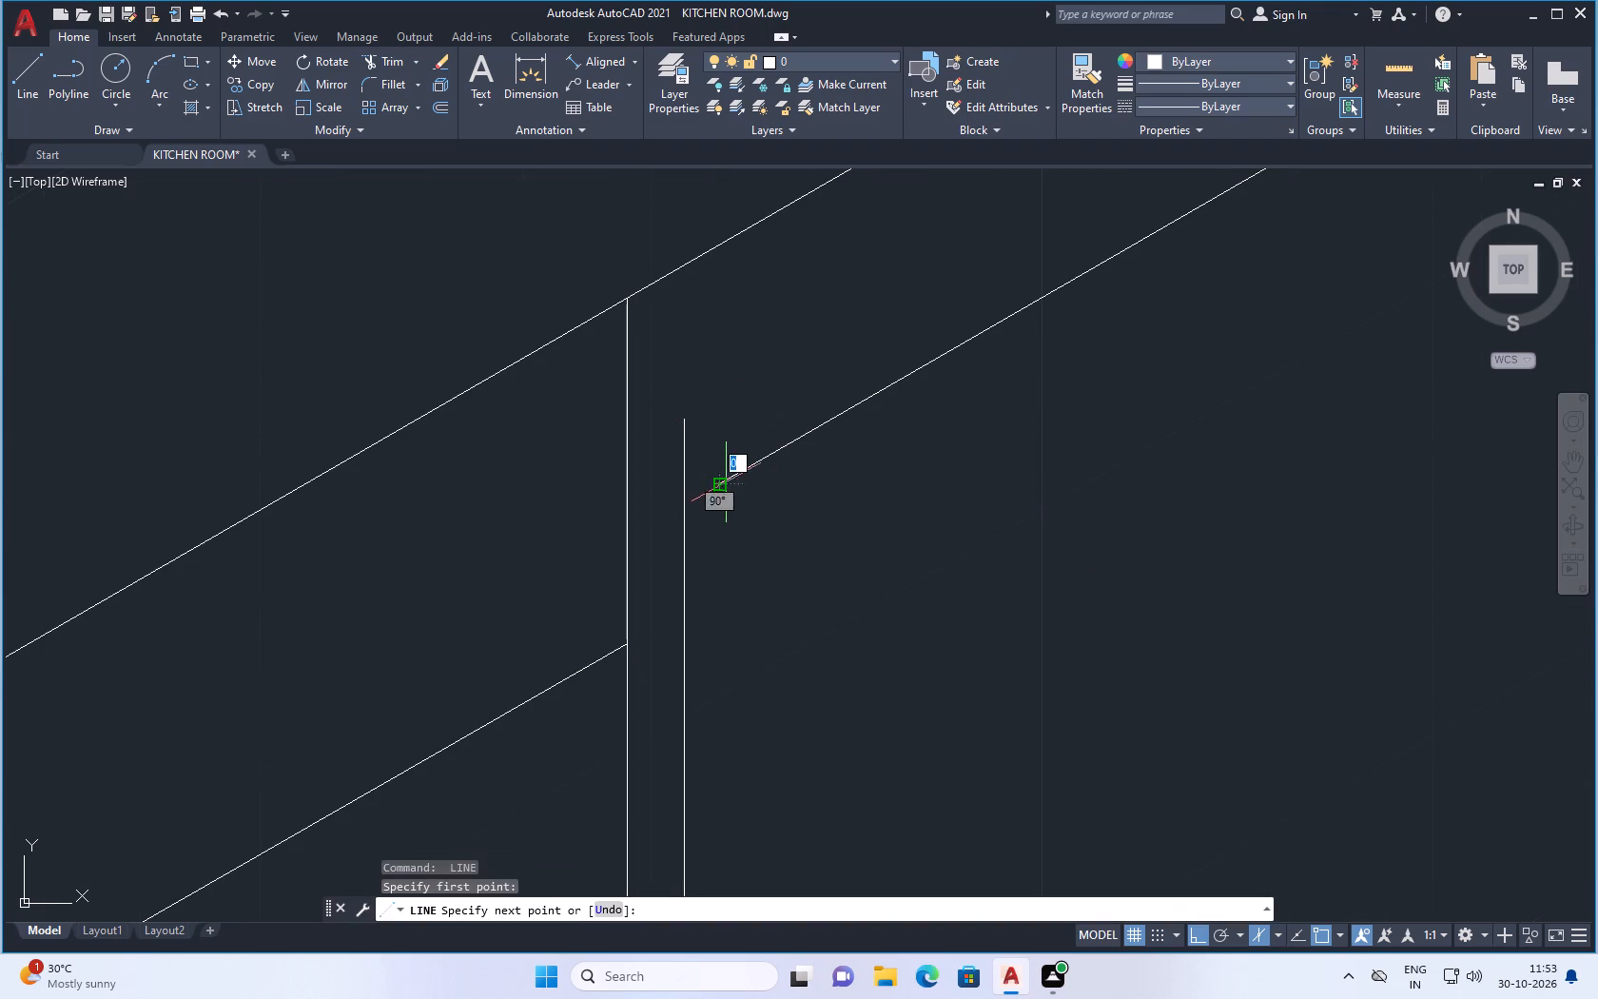
pyautogui.click(661, 530)
pyautogui.press('space')
pyautogui.write('TR')
pyautogui.press('Return')
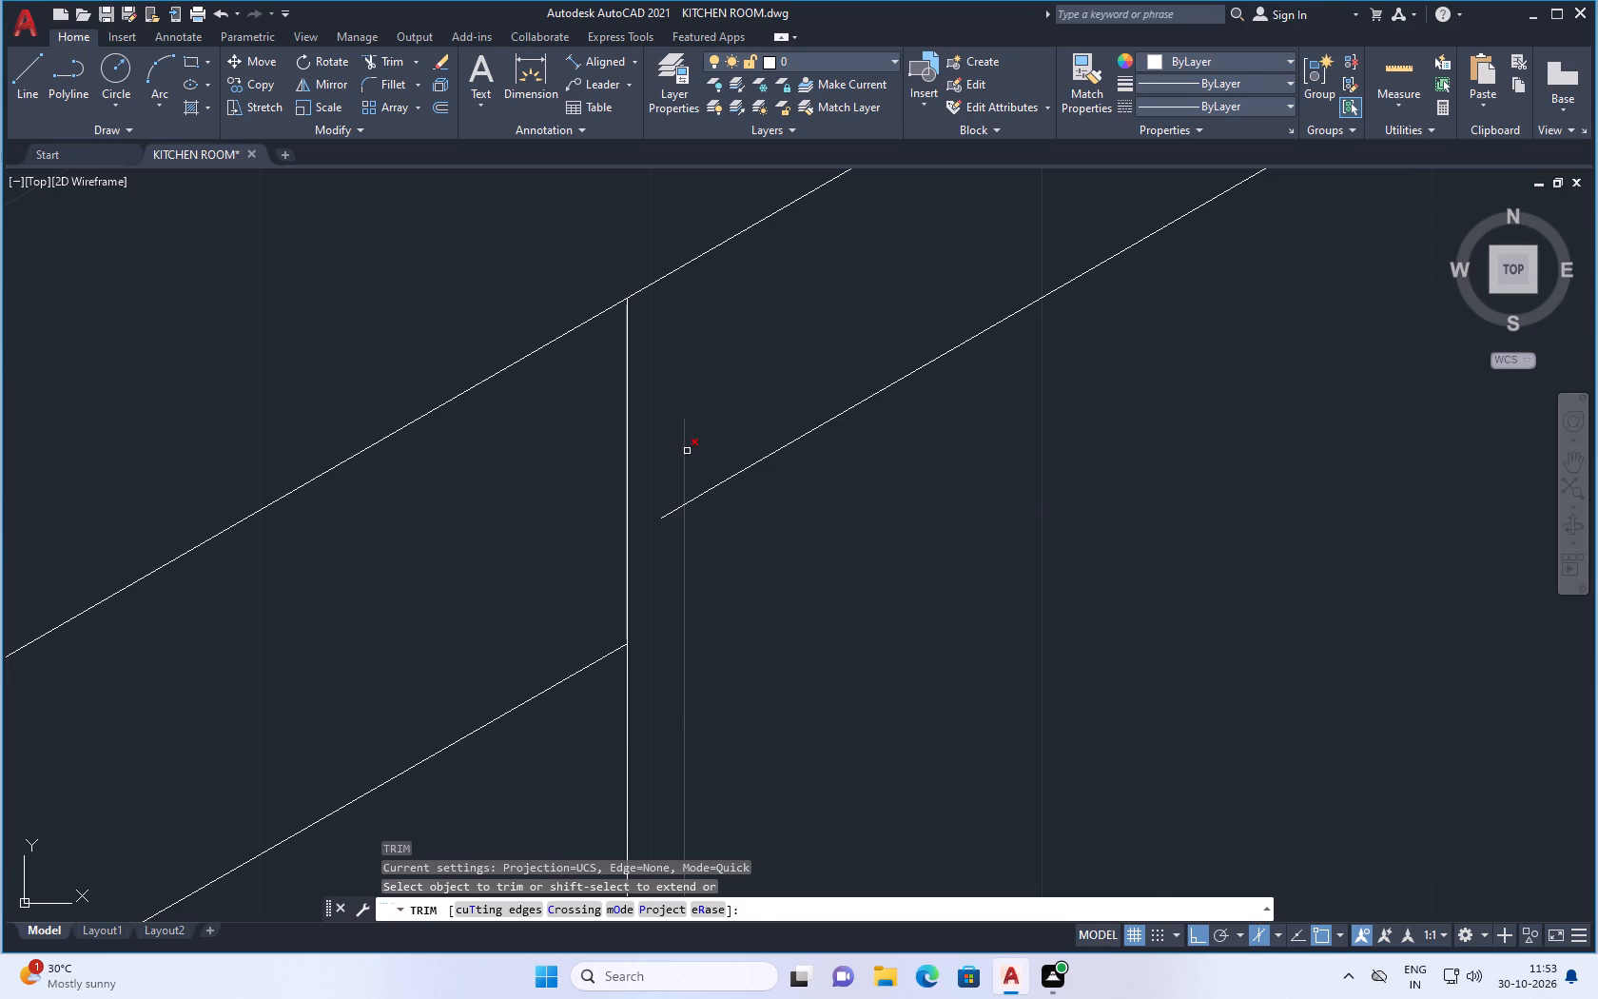
pyautogui.moveTo(685, 451); pyautogui.dragTo(675, 457)
pyautogui.moveTo(672, 511); pyautogui.dragTo(664, 539)
pyautogui.press('space')
# Erase the short vertical line joining the far end of the inner 30° line to the long cabinet line.
pyautogui.scroll(-3, 731, 447)
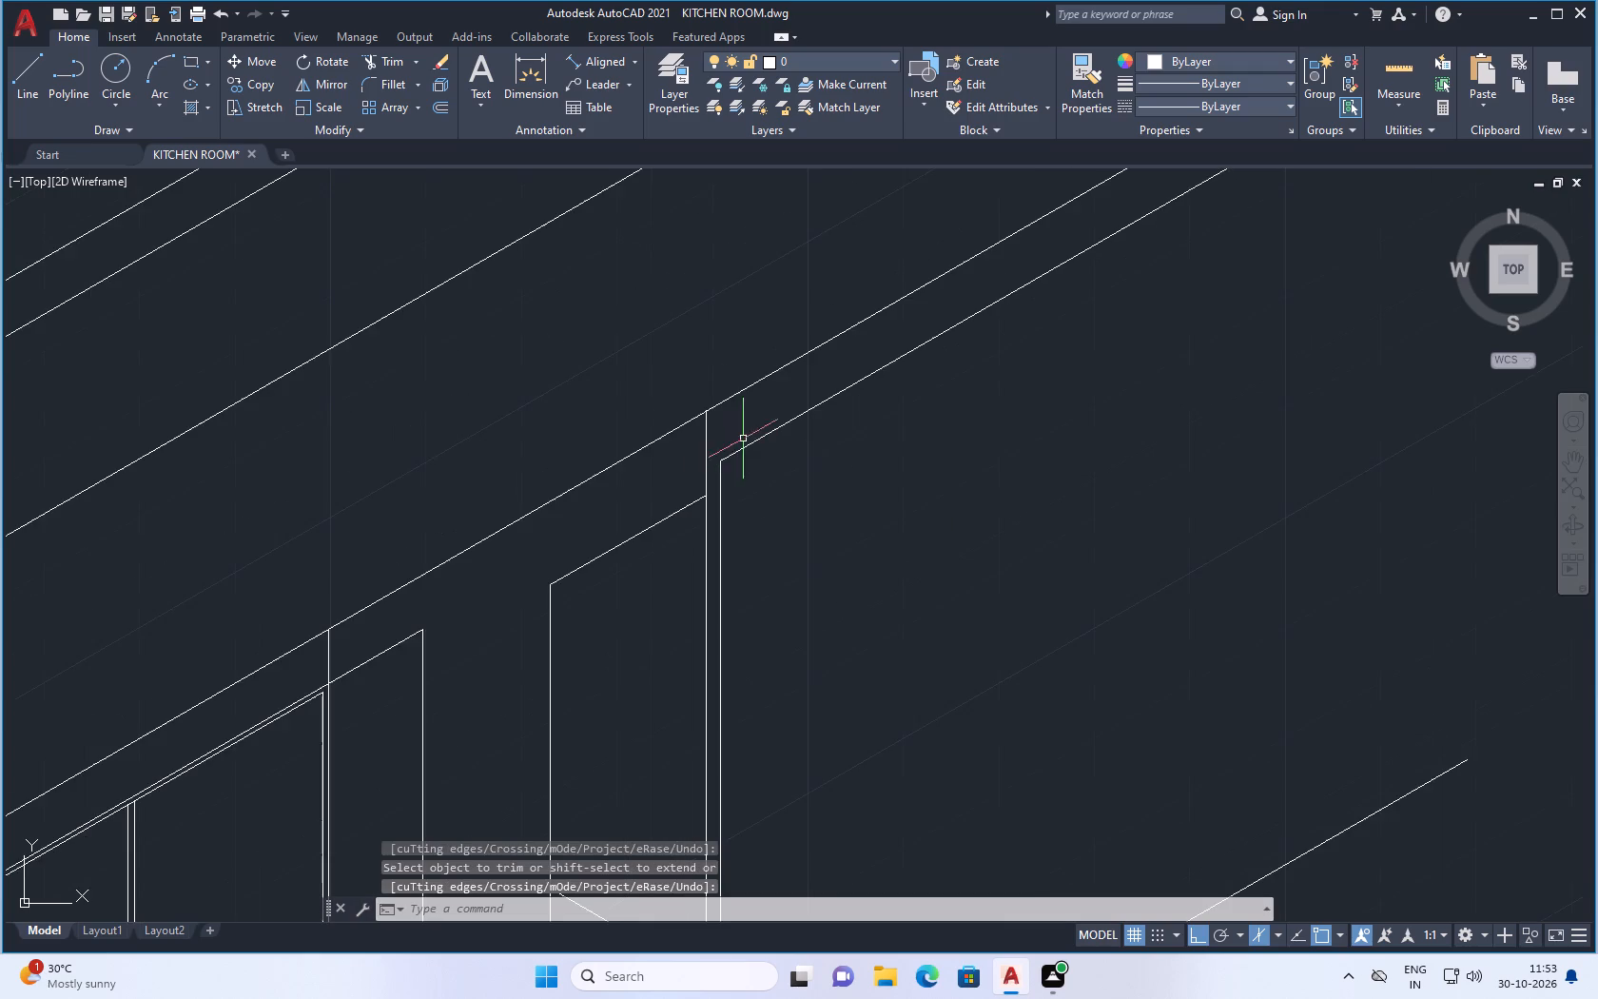
pyautogui.scroll(-3, 872, 471)
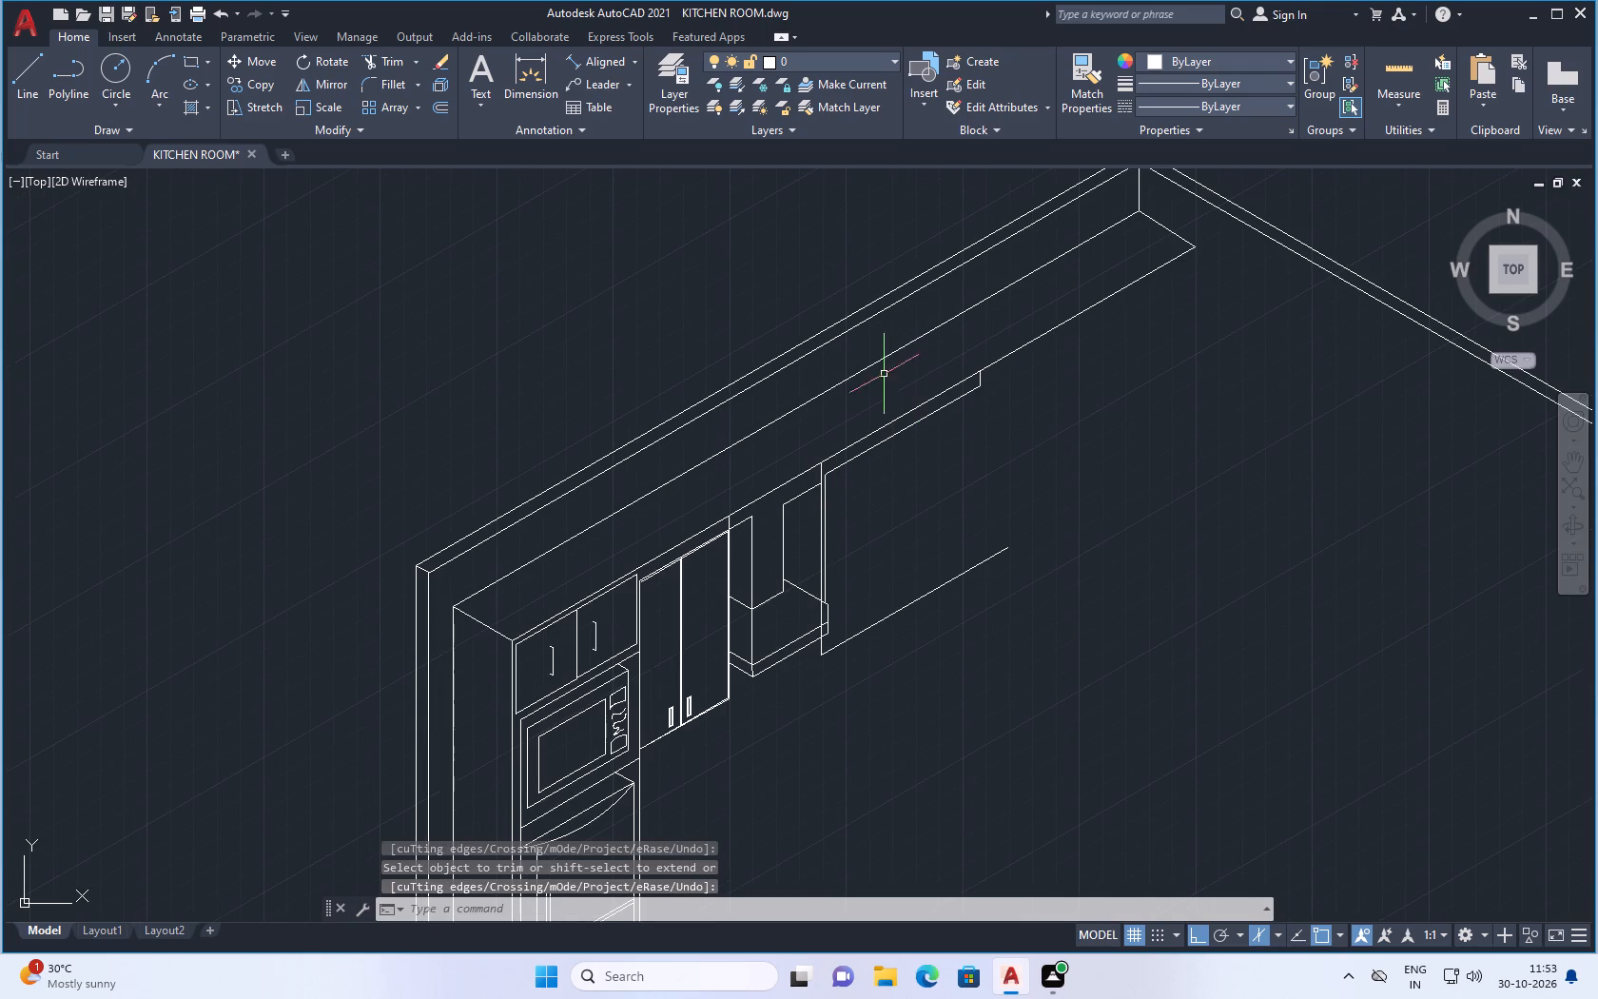
pyautogui.scroll(3, 965, 387)
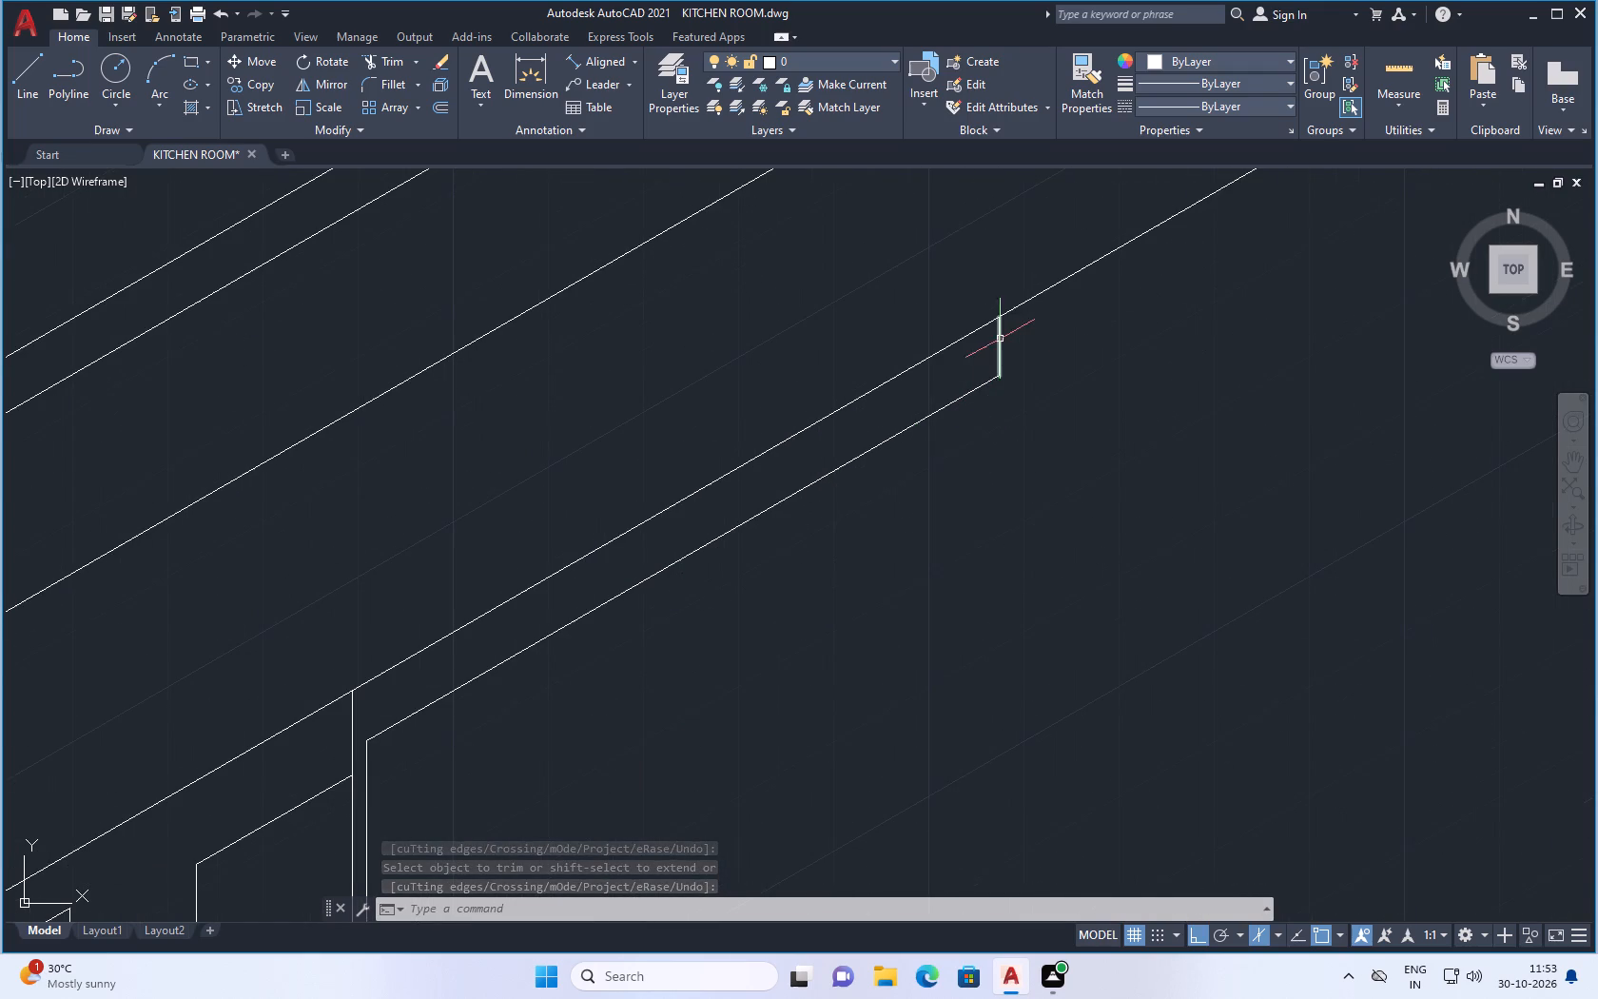
pyautogui.click(997, 347)
pyautogui.press('Delete')
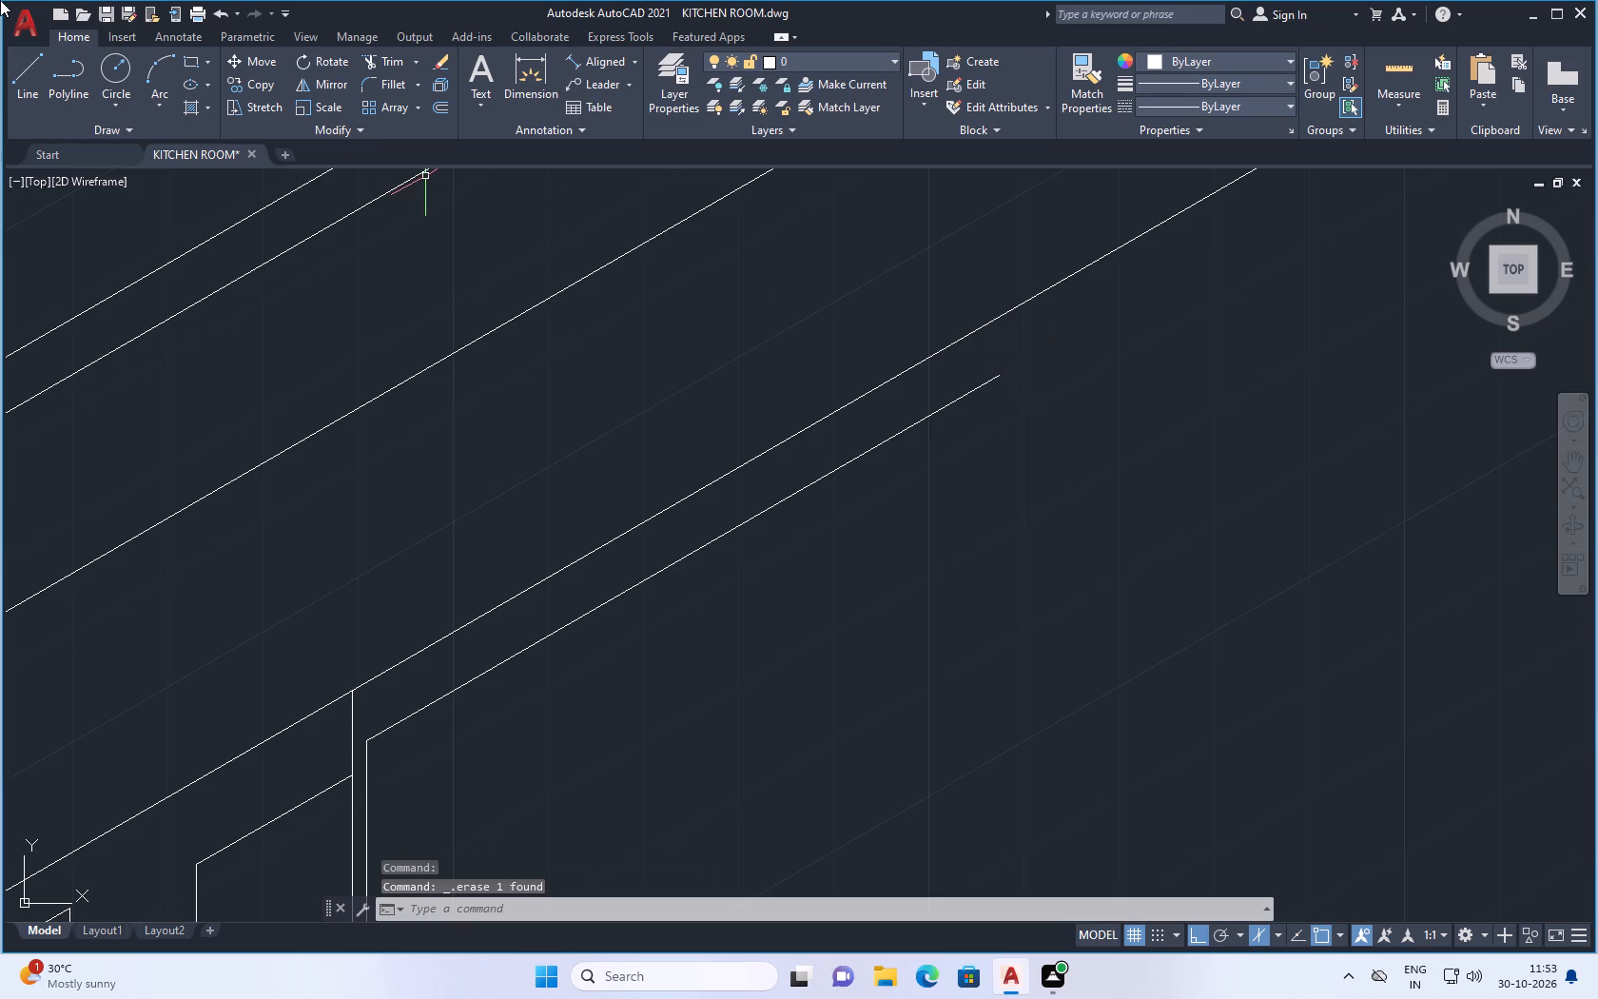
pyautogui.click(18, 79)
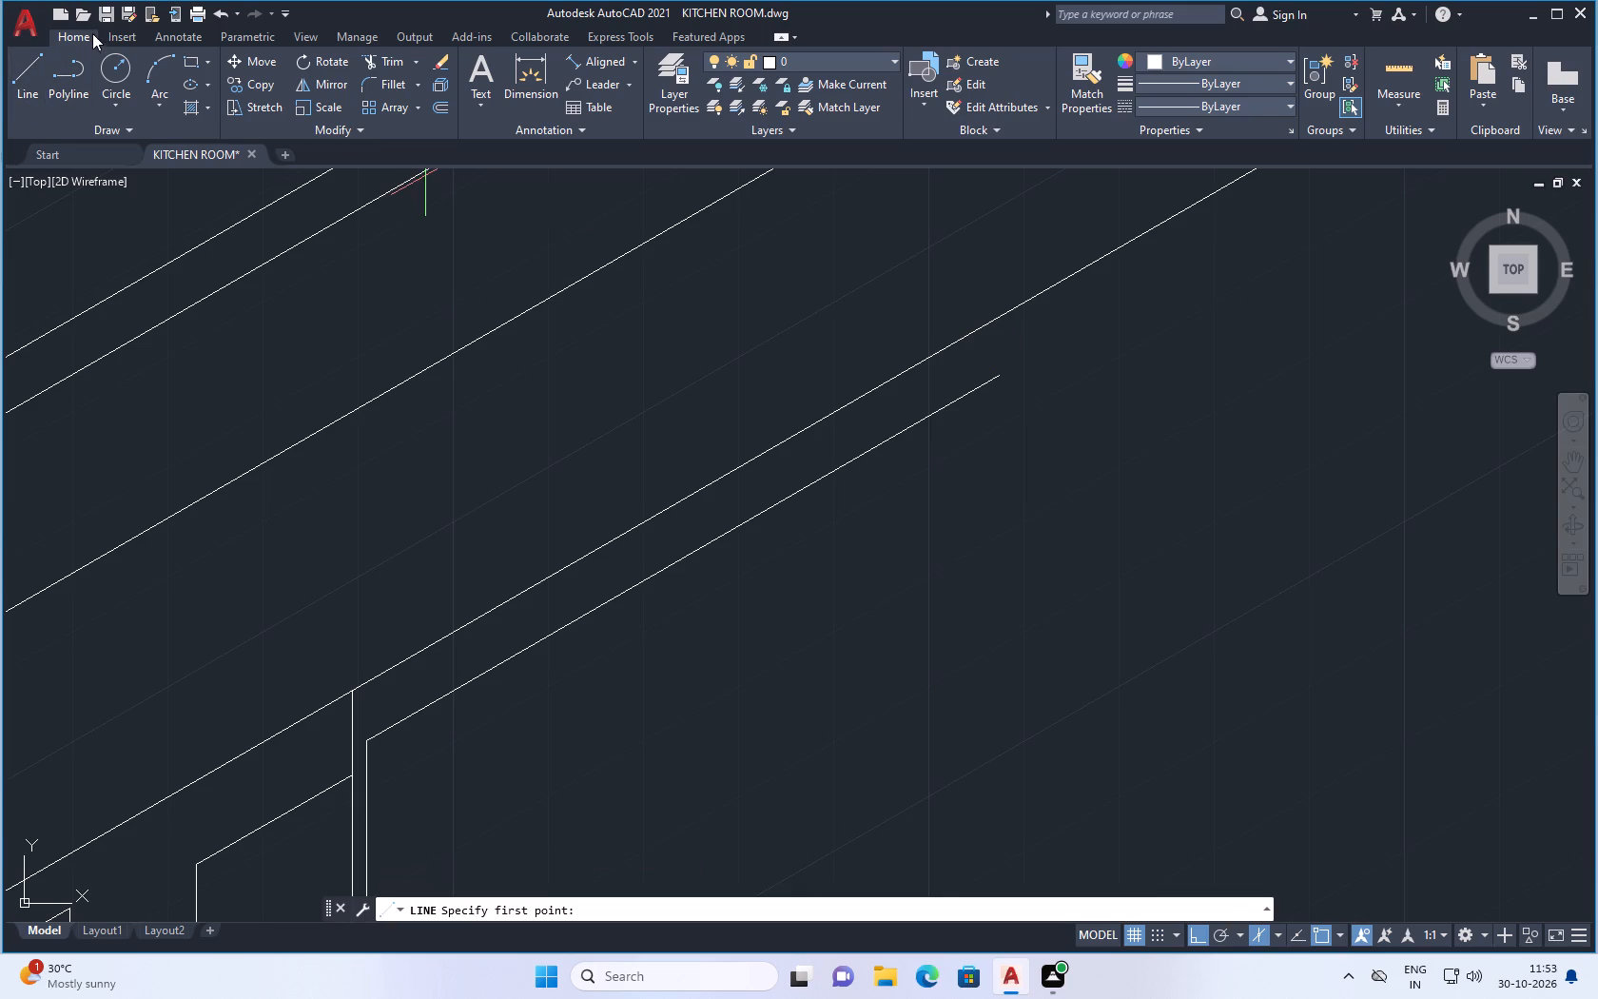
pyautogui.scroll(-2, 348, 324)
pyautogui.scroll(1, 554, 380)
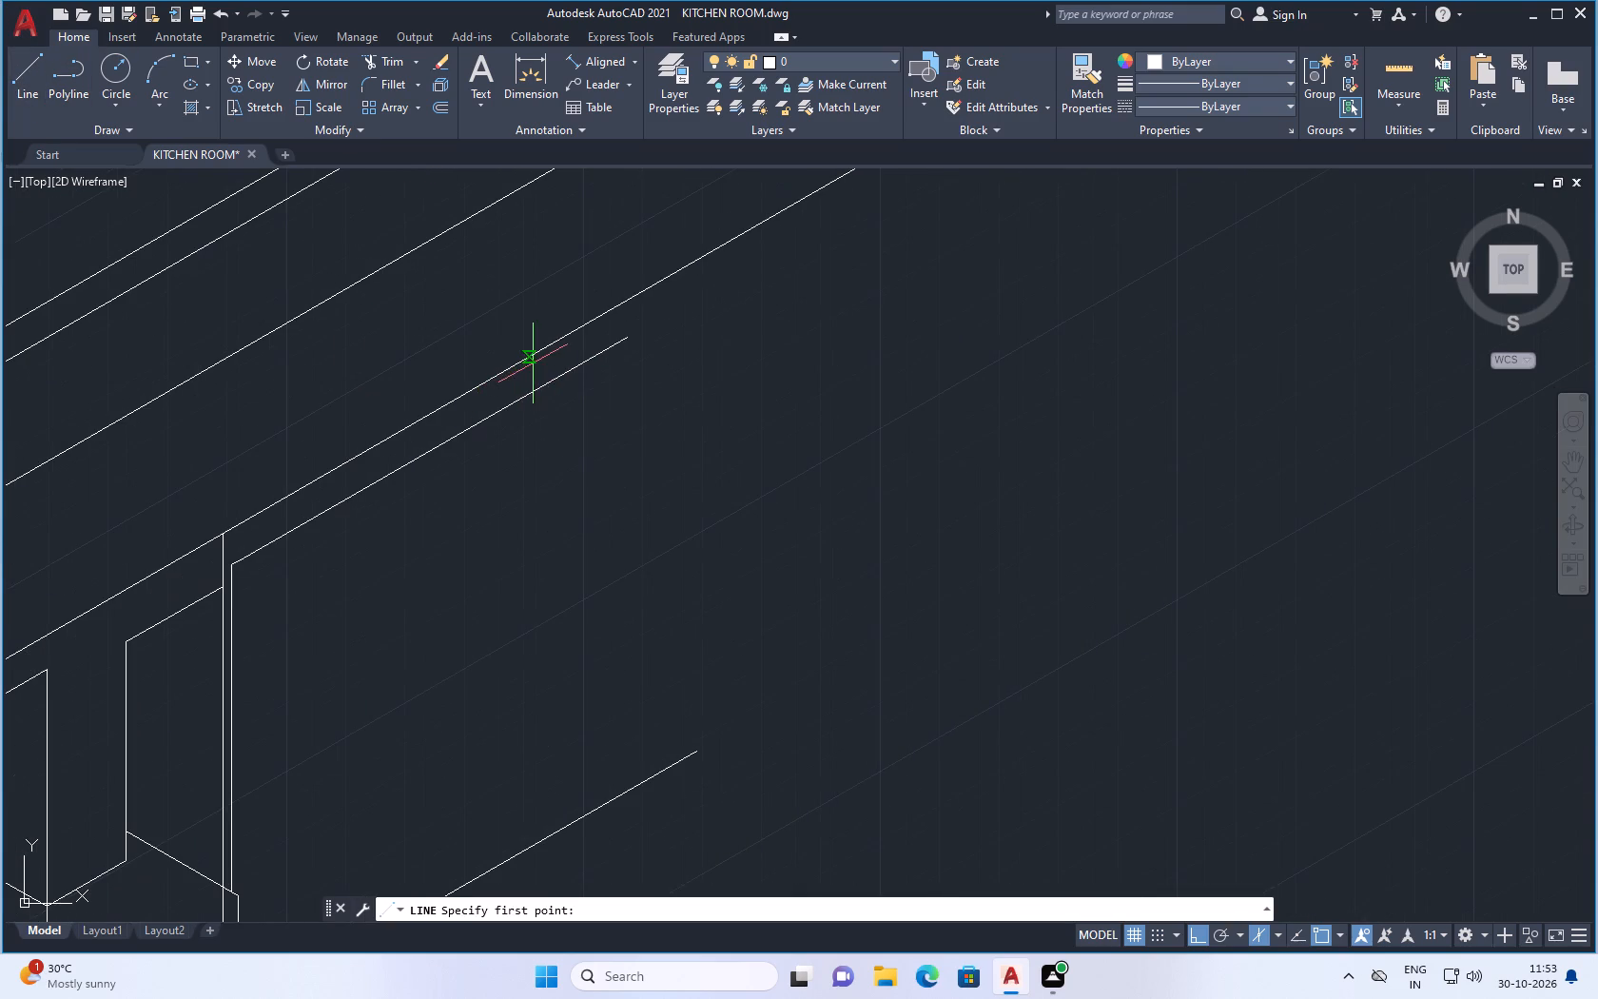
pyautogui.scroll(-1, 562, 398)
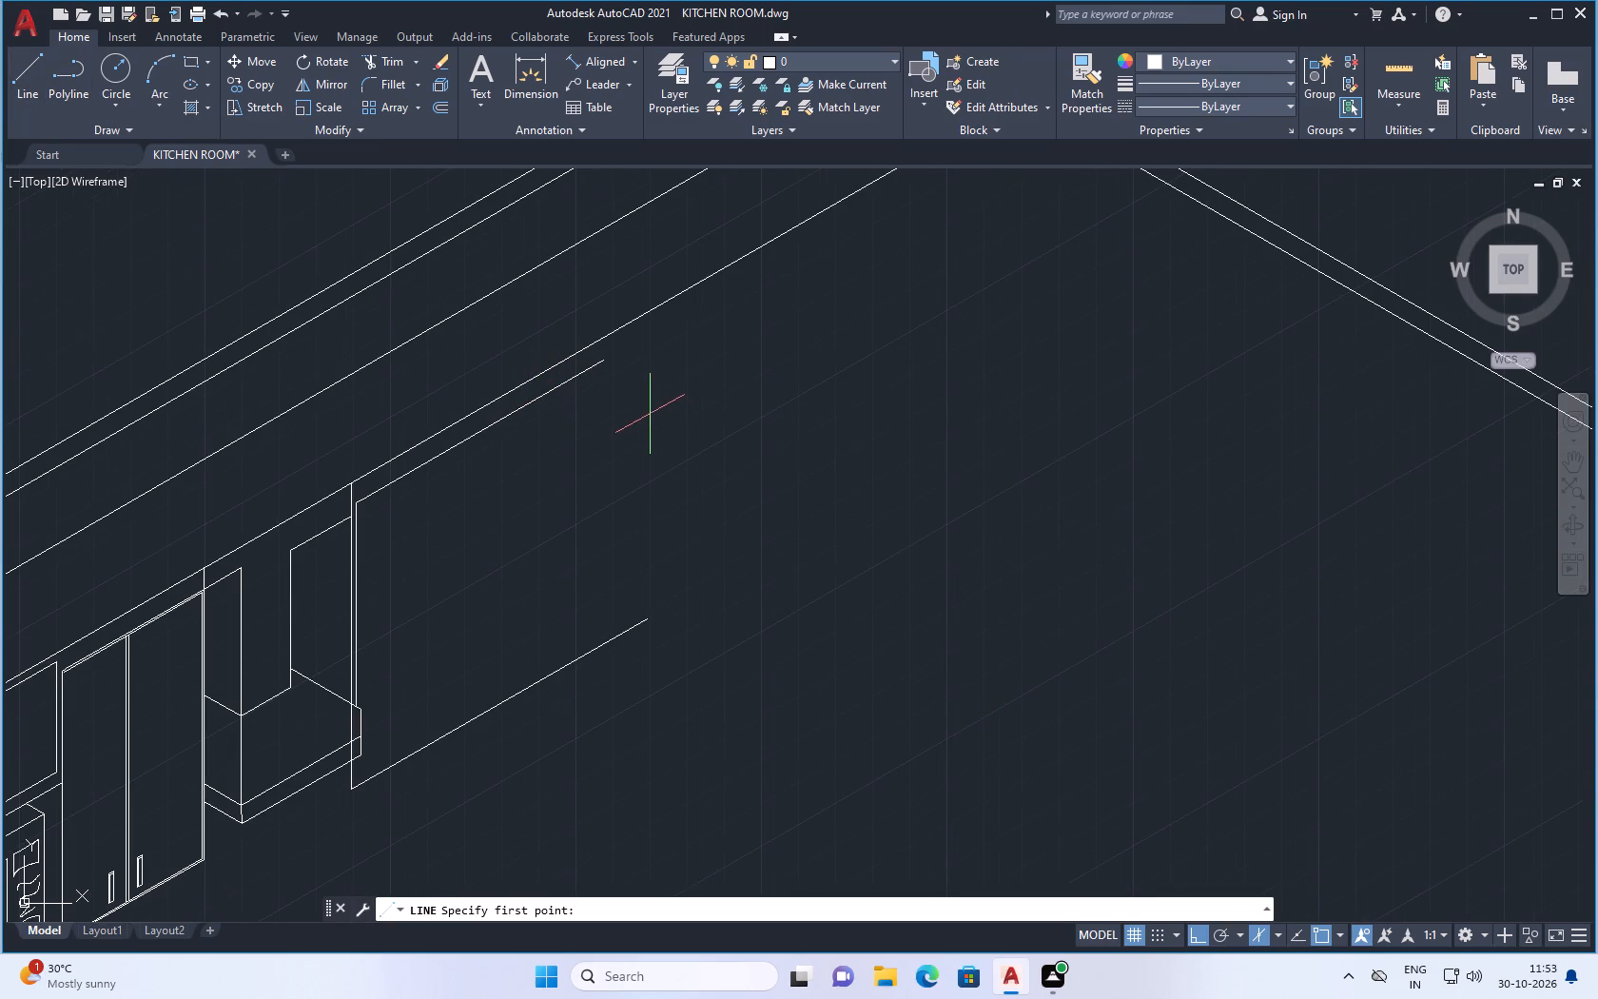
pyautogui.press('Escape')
# Erase the inner 30° line running below the long cabinet line beyond the stepped unit.
pyautogui.click(463, 441)
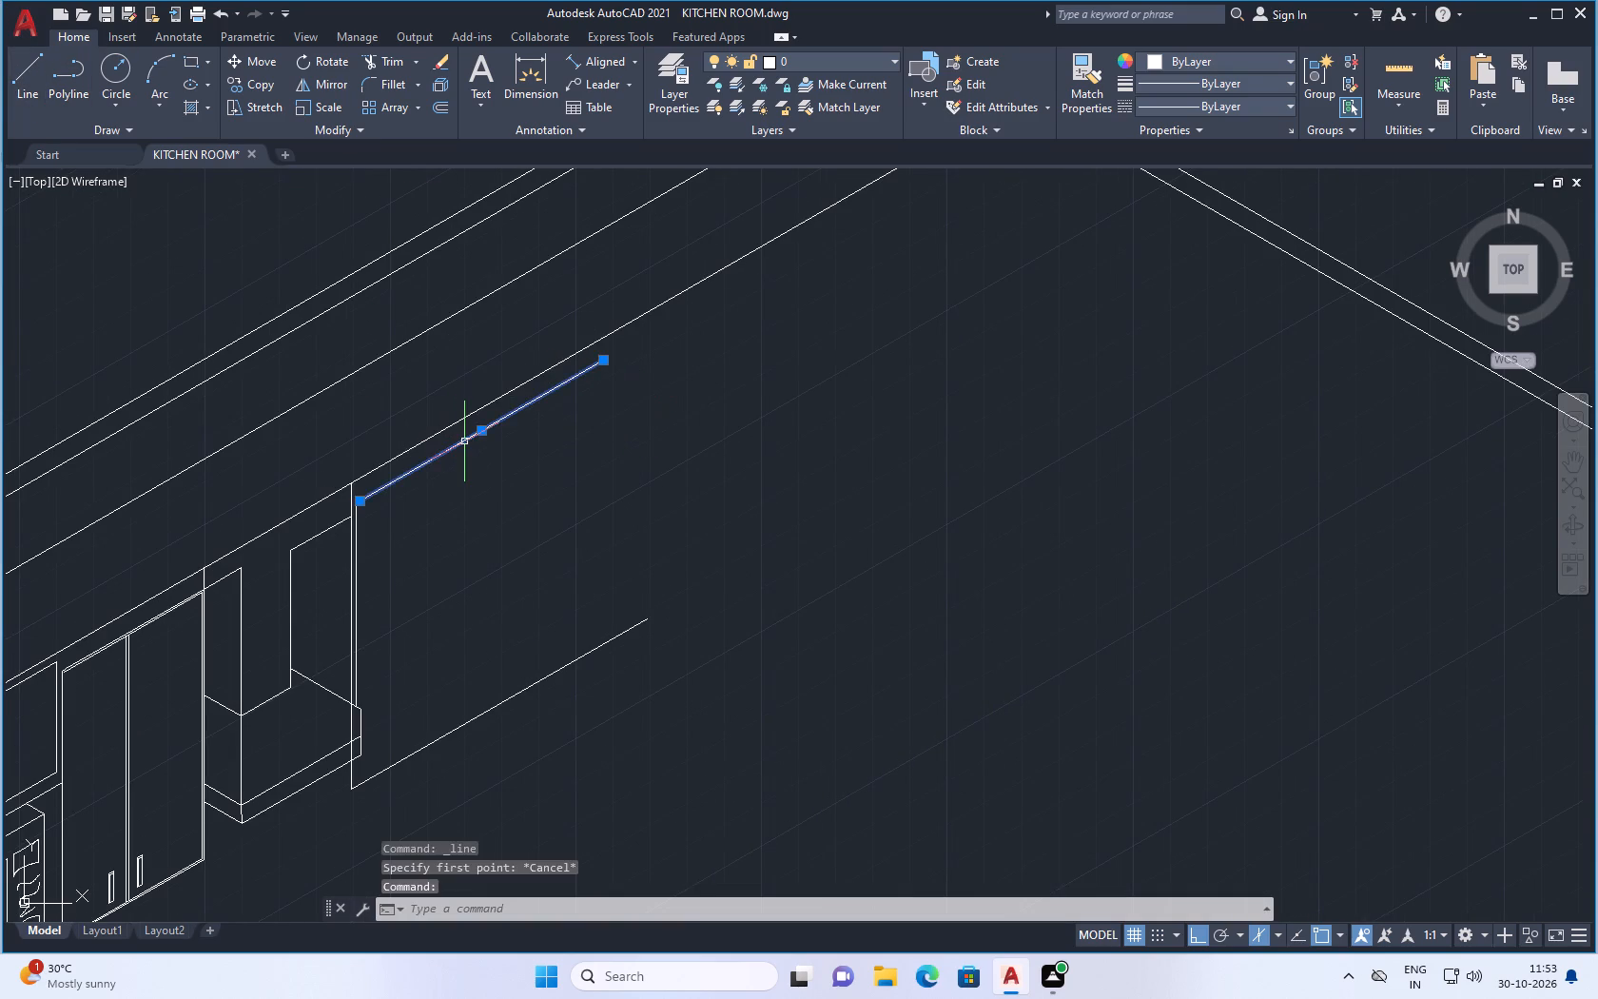
pyautogui.press('Delete')
# Draw a line about 61 long at 30° just below the long cabinet line, continuing about 83 vertically down past the bottom edge.
pyautogui.click(19, 75)
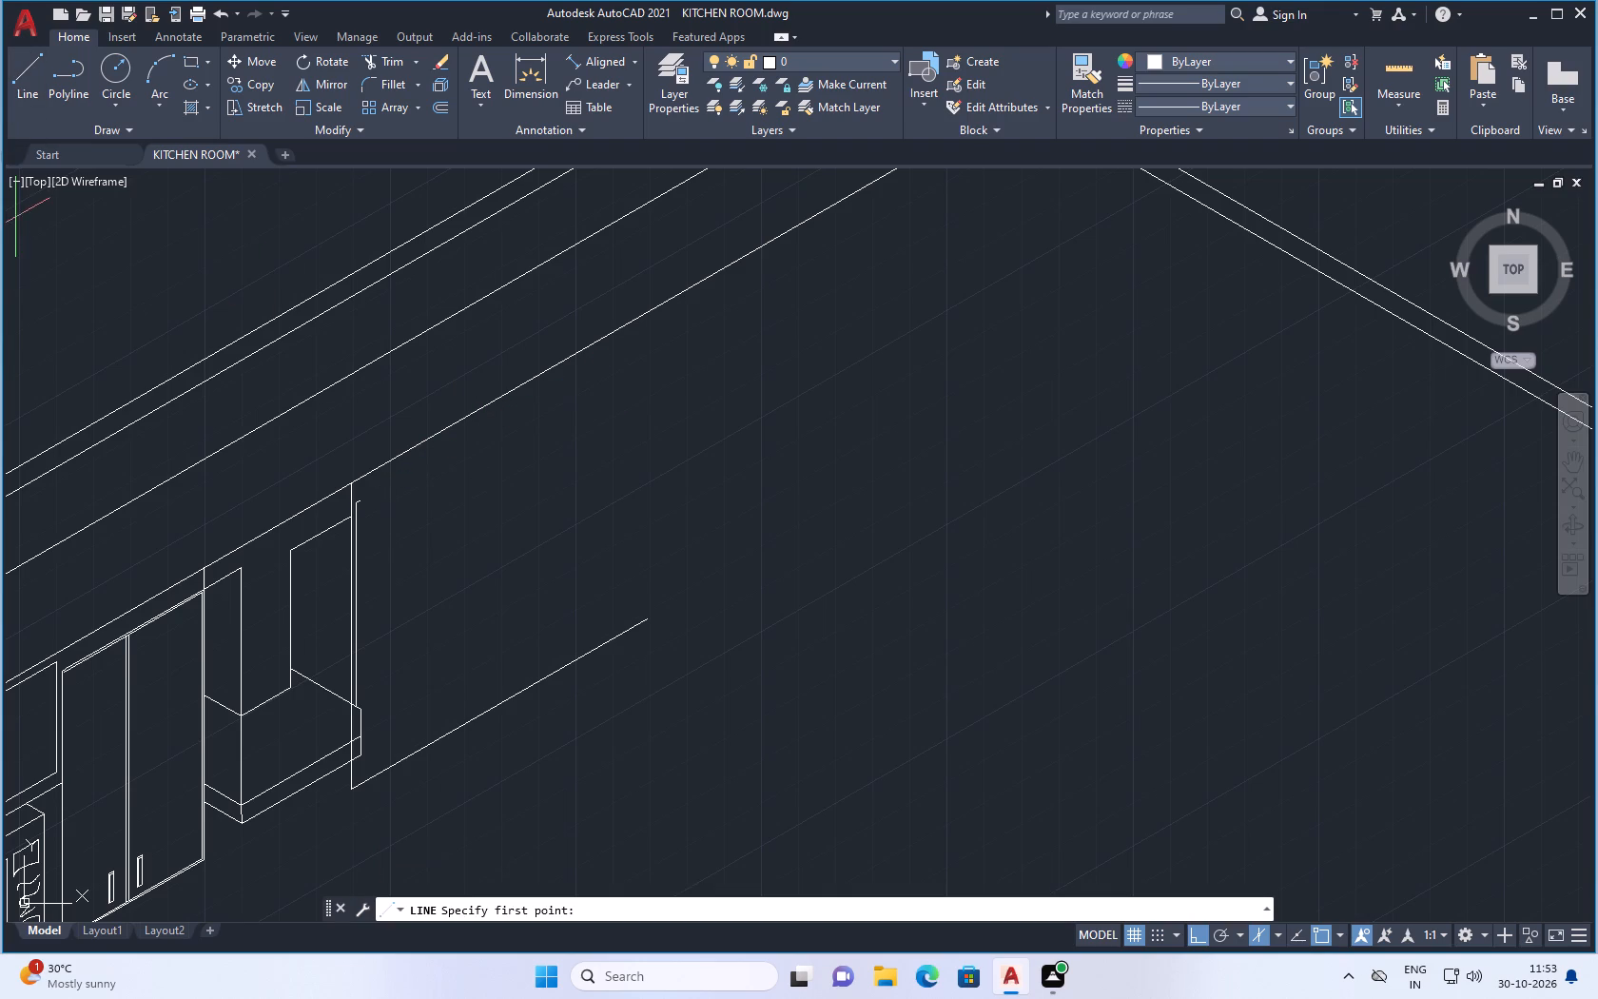
pyautogui.scroll(-2, 325, 556)
pyautogui.scroll(3, 322, 513)
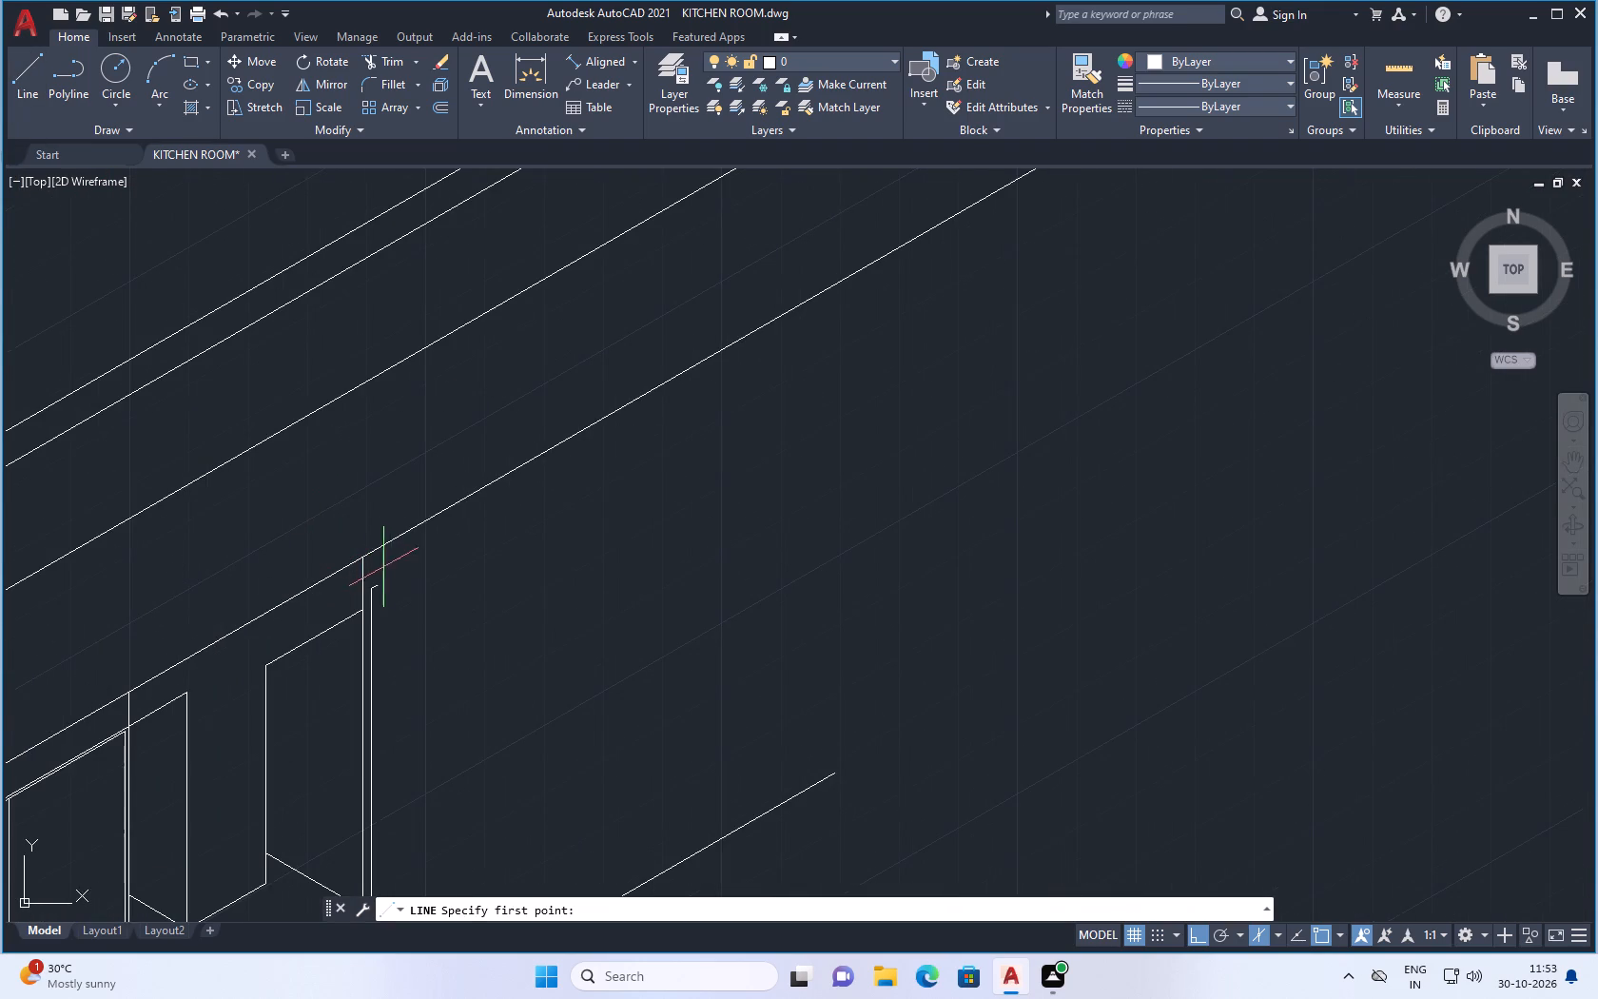
pyautogui.scroll(2, 372, 574)
pyautogui.click(373, 574)
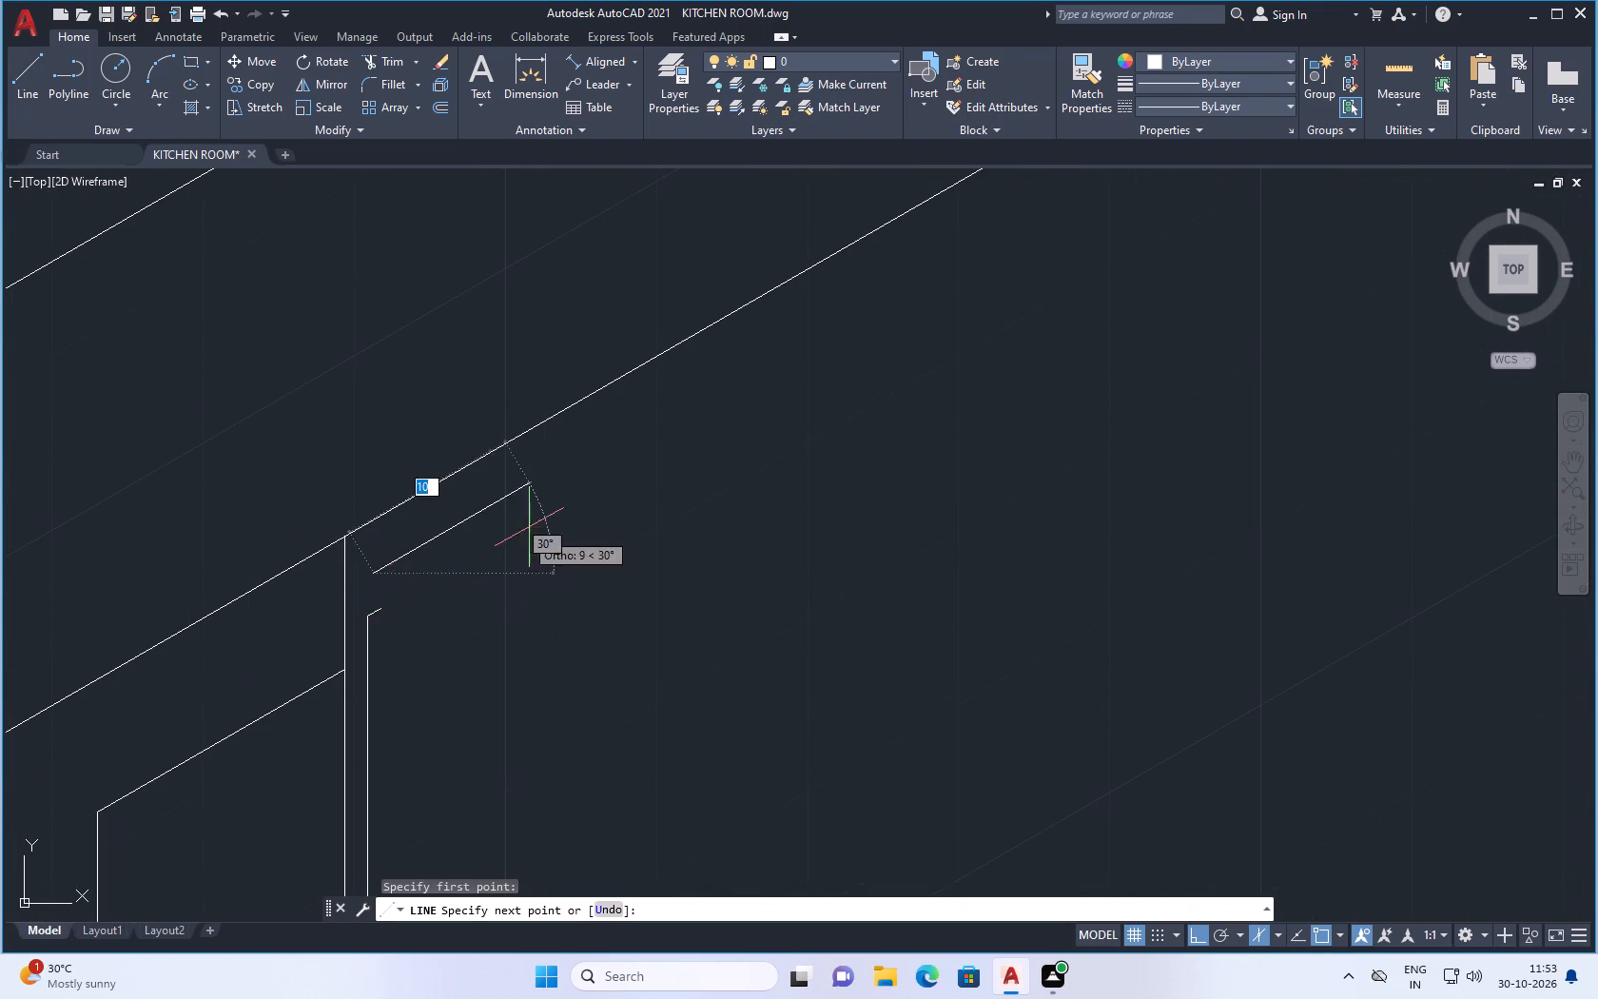
pyautogui.scroll(-2, 536, 522)
pyautogui.scroll(1, 673, 459)
pyautogui.scroll(-2, 671, 464)
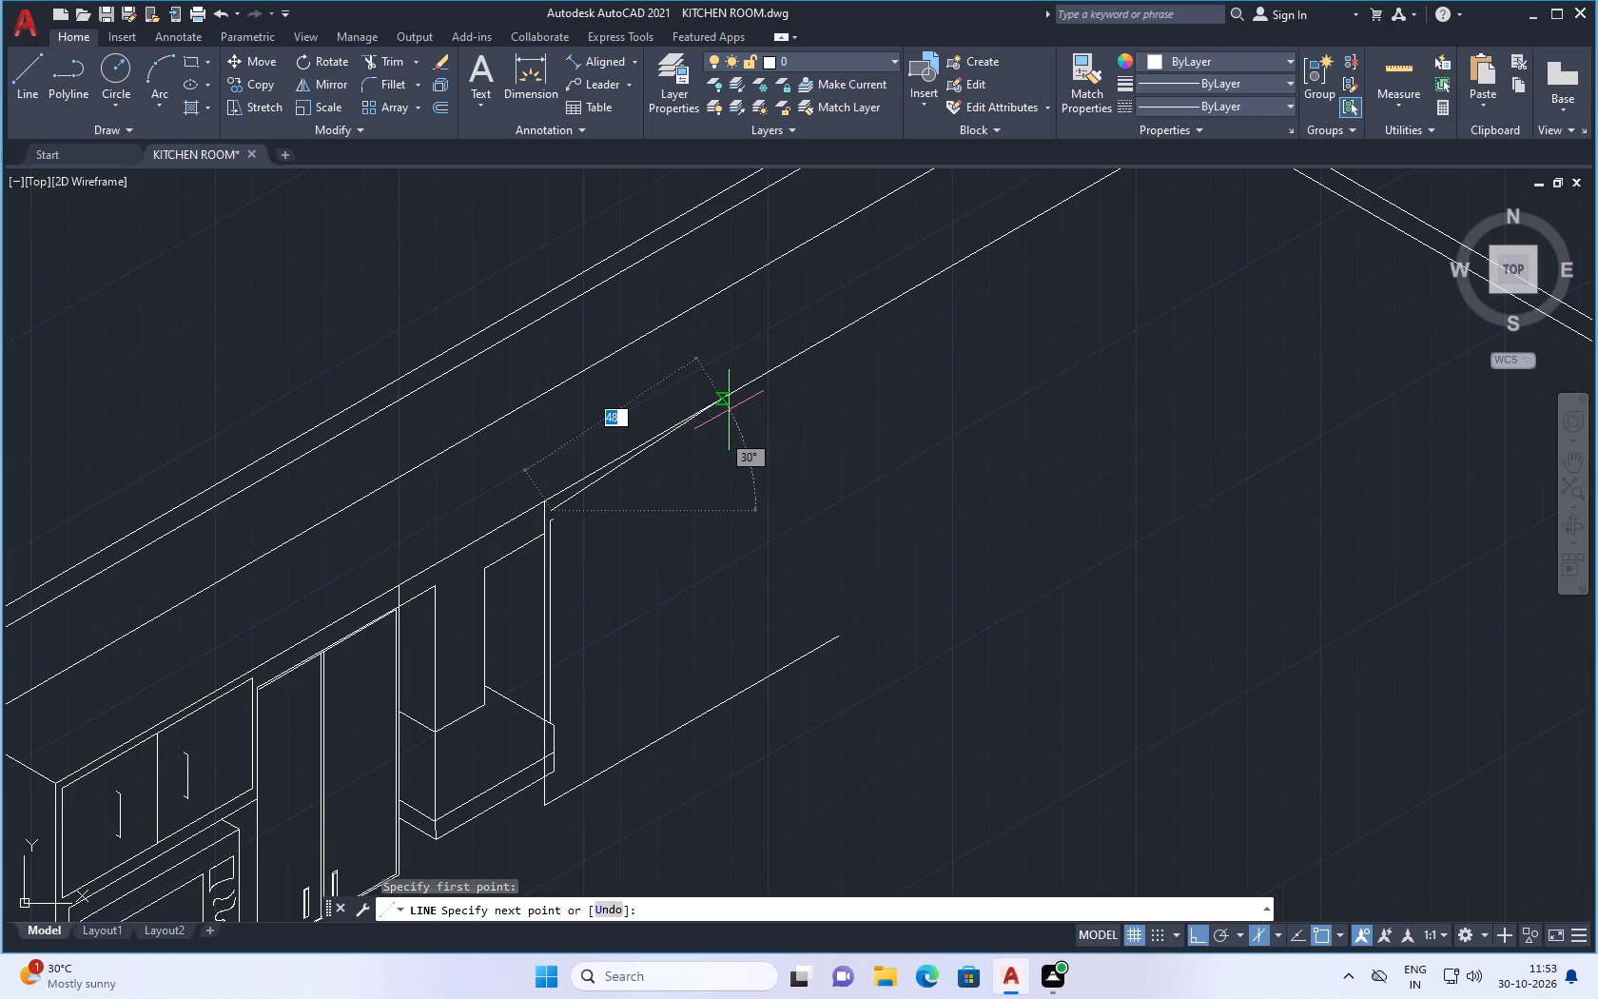
pyautogui.scroll(-1, 746, 429)
pyautogui.scroll(1, 761, 423)
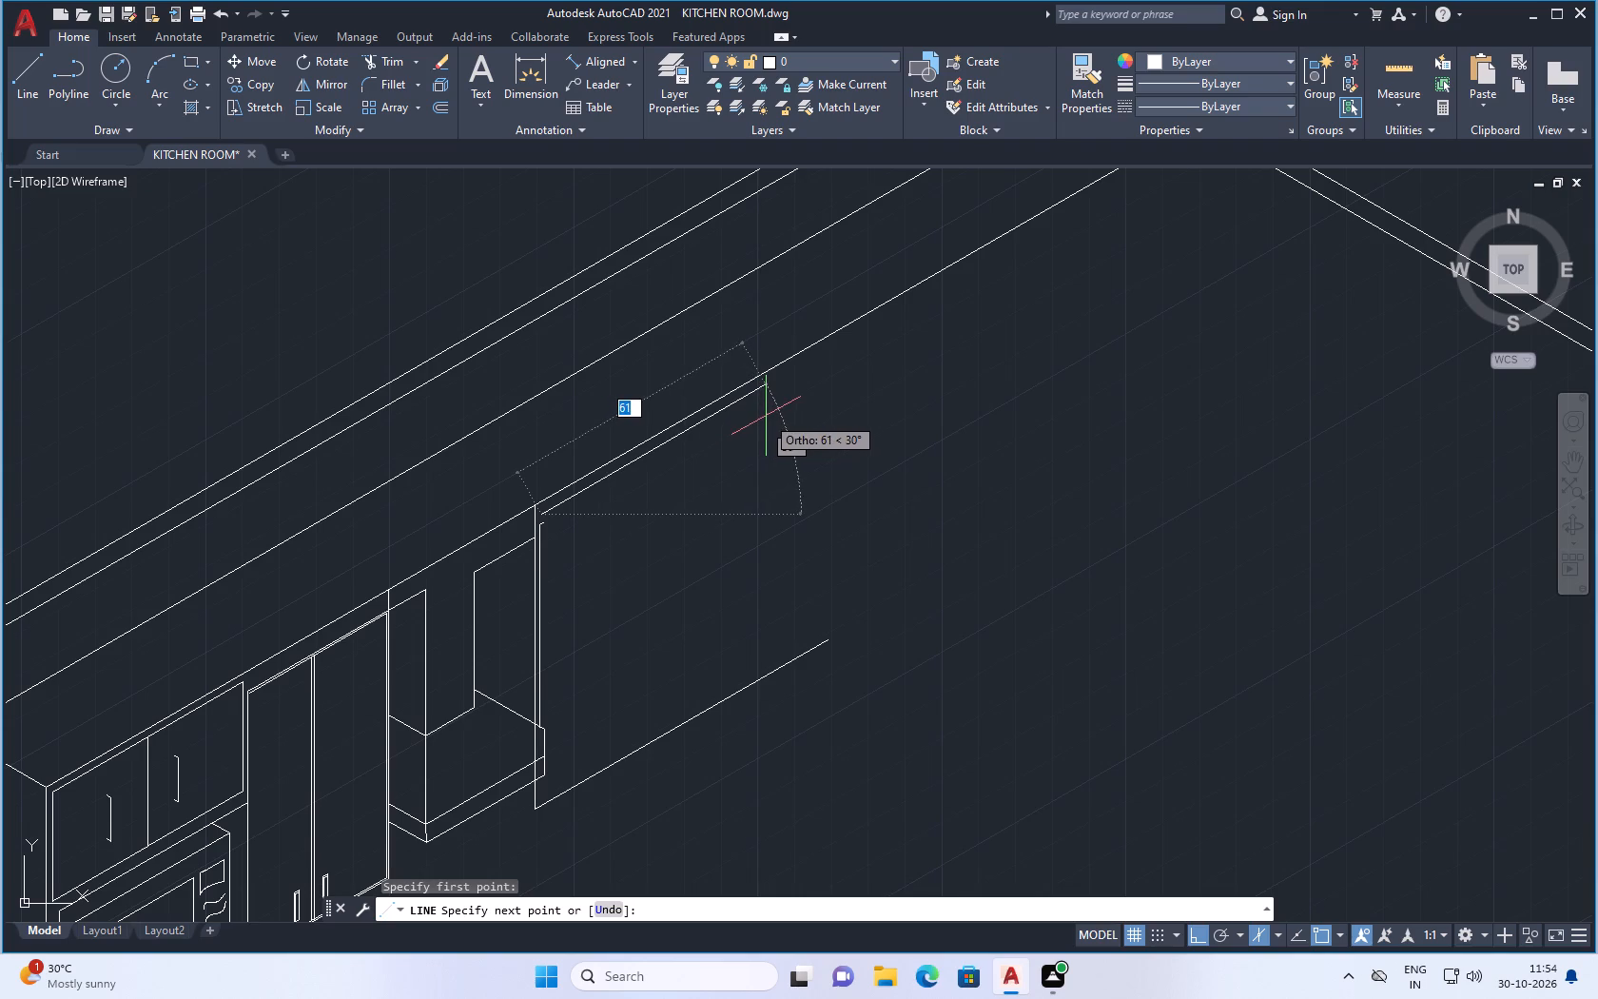
pyautogui.click(763, 418)
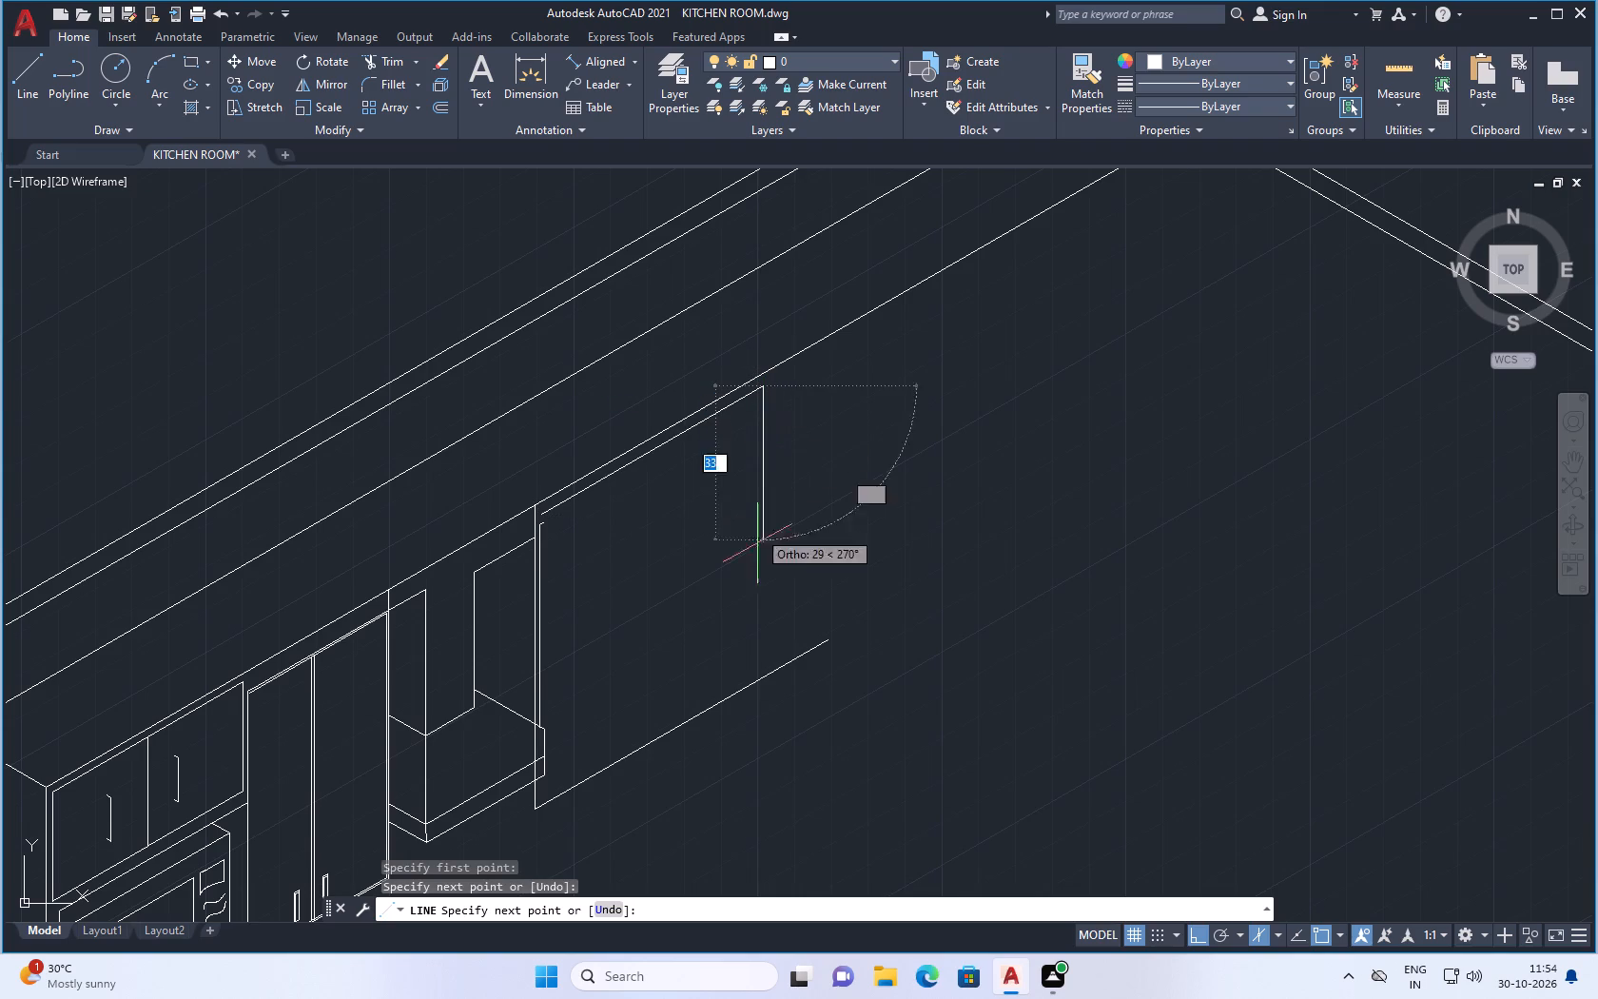
pyautogui.scroll(-1, 779, 653)
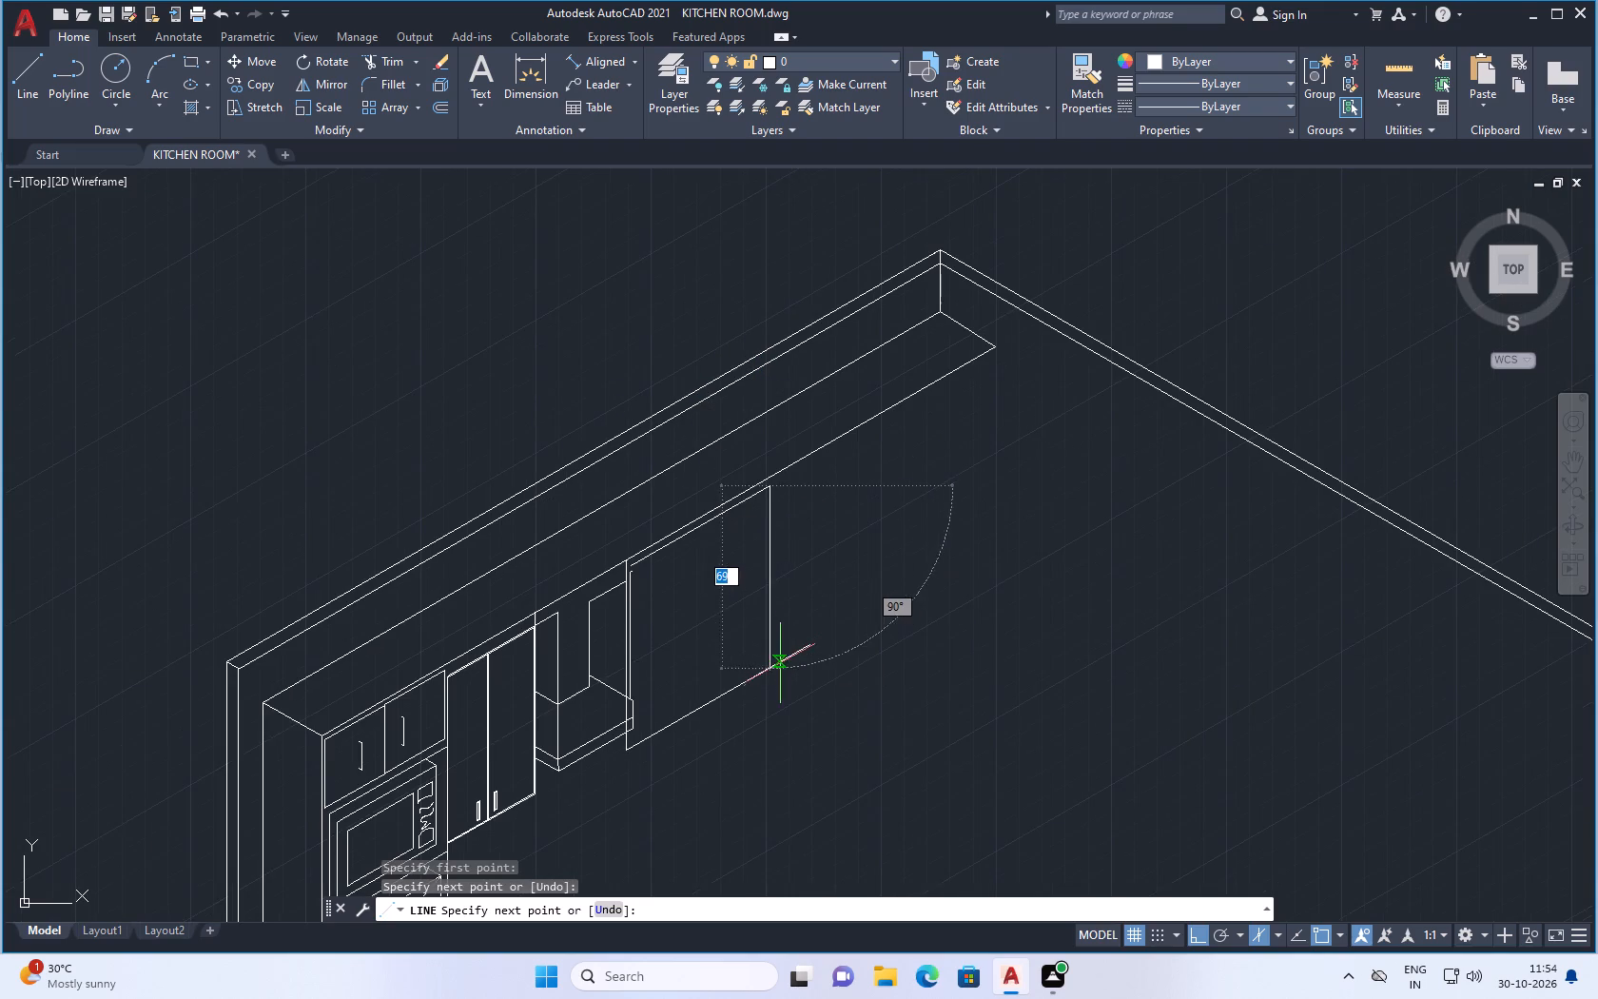
pyautogui.scroll(1, 770, 671)
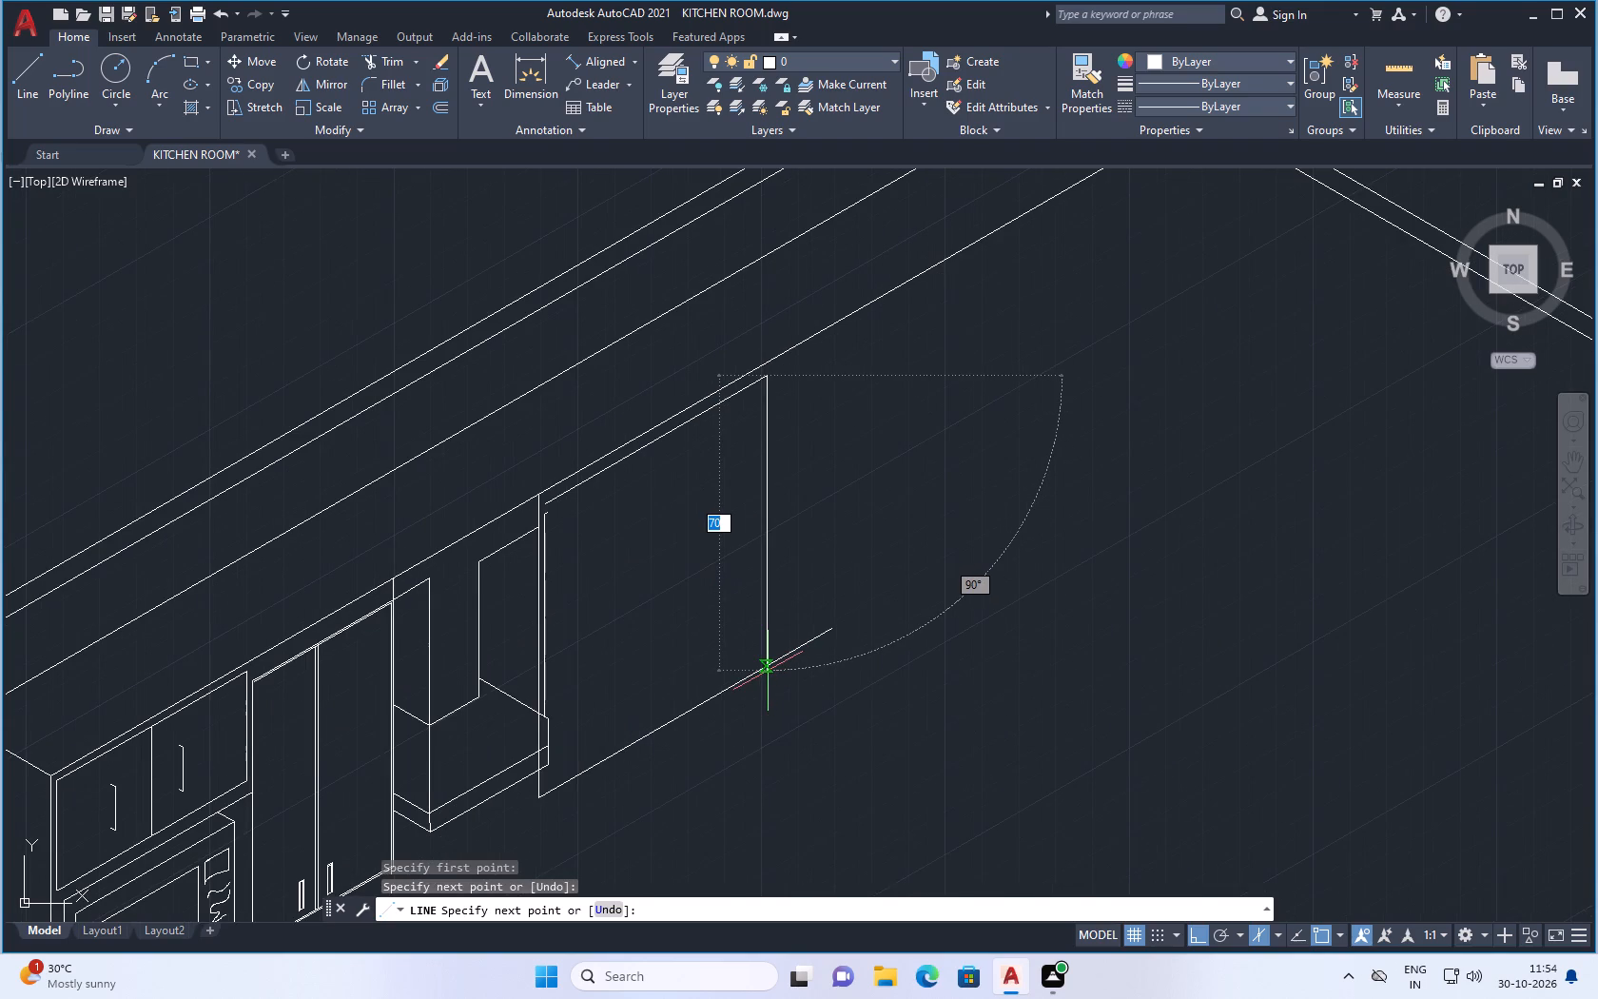
pyautogui.scroll(-2, 766, 670)
pyautogui.scroll(2, 760, 669)
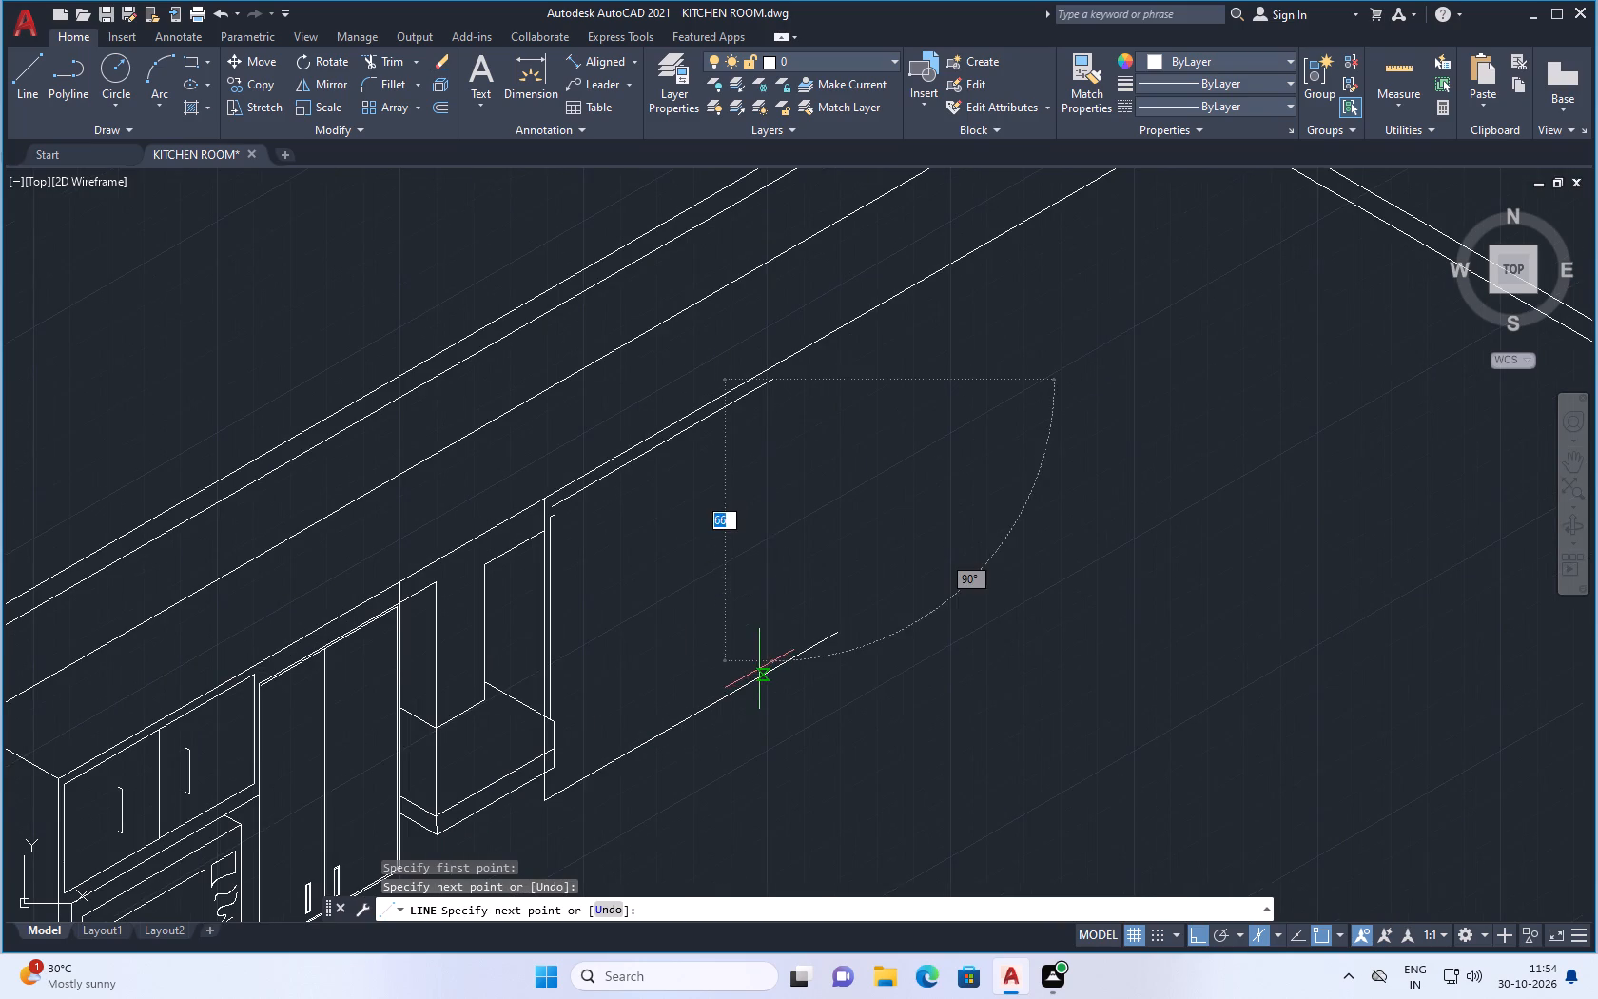
pyautogui.click(778, 733)
pyautogui.press('space')
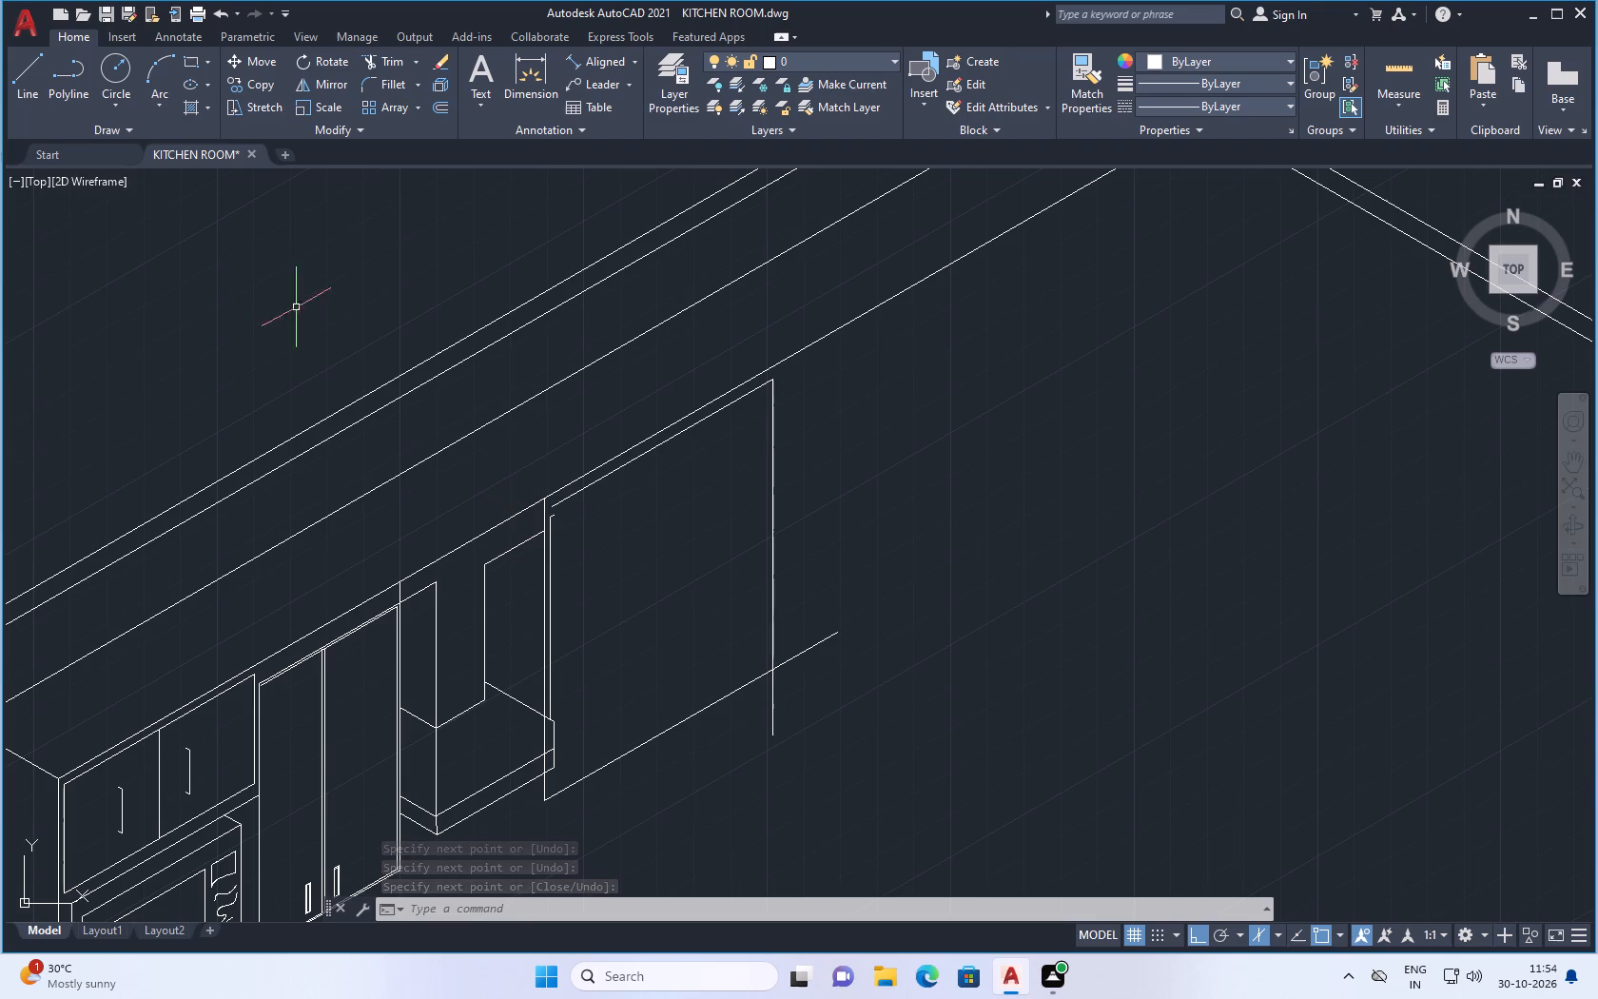
# Add short segments extending the inner vertical upward and the new inner 30° line back across it, so that they cross.
pyautogui.click(22, 63)
pyautogui.scroll(2, 568, 544)
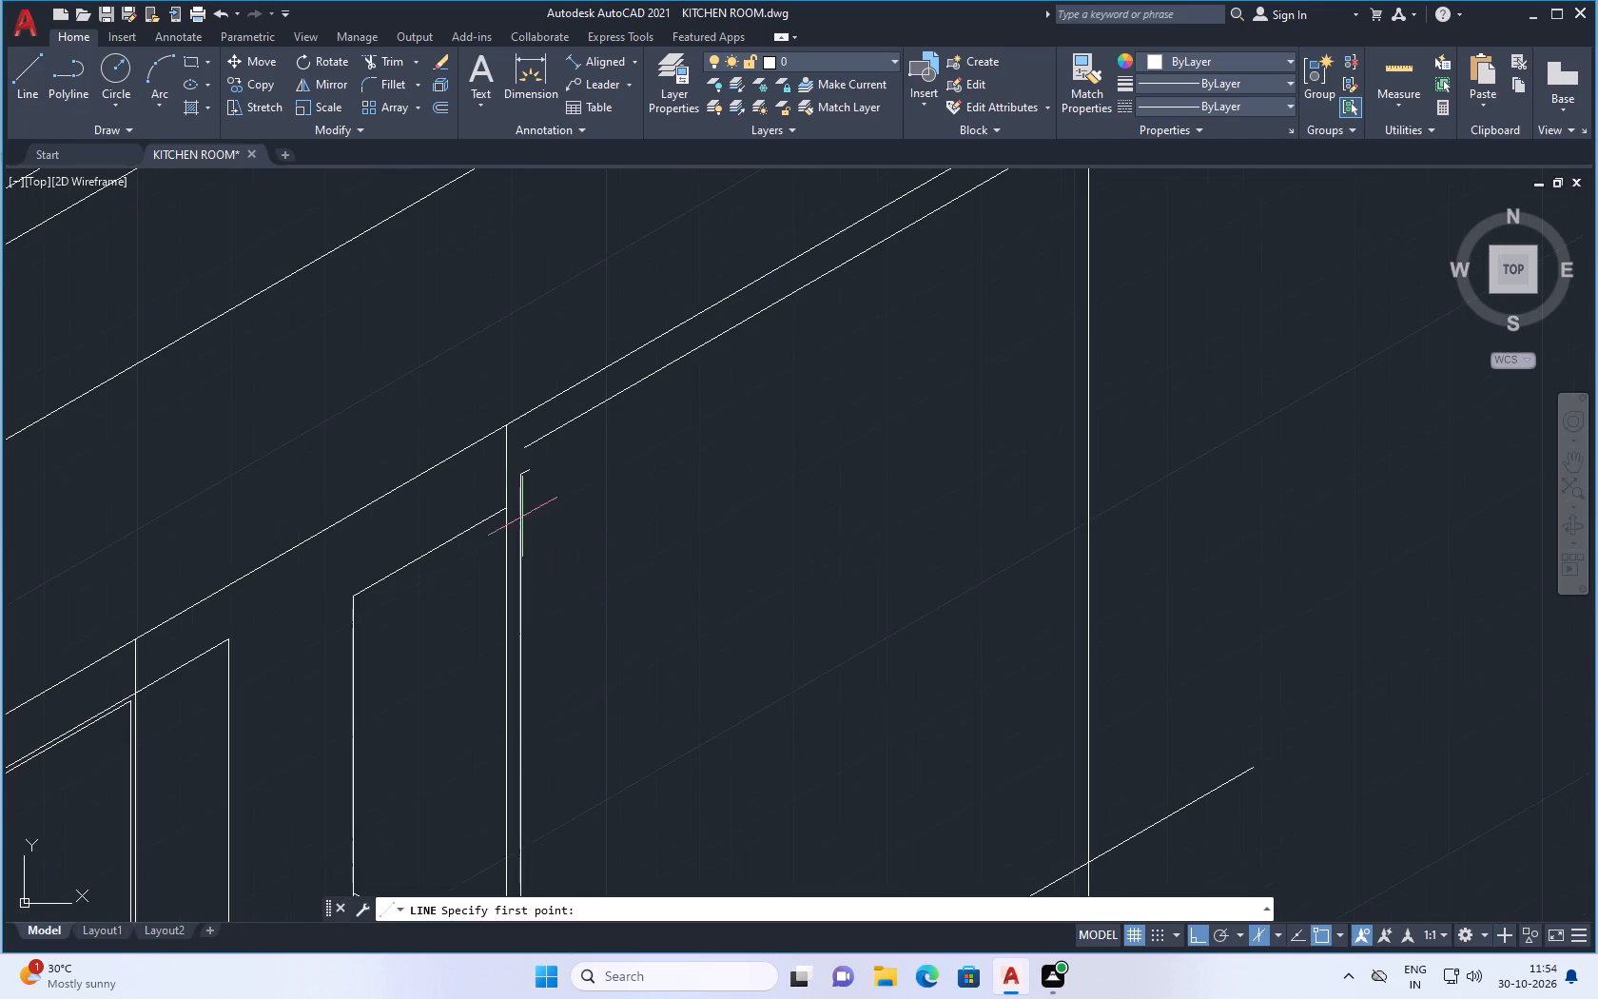
pyautogui.scroll(2, 502, 491)
pyautogui.click(545, 458)
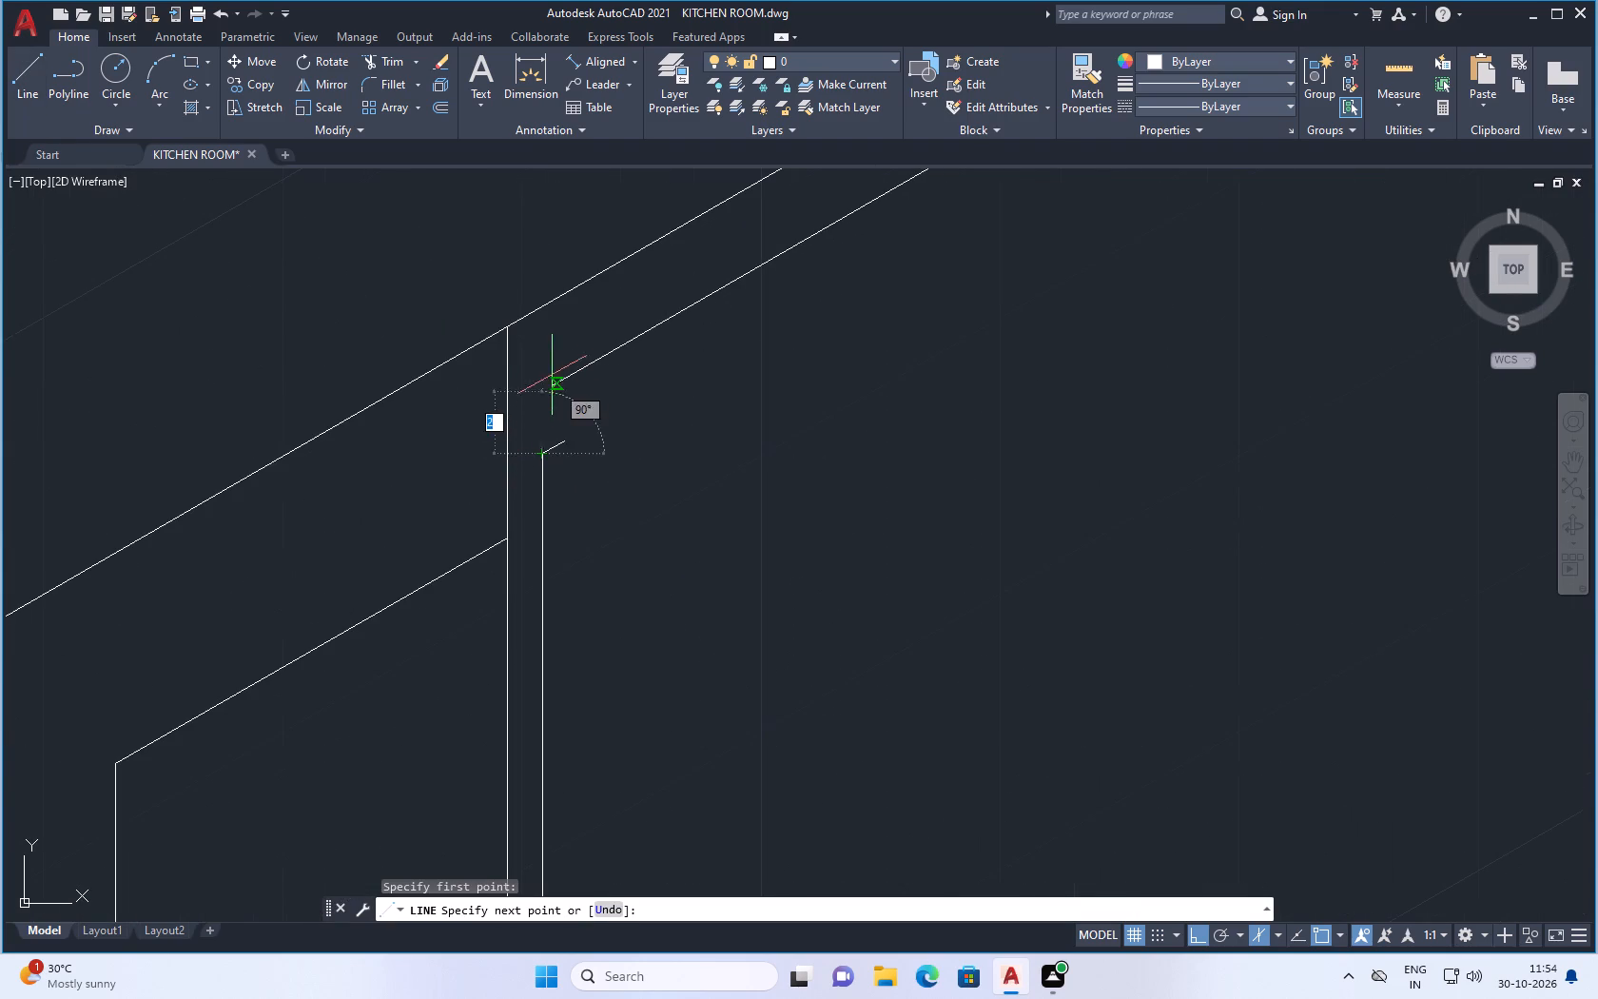
pyautogui.click(554, 343)
pyautogui.press('space')
pyautogui.press('space')
pyautogui.click(555, 386)
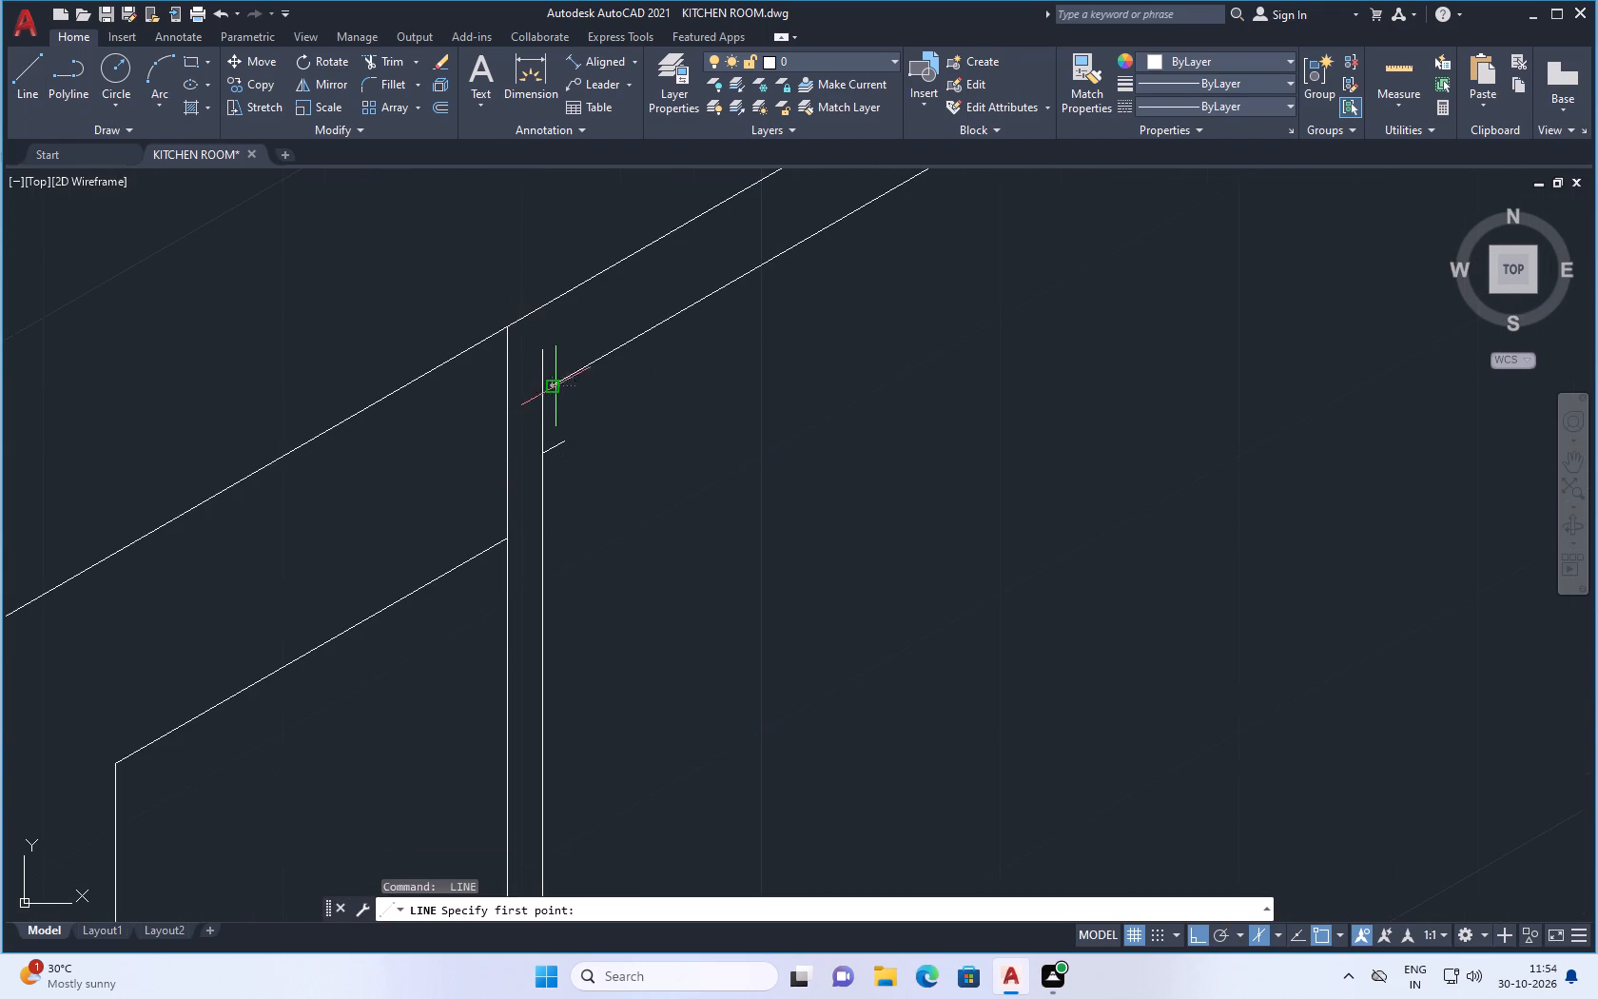
pyautogui.click(529, 401)
pyautogui.press('space')
# Trim both overhangs at the inner frame's upper corner and remove the leftover short 30° segment below it.
pyautogui.write('TR')
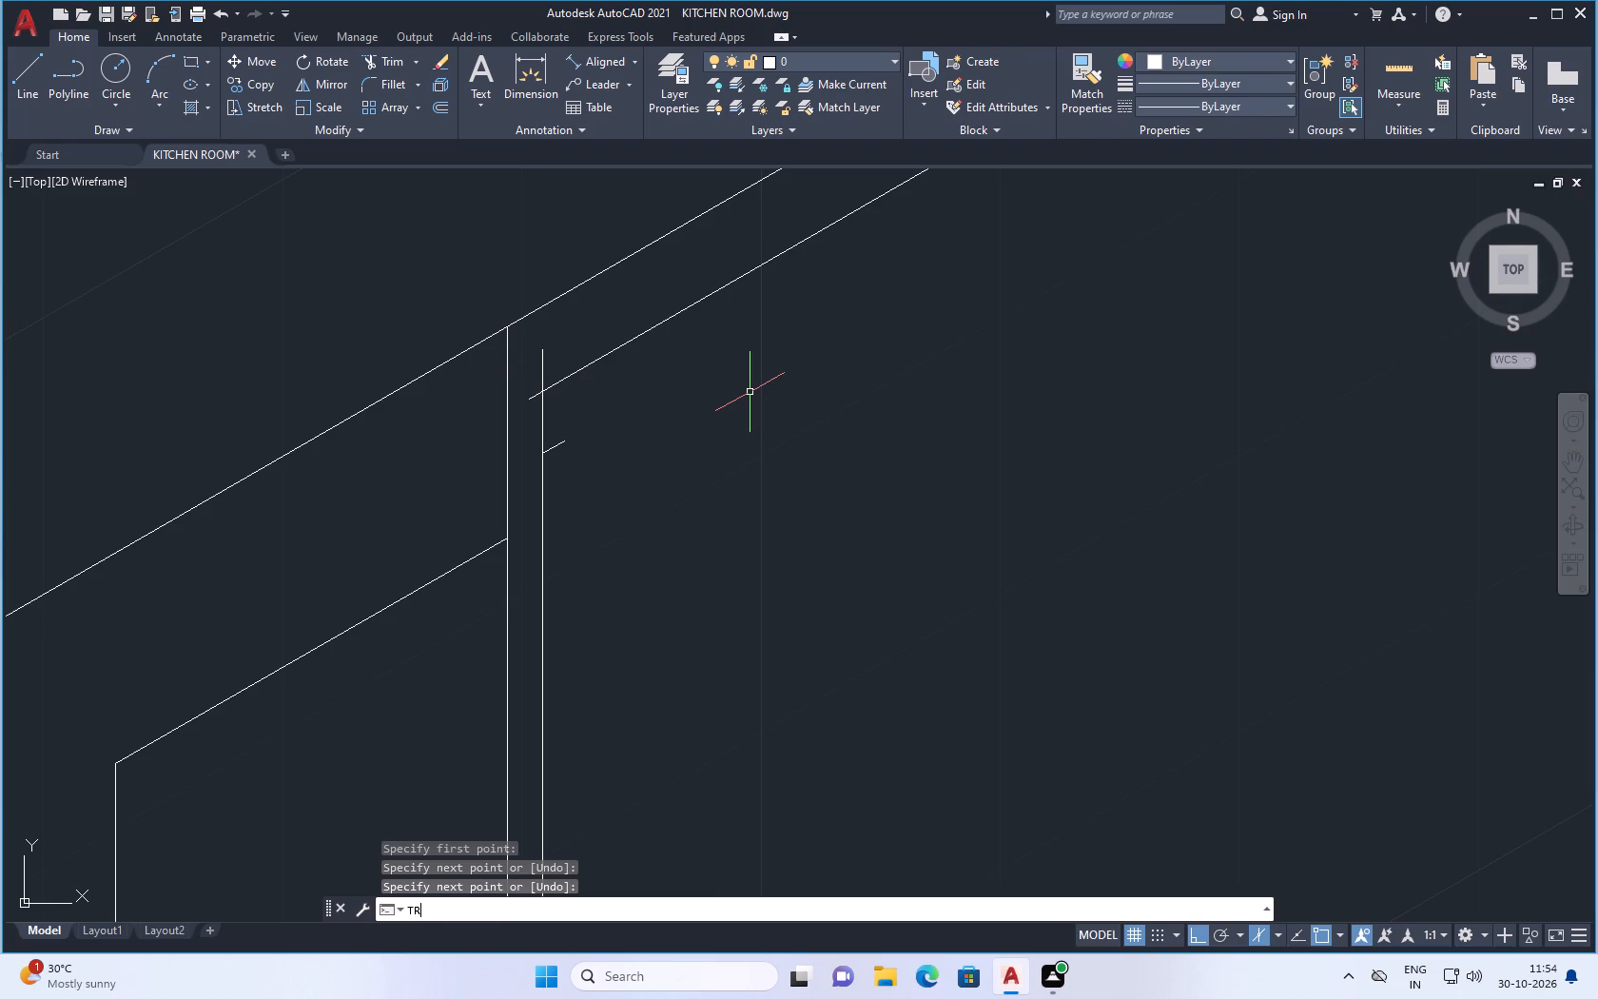
pyautogui.press('Return')
pyautogui.scroll(1, 579, 362)
pyautogui.click(517, 373)
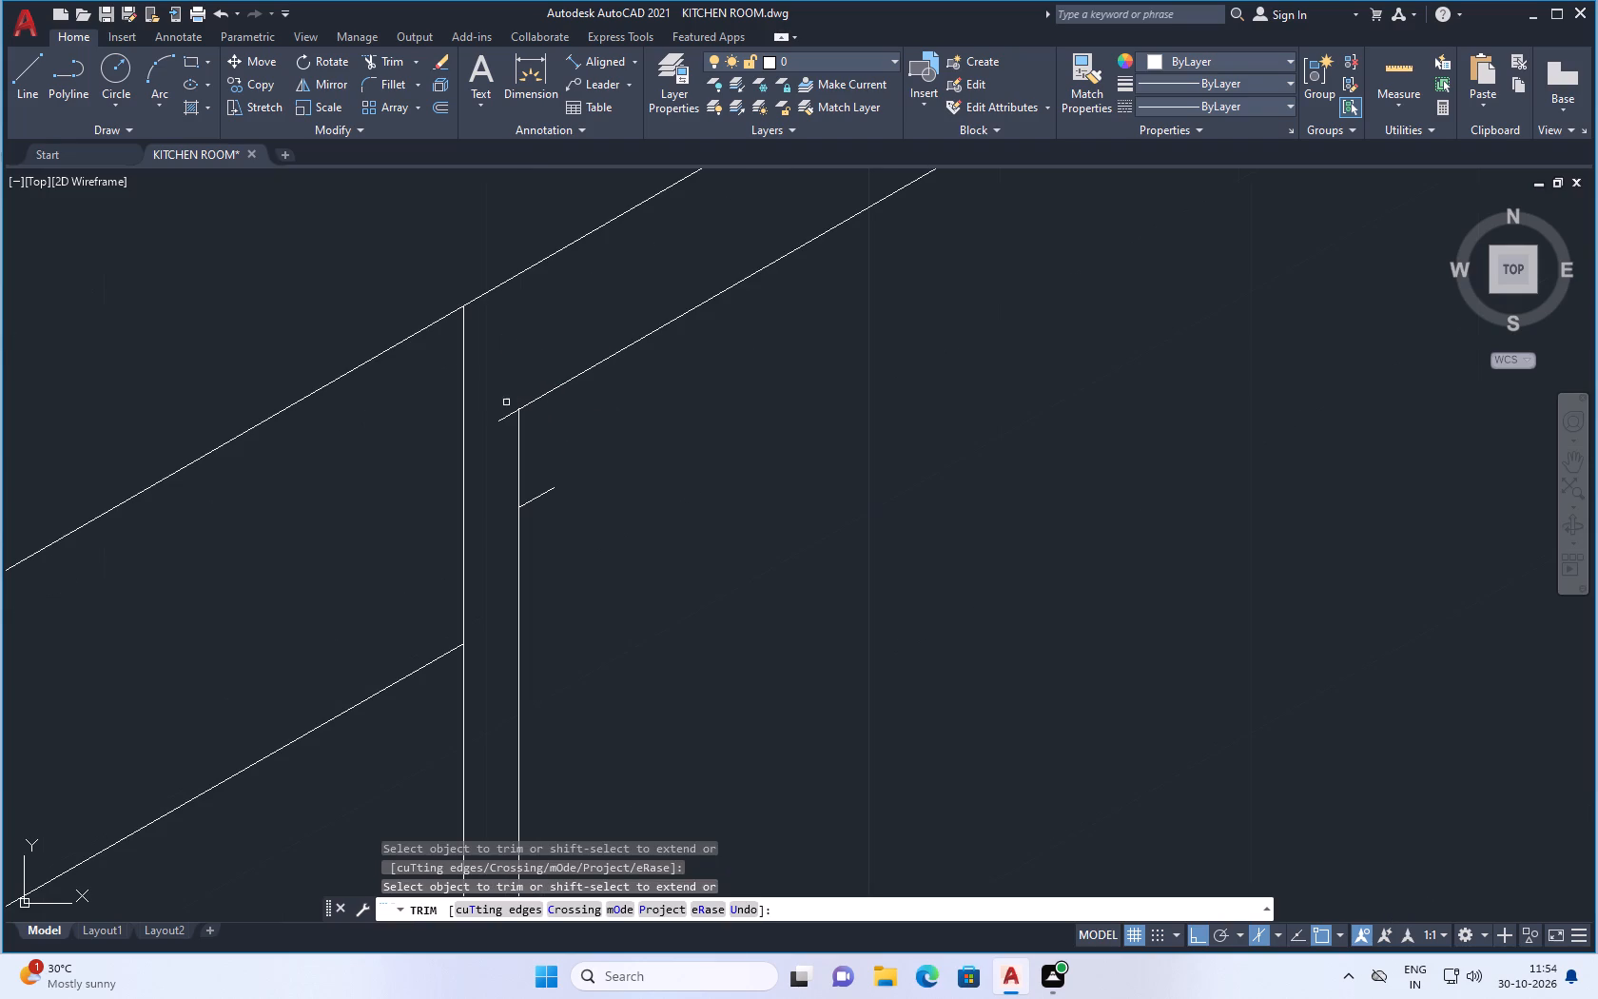
pyautogui.moveTo(504, 415); pyautogui.dragTo(503, 431)
pyautogui.moveTo(542, 471); pyautogui.dragTo(550, 539)
pyautogui.press('Escape')
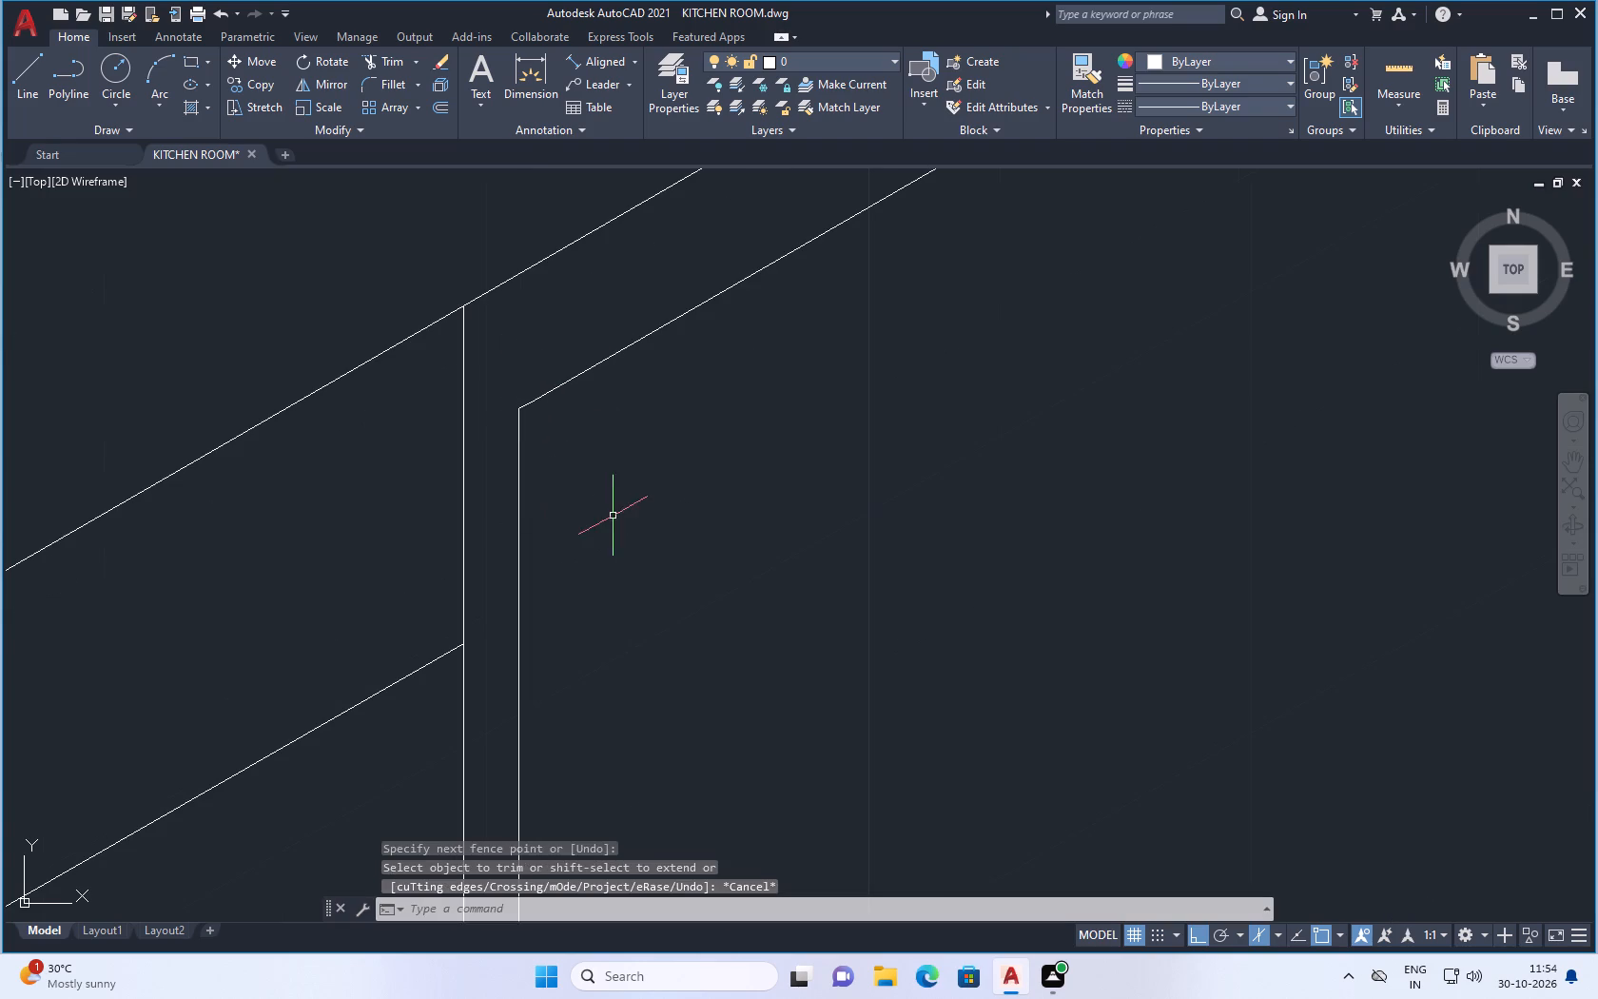
# Trim the new cabinet's outer side edge where it passes through the stepped unit's lower box.
pyautogui.scroll(-6, 639, 502)
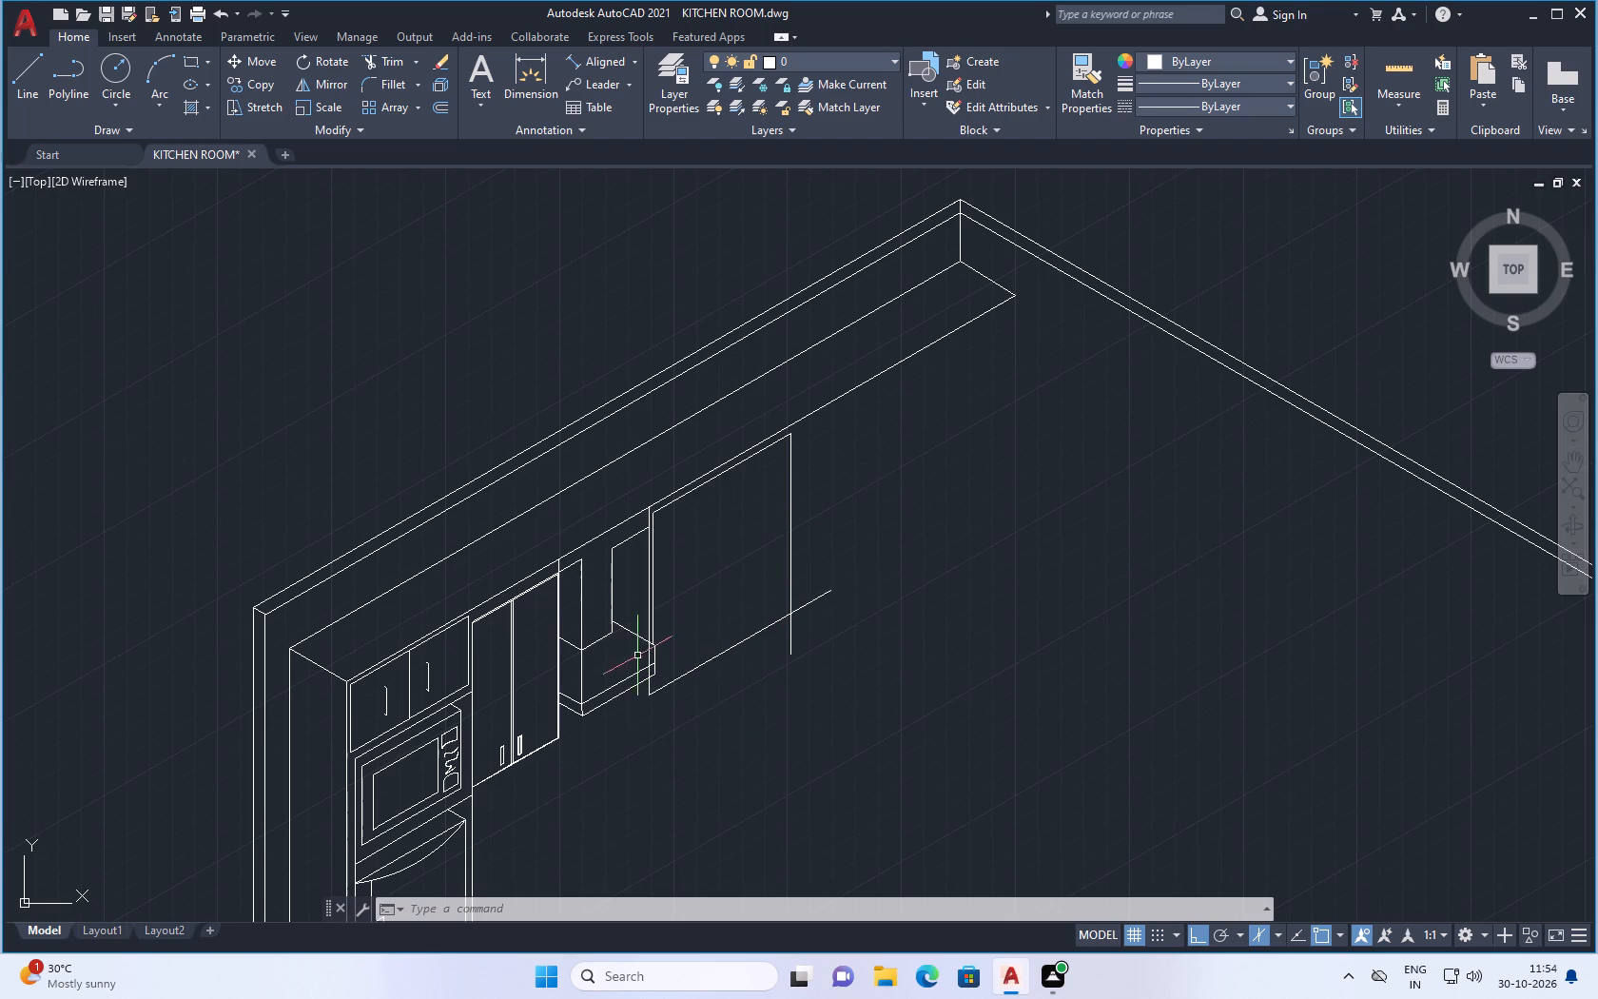
pyautogui.scroll(2, 612, 676)
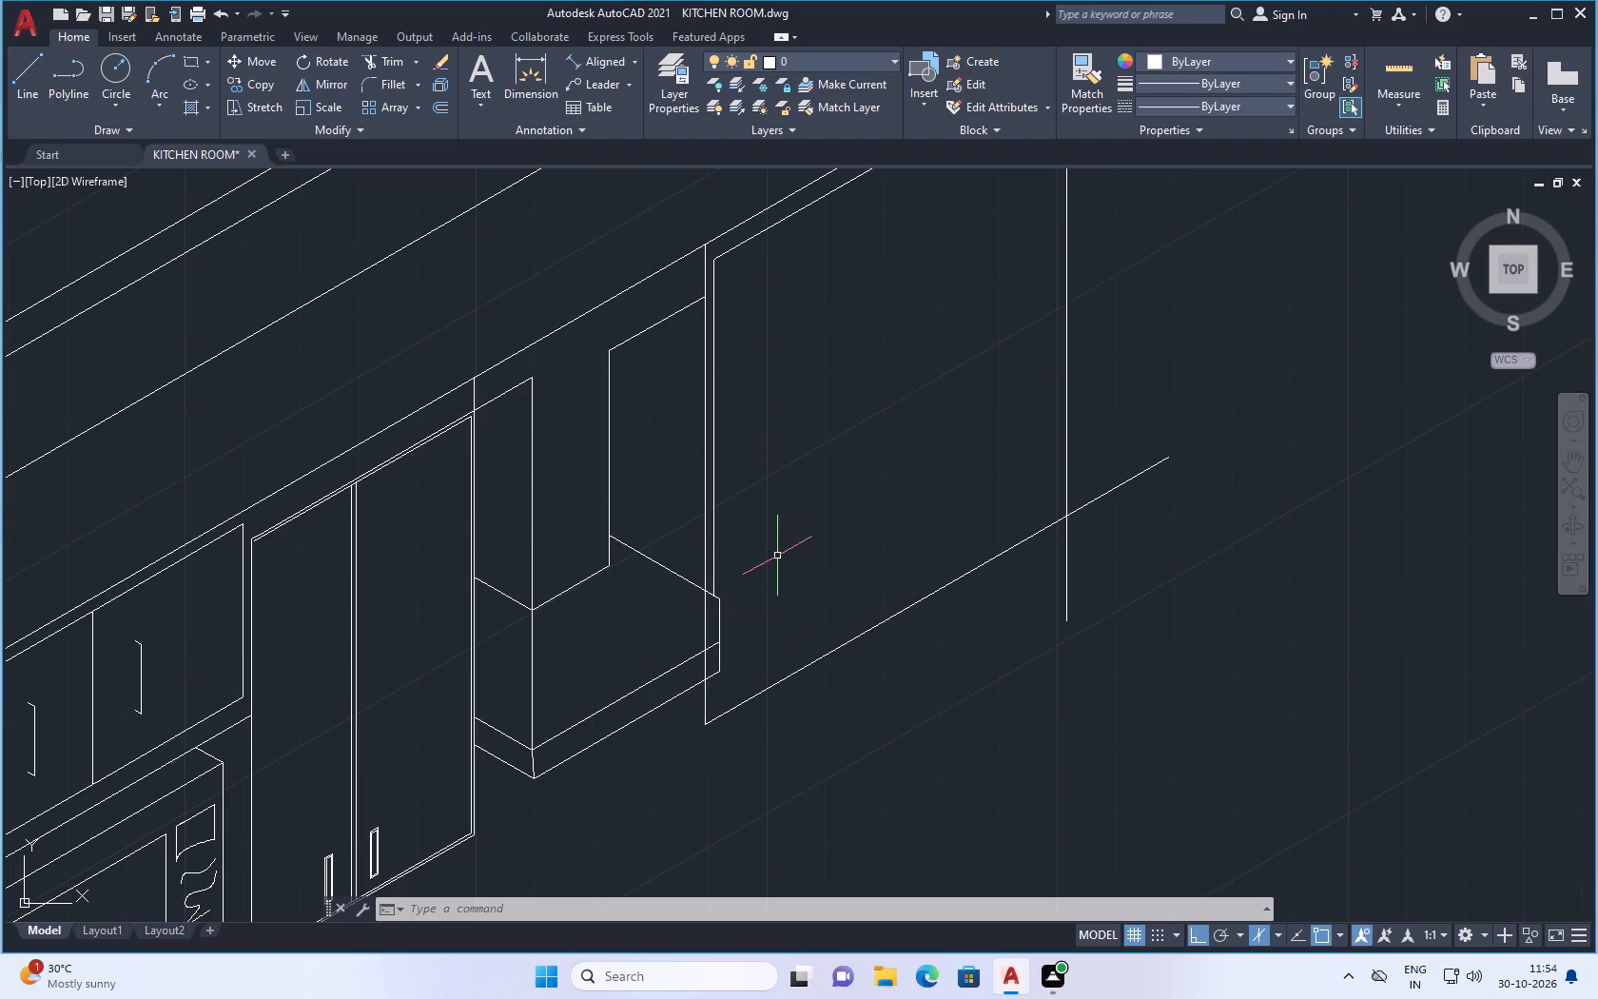
pyautogui.write('TR')
pyautogui.press('Return')
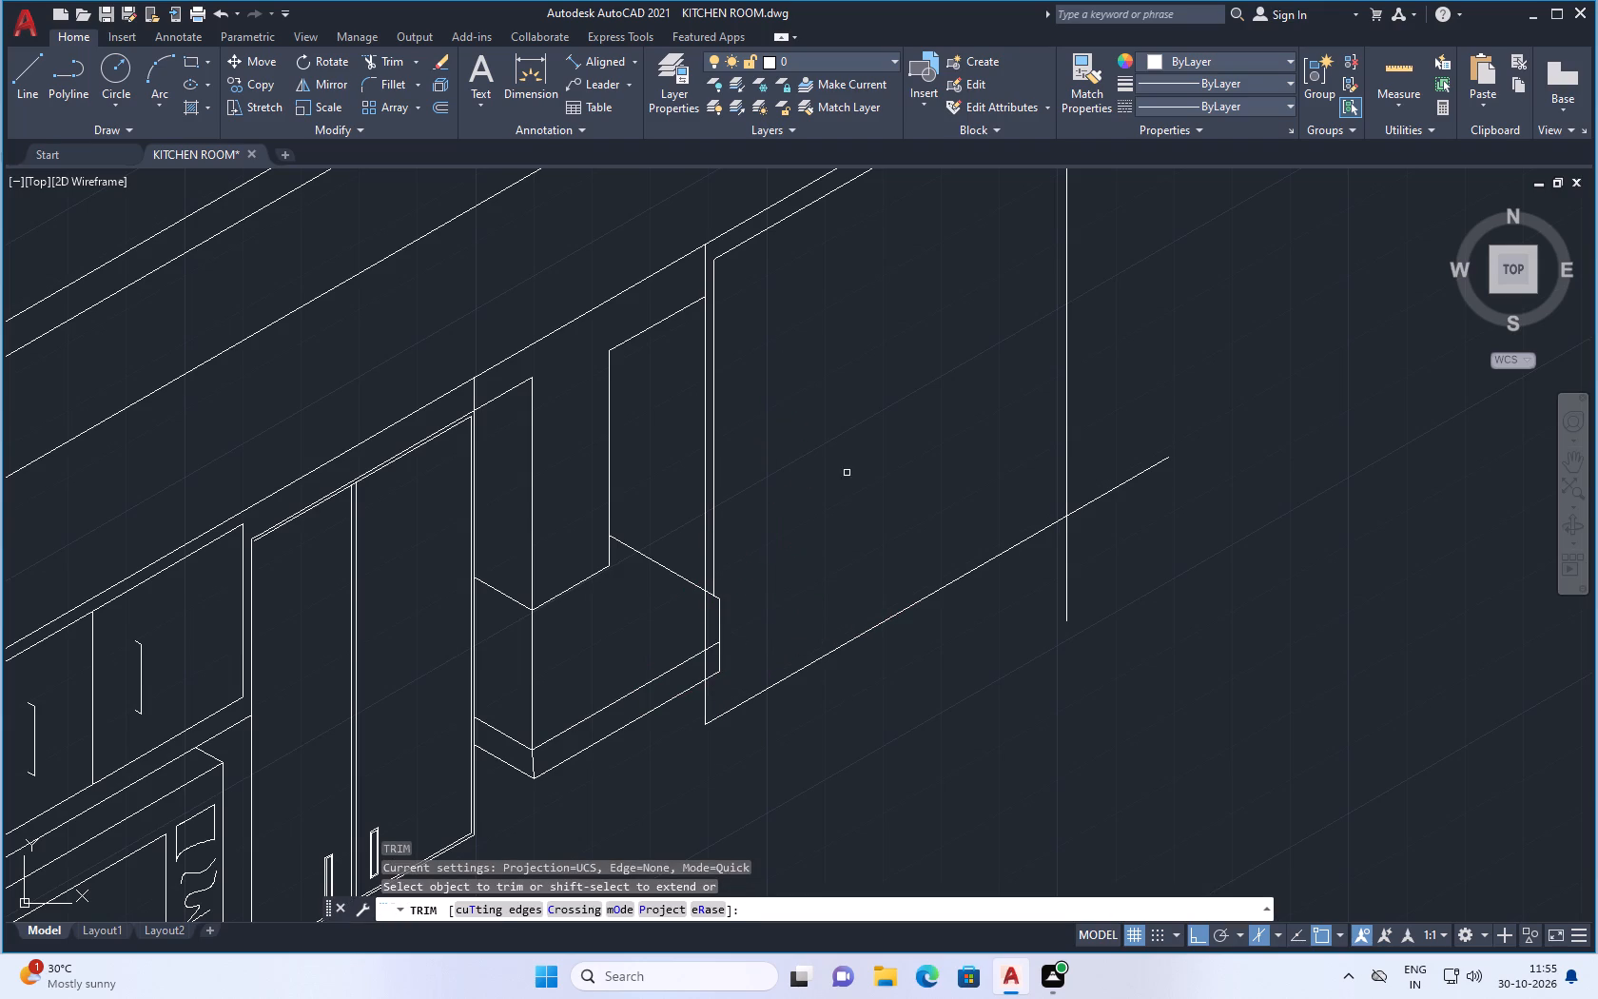
pyautogui.scroll(2, 705, 644)
pyautogui.moveTo(724, 600); pyautogui.dragTo(694, 619)
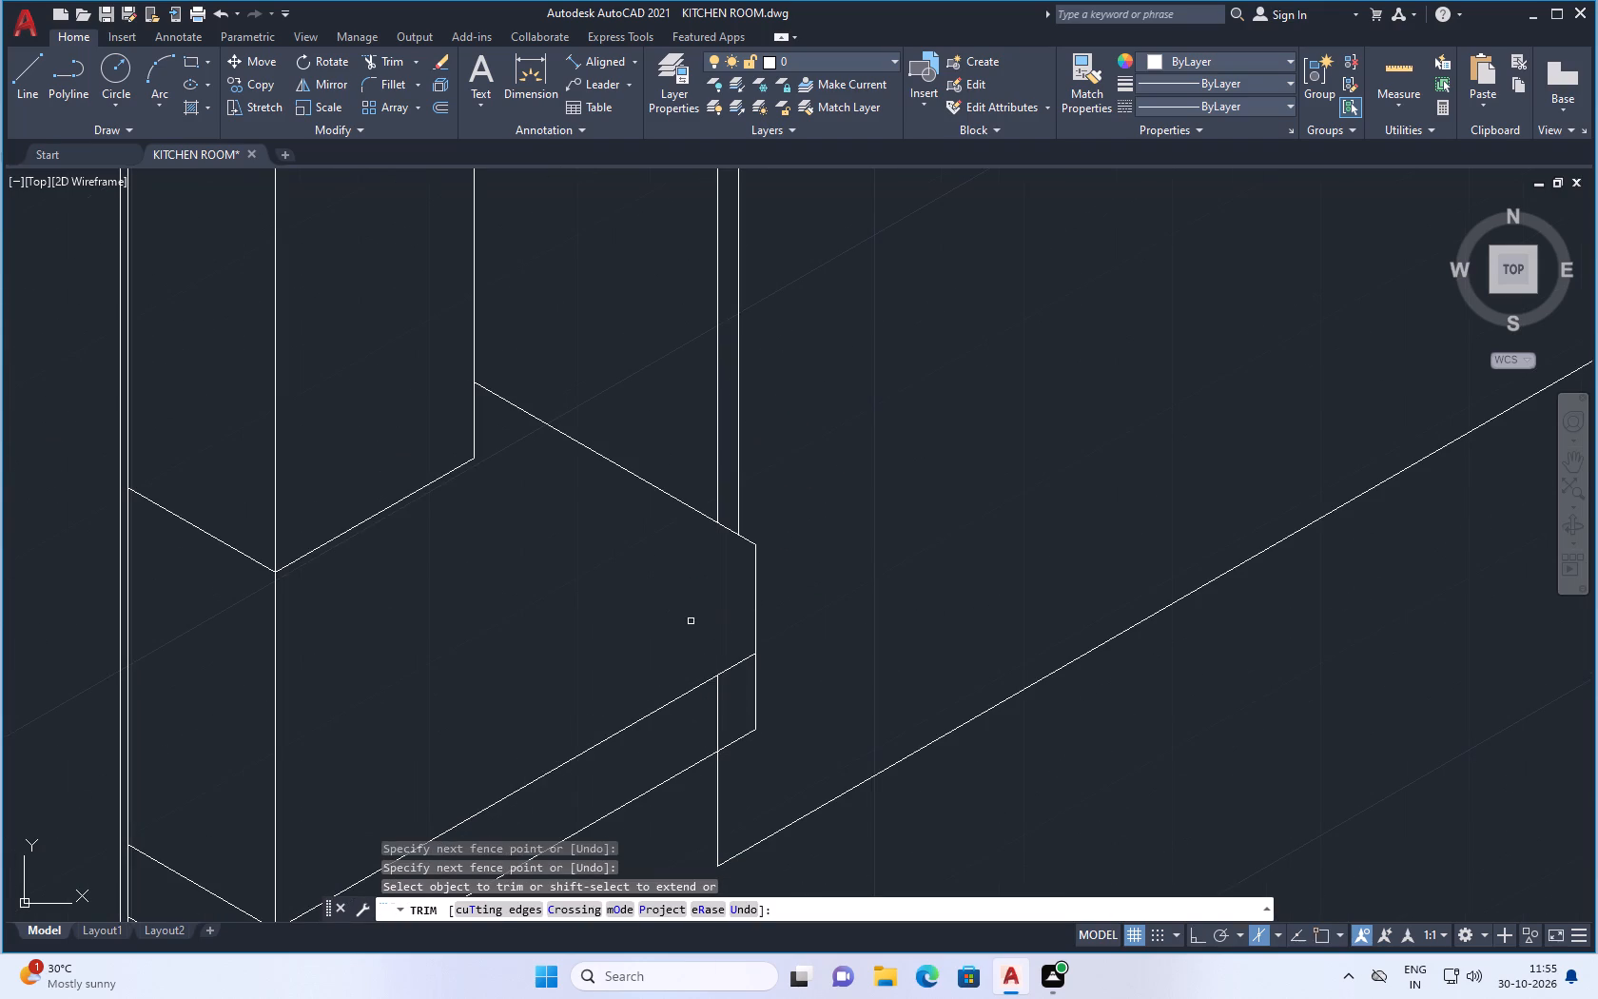
pyautogui.moveTo(730, 703); pyautogui.dragTo(691, 721)
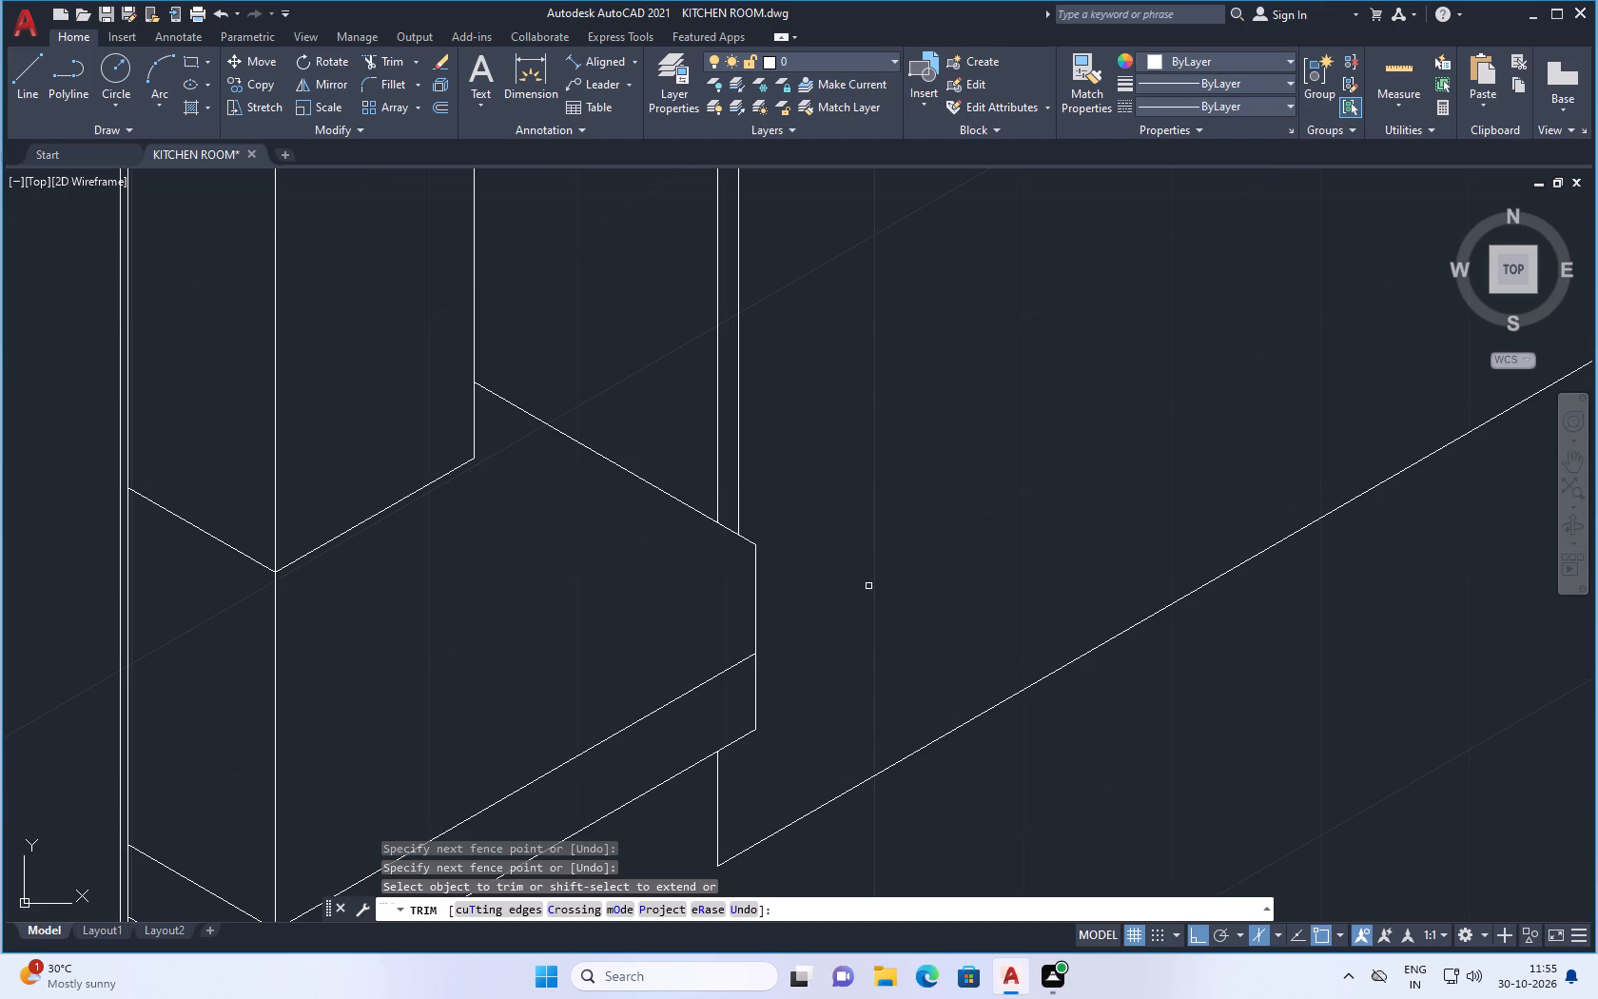
pyautogui.press('Escape')
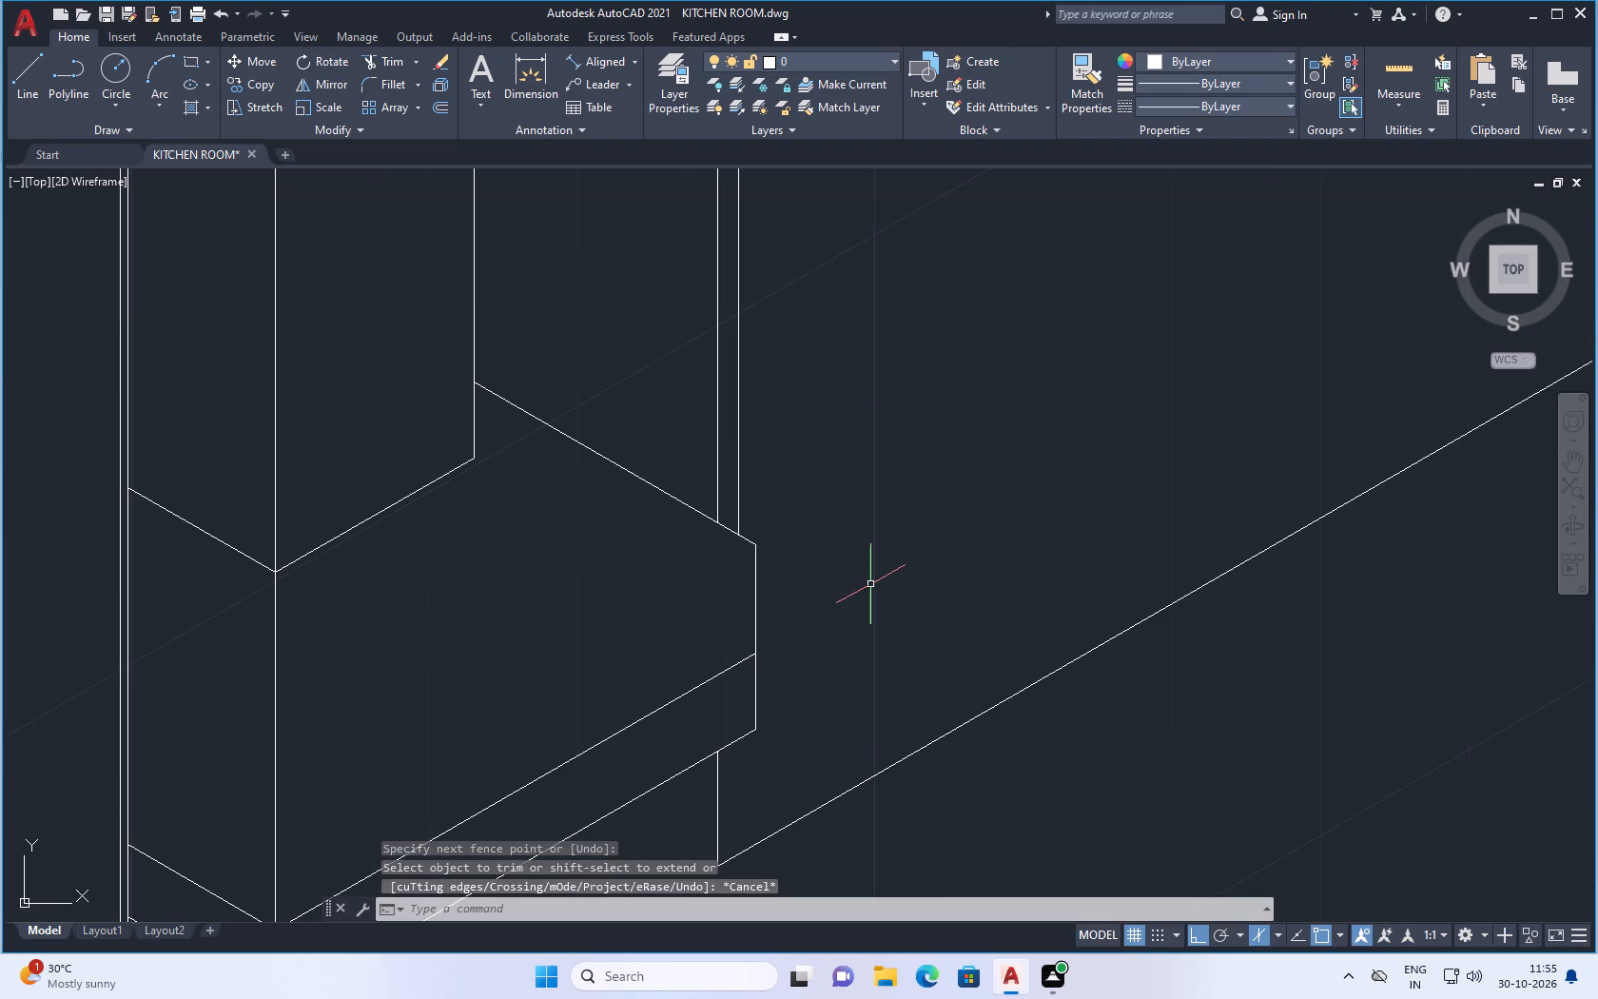
# Continue the inner vertical about 18 down from the lower box's sloping top edge to just above the cabinet's bottom edge.
pyautogui.scroll(-3, 782, 482)
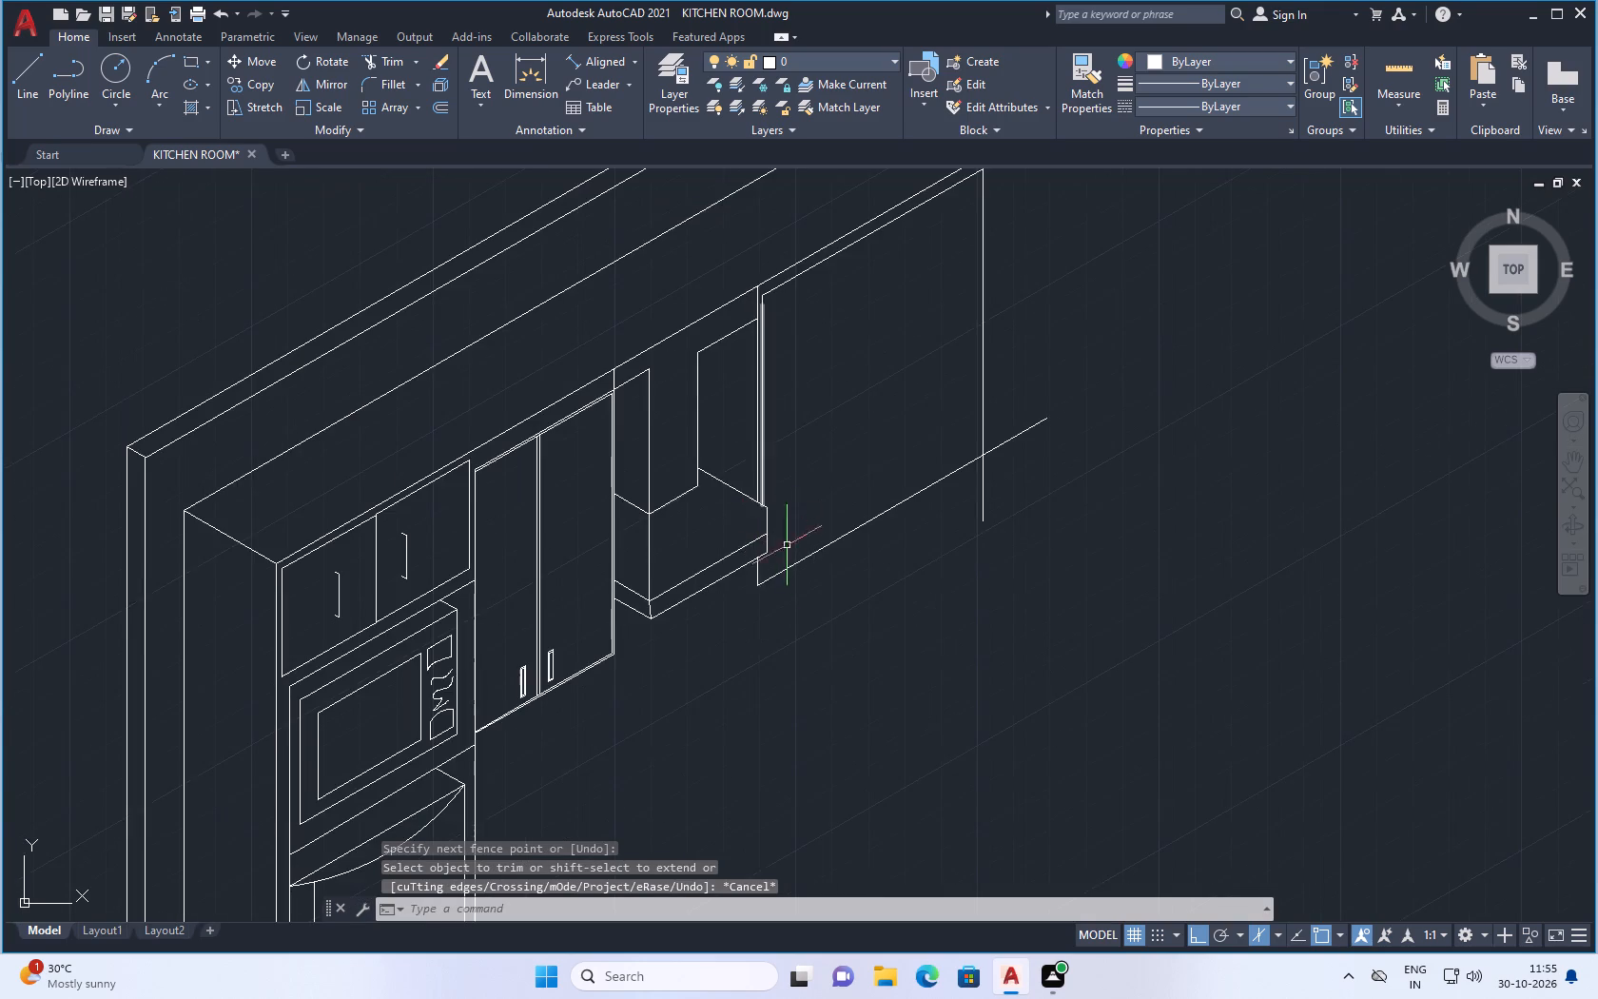
pyautogui.scroll(2, 799, 580)
pyautogui.click(24, 75)
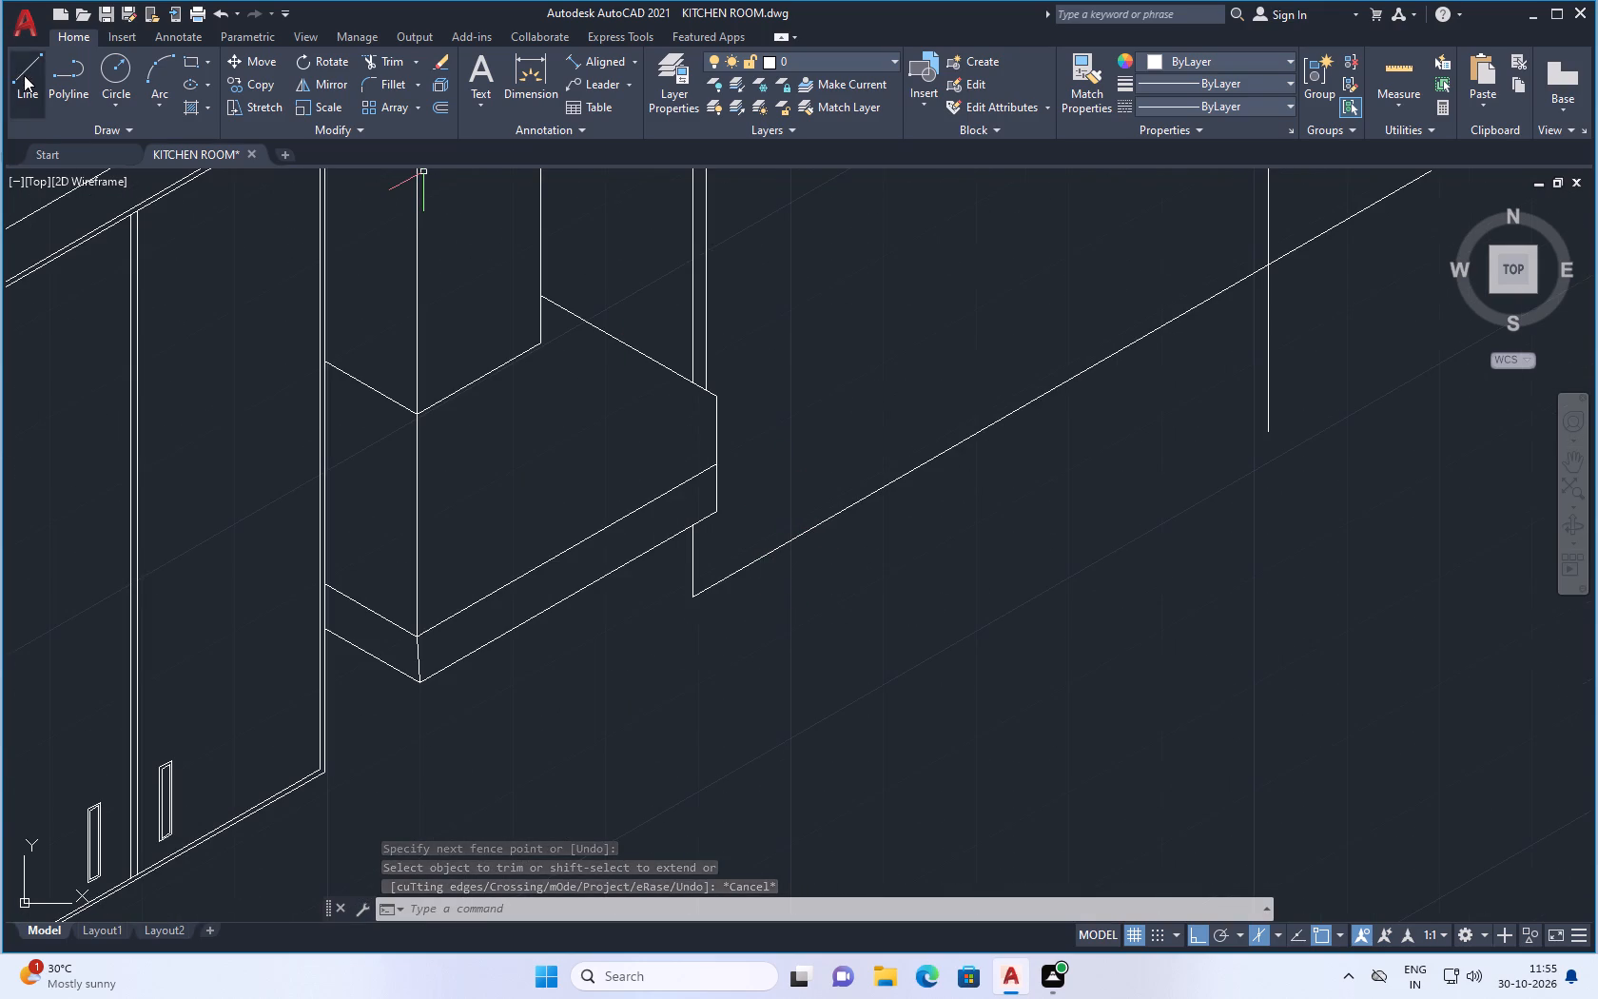
pyautogui.click(702, 392)
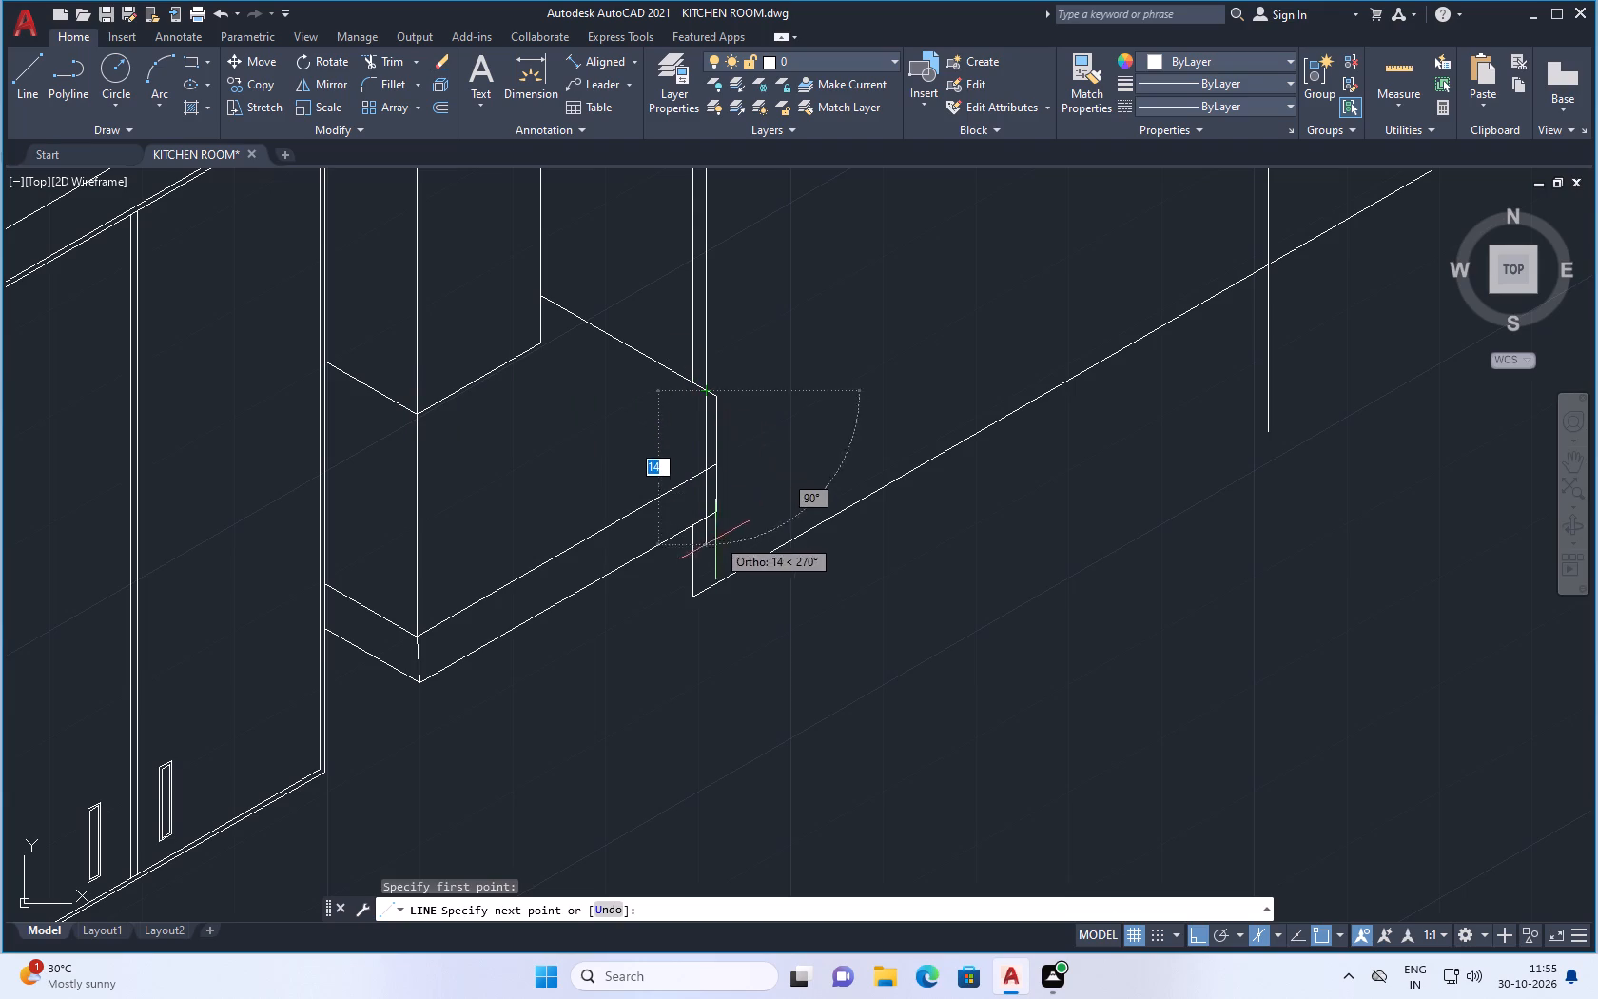
pyautogui.scroll(2, 707, 589)
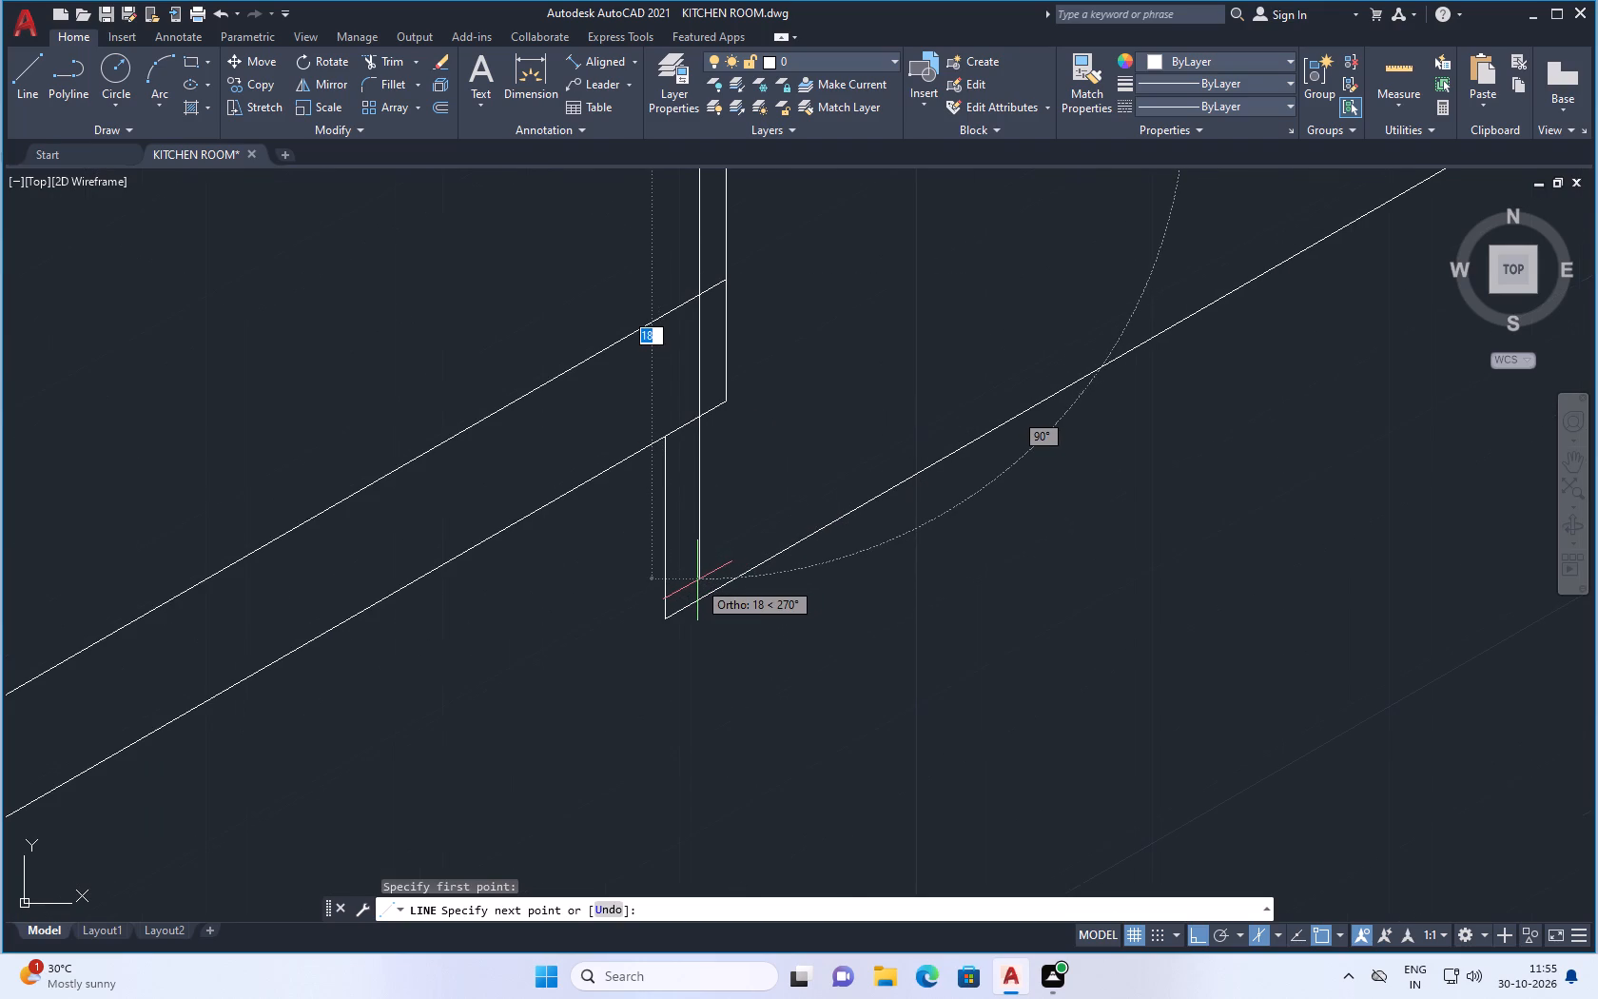
pyautogui.click(703, 567)
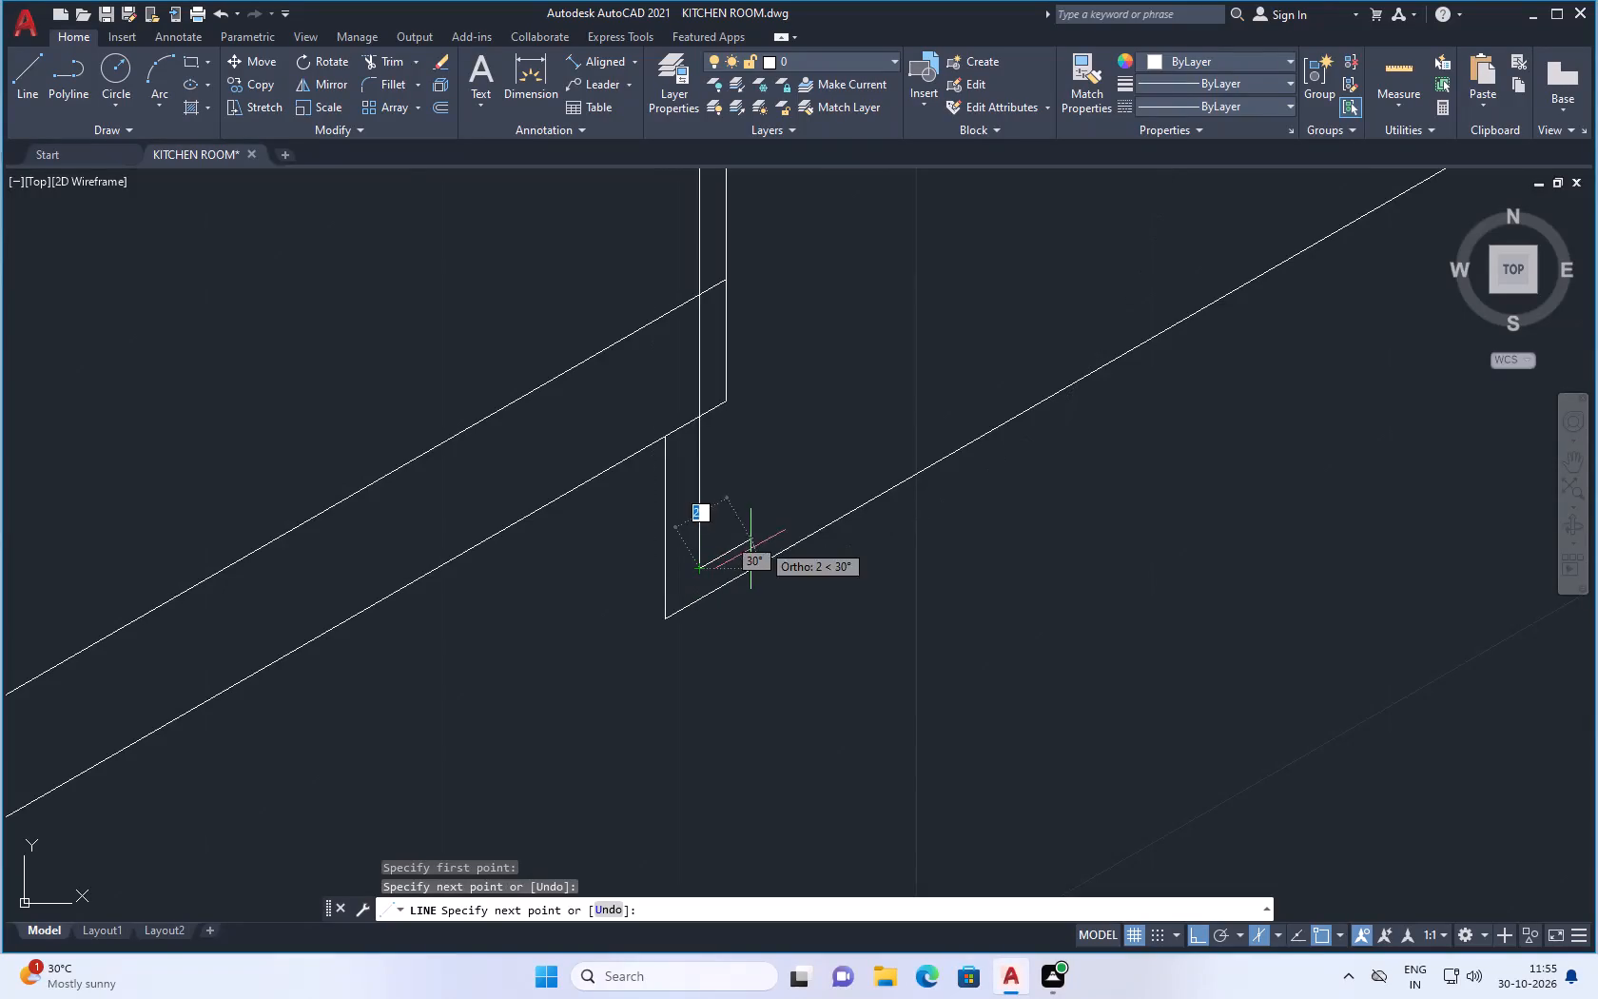
pyautogui.scroll(-3, 818, 519)
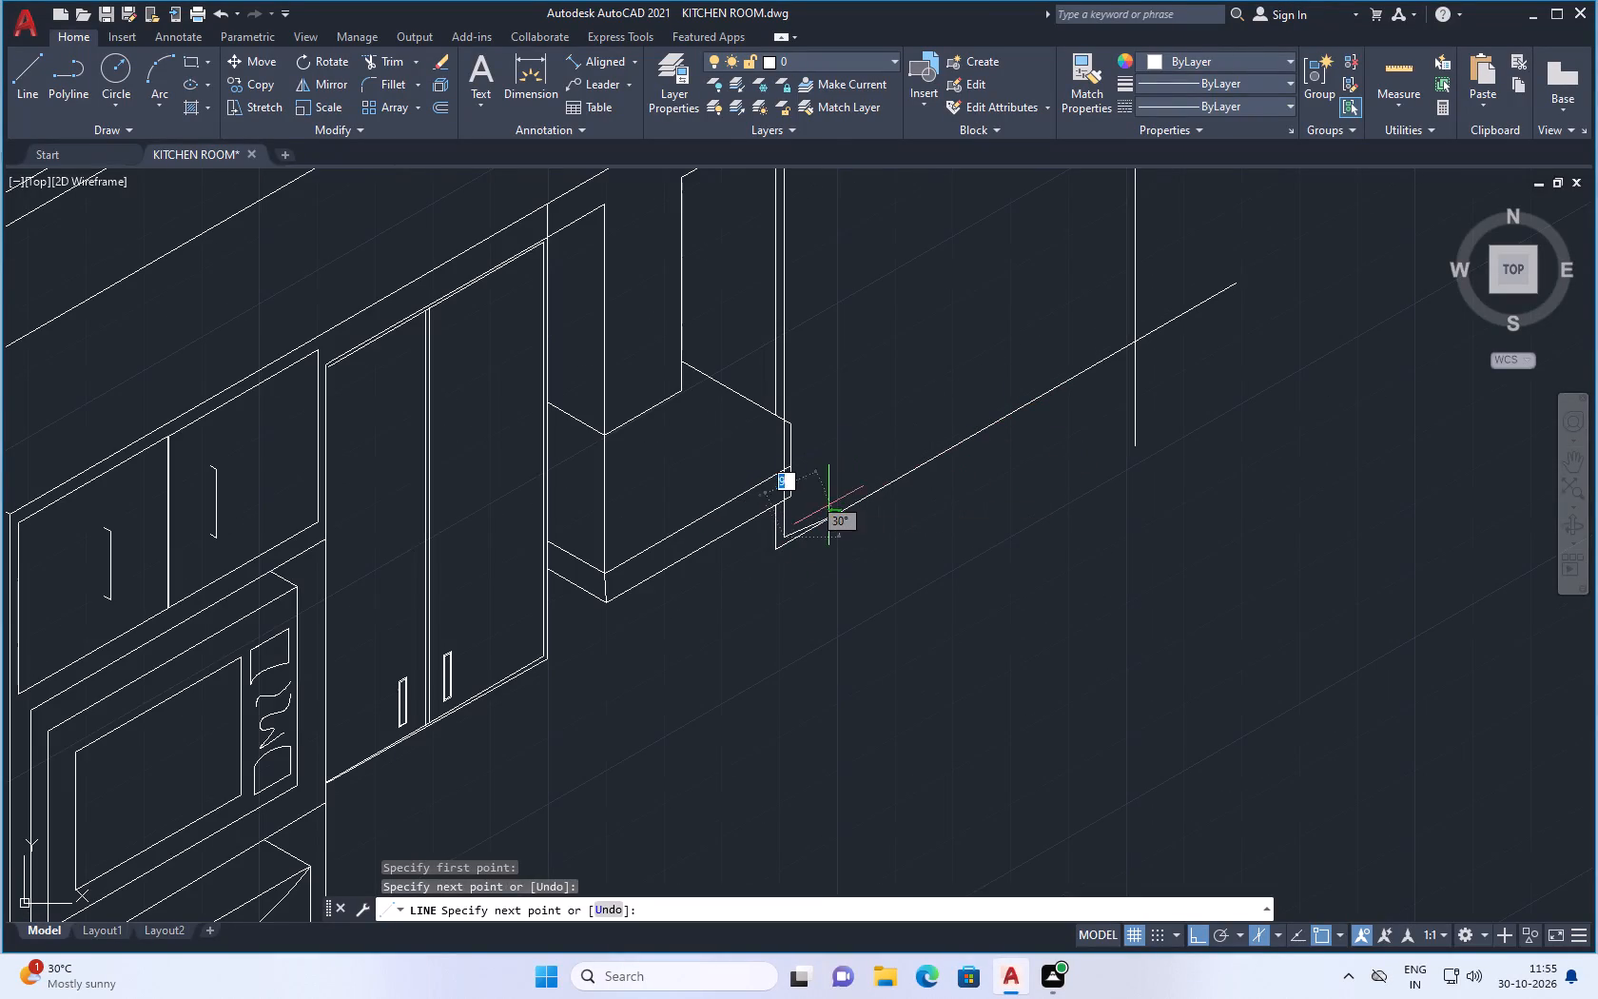
pyautogui.press('space')
# Draw an inner 30° line about 68 long from the inner vertical's lower end, just above the bottom edge, past the far side edge.
pyautogui.scroll(2, 823, 515)
pyautogui.press('space')
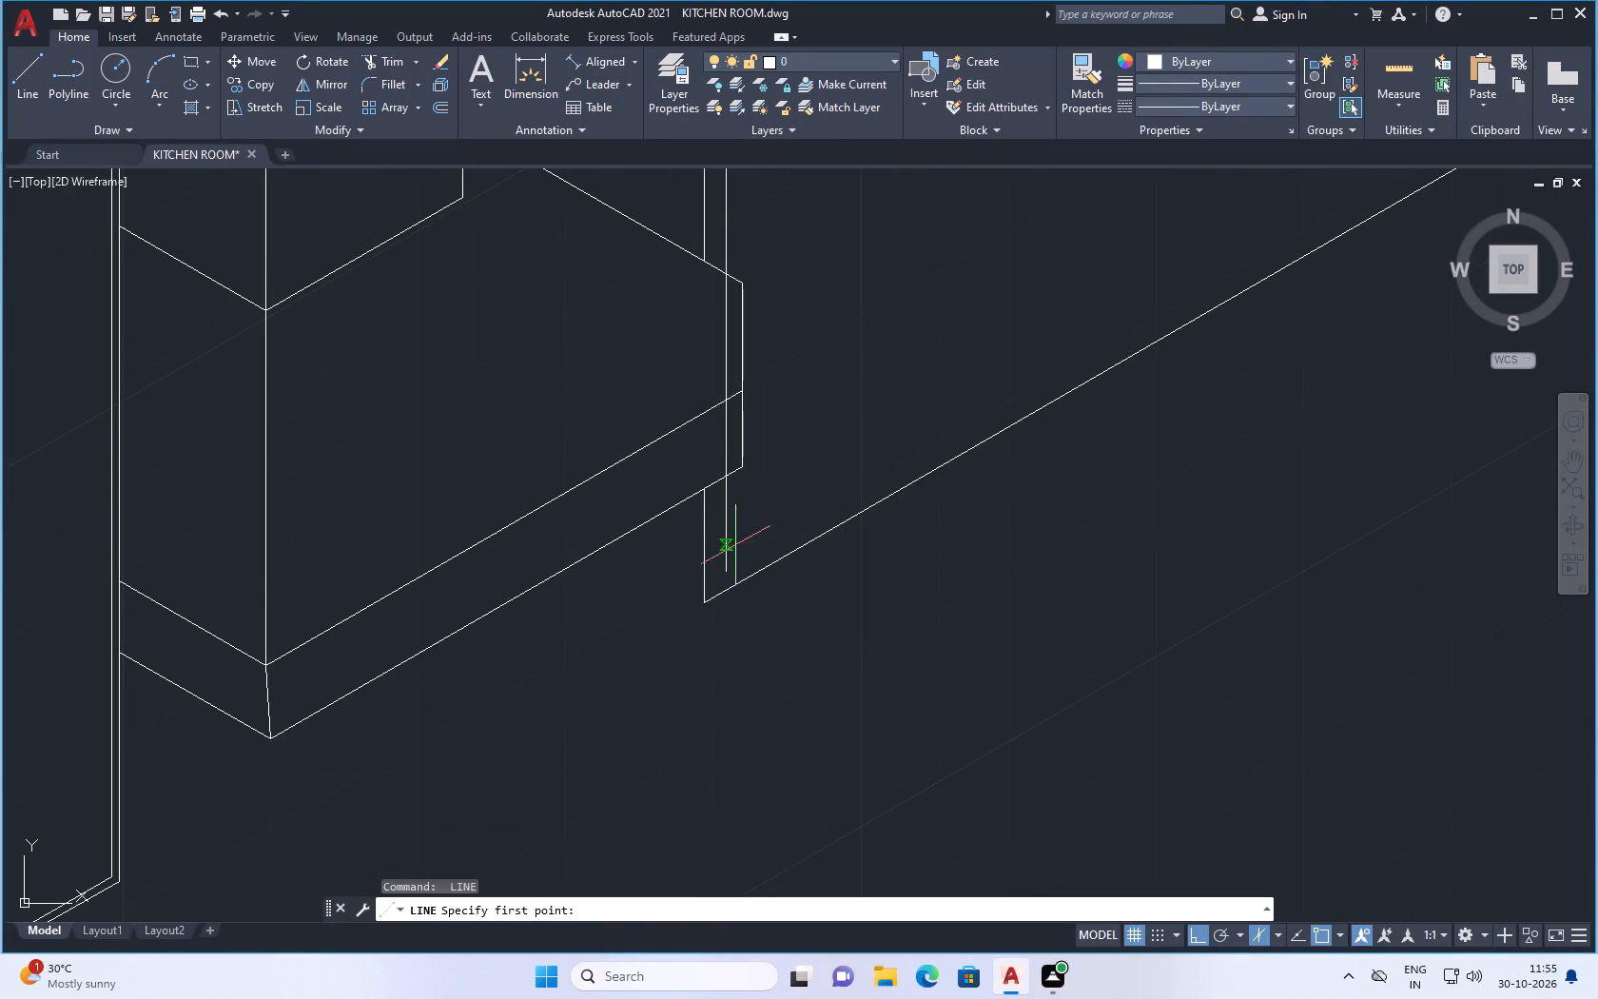
pyautogui.scroll(-3, 729, 558)
pyautogui.scroll(2, 743, 548)
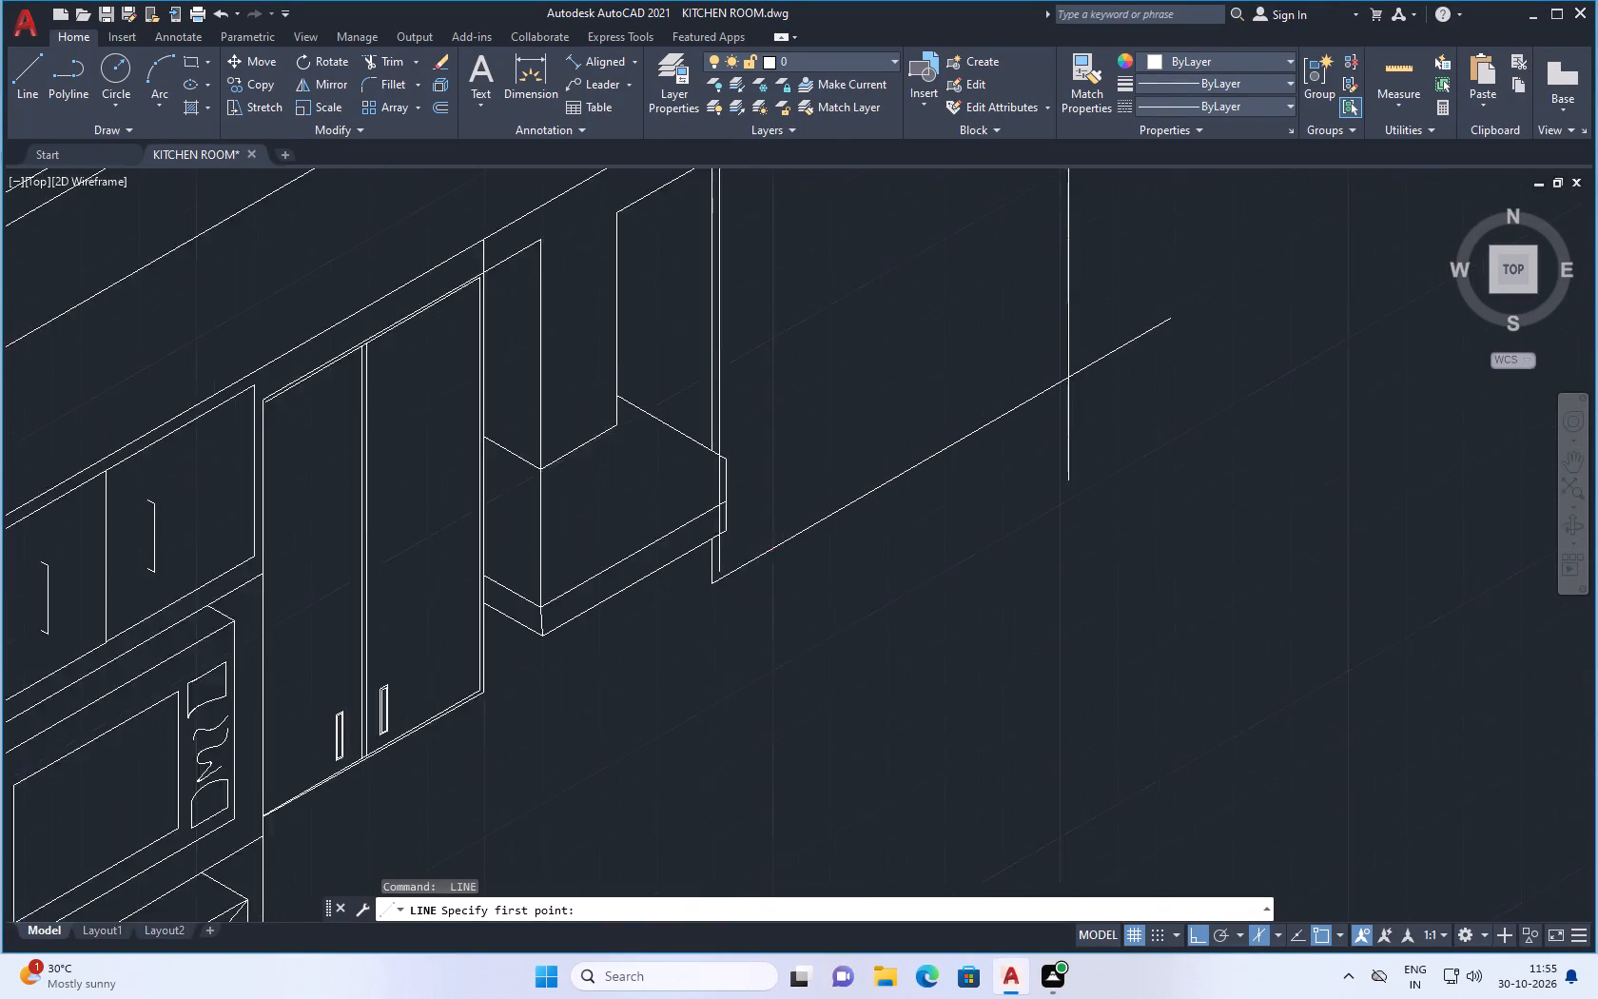
pyautogui.scroll(-1, 715, 576)
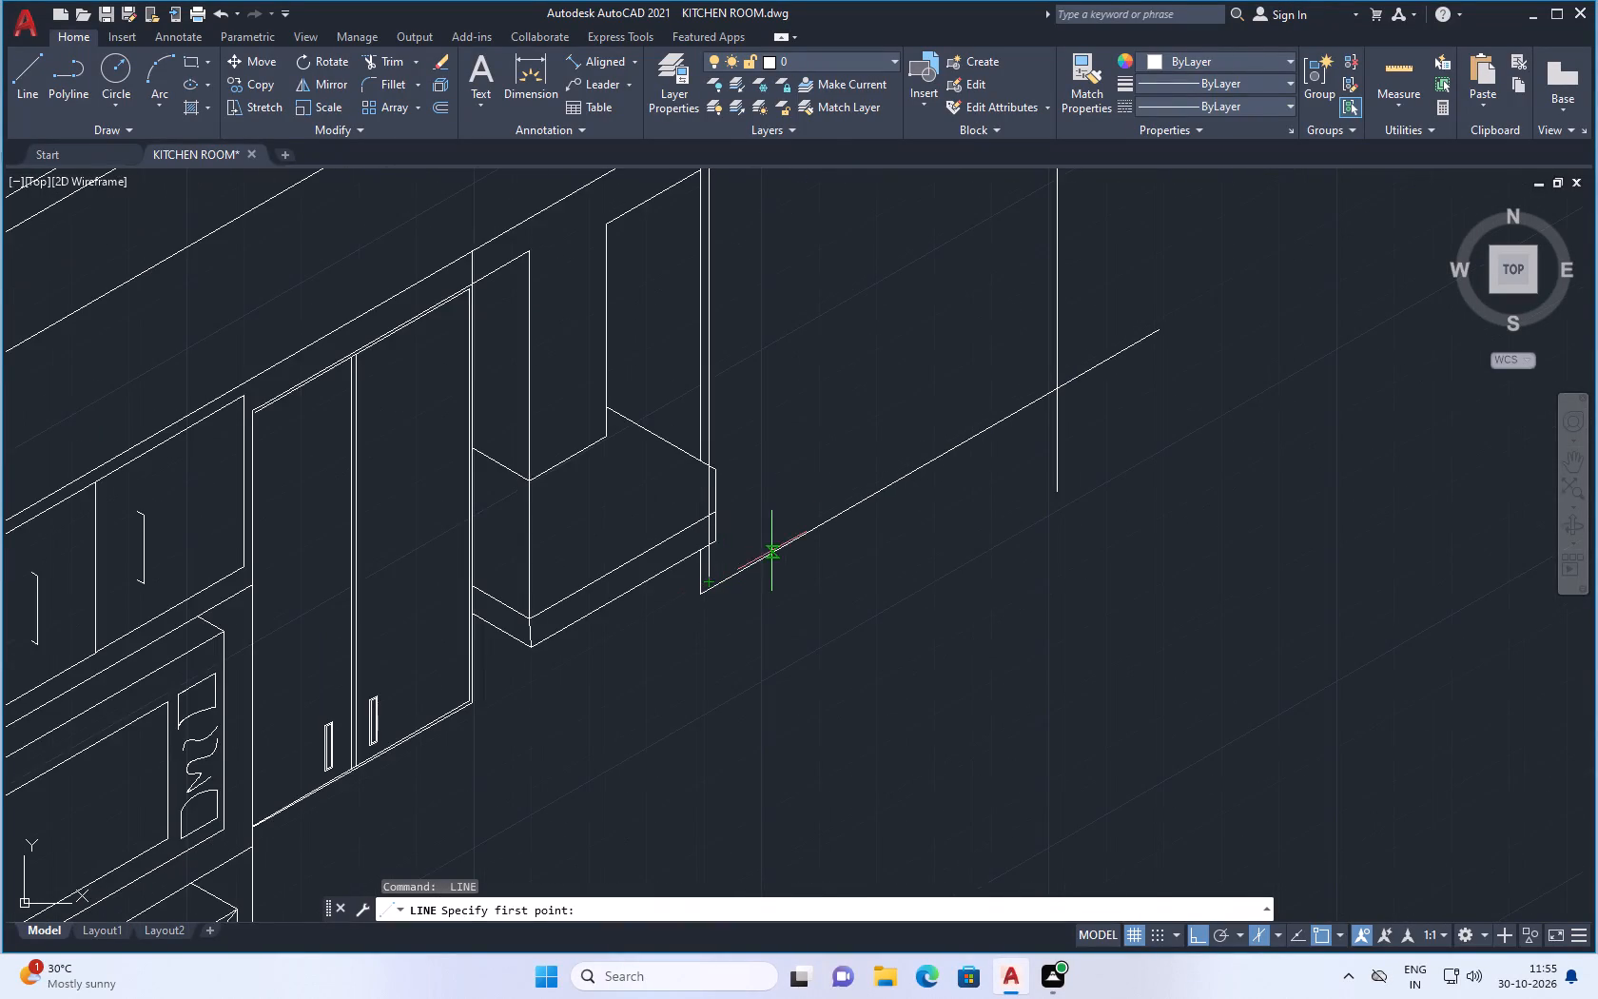
pyautogui.scroll(1, 771, 551)
pyautogui.scroll(2, 670, 590)
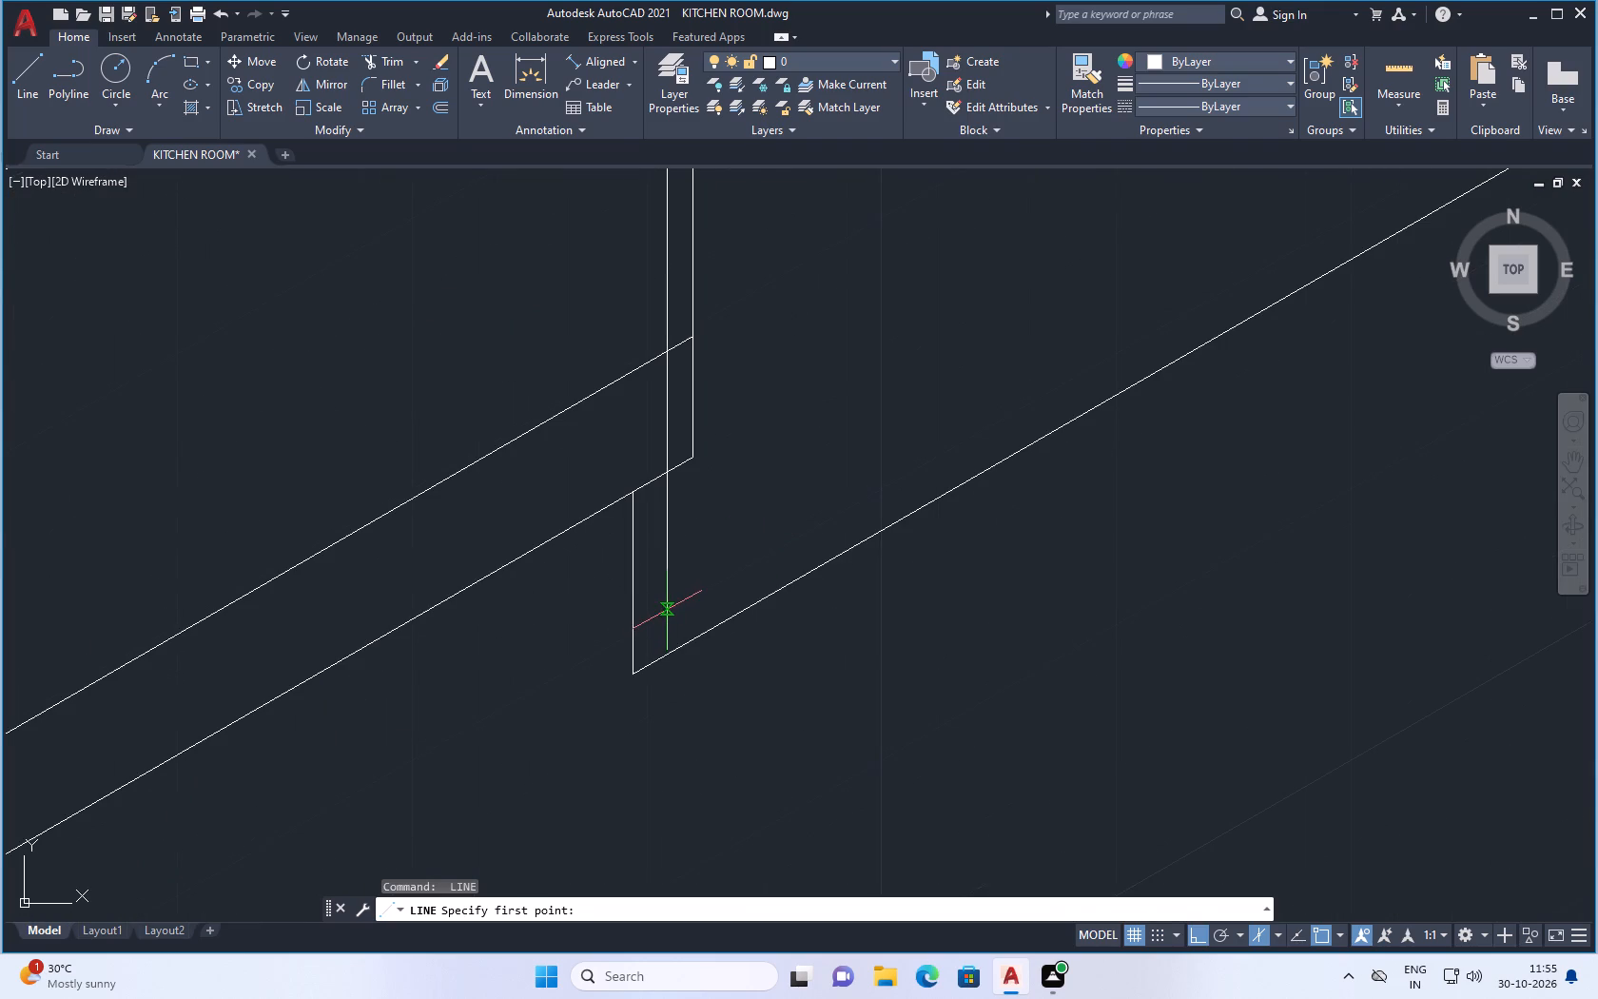
pyautogui.moveTo(667, 610); pyautogui.dragTo(675, 604)
pyautogui.scroll(-2, 844, 491)
pyautogui.scroll(-2, 1093, 401)
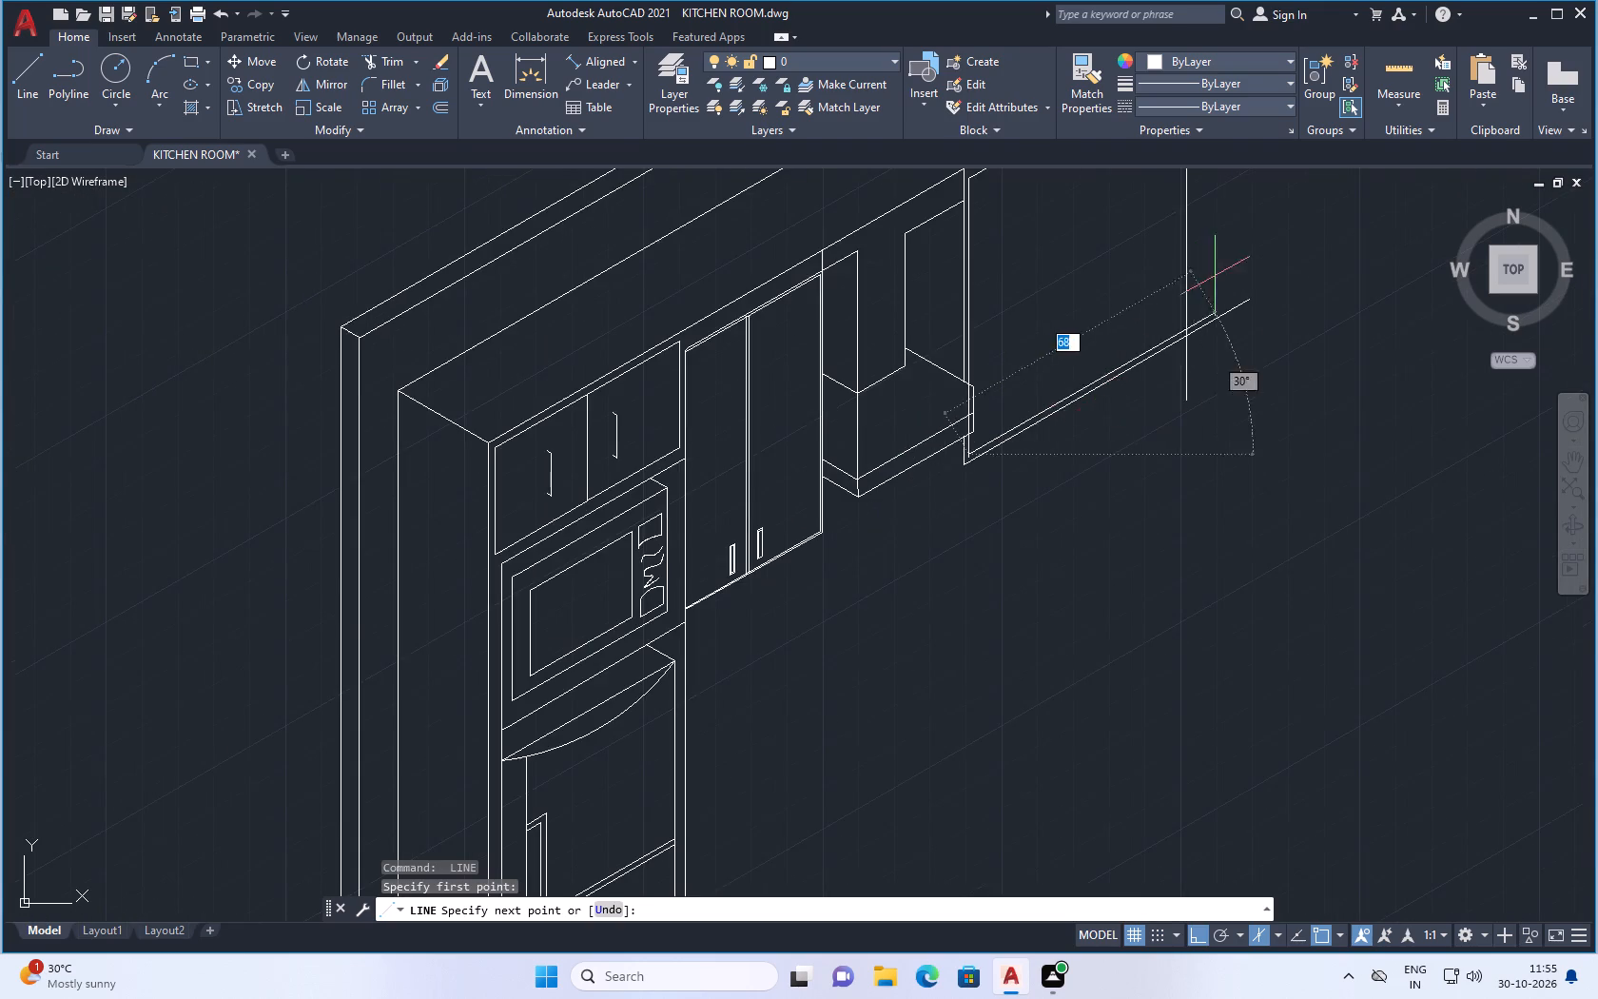
pyautogui.scroll(2, 1215, 276)
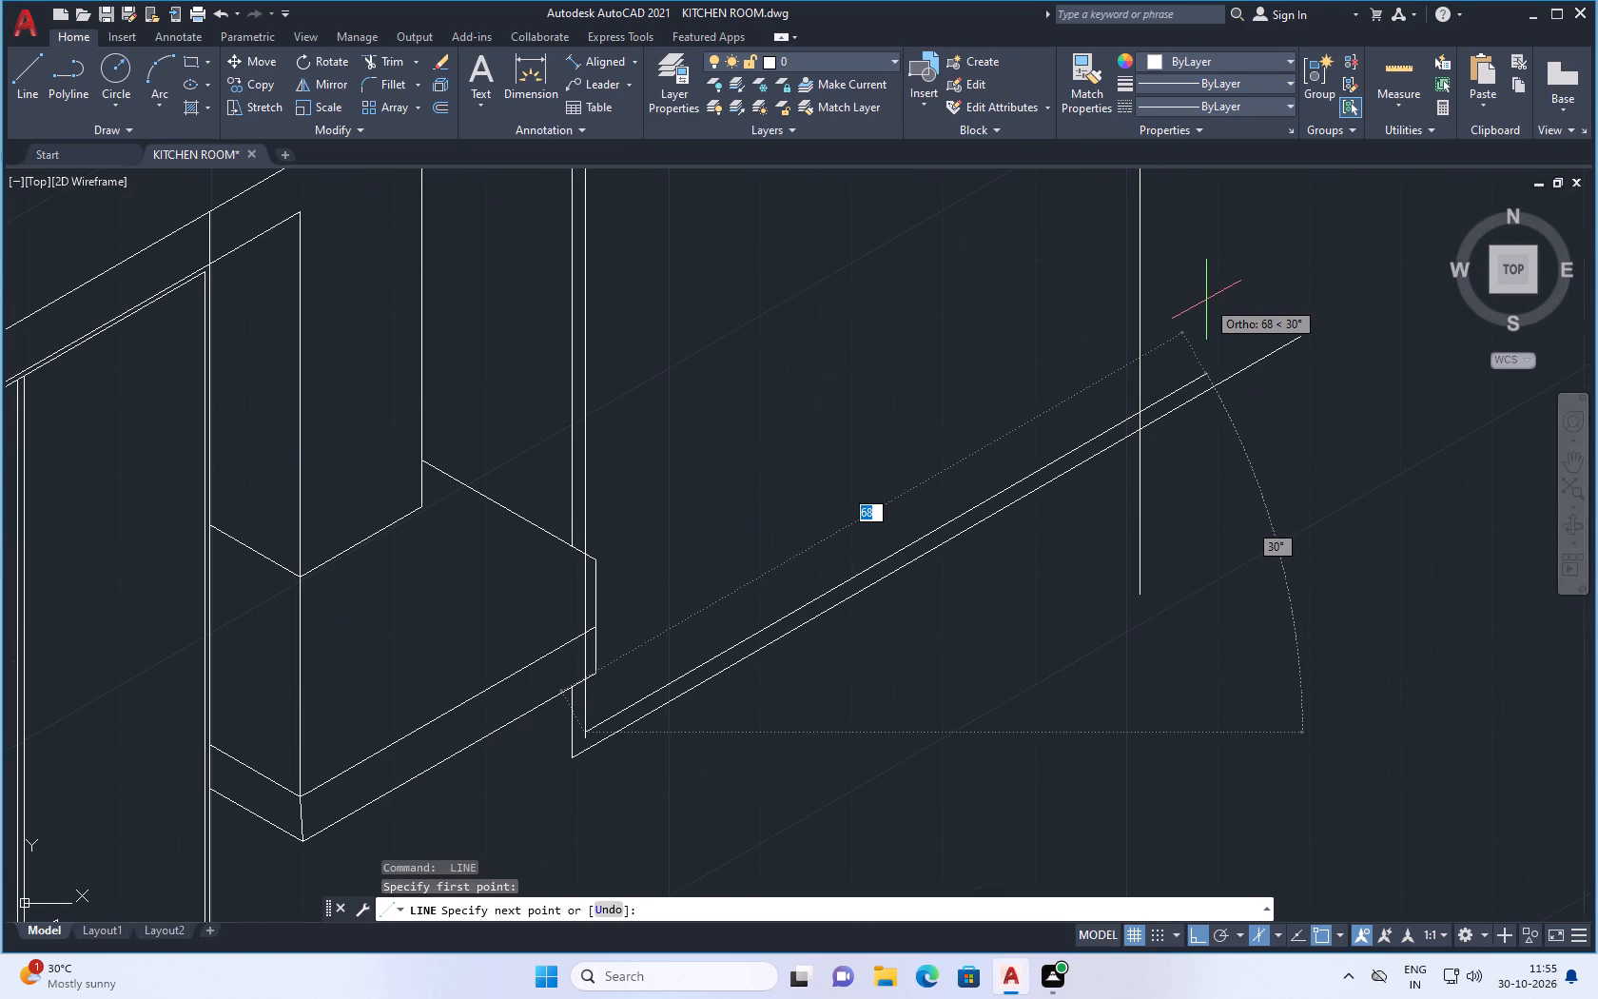
pyautogui.click(1206, 300)
pyautogui.press('Escape')
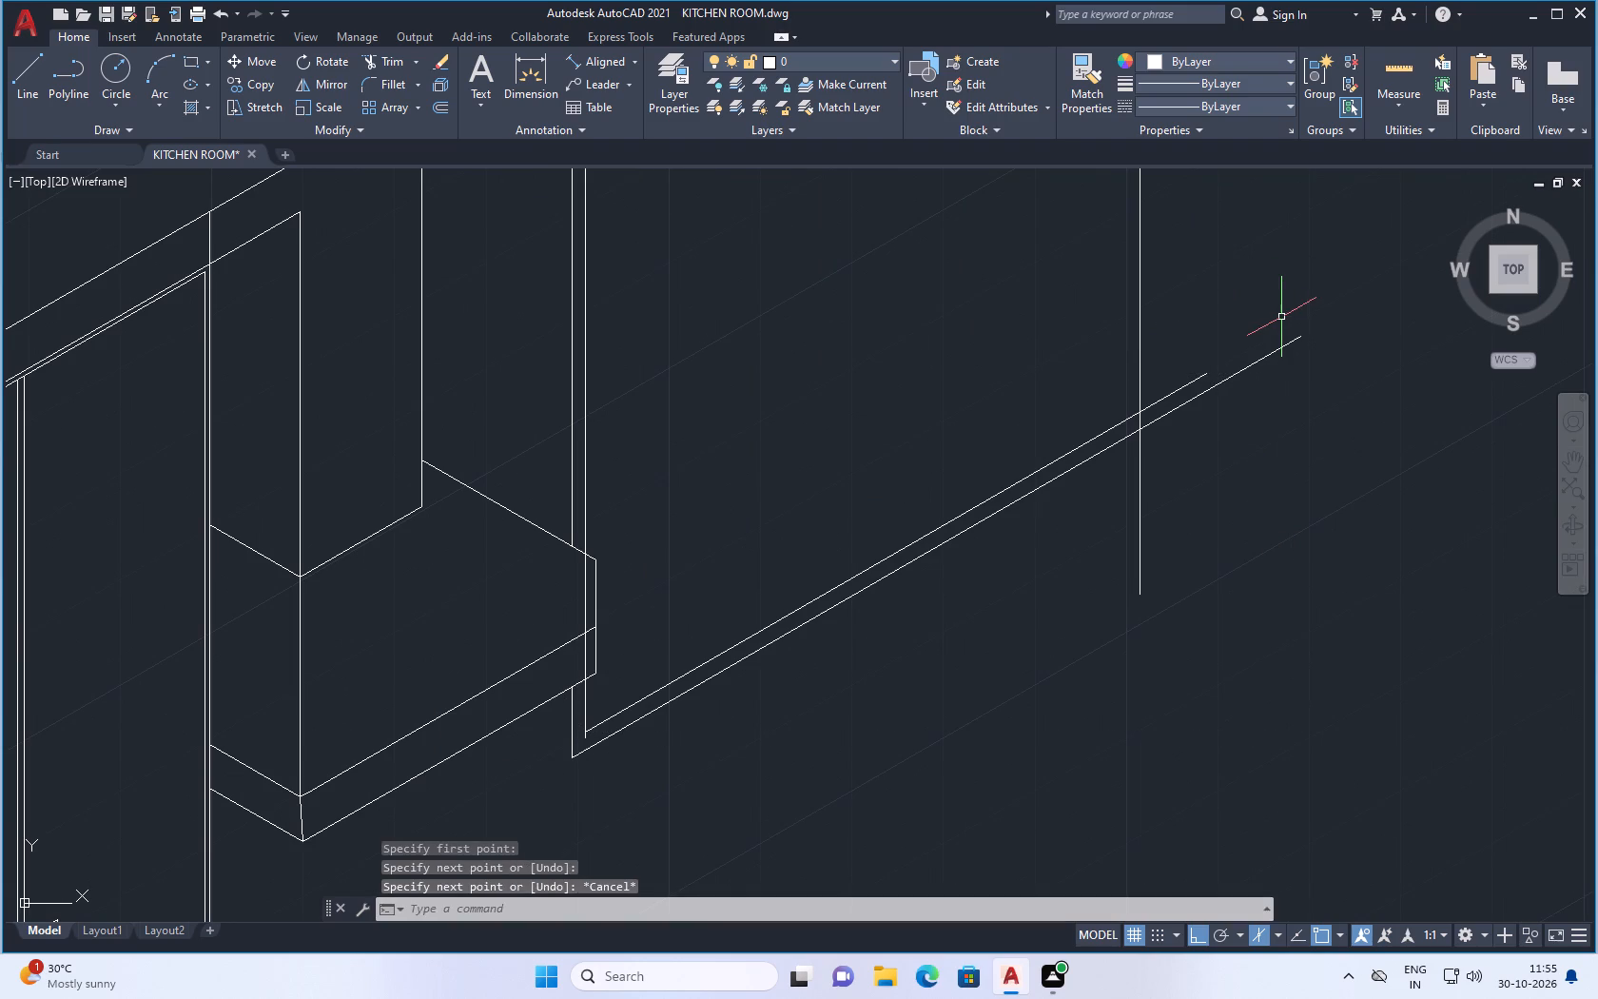
# Trim the inner bottom line's overhang beyond the cabinet's far side edge.
pyautogui.press('t')
pyautogui.press('r')
pyautogui.press('Return')
pyautogui.click(1161, 402)
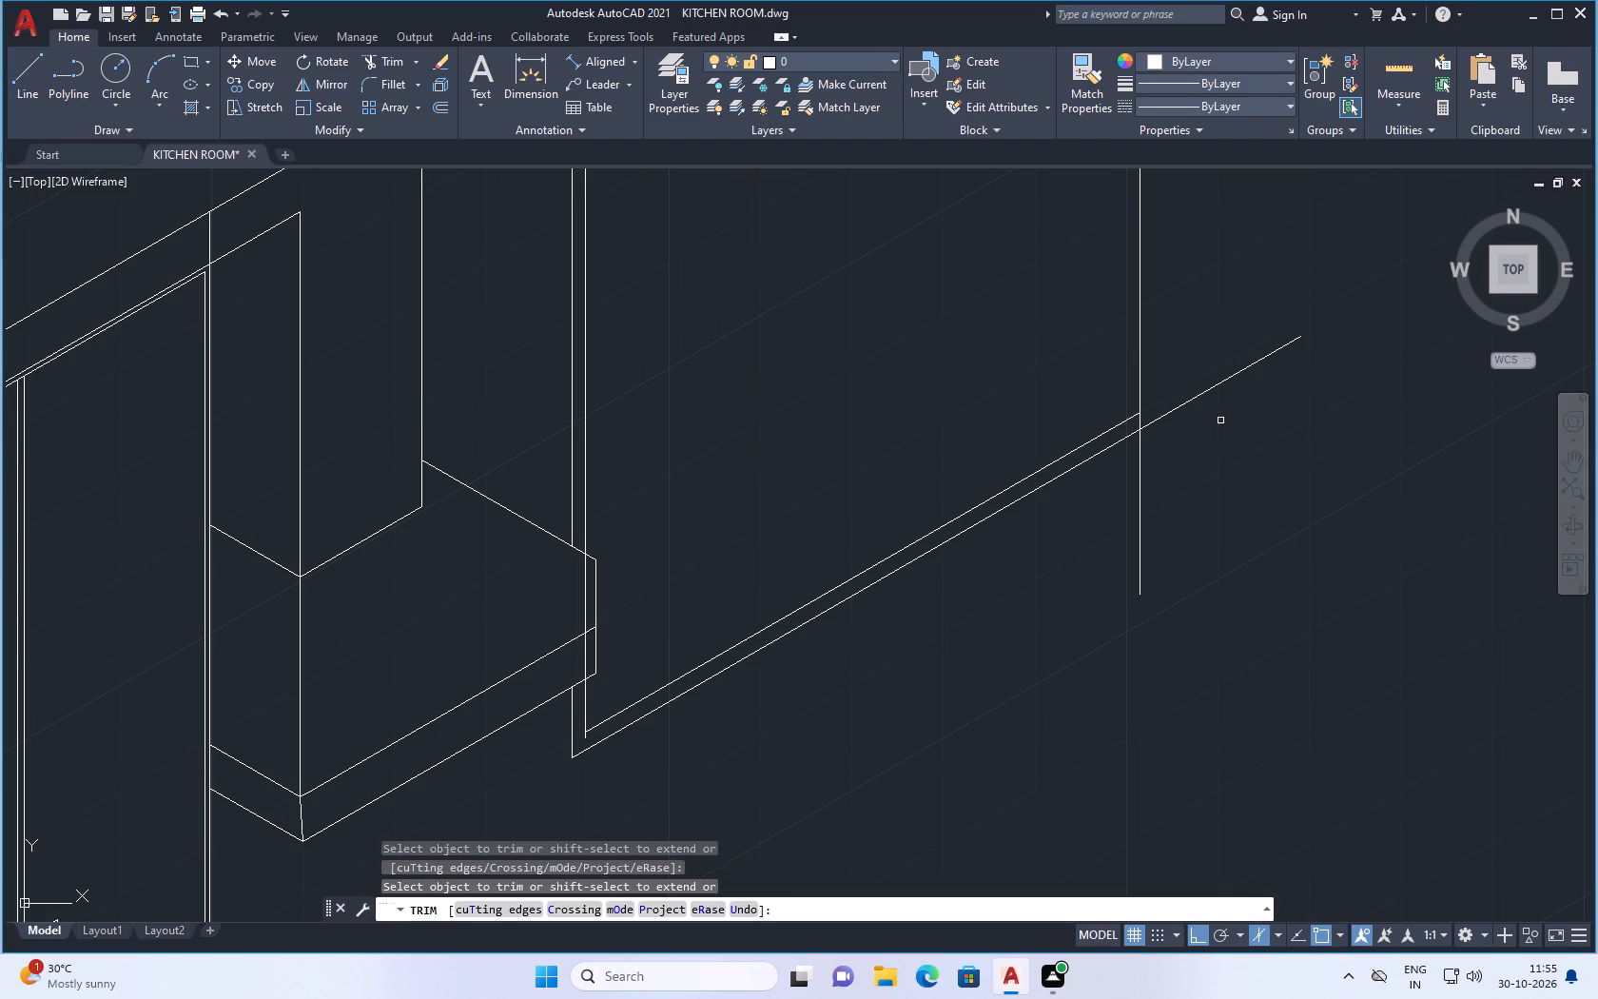
pyautogui.press('Escape')
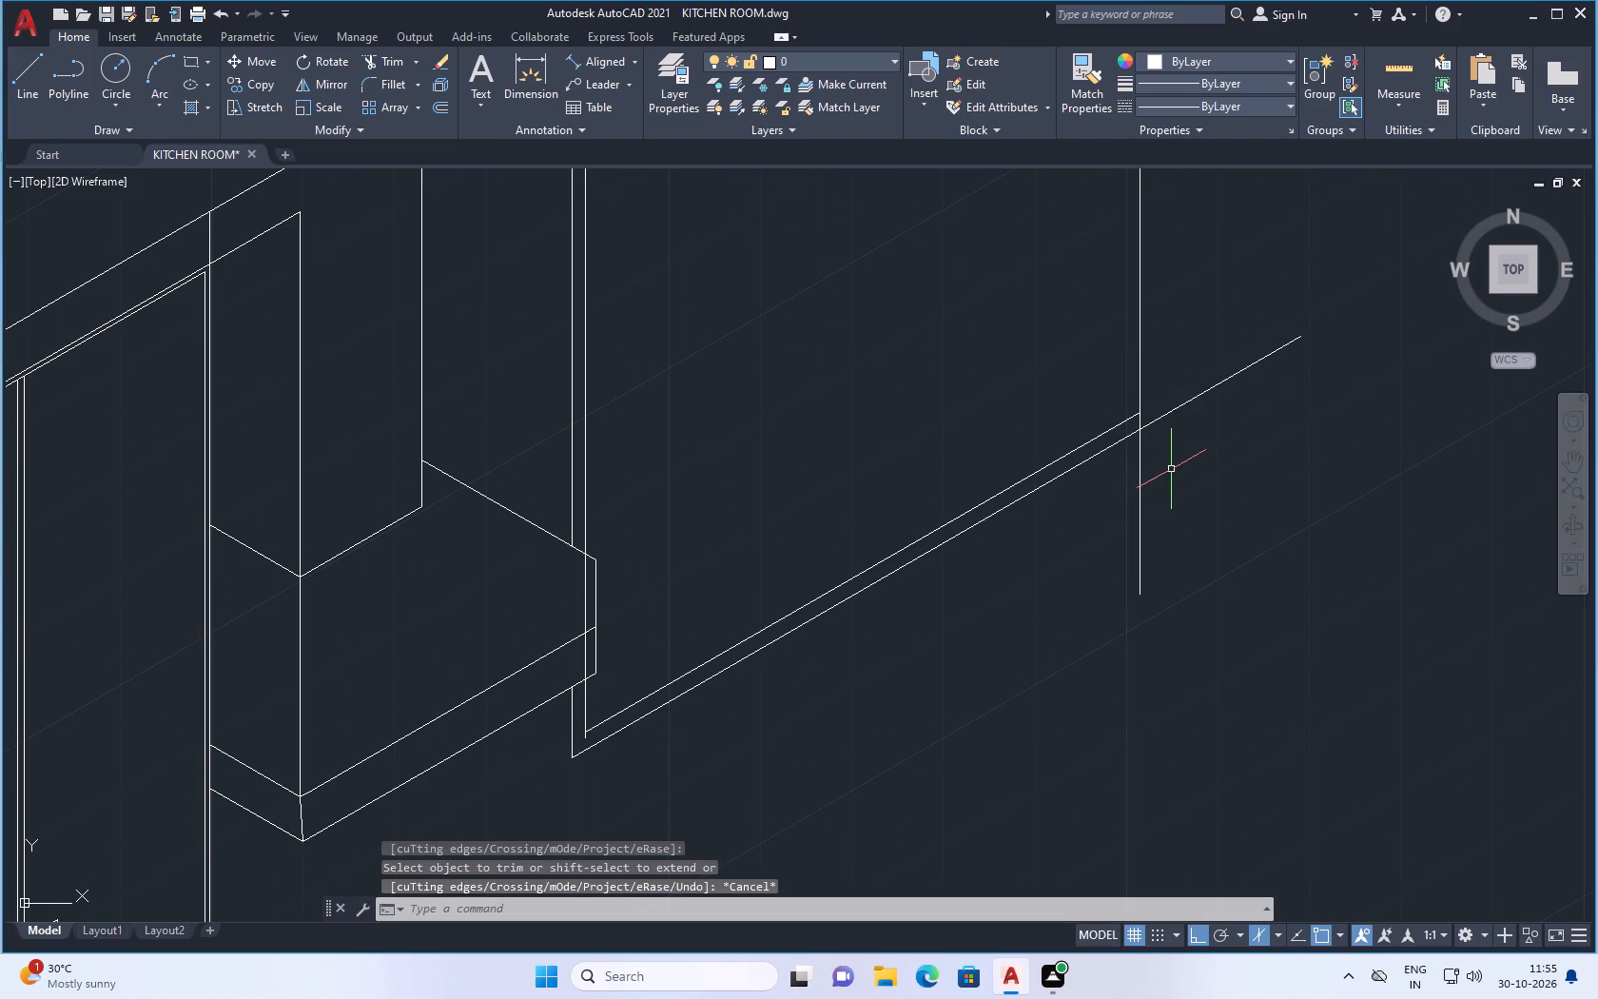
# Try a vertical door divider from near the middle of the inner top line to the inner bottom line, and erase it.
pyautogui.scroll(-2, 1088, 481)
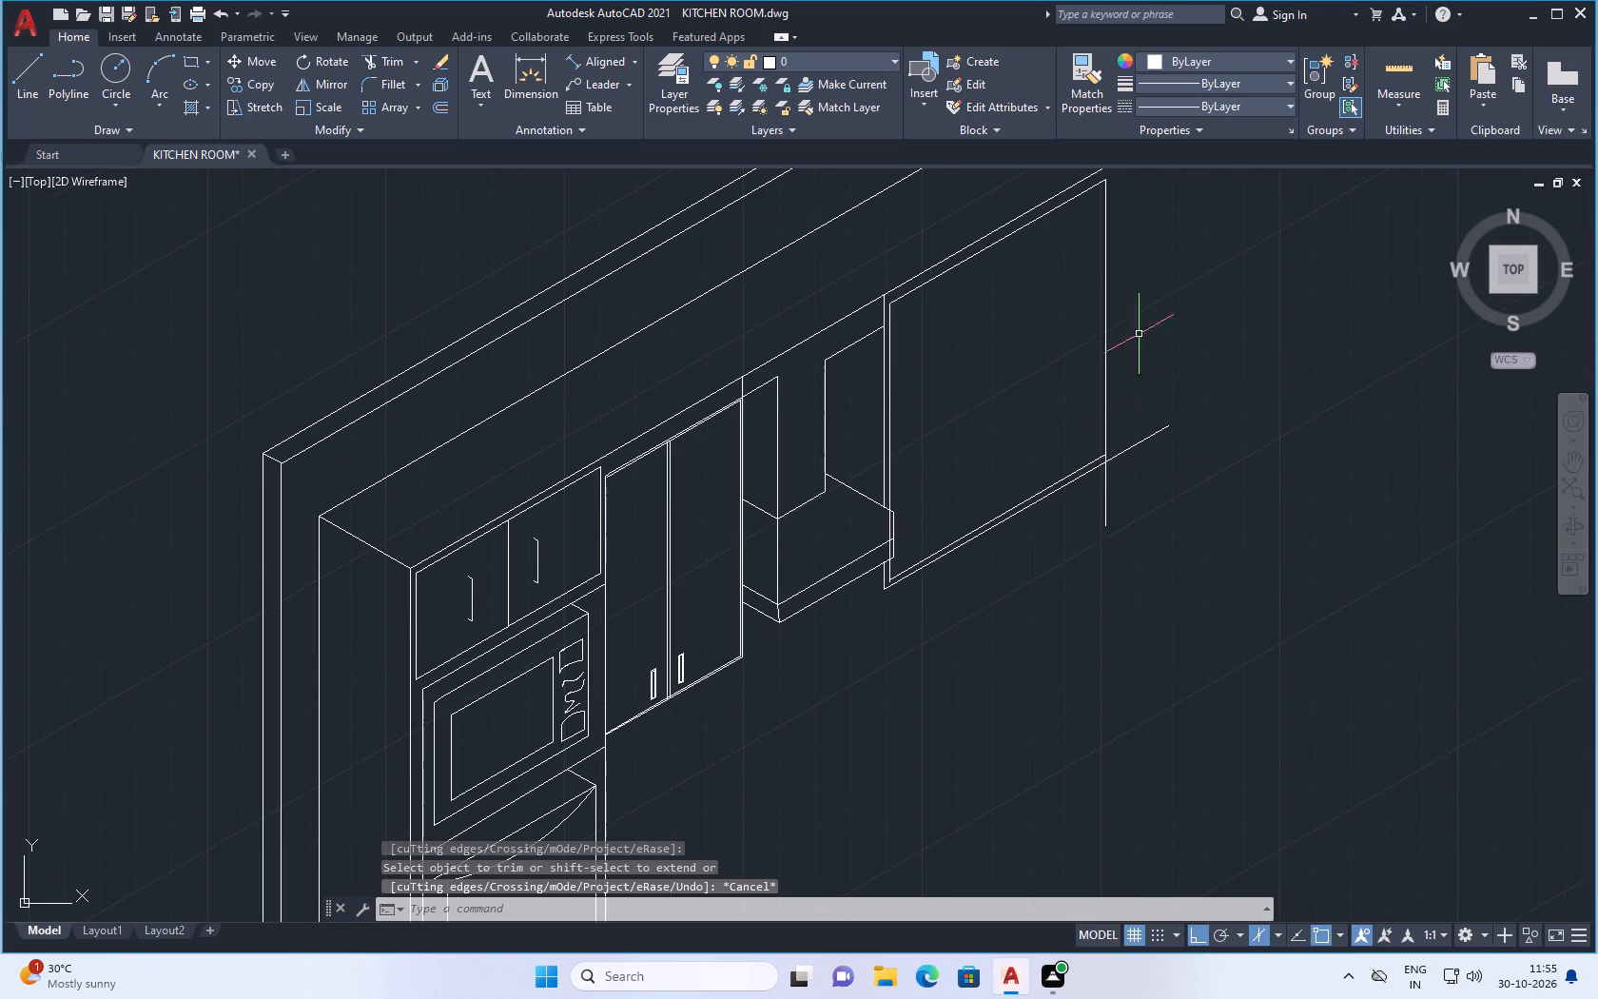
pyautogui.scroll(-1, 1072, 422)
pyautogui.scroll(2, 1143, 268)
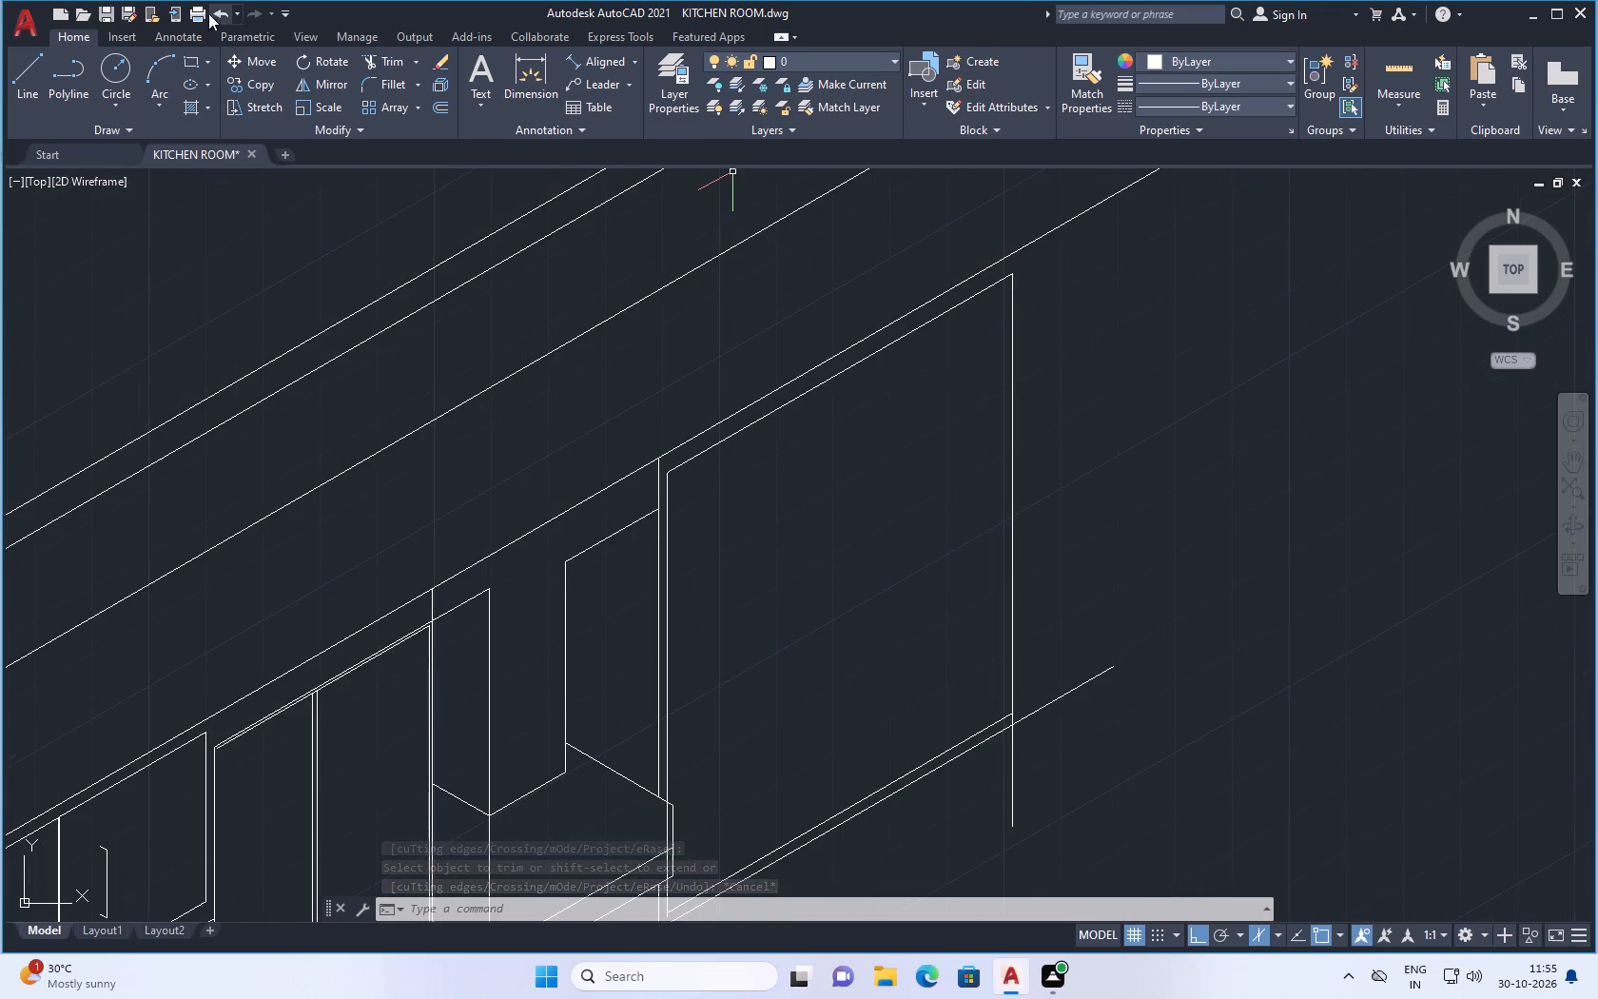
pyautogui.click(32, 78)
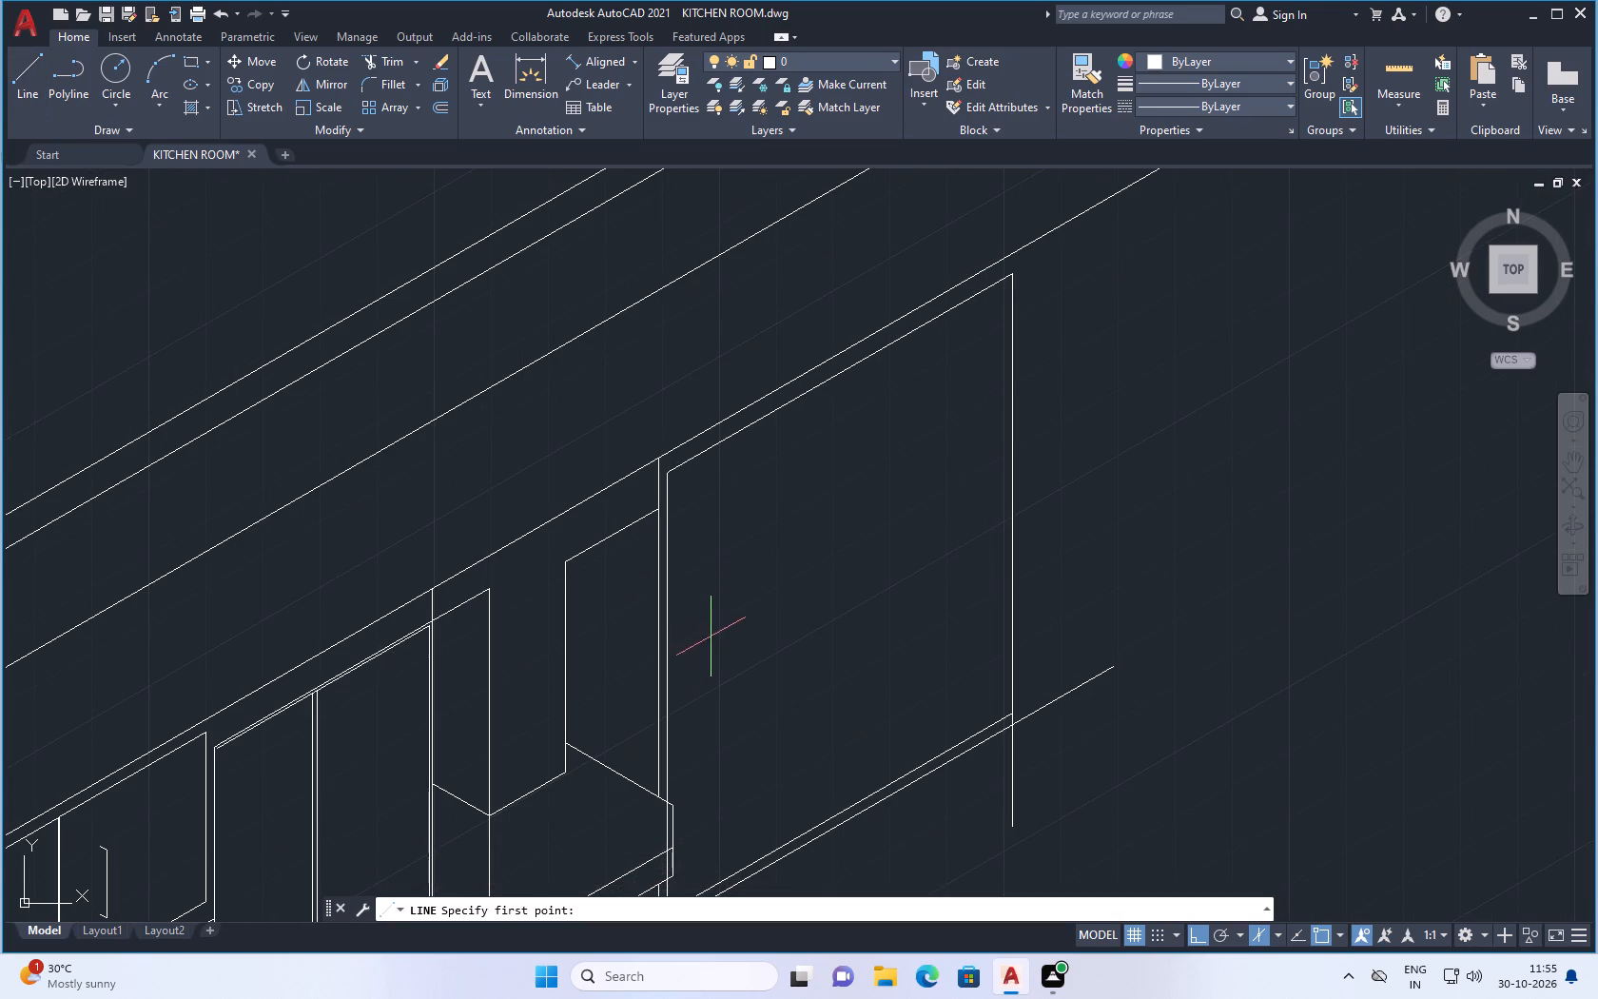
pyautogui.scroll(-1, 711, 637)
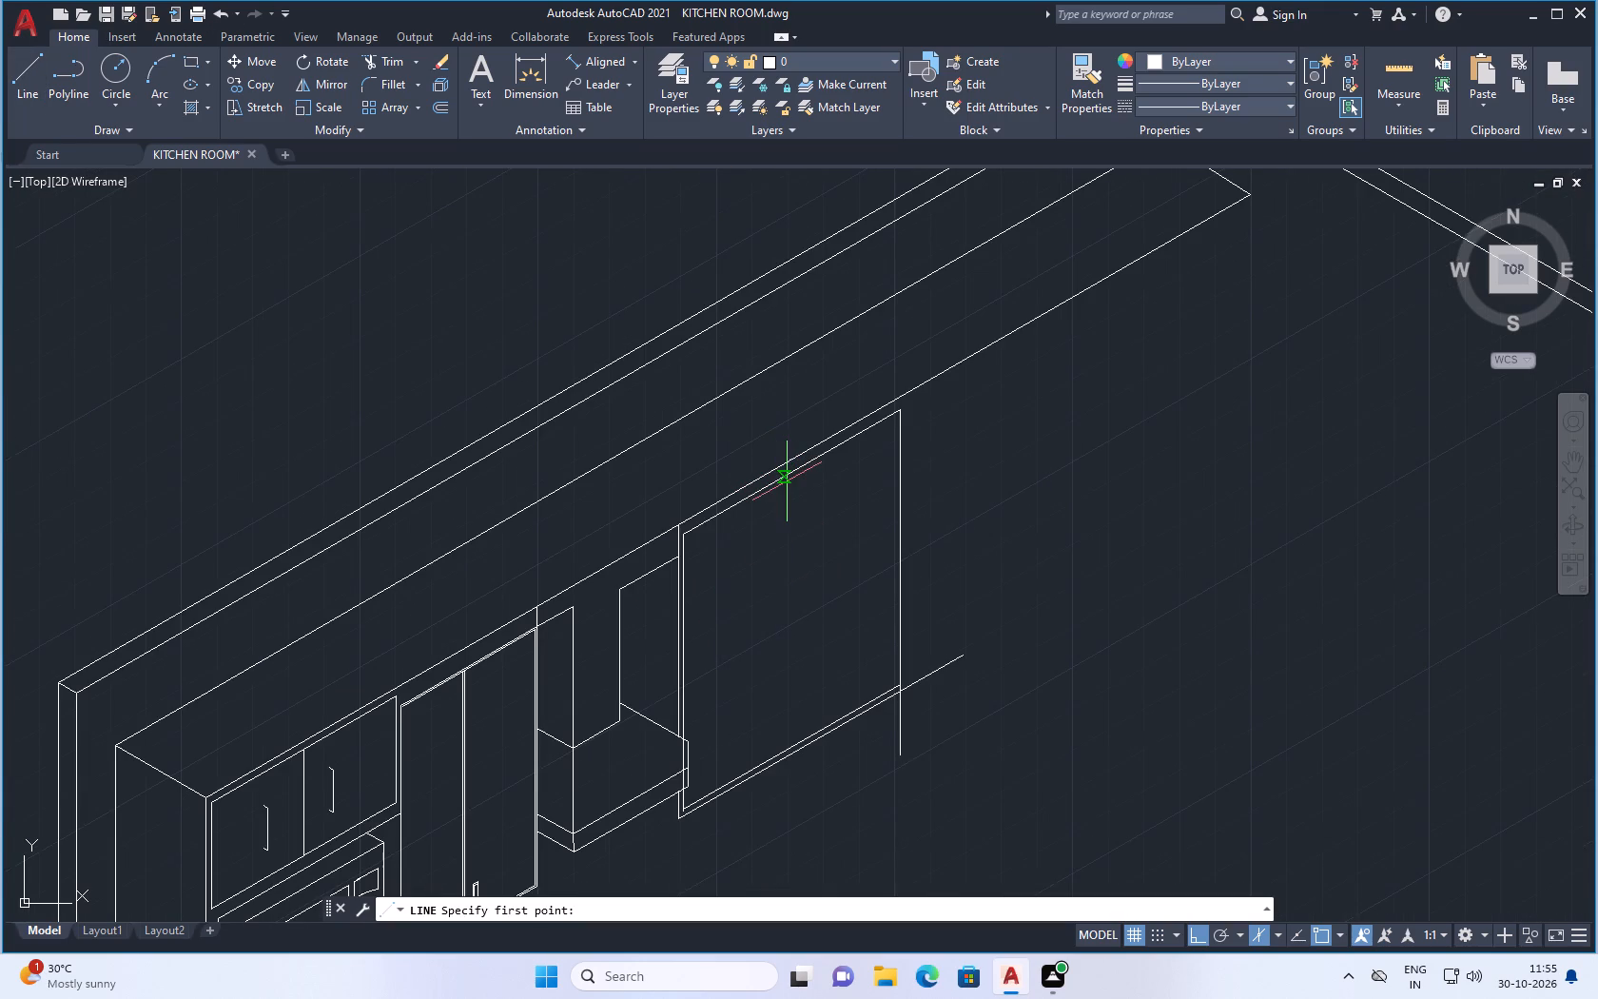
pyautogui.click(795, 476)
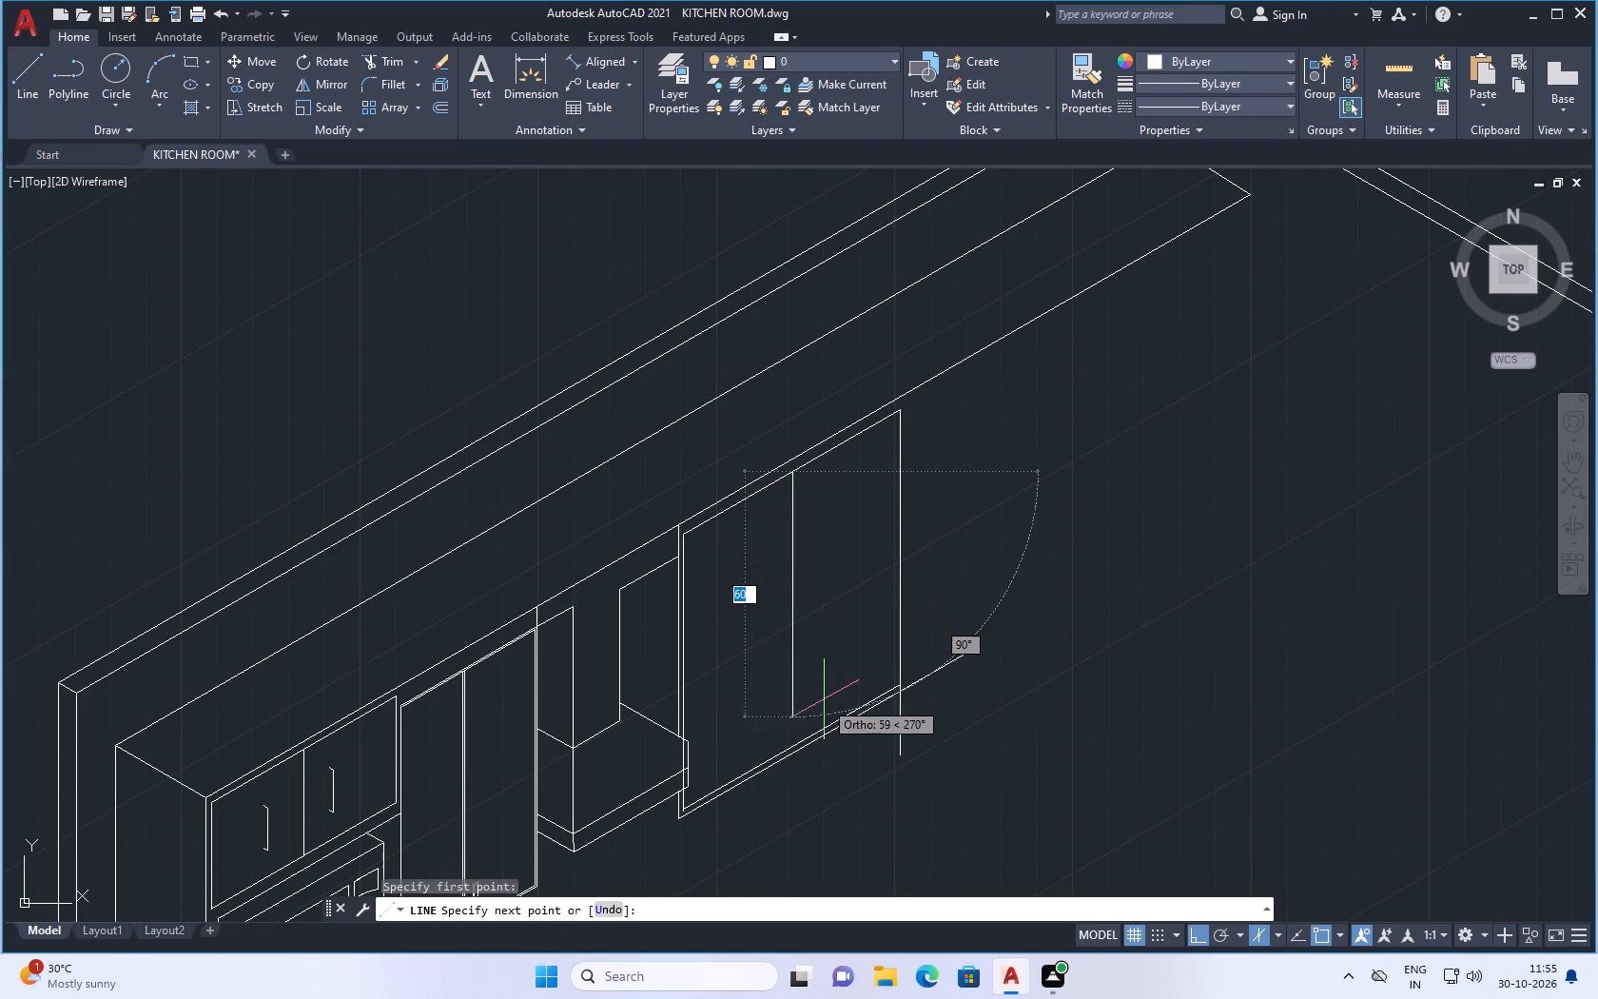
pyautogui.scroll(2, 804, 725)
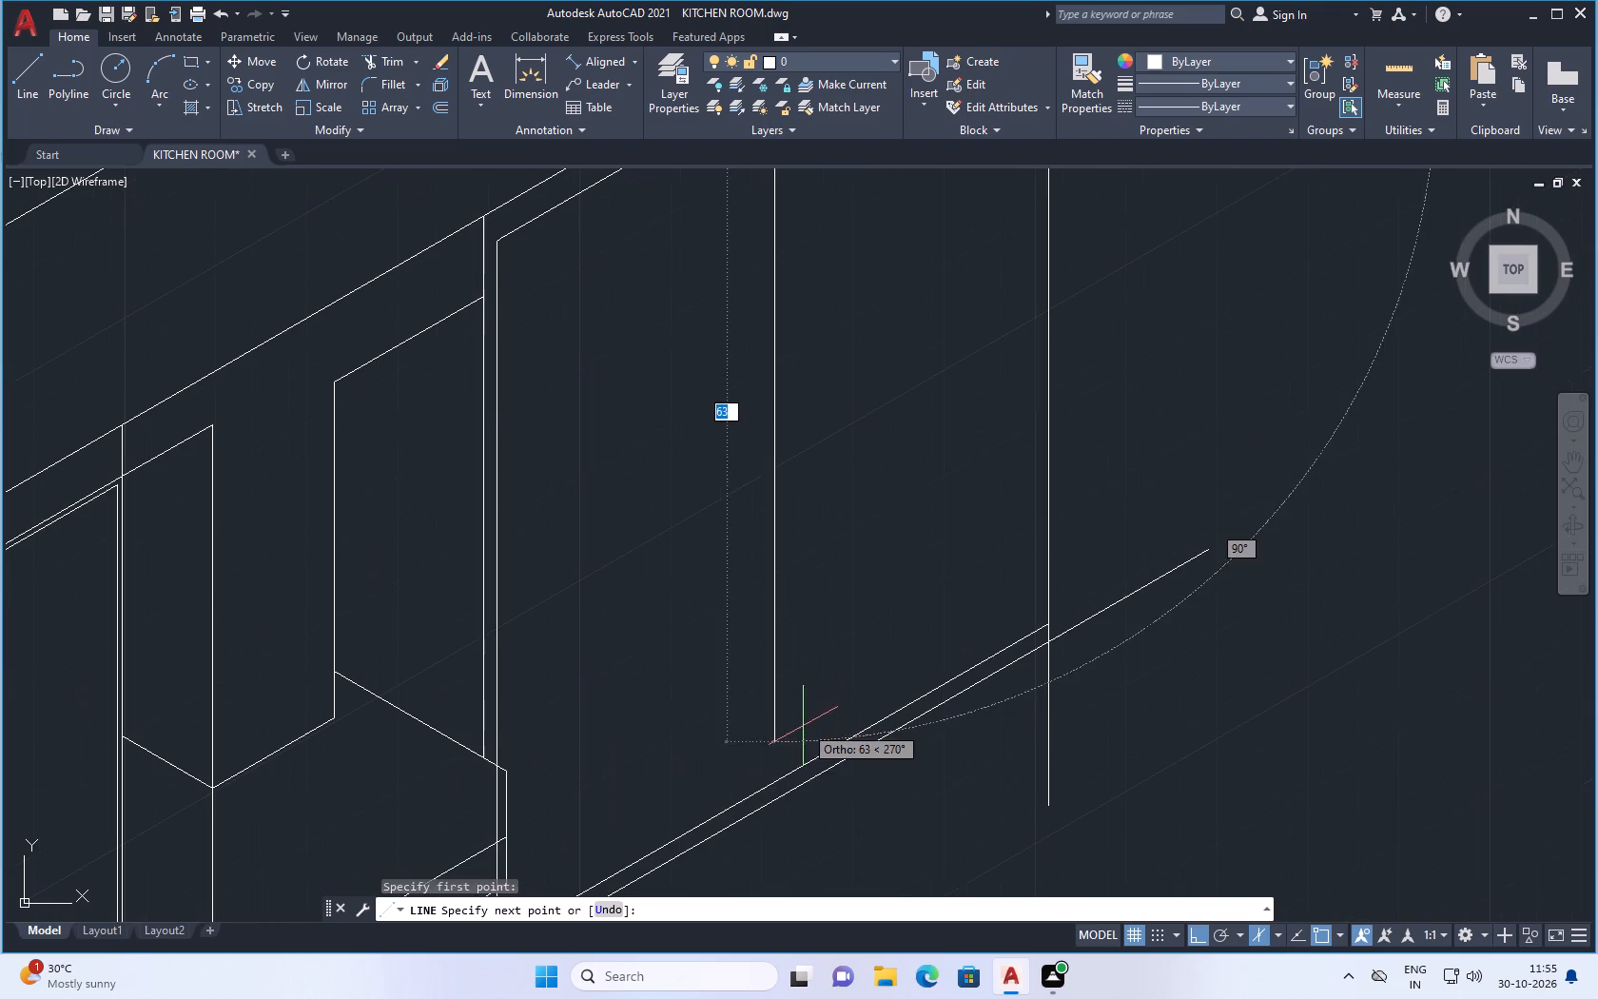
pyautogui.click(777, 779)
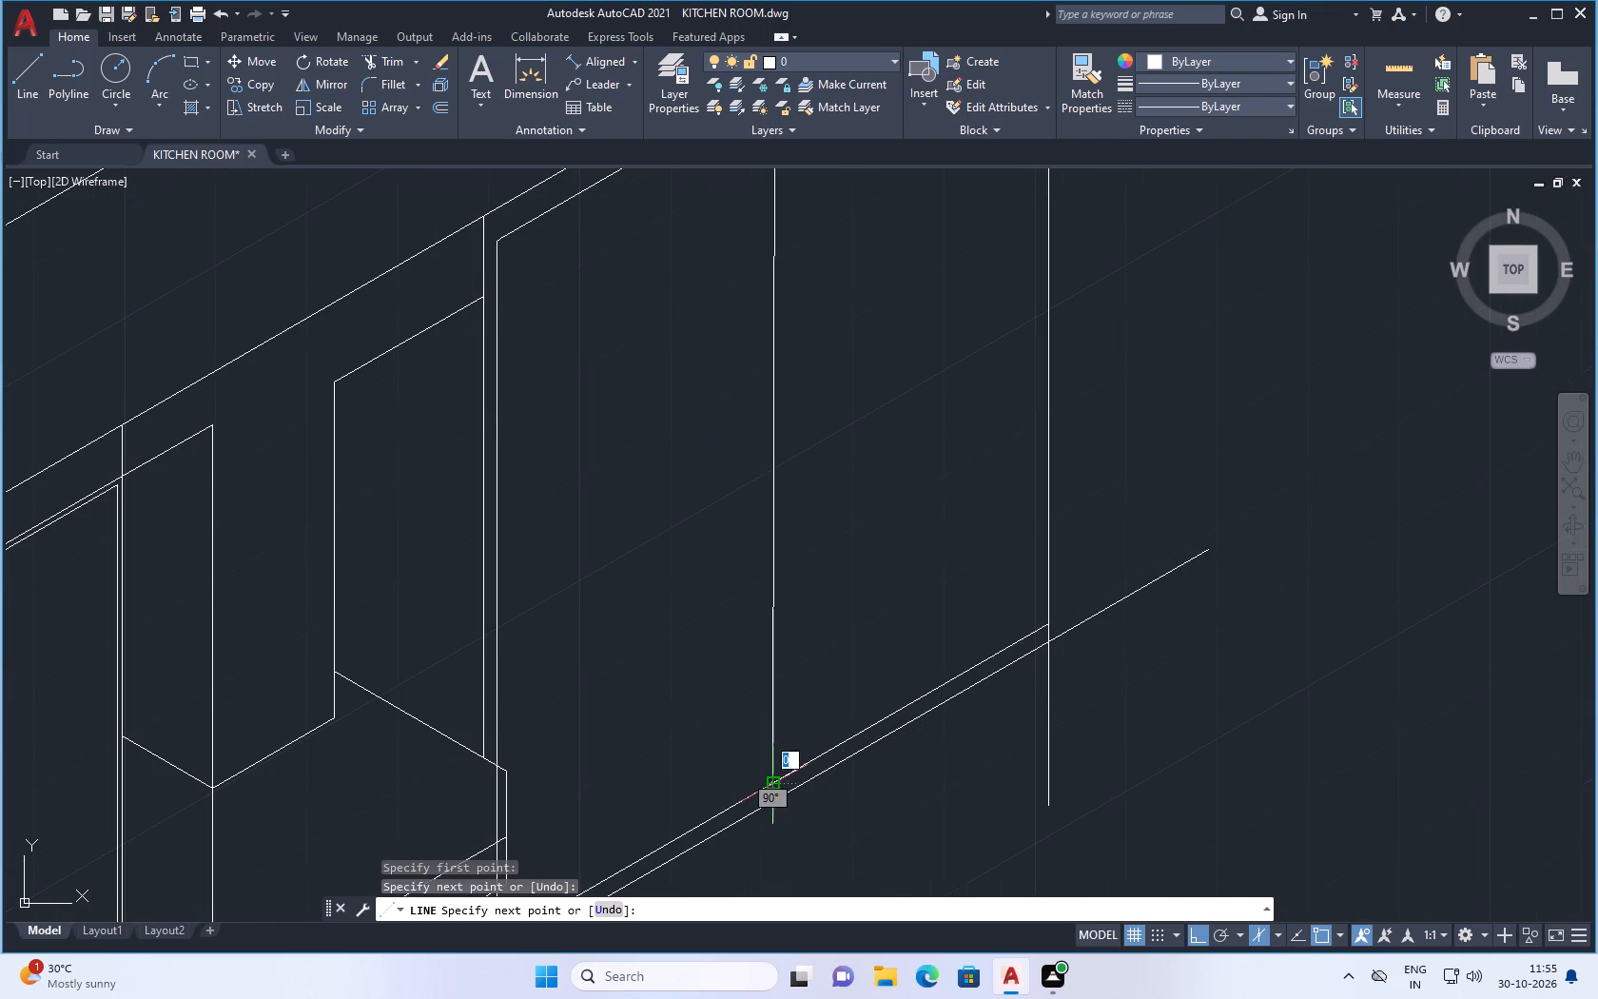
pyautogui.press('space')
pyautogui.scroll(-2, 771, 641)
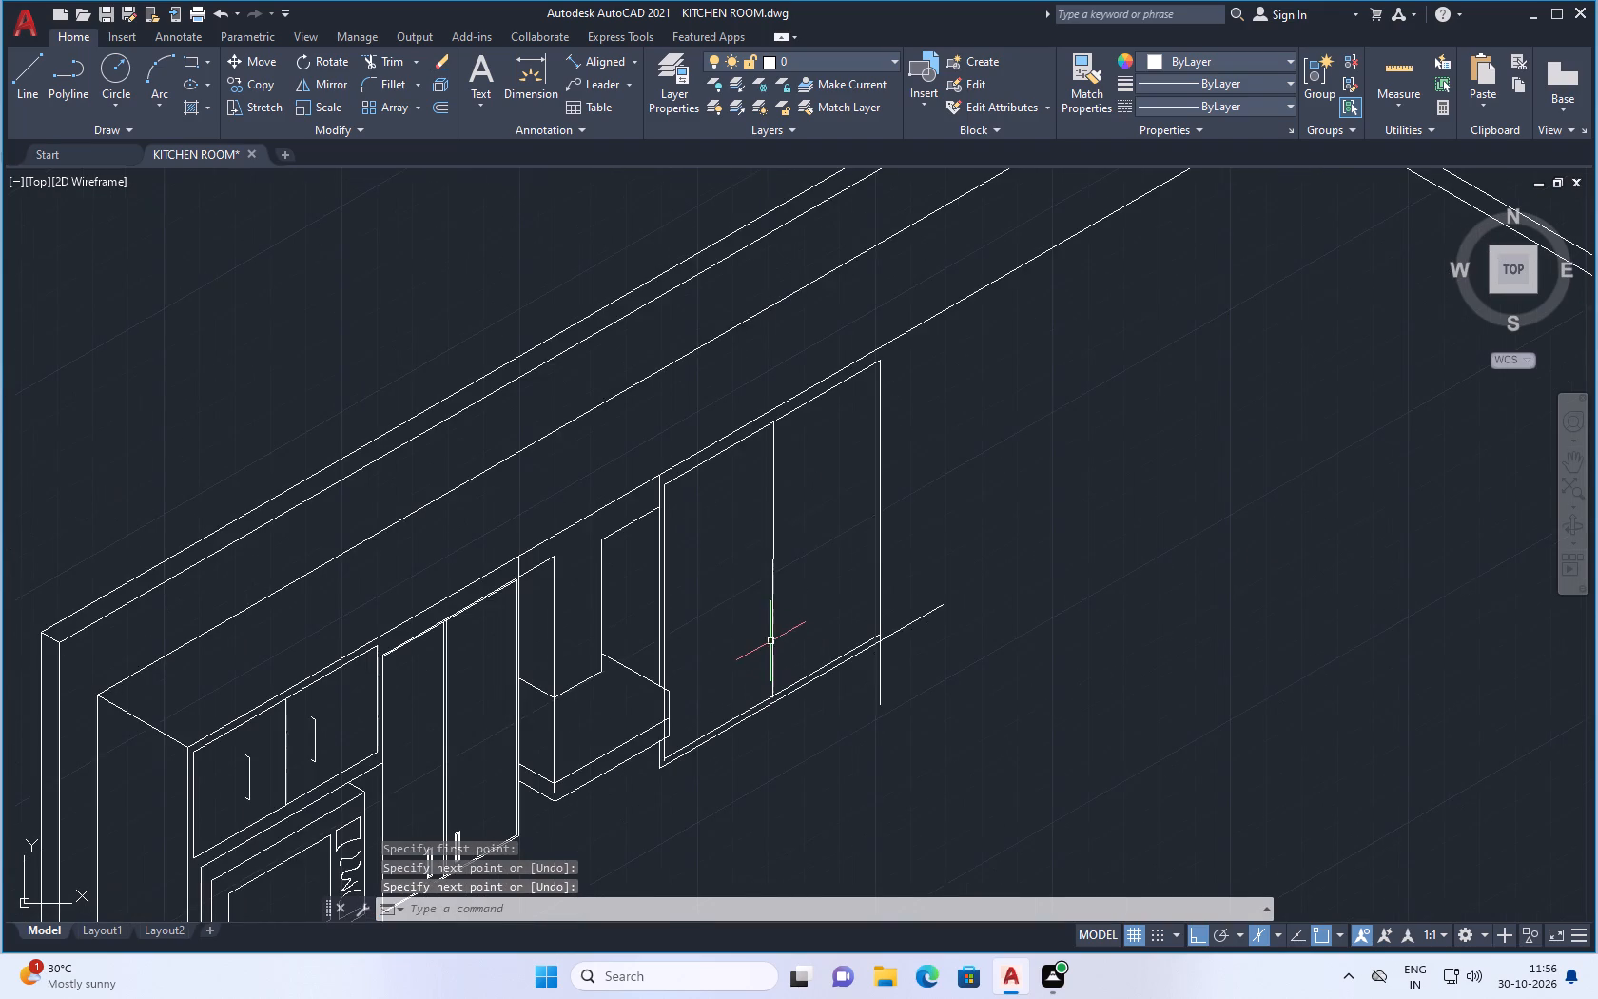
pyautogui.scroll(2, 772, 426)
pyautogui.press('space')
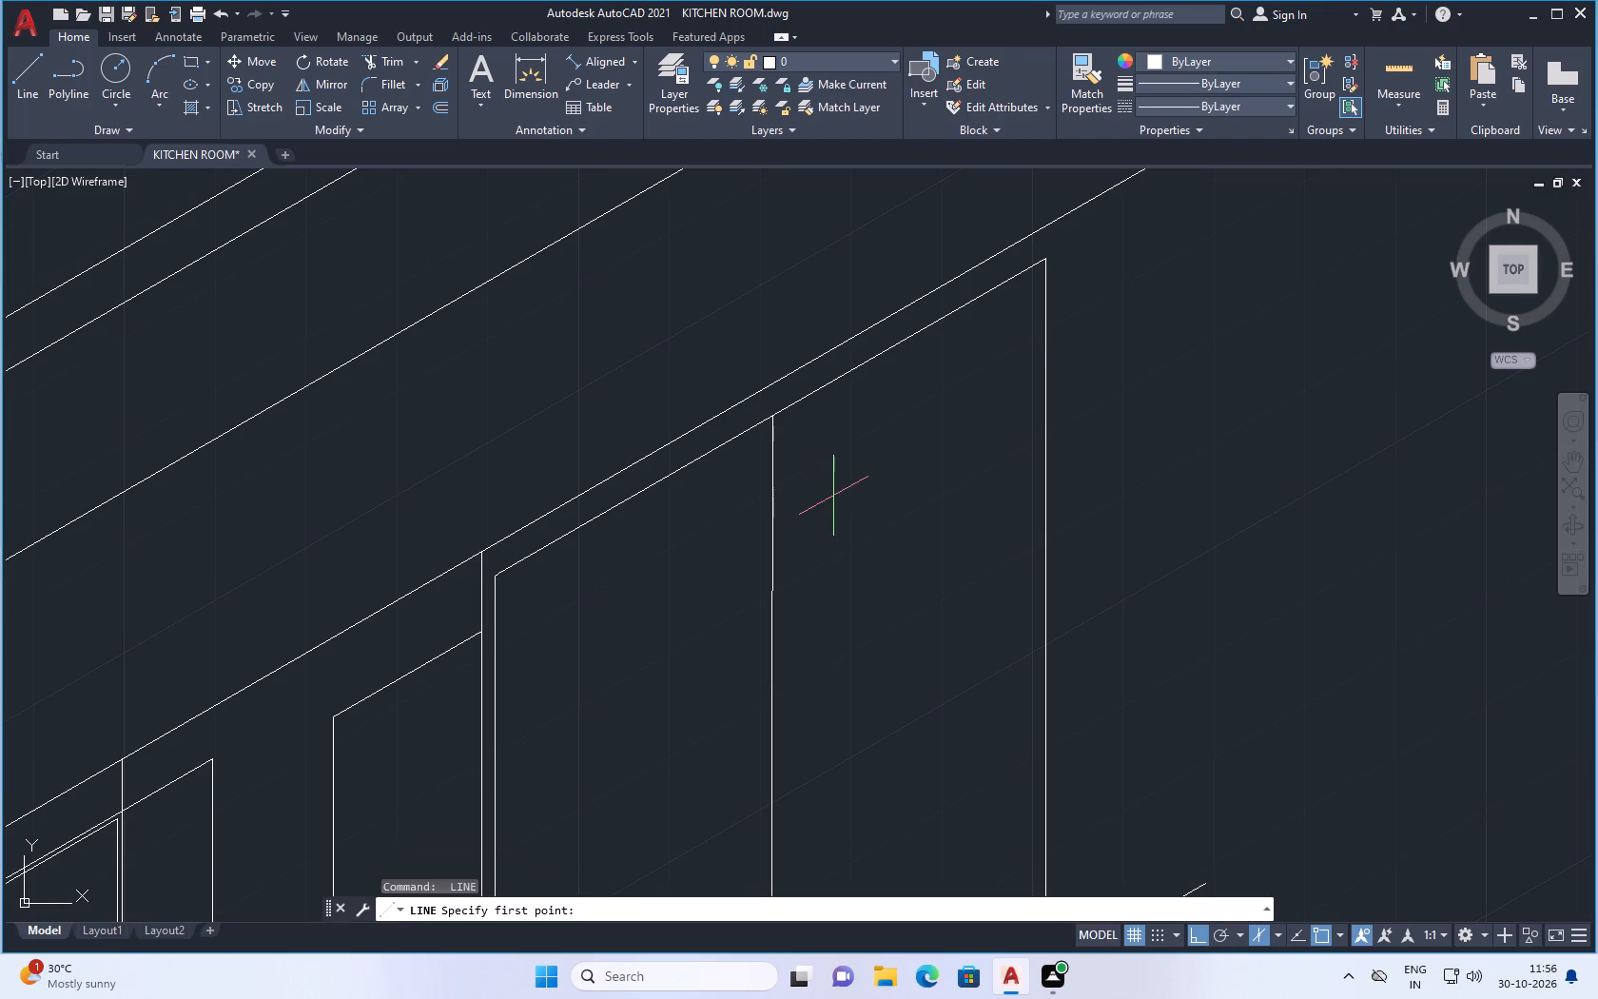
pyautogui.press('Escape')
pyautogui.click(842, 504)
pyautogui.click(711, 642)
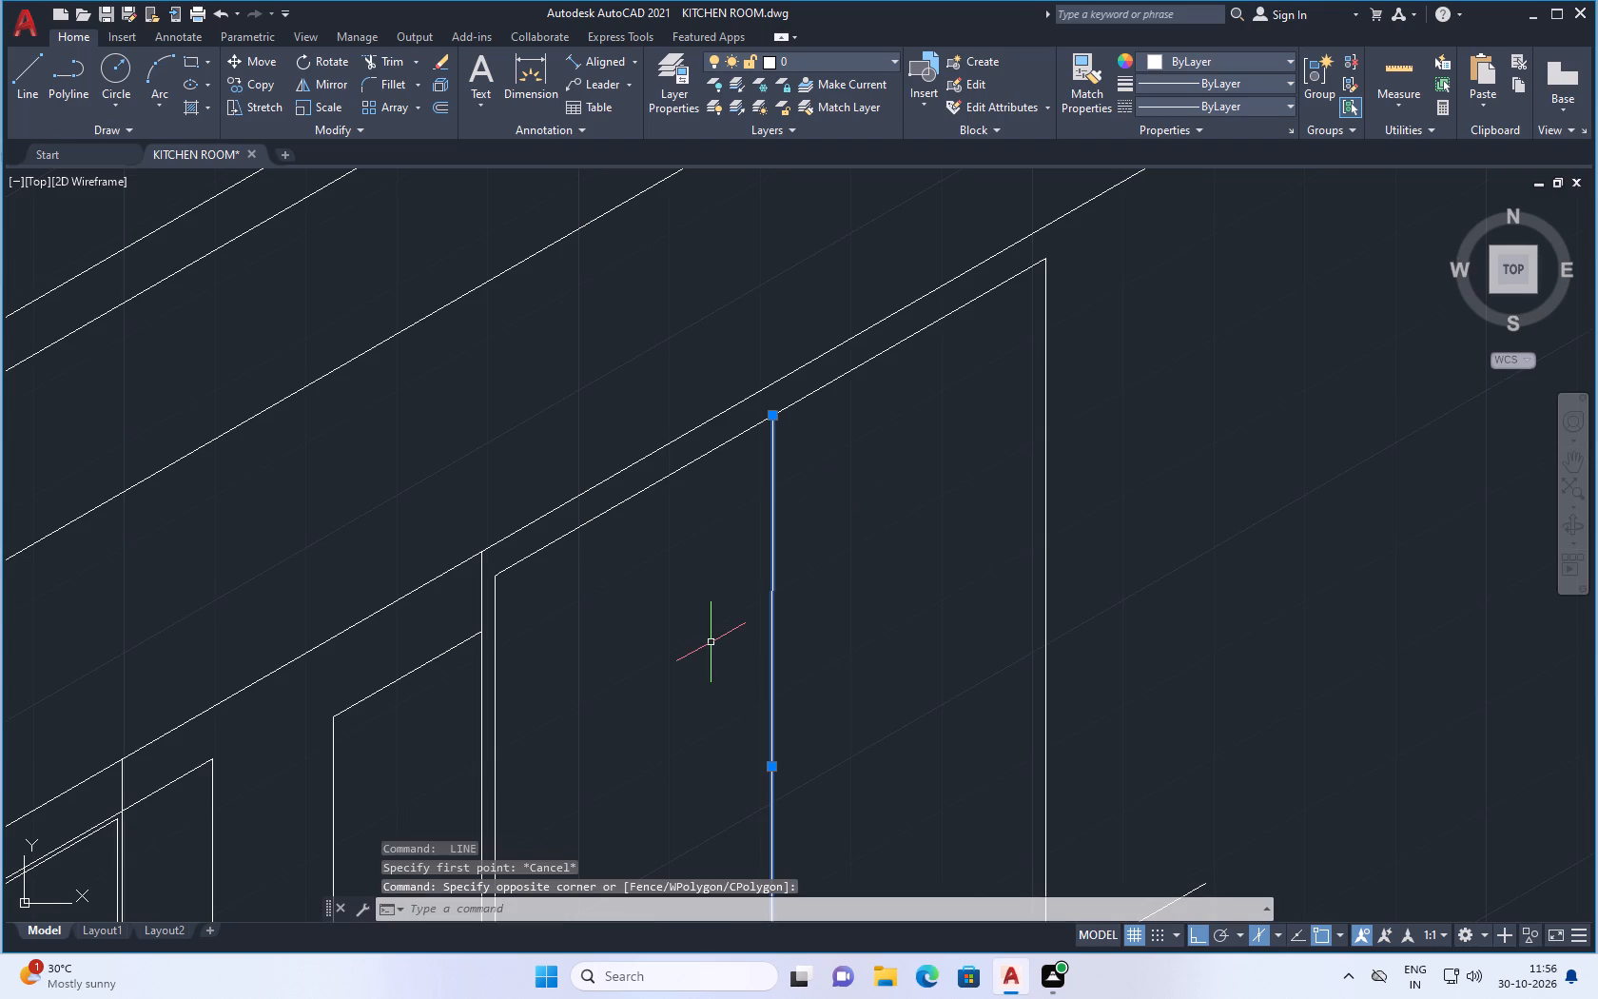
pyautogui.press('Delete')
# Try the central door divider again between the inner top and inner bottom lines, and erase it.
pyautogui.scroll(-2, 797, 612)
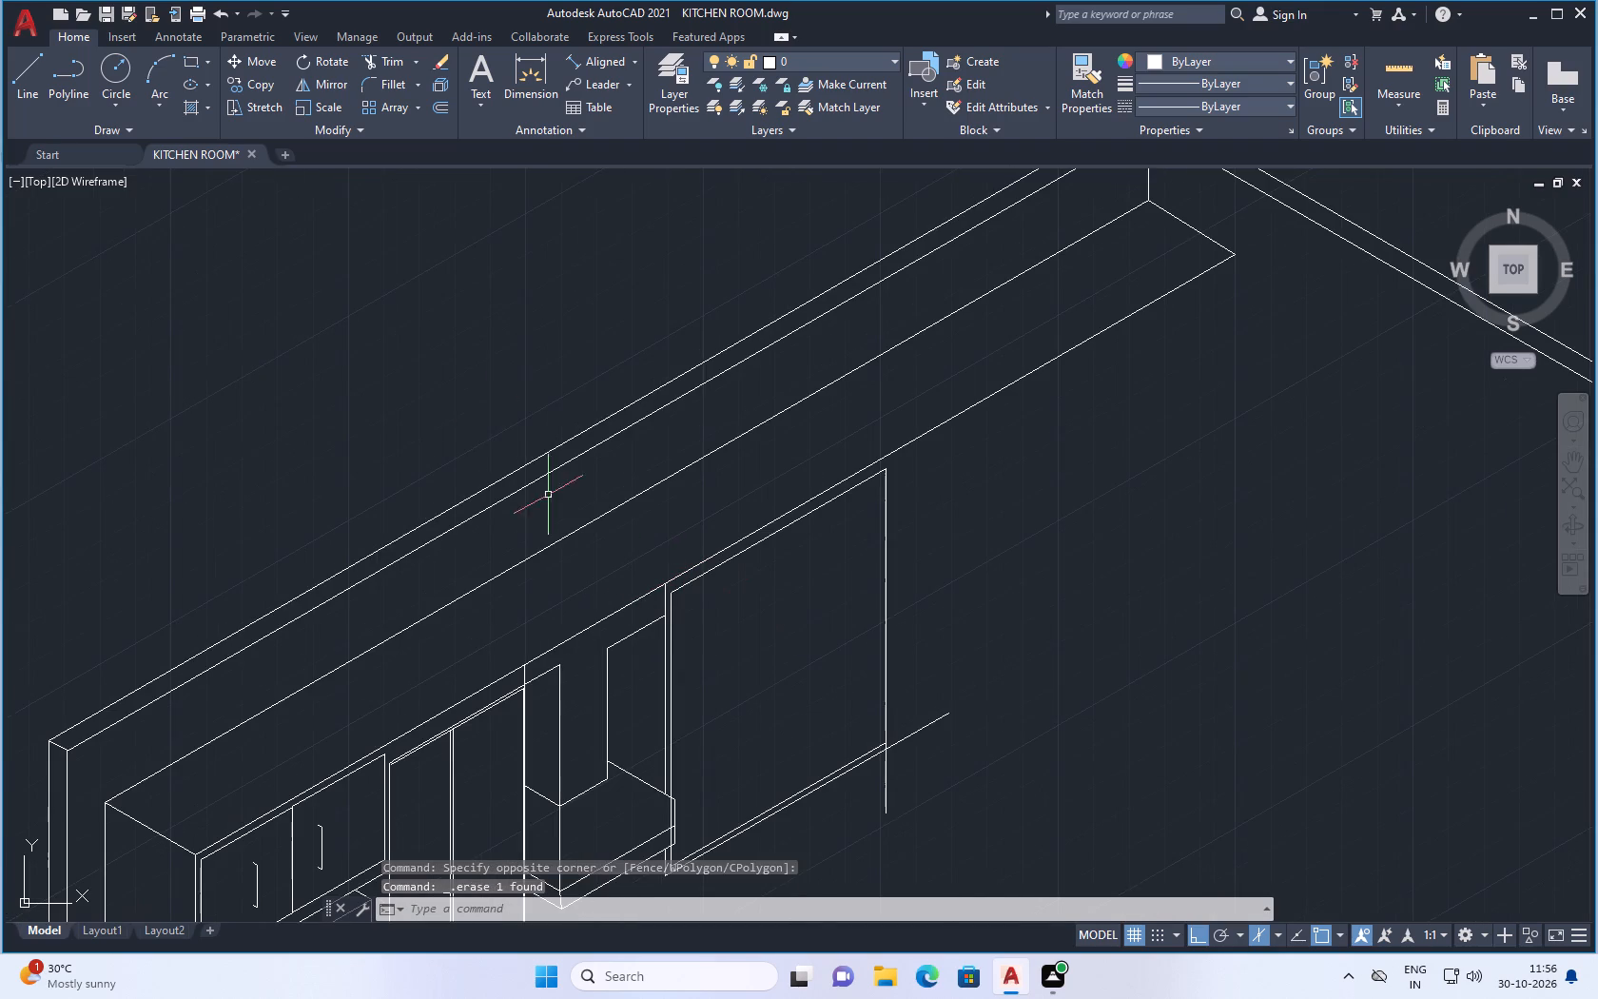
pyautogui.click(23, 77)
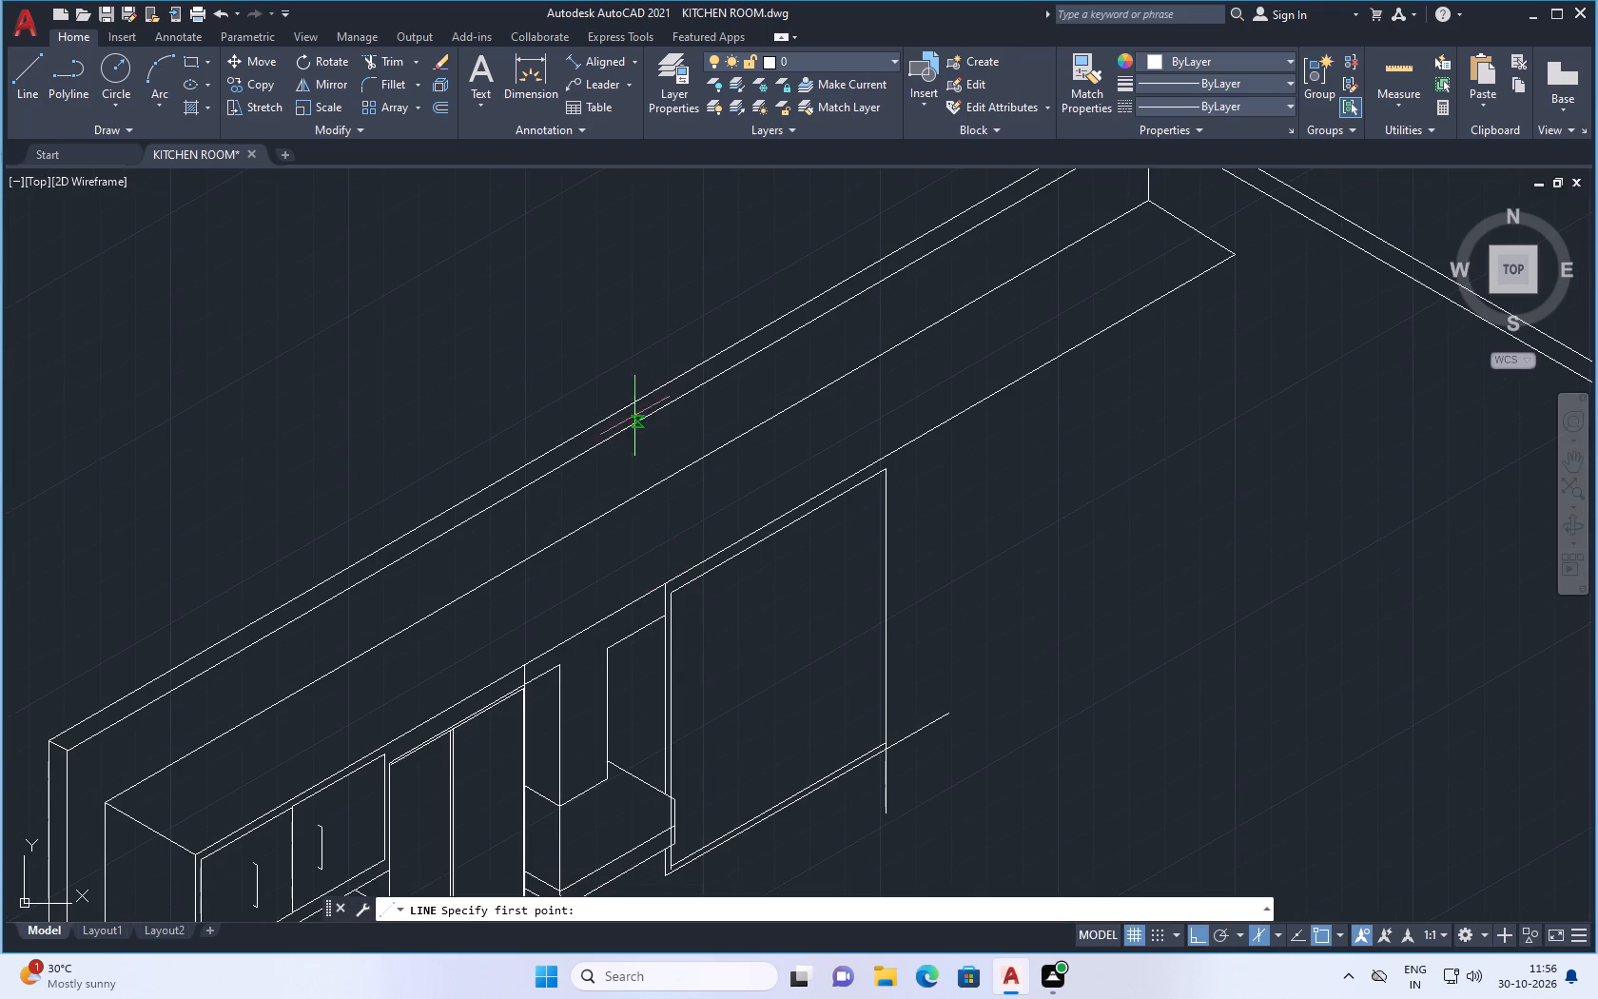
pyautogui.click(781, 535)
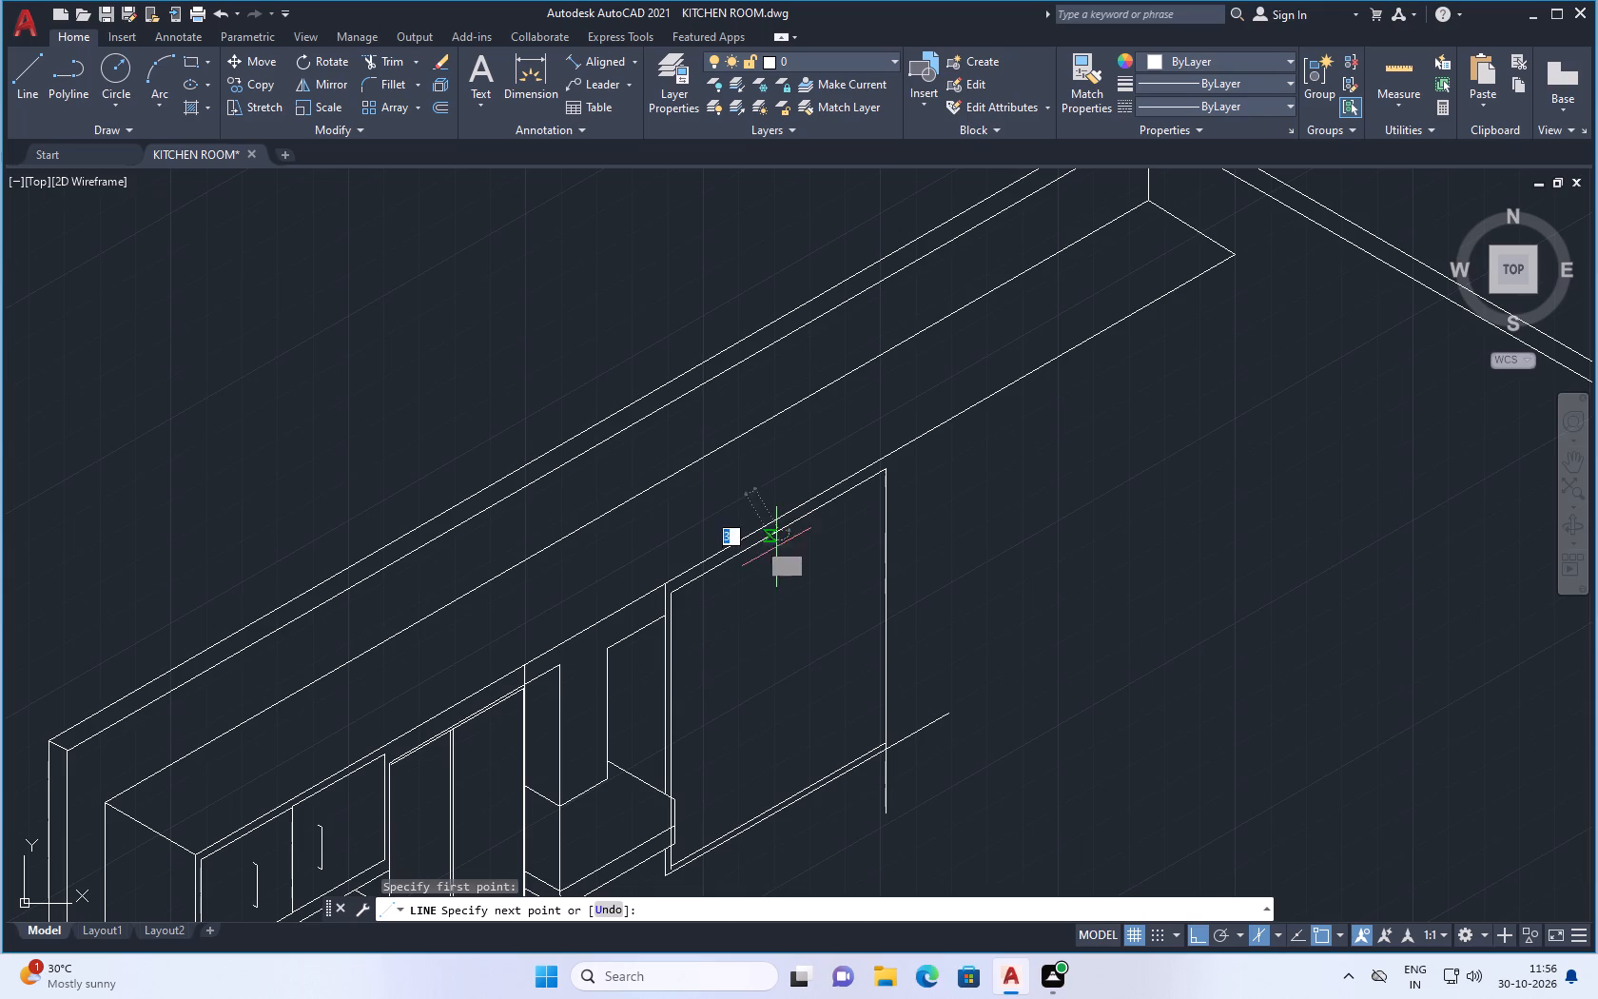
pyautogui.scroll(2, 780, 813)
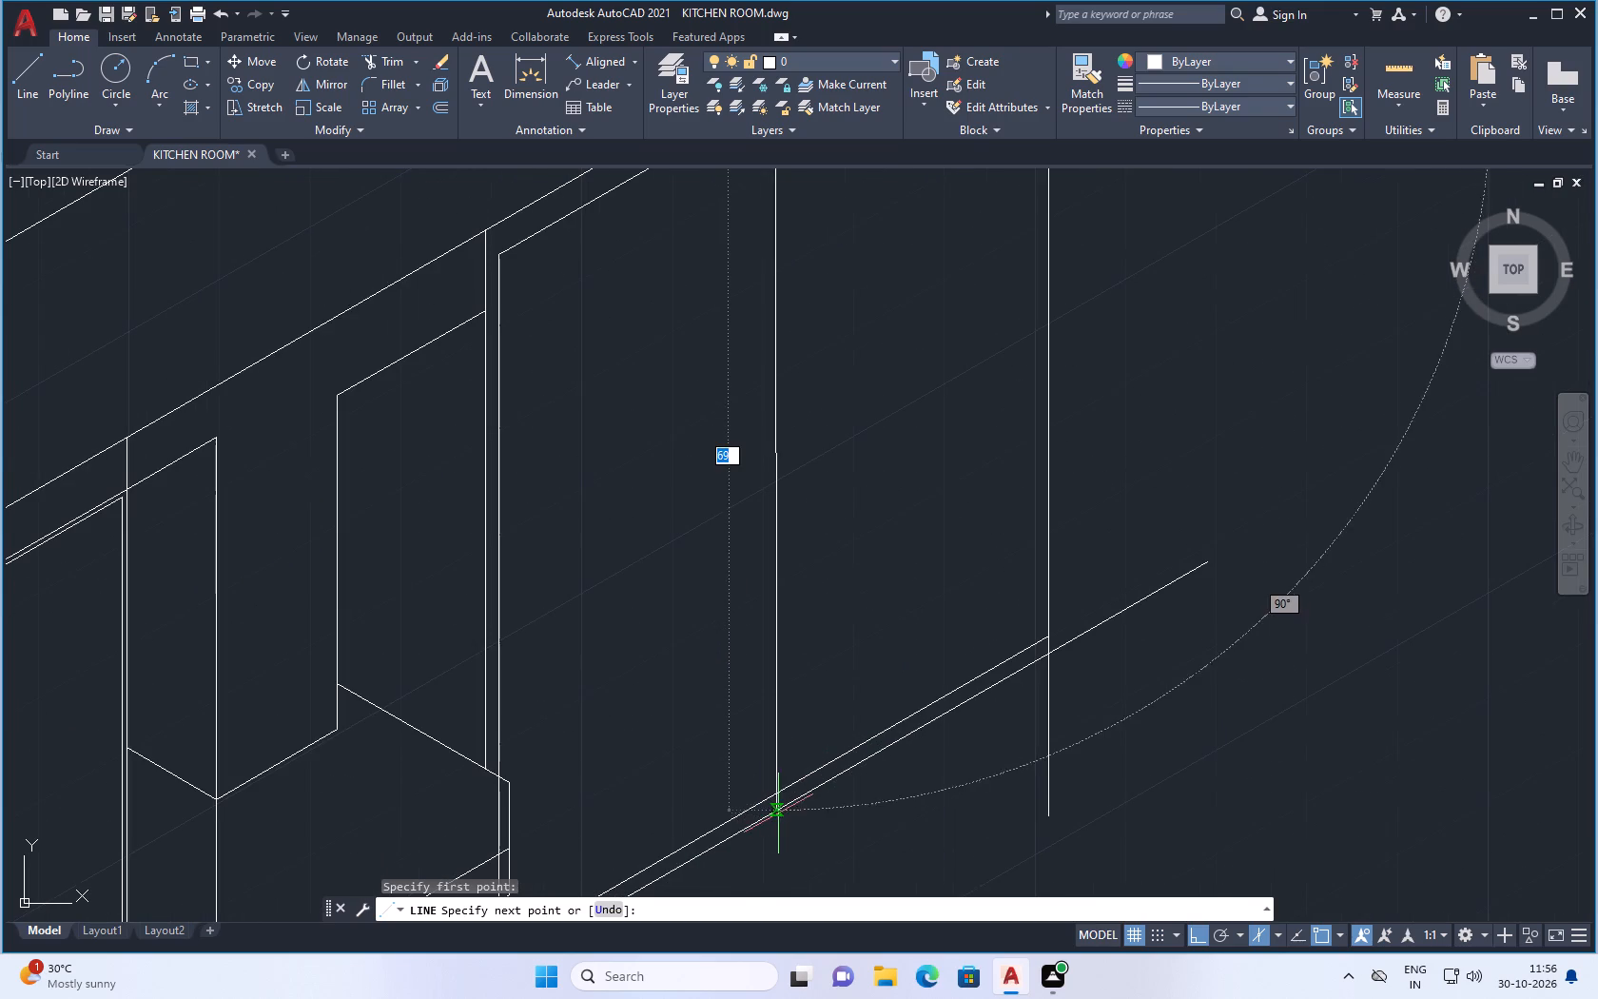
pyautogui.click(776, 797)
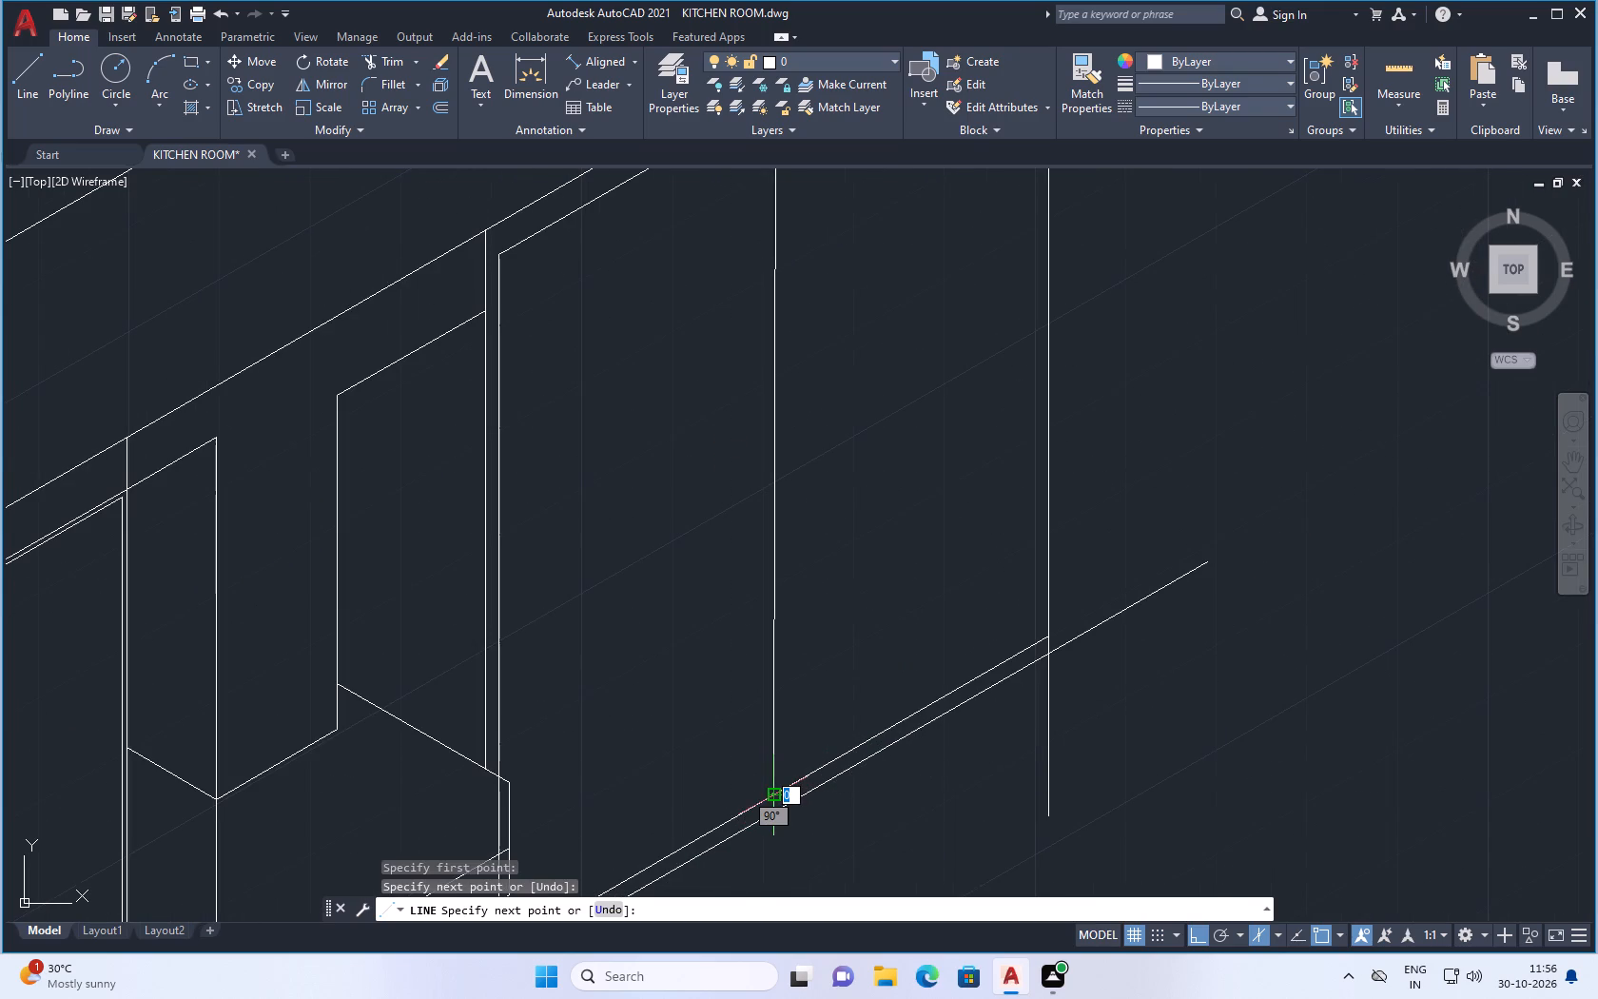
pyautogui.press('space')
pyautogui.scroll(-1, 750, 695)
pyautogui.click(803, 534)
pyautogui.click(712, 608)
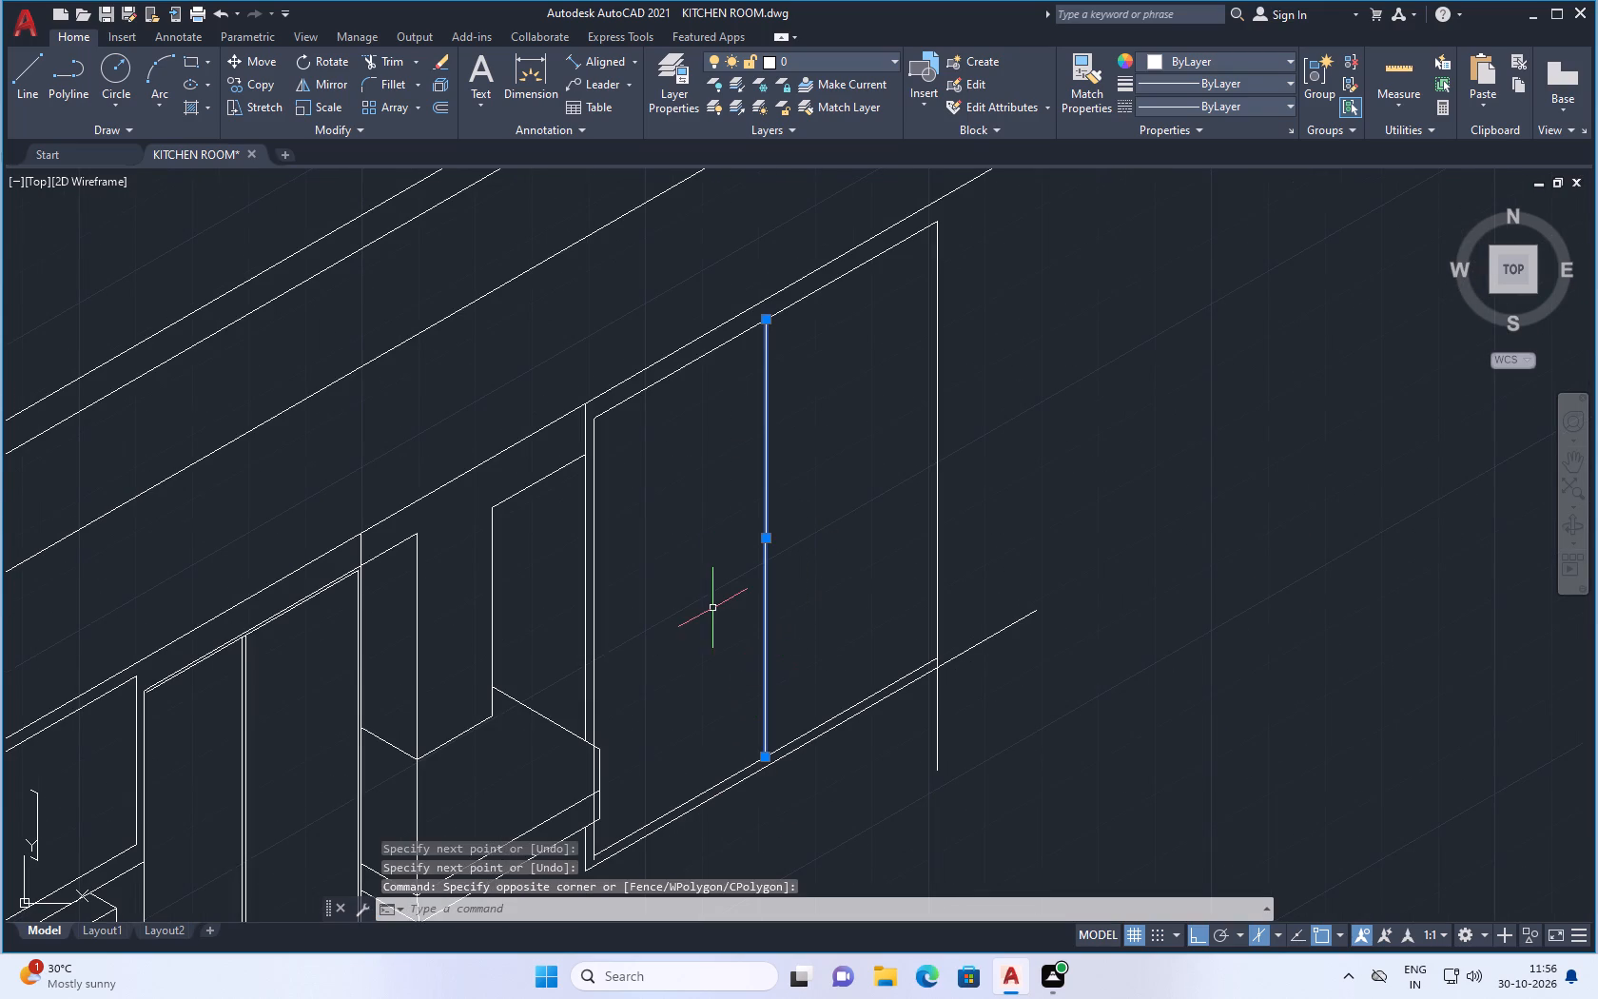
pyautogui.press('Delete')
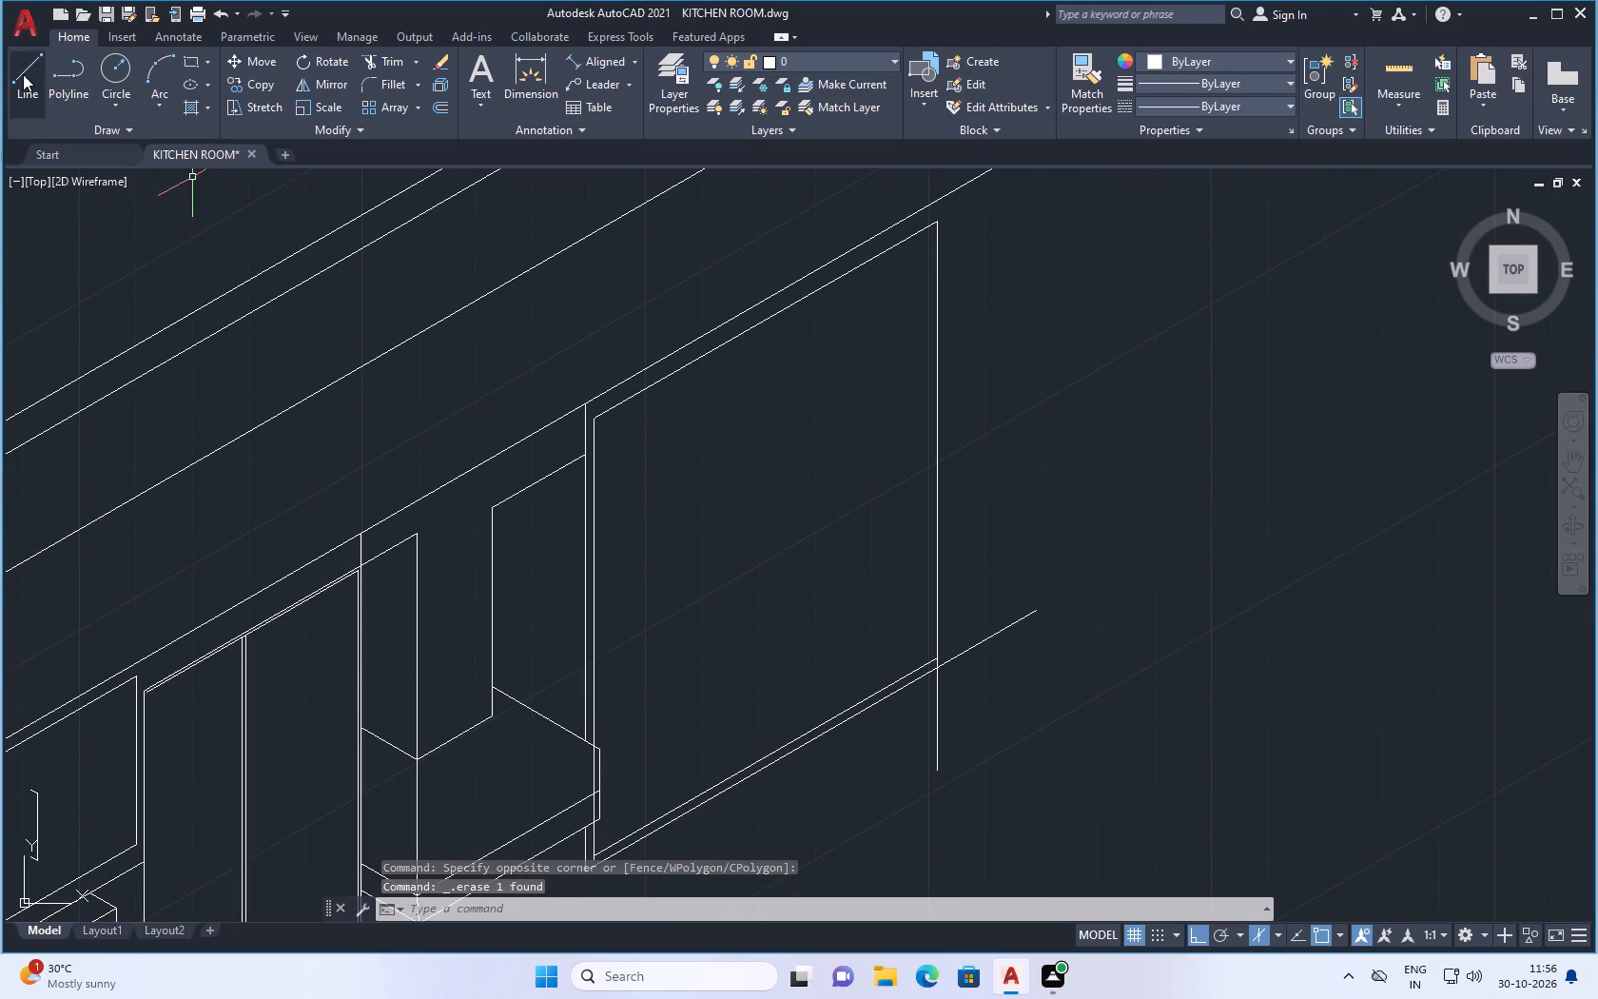
# Draw a vertical door divider from near the middle of the inner top line down past the cabinet's bottom edge.
pyautogui.click(23, 74)
pyautogui.click(764, 320)
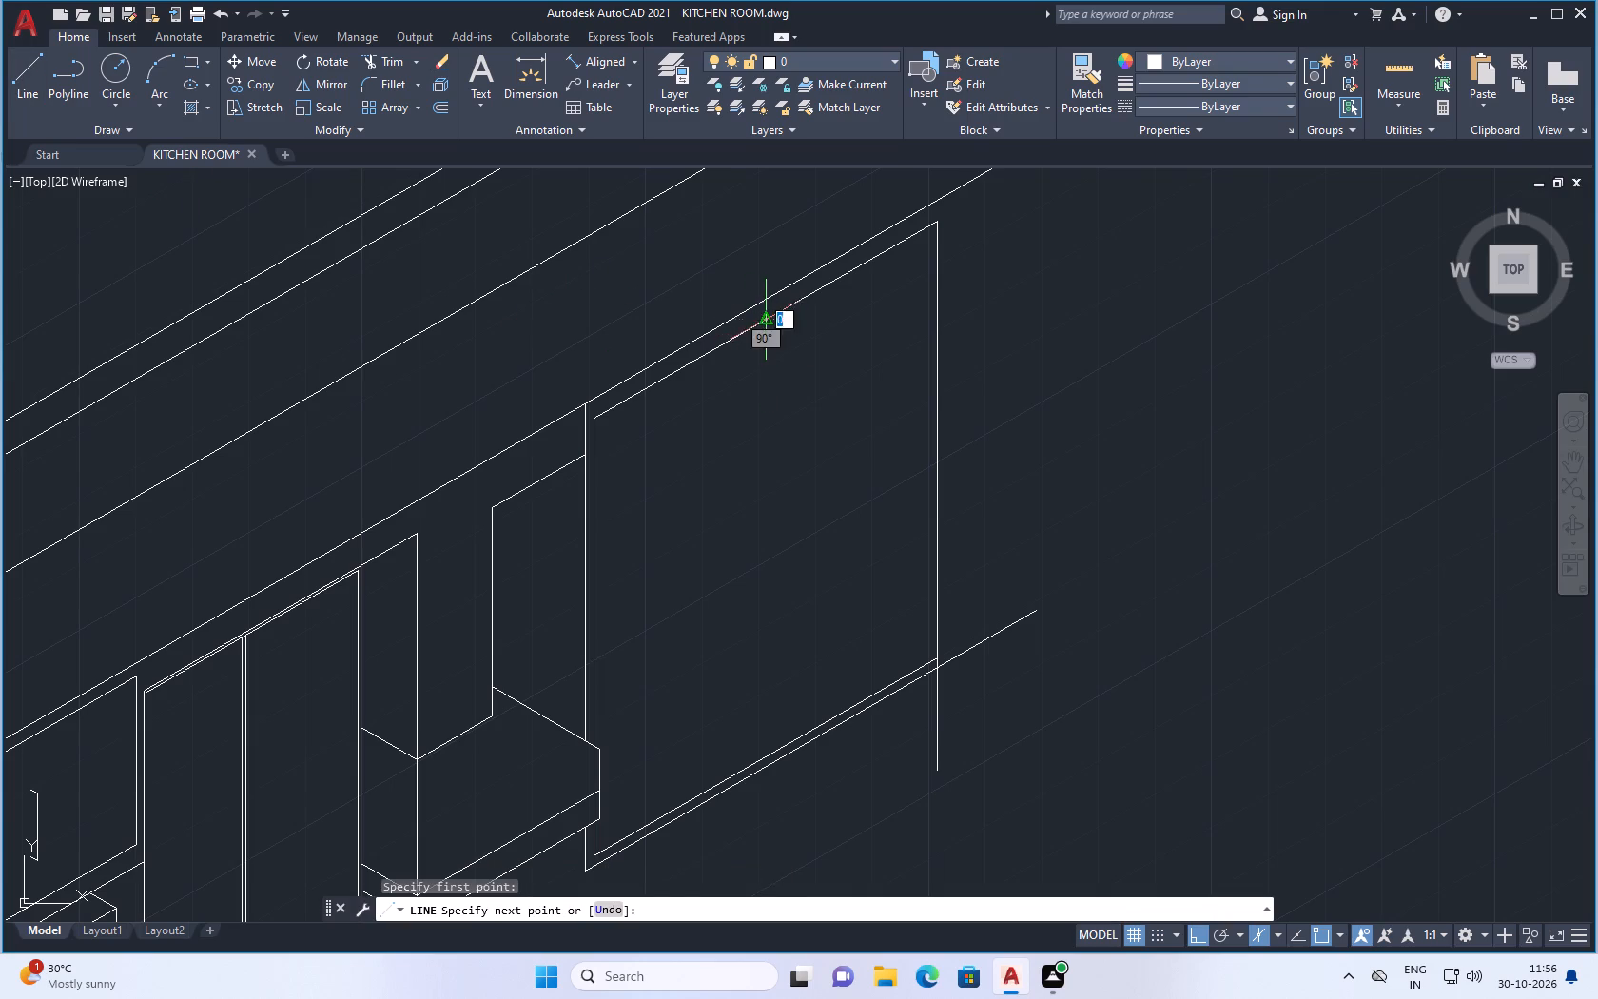
pyautogui.click(782, 809)
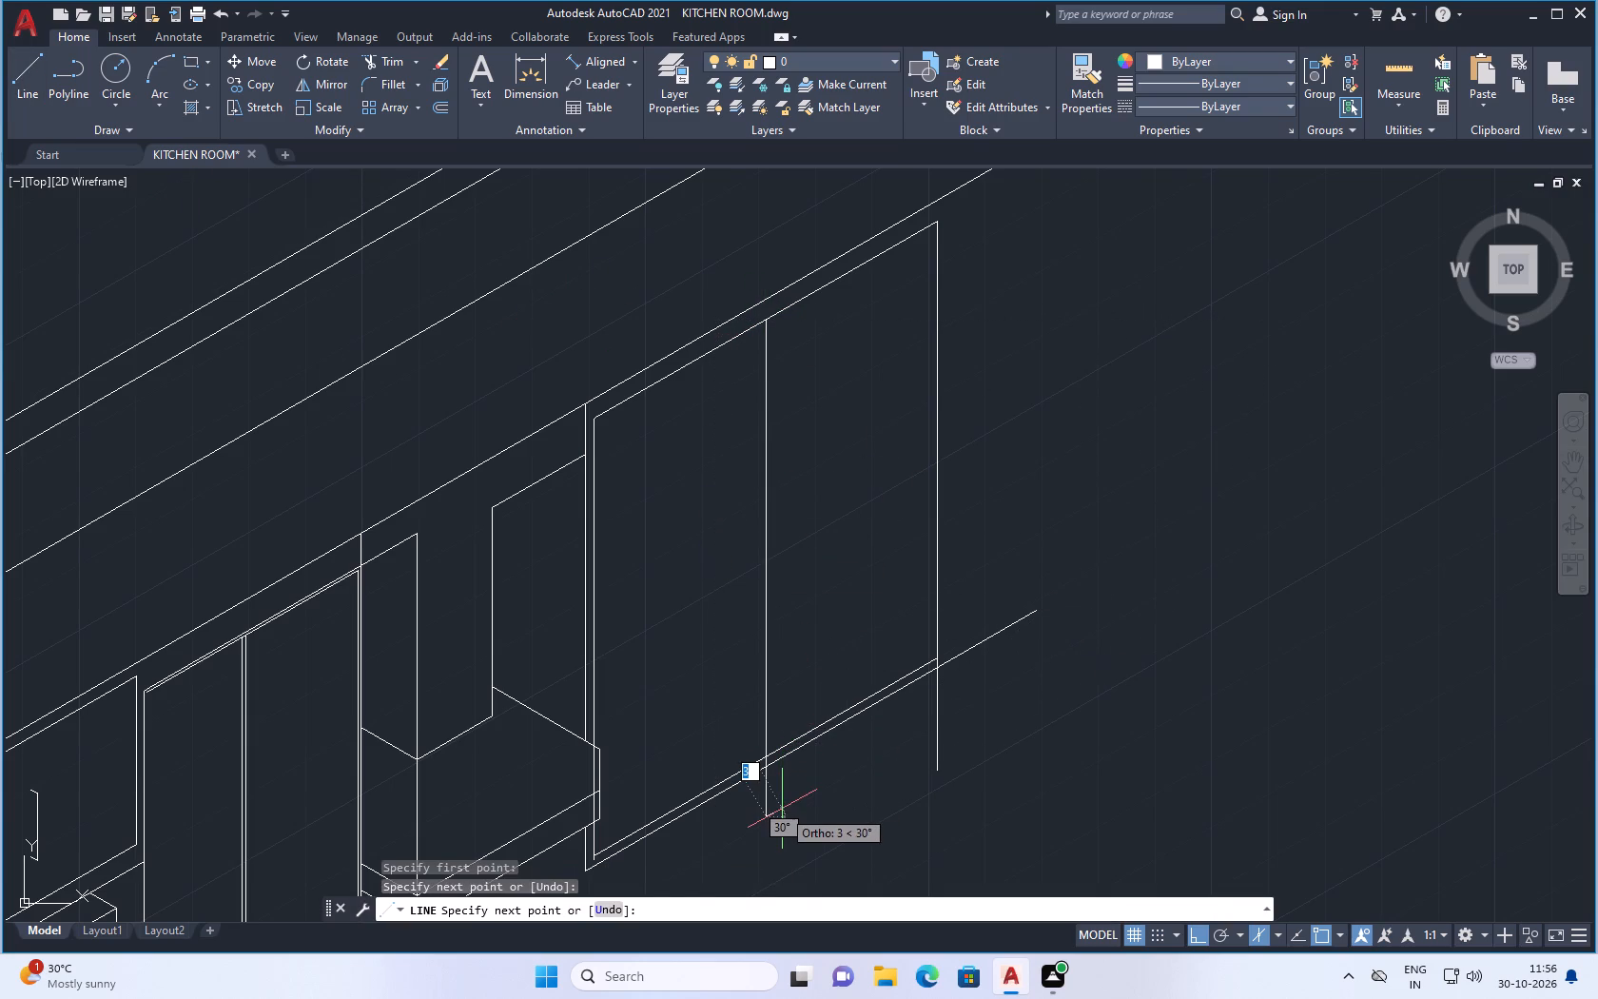
pyautogui.press('Escape')
# Trim the door divider below the outer bottom edge and between the two bottom lines, so it ends on the inner bottom line.
pyautogui.press('t')
pyautogui.press('r')
pyautogui.press('Return')
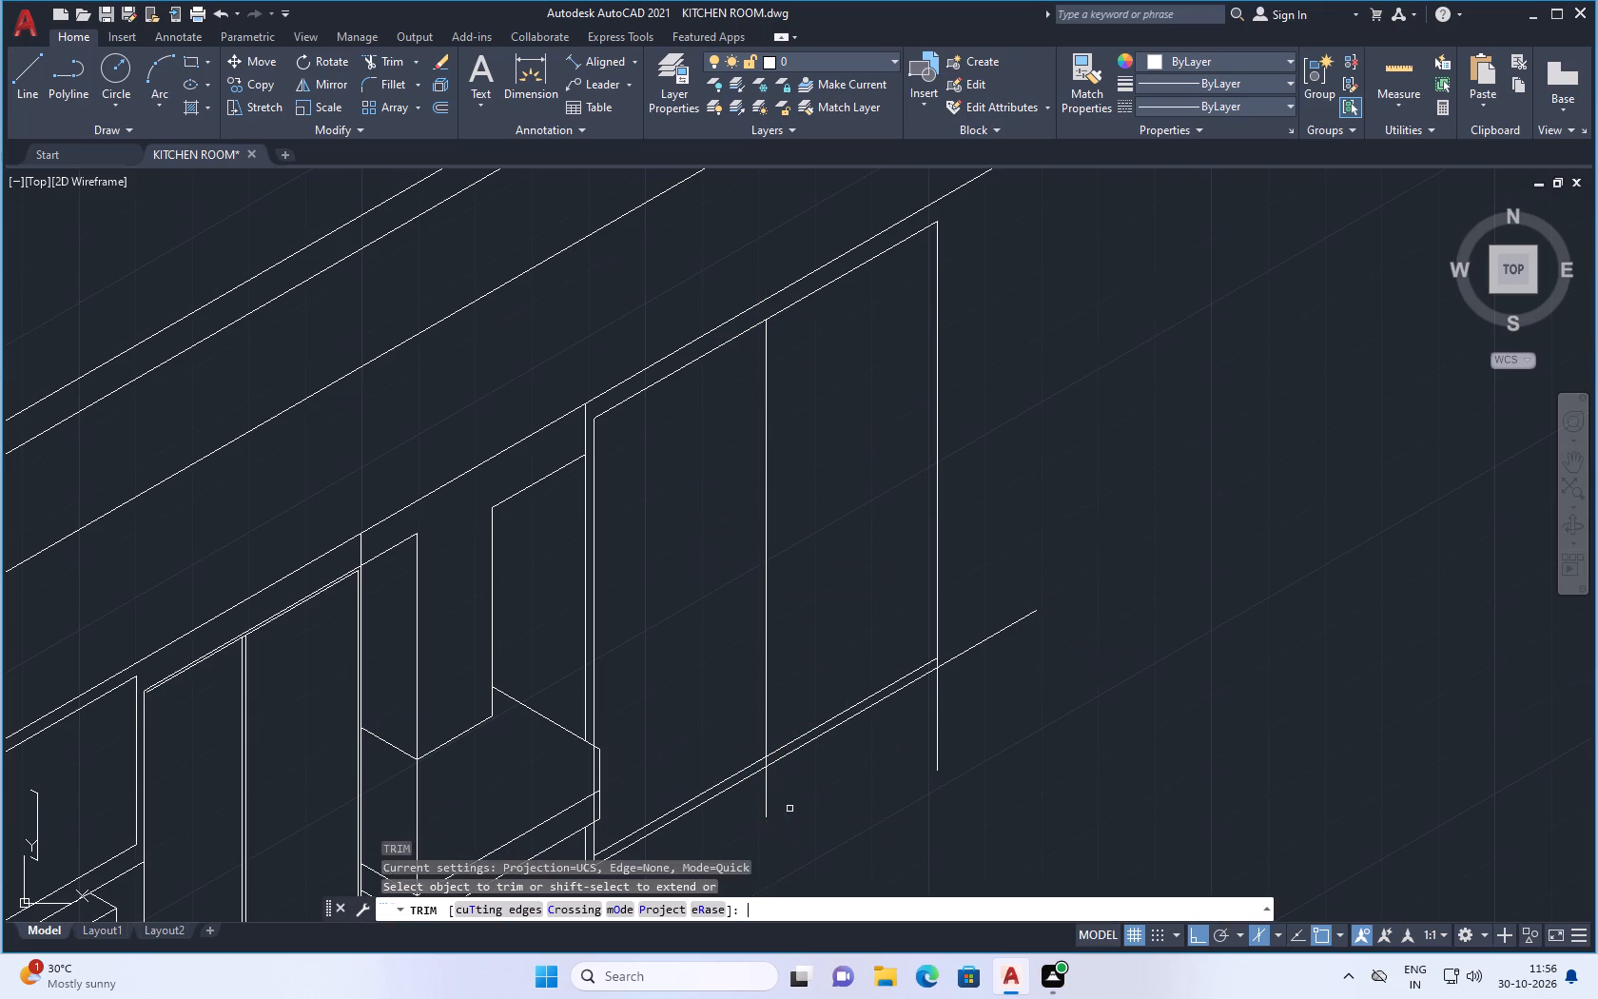
pyautogui.moveTo(800, 781); pyautogui.dragTo(735, 814)
pyautogui.scroll(4, 763, 766)
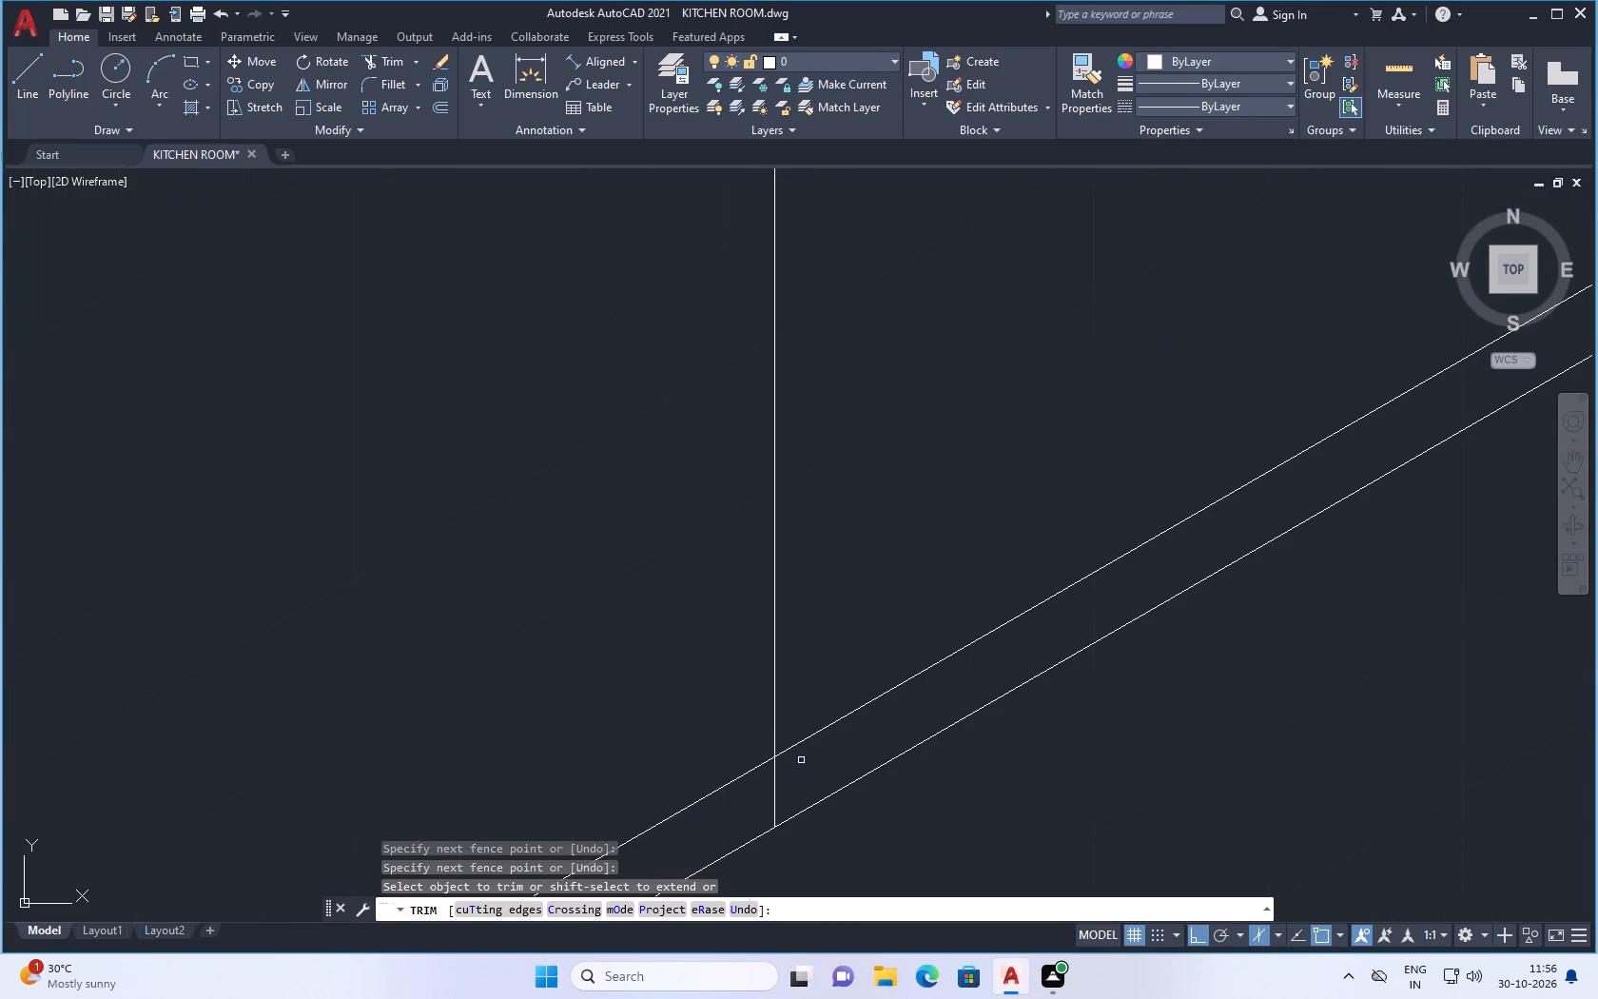
pyautogui.moveTo(801, 760); pyautogui.dragTo(769, 789)
pyautogui.press('space')
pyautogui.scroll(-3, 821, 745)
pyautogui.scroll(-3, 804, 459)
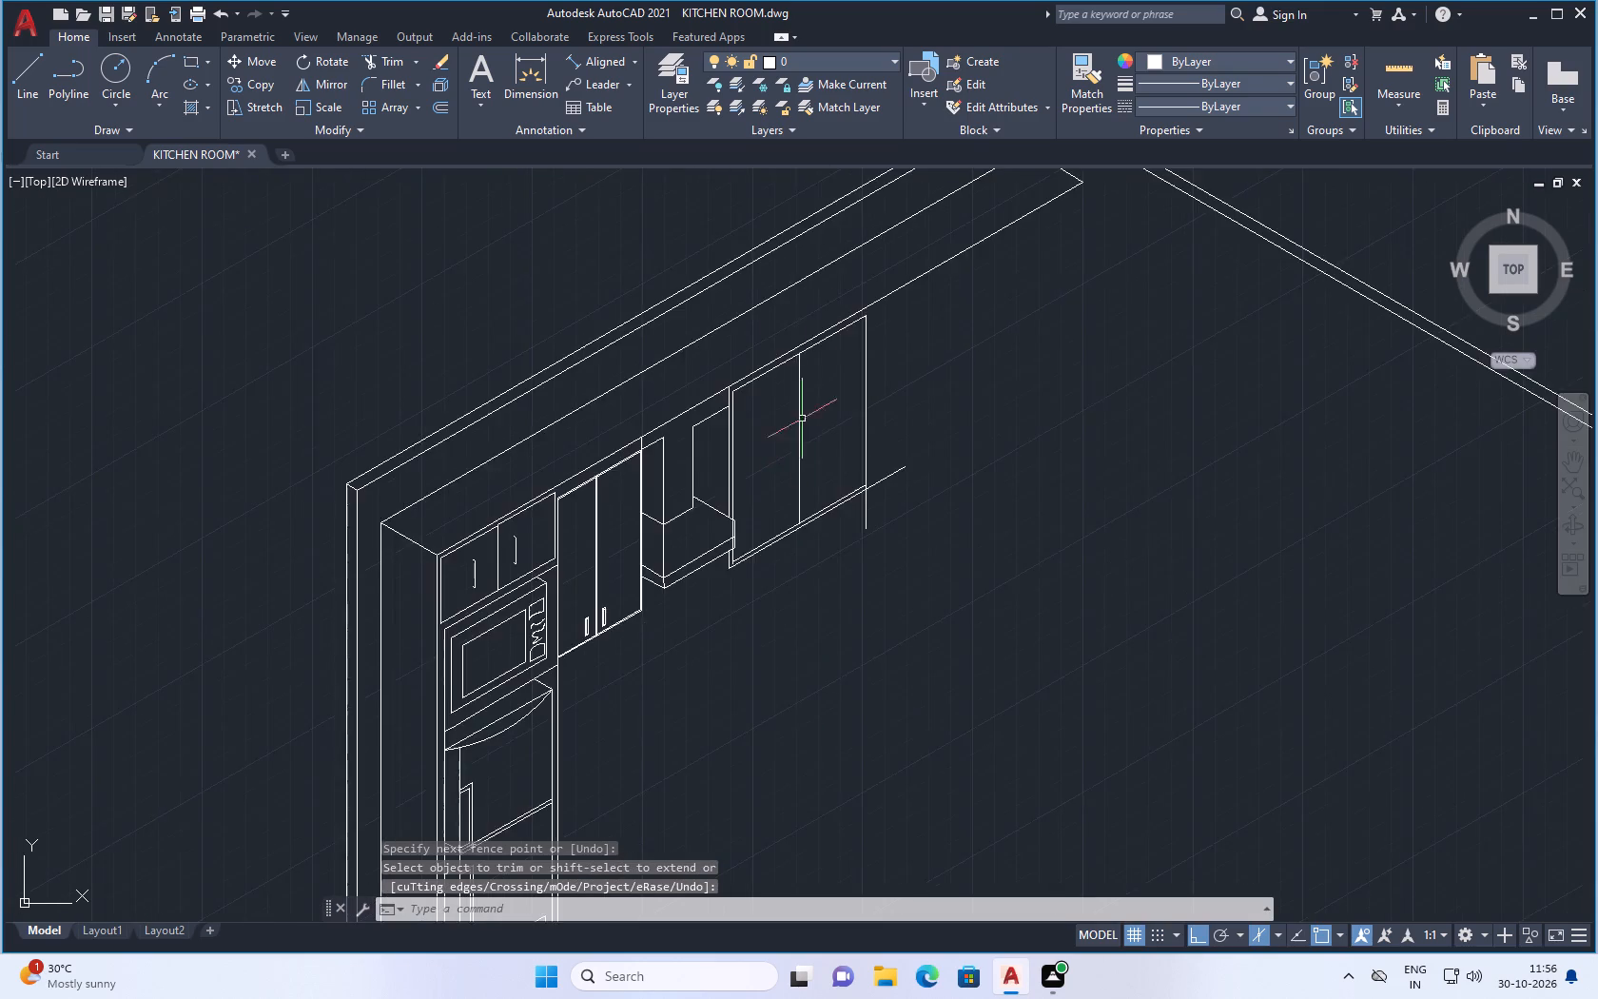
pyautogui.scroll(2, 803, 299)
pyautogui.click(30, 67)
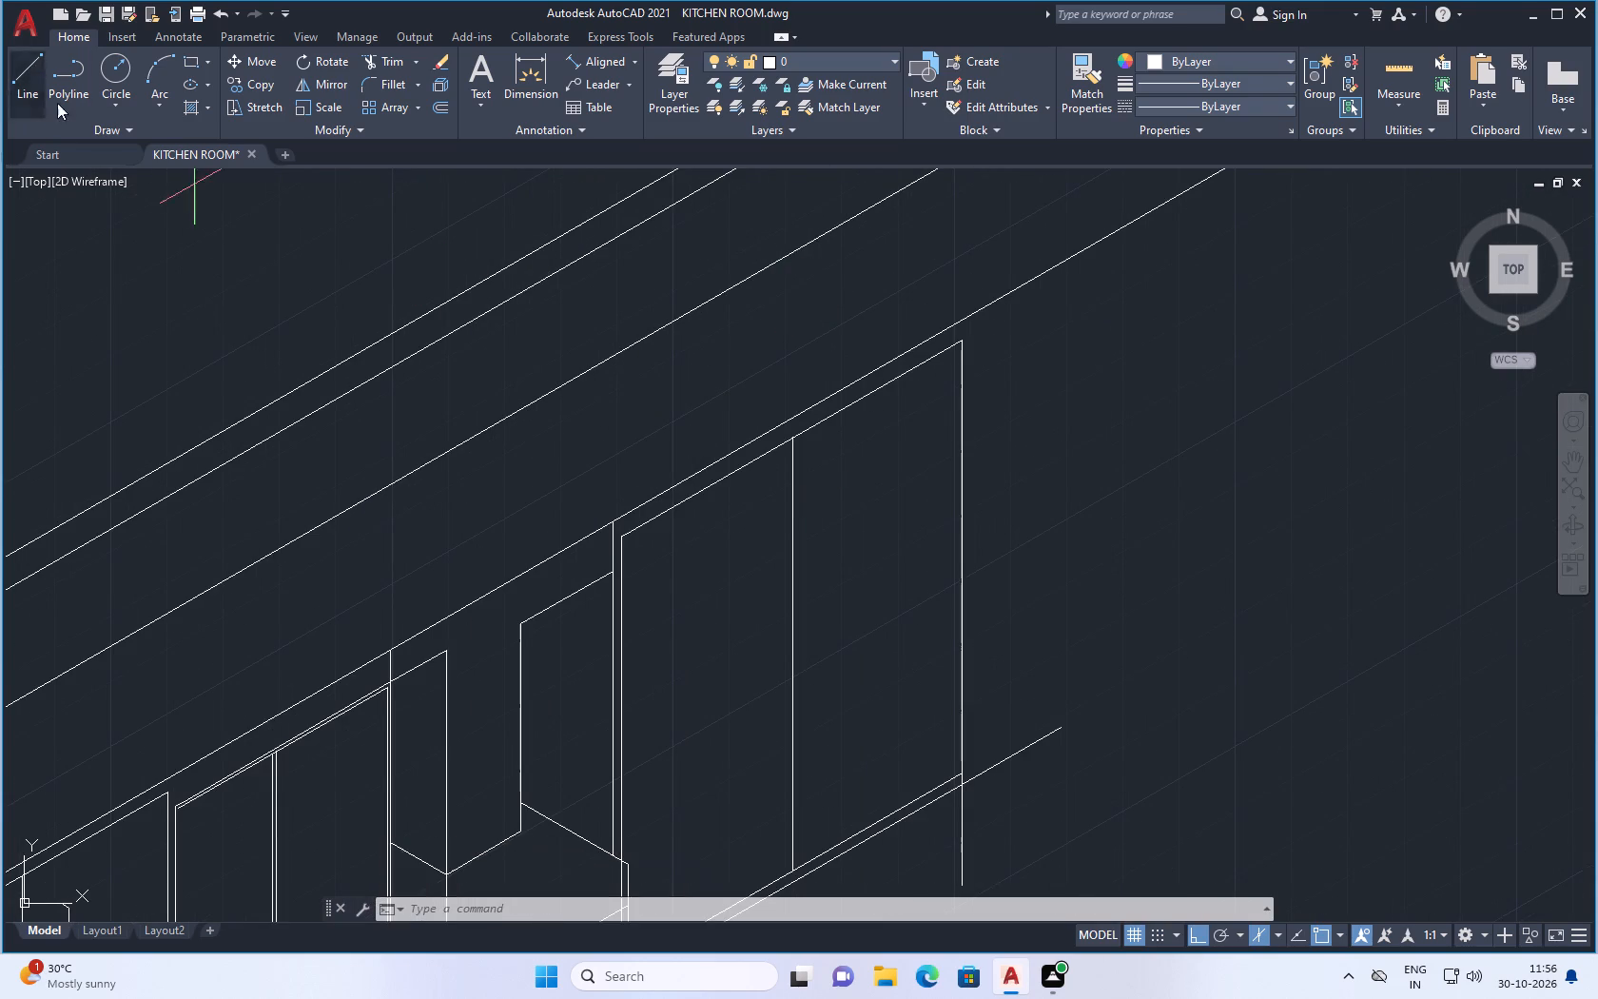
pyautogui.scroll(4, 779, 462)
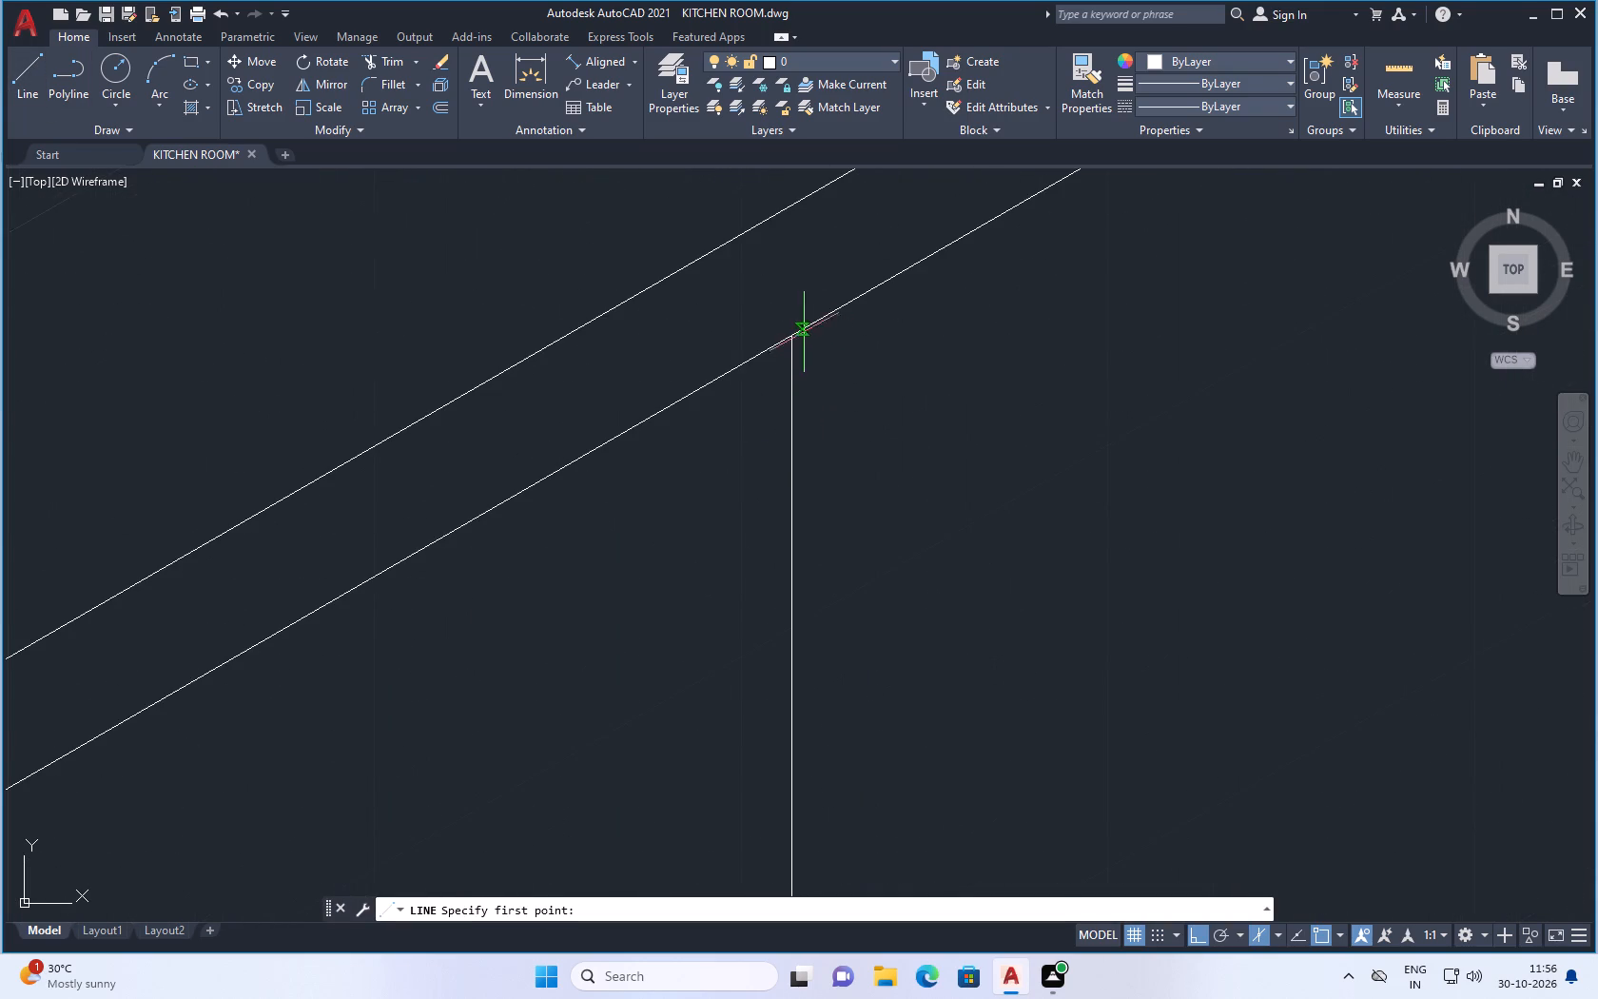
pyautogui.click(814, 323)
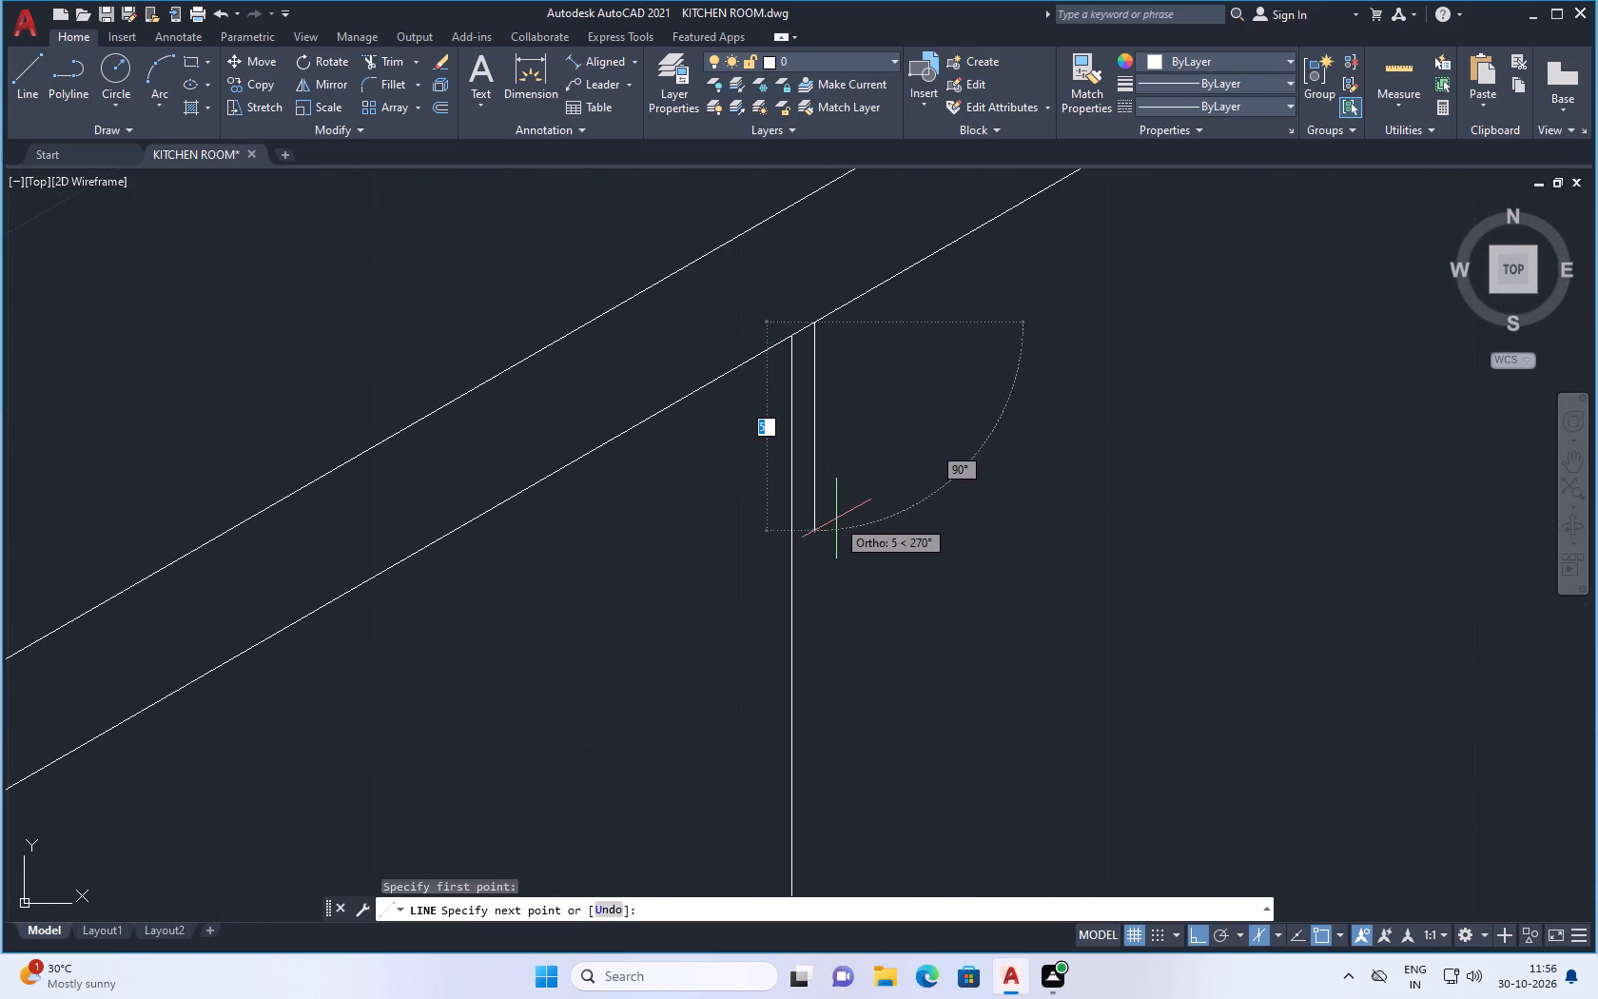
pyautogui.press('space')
# Draw the divider's second vertical line, about 68 long, close beside the first, from the inner top line to just past the inner bottom line.
pyautogui.press('space')
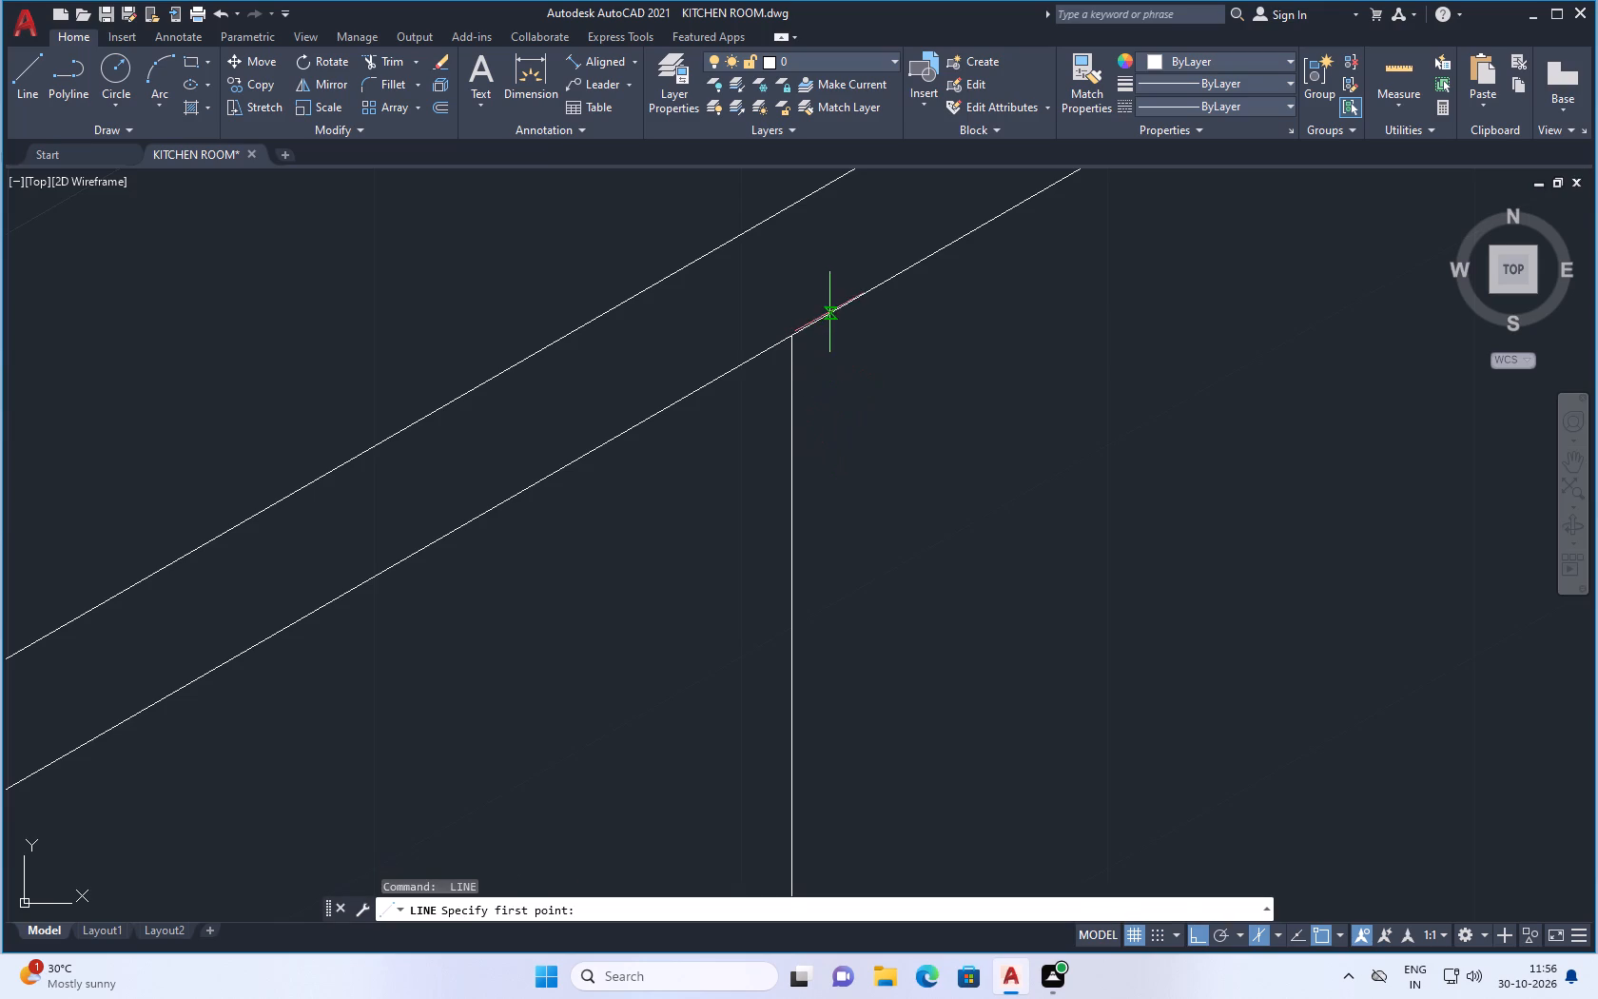
pyautogui.click(829, 313)
pyautogui.scroll(-3, 839, 523)
pyautogui.scroll(-2, 865, 622)
pyautogui.scroll(2, 878, 833)
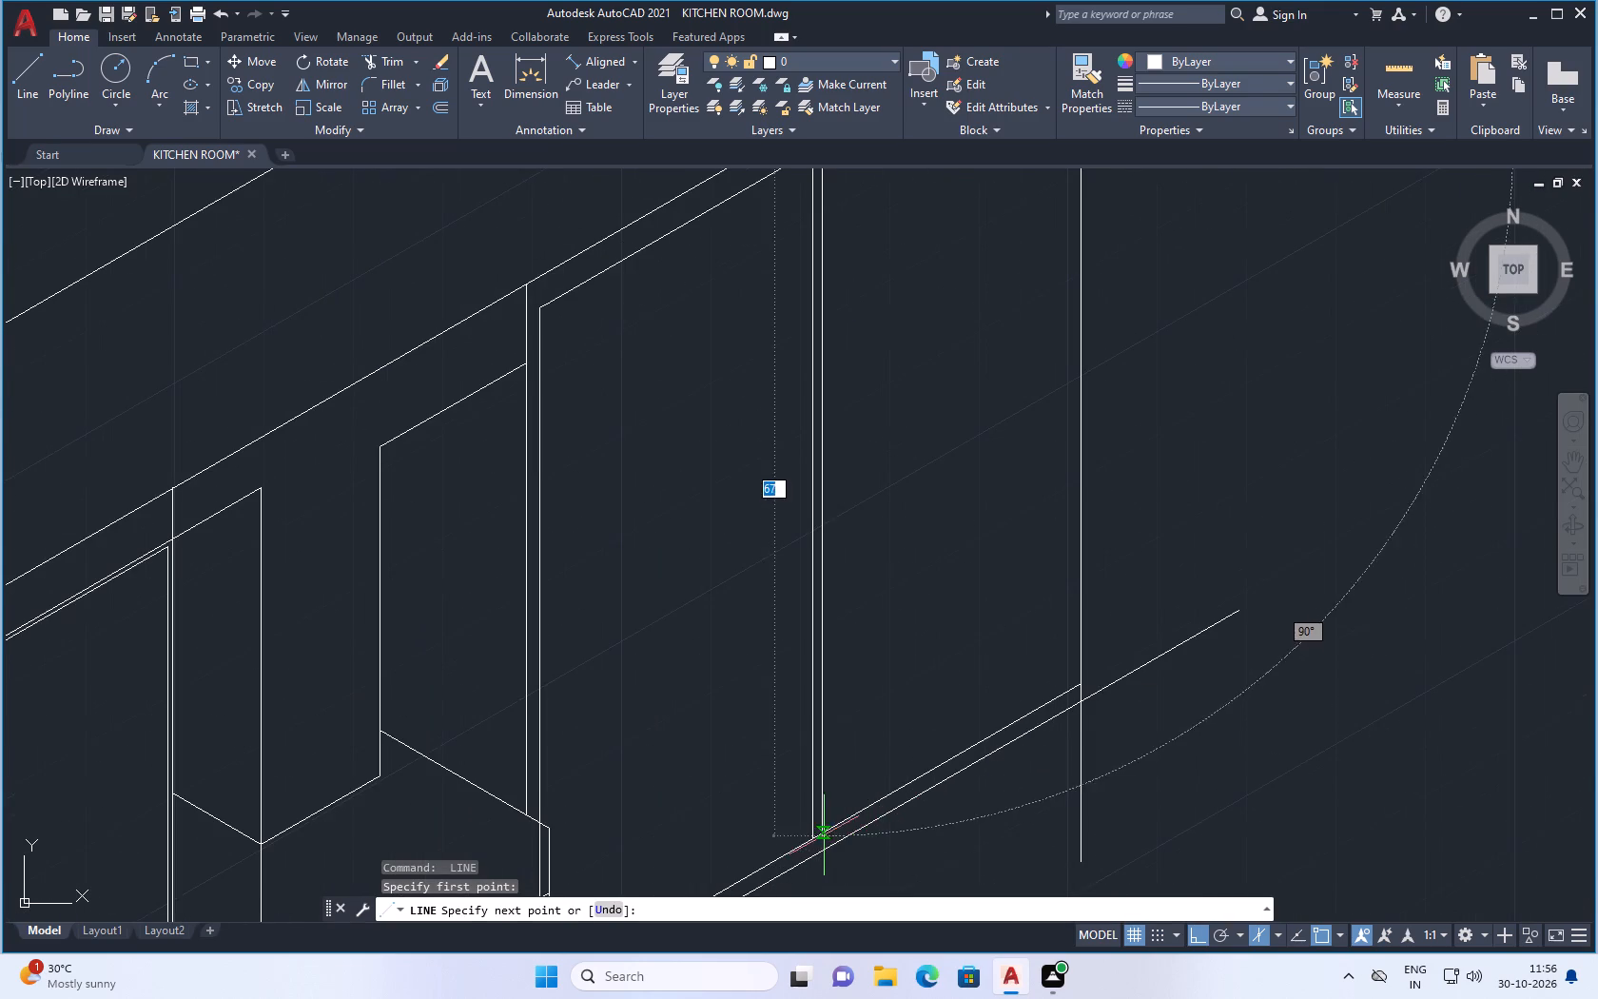
pyautogui.scroll(4, 824, 835)
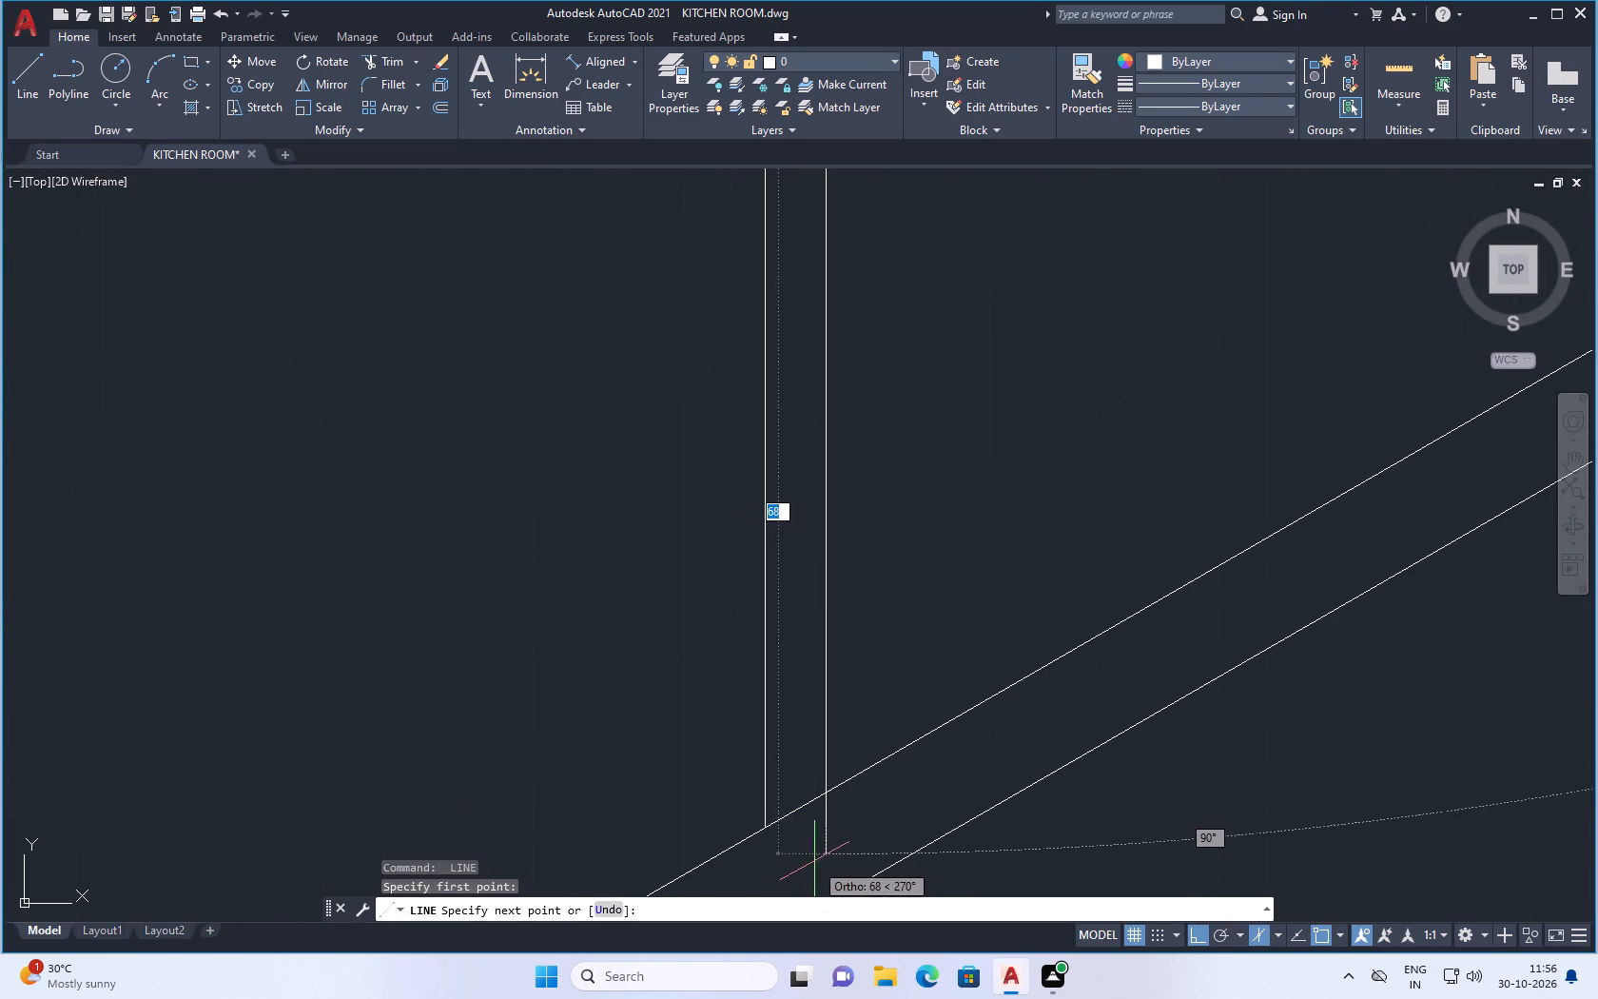
pyautogui.click(825, 860)
pyautogui.press('space')
# Trim the second divider line's overhang so it ends on the inner bottom line.
pyautogui.press('t')
pyautogui.press('r')
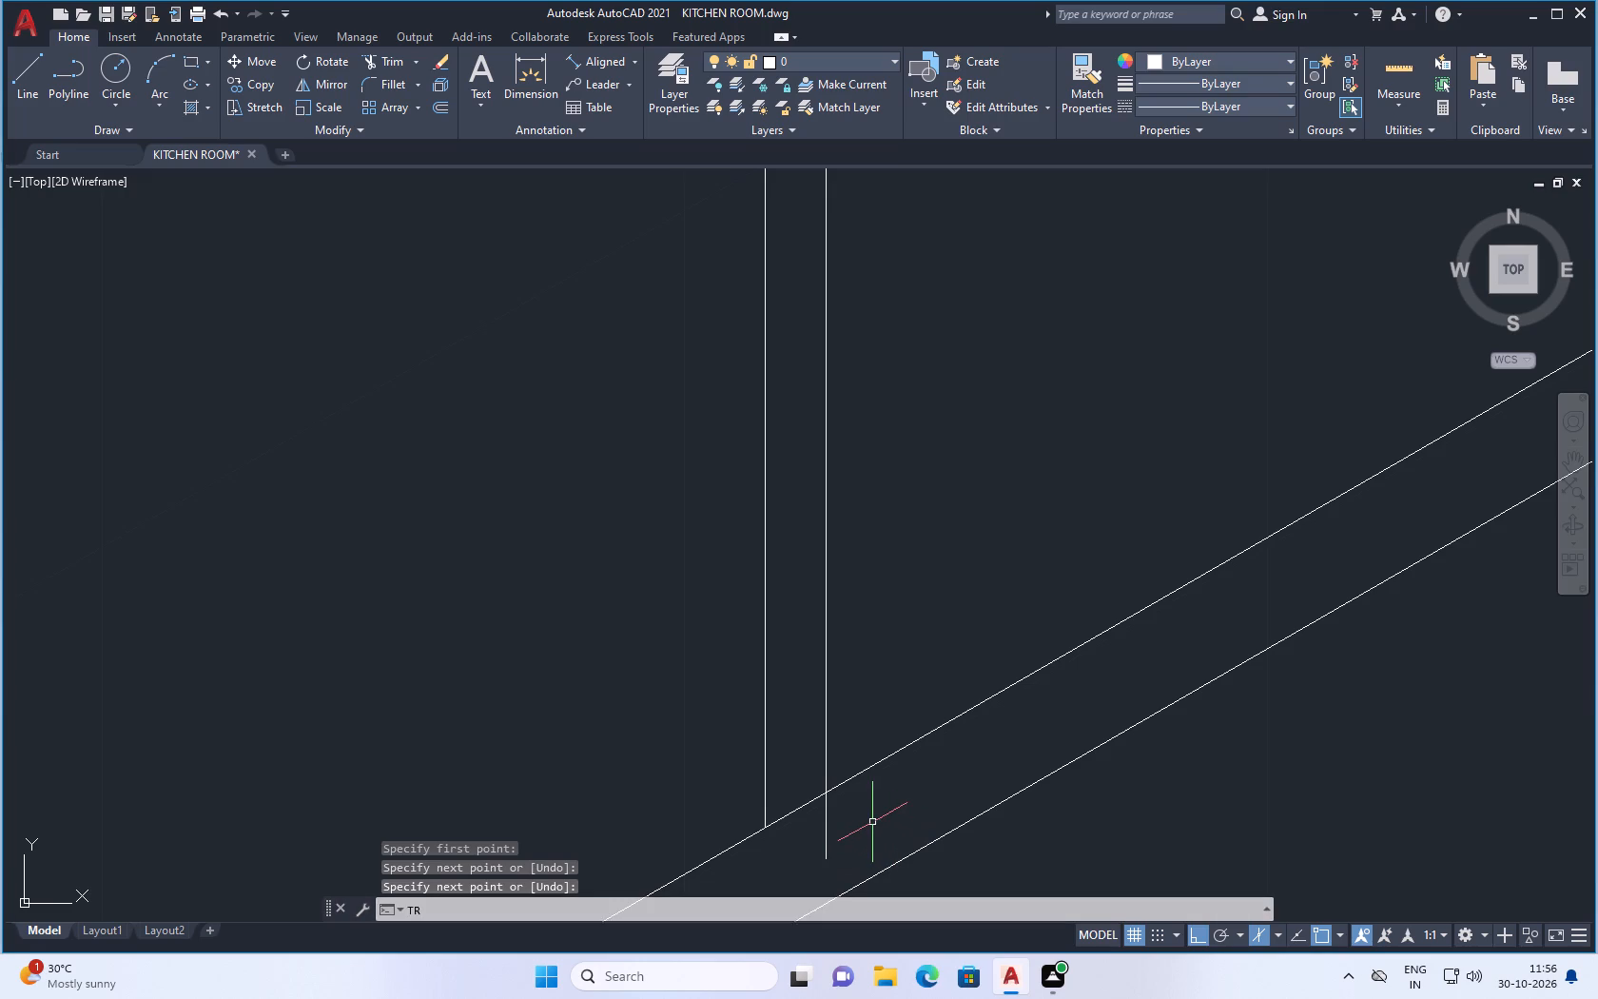
pyautogui.press('Return')
pyautogui.moveTo(861, 824); pyautogui.dragTo(796, 842)
pyautogui.press('Escape')
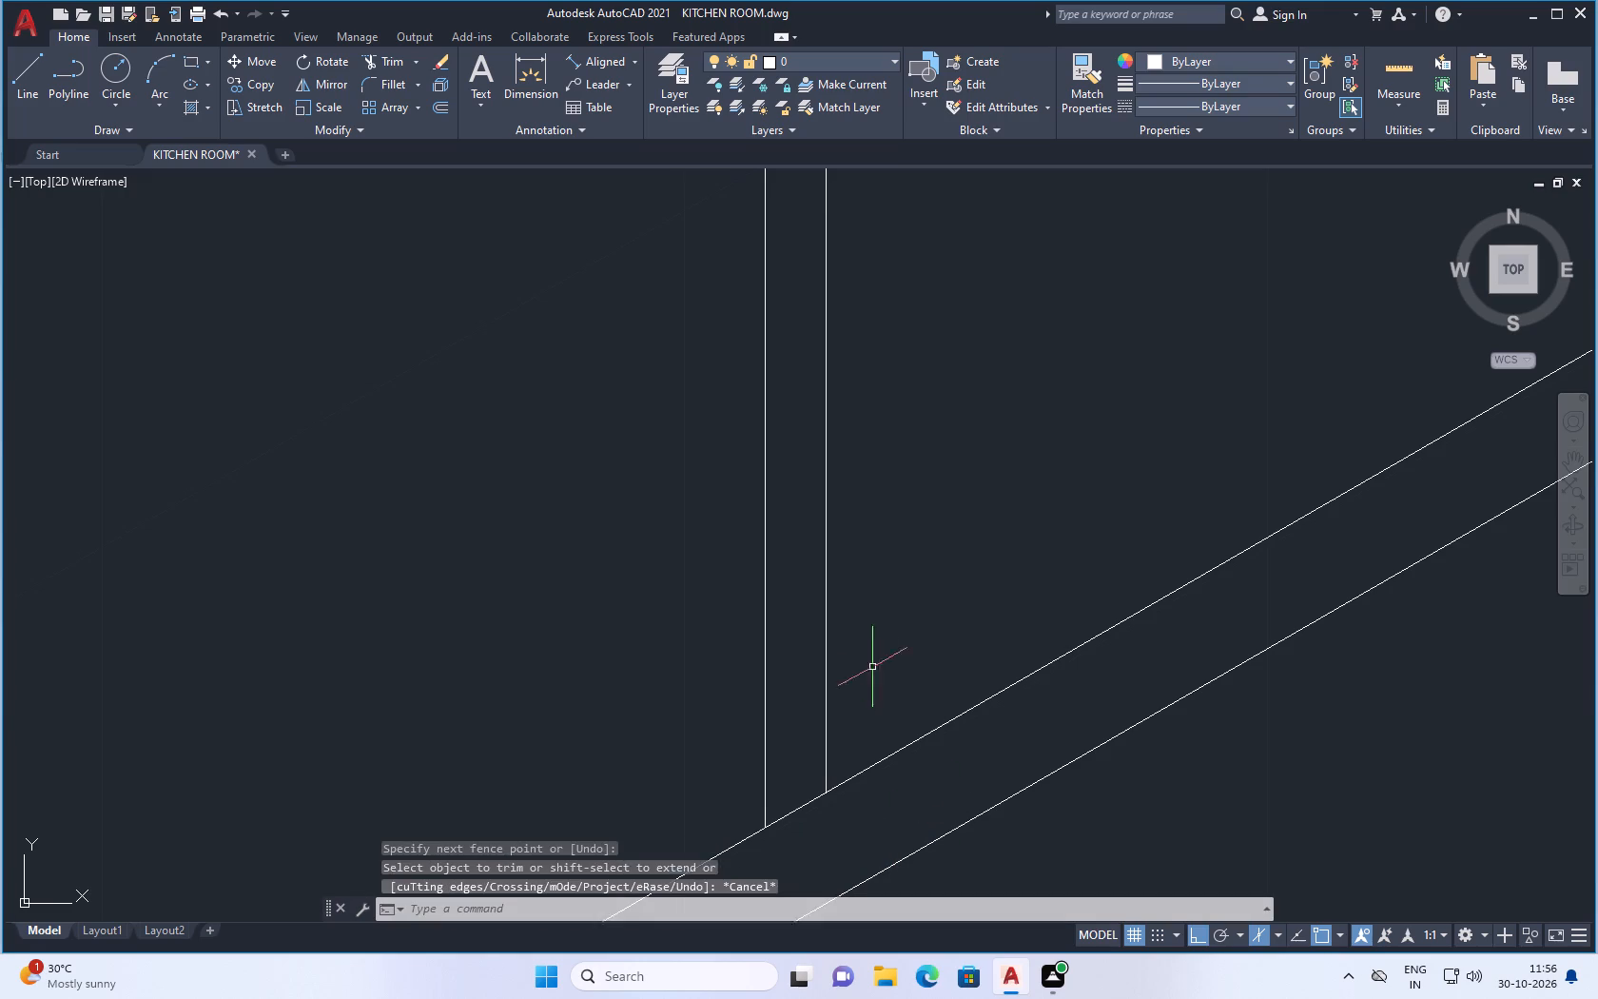
# Draw three sides of a door handle near the divider's lower end: a top edge about 2 long, a vertical about 8, and a short bottom edge.
pyautogui.scroll(-6, 862, 643)
pyautogui.scroll(1, 891, 478)
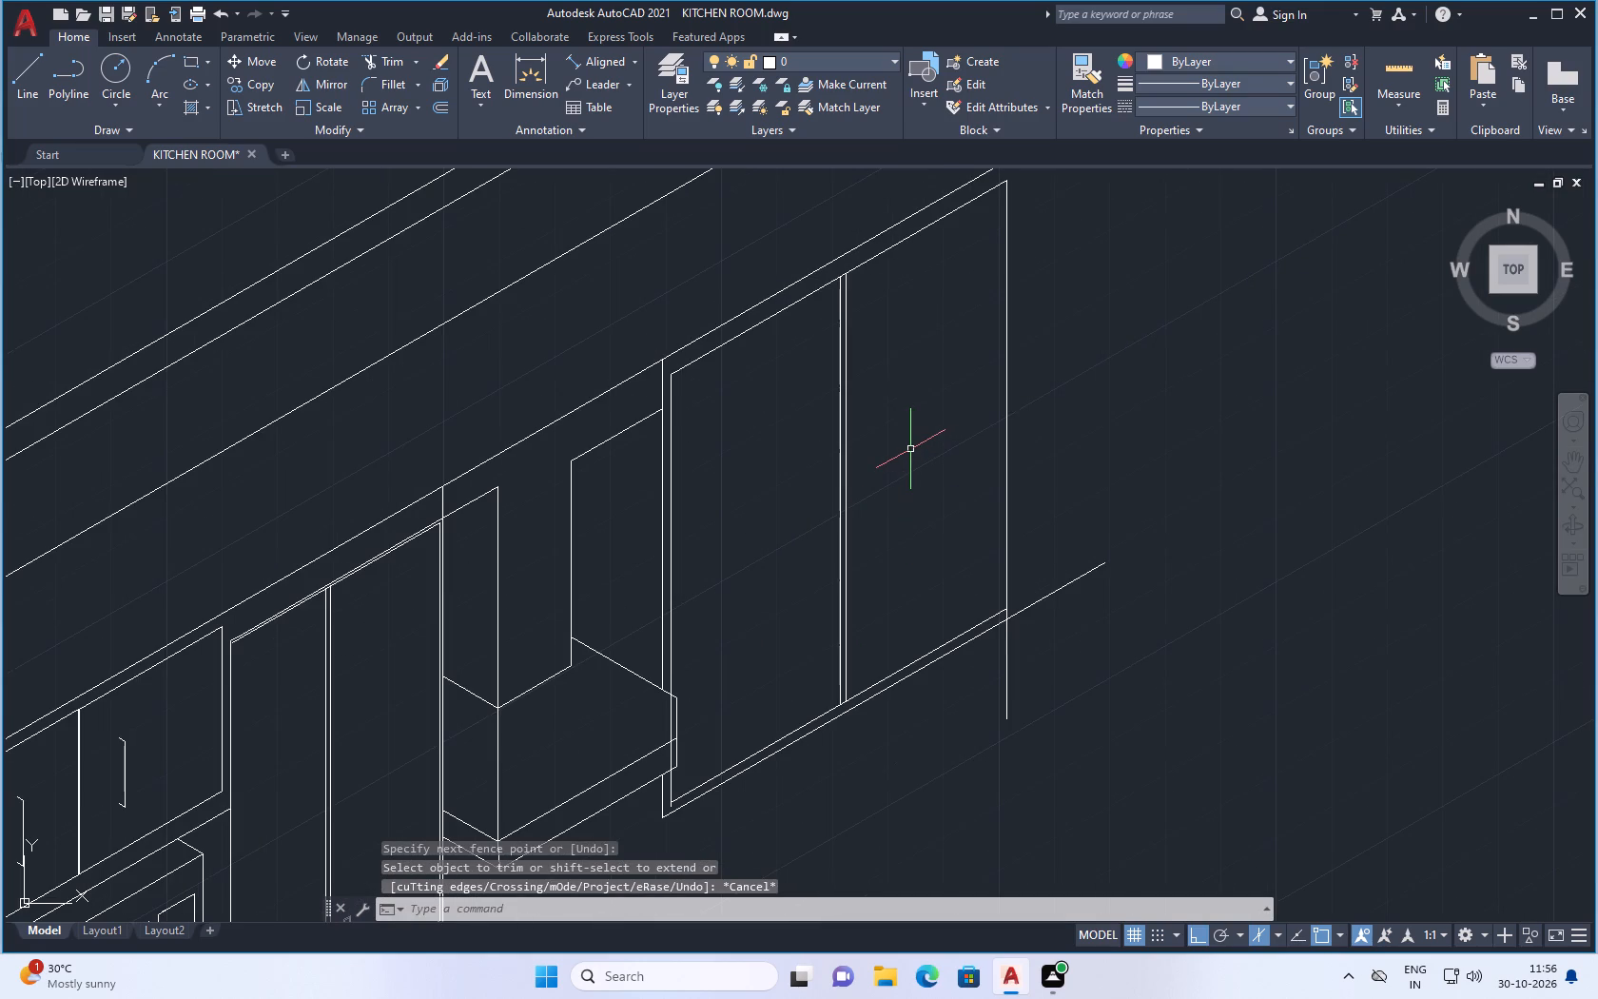
pyautogui.scroll(-1, 908, 453)
pyautogui.scroll(1, 964, 277)
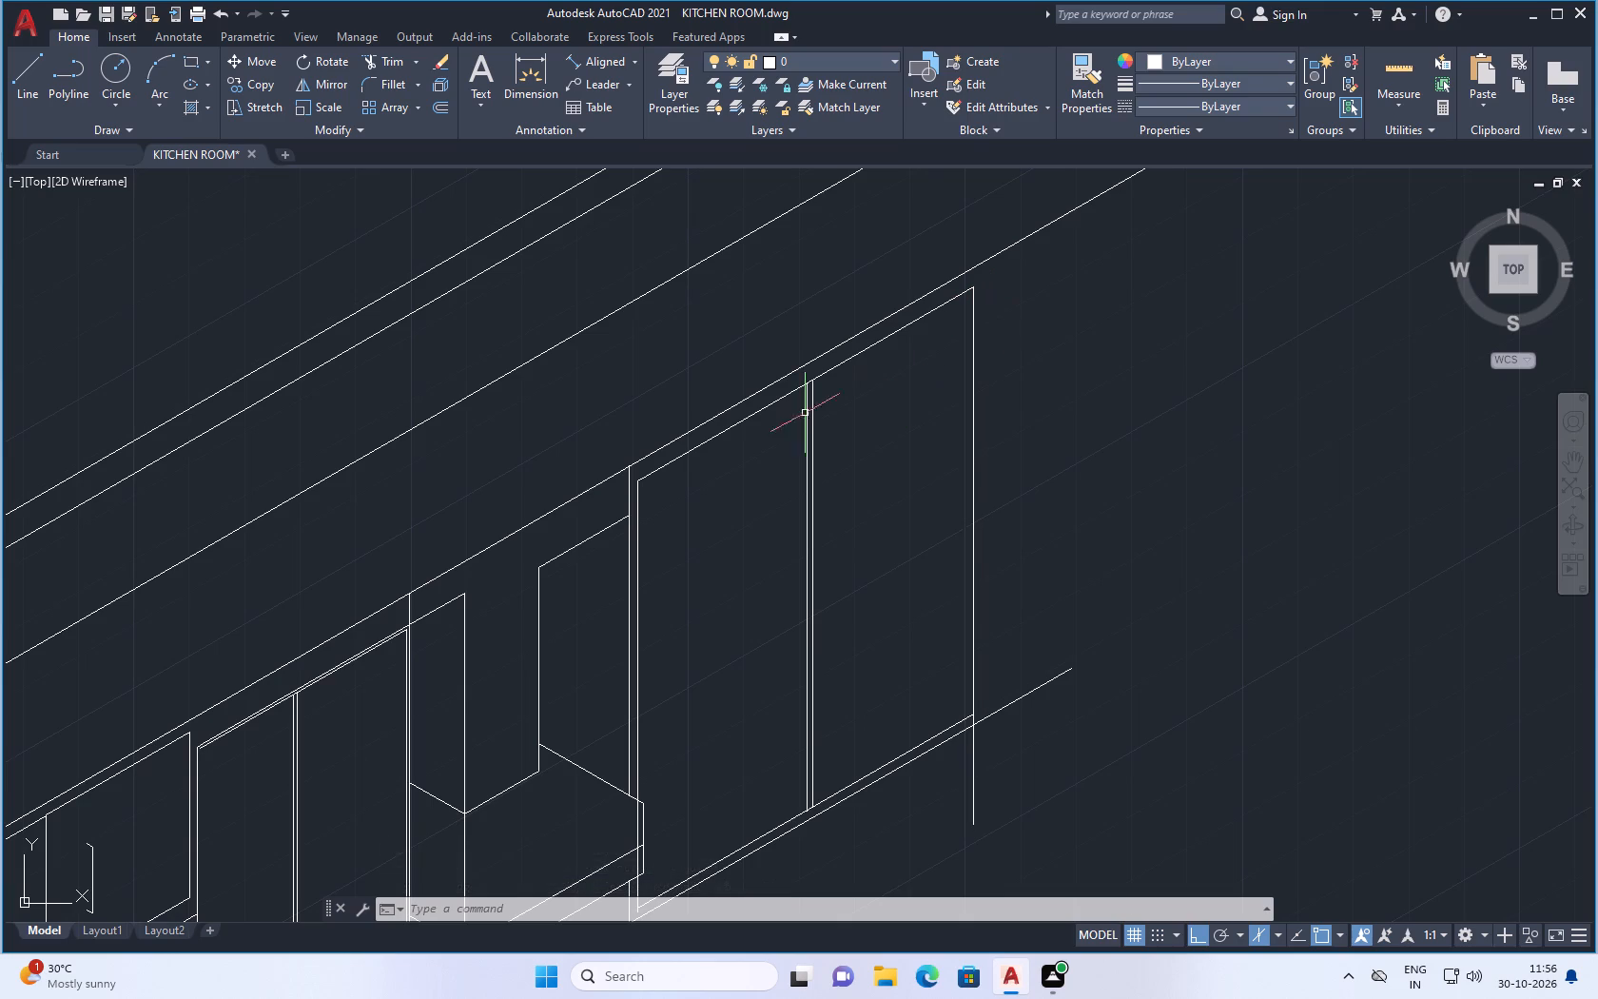
pyautogui.scroll(-1, 686, 386)
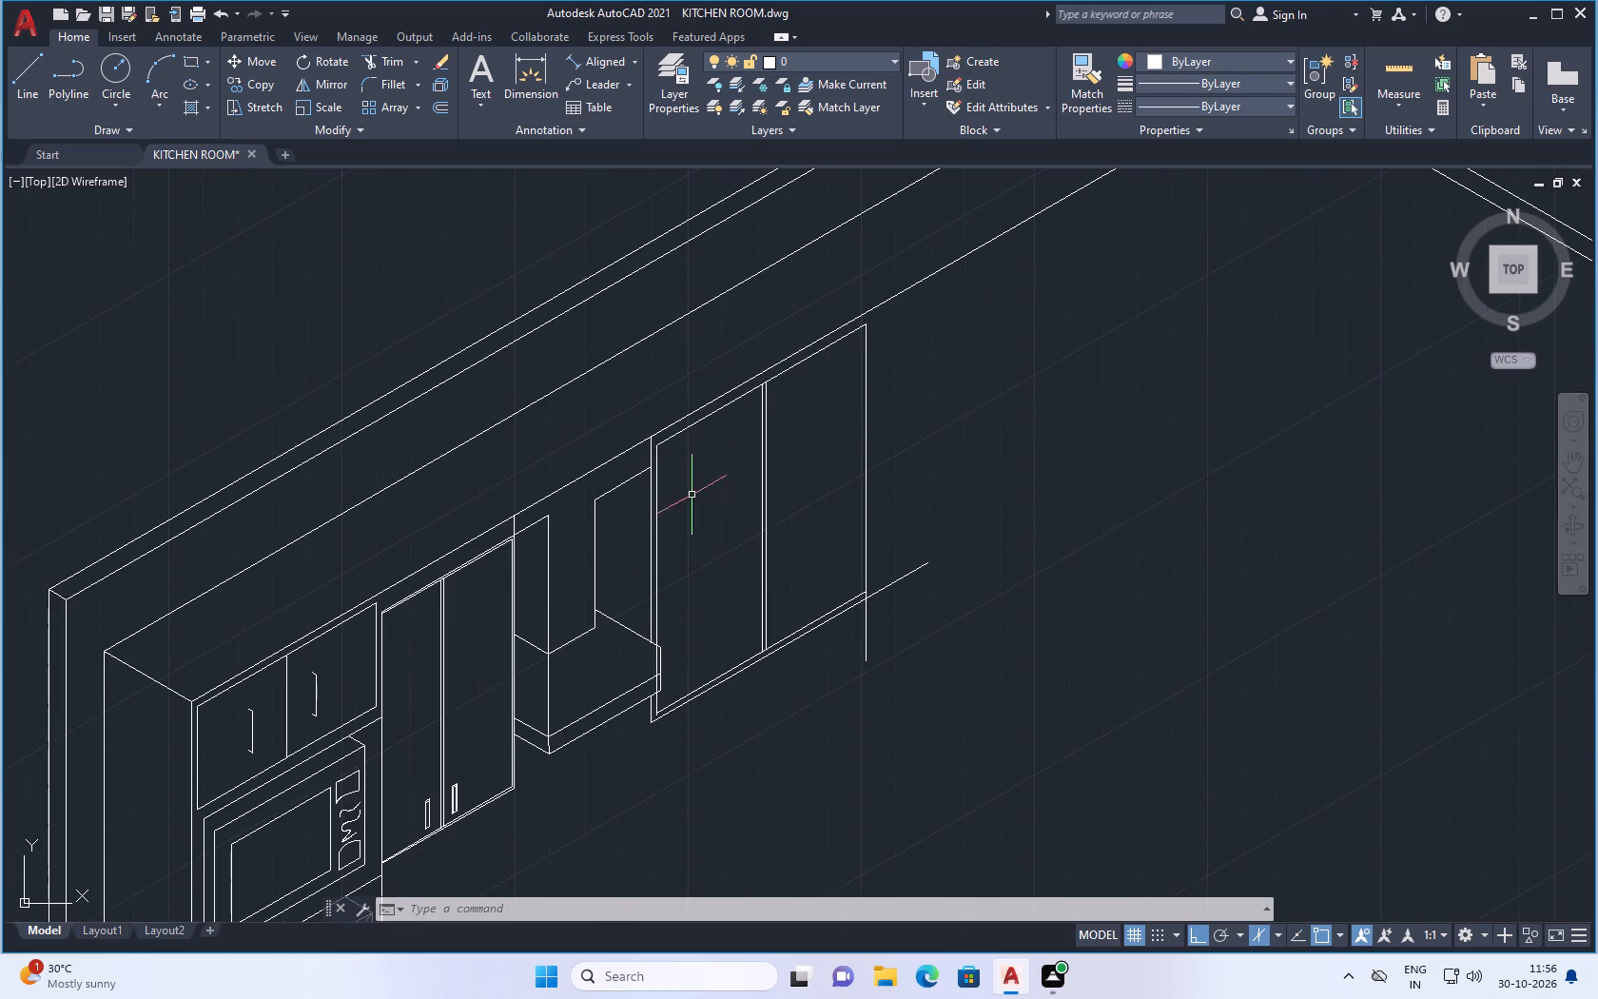
pyautogui.scroll(-2, 717, 509)
pyautogui.scroll(3, 720, 540)
pyautogui.scroll(-2, 732, 549)
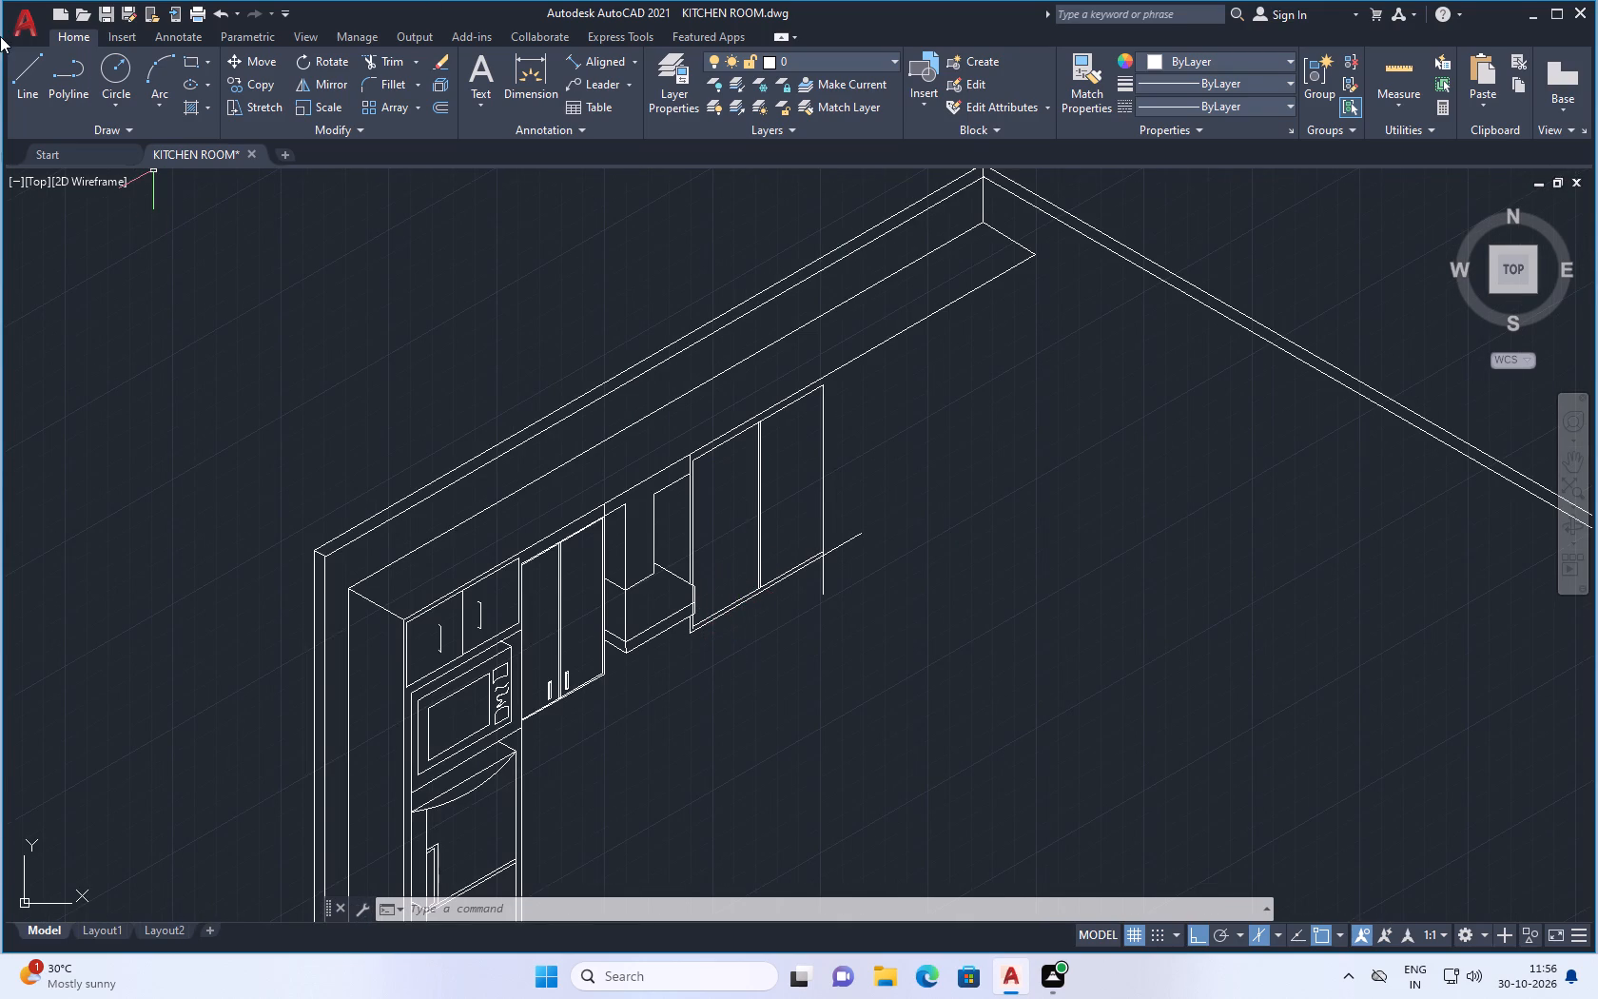
pyautogui.click(27, 77)
pyautogui.scroll(1, 753, 581)
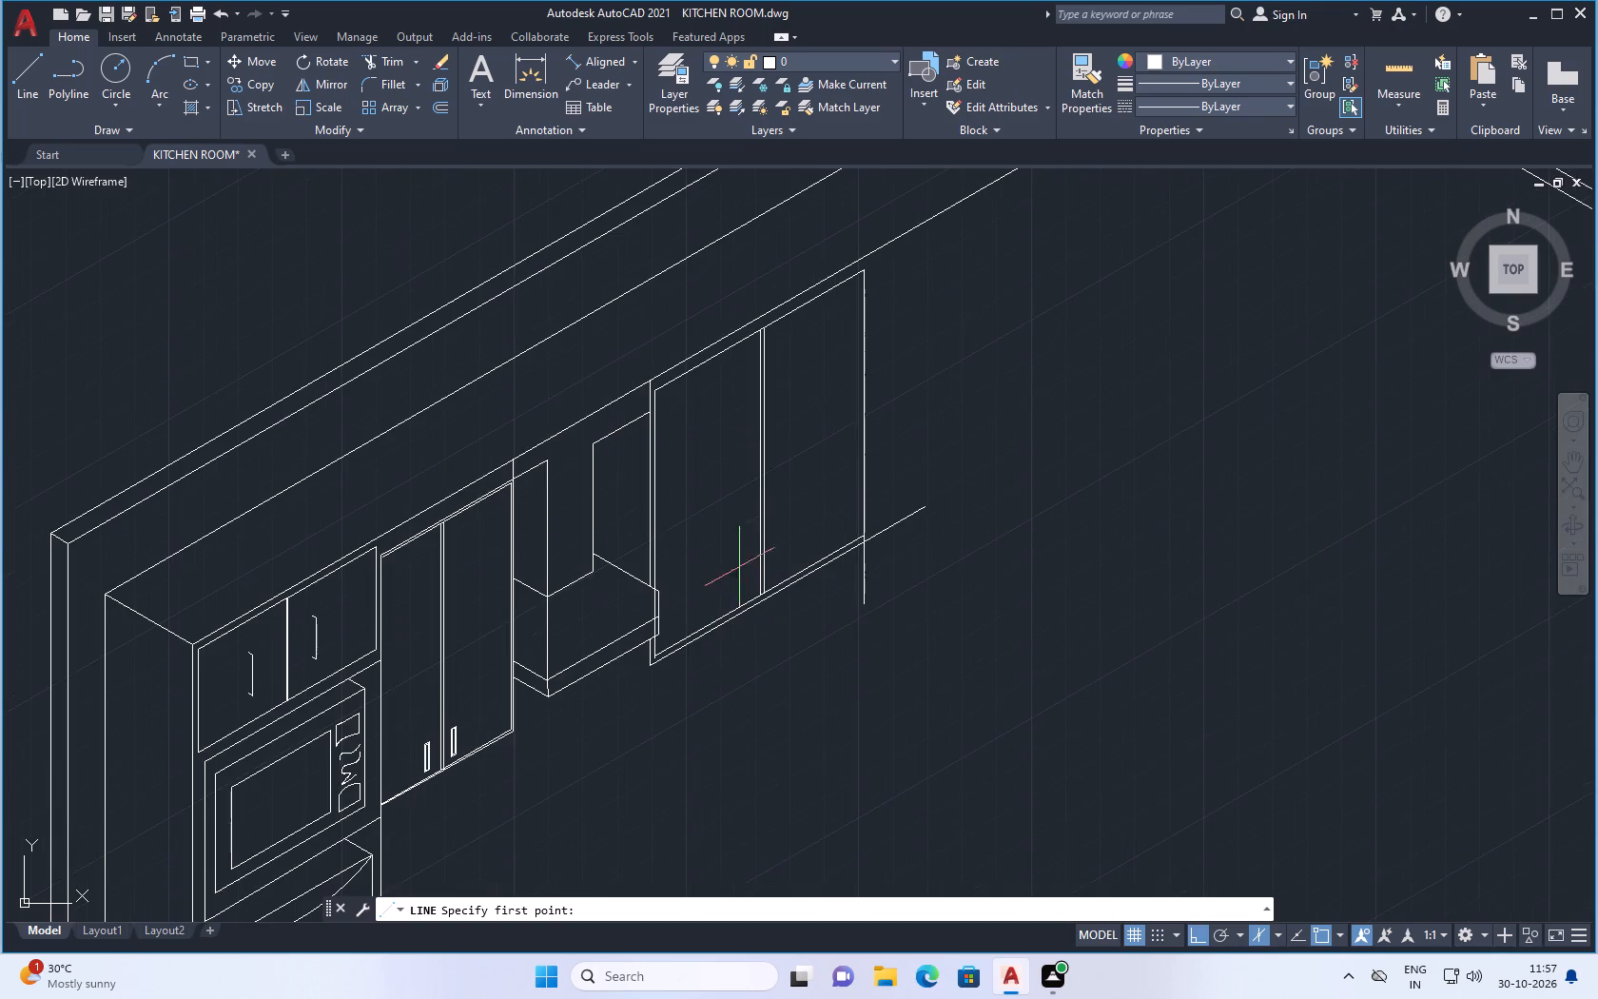
pyautogui.scroll(3, 744, 563)
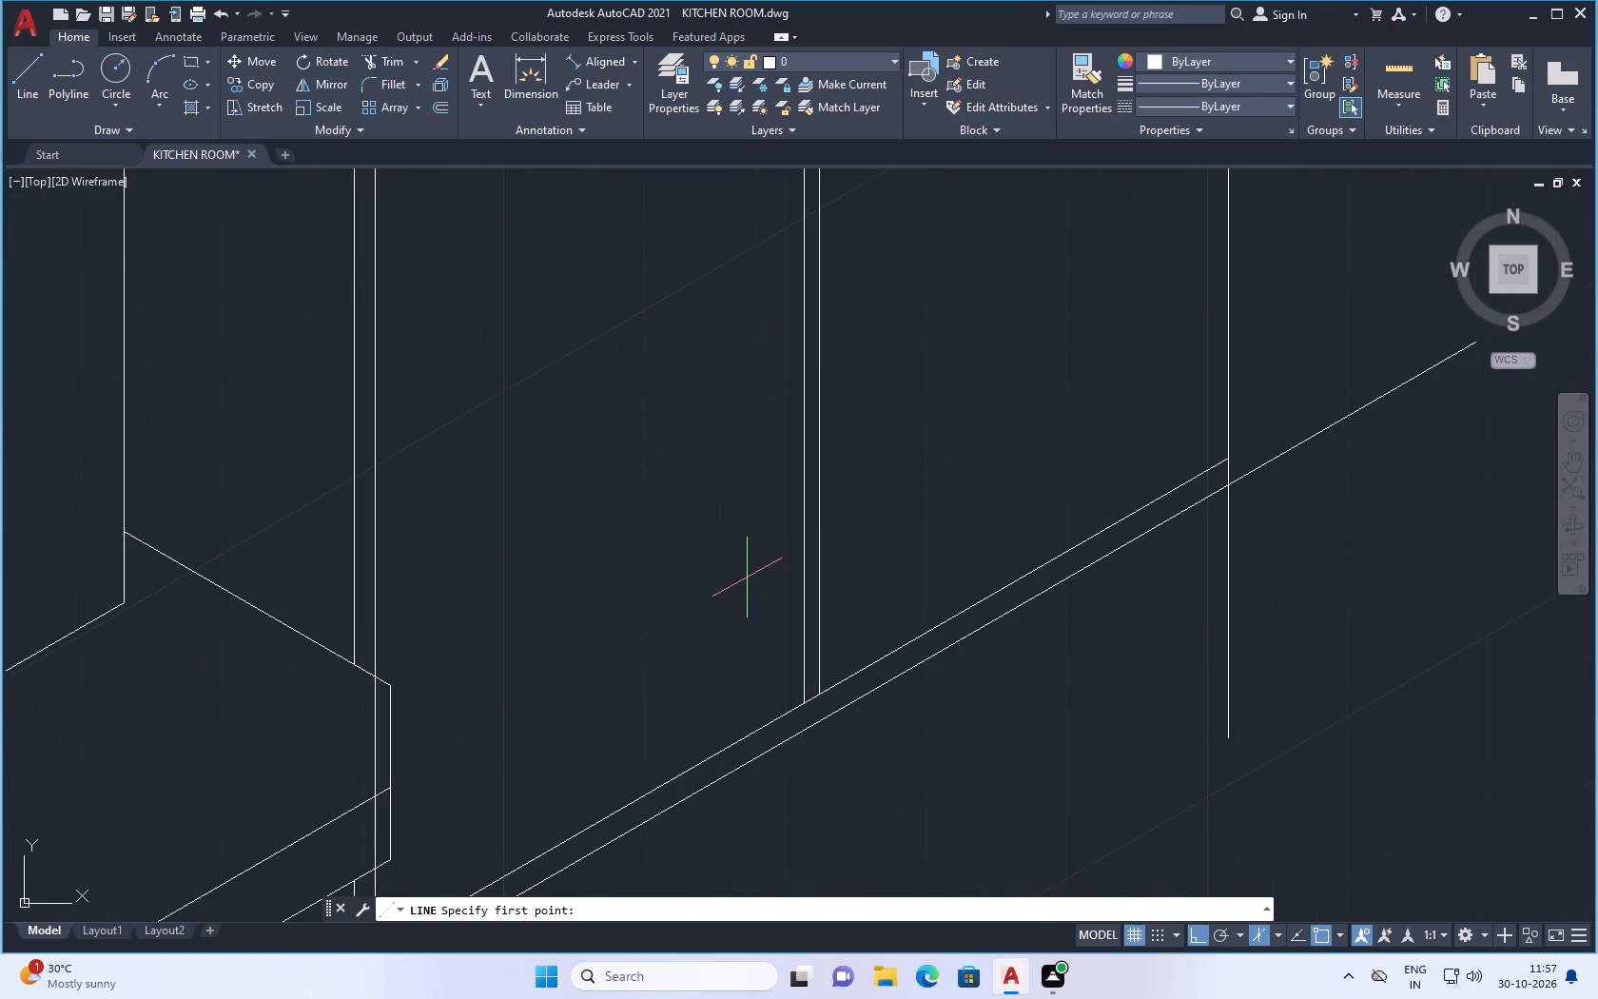
pyautogui.scroll(-2, 725, 557)
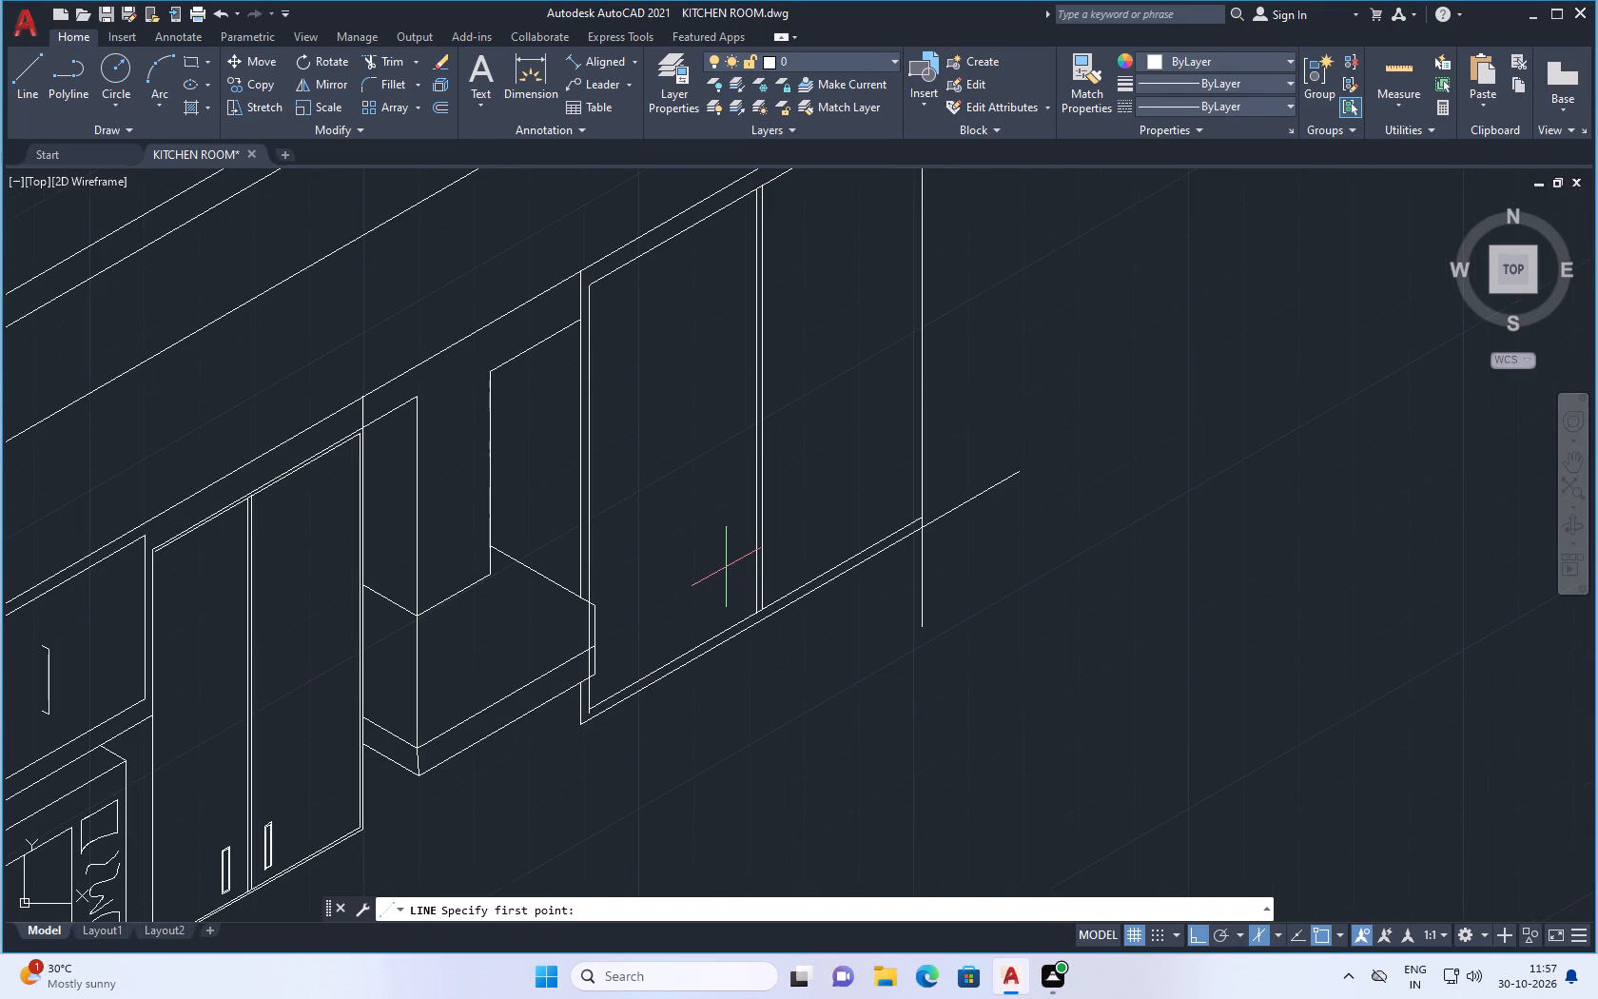
pyautogui.scroll(2, 726, 576)
pyautogui.moveTo(705, 558); pyautogui.dragTo(718, 558)
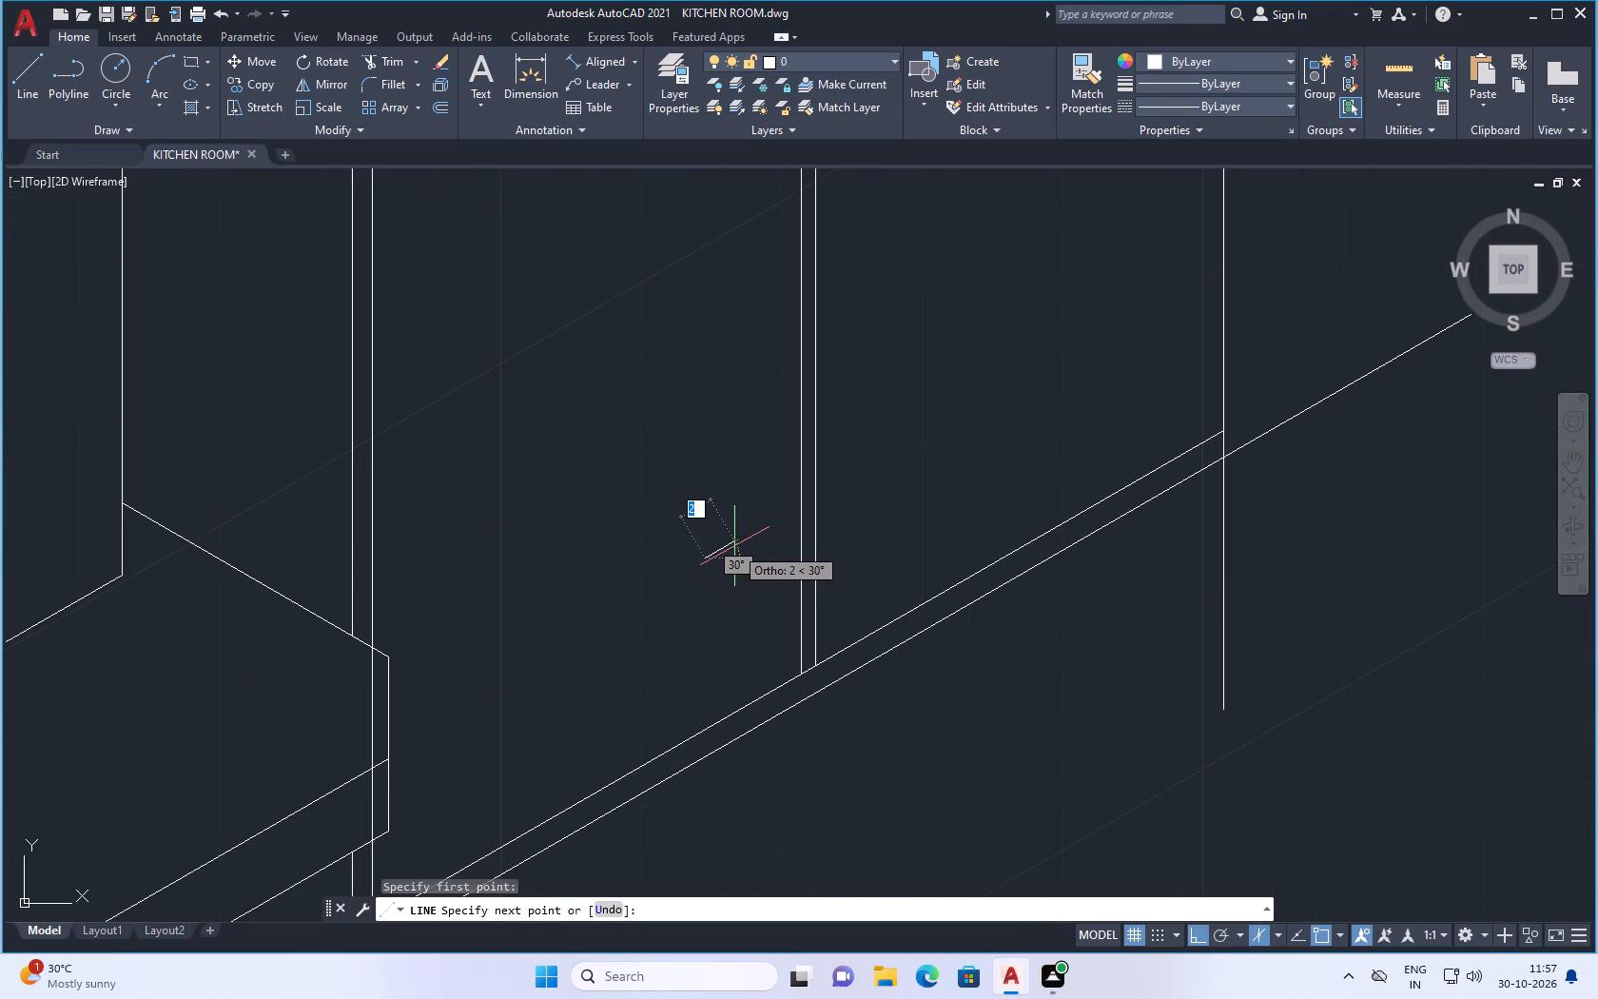
pyautogui.click(734, 546)
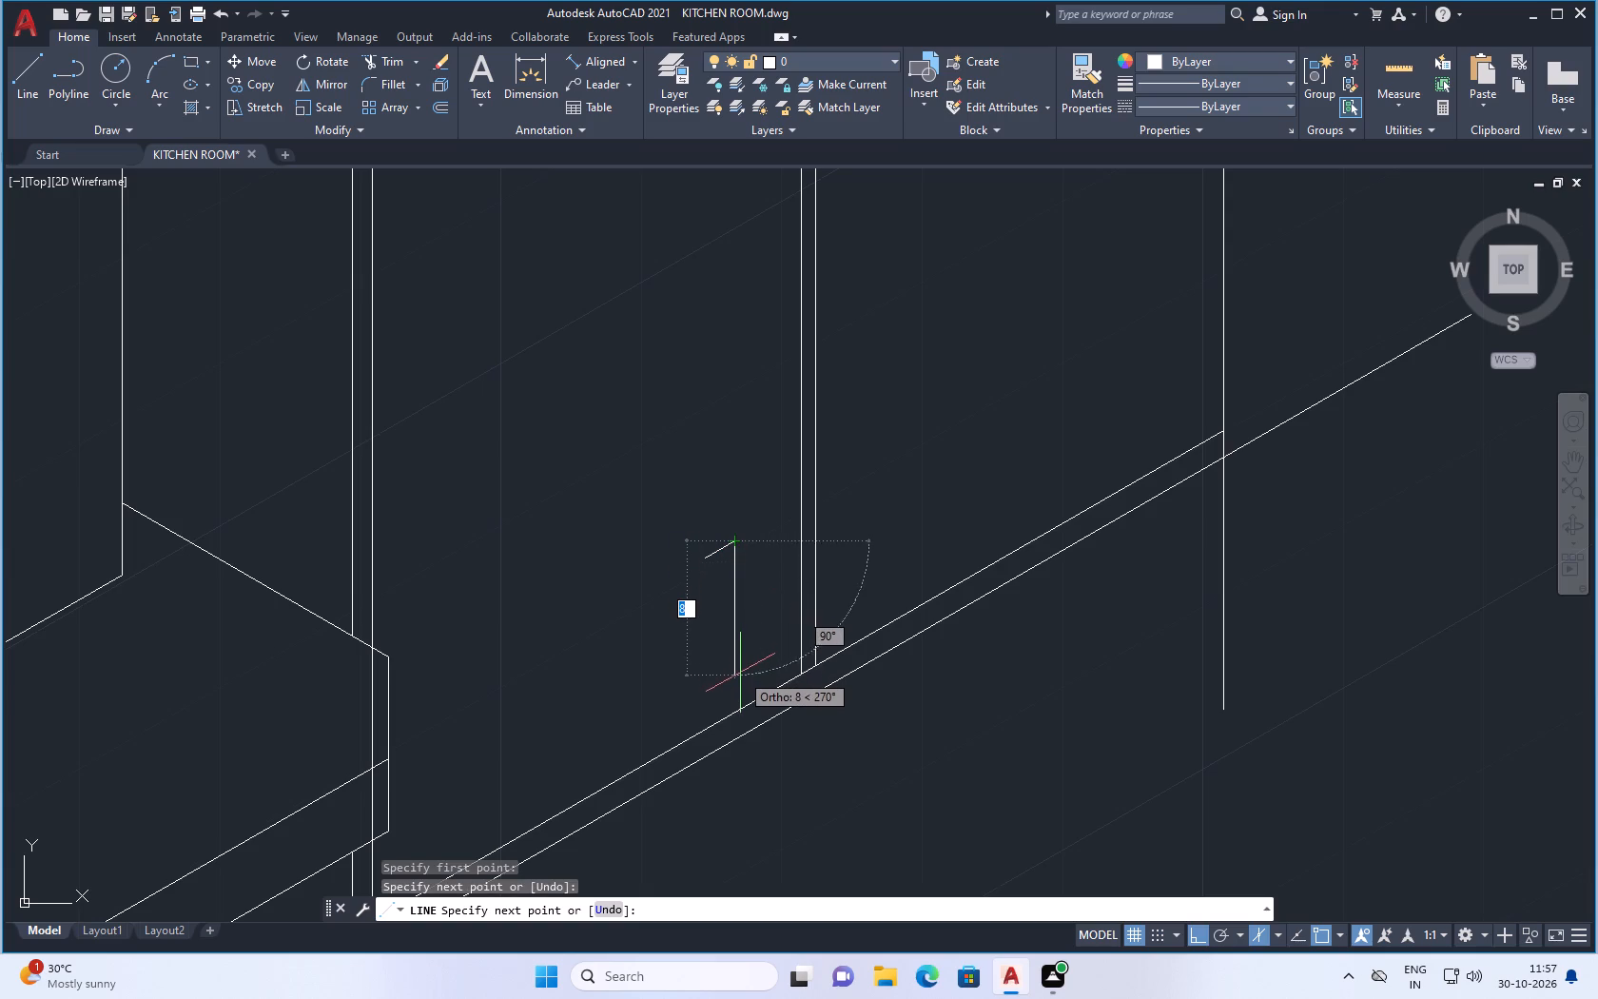
pyautogui.click(740, 680)
pyautogui.scroll(1, 718, 691)
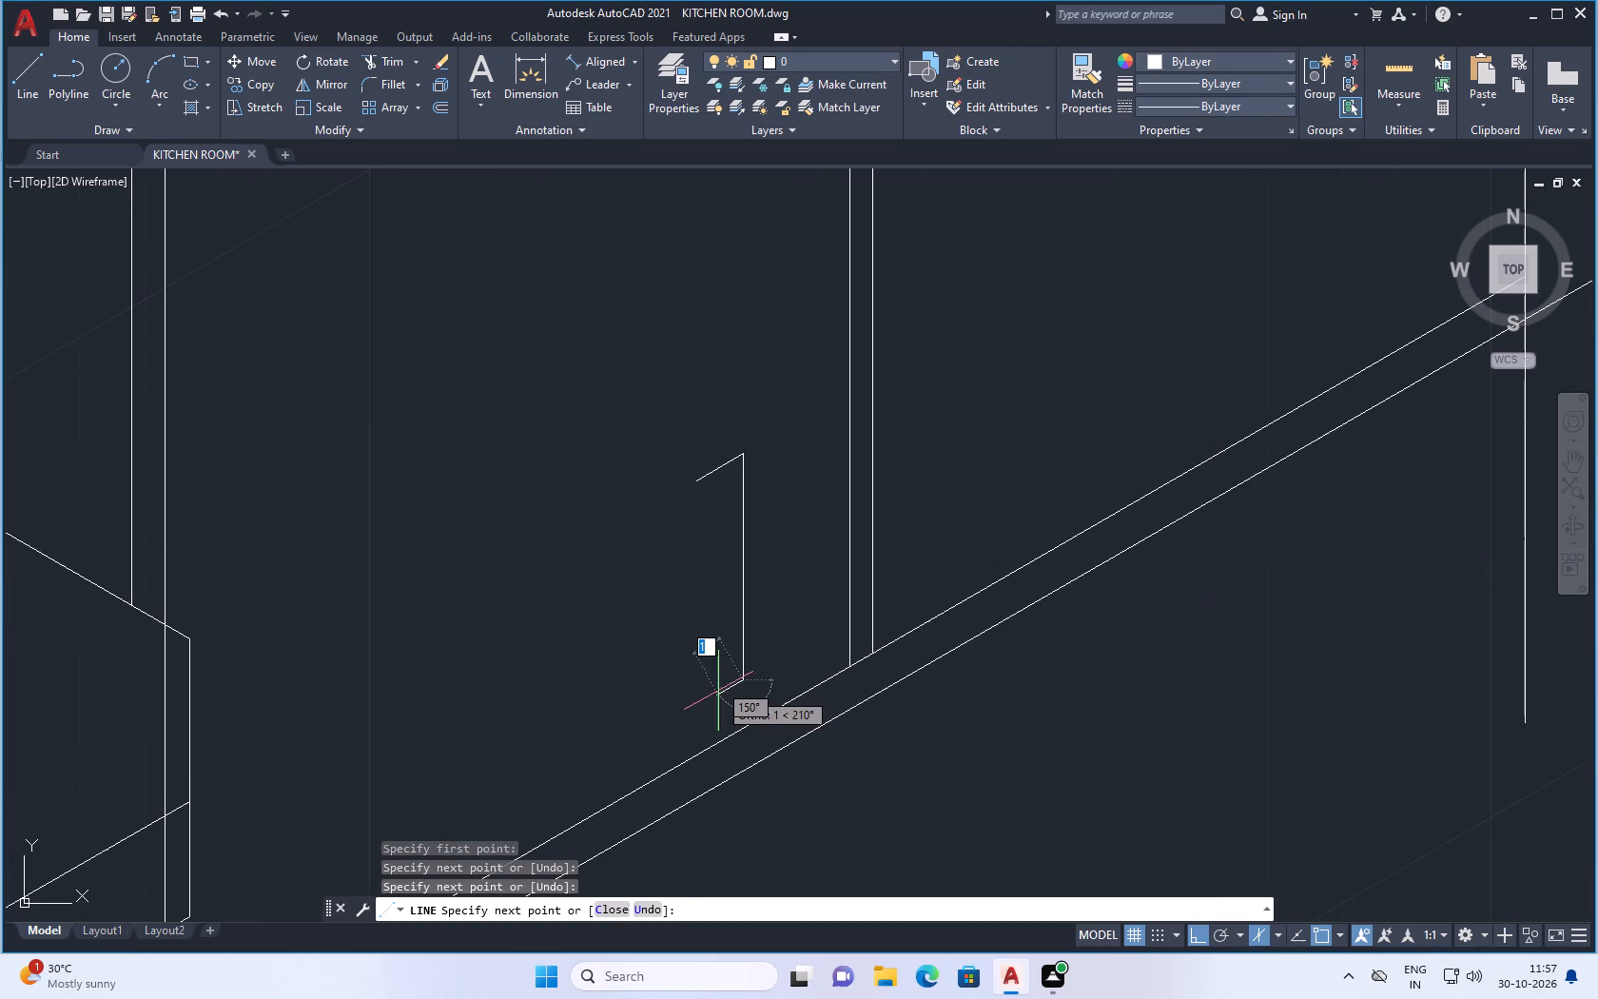
pyautogui.click(709, 702)
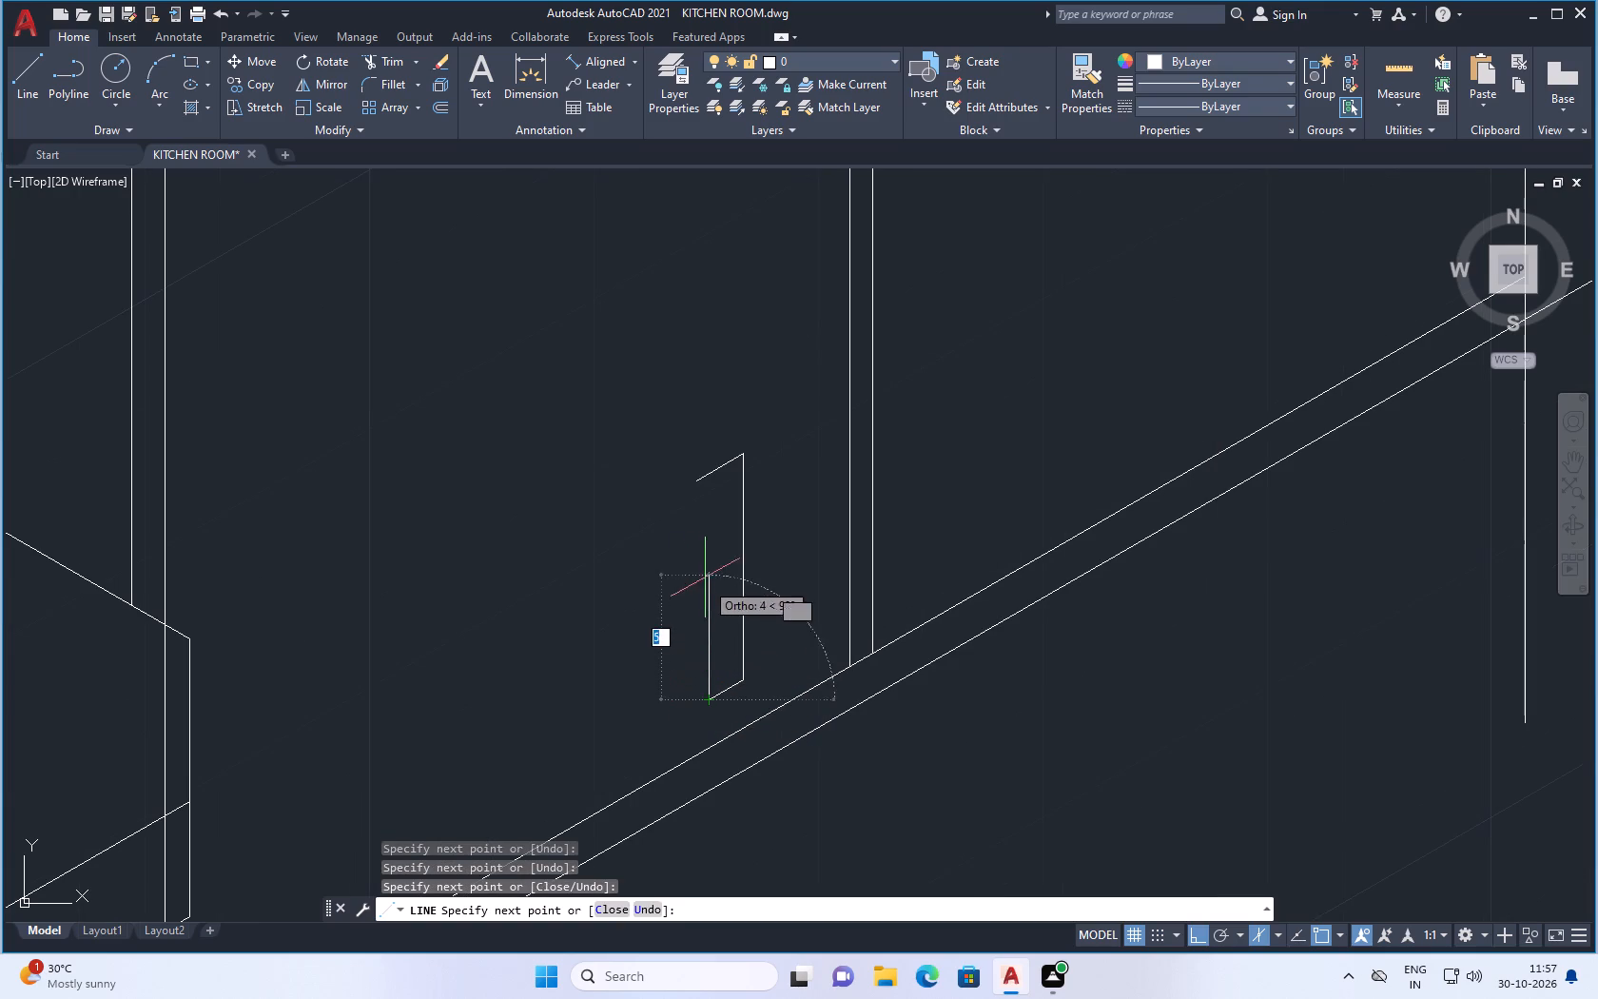
pyautogui.press('space')
# Draw the handle's missing vertical side, about 9 long, from the top edge's open end, and extend the bottom edge across it.
pyautogui.press('space')
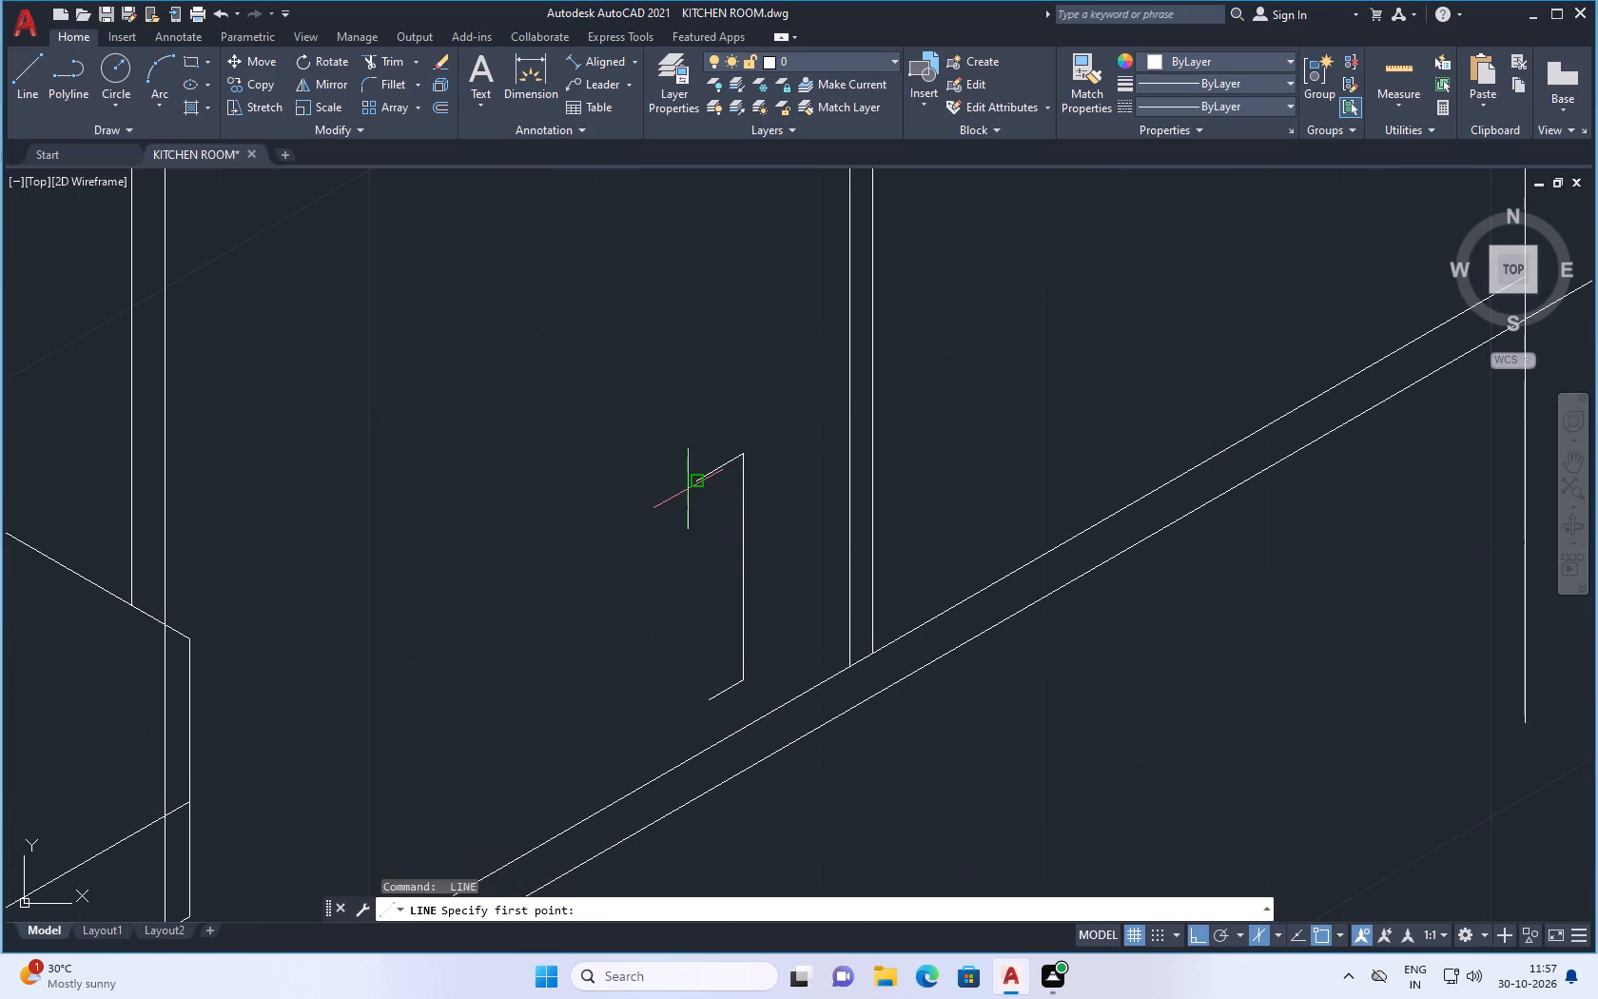
pyautogui.moveTo(690, 487); pyautogui.dragTo(692, 513)
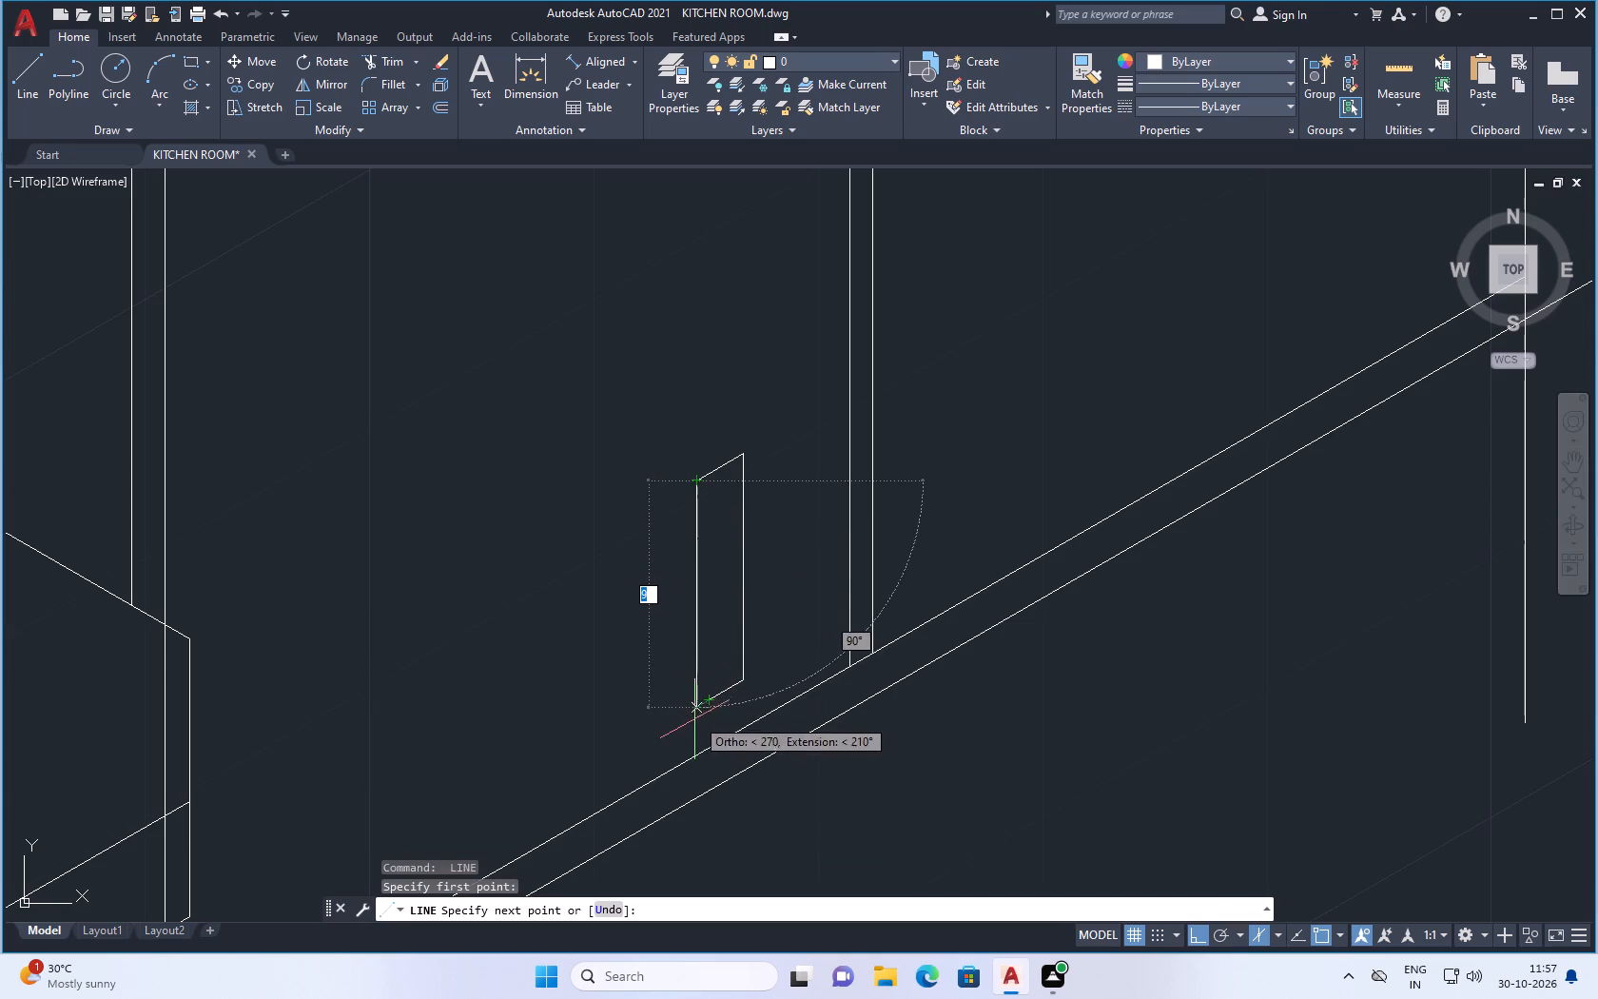
pyautogui.scroll(2, 695, 720)
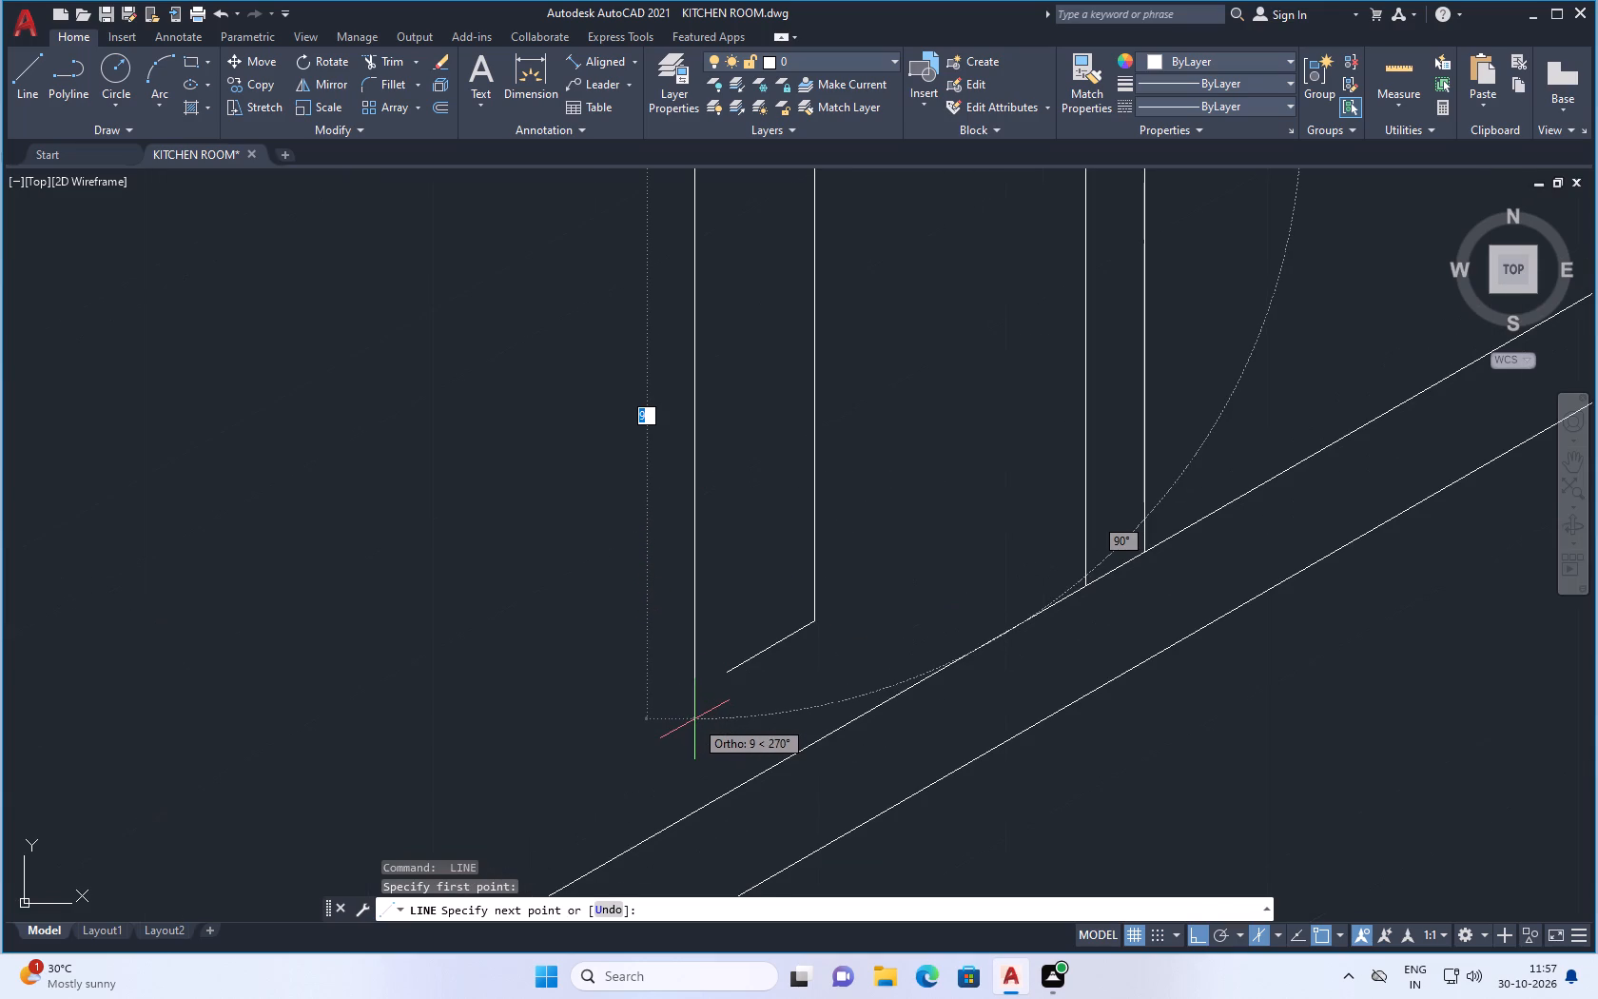
pyautogui.click(694, 719)
pyautogui.press('space')
pyautogui.press('space')
pyautogui.click(728, 676)
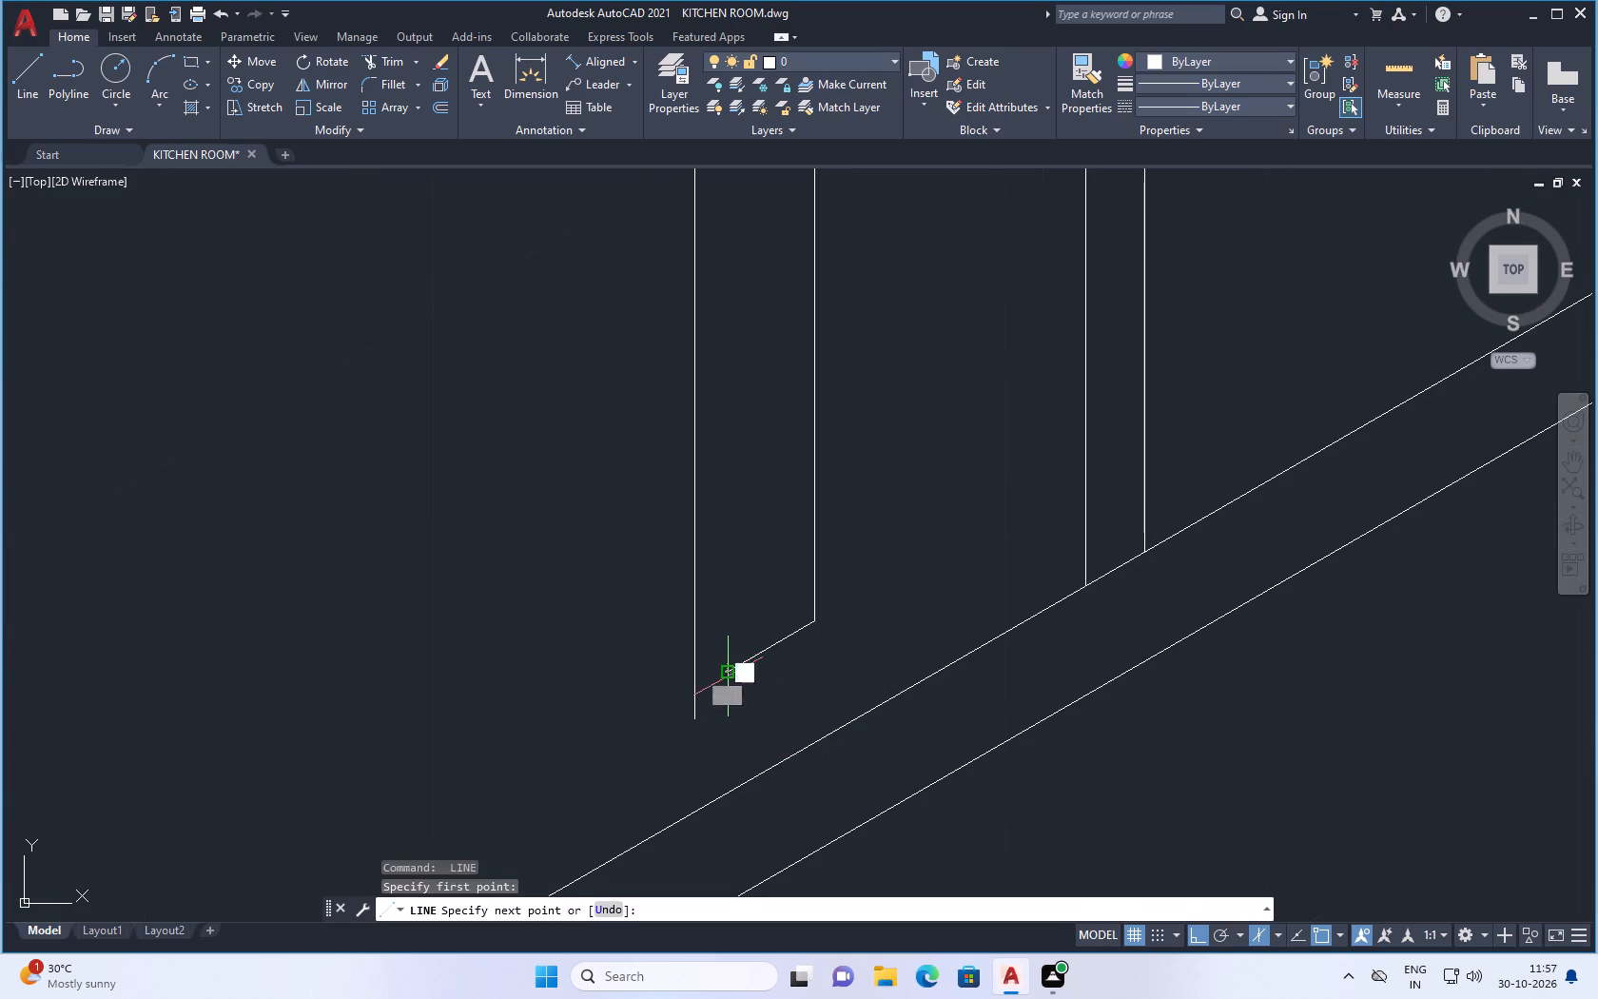
pyautogui.click(573, 718)
pyautogui.press('space')
# Trim the overhanging ends of the handle's vertical side and bottom edge where they cross, leaving a closed corner.
pyautogui.scroll(2, 699, 715)
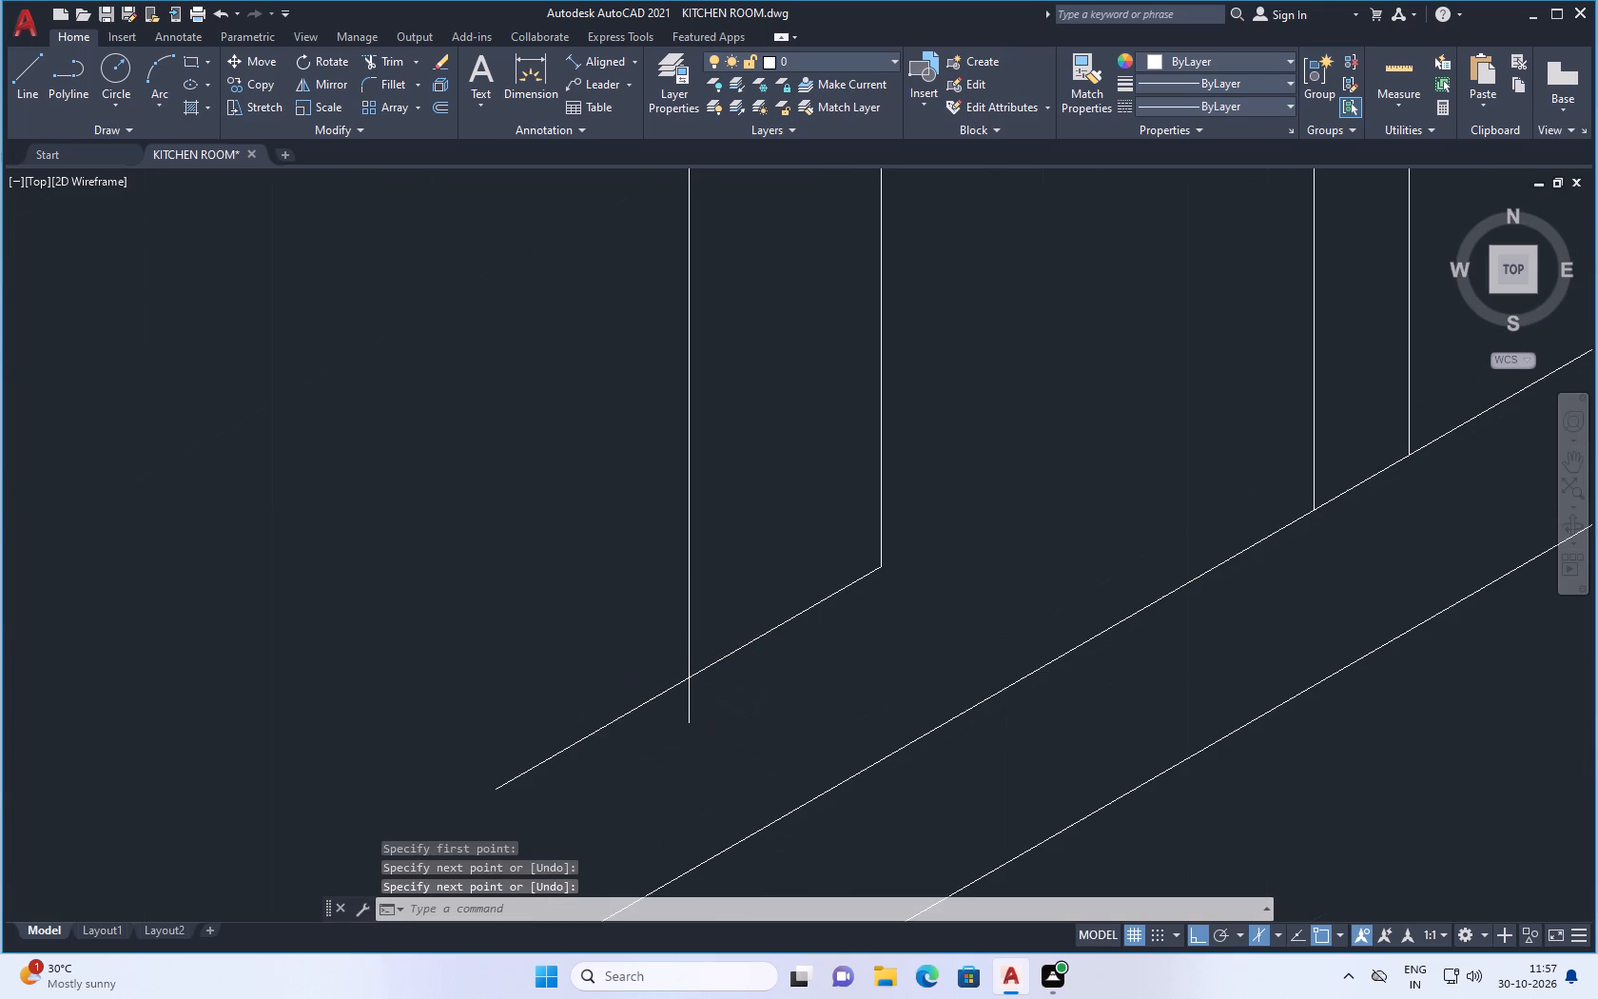
pyautogui.press('t')
pyautogui.press('r')
pyautogui.press('Return')
pyautogui.moveTo(710, 695); pyautogui.dragTo(611, 720)
pyautogui.moveTo(615, 688); pyautogui.dragTo(630, 731)
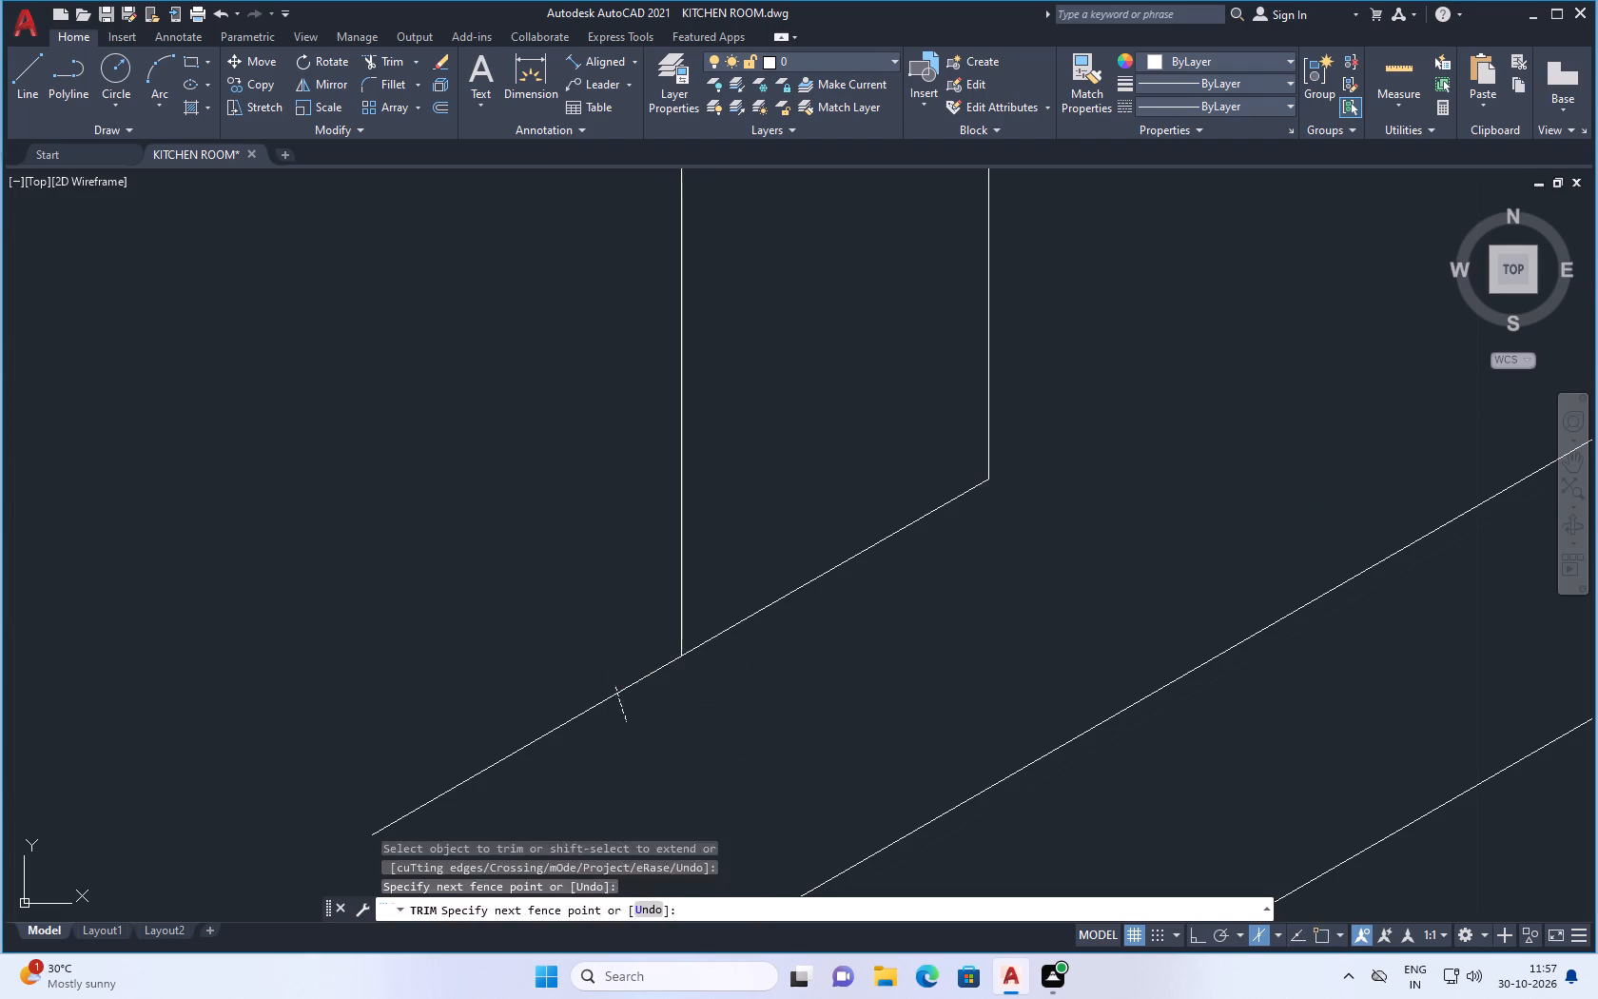
pyautogui.moveTo(630, 731); pyautogui.dragTo(628, 728)
pyautogui.press('Escape')
# Draw a short inset line, about 1 long, inside the handle parallel to its top edge.
pyautogui.scroll(-4, 622, 756)
pyautogui.scroll(3, 667, 594)
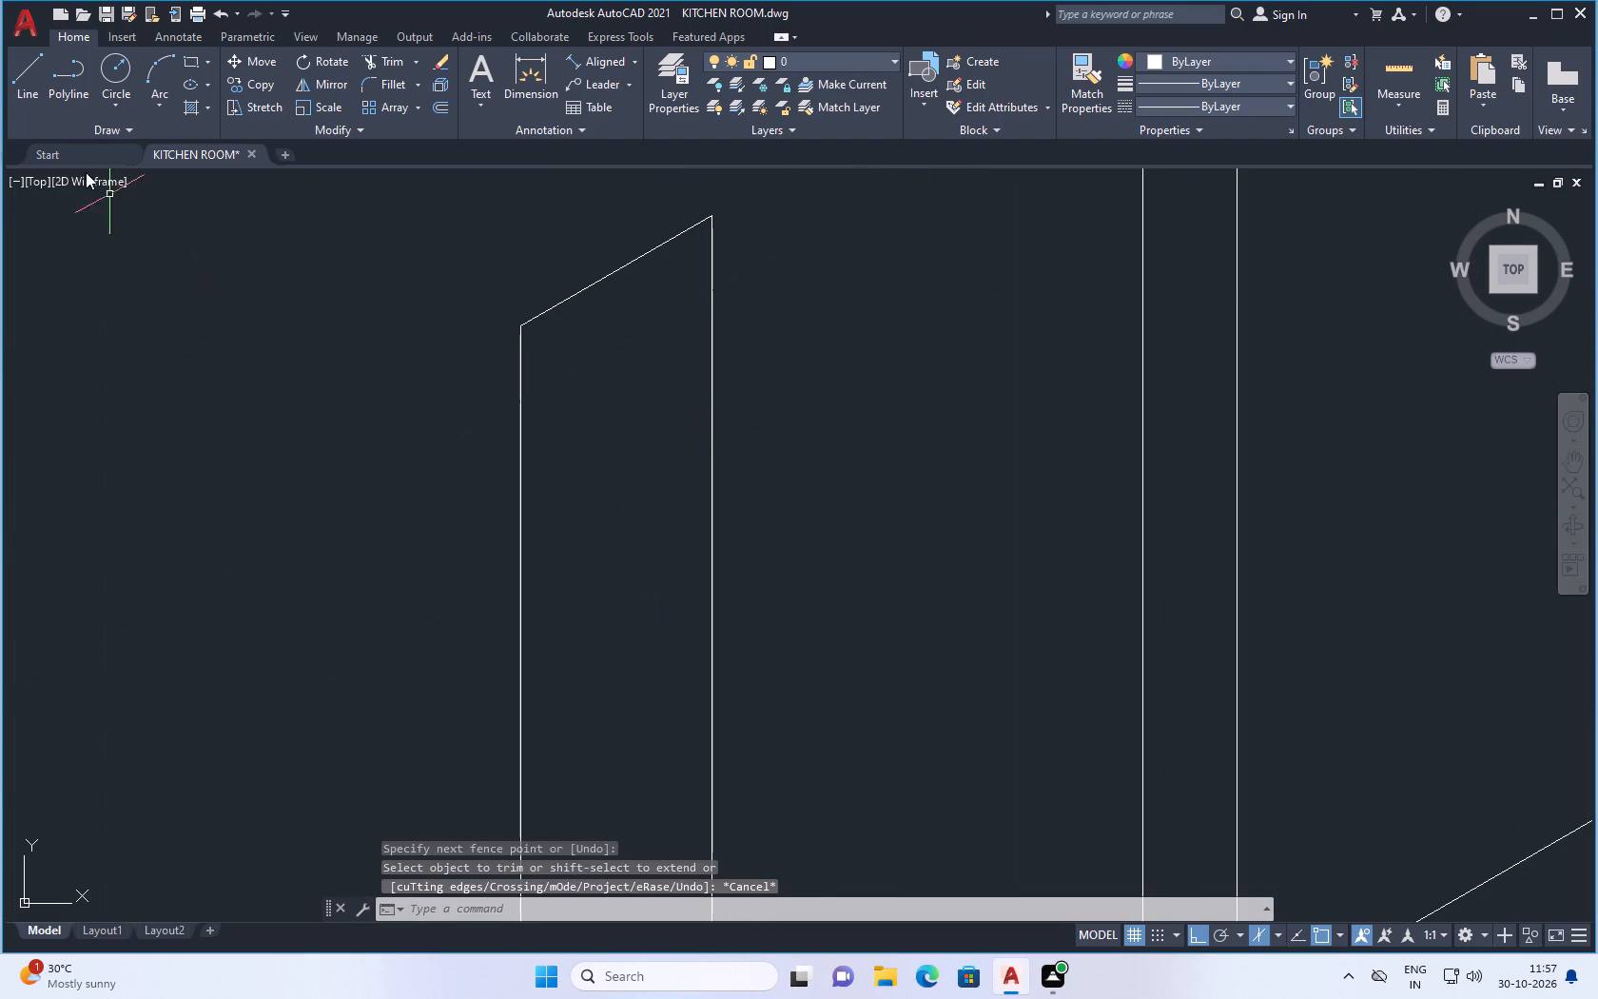
pyautogui.moveTo(18, 77); pyautogui.dragTo(27, 79)
pyautogui.scroll(1, 645, 468)
pyautogui.scroll(-2, 634, 424)
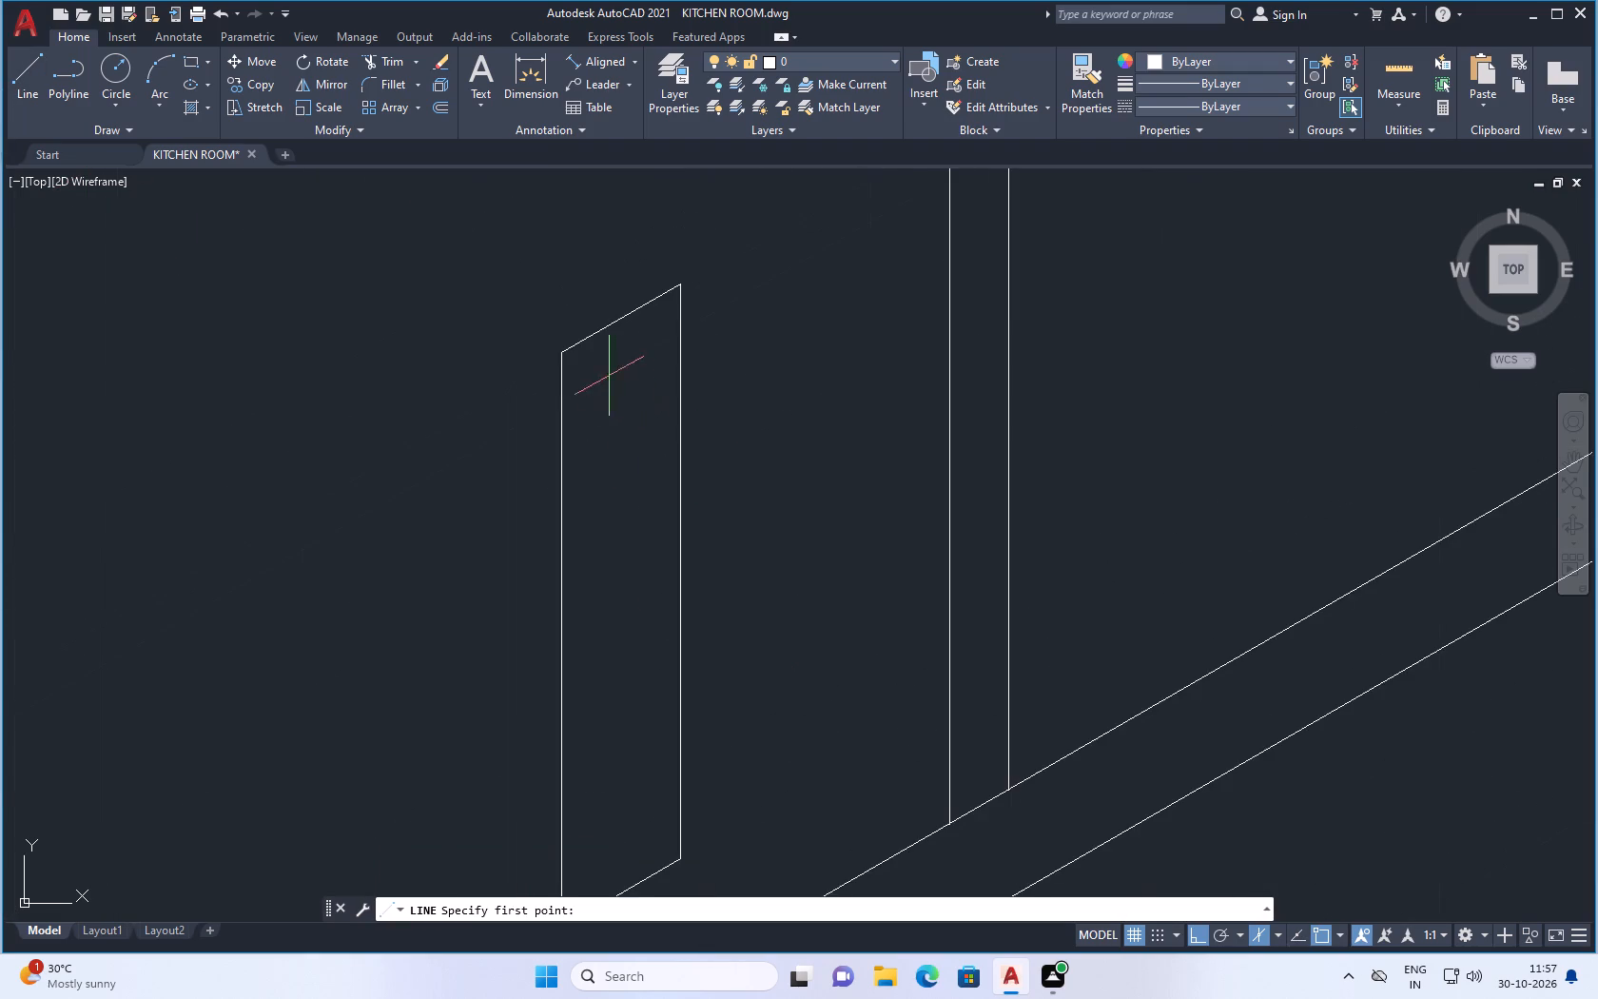
pyautogui.scroll(1, 599, 375)
pyautogui.moveTo(562, 371); pyautogui.dragTo(586, 367)
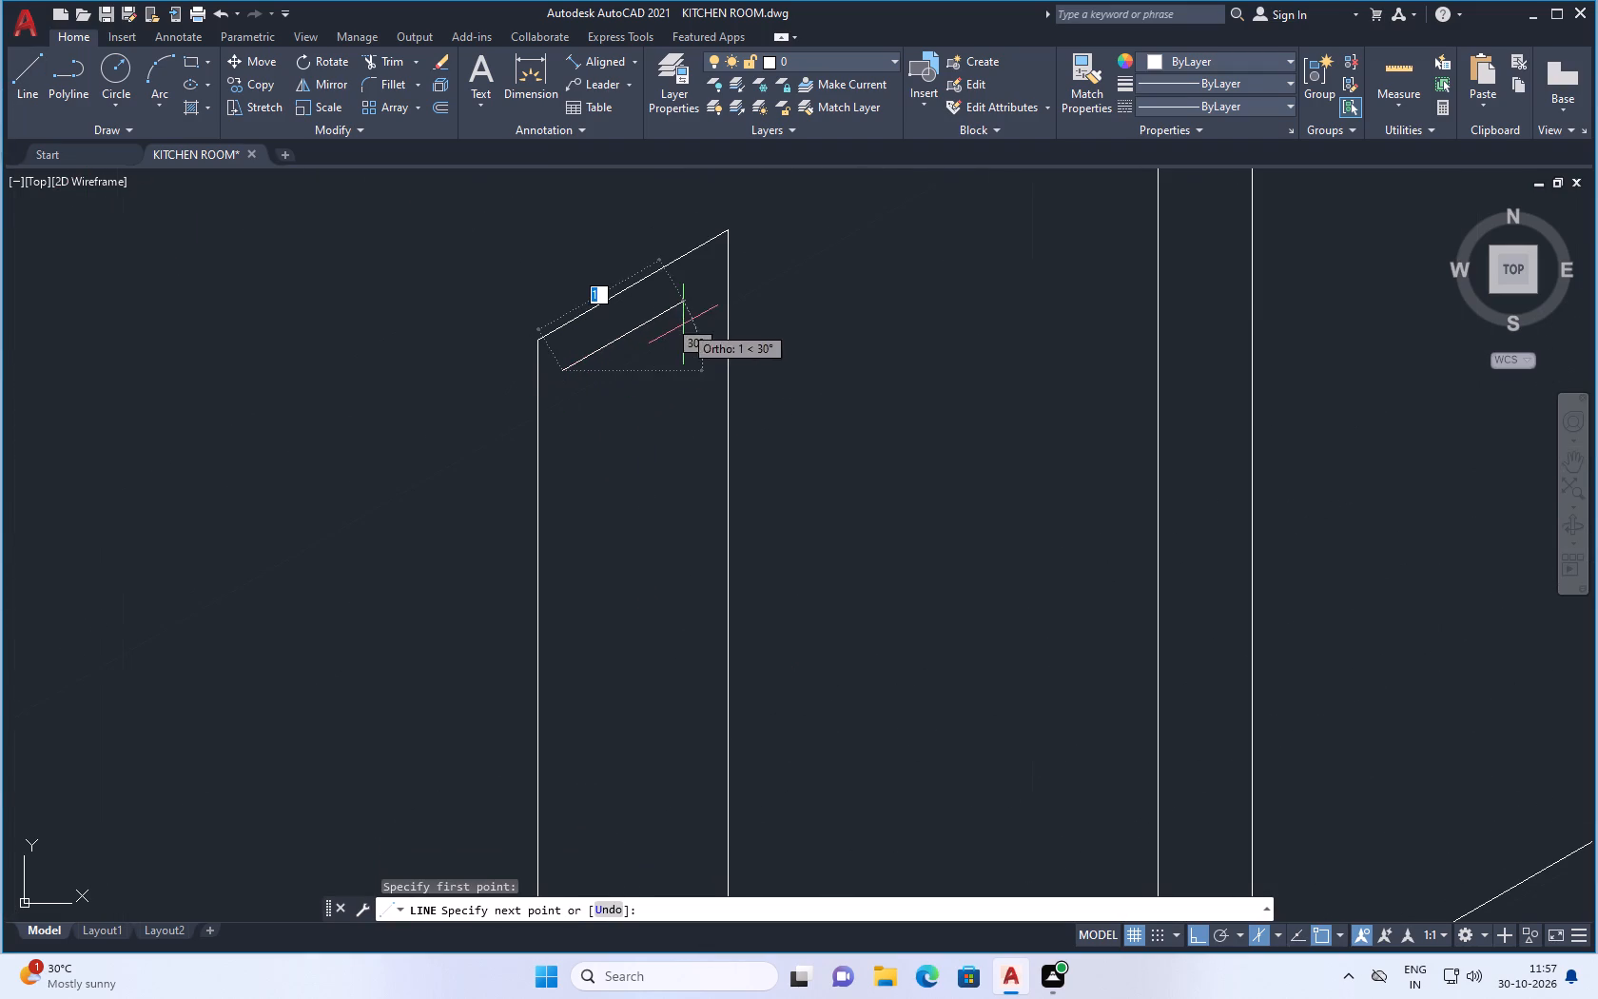
pyautogui.click(699, 306)
pyautogui.press('space')
# Draw the handle's inset outline down the side nearest the divider, and back along just above the bottom edge.
pyautogui.press('space')
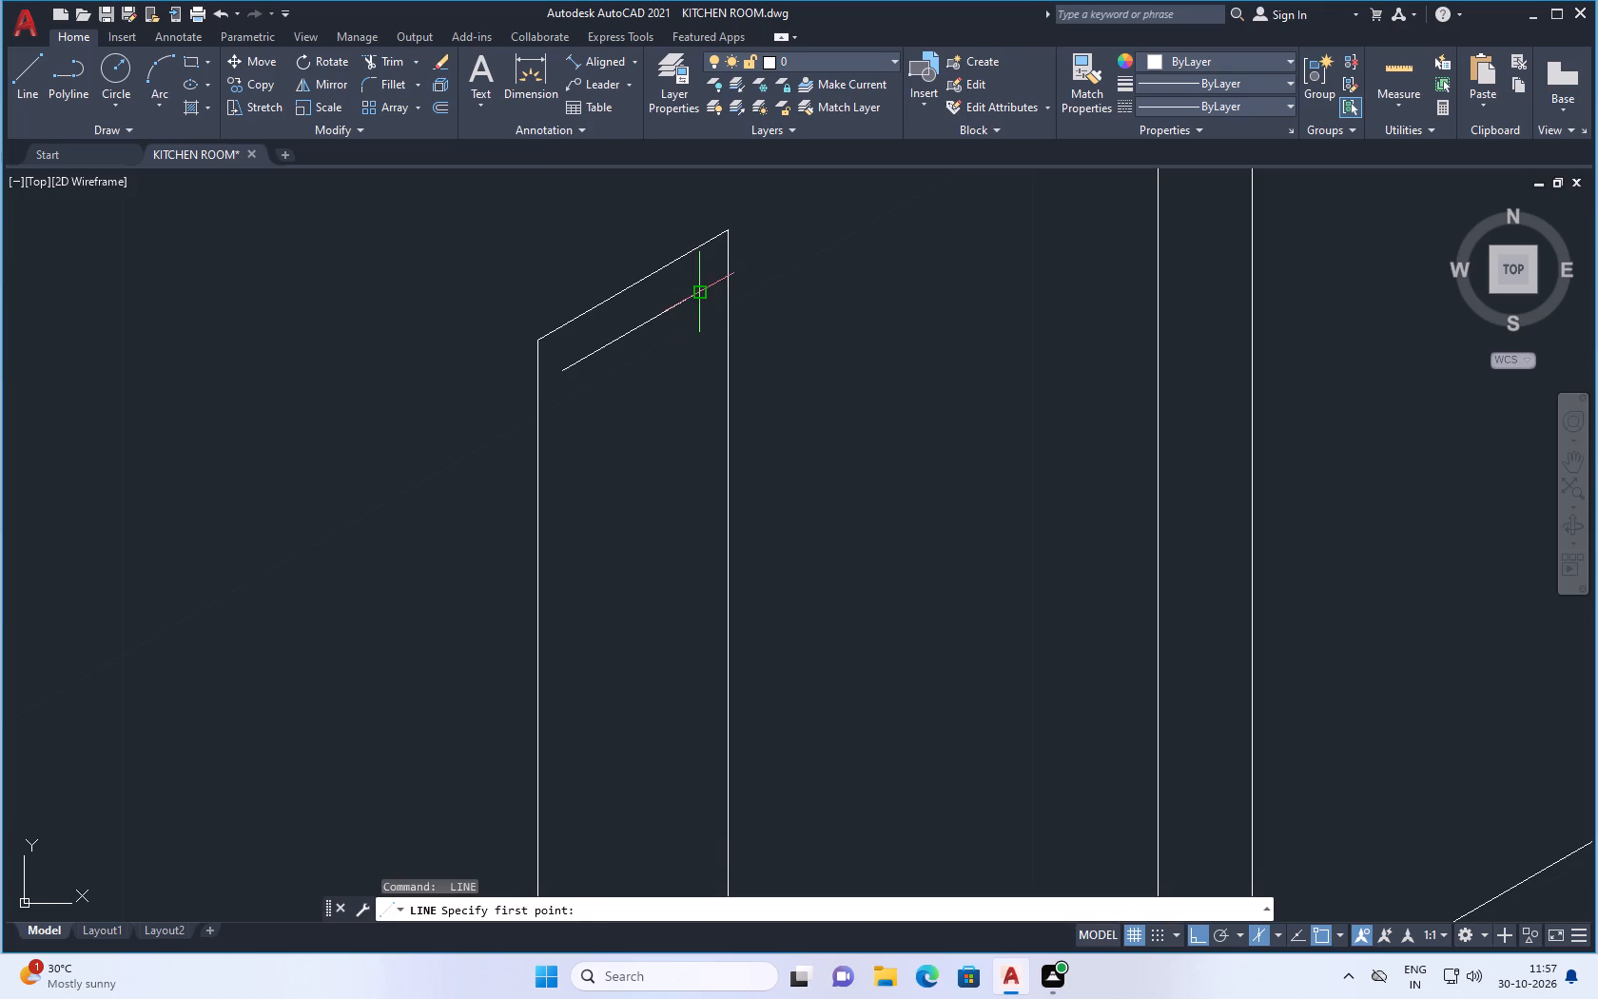
pyautogui.moveTo(702, 295); pyautogui.dragTo(699, 318)
pyautogui.scroll(-3, 683, 571)
pyautogui.scroll(3, 670, 699)
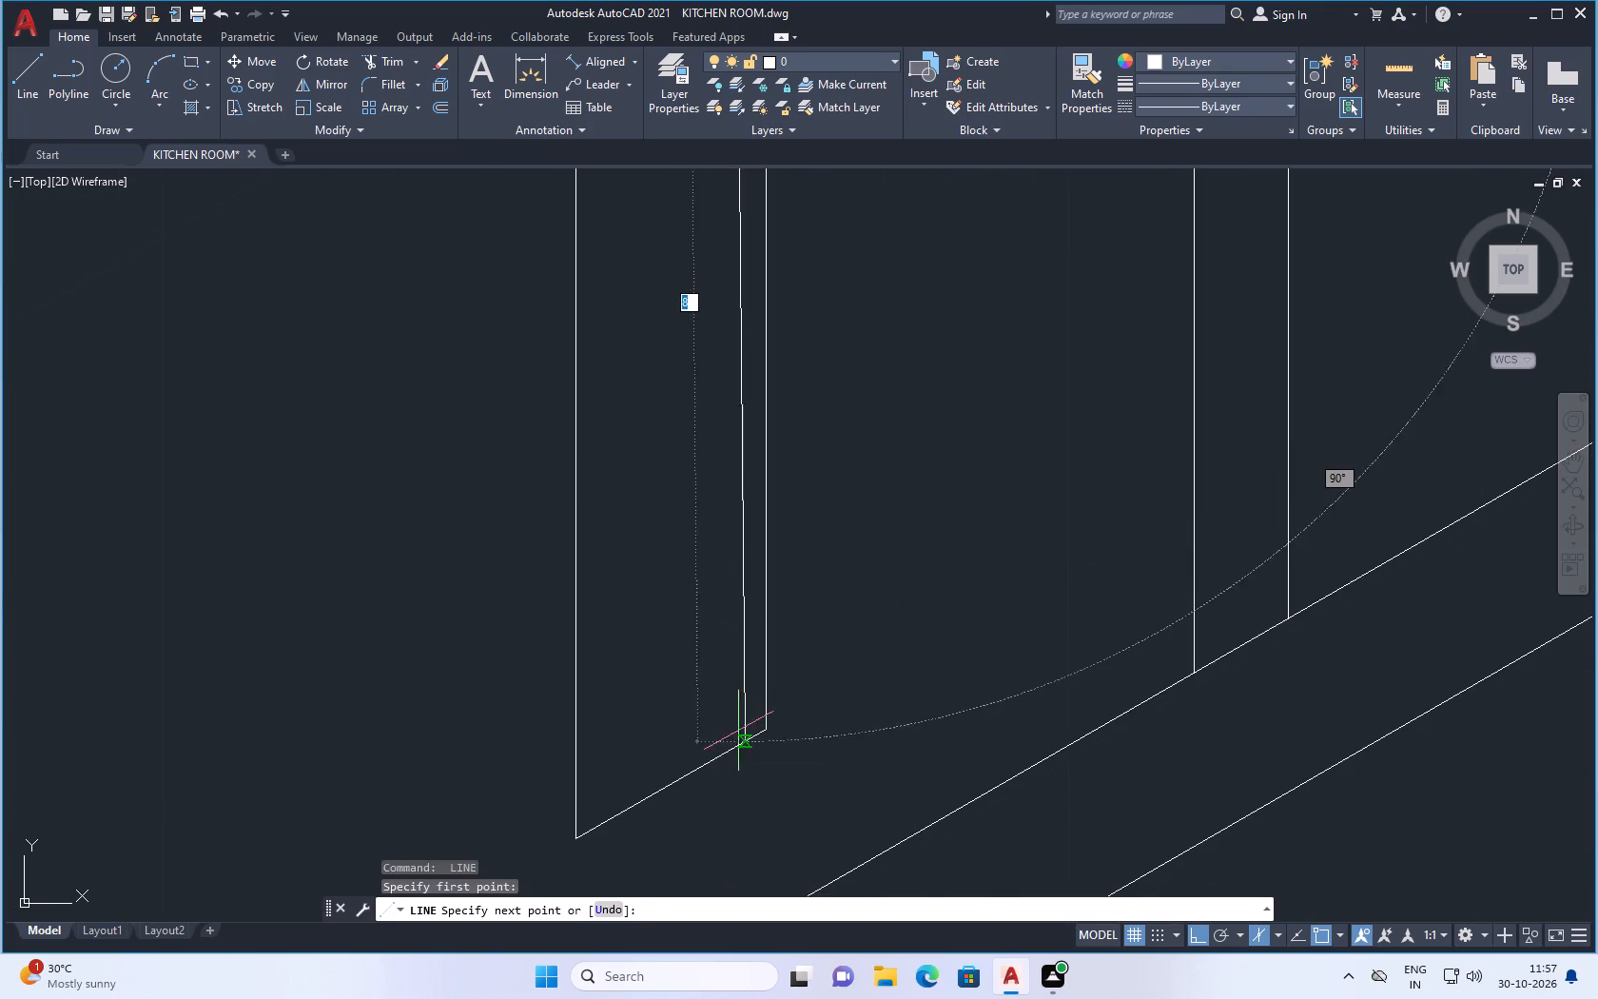
pyautogui.click(743, 712)
pyautogui.press('space')
pyautogui.press('space')
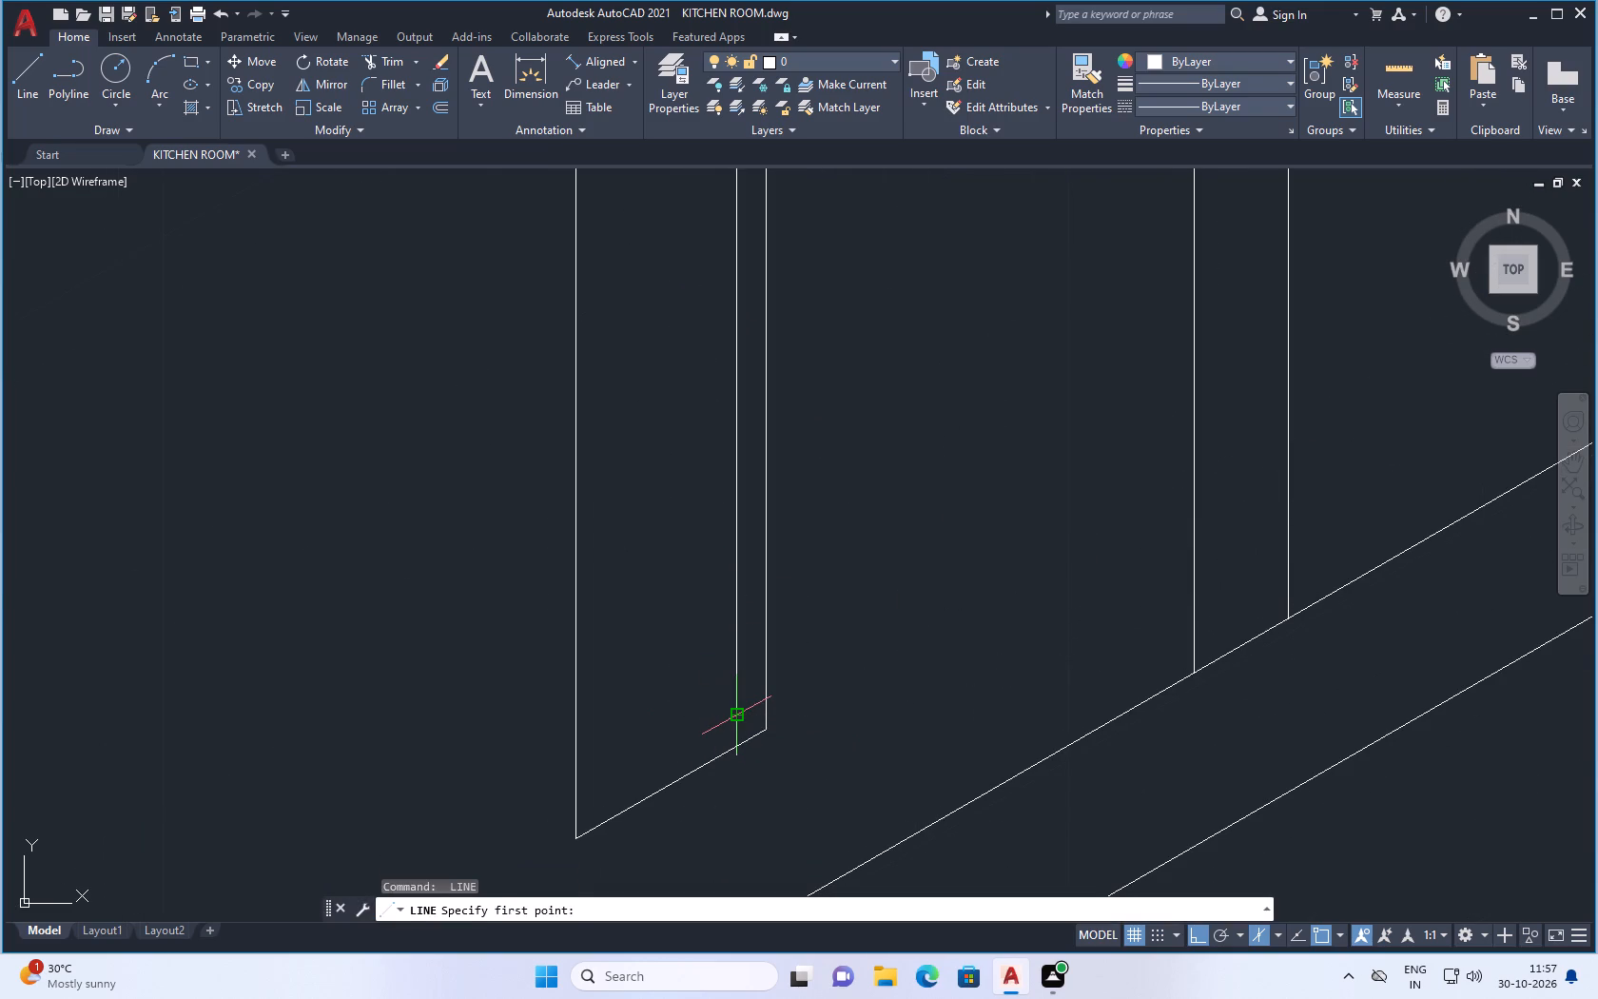
pyautogui.click(734, 714)
pyautogui.click(610, 784)
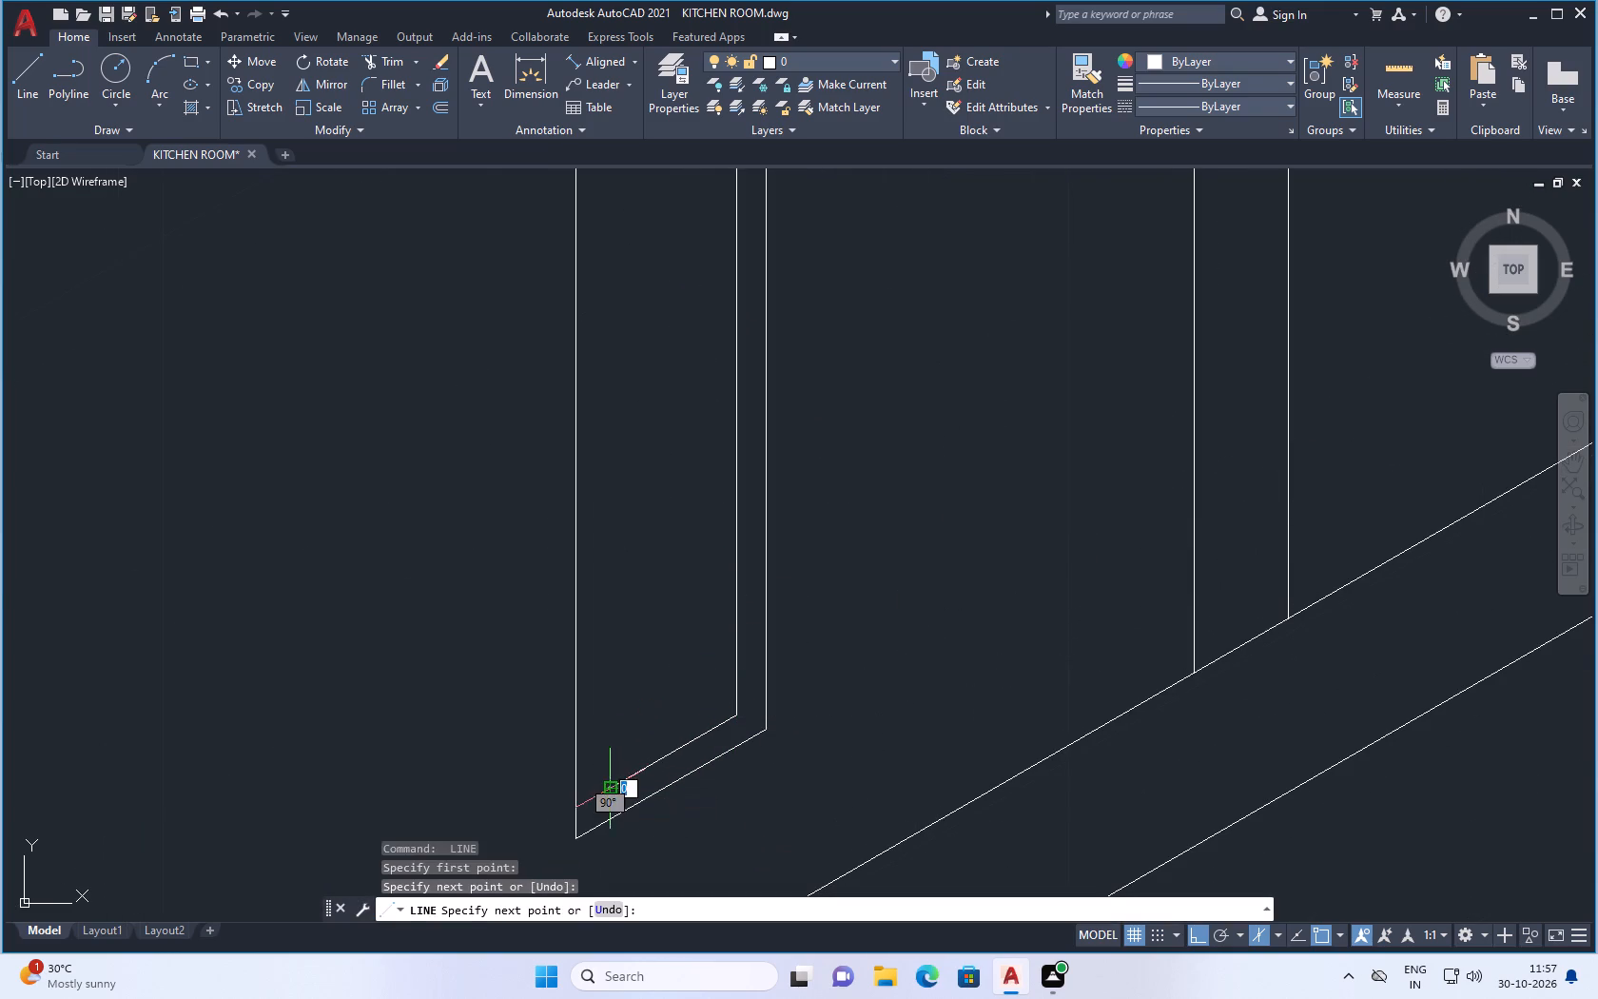
pyautogui.press('space')
# Draw the handle inset's missing vertical side, from the open end of its top line down to its bottom line.
pyautogui.scroll(-3, 602, 697)
pyautogui.scroll(2, 609, 575)
pyautogui.press('space')
pyautogui.scroll(1, 589, 469)
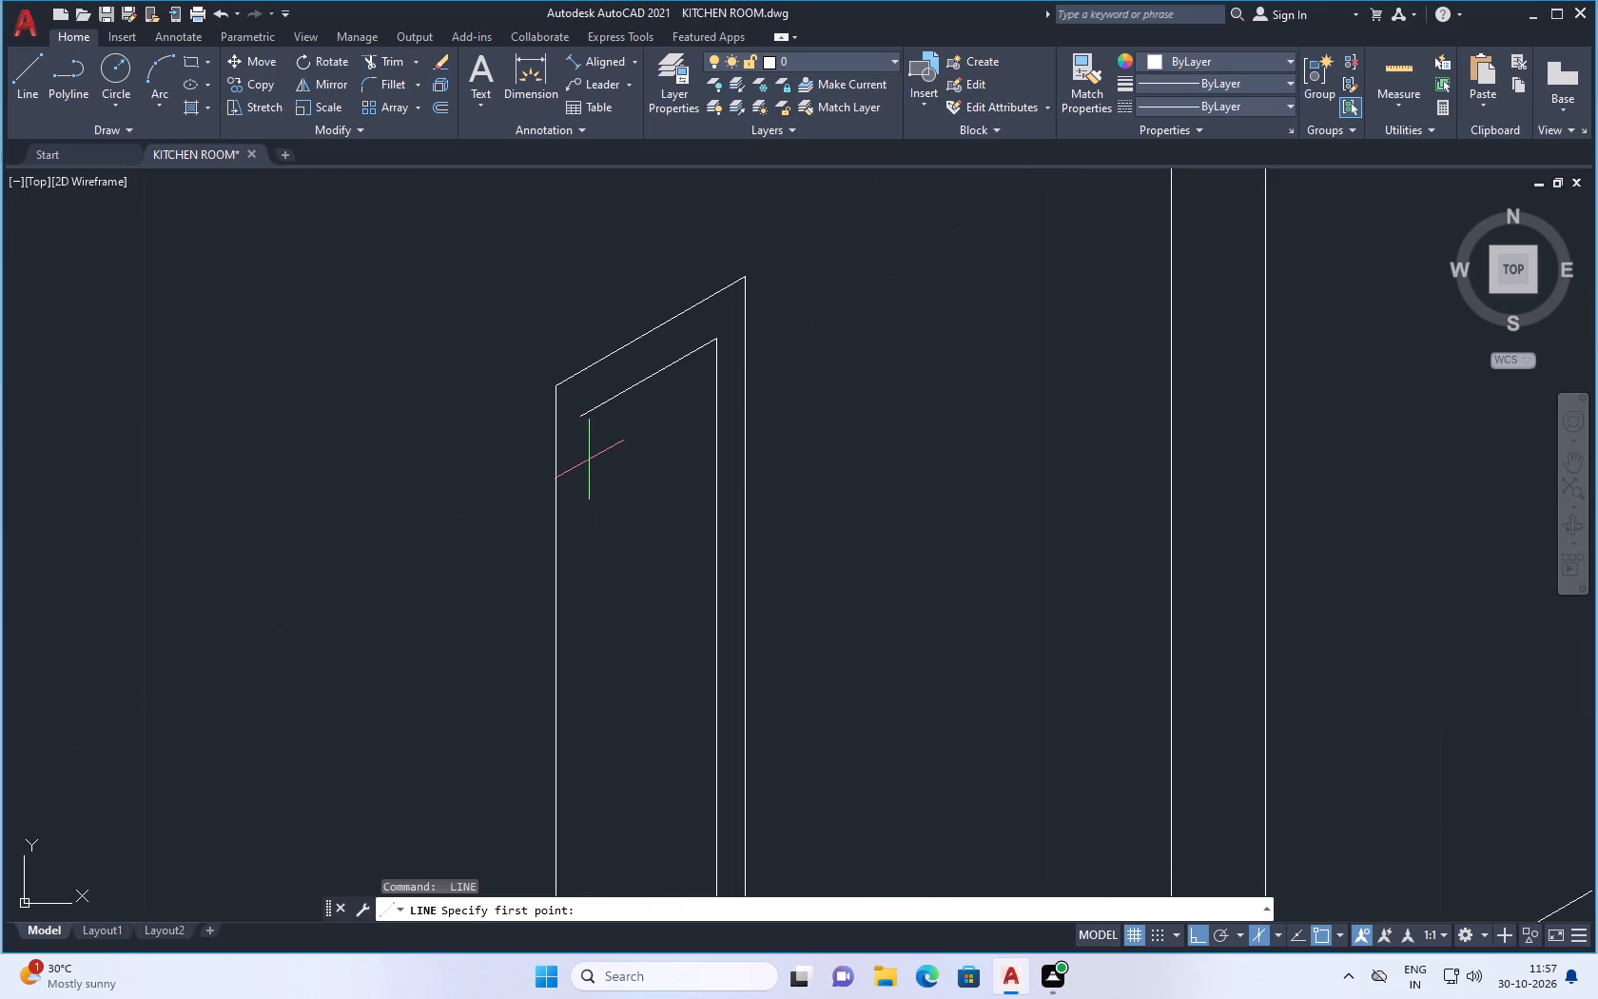
pyautogui.click(589, 419)
pyautogui.scroll(-3, 614, 682)
pyautogui.scroll(2, 618, 824)
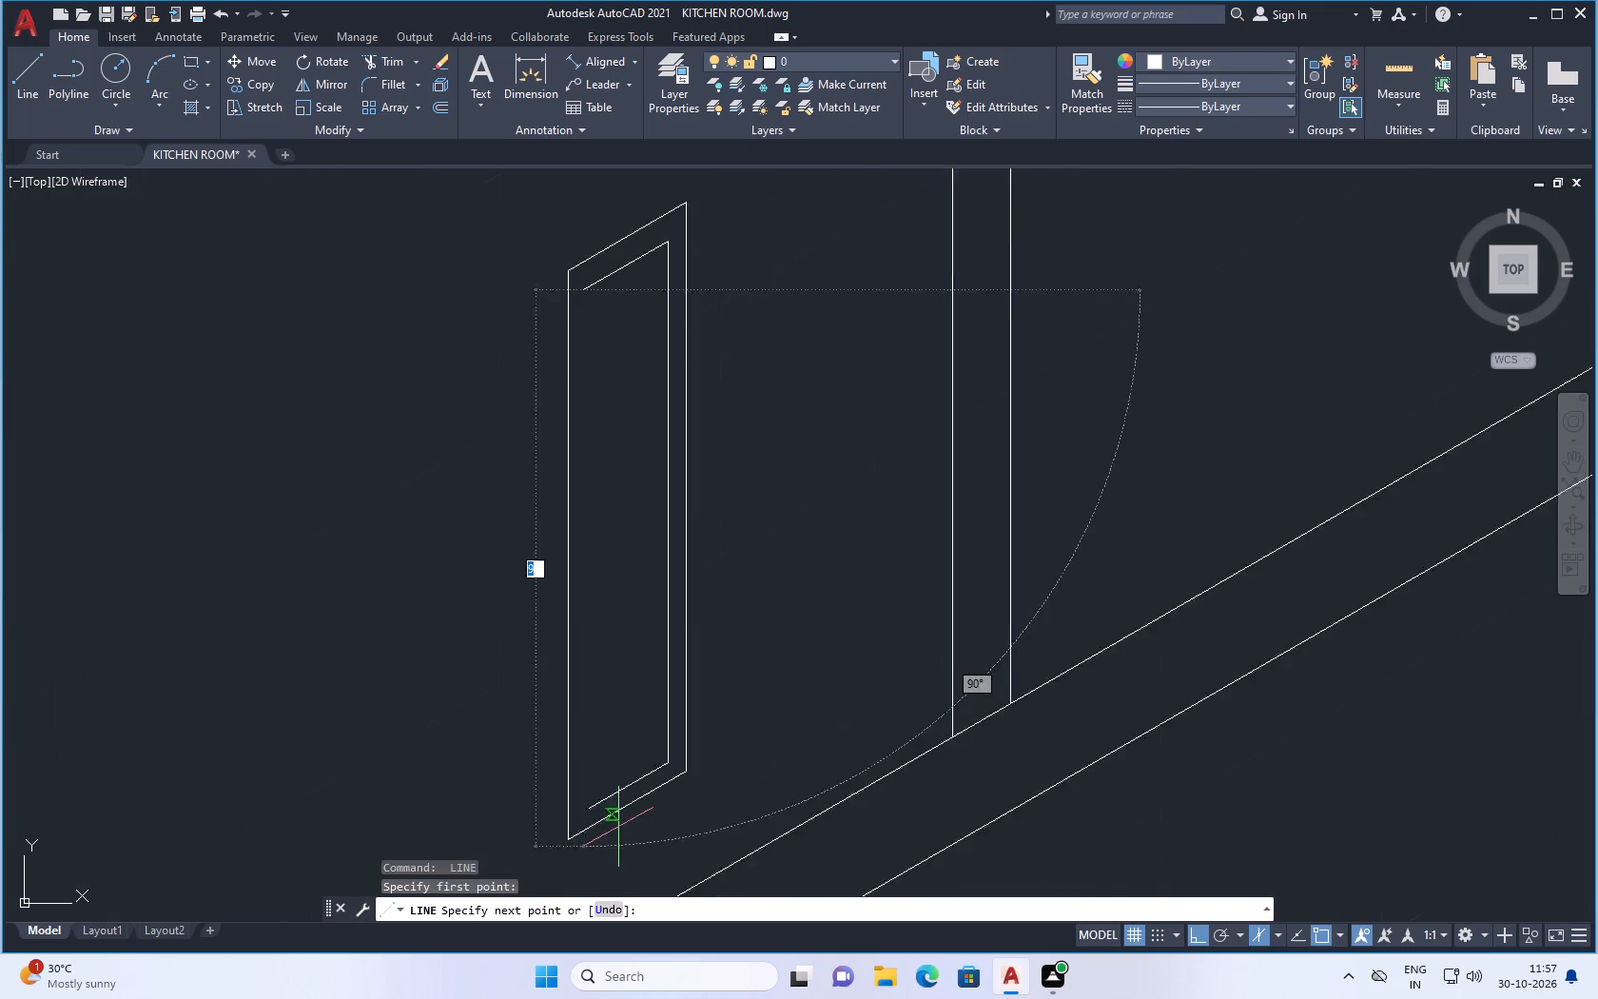
pyautogui.scroll(1, 618, 827)
pyautogui.click(557, 817)
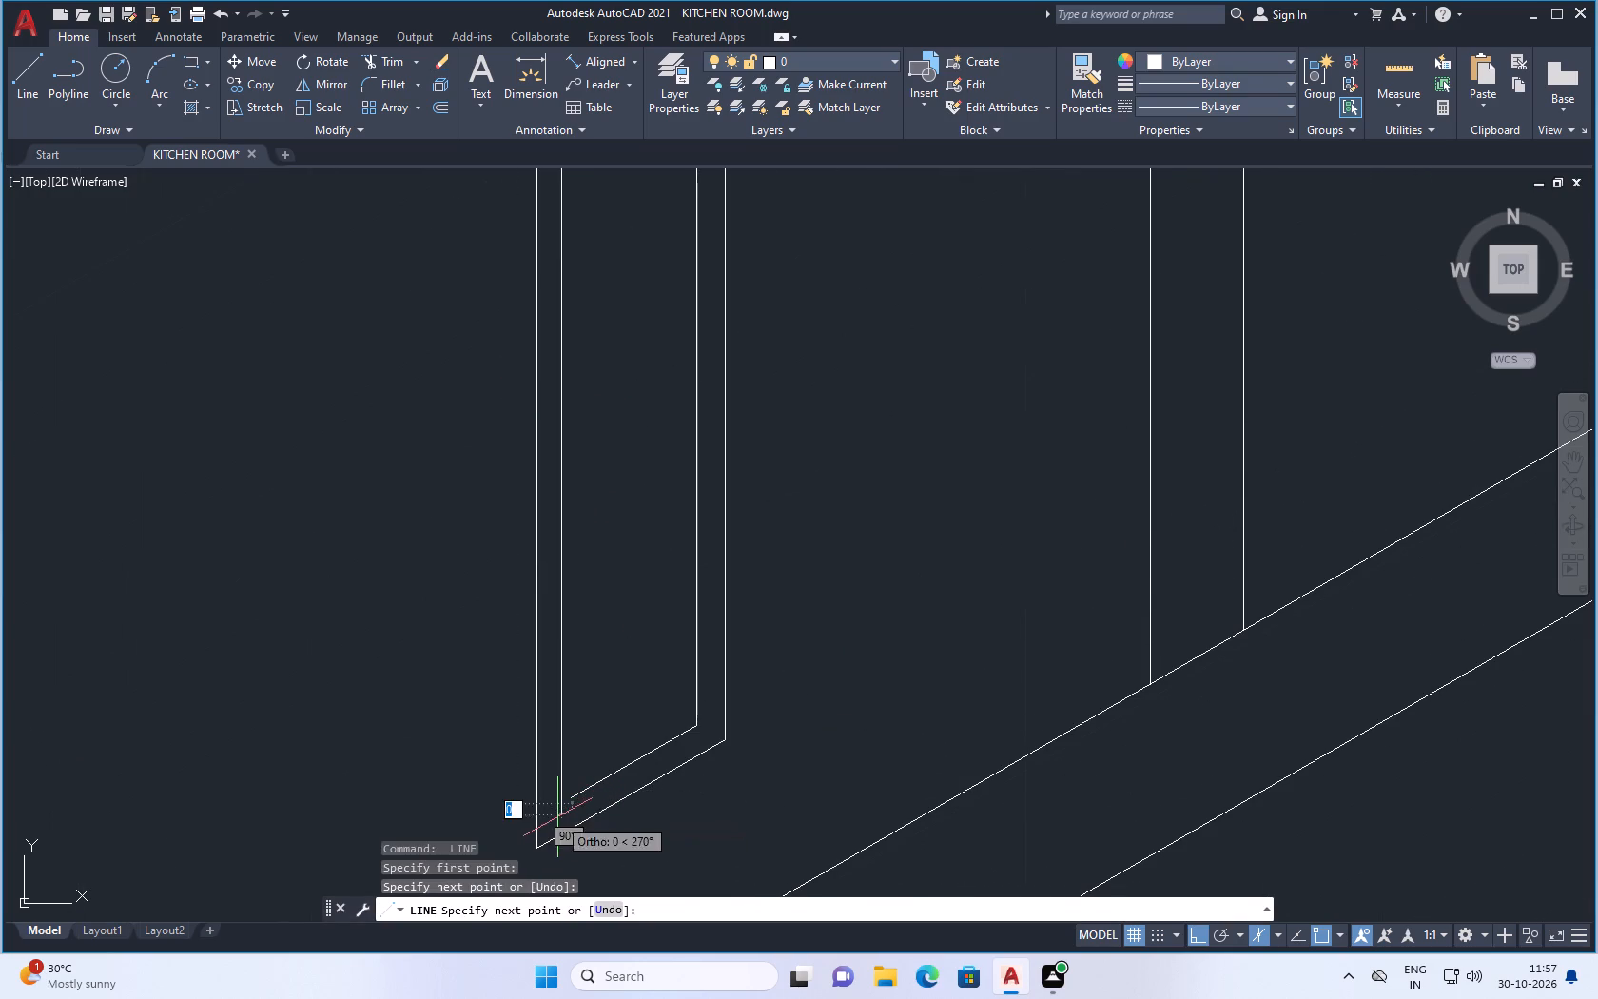
pyautogui.press('space')
# Extend the inset's bottom line across its new vertical side and trim the overhang, leaving a closed corner.
pyautogui.press('space')
pyautogui.click(573, 803)
pyautogui.scroll(3, 550, 812)
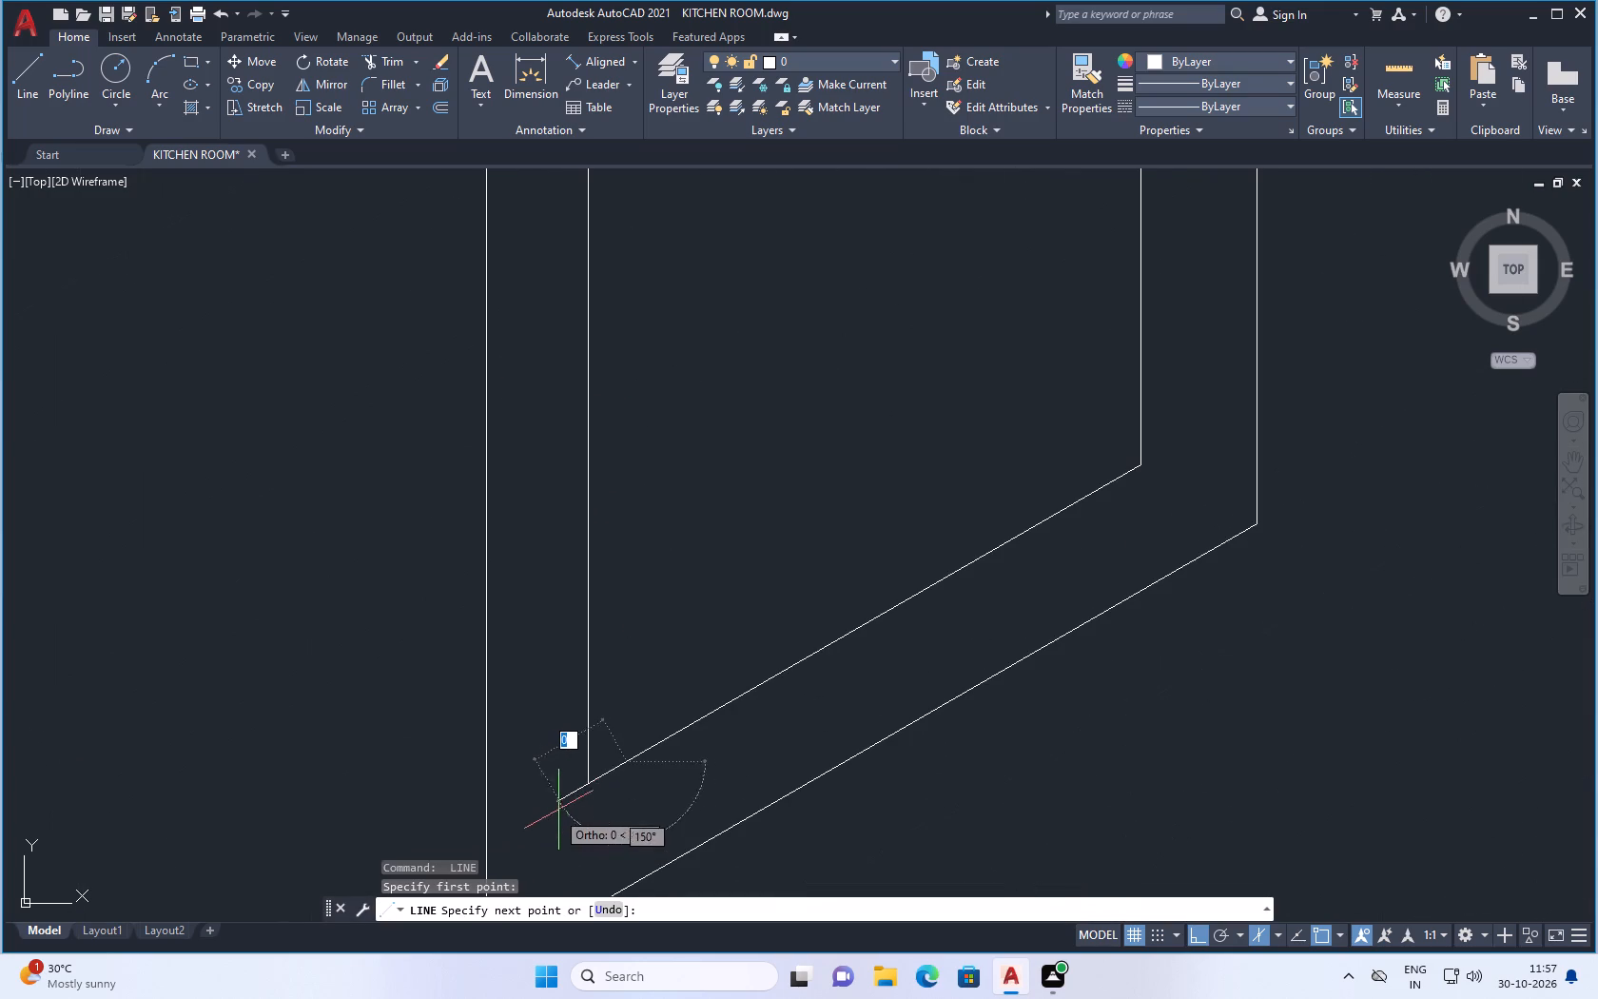
pyautogui.click(578, 802)
pyautogui.press('space')
pyautogui.write('TR')
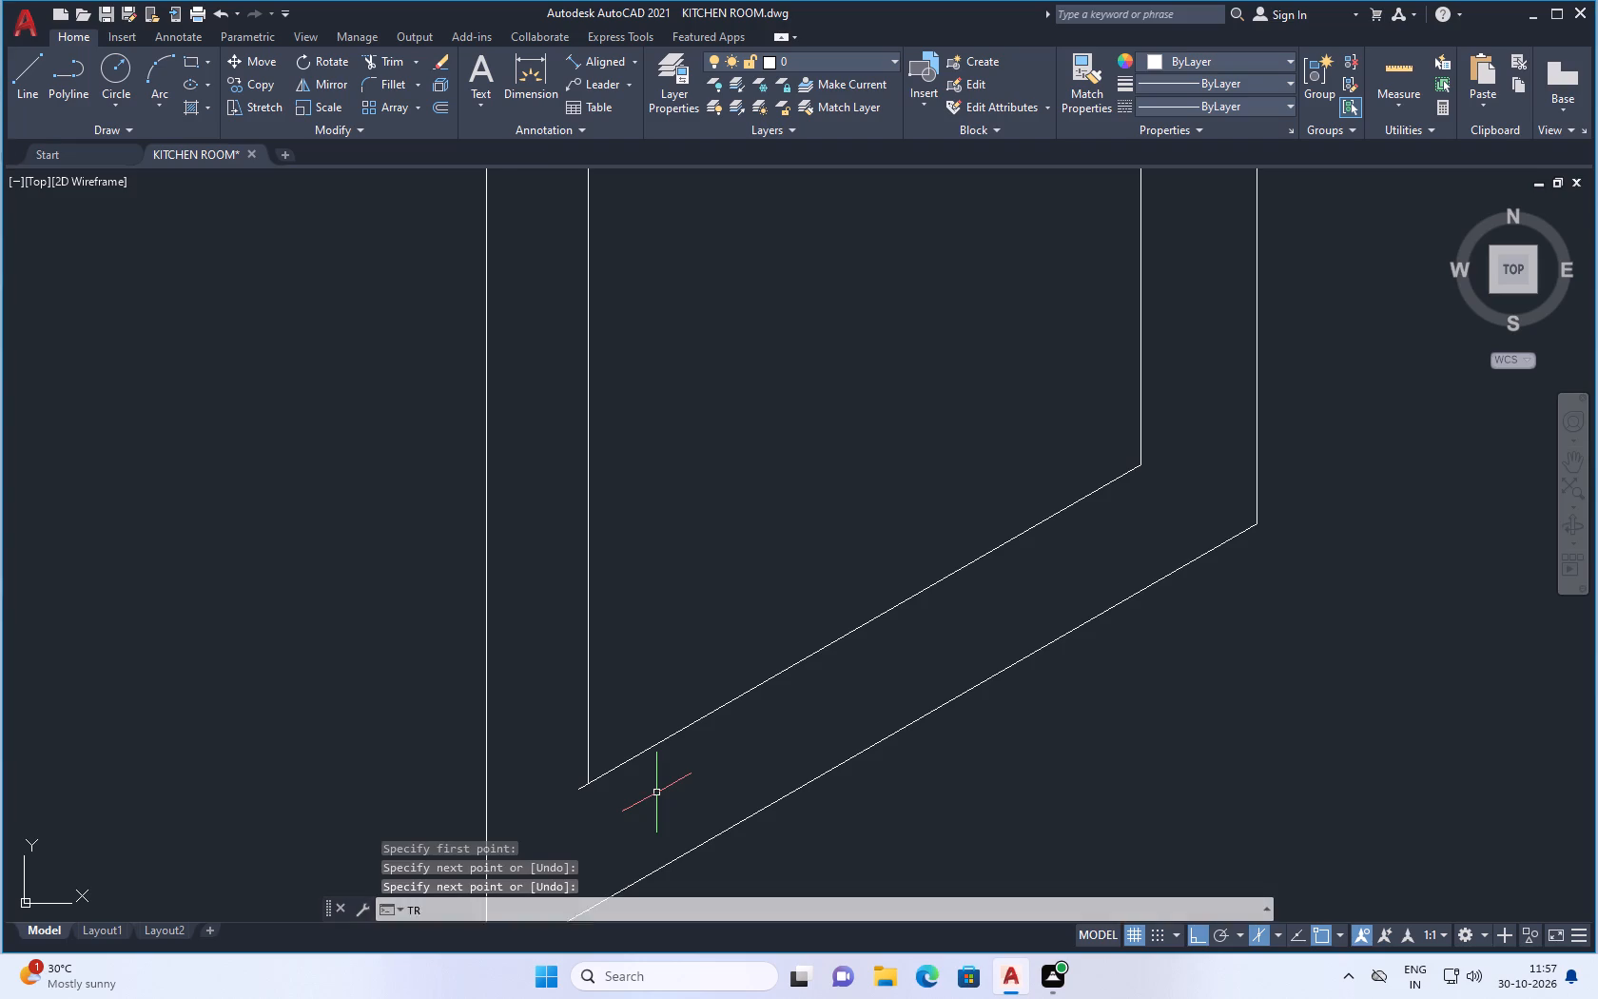
pyautogui.press('Return')
pyautogui.scroll(2, 586, 797)
pyautogui.moveTo(572, 765); pyautogui.dragTo(581, 800)
pyautogui.press('Escape')
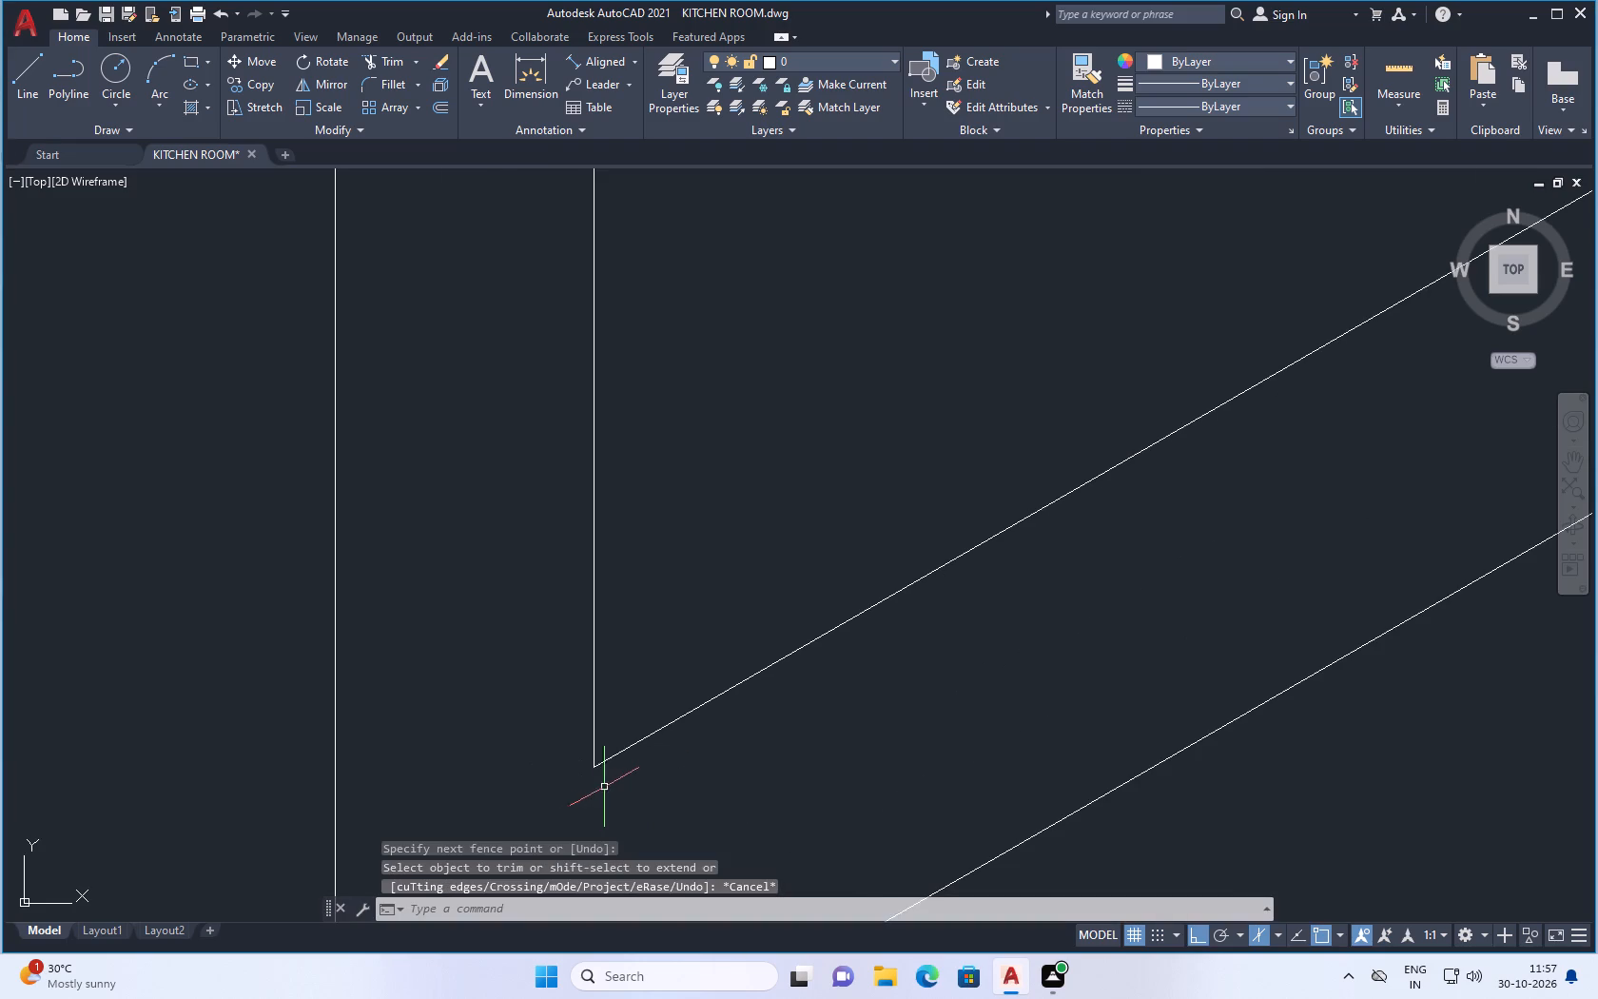
# Examine the handle's outer and inset outlines, their corners and spacing, and the handle's place on the door.
pyautogui.scroll(-6, 658, 651)
pyautogui.scroll(-4, 702, 297)
pyautogui.scroll(1, 709, 305)
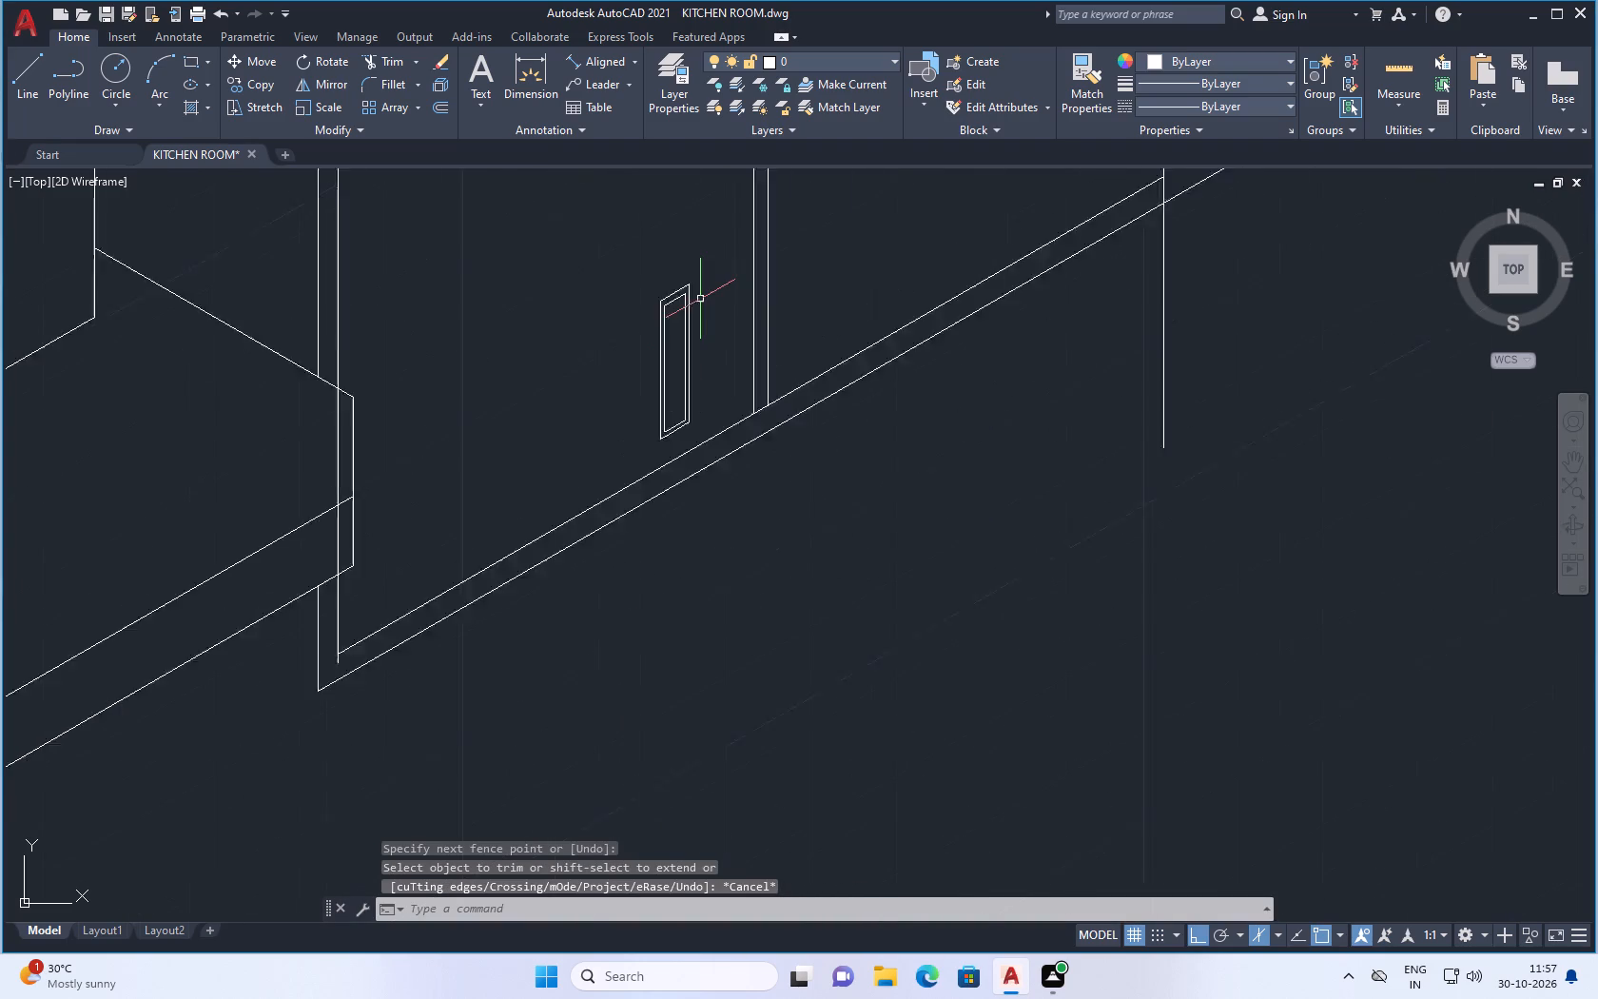
pyautogui.scroll(3, 700, 299)
pyautogui.scroll(-1, 702, 296)
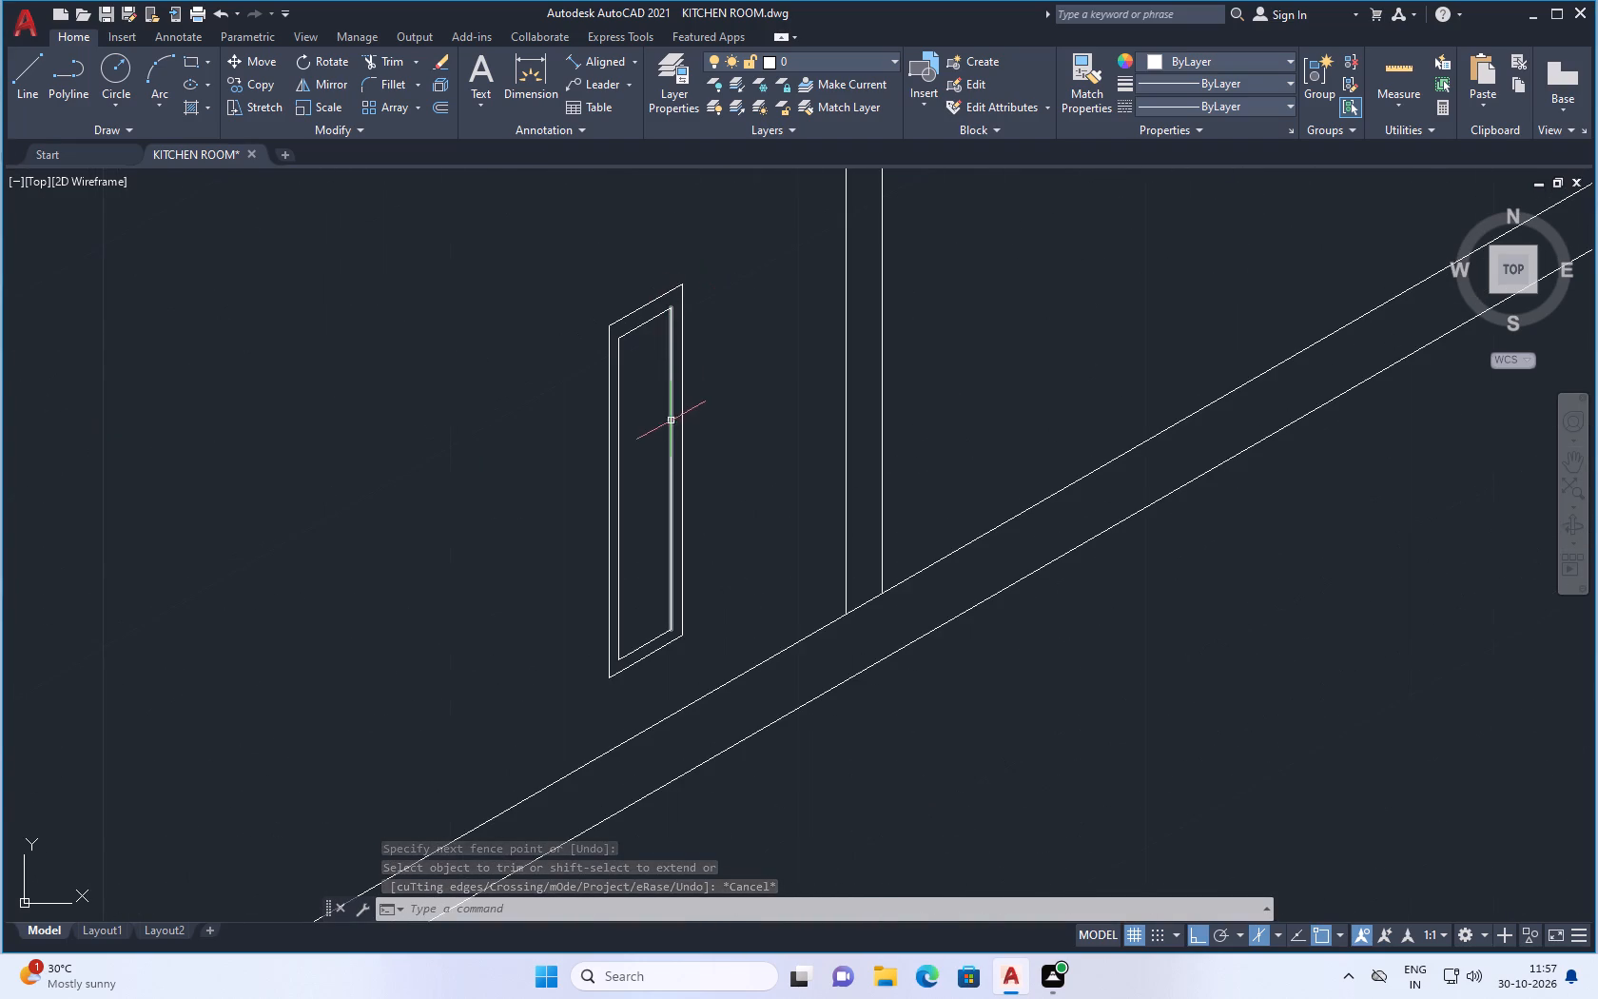
pyautogui.scroll(-2, 646, 444)
pyautogui.scroll(3, 659, 428)
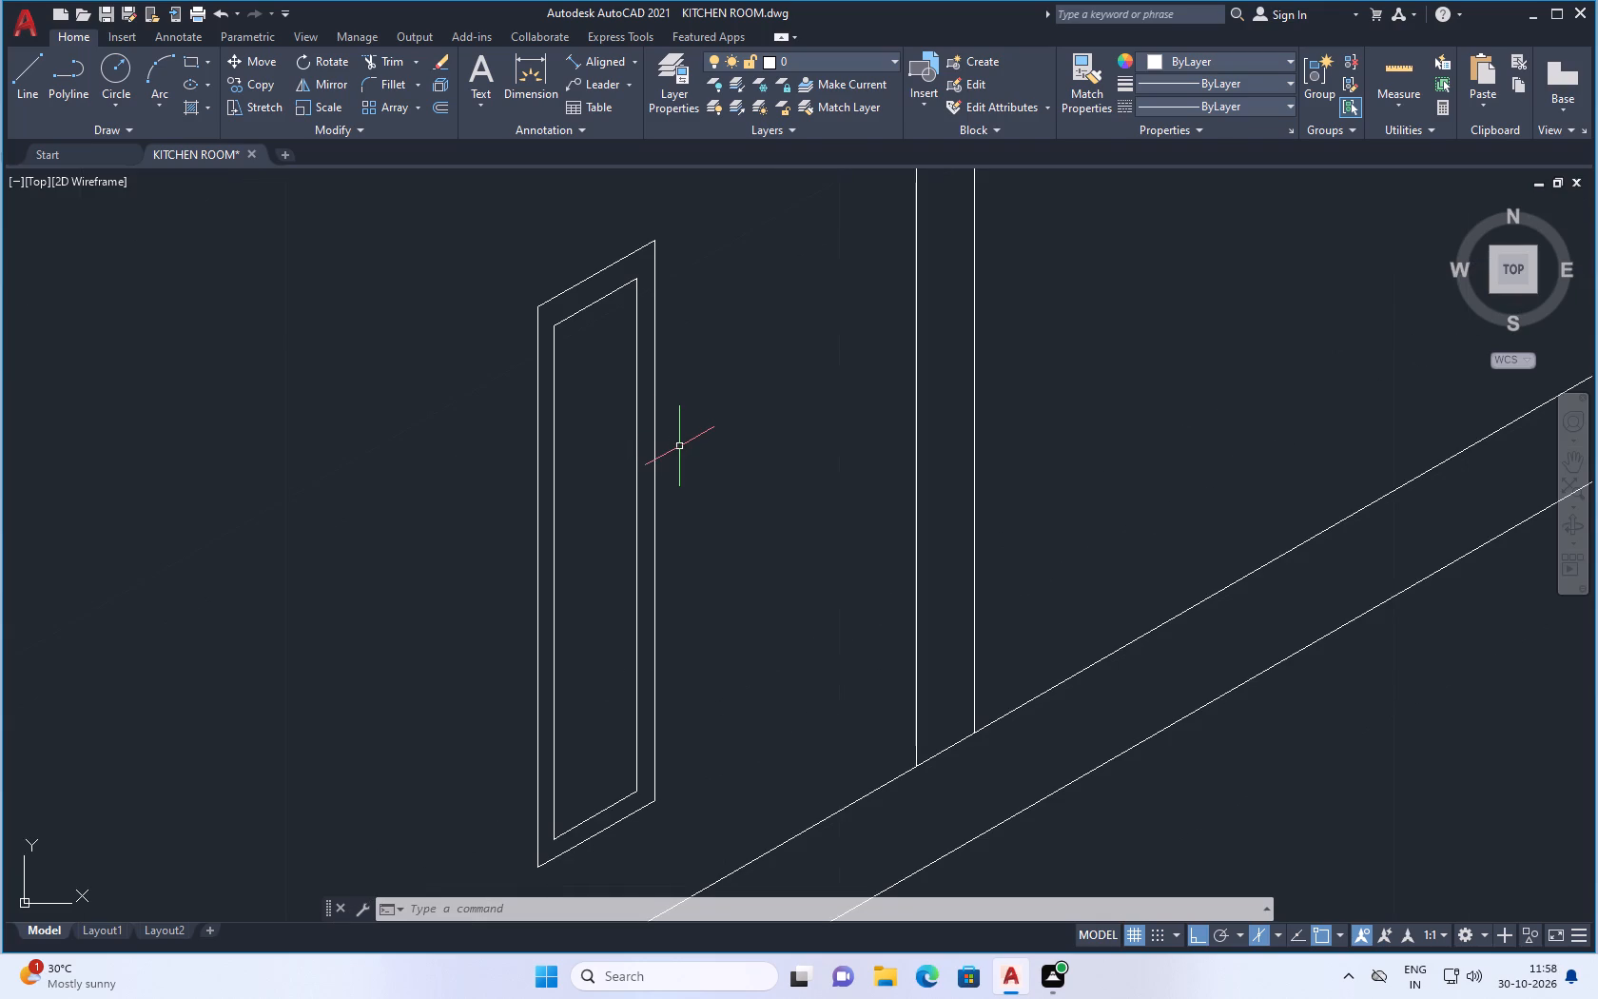
pyautogui.scroll(-2, 633, 487)
pyautogui.scroll(1, 621, 479)
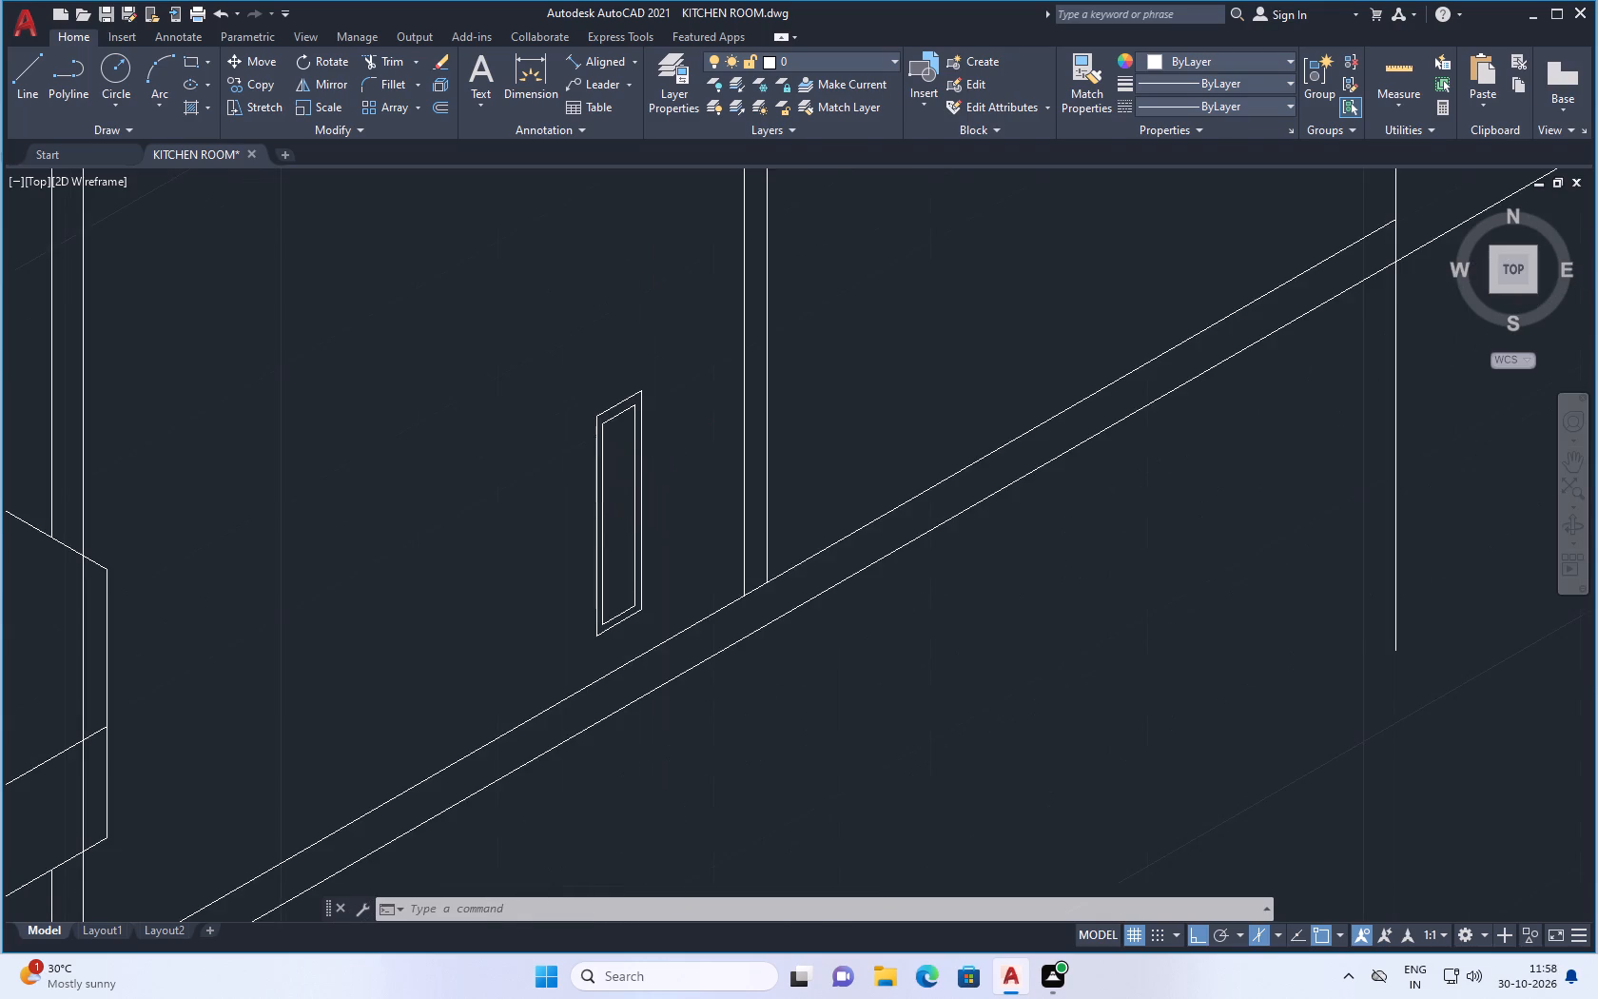
pyautogui.scroll(2, 621, 479)
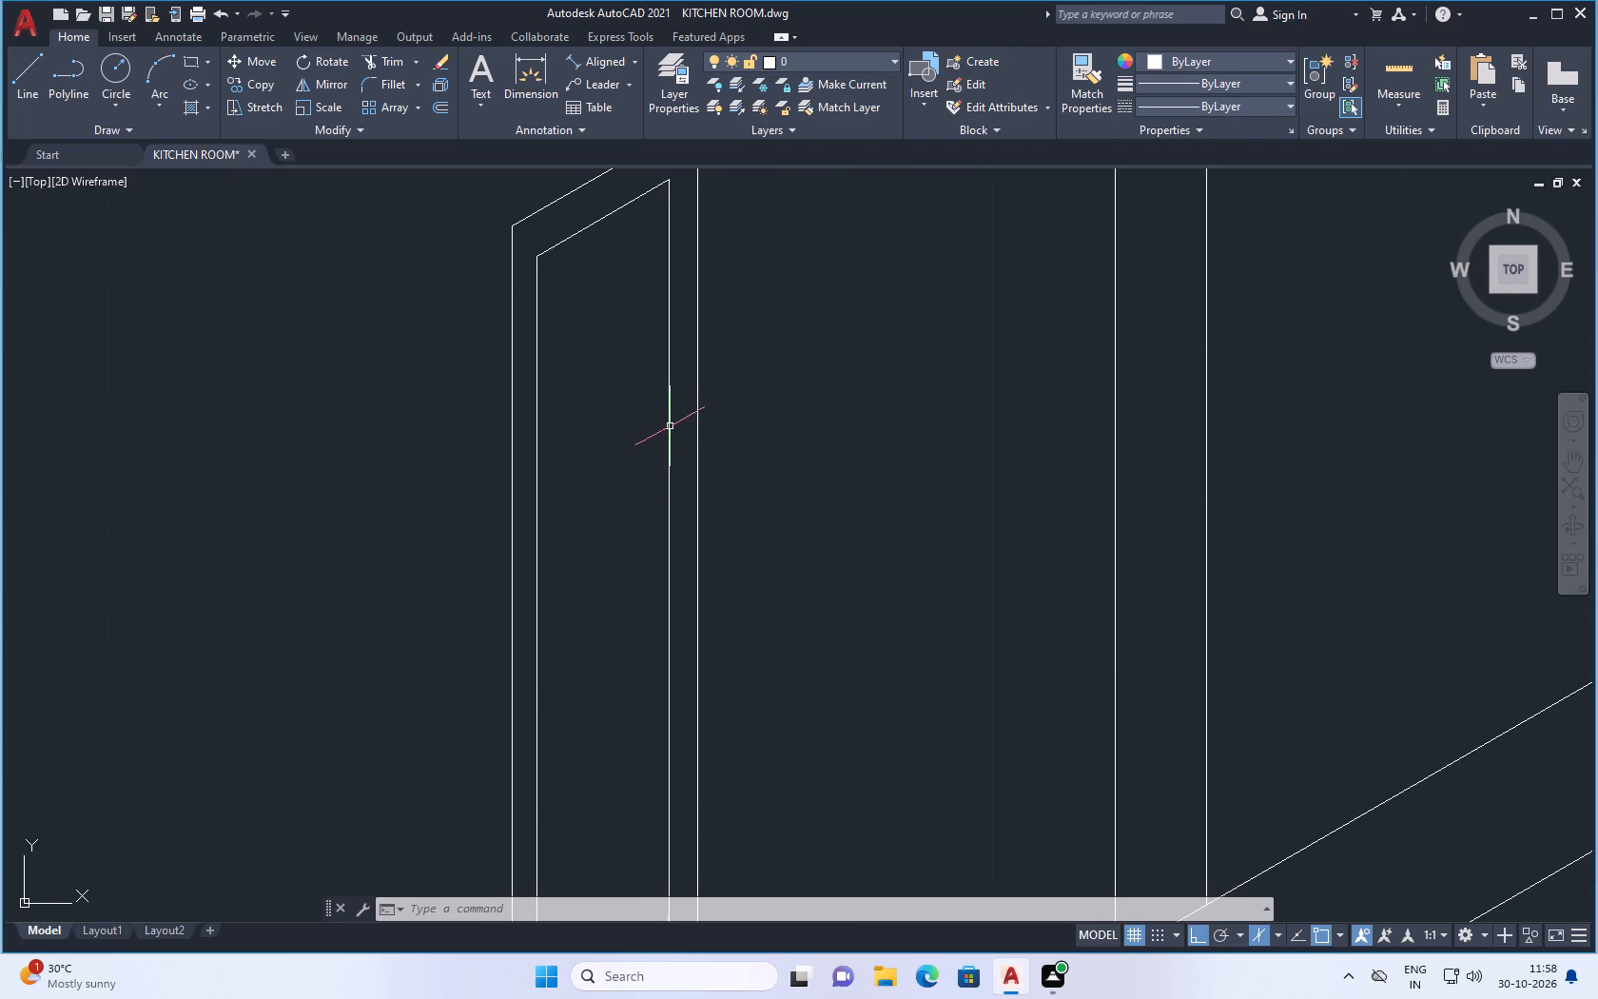
pyautogui.scroll(-2, 662, 438)
pyautogui.scroll(2, 688, 355)
pyautogui.scroll(3, 457, 409)
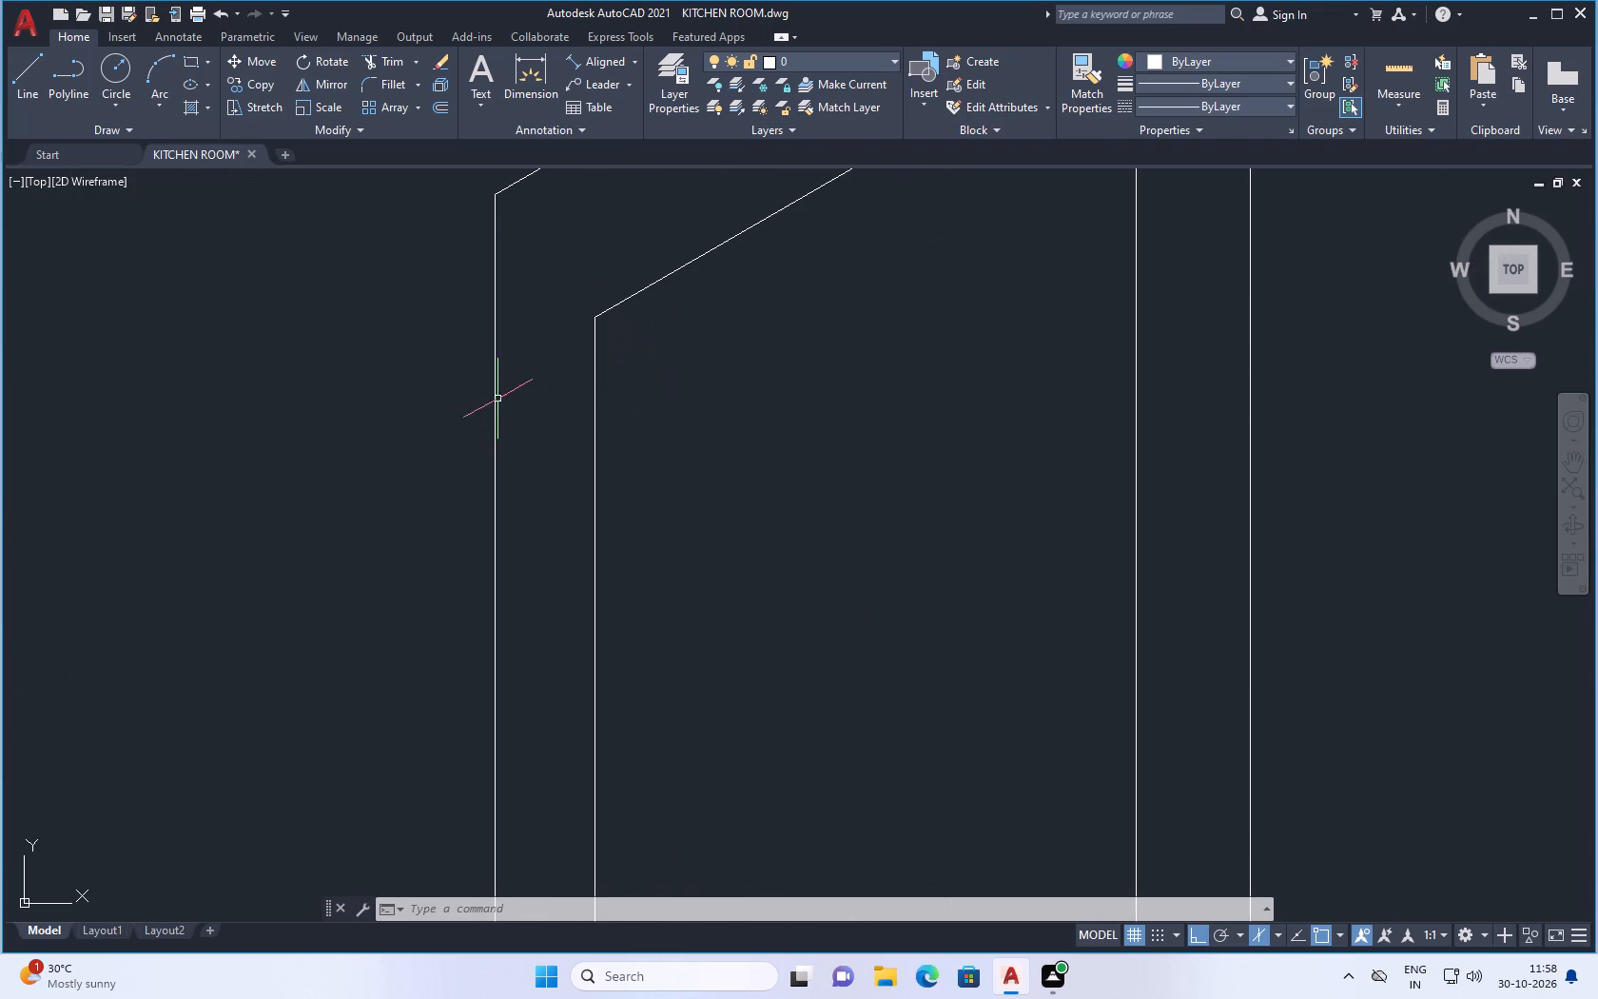
pyautogui.scroll(-3, 523, 393)
pyautogui.scroll(3, 494, 376)
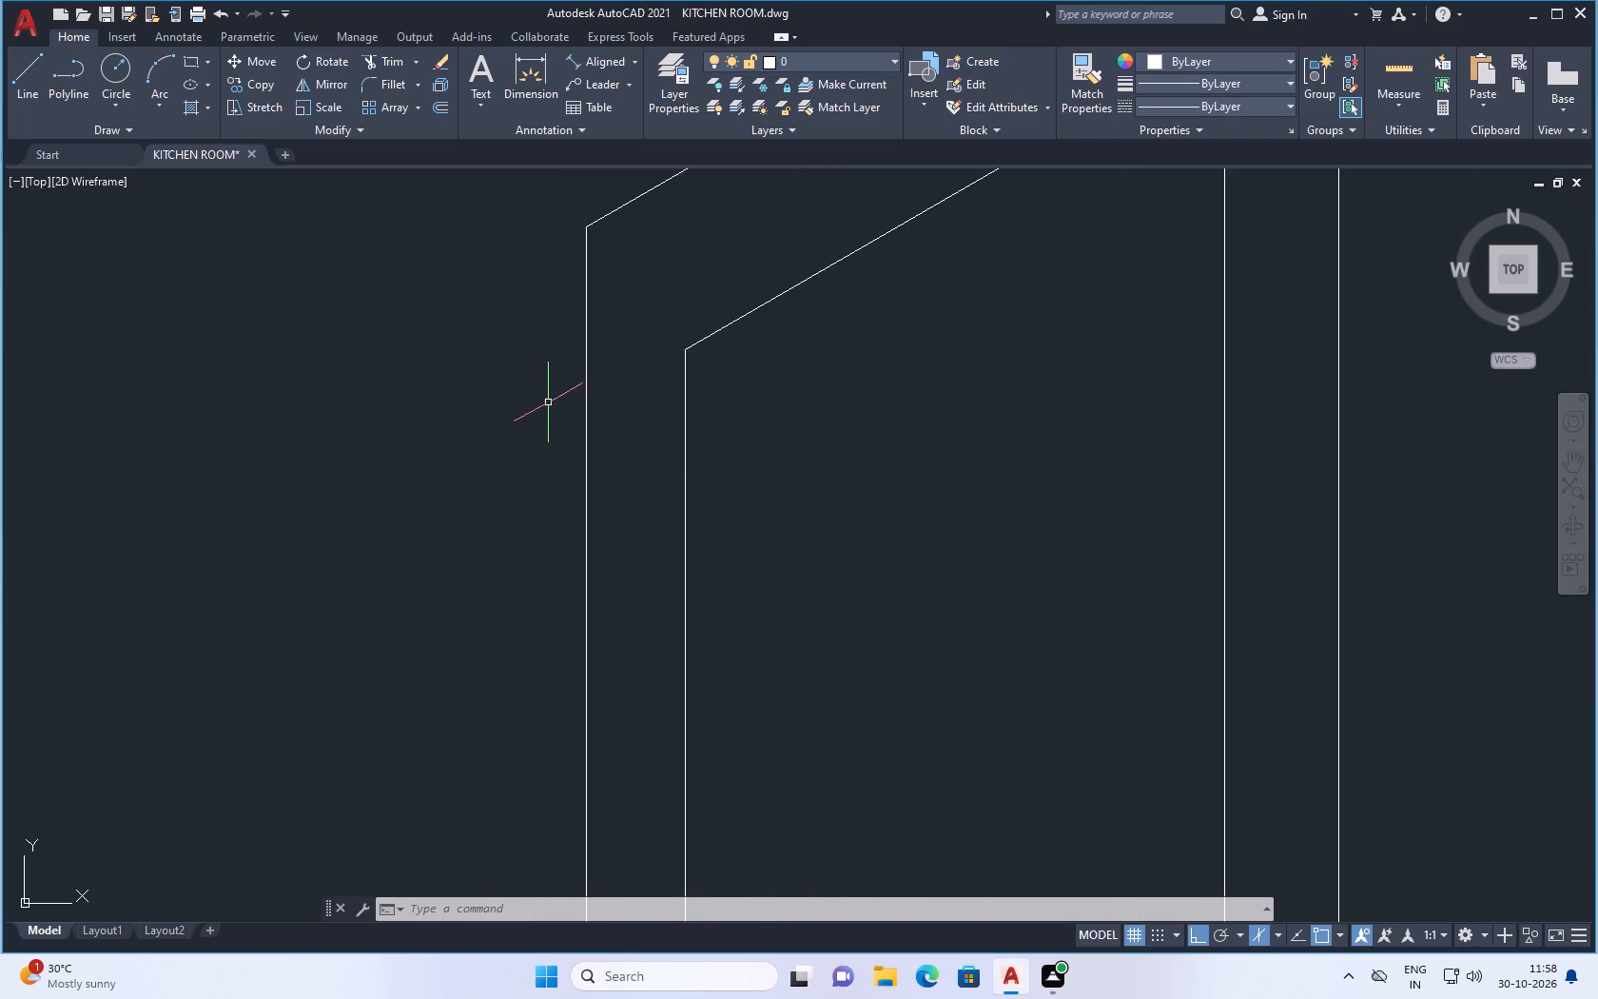
pyautogui.scroll(-3, 557, 403)
pyautogui.scroll(3, 685, 329)
pyautogui.scroll(-4, 721, 331)
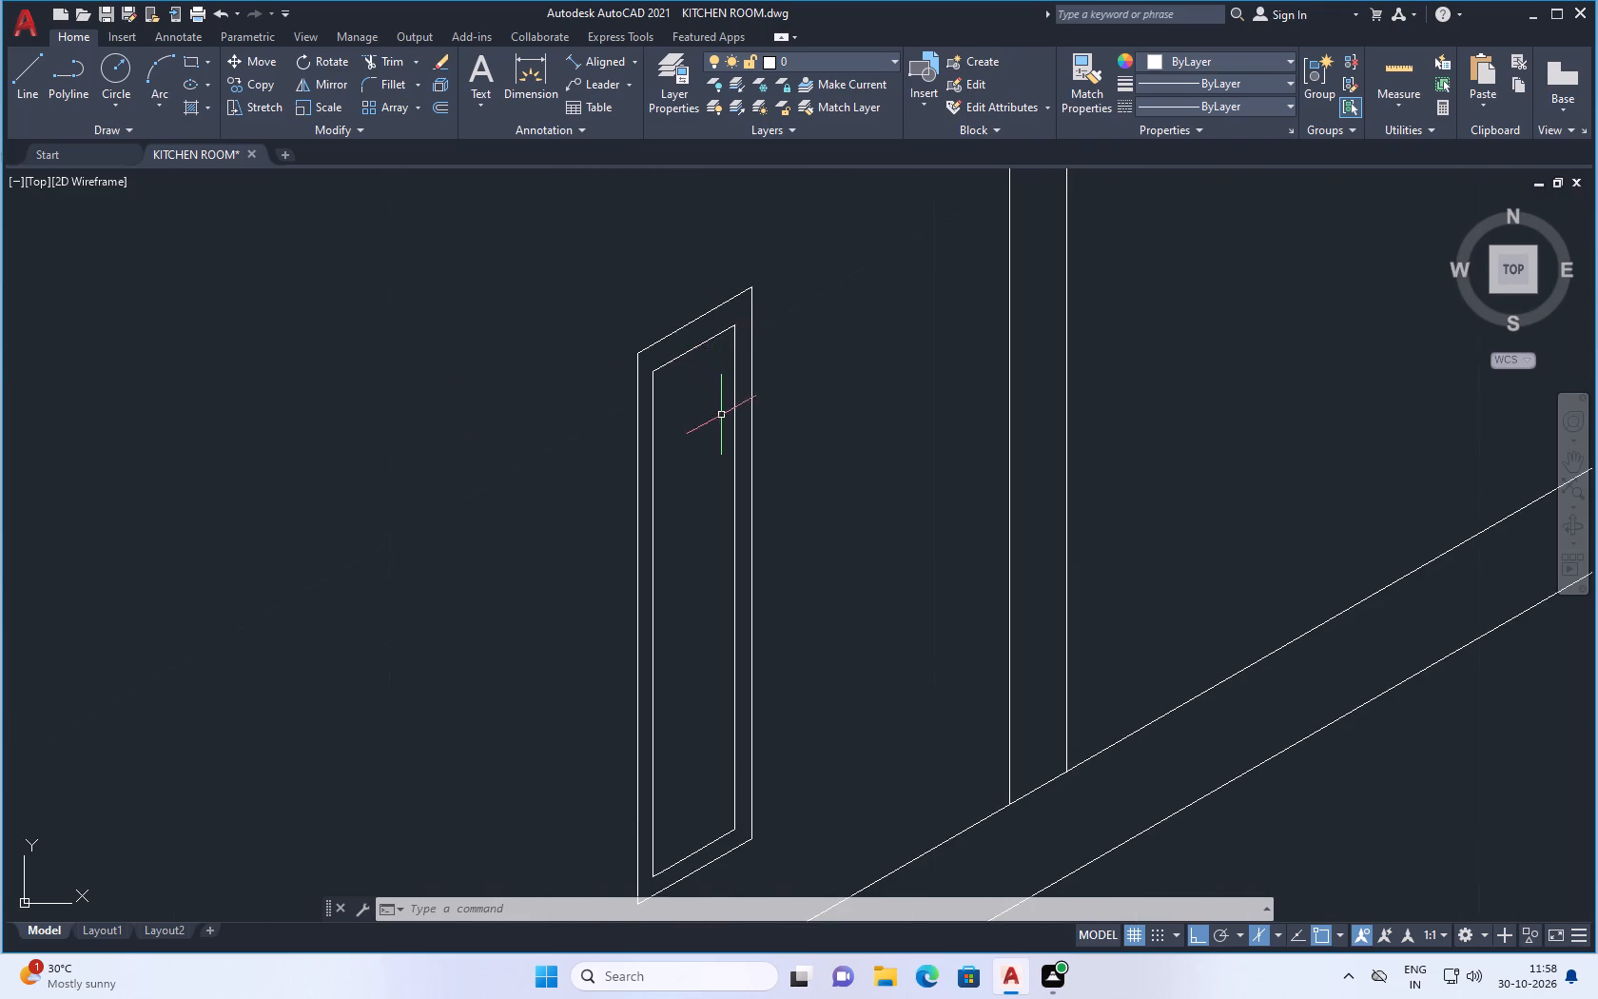
pyautogui.scroll(-1, 721, 417)
pyautogui.scroll(2, 718, 393)
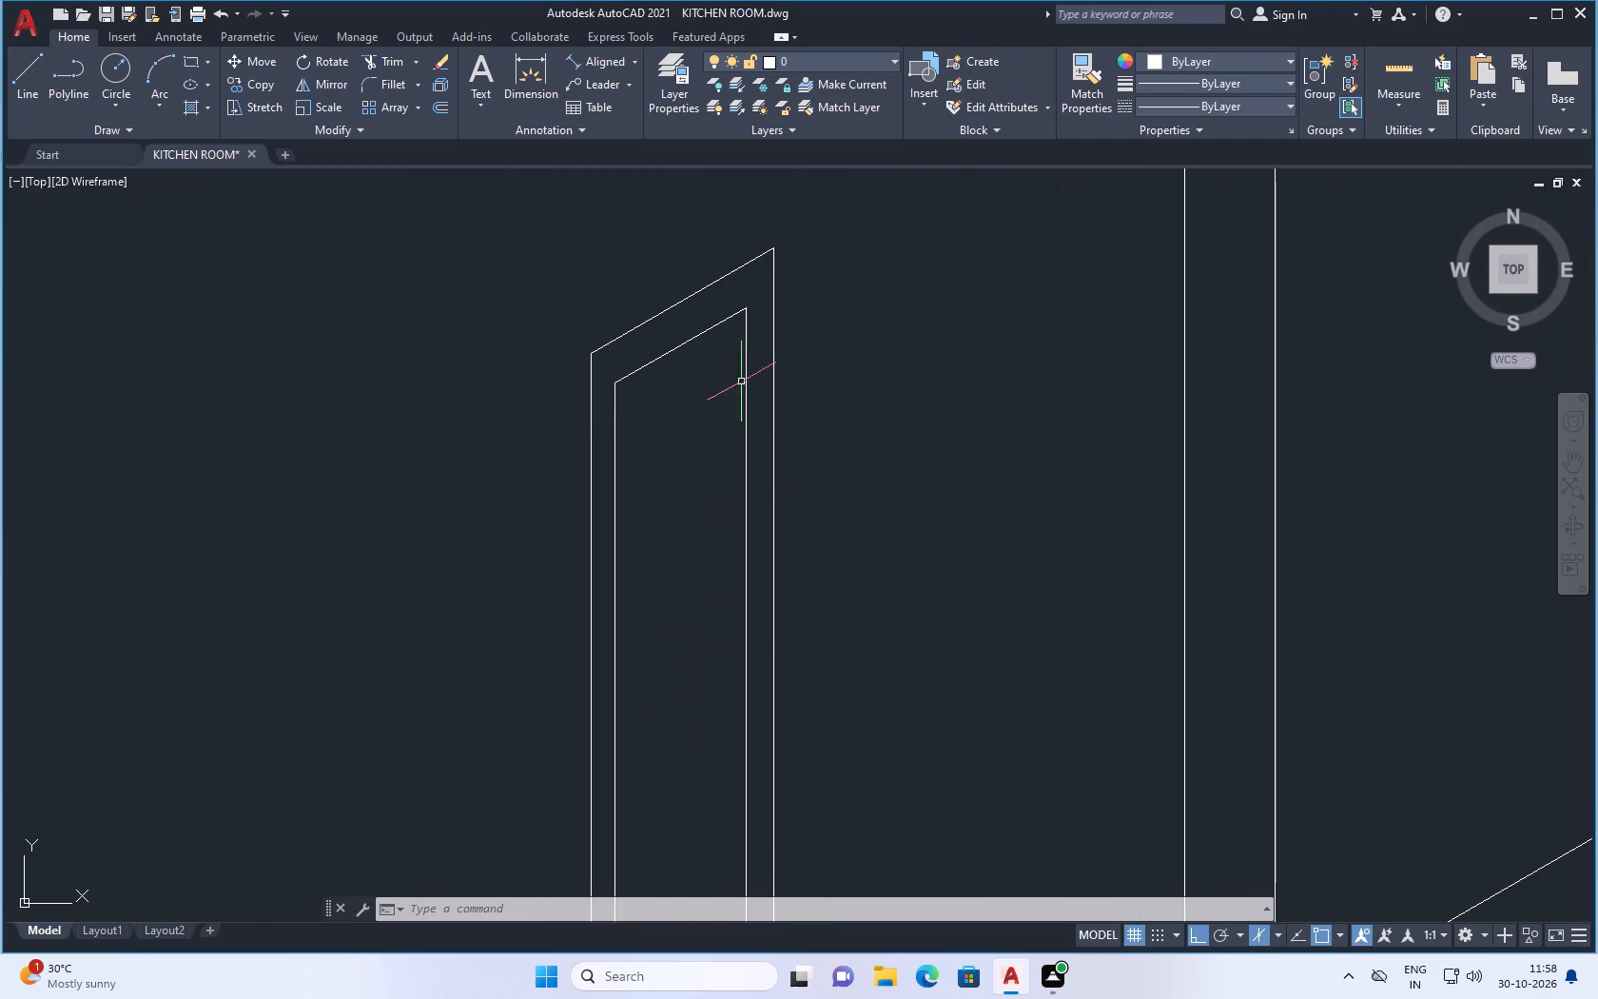
pyautogui.scroll(-2, 754, 377)
pyautogui.scroll(2, 770, 434)
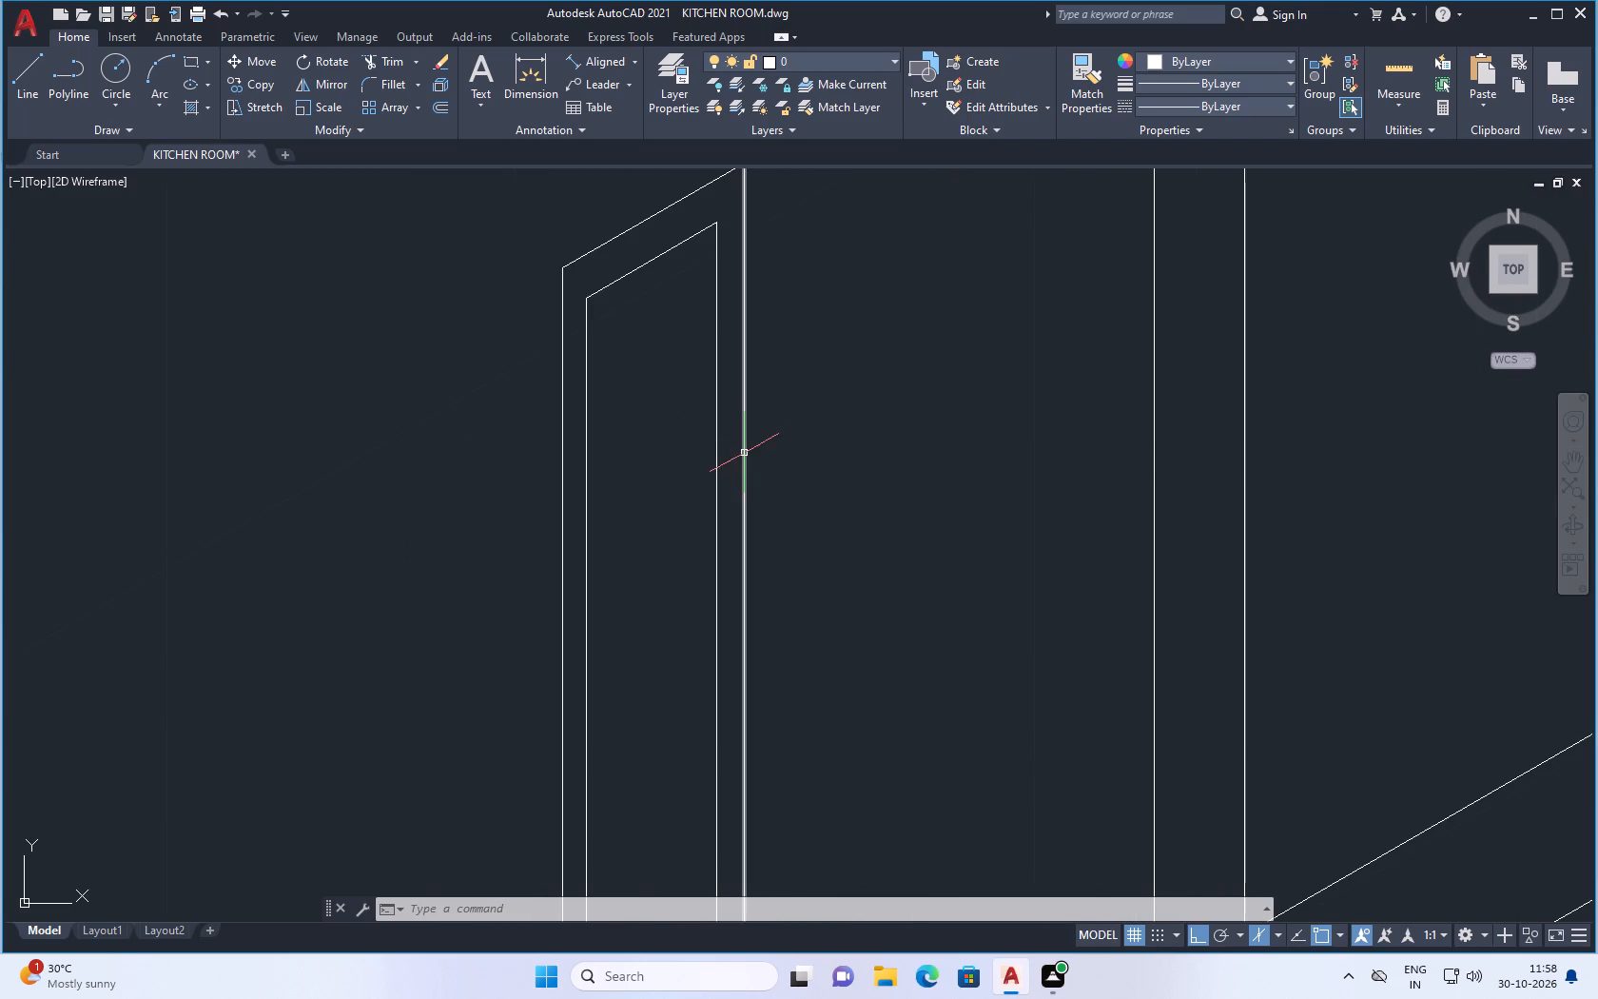
pyautogui.click(743, 455)
pyautogui.scroll(2, 737, 476)
pyautogui.press('Escape')
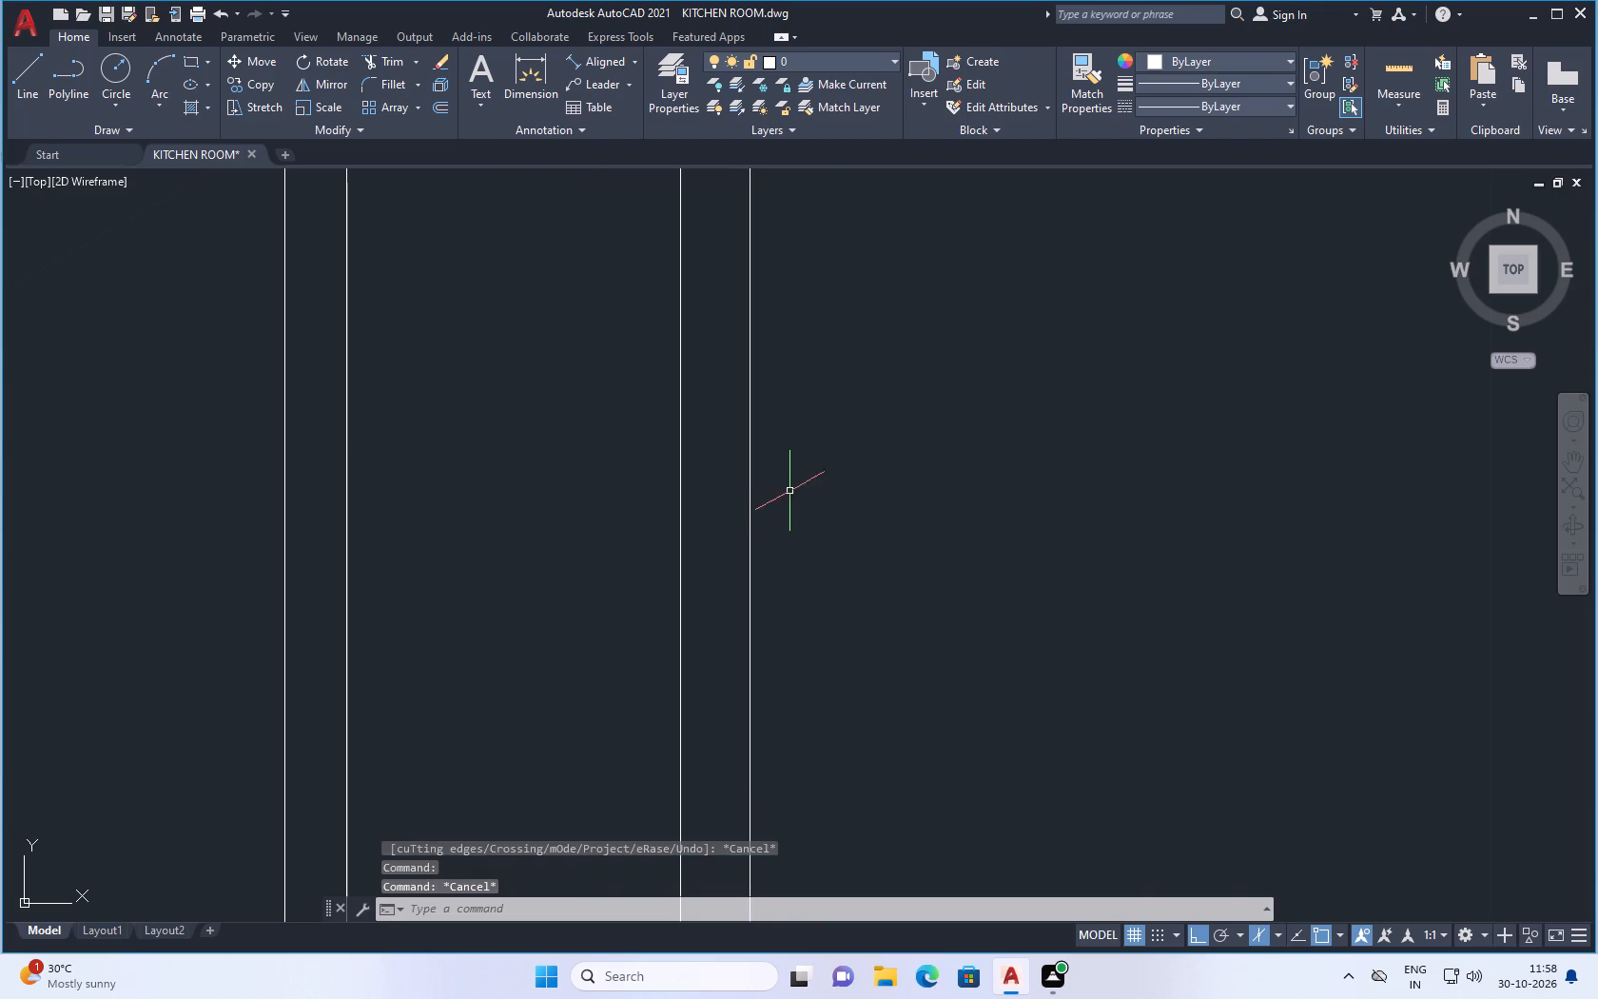
pyautogui.scroll(-2, 701, 450)
pyautogui.scroll(1, 686, 451)
pyautogui.click(701, 447)
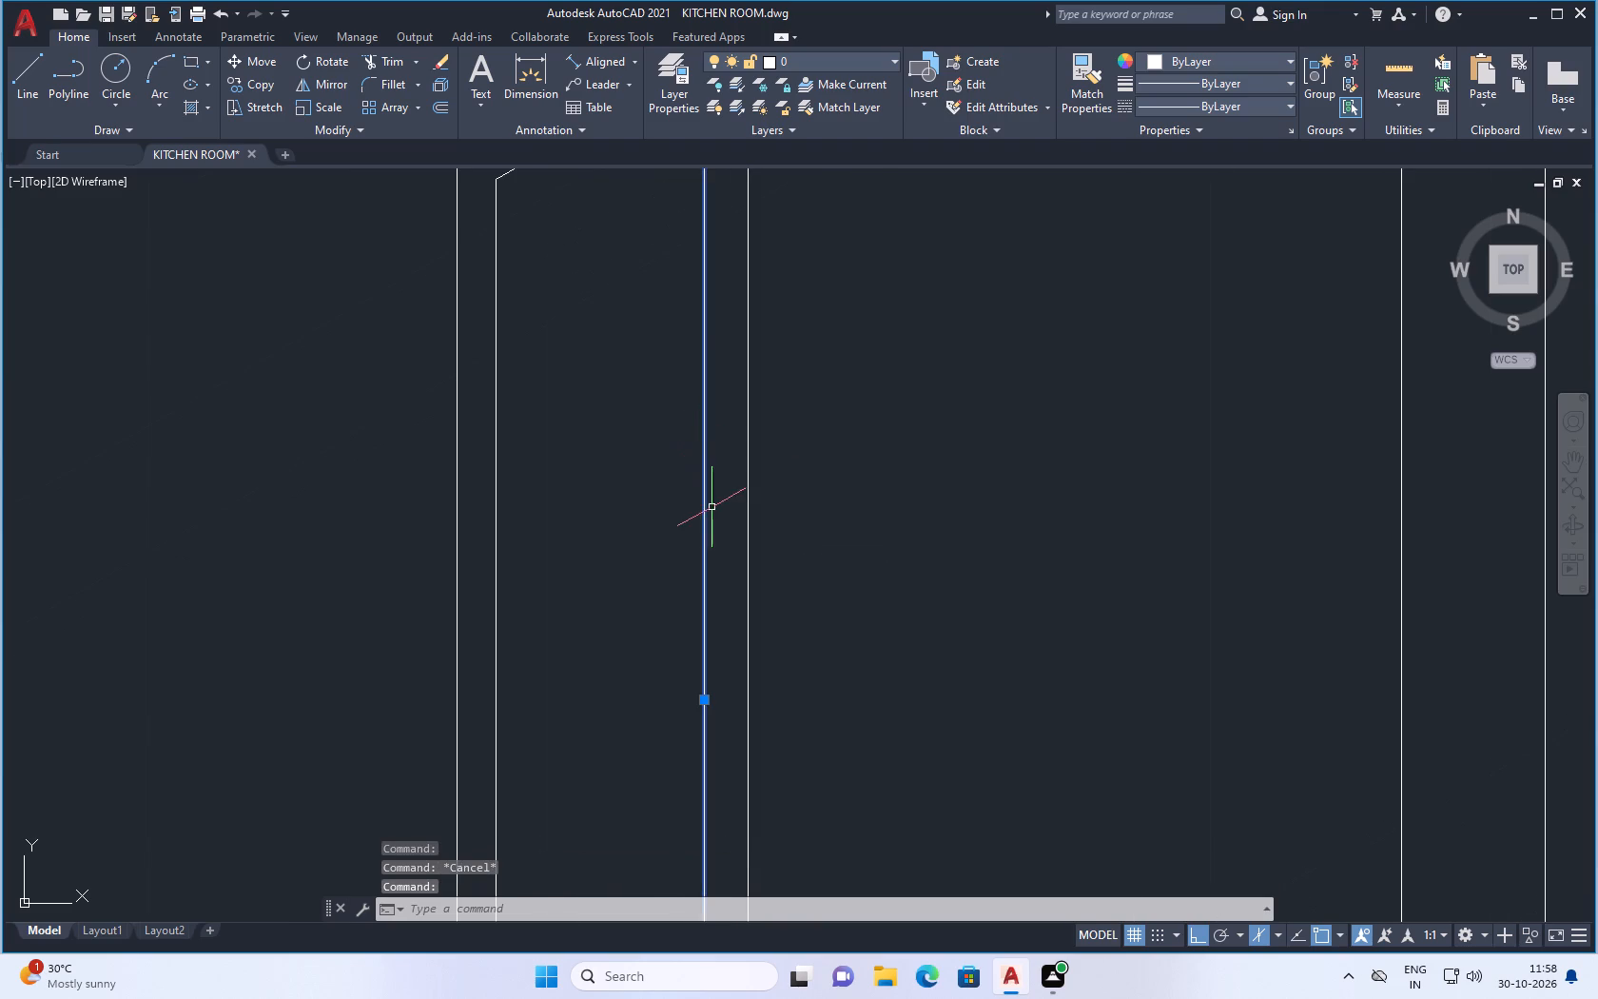
pyautogui.scroll(-3, 711, 507)
pyautogui.press('Escape')
pyautogui.scroll(2, 701, 390)
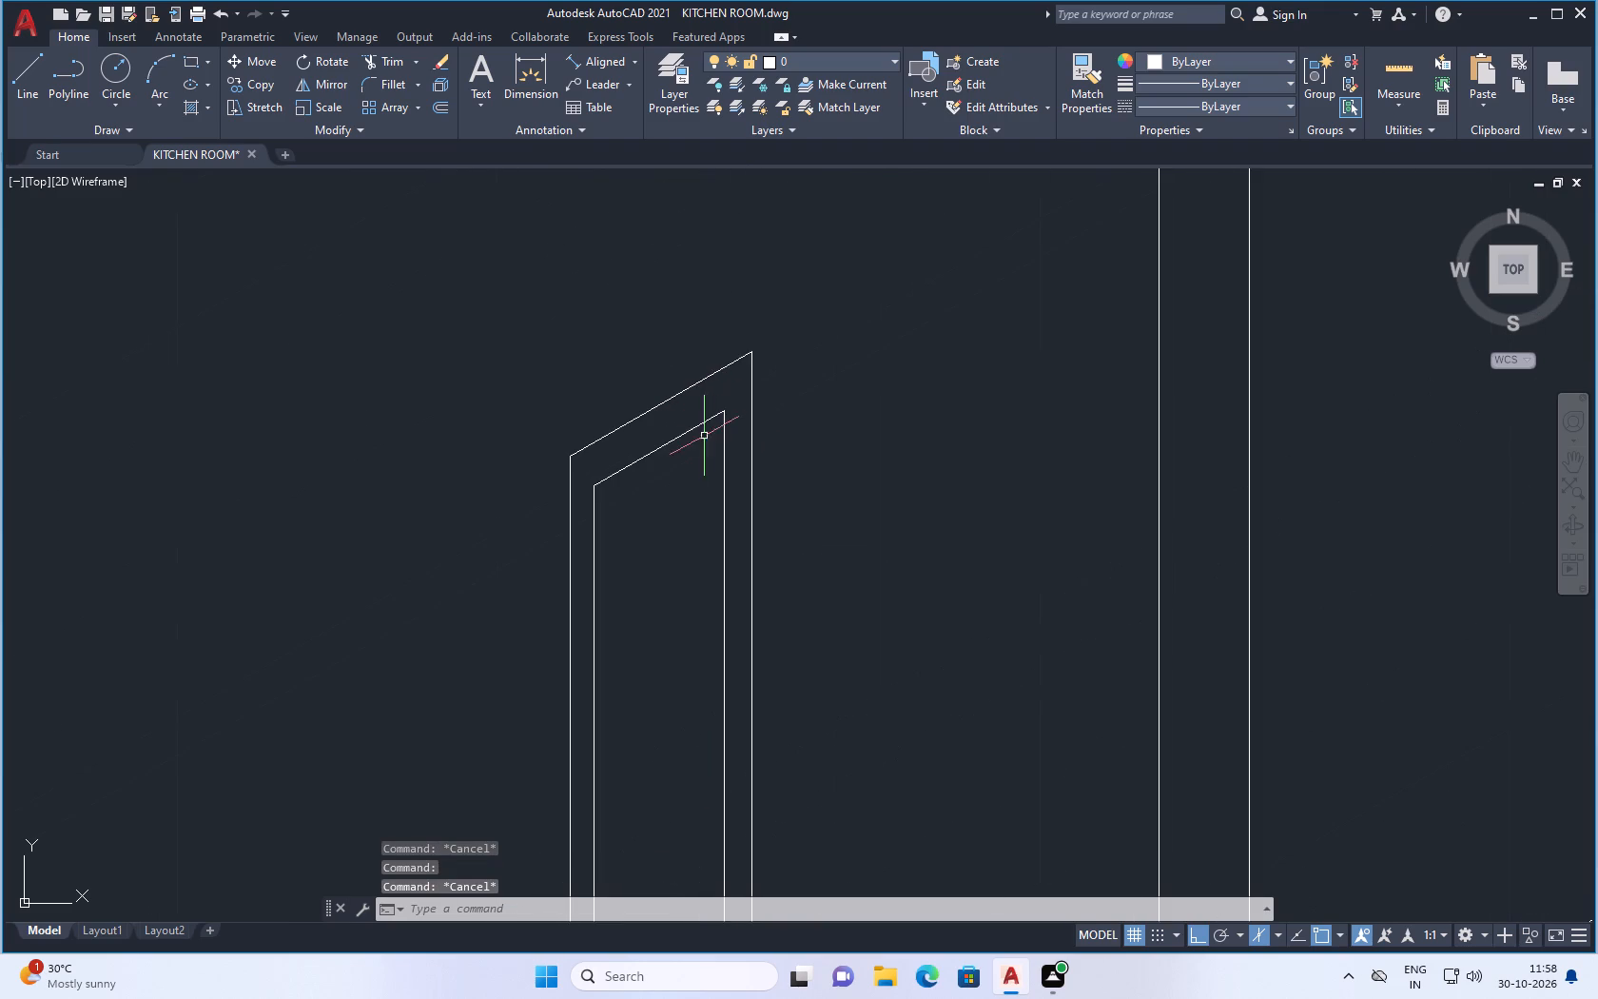
pyautogui.scroll(3, 714, 429)
pyautogui.scroll(-3, 722, 388)
pyautogui.scroll(2, 733, 378)
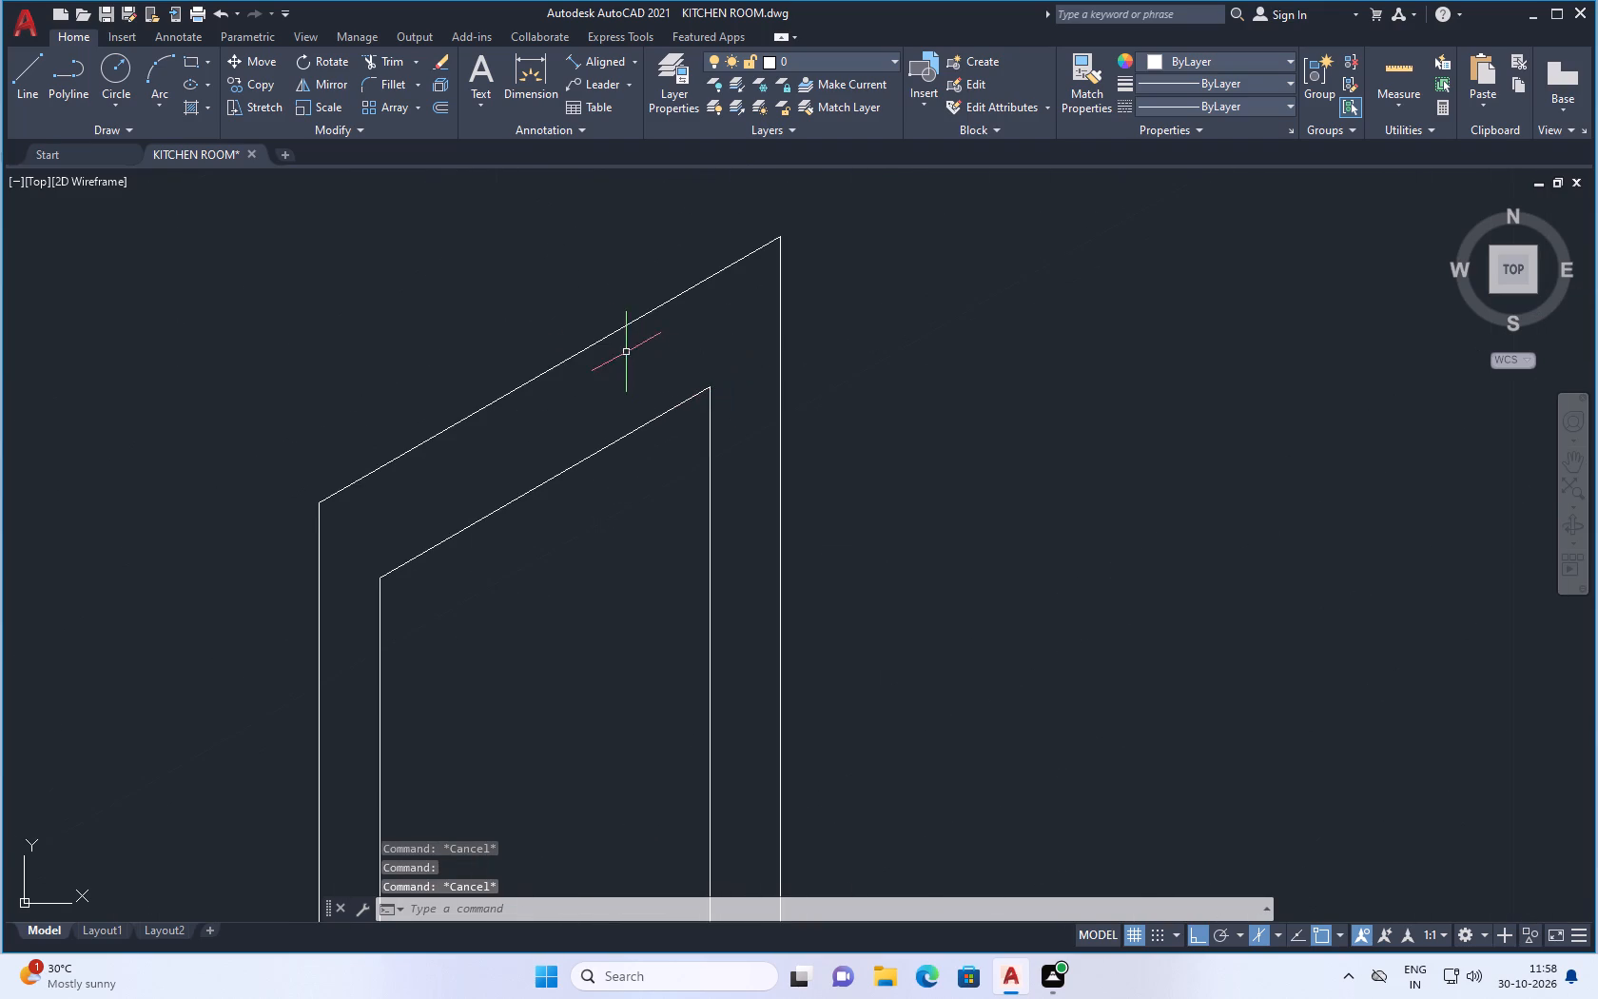
pyautogui.scroll(3, 568, 347)
pyautogui.scroll(-3, 597, 355)
pyautogui.scroll(-6, 676, 405)
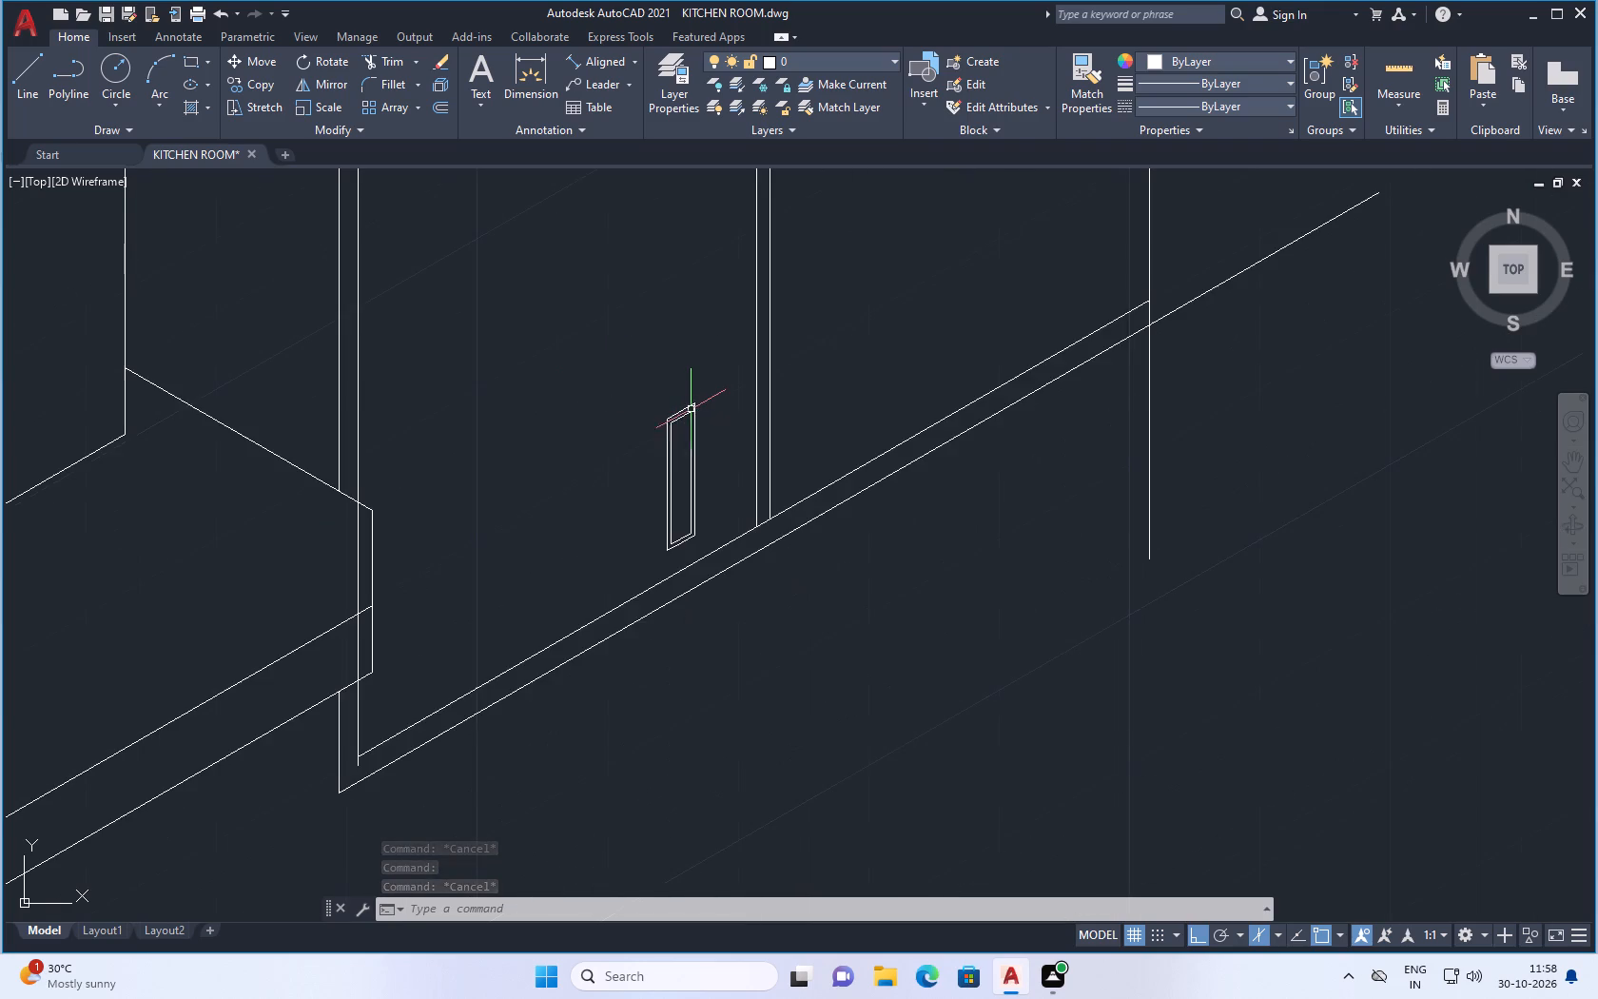
pyautogui.scroll(1, 693, 465)
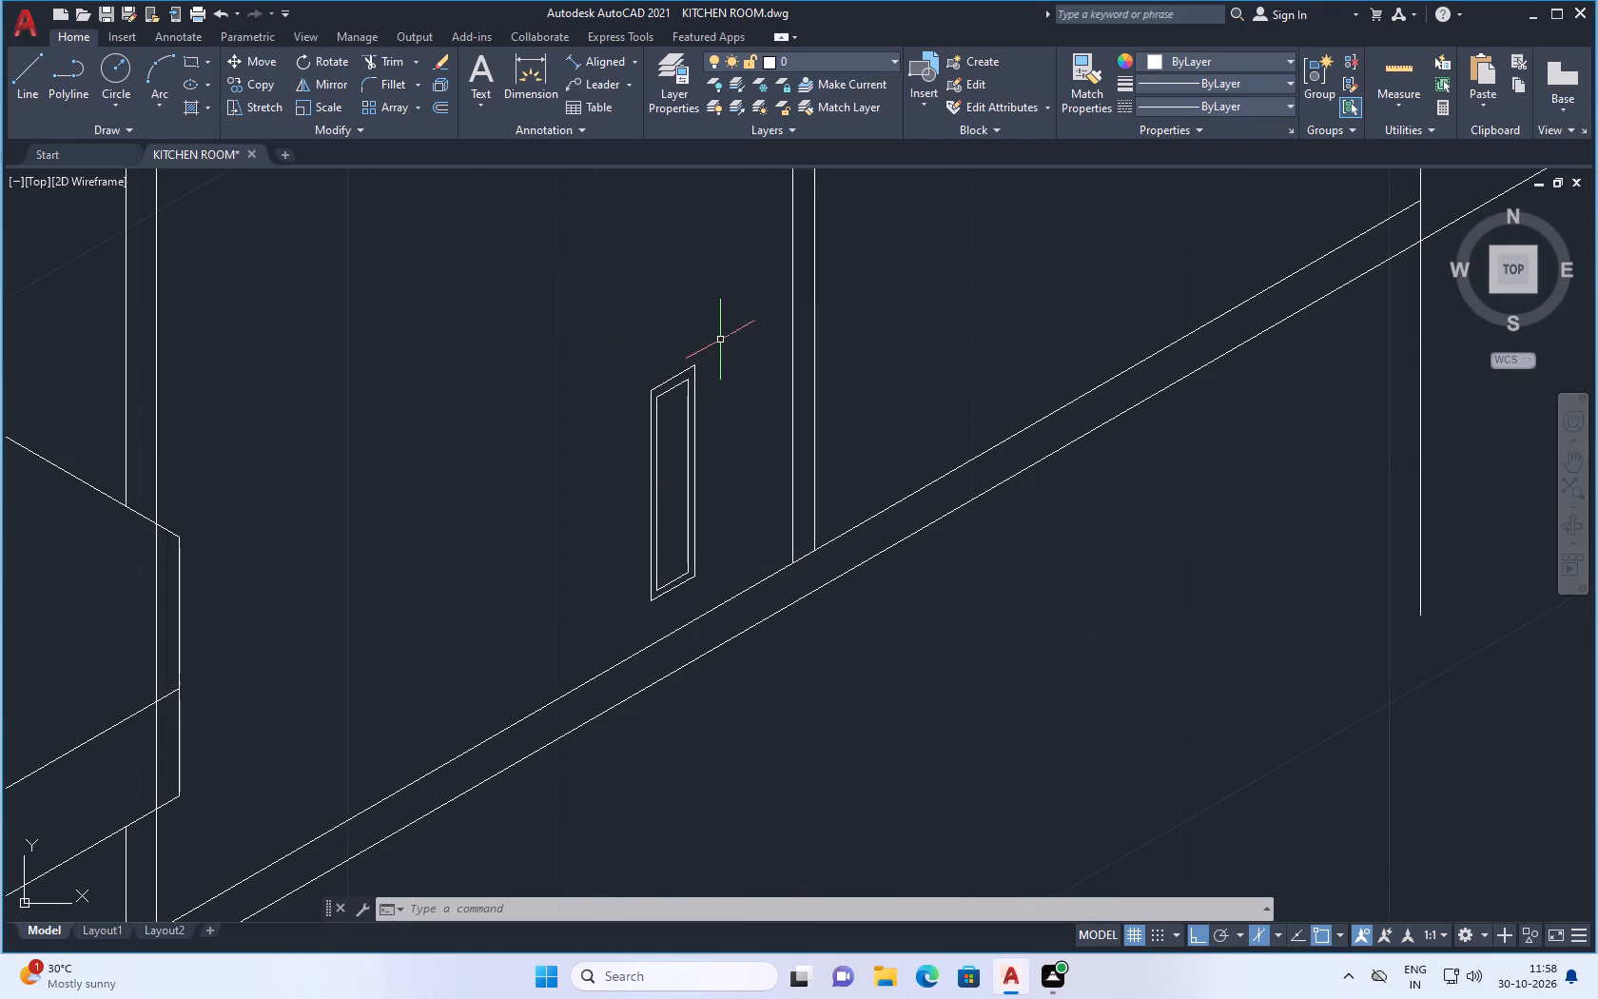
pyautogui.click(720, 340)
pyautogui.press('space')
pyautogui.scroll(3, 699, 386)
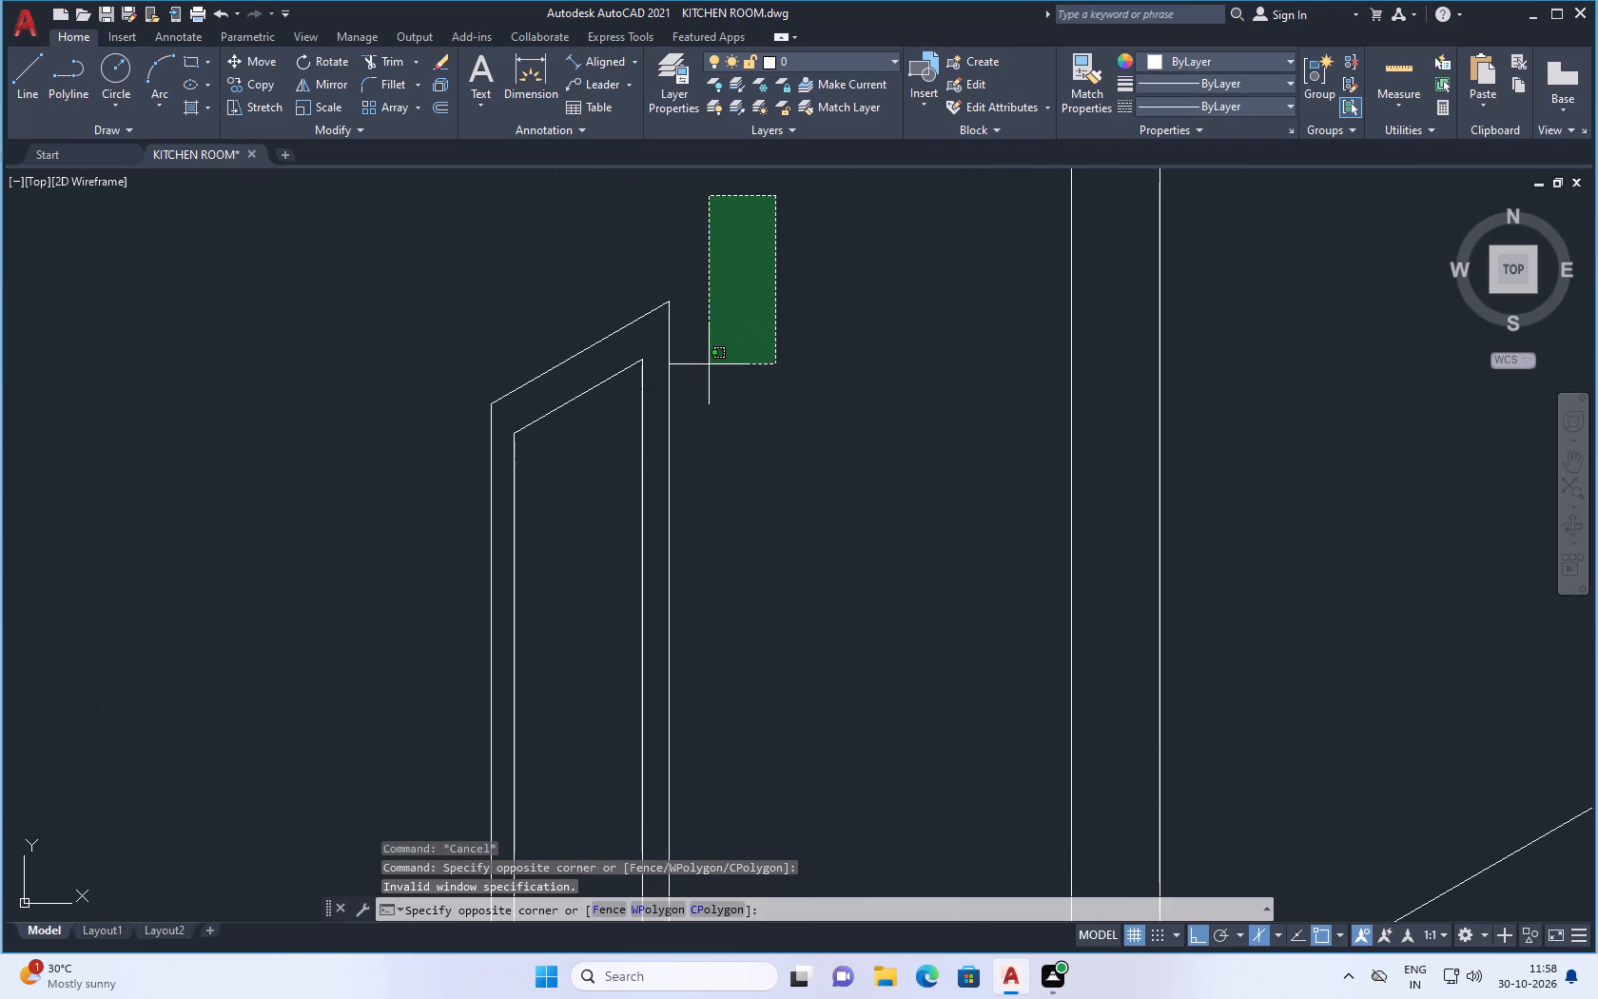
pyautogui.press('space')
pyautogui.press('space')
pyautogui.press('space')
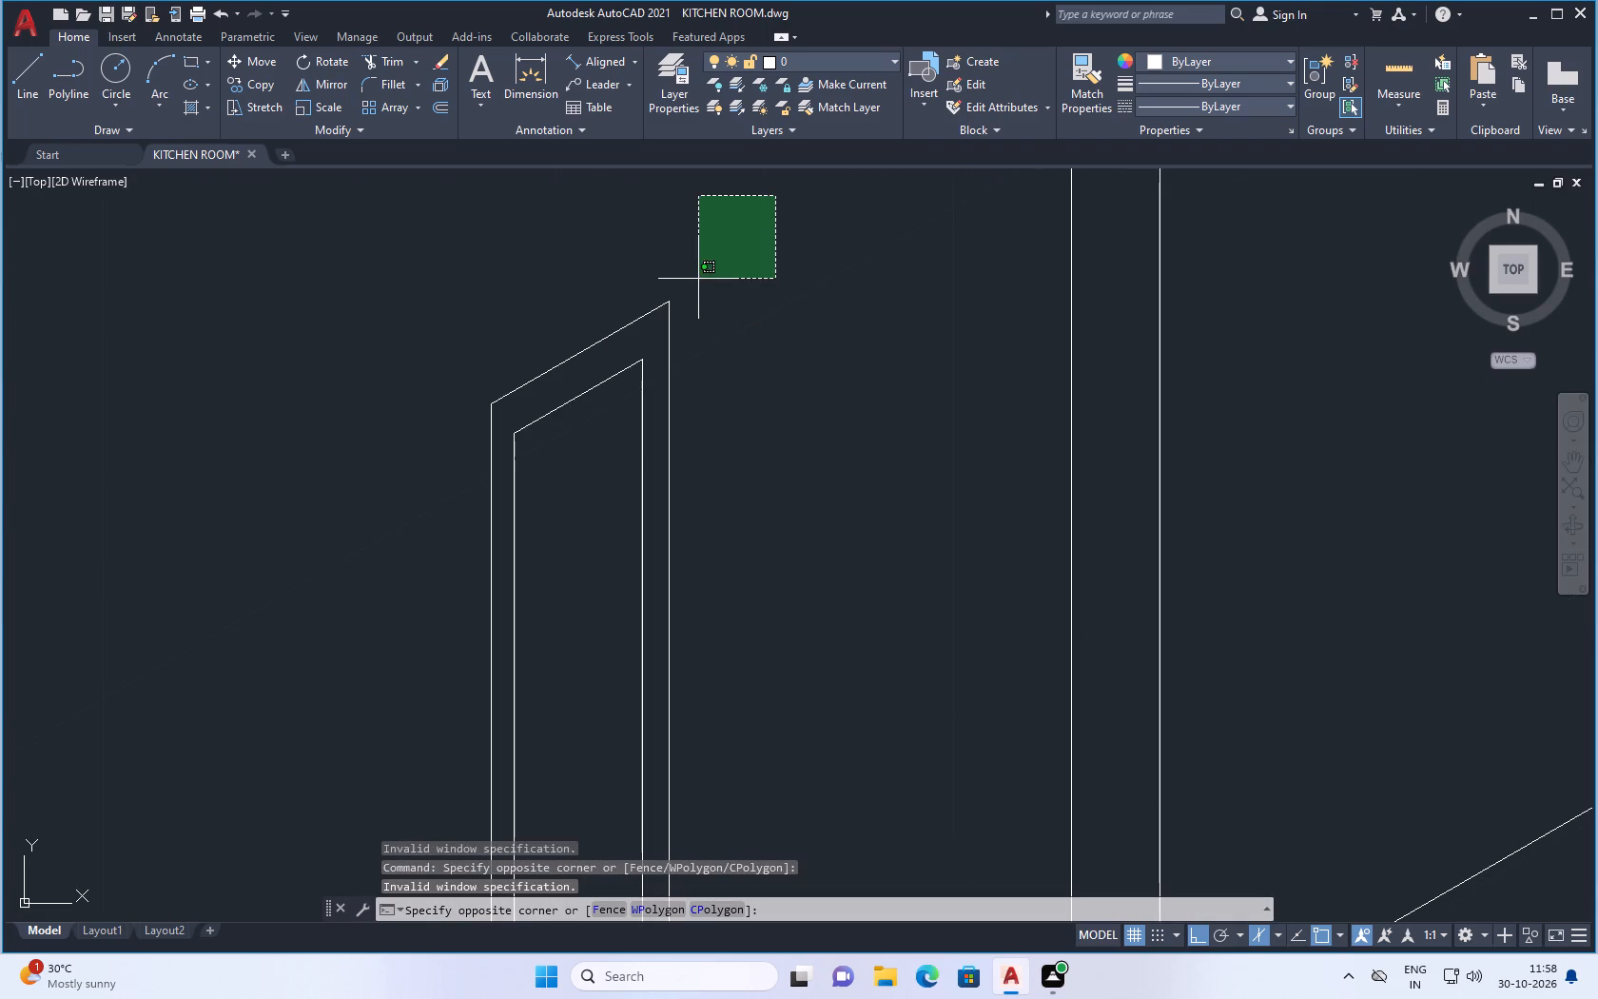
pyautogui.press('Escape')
# Copy the handle with its inset outline about 11 along the 30° axis, onto the door across the double-line divider.
pyautogui.moveTo(770, 222); pyautogui.dragTo(755, 243)
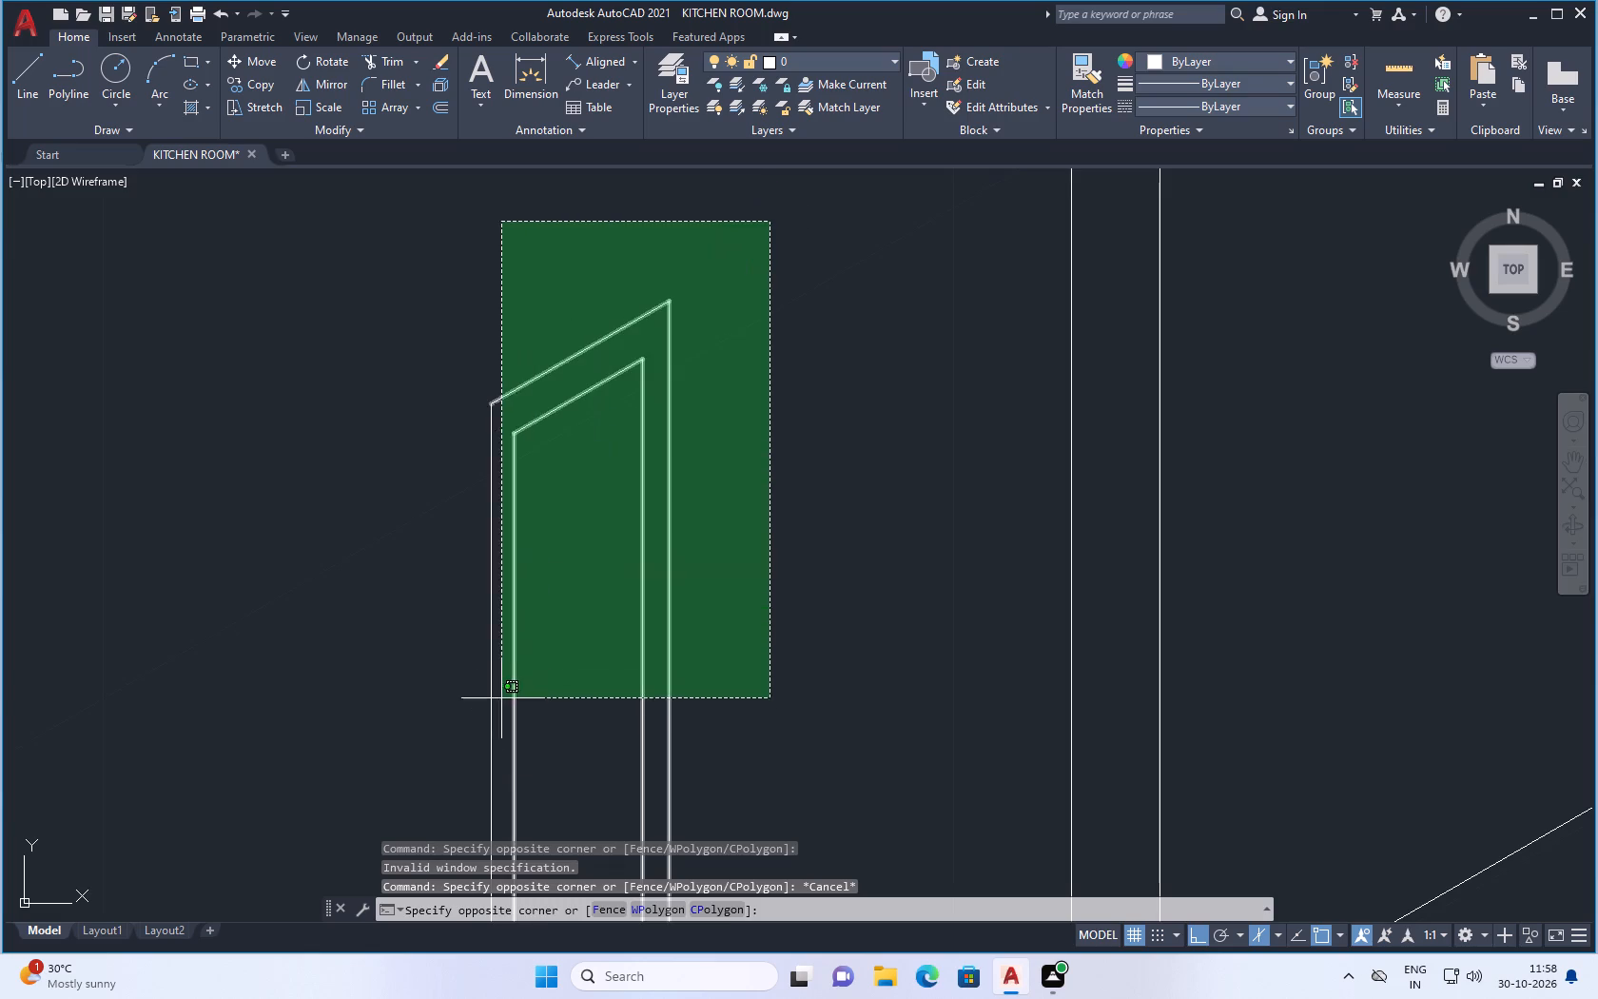
pyautogui.scroll(-3, 532, 647)
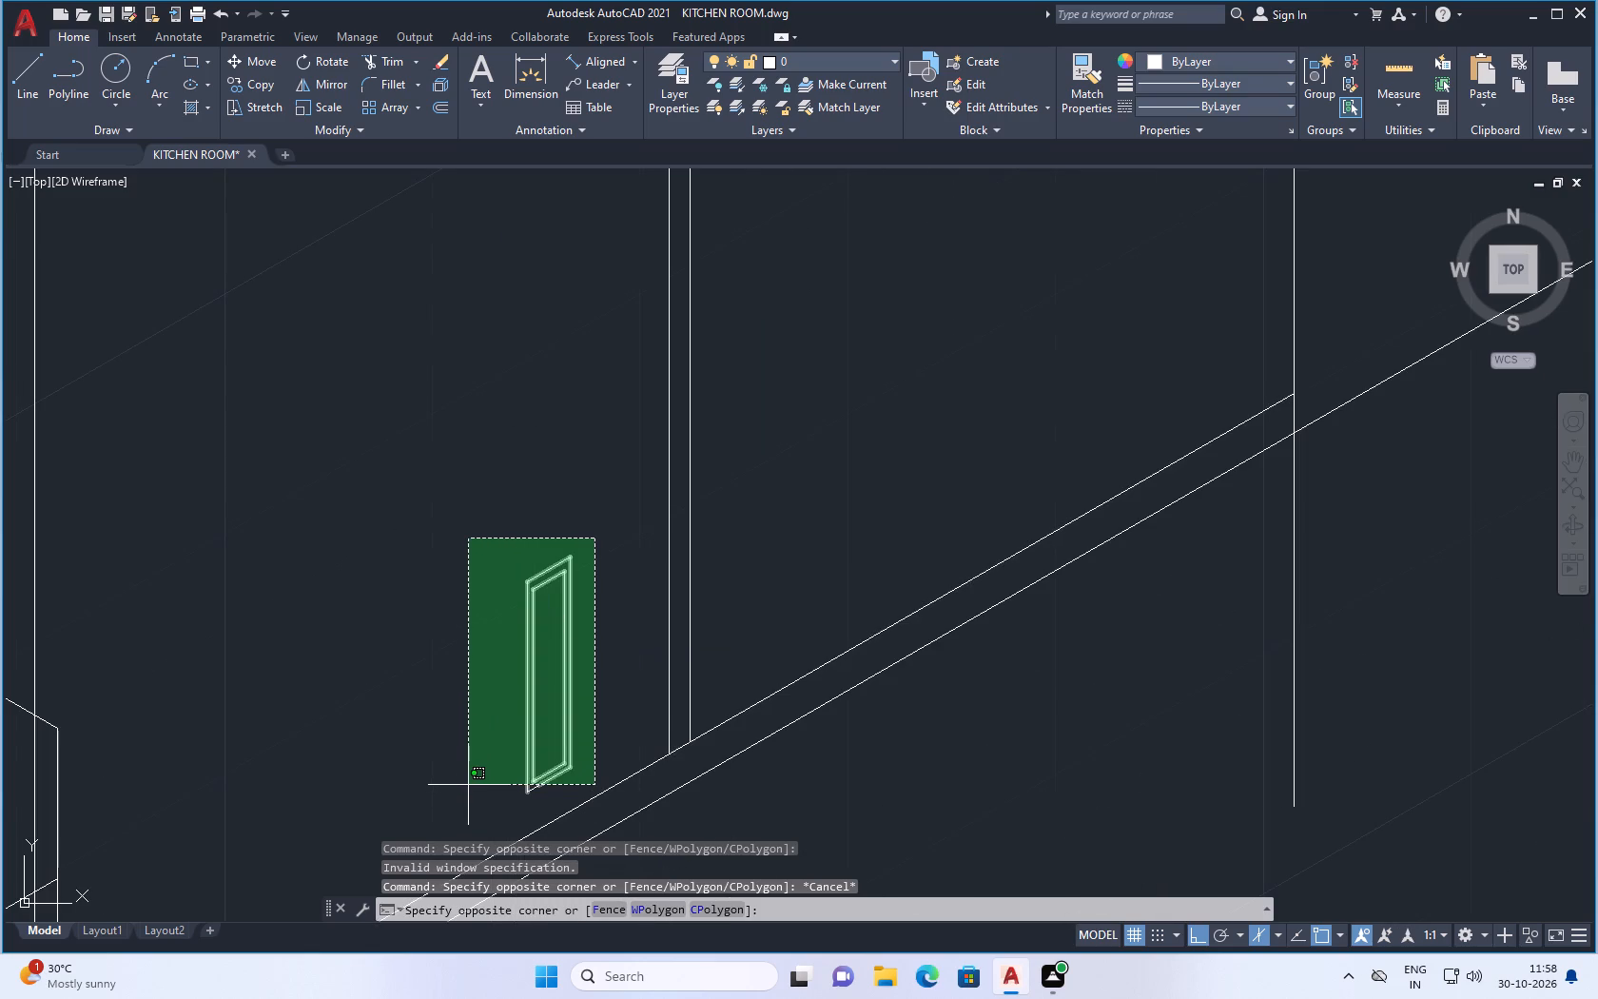
pyautogui.click(468, 785)
pyautogui.rightClick(601, 494)
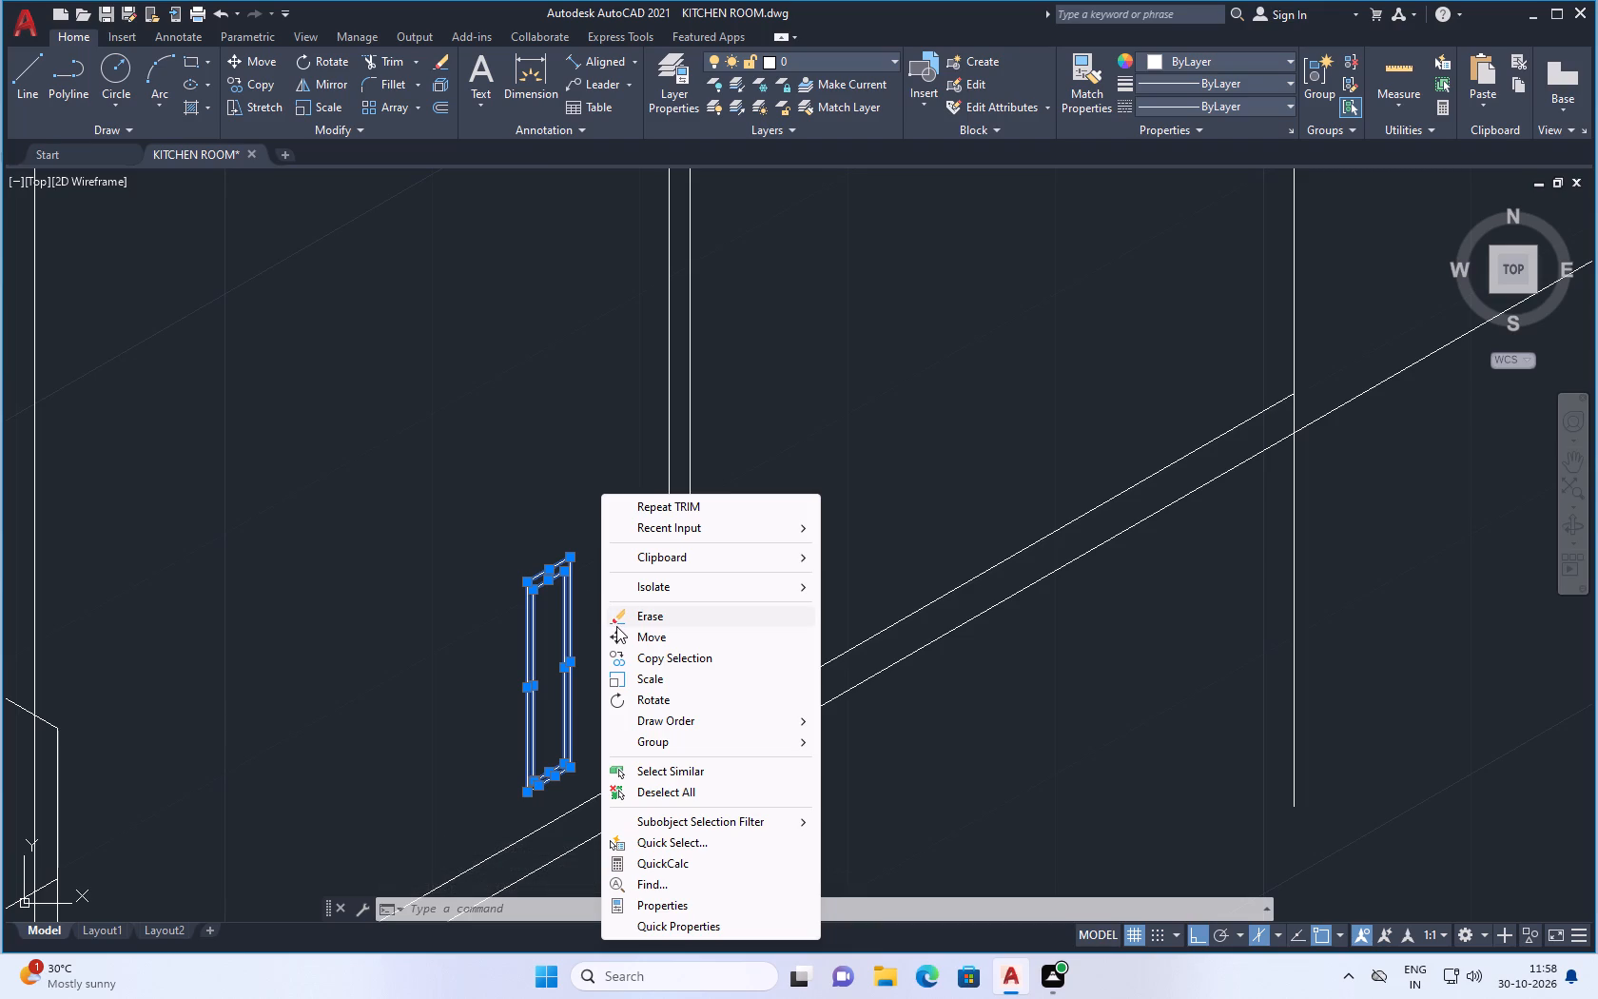
pyautogui.click(661, 658)
pyautogui.click(545, 686)
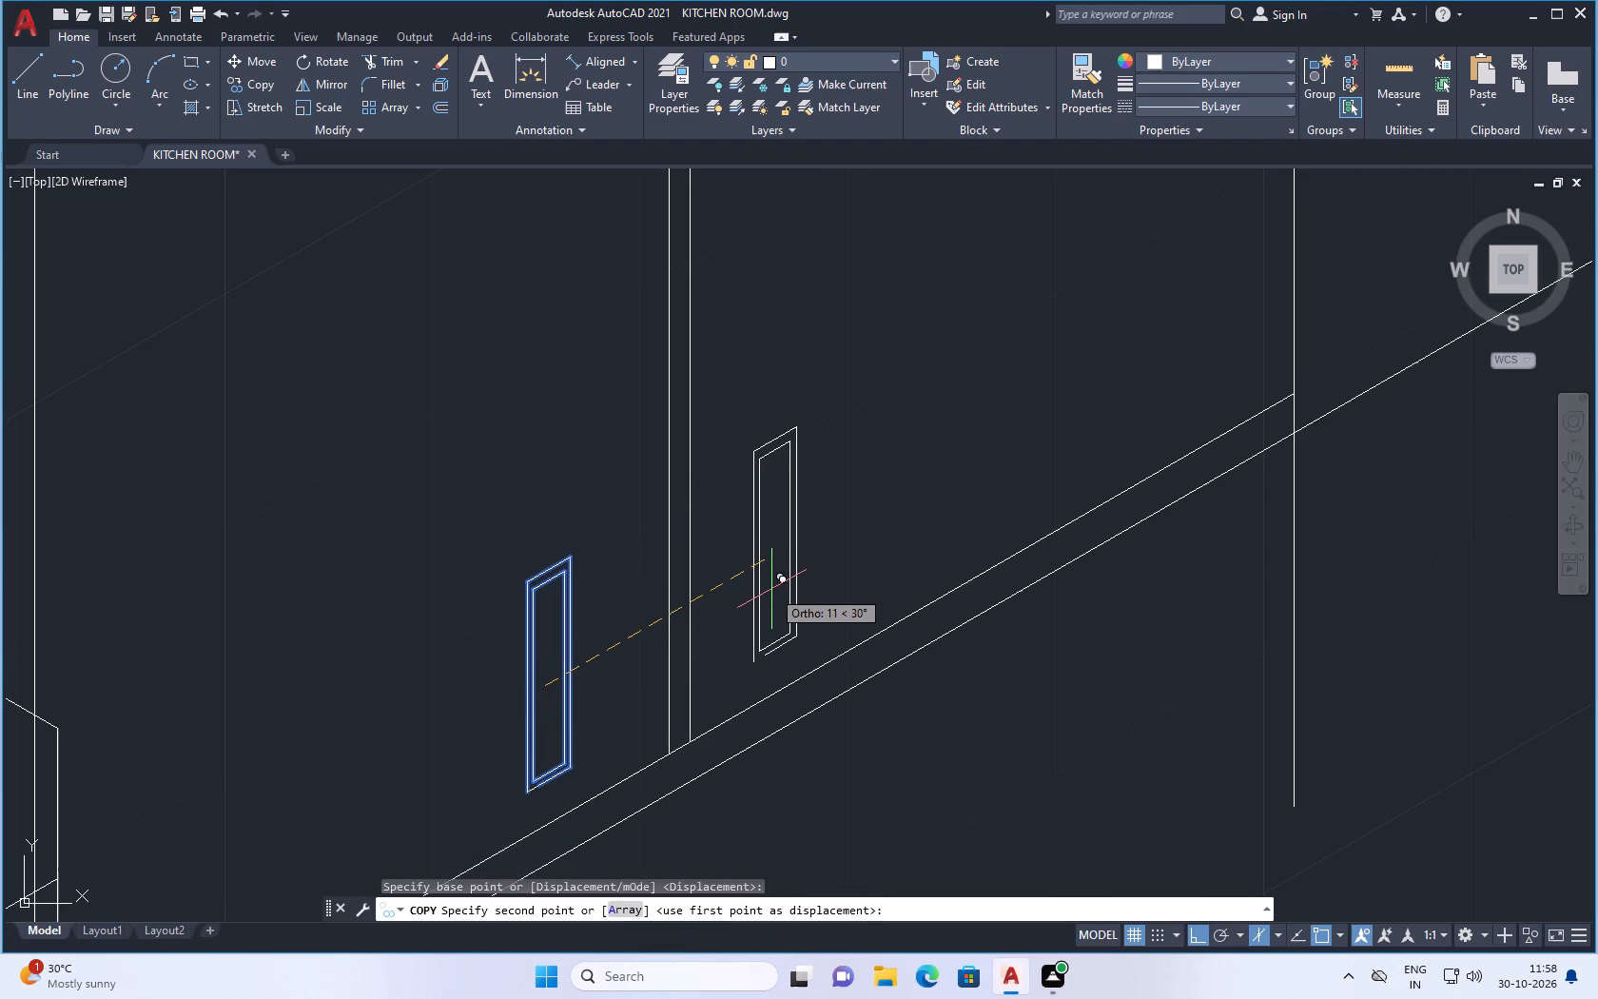
pyautogui.click(769, 597)
pyautogui.press('Escape')
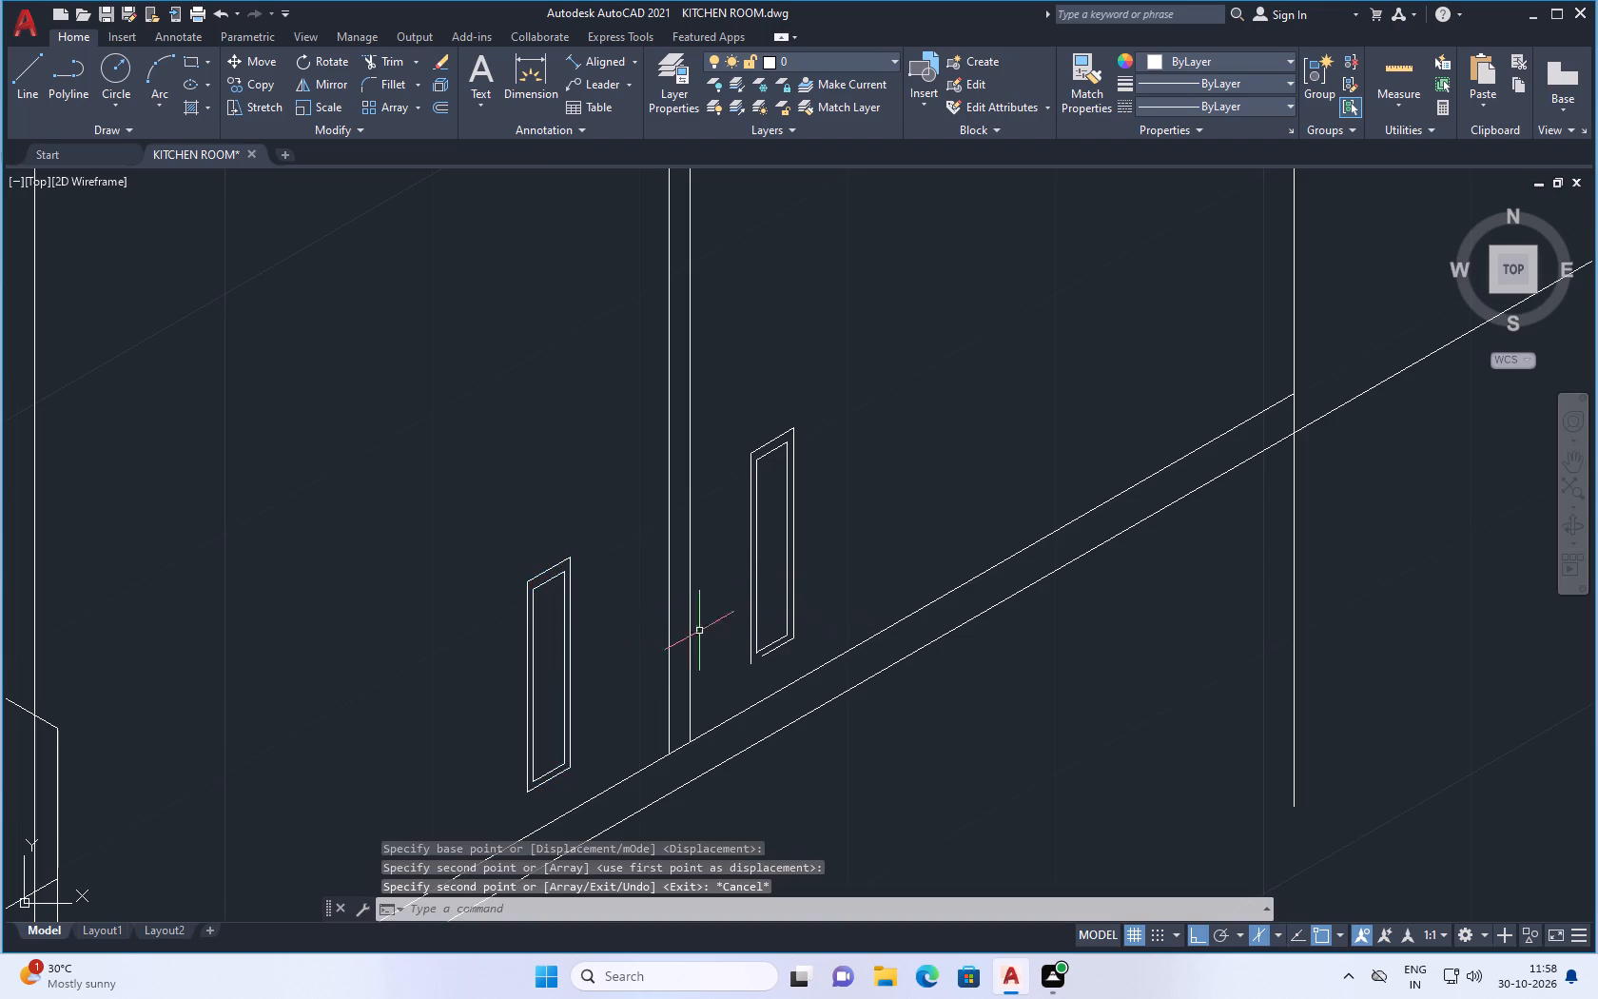
# Close the copied handle's open bottom corner with a line about 1 long along its bottom edge, and trim the overhang.
pyautogui.scroll(-3, 665, 616)
pyautogui.scroll(5, 696, 654)
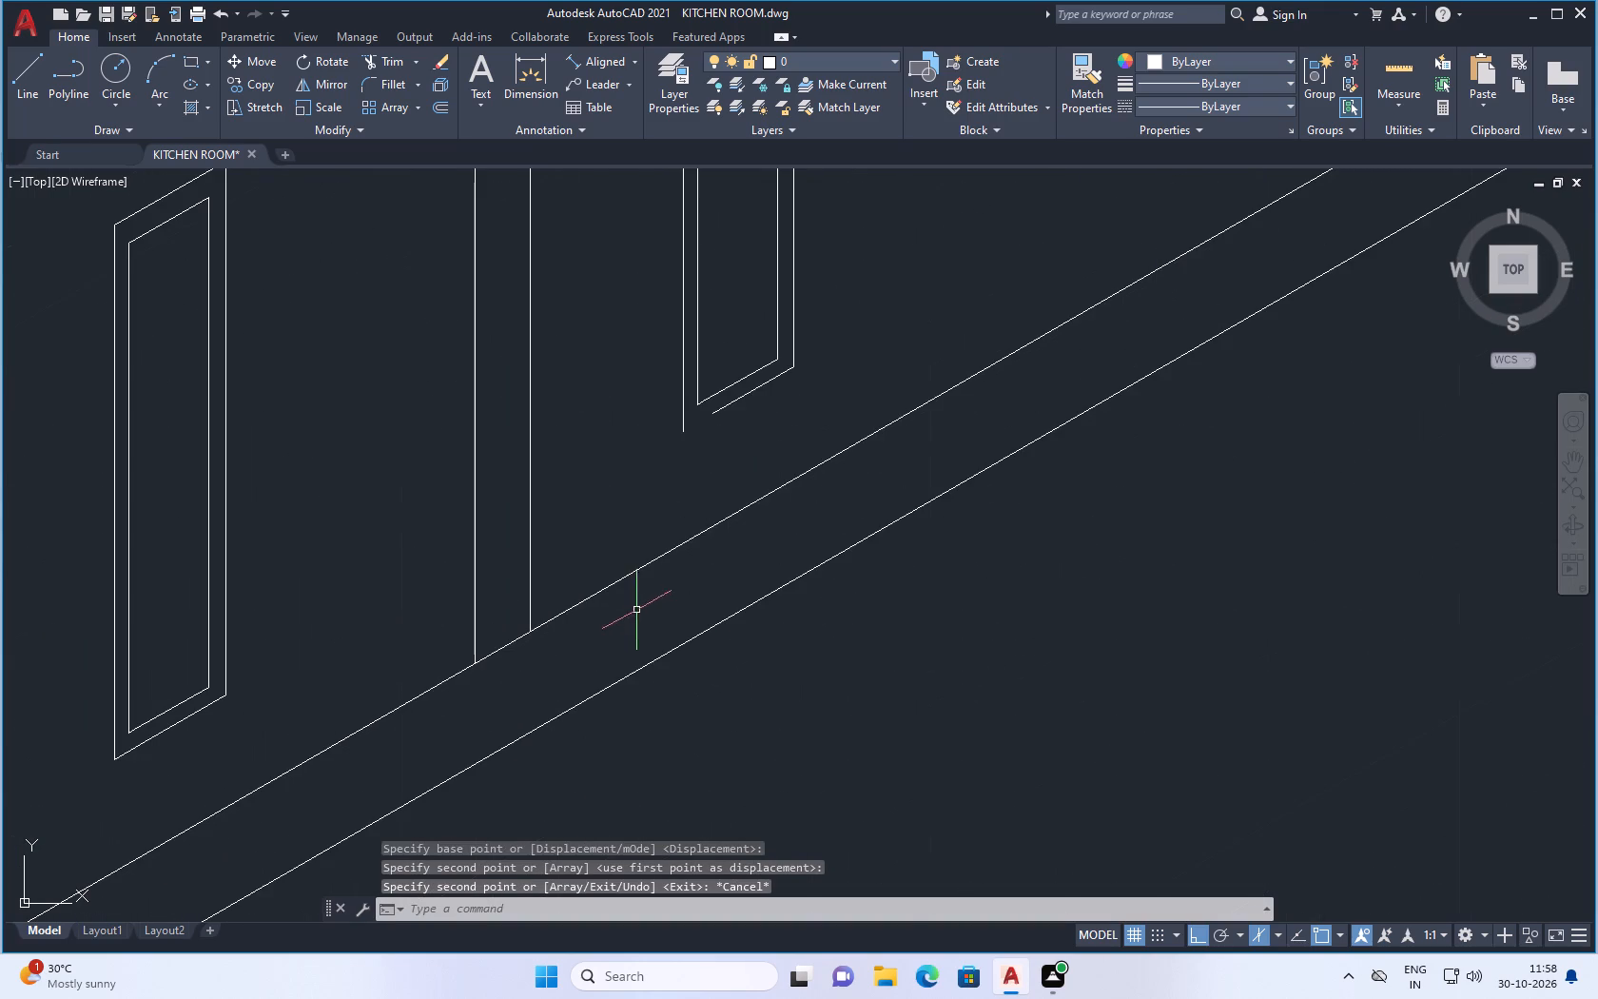
pyautogui.click(22, 79)
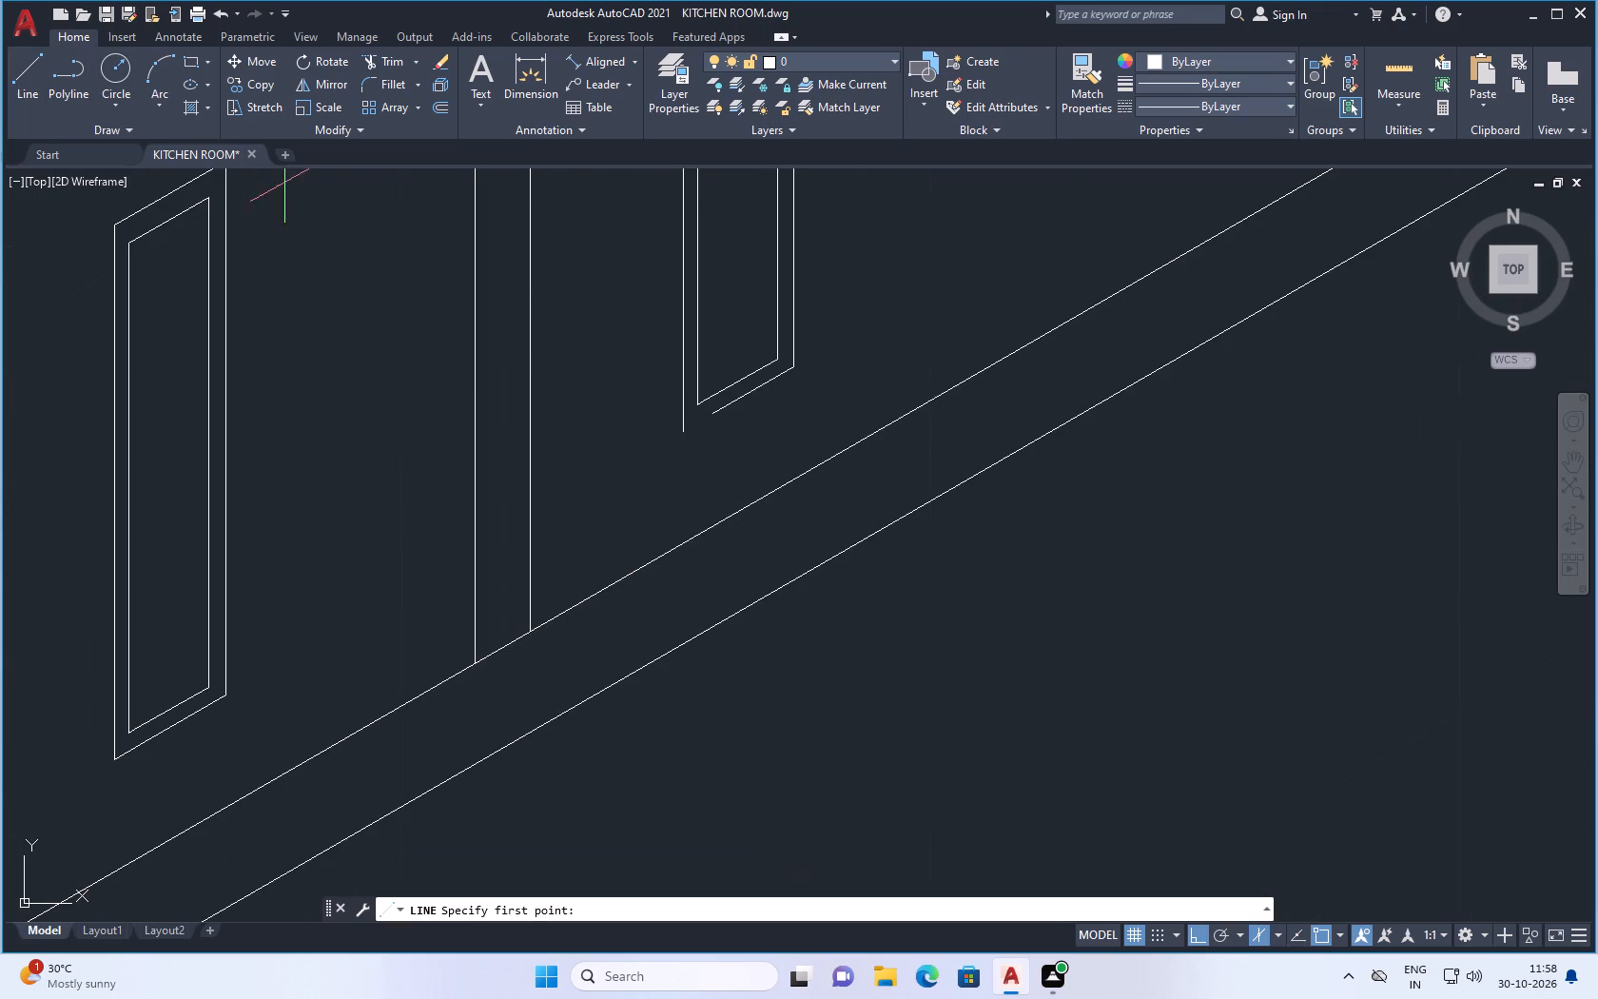
pyautogui.scroll(2, 771, 441)
pyautogui.click(657, 391)
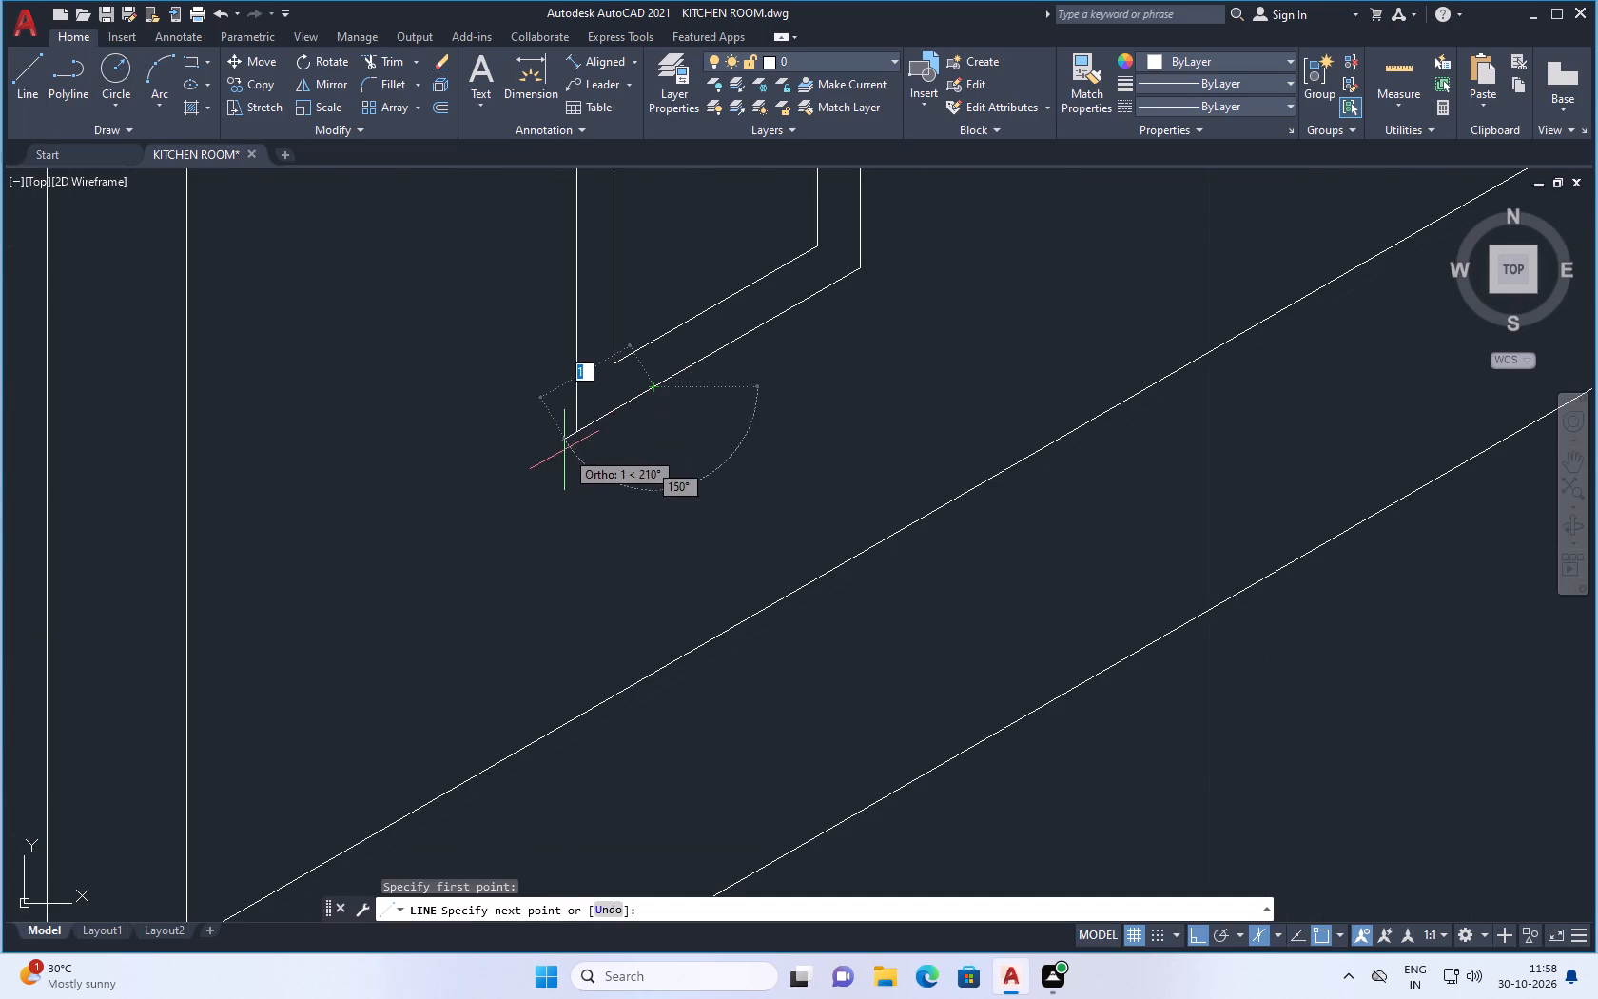
pyautogui.click(559, 453)
pyautogui.press('Escape')
pyautogui.write('TR')
pyautogui.press('Return')
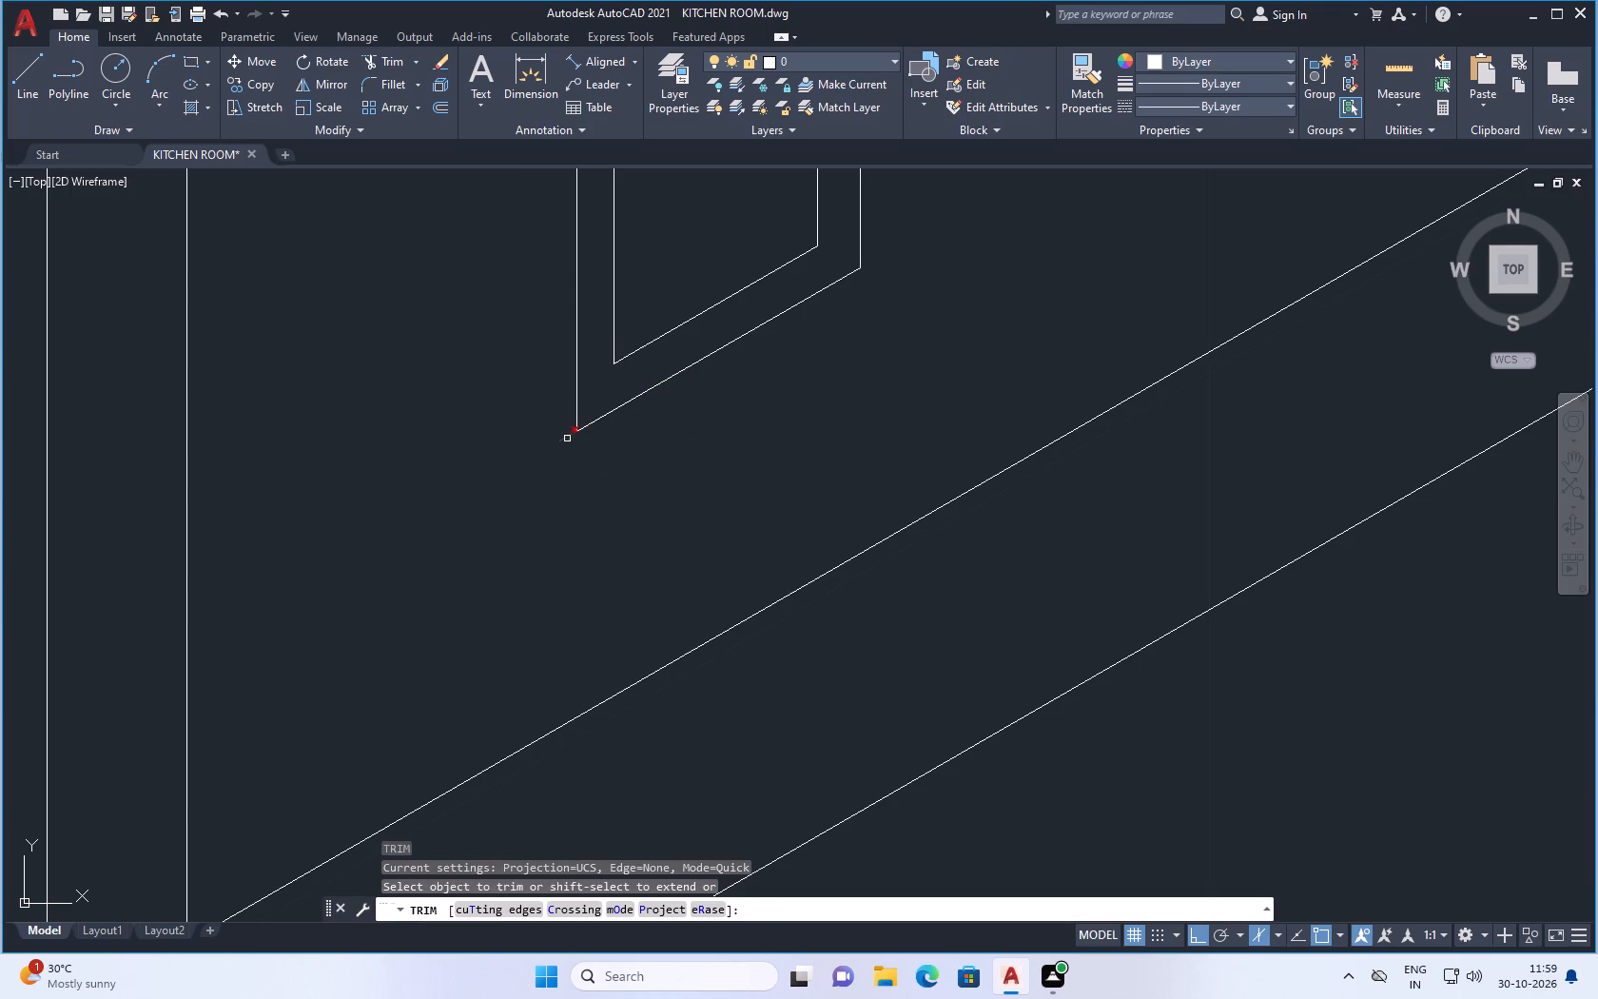
pyautogui.click(566, 440)
pyautogui.press('Escape')
# Move the copied handle with its inset outline a short distance along the 30° axis, away from the double-line door divider.
pyautogui.scroll(-4, 477, 590)
pyautogui.scroll(-1, 489, 513)
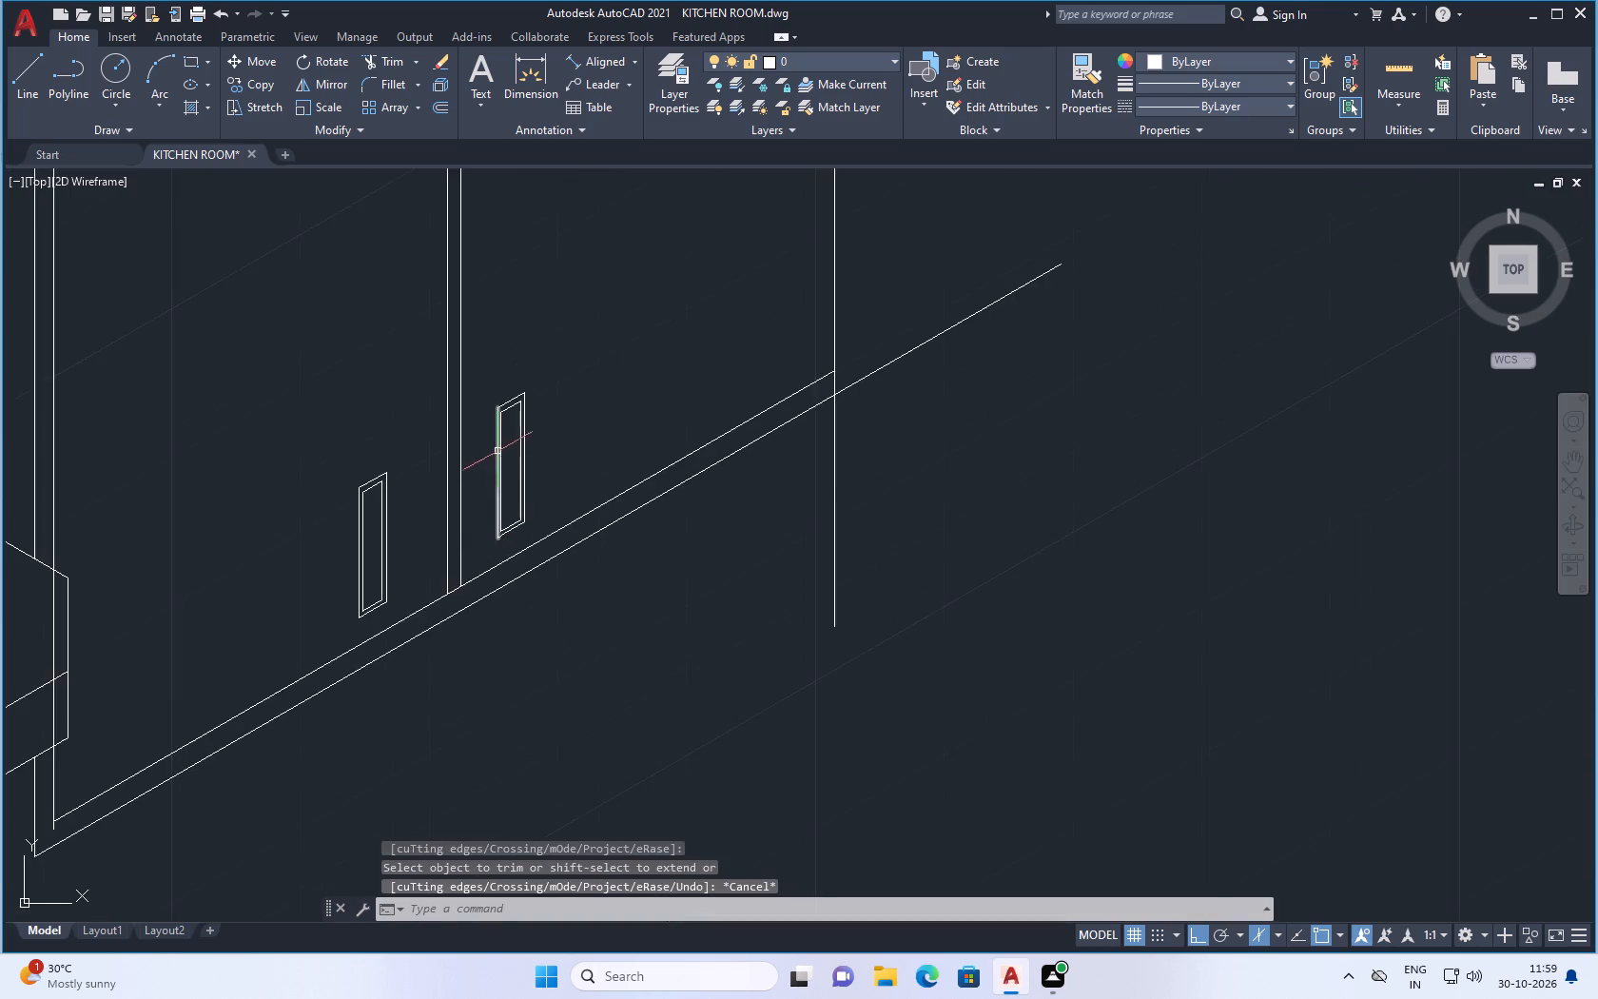
pyautogui.scroll(3, 498, 449)
pyautogui.scroll(-1, 608, 304)
pyautogui.click(637, 220)
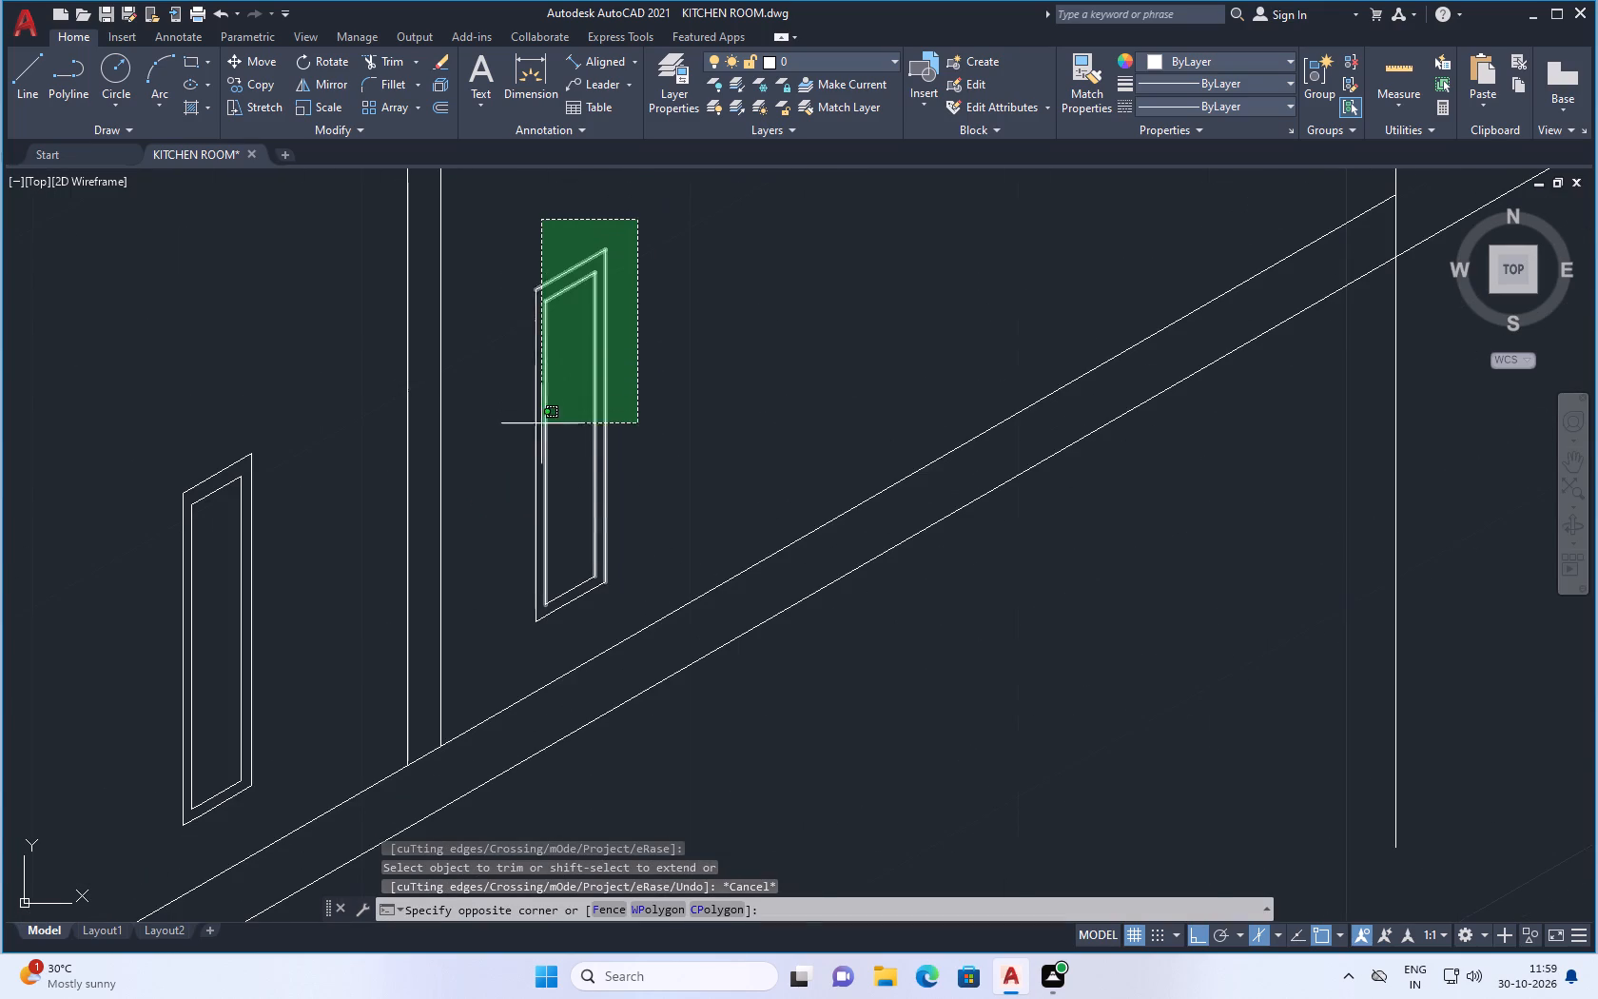
pyautogui.click(502, 620)
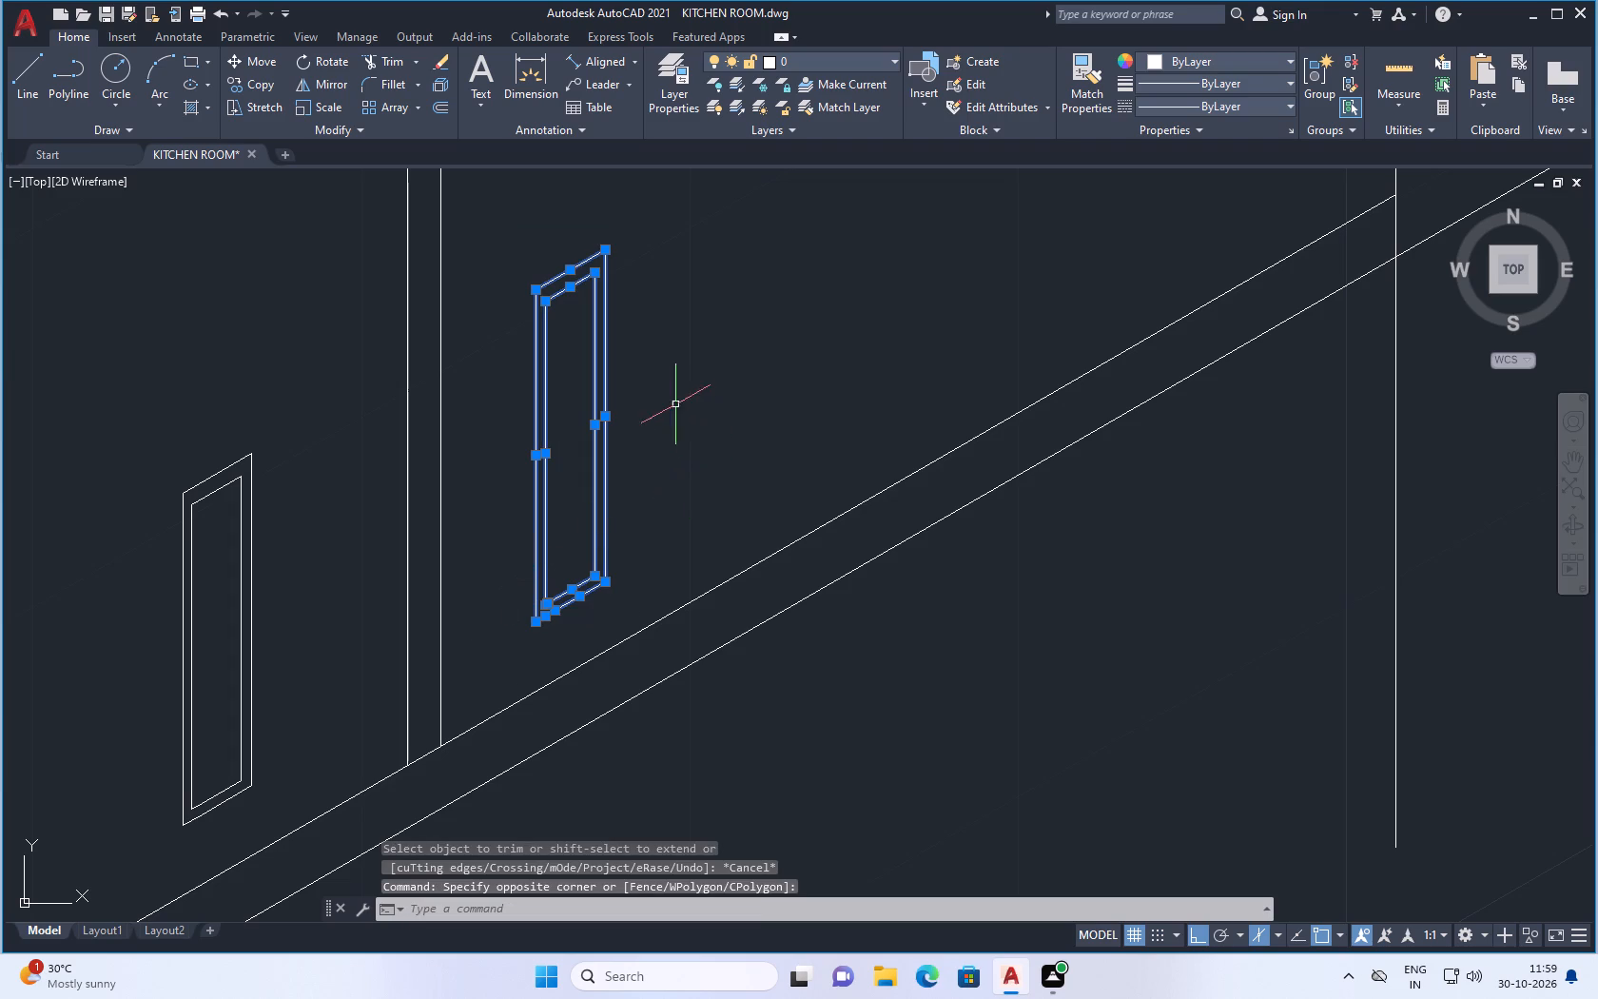
pyautogui.rightClick(674, 404)
pyautogui.click(738, 545)
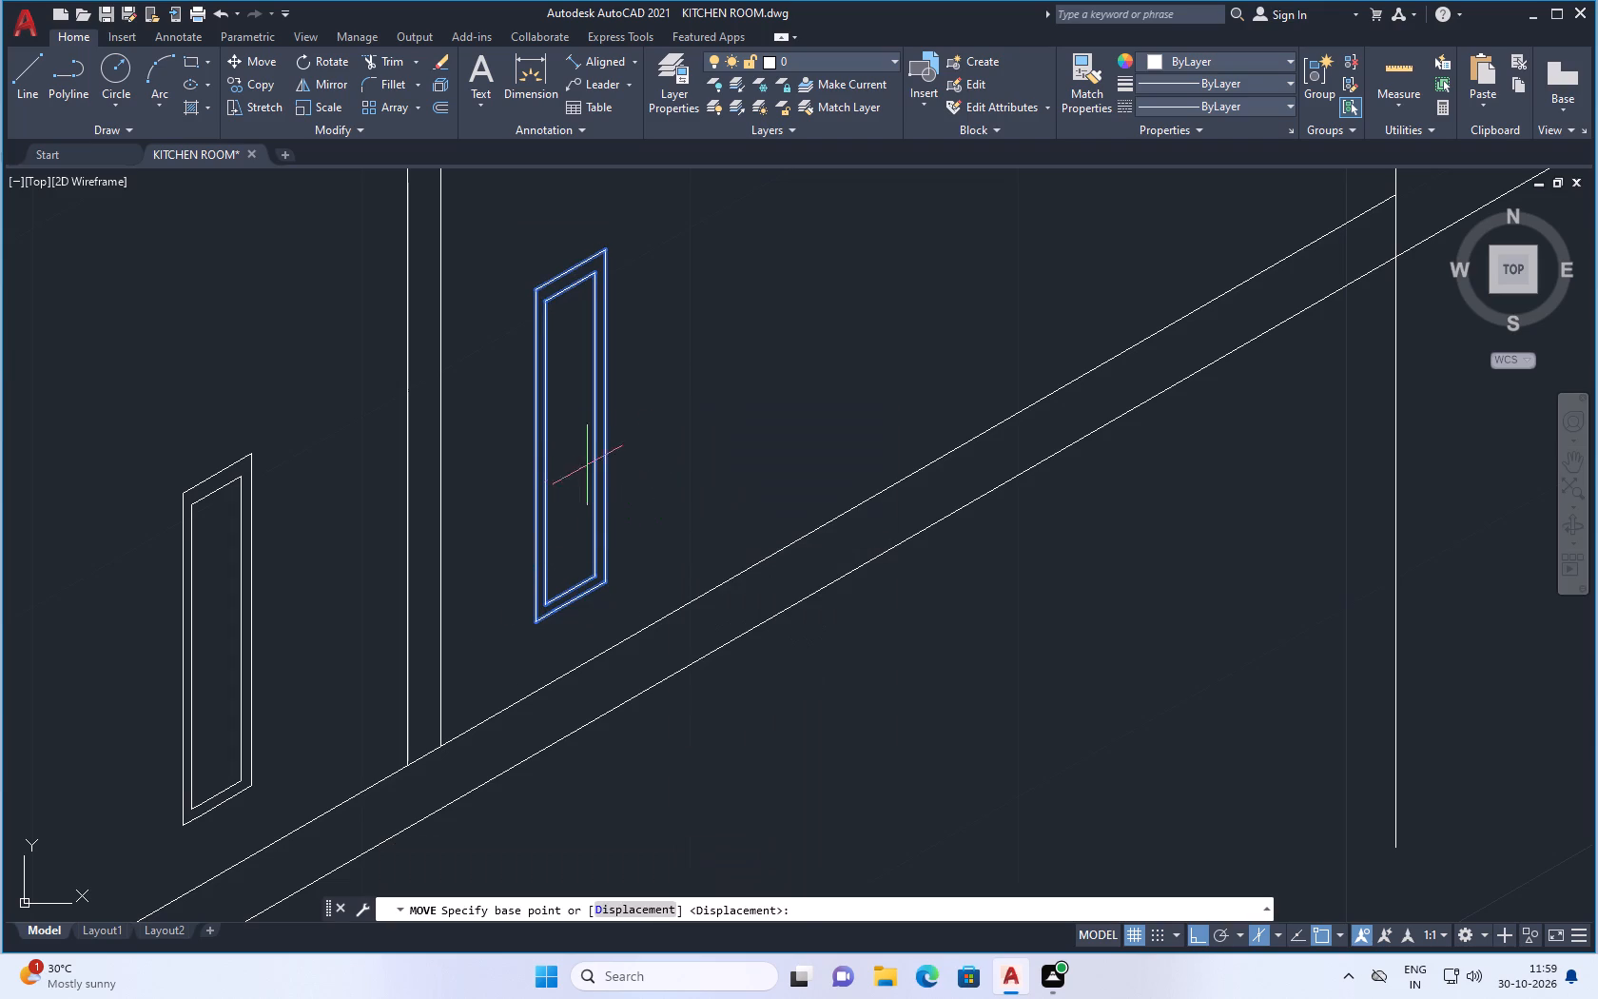
pyautogui.click(573, 463)
pyautogui.click(623, 441)
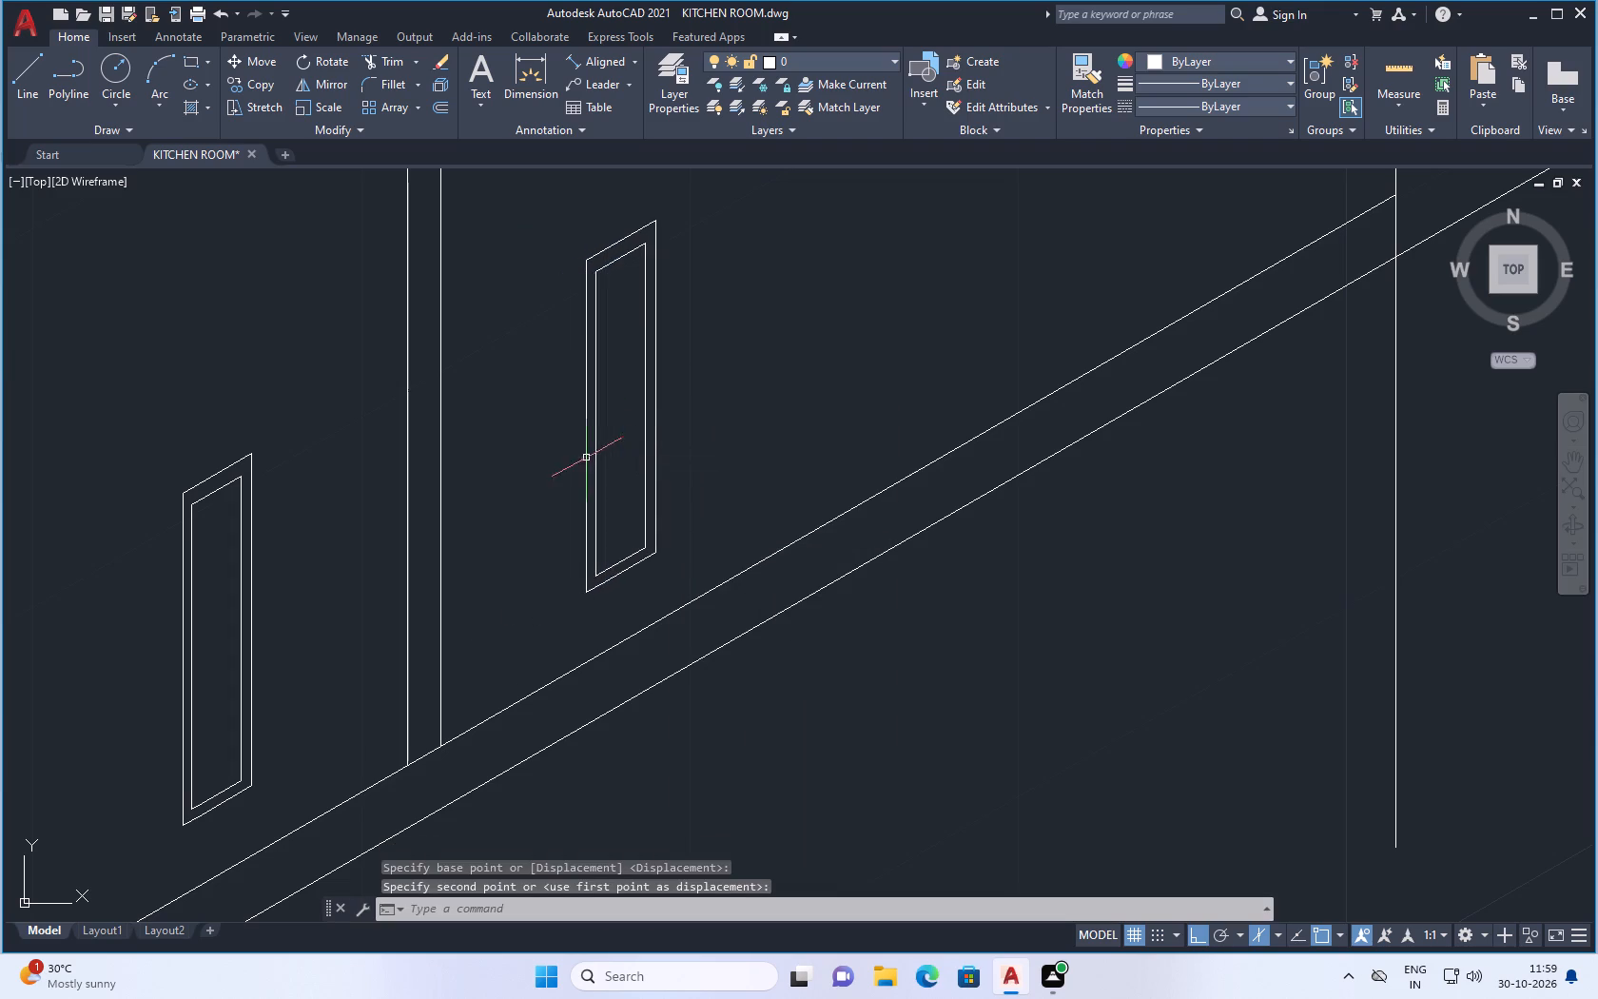
# Draw a small three-point arc from the cabinet's far top door corner up to the long edge line above it.
pyautogui.scroll(-4, 536, 534)
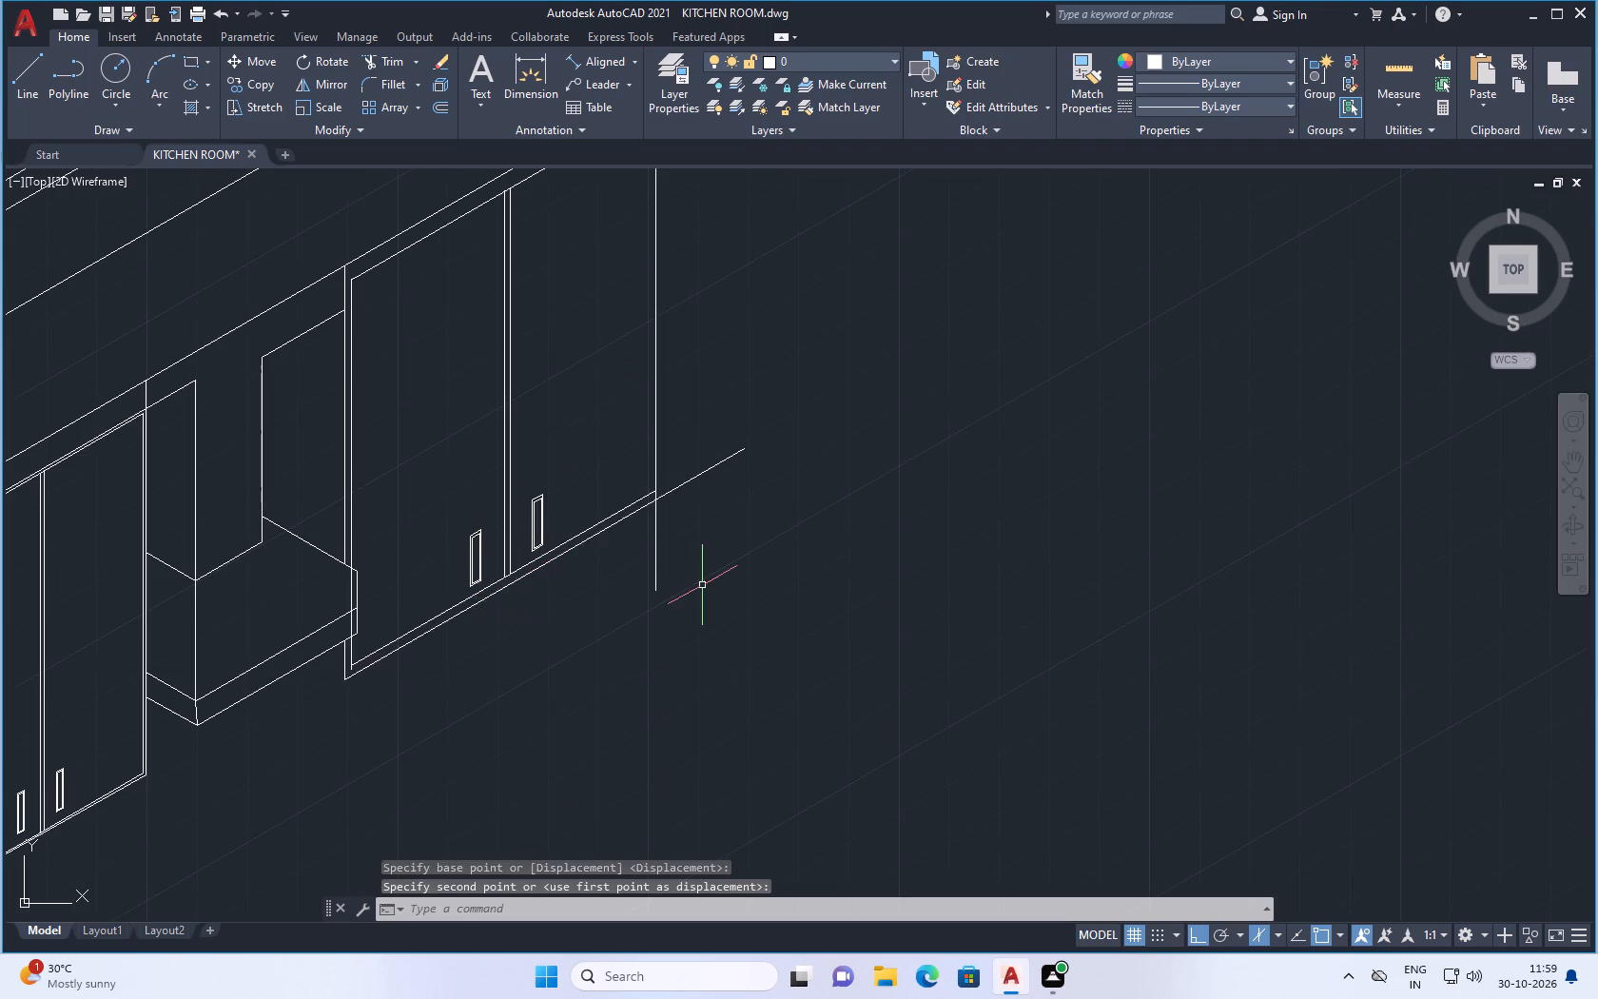
pyautogui.scroll(-2, 691, 590)
pyautogui.scroll(2, 675, 435)
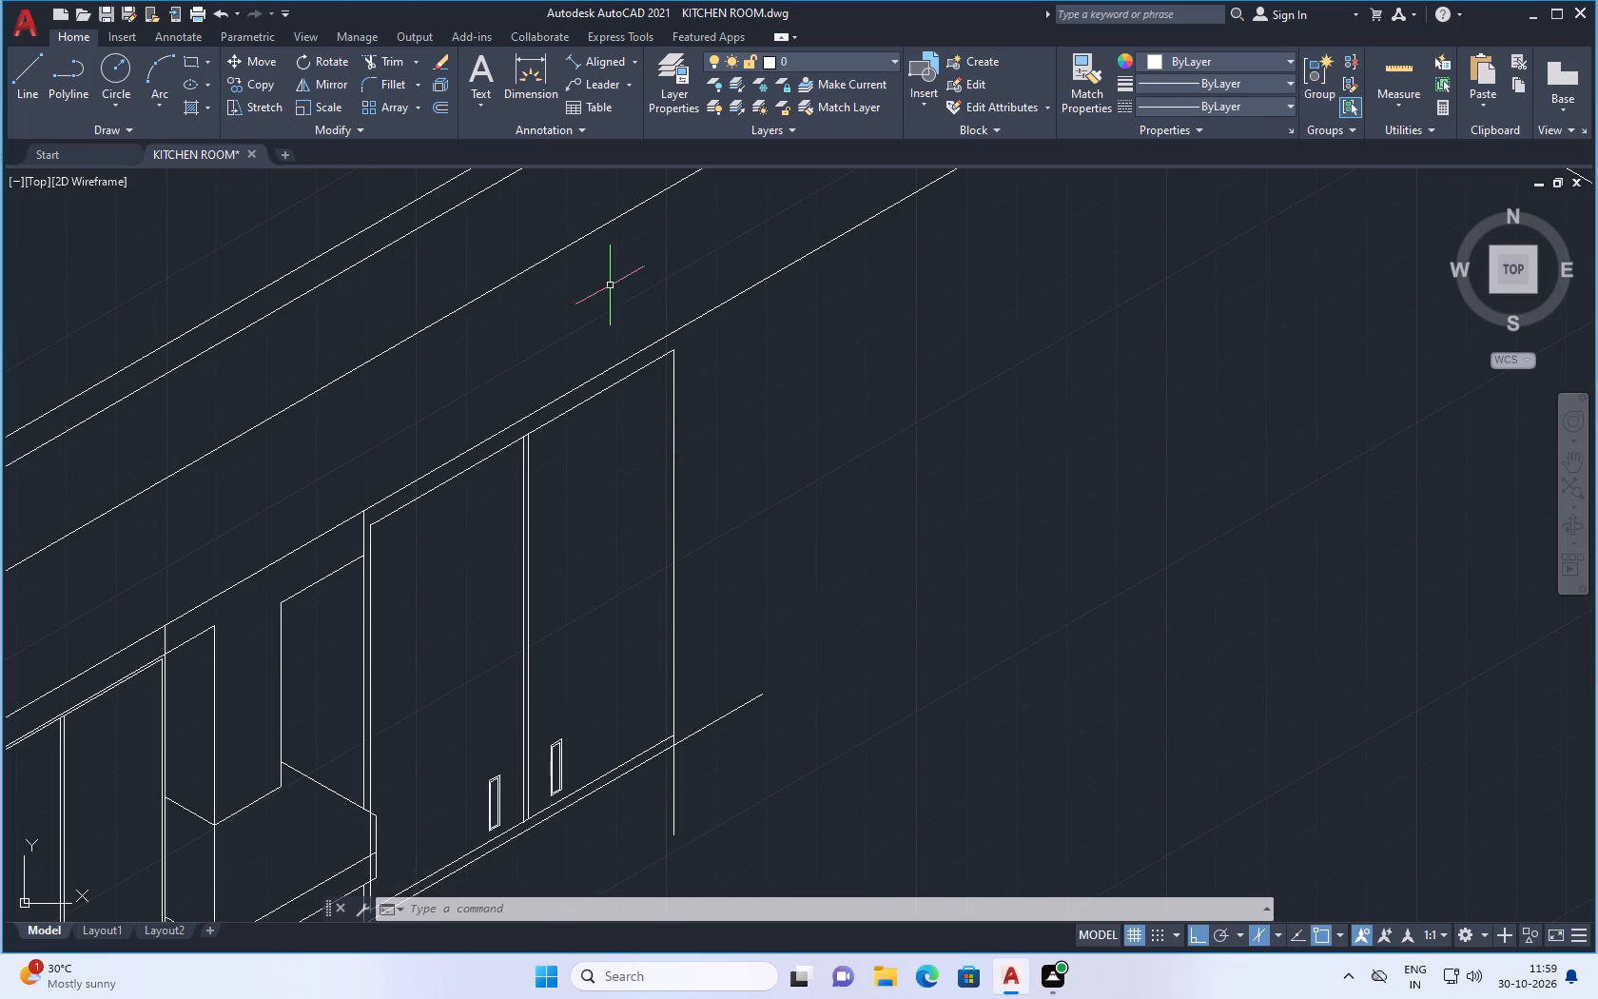
pyautogui.scroll(1, 685, 371)
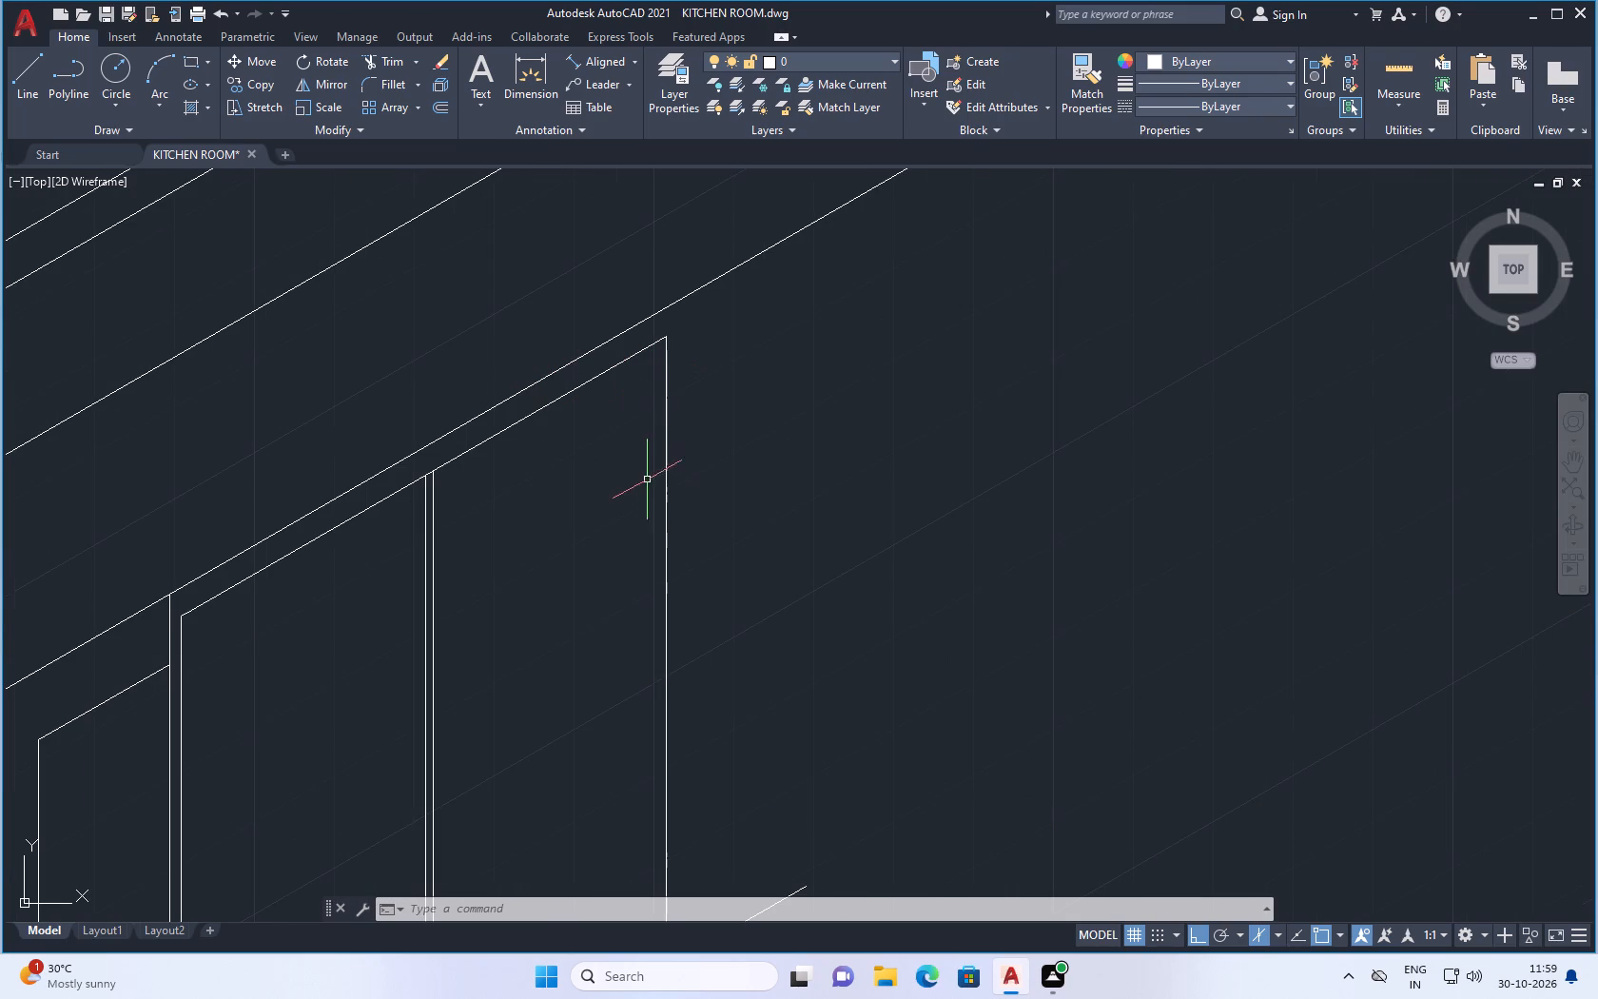
pyautogui.click(160, 69)
pyautogui.scroll(2, 608, 300)
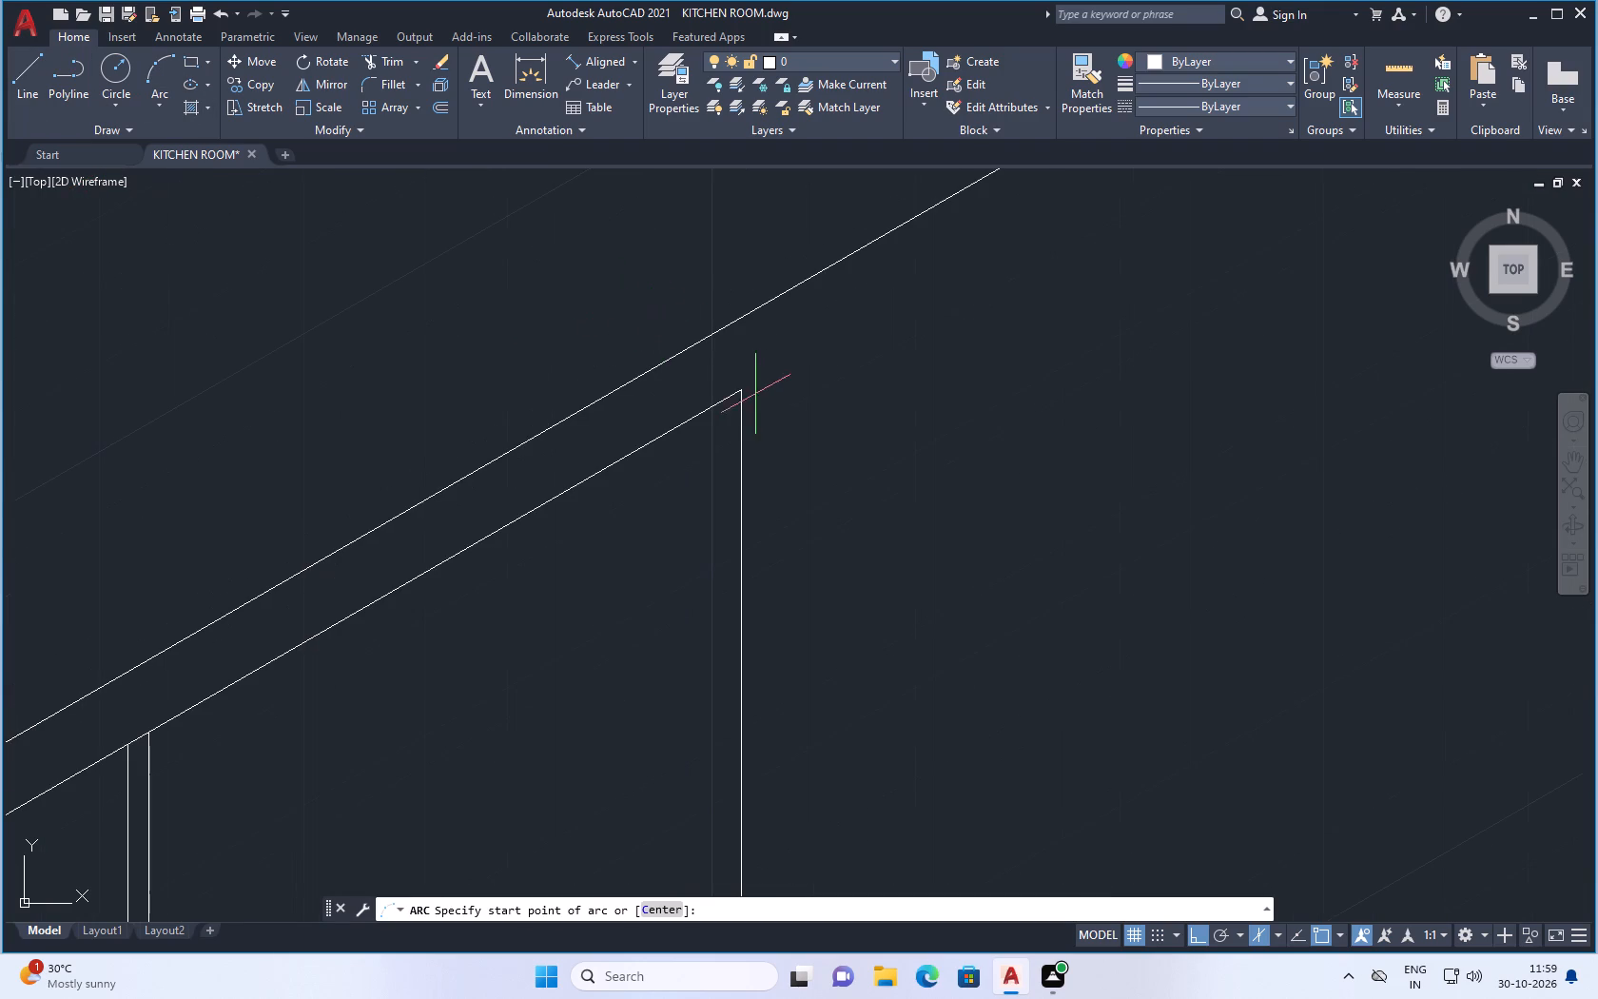
pyautogui.click(745, 389)
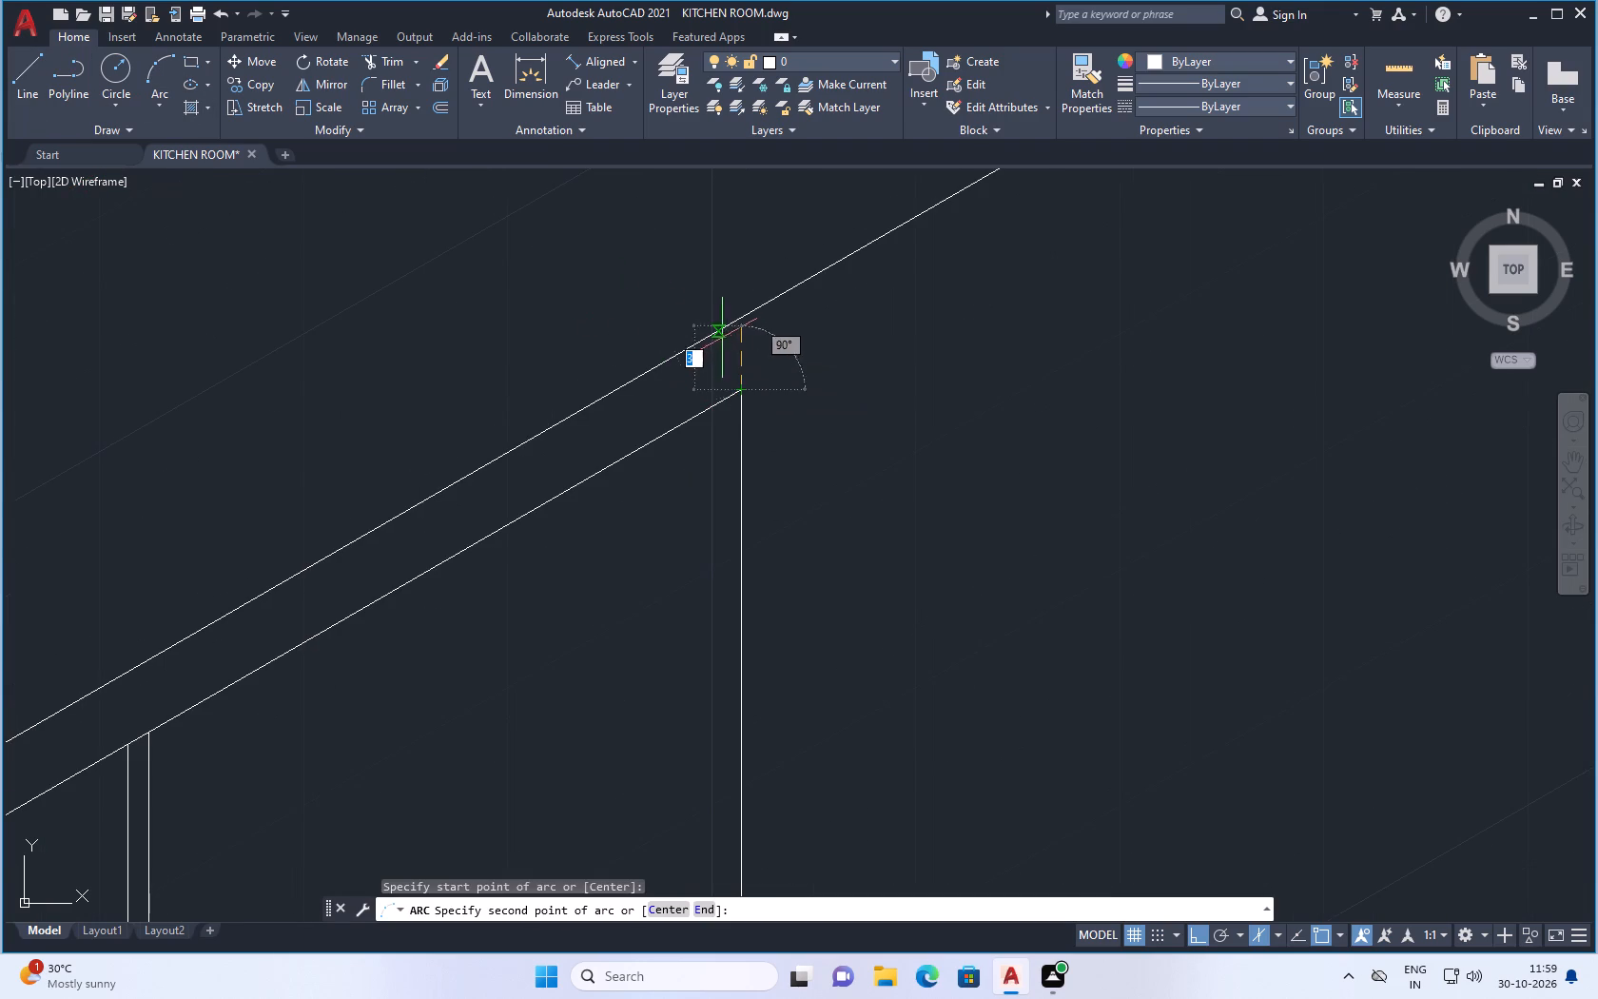
pyautogui.click(721, 336)
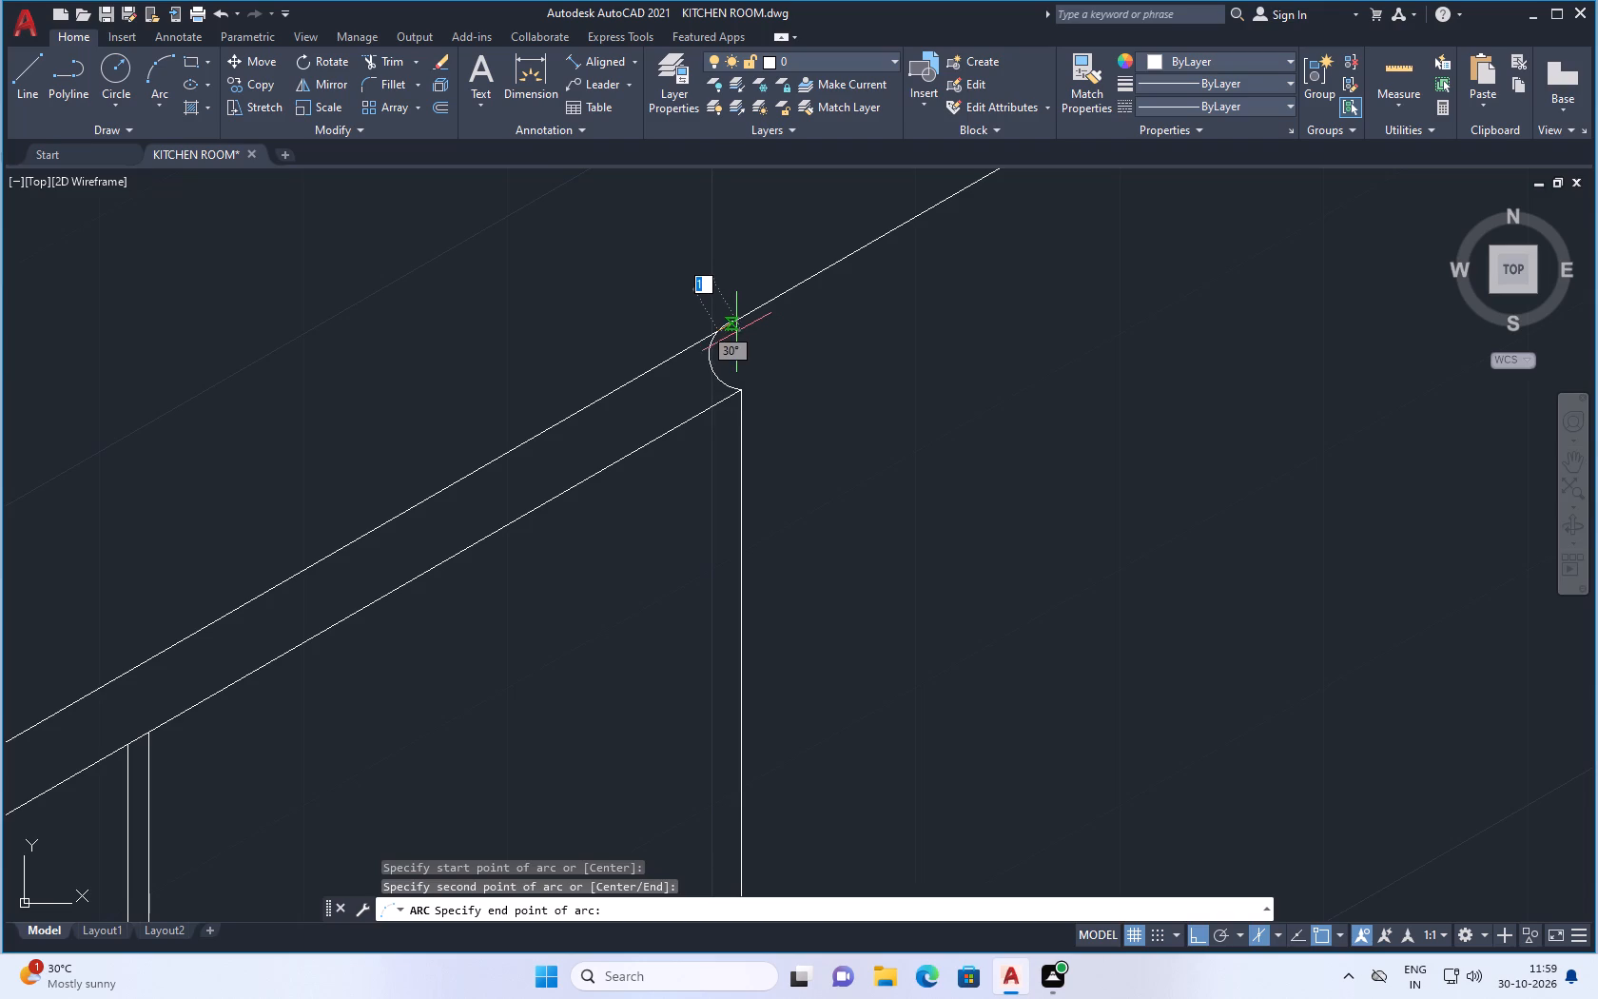
pyautogui.click(732, 333)
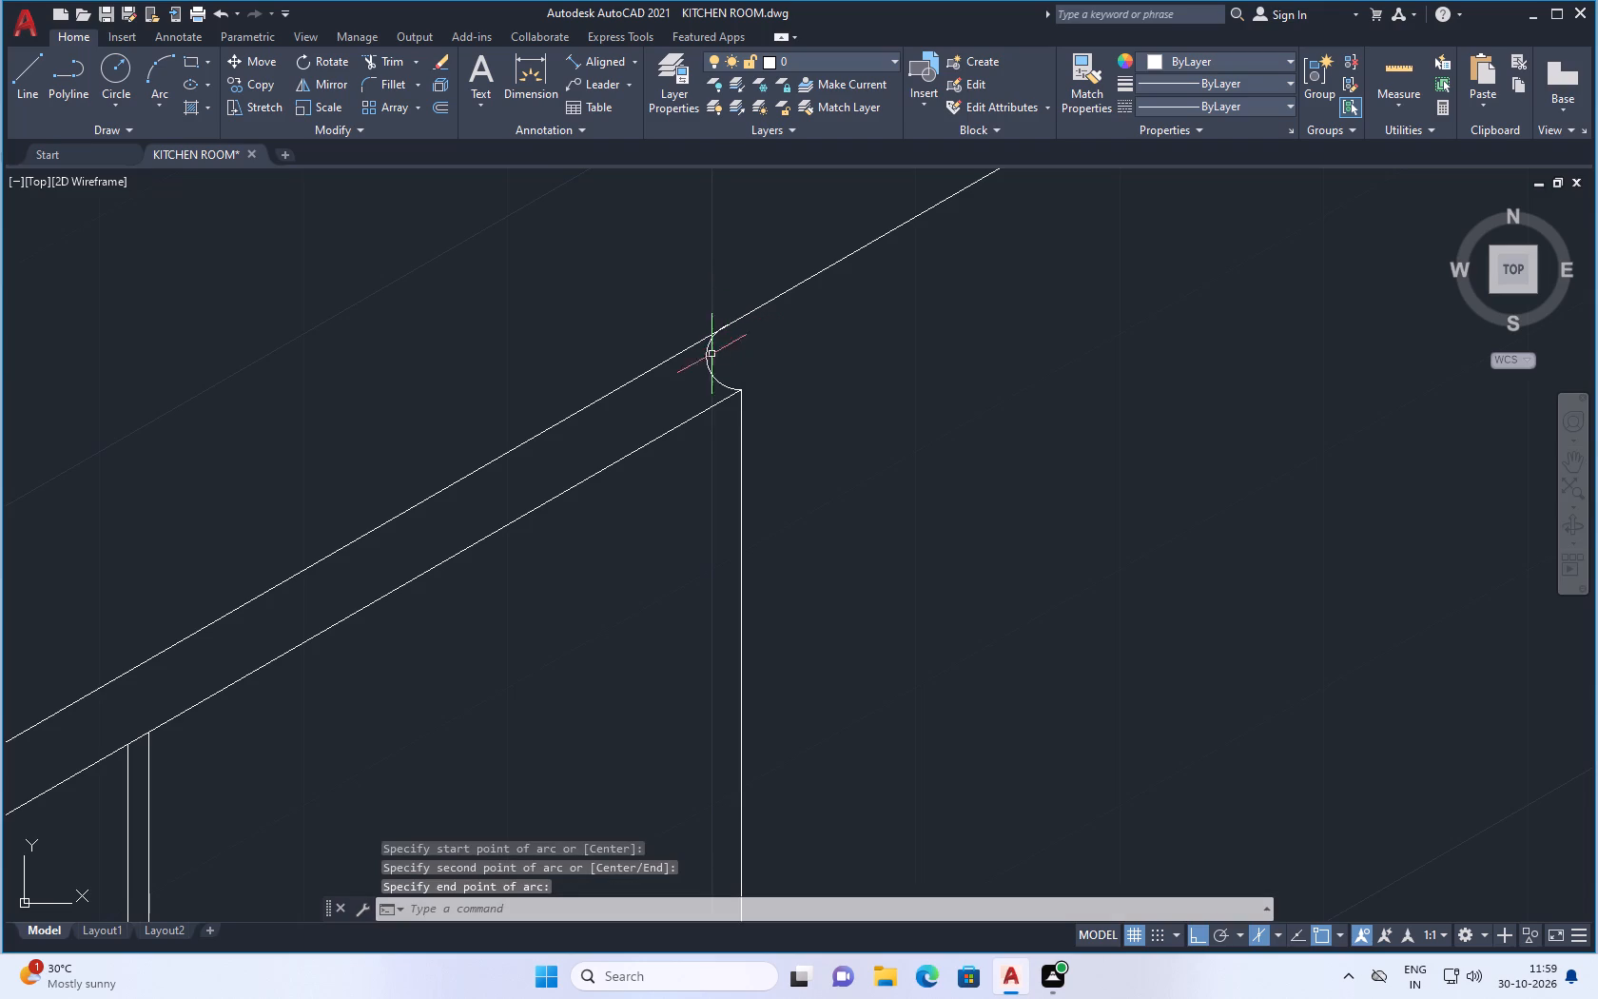
# Stretch the small arc's midpoint across to the other side so it bulges outward beyond the cabinet's end.
pyautogui.scroll(-2, 733, 359)
pyautogui.click(723, 361)
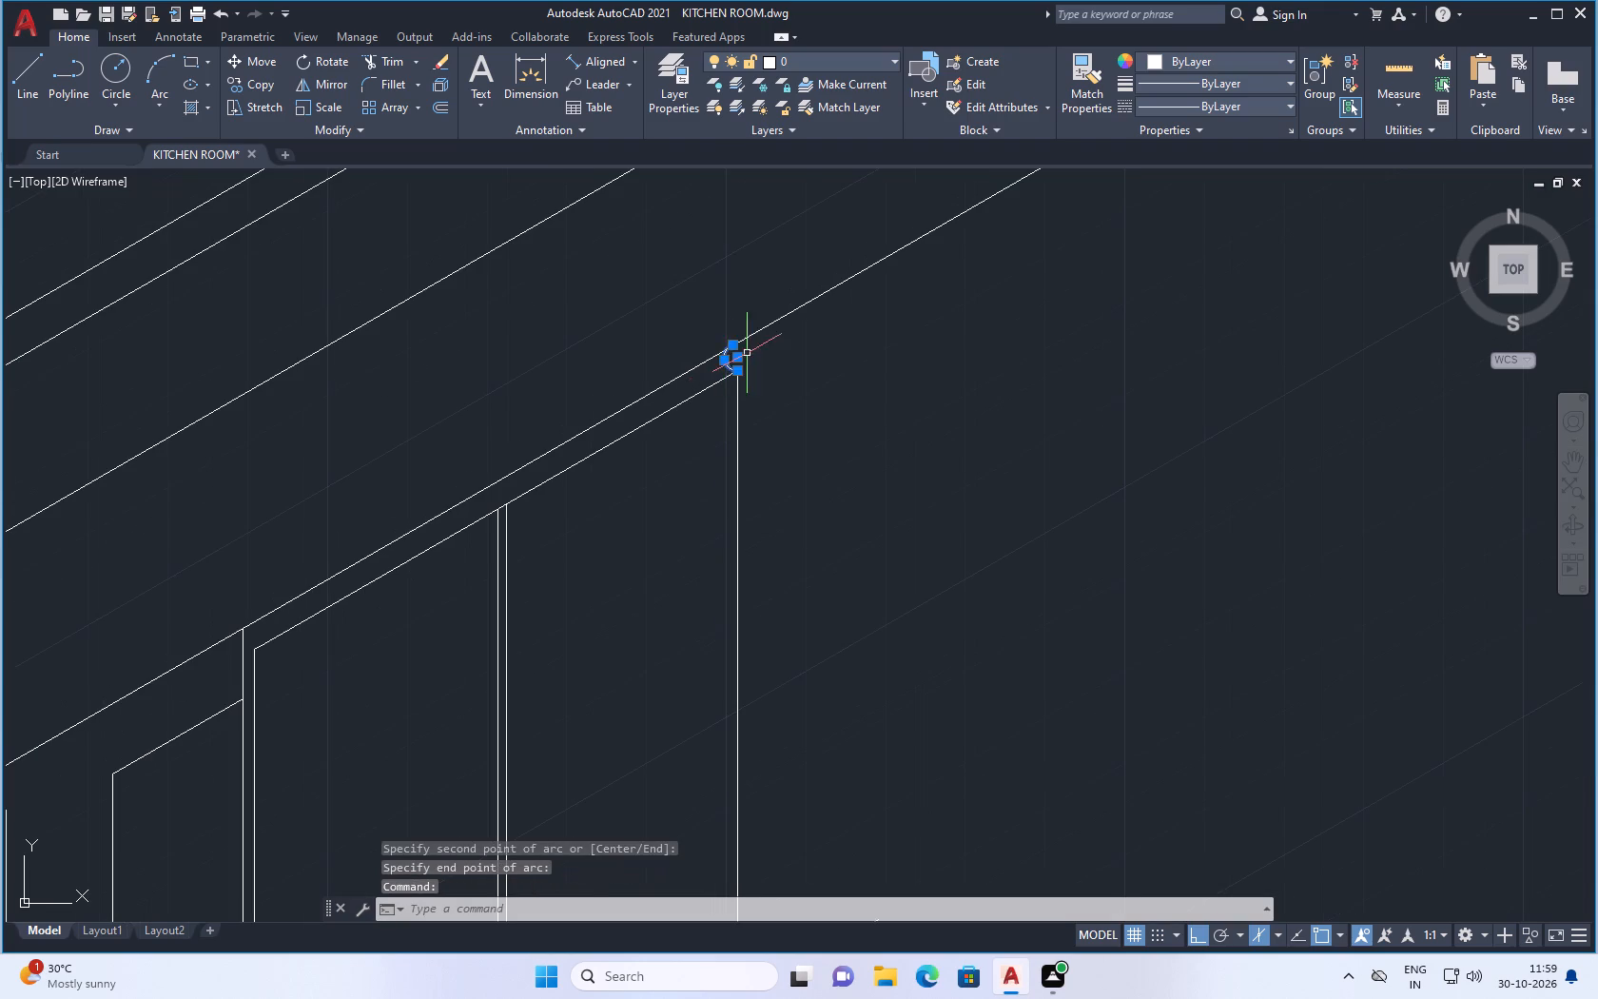
pyautogui.scroll(3, 748, 351)
pyautogui.moveTo(642, 383); pyautogui.dragTo(652, 380)
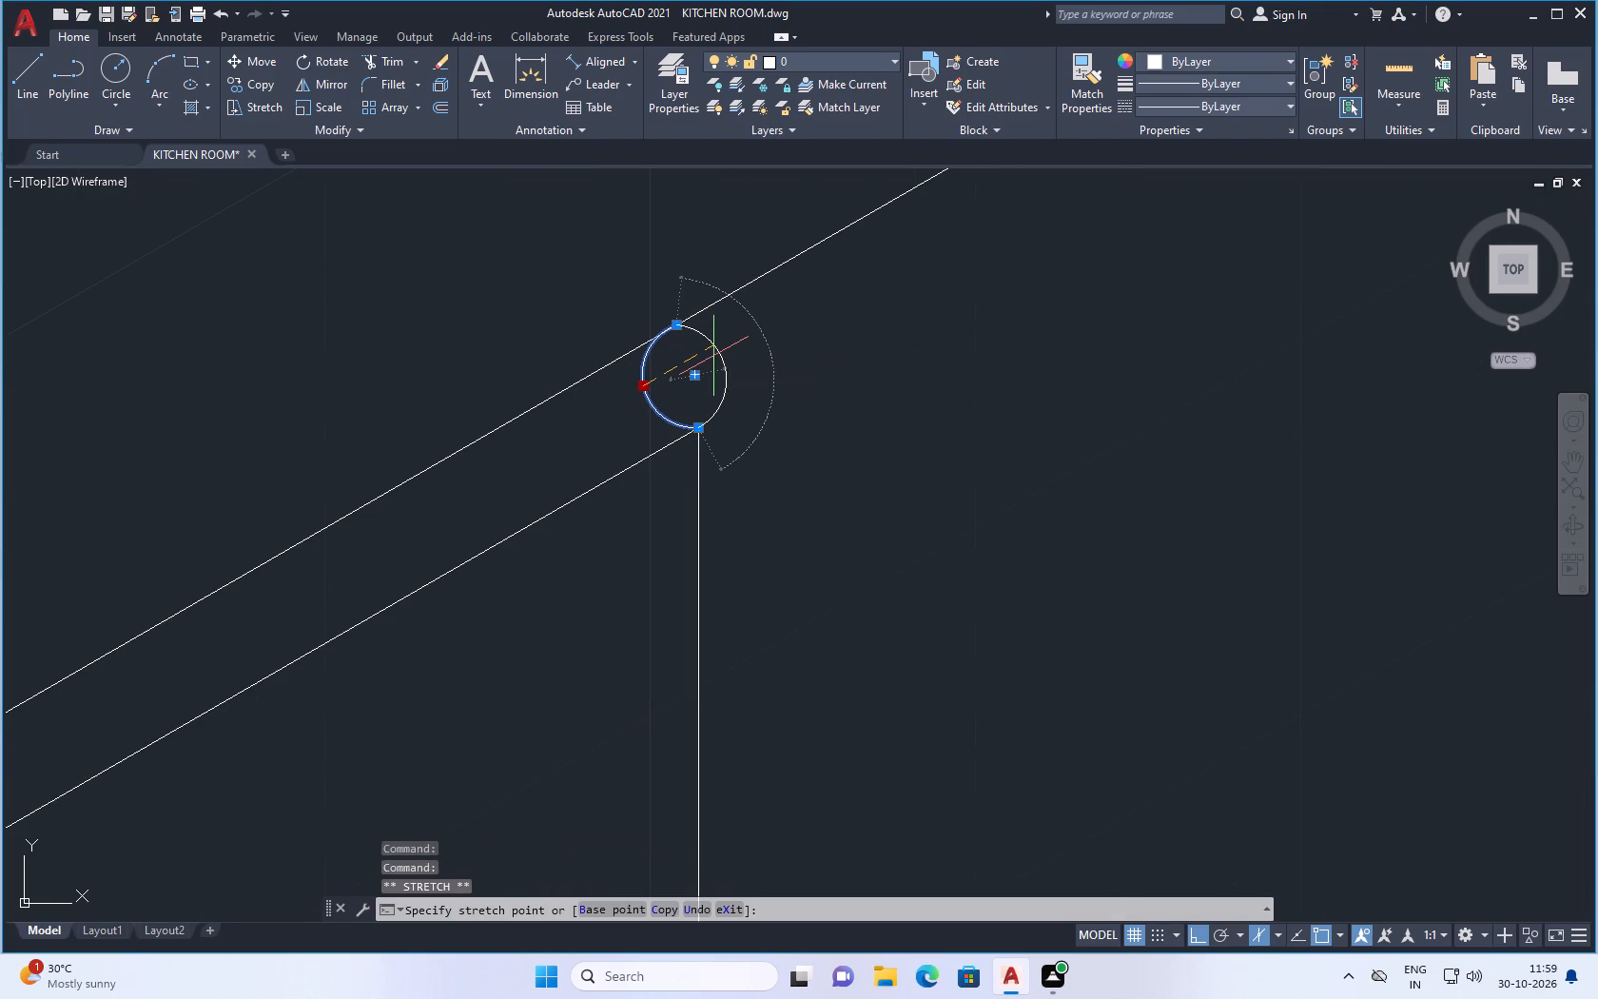
pyautogui.click(713, 356)
pyautogui.press('Escape')
pyautogui.scroll(-2, 631, 466)
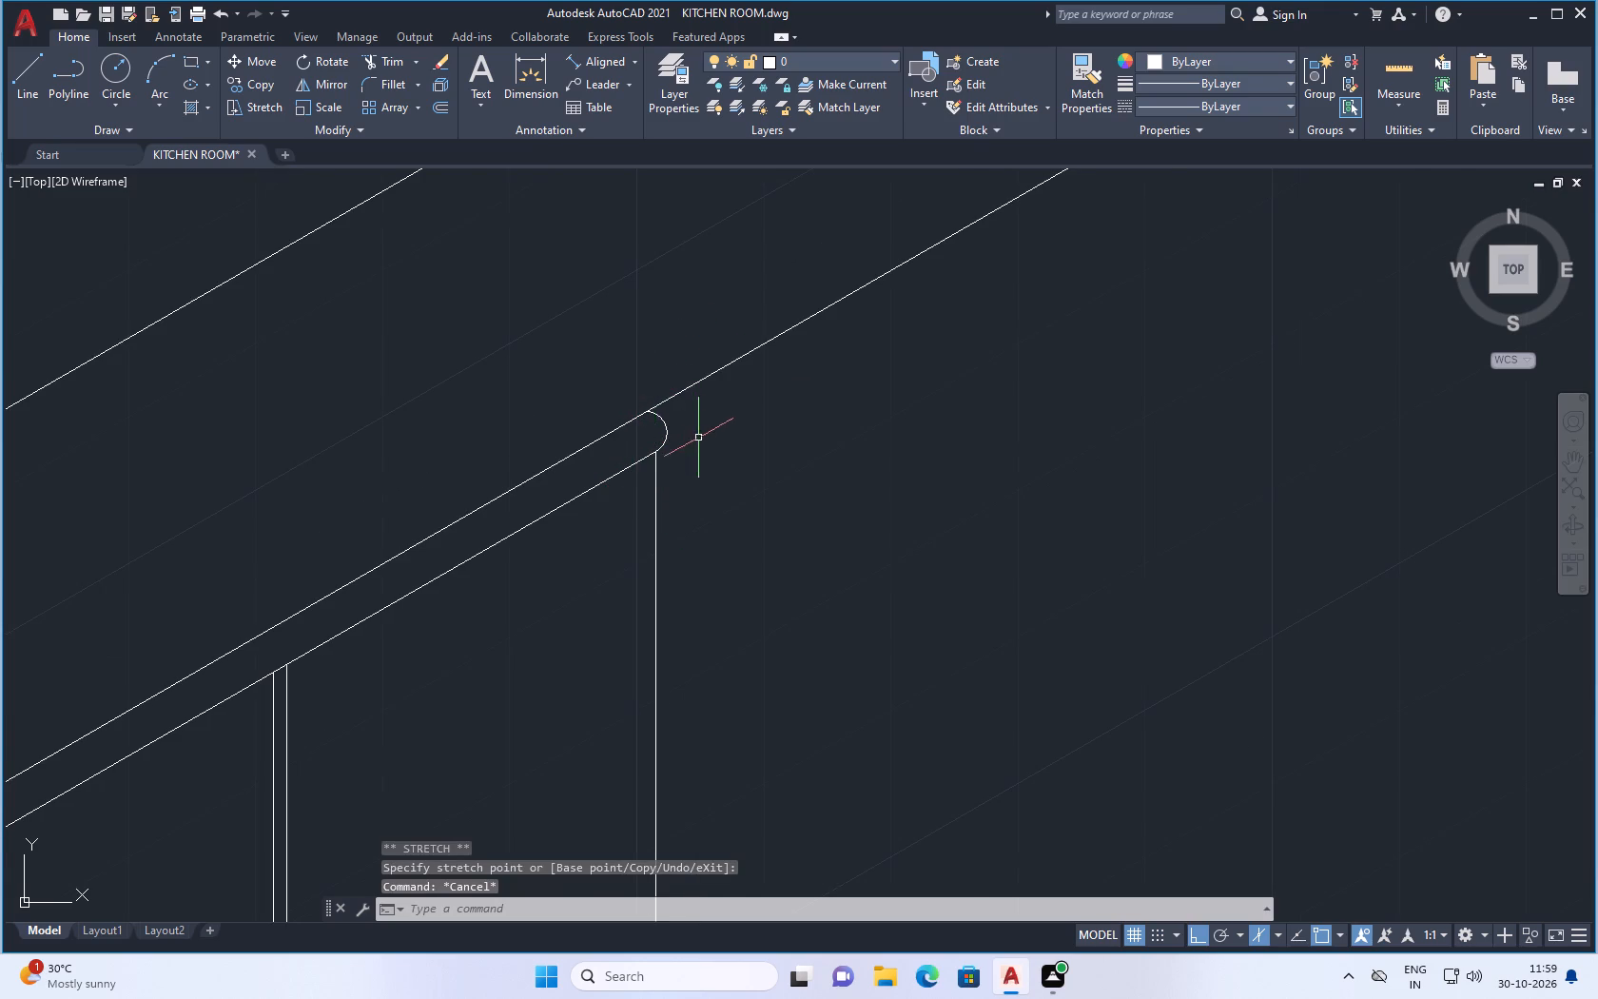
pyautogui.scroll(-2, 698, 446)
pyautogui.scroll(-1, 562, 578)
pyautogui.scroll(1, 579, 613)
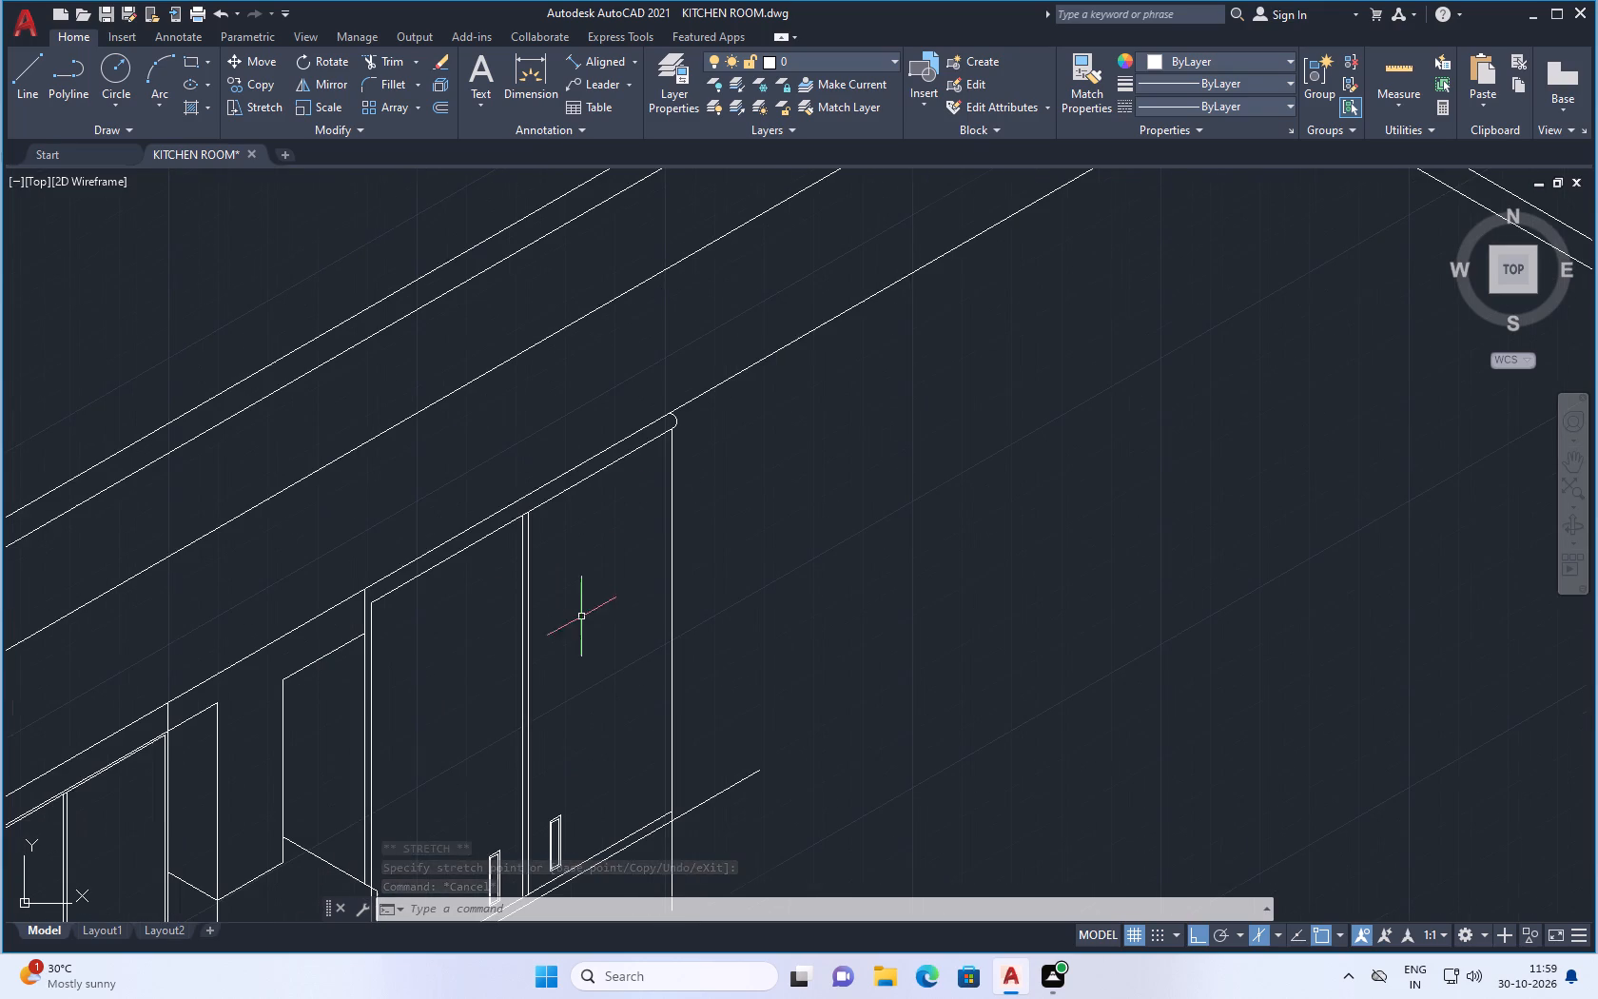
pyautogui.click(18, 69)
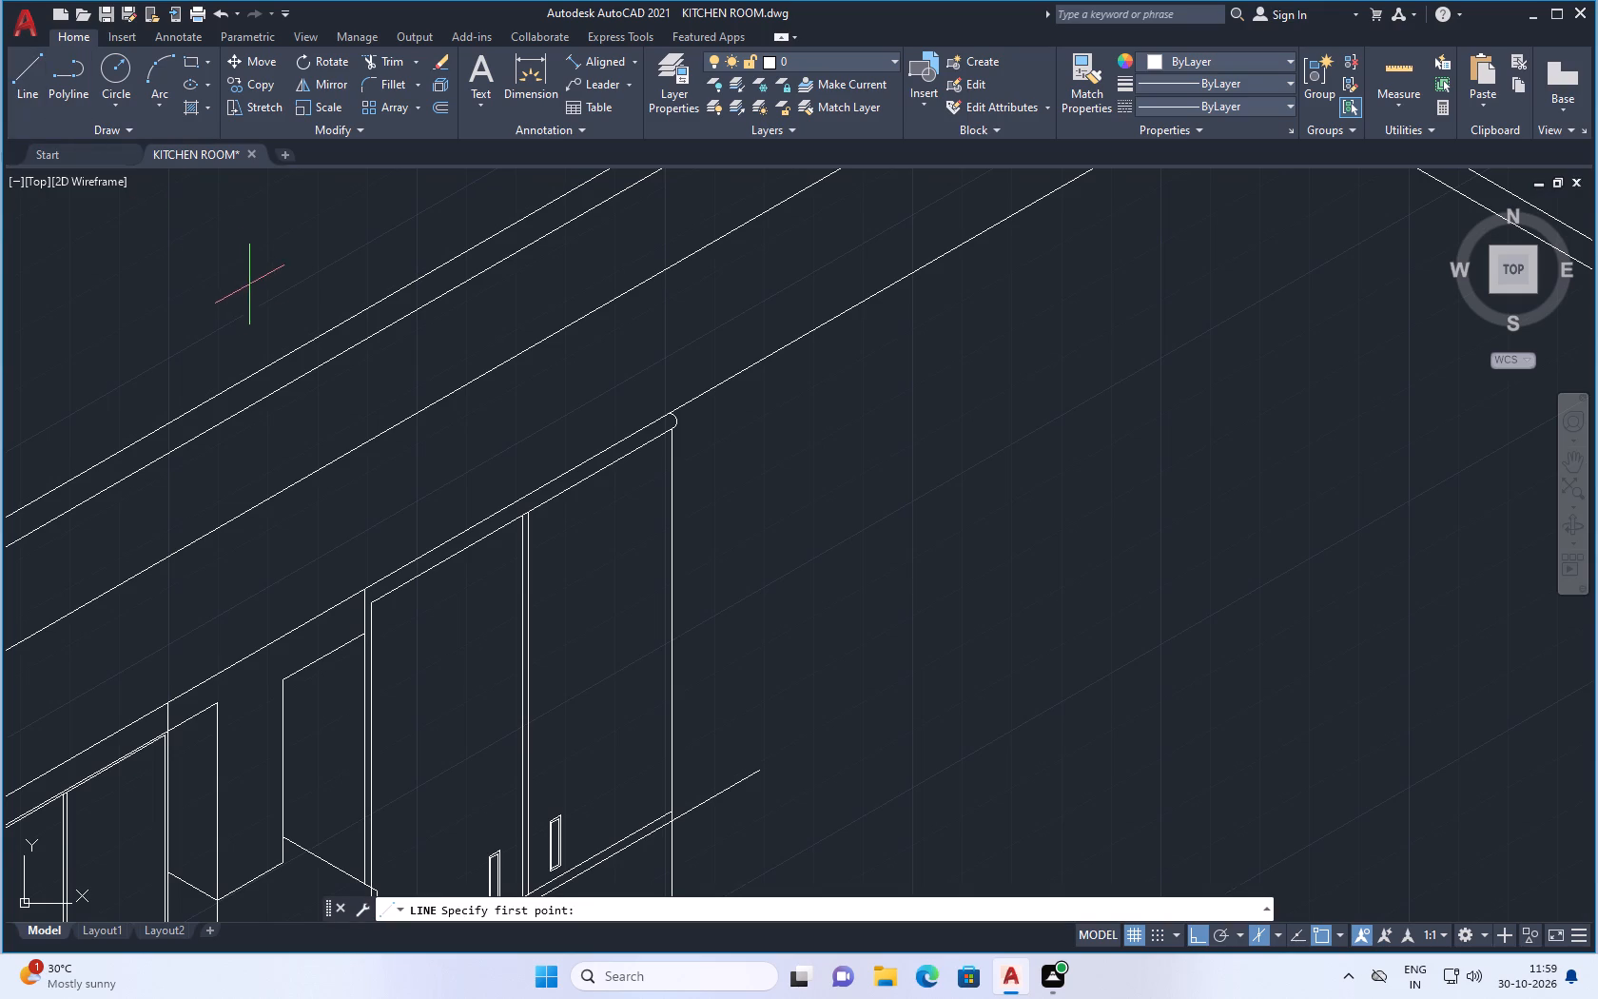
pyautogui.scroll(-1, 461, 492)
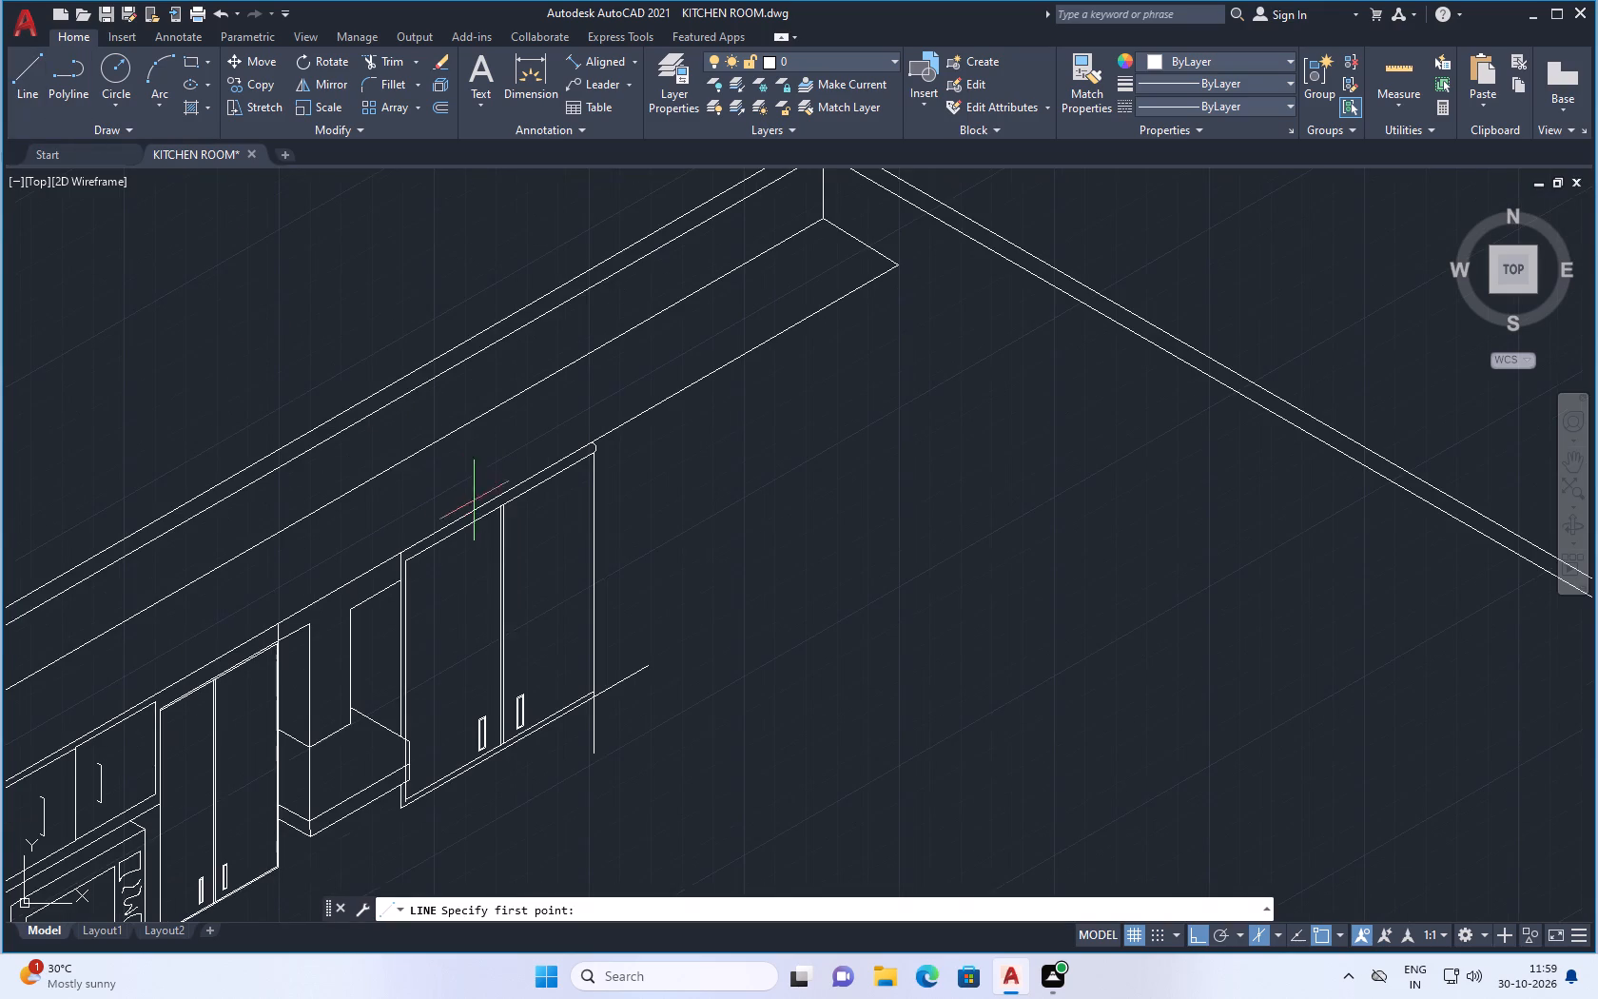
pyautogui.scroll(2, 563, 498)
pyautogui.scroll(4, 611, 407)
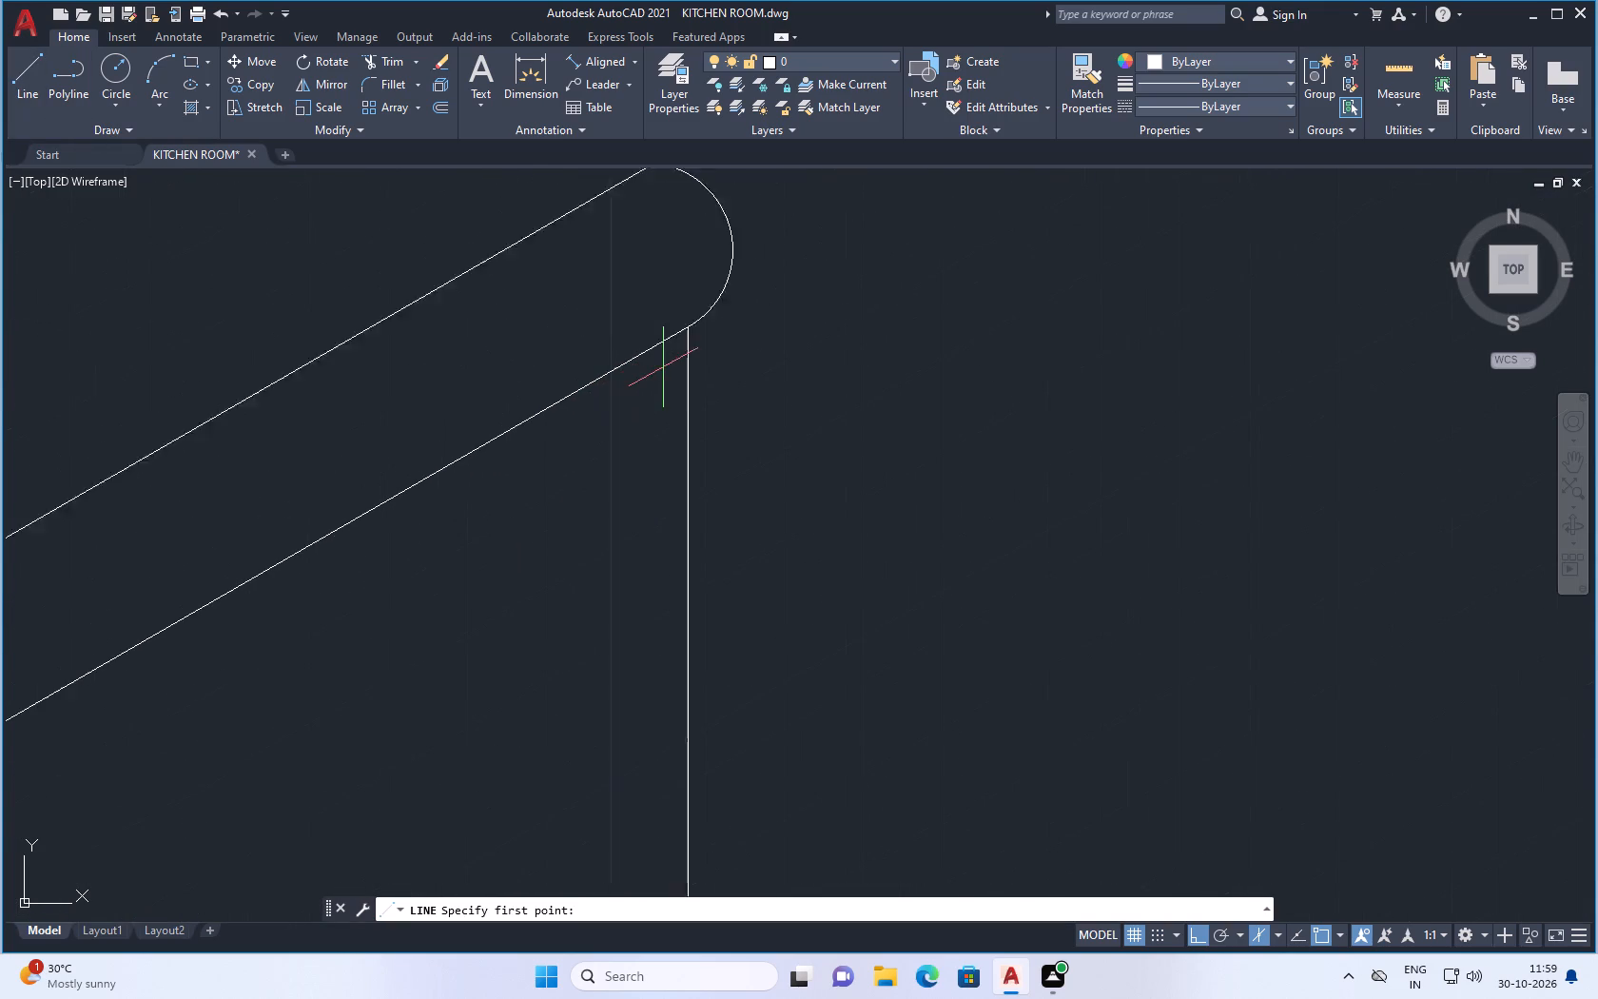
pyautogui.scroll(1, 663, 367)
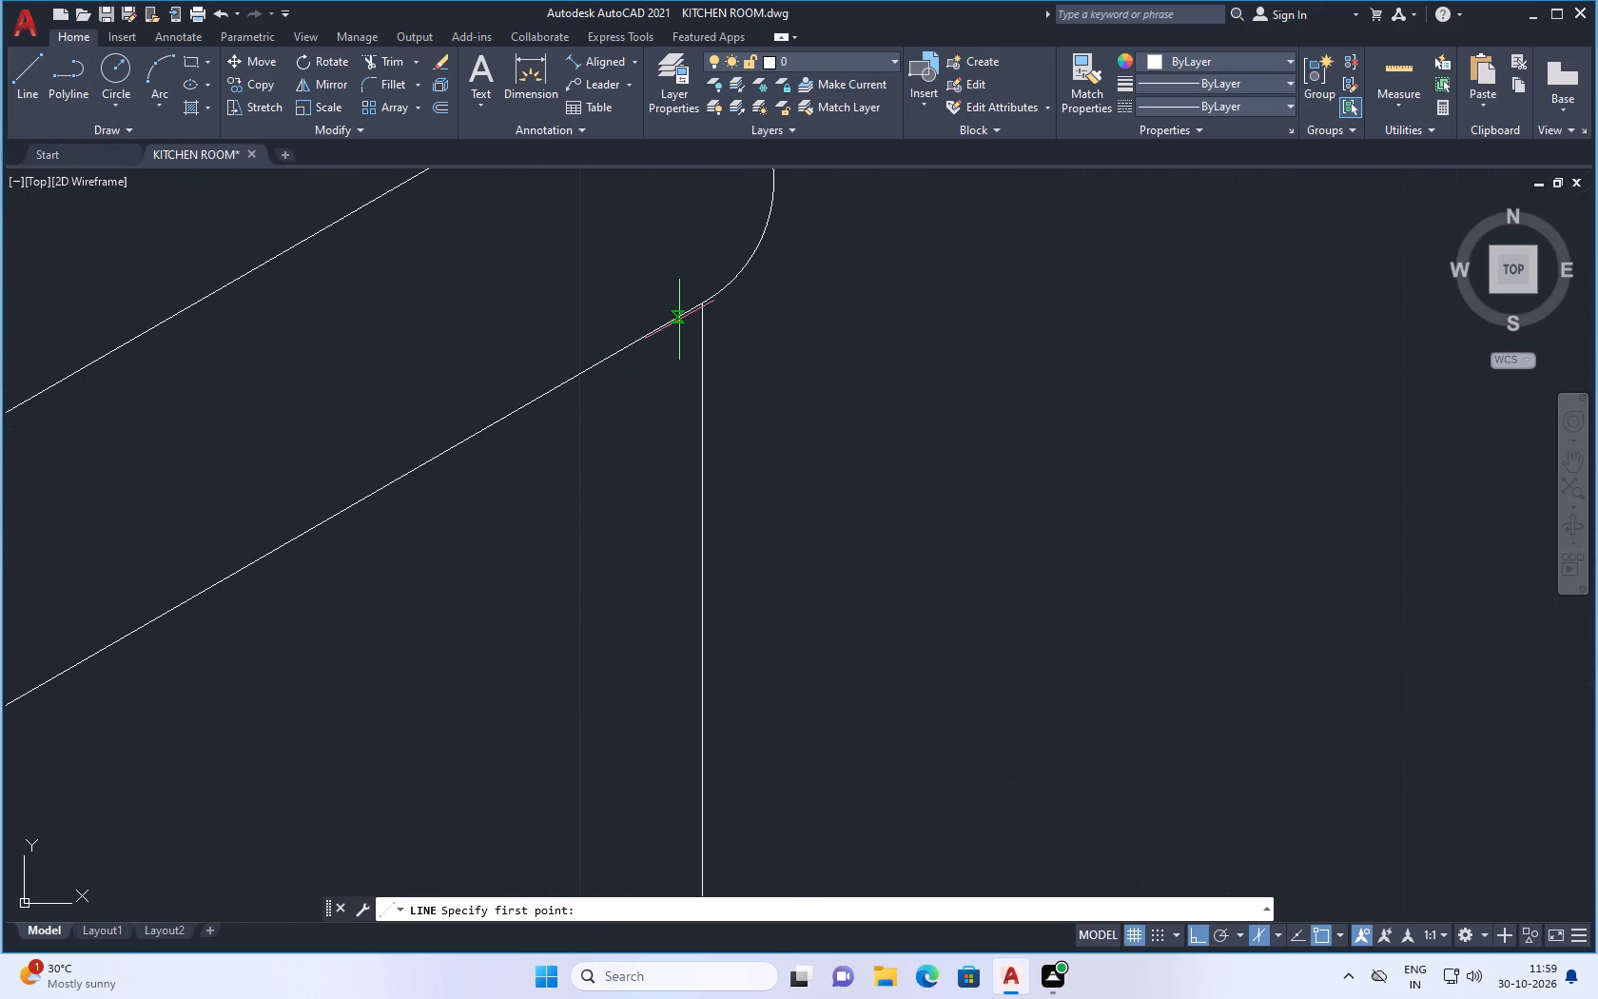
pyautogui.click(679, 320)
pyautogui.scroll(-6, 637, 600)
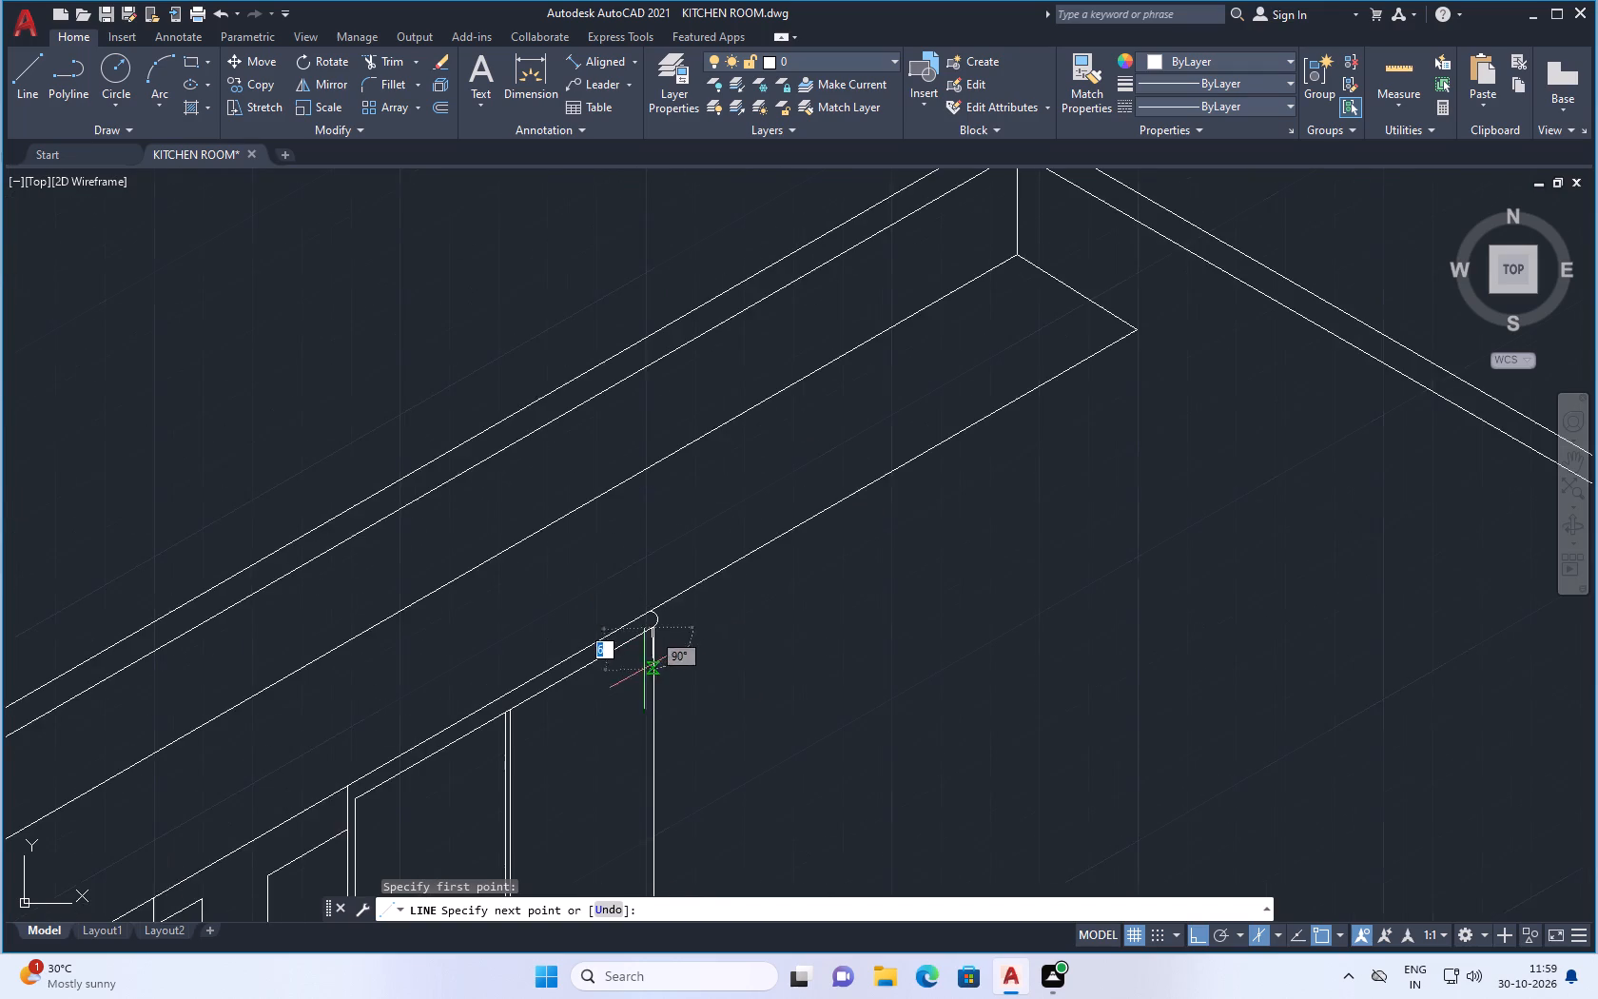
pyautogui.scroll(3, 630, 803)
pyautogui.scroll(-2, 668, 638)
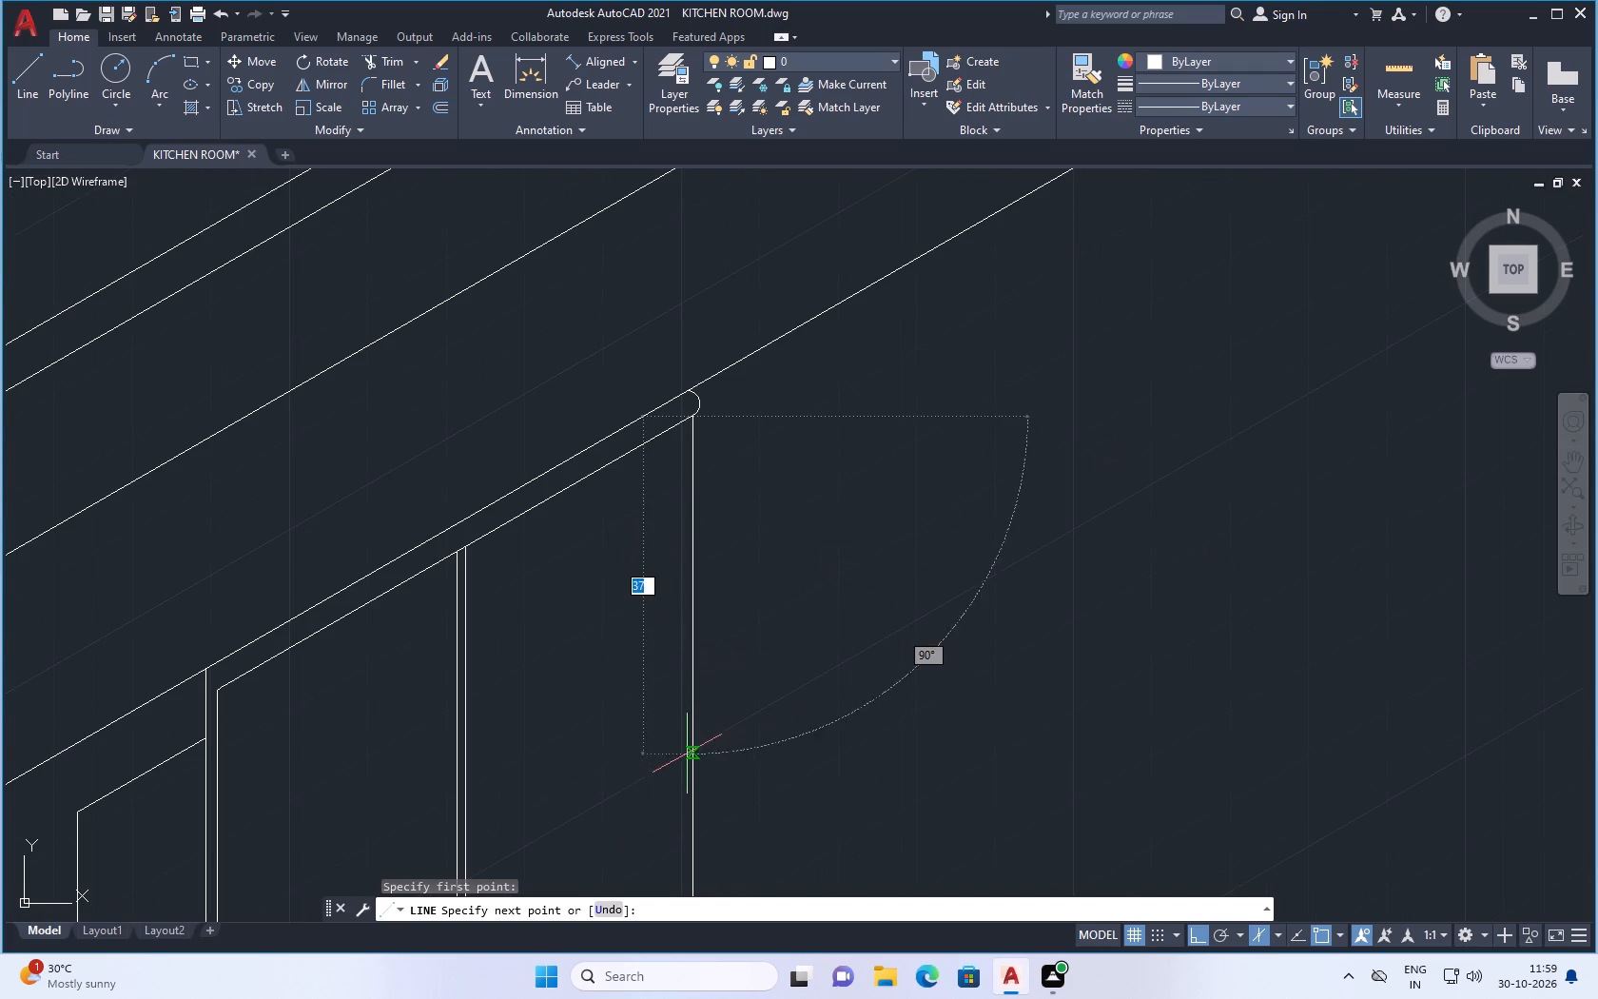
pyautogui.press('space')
# Draw a vertical line just inside the cabinet's end edge, from the door's top line to slightly below its bottom line.
pyautogui.scroll(3, 663, 446)
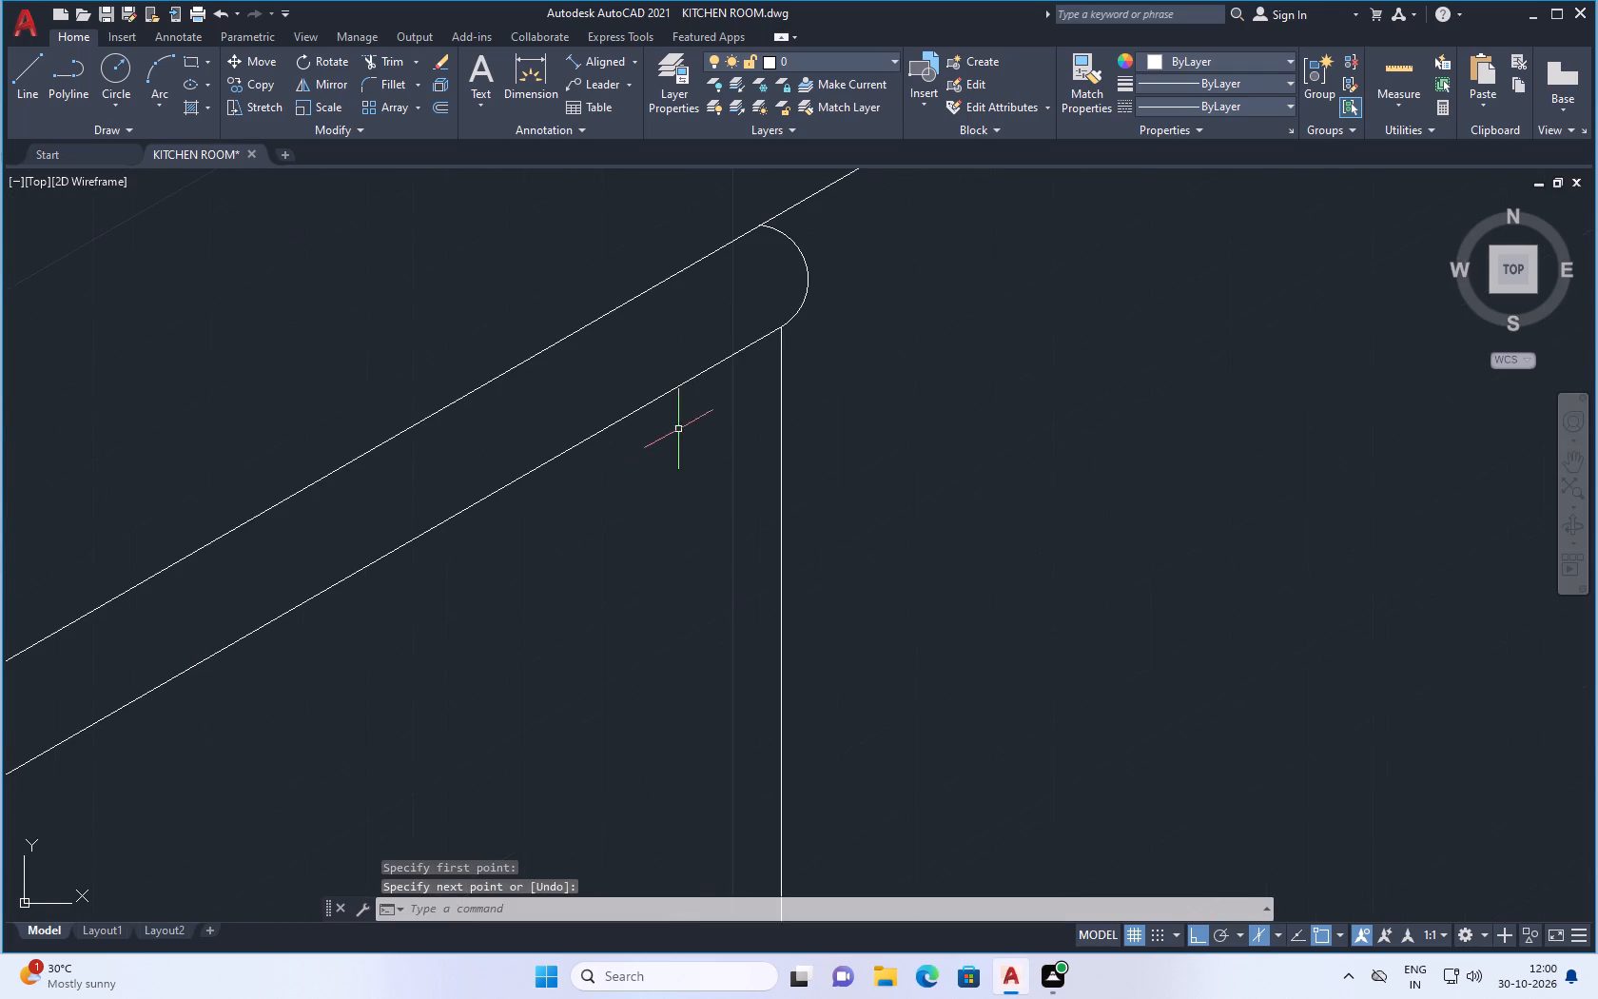
pyautogui.press('space')
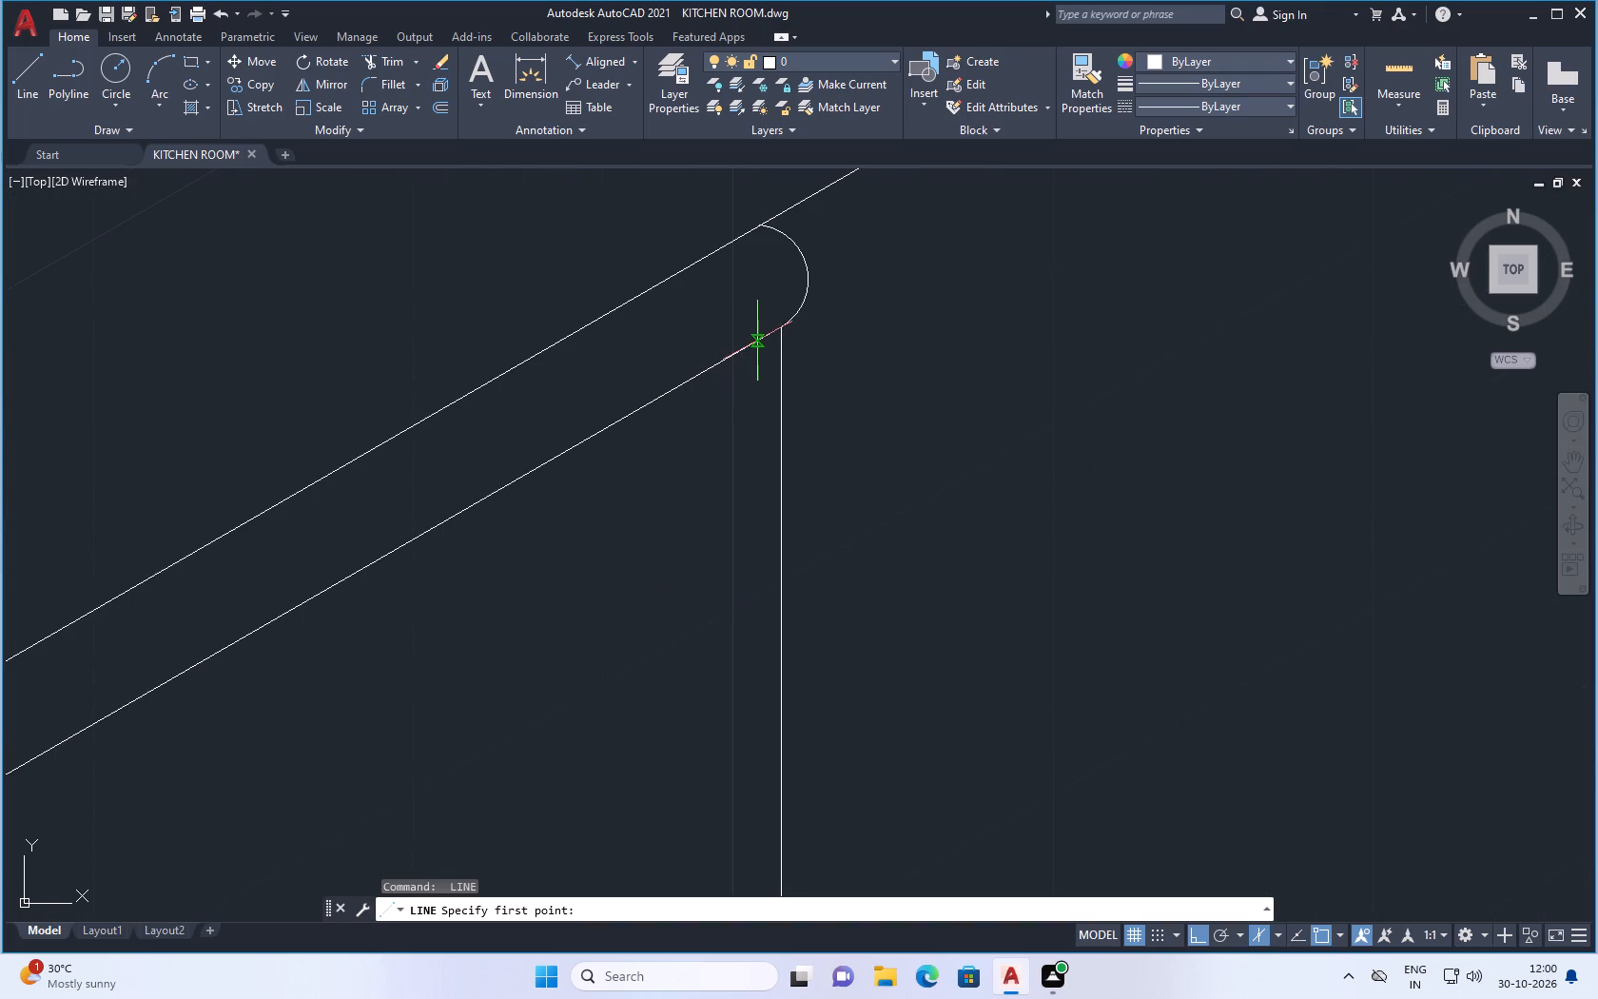
pyautogui.click(758, 343)
pyautogui.scroll(-3, 759, 567)
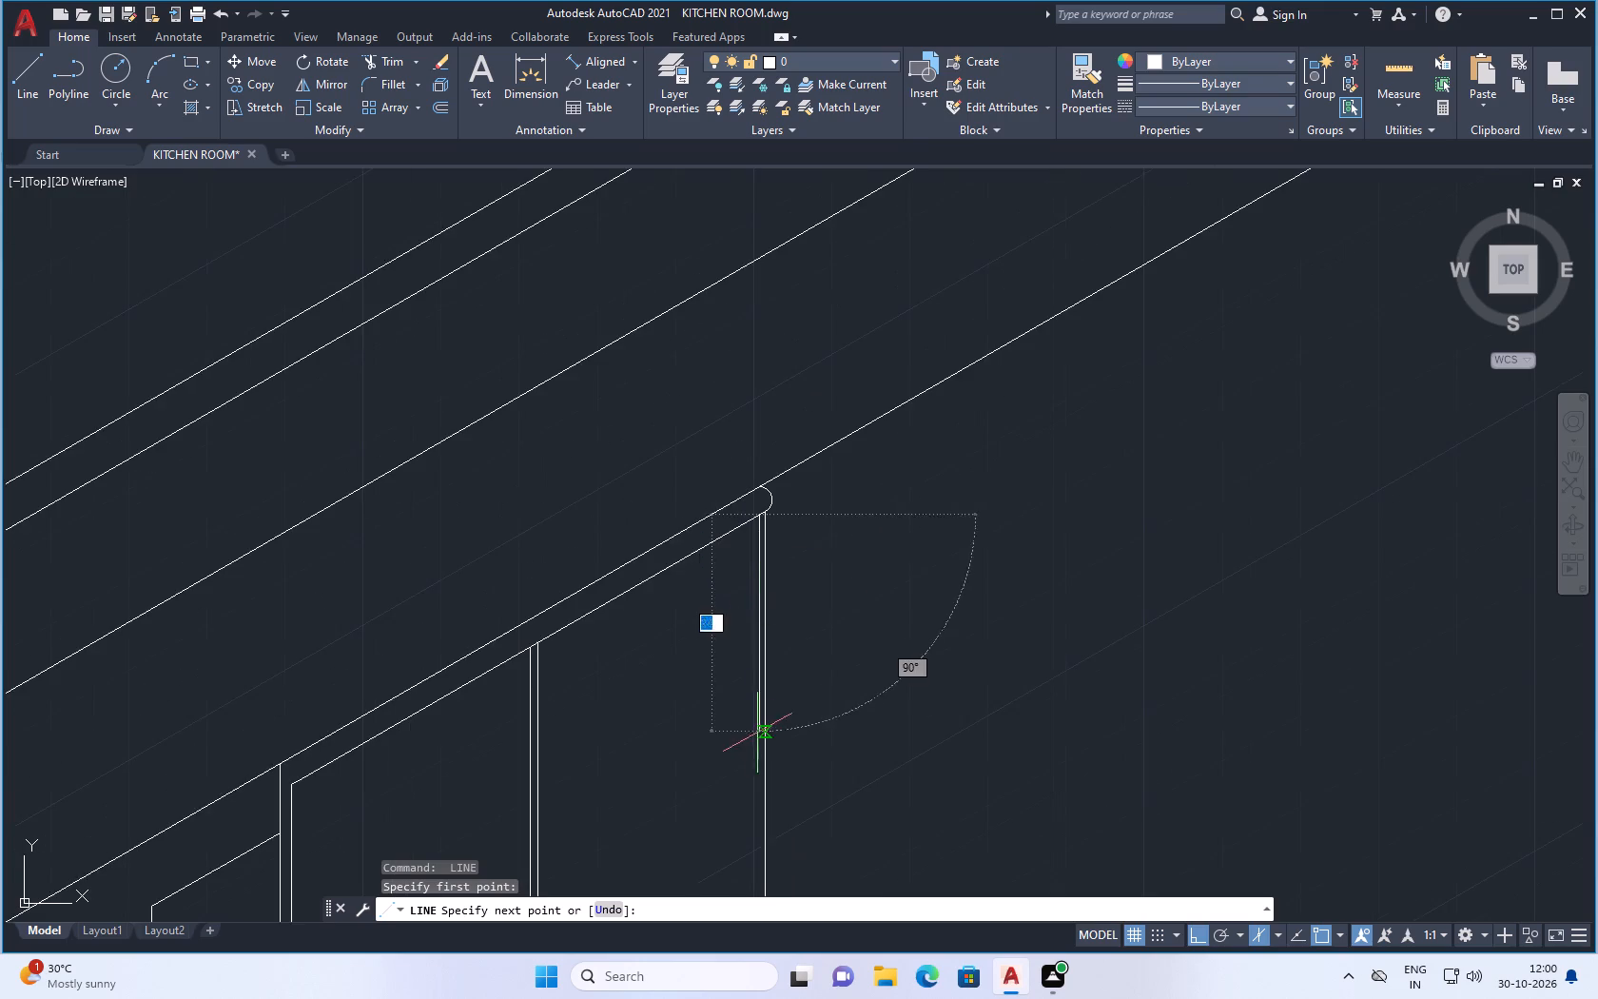
pyautogui.scroll(-3, 729, 653)
pyautogui.scroll(3, 736, 793)
pyautogui.scroll(3, 722, 708)
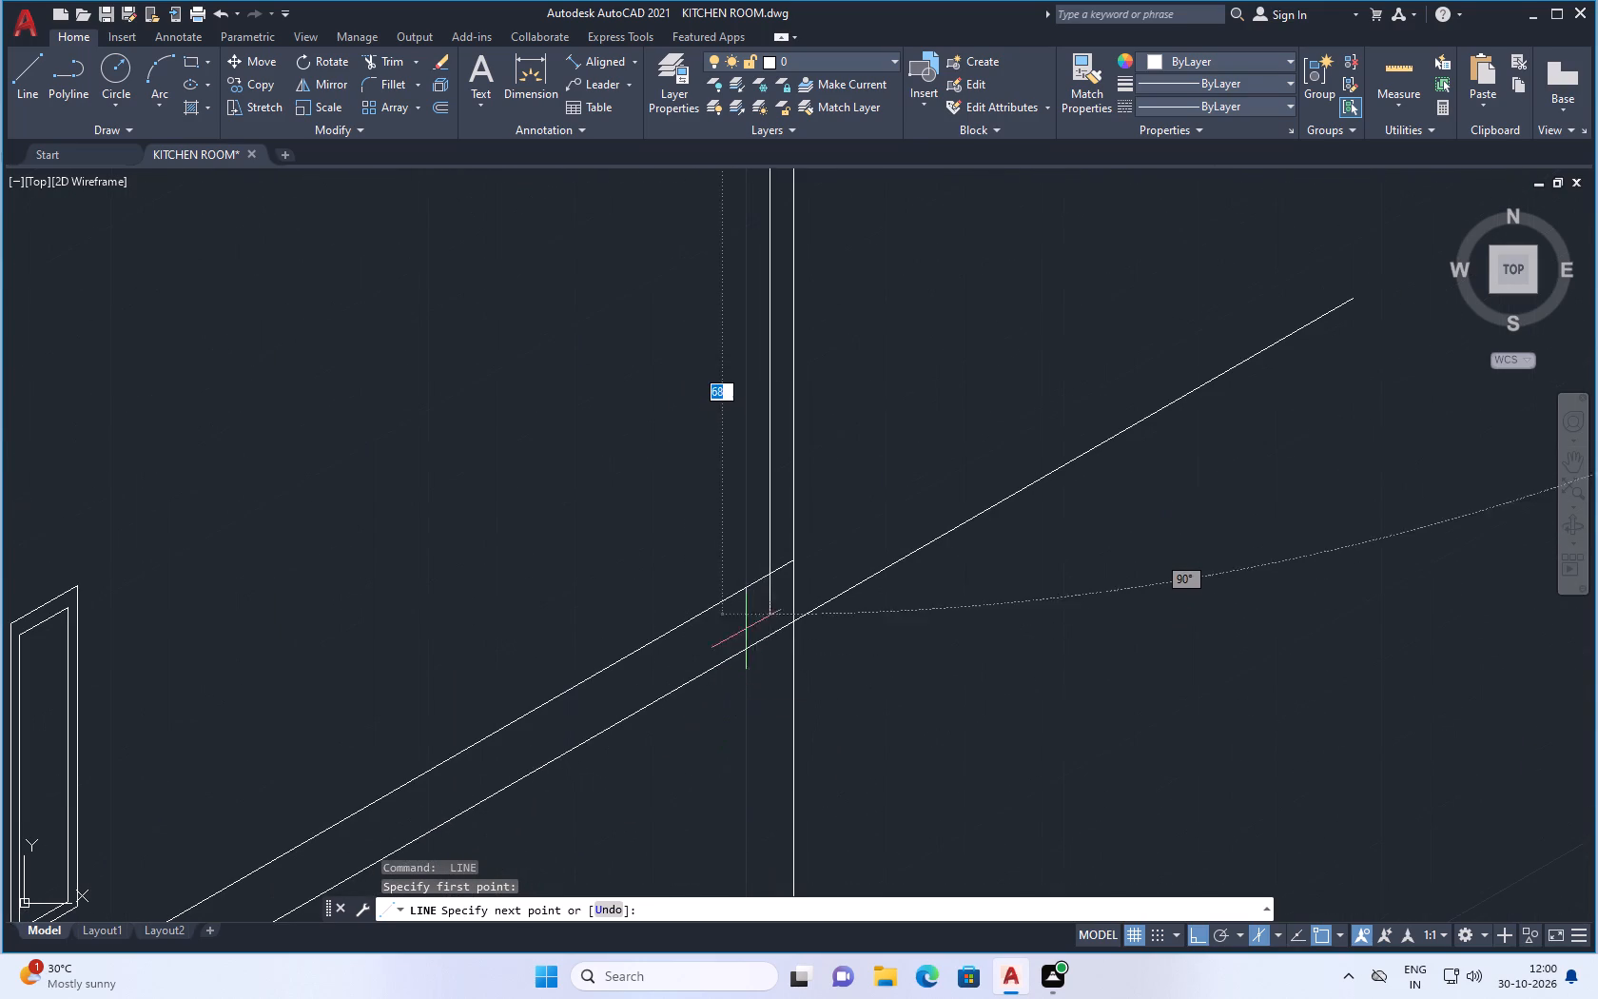
pyautogui.click(769, 599)
pyautogui.press('space')
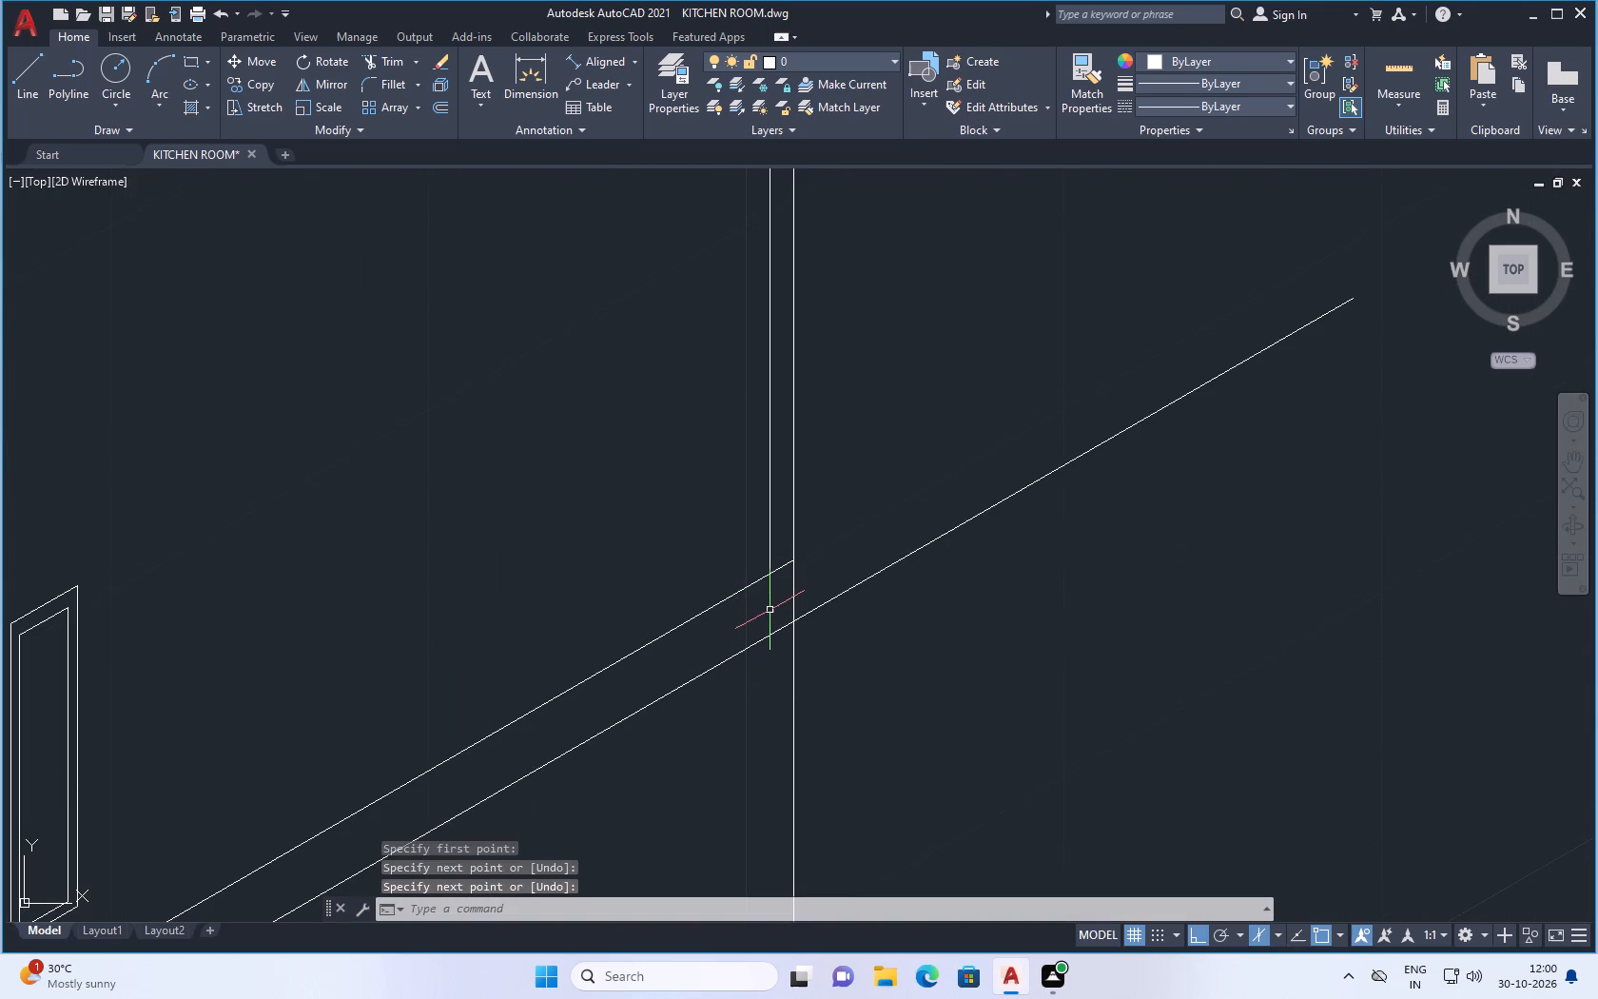
# Trim the new vertical's overhang below the door's bottom line and the cabinet's end edge below the lower base line.
pyautogui.write('TR')
pyautogui.press('Return')
pyautogui.scroll(2, 763, 624)
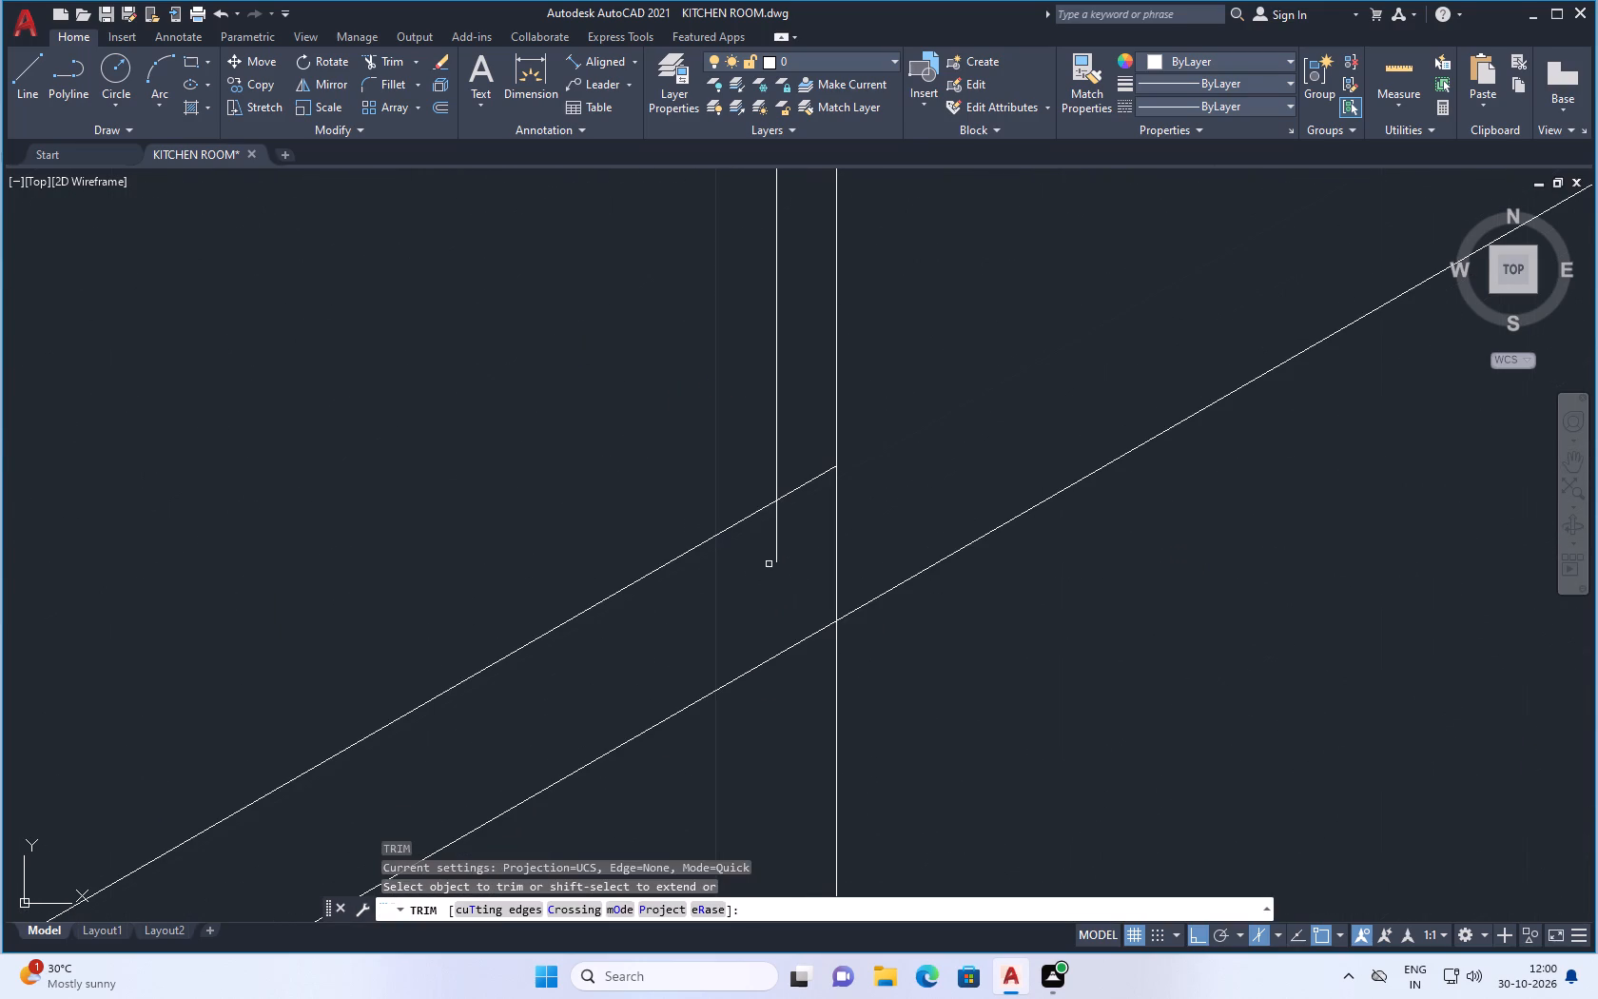
pyautogui.moveTo(781, 536); pyautogui.dragTo(755, 545)
pyautogui.scroll(-1, 752, 577)
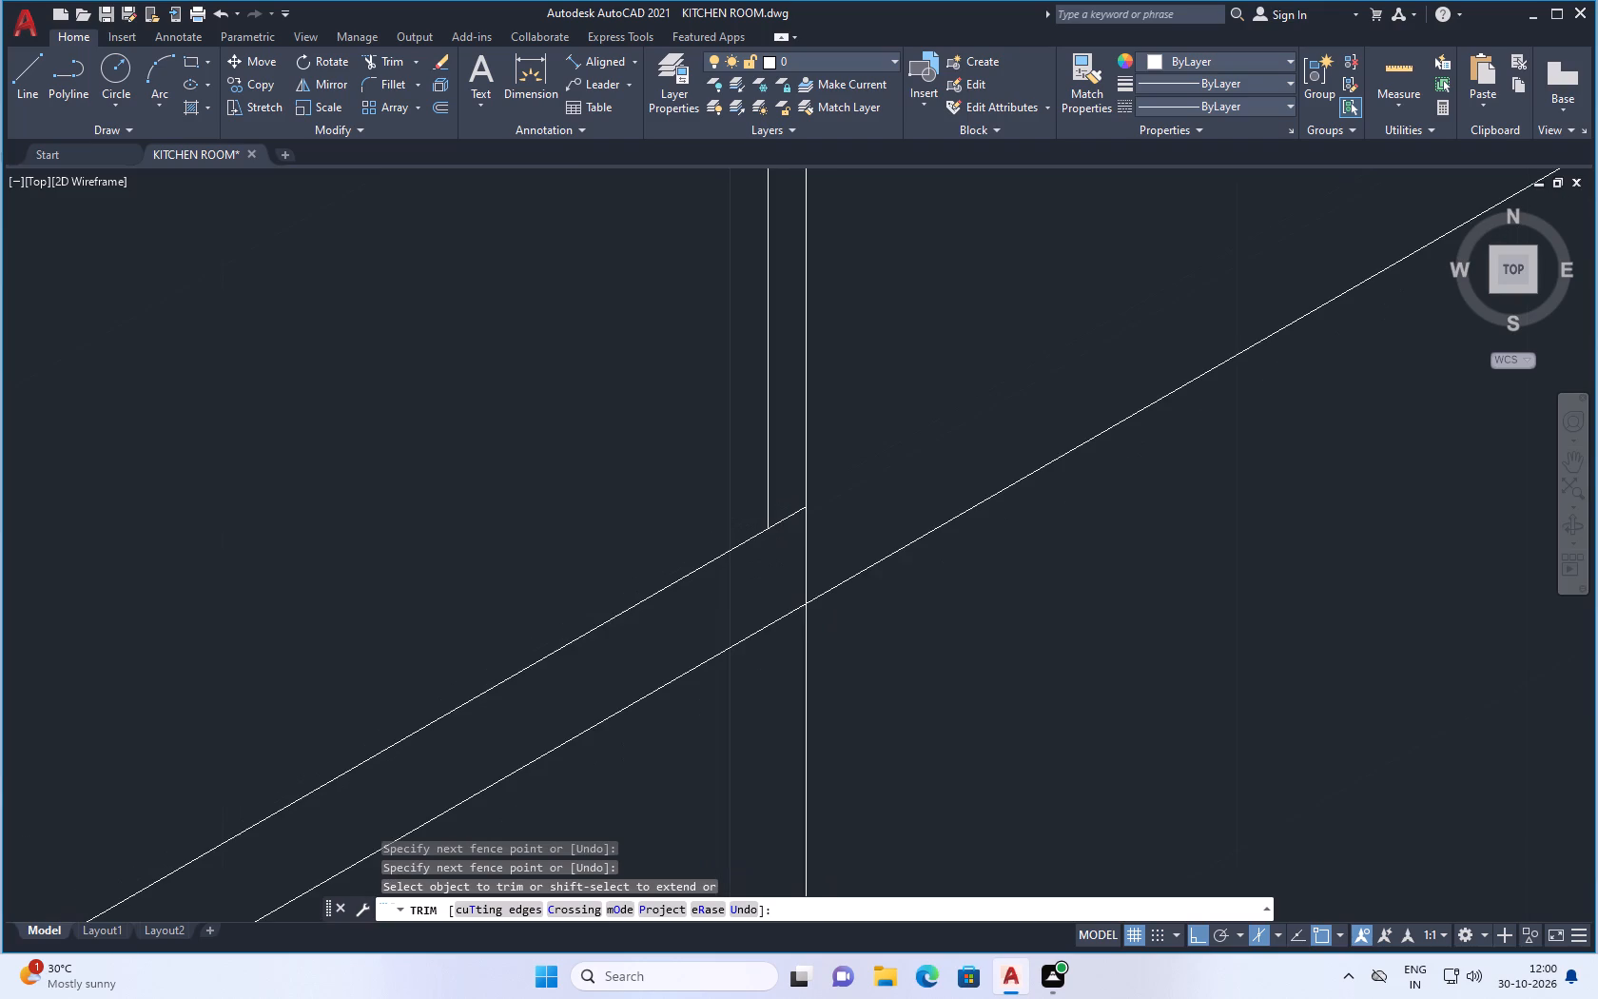
pyautogui.scroll(-1, 766, 671)
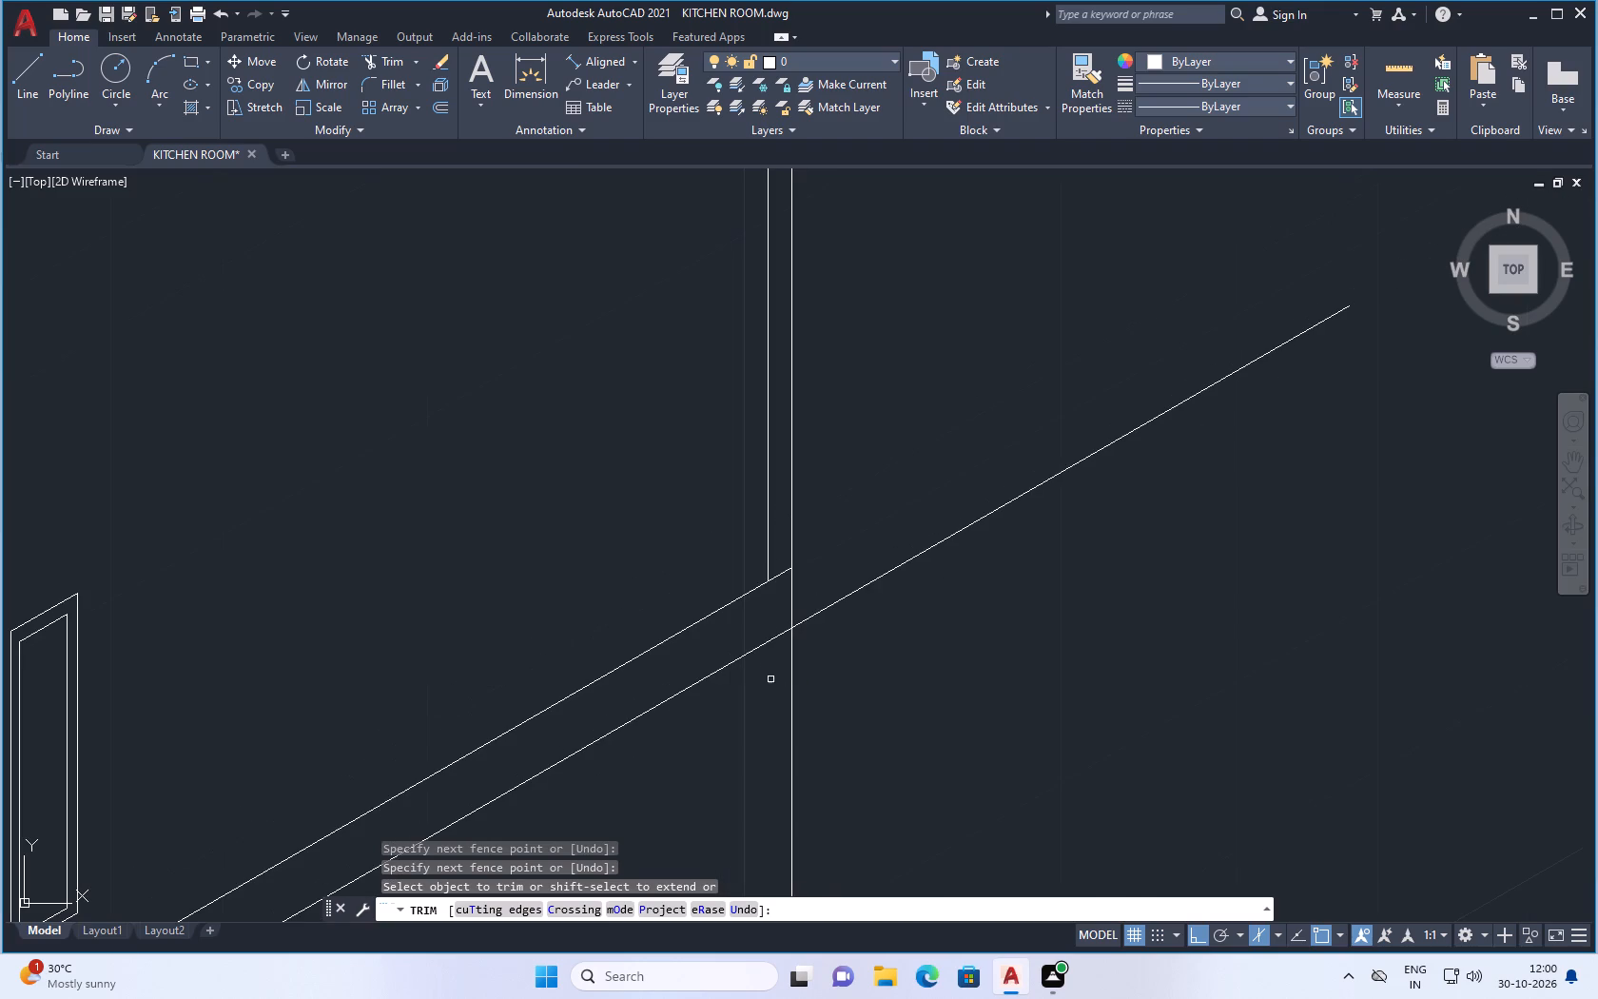
pyautogui.scroll(-2, 772, 683)
pyautogui.moveTo(789, 716); pyautogui.dragTo(758, 742)
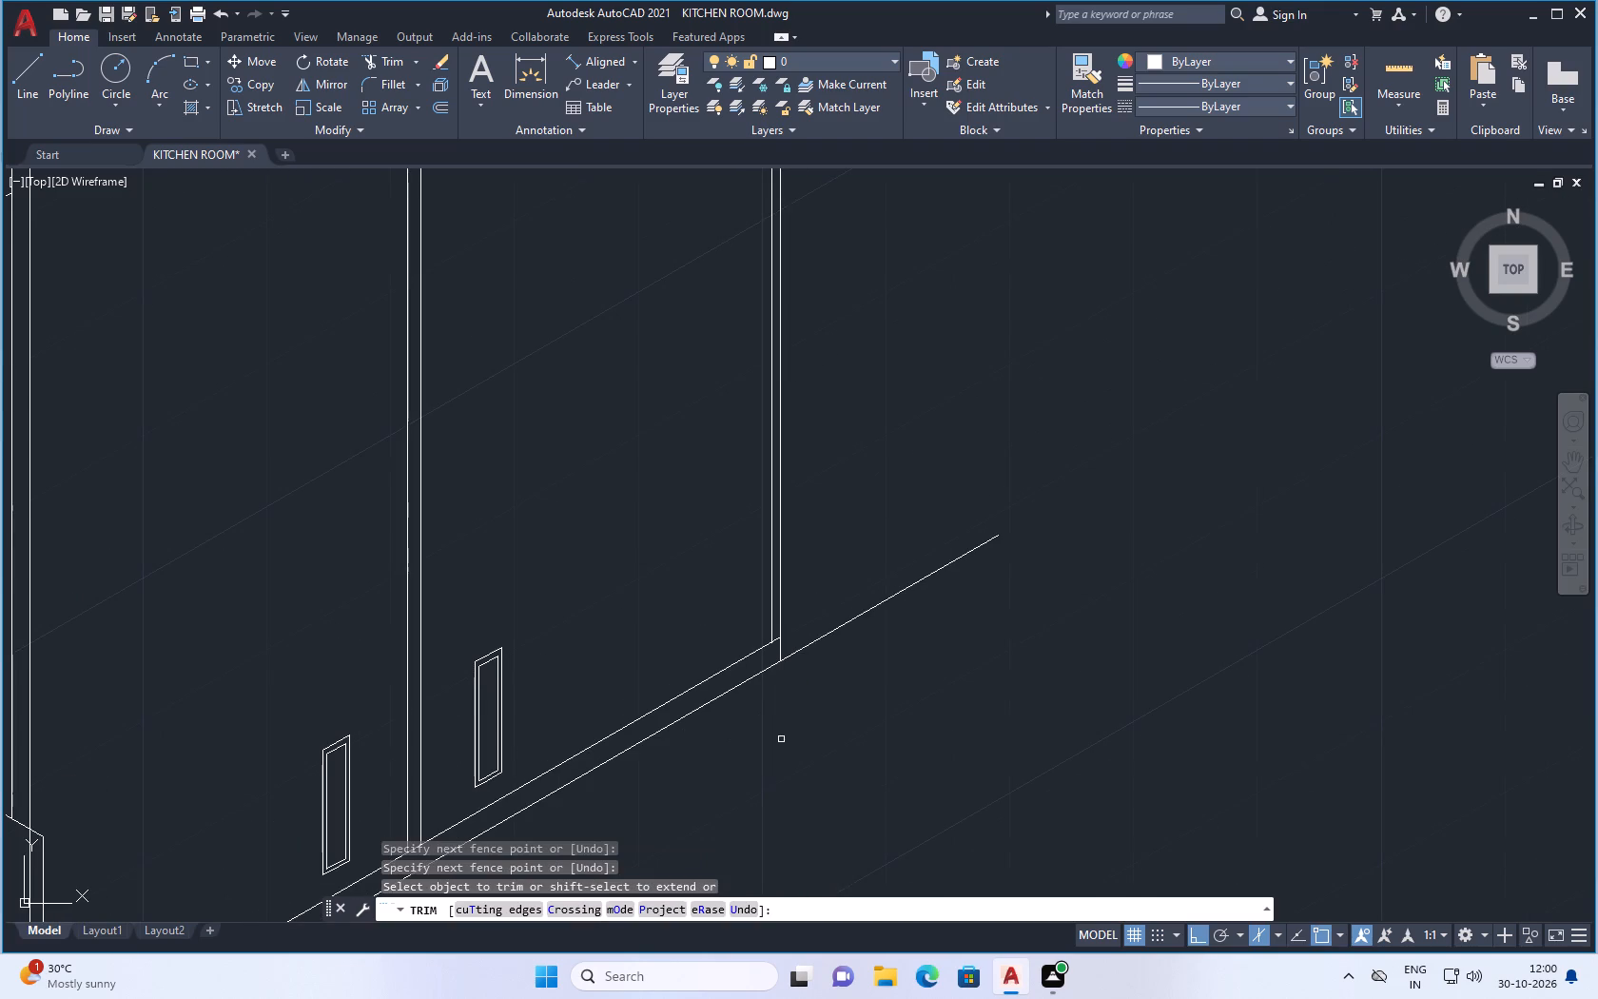
pyautogui.press('Escape')
# Save the kitchen drawing.
pyautogui.scroll(-4, 770, 750)
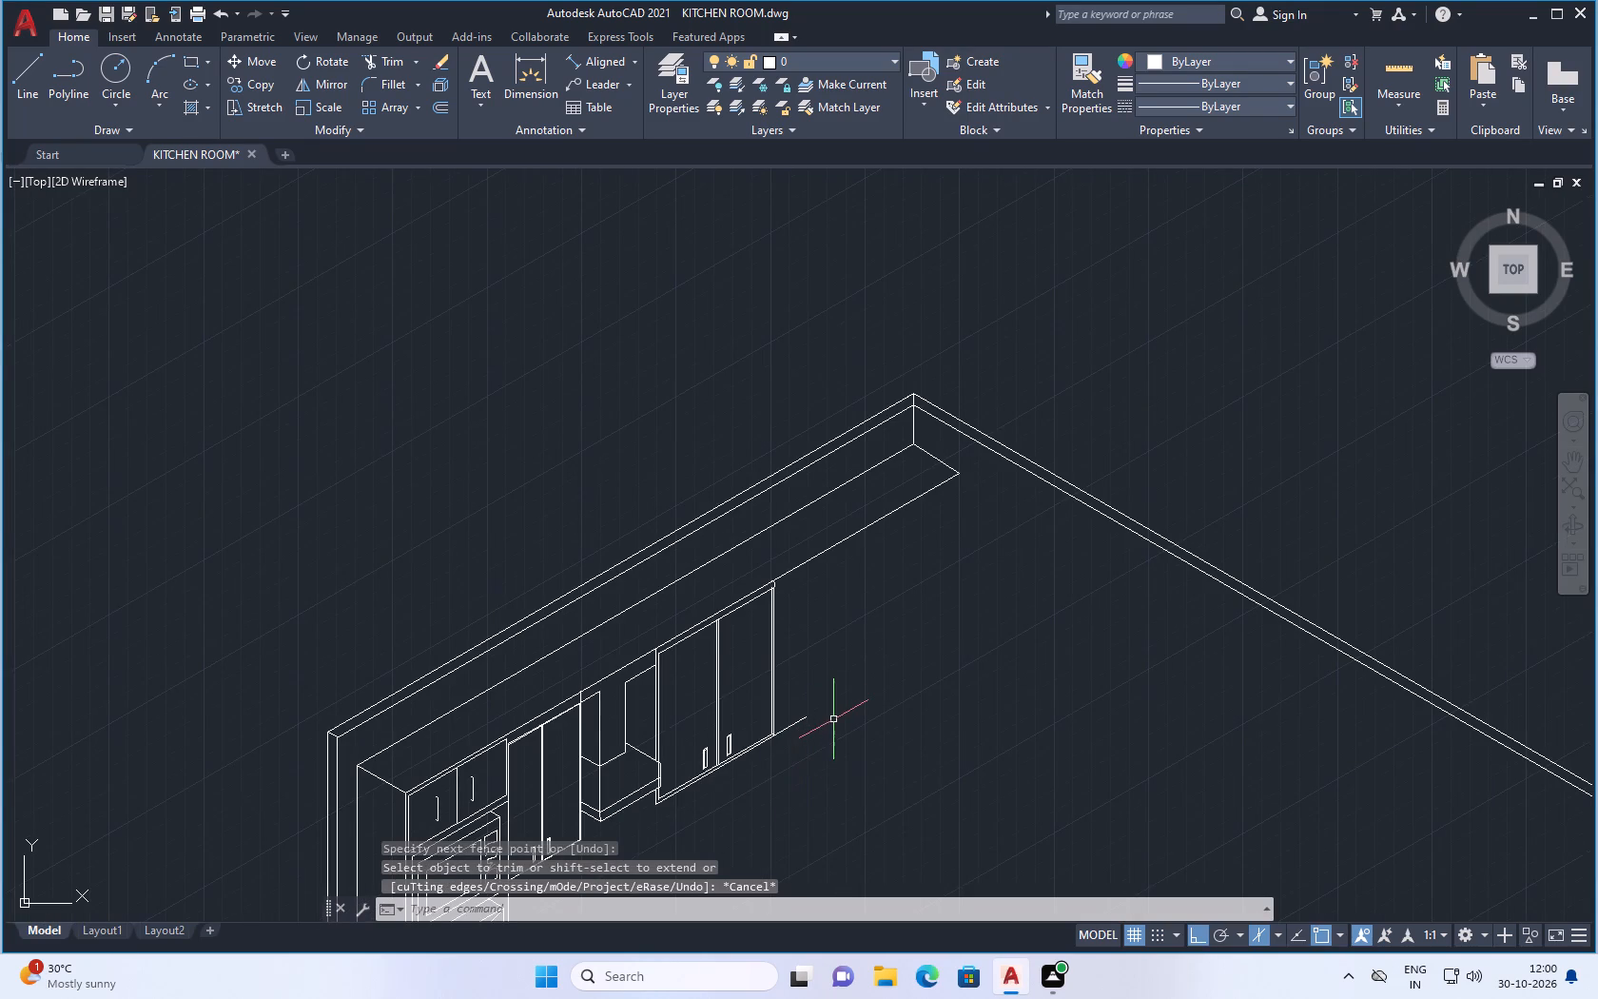
pyautogui.hotkey('ctrl', 's')
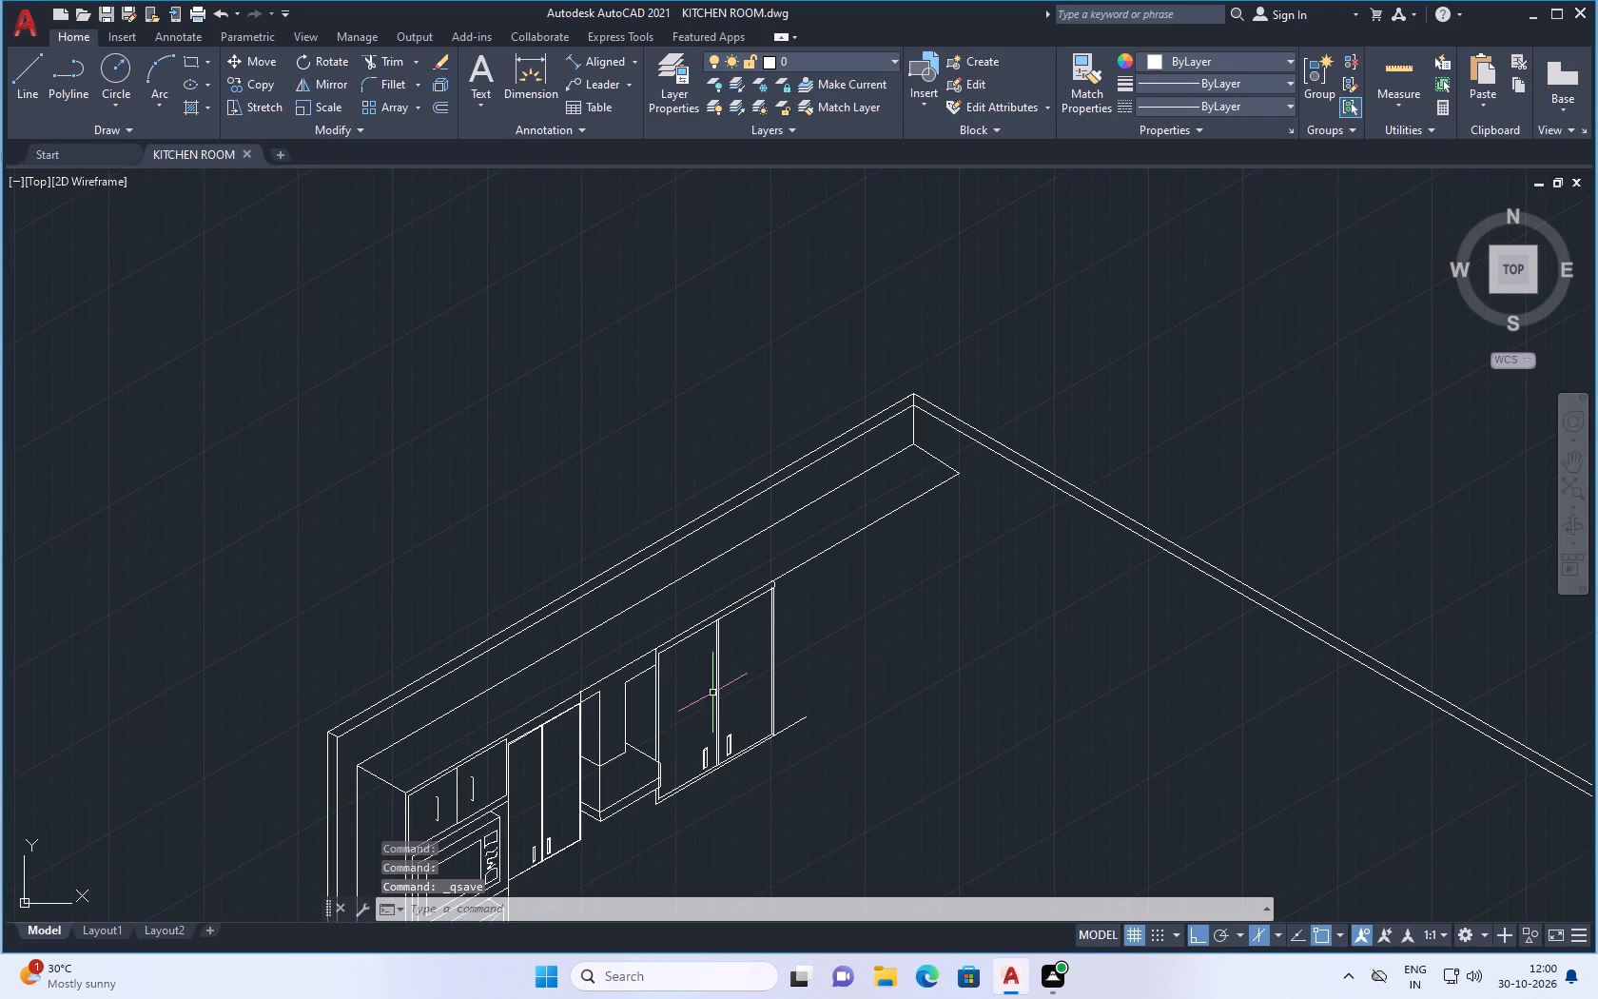
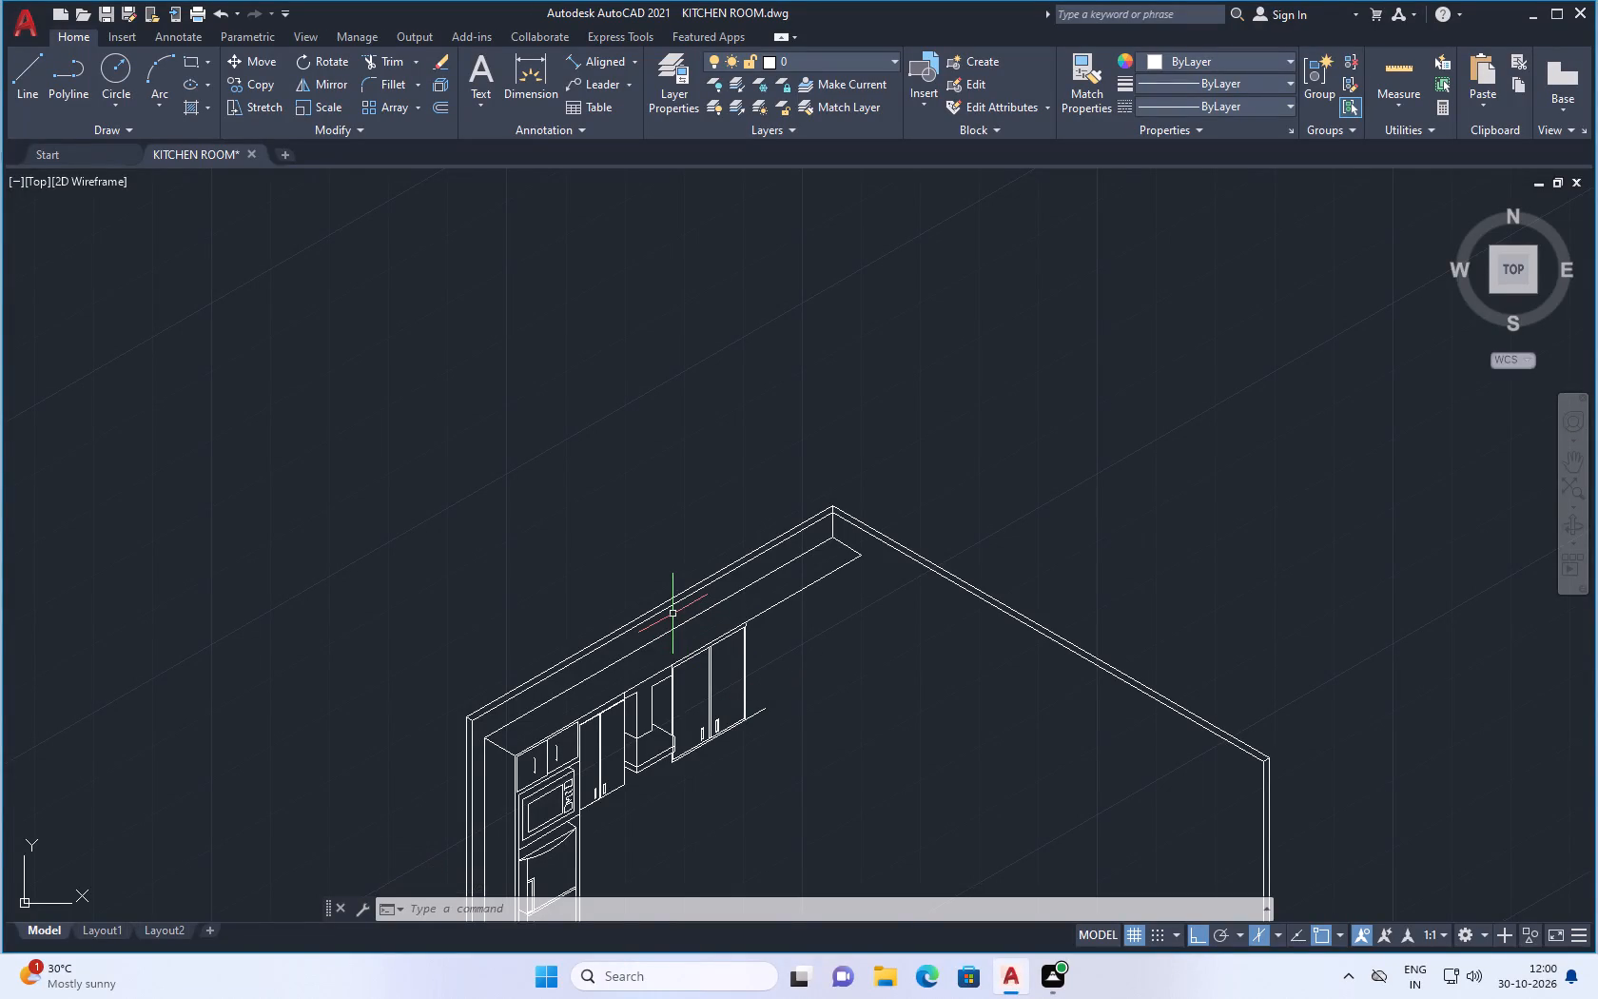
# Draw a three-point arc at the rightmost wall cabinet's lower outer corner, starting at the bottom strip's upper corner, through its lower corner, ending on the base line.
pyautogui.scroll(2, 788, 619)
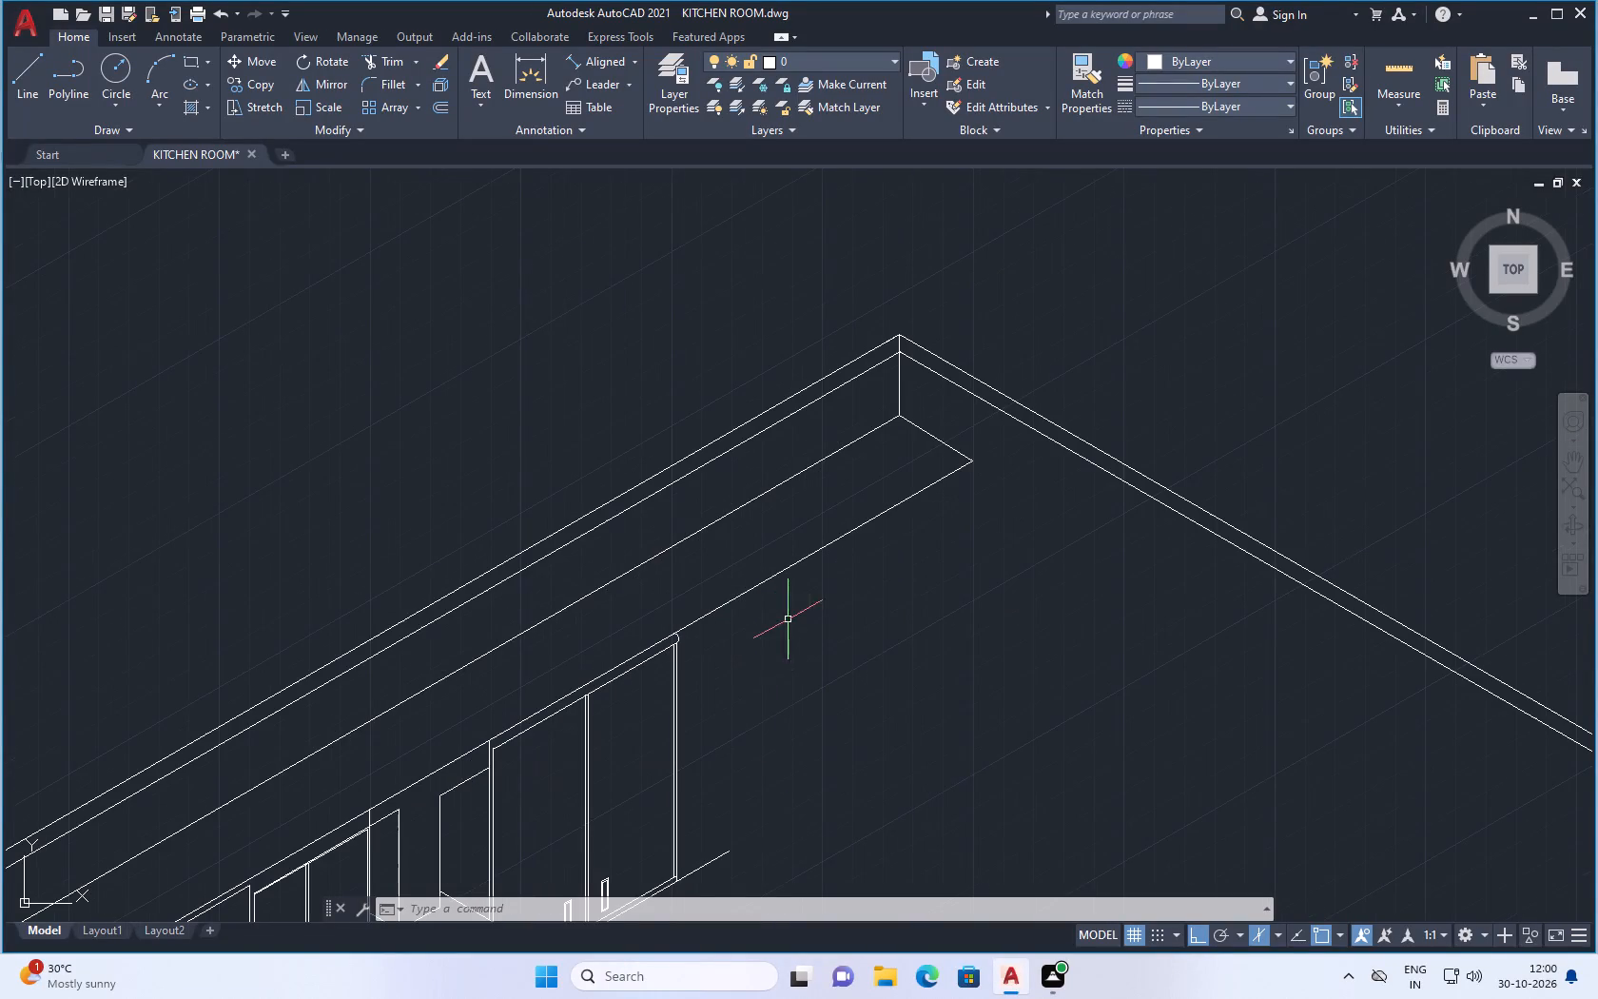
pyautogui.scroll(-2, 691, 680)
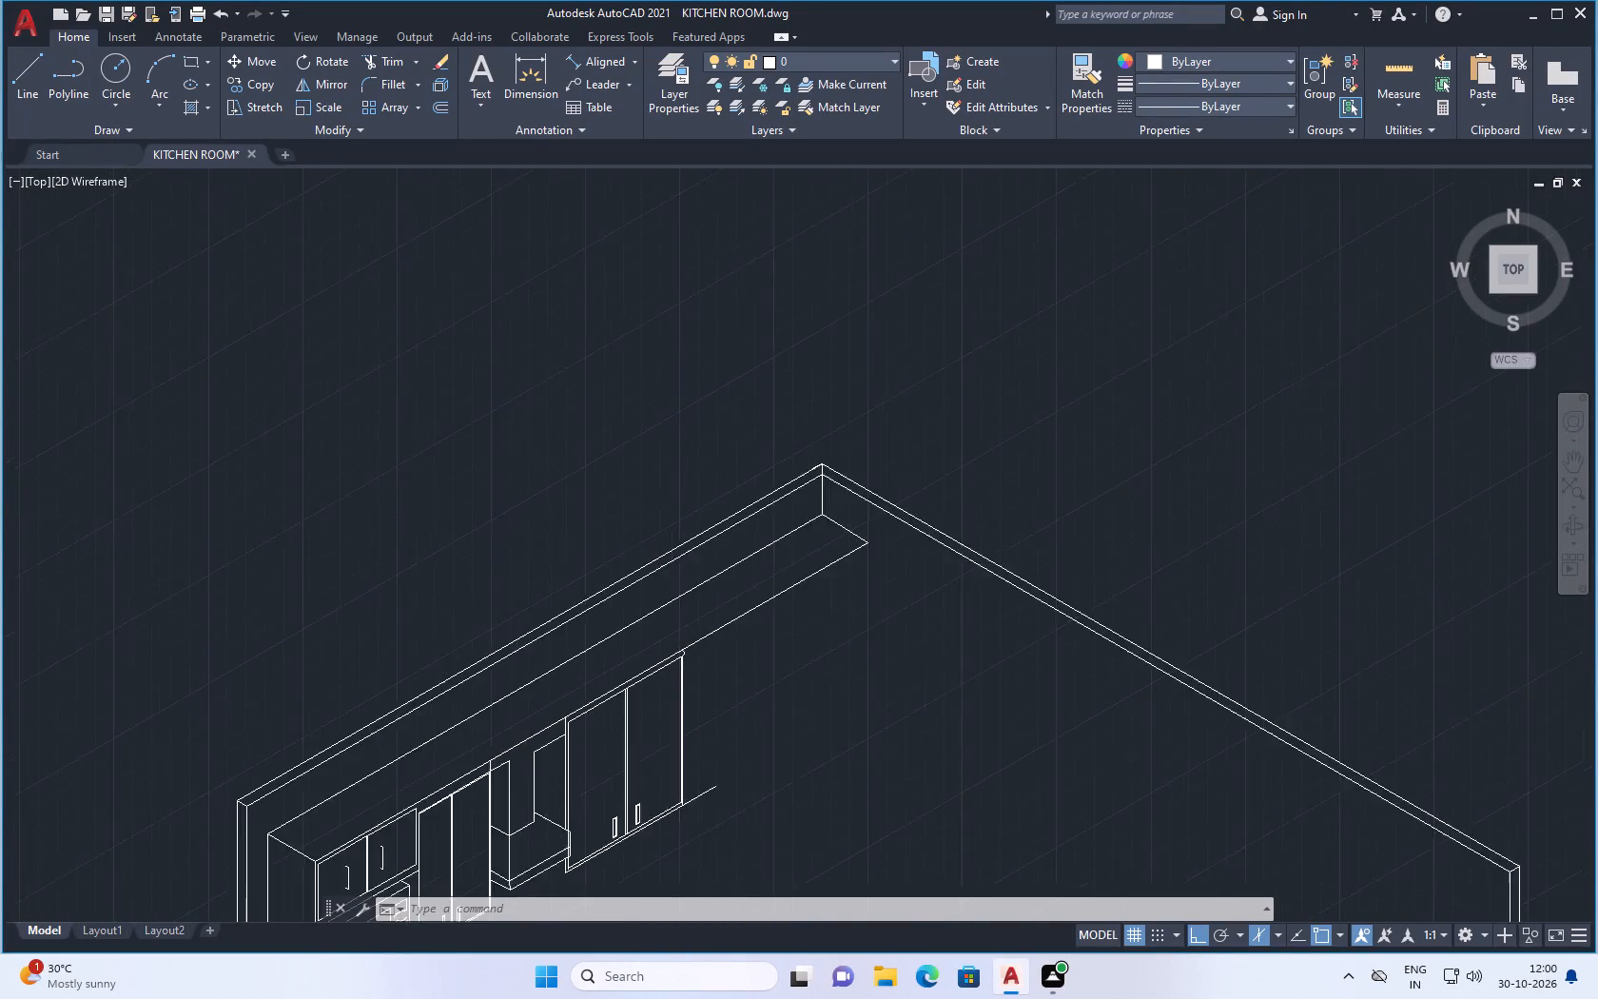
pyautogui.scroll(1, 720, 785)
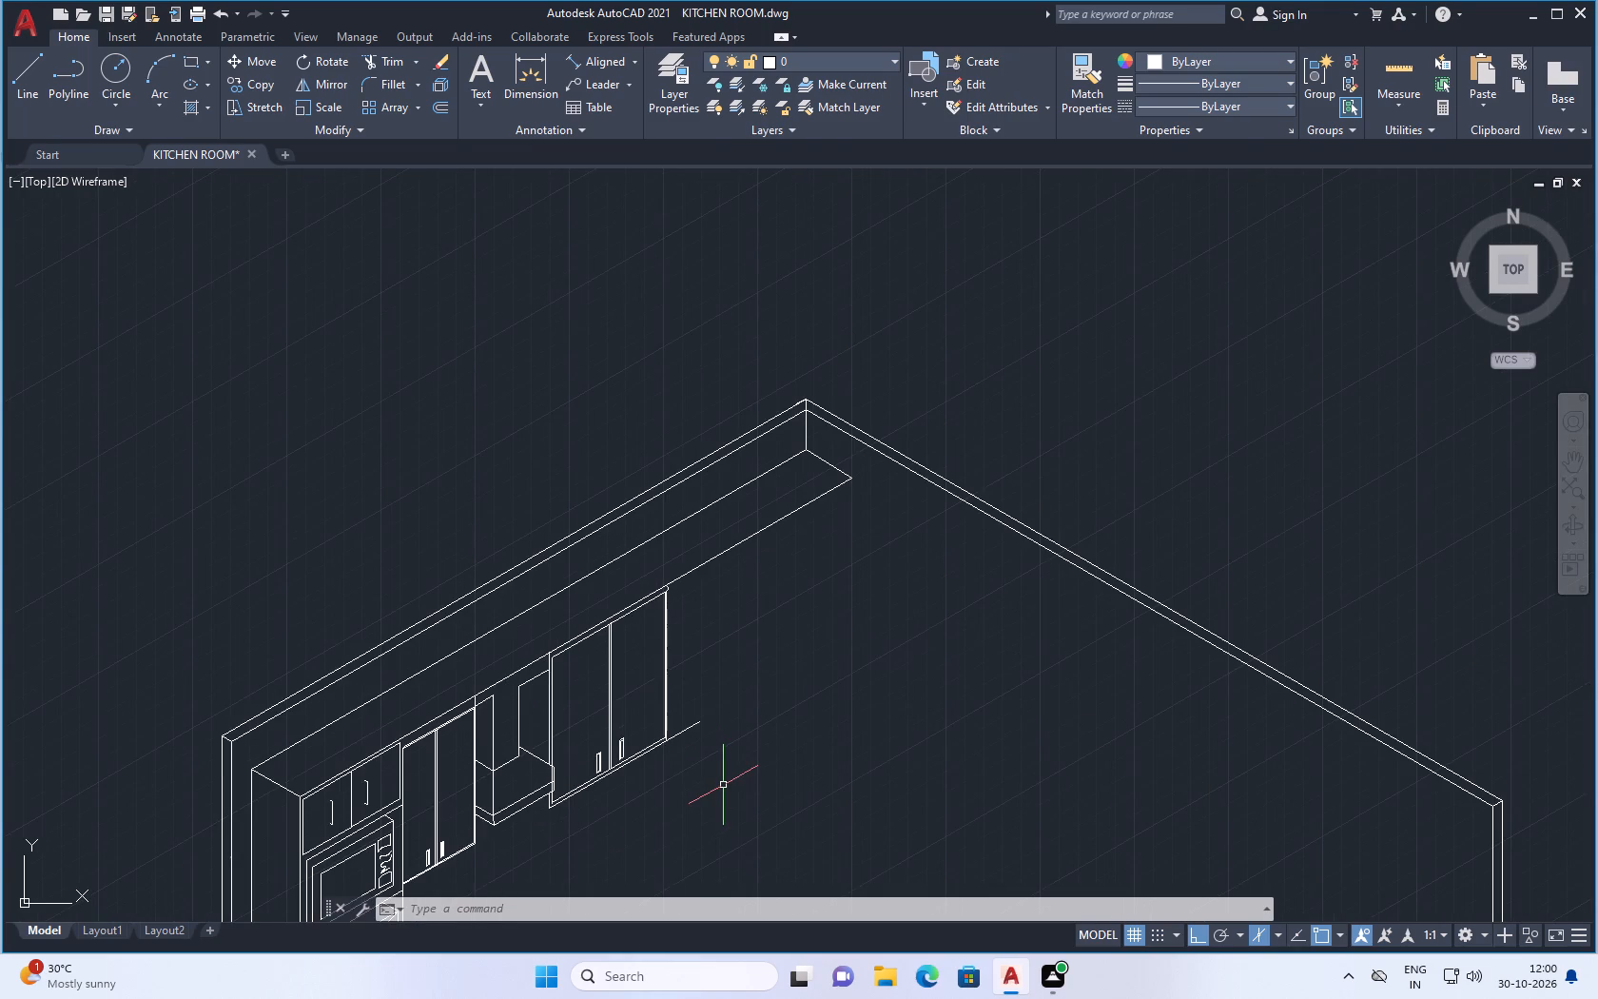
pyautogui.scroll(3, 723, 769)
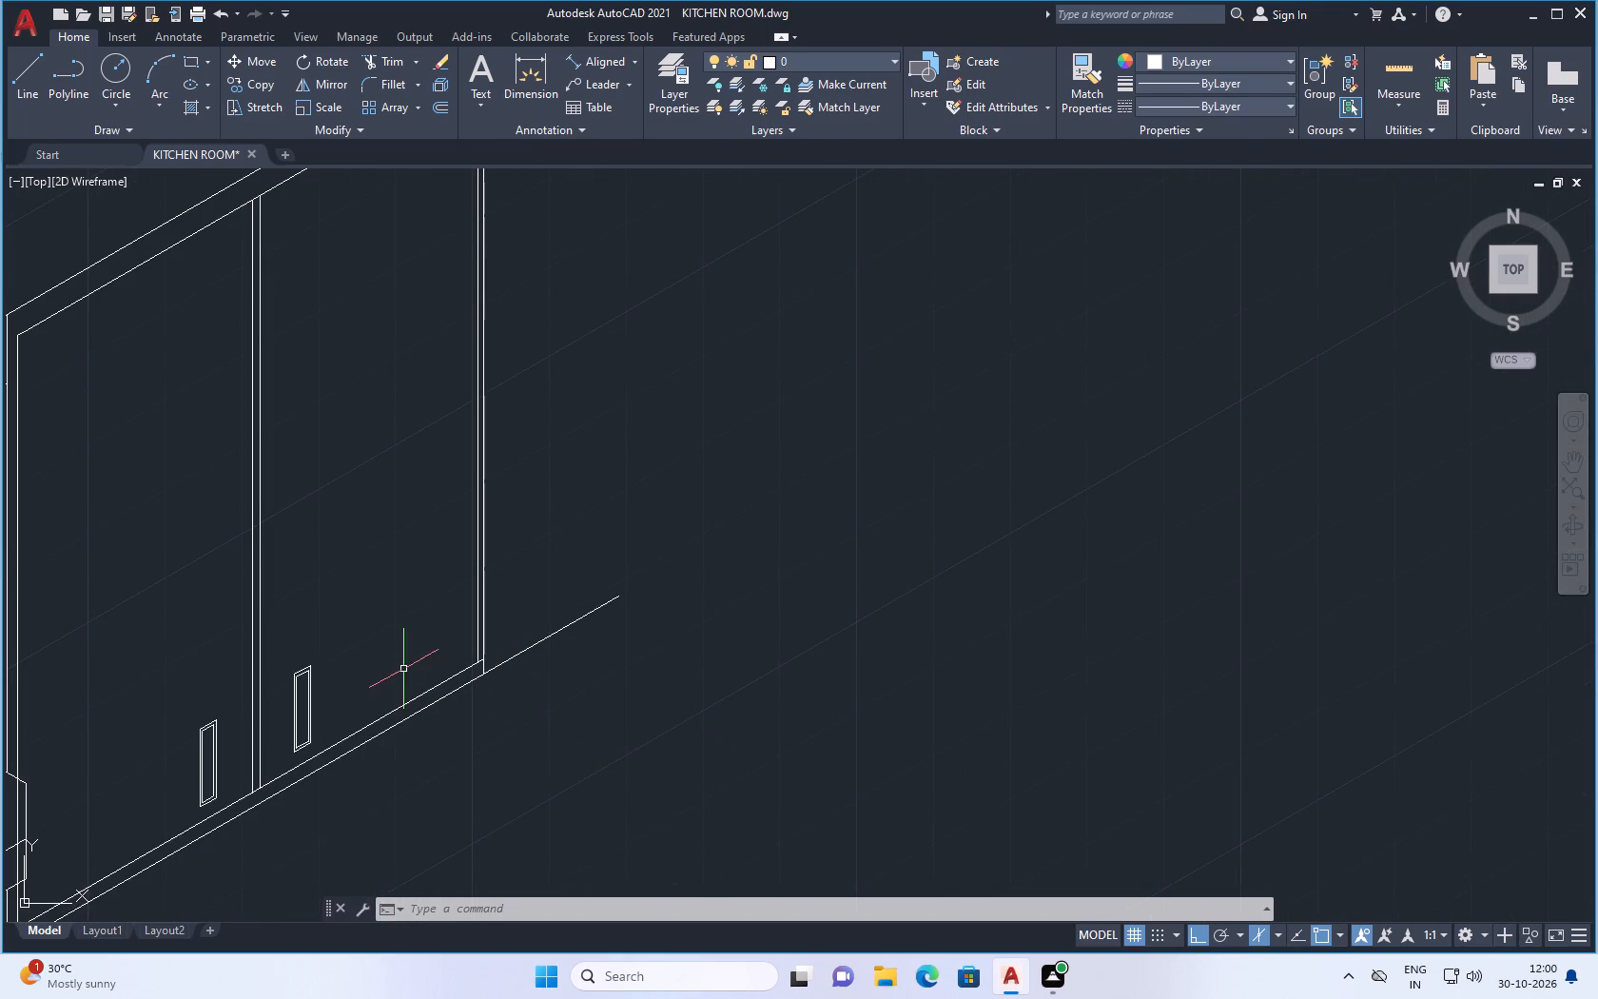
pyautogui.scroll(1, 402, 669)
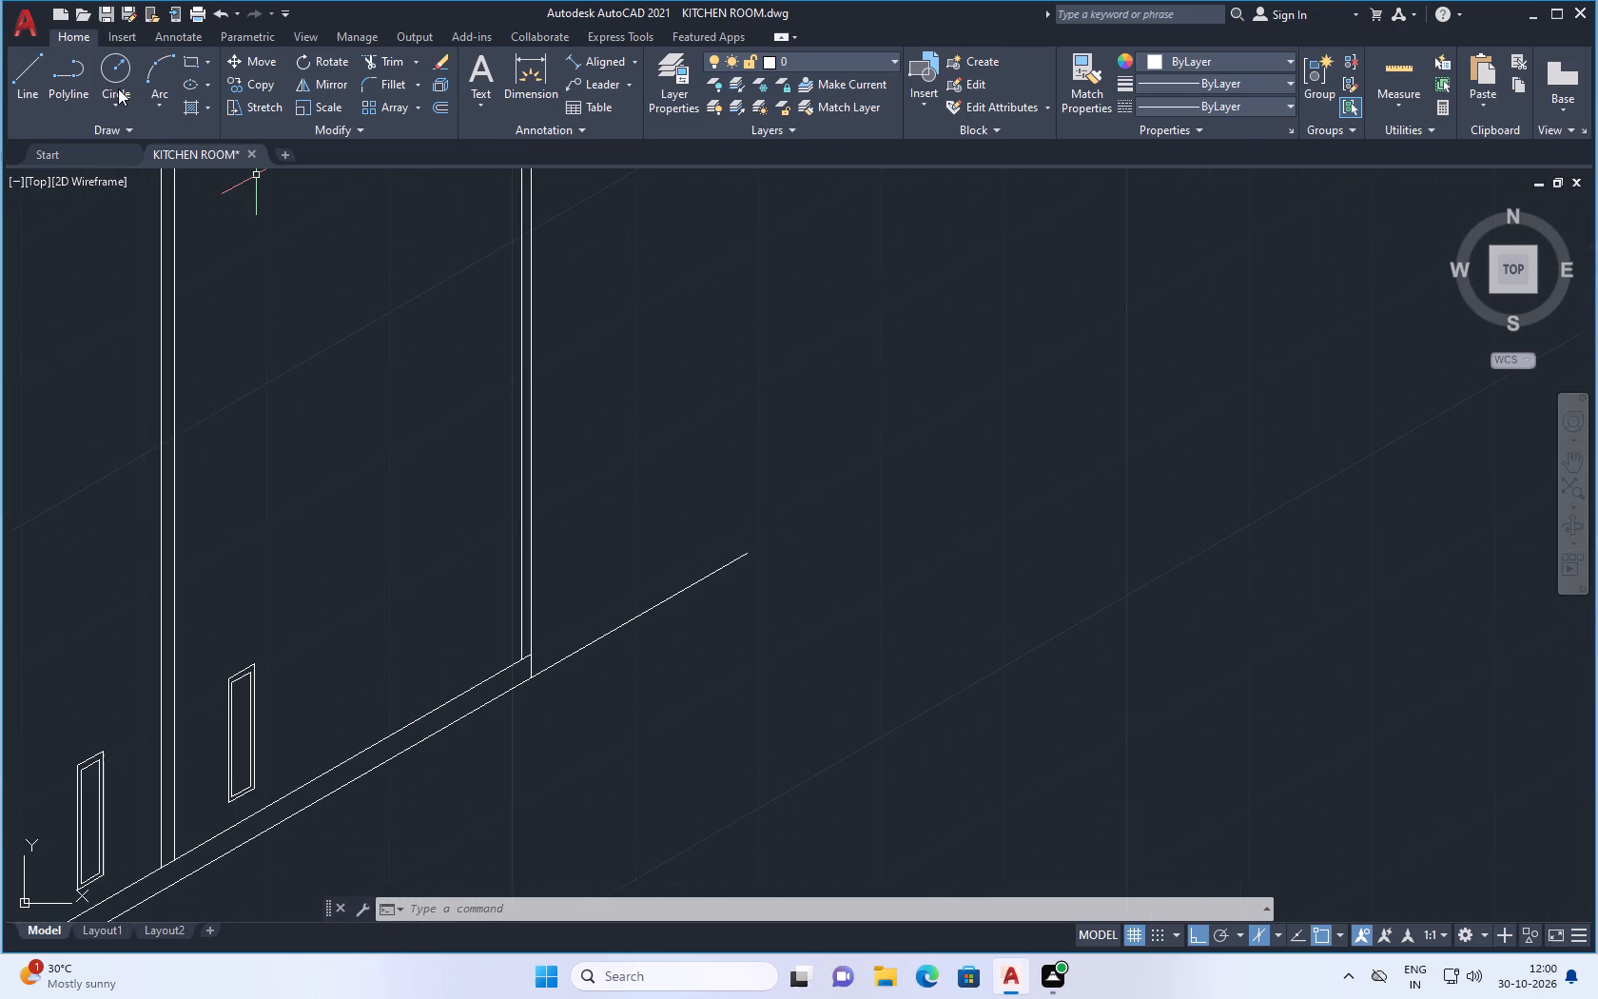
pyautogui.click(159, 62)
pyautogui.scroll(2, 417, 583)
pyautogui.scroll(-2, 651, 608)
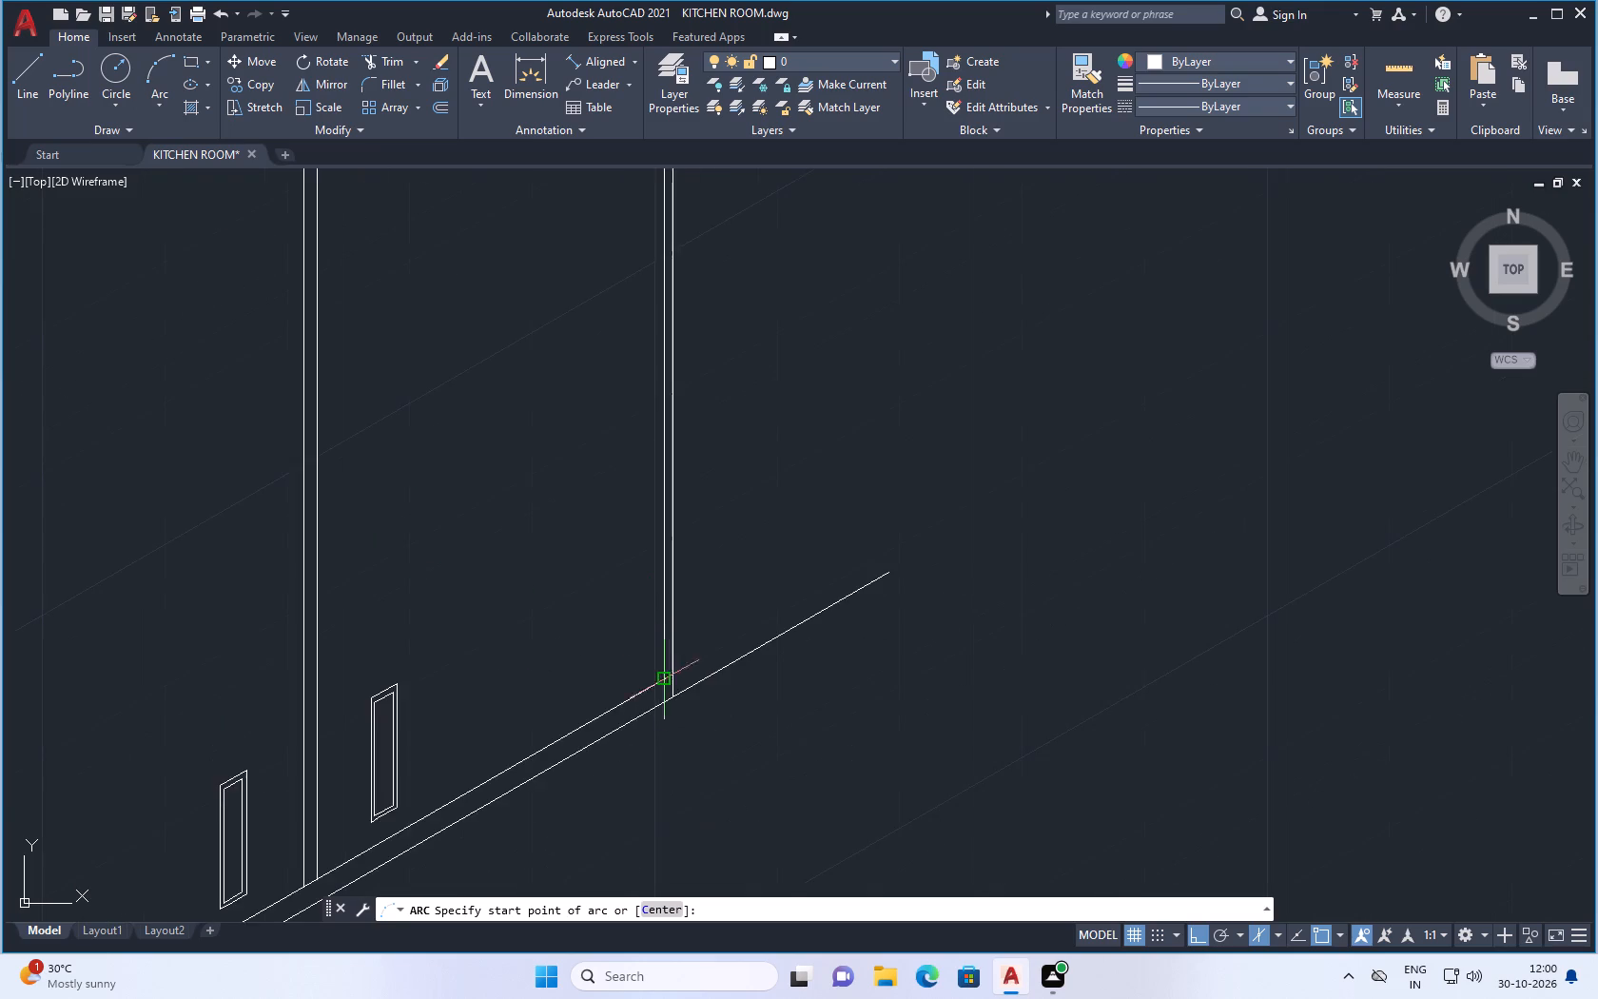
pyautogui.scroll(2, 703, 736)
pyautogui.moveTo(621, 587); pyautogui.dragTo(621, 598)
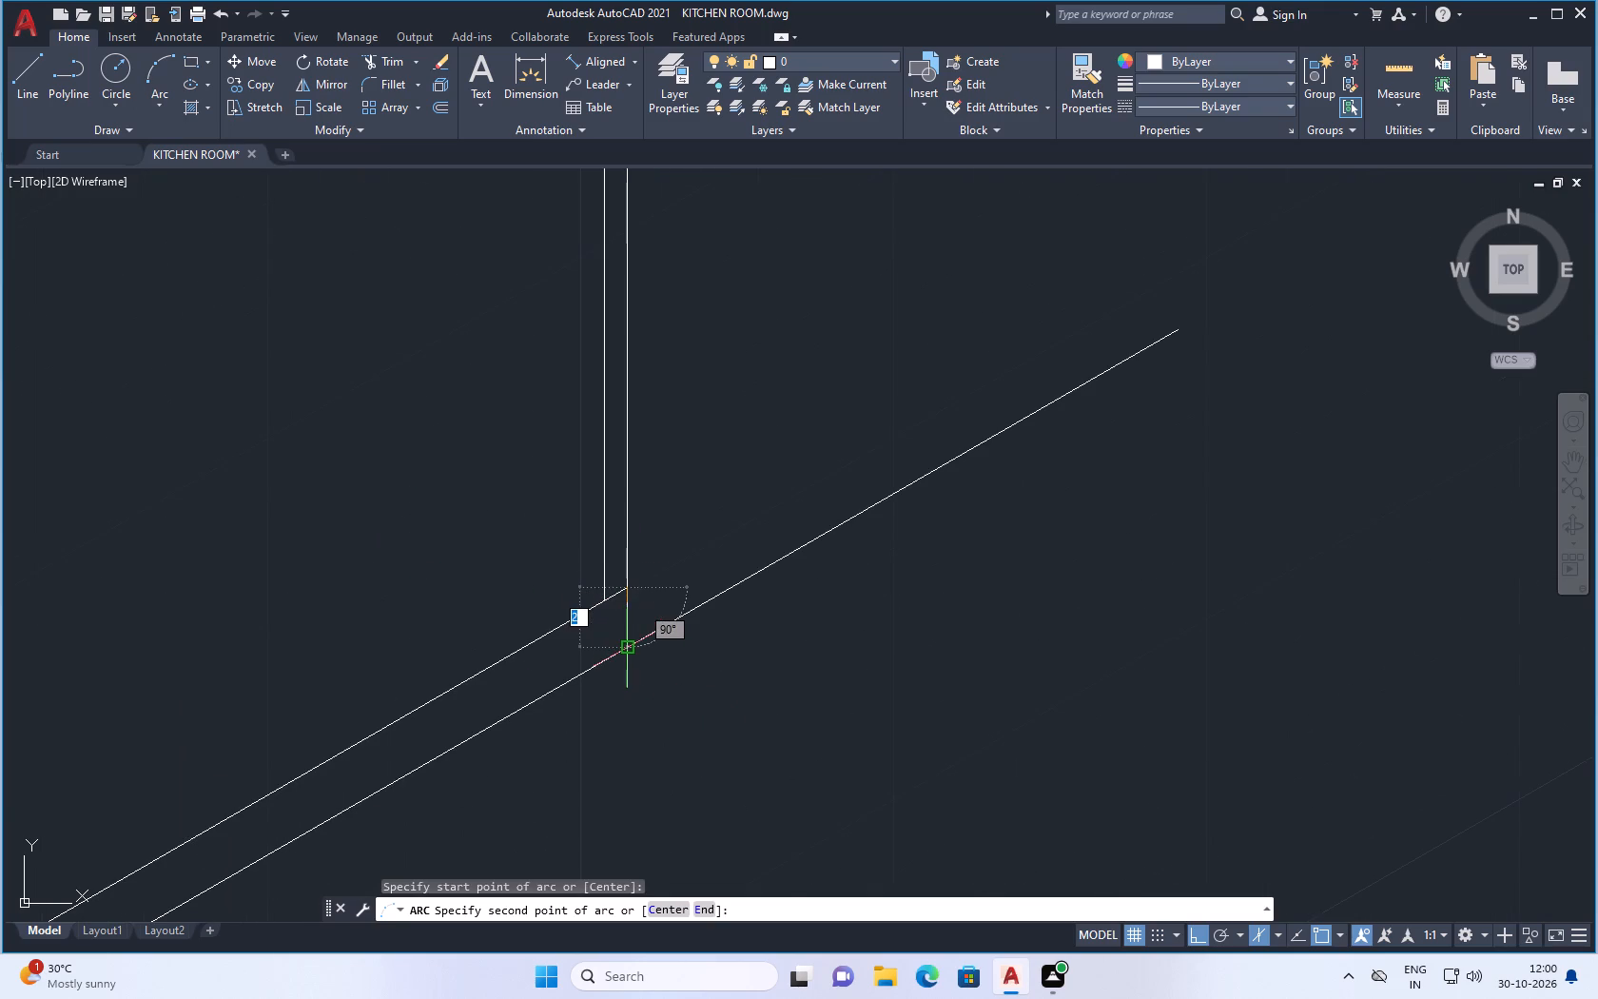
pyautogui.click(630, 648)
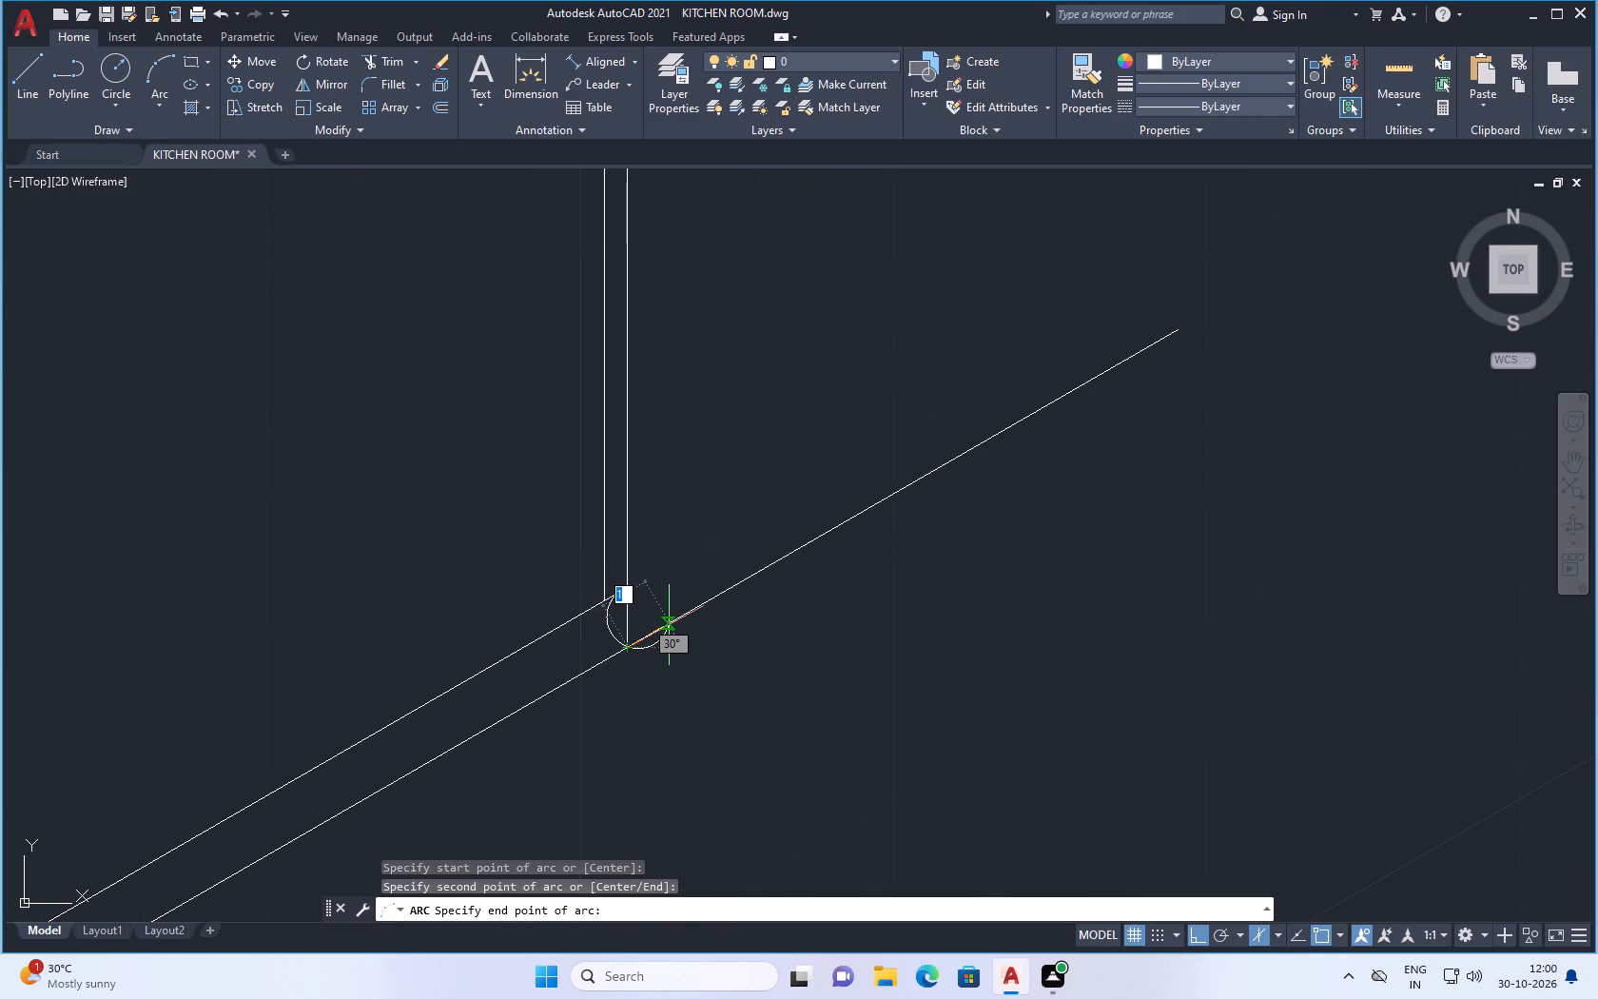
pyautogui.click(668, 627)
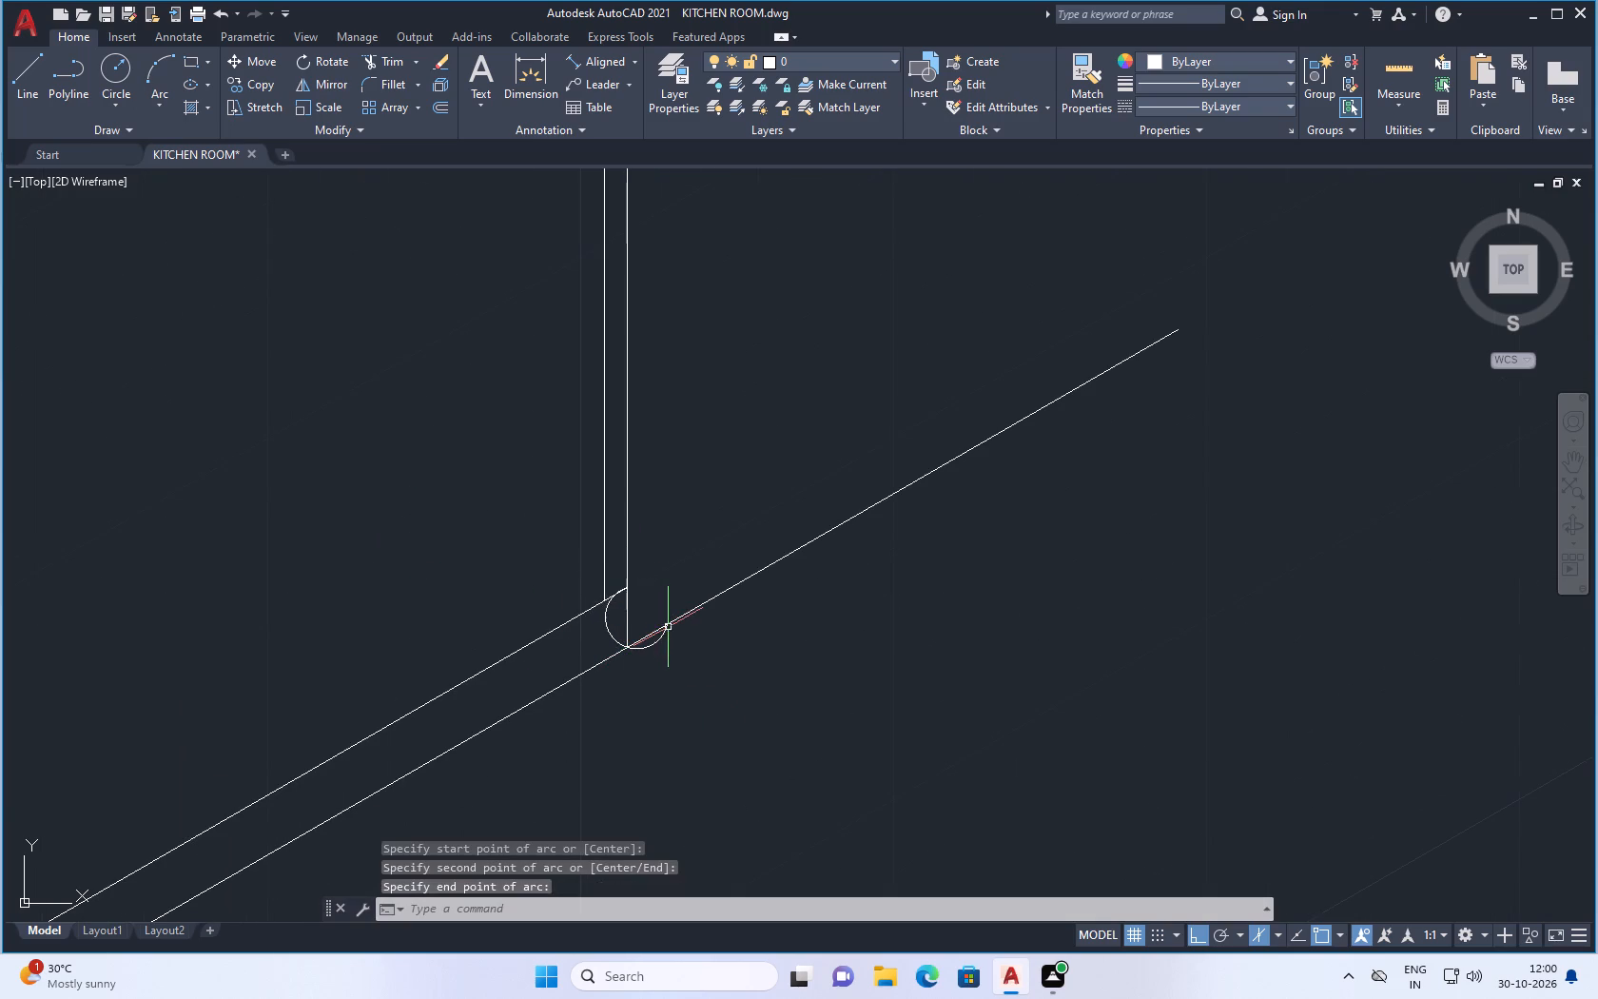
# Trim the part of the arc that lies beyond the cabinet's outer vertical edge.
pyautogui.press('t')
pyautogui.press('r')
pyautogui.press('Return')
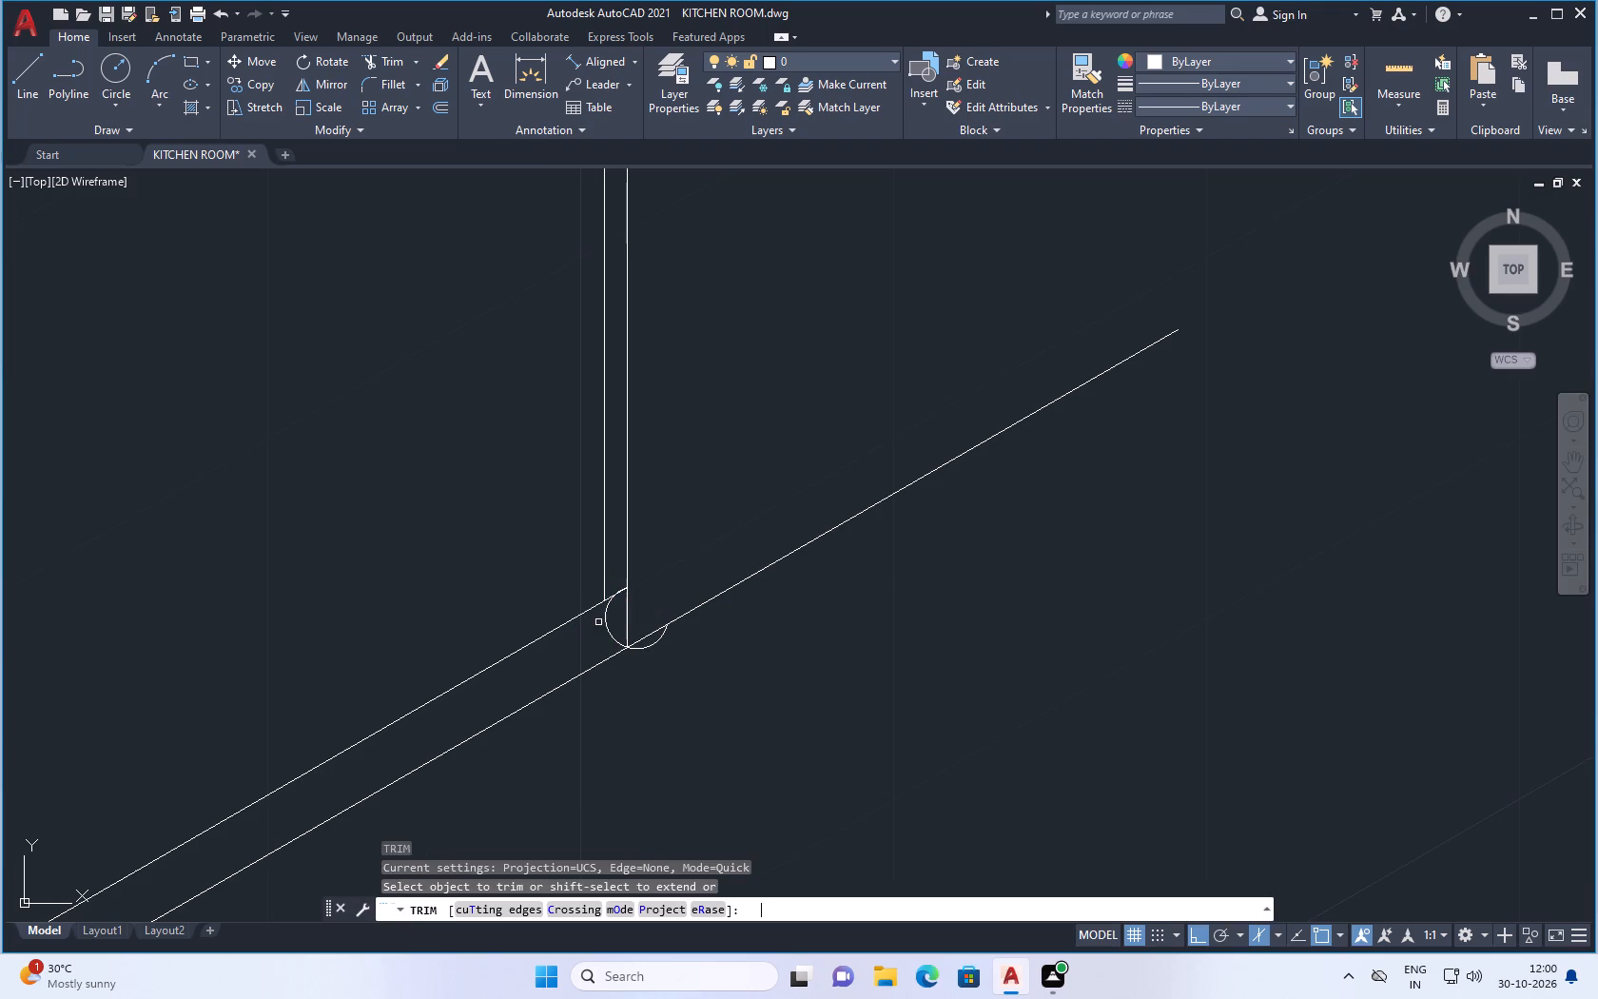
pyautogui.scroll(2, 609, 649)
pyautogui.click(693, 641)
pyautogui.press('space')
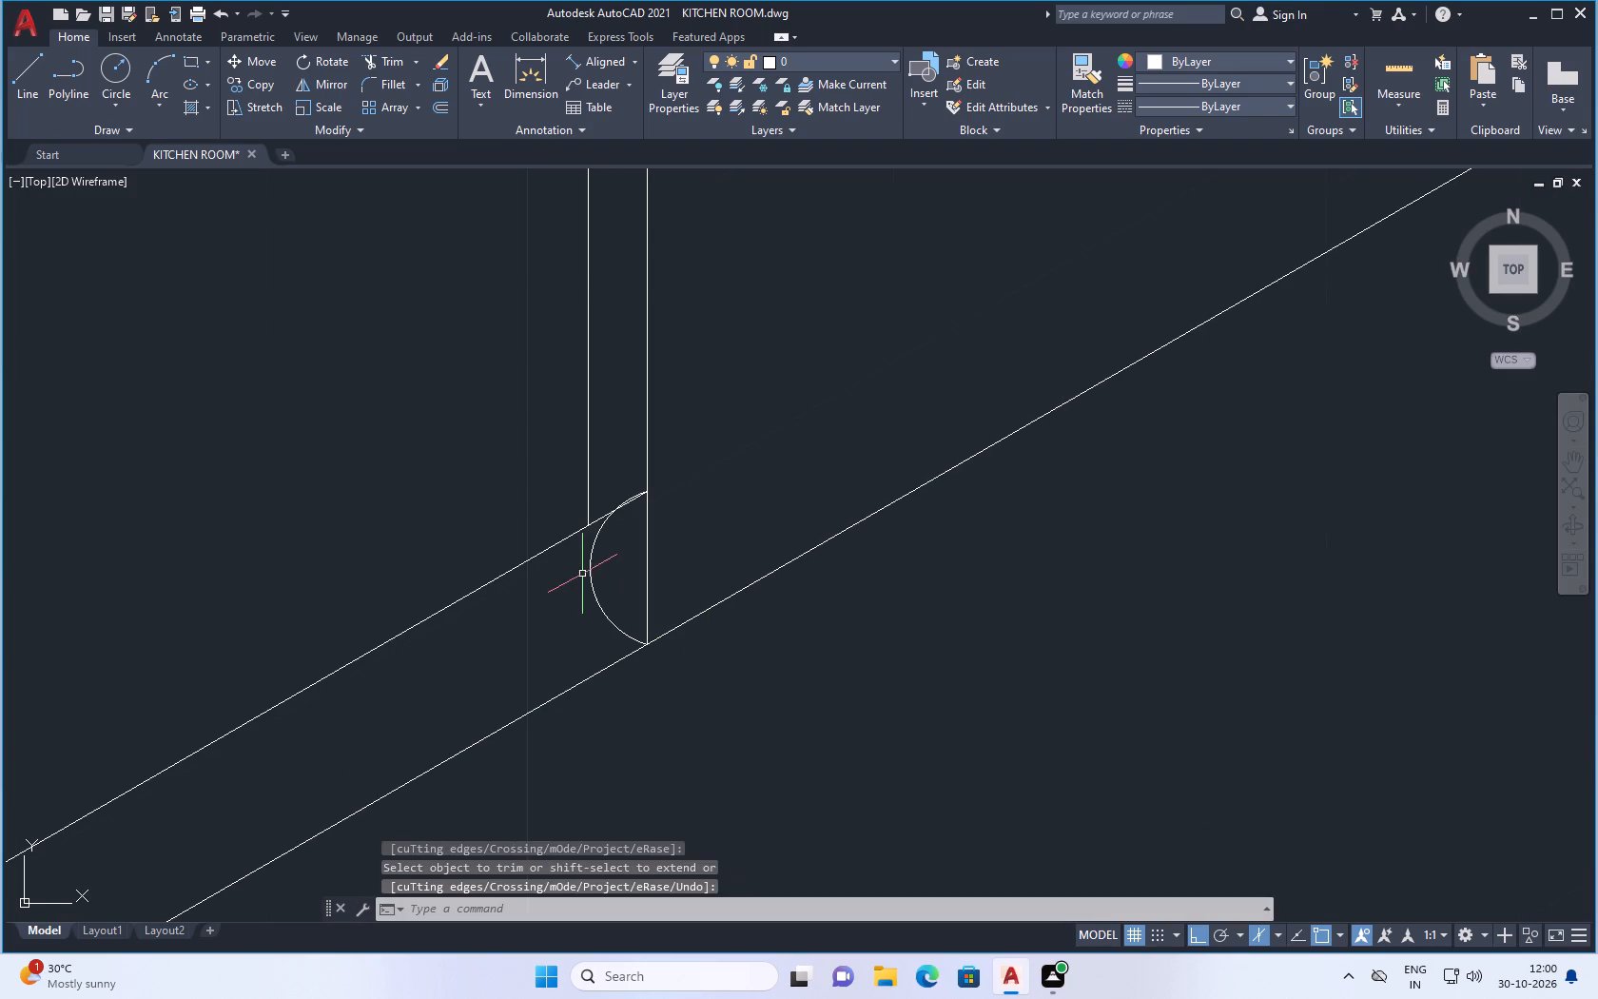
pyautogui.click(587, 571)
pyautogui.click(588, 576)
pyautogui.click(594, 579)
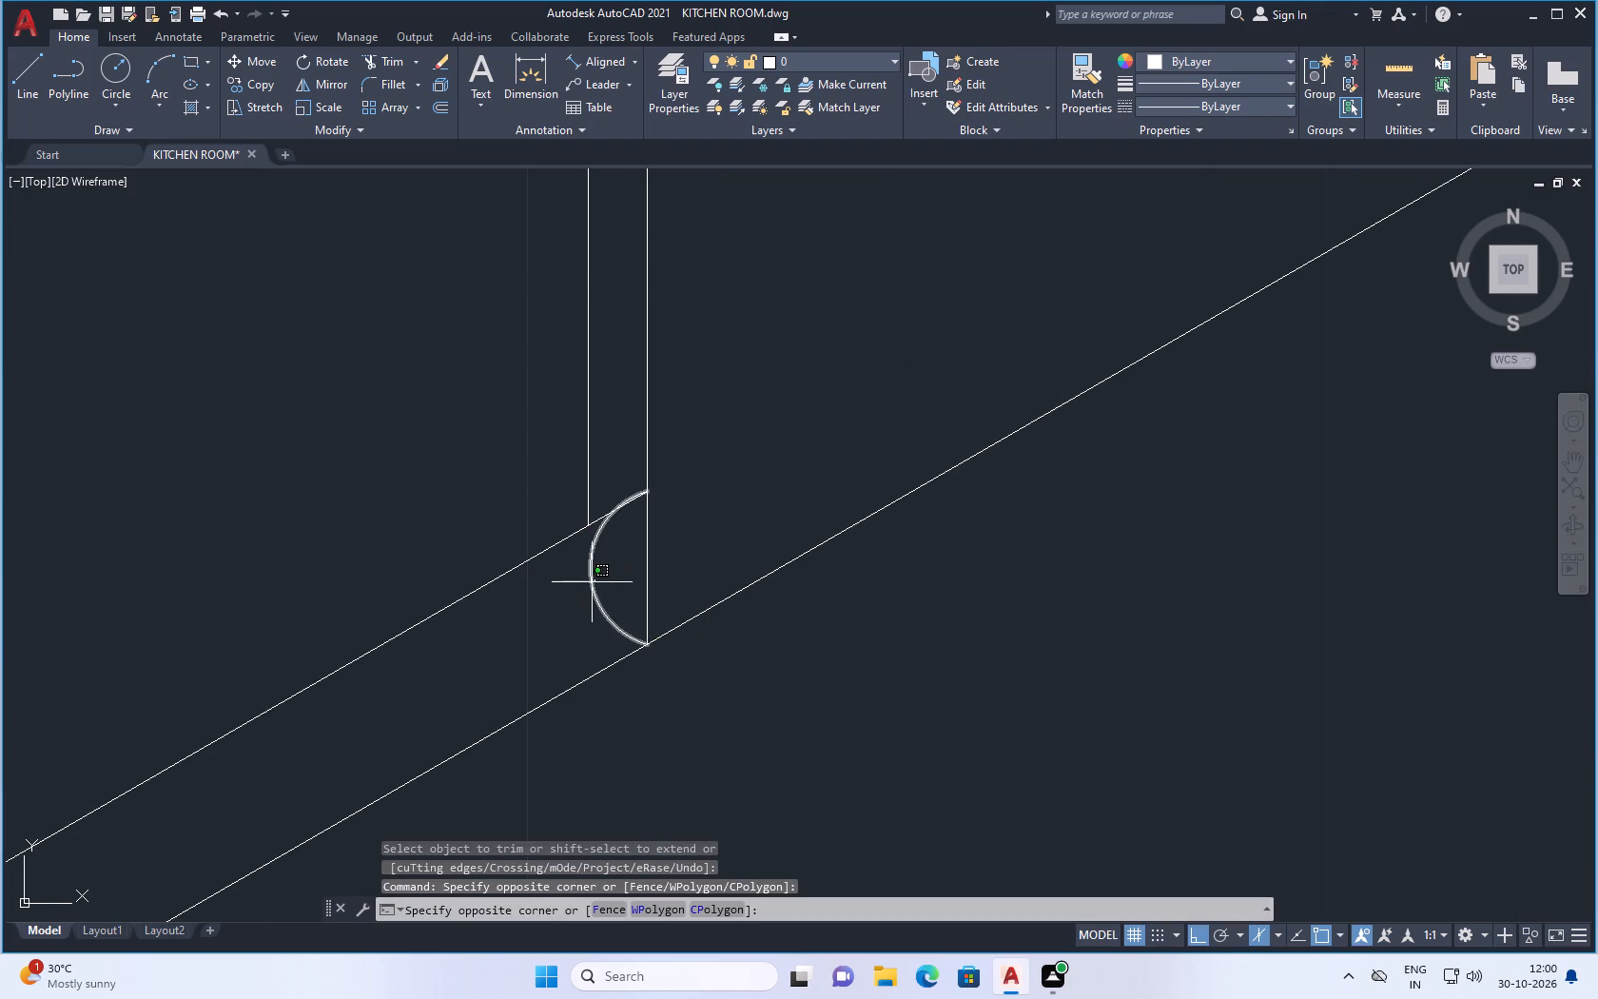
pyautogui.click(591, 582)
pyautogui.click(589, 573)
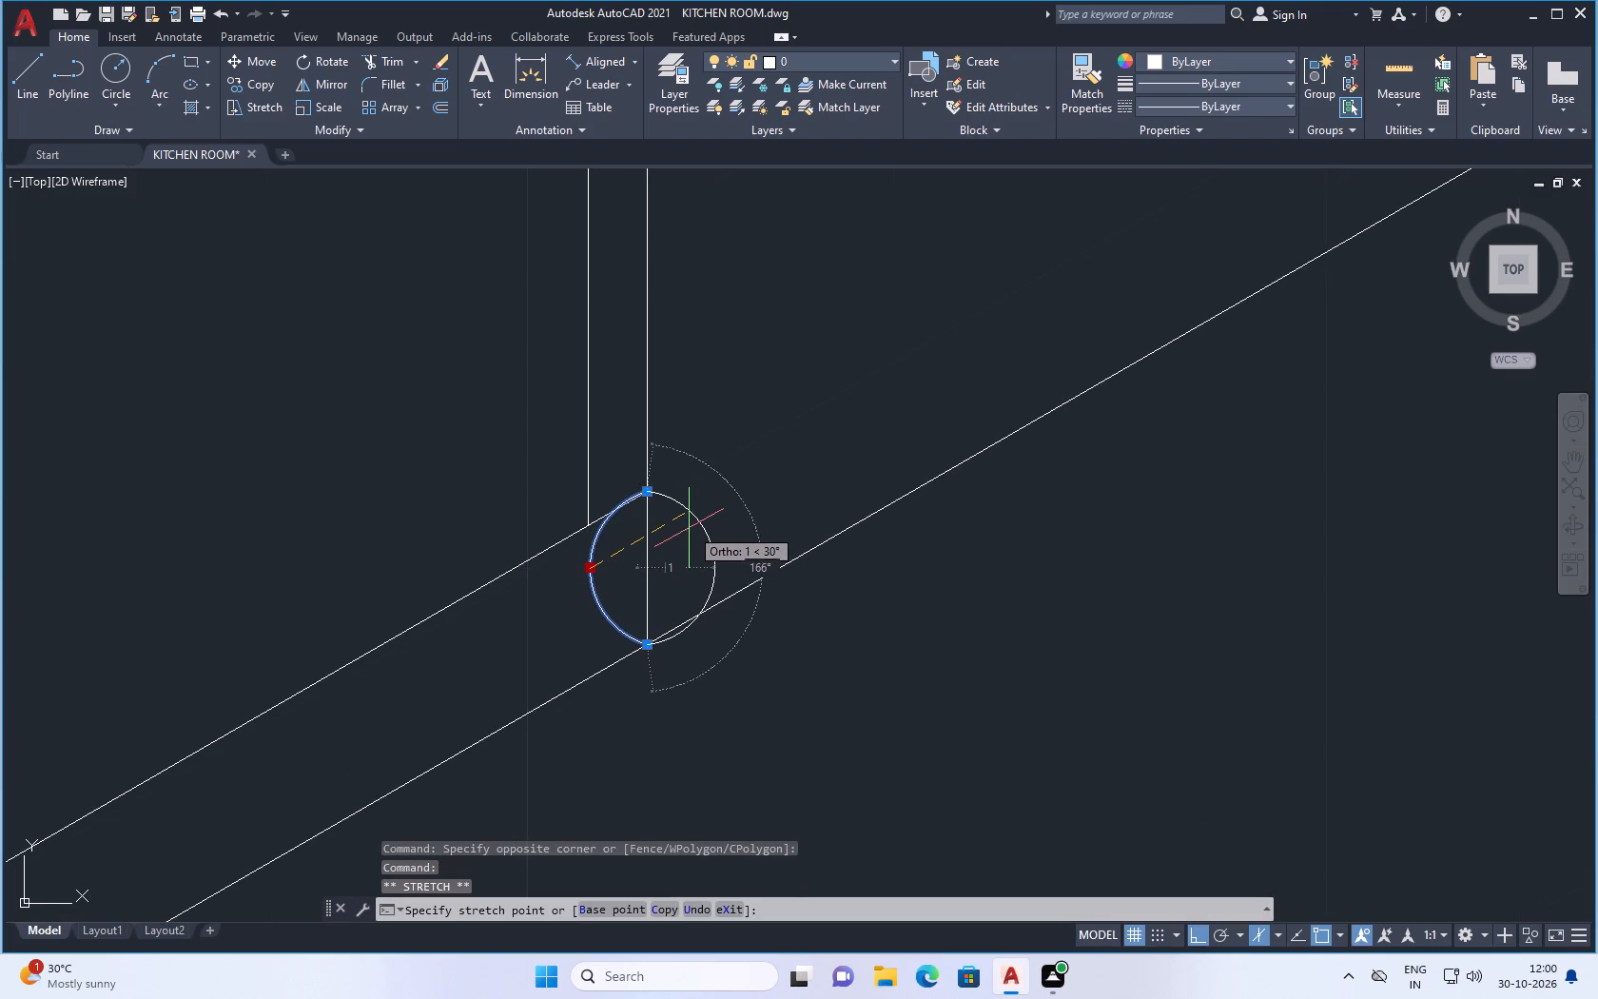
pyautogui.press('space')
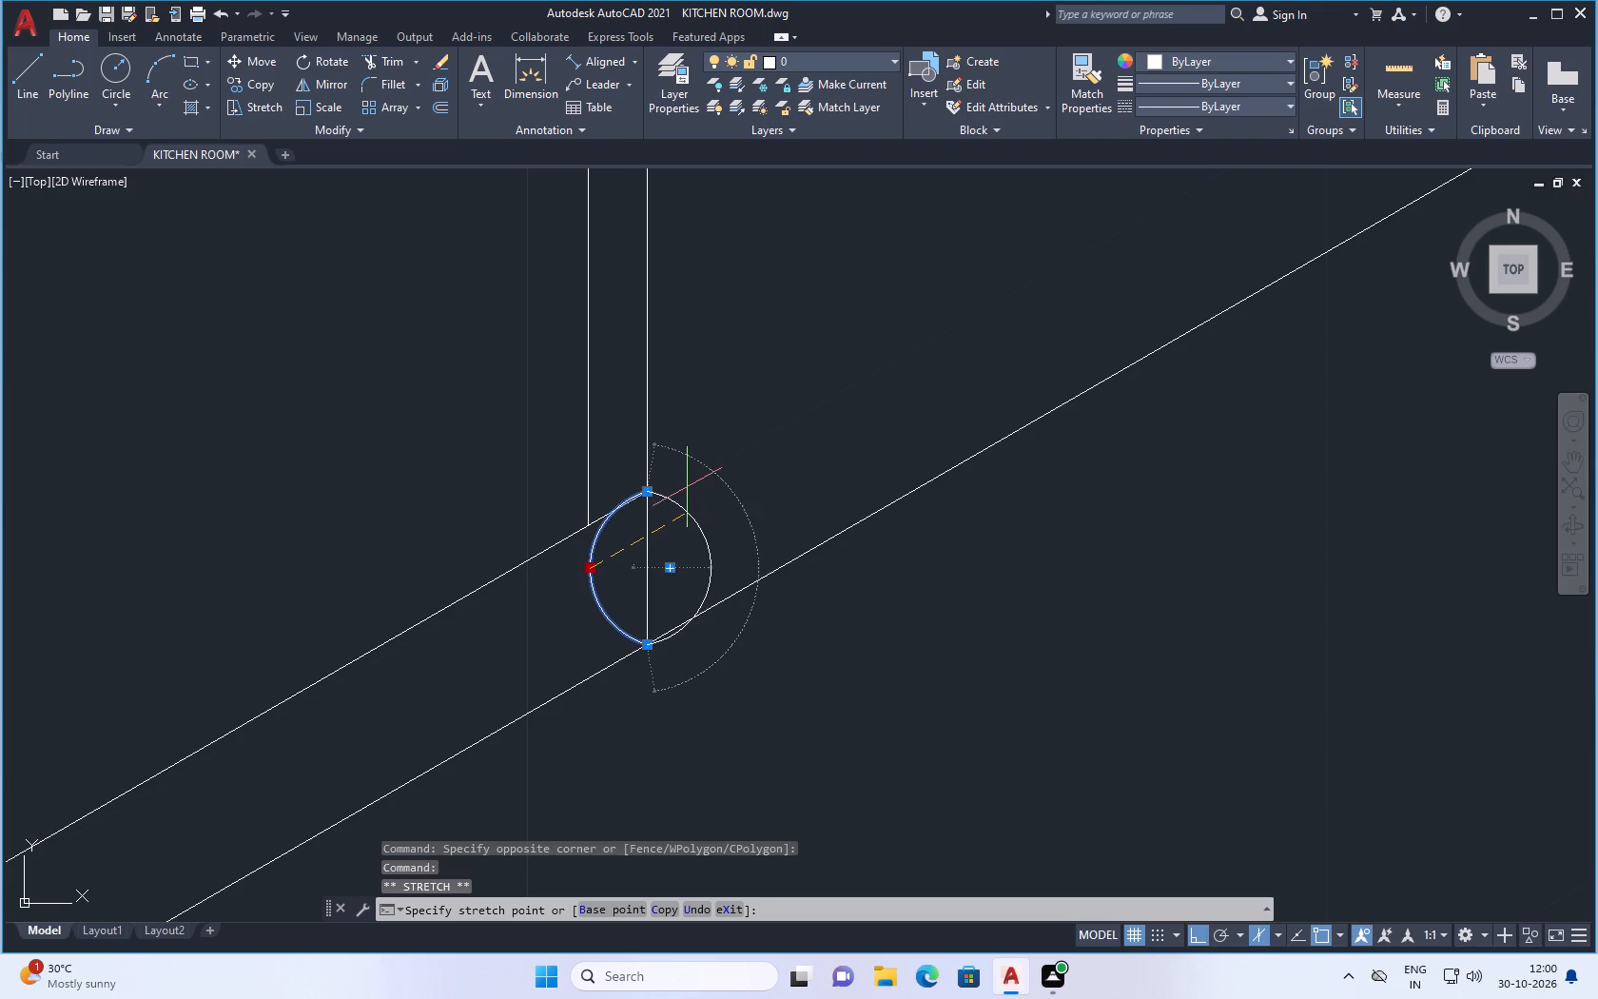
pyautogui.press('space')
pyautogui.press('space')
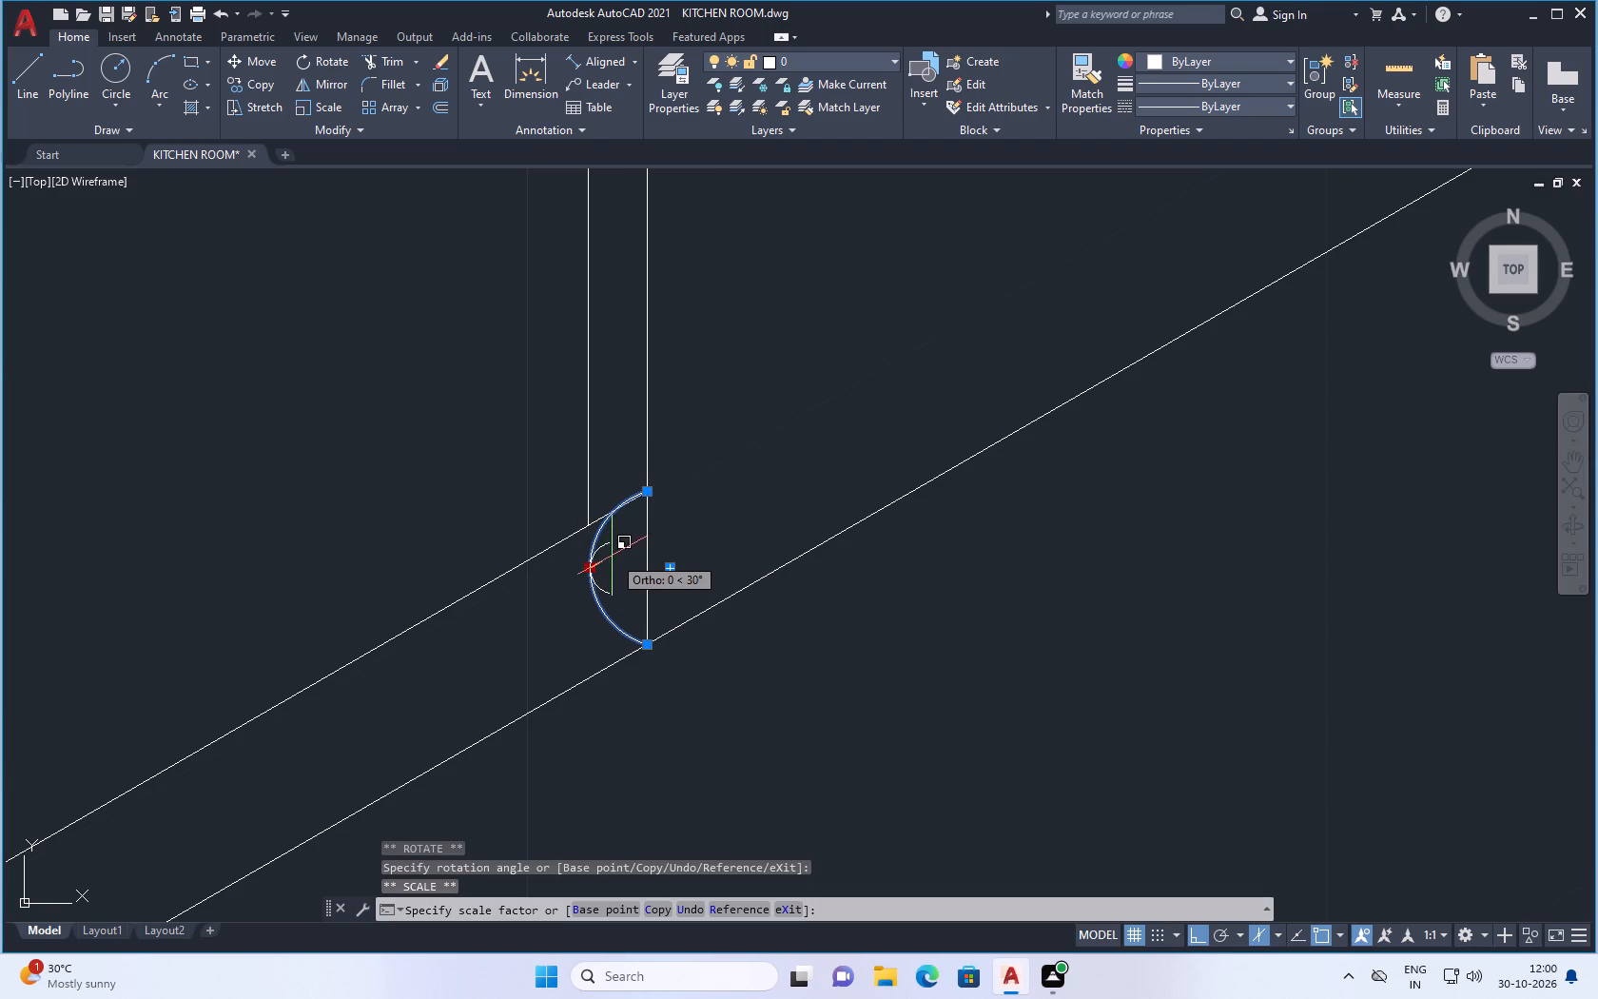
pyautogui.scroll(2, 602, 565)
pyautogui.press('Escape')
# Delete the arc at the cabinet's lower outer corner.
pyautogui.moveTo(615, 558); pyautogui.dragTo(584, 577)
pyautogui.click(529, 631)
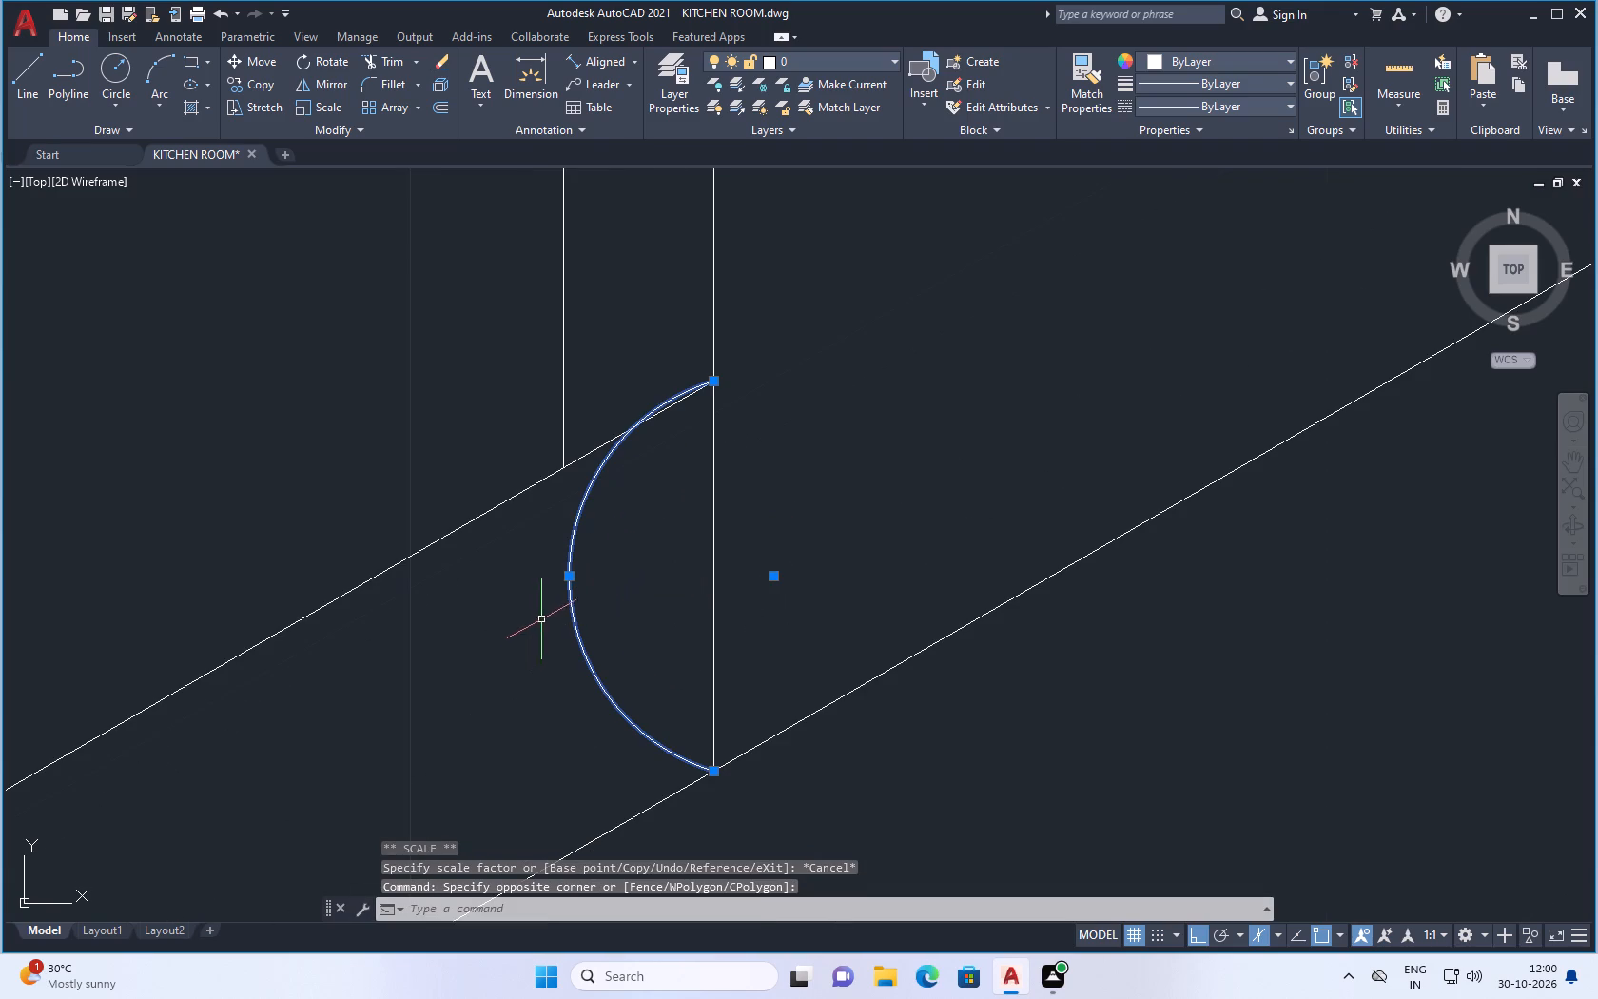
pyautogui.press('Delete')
# Draw a three-point arc from the bottom strip's lower outer corner through its upper corner, ending on the strip's upper line inside the cabinet.
pyautogui.scroll(-3, 628, 475)
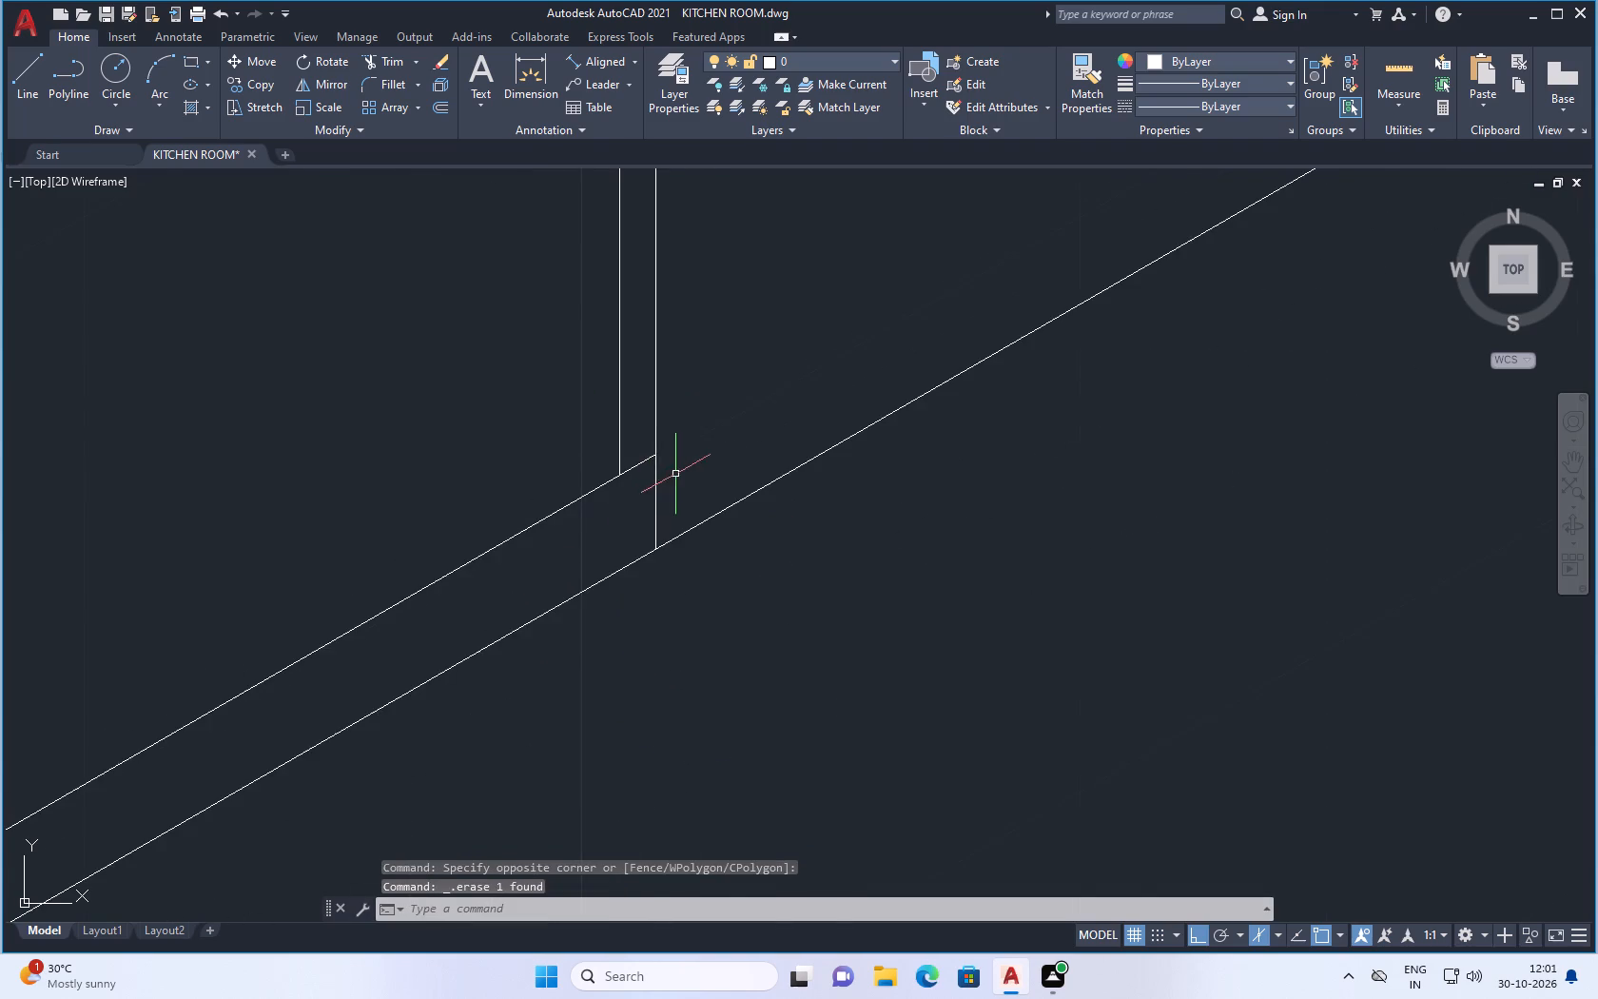
pyautogui.scroll(-3, 675, 474)
pyautogui.scroll(2, 649, 466)
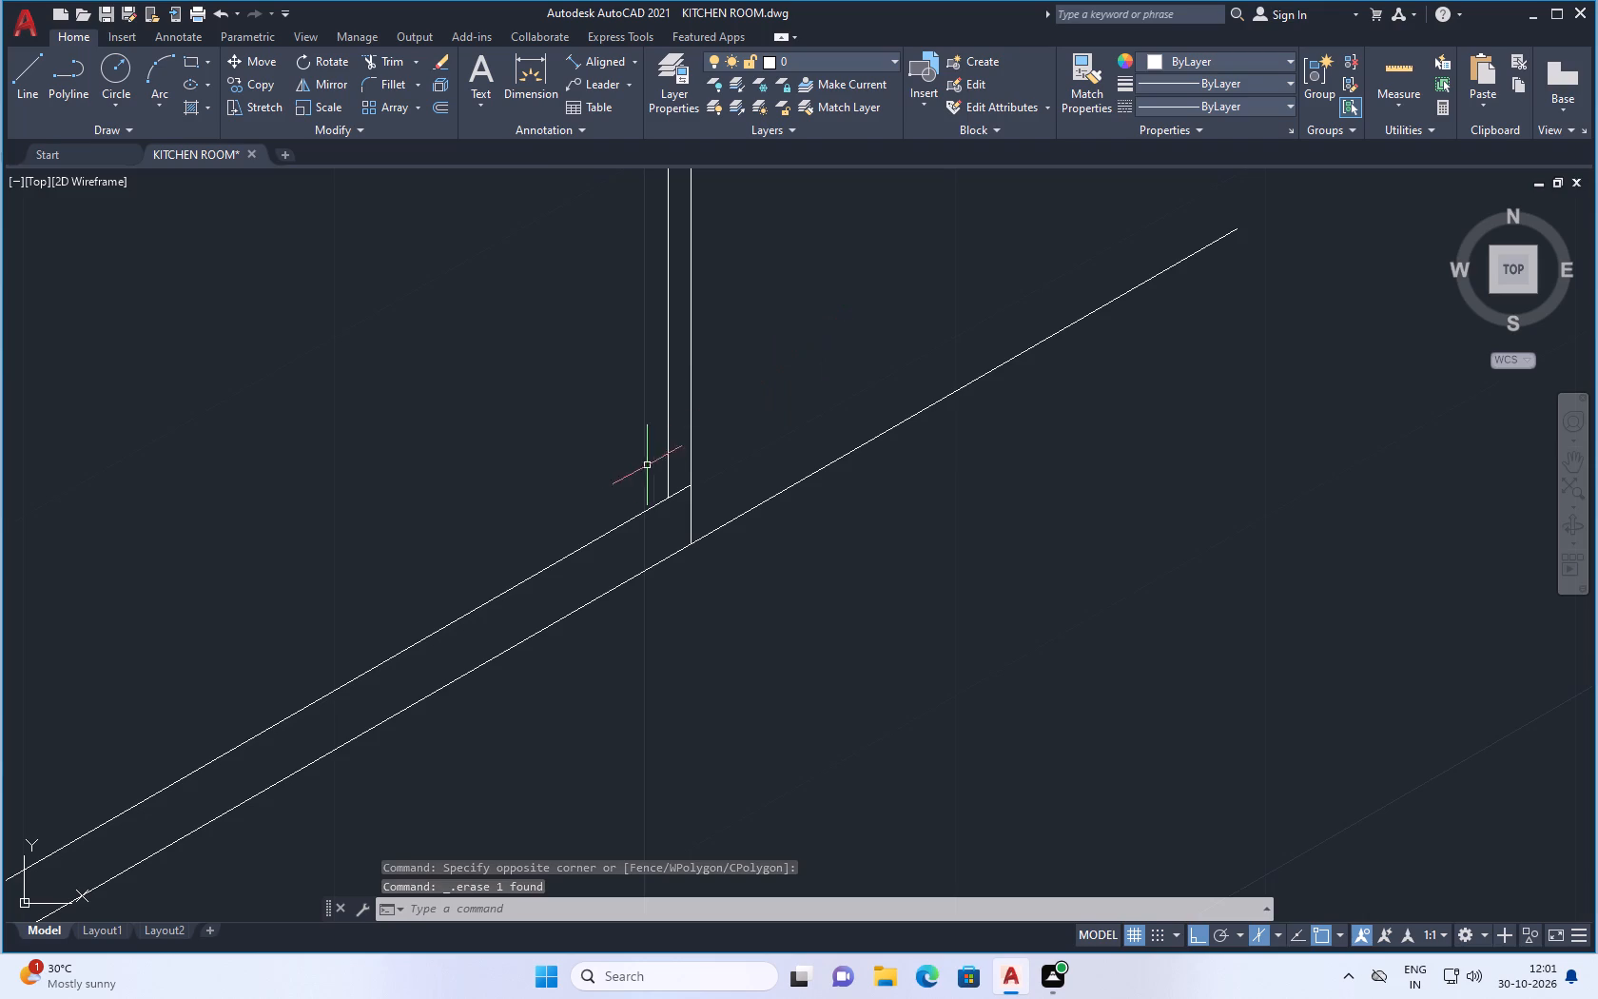
pyautogui.scroll(2, 709, 511)
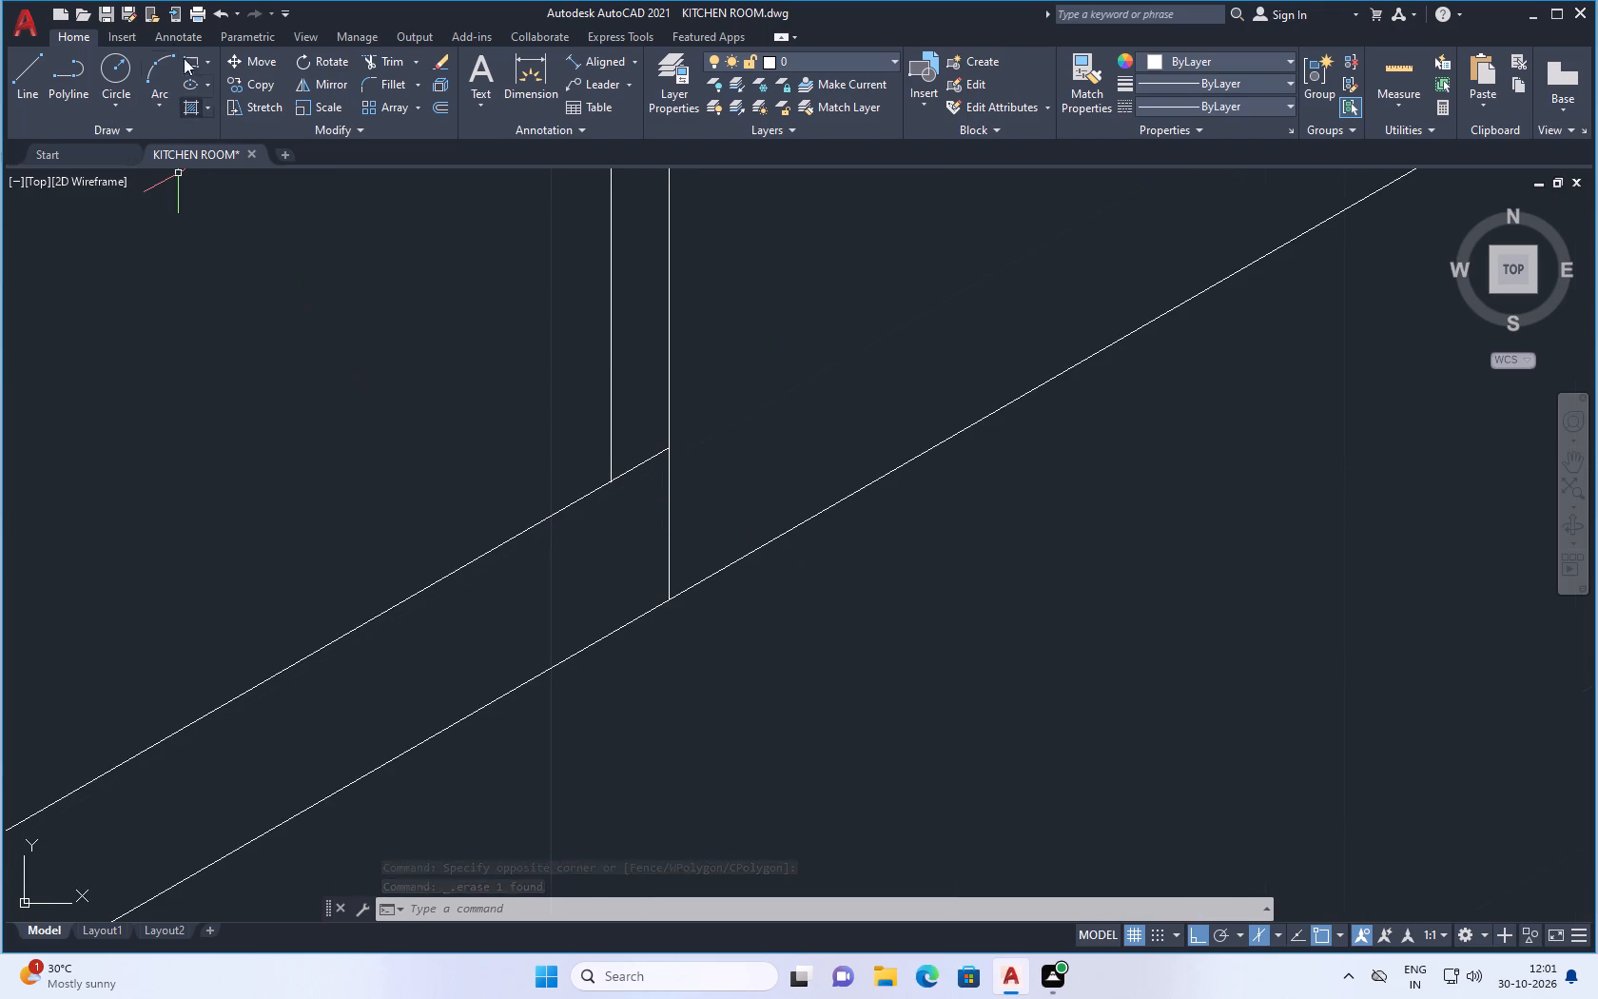
pyautogui.click(156, 69)
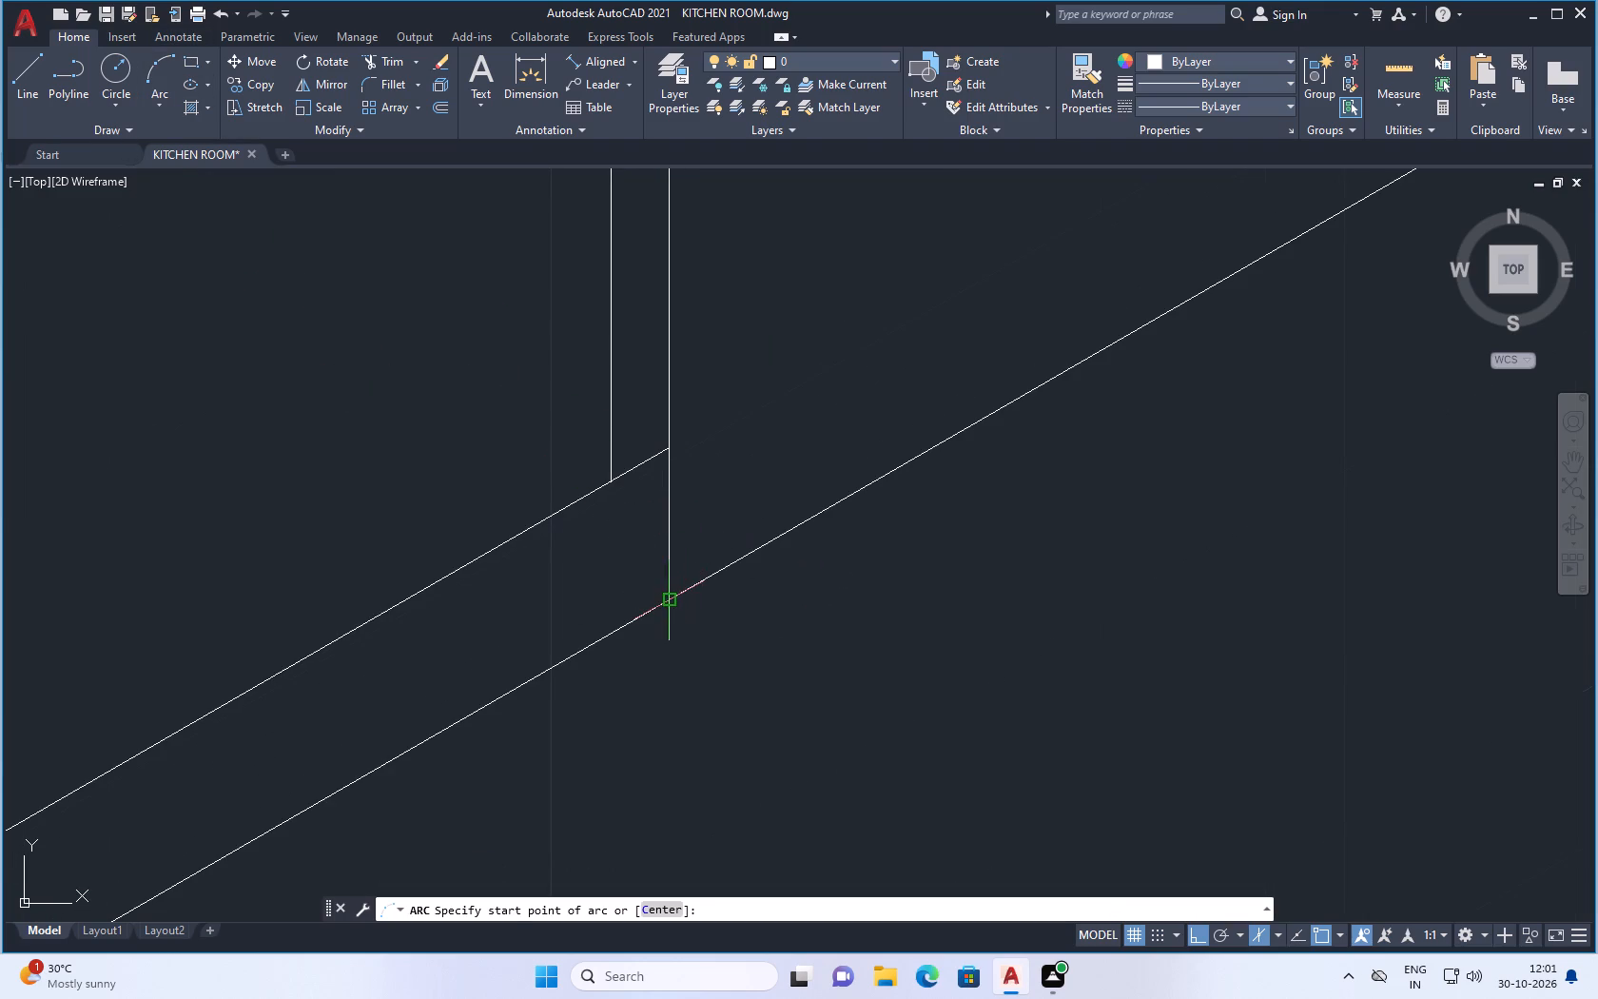
pyautogui.click(666, 598)
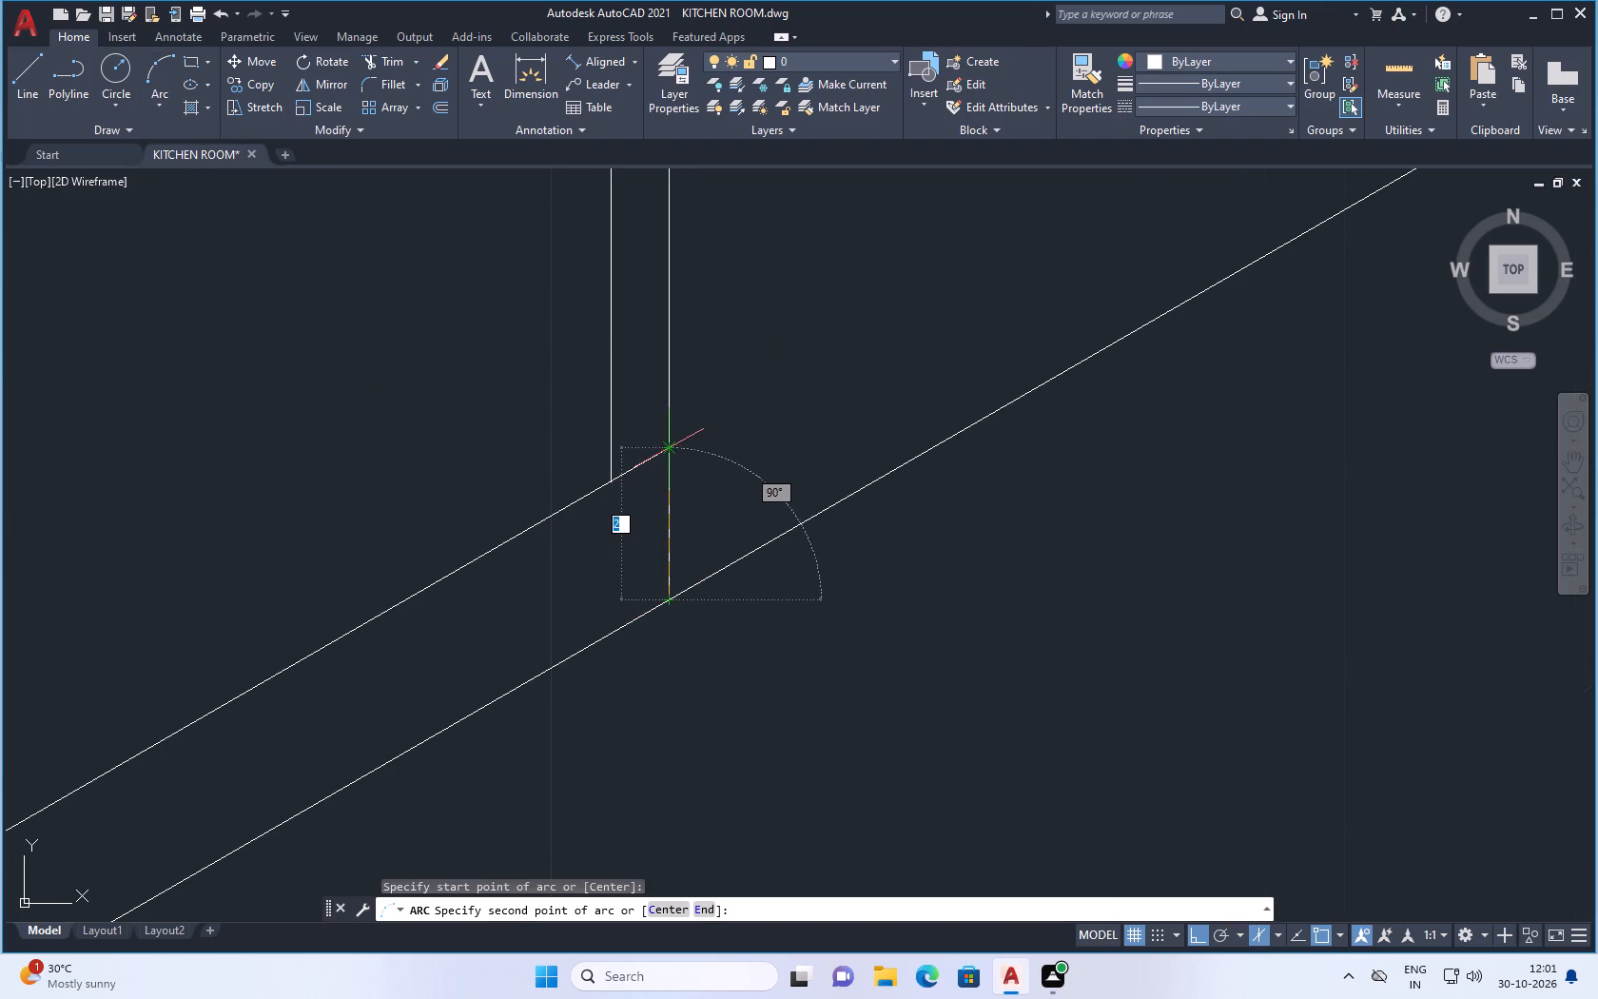
pyautogui.click(667, 454)
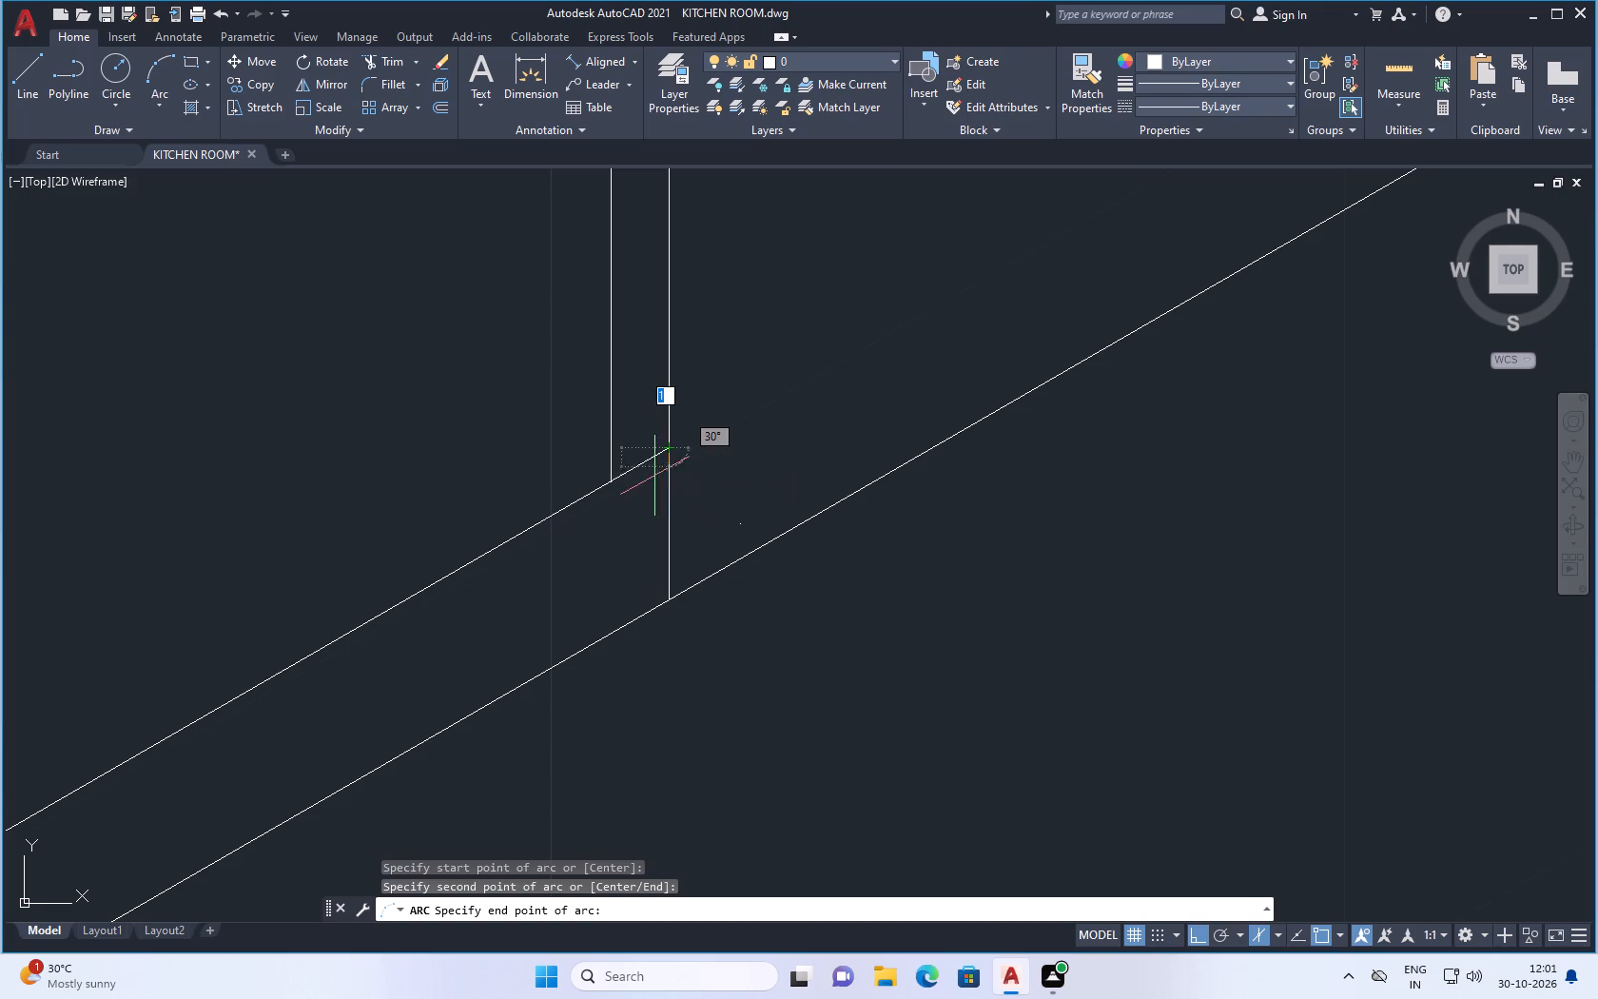
pyautogui.click(575, 474)
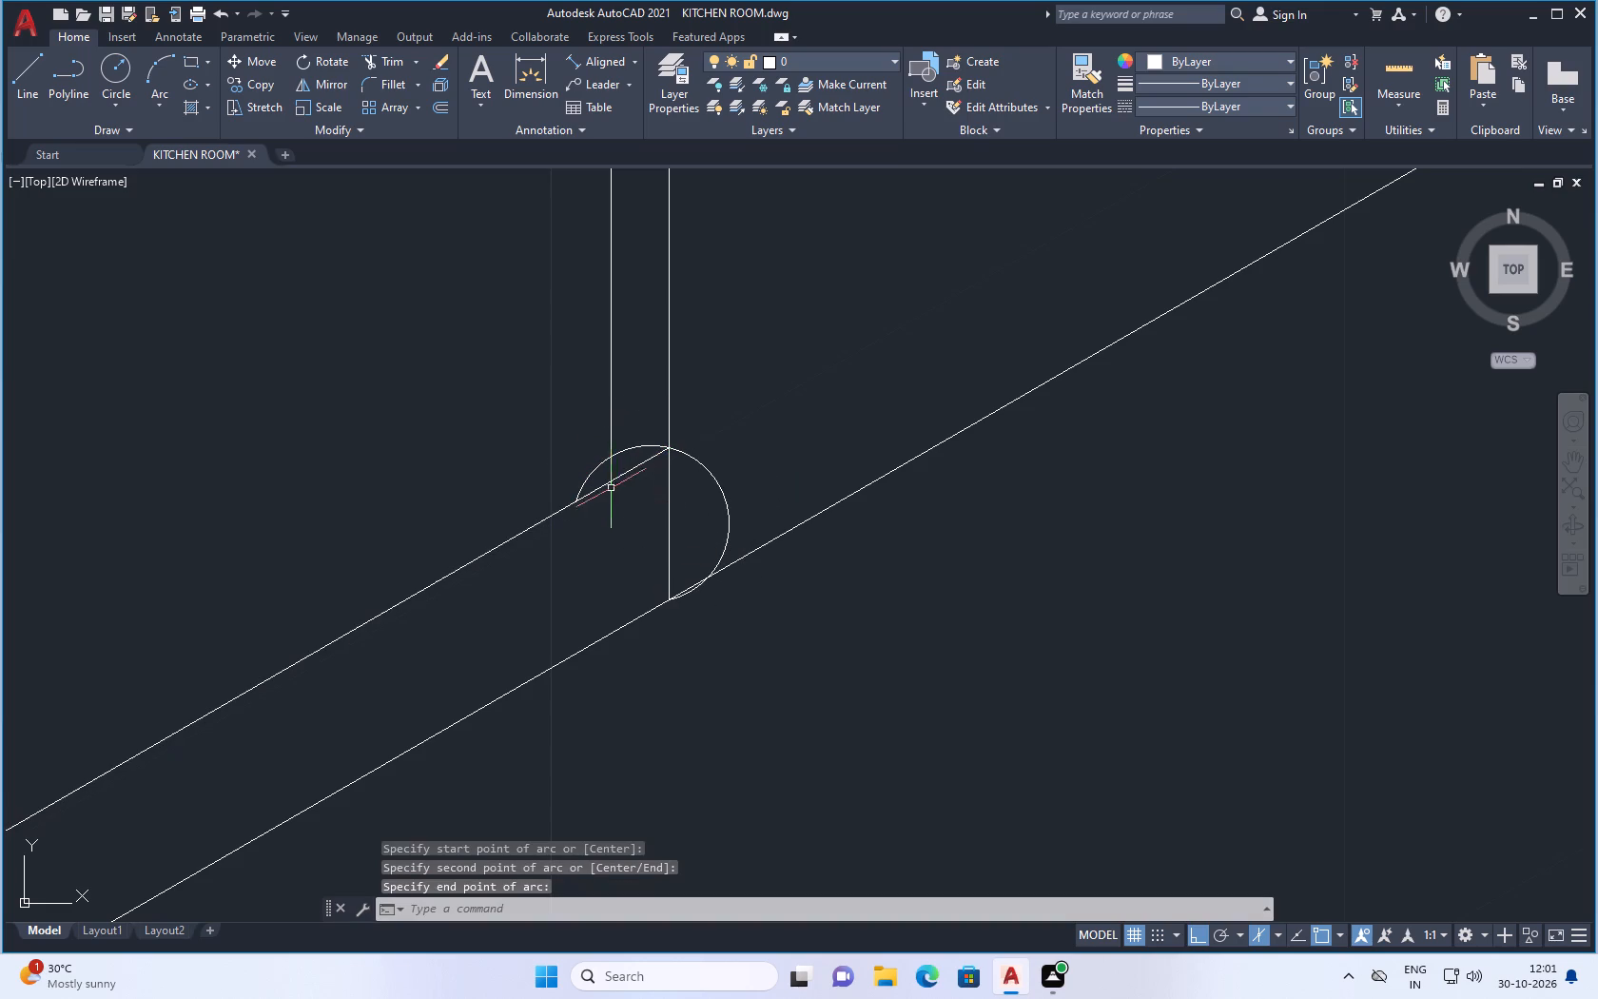
# Trim the arc's excess inside the cabinet's outer edge and below the base line, leaving a rounded end outside the strip.
pyautogui.press('t')
pyautogui.press('r')
pyautogui.press('Return')
pyautogui.scroll(1, 582, 480)
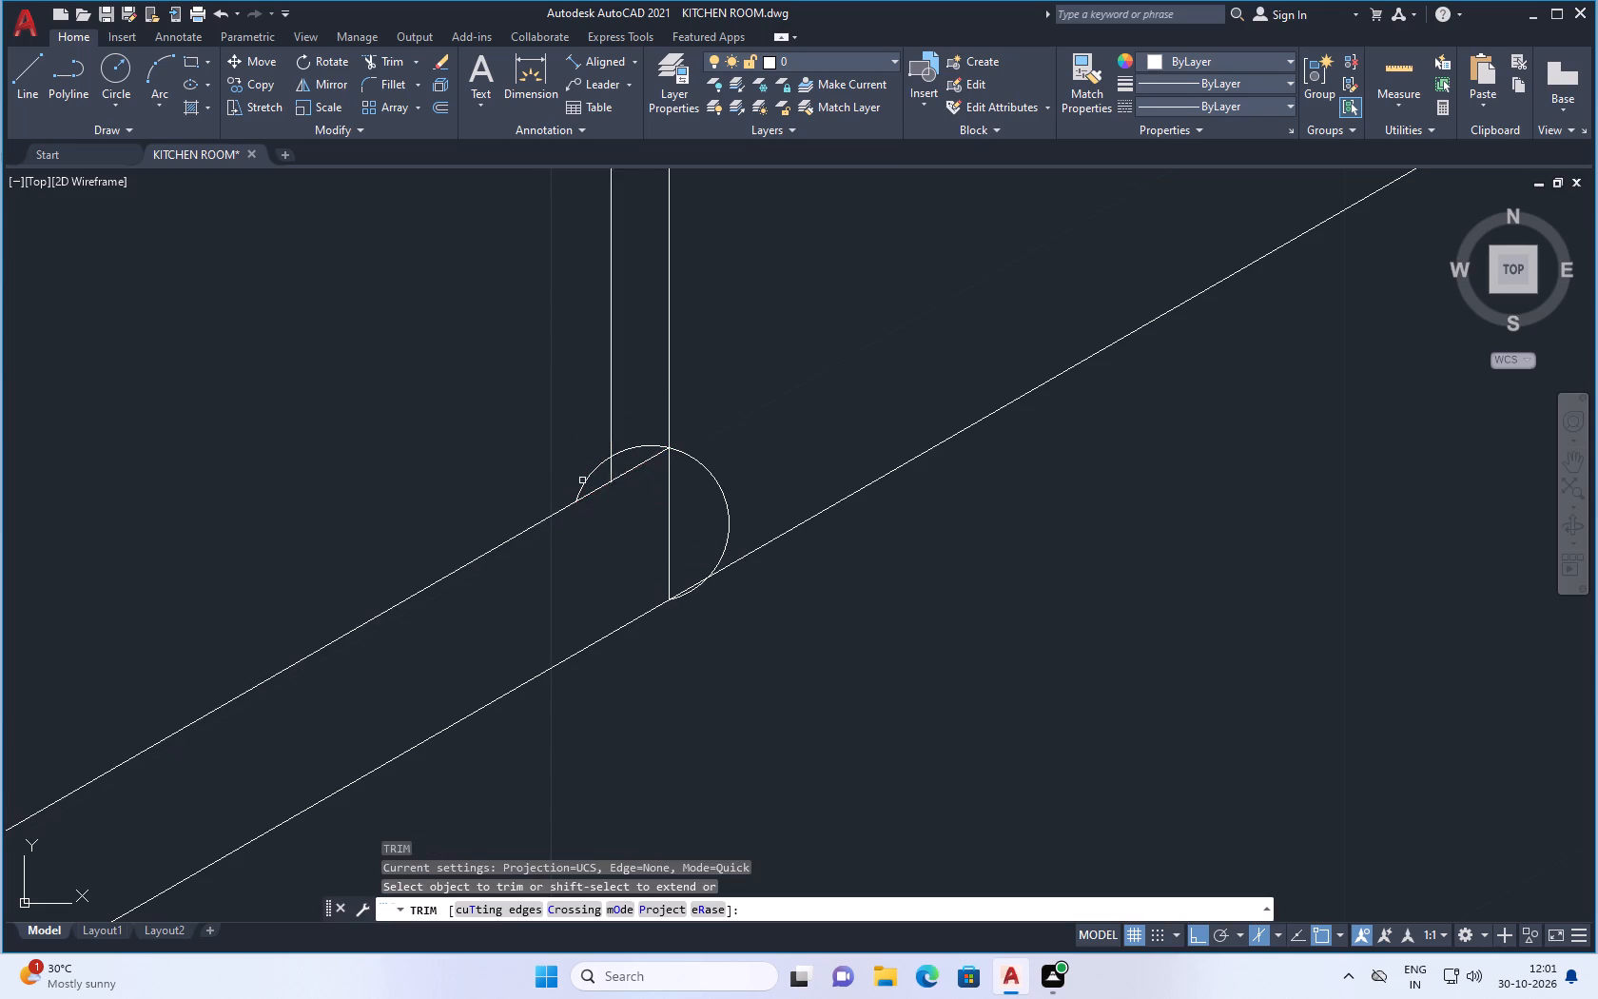
pyautogui.moveTo(598, 473); pyautogui.dragTo(571, 475)
pyautogui.click(558, 469)
pyautogui.click(572, 458)
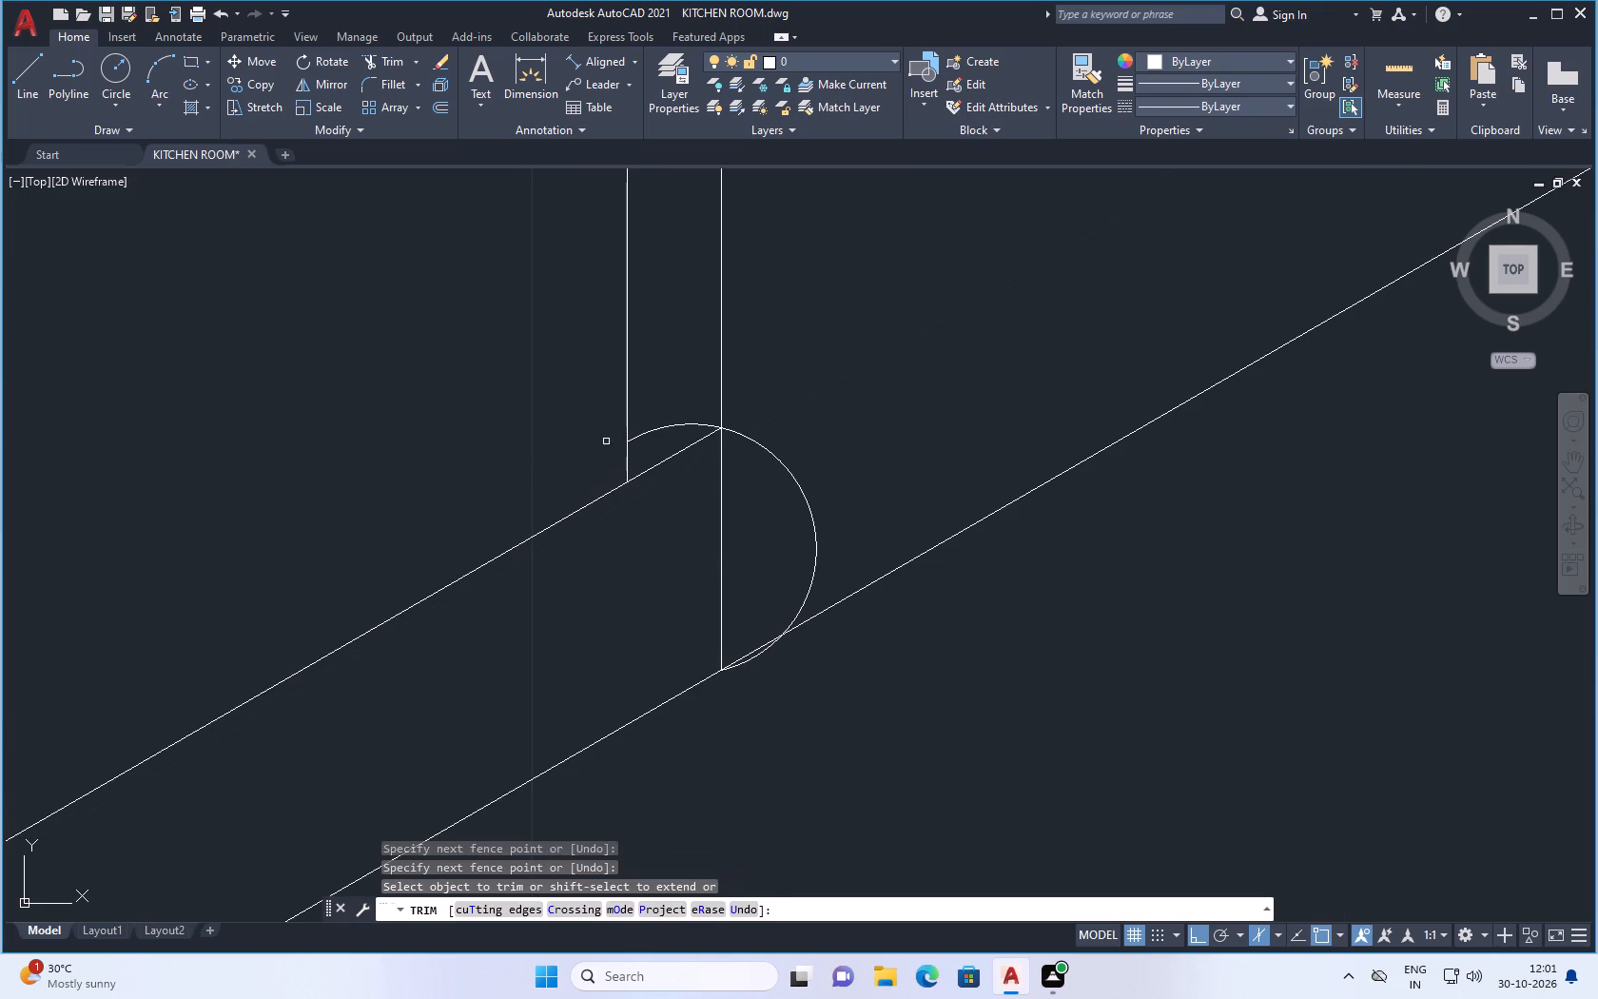
pyautogui.click(671, 421)
pyautogui.click(671, 431)
pyautogui.scroll(-2, 674, 450)
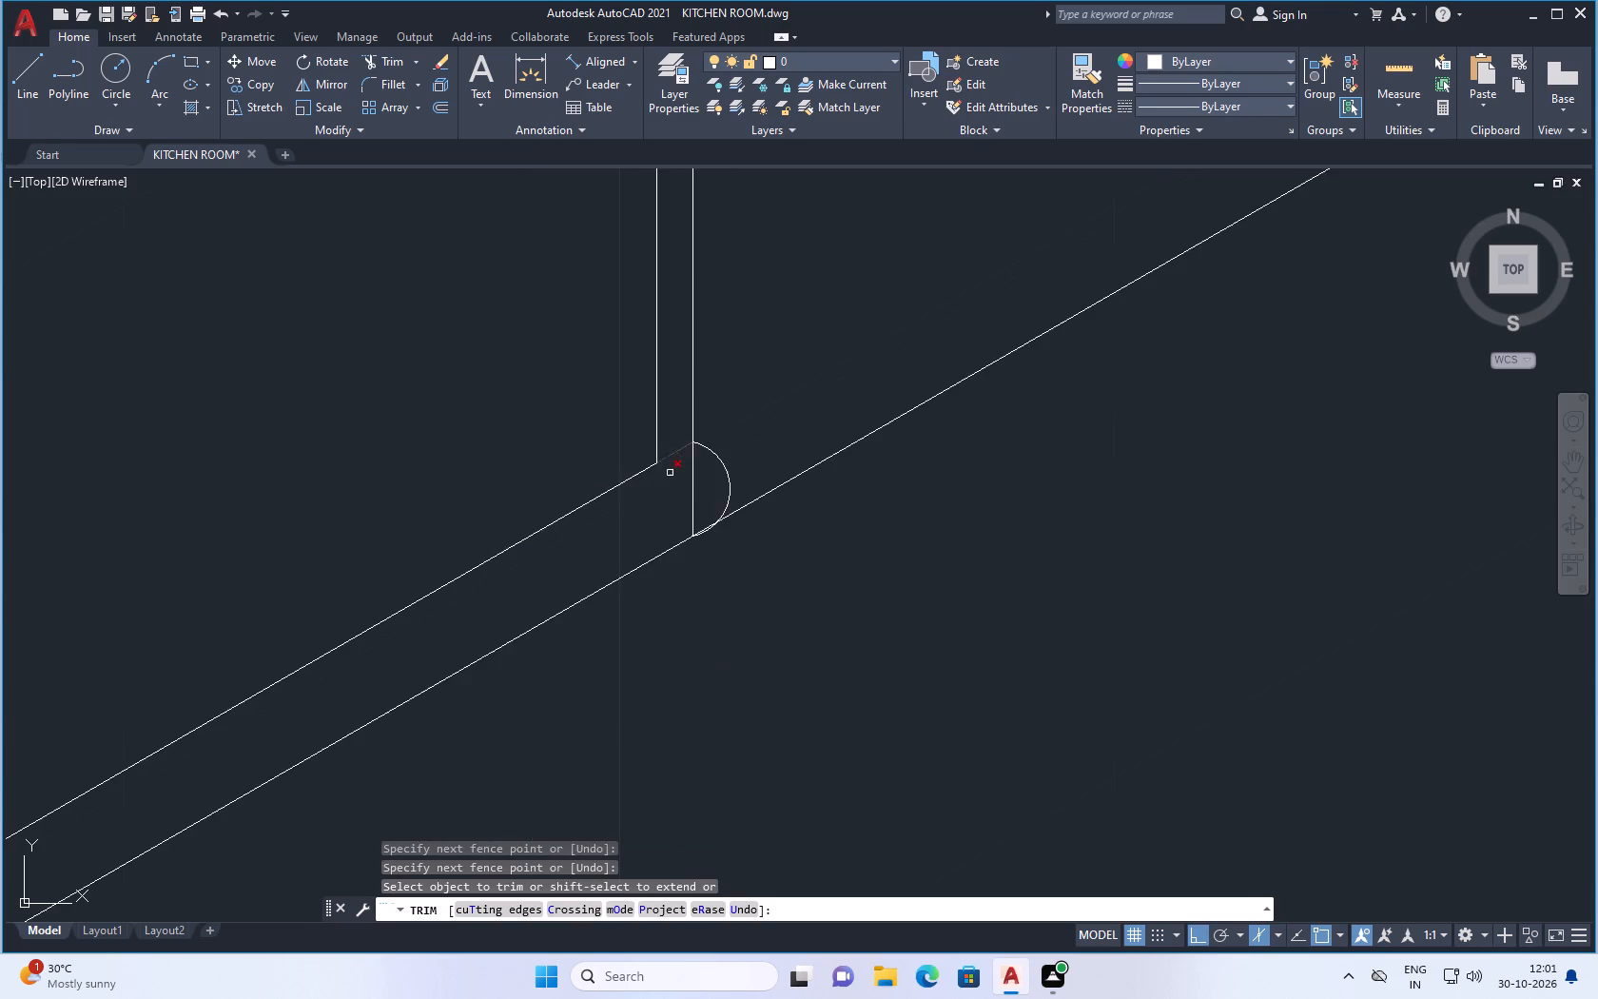
pyautogui.scroll(5, 691, 521)
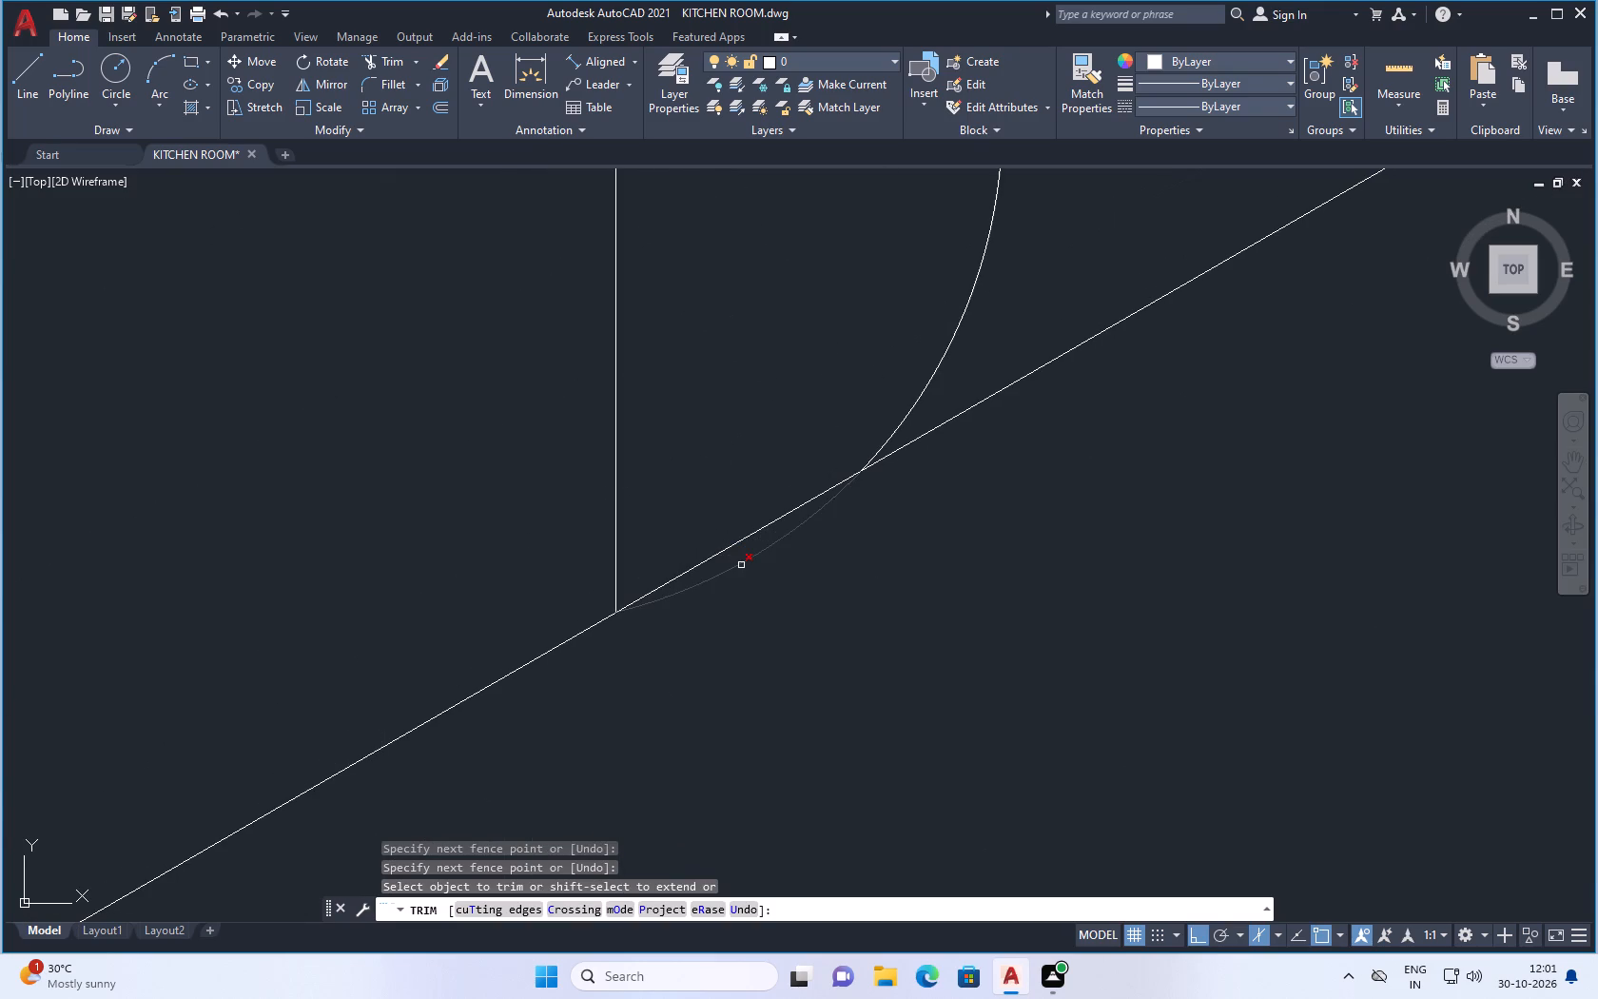
pyautogui.click(741, 565)
pyautogui.scroll(-4, 767, 593)
pyautogui.scroll(-3, 907, 598)
pyautogui.press('Escape')
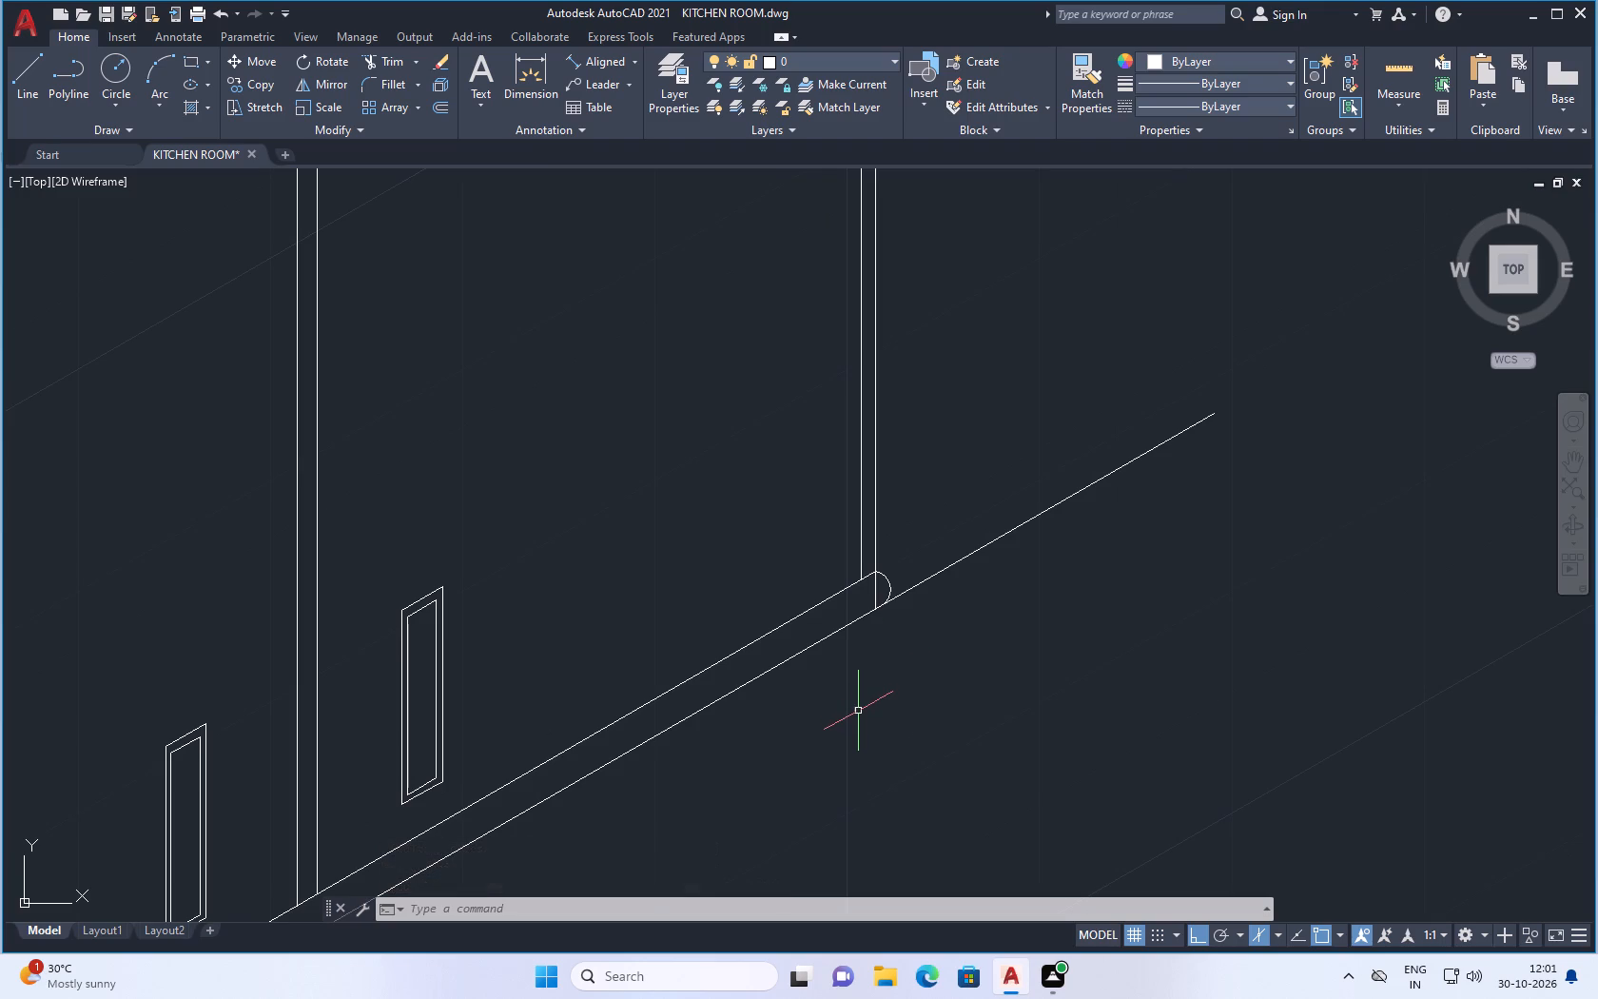
# Trim the short vertical segment between the bottom strip's two lines so the strip ends in the arc.
pyautogui.write('TR')
pyautogui.press('Return')
pyautogui.scroll(3, 907, 632)
pyautogui.moveTo(770, 519); pyautogui.dragTo(746, 532)
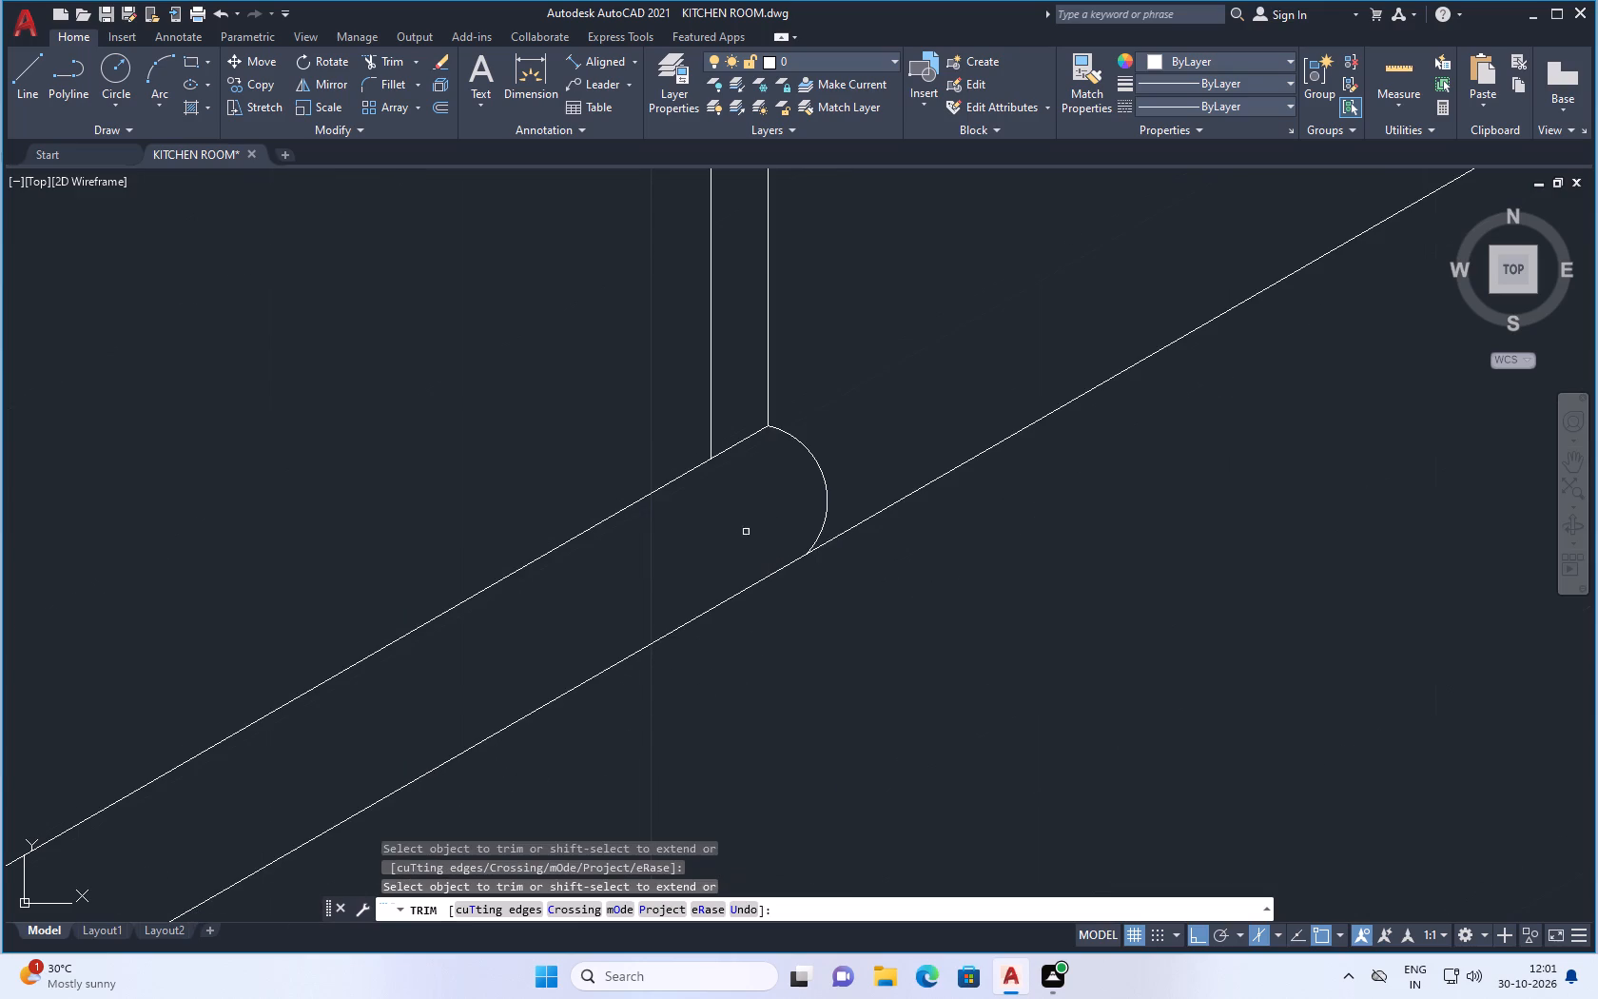
pyautogui.moveTo(746, 532); pyautogui.dragTo(738, 537)
pyautogui.press('Escape')
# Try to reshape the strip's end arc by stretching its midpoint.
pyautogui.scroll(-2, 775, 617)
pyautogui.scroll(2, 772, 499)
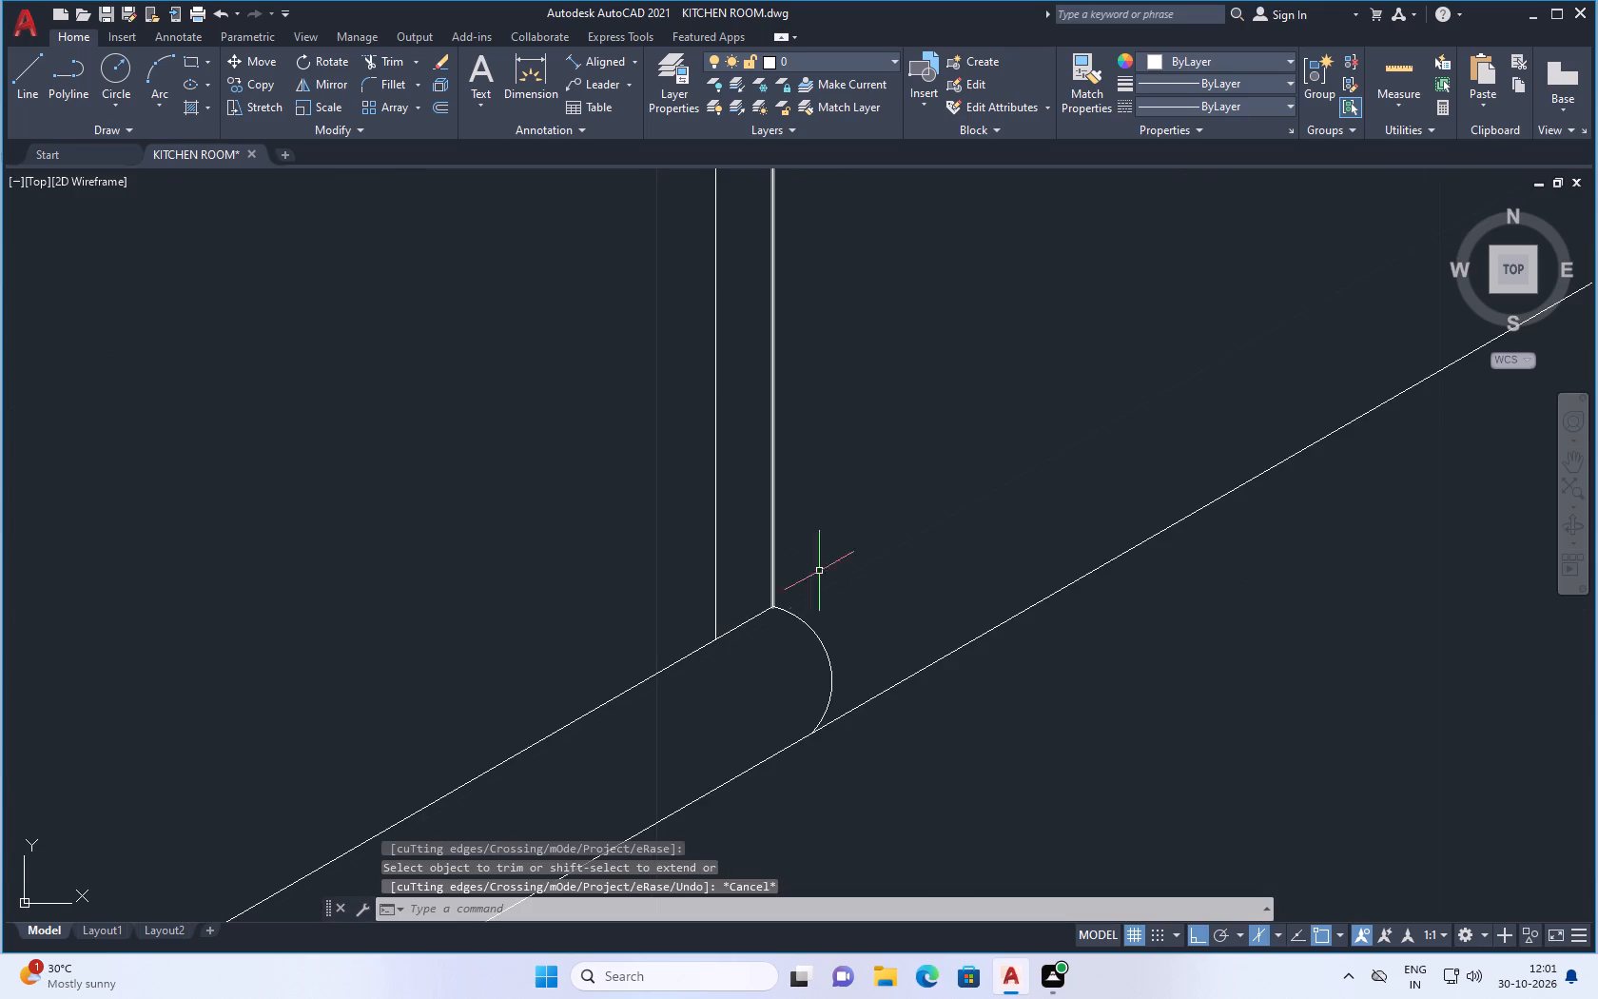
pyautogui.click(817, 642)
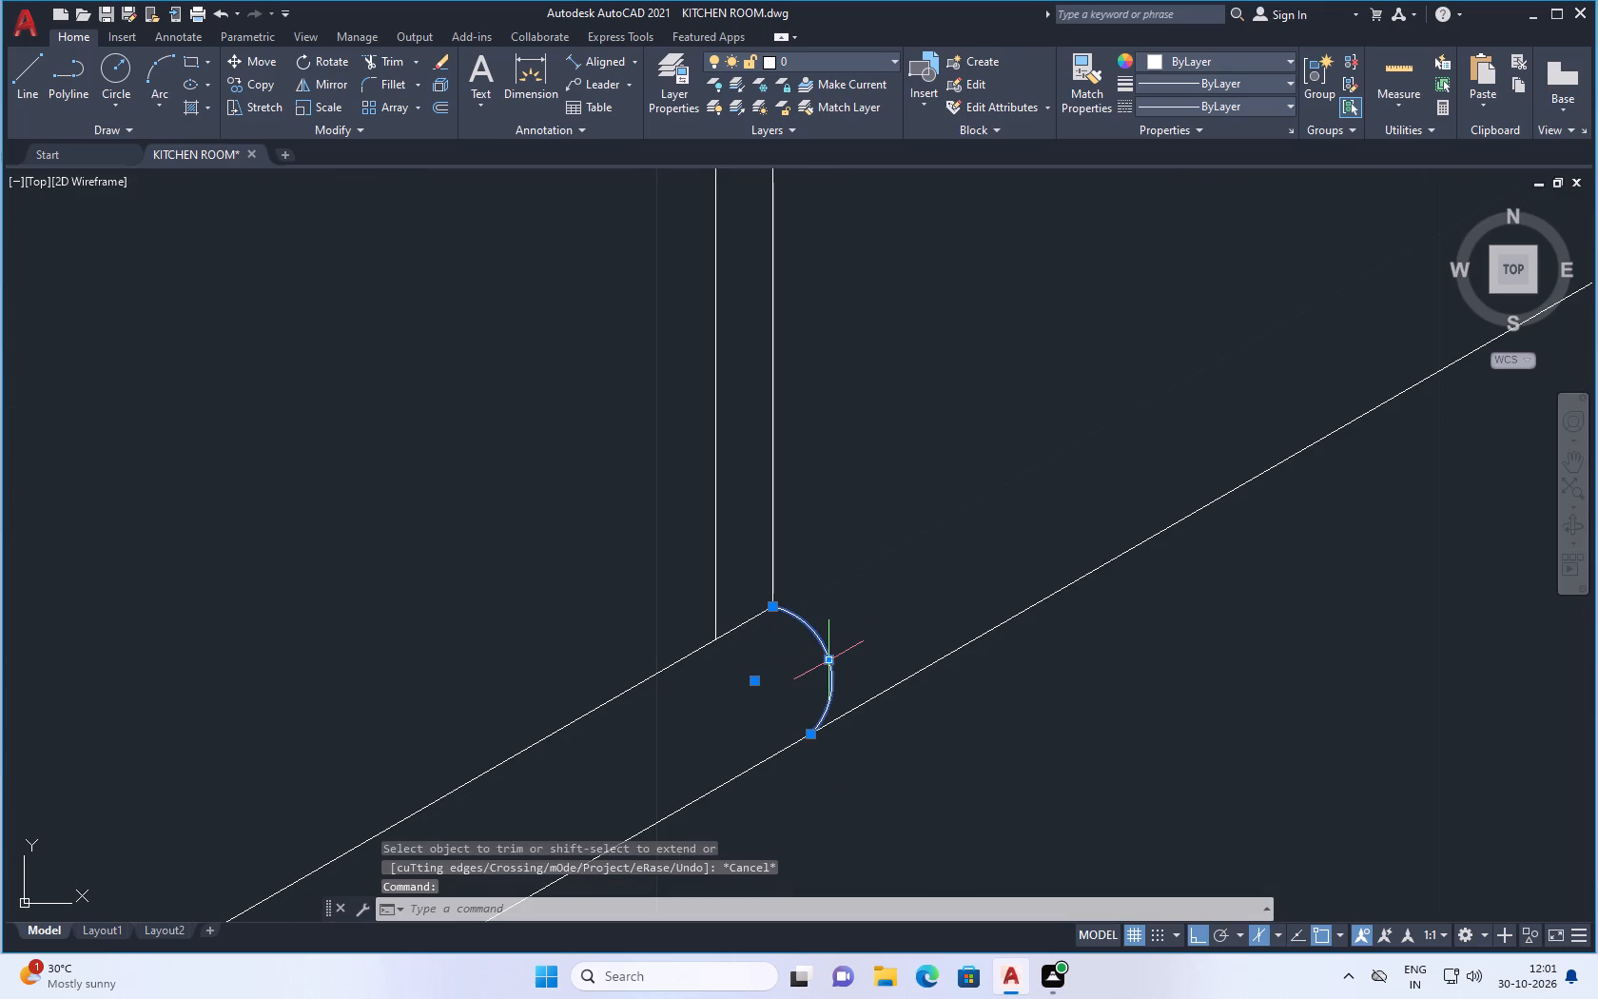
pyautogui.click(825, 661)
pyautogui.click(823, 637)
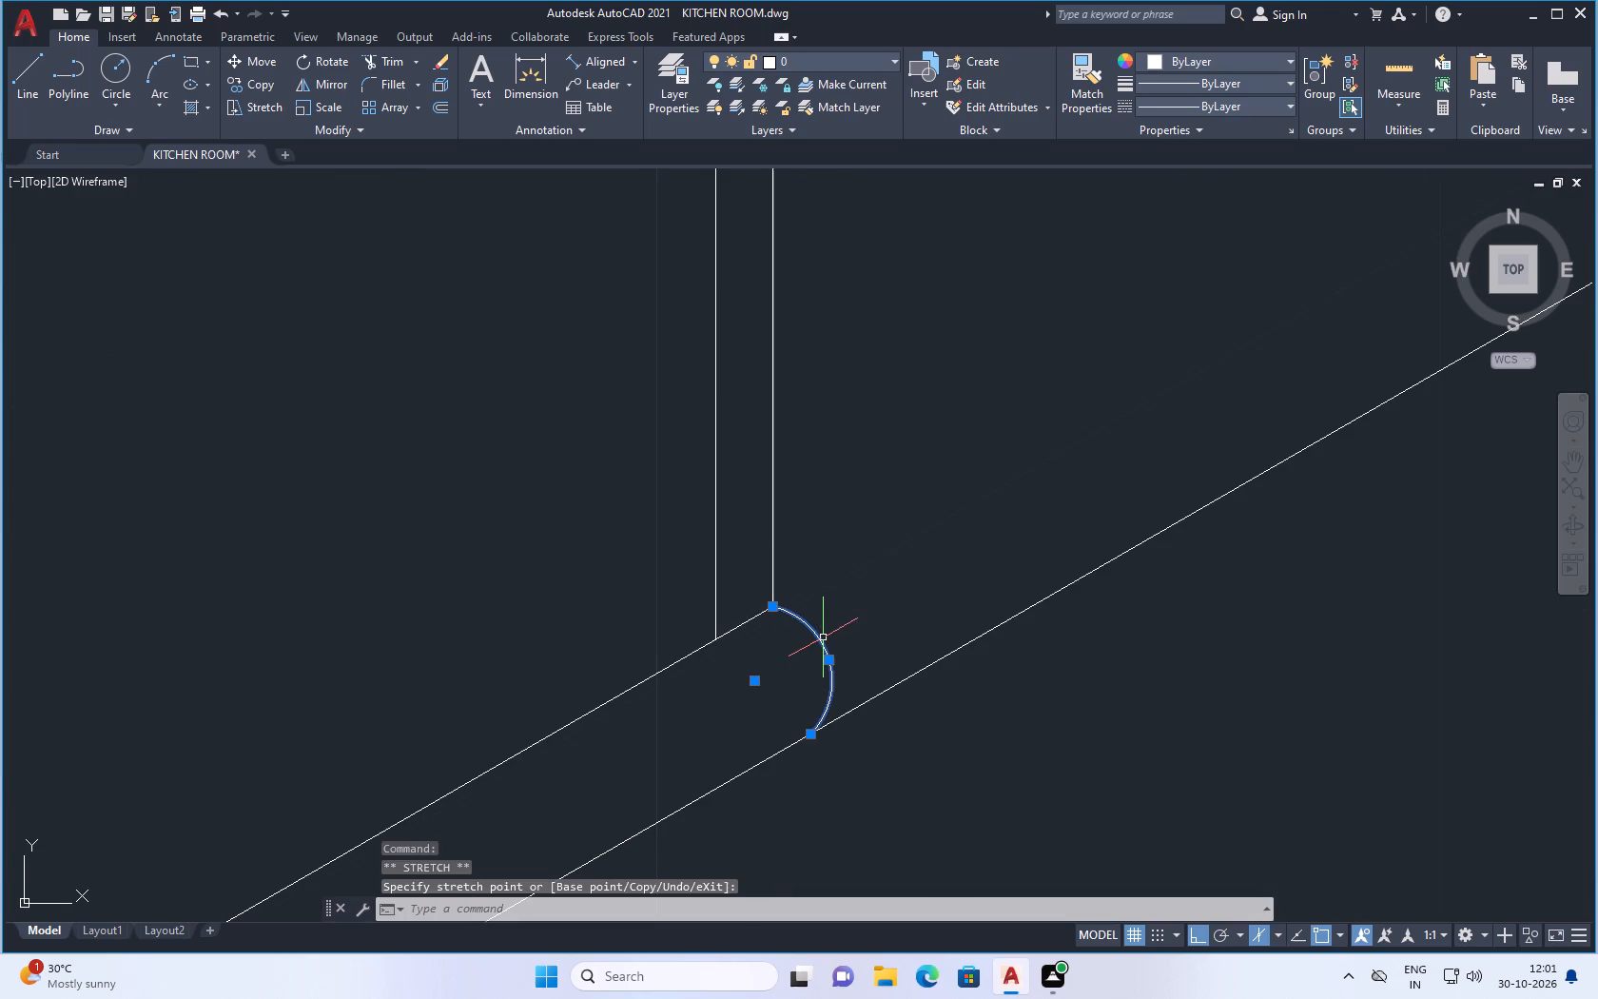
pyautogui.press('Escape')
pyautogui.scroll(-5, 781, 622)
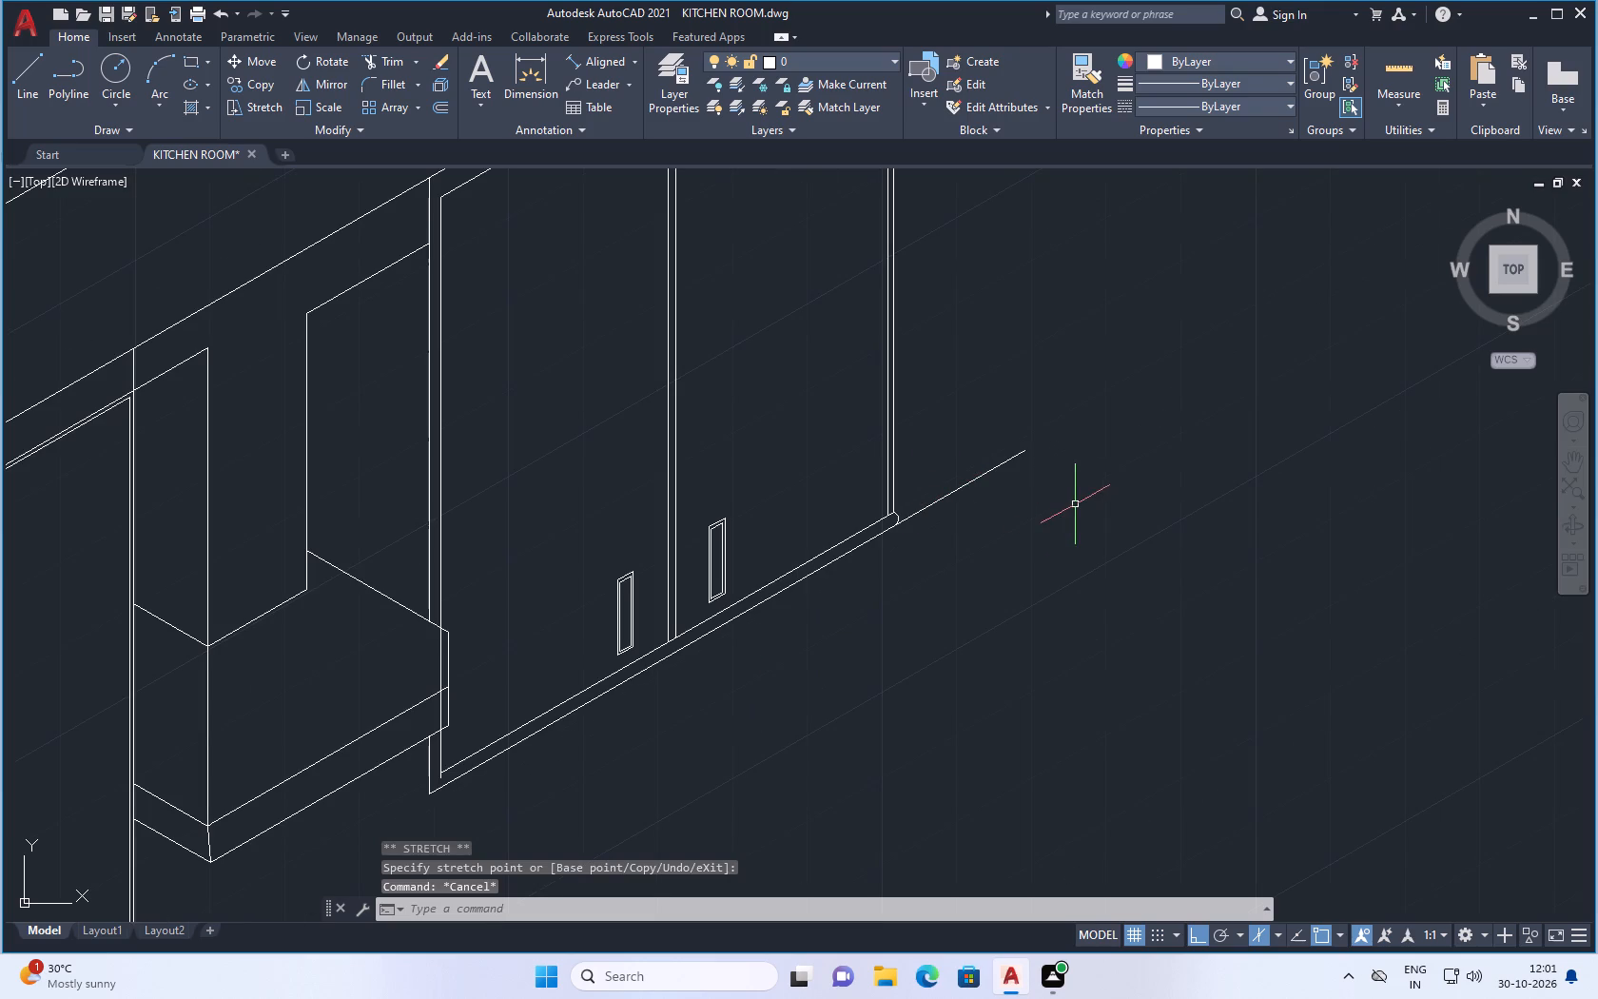
# Save the kitchen drawing.
pyautogui.hotkey('ctrl', 's')
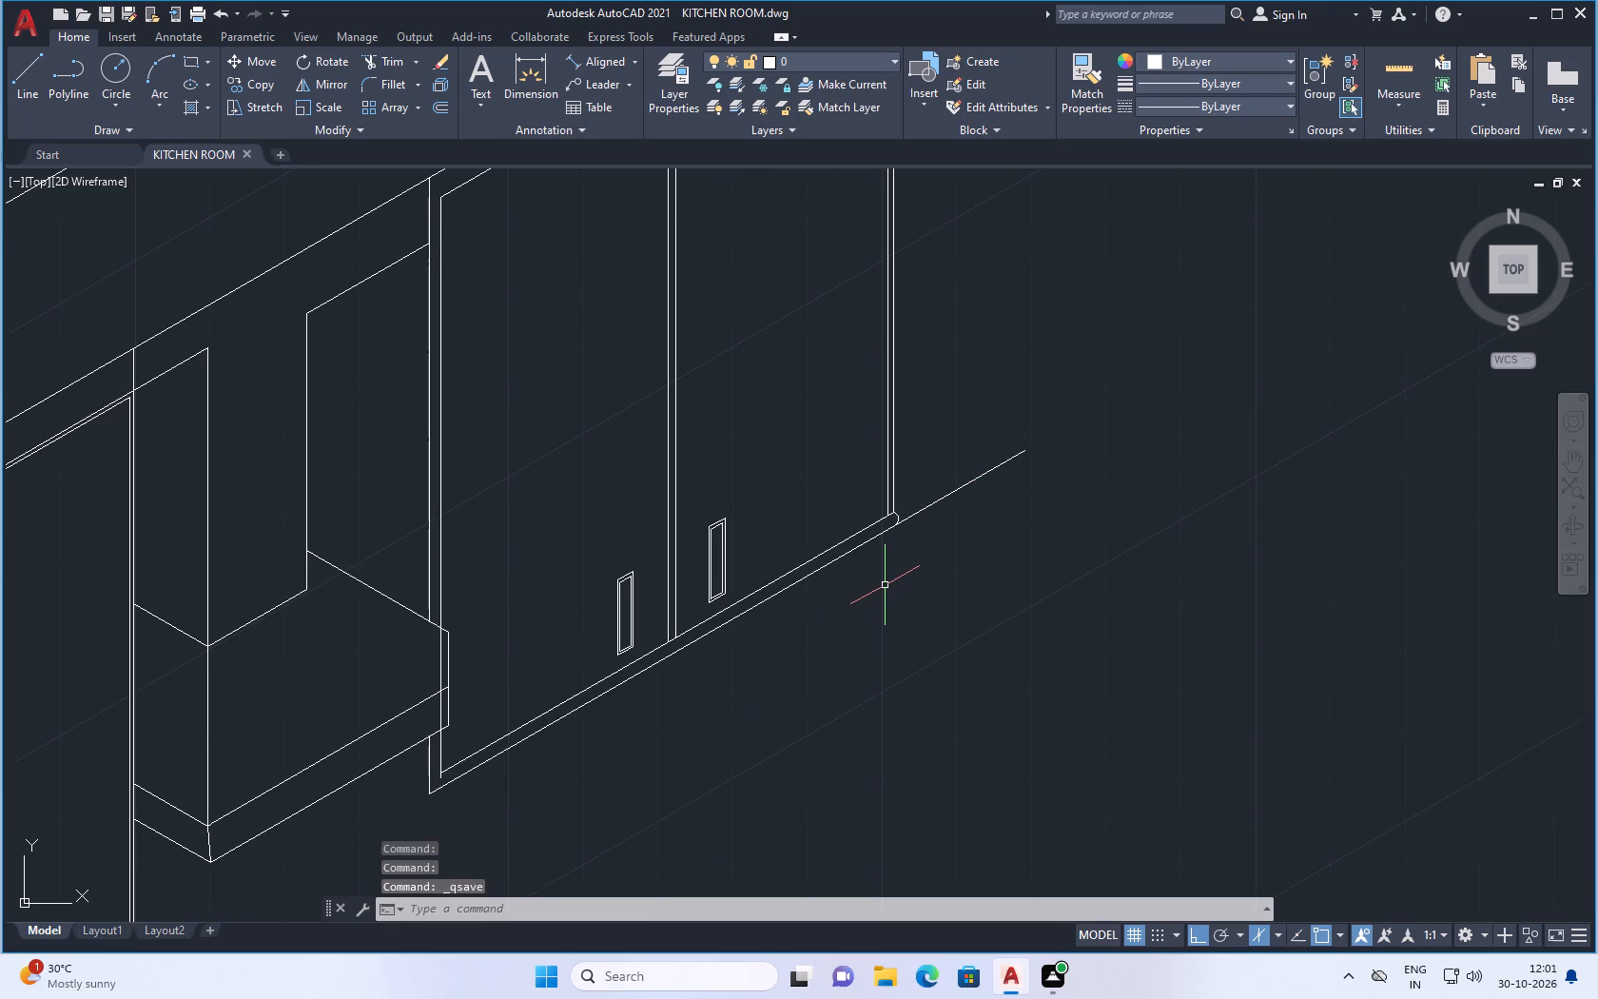
# Trim off the leftover line running past the bottom strip's rounded end at the rightmost wall cabinet.
pyautogui.scroll(-1, 847, 636)
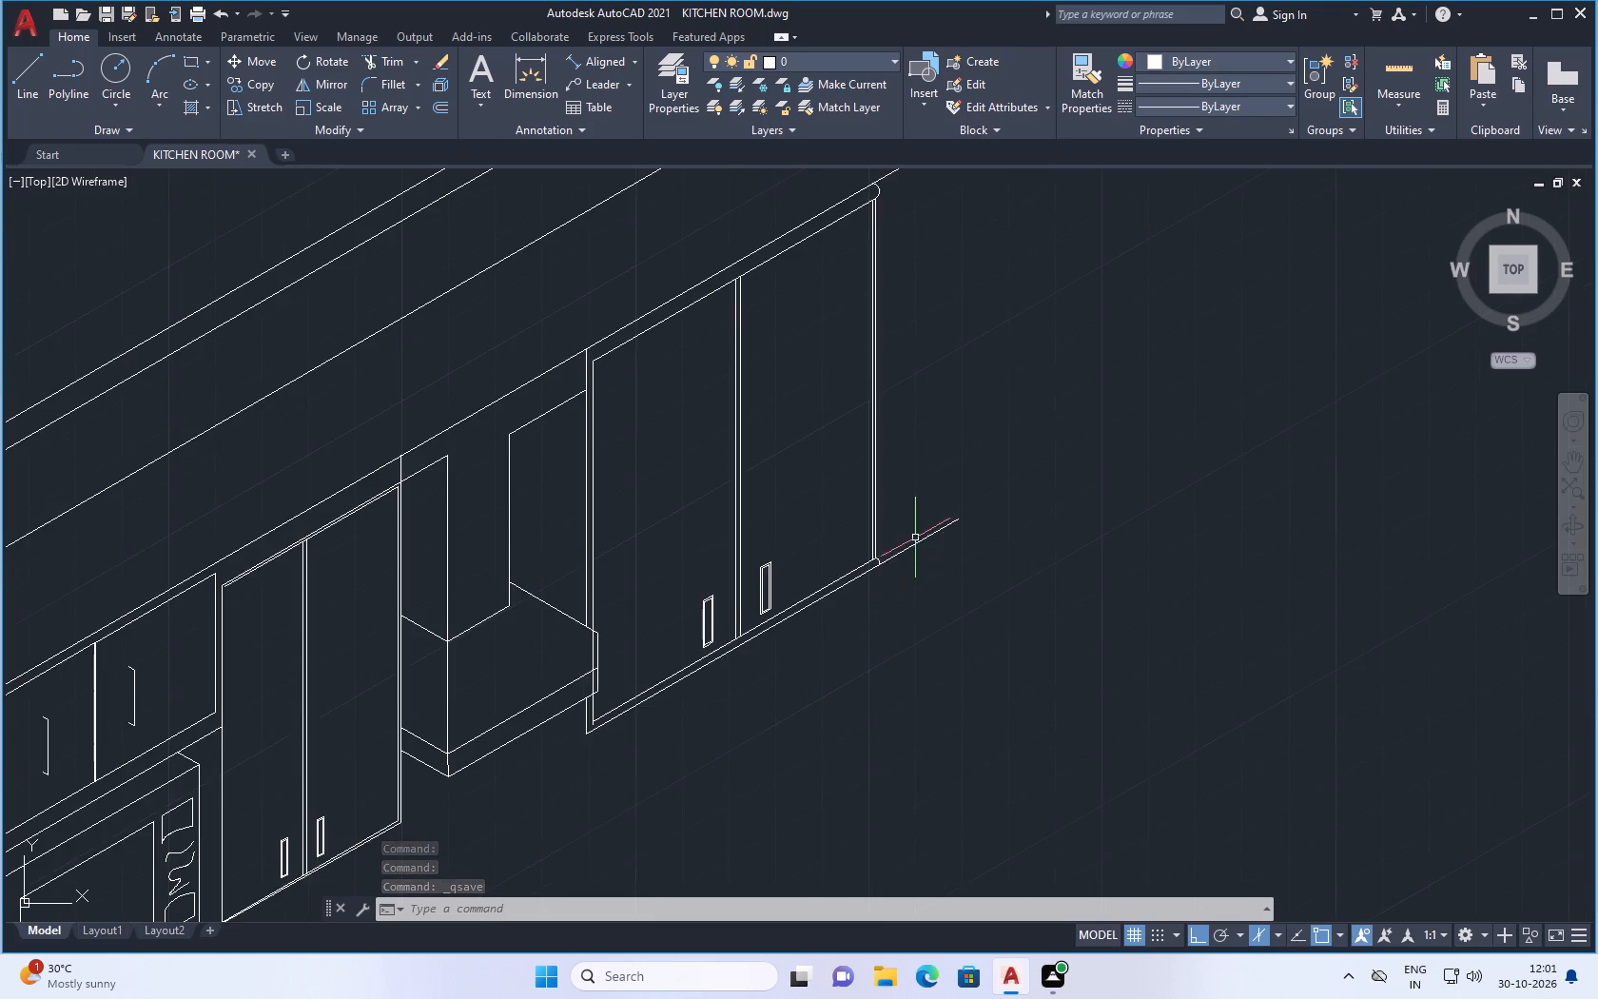
pyautogui.scroll(2, 915, 535)
pyautogui.write('TR')
pyautogui.press('Return')
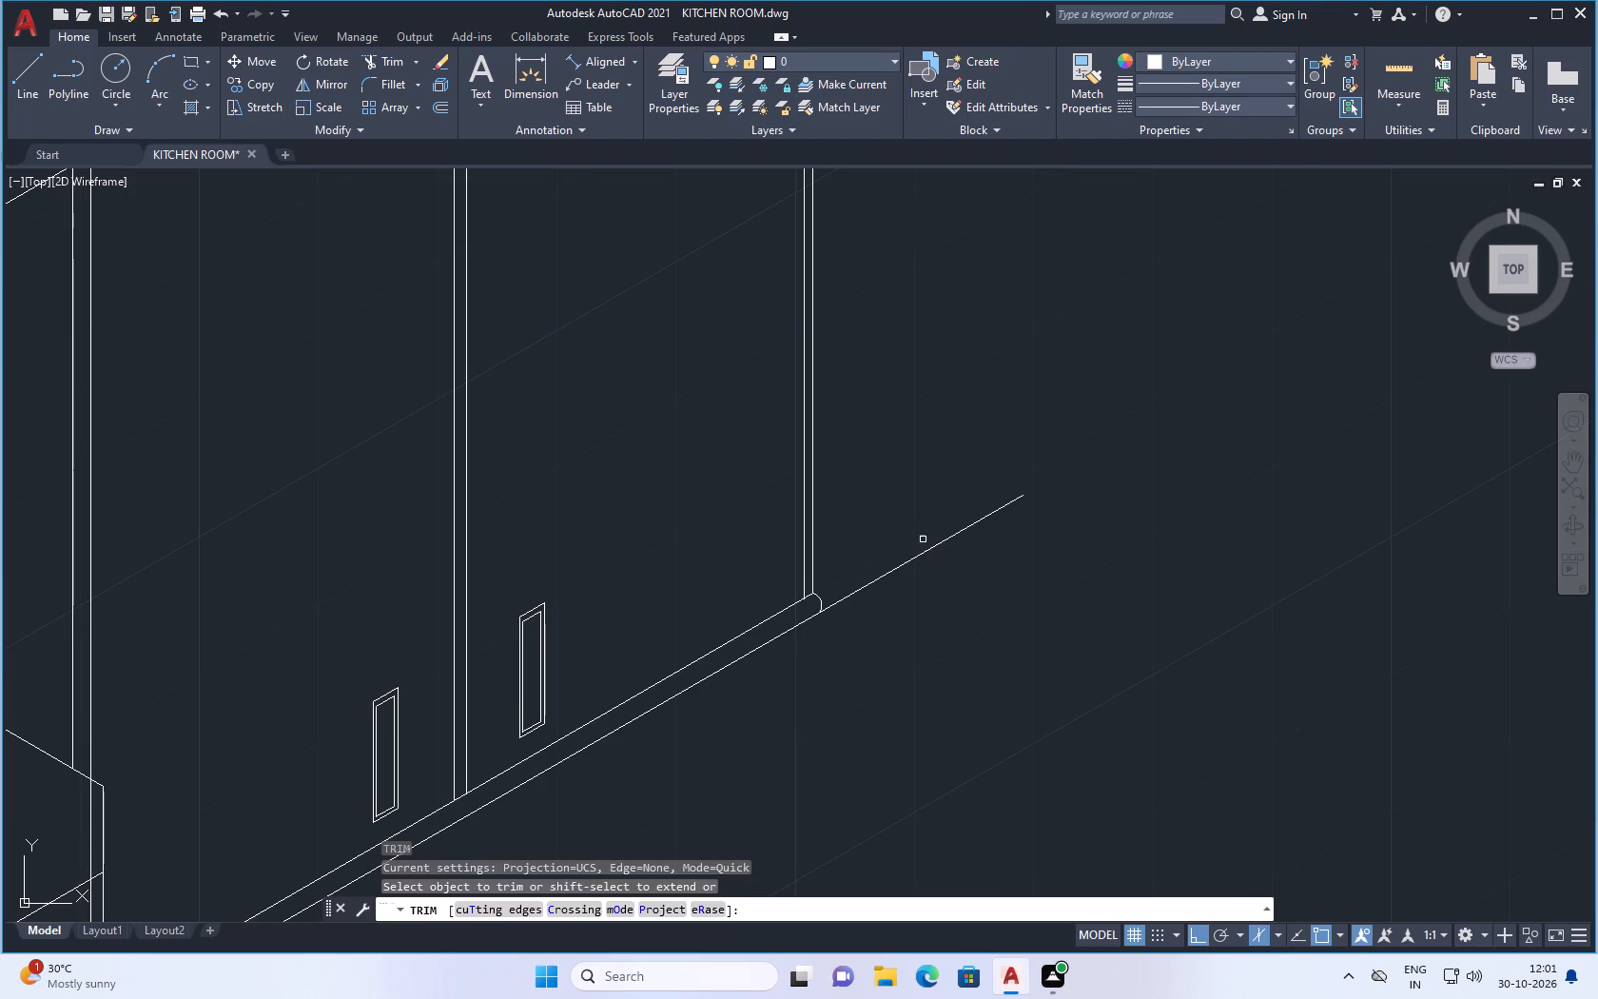
pyautogui.click(920, 550)
pyautogui.click(930, 566)
pyautogui.press('Escape')
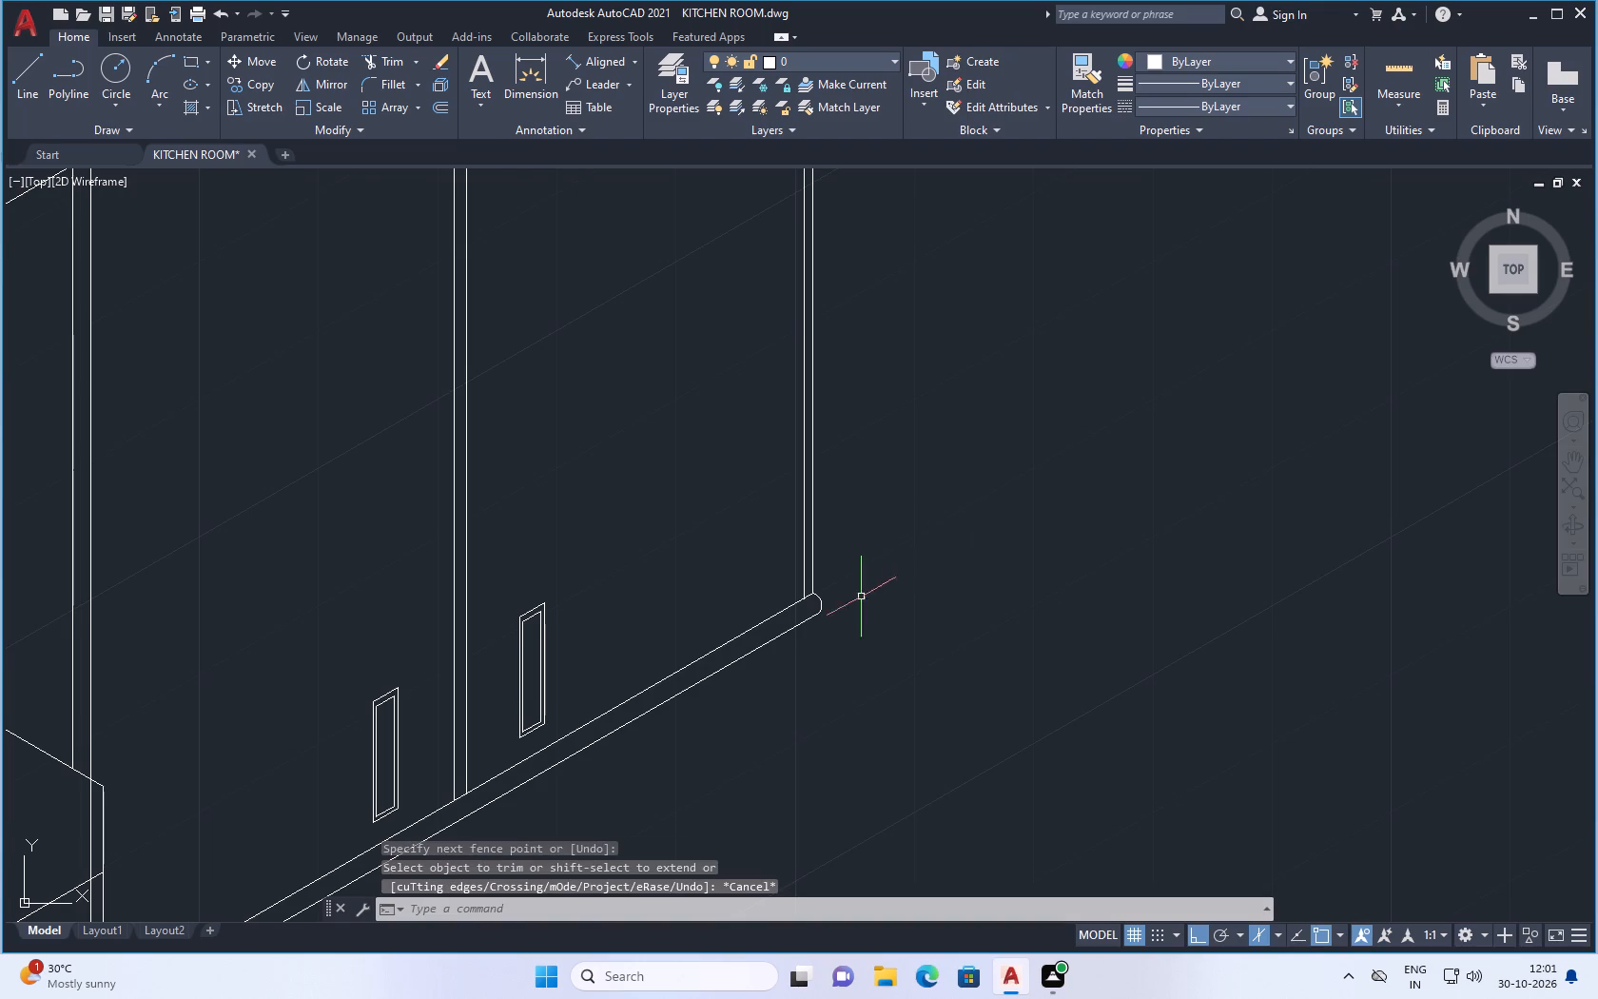
# Draw a line from the soffit's front corner about 75 units straight down, and on about 97 units at 210° towards the rounded bottom strip.
pyautogui.scroll(-3, 822, 602)
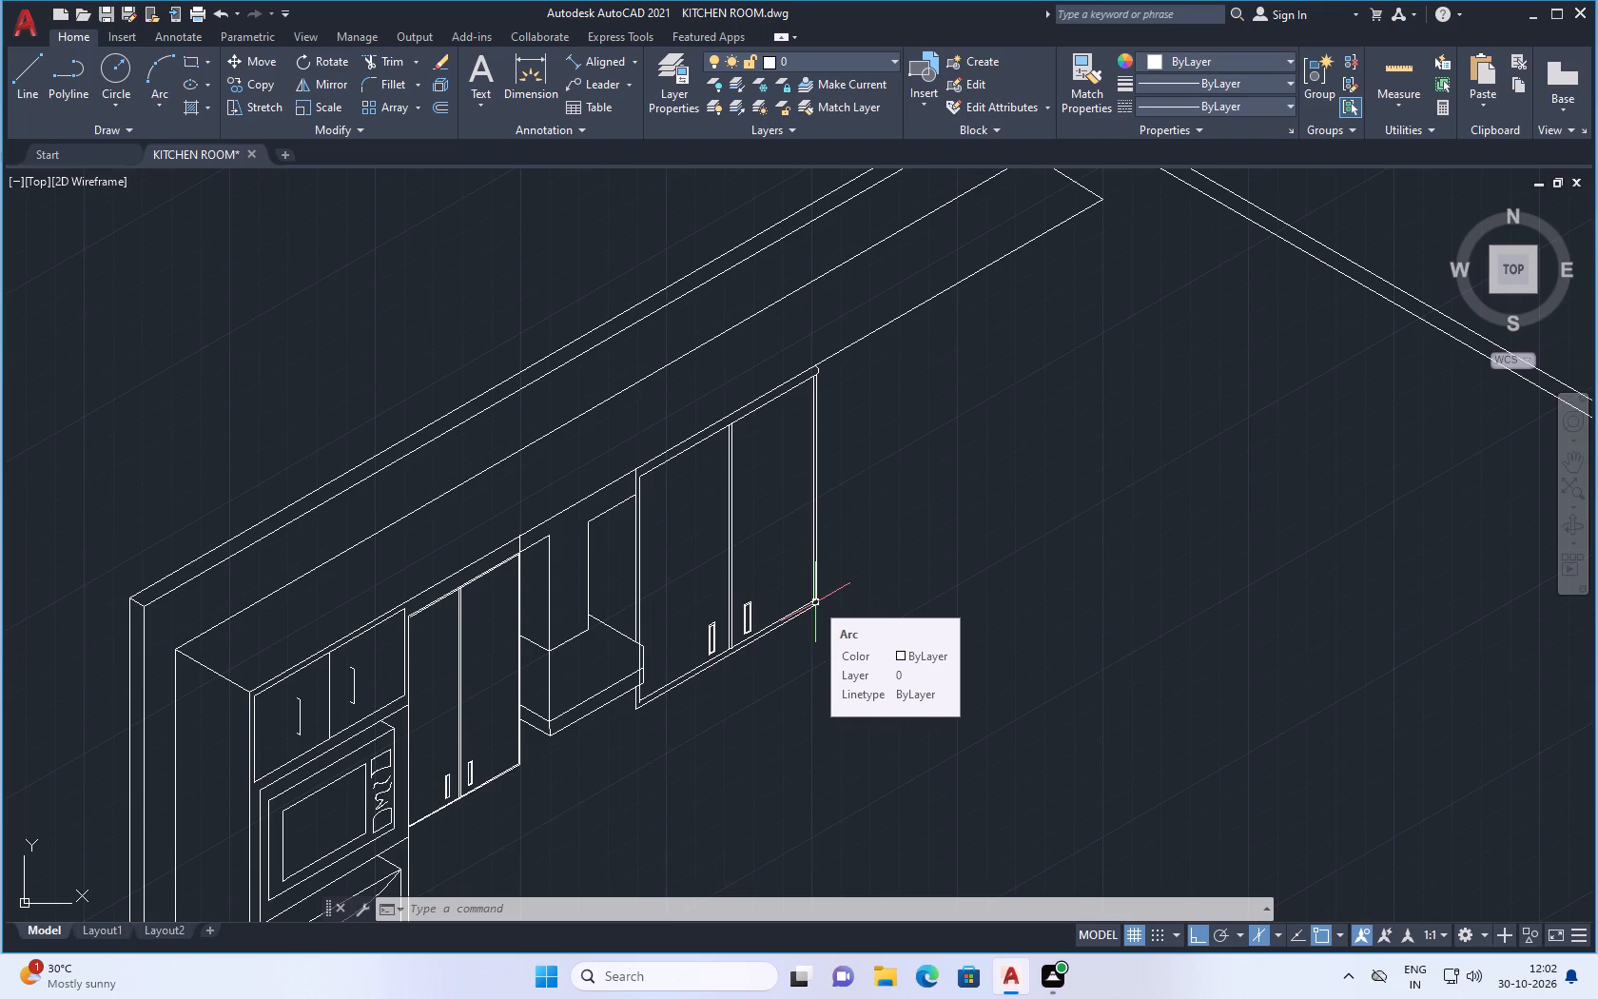
pyautogui.scroll(-2, 690, 446)
pyautogui.scroll(2, 857, 389)
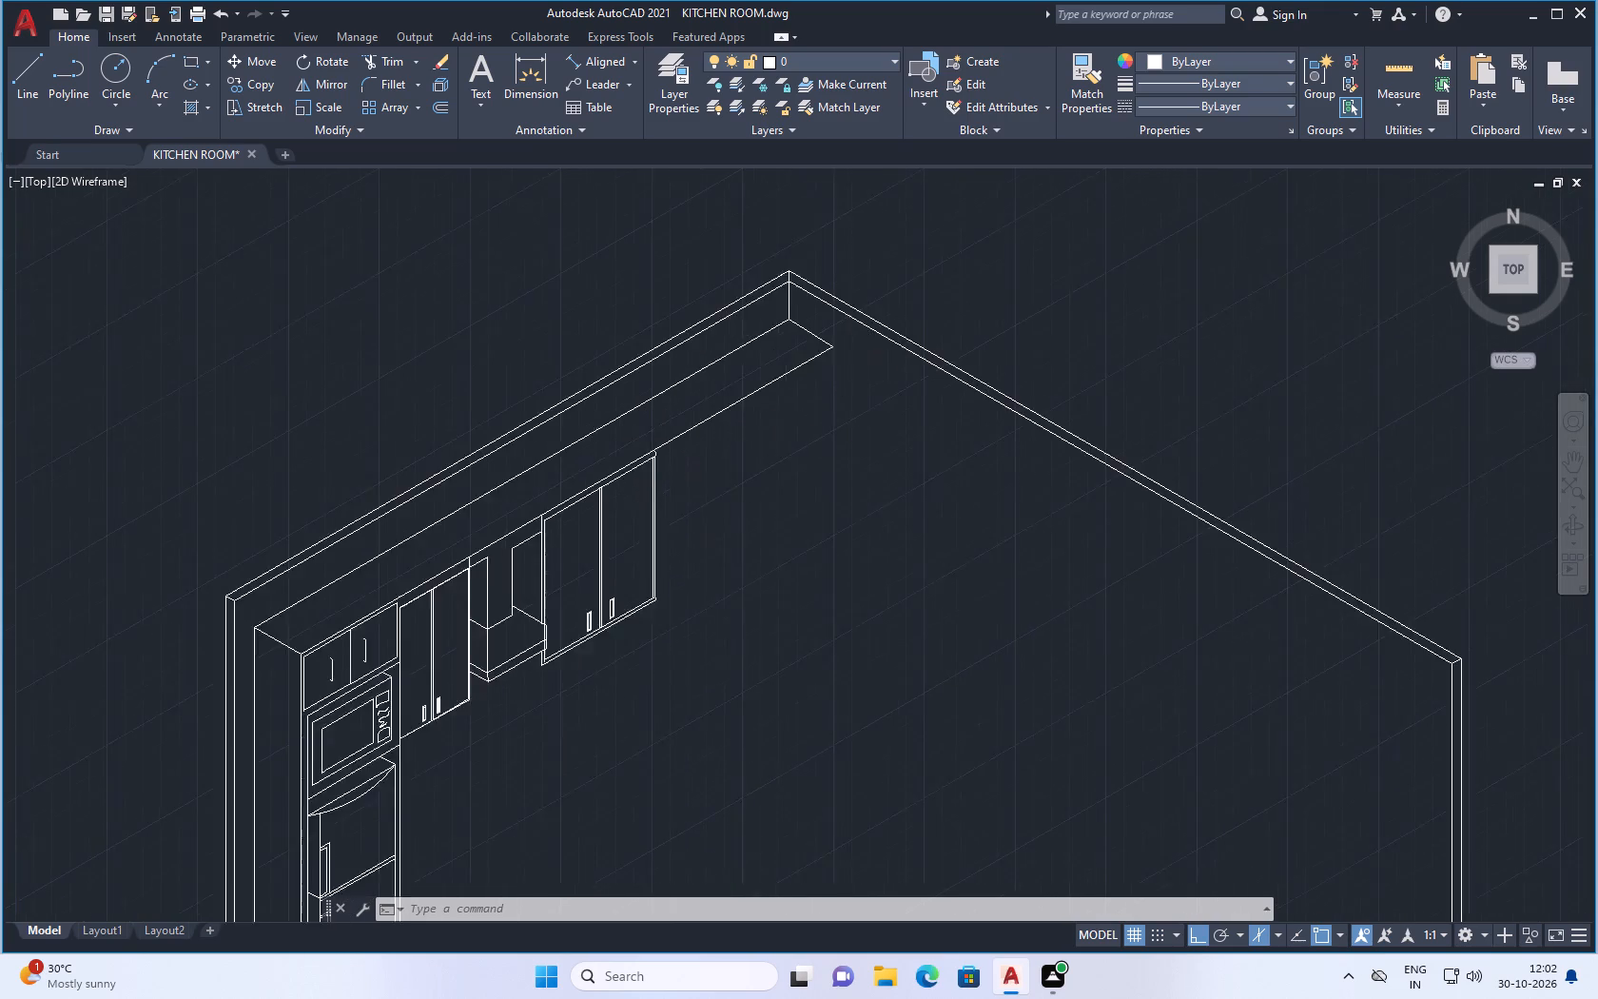
pyautogui.click(24, 69)
pyautogui.scroll(-3, 405, 432)
pyautogui.scroll(1, 452, 442)
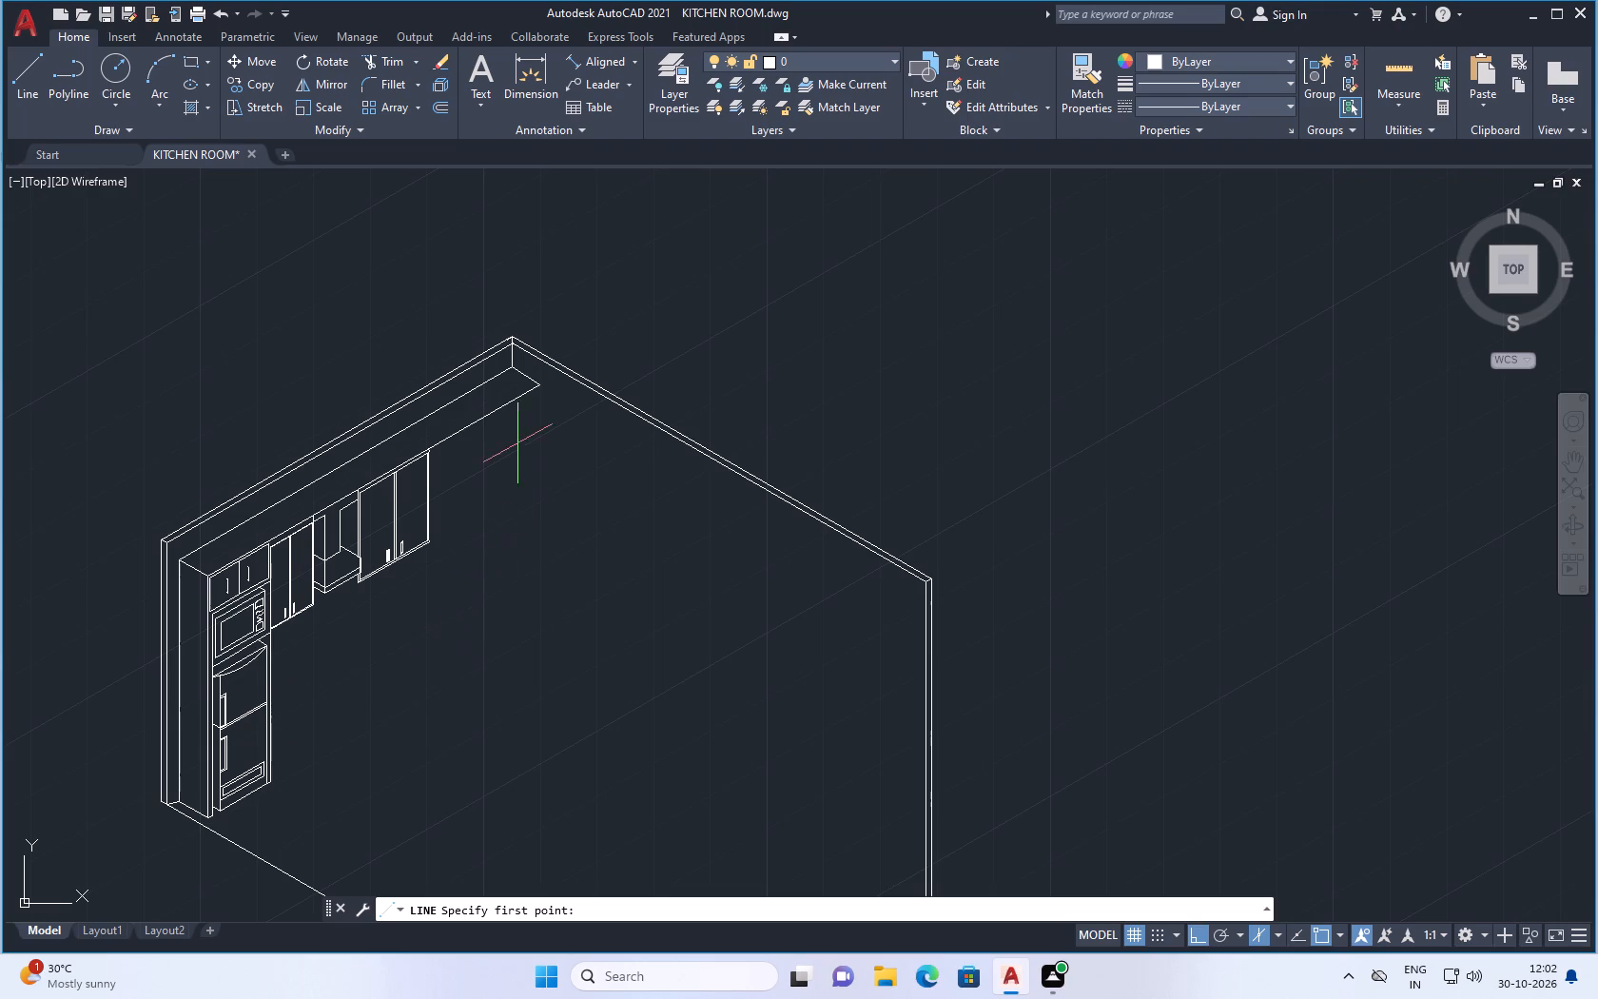
pyautogui.scroll(2, 515, 437)
pyautogui.scroll(-1, 483, 426)
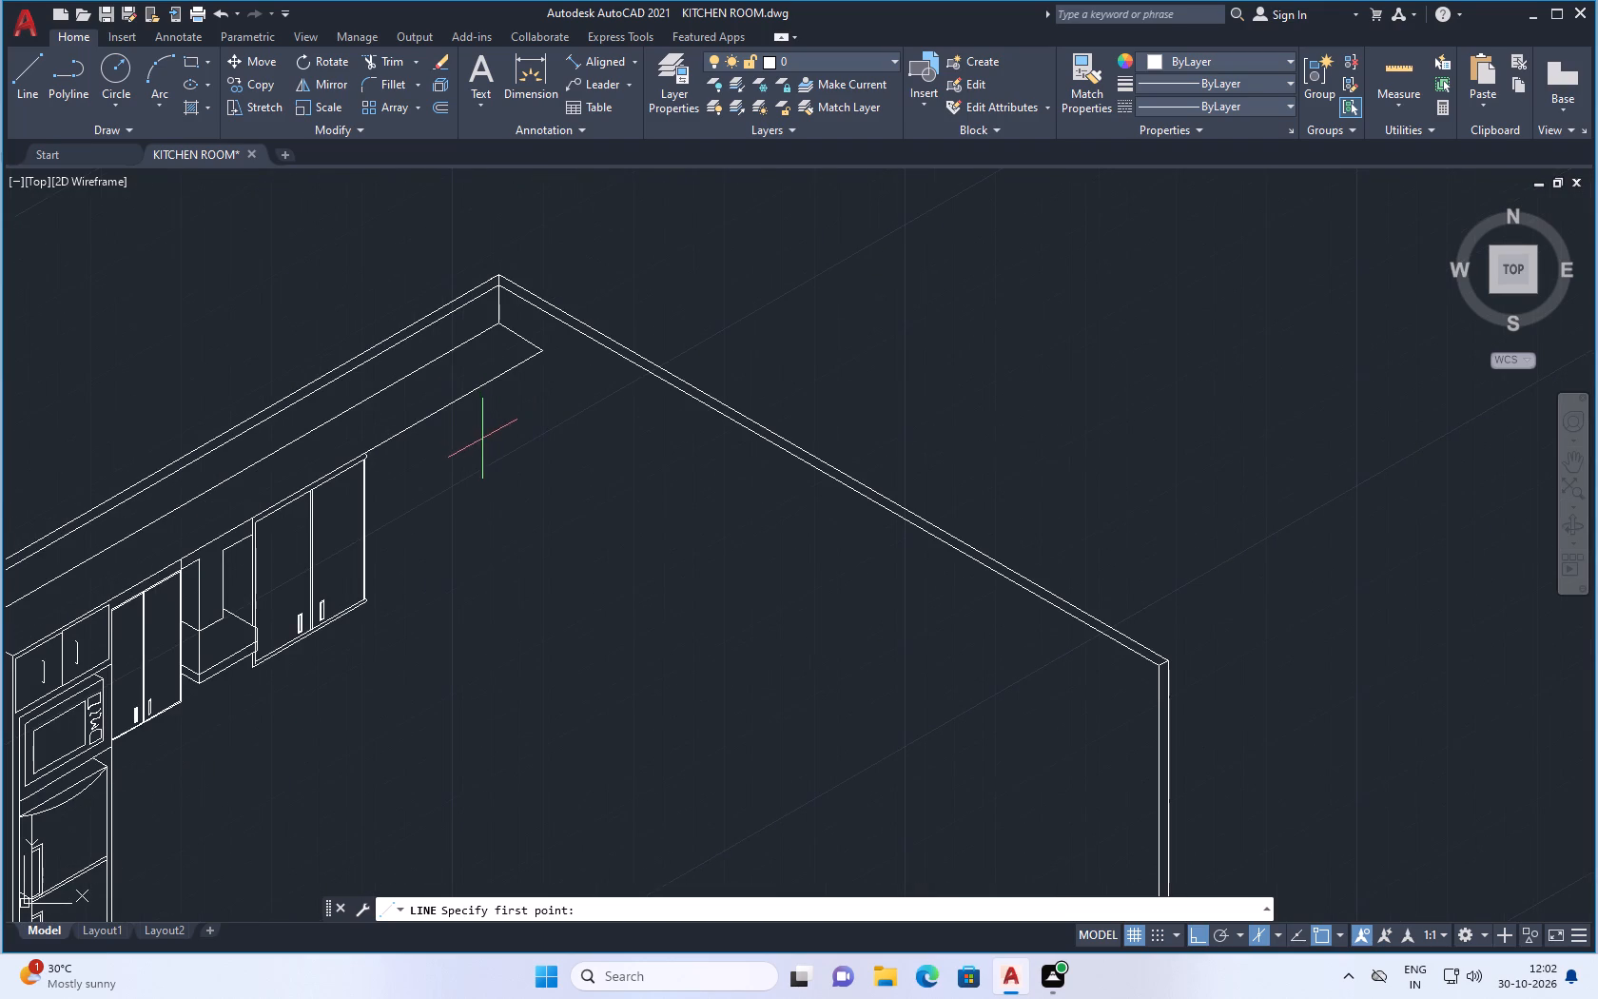
pyautogui.click(538, 358)
pyautogui.scroll(2, 540, 556)
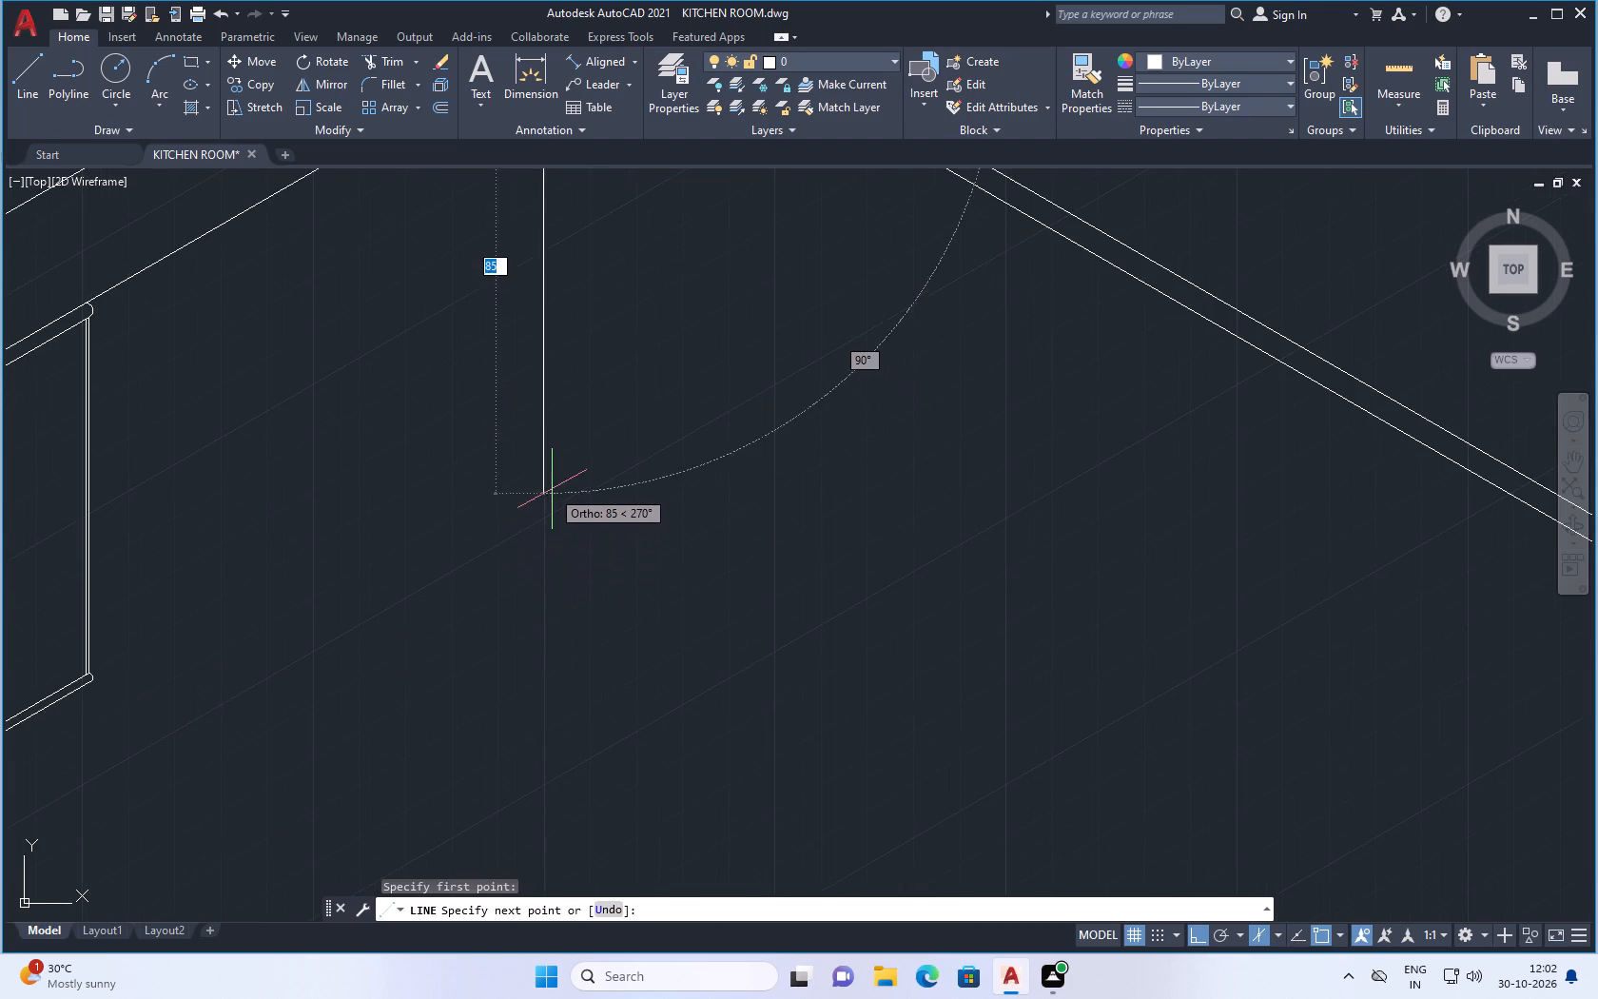
pyautogui.scroll(-2, 553, 487)
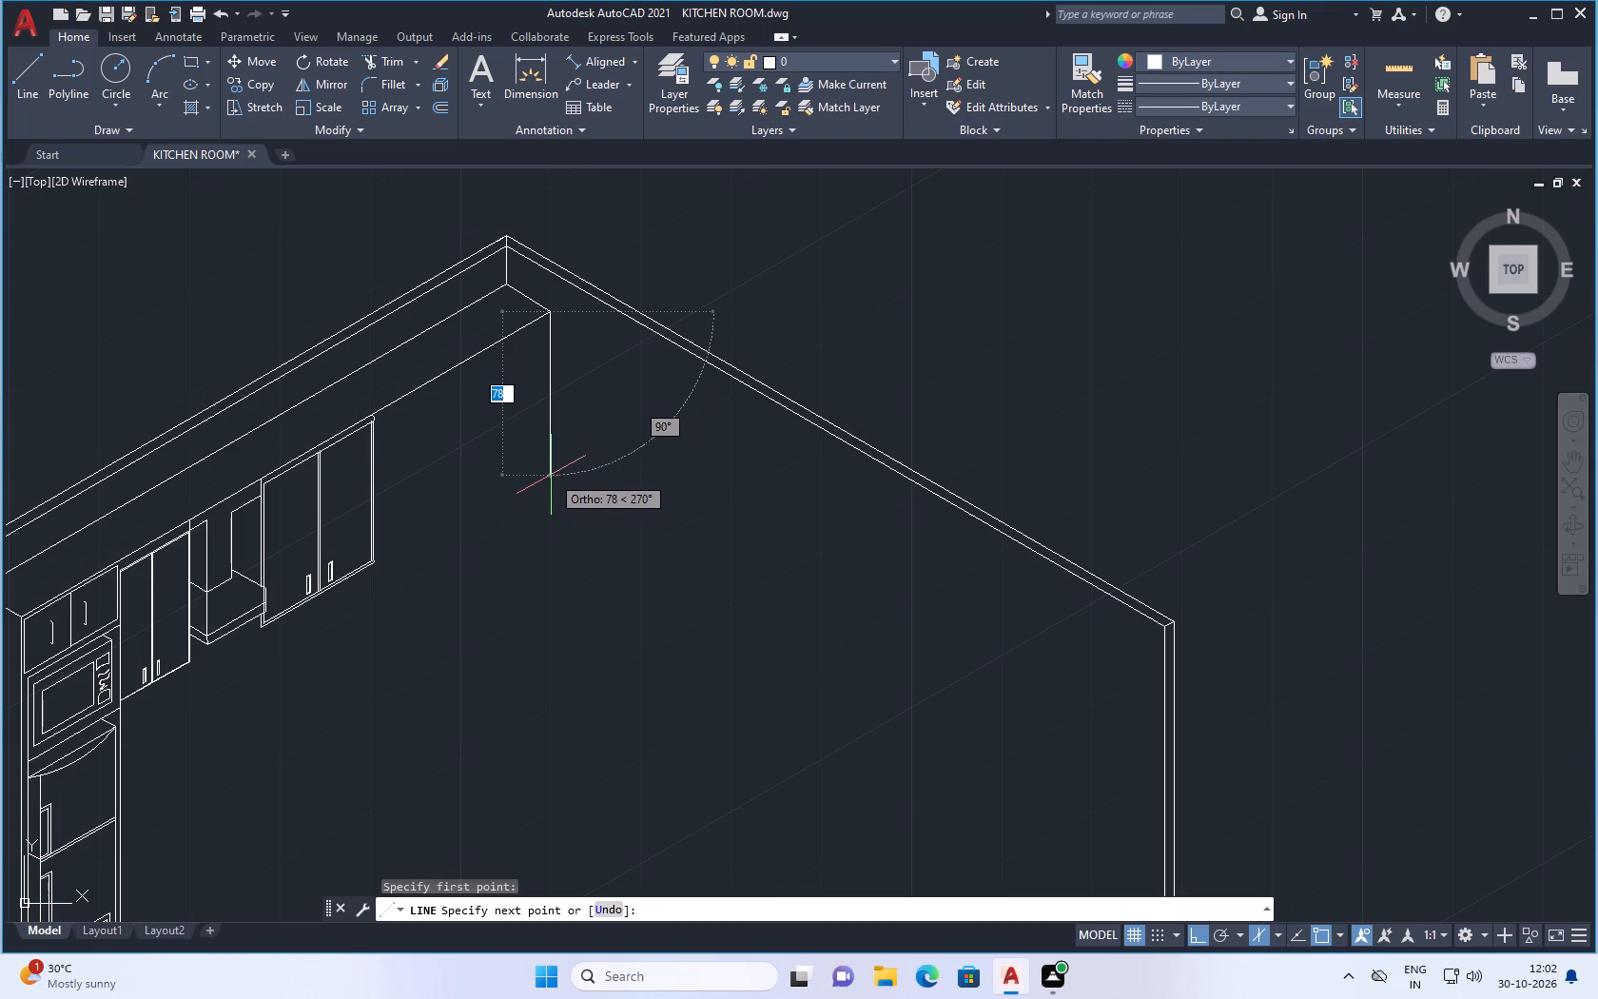
pyautogui.scroll(1, 551, 475)
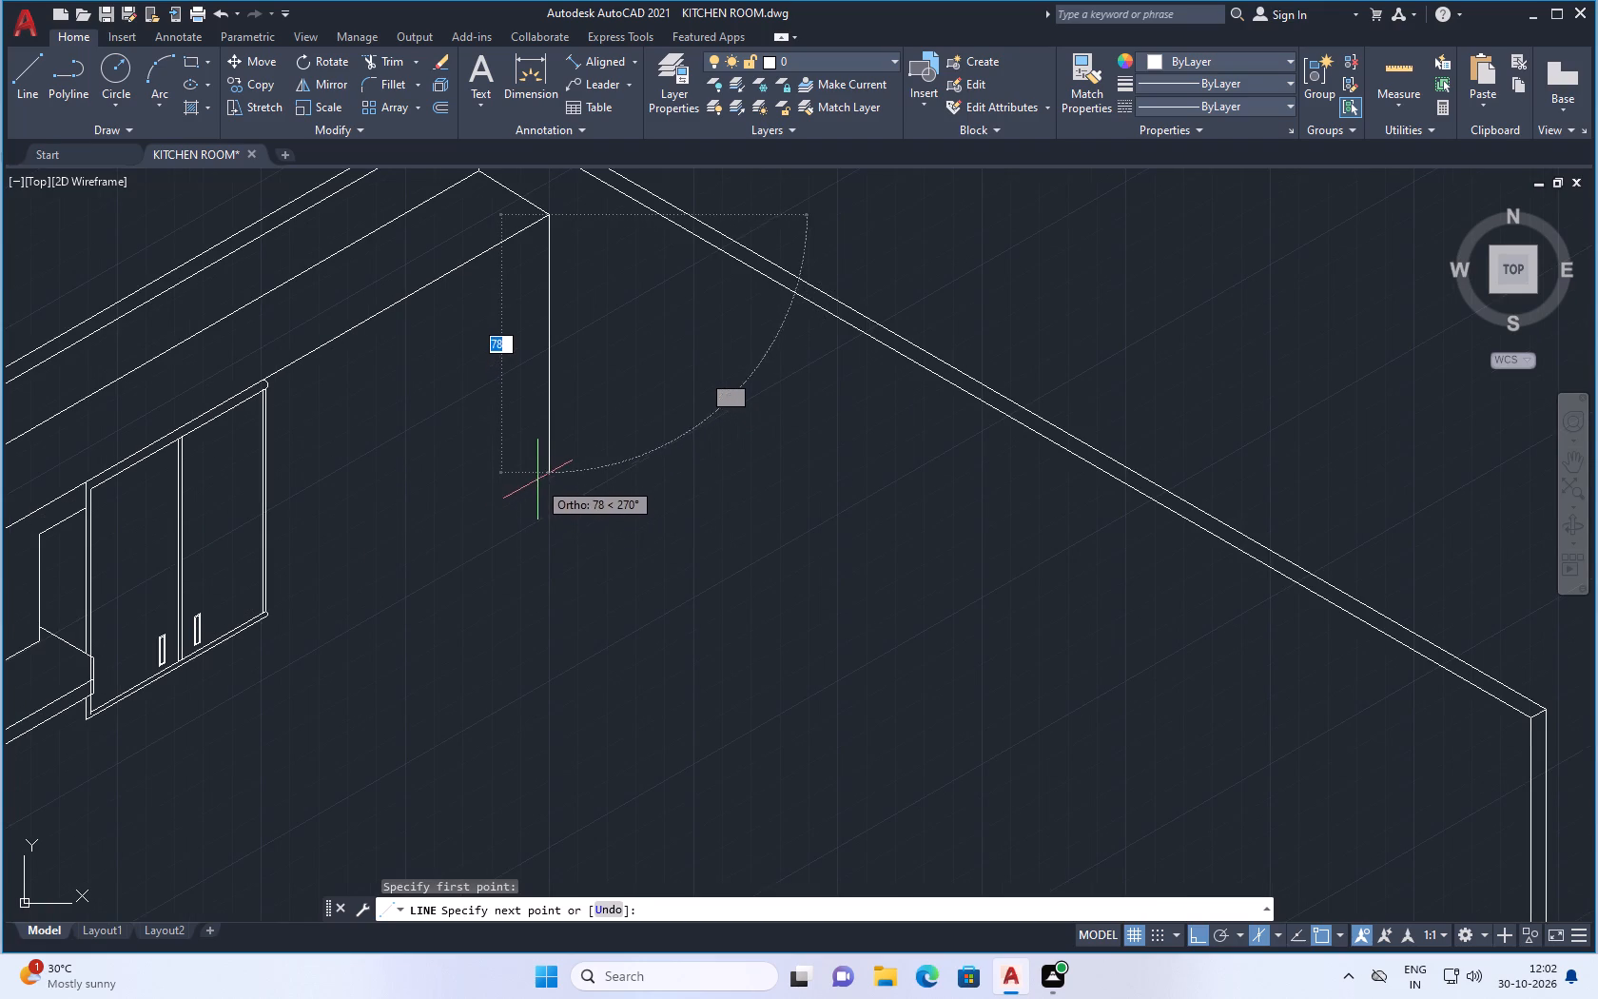
pyautogui.click(542, 460)
pyautogui.scroll(2, 308, 589)
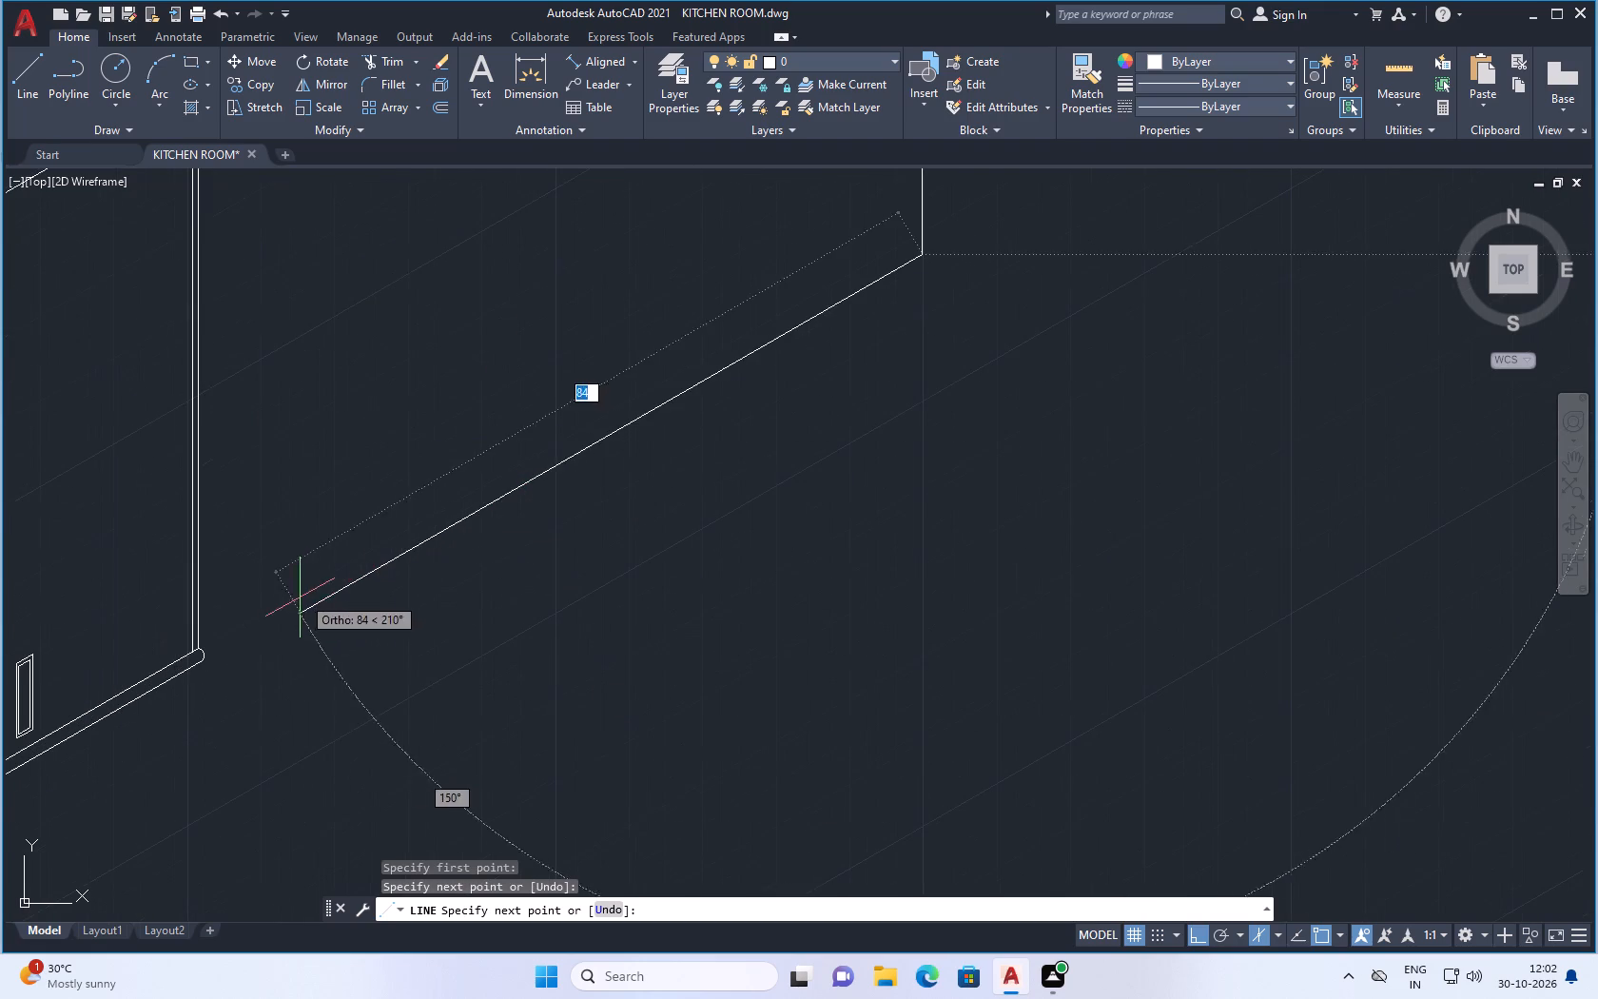
pyautogui.scroll(2, 207, 656)
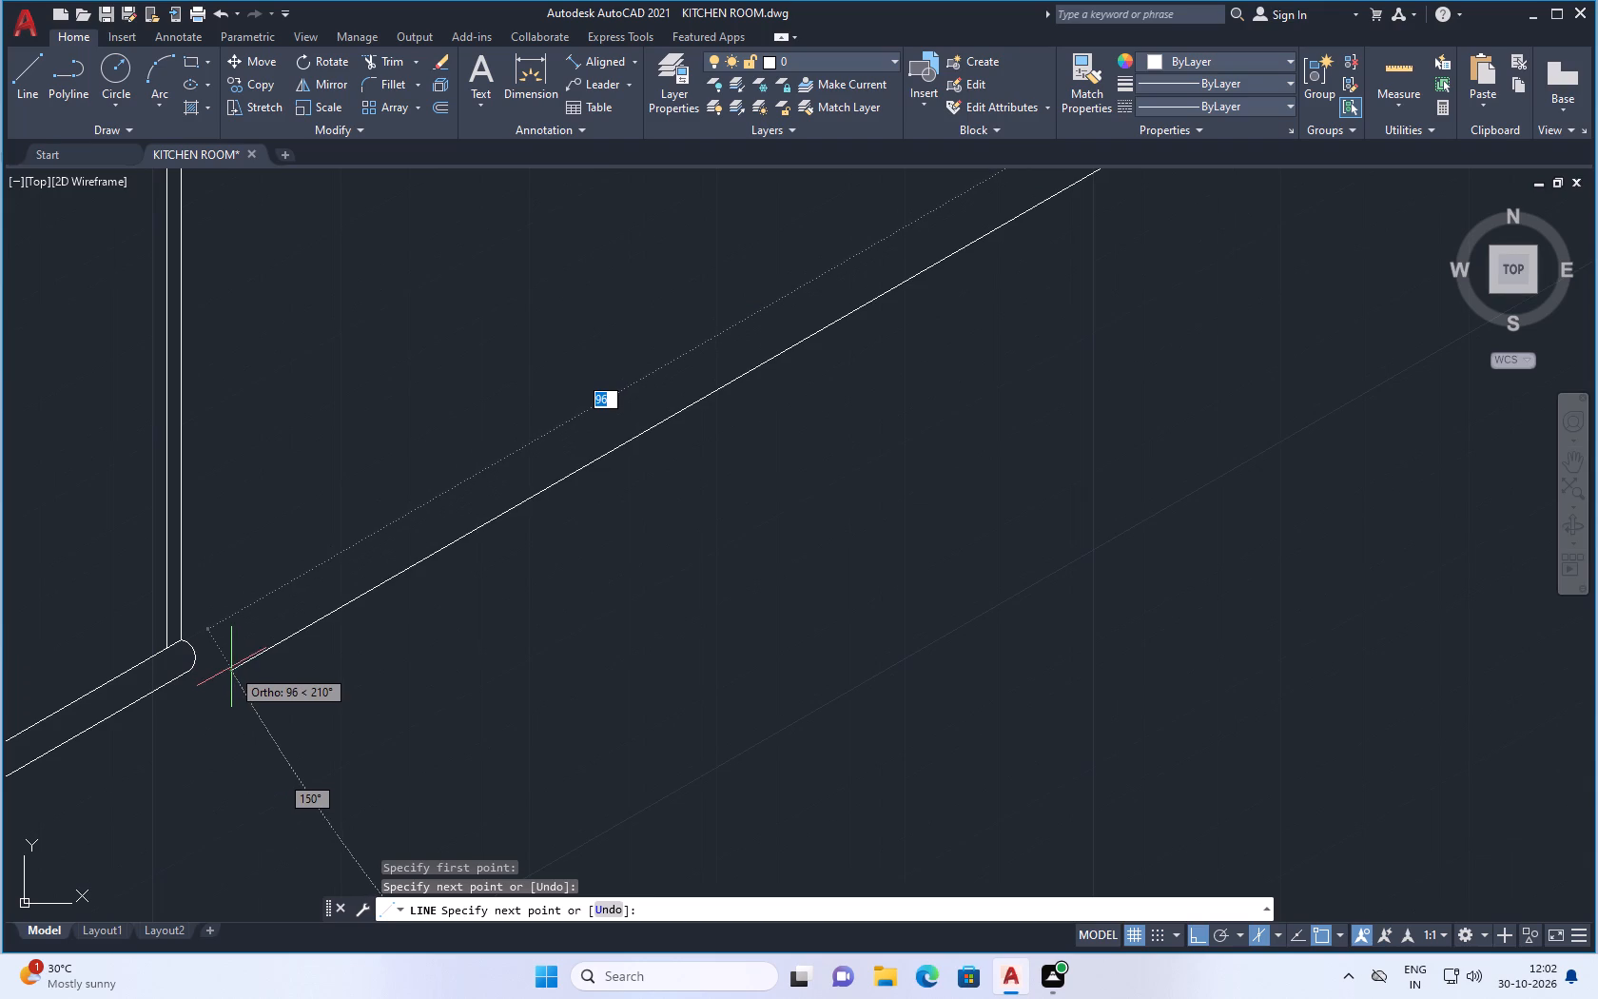
pyautogui.click(214, 677)
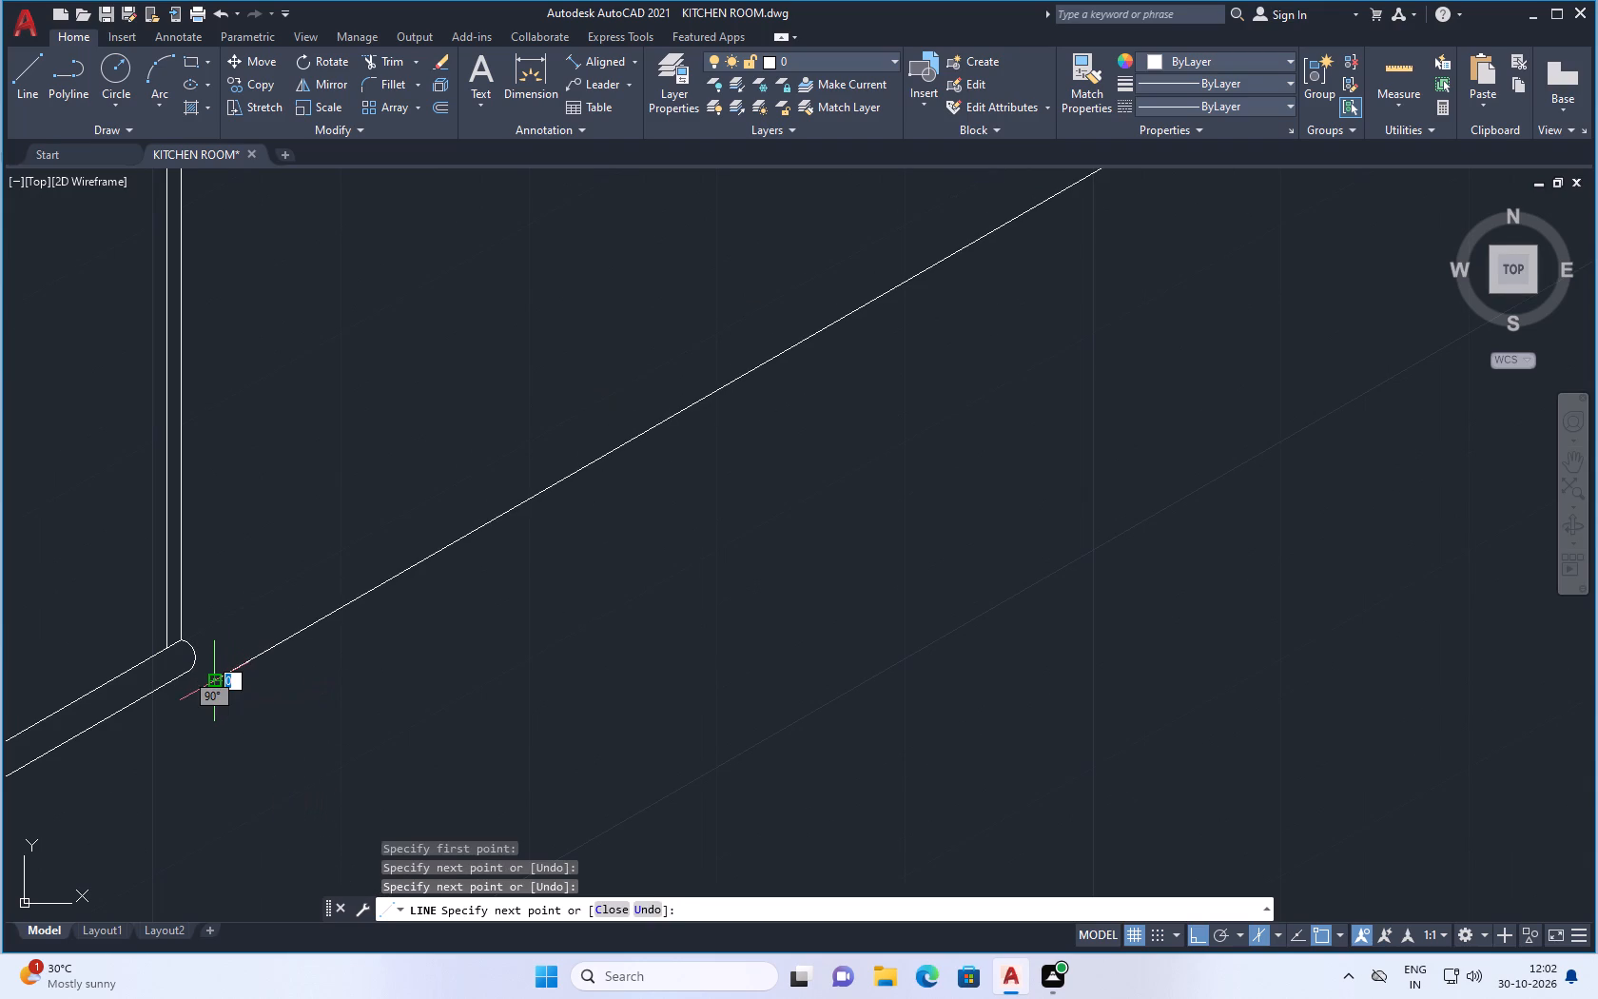
pyautogui.press('space')
# Draw a line about 105 units long at 30° from the bottom strip's rounded end, passing beyond the new vertical edge.
pyautogui.scroll(-2, 272, 685)
pyautogui.press('space')
pyautogui.scroll(2, 278, 632)
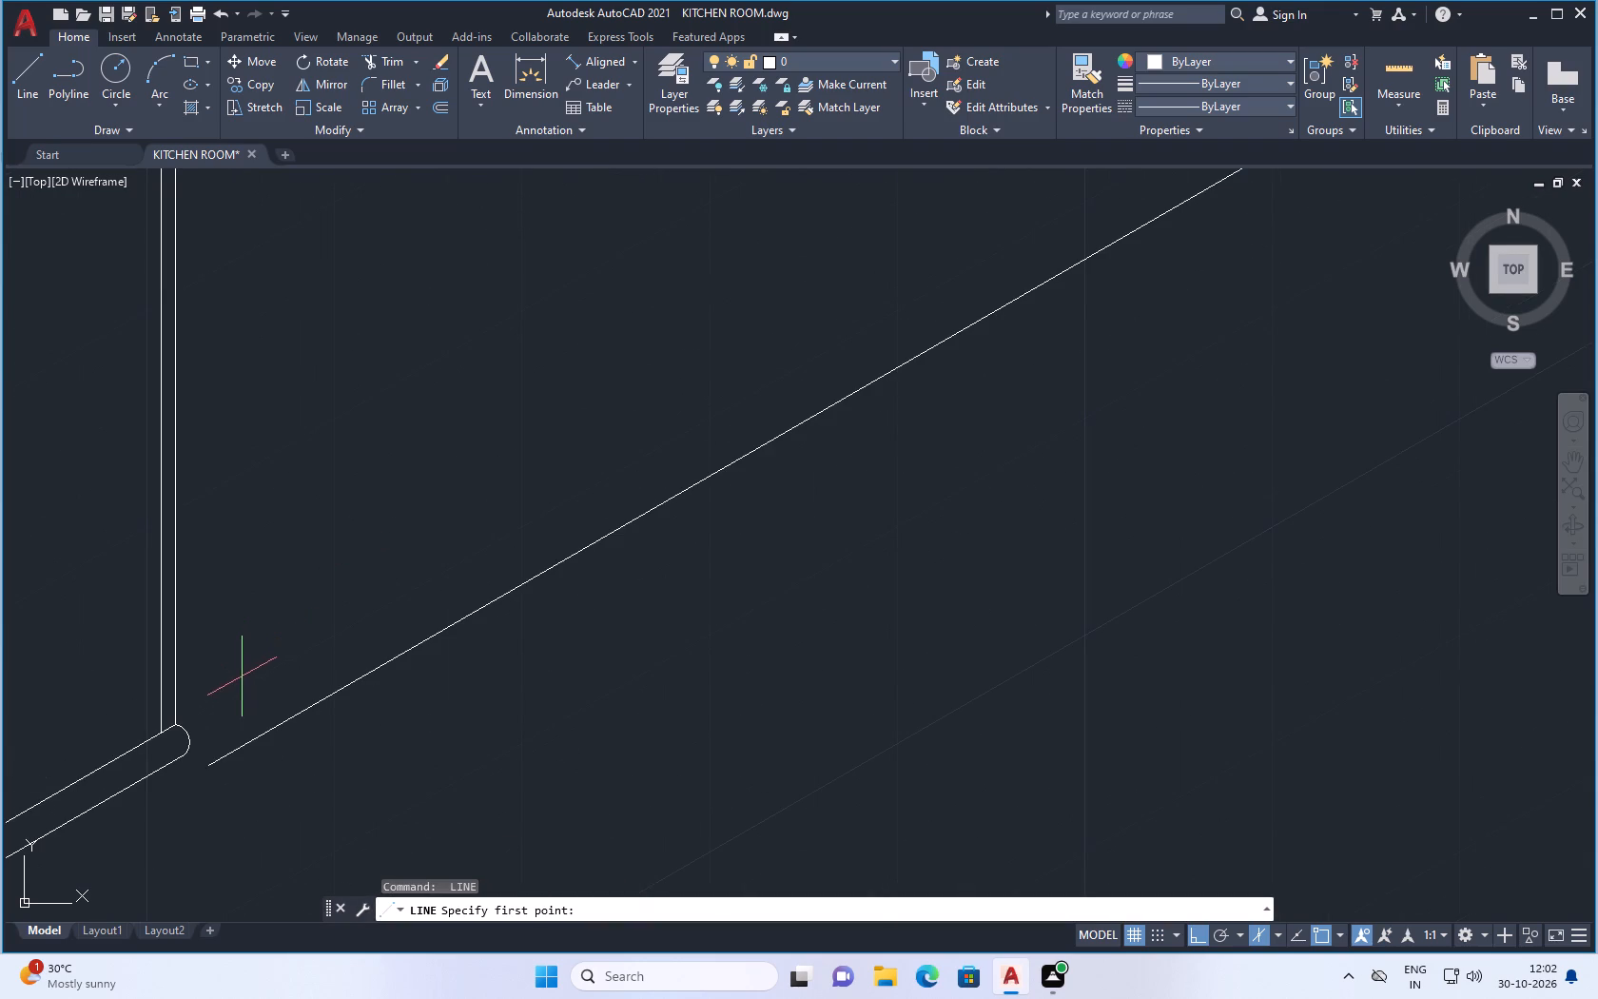
pyautogui.scroll(1, 239, 677)
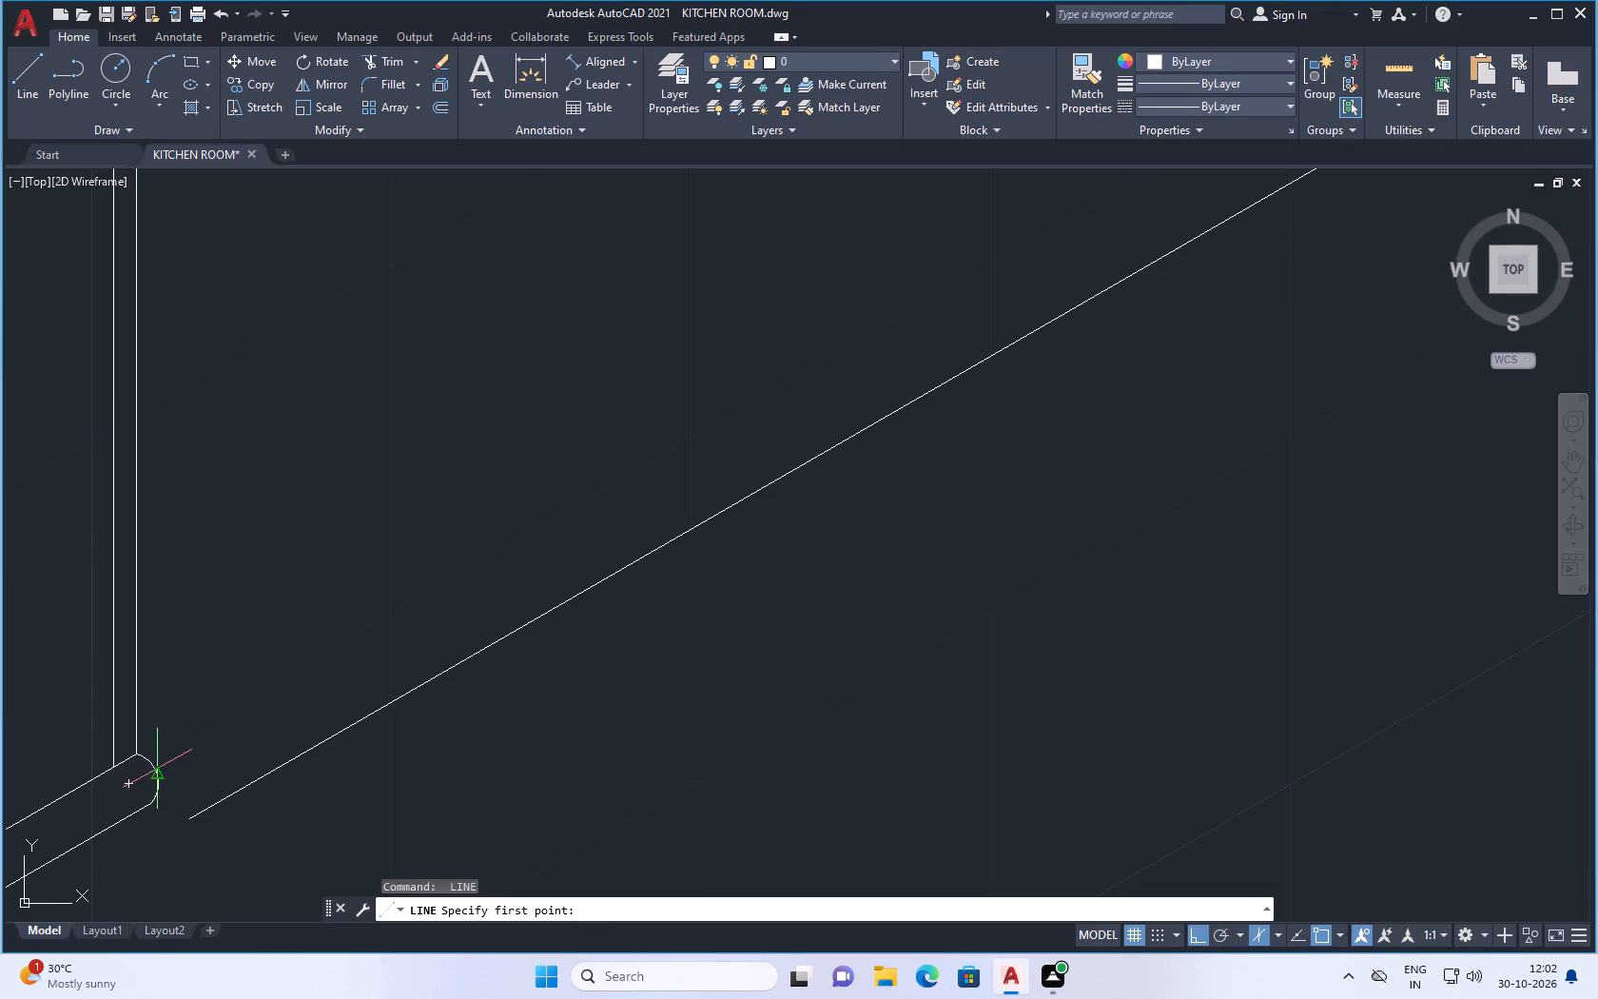
pyautogui.moveTo(157, 769); pyautogui.dragTo(174, 758)
pyautogui.scroll(-2, 421, 657)
pyautogui.scroll(-3, 551, 611)
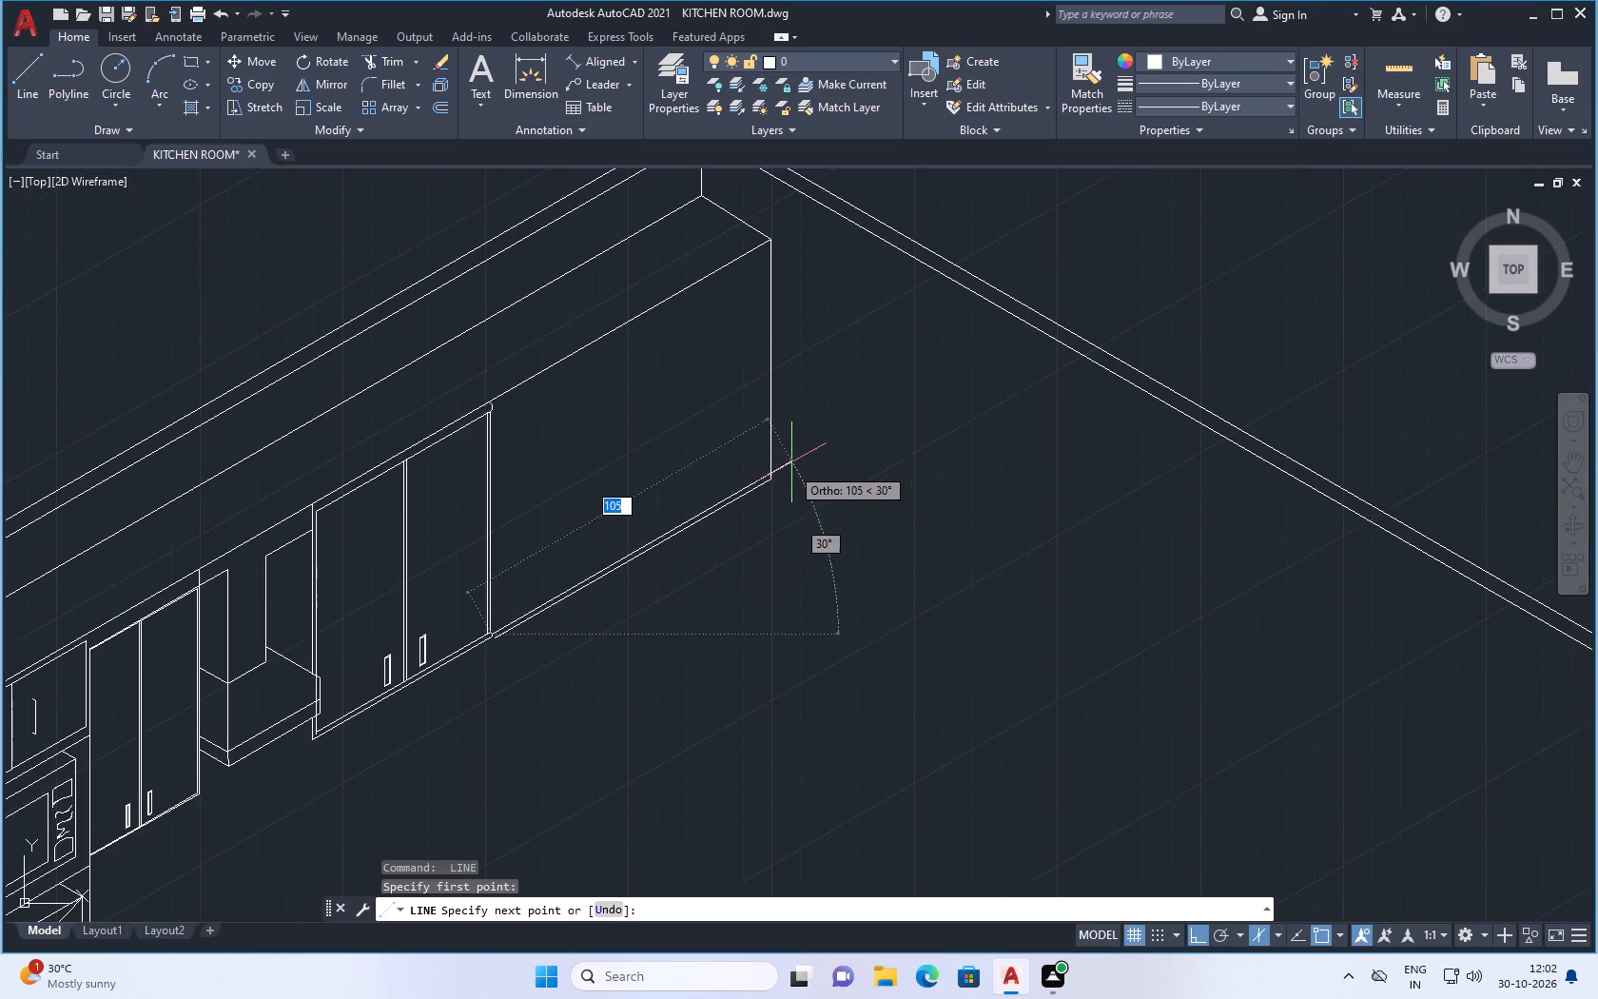
pyautogui.scroll(2, 794, 442)
pyautogui.click(790, 461)
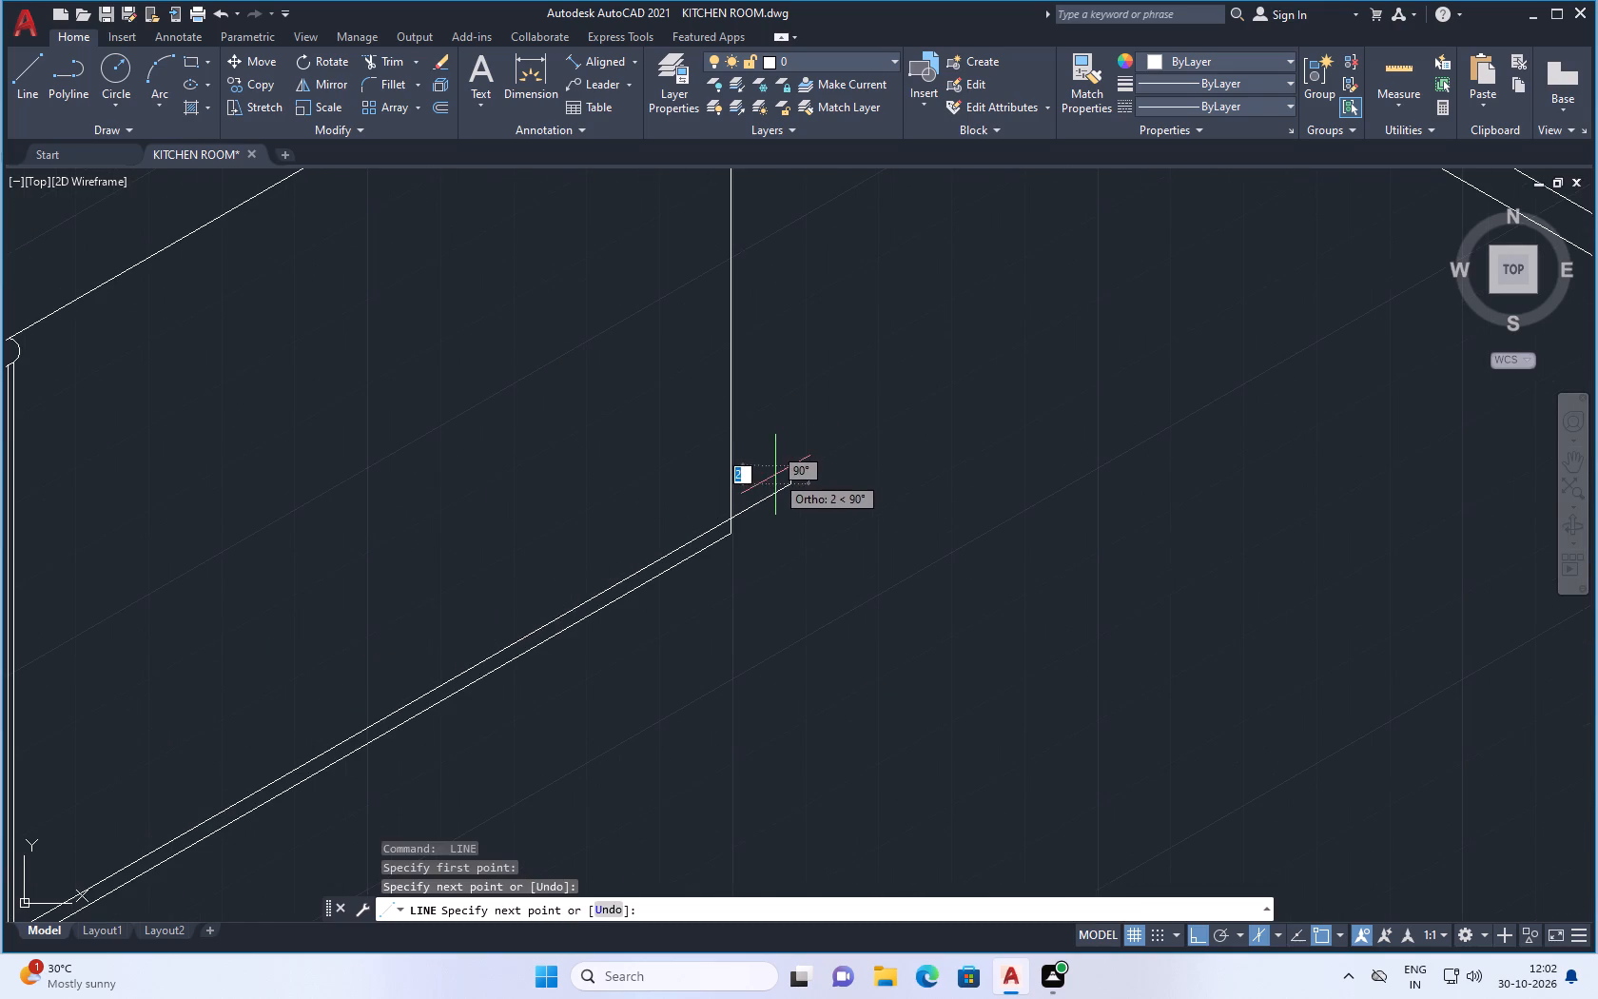
pyautogui.press('space')
# Trim the vertical stub, the lower parallel line and the overhang past the vertical edge, leaving a clean lower corner.
pyautogui.write('TR')
pyautogui.press('Return')
pyautogui.scroll(2, 728, 538)
pyautogui.click(731, 517)
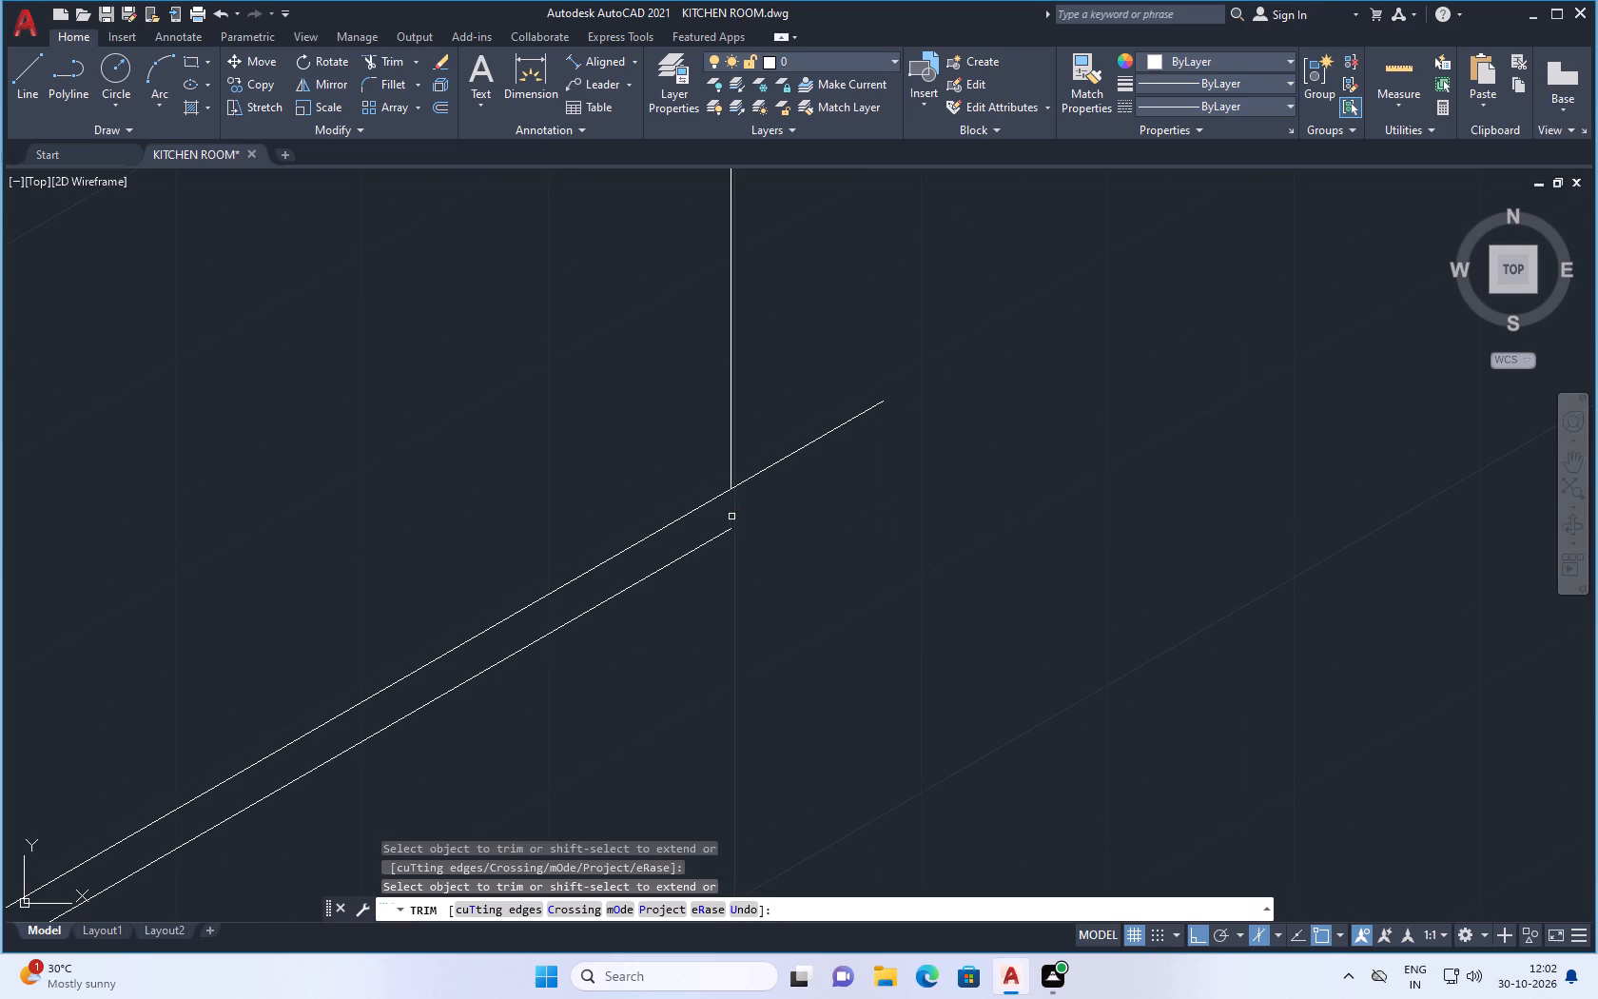
pyautogui.click(717, 537)
pyautogui.click(795, 450)
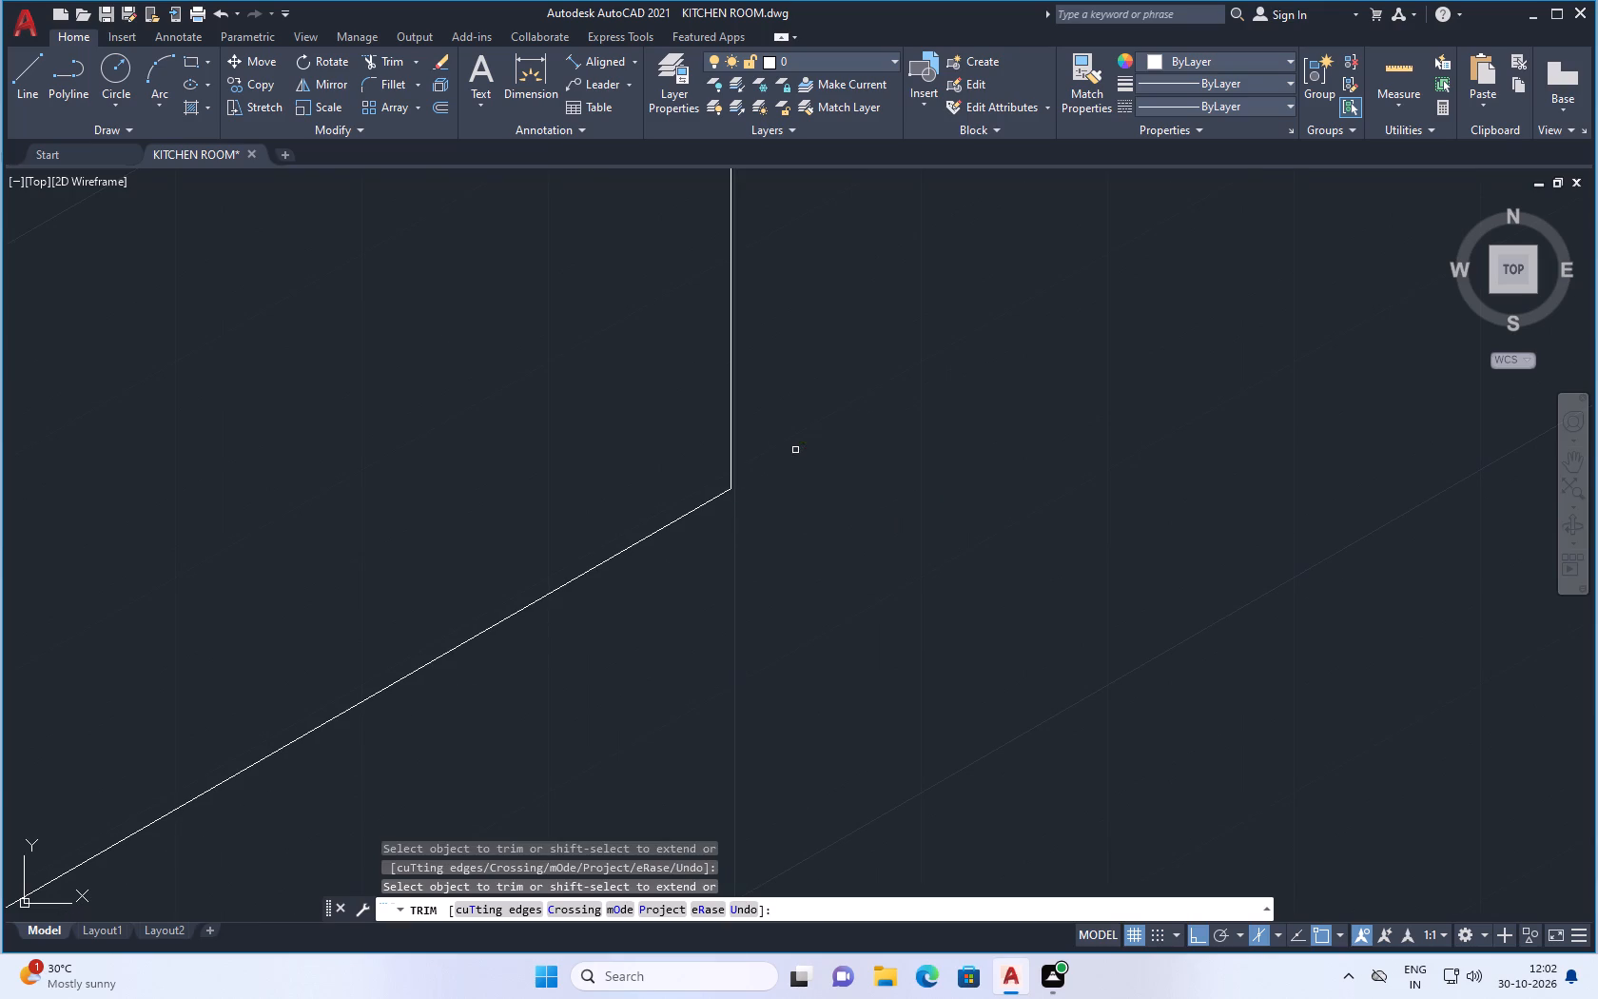
pyautogui.press('Escape')
# Draw an inner panel outline from beside the top strip's rounded end: about 92 units at 30°, 25 down, and back at 210° to the cabinet's edge.
pyautogui.scroll(-2, 757, 494)
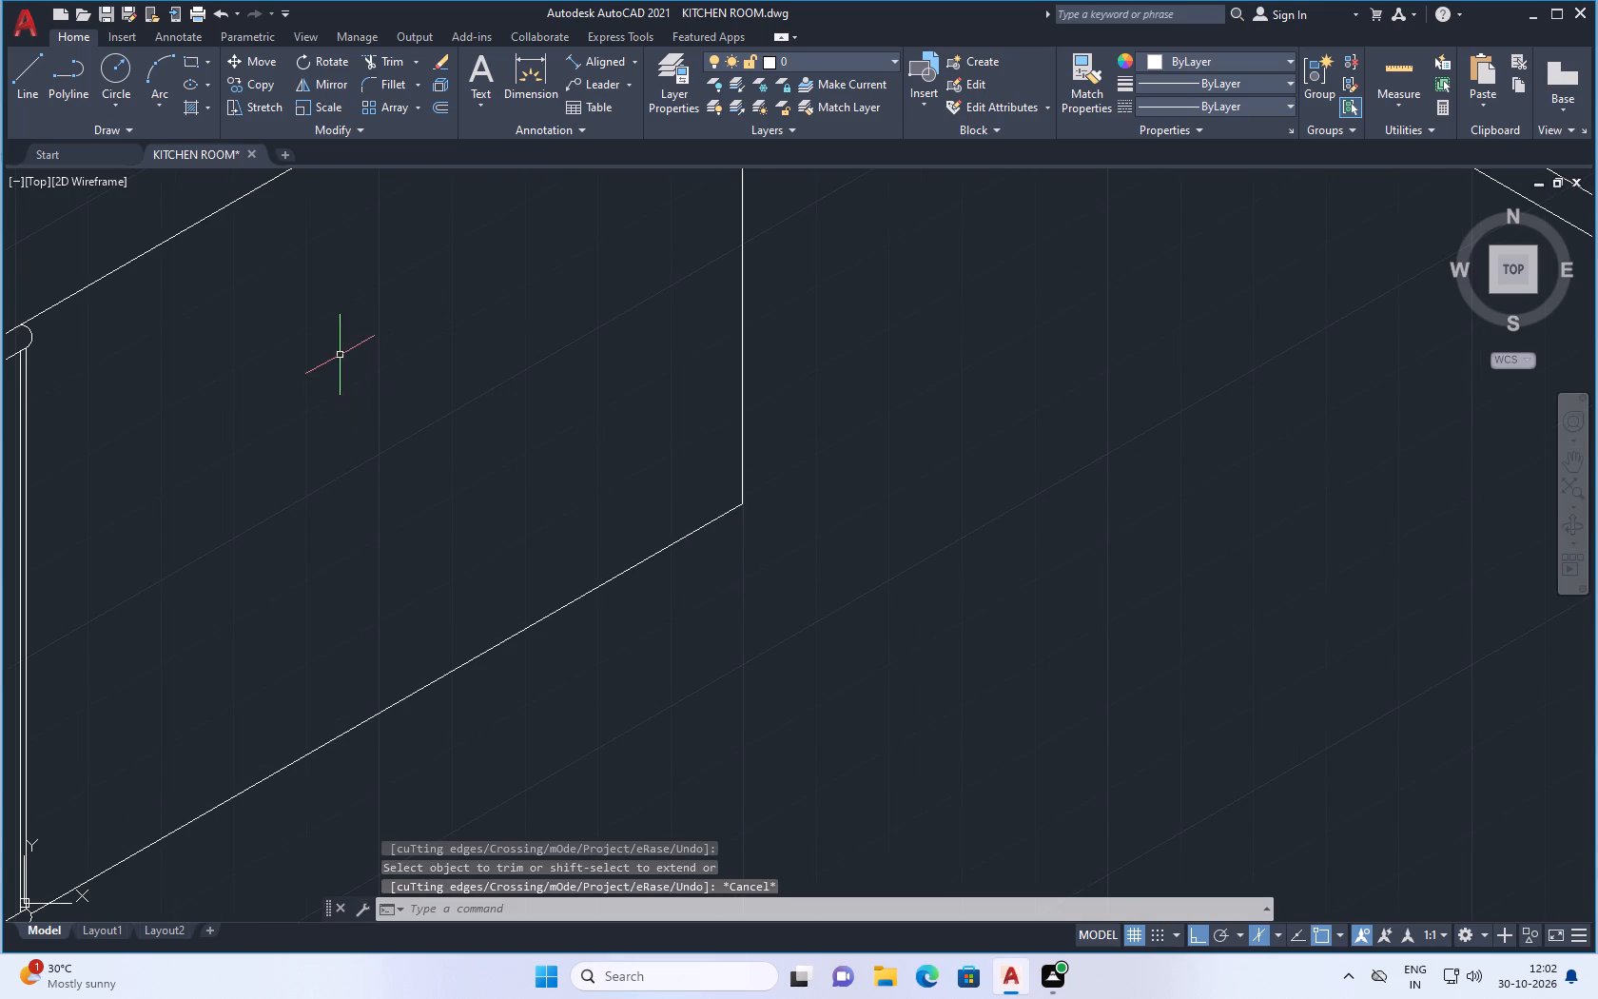
pyautogui.scroll(-2, 456, 438)
pyautogui.scroll(1, 518, 237)
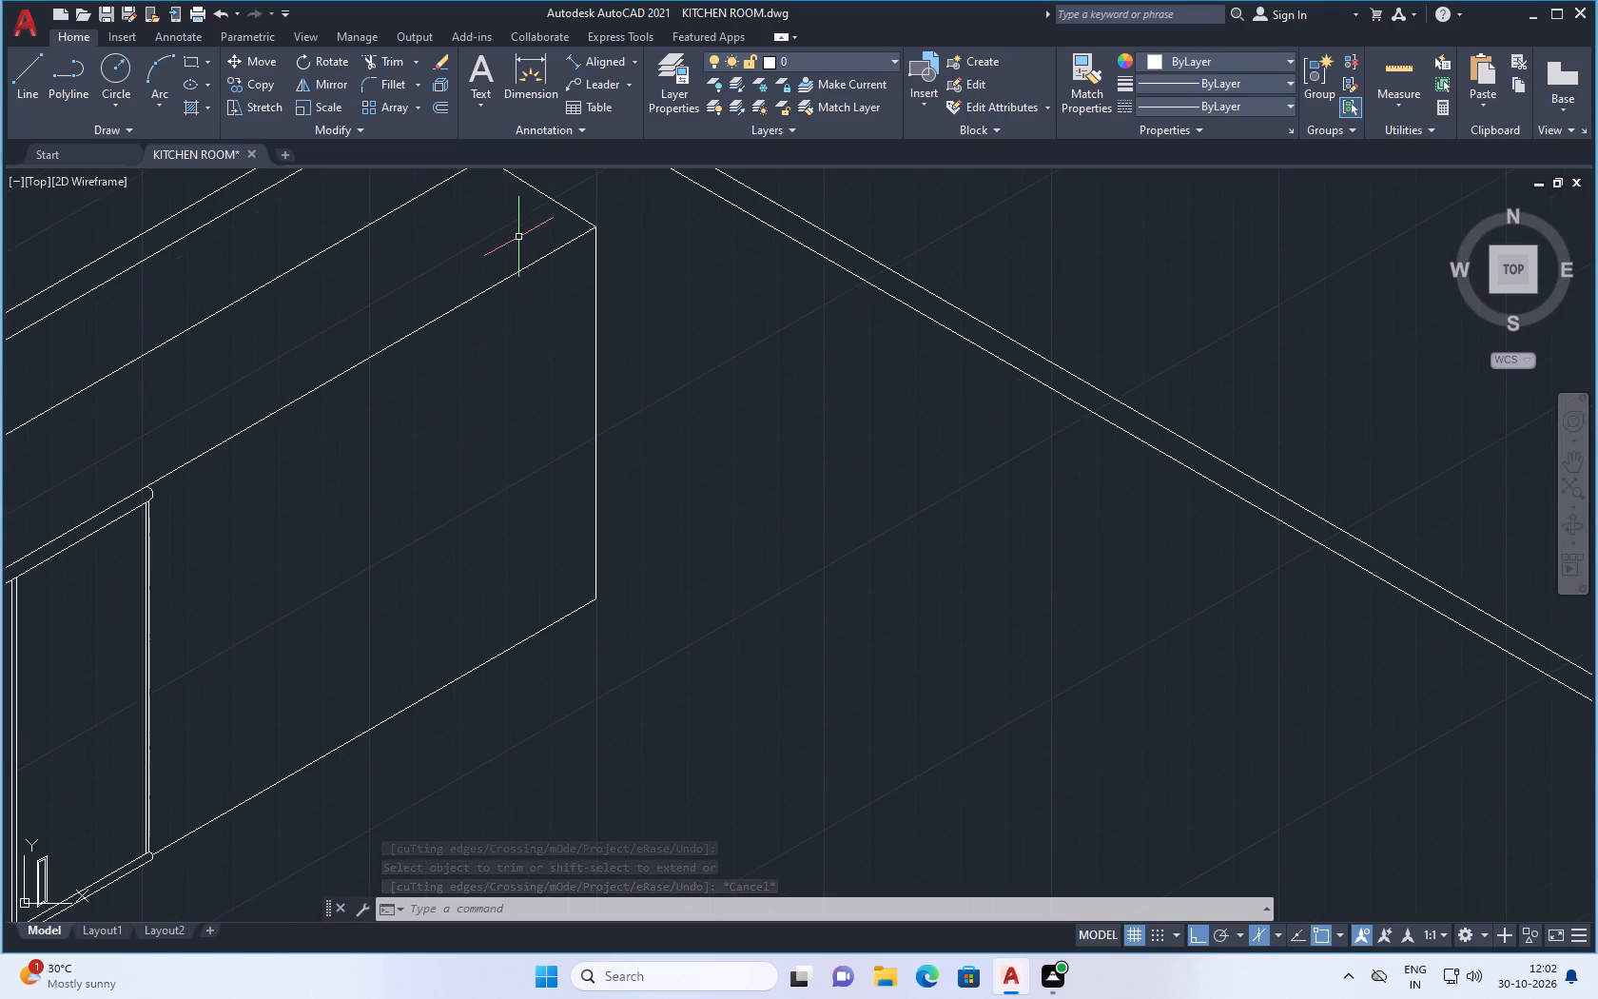
pyautogui.click(26, 73)
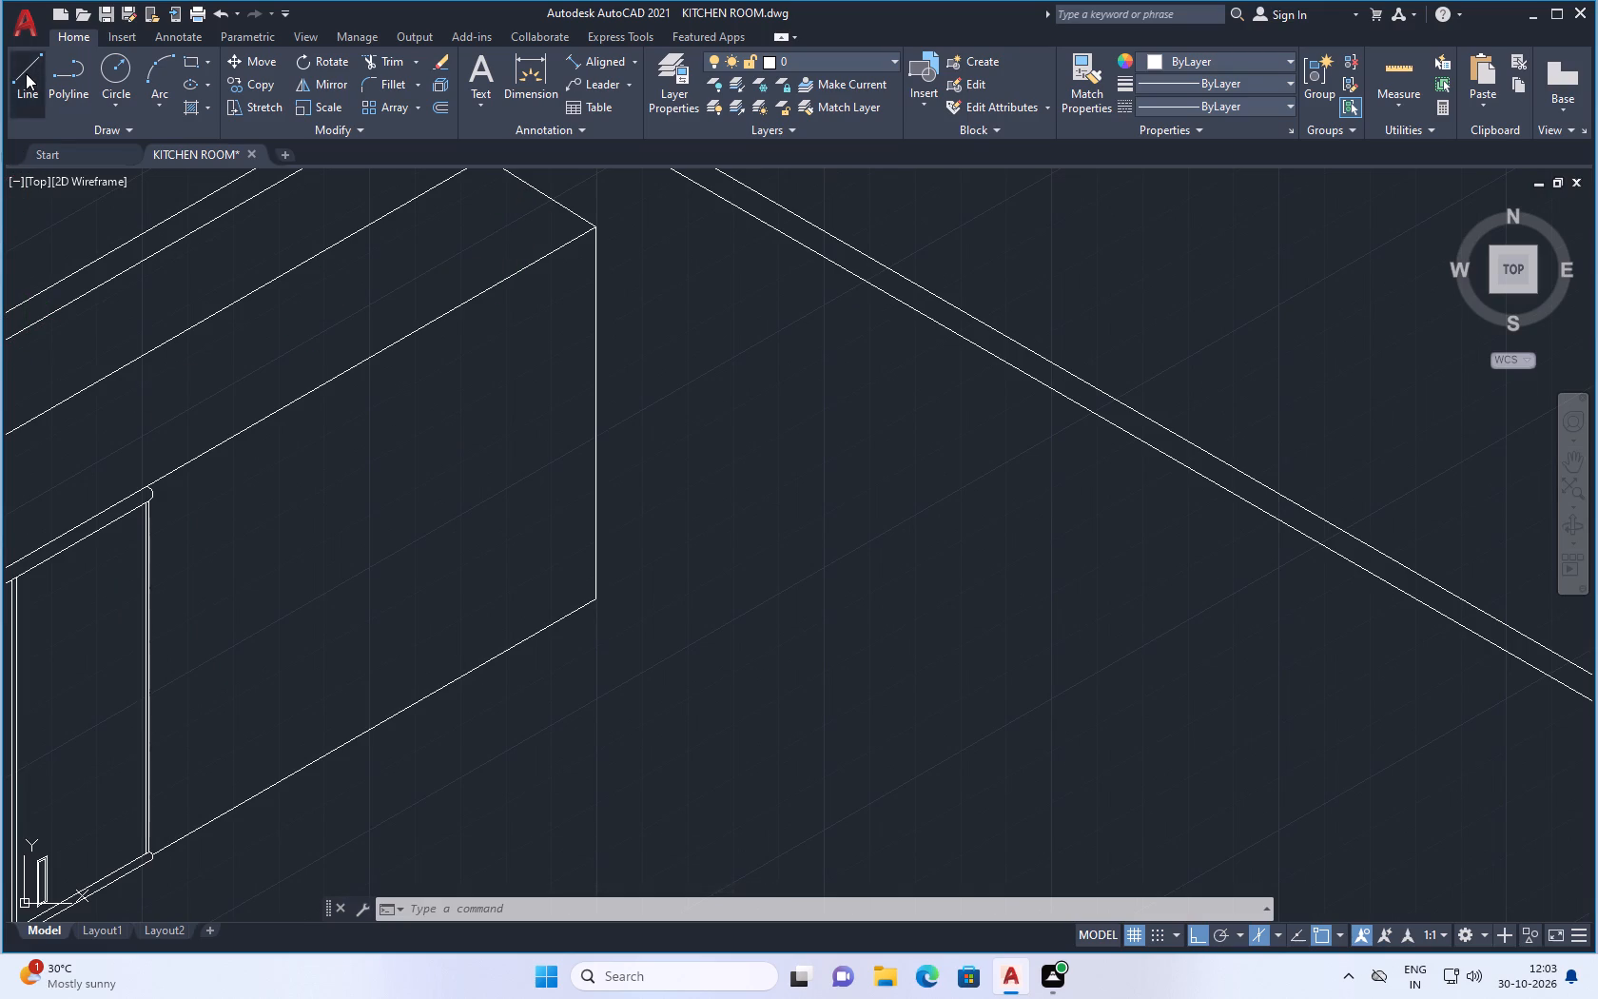
pyautogui.scroll(1, 164, 503)
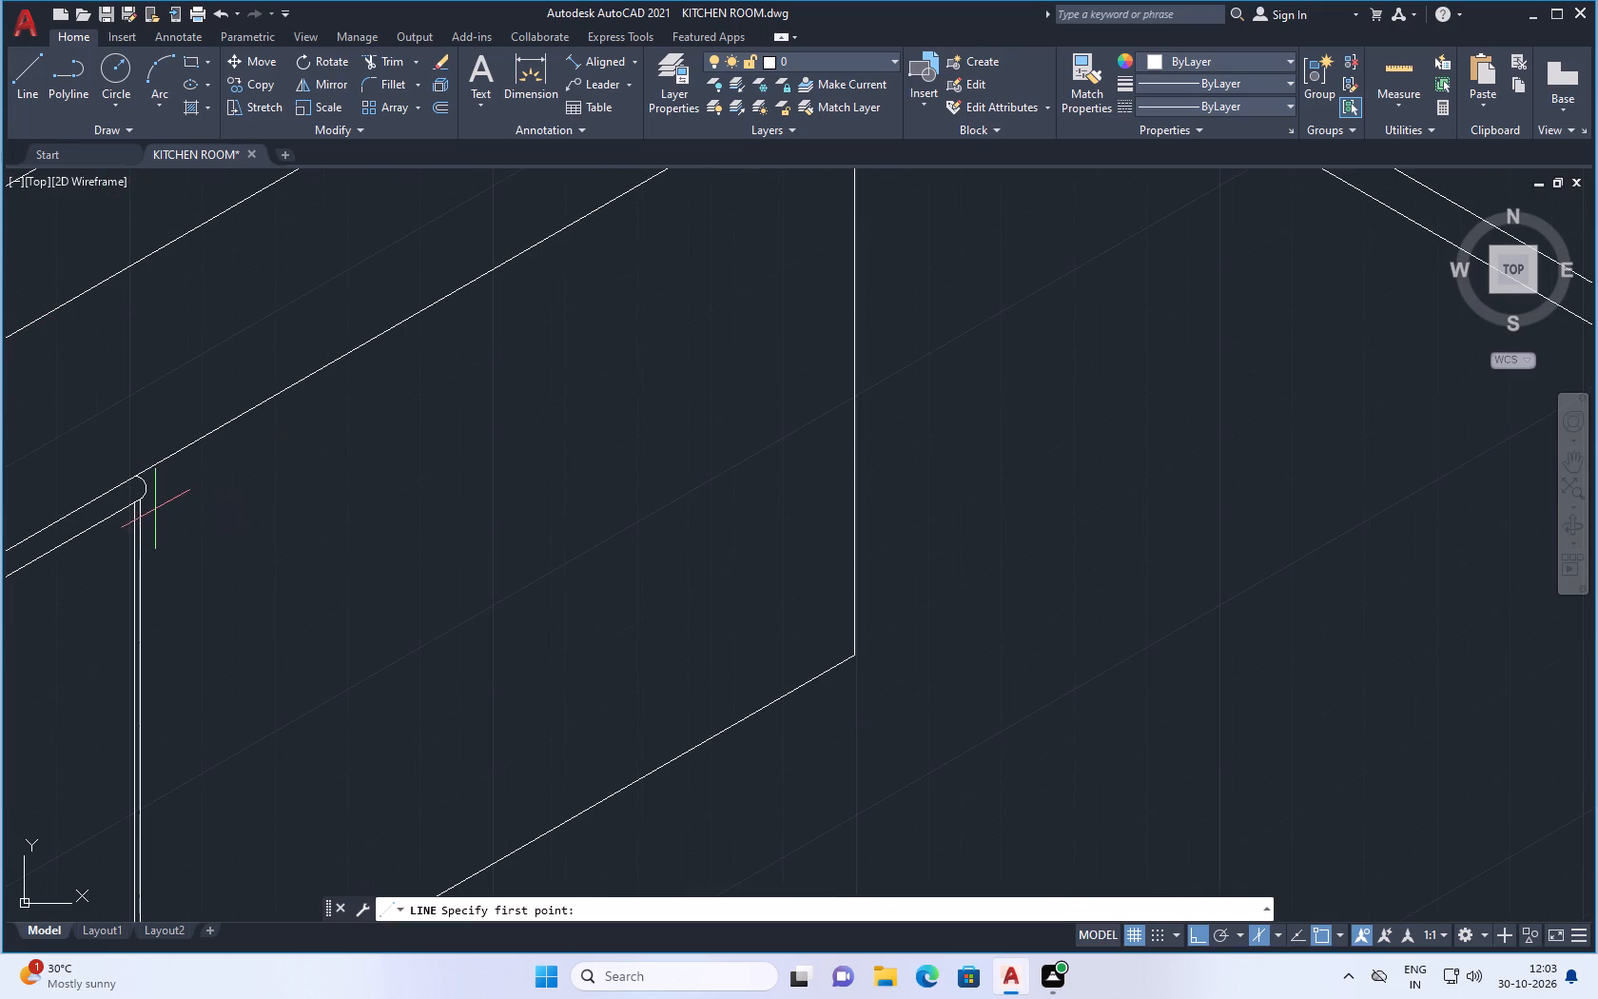
pyautogui.scroll(2, 155, 519)
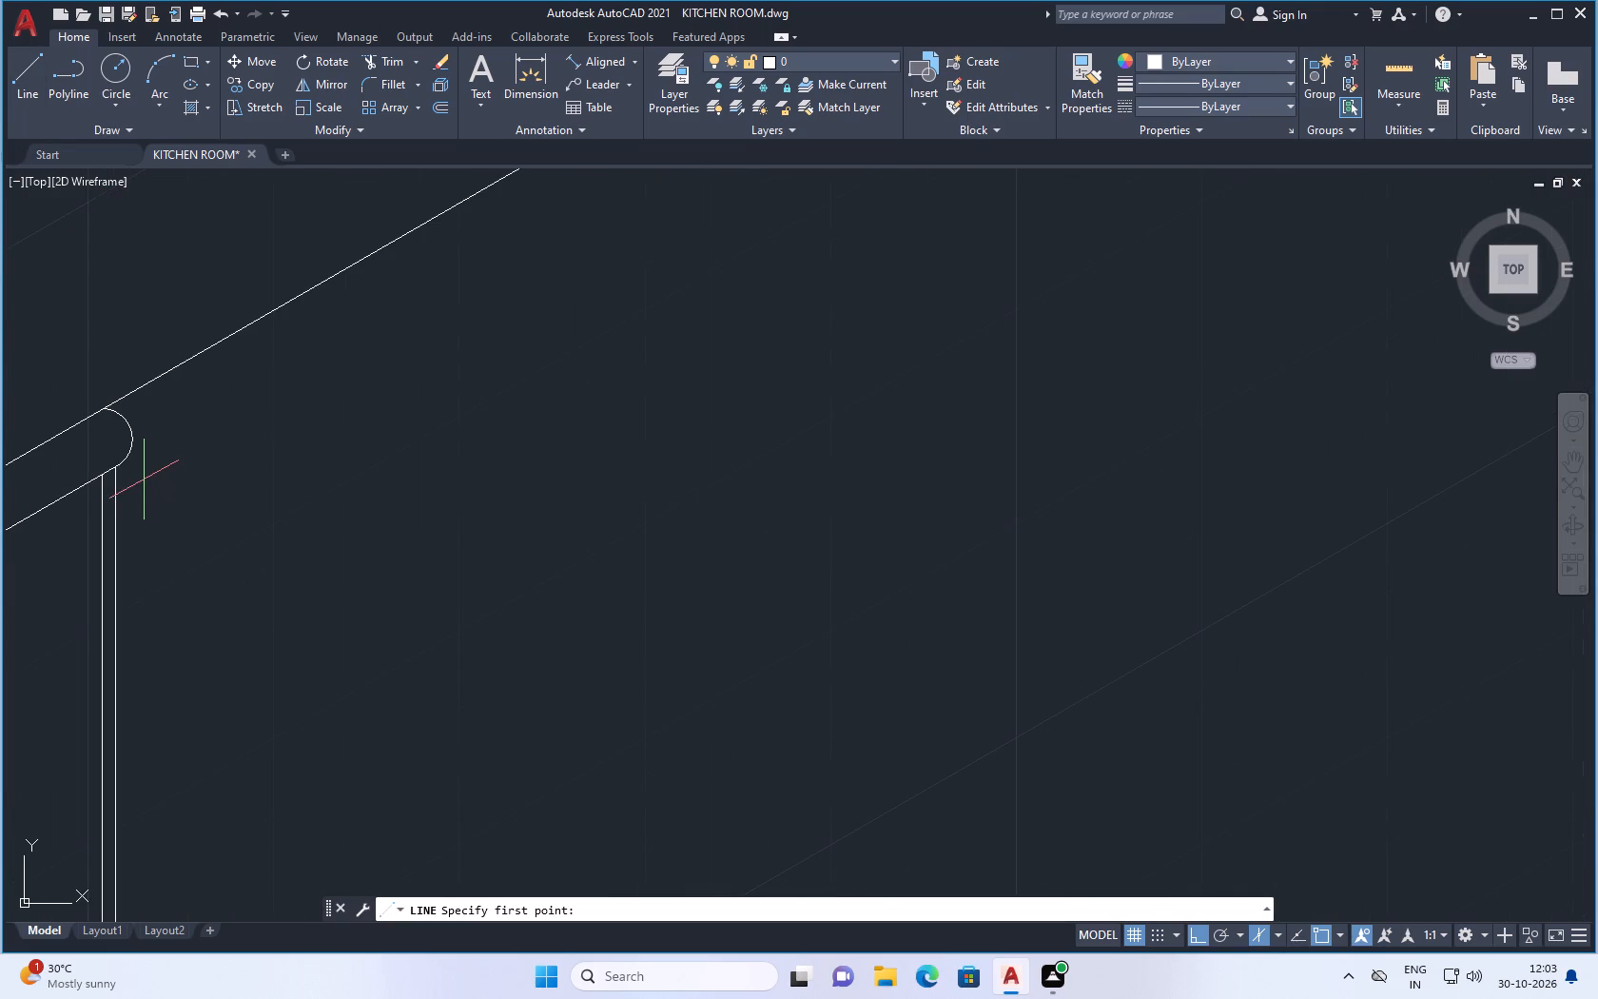
pyautogui.click(151, 480)
pyautogui.scroll(-3, 275, 446)
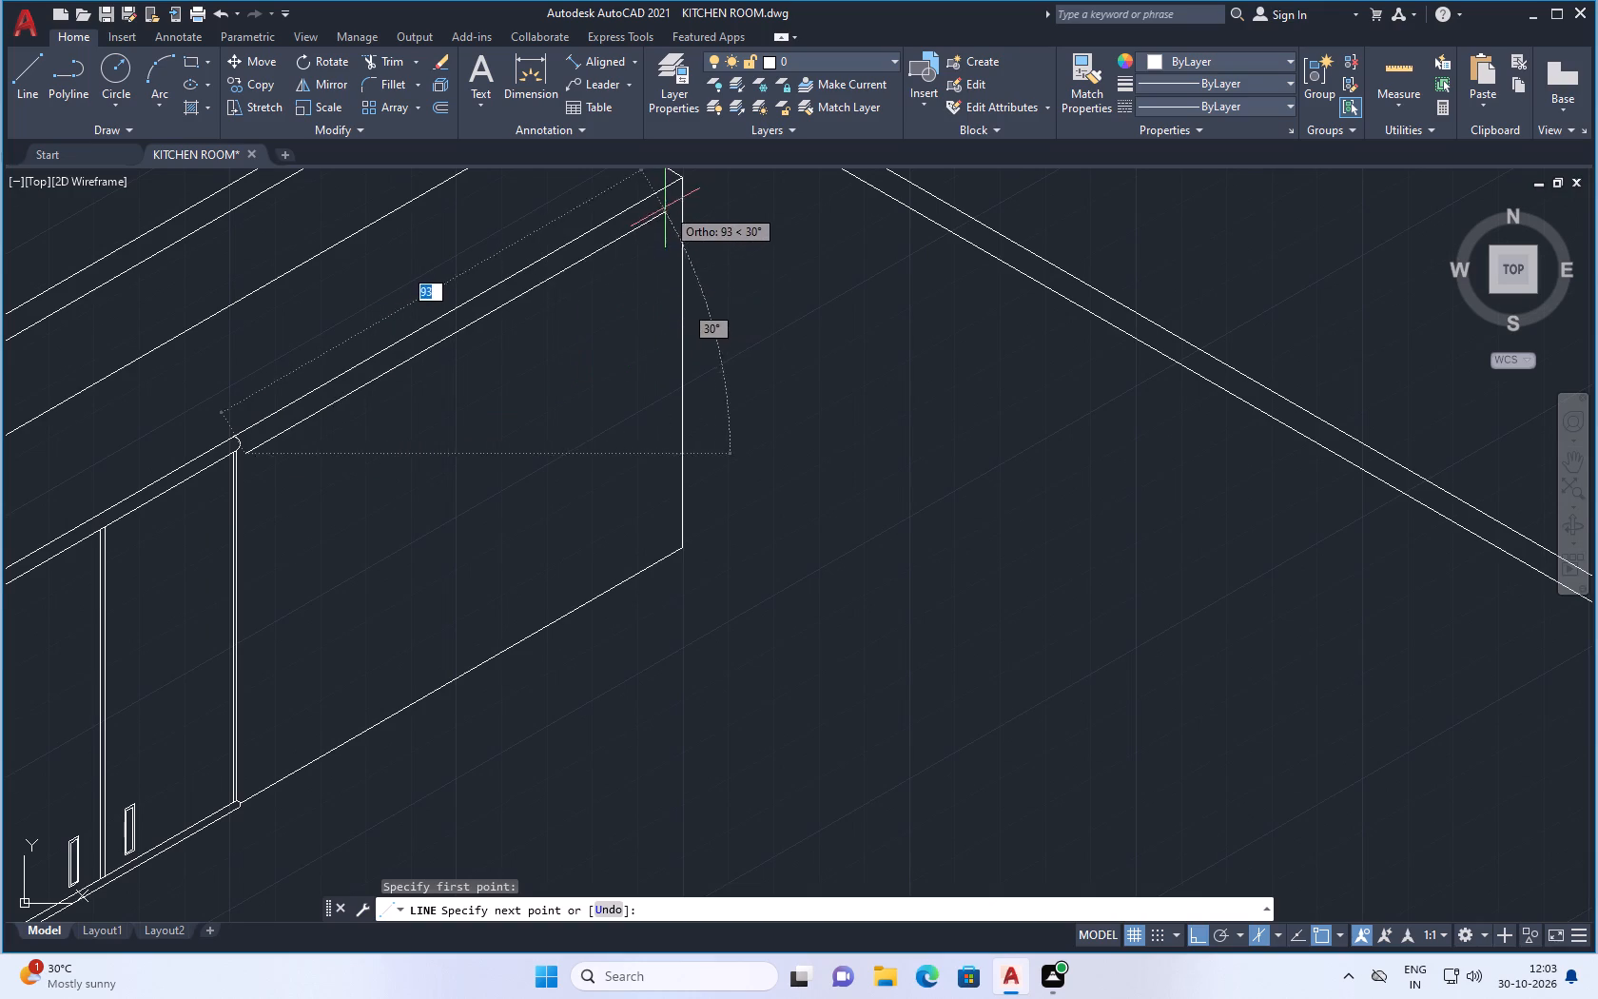
pyautogui.scroll(2, 662, 207)
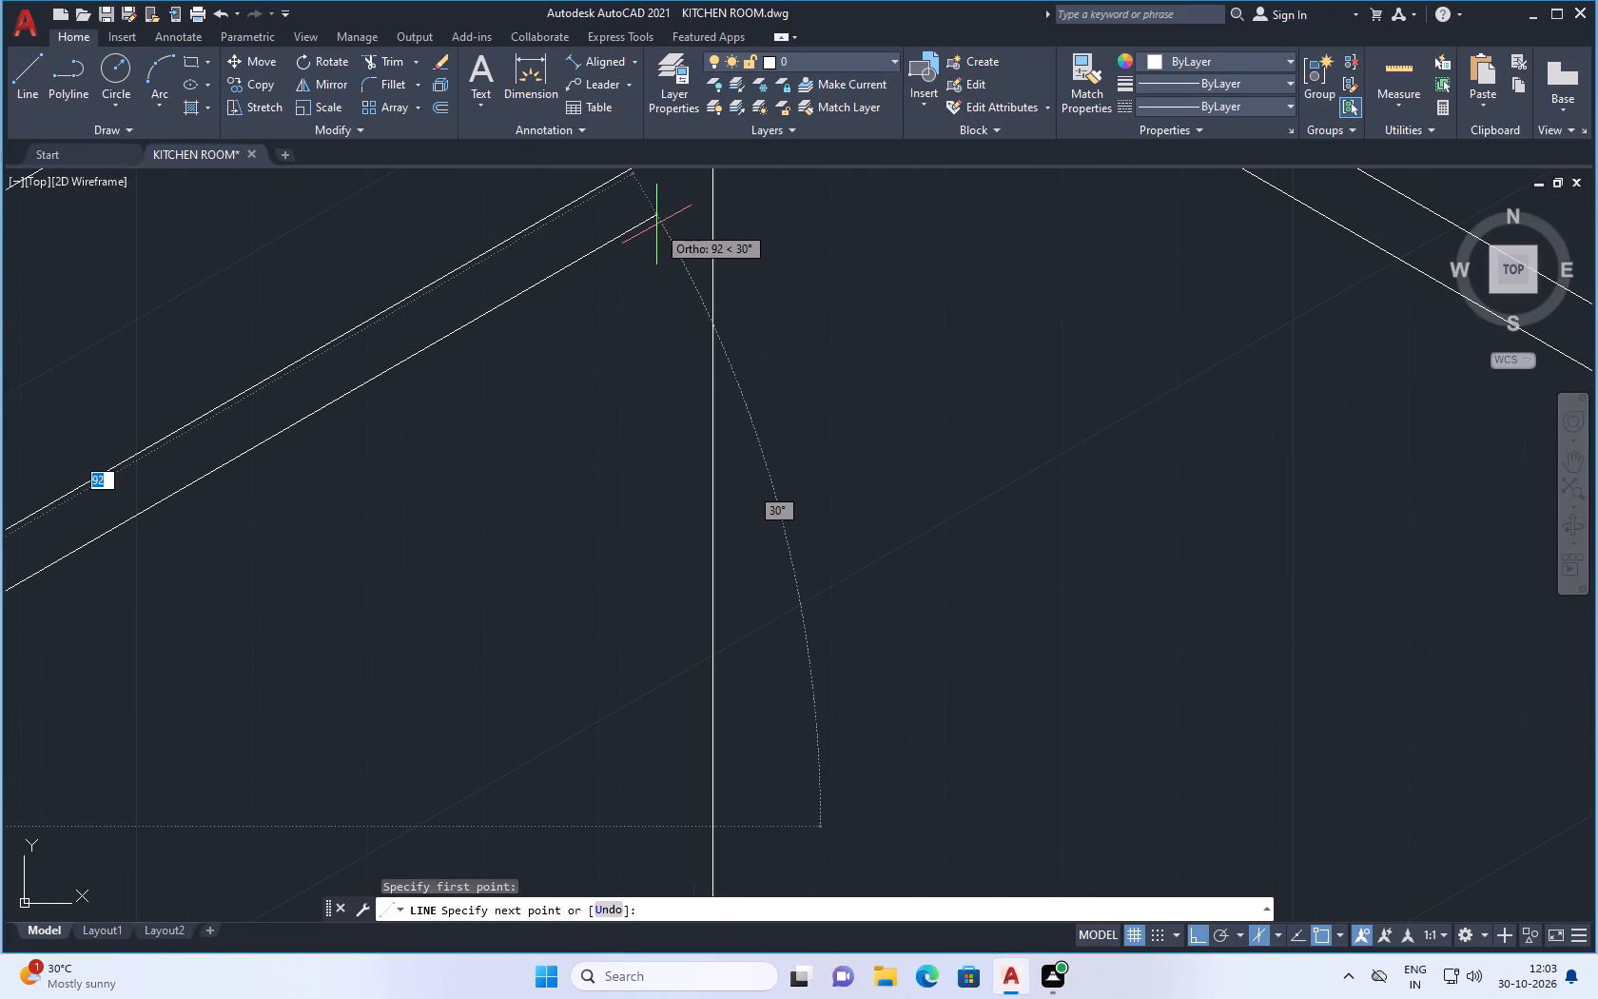
pyautogui.scroll(-2, 653, 241)
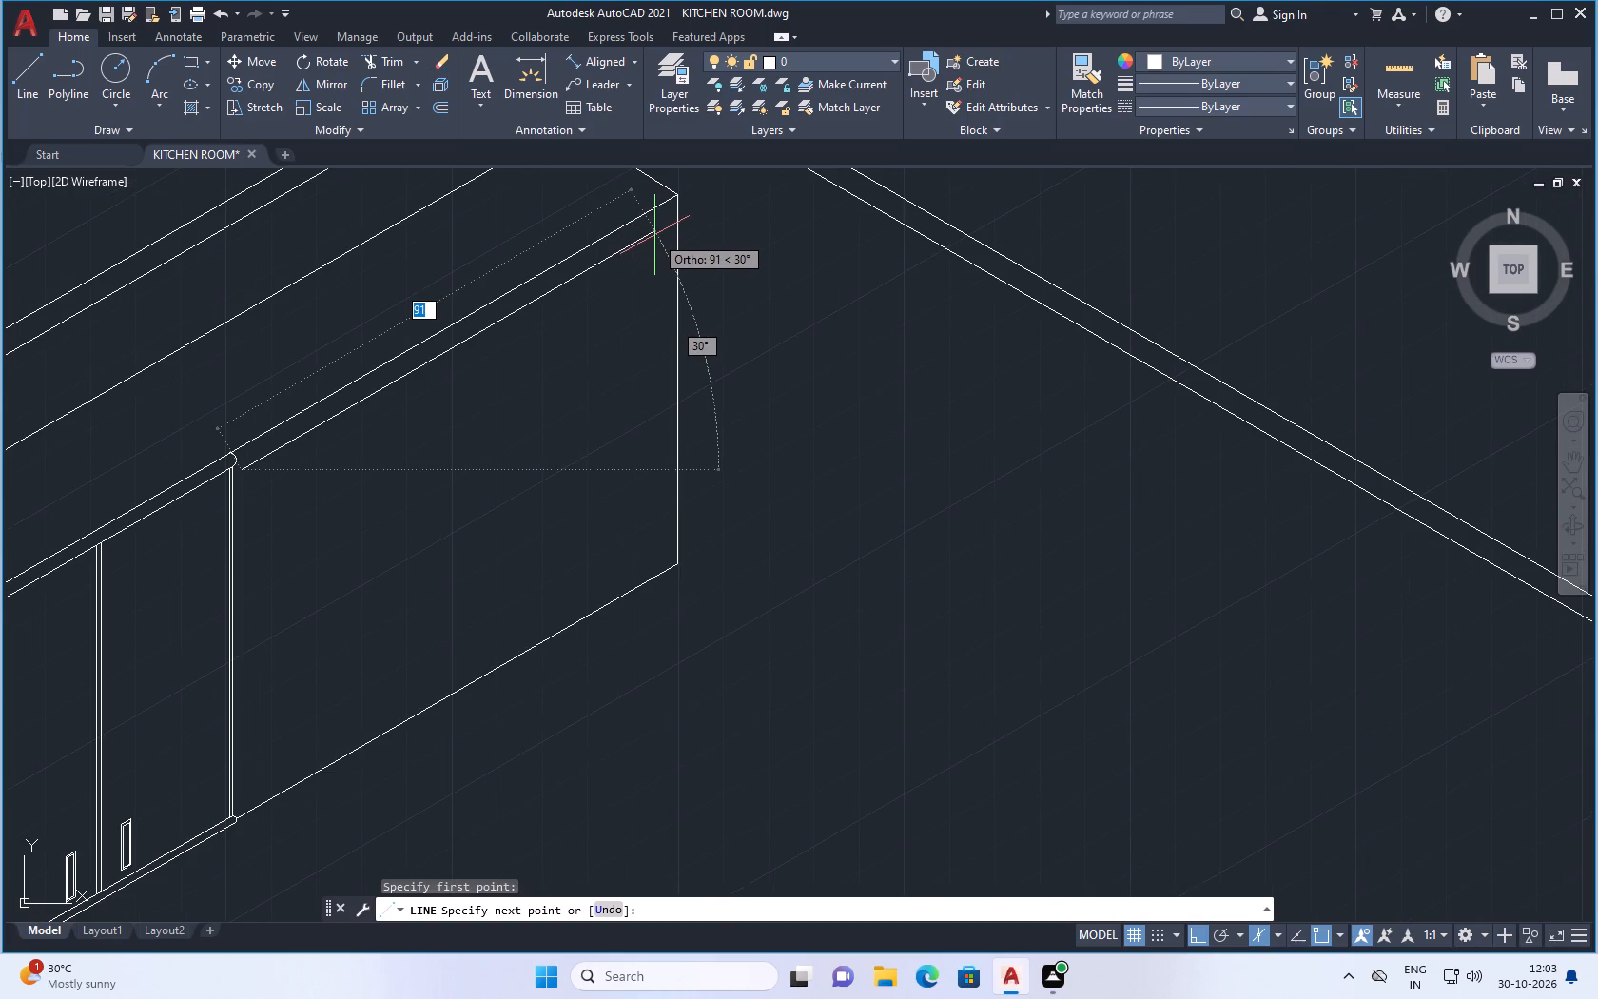
pyautogui.click(659, 231)
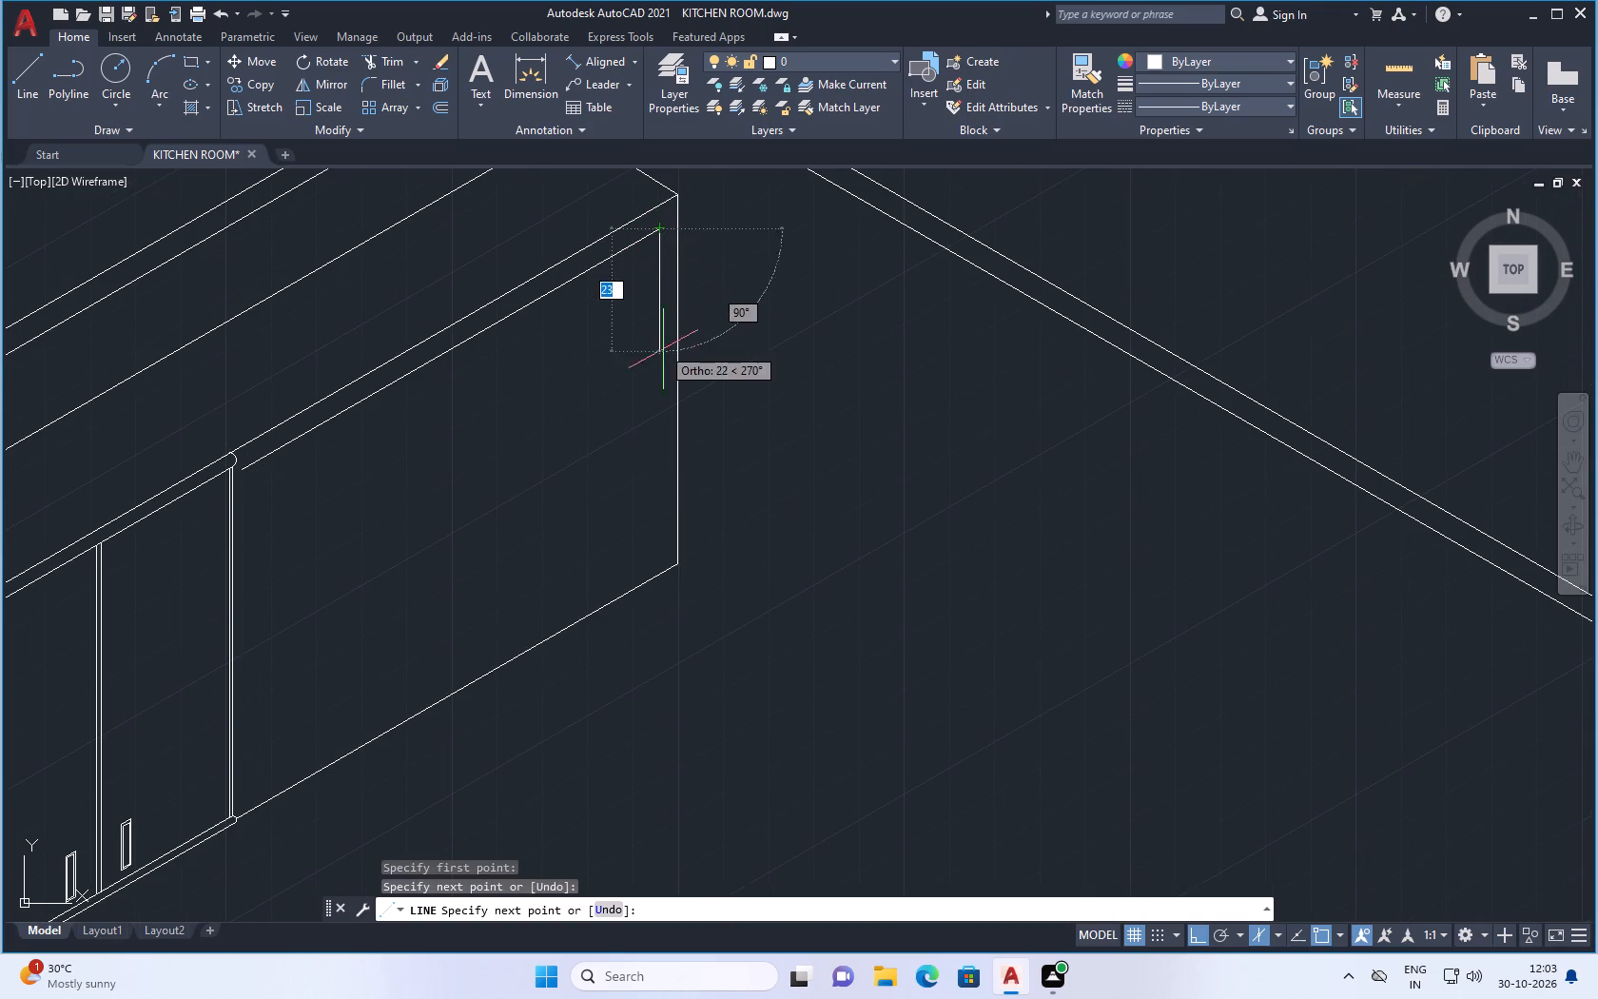
pyautogui.scroll(1, 672, 364)
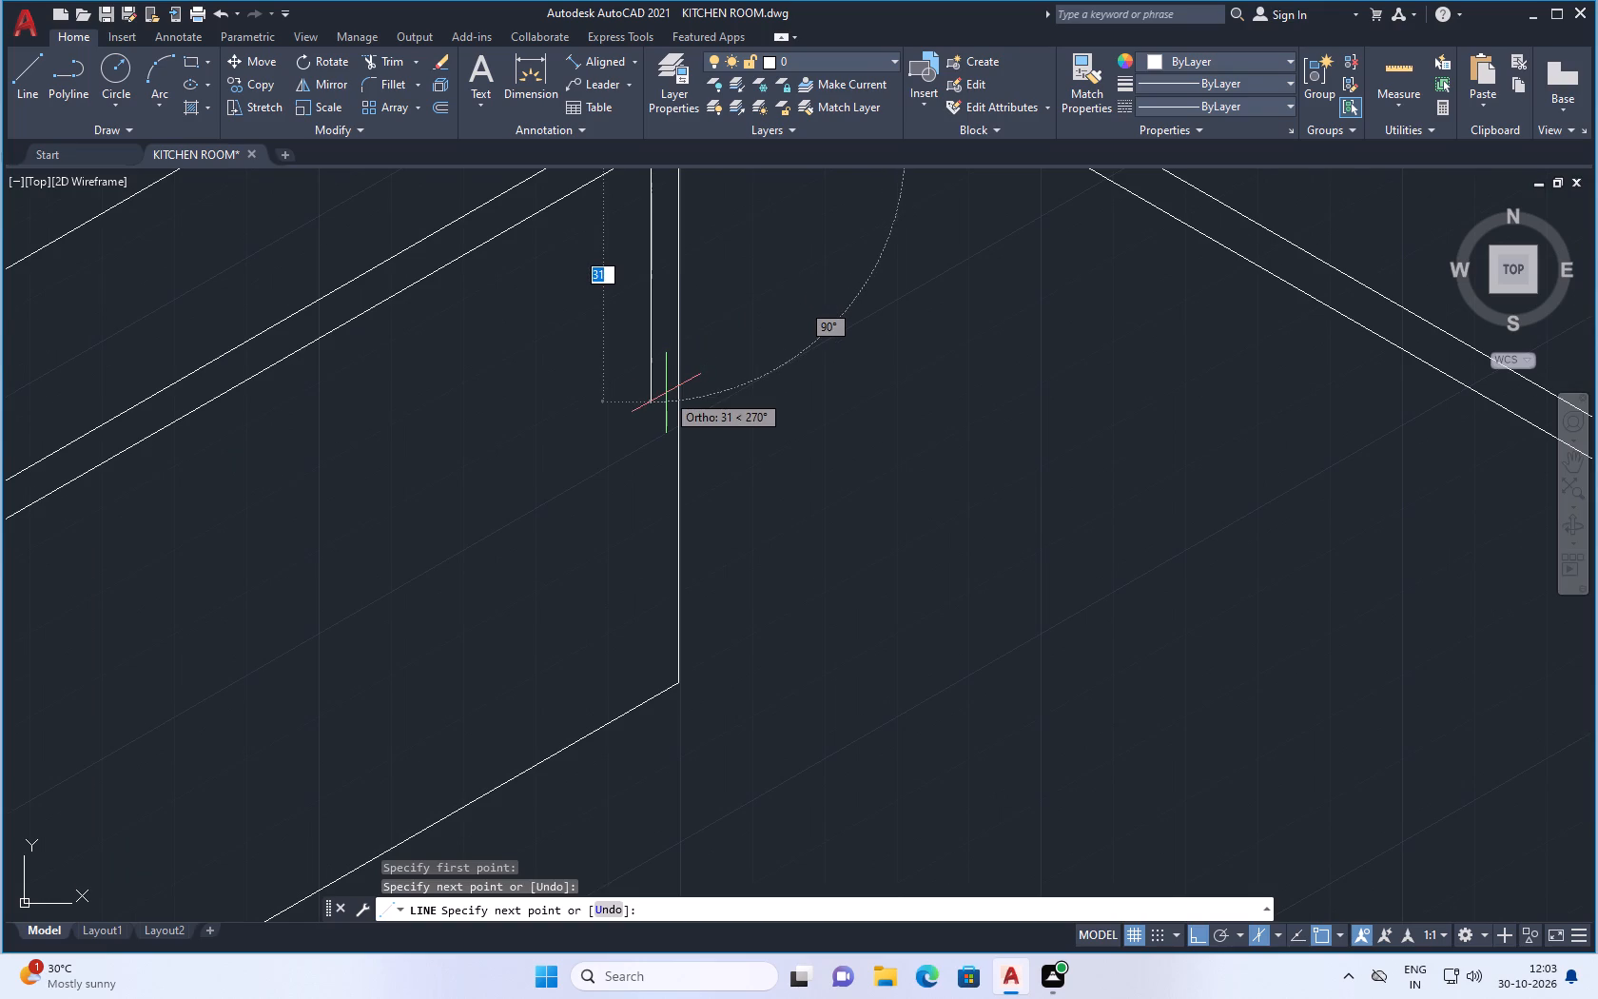
pyautogui.scroll(-1, 666, 393)
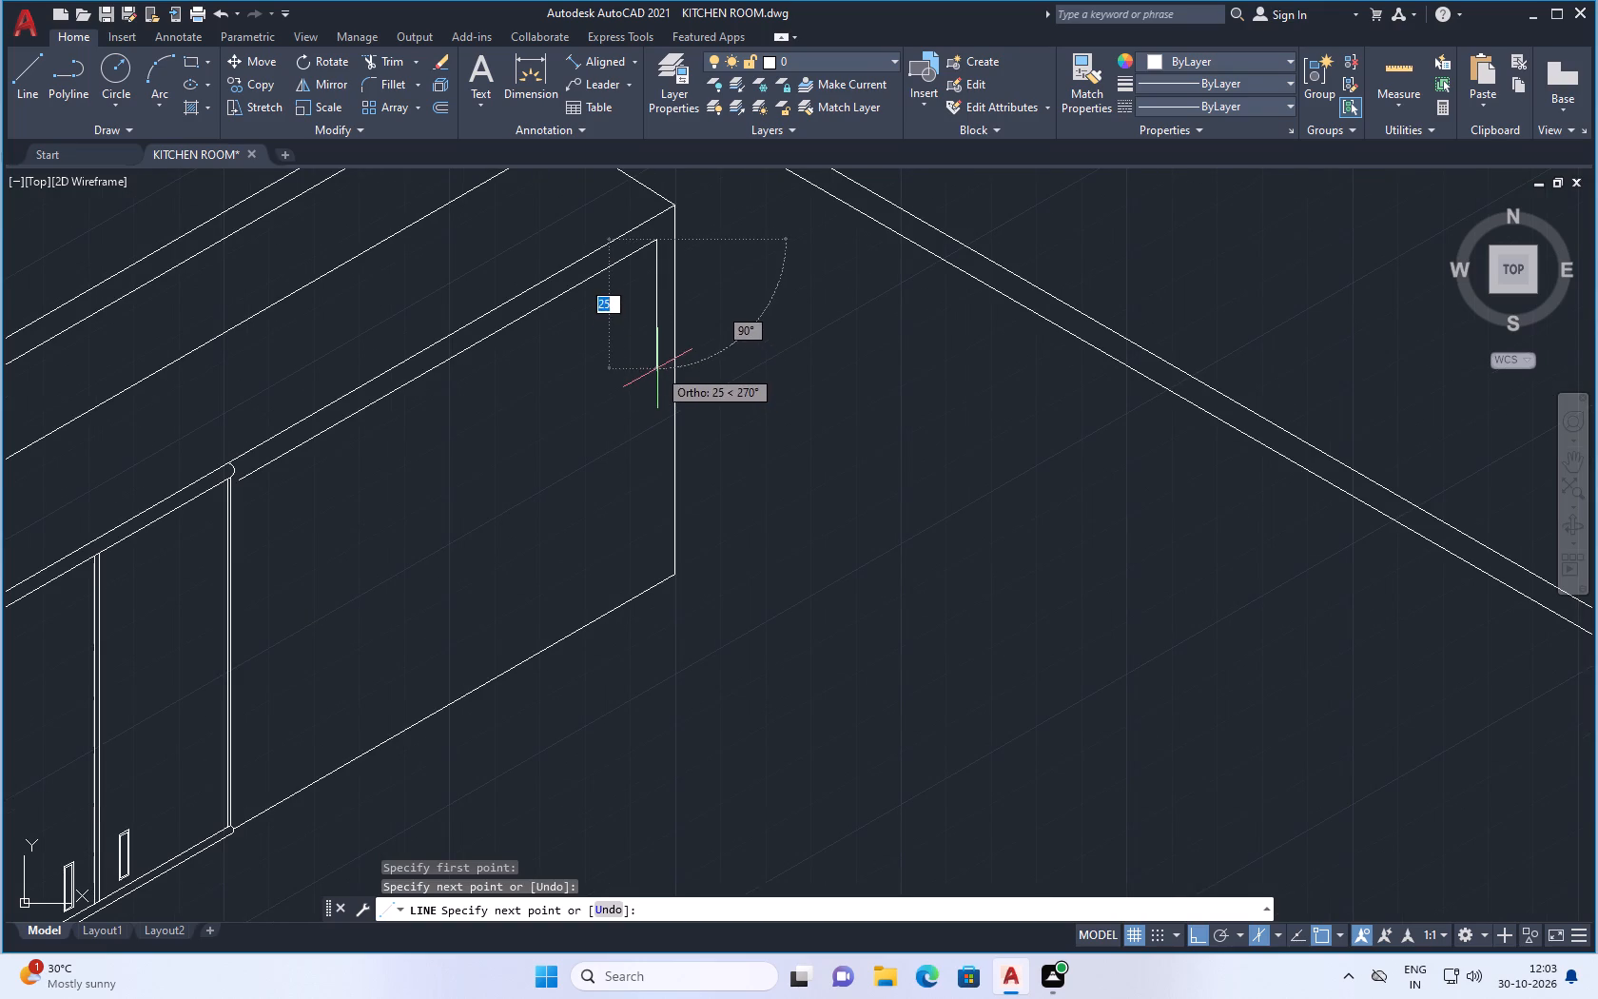
pyautogui.click(657, 368)
pyautogui.scroll(2, 246, 606)
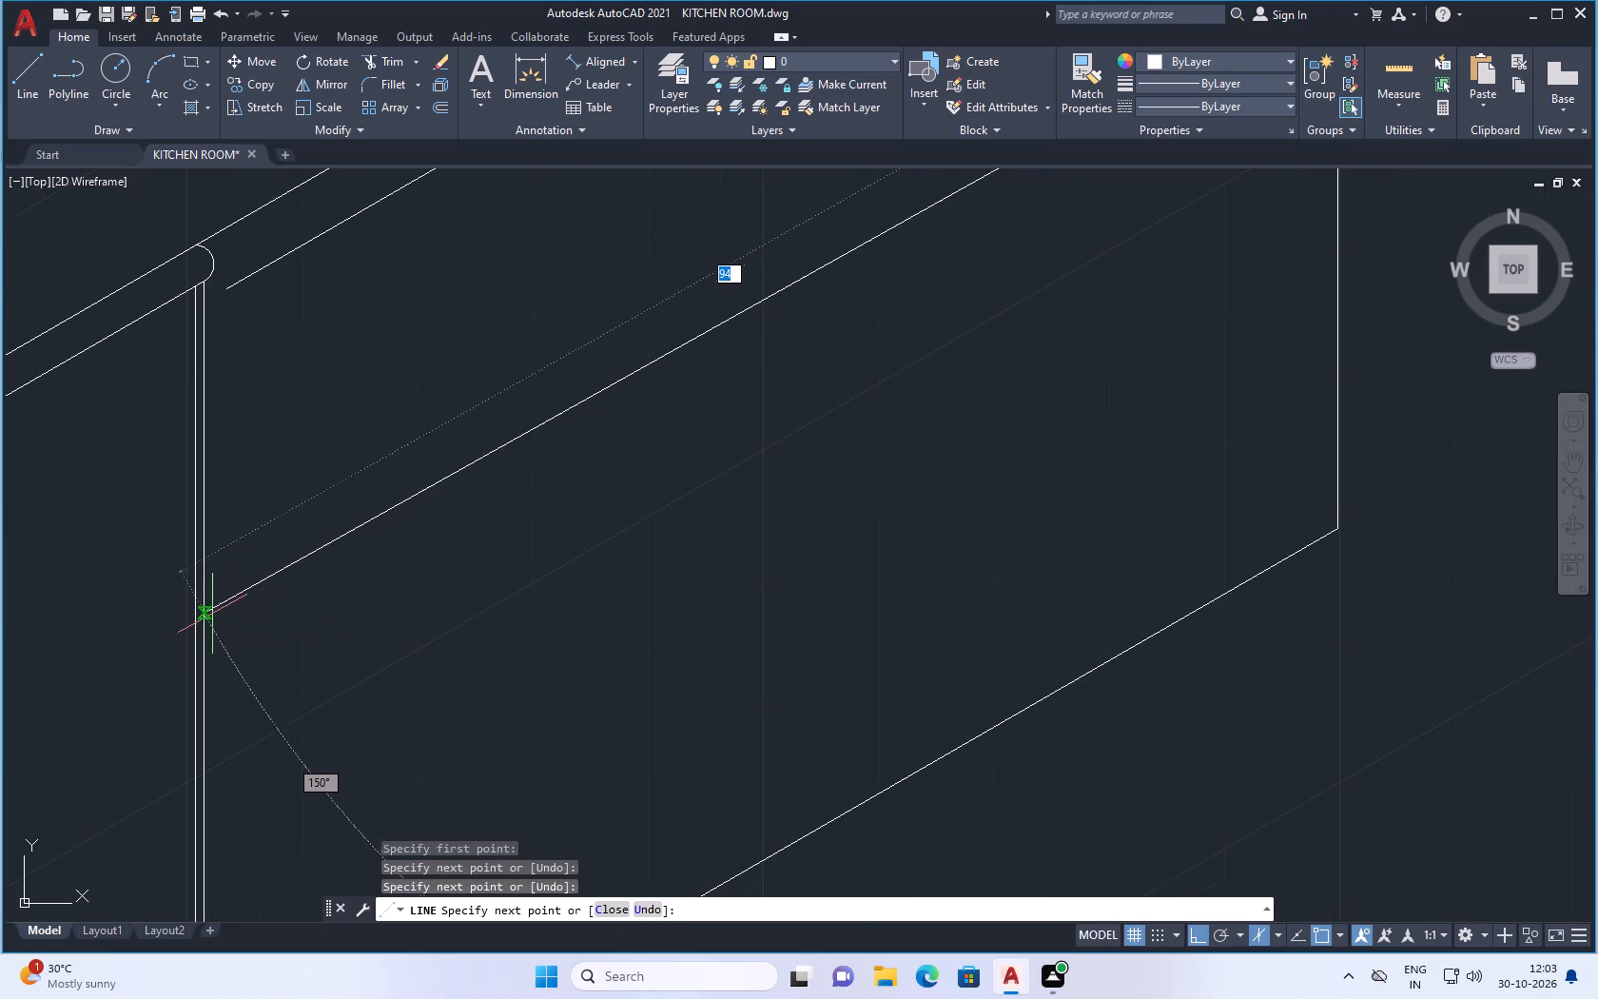
pyautogui.click(207, 617)
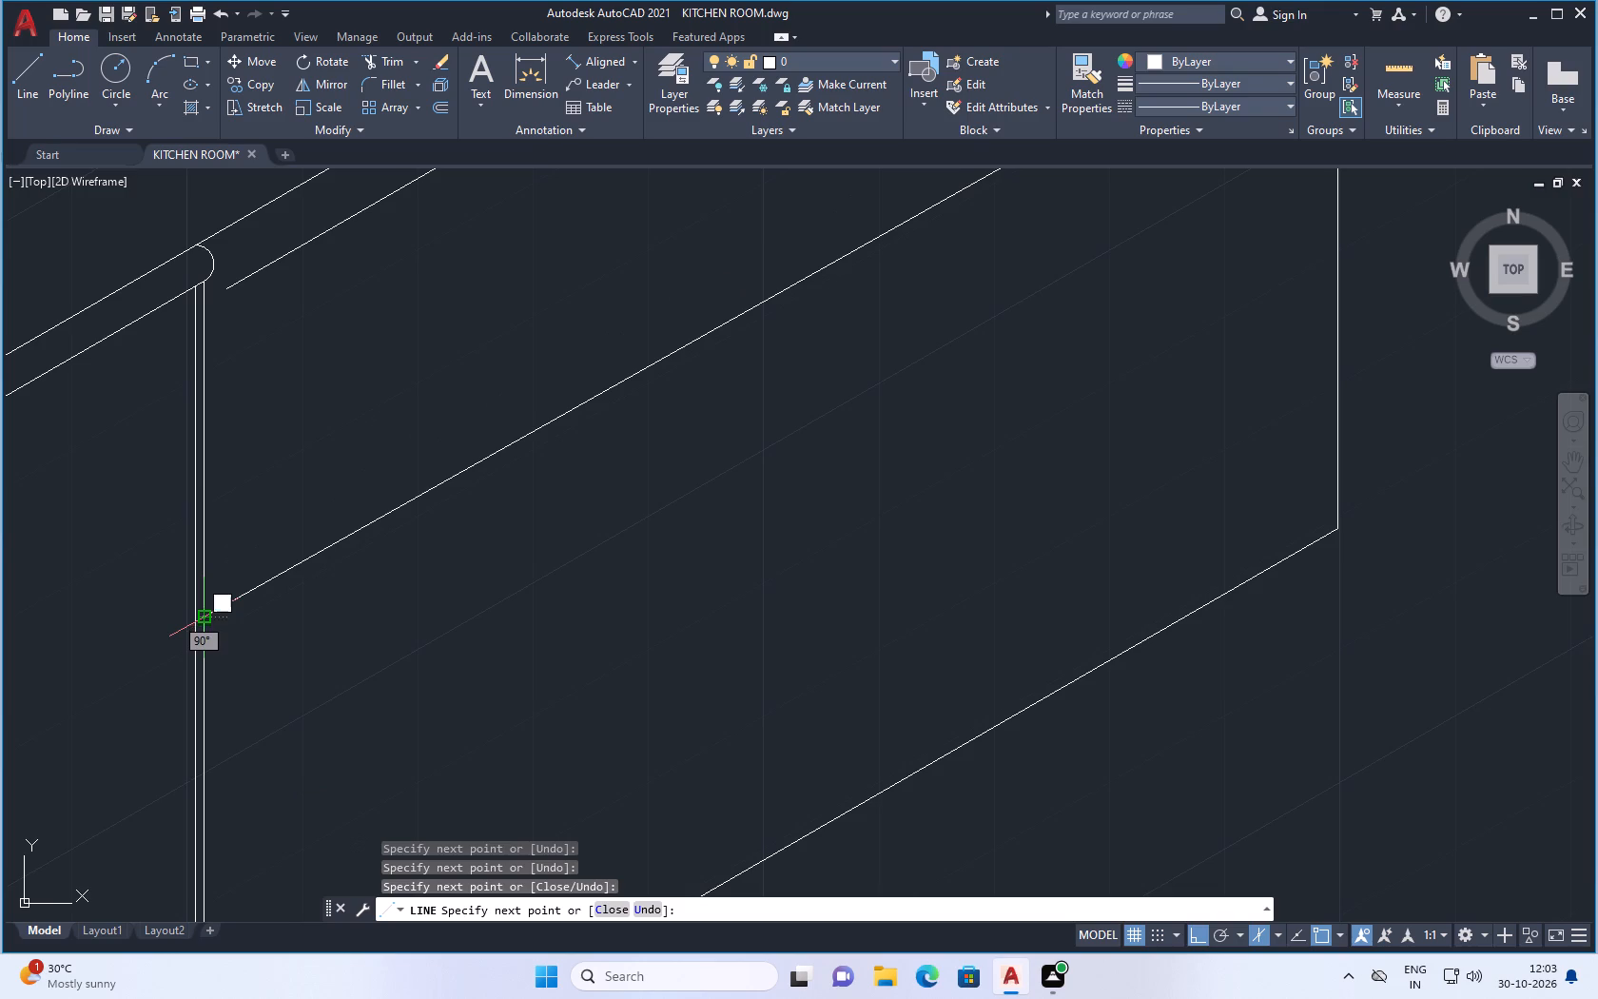
pyautogui.press('space')
# Draw a line from about 5 units below the inner panel's lower outer corner: about 19 straight down, and at 210° to just short of the cabinet's edge.
pyautogui.scroll(-4, 355, 598)
pyautogui.scroll(3, 480, 542)
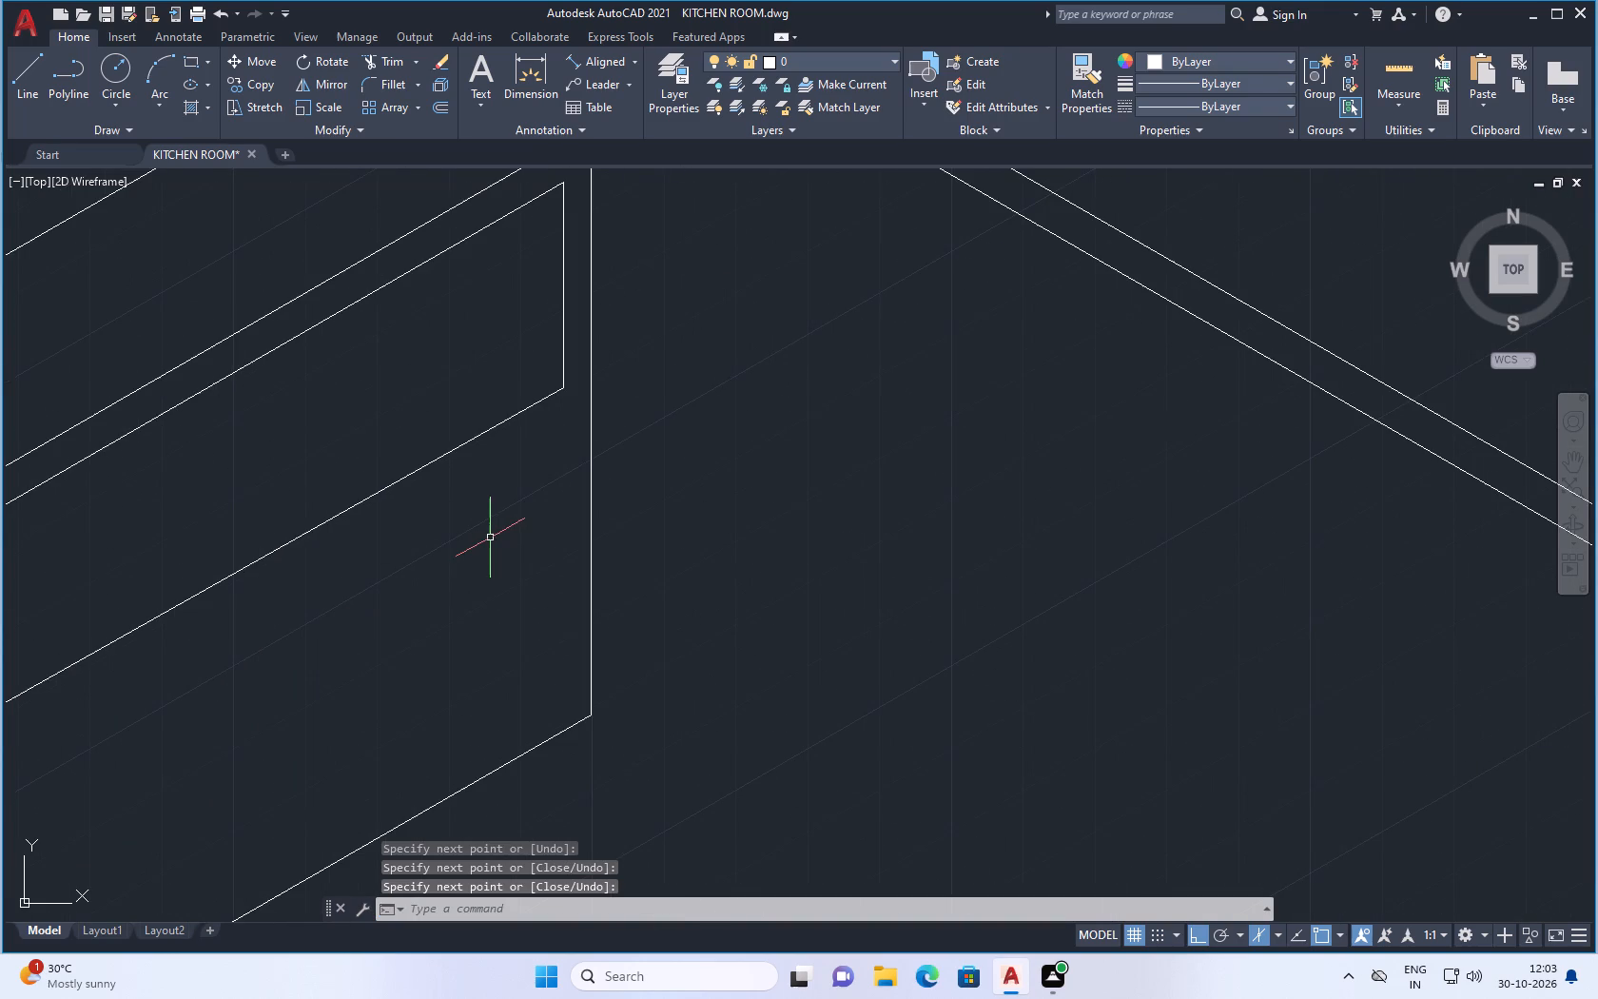
pyautogui.press('space')
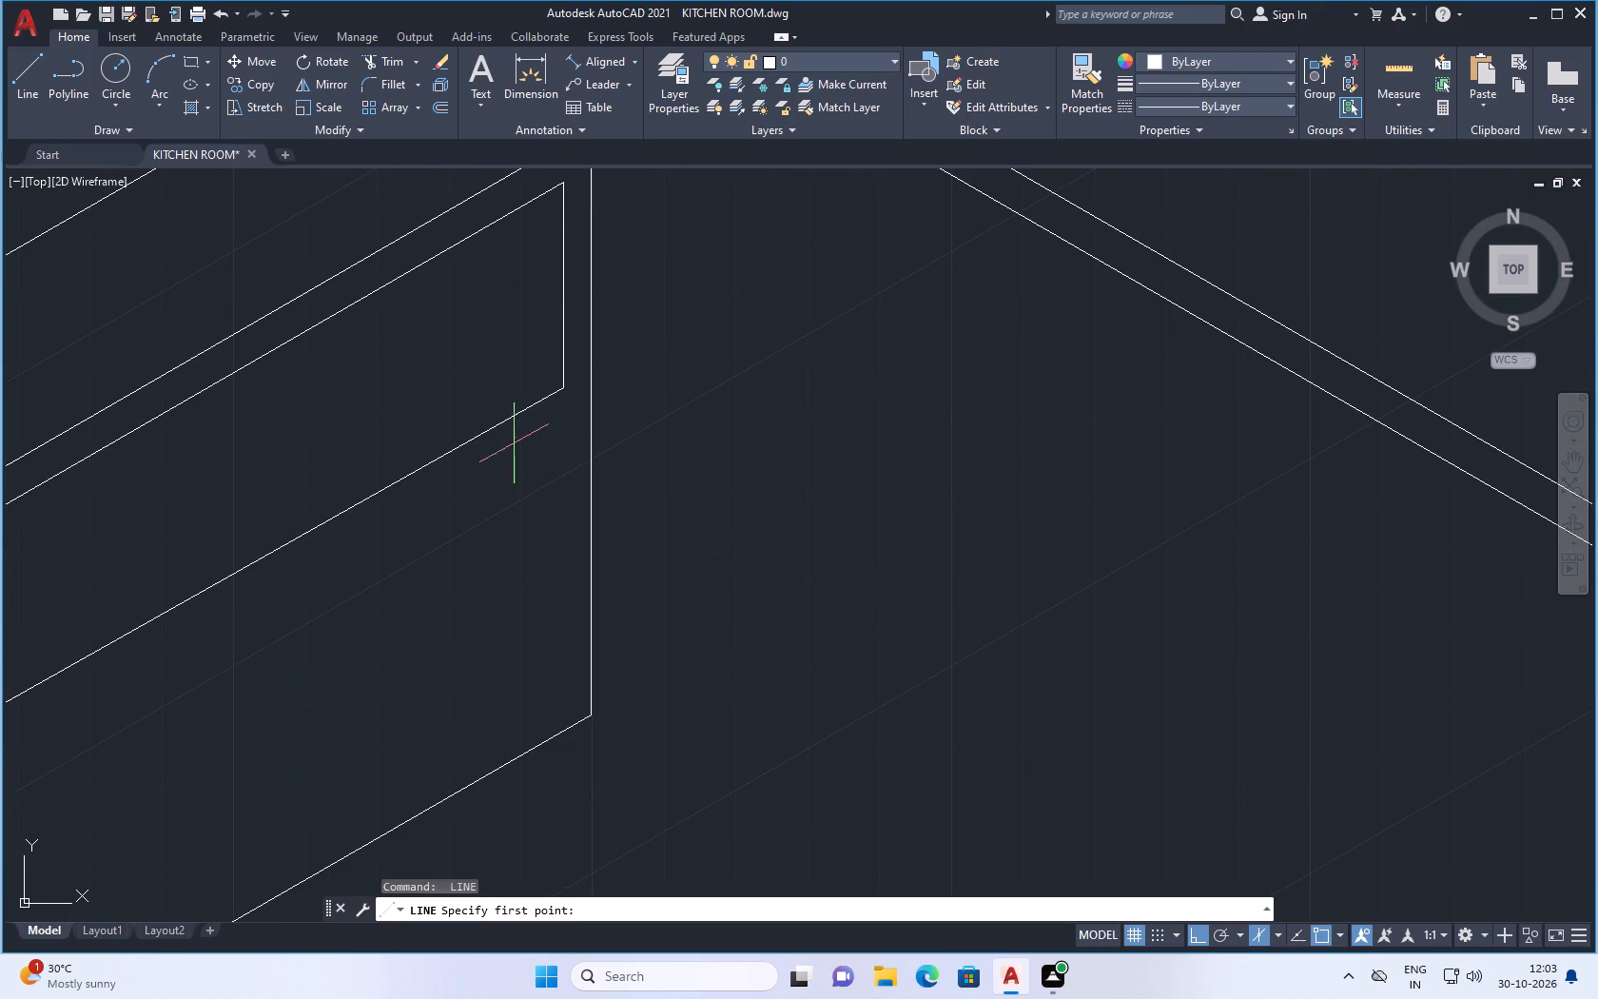
pyautogui.scroll(-2, 465, 476)
pyautogui.scroll(3, 470, 480)
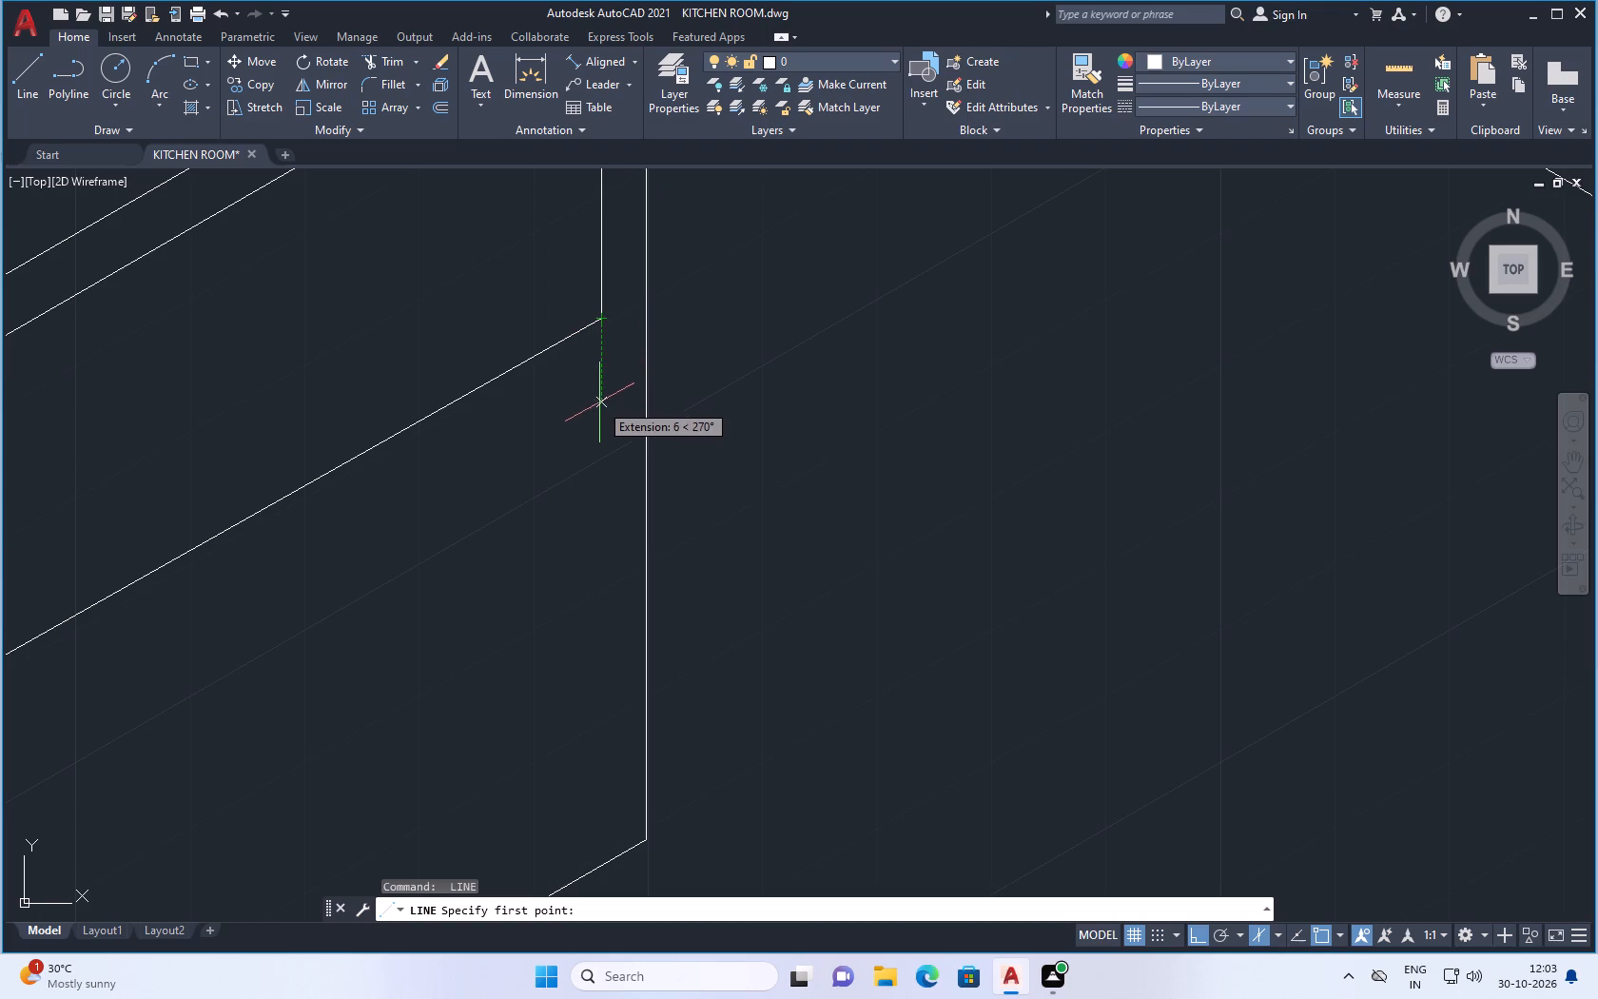
pyautogui.click(601, 381)
pyautogui.scroll(-2, 594, 571)
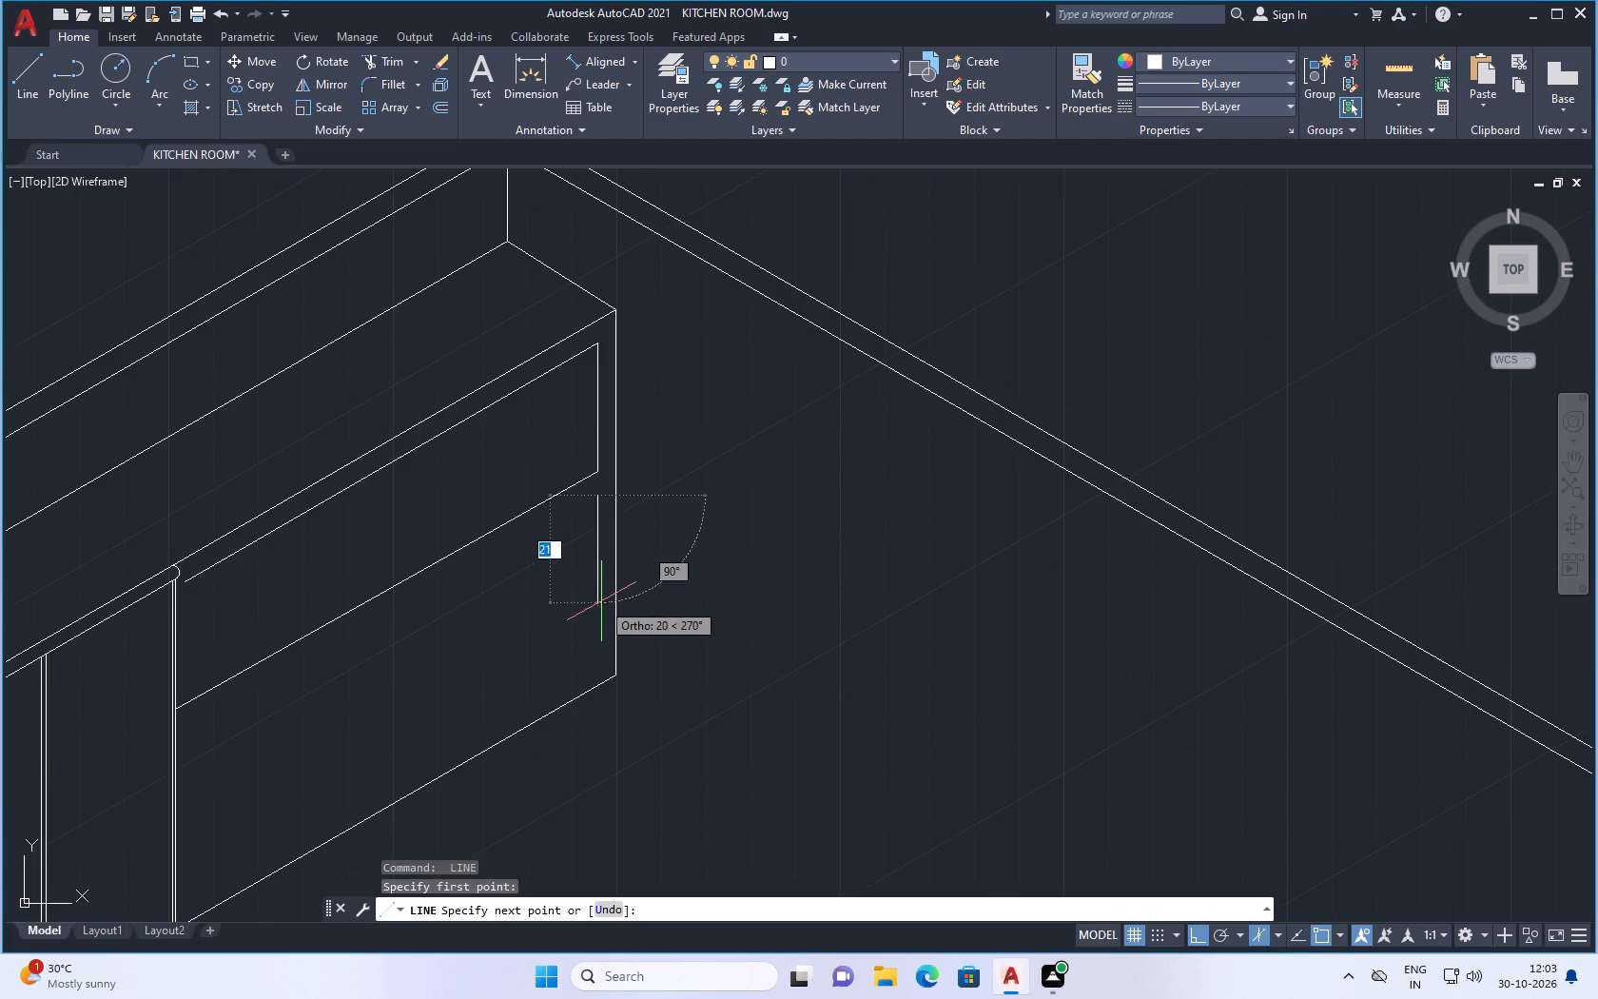
pyautogui.scroll(1, 601, 604)
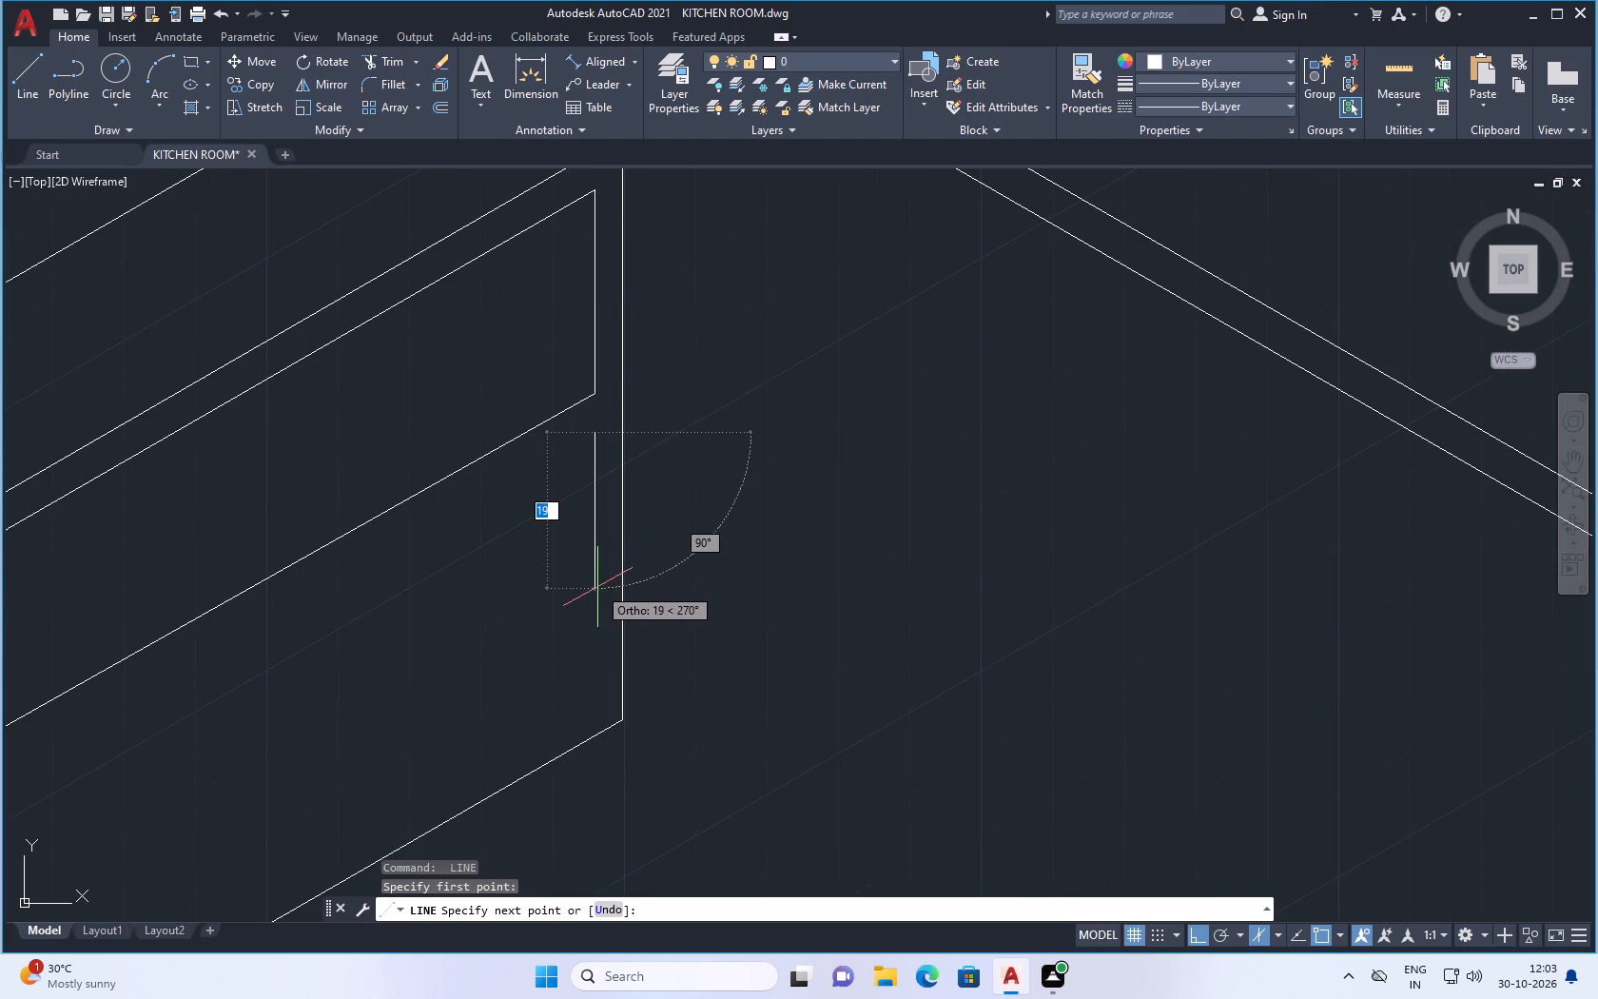
pyautogui.scroll(-2, 604, 574)
pyautogui.scroll(1, 596, 593)
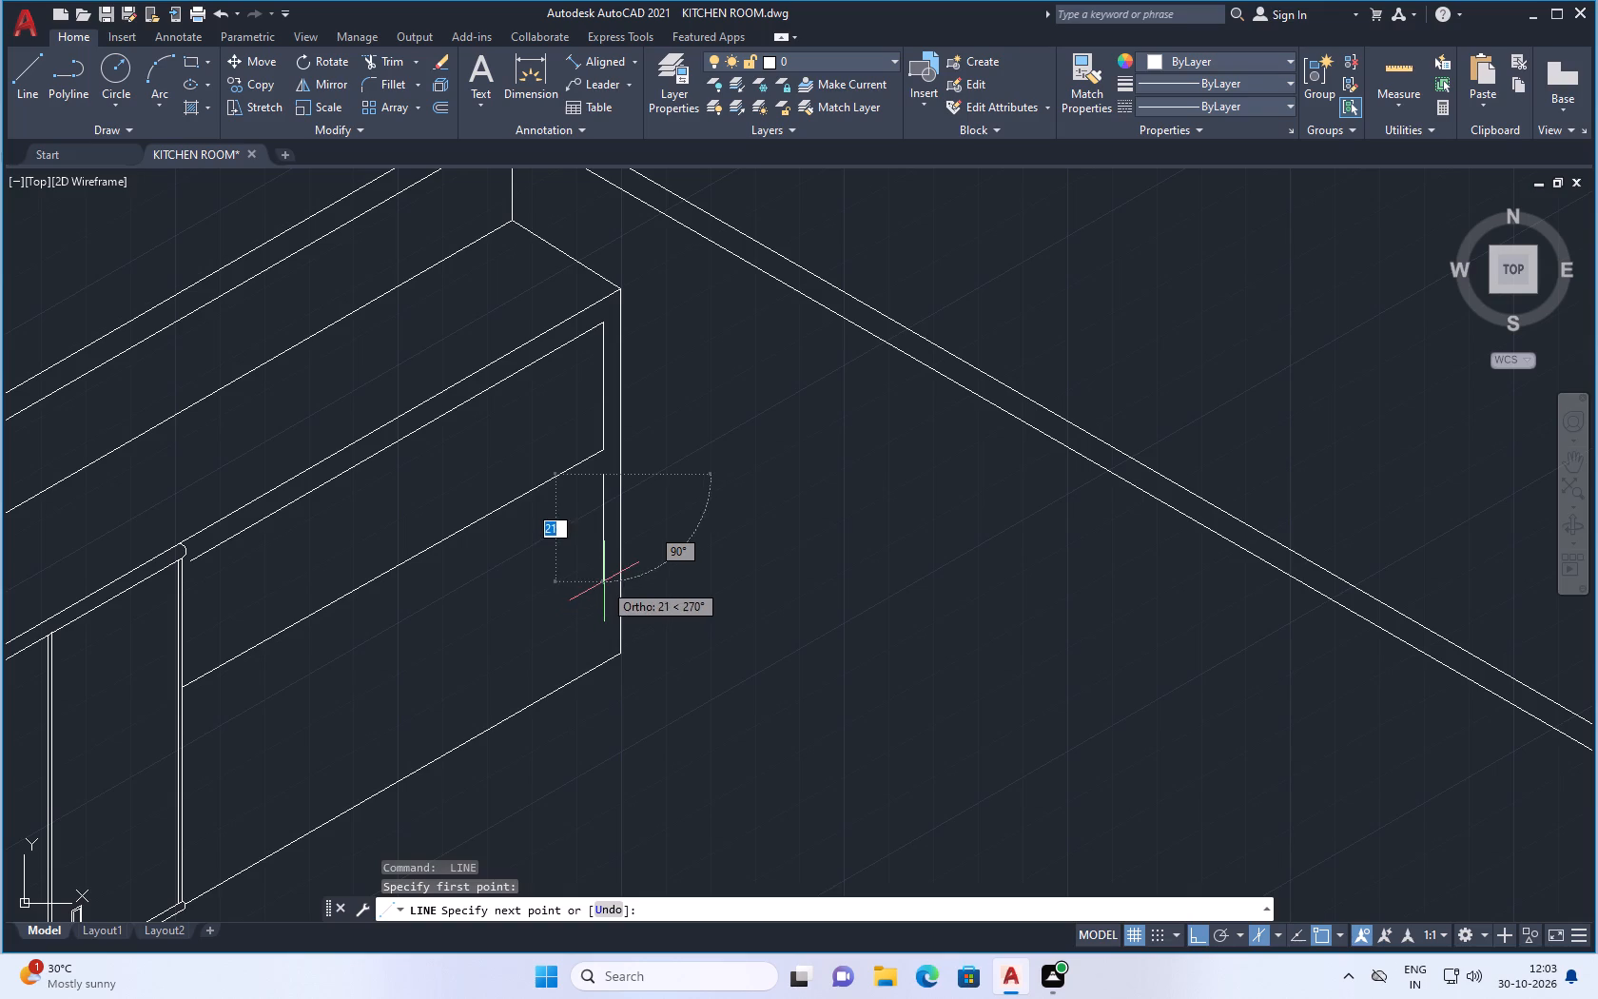
pyautogui.click(602, 570)
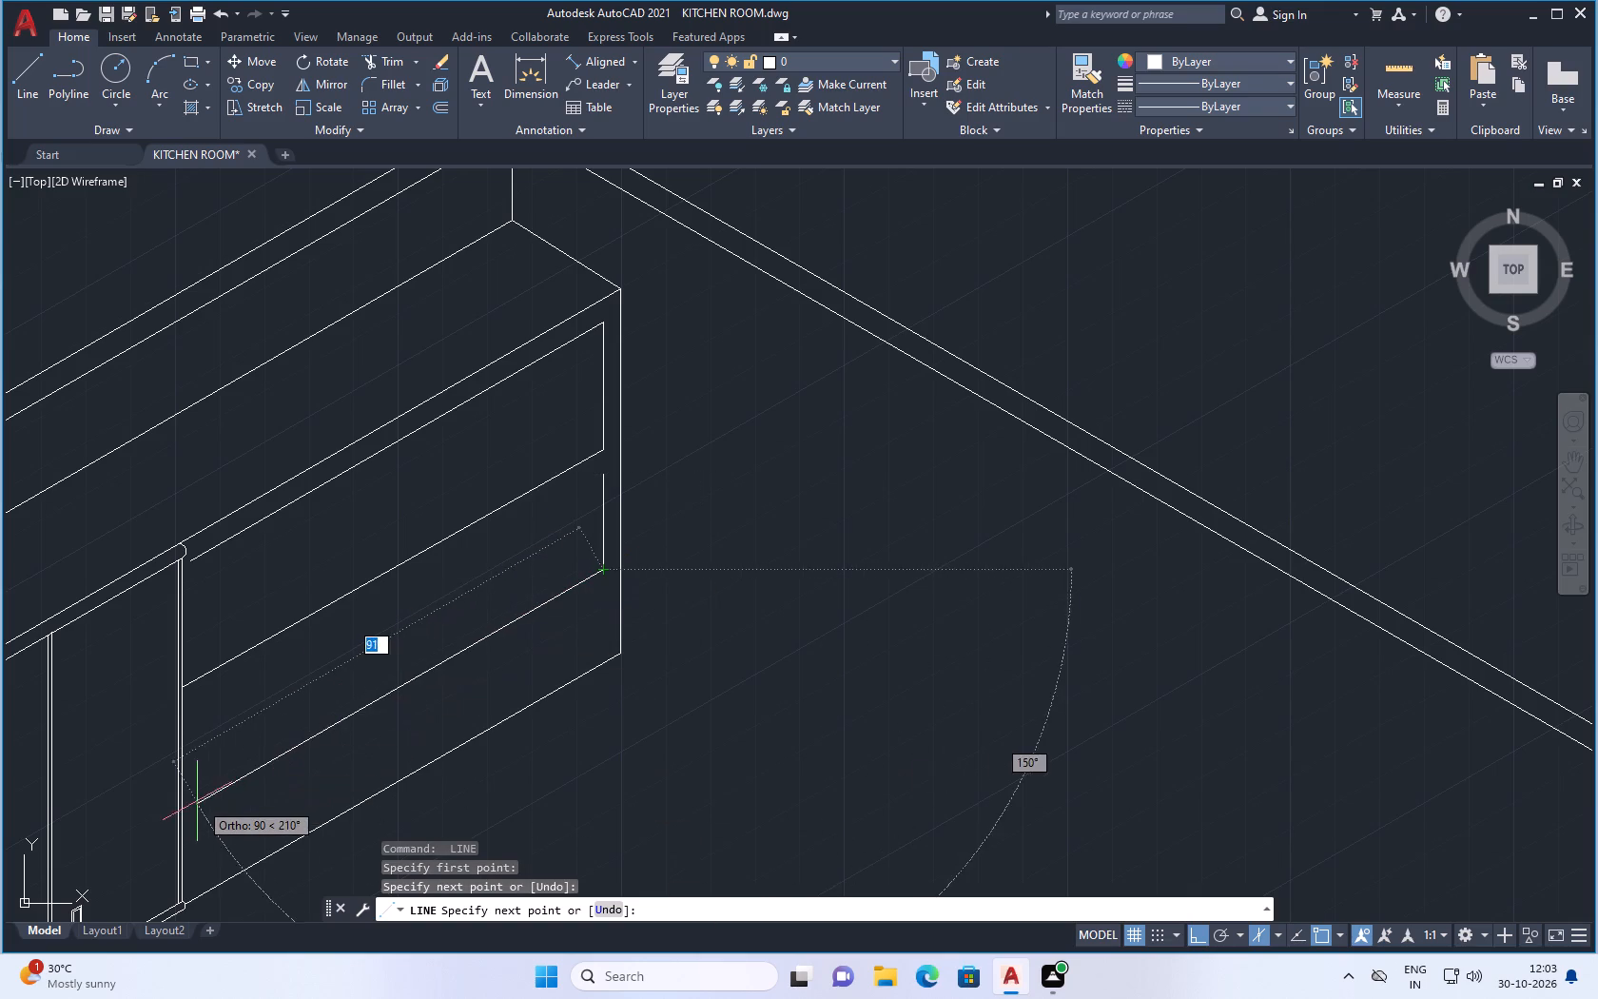
pyautogui.scroll(2, 194, 802)
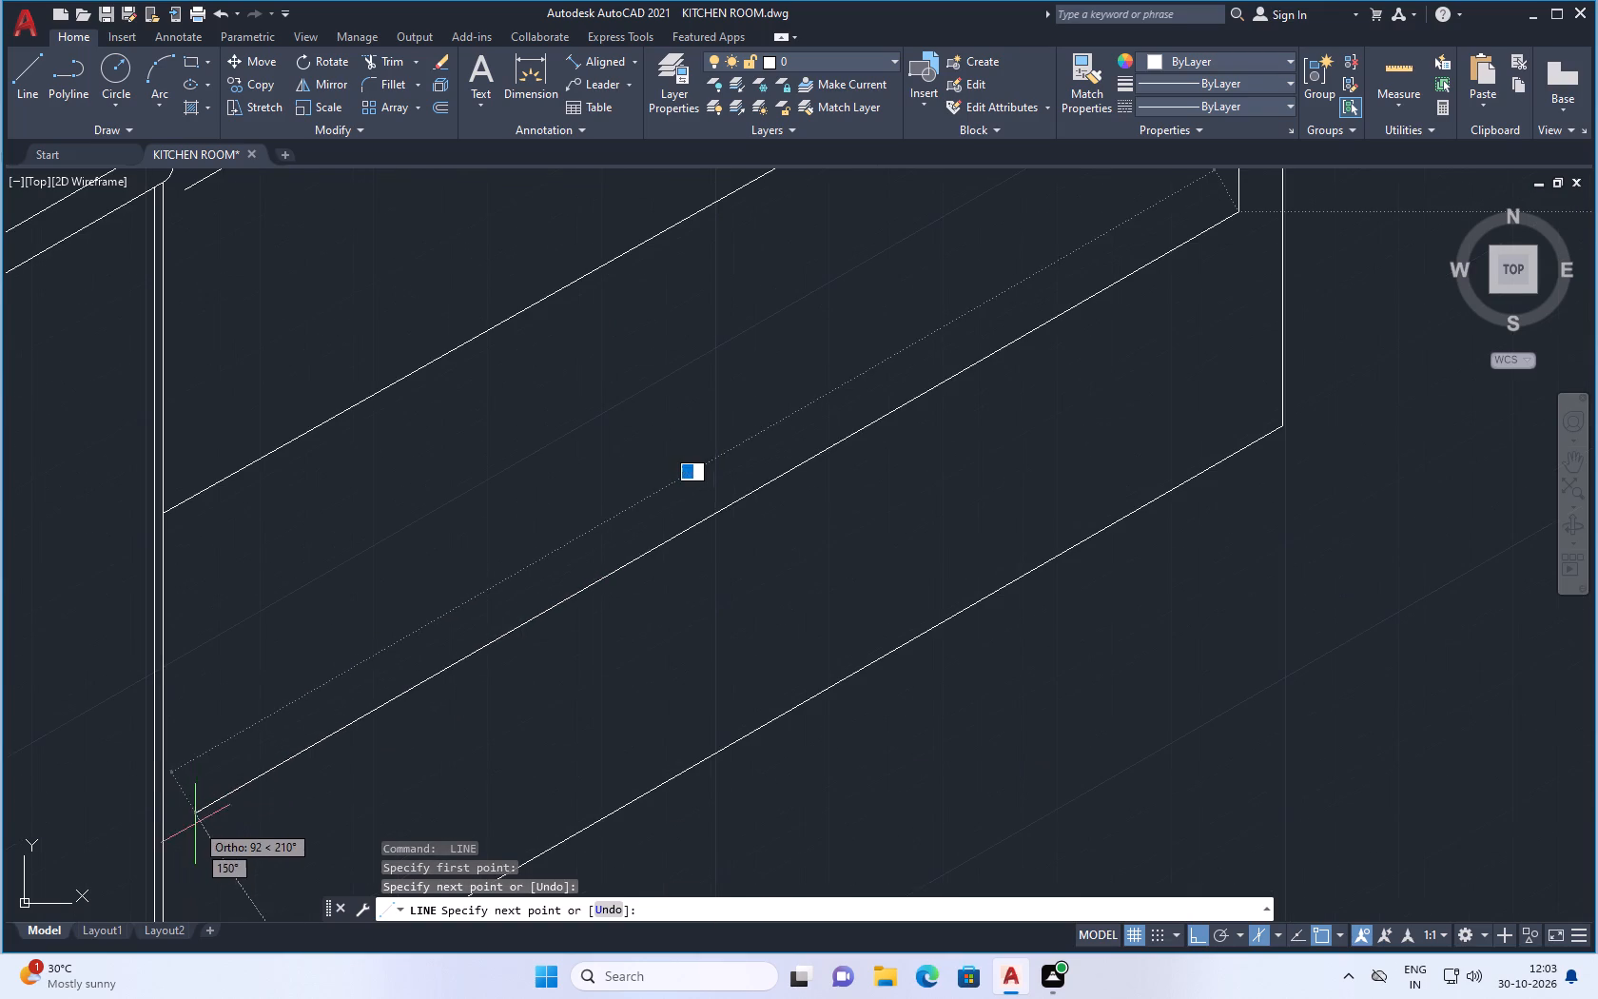
pyautogui.scroll(1, 195, 825)
pyautogui.click(156, 832)
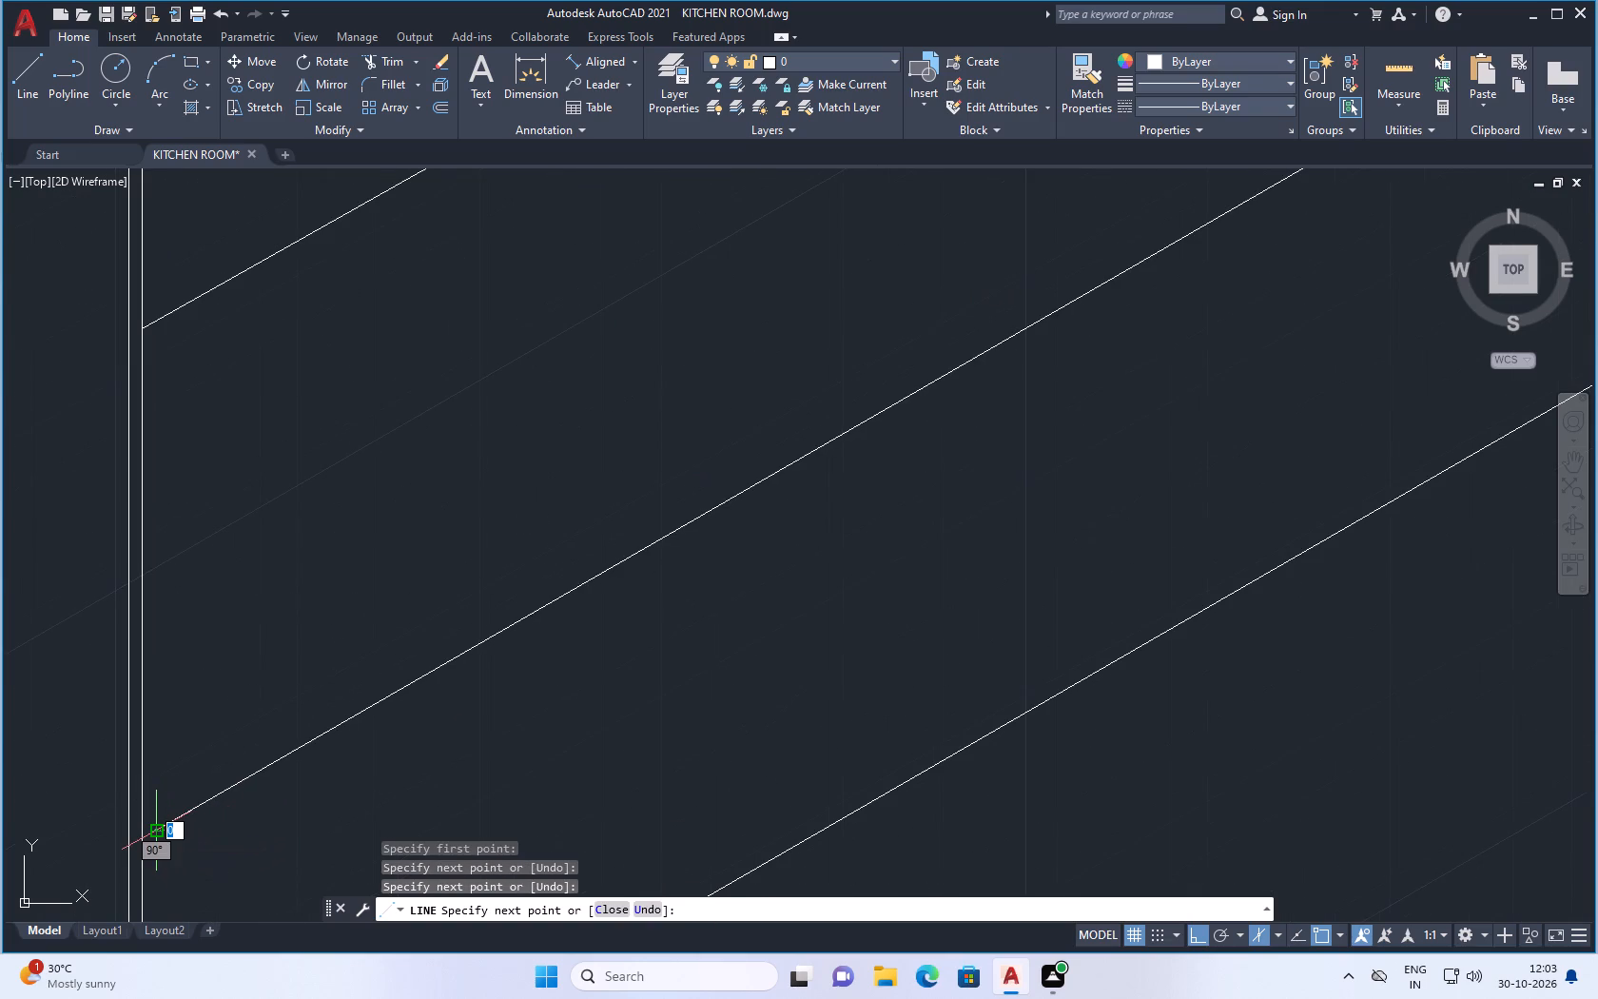
pyautogui.press('Escape')
# Draw a second panel's top edge about 92 units at 210° from the new vertical's upper end, and its side edge about 34 units straight down.
pyautogui.scroll(-3, 279, 751)
pyautogui.press('space')
pyautogui.scroll(2, 626, 474)
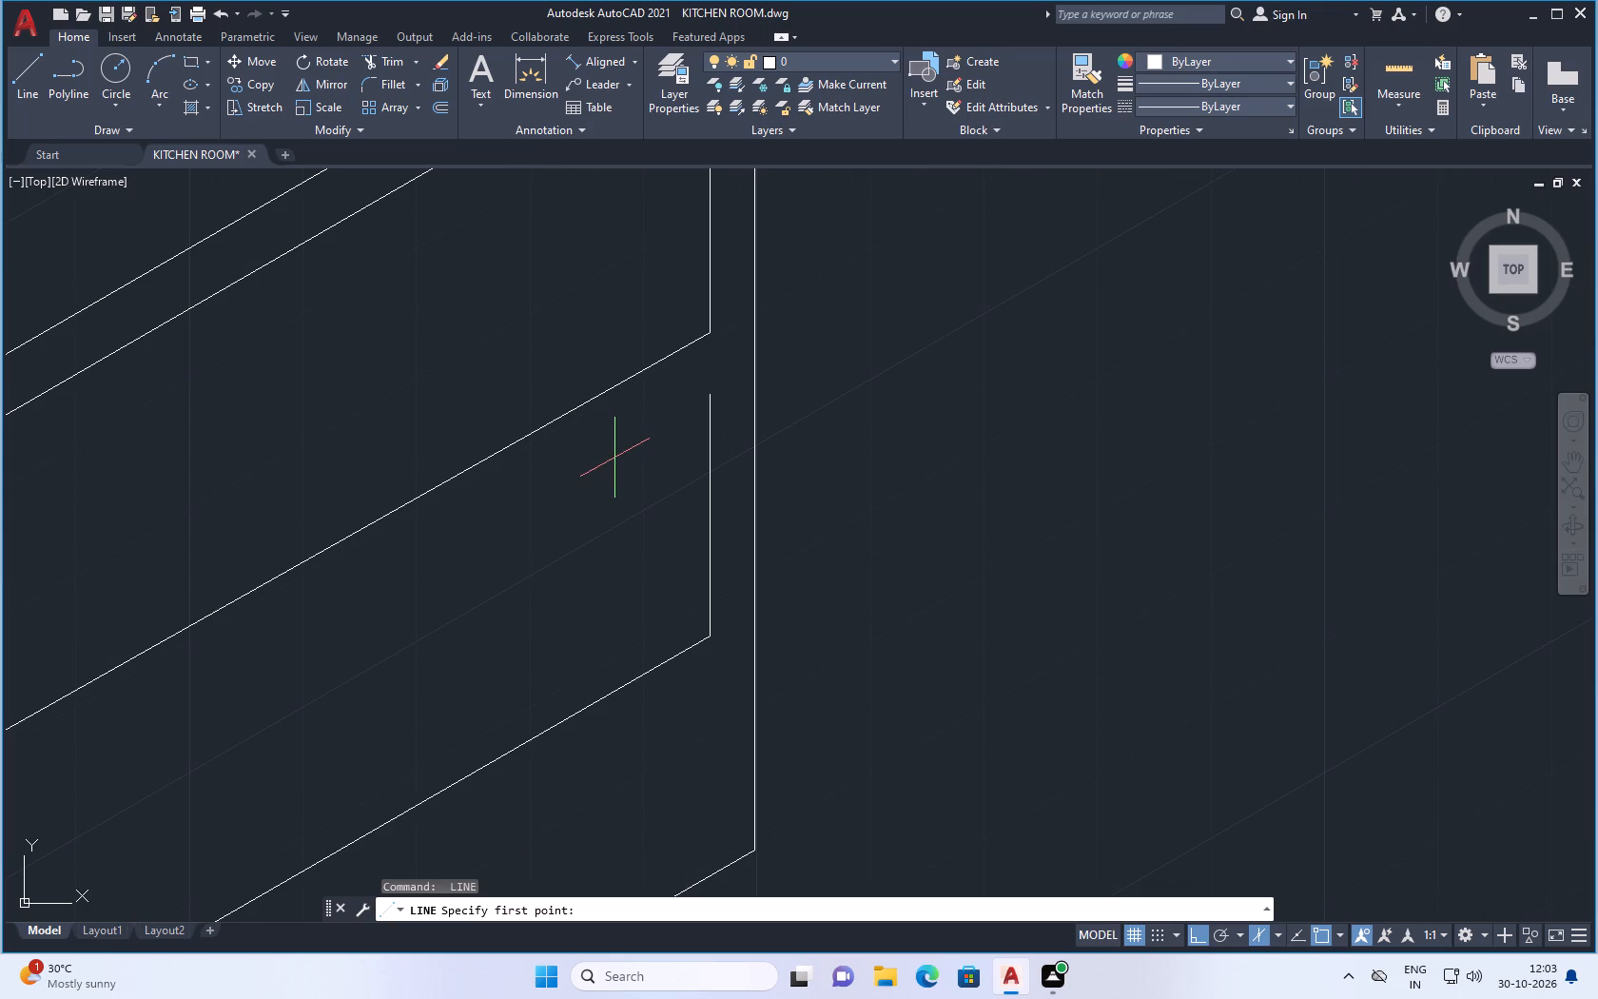
pyautogui.click(713, 393)
pyautogui.scroll(-3, 528, 464)
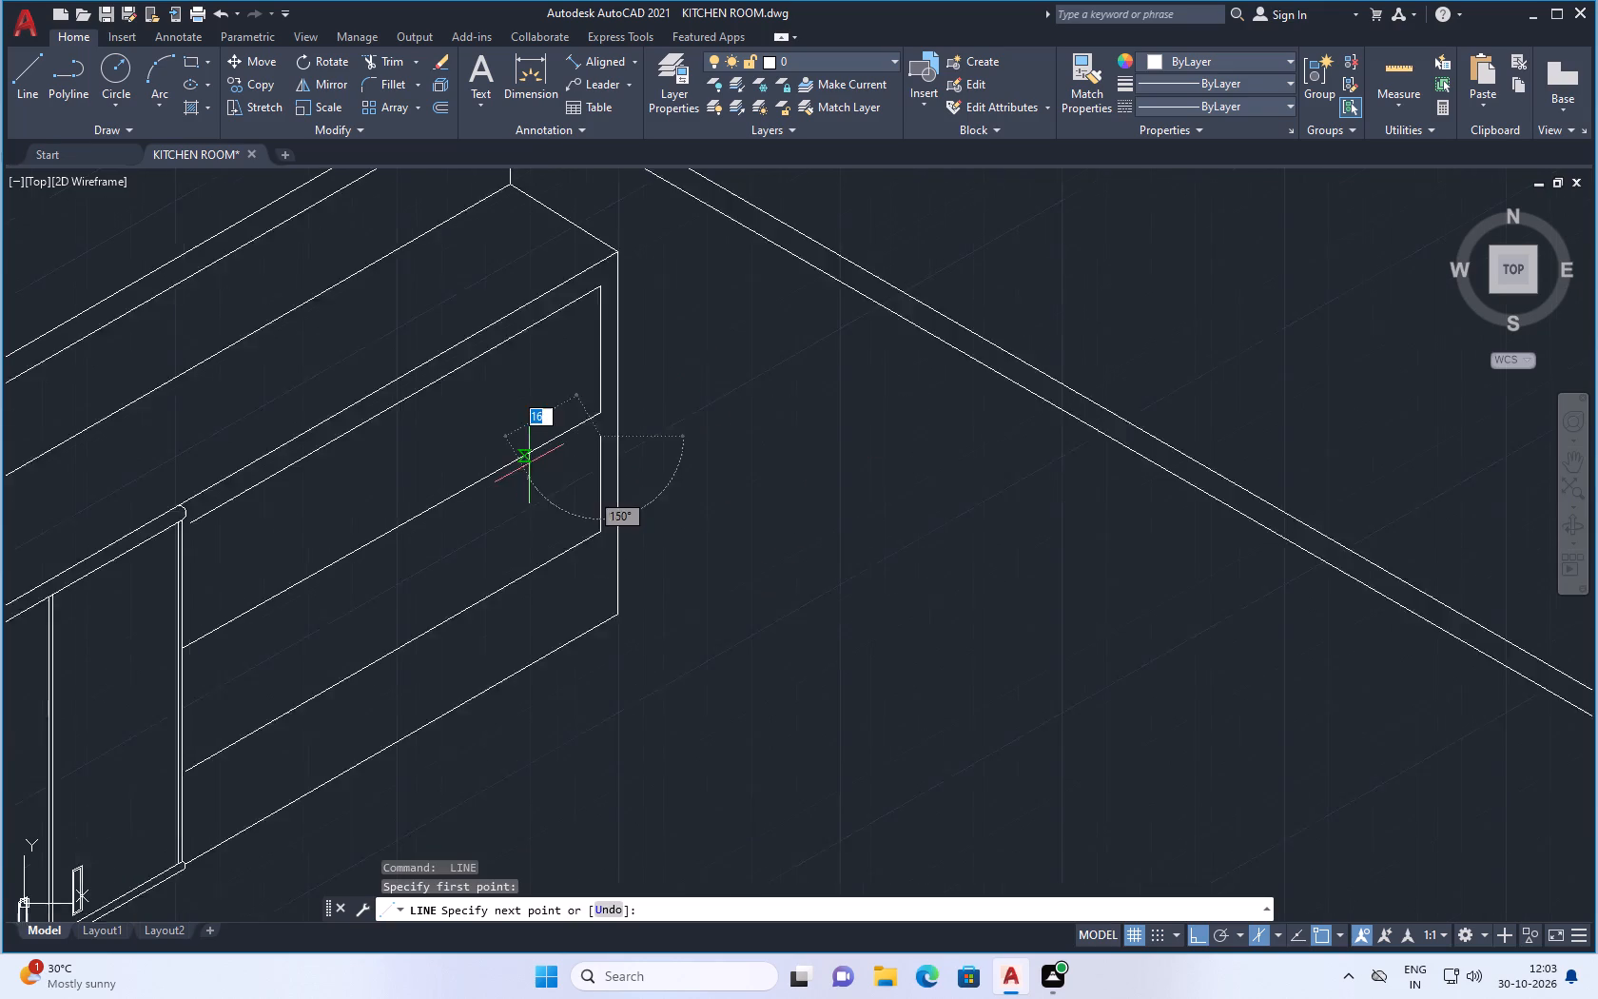
pyautogui.scroll(2, 328, 541)
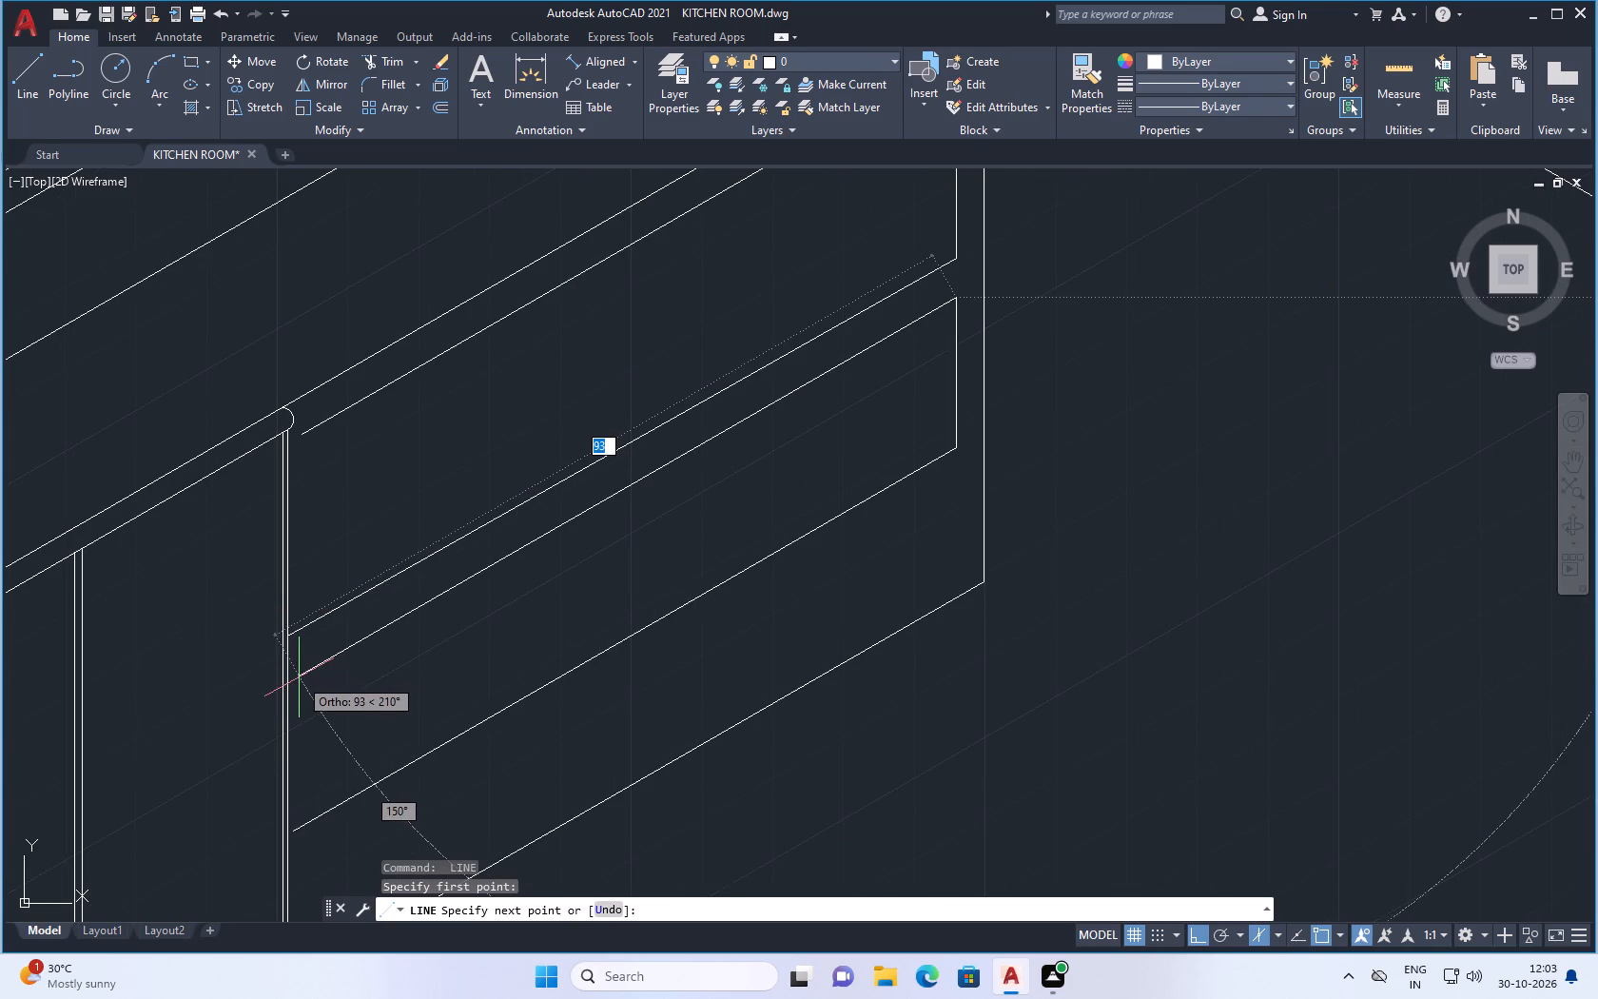
pyautogui.scroll(1, 281, 690)
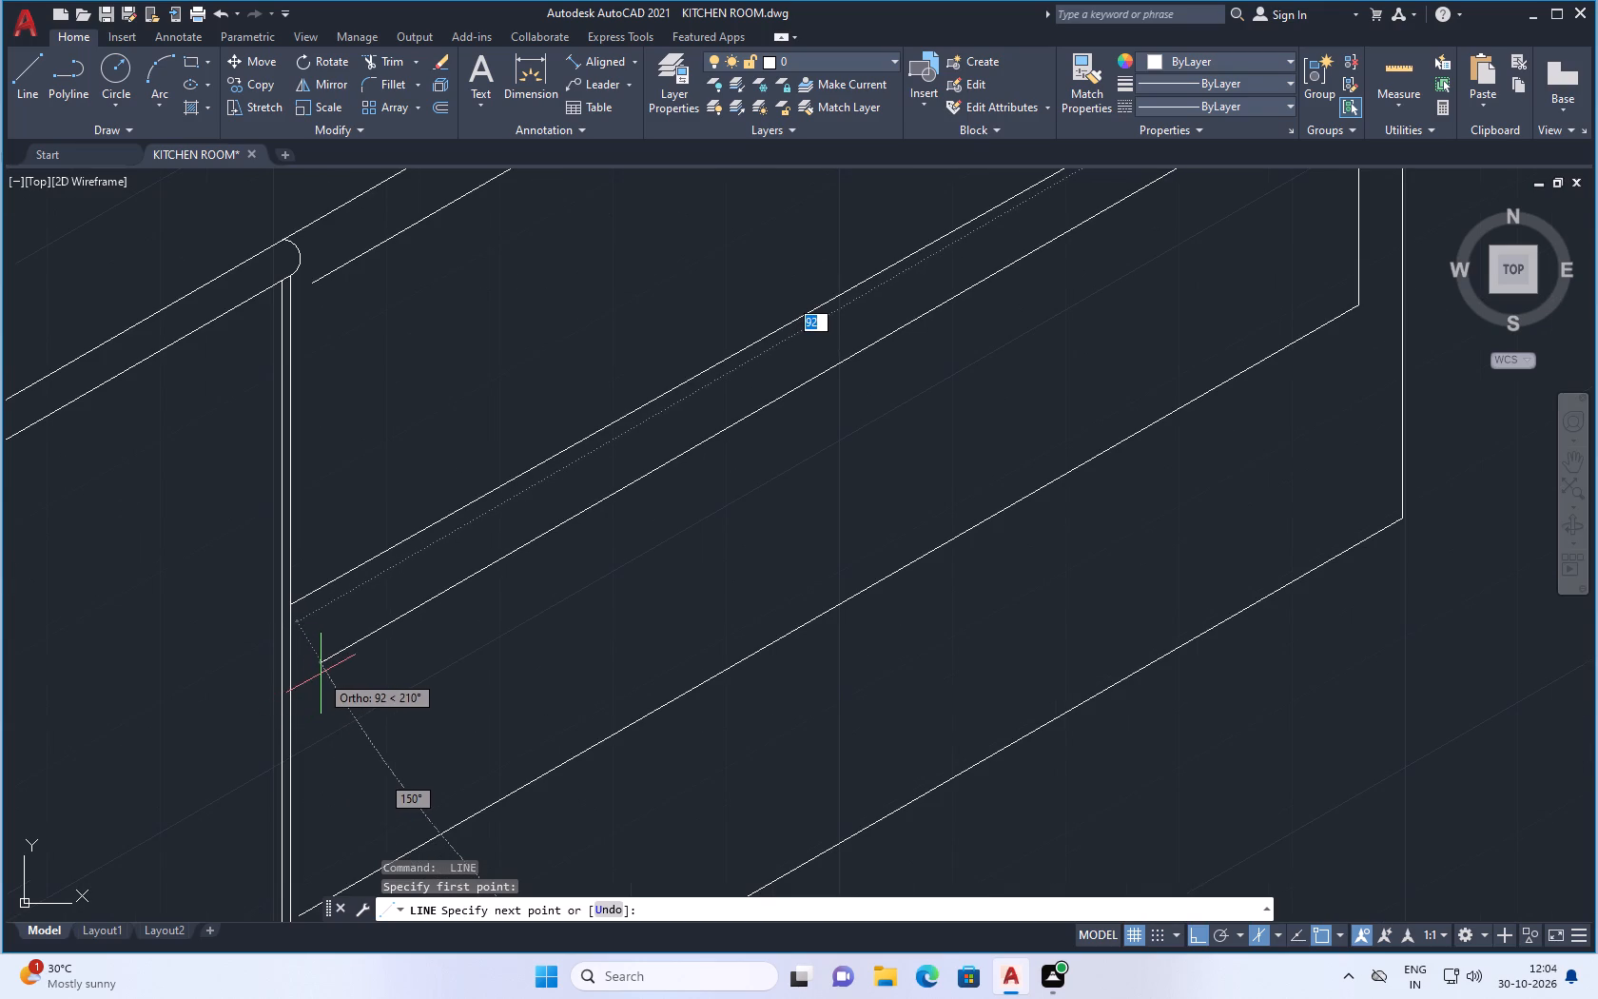
pyautogui.click(320, 674)
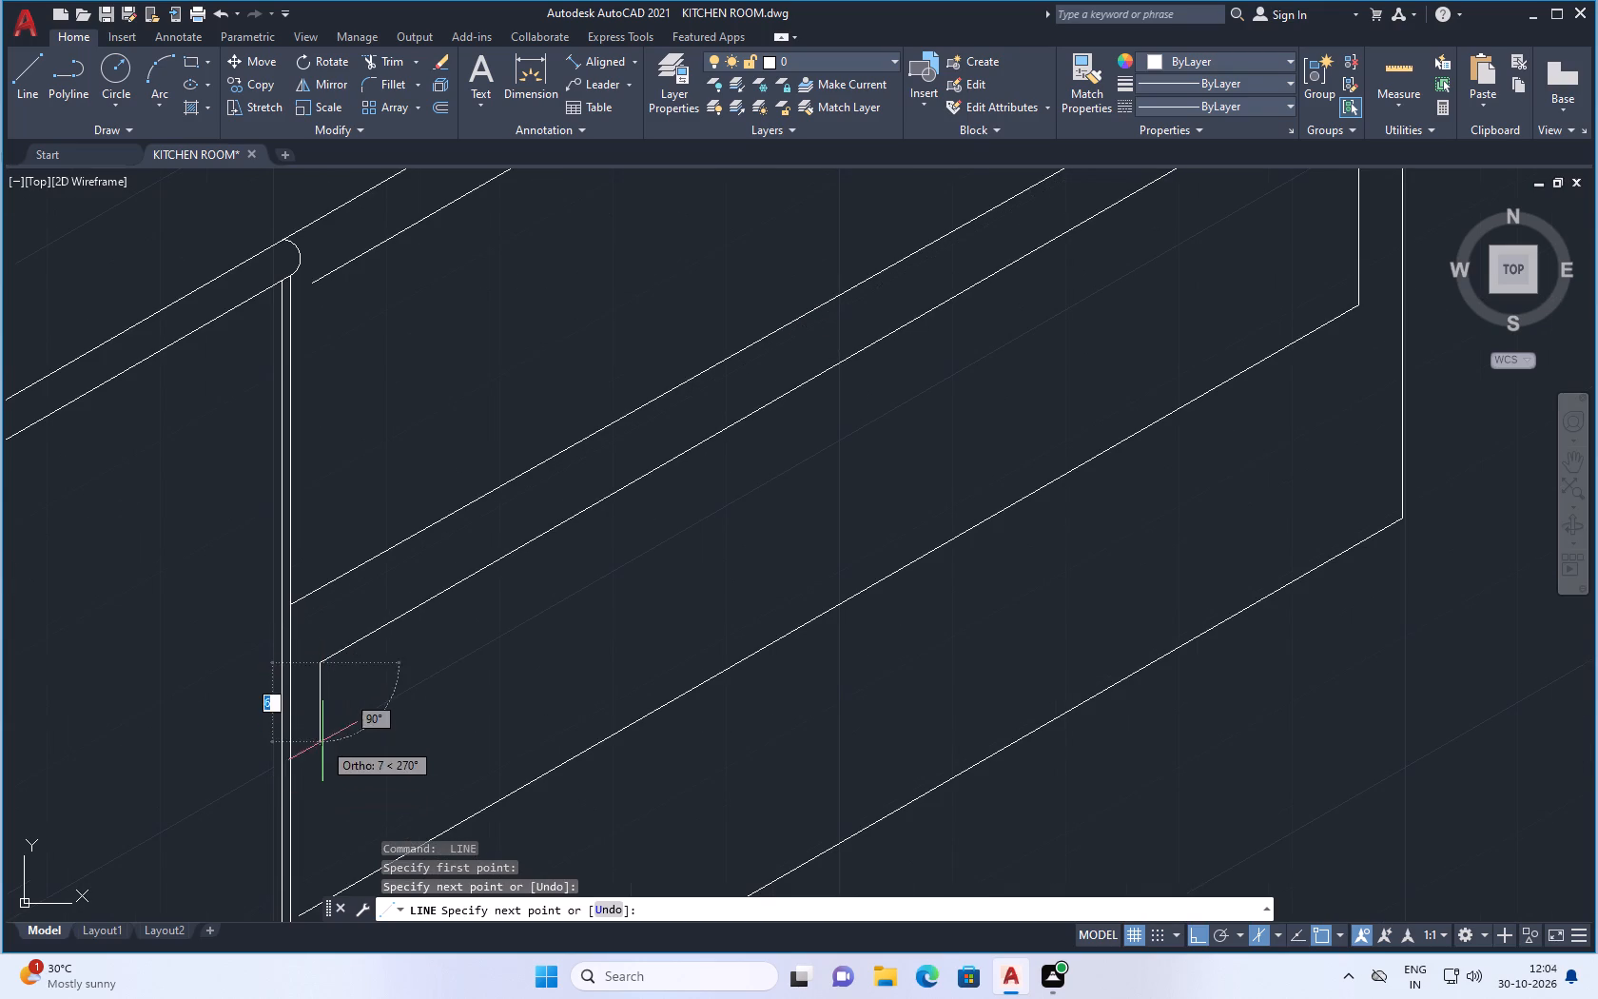
pyautogui.scroll(-2, 326, 719)
pyautogui.scroll(2, 333, 787)
pyautogui.scroll(-2, 326, 774)
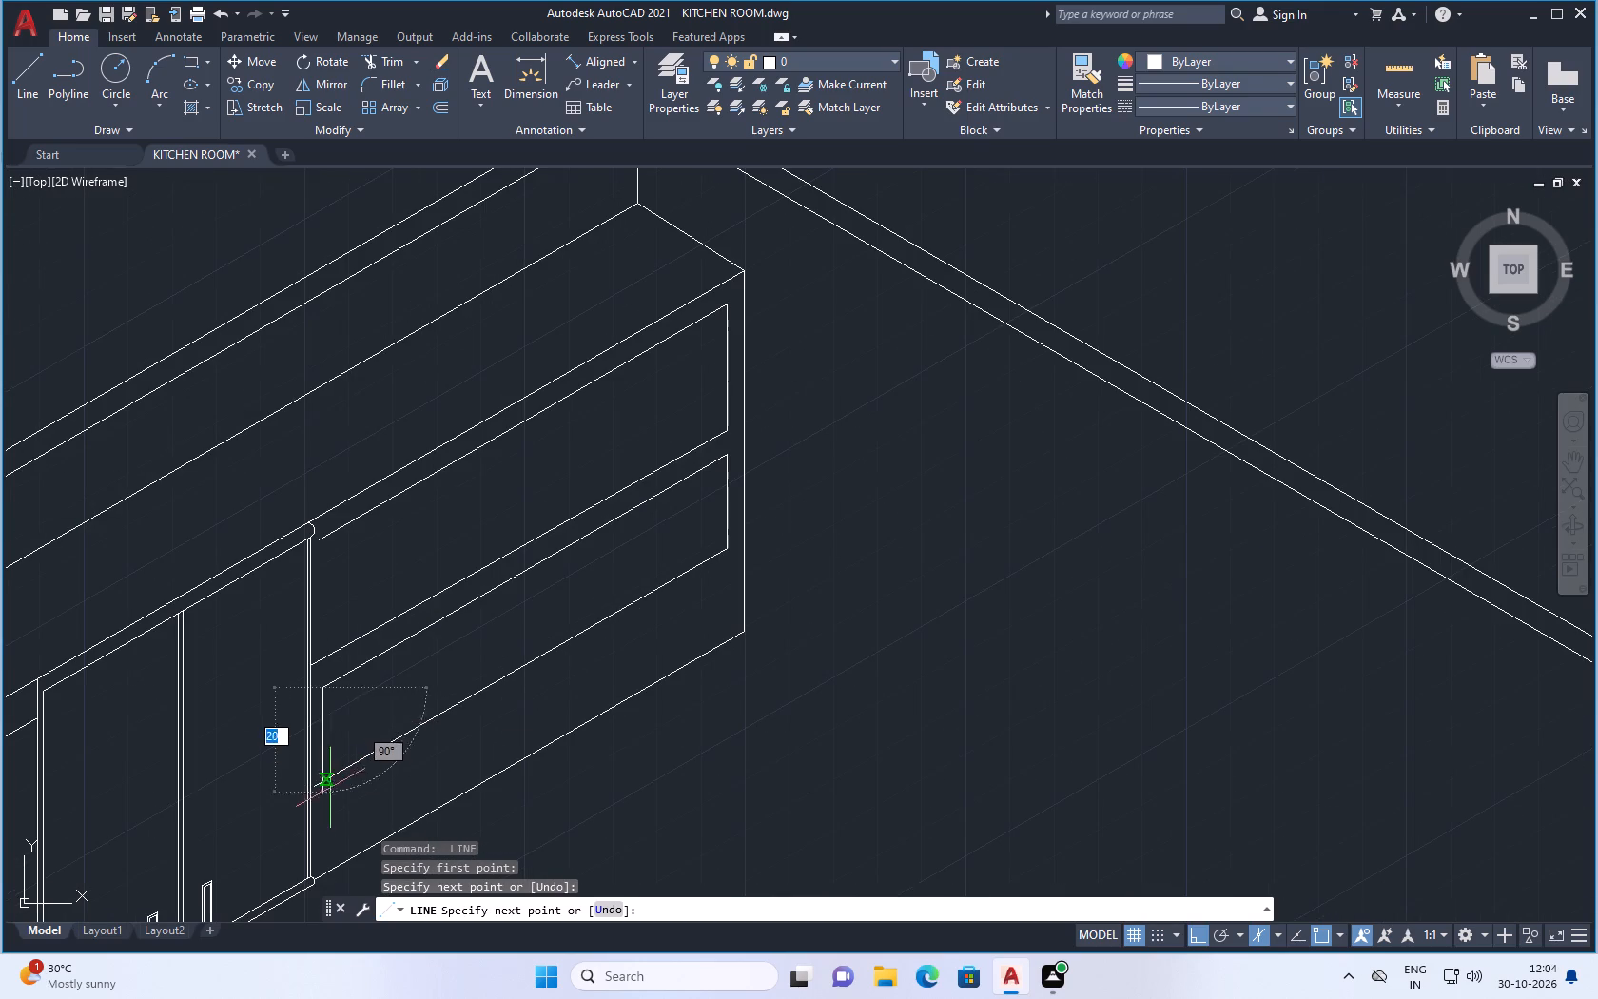
pyautogui.scroll(-2, 346, 801)
pyautogui.scroll(2, 342, 852)
pyautogui.scroll(2, 343, 772)
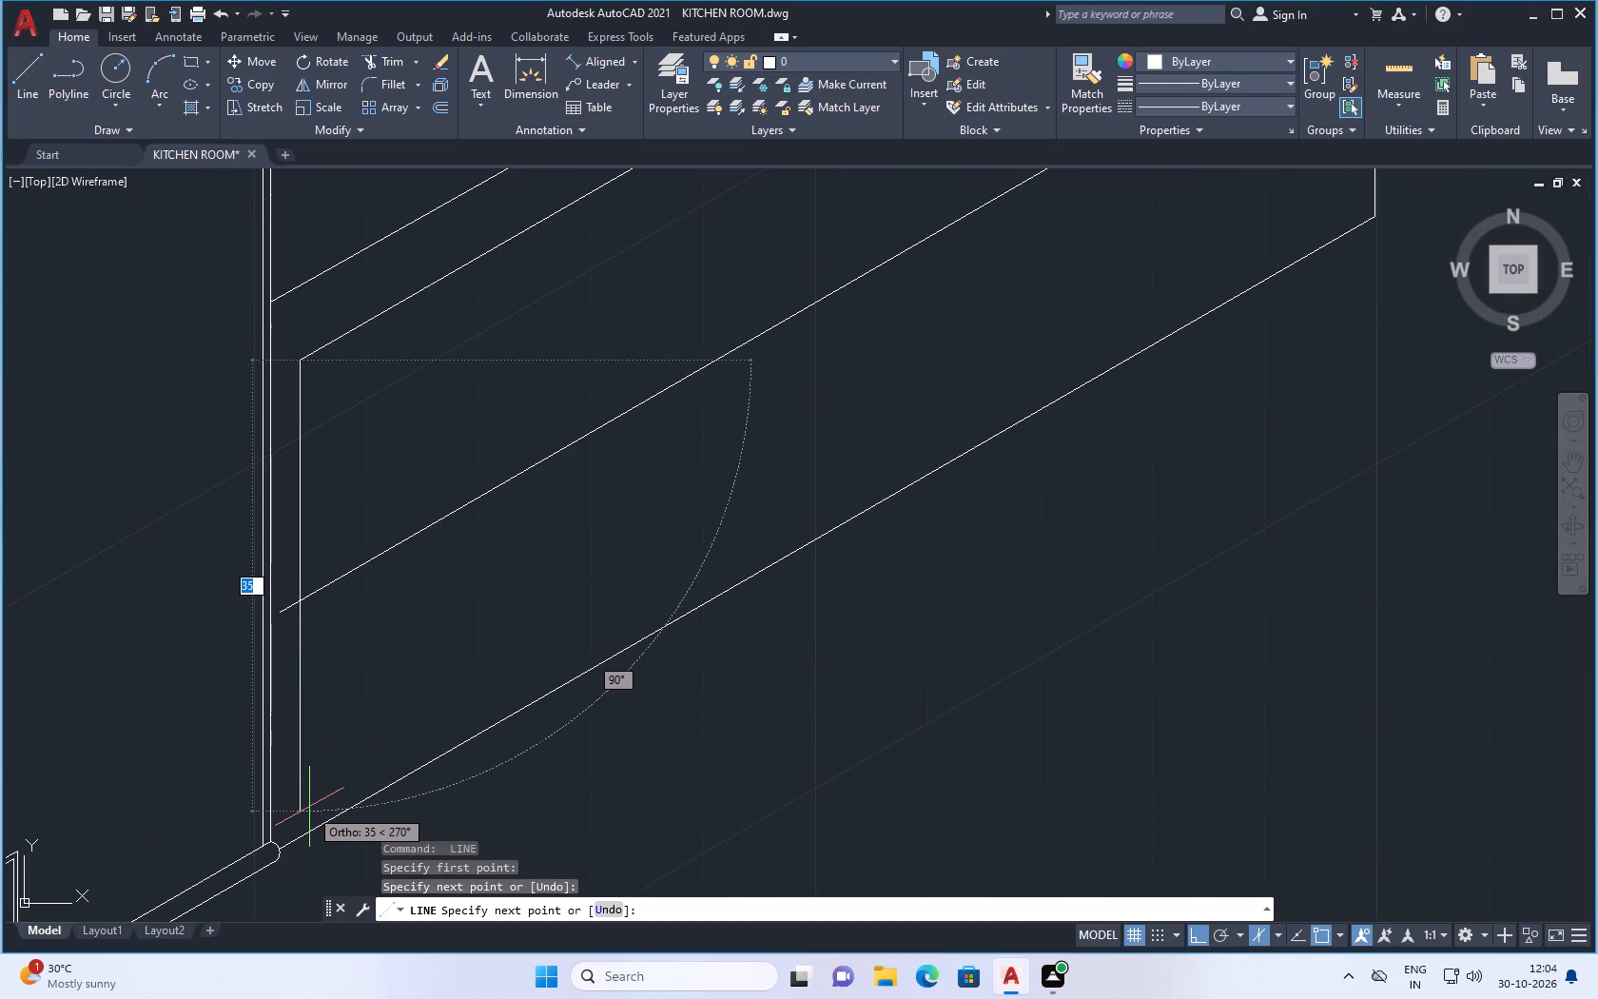
pyautogui.click(304, 800)
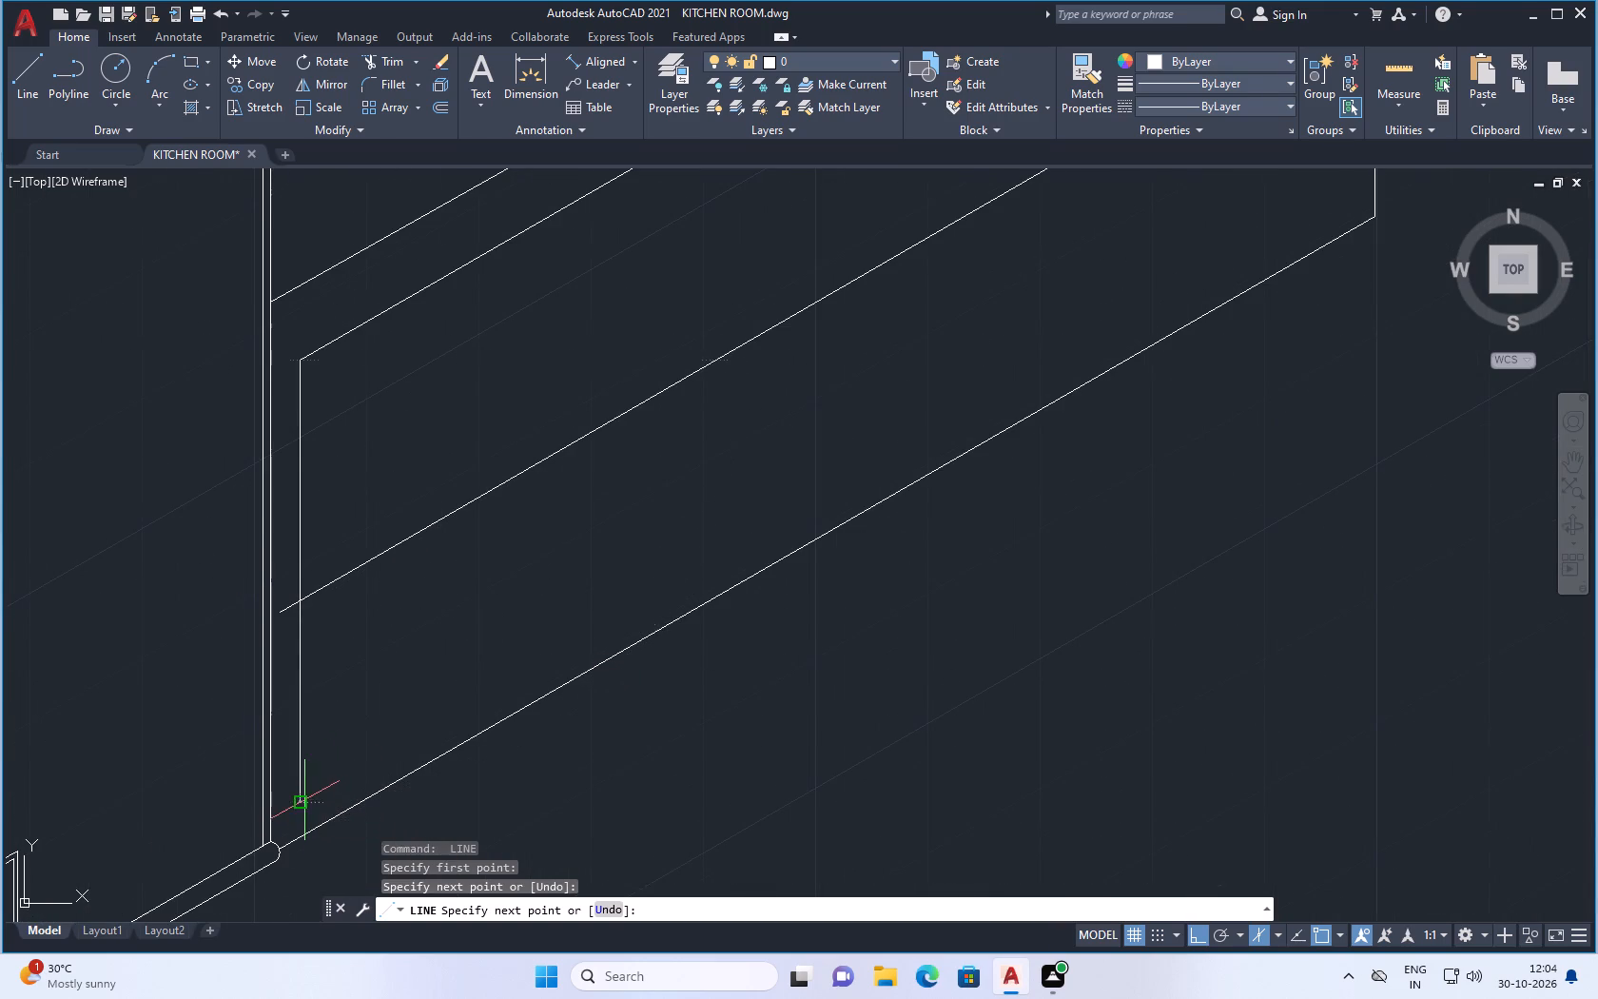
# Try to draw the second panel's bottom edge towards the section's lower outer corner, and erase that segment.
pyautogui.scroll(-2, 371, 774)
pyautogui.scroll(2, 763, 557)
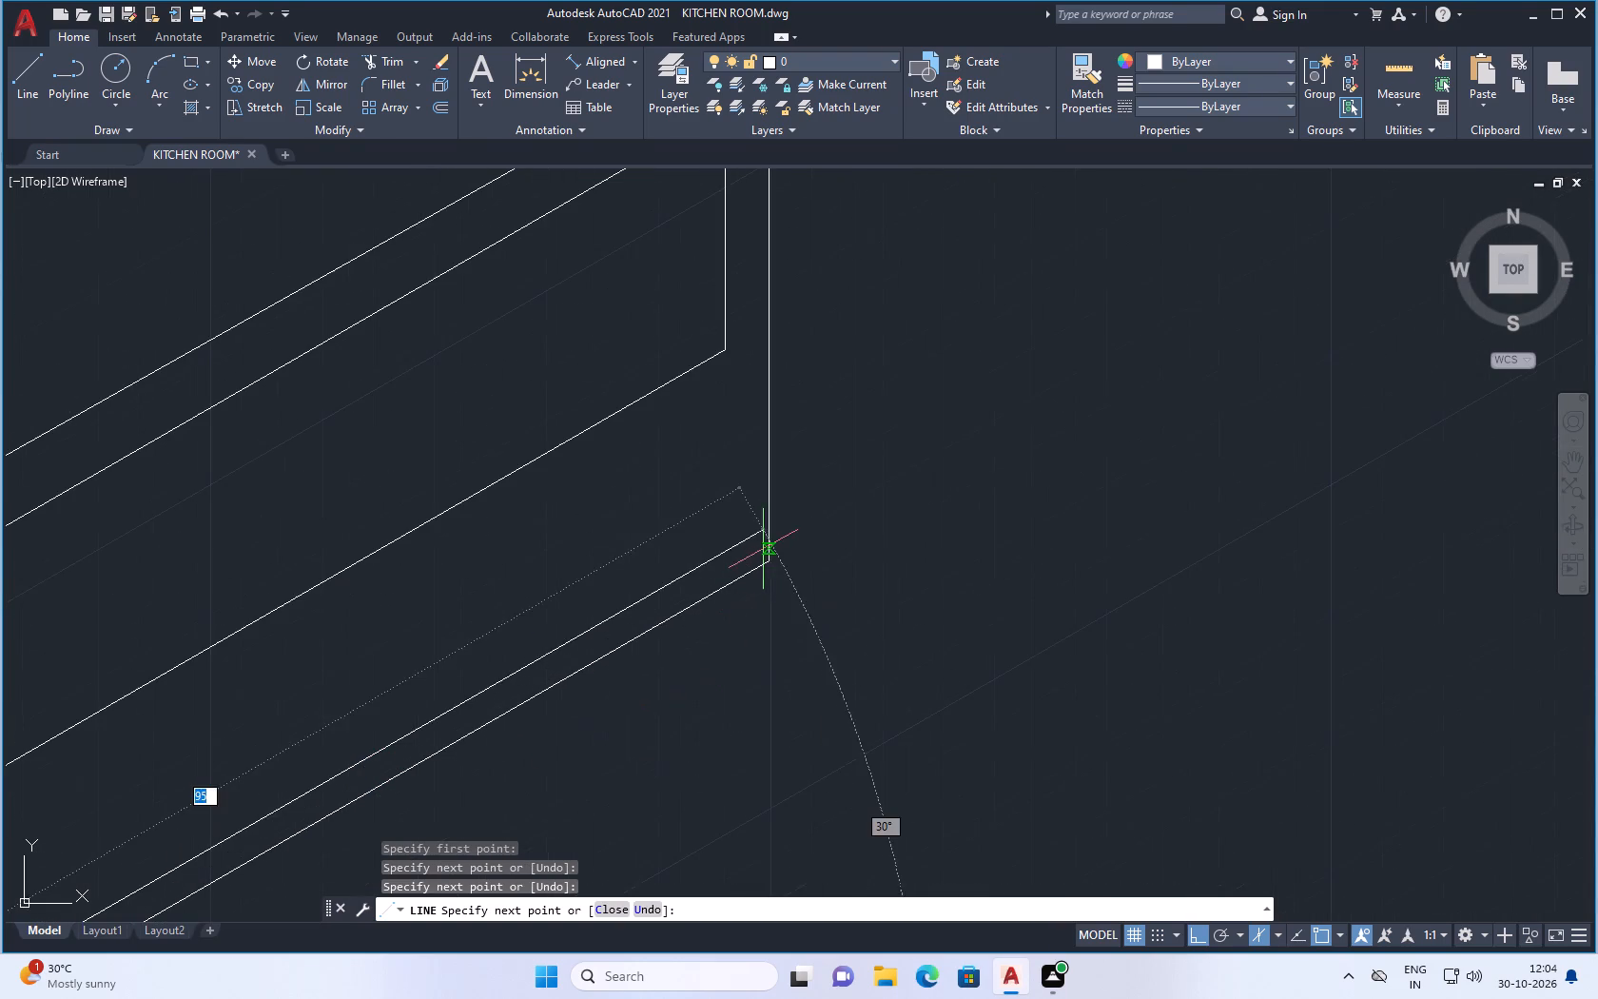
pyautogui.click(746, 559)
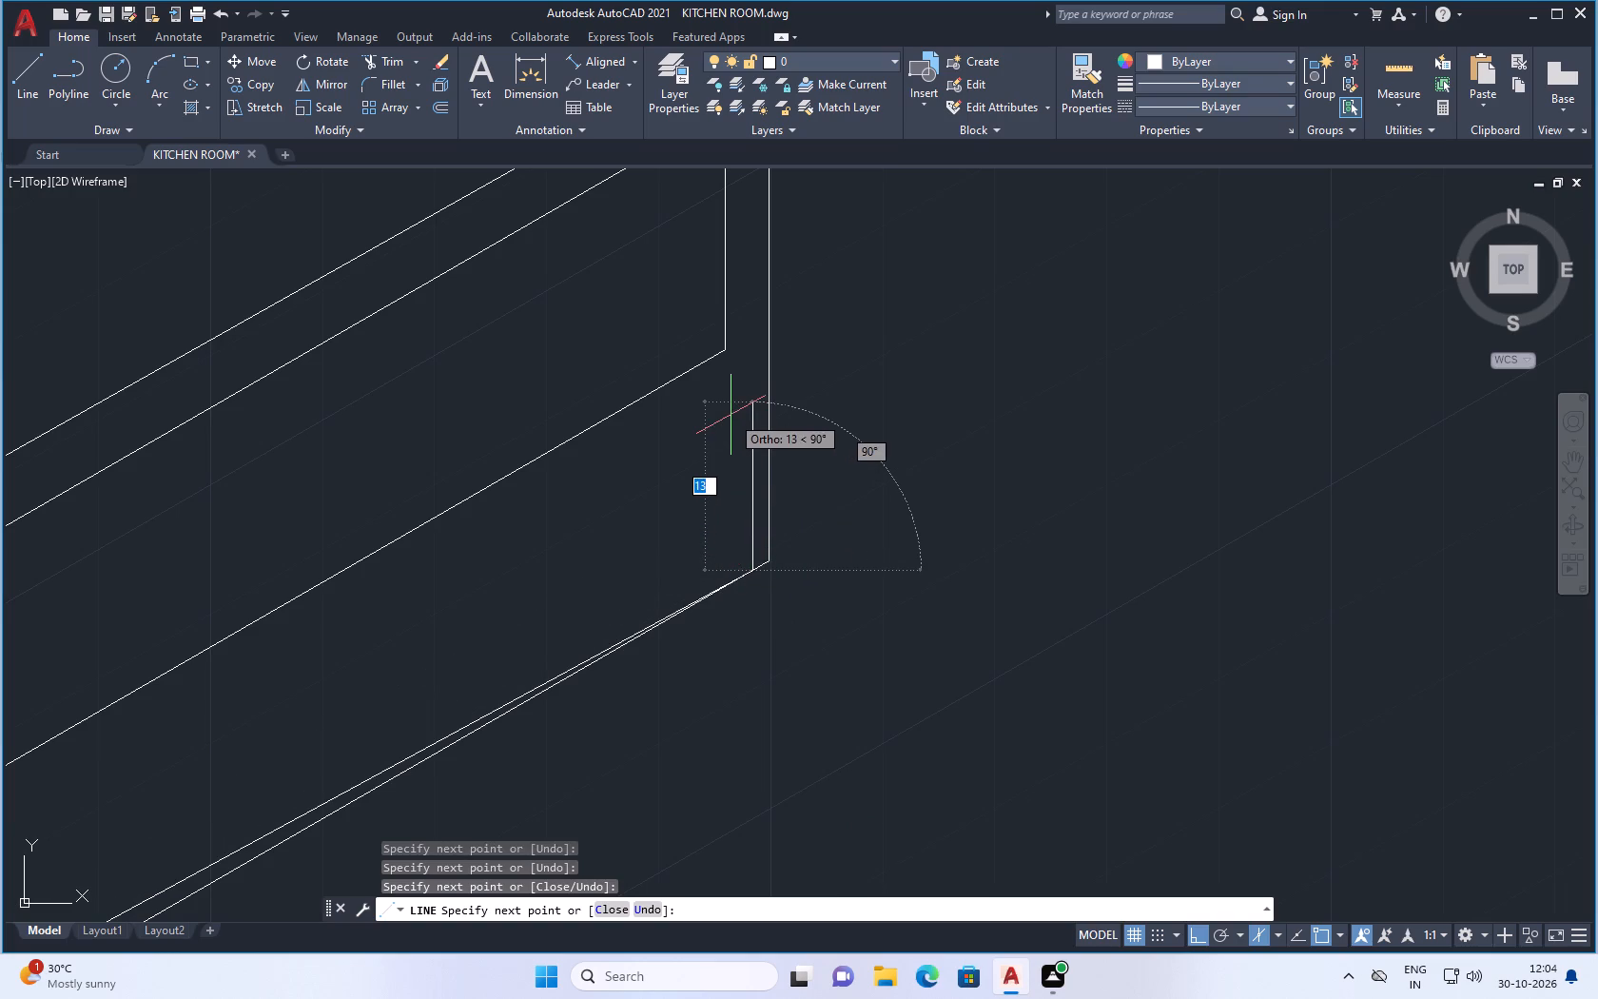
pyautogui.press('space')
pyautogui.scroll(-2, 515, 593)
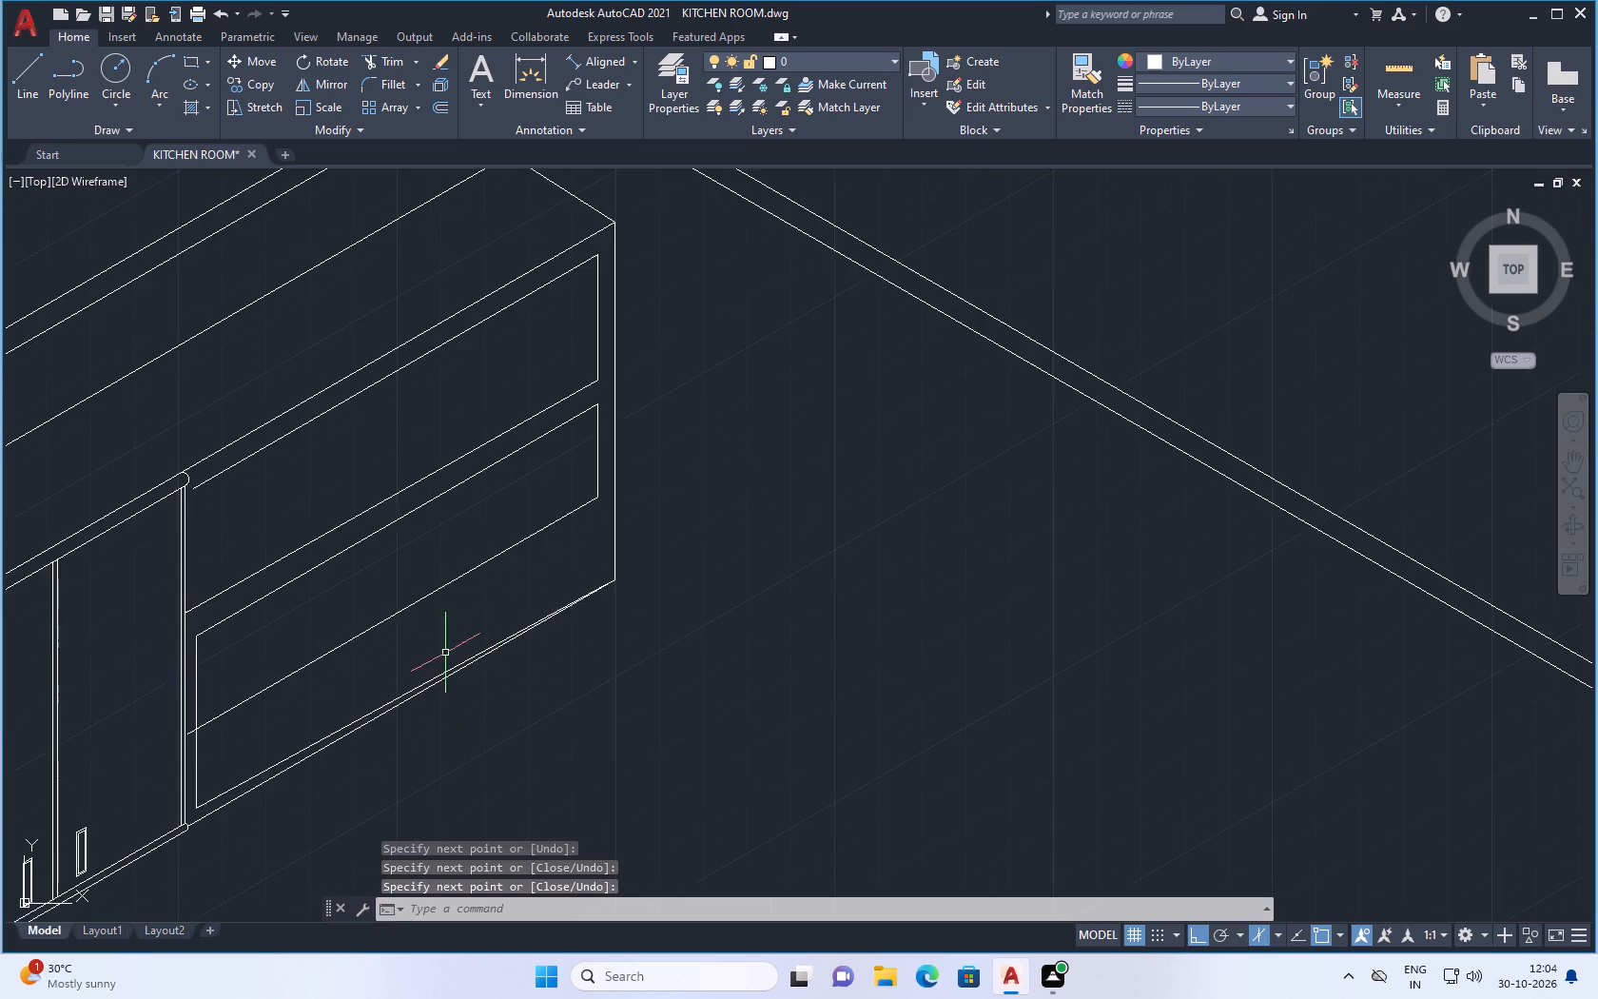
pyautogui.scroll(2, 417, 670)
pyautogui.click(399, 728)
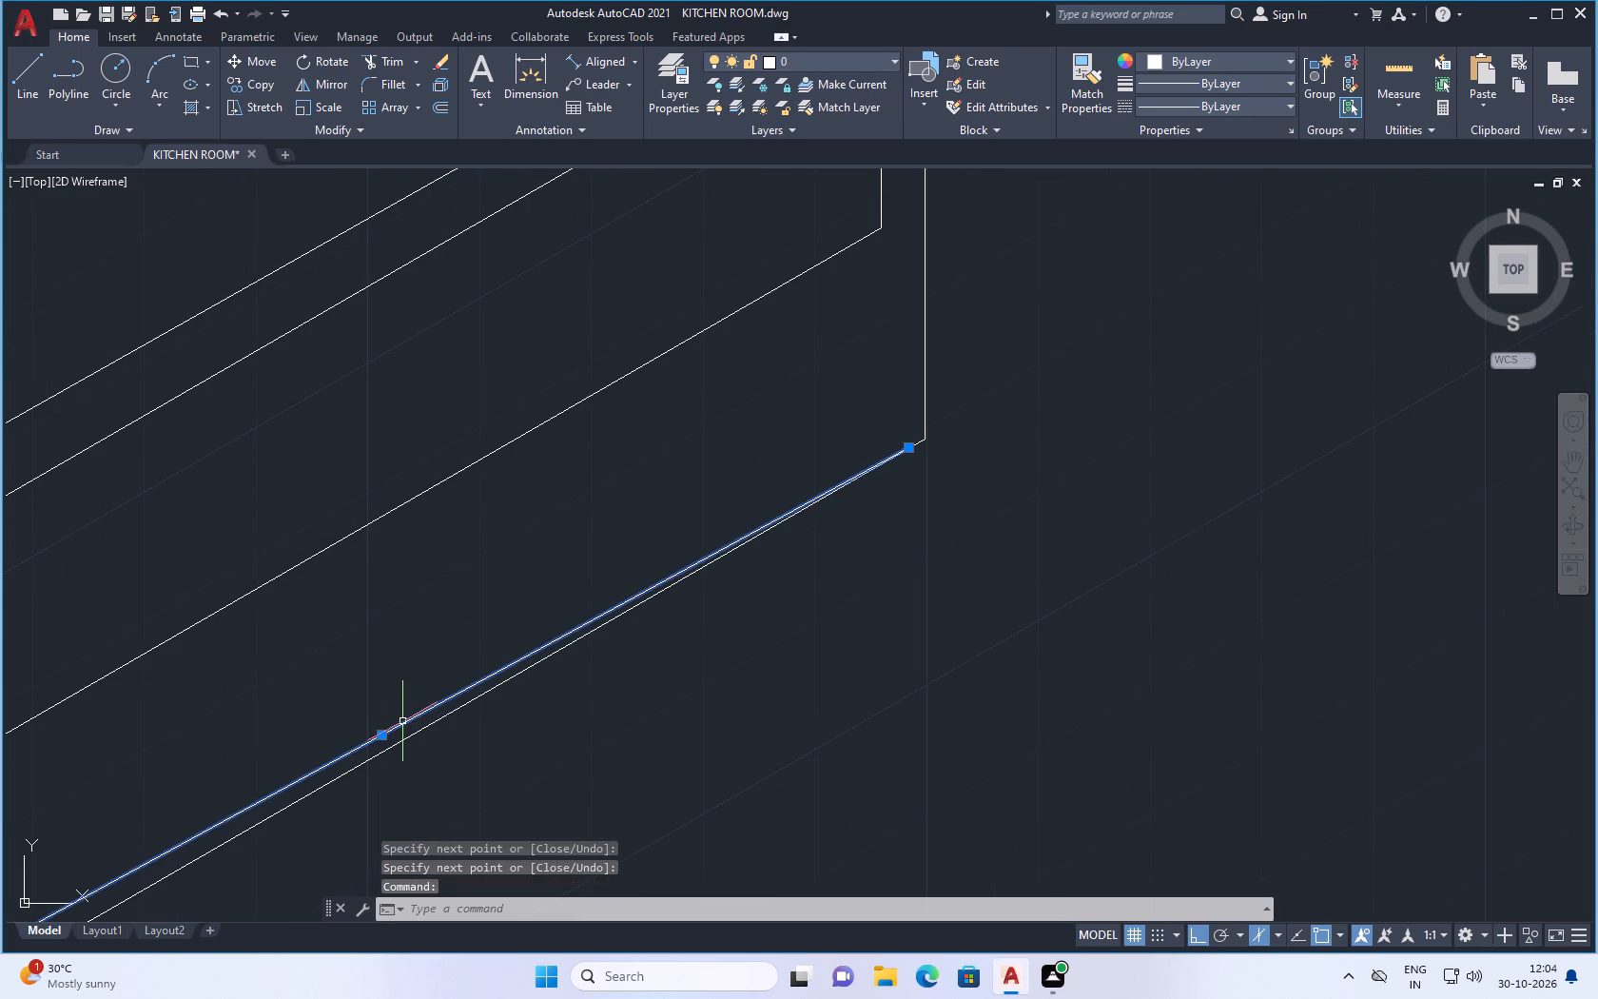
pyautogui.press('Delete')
# Draw the second panel's bottom edge about 92 units at 30° from the lower end of its side edge near the cabinet.
pyautogui.scroll(-1, 476, 658)
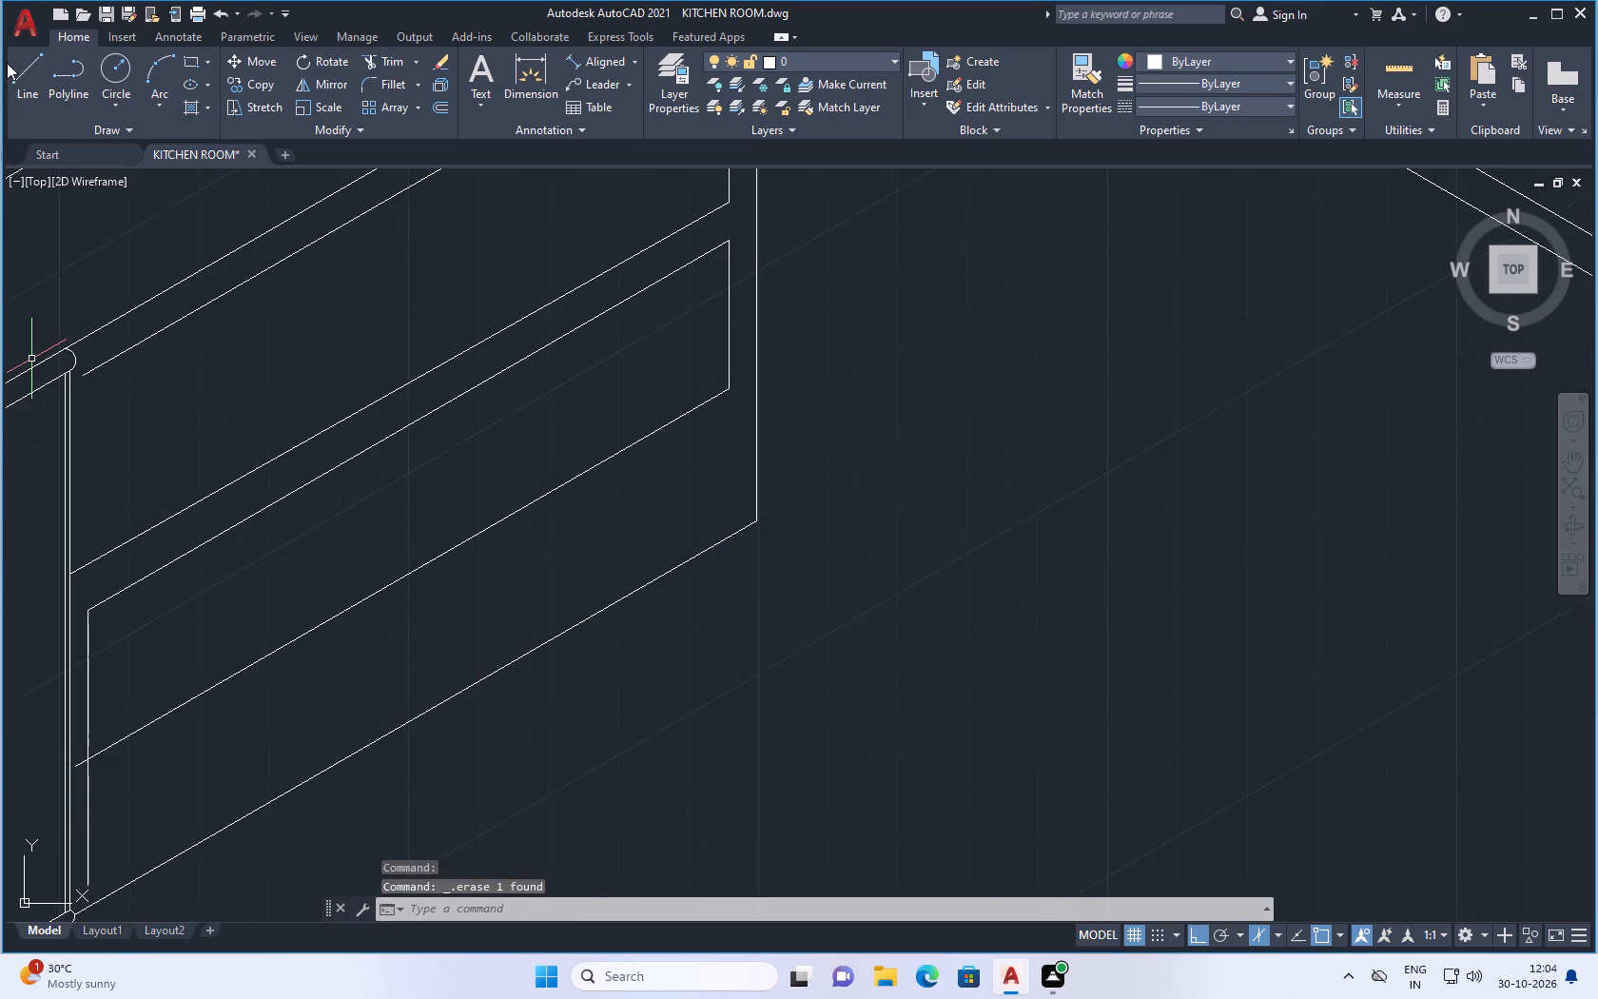
pyautogui.click(20, 72)
pyautogui.scroll(-2, 514, 527)
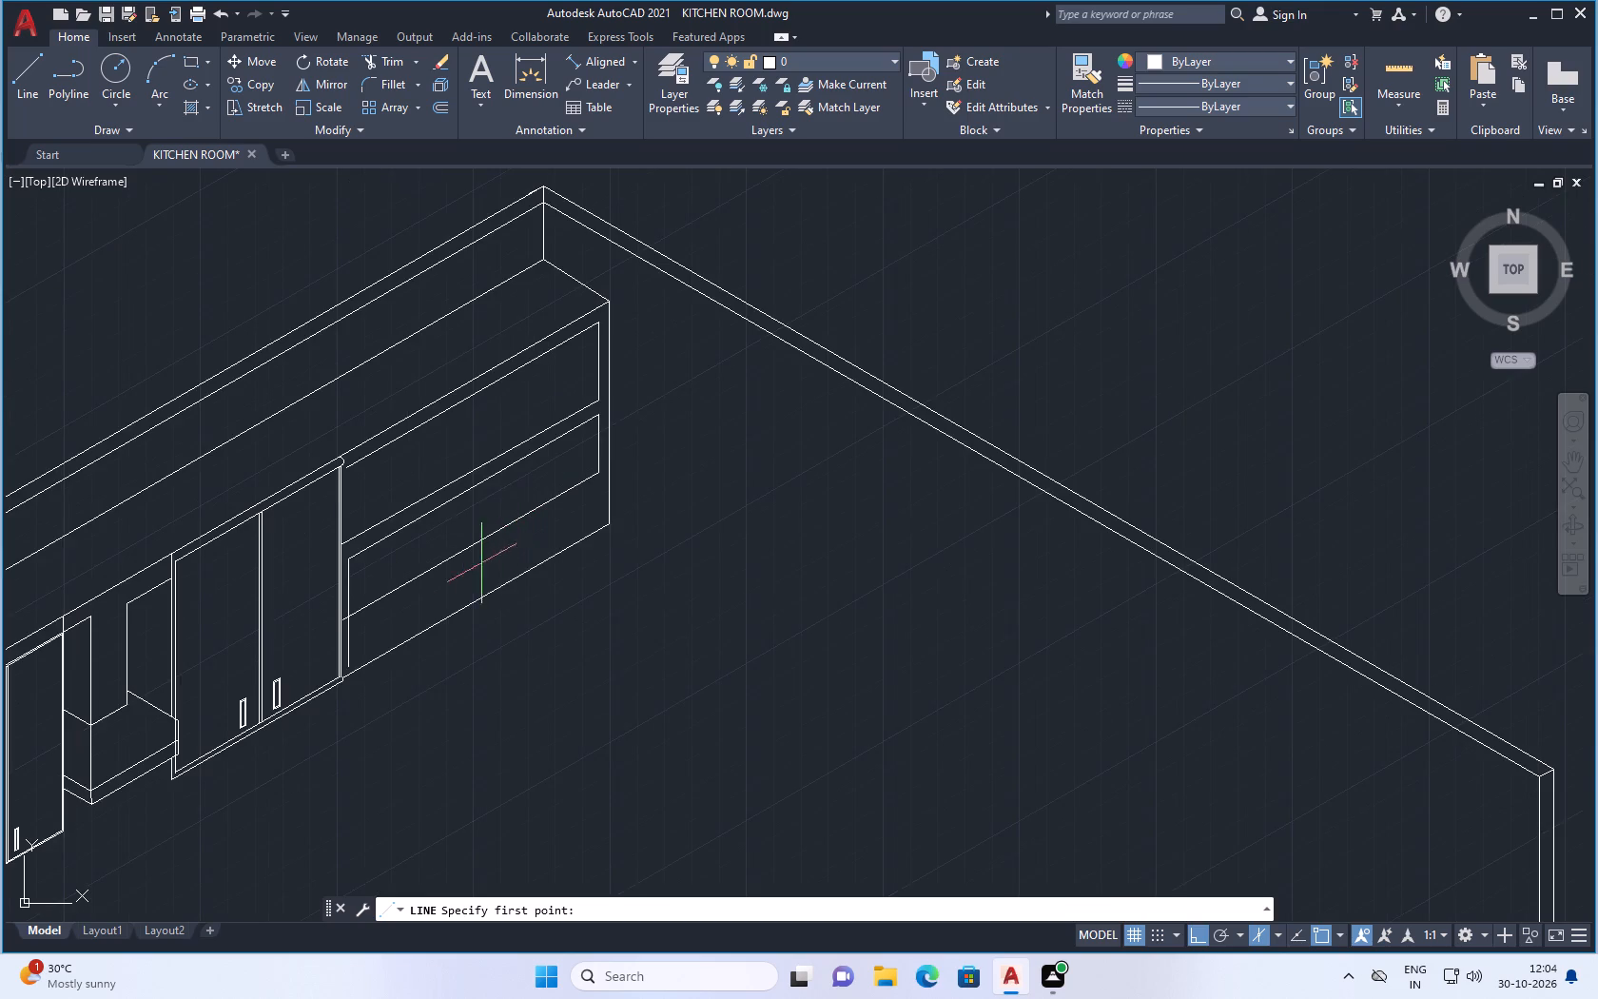
pyautogui.scroll(1, 465, 571)
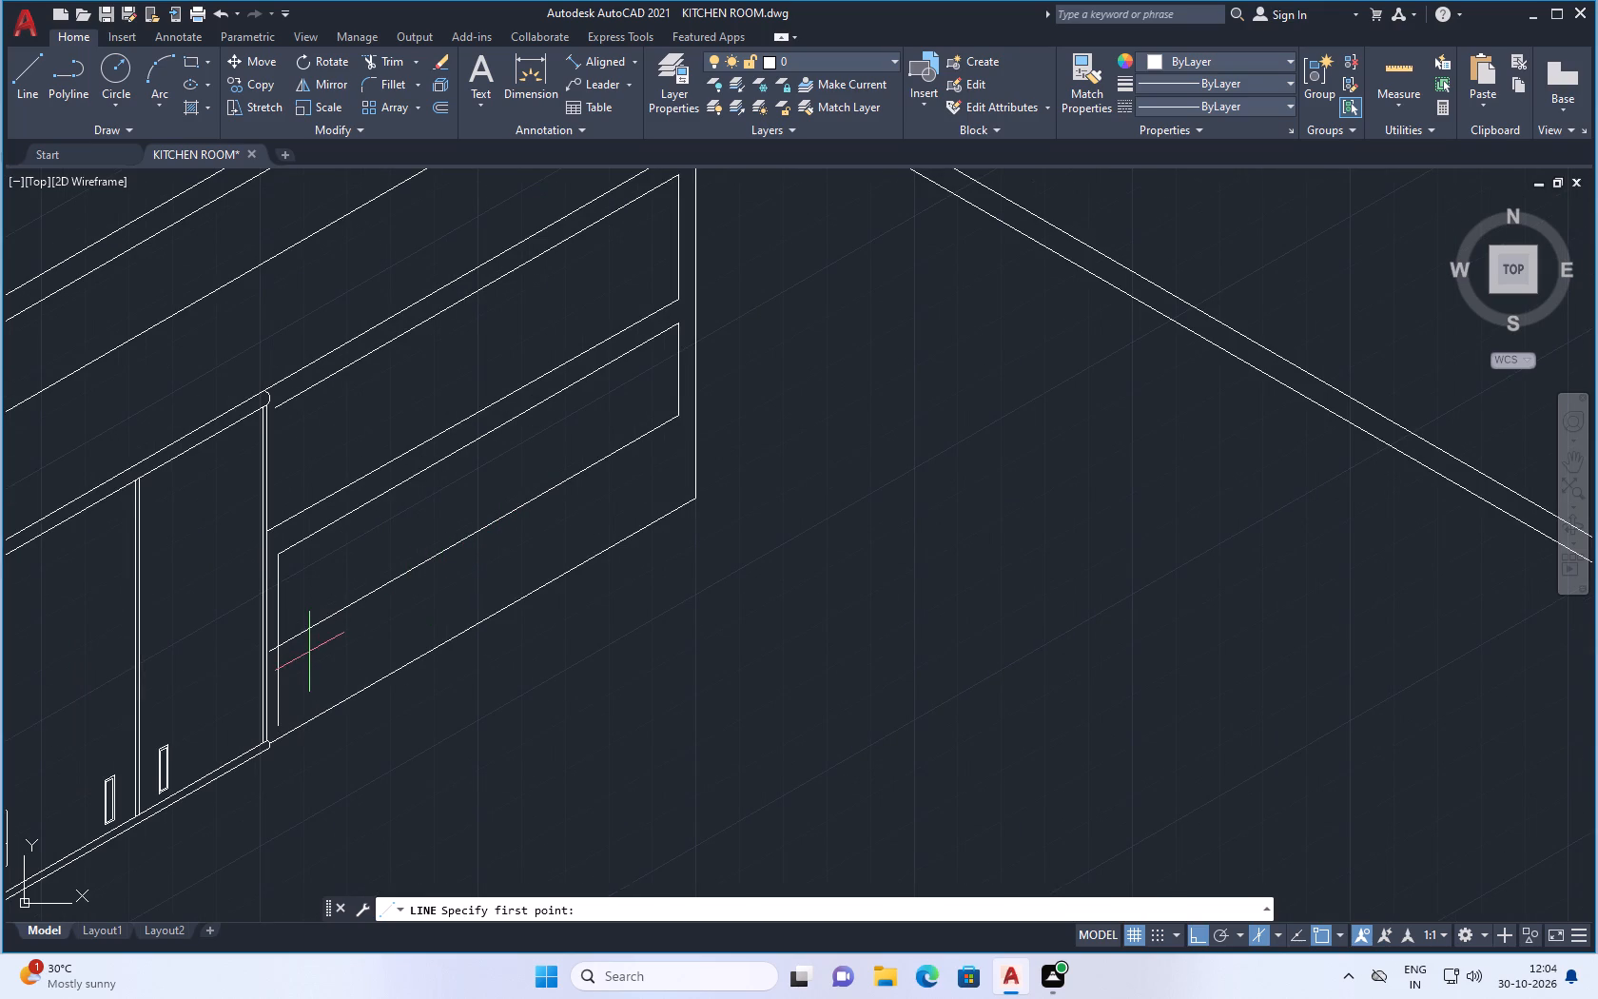
pyautogui.scroll(2, 288, 653)
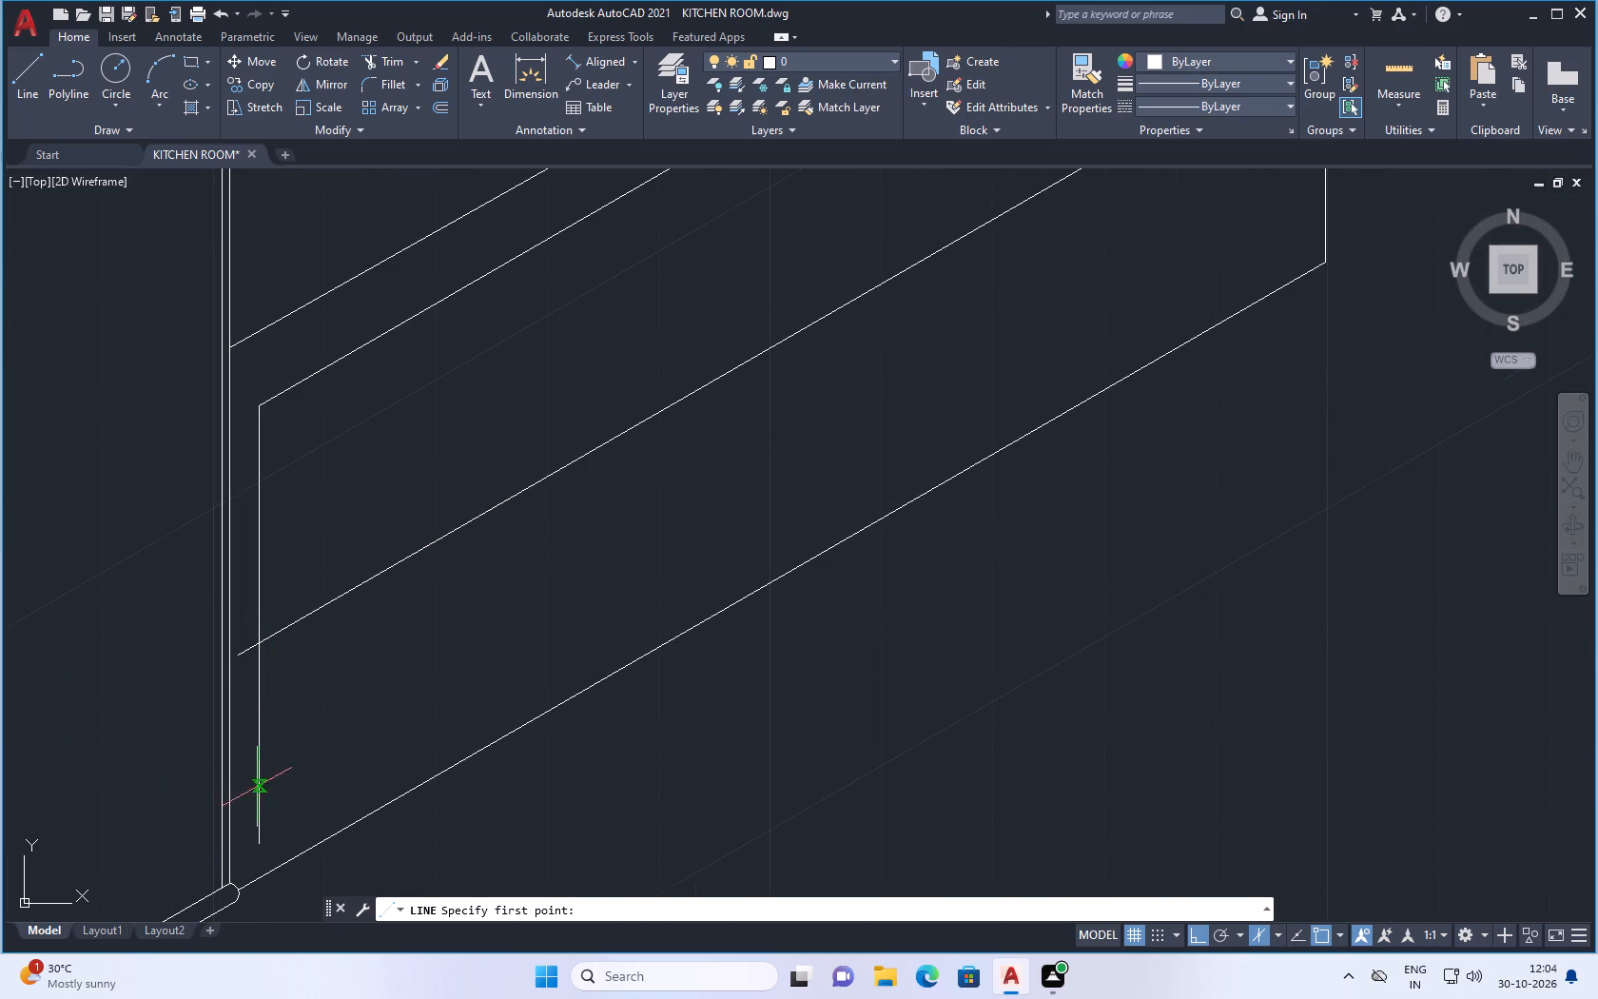
pyautogui.click(263, 854)
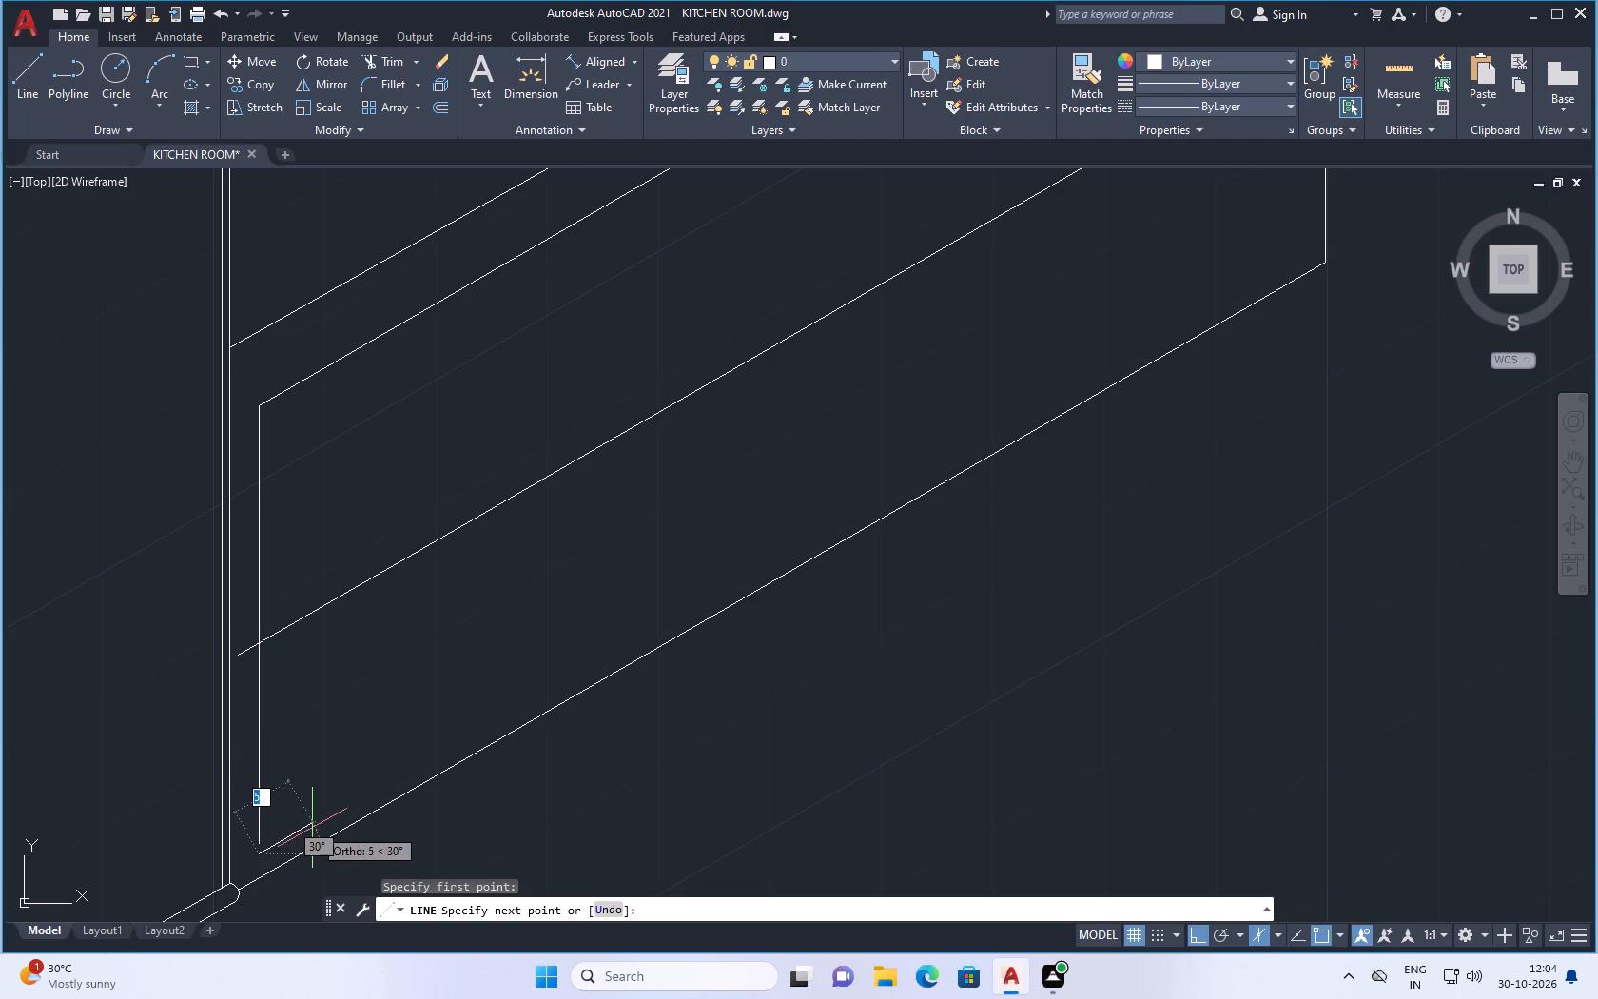
pyautogui.scroll(-2, 606, 676)
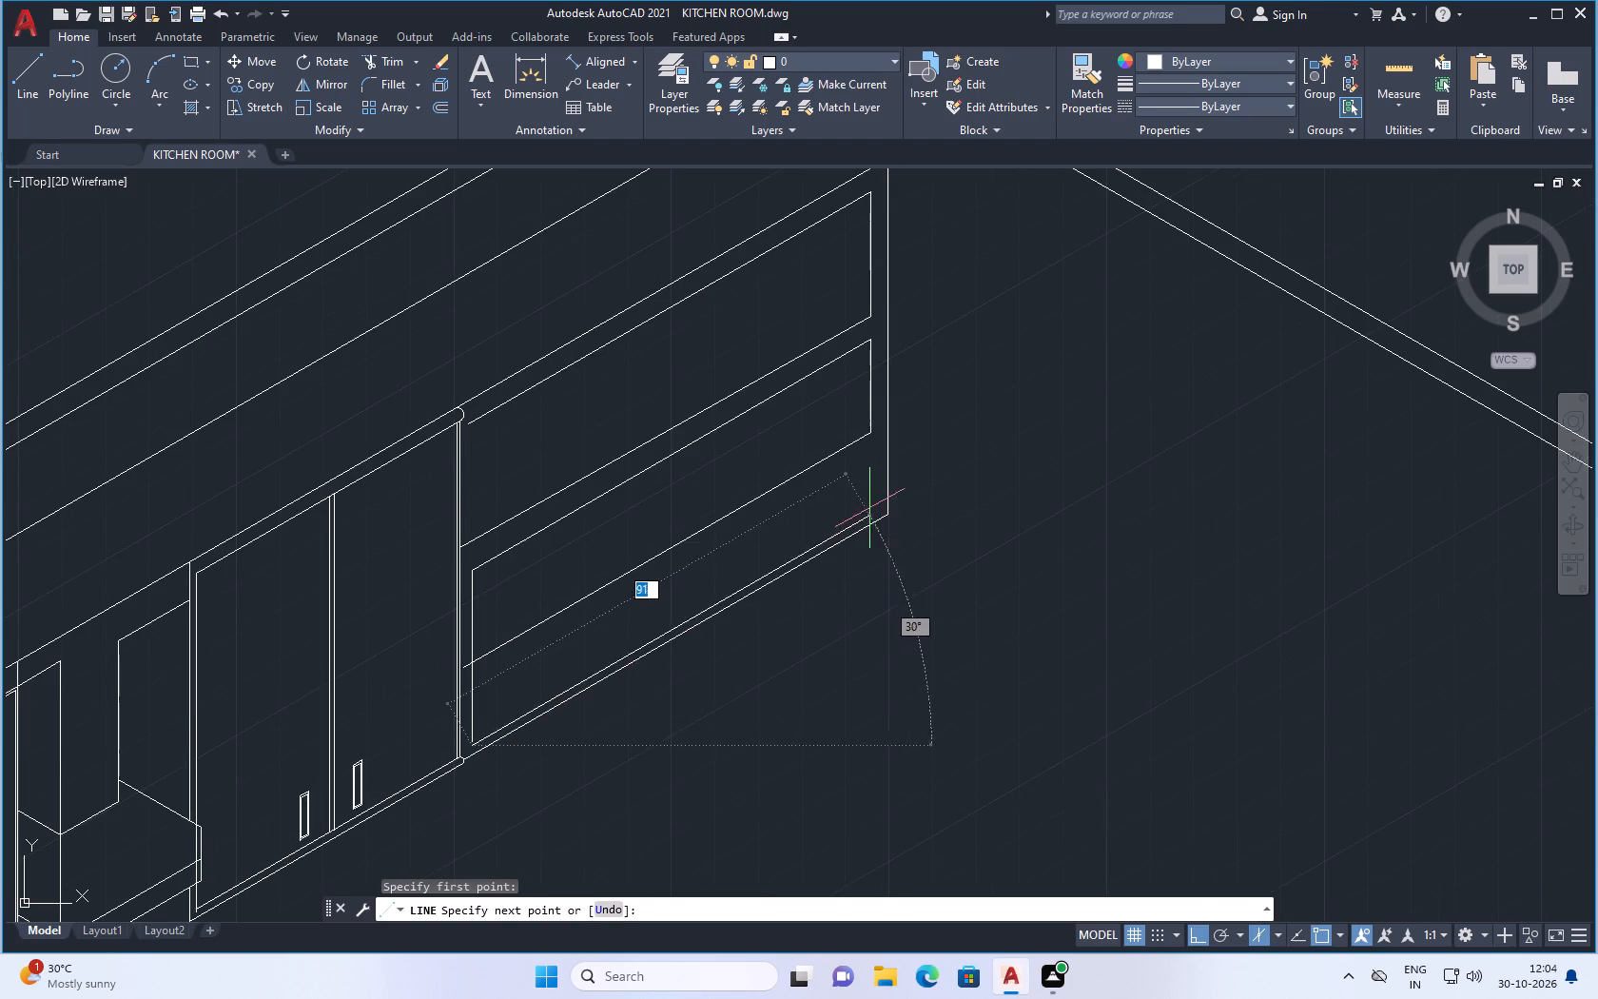
pyautogui.scroll(2, 871, 504)
pyautogui.click(884, 522)
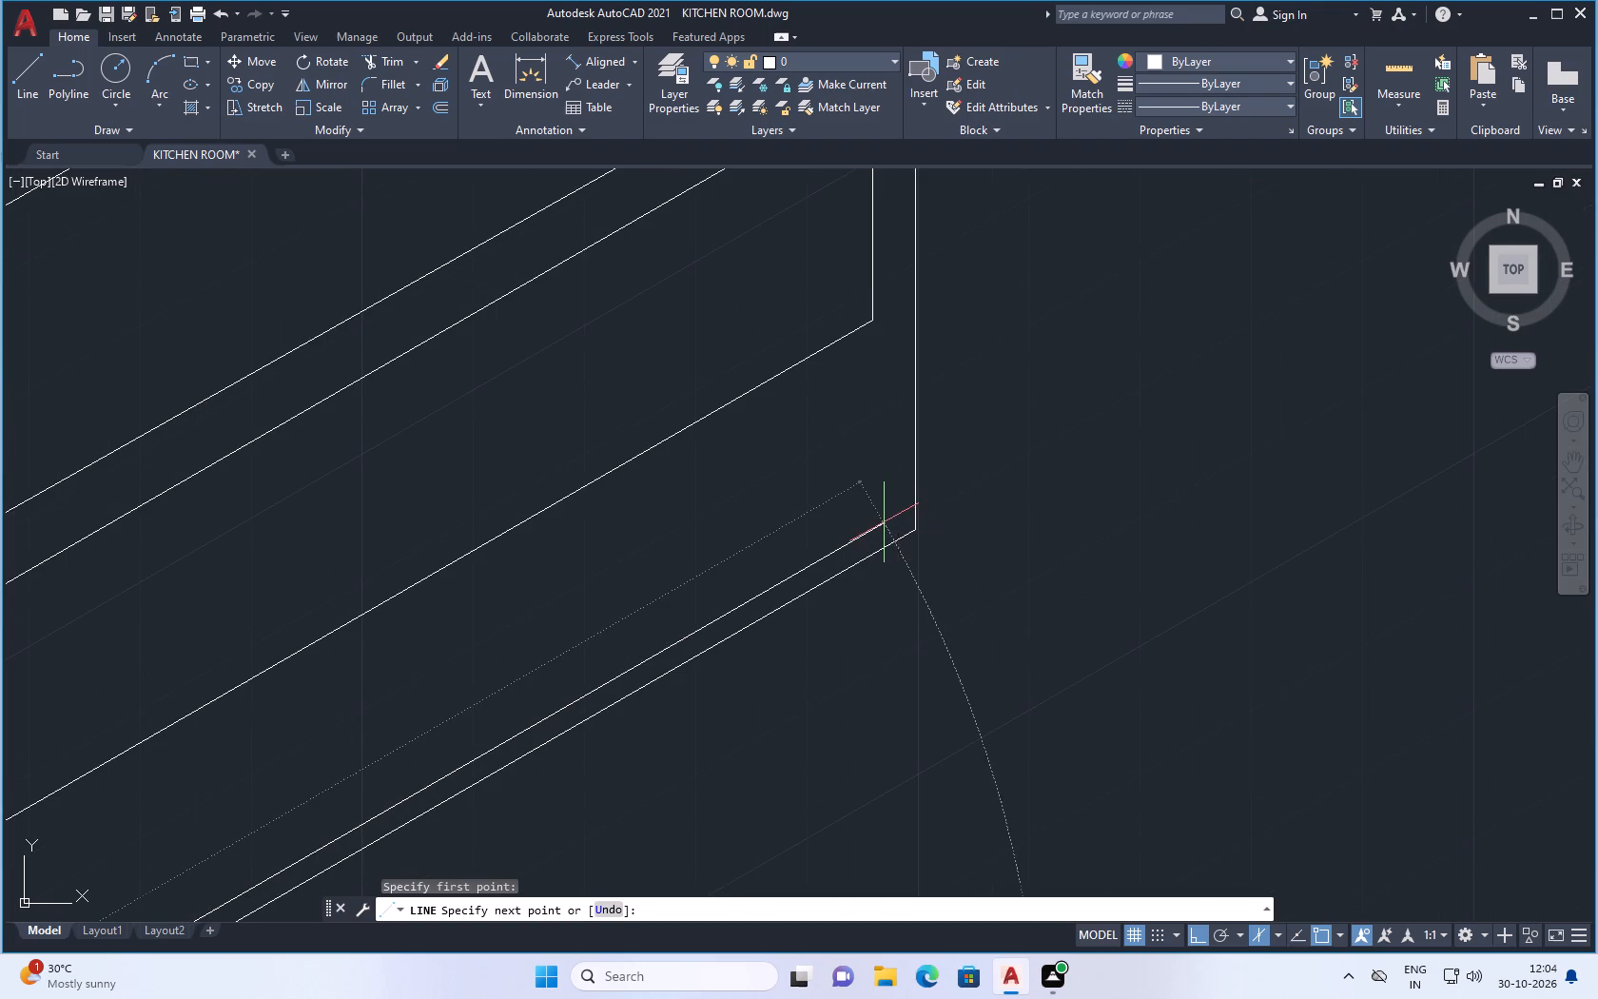
pyautogui.press('space')
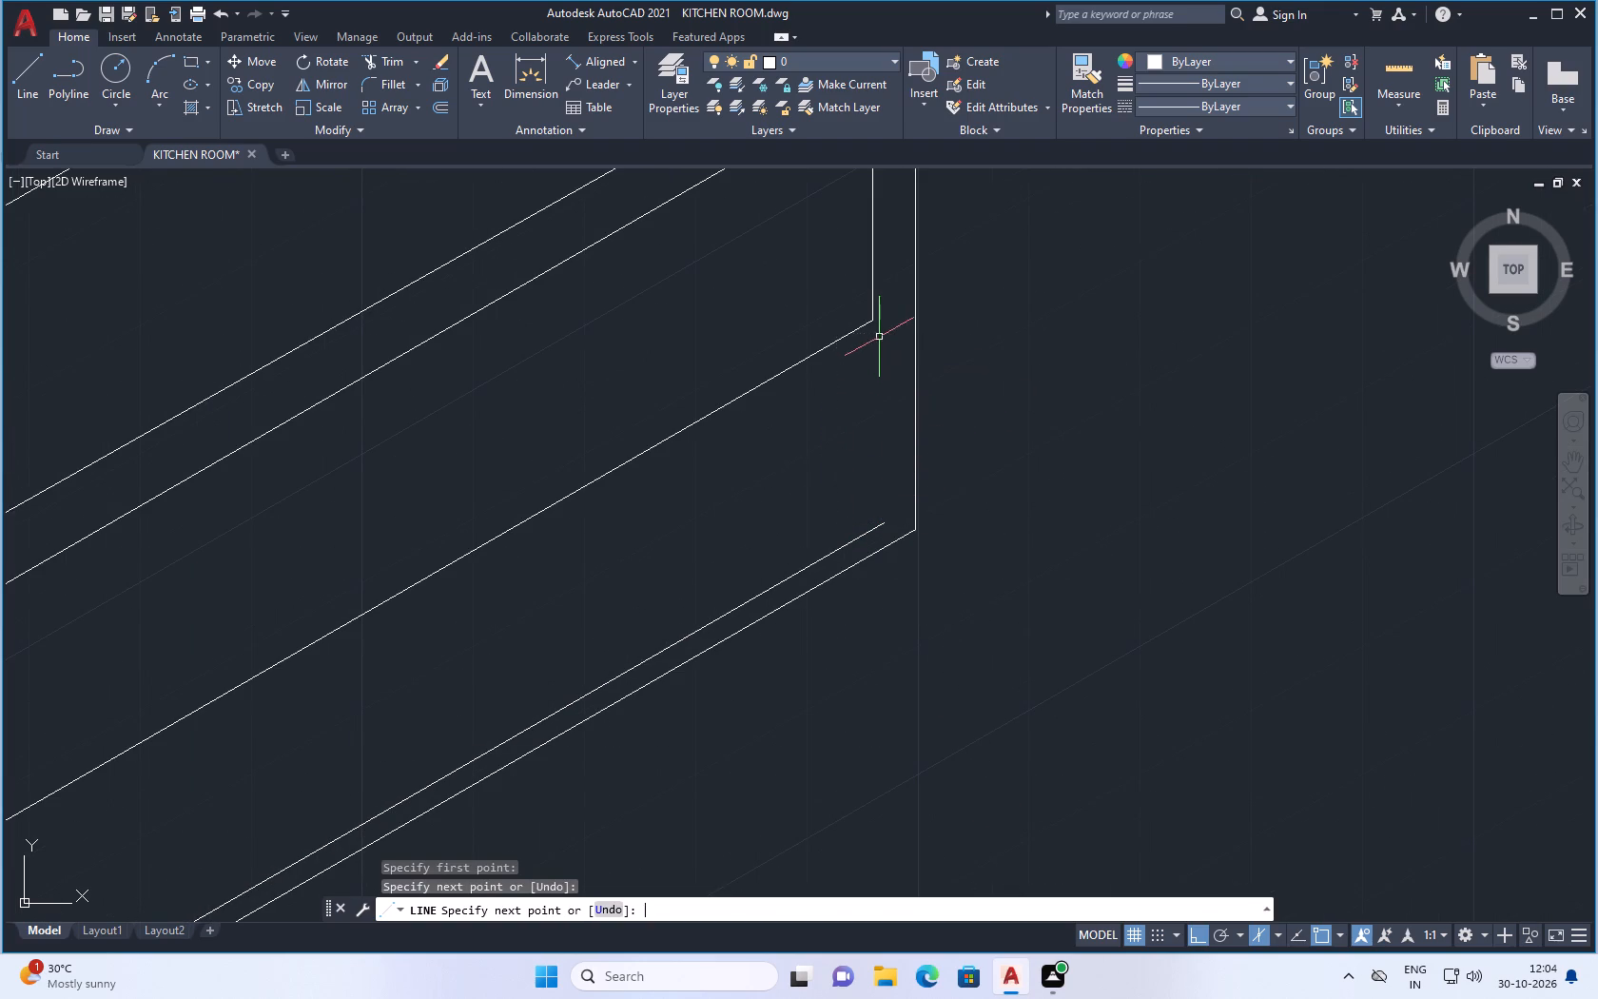
# Draw a line about 21 units straight down from the lower end of the second panel's short outer edge, crossing both bottom lines.
pyautogui.click(26, 74)
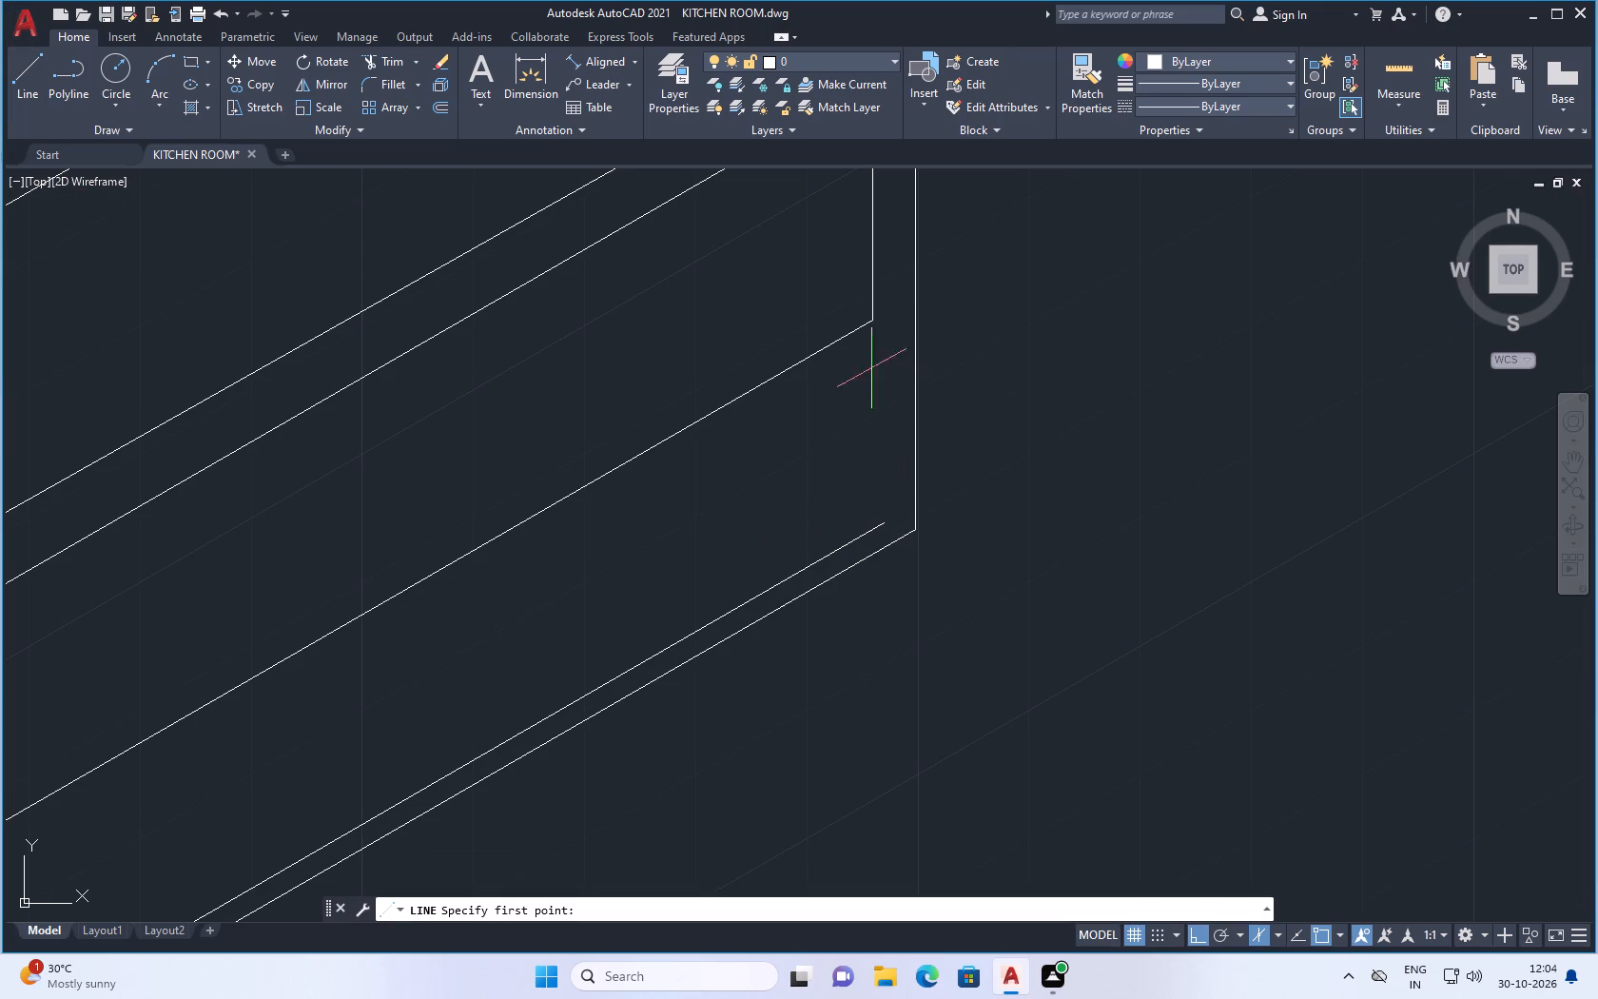
pyautogui.click(867, 315)
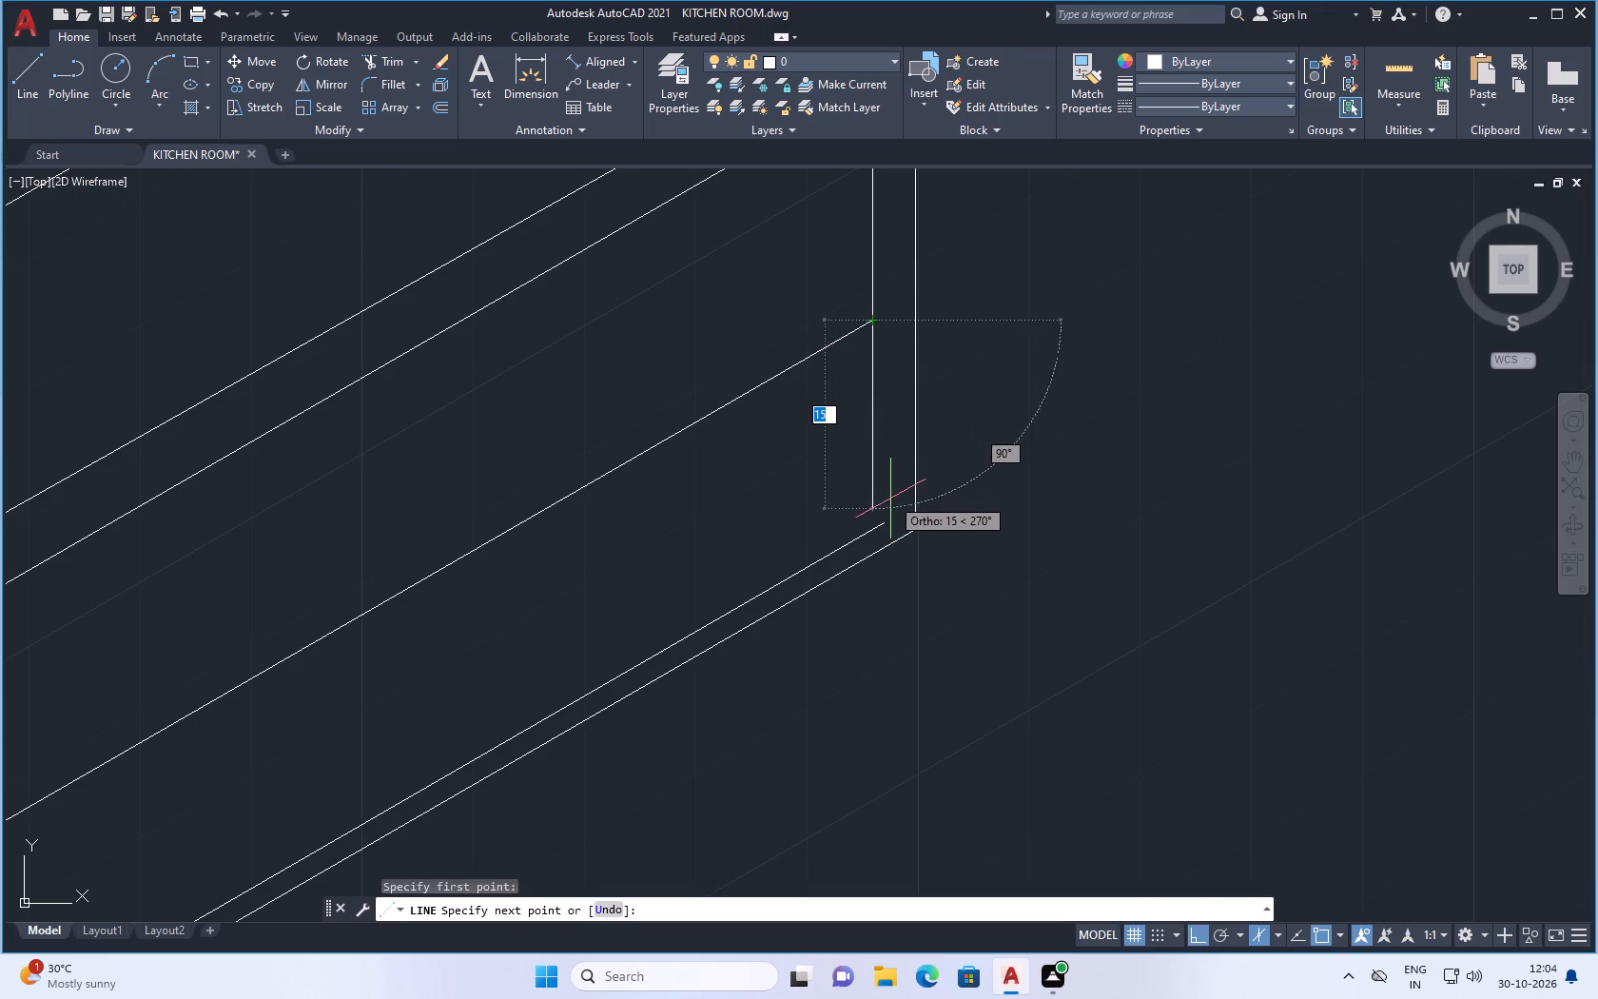
pyautogui.scroll(2, 875, 593)
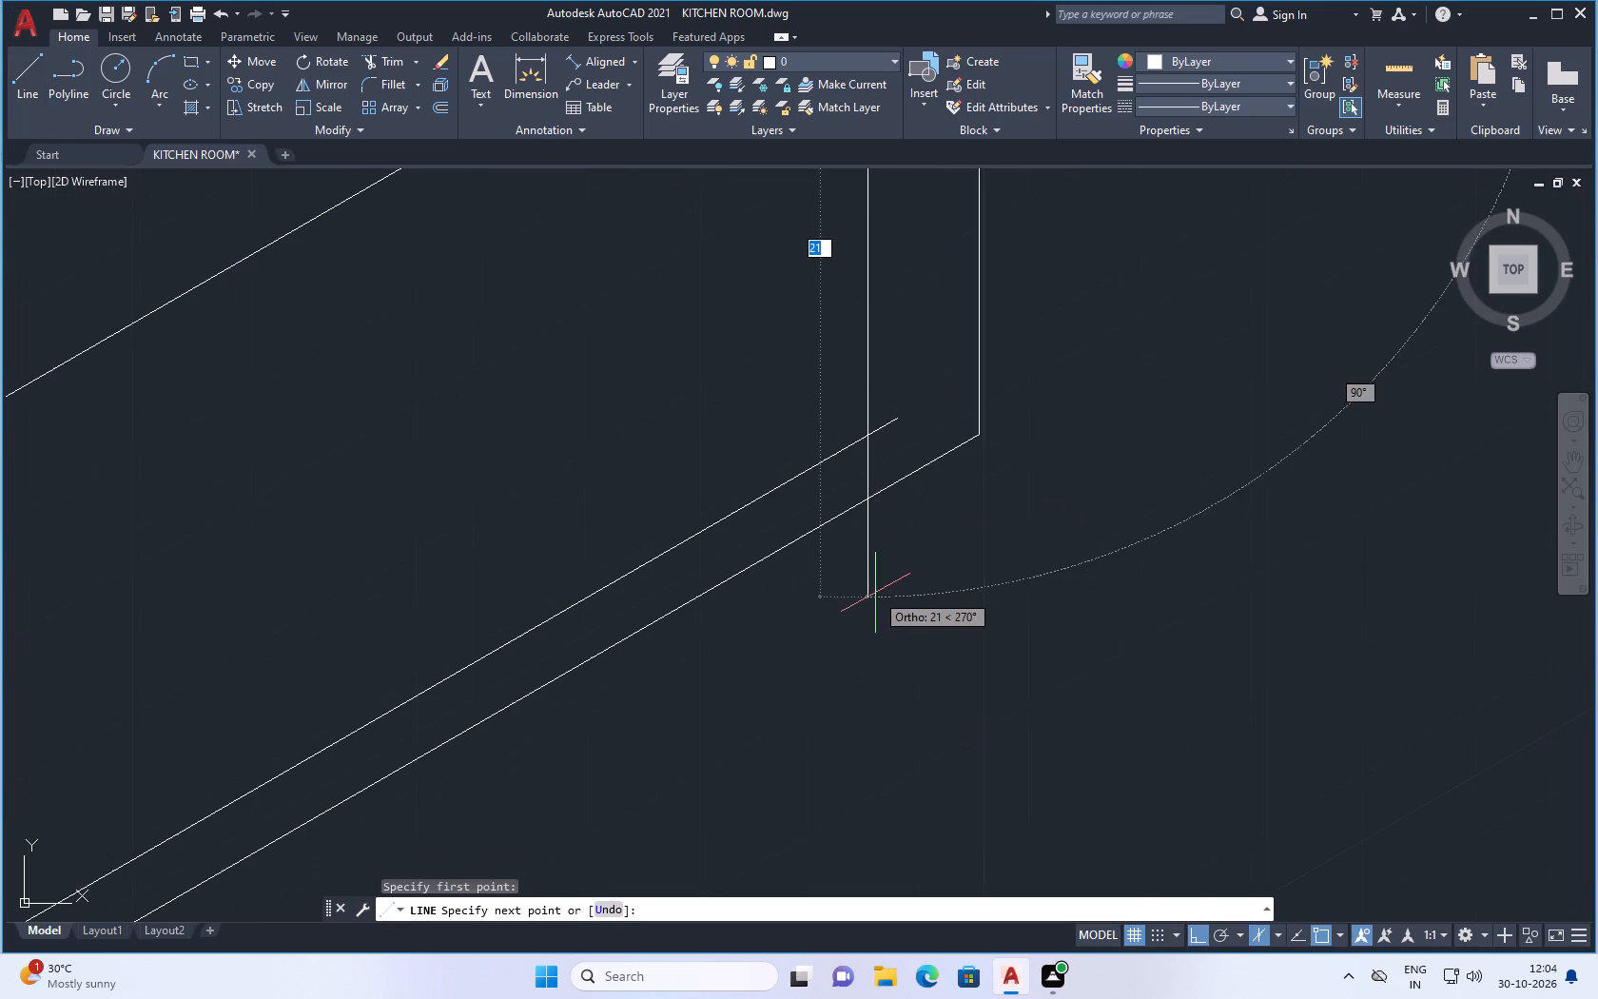
pyautogui.click(874, 593)
pyautogui.press('space')
# Trim the bottom edge's overhang and the vertical line's excess below it to leave a clean lower outer corner on the second panel.
pyautogui.press('t')
pyautogui.press('r')
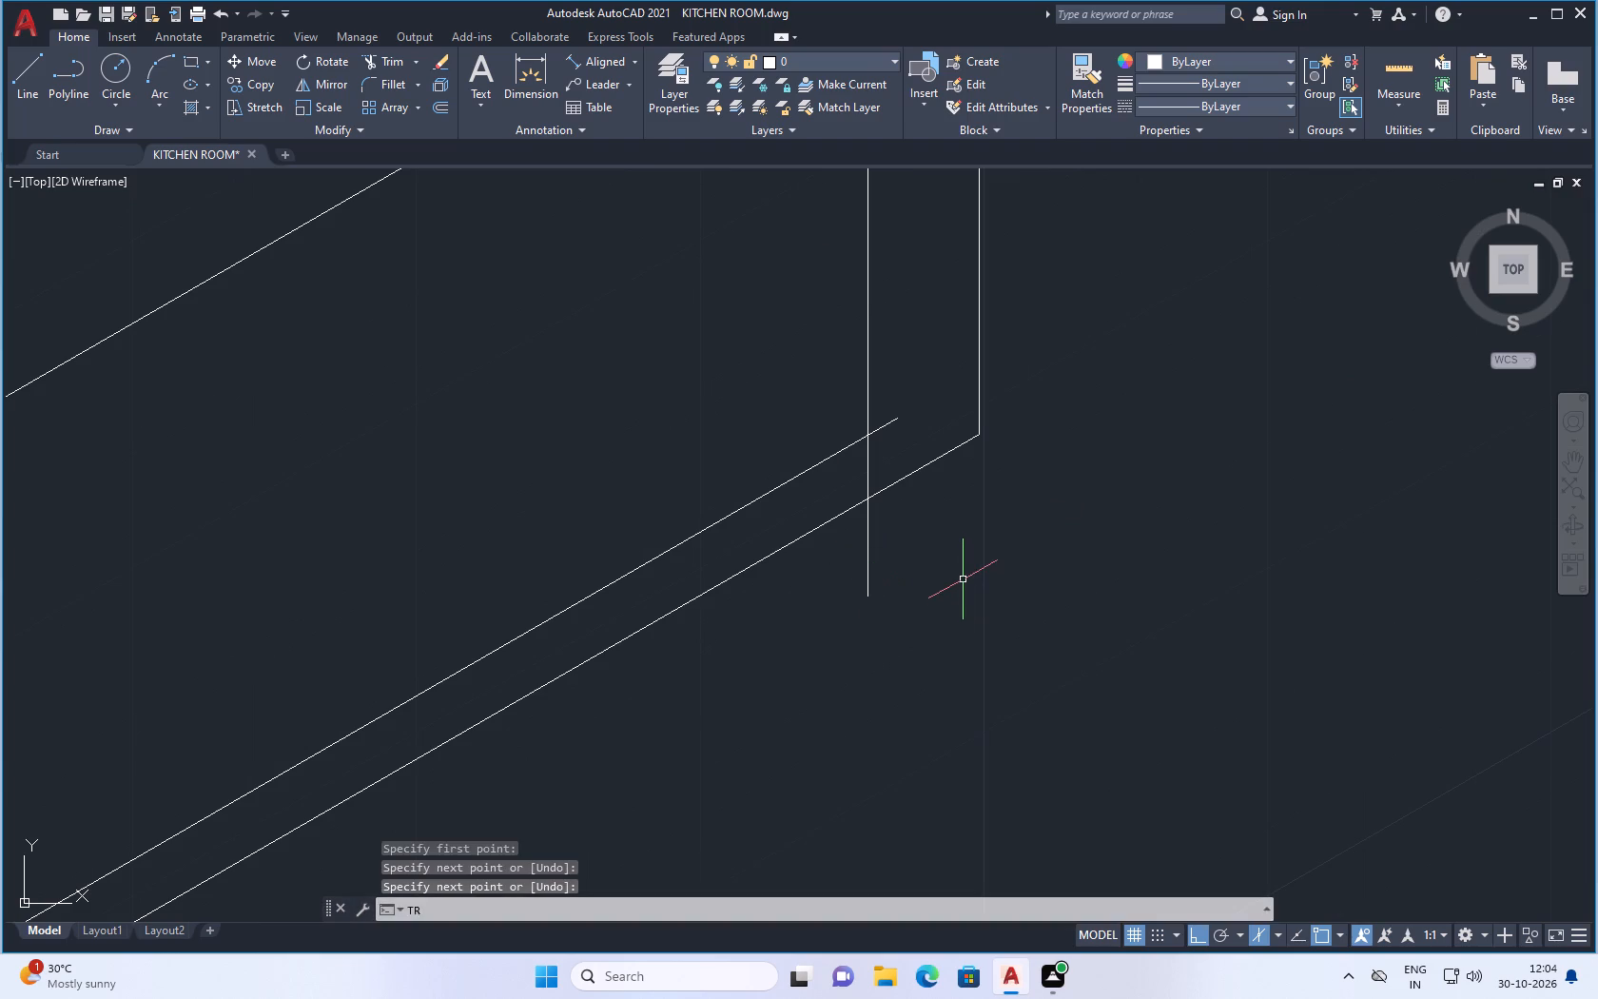
pyautogui.press('Return')
pyautogui.click(887, 429)
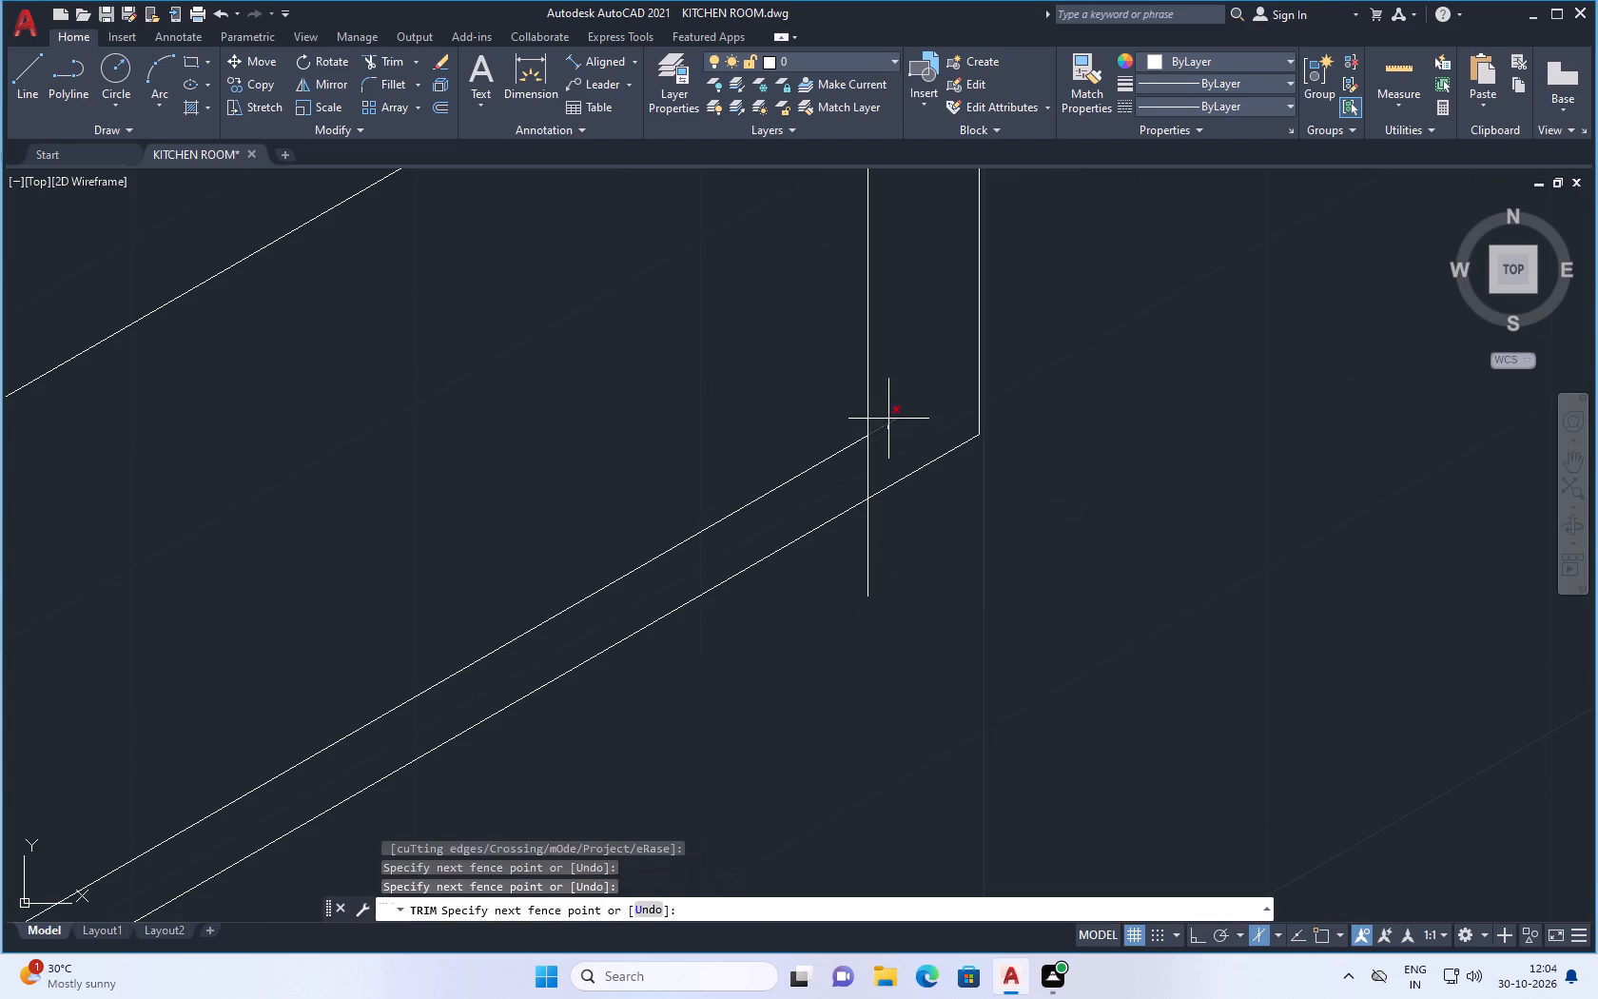
pyautogui.click(888, 419)
pyautogui.moveTo(877, 455); pyautogui.dragTo(845, 481)
pyautogui.moveTo(905, 518); pyautogui.dragTo(822, 579)
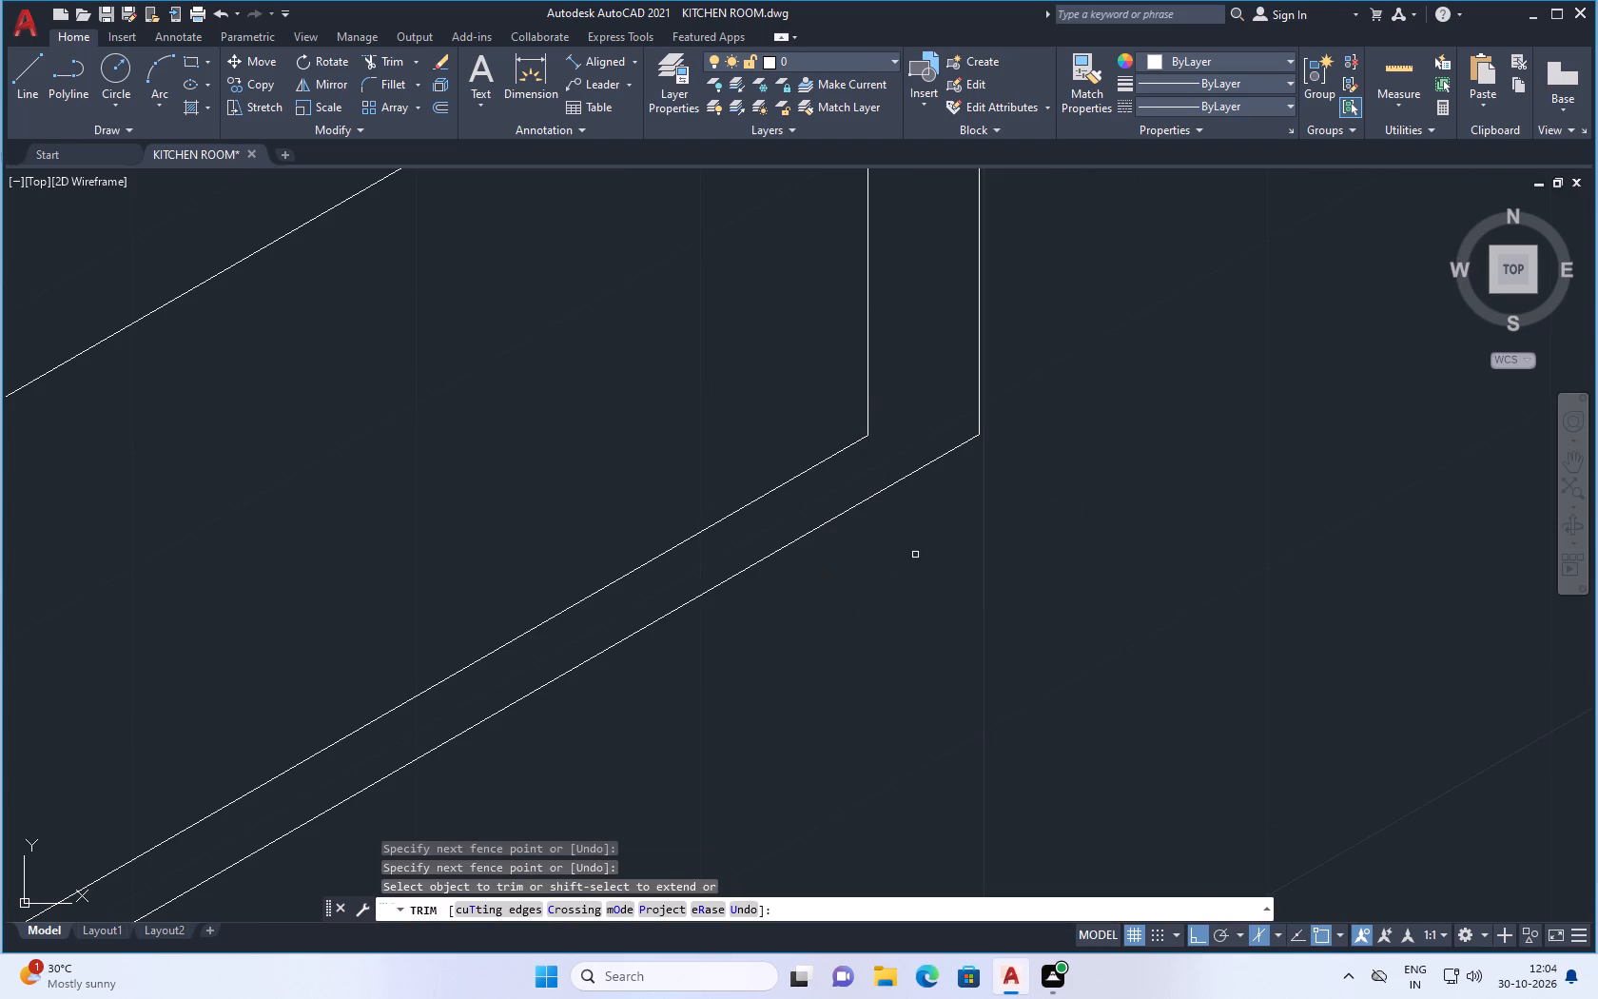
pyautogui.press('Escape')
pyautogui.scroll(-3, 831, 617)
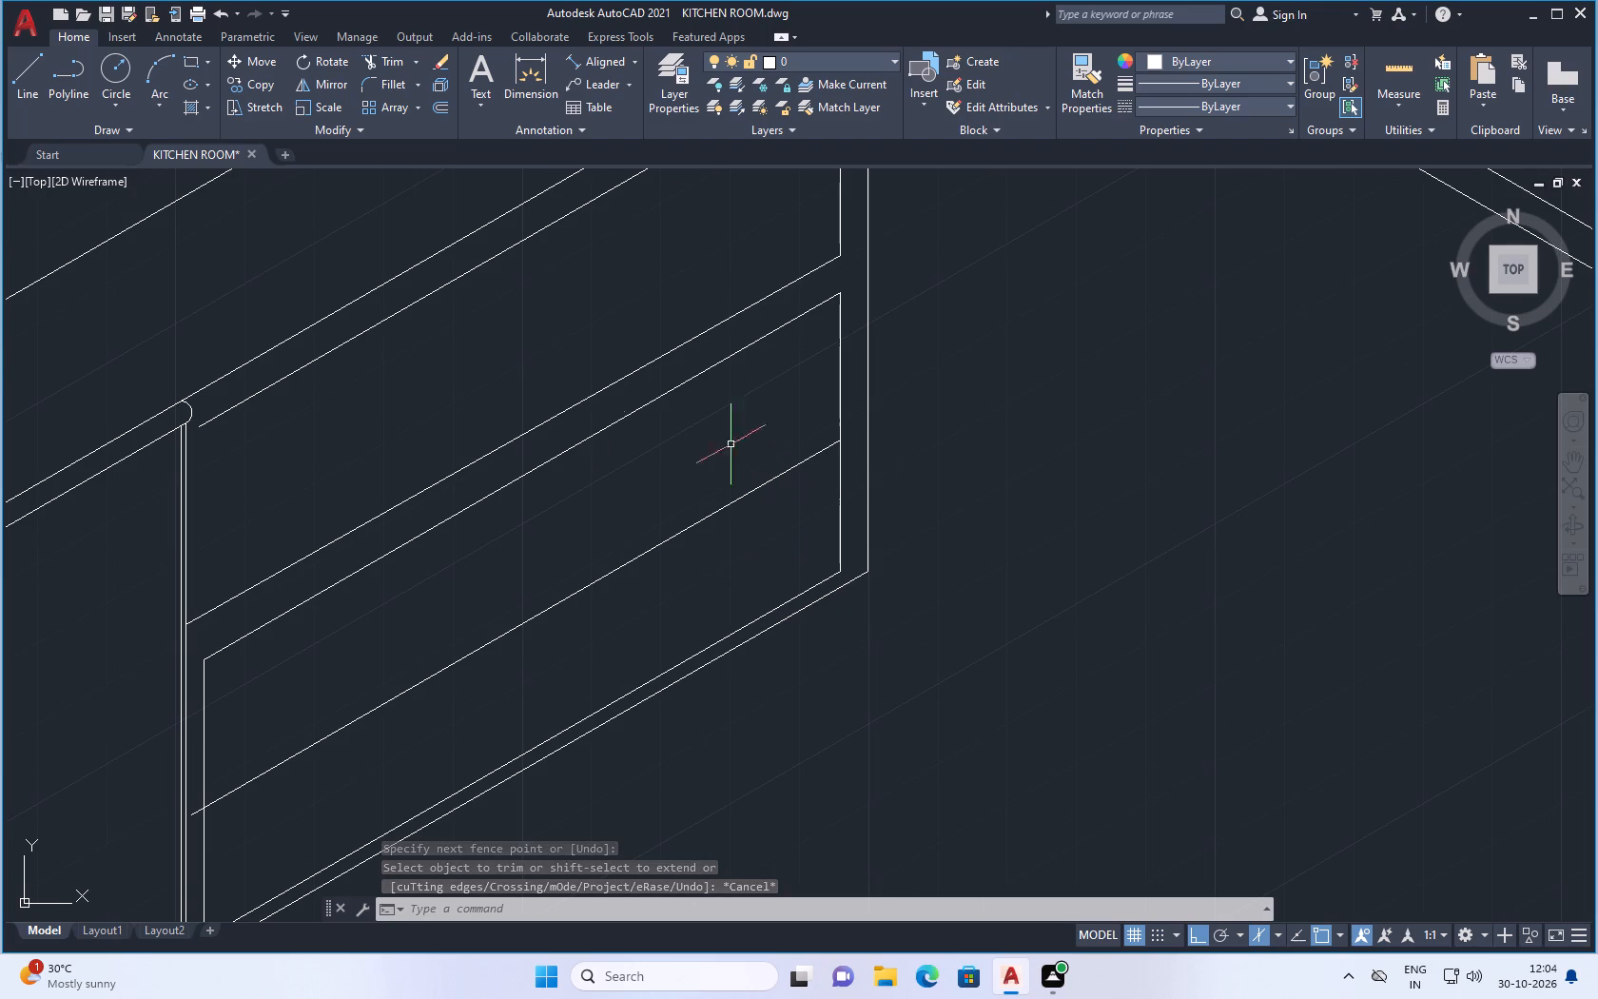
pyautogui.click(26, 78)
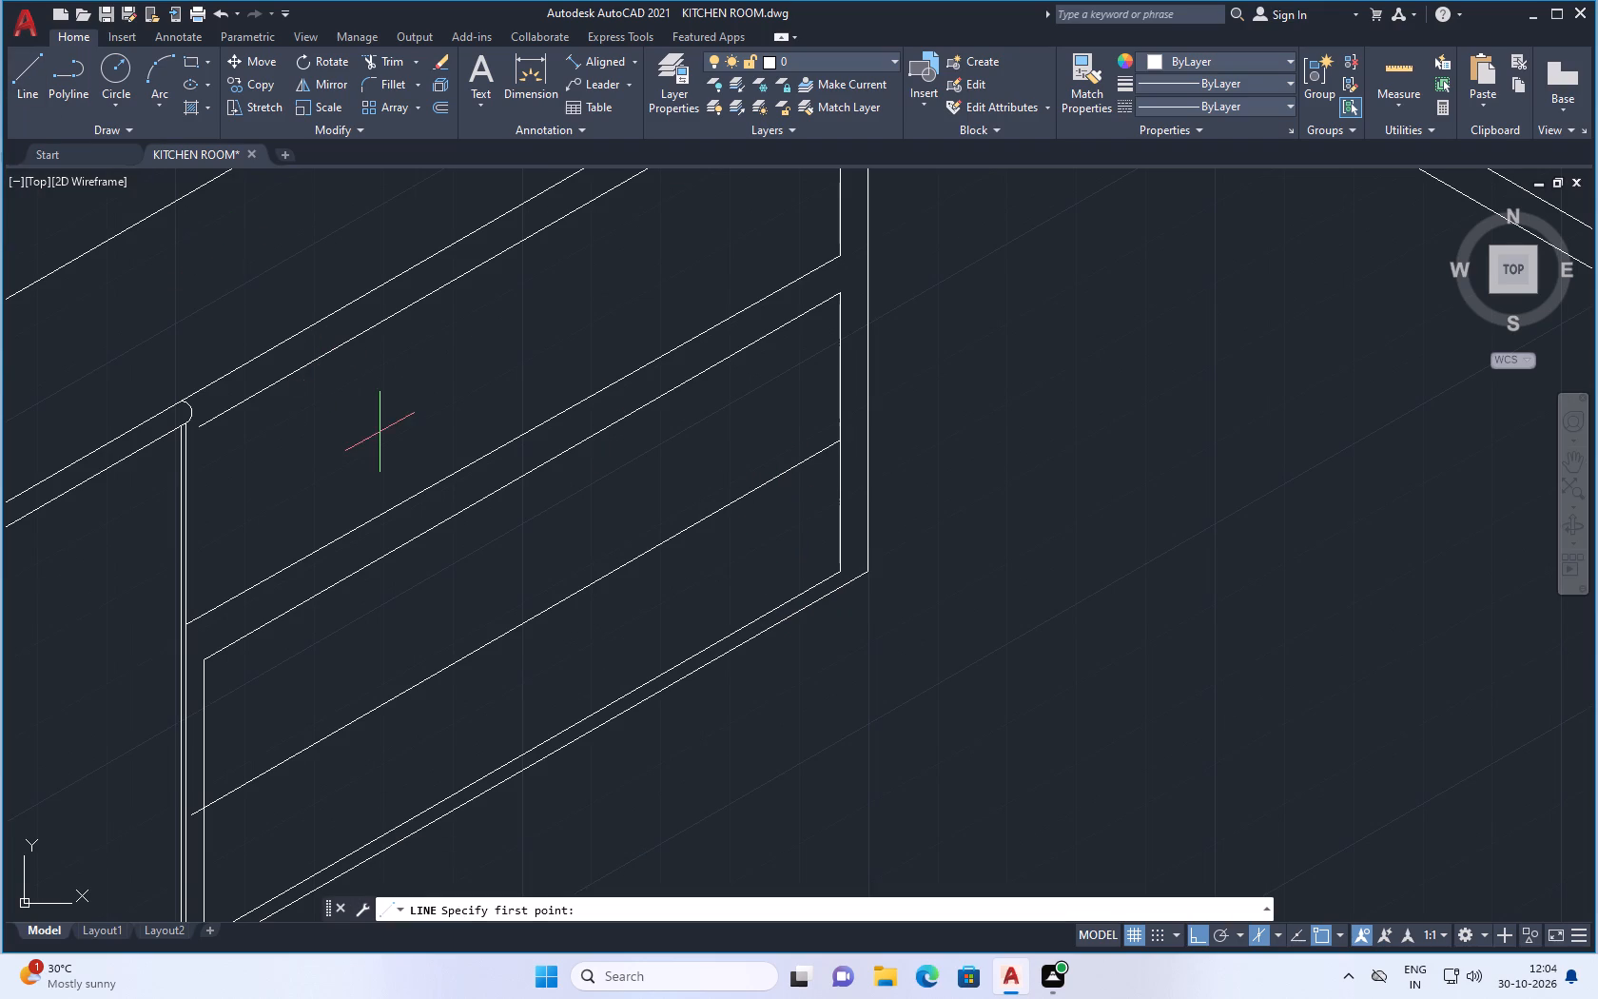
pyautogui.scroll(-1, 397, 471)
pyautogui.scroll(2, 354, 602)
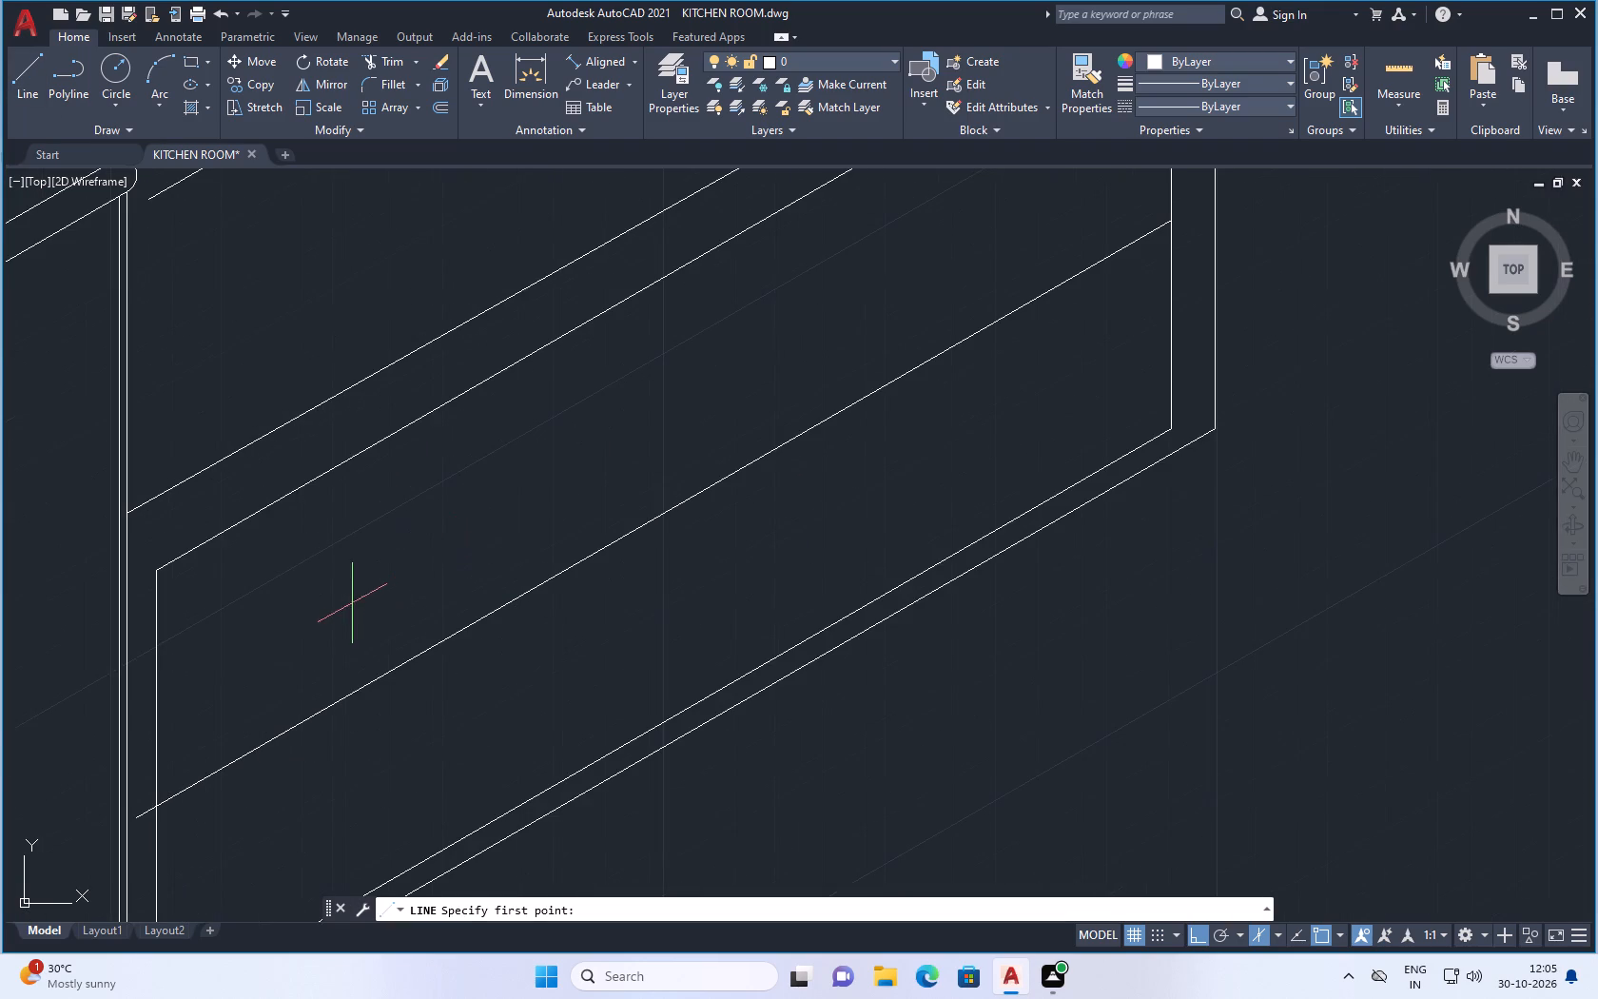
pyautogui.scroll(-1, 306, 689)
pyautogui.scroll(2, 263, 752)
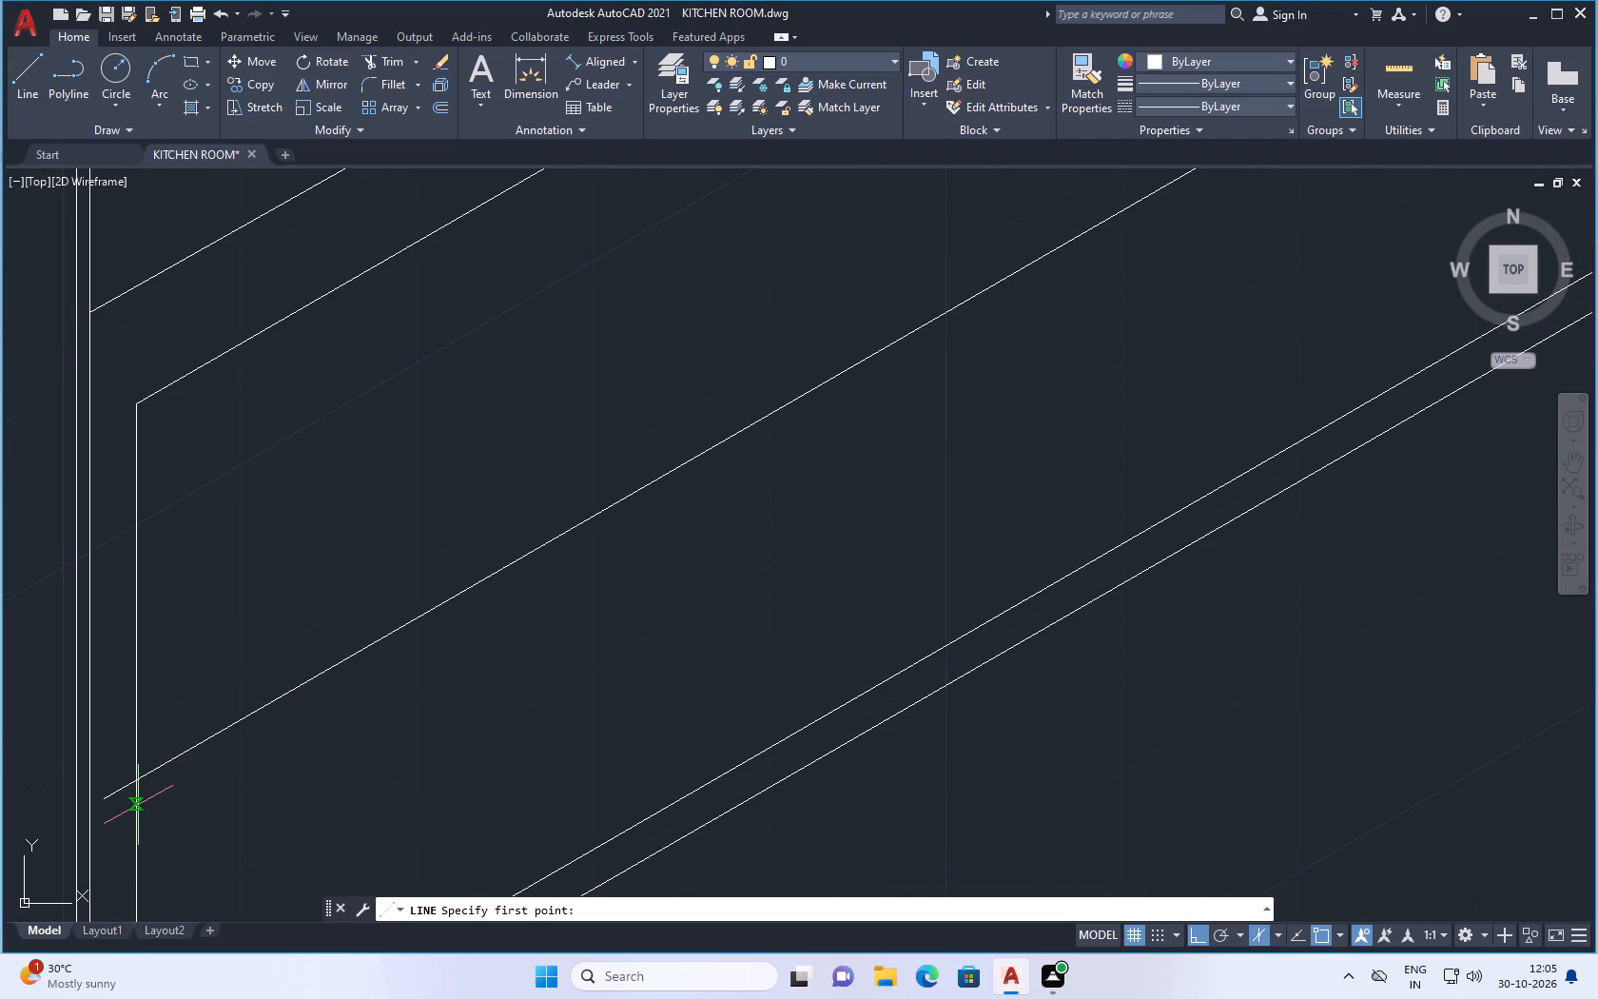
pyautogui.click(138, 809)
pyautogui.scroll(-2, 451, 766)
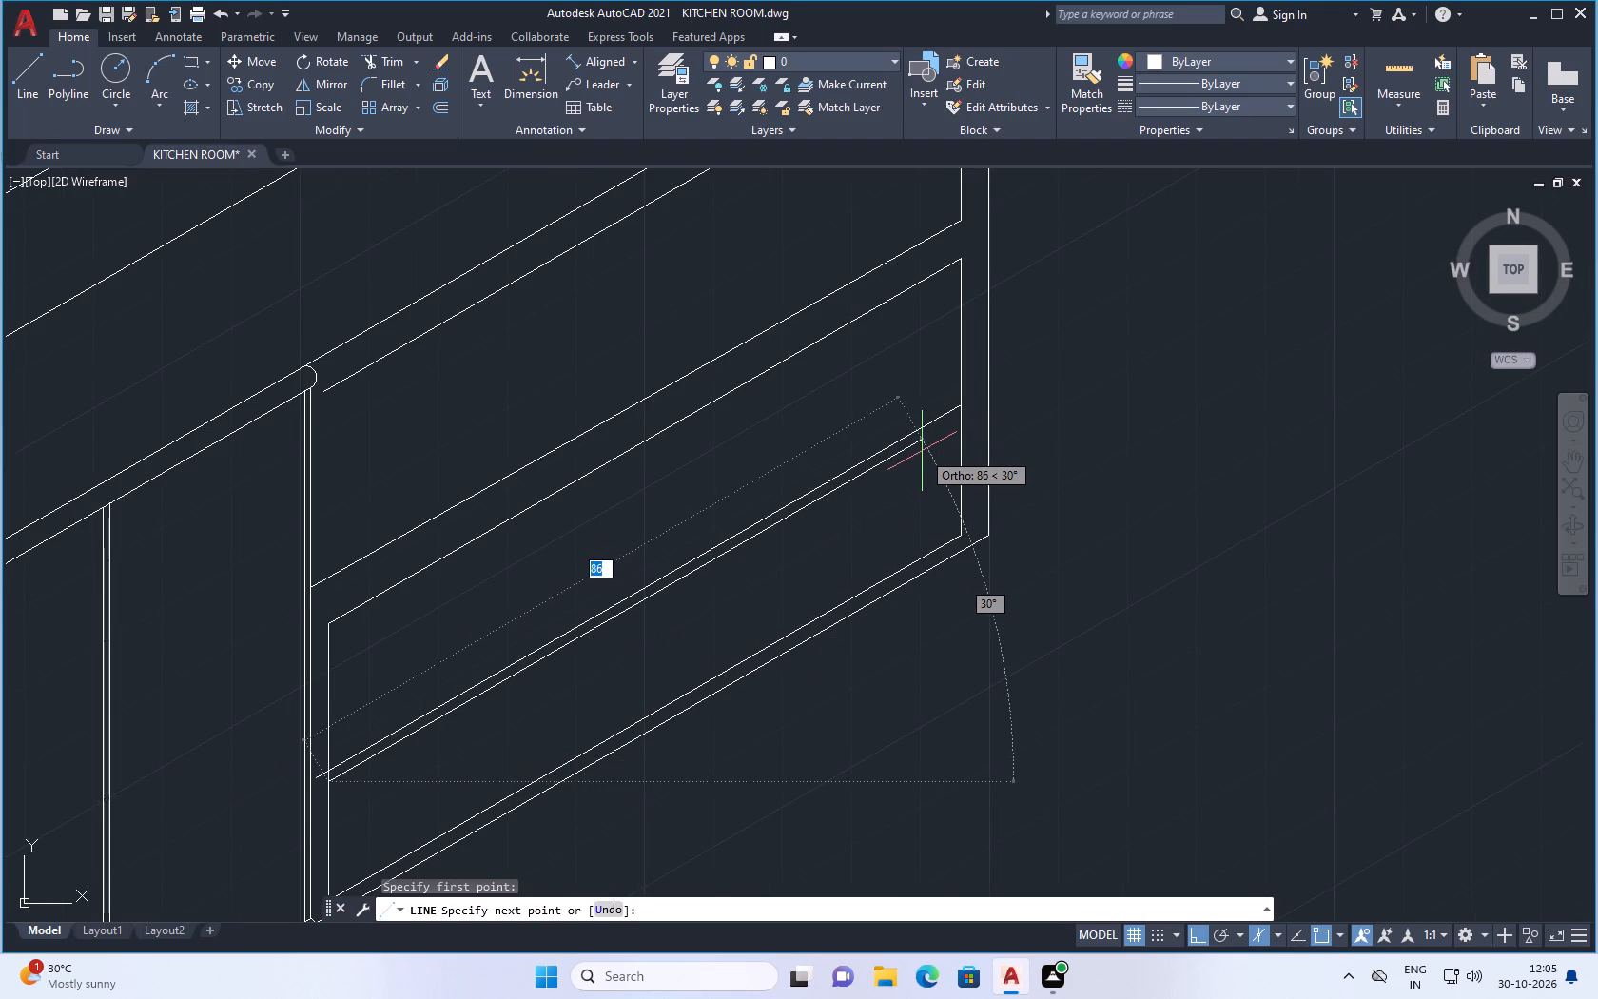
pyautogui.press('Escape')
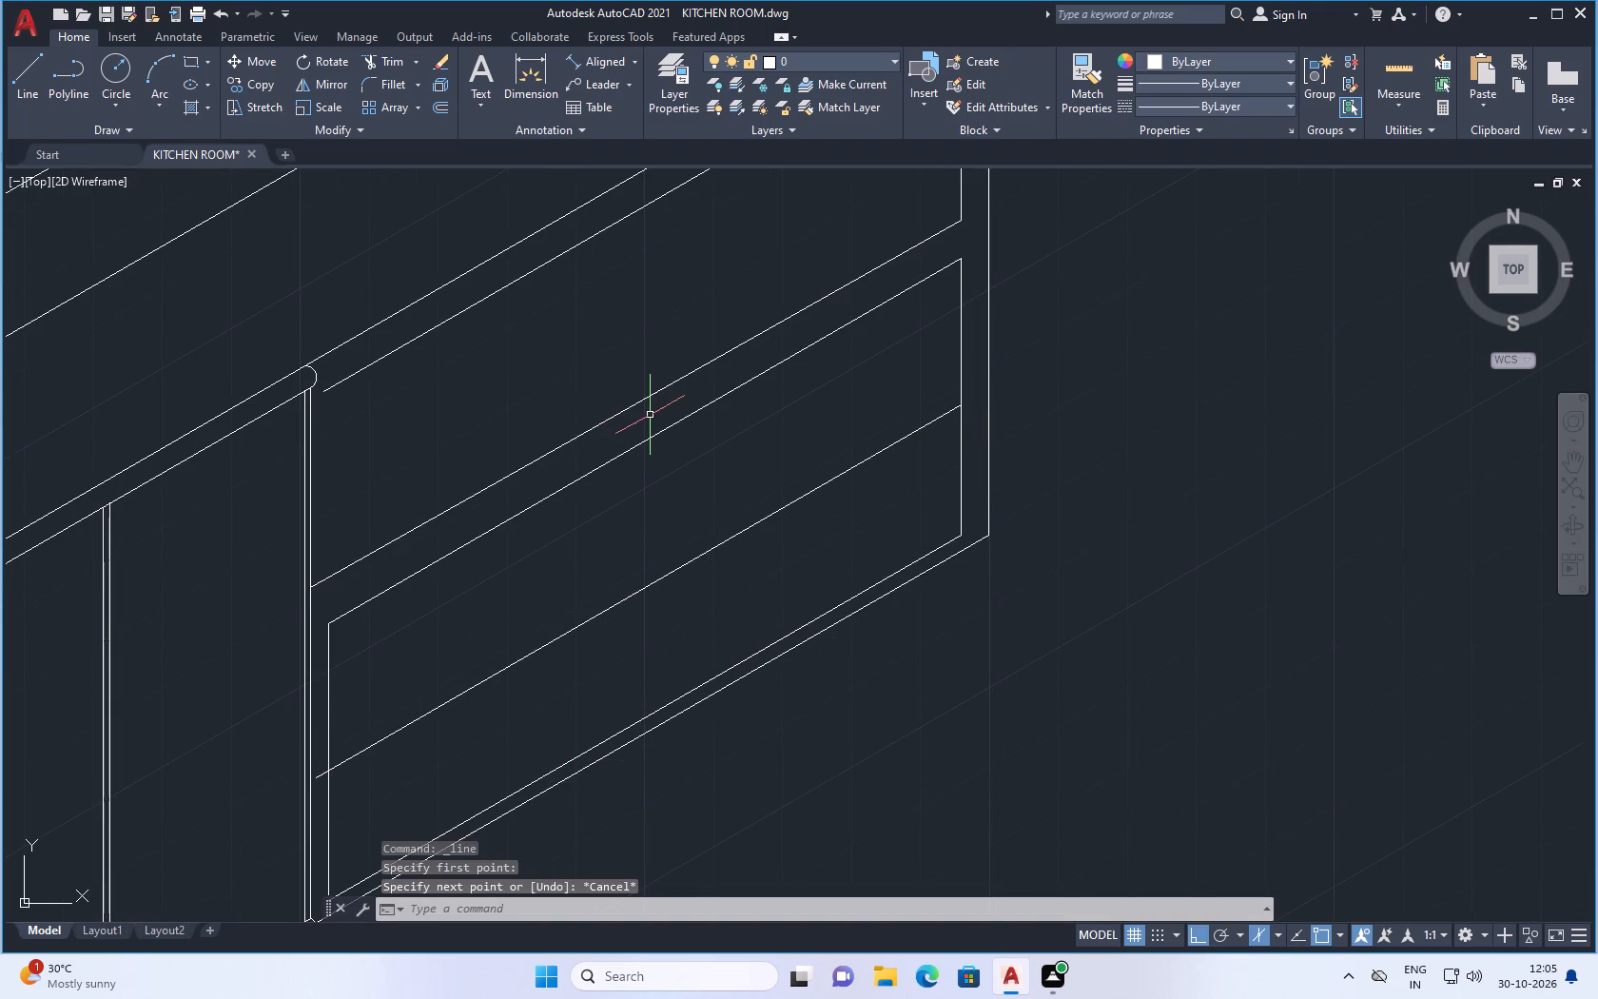
# Move the second panel's top edge slightly up towards the upper panel by its midpoint.
pyautogui.scroll(-1, 655, 426)
pyautogui.scroll(1, 712, 361)
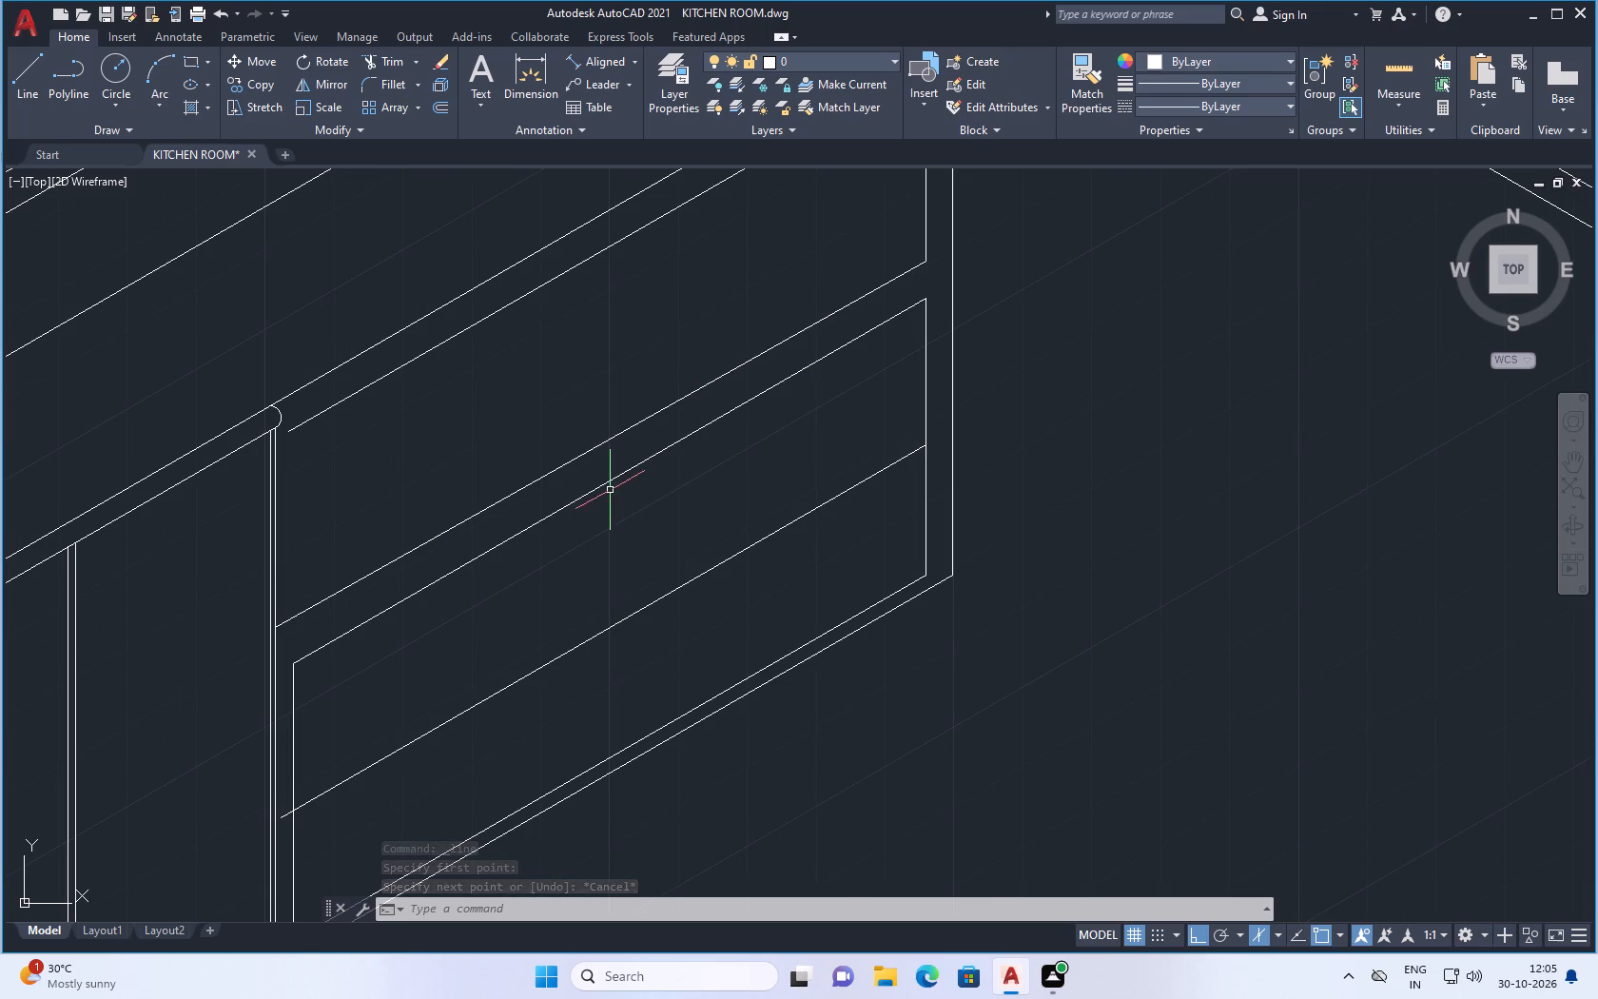
pyautogui.scroll(-1, 592, 453)
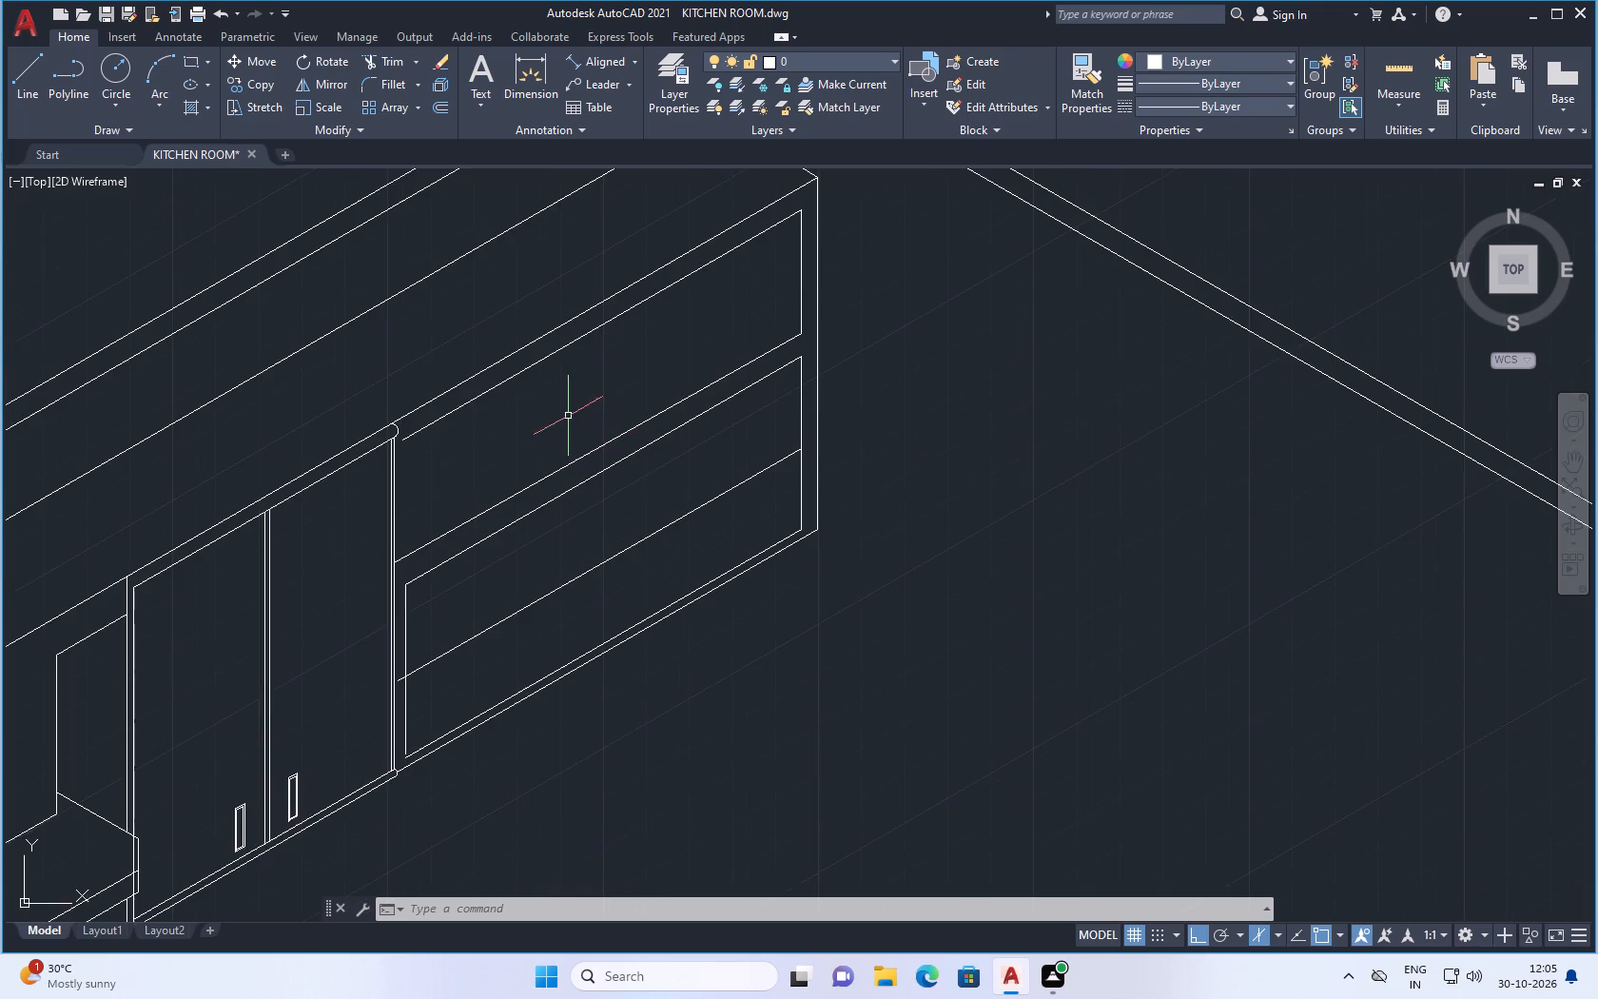
pyautogui.scroll(1, 567, 414)
pyautogui.click(615, 512)
pyautogui.scroll(2, 628, 501)
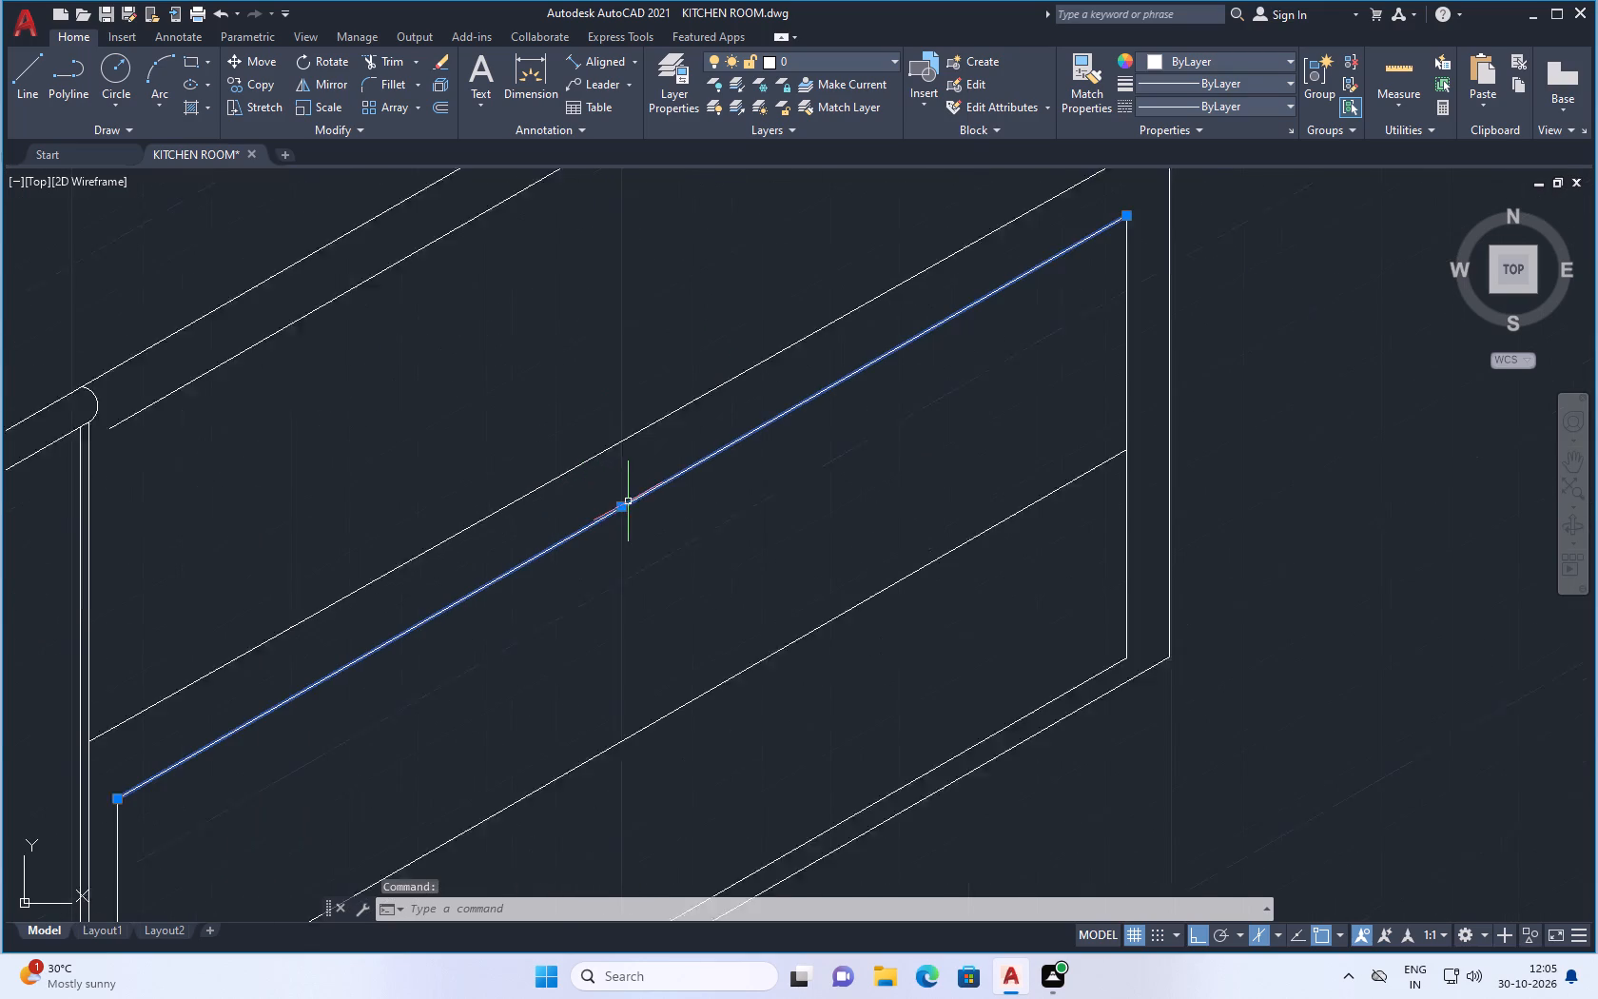
pyautogui.click(614, 513)
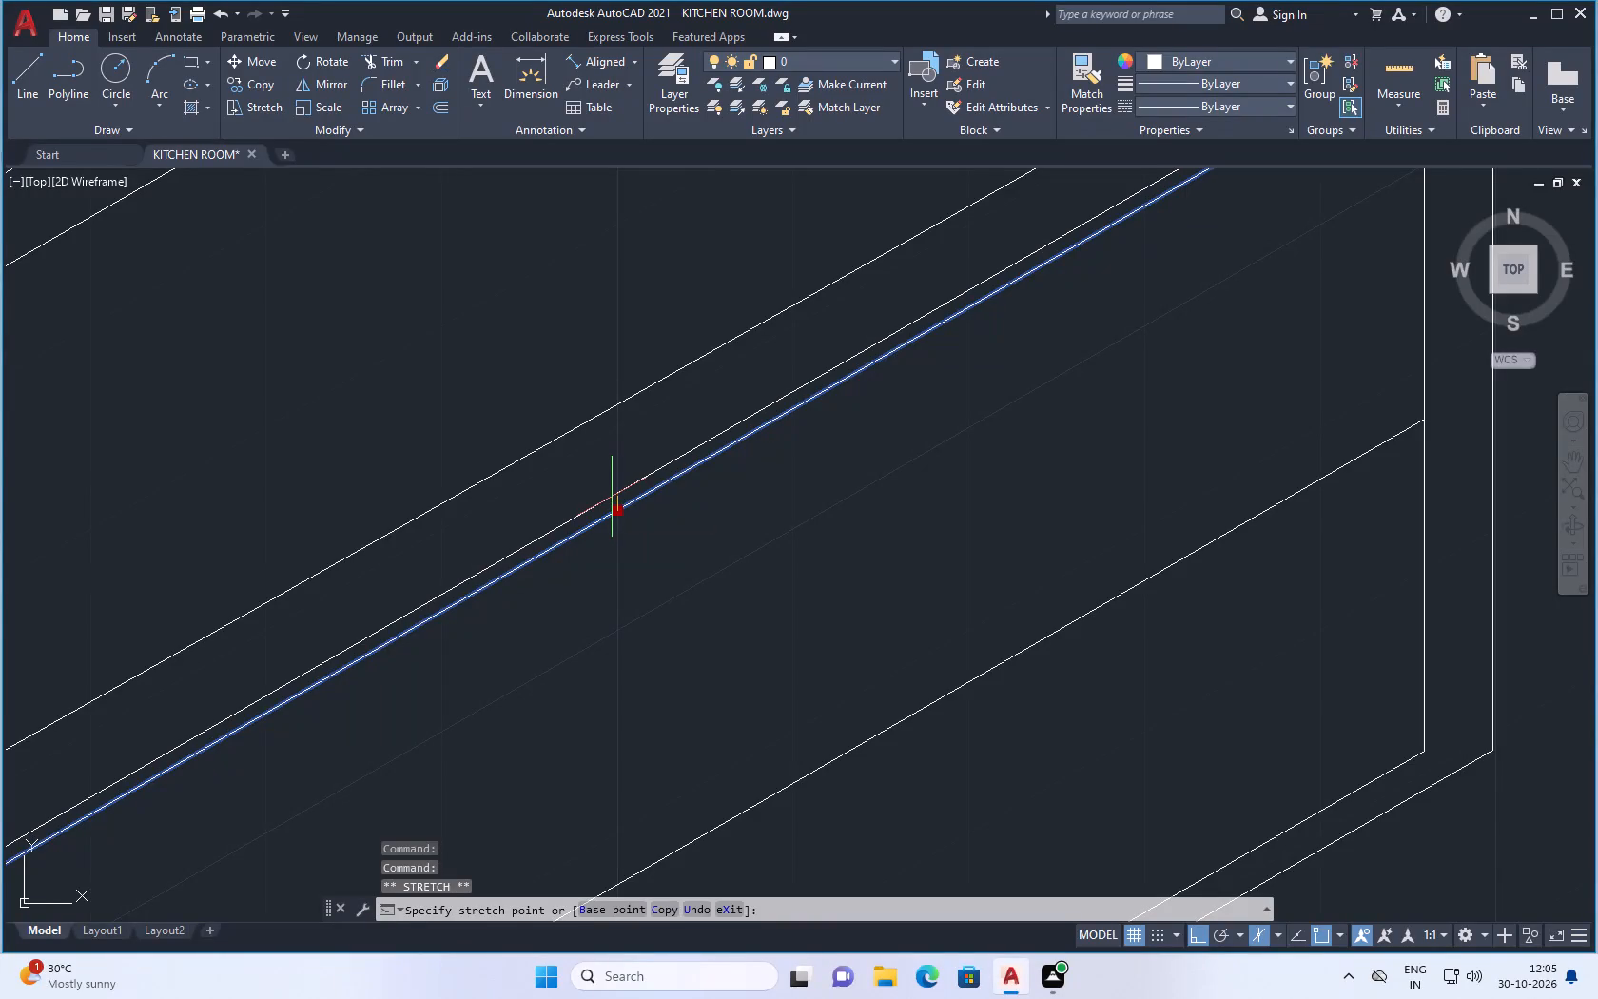
pyautogui.click(612, 493)
pyautogui.press('Escape')
pyautogui.scroll(-3, 685, 527)
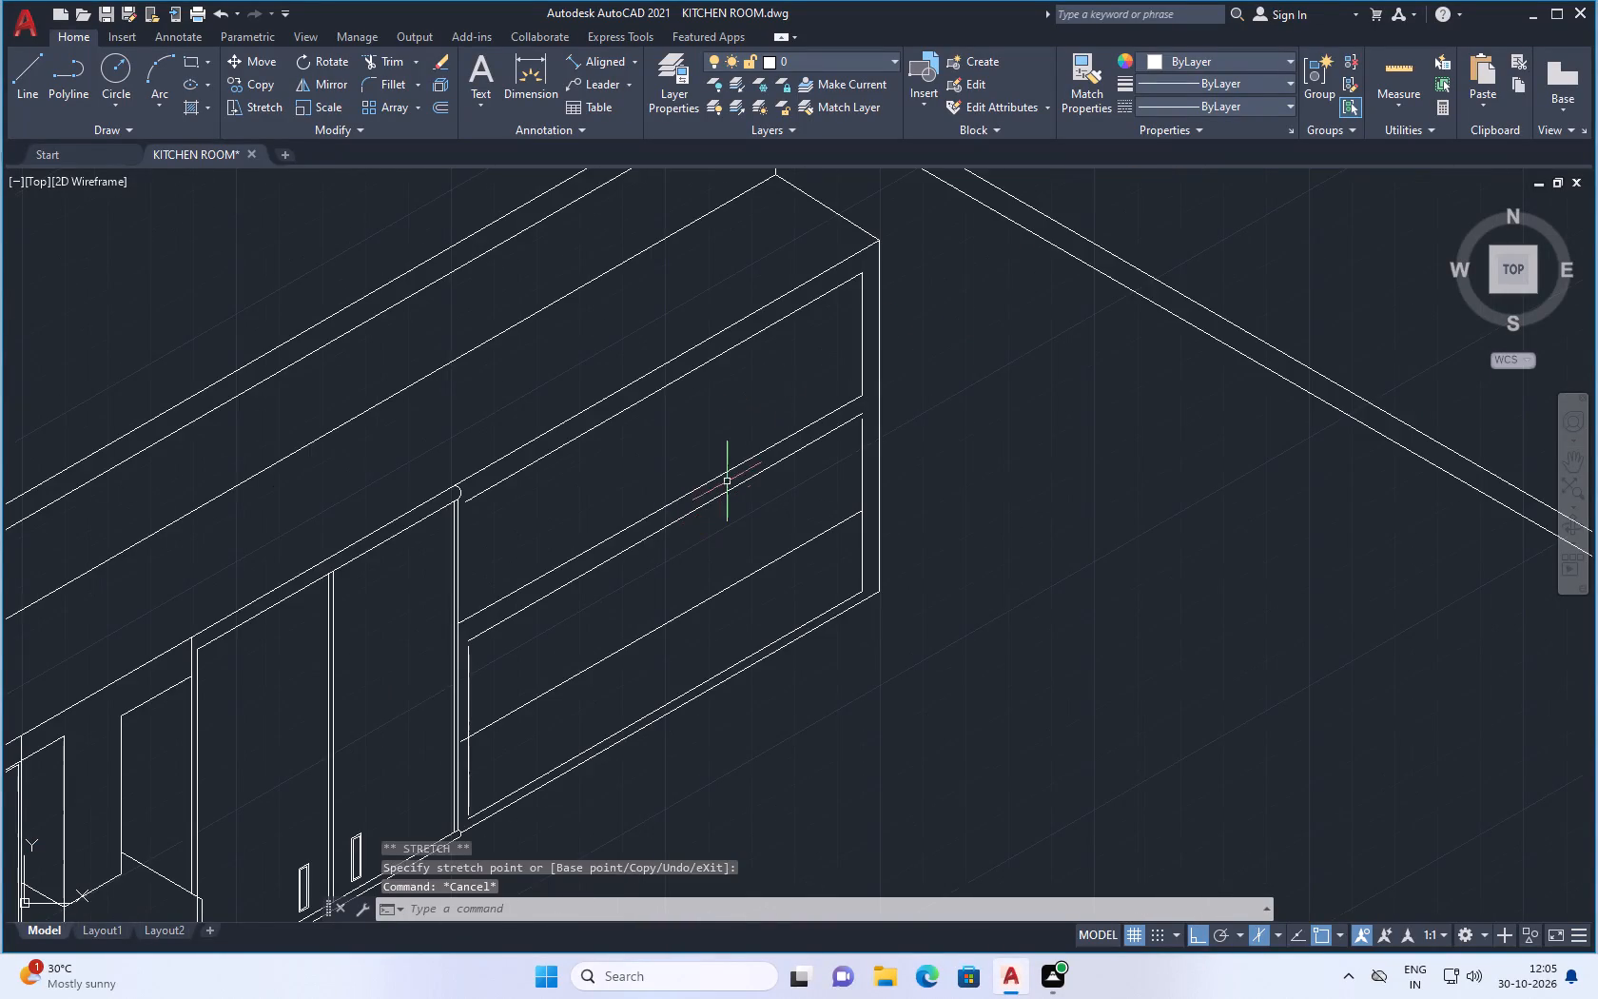
# Draw a short vertical line from the upper end of the second panel's outer edge up past its top edge.
pyautogui.scroll(1, 785, 403)
pyautogui.scroll(1, 862, 421)
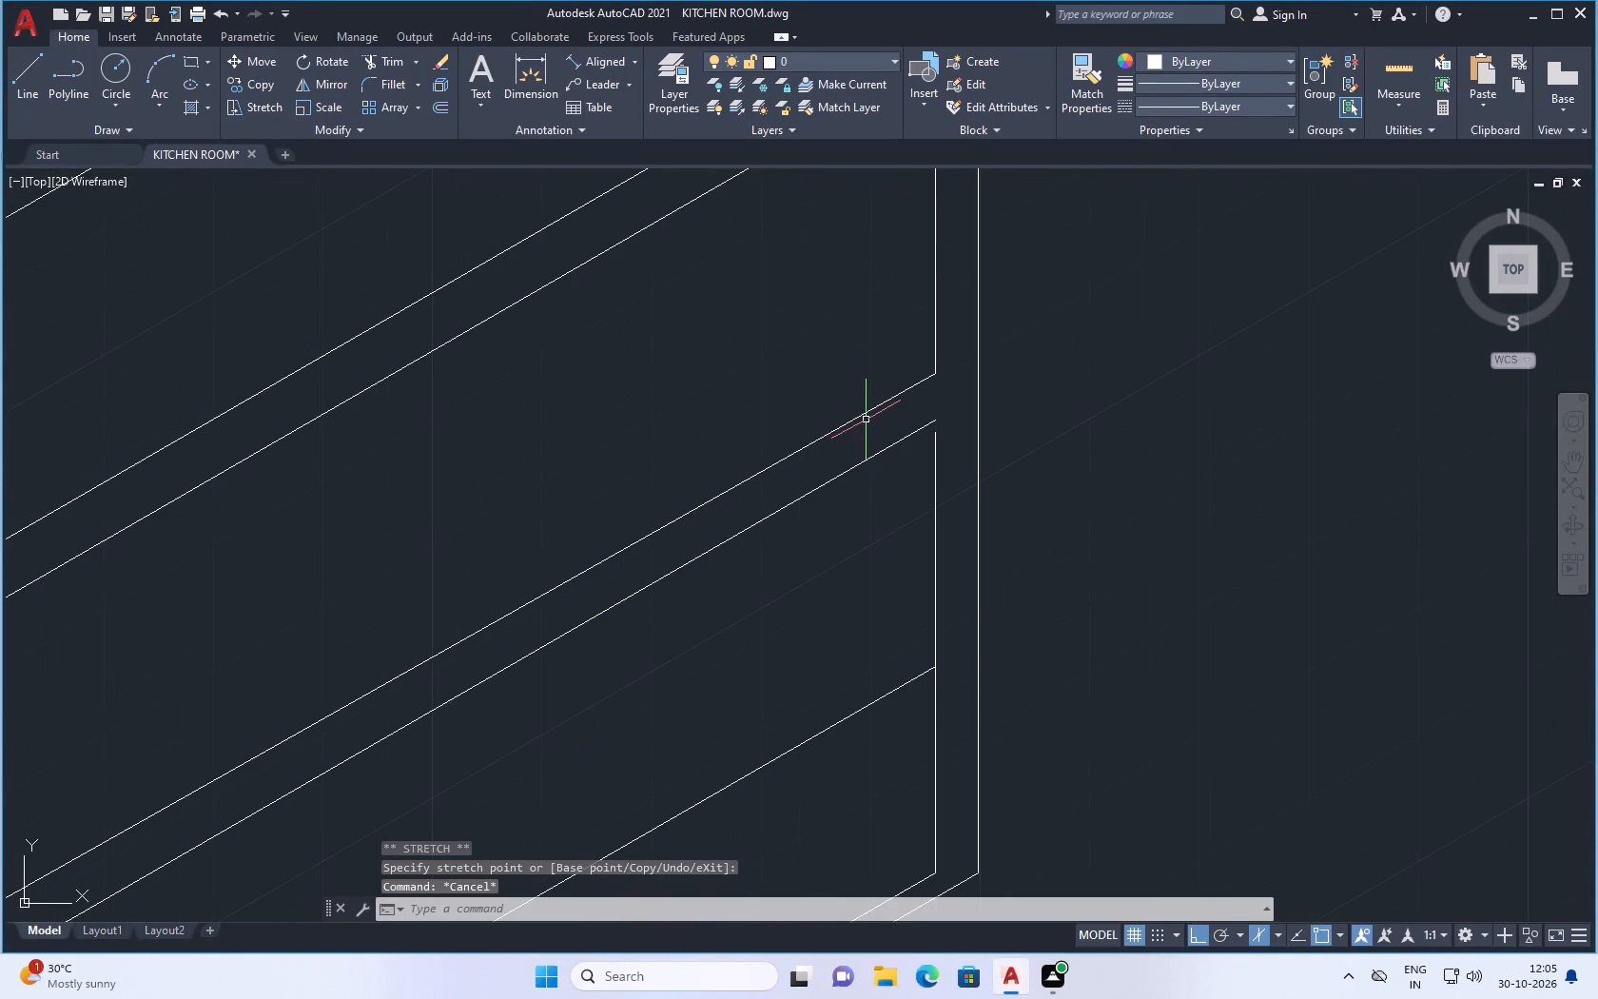
pyautogui.scroll(2, 906, 434)
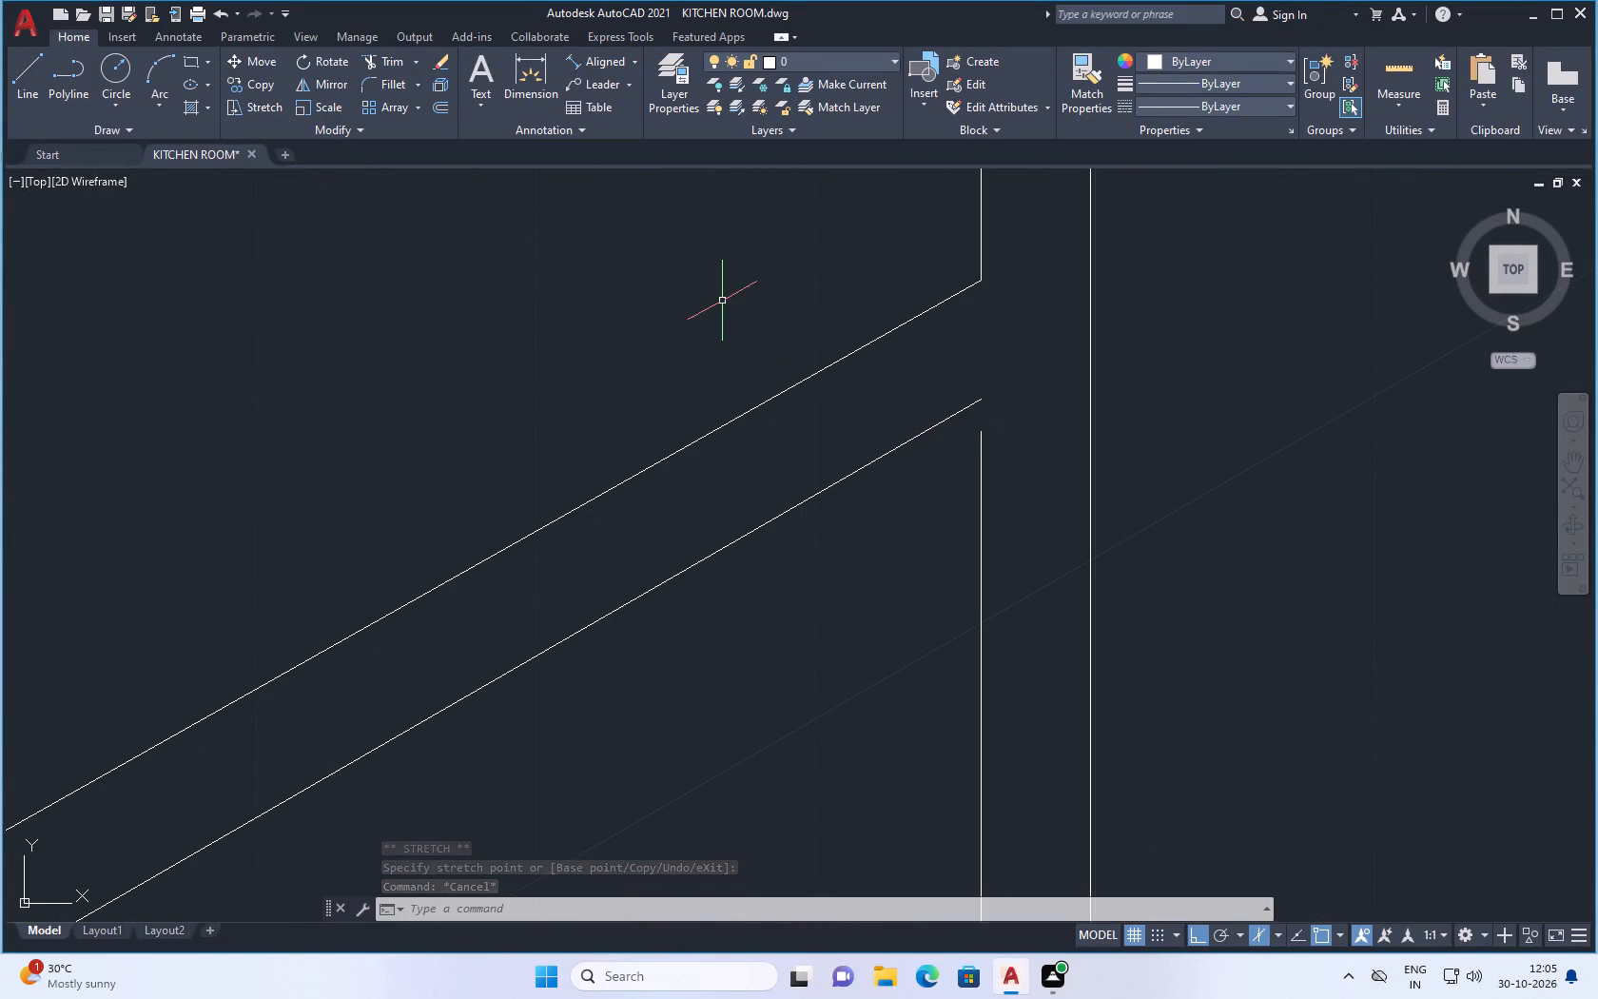
pyautogui.click(17, 75)
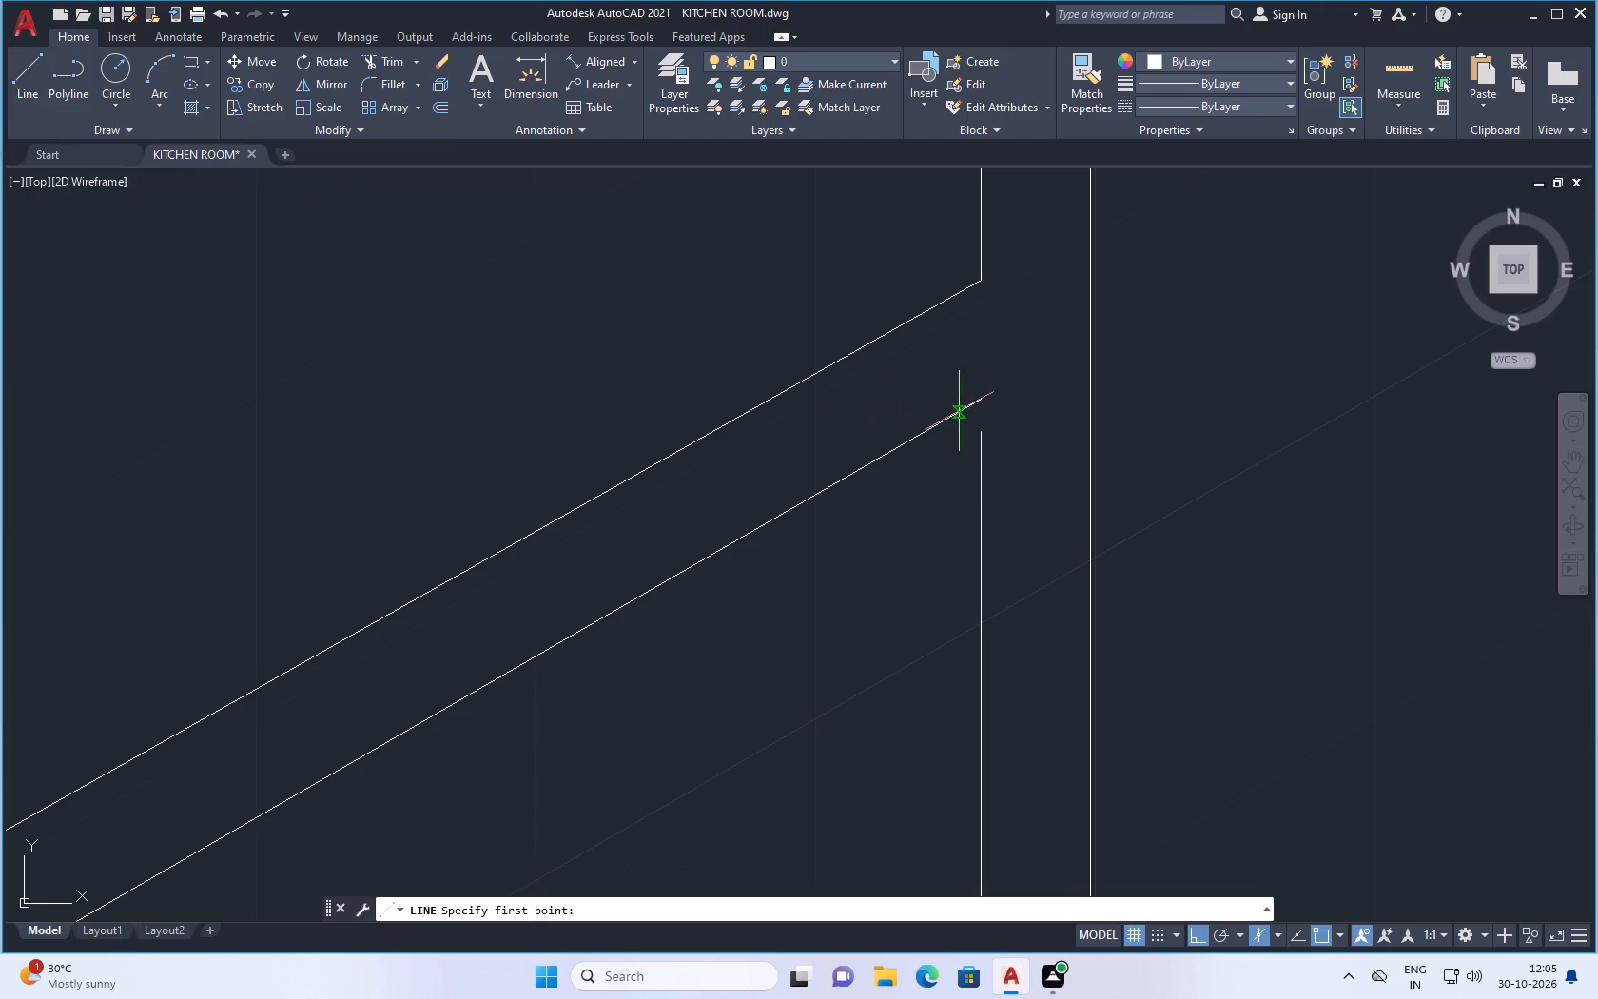
pyautogui.click(977, 431)
pyautogui.click(973, 368)
pyautogui.press('space')
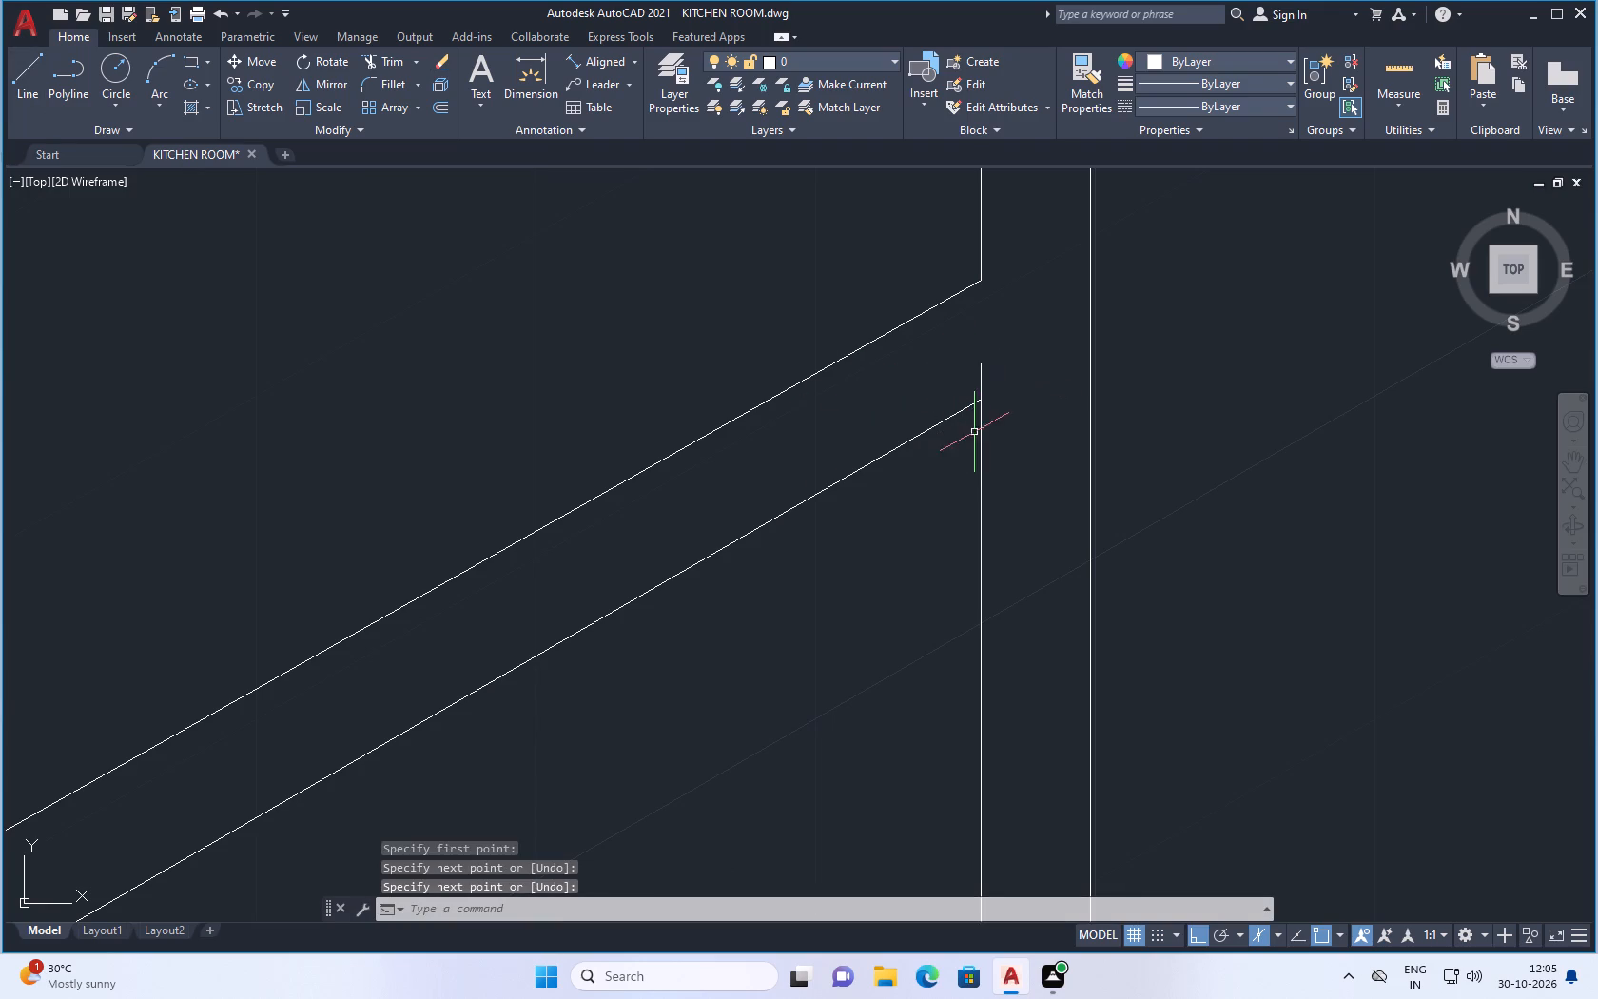
# Draw a vertical line joining the second panel's side edge near the cabinet to the end of its top edge.
pyautogui.scroll(-4, 849, 454)
pyautogui.scroll(2, 466, 674)
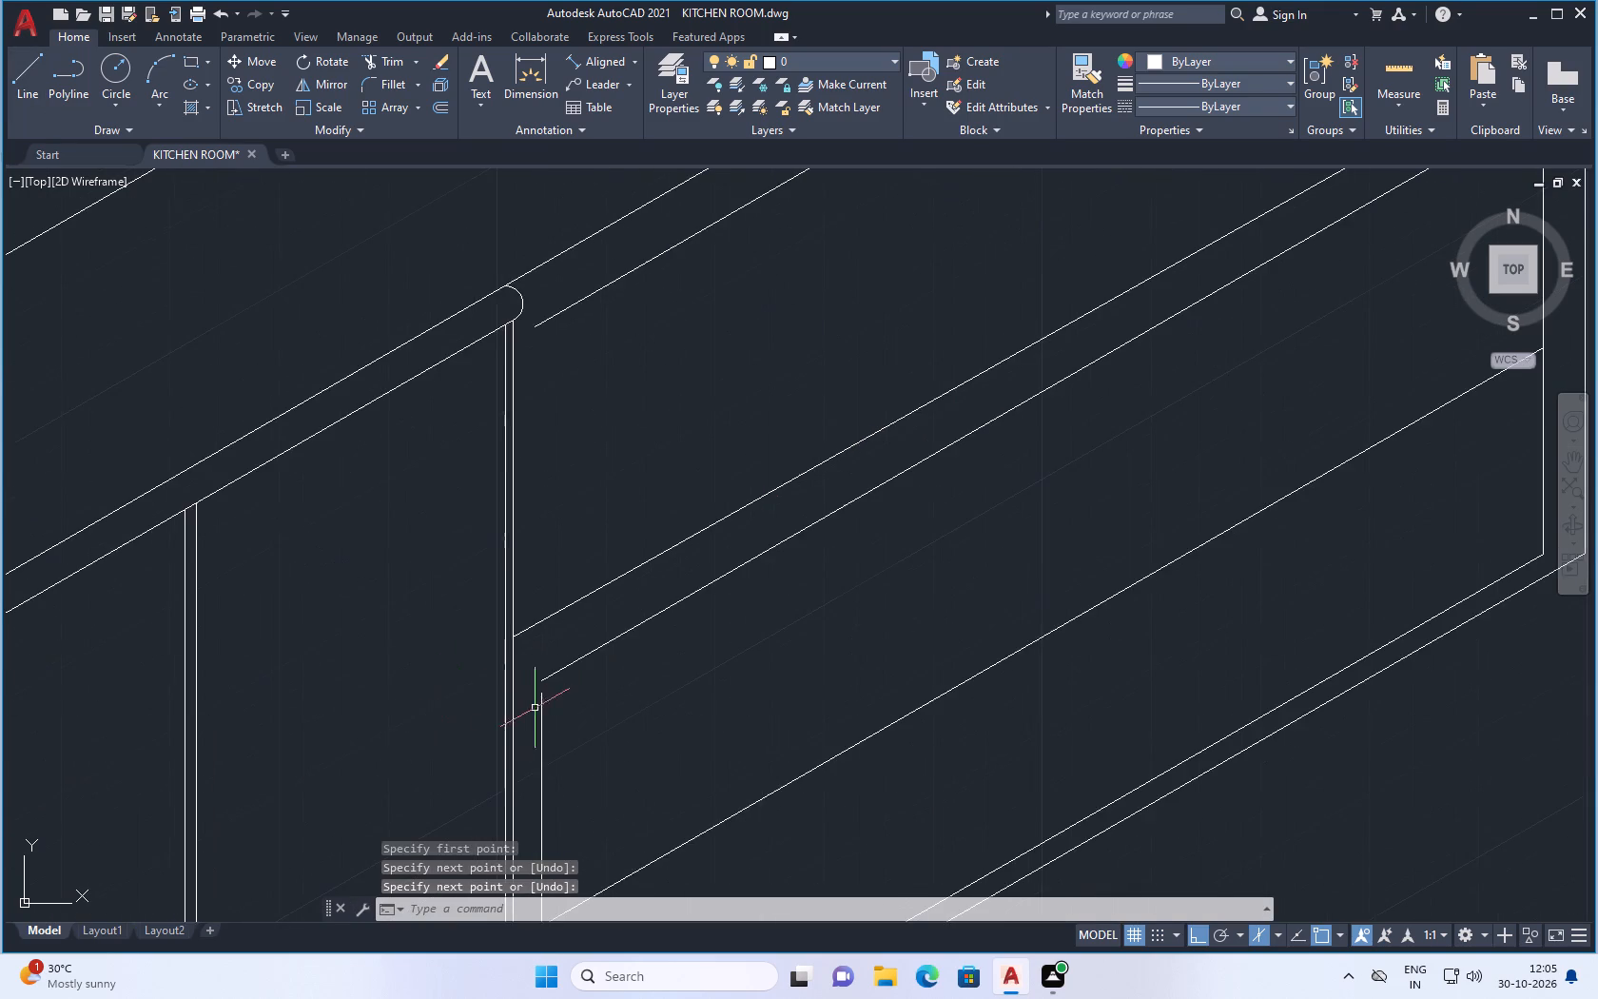
pyautogui.scroll(2, 535, 708)
pyautogui.press('space')
pyautogui.scroll(3, 541, 694)
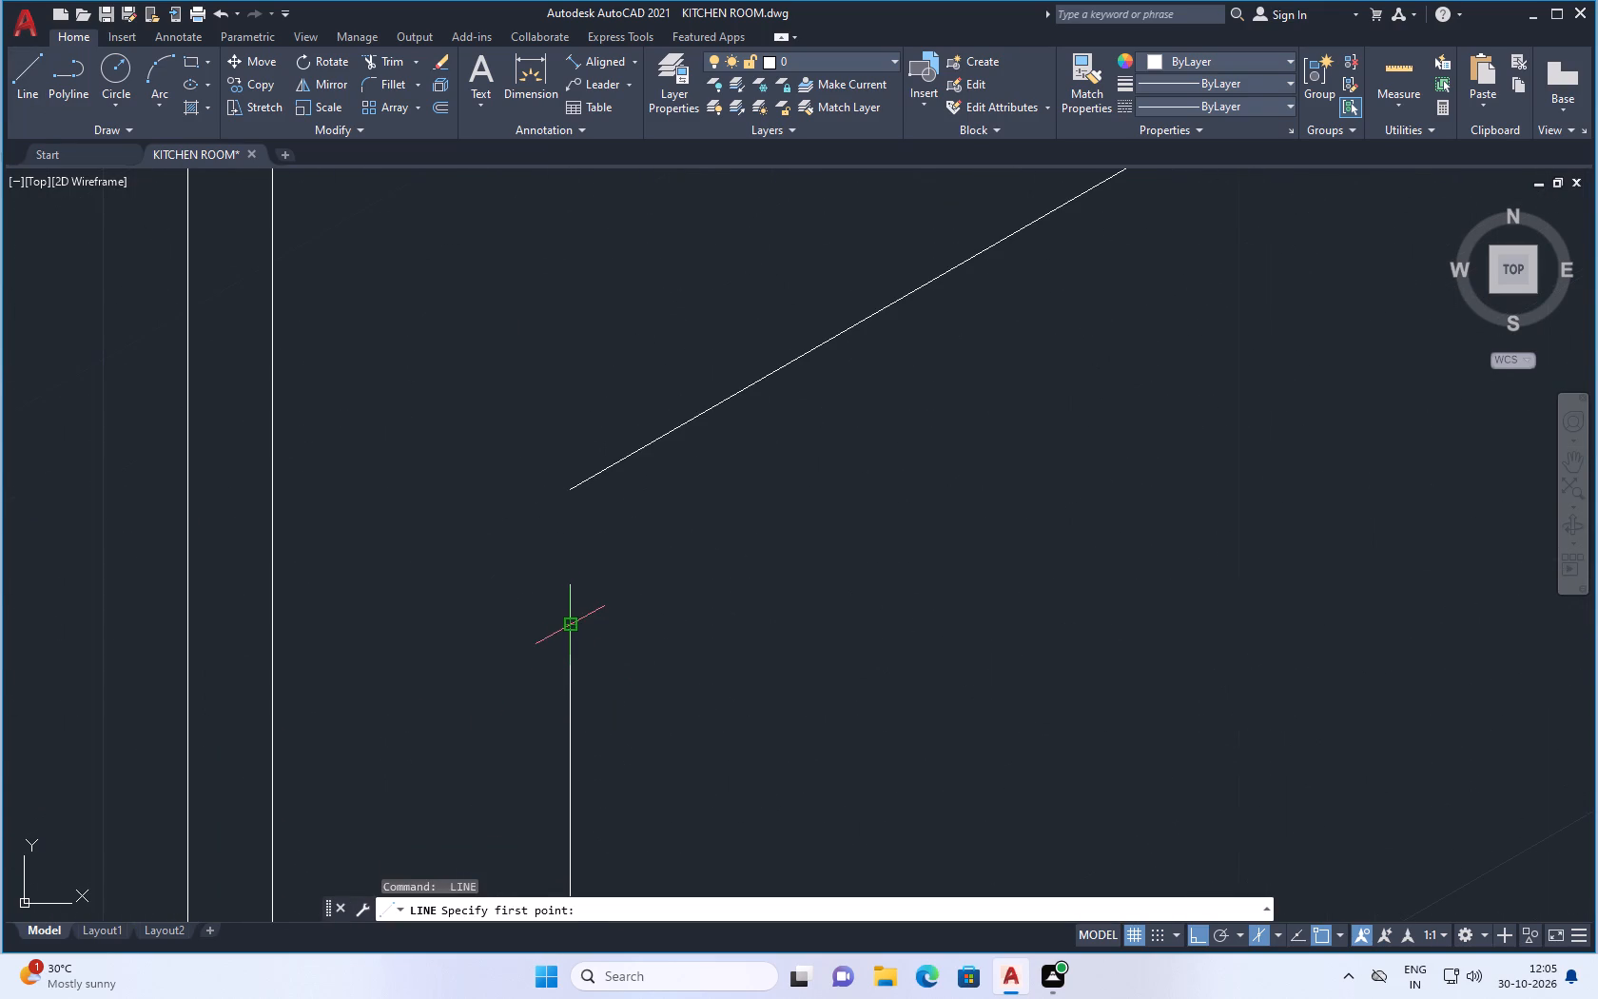
pyautogui.click(572, 627)
pyautogui.scroll(1, 573, 524)
pyautogui.click(566, 470)
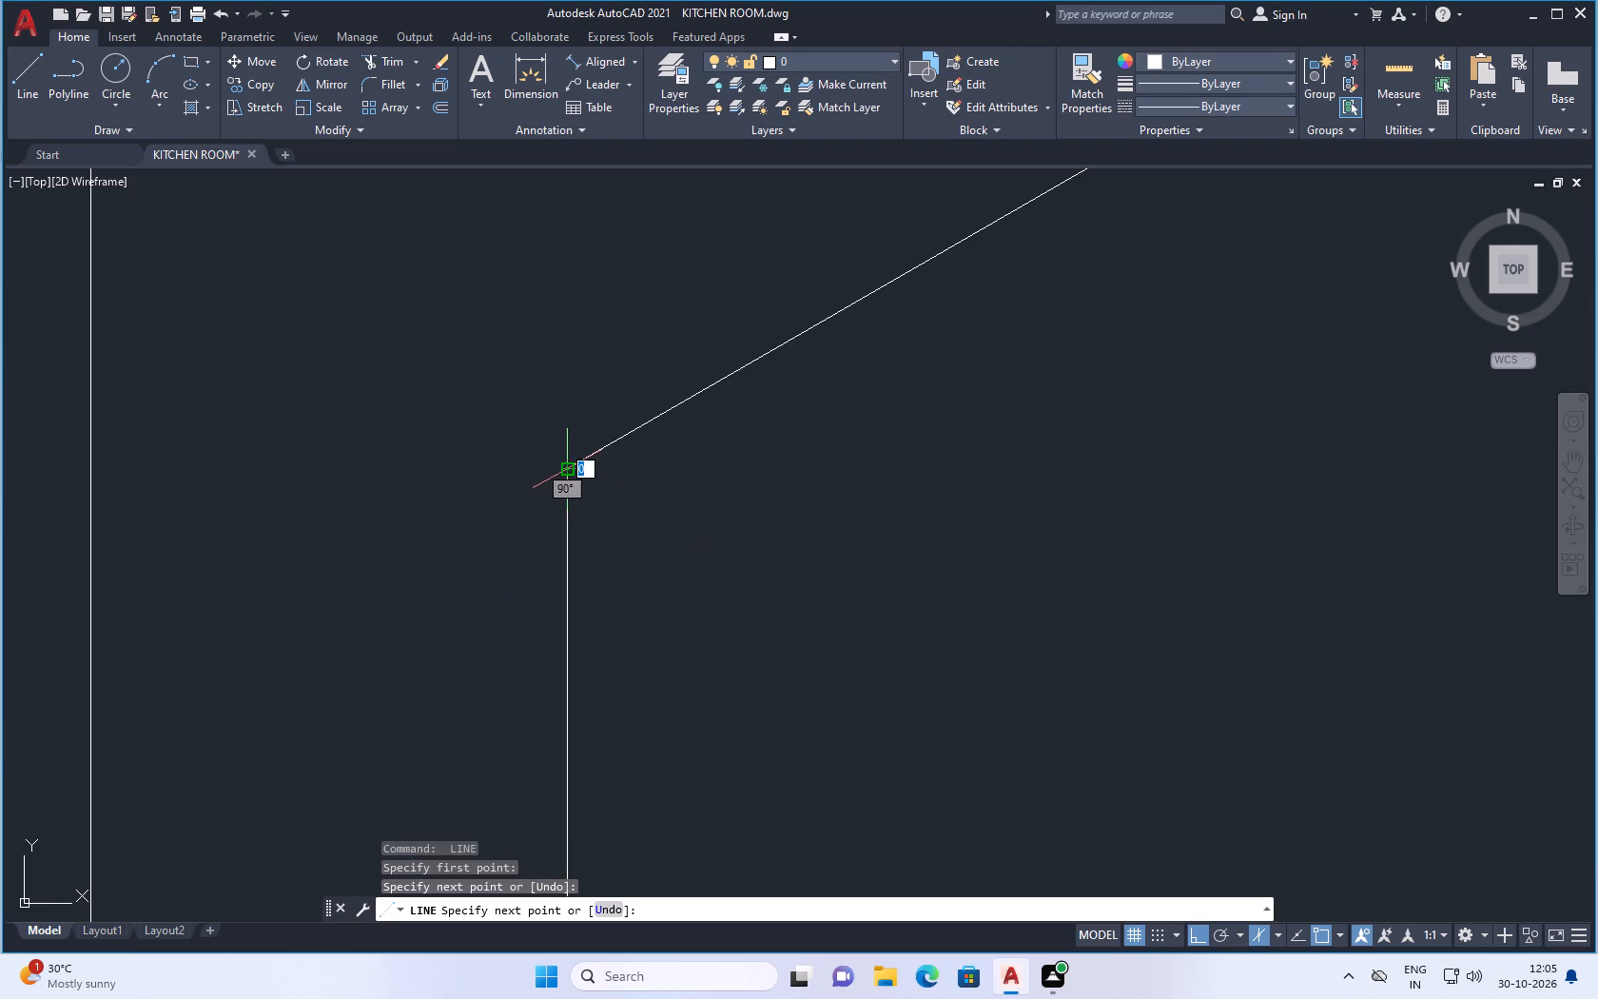
pyautogui.press('space')
# Trim the second panel's outer vertical edge where it overhangs the top edge.
pyautogui.scroll(-9, 588, 598)
pyautogui.scroll(2, 831, 472)
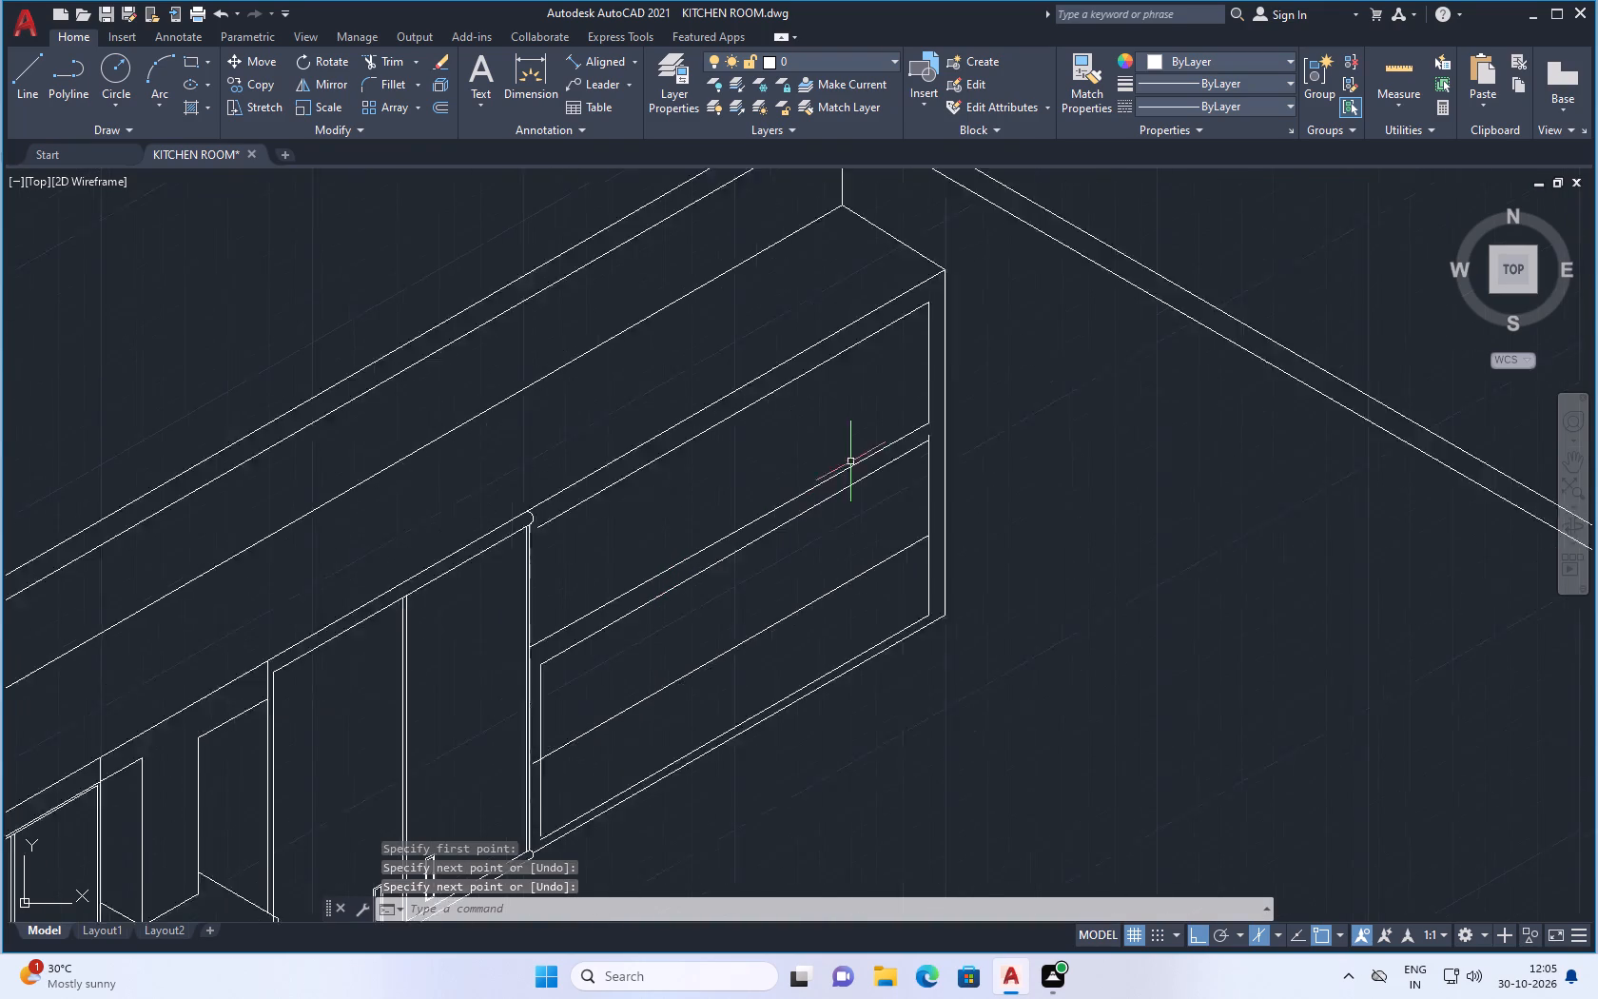
pyautogui.scroll(2, 966, 440)
pyautogui.write('TR')
pyautogui.press('Return')
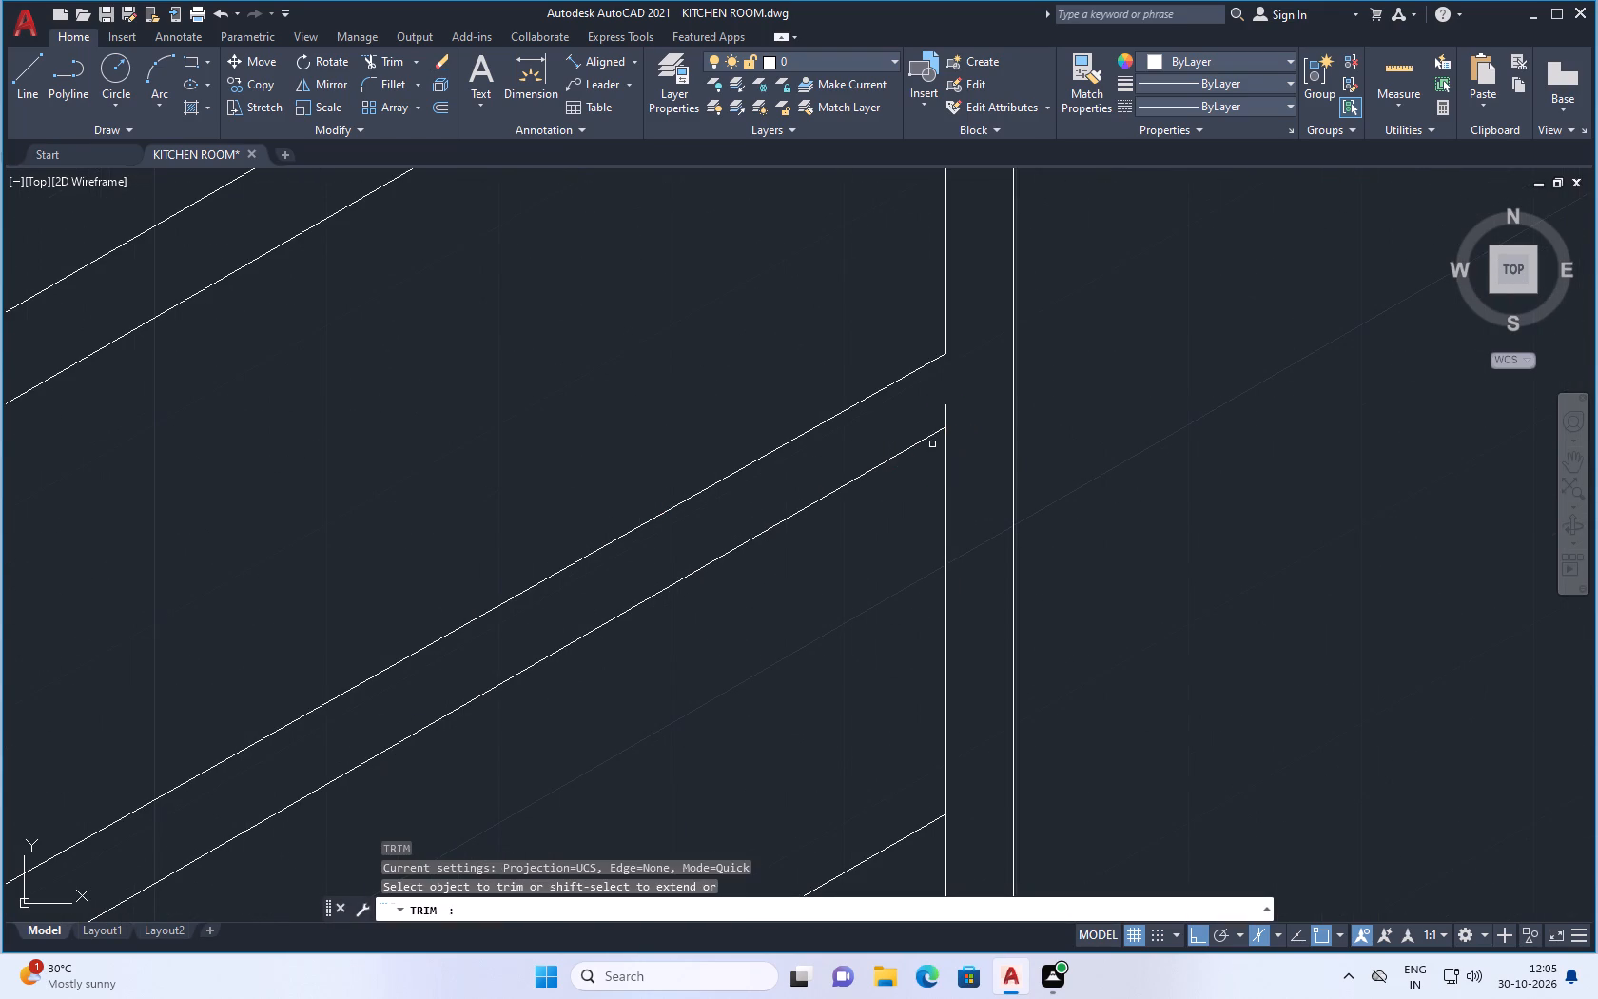
pyautogui.moveTo(947, 411); pyautogui.dragTo(934, 411)
pyautogui.scroll(-3, 952, 425)
pyautogui.press('space')
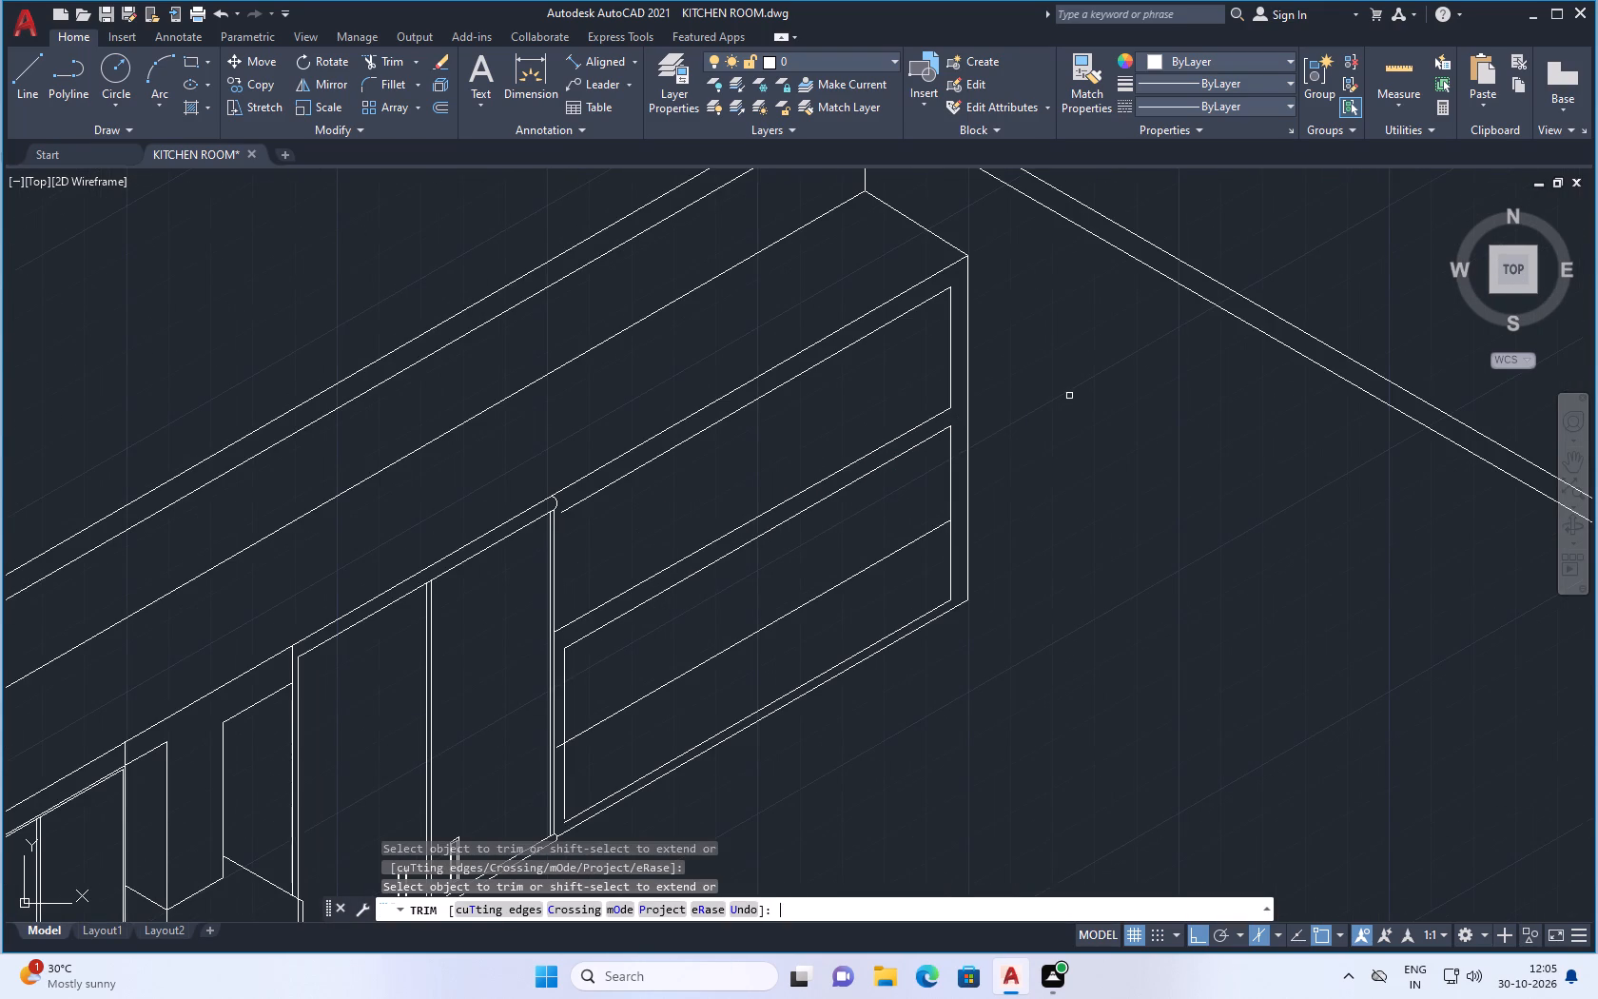
# Trim the second panel's middle line where it overhangs the side edge near the cabinet.
pyautogui.scroll(-1, 620, 696)
pyautogui.scroll(3, 582, 744)
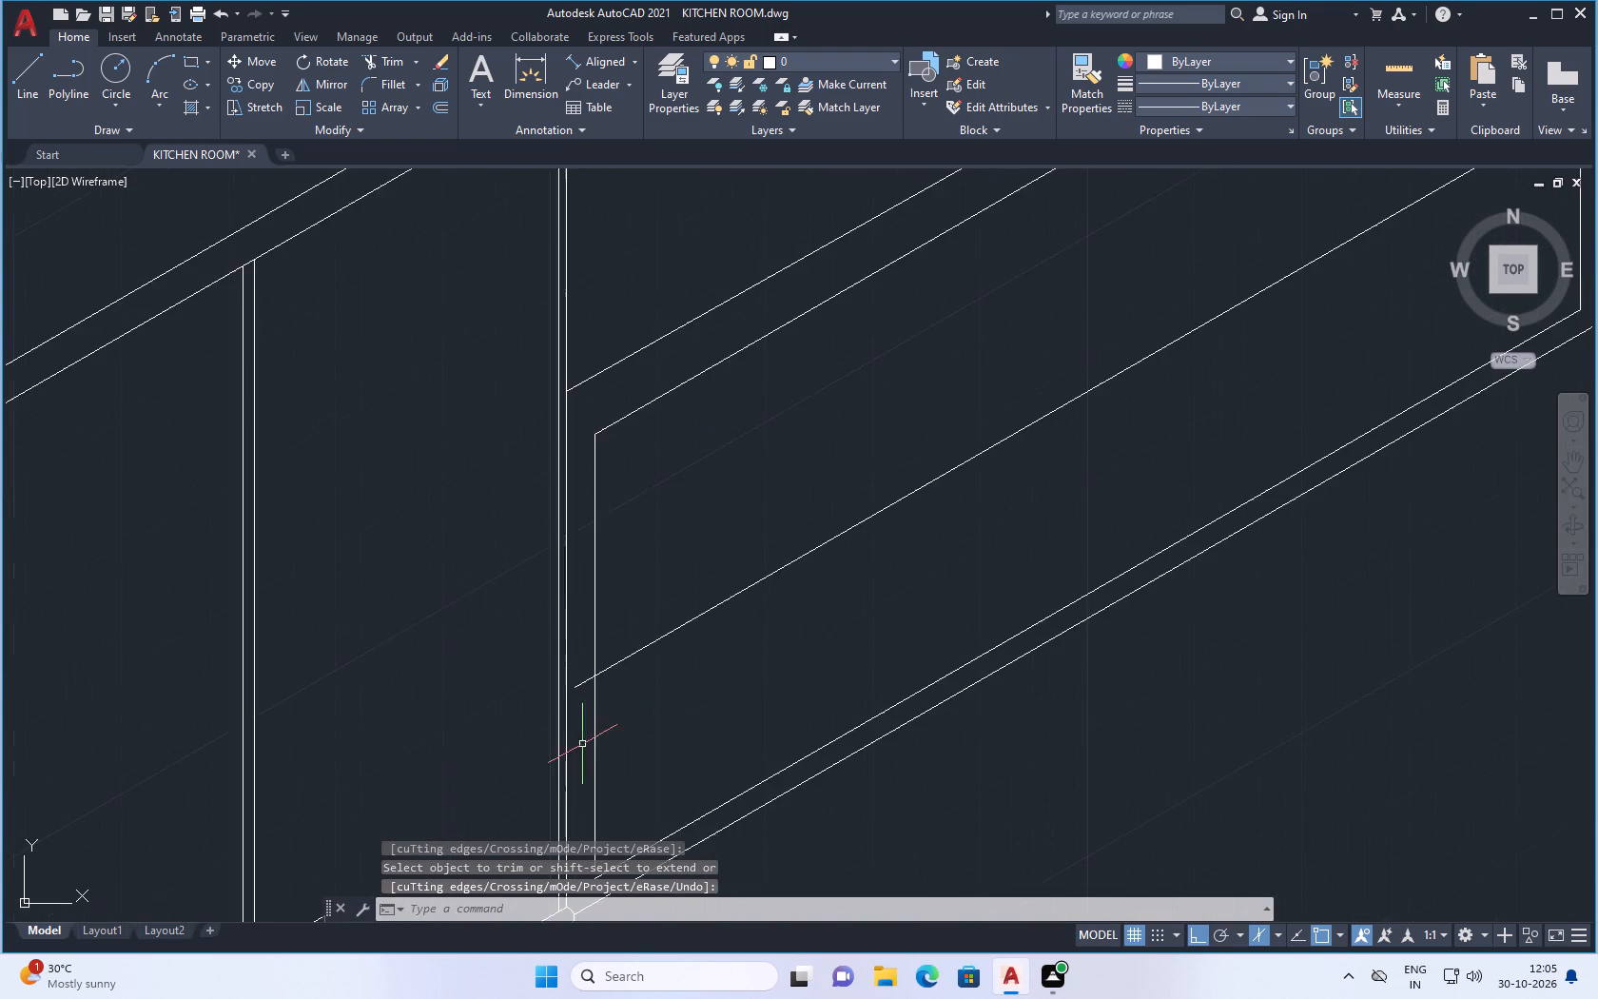
pyautogui.scroll(2, 568, 712)
pyautogui.write('TR')
pyautogui.press('Return')
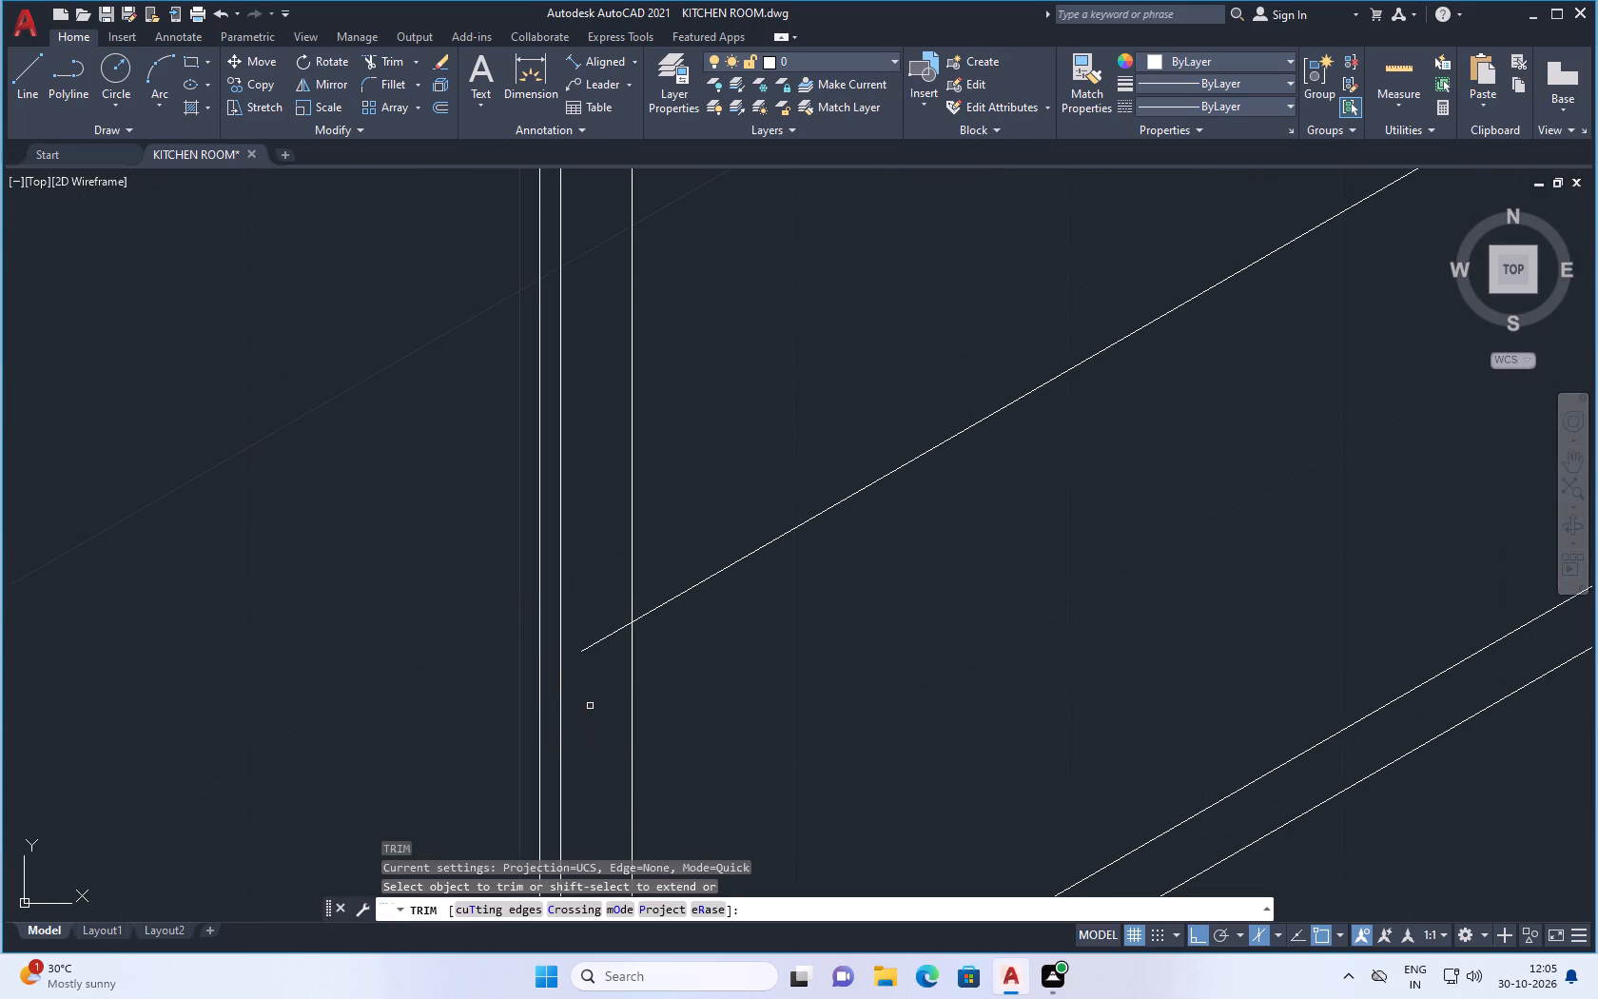
pyautogui.moveTo(588, 695); pyautogui.dragTo(588, 603)
pyautogui.scroll(-3, 579, 637)
pyautogui.scroll(1, 600, 757)
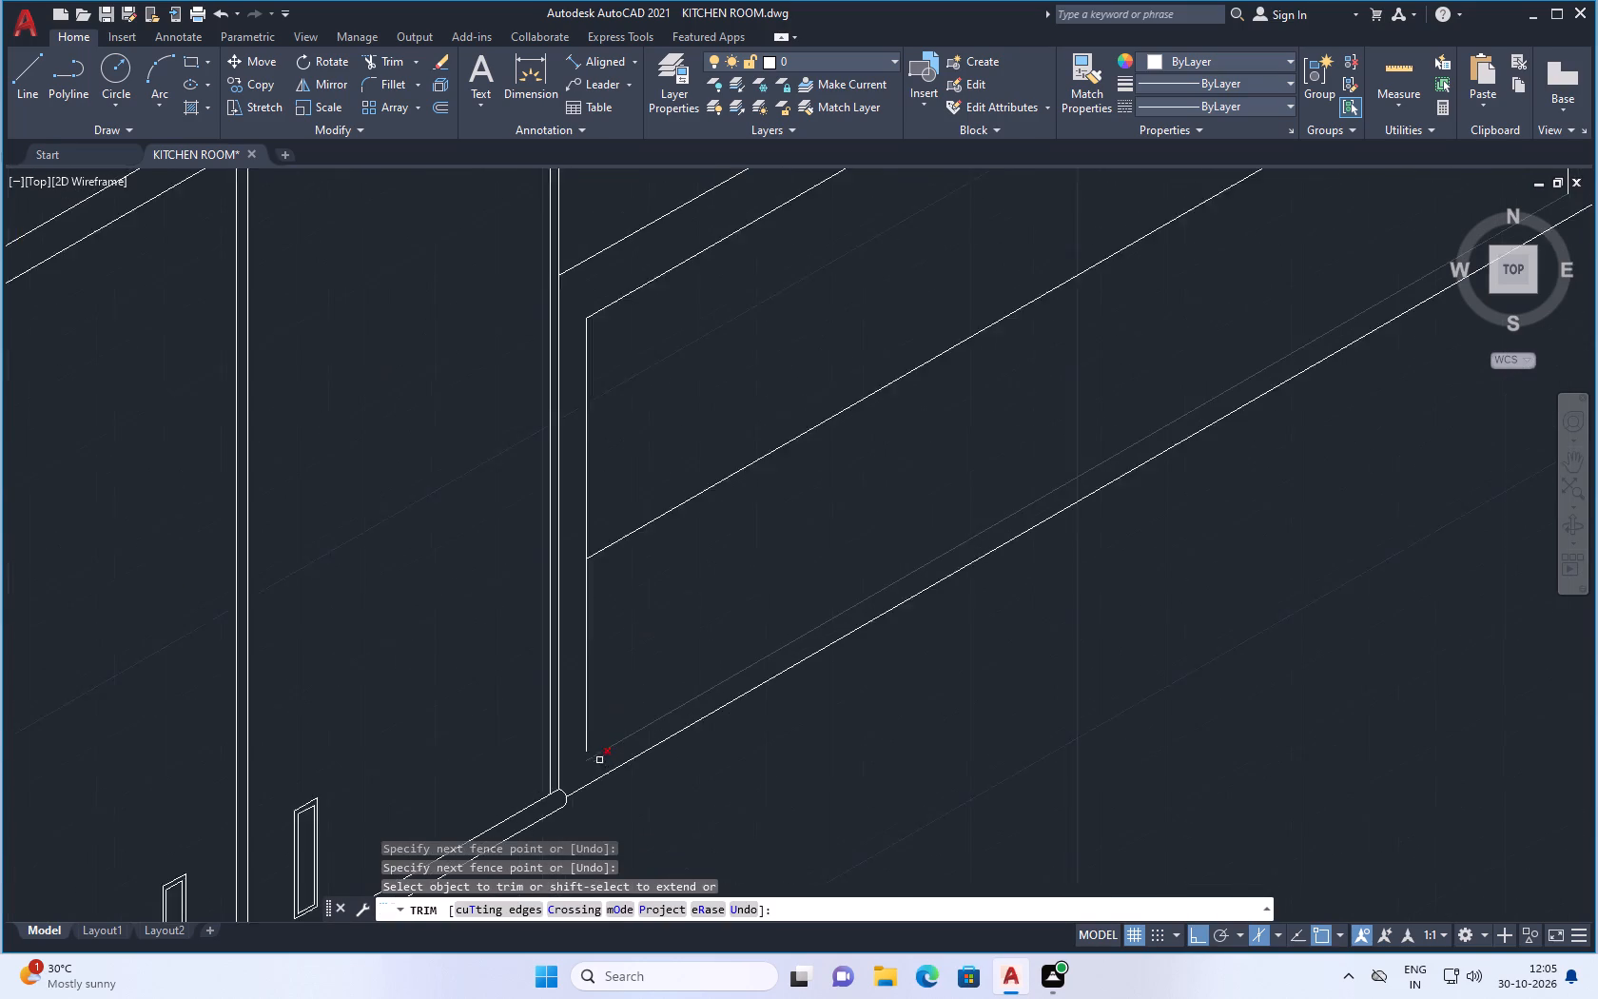
pyautogui.scroll(1, 598, 760)
pyautogui.press('Escape')
# Fillet the second panel's bottom edge and its side edge near the cabinet into a sharp corner at radius 0.
pyautogui.press('f')
pyautogui.press('i')
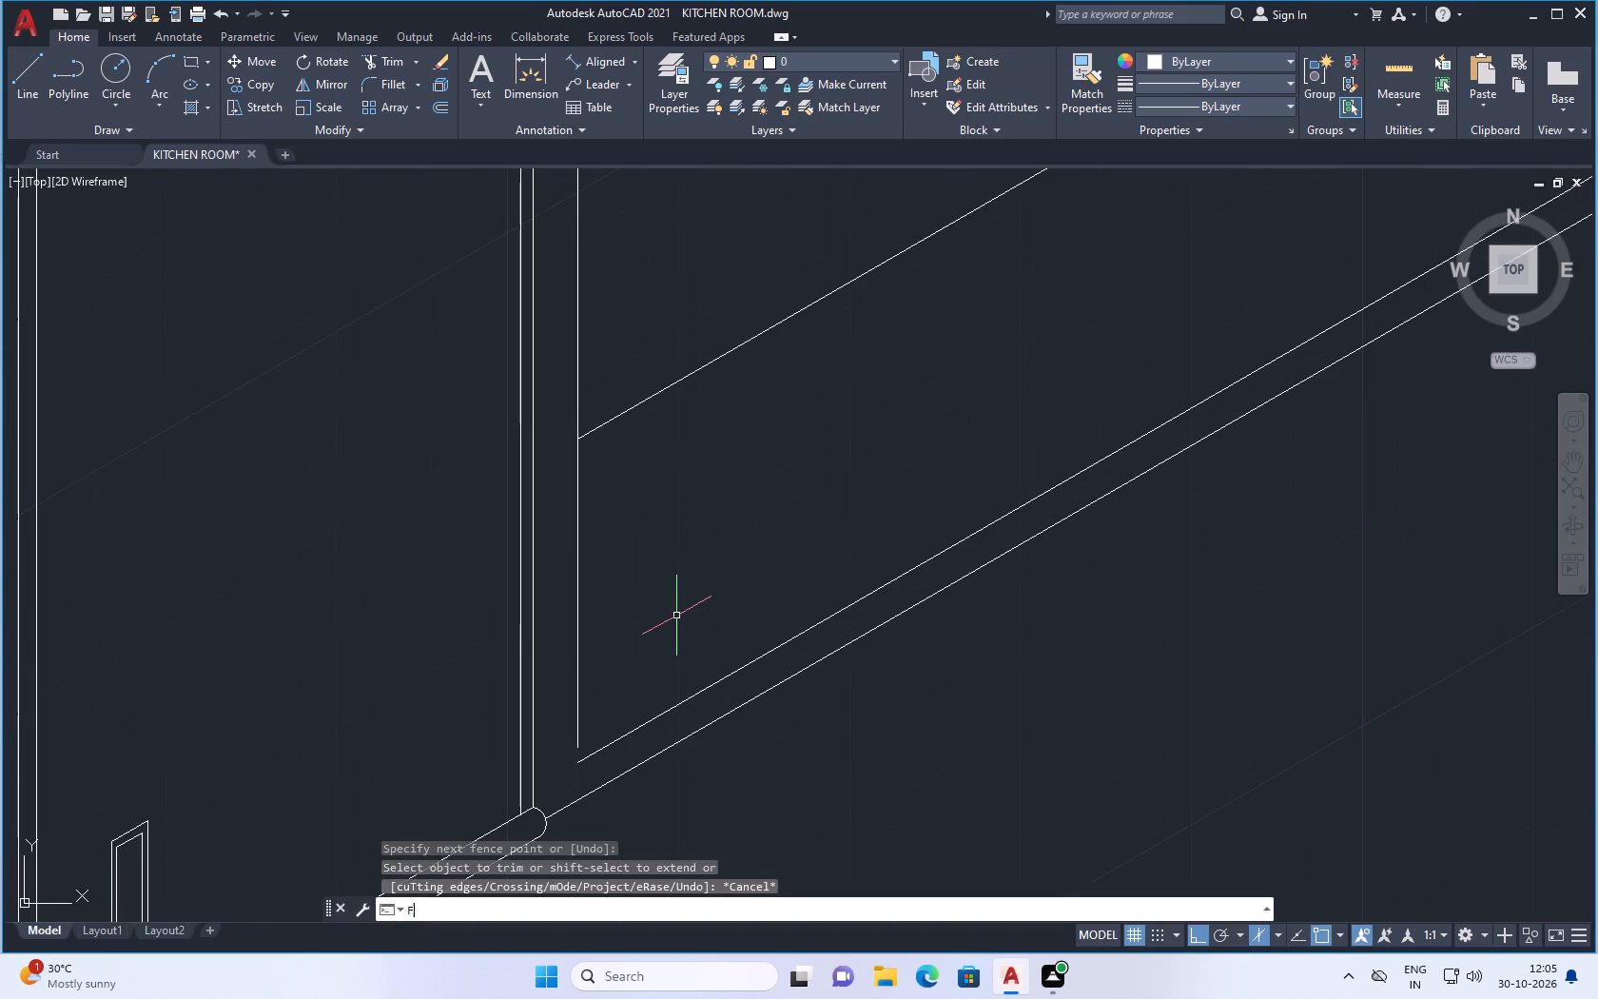
pyautogui.click(466, 751)
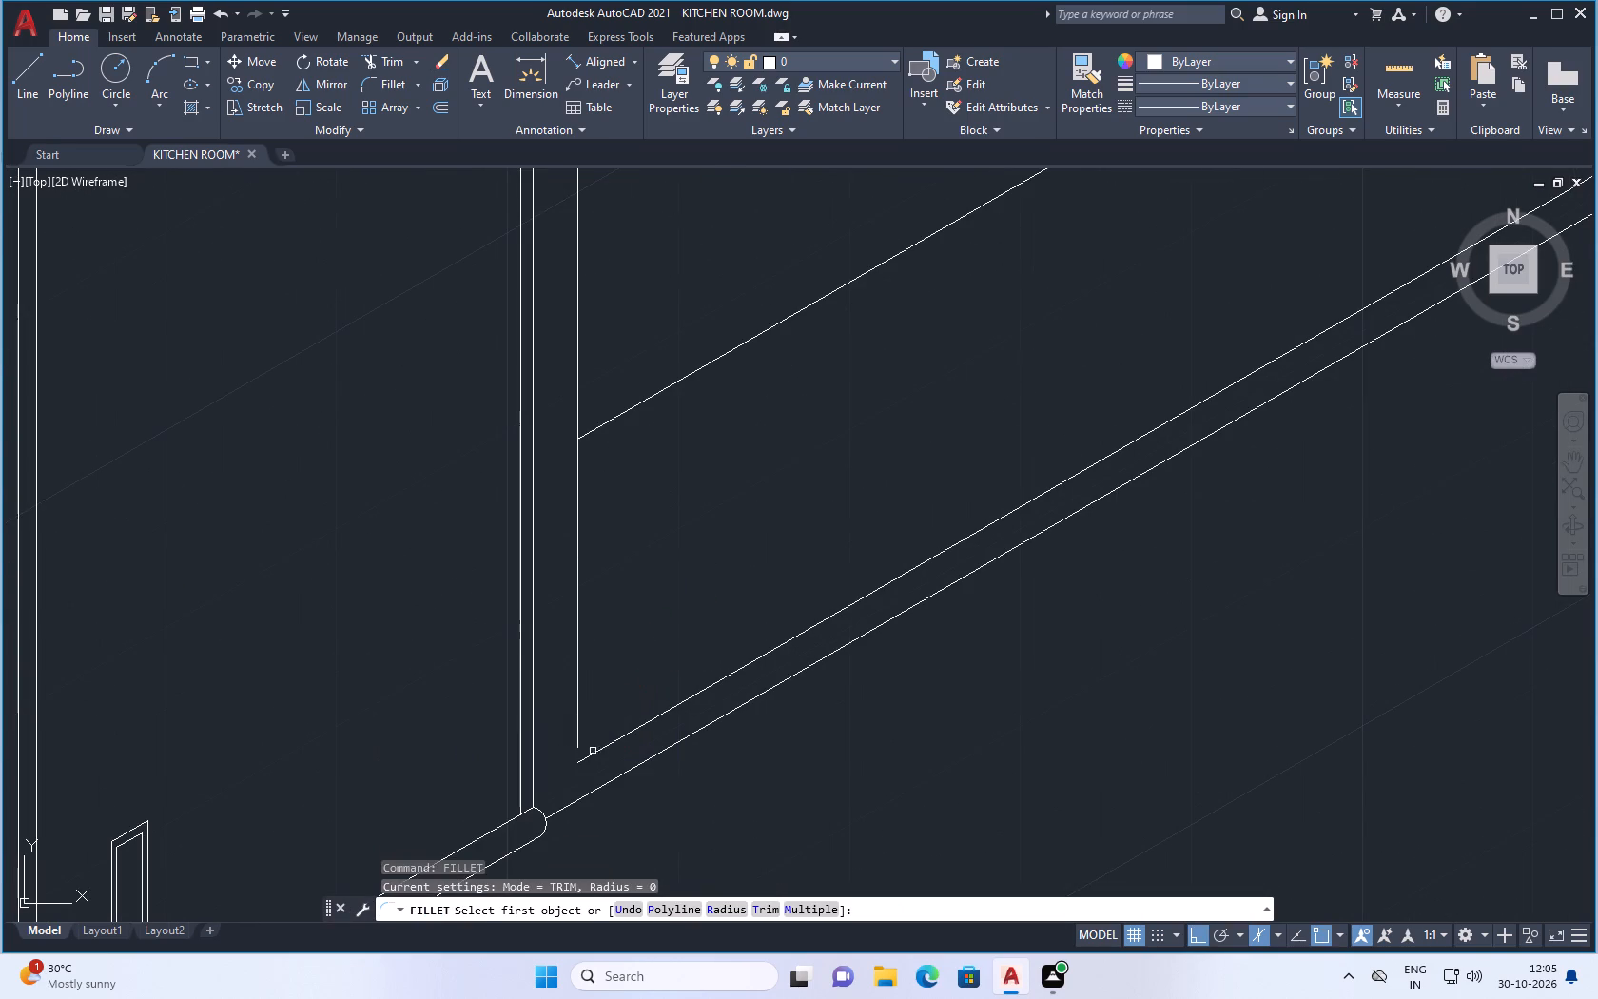
pyautogui.scroll(2, 594, 750)
pyautogui.click(595, 757)
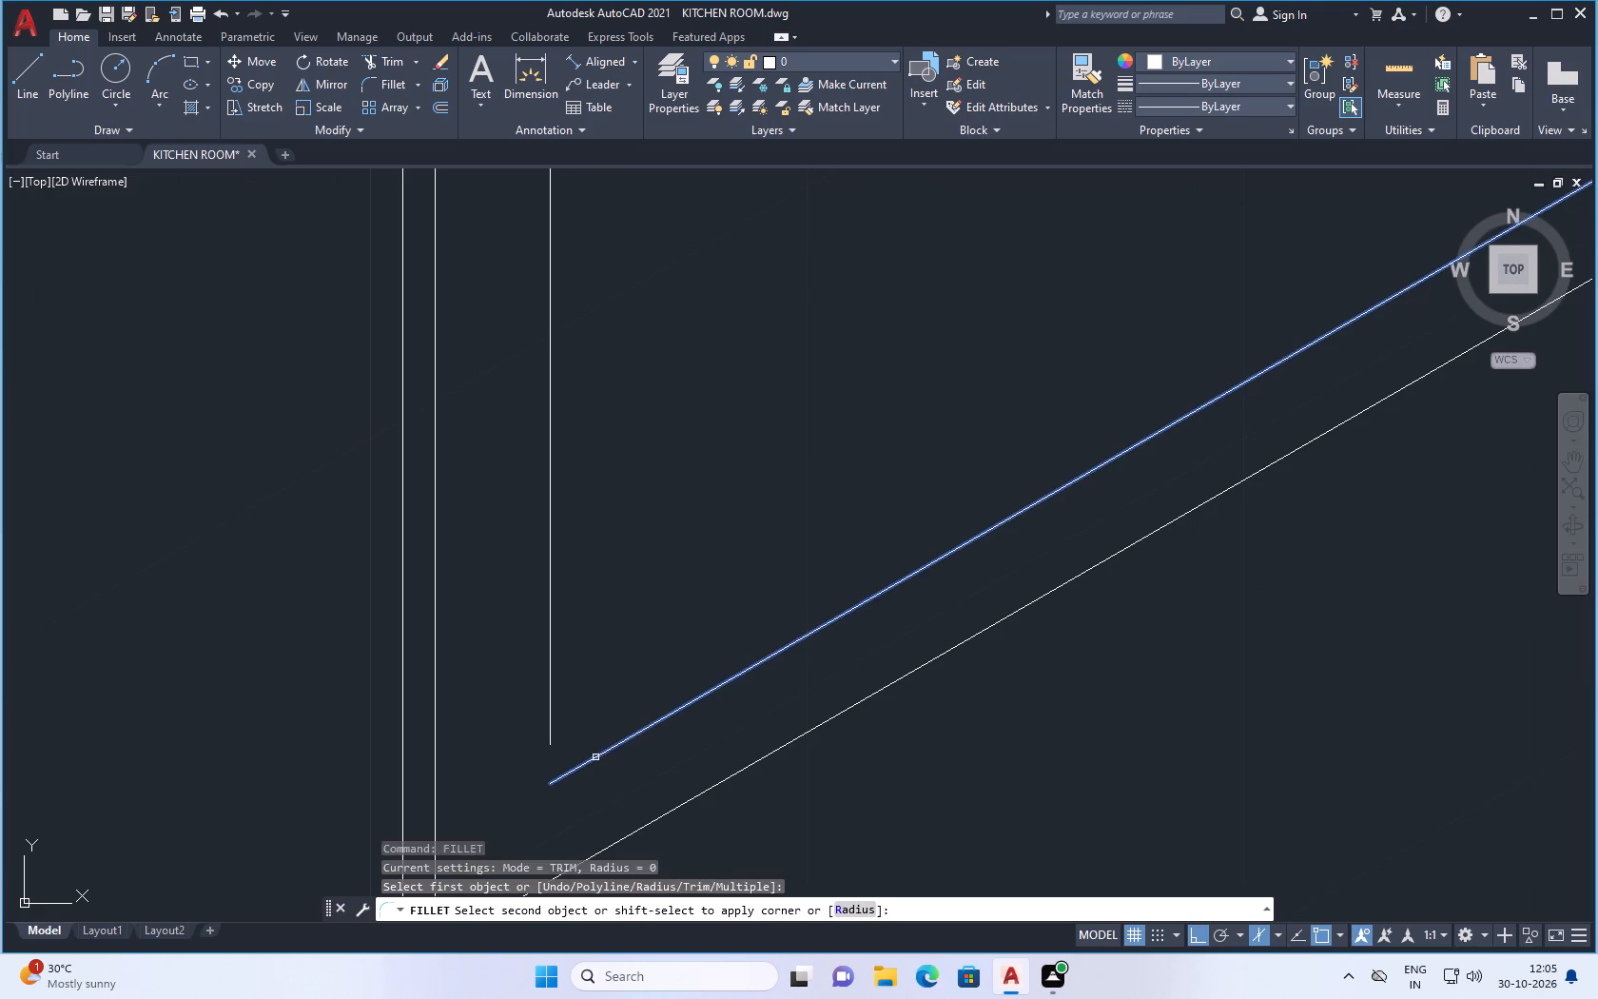
pyautogui.click(551, 713)
pyautogui.press('space')
pyautogui.scroll(-4, 583, 712)
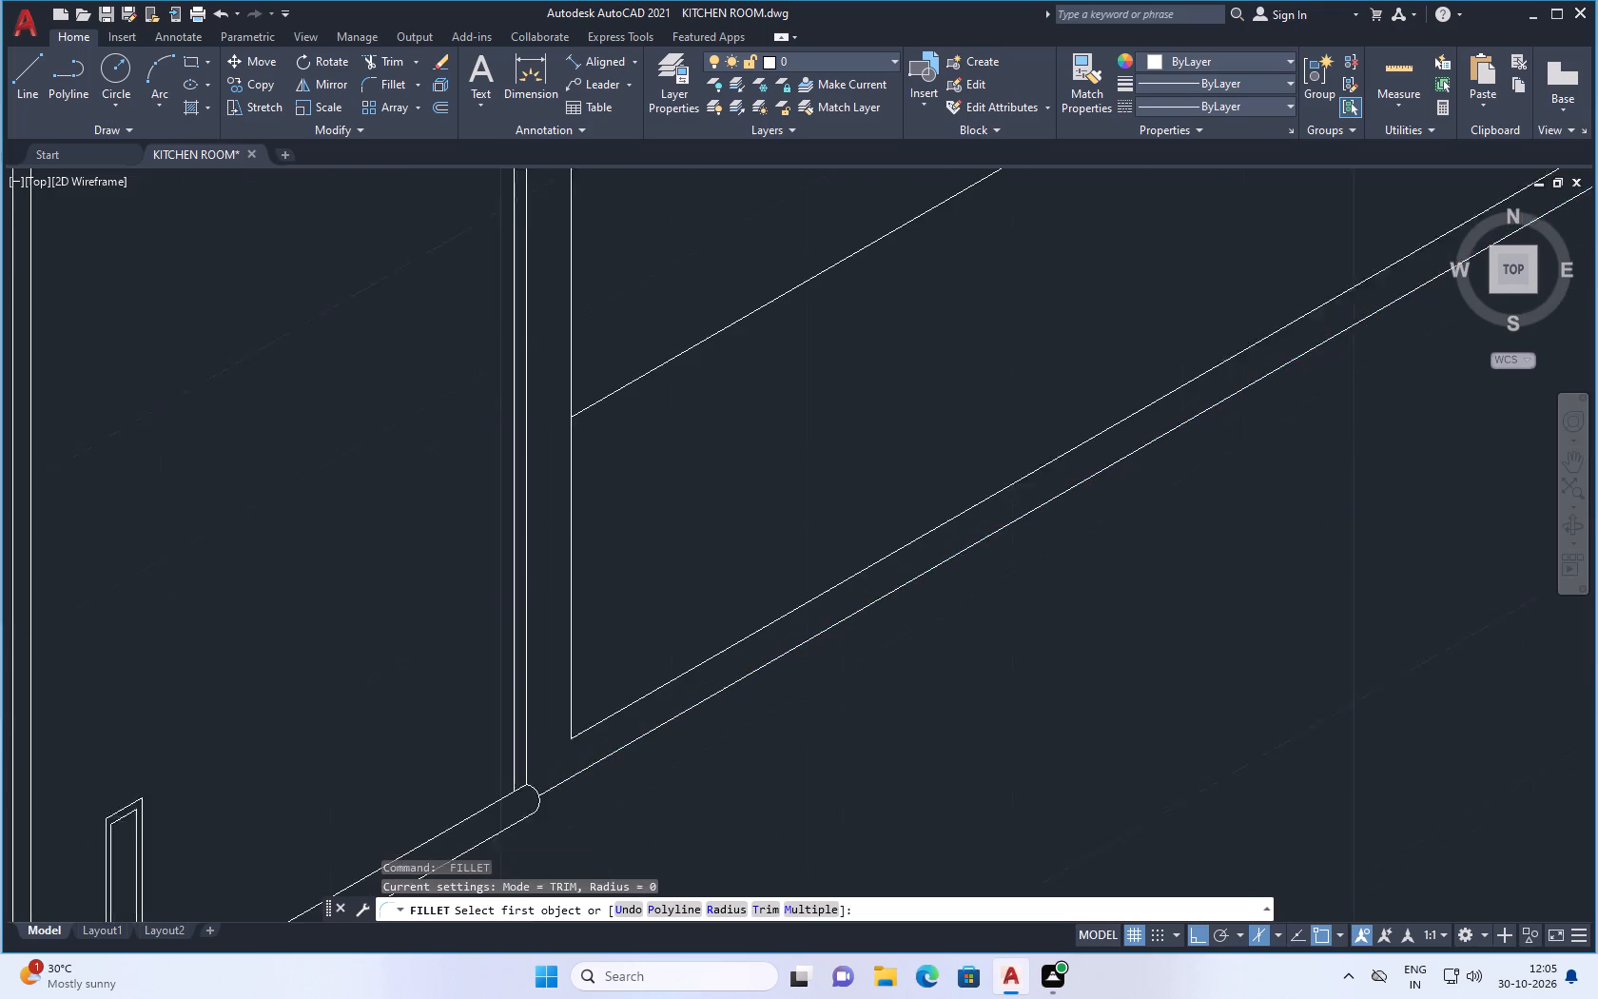
pyautogui.press('Escape')
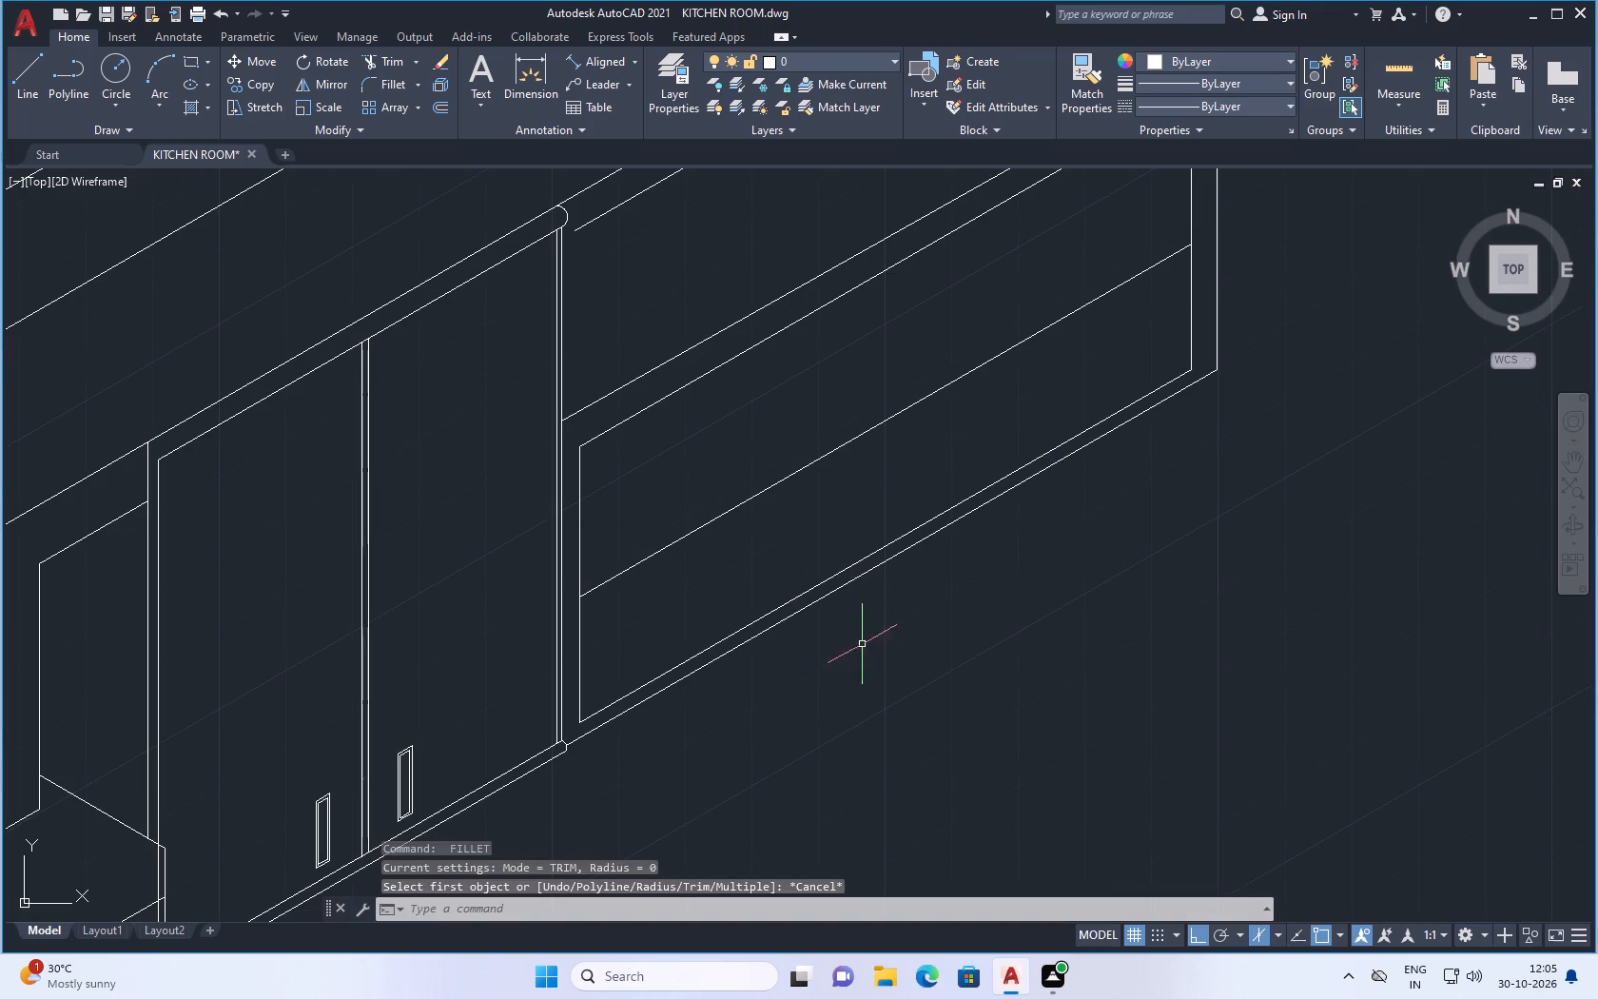
# Draw a line continuing the upper panel's top edge at its 30° slope past the rightmost cabinet's side line.
pyautogui.scroll(-2, 763, 612)
pyautogui.scroll(1, 821, 543)
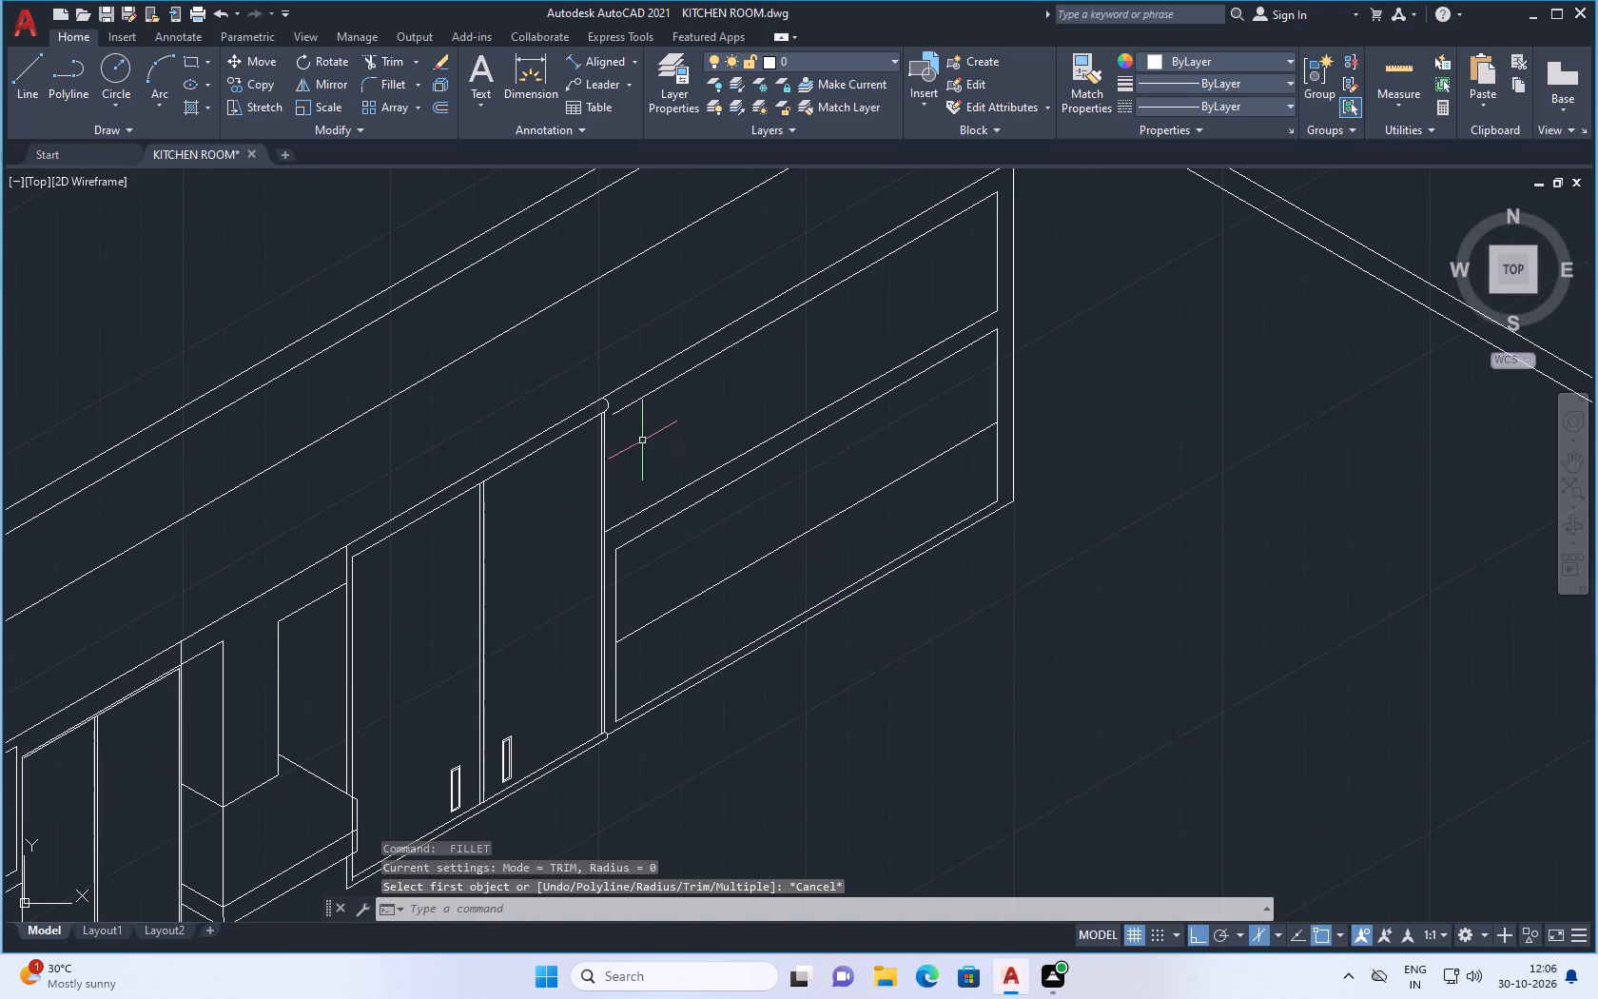
pyautogui.scroll(2, 650, 409)
pyautogui.scroll(2, 567, 374)
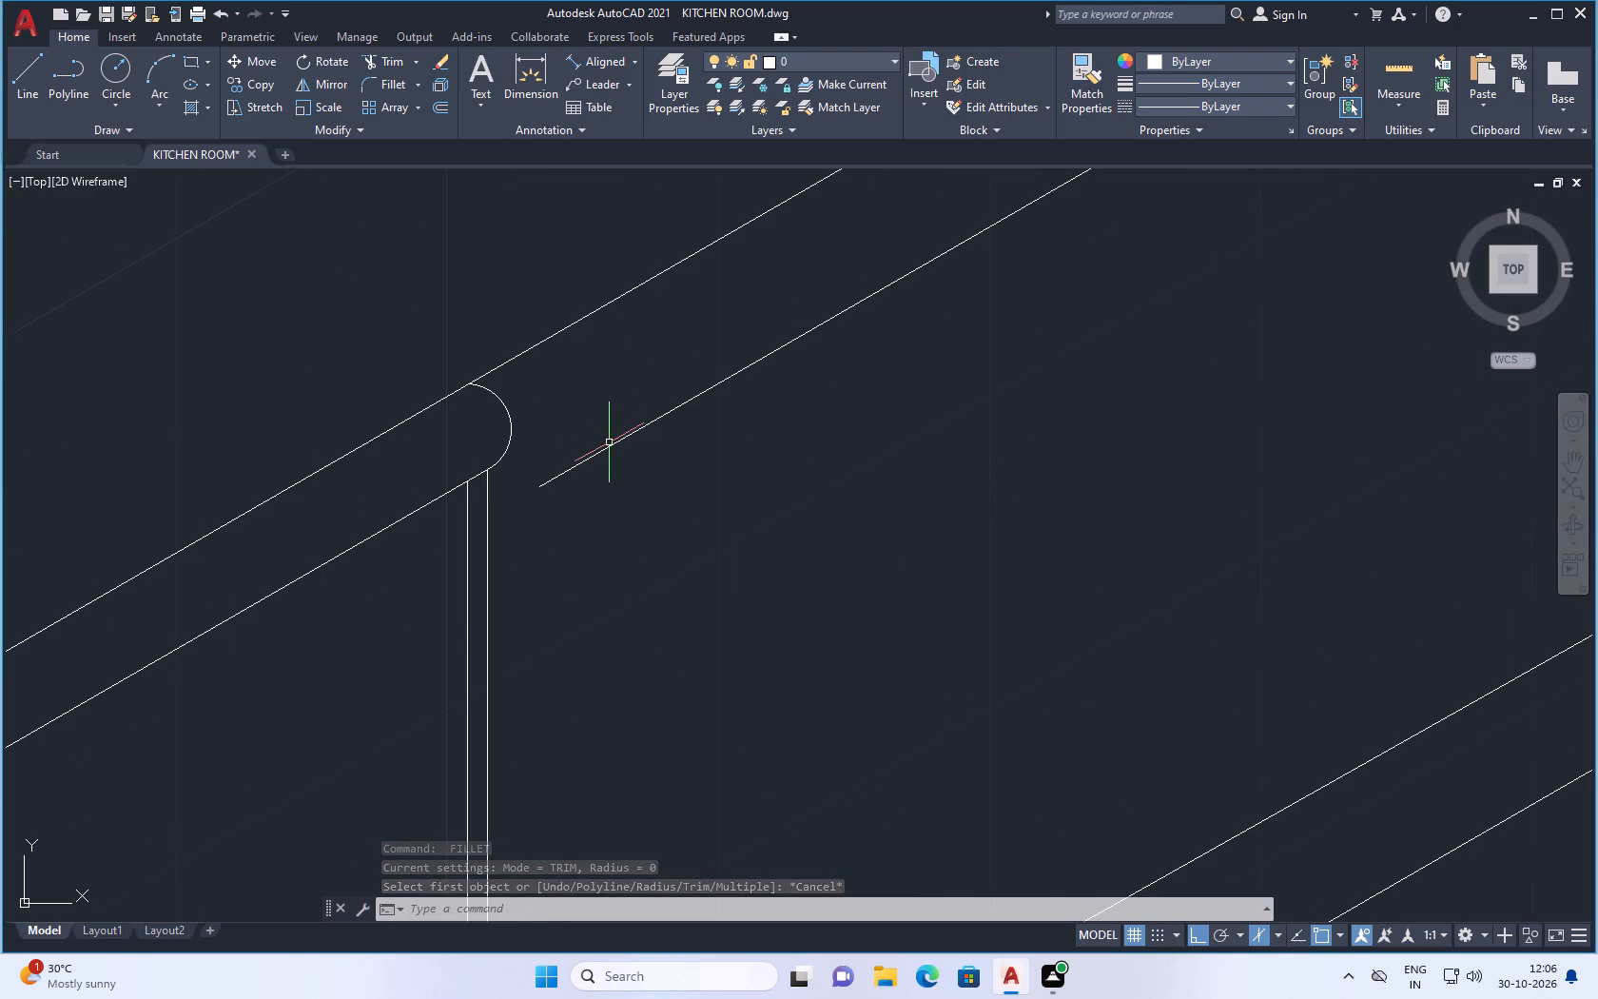
pyautogui.click(29, 77)
pyautogui.scroll(2, 452, 483)
pyautogui.click(676, 487)
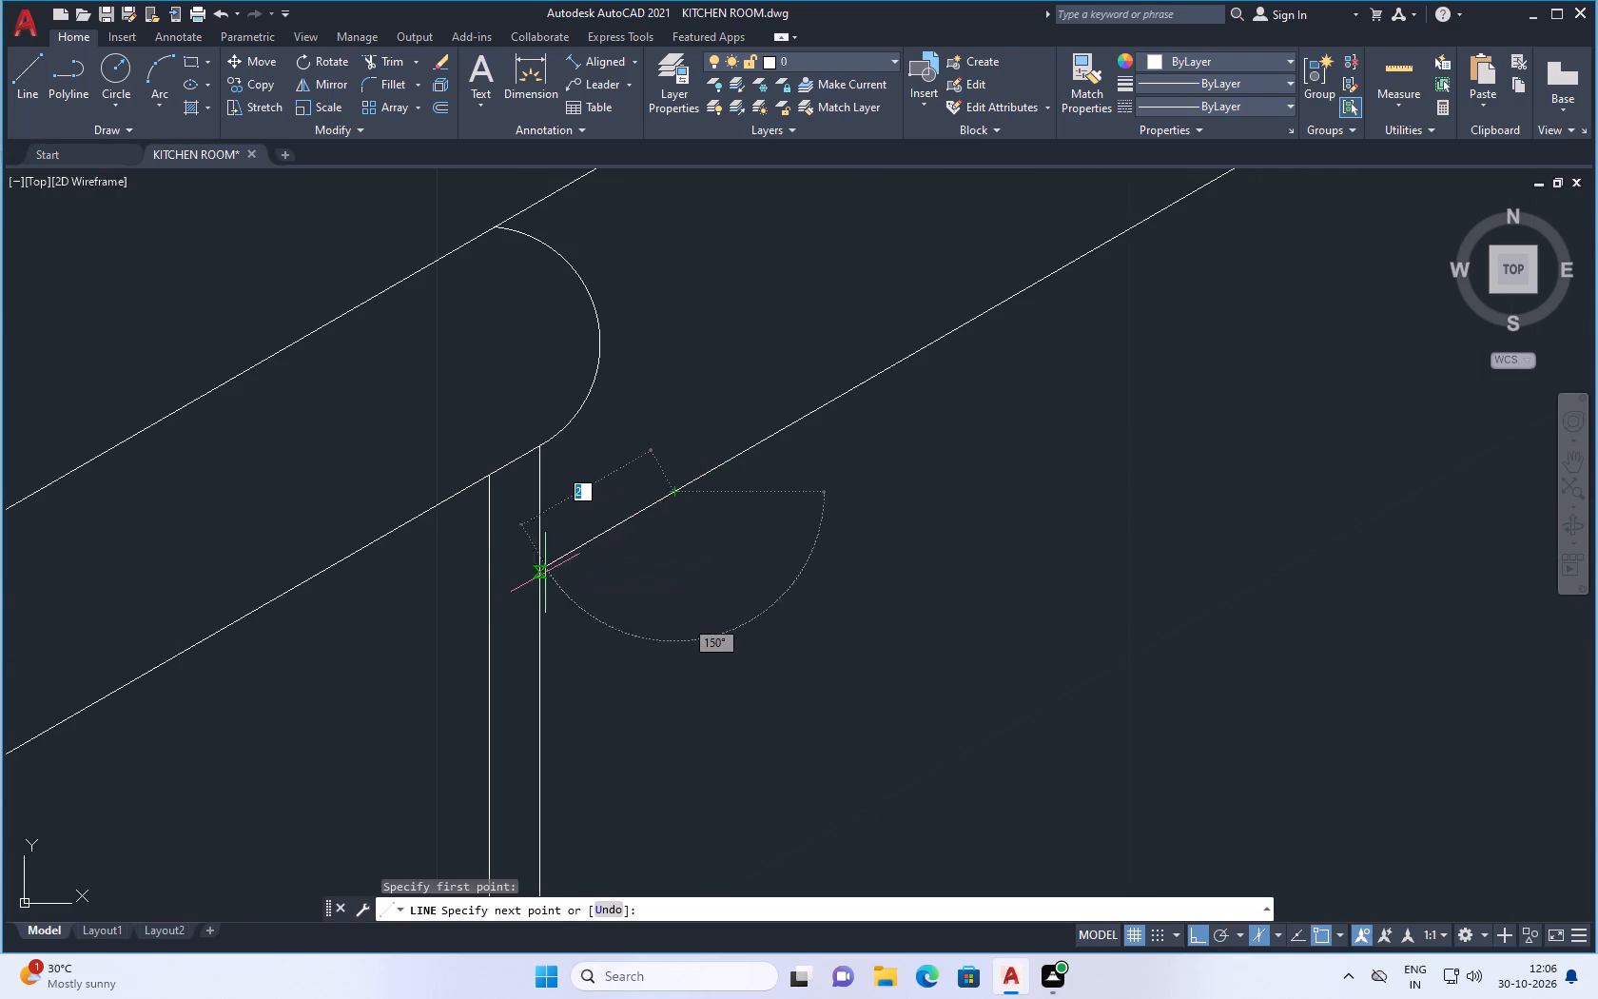
pyautogui.click(516, 591)
pyautogui.press('space')
# Trim the upper panel's top edge where it overhangs the rightmost cabinet's side line.
pyautogui.press('t')
pyautogui.press('r')
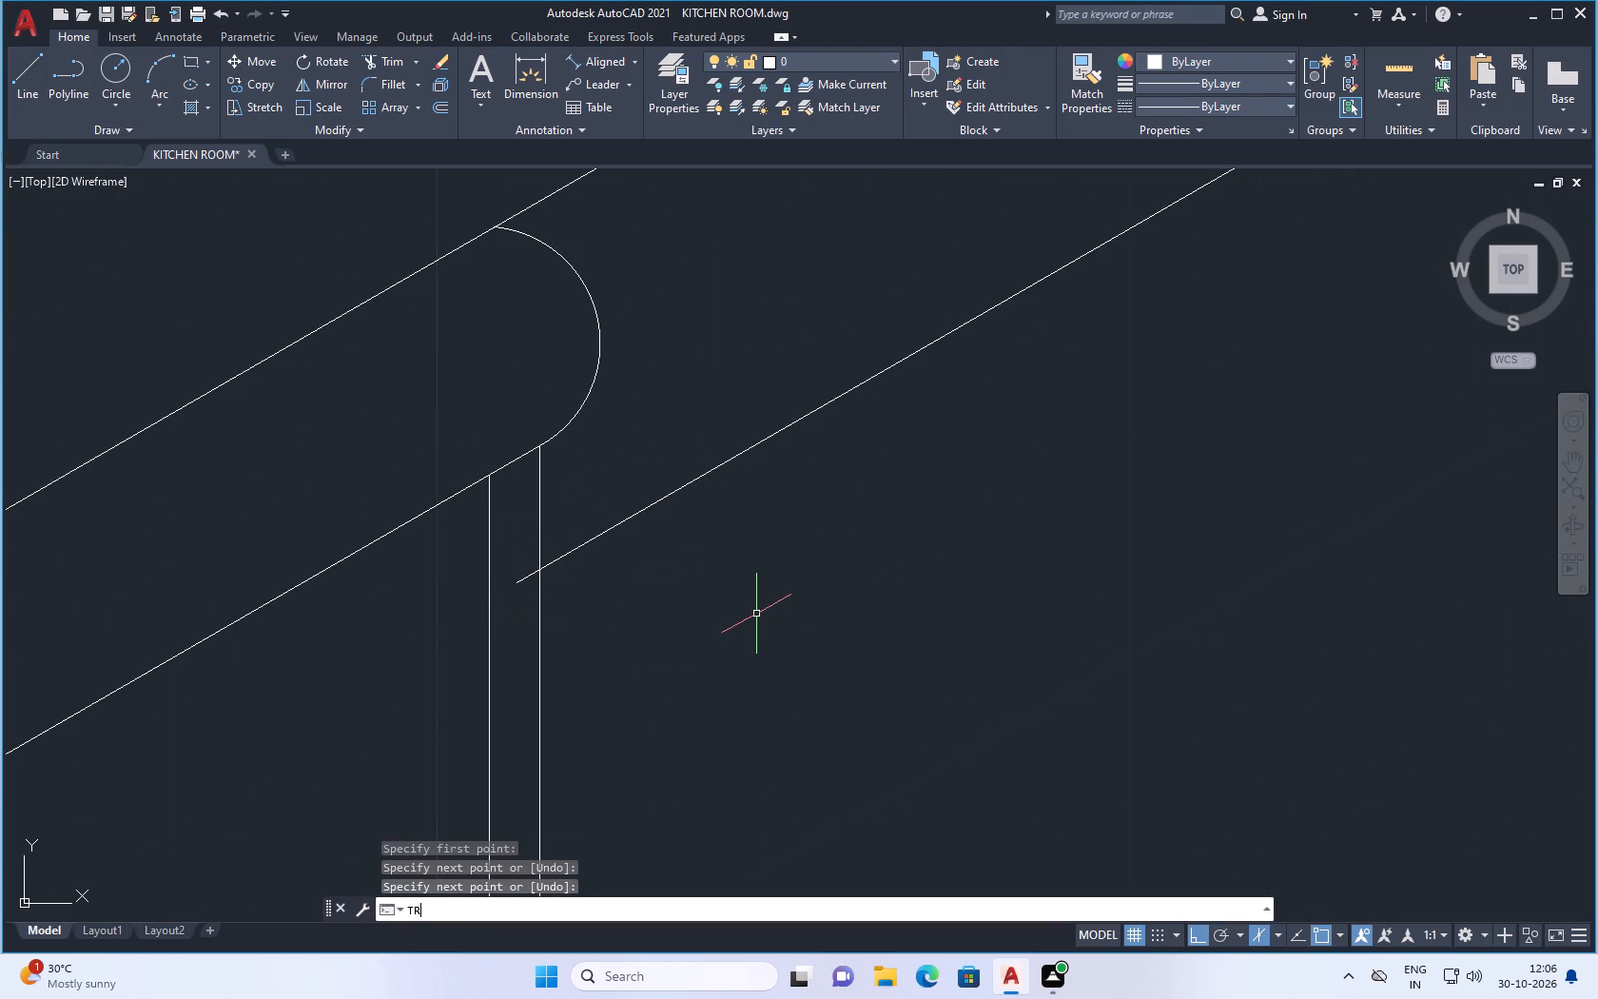
pyautogui.press('Return')
pyautogui.click(527, 580)
pyautogui.press('space')
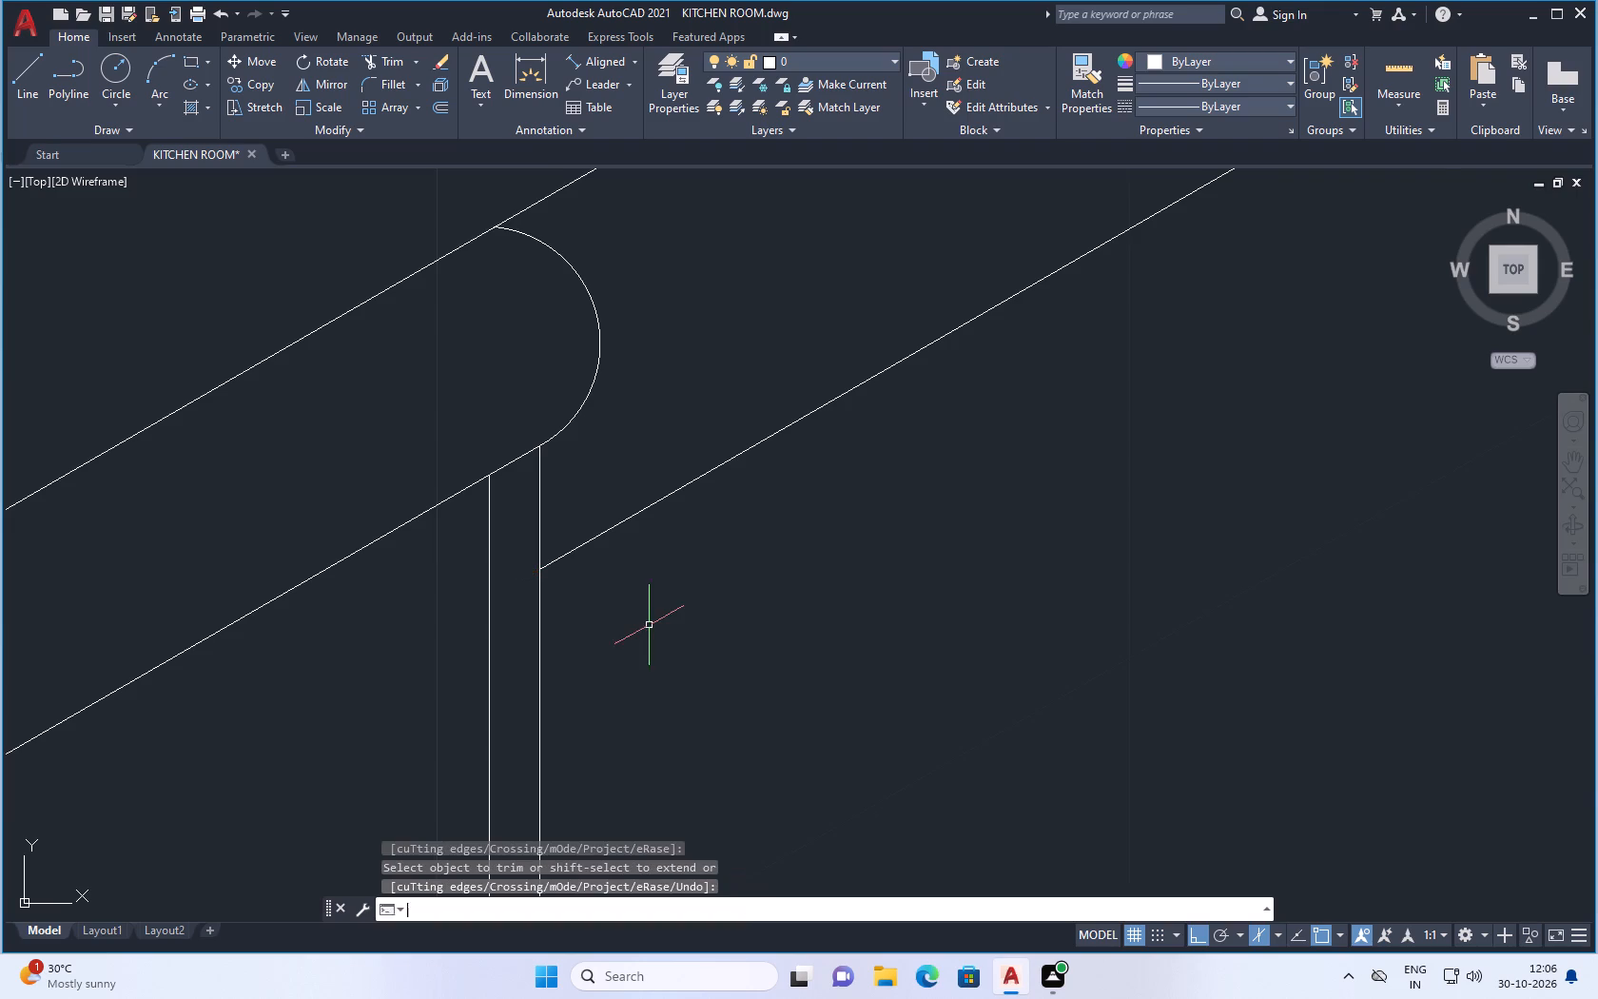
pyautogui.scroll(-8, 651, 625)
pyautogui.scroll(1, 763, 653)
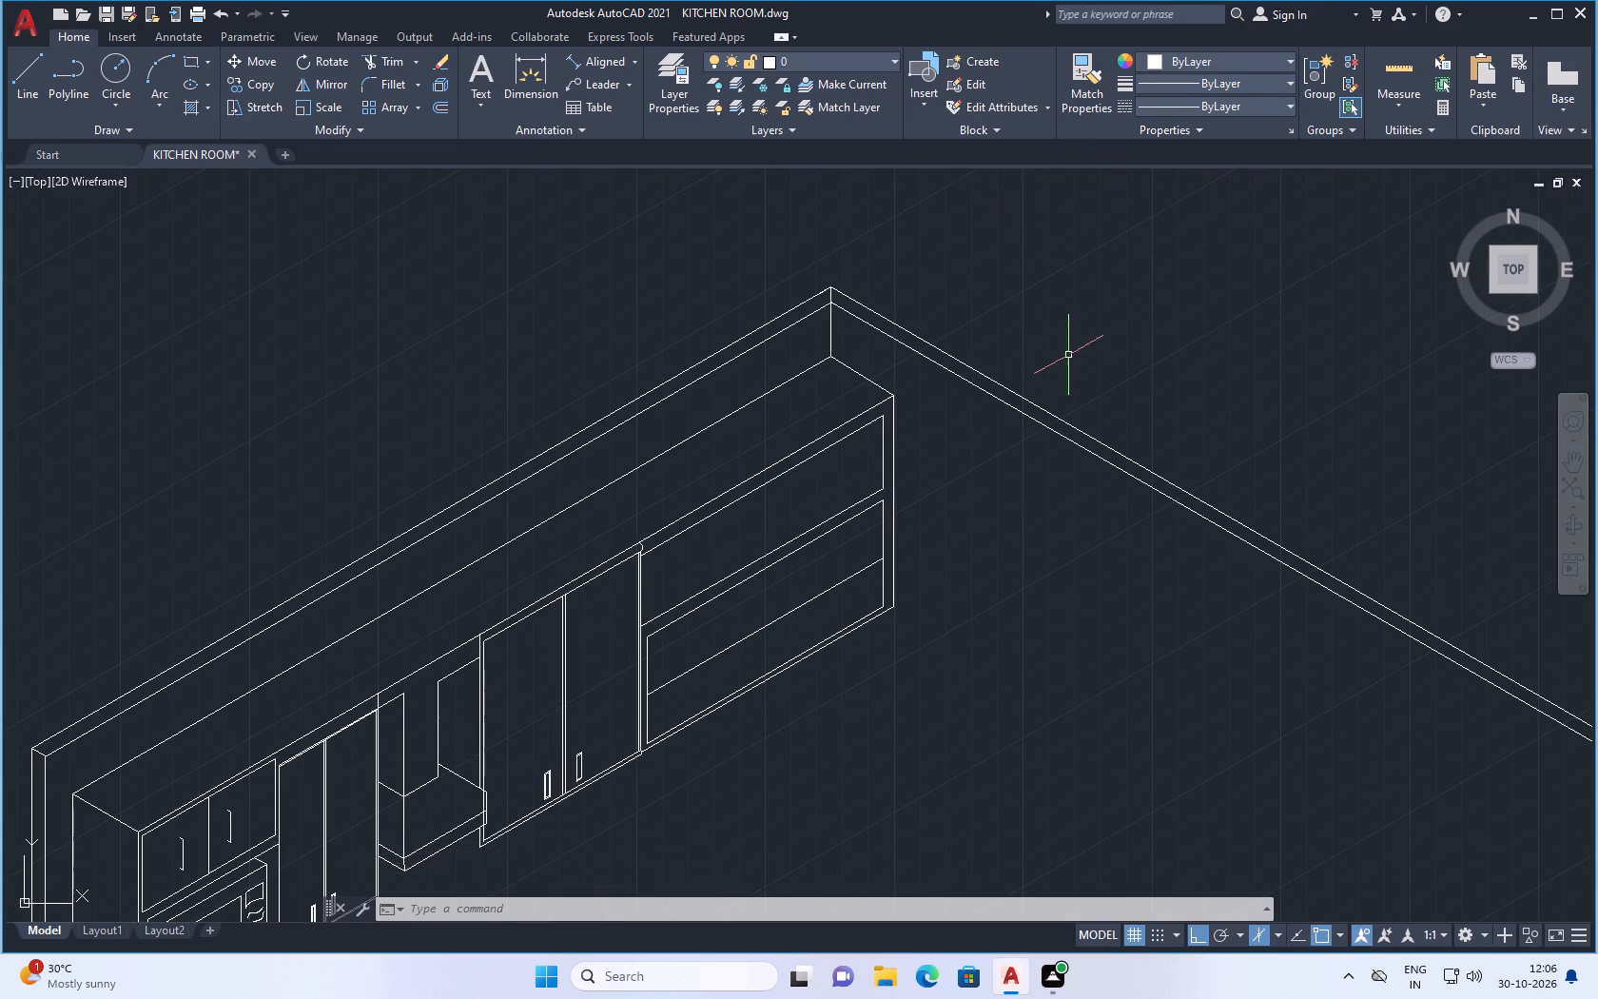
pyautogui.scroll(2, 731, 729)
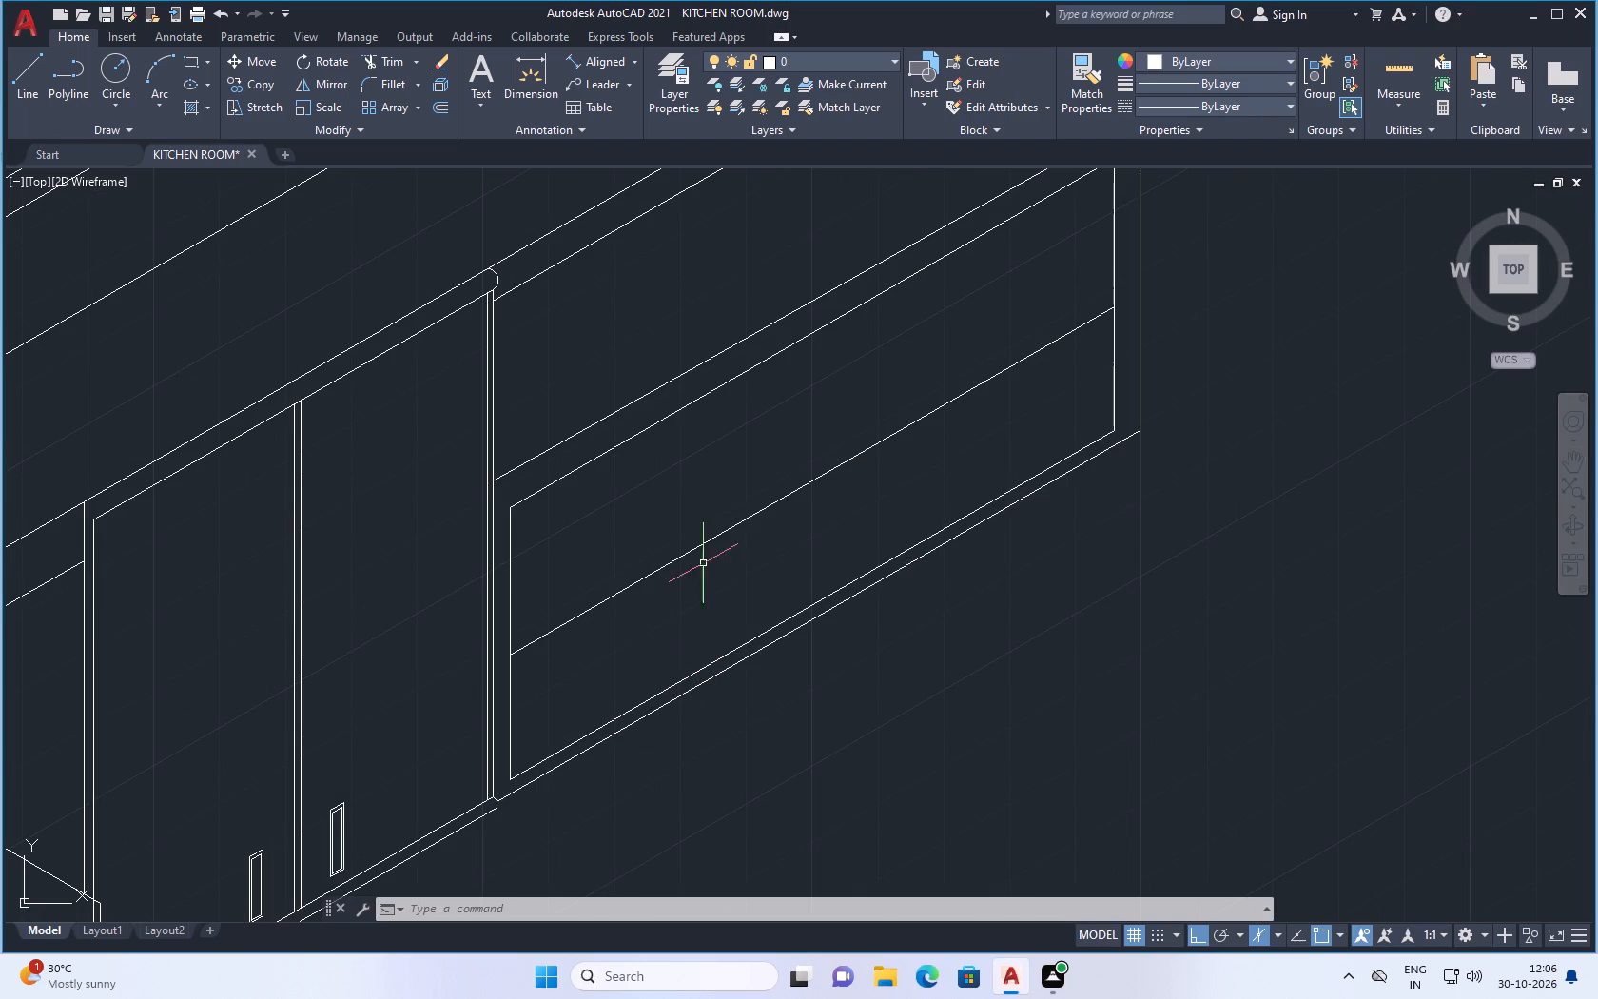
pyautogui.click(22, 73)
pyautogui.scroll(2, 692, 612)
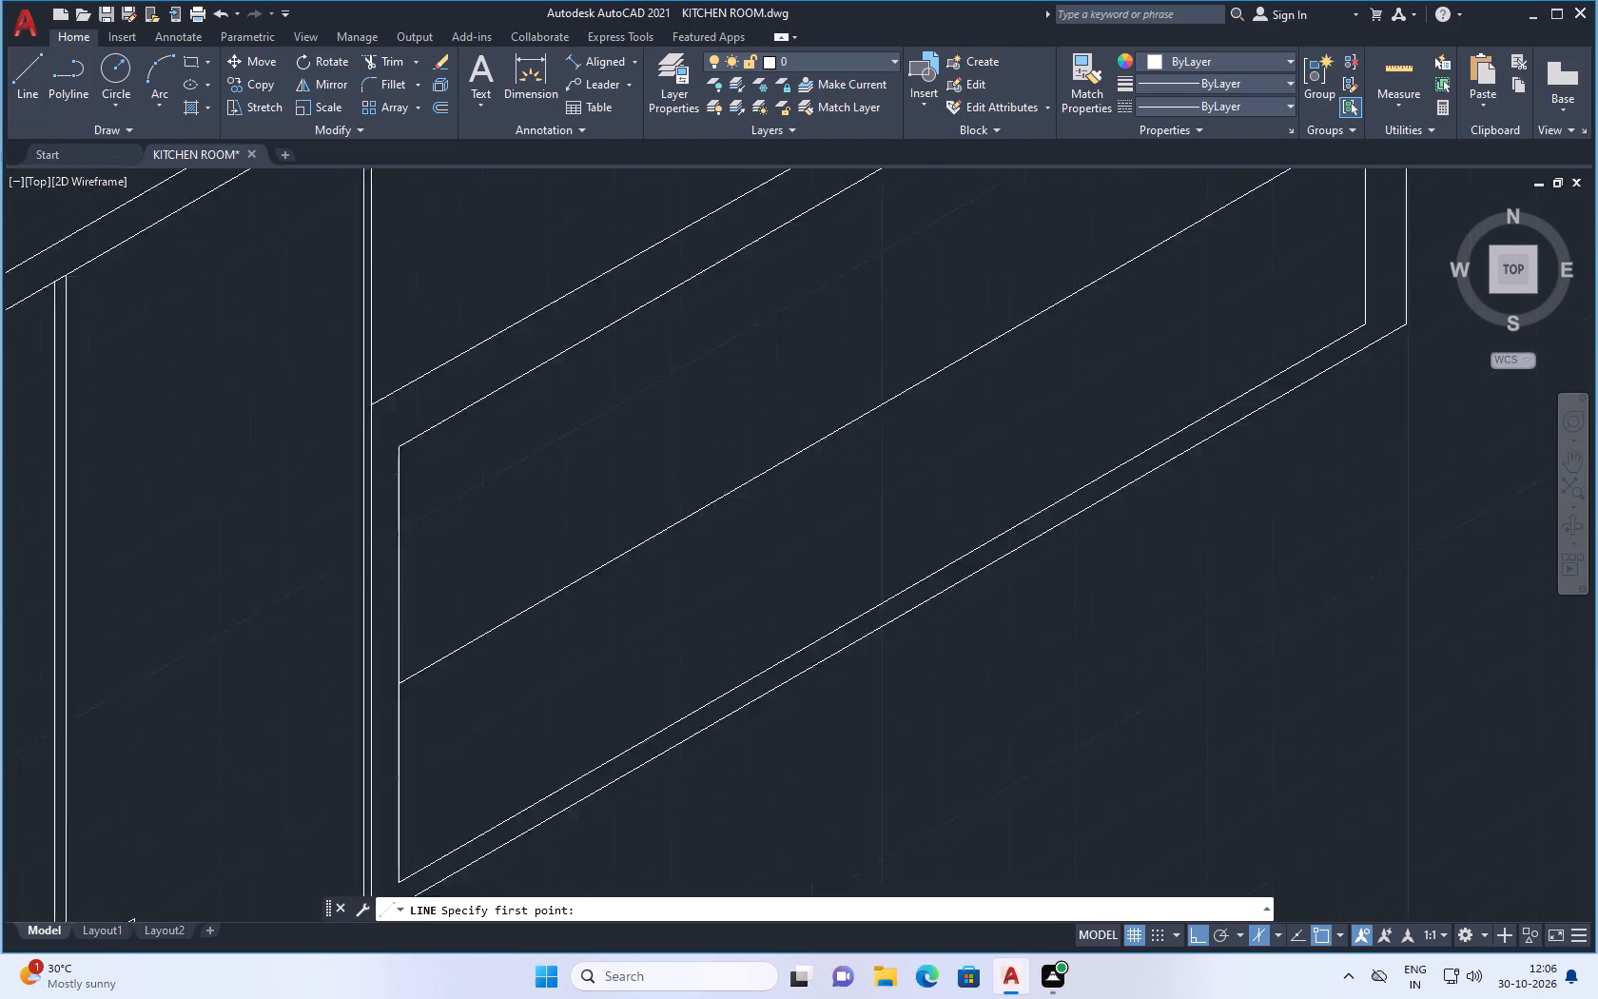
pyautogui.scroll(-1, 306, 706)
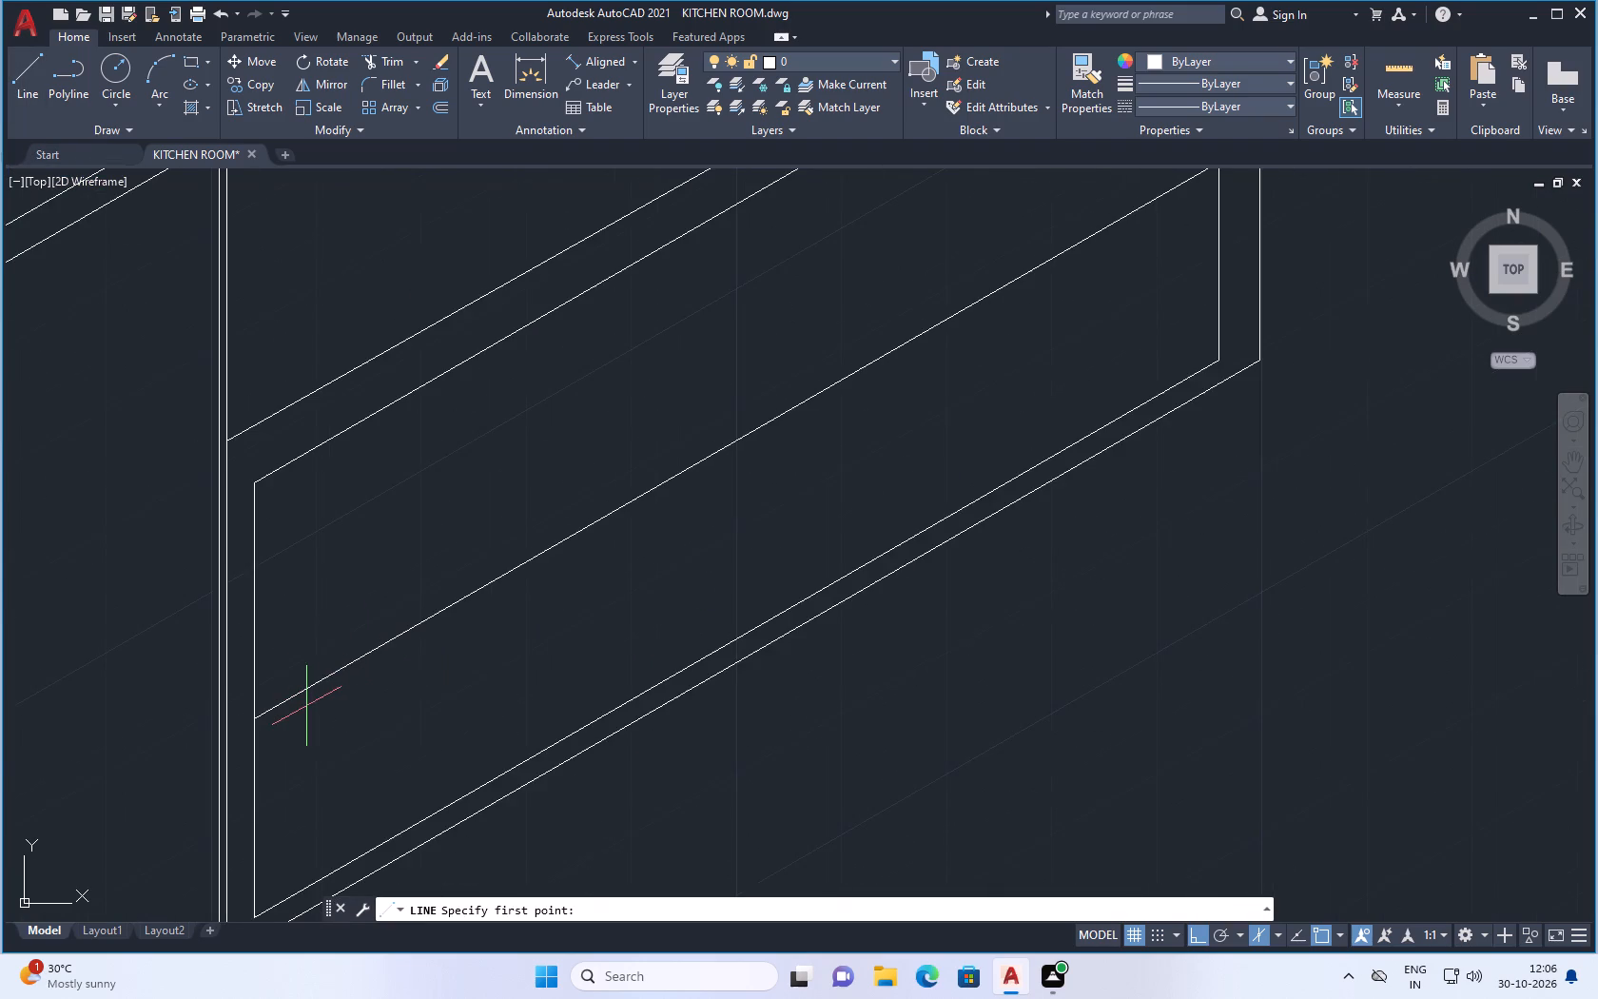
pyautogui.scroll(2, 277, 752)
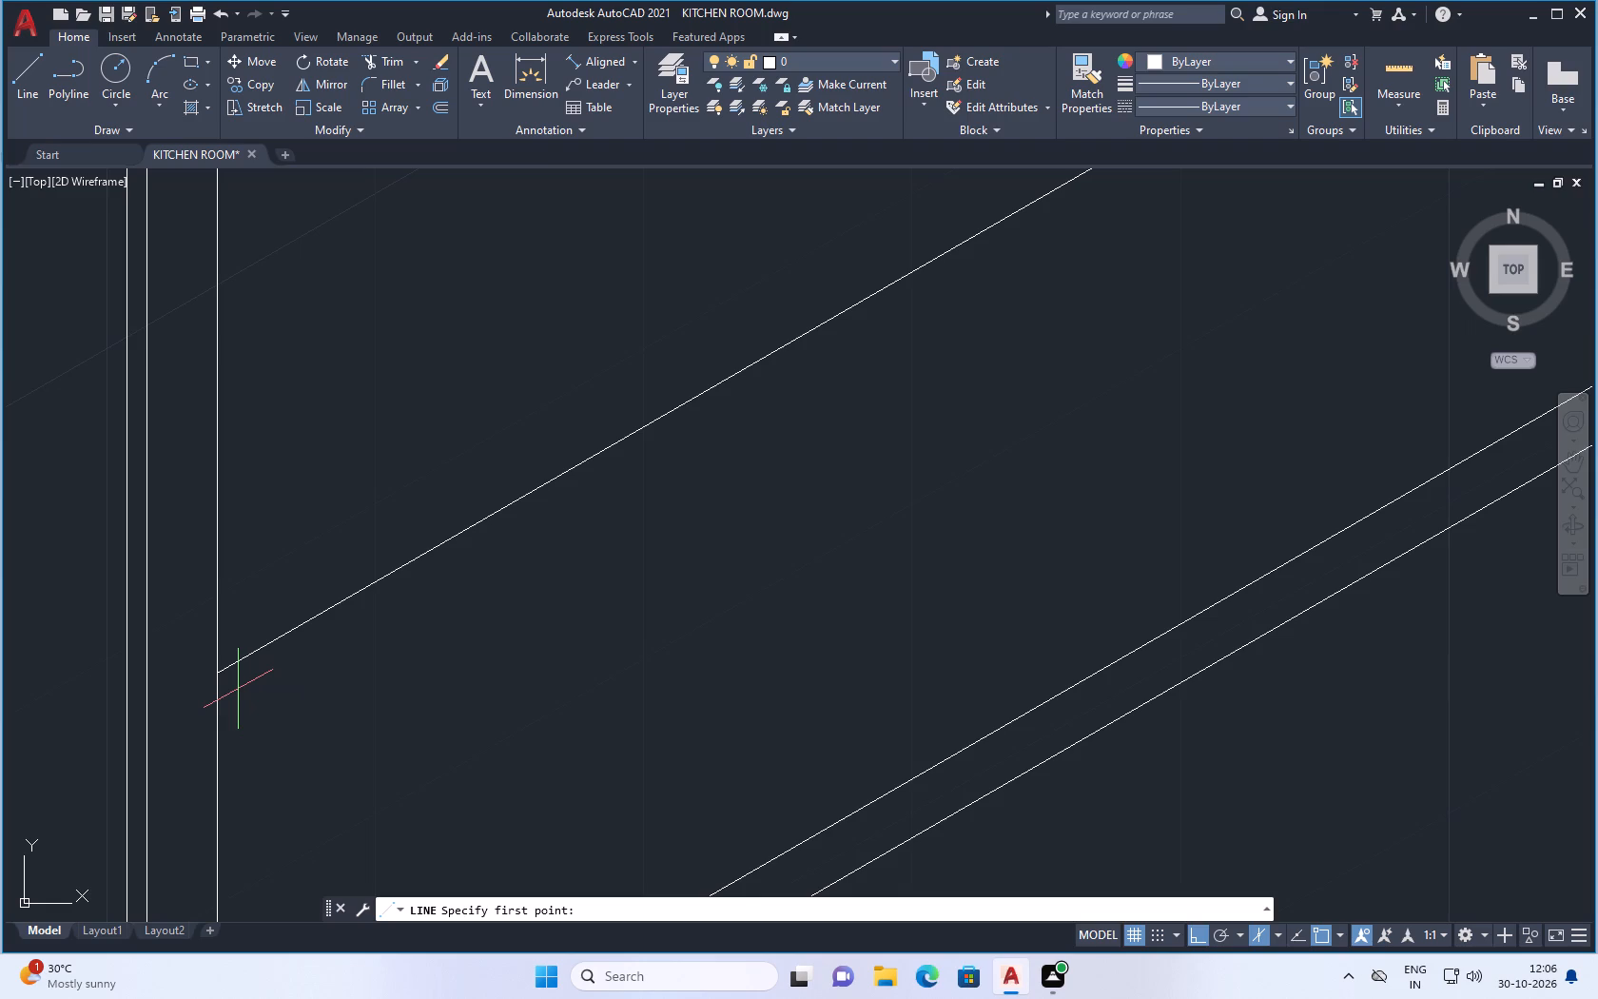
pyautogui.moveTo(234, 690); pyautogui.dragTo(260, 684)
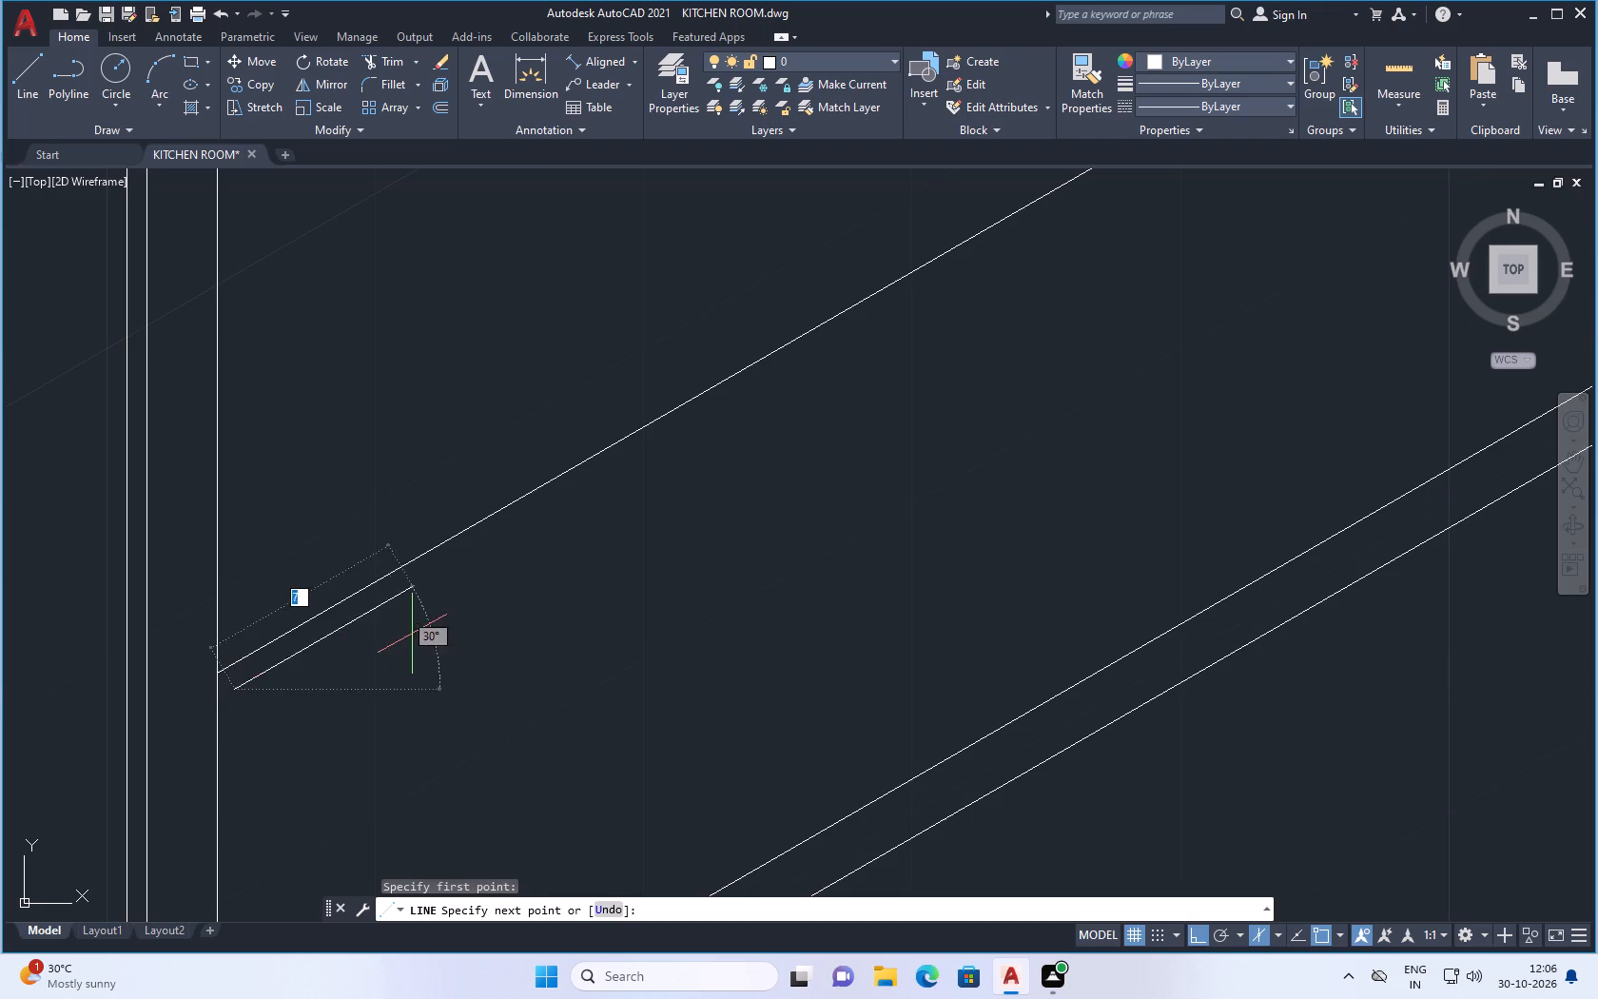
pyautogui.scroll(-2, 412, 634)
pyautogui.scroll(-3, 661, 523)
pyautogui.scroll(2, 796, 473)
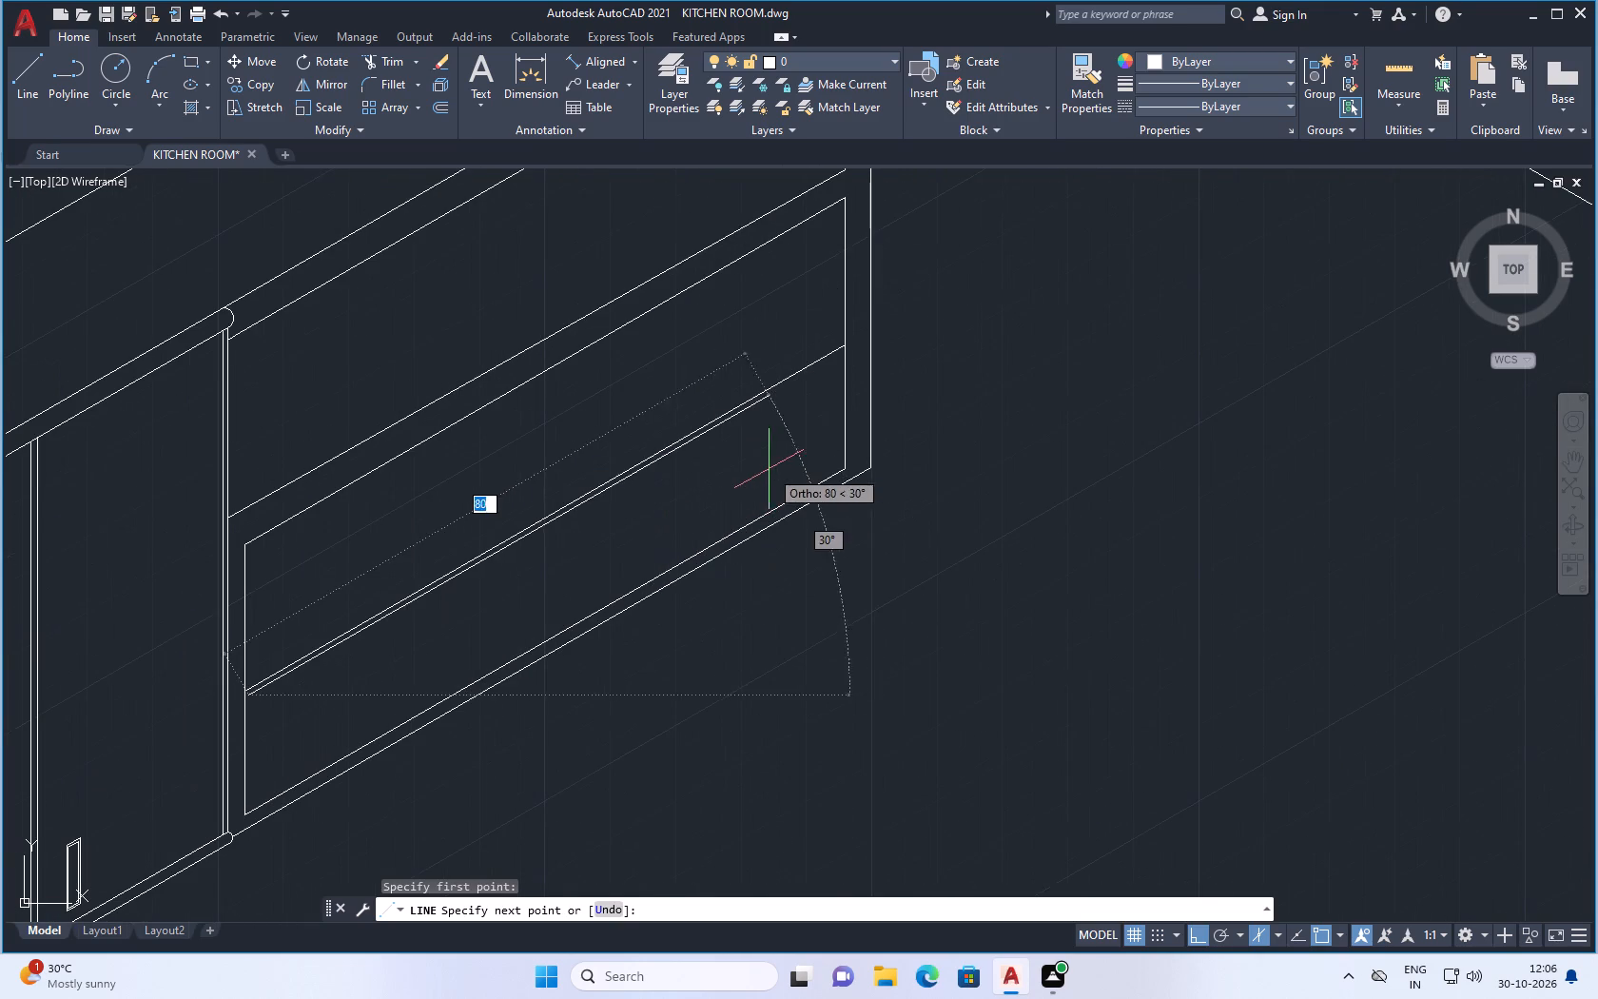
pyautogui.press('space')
# Draw a line about 90 units long at 30°, just below the second panel's middle line, ending on its side edge near the back corner.
pyautogui.scroll(2, 268, 713)
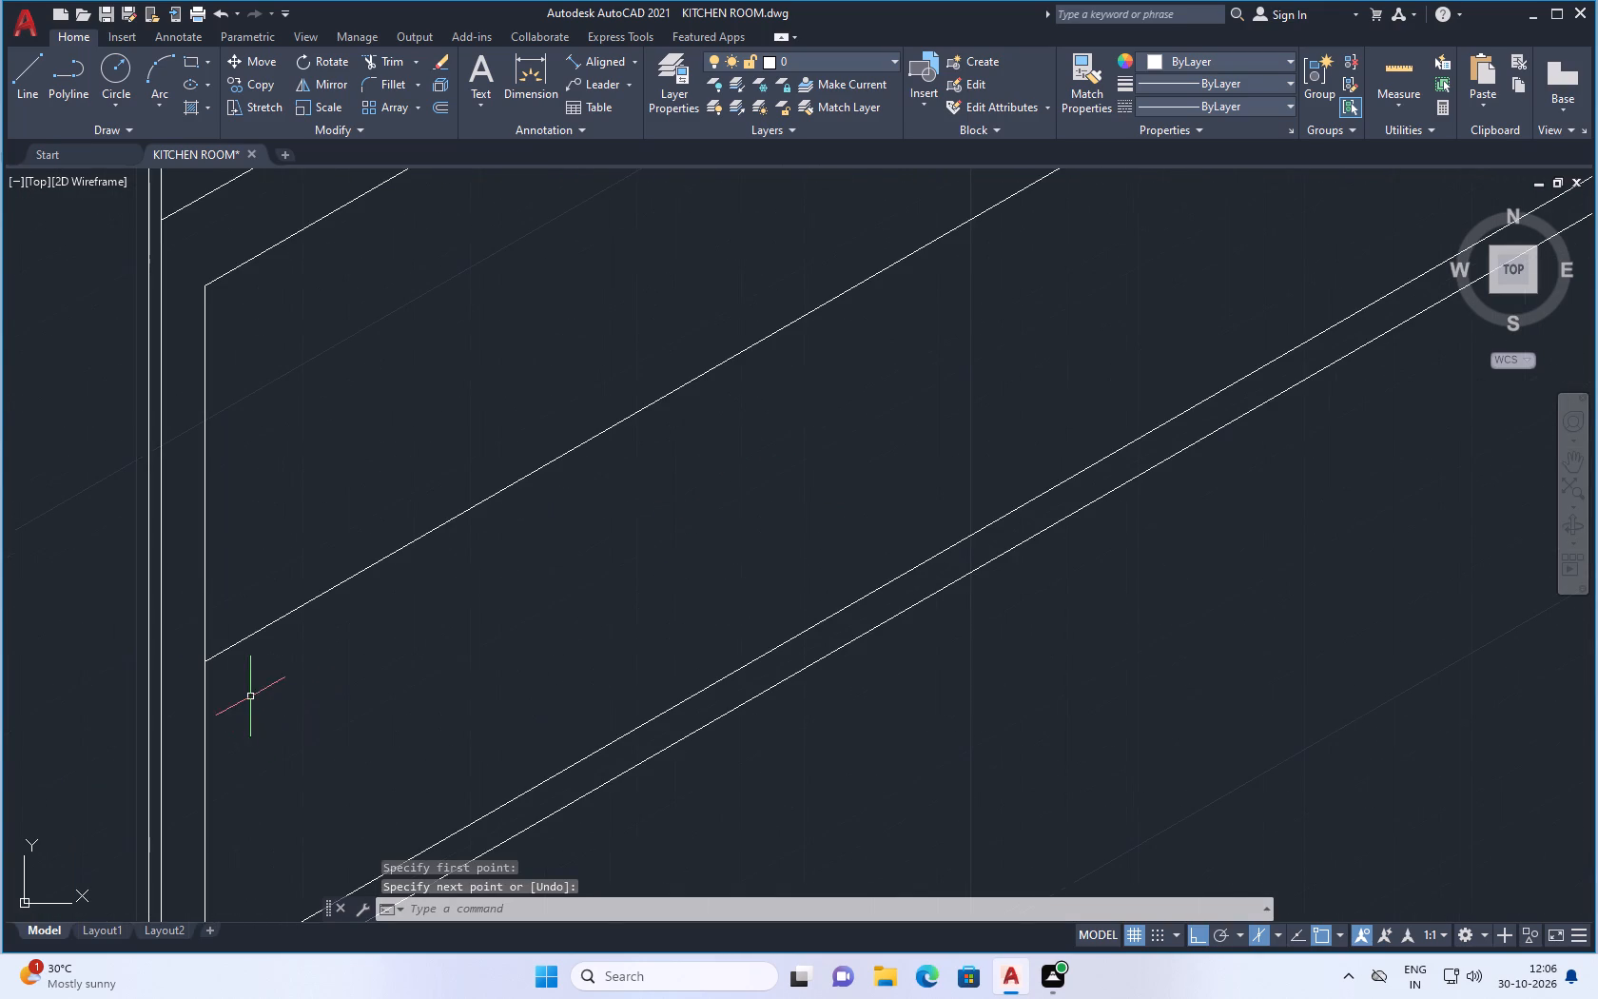
pyautogui.press('space')
pyautogui.moveTo(225, 680); pyautogui.dragTo(270, 676)
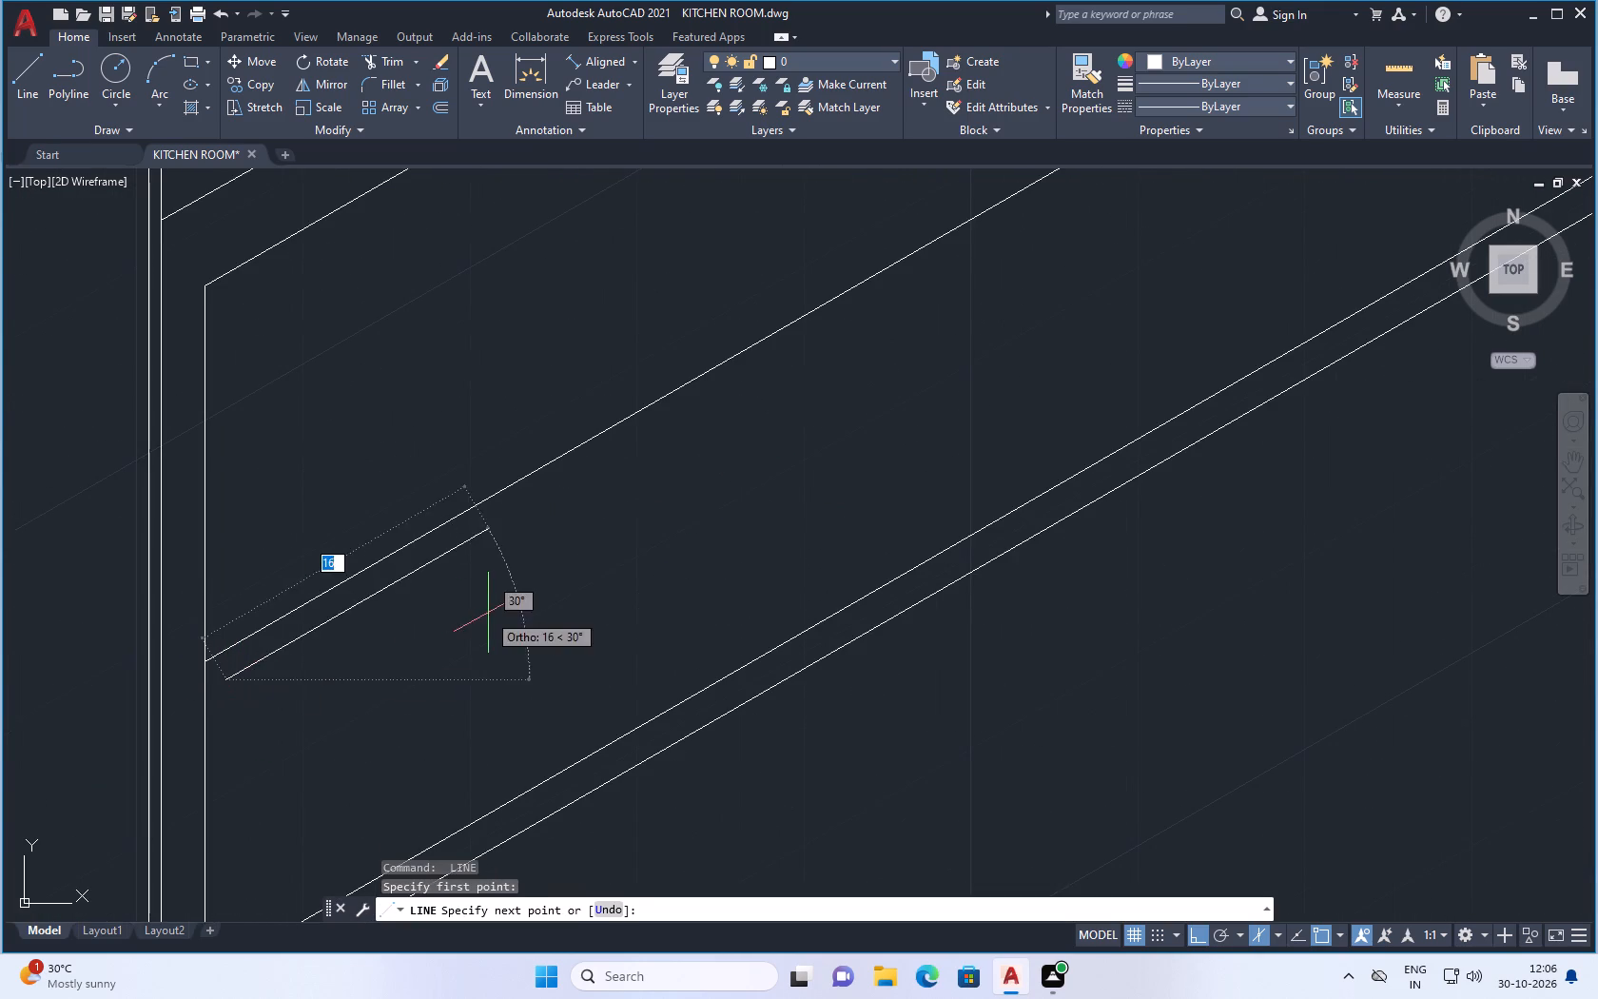
pyautogui.scroll(-2, 494, 612)
pyautogui.scroll(1, 965, 309)
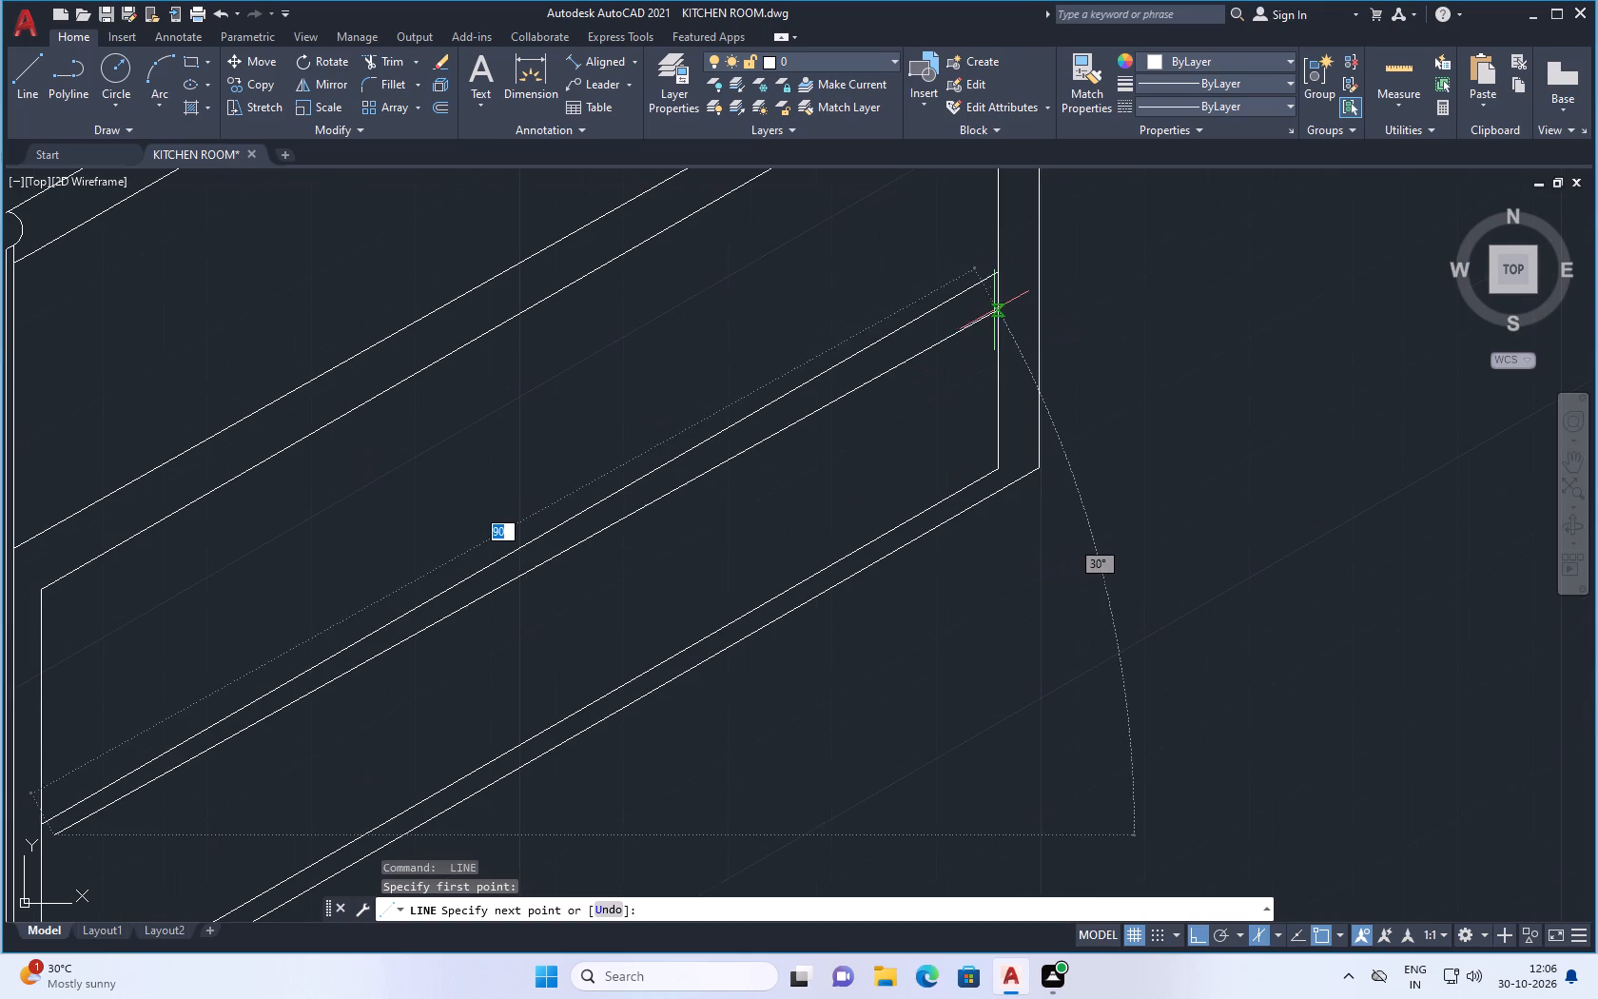
pyautogui.scroll(2, 986, 312)
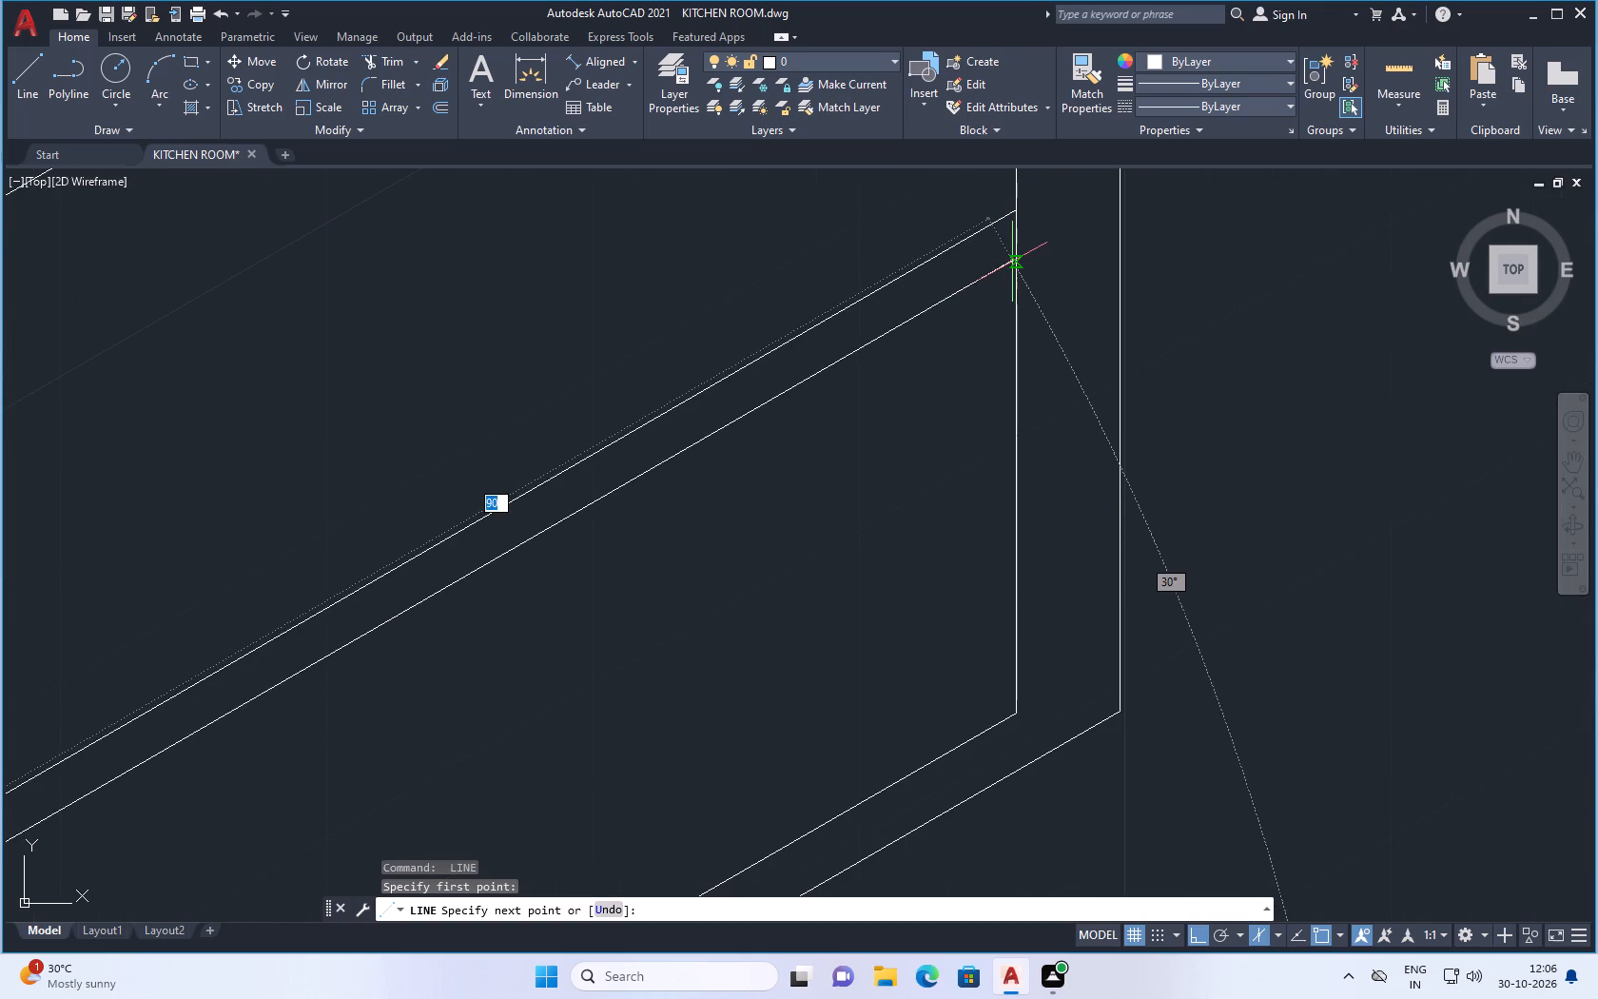
pyautogui.click(1014, 262)
pyautogui.press('space')
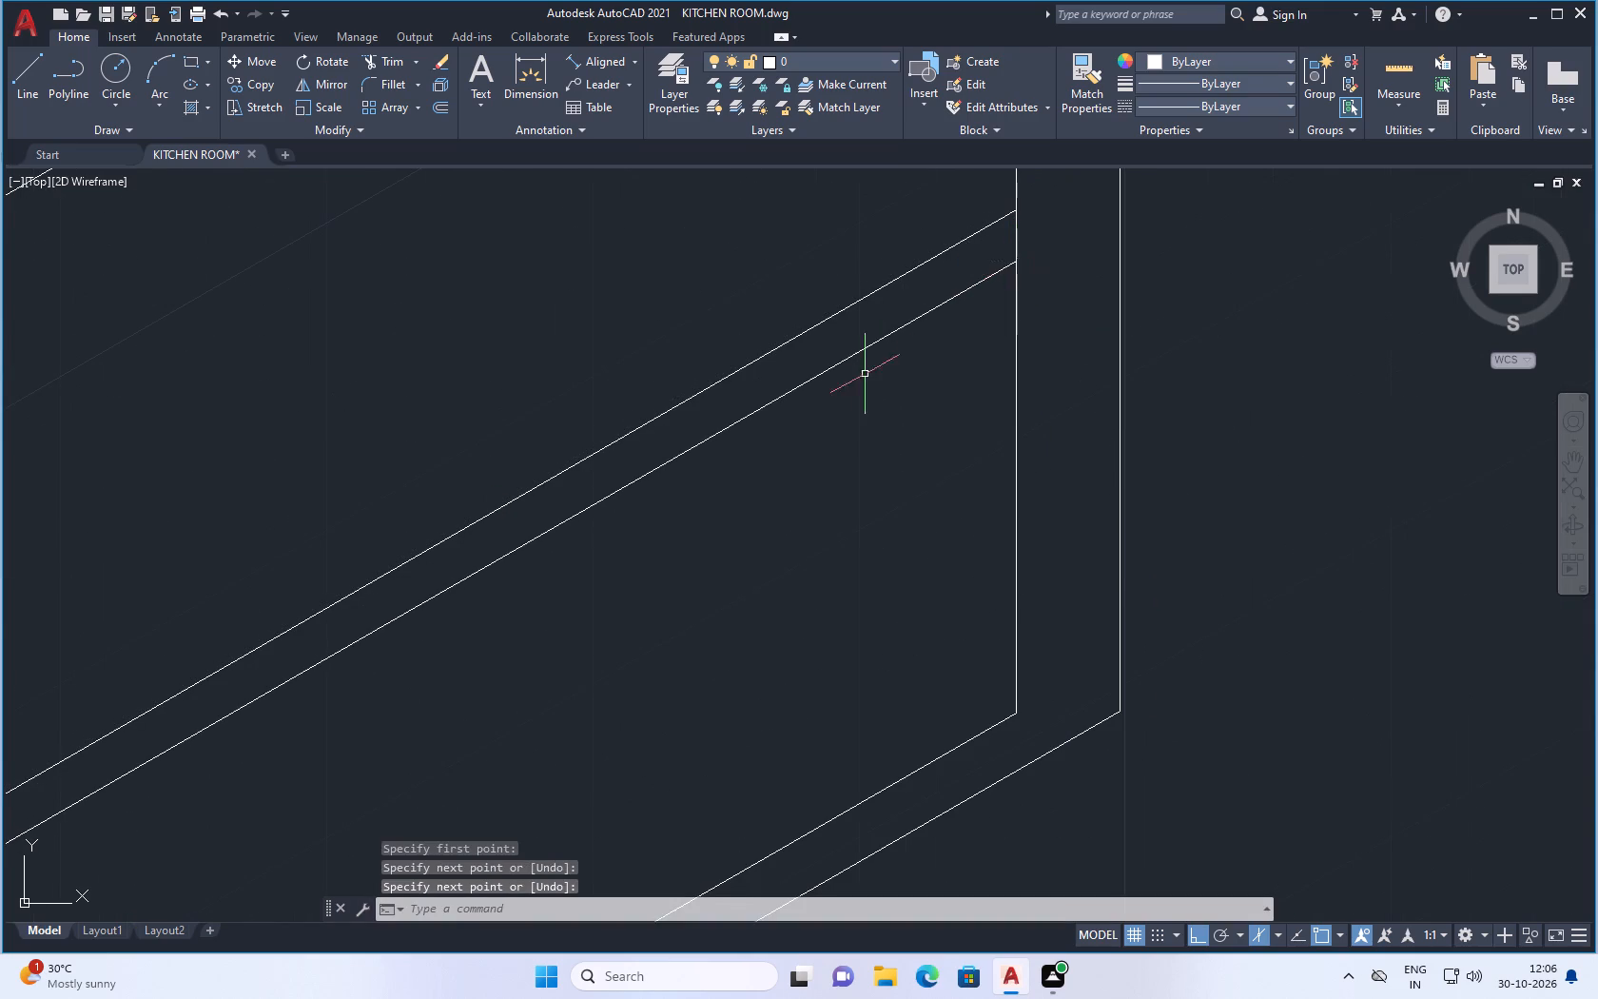
# Draw a line continuing the new lower middle line at its 30° slope past the second panel's side edge near the cabinet.
pyautogui.scroll(-4, 888, 362)
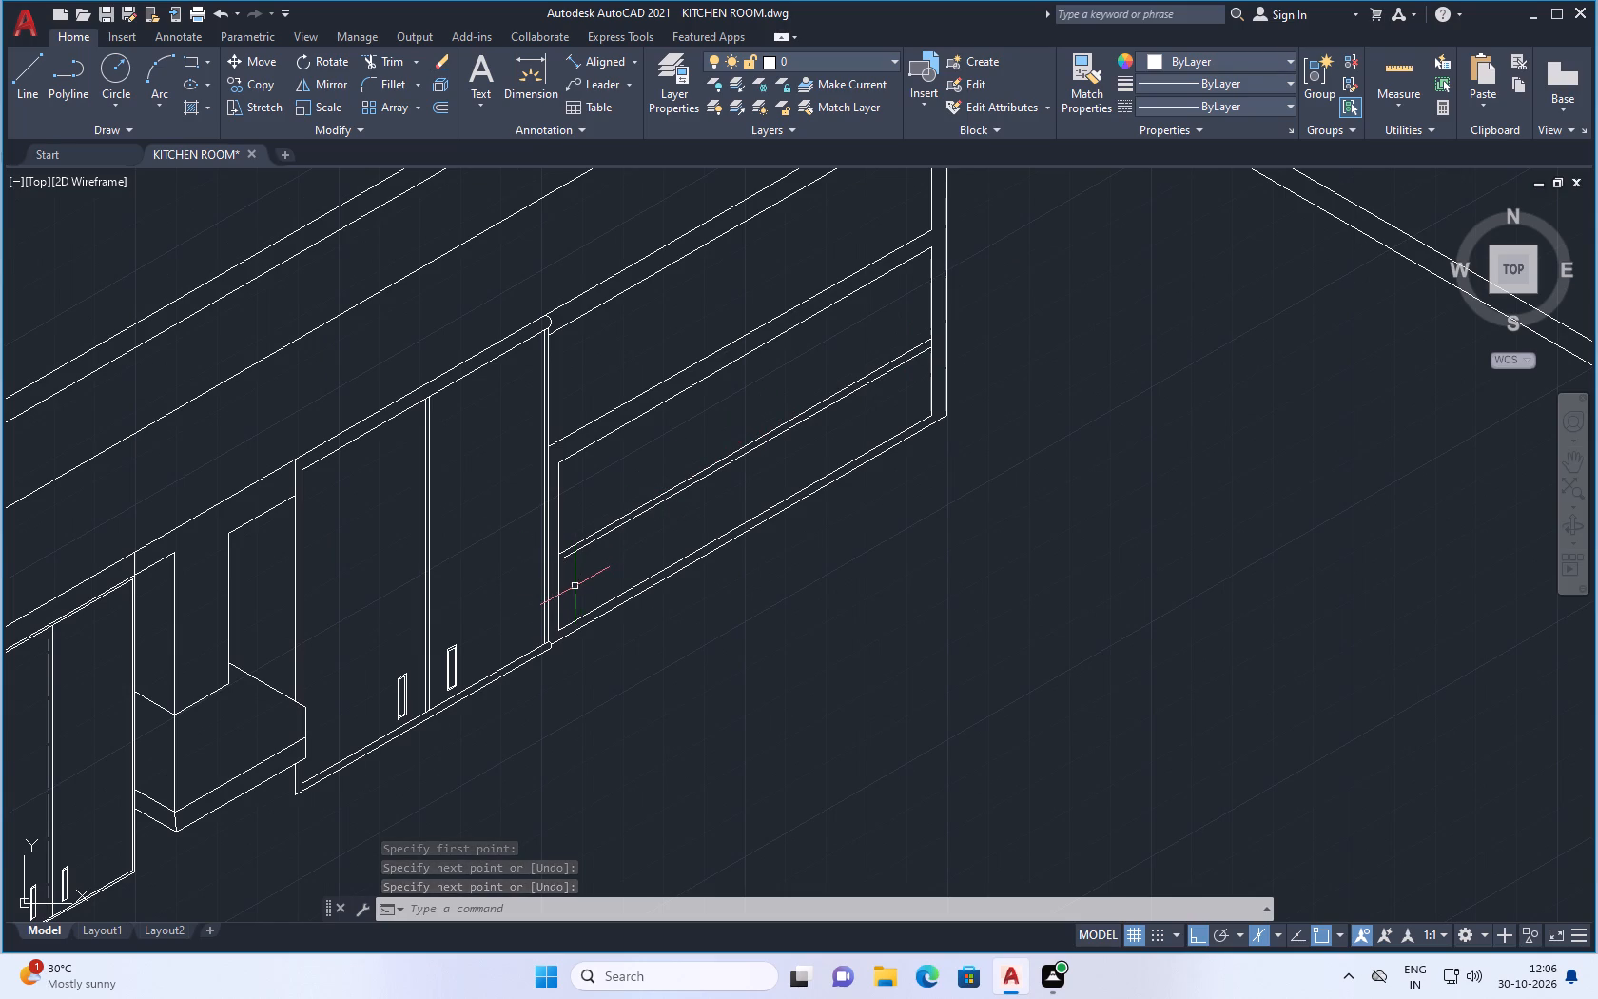
pyautogui.scroll(2, 573, 587)
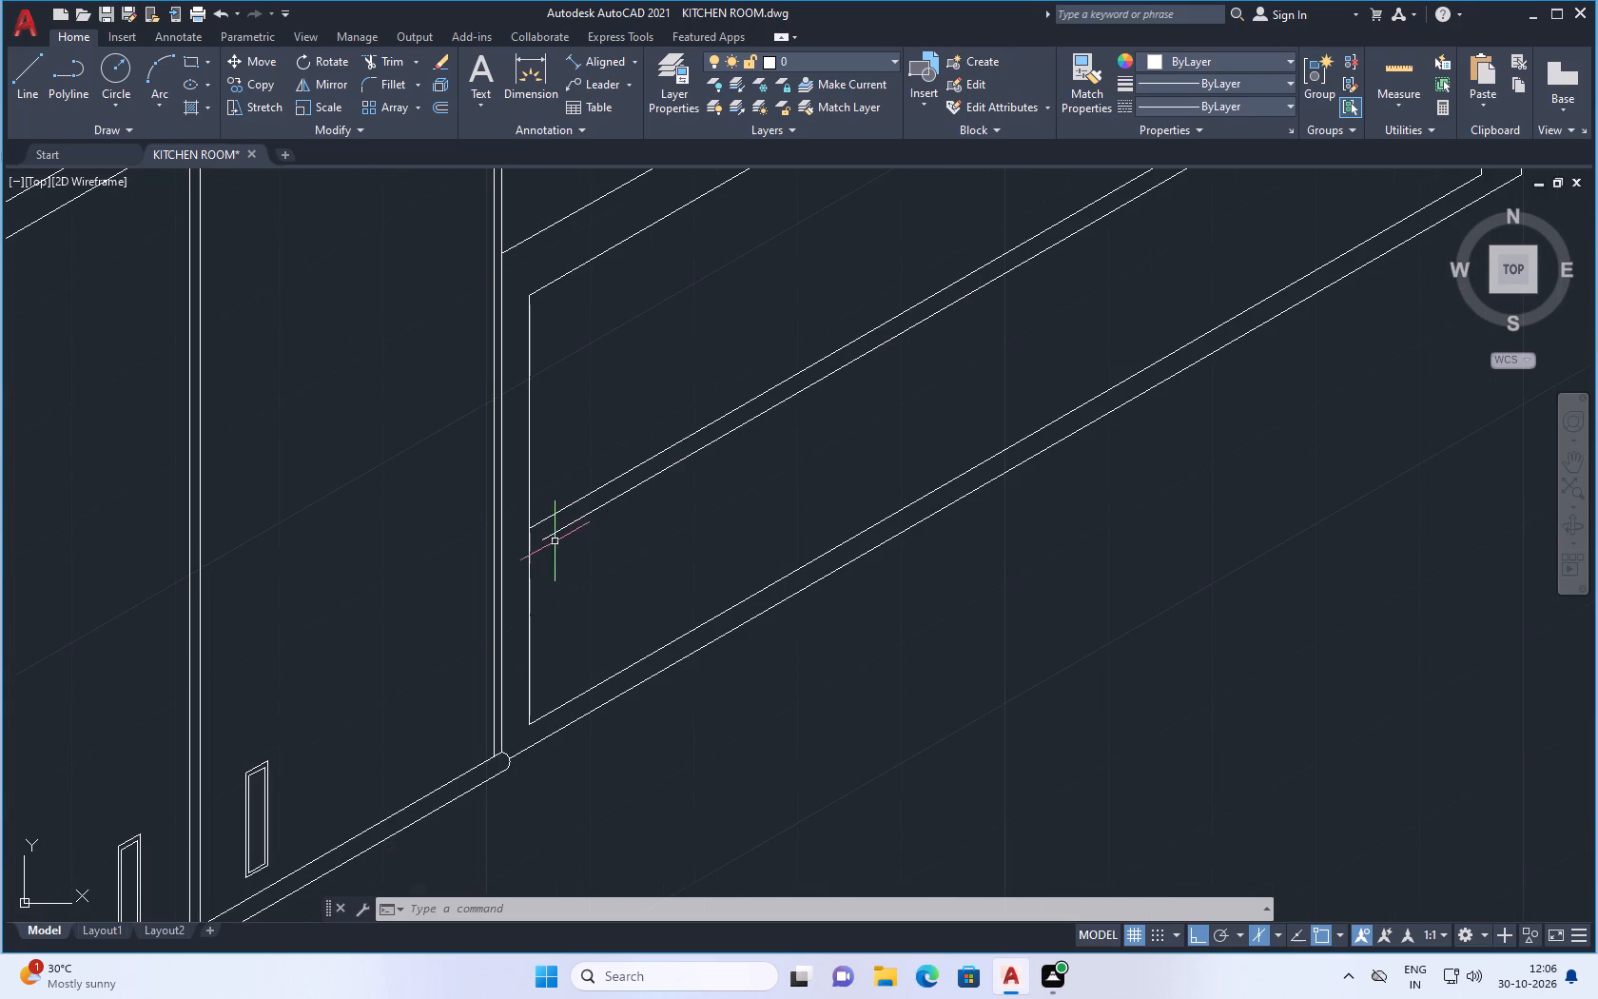
pyautogui.press('space')
pyautogui.scroll(3, 526, 555)
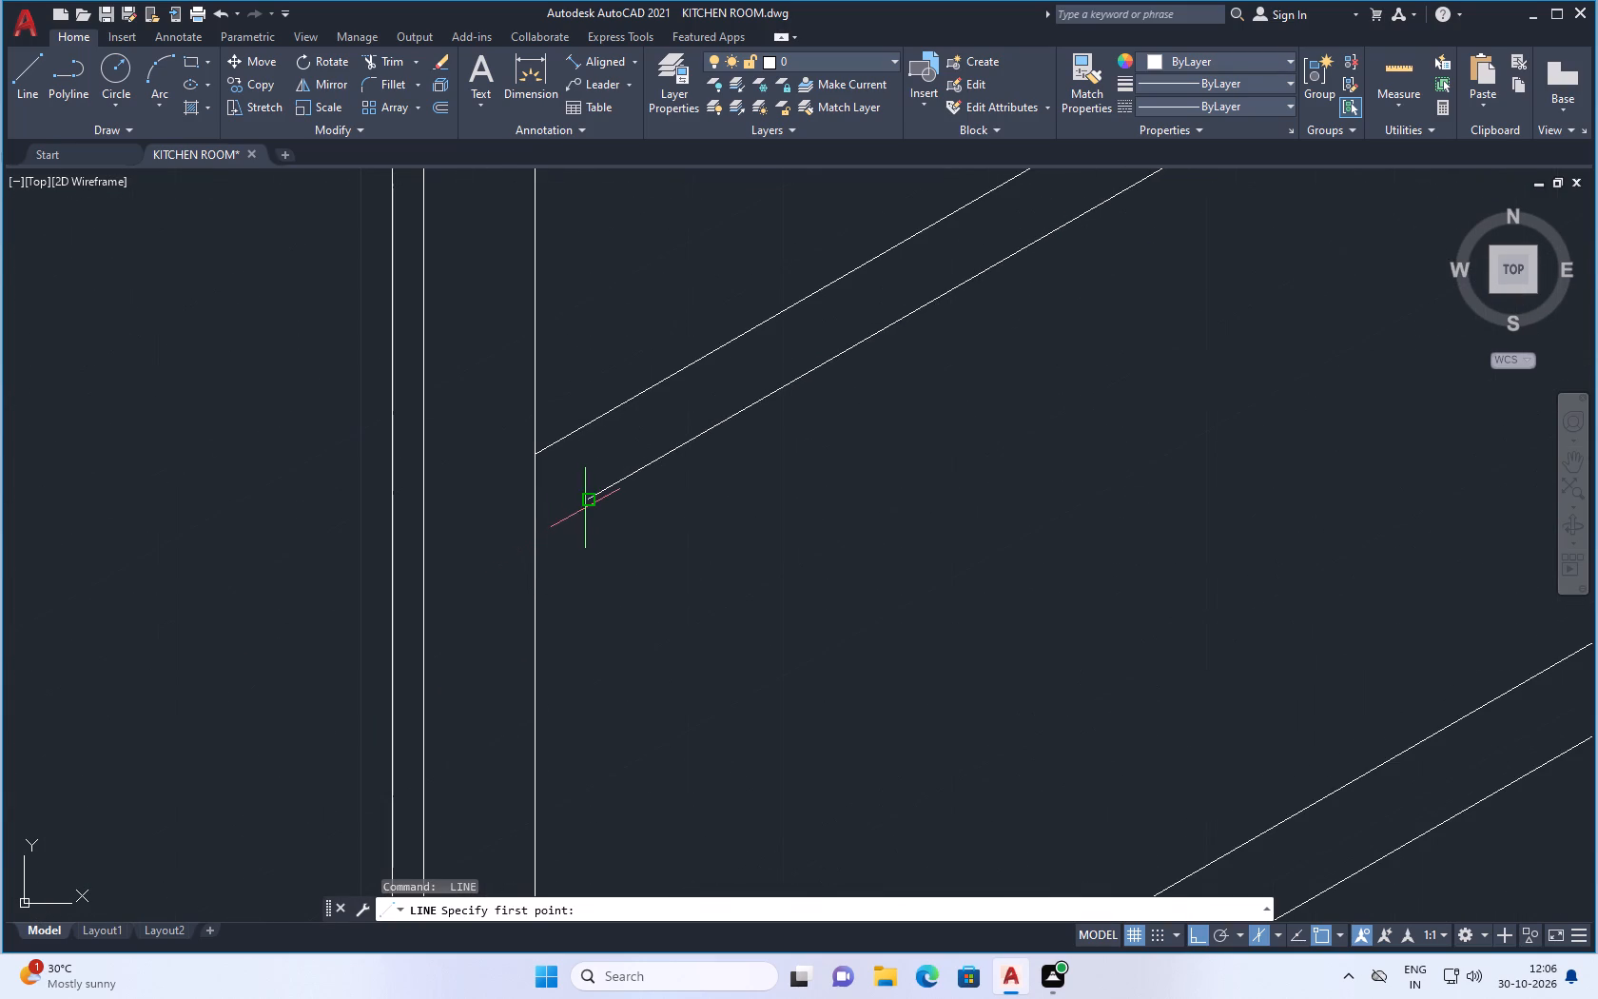
pyautogui.click(586, 507)
pyautogui.click(497, 547)
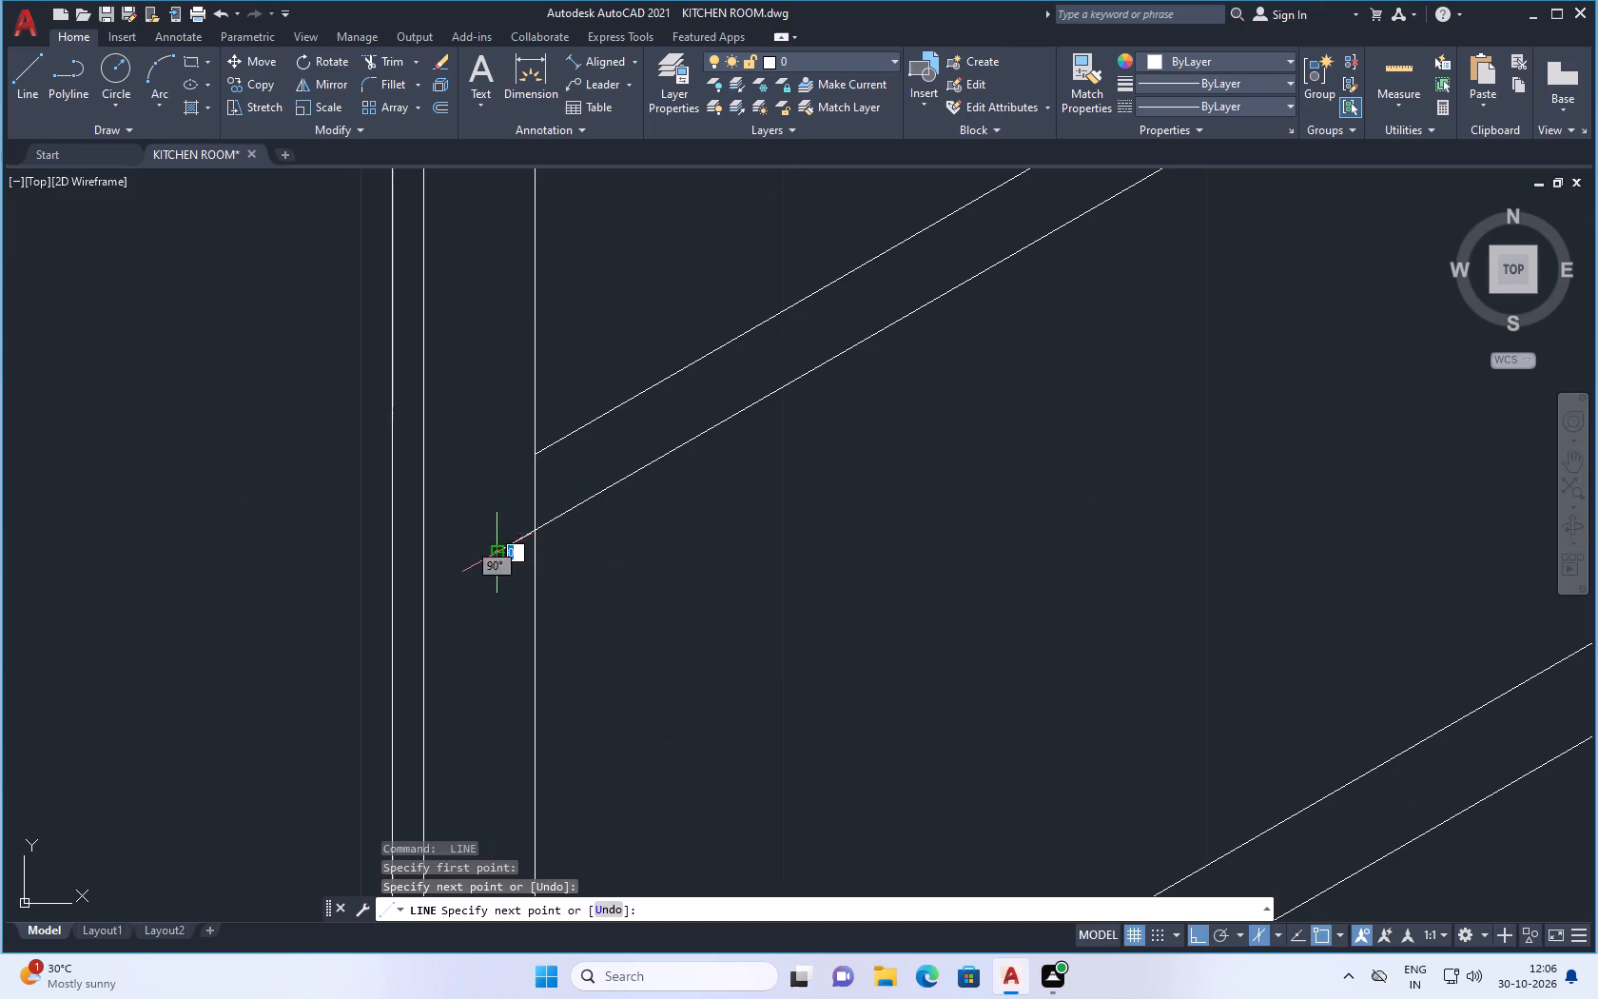
pyautogui.press('space')
# Trim the lower middle line where it overhangs the second panel's side edge near the cabinet.
pyautogui.press('t')
pyautogui.press('r')
pyautogui.press('Return')
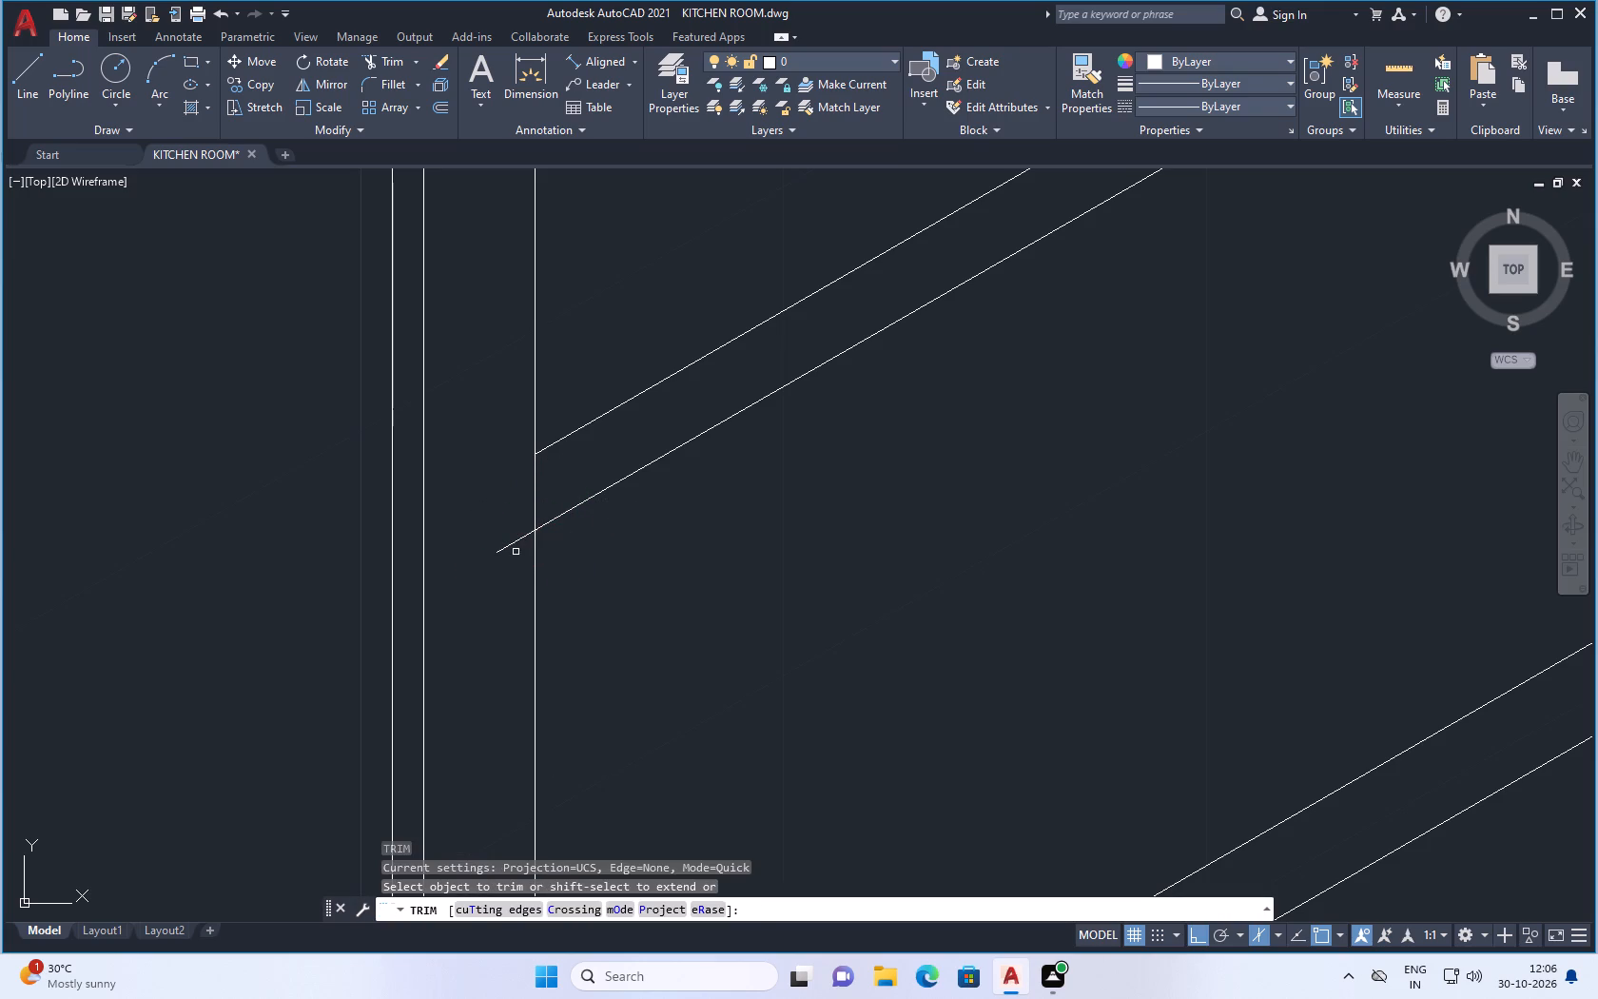
pyautogui.moveTo(515, 553); pyautogui.dragTo(508, 525)
pyautogui.press('Escape')
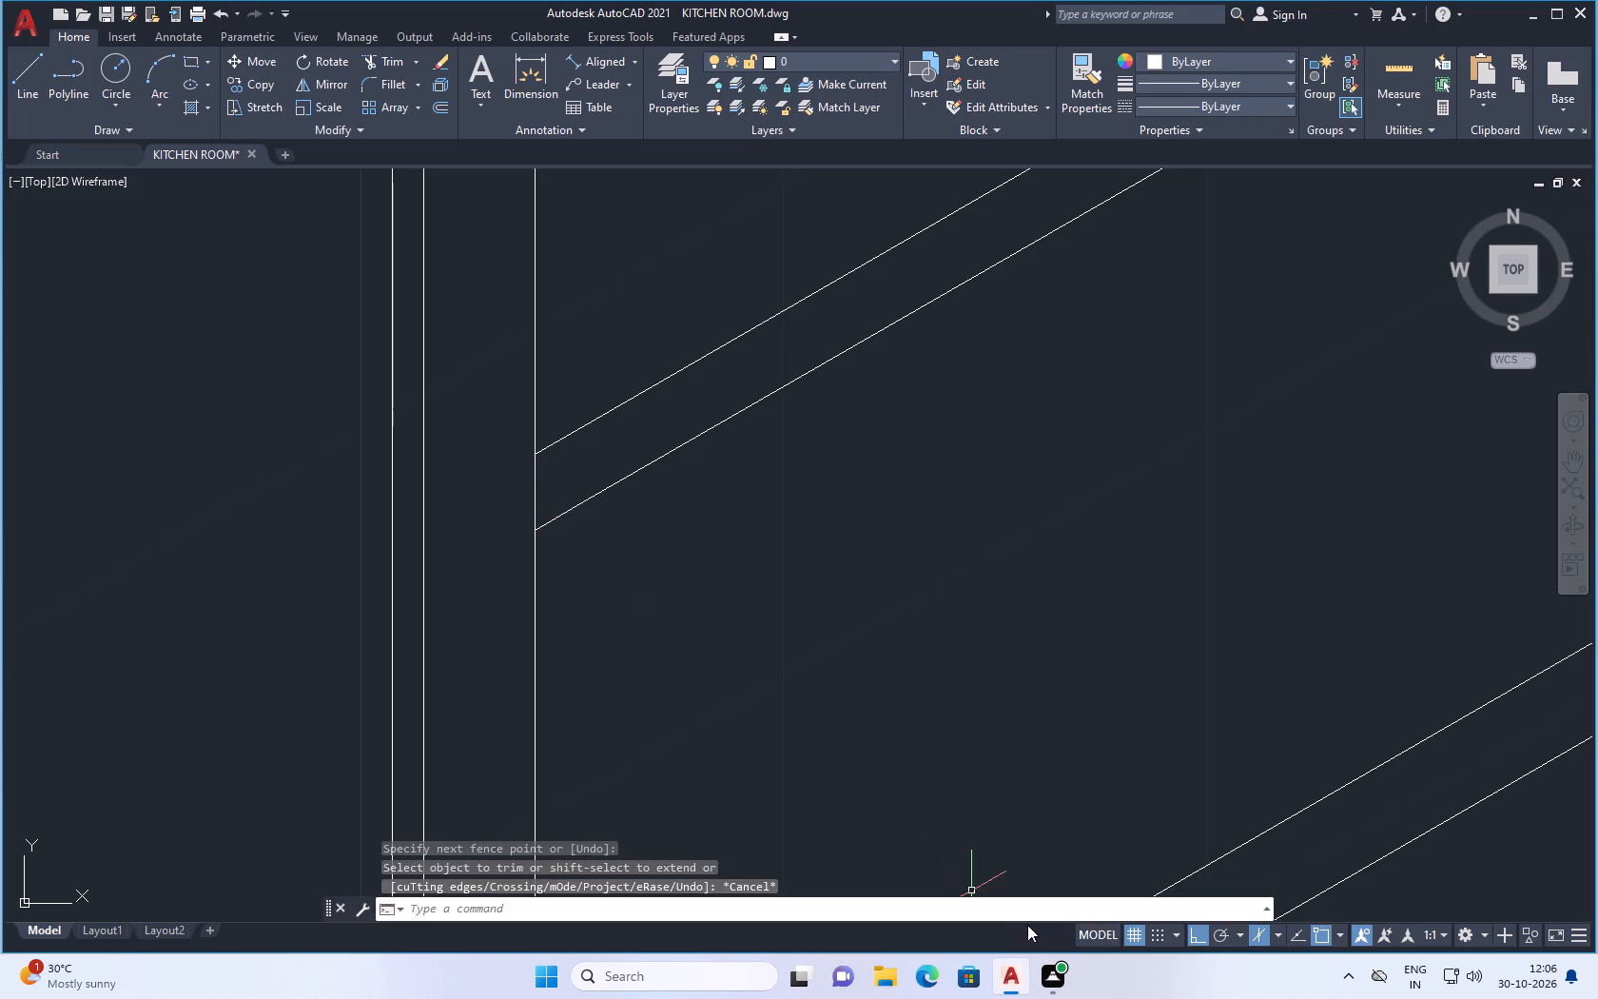
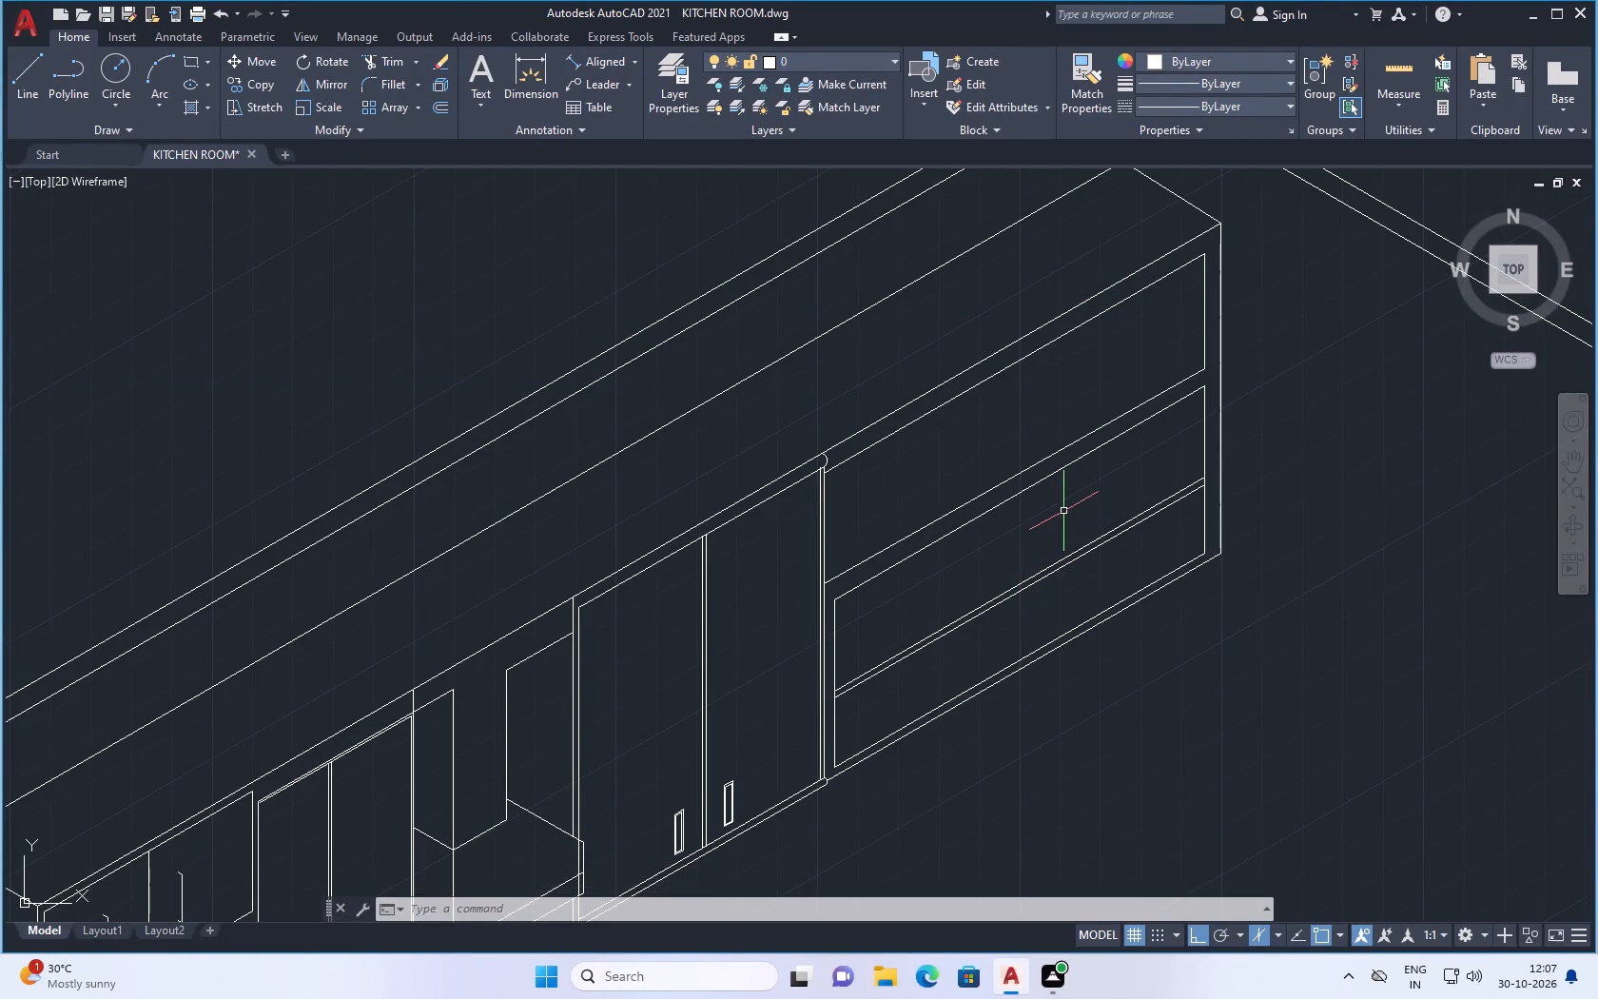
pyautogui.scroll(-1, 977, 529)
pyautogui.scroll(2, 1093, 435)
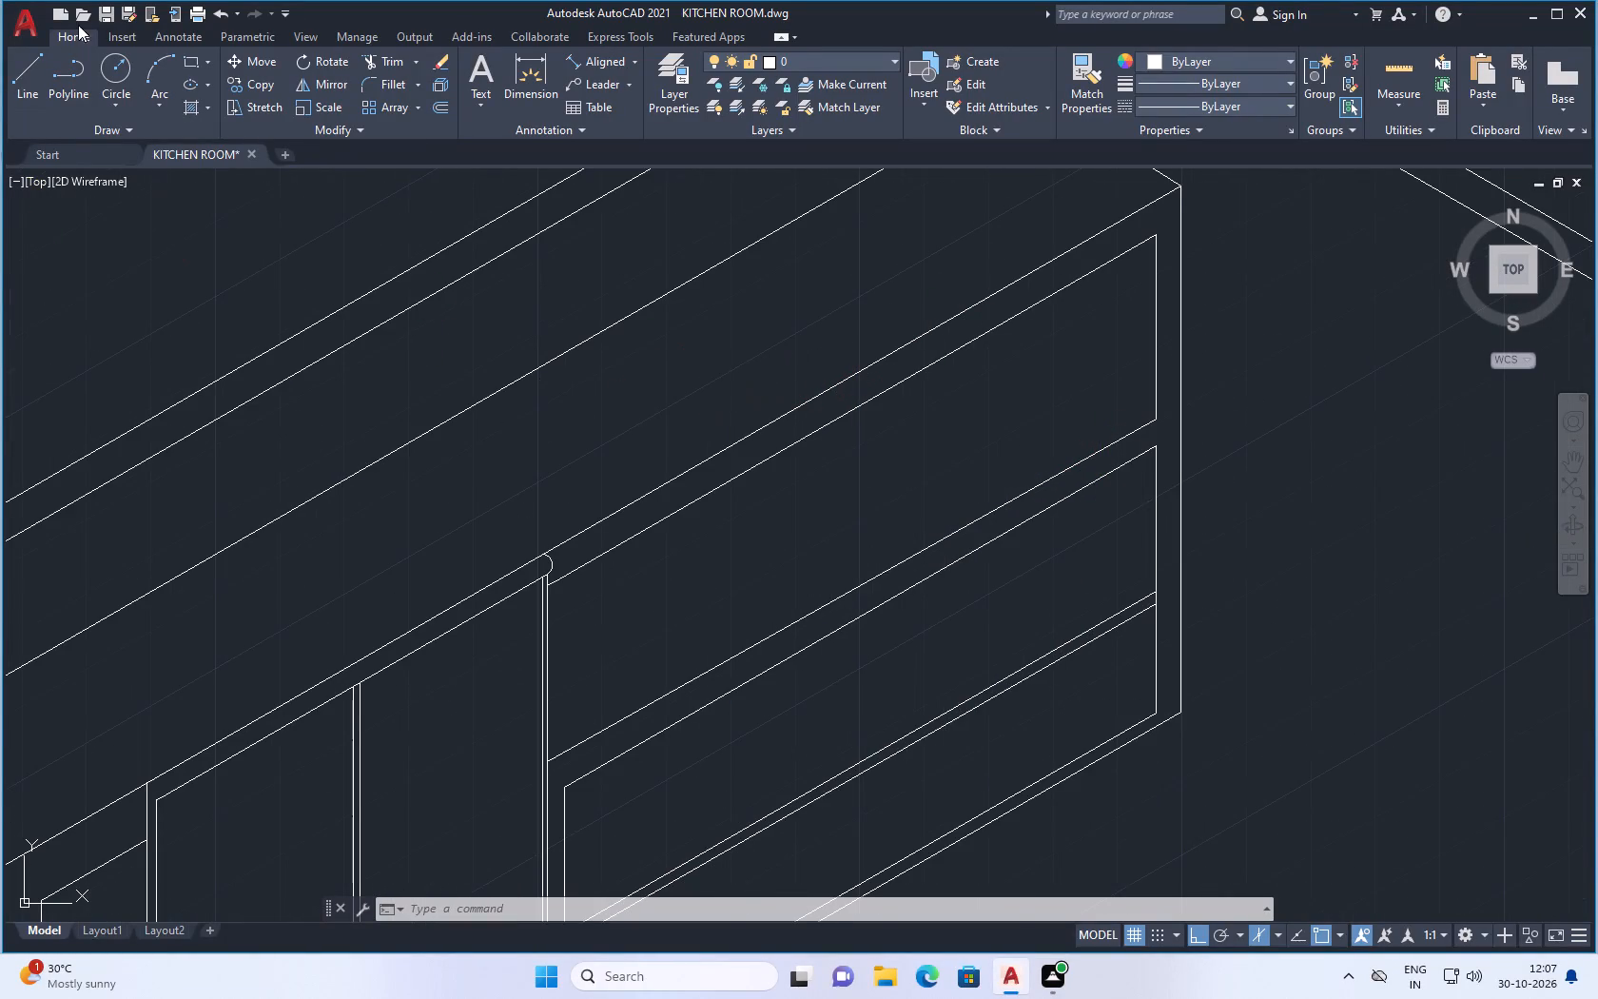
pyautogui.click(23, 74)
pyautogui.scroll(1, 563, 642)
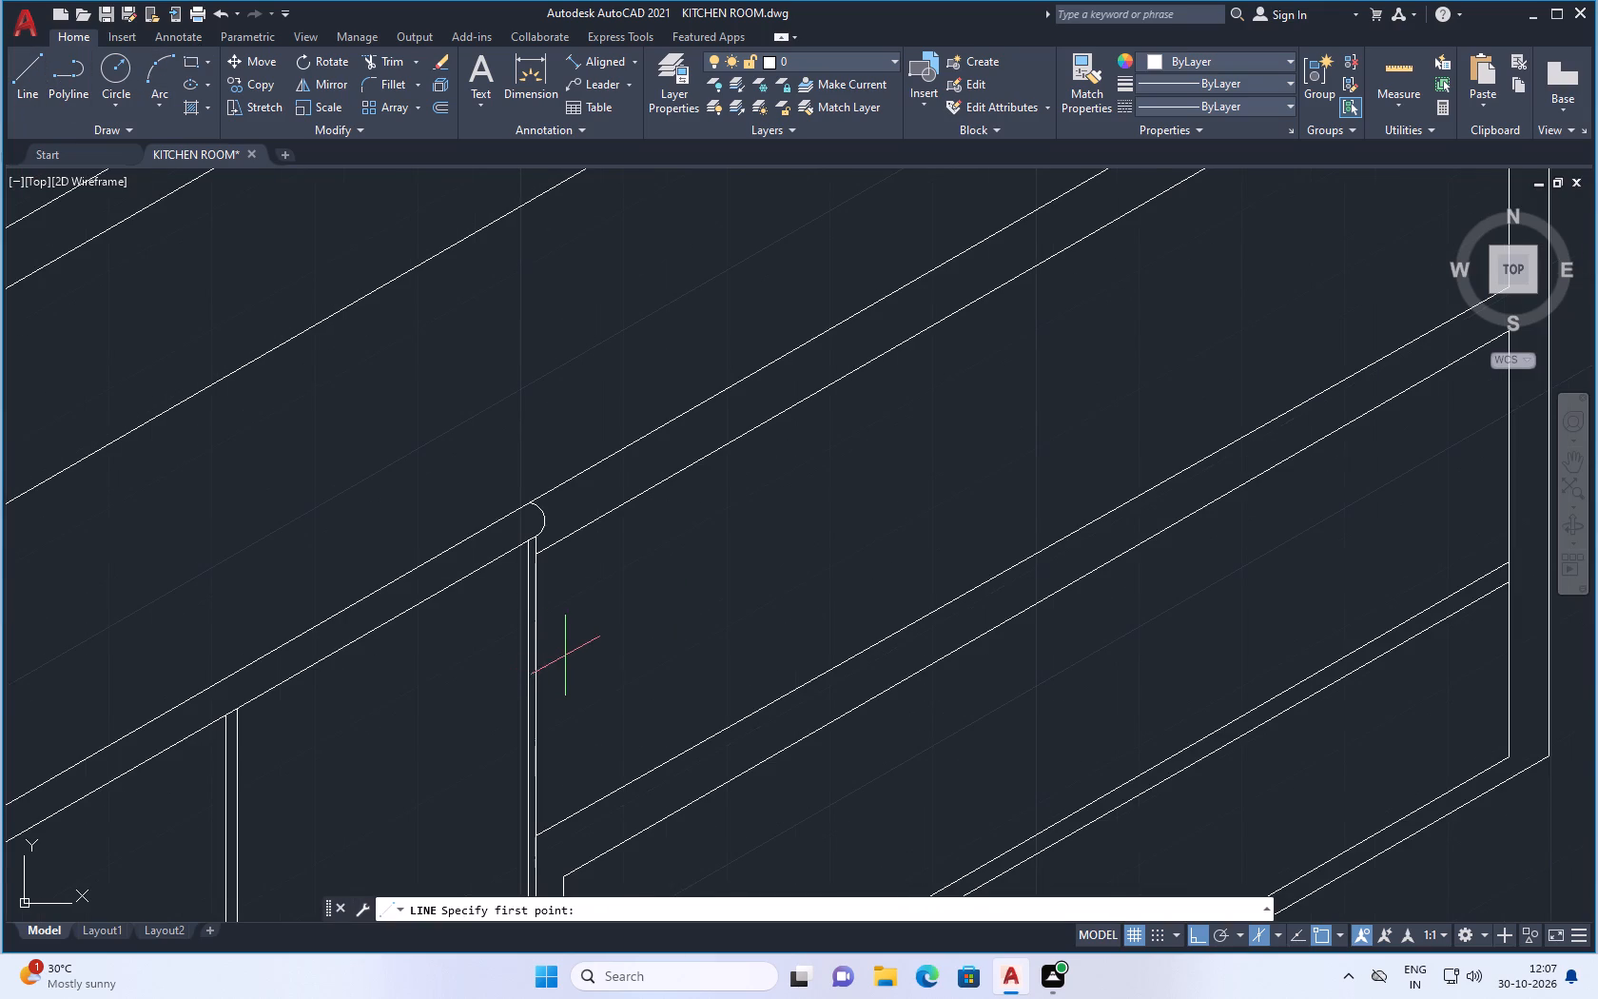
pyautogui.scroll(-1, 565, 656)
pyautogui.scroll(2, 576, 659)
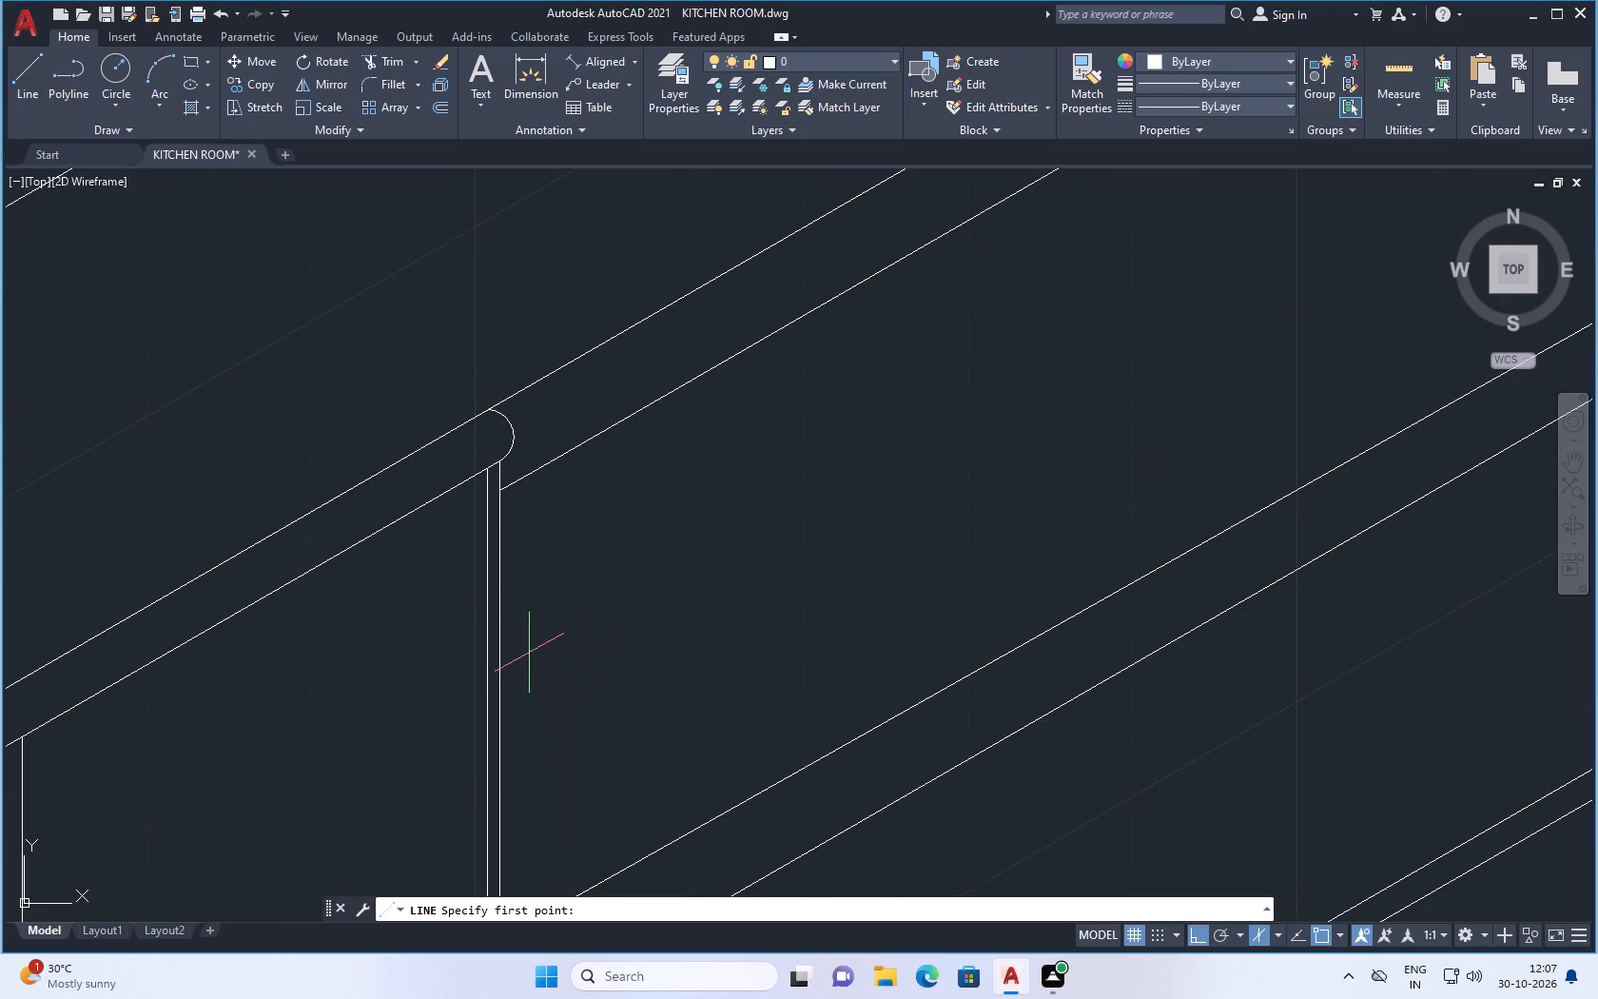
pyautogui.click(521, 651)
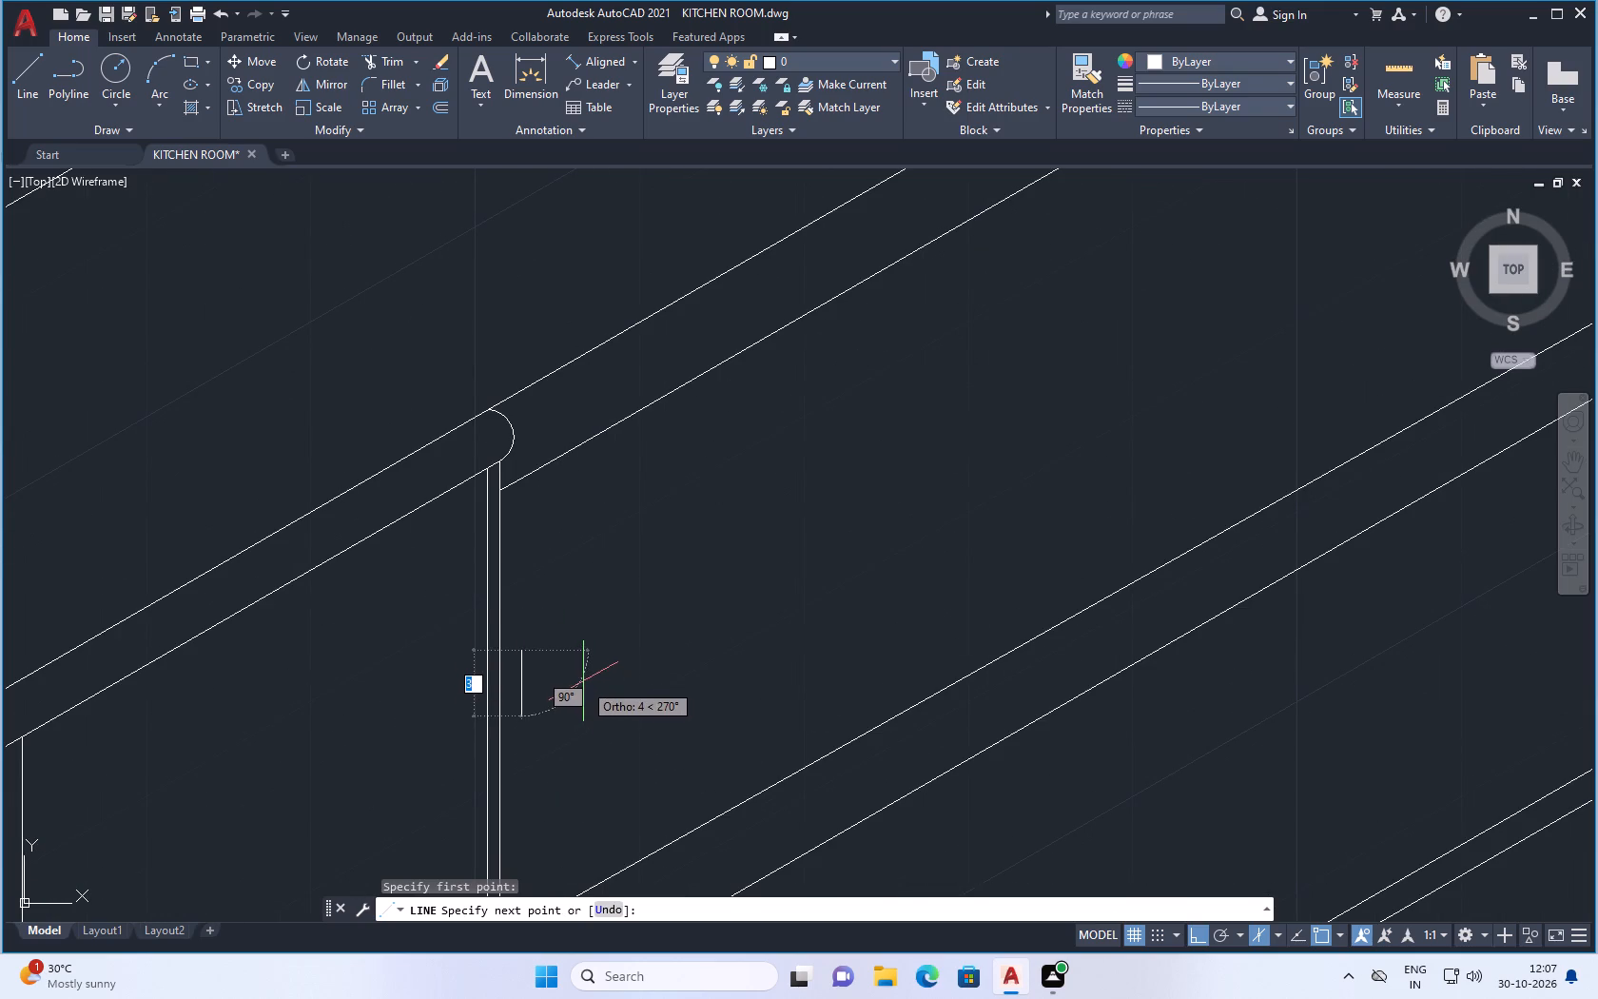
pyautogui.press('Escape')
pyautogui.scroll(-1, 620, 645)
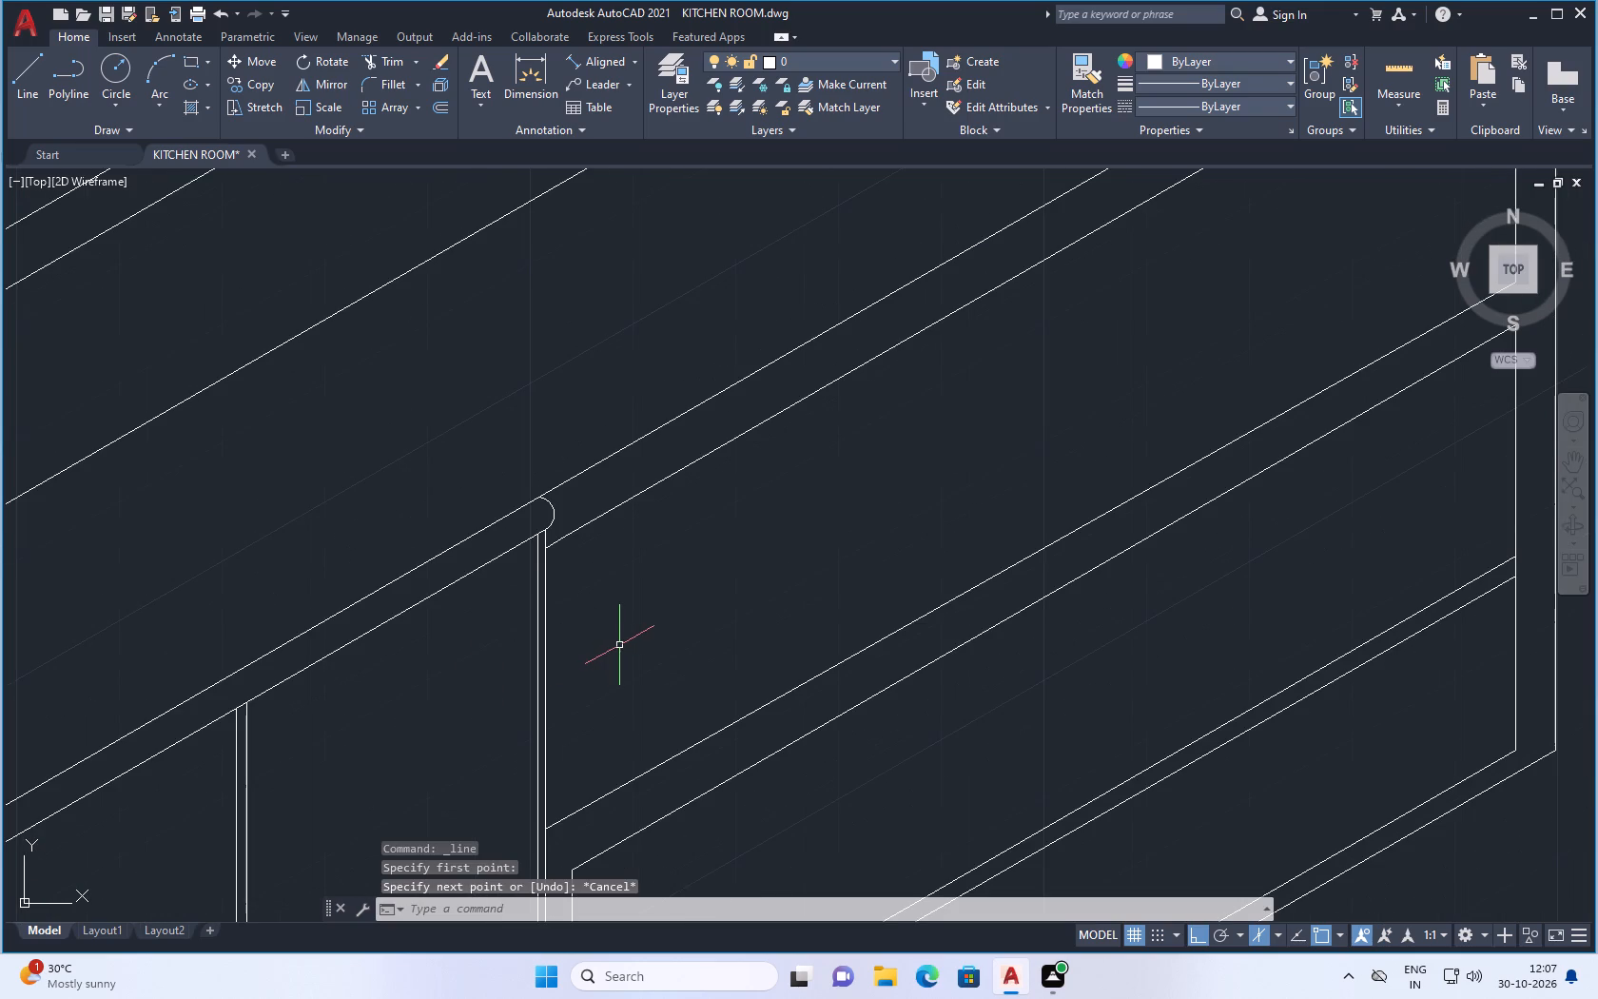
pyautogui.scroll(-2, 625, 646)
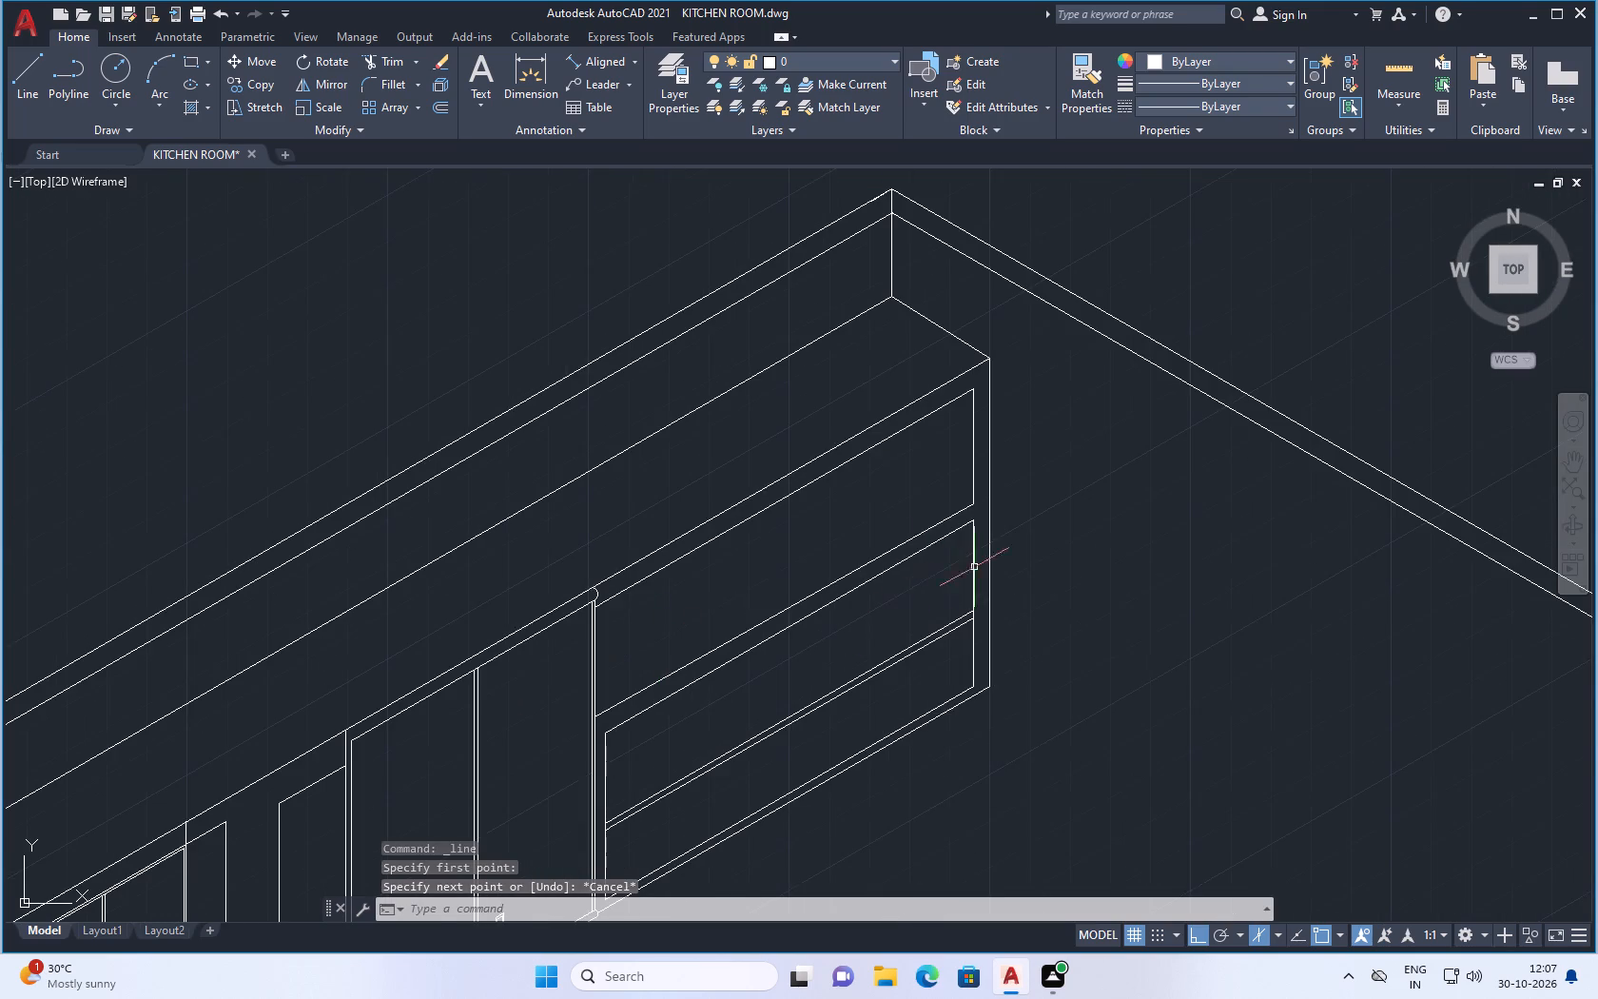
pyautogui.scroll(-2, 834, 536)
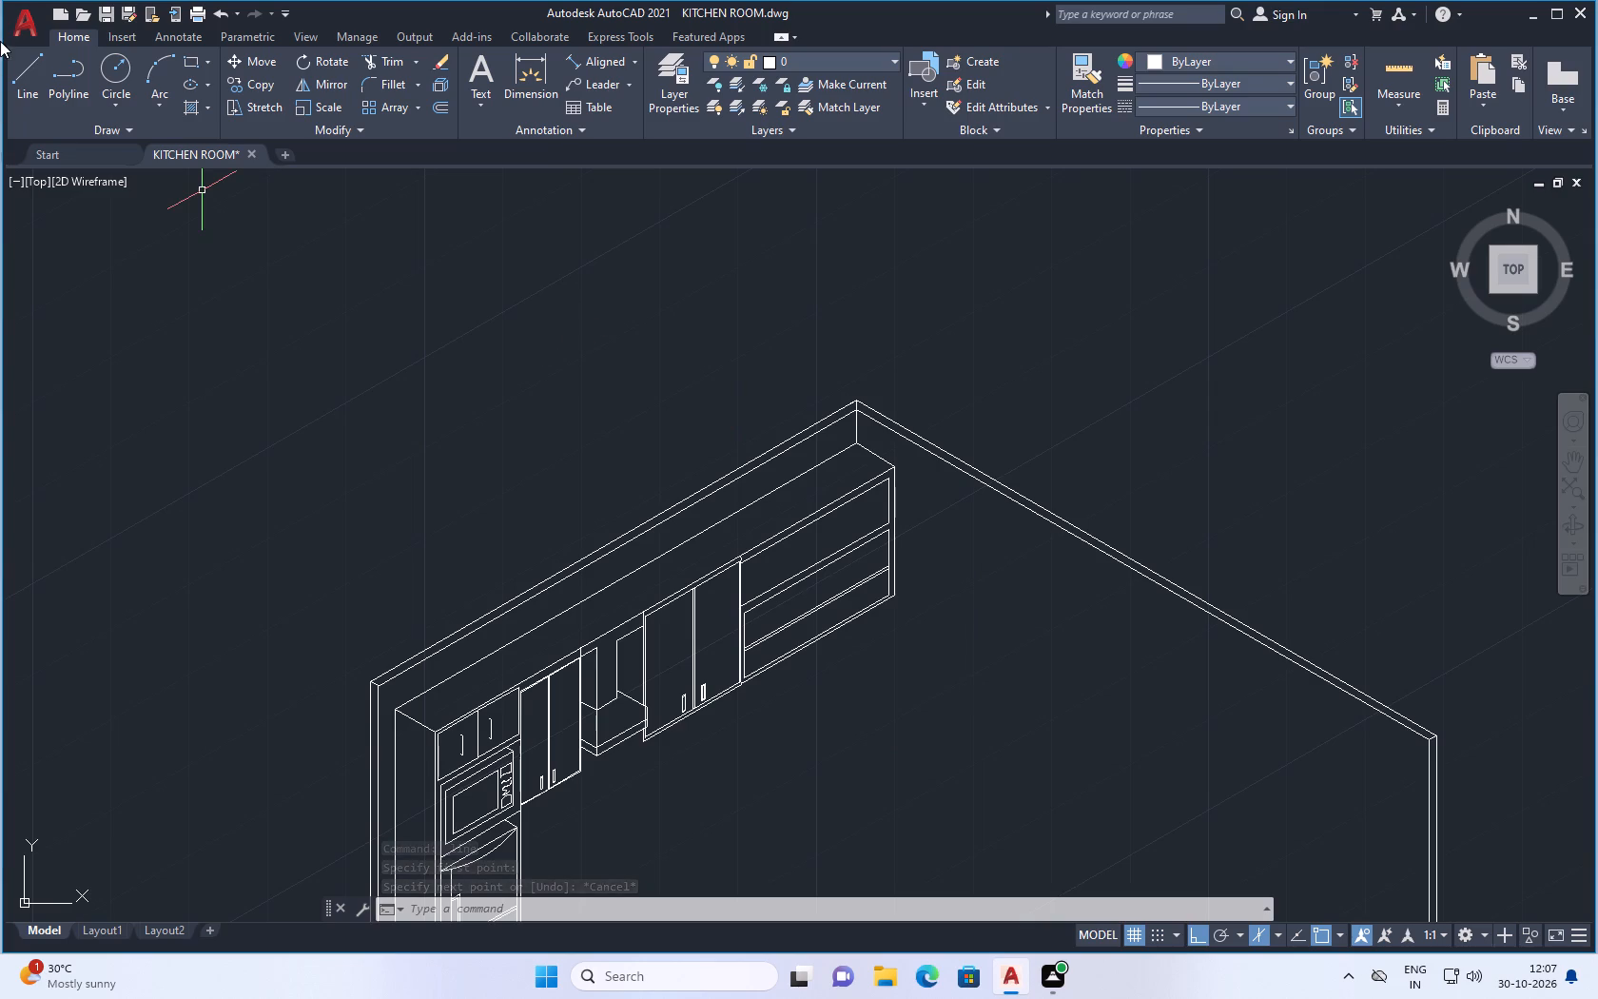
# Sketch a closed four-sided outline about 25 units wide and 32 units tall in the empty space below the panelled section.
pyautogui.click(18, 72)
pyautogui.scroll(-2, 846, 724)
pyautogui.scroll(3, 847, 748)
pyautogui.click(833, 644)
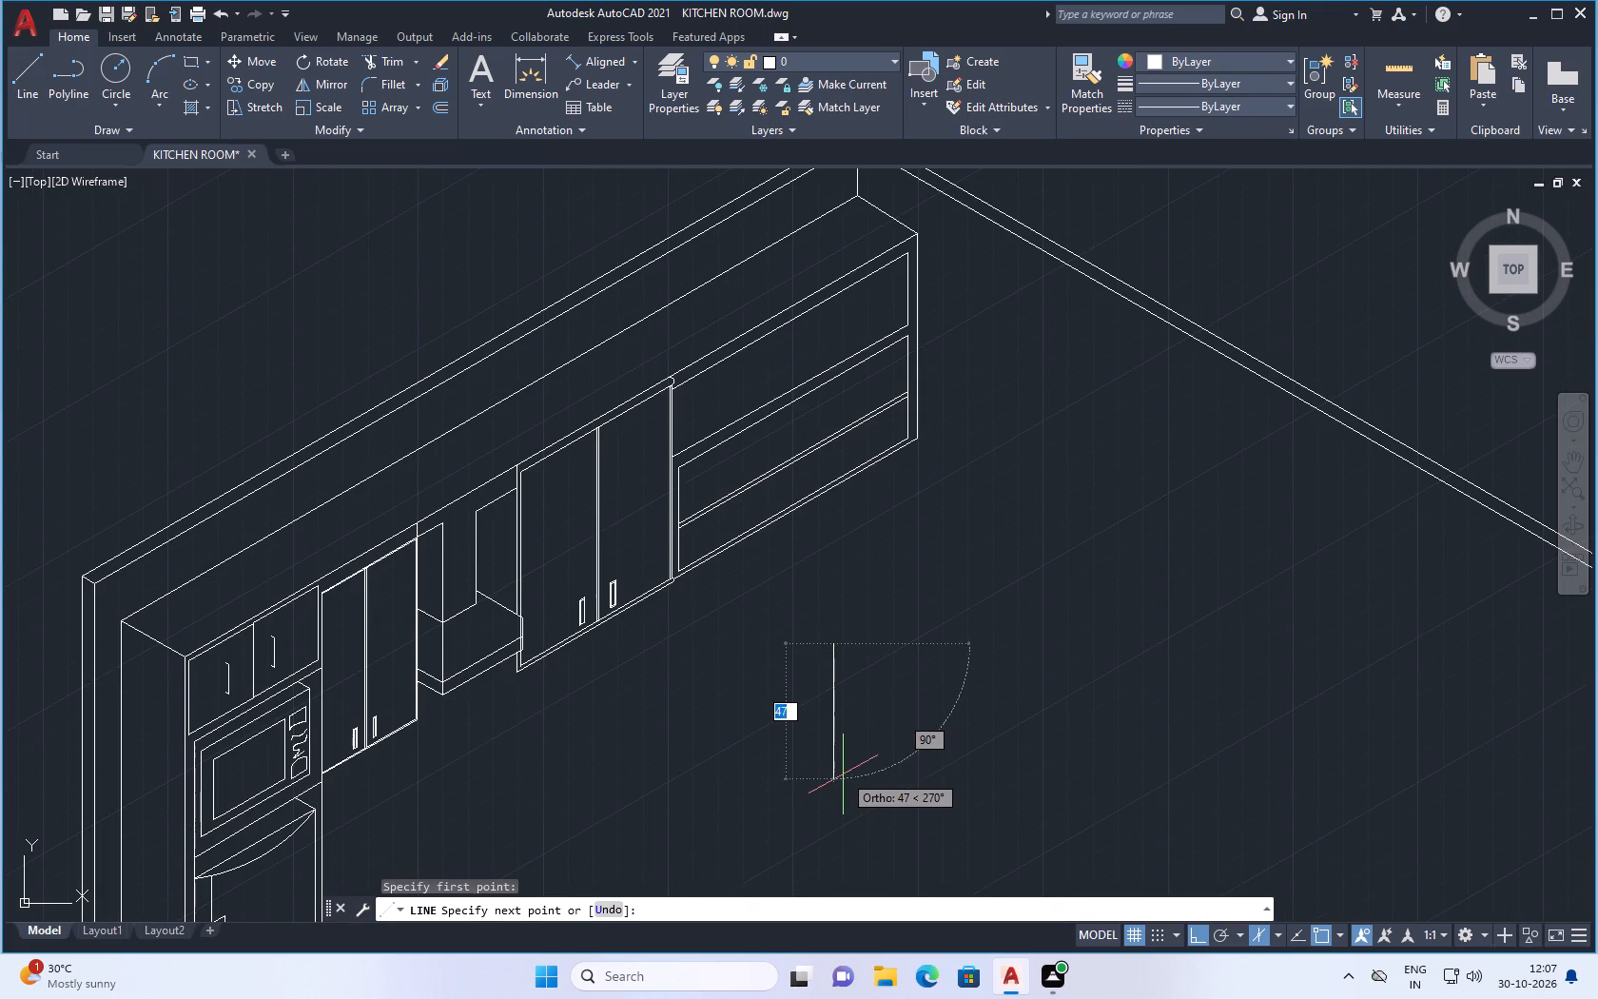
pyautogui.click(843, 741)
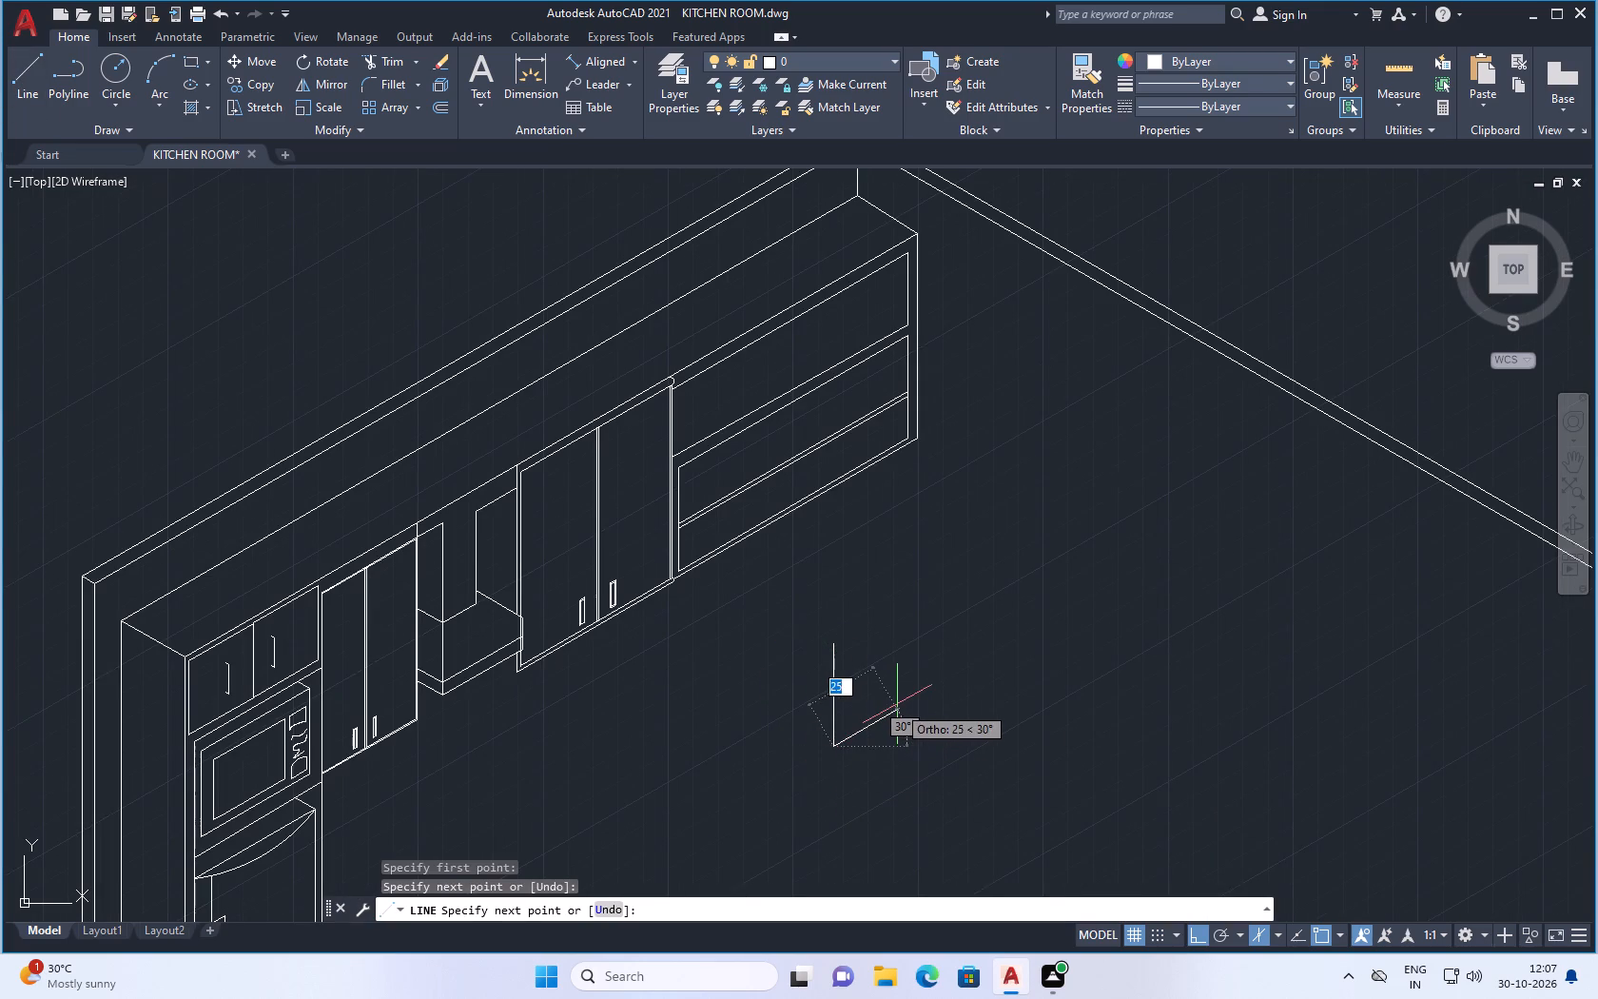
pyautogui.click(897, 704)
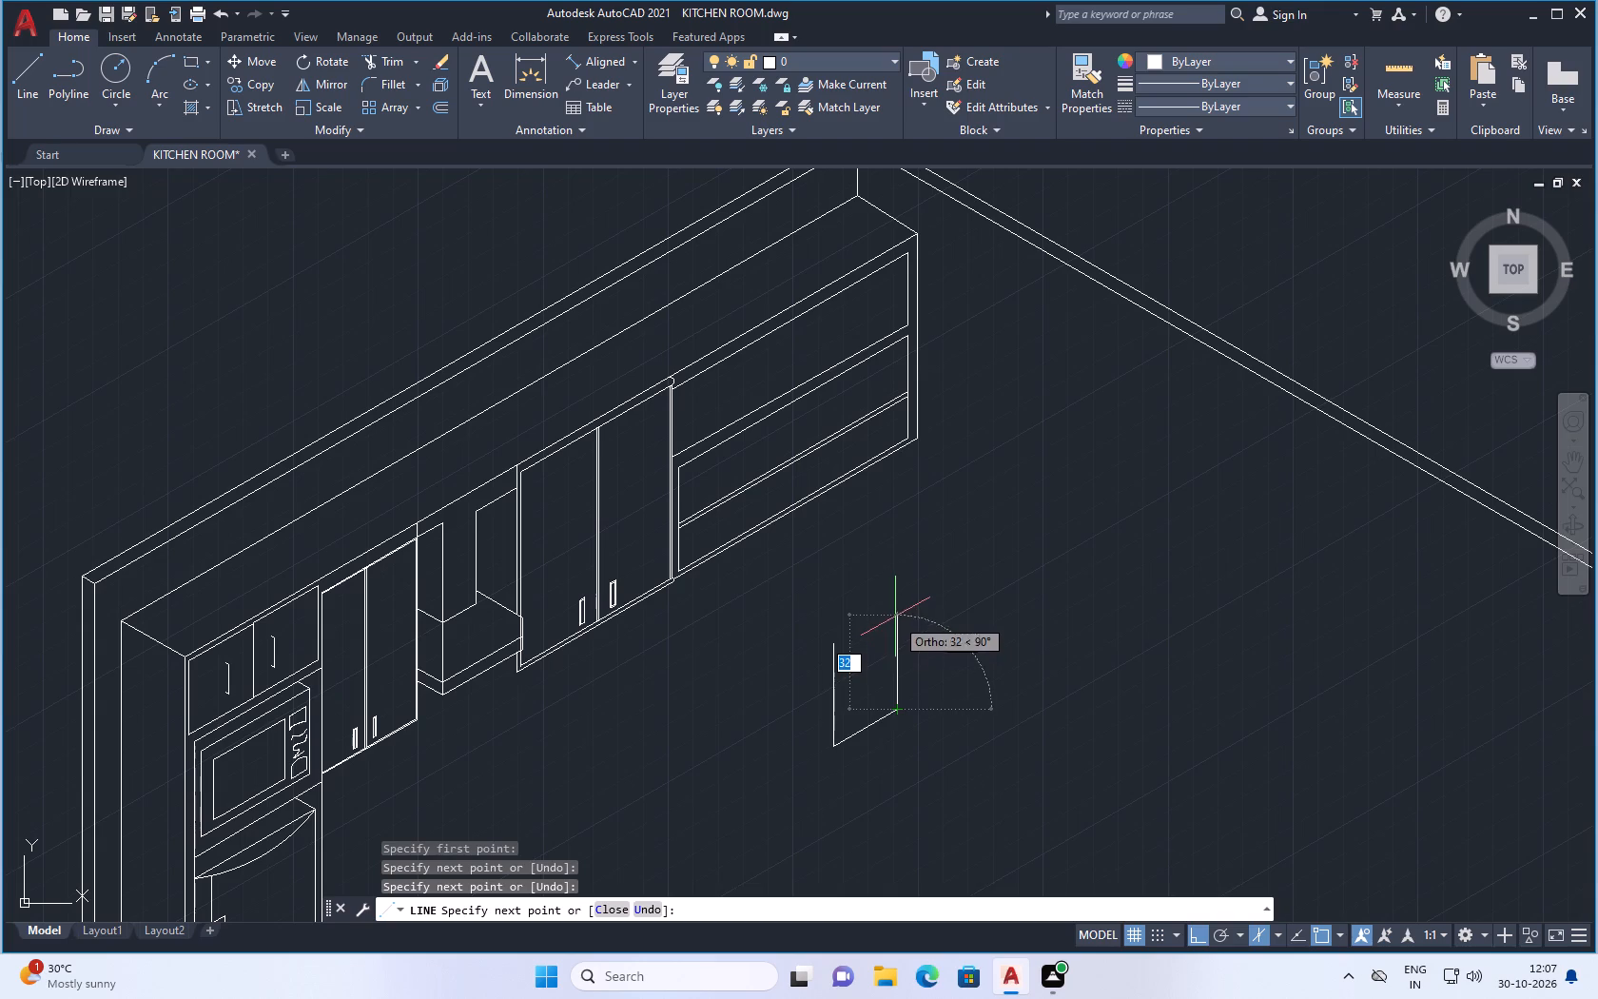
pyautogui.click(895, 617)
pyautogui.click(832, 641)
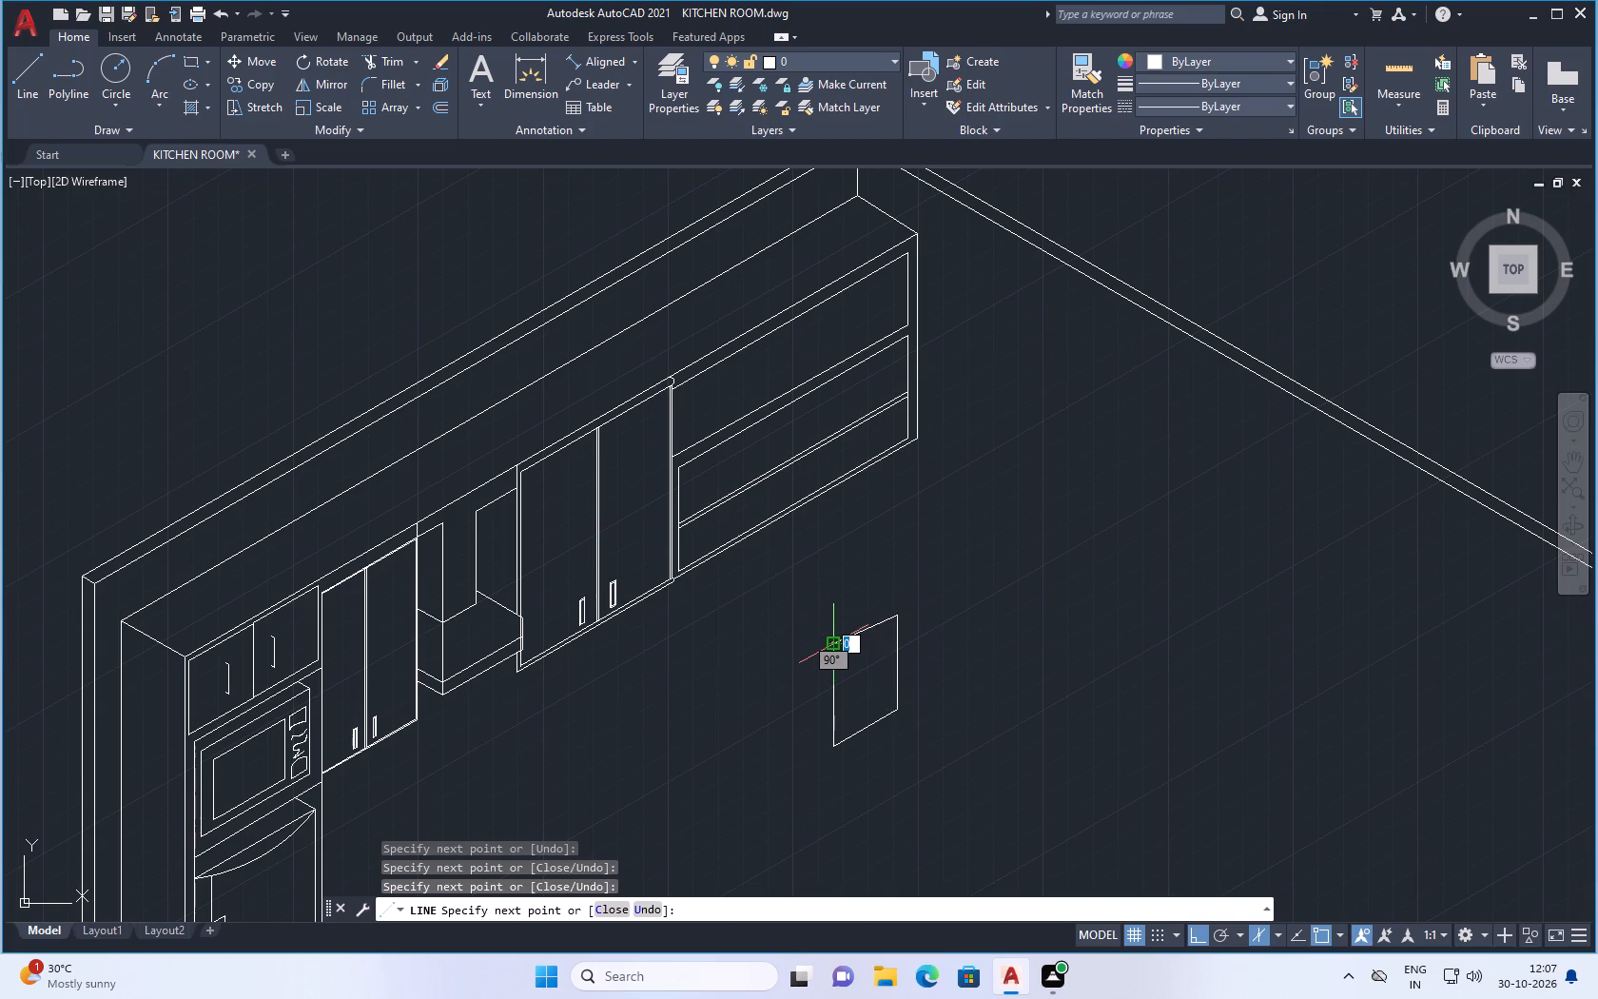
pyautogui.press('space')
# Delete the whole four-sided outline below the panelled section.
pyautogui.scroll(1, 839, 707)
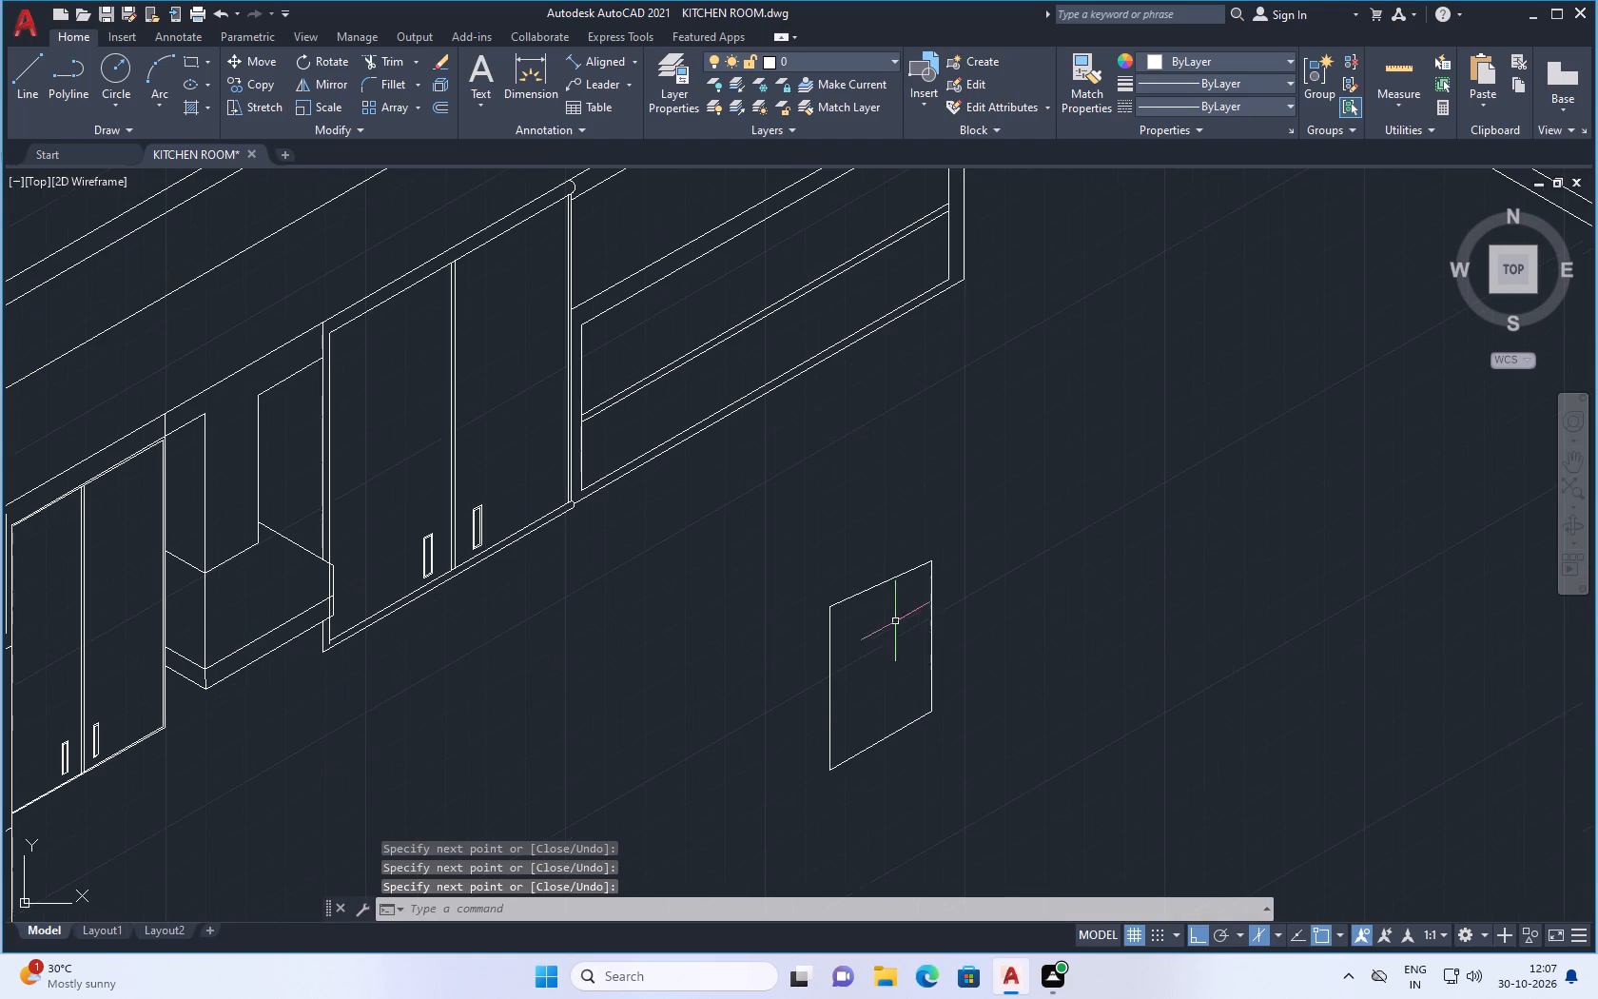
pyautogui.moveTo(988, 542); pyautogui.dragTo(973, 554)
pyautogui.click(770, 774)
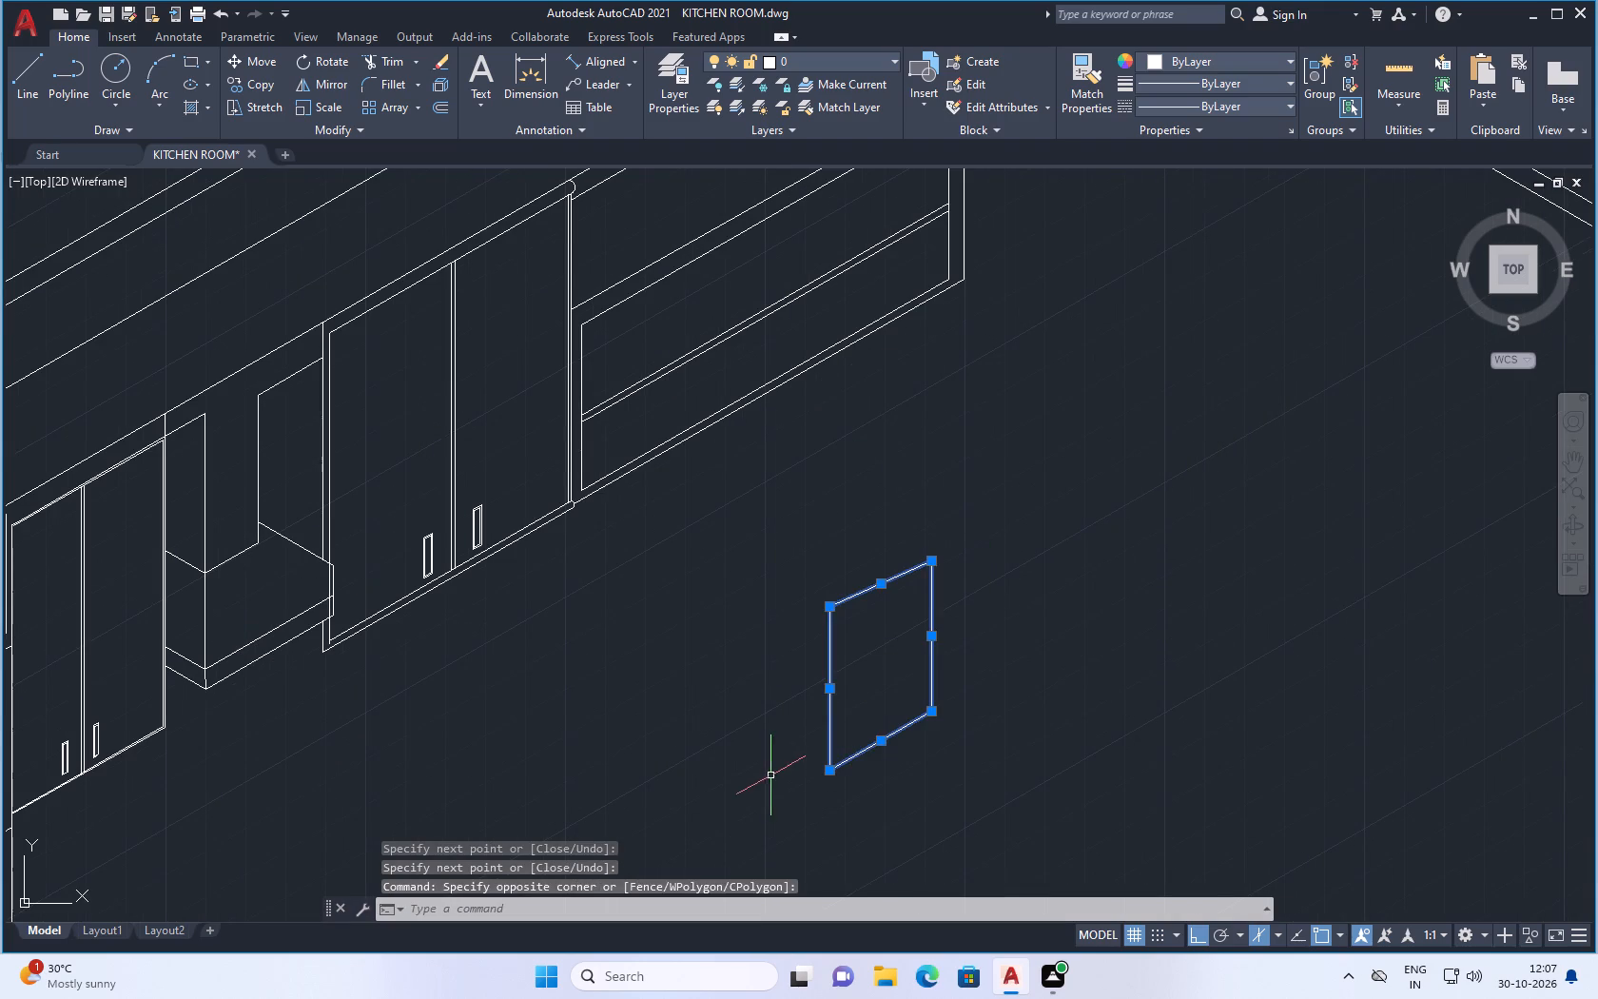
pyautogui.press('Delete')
# Draw a closed right-isoplane face with 20-unit vertical and 30° edges in the empty space below the panelled section.
pyautogui.click(15, 68)
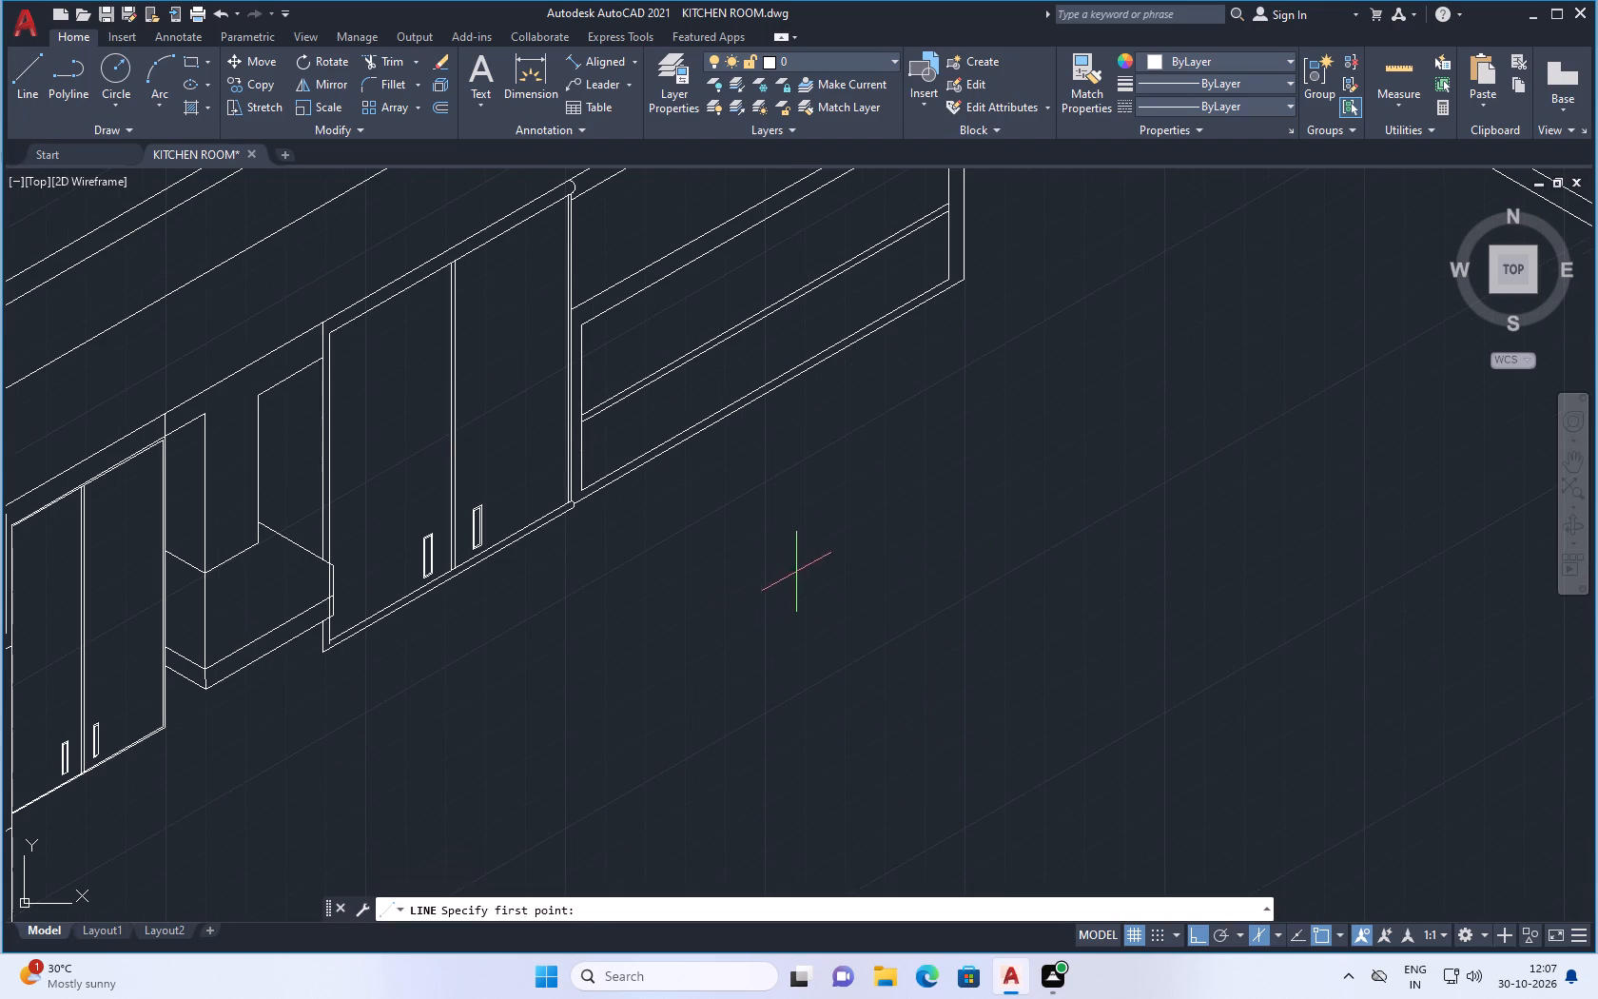
pyautogui.click(819, 558)
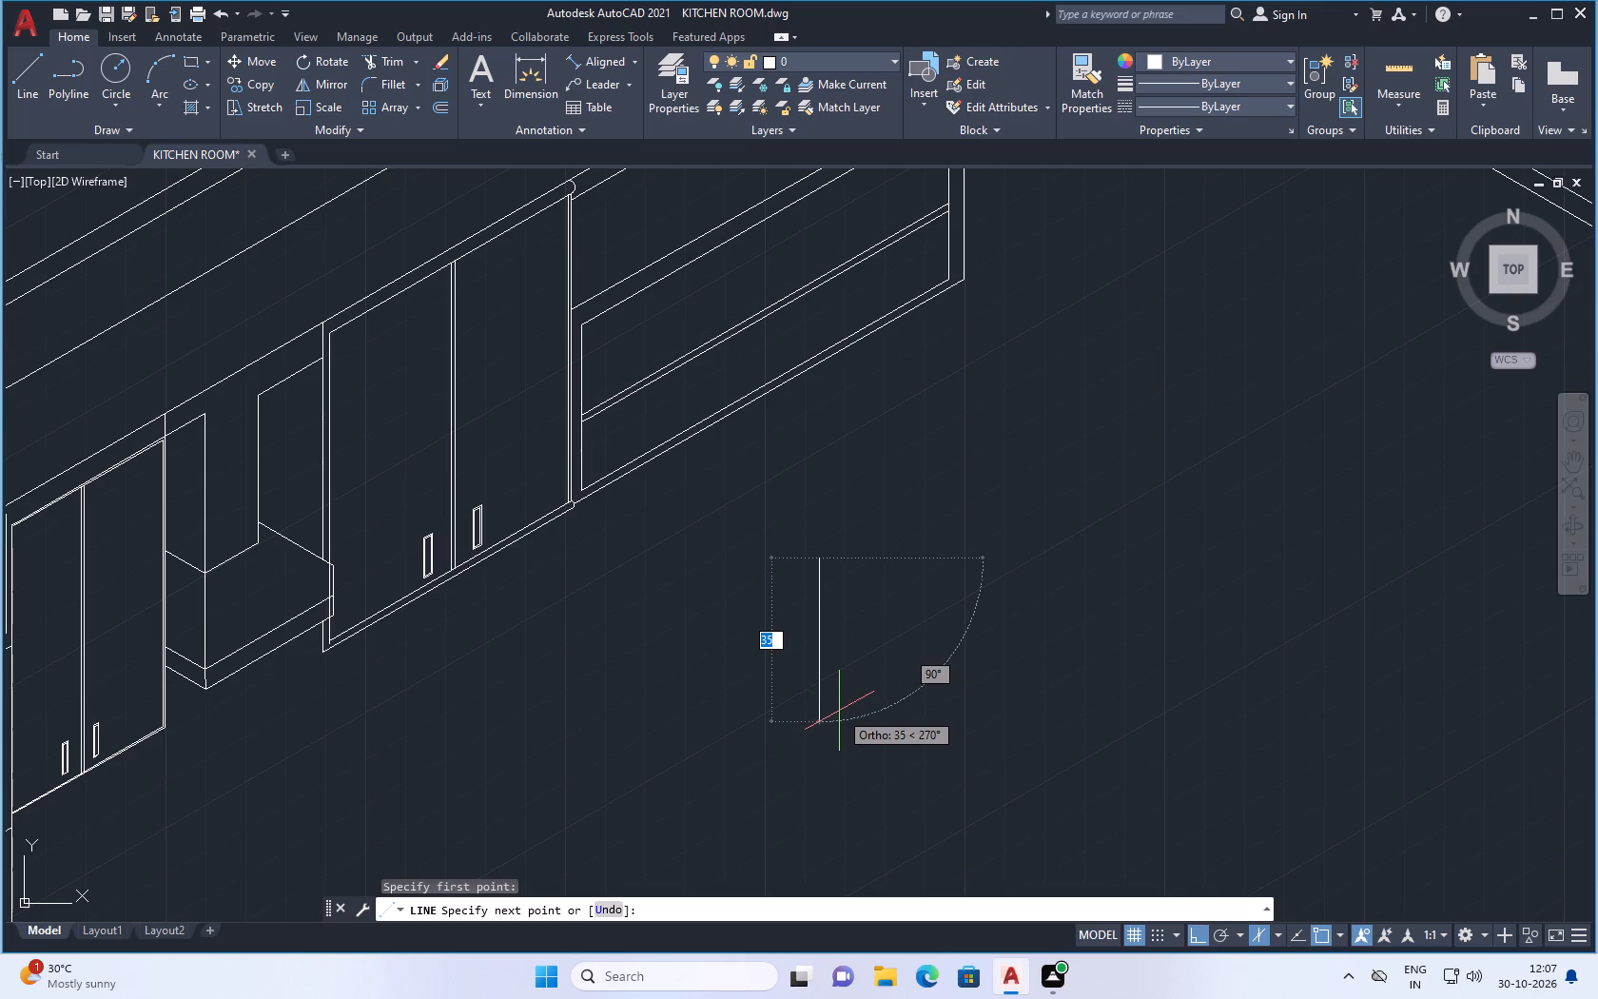
pyautogui.write('20')
pyautogui.press('Return')
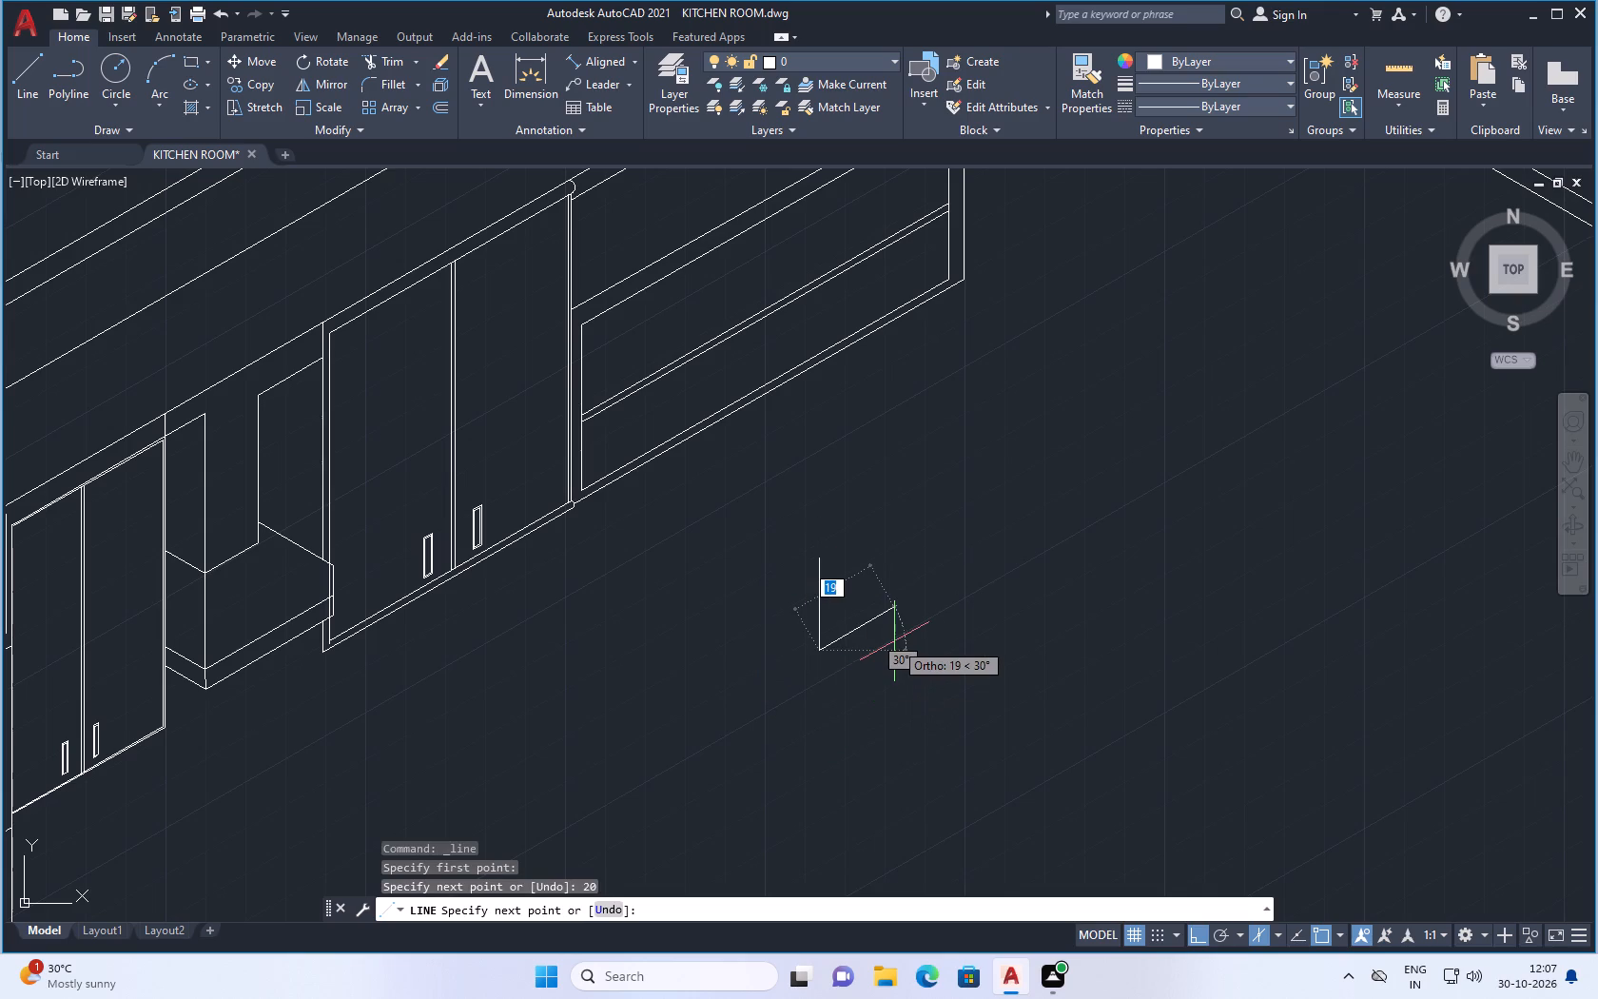
pyautogui.write('20')
pyautogui.press('Return')
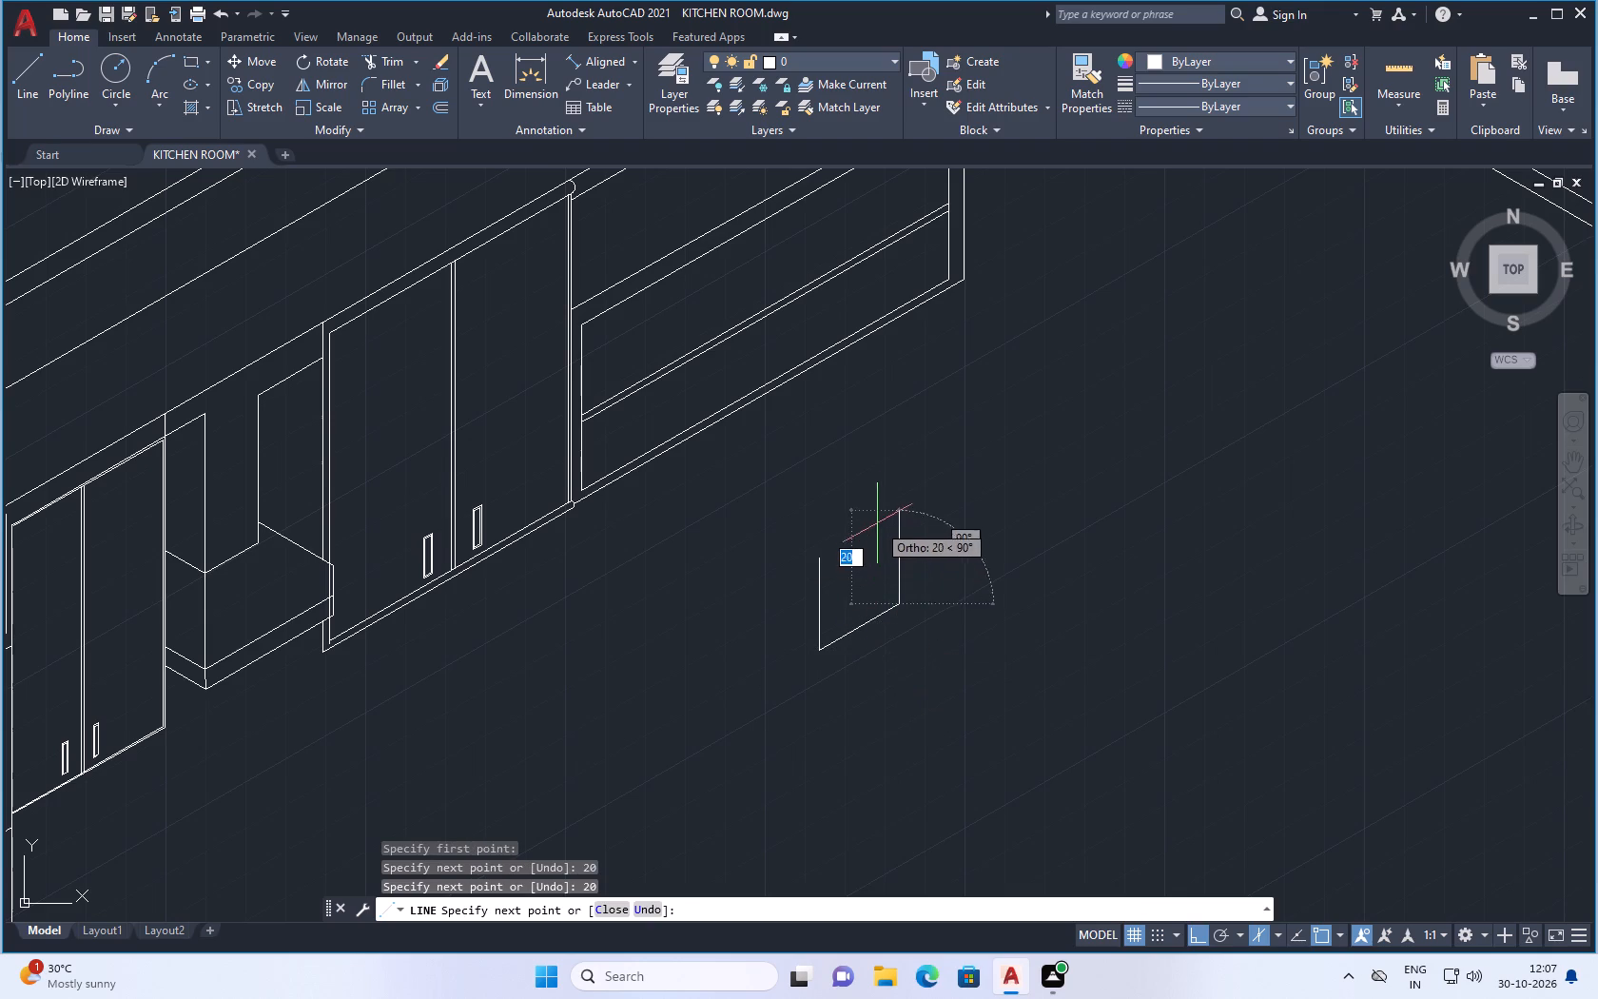
pyautogui.write('20')
pyautogui.press('Return')
pyautogui.click(821, 567)
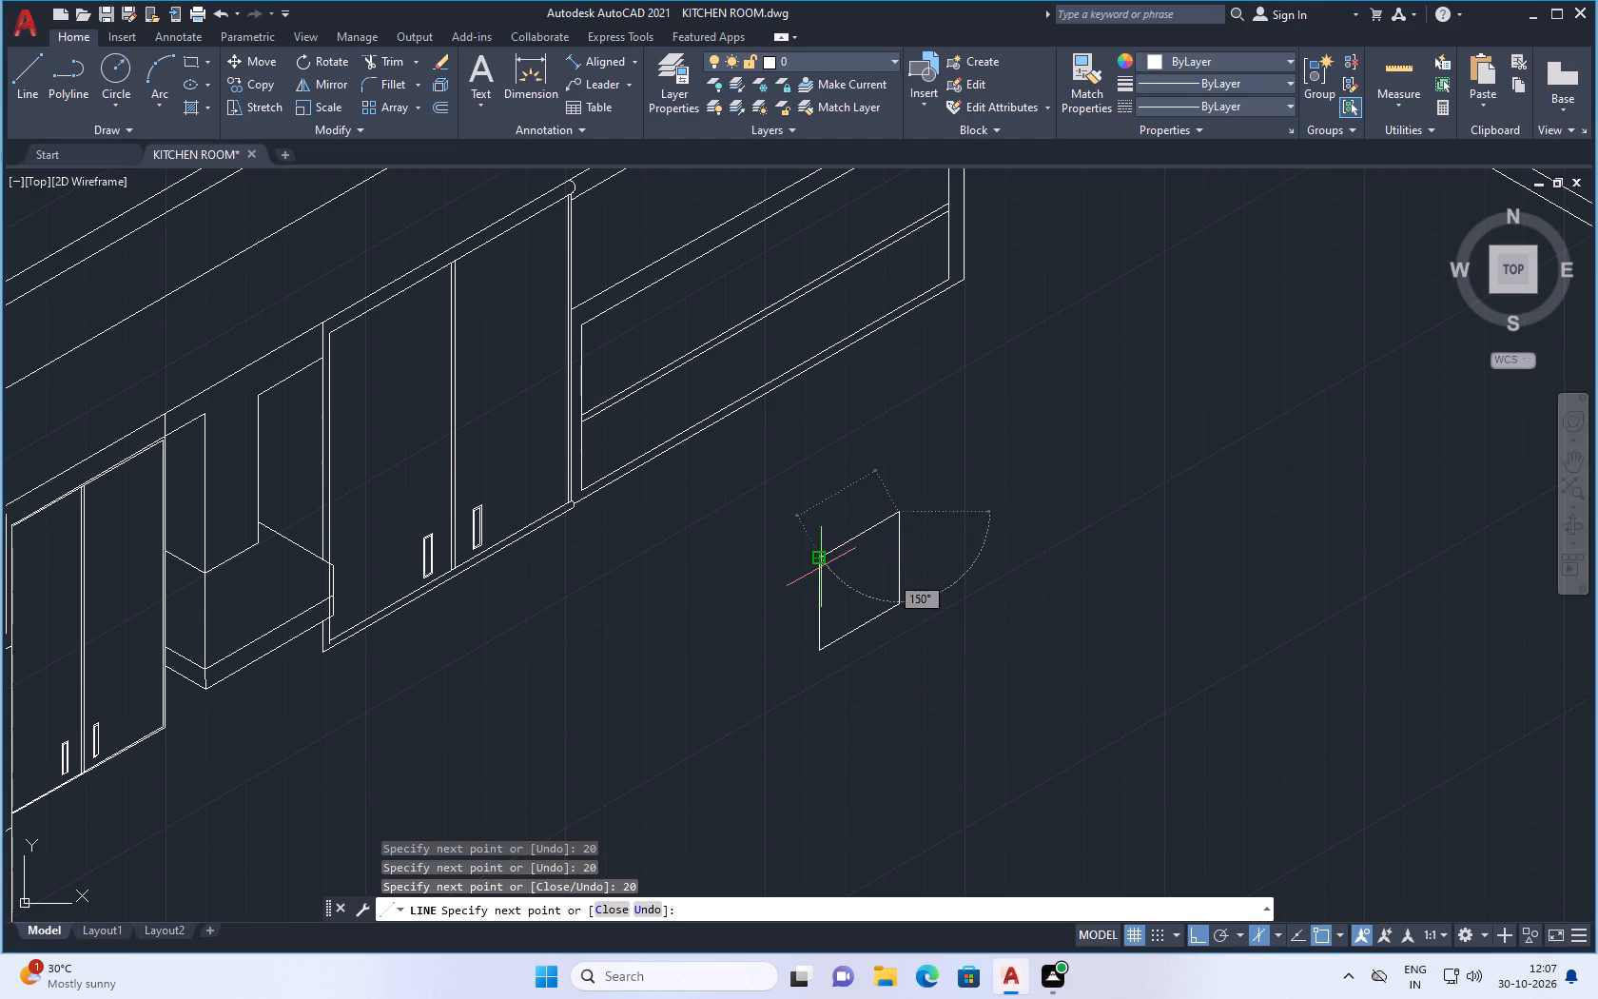
pyautogui.press('space')
# Draw the adjoining left-isoplane face with 20-unit edges from the face's lower near corner, closing it at the shared edge's top.
pyautogui.scroll(1, 704, 590)
pyautogui.scroll(-2, 716, 628)
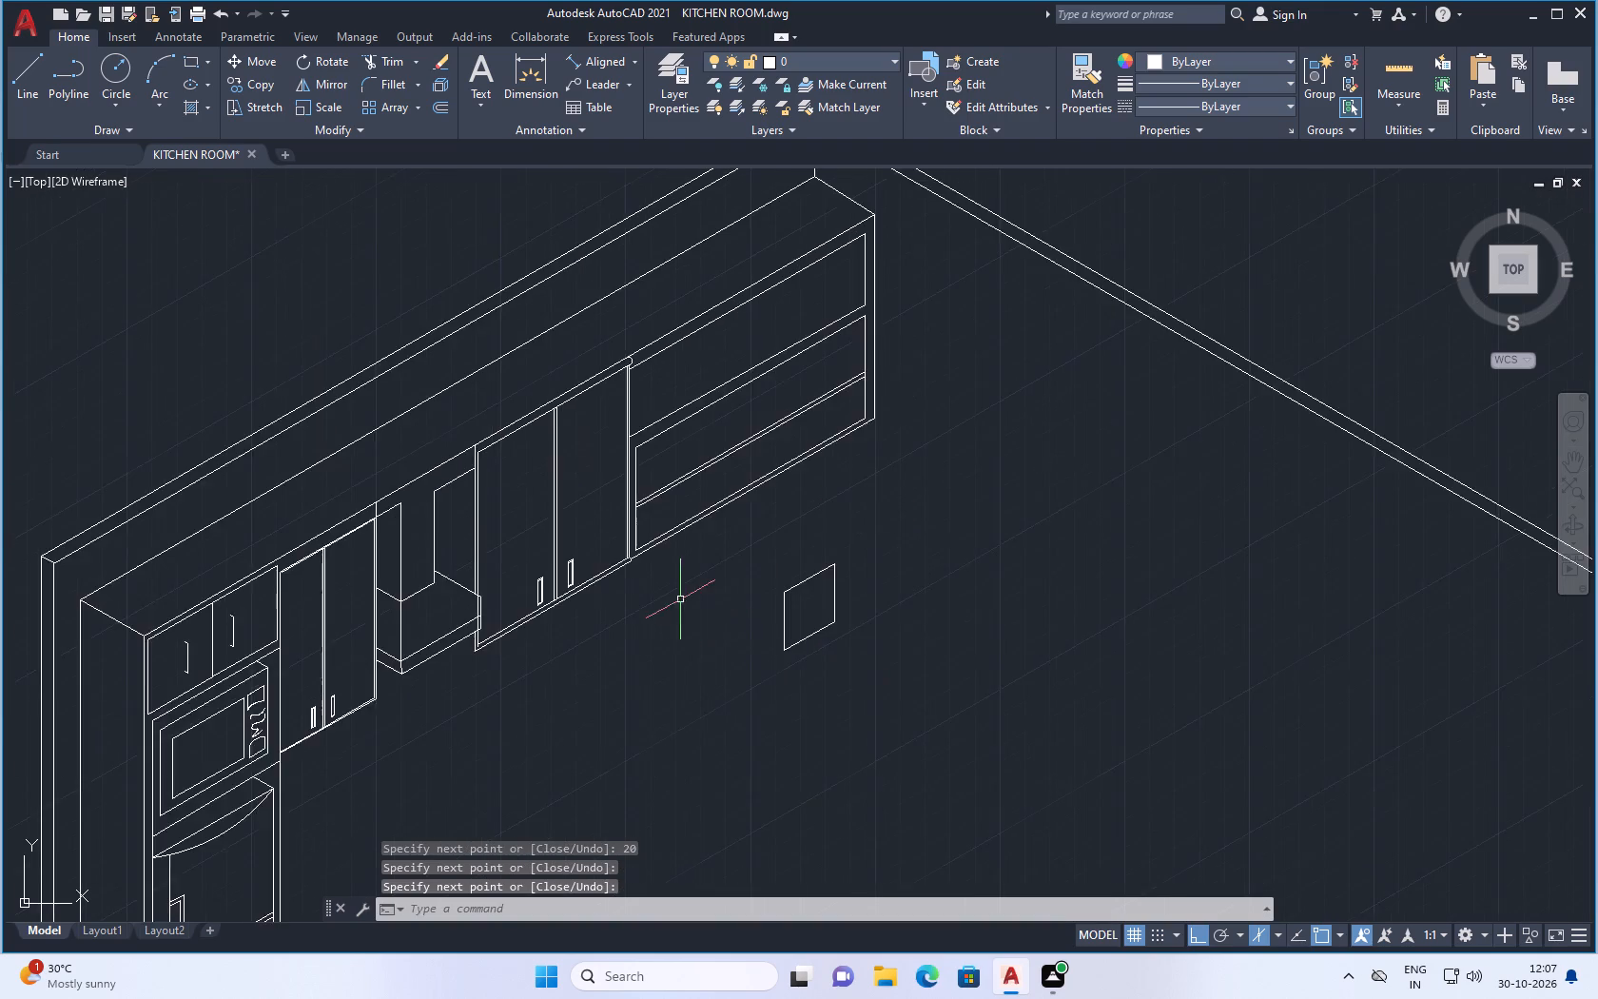
pyautogui.scroll(2, 678, 597)
pyautogui.click(13, 80)
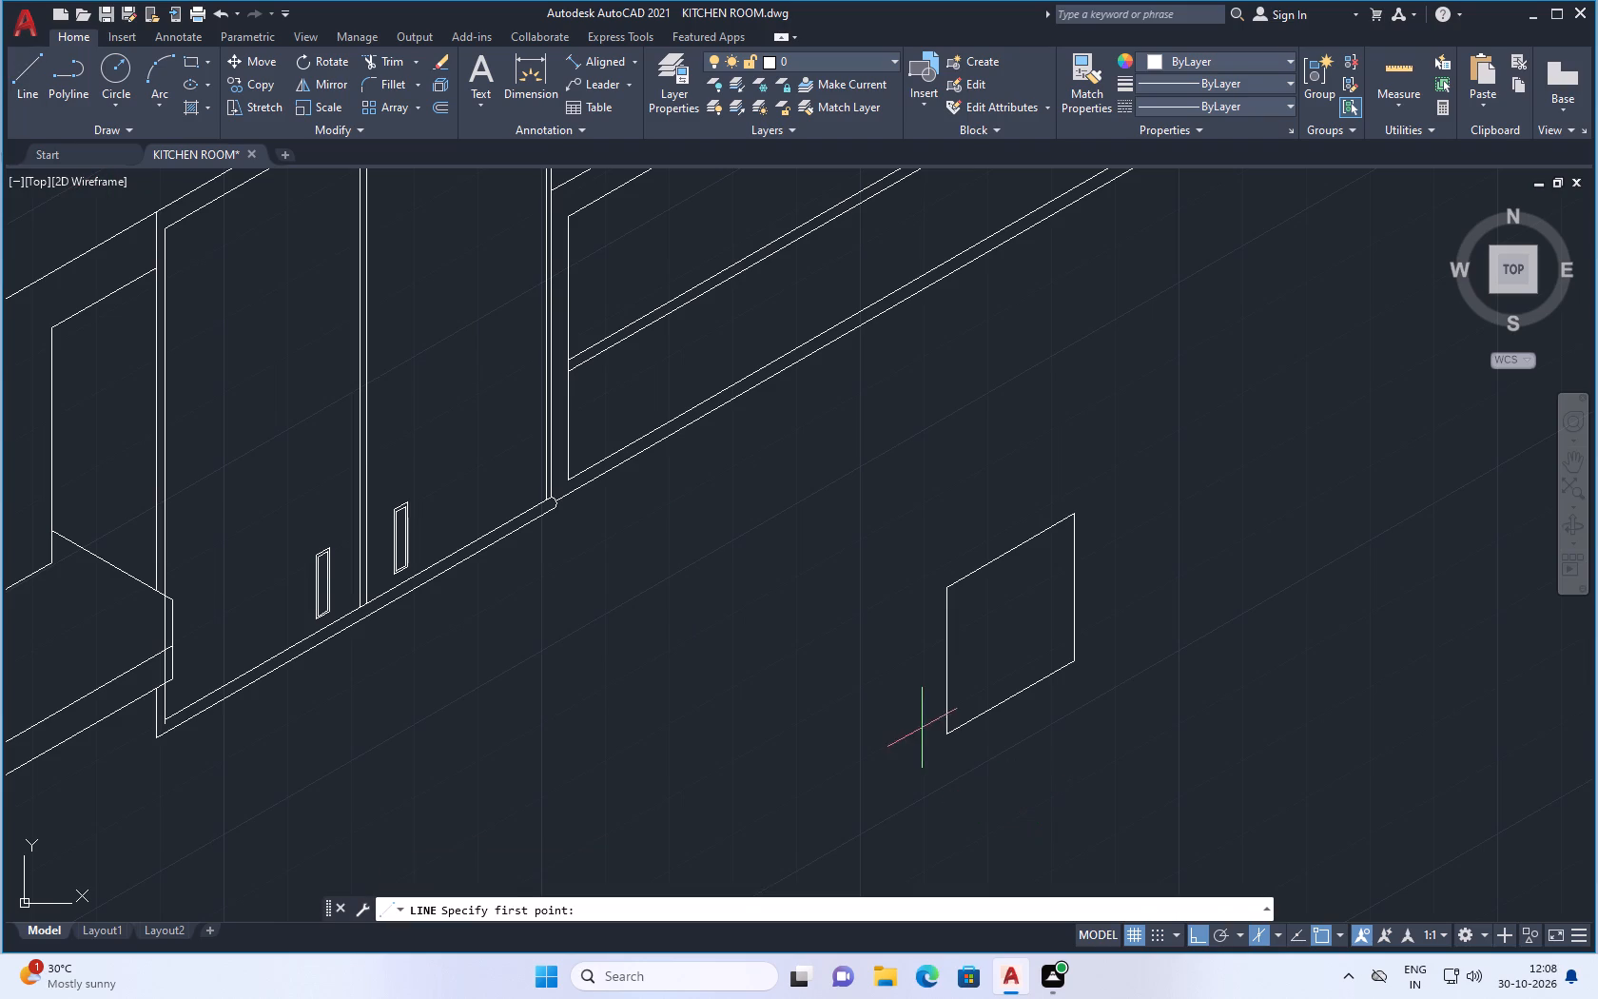
pyautogui.click(945, 734)
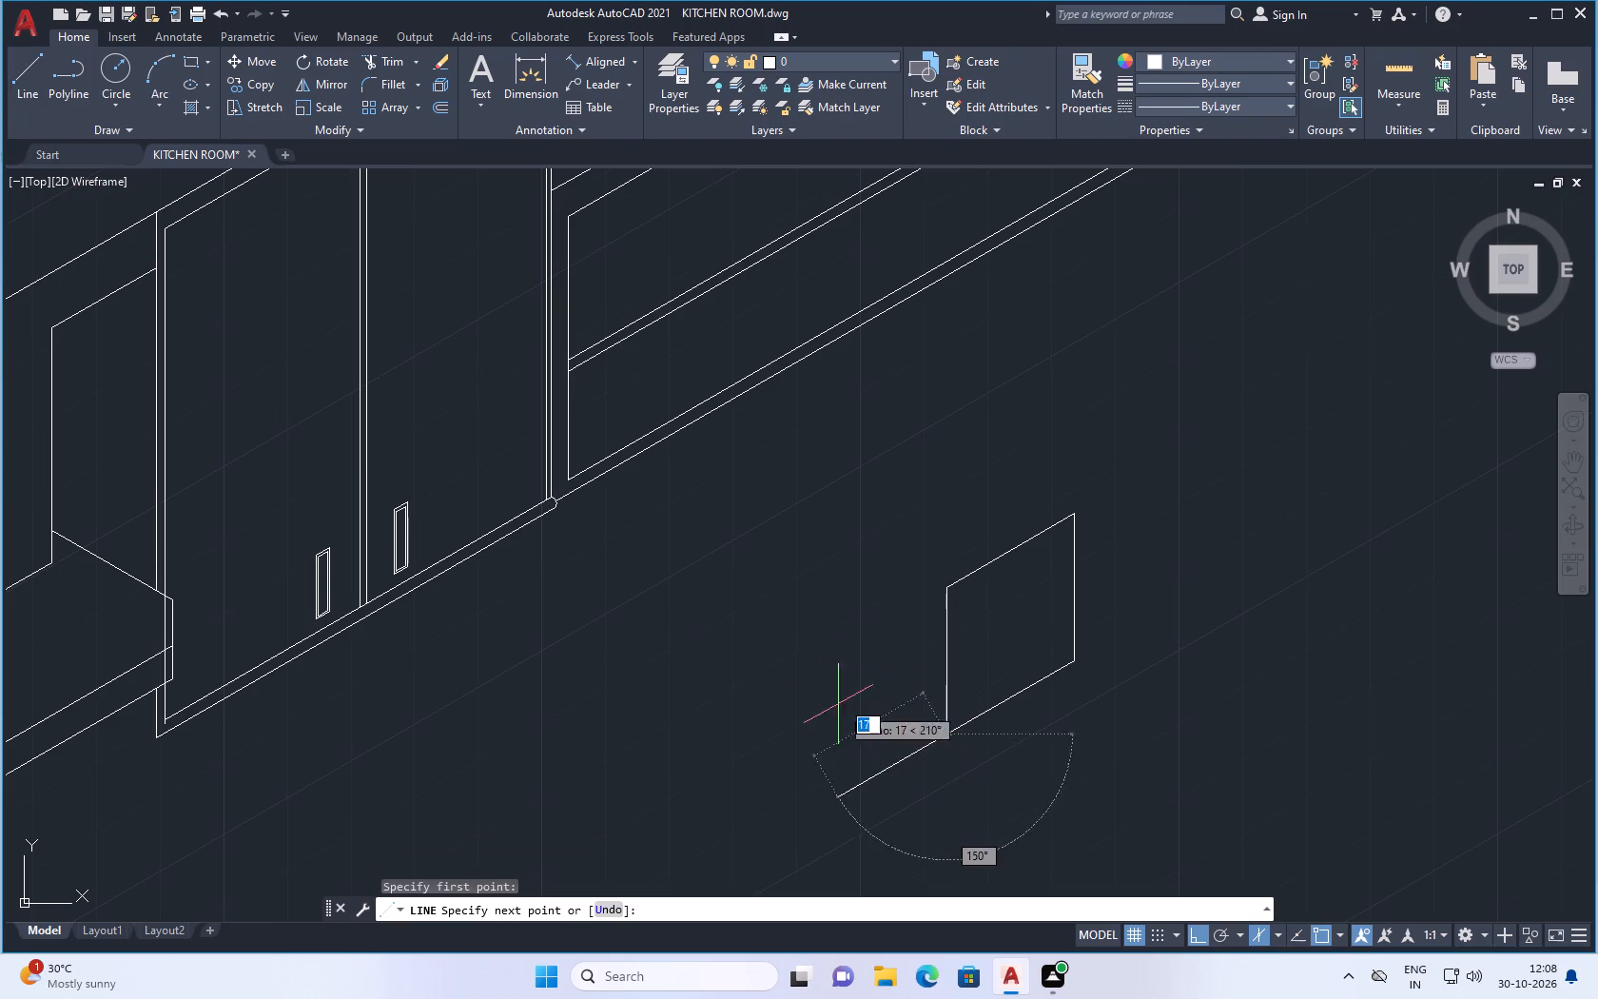
pyautogui.click(1276, 929)
pyautogui.click(1287, 879)
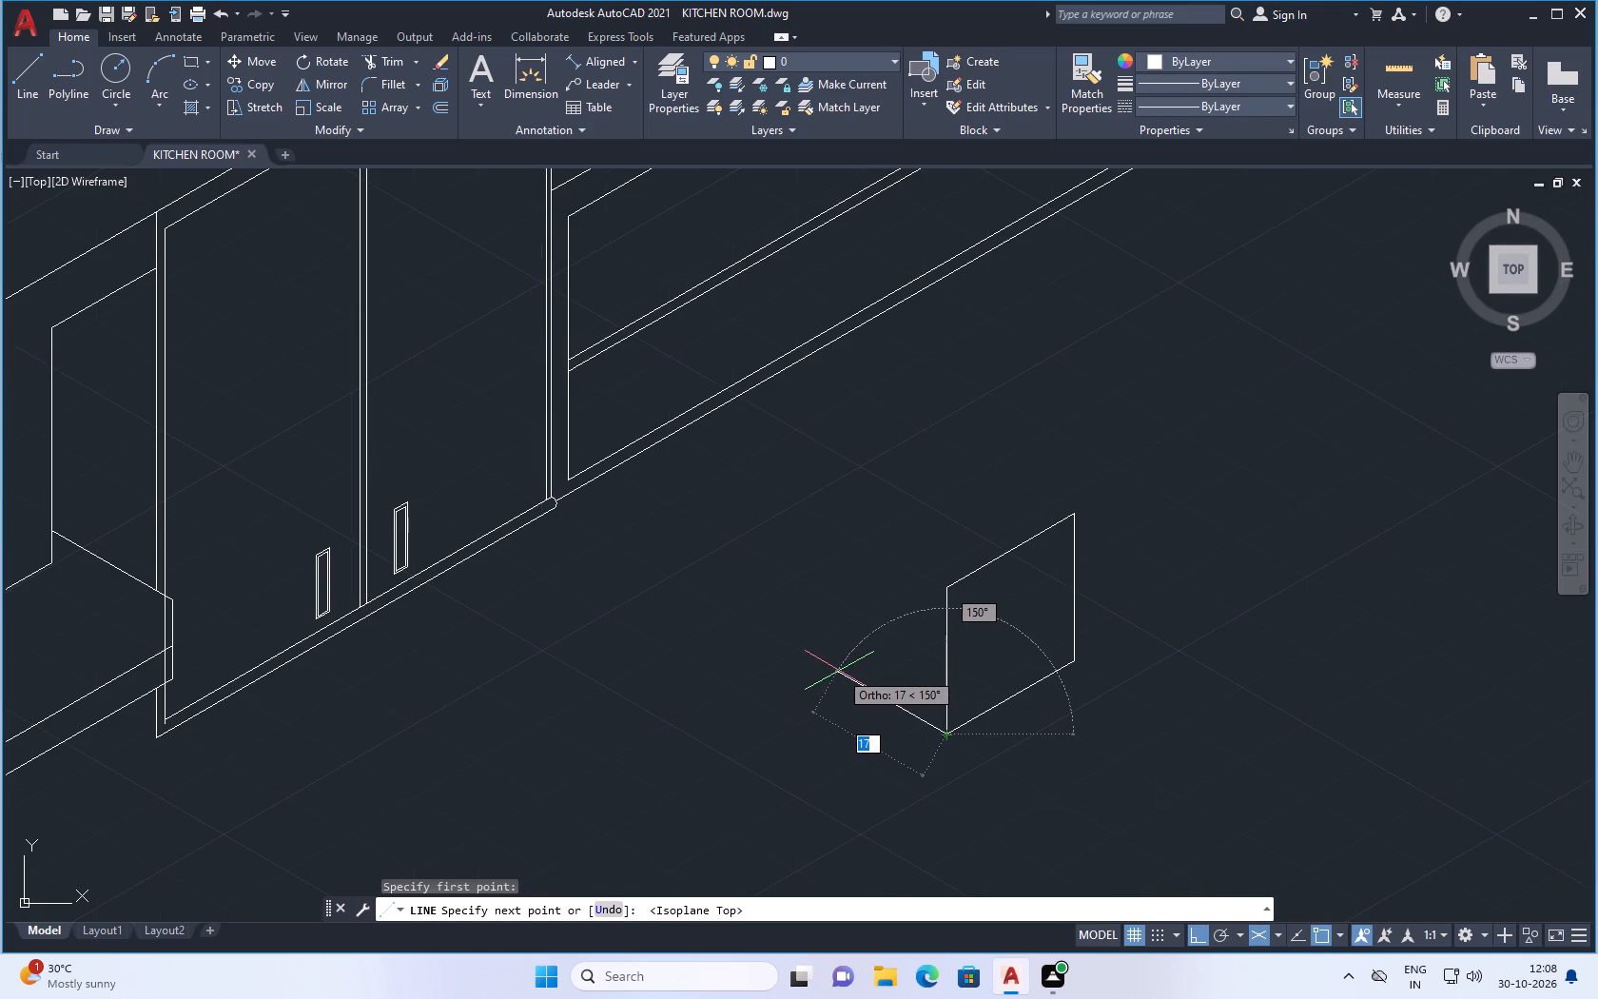
pyautogui.write('20')
pyautogui.press('Return')
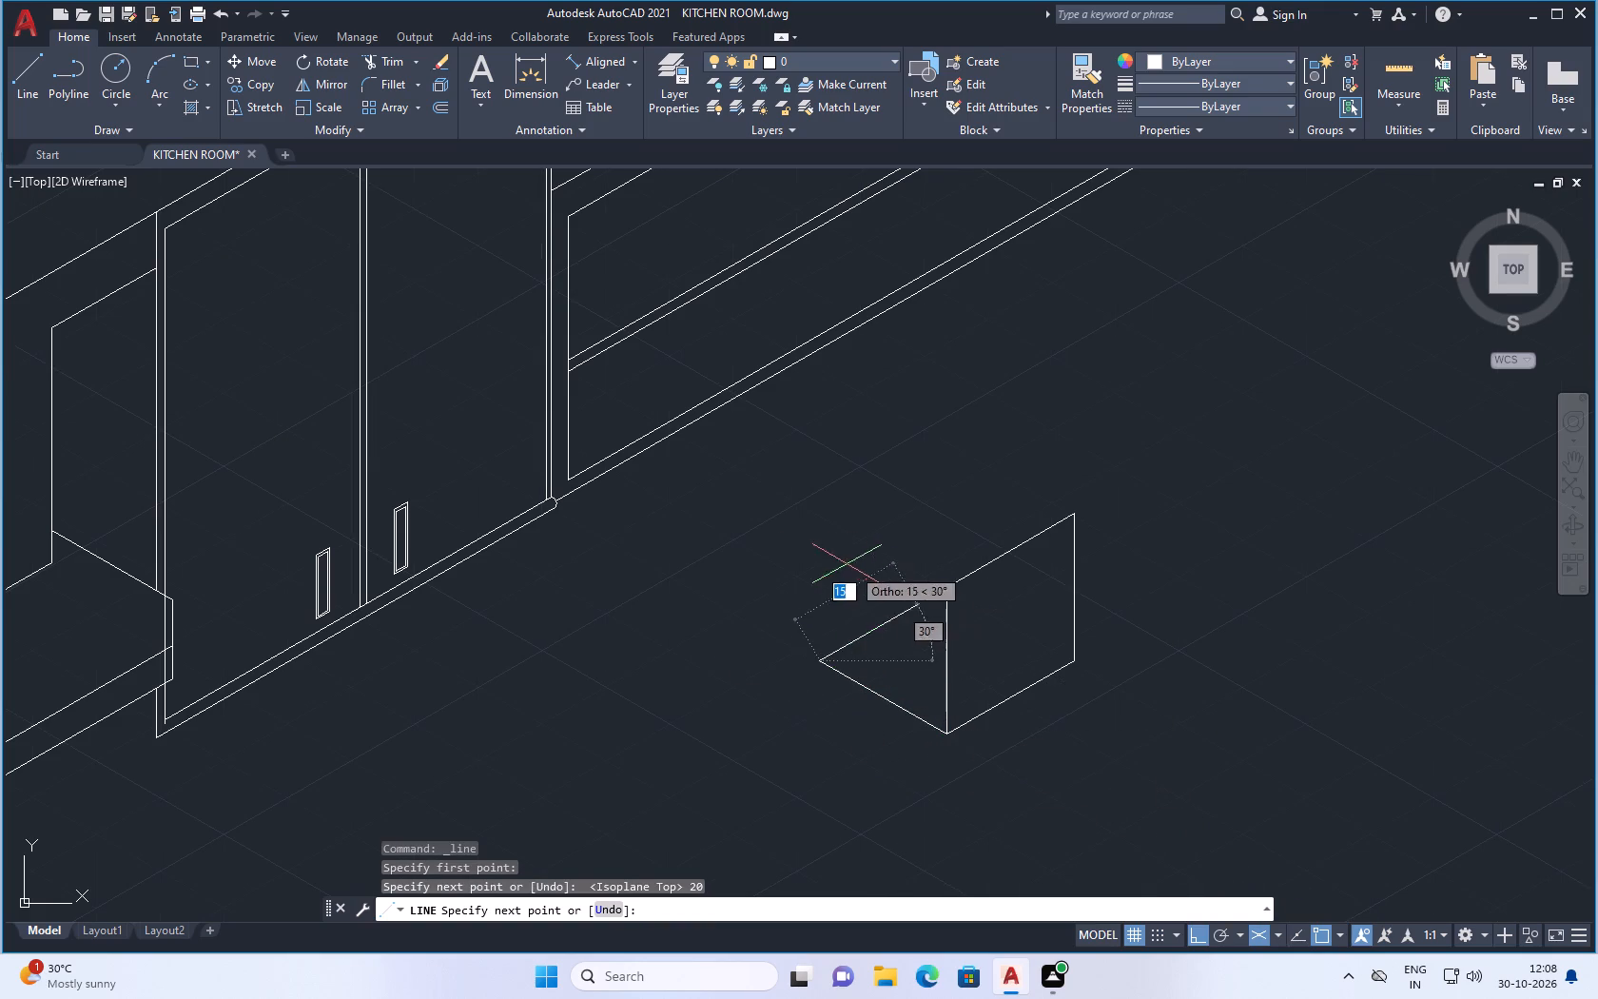
pyautogui.click(1272, 930)
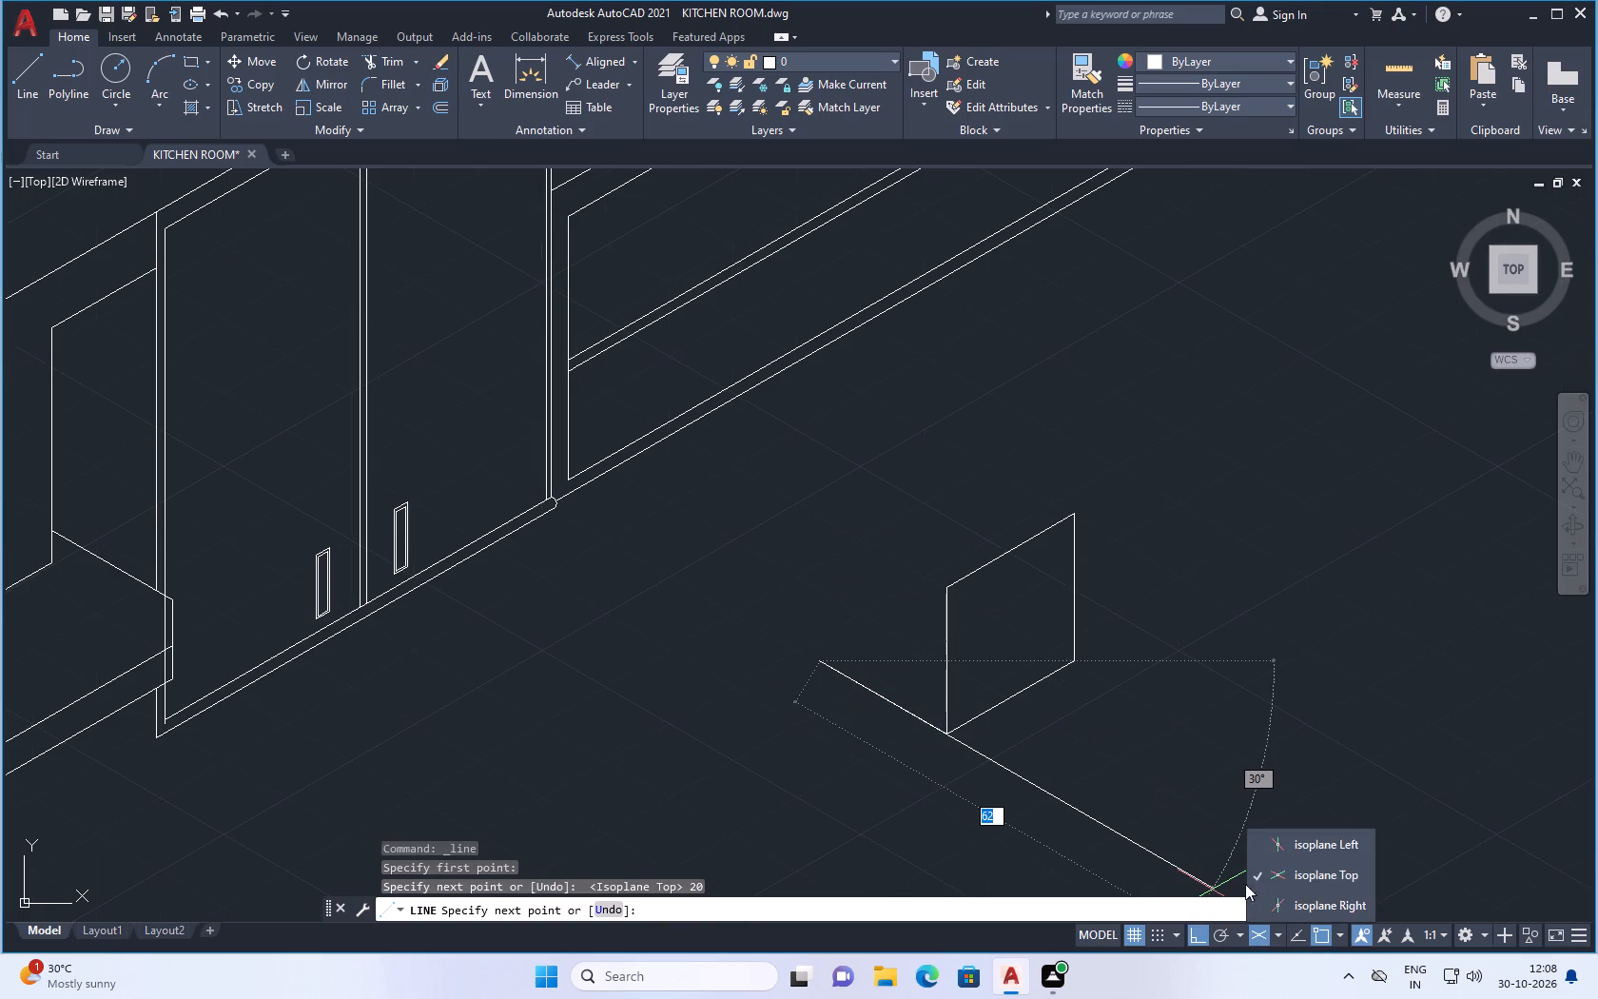
pyautogui.click(1265, 844)
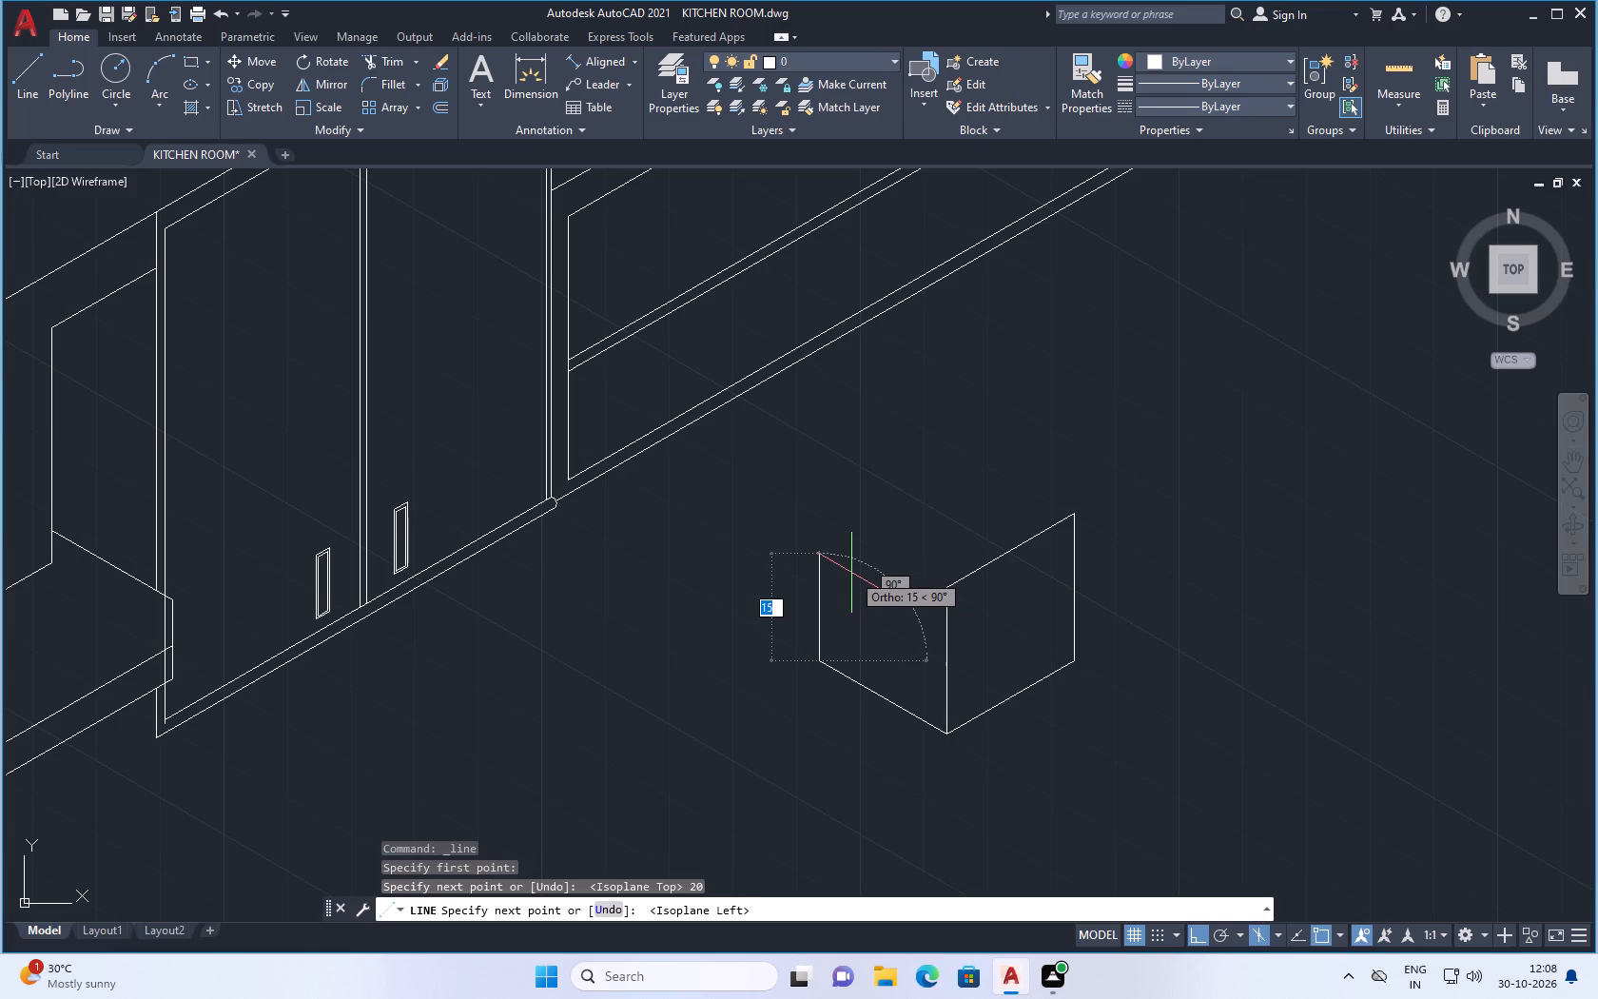
pyautogui.press('2')
pyautogui.press('0')
pyautogui.press('Return')
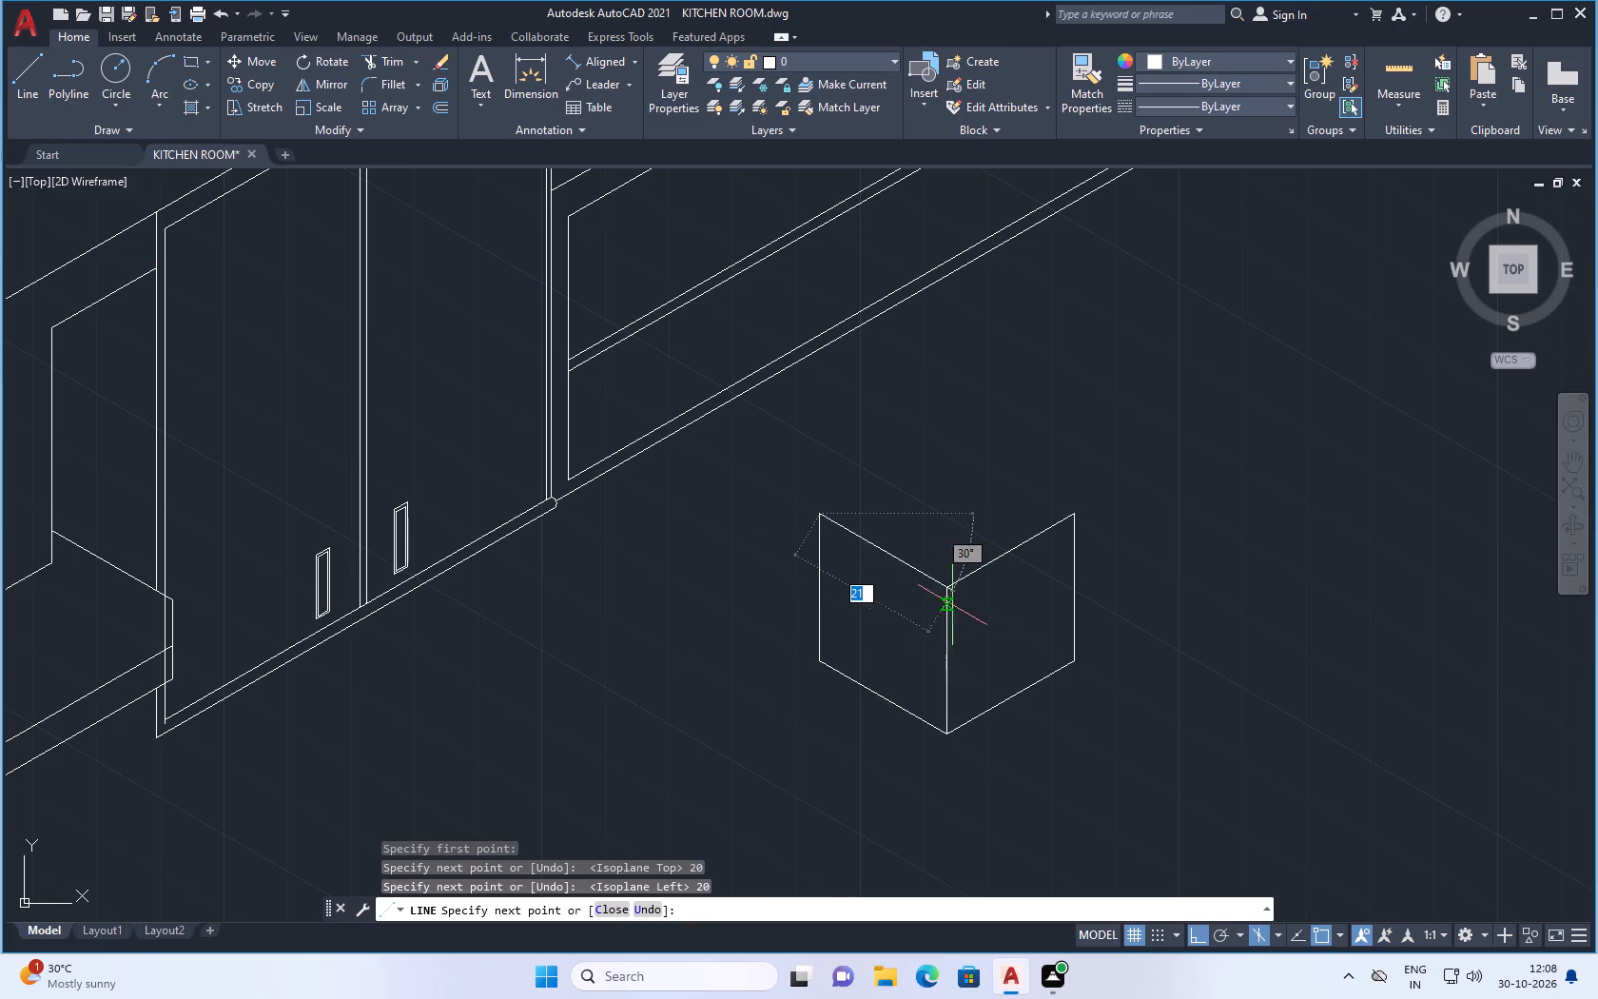
pyautogui.click(949, 596)
pyautogui.press('space')
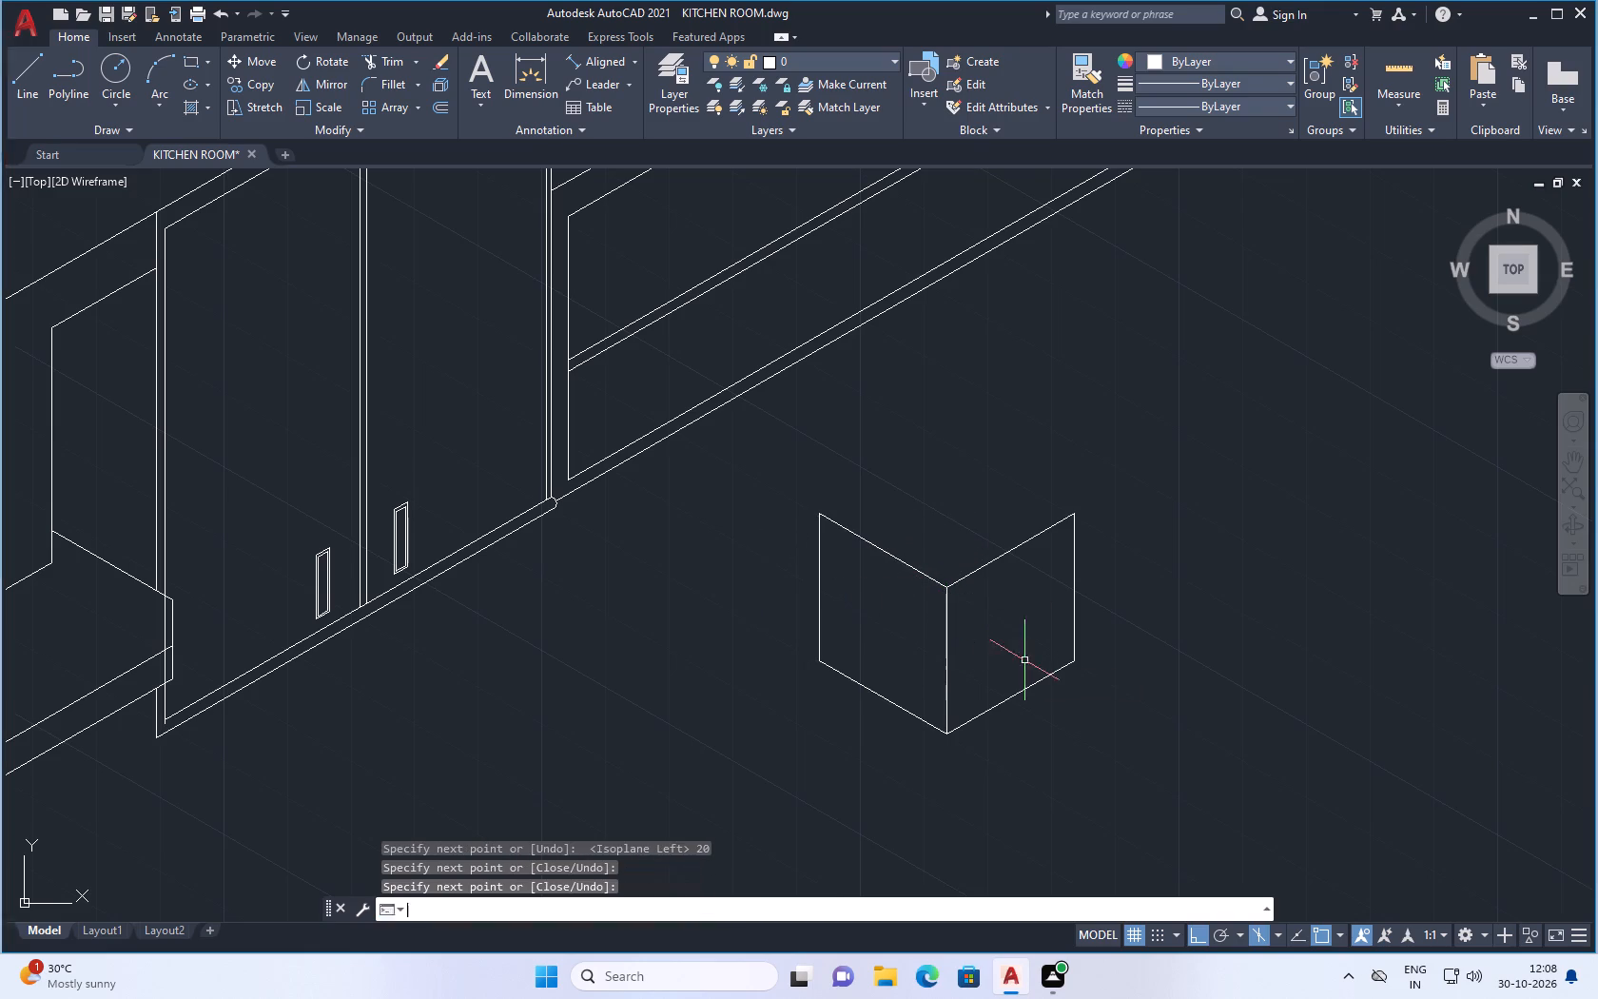
# Close the cube's top in the top isoplane with a 20-unit line at 30° from the left face's outer corner and a line to the right face's.
pyautogui.press('space')
pyautogui.scroll(1, 863, 488)
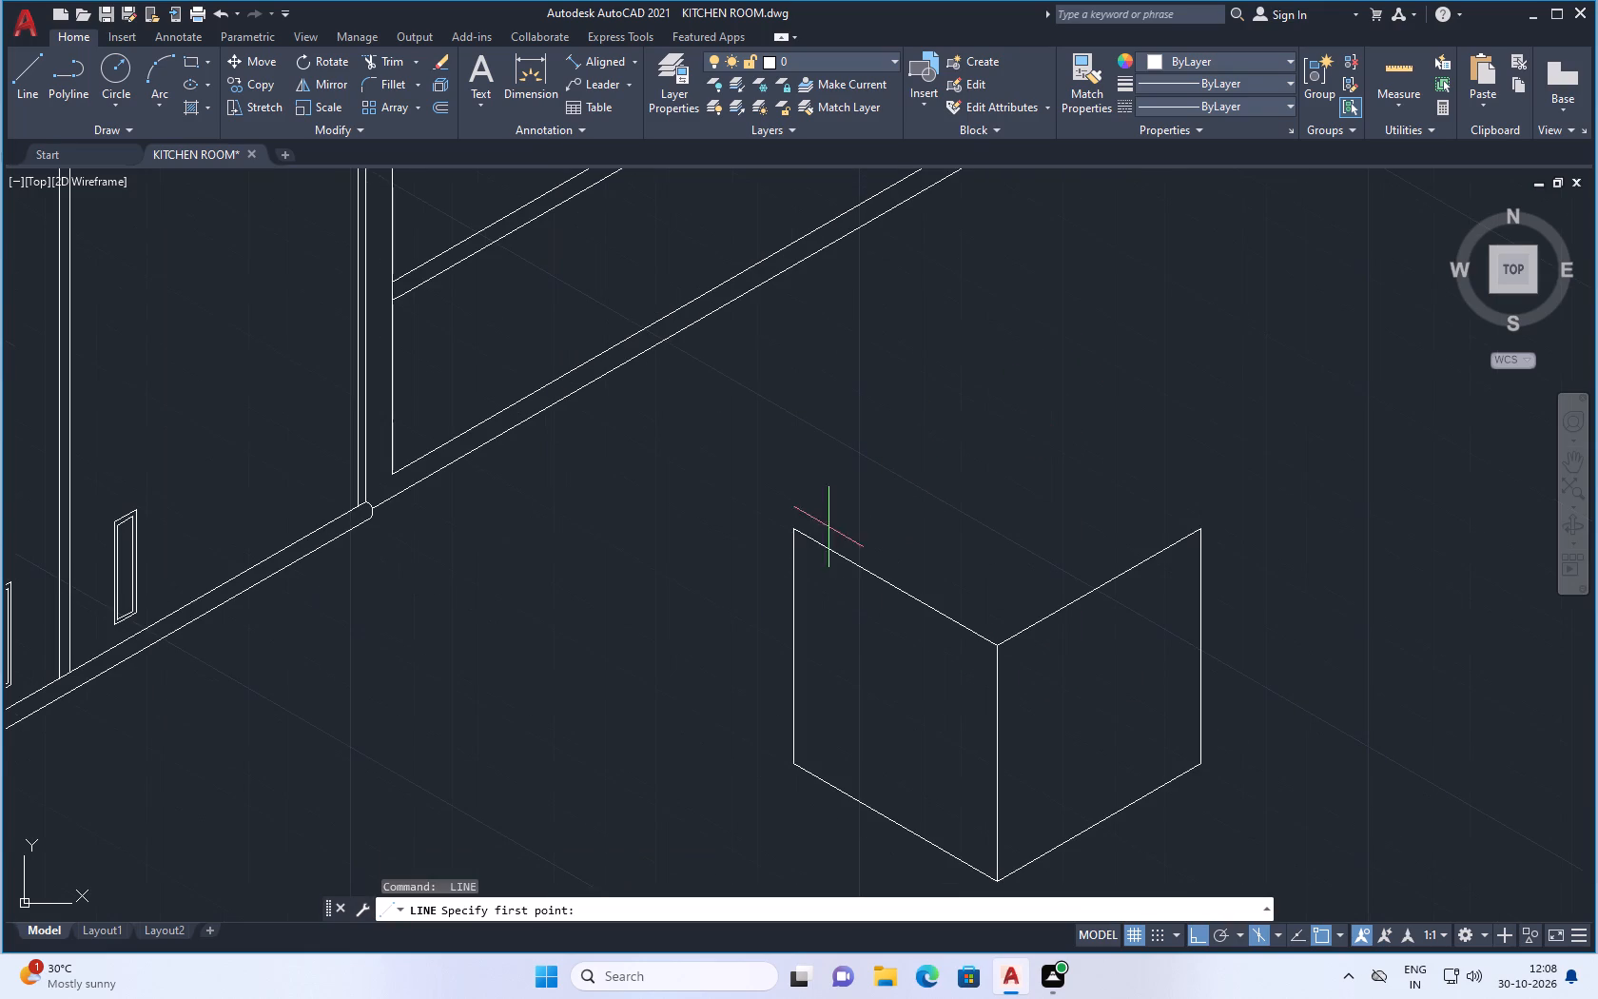
pyautogui.moveTo(794, 526); pyautogui.dragTo(814, 519)
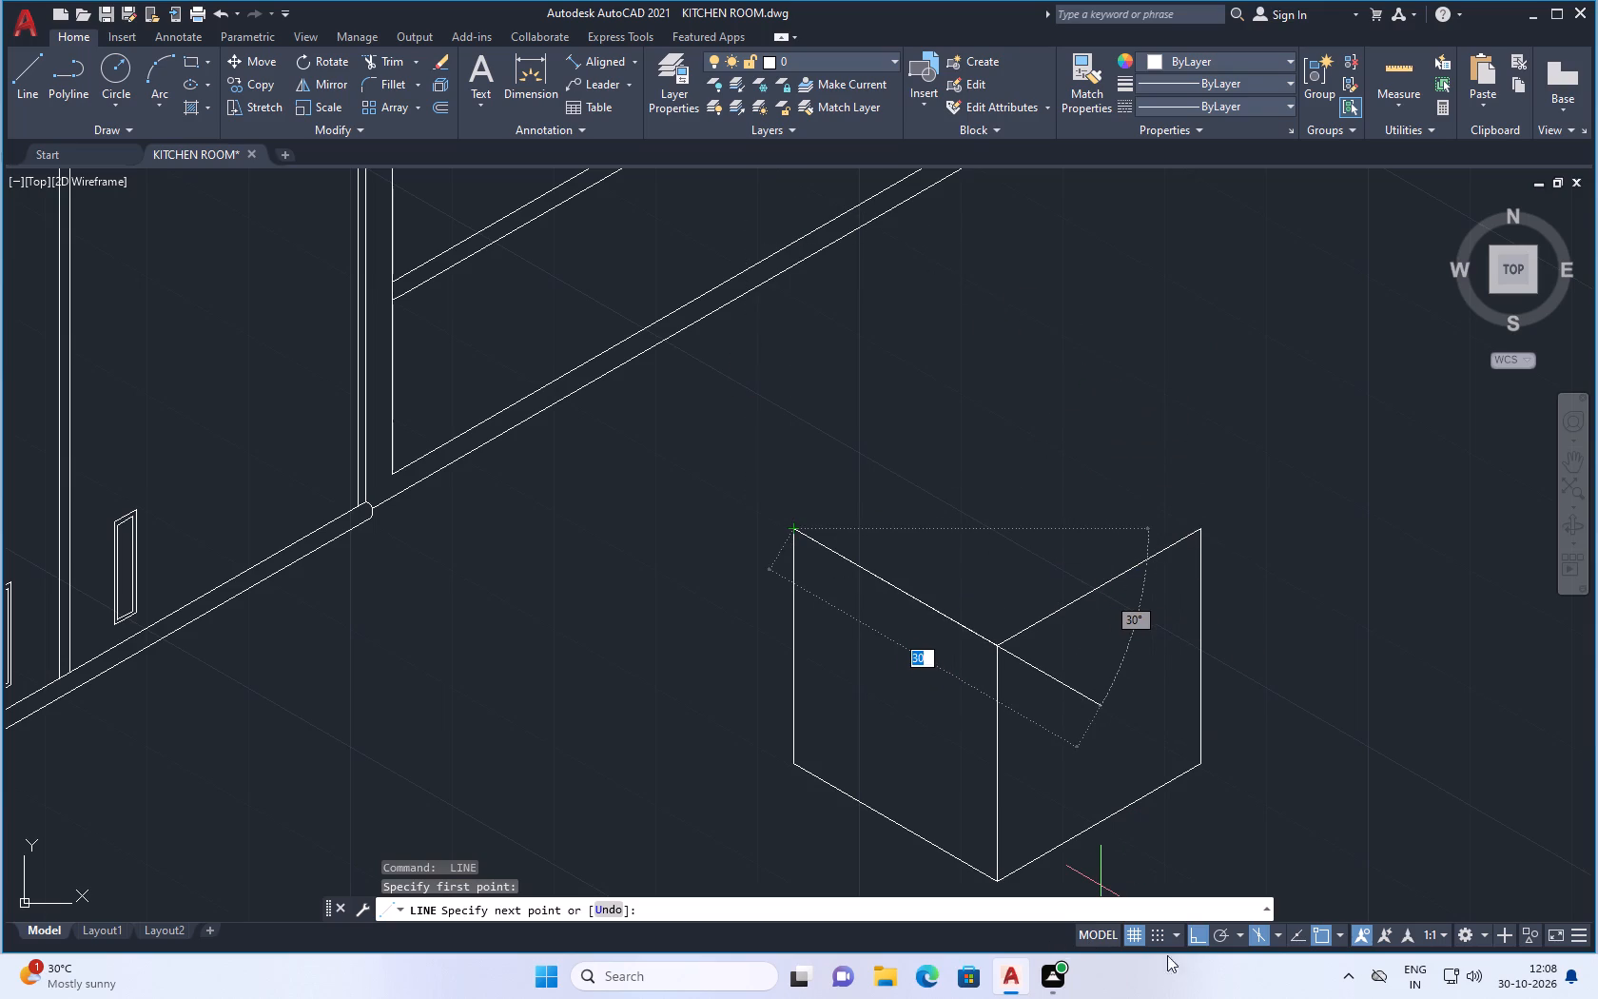
pyautogui.click(1280, 932)
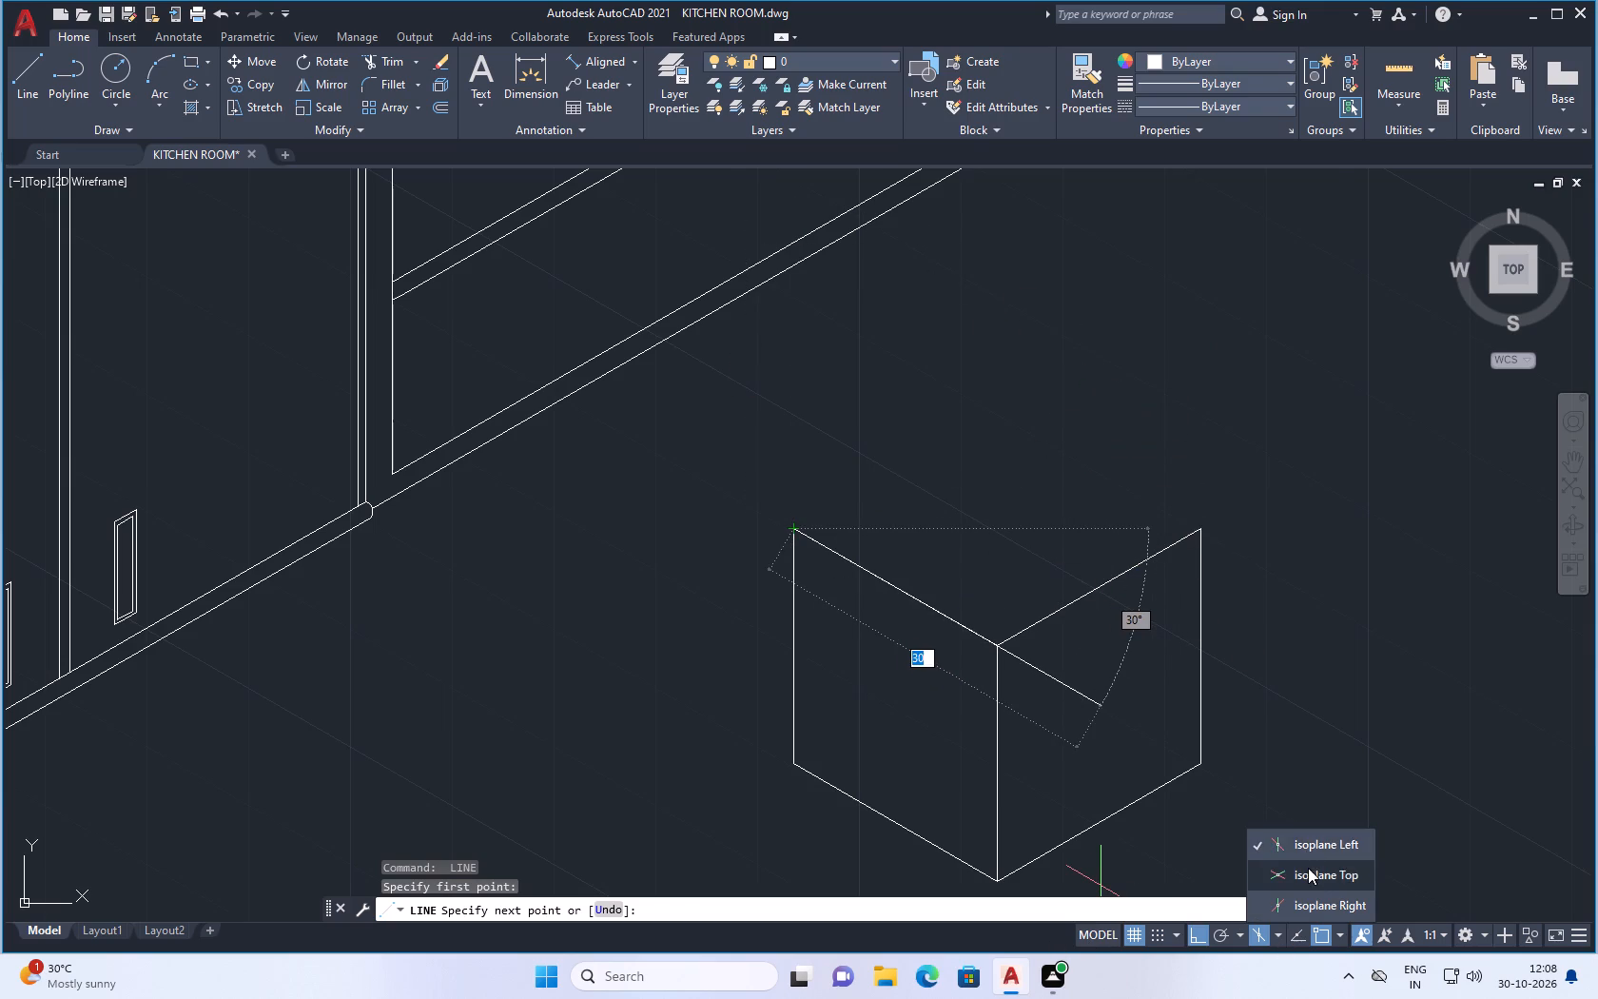
pyautogui.click(1308, 868)
pyautogui.press('2')
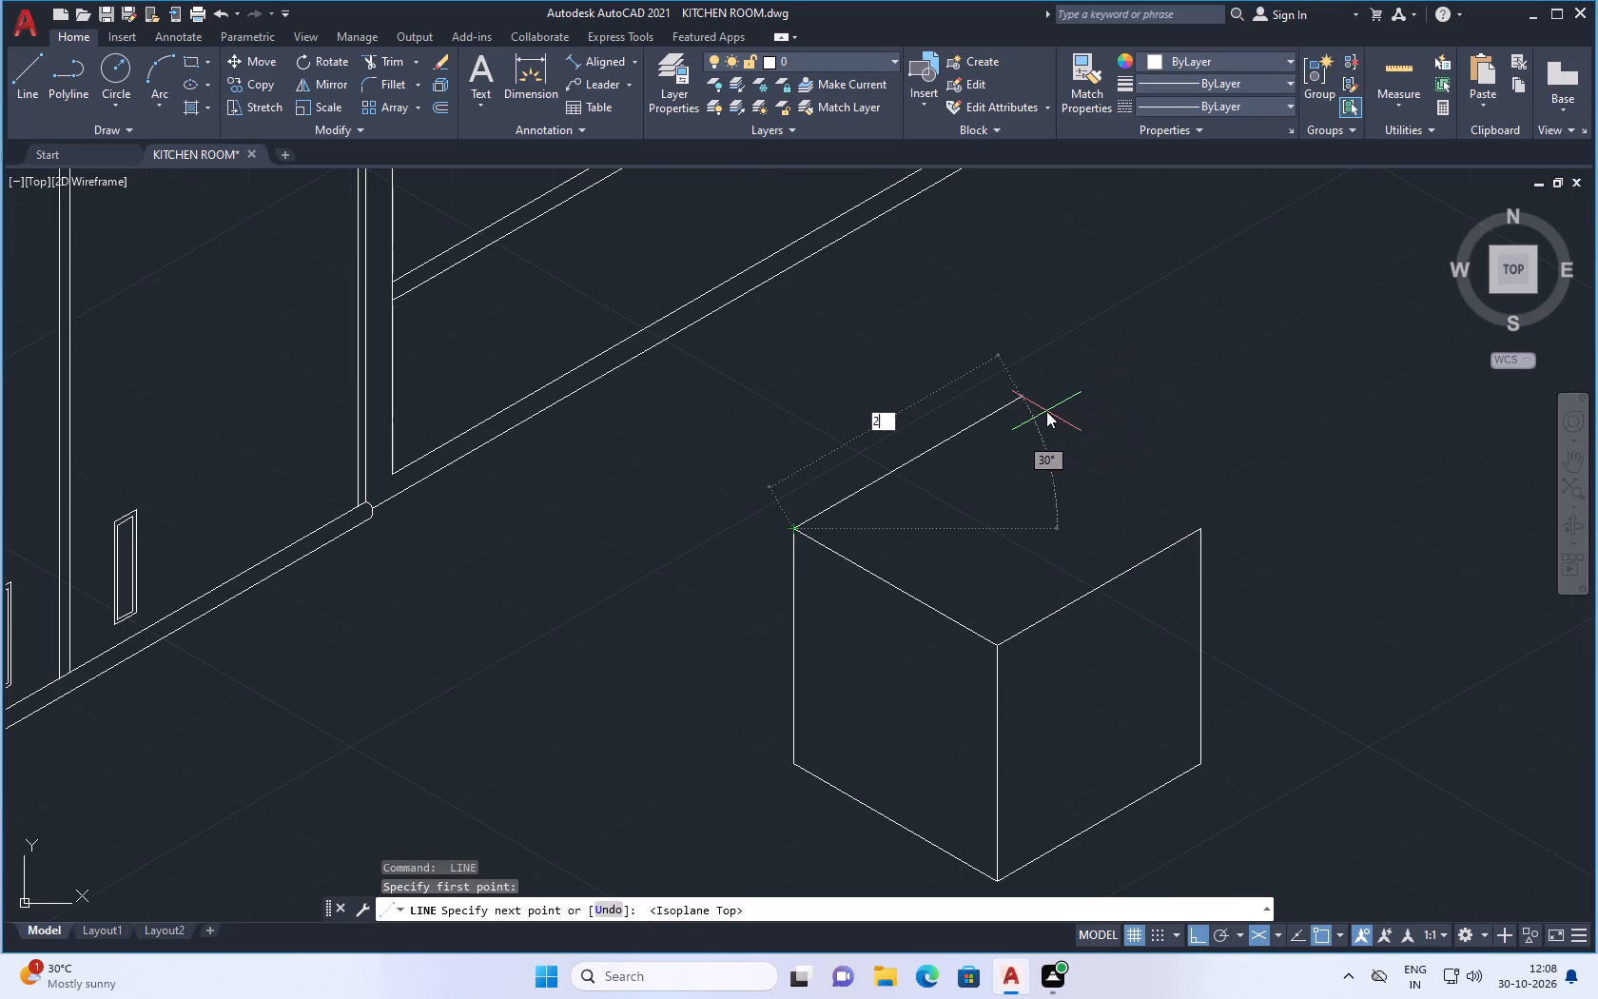
pyautogui.press('0')
pyautogui.press('Return')
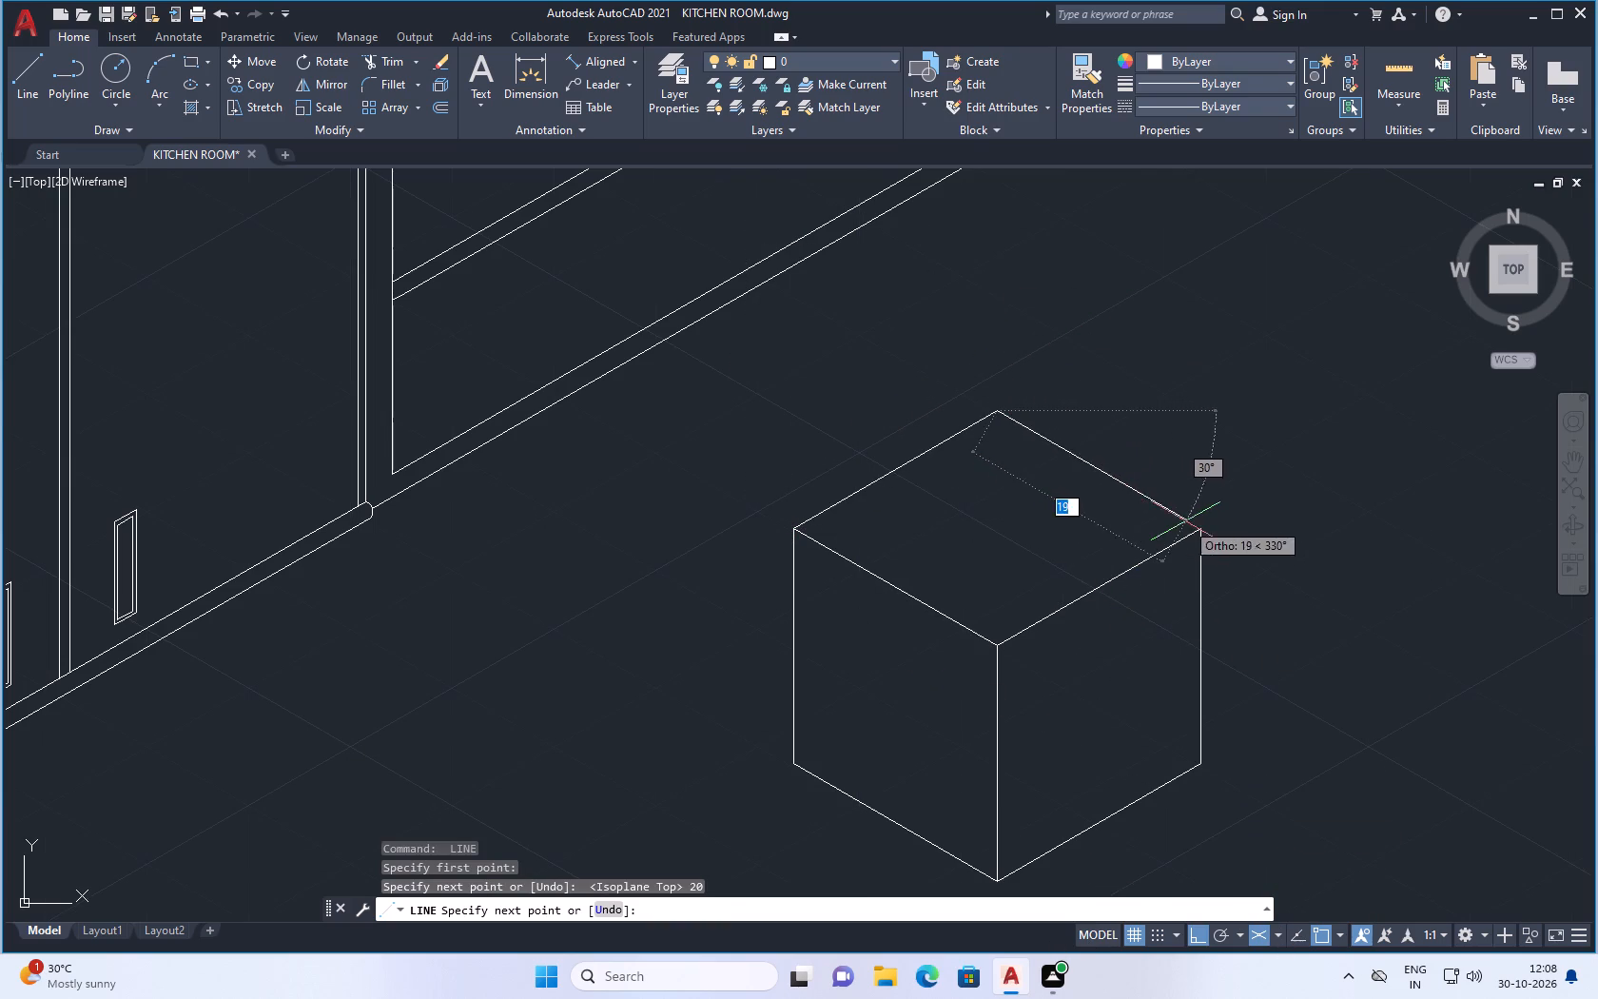
pyautogui.scroll(1, 1198, 519)
pyautogui.click(1196, 537)
pyautogui.press('space')
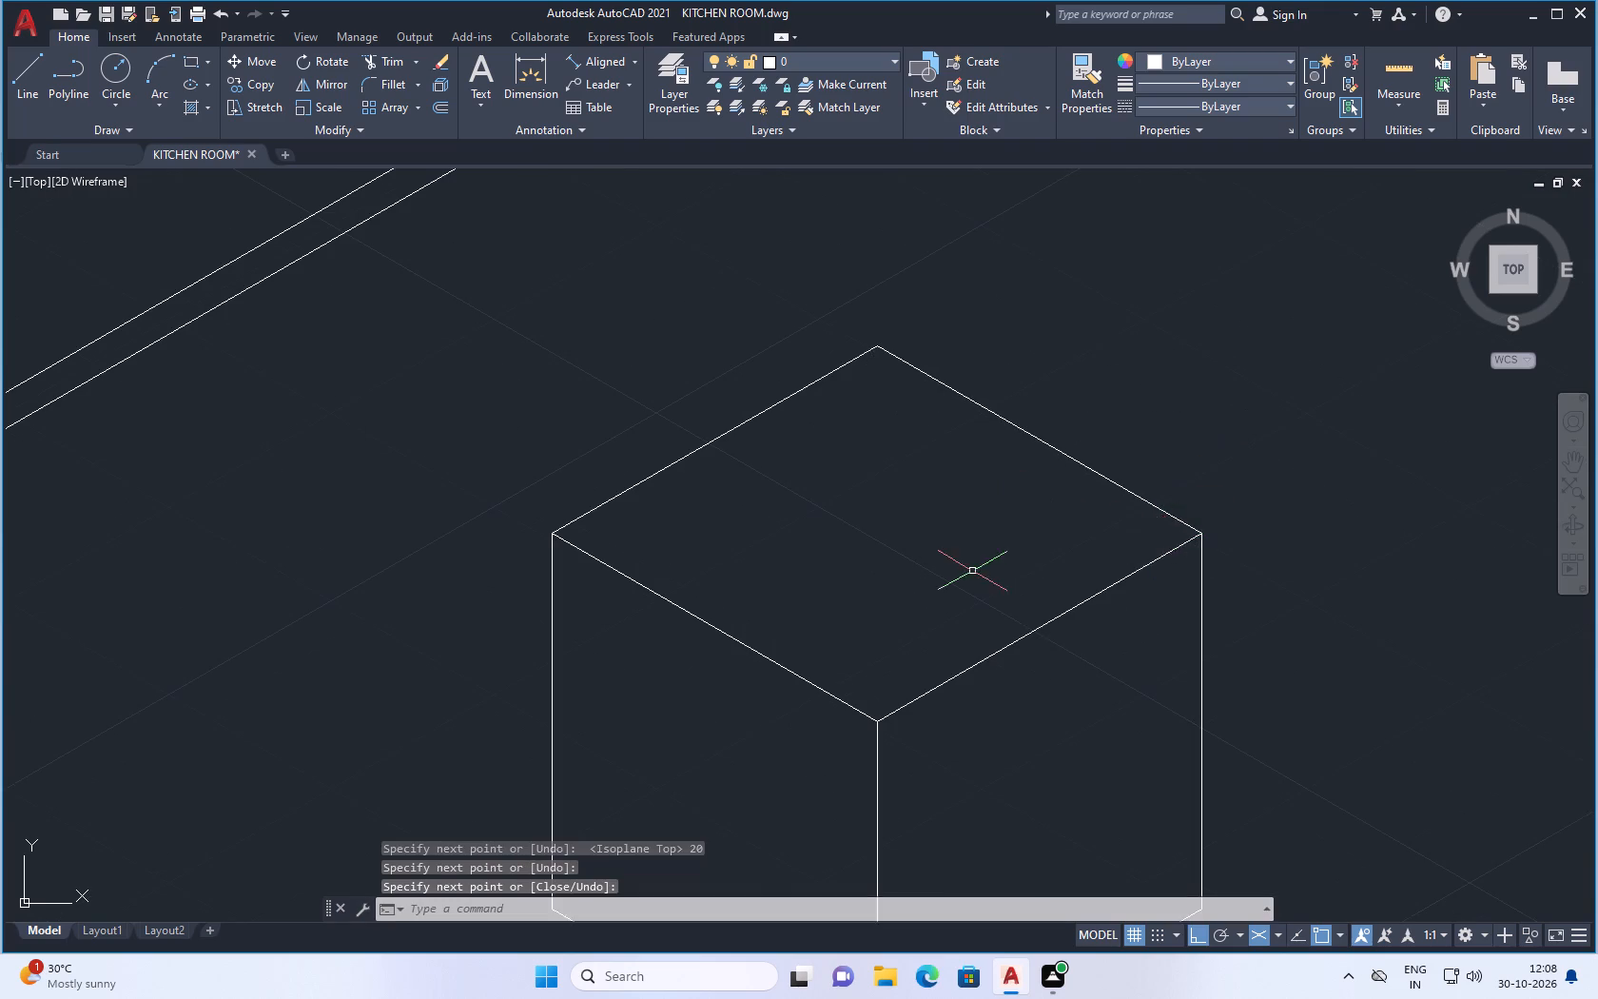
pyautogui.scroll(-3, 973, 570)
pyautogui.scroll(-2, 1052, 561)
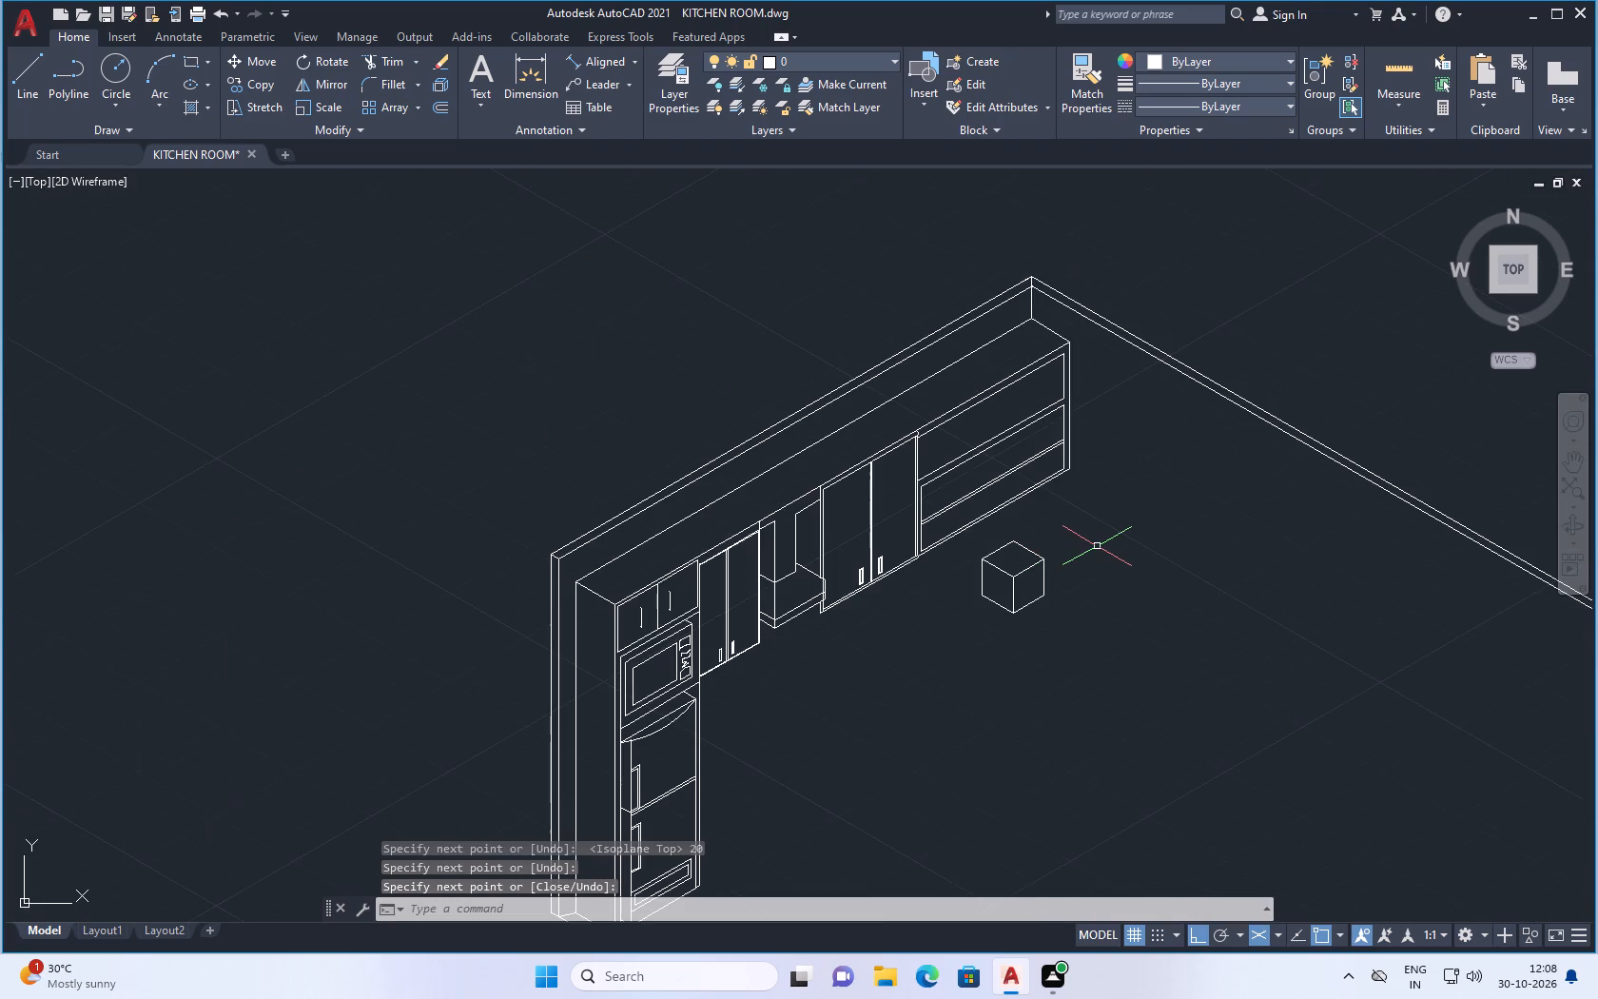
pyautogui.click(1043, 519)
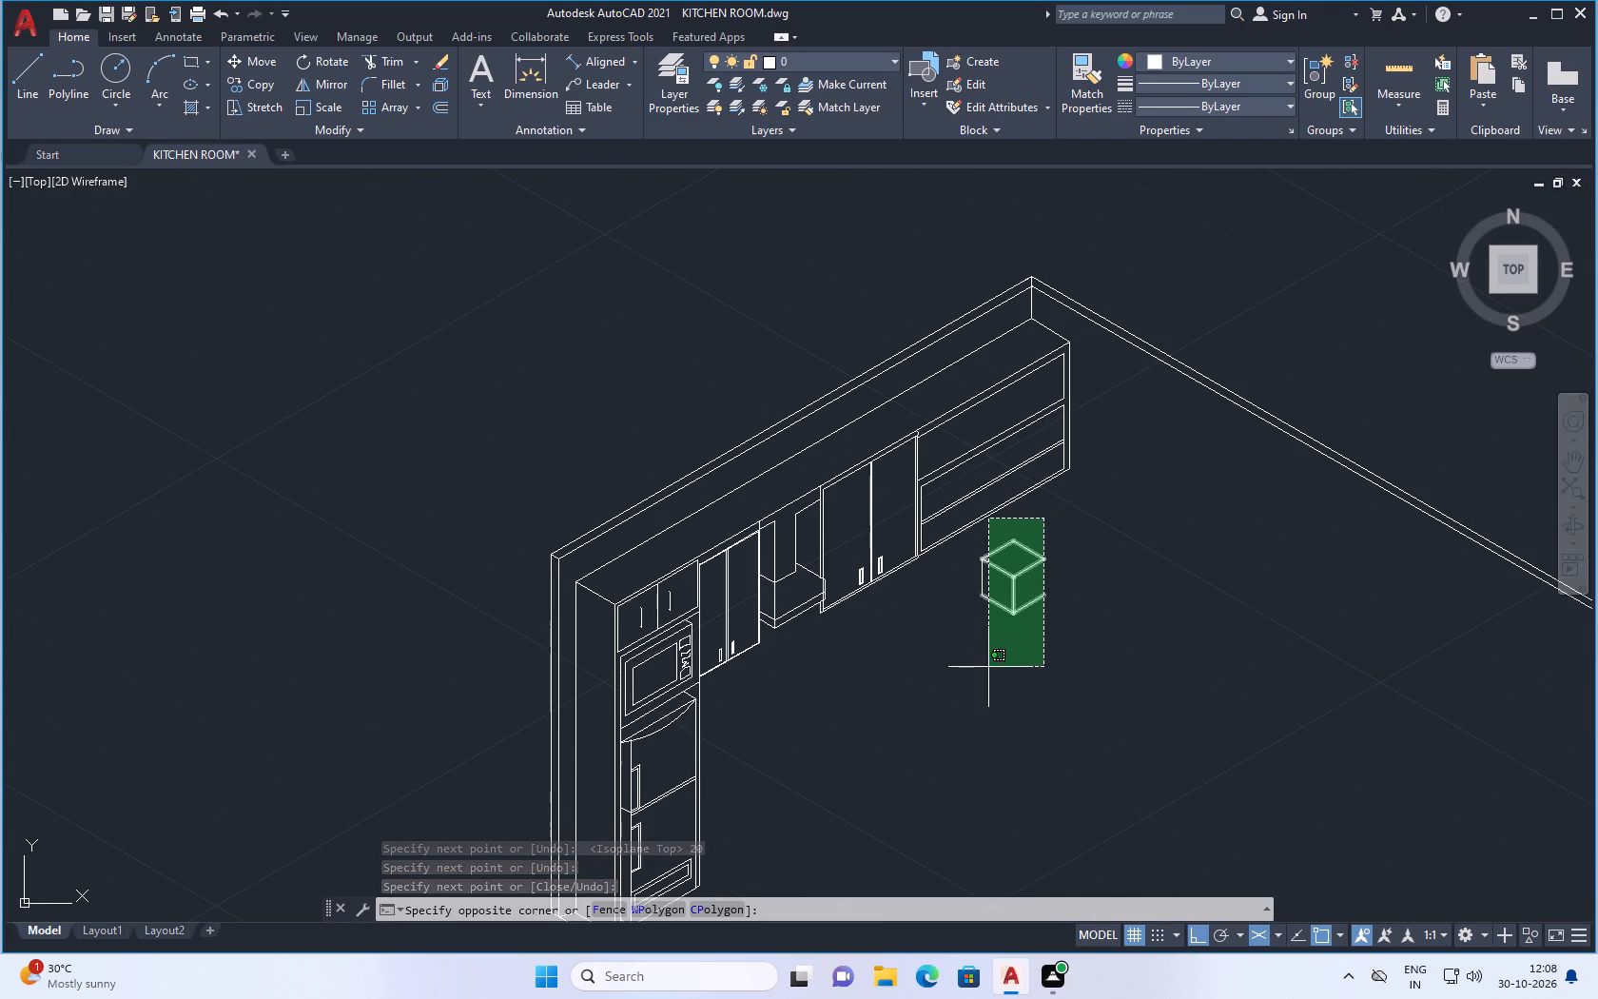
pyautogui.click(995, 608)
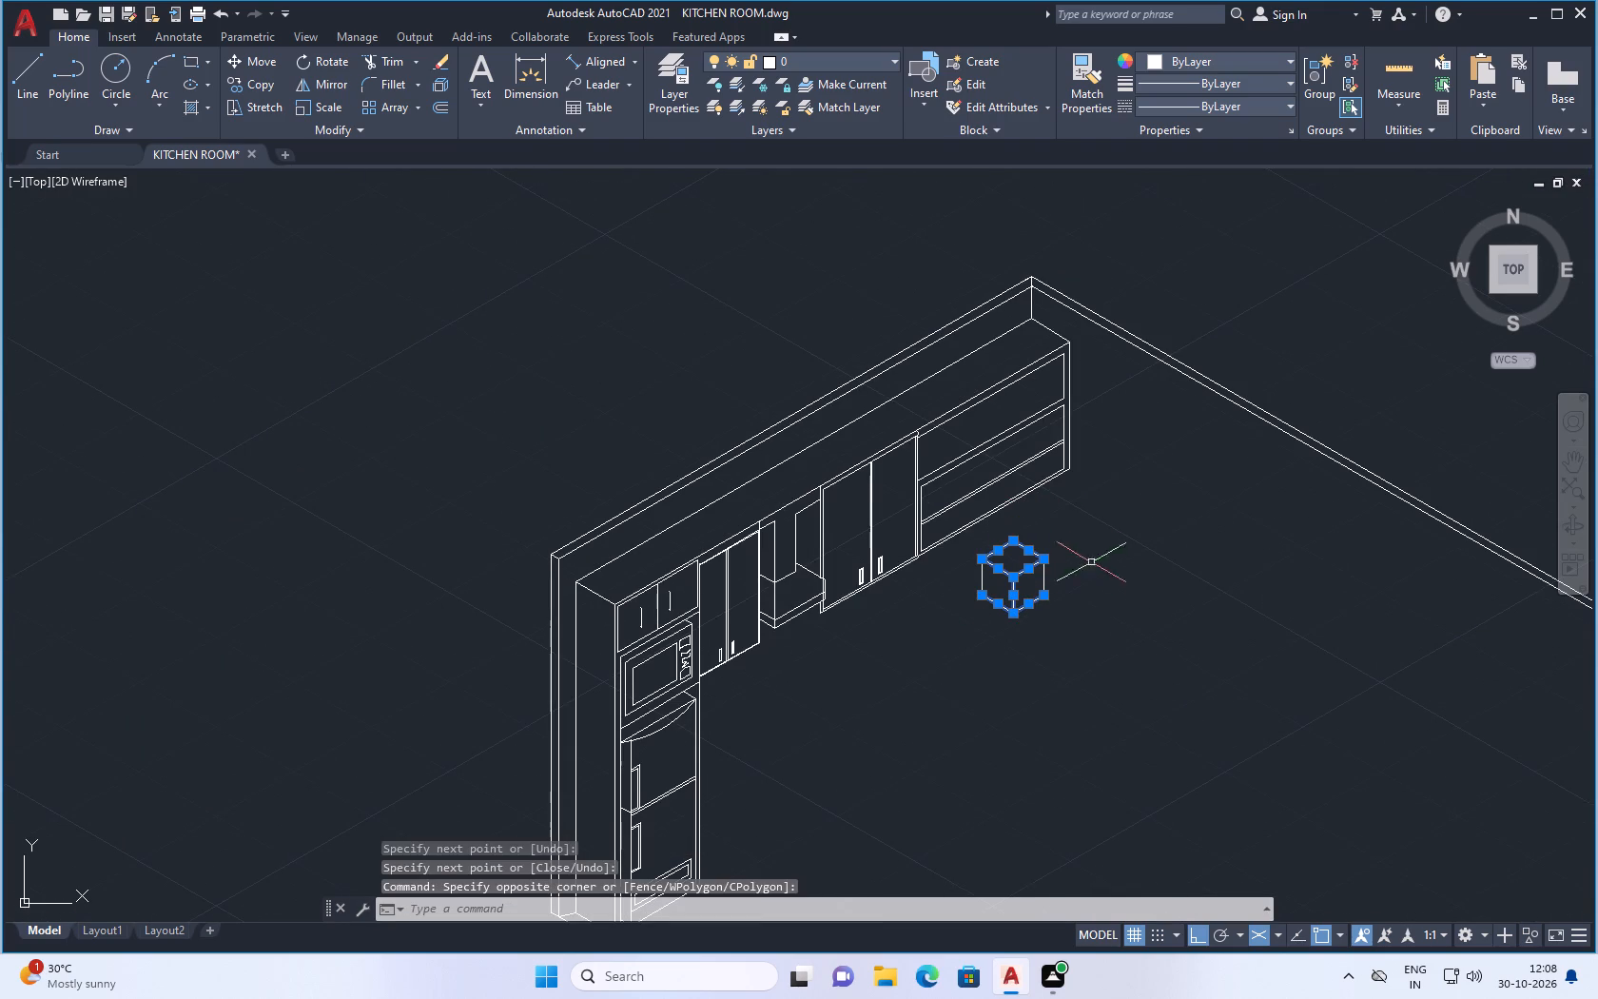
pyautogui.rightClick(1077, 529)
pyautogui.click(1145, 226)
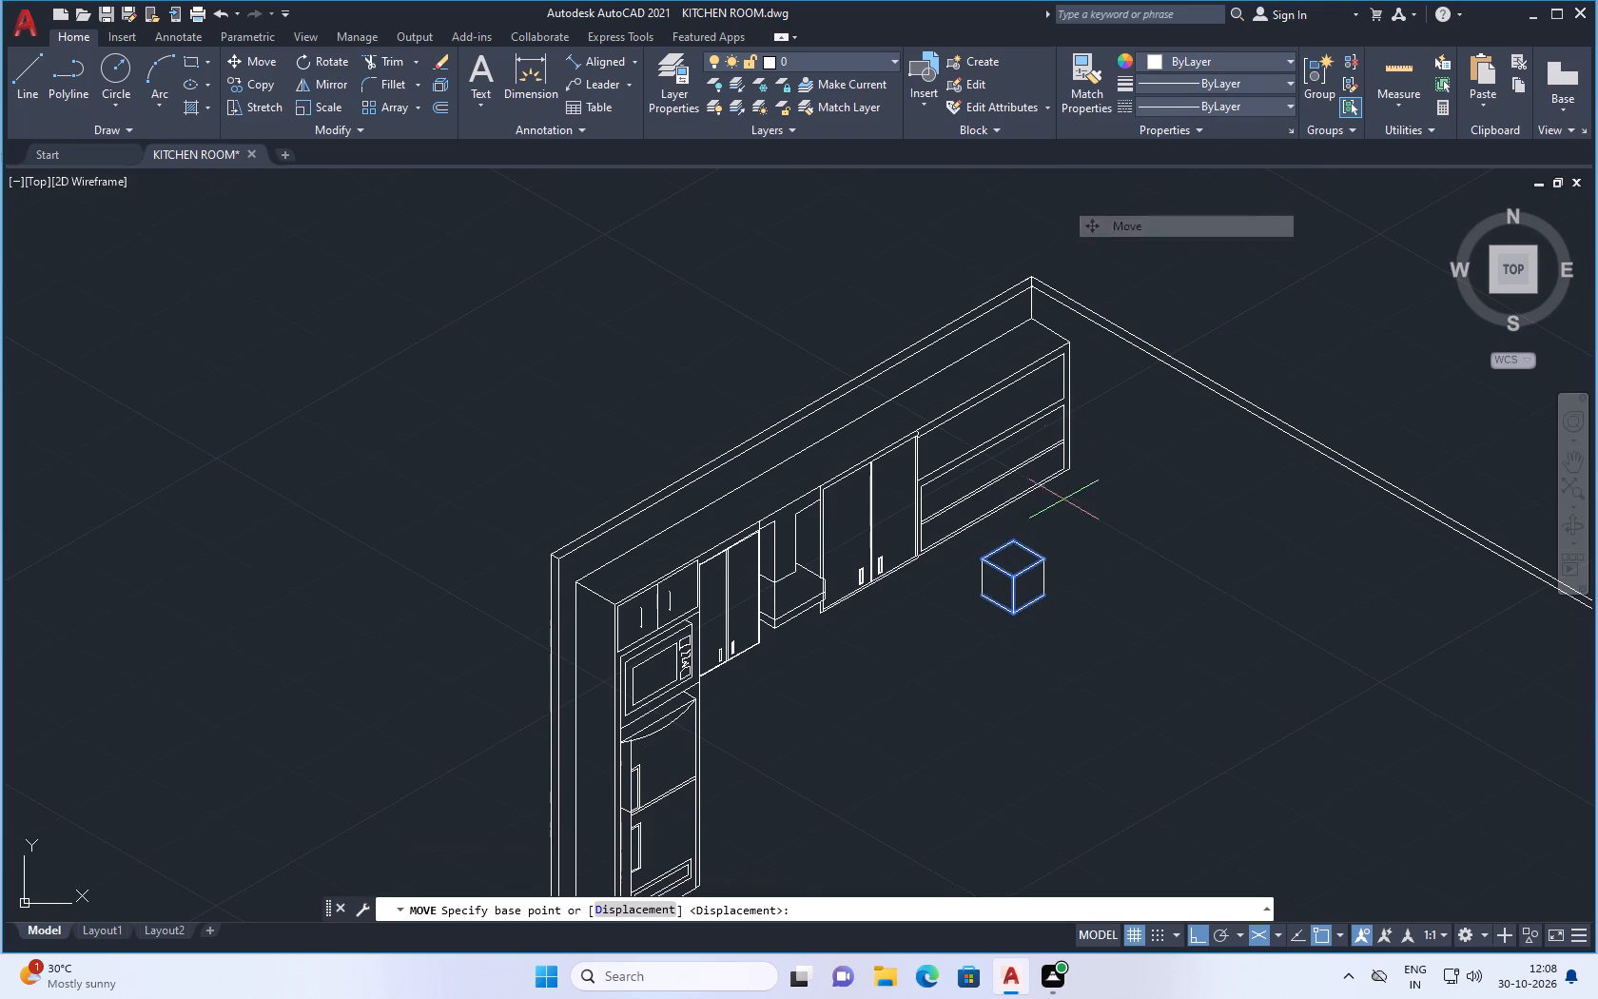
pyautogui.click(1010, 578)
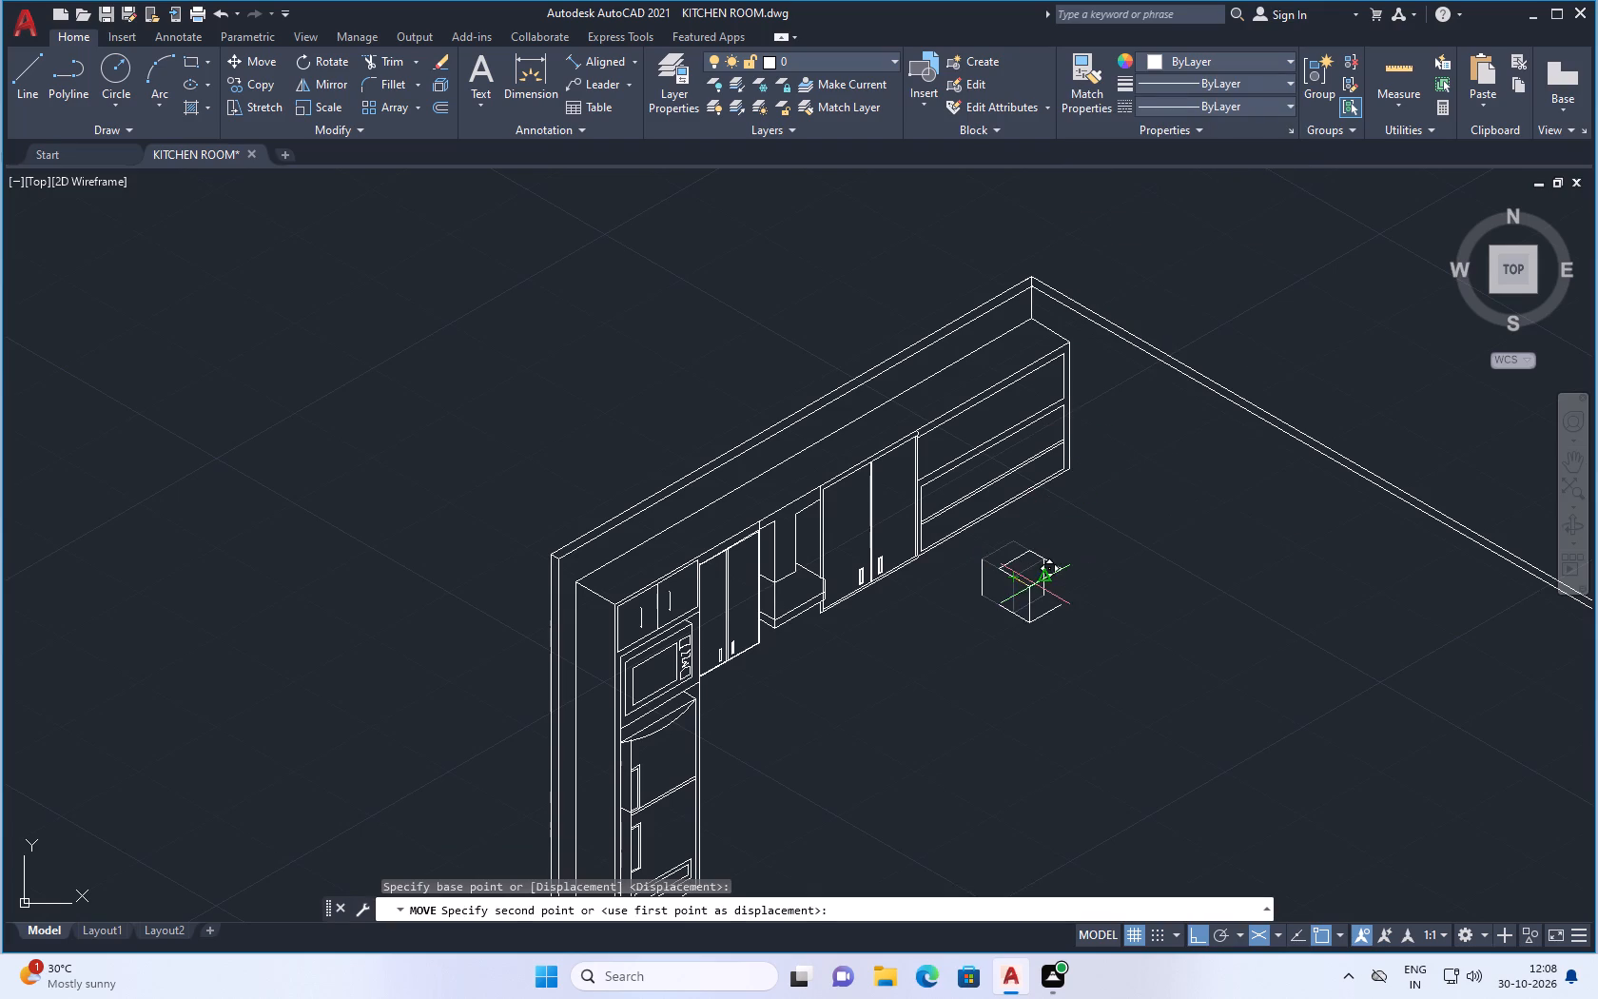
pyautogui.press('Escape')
# Move the whole isometric cube farther away from the panelled section, down along the 30° isometric axis into empty space.
pyautogui.scroll(2, 1029, 553)
pyautogui.click(1103, 479)
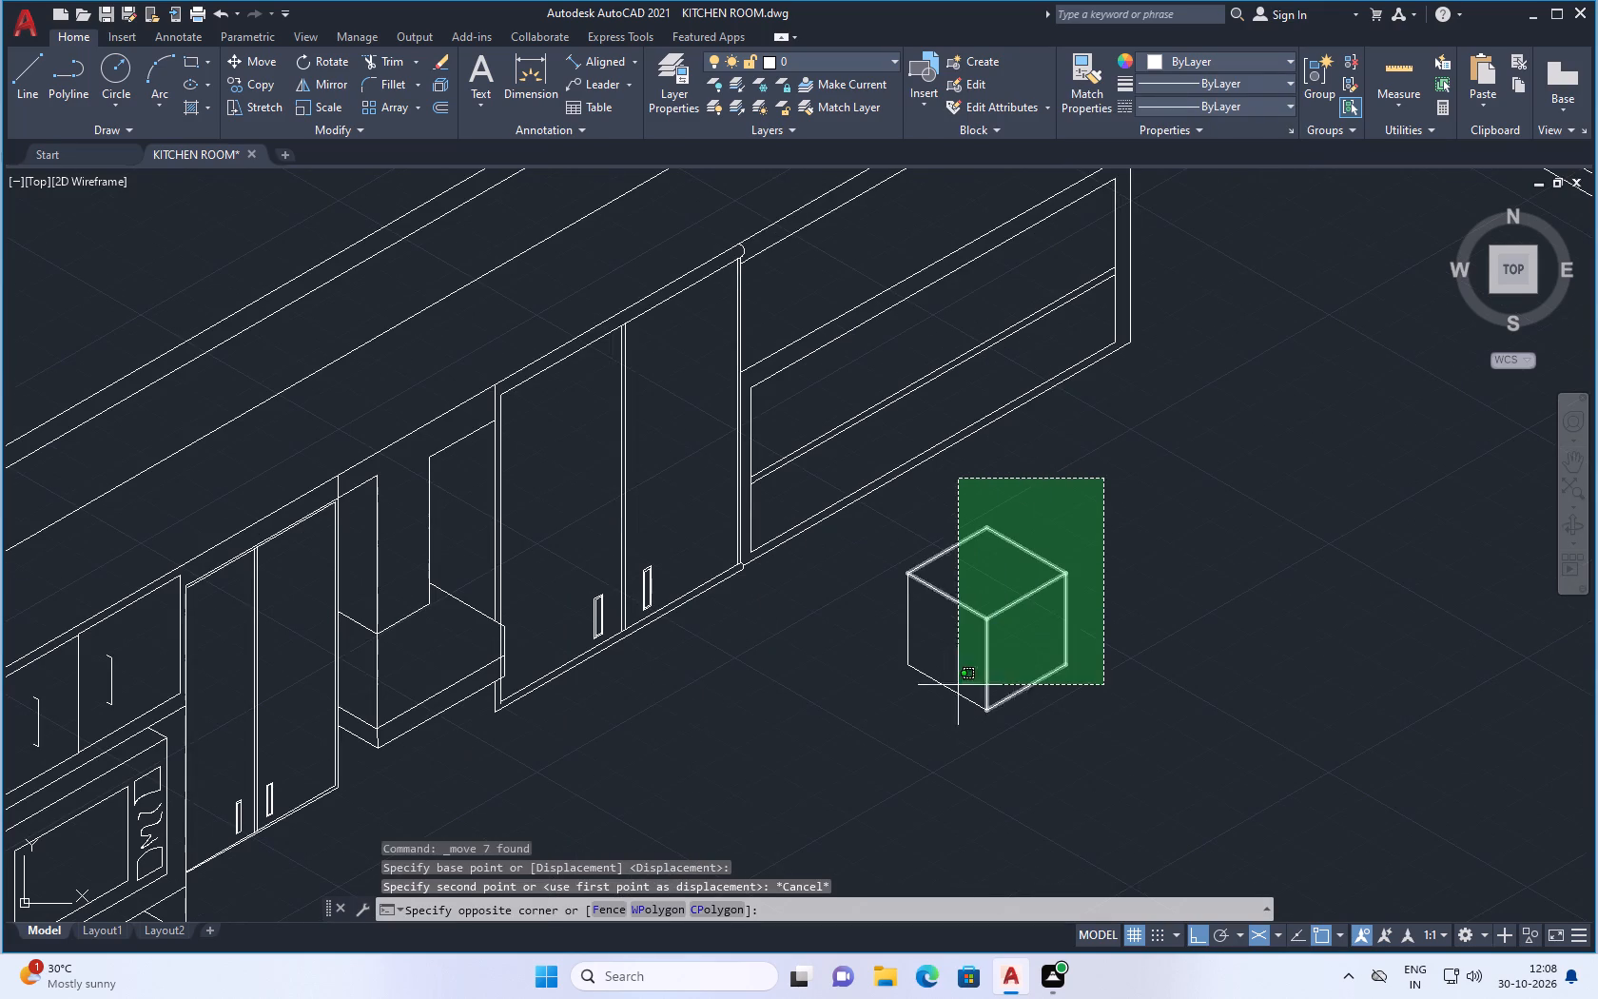
pyautogui.click(912, 728)
pyautogui.moveTo(923, 626); pyautogui.dragTo(908, 629)
pyautogui.click(873, 644)
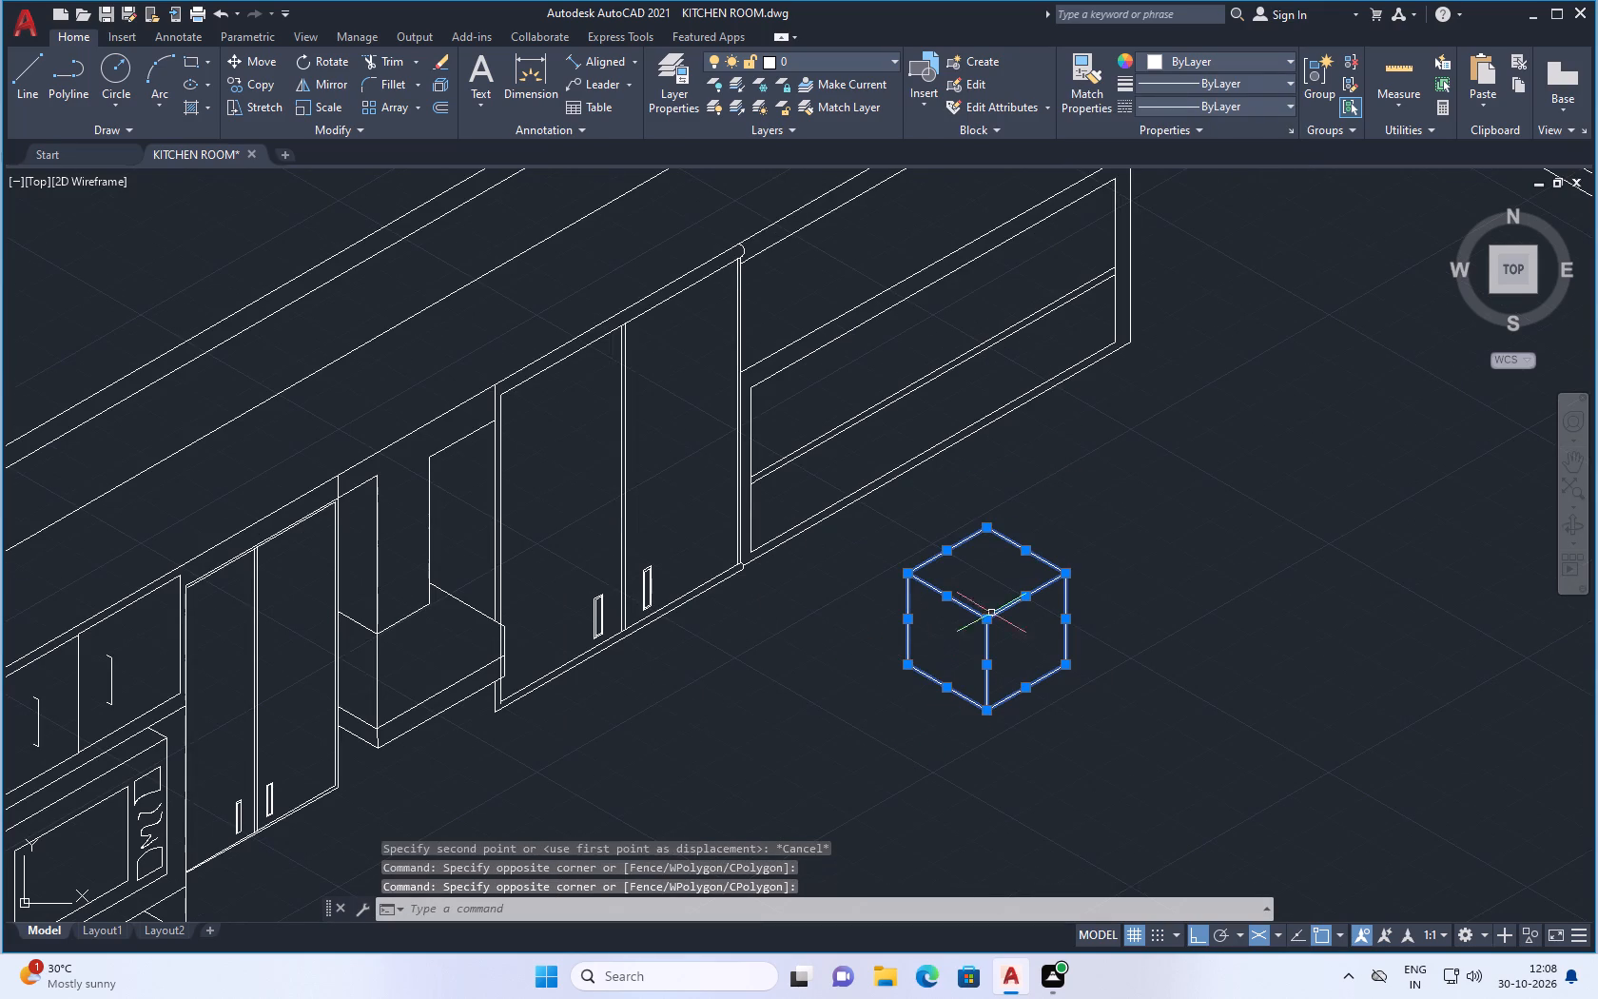
pyautogui.rightClick(1141, 501)
pyautogui.click(1210, 641)
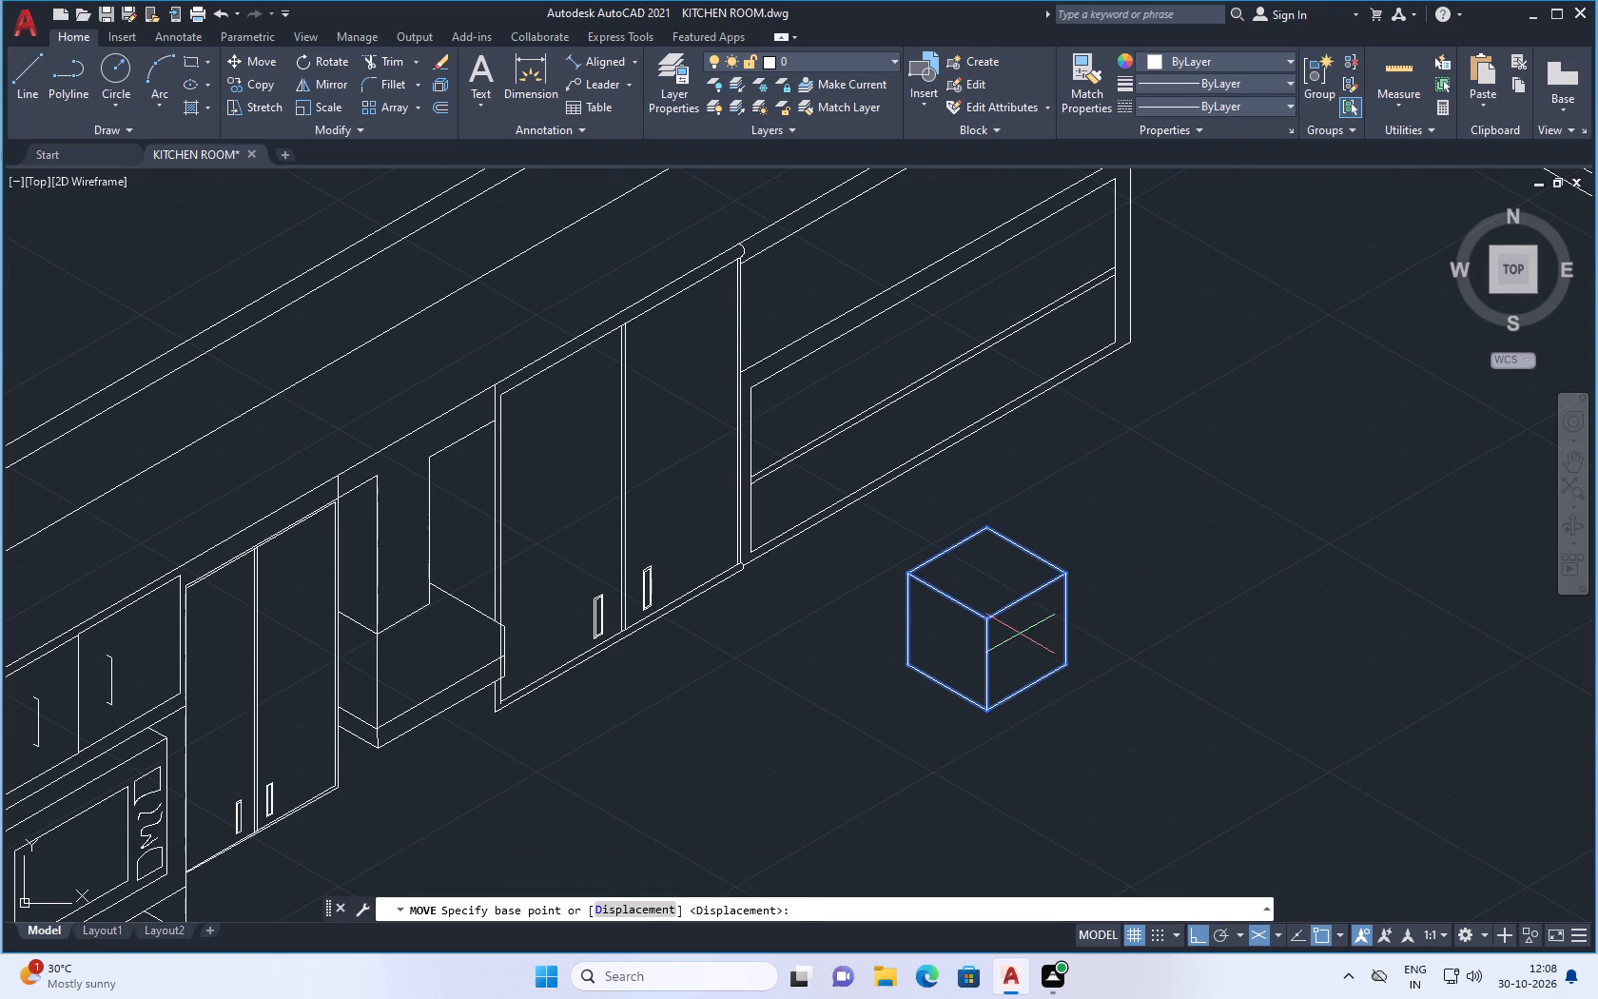
pyautogui.click(1019, 634)
pyautogui.click(1335, 697)
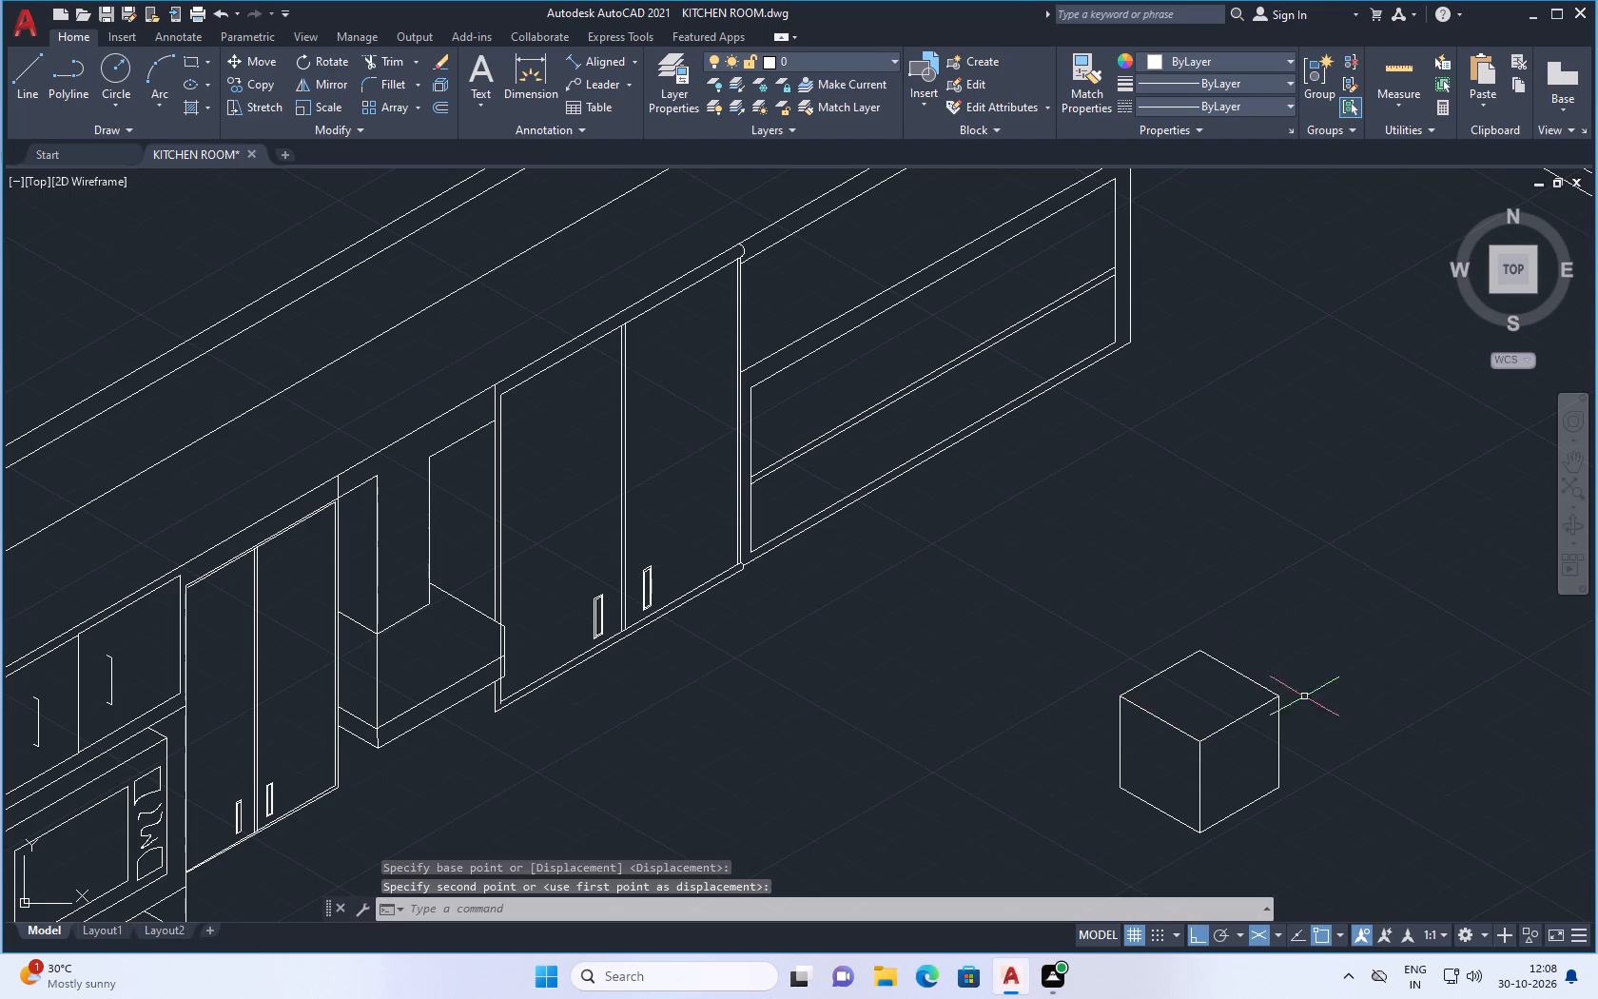
pyautogui.press('Escape')
# Scale the whole cube down to about a third of its size from a base point inside it.
pyautogui.scroll(-2, 1208, 617)
pyautogui.scroll(2, 1316, 688)
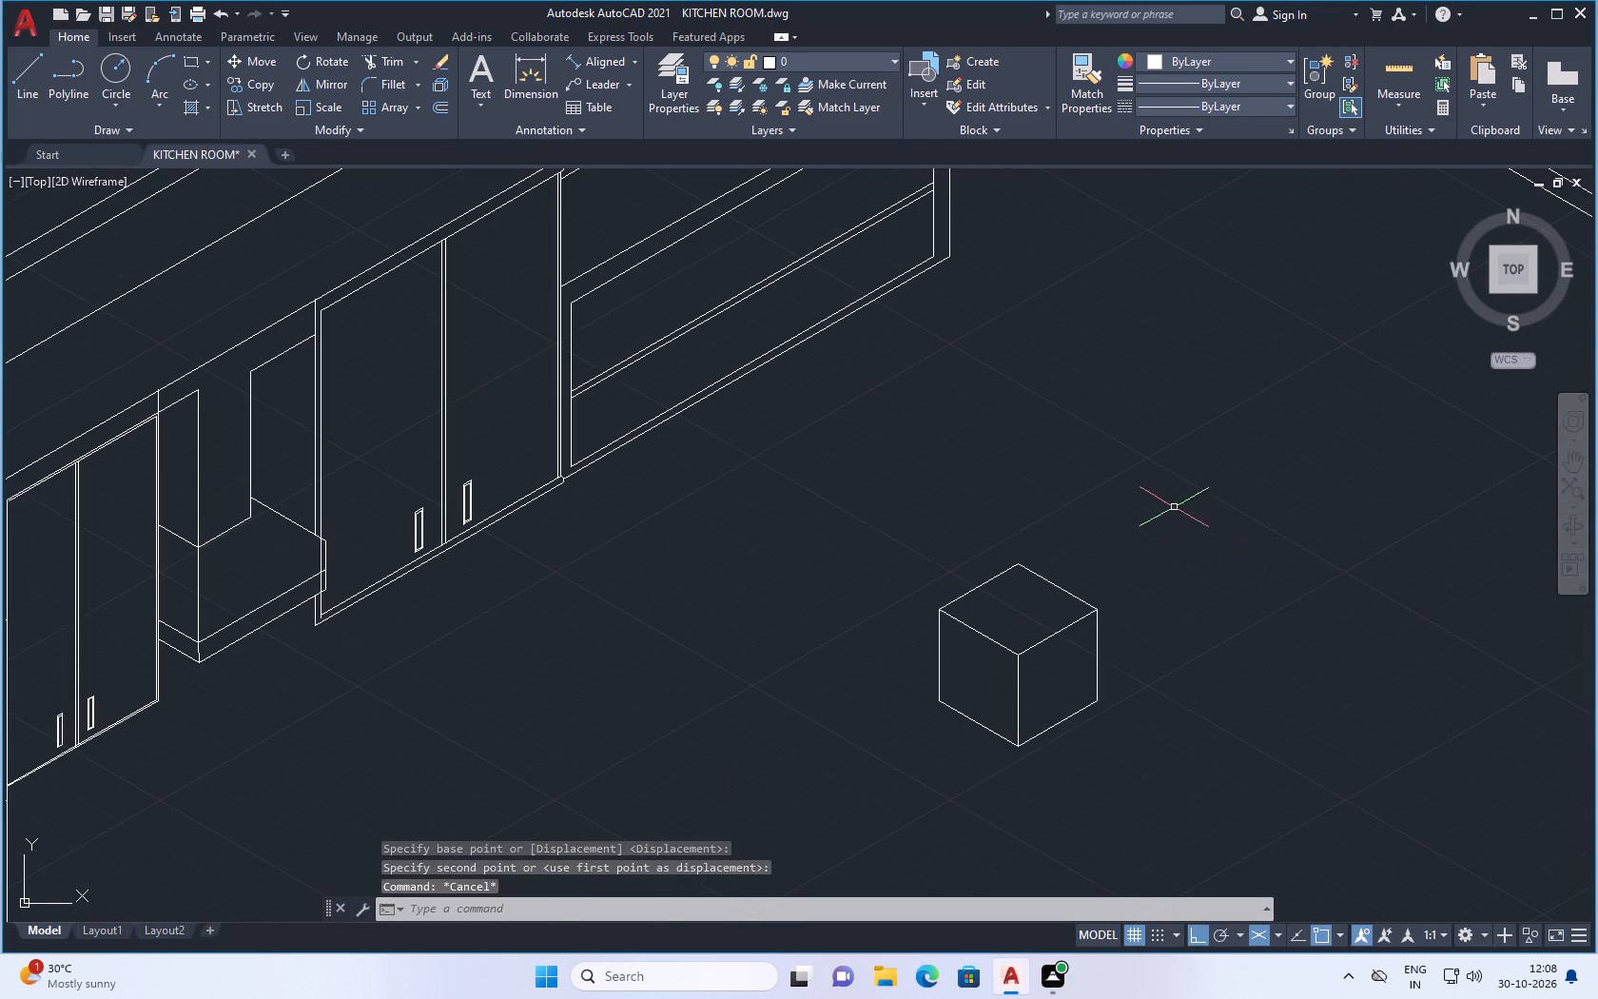
pyautogui.moveTo(1173, 495); pyautogui.dragTo(1148, 520)
pyautogui.moveTo(896, 798); pyautogui.dragTo(917, 783)
pyautogui.rightClick(1233, 436)
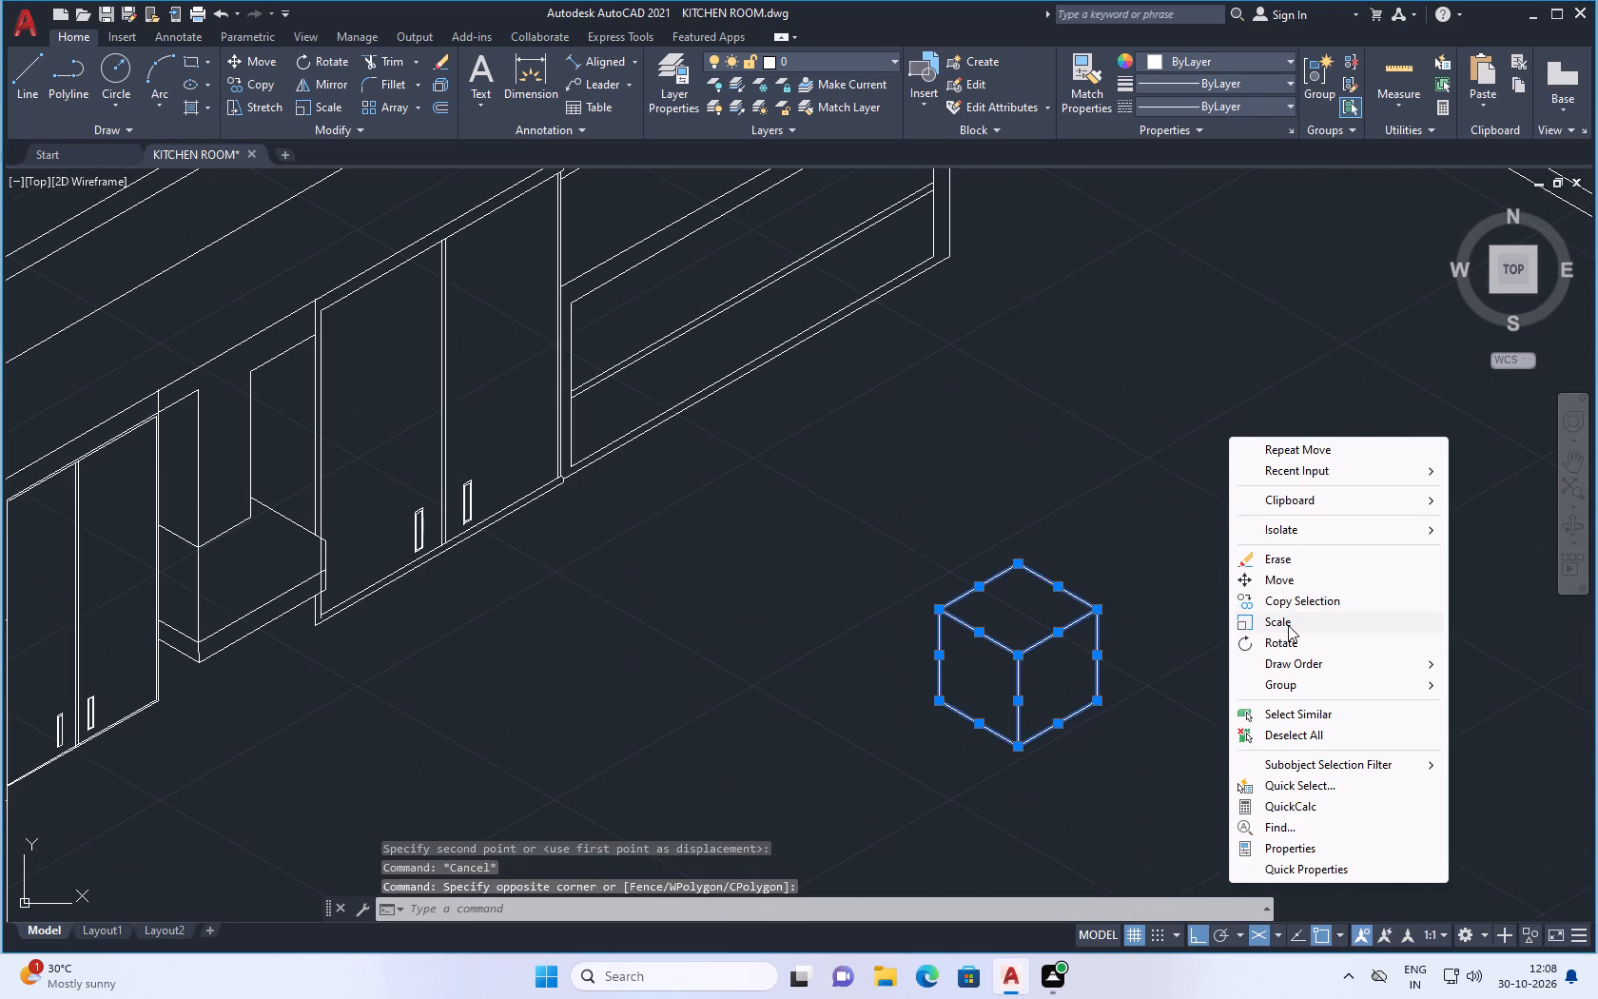
pyautogui.click(1288, 625)
pyautogui.click(1031, 695)
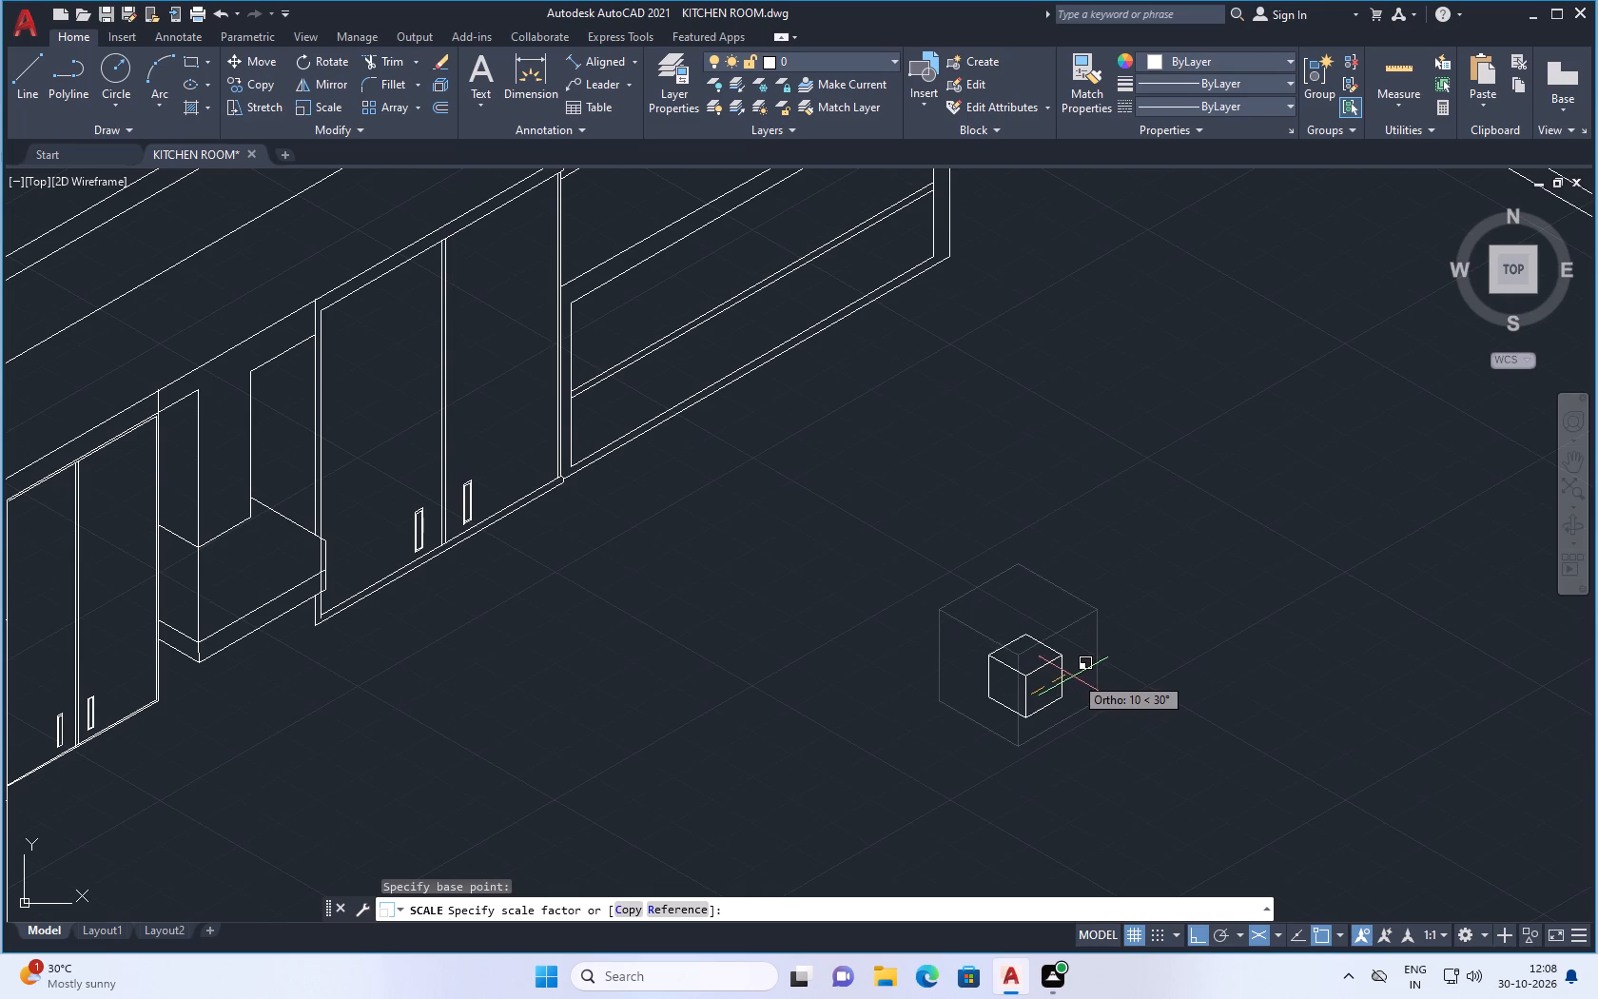
pyautogui.click(1064, 685)
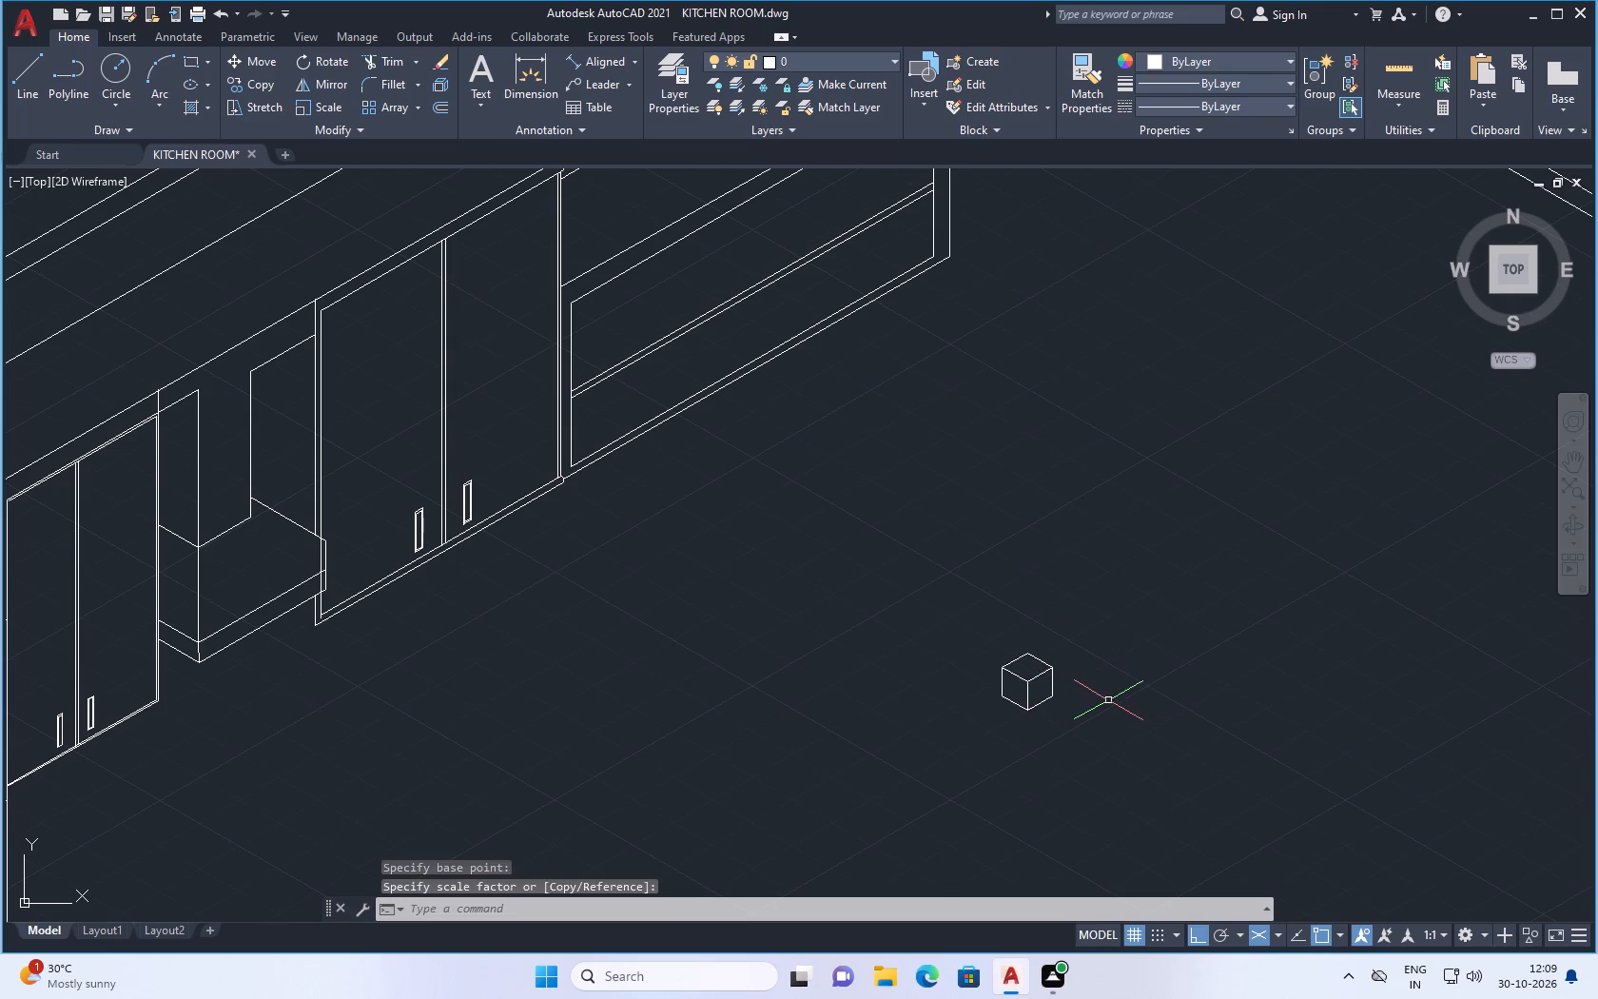
# Draw a vertical line about 8 units long in the right isoplane, in the empty space between the cabinets and the small cube.
pyautogui.scroll(-1, 909, 802)
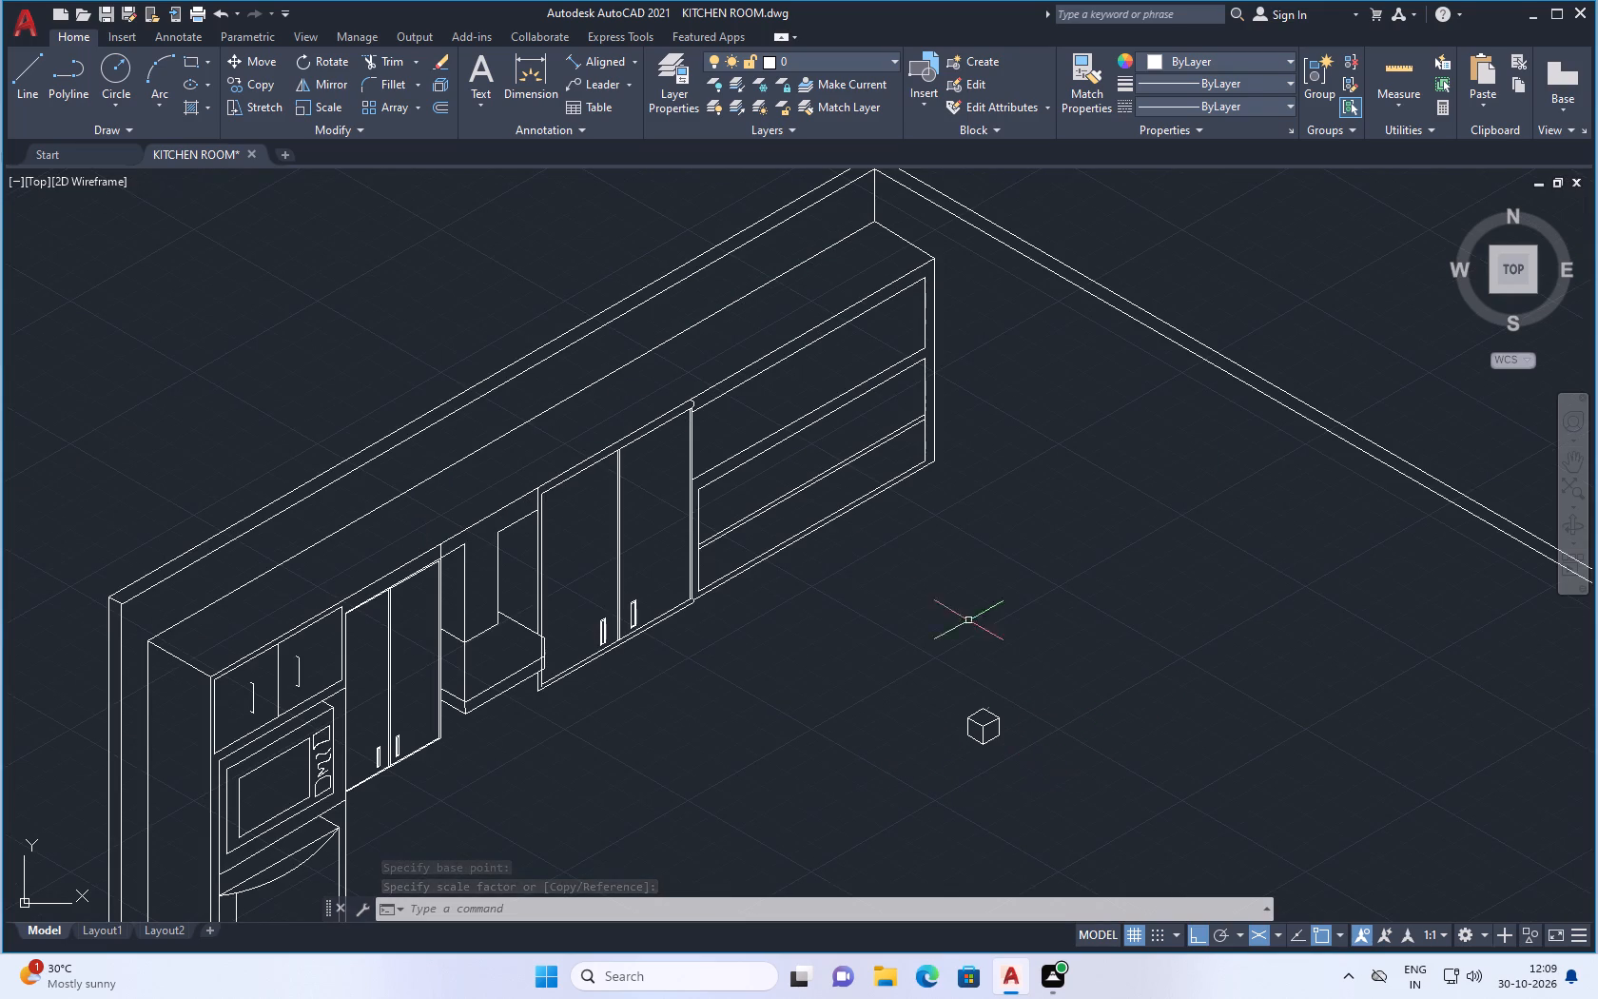
pyautogui.click(34, 68)
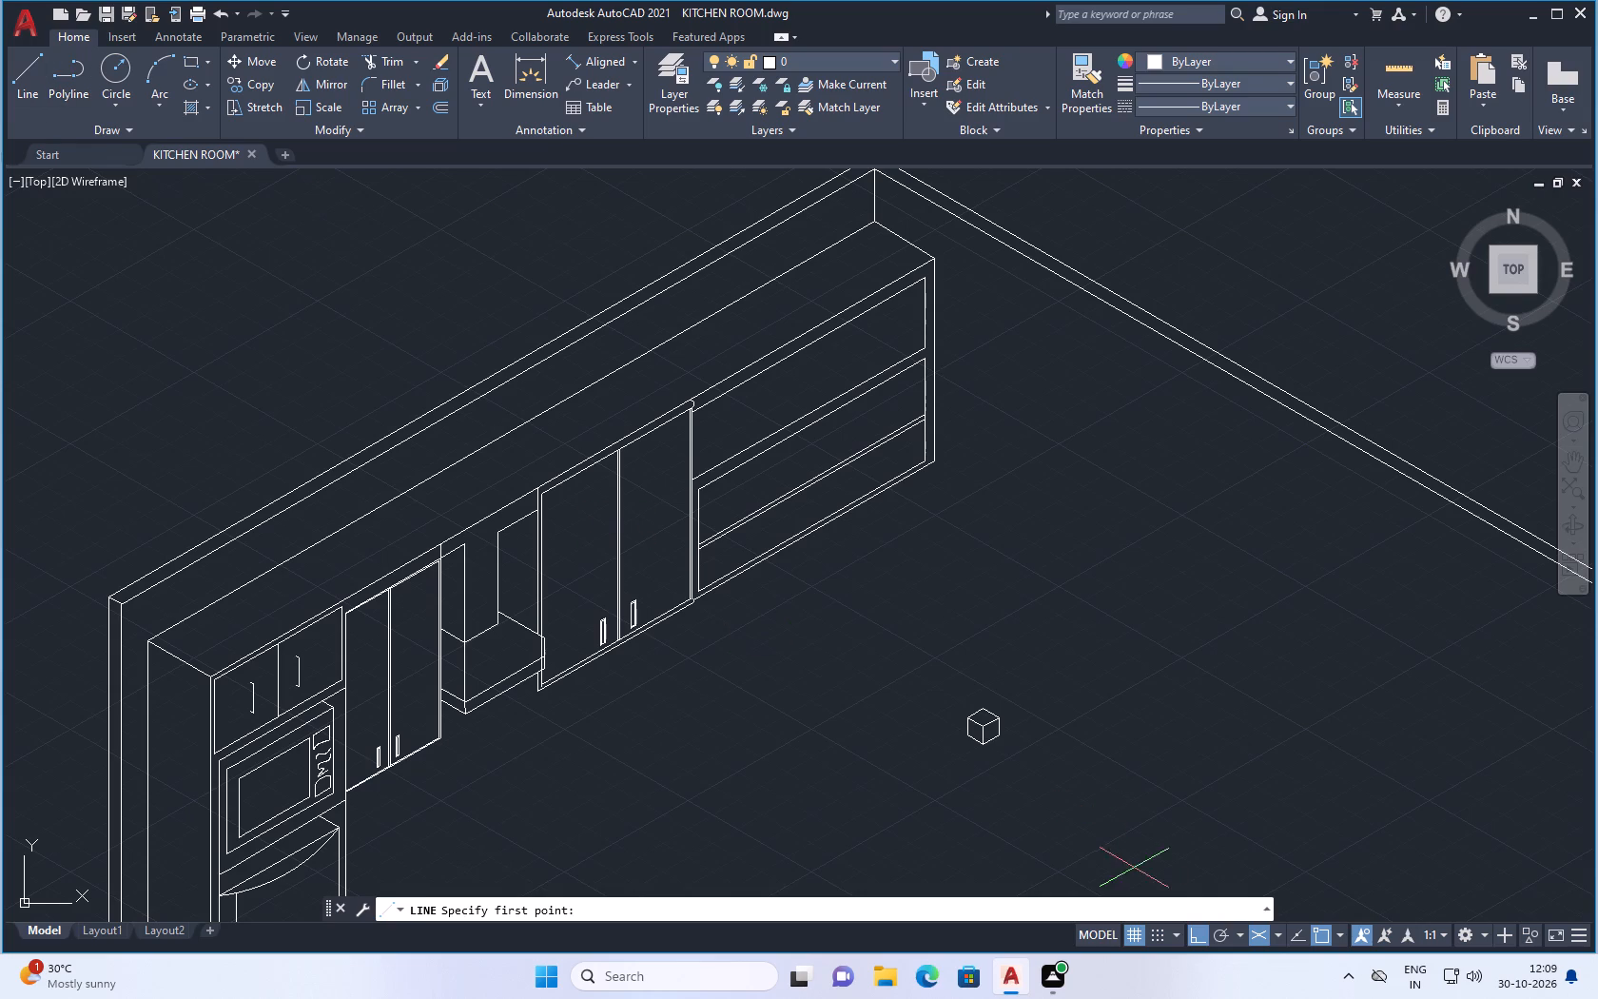
pyautogui.scroll(2, 917, 772)
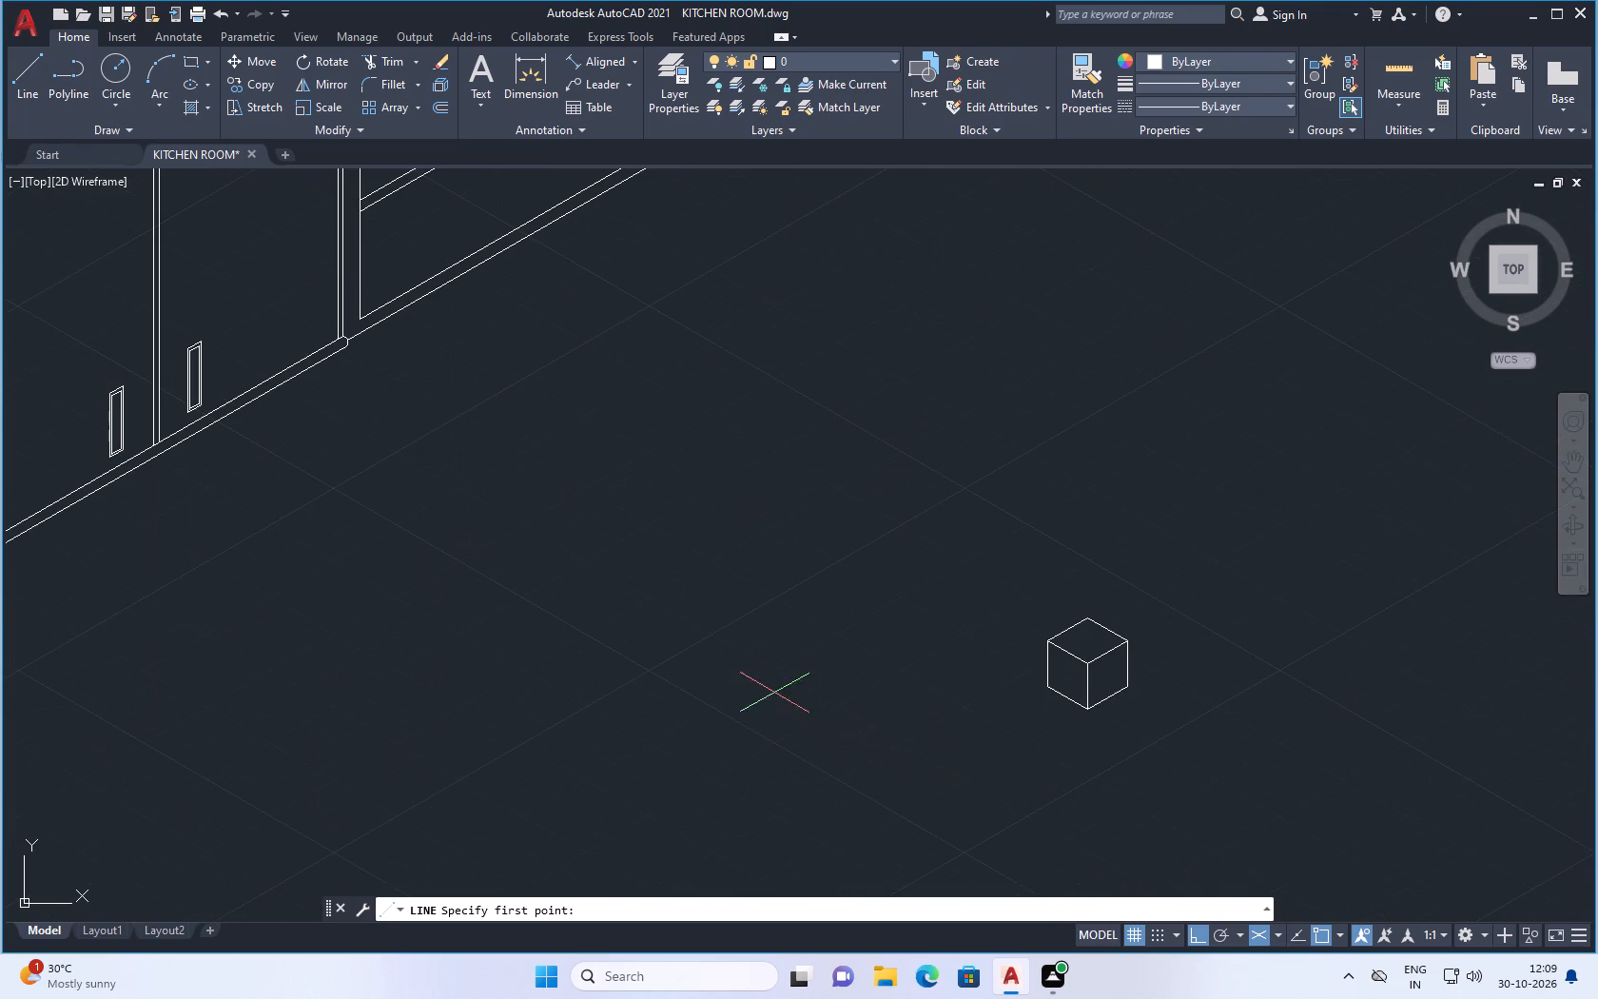
pyautogui.click(805, 676)
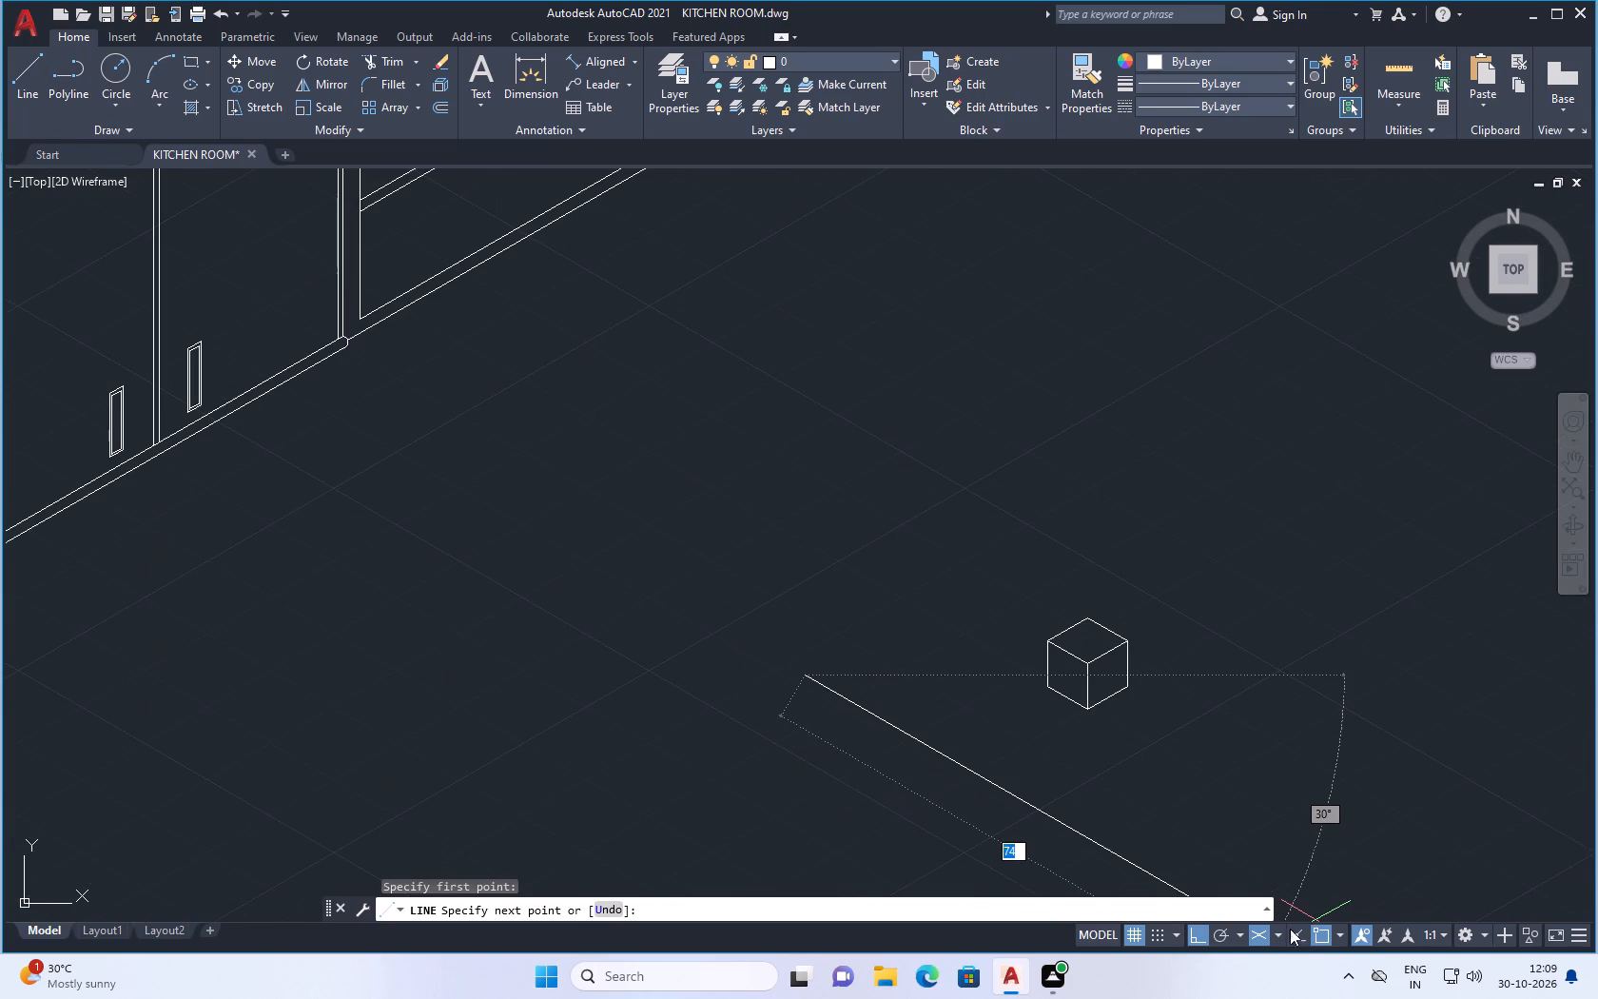
pyautogui.click(1283, 936)
pyautogui.click(1302, 903)
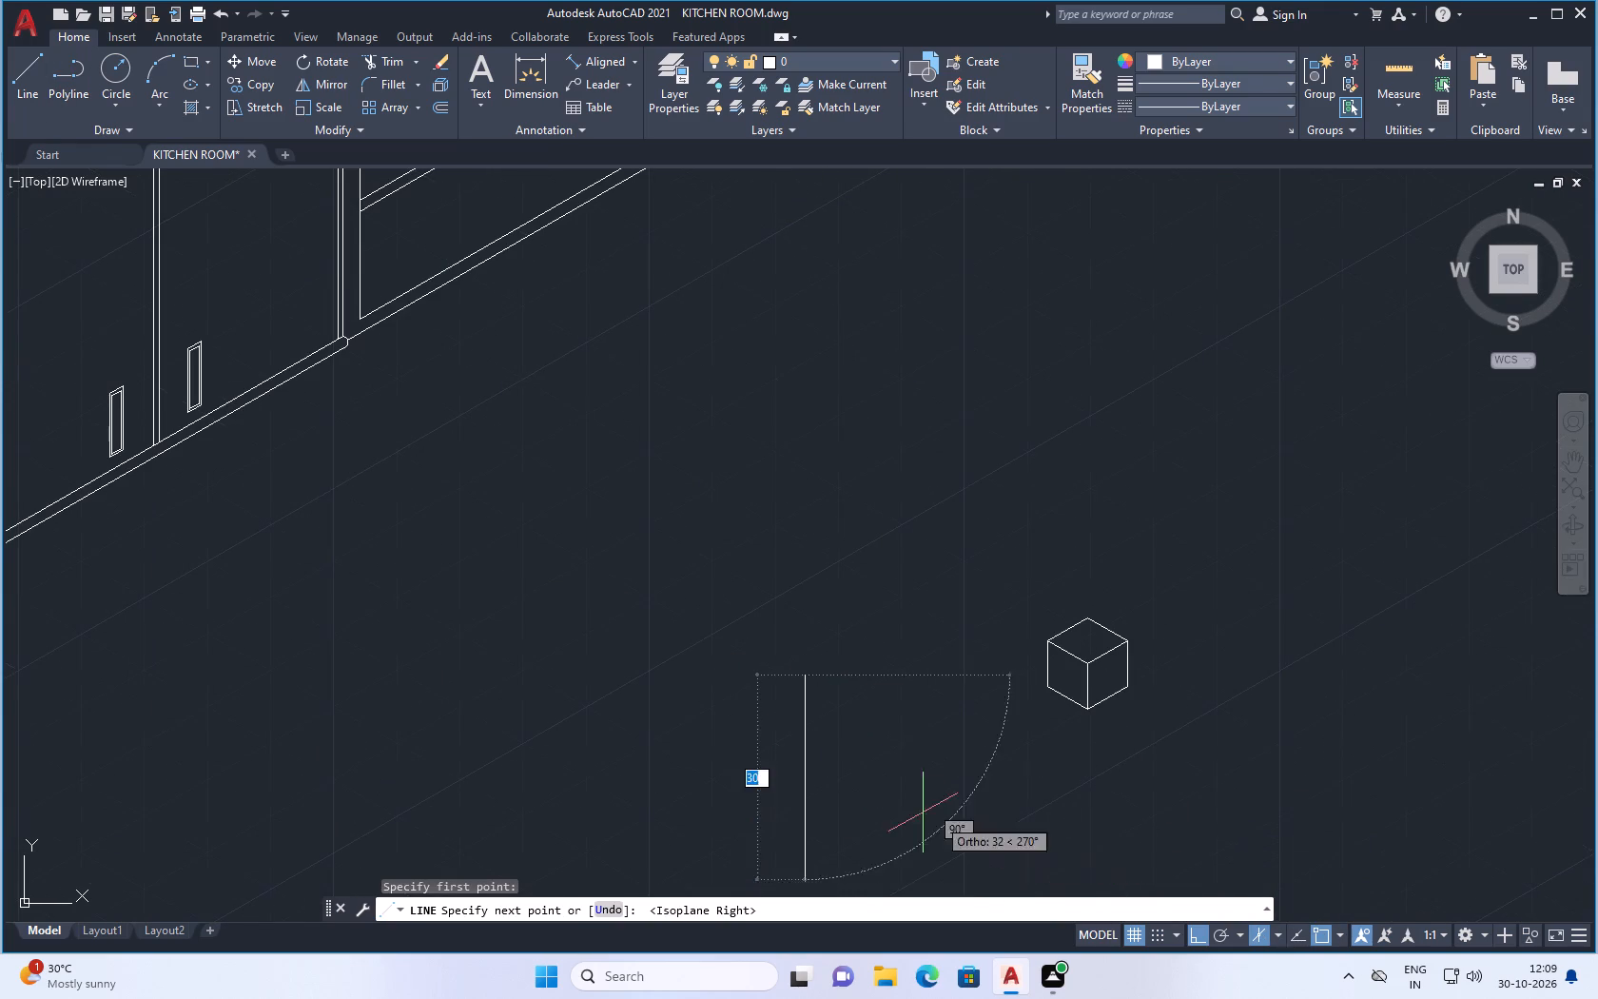
pyautogui.scroll(1, 822, 745)
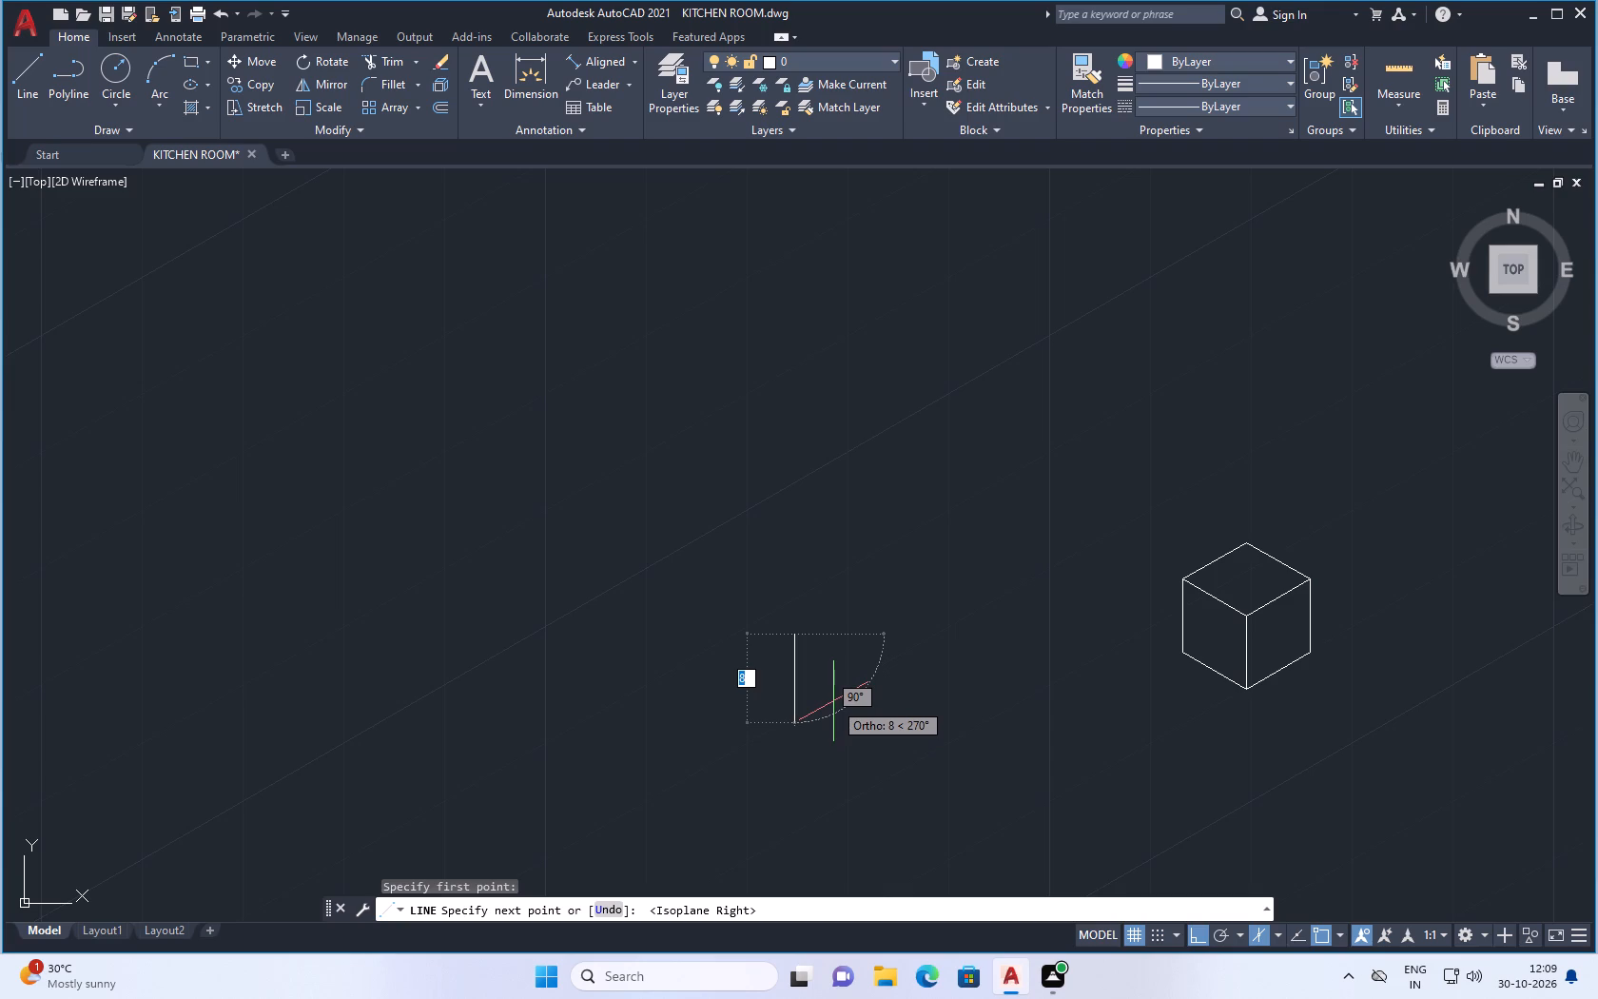
pyautogui.click(829, 702)
pyautogui.press('Escape')
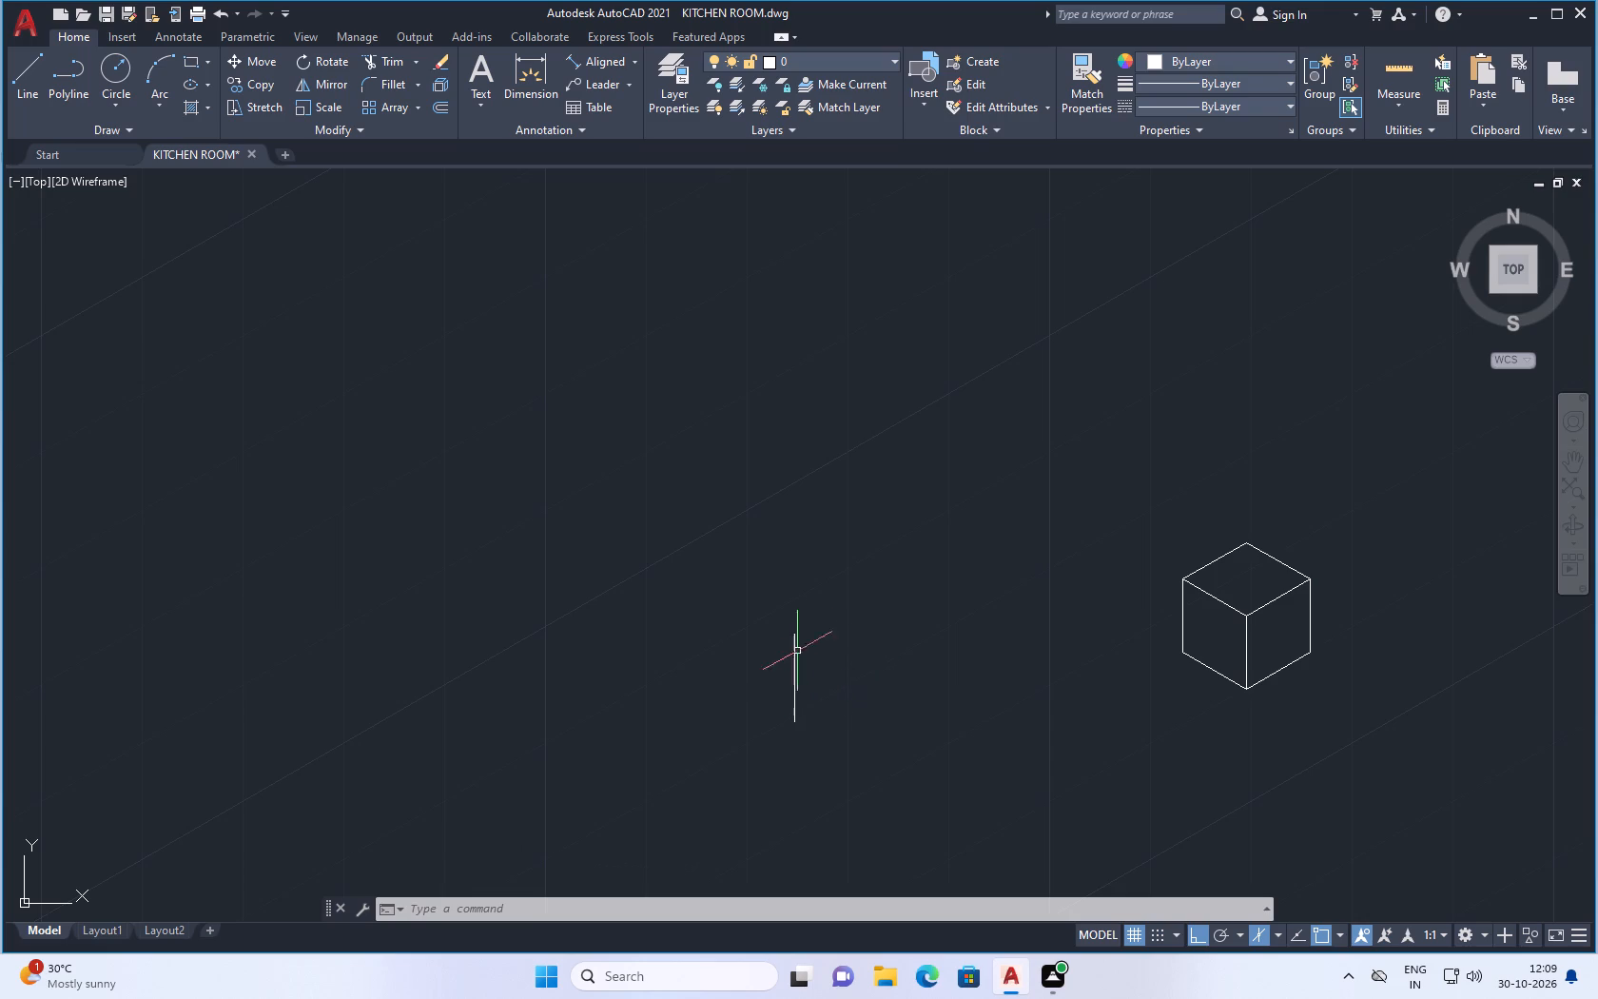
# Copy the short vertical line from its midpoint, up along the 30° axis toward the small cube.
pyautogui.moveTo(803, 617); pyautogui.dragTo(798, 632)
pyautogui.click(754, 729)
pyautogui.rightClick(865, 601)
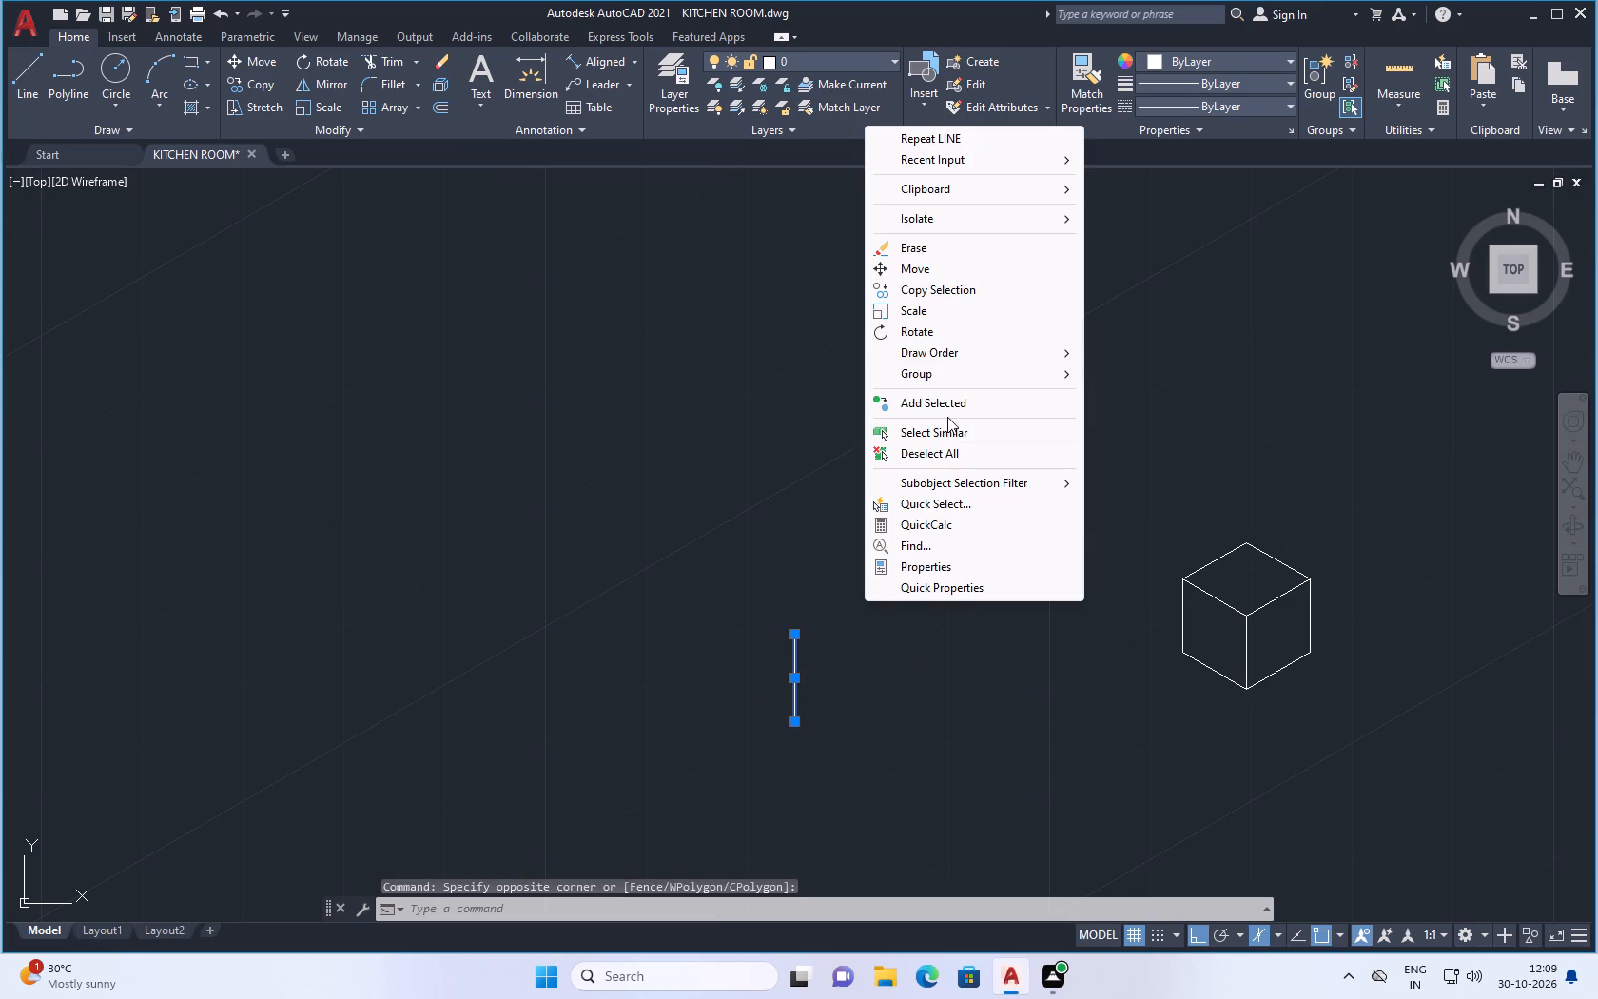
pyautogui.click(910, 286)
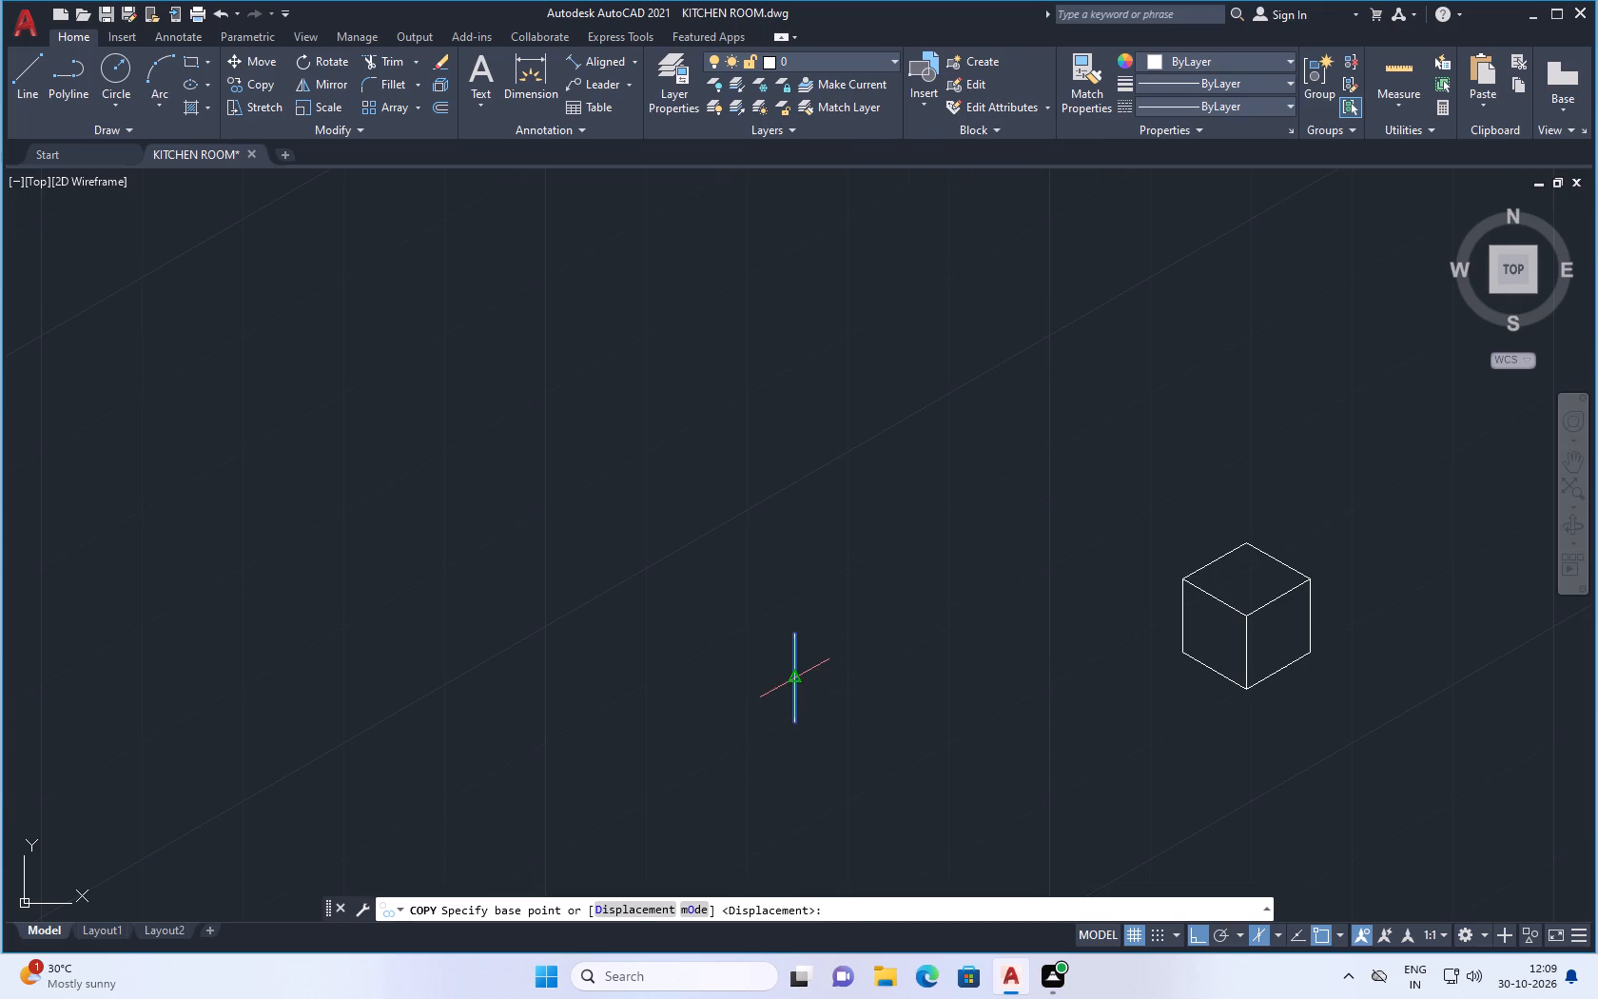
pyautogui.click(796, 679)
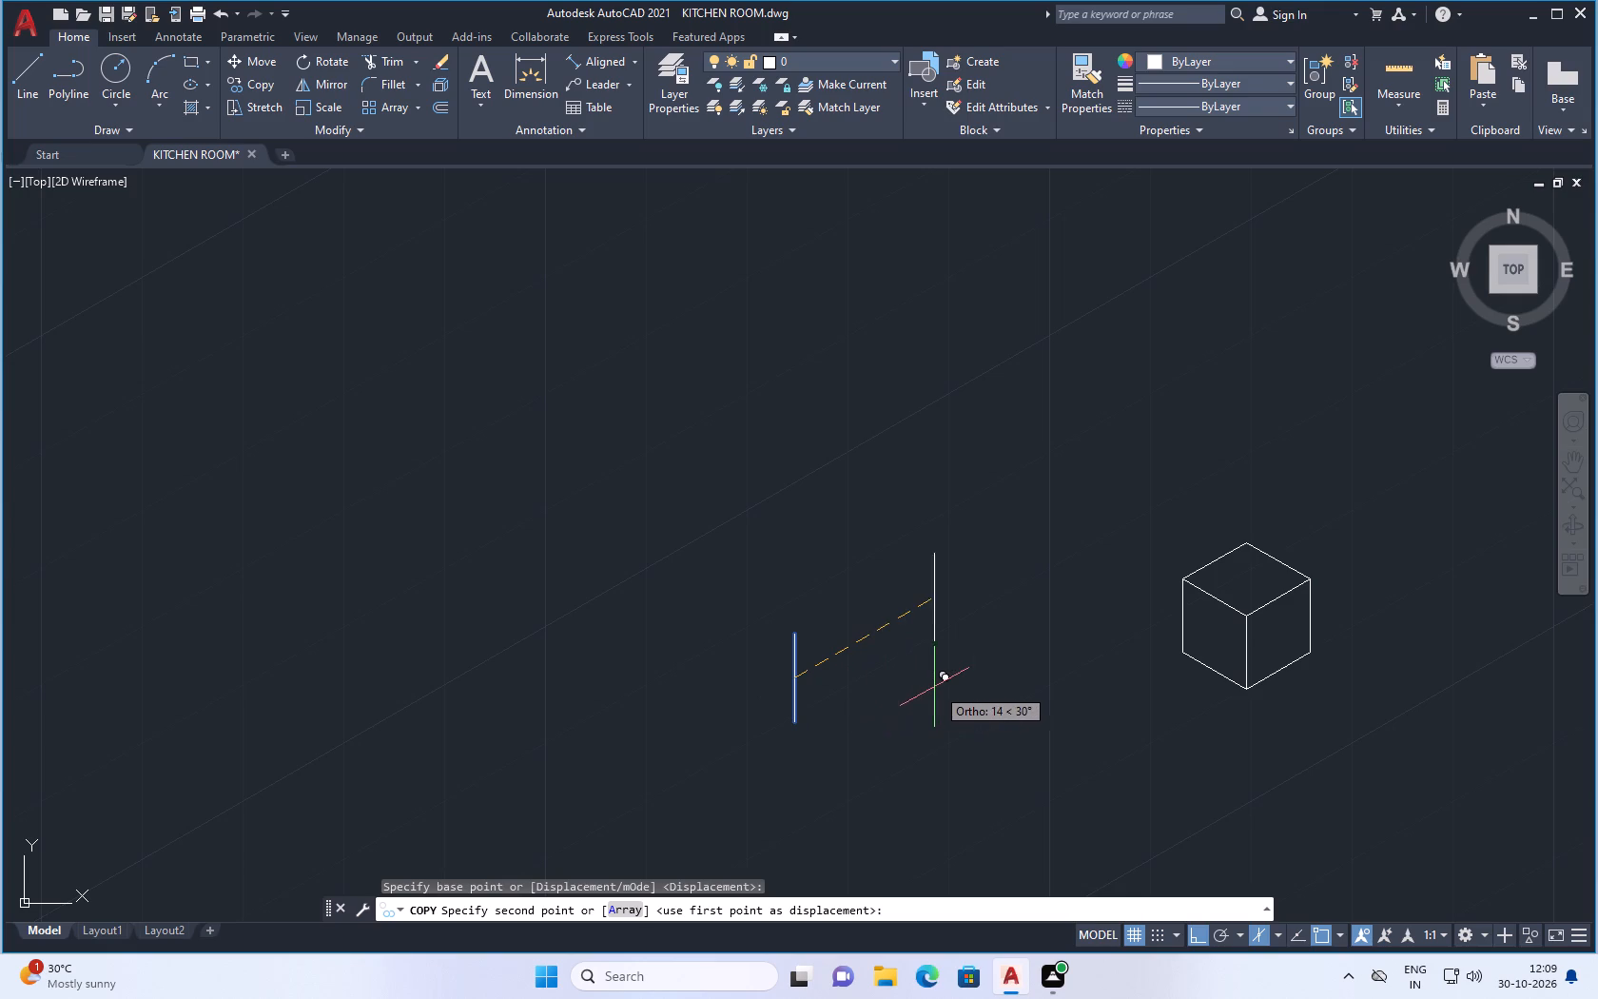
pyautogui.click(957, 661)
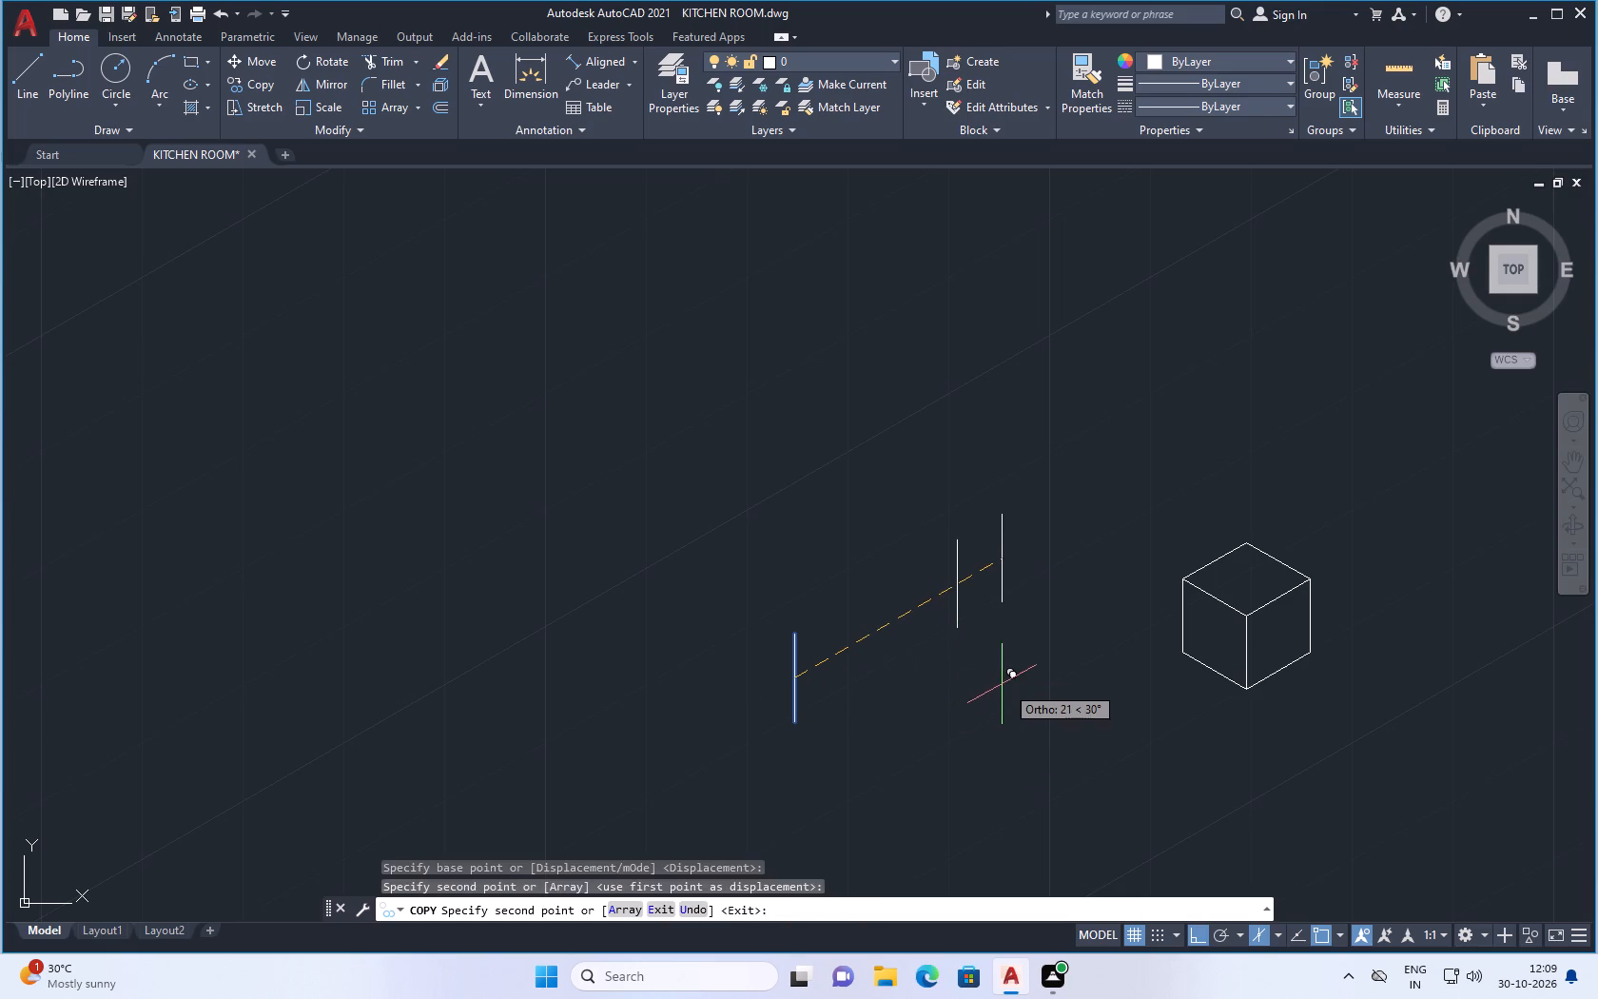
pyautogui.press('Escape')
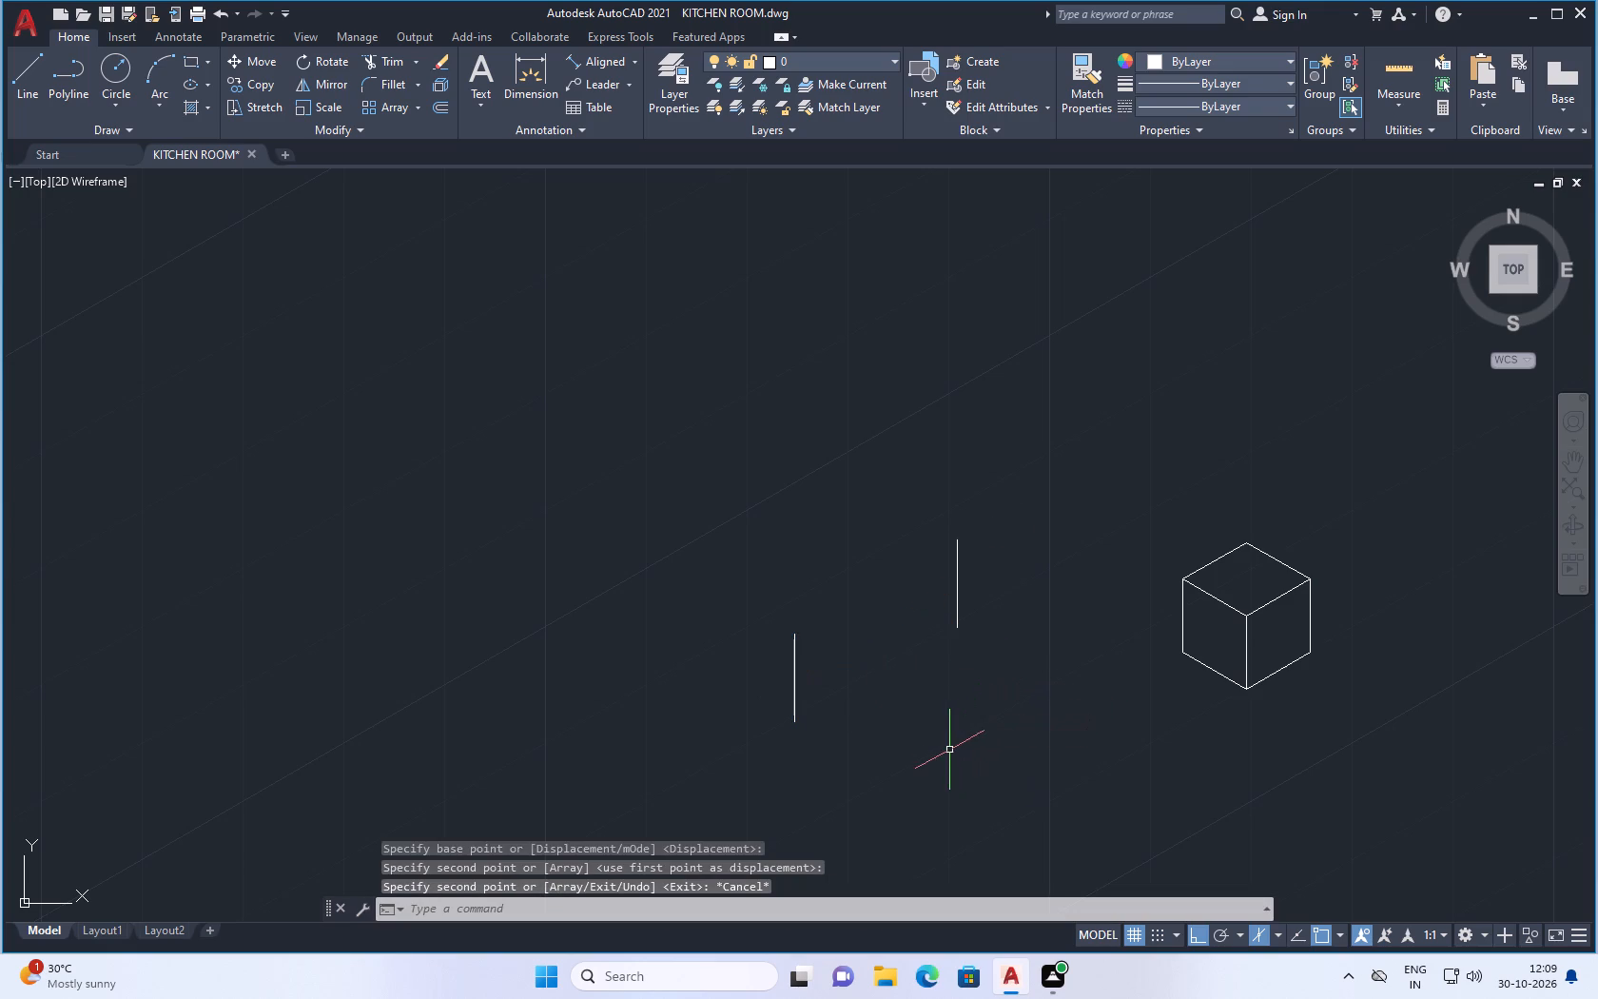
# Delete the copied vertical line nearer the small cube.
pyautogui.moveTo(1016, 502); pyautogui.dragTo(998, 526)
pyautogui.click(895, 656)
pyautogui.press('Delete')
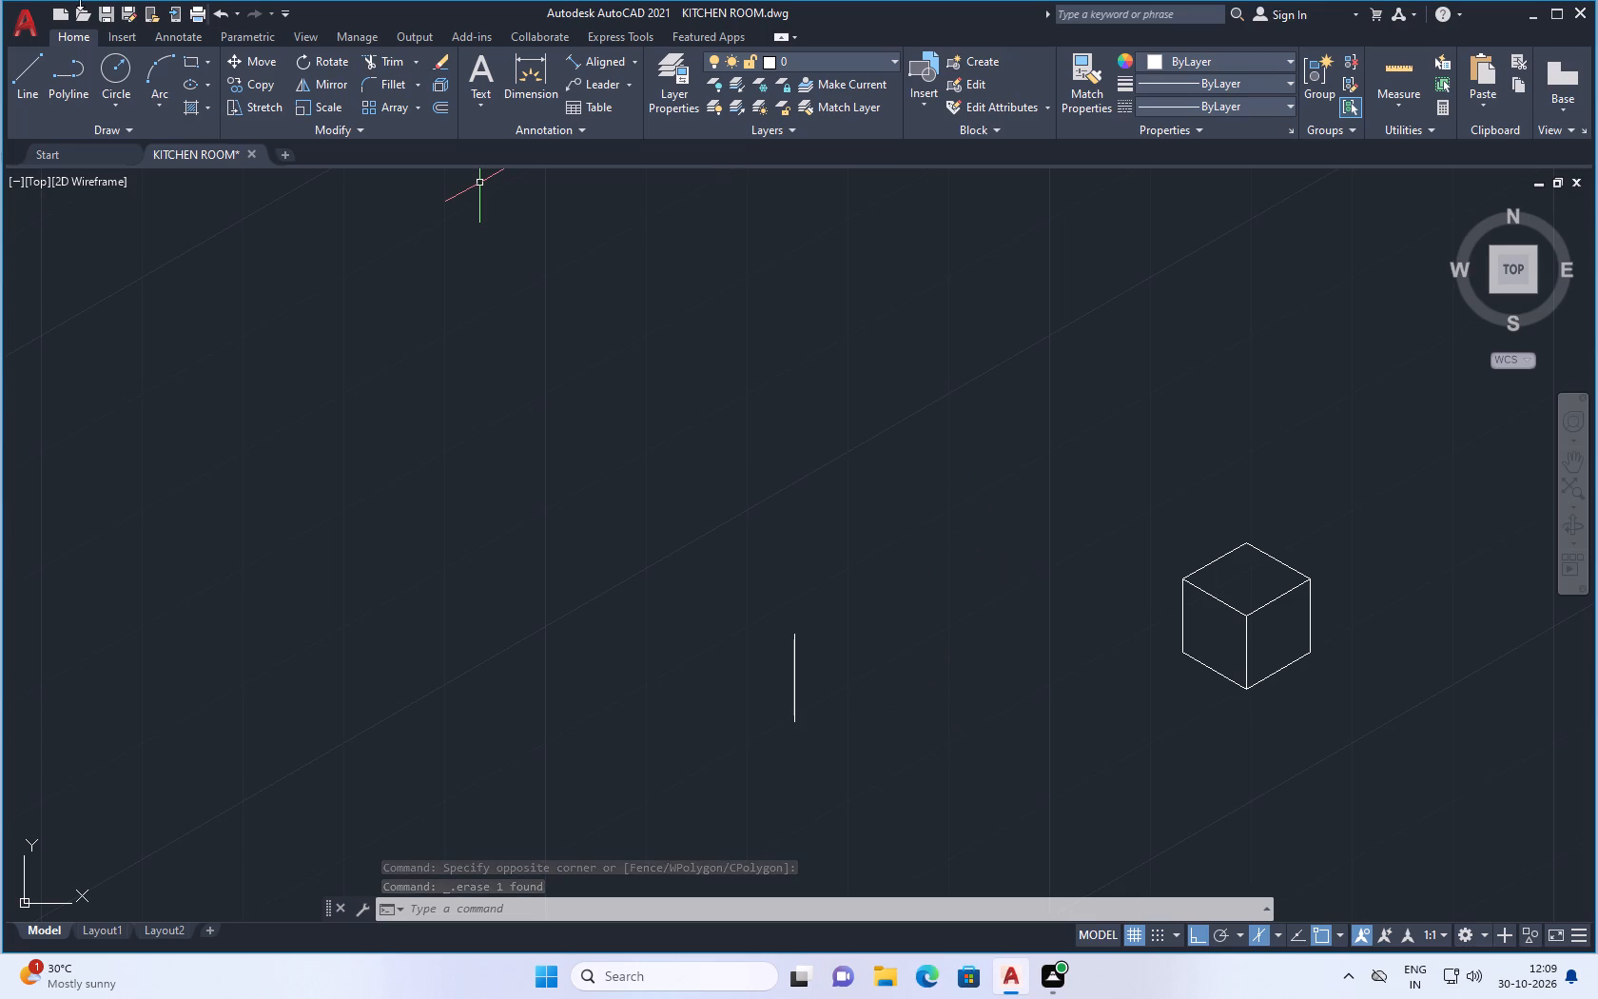
# Draw a second vertical line about 8 units long between the first vertical line and the small cube, starting slightly higher.
pyautogui.click(24, 72)
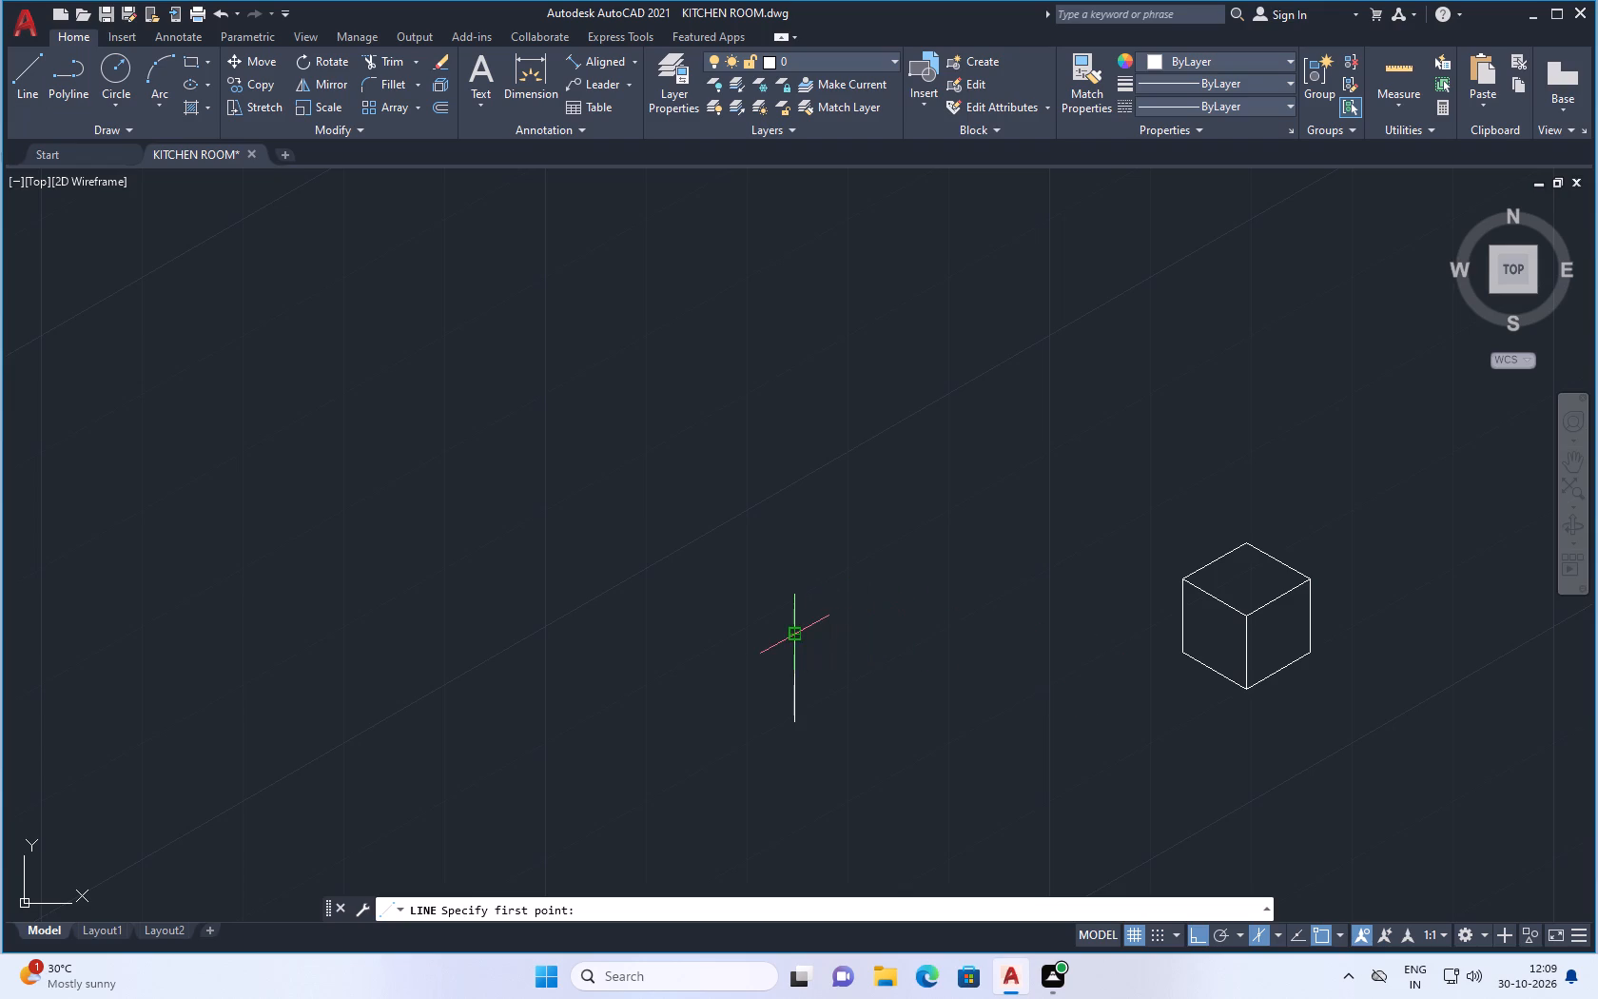
pyautogui.scroll(-2, 877, 636)
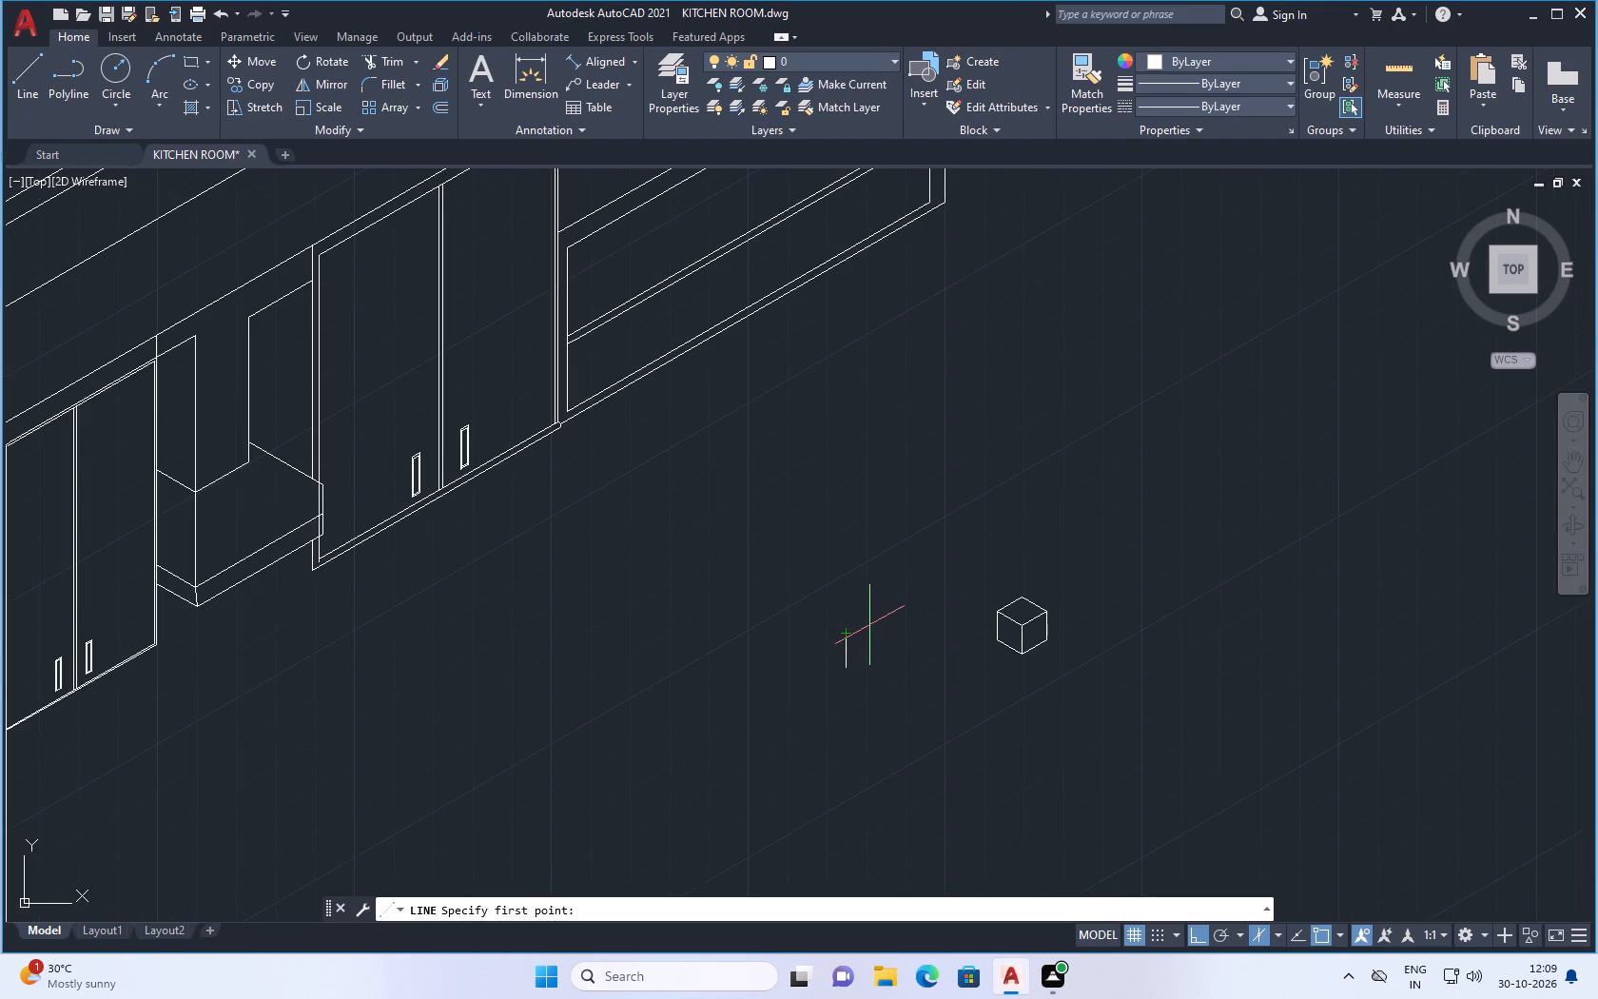
pyautogui.click(878, 620)
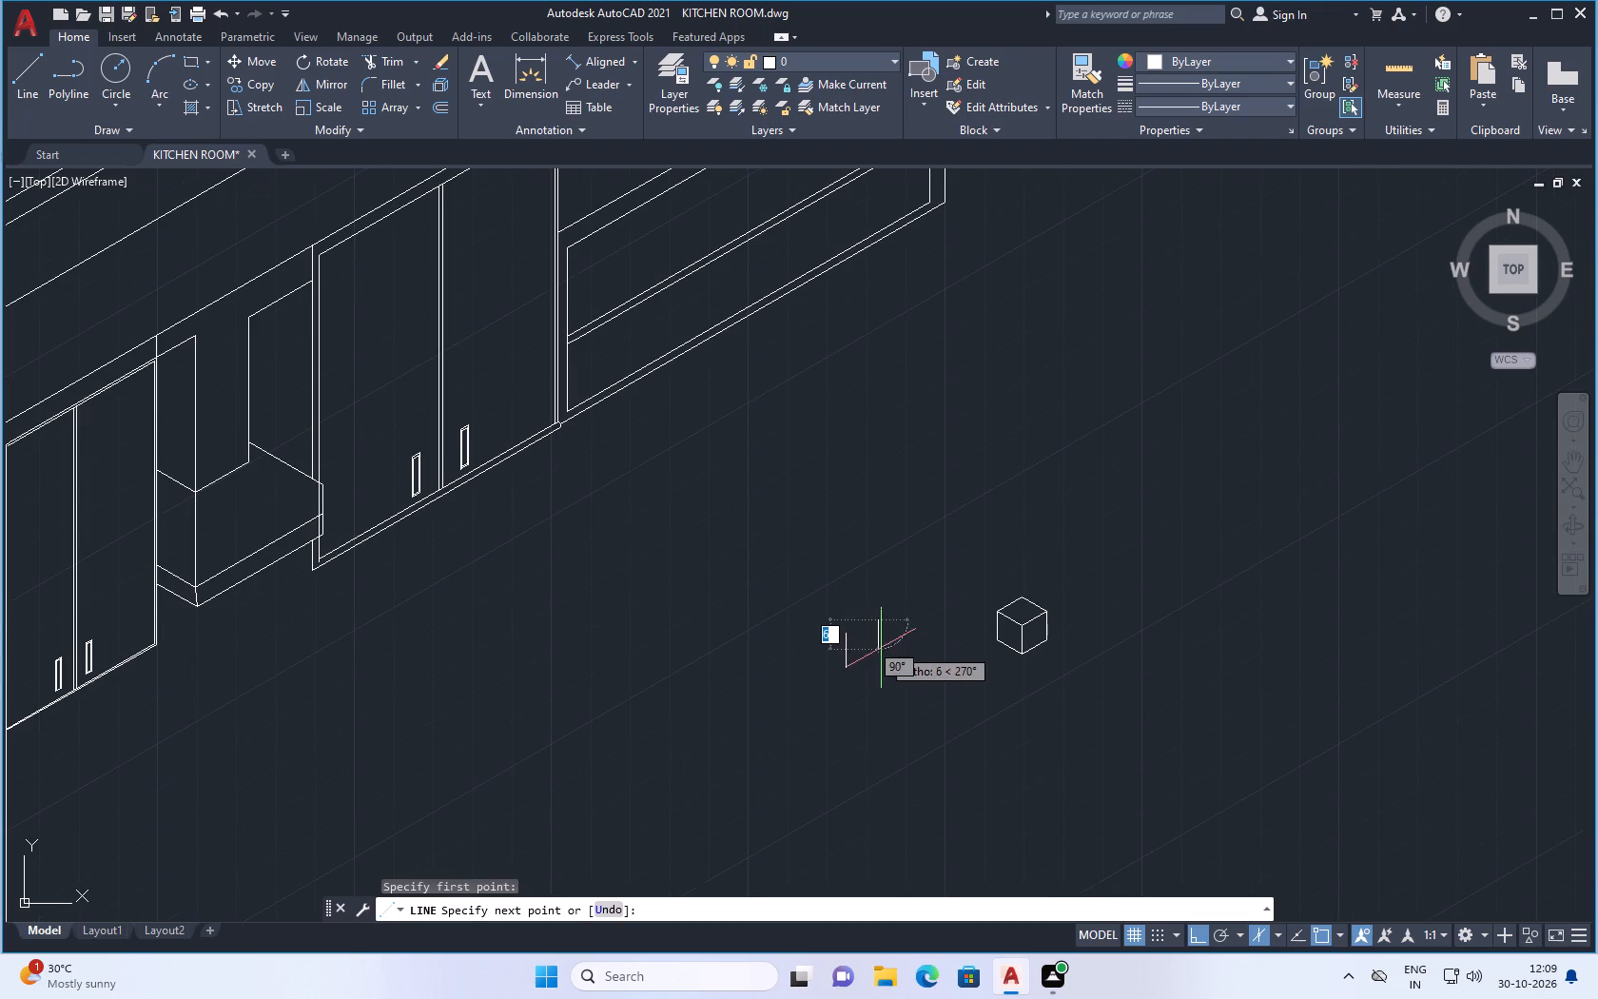
pyautogui.scroll(2, 867, 684)
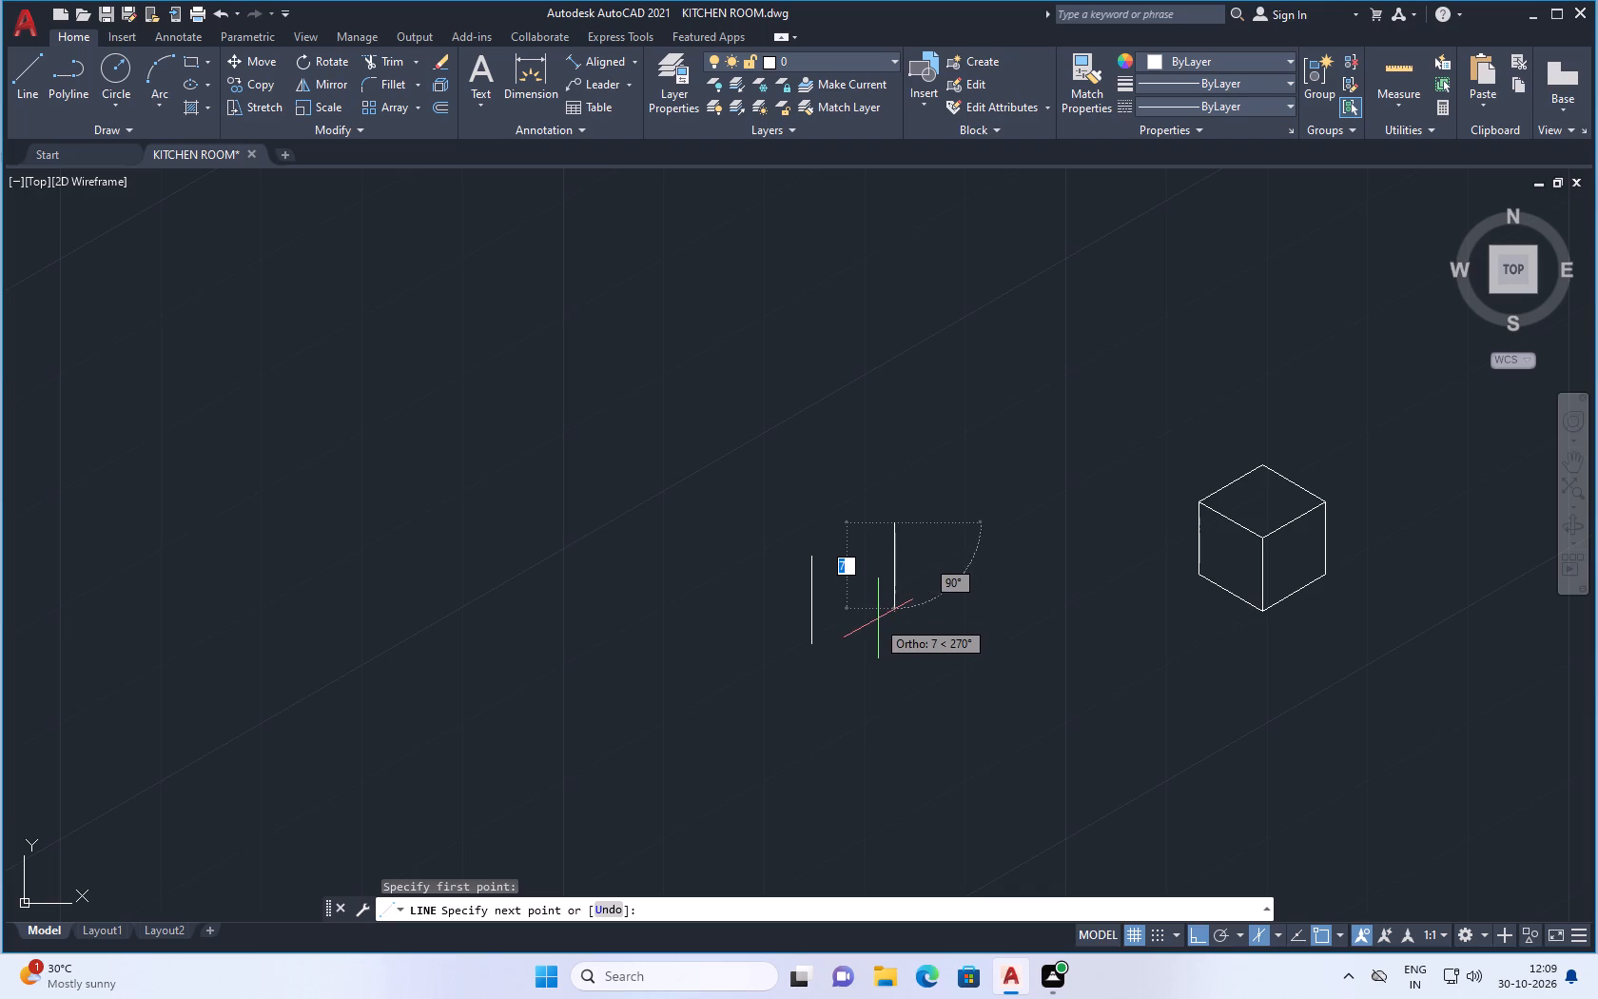
pyautogui.click(875, 630)
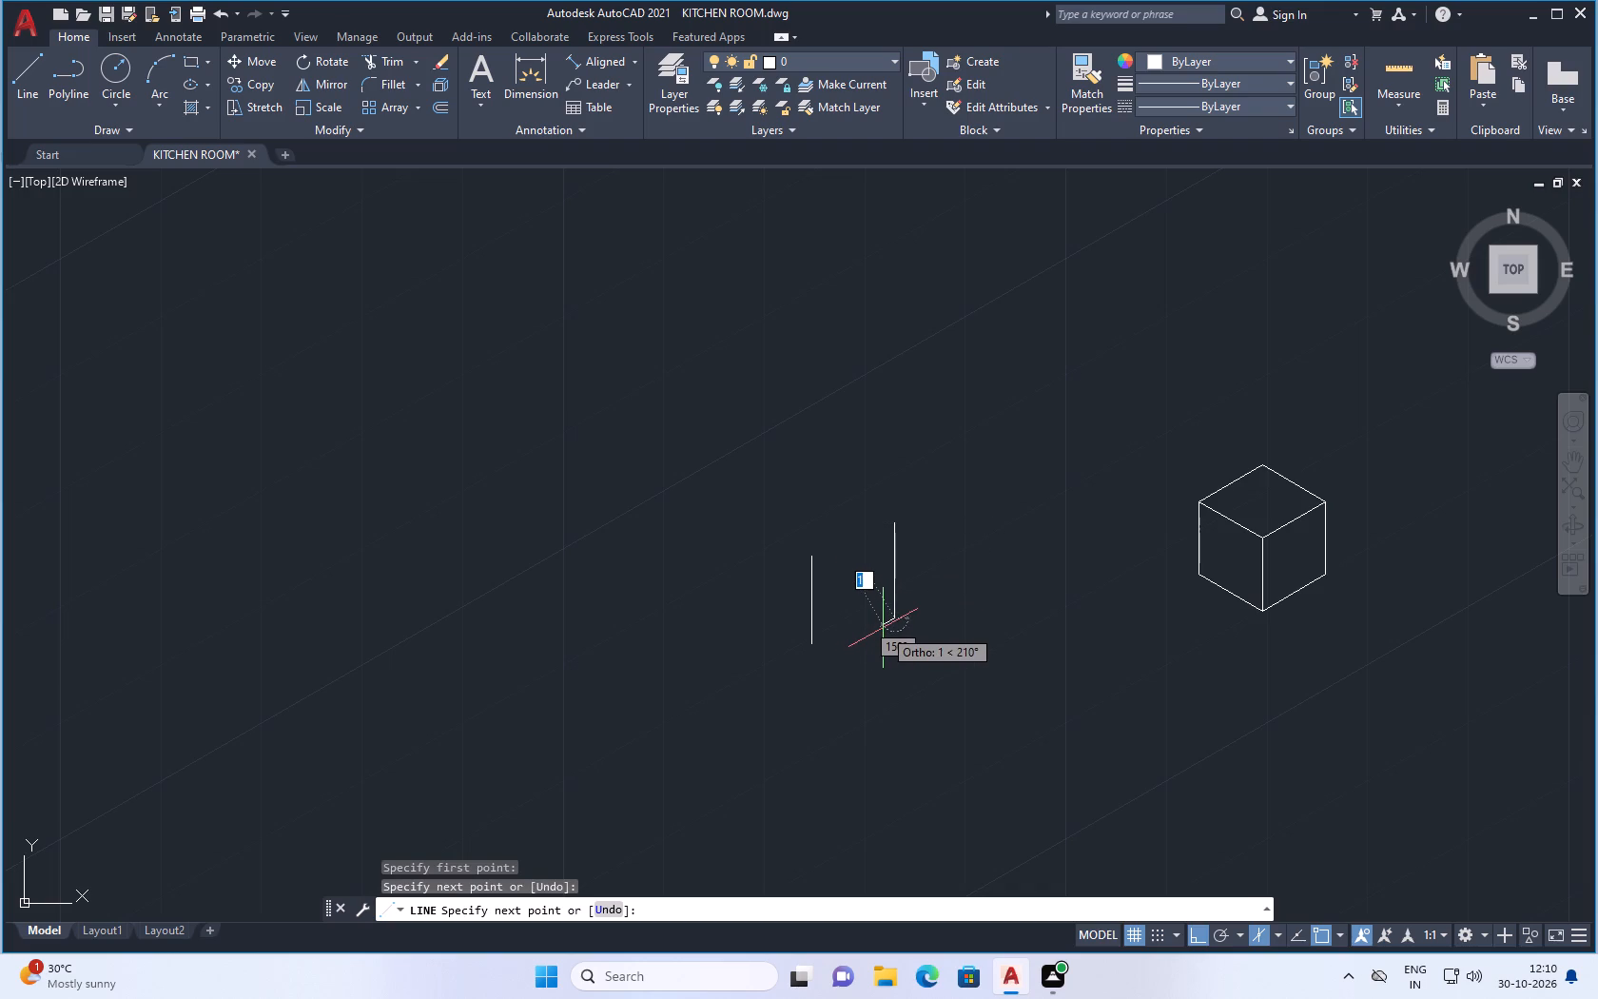
pyautogui.press('Escape')
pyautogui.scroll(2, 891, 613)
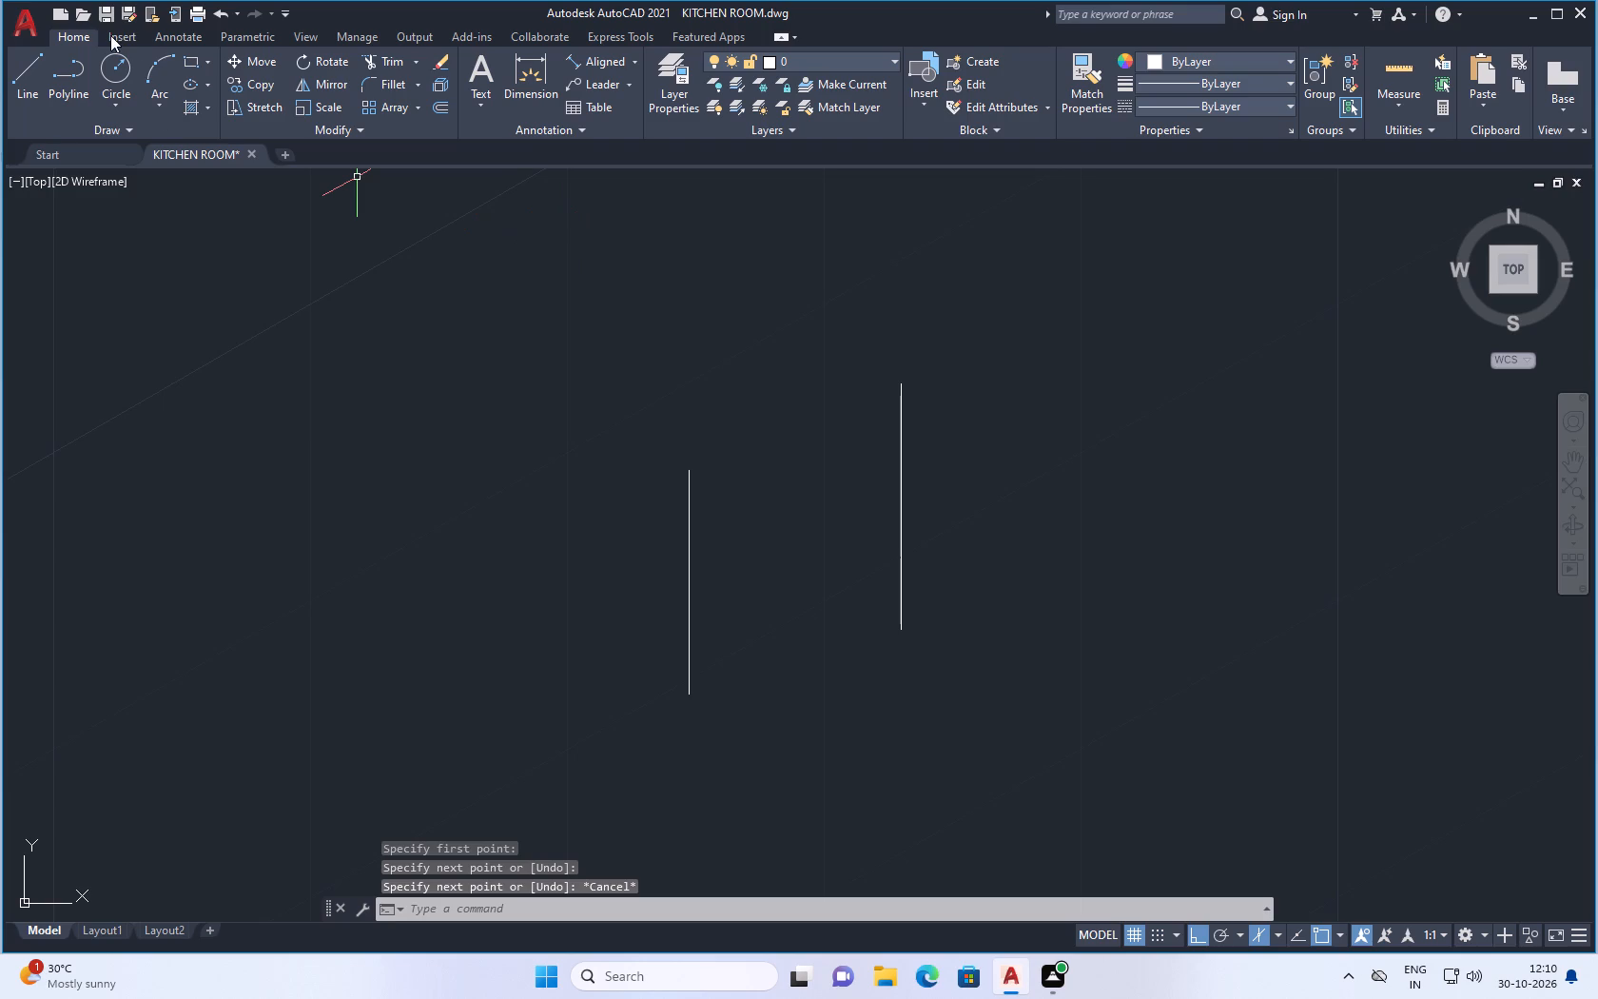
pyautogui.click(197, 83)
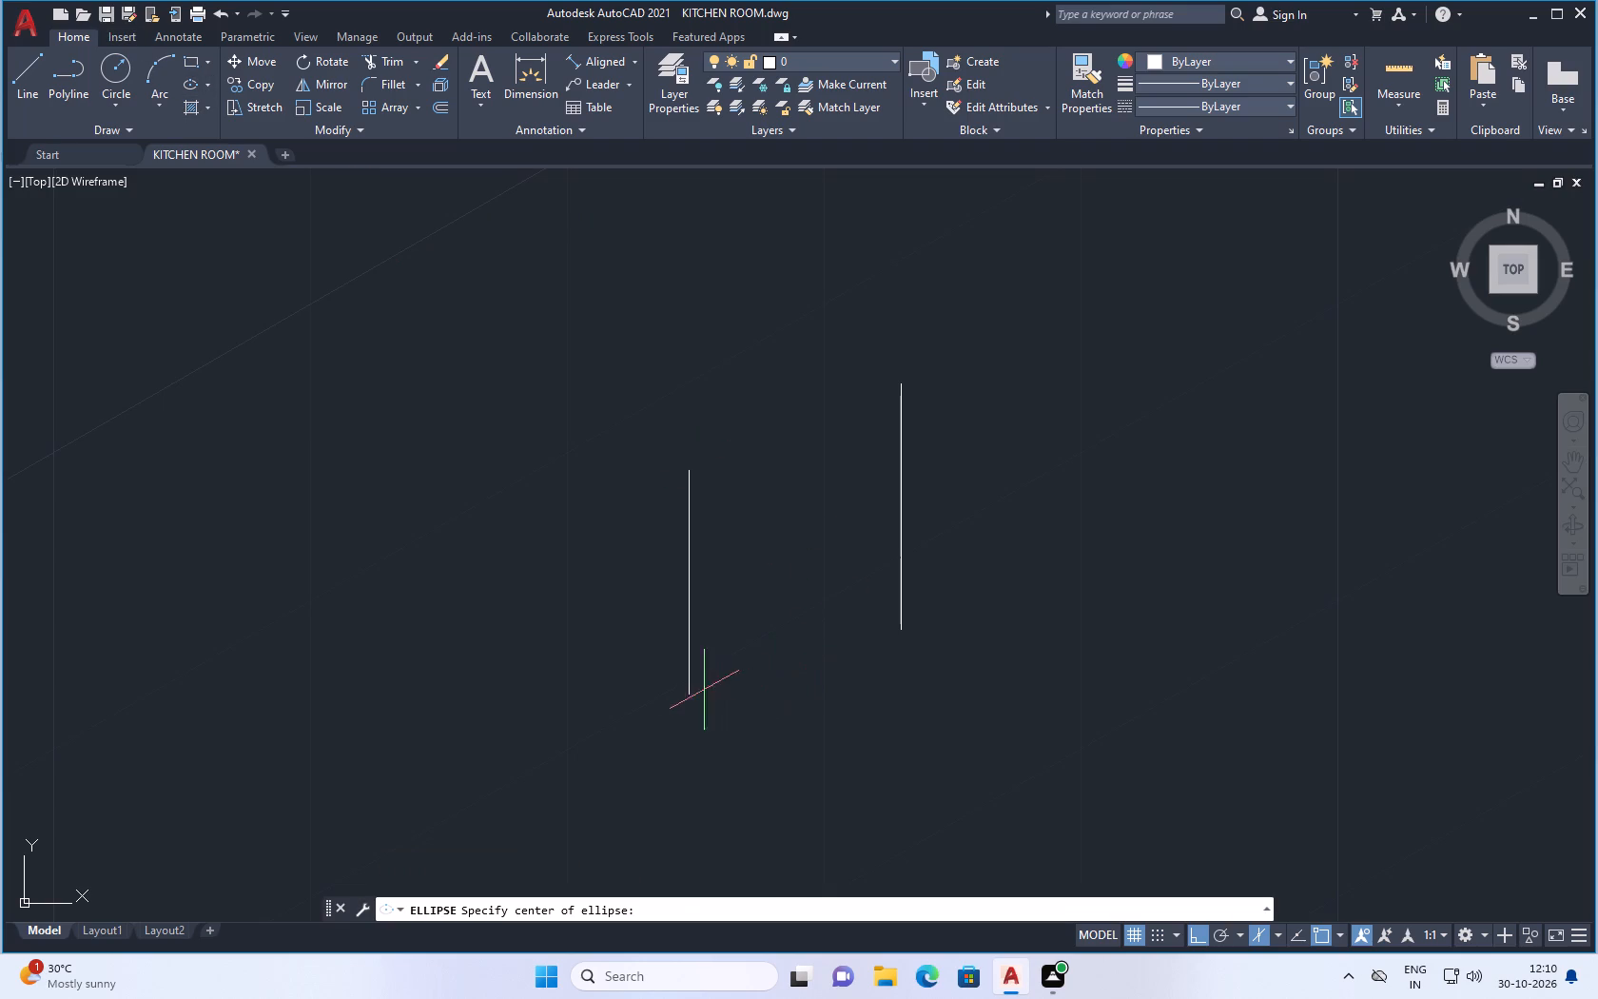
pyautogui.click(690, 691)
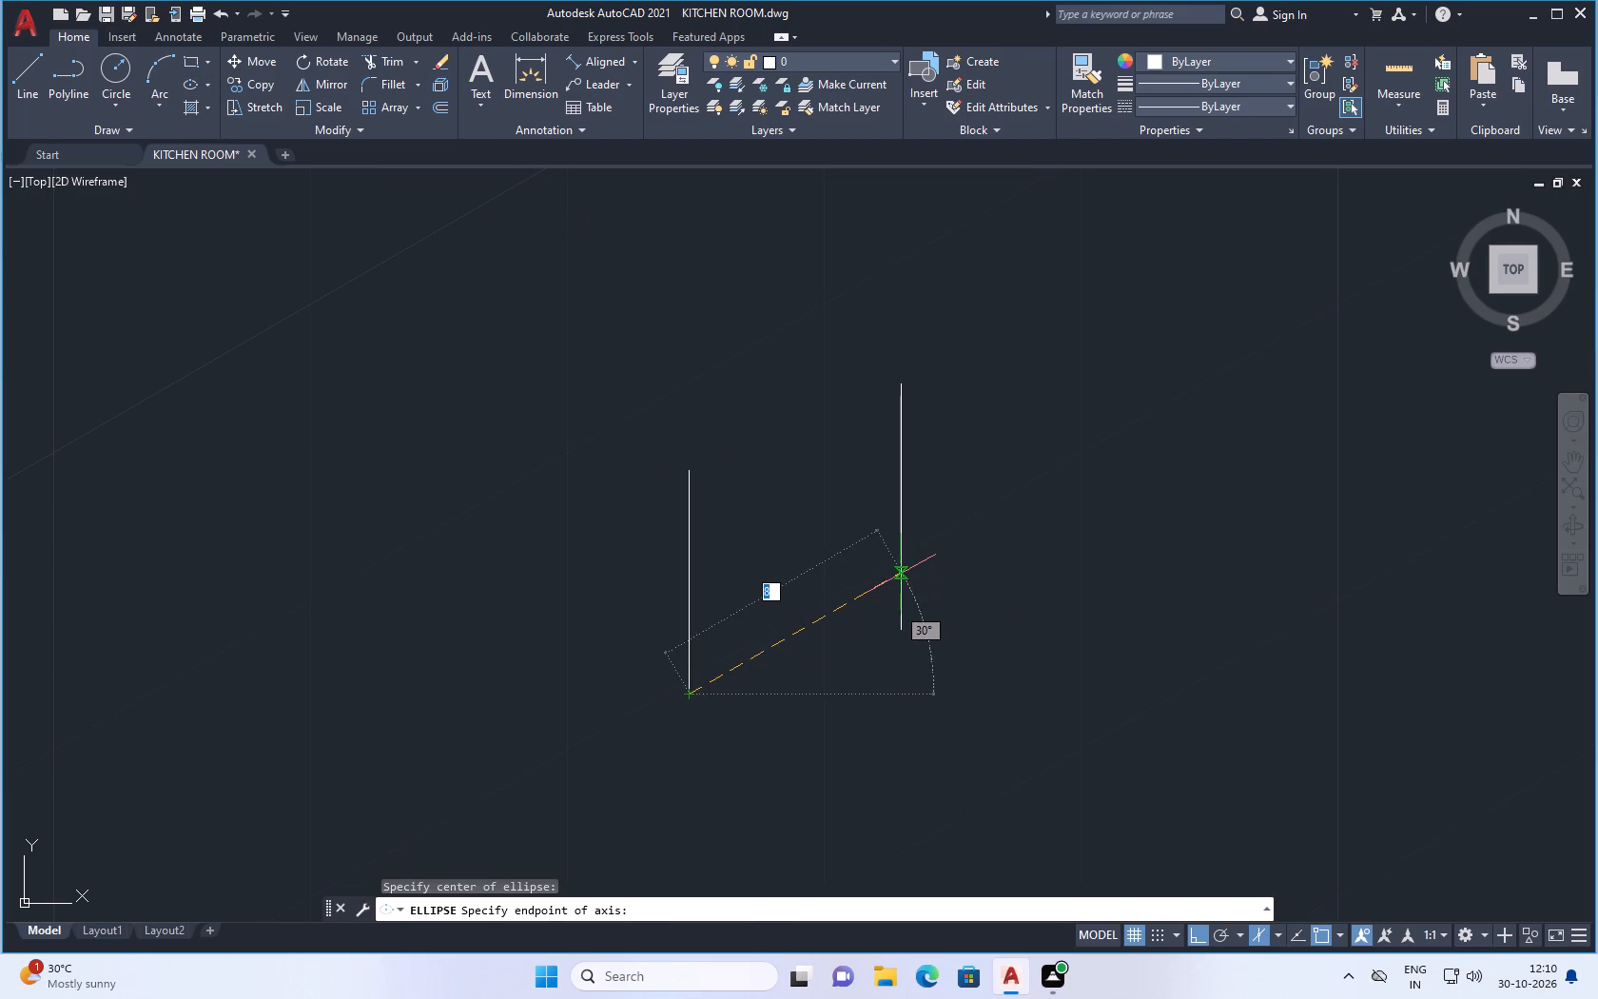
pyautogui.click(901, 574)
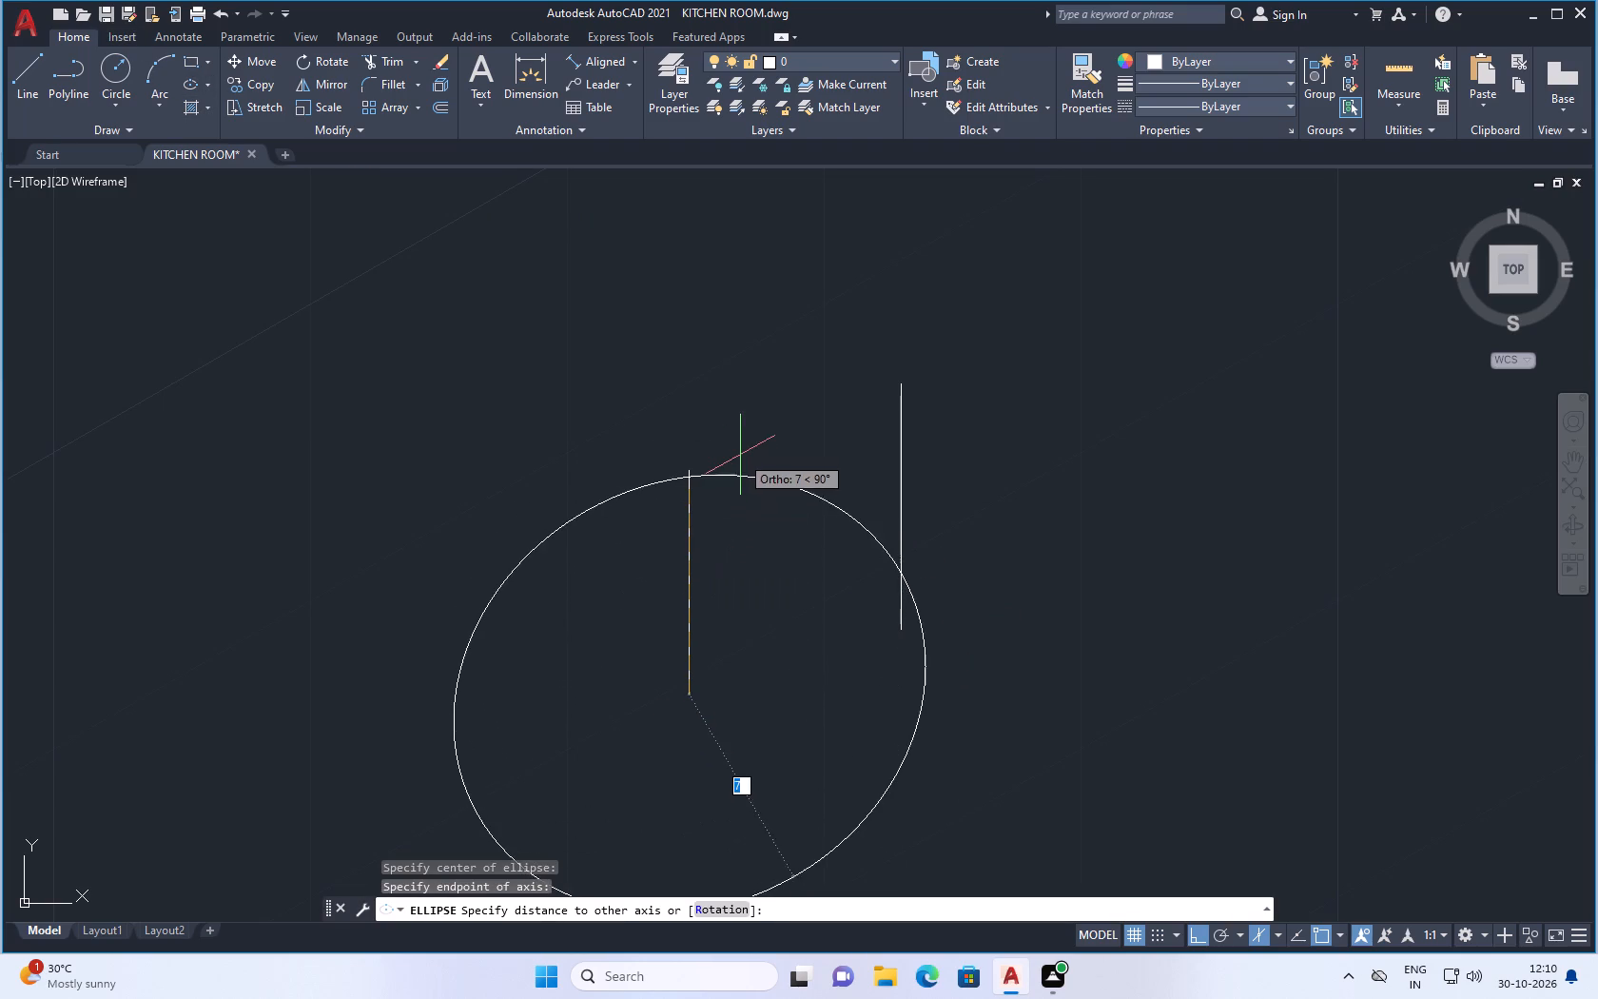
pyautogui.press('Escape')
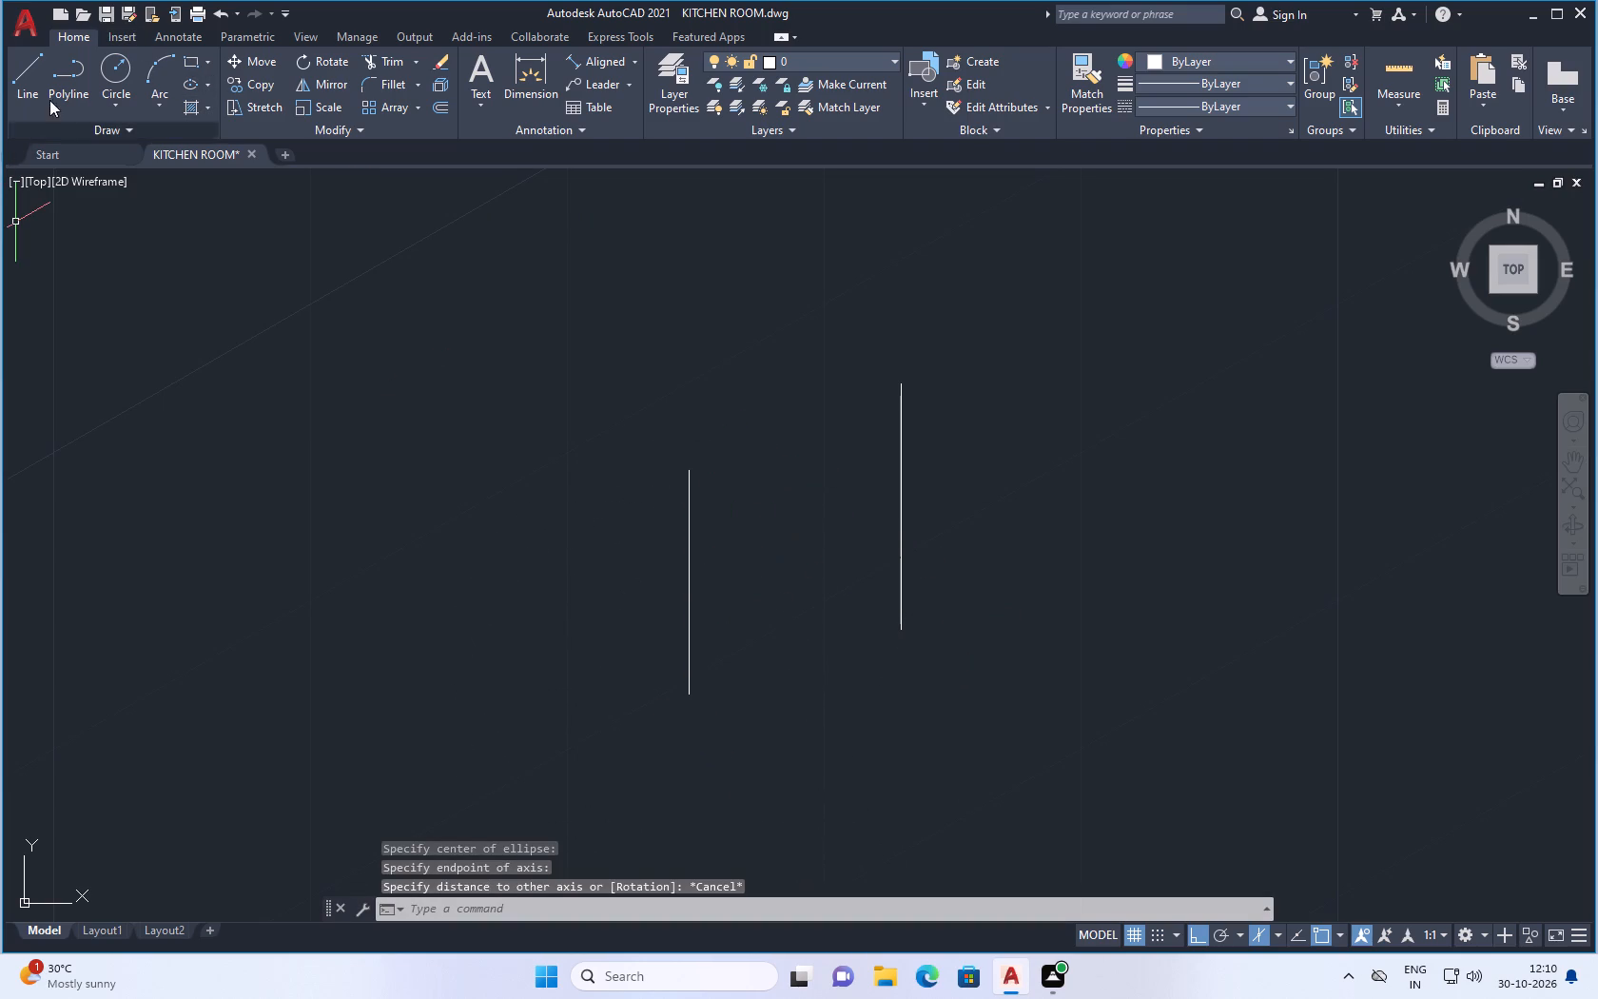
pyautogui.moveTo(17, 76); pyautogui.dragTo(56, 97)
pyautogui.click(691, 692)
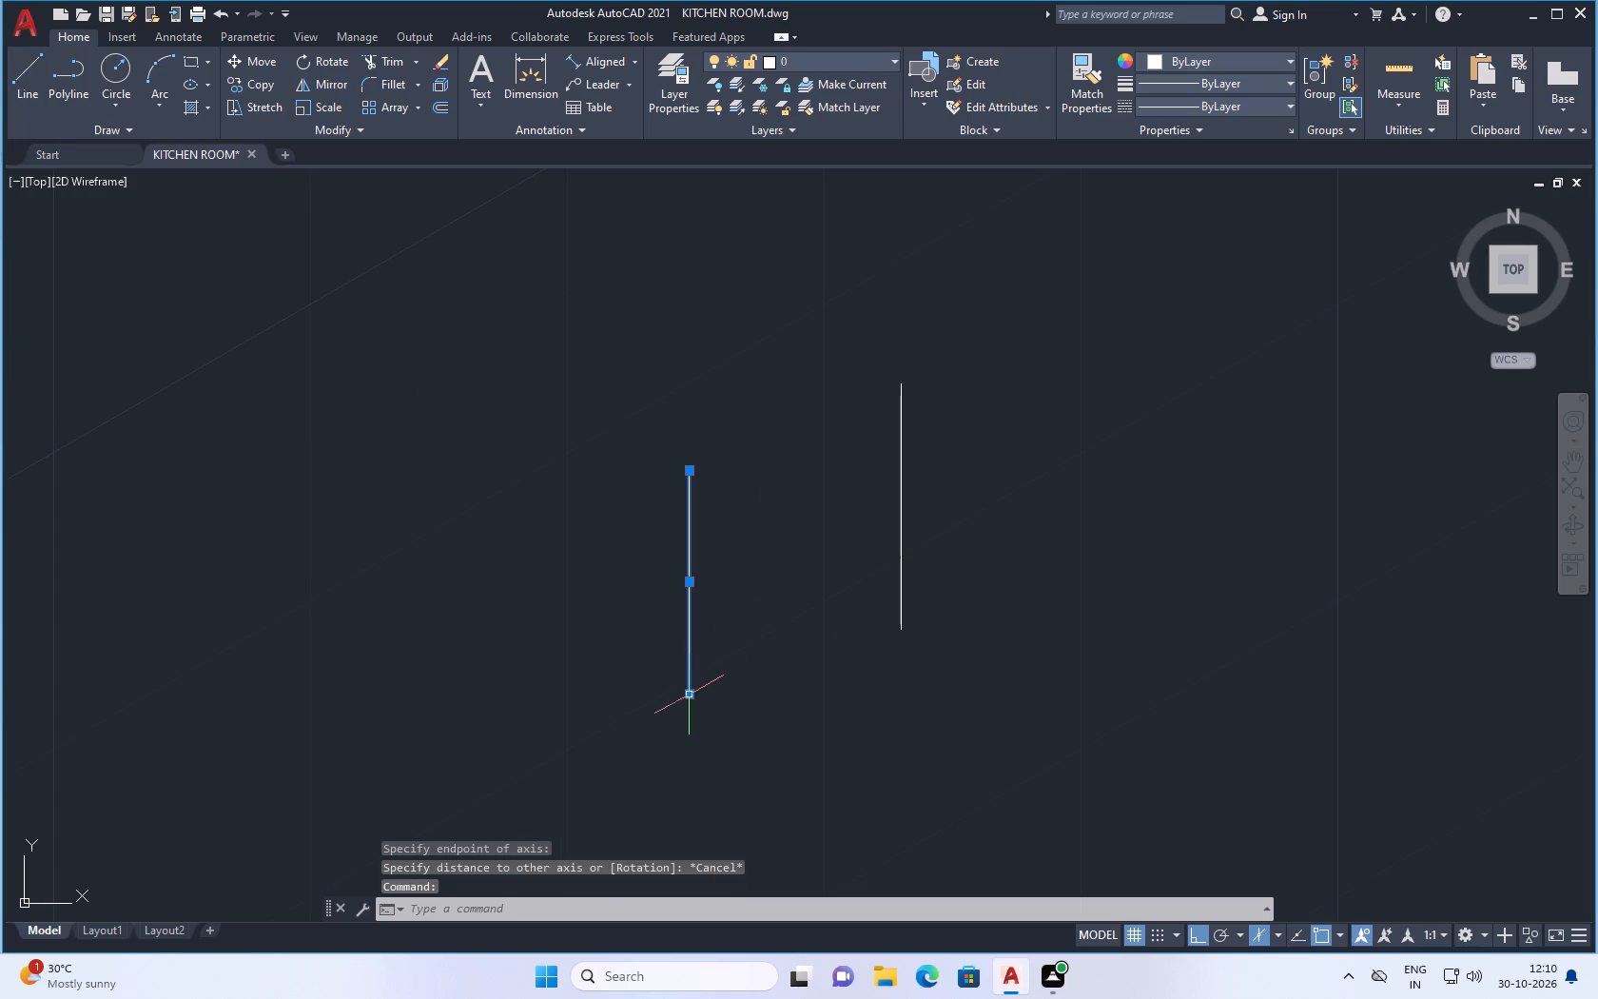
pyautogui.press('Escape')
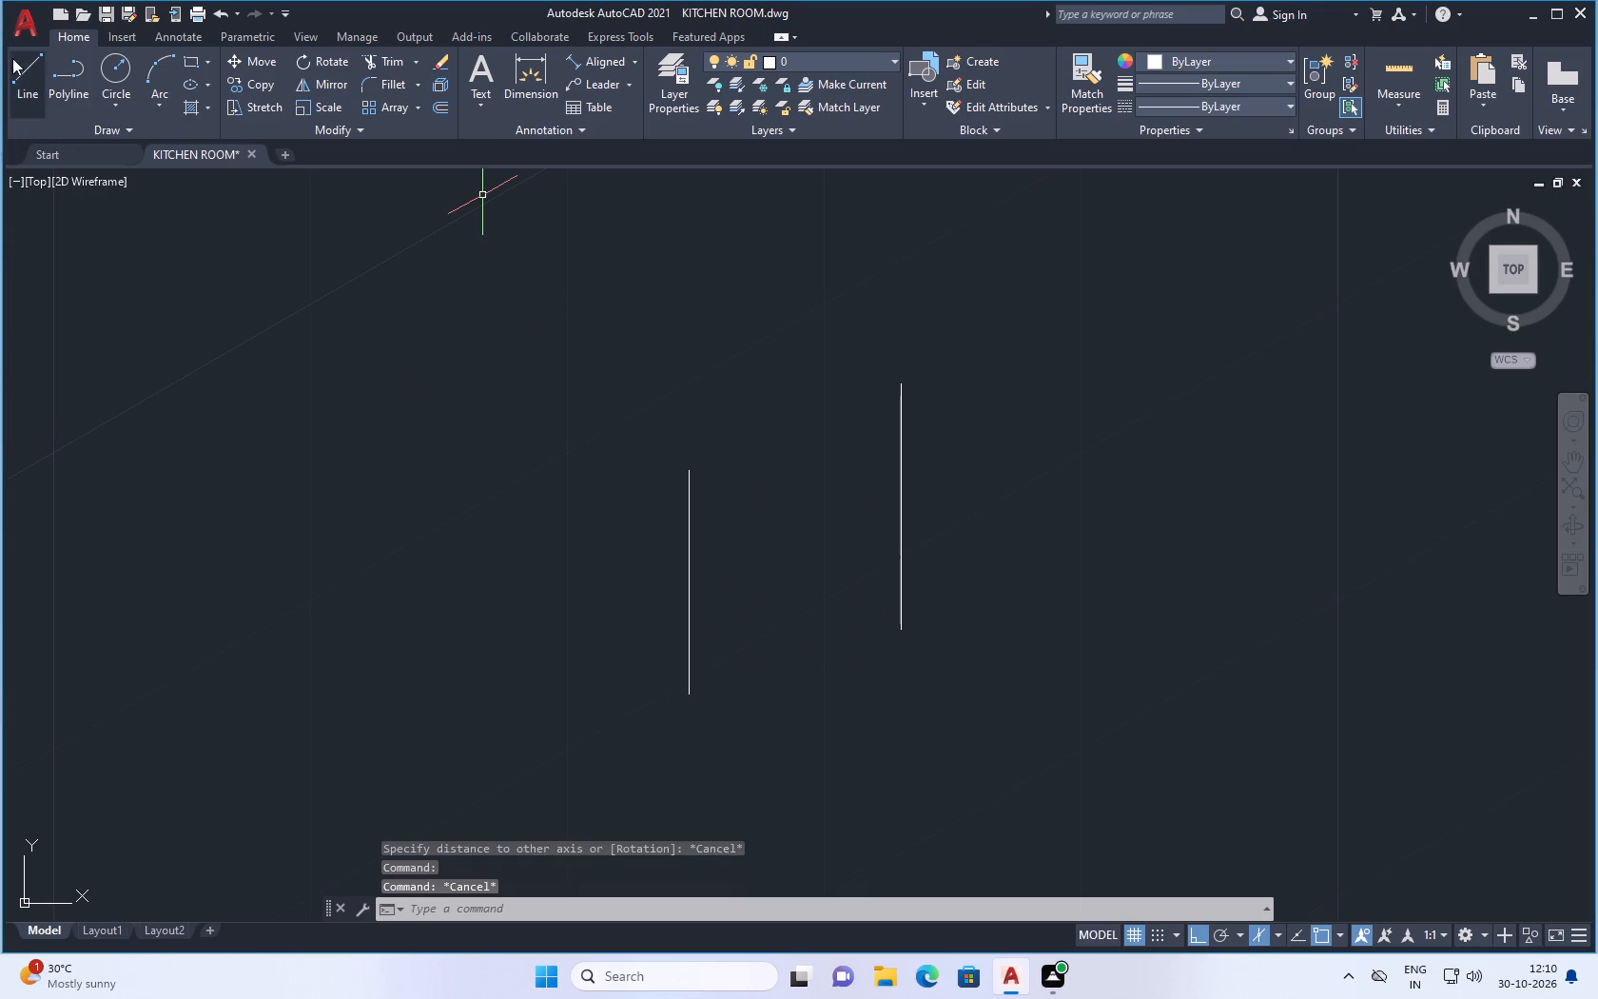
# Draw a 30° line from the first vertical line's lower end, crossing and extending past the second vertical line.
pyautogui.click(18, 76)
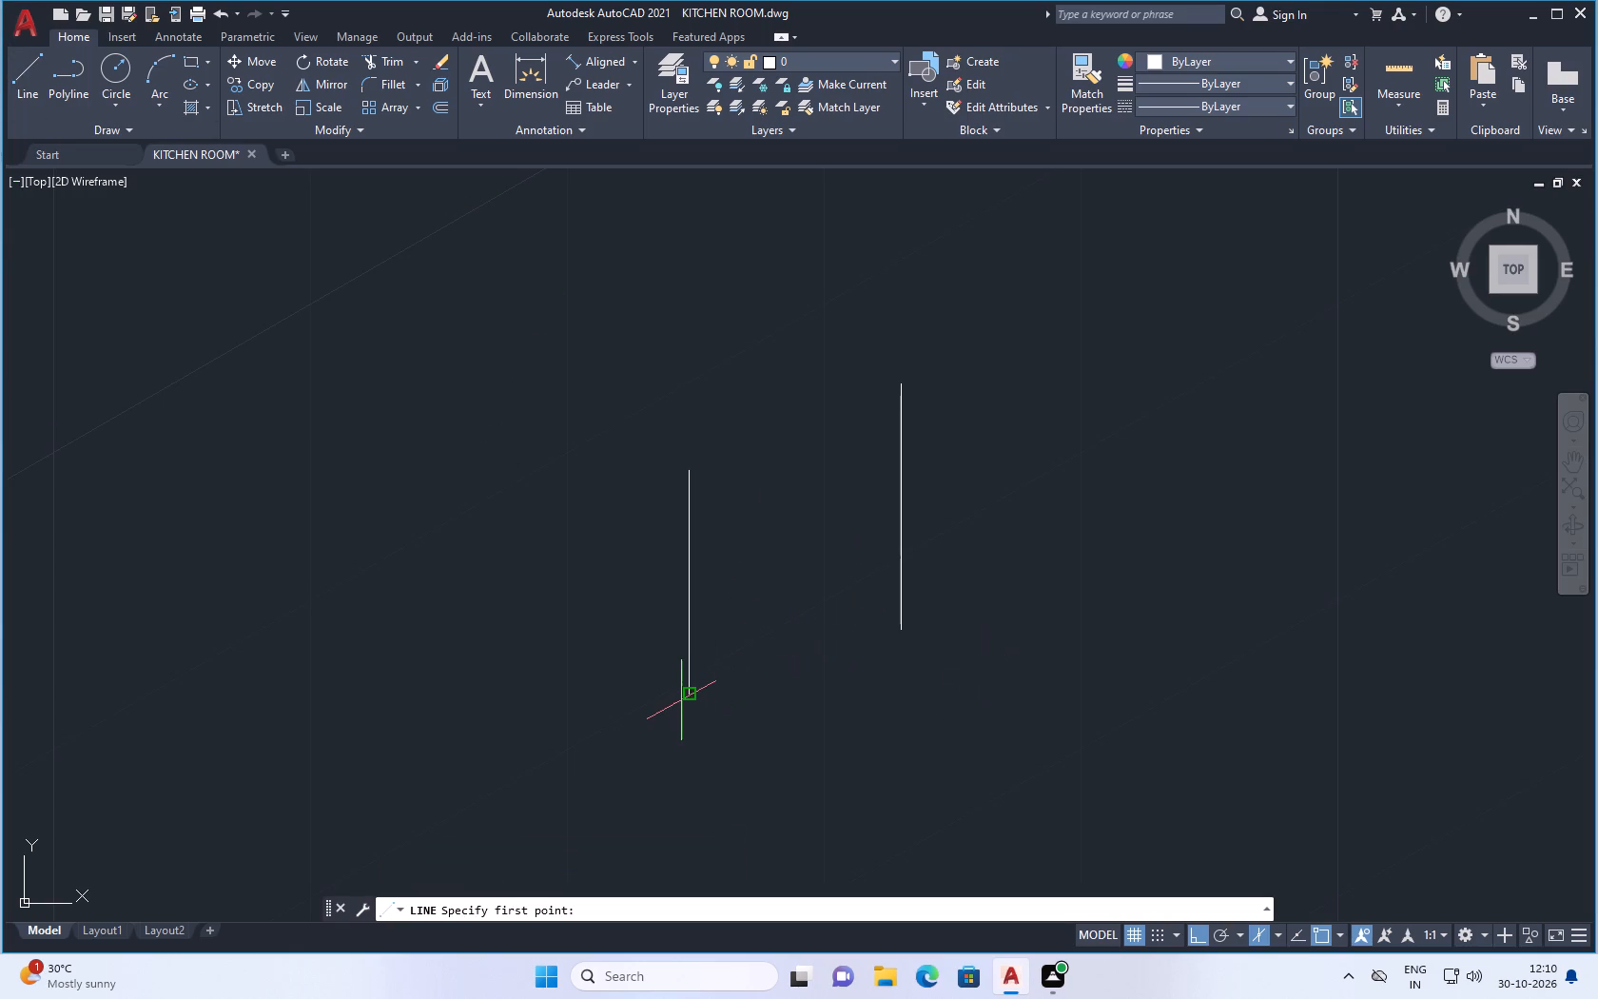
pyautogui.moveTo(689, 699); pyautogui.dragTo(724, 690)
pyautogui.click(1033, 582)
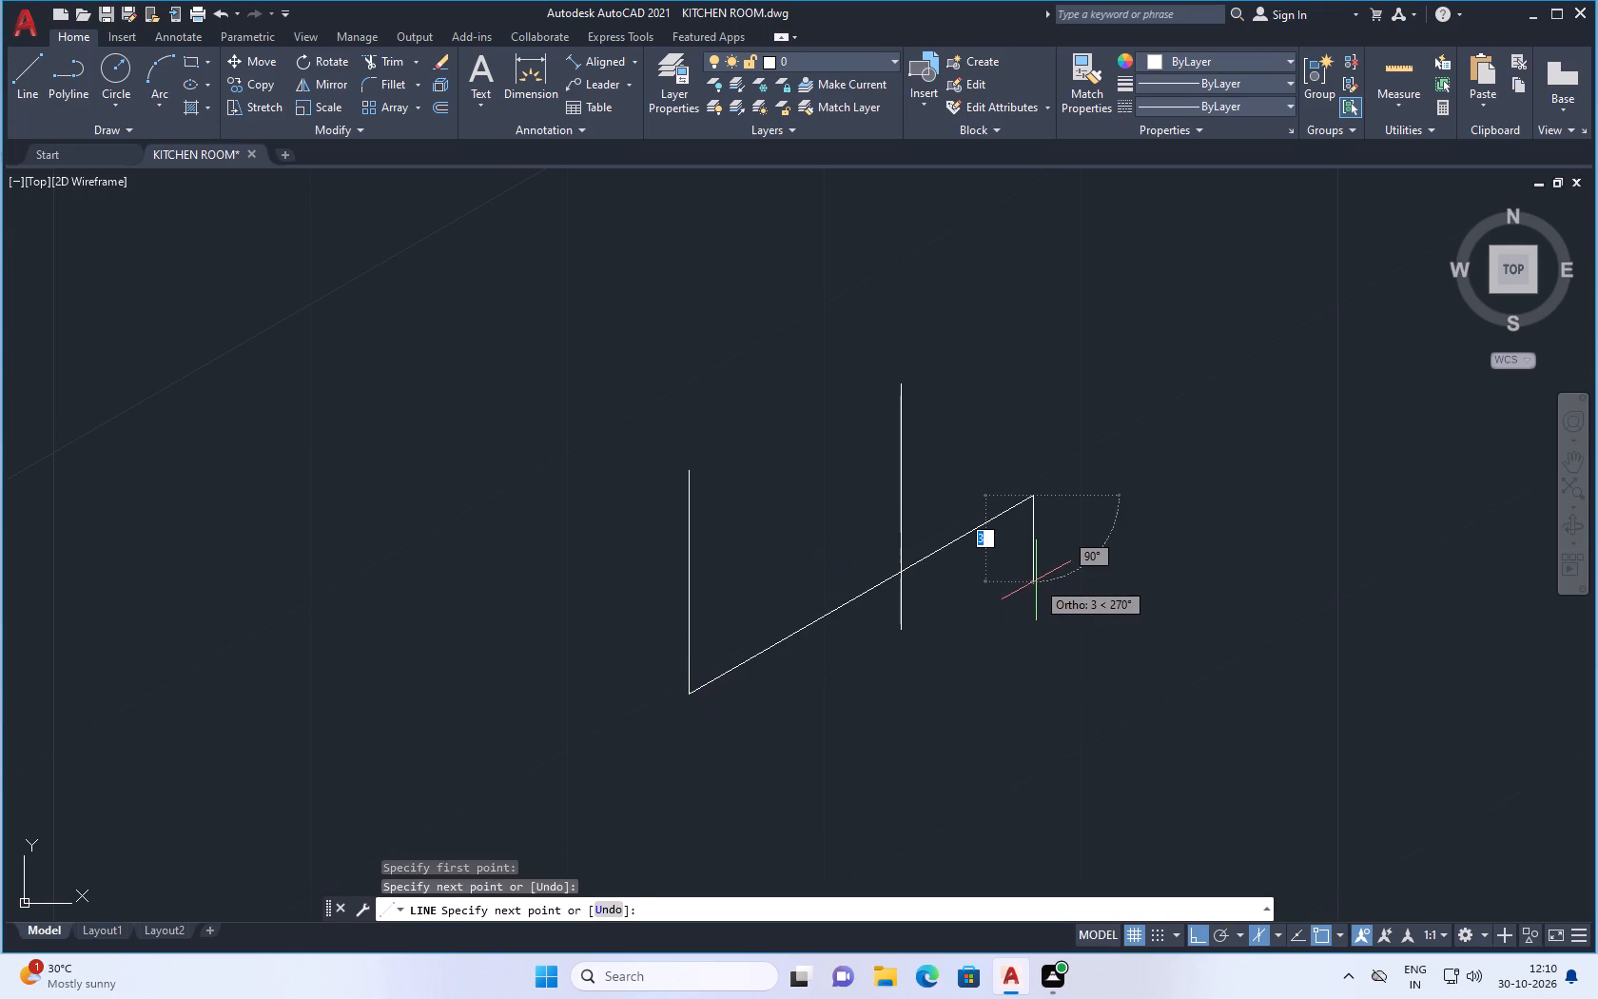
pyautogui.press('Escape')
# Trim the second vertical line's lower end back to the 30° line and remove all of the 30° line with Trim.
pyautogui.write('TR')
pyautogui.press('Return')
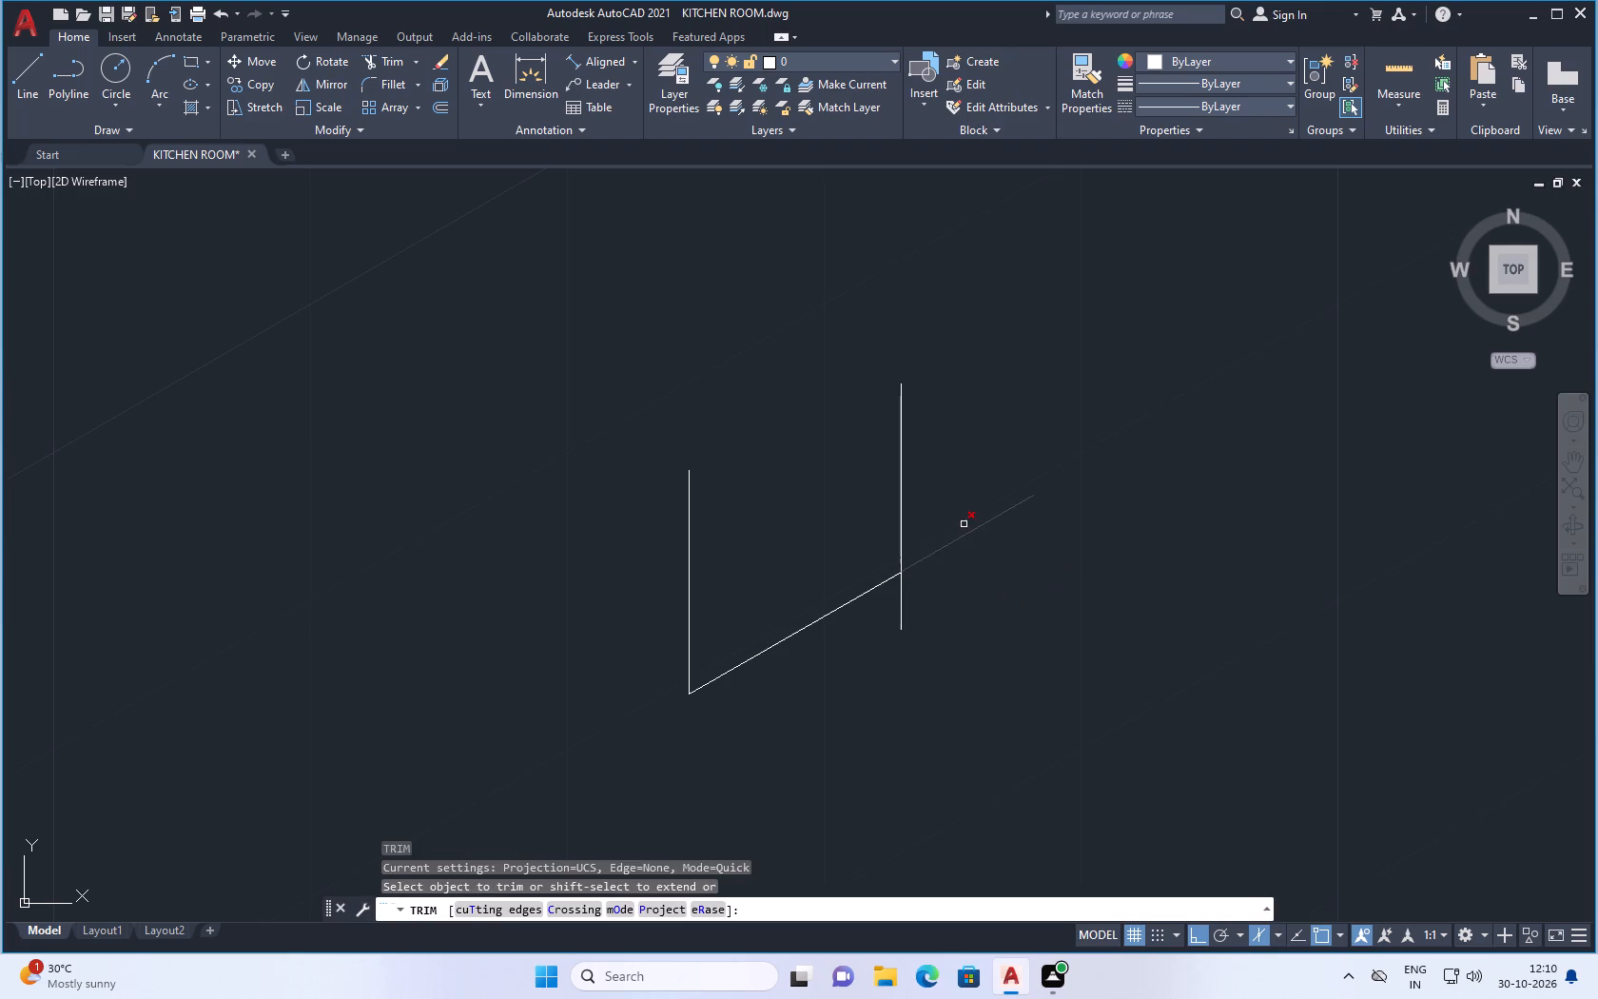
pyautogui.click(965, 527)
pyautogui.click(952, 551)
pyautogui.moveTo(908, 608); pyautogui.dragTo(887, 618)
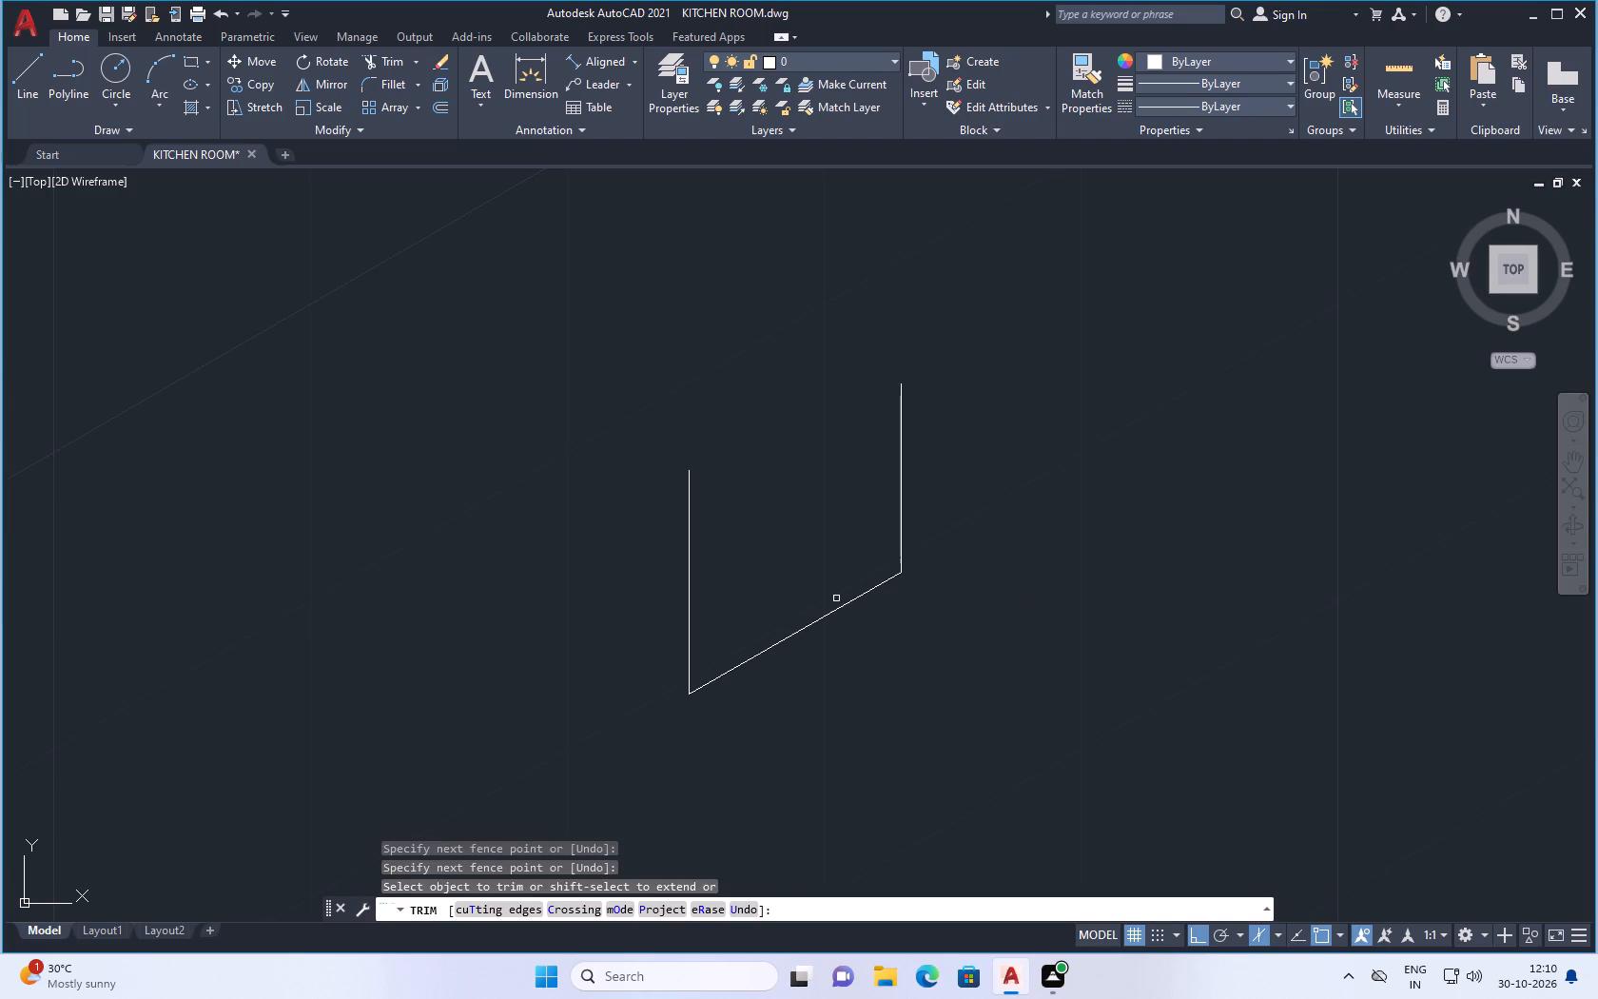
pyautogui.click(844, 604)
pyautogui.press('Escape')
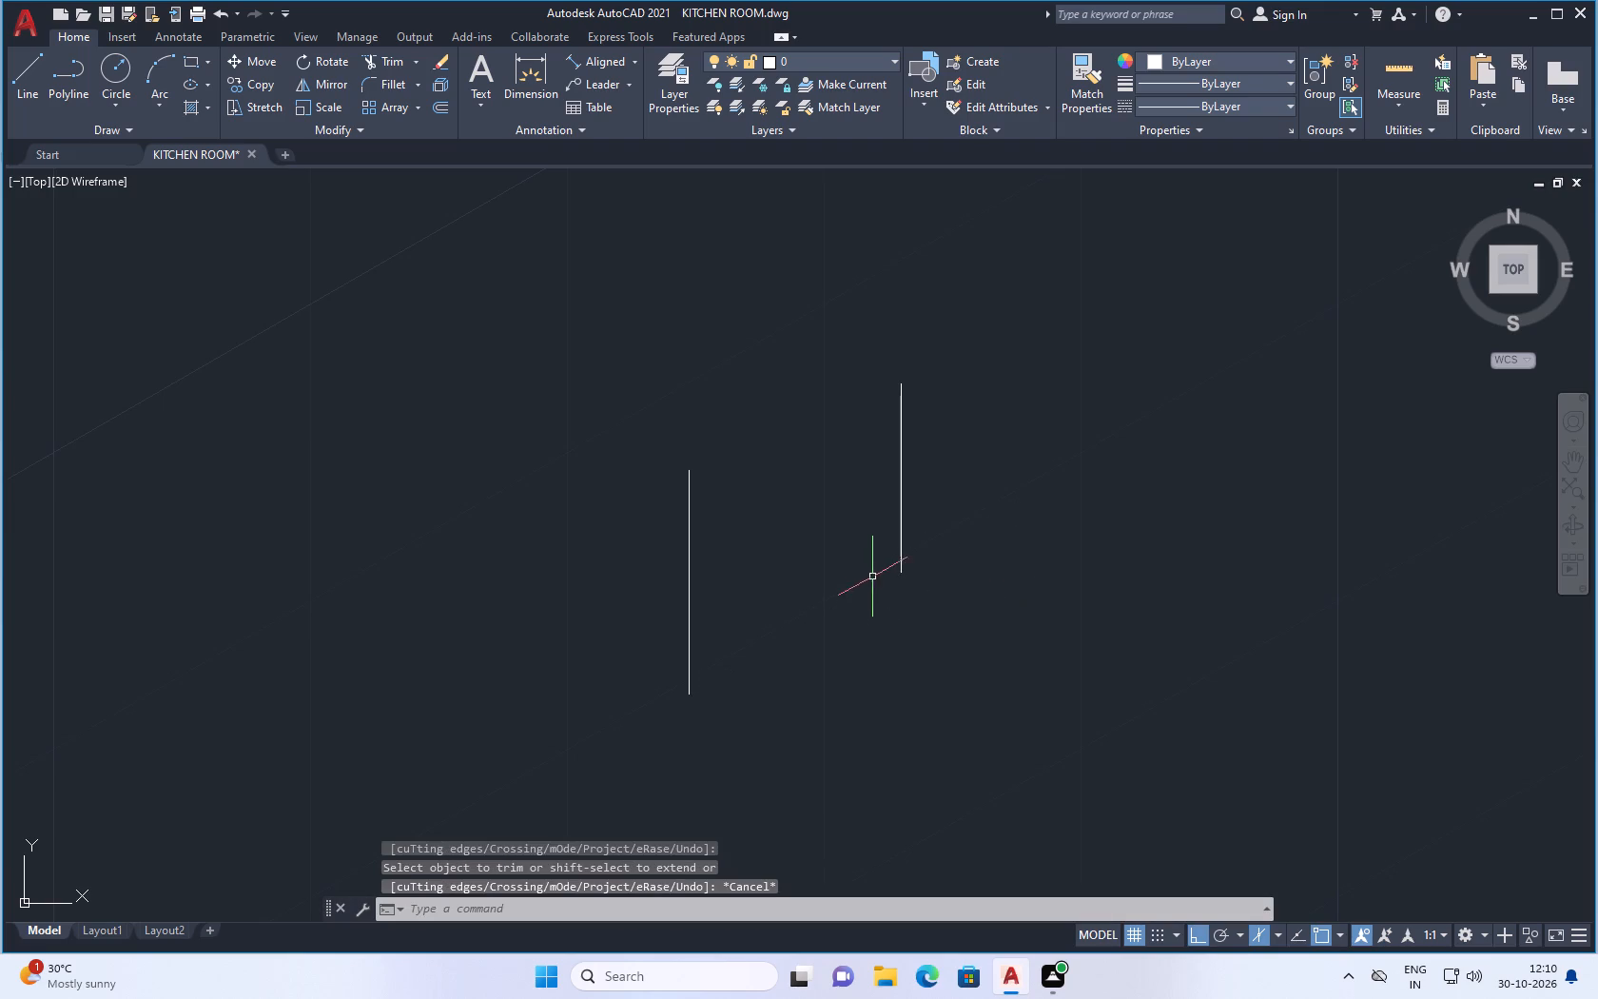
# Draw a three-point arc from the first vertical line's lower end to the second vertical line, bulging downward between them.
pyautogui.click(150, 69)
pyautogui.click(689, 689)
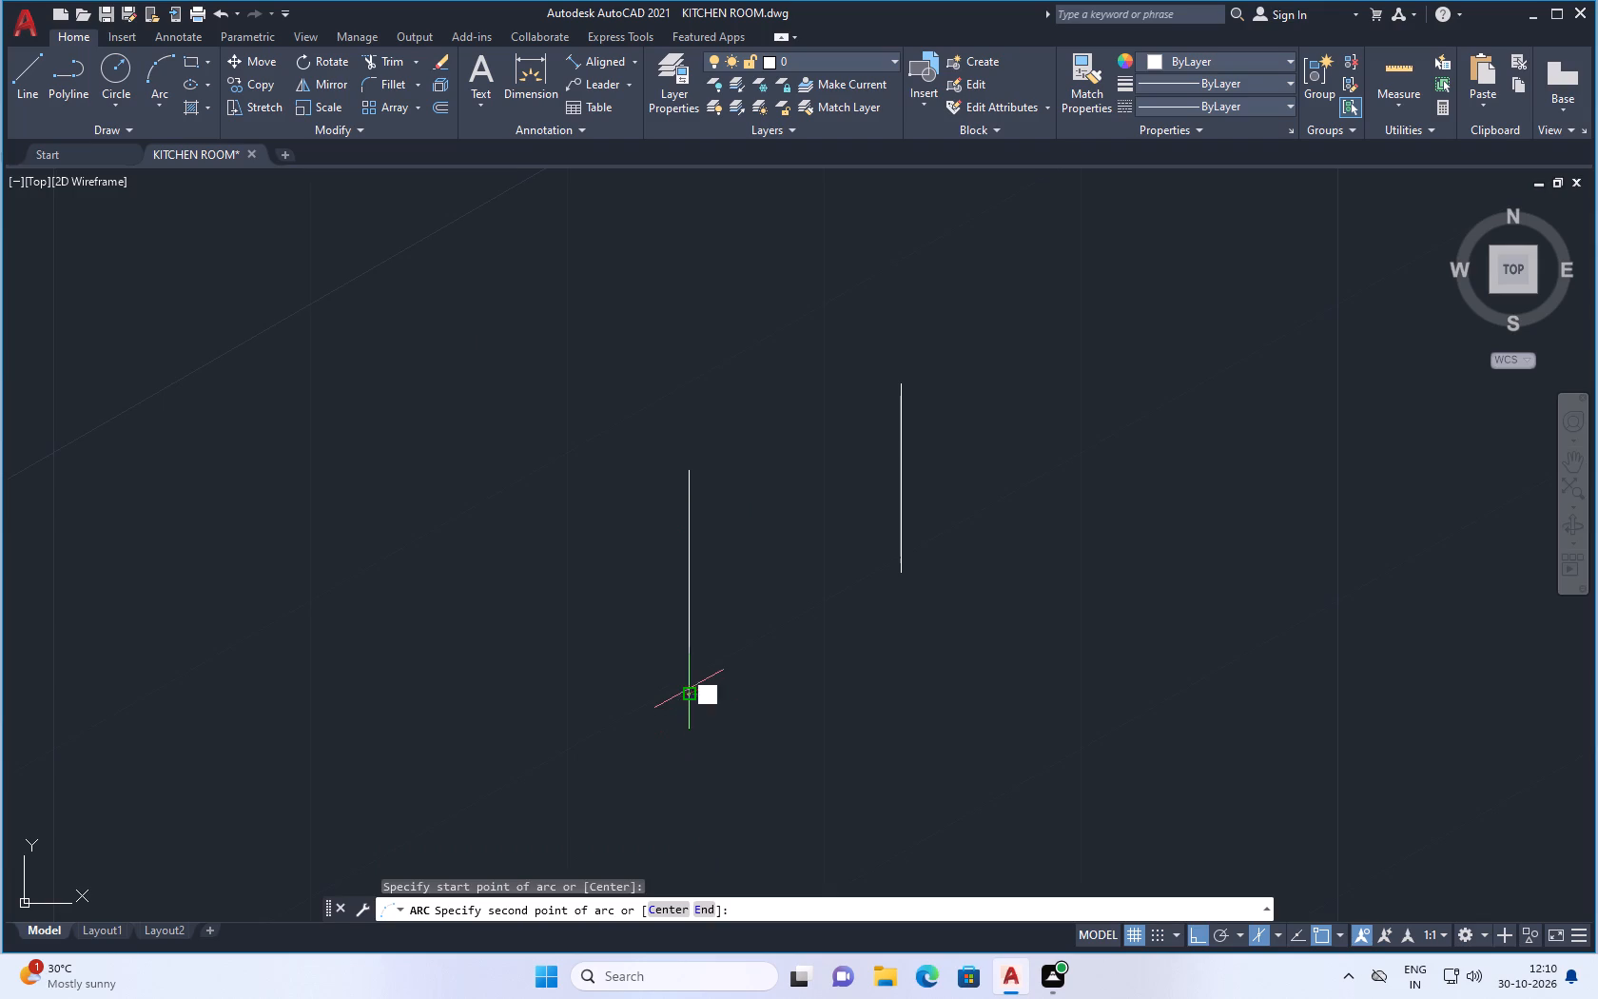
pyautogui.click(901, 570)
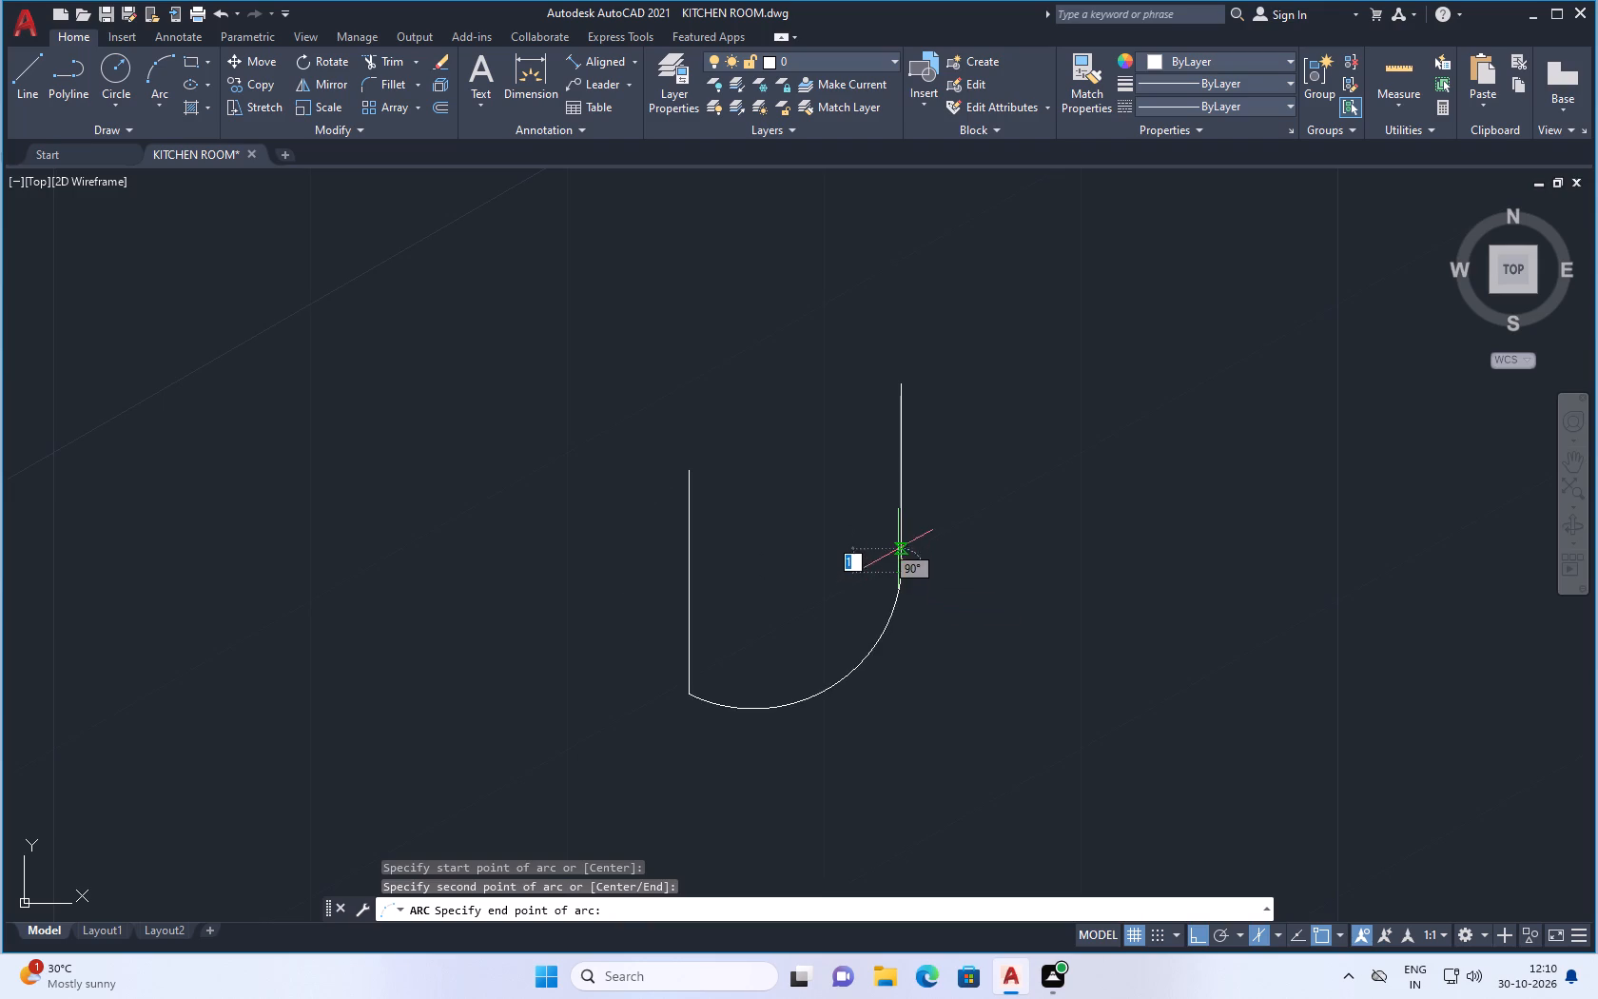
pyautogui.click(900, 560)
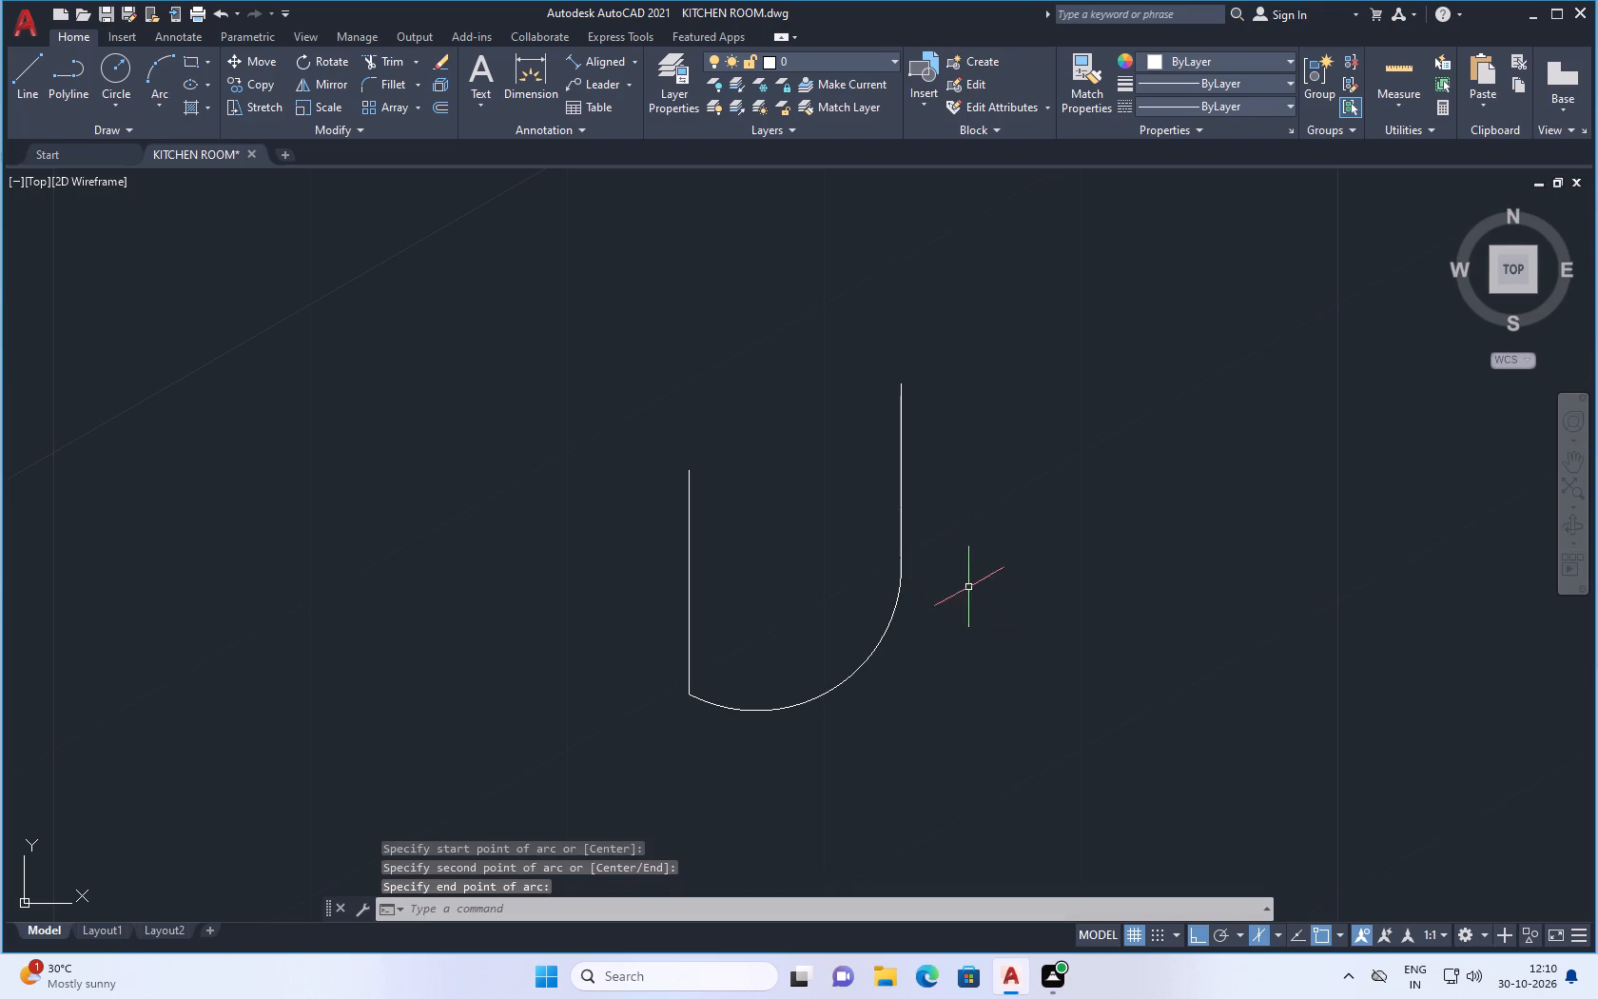
# Delete the two vertical lines and the arc joining them.
pyautogui.scroll(-3, 960, 572)
pyautogui.scroll(1, 945, 568)
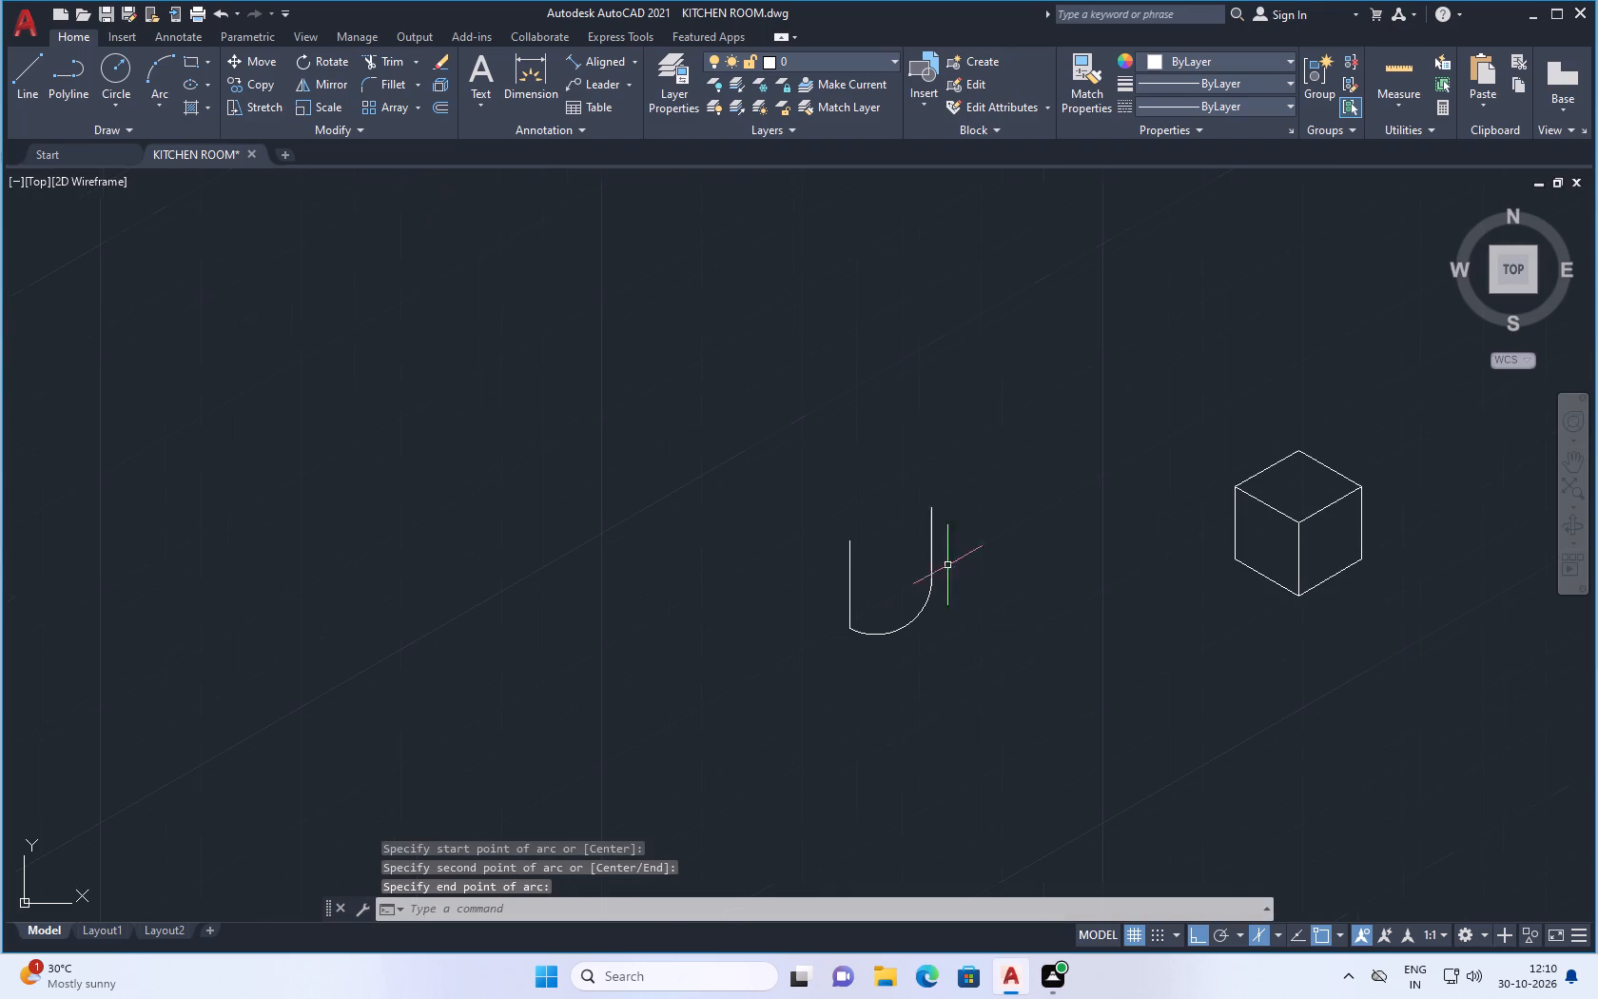
pyautogui.moveTo(980, 486); pyautogui.dragTo(966, 496)
pyautogui.click(772, 695)
pyautogui.press('Delete')
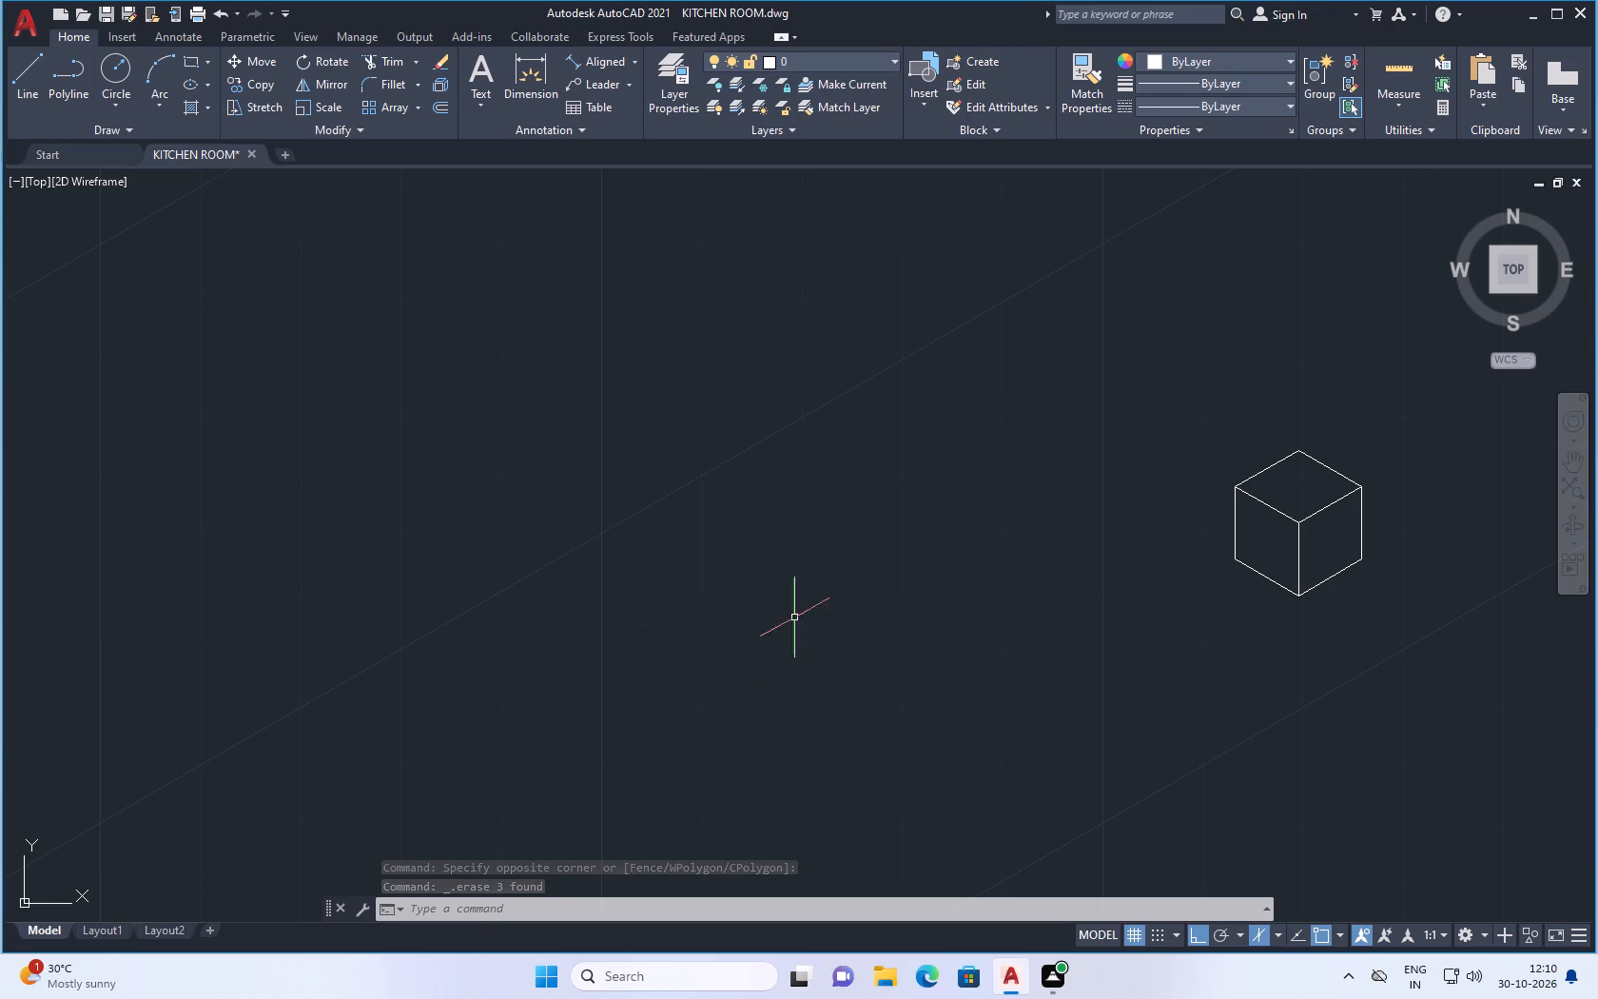
# Turn off isometric drafting so that lines follow the orthographic axes.
pyautogui.scroll(-4, 826, 462)
pyautogui.scroll(2, 859, 436)
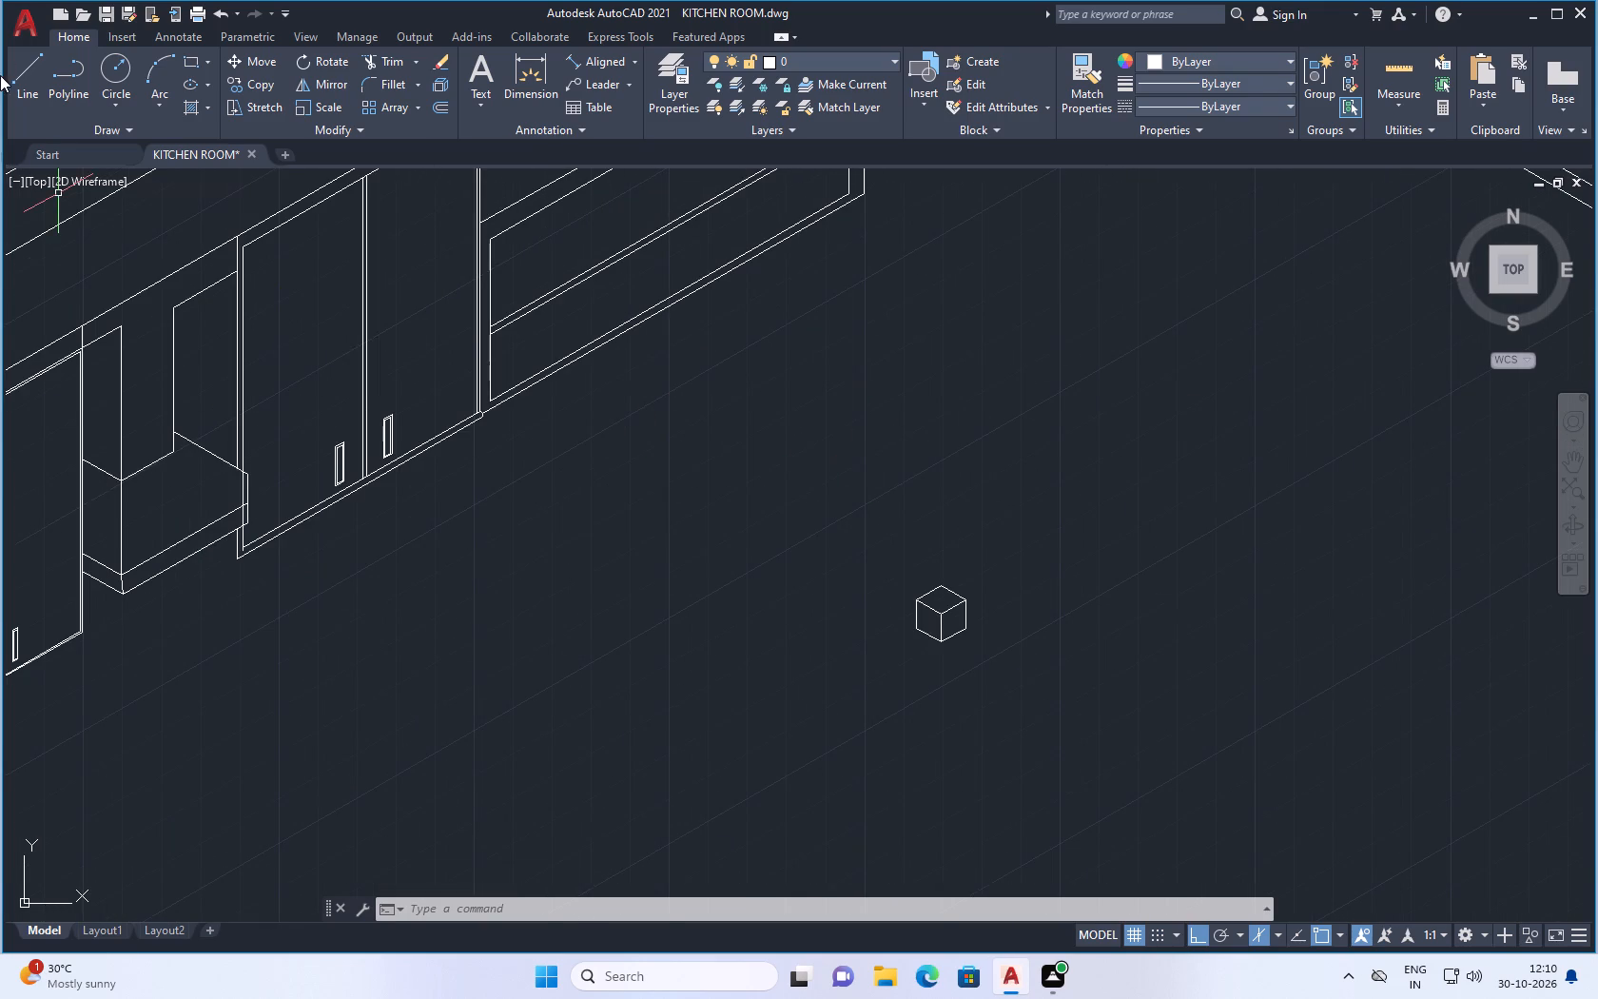
pyautogui.click(29, 85)
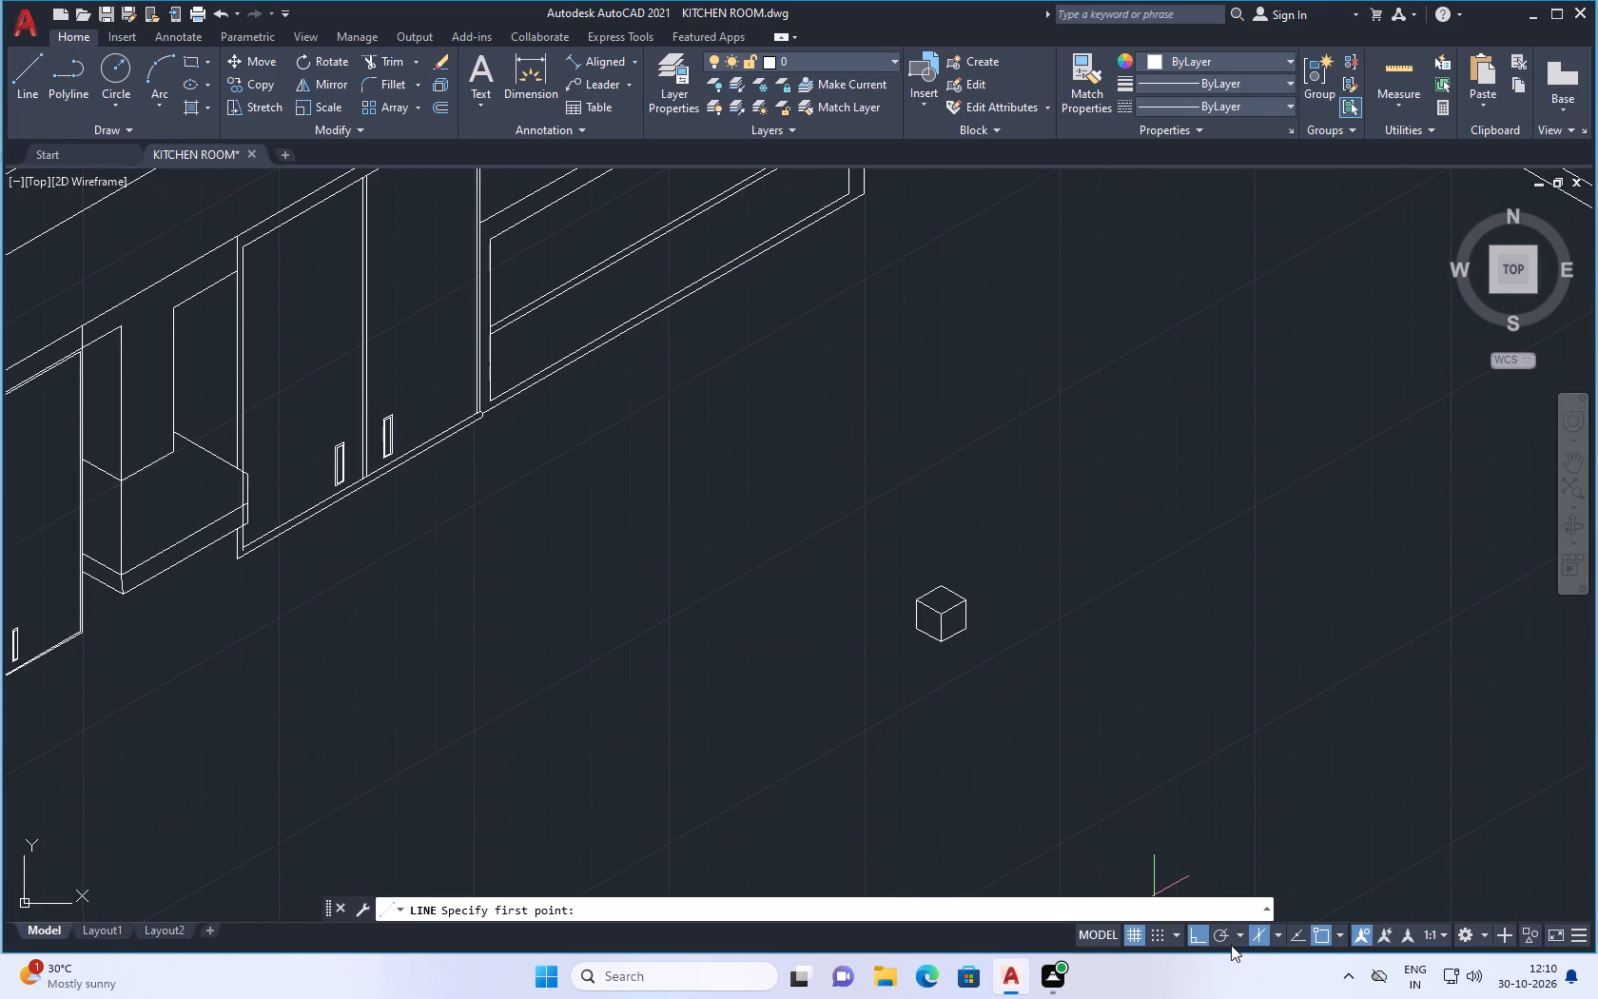
pyautogui.click(1255, 935)
pyautogui.scroll(-1, 833, 693)
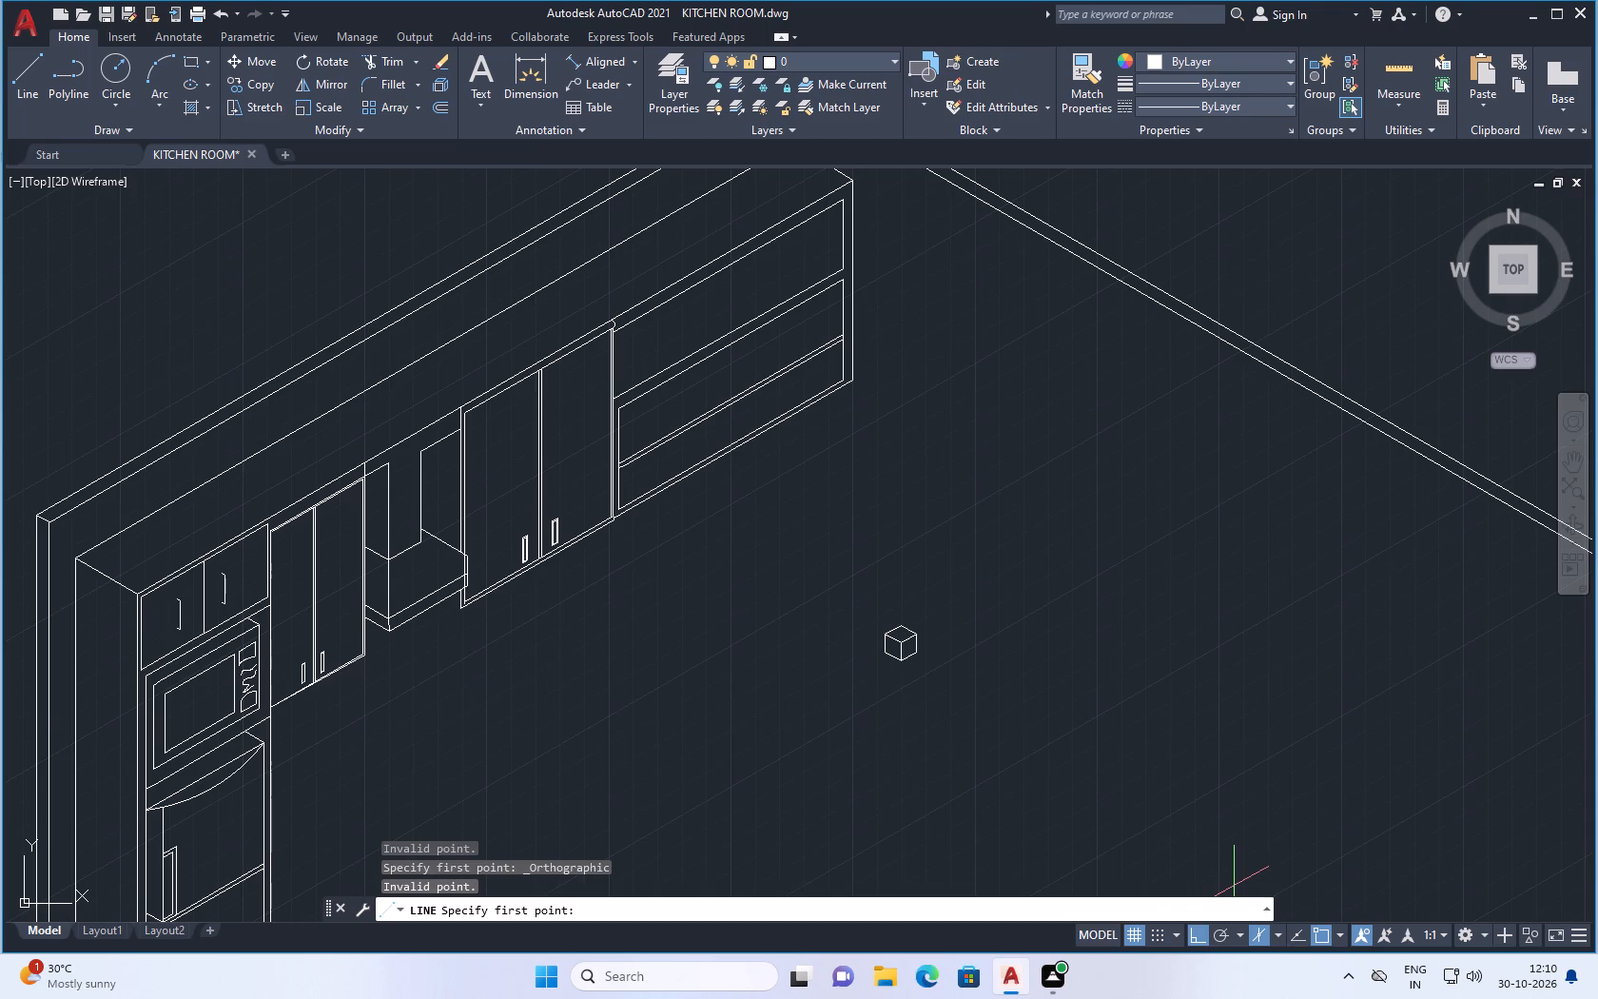
pyautogui.click(1258, 933)
pyautogui.doubleClick(1261, 930)
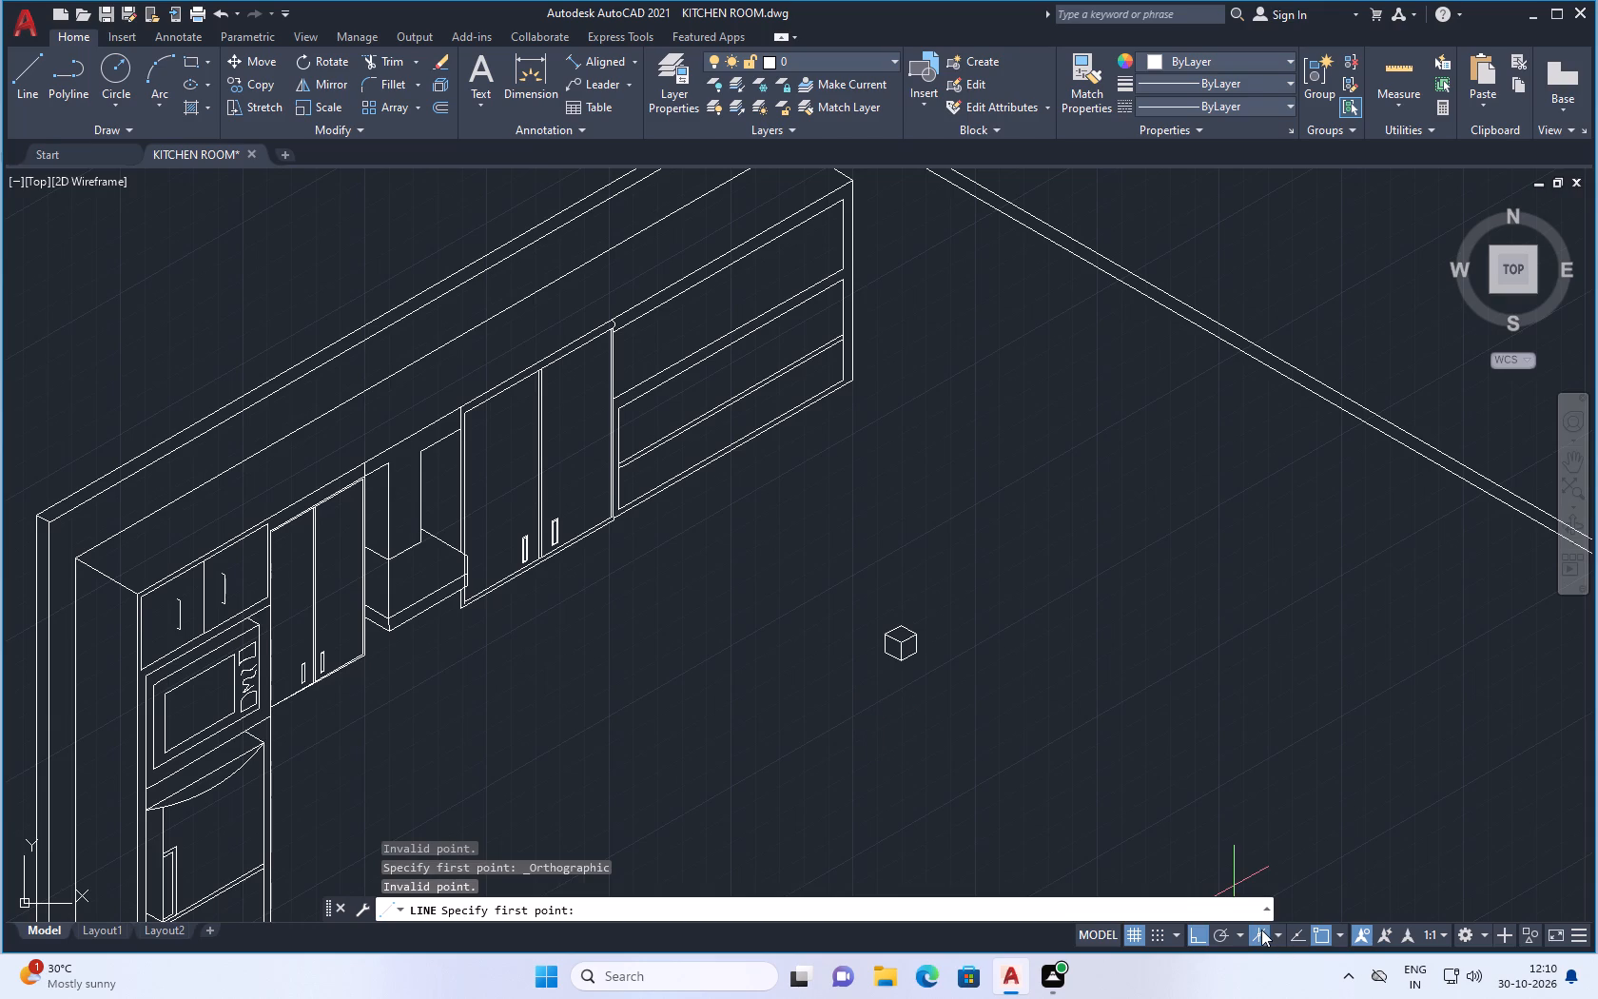
pyautogui.press('Escape')
pyautogui.click(1258, 934)
# Draw three connected lines forming an open-topped box about 15 units wide and 11 units high, between the cabinets and the small cube.
pyautogui.scroll(1, 708, 628)
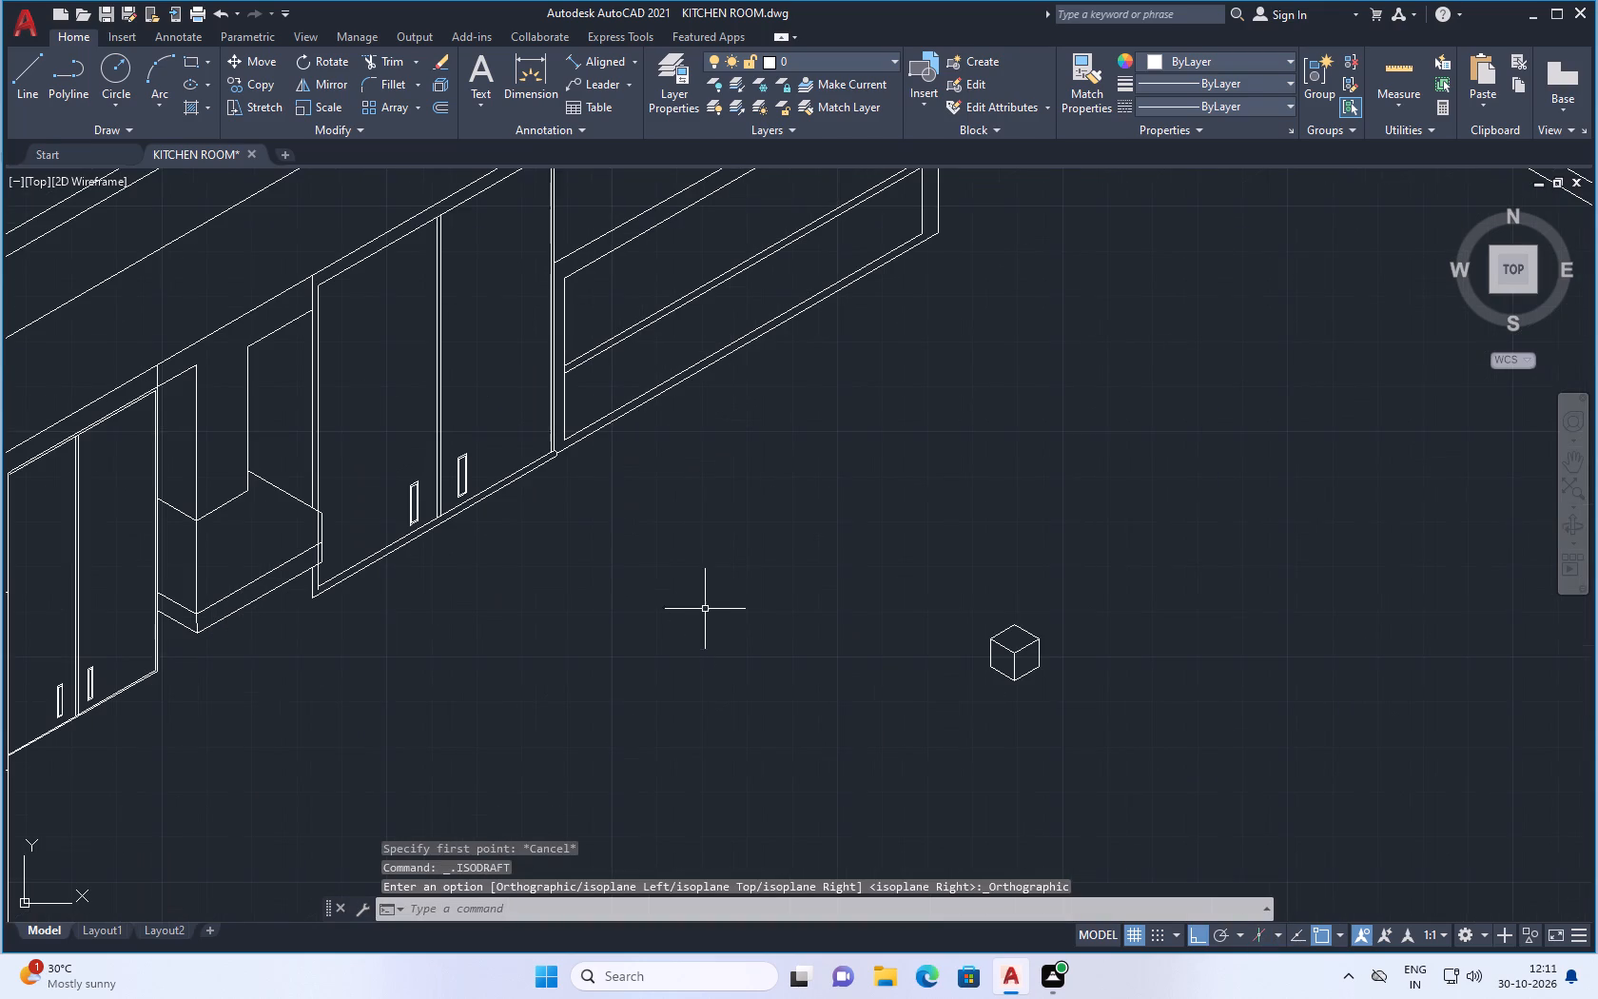
pyautogui.click(29, 73)
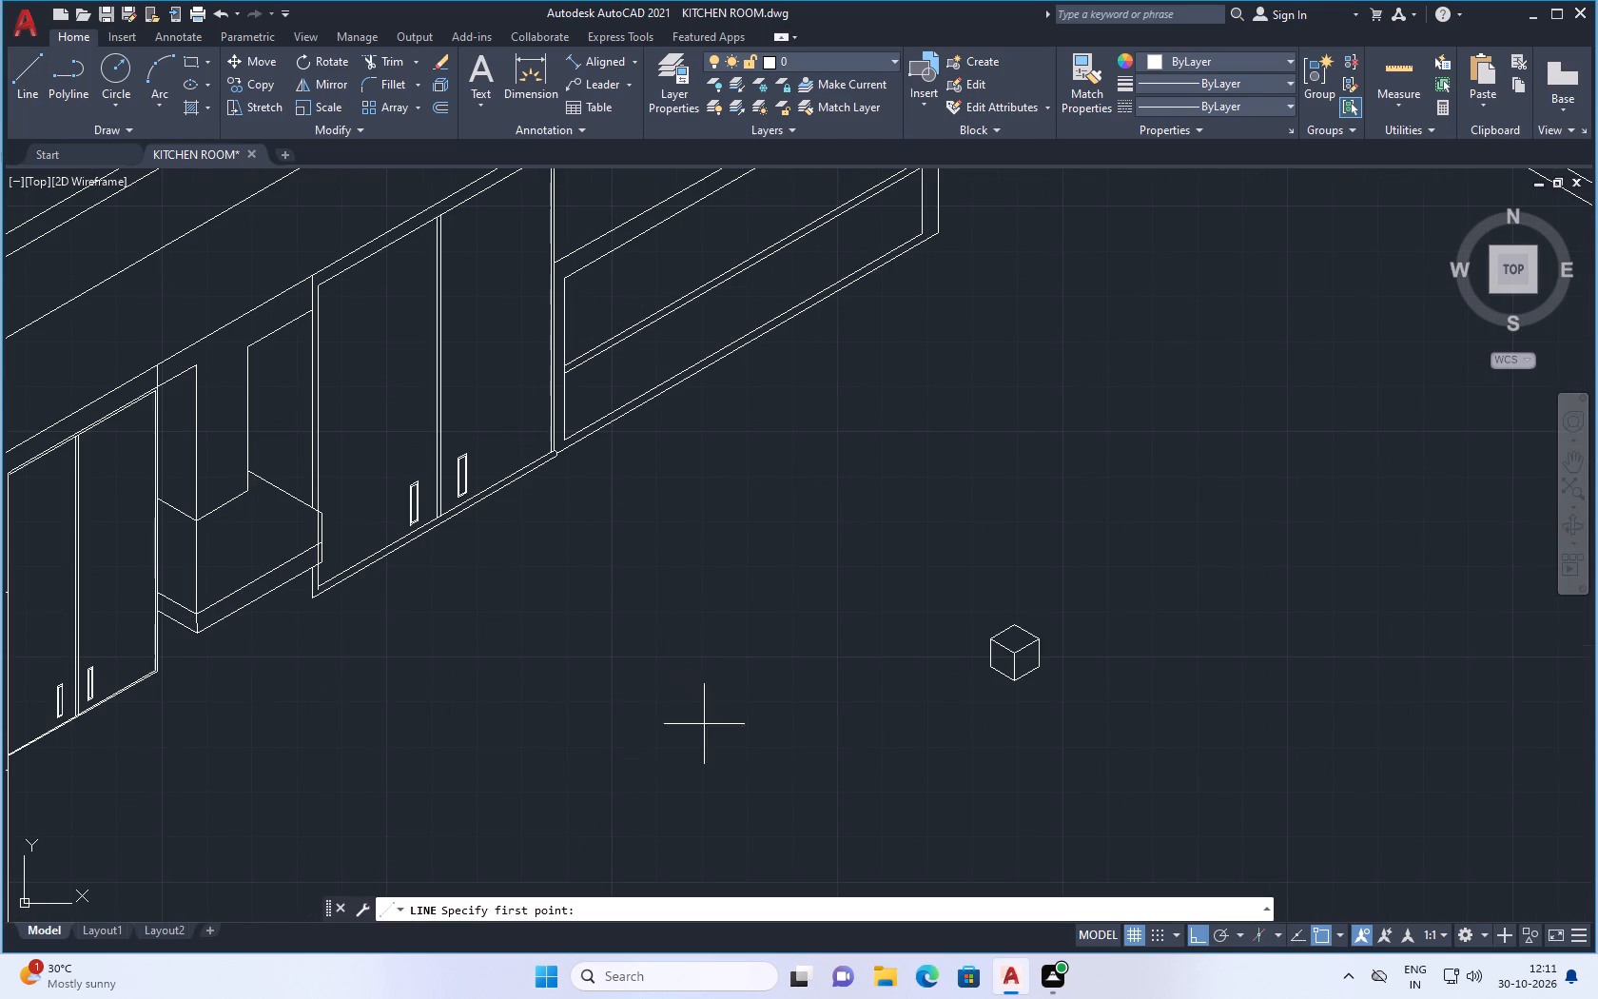
pyautogui.scroll(1, 759, 785)
pyautogui.moveTo(790, 542); pyautogui.dragTo(790, 576)
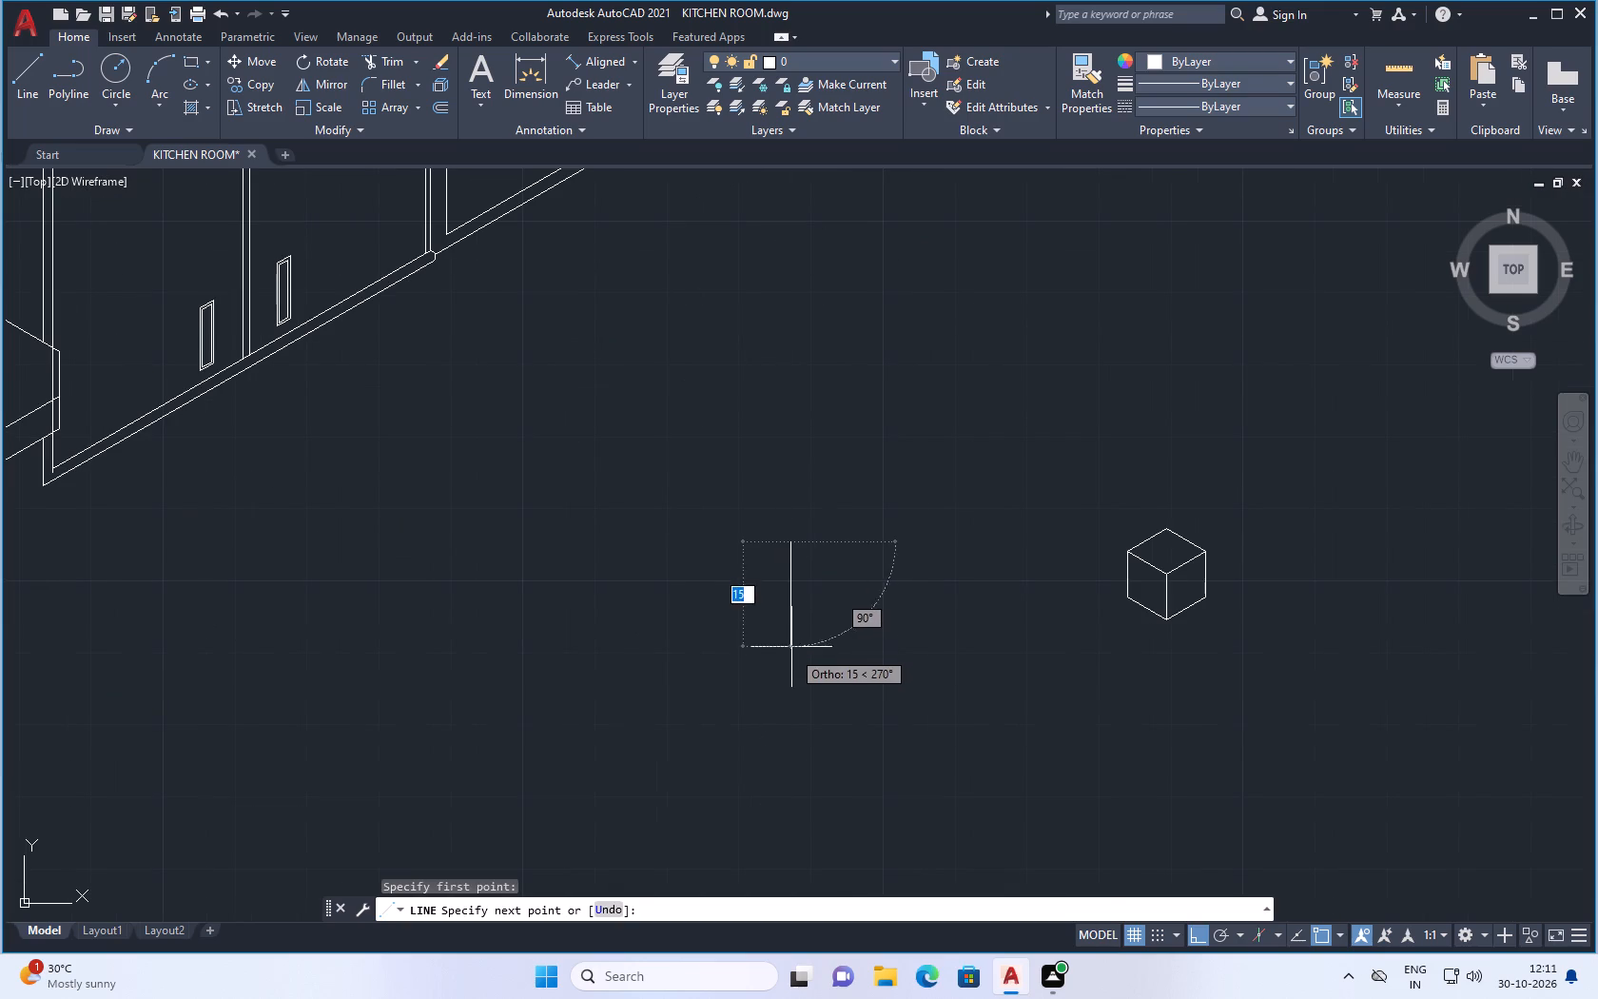
pyautogui.moveTo(795, 617); pyautogui.dragTo(806, 616)
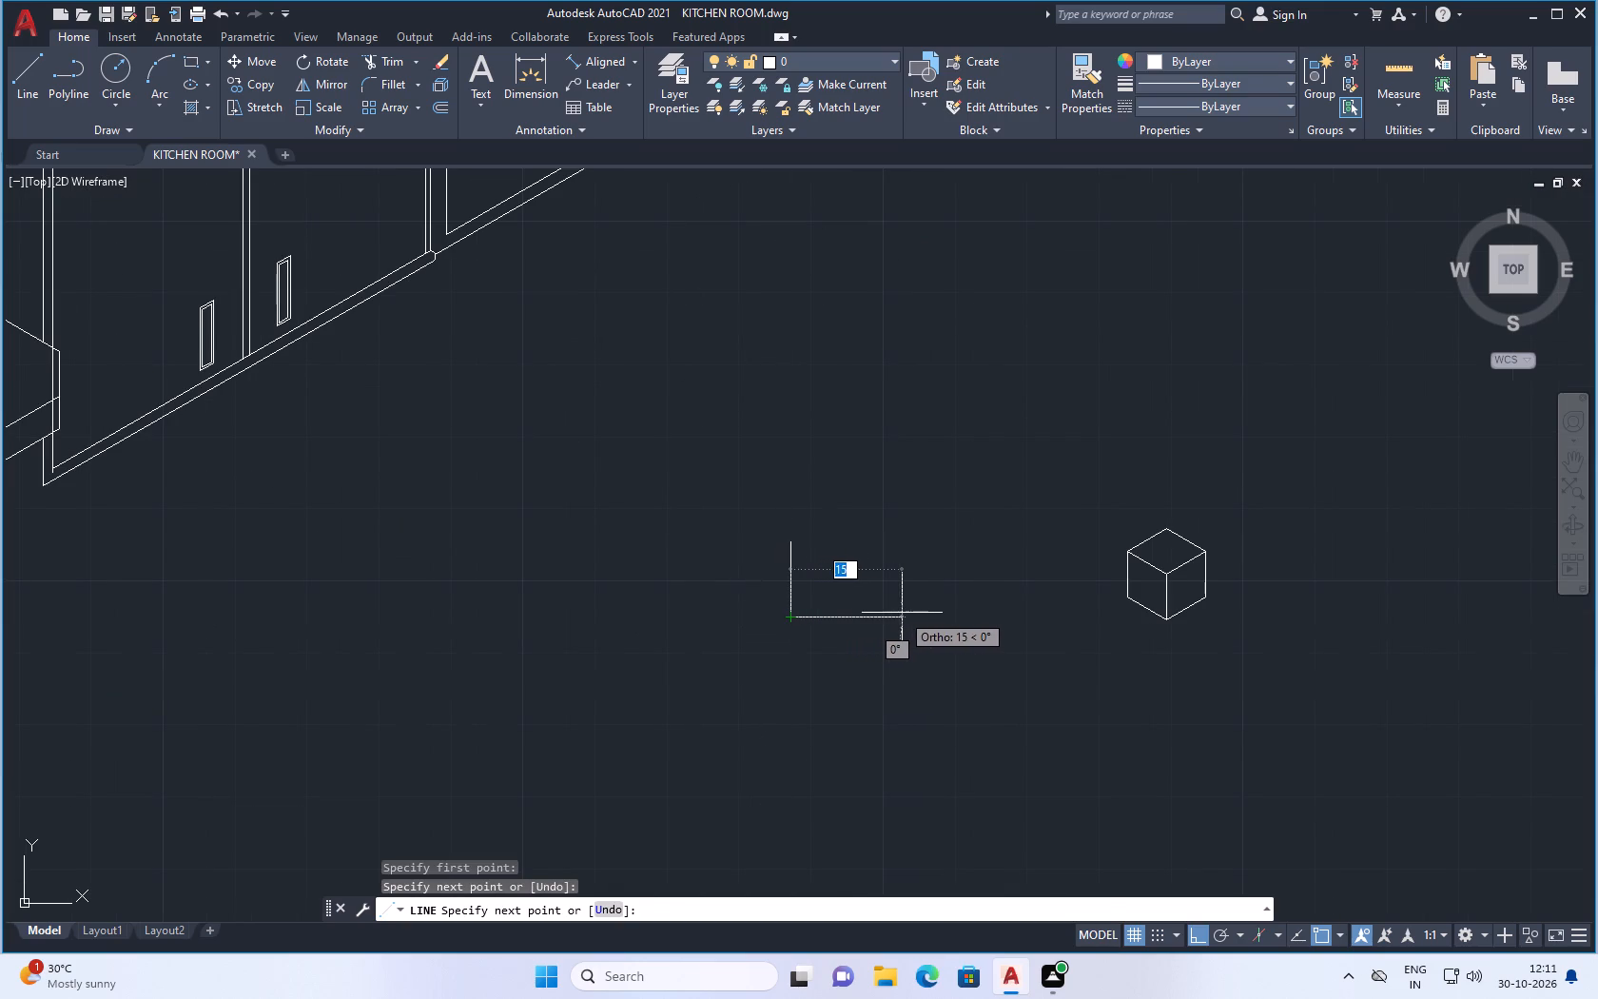
pyautogui.click(905, 613)
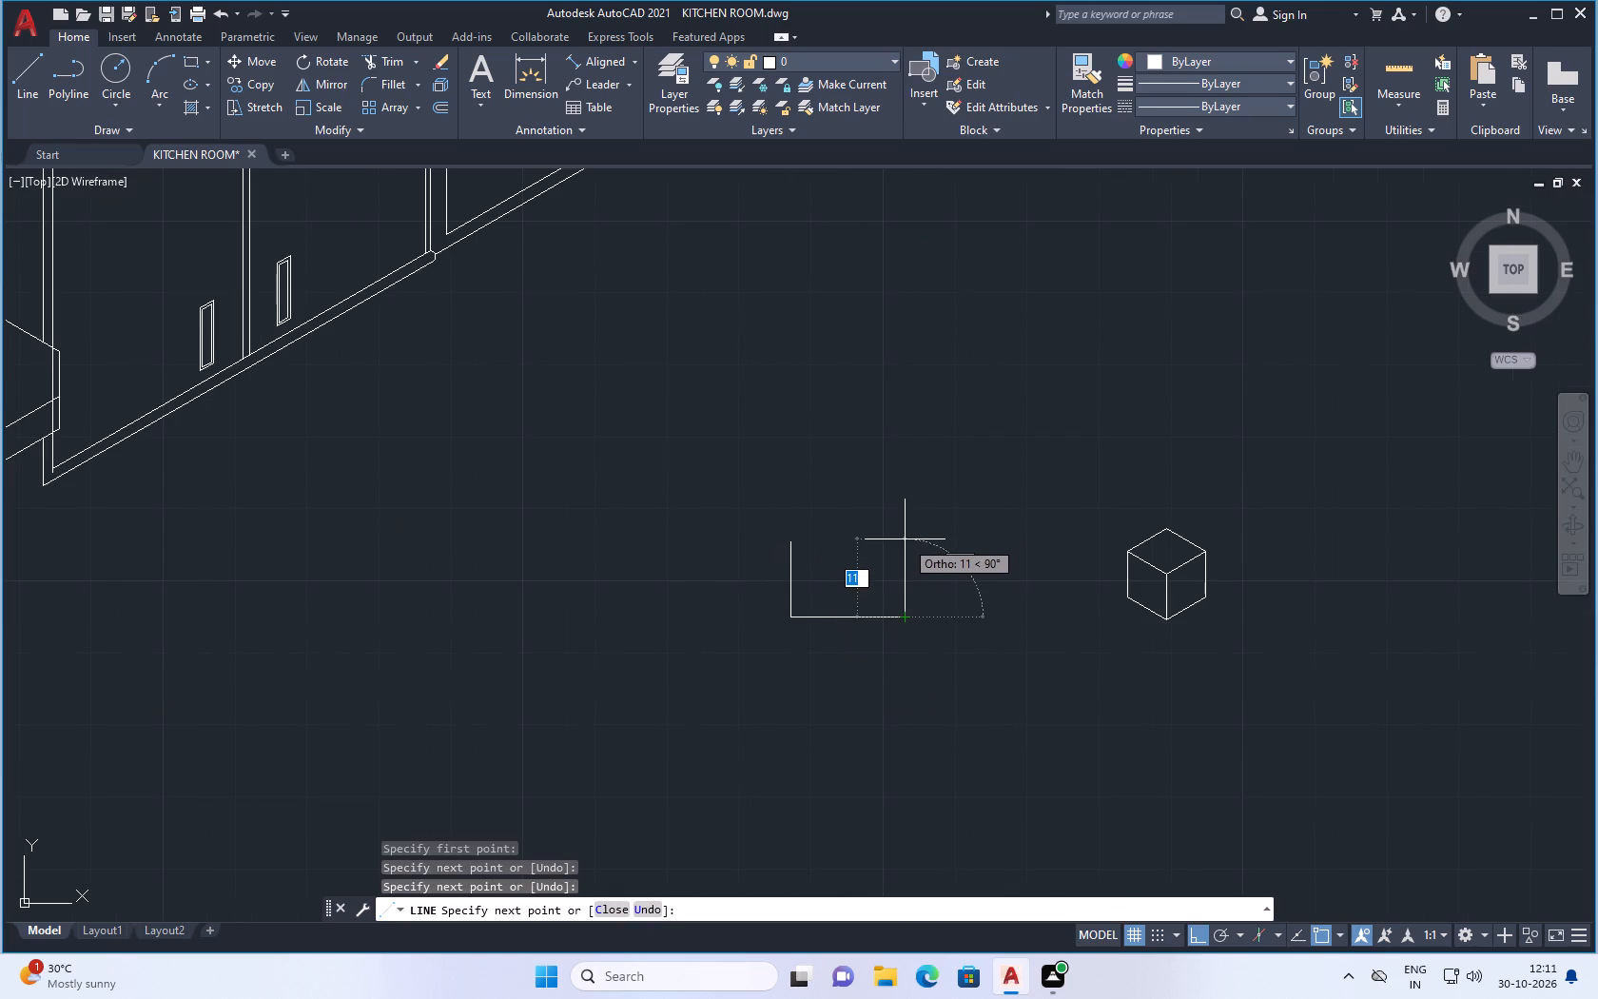
pyautogui.click(905, 539)
pyautogui.press('Escape')
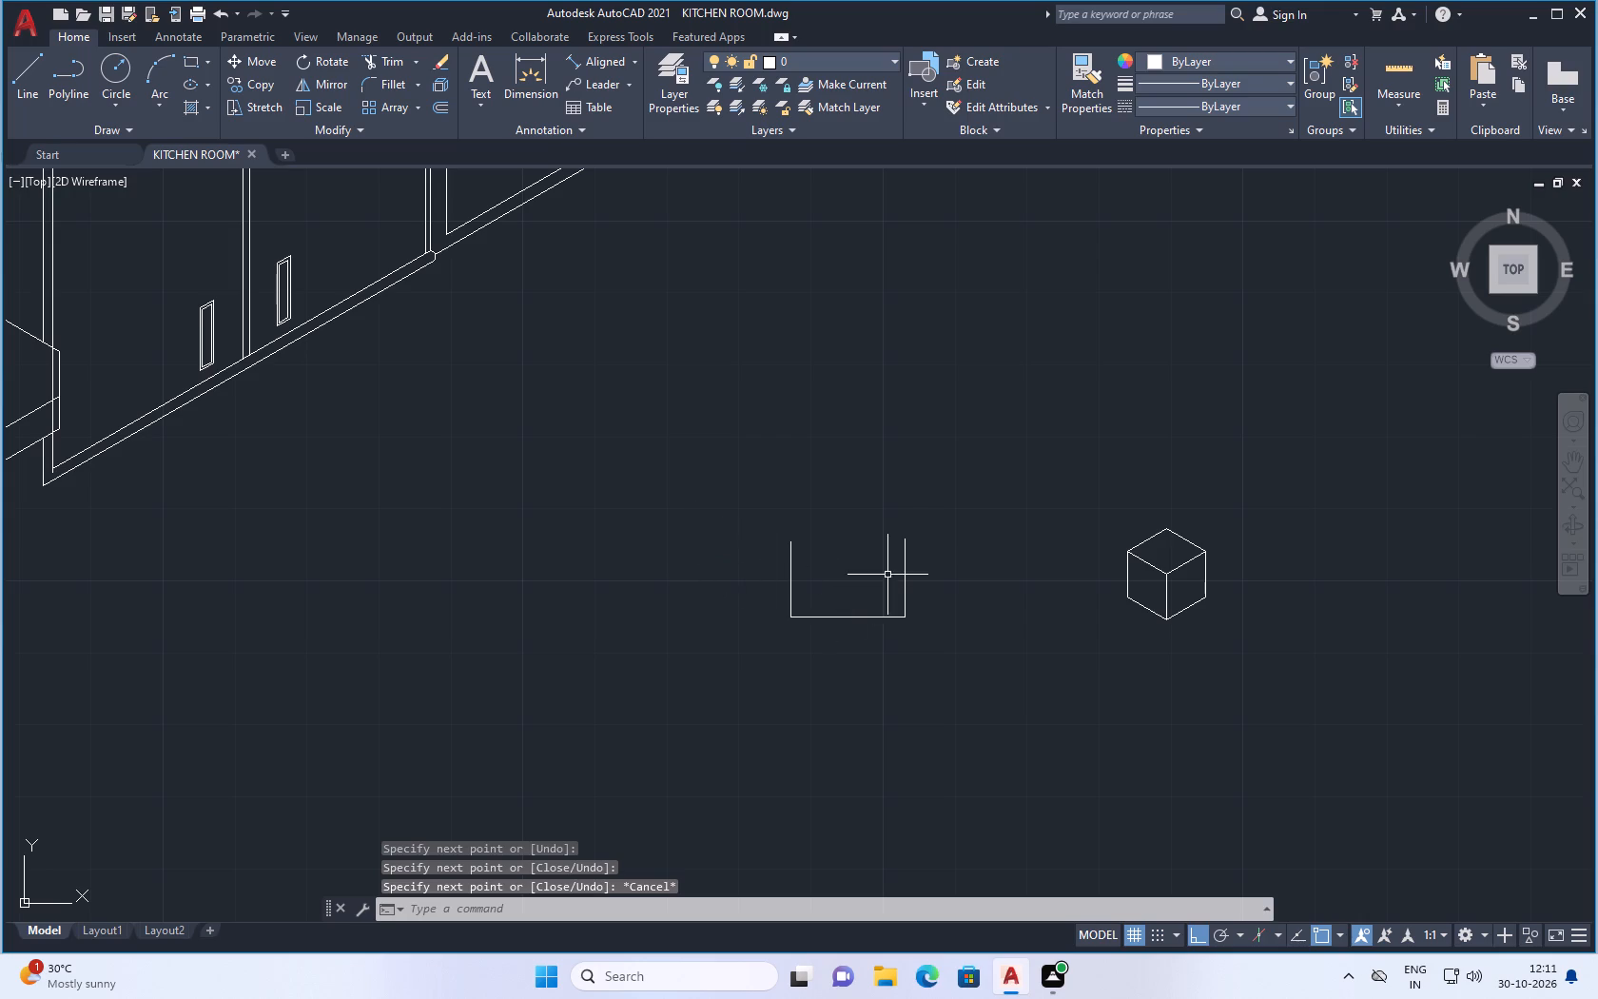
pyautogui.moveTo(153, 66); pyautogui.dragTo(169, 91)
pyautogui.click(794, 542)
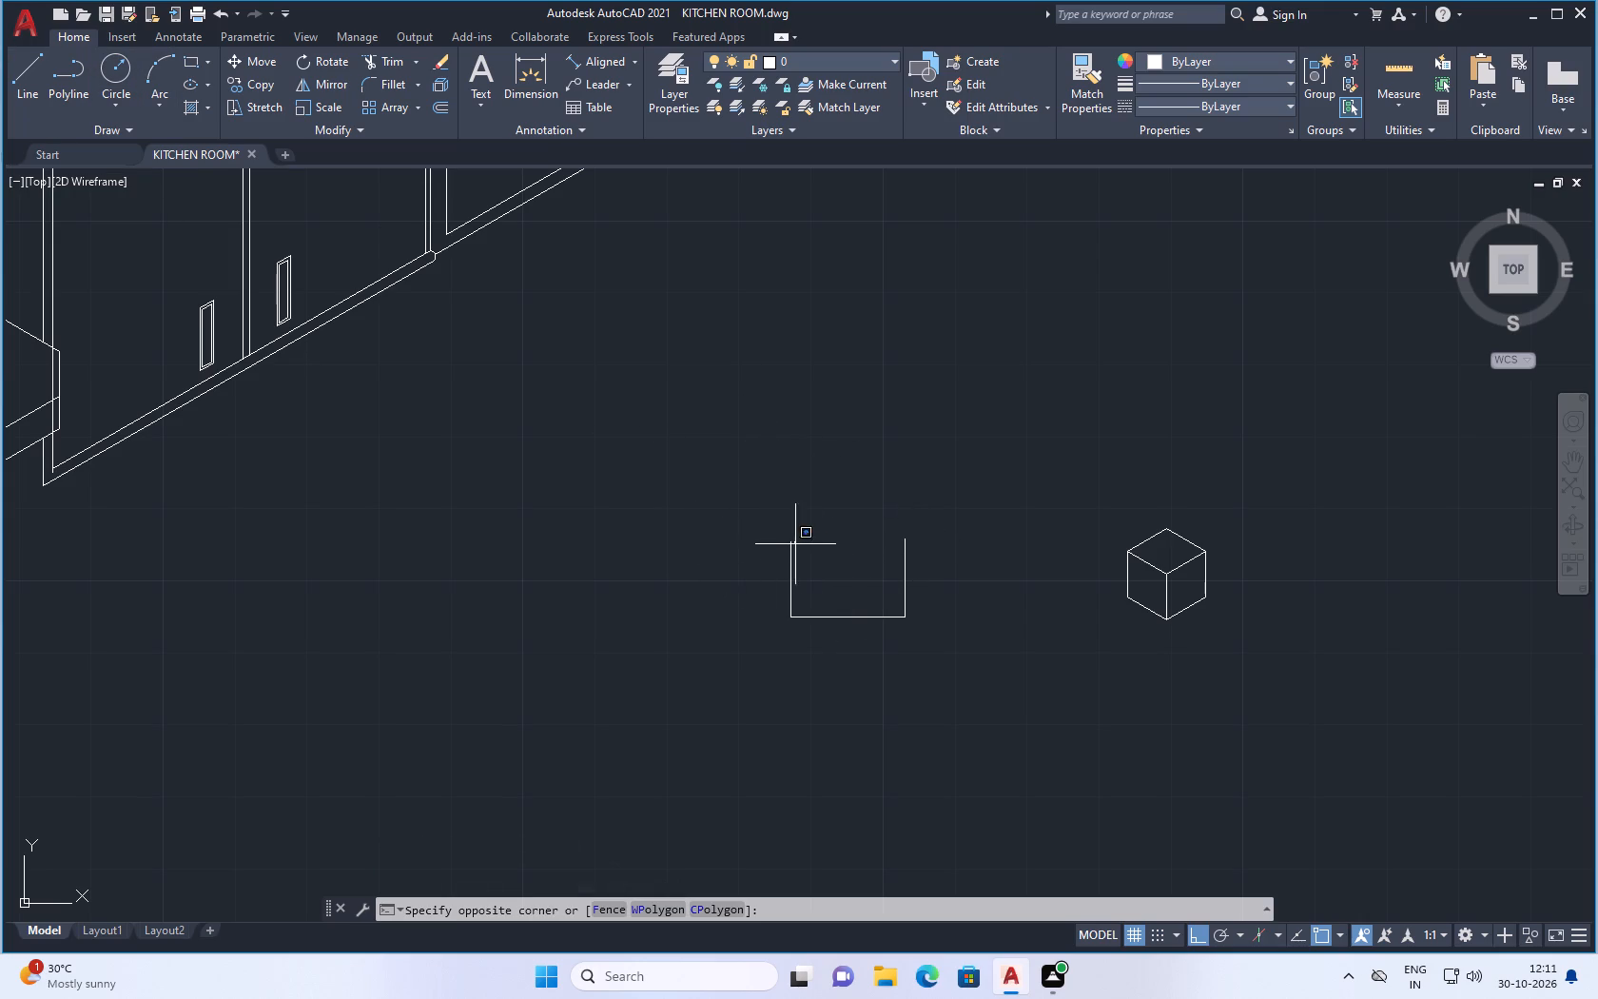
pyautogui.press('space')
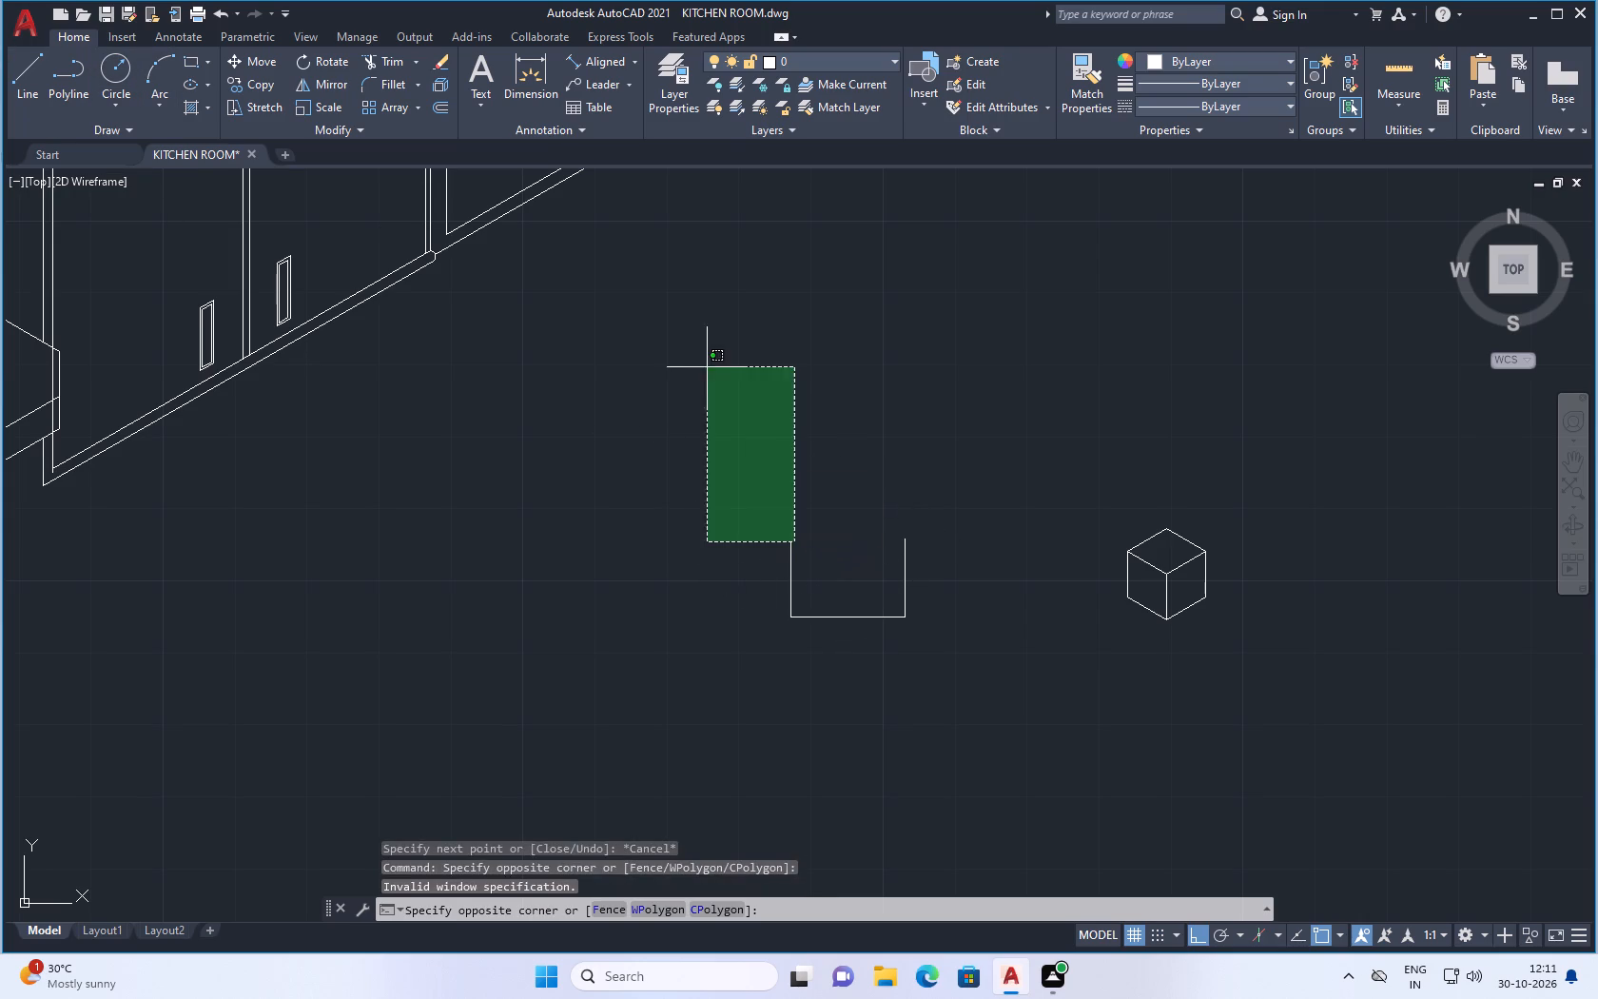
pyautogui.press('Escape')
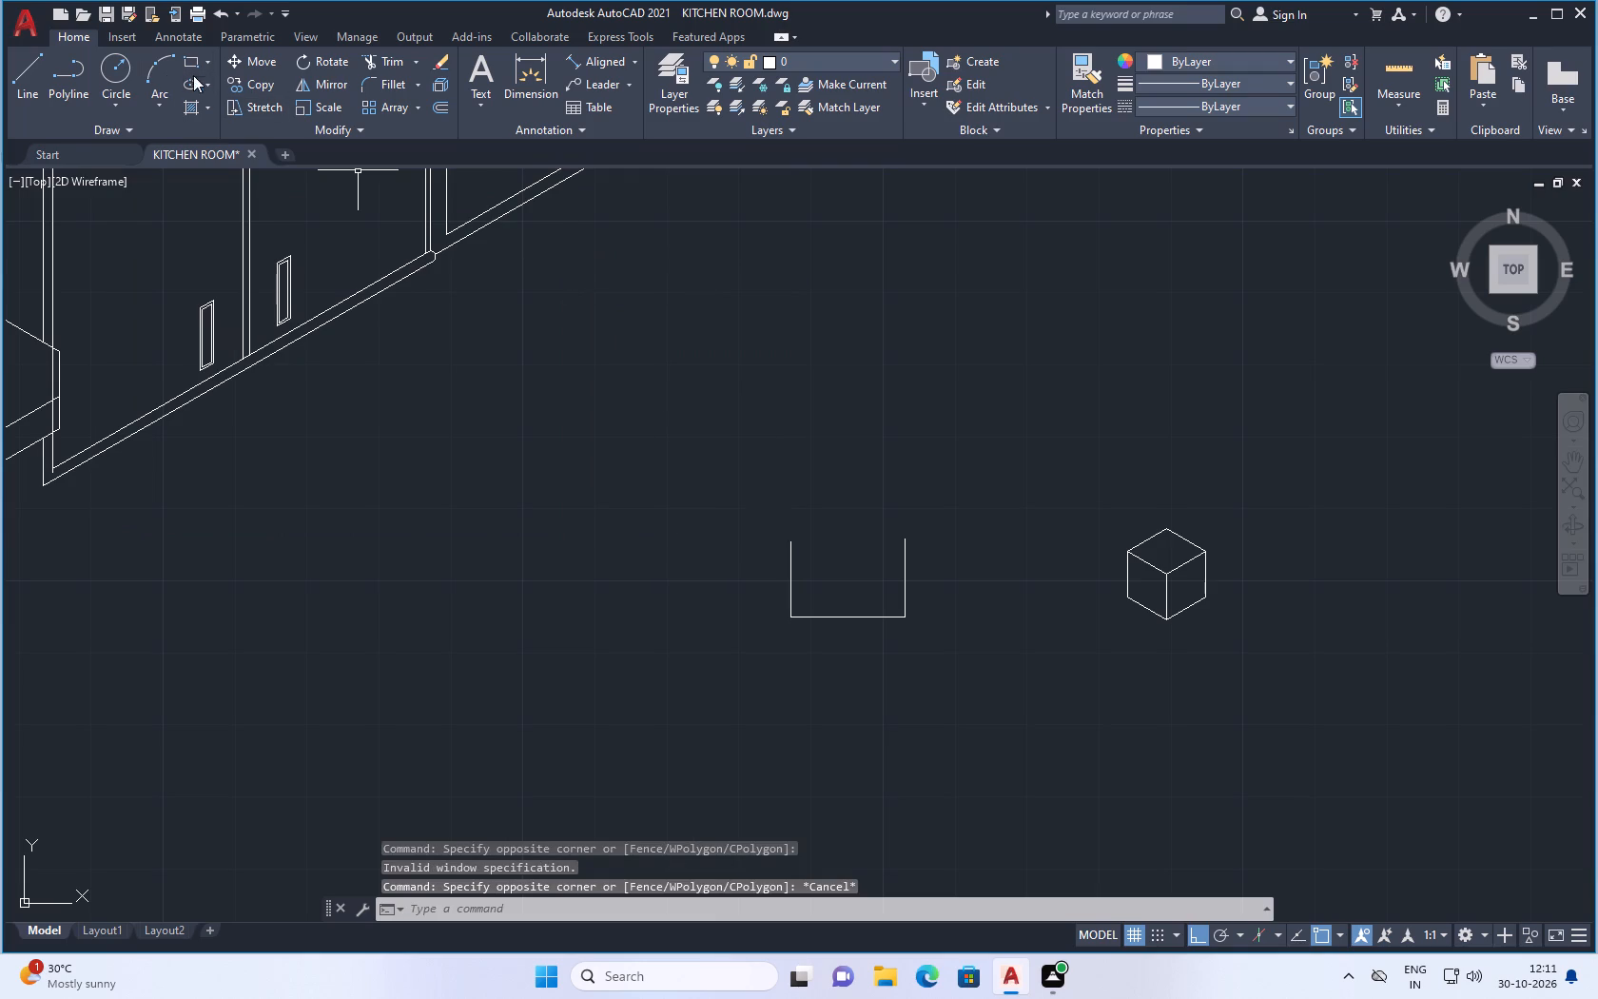
# Draw a three-point arc across the box's two open upper ends, ending about 26 units above the second one.
pyautogui.moveTo(153, 64); pyautogui.dragTo(167, 87)
pyautogui.moveTo(788, 540); pyautogui.dragTo(799, 542)
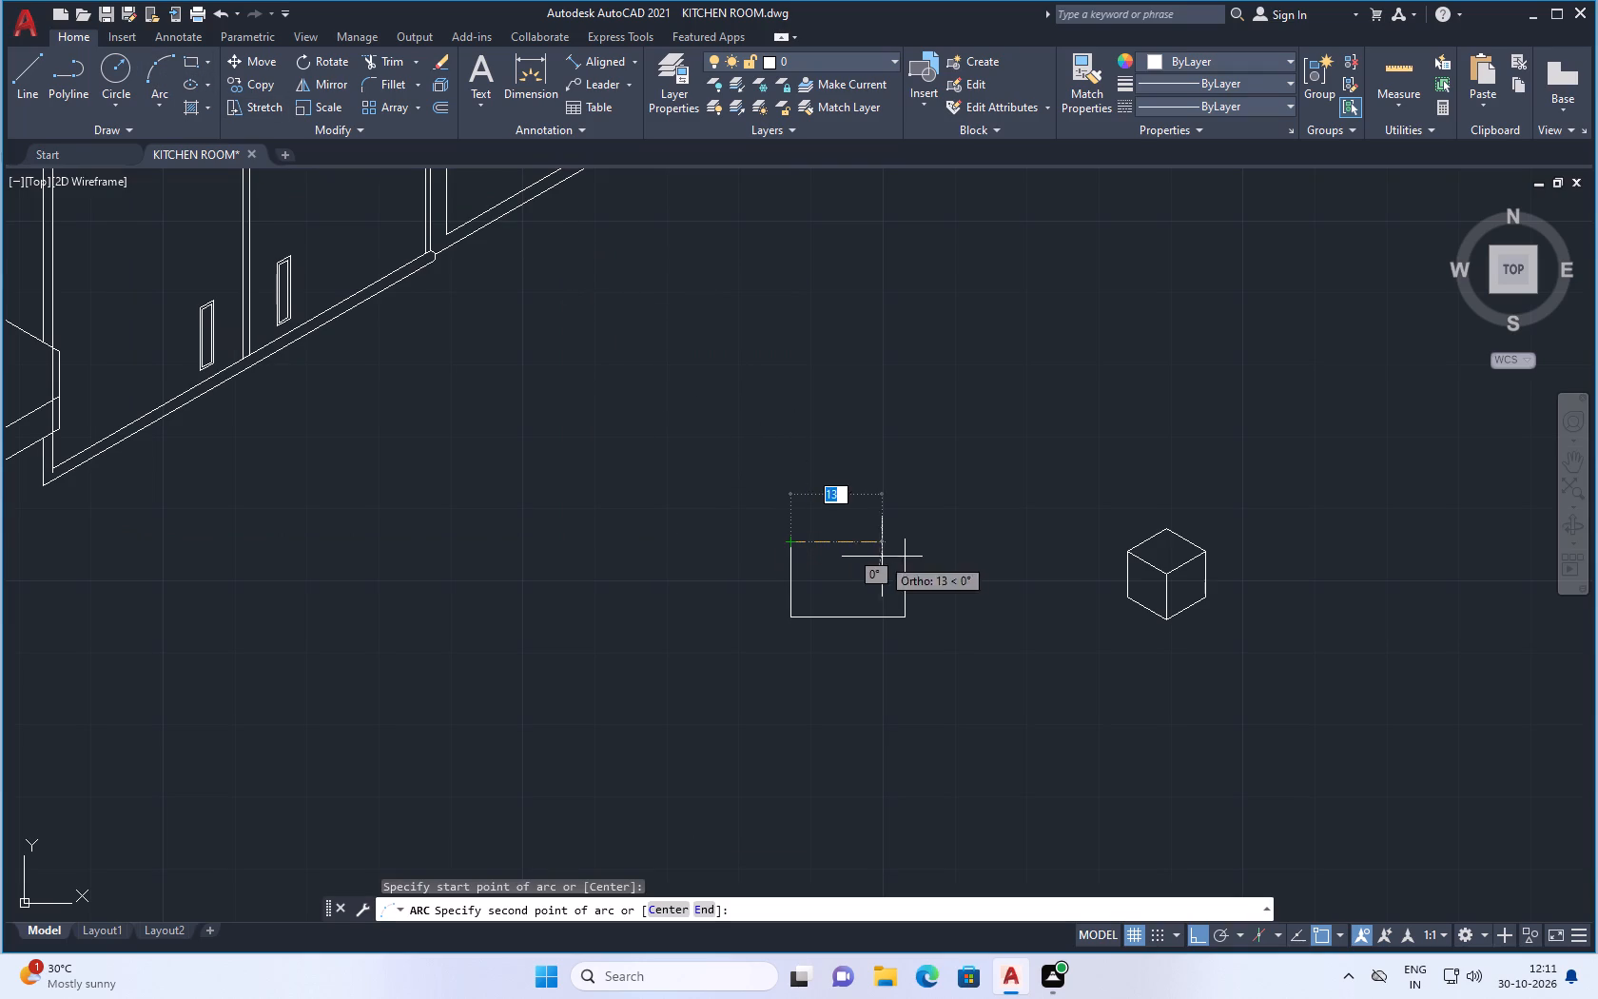
pyautogui.click(907, 542)
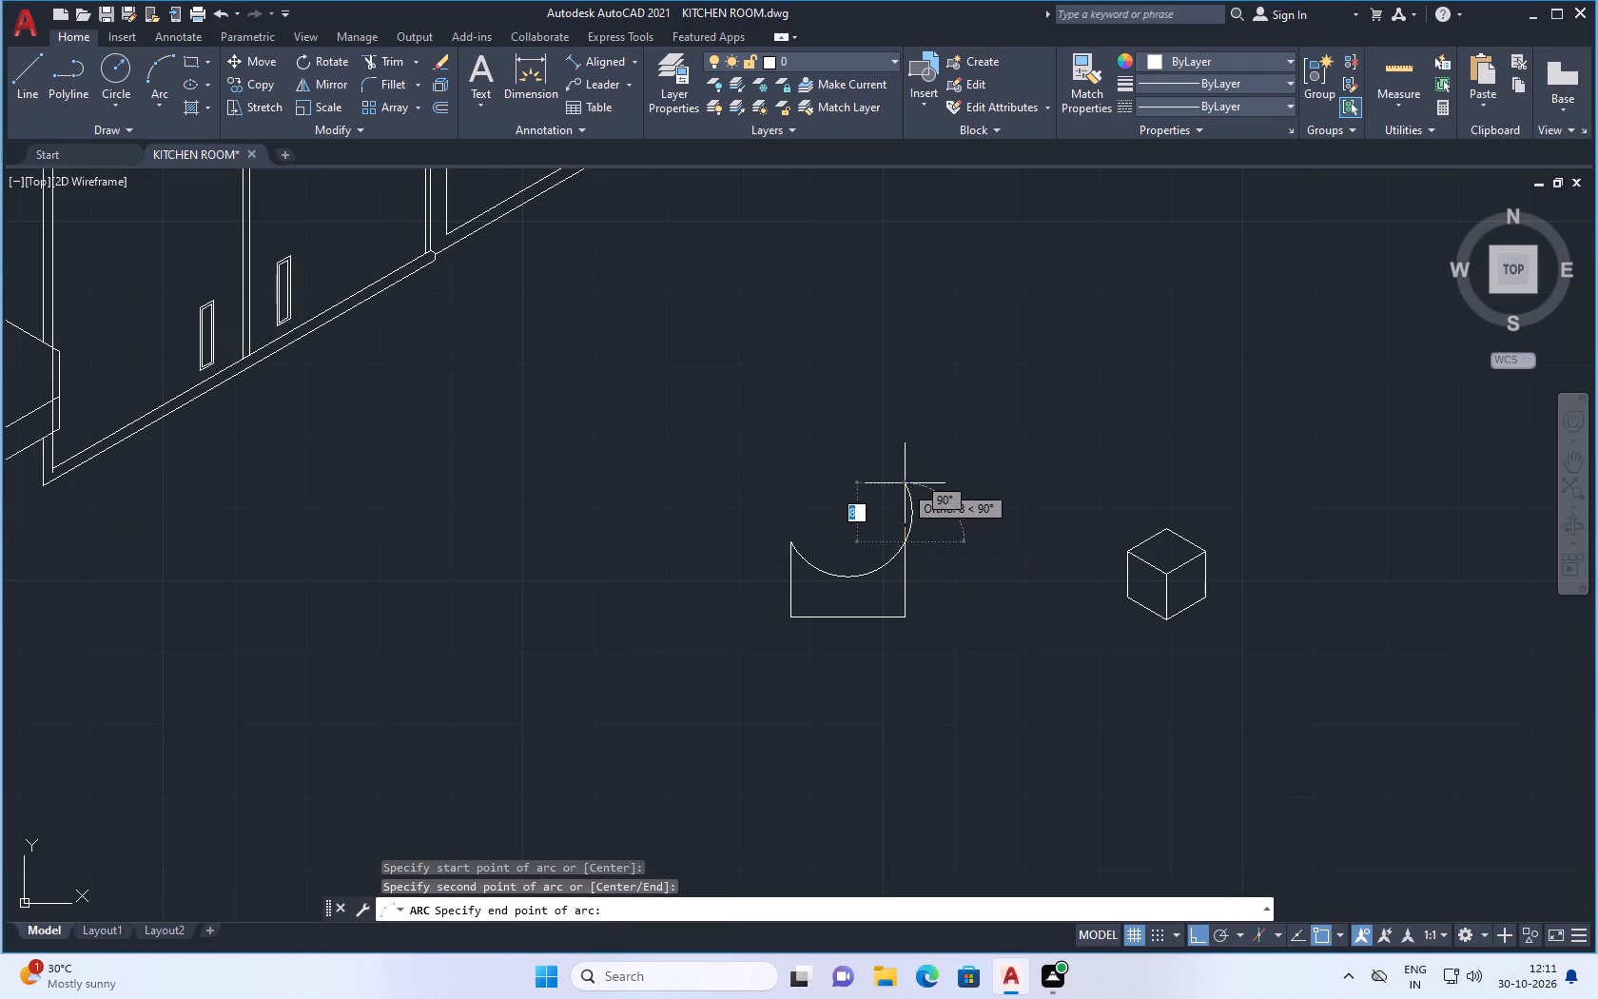
pyautogui.click(881, 354)
# Trim off the part of the arc extending beyond the box, keeping the concave top edge.
pyautogui.write('TR')
pyautogui.press('Return')
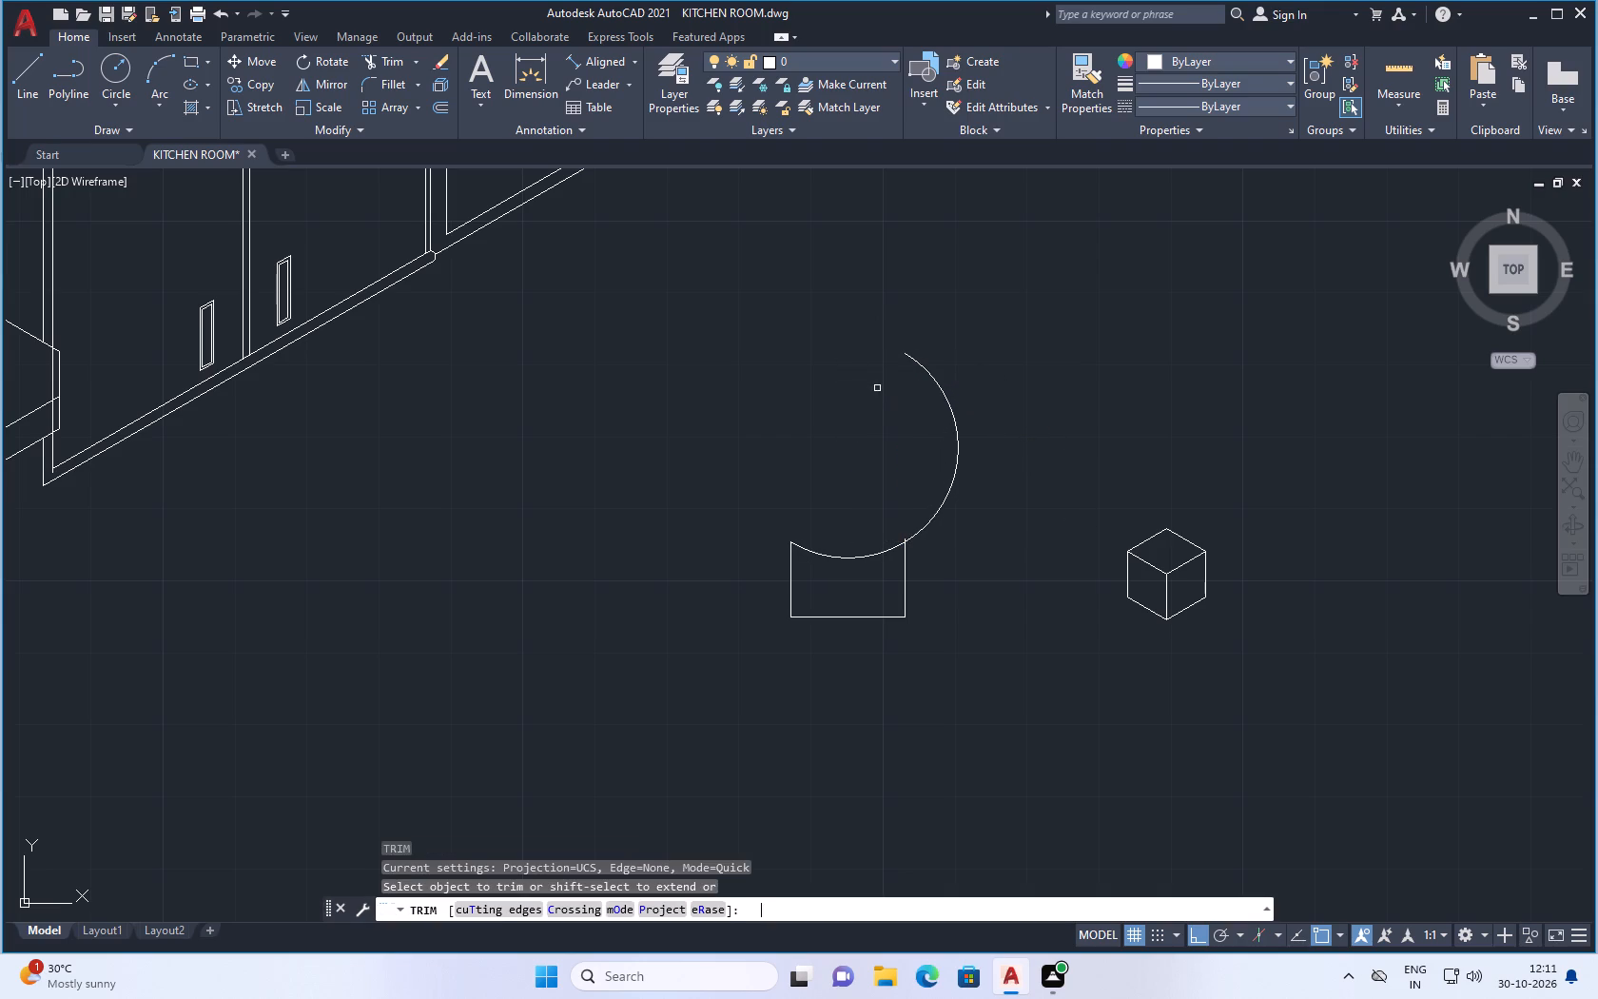
pyautogui.click(952, 420)
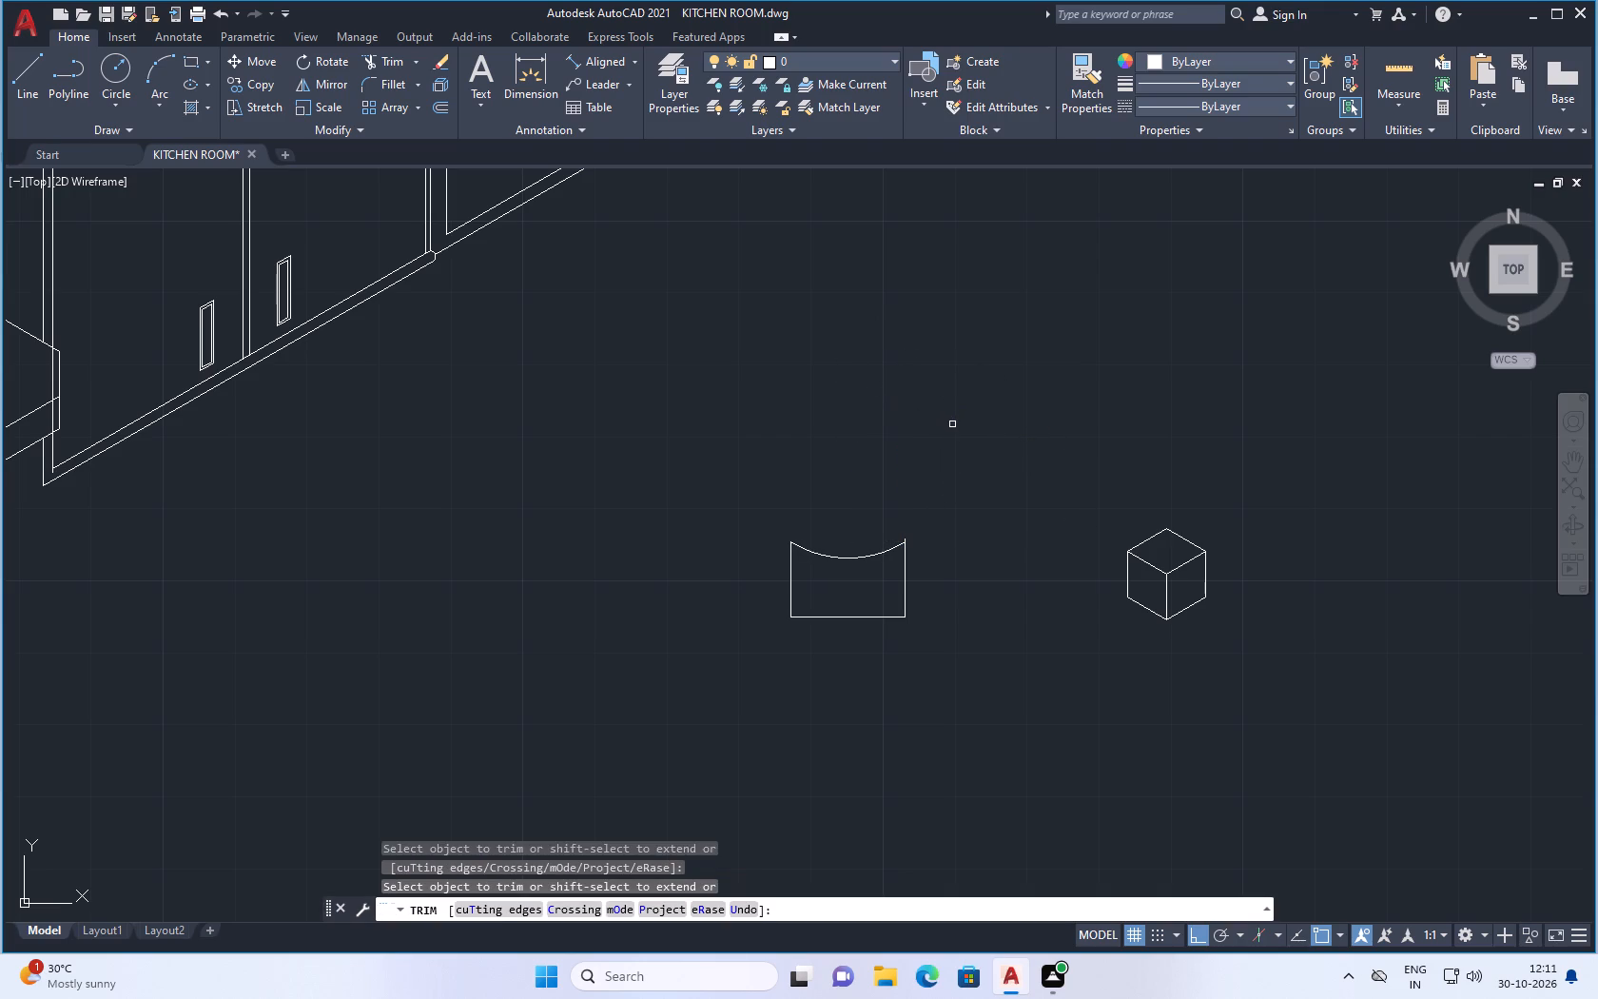
# Stretch the concave arc's right end up to meet the top end of the box's right side line.
pyautogui.press('Escape')
pyautogui.scroll(2, 895, 562)
pyautogui.click(865, 530)
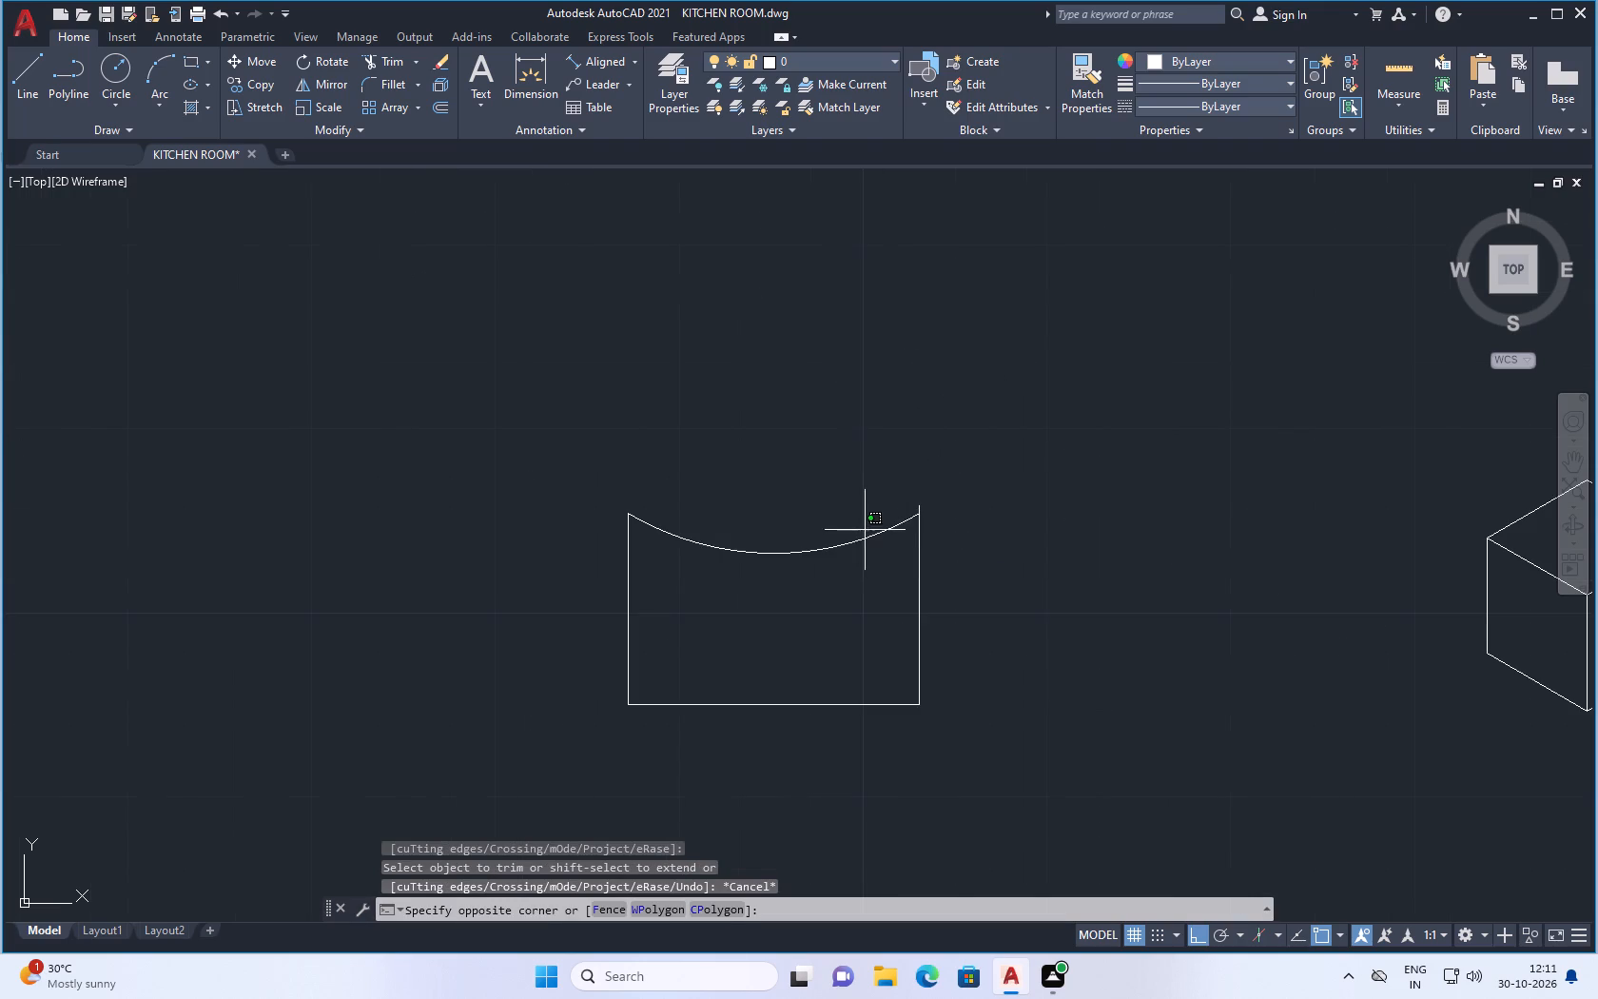
pyautogui.click(862, 542)
pyautogui.scroll(3, 913, 515)
pyautogui.click(932, 510)
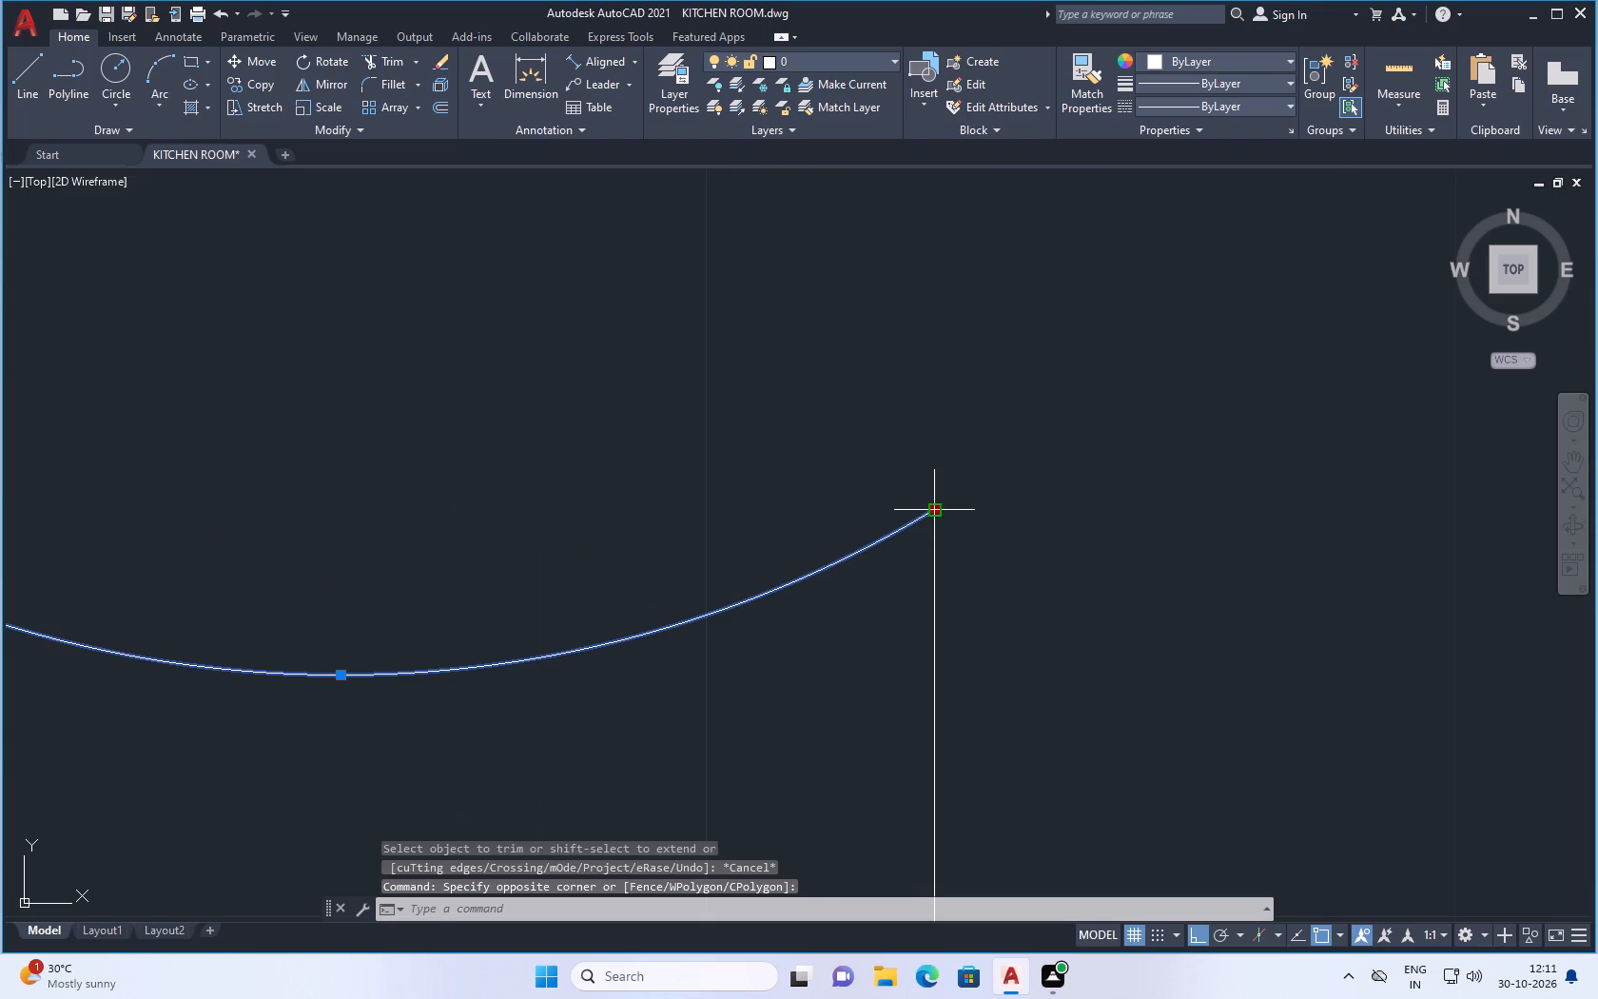
pyautogui.click(932, 484)
pyautogui.press('Escape')
pyautogui.scroll(-3, 1023, 483)
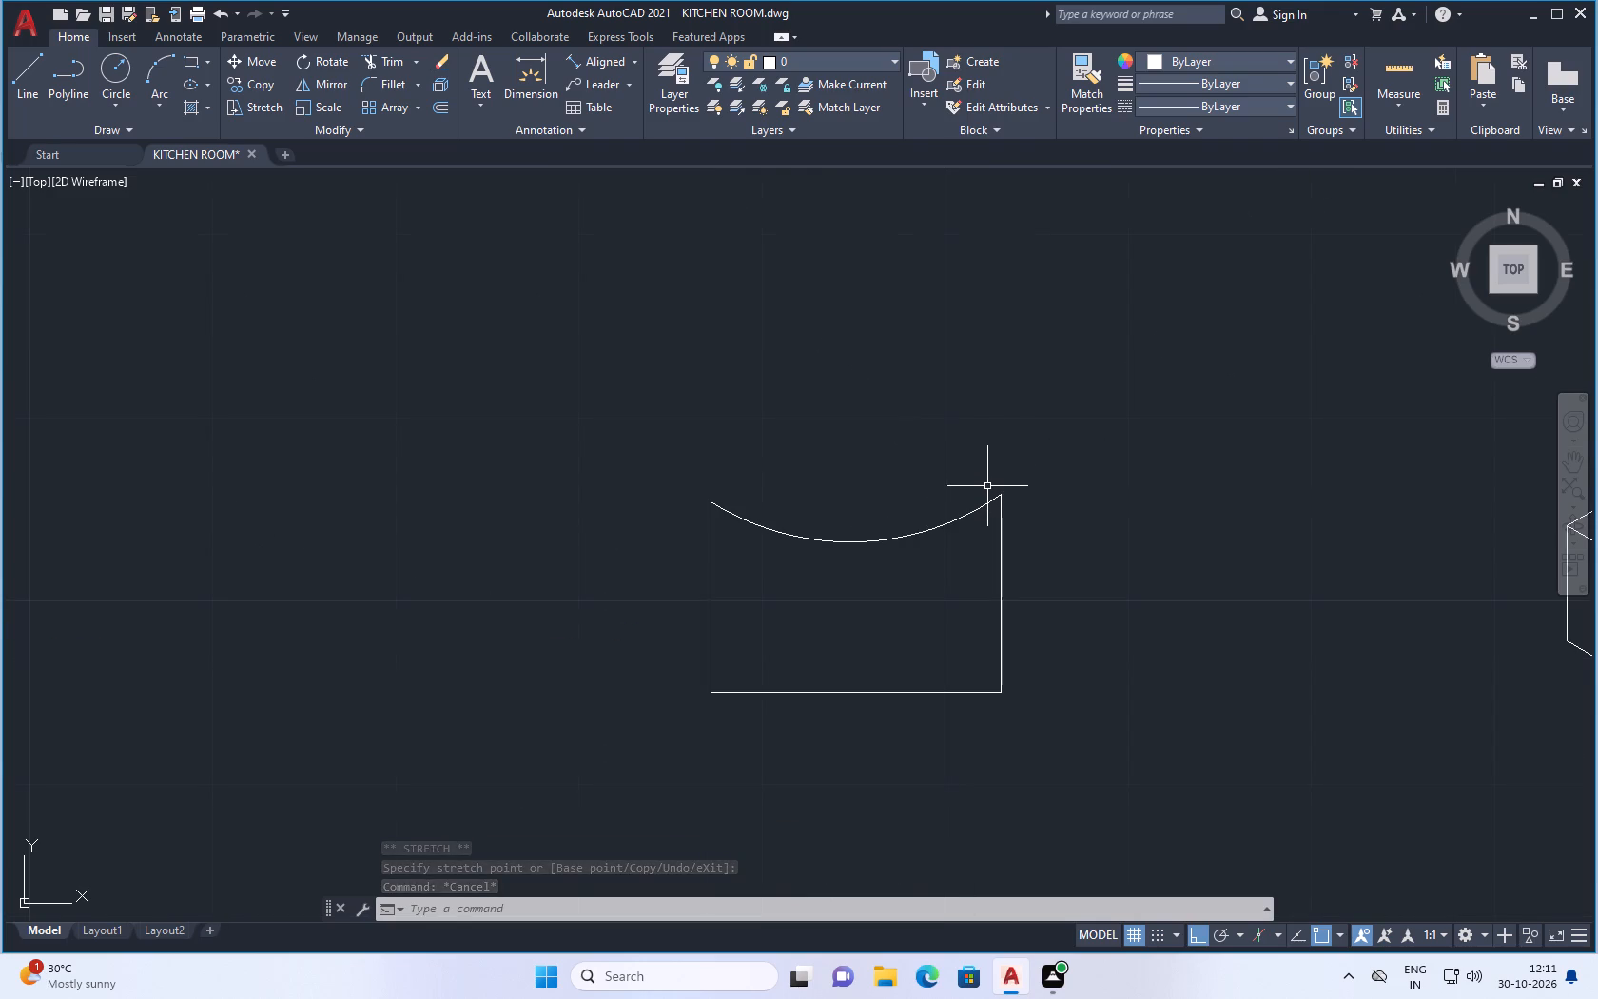
# Draw a three-point arc across the box's two upper corners, ending about 8 units below the second corner.
pyautogui.click(151, 69)
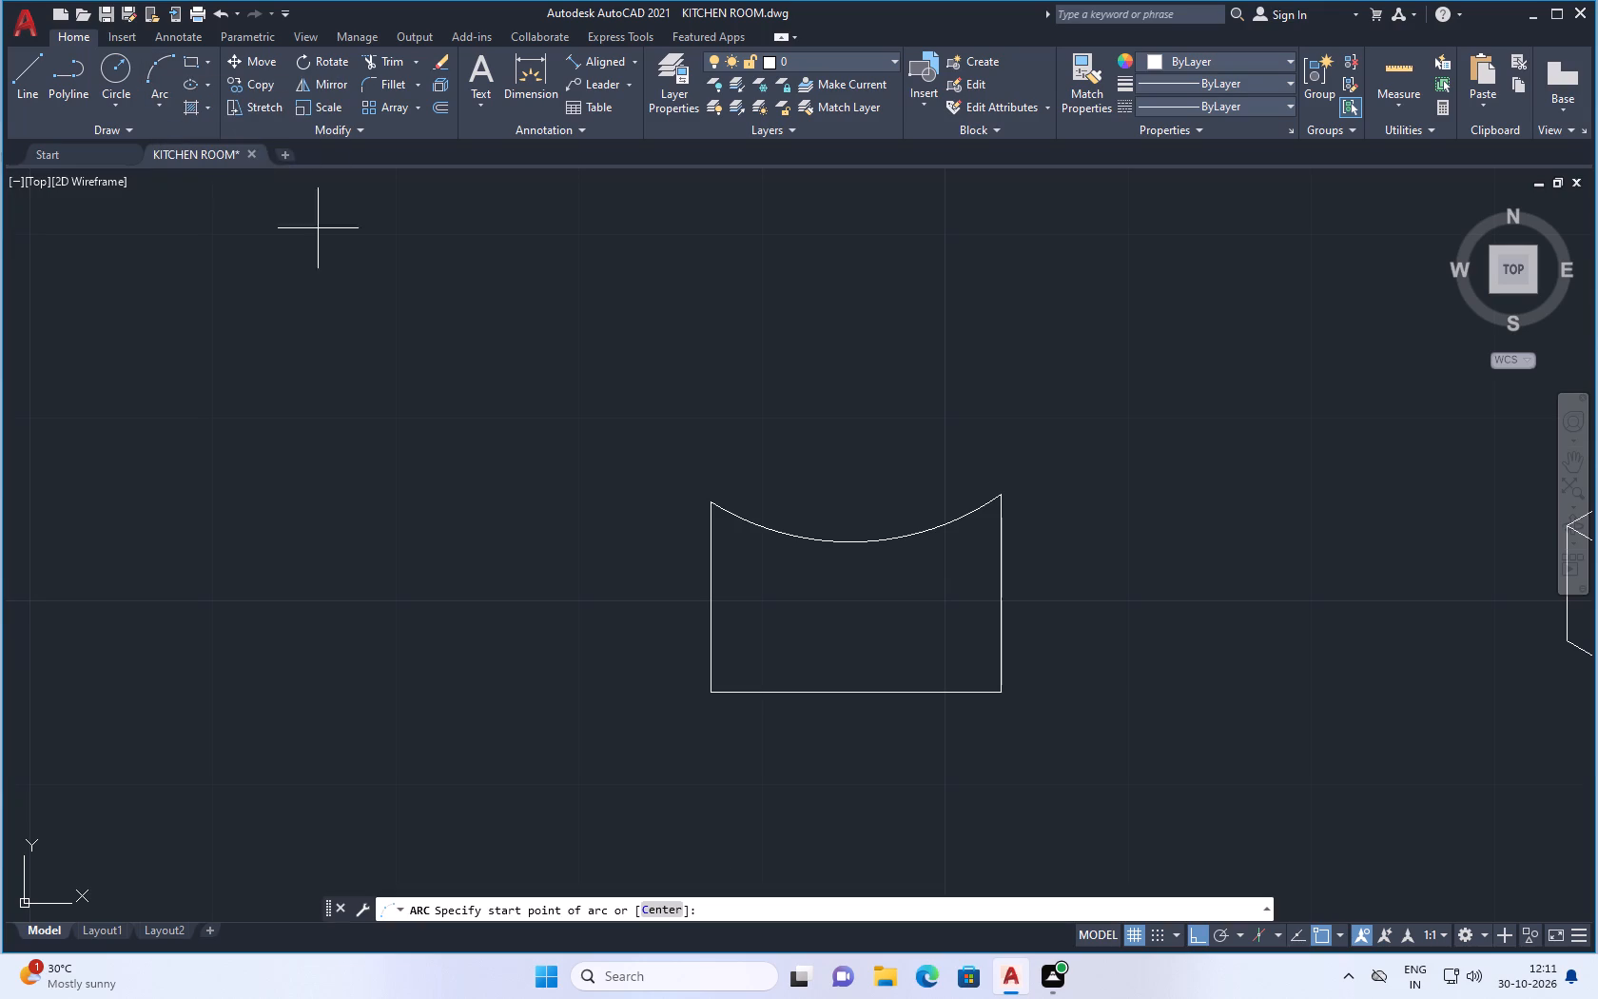
pyautogui.click(712, 496)
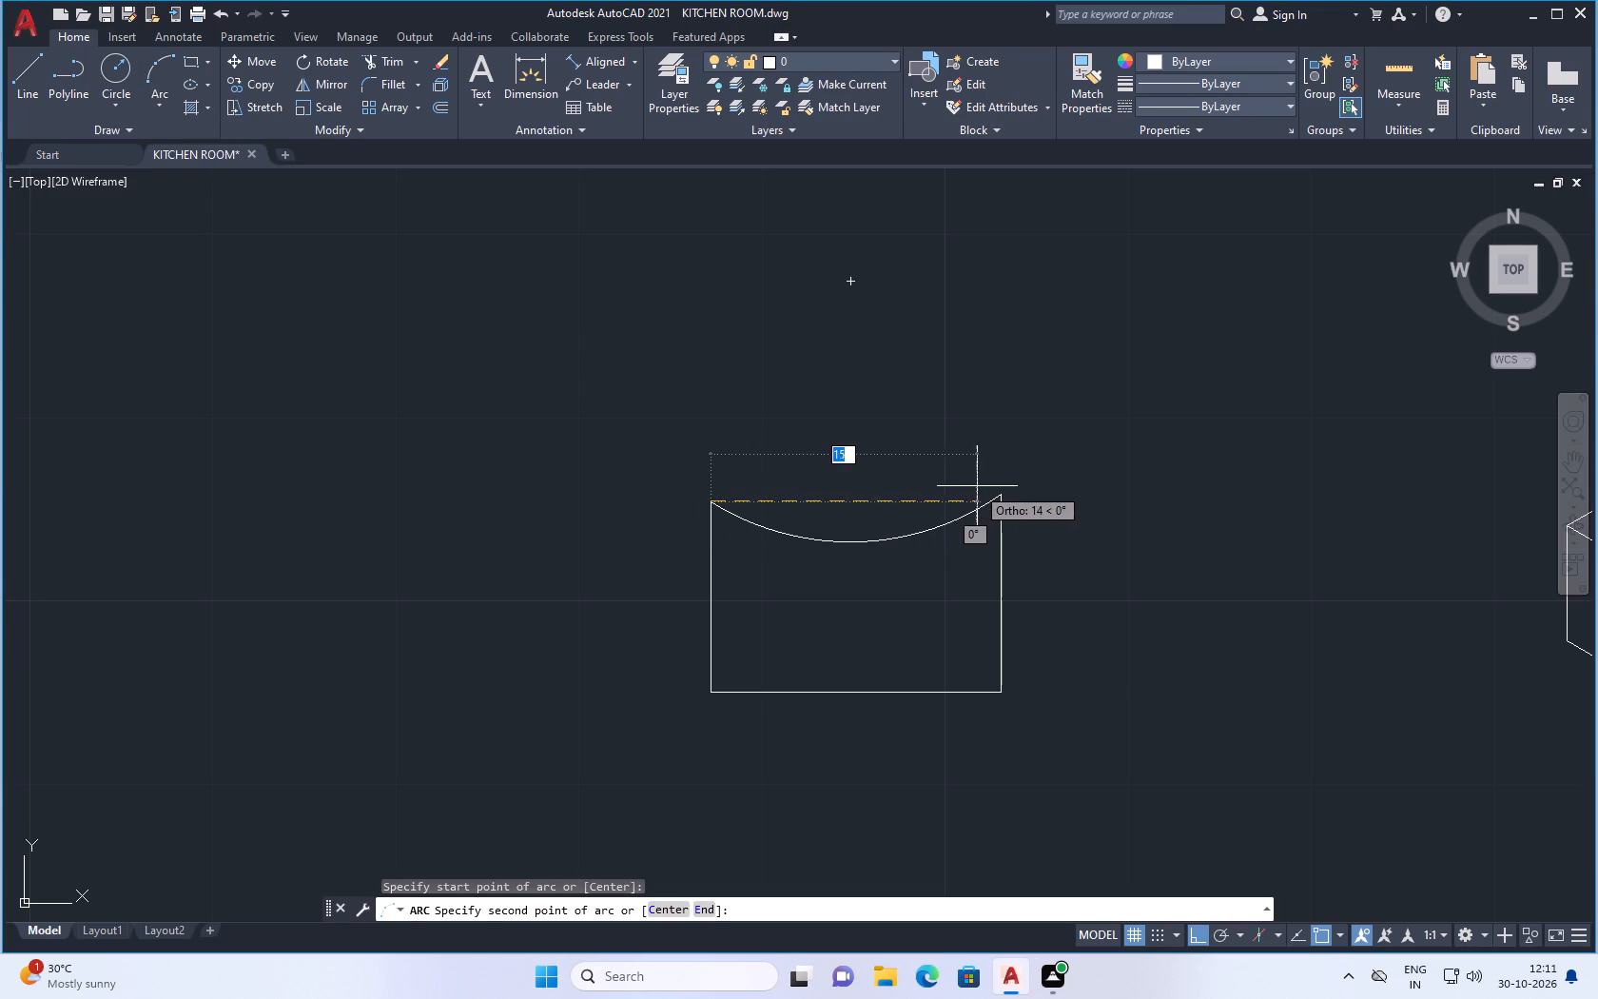
pyautogui.click(999, 495)
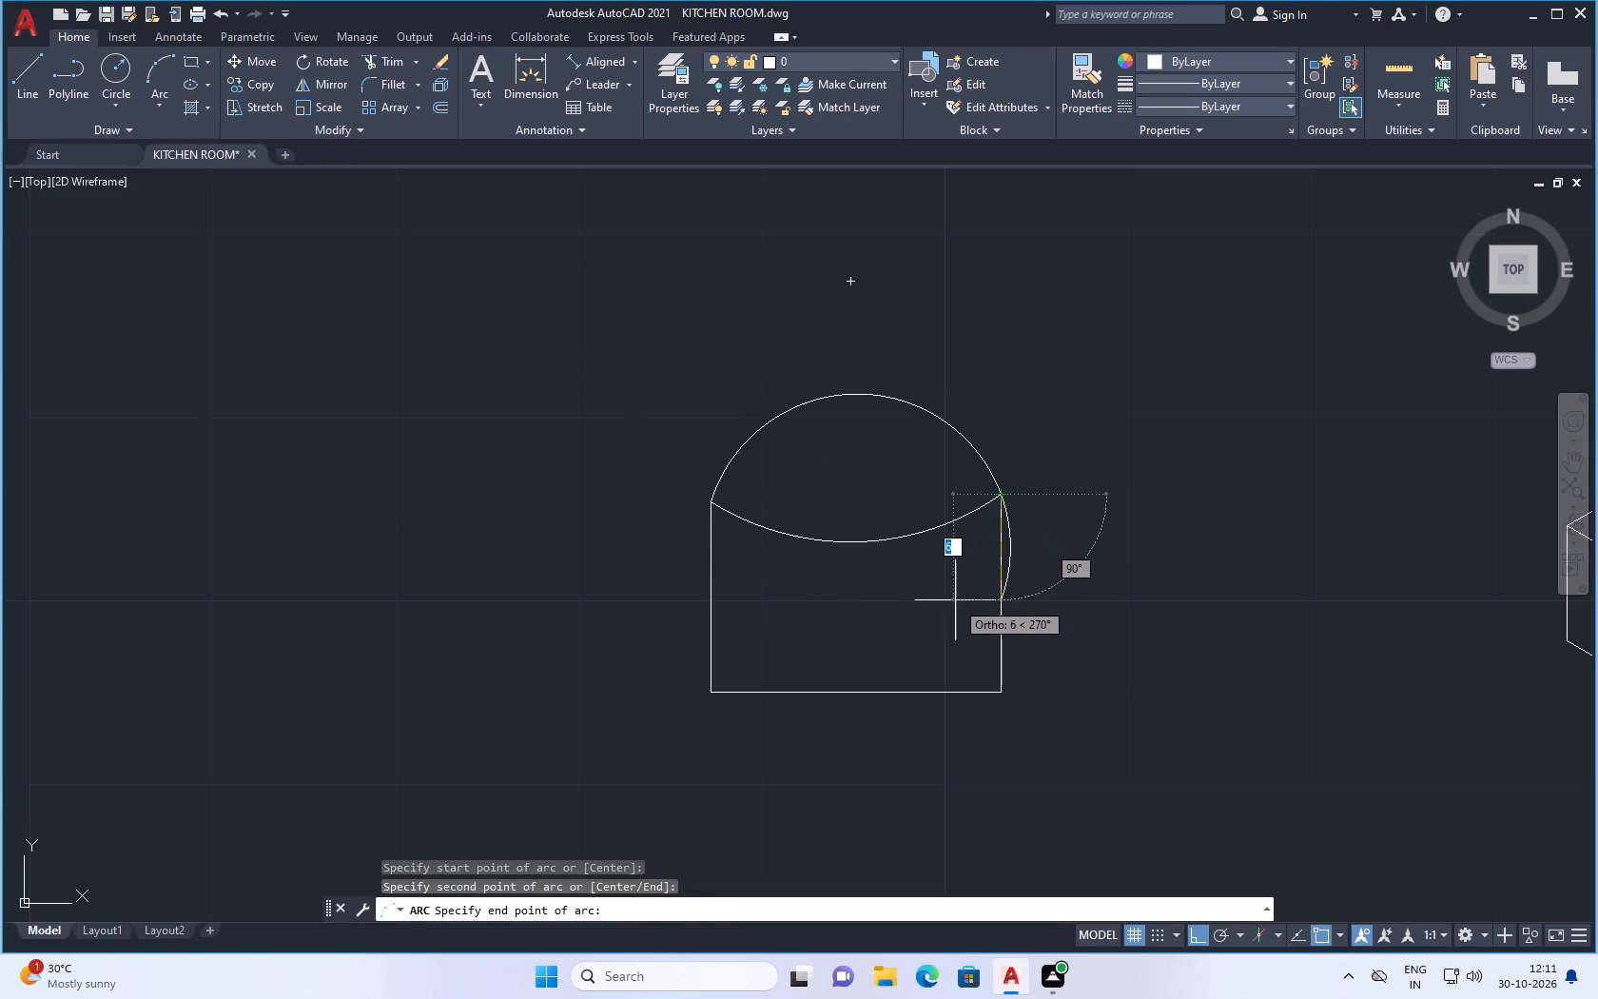
pyautogui.click(1052, 651)
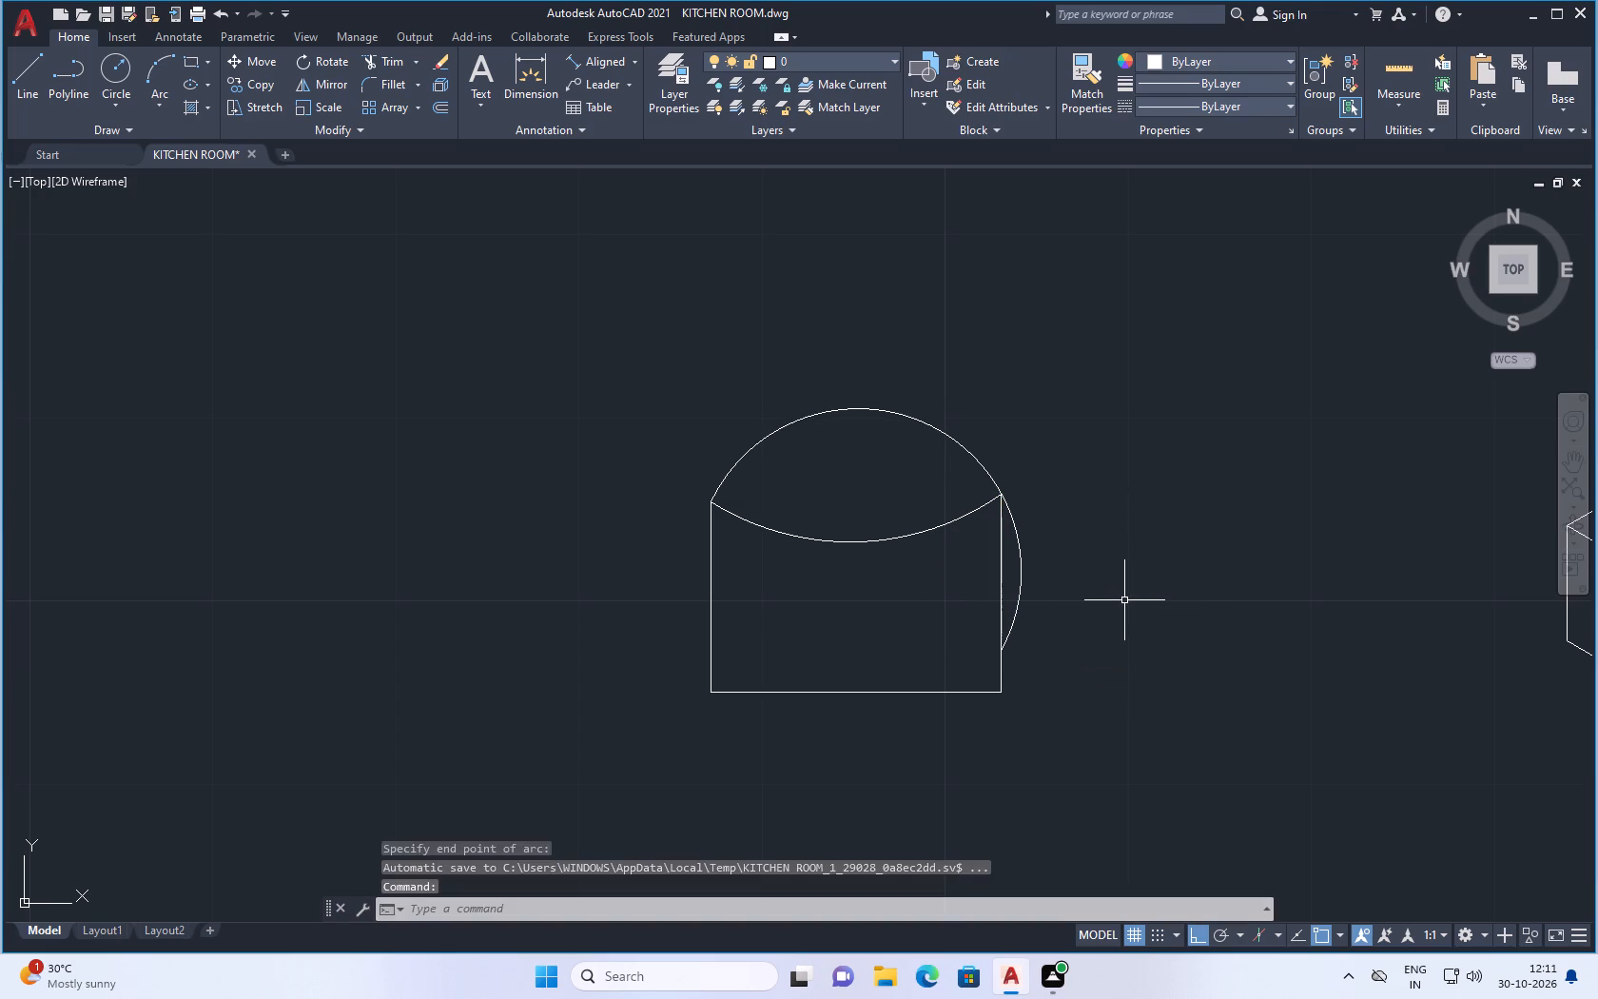
# Draw another three-point arc through the box's two upper corners, ending about 18 units left of the second corner.
pyautogui.press('space')
pyautogui.click(711, 503)
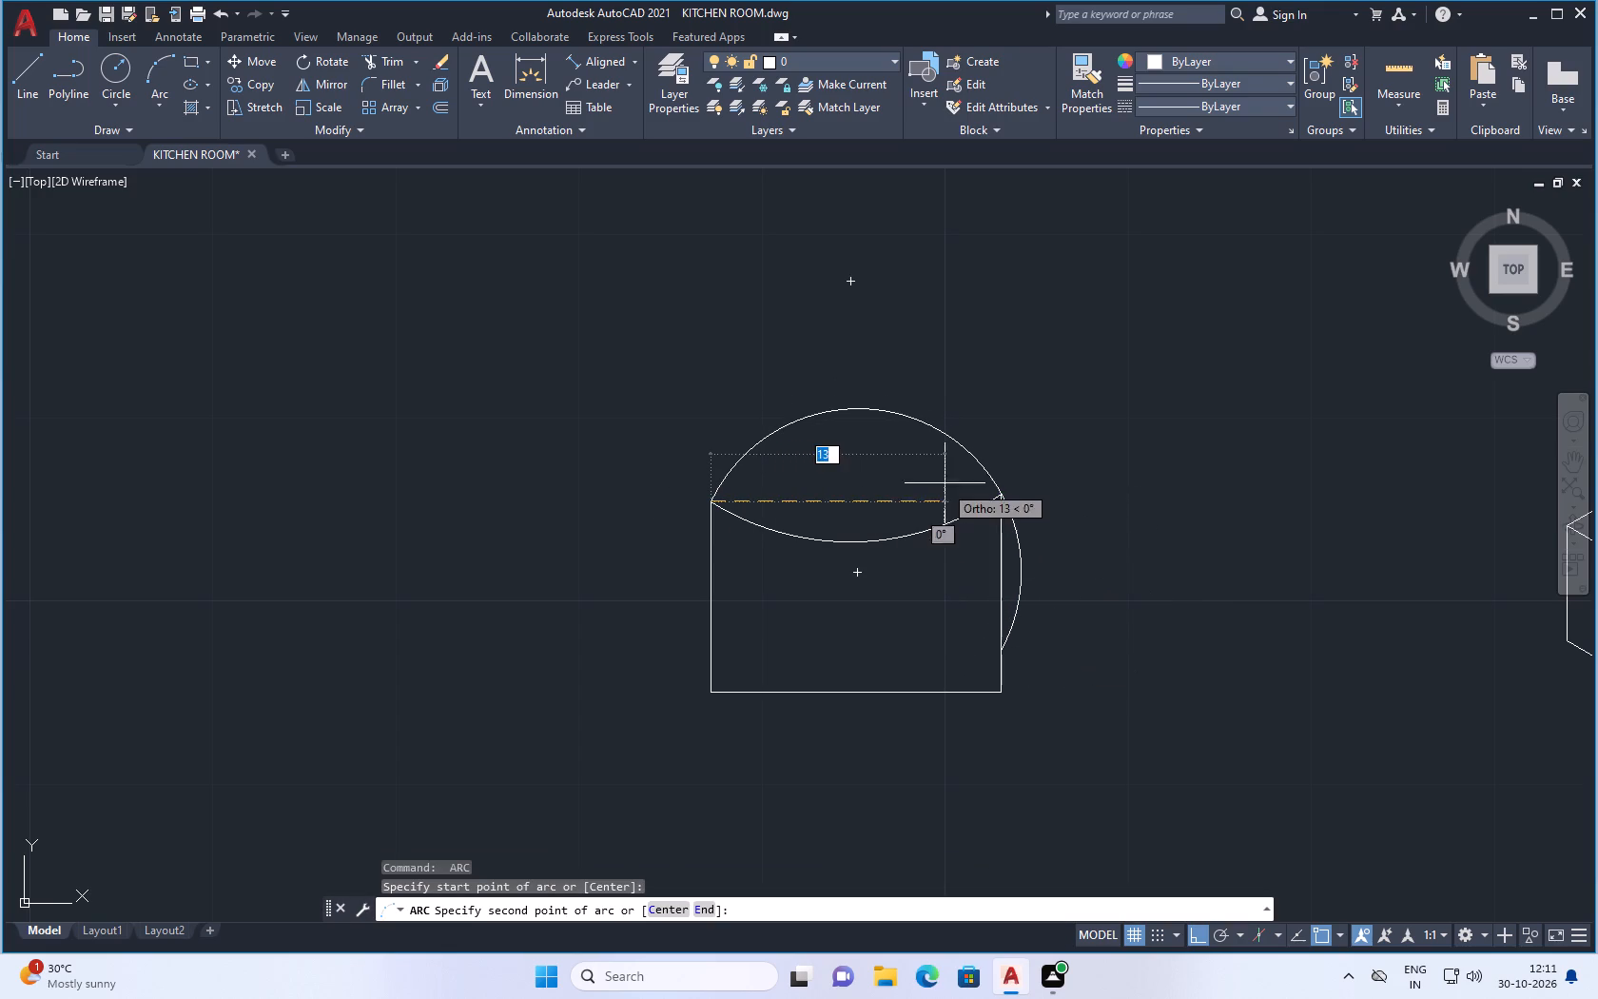
pyautogui.click(999, 492)
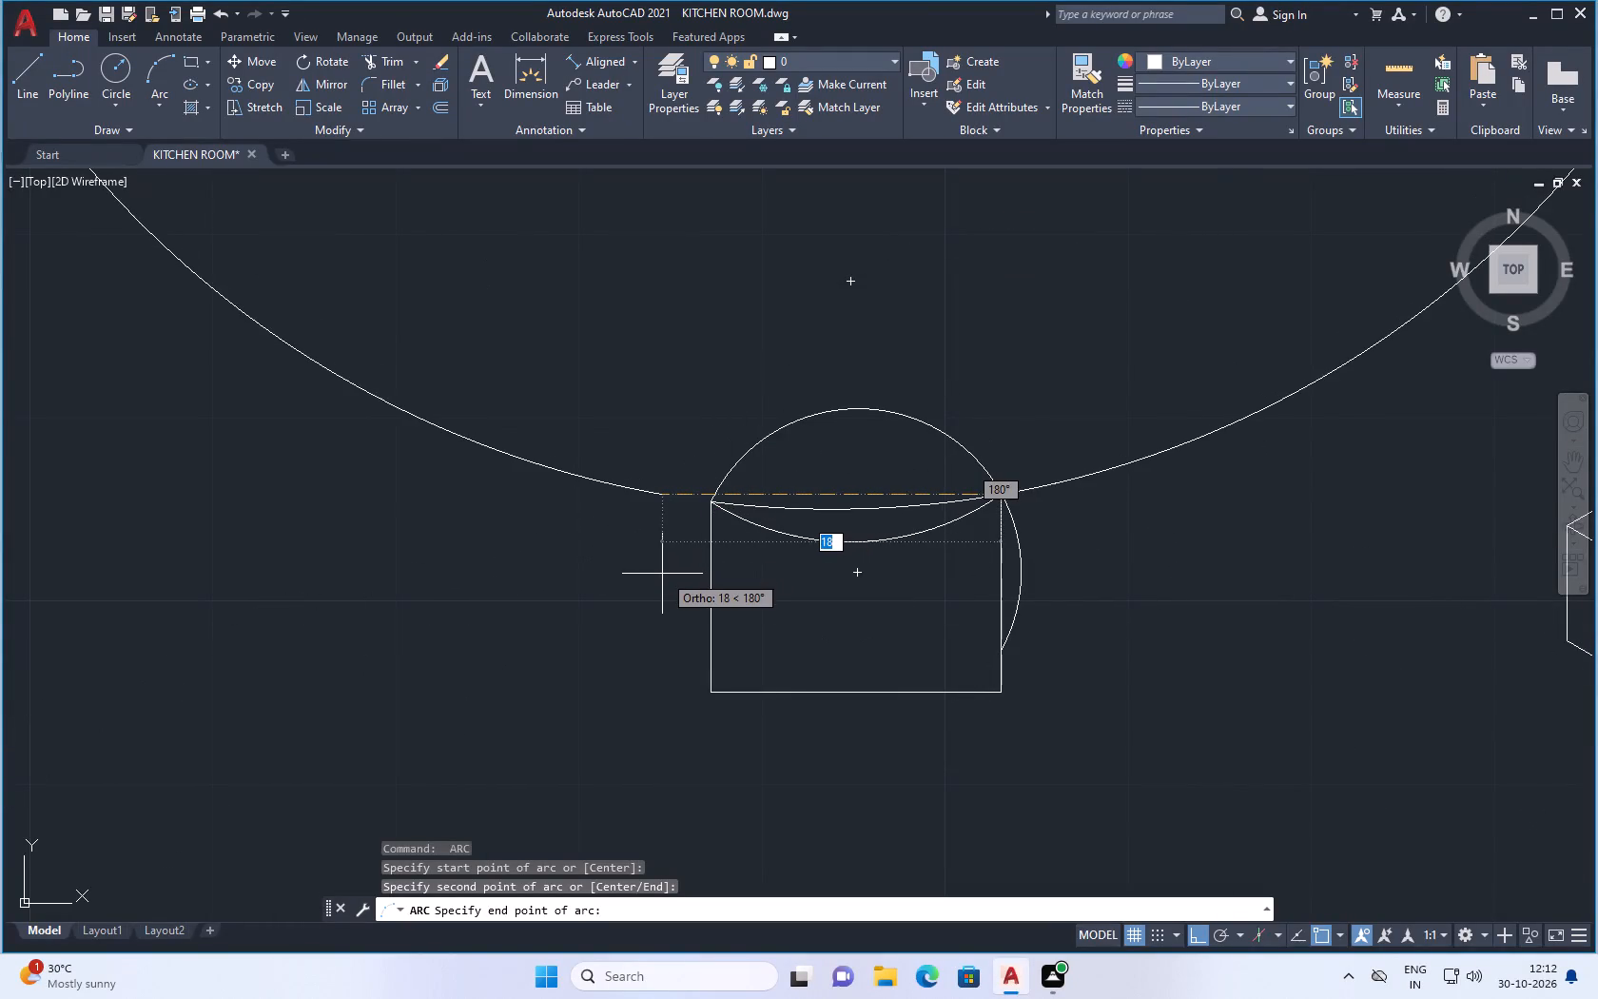
pyautogui.click(649, 605)
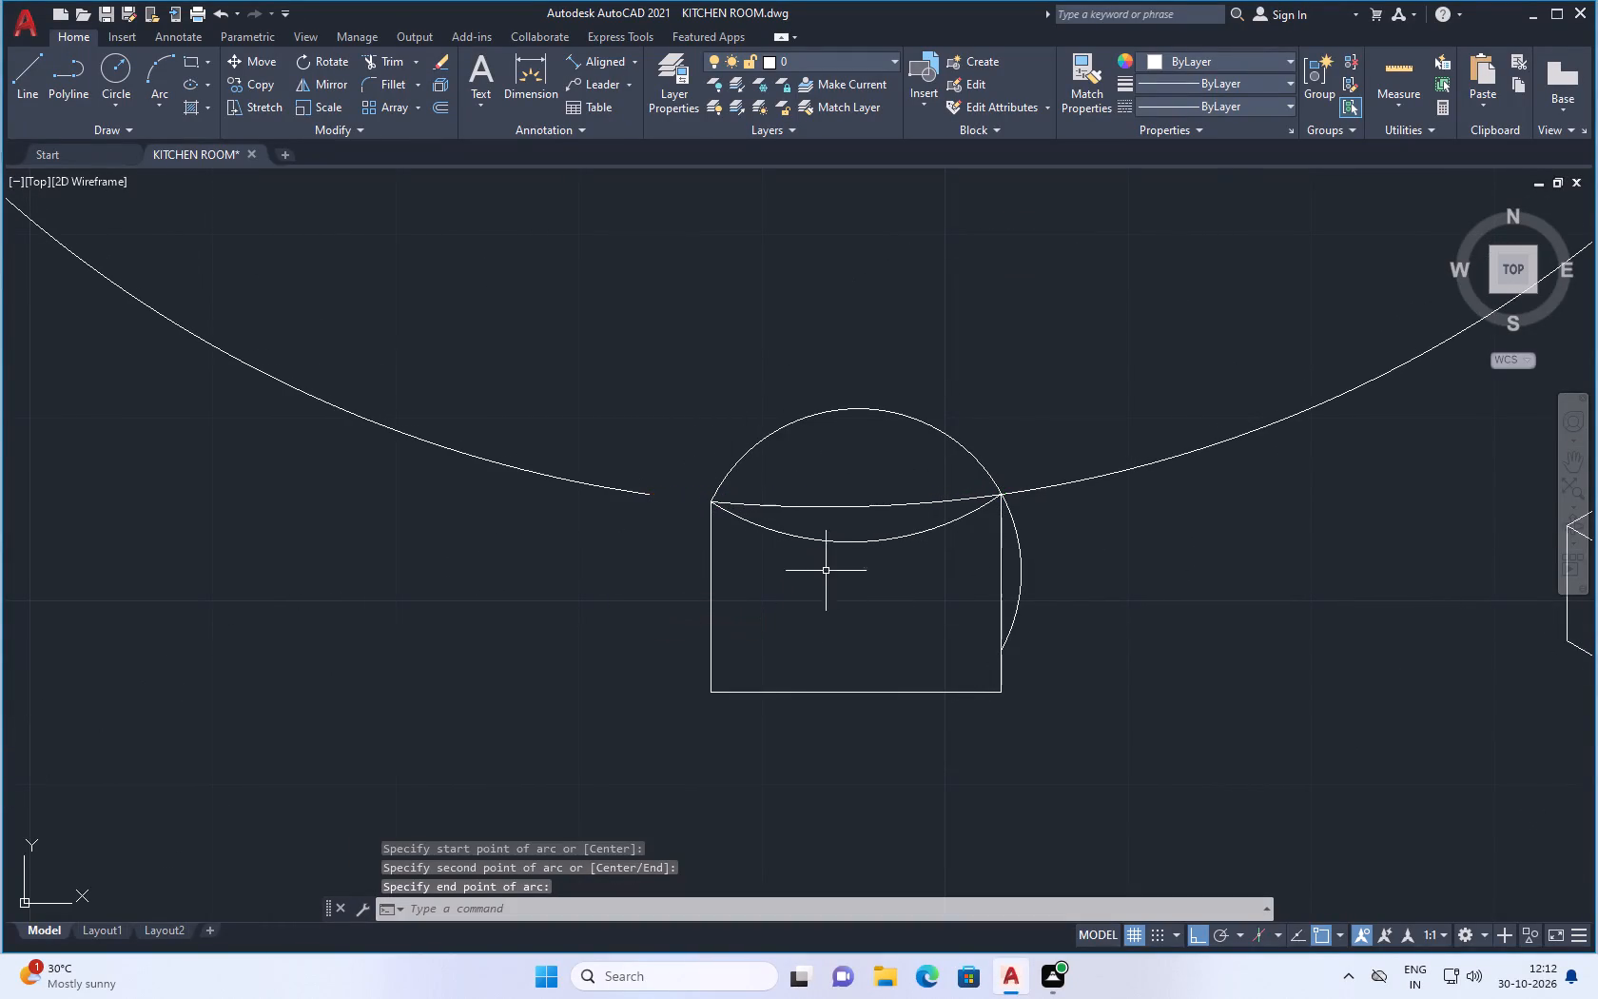
# Trim the long arc beyond the box's corners and the arc bulging past its right side, keeping the arcs across the top.
pyautogui.scroll(-2, 691, 605)
pyautogui.write('TR')
pyautogui.press('Return')
pyautogui.click(612, 549)
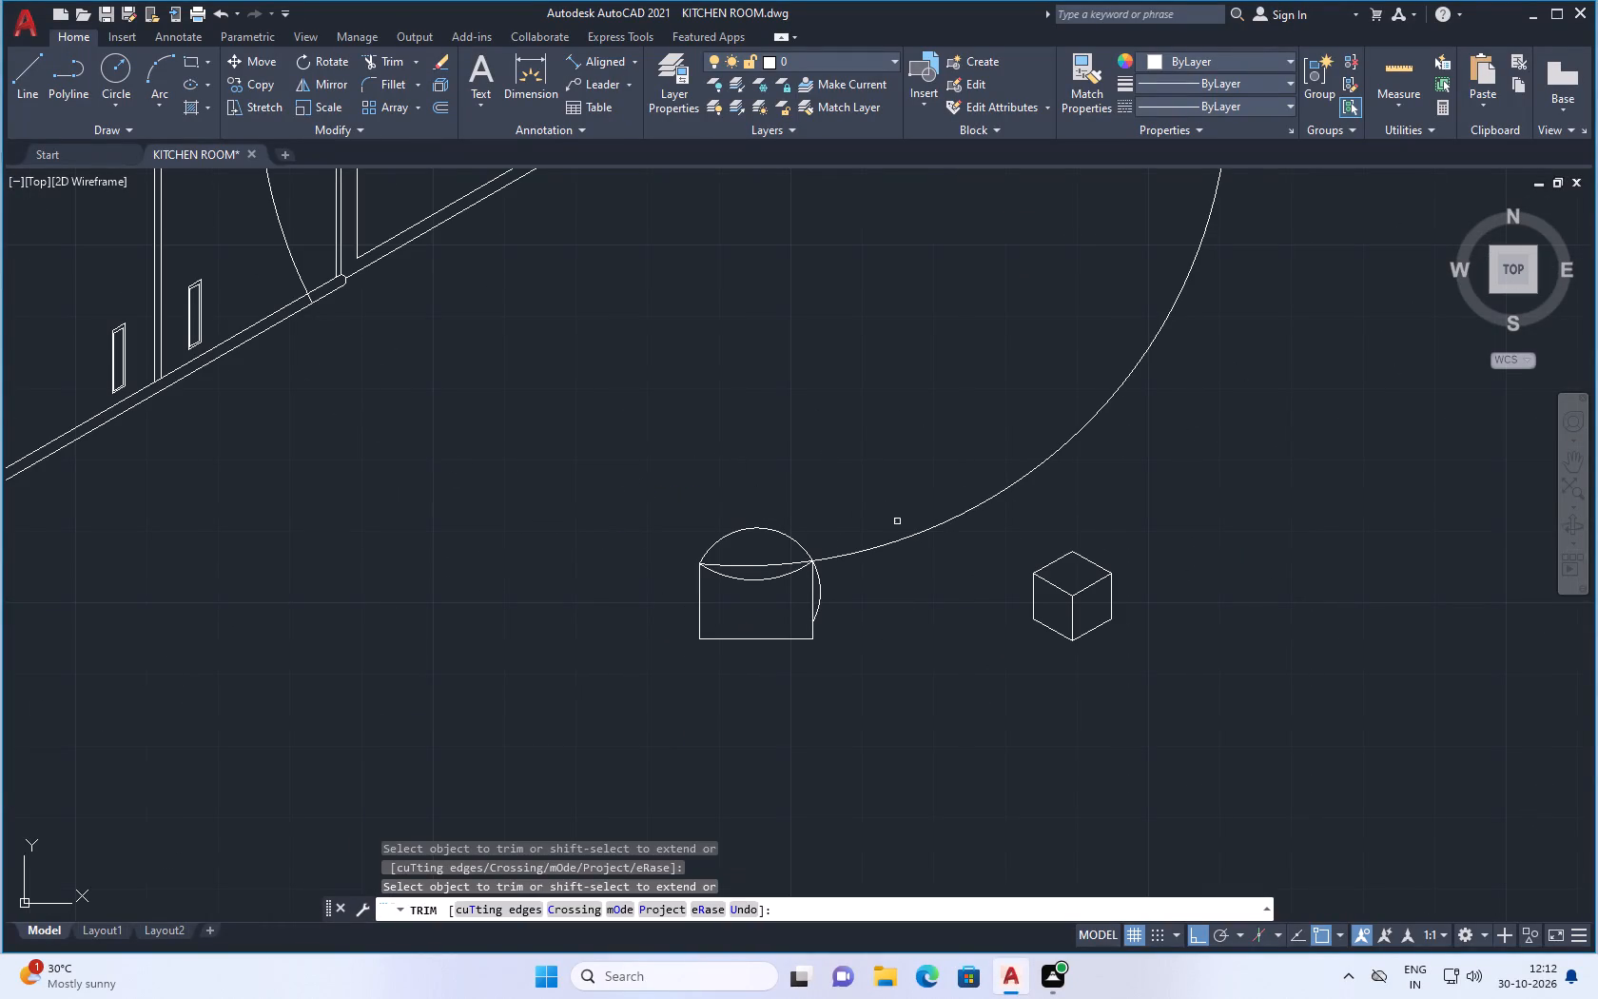
pyautogui.click(904, 539)
pyautogui.scroll(-3, 892, 555)
pyautogui.scroll(2, 737, 430)
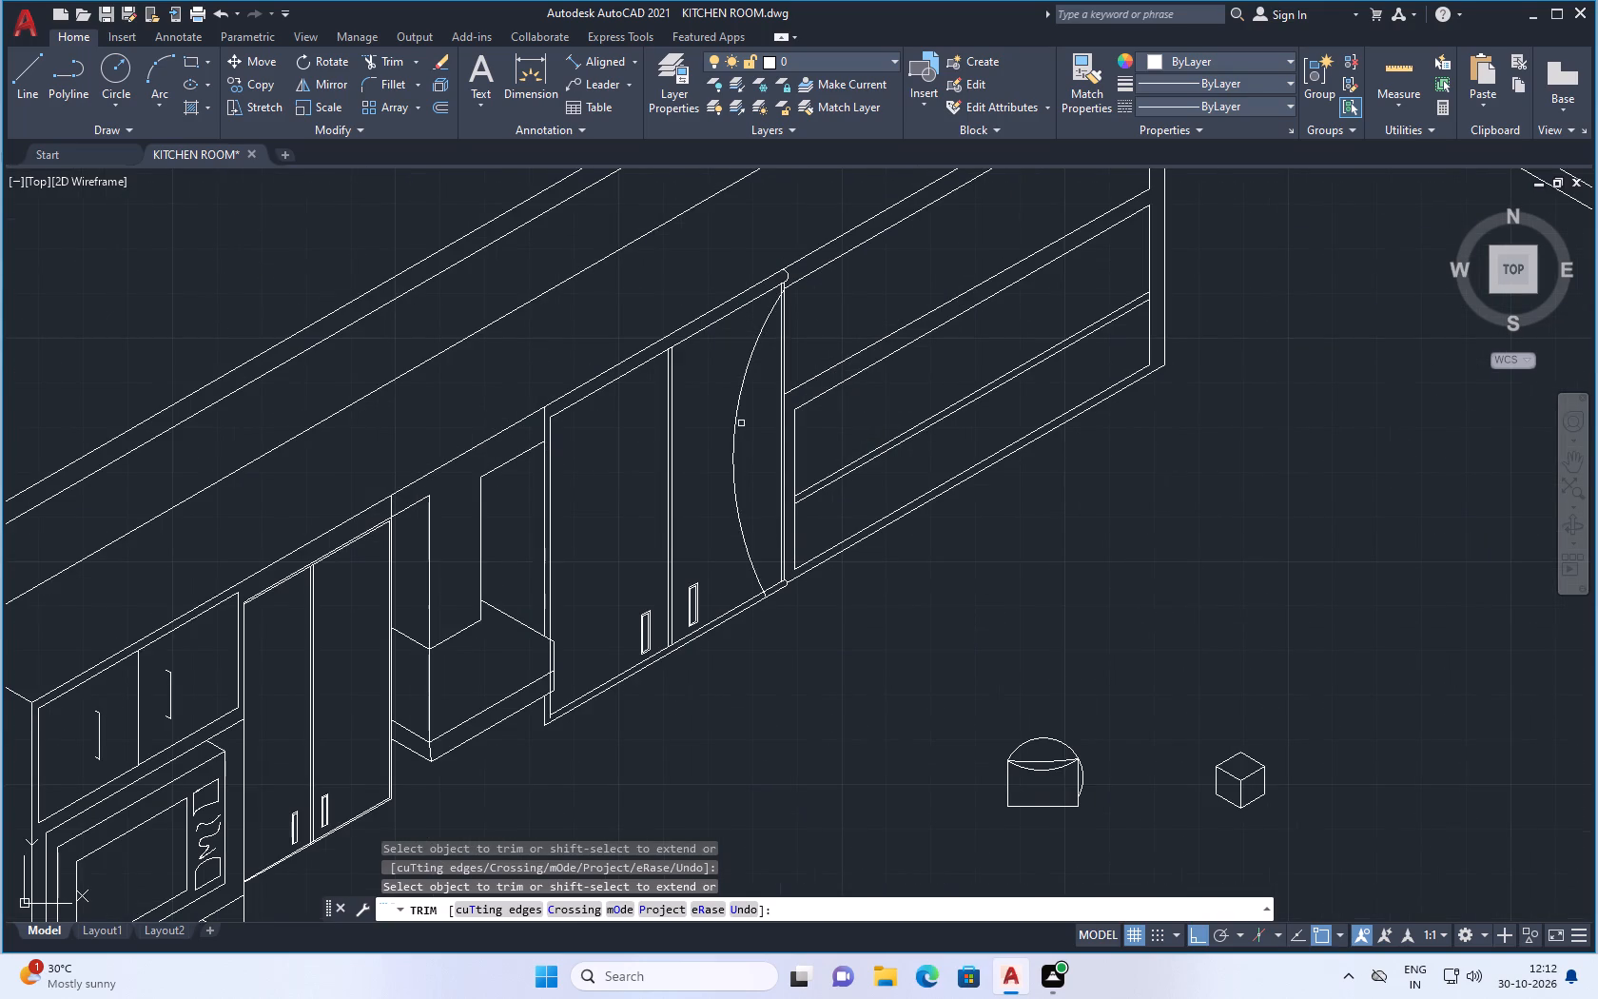
pyautogui.scroll(-1, 803, 514)
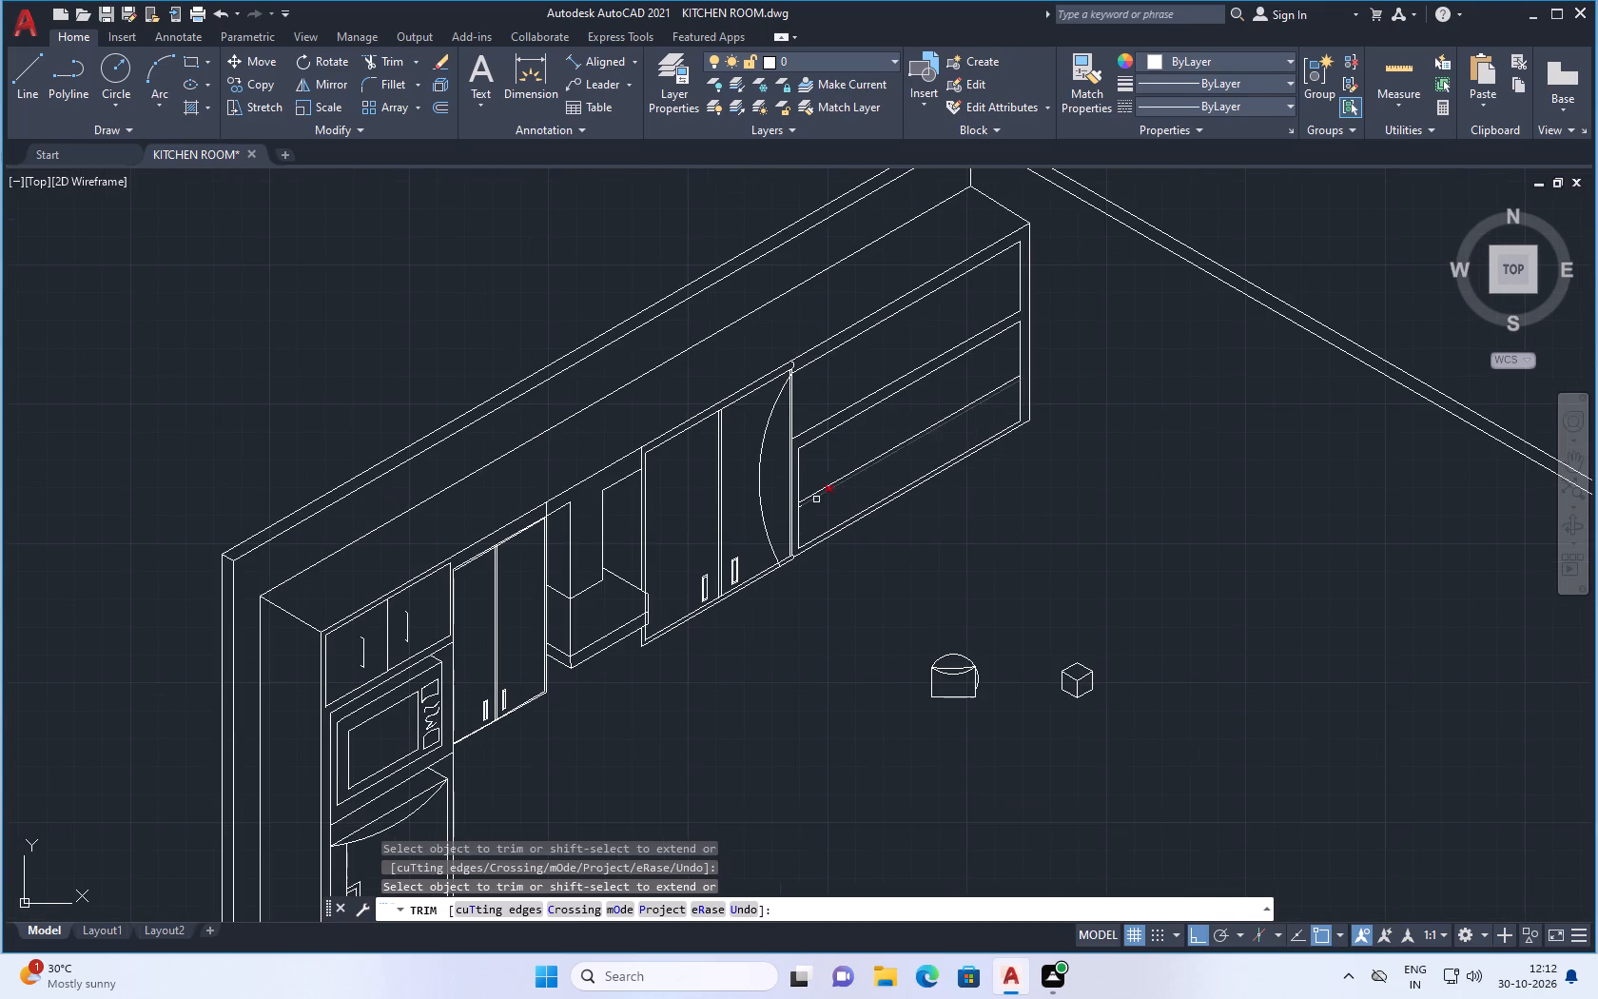
pyautogui.scroll(1, 811, 375)
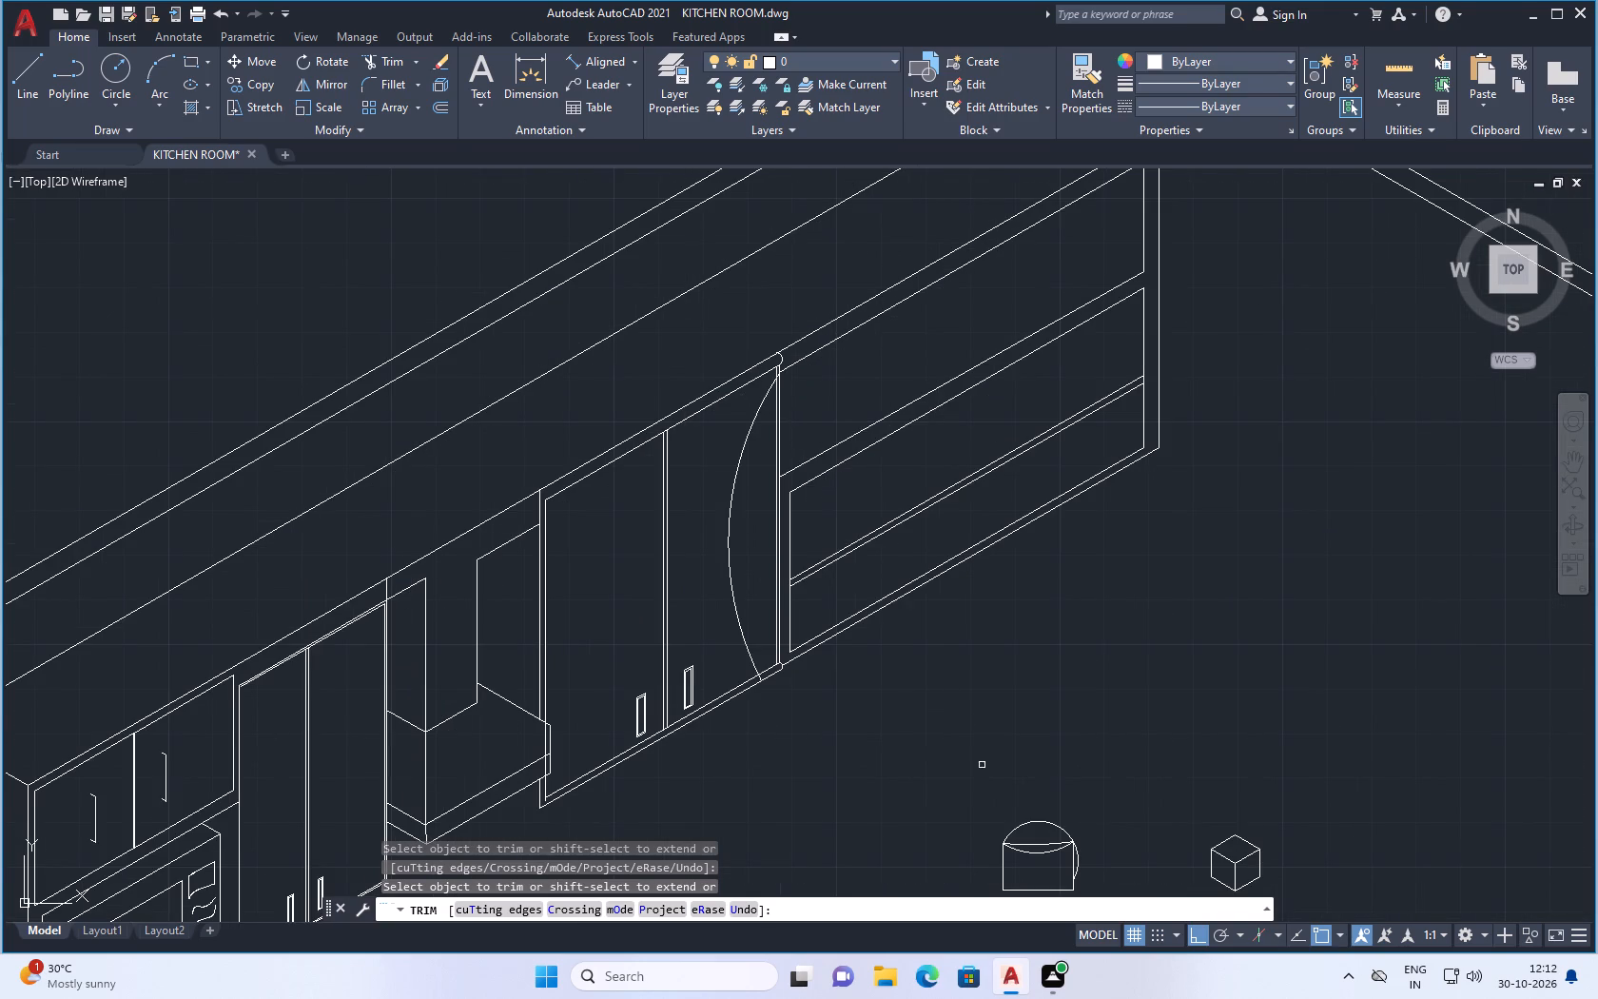
pyautogui.scroll(-2, 815, 712)
pyautogui.scroll(-2, 732, 676)
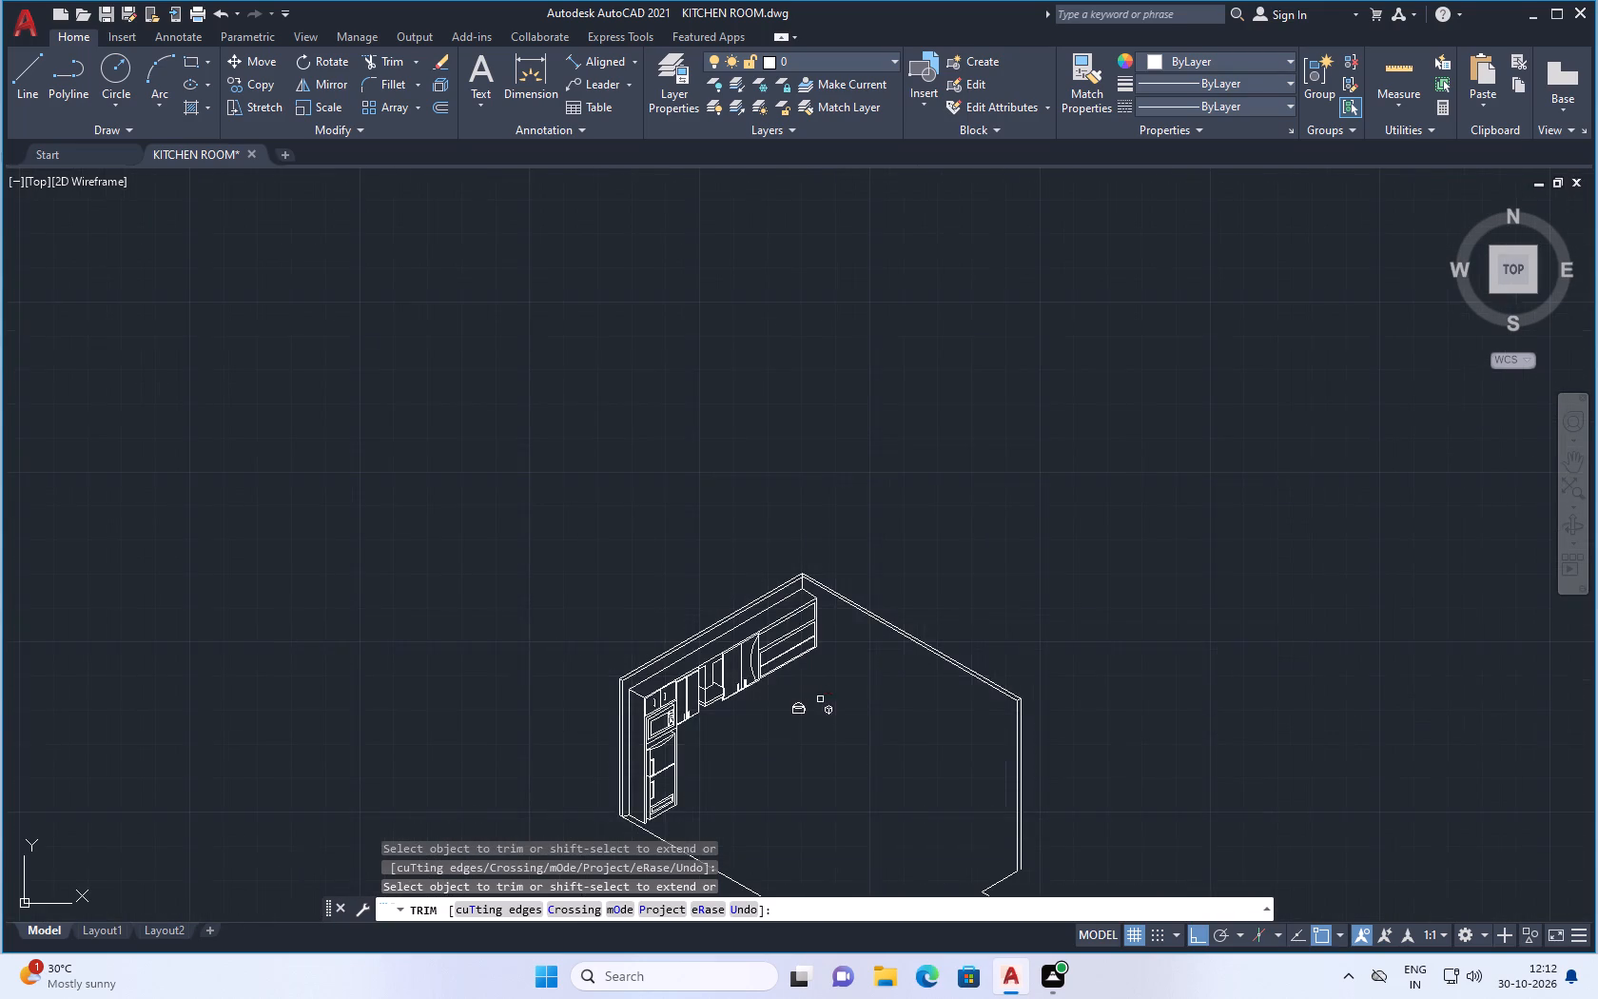
pyautogui.scroll(4, 822, 704)
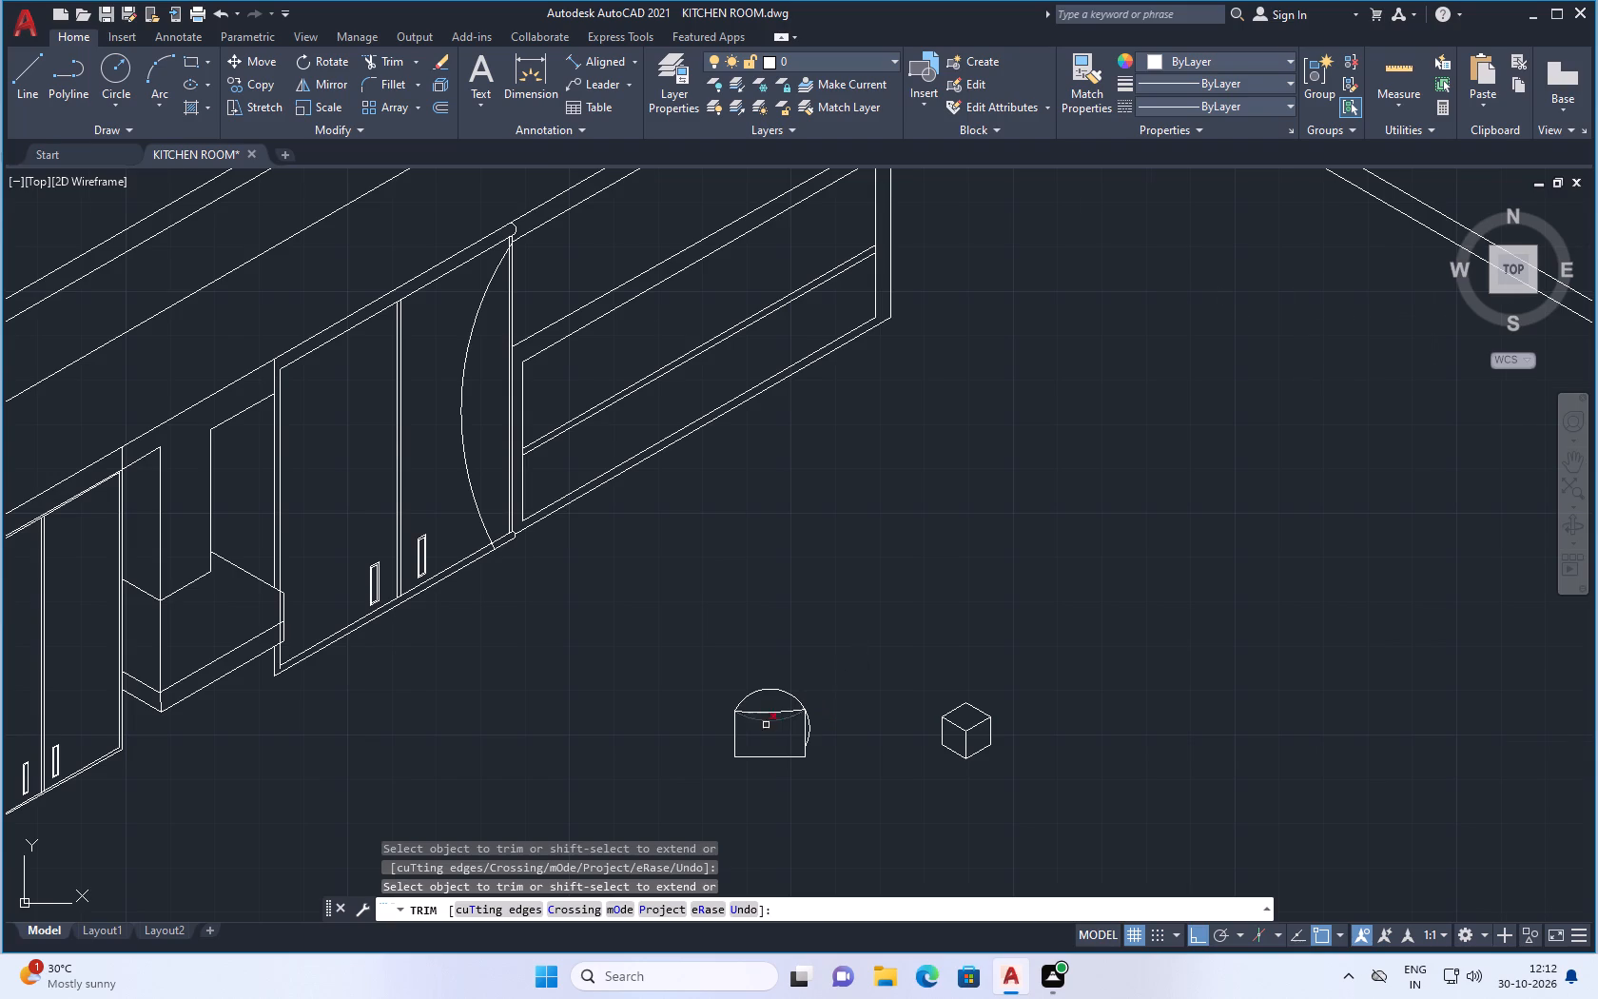
pyautogui.scroll(2, 779, 725)
pyautogui.click(845, 729)
pyautogui.press('Escape')
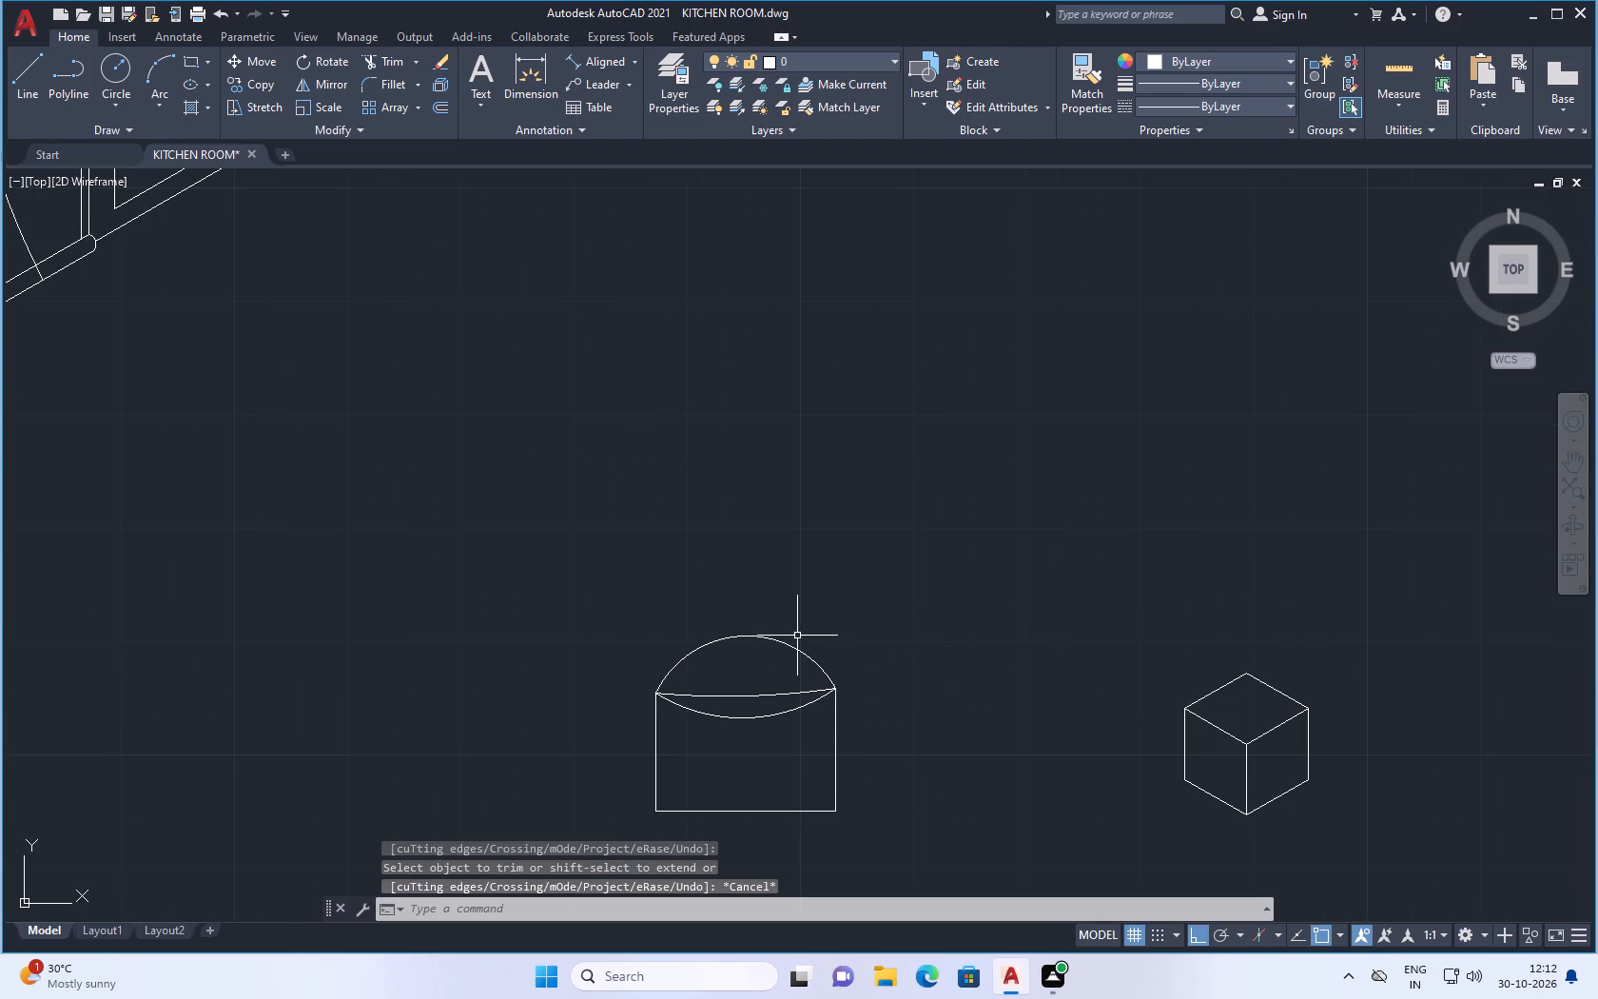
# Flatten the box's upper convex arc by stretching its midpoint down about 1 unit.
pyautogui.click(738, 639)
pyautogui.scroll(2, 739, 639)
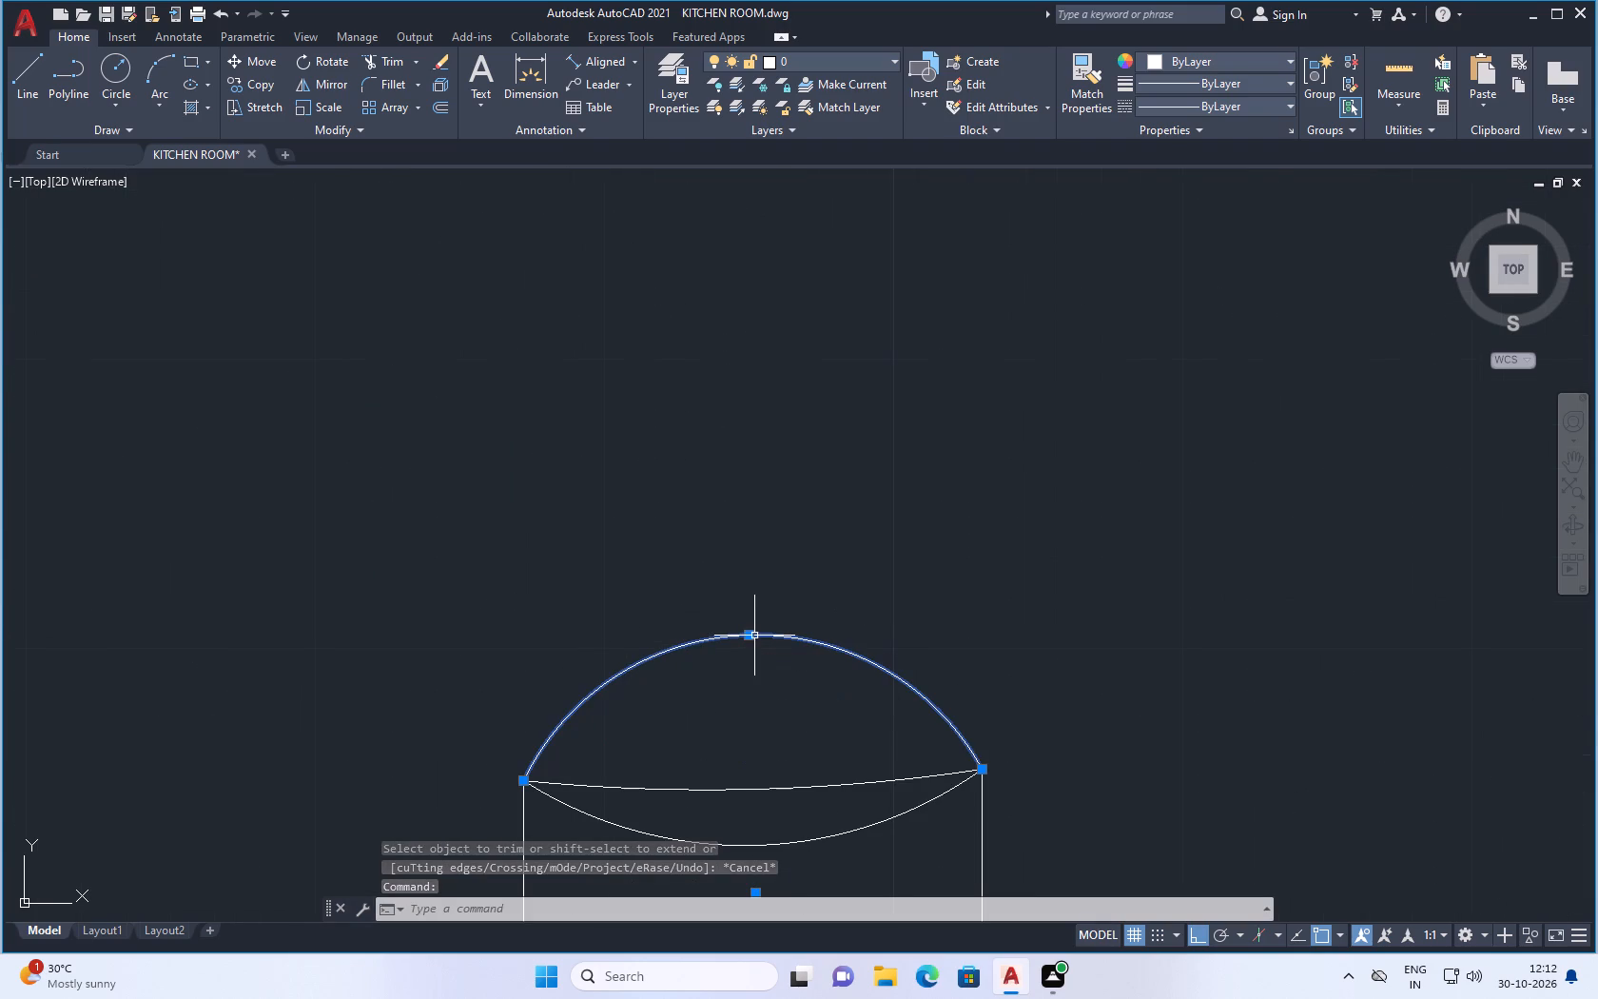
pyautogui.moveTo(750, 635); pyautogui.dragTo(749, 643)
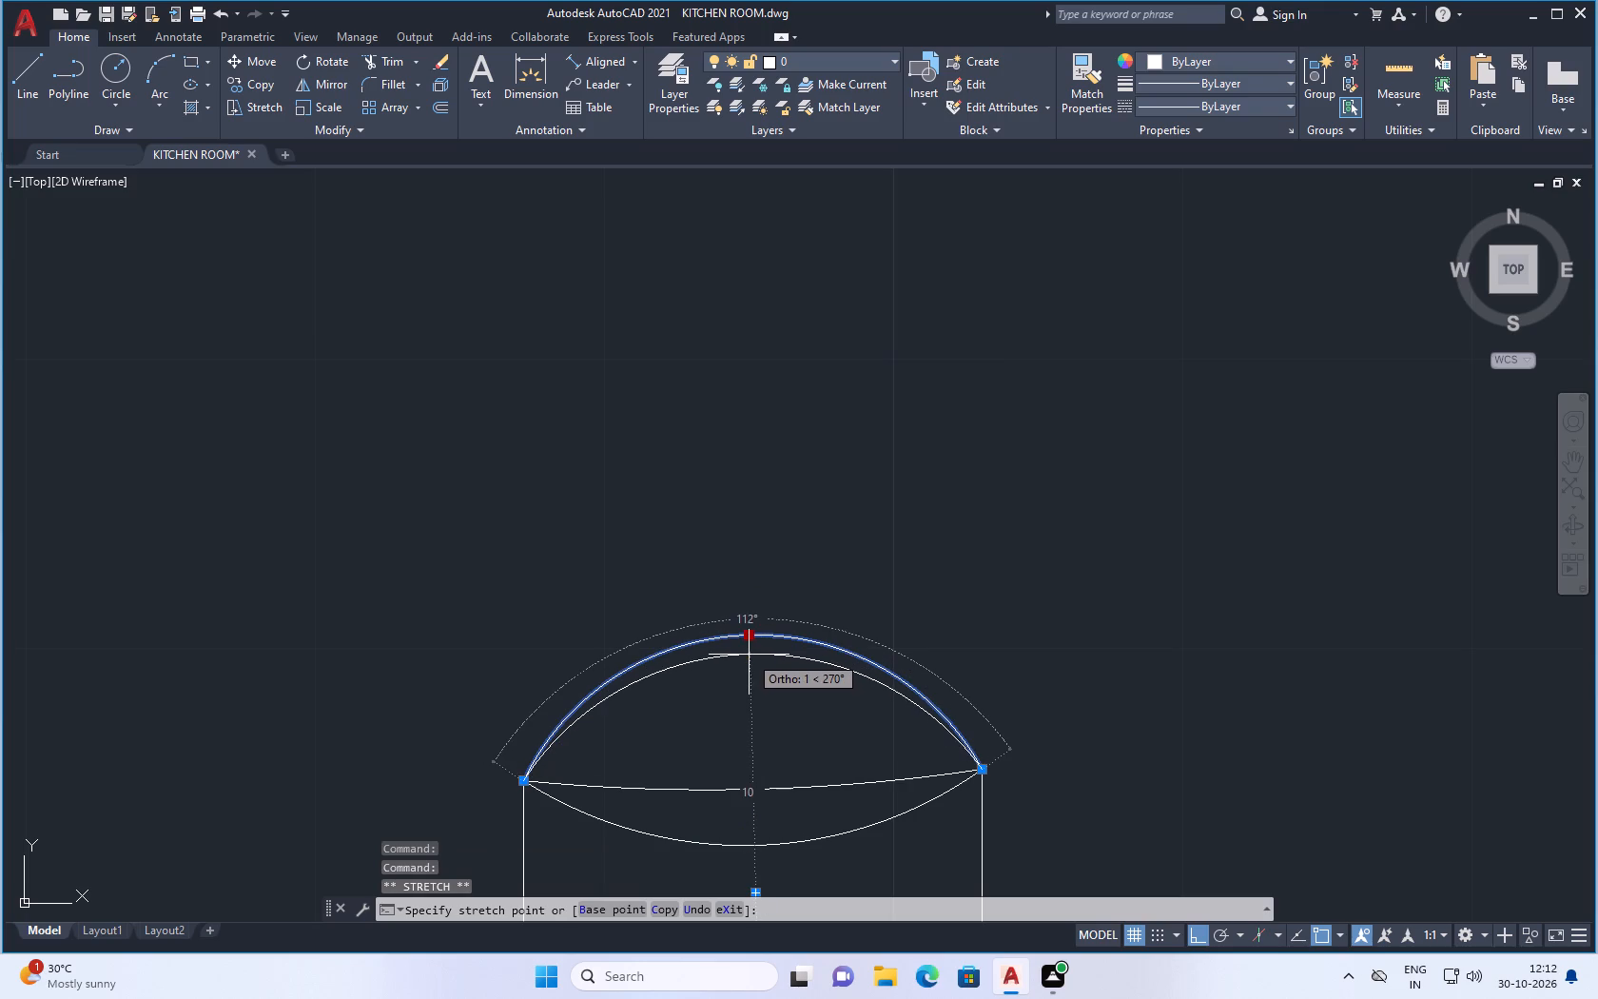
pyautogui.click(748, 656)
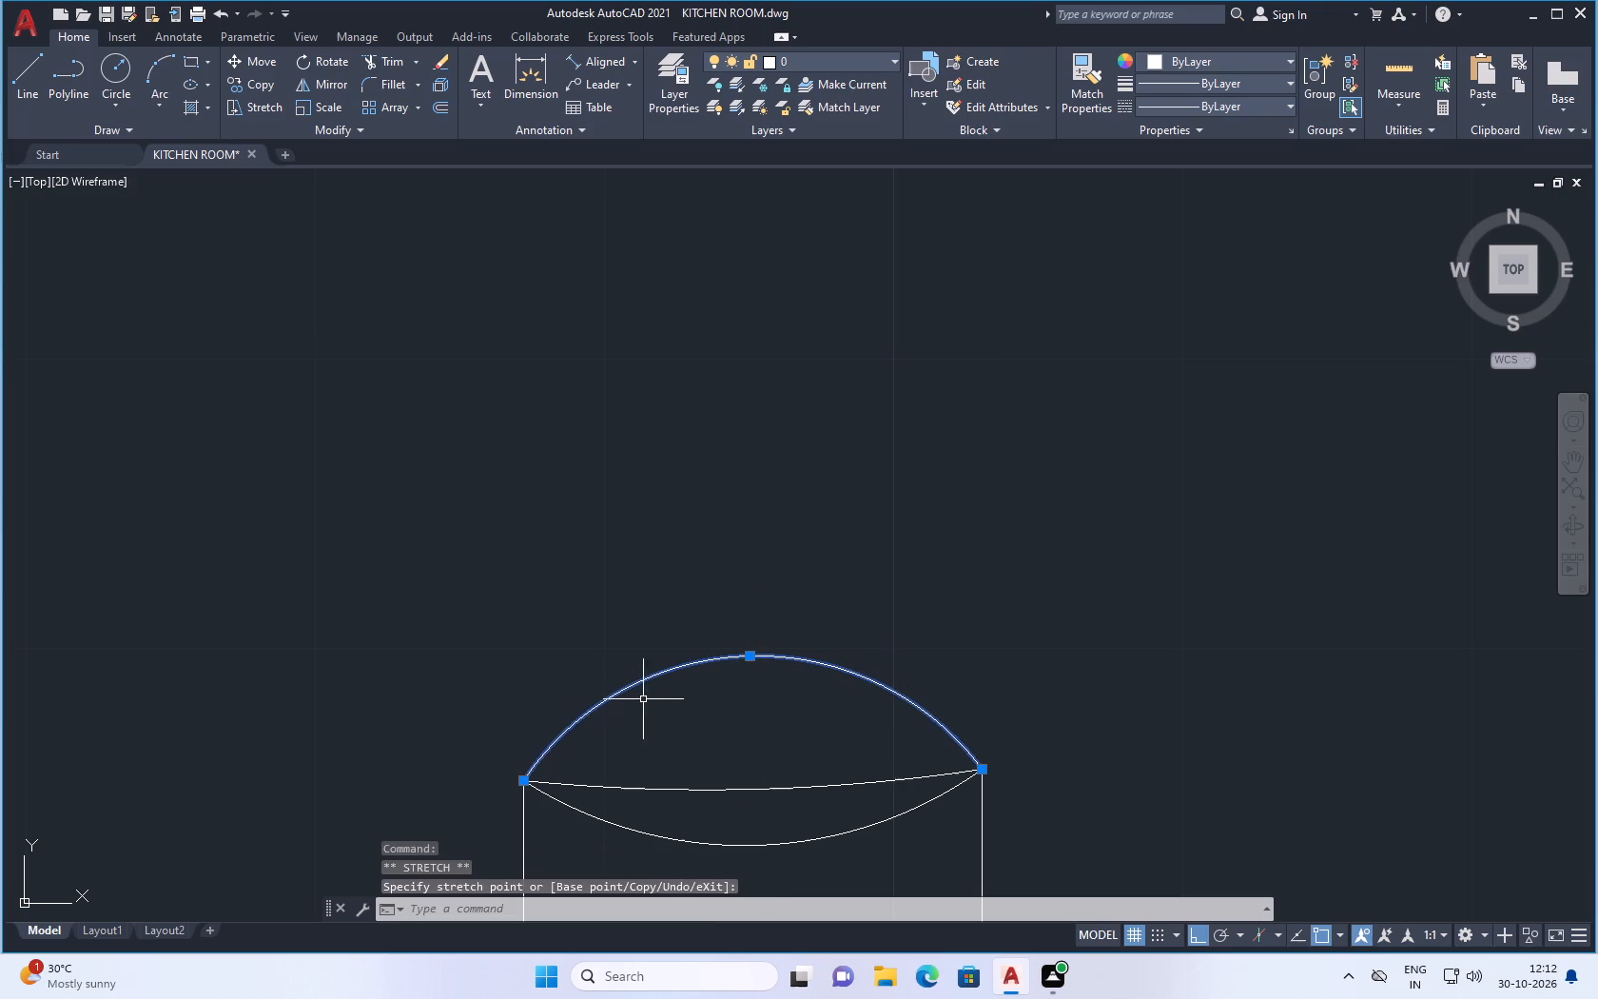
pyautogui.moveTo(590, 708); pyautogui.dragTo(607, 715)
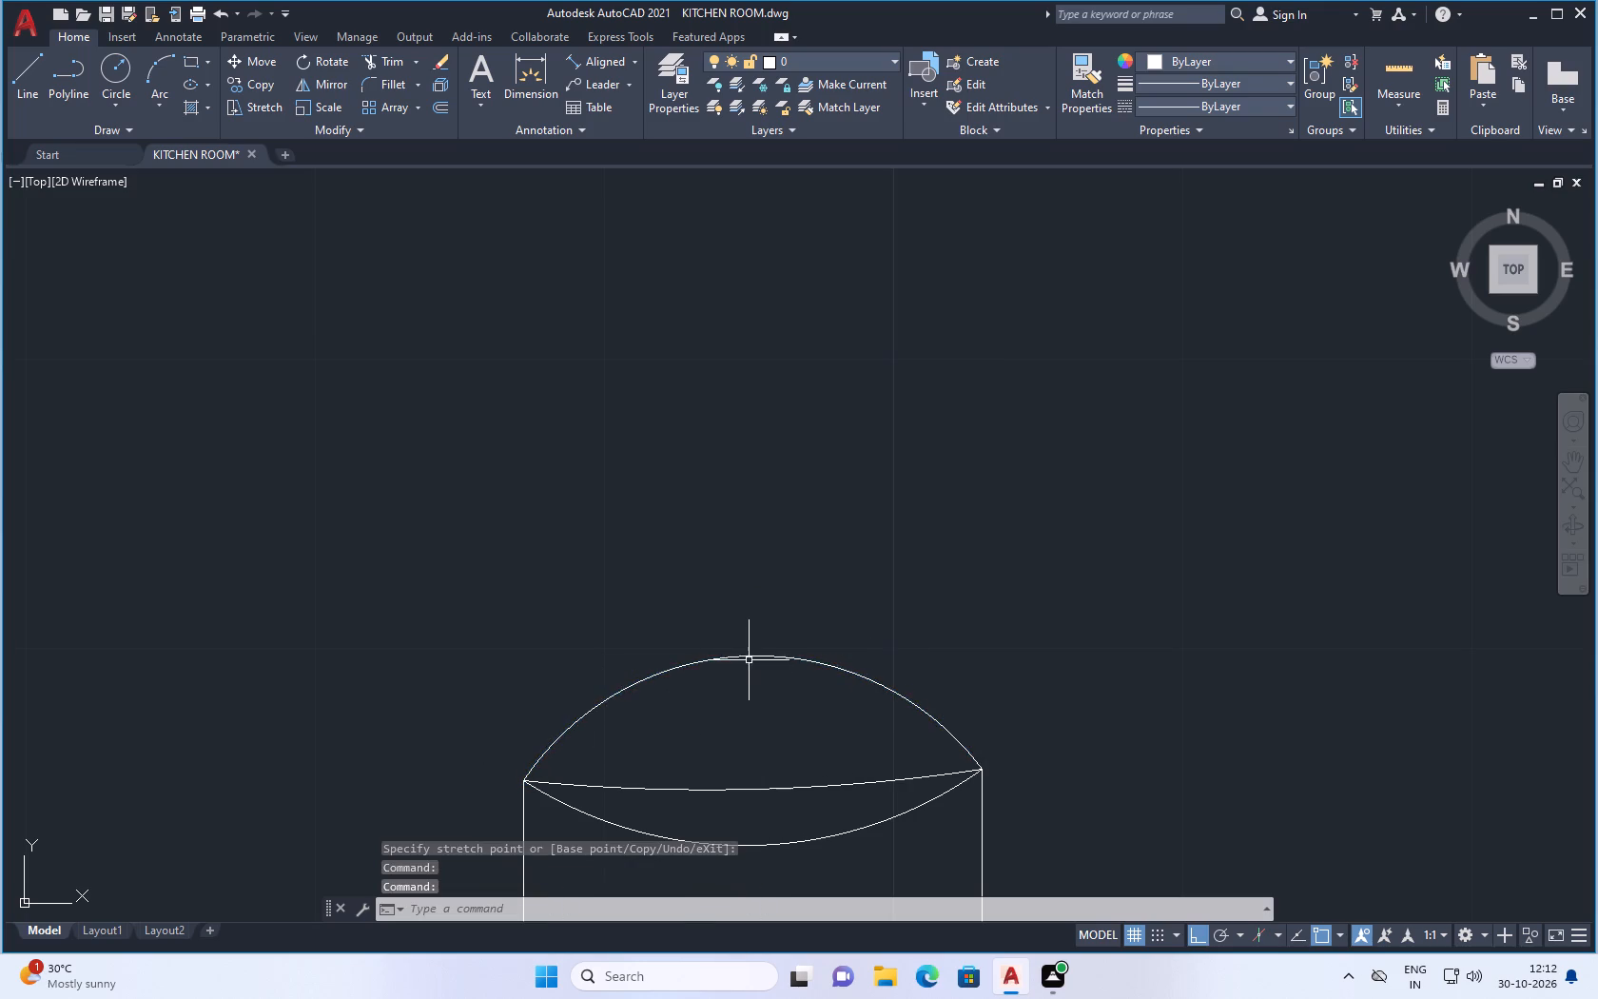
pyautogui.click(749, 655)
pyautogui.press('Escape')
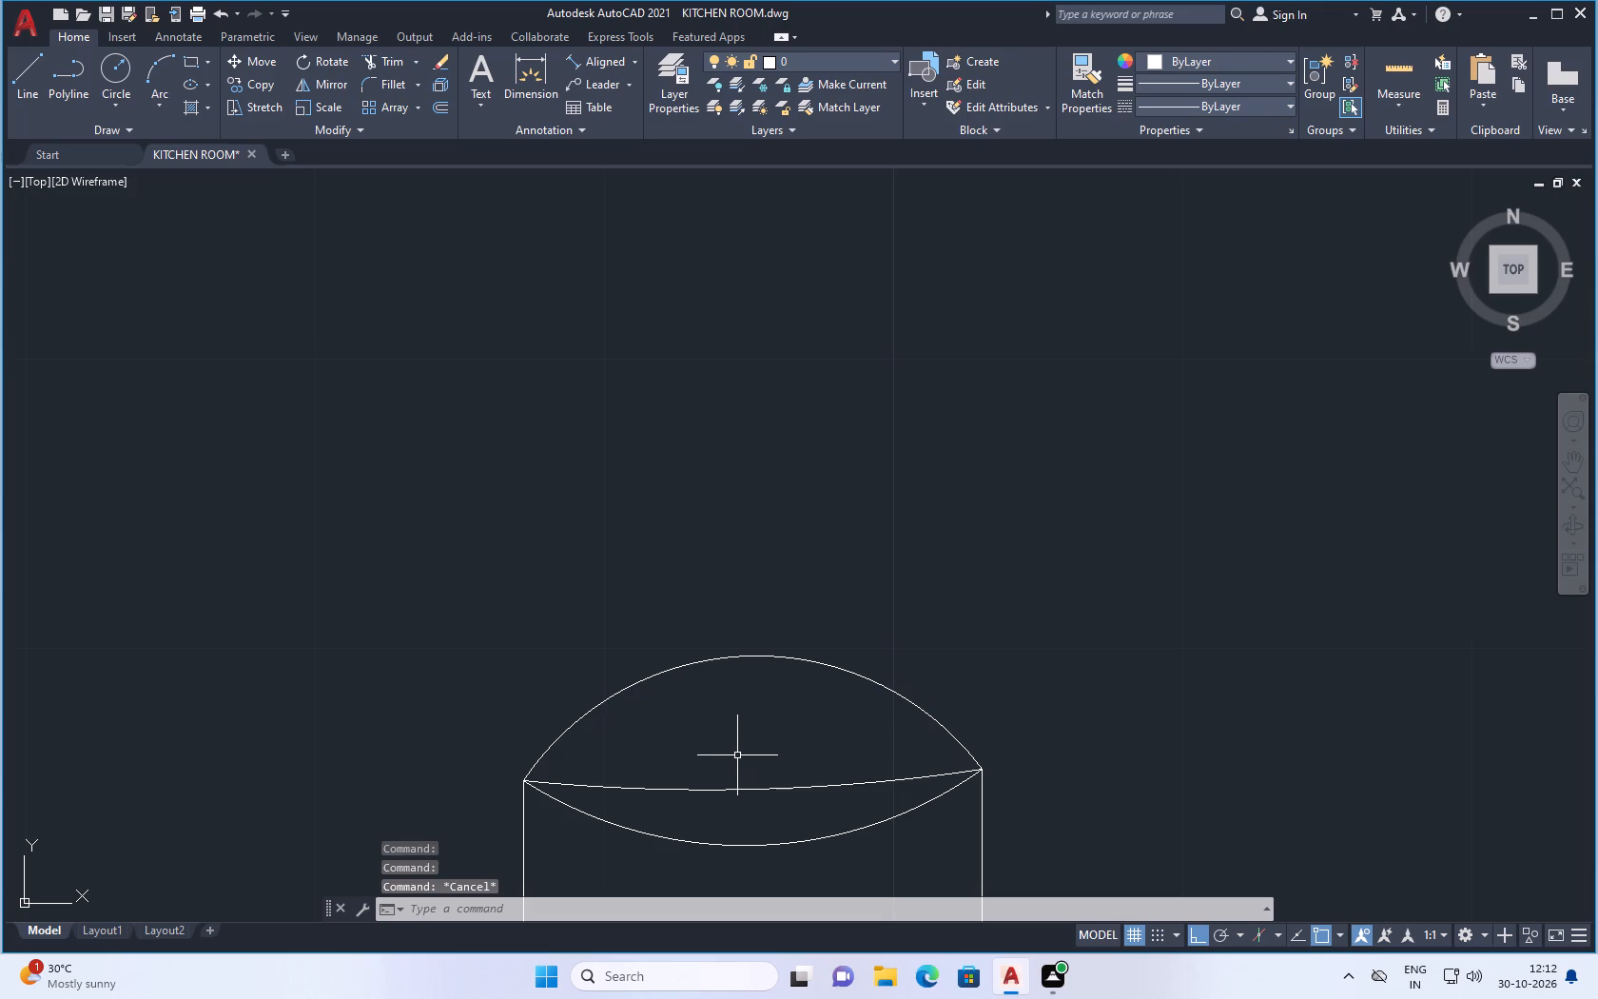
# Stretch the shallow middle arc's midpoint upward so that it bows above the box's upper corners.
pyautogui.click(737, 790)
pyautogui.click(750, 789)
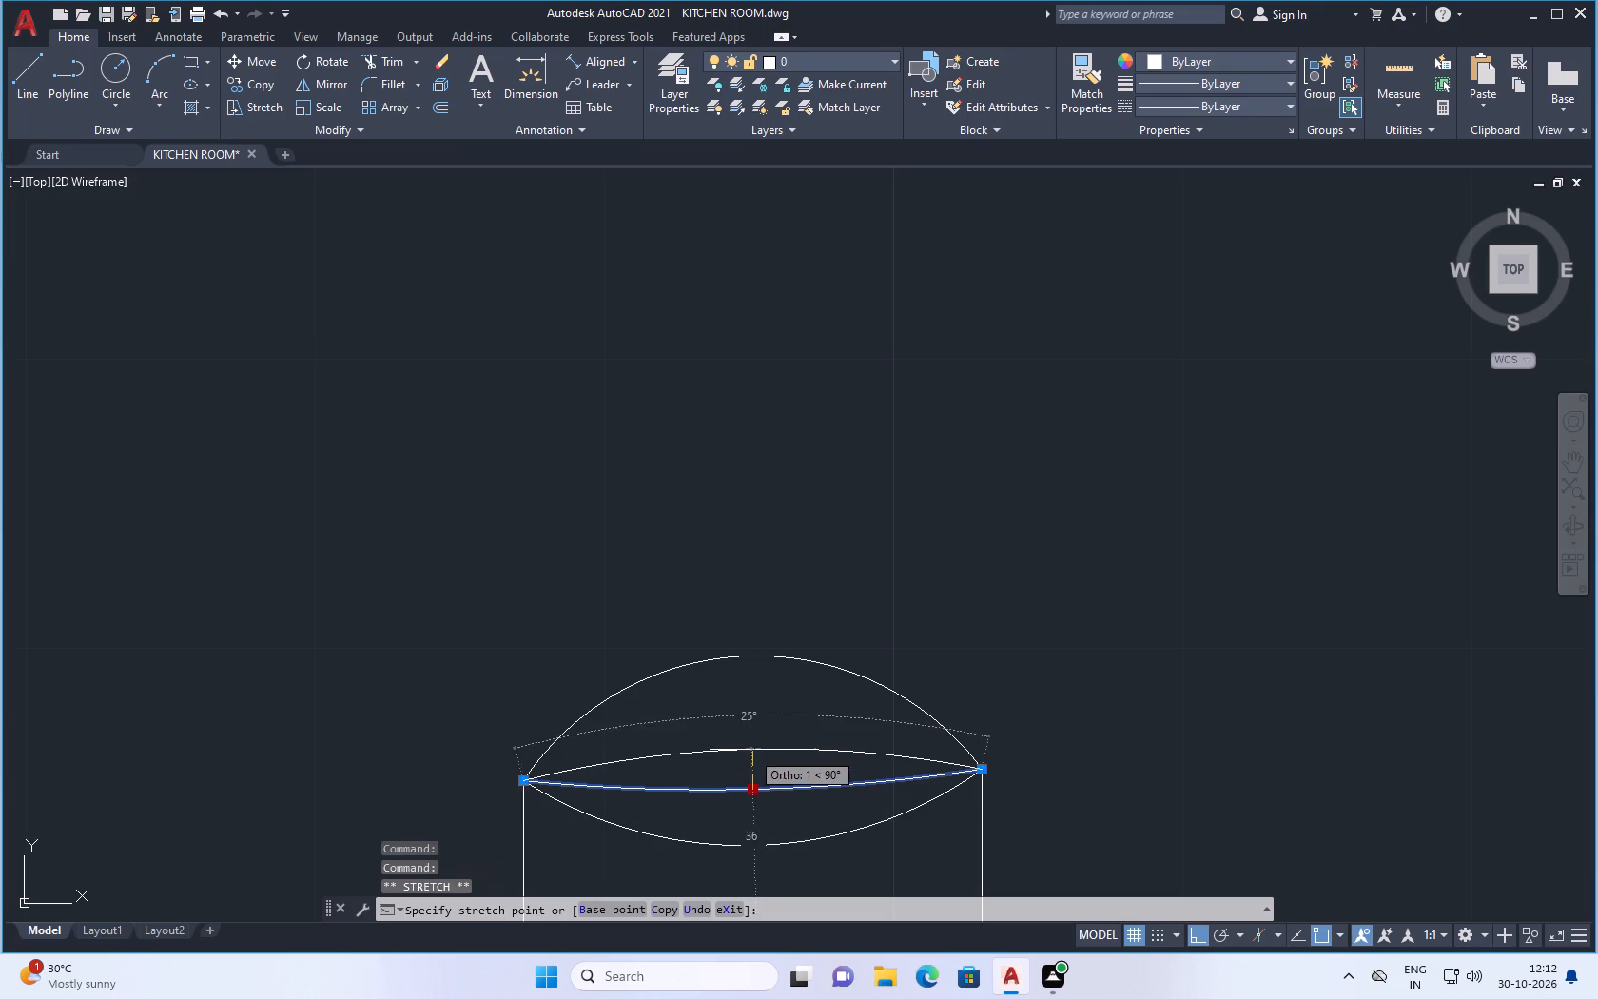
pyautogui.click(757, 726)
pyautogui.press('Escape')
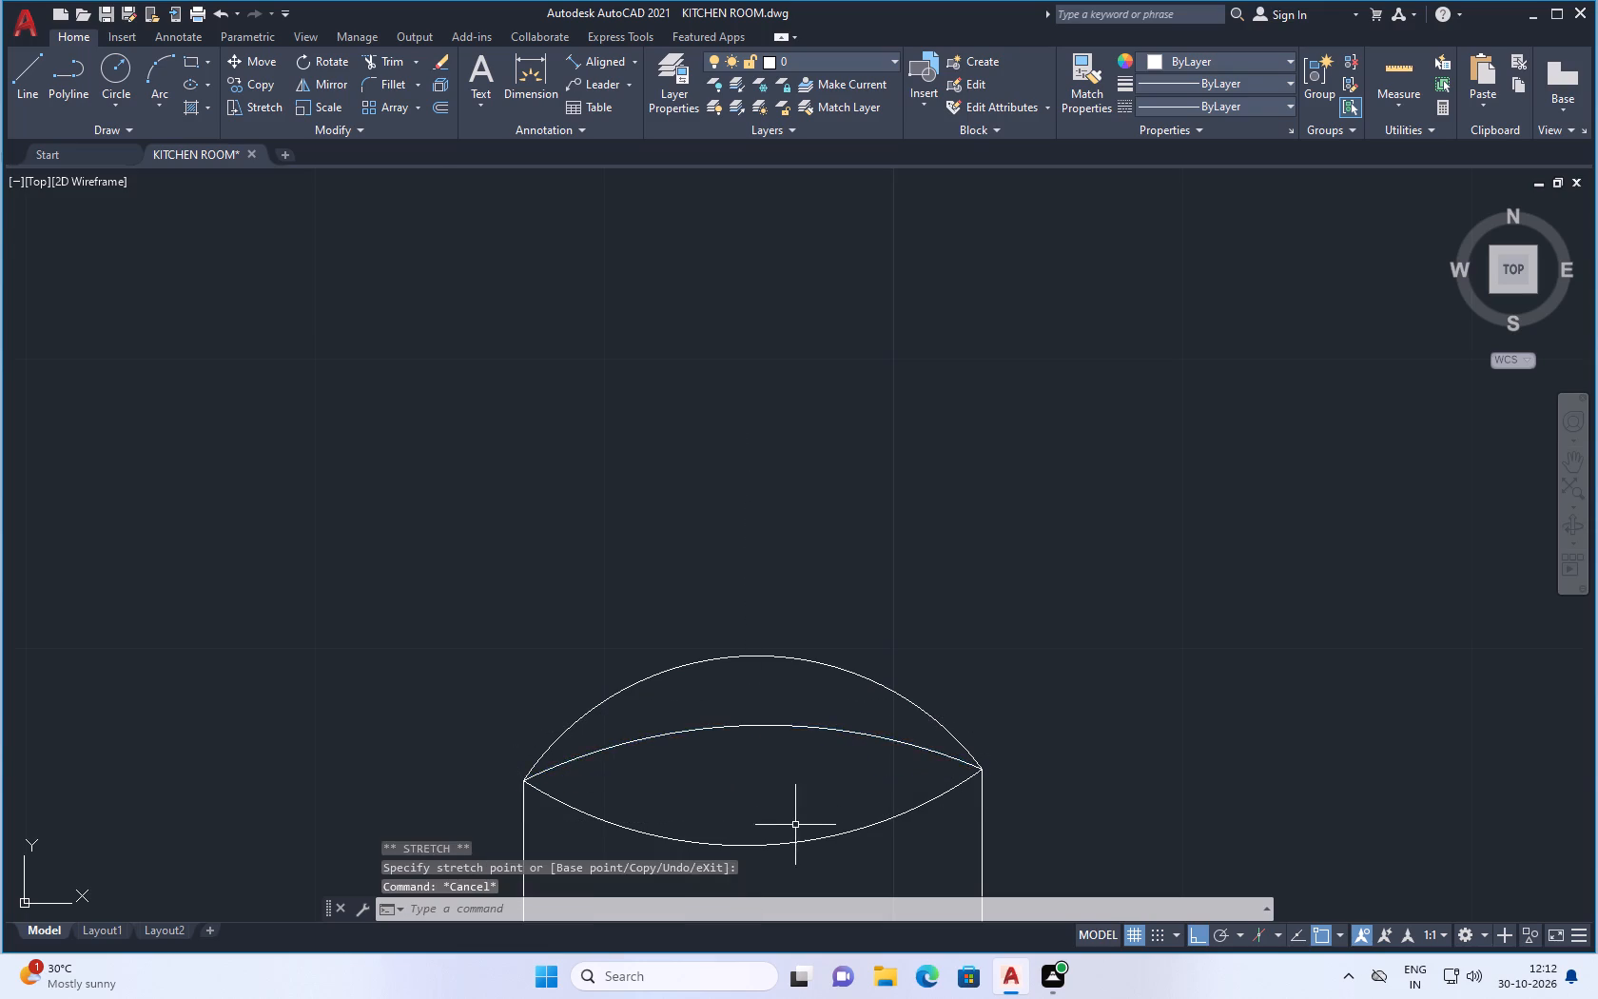
# Stretch the middle arc's midpoint downward so that it bows down just above the lower concave arc.
pyautogui.scroll(-3, 798, 824)
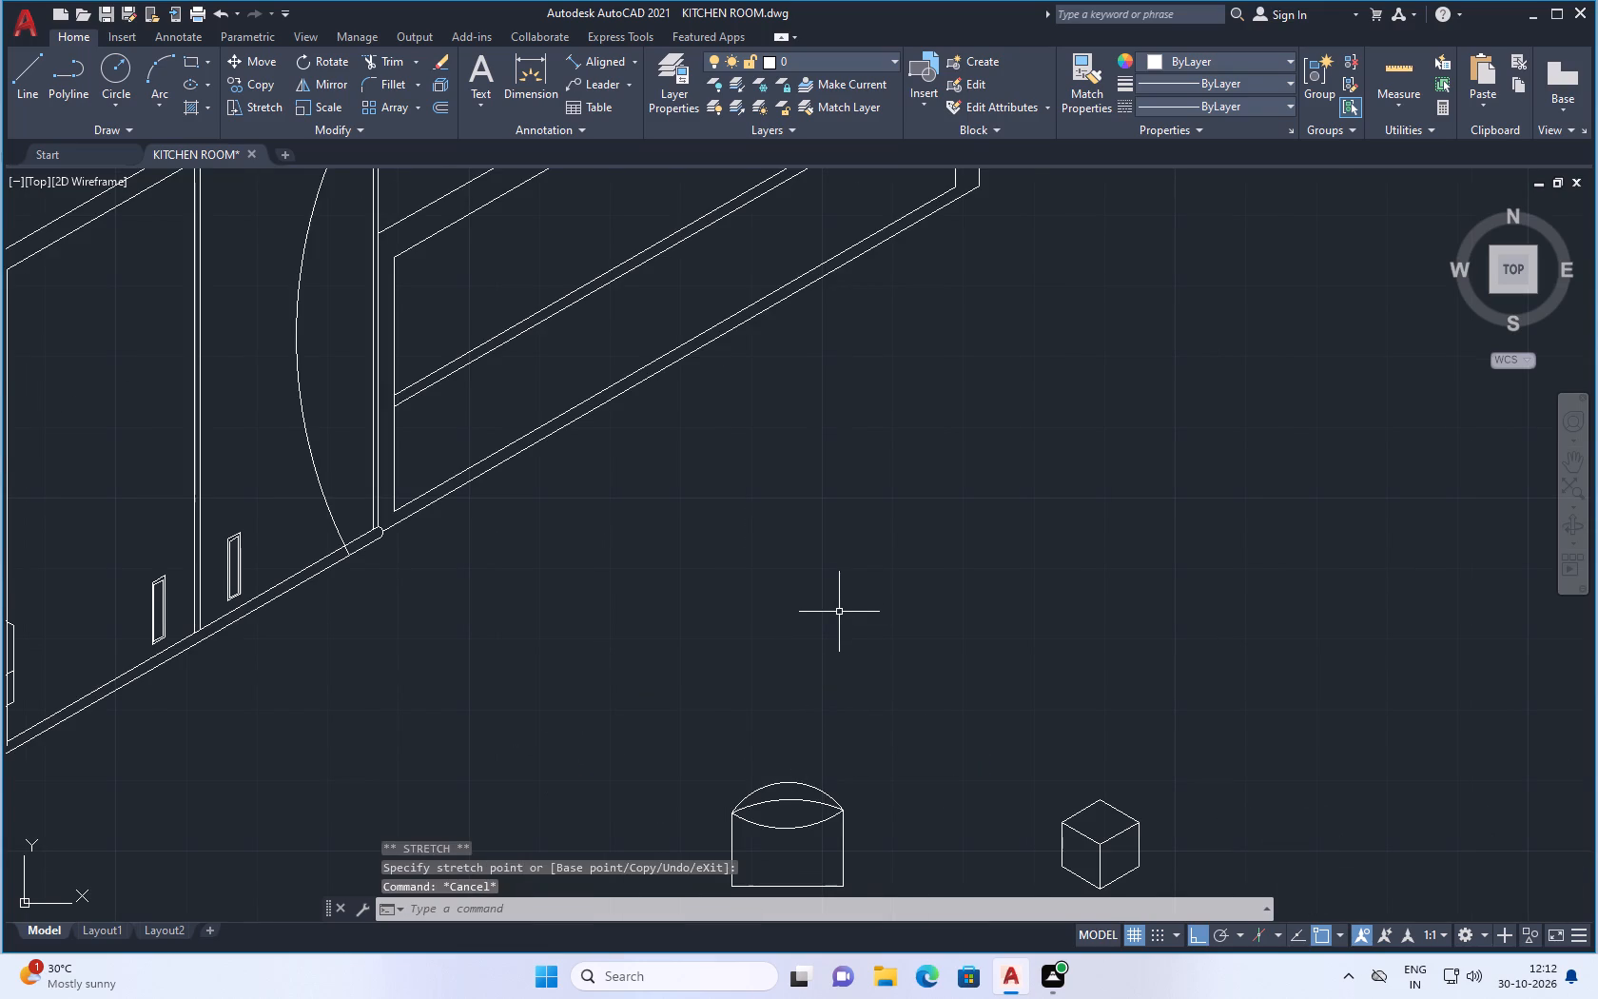
pyautogui.scroll(-1, 865, 618)
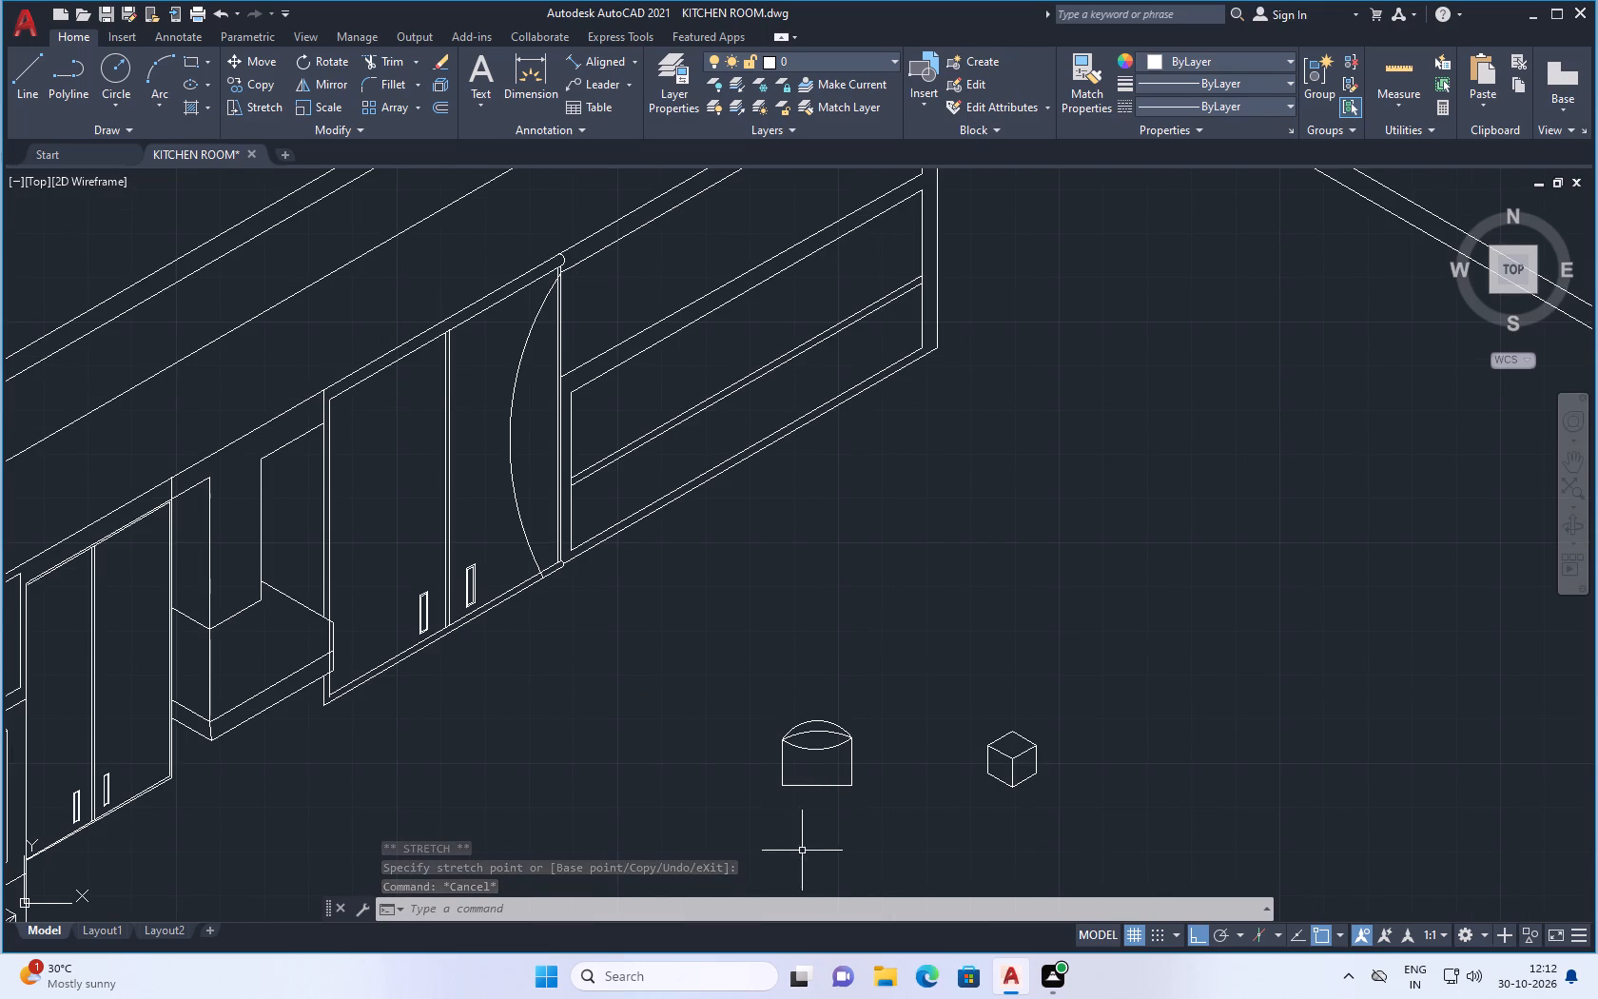
pyautogui.scroll(1, 745, 852)
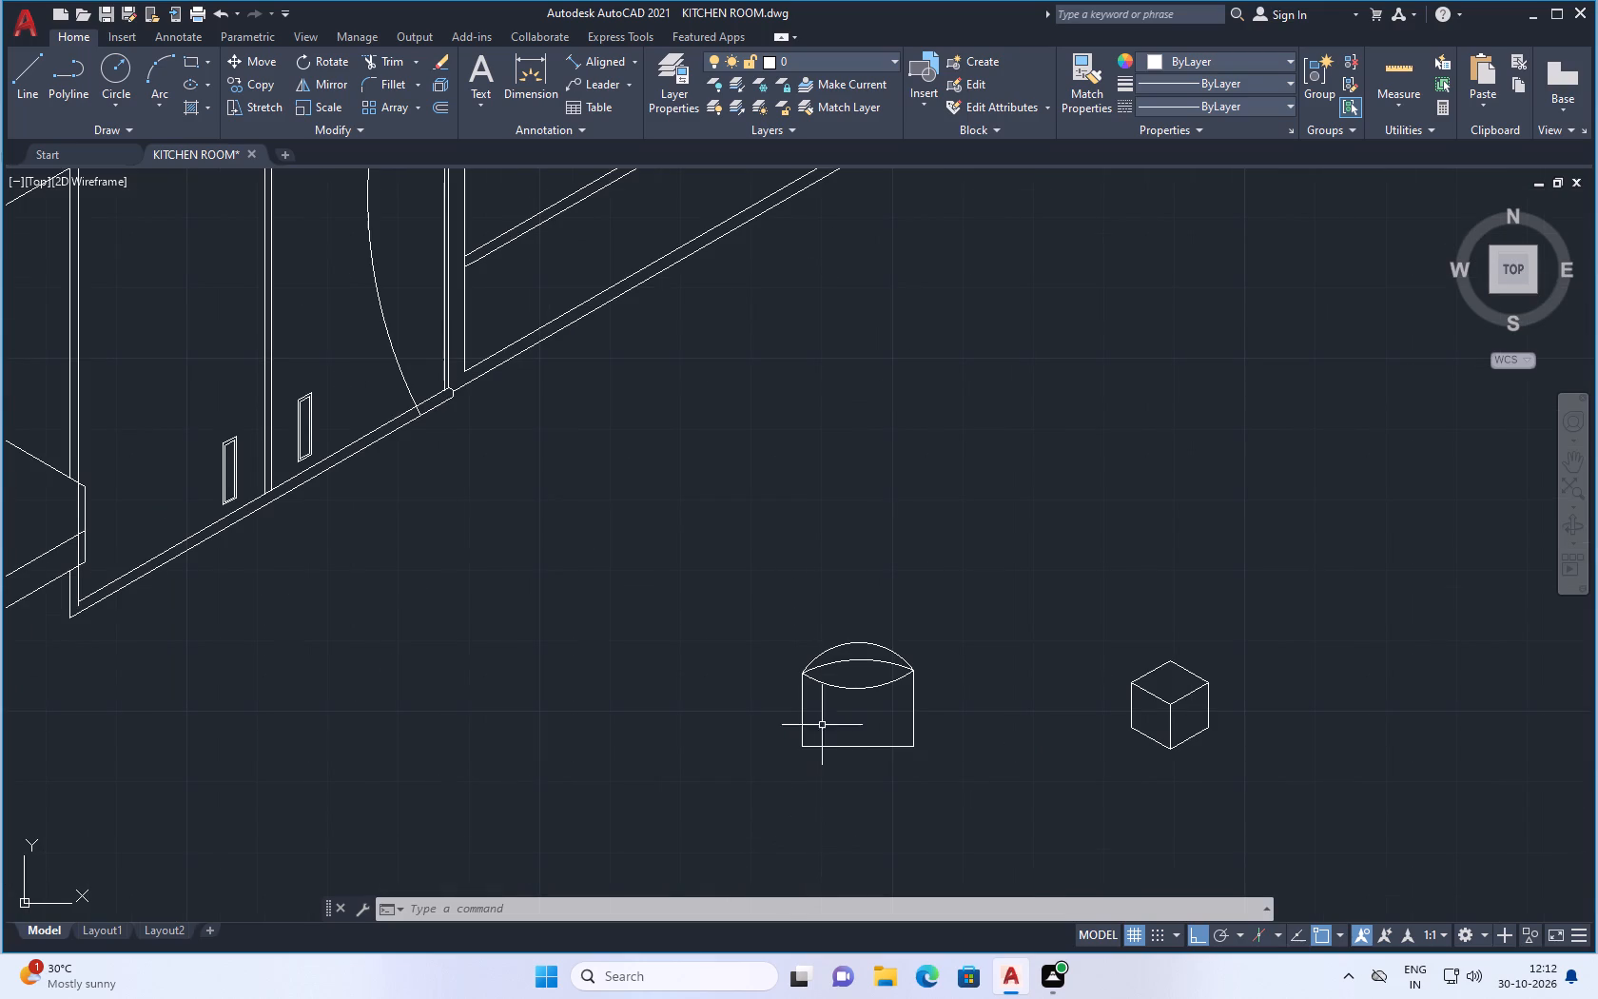
pyautogui.scroll(2, 860, 665)
pyautogui.click(859, 657)
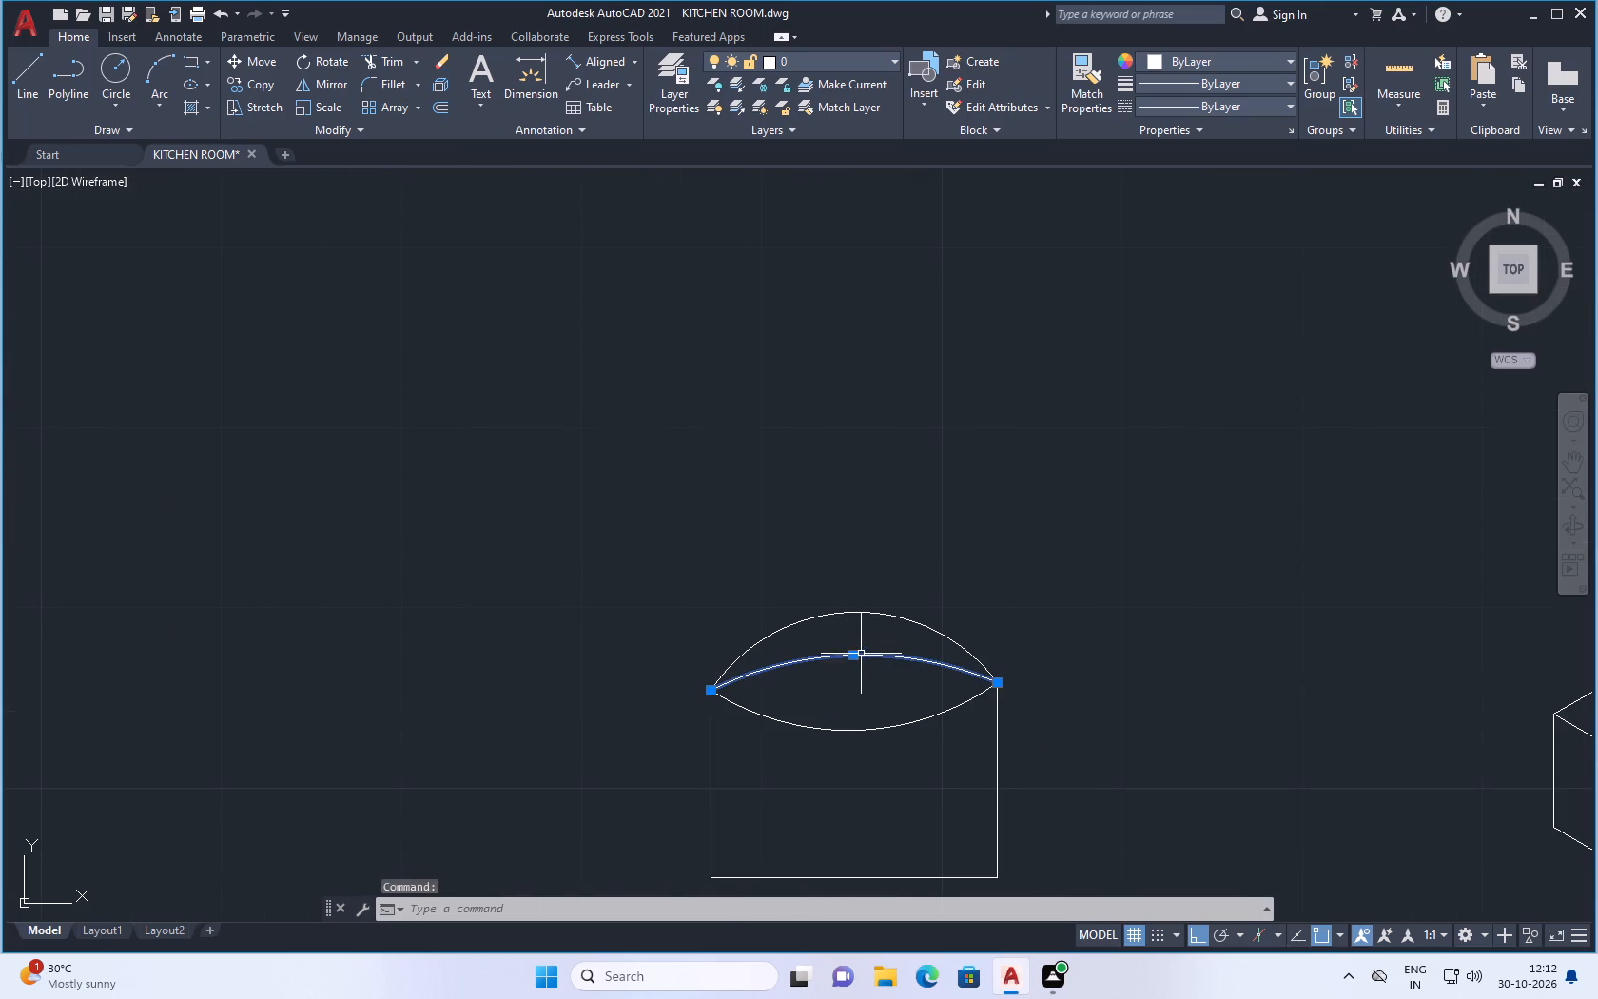
pyautogui.moveTo(855, 651); pyautogui.dragTo(854, 668)
pyautogui.moveTo(854, 655); pyautogui.dragTo(856, 675)
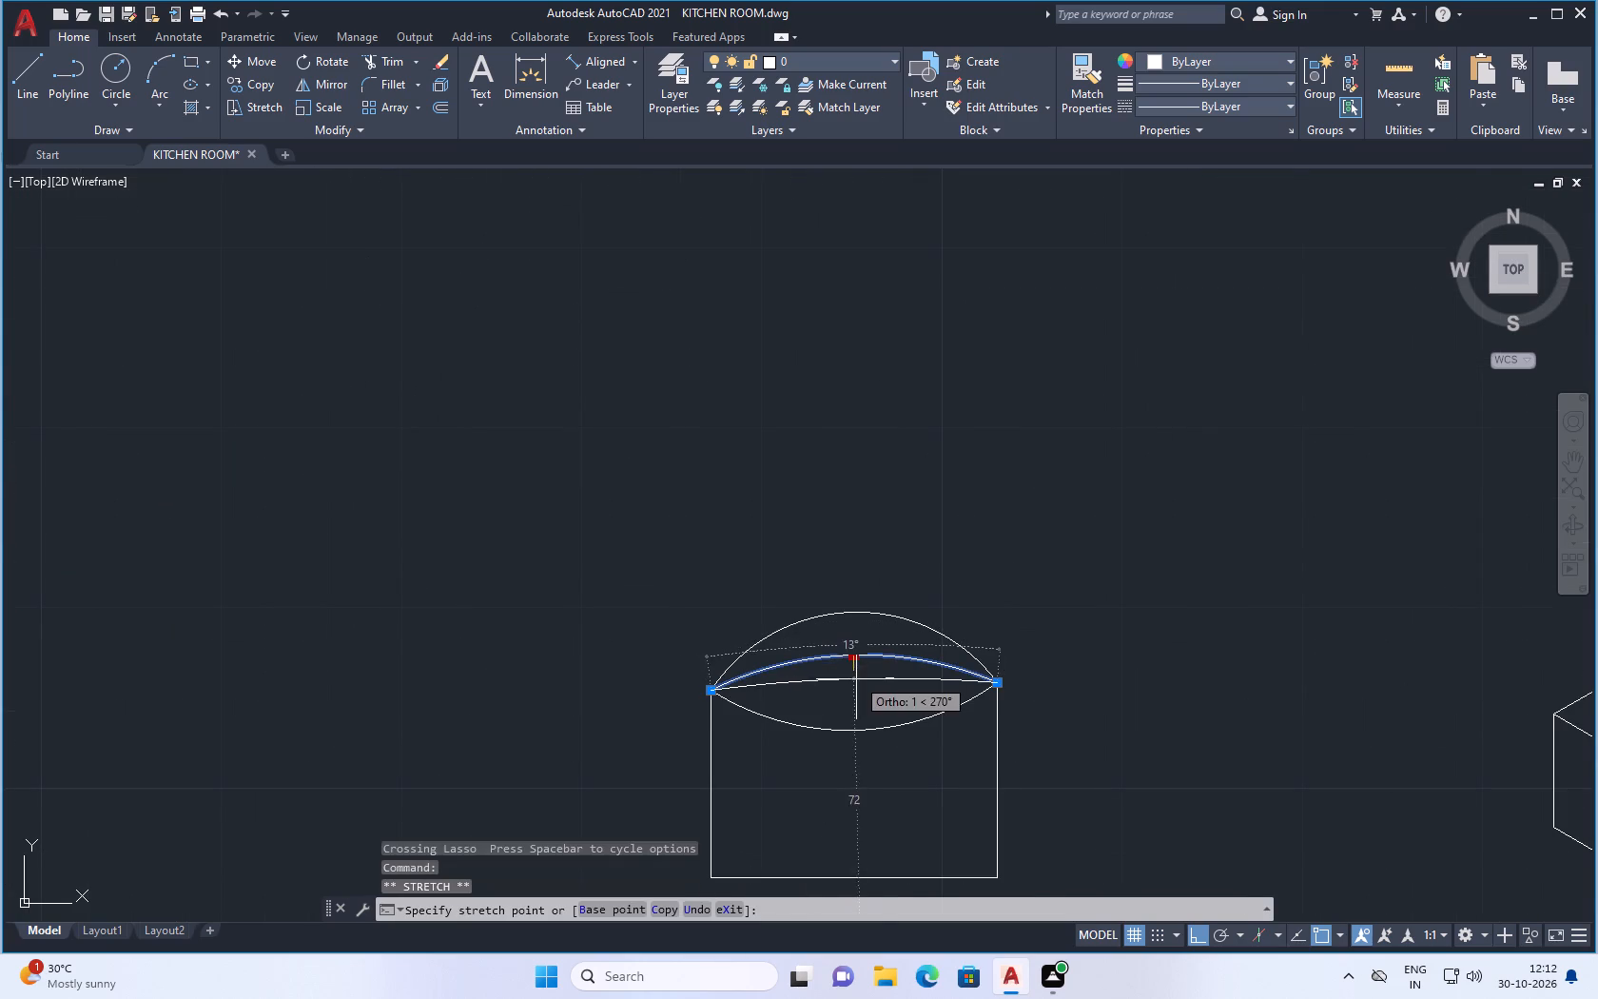
pyautogui.click(851, 711)
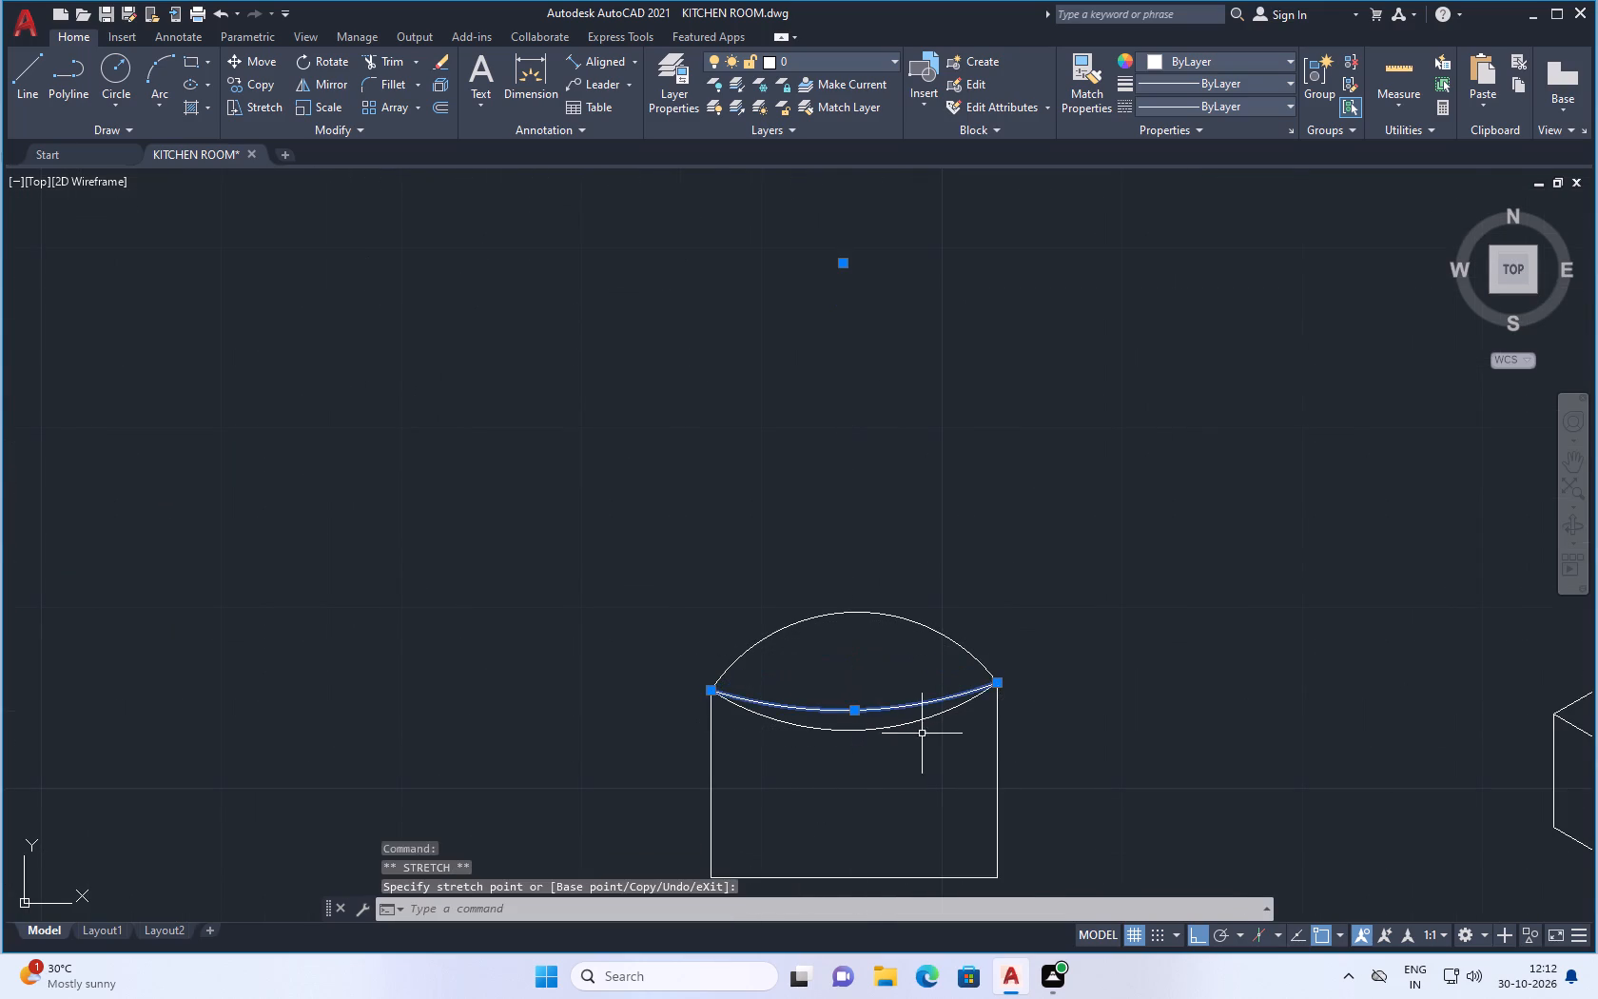
pyautogui.scroll(2, 843, 689)
pyautogui.press('Escape')
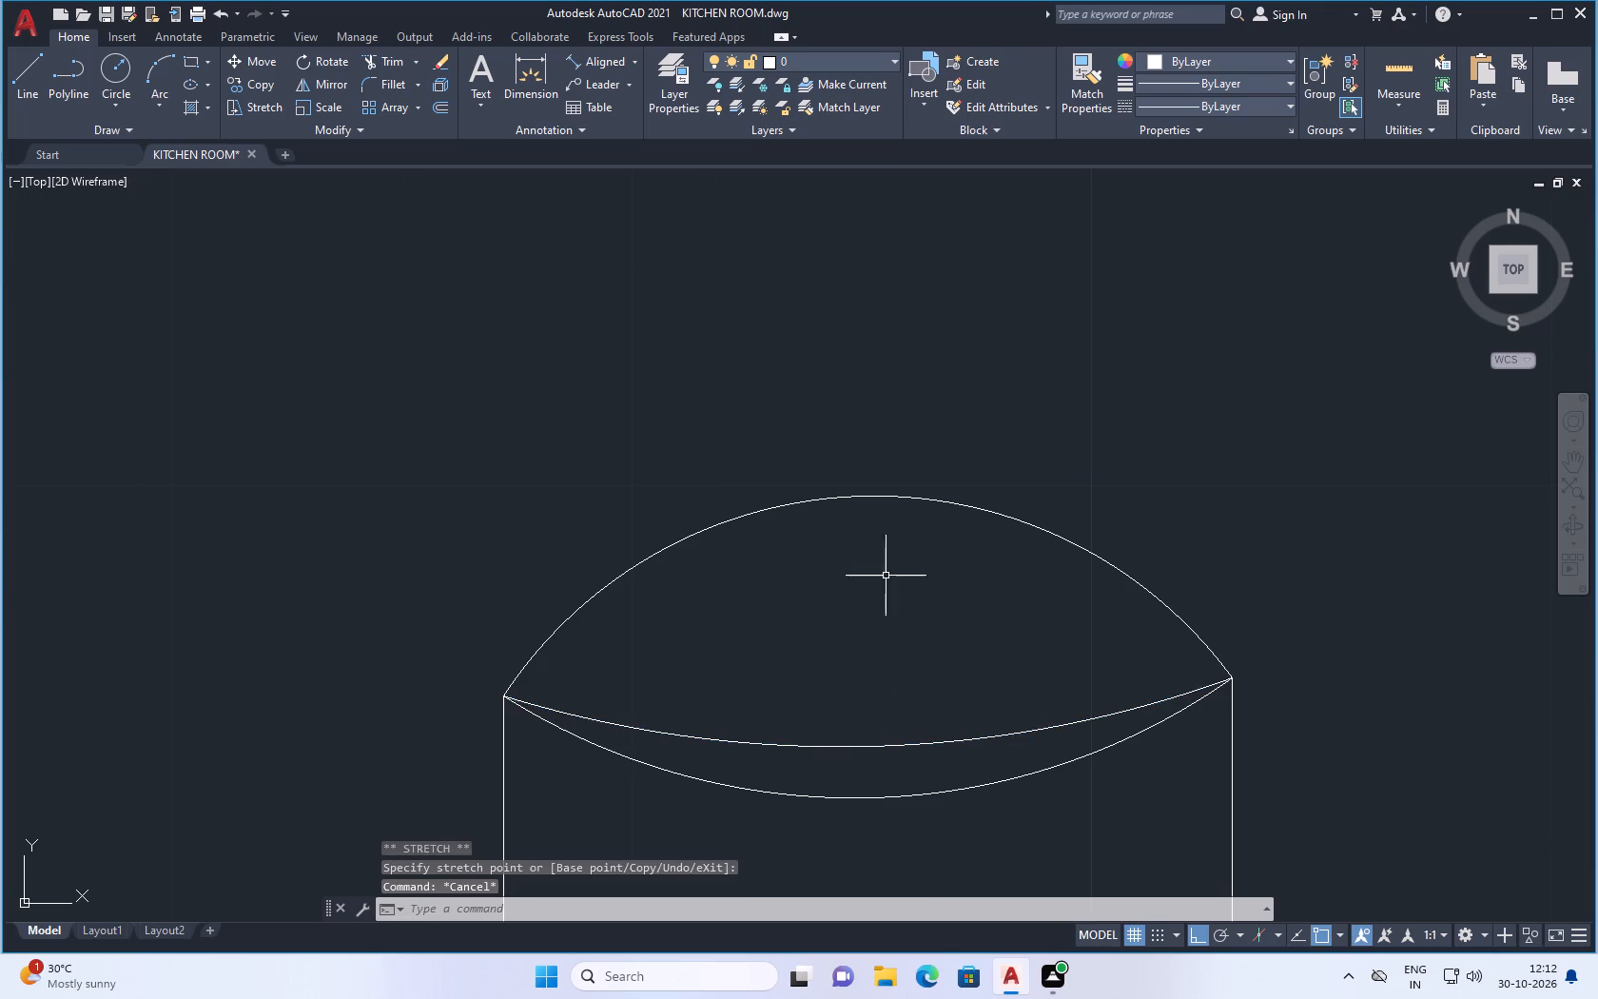
# Flatten the uppermost arc by stretching its midpoint down about 3 units.
pyautogui.click(887, 496)
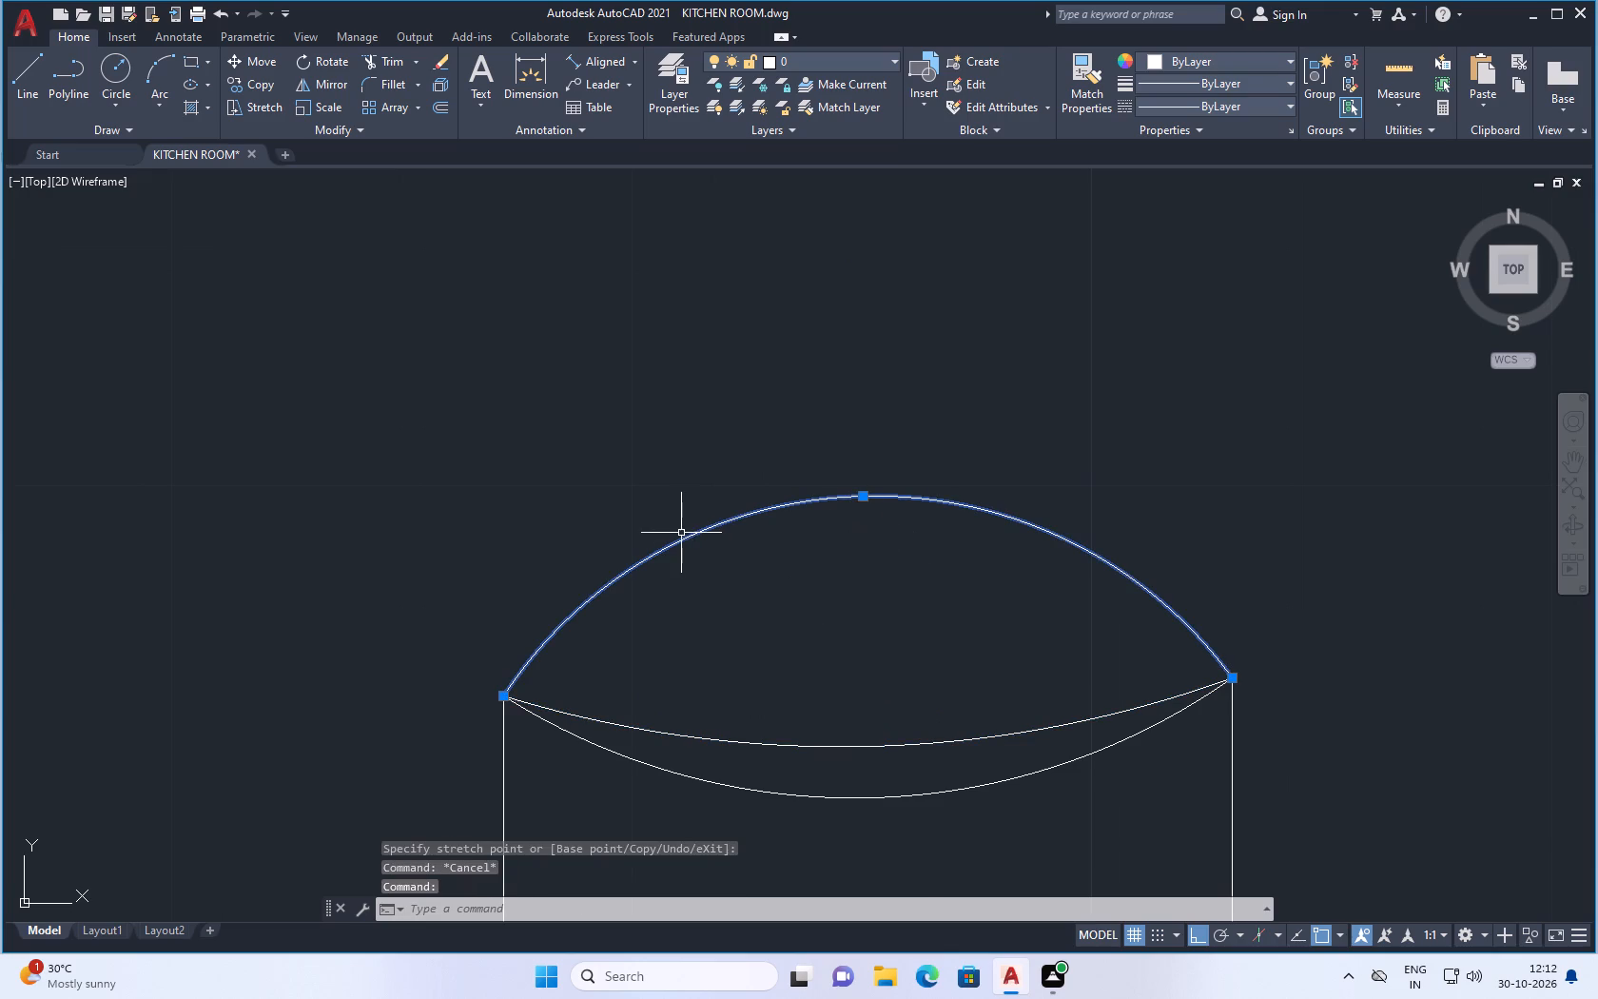
pyautogui.click(866, 499)
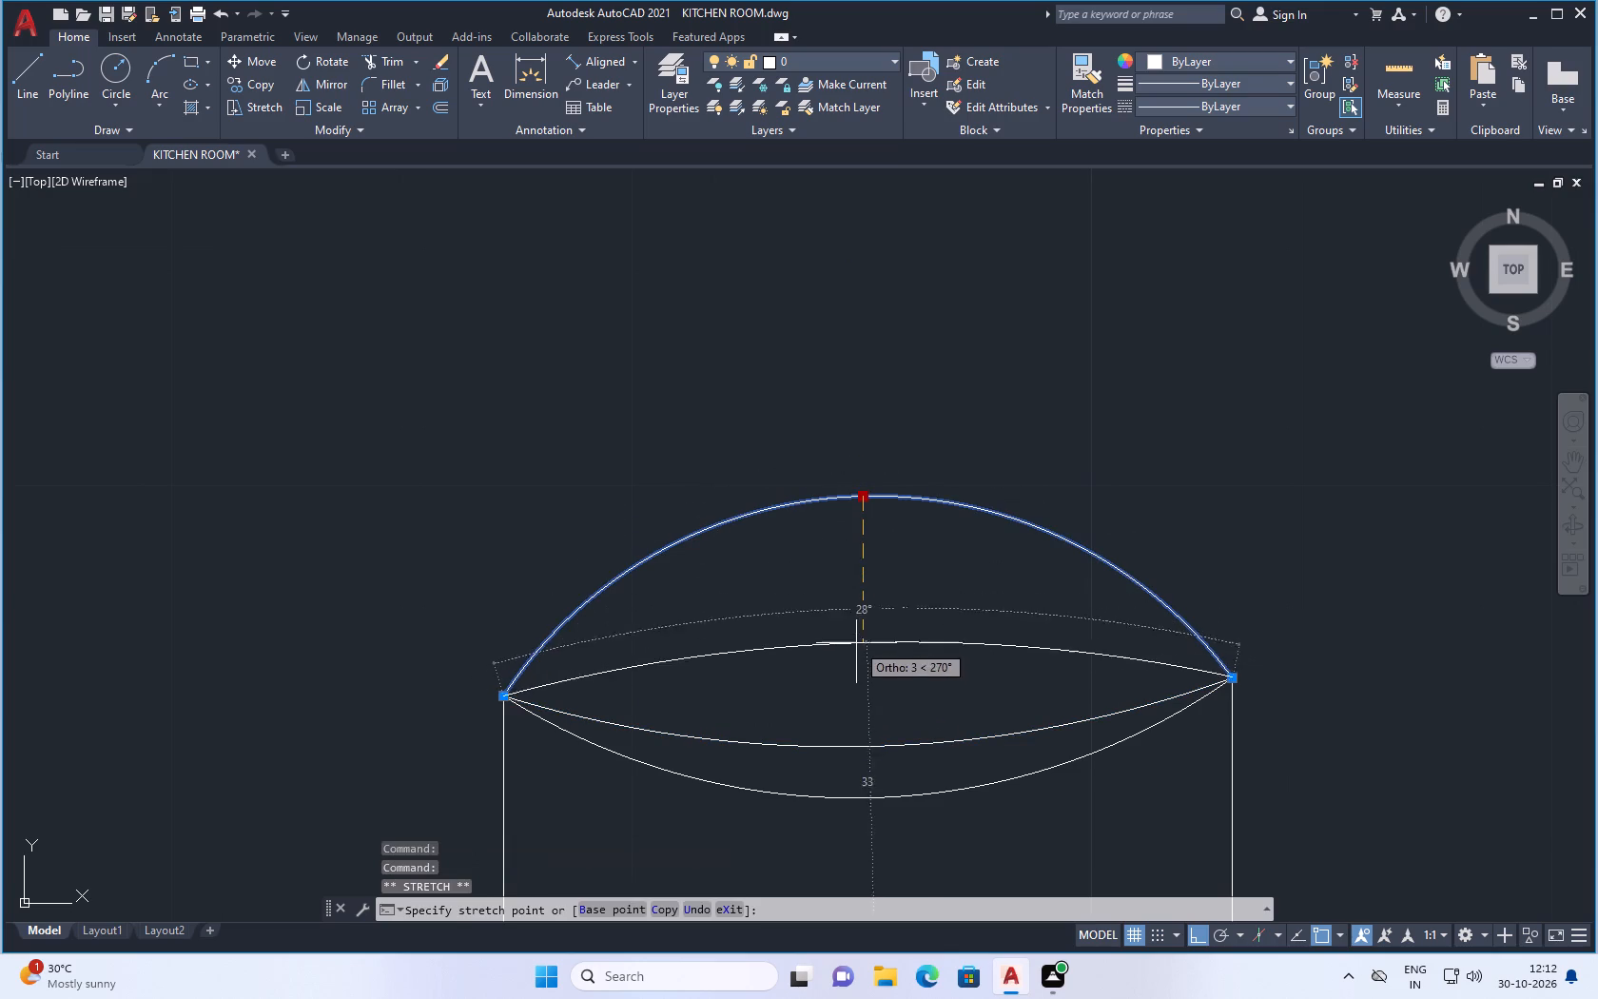
pyautogui.click(857, 656)
pyautogui.scroll(-2, 865, 644)
pyautogui.scroll(1, 901, 690)
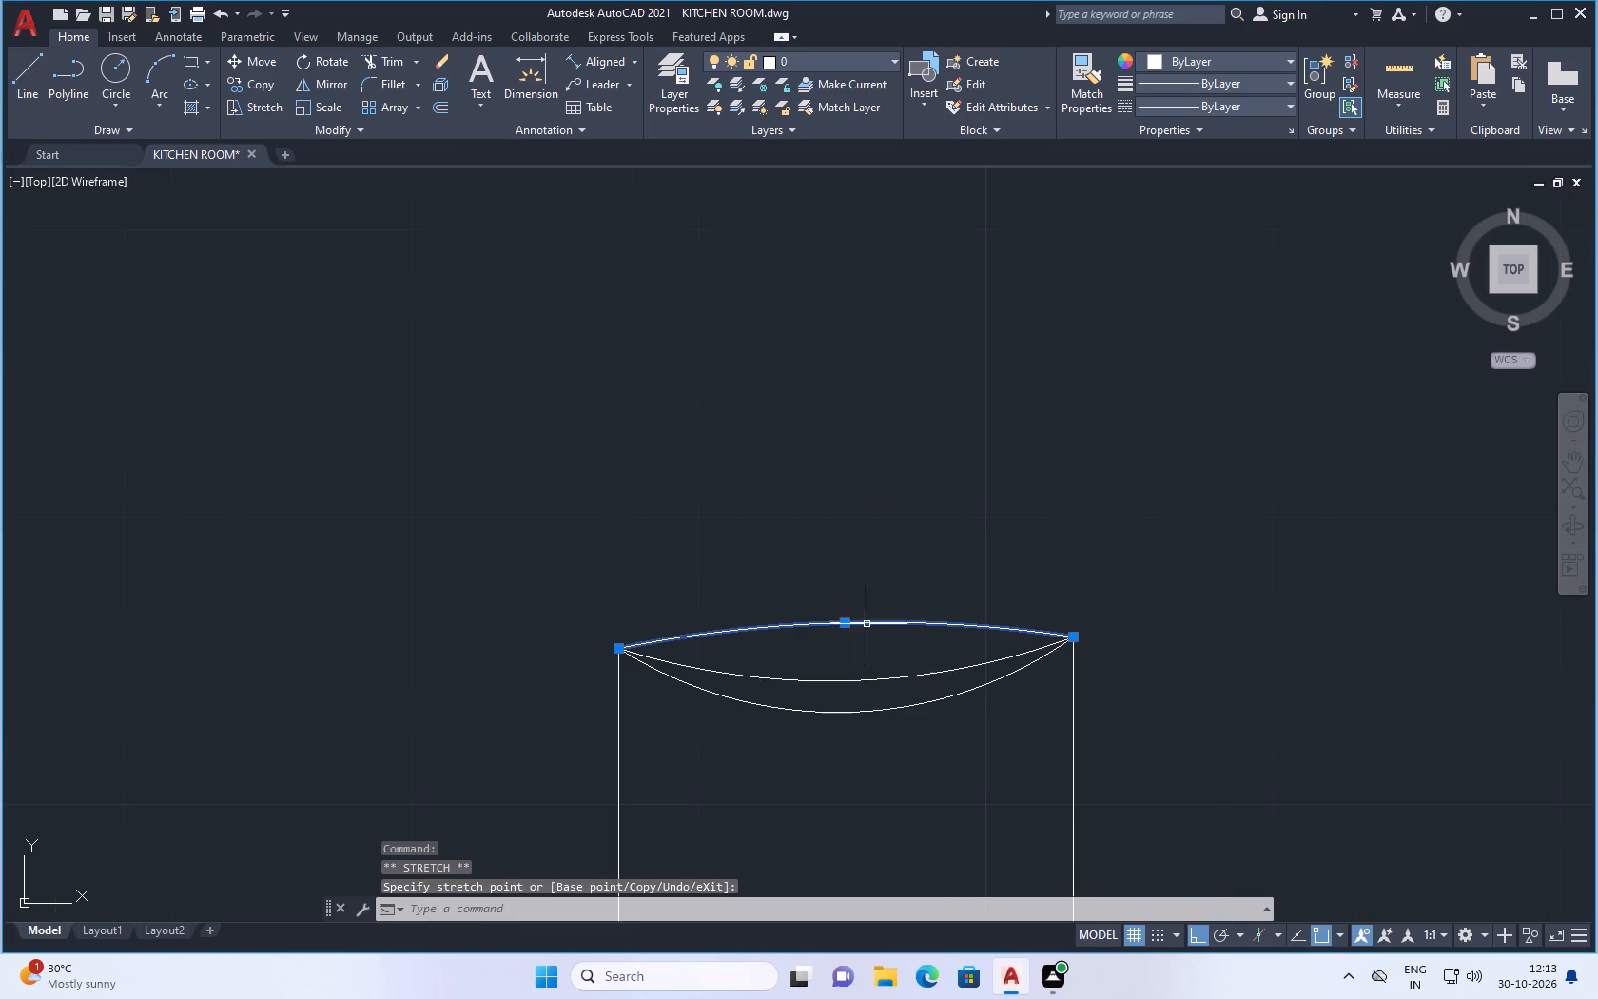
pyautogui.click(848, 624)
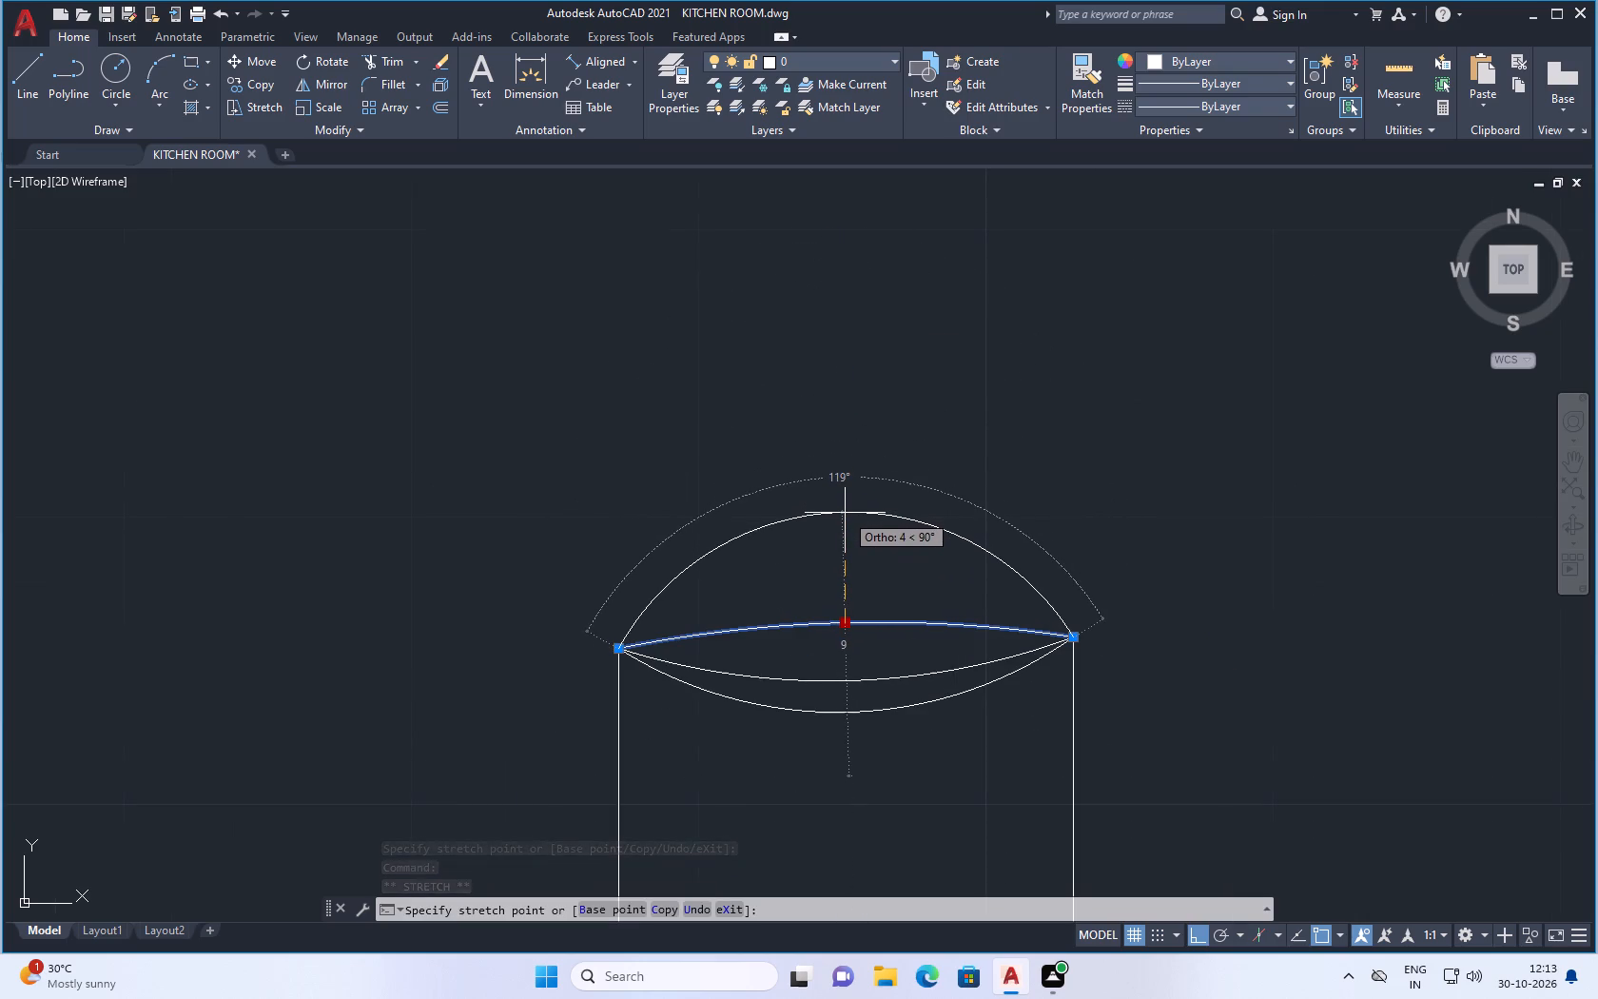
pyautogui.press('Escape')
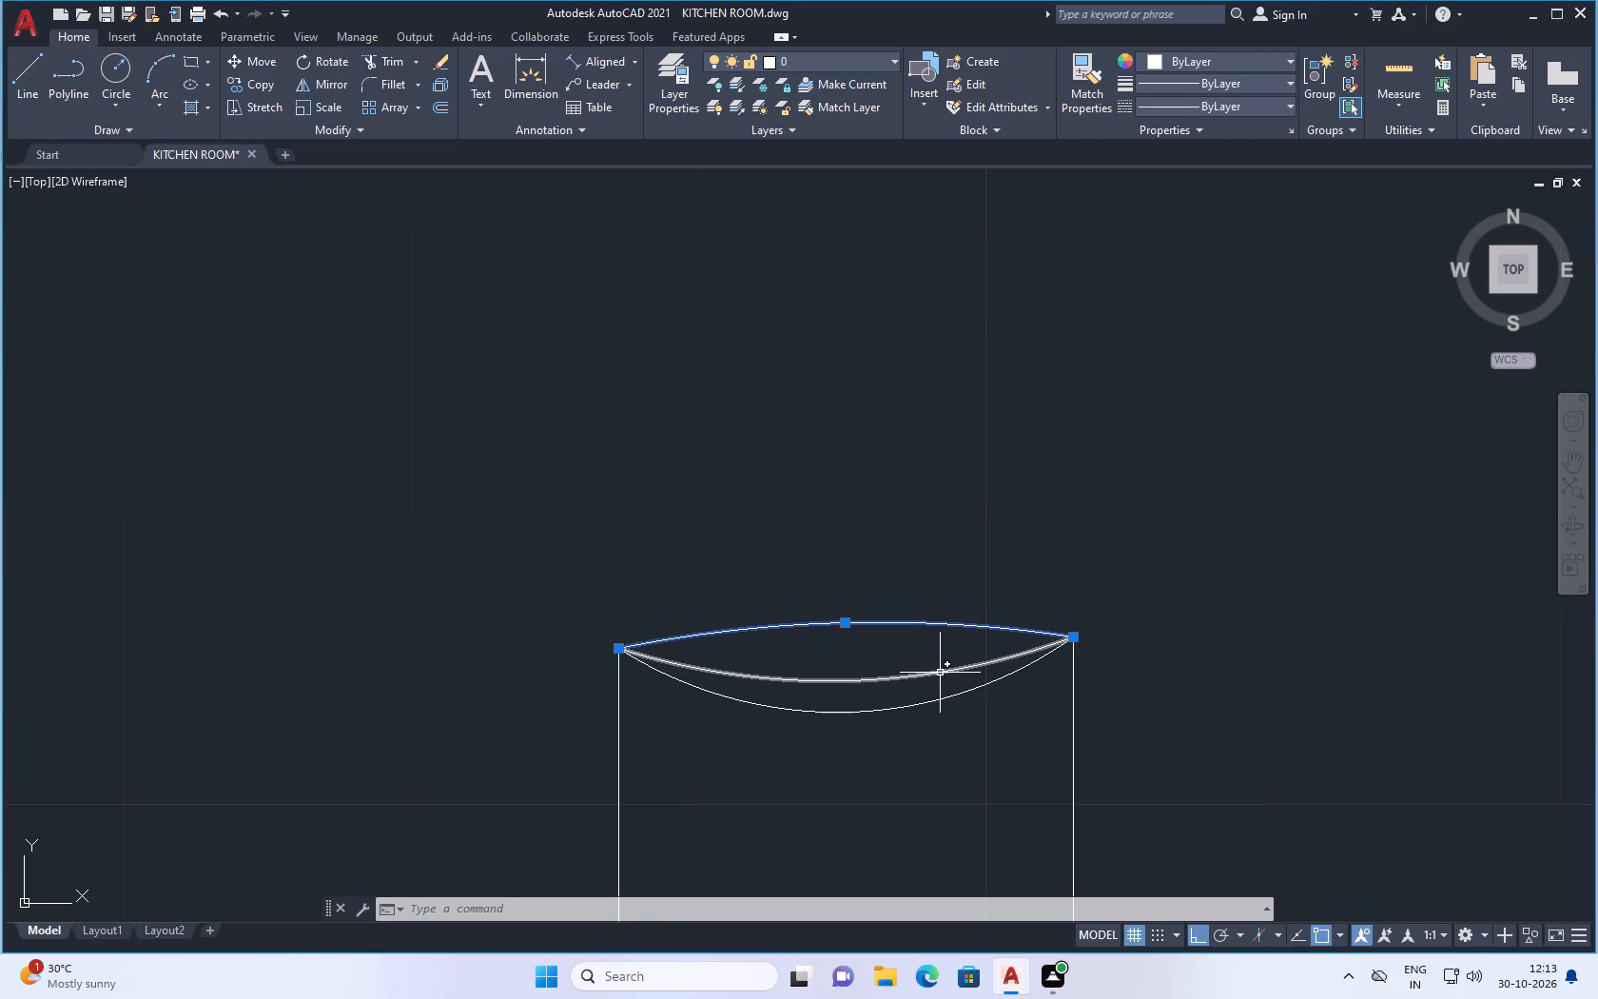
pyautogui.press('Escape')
# Erase the uppermost arc and the middle arc, keeping only the lowest concave arc across the box's top.
pyautogui.click(953, 598)
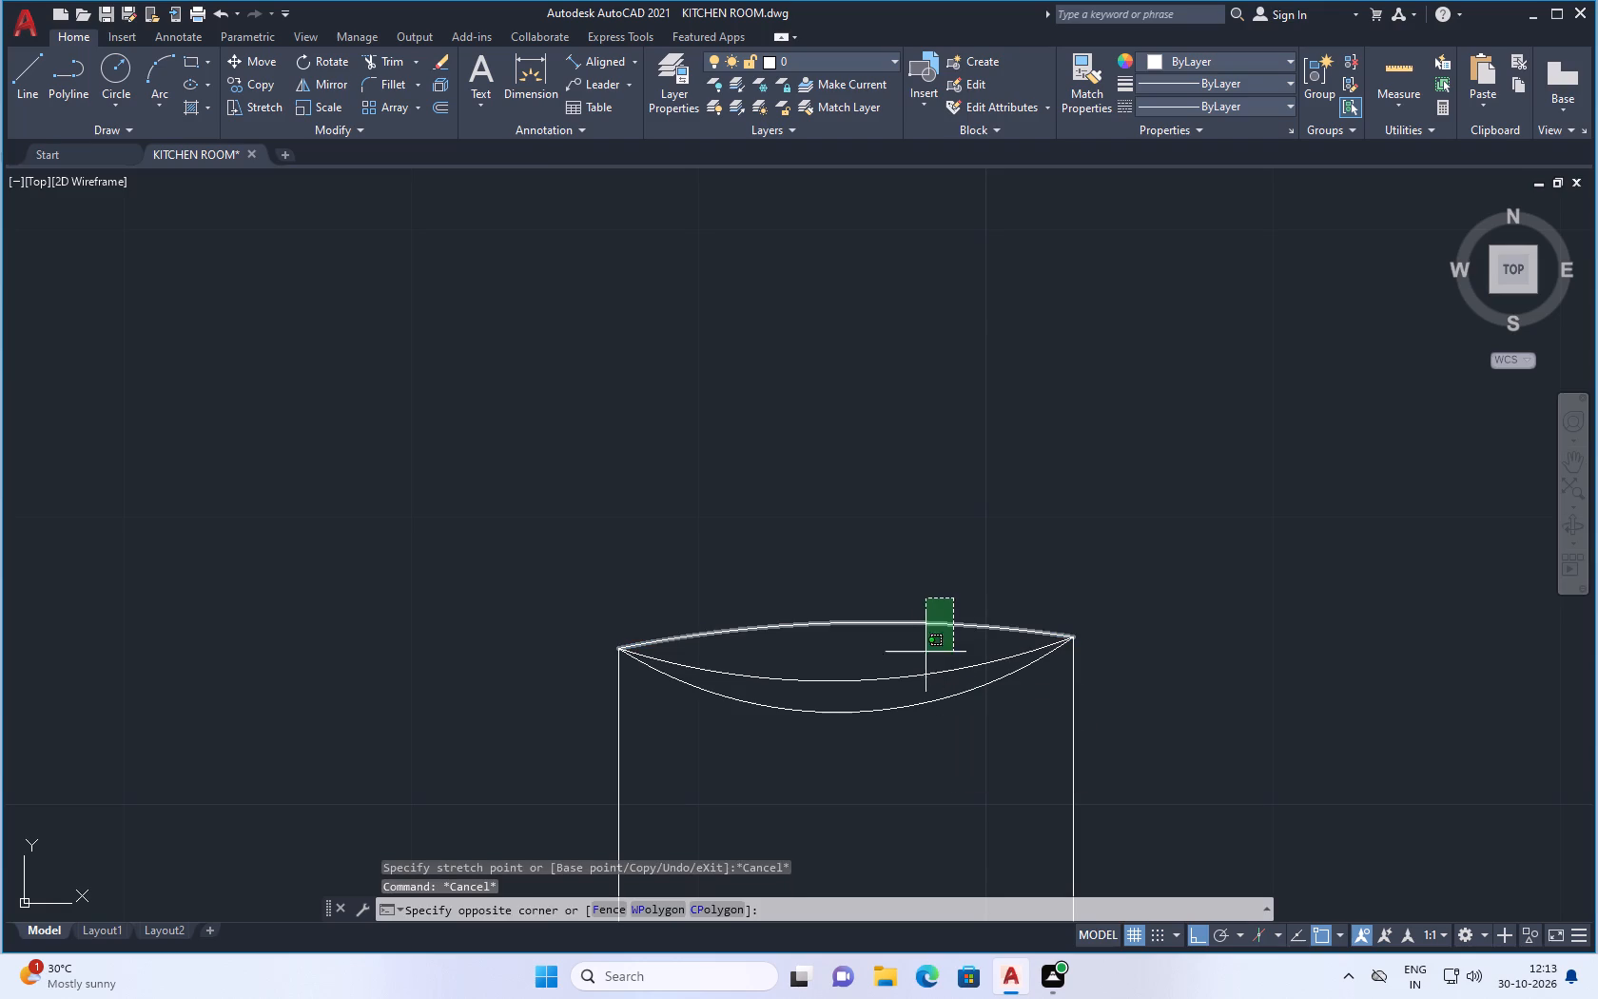
pyautogui.click(892, 682)
pyautogui.press('Delete')
# Erase the straight line that forms the box's bottom edge.
pyautogui.scroll(-2, 868, 662)
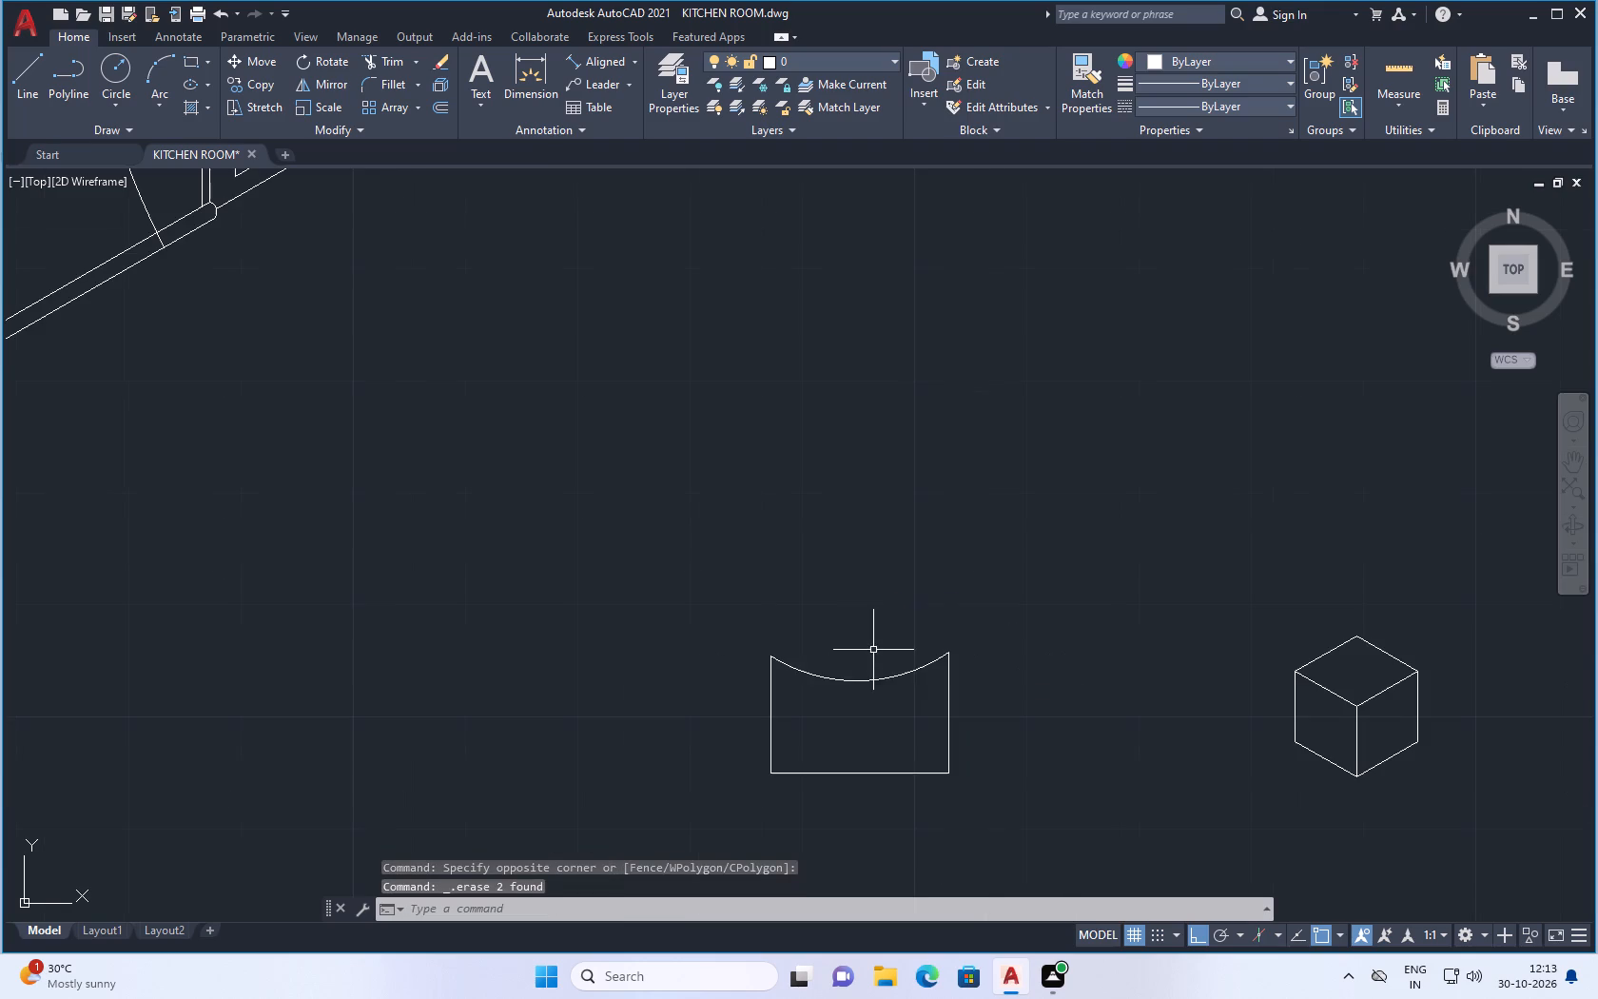
pyautogui.scroll(1, 890, 785)
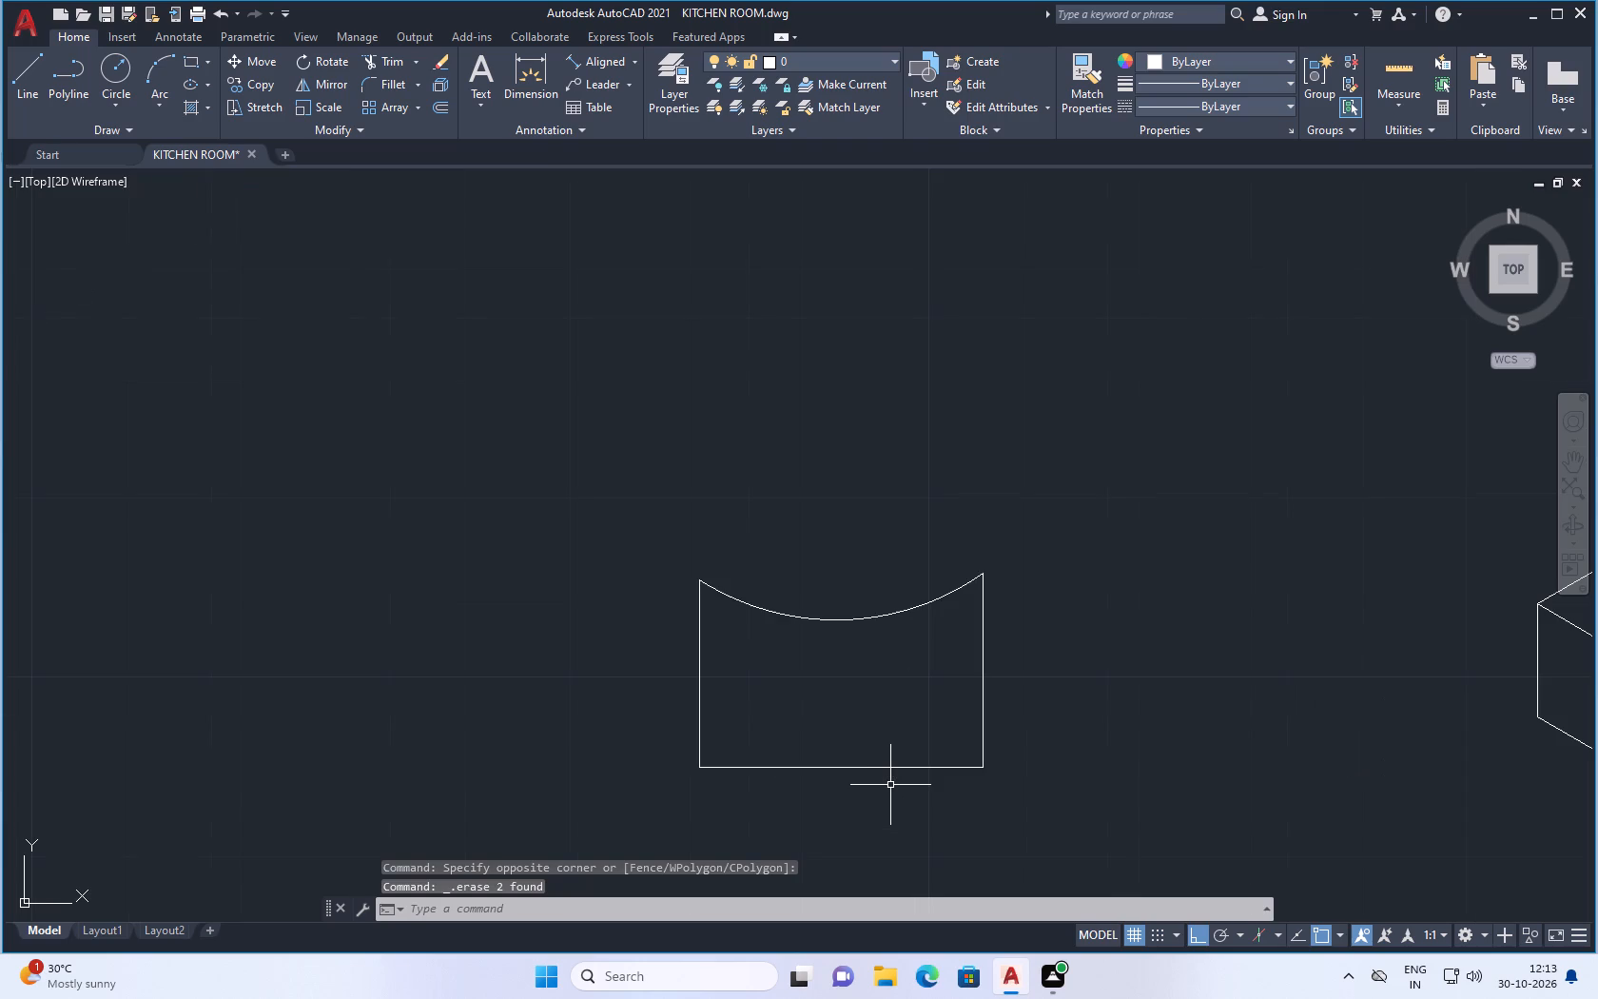
pyautogui.click(849, 769)
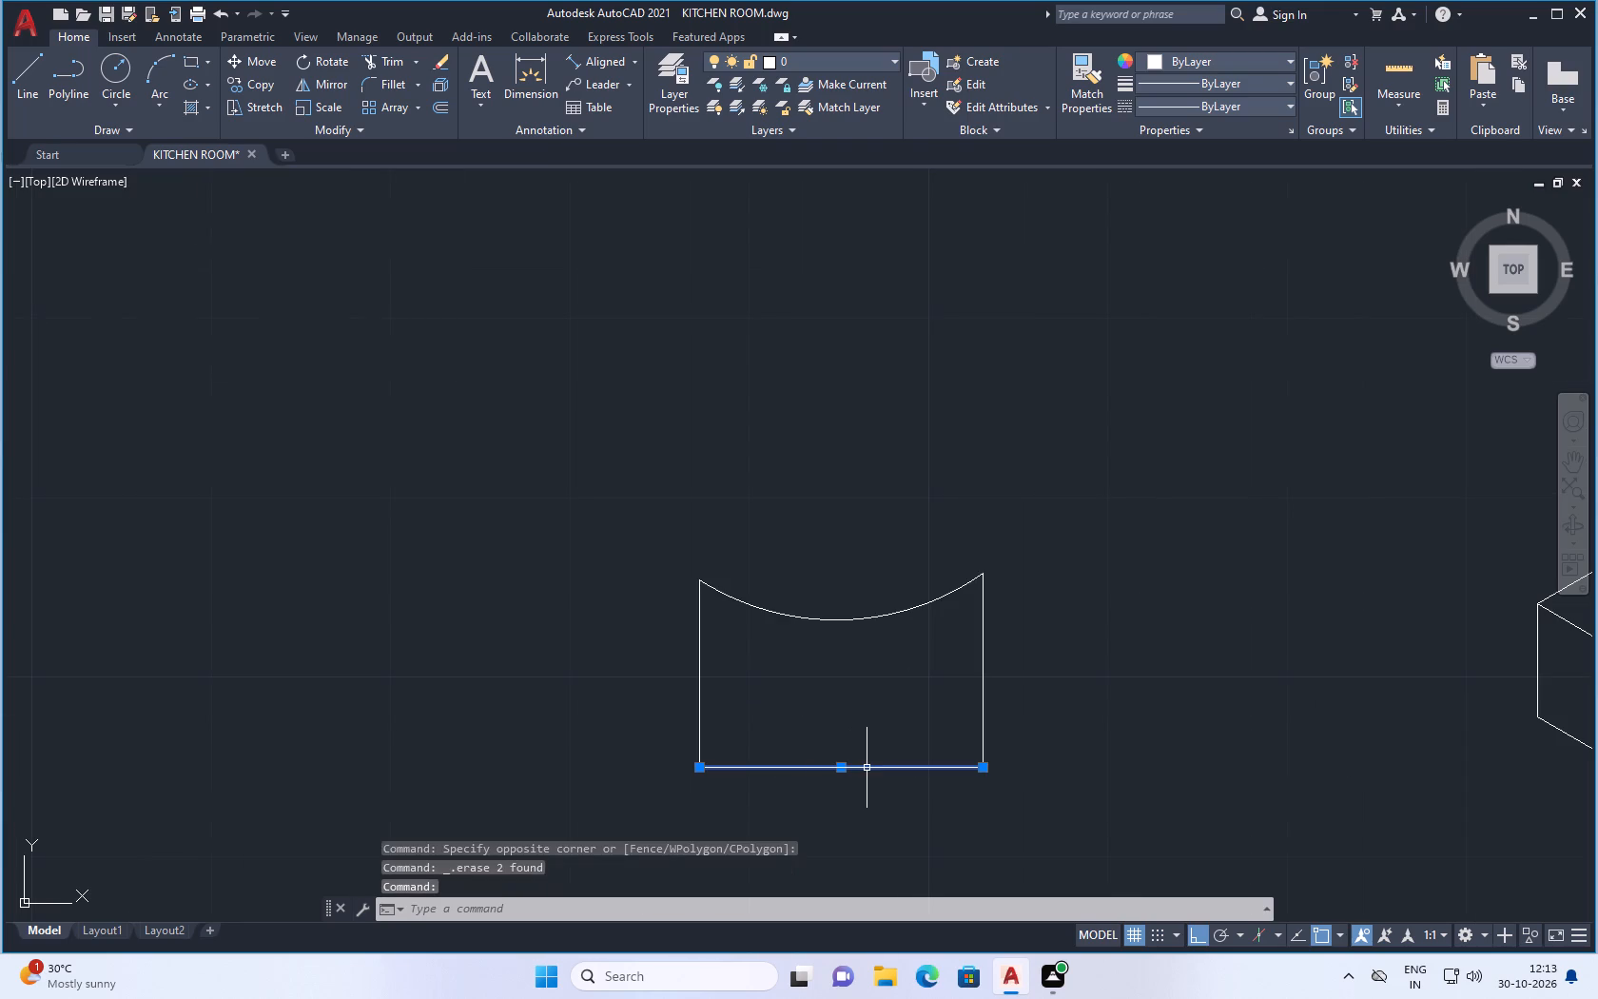
pyautogui.press('Delete')
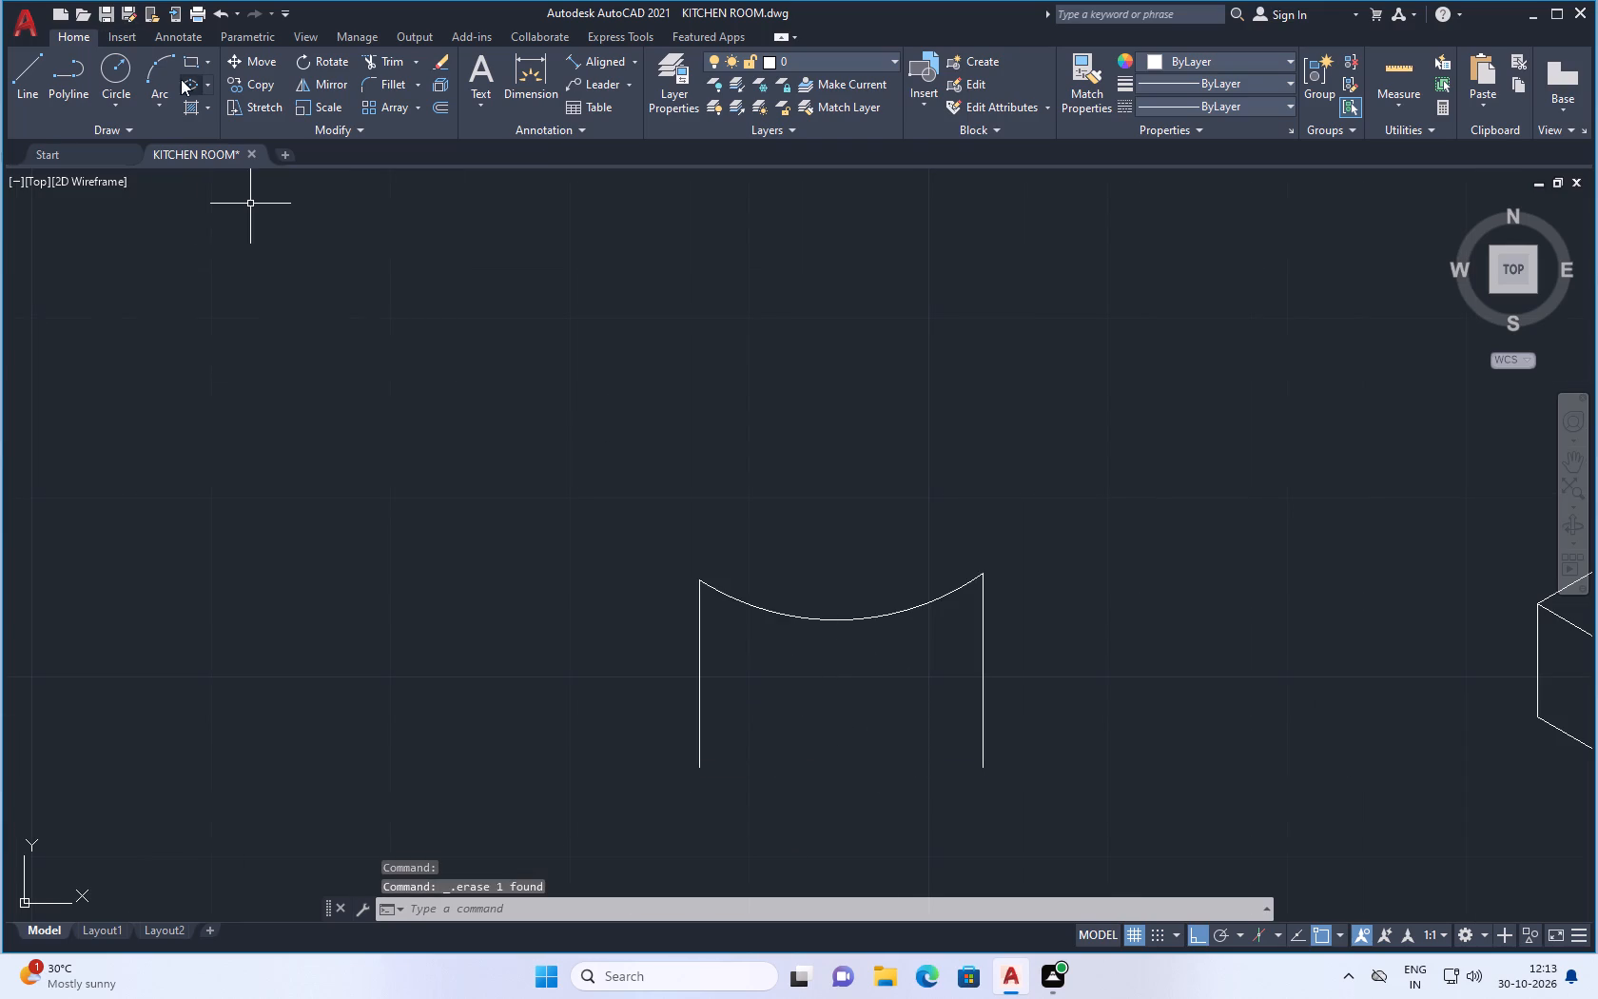
# Draw a three-point arc bowing down through the lower ends of both side lines, and trim its excess beyond the right side line.
pyautogui.click(159, 74)
pyautogui.click(693, 765)
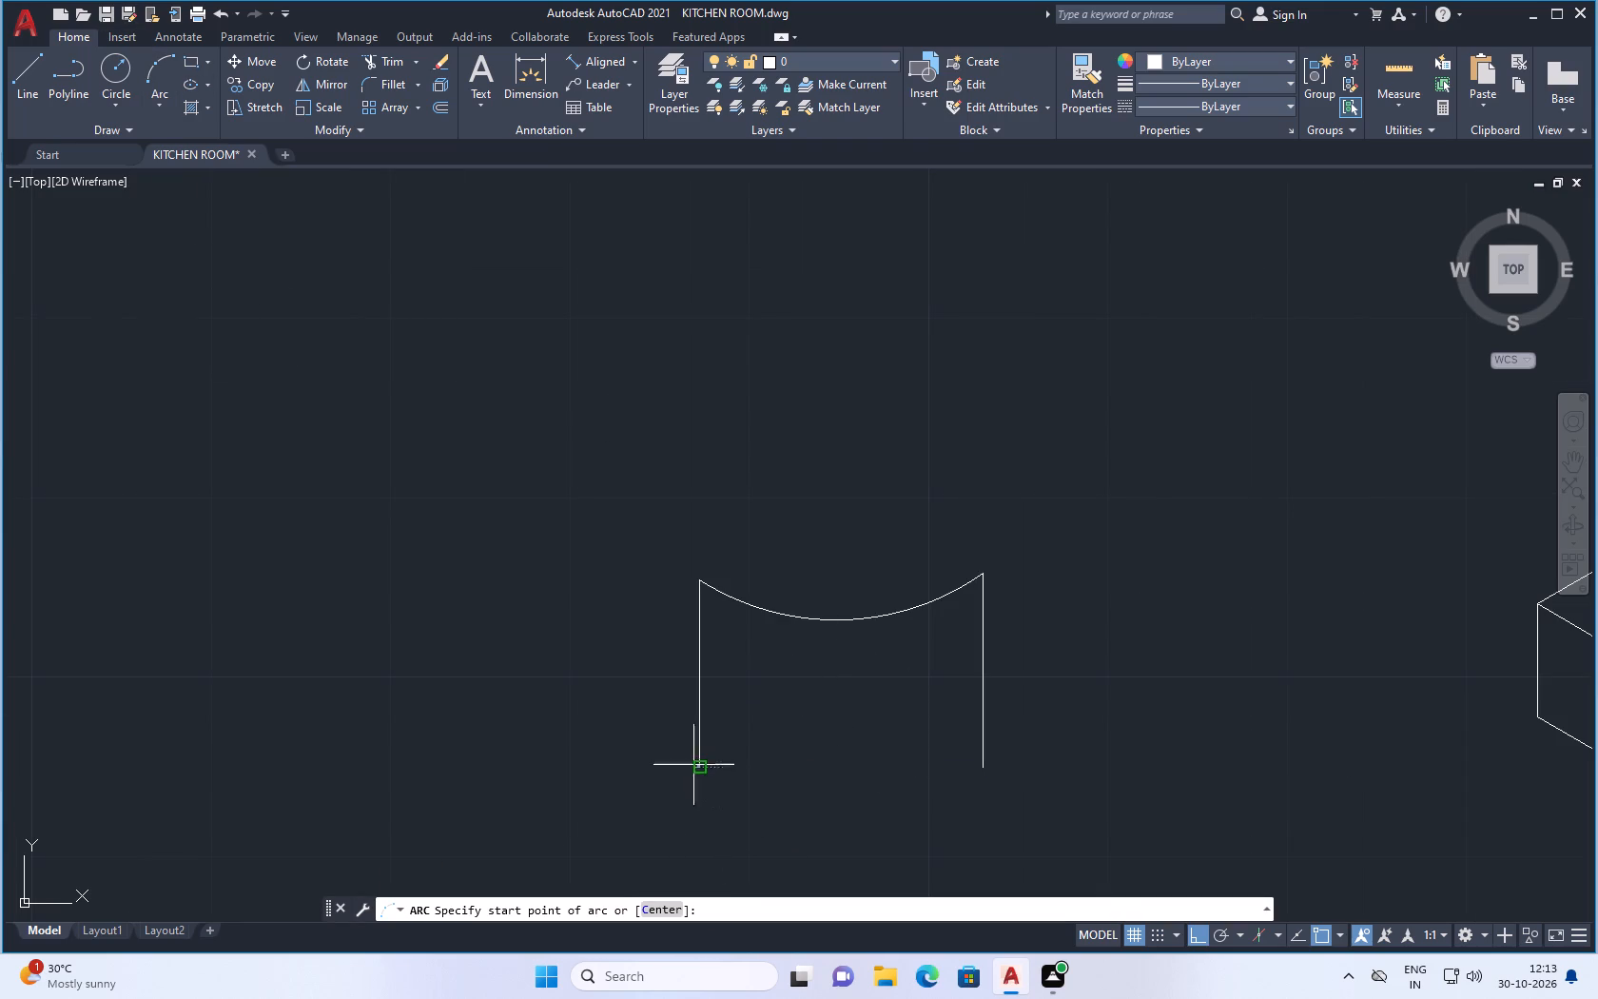
pyautogui.click(984, 765)
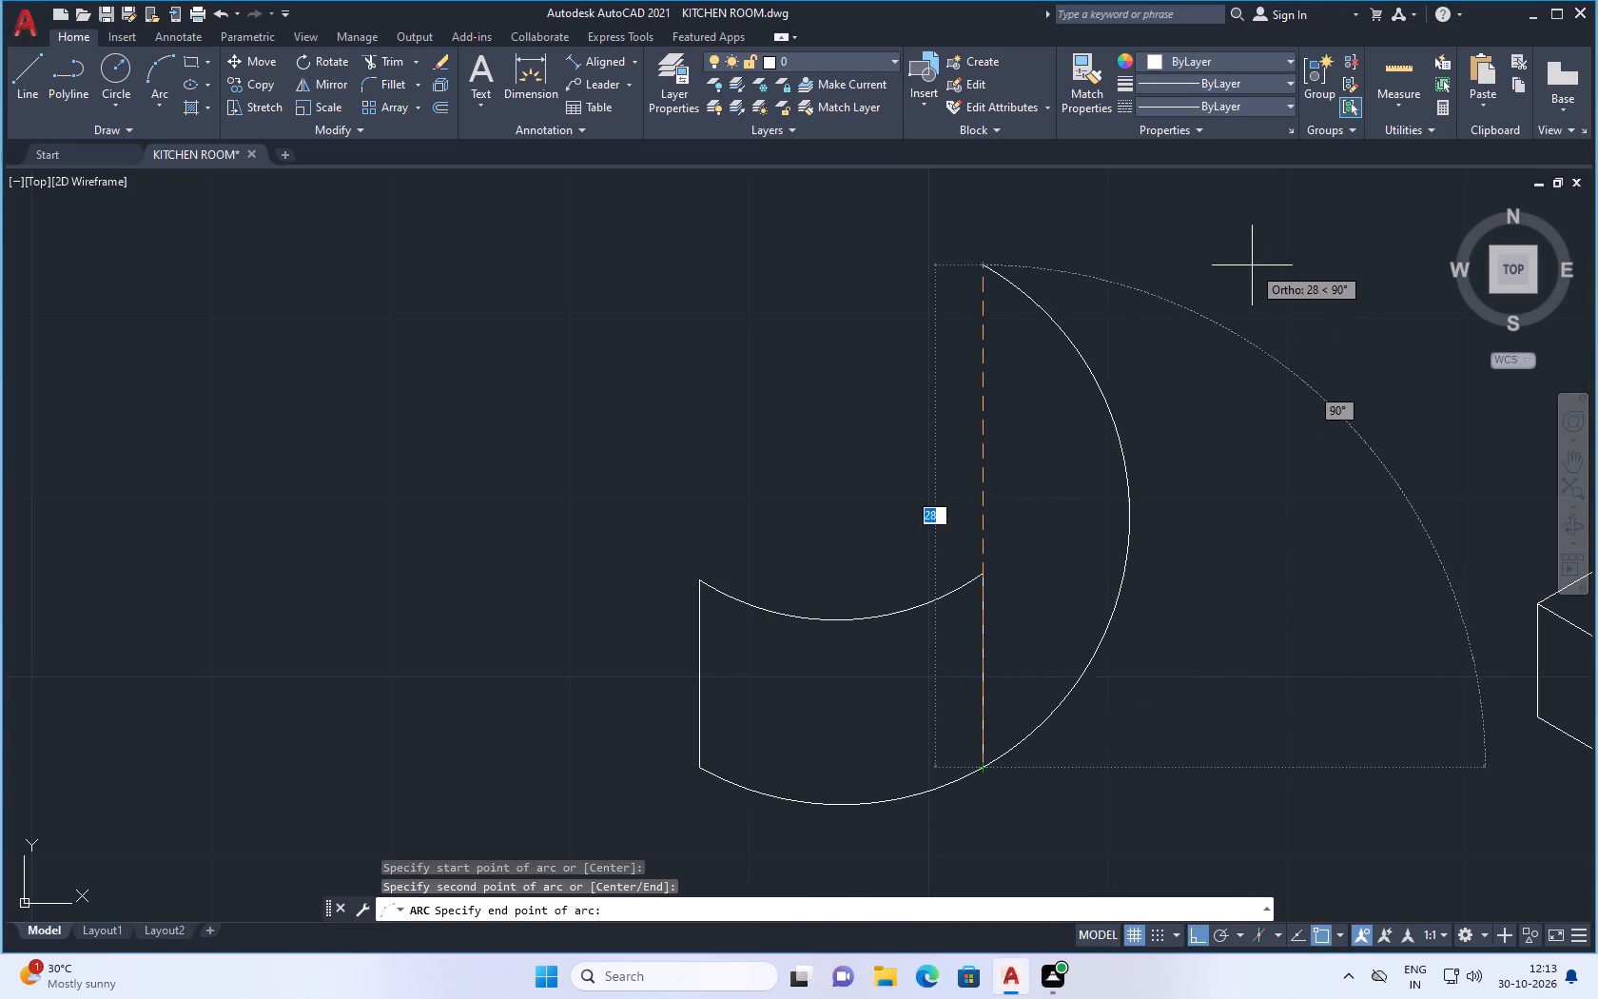
pyautogui.click(1256, 216)
pyautogui.write('TR')
pyautogui.press('Return')
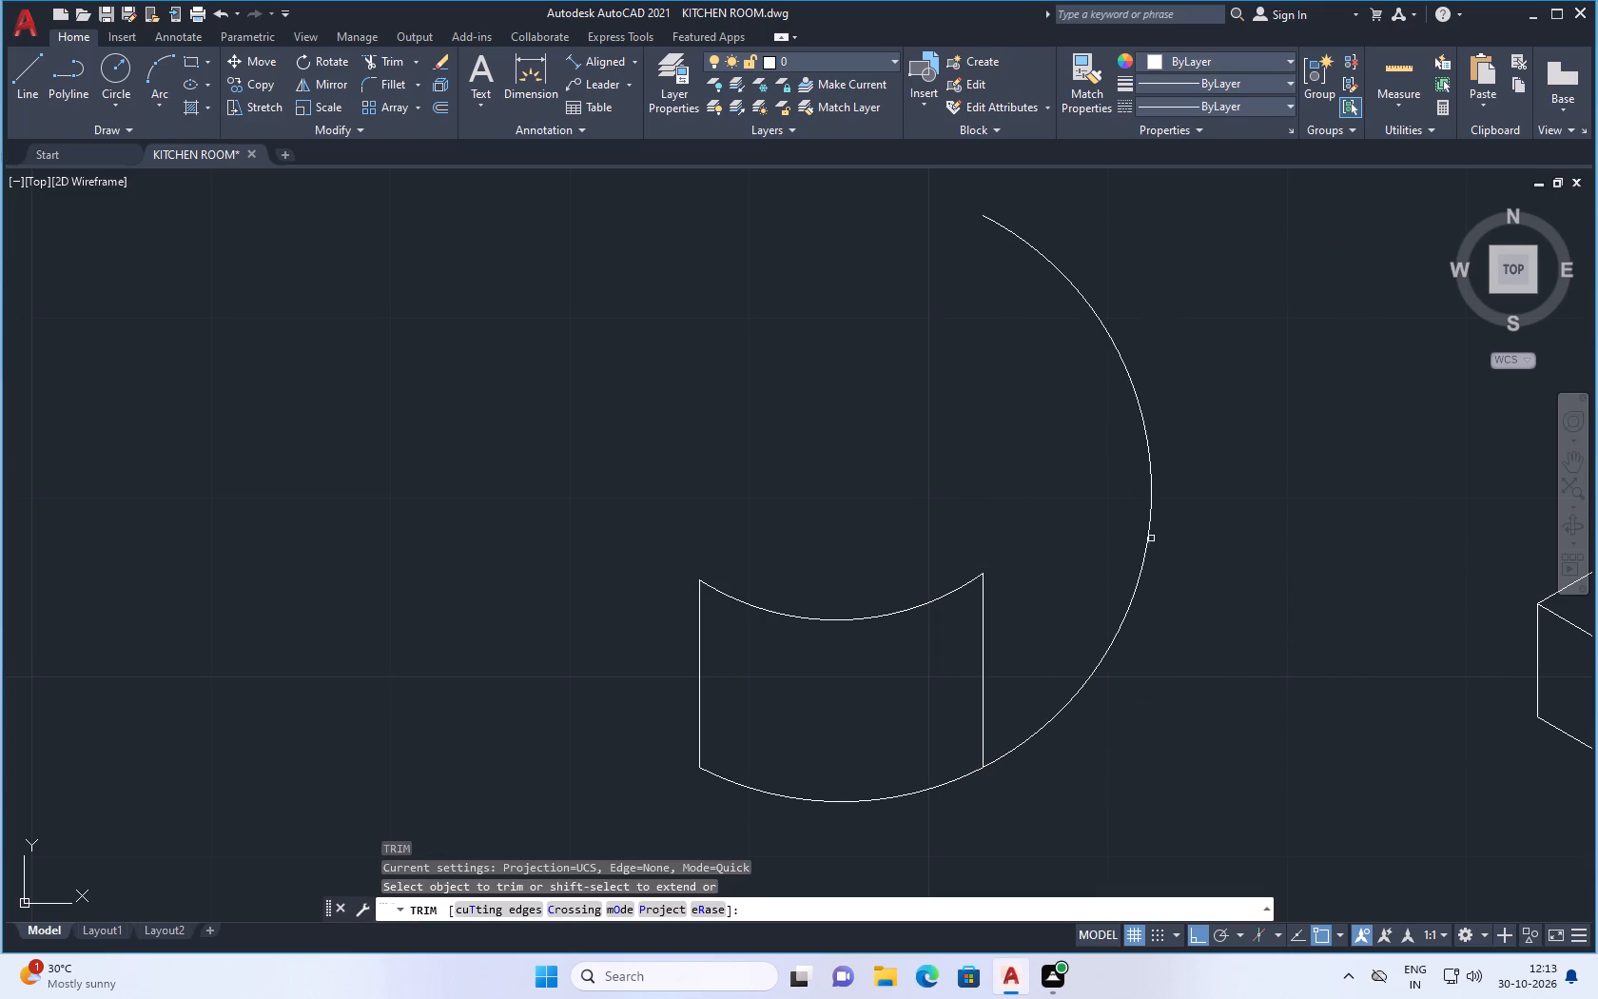
pyautogui.click(1151, 539)
pyautogui.click(1133, 562)
pyautogui.press('Escape')
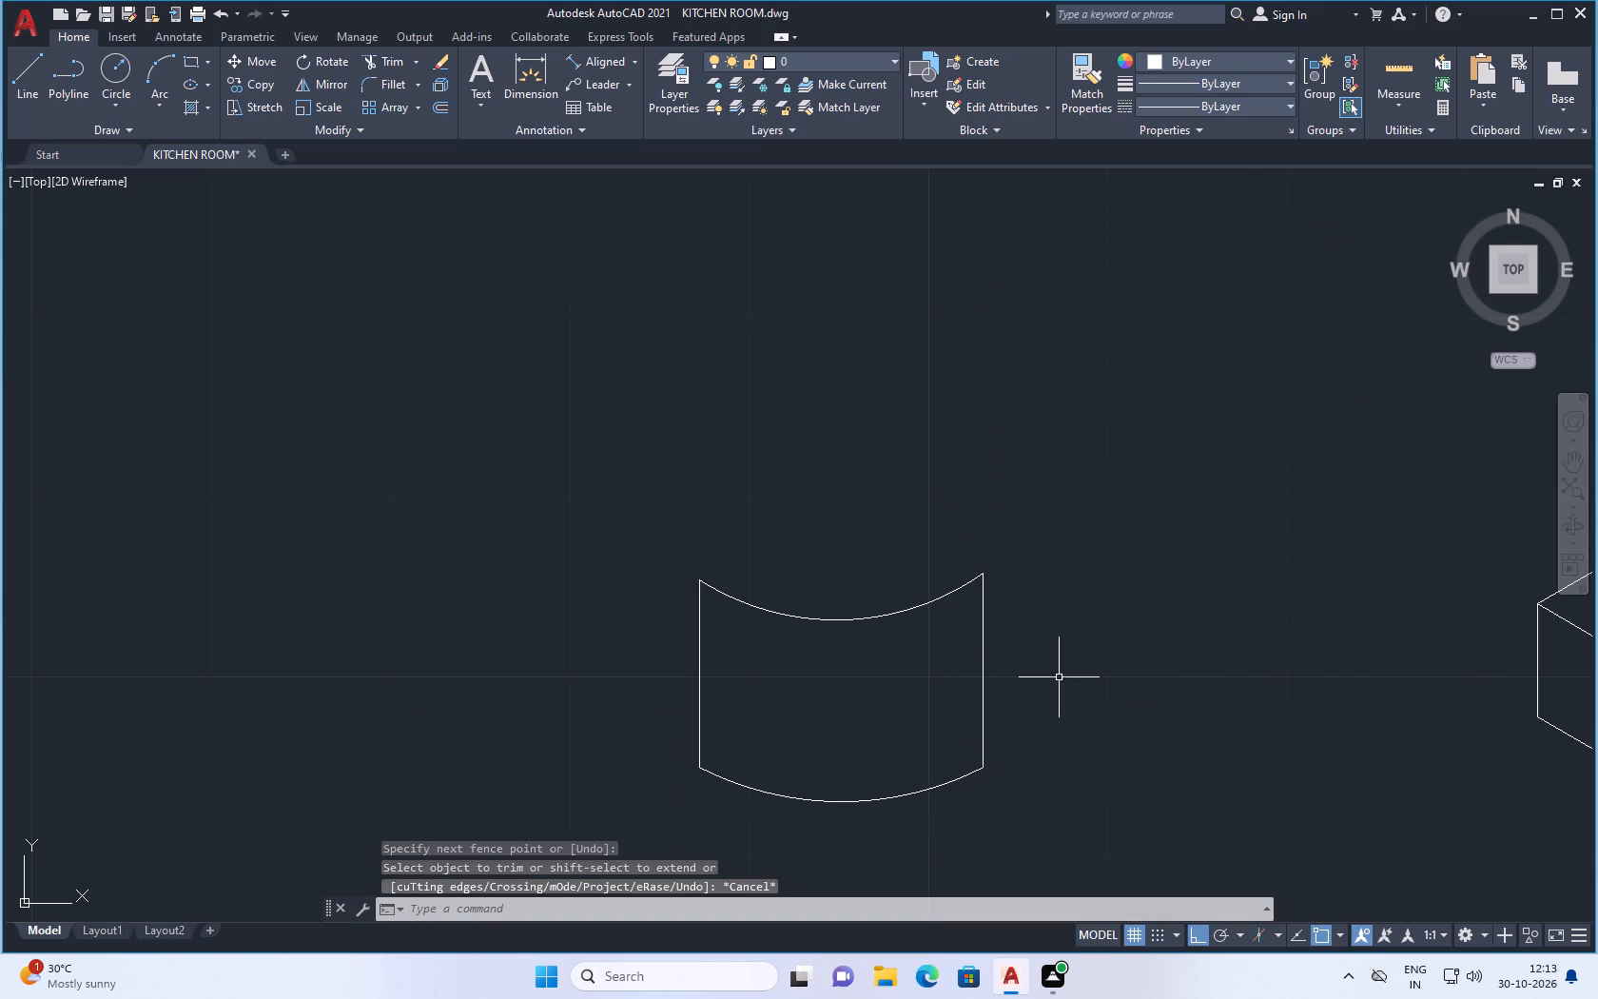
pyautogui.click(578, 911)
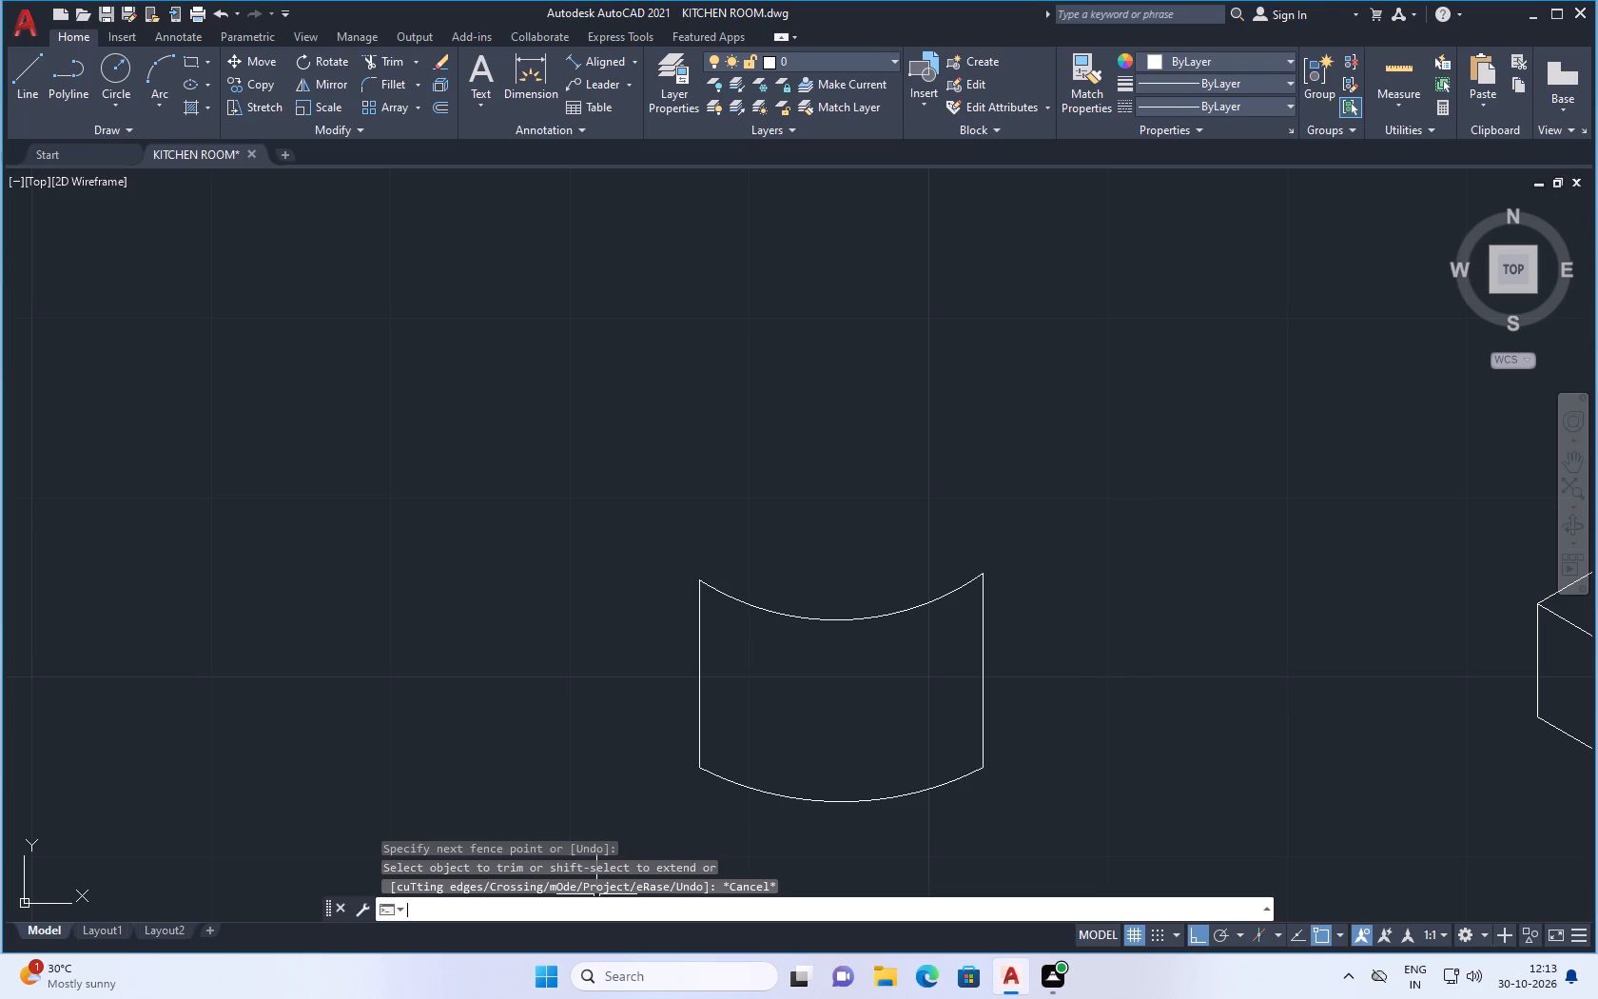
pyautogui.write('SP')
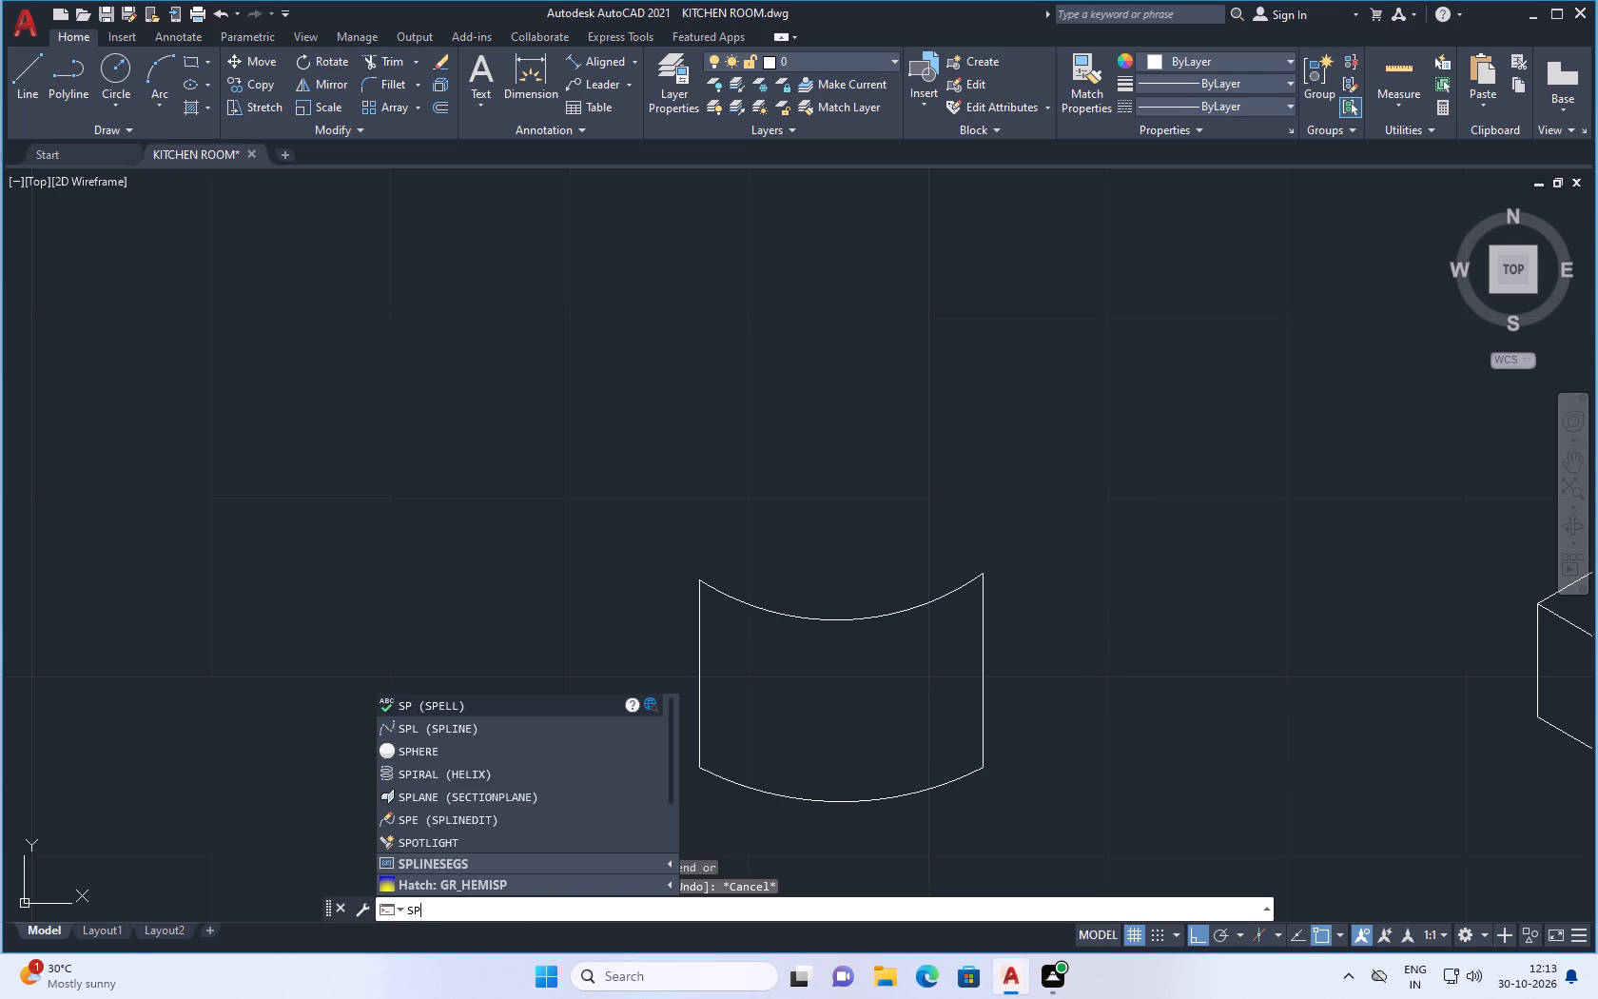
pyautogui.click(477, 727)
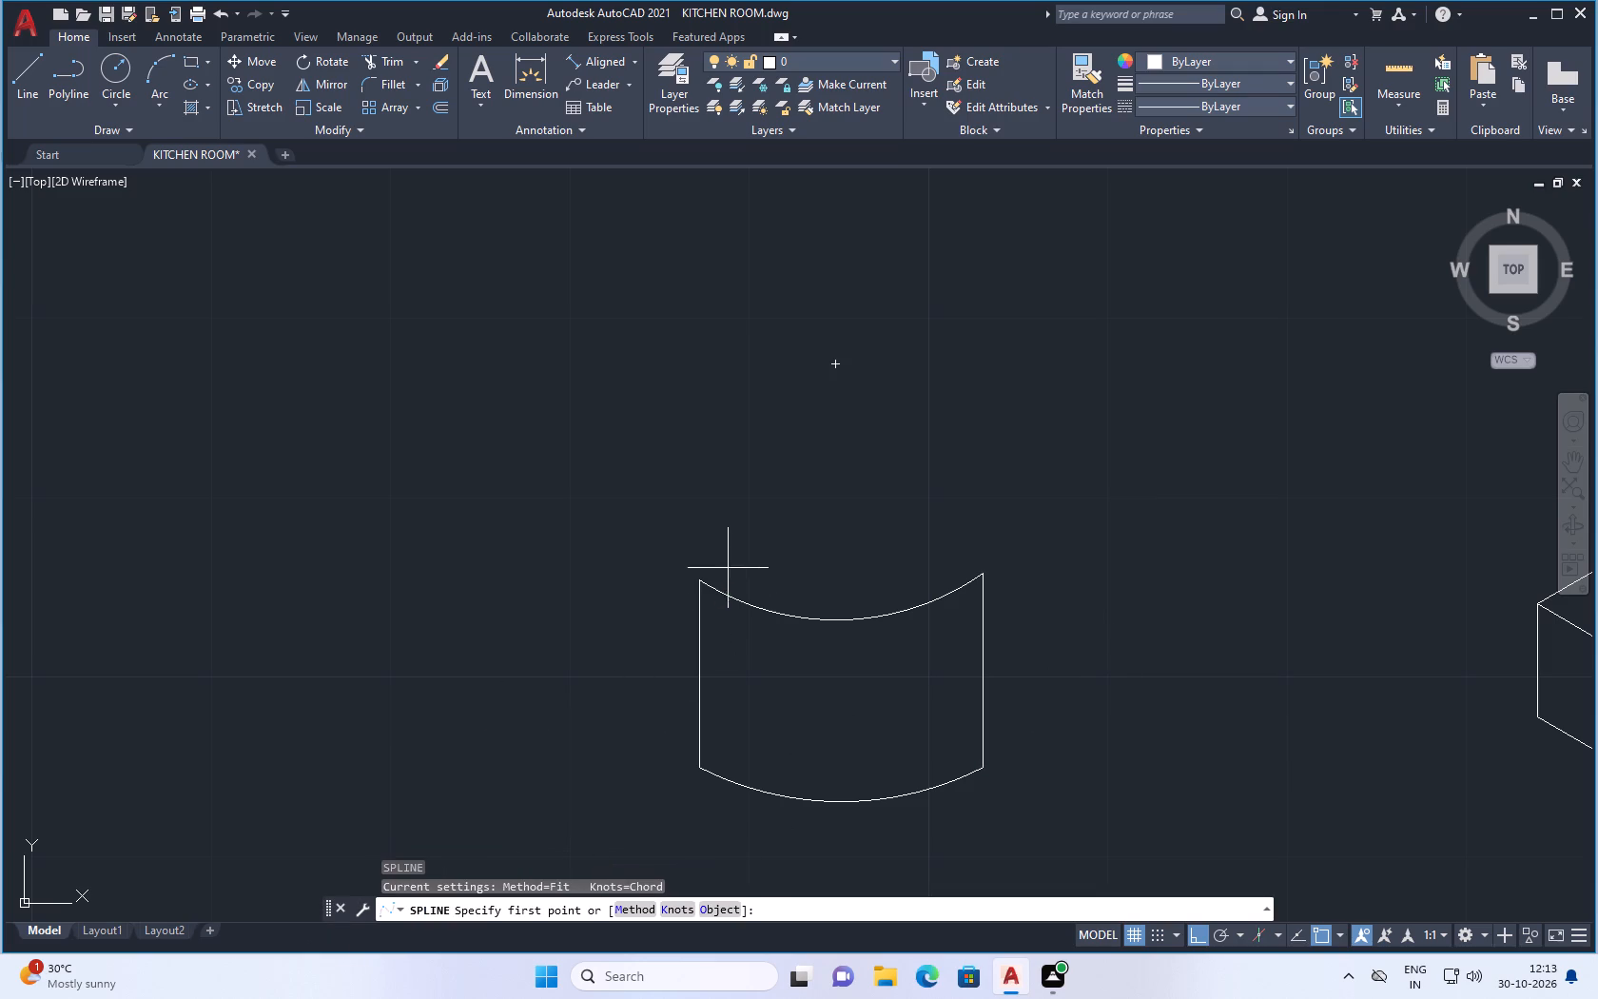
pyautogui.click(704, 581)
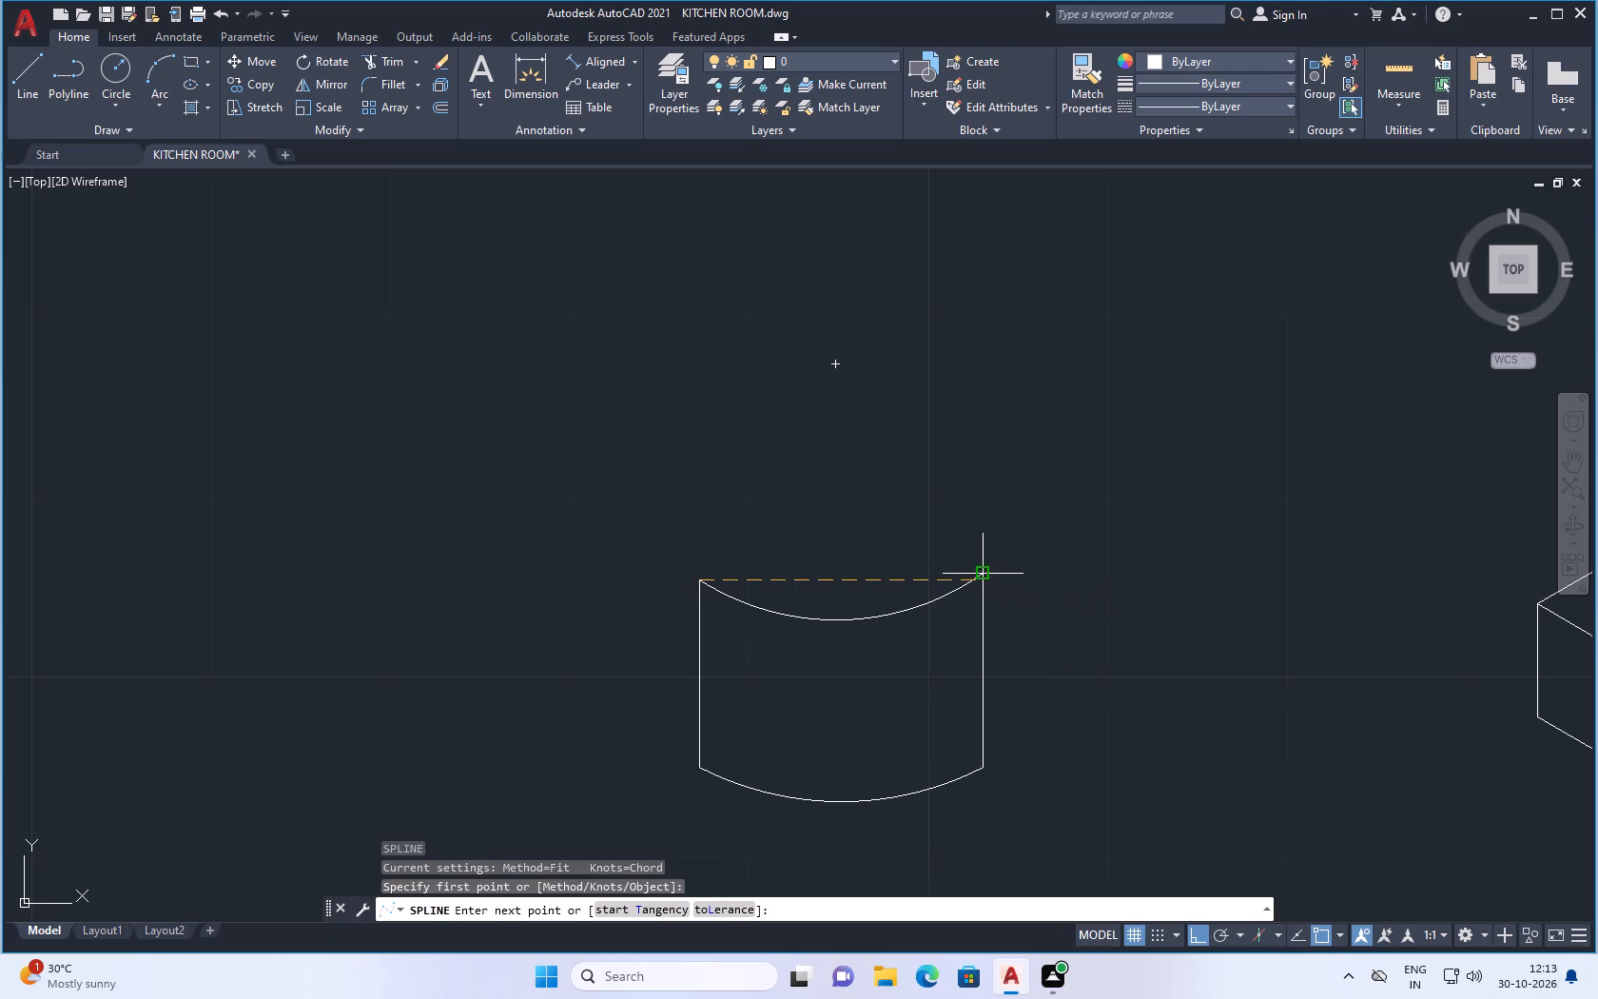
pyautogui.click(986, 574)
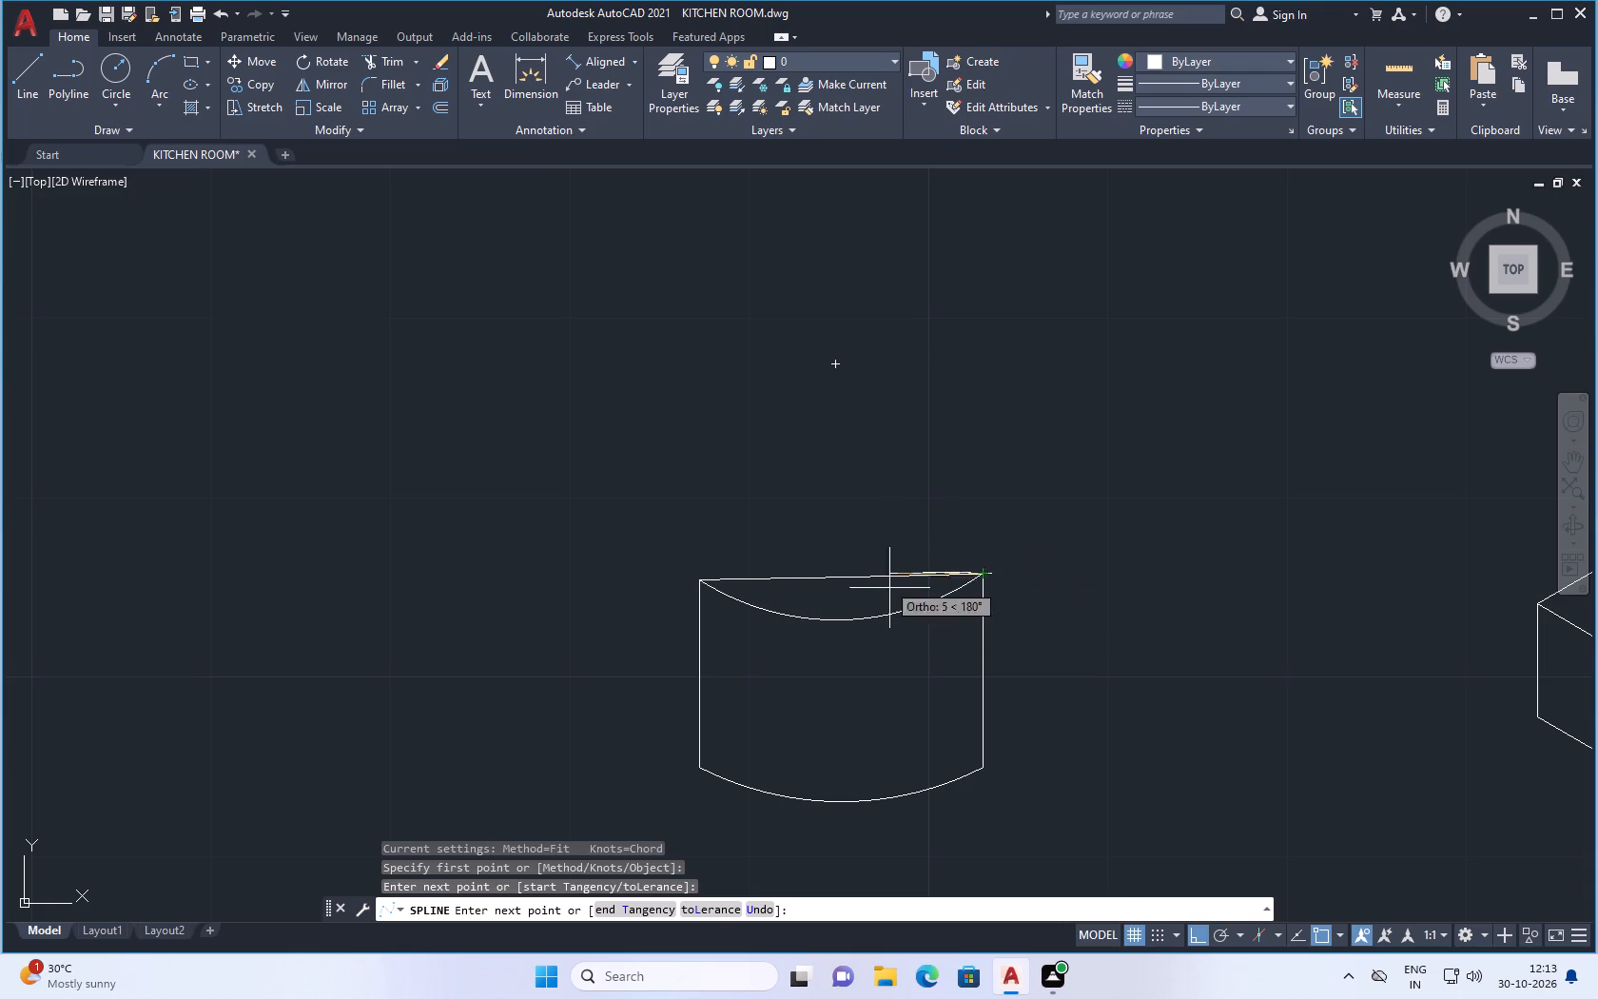
# Turn off Ortho and draw a spline from the upper-left corner, over a peak above the concave arc, through the upper-right corner and slightly past it.
pyautogui.click(1196, 934)
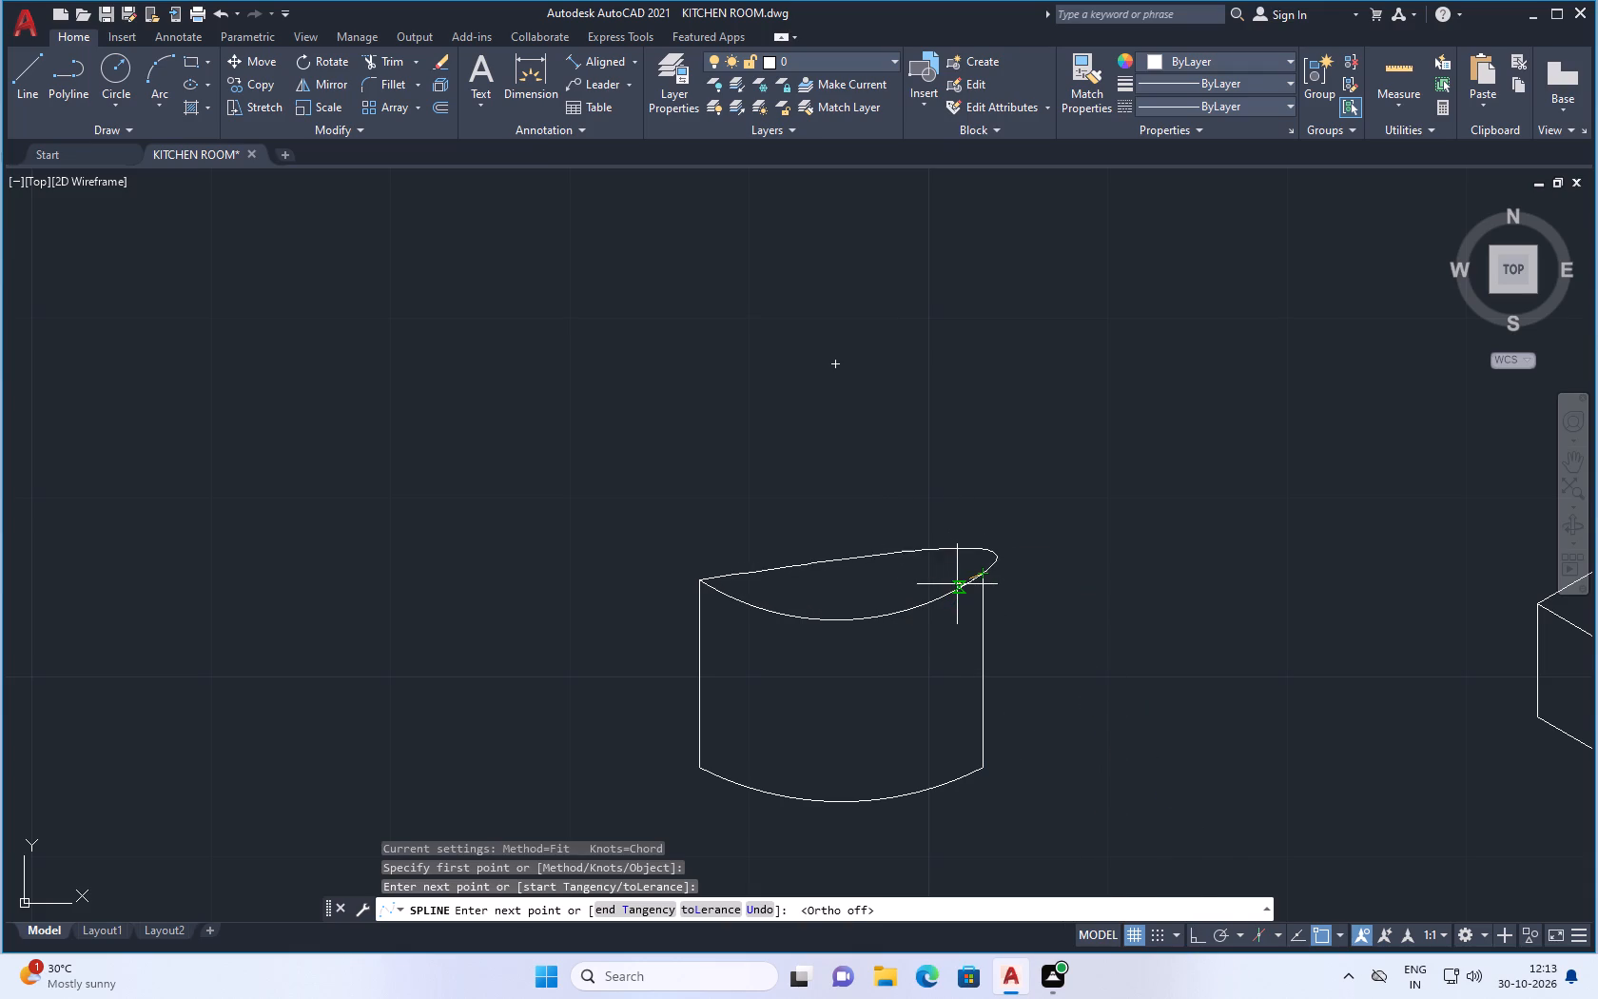
pyautogui.press('Escape')
pyautogui.press('space')
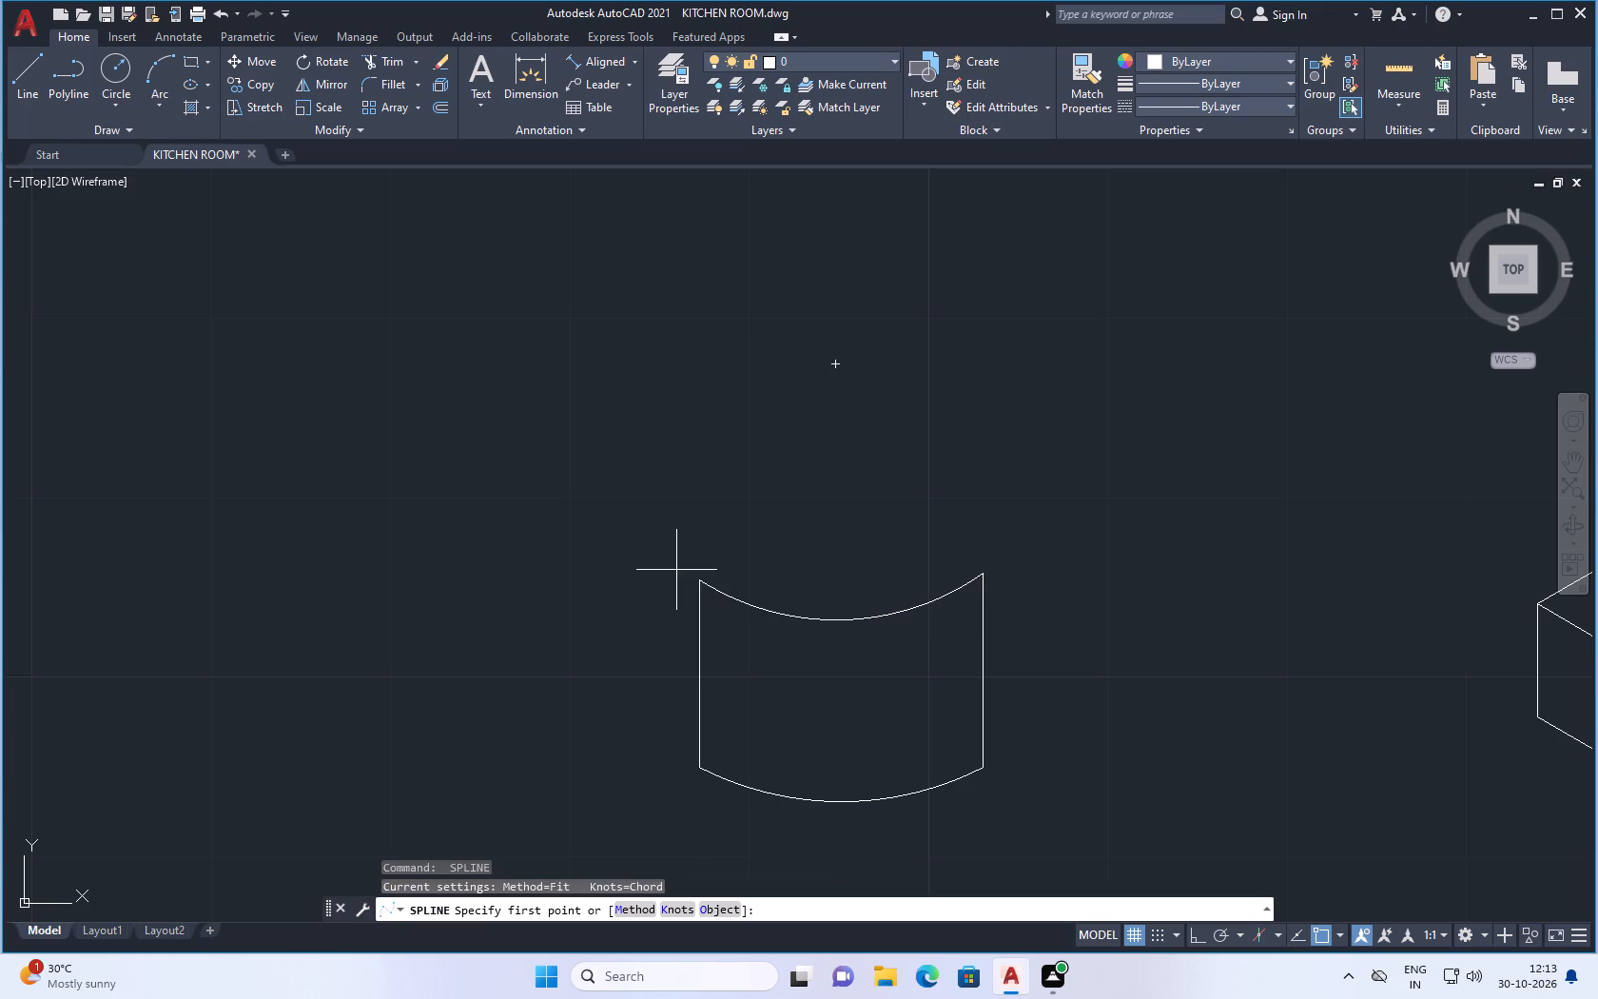
pyautogui.click(704, 579)
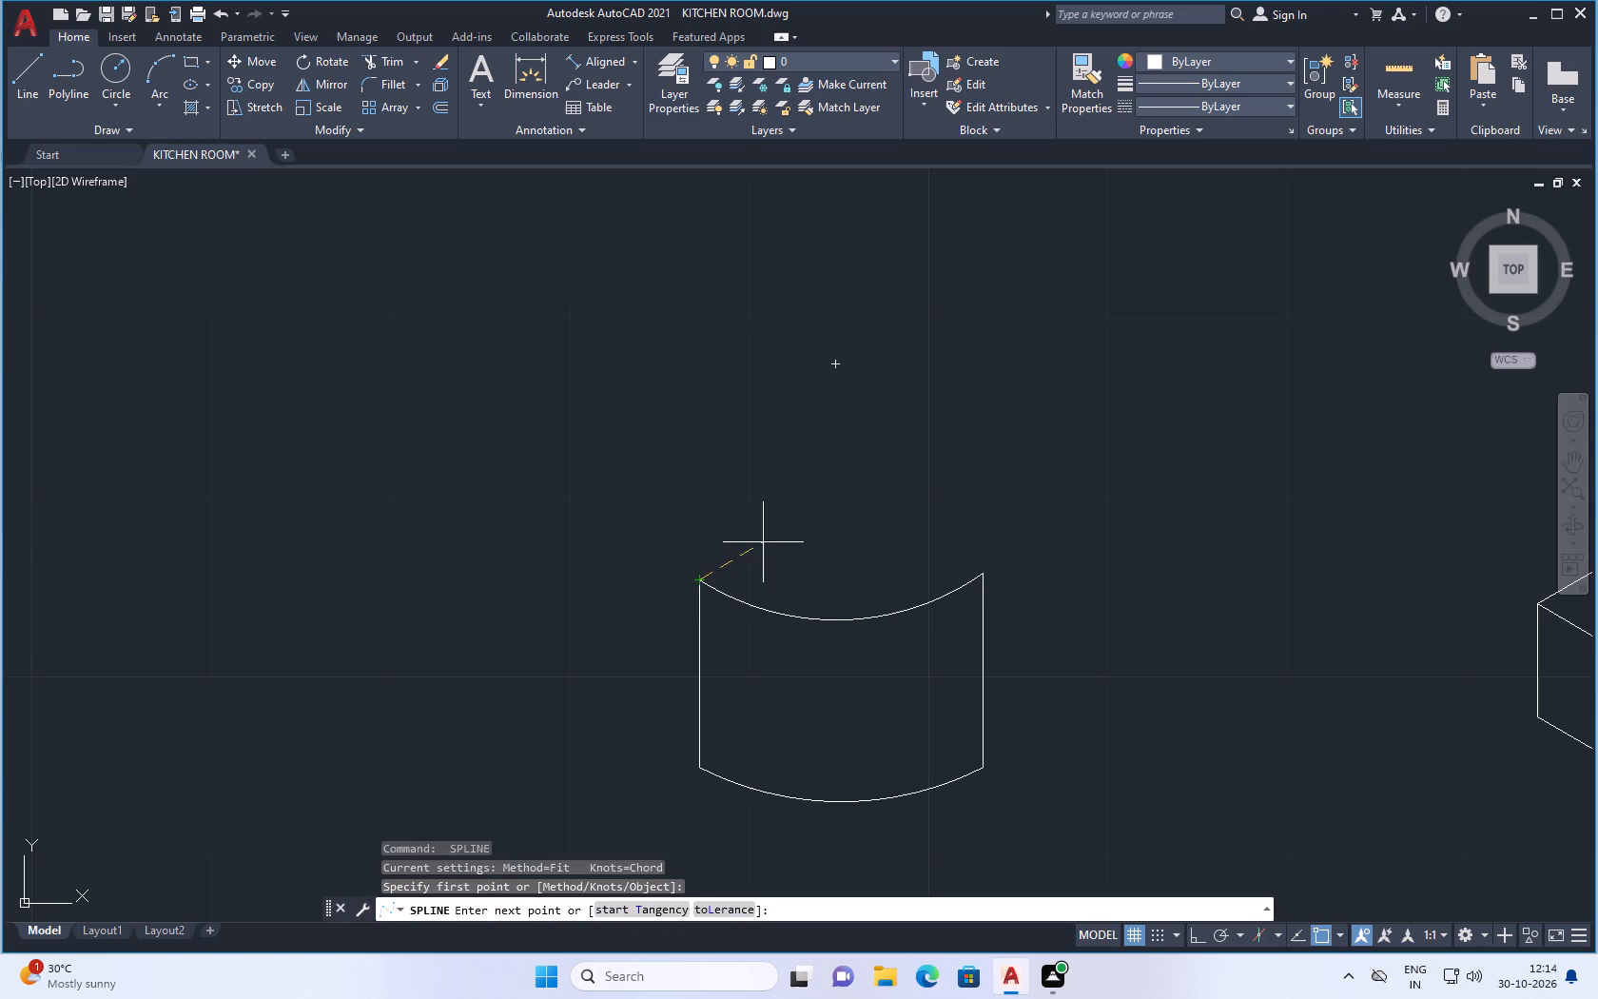
pyautogui.click(850, 510)
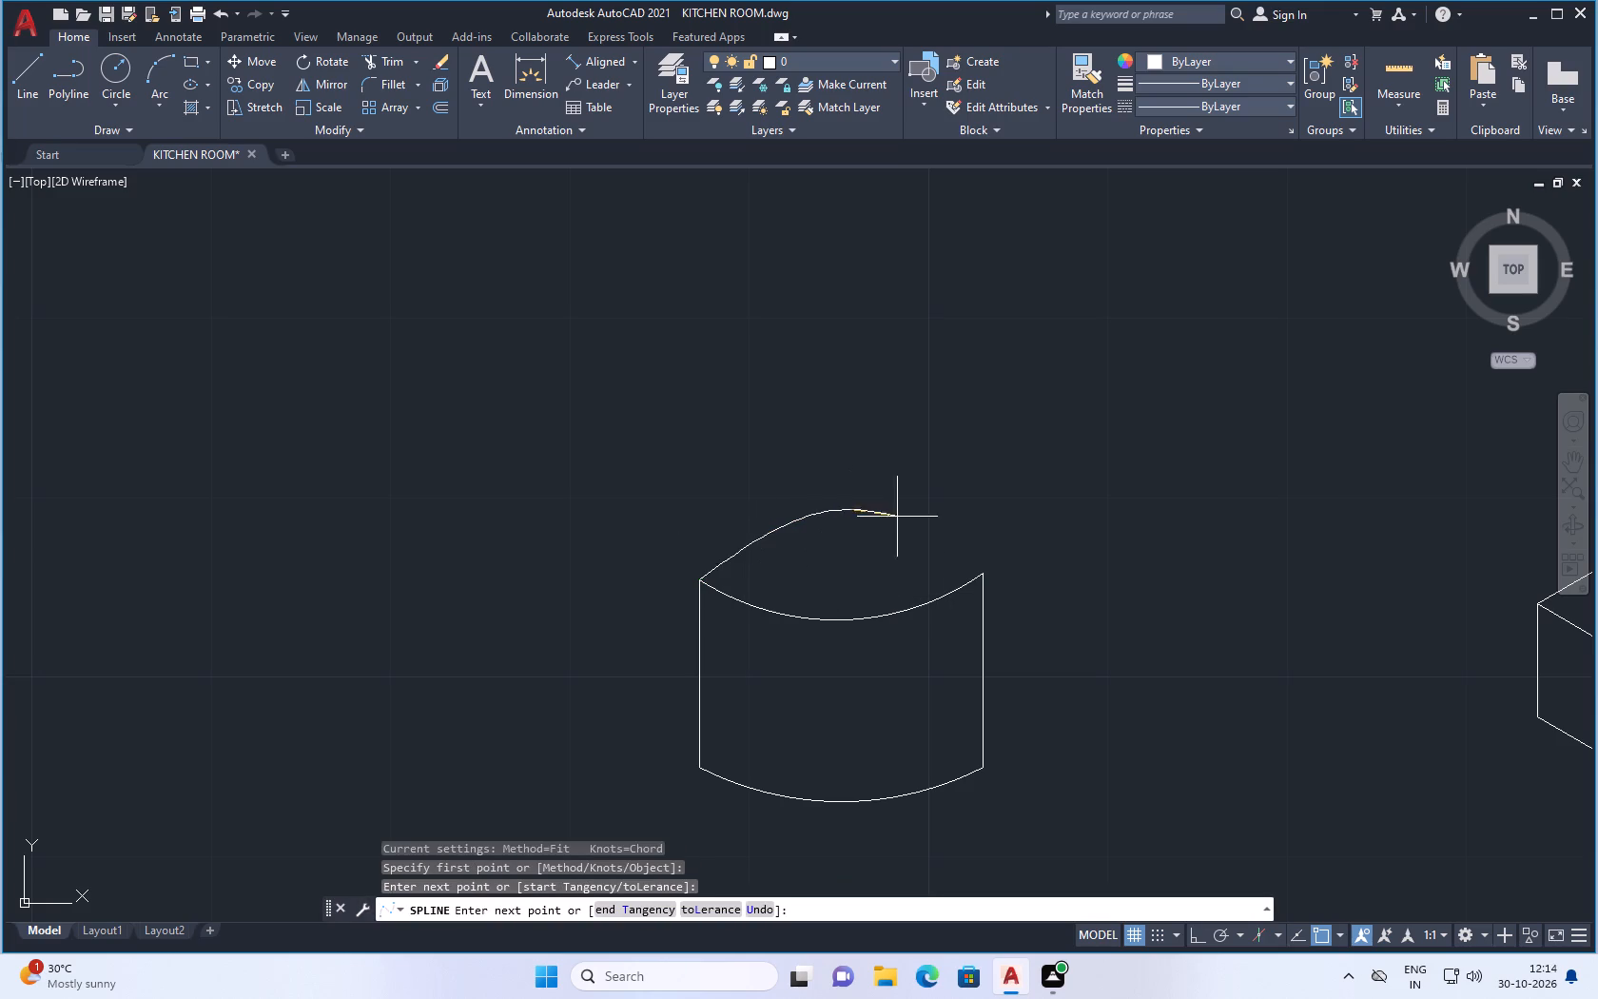
pyautogui.click(983, 572)
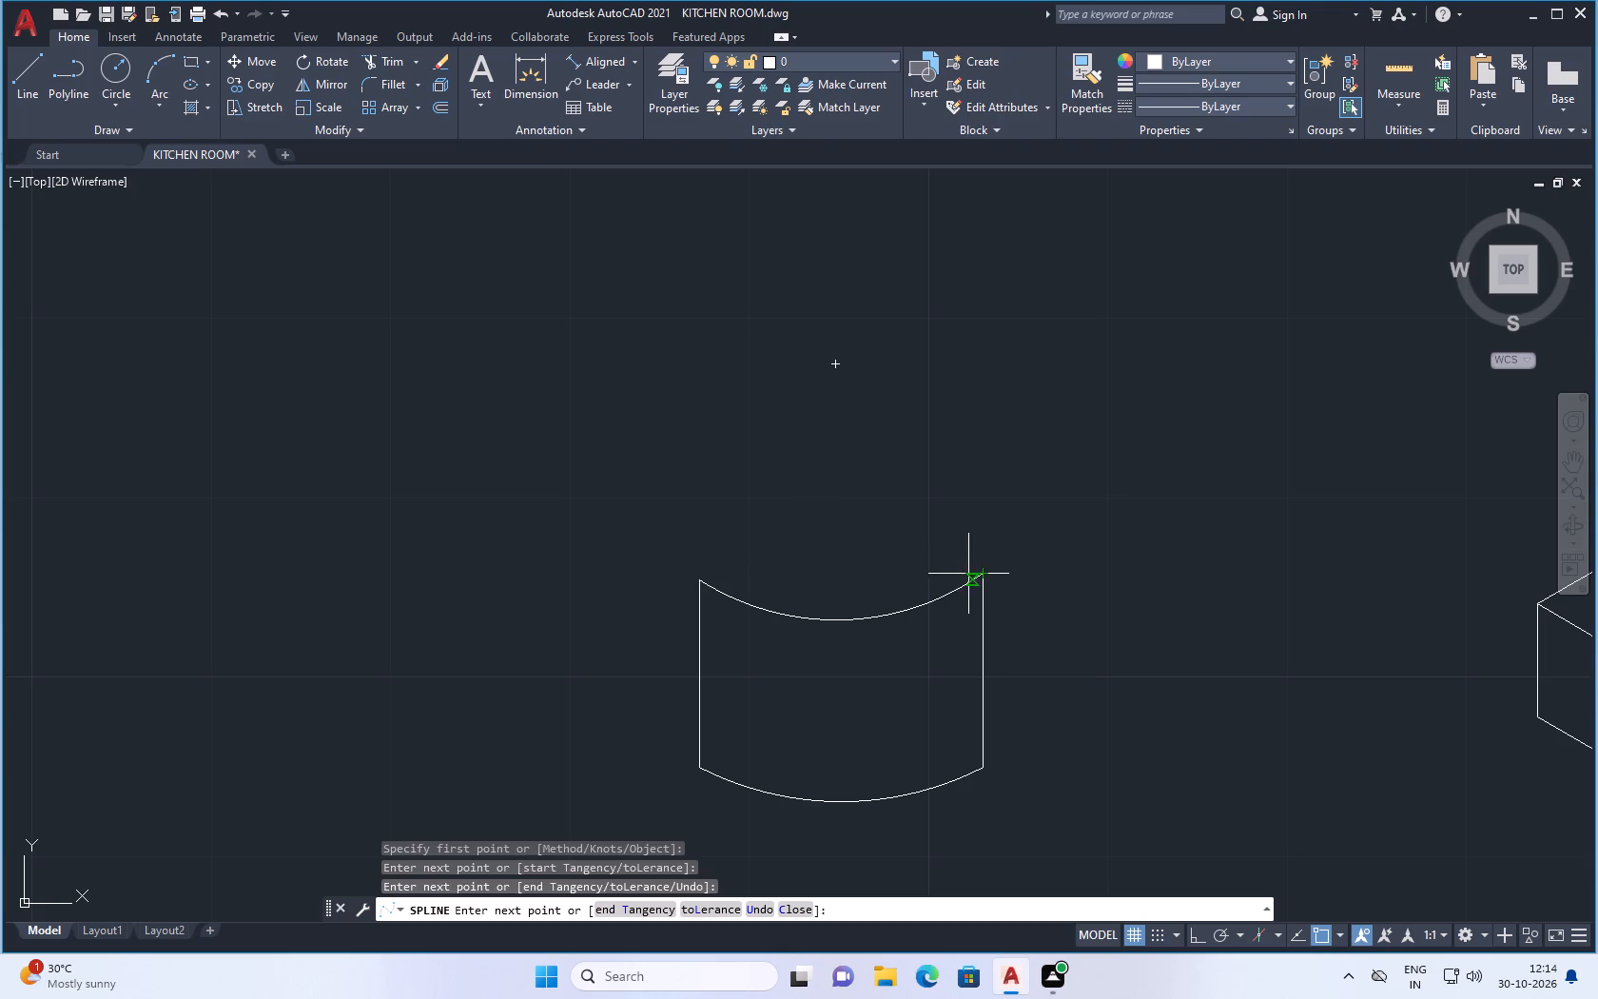
pyautogui.click(1014, 609)
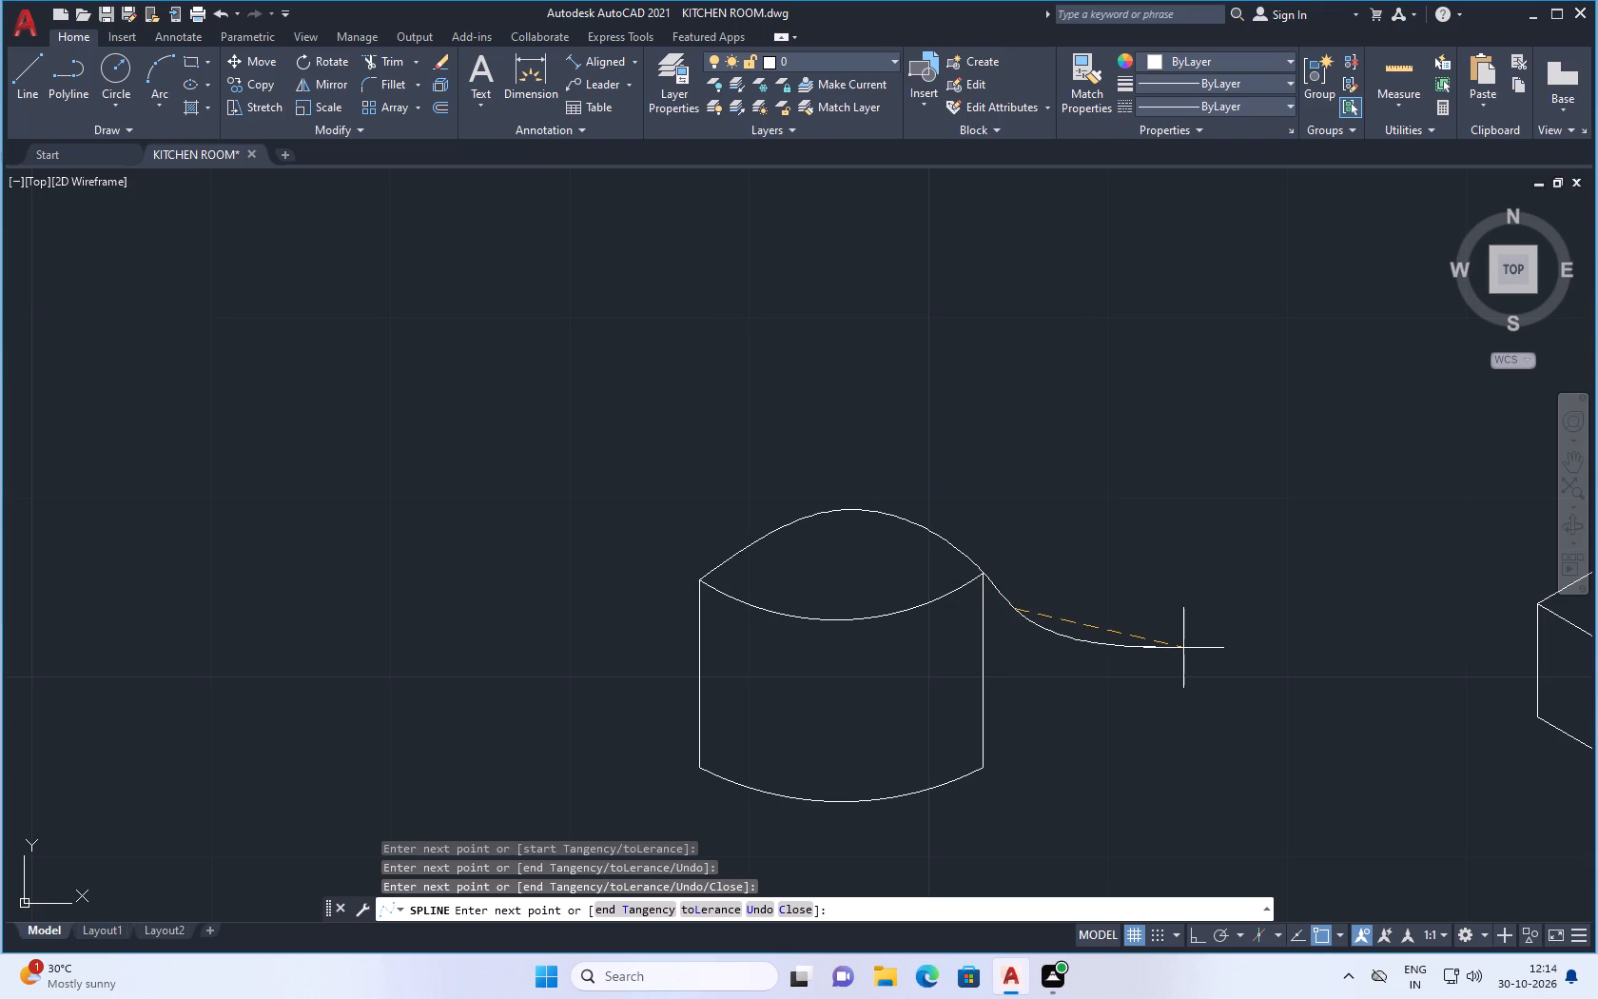
pyautogui.press('Return')
# Trim the spline's tail that extends beyond the shape's upper-right corner.
pyautogui.scroll(1, 826, 554)
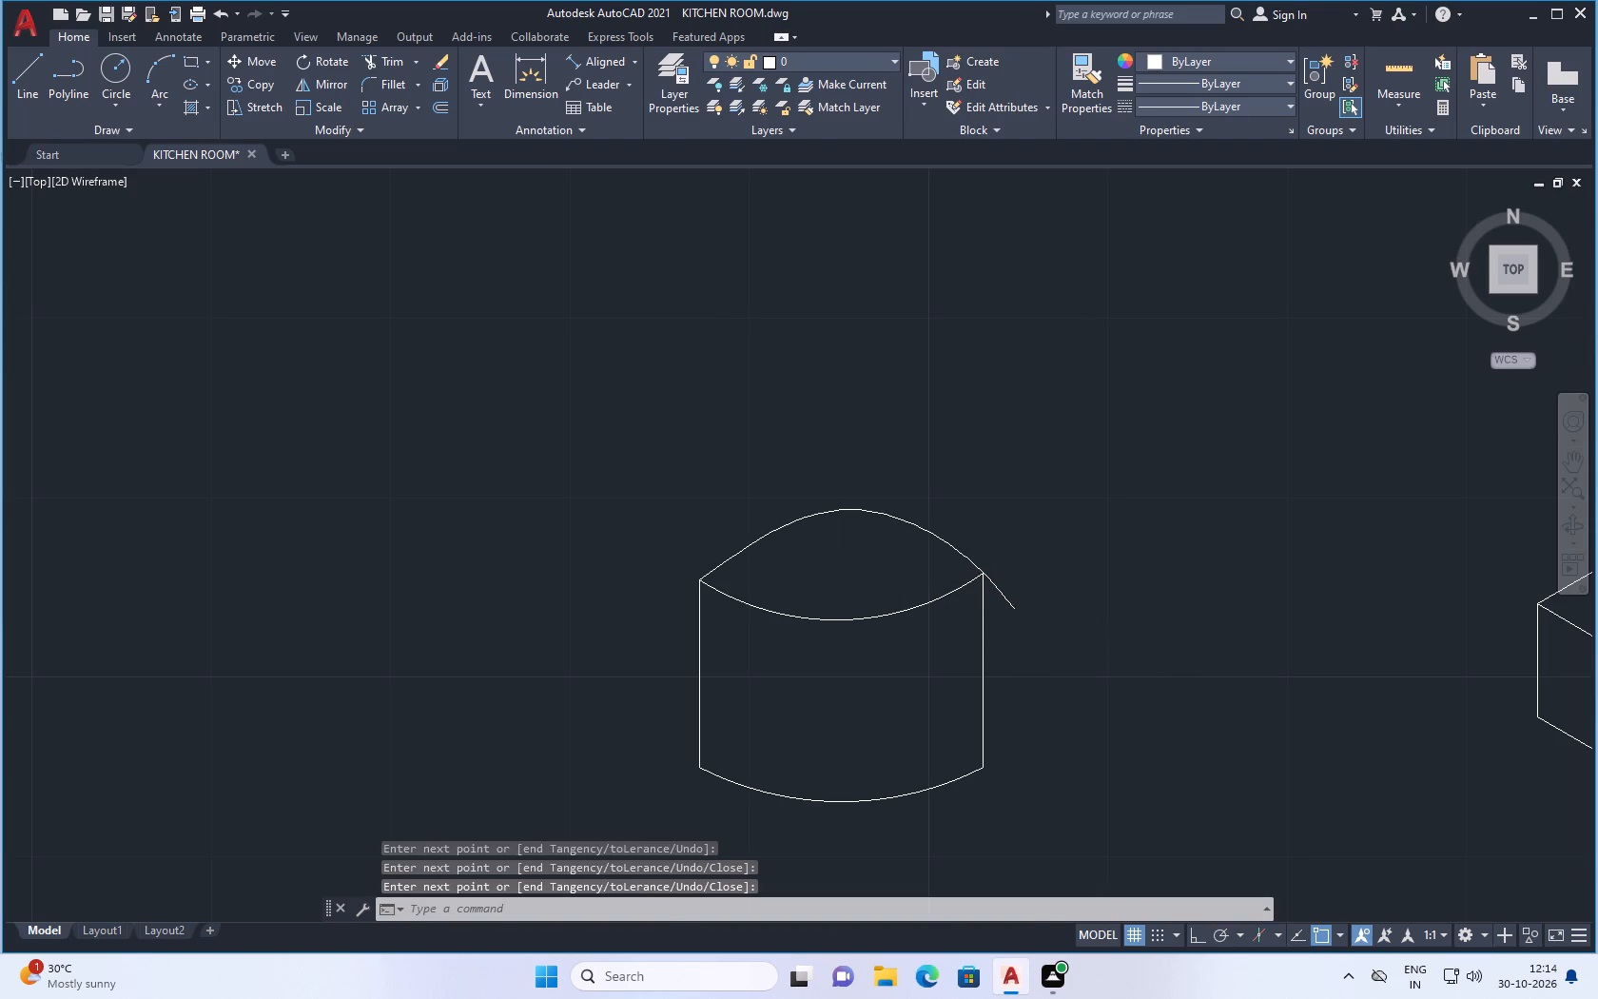
pyautogui.write('TR')
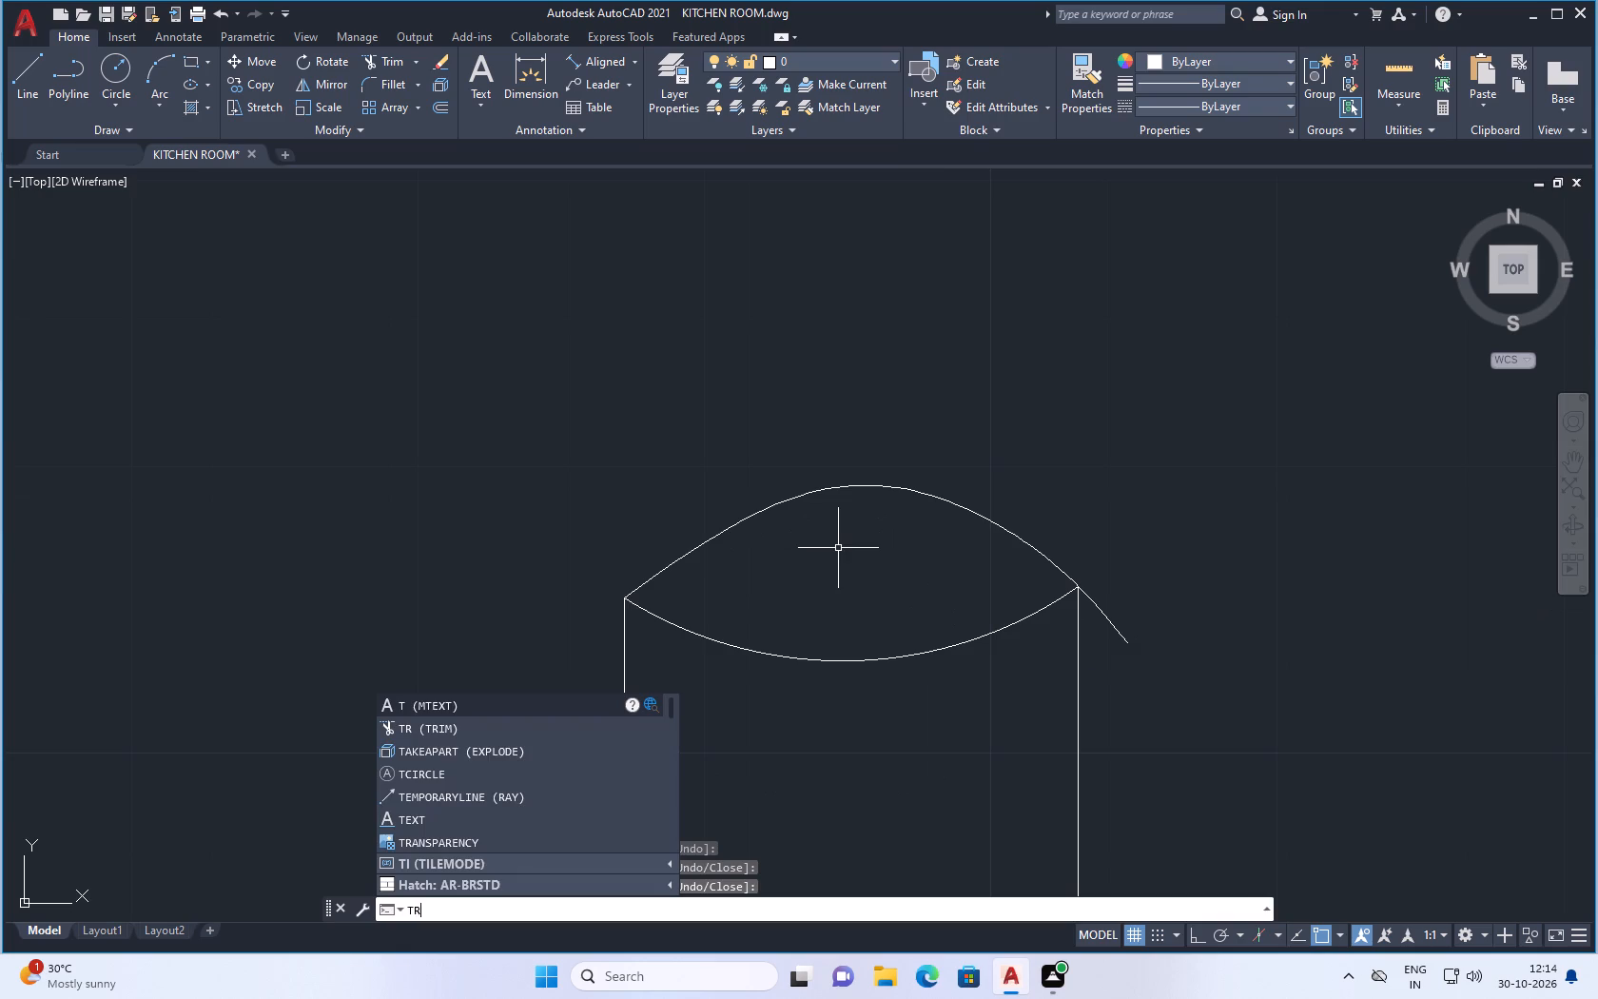
pyautogui.press('Return')
pyautogui.click(1101, 612)
pyautogui.scroll(-3, 1128, 653)
pyautogui.press('Escape')
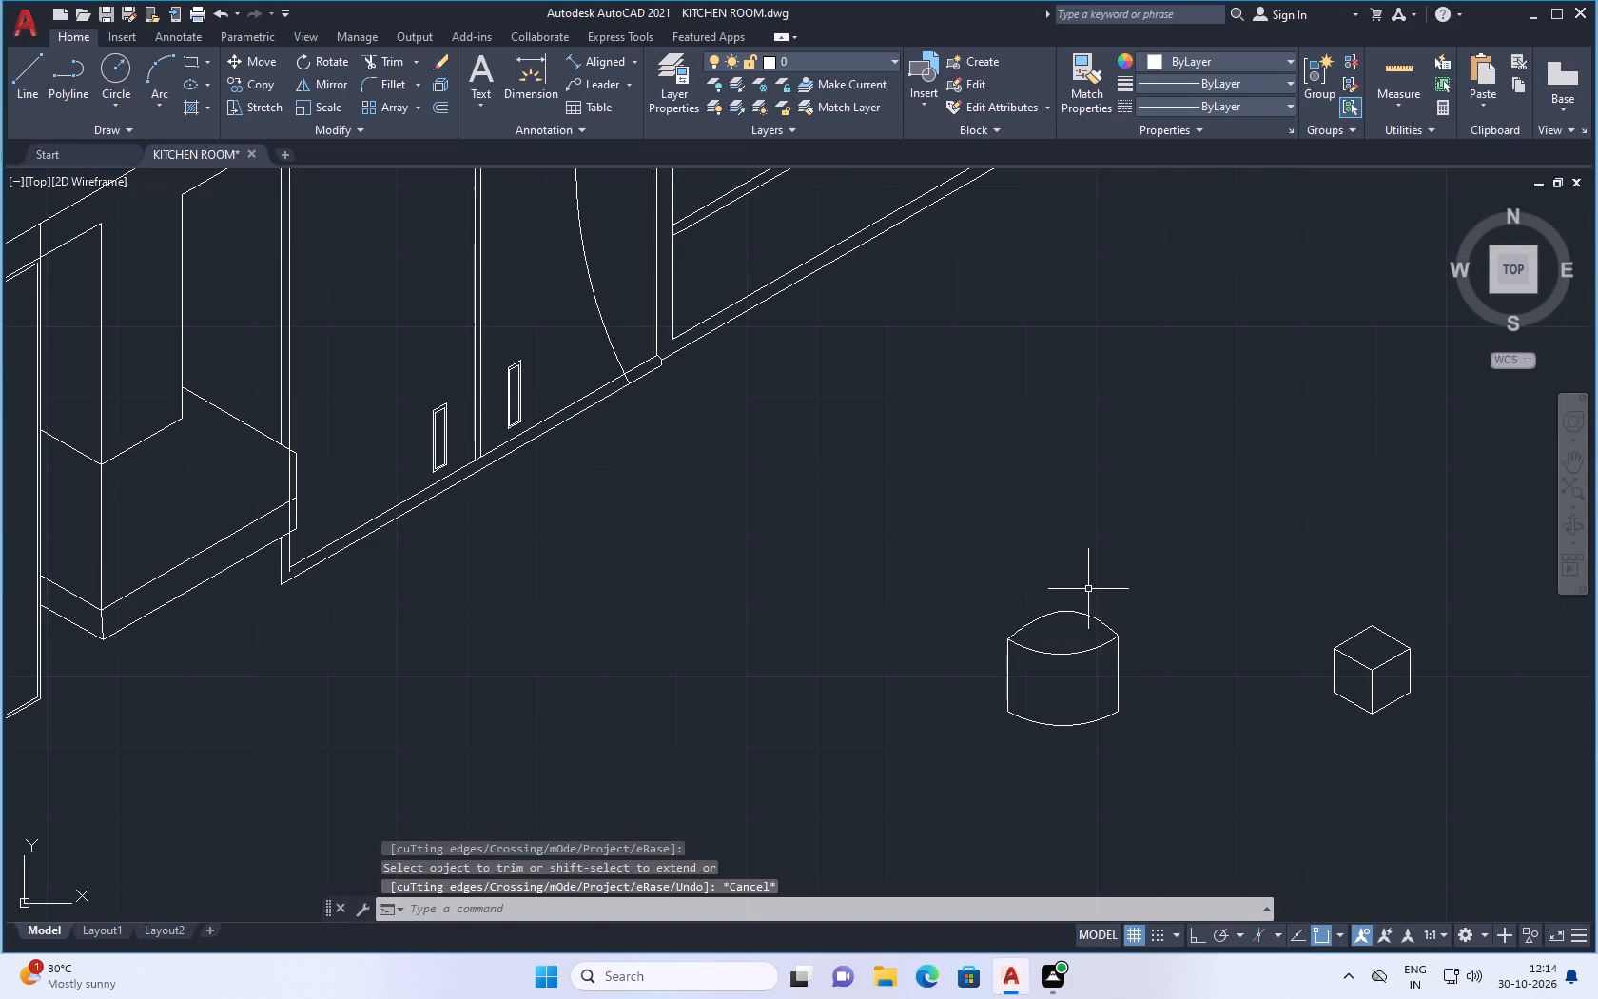
# Draw a smaller downward-bowing three-point arc inside the domed top, joining the left and right slopes of the spline.
pyautogui.scroll(1, 1058, 711)
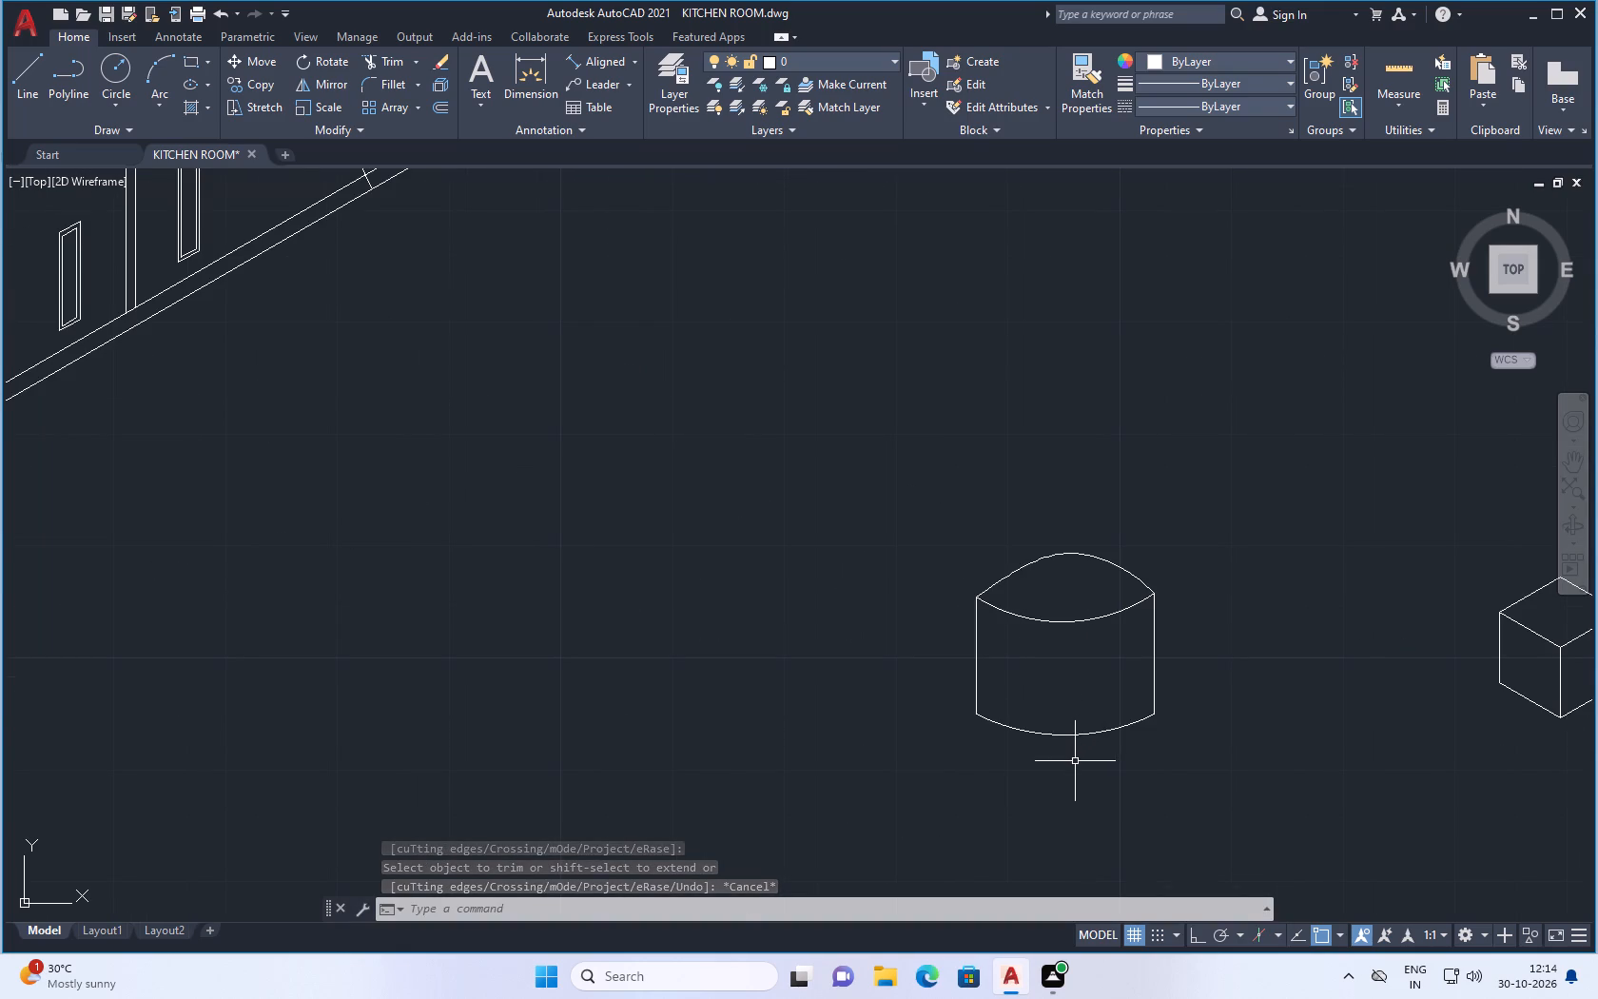
pyautogui.scroll(1, 991, 590)
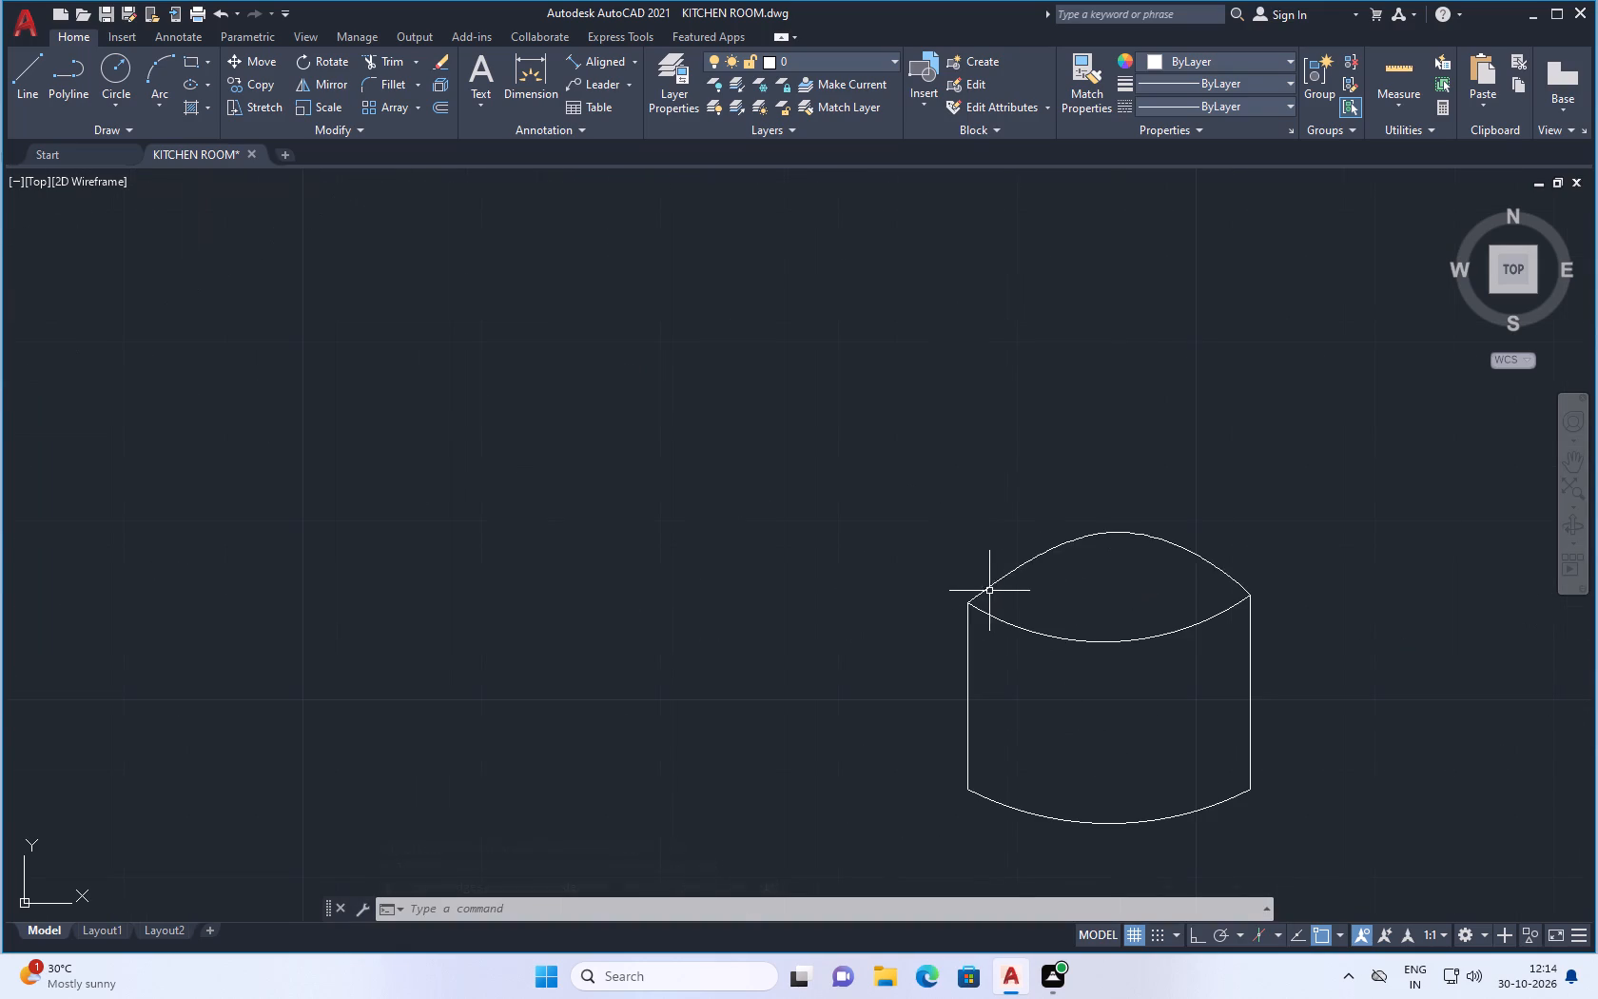
pyautogui.scroll(1, 963, 593)
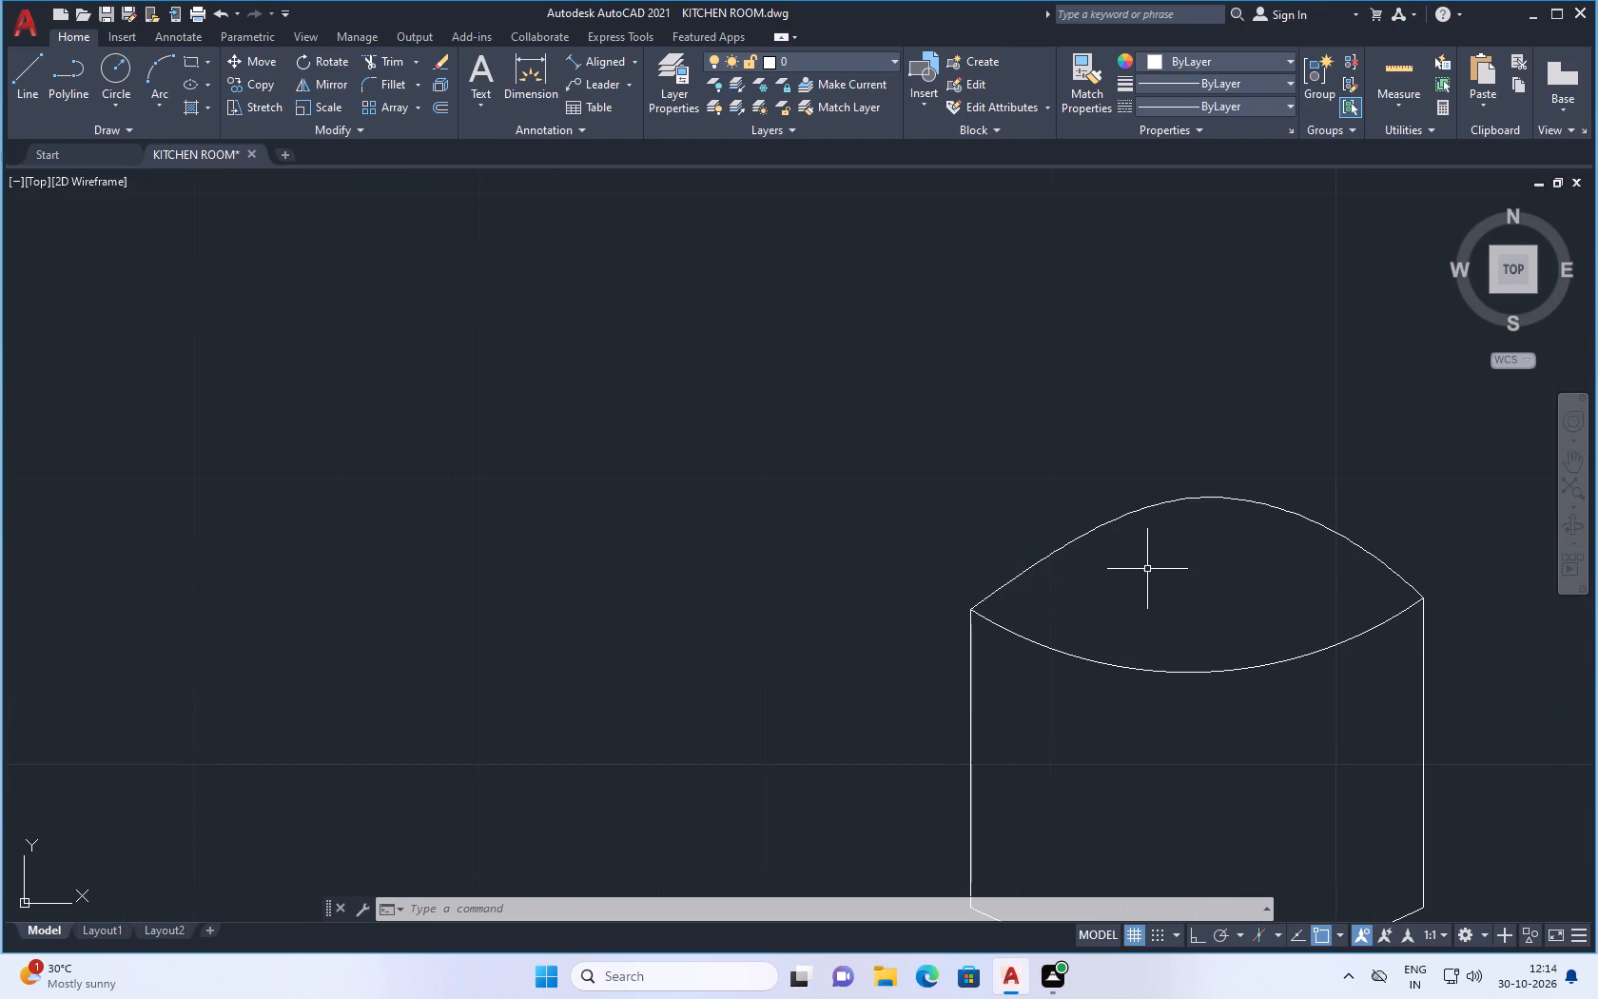
pyautogui.click(158, 68)
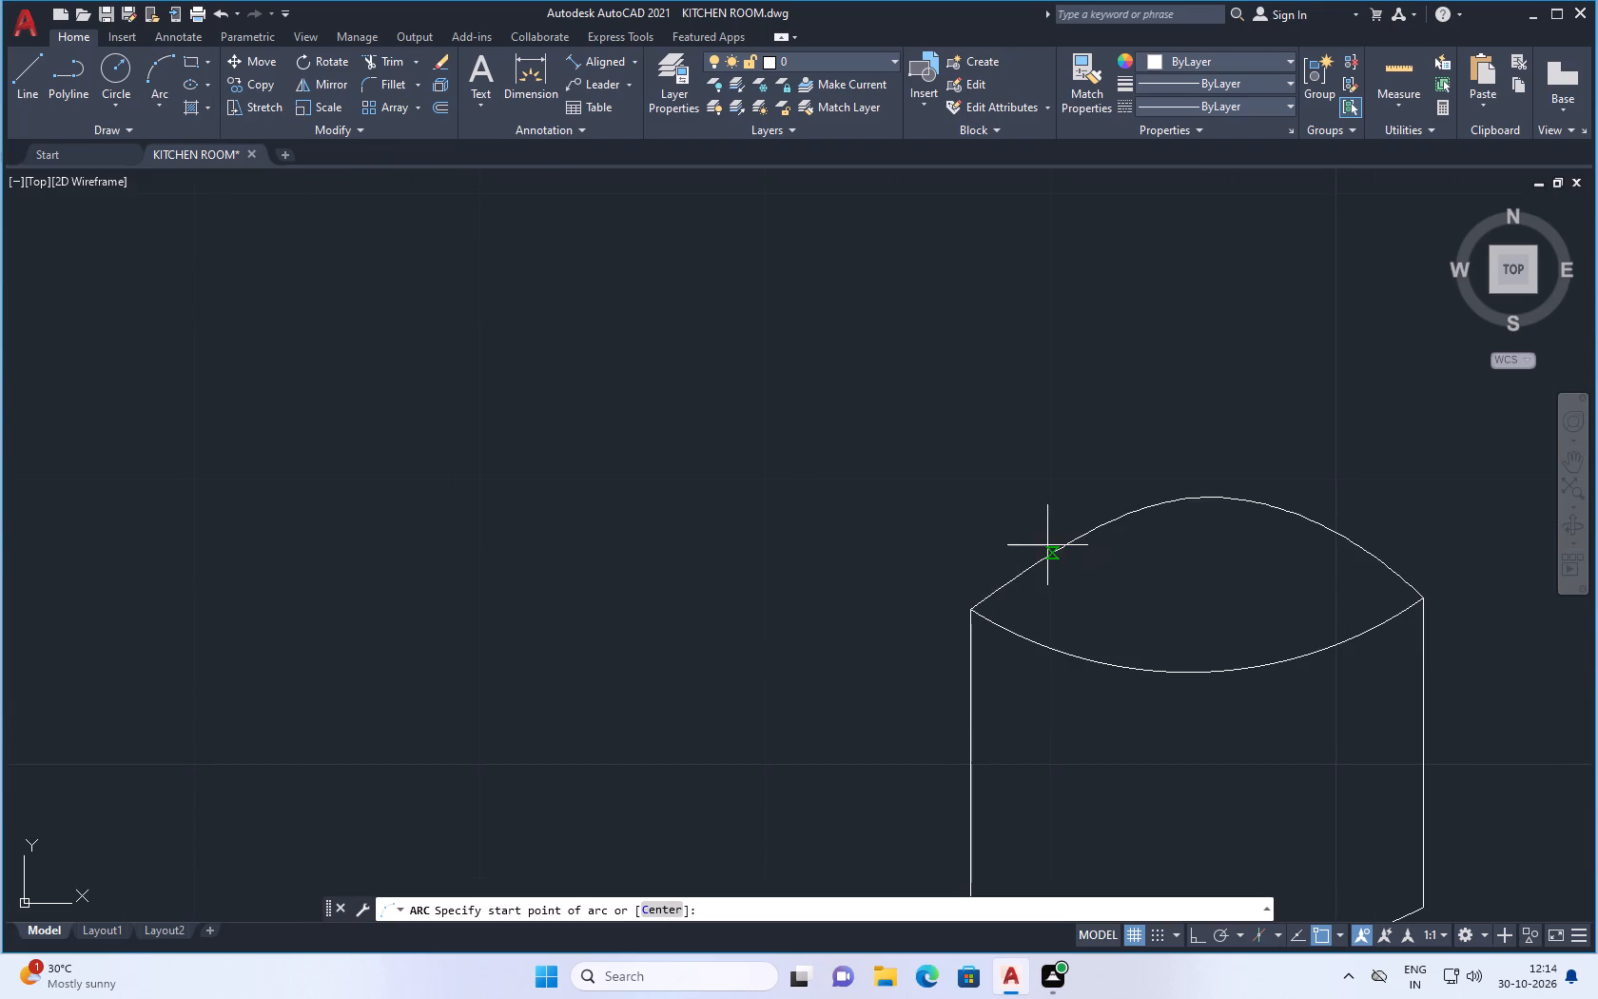
pyautogui.click(1065, 547)
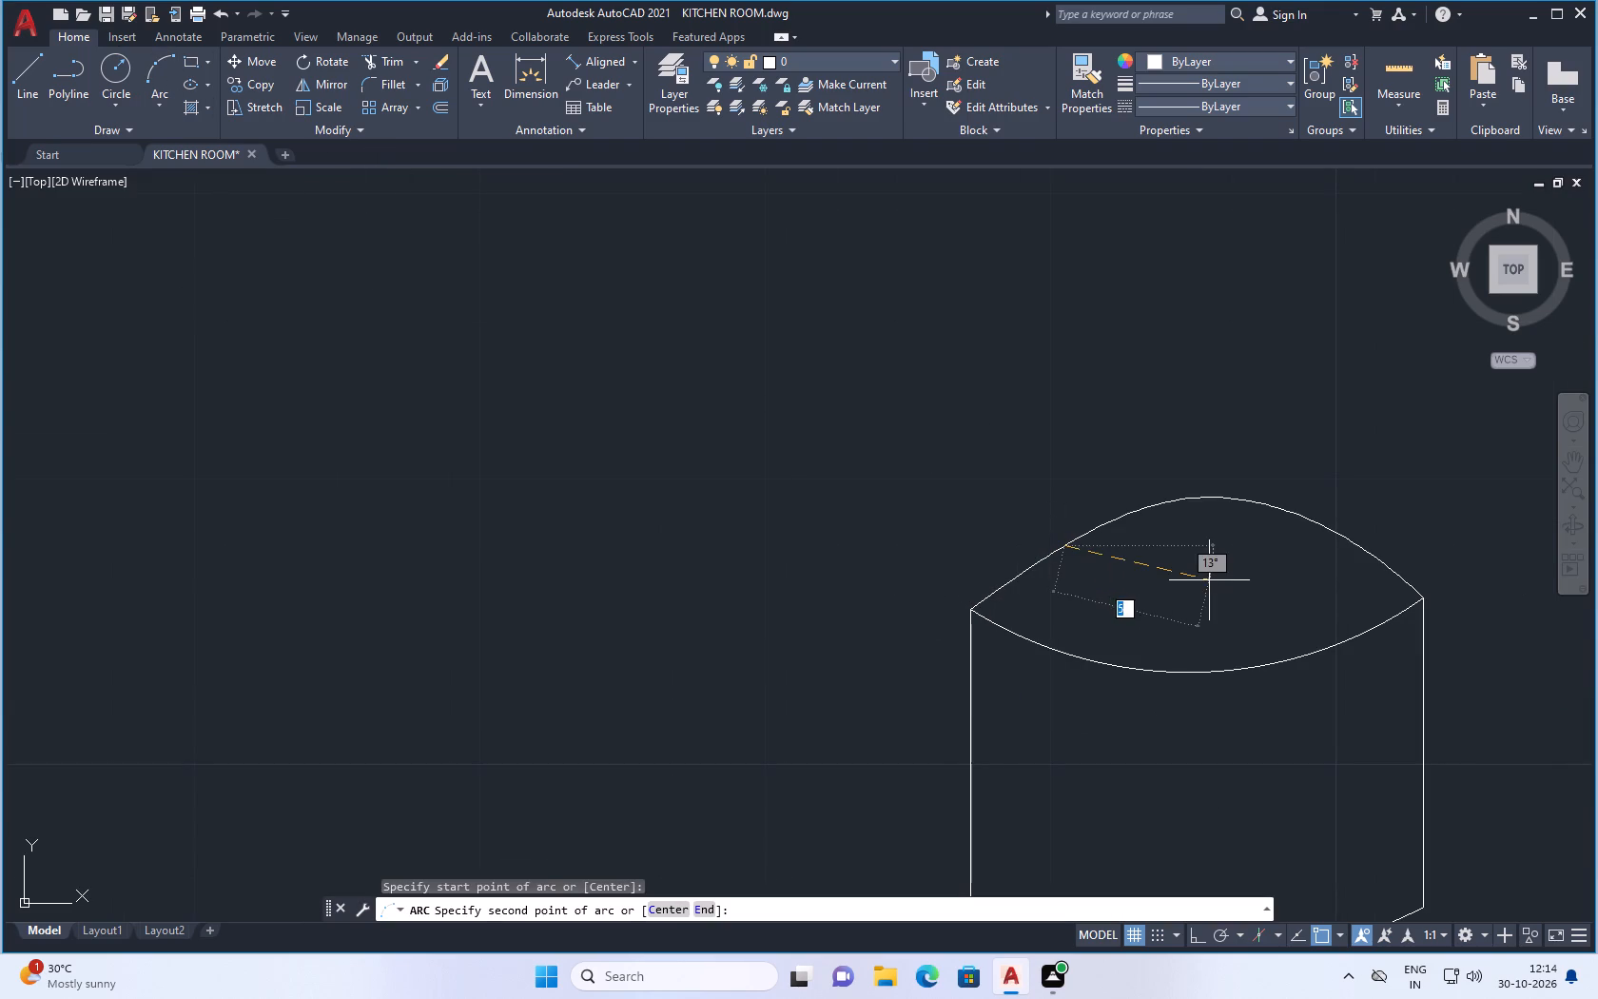
pyautogui.click(1209, 580)
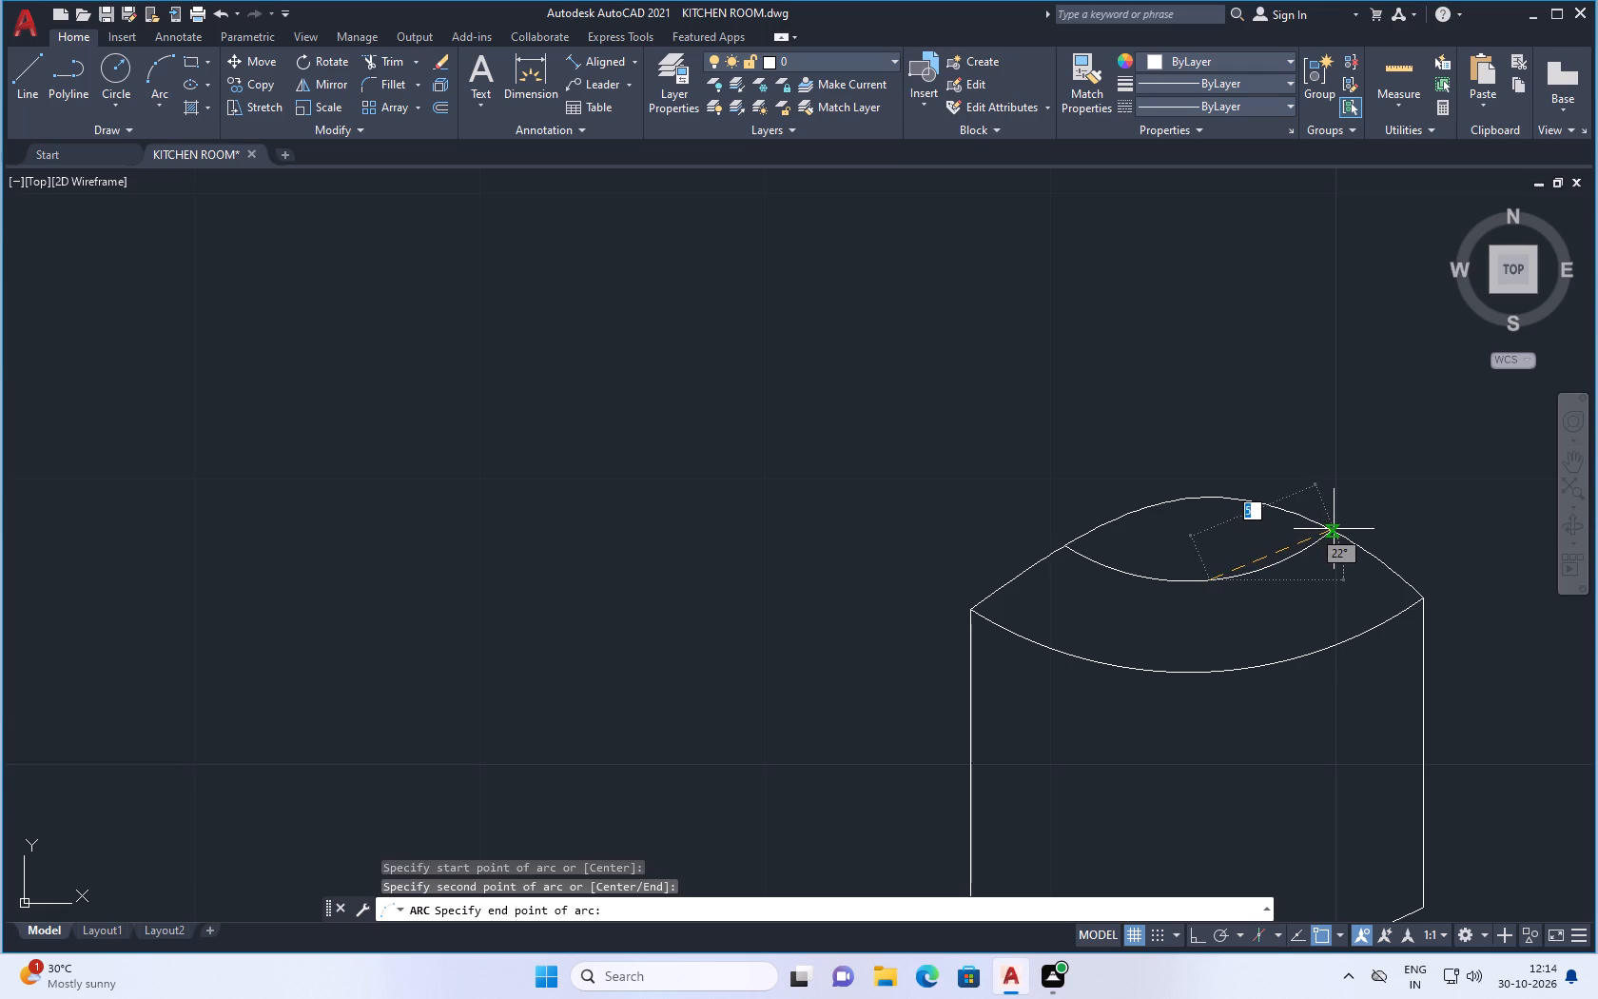
pyautogui.click(1333, 531)
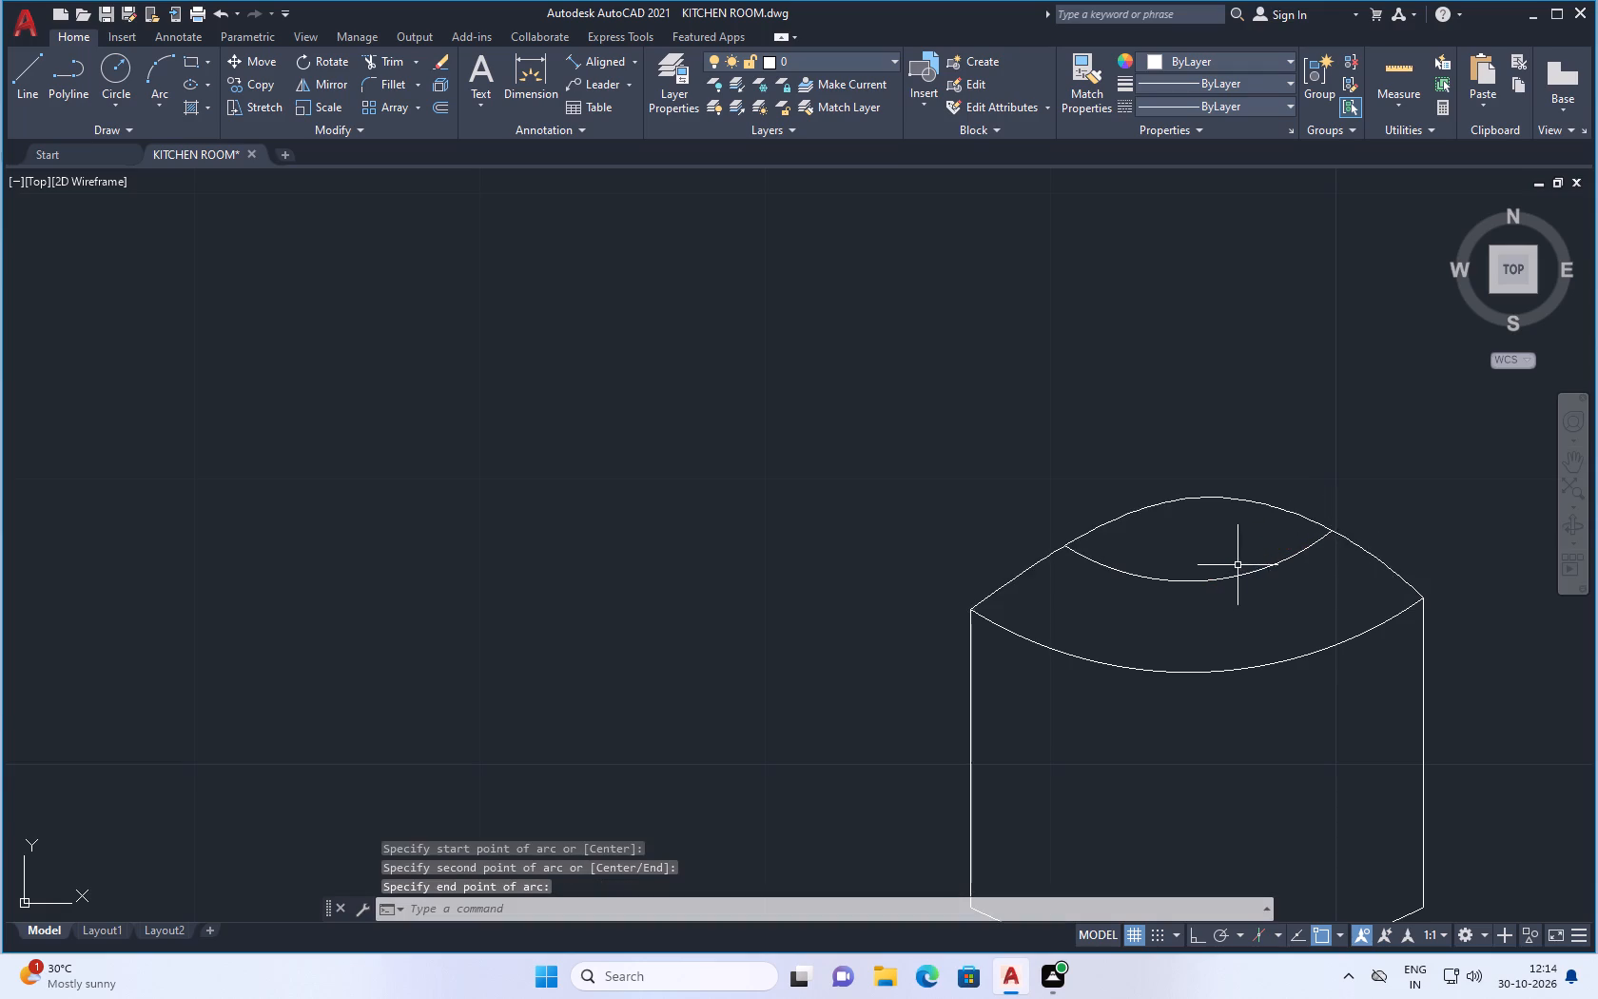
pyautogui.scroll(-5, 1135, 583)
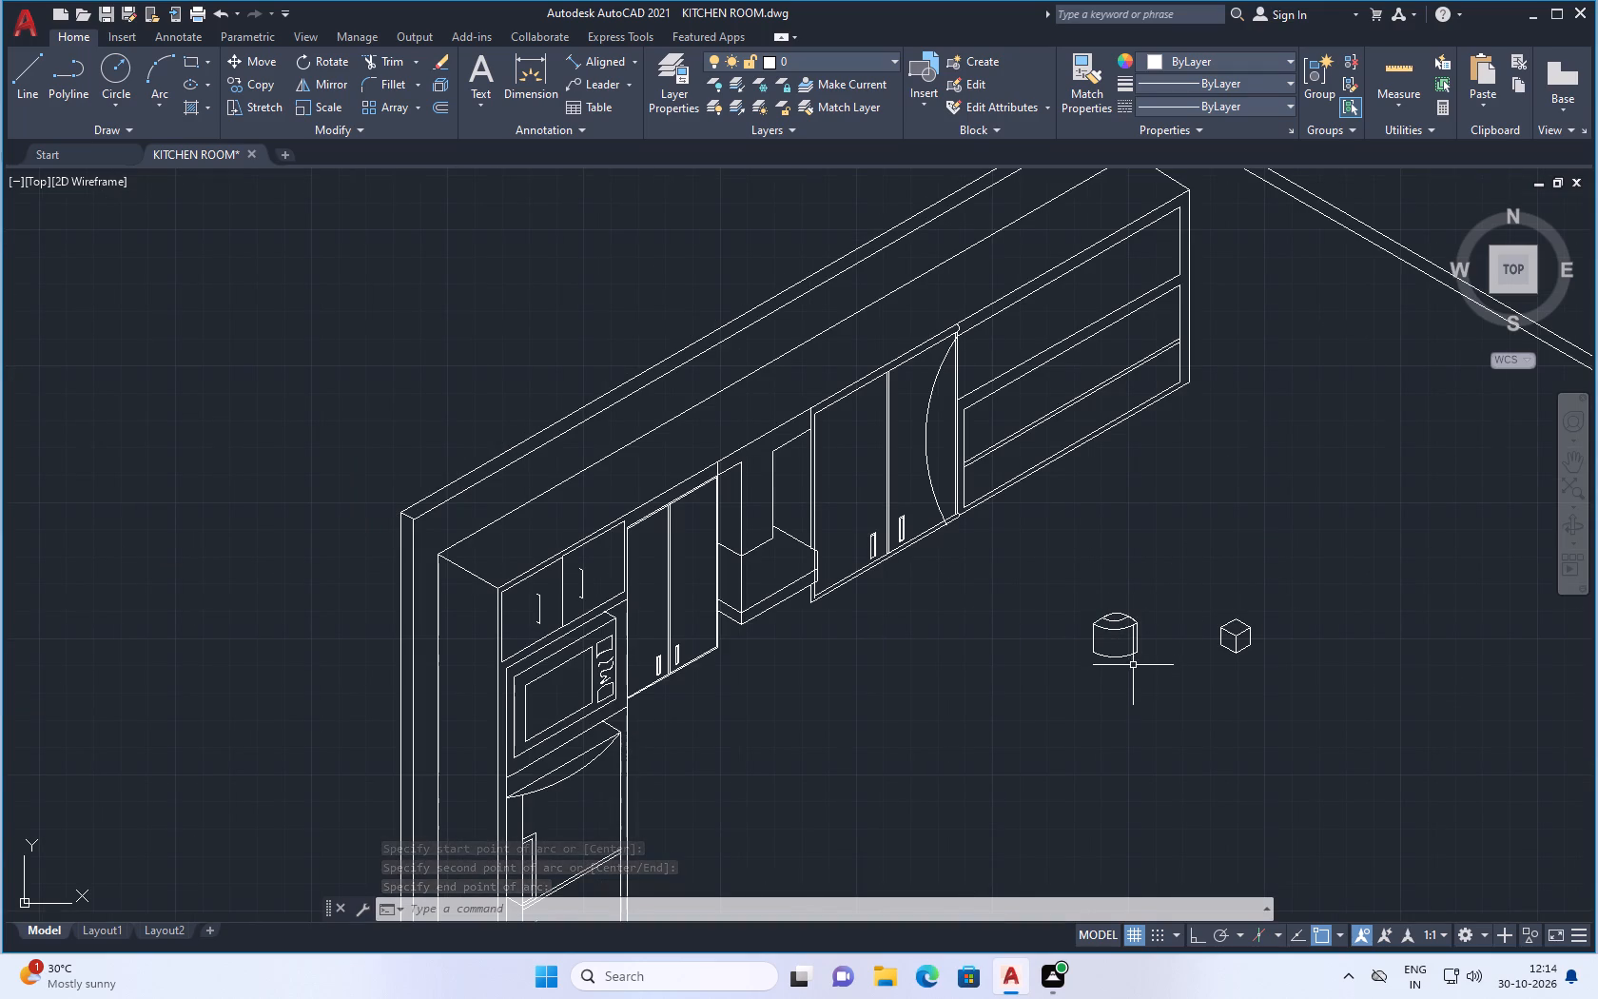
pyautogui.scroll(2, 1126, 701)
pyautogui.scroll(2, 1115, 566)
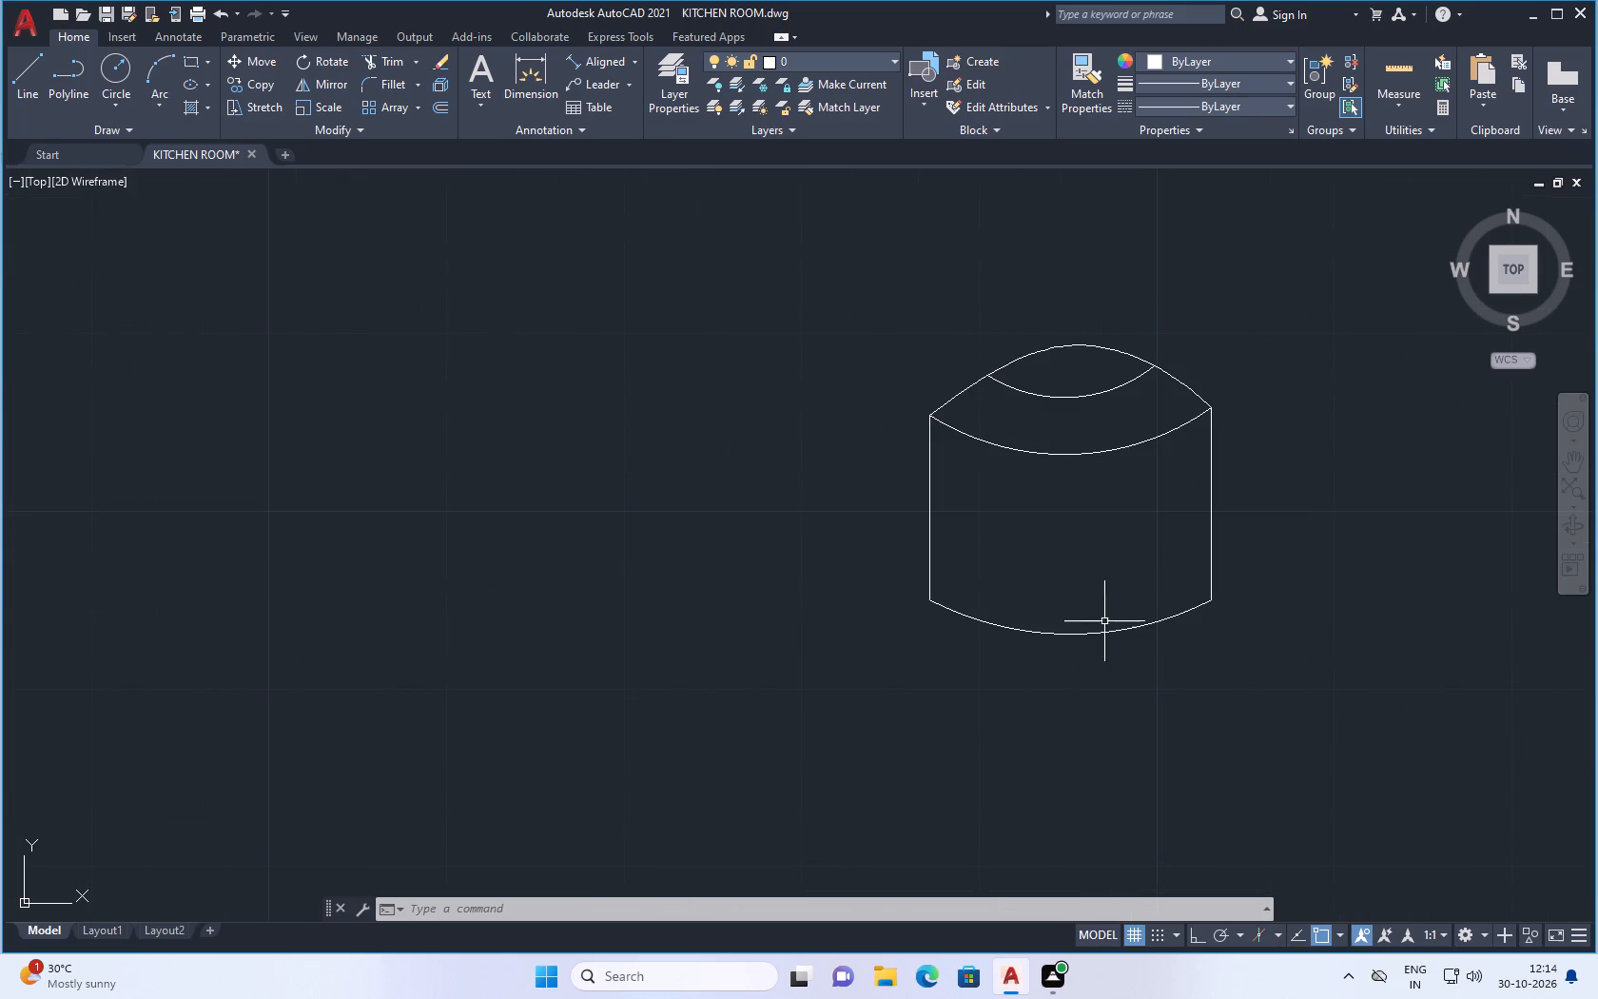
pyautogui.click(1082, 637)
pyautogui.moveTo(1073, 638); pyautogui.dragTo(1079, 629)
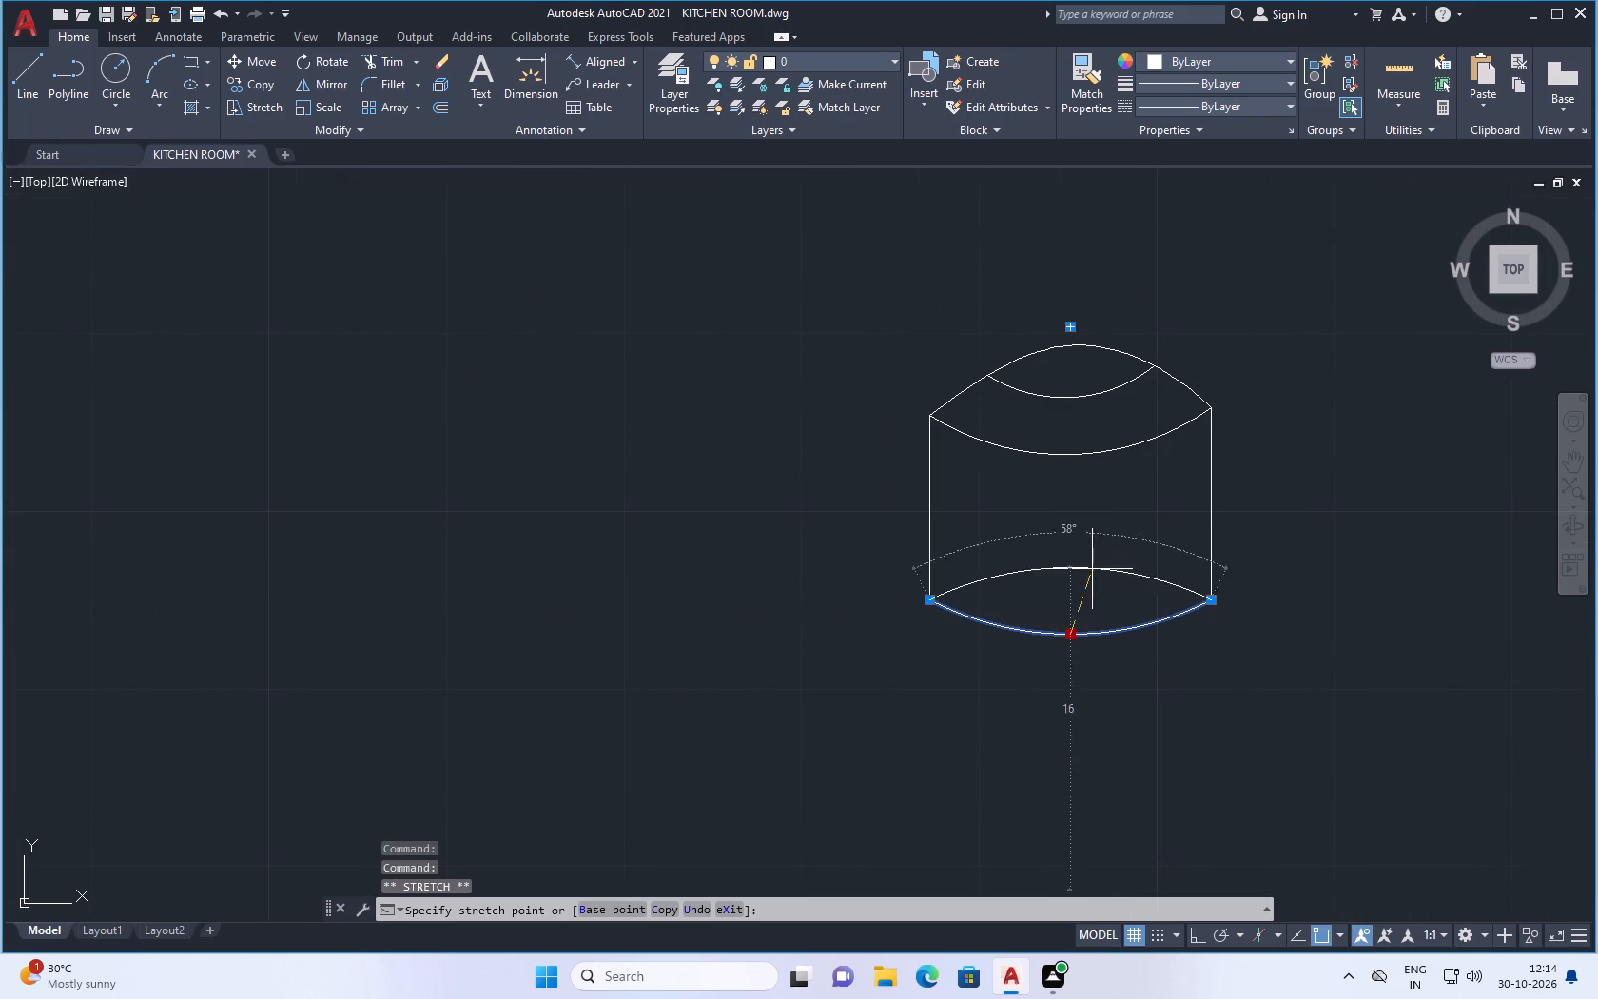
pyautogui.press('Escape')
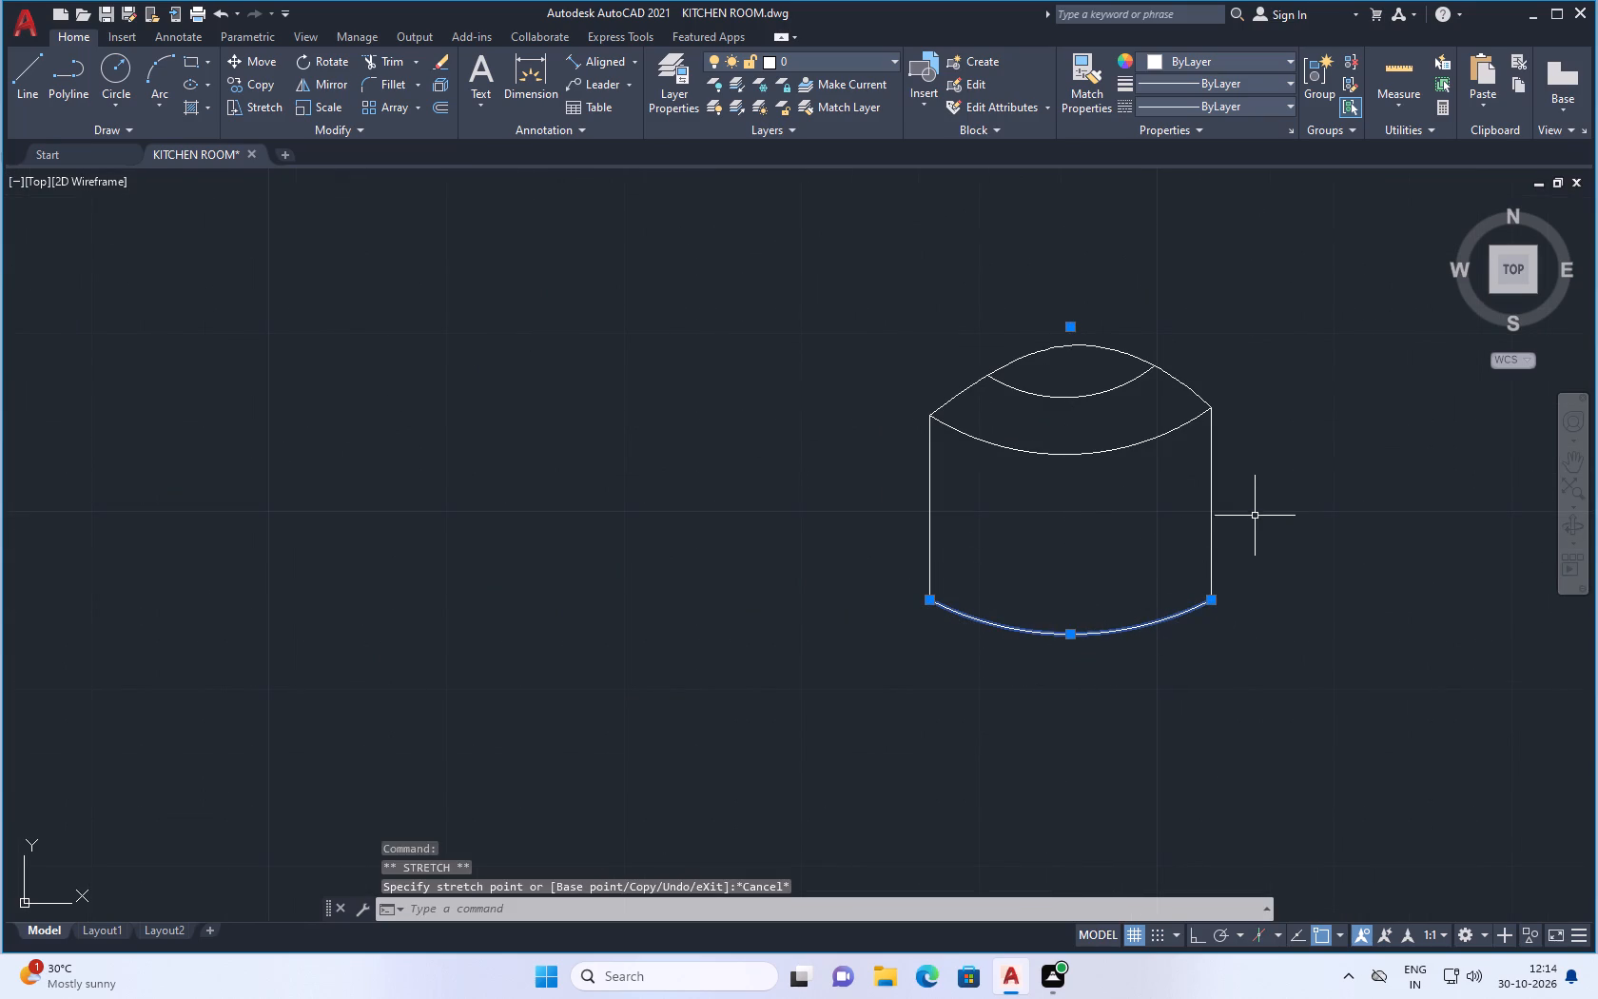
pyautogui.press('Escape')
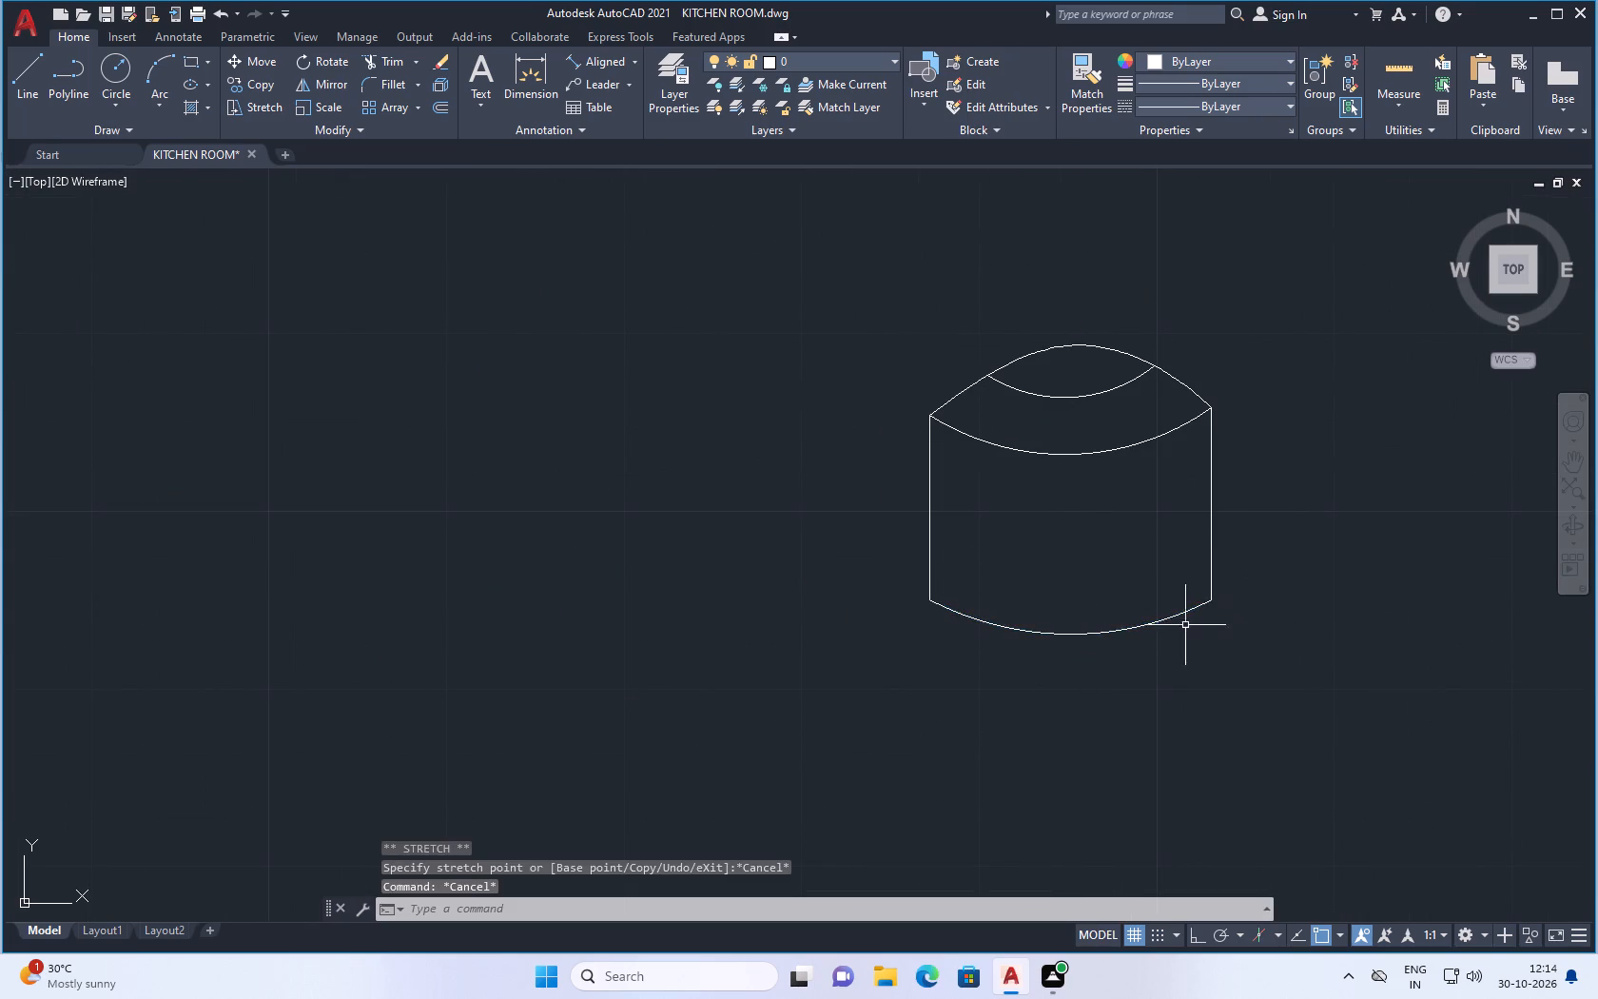
# Move the domed container's bottom arc straight up so that it crosses the side lines above their lower ends.
pyautogui.moveTo(1201, 580); pyautogui.dragTo(1178, 600)
pyautogui.click(1030, 680)
pyautogui.rightClick(1267, 519)
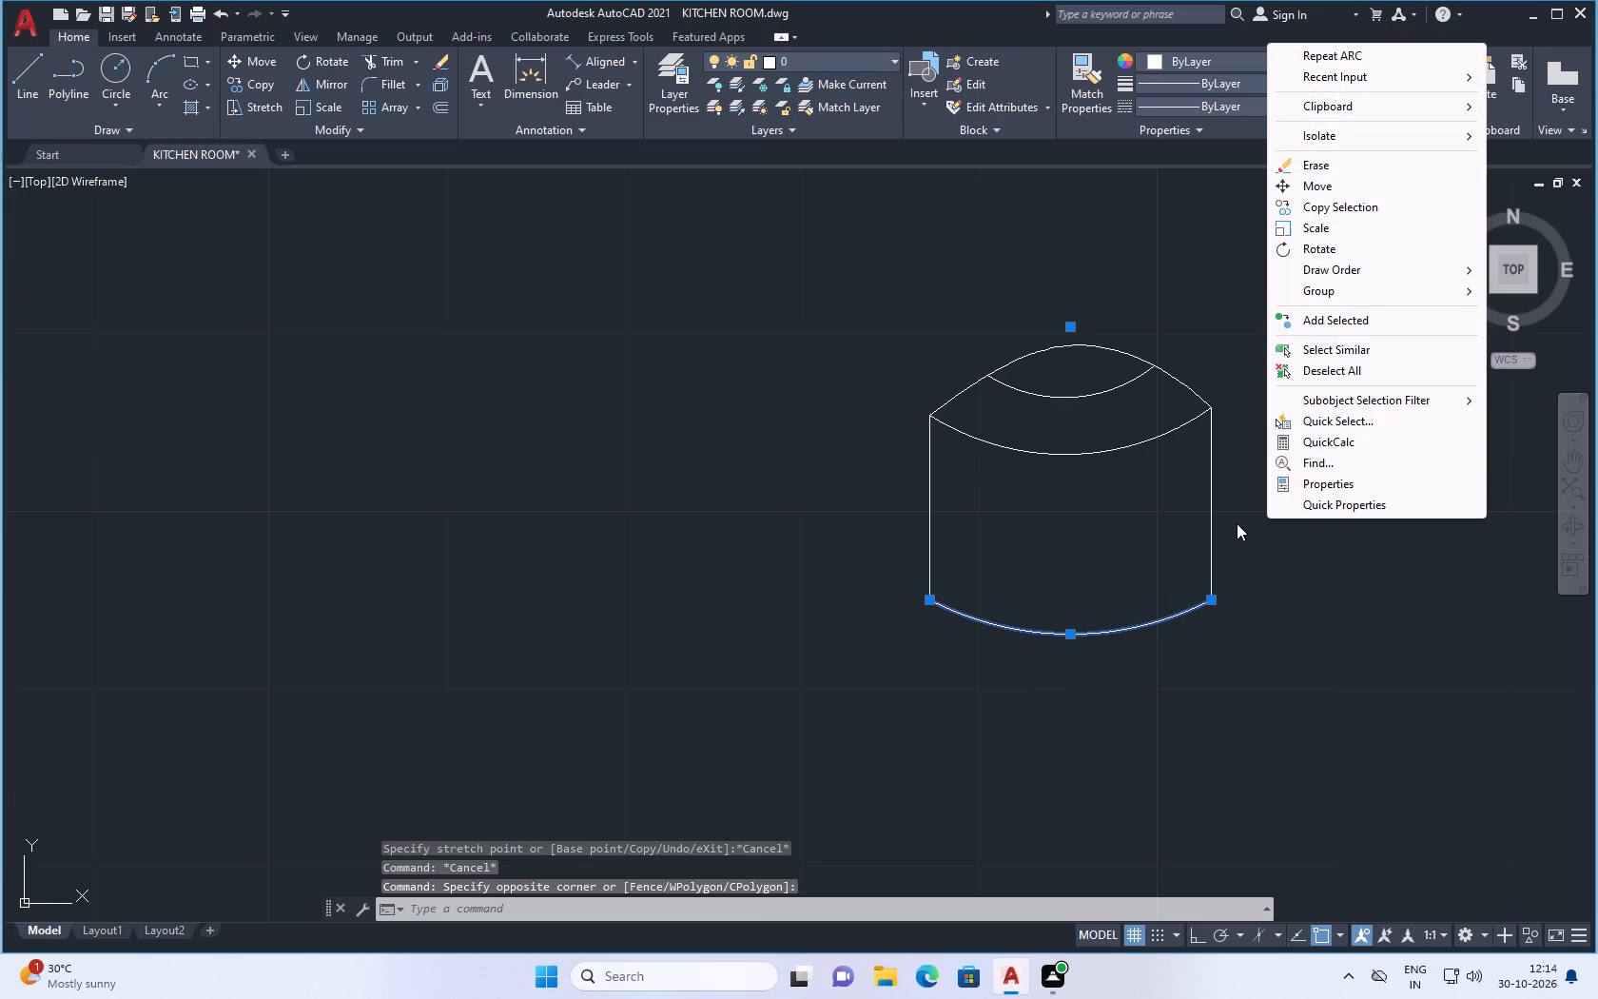
pyautogui.click(1331, 186)
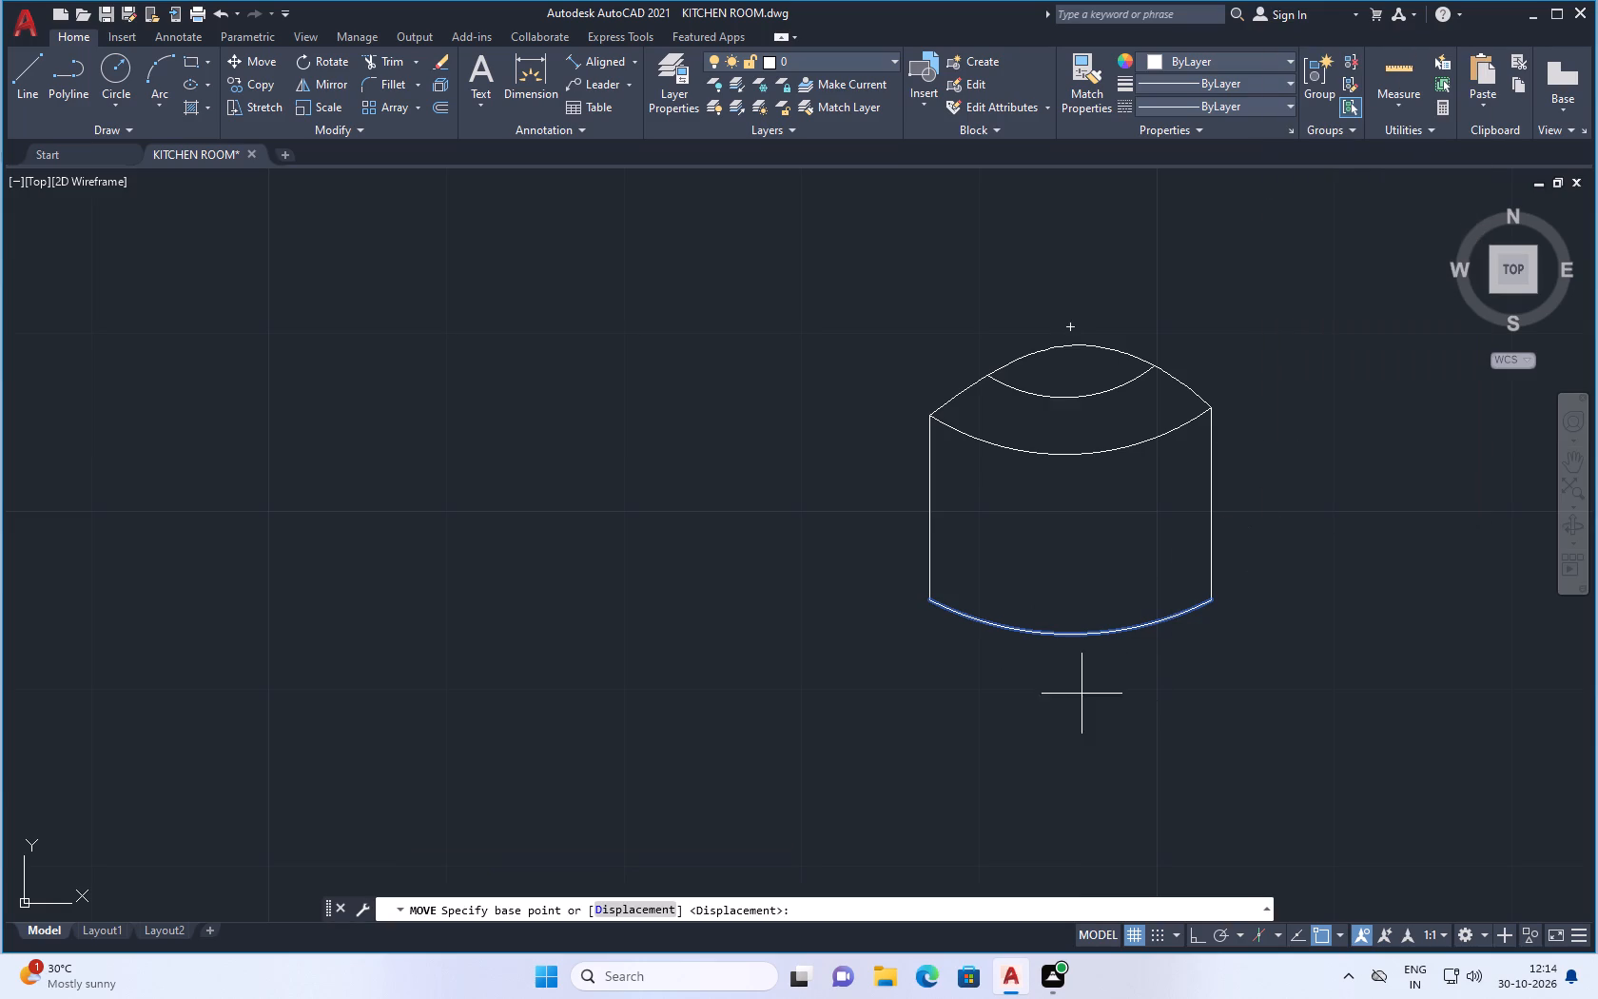
pyautogui.click(1078, 632)
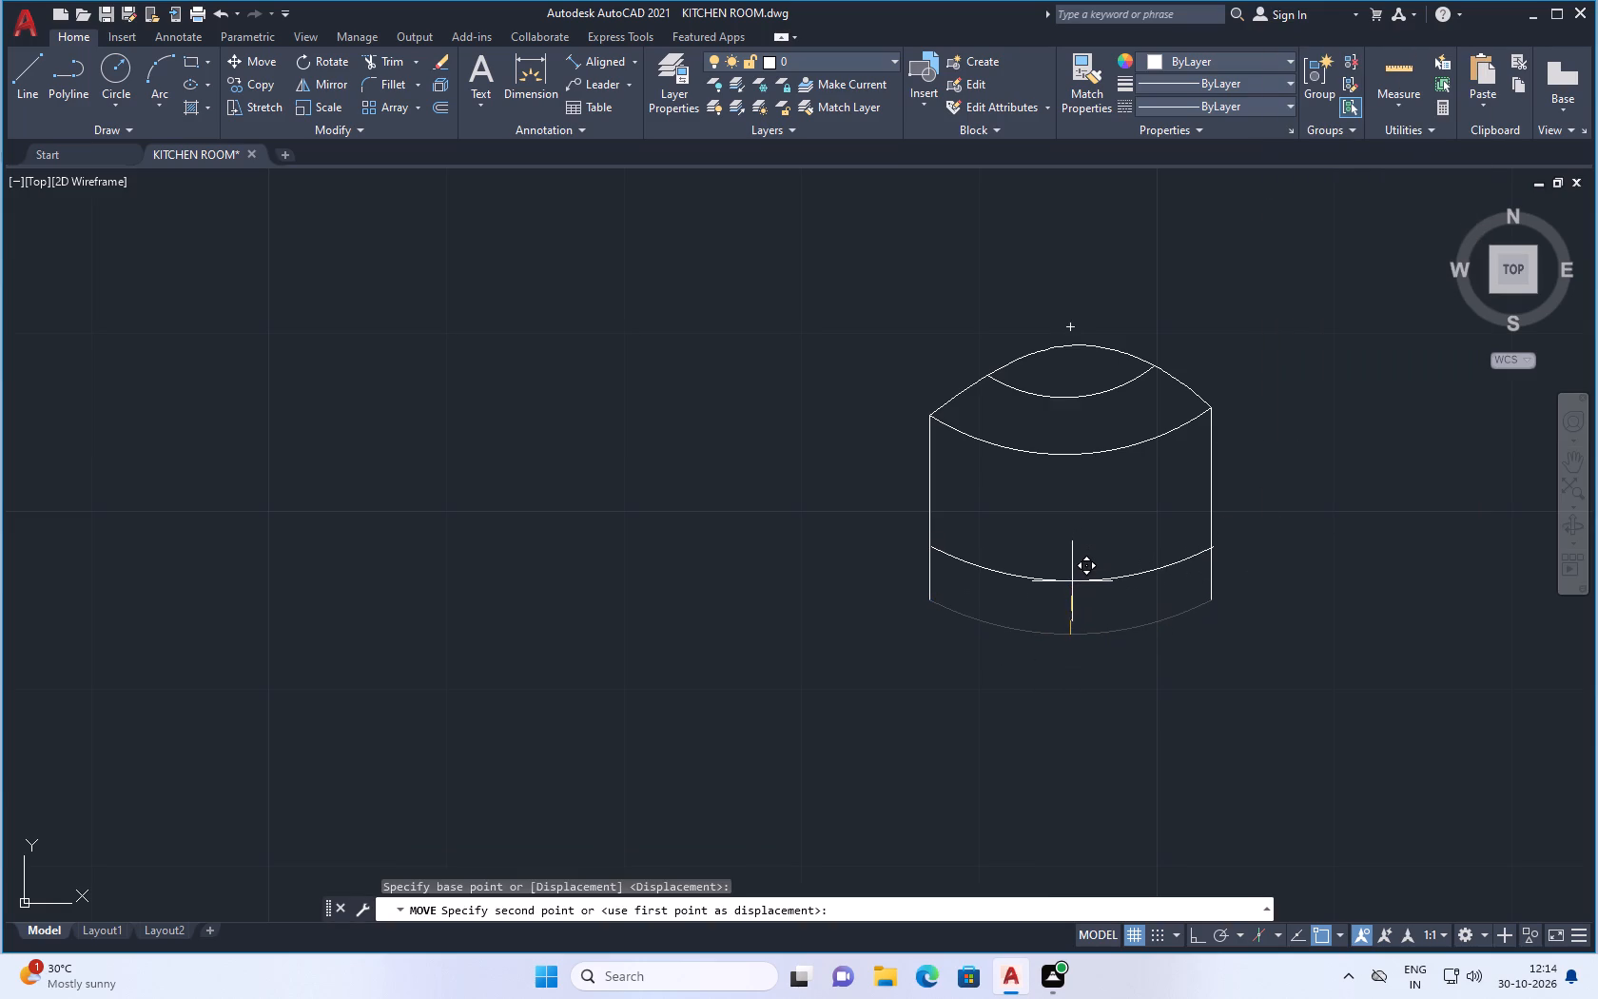
pyautogui.click(1072, 577)
pyautogui.press('Escape')
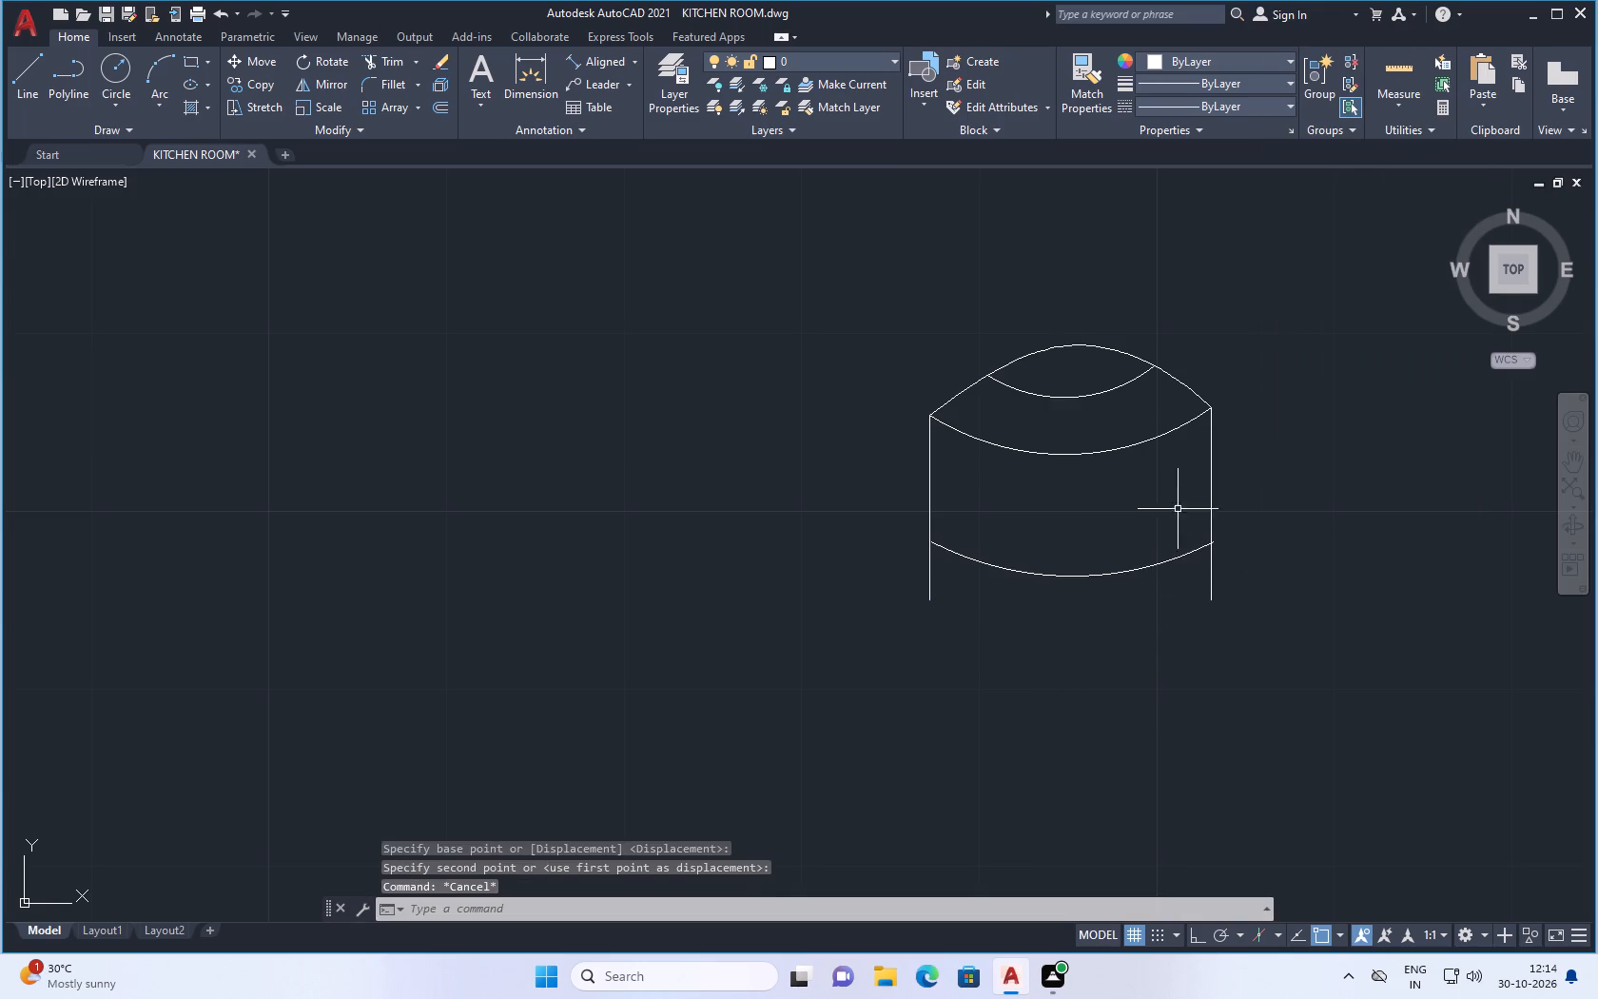
# Trim the part of the container's right side line that extends below the bottom arc.
pyautogui.scroll(-2, 1110, 595)
pyautogui.scroll(2, 1165, 497)
pyautogui.press('t')
pyautogui.press('r')
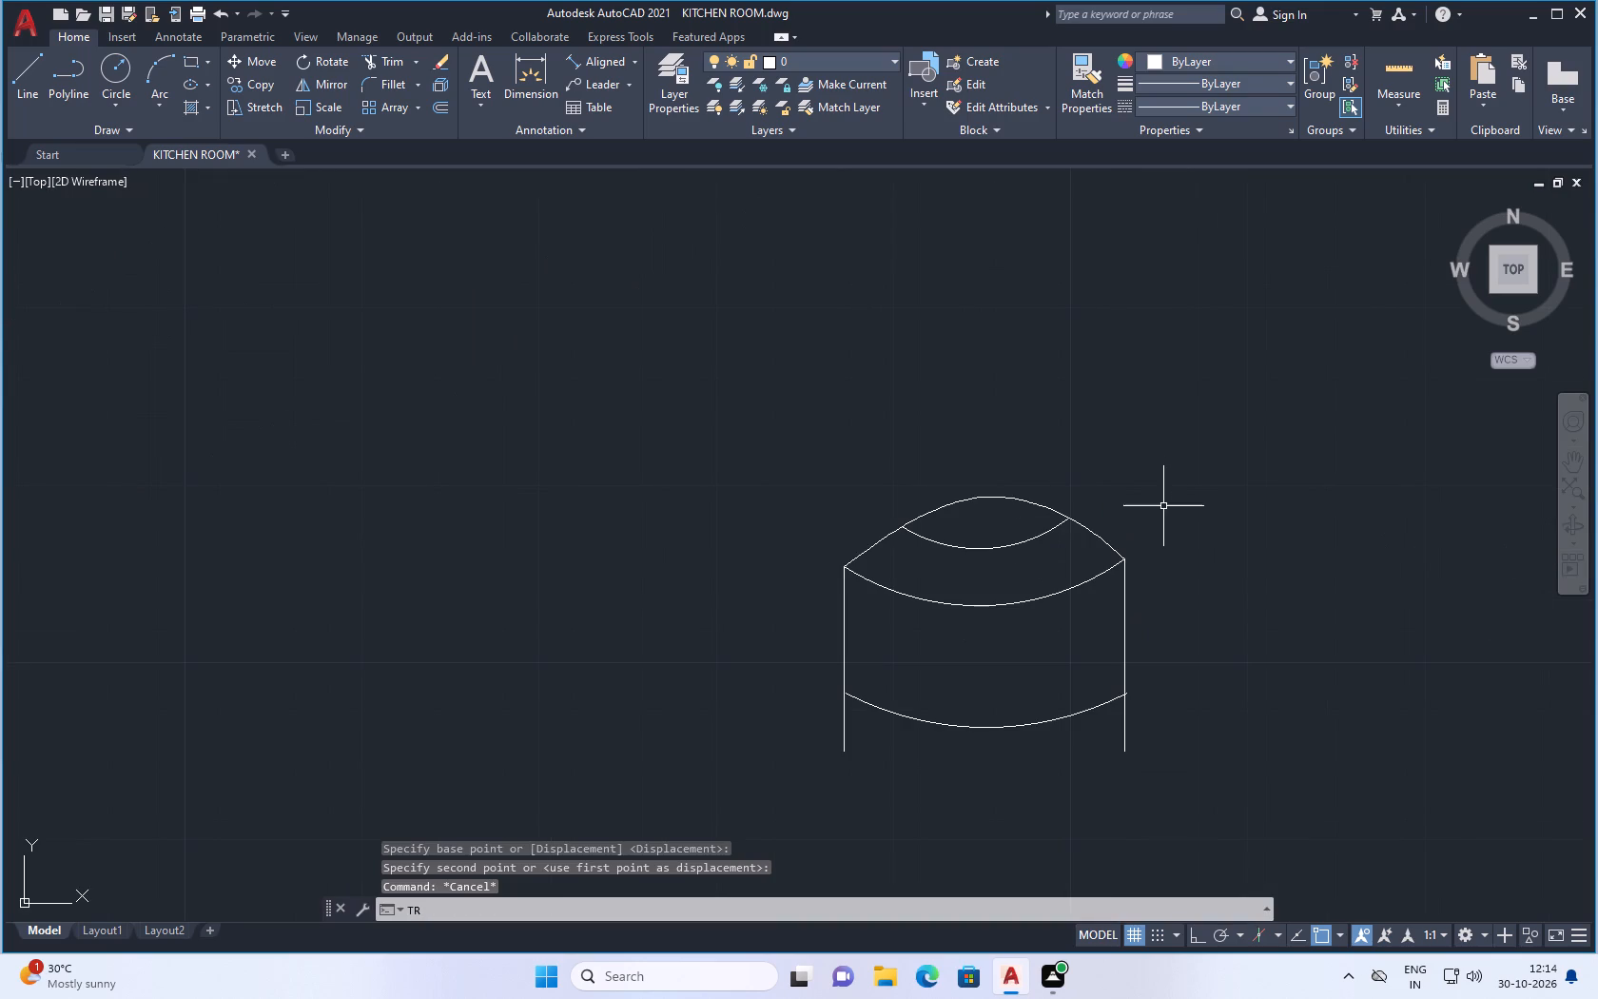
pyautogui.press('Return')
pyautogui.moveTo(1183, 739); pyautogui.dragTo(1163, 739)
pyautogui.click(1105, 739)
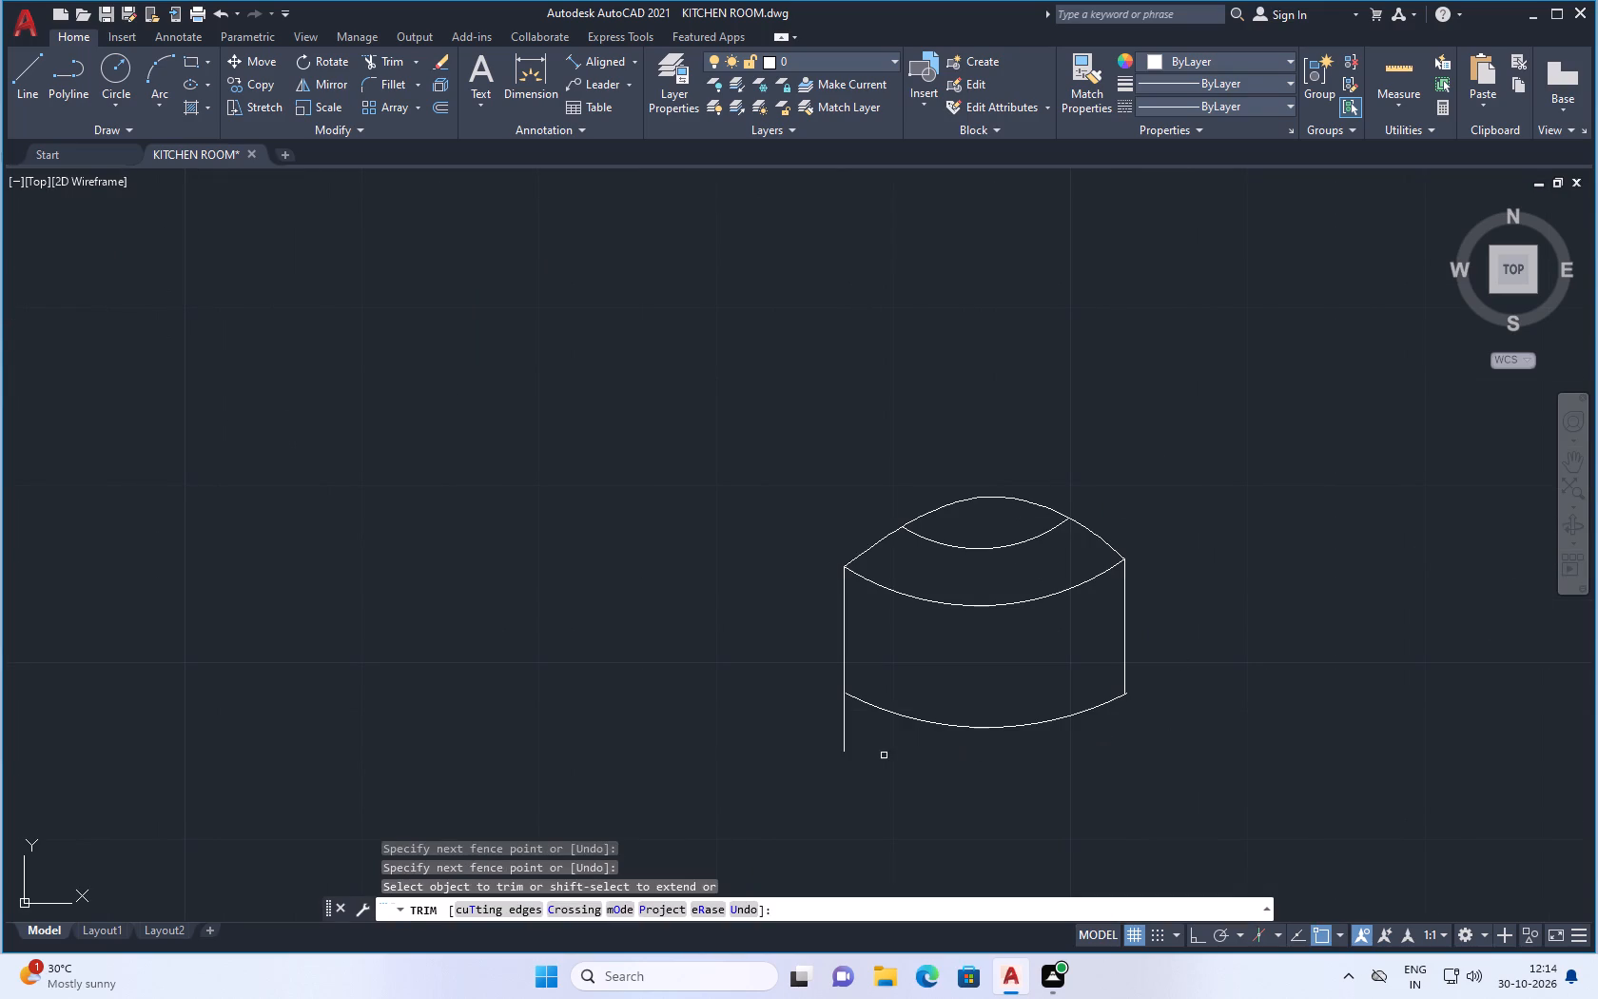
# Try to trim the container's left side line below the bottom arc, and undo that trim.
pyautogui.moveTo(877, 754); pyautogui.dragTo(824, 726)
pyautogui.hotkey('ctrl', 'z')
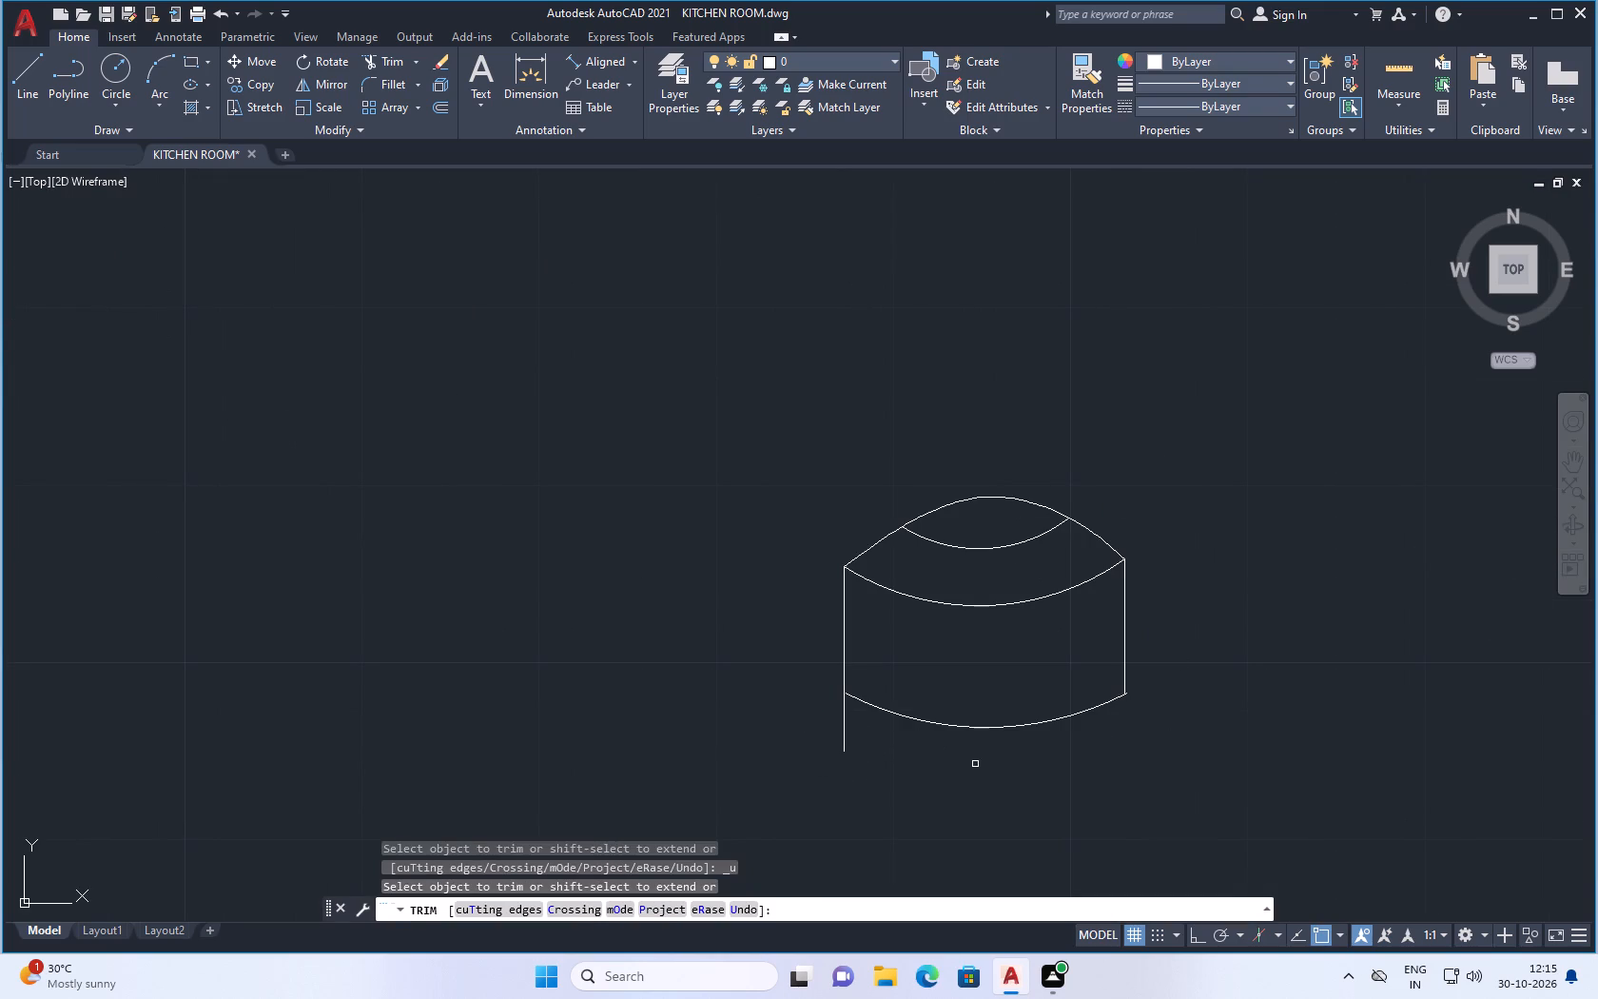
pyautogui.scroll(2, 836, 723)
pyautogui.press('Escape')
# Stretch the left end of the bottom arc slightly past the container's left side line.
pyautogui.scroll(1, 940, 712)
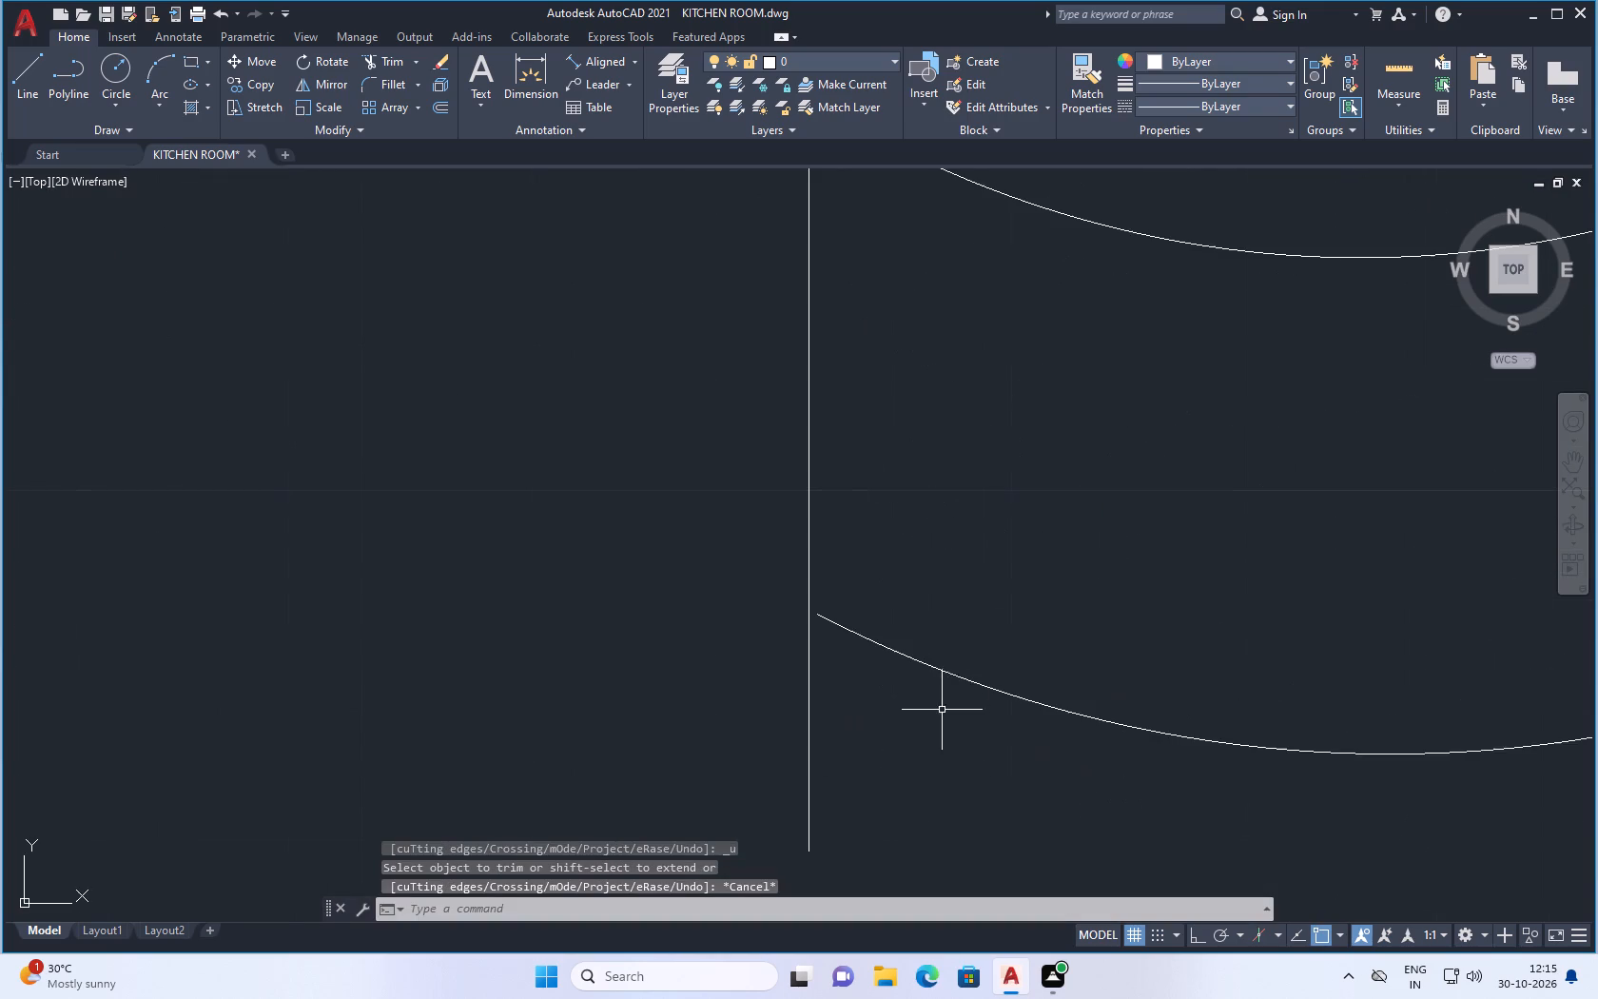
pyautogui.click(862, 634)
pyautogui.scroll(1, 813, 614)
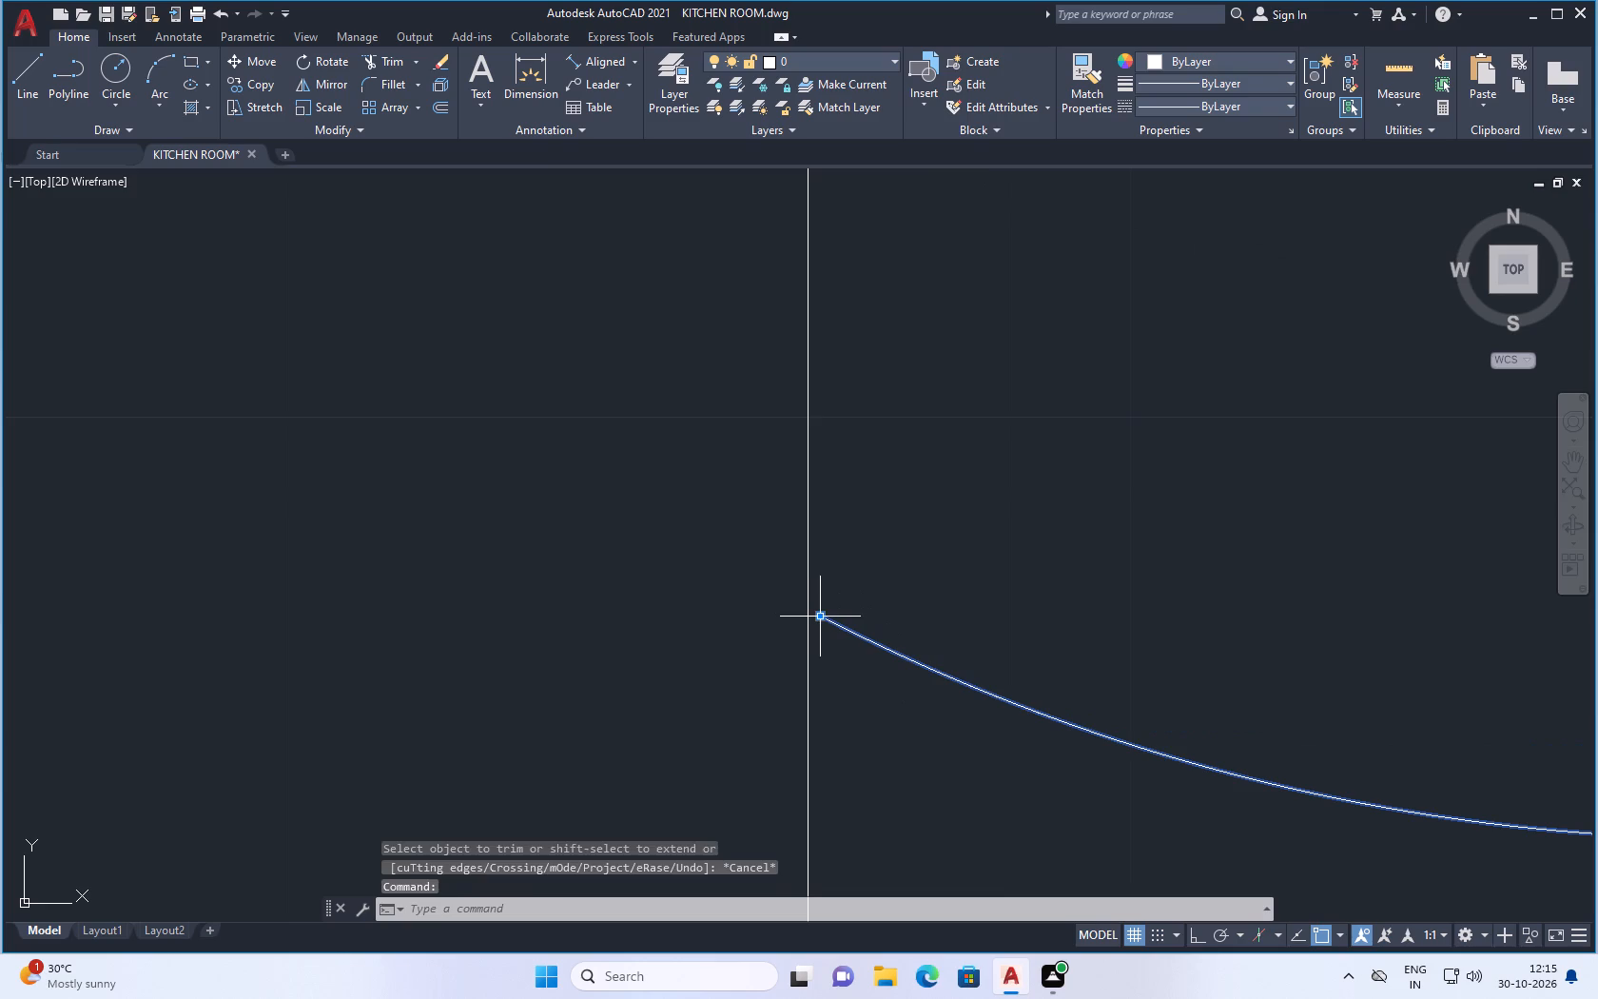
pyautogui.click(819, 617)
pyautogui.click(789, 604)
pyautogui.press('Escape')
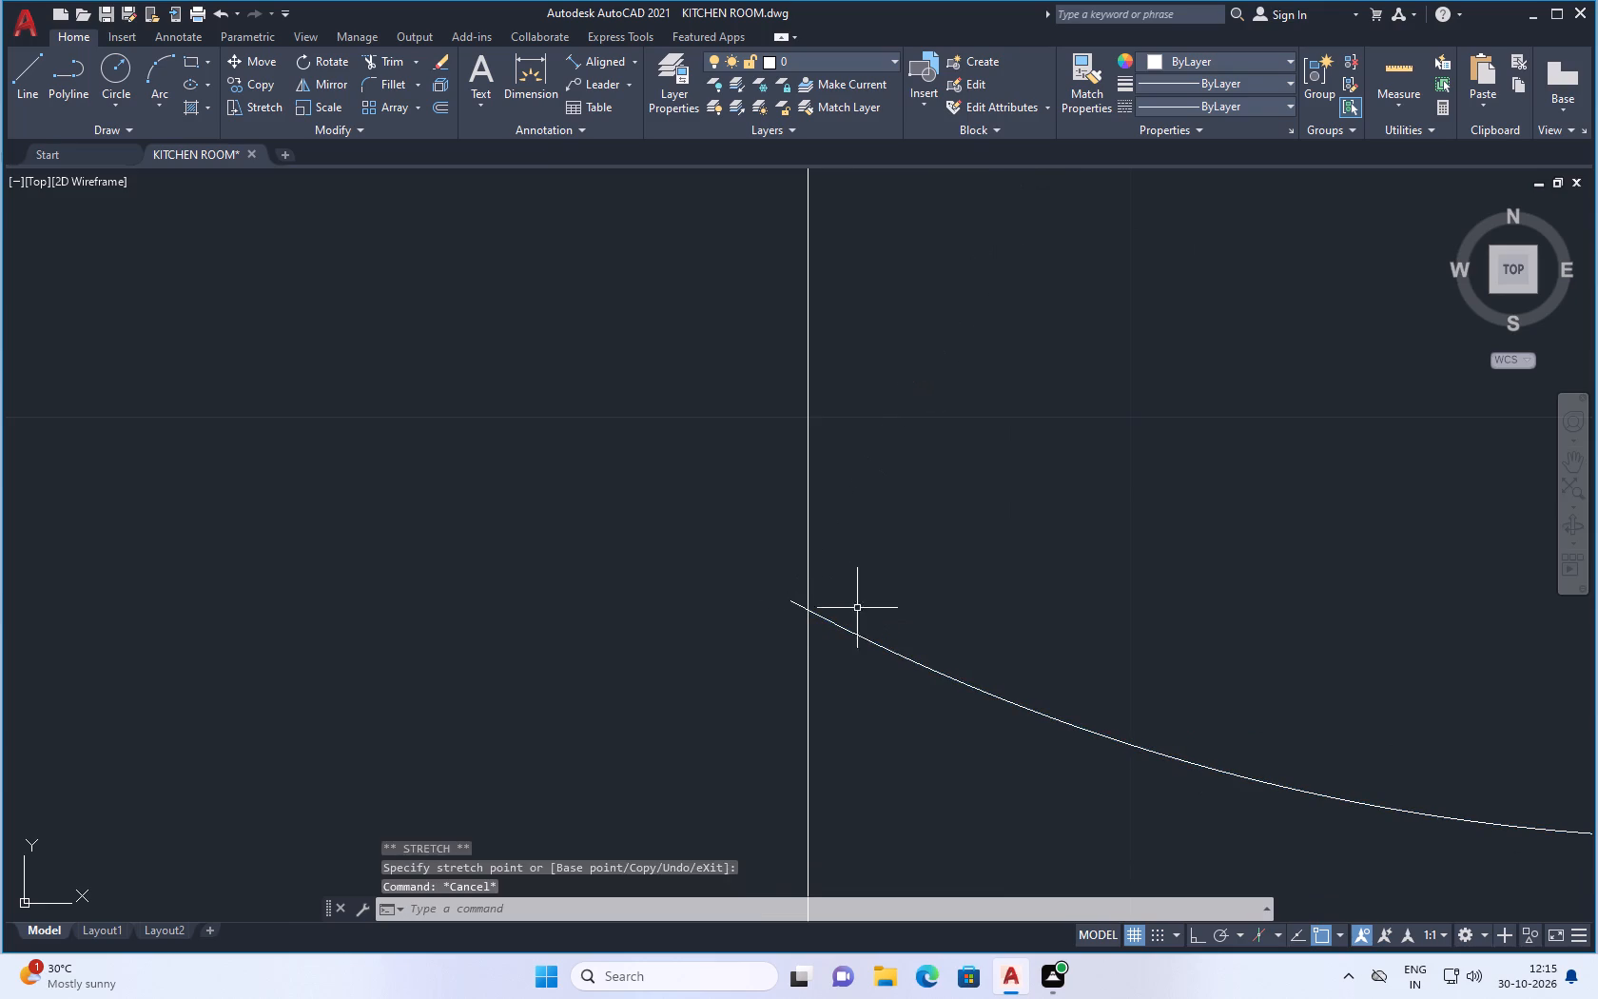
# Trim the bottom arc's short overhangs beyond the container's left and right side lines.
pyautogui.press('t')
pyautogui.press('r')
pyautogui.press('Return')
pyautogui.scroll(1, 789, 607)
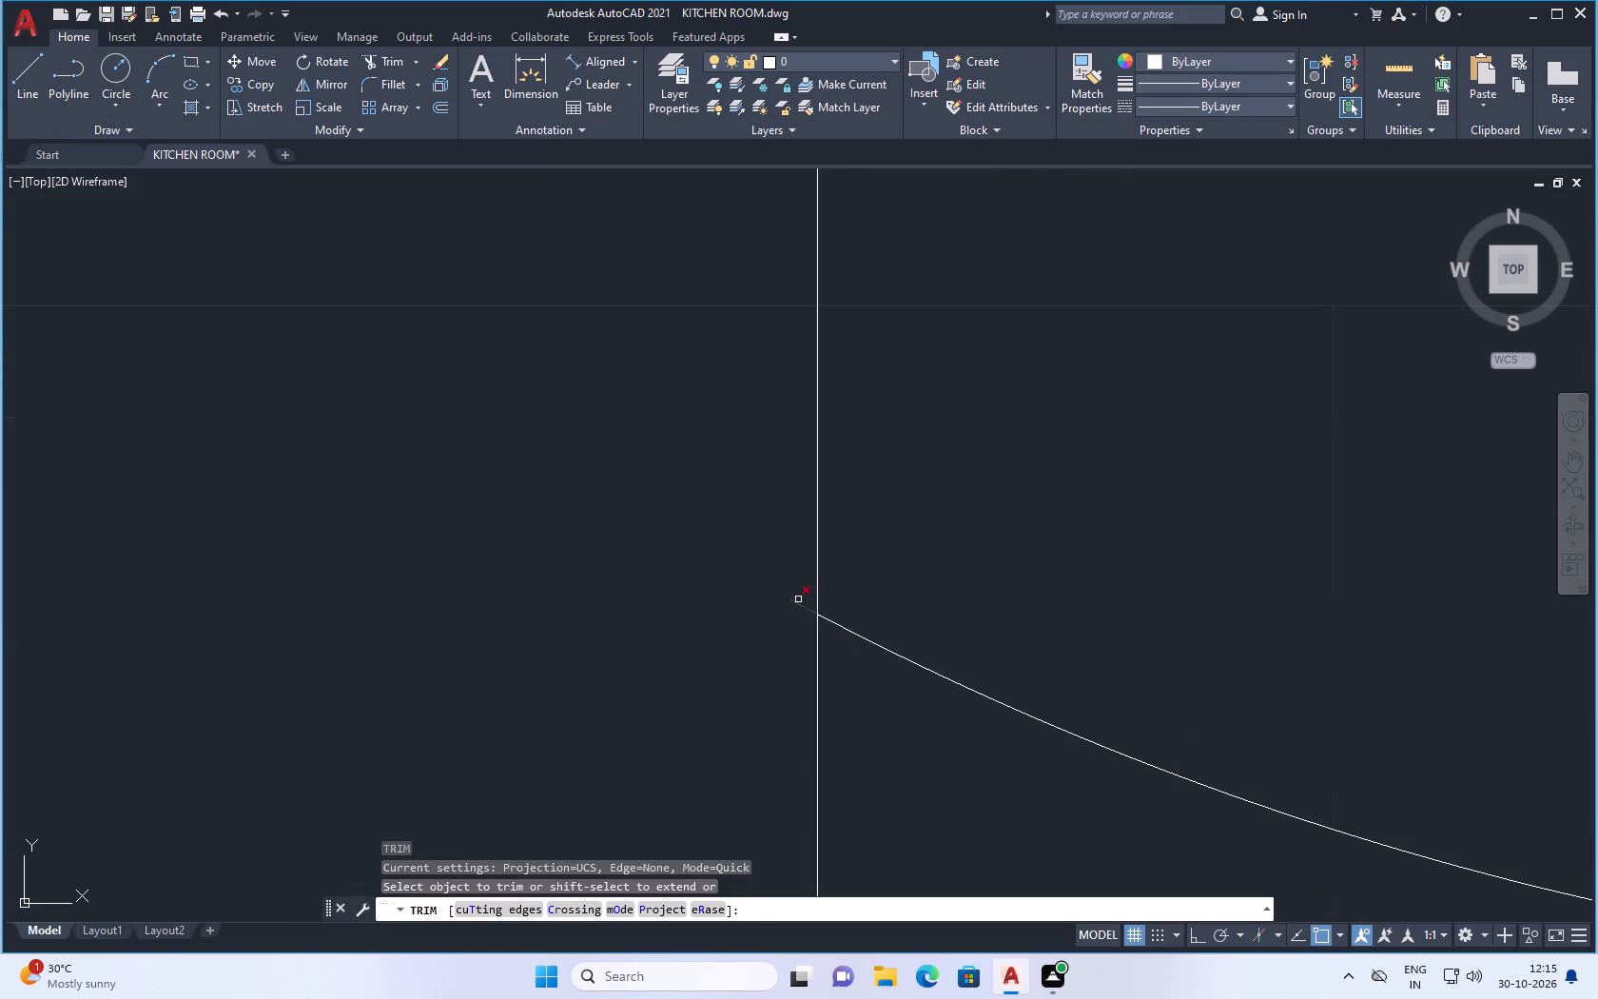
pyautogui.moveTo(798, 598); pyautogui.dragTo(785, 634)
pyautogui.scroll(-6, 779, 652)
pyautogui.scroll(2, 1013, 655)
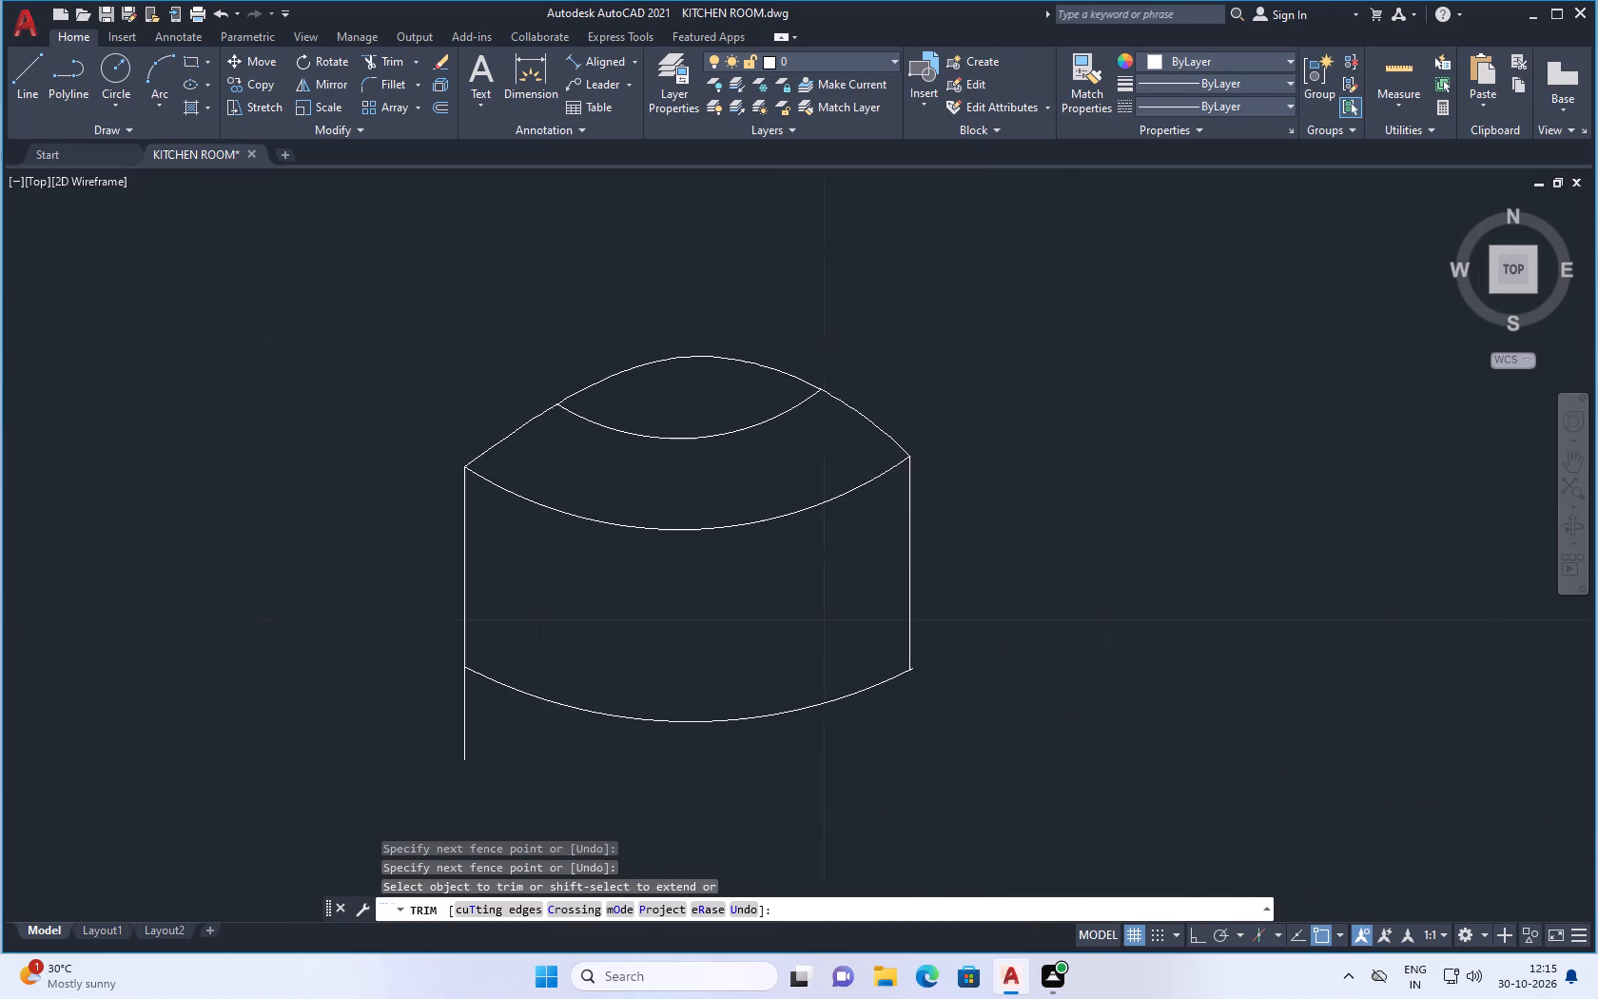
pyautogui.scroll(5, 897, 680)
pyautogui.moveTo(984, 650); pyautogui.dragTo(992, 671)
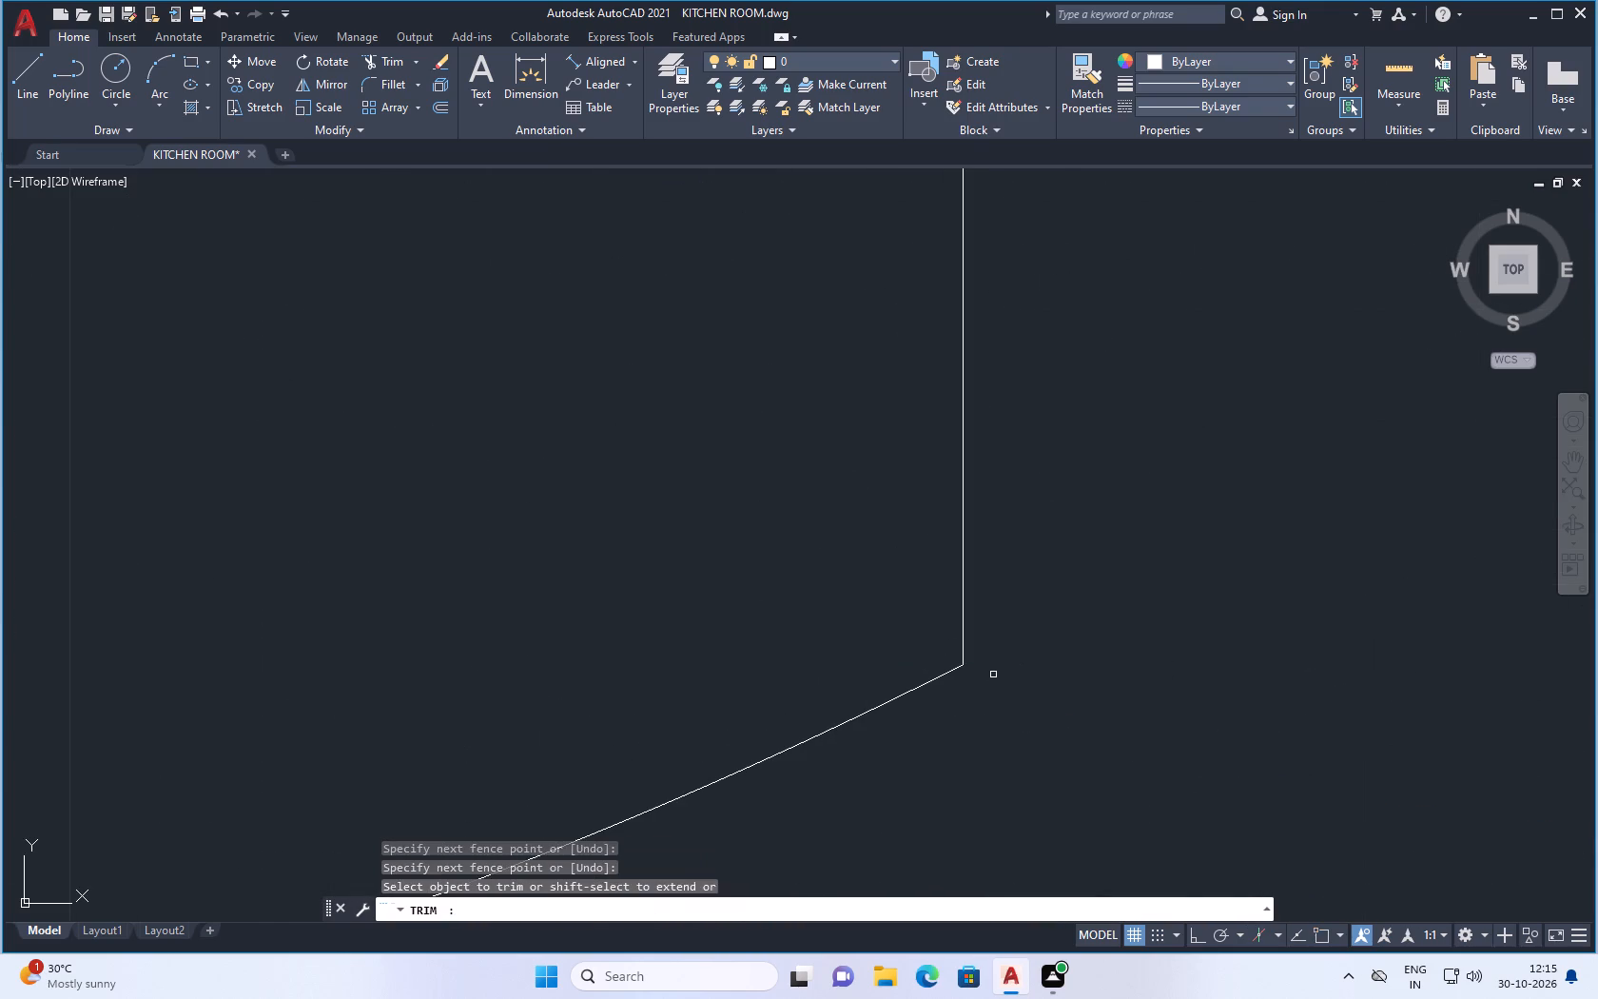
pyautogui.press('Escape')
# Trim the part of the container's left side line that extends below the bottom arc.
pyautogui.scroll(-6, 1061, 676)
pyautogui.write('TR')
pyautogui.press('Return')
pyautogui.scroll(2, 856, 701)
pyautogui.moveTo(781, 678); pyautogui.dragTo(660, 678)
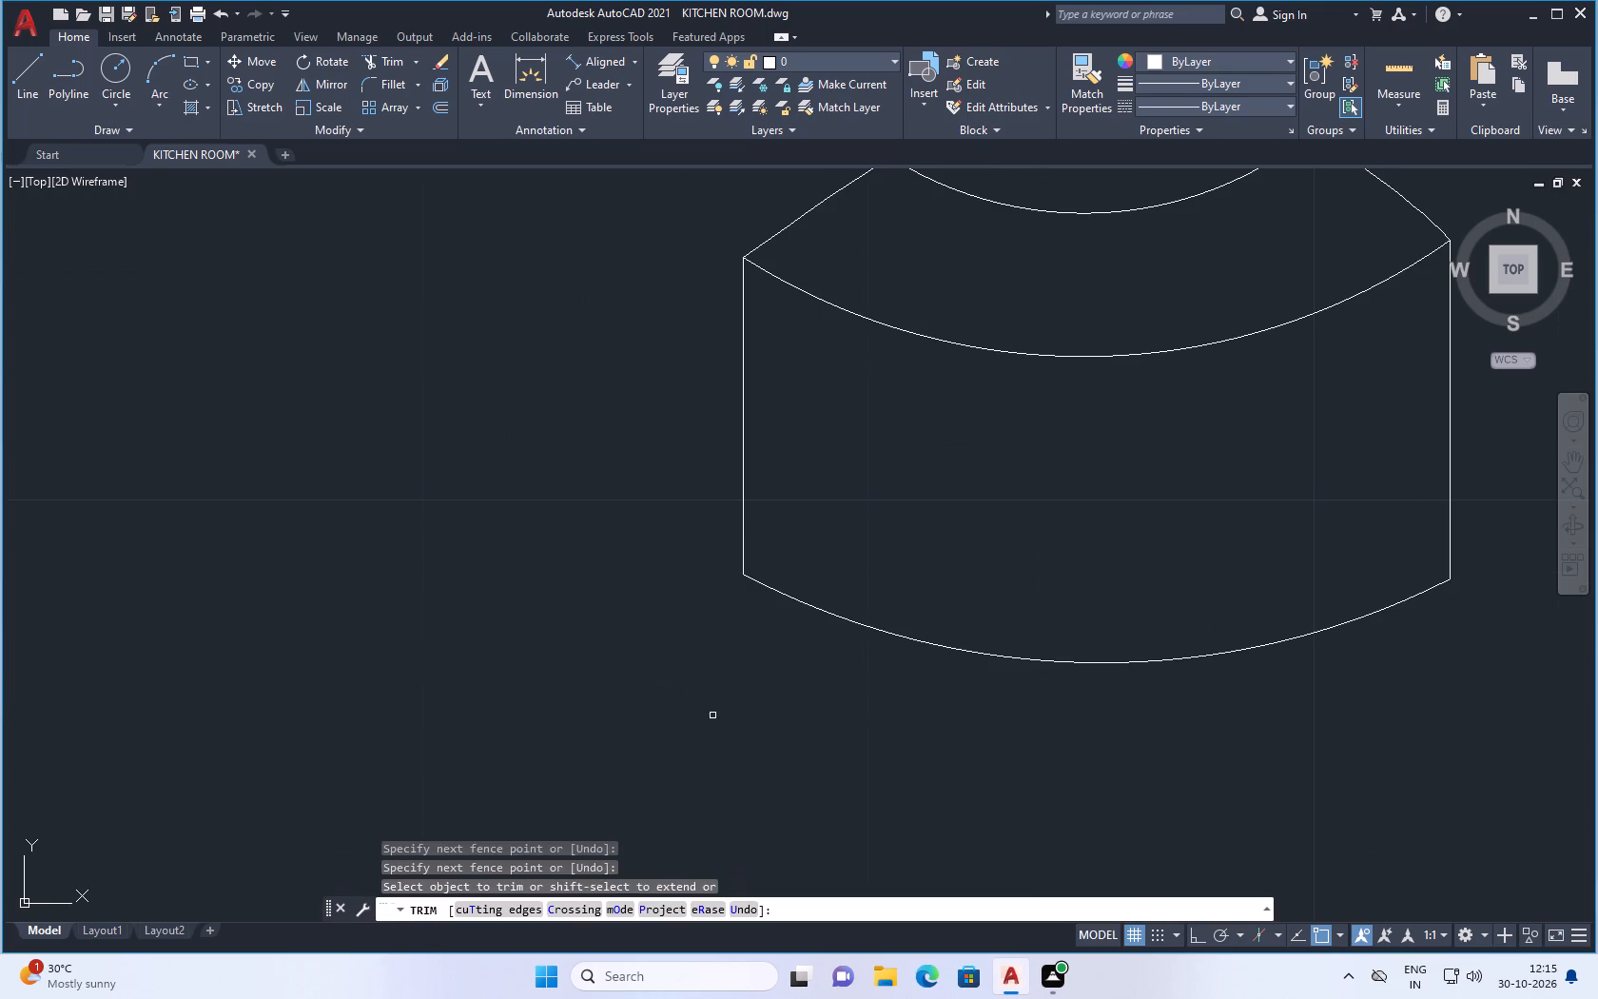
pyautogui.press('Escape')
# With Ortho on, draw a vertical line about 17 units long between the domed container and the cube, extending below them.
pyautogui.scroll(-3, 788, 742)
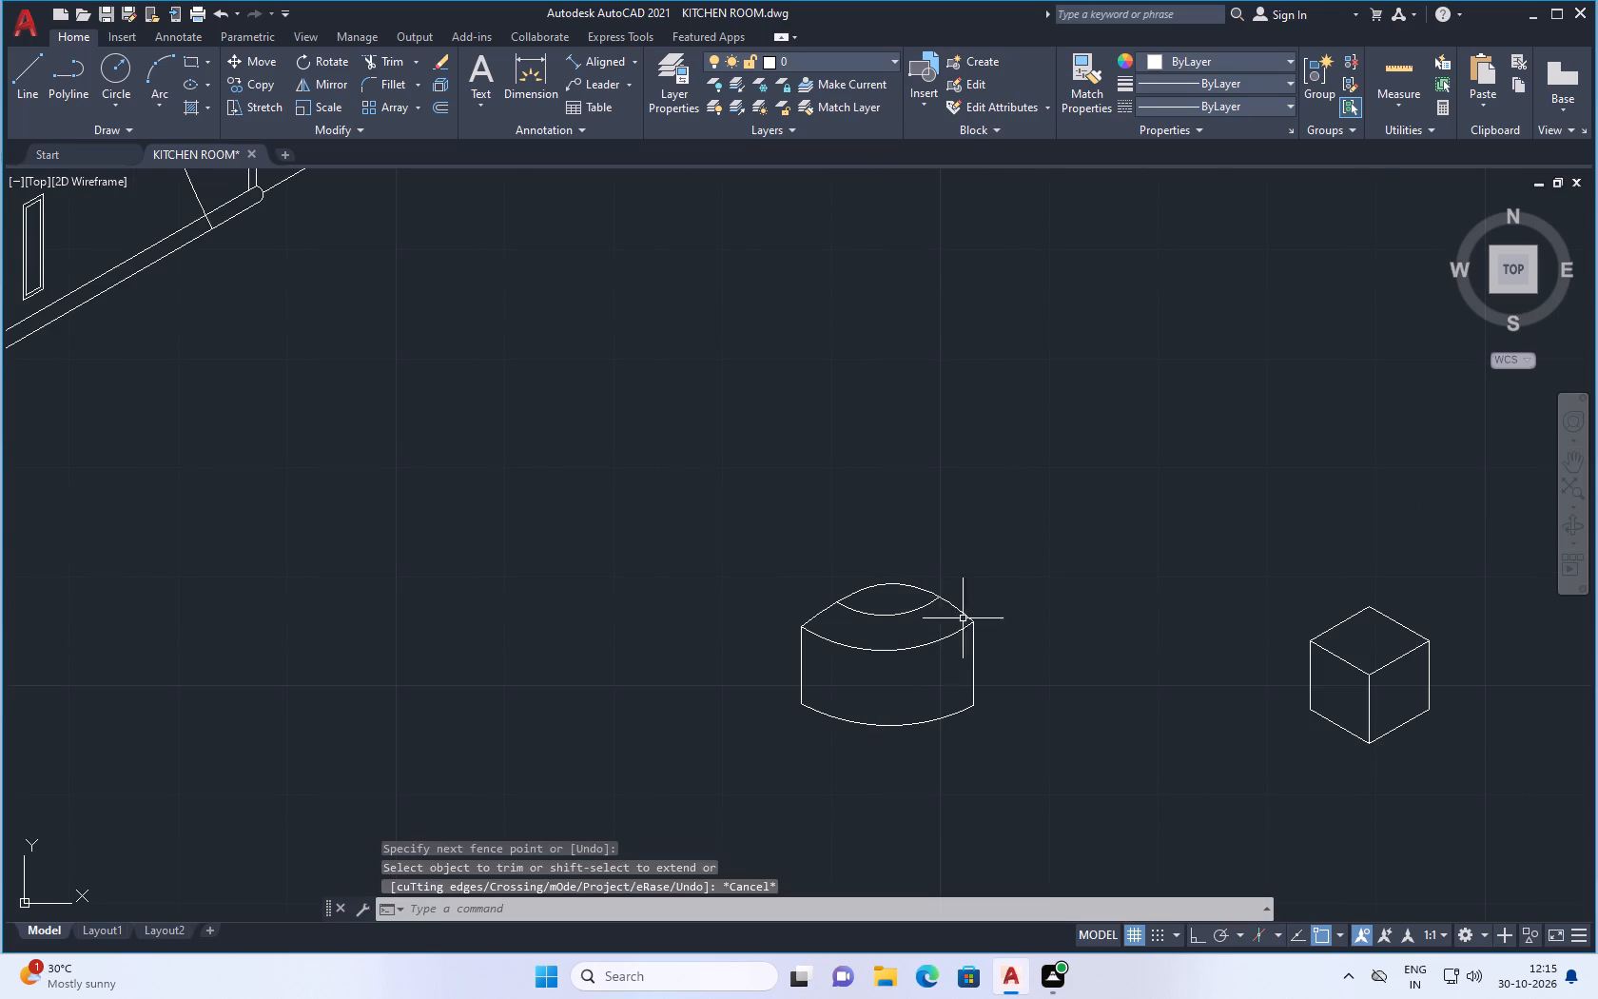
pyautogui.scroll(-1, 953, 648)
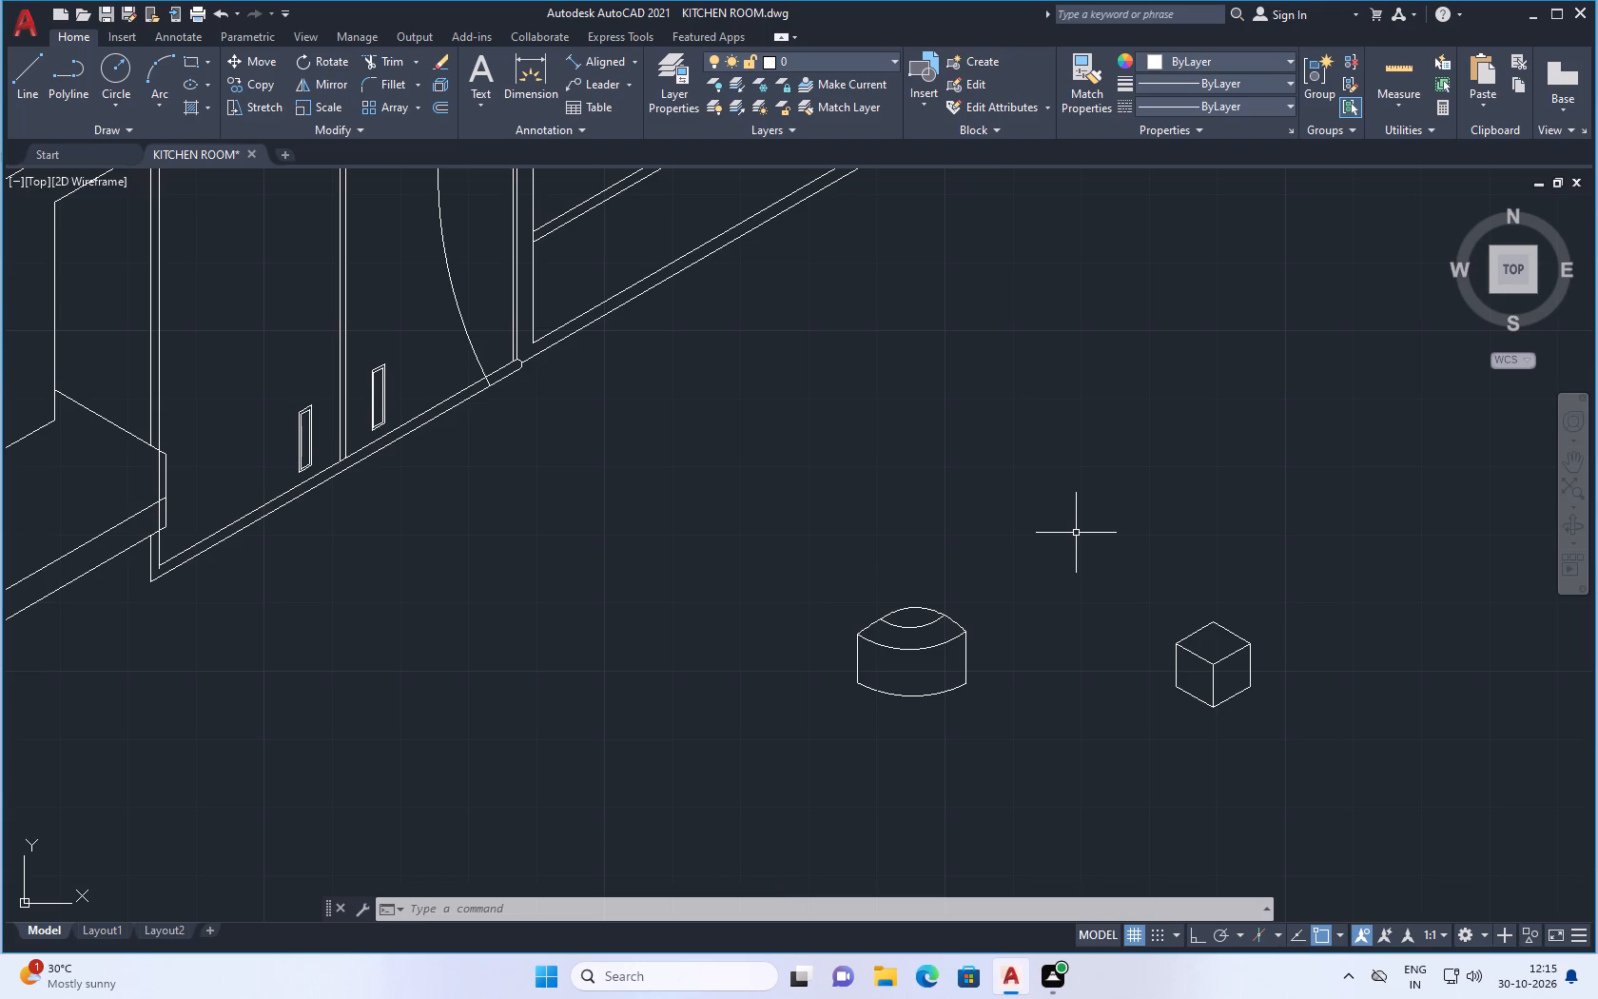
pyautogui.scroll(-2, 1102, 754)
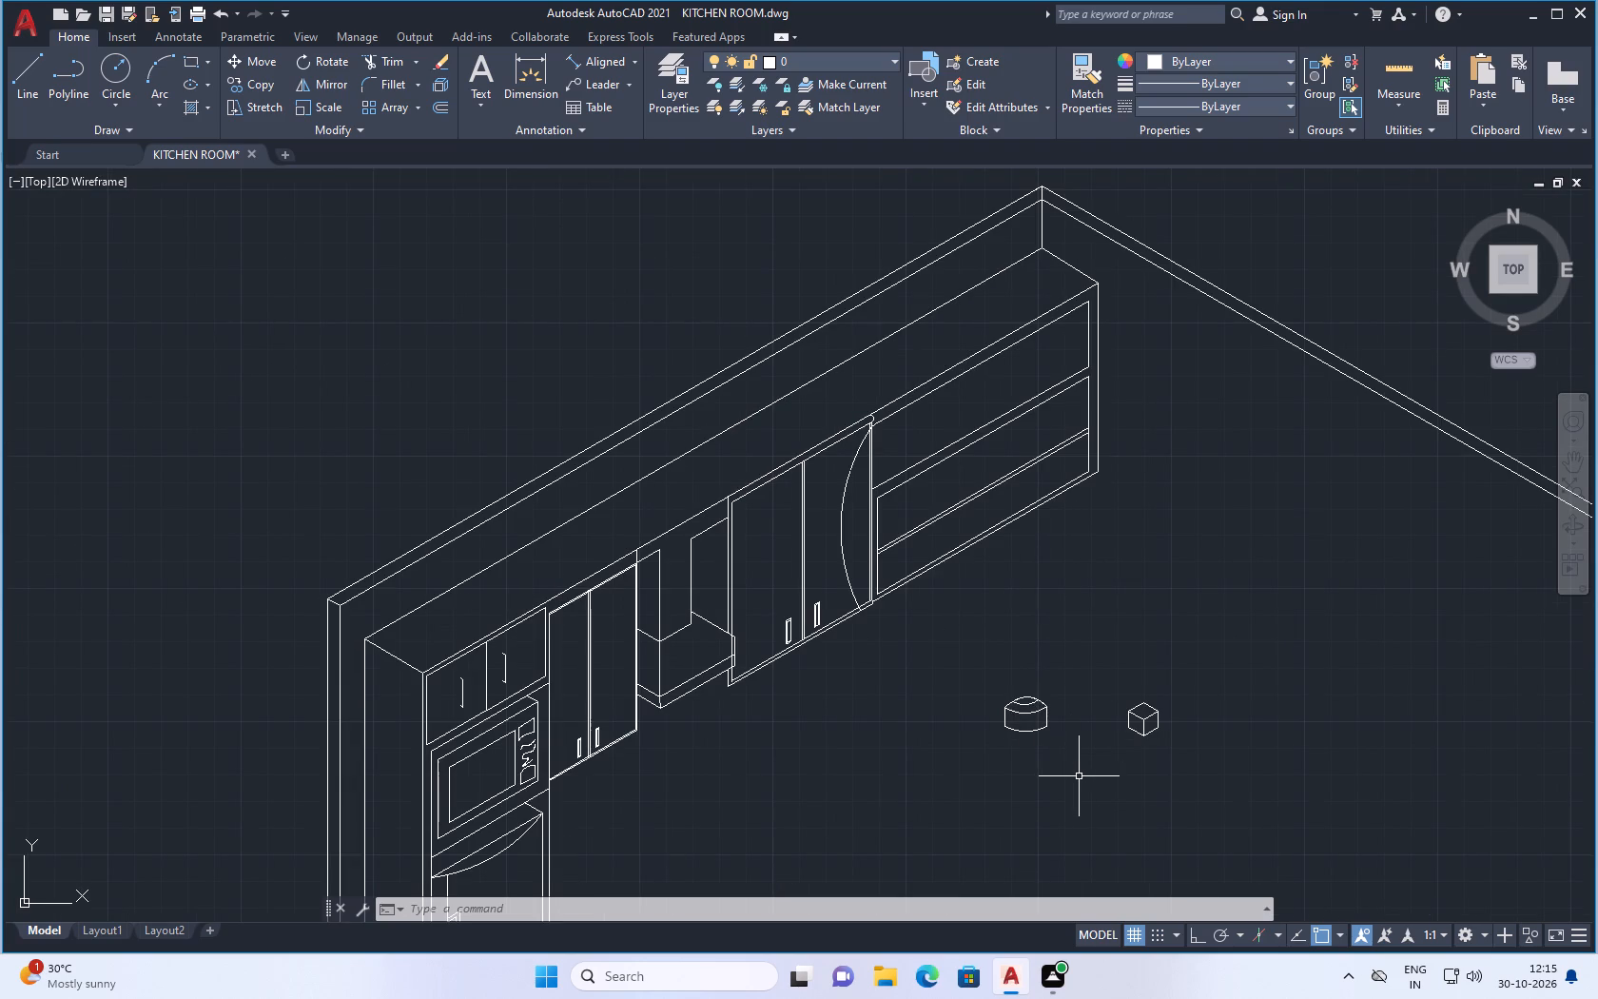
pyautogui.scroll(1, 1074, 800)
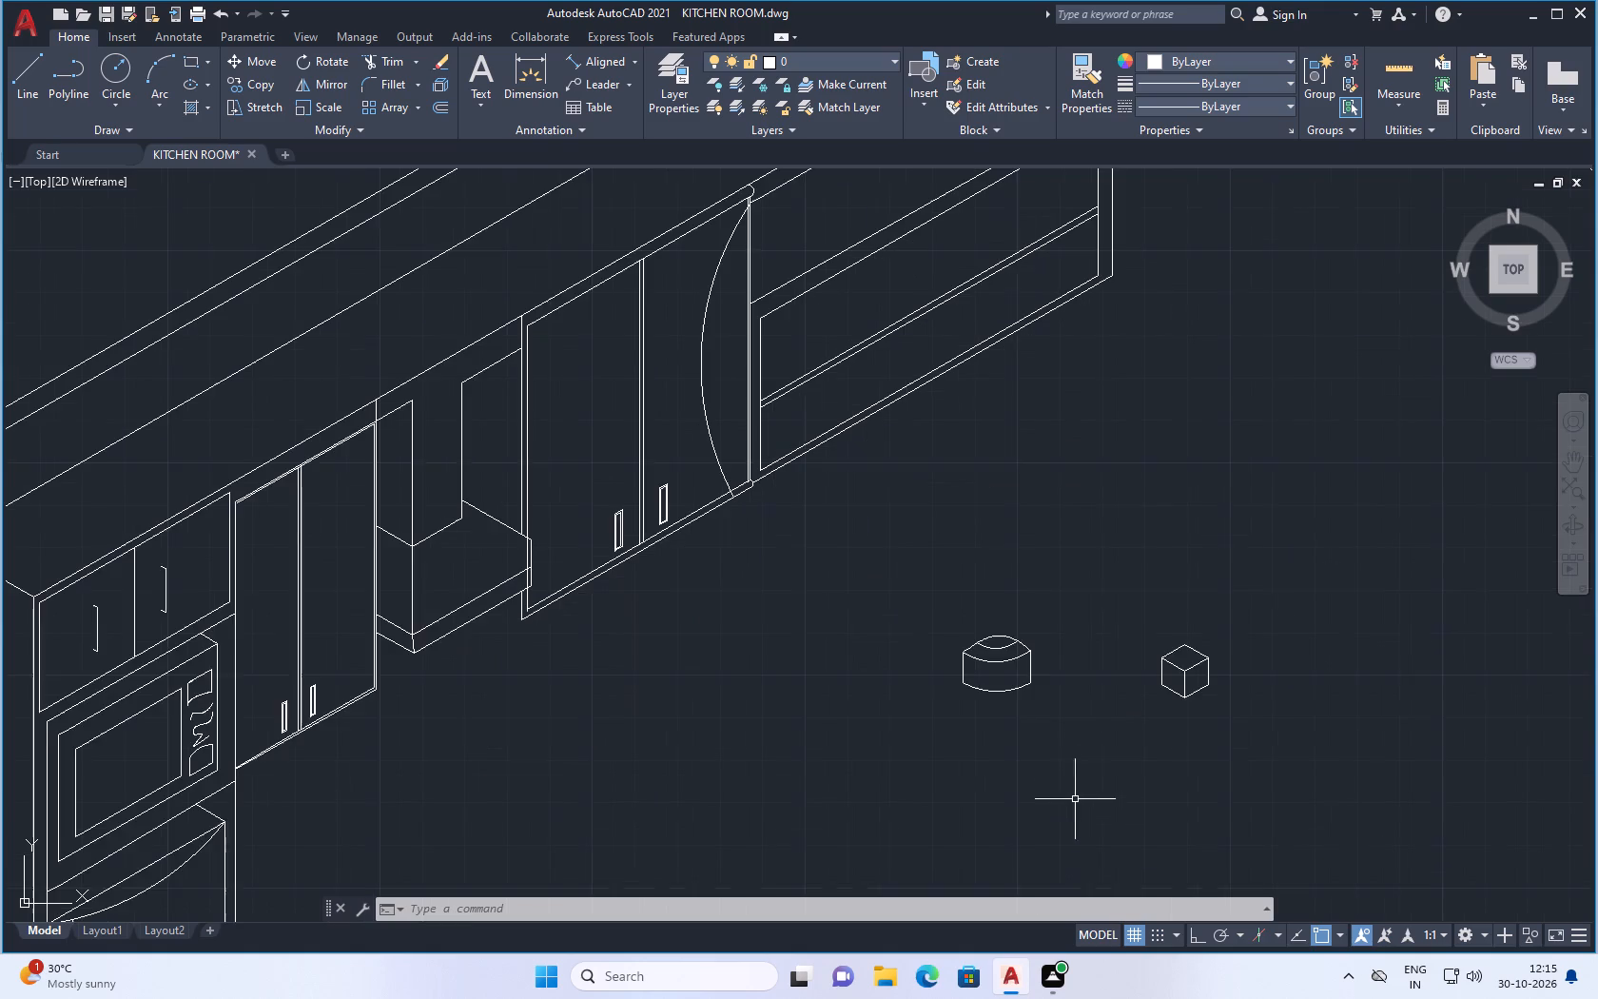
pyautogui.scroll(-1, 1121, 683)
pyautogui.scroll(1, 1148, 773)
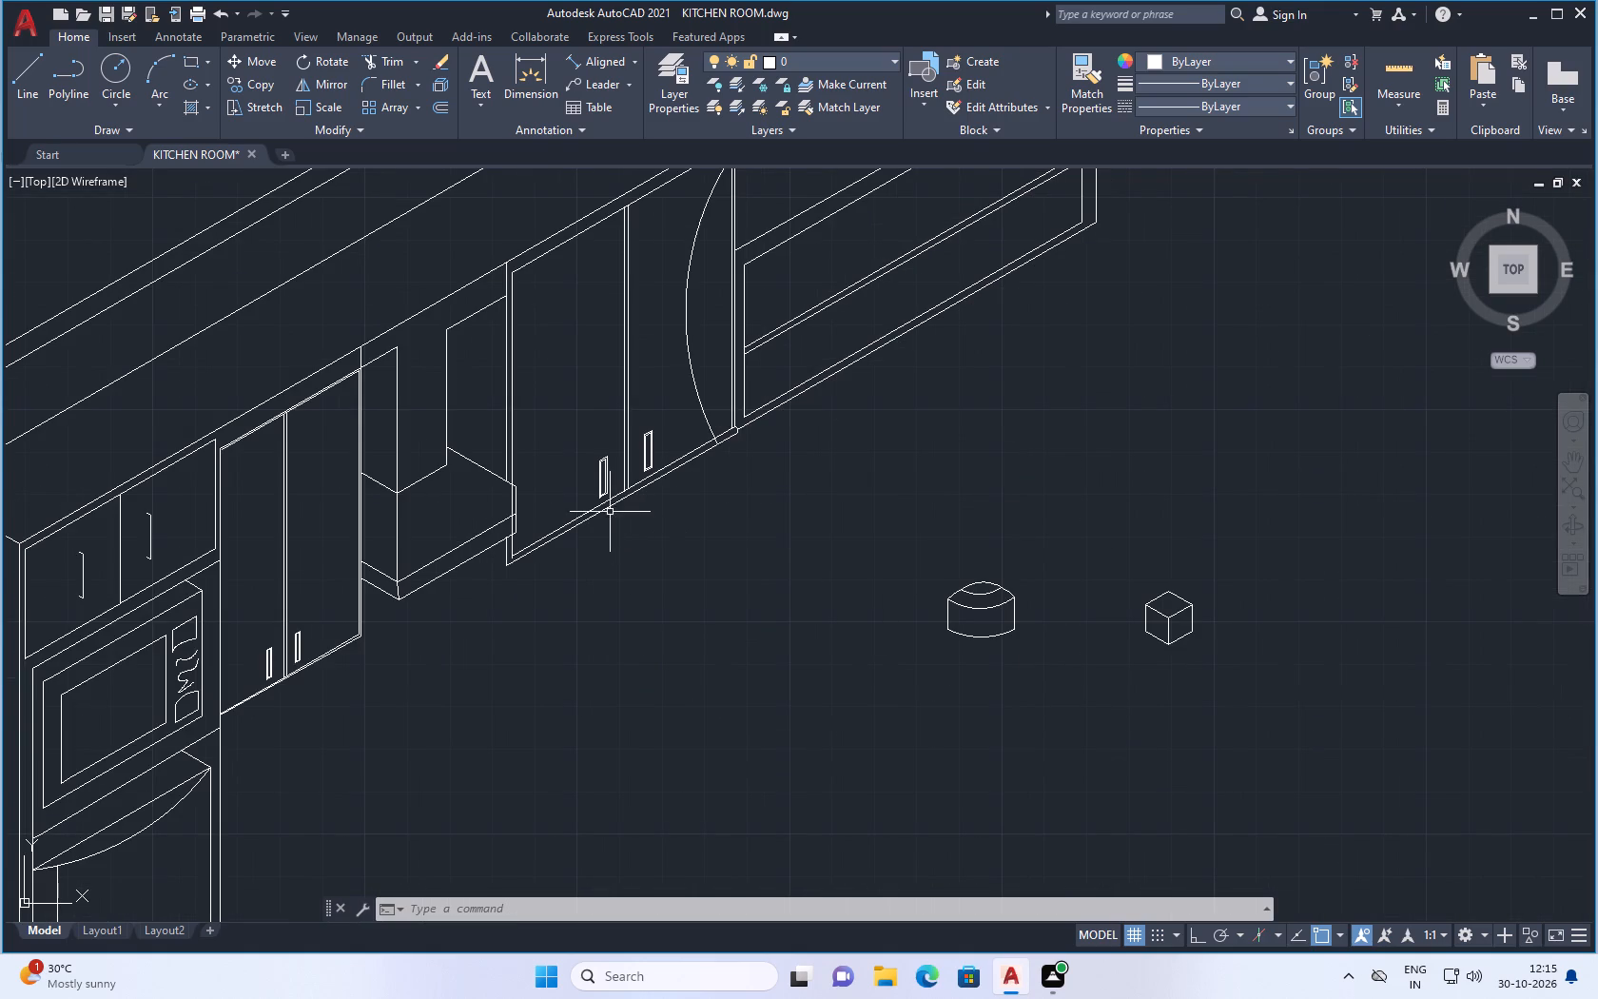
pyautogui.click(19, 69)
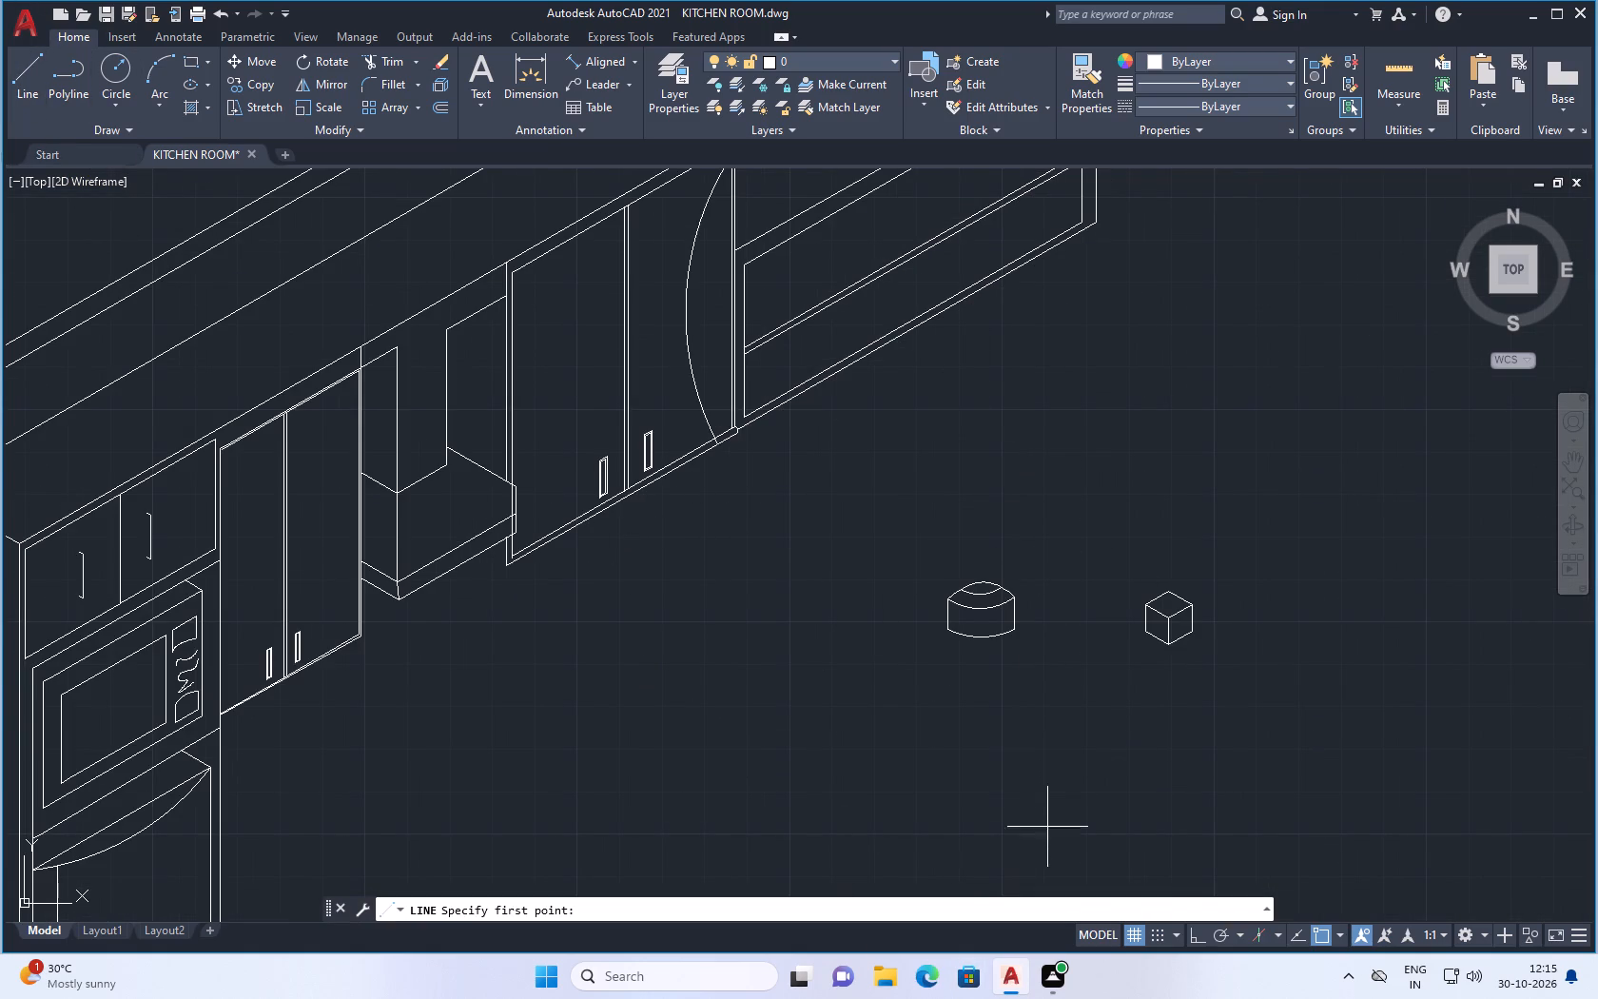
pyautogui.scroll(1, 1049, 785)
pyautogui.click(1072, 542)
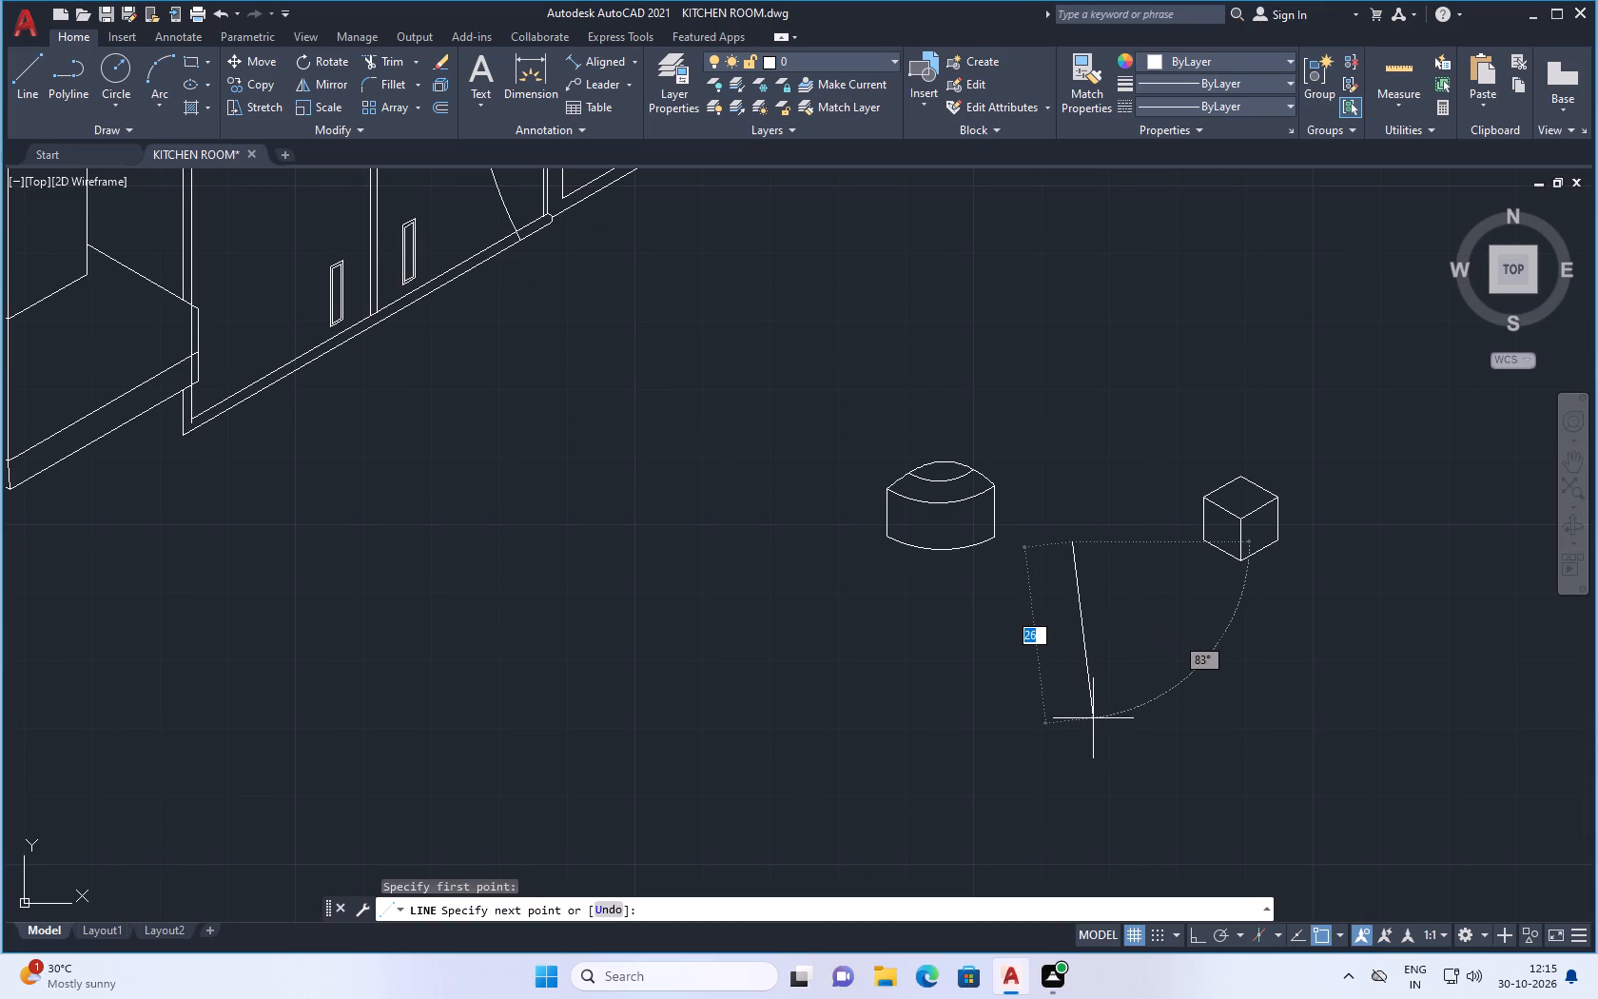
pyautogui.click(1192, 934)
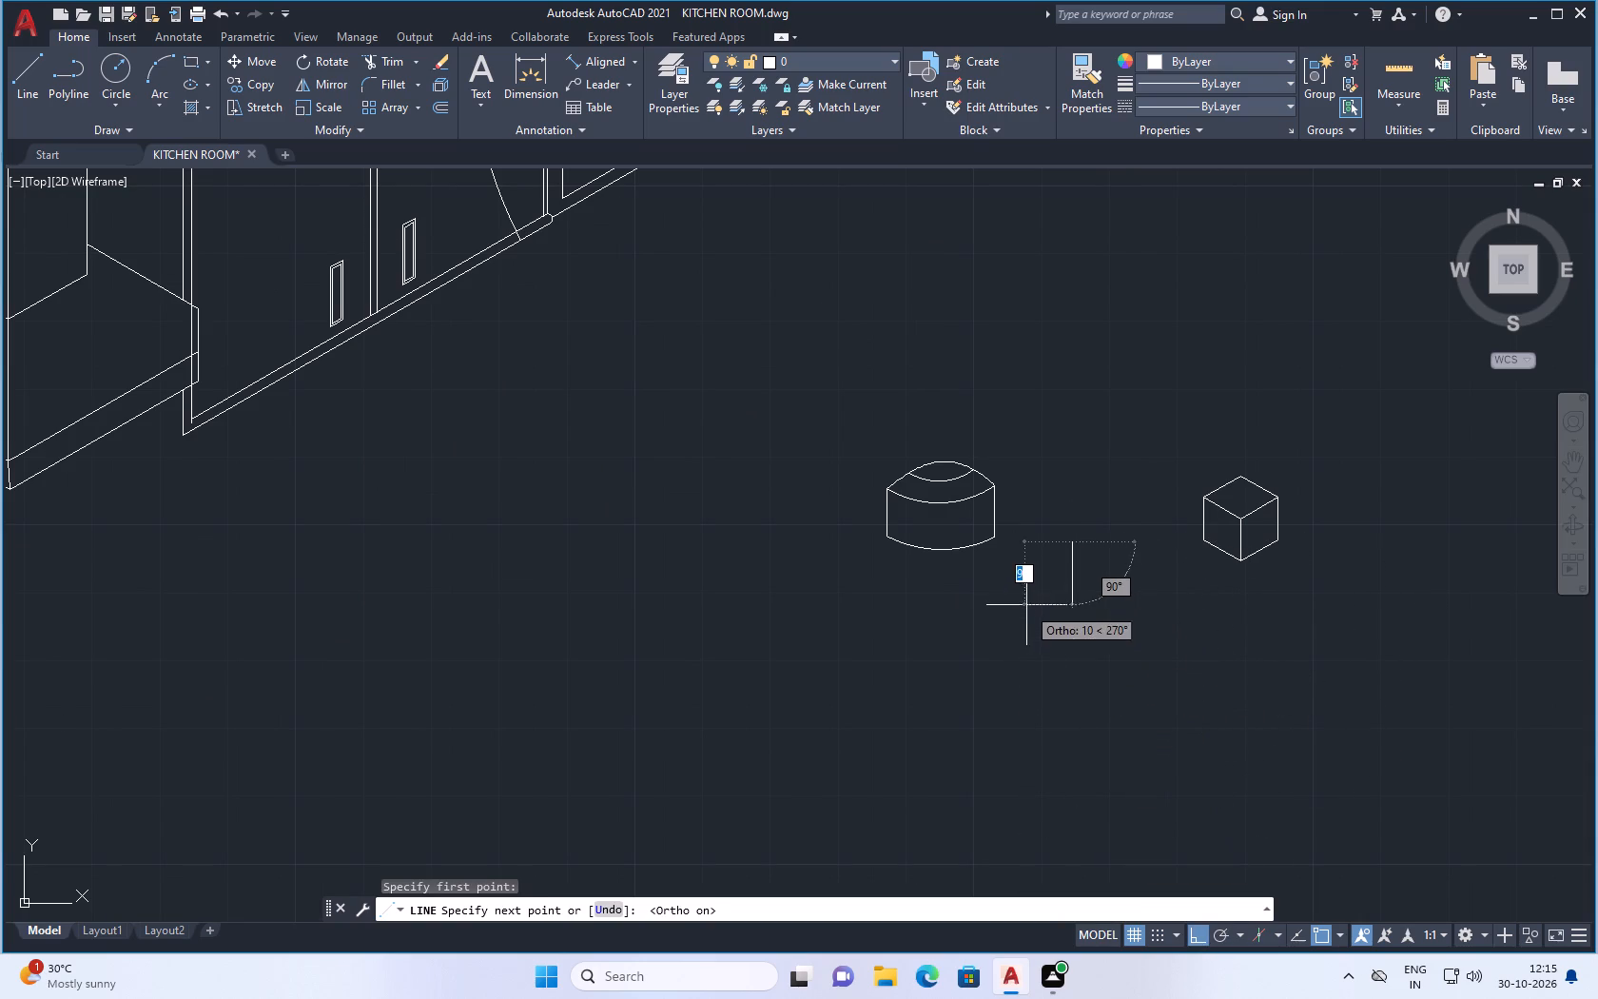
pyautogui.click(1081, 658)
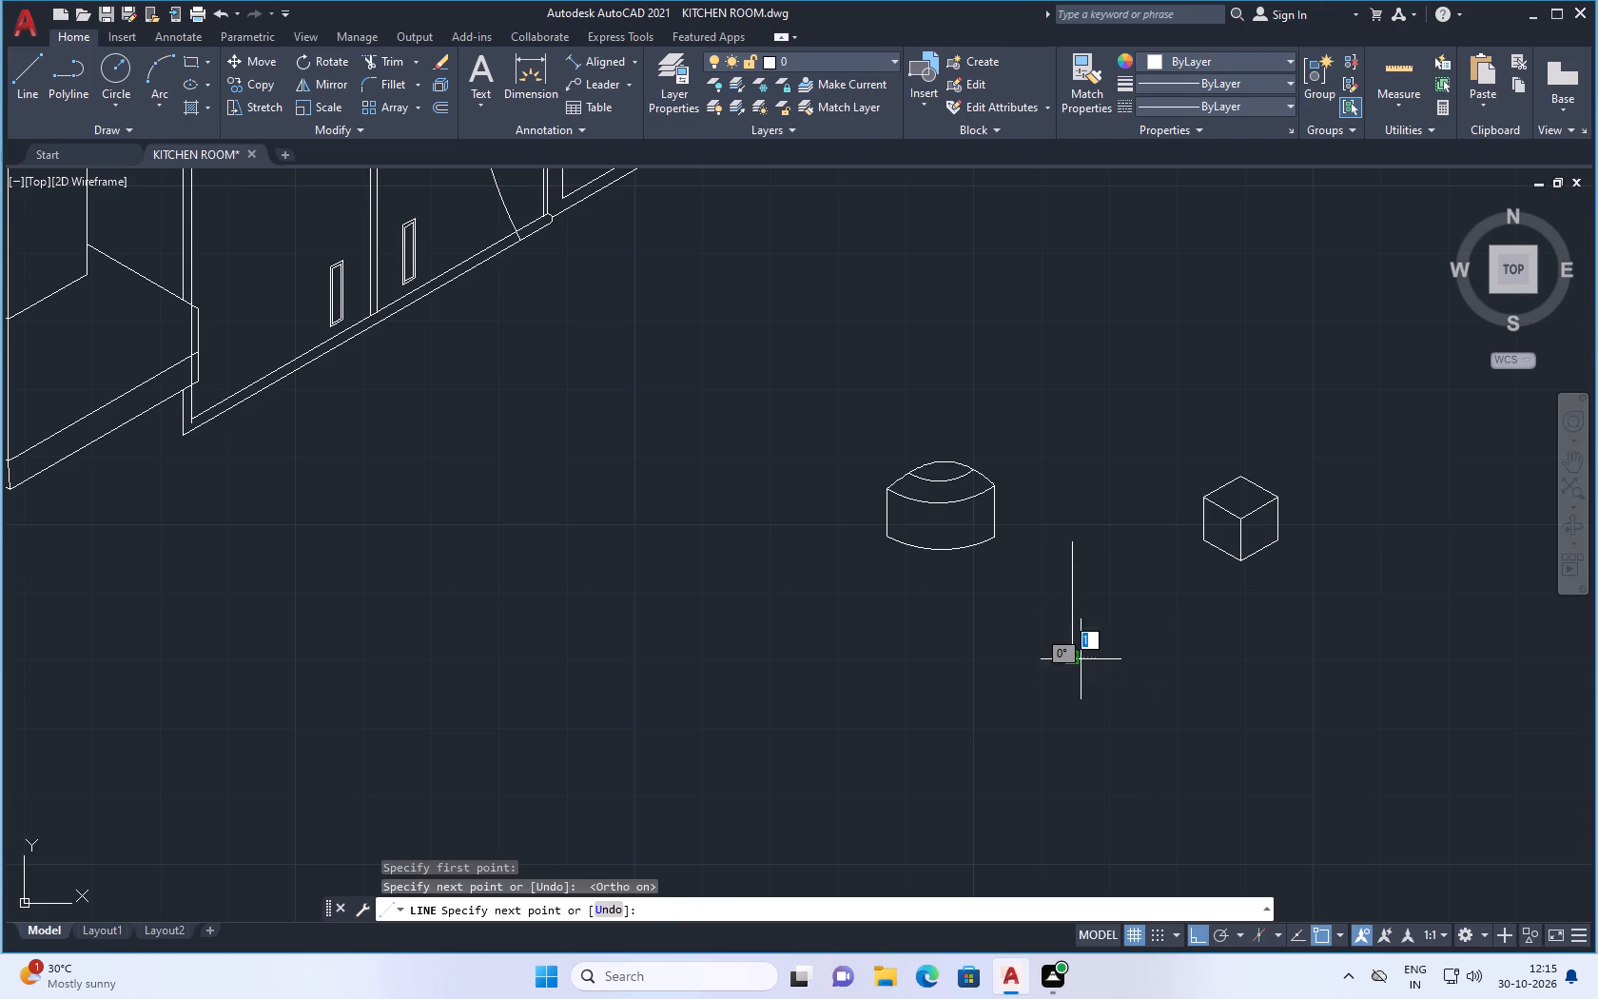
pyautogui.press('Escape')
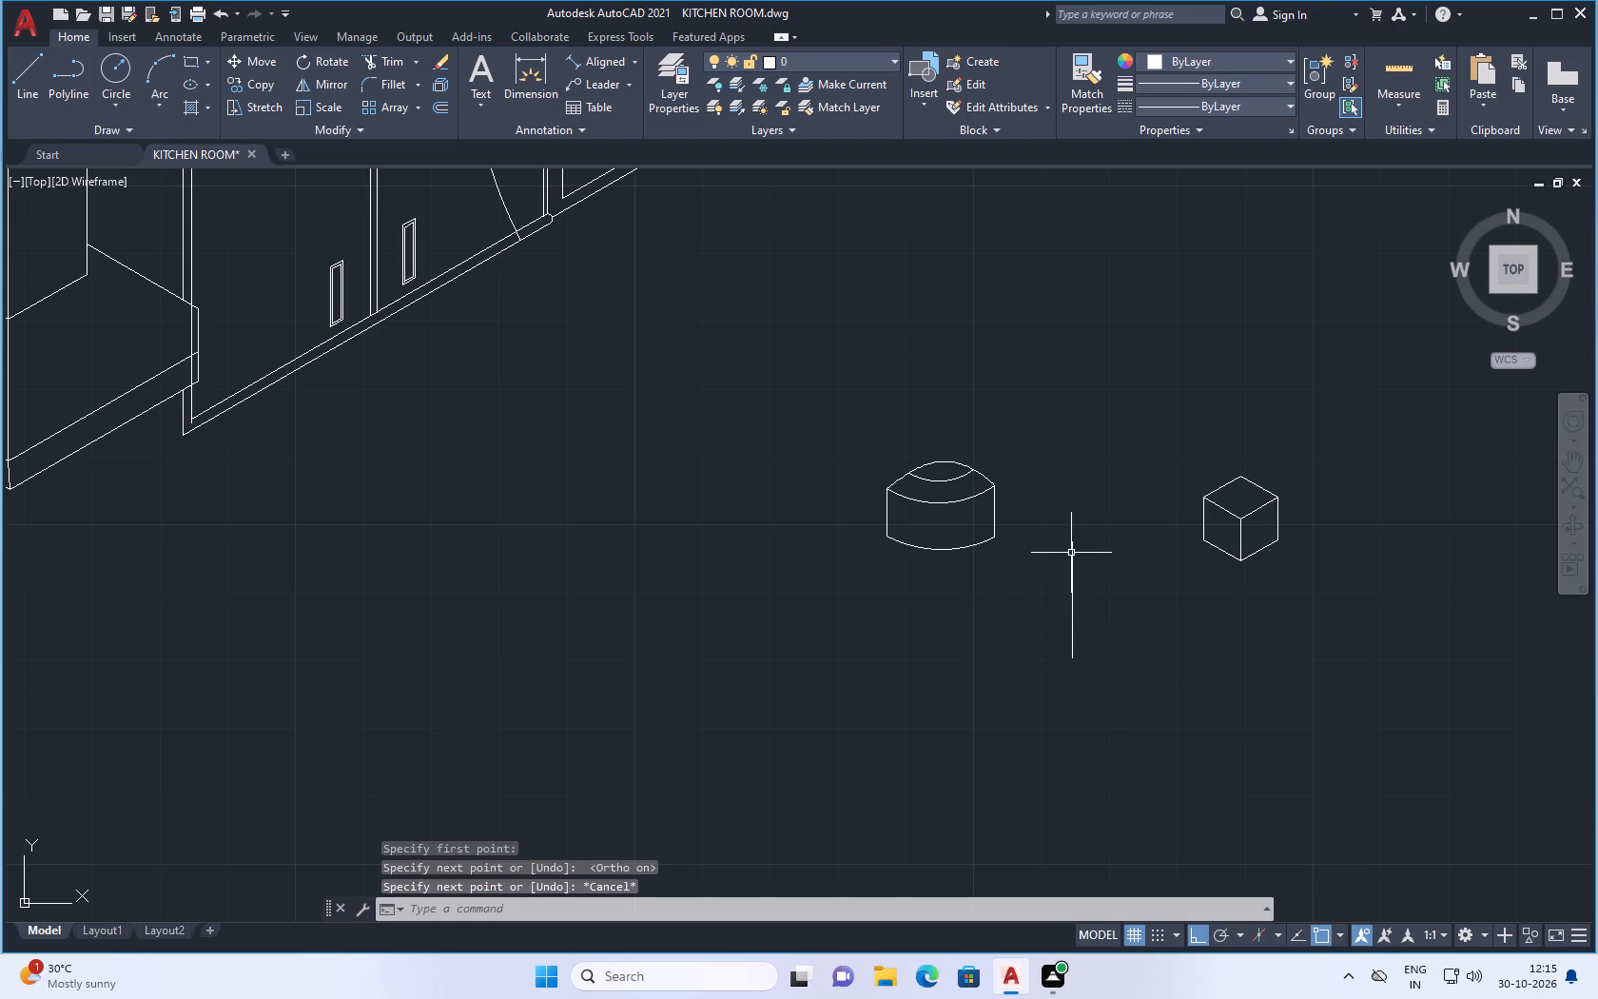
# Examine the overall kitchen layout, including the cabinets, refrigerator and the new objects beside them.
pyautogui.scroll(-3, 861, 541)
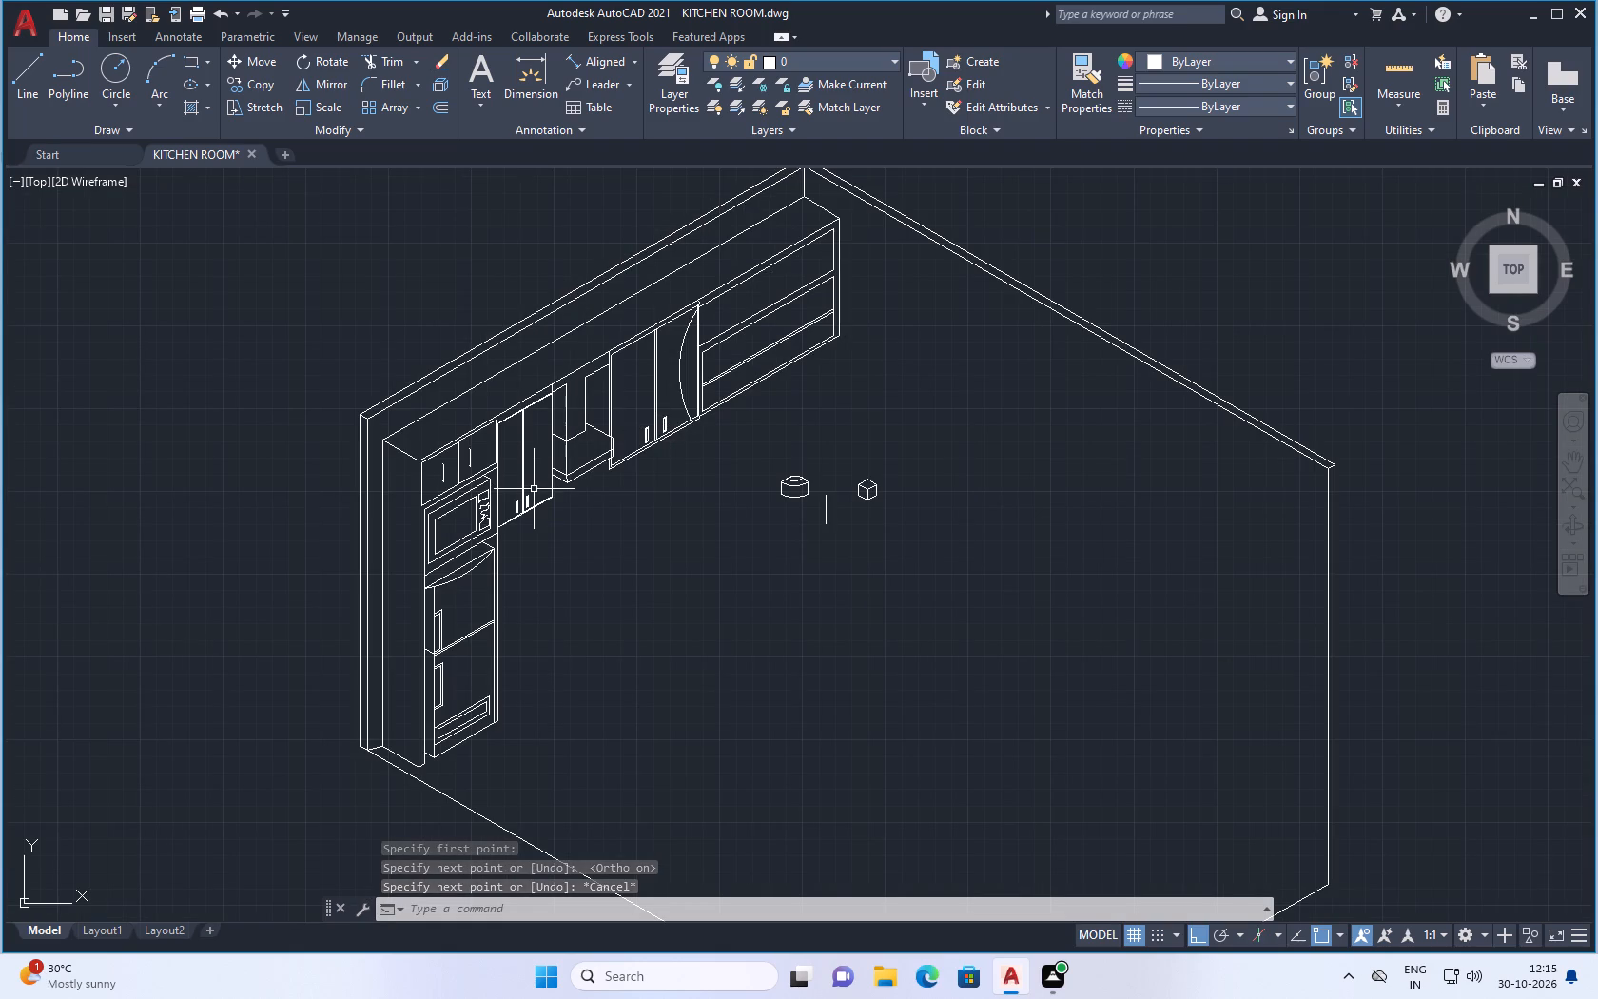
pyautogui.scroll(-1, 534, 489)
pyautogui.scroll(1, 523, 499)
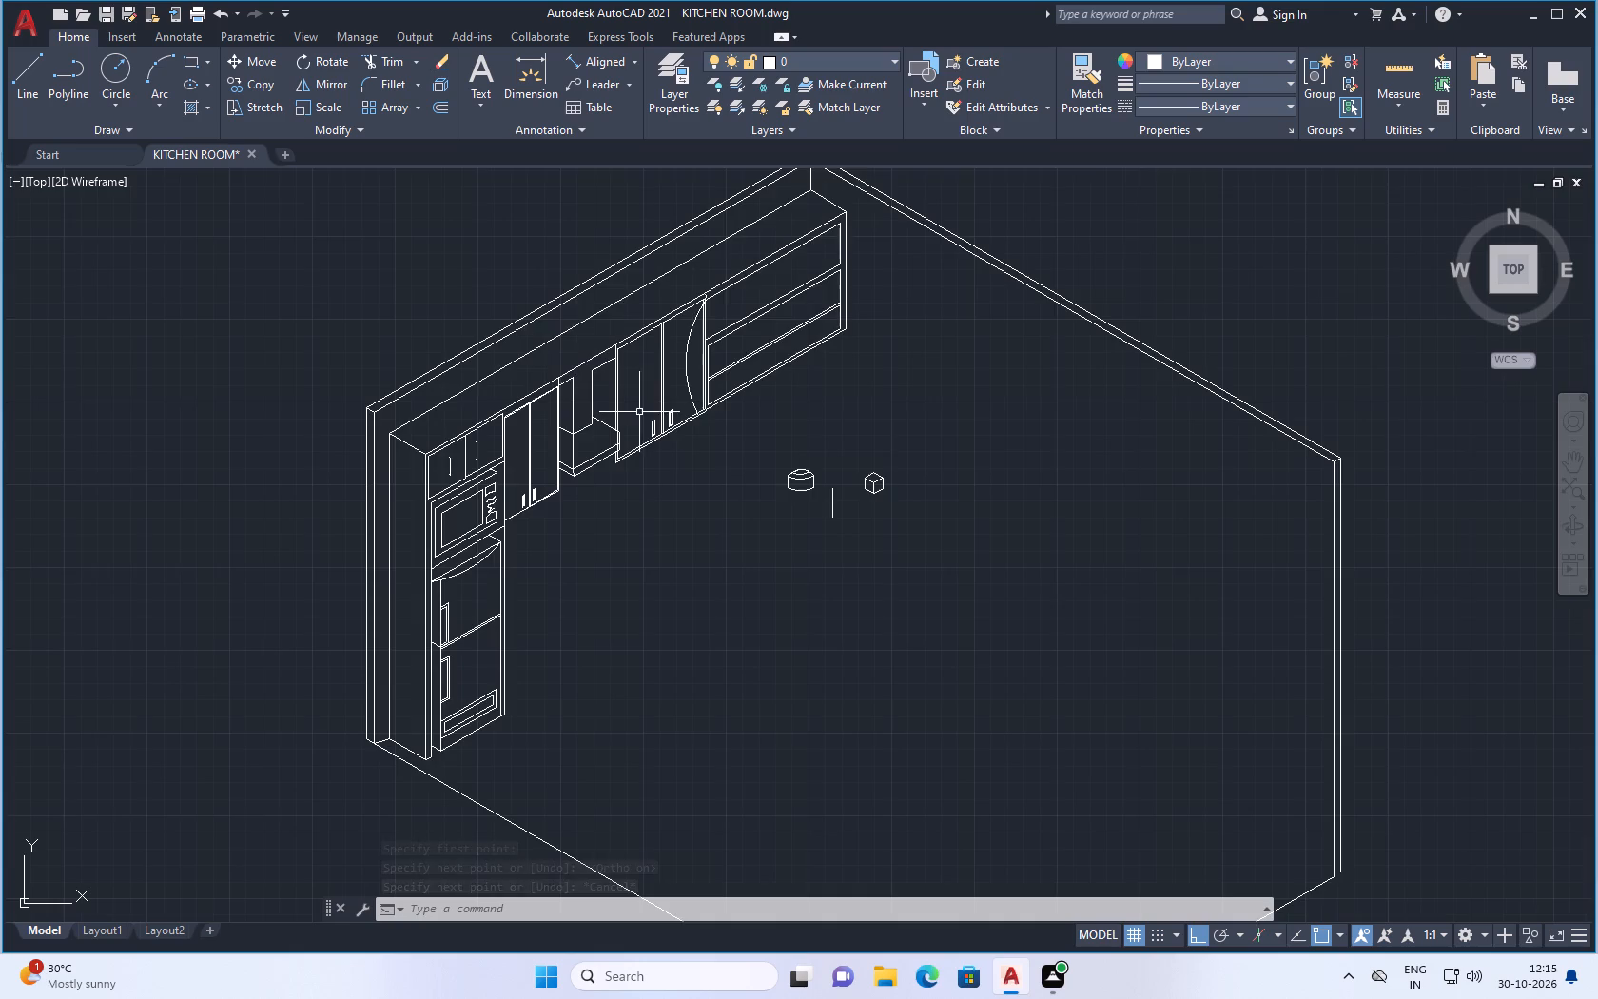
pyautogui.scroll(-3, 639, 410)
pyautogui.scroll(2, 575, 402)
pyautogui.scroll(2, 678, 444)
pyautogui.scroll(-2, 511, 552)
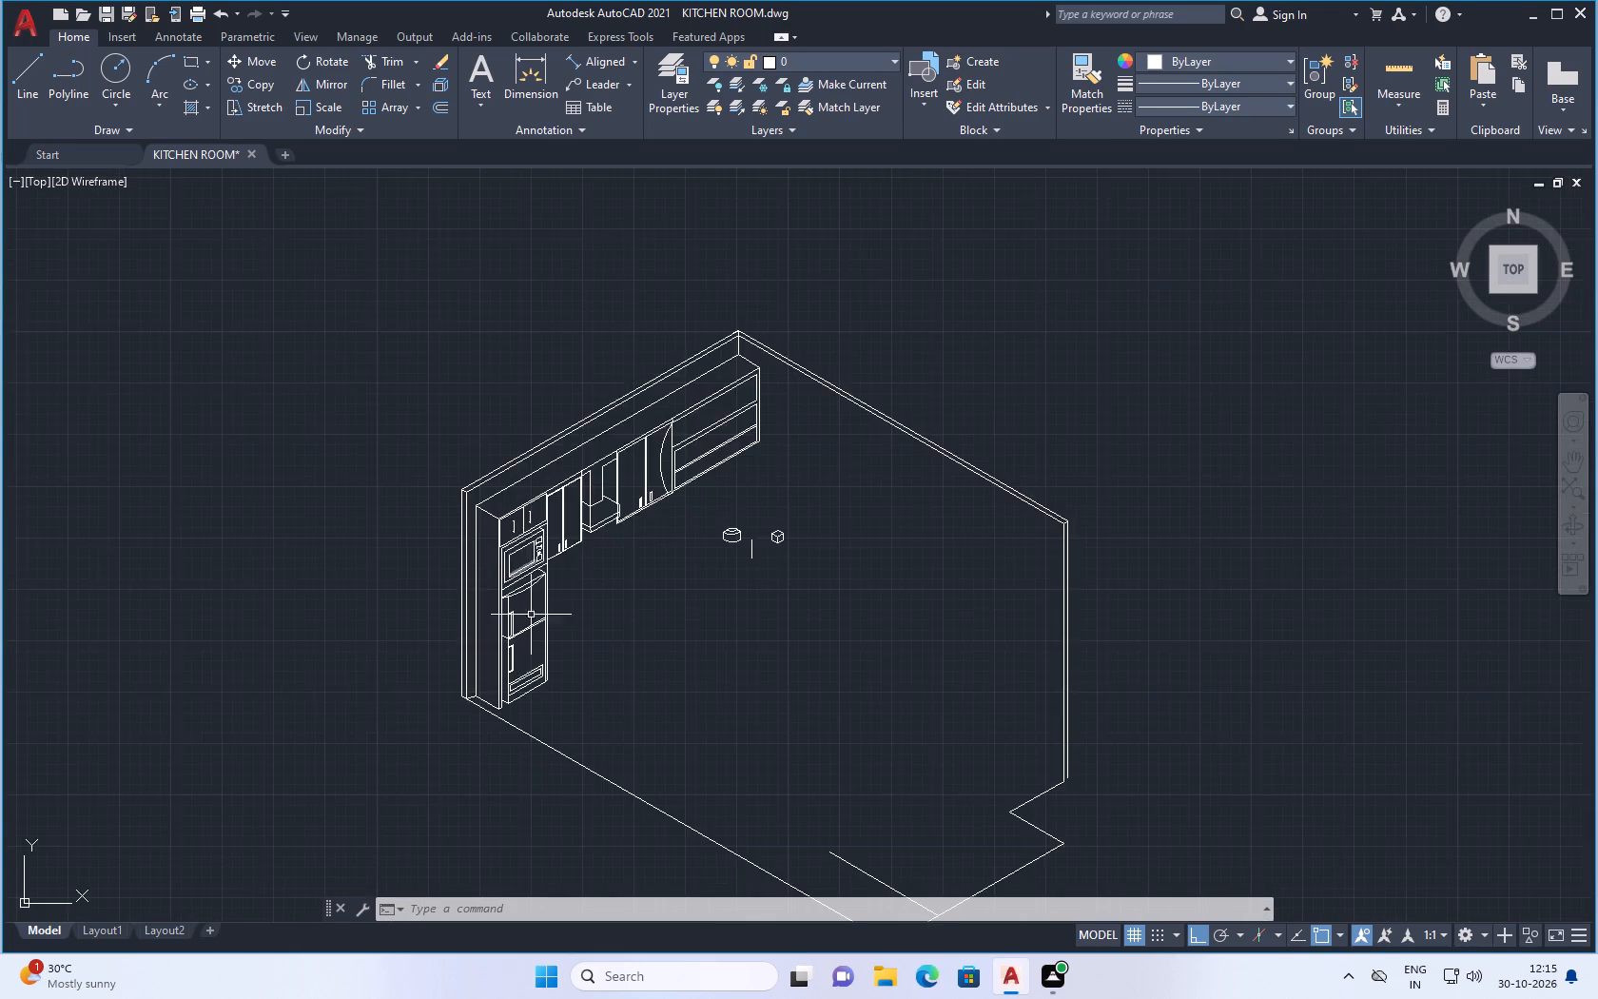
pyautogui.scroll(3, 535, 625)
pyautogui.scroll(-2, 606, 672)
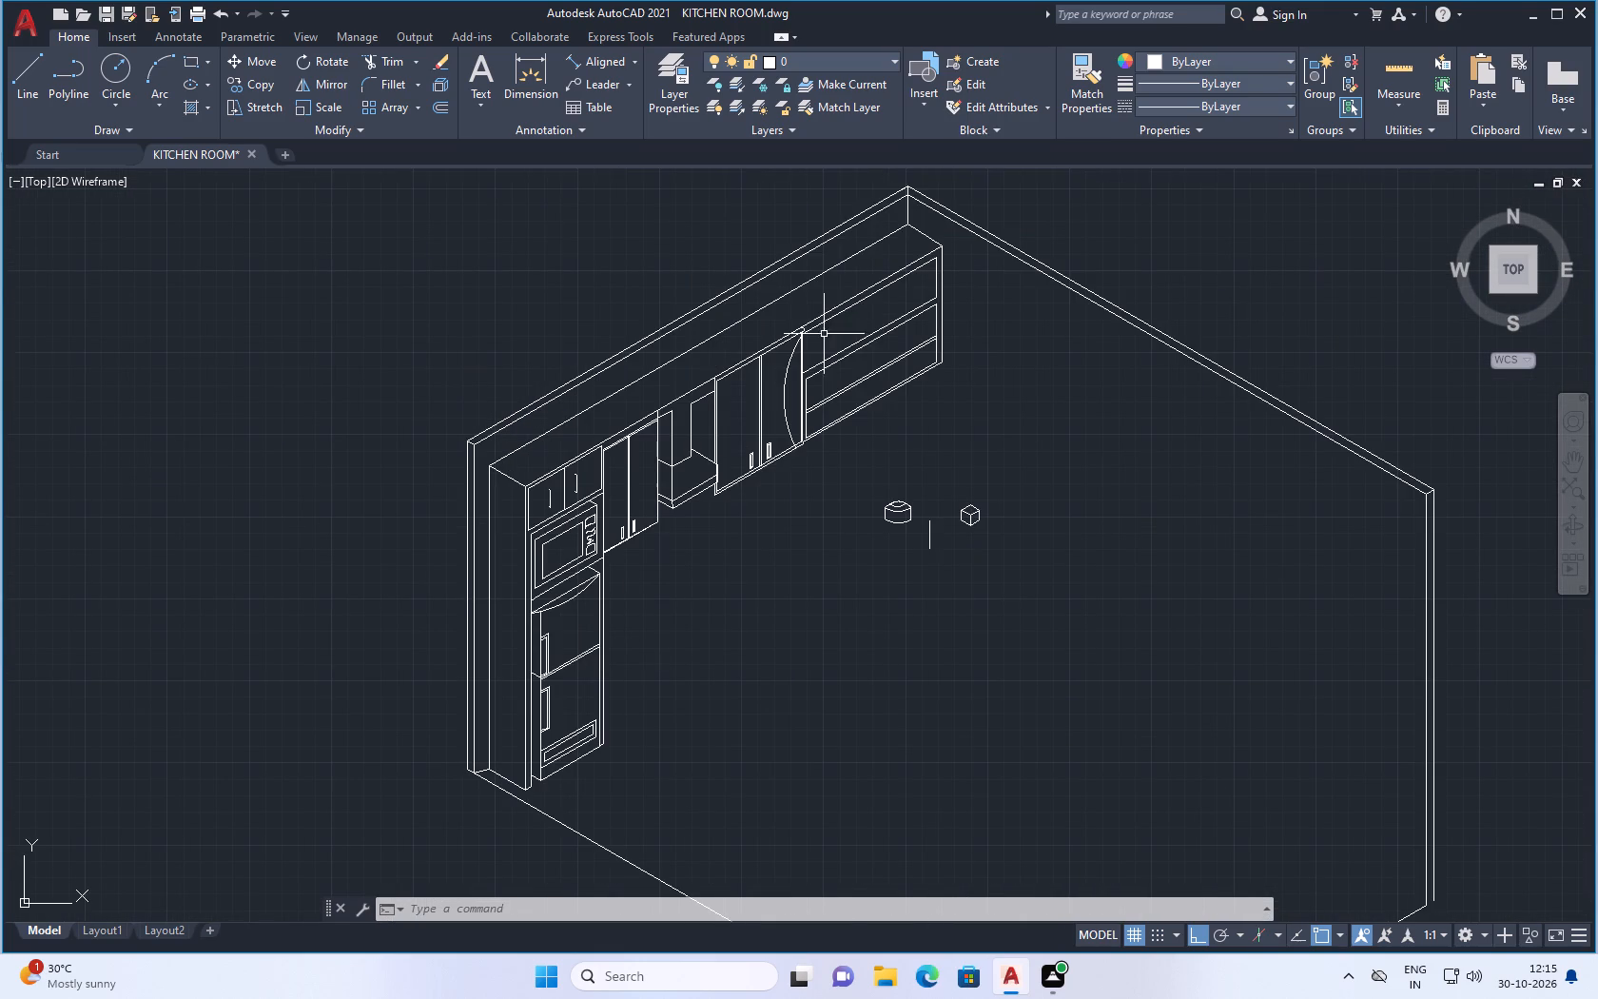
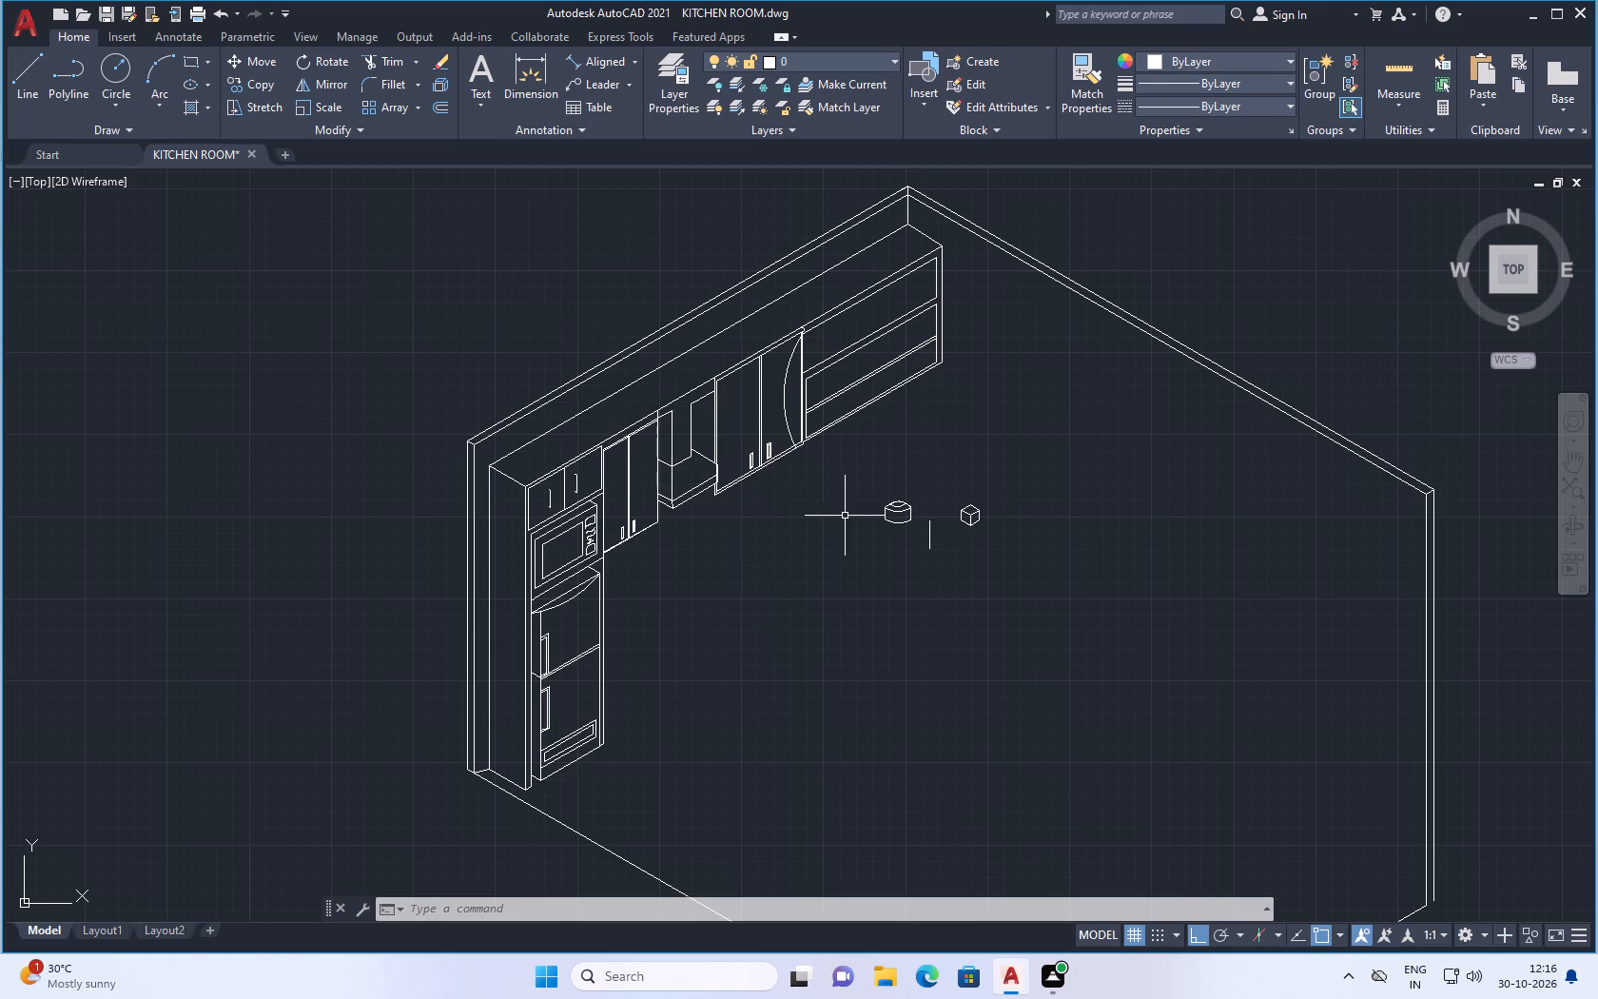
# Draw a second vertical line about 17 units long, parallel to the first one on its cube side.
pyautogui.scroll(2, 950, 507)
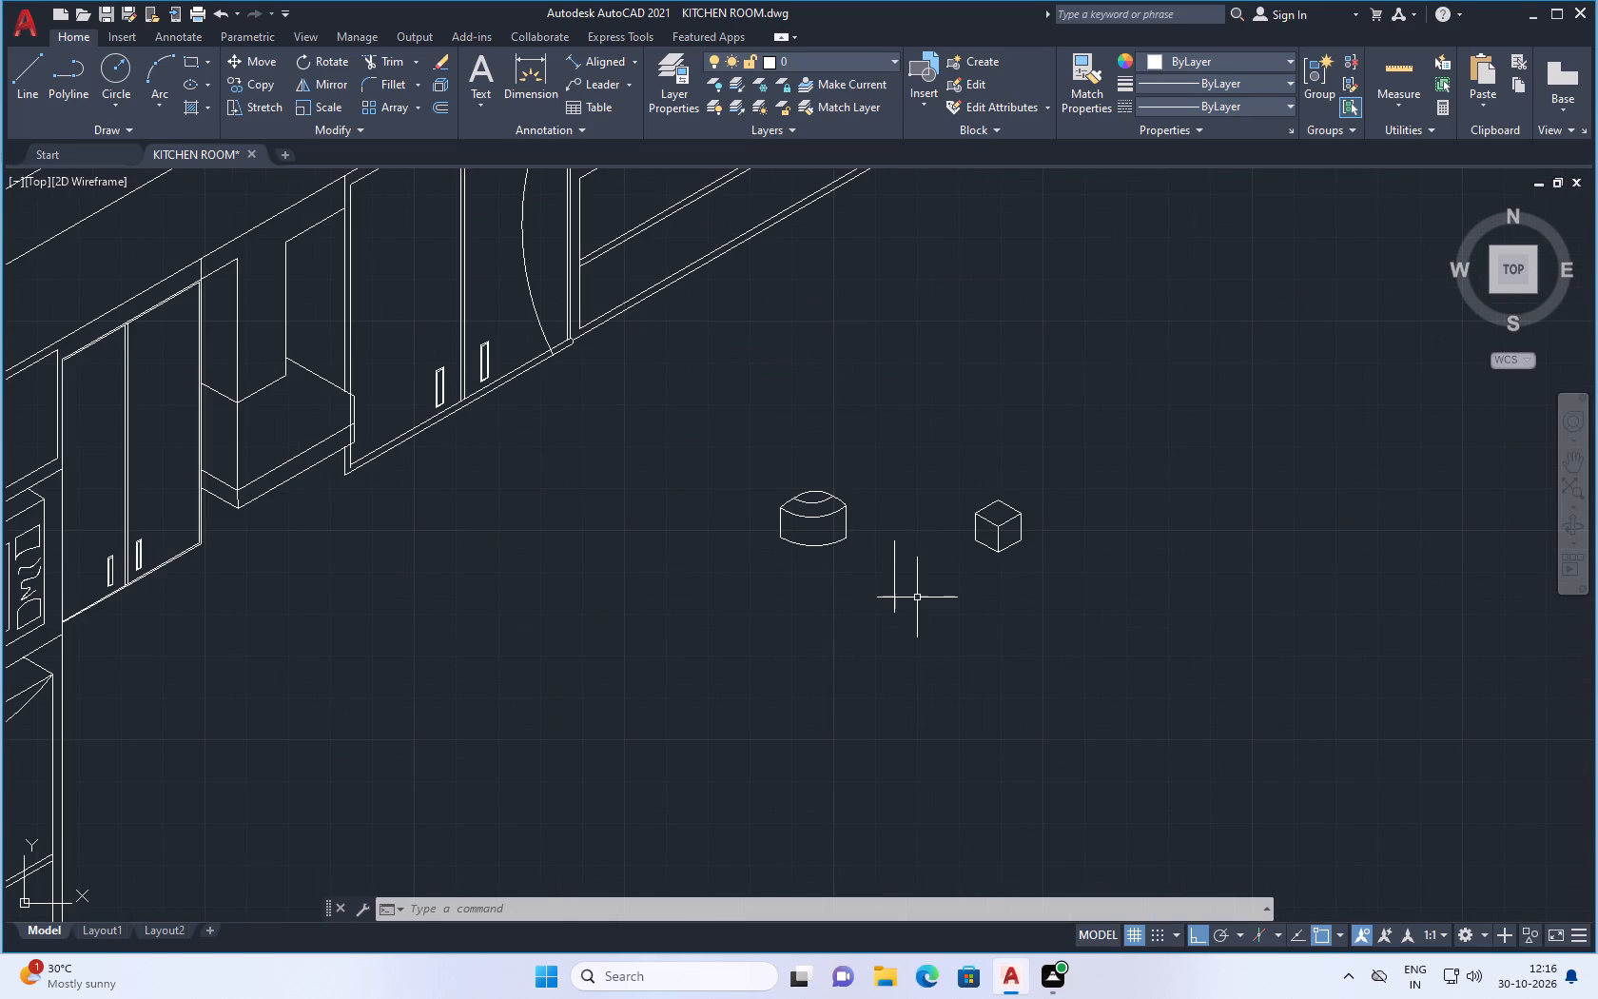
pyautogui.scroll(1, 917, 597)
pyautogui.scroll(-1, 921, 597)
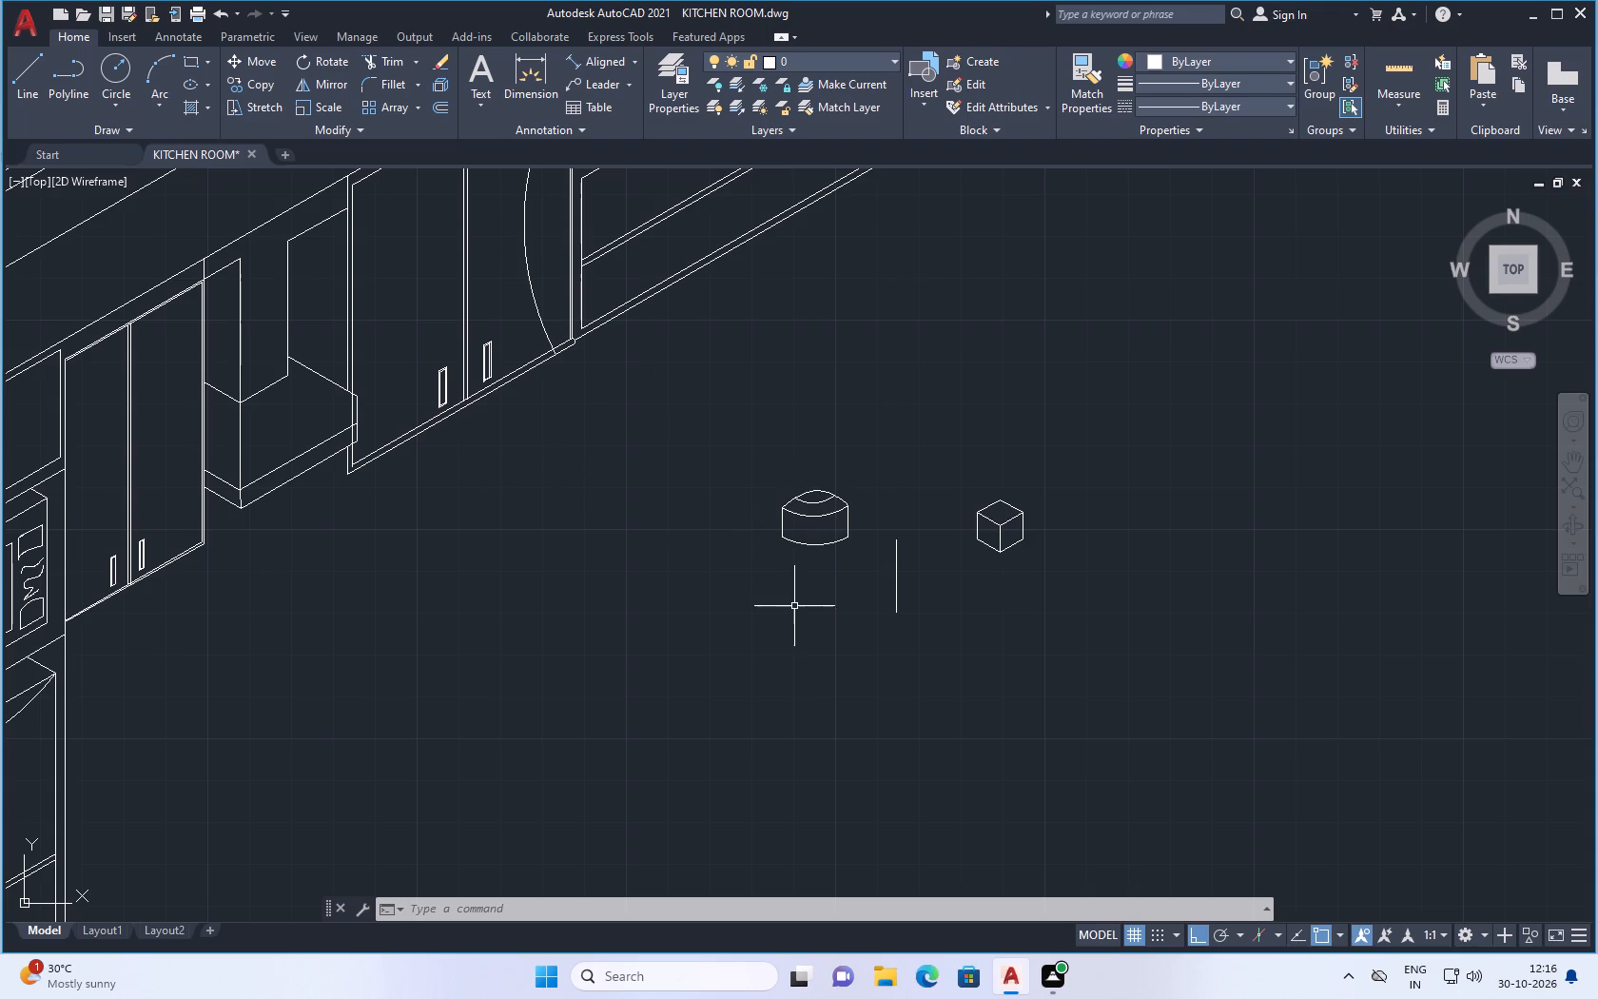
pyautogui.click(28, 69)
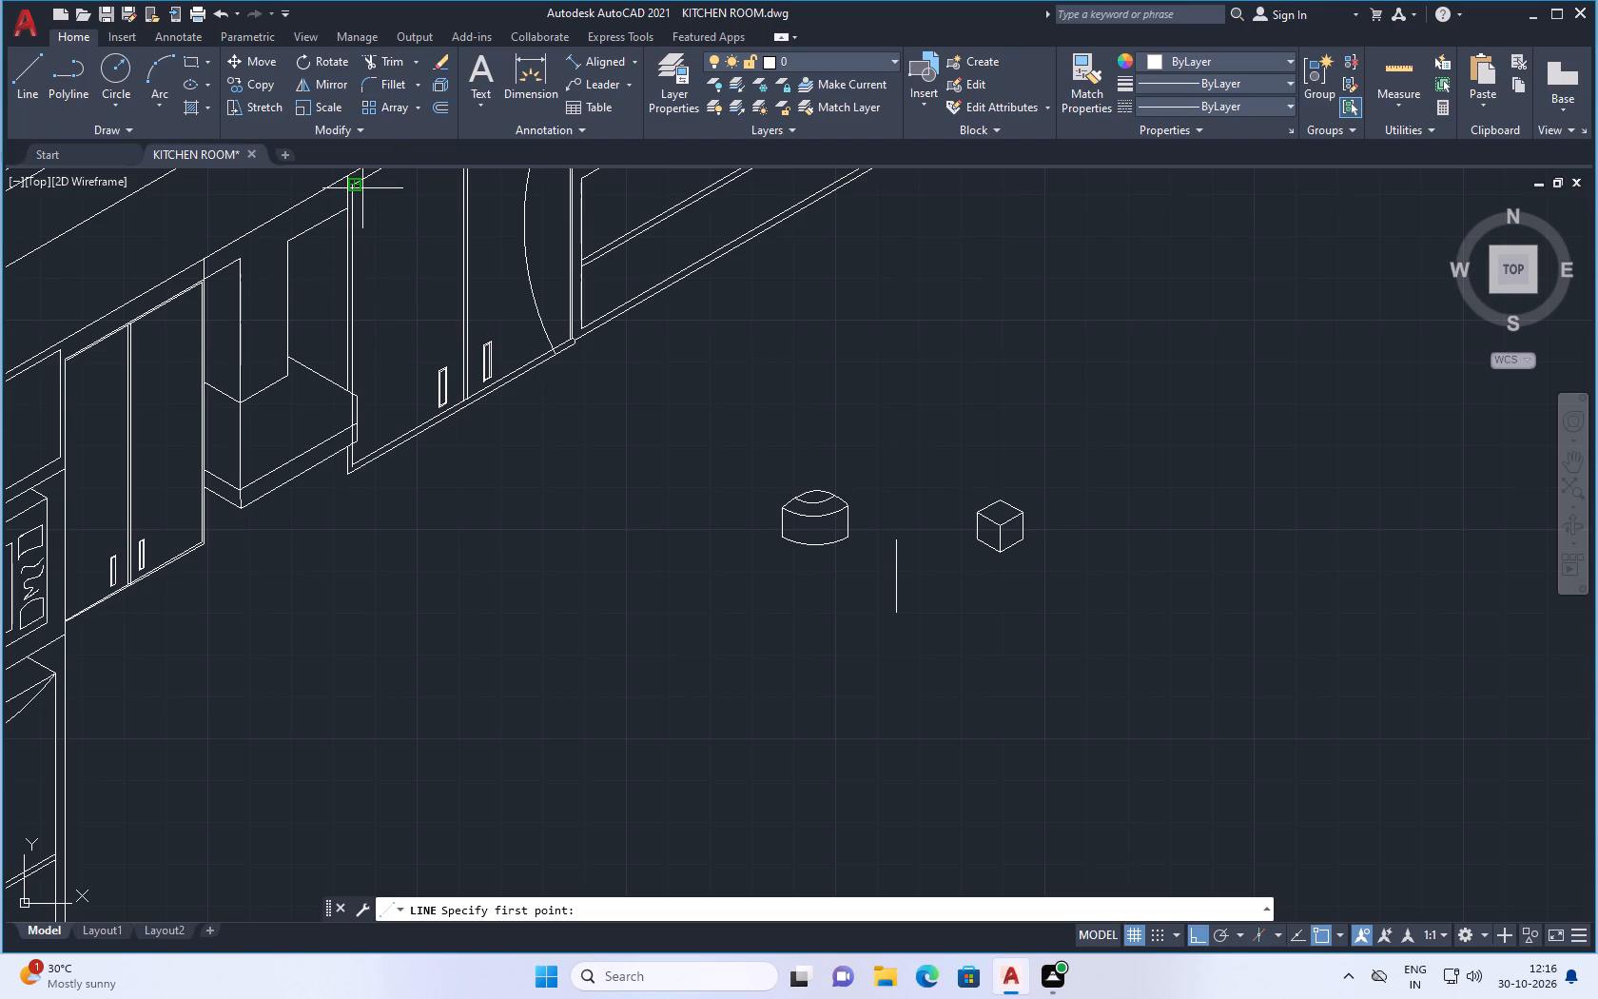
pyautogui.scroll(2, 923, 583)
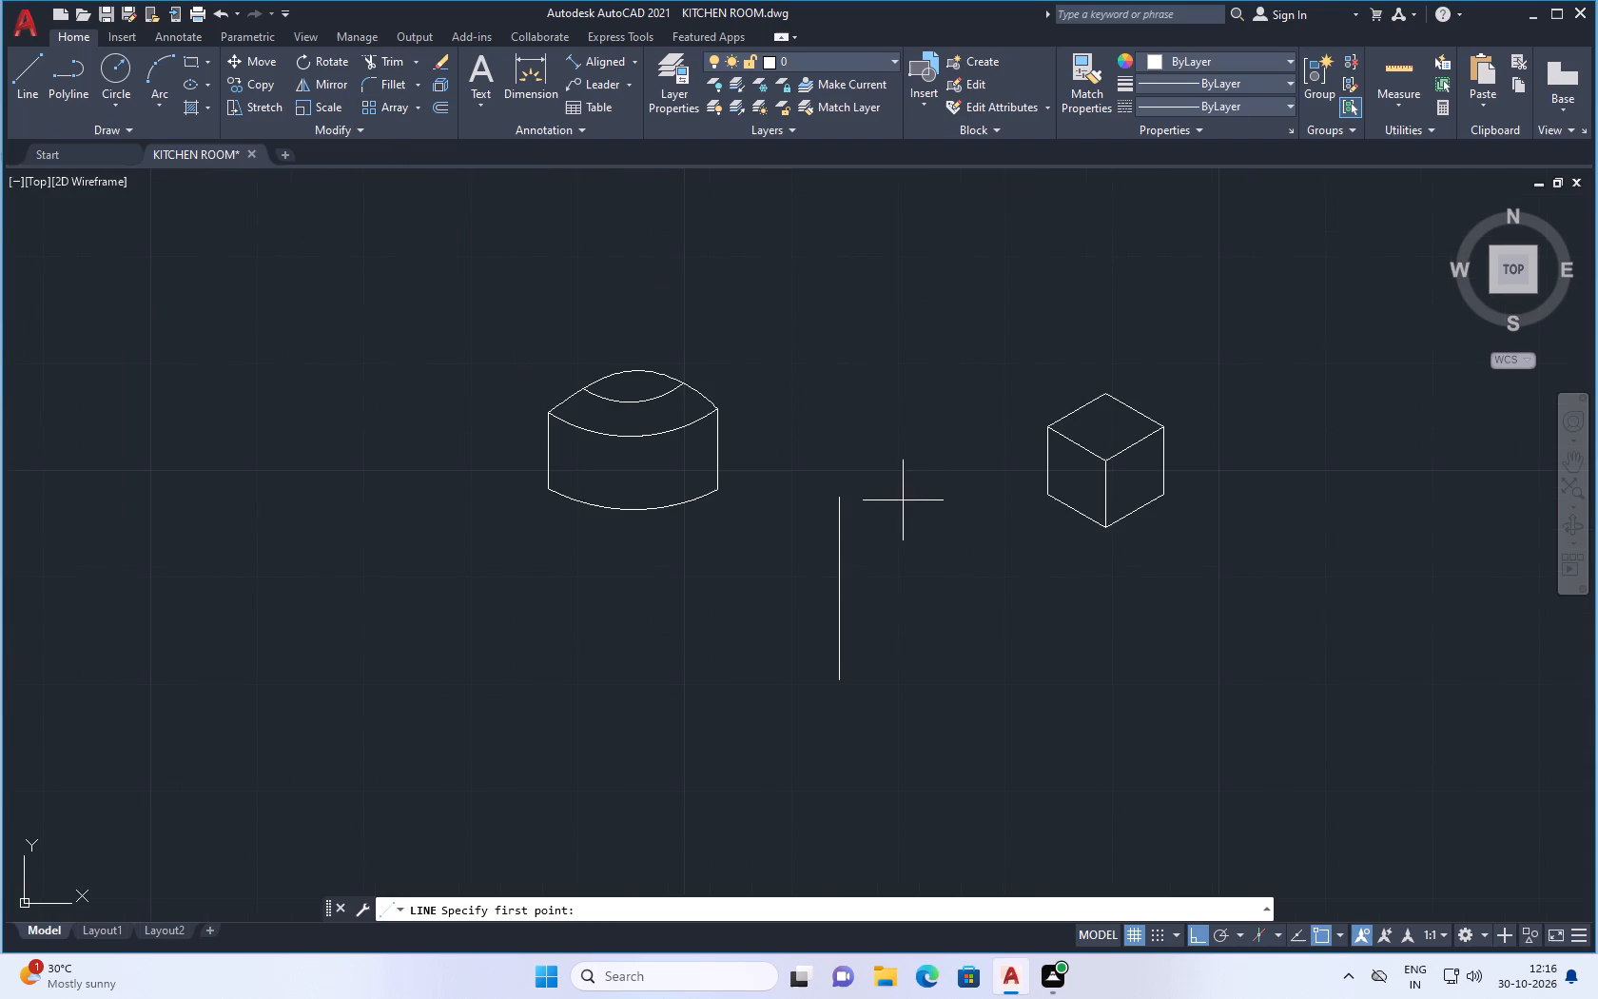
pyautogui.click(895, 496)
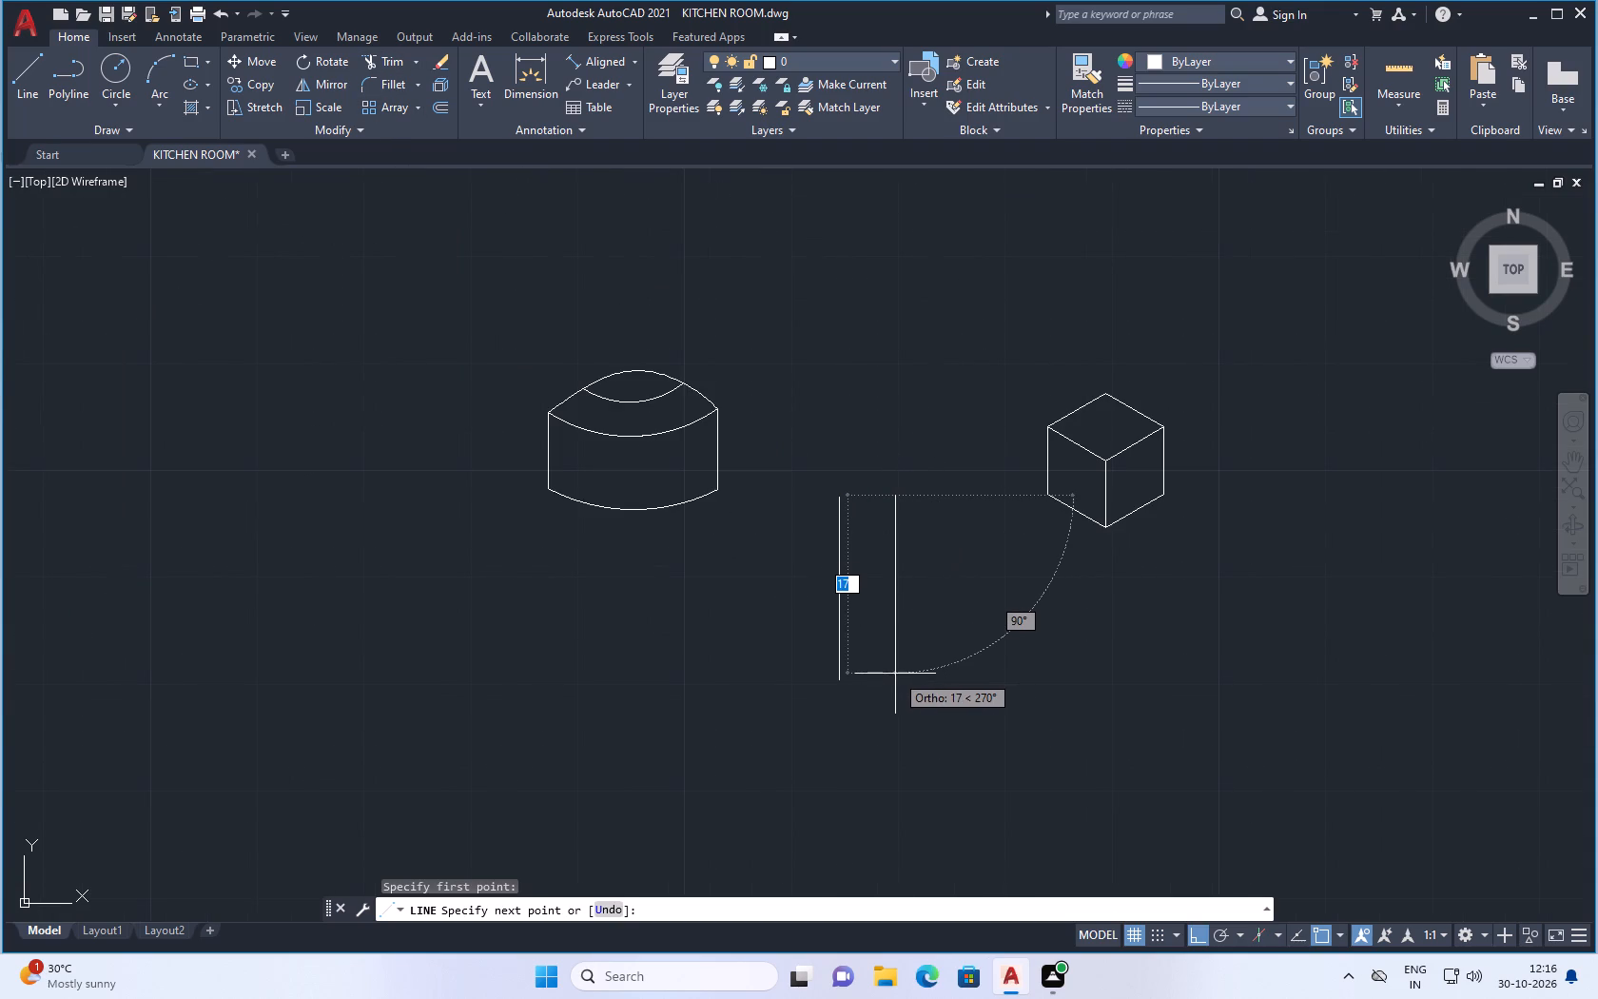
pyautogui.click(890, 681)
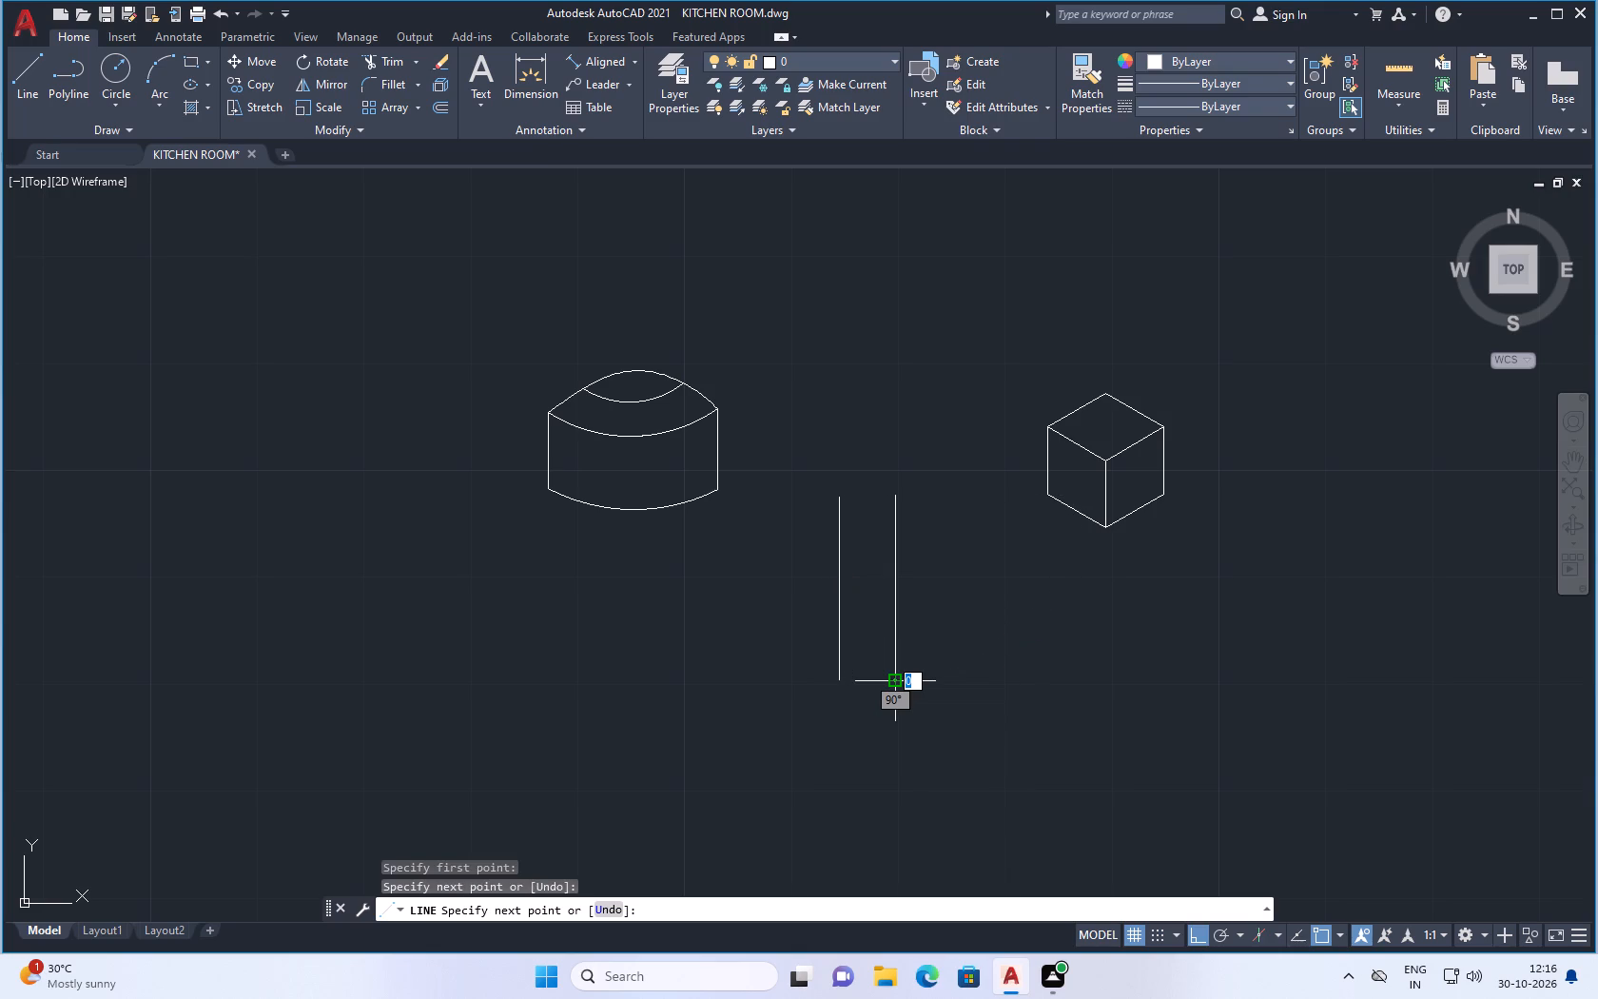
pyautogui.press('Escape')
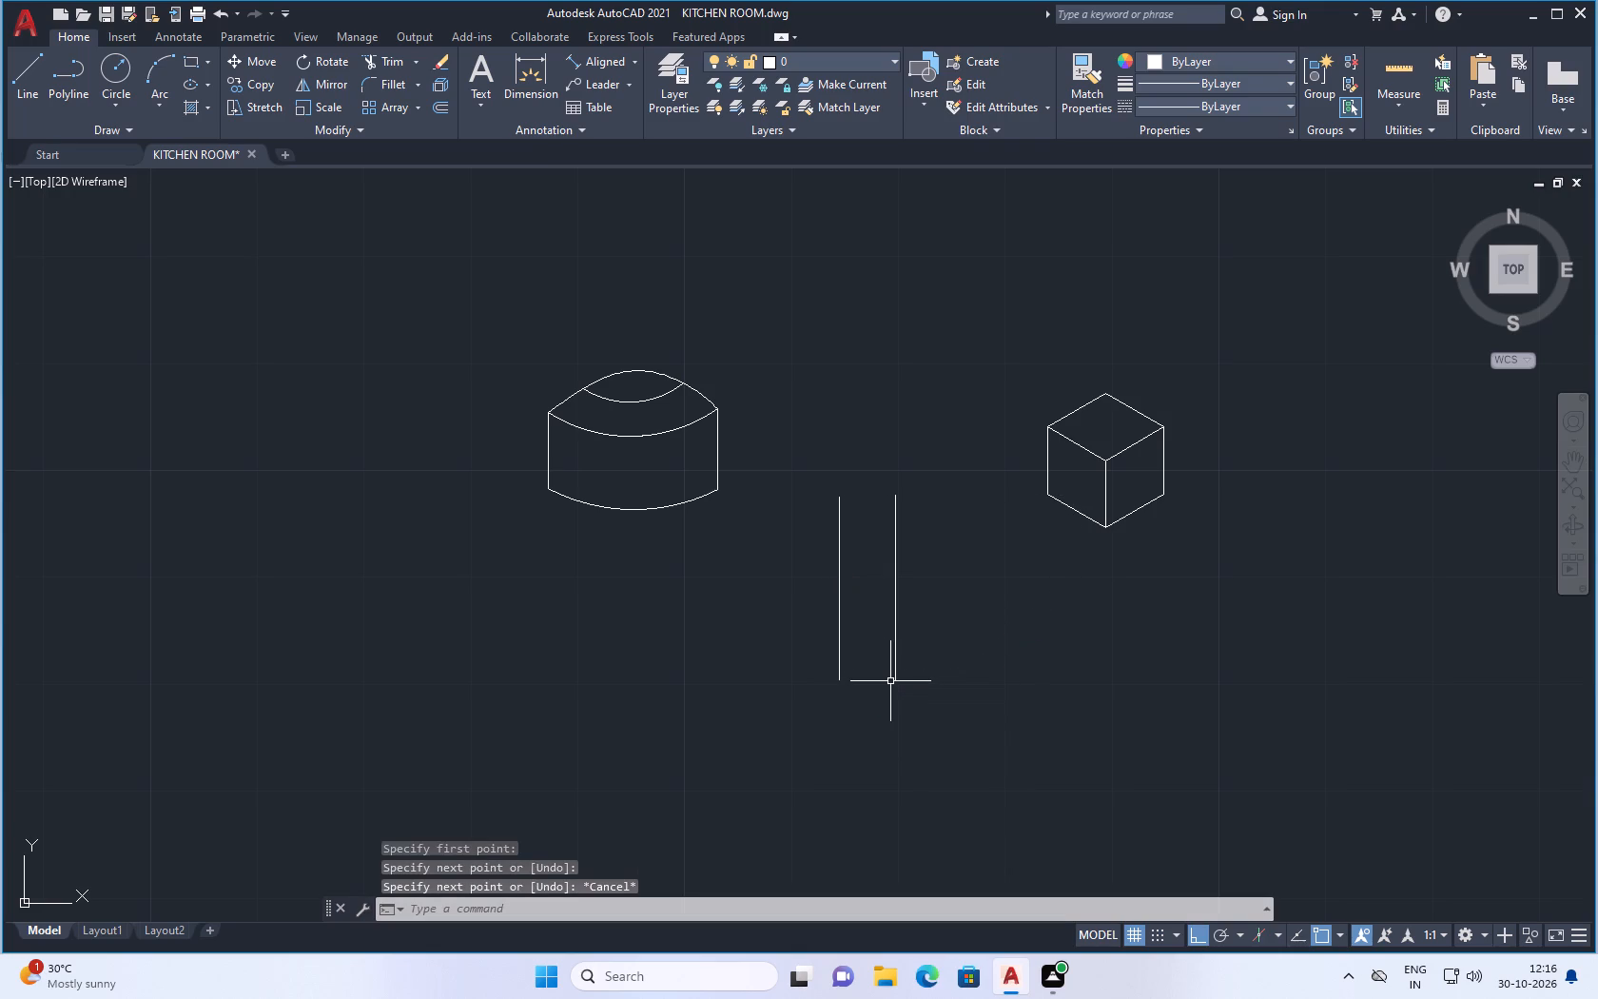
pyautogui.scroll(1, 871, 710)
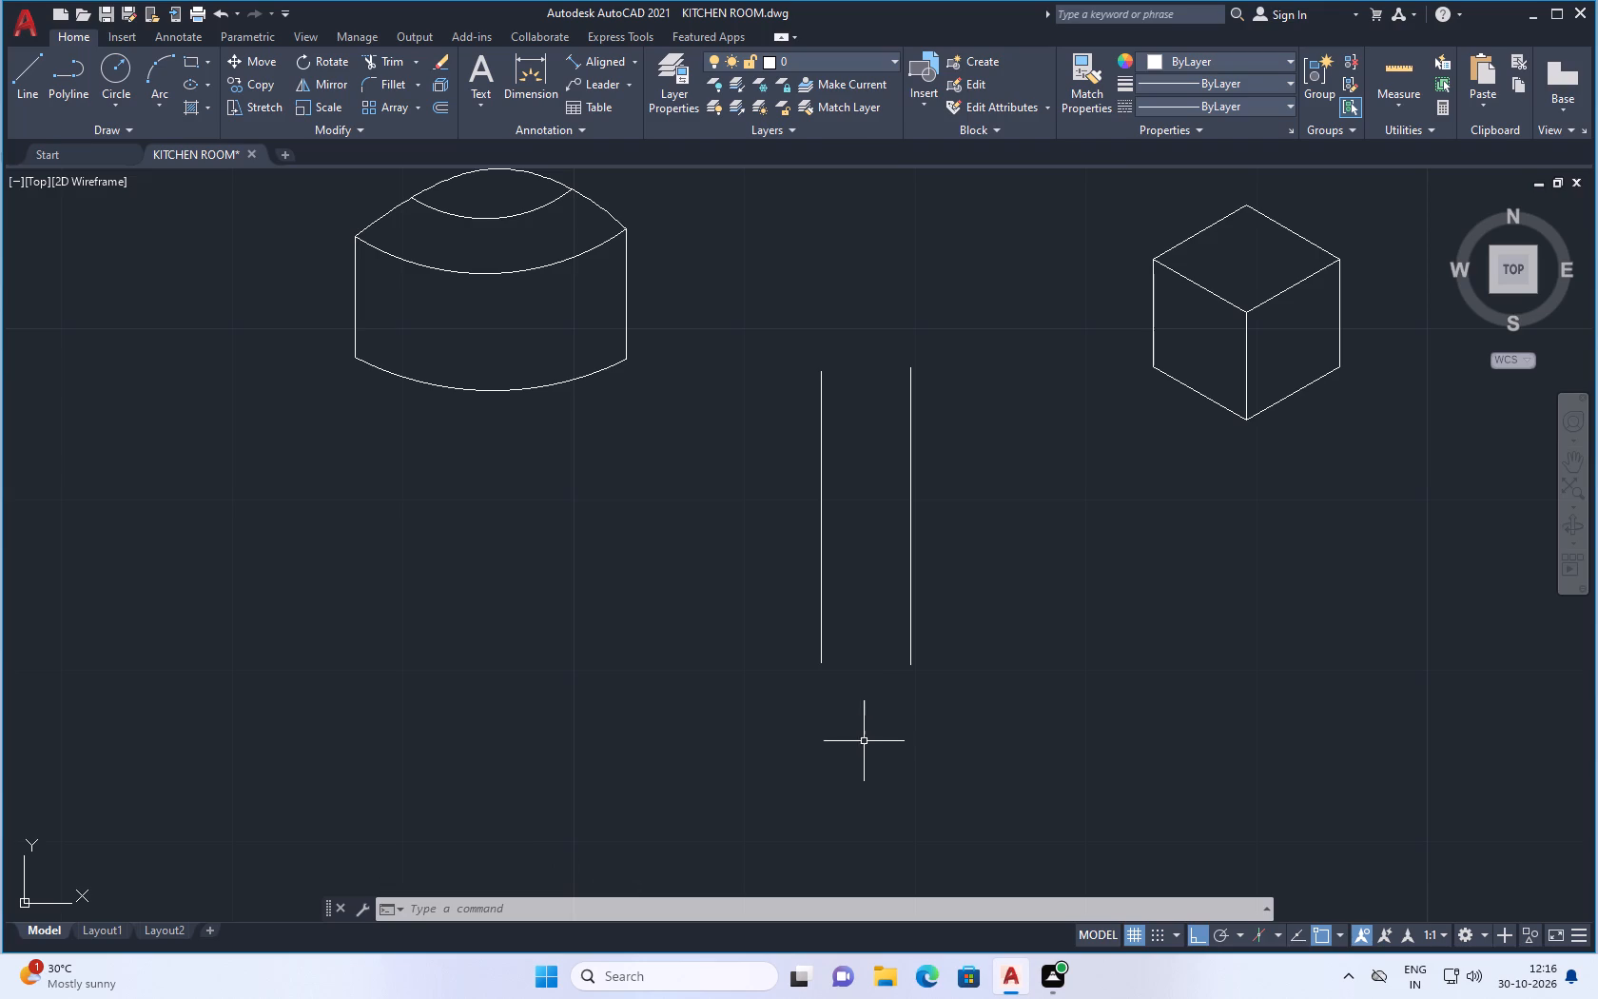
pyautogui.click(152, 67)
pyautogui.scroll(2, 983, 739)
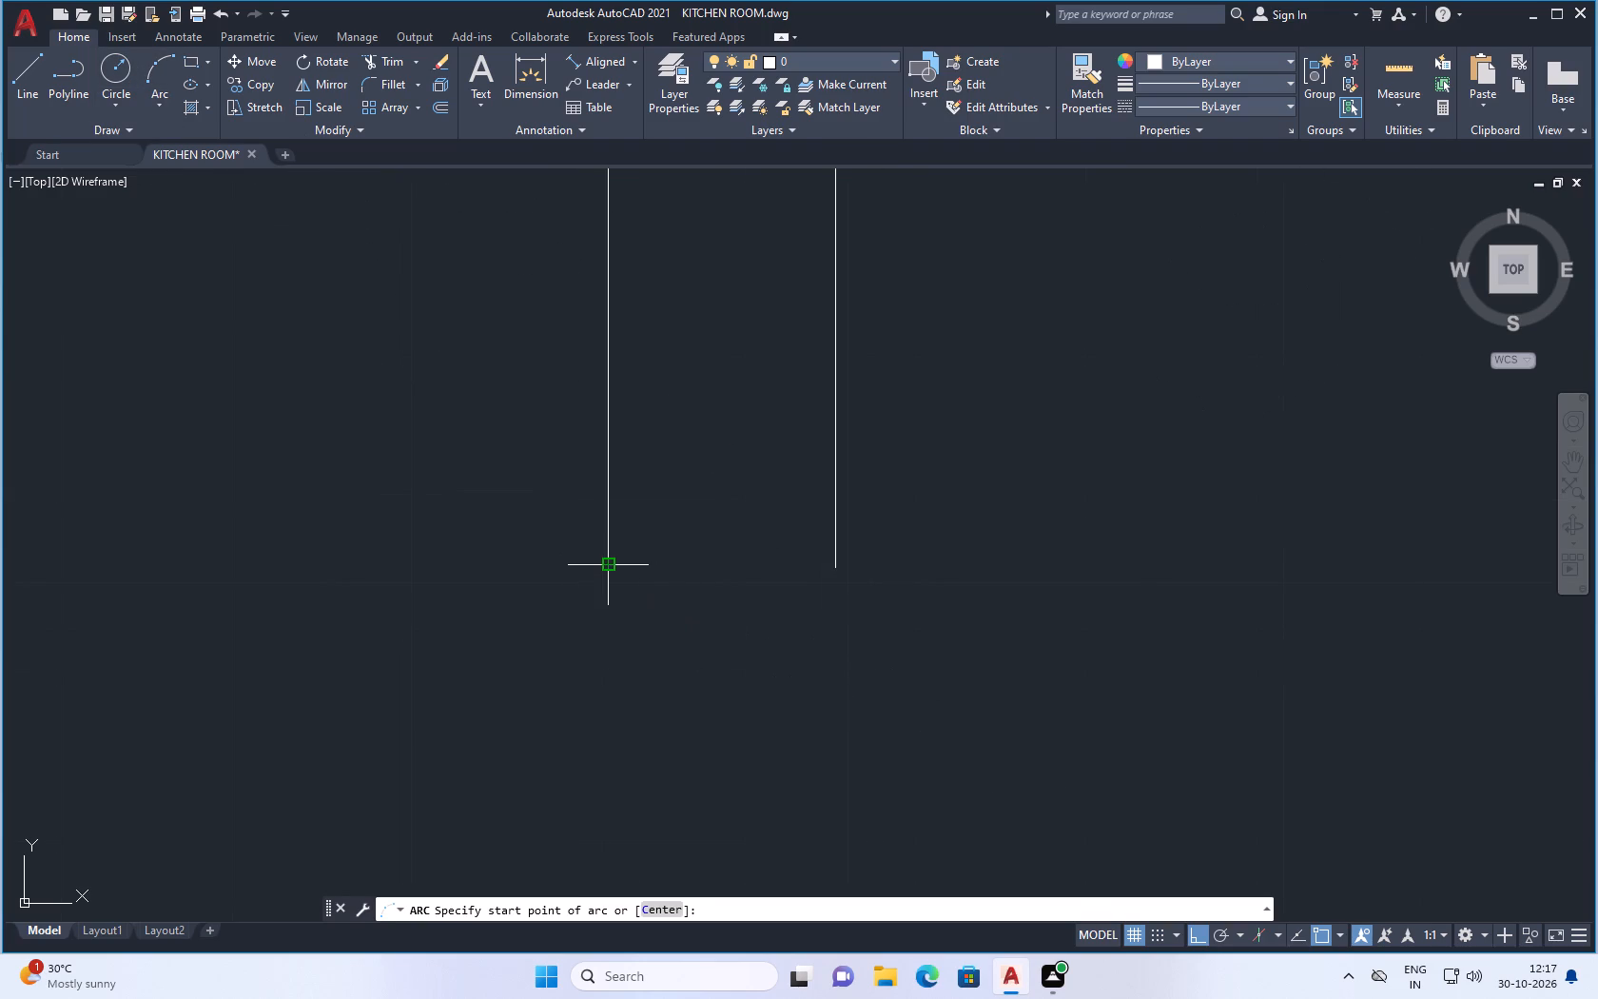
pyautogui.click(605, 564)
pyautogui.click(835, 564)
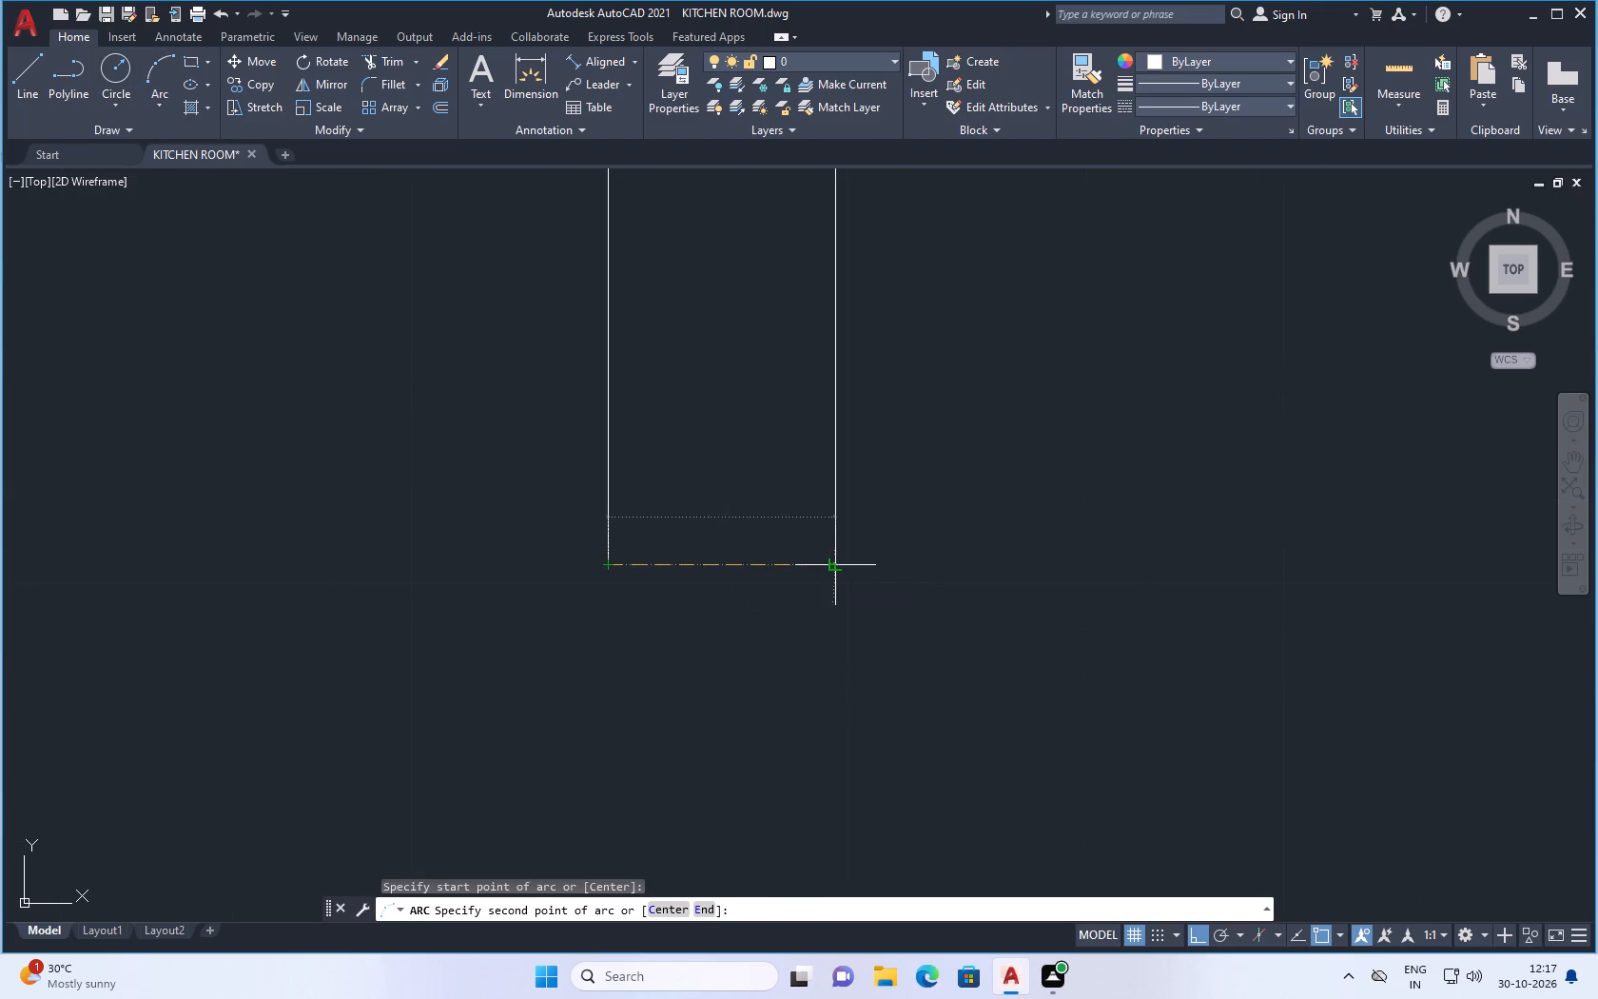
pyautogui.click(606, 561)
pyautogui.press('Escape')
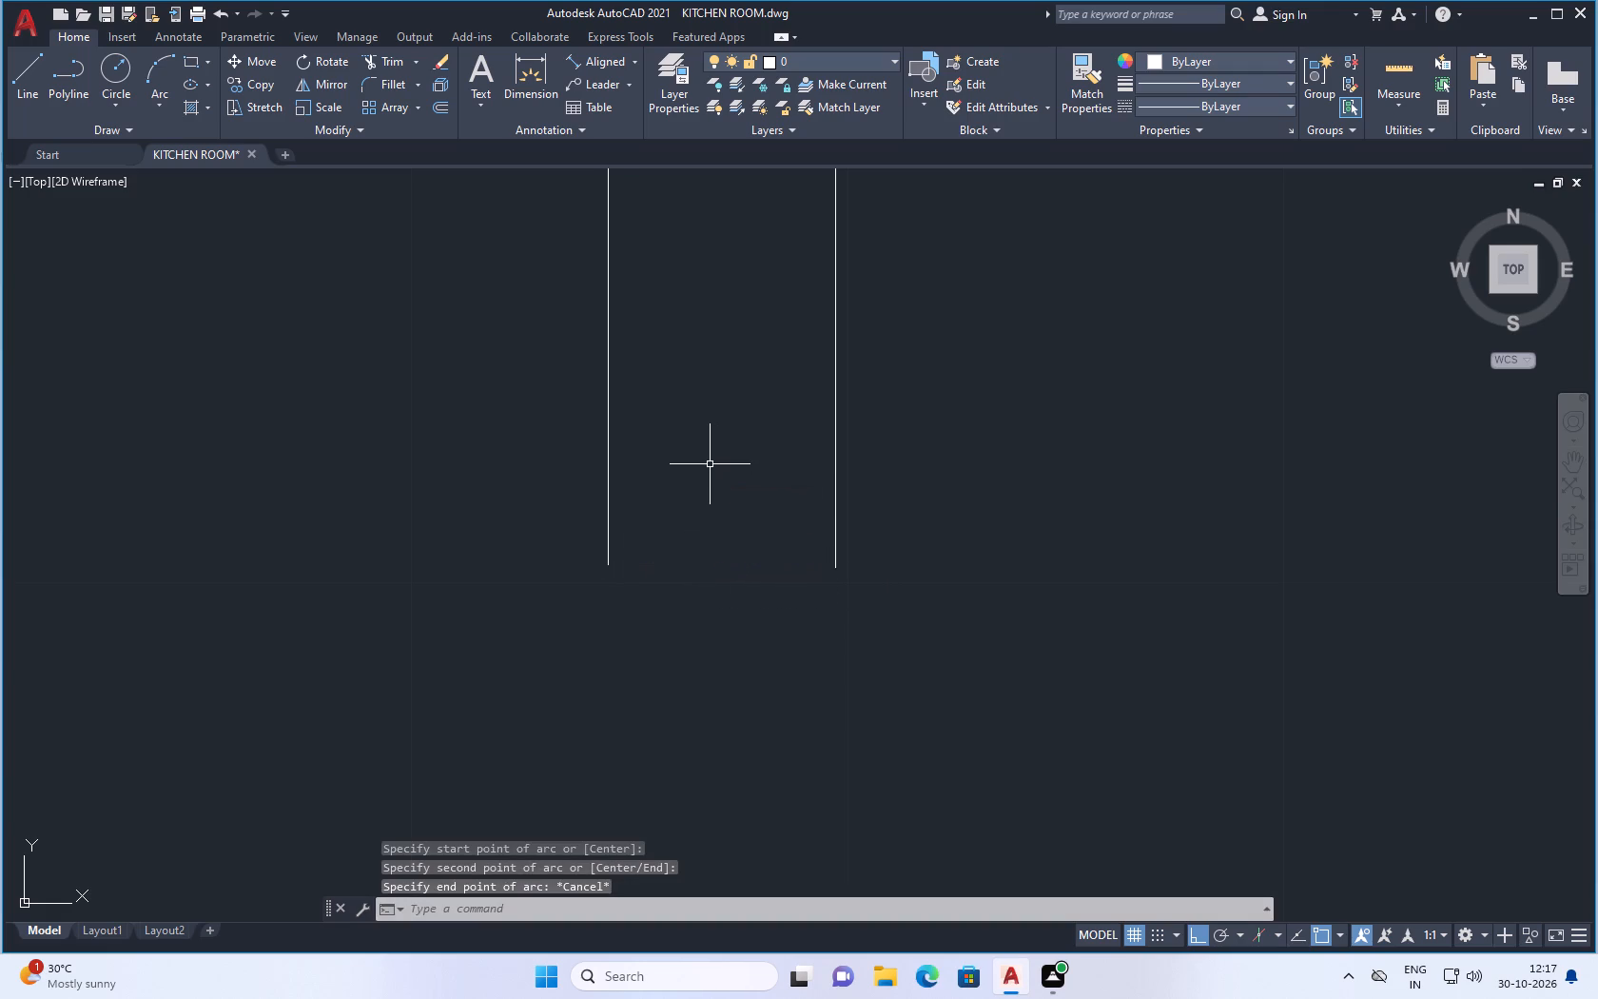
# Draw an arc from the left line's lower end through the right line's lower end, with Ortho off and its end curving up past the right line.
pyautogui.click(148, 74)
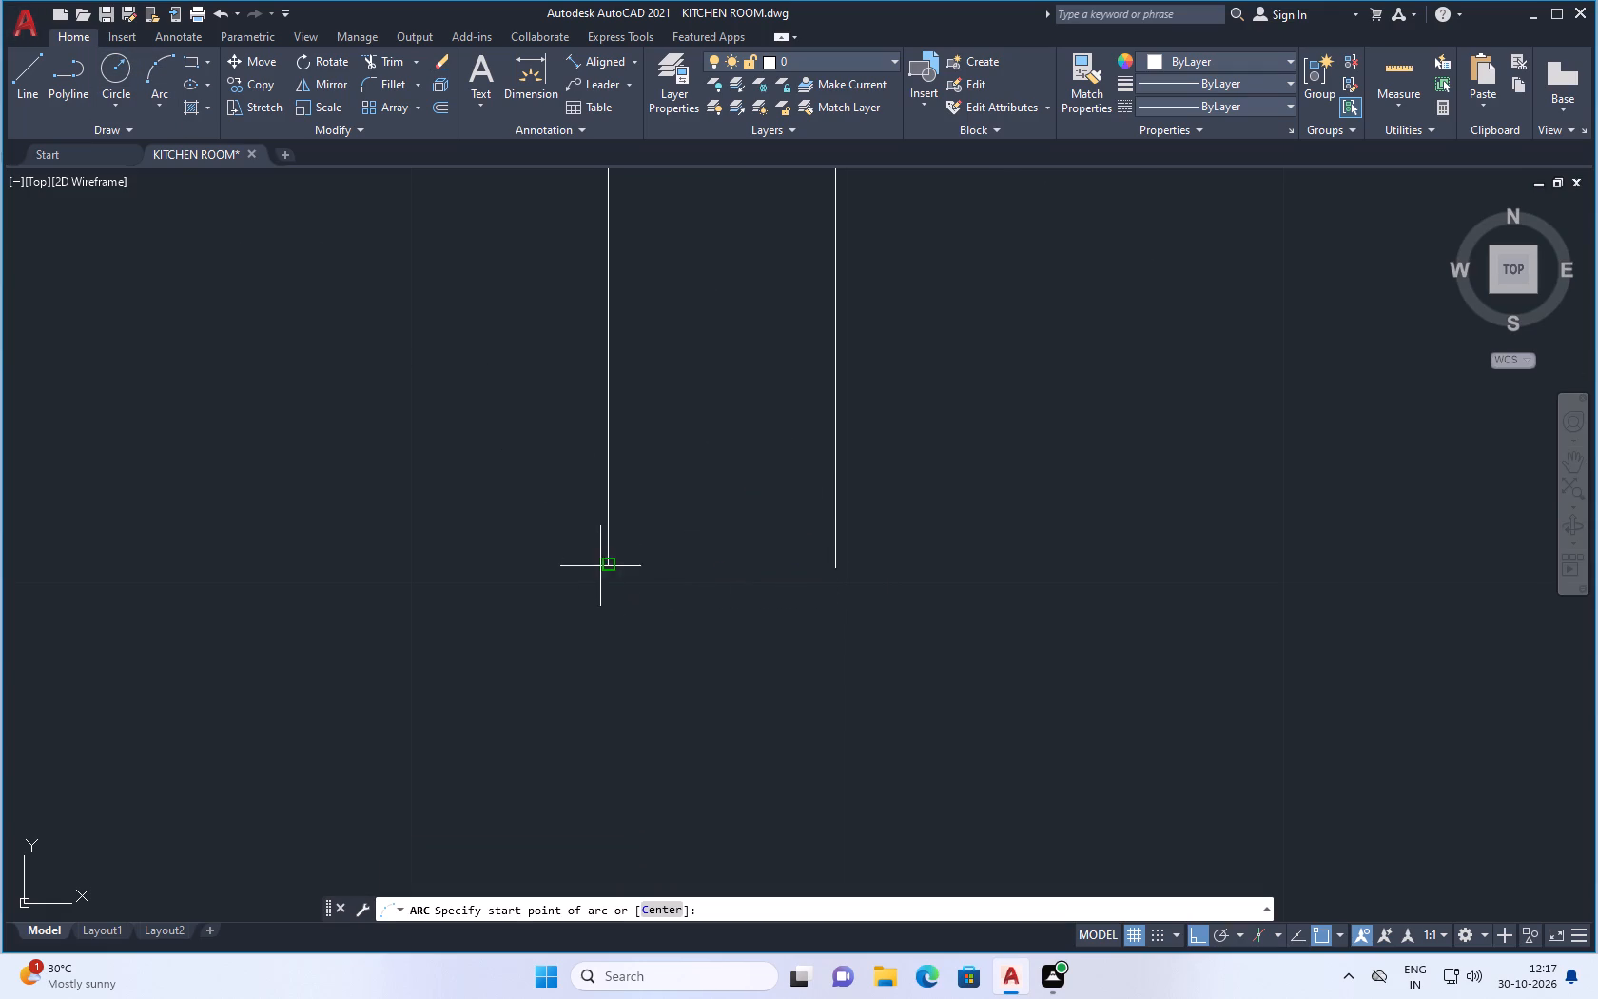
pyautogui.click(605, 565)
pyautogui.click(833, 569)
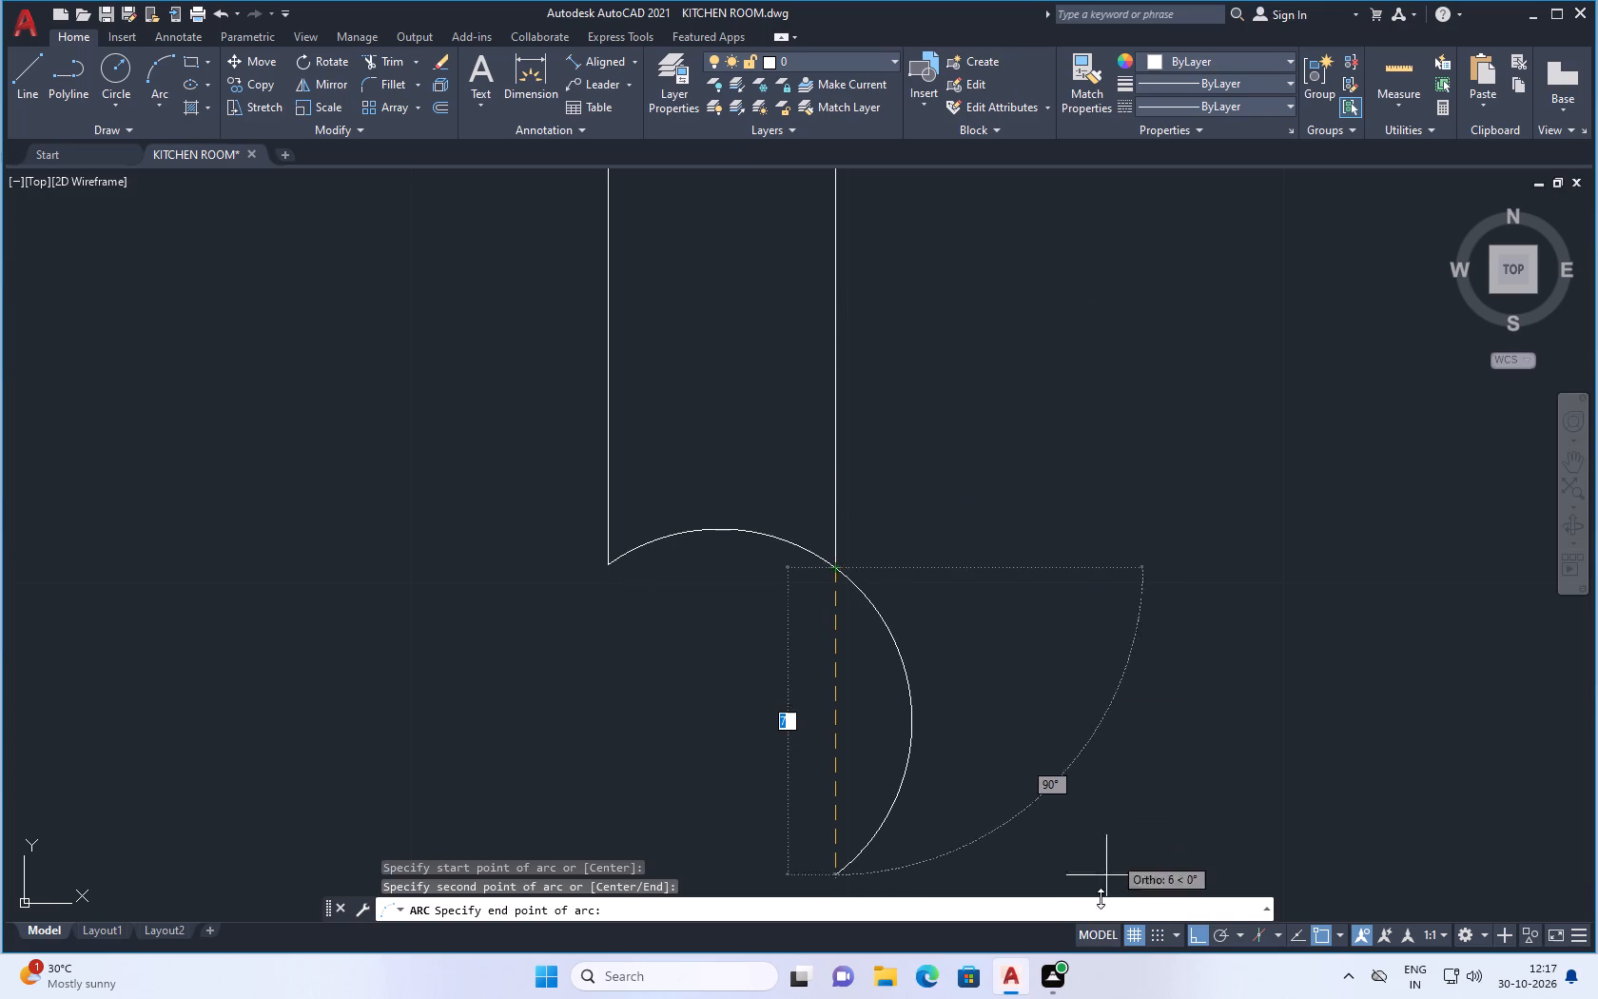
pyautogui.click(1199, 931)
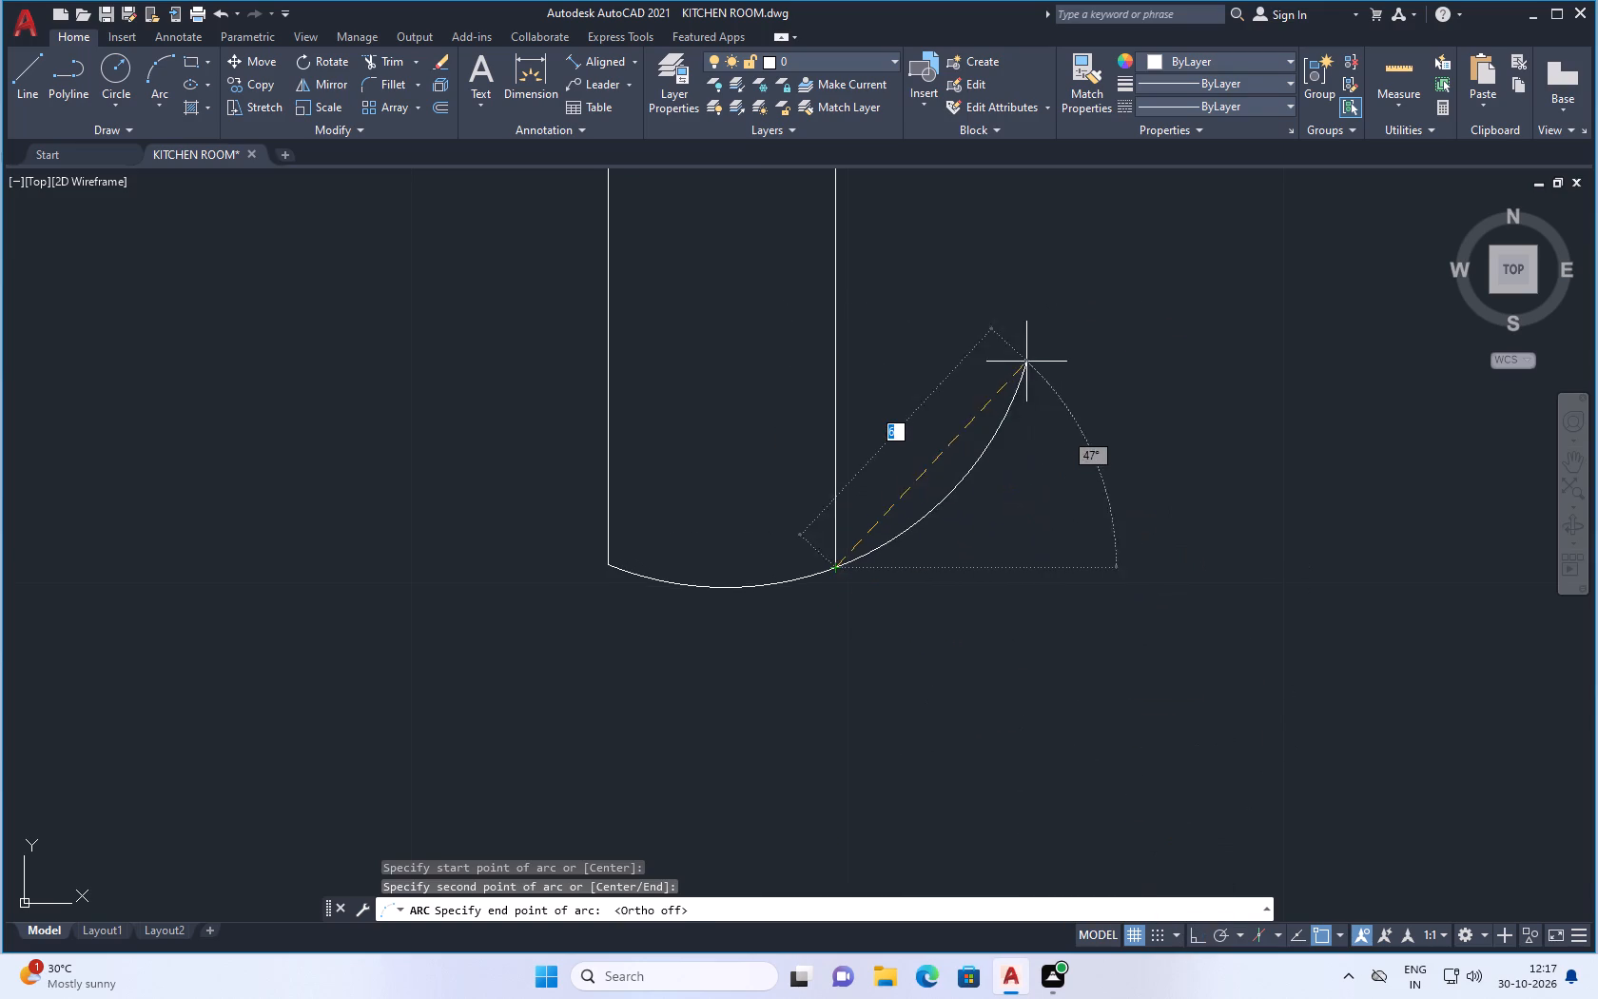
pyautogui.click(1058, 339)
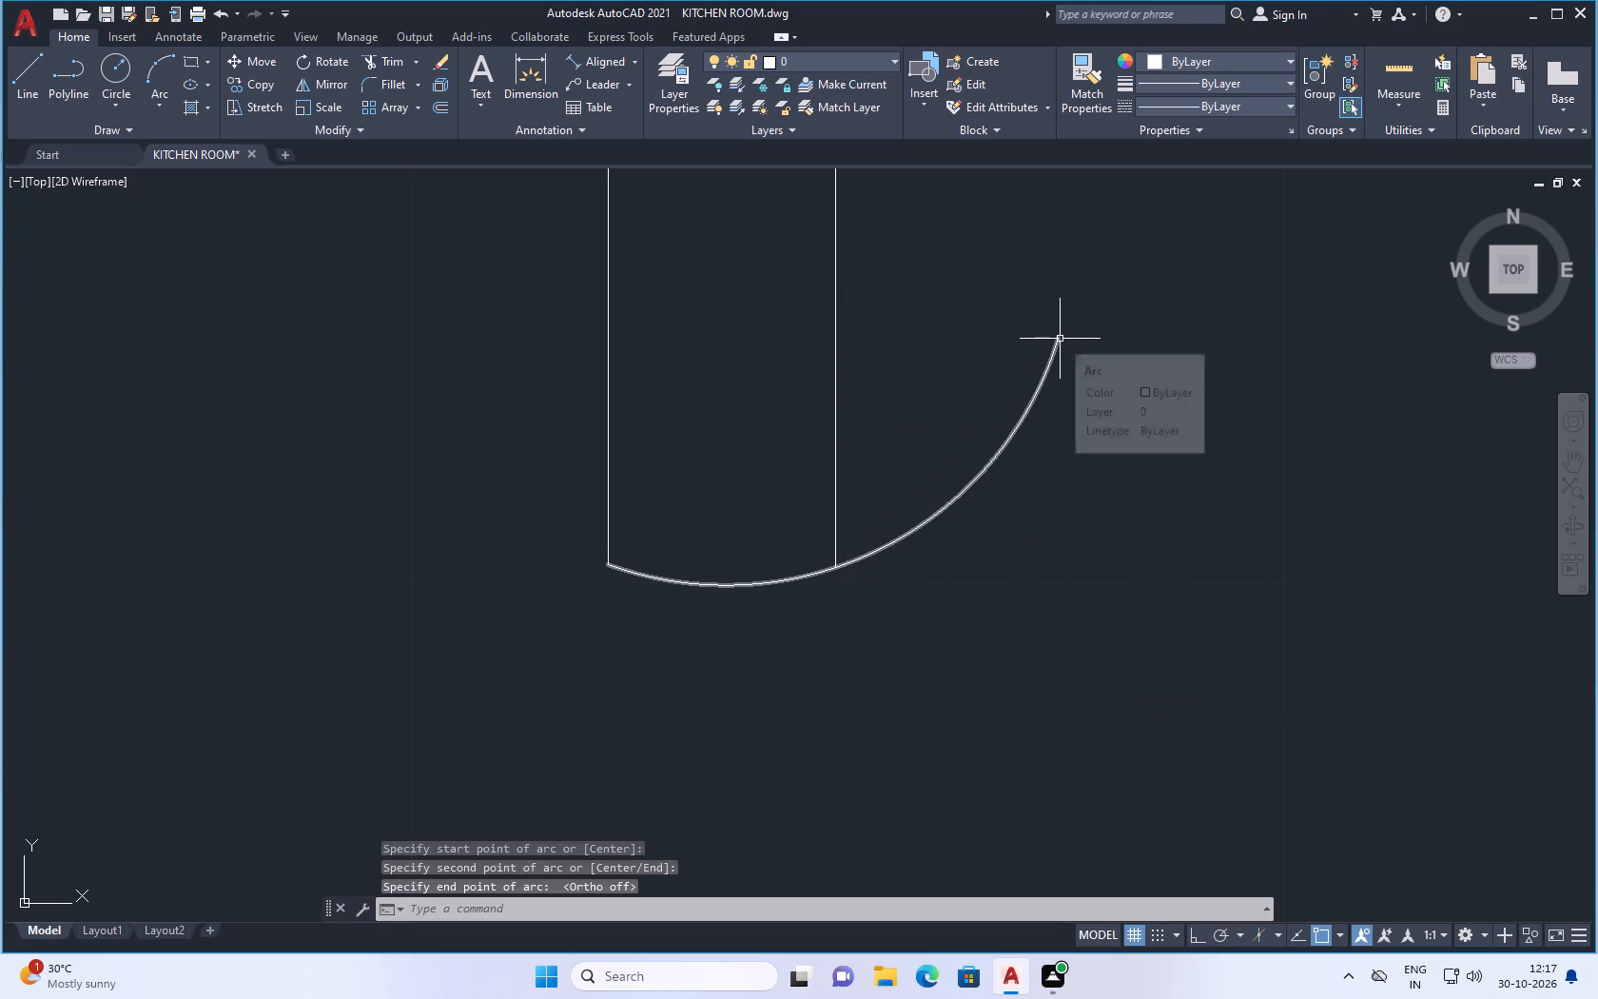
# Trim the part of the arc that extends beyond the right vertical line.
pyautogui.write('TR')
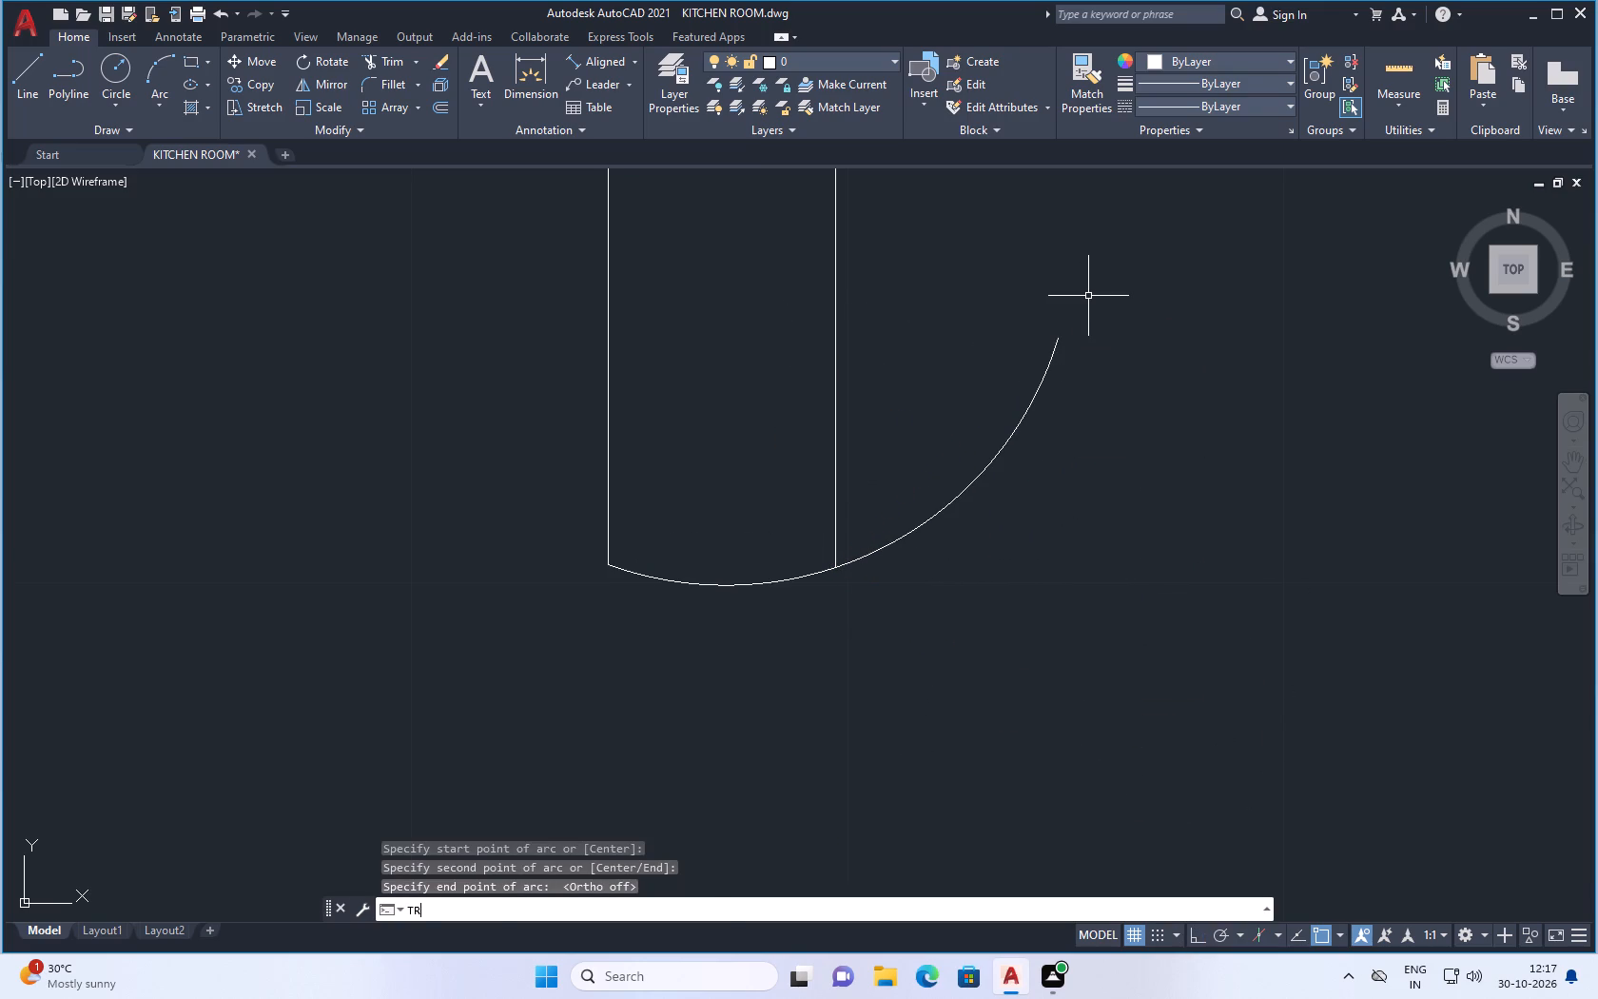
pyautogui.press('Return')
pyautogui.click(1065, 315)
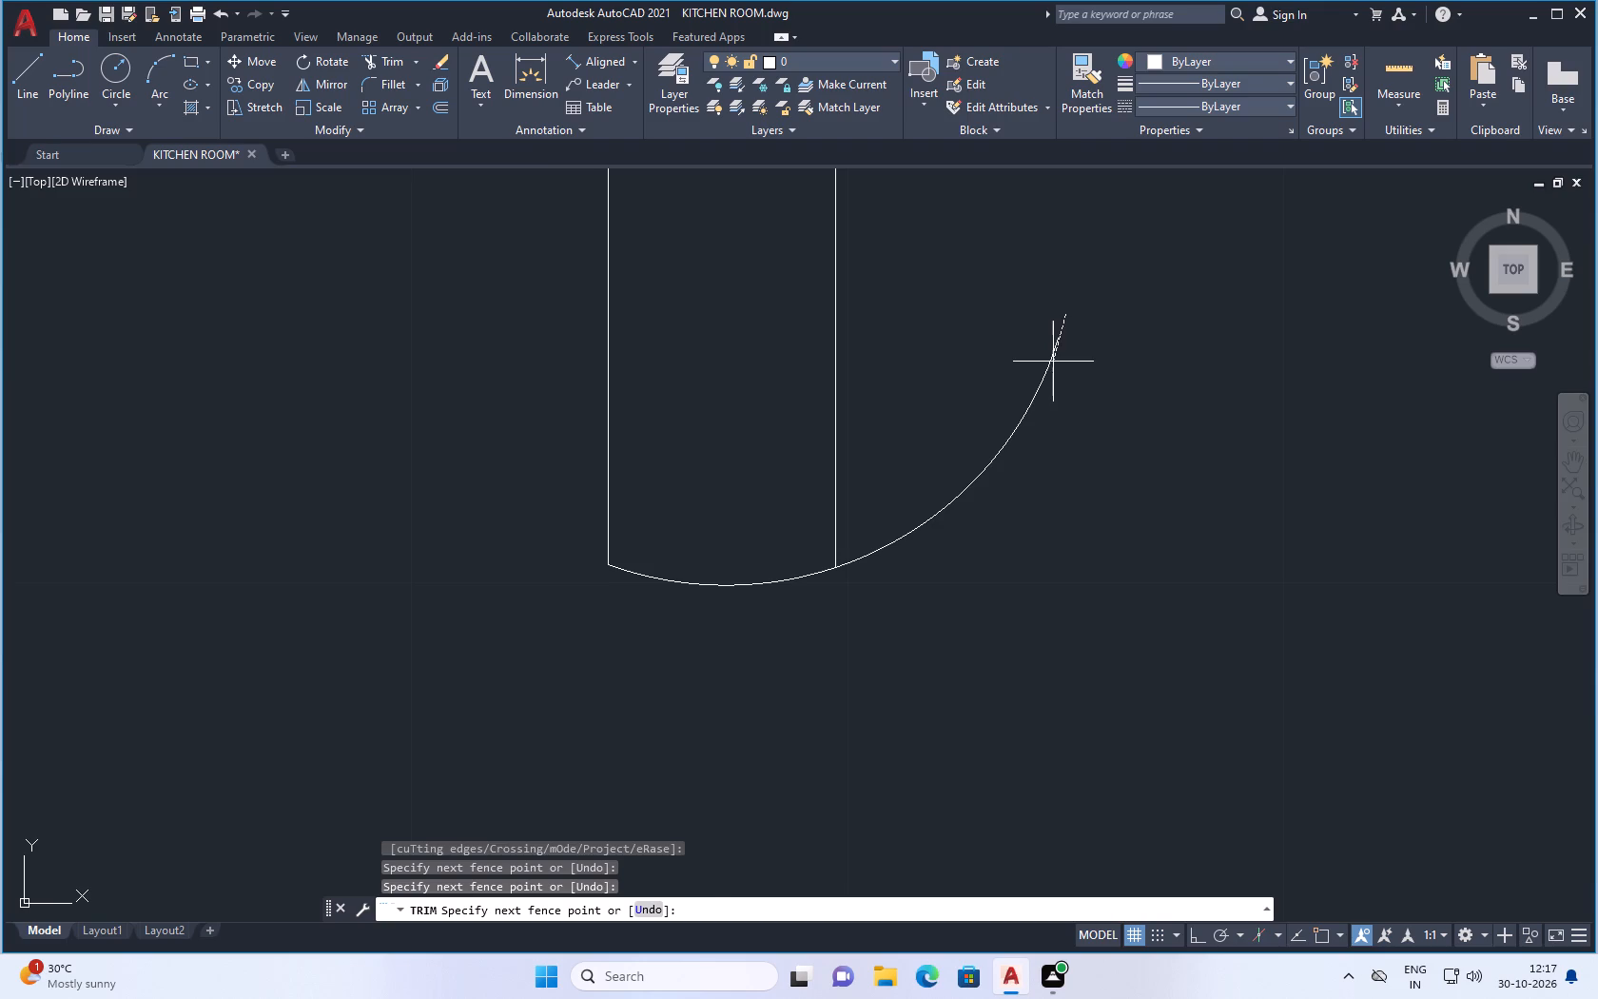
pyautogui.click(1051, 359)
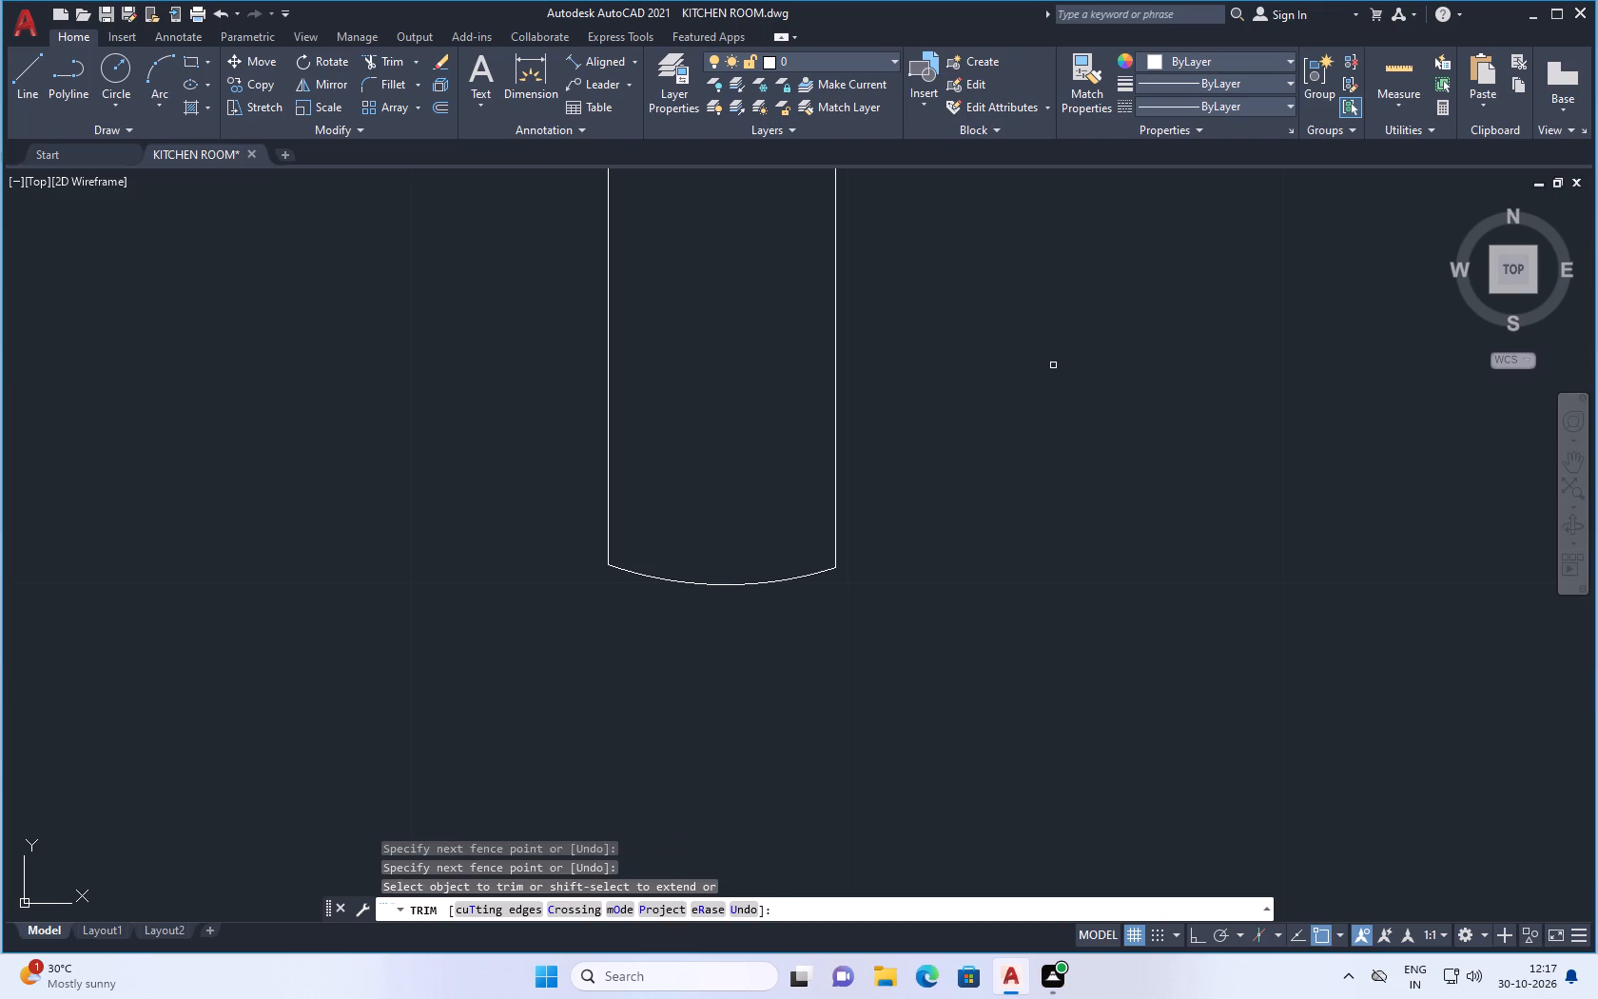
pyautogui.press('Escape')
# Stretch the bottom arc's midpoint downward to deepen its curve to a radius of about 5 units.
pyautogui.scroll(-3, 819, 324)
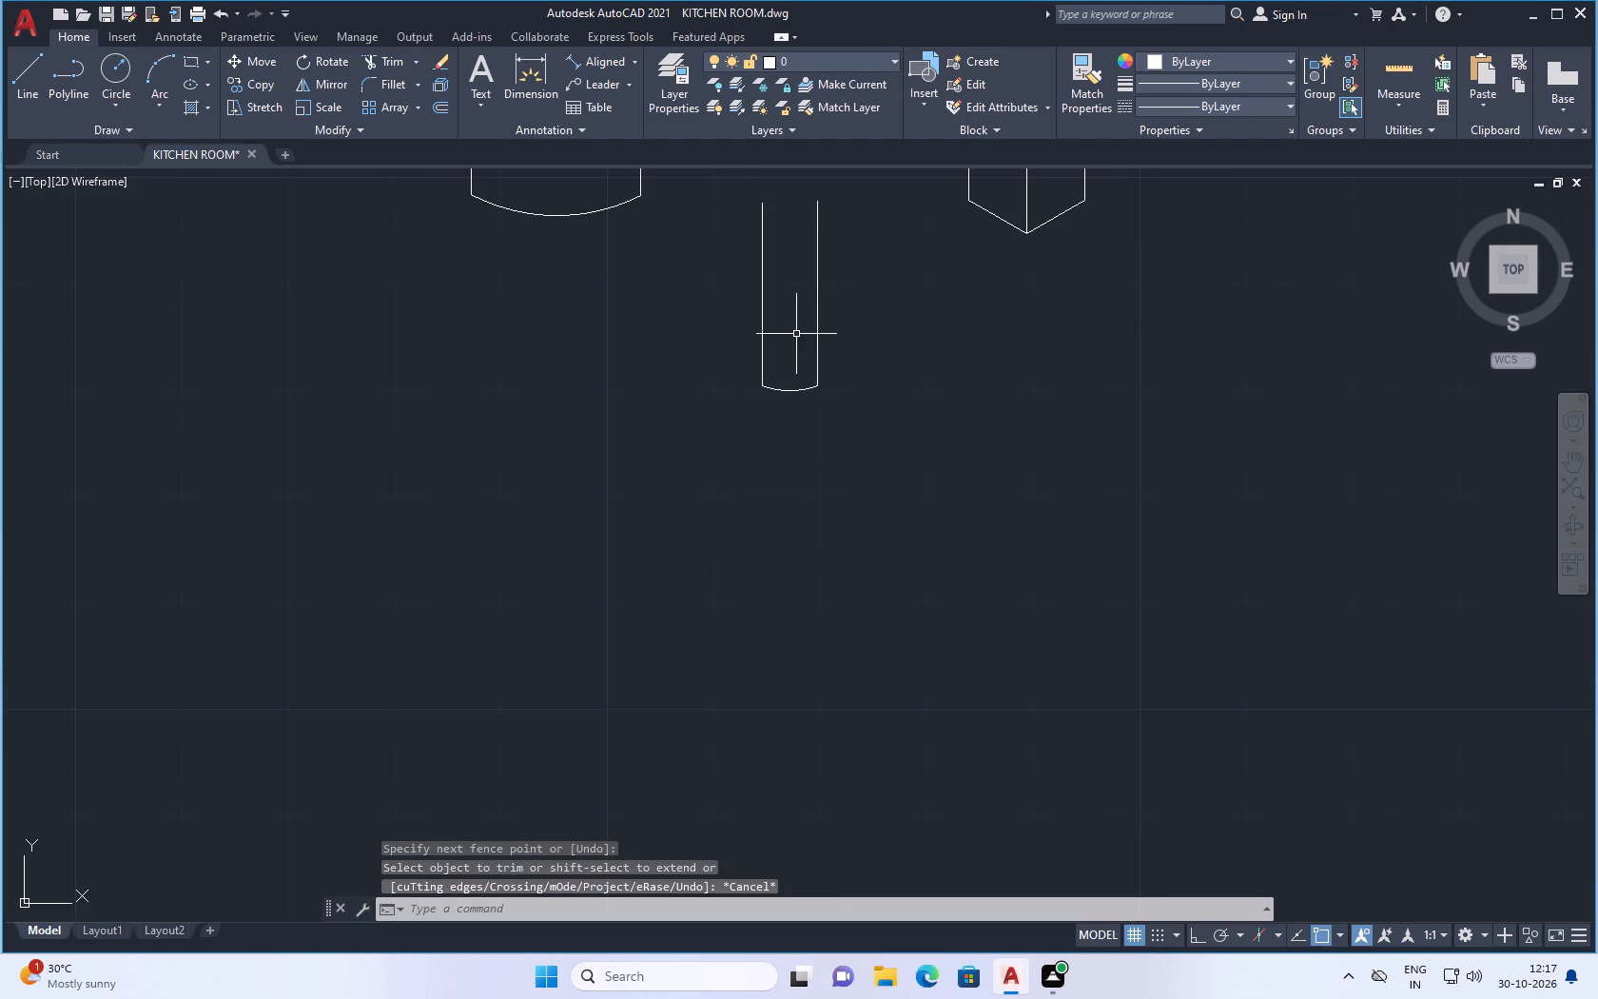
pyautogui.scroll(2, 789, 332)
pyautogui.click(780, 479)
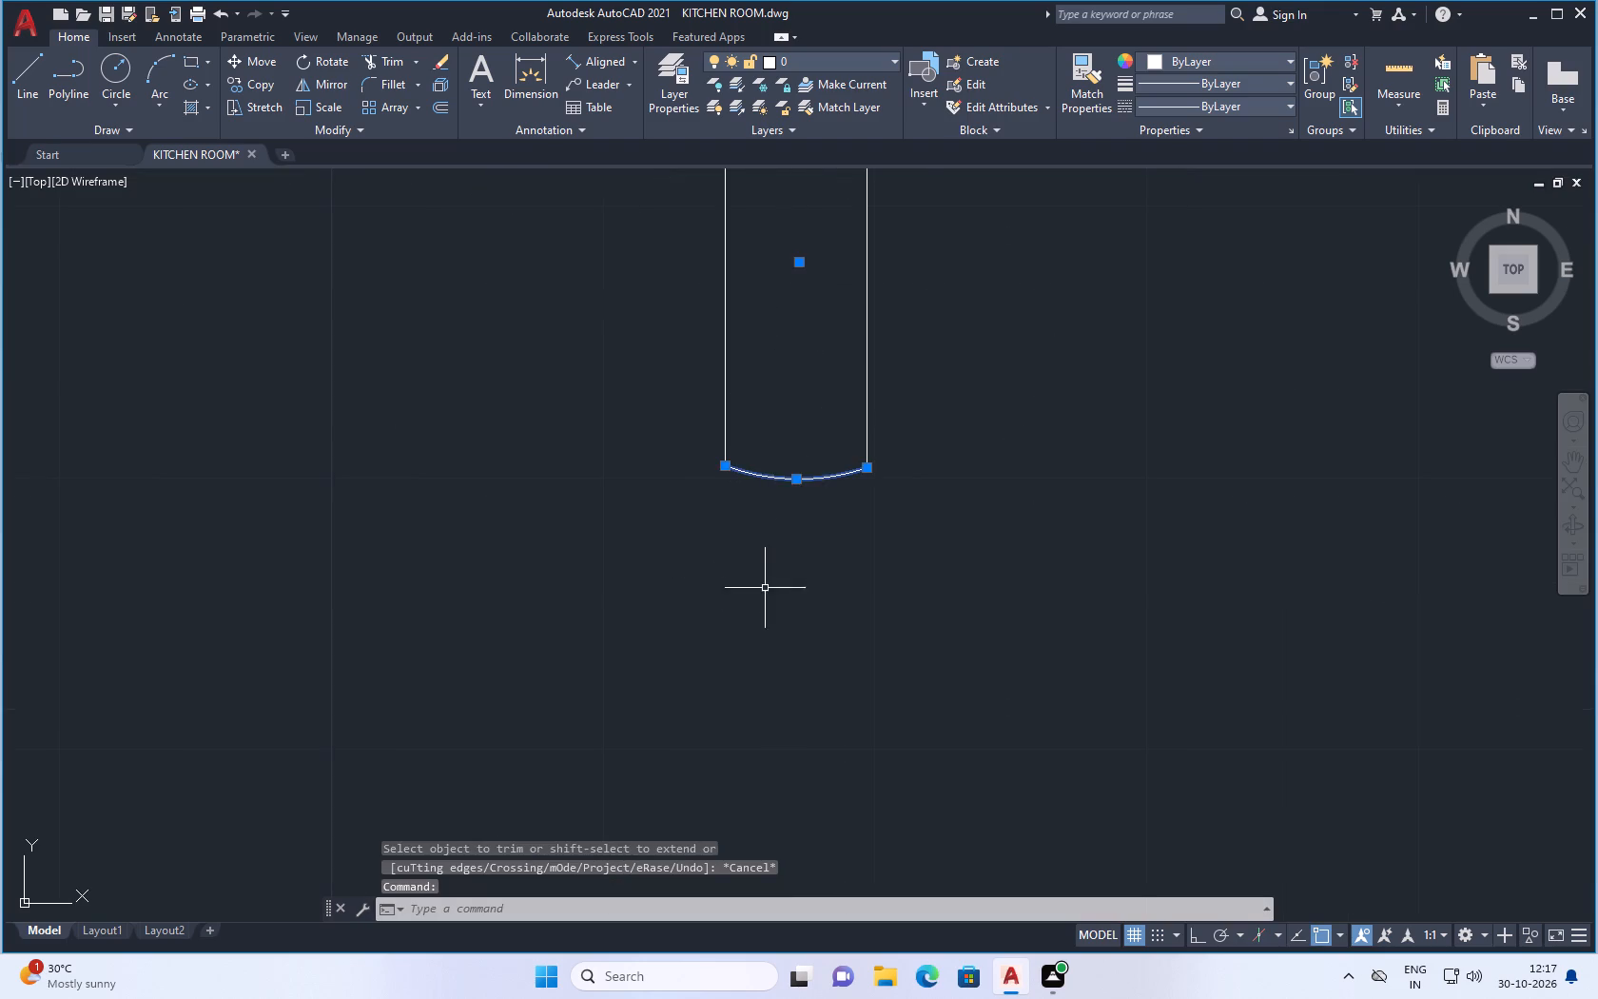
pyautogui.scroll(2, 765, 617)
pyautogui.scroll(-2, 790, 652)
pyautogui.scroll(2, 742, 353)
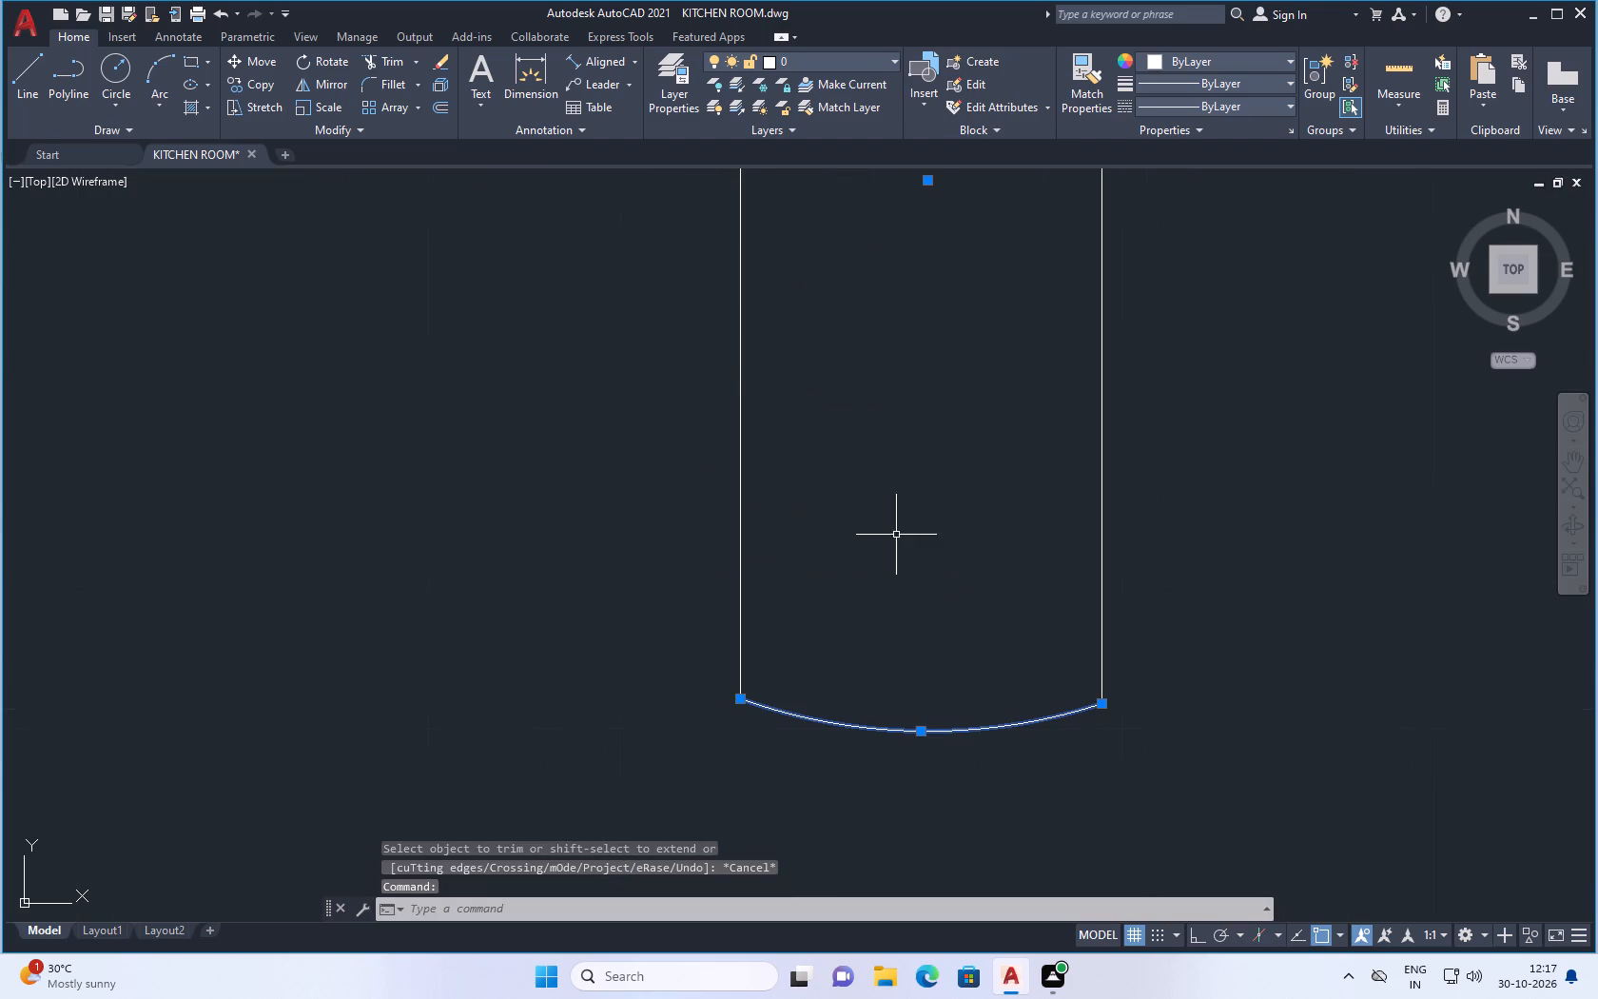
pyautogui.click(921, 735)
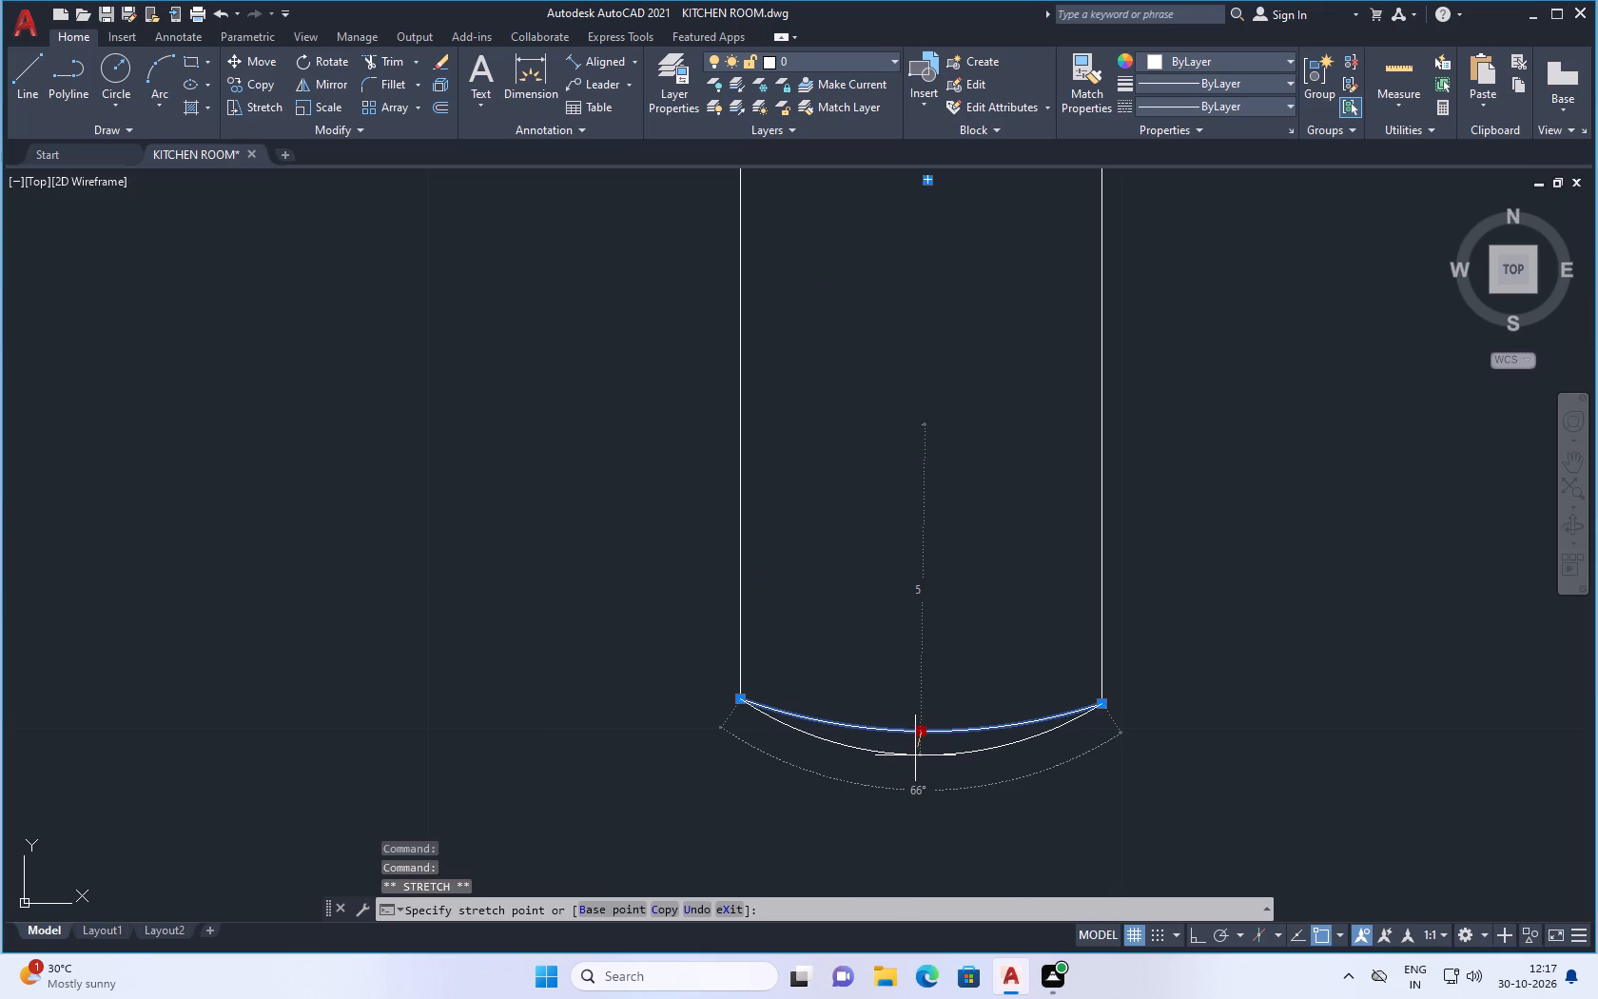
pyautogui.click(915, 756)
# With Ortho on, draw a horizontal reference line from the left line's lower end to past the right vertical line.
pyautogui.scroll(1, 1092, 686)
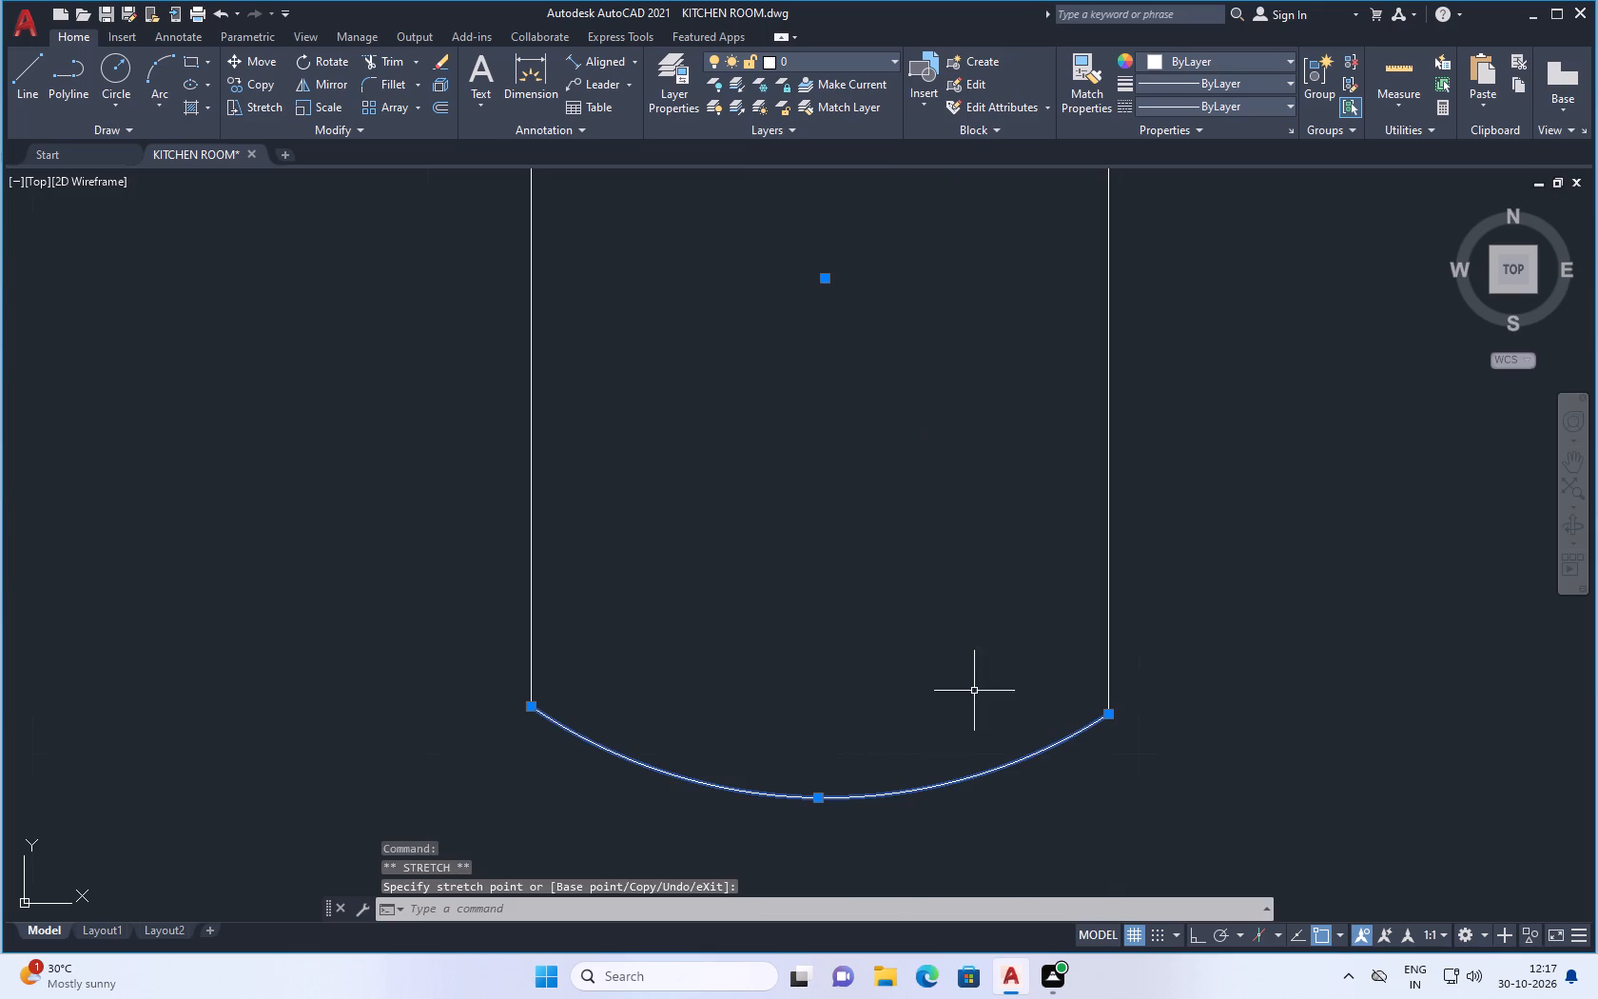
pyautogui.click(26, 72)
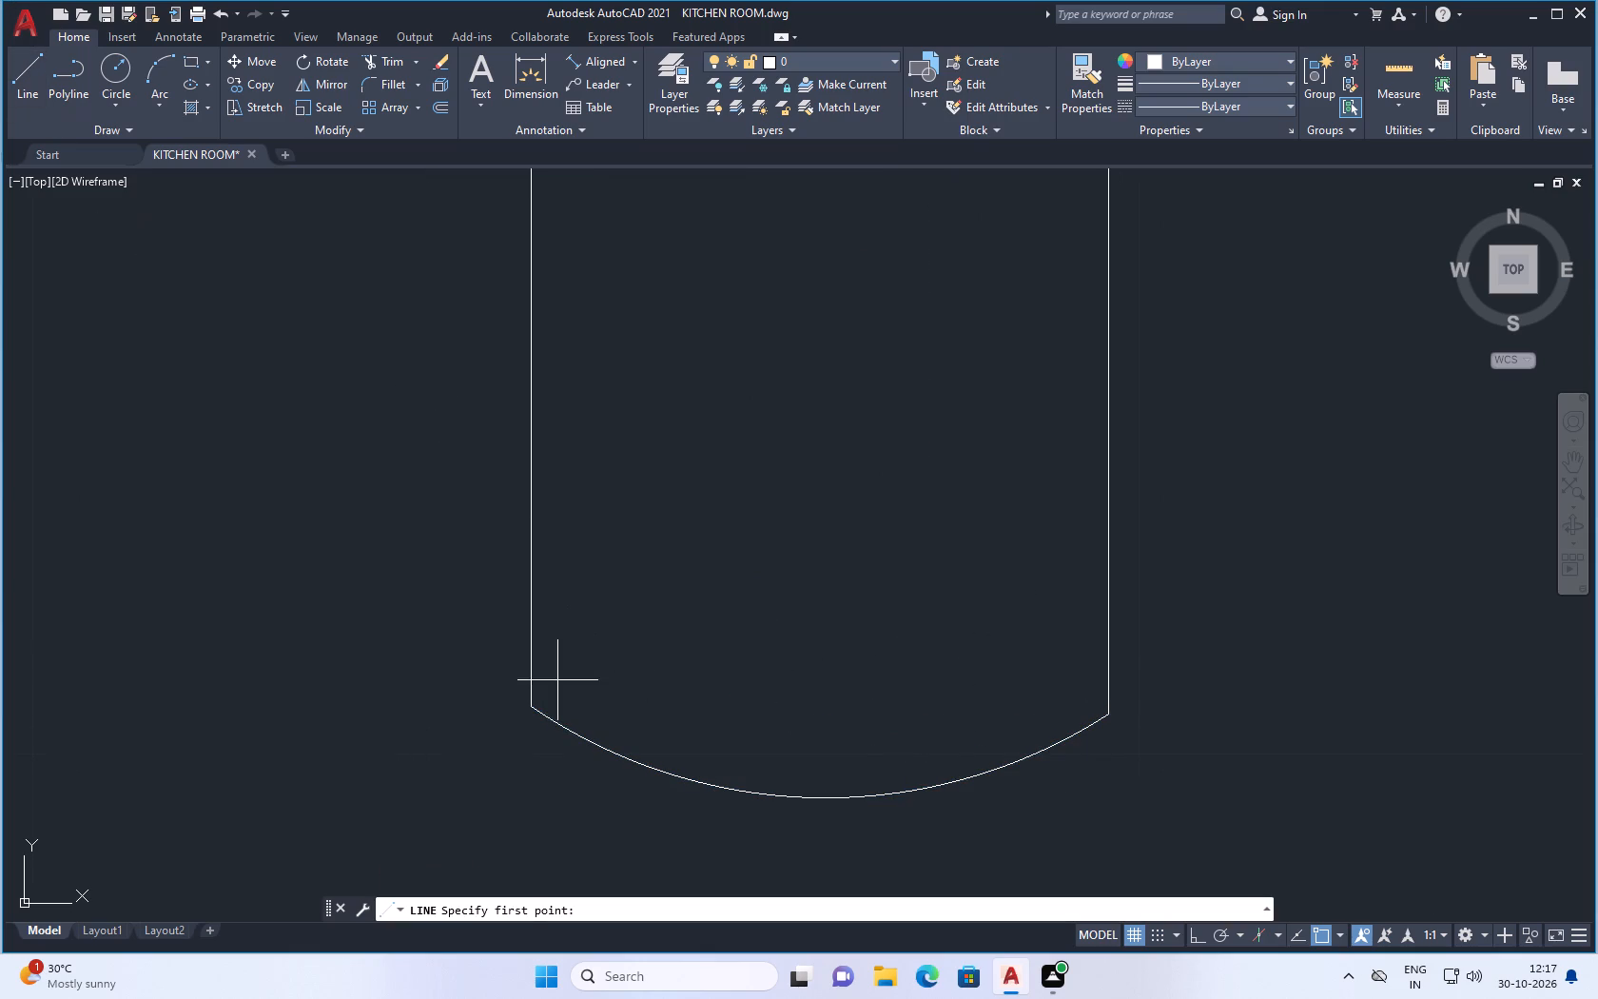
pyautogui.click(530, 705)
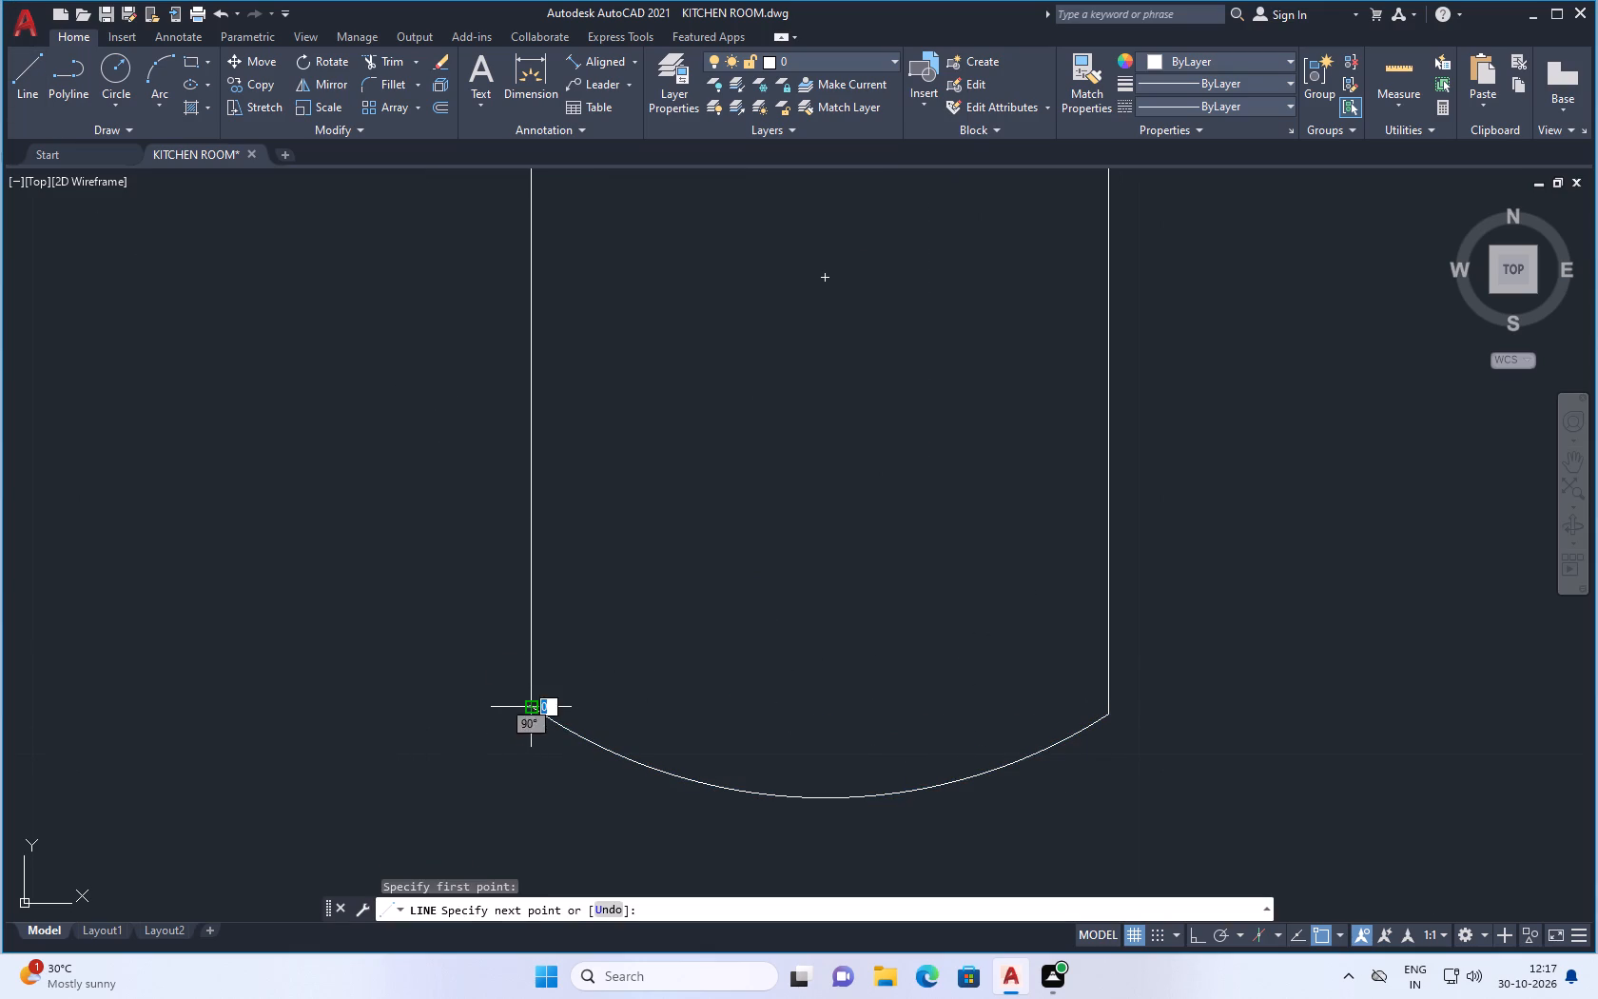
pyautogui.click(1193, 931)
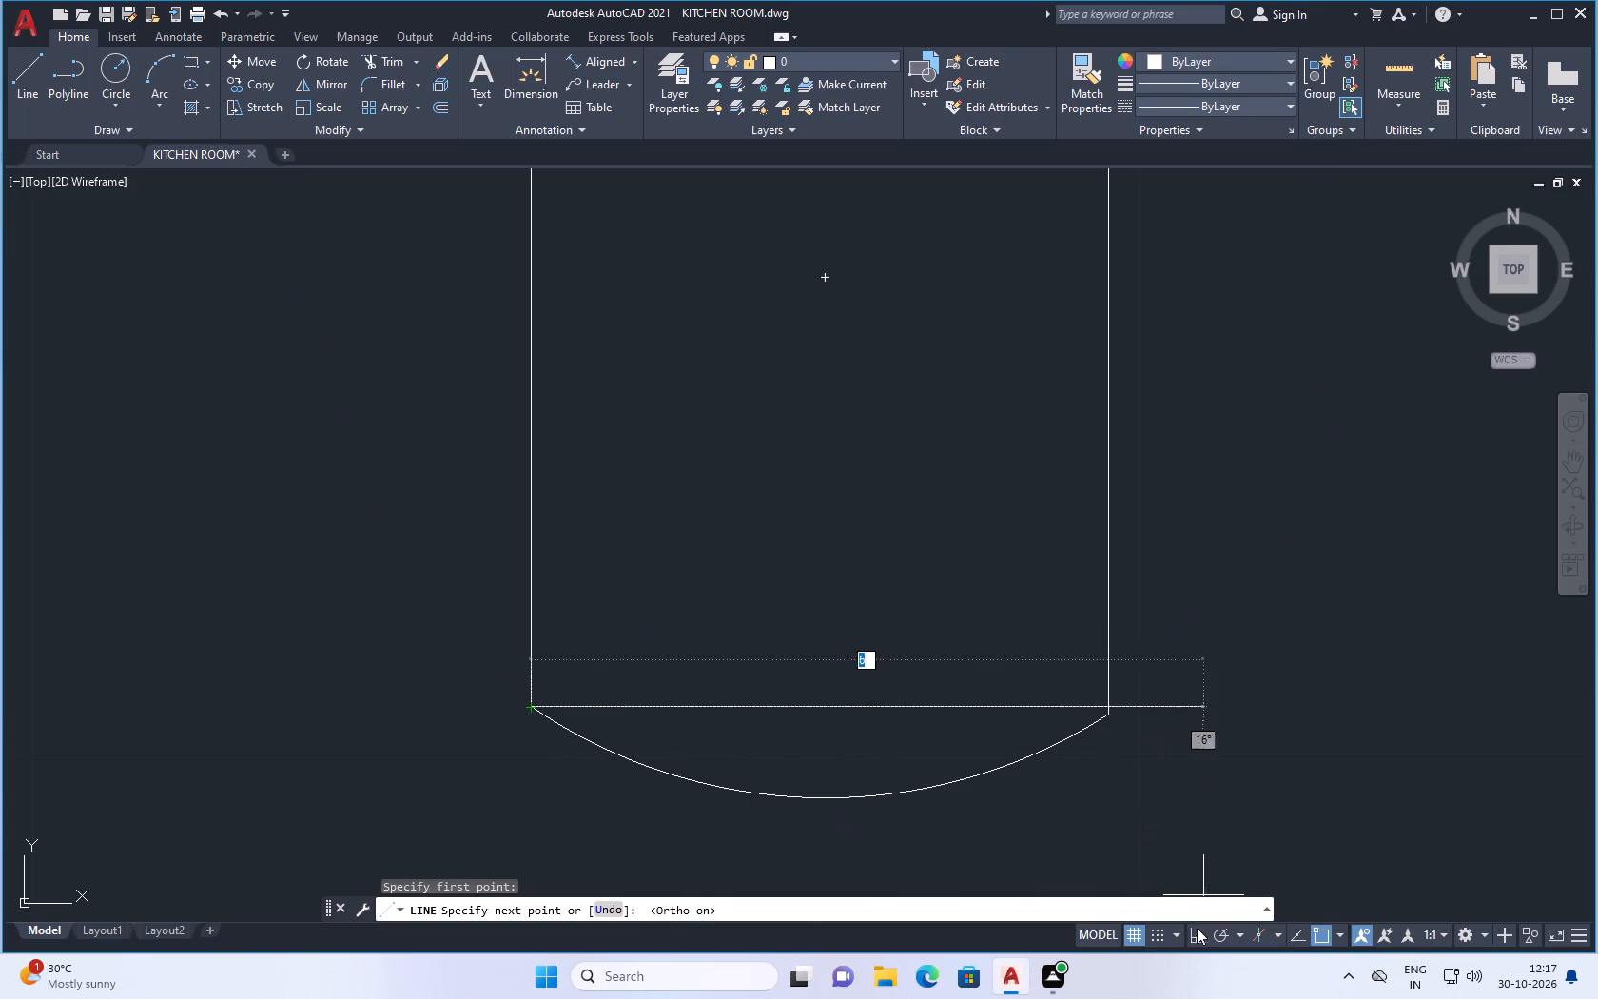
pyautogui.click(1222, 666)
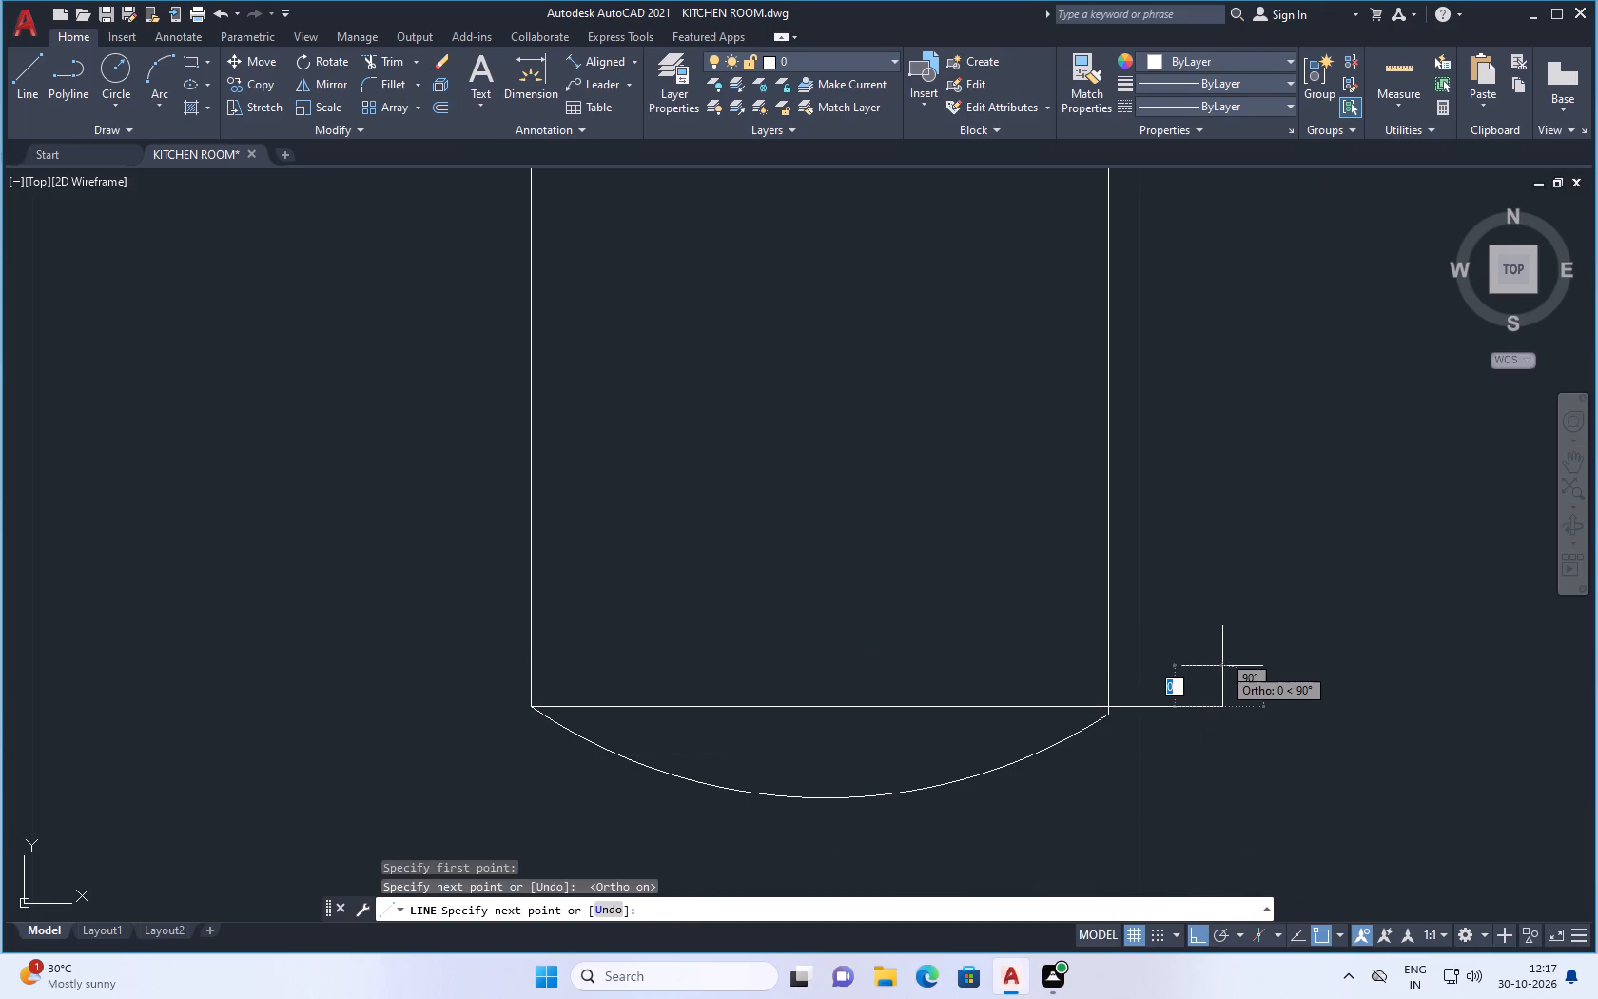
pyautogui.press('Escape')
# Move the arc's right endpoint up to where the horizontal reference line crosses the right vertical line.
pyautogui.scroll(2, 1120, 724)
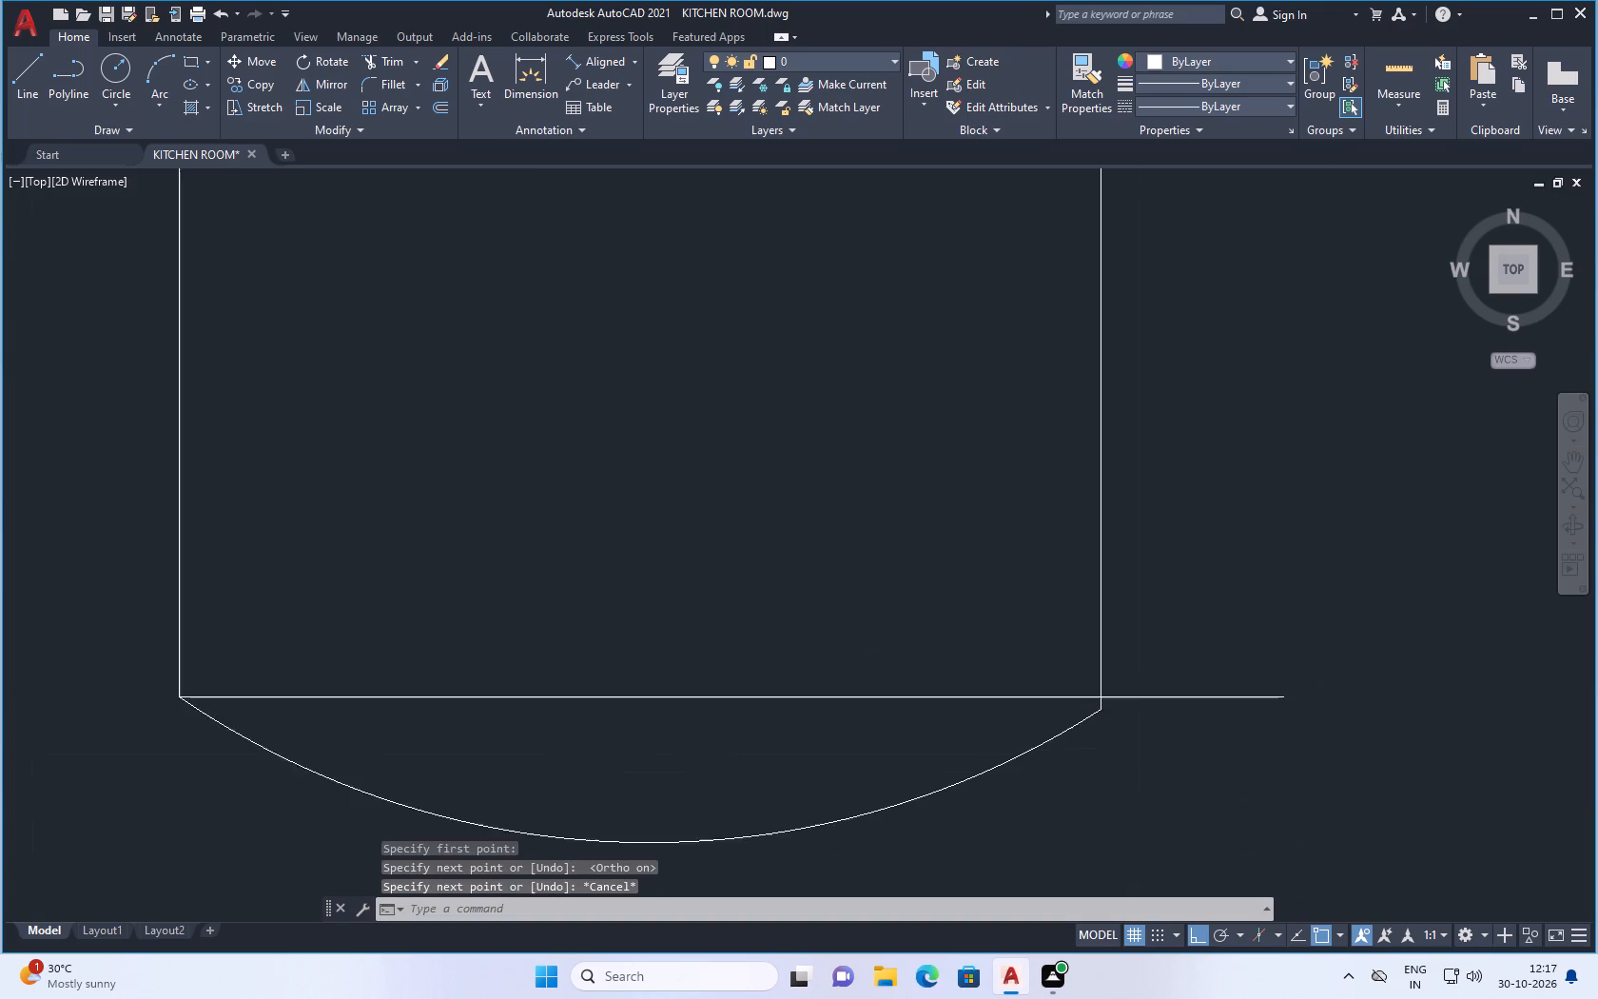
pyautogui.click(1043, 732)
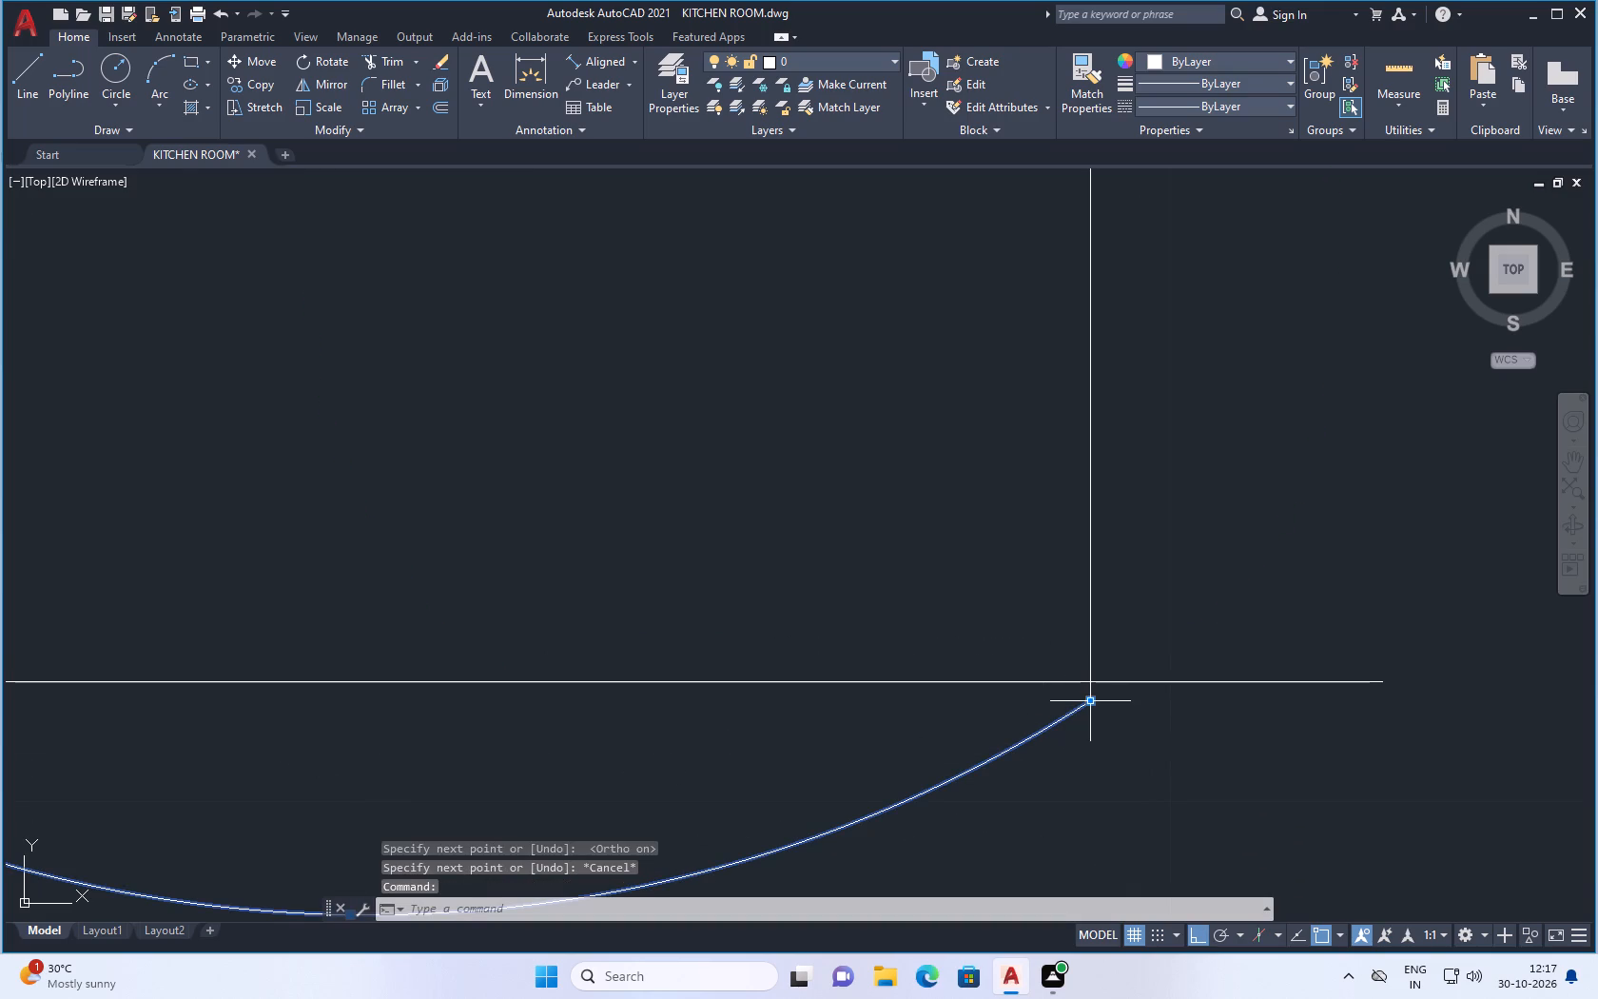
pyautogui.click(1094, 705)
pyautogui.click(1094, 682)
pyautogui.scroll(-2, 1249, 878)
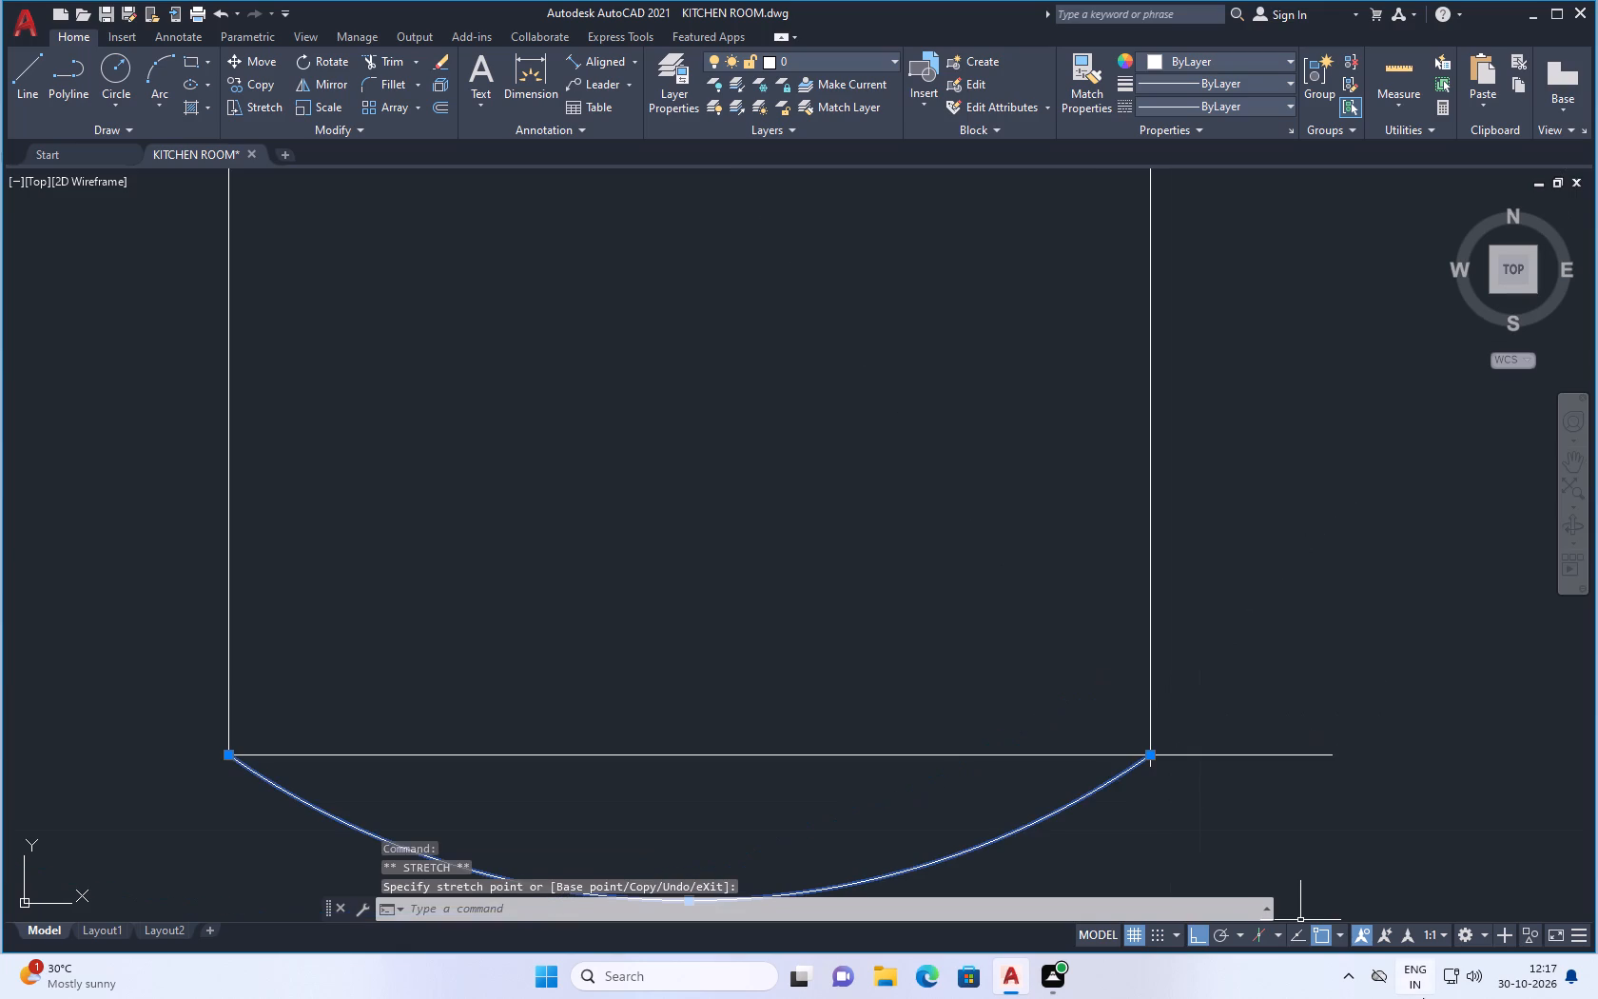
pyautogui.press('Escape')
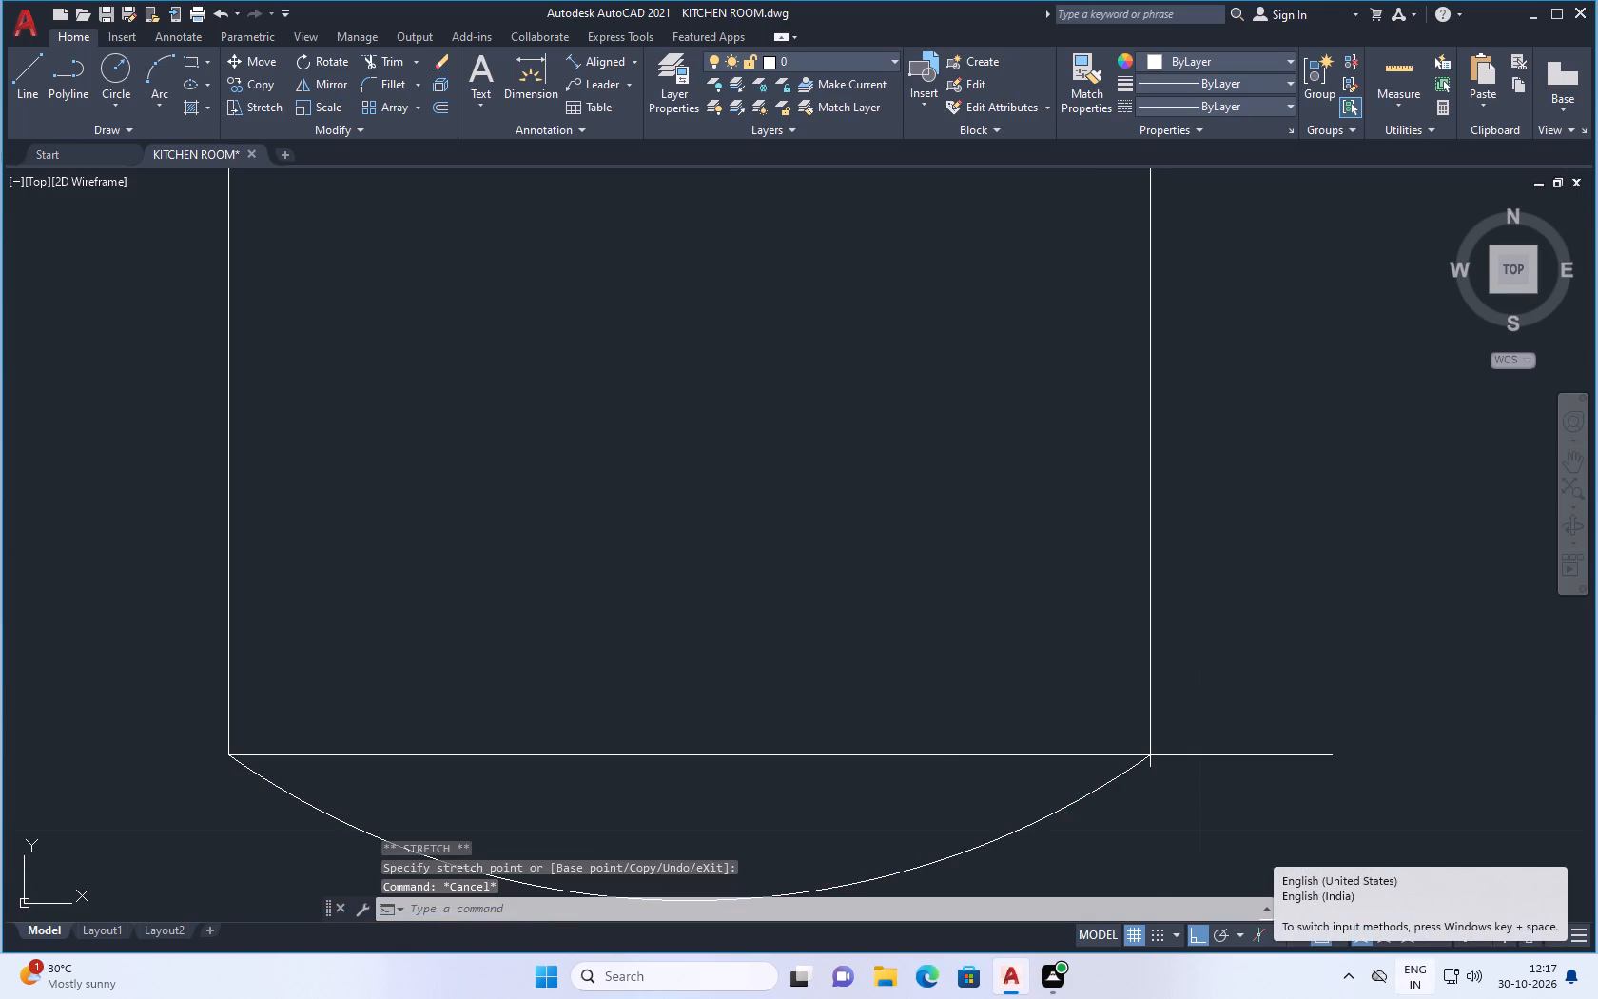
# Delete the horizontal reference line above the bottom arc.
pyautogui.scroll(-3, 1355, 727)
pyautogui.scroll(2, 1224, 822)
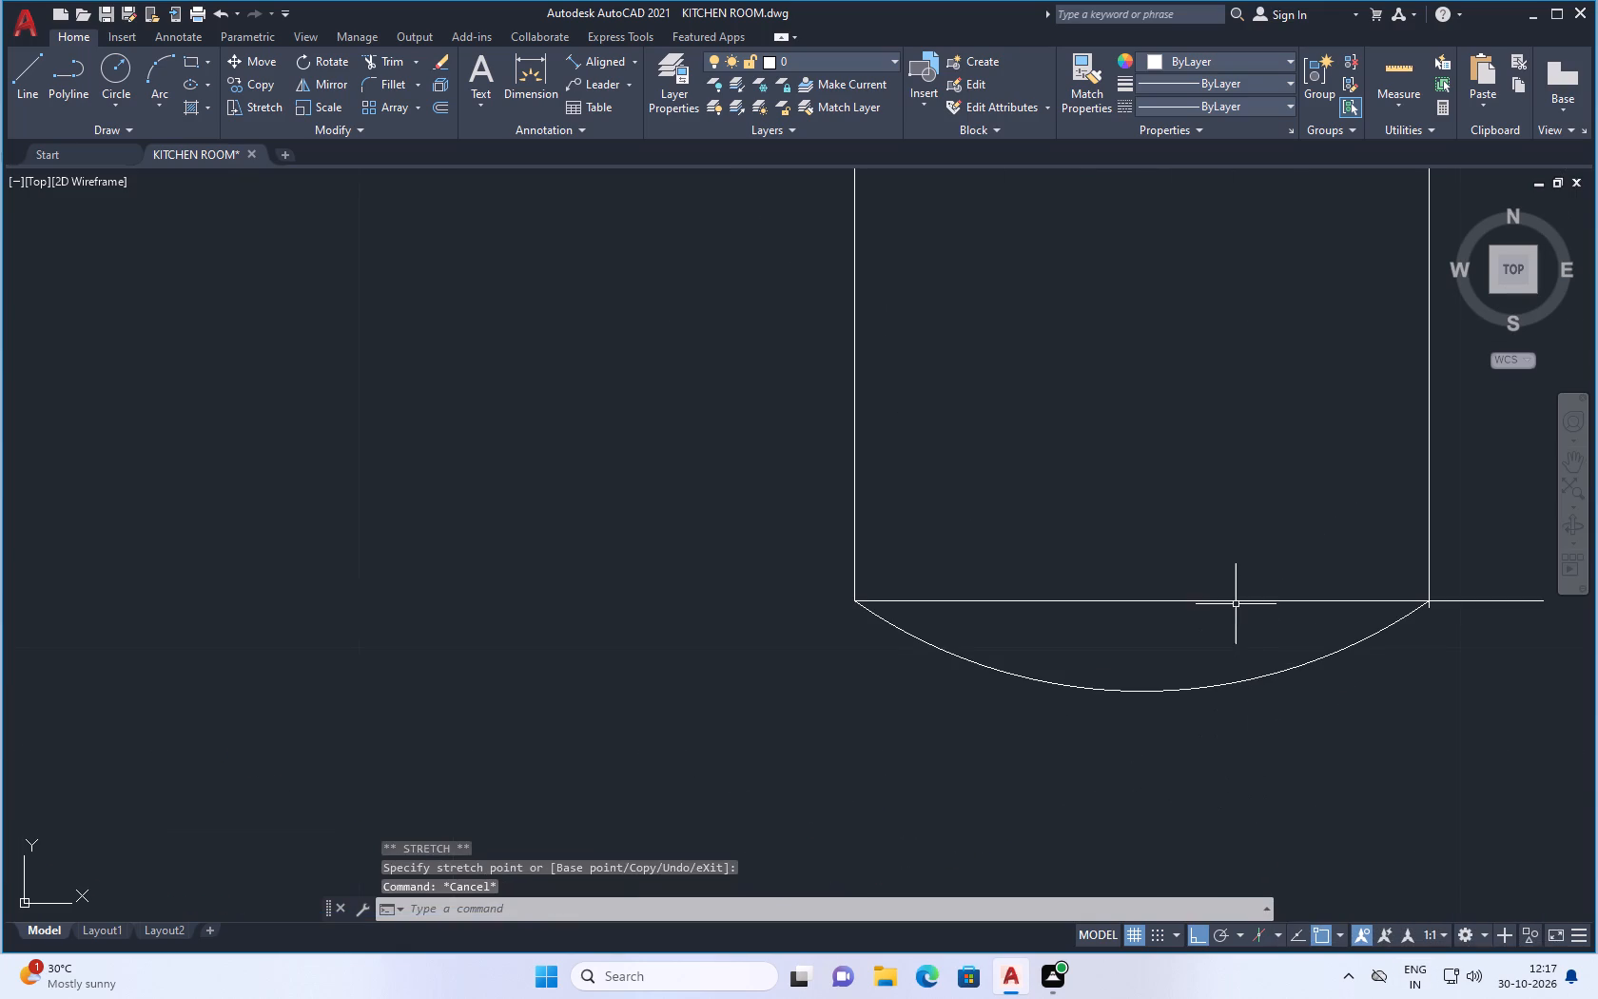
pyautogui.click(1236, 601)
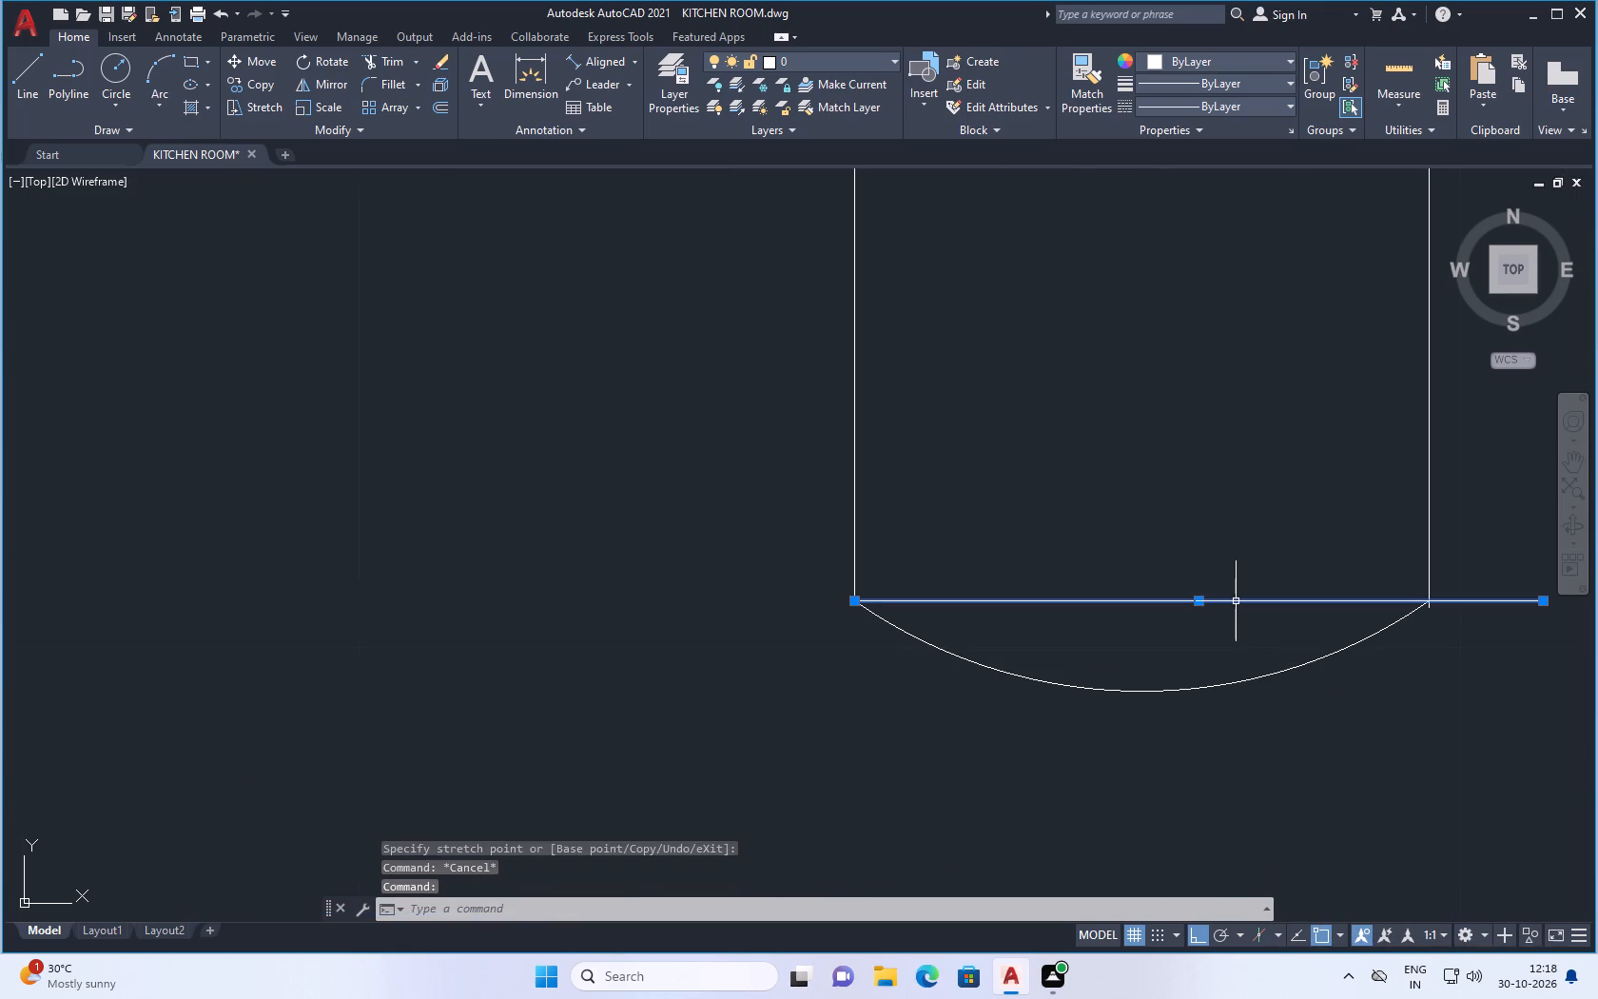
pyautogui.press('Delete')
# Trim the short stub of the right vertical line that extends below the bottom arc.
pyautogui.scroll(1, 1468, 531)
pyautogui.scroll(2, 1431, 634)
pyautogui.write('TR')
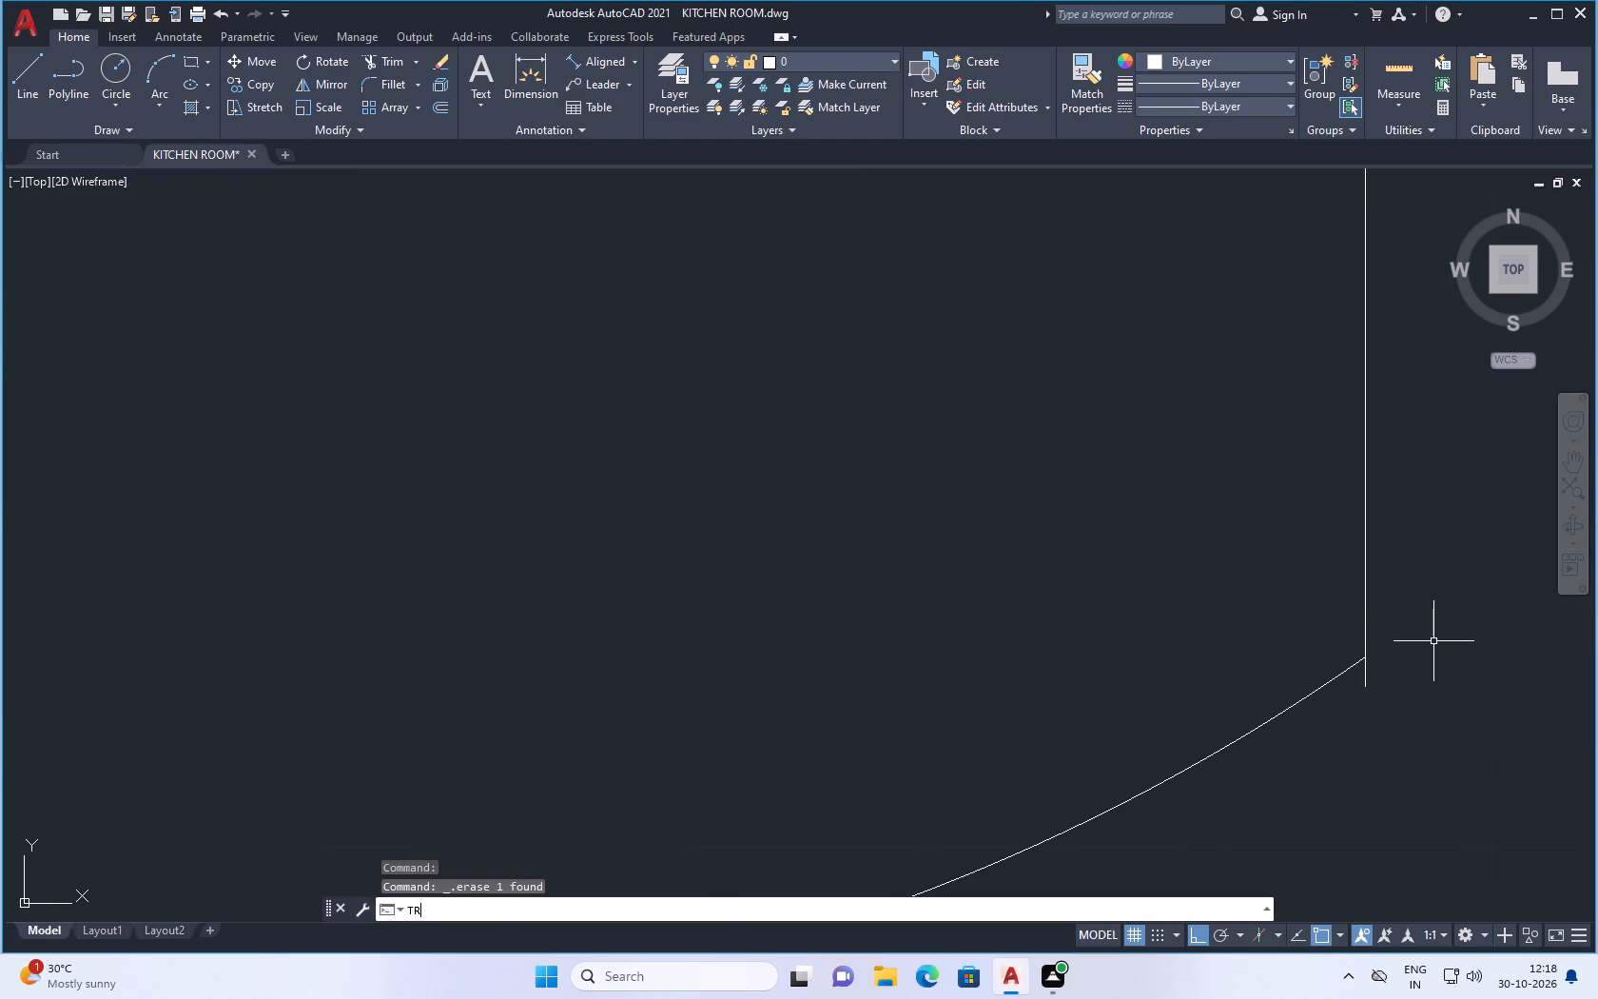
pyautogui.press('Return')
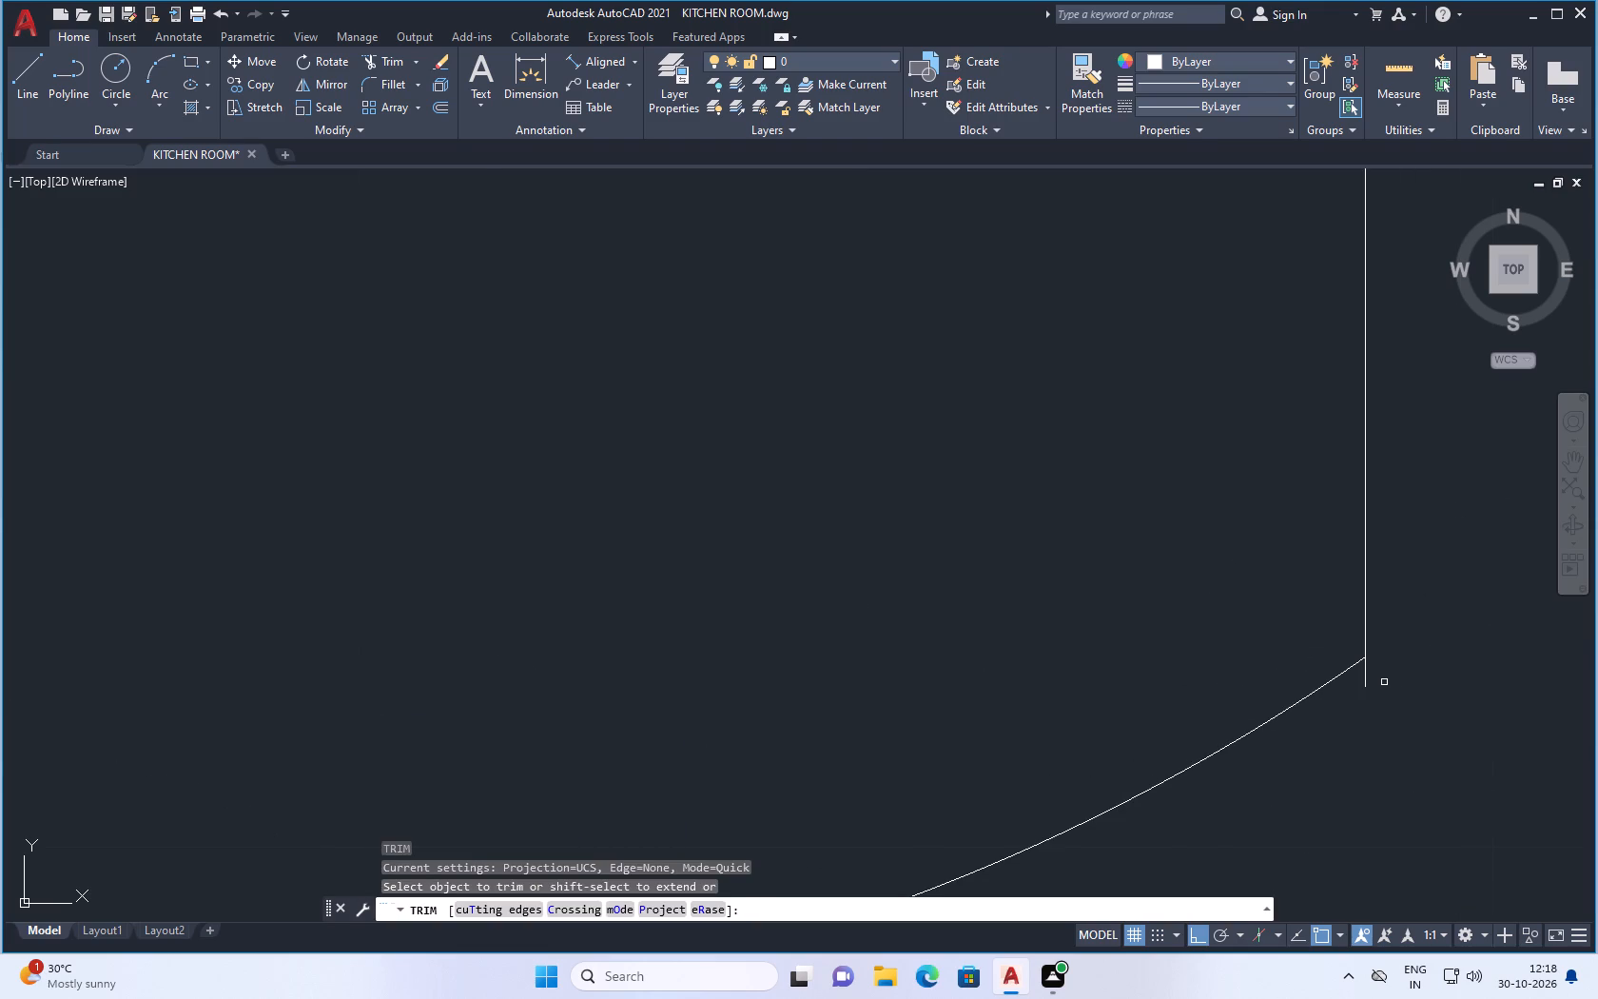
pyautogui.click(1365, 683)
pyautogui.scroll(-4, 1070, 725)
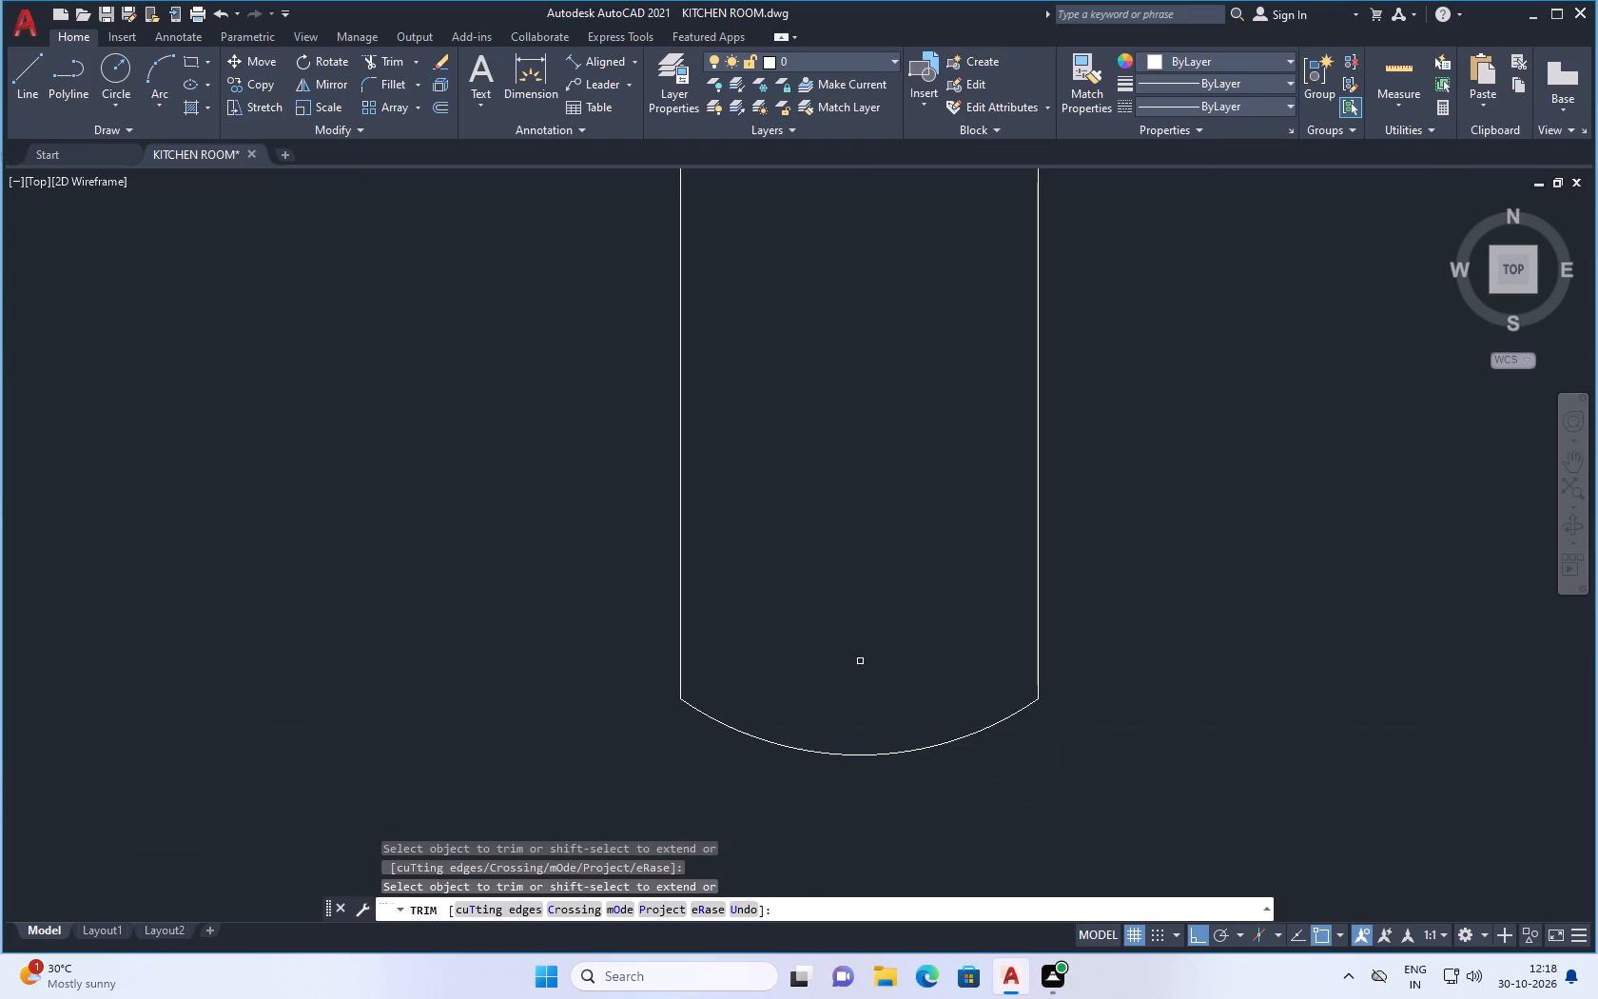
pyautogui.scroll(-2, 852, 735)
pyautogui.press('Escape')
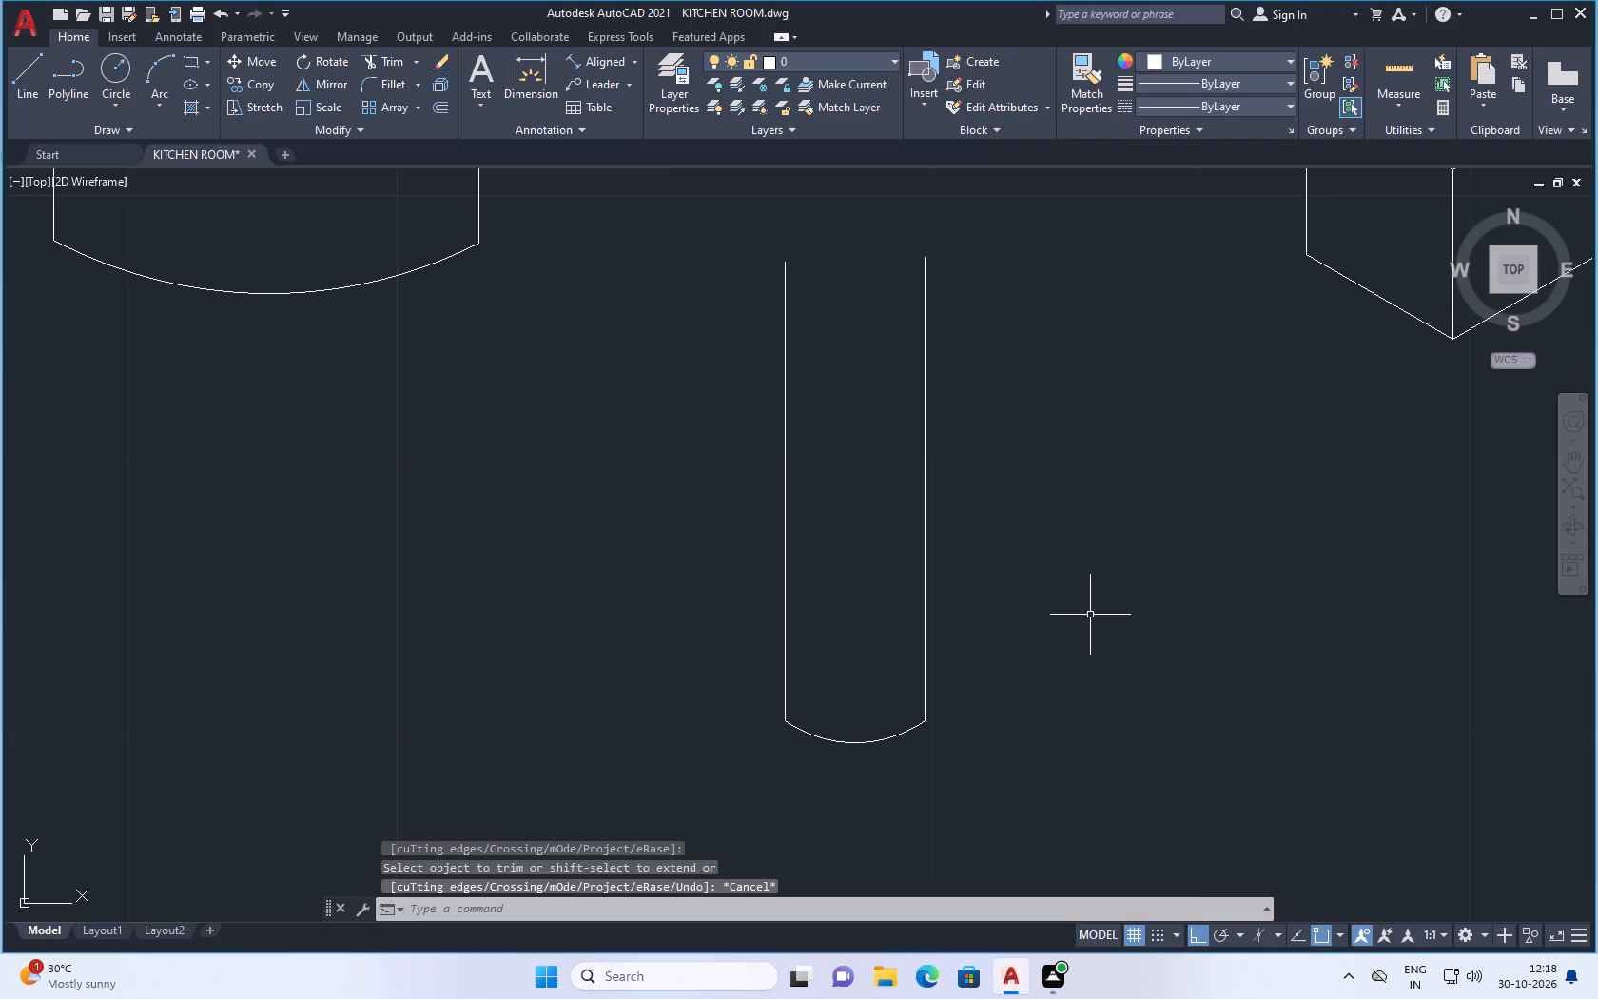
# Draw a horizontal line between the narrow object's two vertical lines, just below their upper ends.
pyautogui.scroll(-3, 1090, 615)
pyautogui.scroll(2, 1050, 542)
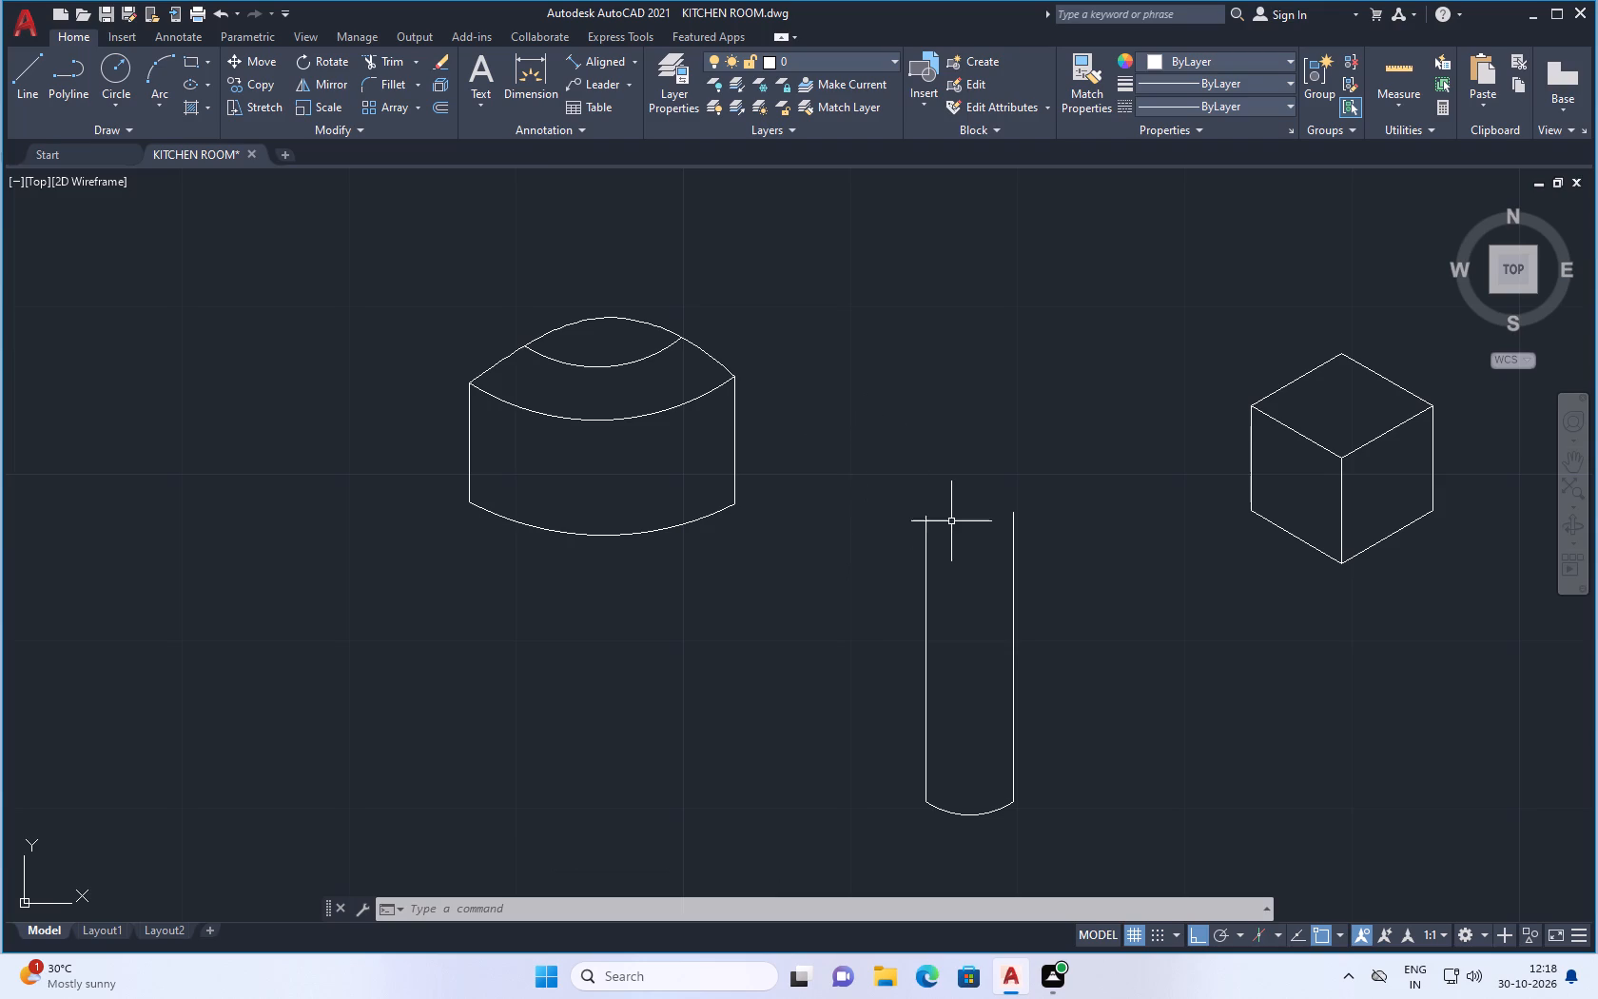
pyautogui.scroll(-1, 951, 532)
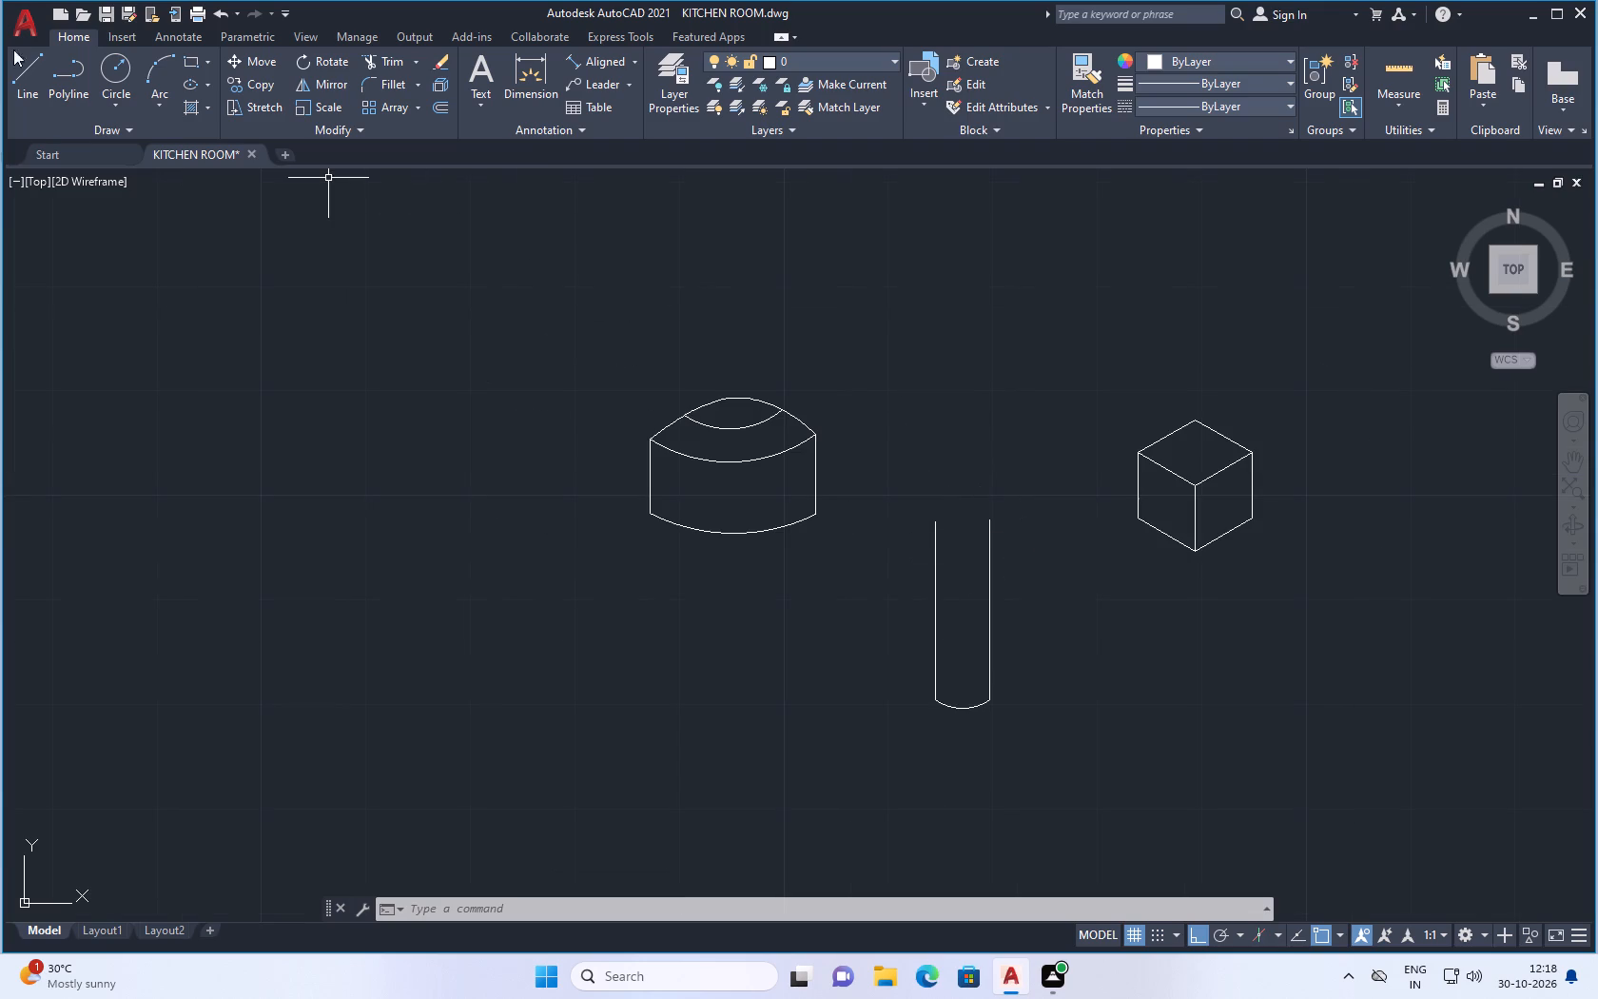
pyautogui.click(22, 71)
pyautogui.scroll(2, 973, 544)
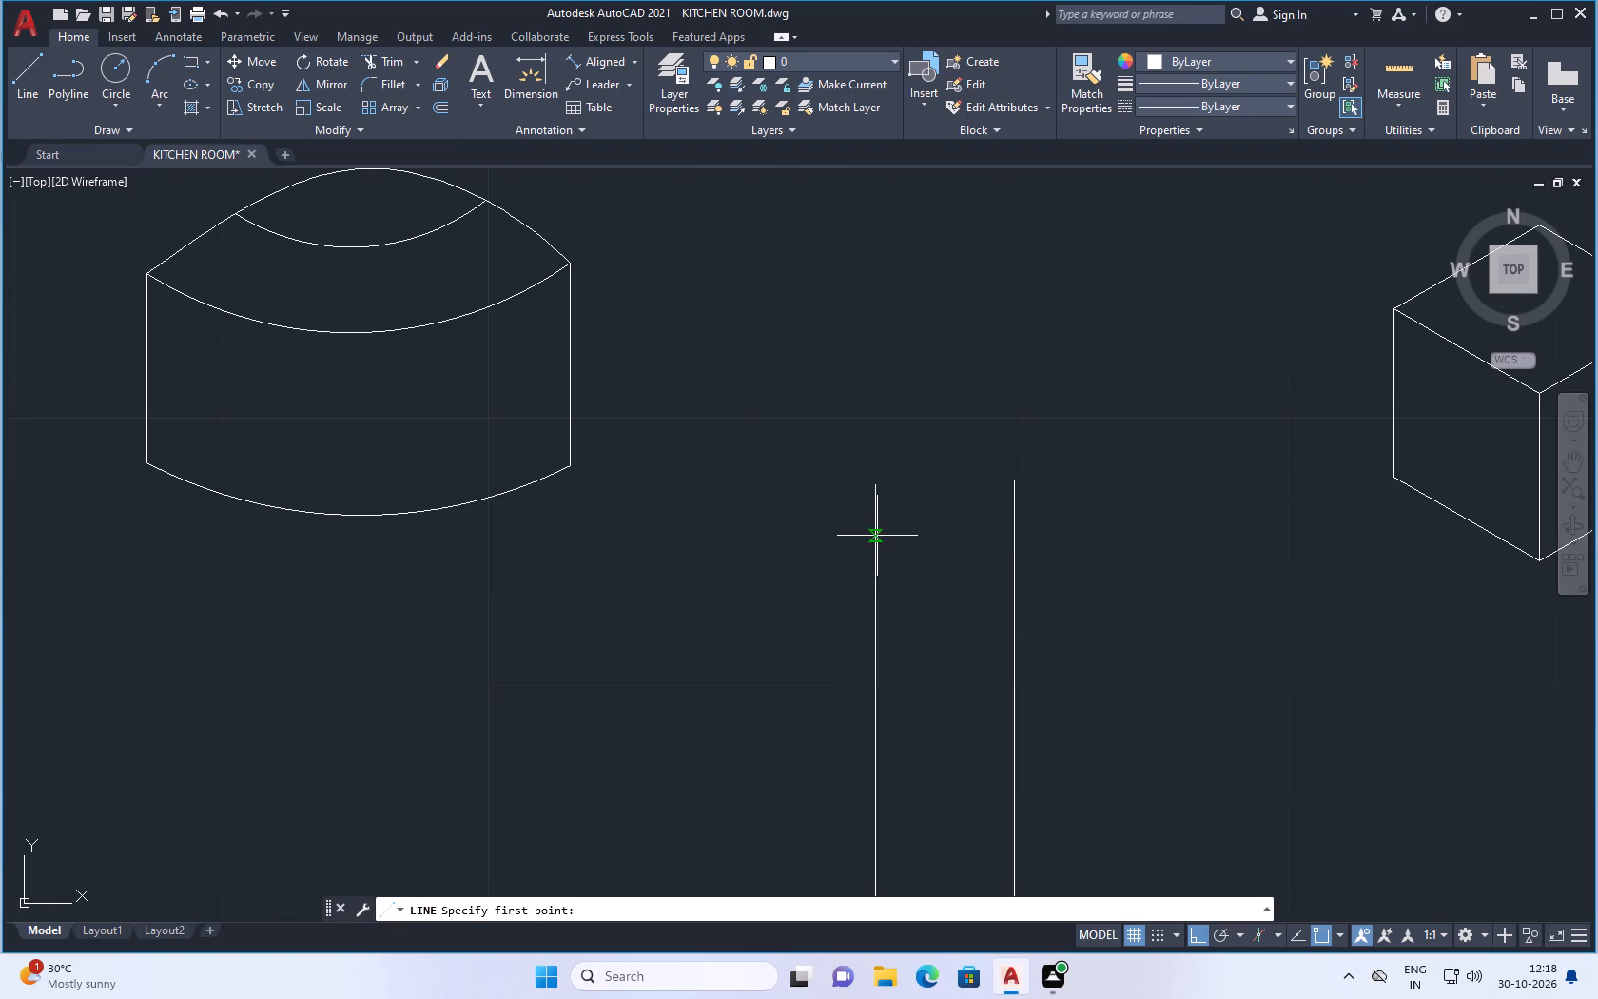
pyautogui.click(875, 536)
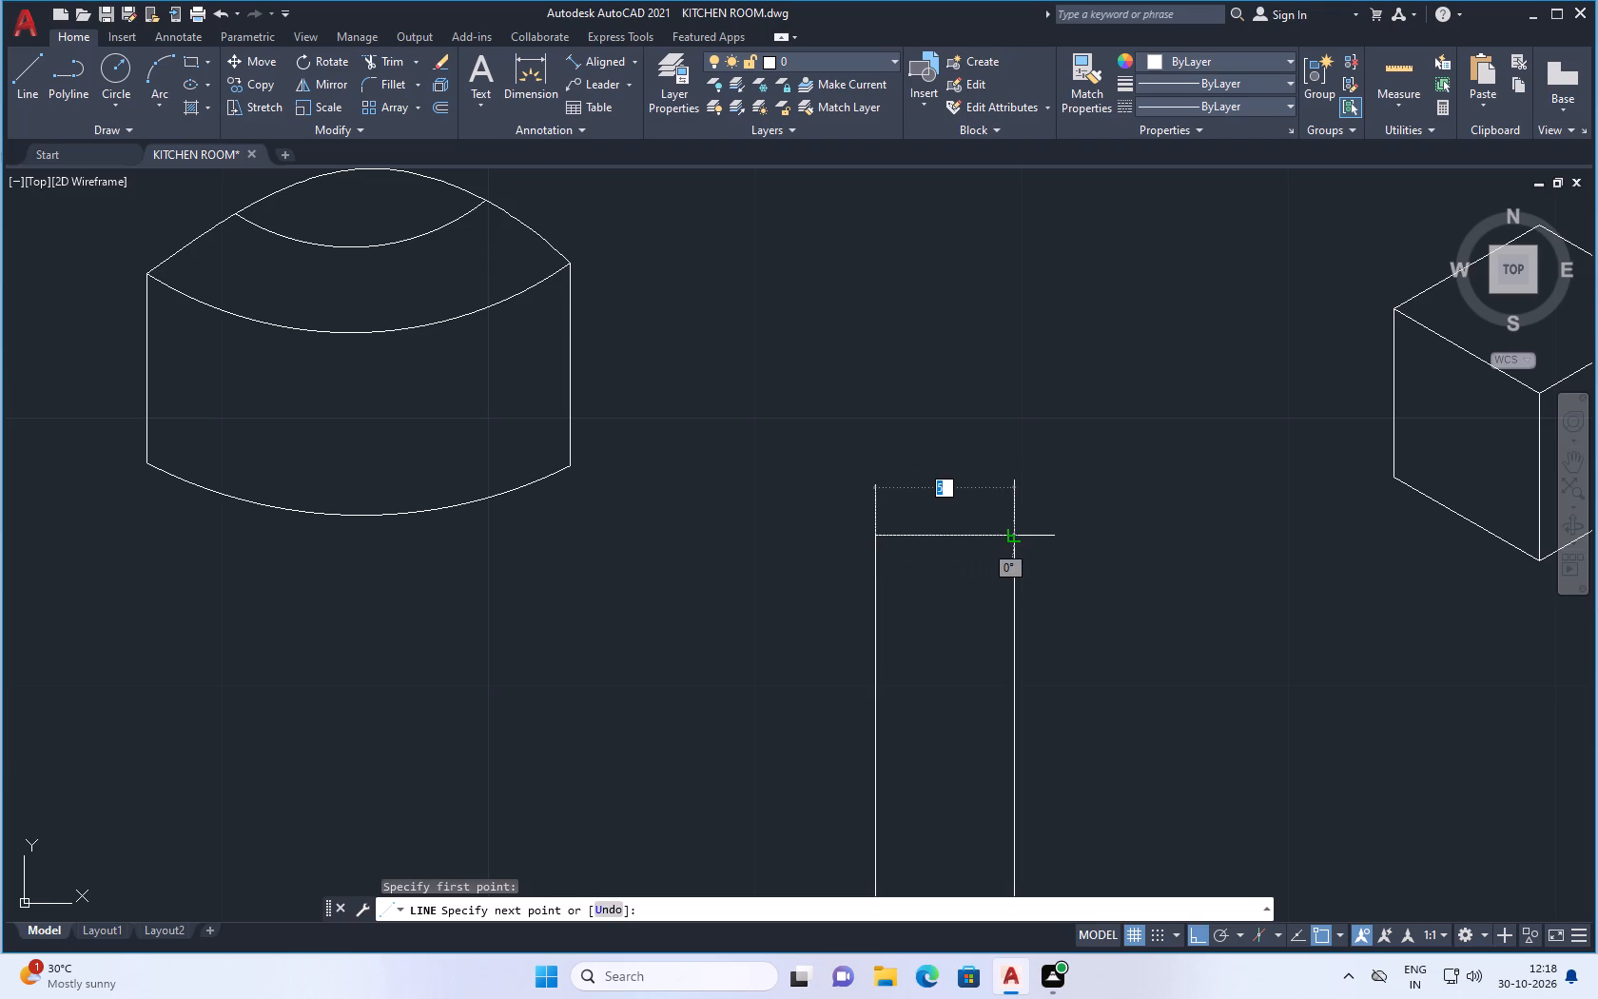
pyautogui.click(1013, 535)
pyautogui.press('Escape')
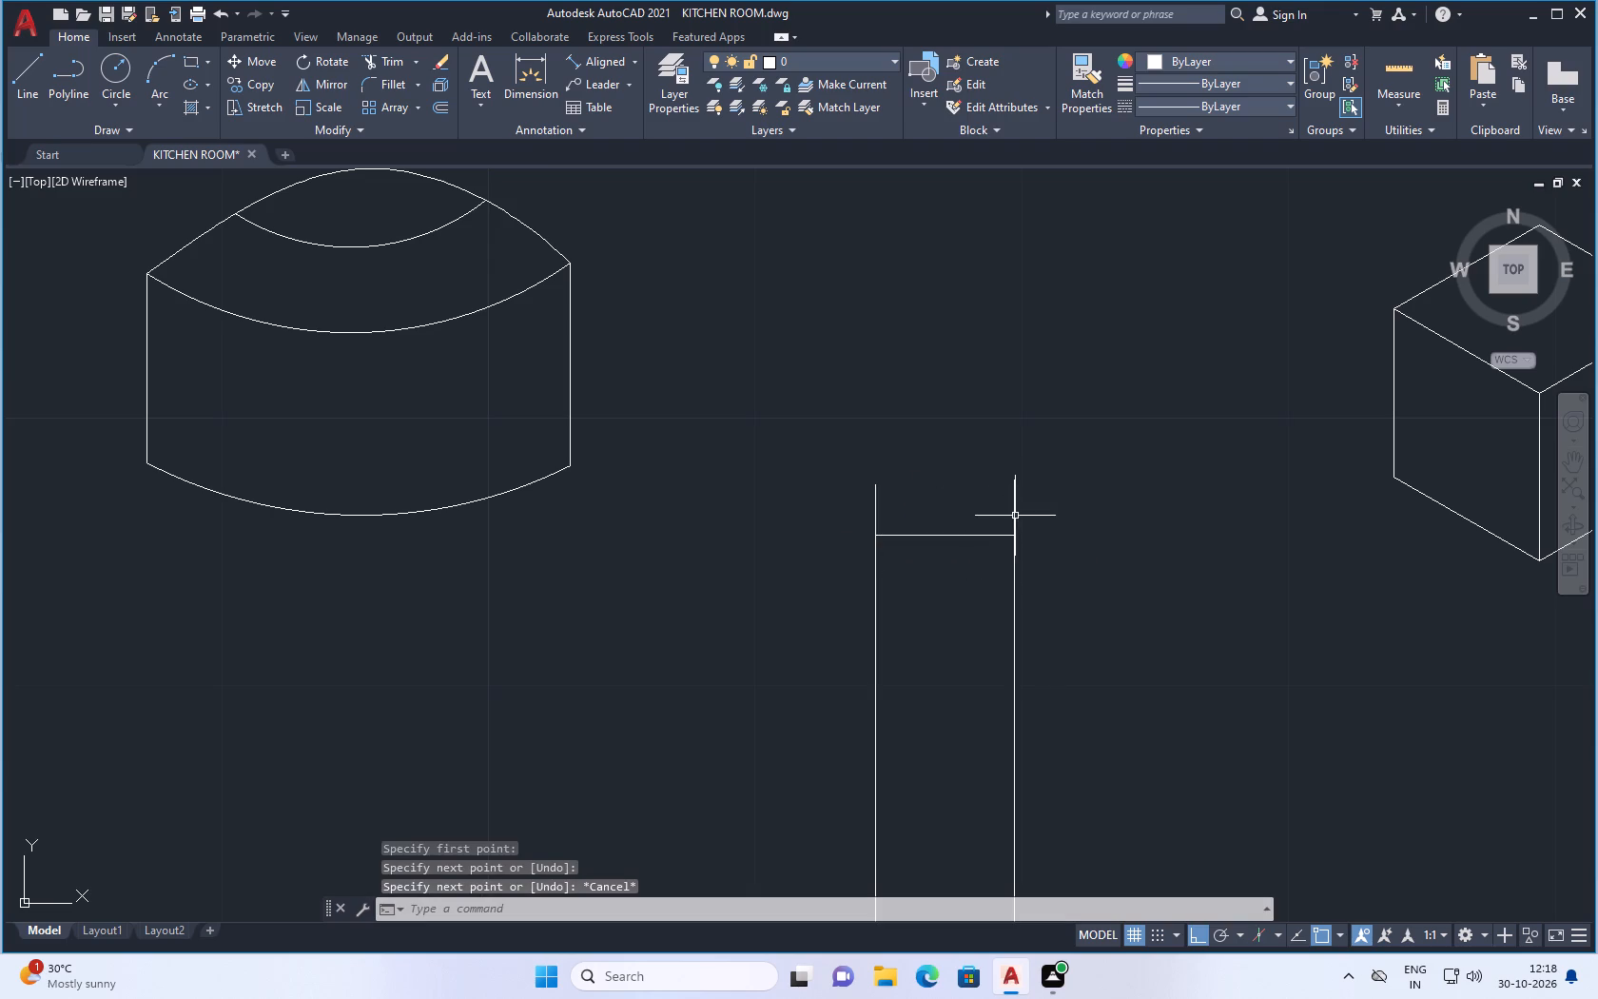
# Draw a three-point arc bulging upward from the left end to the right end of the narrow object's top horizontal line.
pyautogui.click(152, 71)
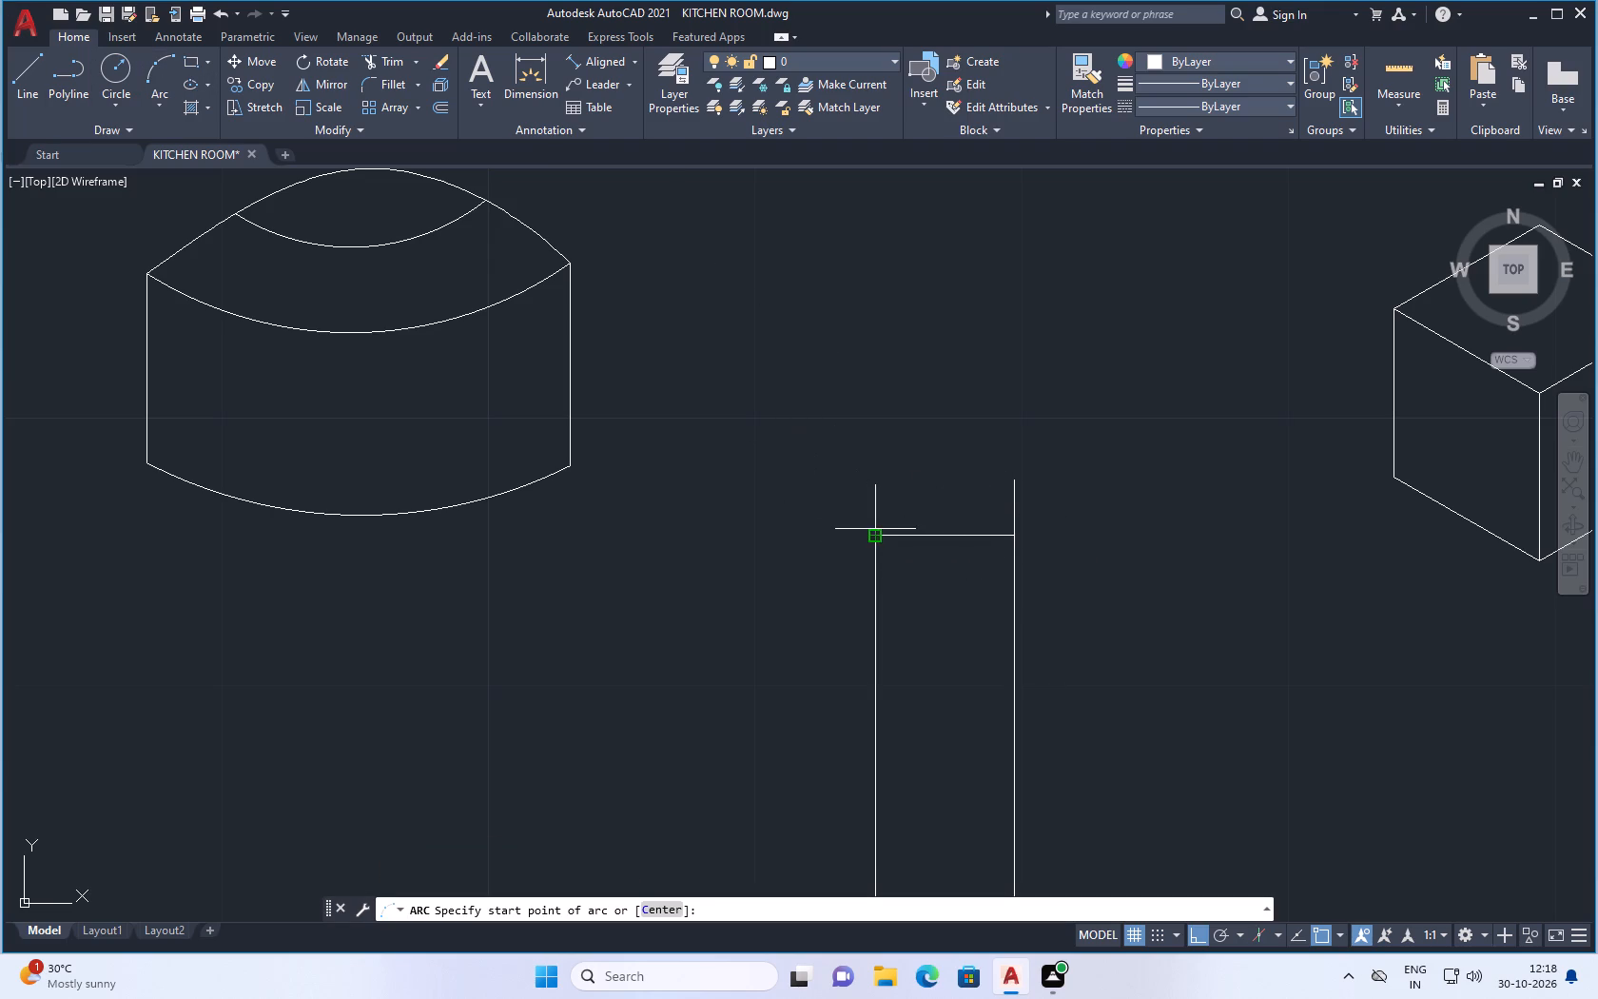
pyautogui.click(872, 528)
pyautogui.click(940, 442)
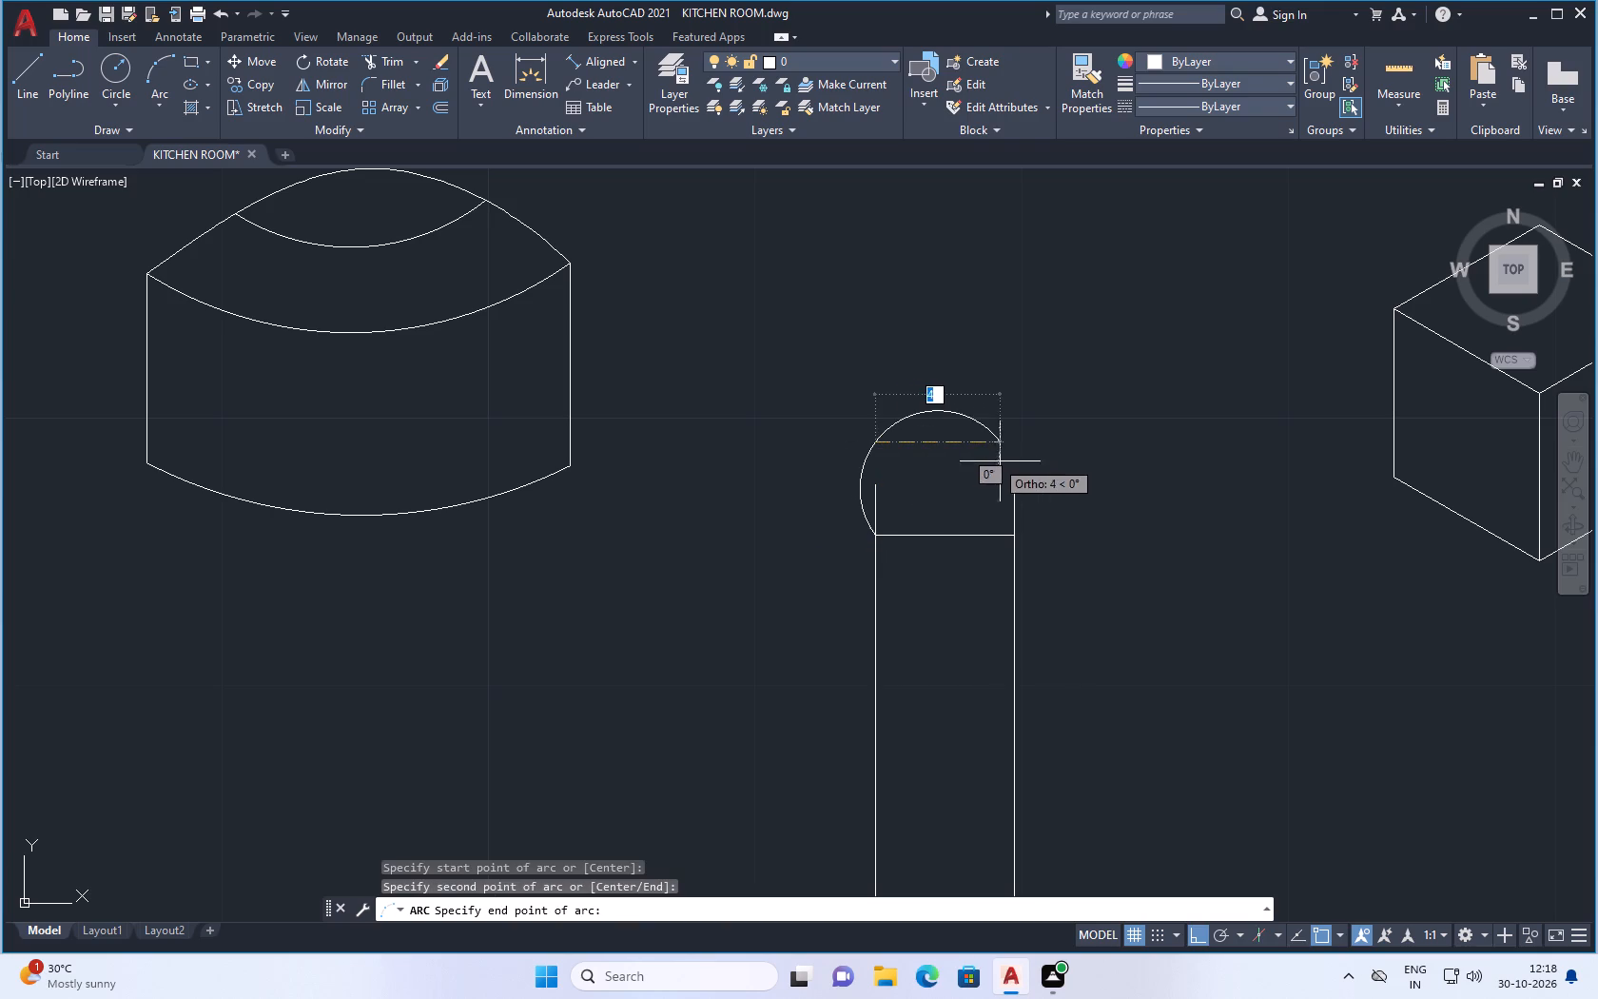
pyautogui.click(1017, 531)
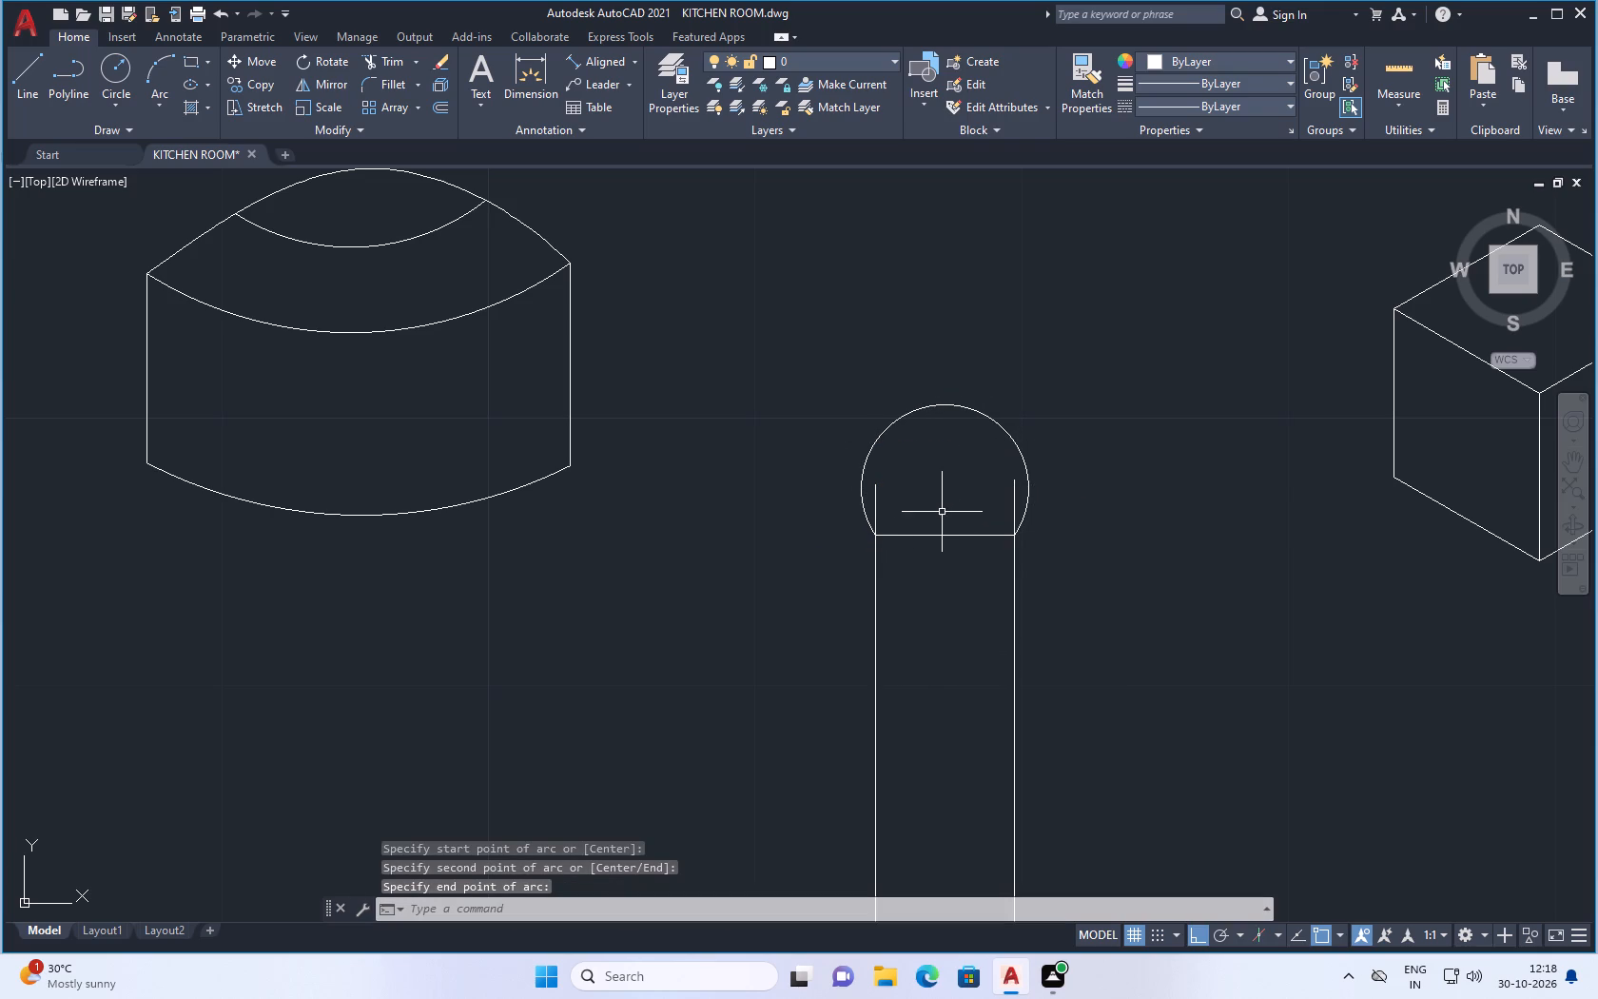
pyautogui.press('Escape')
# Trim both vertical line stubs that extend above the horizontal line inside the rounded top.
pyautogui.write('TR')
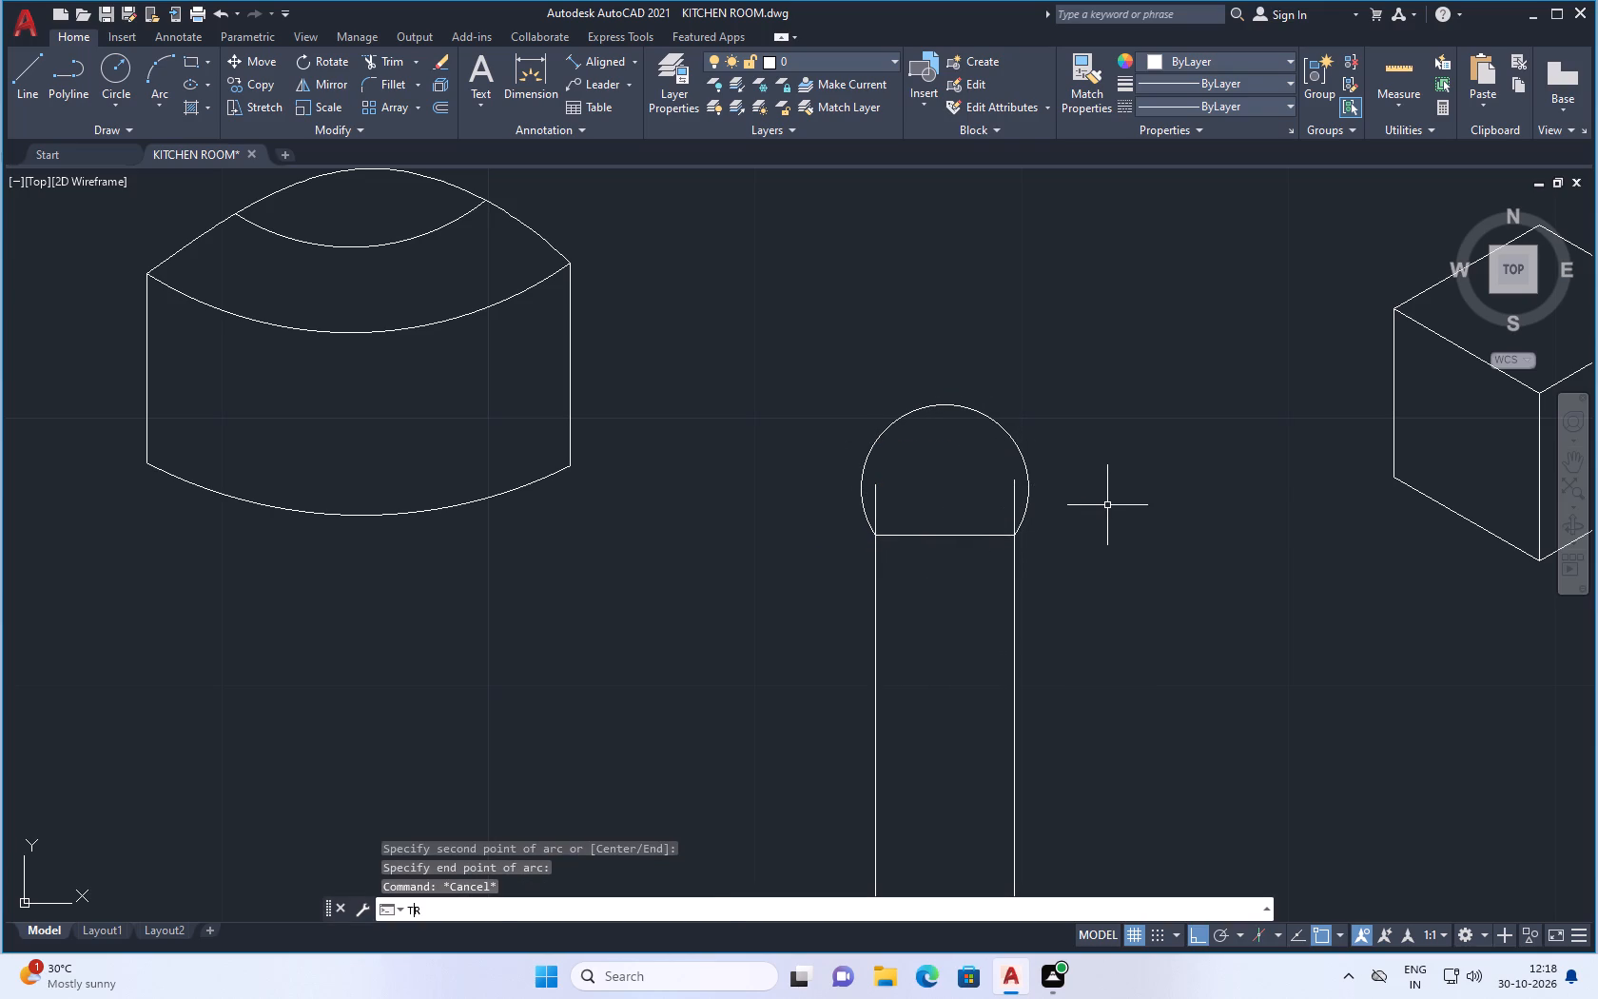
pyautogui.press('Return')
pyautogui.click(1014, 496)
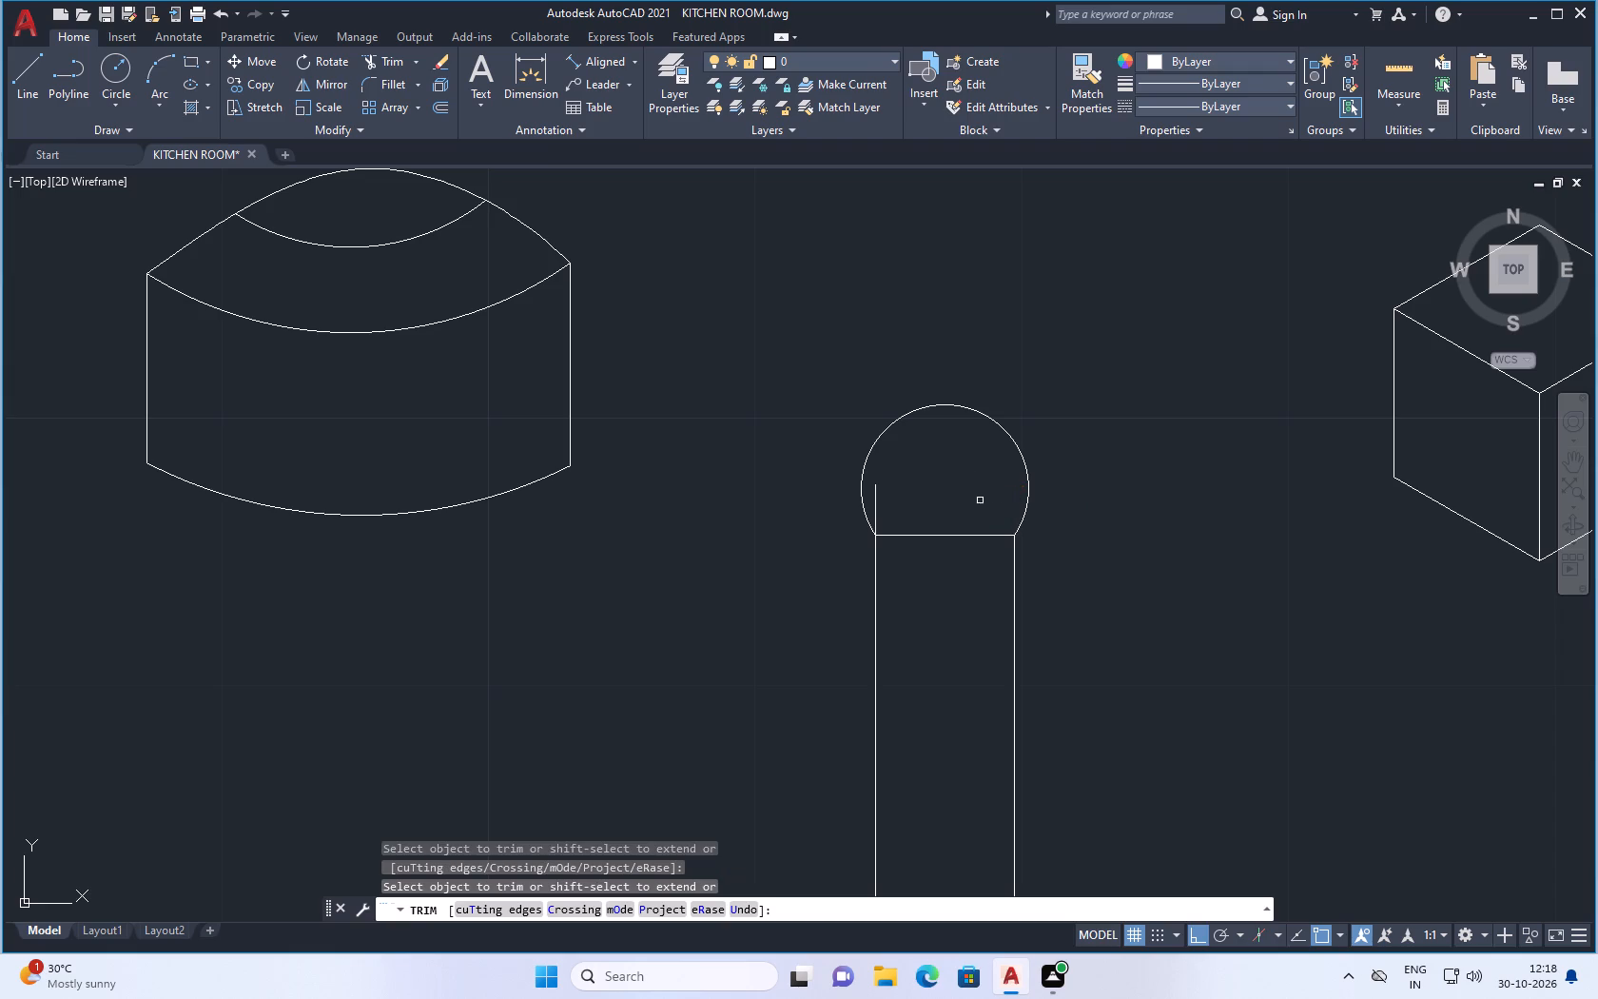
pyautogui.click(874, 498)
pyautogui.press('Escape')
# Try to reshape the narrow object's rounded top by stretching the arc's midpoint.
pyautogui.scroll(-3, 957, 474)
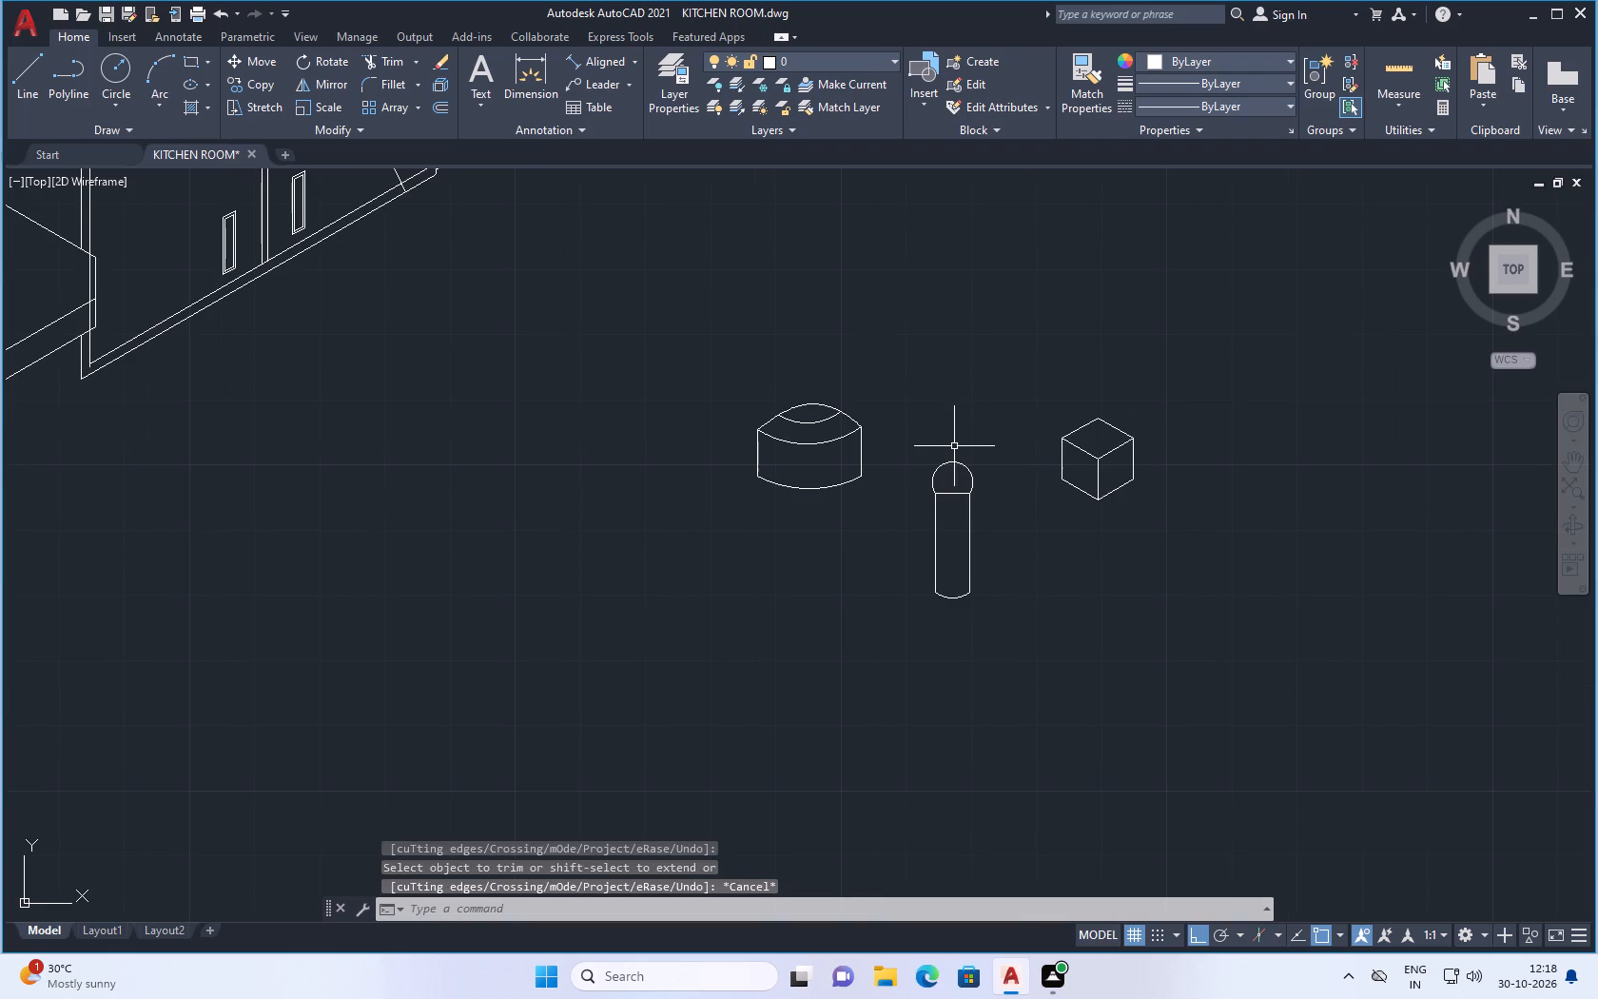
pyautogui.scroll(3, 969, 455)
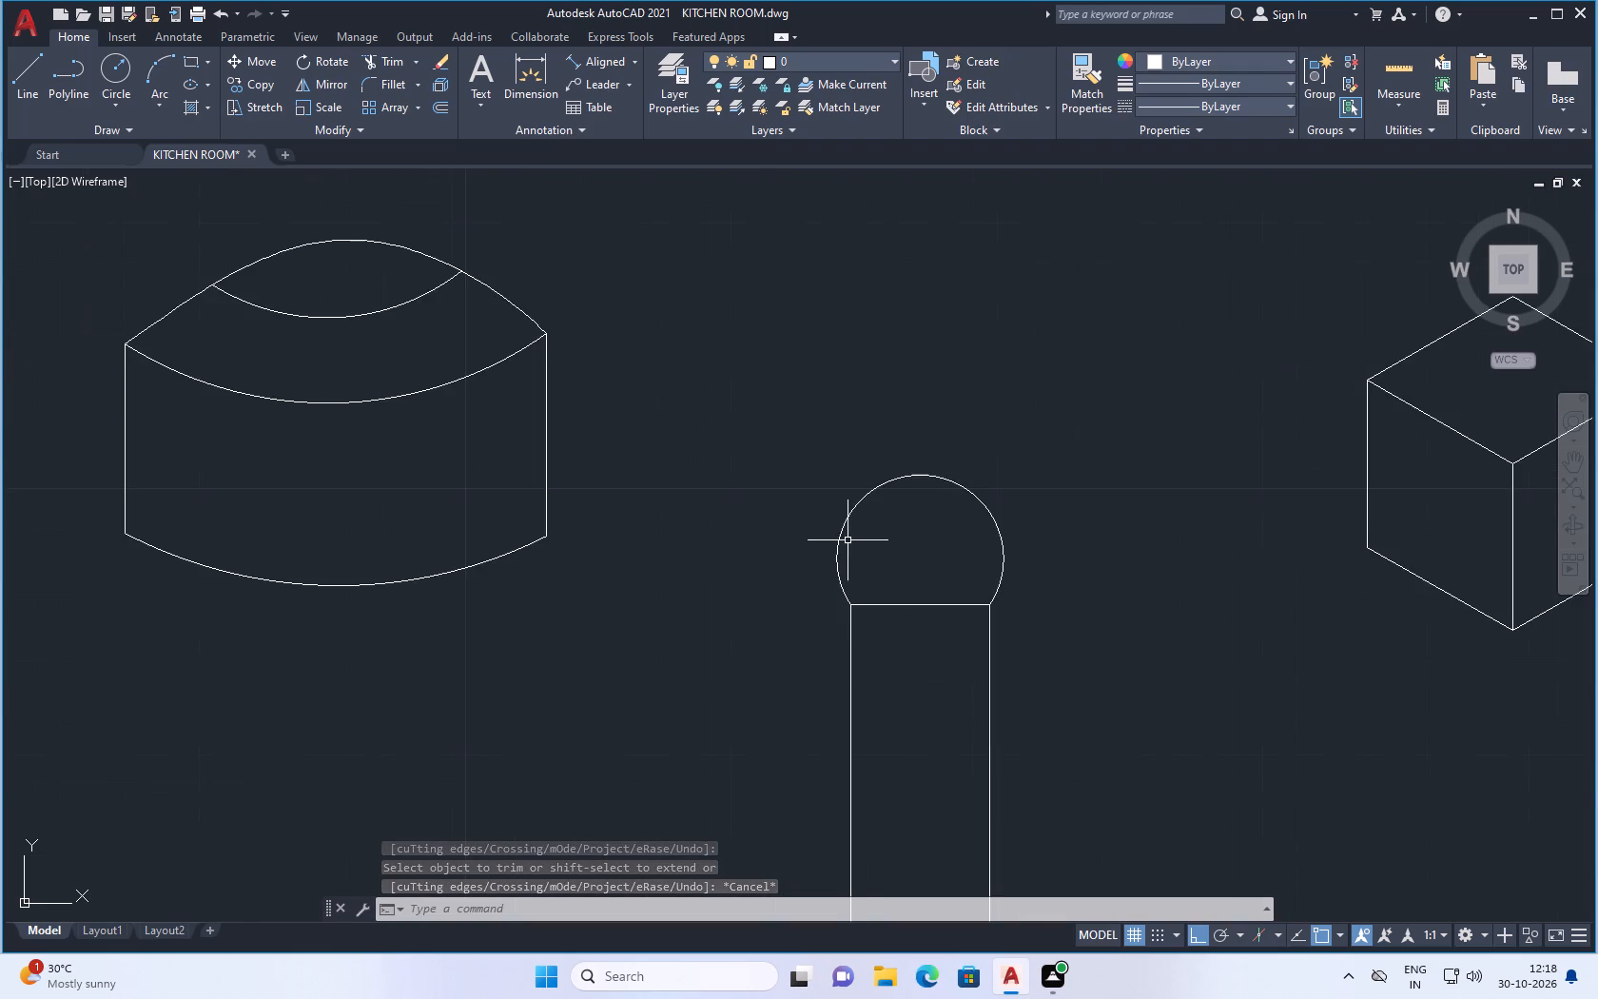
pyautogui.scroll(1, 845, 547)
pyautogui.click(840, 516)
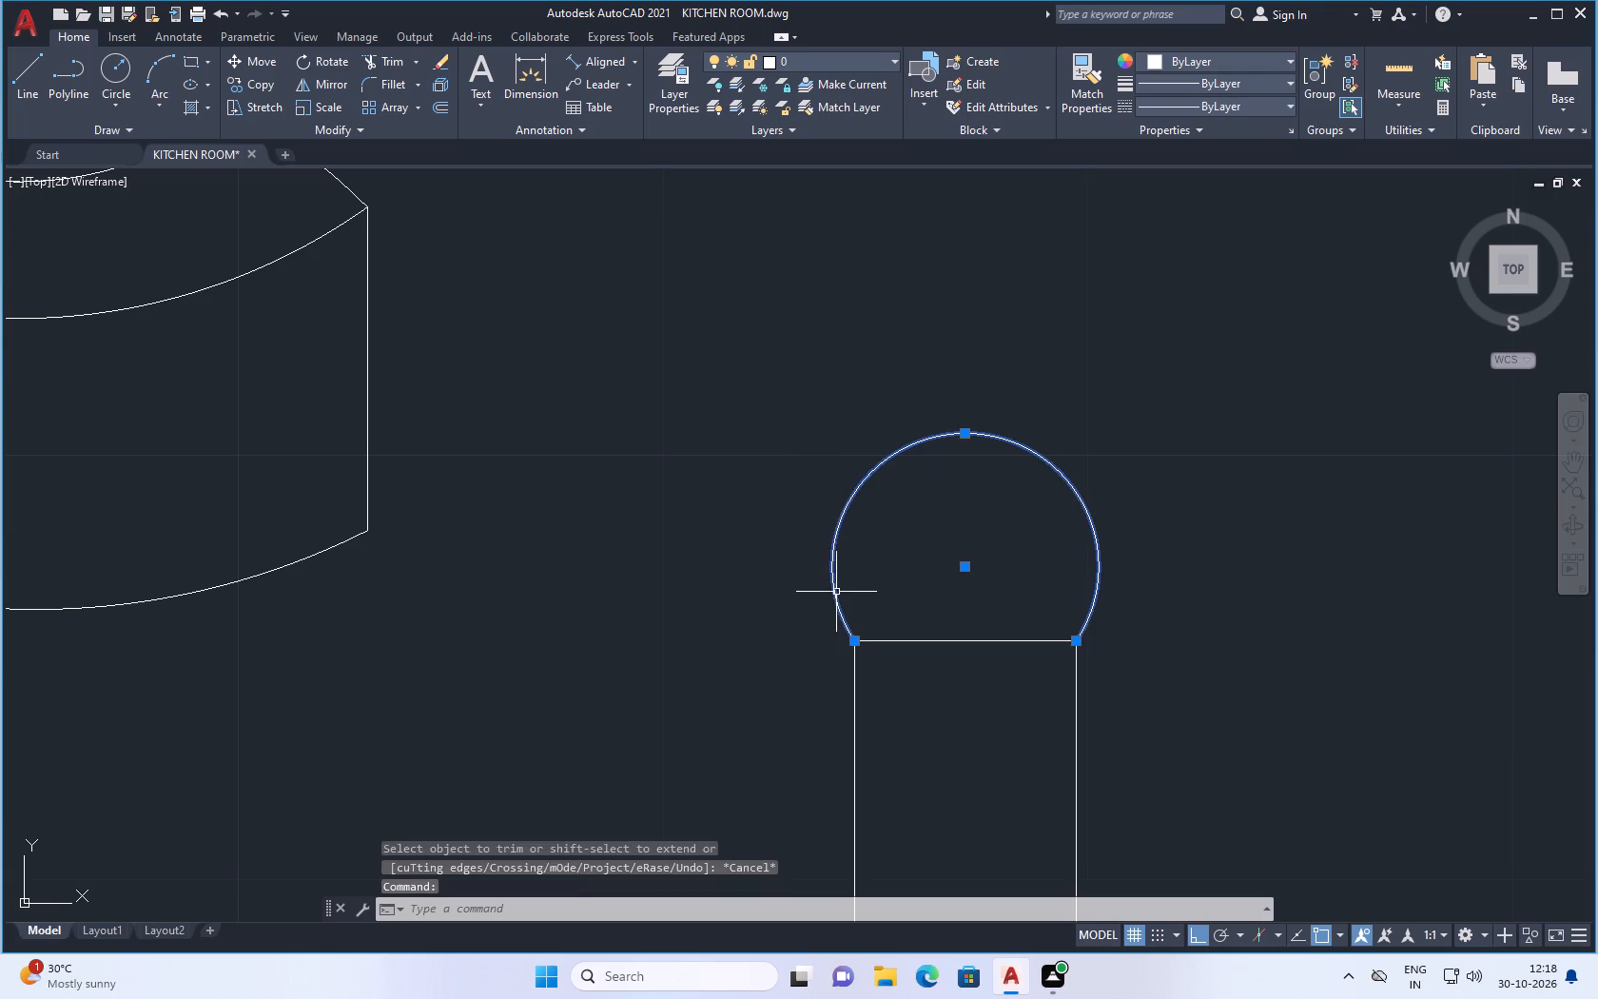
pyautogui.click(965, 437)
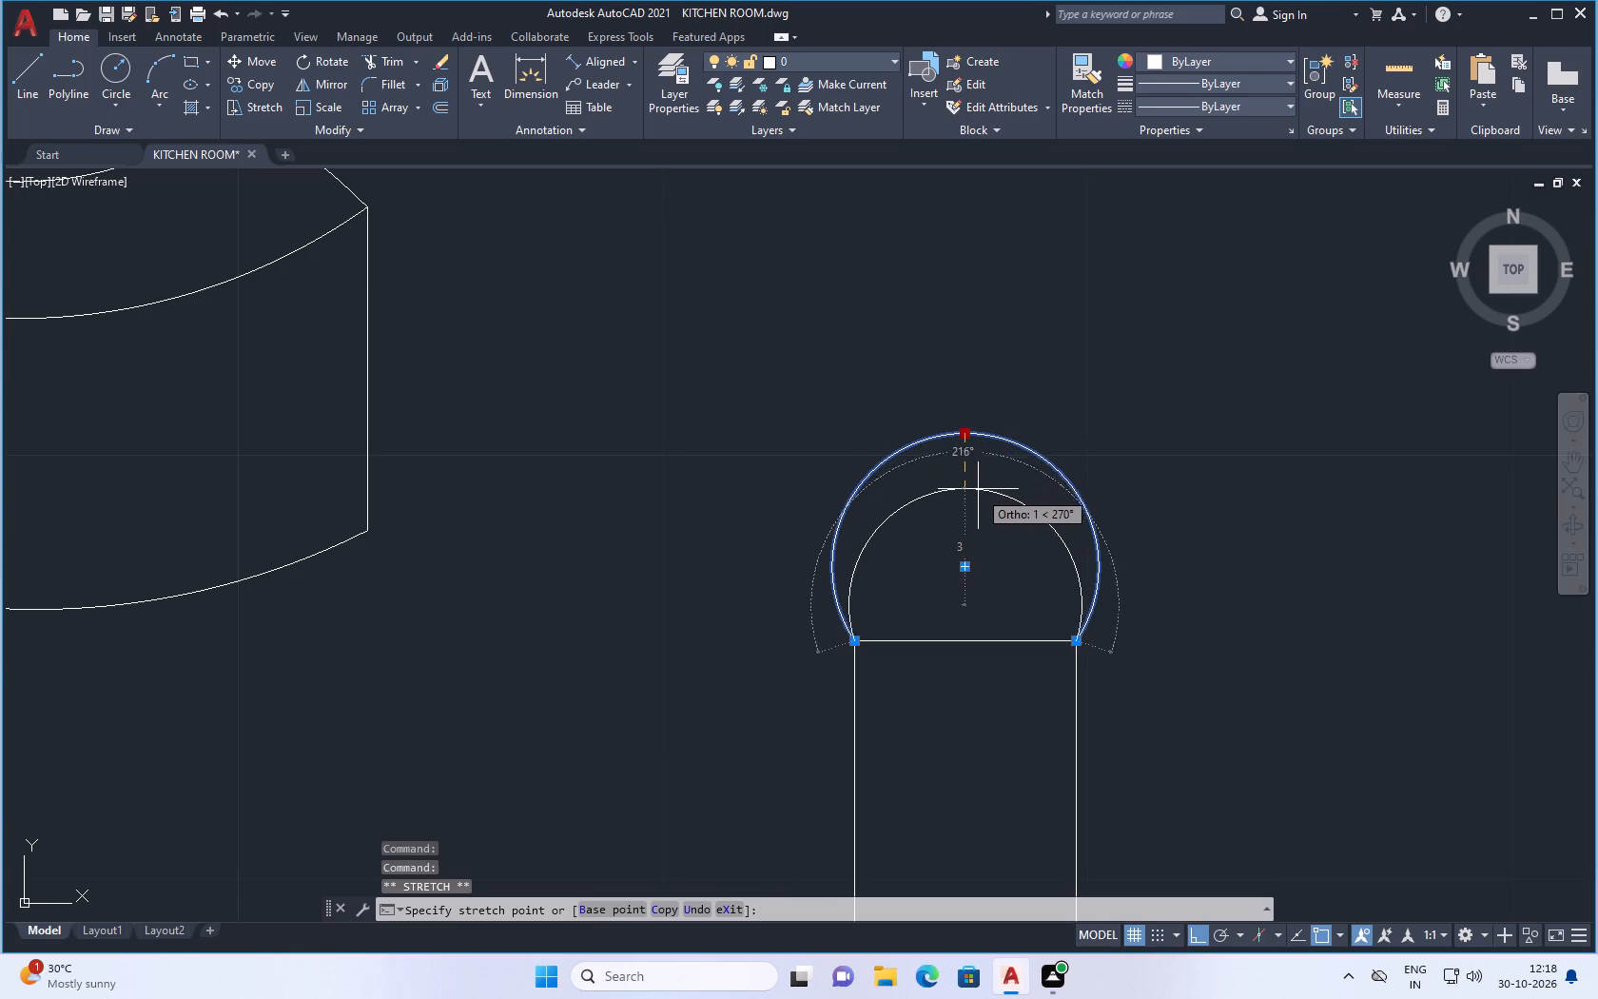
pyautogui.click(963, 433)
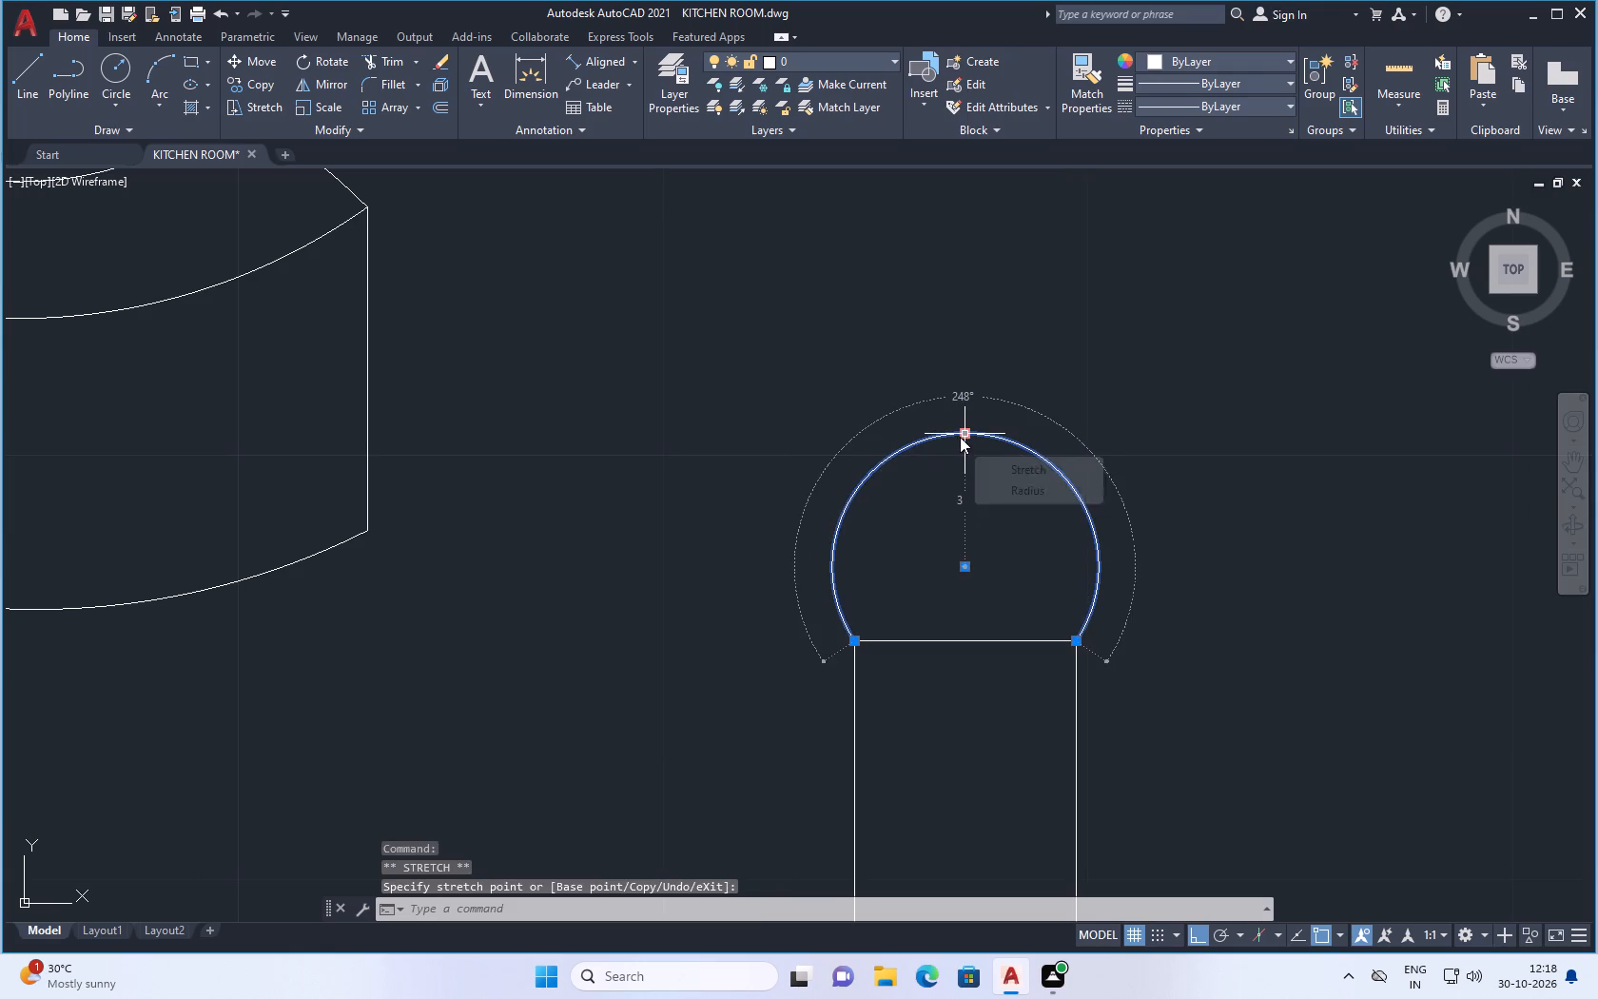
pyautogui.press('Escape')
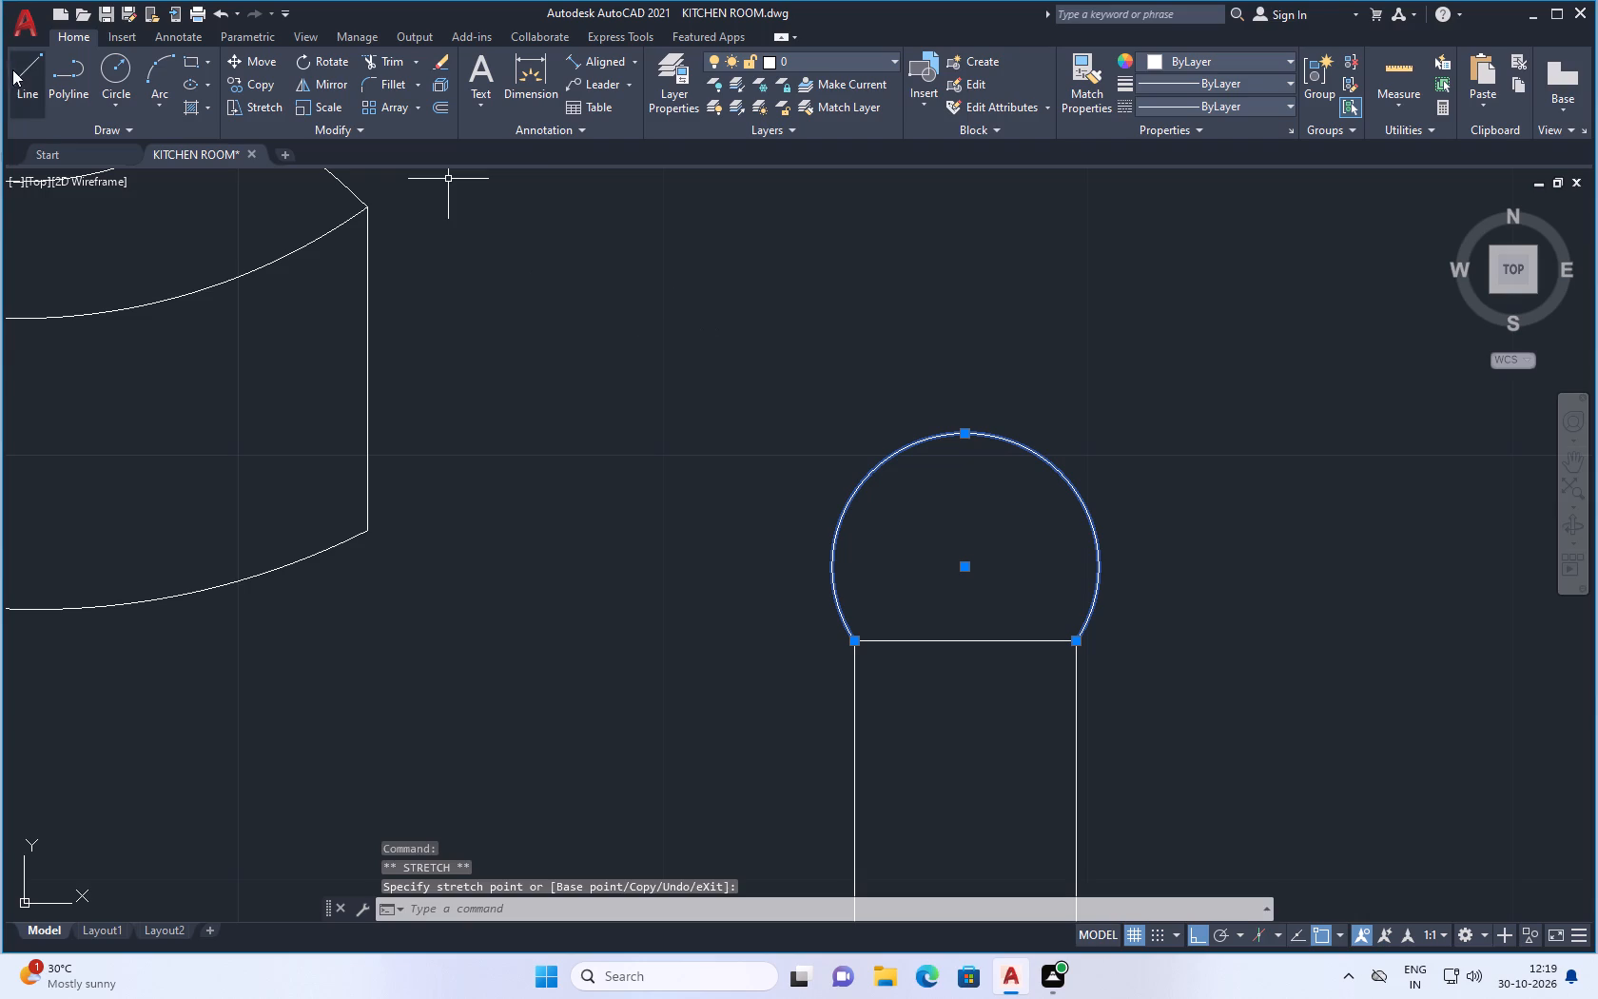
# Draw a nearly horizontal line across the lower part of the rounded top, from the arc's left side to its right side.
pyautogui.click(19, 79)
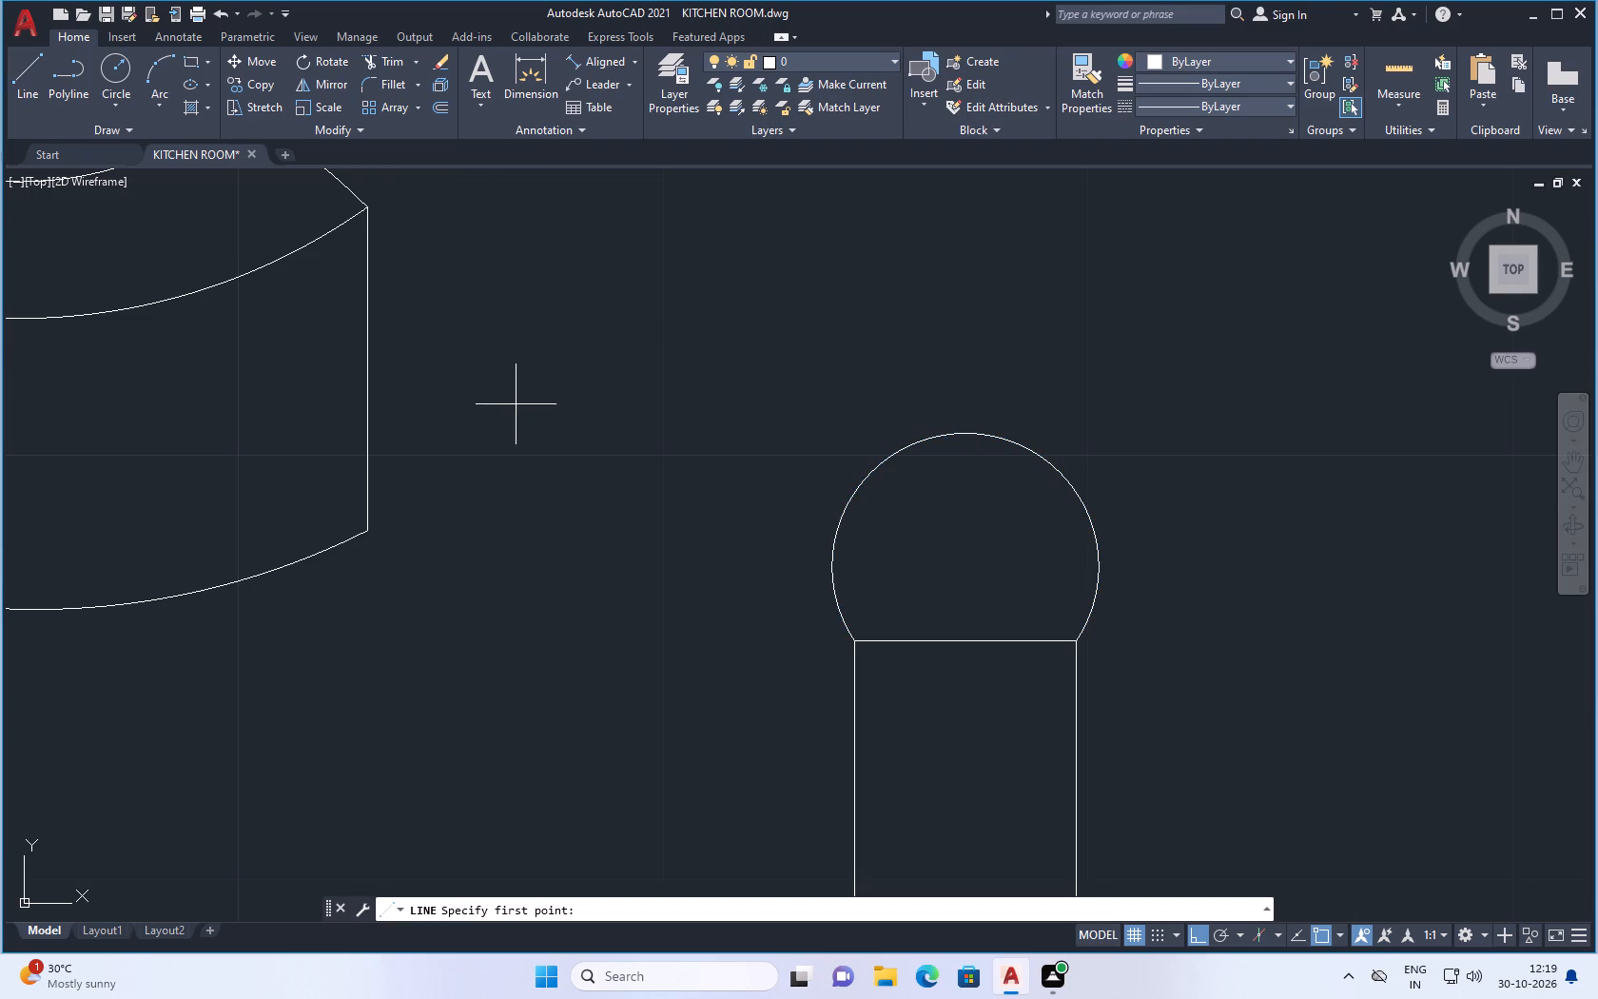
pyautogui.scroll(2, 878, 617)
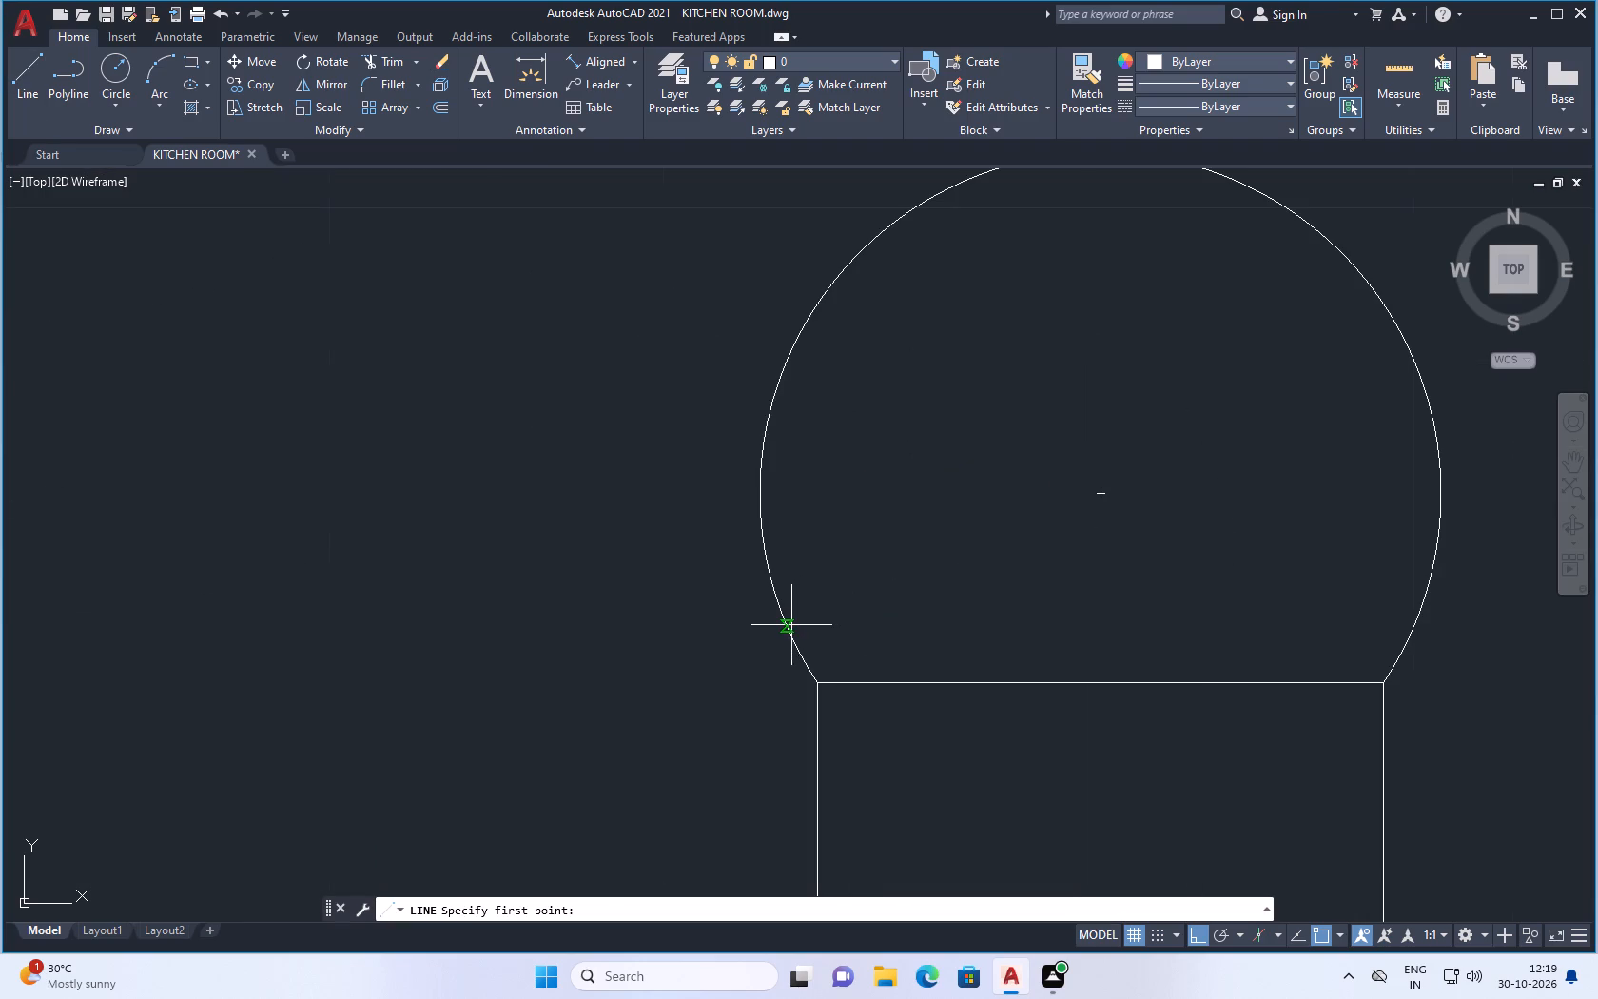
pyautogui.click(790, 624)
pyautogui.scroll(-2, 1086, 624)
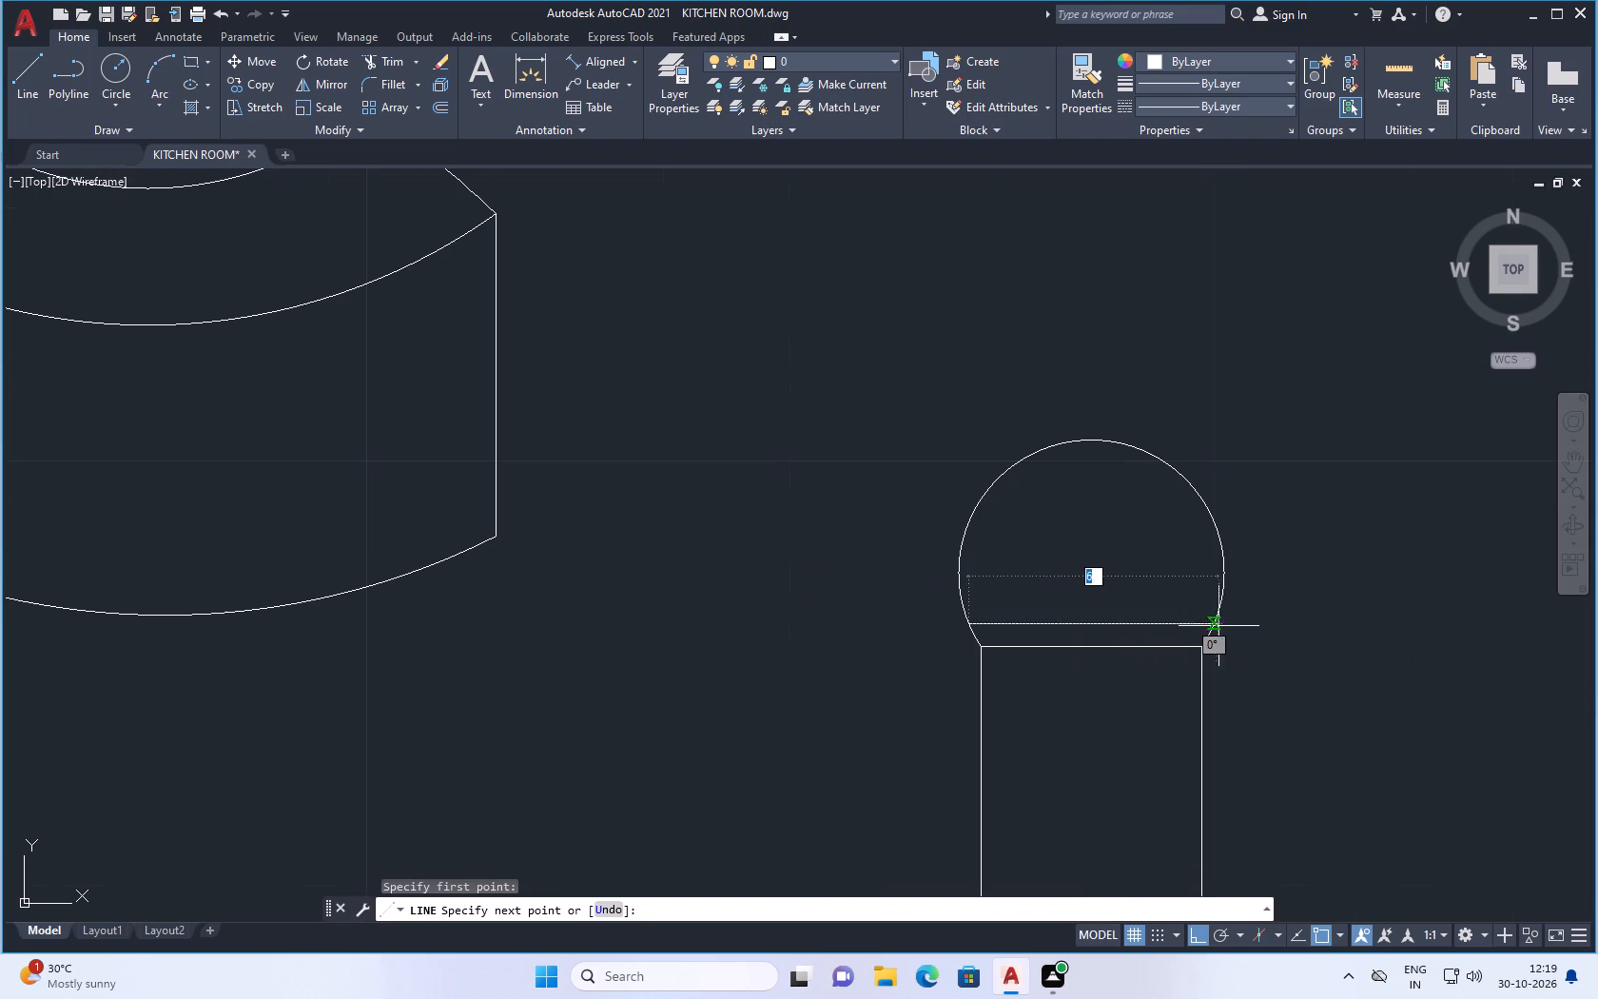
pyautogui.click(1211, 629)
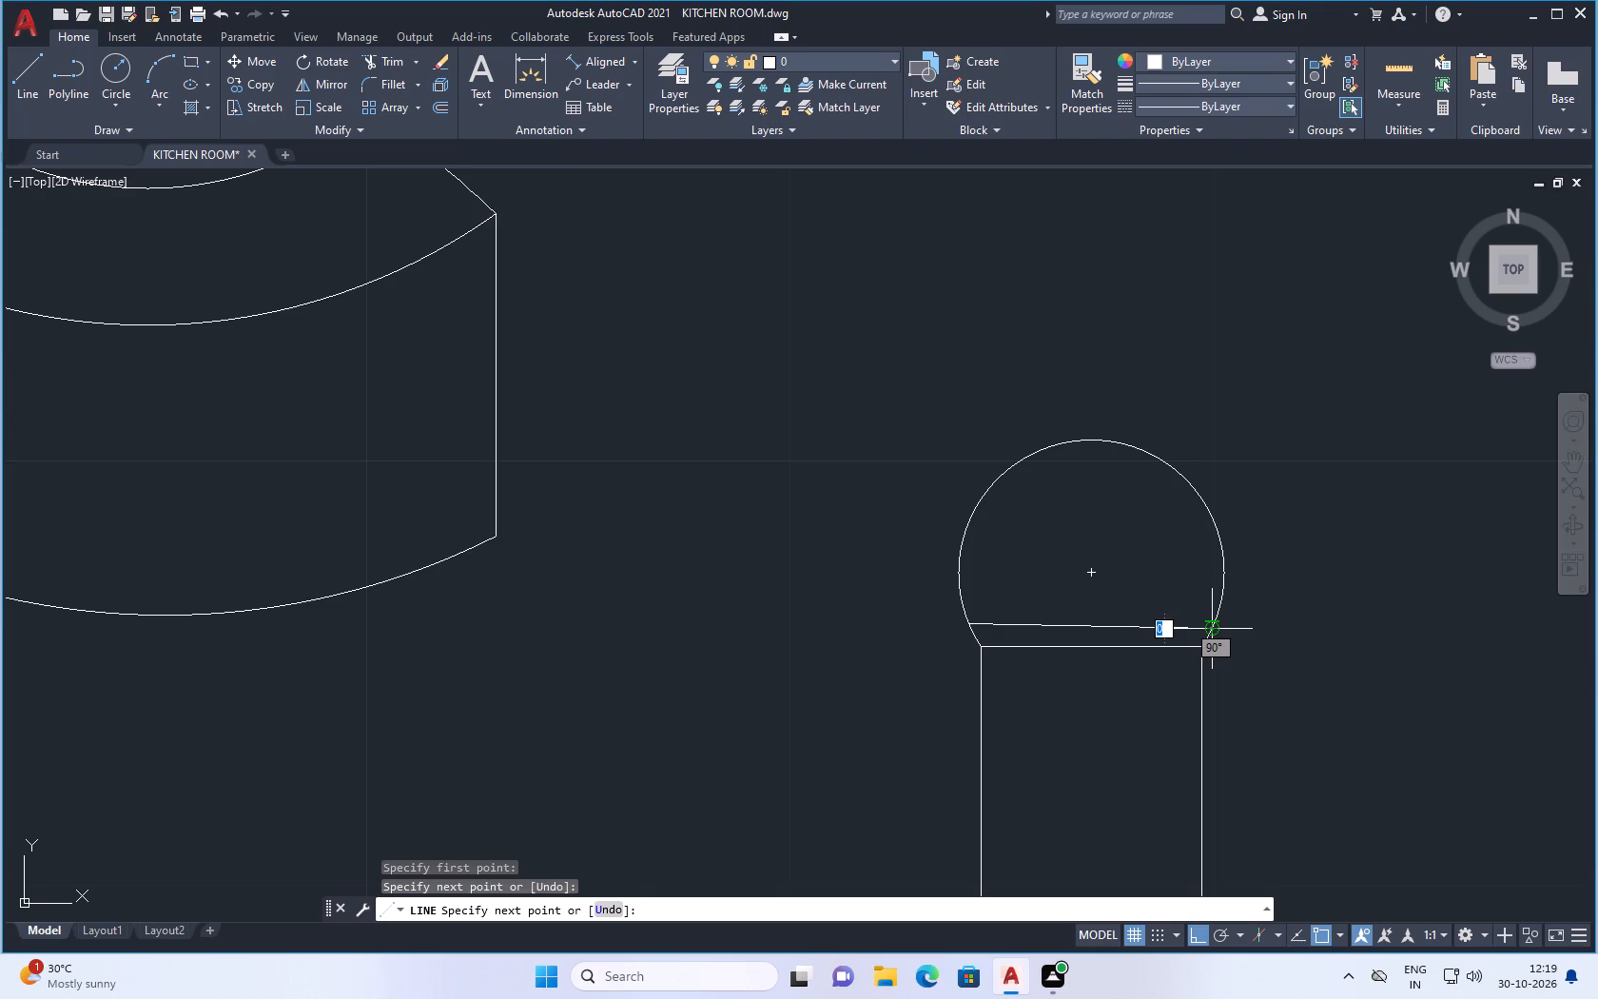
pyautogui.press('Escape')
# Draw a vertical line from the left end of the top horizontal line up to the rounded top's arc.
pyautogui.press('space')
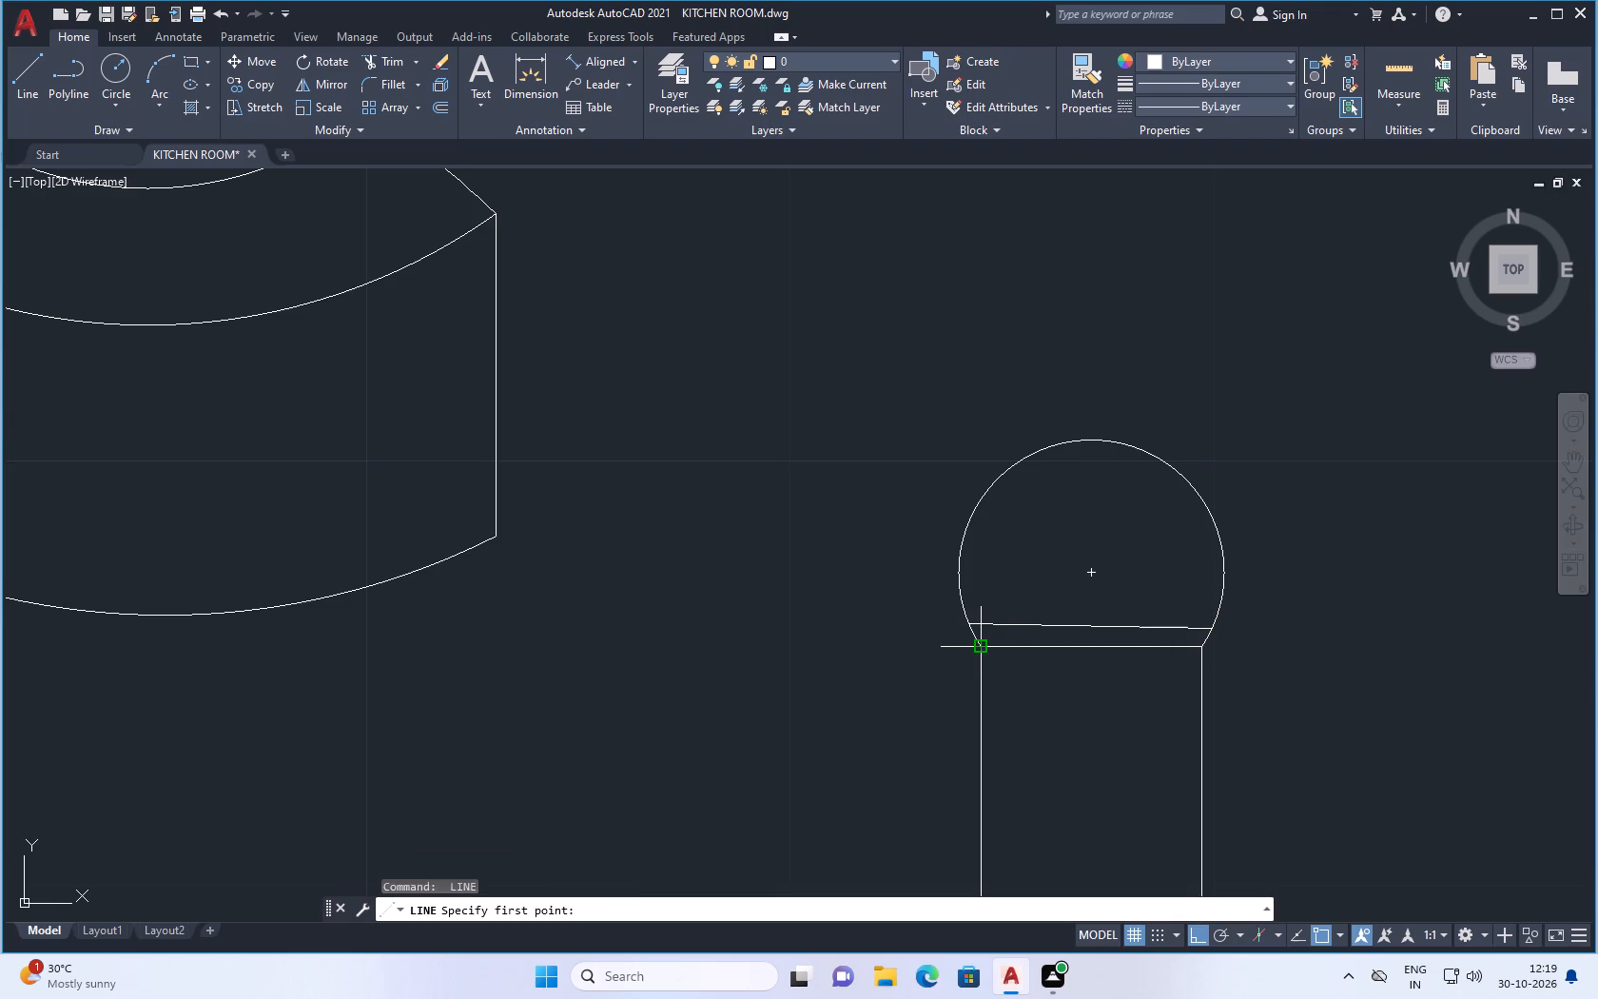
pyautogui.click(982, 645)
pyautogui.click(969, 496)
pyautogui.press('space')
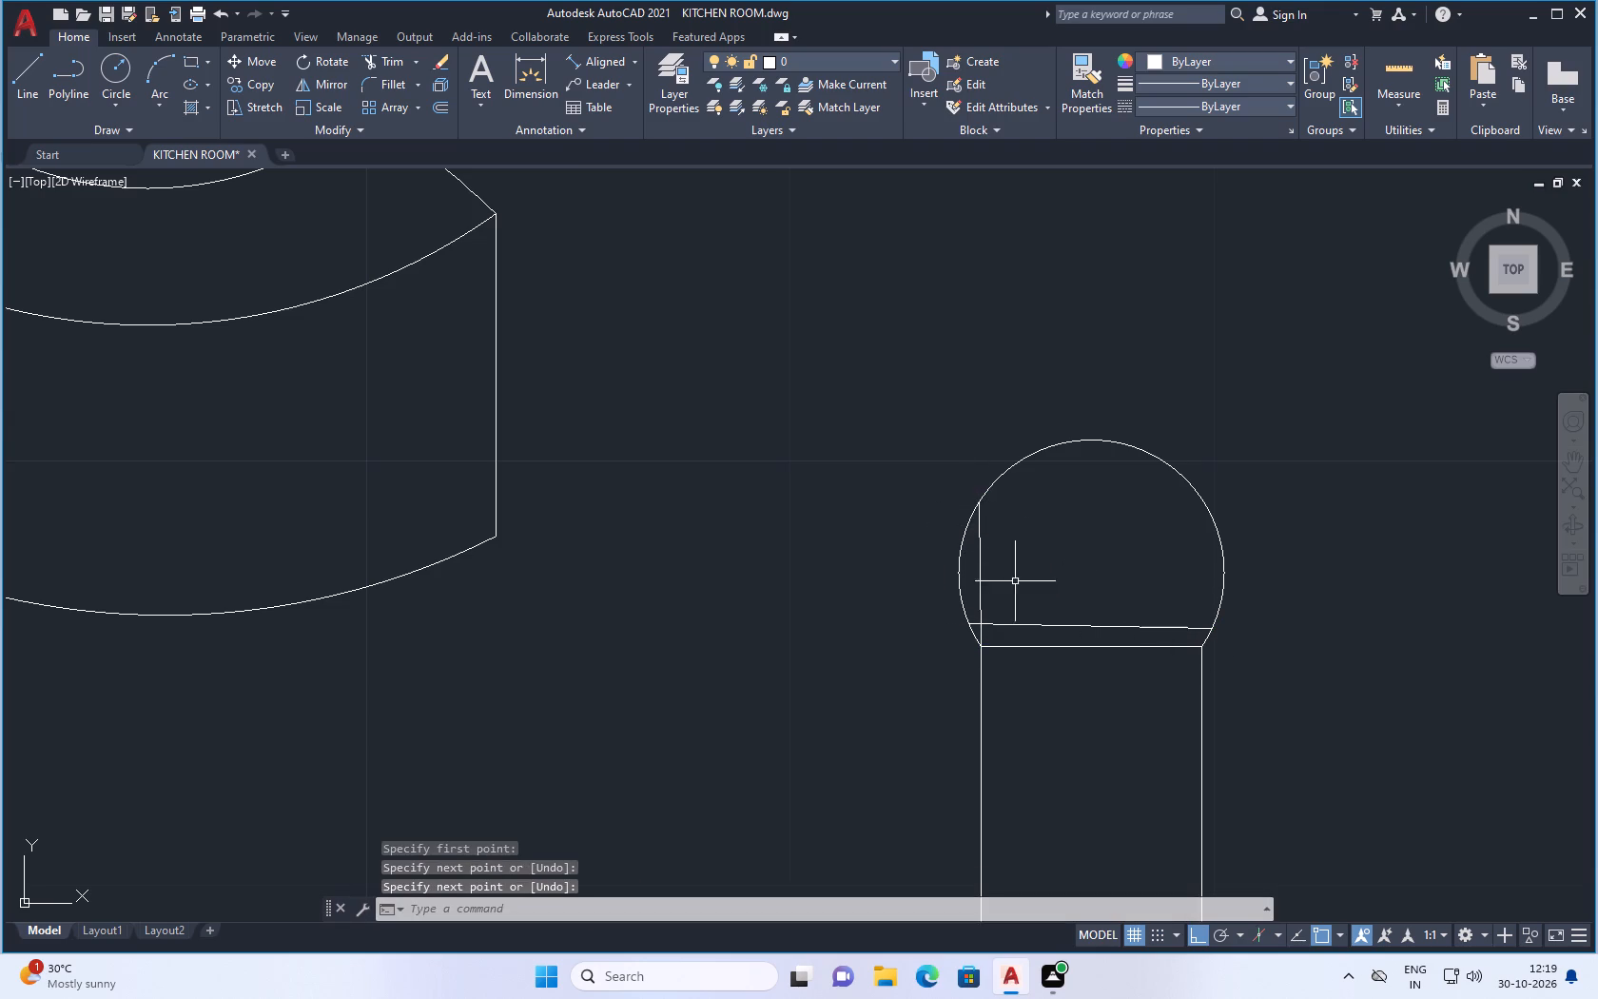
# Trim away the arc portion left of the new vertical line and the nearly horizontal line across the rounded top.
pyautogui.scroll(-2, 1014, 587)
pyautogui.scroll(2, 1047, 531)
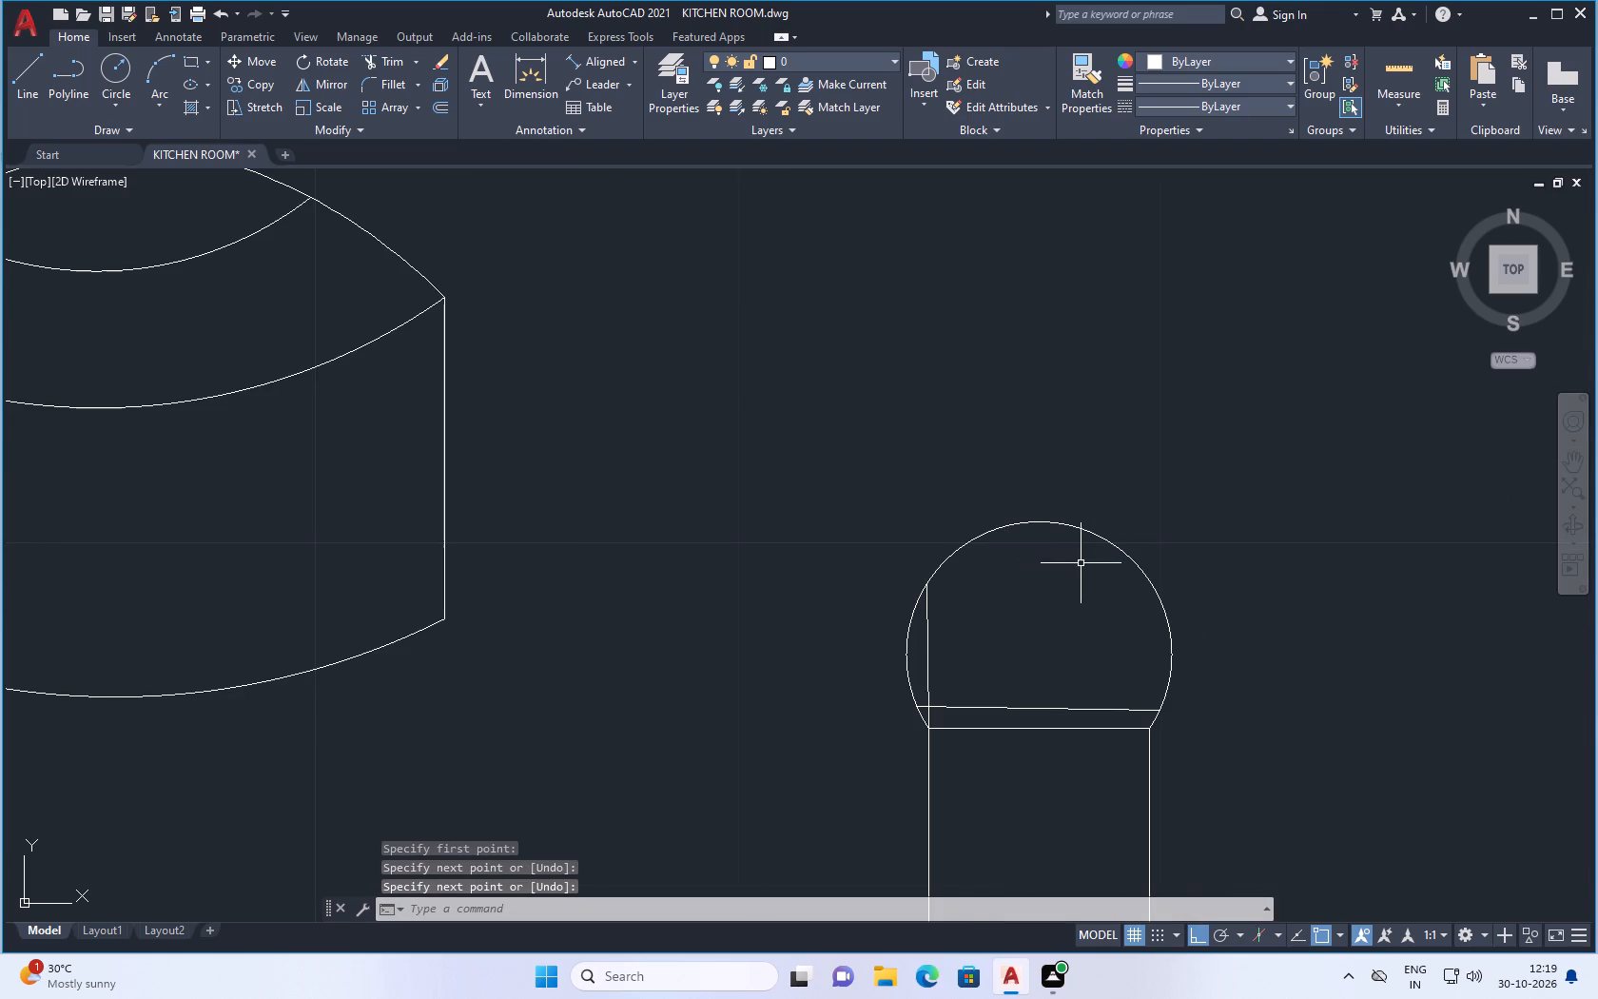
pyautogui.write('TR')
pyautogui.press('Return')
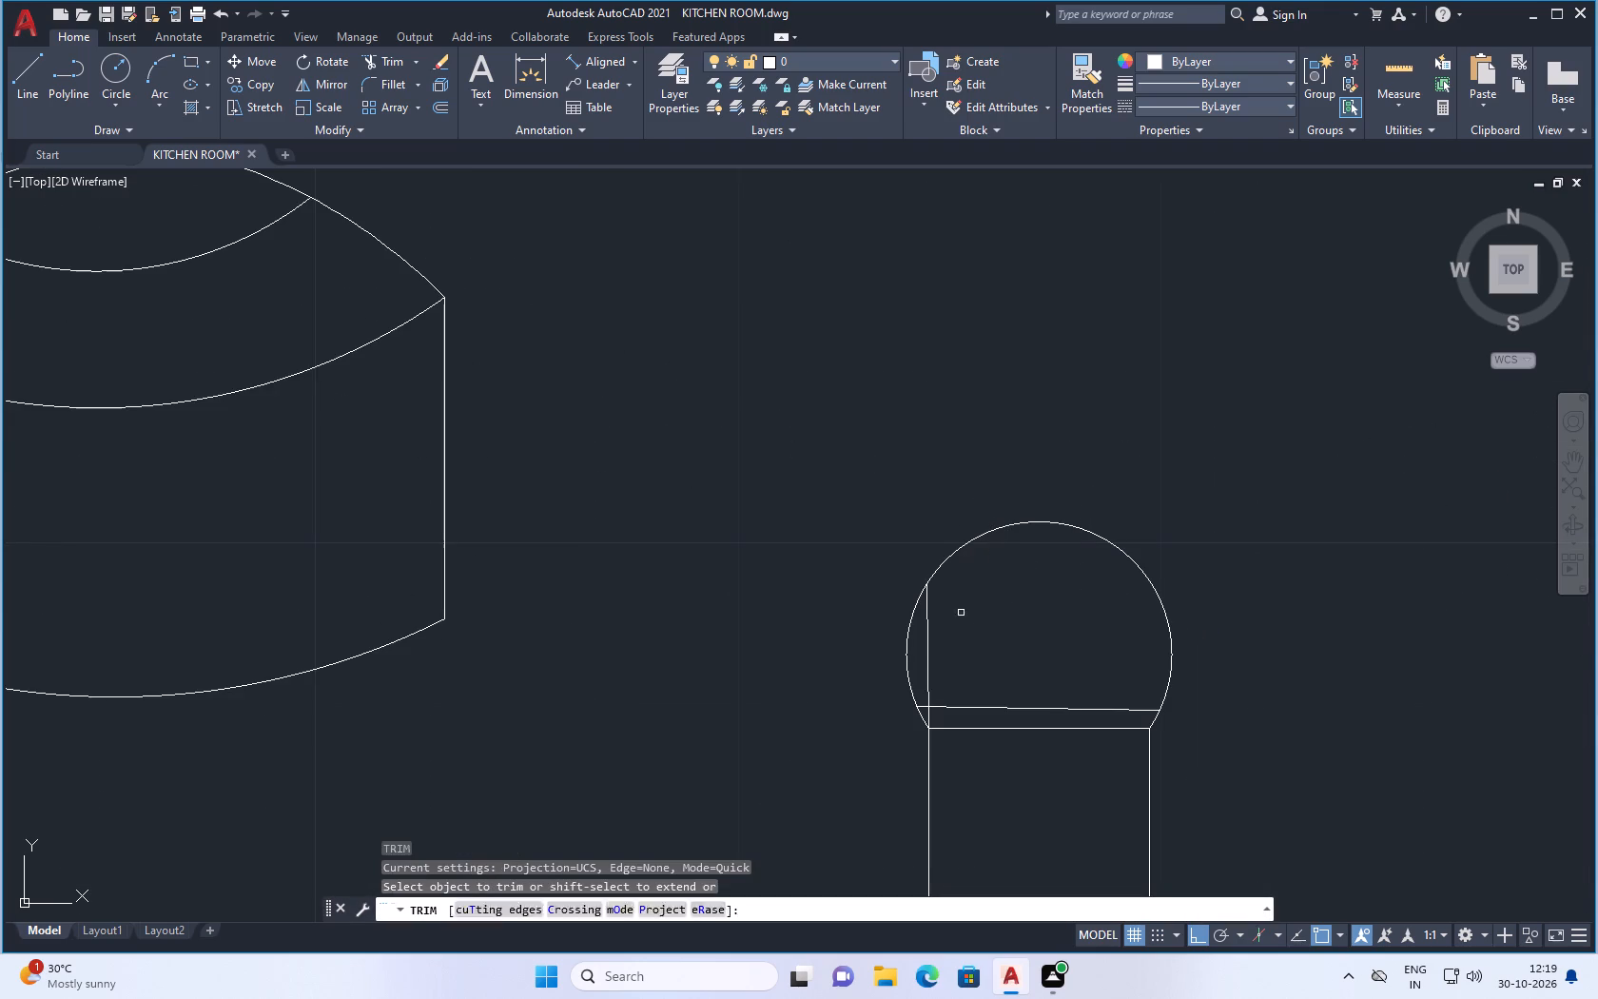
pyautogui.moveTo(908, 656); pyautogui.dragTo(907, 668)
pyautogui.click(917, 705)
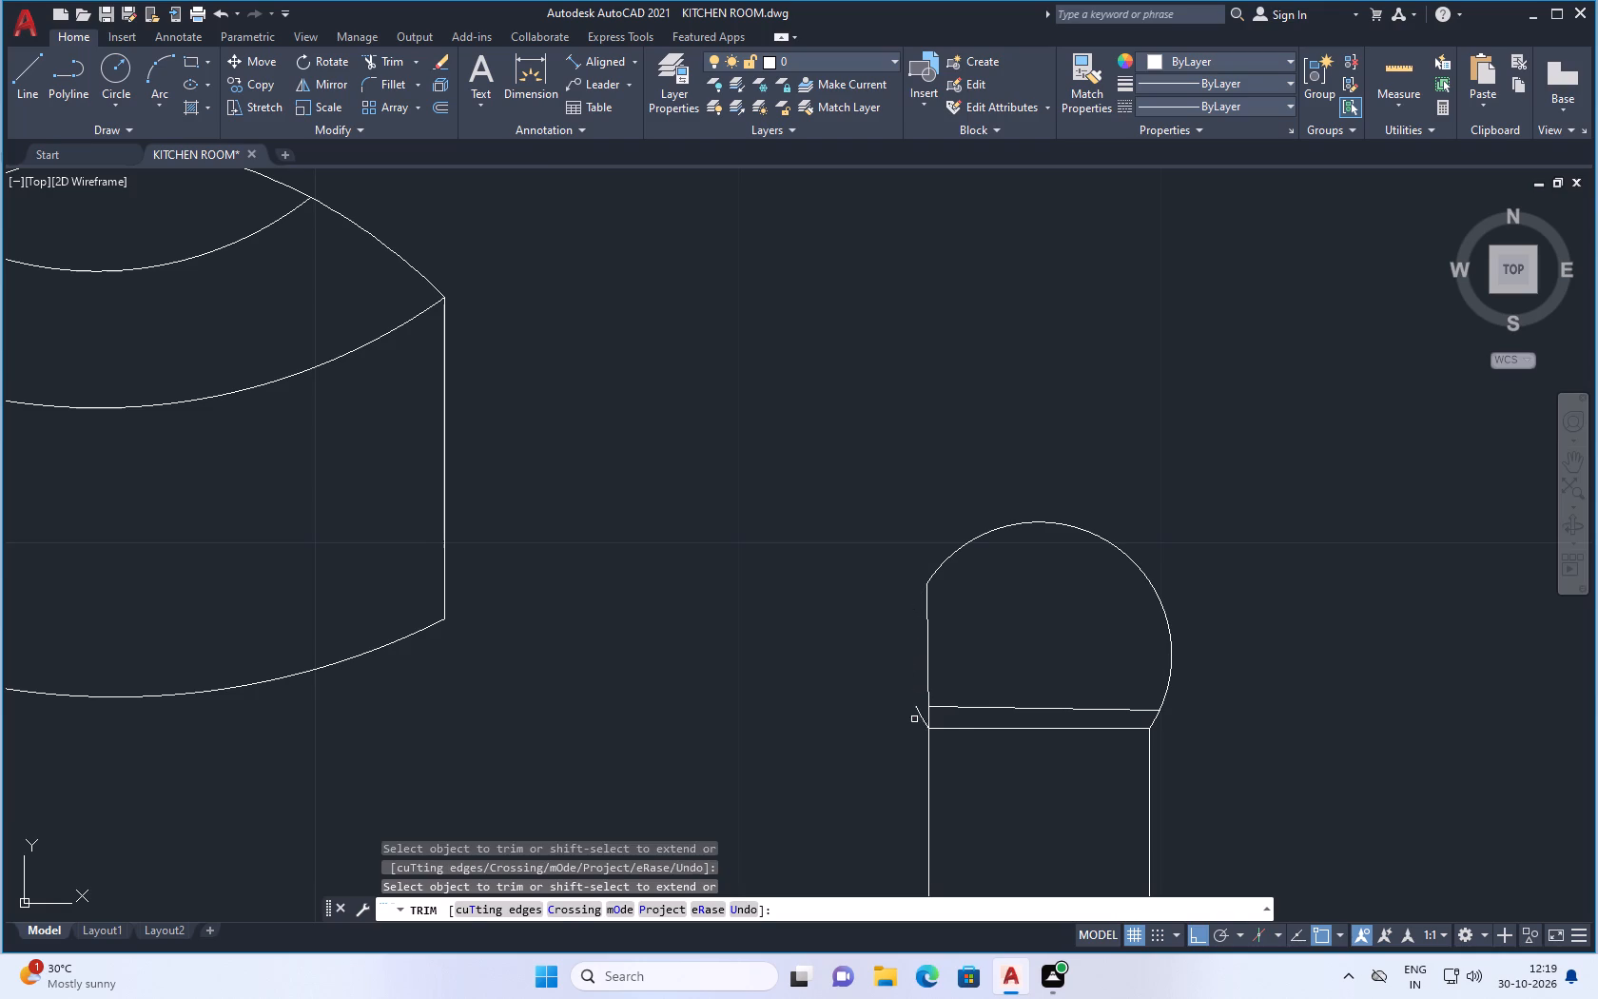
pyautogui.click(914, 719)
pyautogui.click(921, 718)
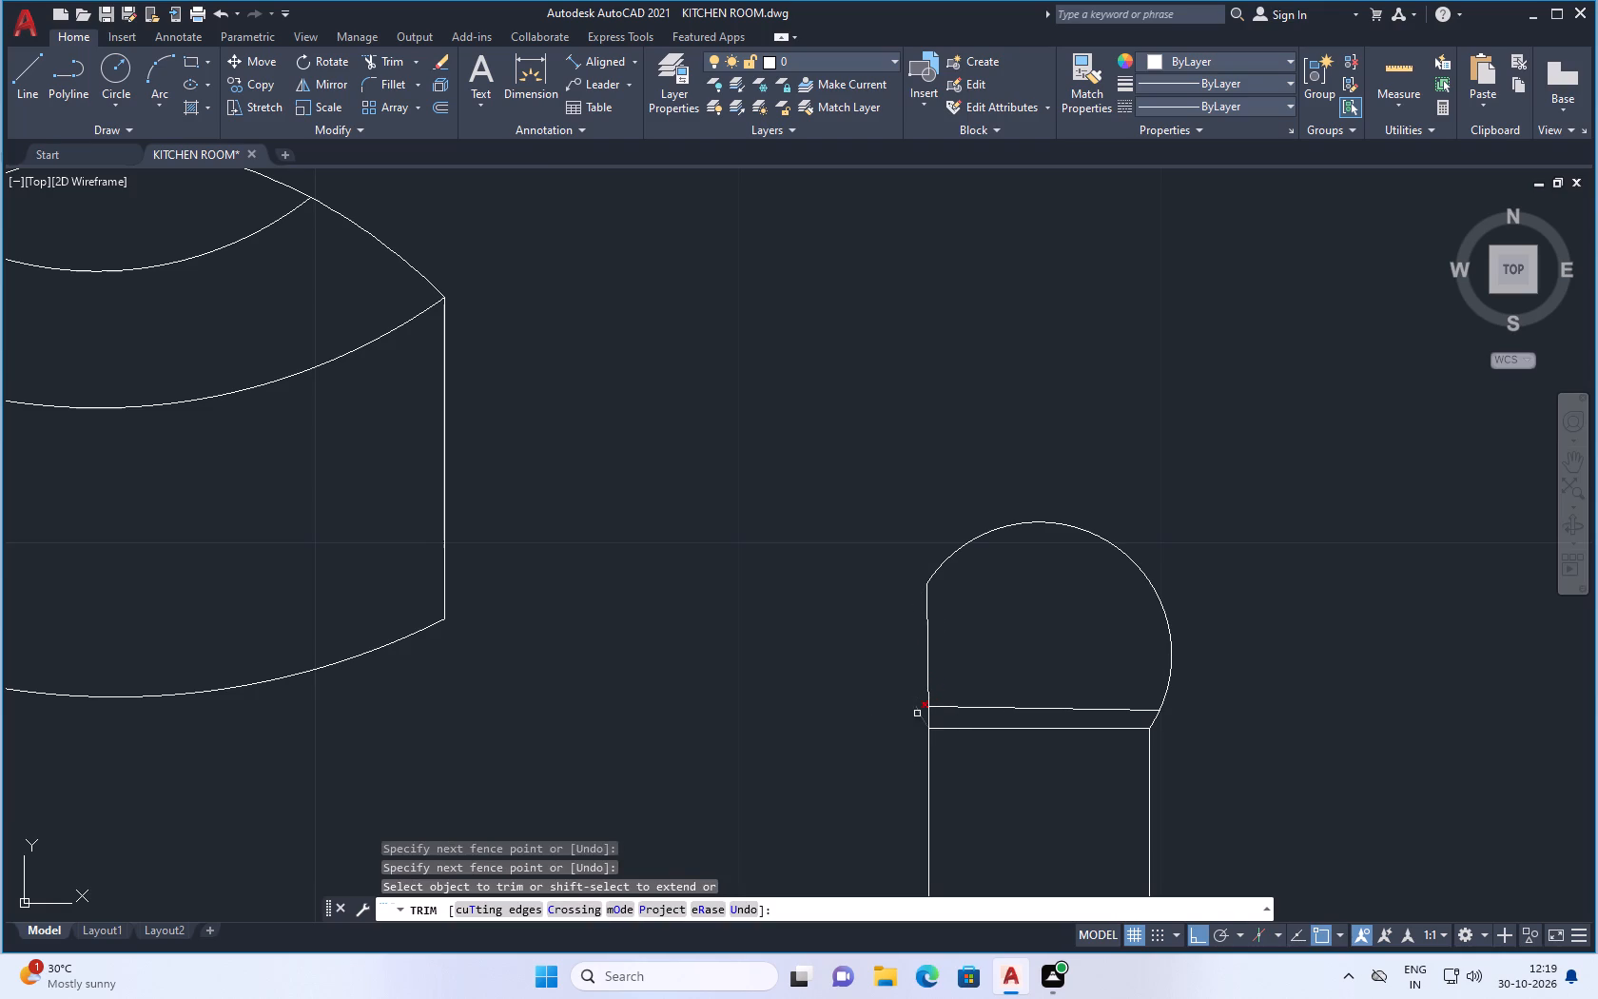
pyautogui.click(918, 715)
pyautogui.click(961, 708)
pyautogui.scroll(-2, 1046, 678)
pyautogui.press('Escape')
pyautogui.press('Escape')
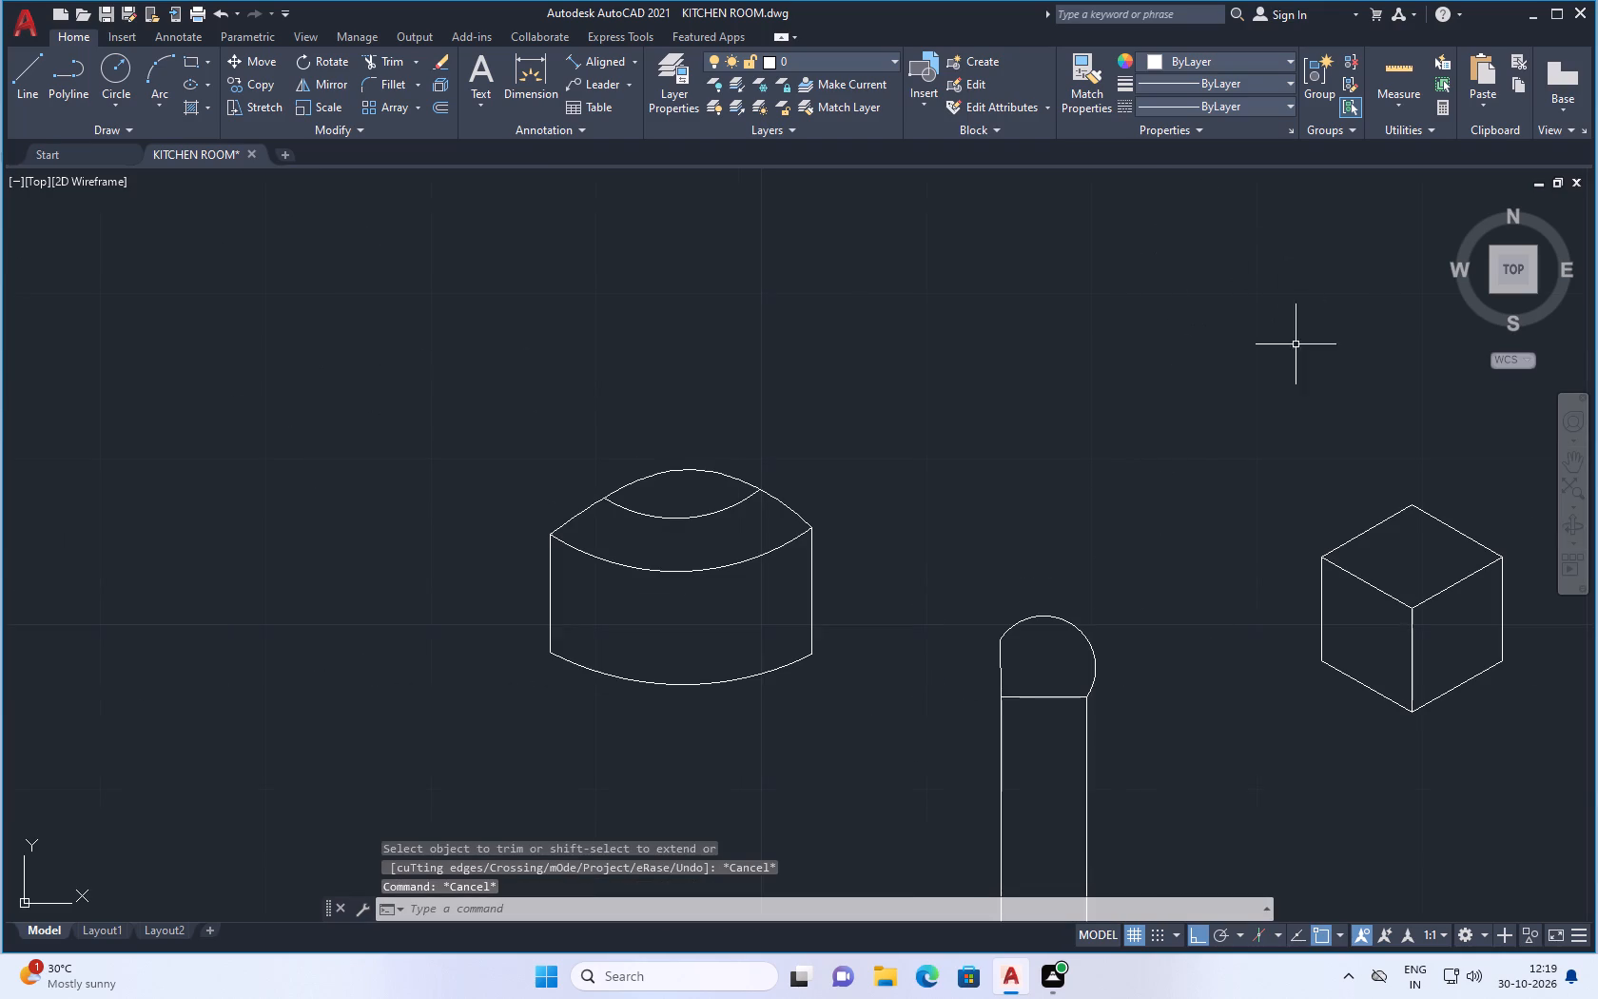
# Draw a shallow three-point arc across the rounded top, from the new vertical line's upper end to the arc's right side.
pyautogui.scroll(1, 1296, 483)
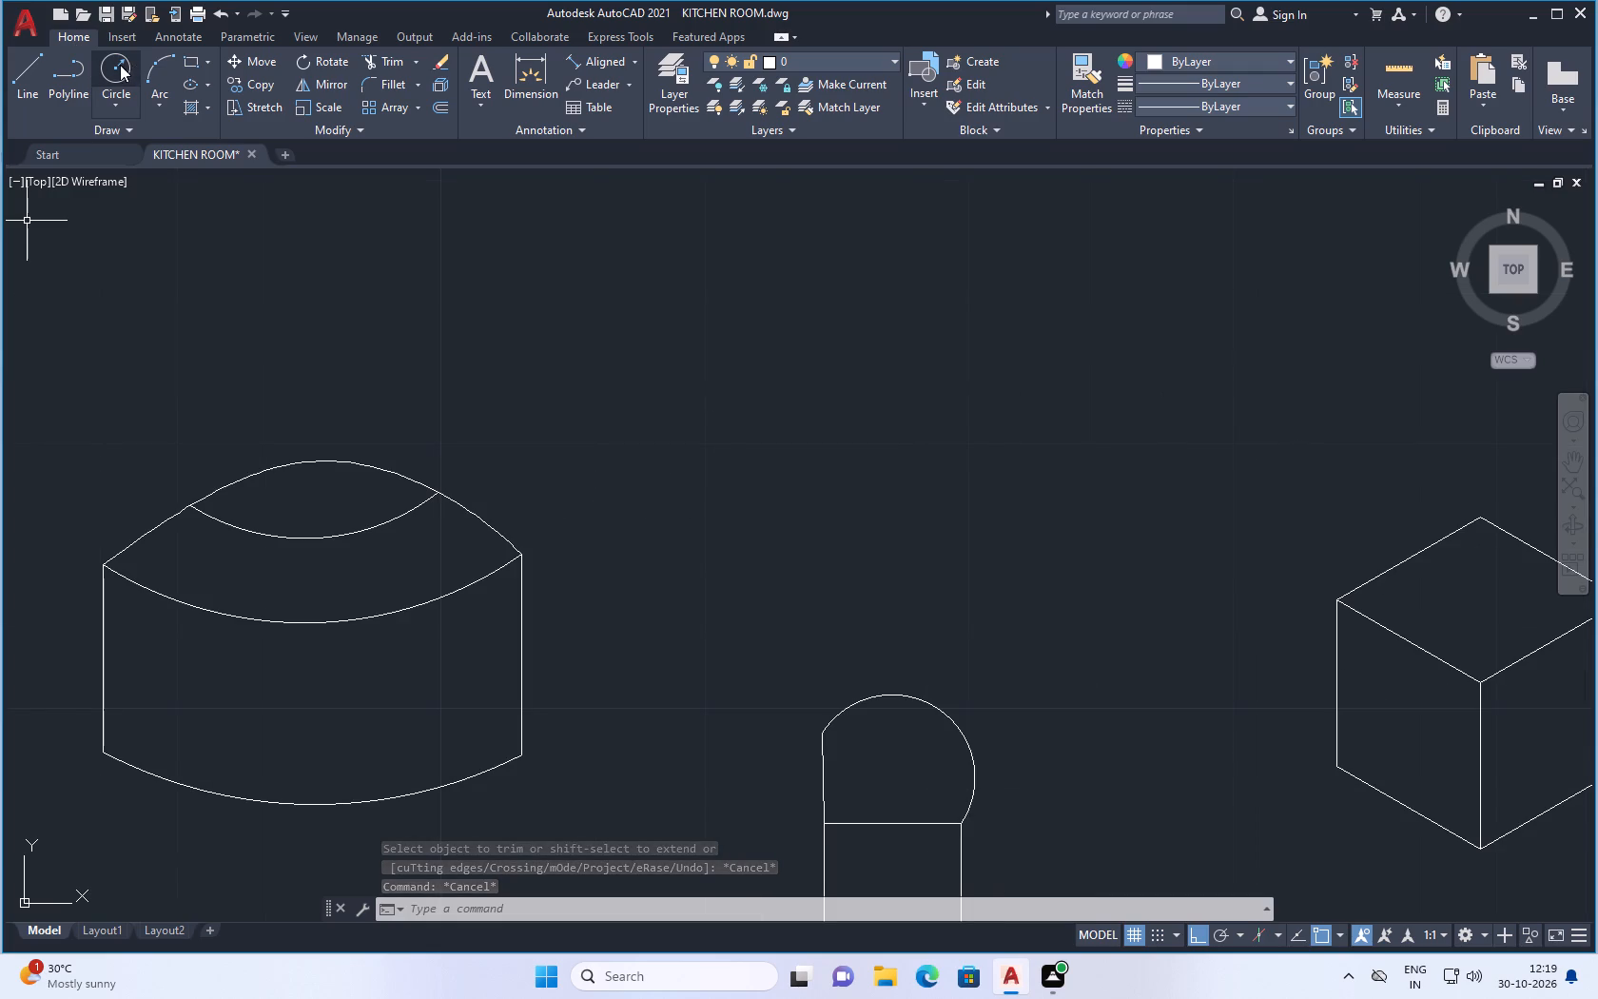
pyautogui.click(155, 70)
pyautogui.moveTo(819, 733); pyautogui.dragTo(833, 743)
pyautogui.click(883, 763)
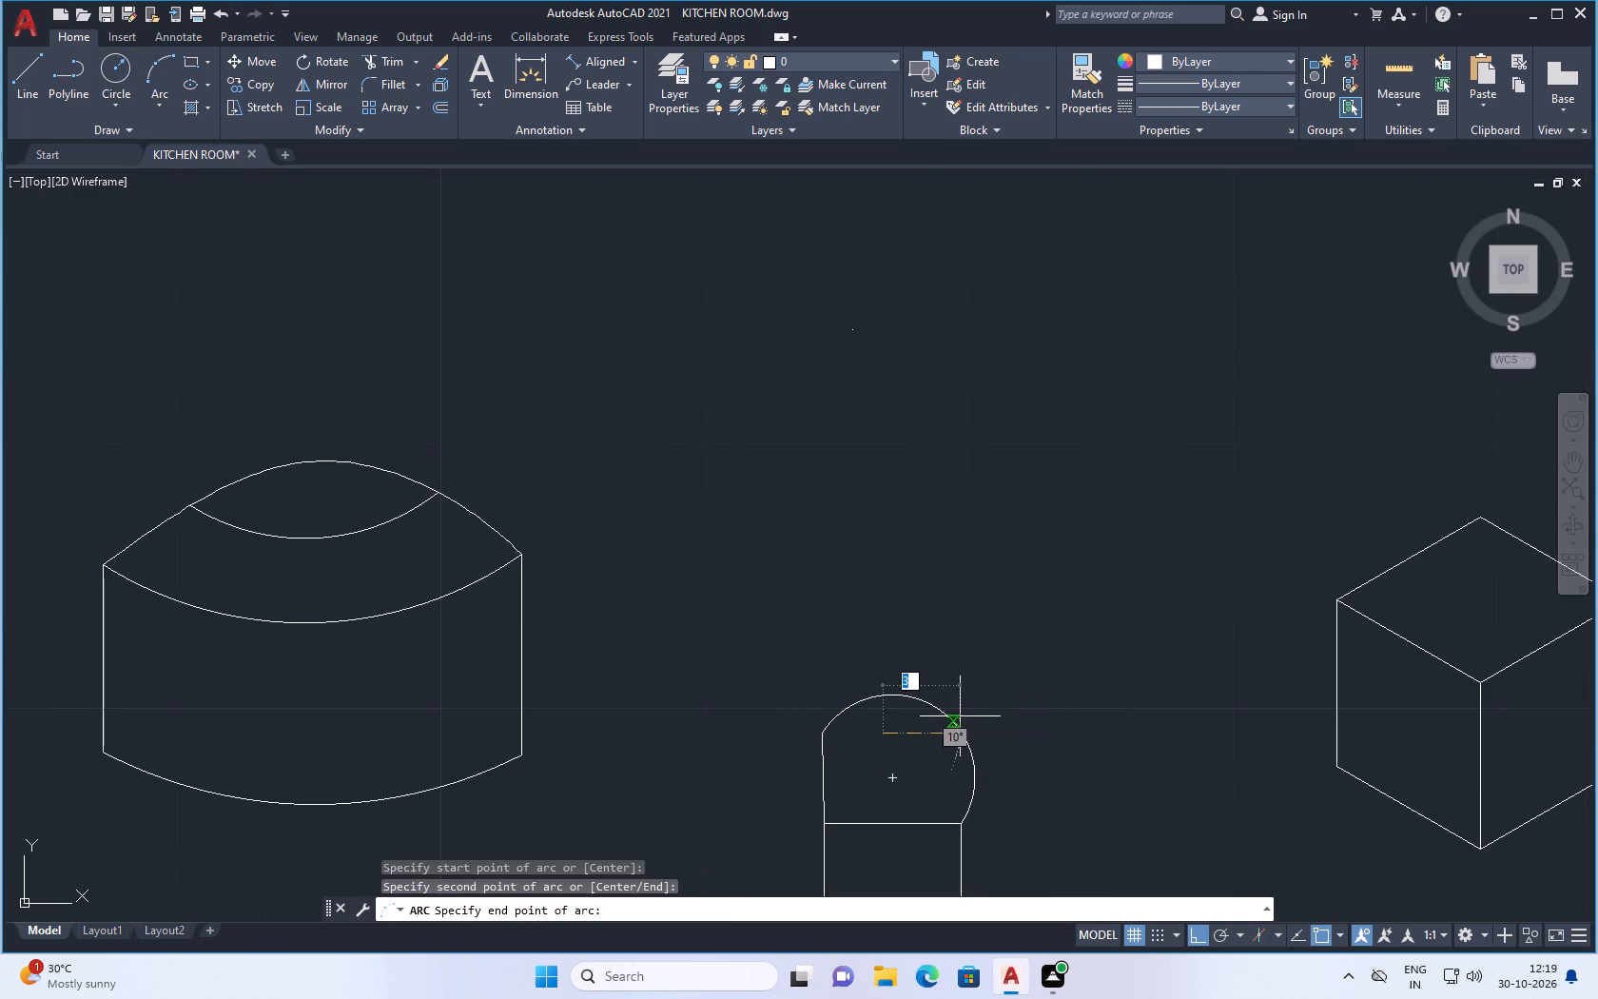
pyautogui.click(955, 724)
pyautogui.scroll(-2, 902, 648)
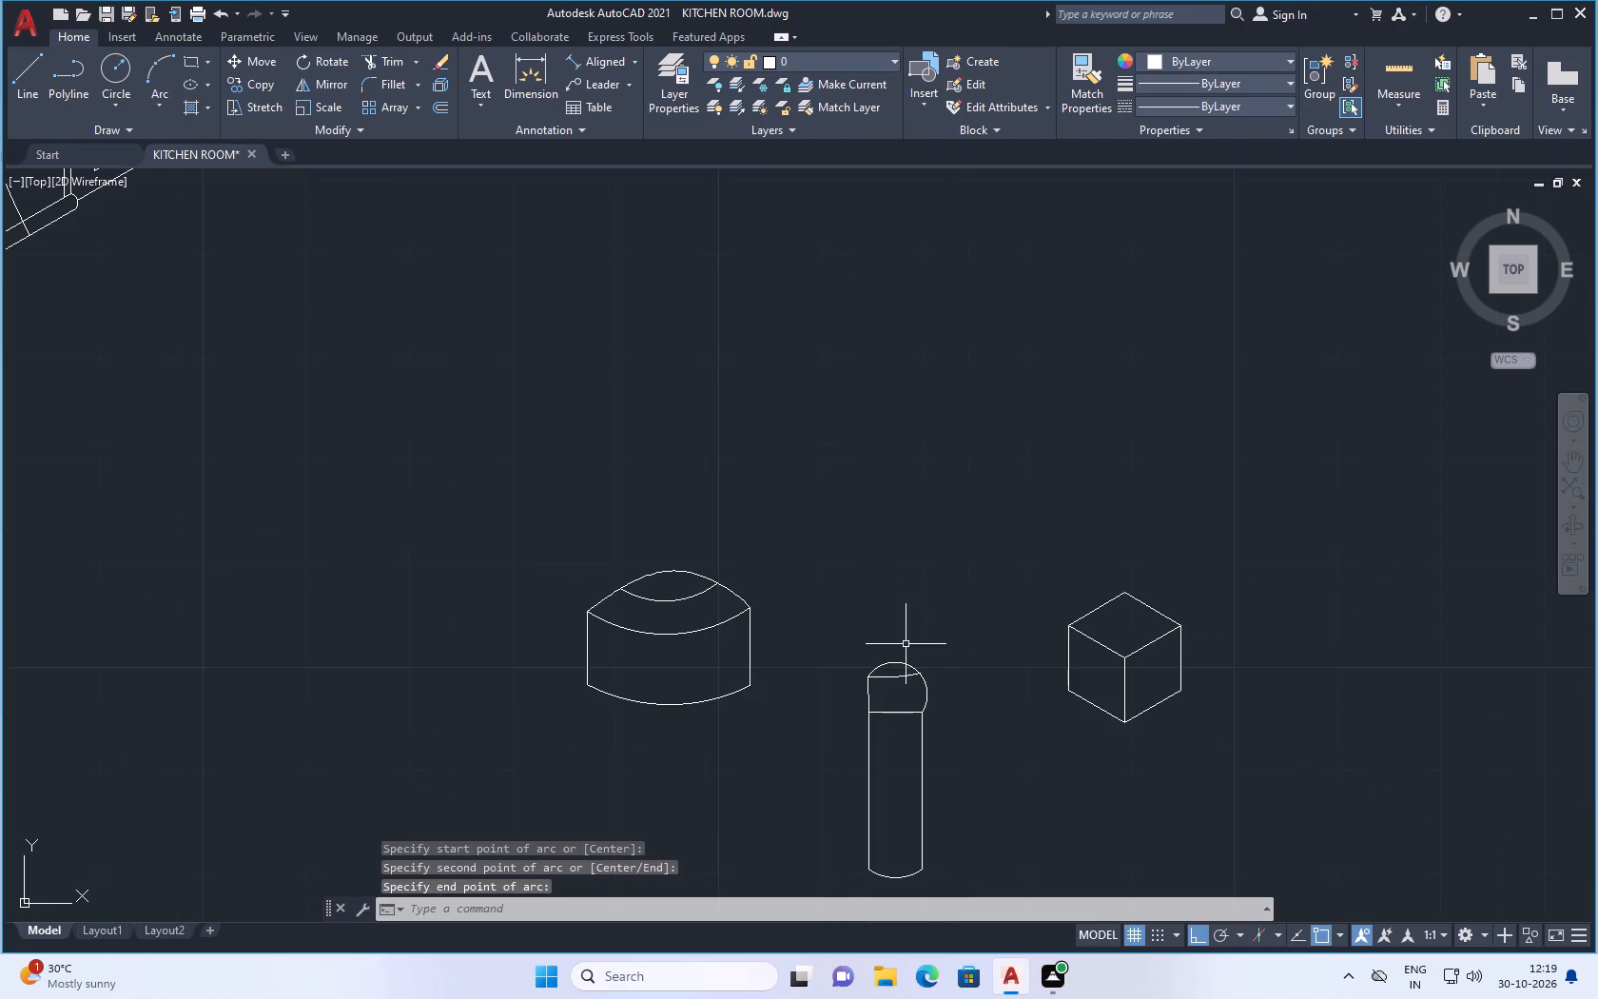
# Draw a vertical line from the right end of the cylinder's top horizontal line up past the rounded top's arc.
pyautogui.scroll(1, 897, 704)
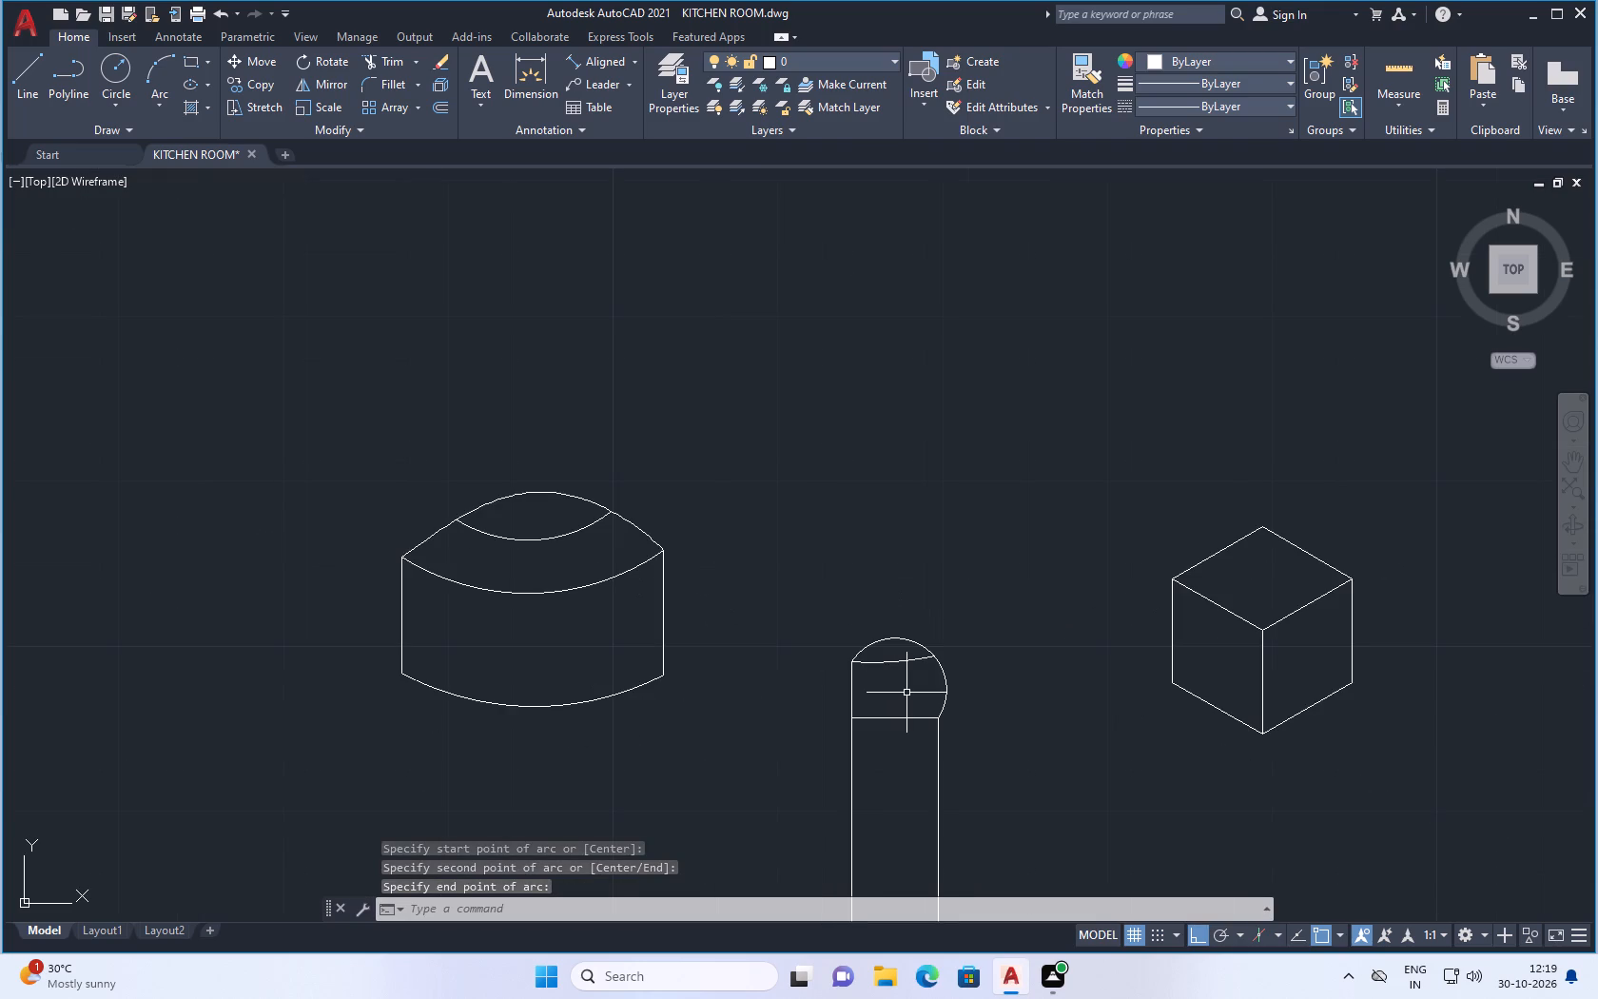
pyautogui.scroll(2, 965, 714)
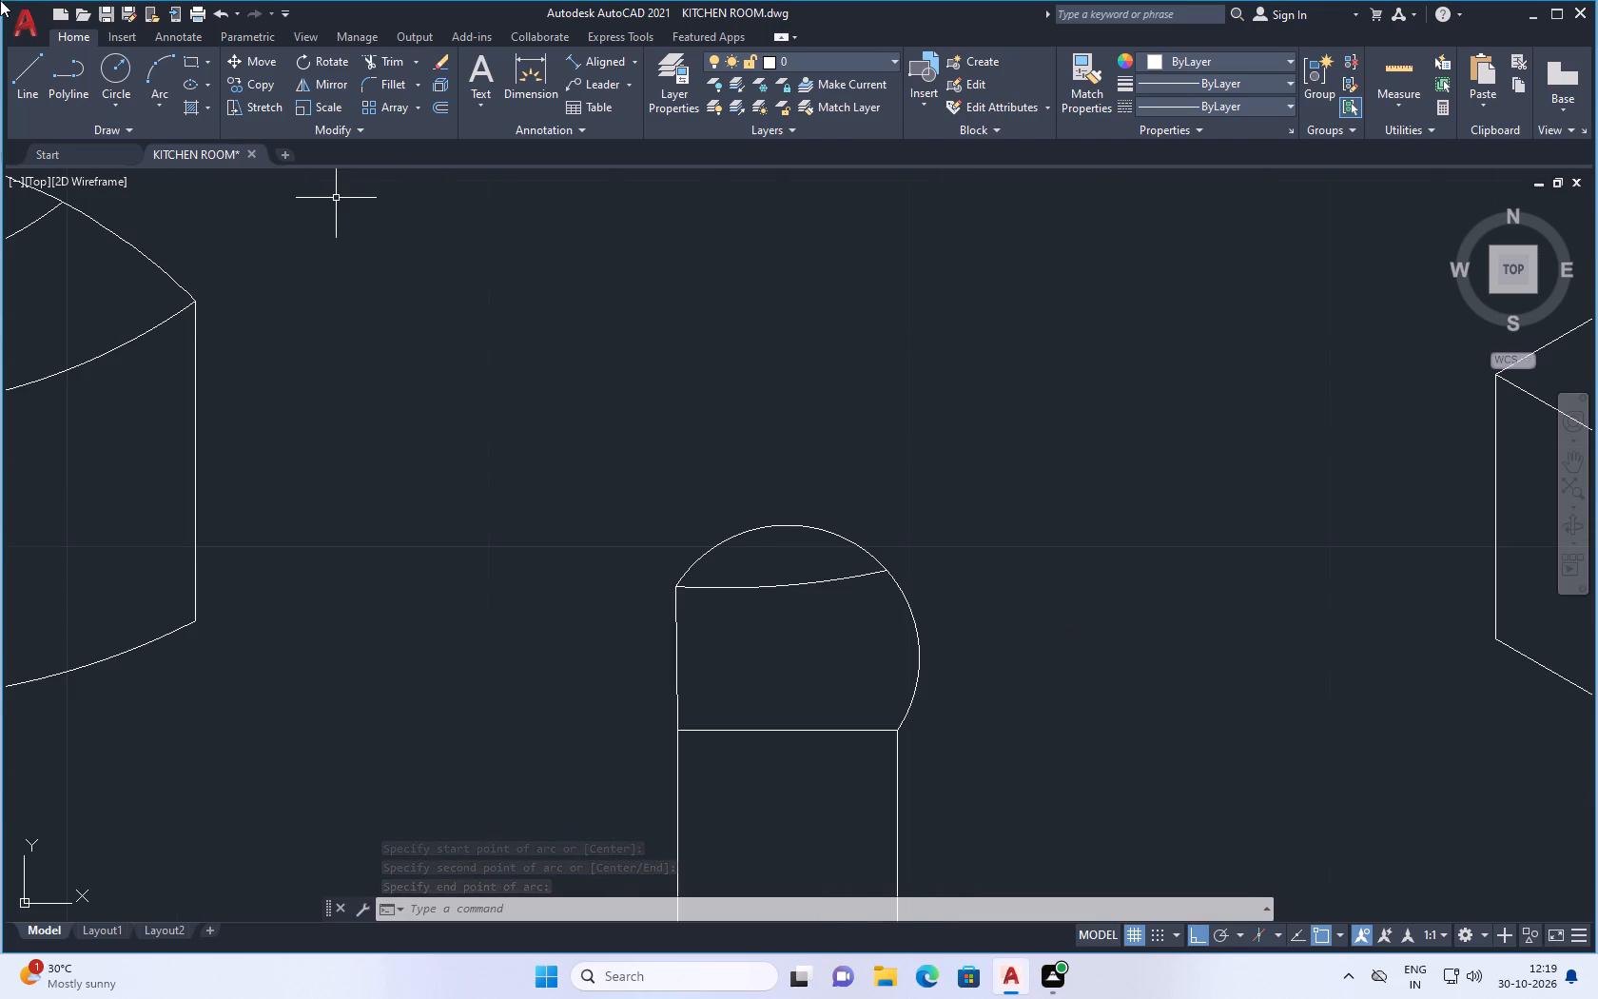
pyautogui.click(31, 80)
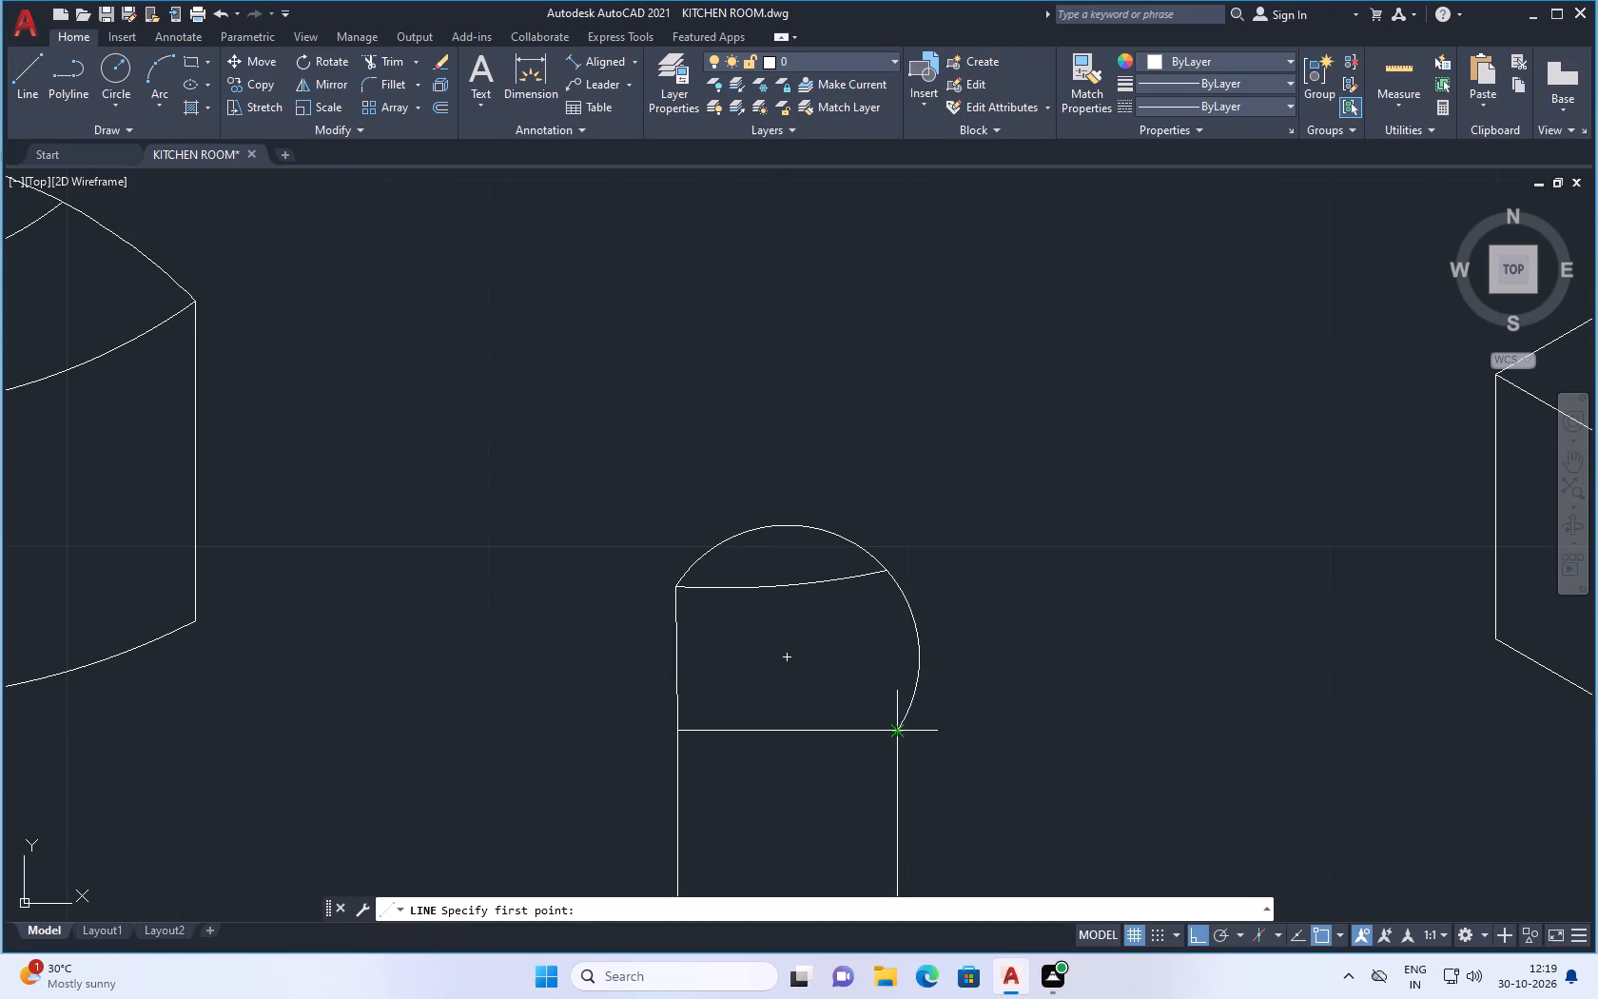
pyautogui.moveTo(894, 735); pyautogui.dragTo(894, 719)
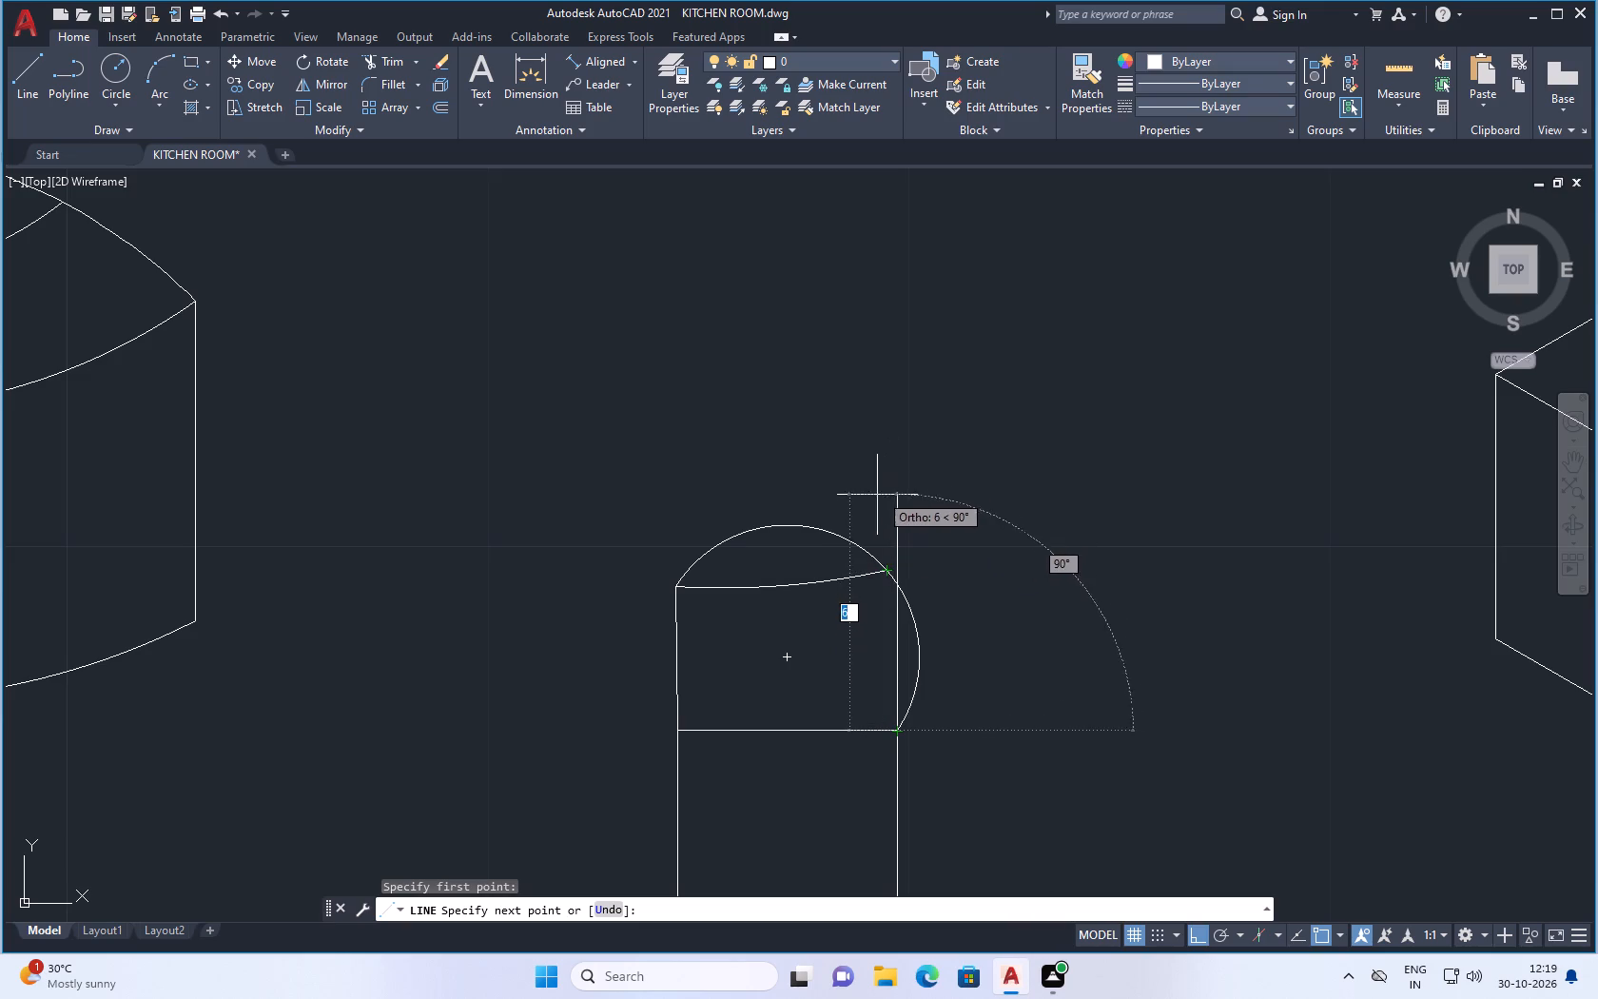
pyautogui.click(869, 323)
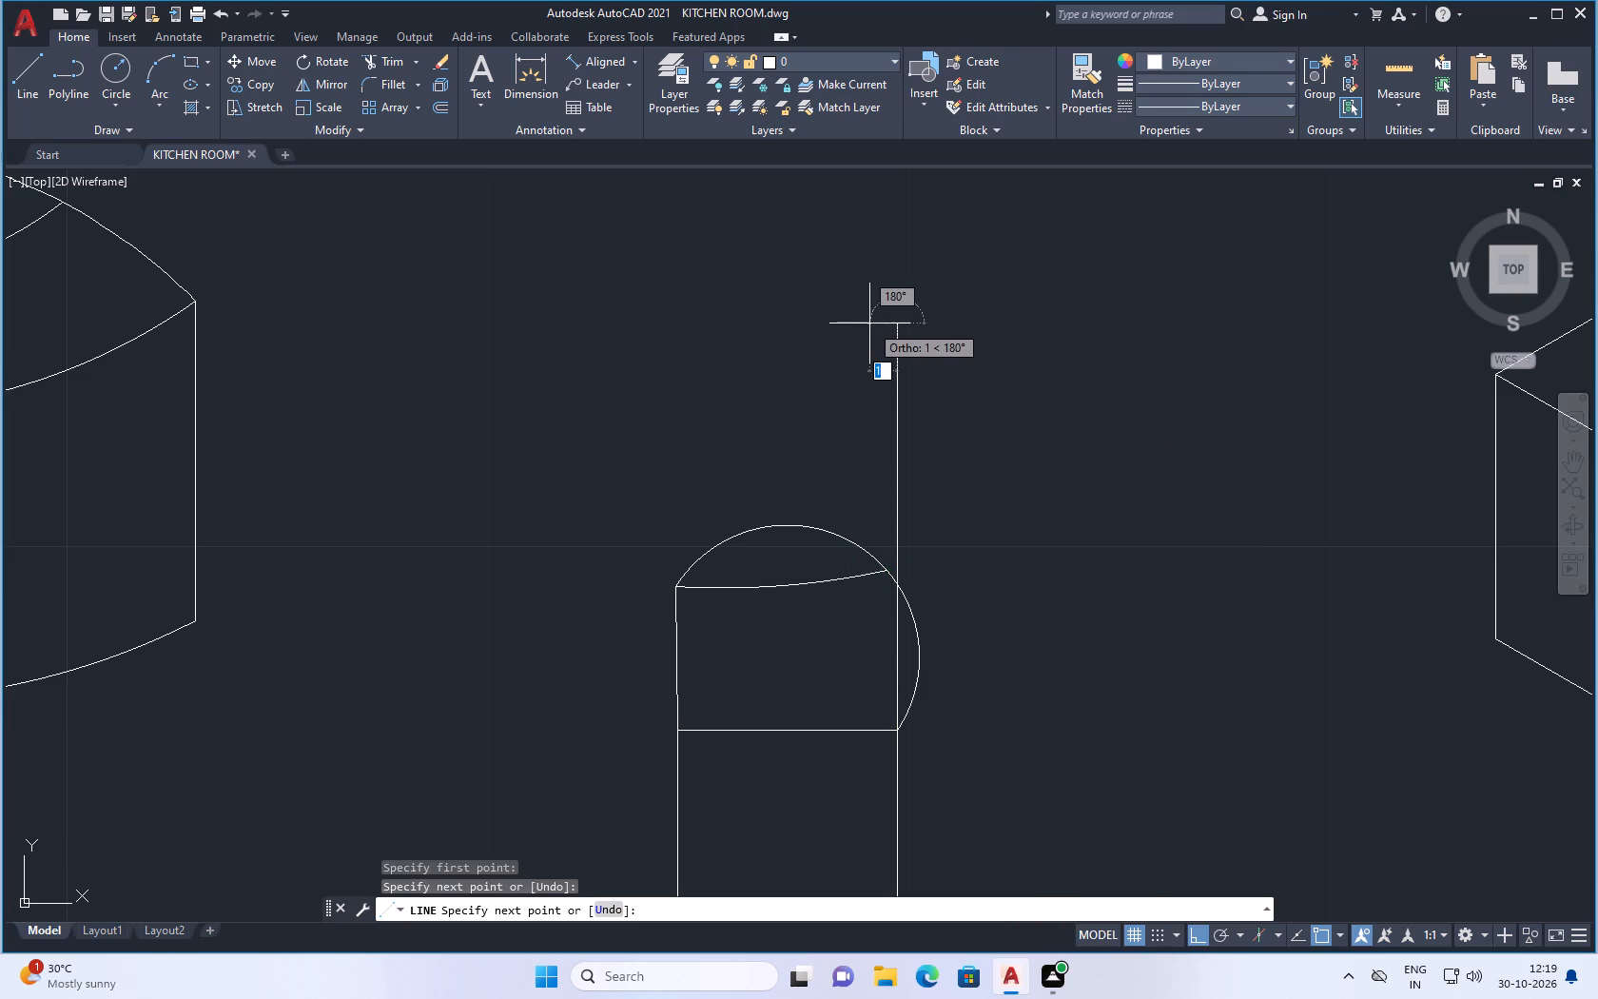
pyautogui.press('Escape')
# Trim away the arc bulge to the right of the new vertical line and that line's excess above the arc.
pyautogui.scroll(-4, 867, 741)
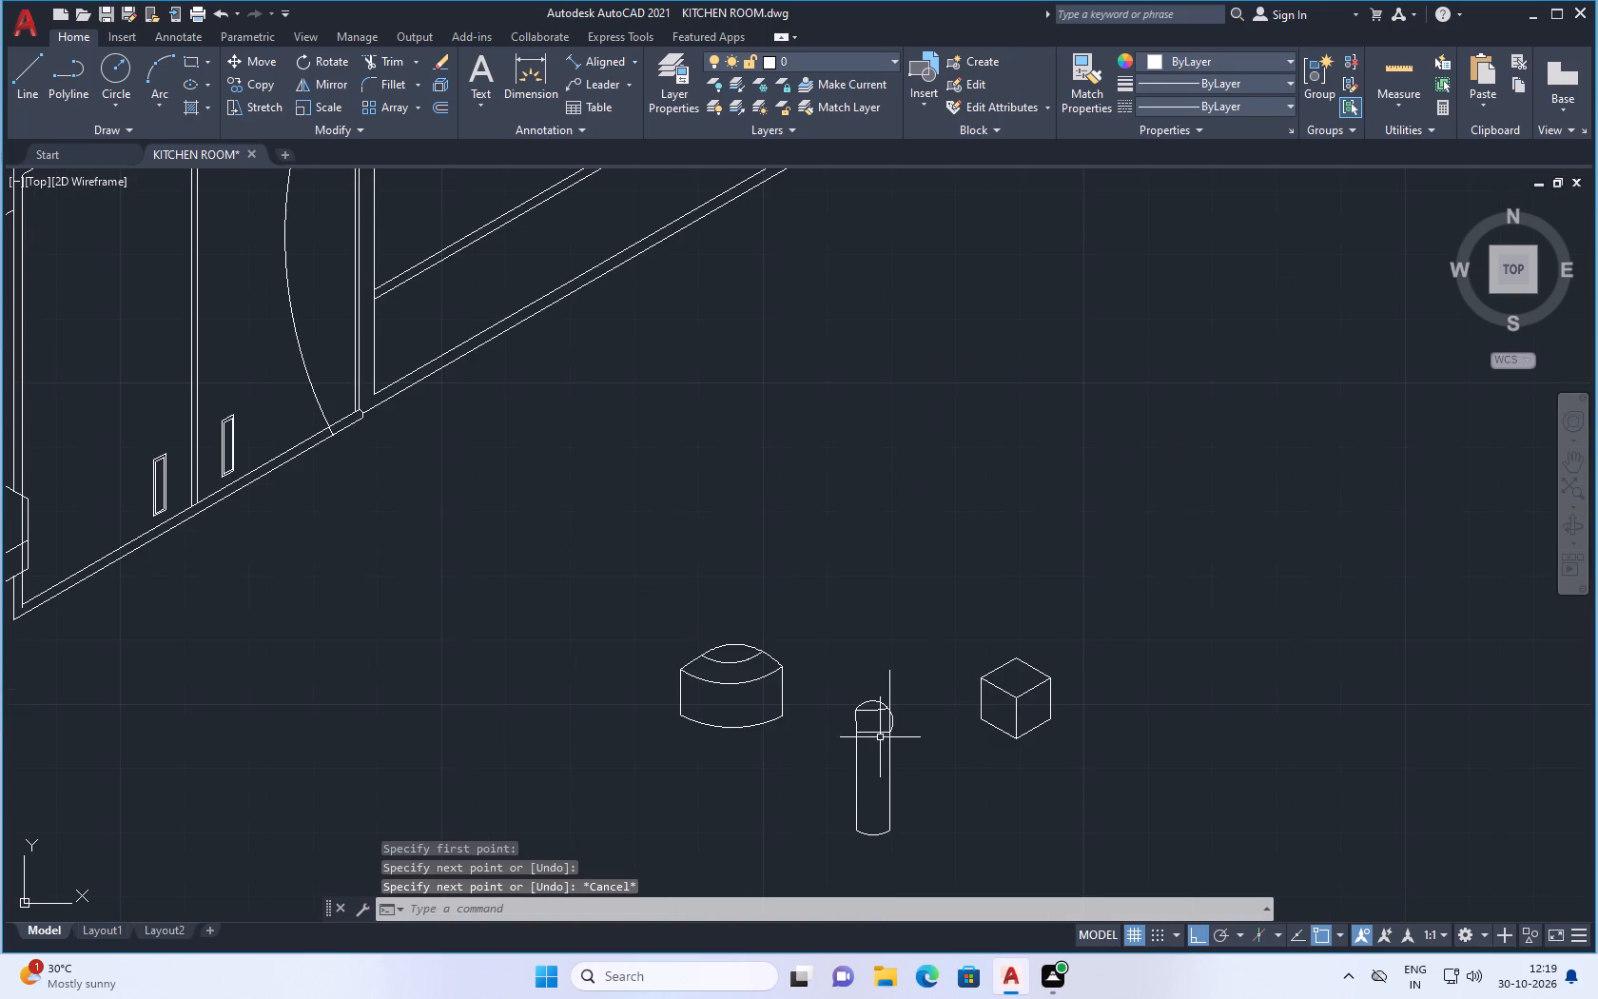
pyautogui.scroll(2, 846, 752)
pyautogui.press('t')
pyautogui.press('r')
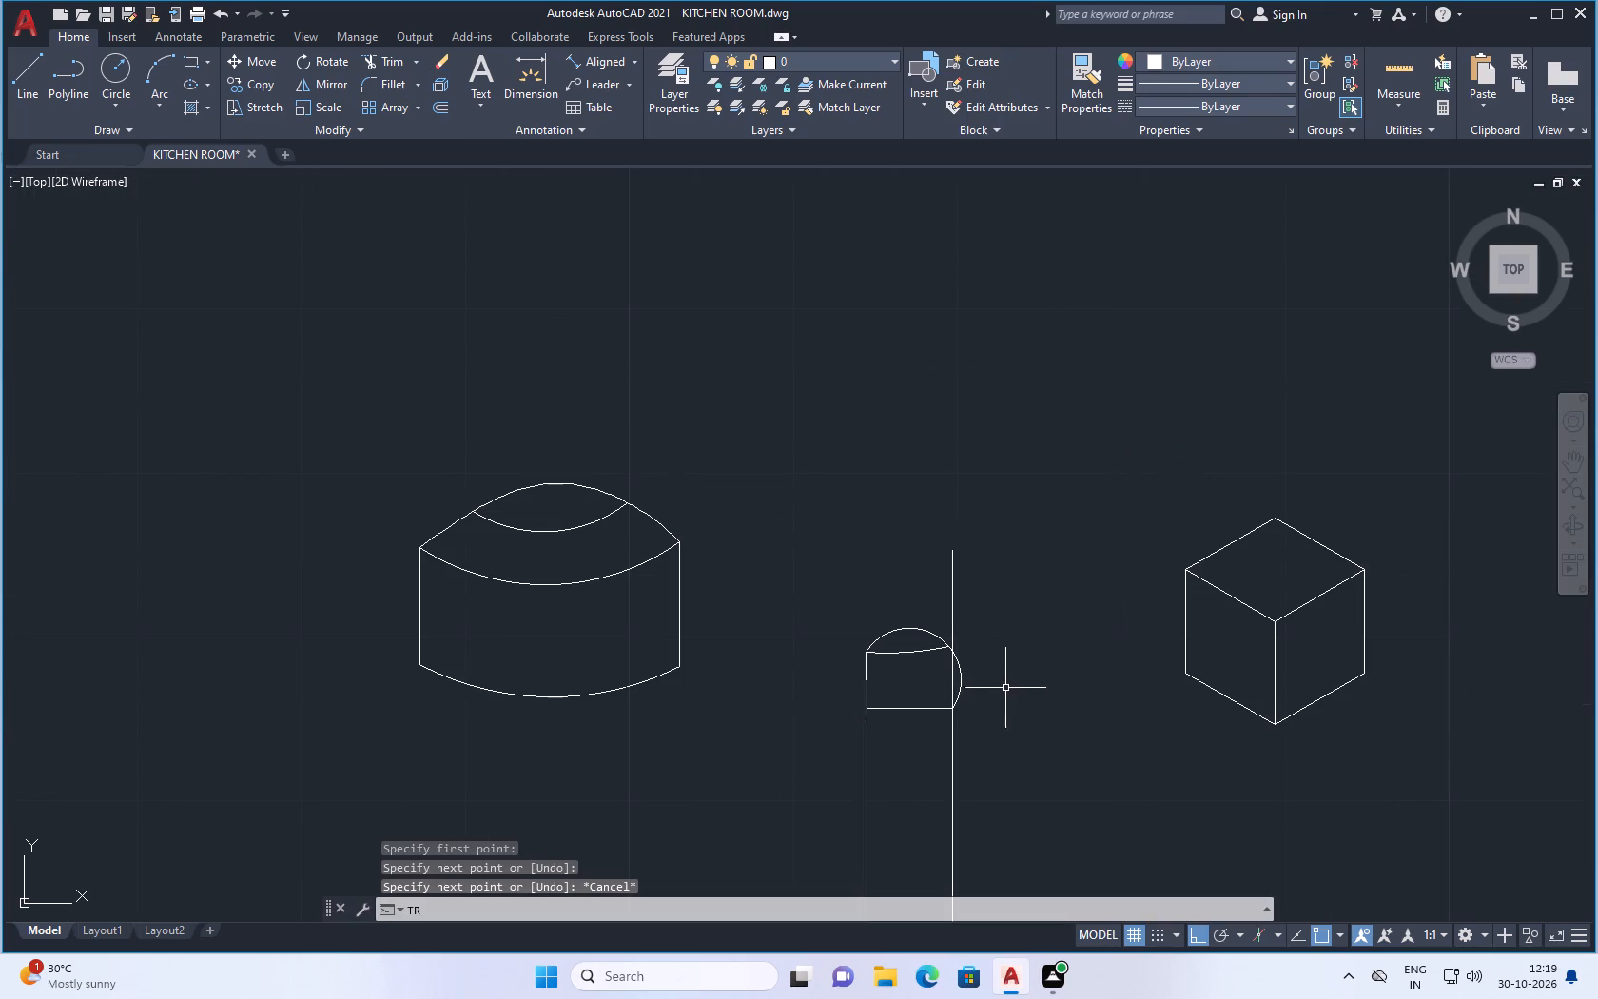
pyautogui.press('Return')
pyautogui.scroll(2, 978, 705)
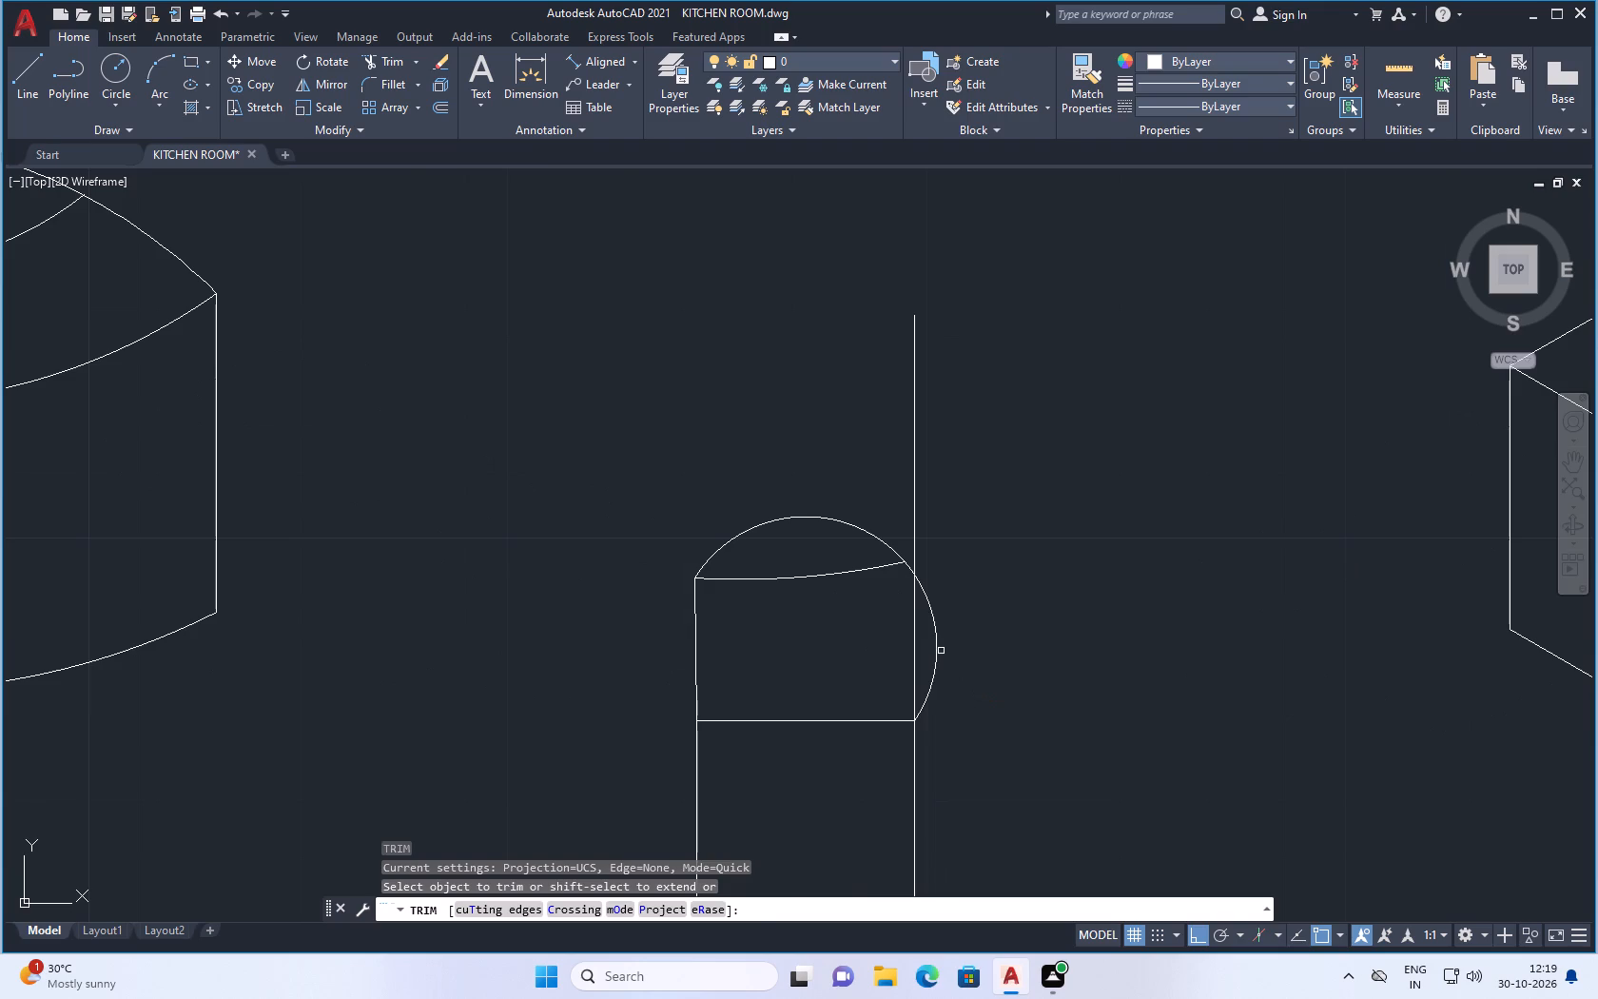
pyautogui.click(939, 655)
pyautogui.scroll(-1, 953, 655)
pyautogui.press('Escape')
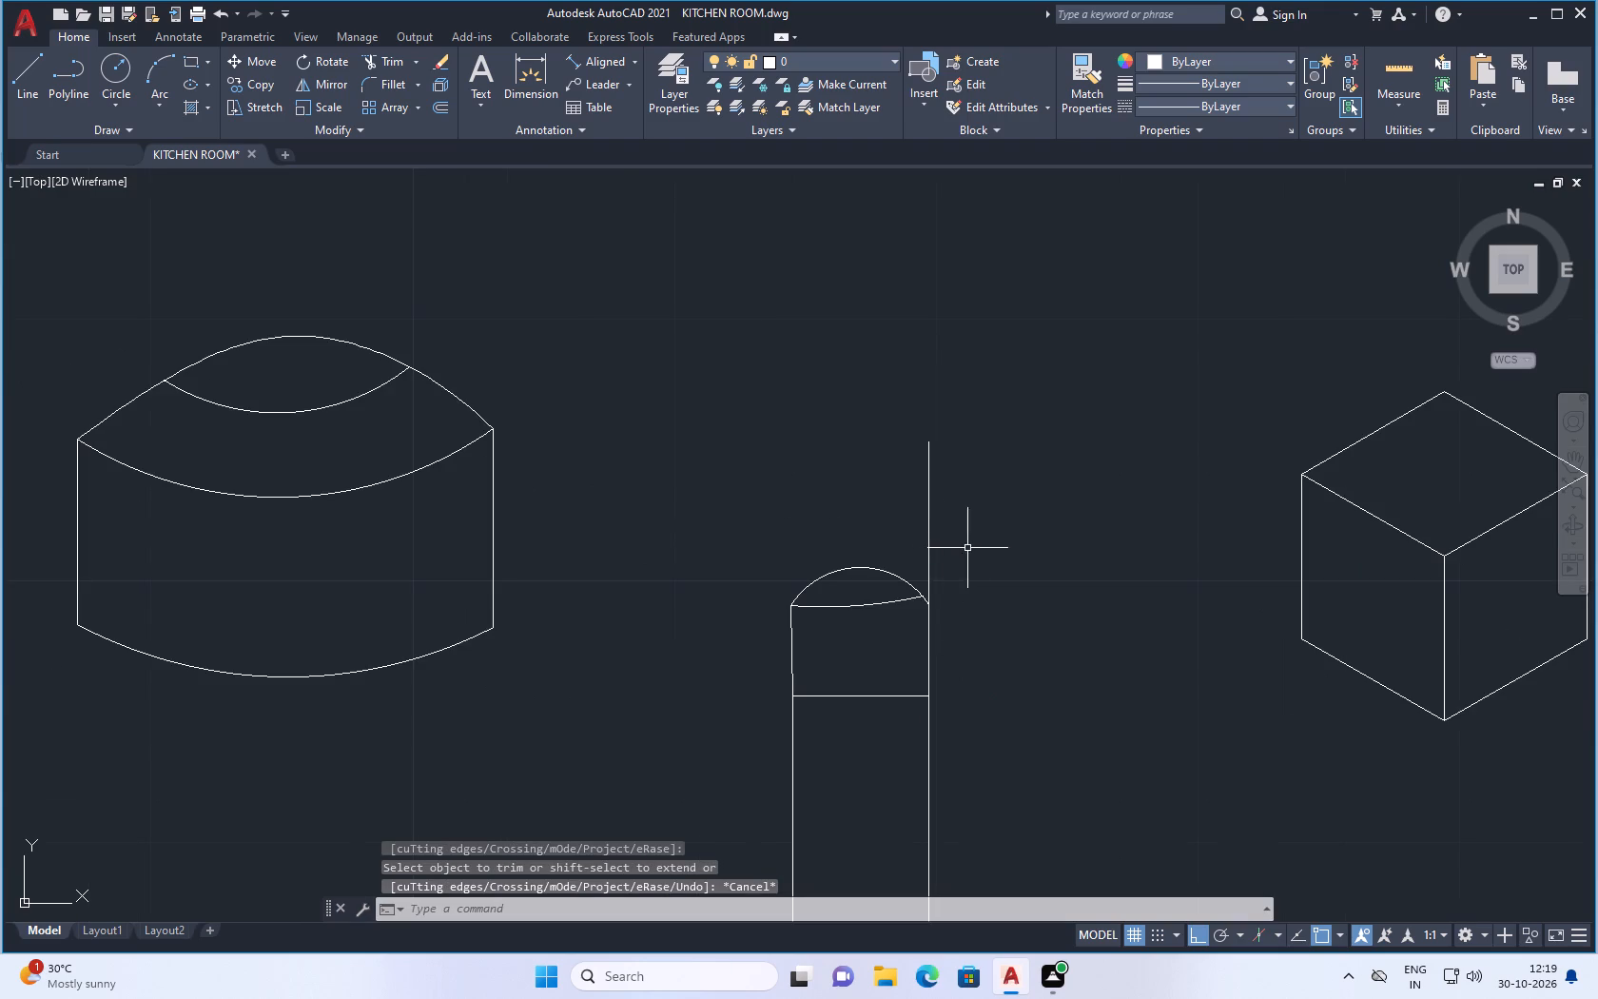
pyautogui.write('TR')
pyautogui.press('Return')
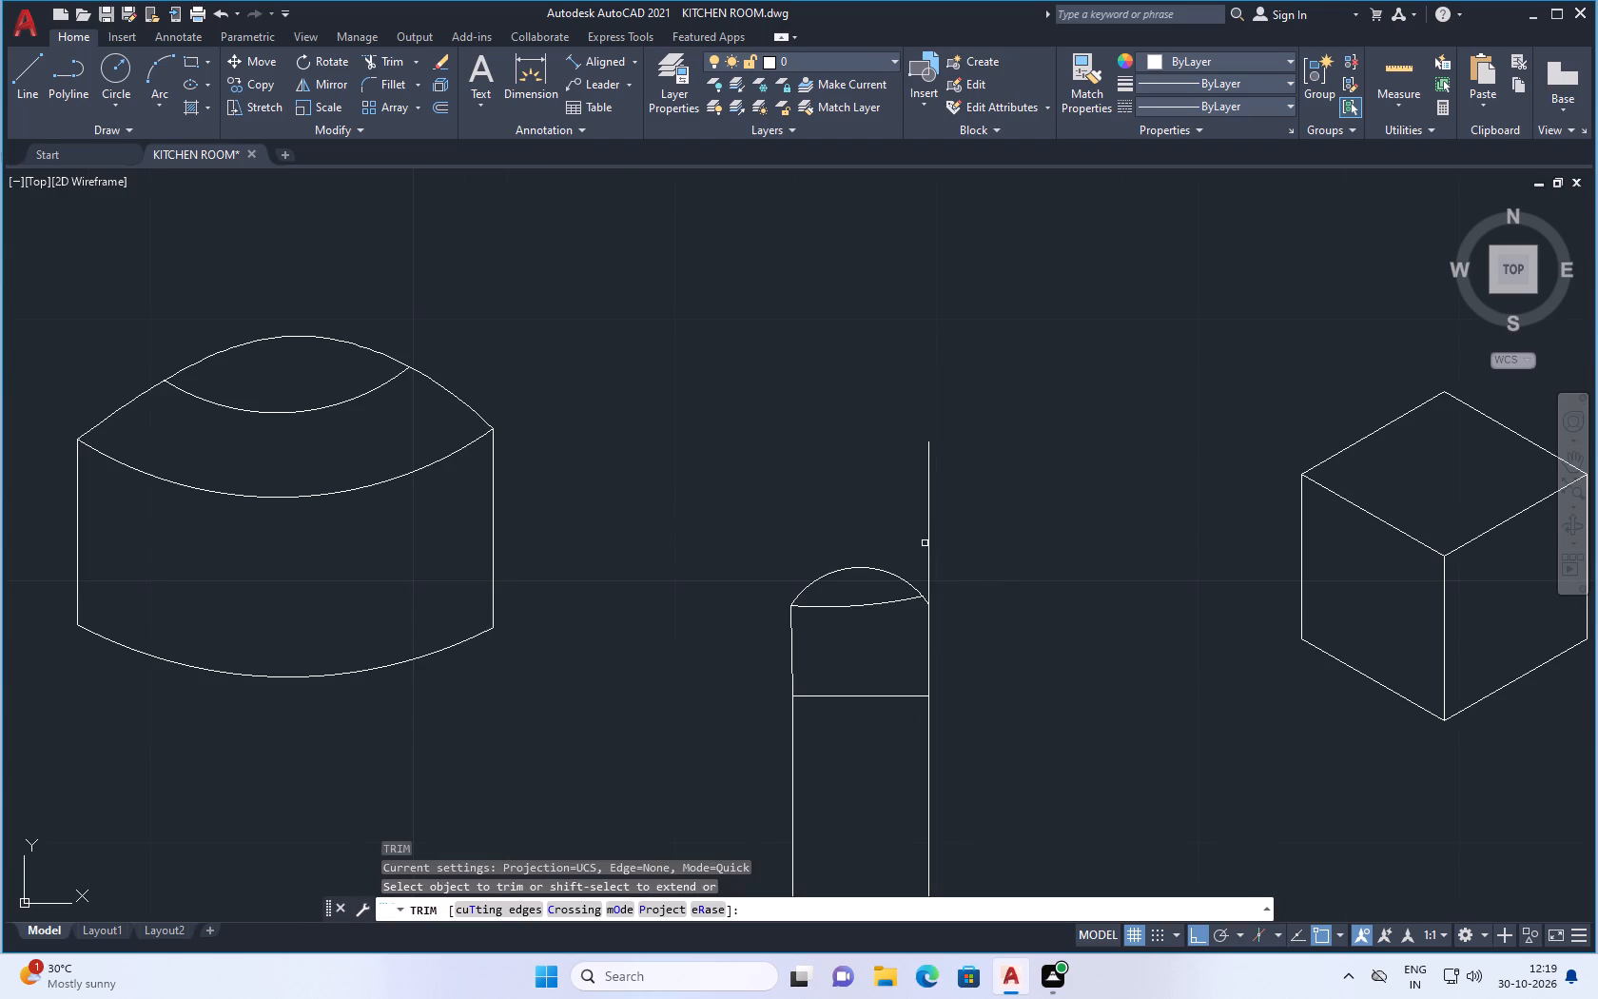
pyautogui.click(929, 545)
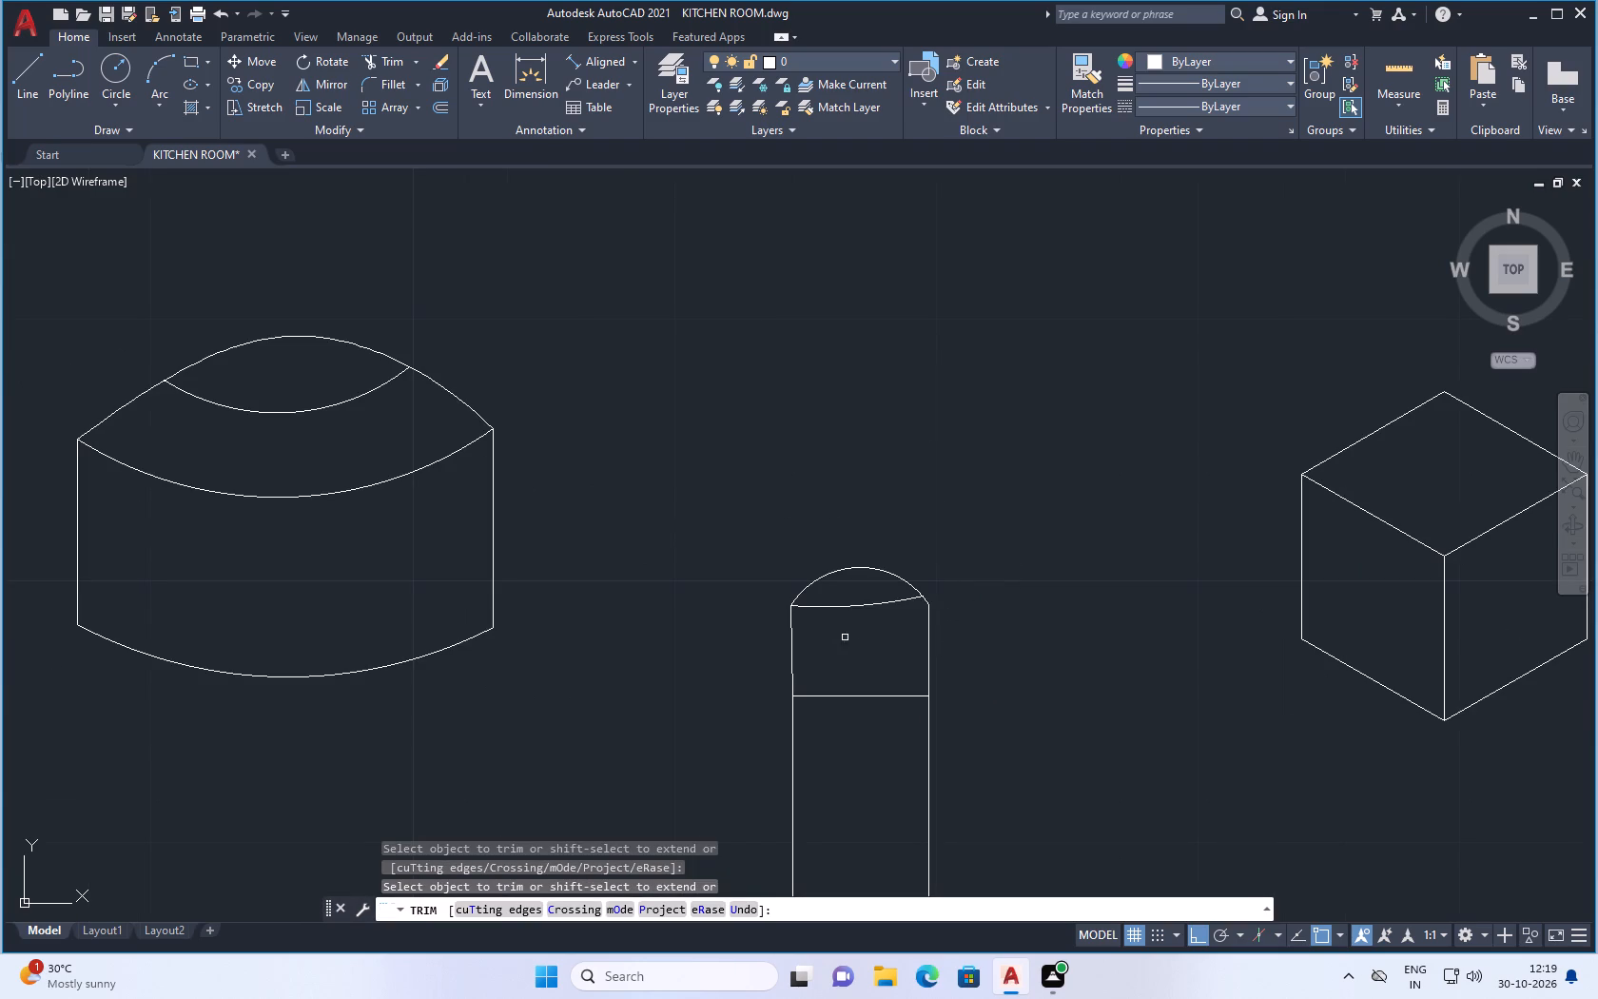
pyautogui.press('Escape')
# Trim away the slightly slanted left line between the cylinder's horizontal line and the rounded top.
pyautogui.press('space')
pyautogui.click(809, 663)
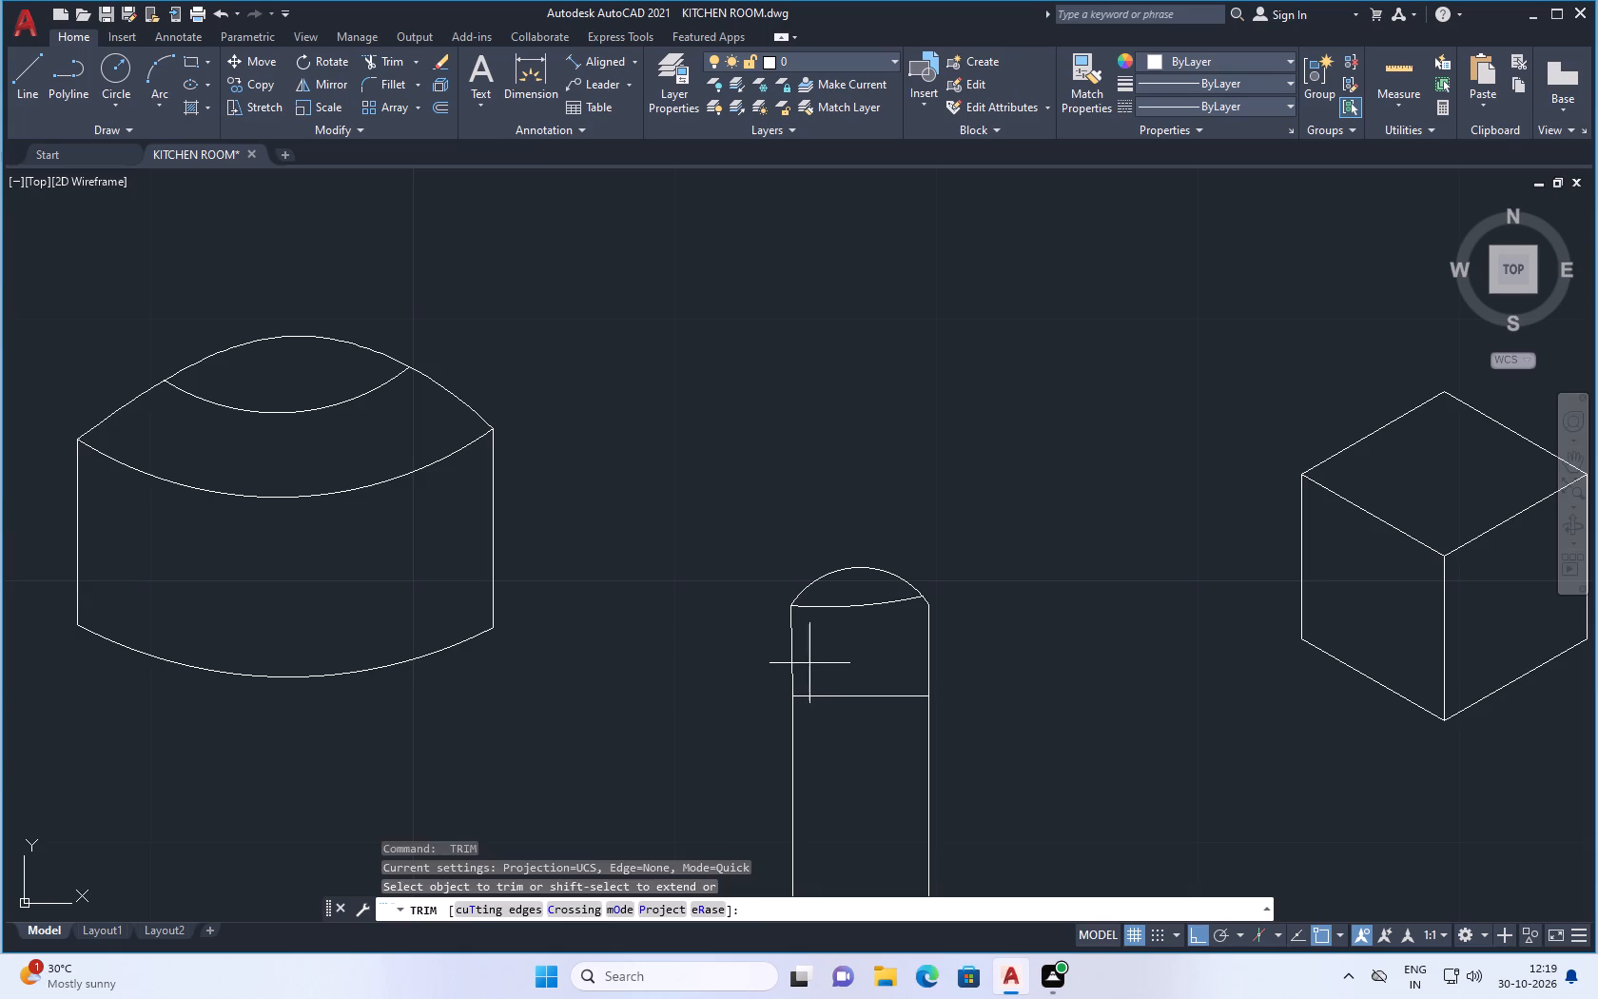
pyautogui.click(765, 676)
pyautogui.press('Escape')
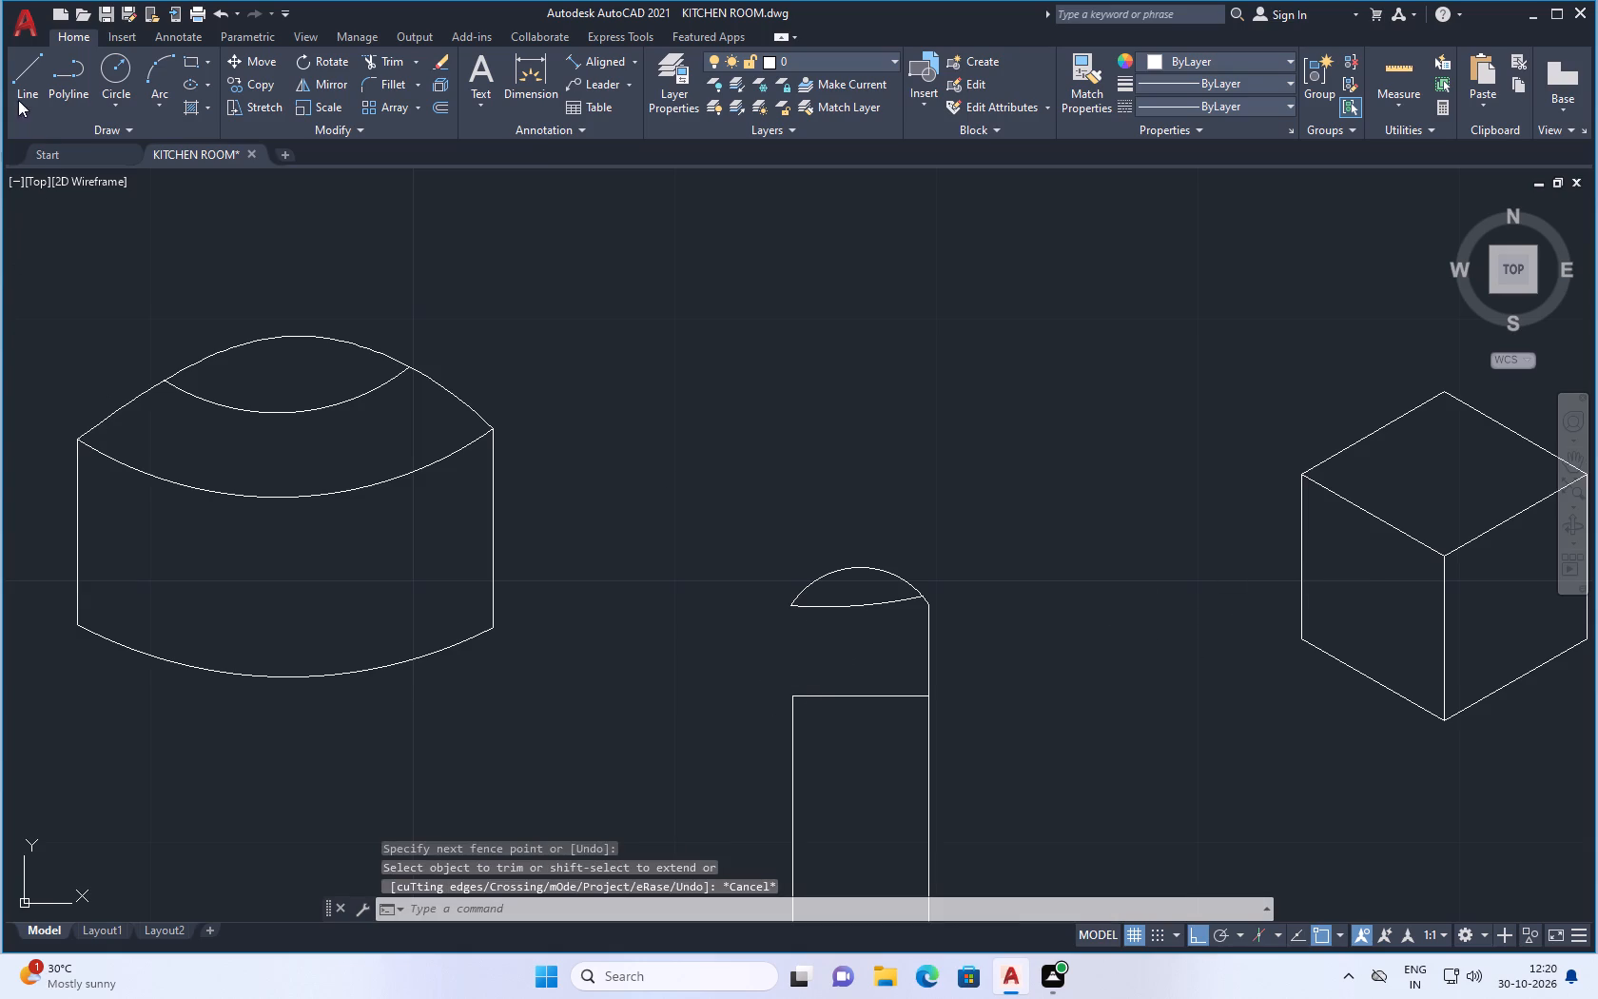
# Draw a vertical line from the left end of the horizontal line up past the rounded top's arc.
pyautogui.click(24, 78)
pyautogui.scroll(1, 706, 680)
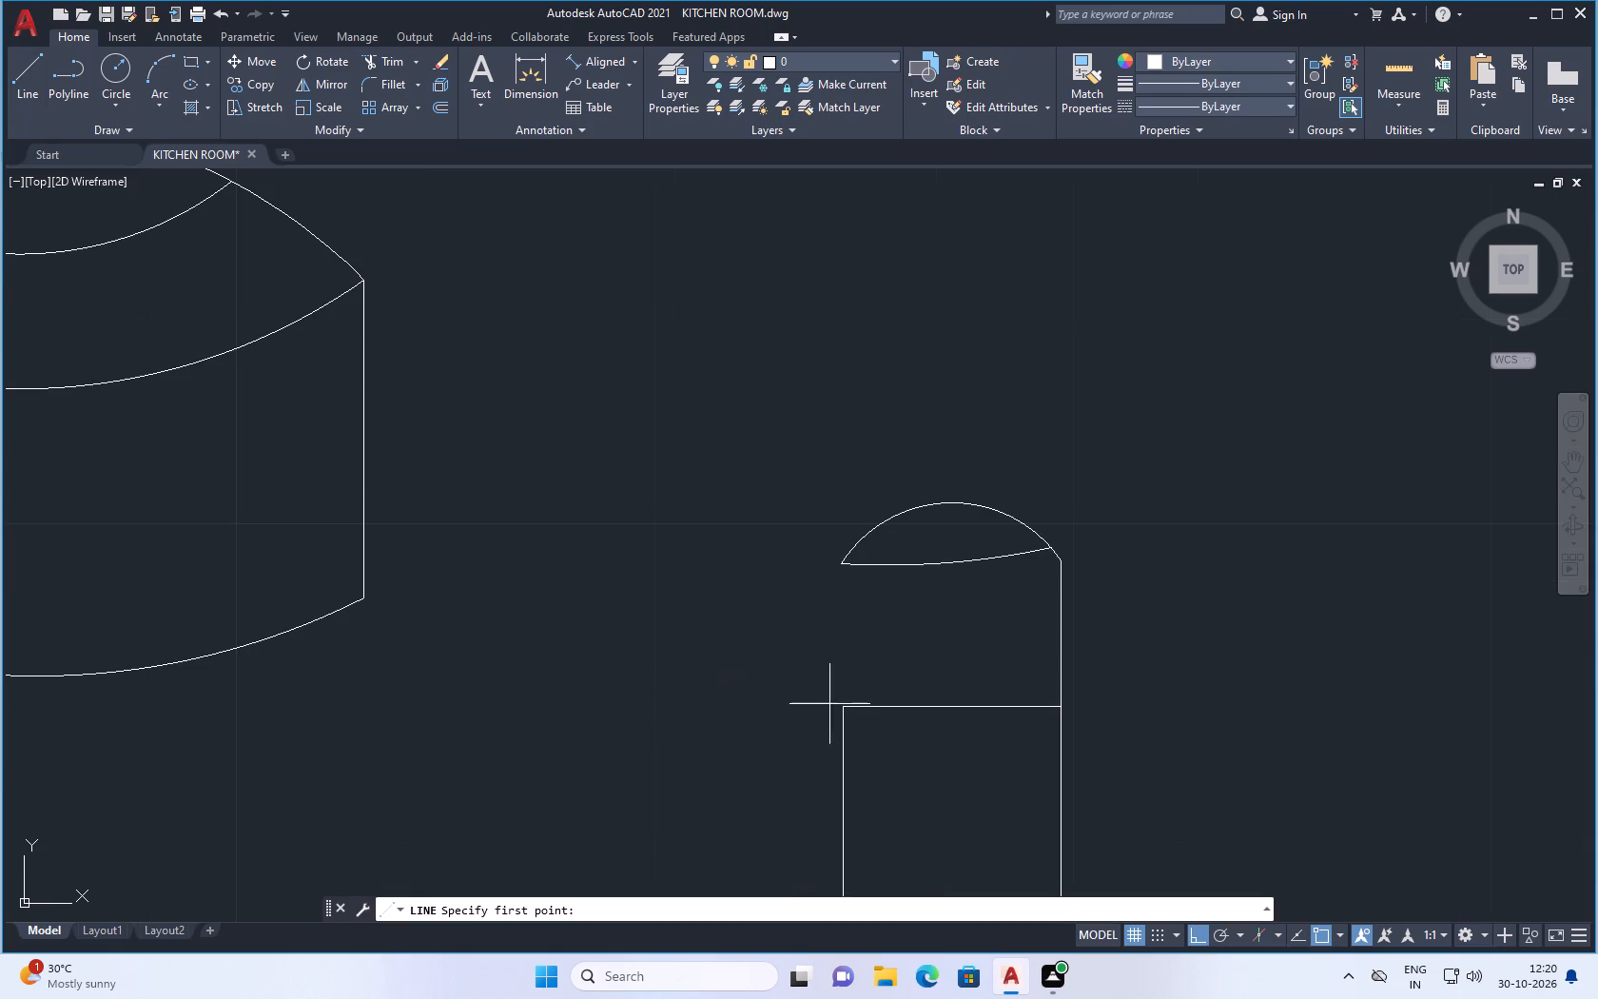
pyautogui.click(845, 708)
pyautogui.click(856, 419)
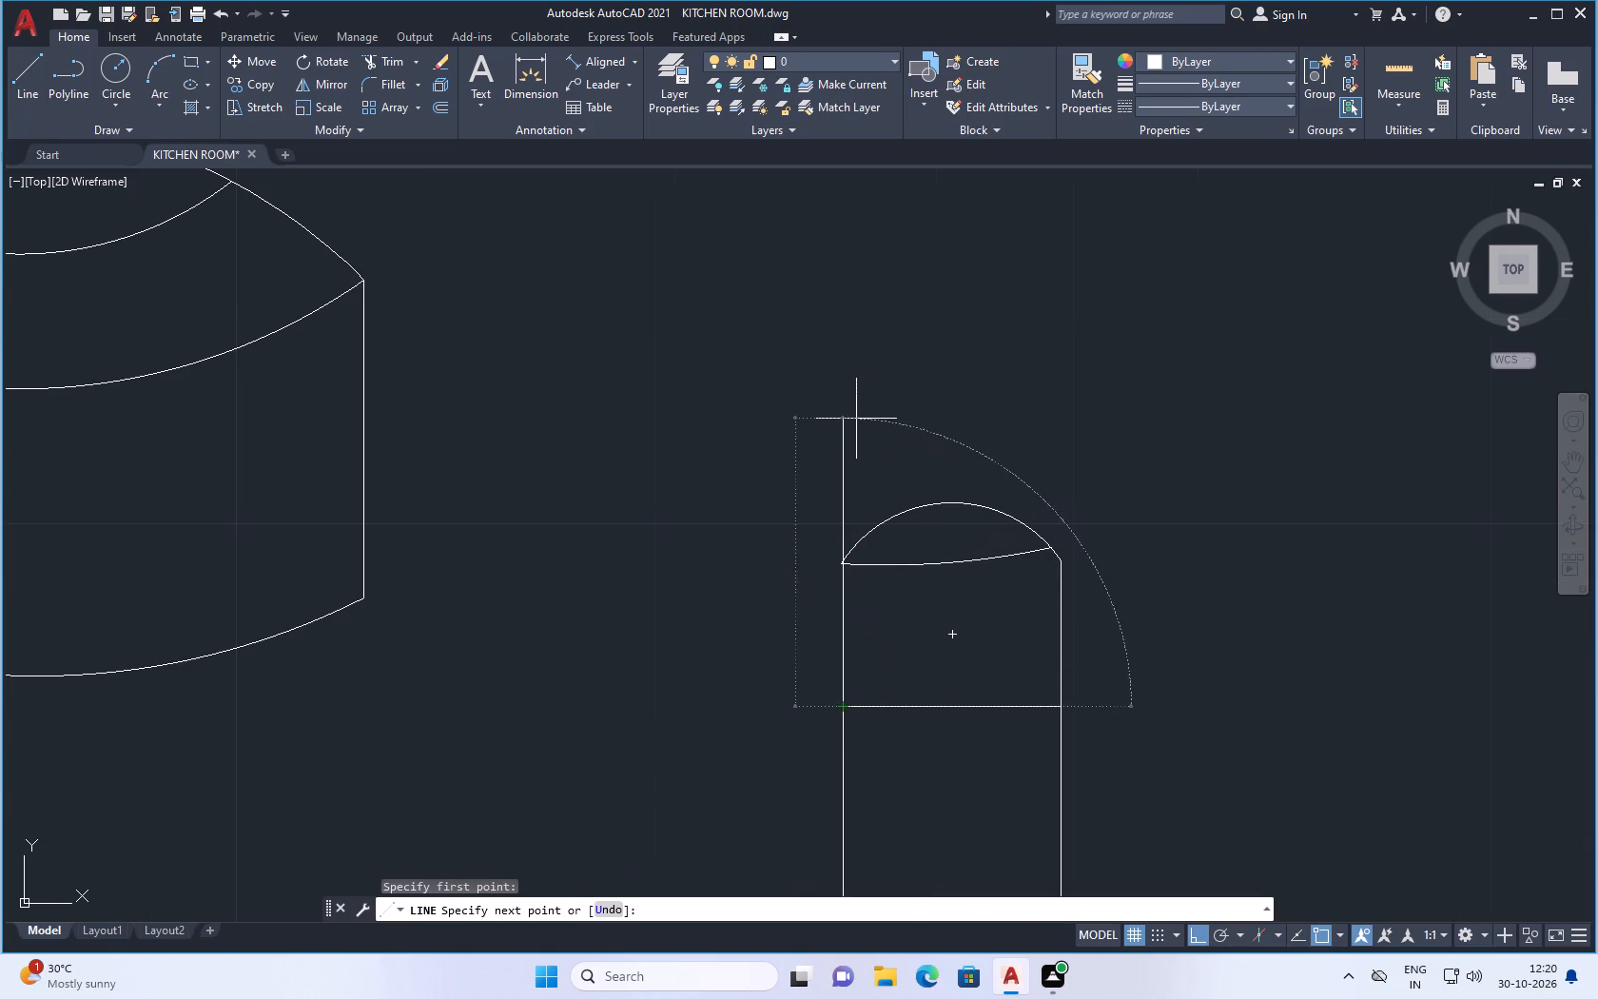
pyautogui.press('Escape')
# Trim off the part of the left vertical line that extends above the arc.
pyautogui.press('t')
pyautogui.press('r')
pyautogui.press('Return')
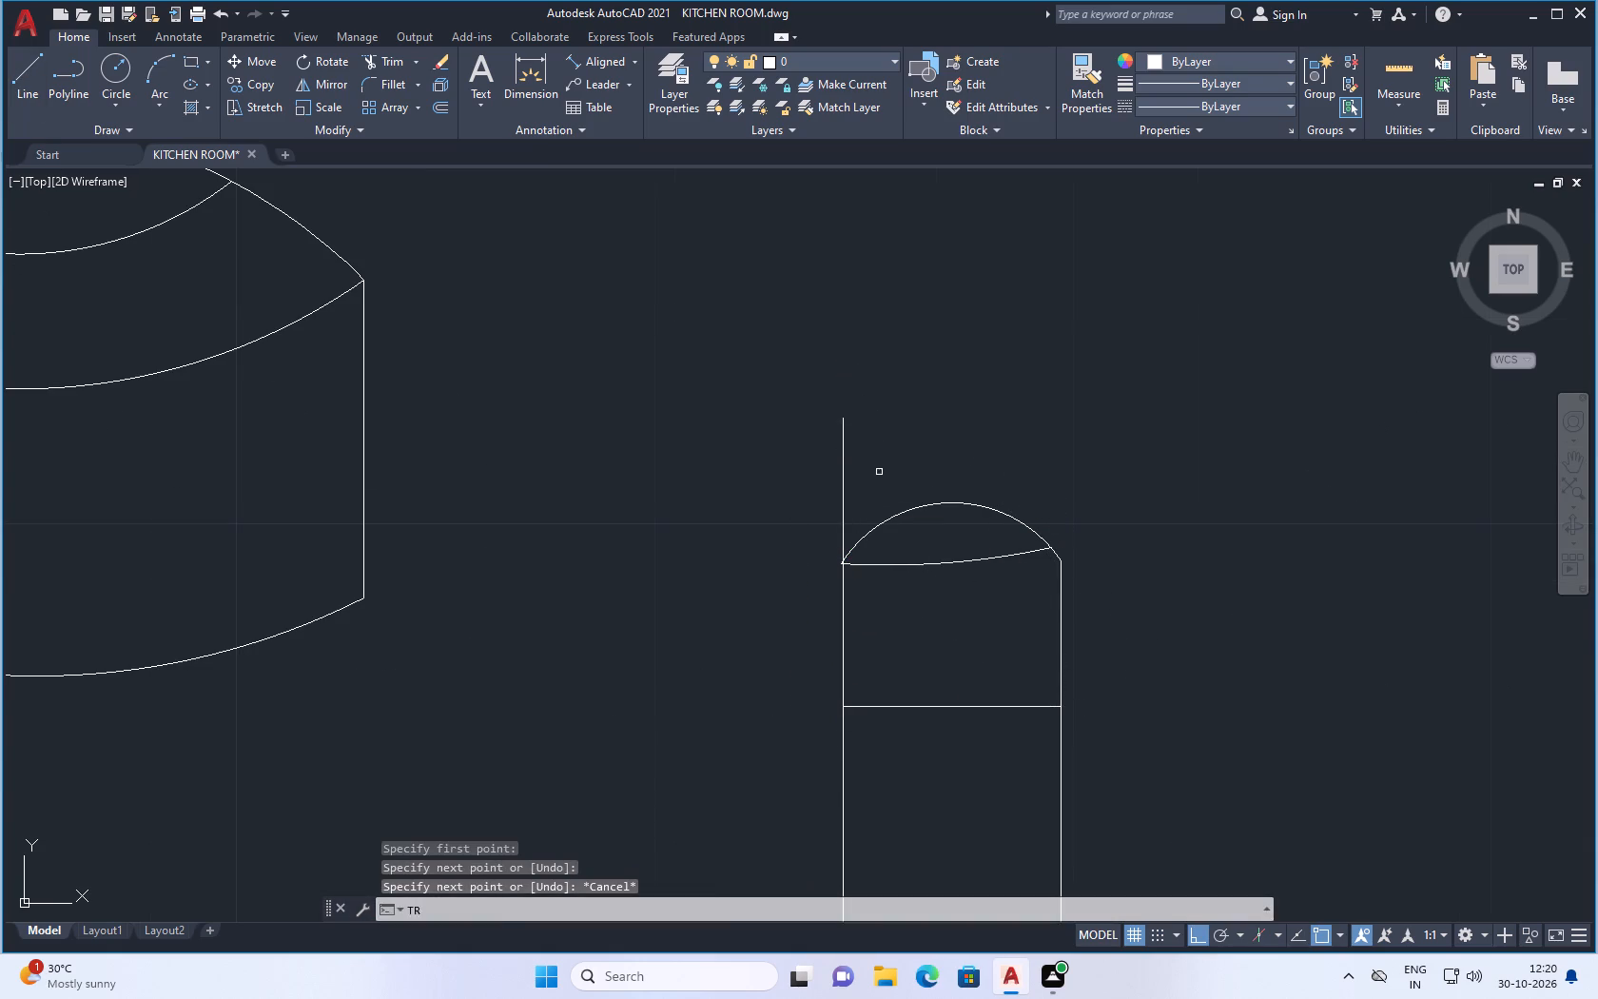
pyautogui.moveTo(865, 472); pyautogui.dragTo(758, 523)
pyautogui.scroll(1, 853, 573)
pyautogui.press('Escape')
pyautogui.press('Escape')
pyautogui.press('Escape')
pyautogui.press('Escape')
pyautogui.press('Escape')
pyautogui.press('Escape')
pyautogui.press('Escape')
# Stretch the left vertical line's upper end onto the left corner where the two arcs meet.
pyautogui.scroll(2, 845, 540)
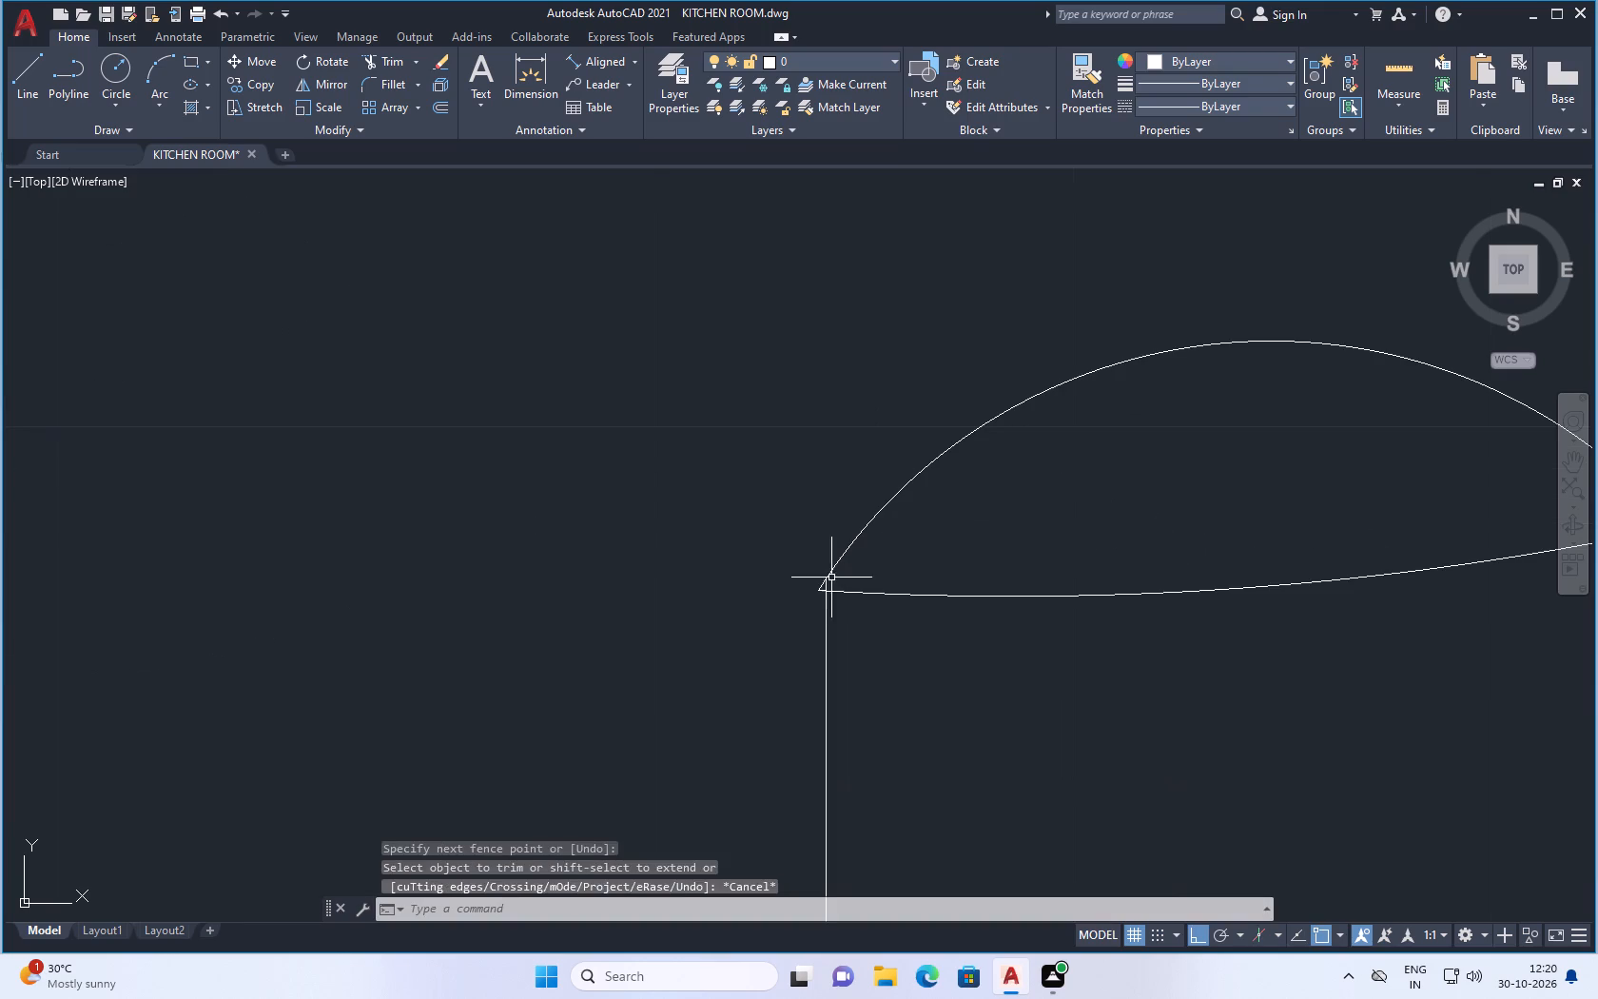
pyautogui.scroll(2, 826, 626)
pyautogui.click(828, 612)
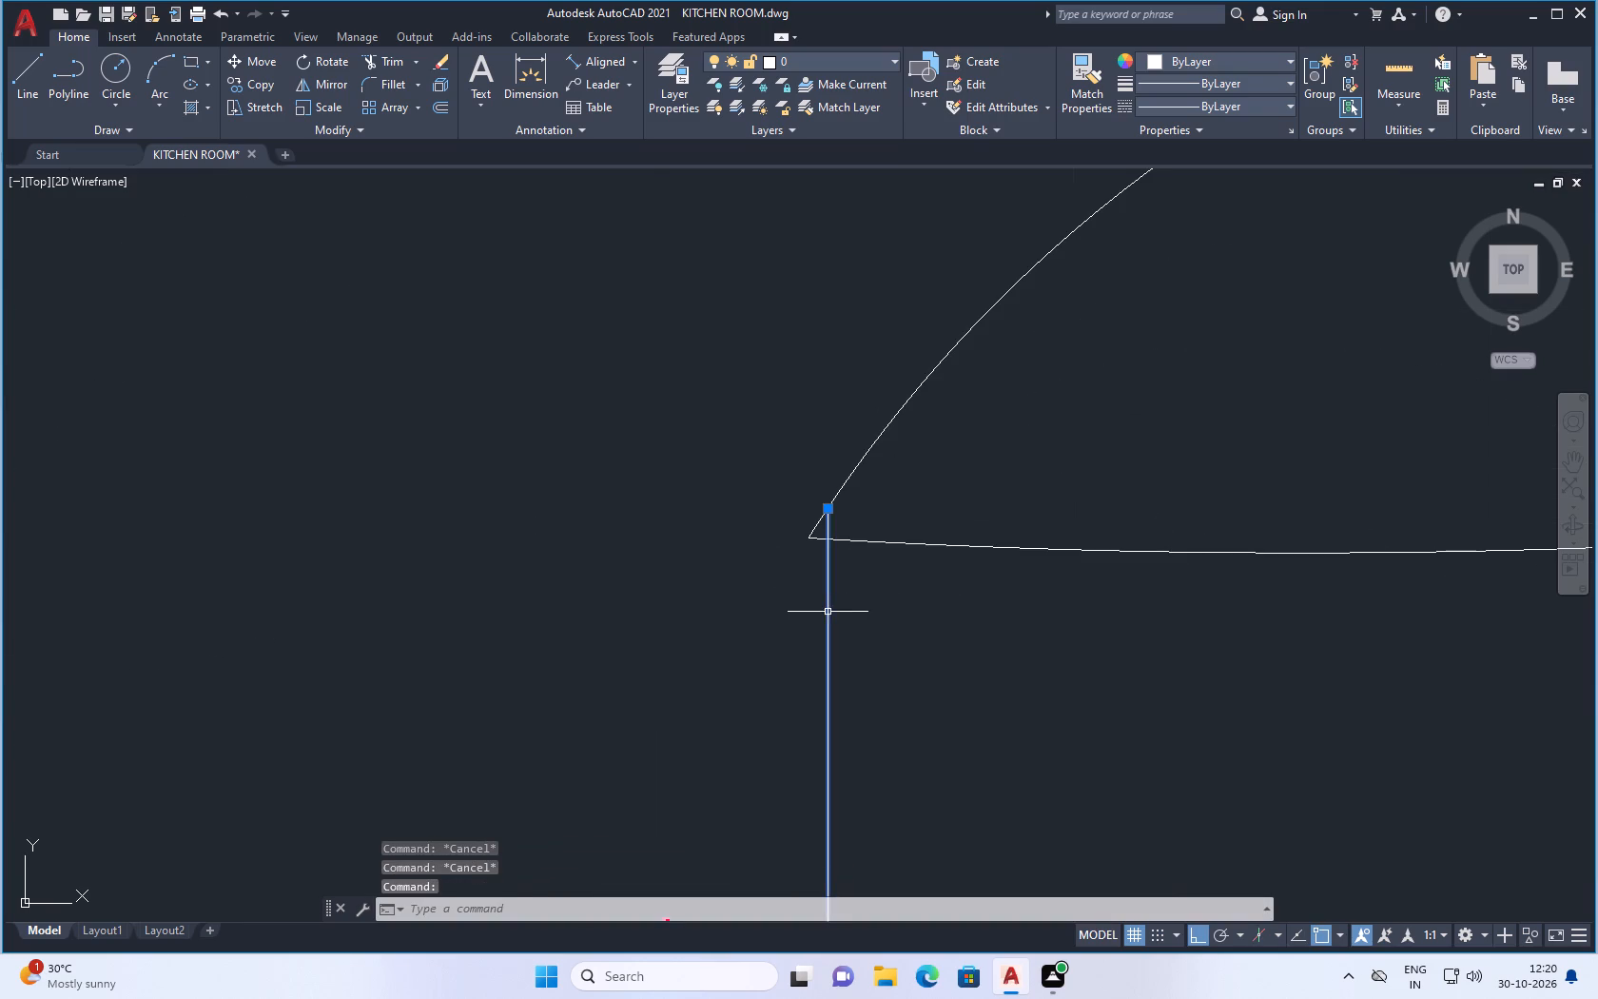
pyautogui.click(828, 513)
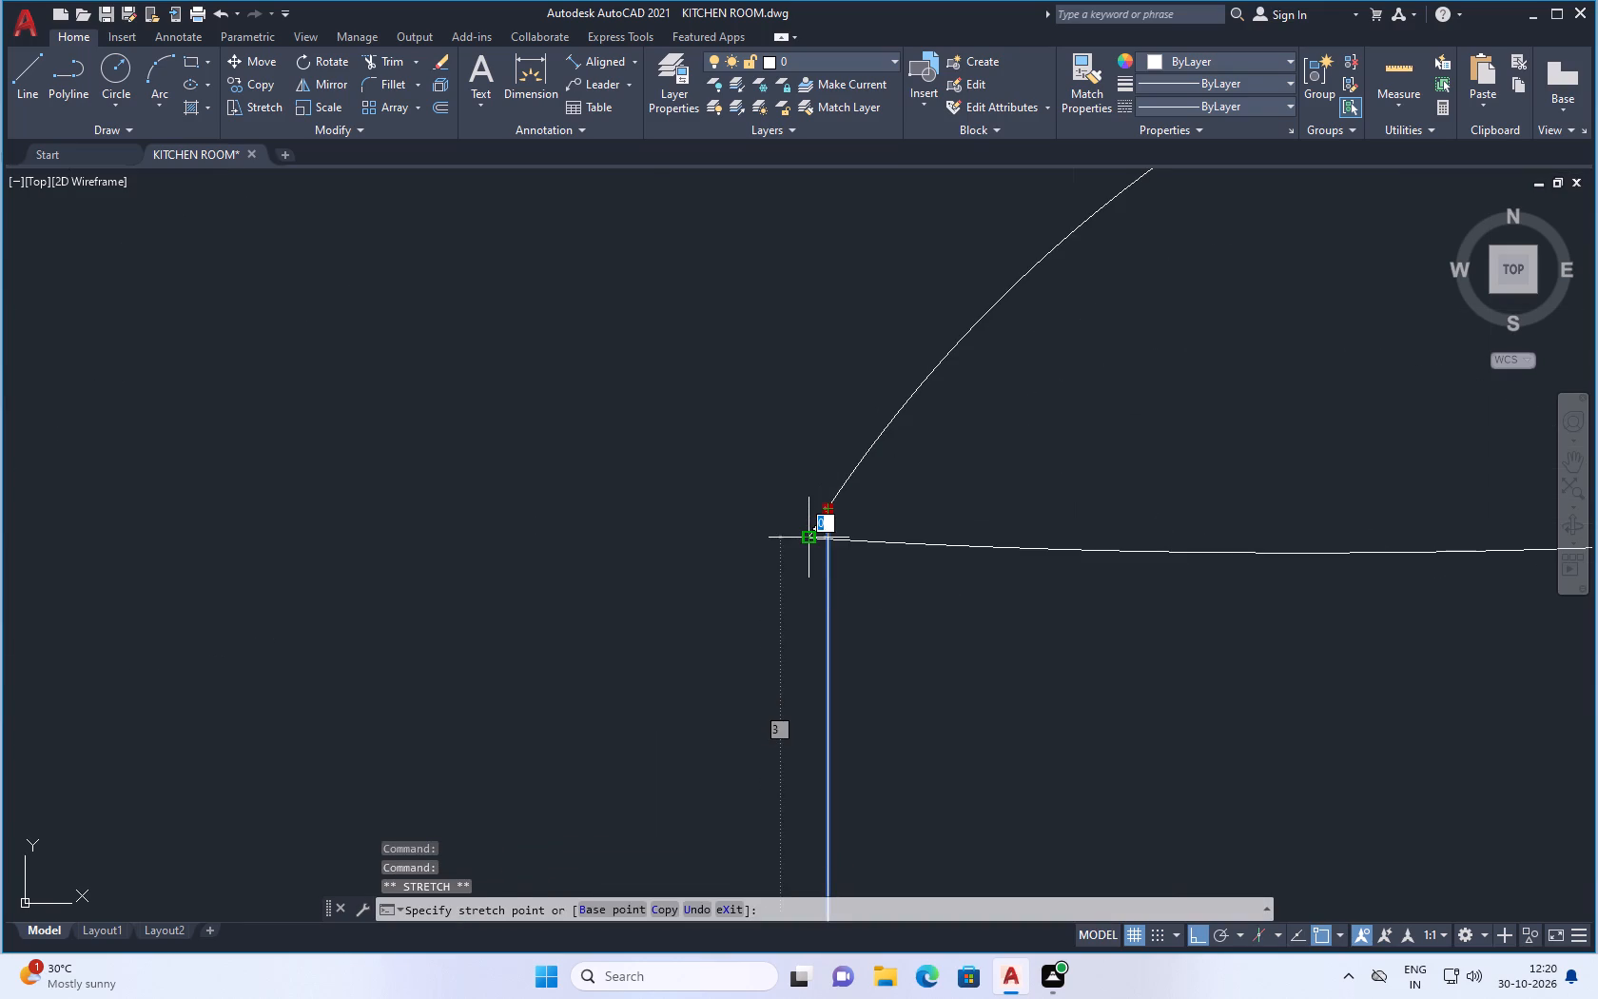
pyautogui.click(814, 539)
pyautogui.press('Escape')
# Stretch the shallow arc's right end to the upper end of the right vertical line.
pyautogui.scroll(-5, 782, 625)
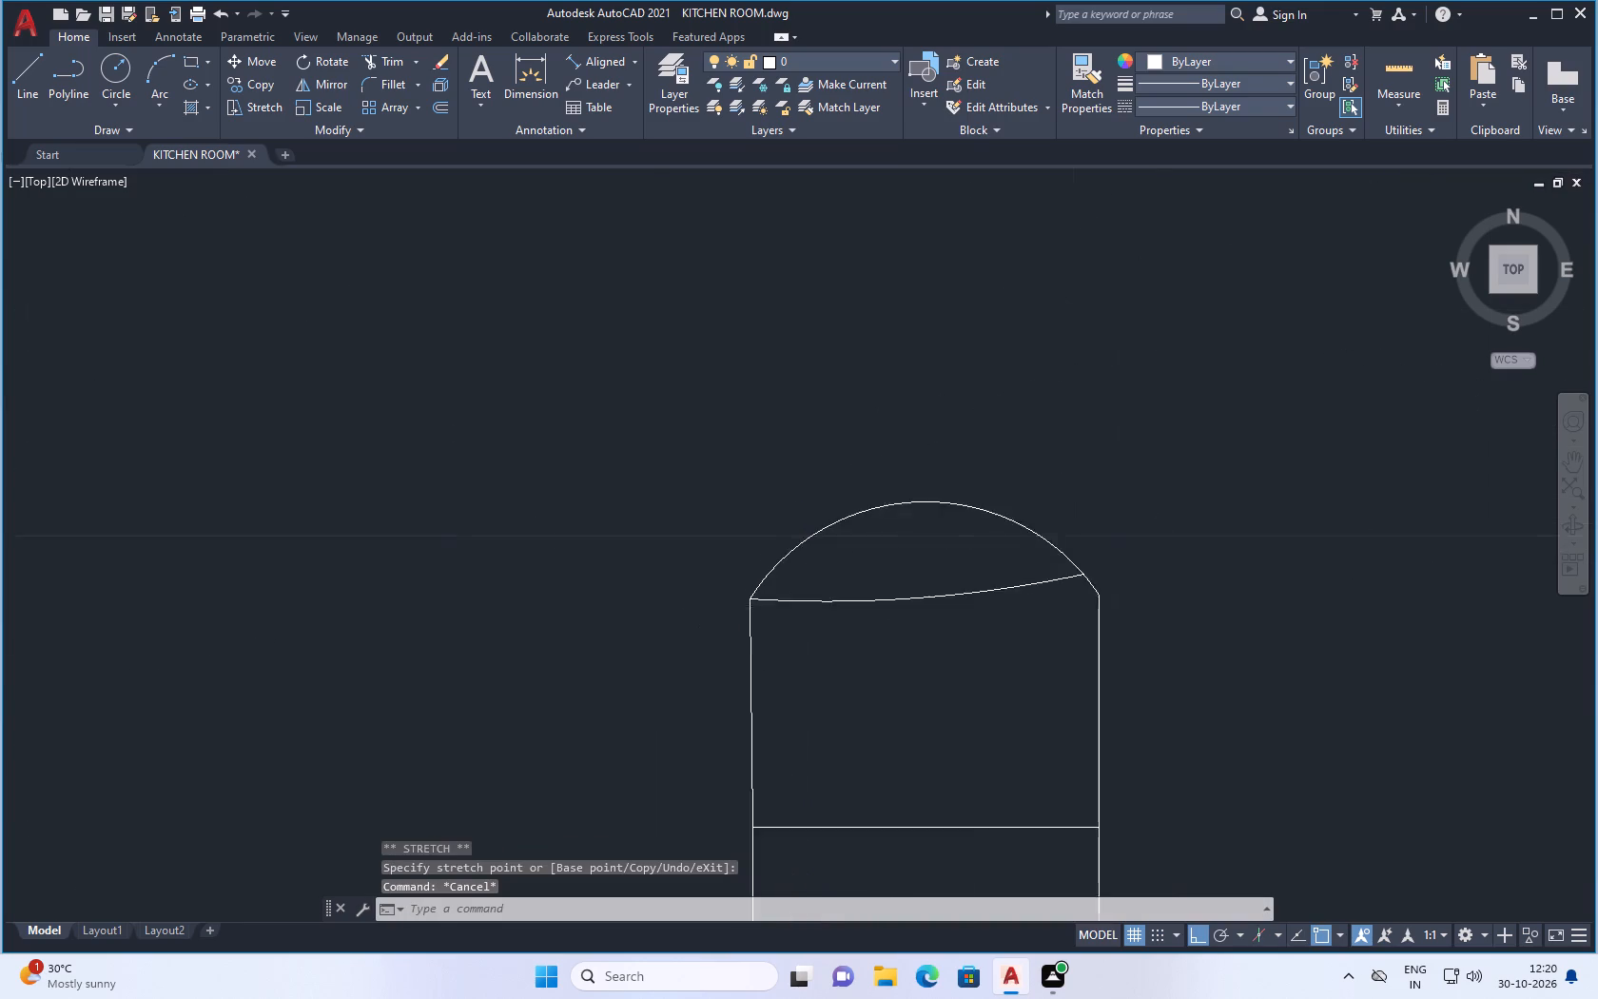
pyautogui.scroll(2, 945, 588)
pyautogui.scroll(-1, 971, 611)
pyautogui.scroll(2, 952, 610)
pyautogui.scroll(-2, 983, 621)
pyautogui.click(915, 621)
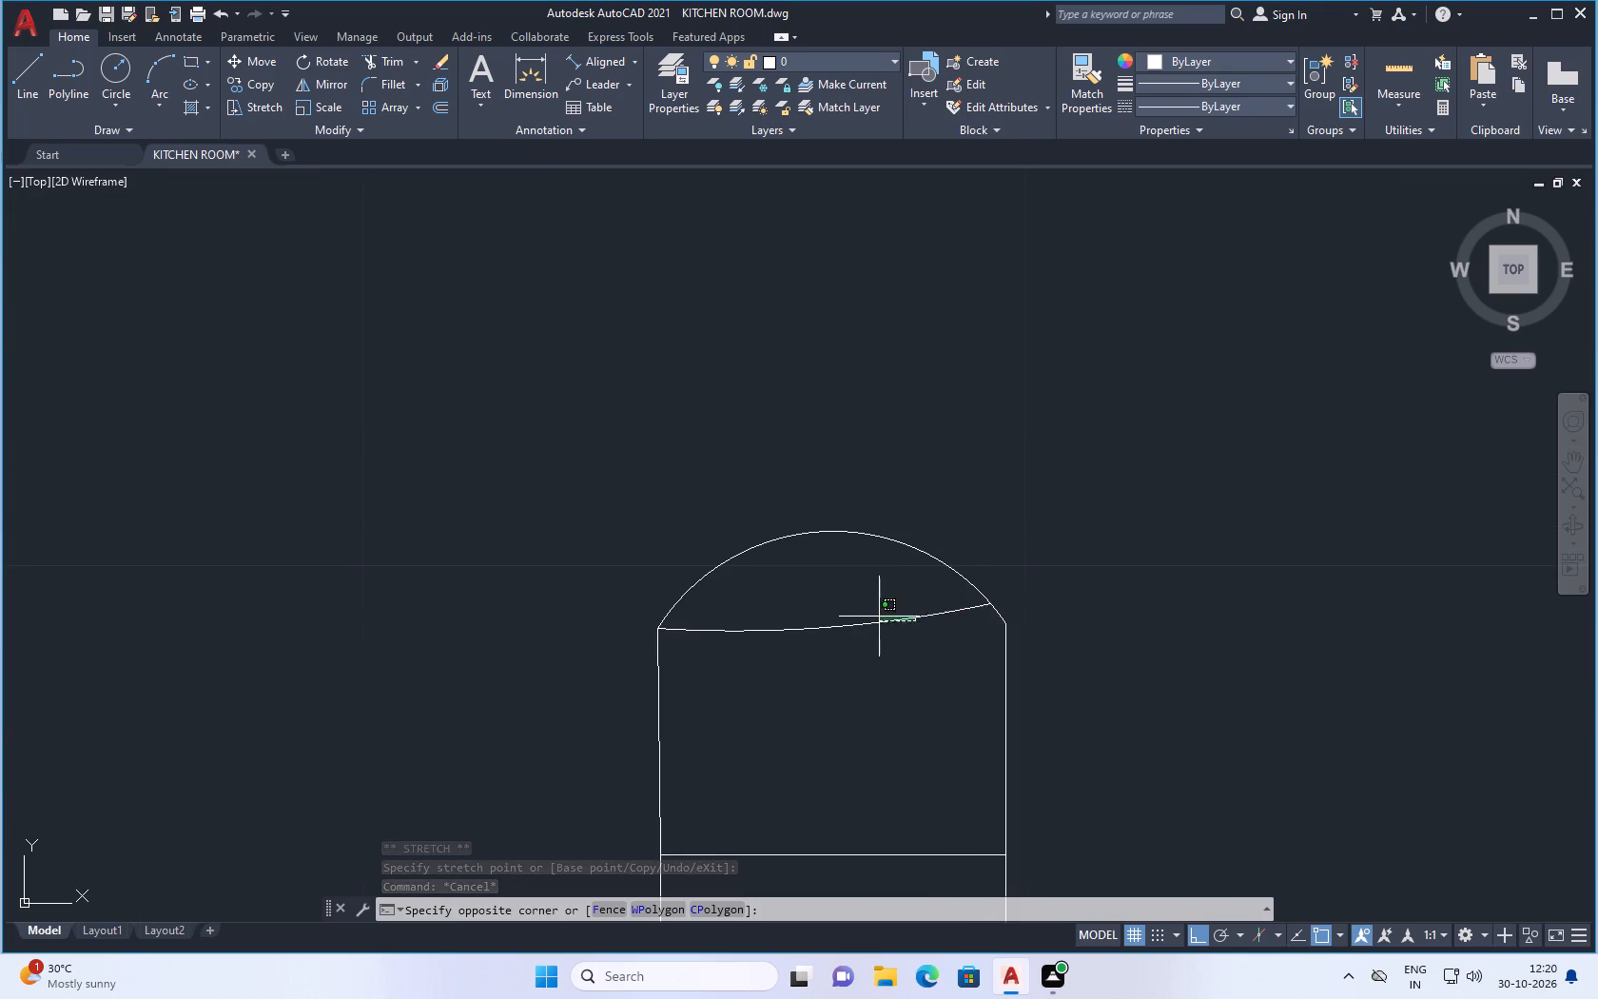
pyautogui.click(879, 623)
pyautogui.click(989, 605)
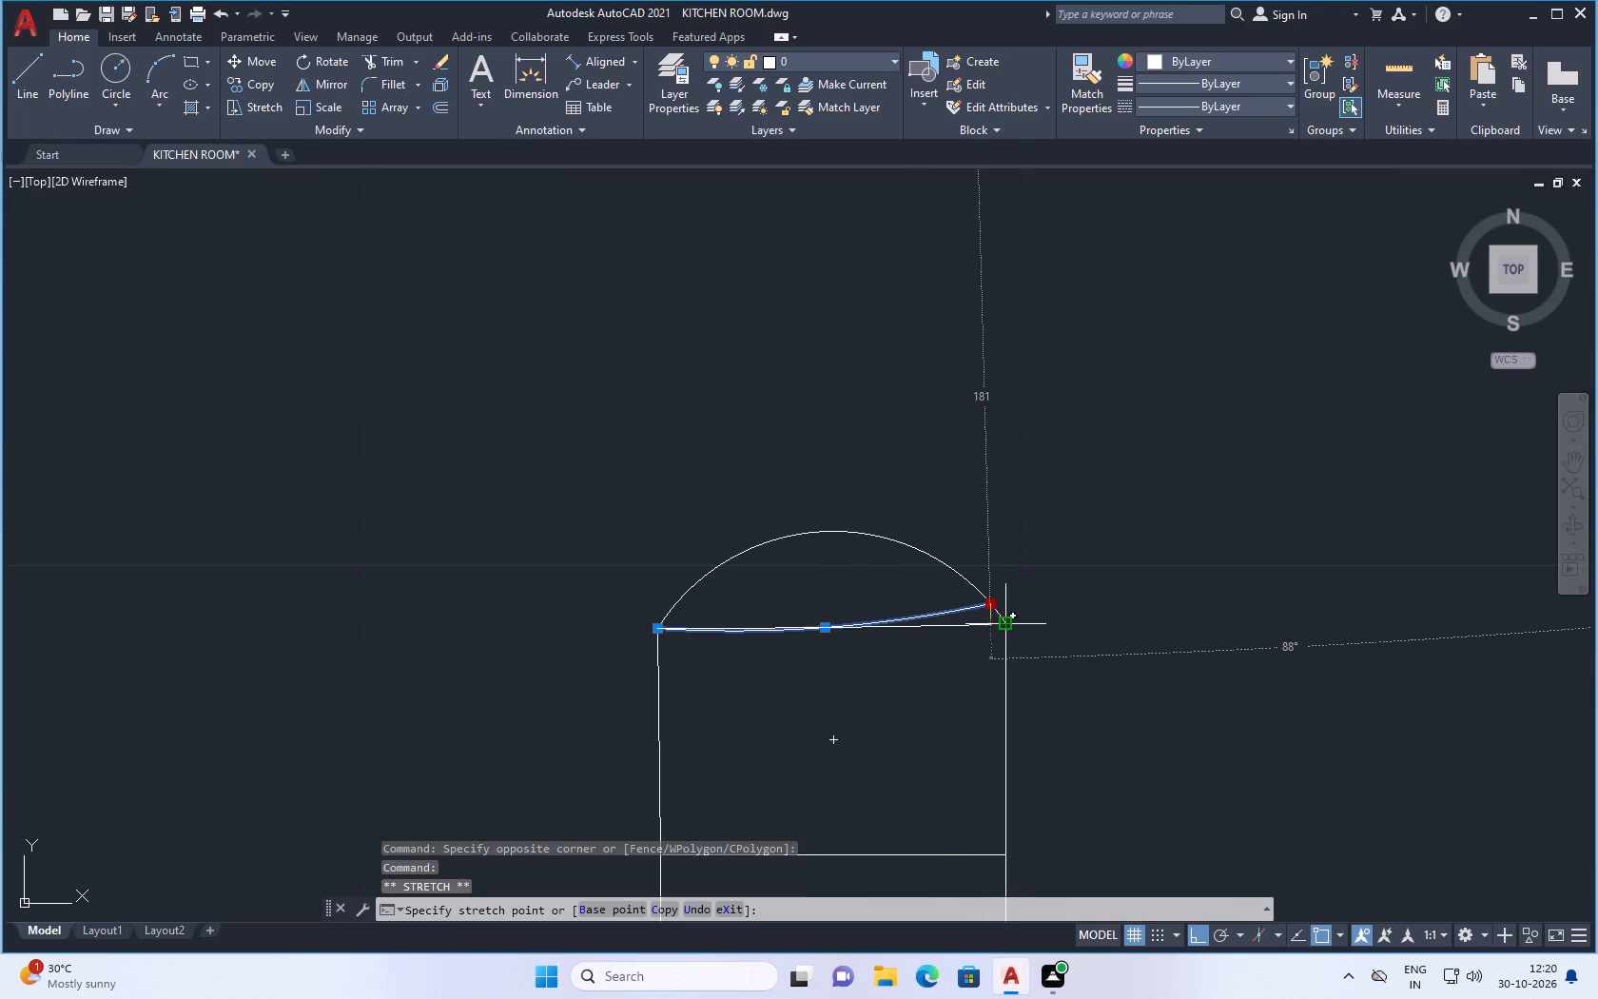
pyautogui.click(1003, 619)
pyautogui.scroll(-2, 867, 643)
pyautogui.press('Escape')
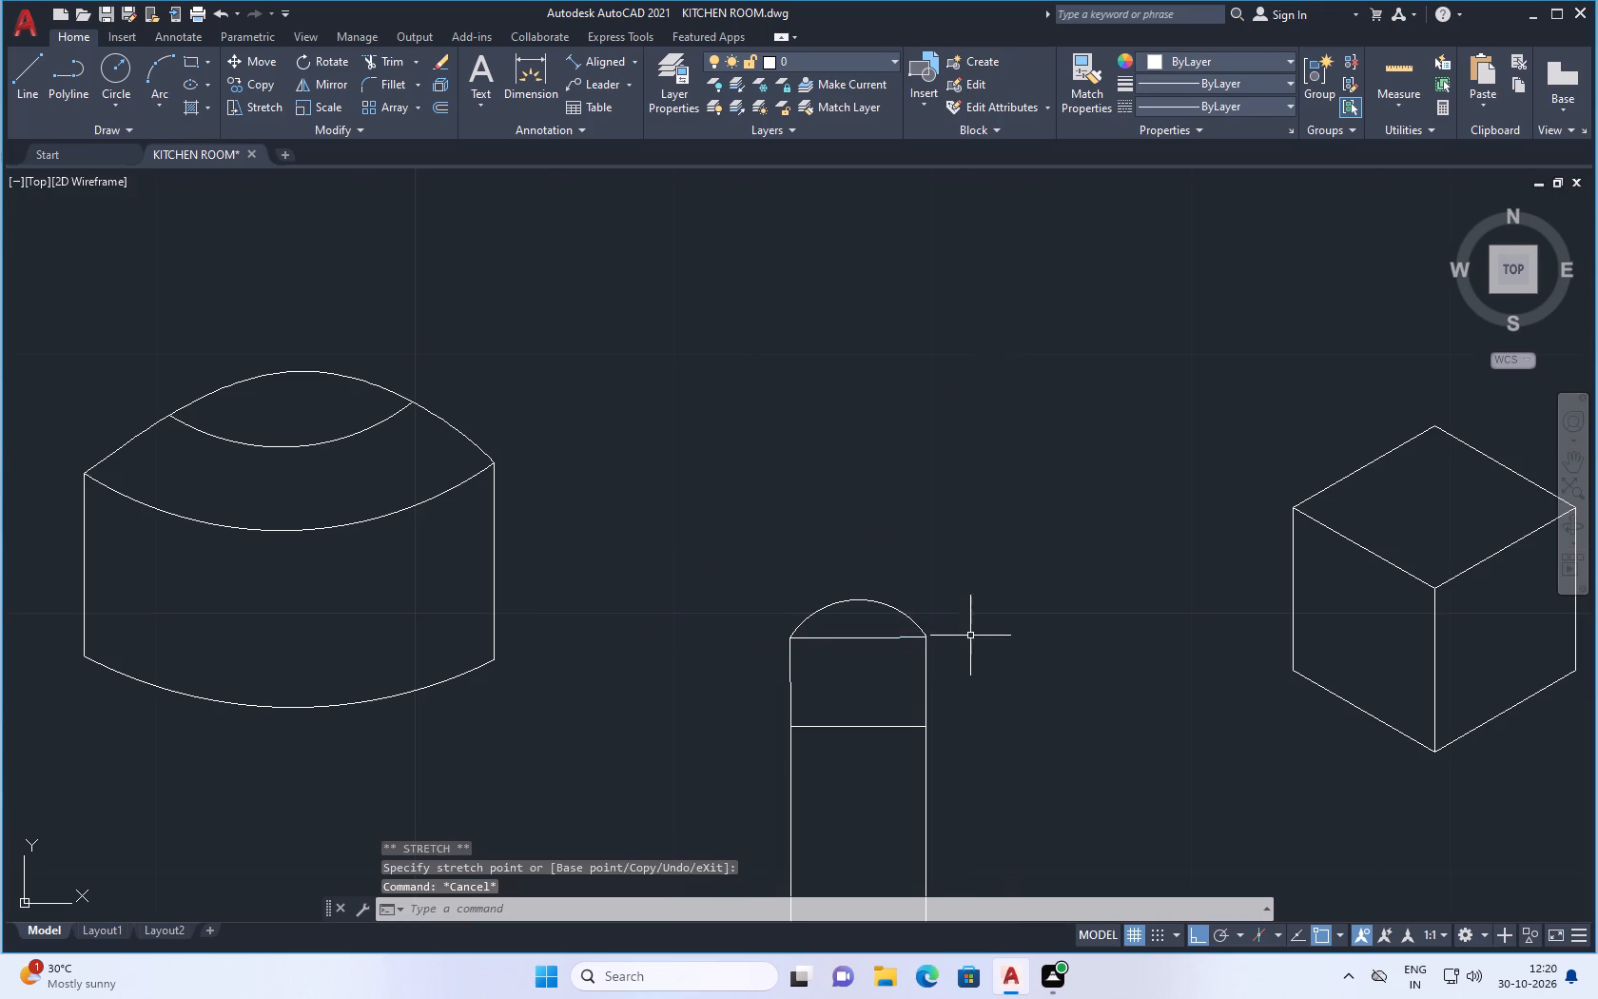
# Stretch the shallow arc's midpoint downward so it bows below its two ends.
pyautogui.scroll(-1, 823, 656)
pyautogui.scroll(2, 834, 640)
pyautogui.scroll(-2, 841, 661)
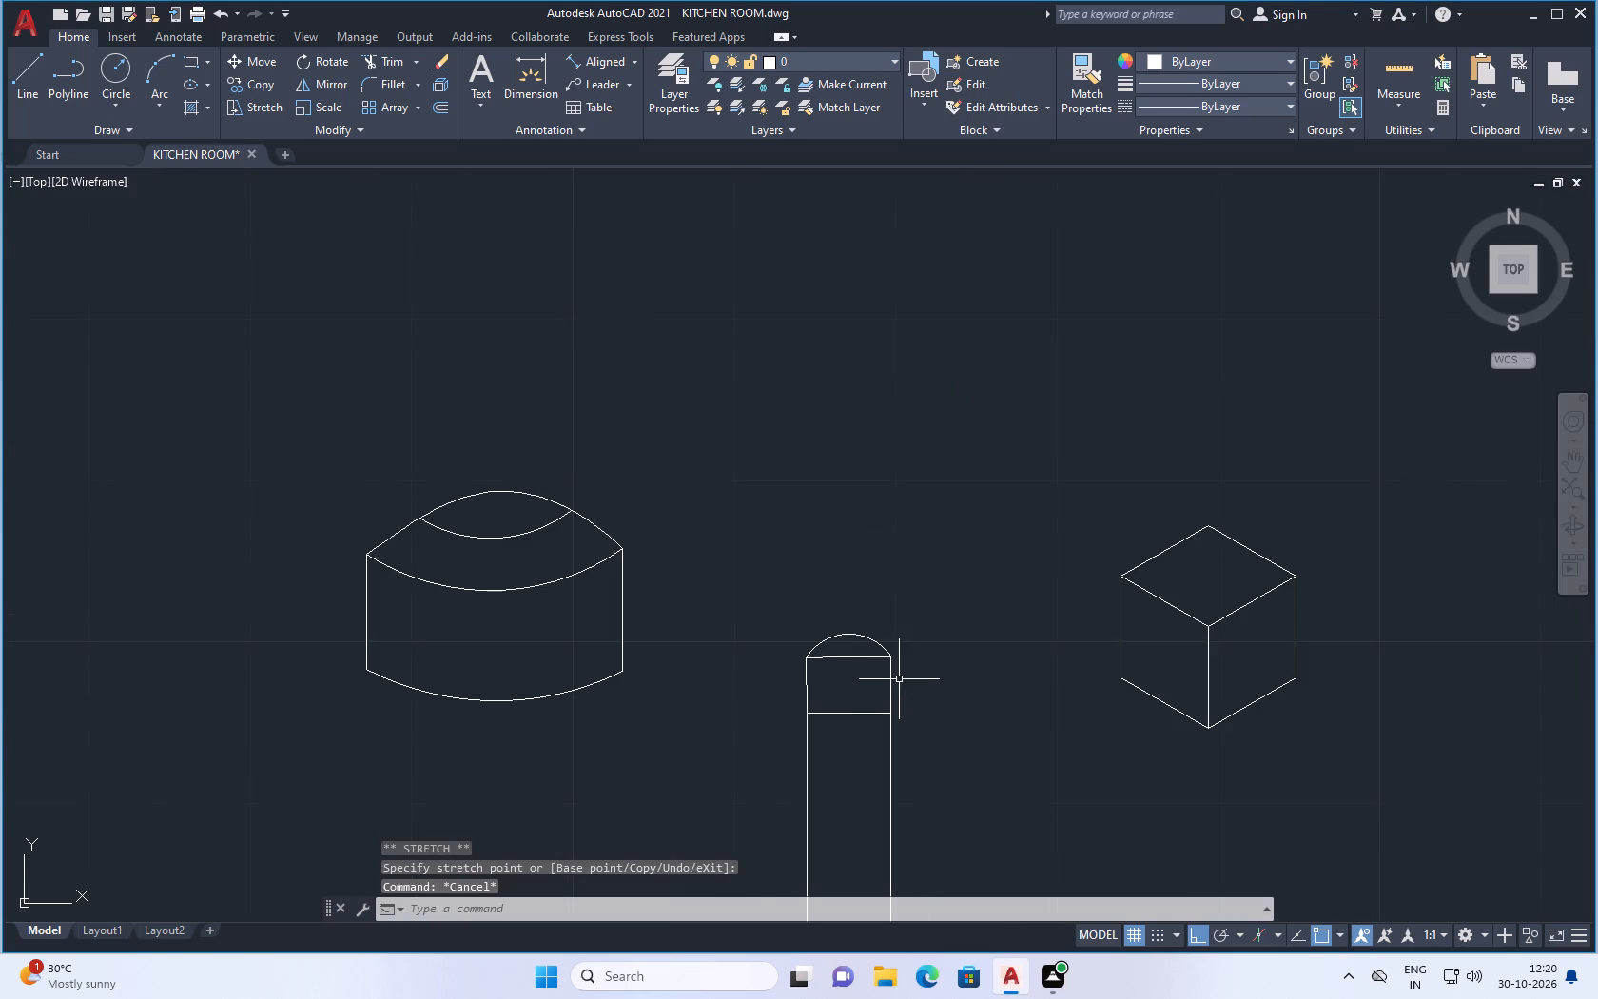
pyautogui.scroll(-2, 899, 679)
pyautogui.scroll(3, 867, 677)
pyautogui.click(912, 659)
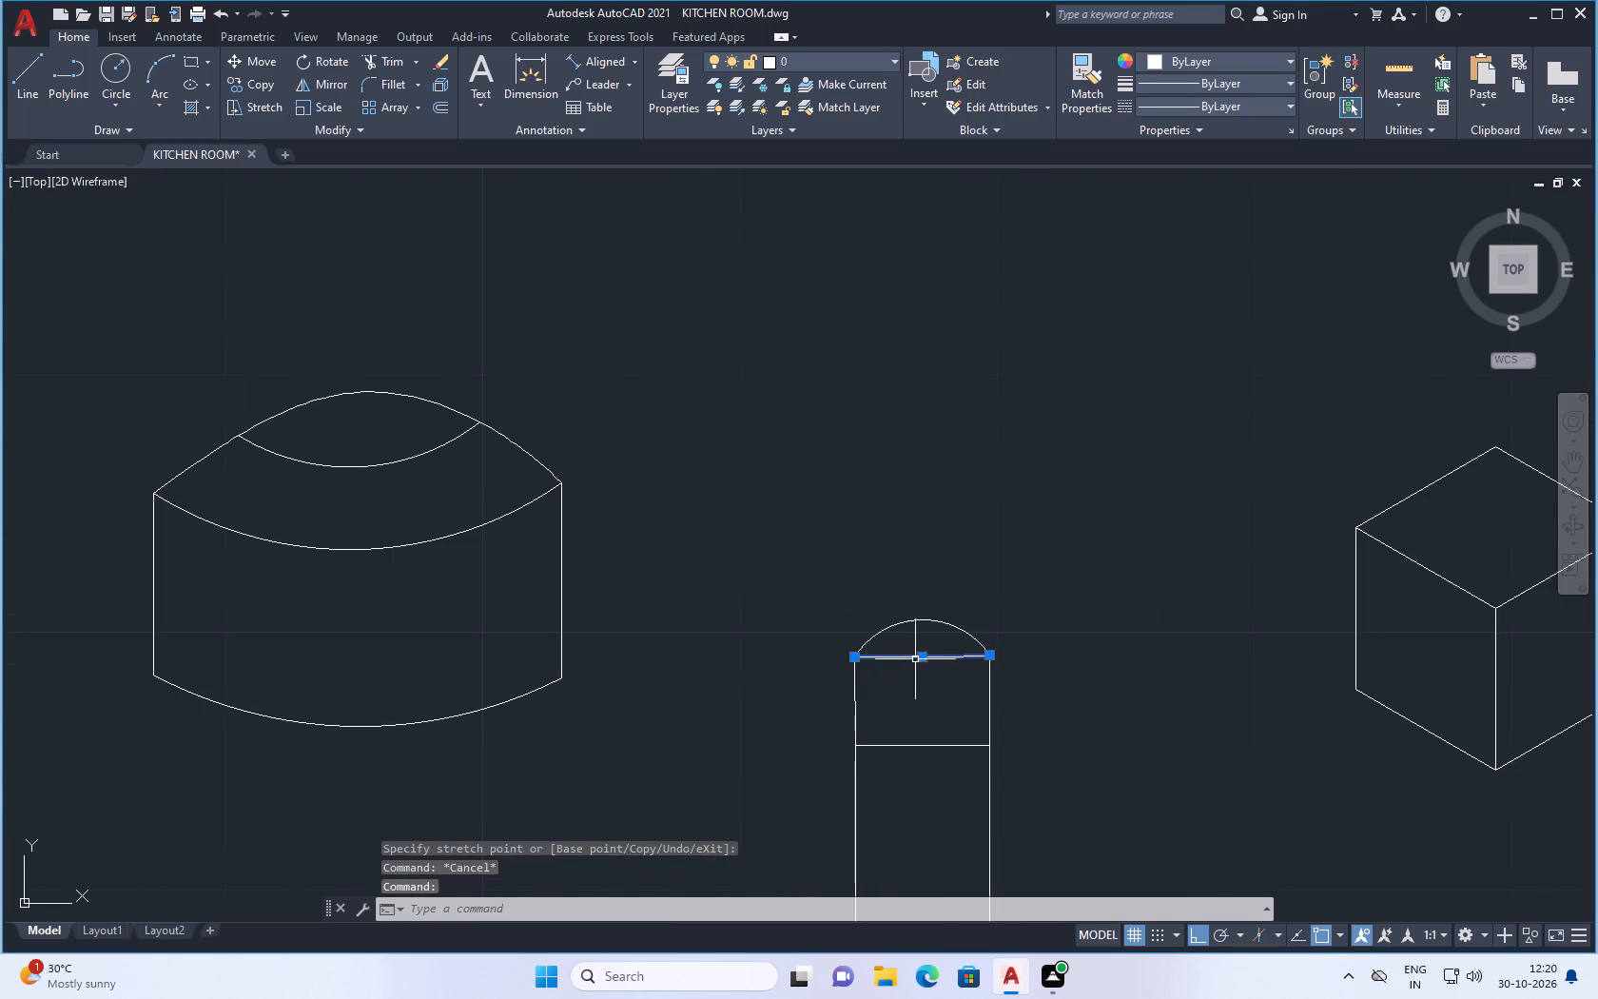
pyautogui.scroll(3, 953, 668)
pyautogui.click(826, 637)
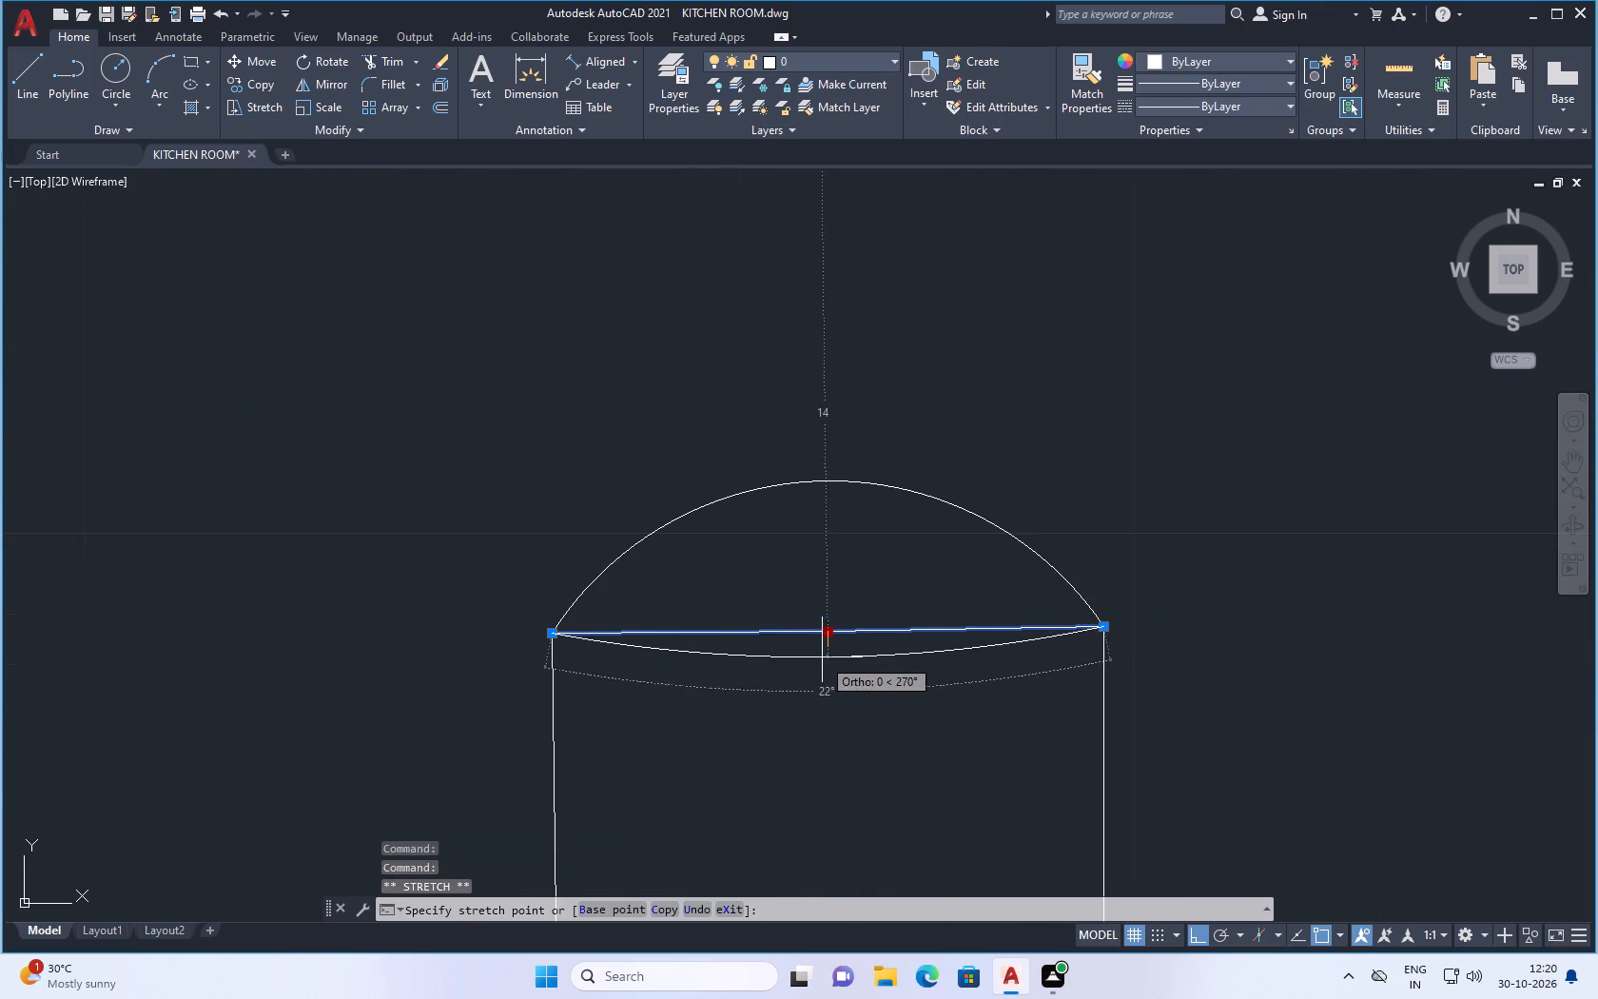
pyautogui.click(828, 691)
pyautogui.scroll(-3, 946, 697)
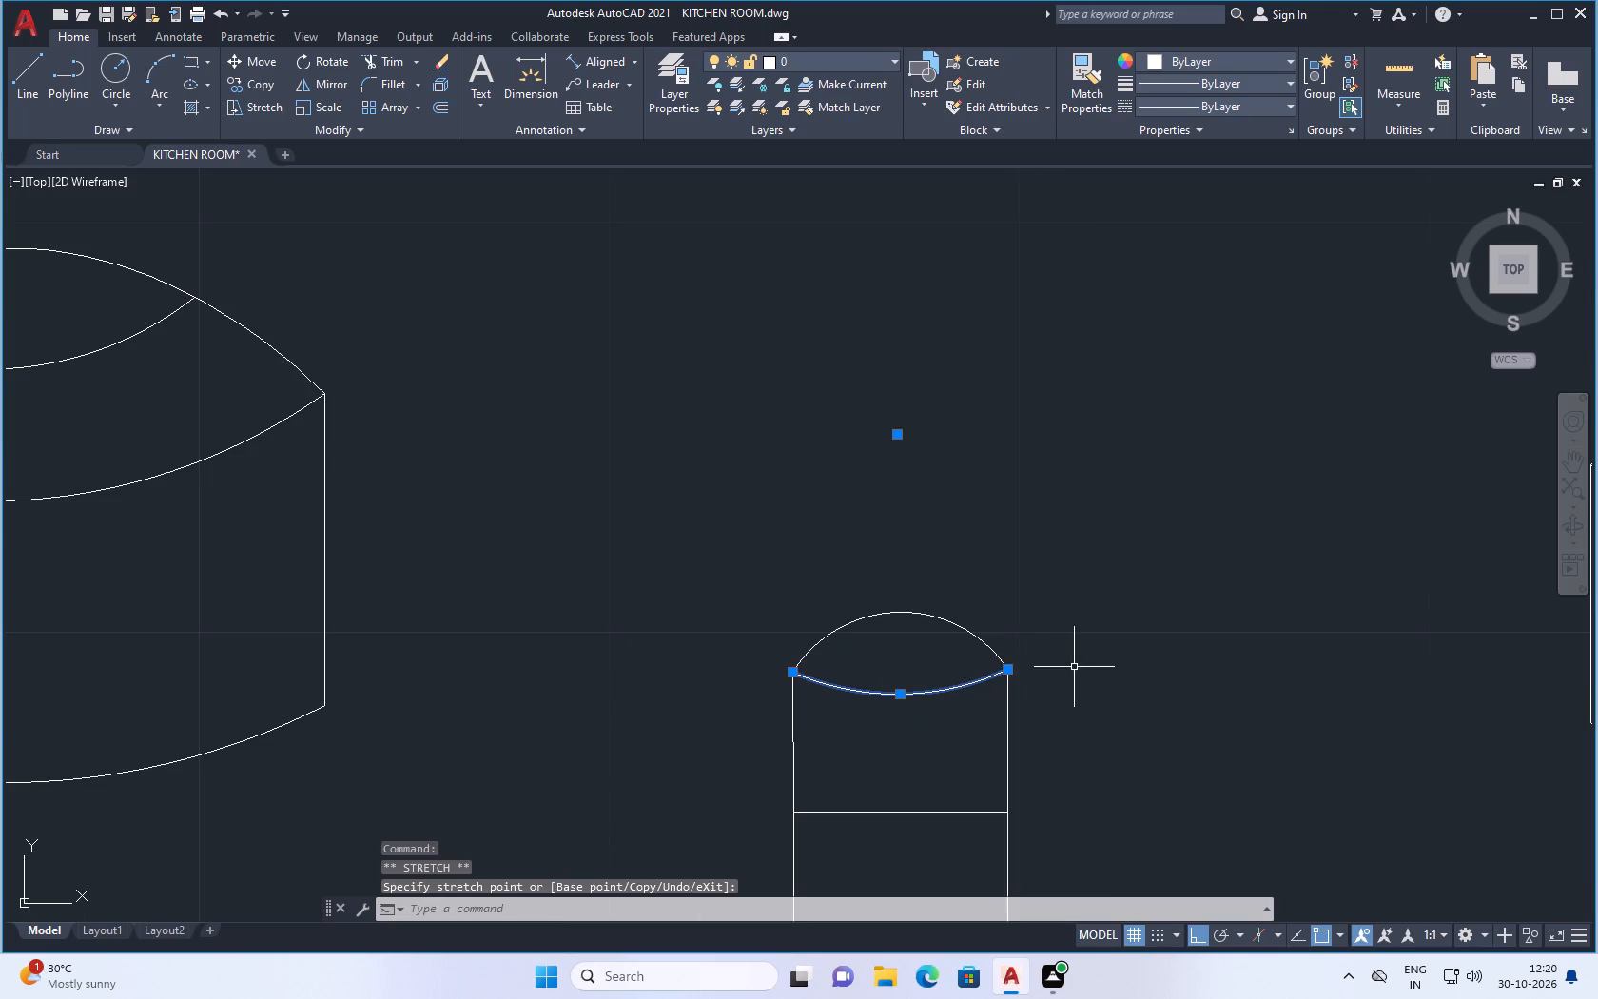
pyautogui.press('Escape')
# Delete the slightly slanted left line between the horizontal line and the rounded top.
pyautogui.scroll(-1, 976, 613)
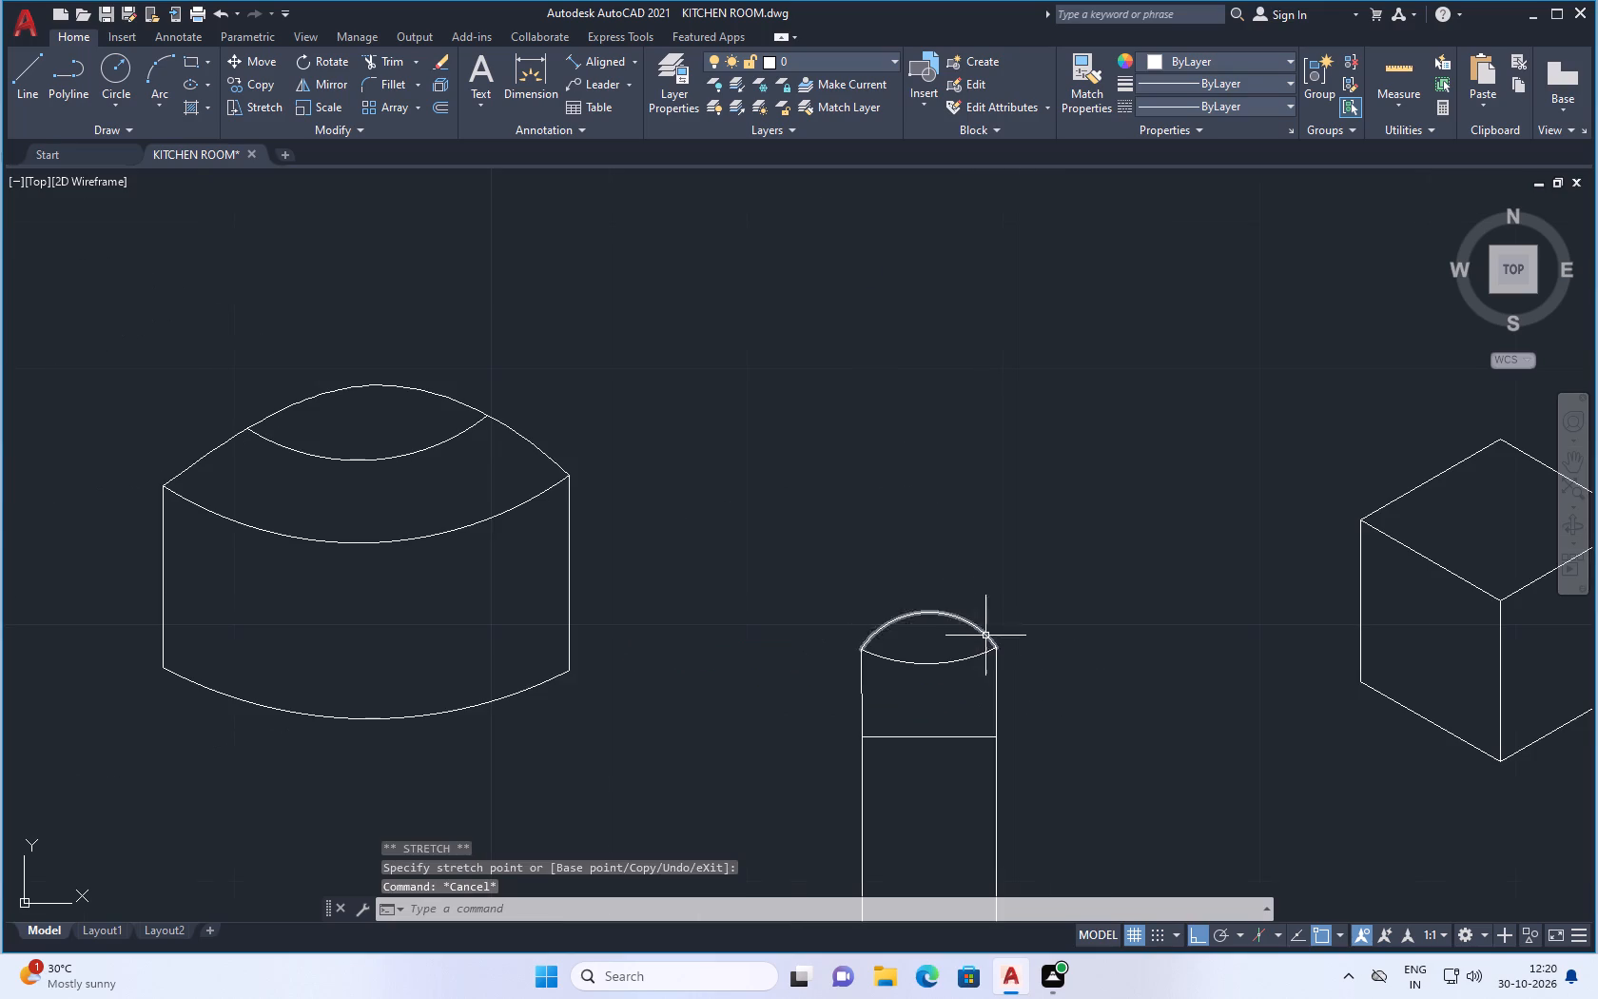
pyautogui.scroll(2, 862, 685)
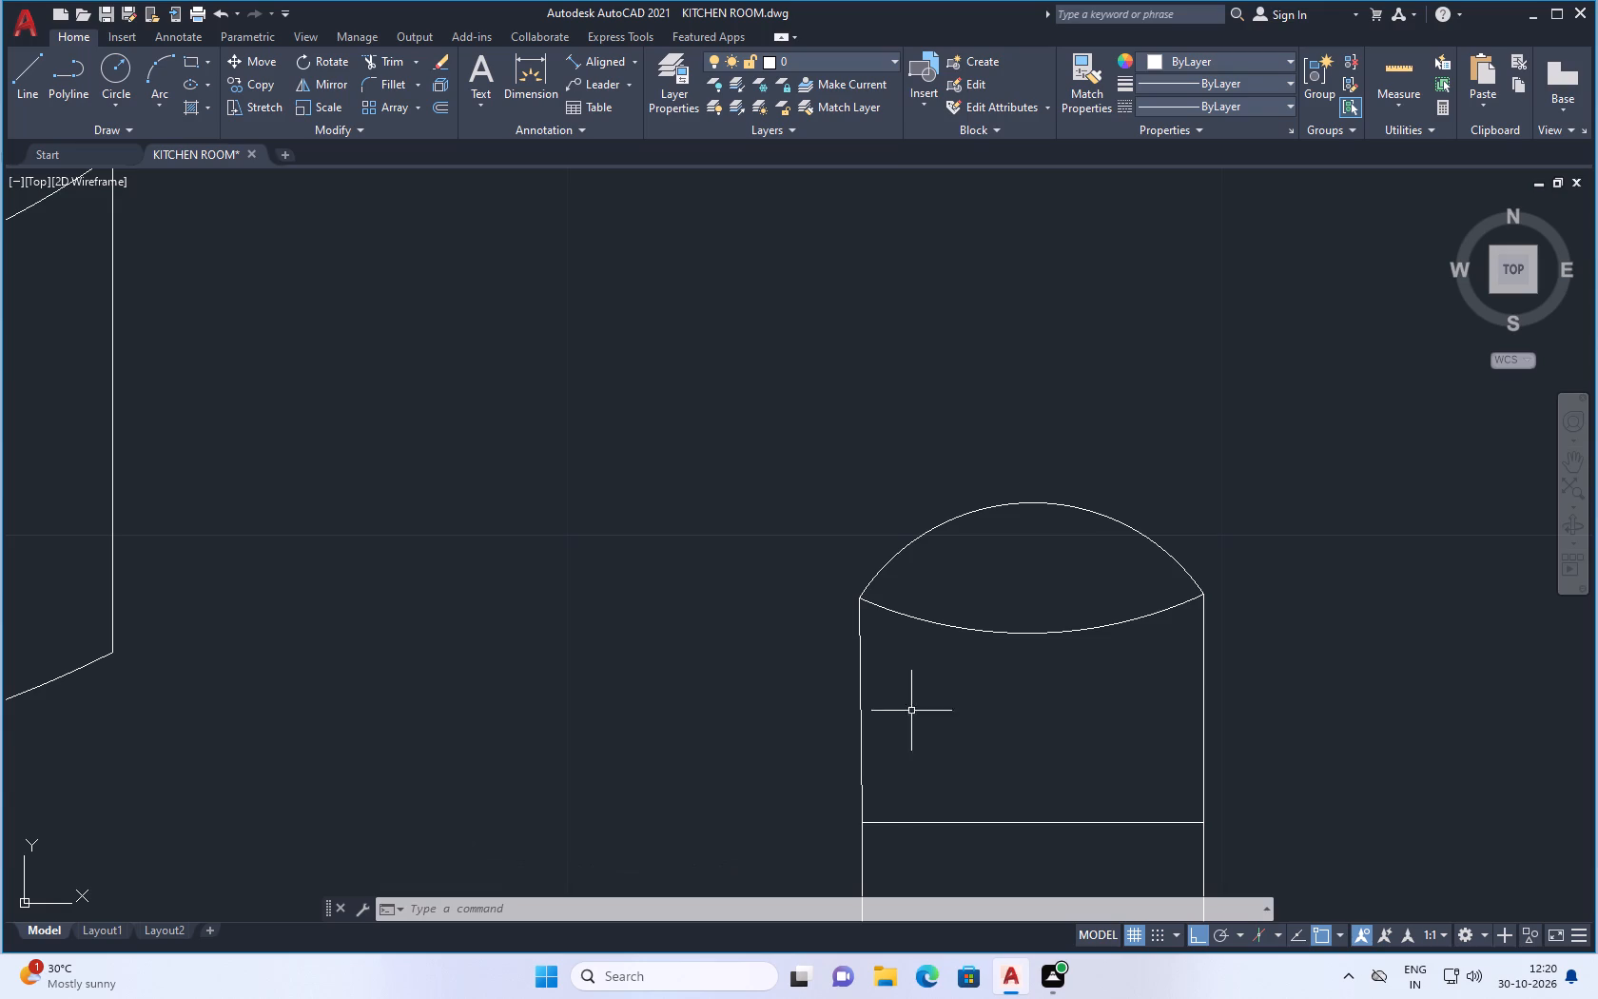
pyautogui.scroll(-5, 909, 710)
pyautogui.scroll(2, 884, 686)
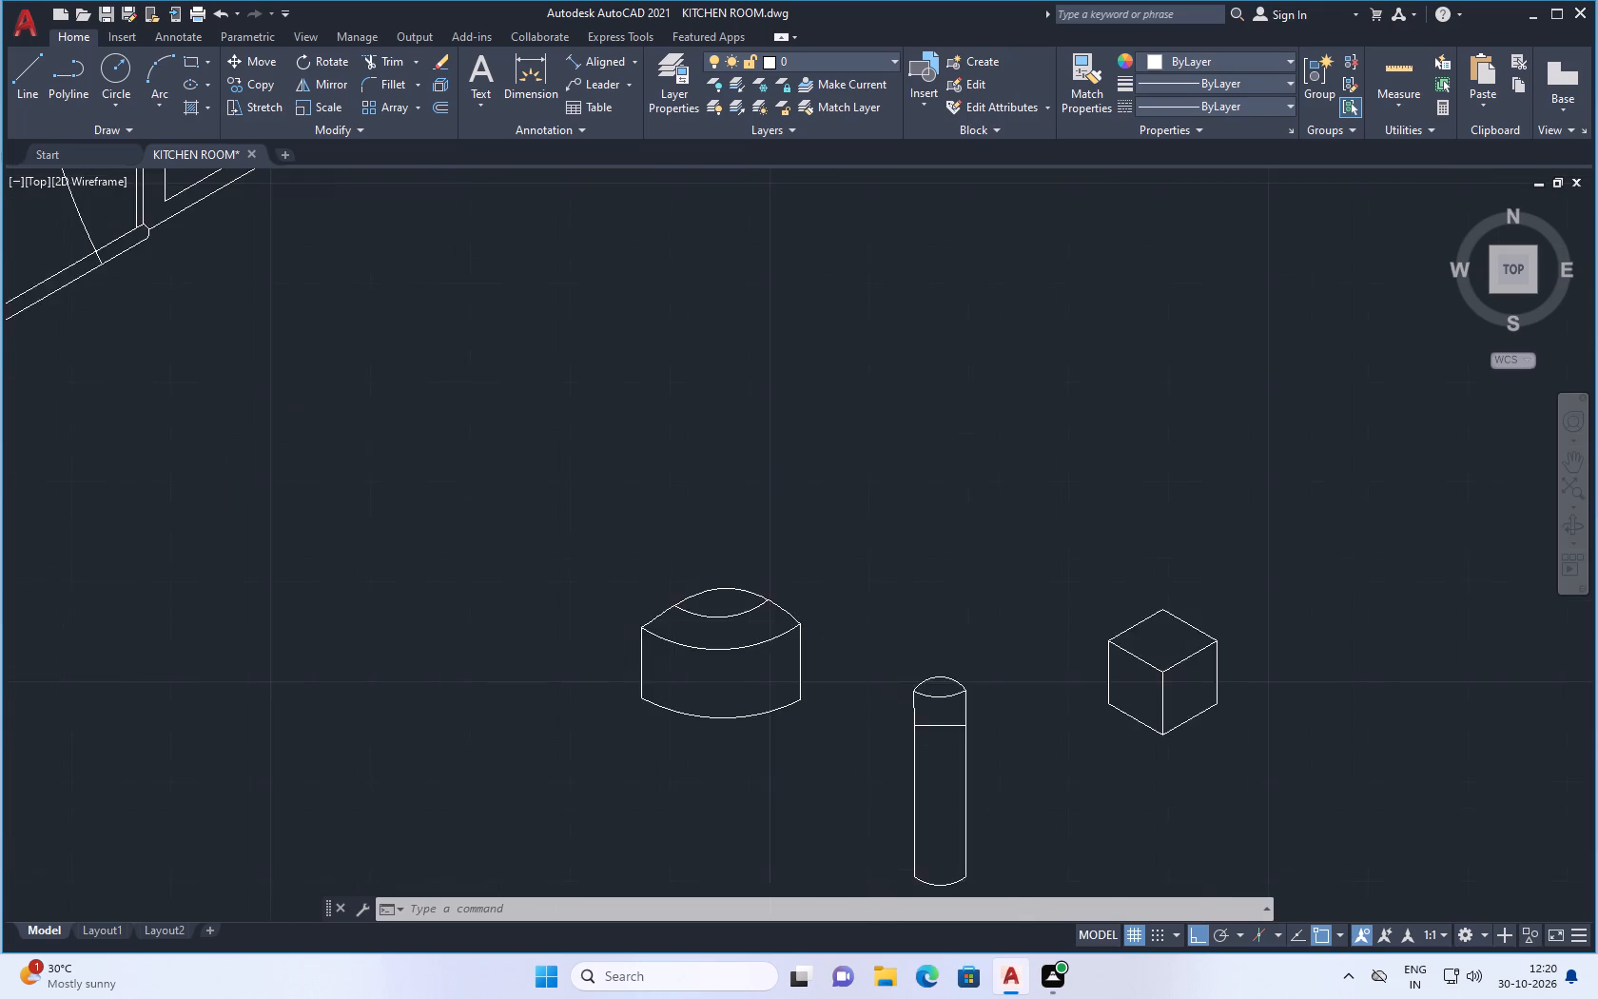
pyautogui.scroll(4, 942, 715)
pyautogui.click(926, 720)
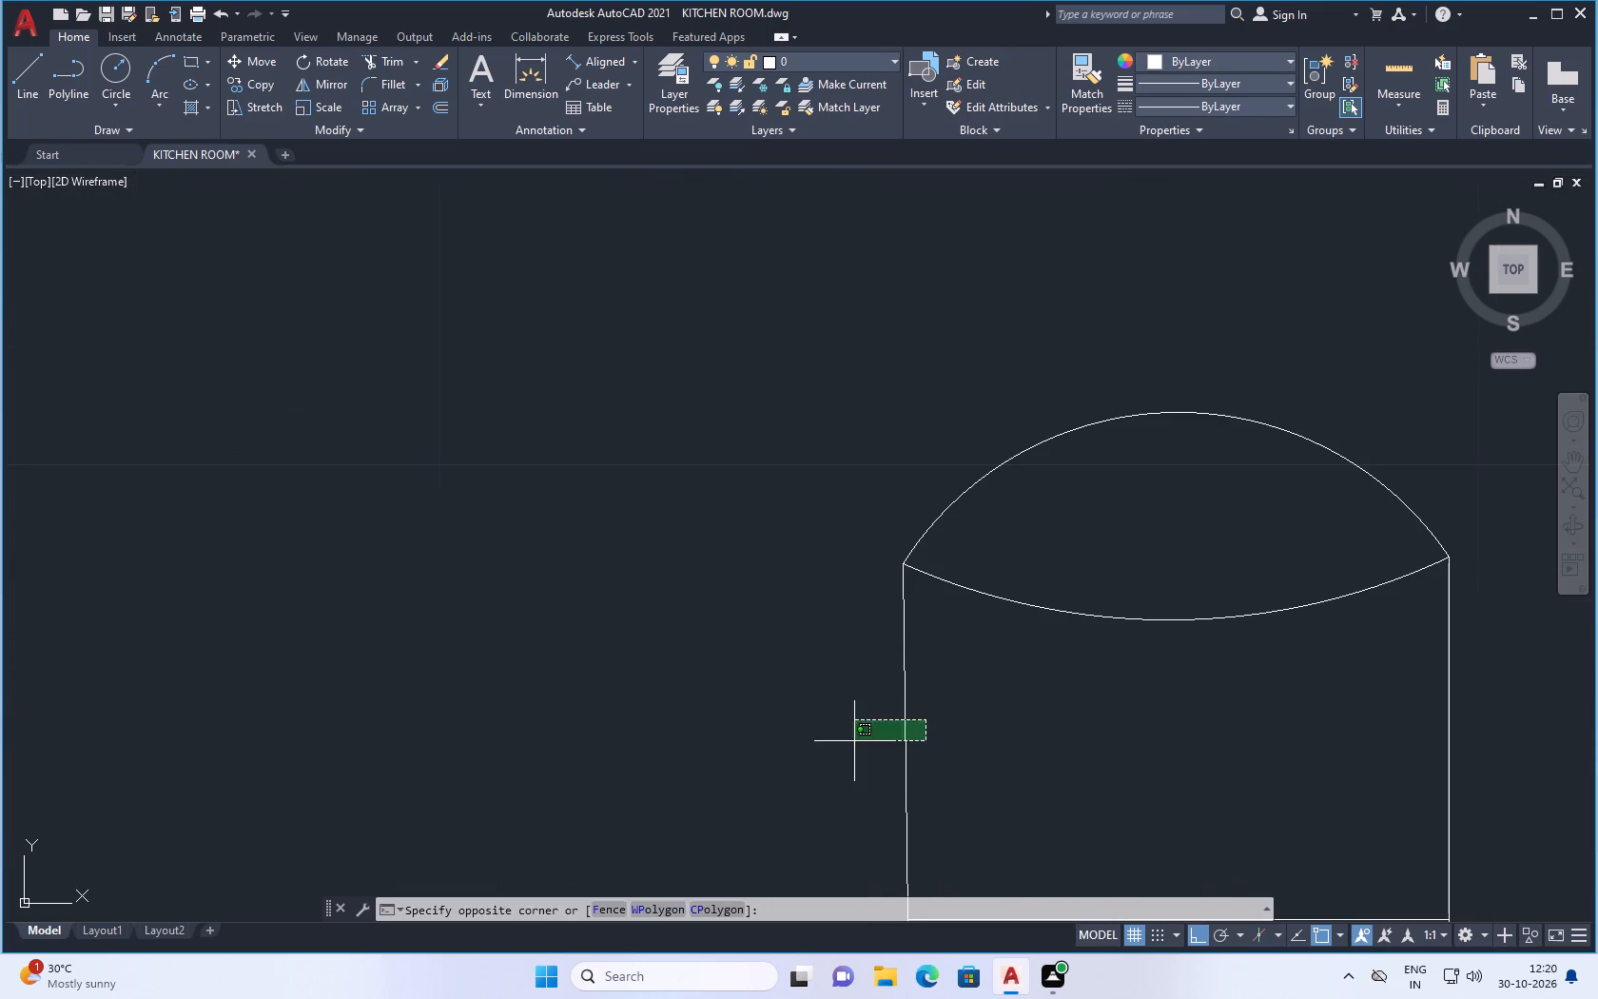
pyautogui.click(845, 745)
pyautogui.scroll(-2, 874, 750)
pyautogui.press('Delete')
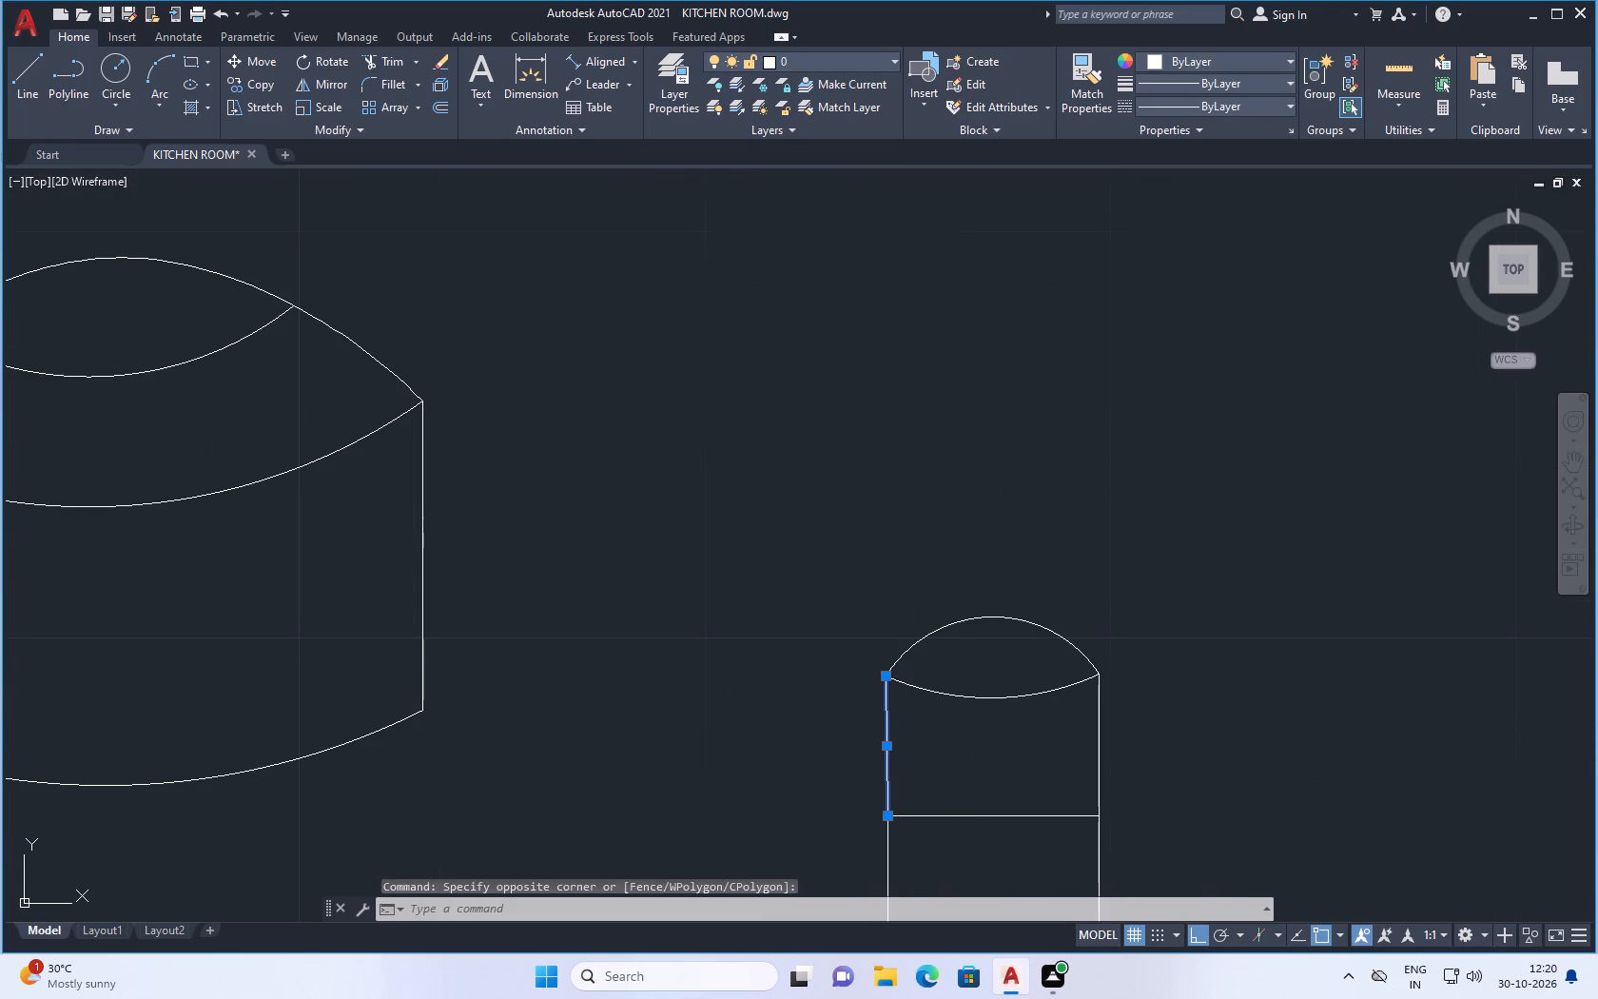
# Draw a vertical line from the left end of the cylinder's horizontal line up past the rounded top.
pyautogui.click(19, 82)
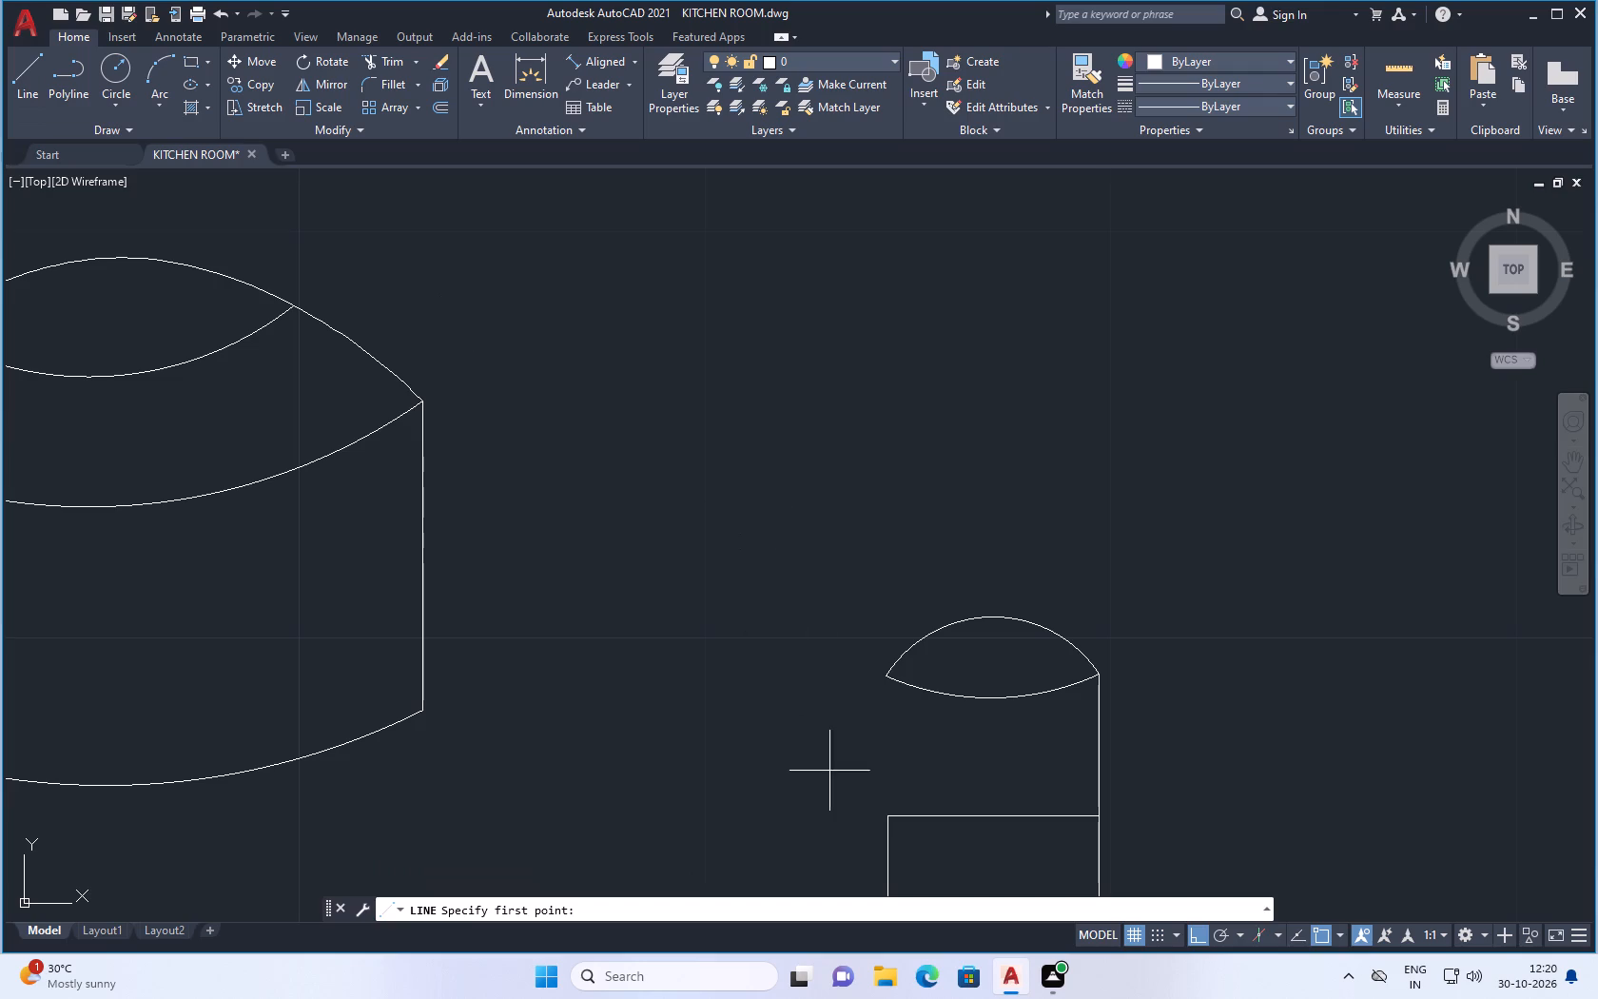
pyautogui.click(889, 819)
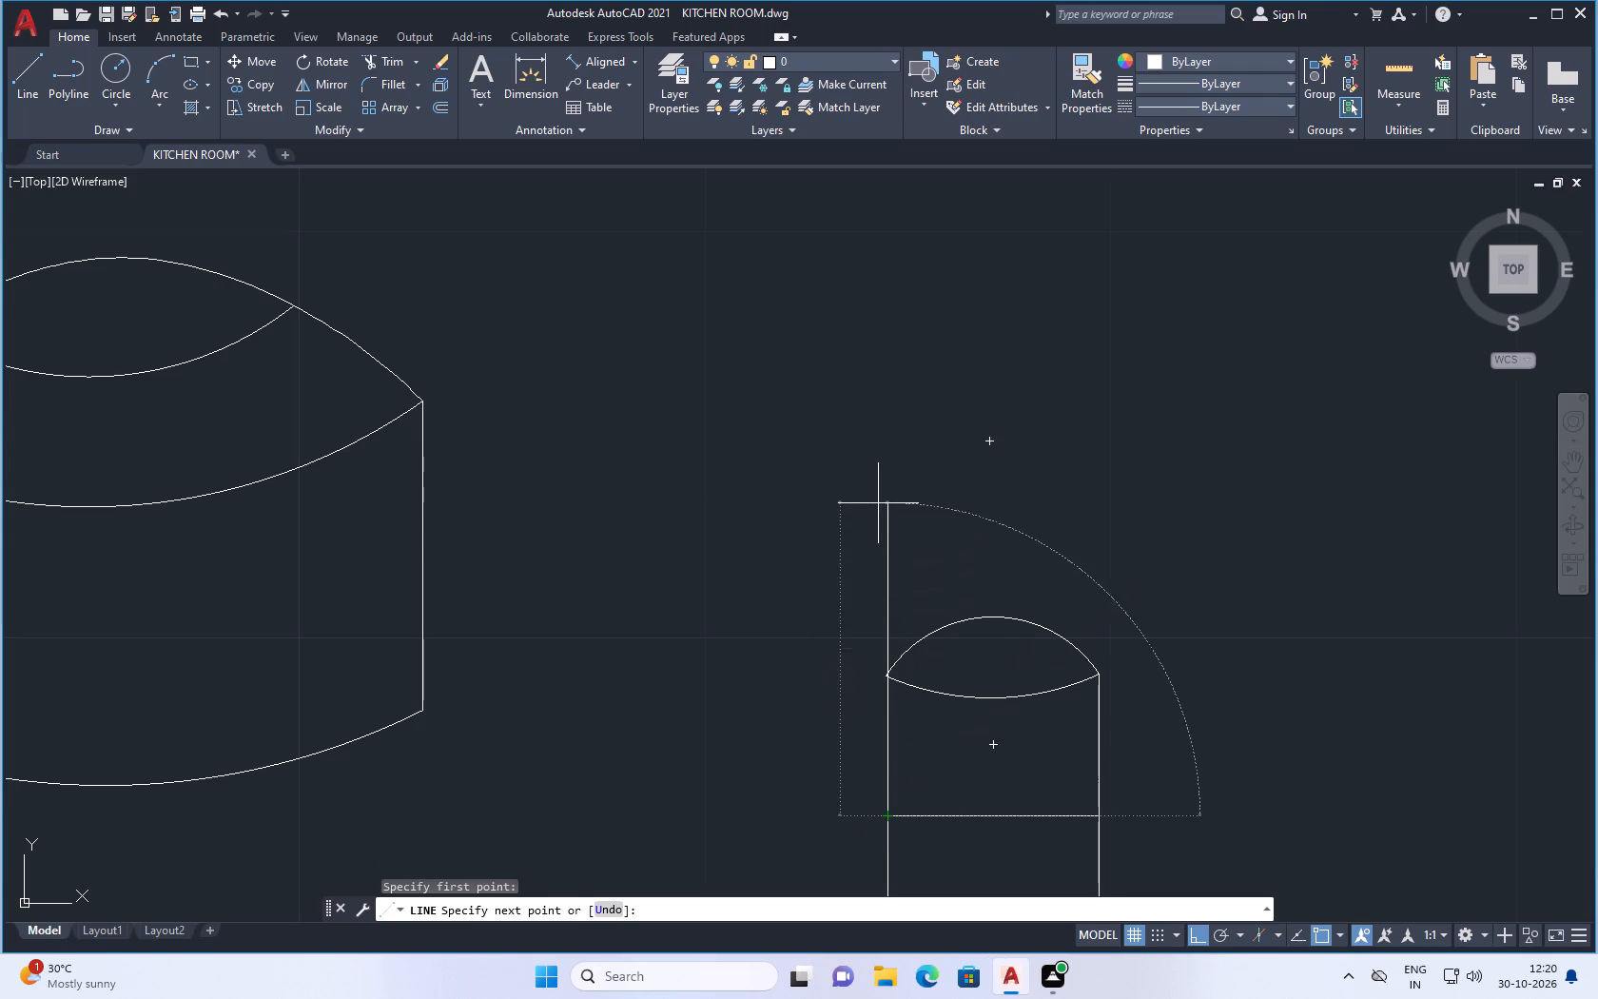
pyautogui.click(878, 503)
pyautogui.press('Escape')
# Trim the left vertical line's excess above the rounded top and the short piece between the two arcs.
pyautogui.press('t')
pyautogui.press('r')
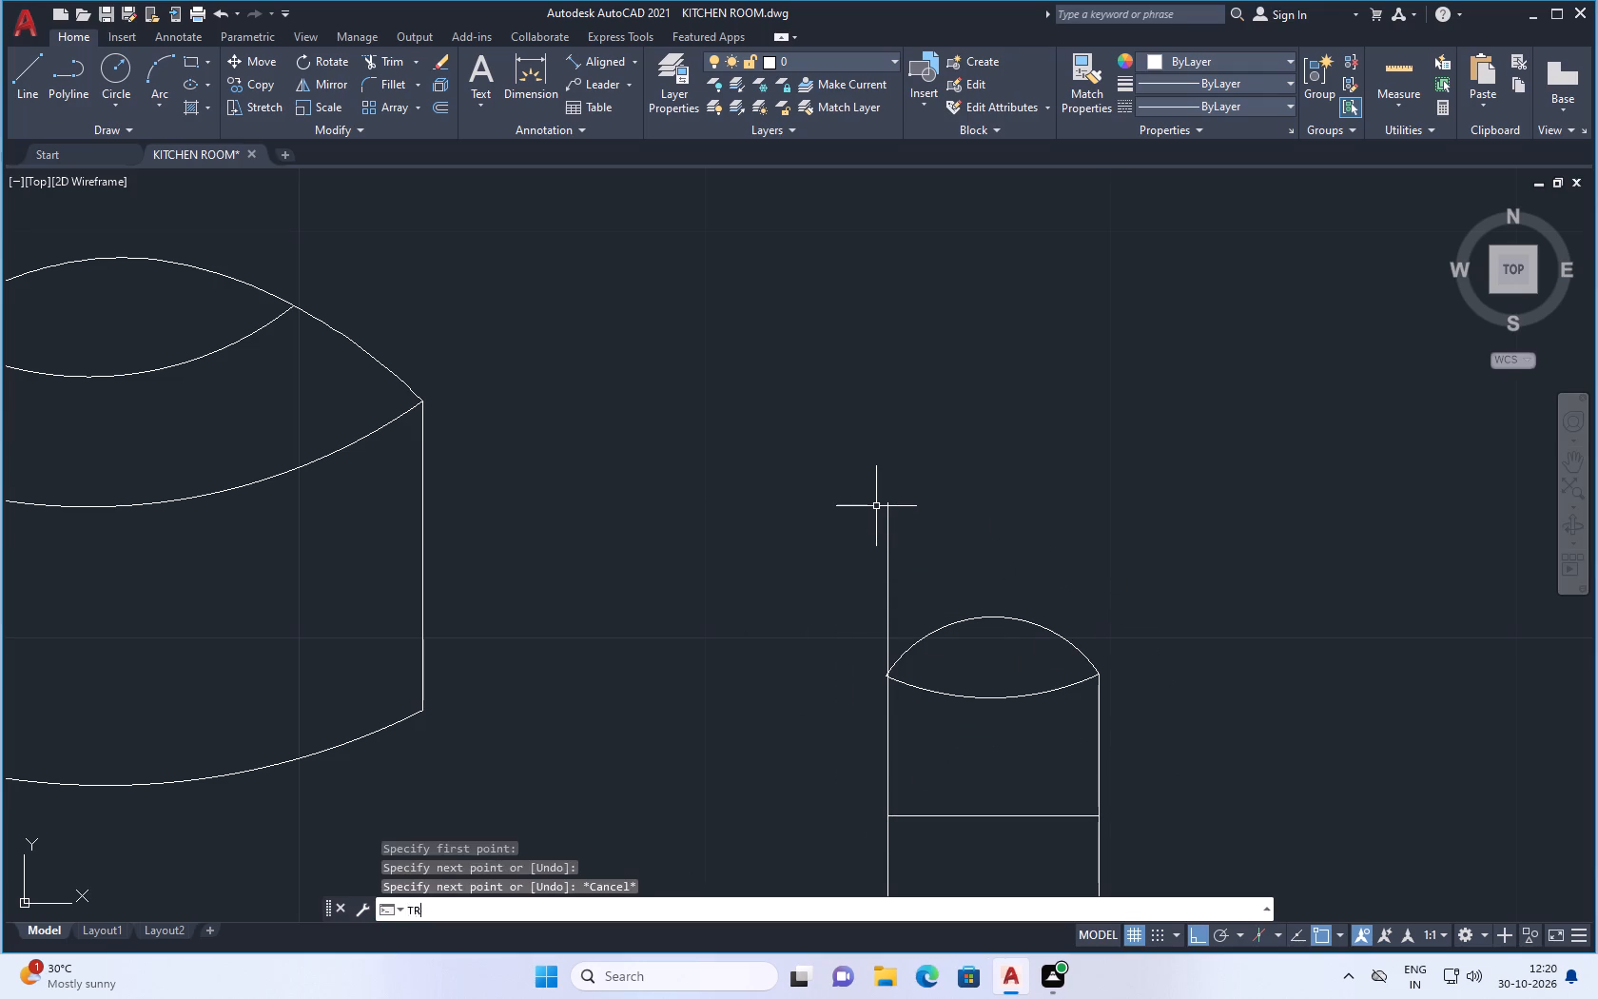
pyautogui.press('Return')
pyautogui.moveTo(928, 520); pyautogui.dragTo(850, 605)
pyautogui.scroll(3, 875, 706)
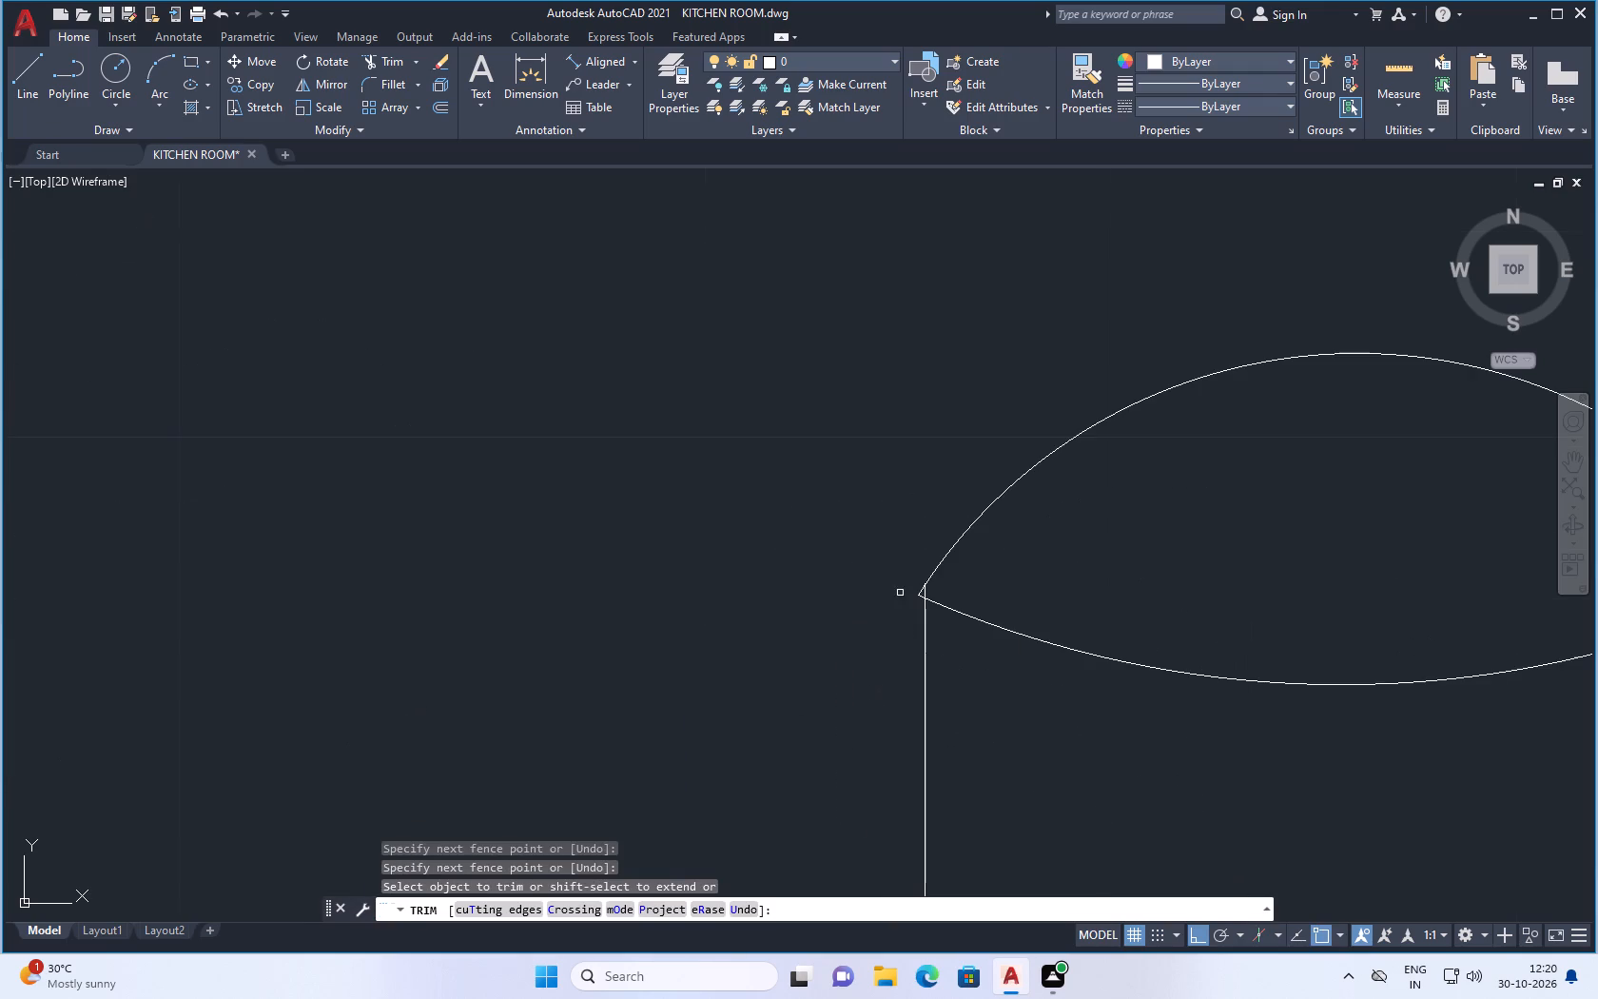
pyautogui.scroll(3, 925, 587)
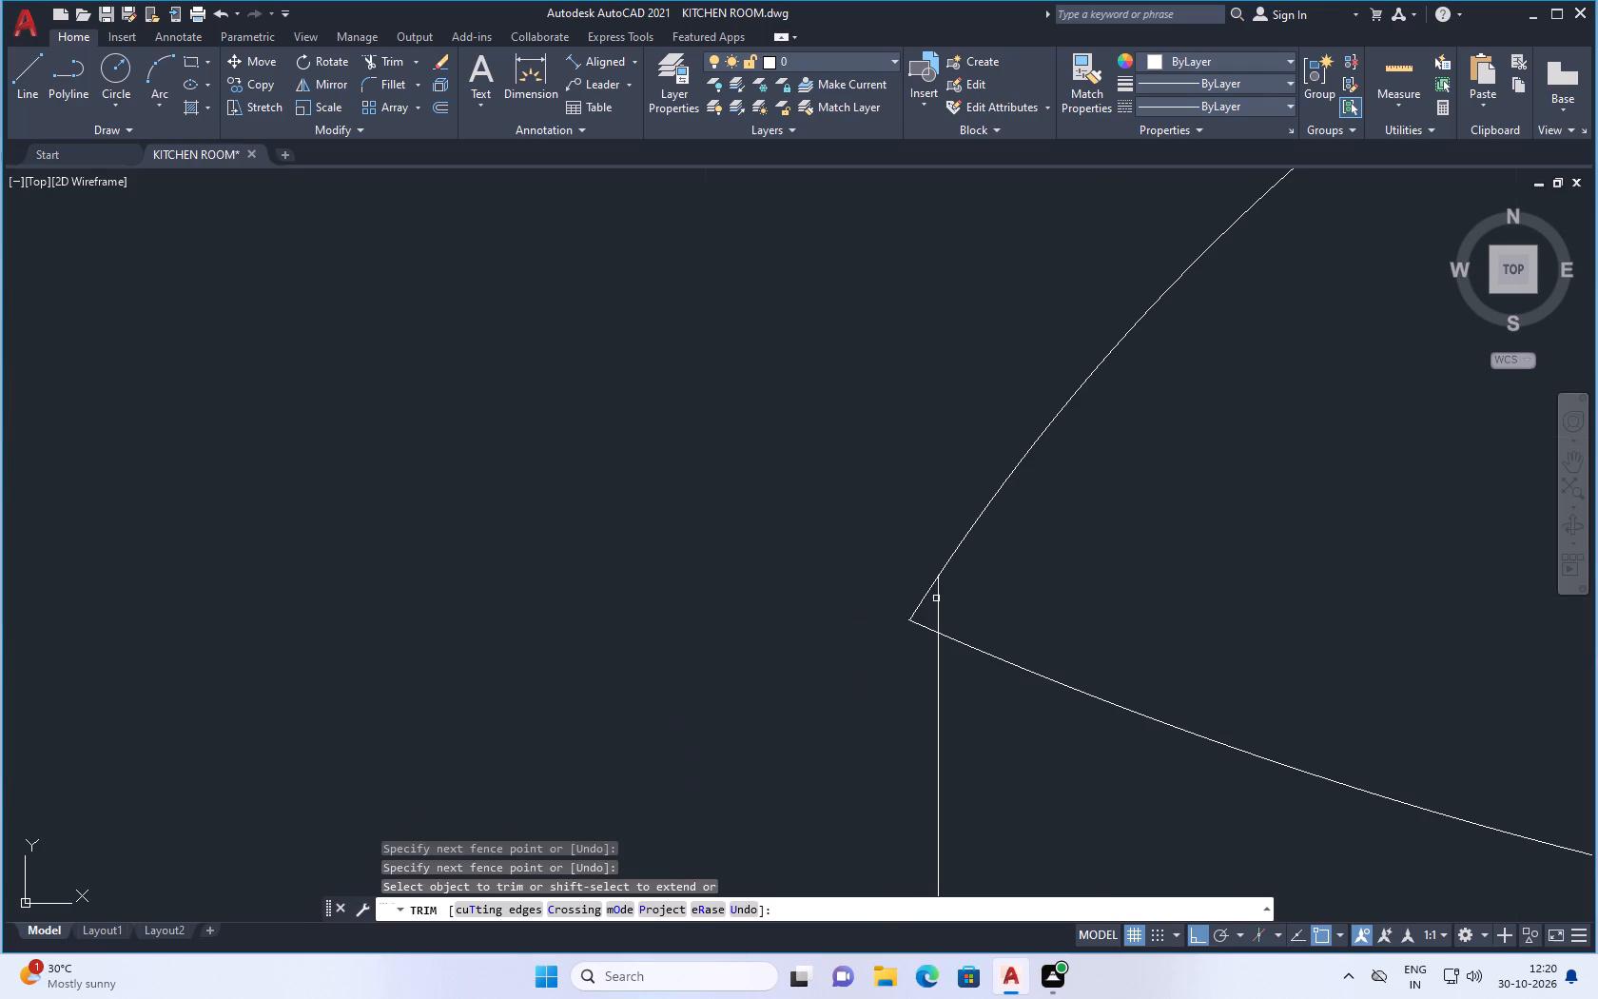
pyautogui.click(938, 600)
pyautogui.press('Escape')
# Stretch the shallow arc's left end onto the upper end of the cylinder's left vertical line.
pyautogui.click(906, 617)
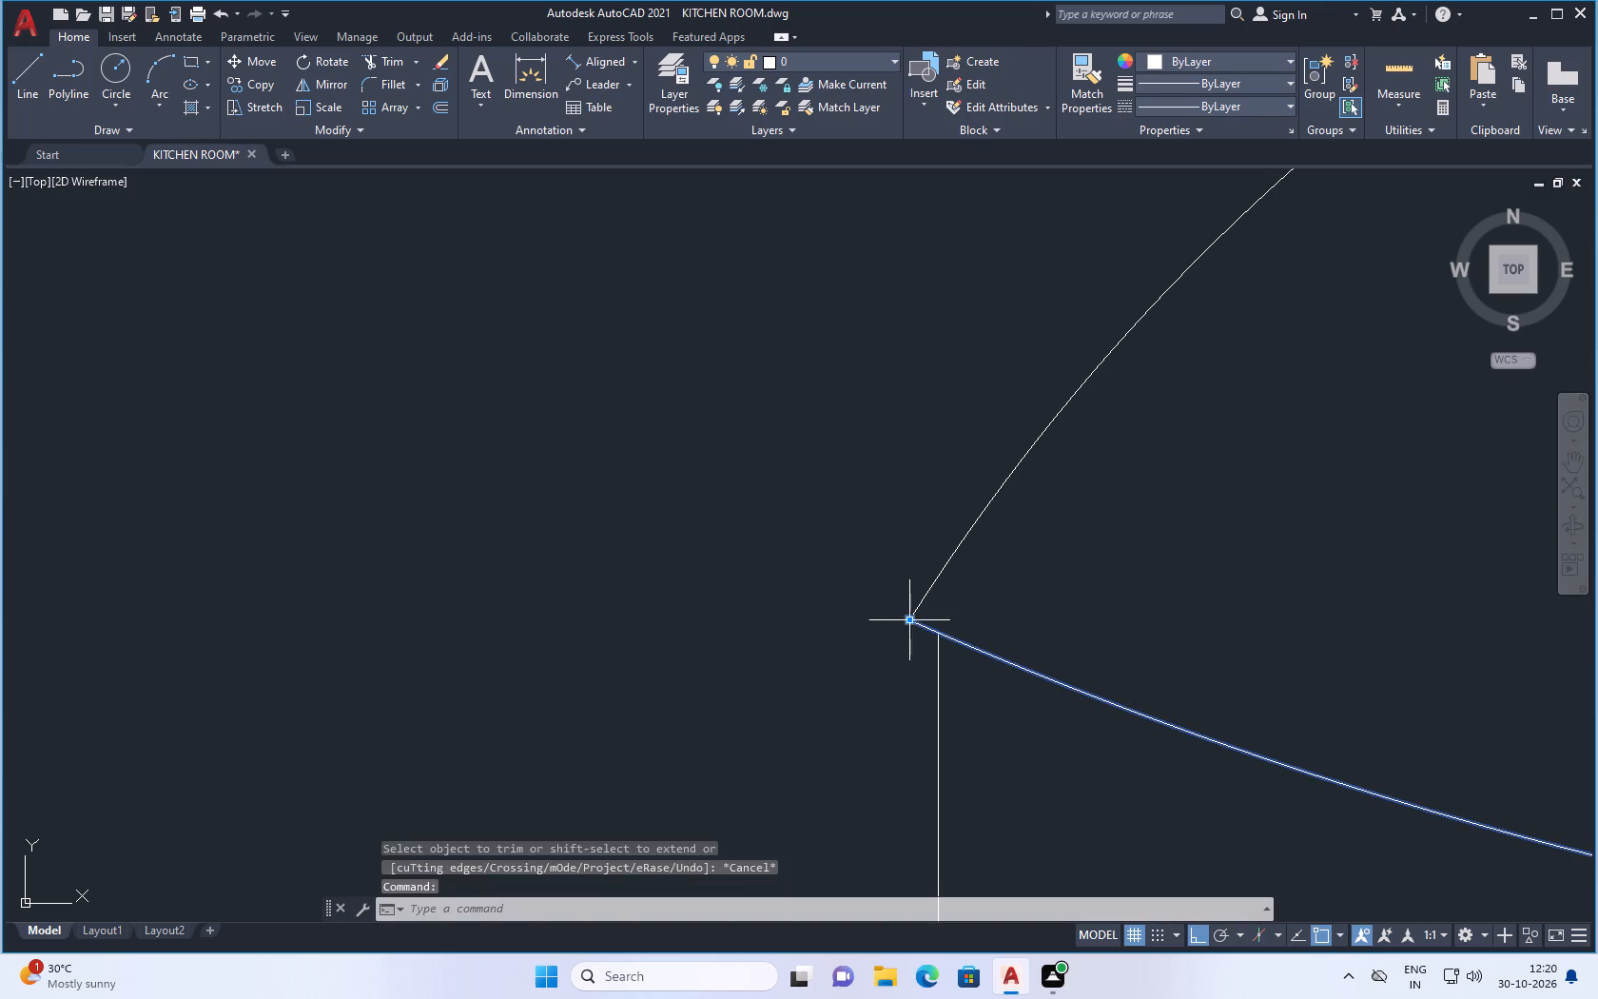
pyautogui.moveTo(910, 620); pyautogui.dragTo(920, 624)
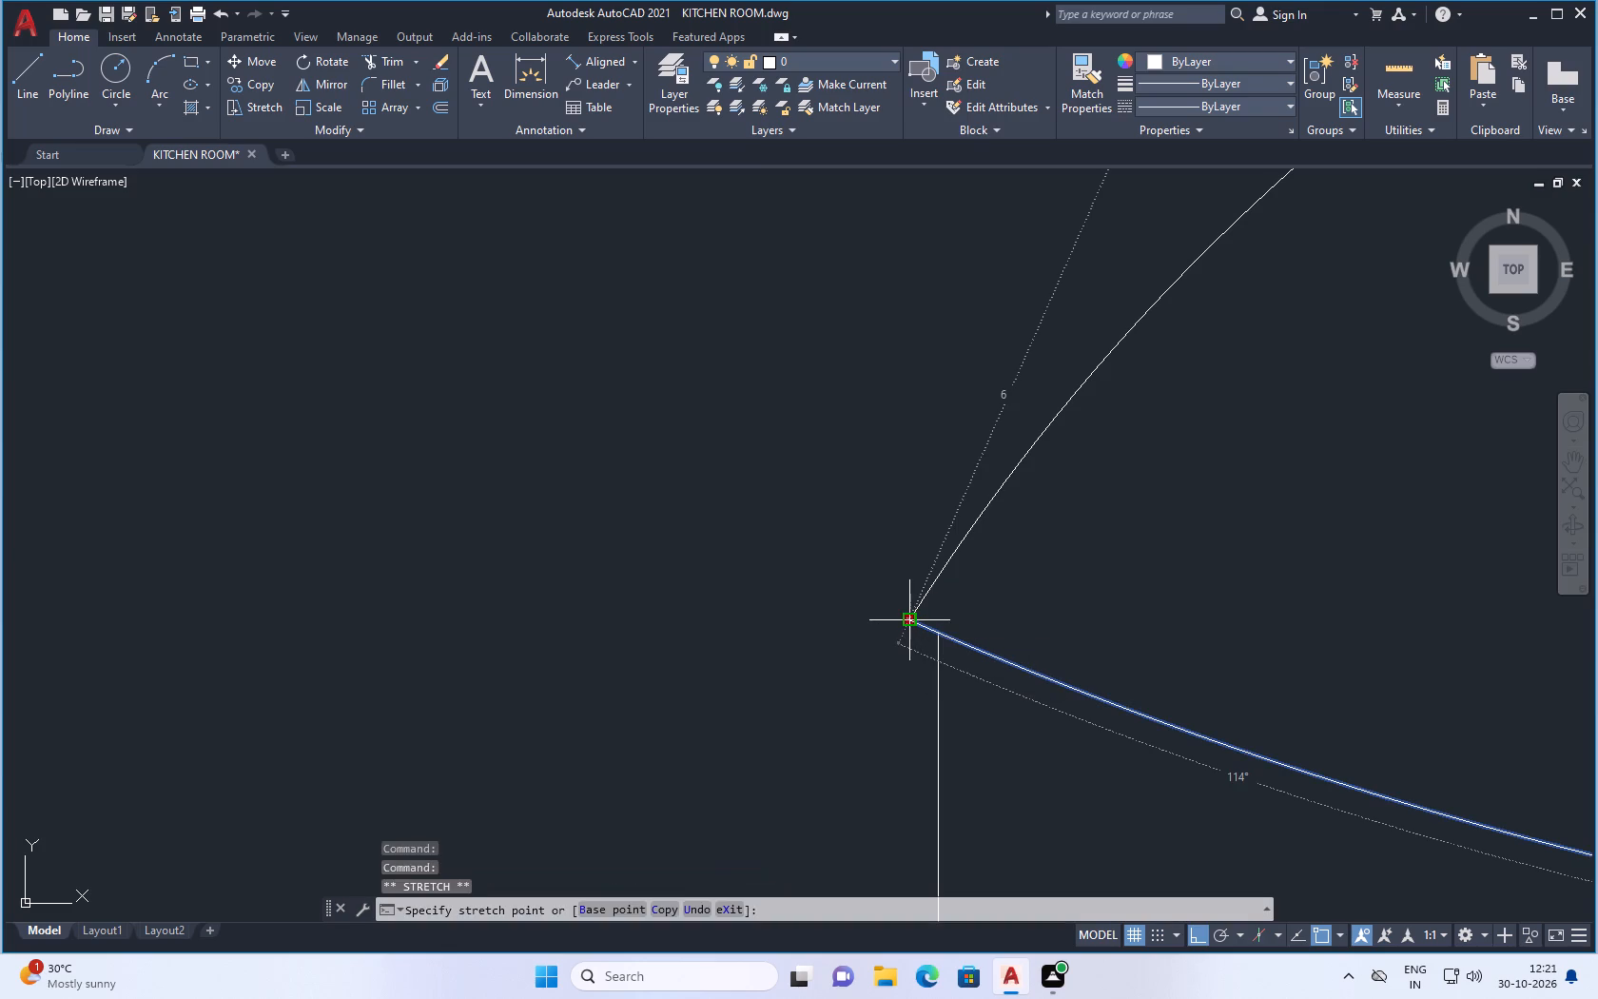
pyautogui.moveTo(912, 617); pyautogui.dragTo(943, 635)
pyautogui.moveTo(908, 621); pyautogui.dragTo(926, 633)
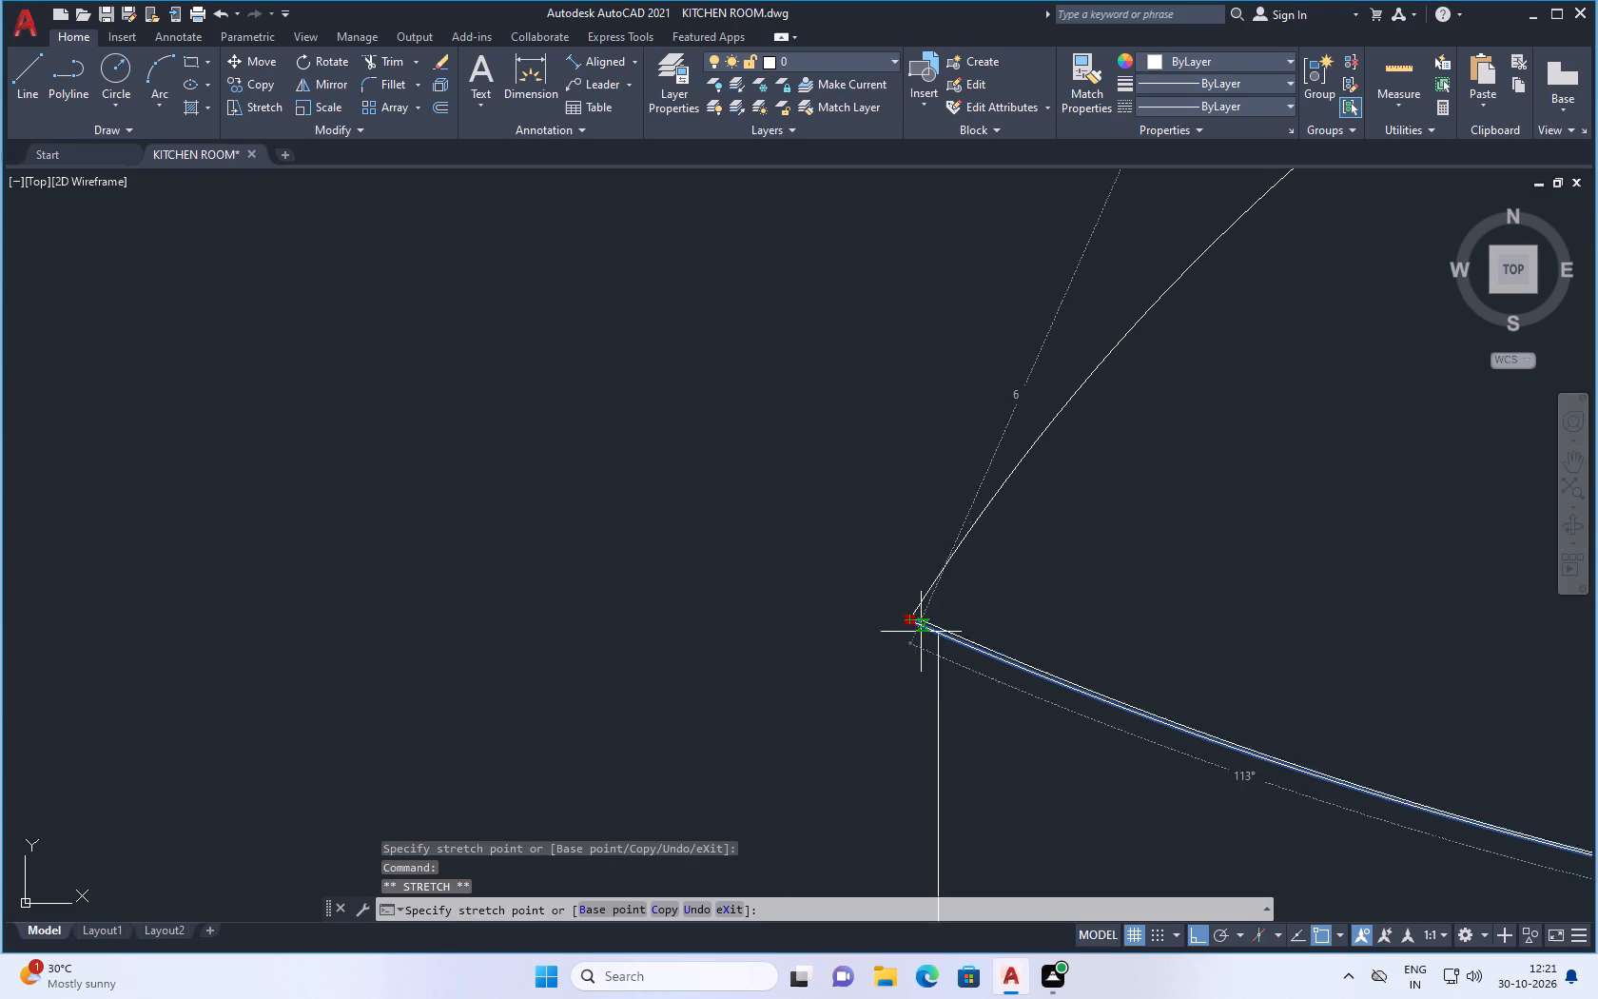
pyautogui.moveTo(926, 633); pyautogui.dragTo(935, 645)
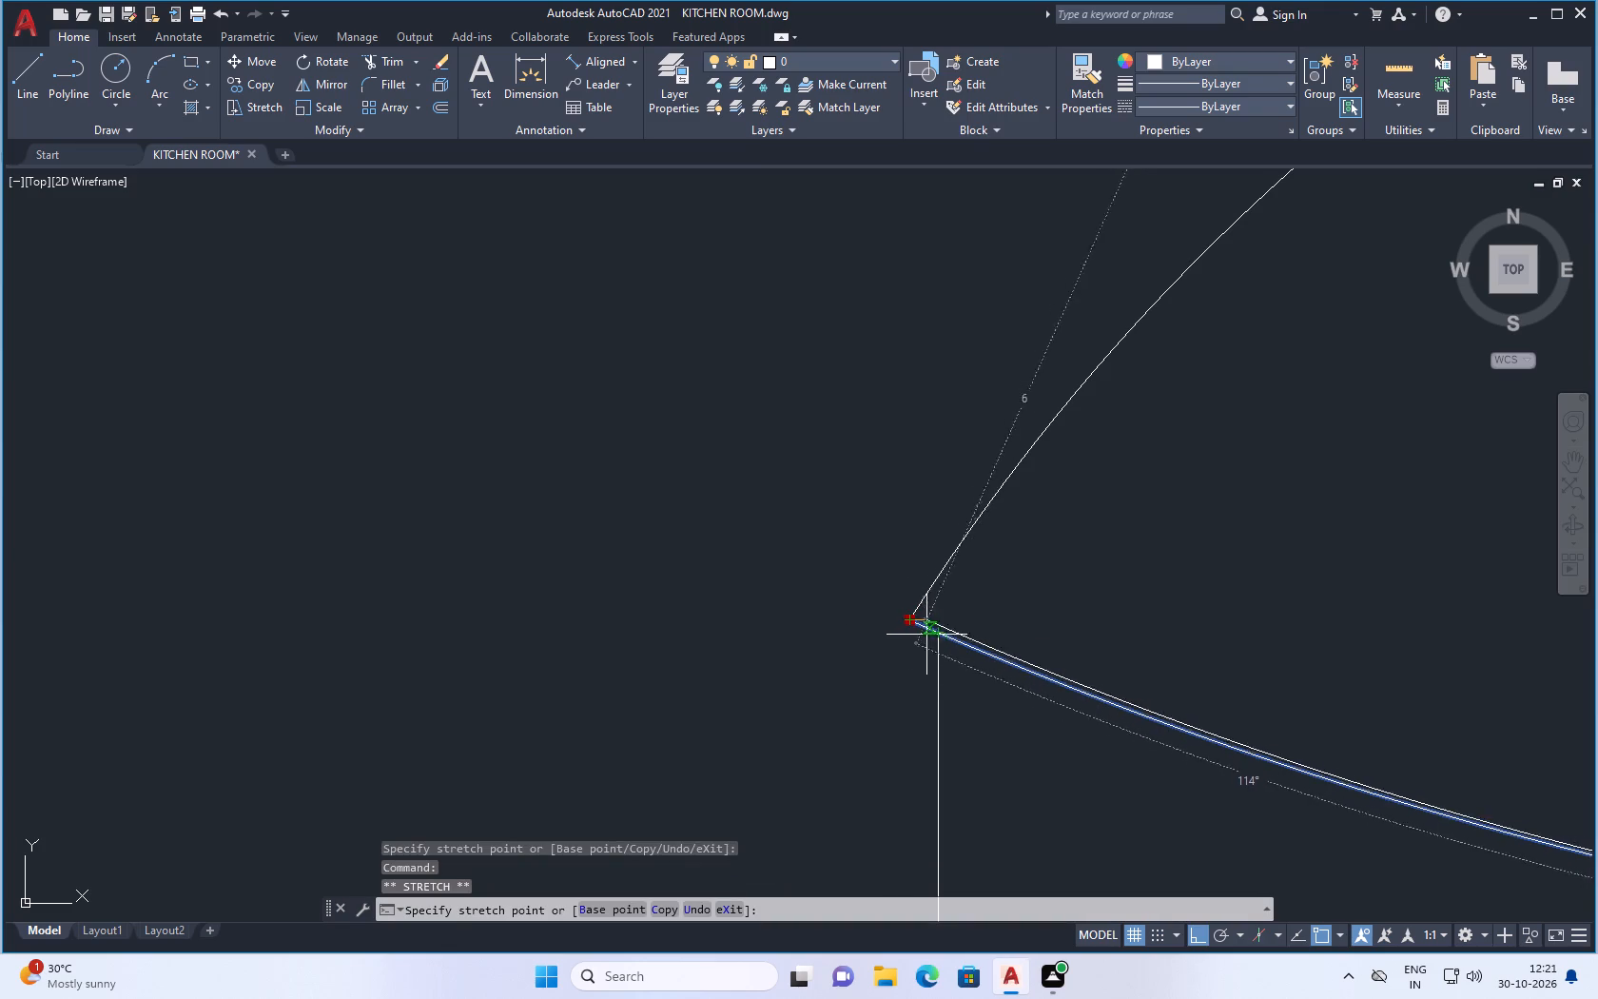
pyautogui.scroll(2, 945, 626)
pyautogui.click(929, 643)
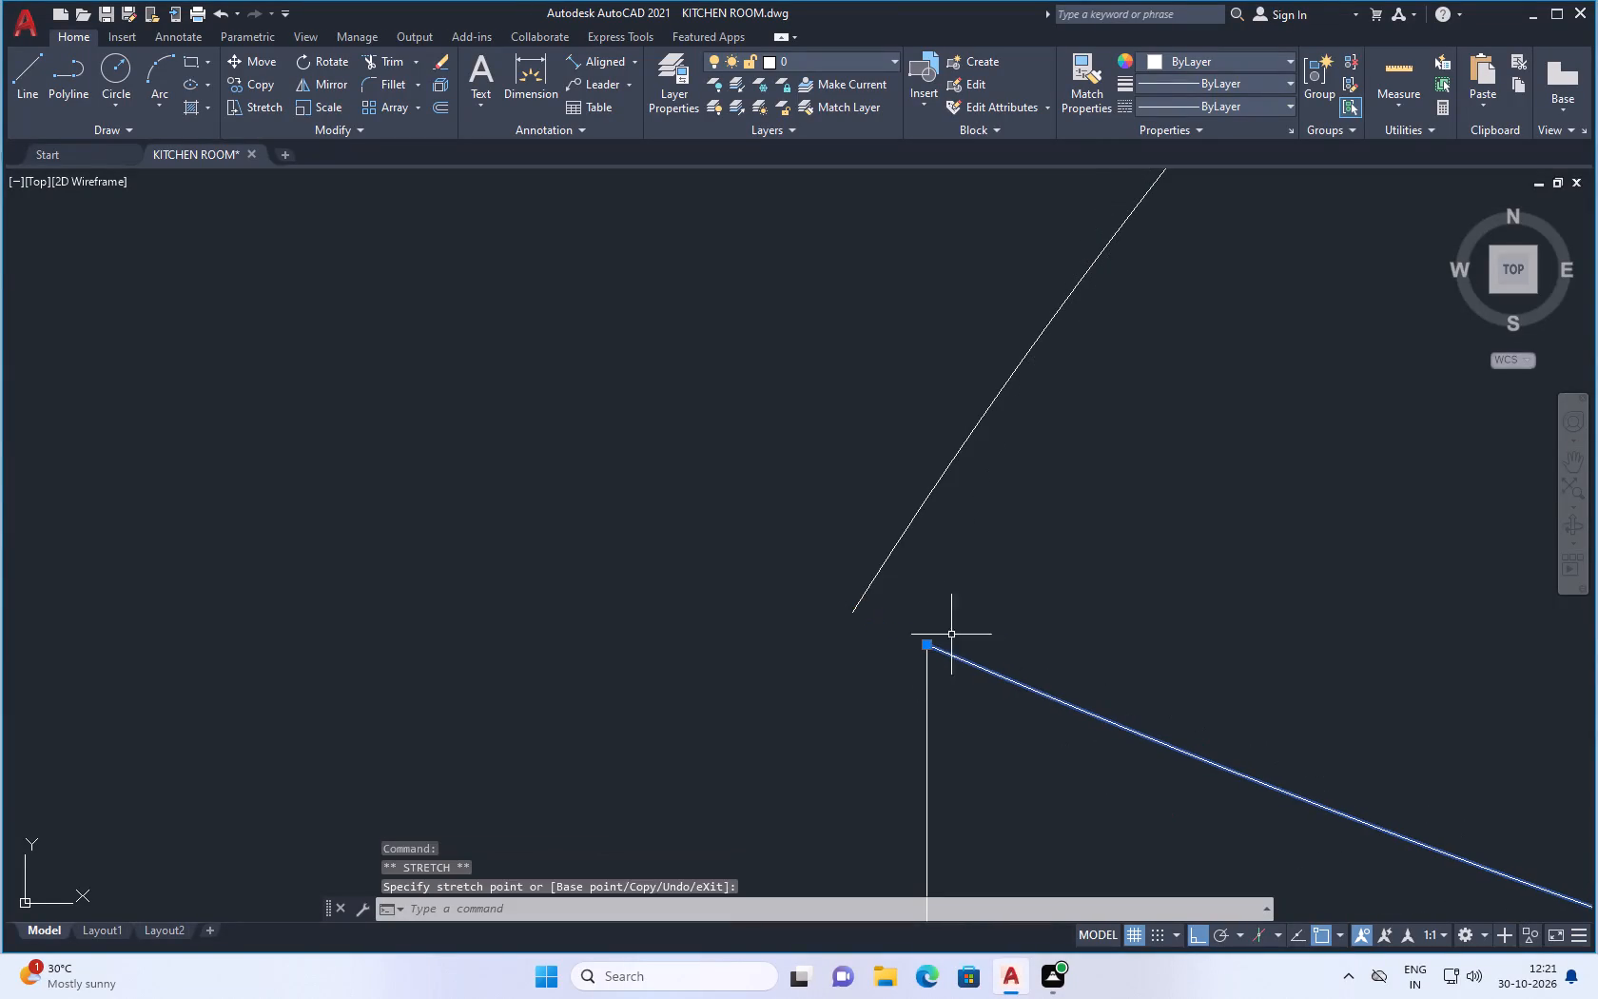
pyautogui.press('Escape')
# Stretch the rounded top arc's left end to meet the shallow arc at the left vertical line's upper end.
pyautogui.click(858, 600)
pyautogui.moveTo(850, 614); pyautogui.dragTo(866, 615)
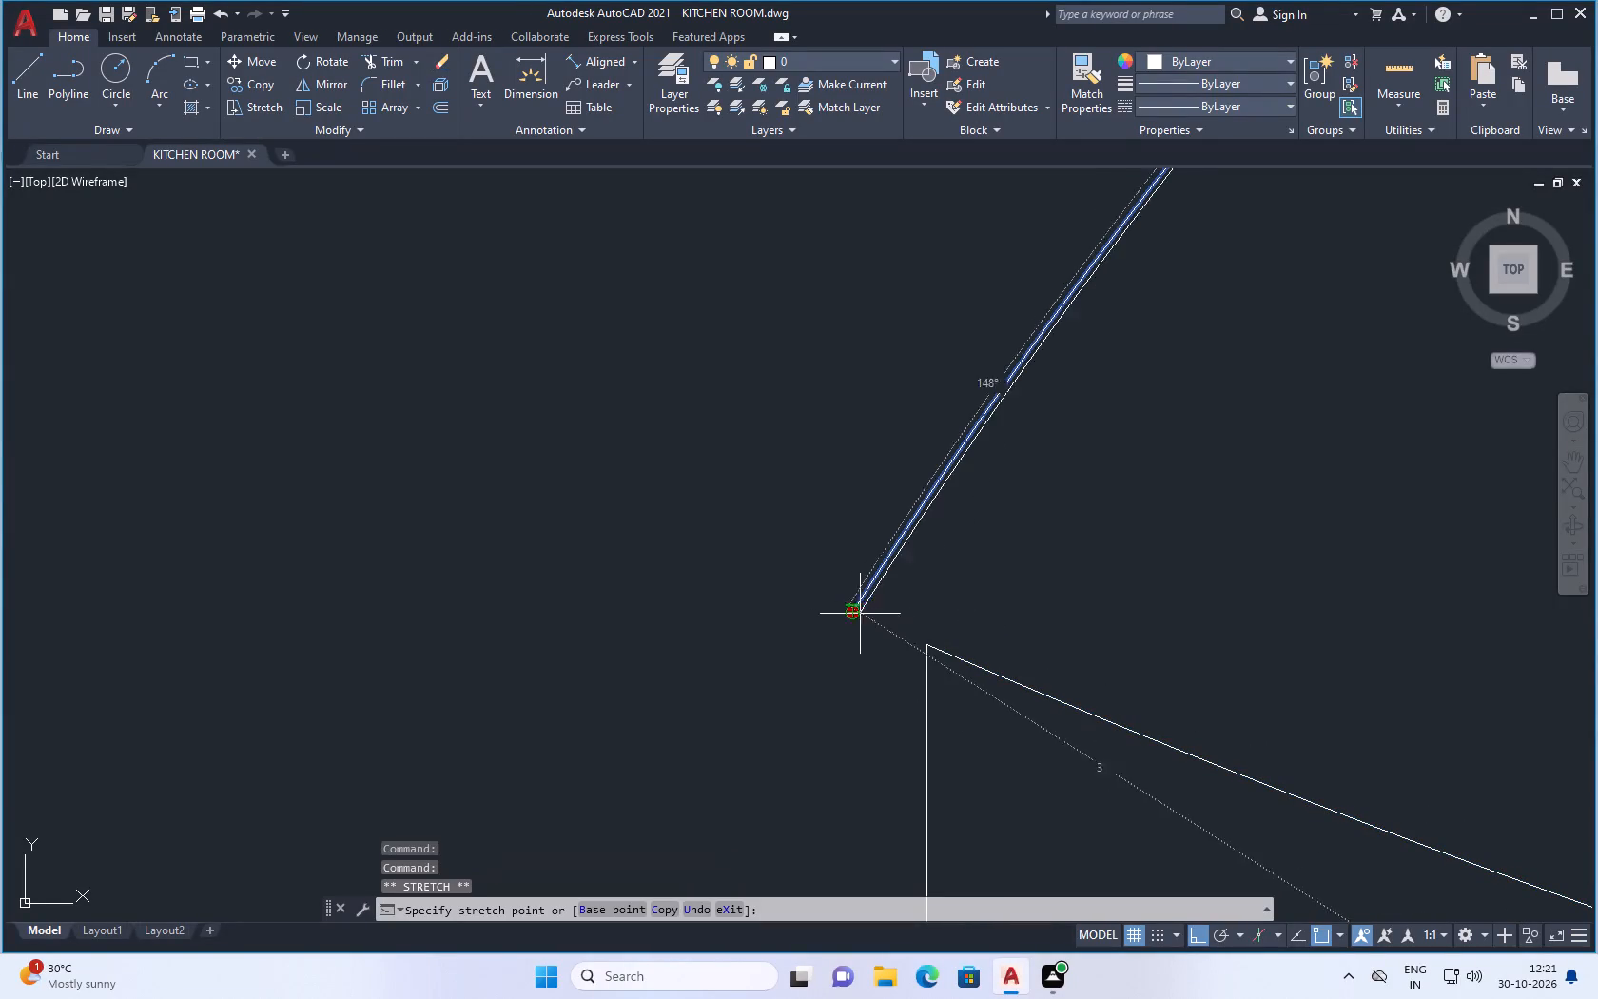
pyautogui.click(926, 650)
pyautogui.press('Escape')
# With Ortho off, draw a spline from the cylinder's horizontal line out past its right side, curving down to a free end.
pyautogui.scroll(-8, 857, 631)
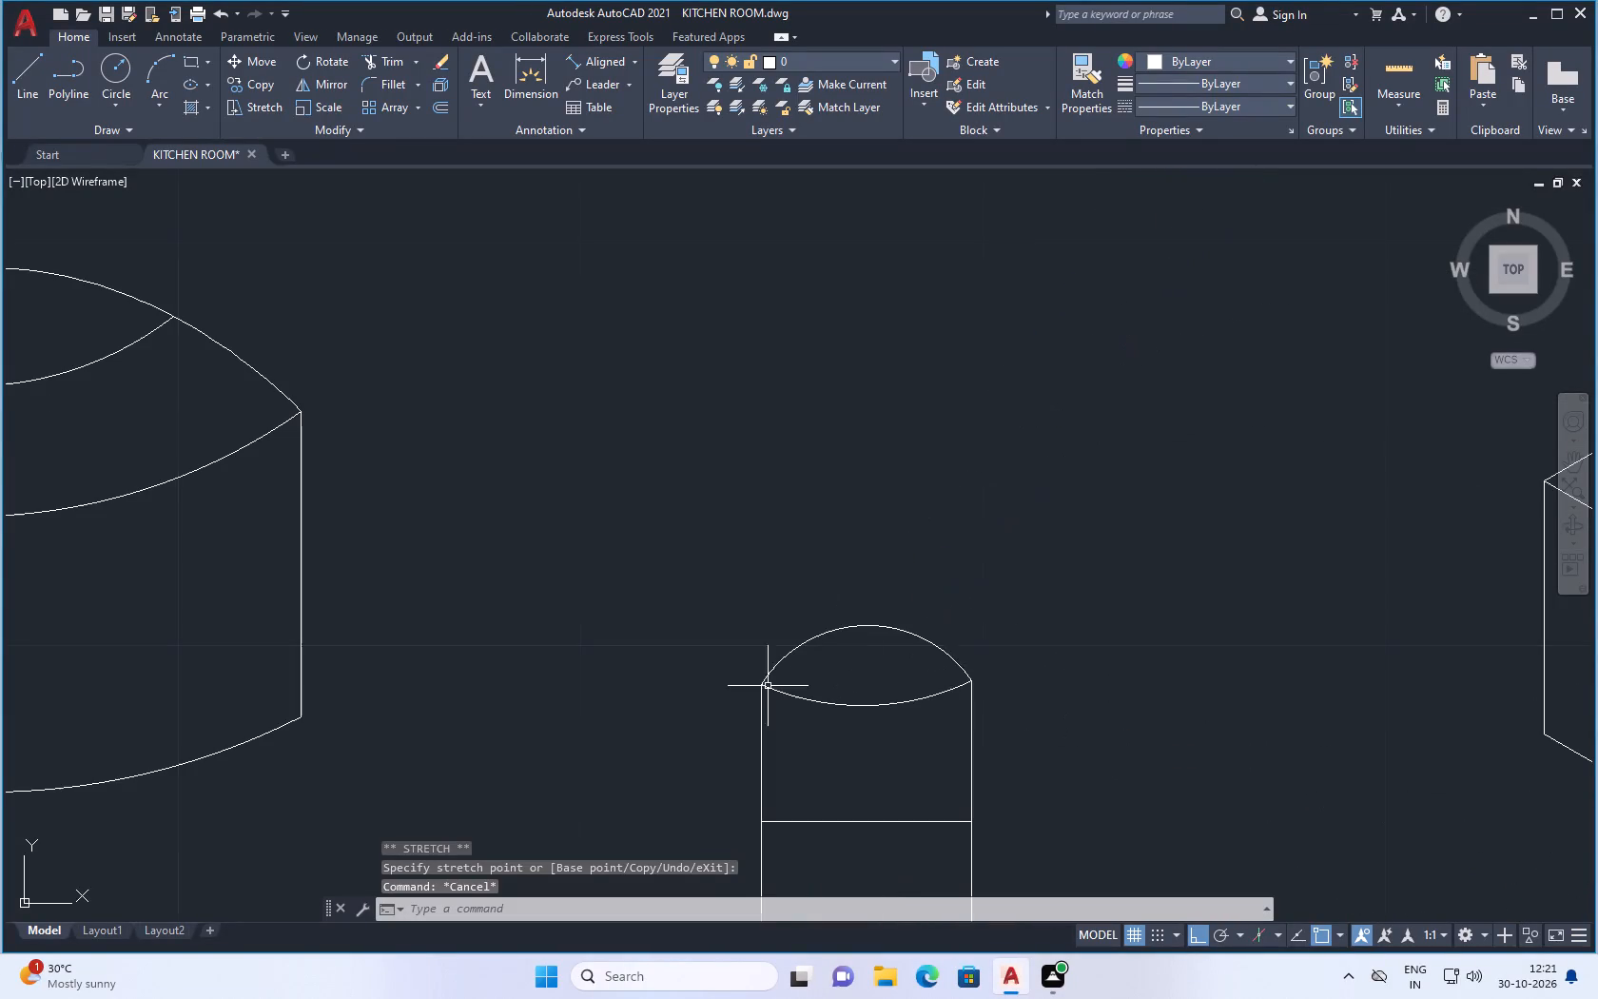
pyautogui.scroll(-3, 985, 603)
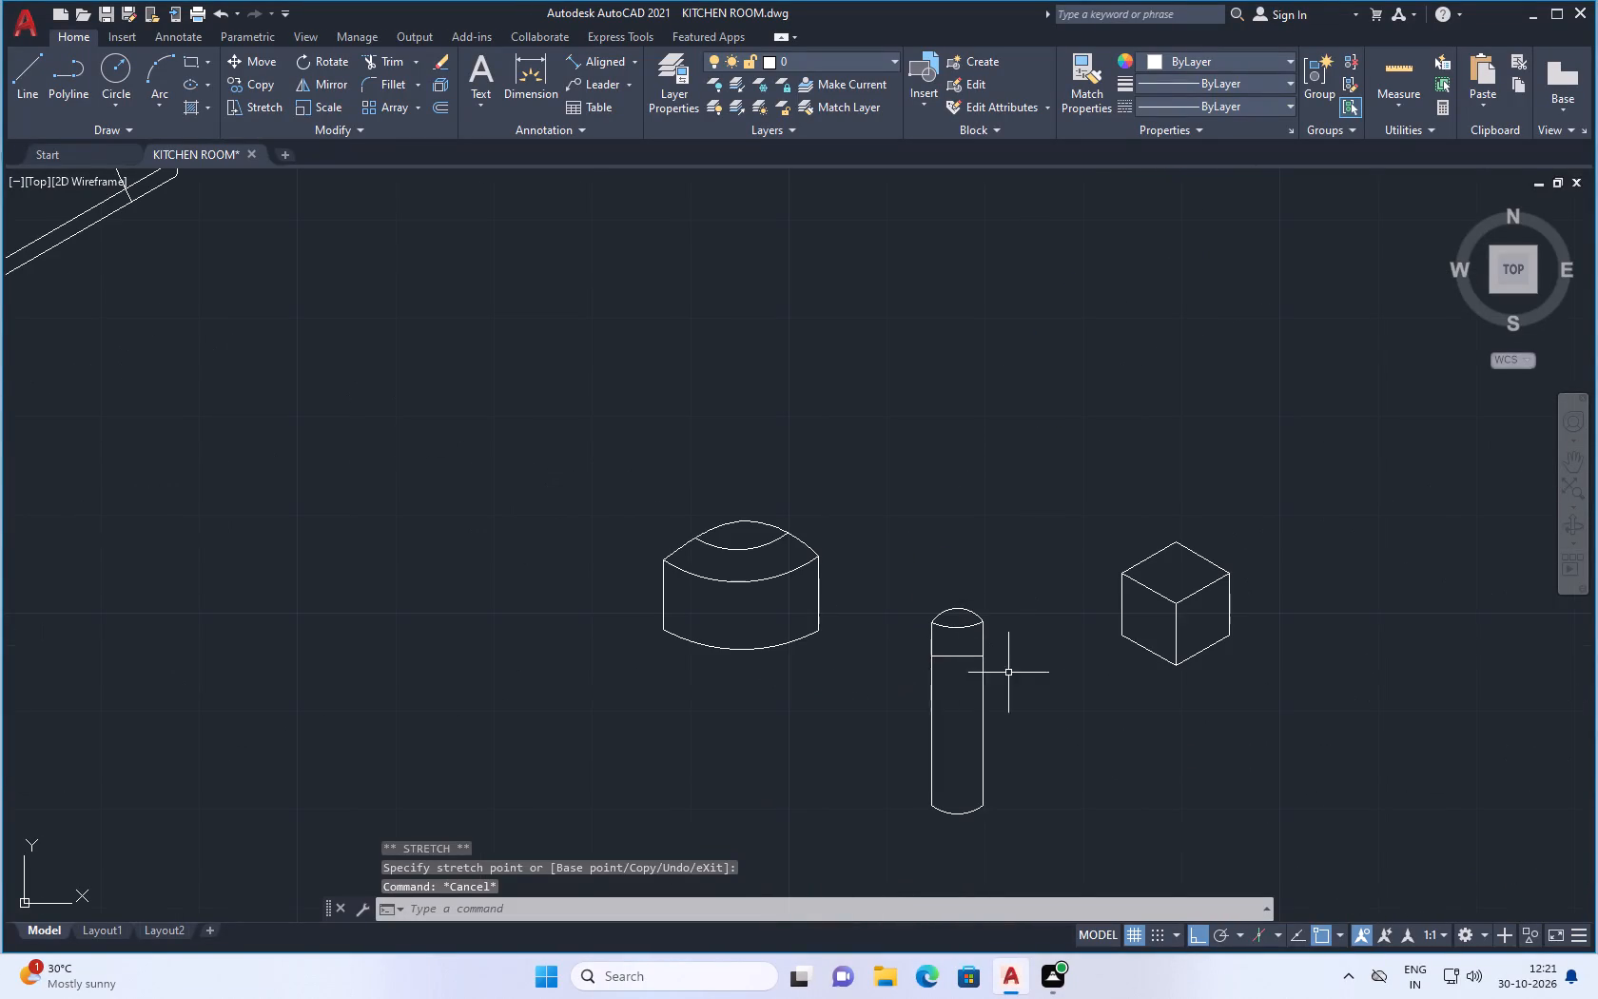
pyautogui.scroll(2, 969, 668)
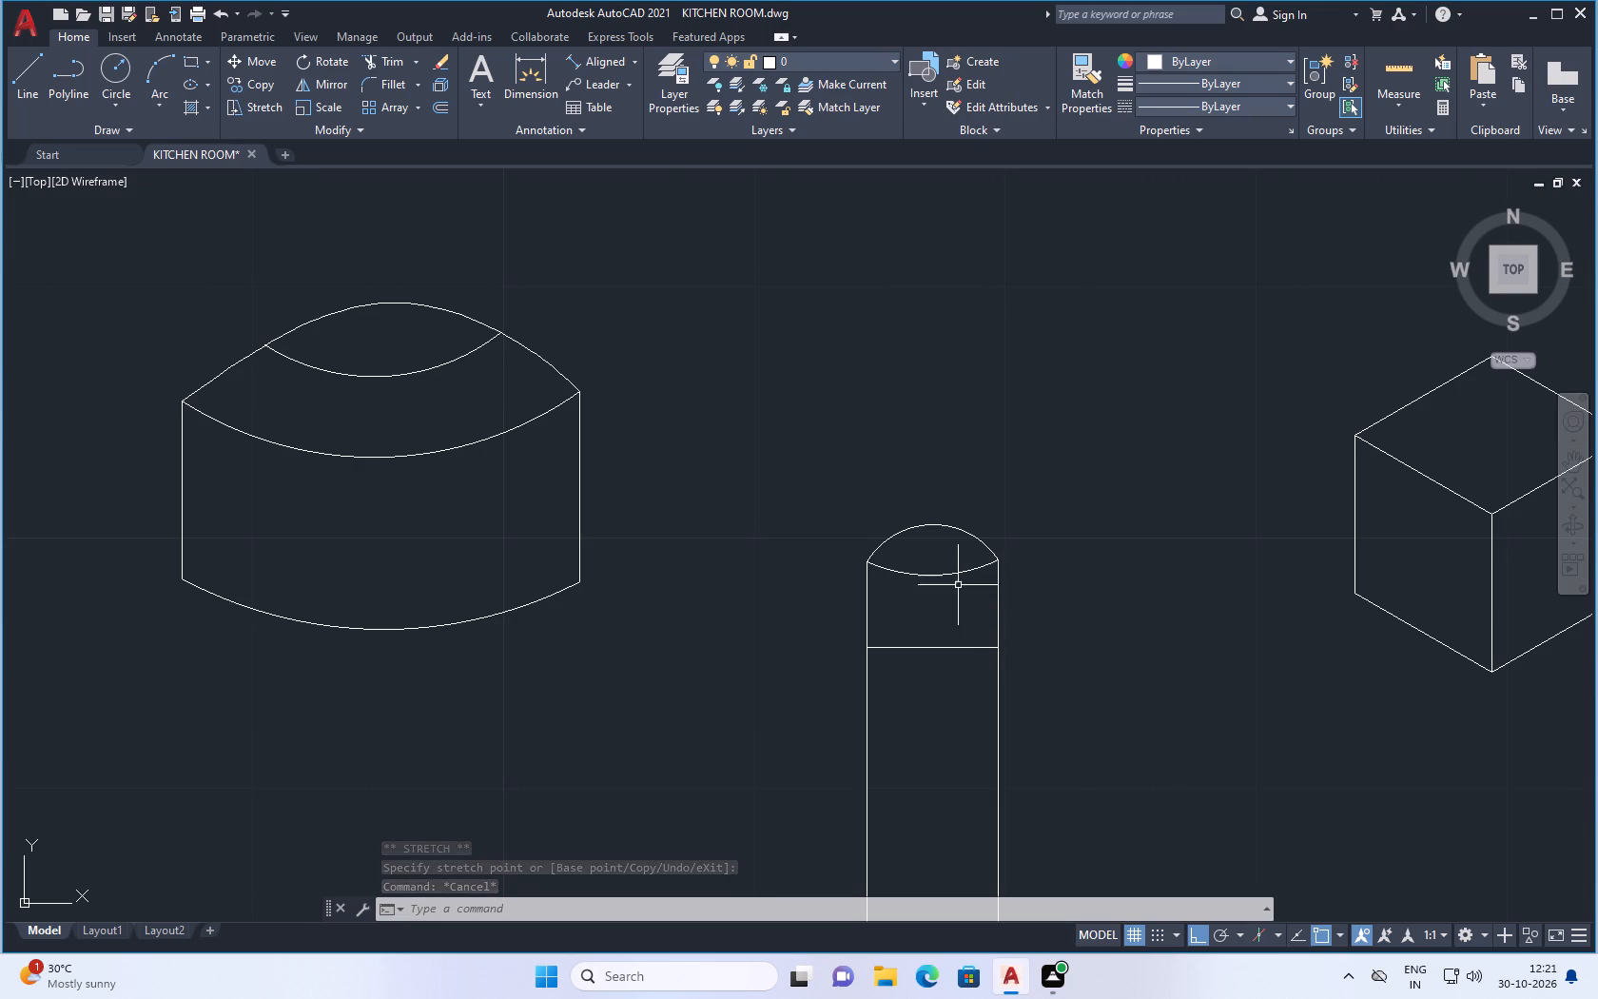
pyautogui.scroll(-3, 965, 633)
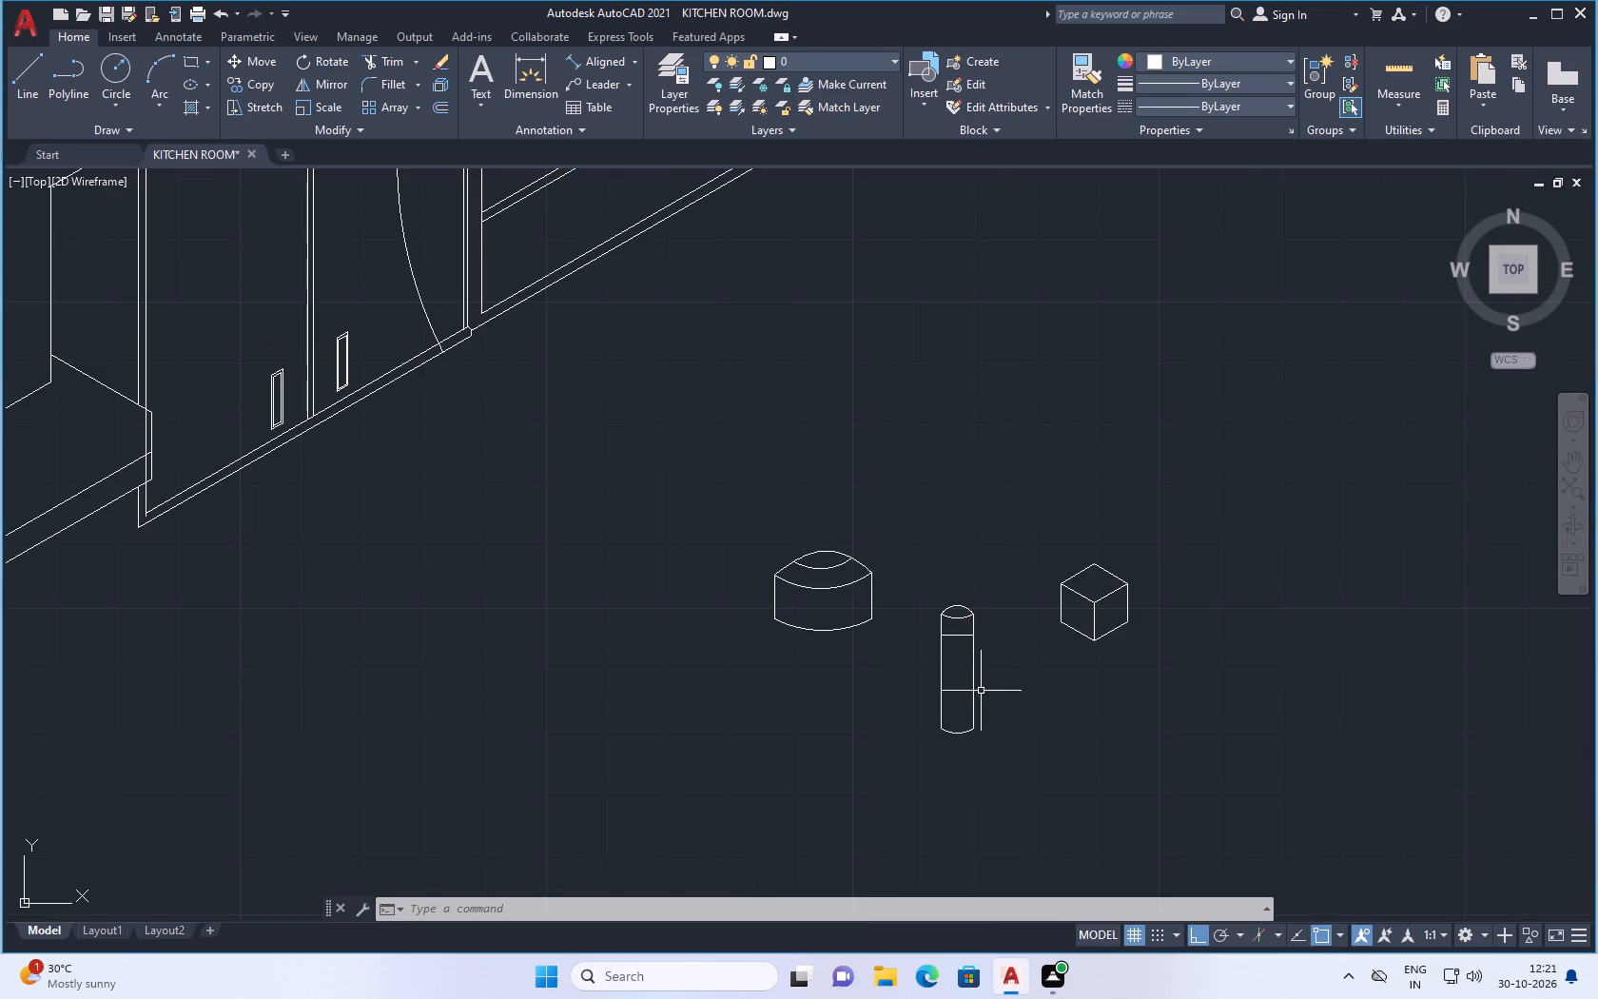
pyautogui.scroll(1, 959, 642)
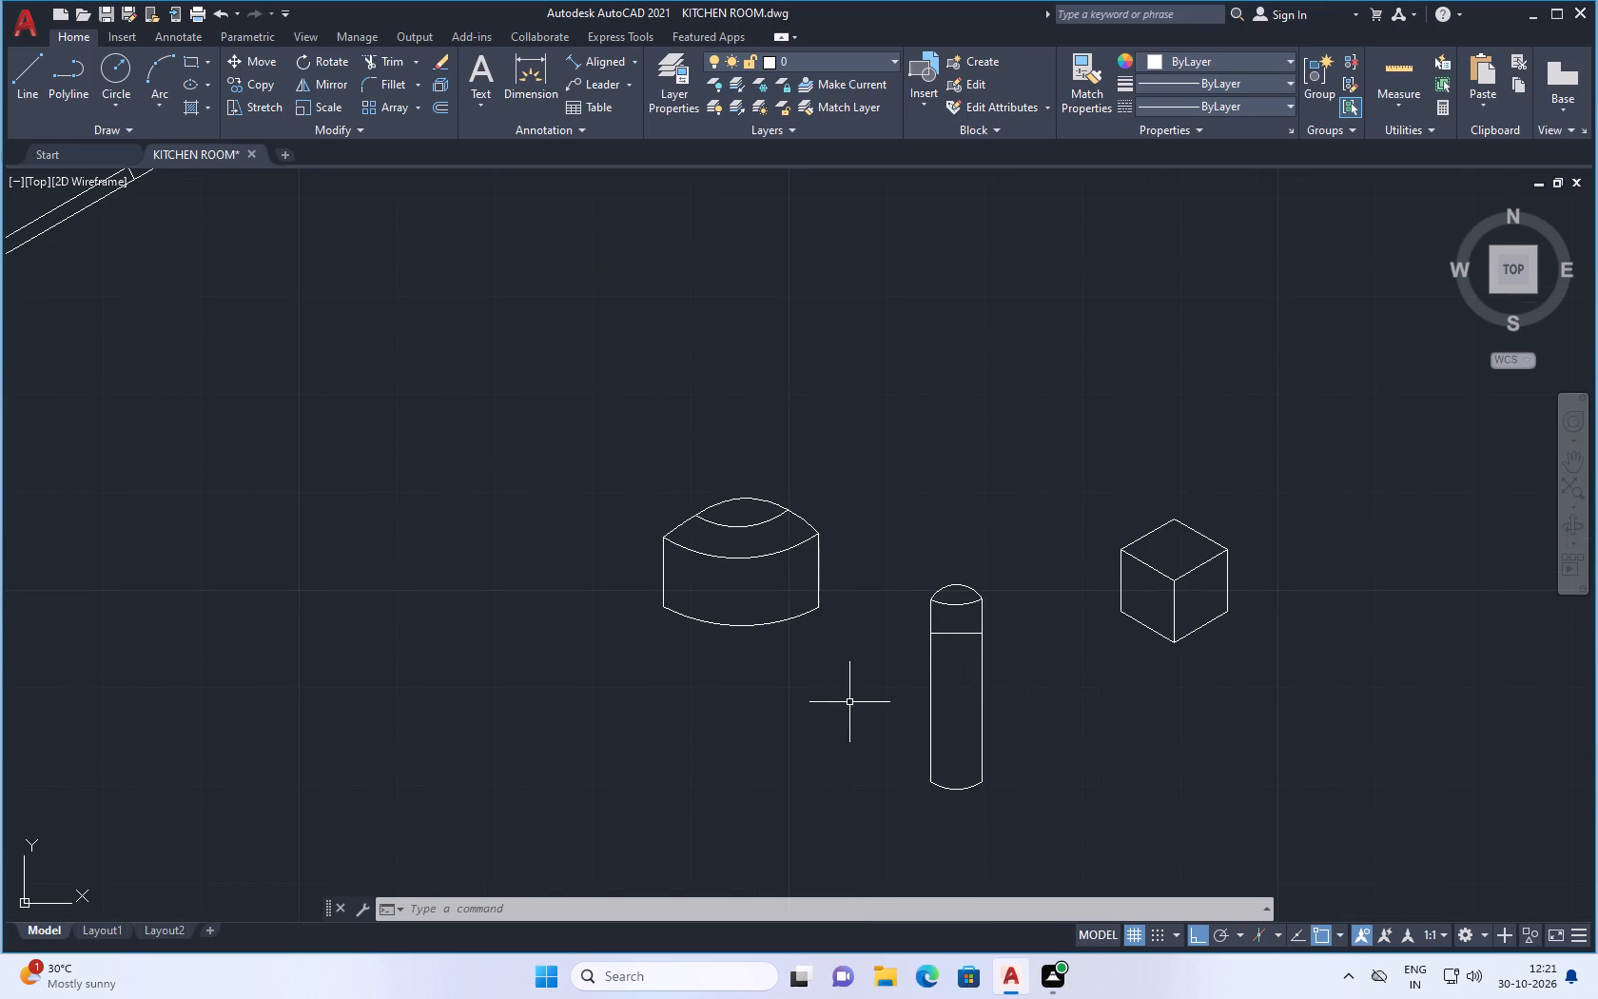
pyautogui.scroll(1, 859, 725)
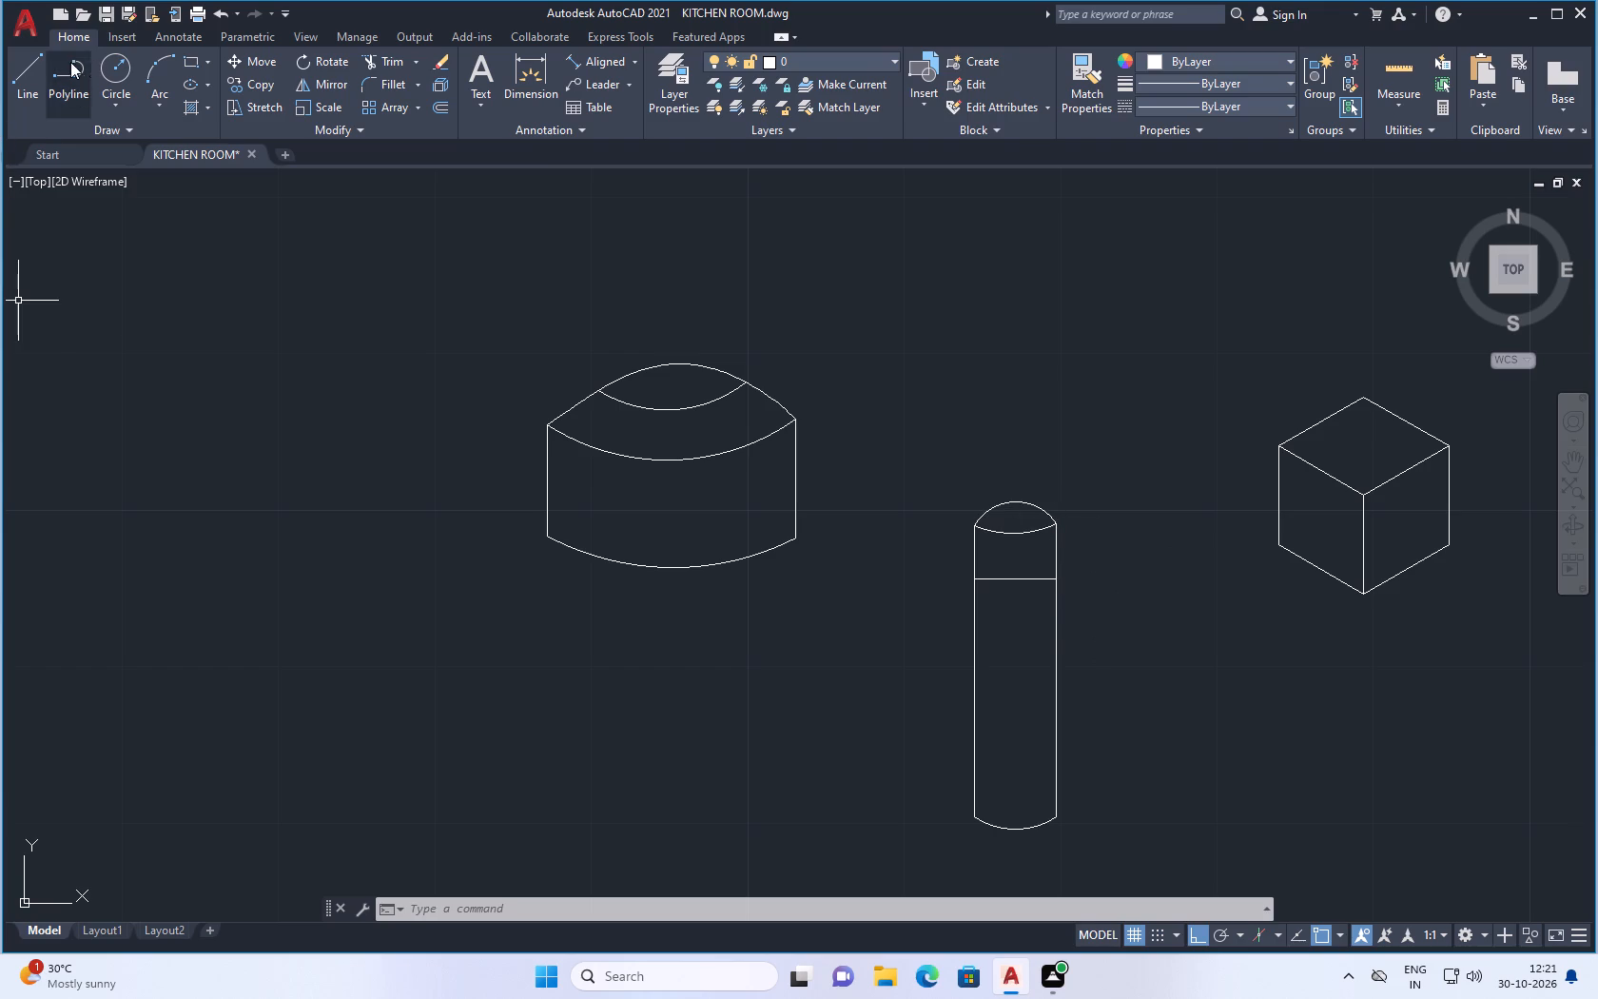
pyautogui.click(497, 904)
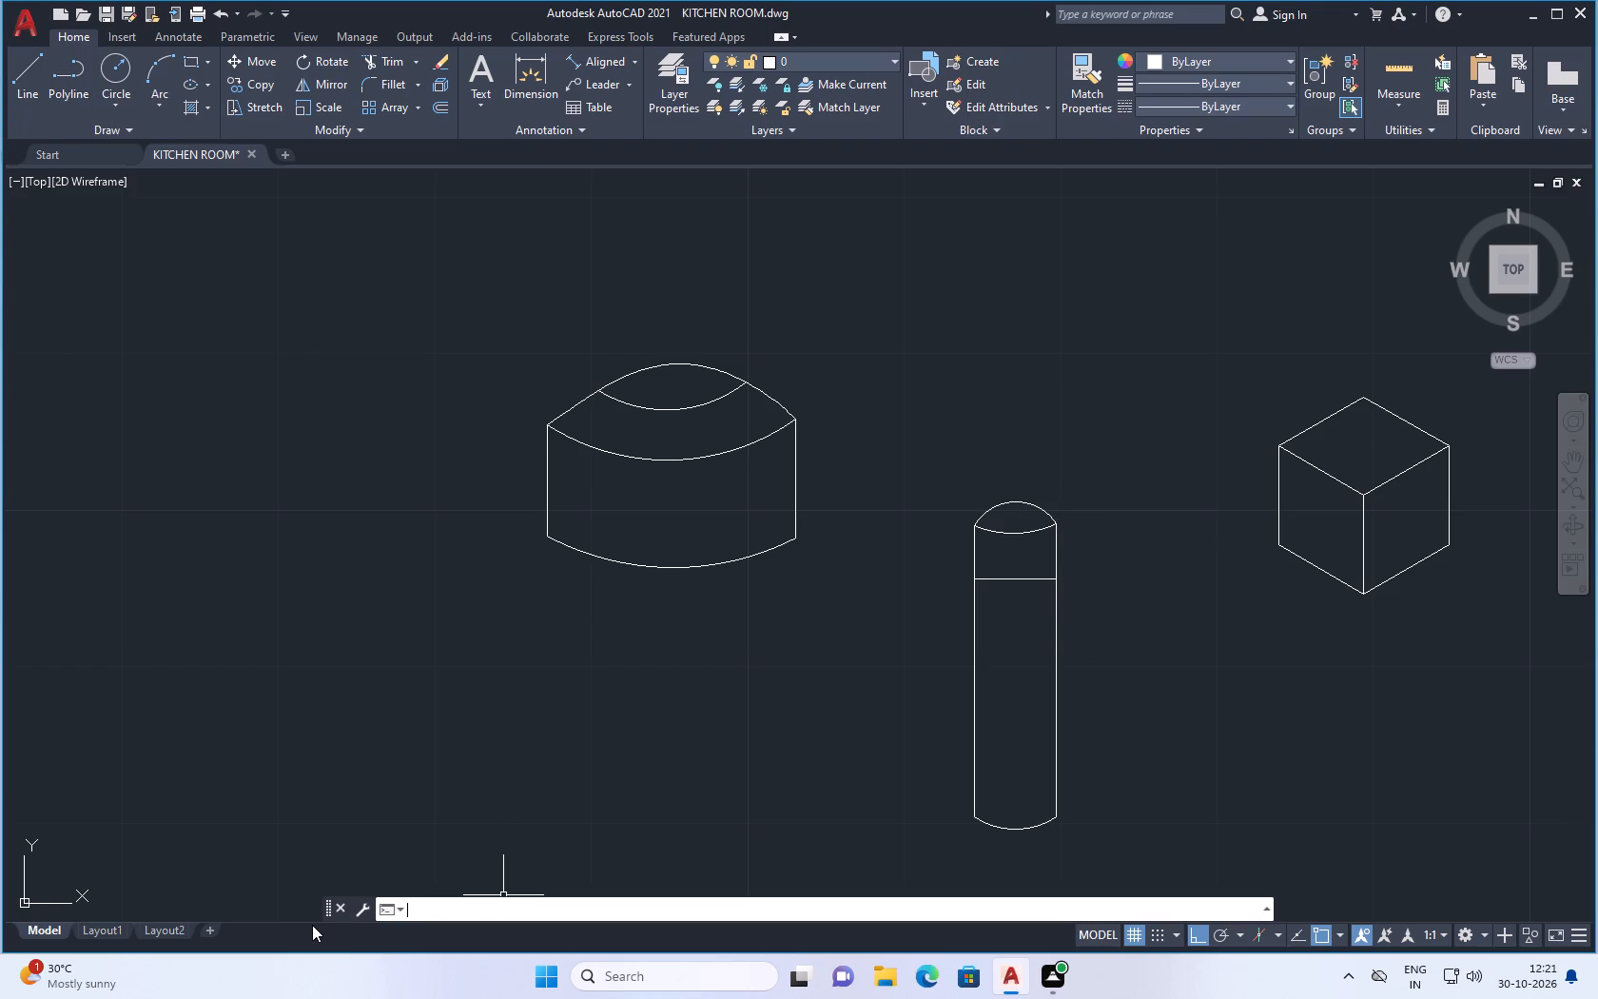
pyautogui.write('SP')
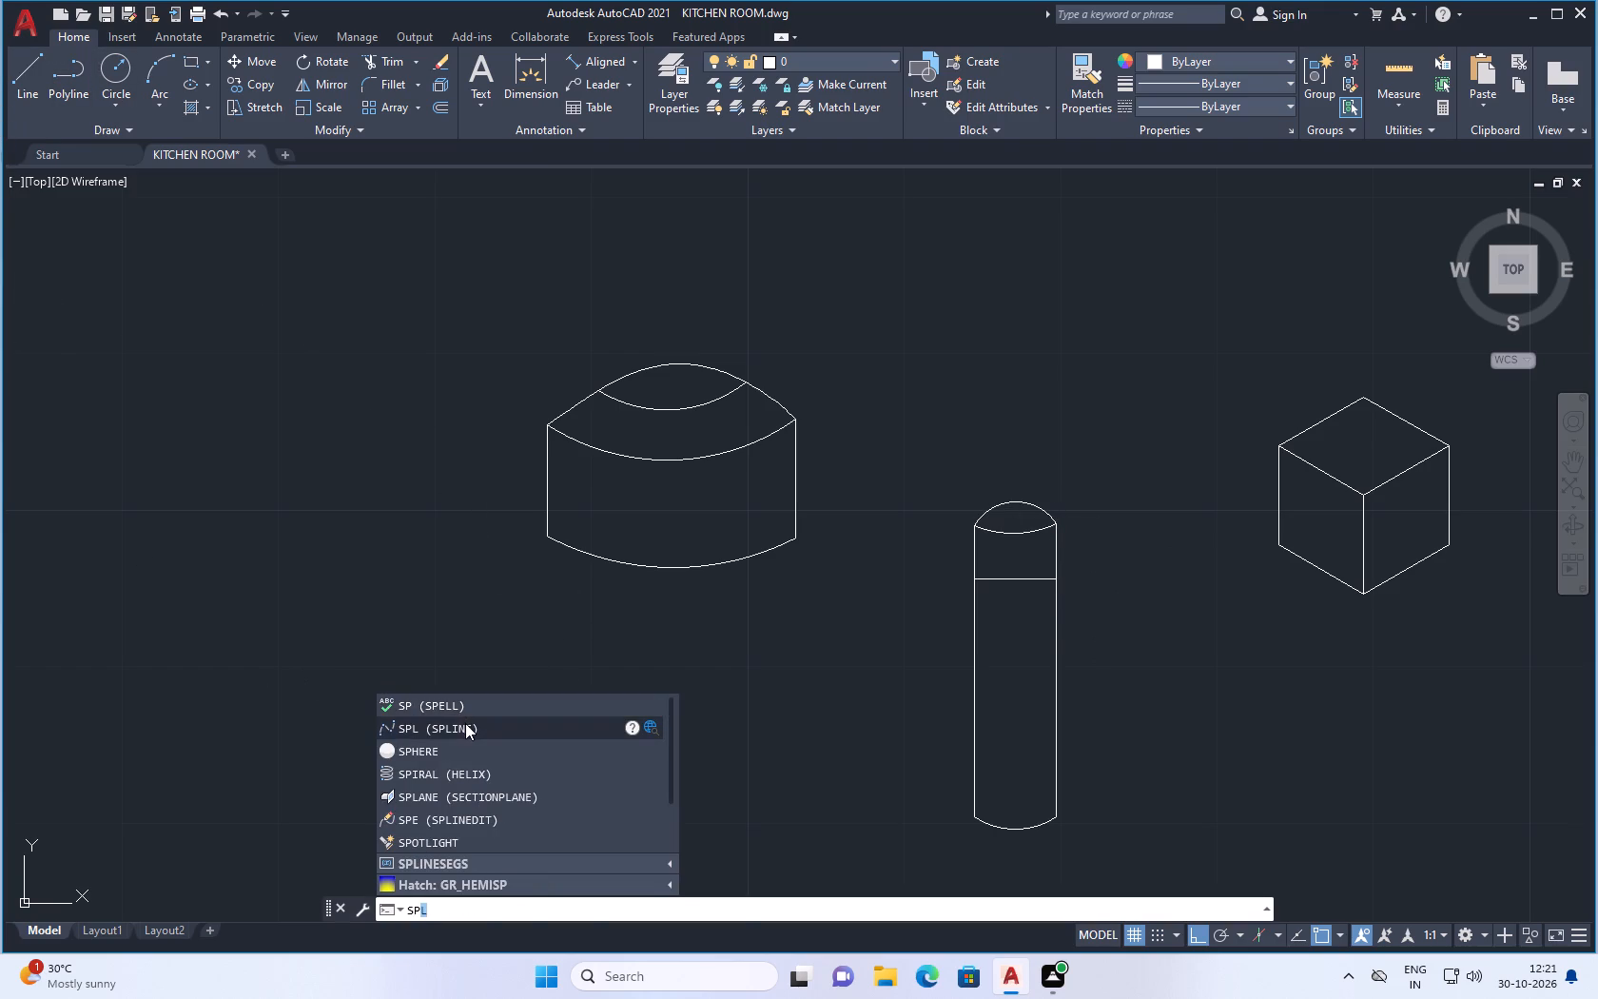
pyautogui.click(465, 724)
pyautogui.scroll(-2, 919, 762)
pyautogui.scroll(2, 1002, 723)
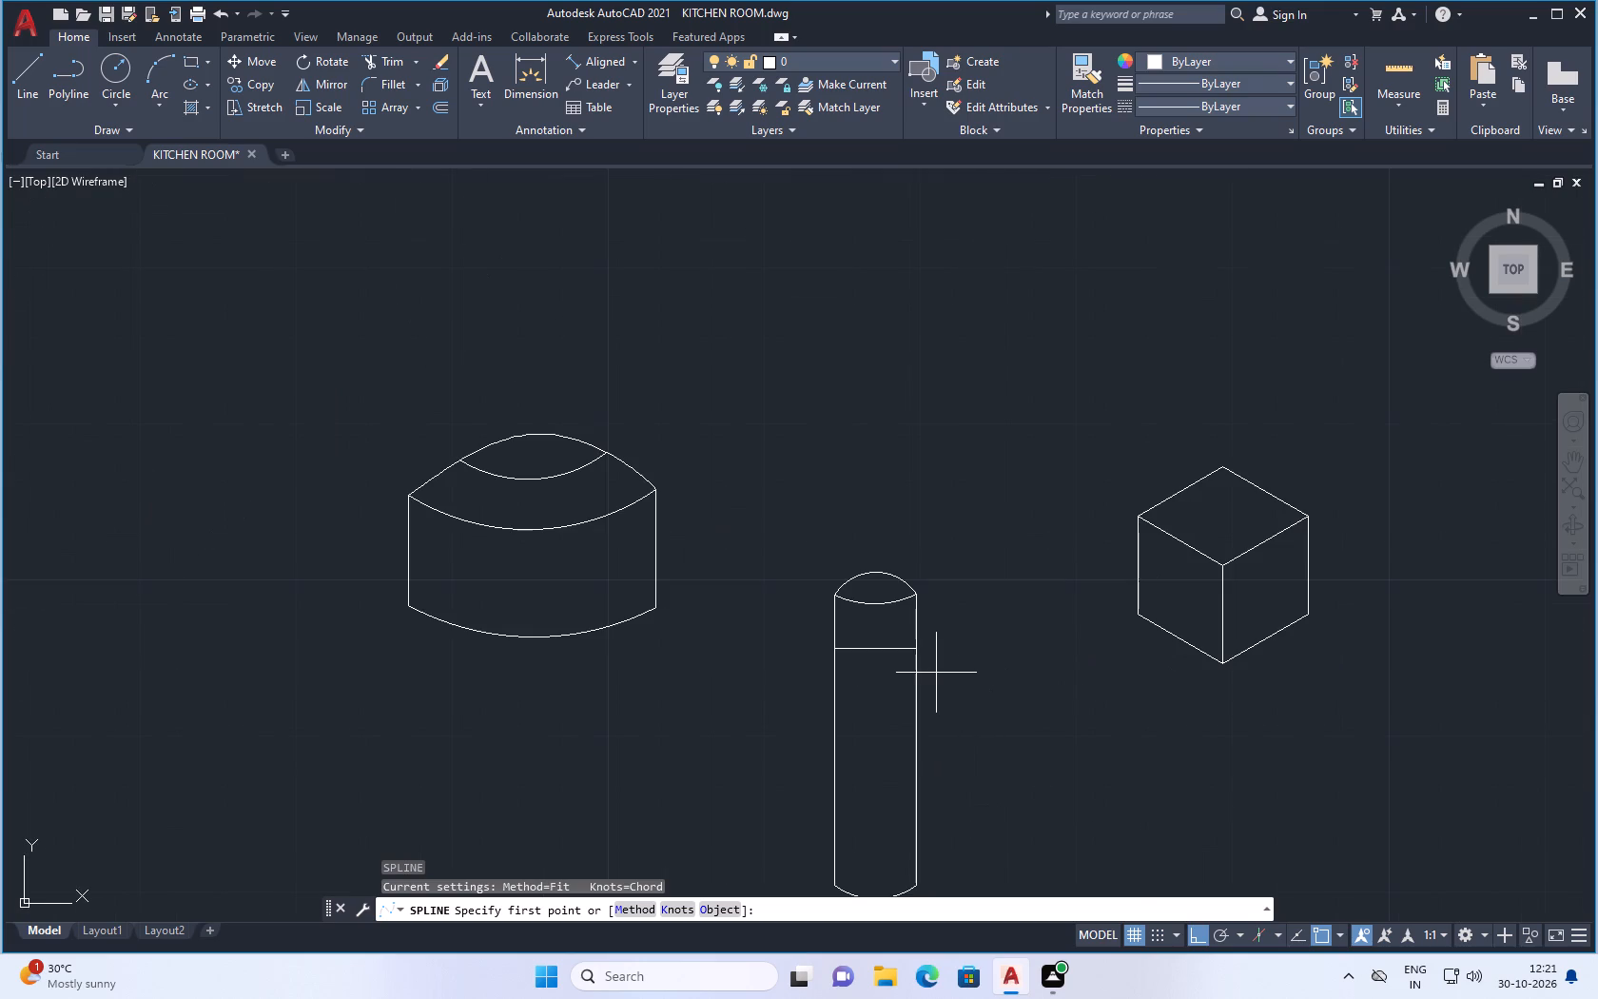
pyautogui.click(887, 651)
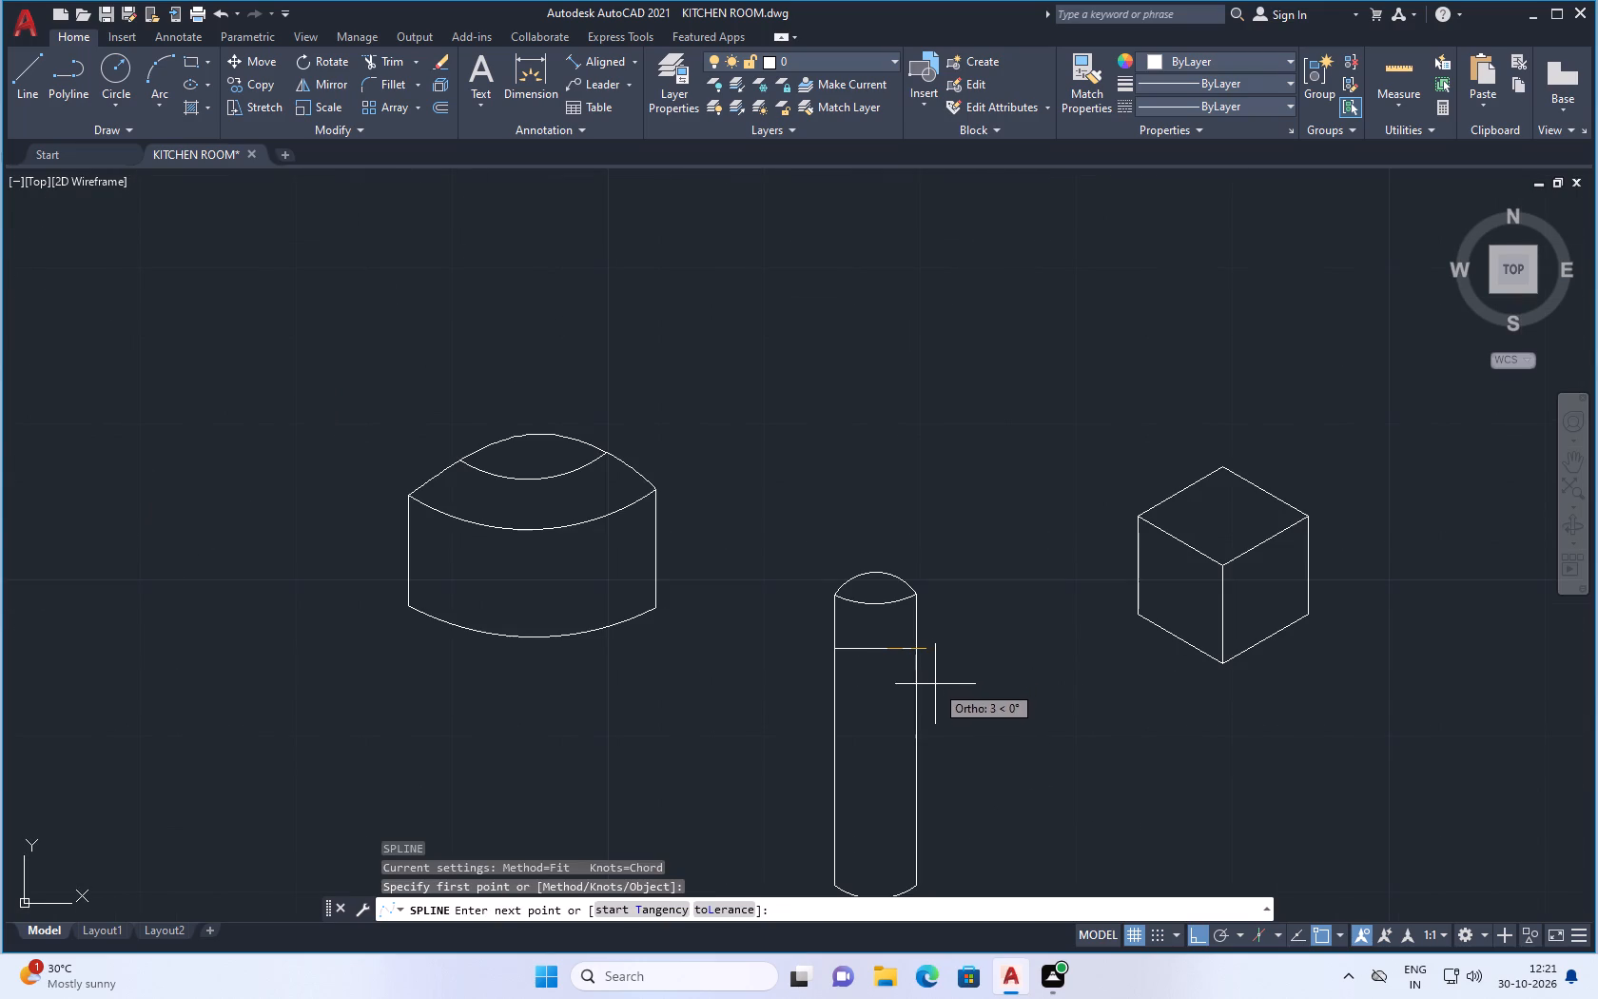
pyautogui.click(1196, 939)
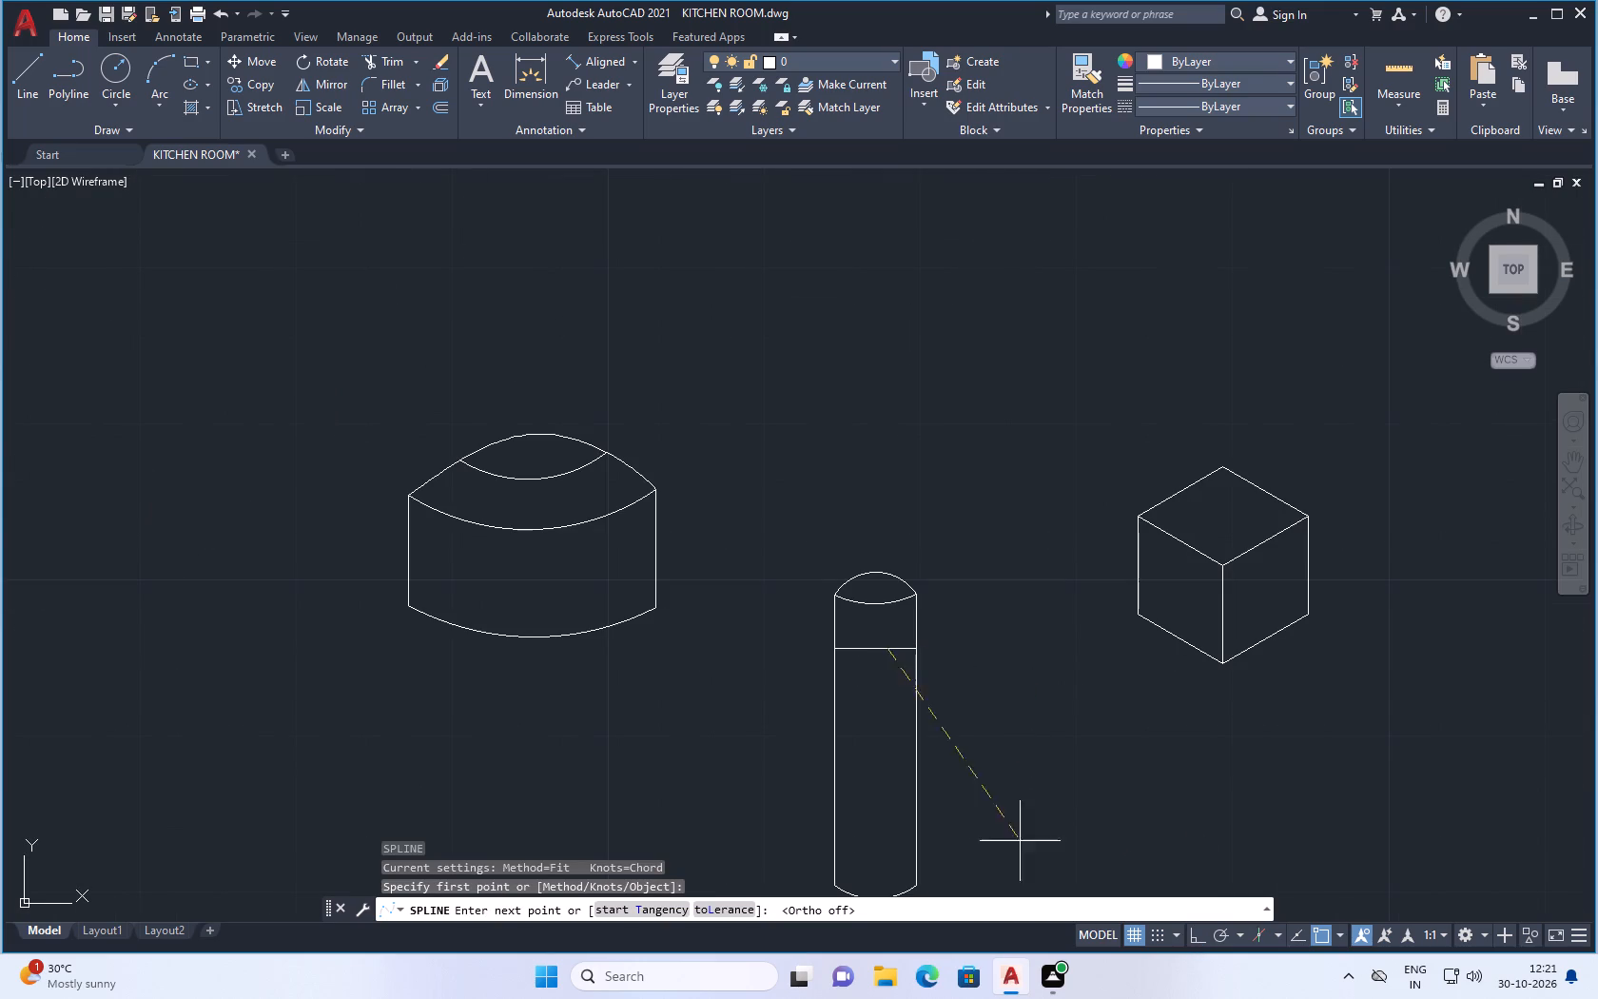
pyautogui.click(930, 661)
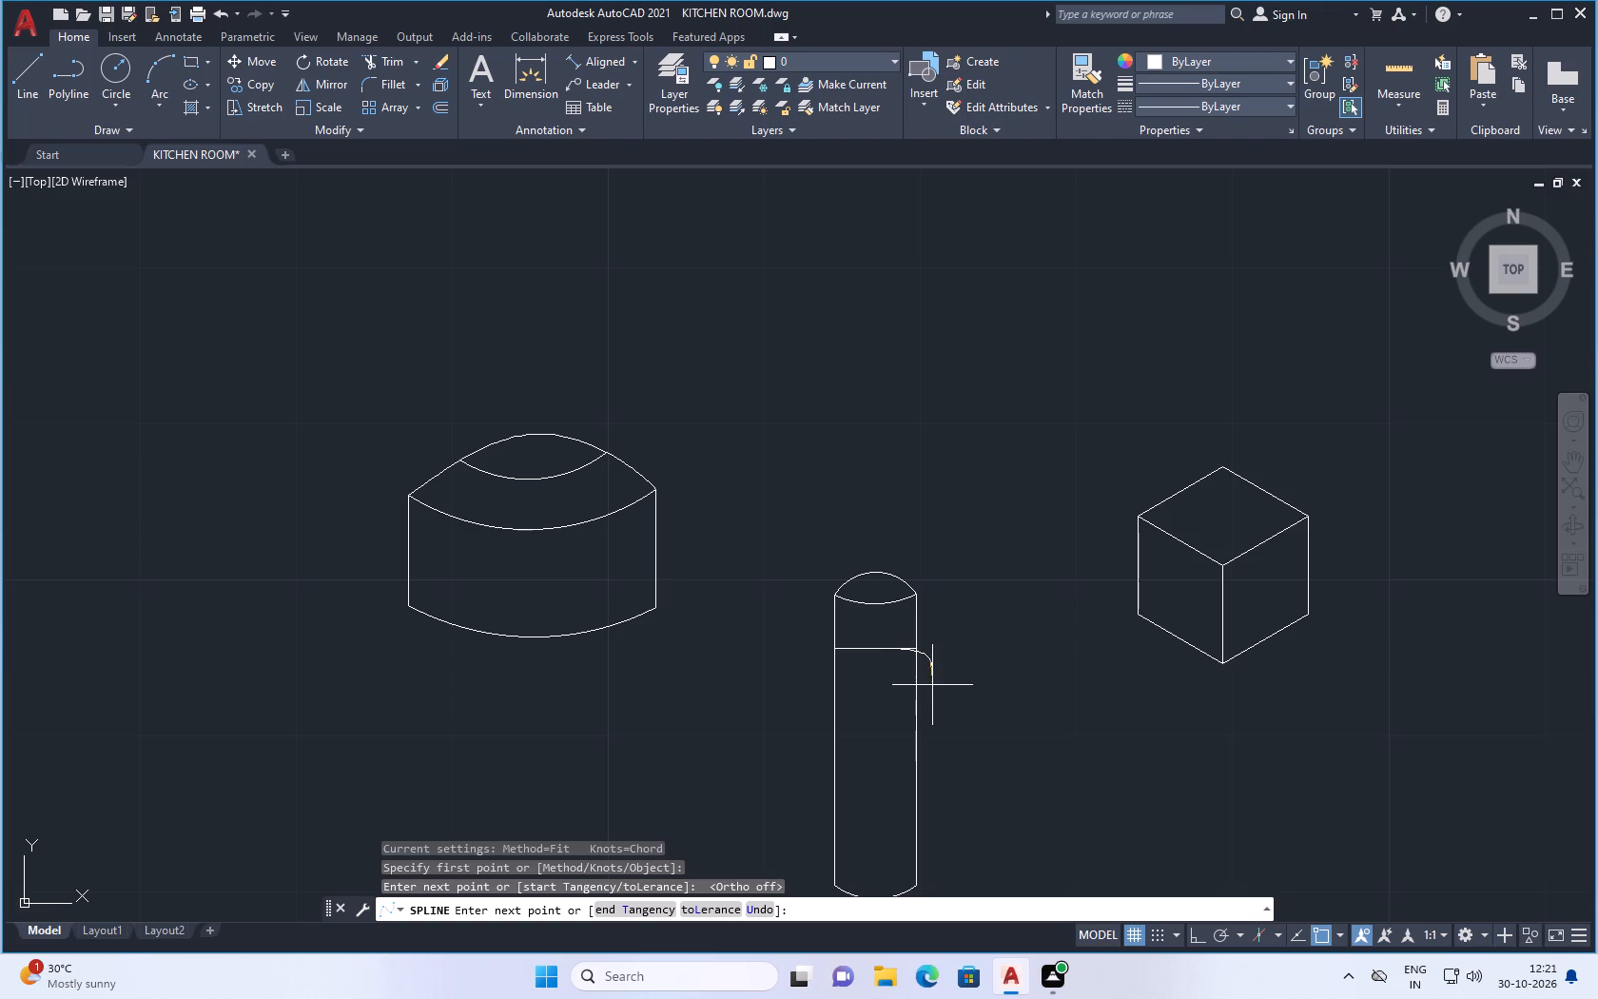
pyautogui.click(929, 692)
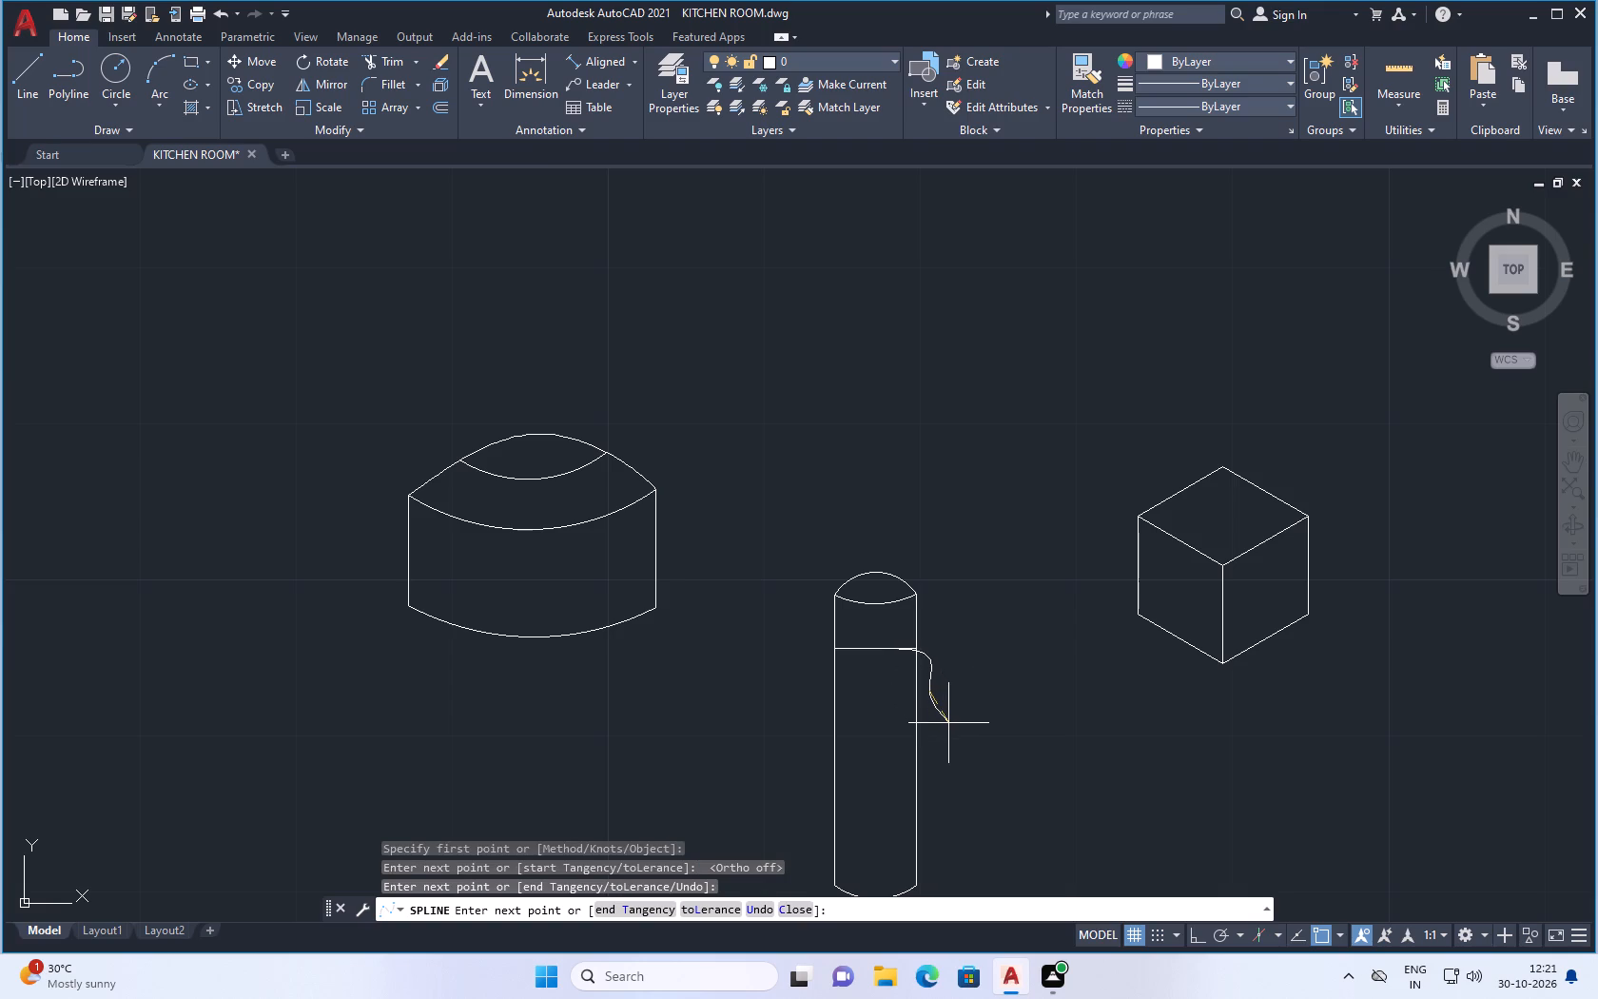
pyautogui.click(948, 723)
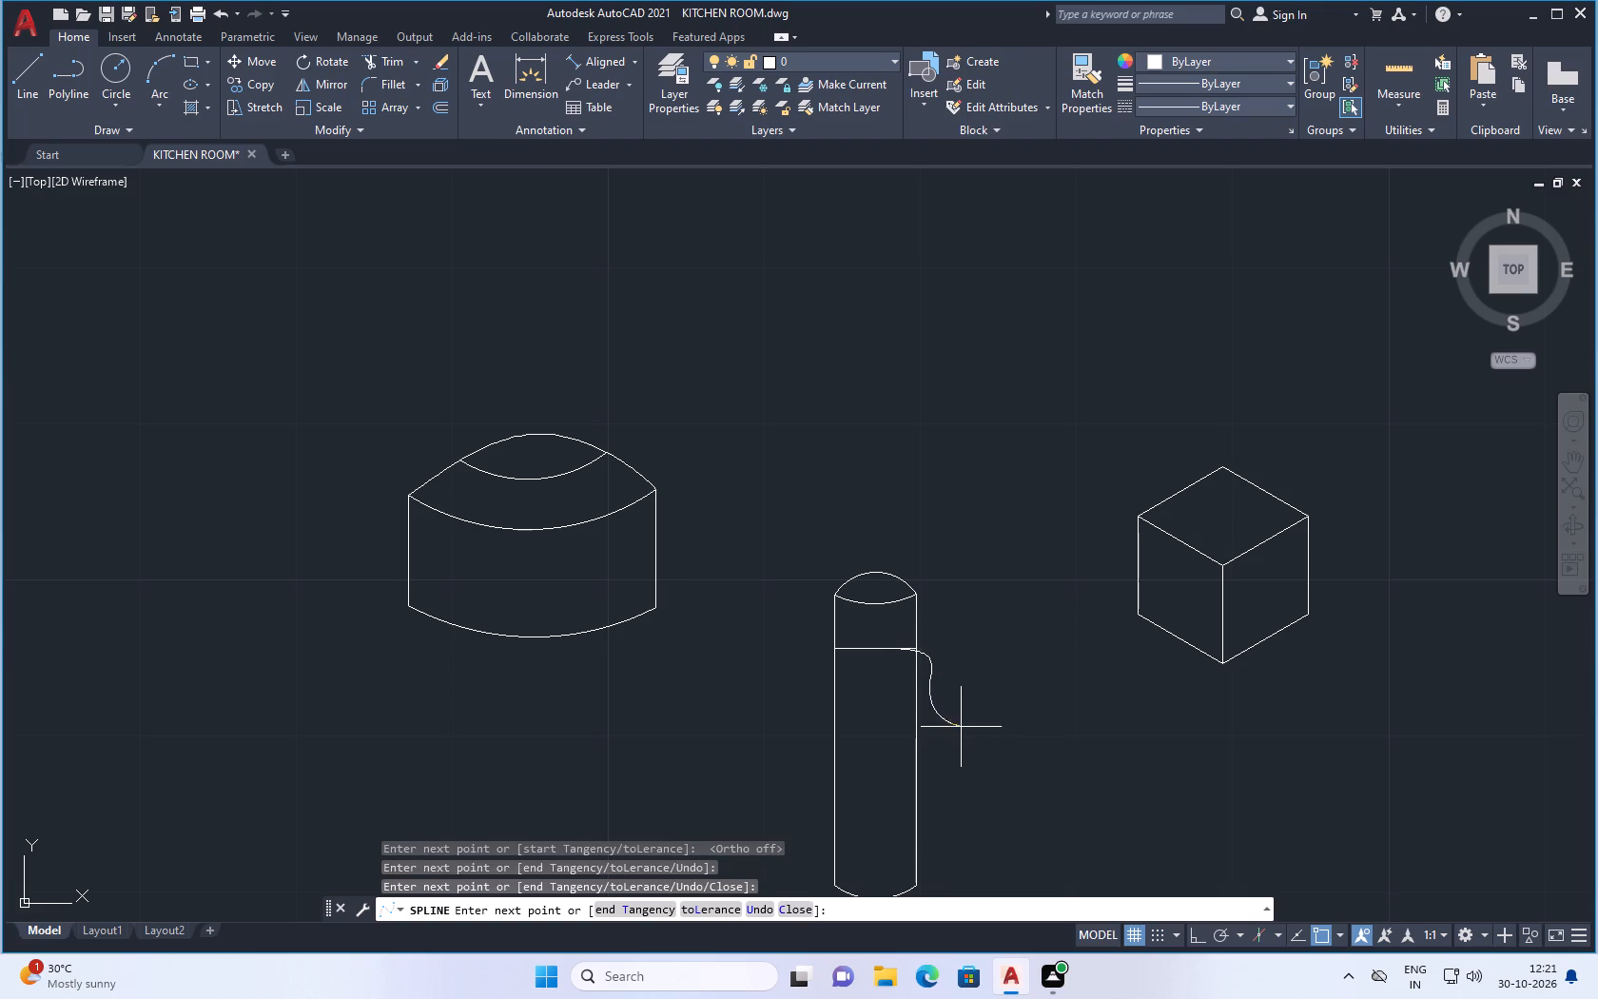
pyautogui.click(961, 737)
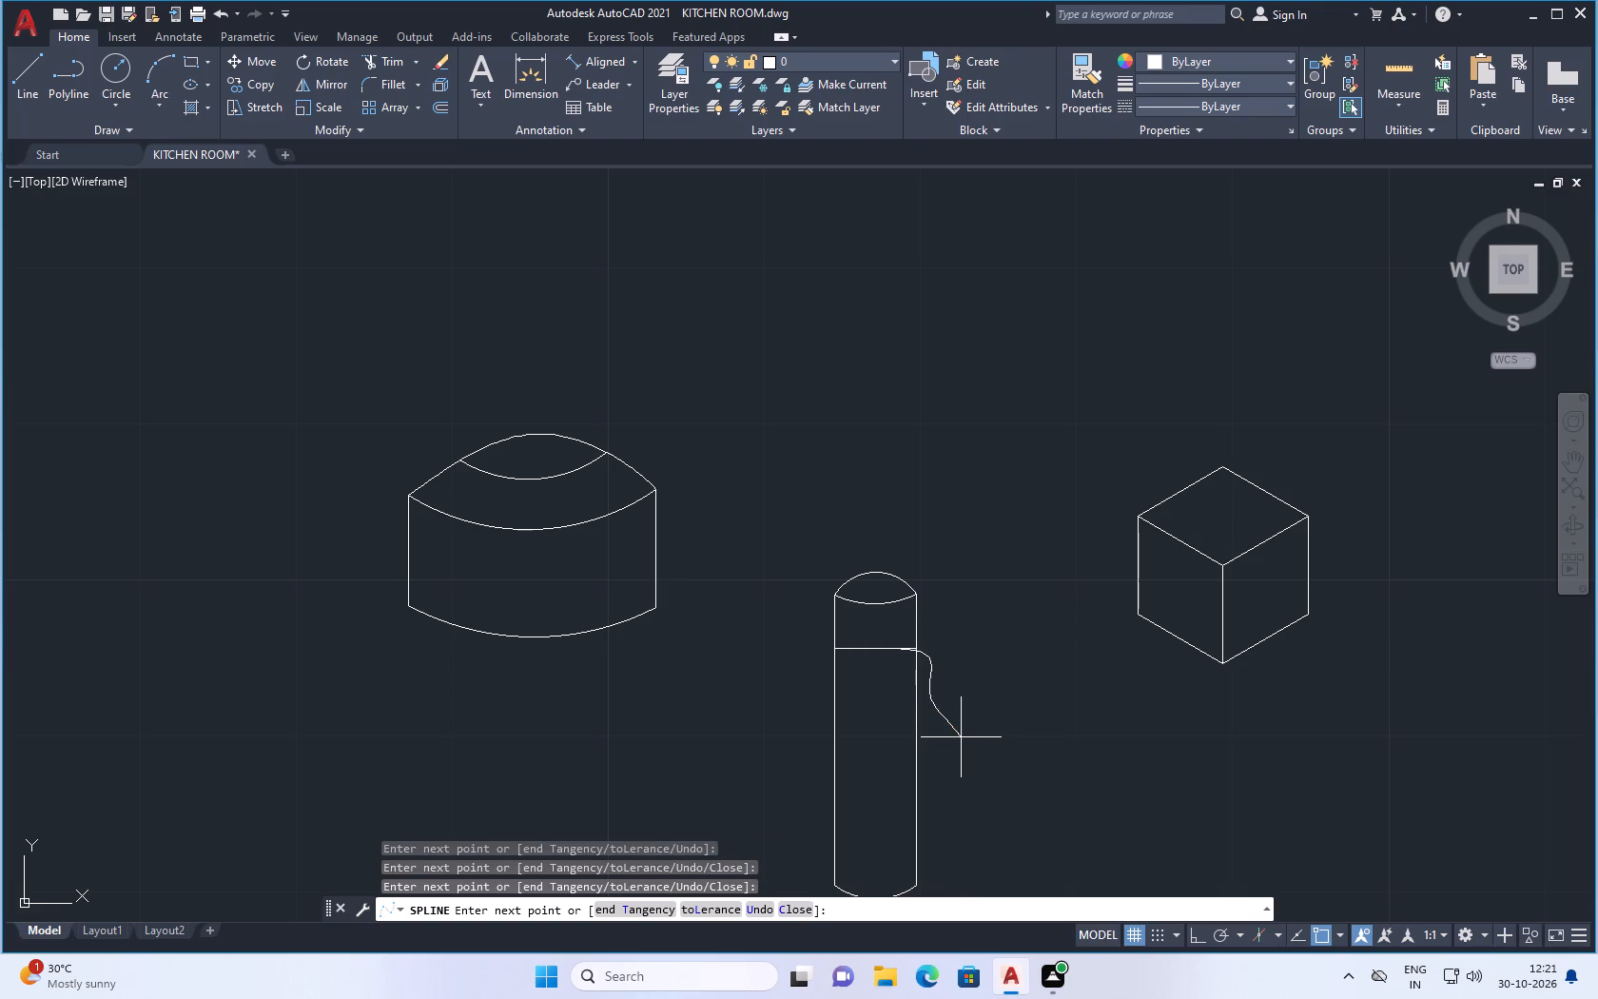
pyautogui.press('Return')
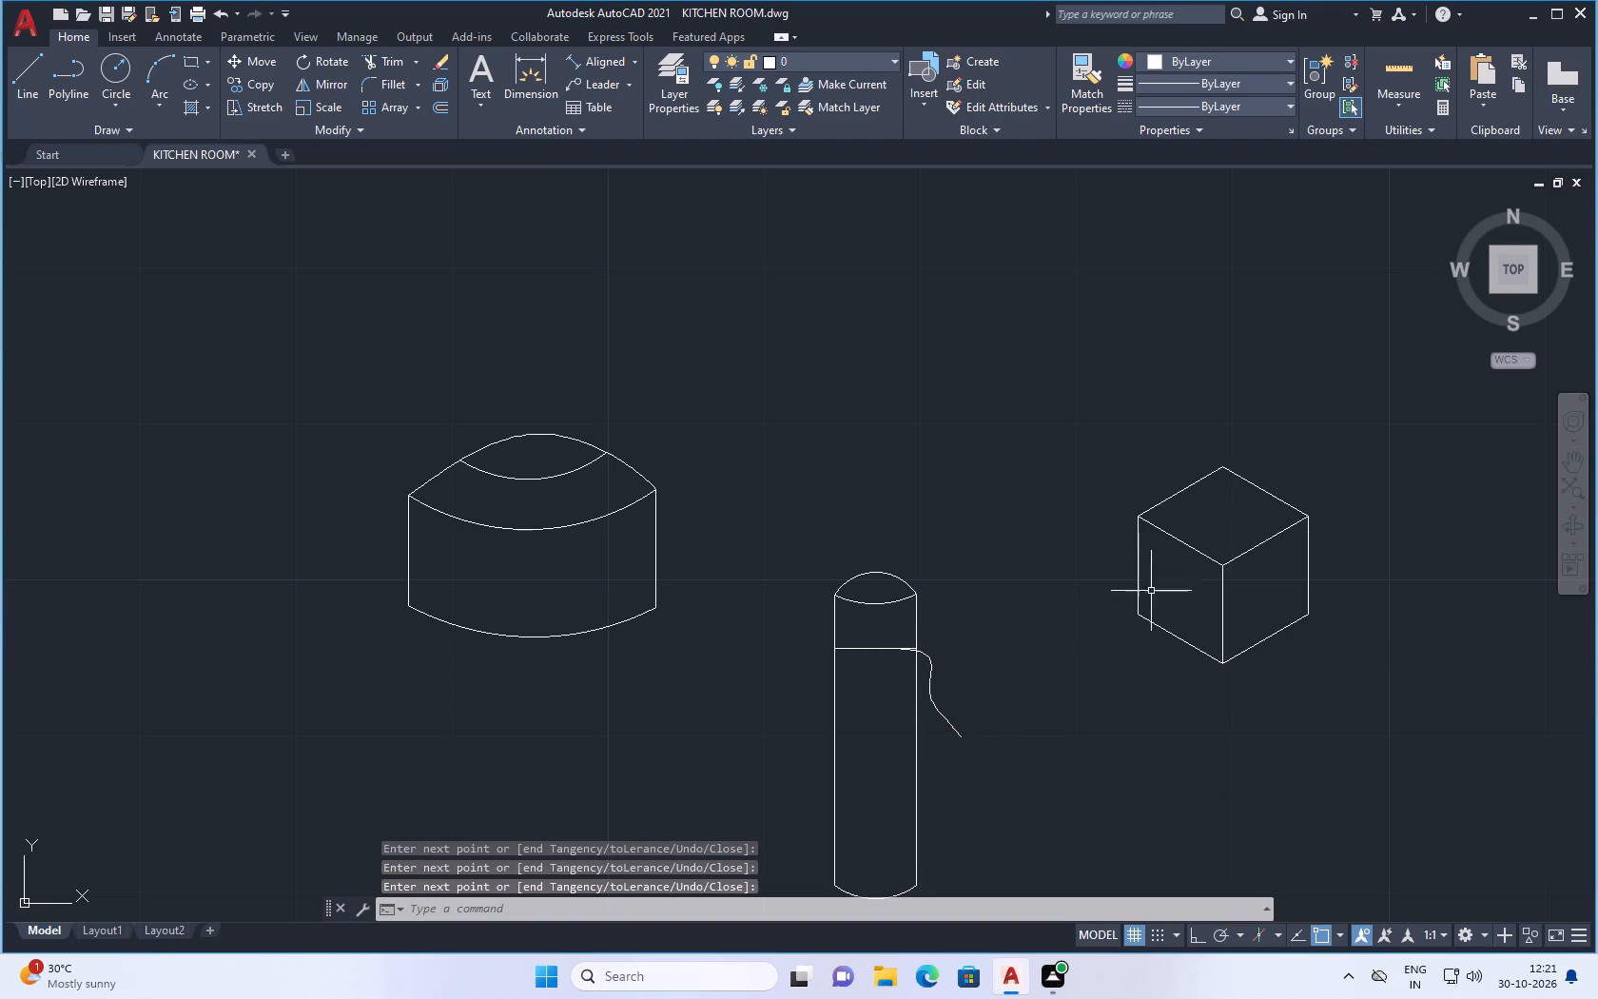
# Draw three connected lines from the spline's lower end back onto the spline, forming a small tilted rectangle.
pyautogui.scroll(-1, 958, 741)
pyautogui.scroll(2, 961, 719)
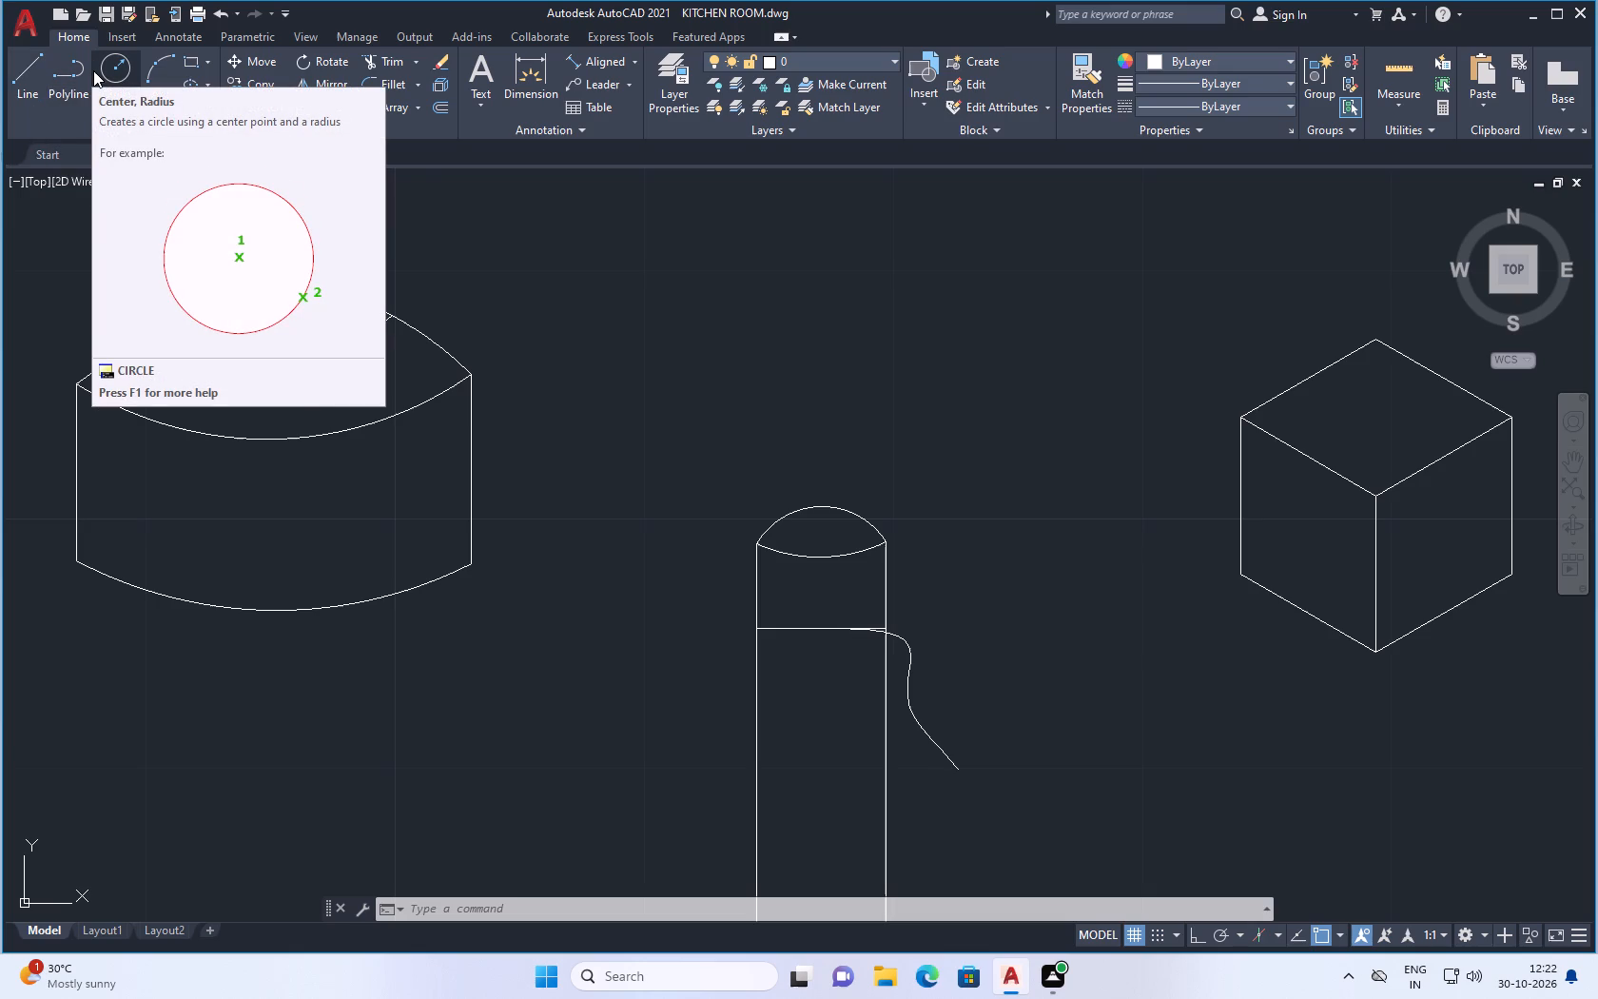
pyautogui.click(26, 75)
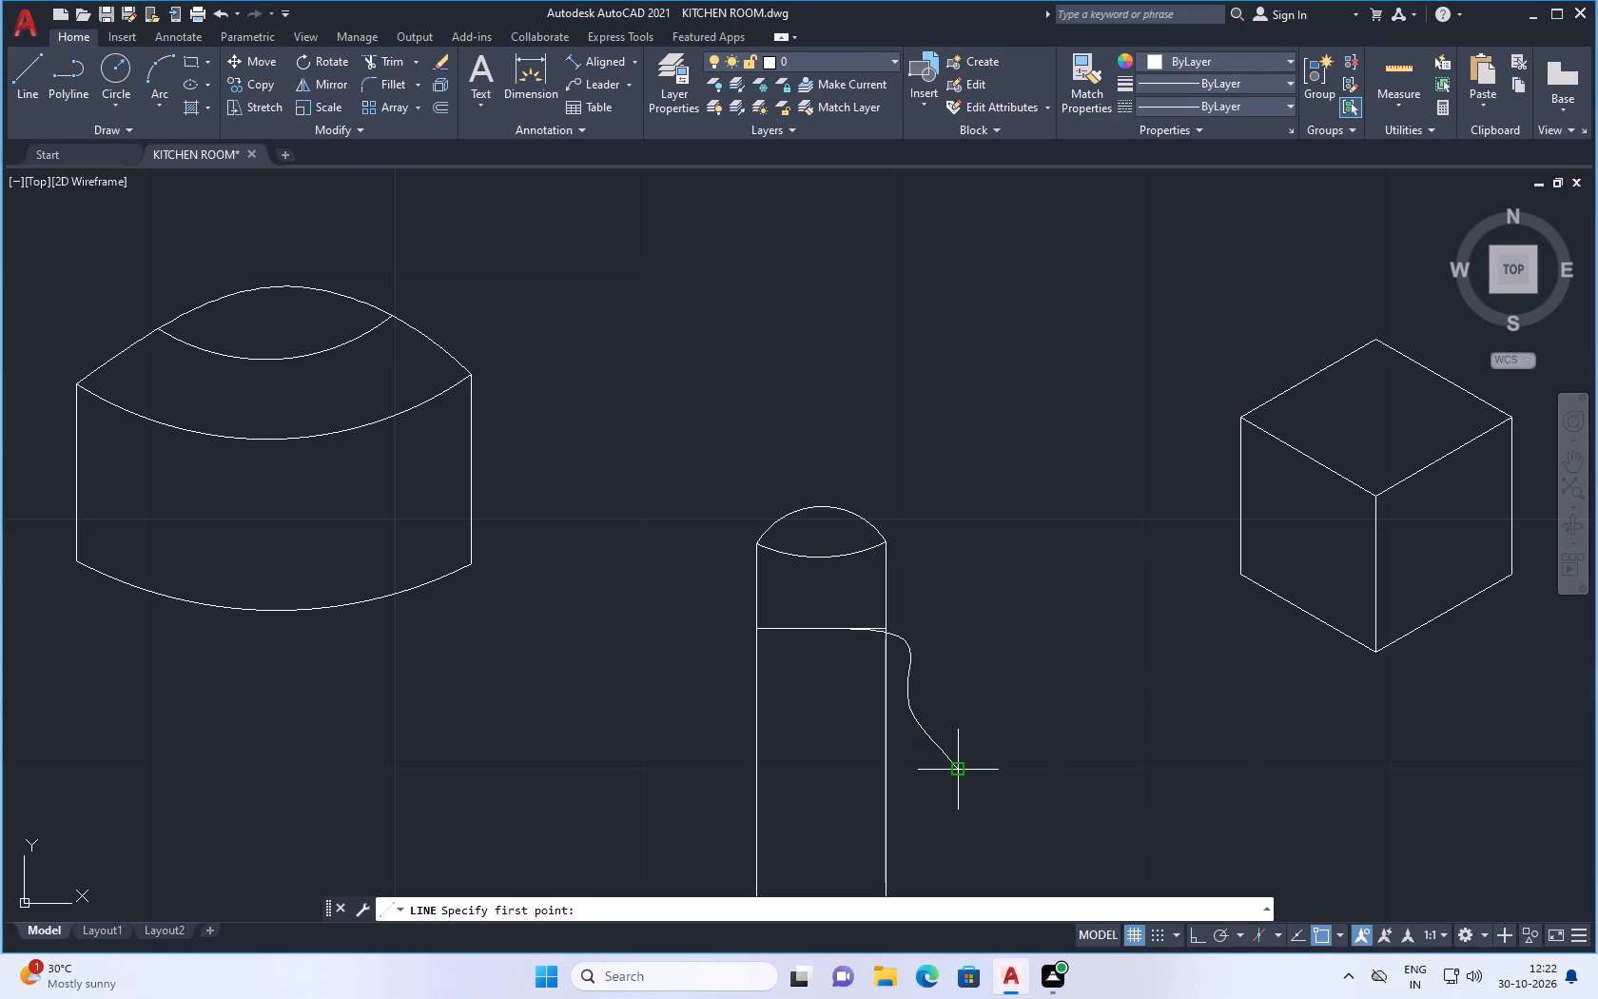
pyautogui.click(958, 771)
pyautogui.click(978, 746)
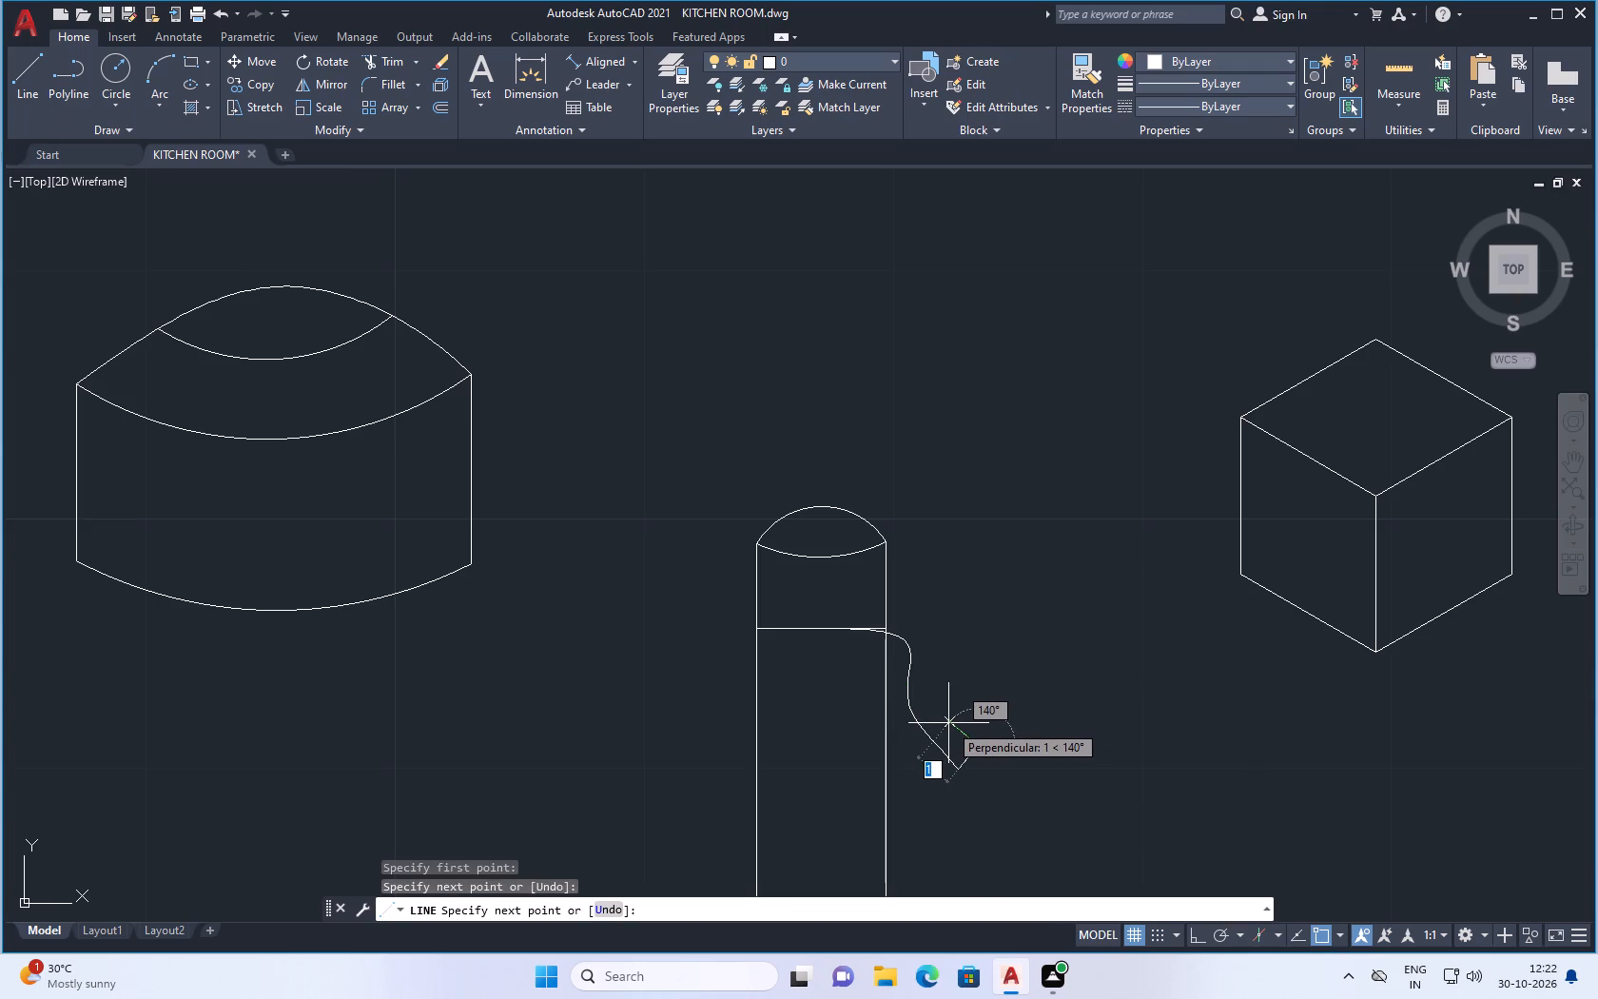
pyautogui.click(942, 710)
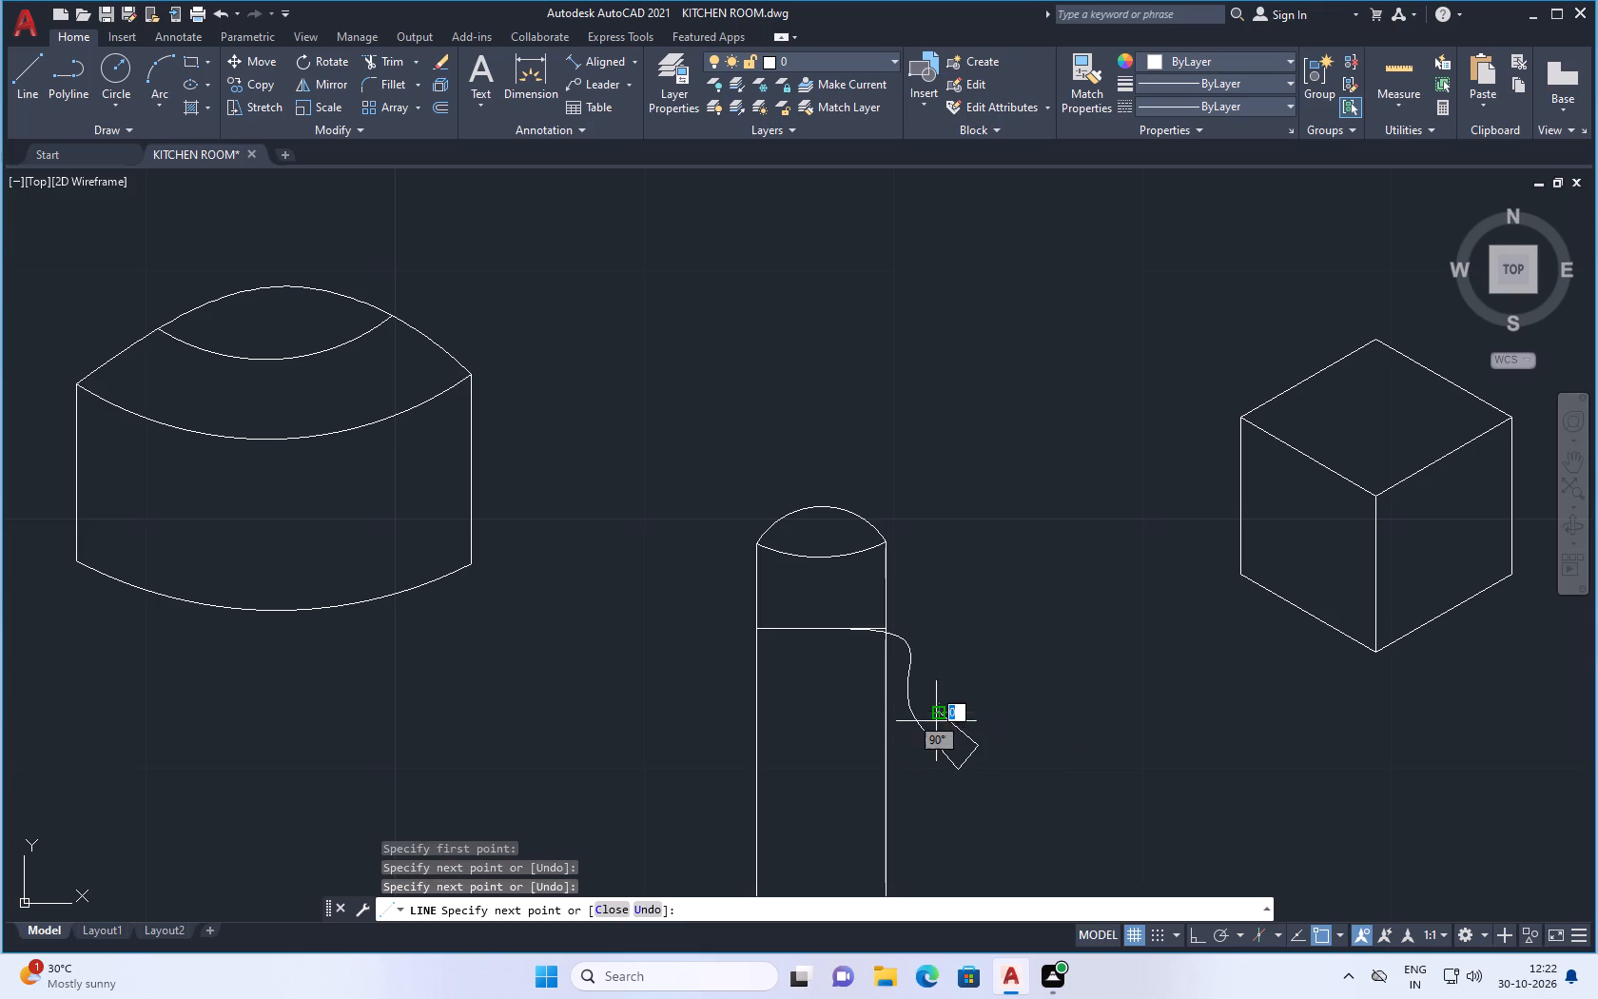
pyautogui.click(932, 728)
pyautogui.press('Escape')
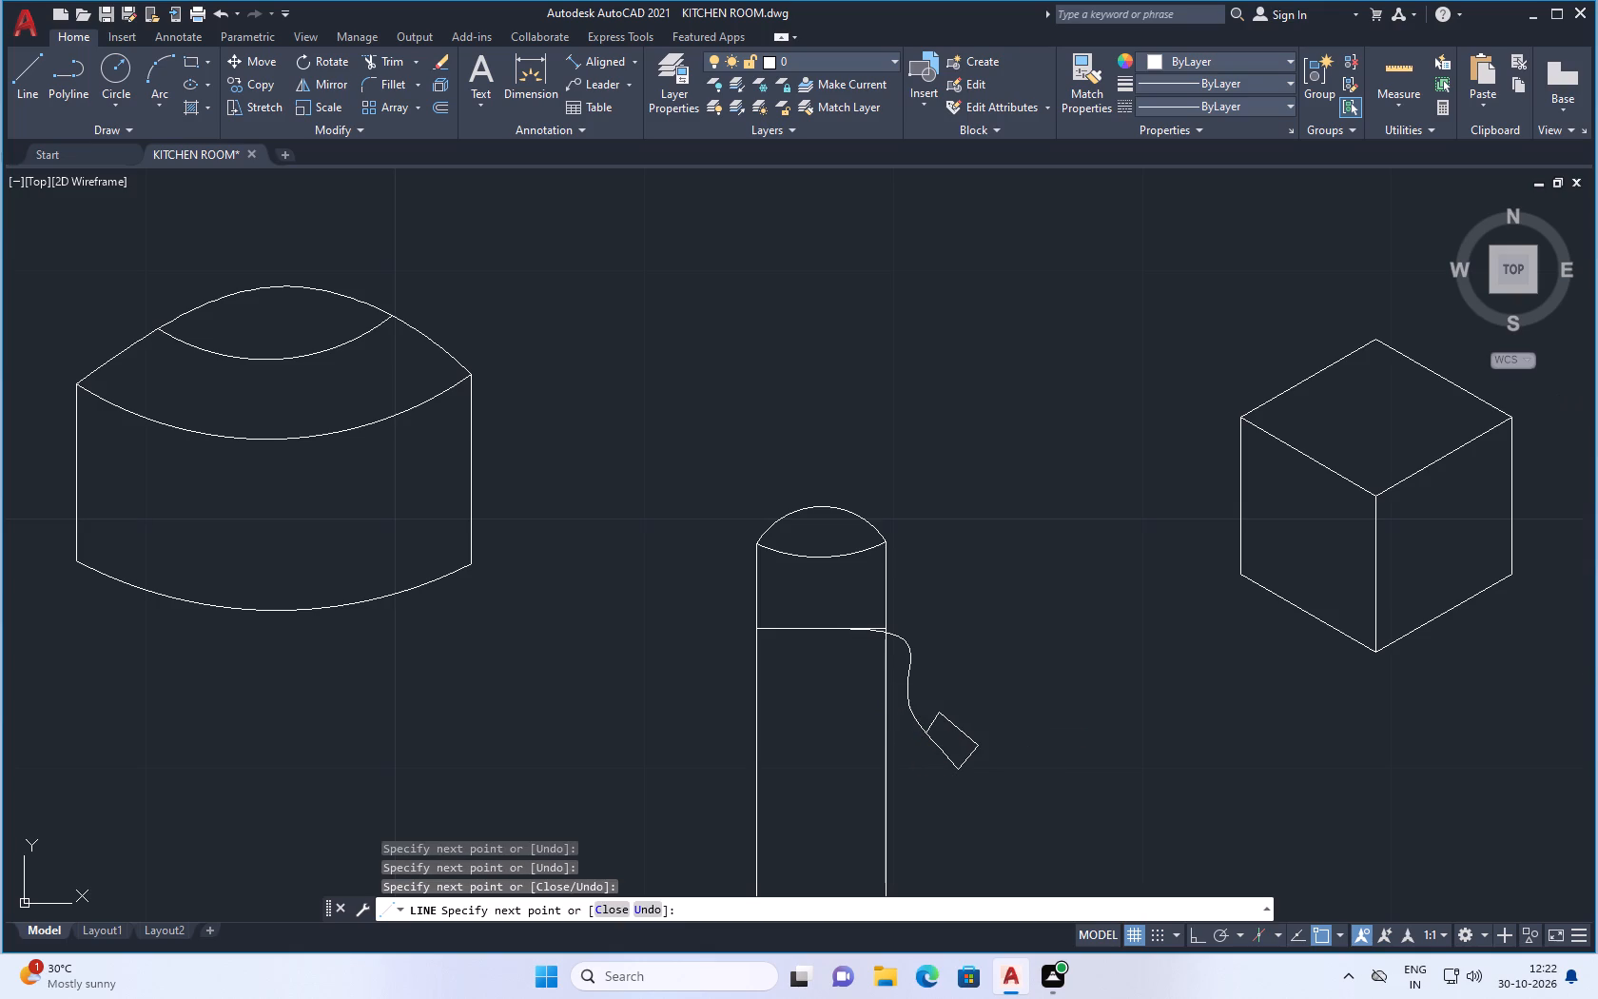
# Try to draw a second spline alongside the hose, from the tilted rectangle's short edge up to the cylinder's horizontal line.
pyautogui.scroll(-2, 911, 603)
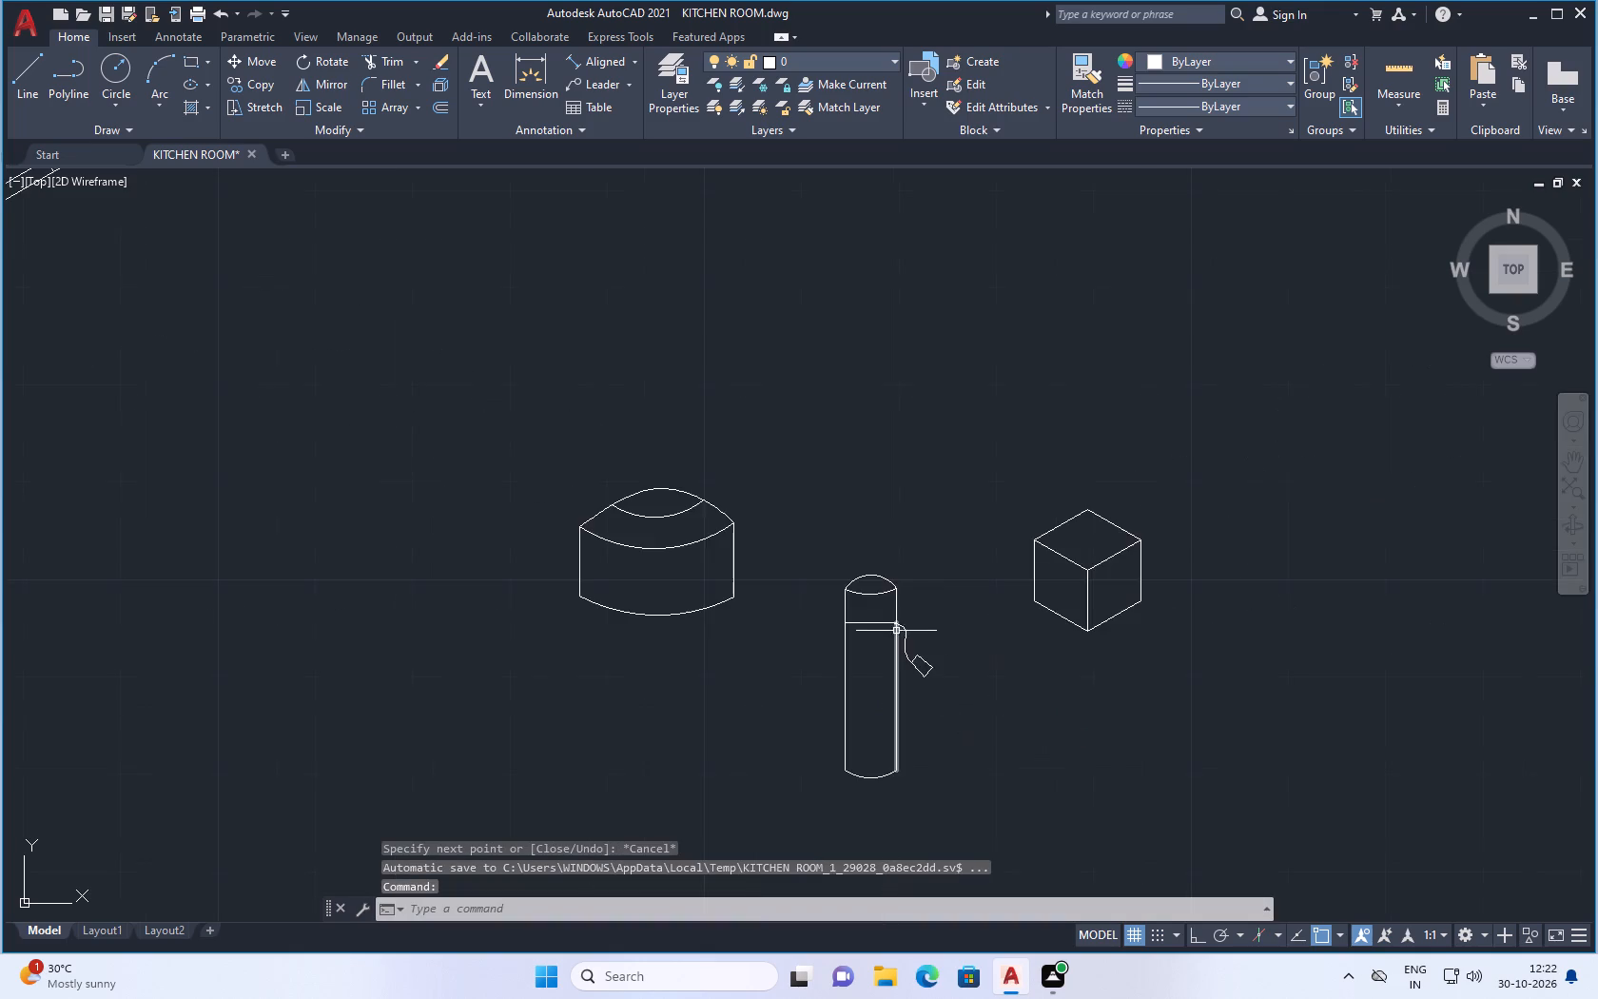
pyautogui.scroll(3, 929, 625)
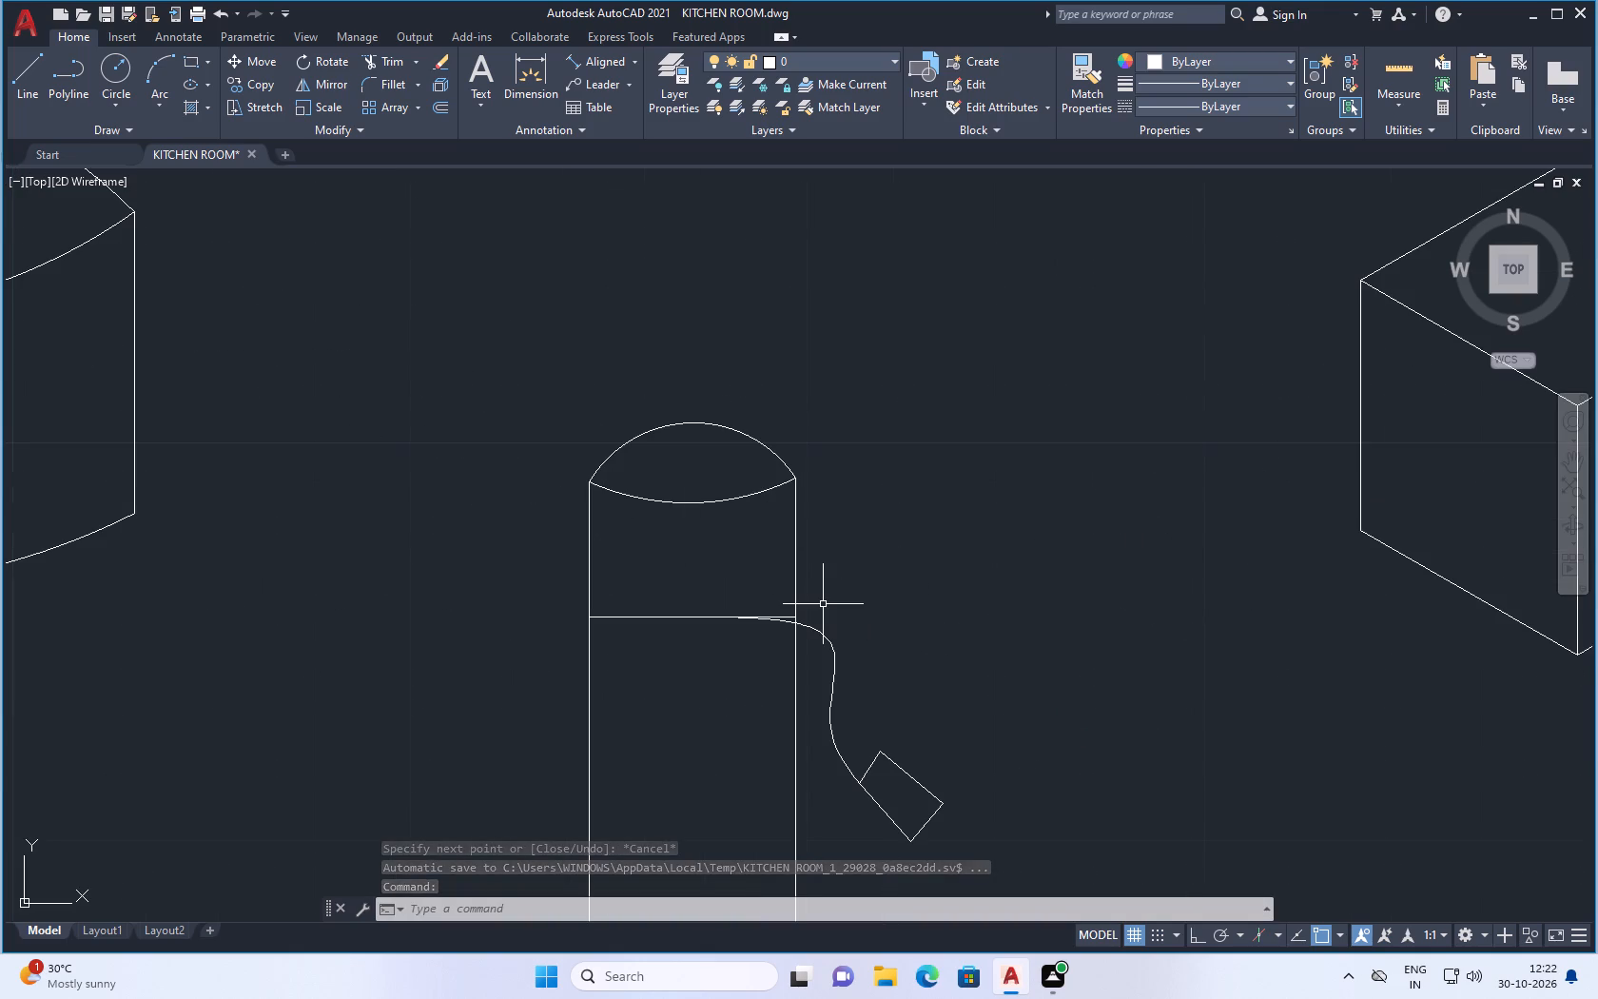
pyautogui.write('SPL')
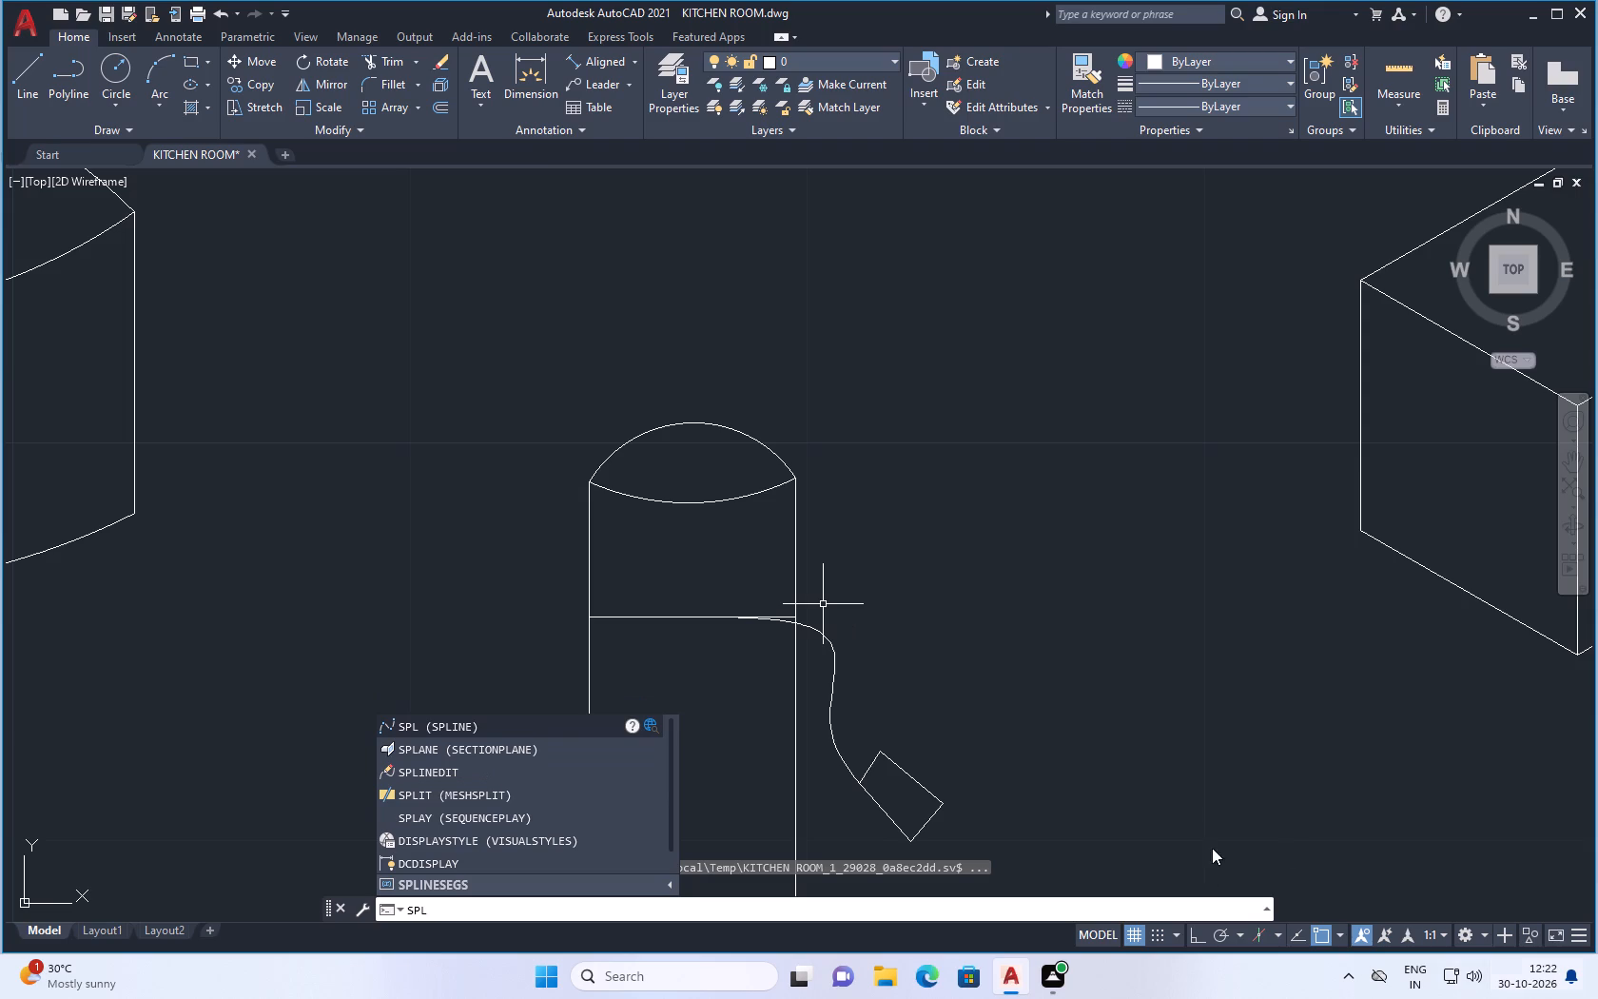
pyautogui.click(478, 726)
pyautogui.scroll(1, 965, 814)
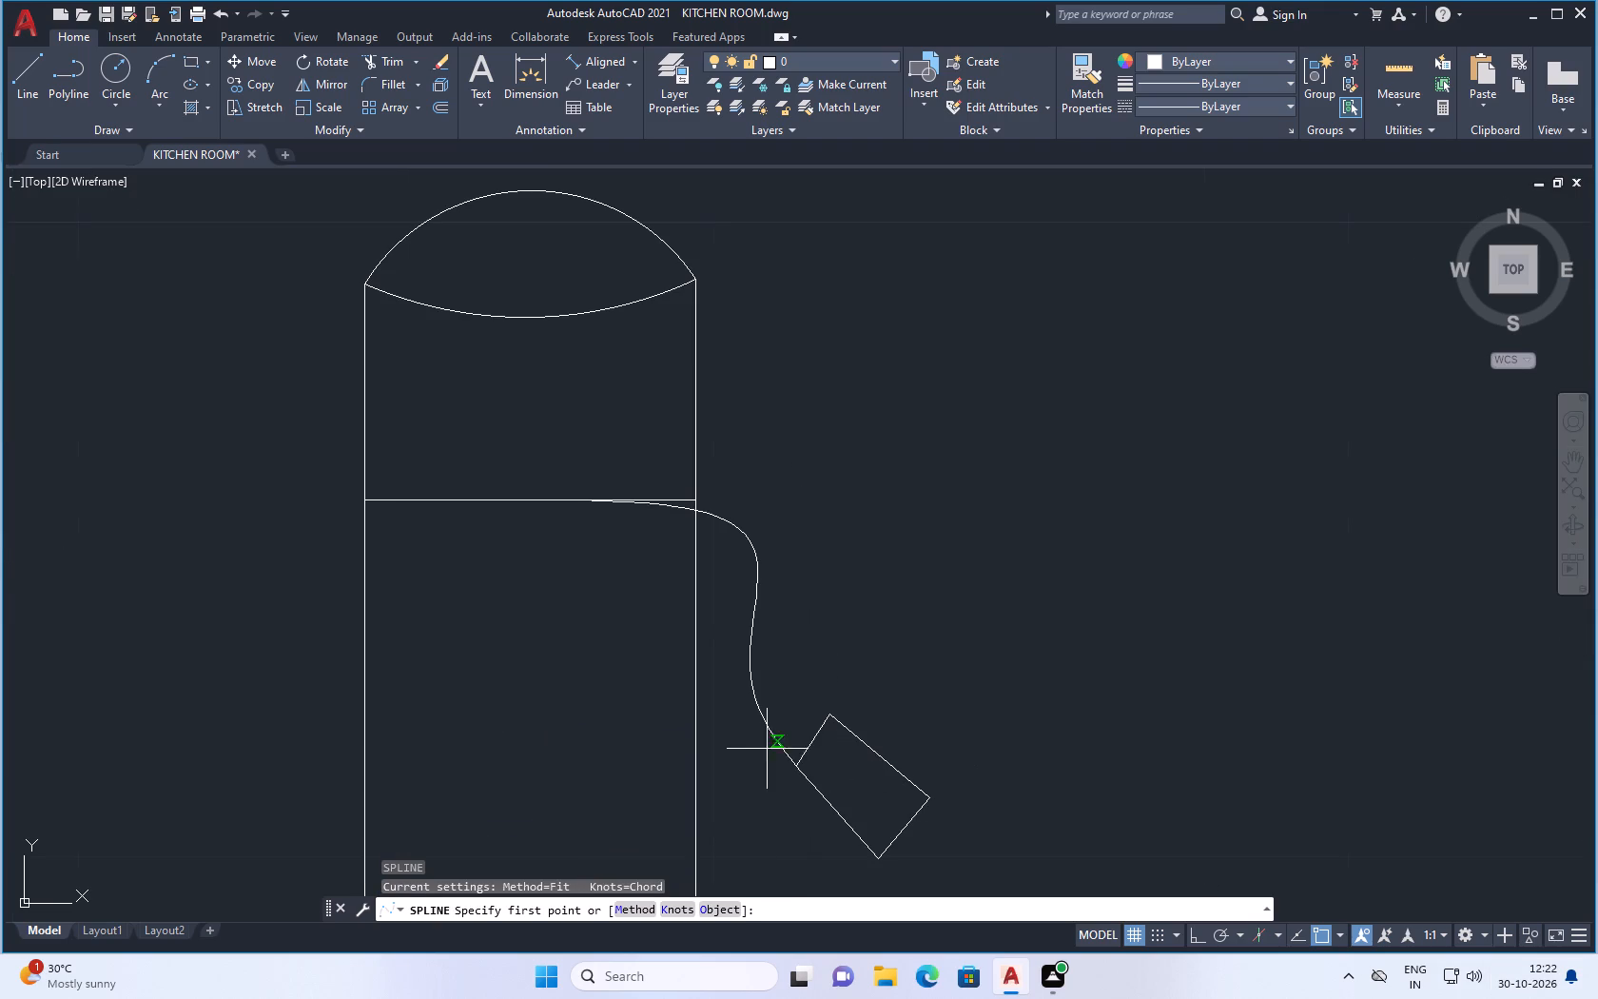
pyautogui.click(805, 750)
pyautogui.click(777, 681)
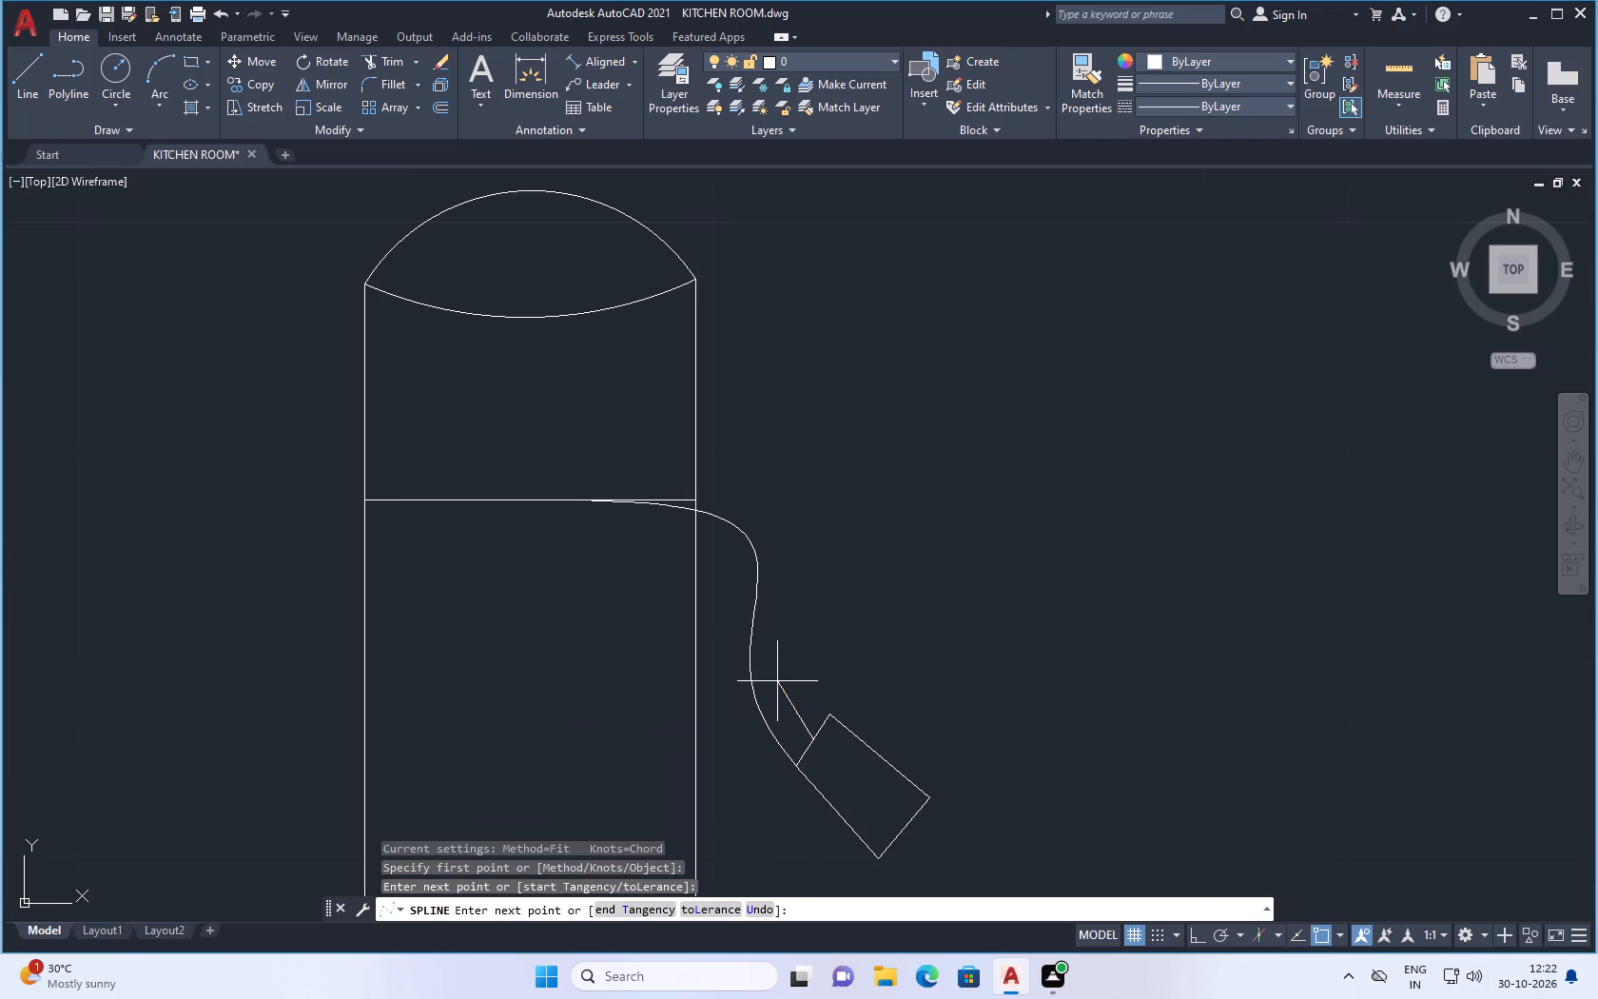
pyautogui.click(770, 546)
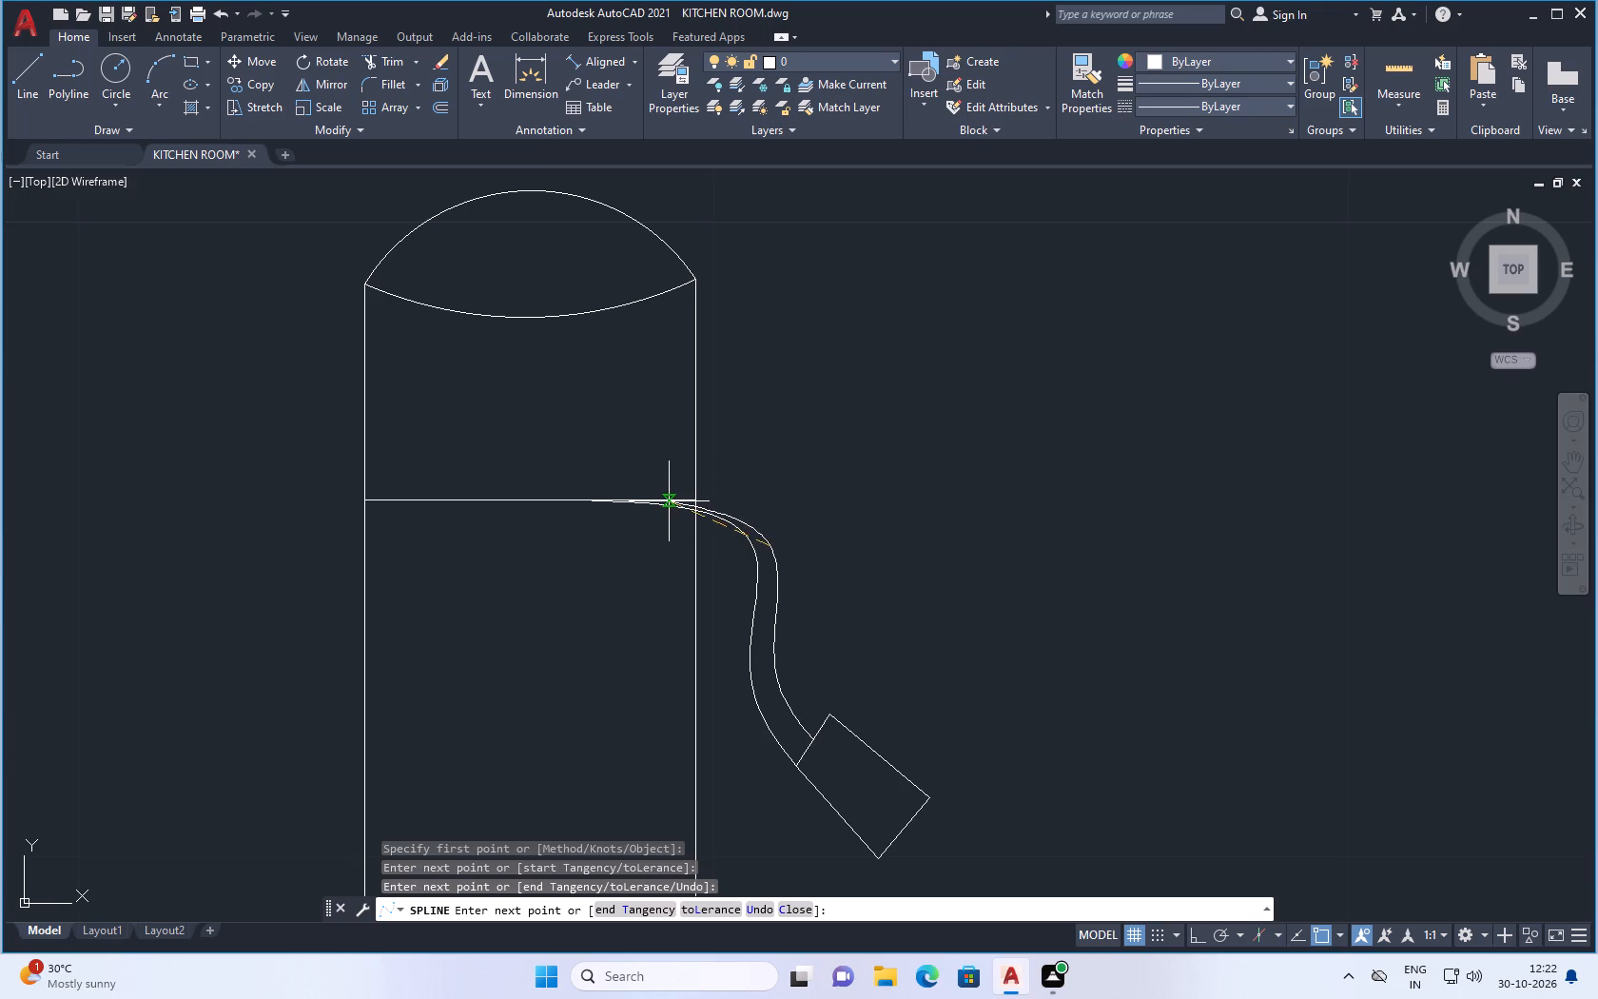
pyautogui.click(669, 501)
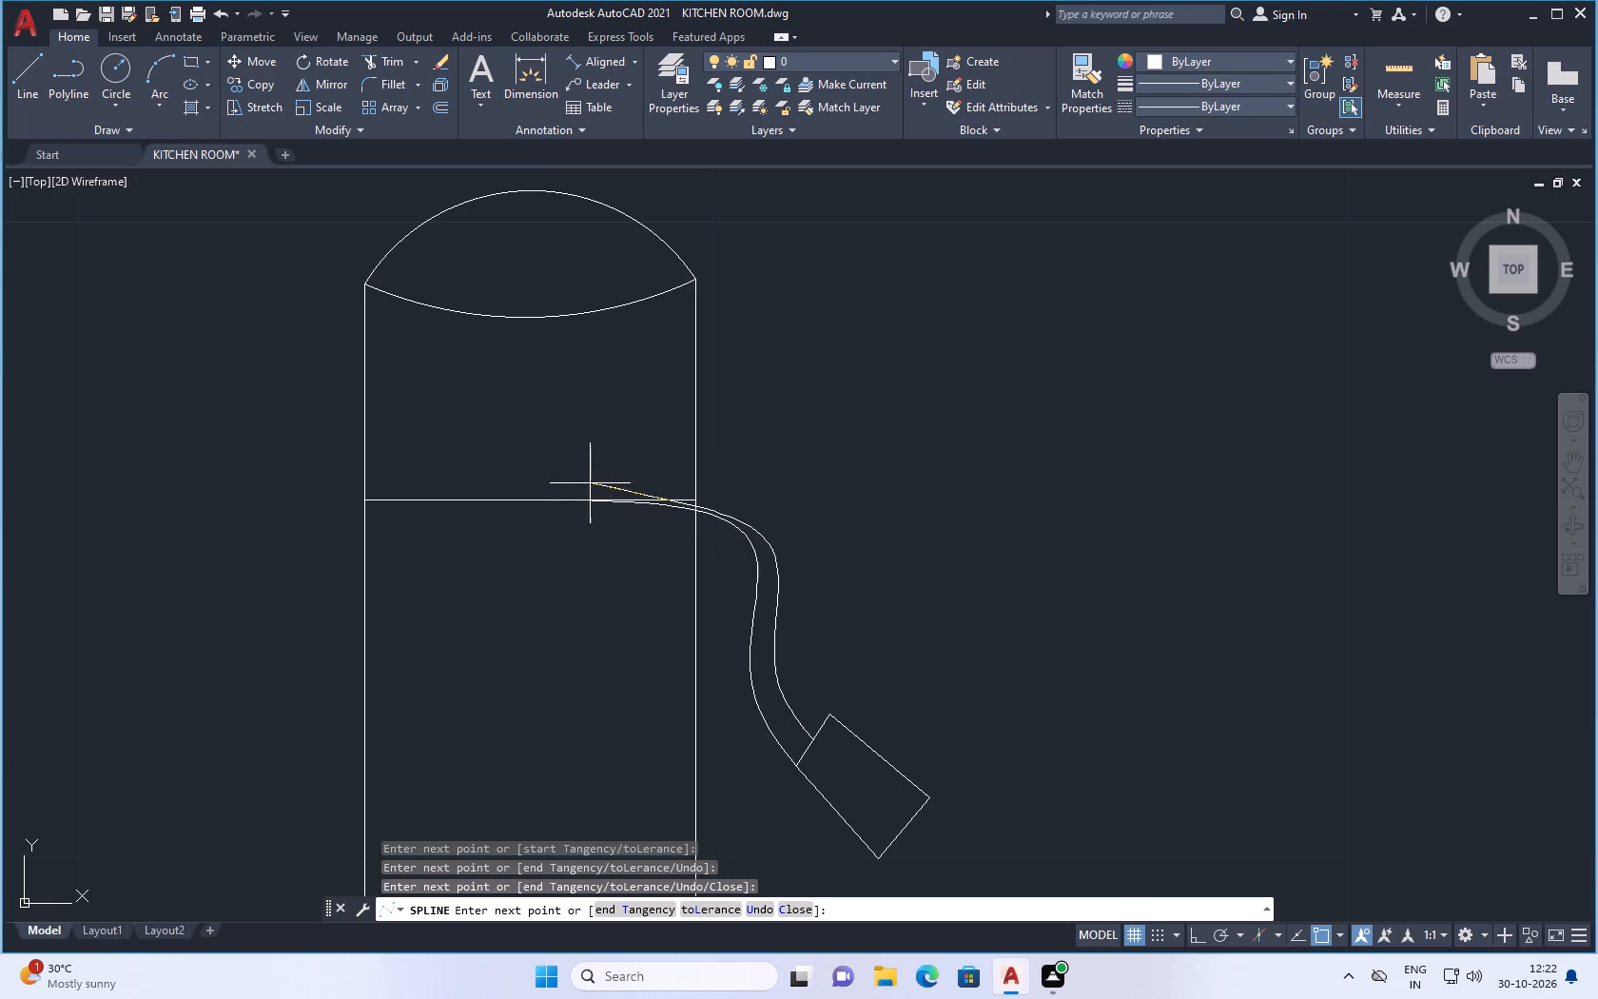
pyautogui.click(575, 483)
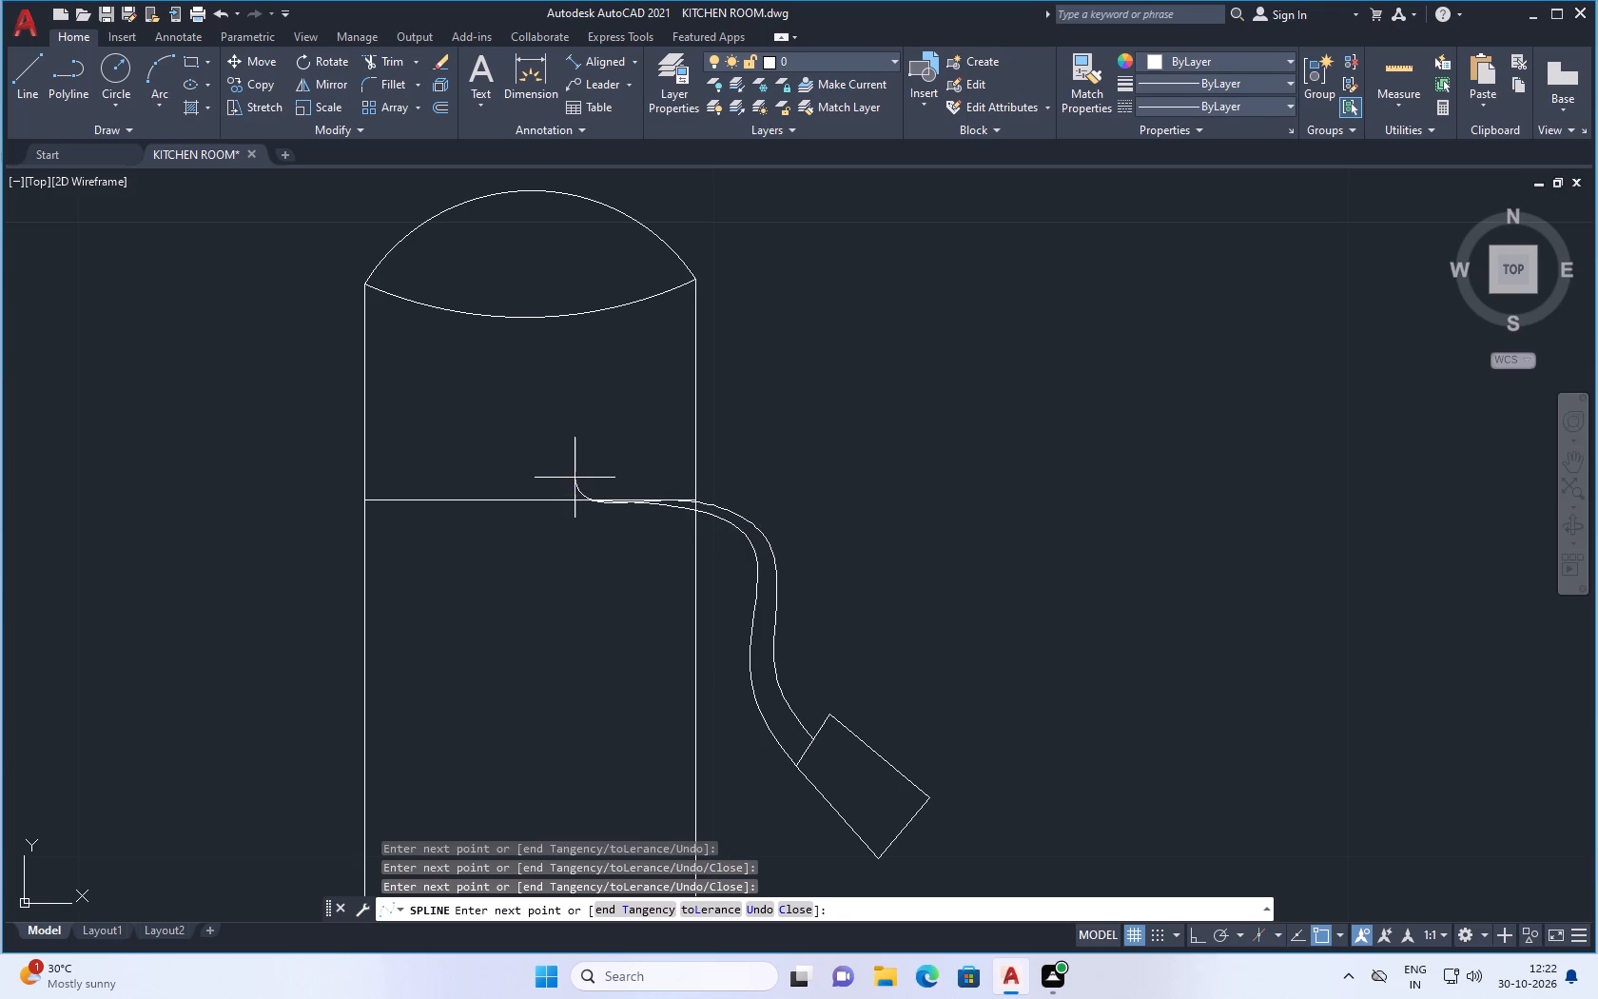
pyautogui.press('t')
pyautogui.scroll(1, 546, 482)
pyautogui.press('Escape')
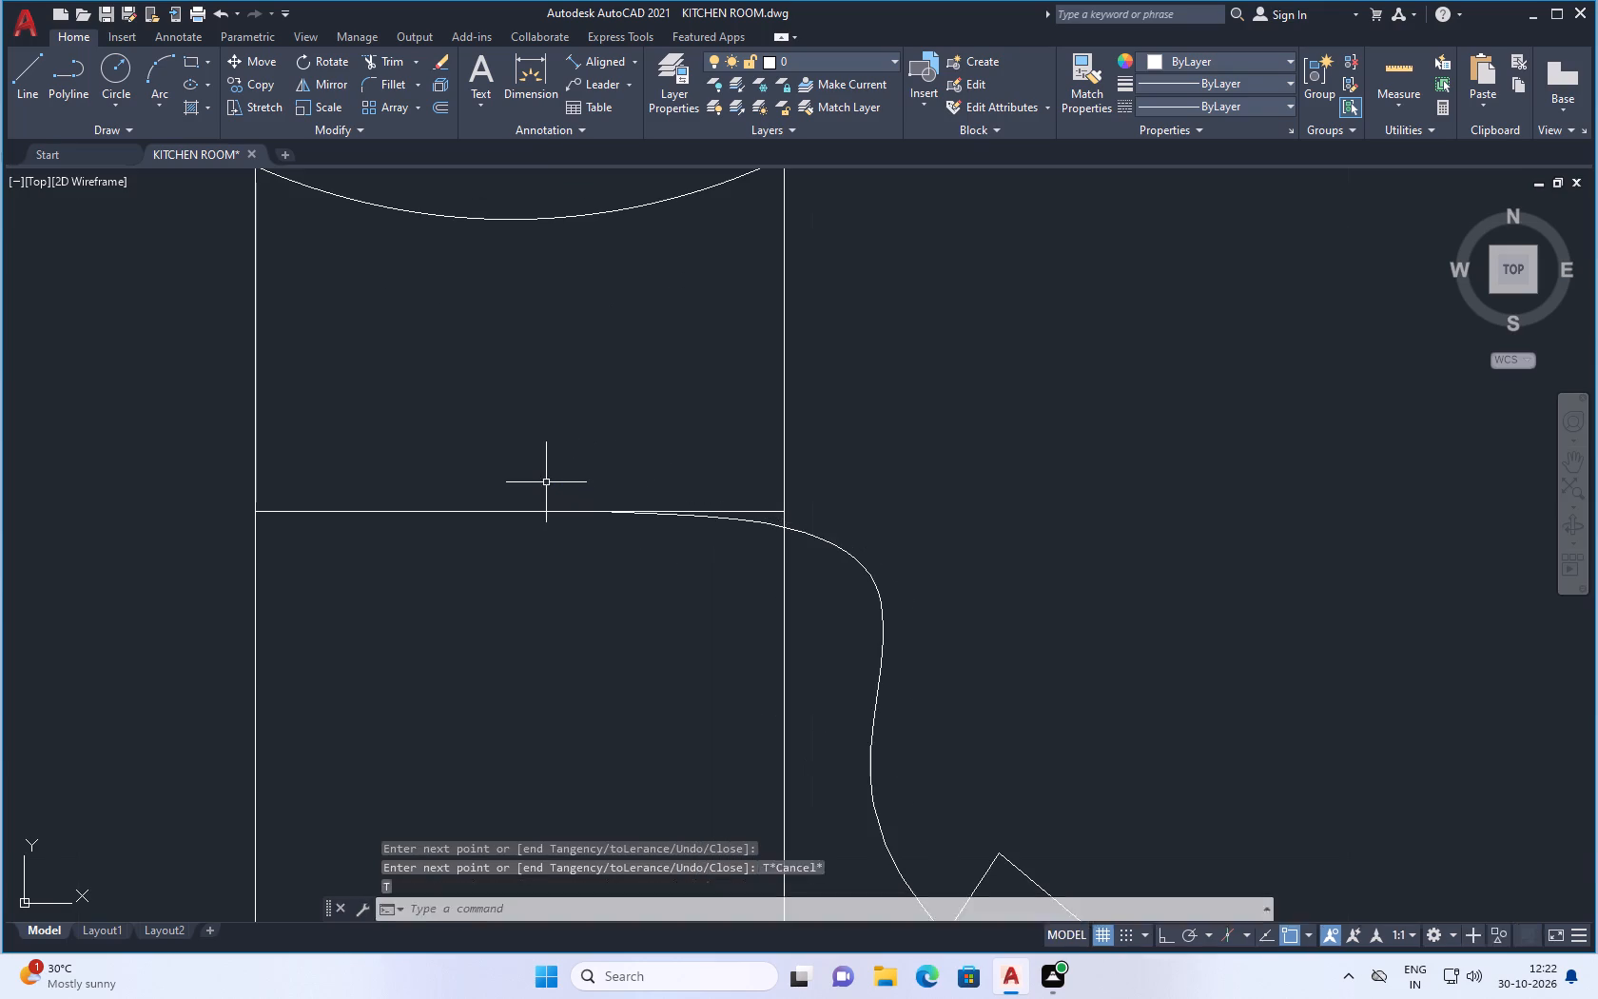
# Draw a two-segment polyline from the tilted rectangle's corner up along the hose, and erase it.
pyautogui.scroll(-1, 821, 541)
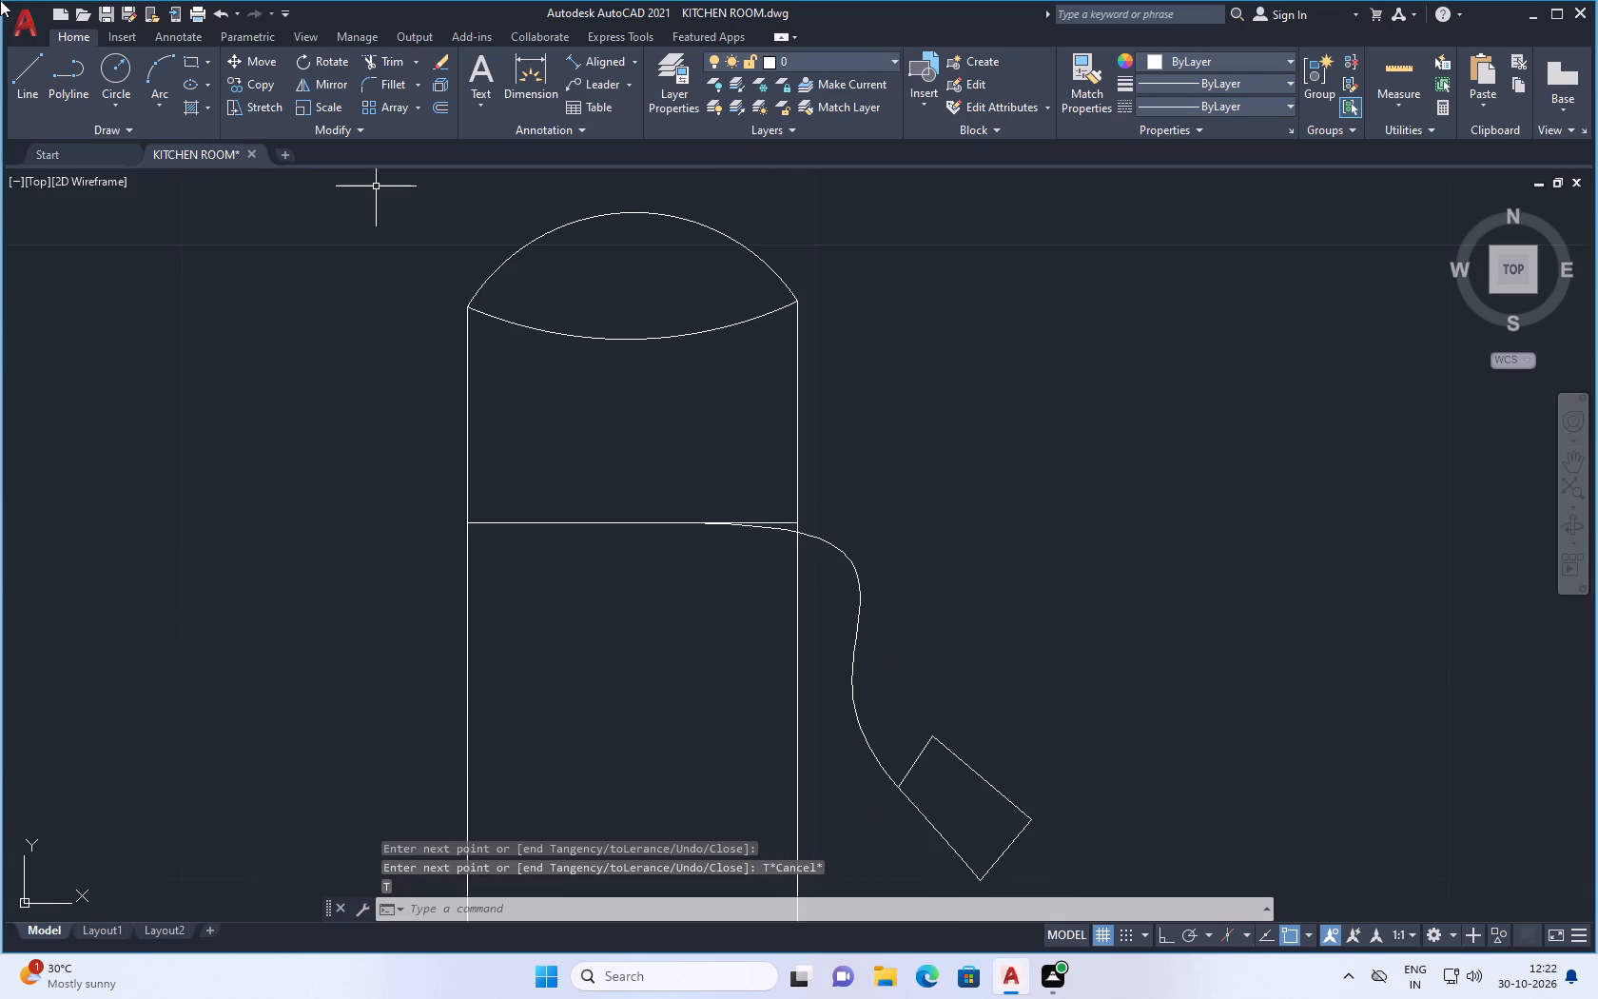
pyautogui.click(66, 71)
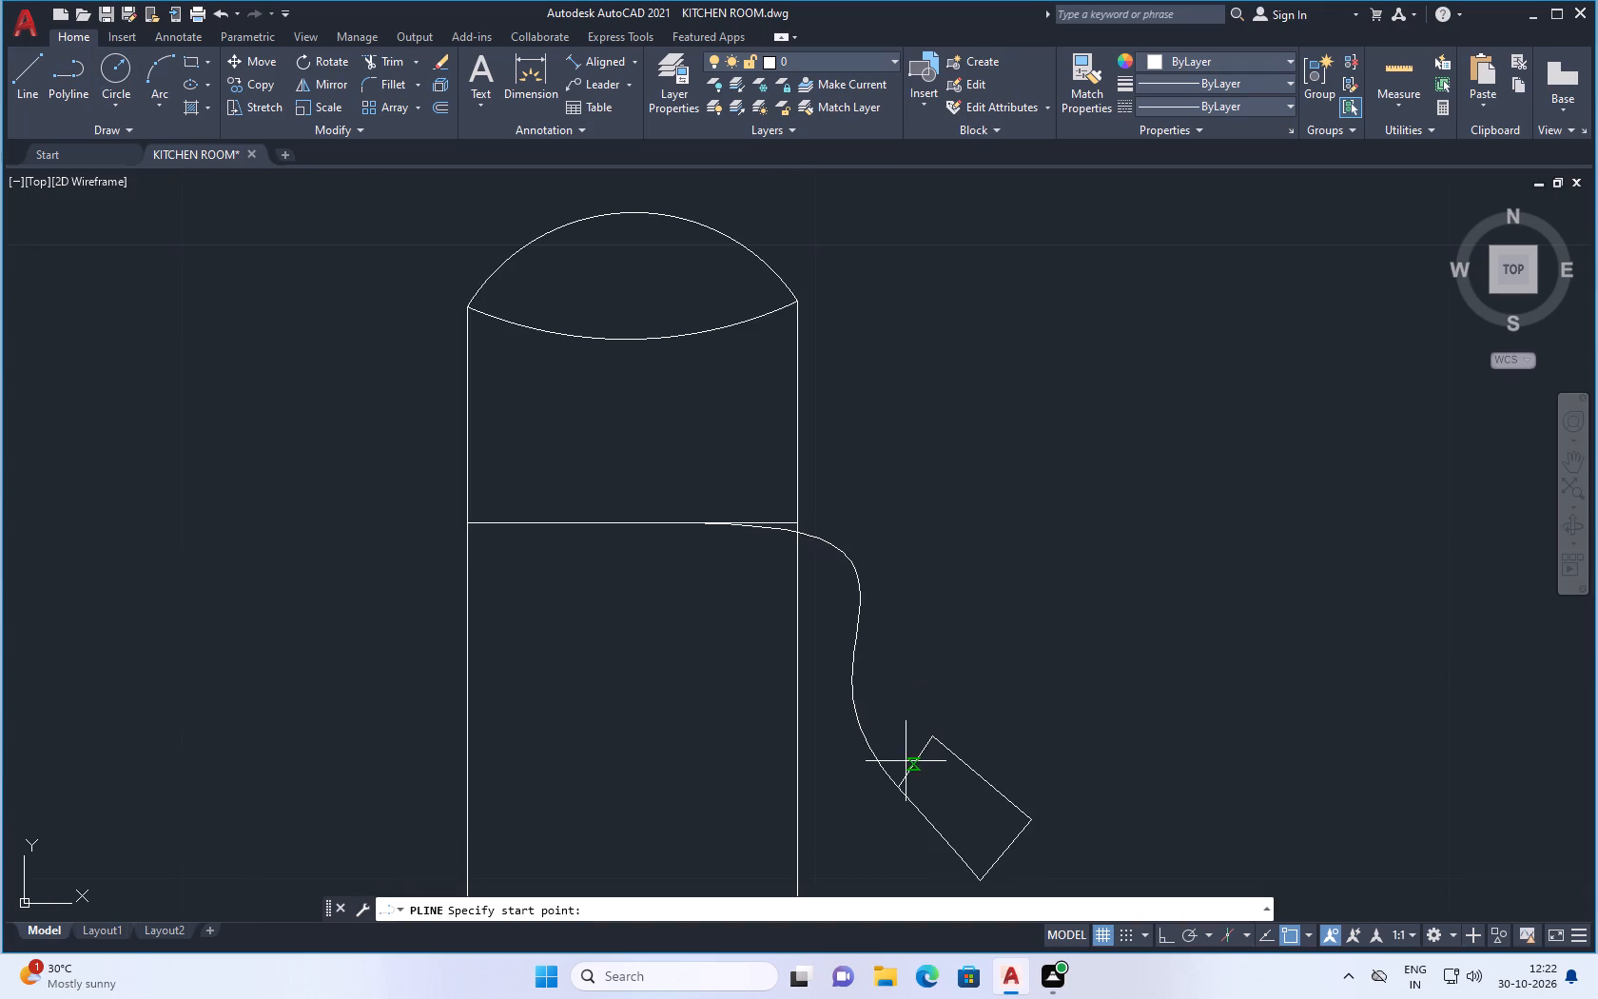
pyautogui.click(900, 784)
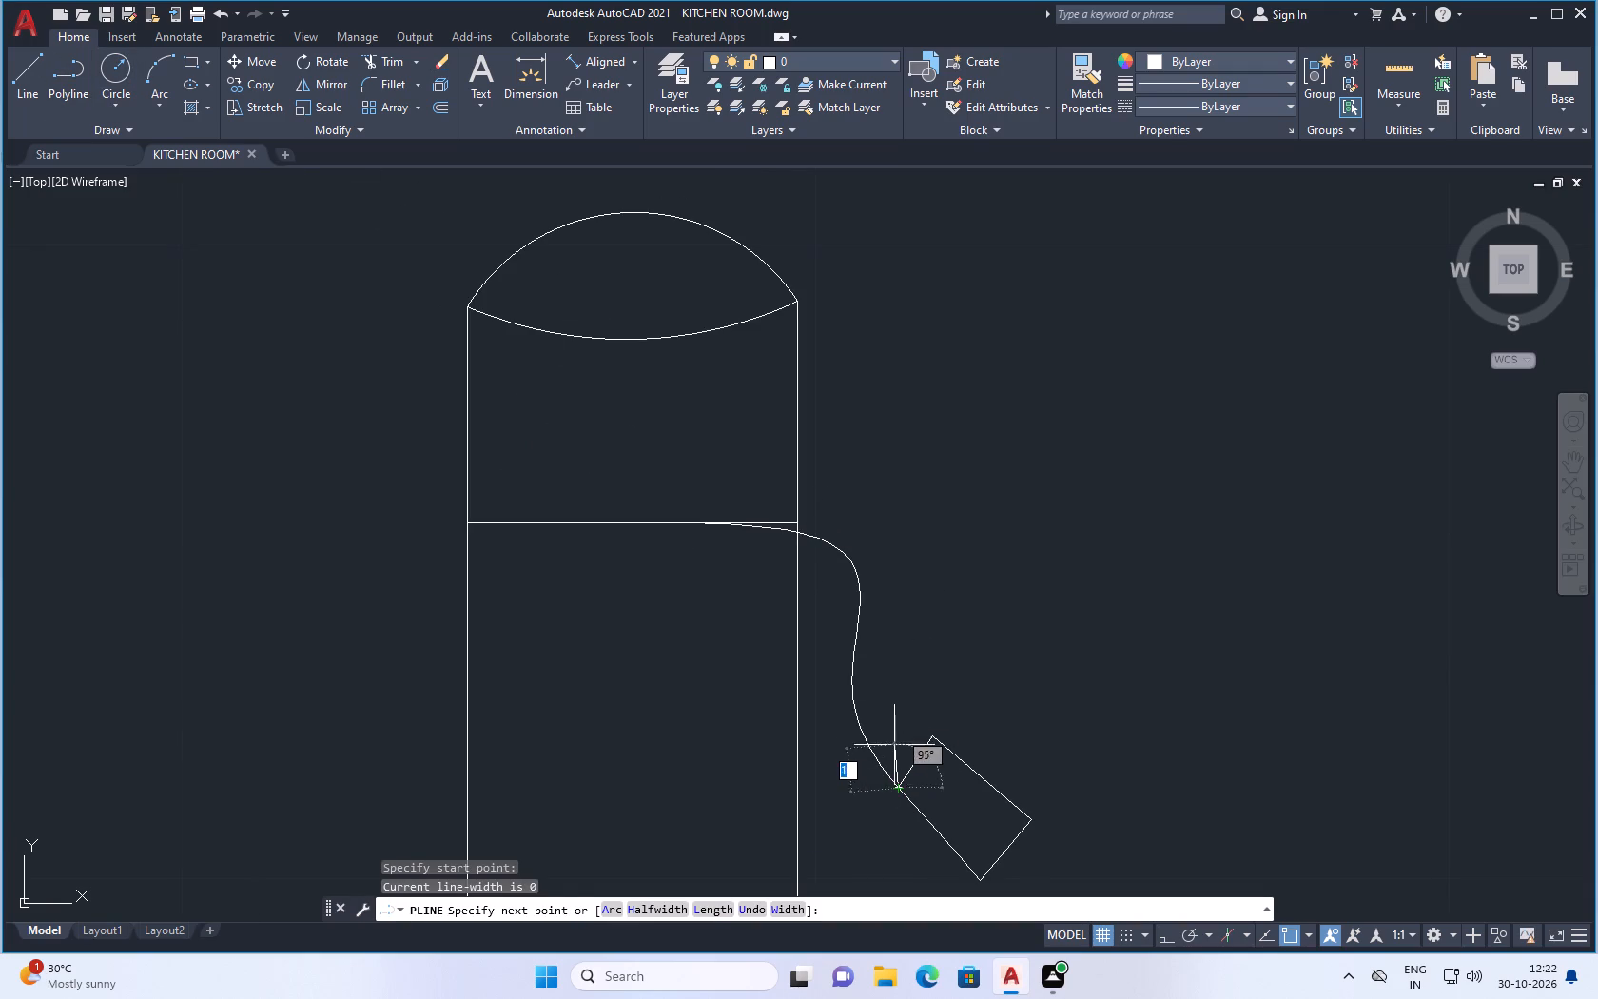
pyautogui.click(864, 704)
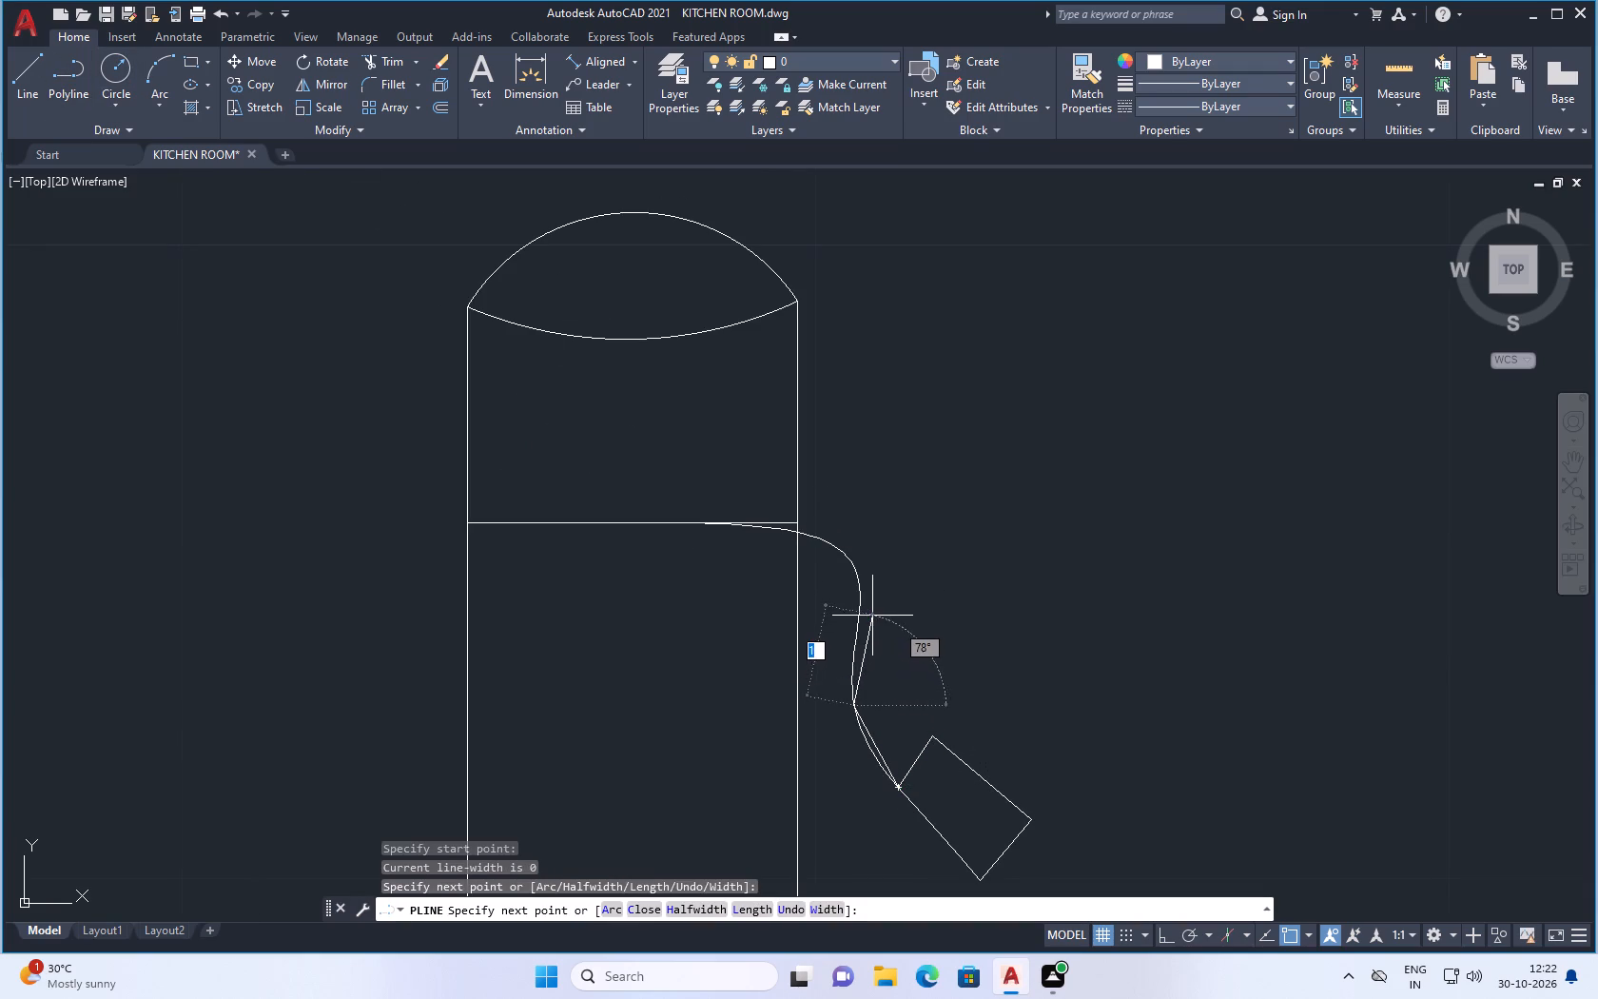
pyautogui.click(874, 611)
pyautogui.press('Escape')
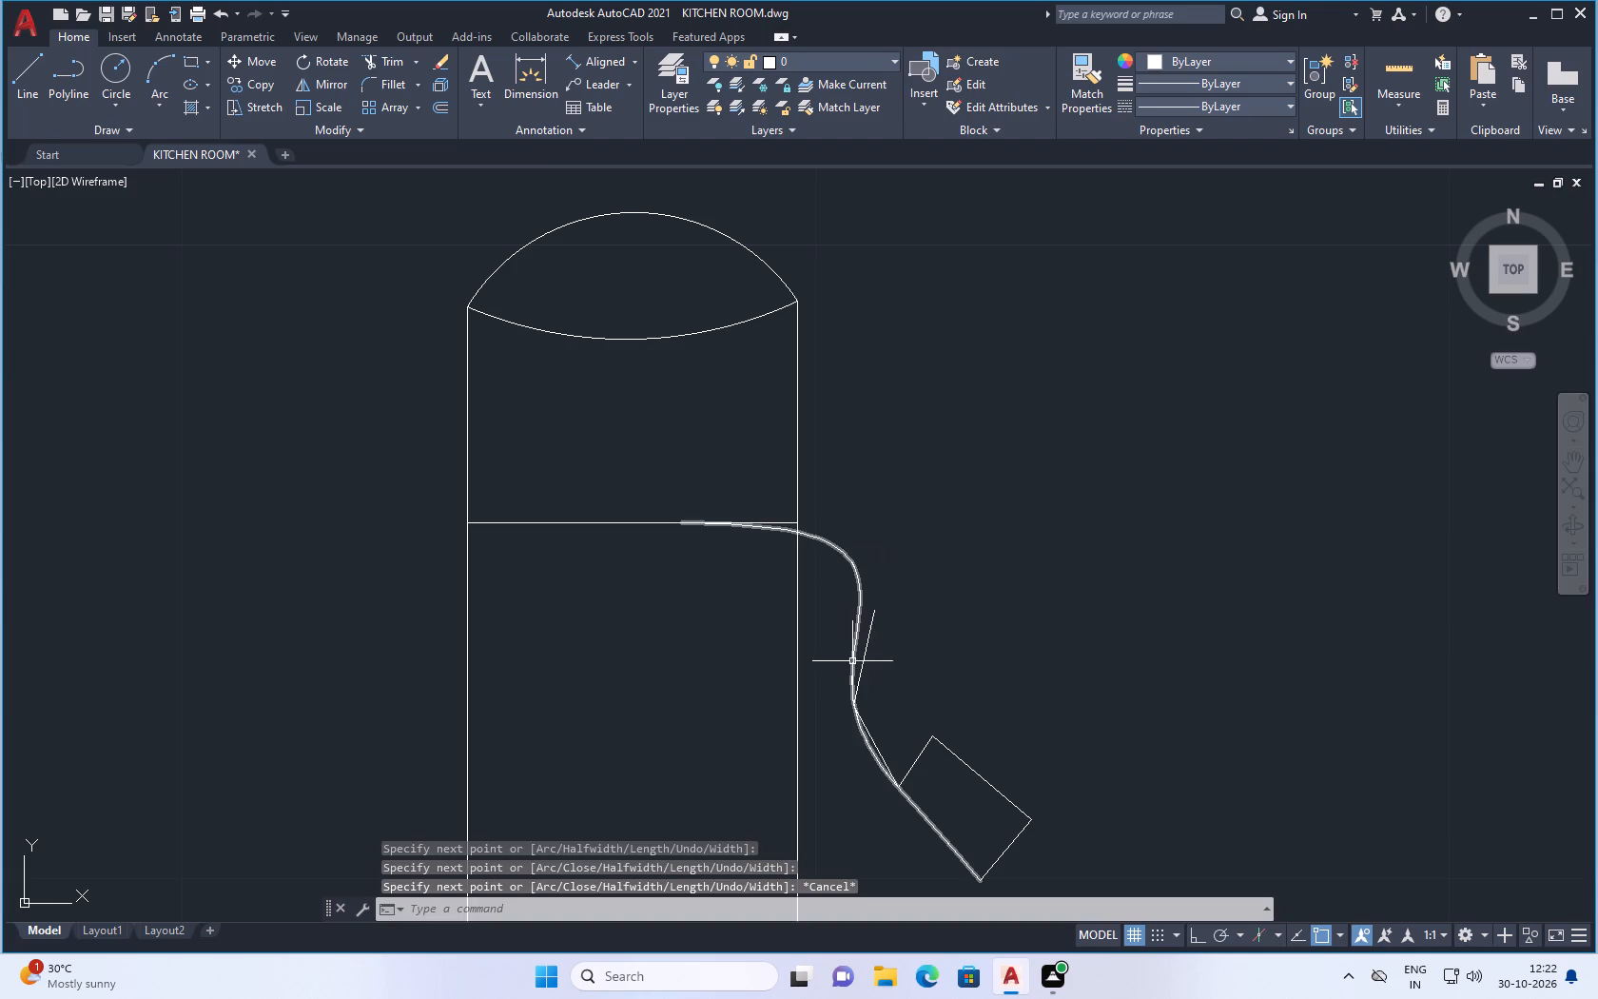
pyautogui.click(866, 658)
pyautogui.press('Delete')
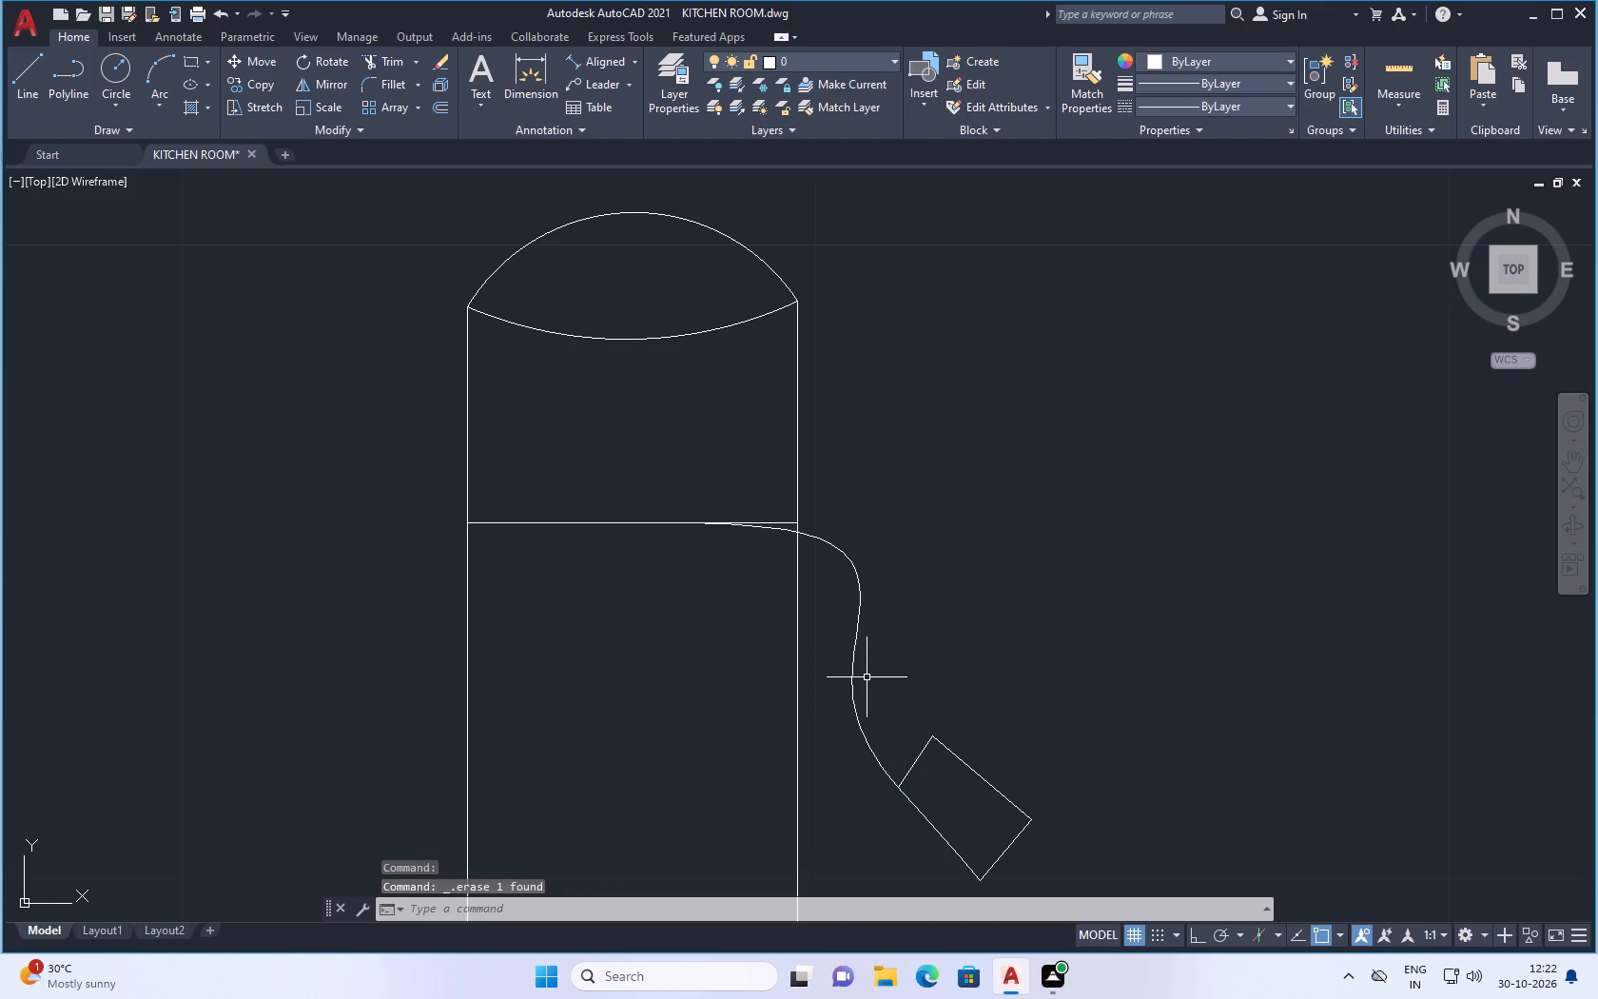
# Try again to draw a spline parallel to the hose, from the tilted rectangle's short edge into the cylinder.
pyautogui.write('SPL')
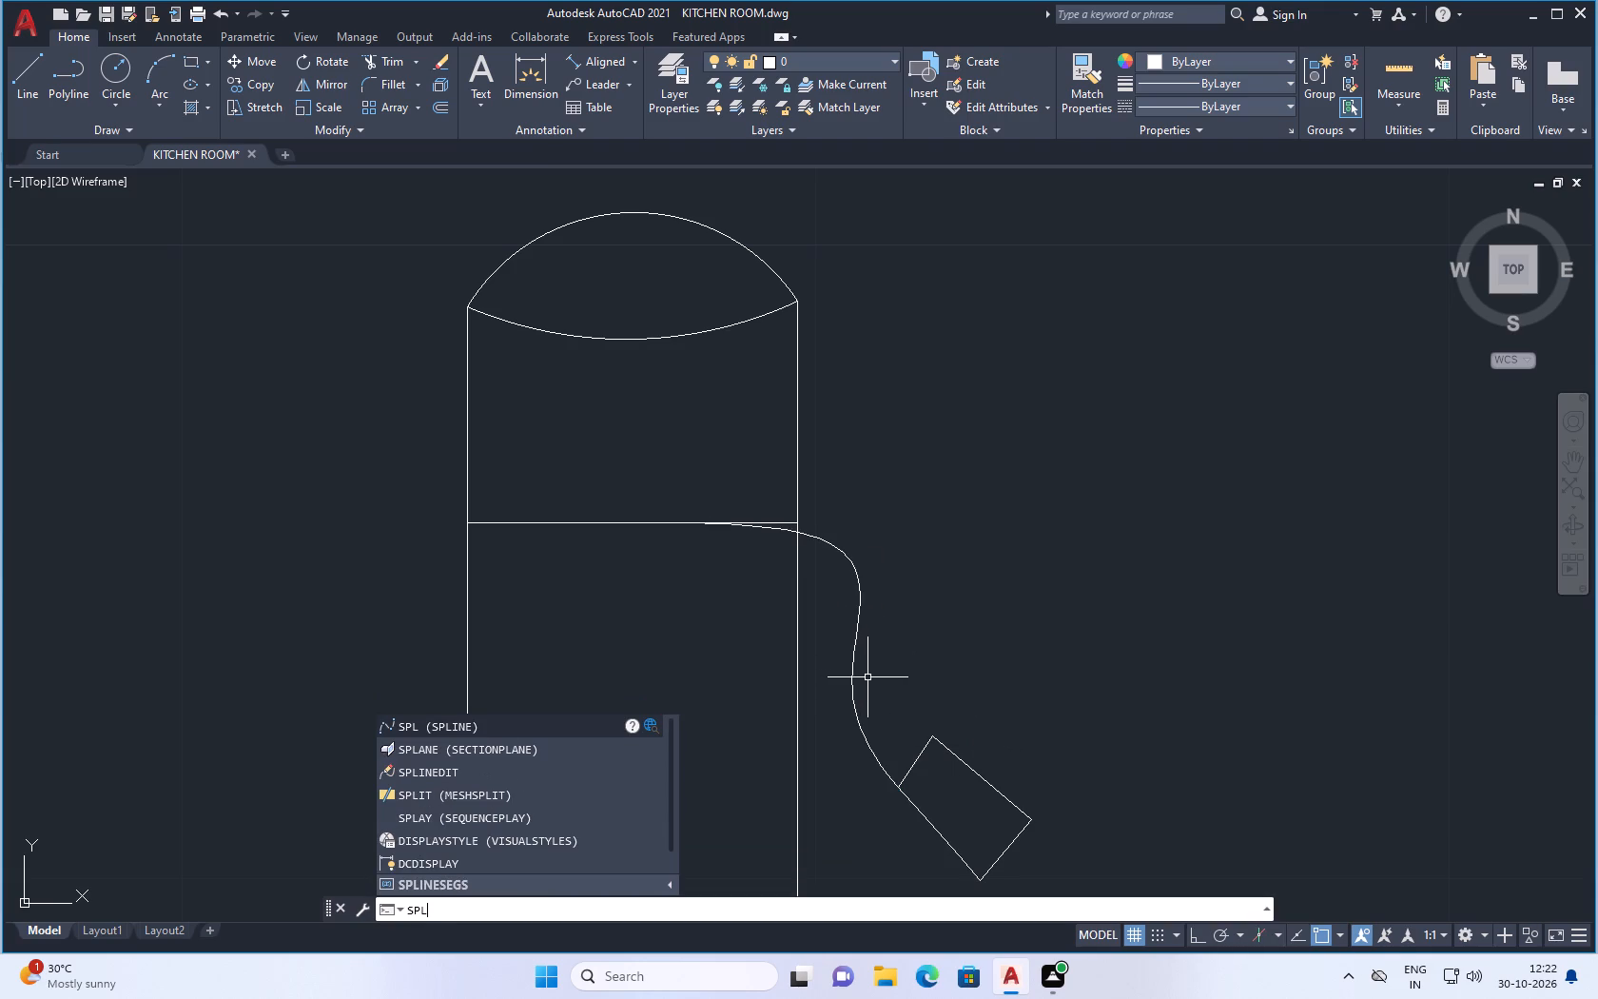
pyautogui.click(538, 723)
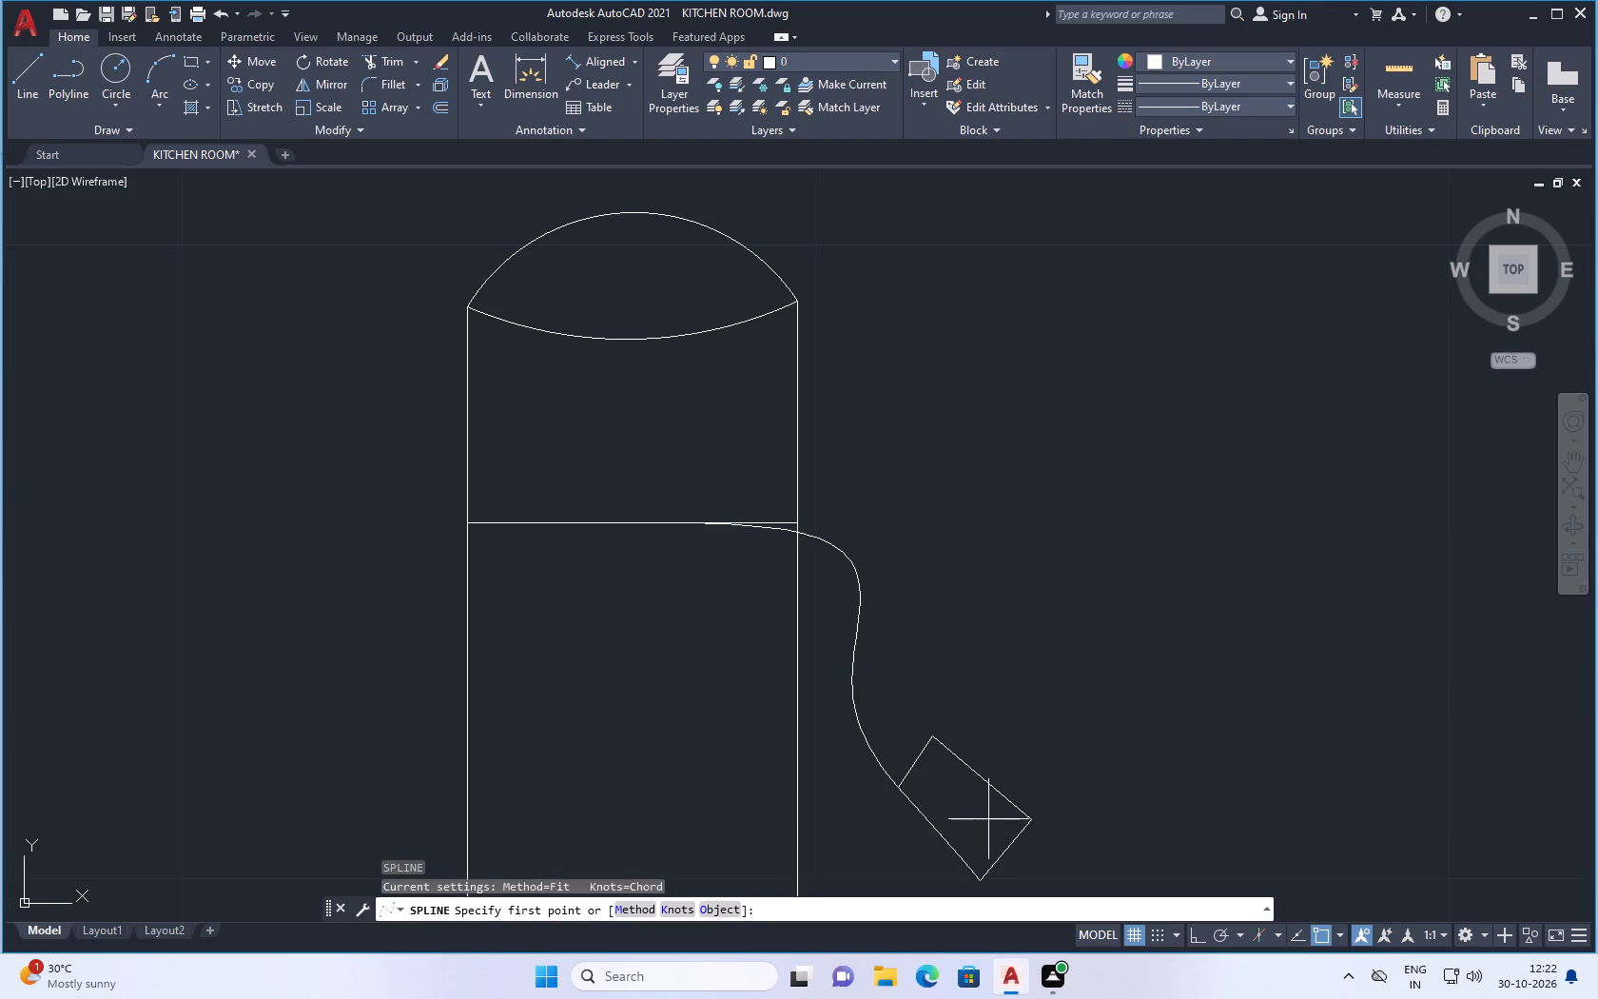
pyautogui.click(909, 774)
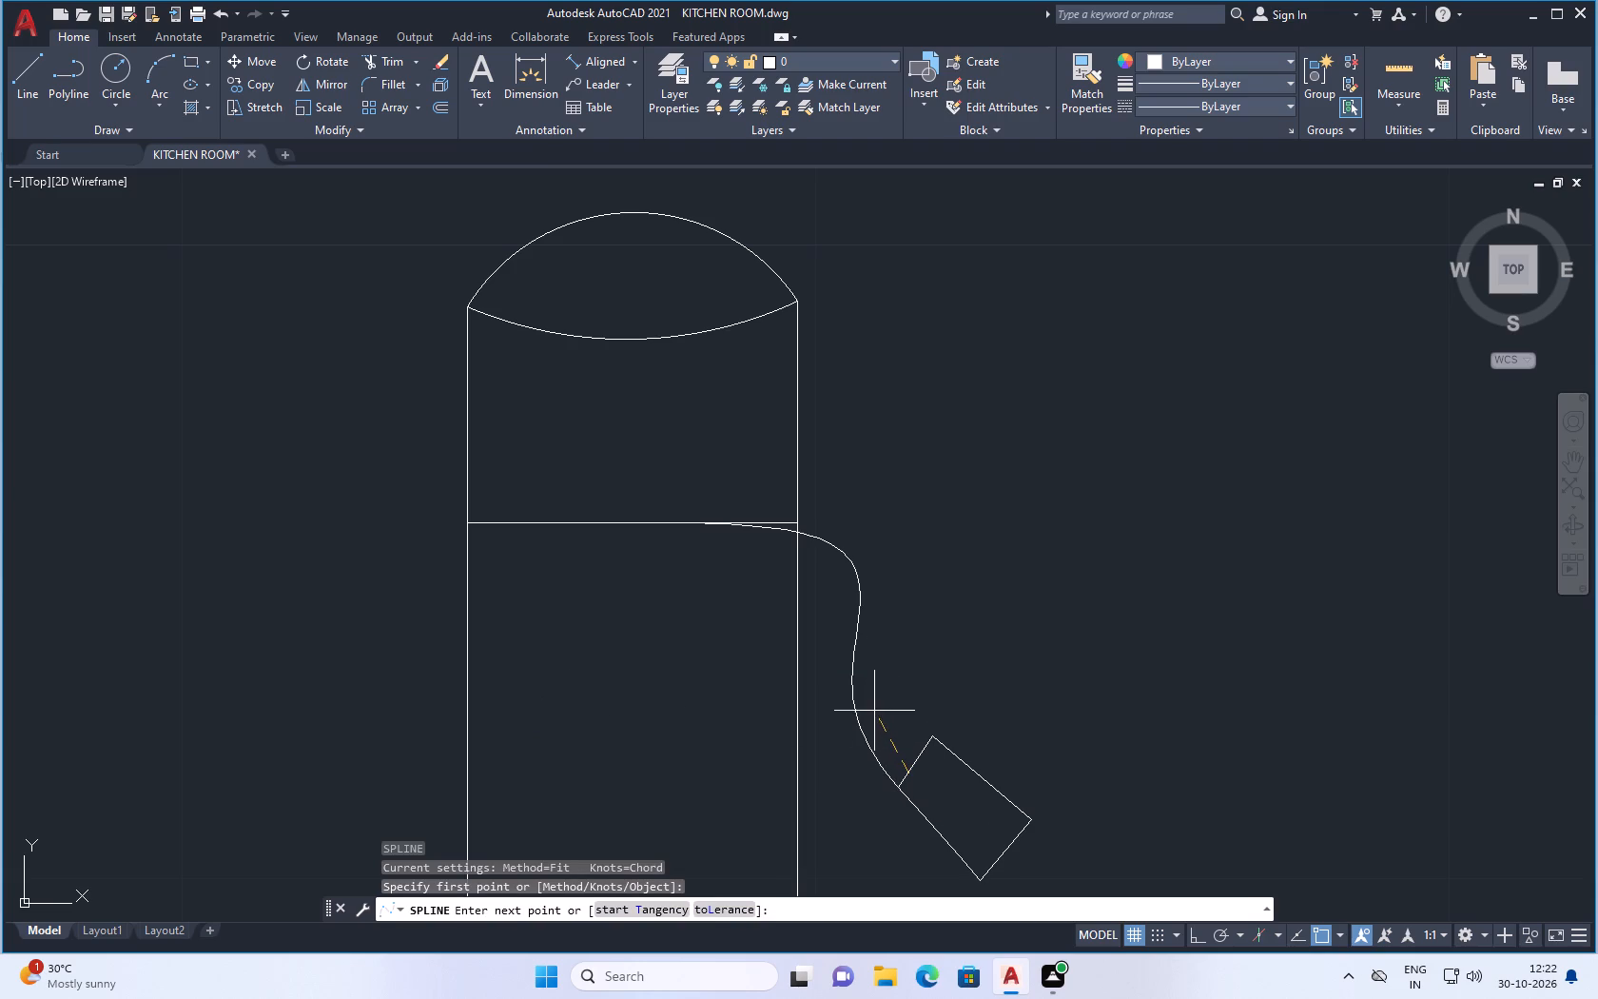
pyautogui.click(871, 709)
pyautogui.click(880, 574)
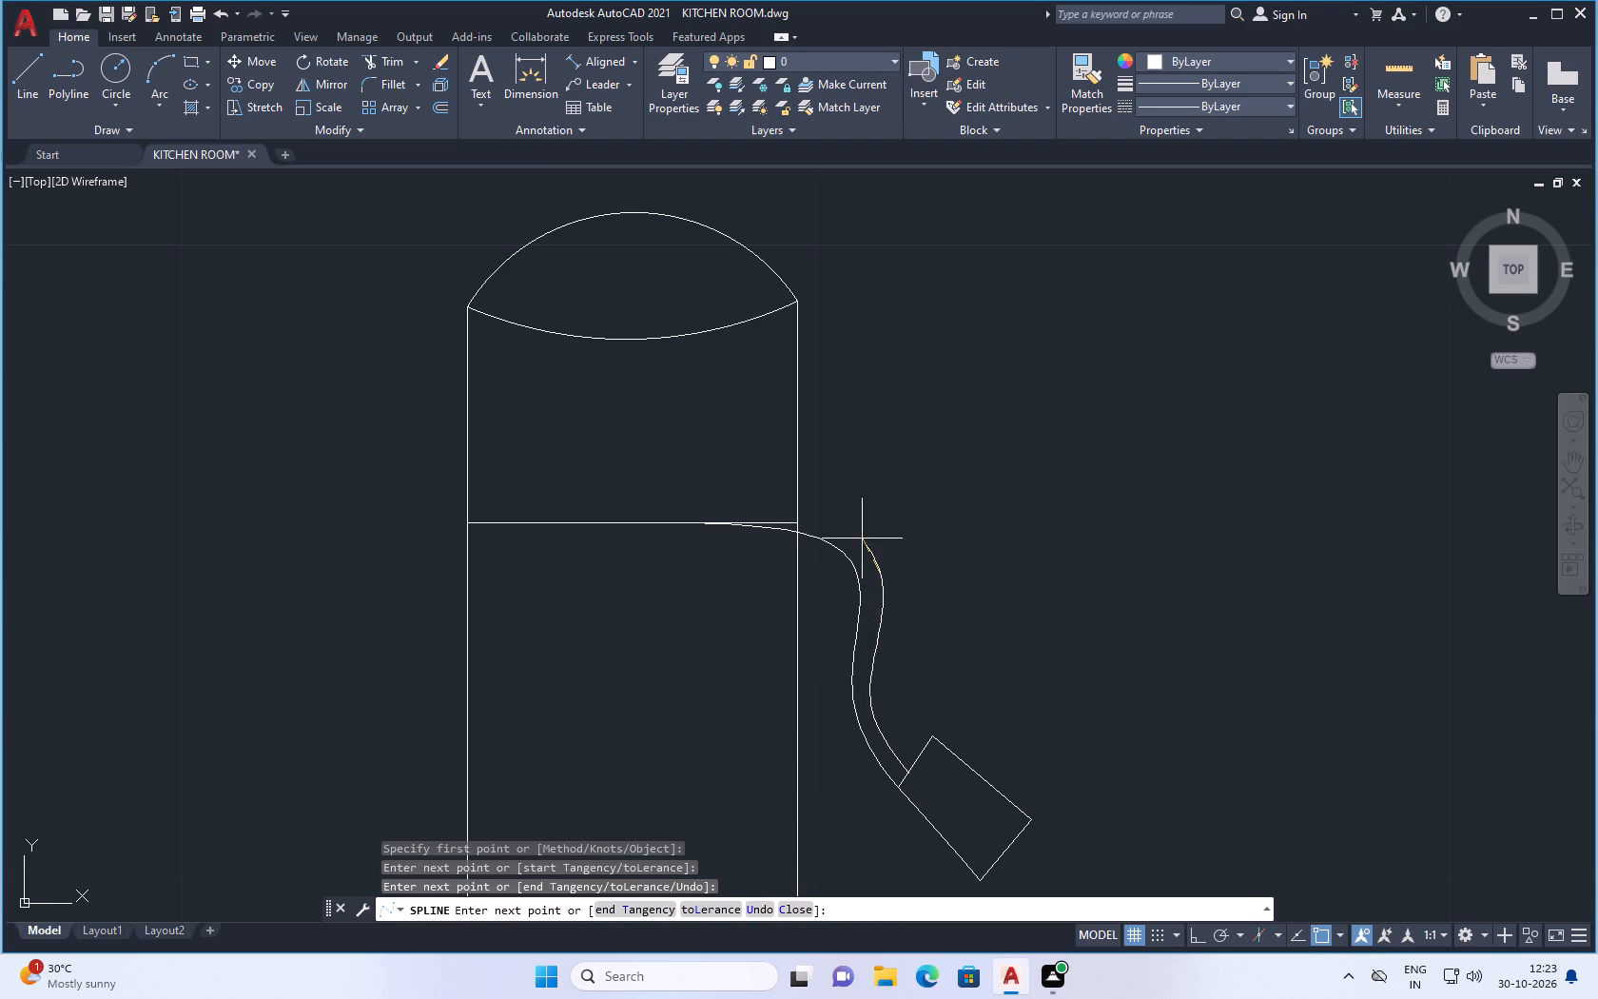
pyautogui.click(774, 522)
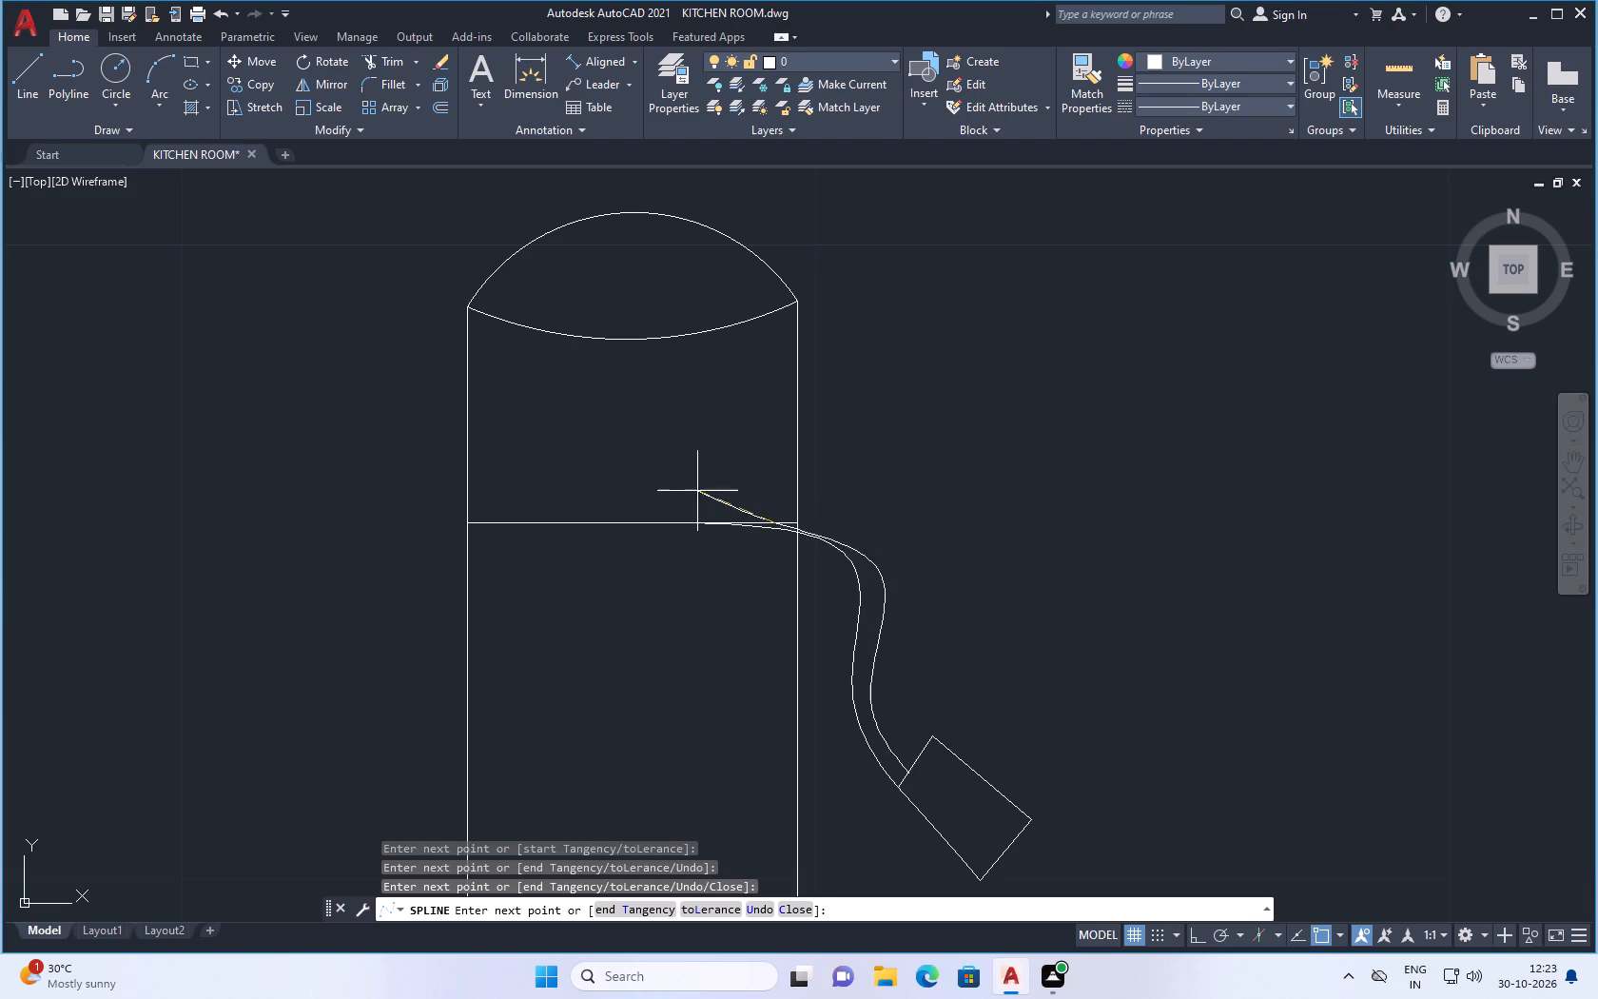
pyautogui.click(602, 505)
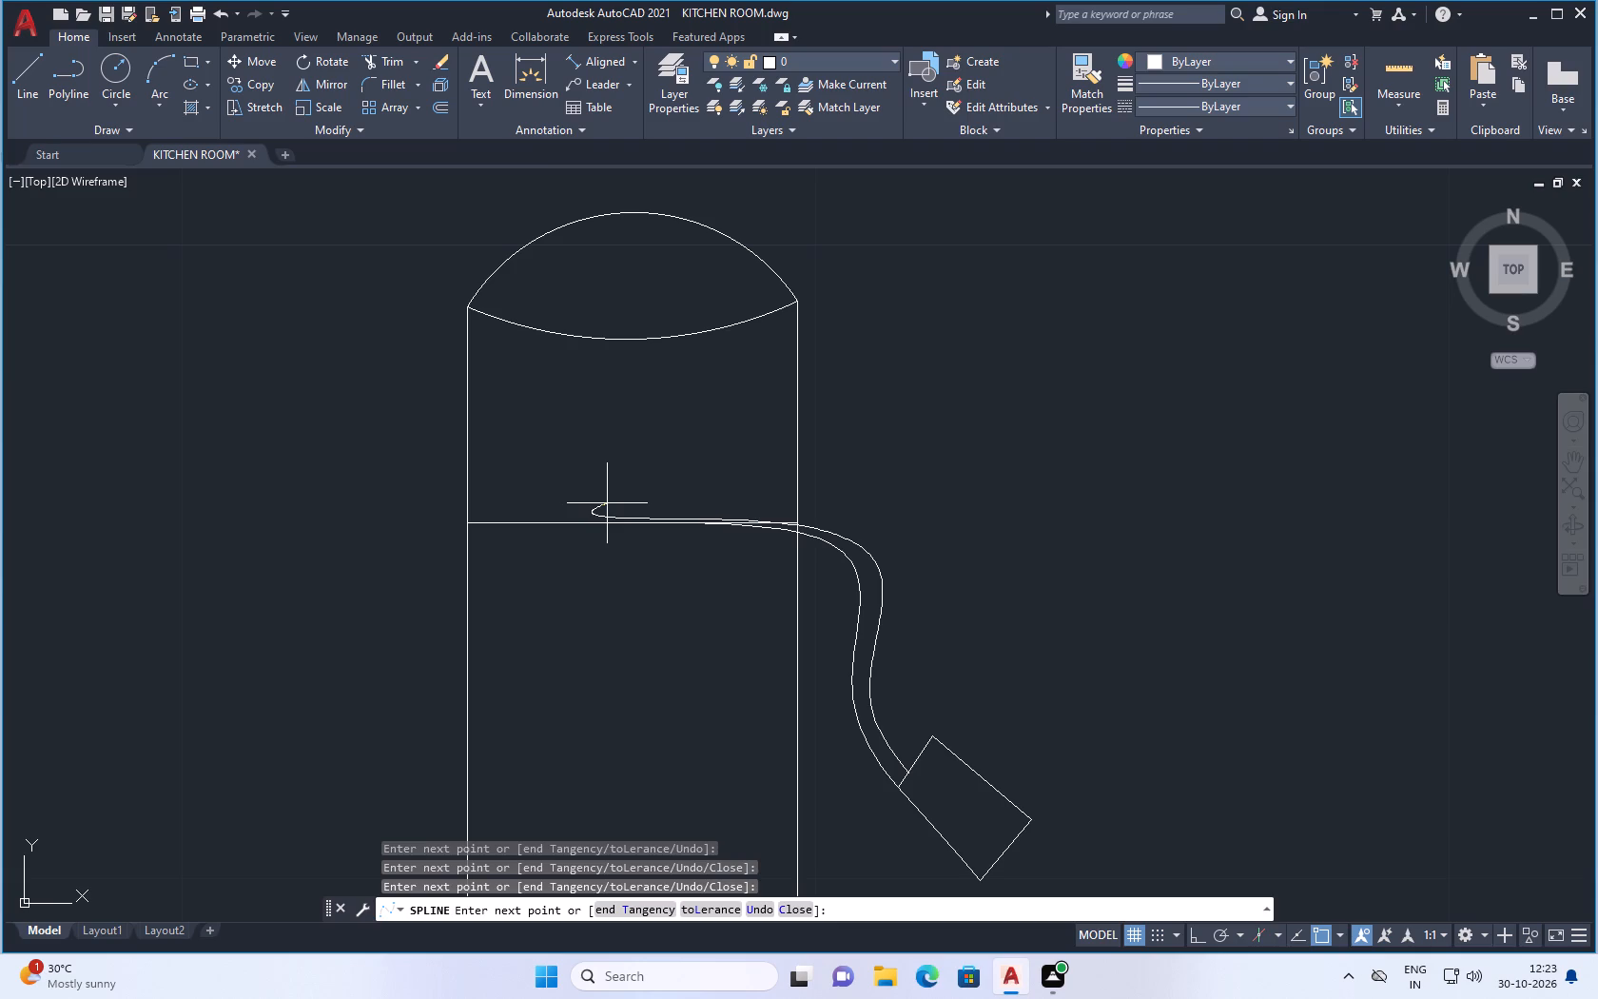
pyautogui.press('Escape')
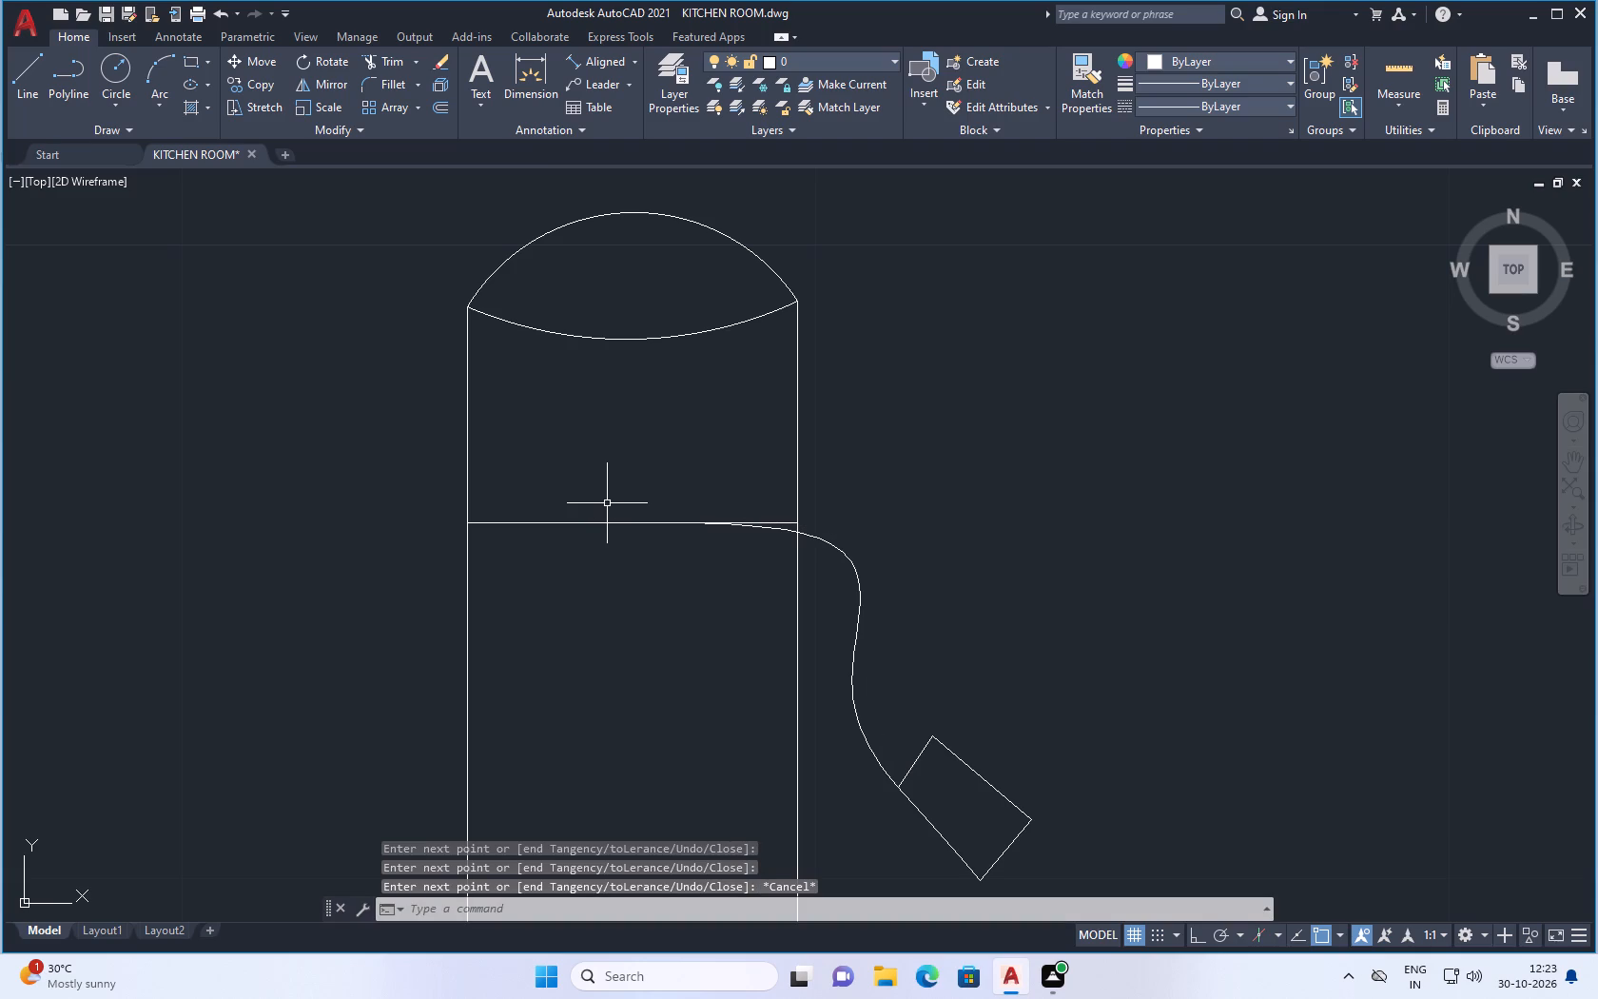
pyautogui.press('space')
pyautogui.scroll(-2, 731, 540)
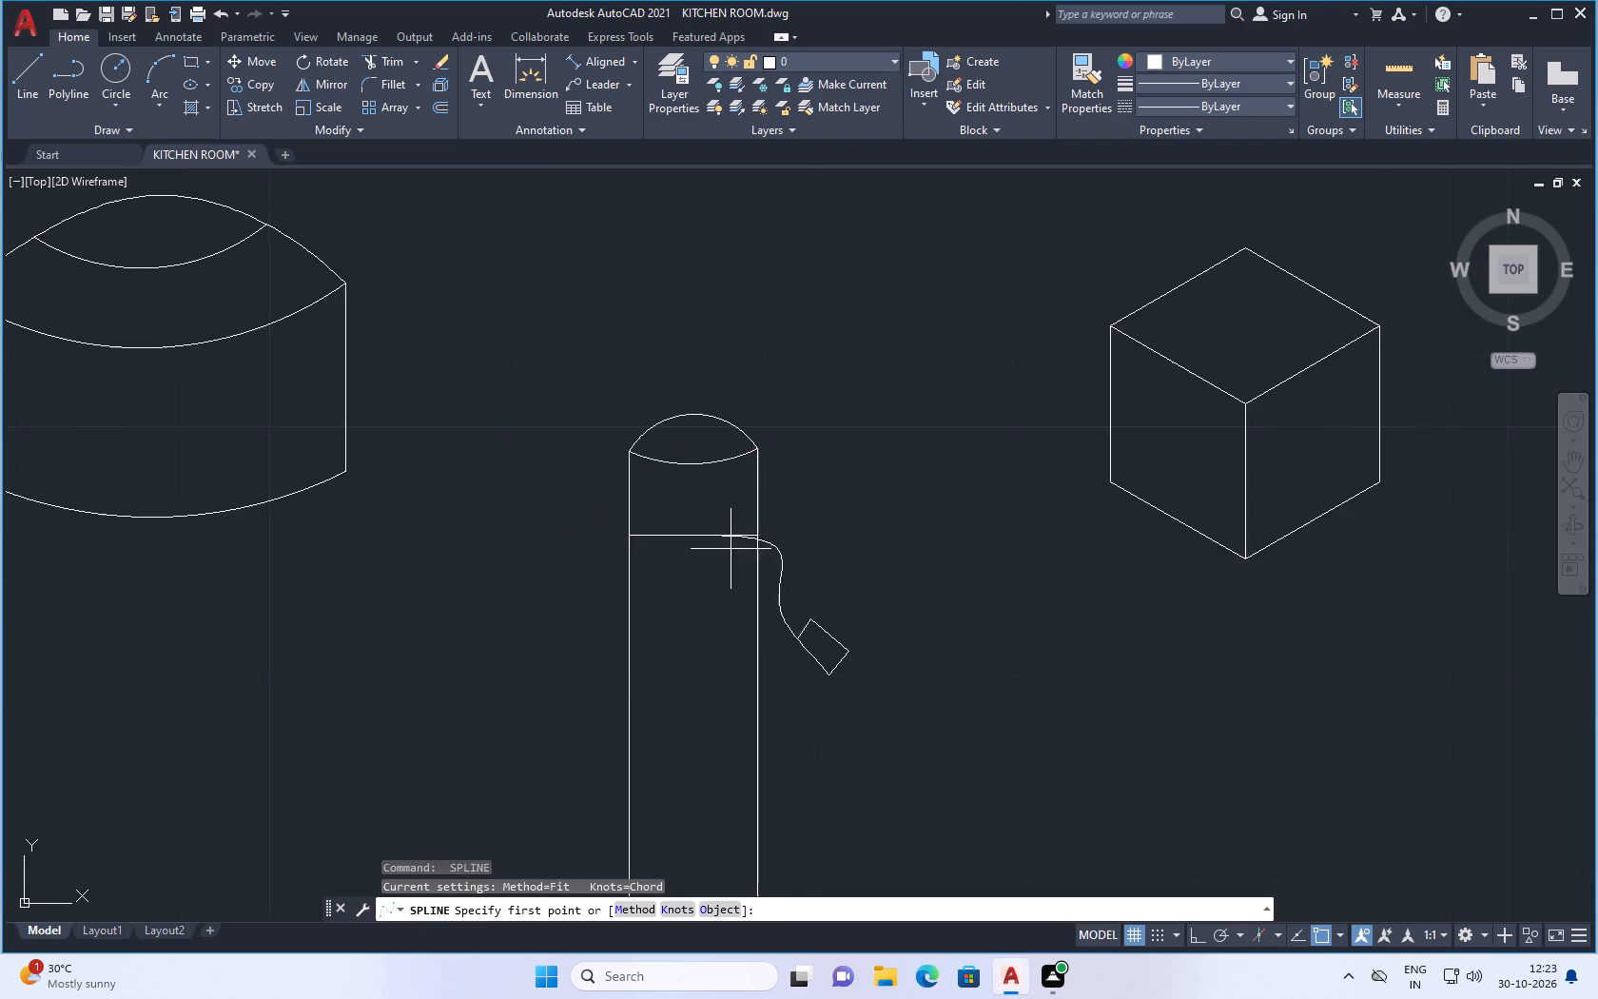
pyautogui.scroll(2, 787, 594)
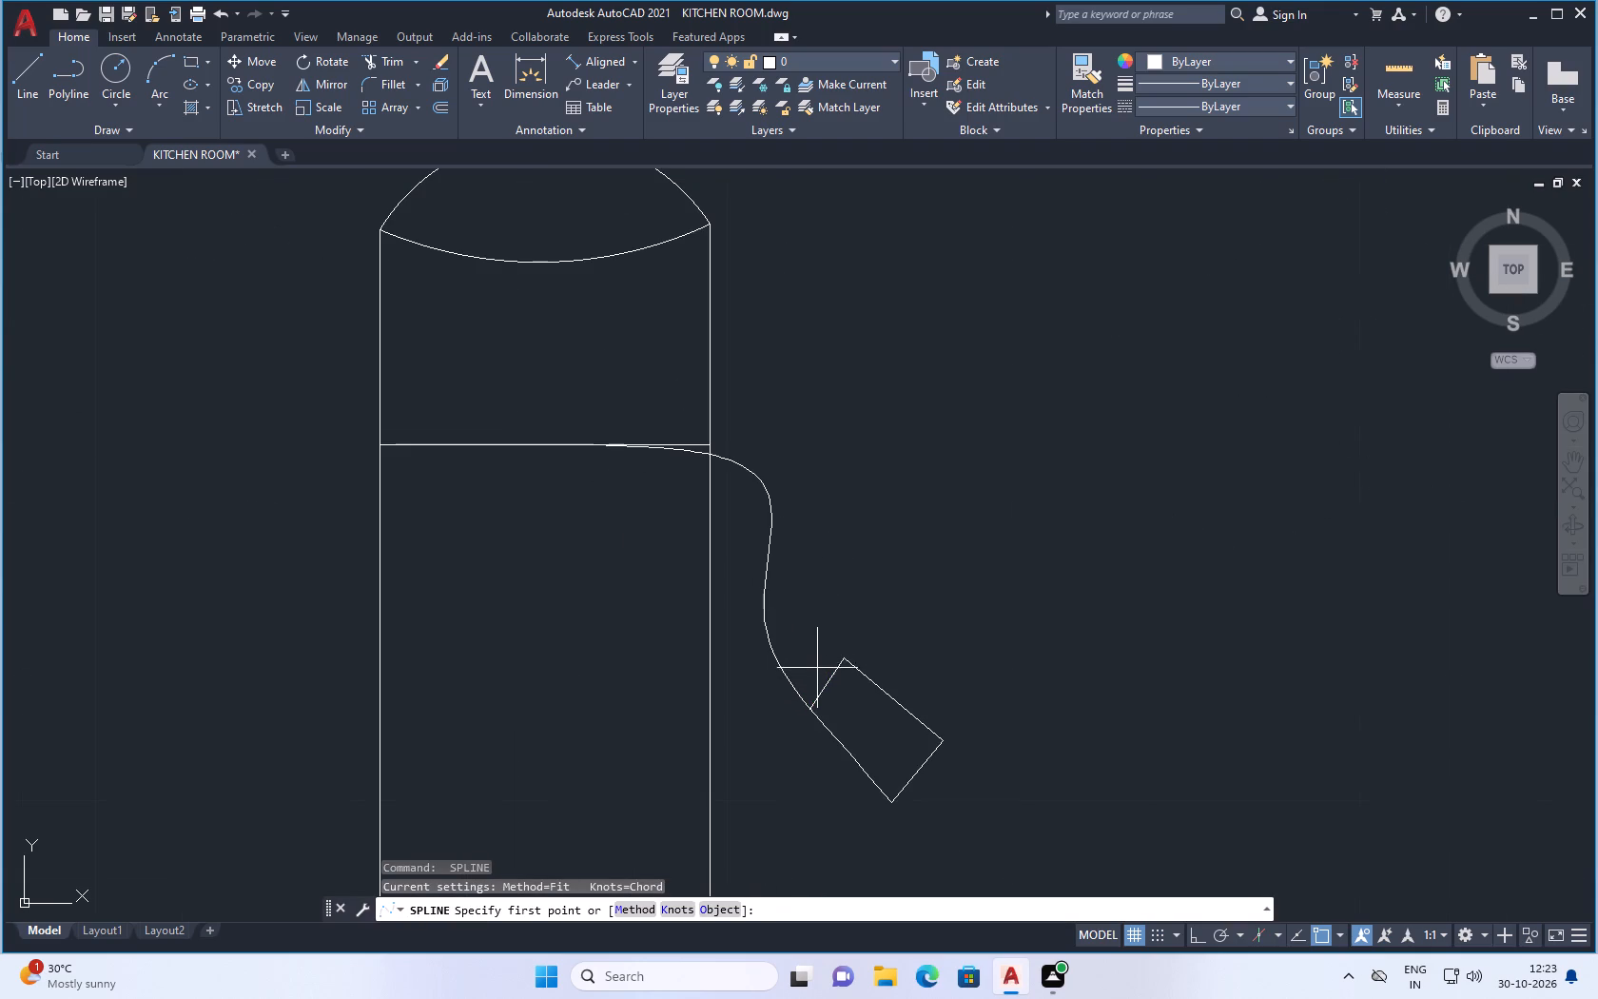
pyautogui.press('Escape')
# Erase the hose spline together with the three lines of the small tilted rectangle at its end.
pyautogui.click(1008, 468)
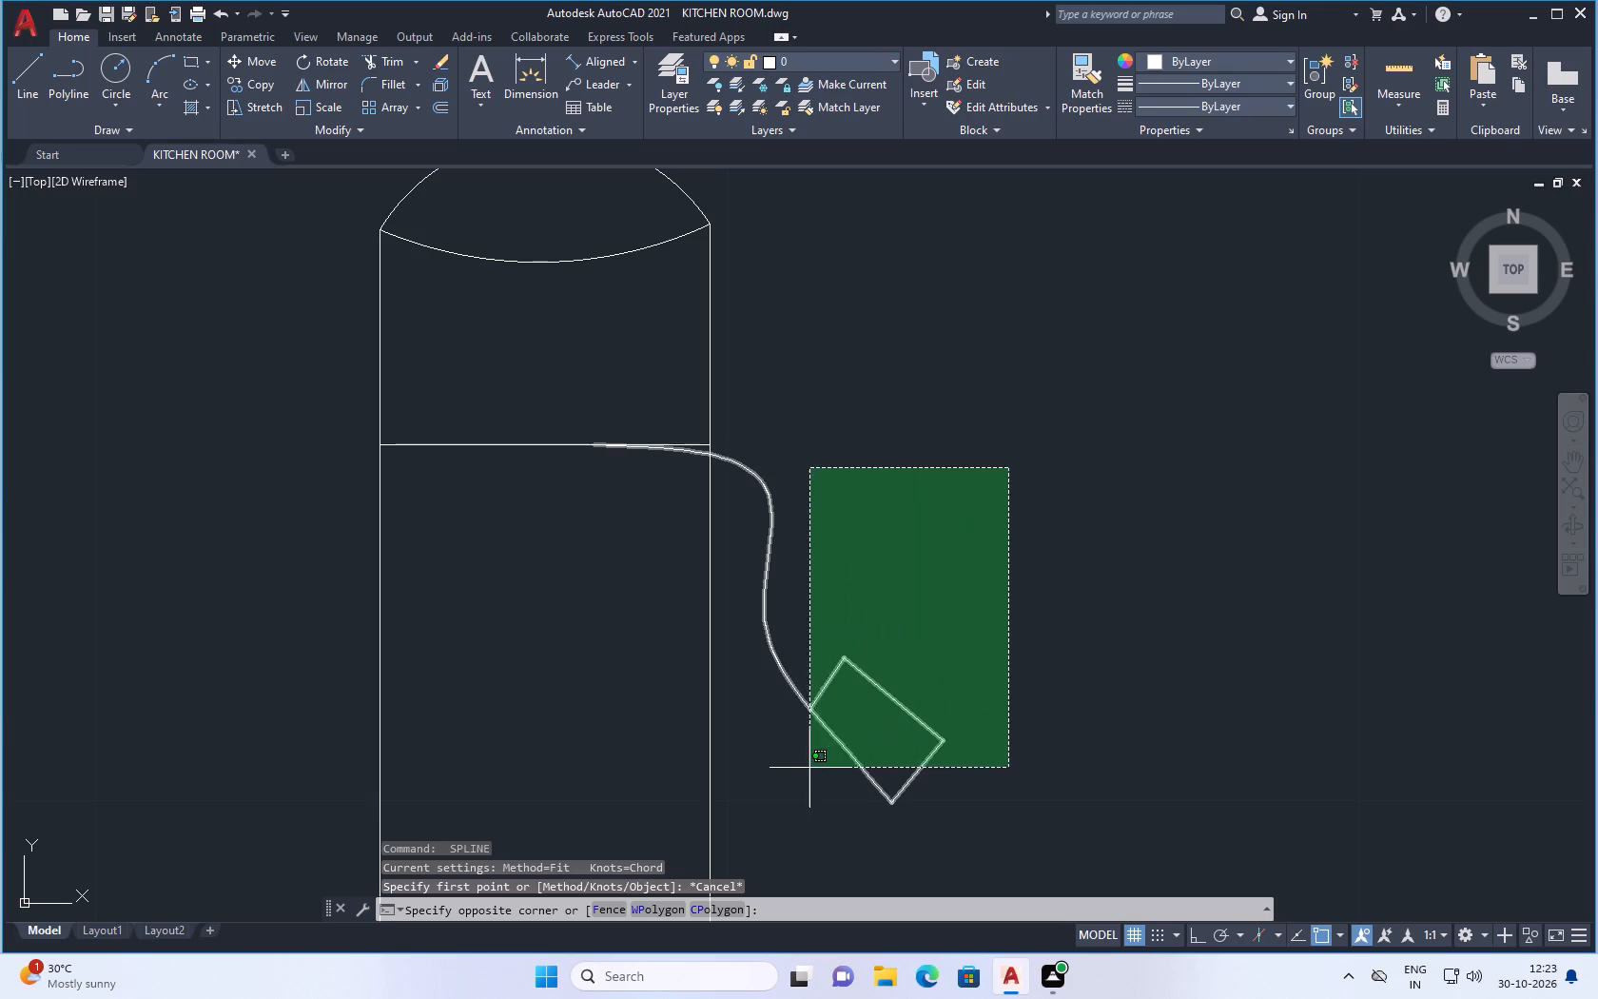
pyautogui.click(796, 772)
pyautogui.press('Delete')
# With Ortho on, draw a horizontal line just below the cylinder's existing one, from its left side to slightly past its right side.
pyautogui.scroll(-2, 838, 749)
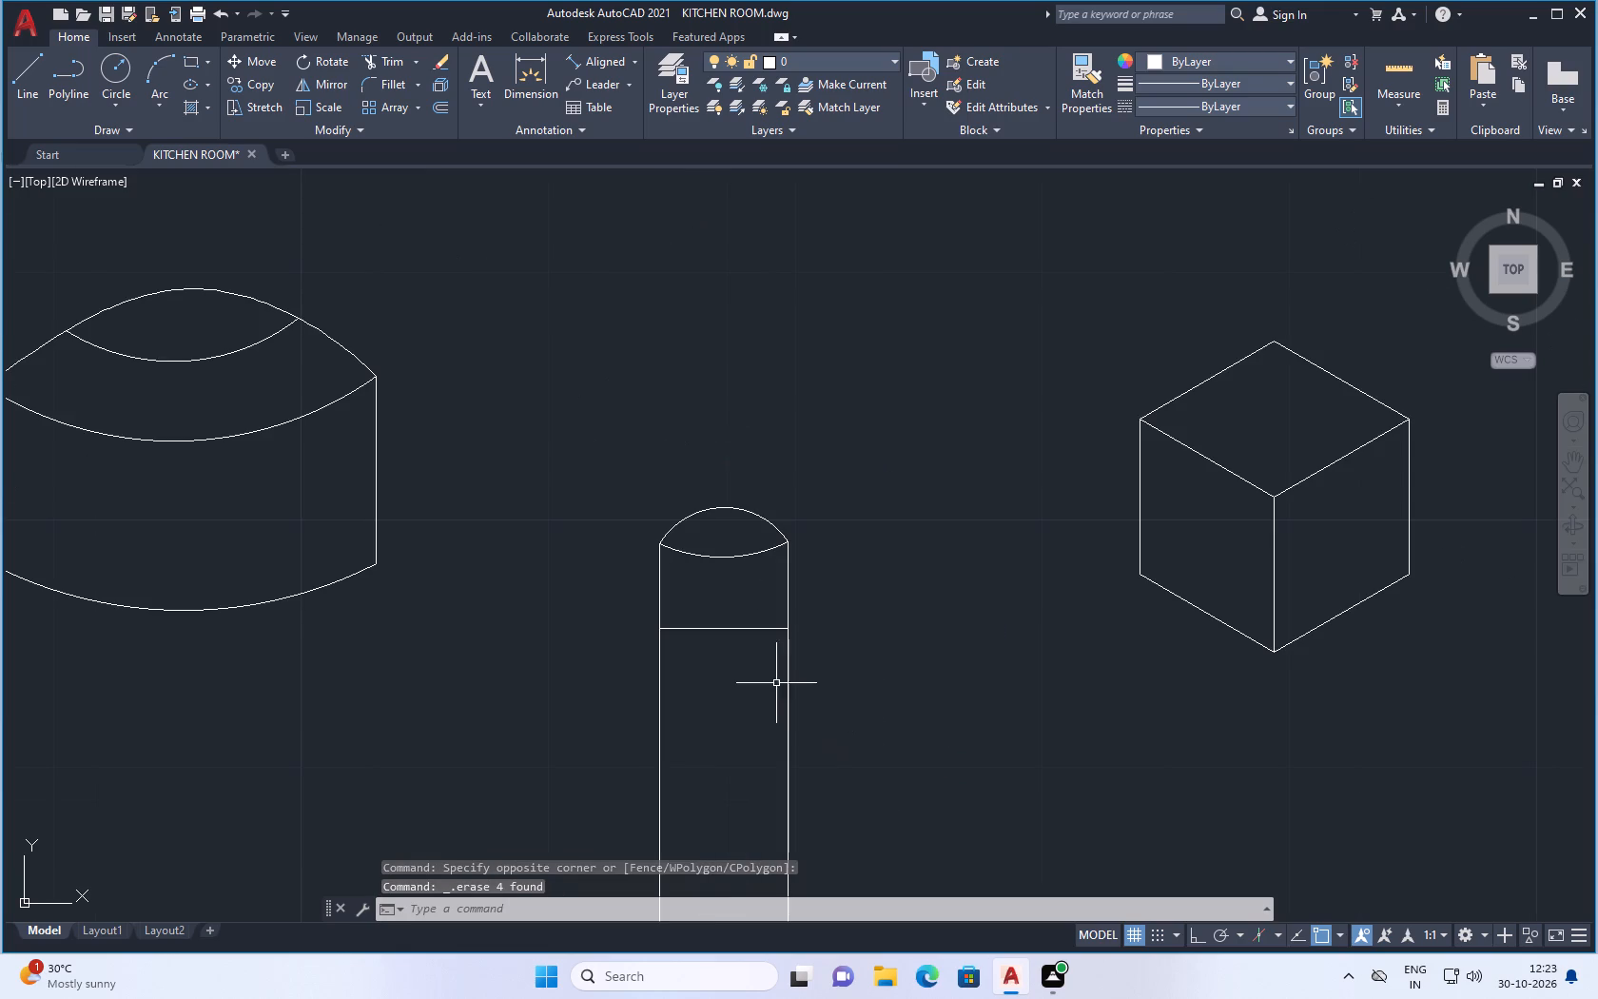
pyautogui.scroll(-2, 803, 656)
pyautogui.scroll(2, 771, 642)
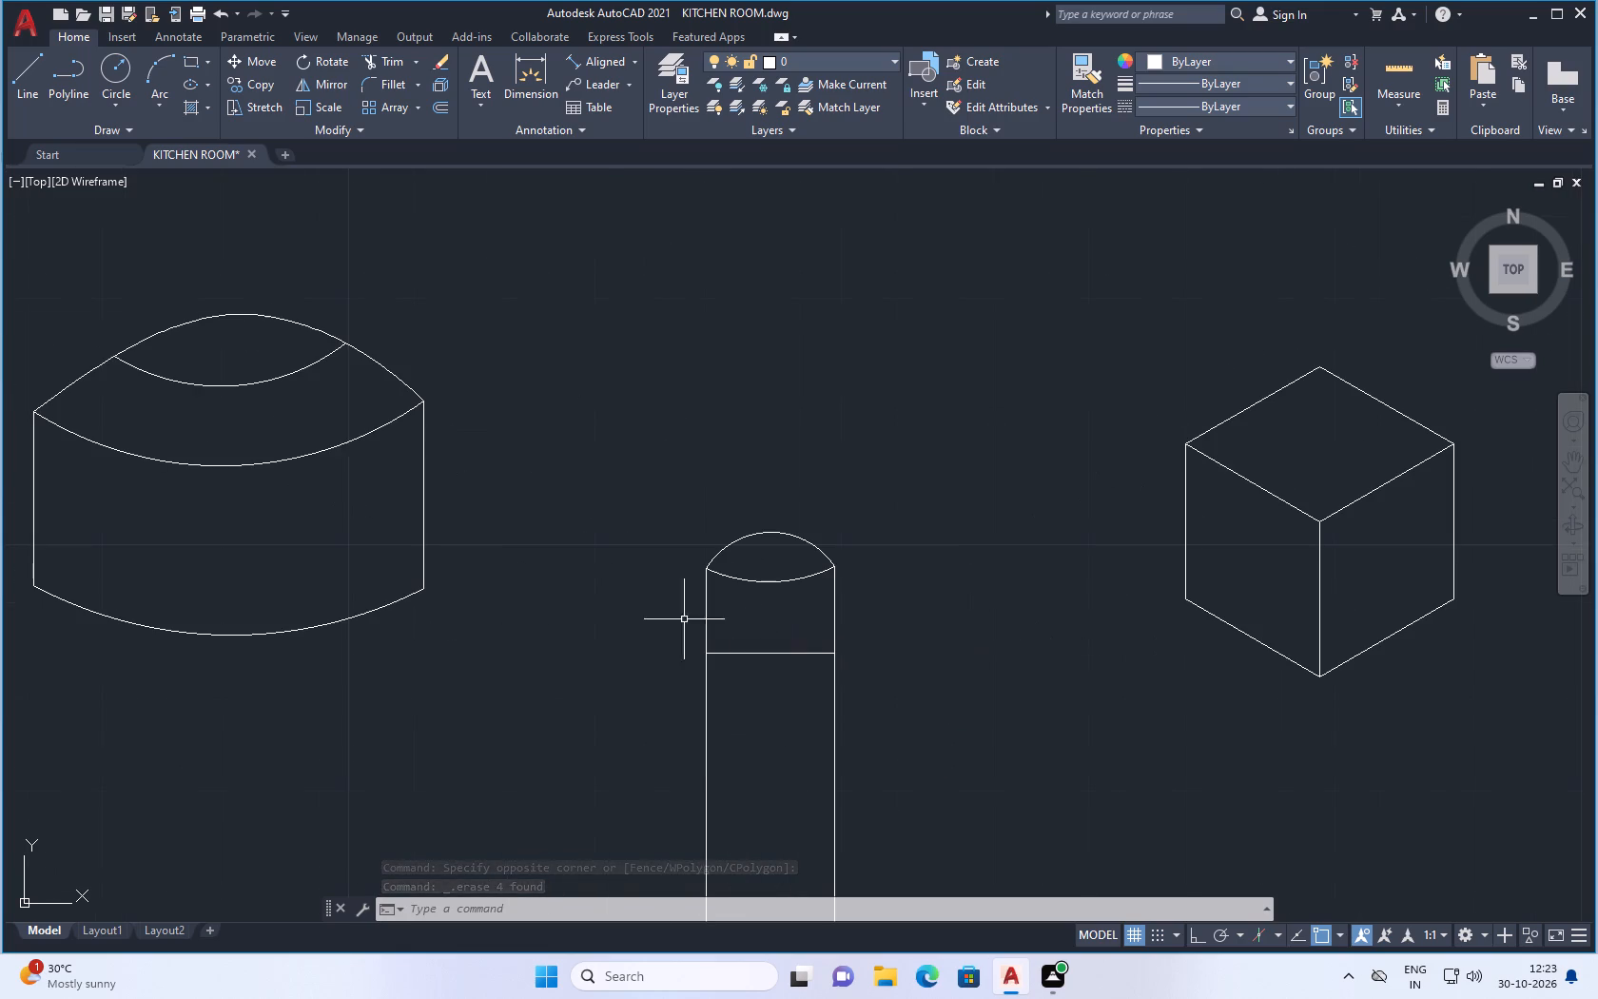
pyautogui.click(25, 76)
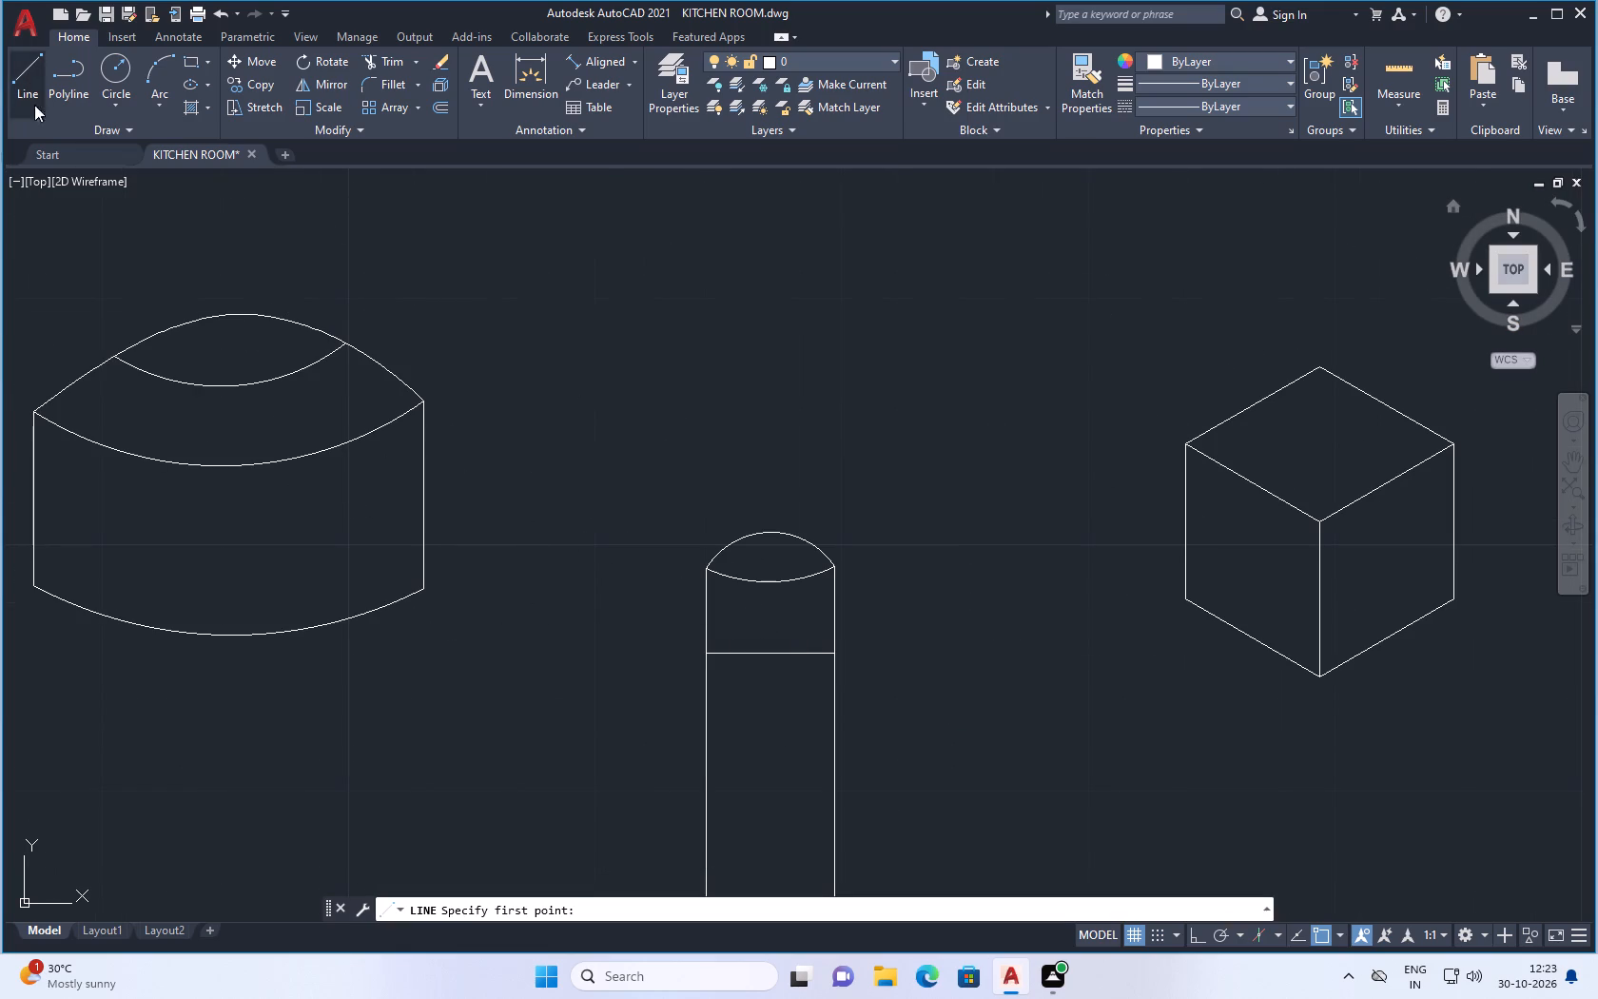
pyautogui.scroll(2, 731, 666)
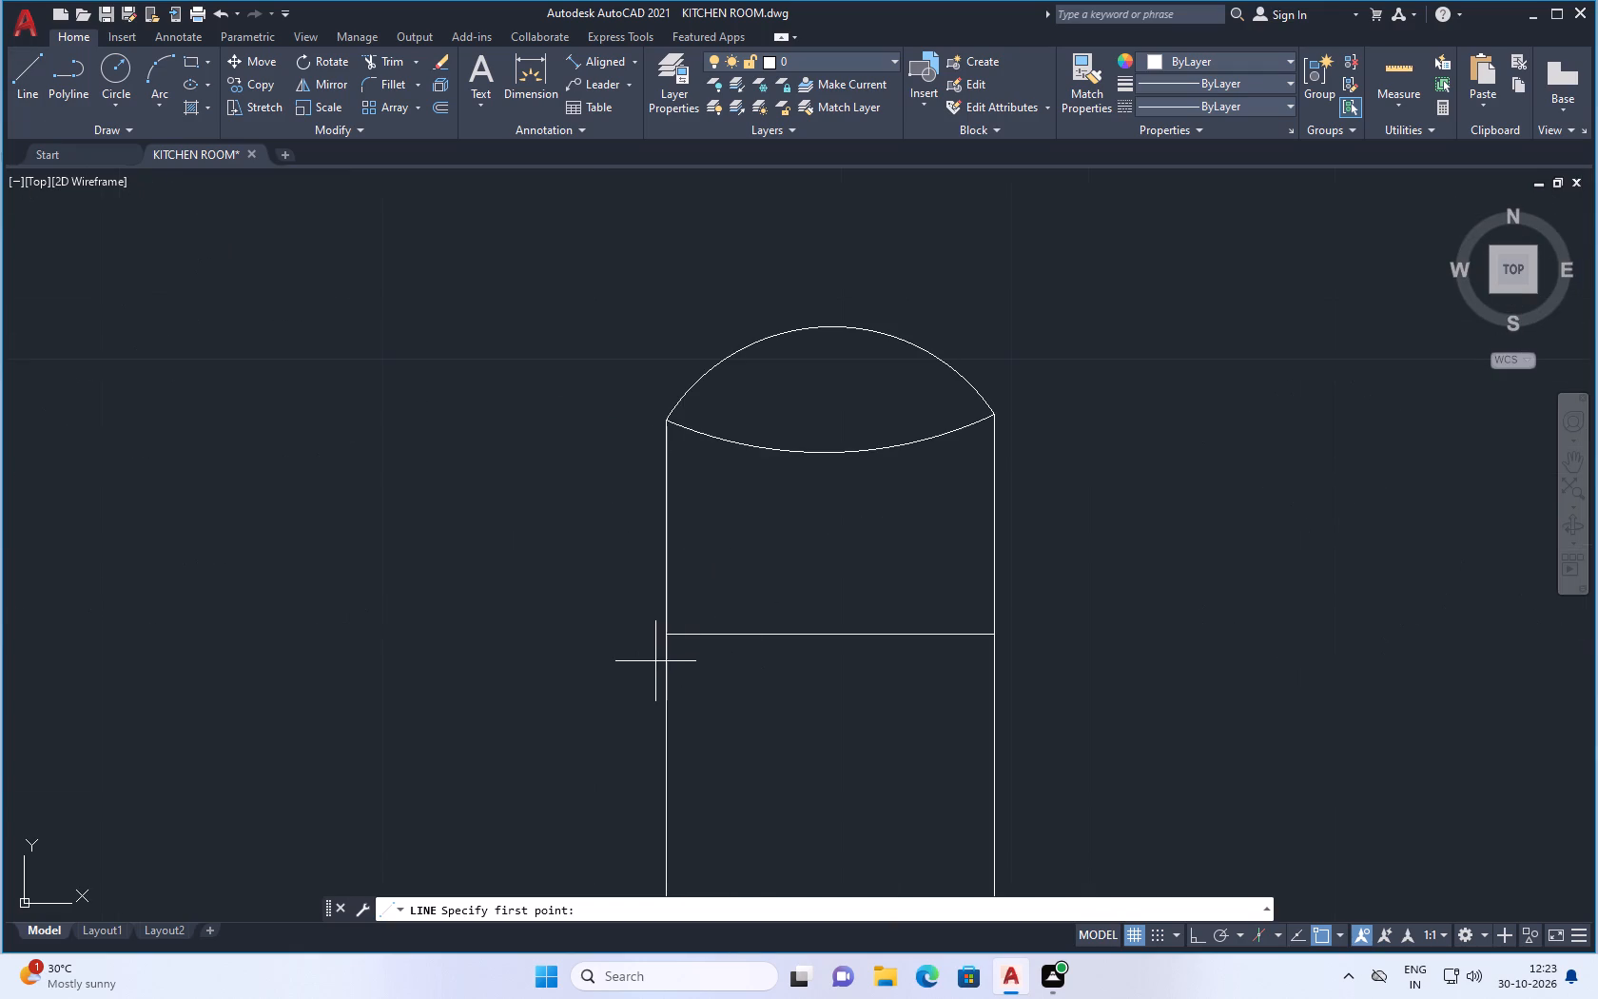
pyautogui.click(663, 665)
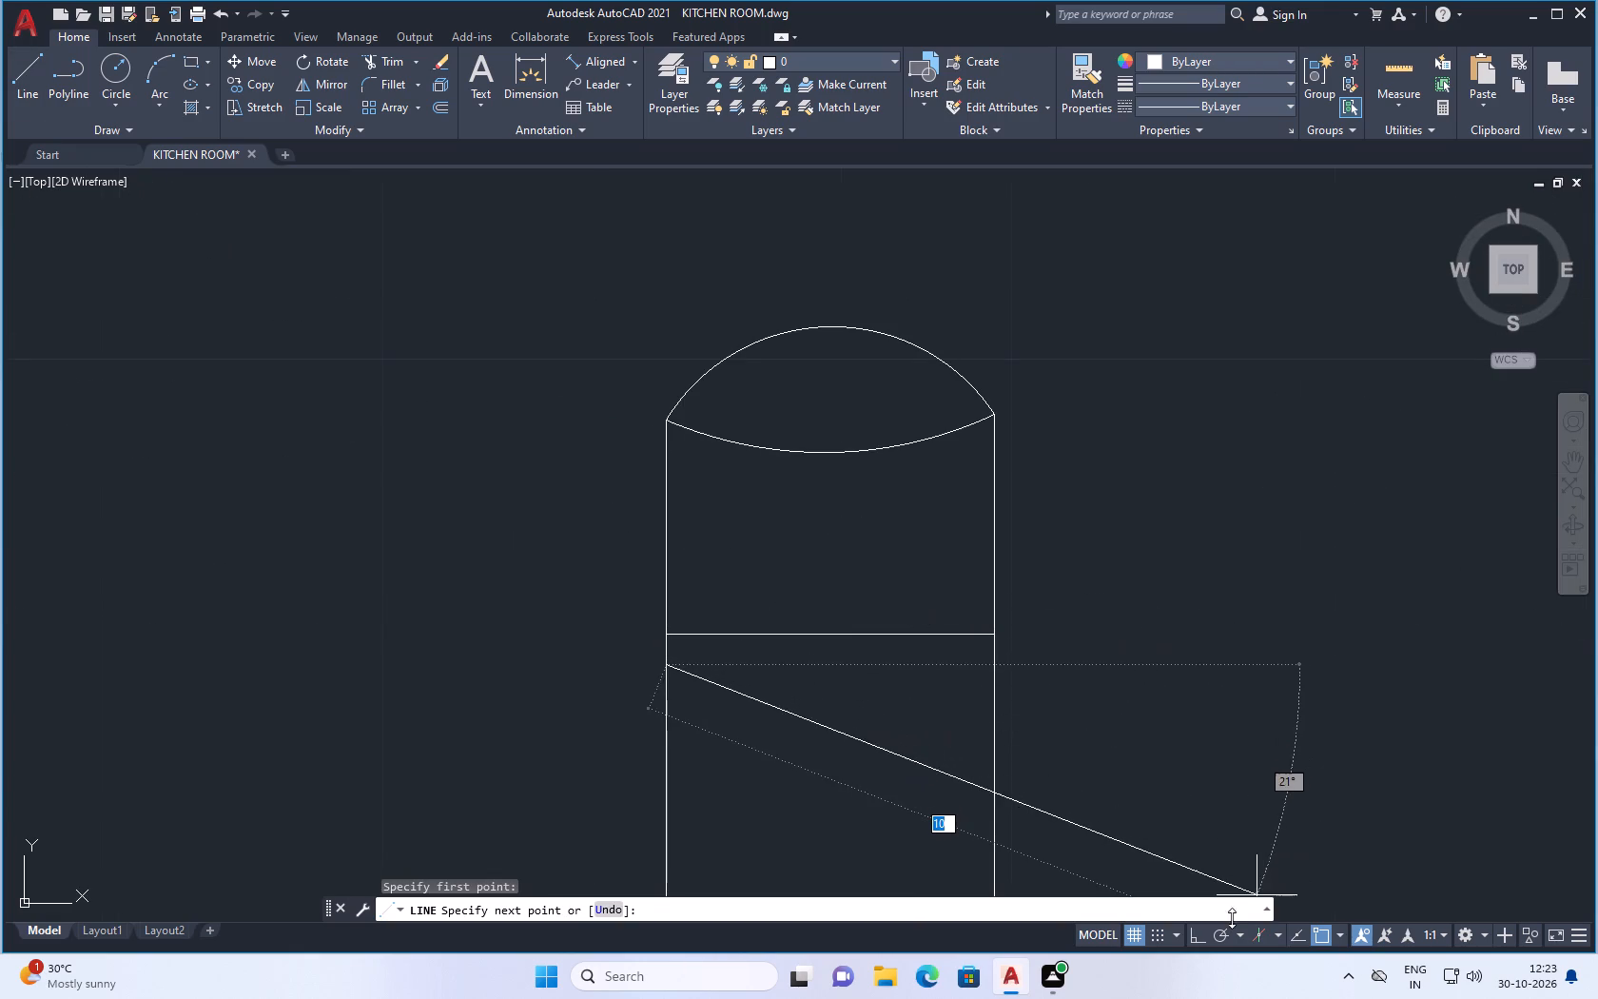
pyautogui.click(1198, 934)
pyautogui.click(1034, 630)
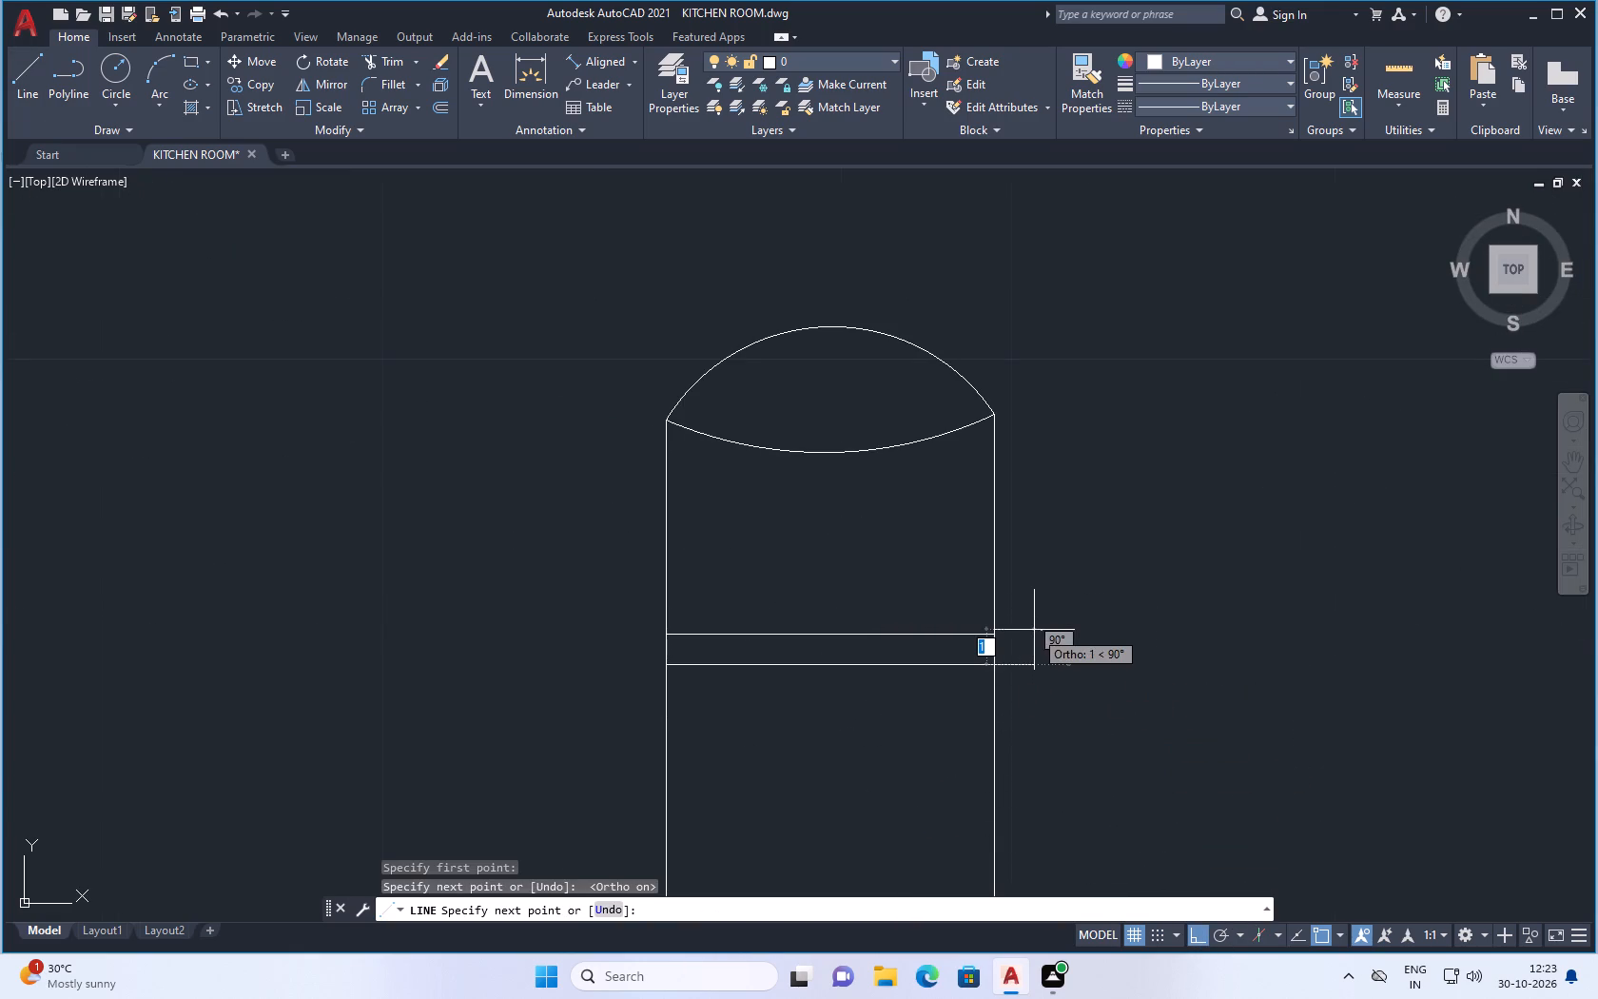
pyautogui.press('Escape')
# Trim the overhanging end of the lower horizontal line back to the cylinder's right vertical line.
pyautogui.write('TR')
pyautogui.press('Return')
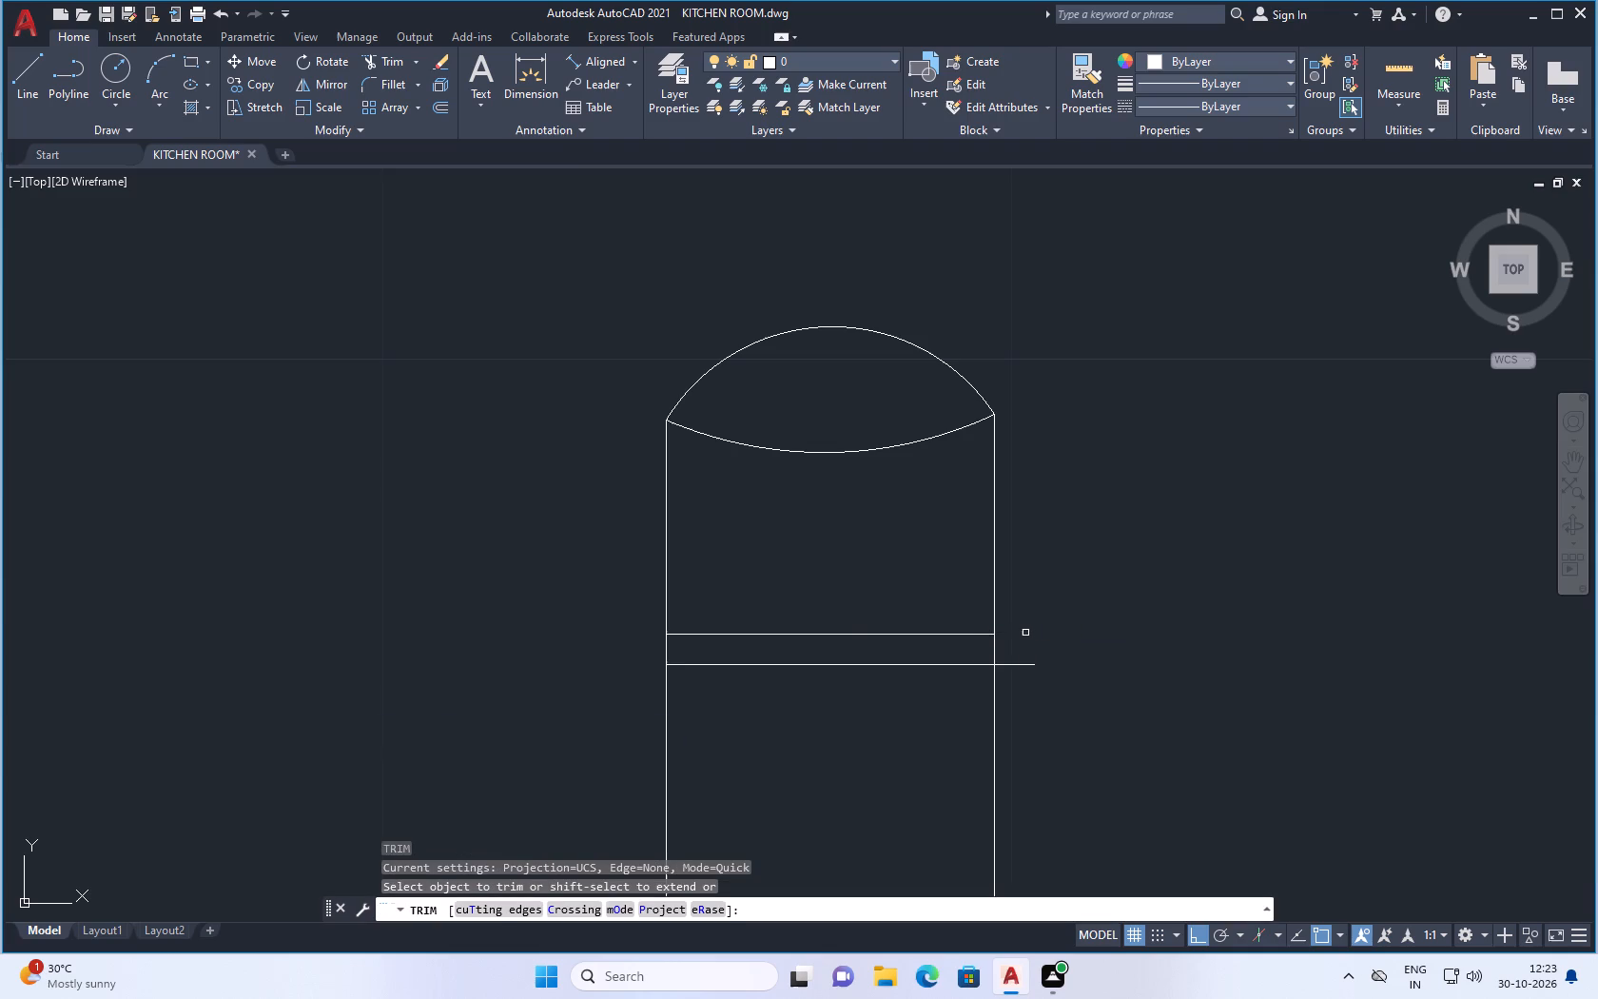
pyautogui.moveTo(1031, 648); pyautogui.dragTo(1023, 688)
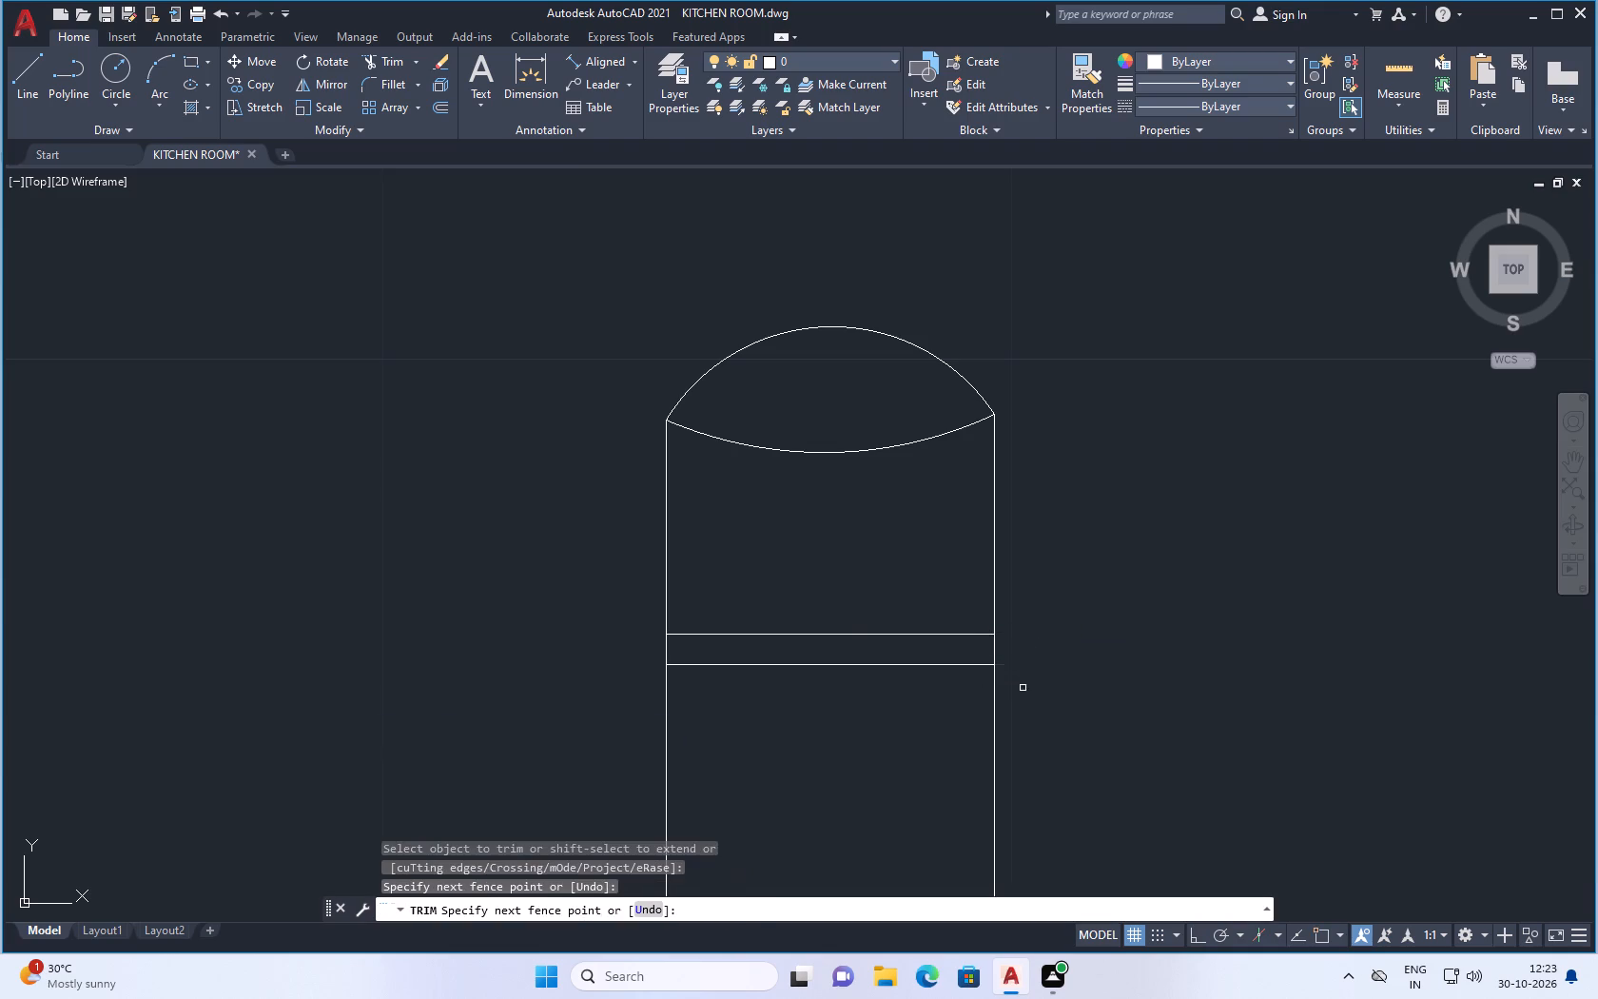
pyautogui.press('Escape')
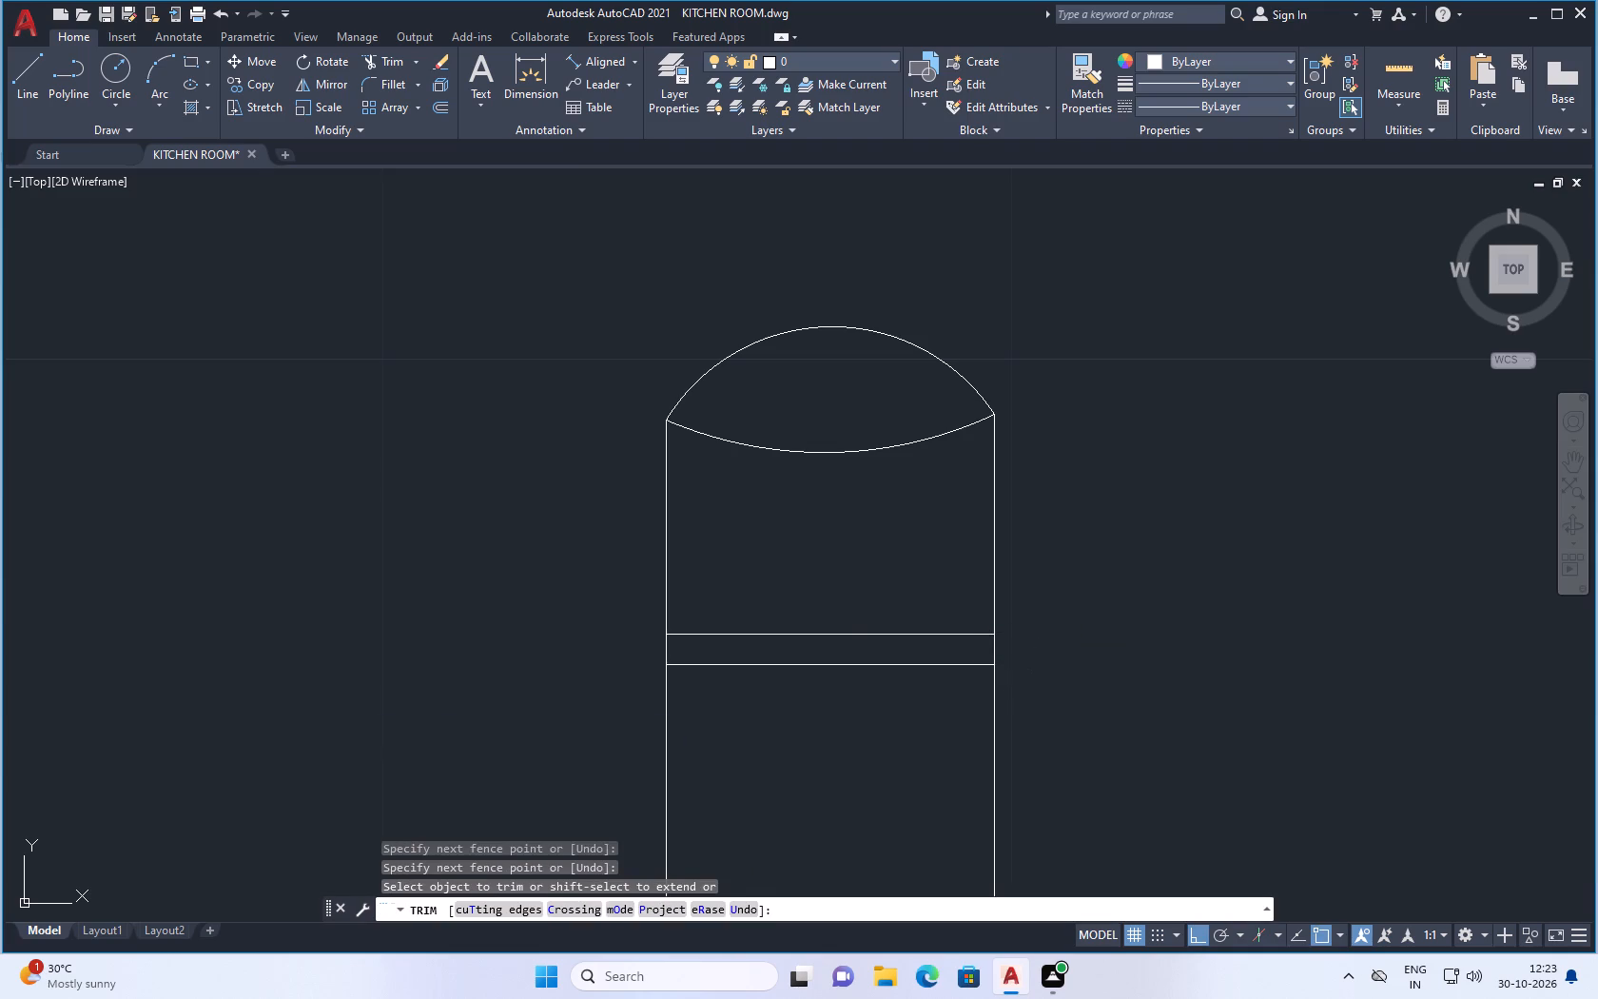
pyautogui.scroll(-4, 965, 659)
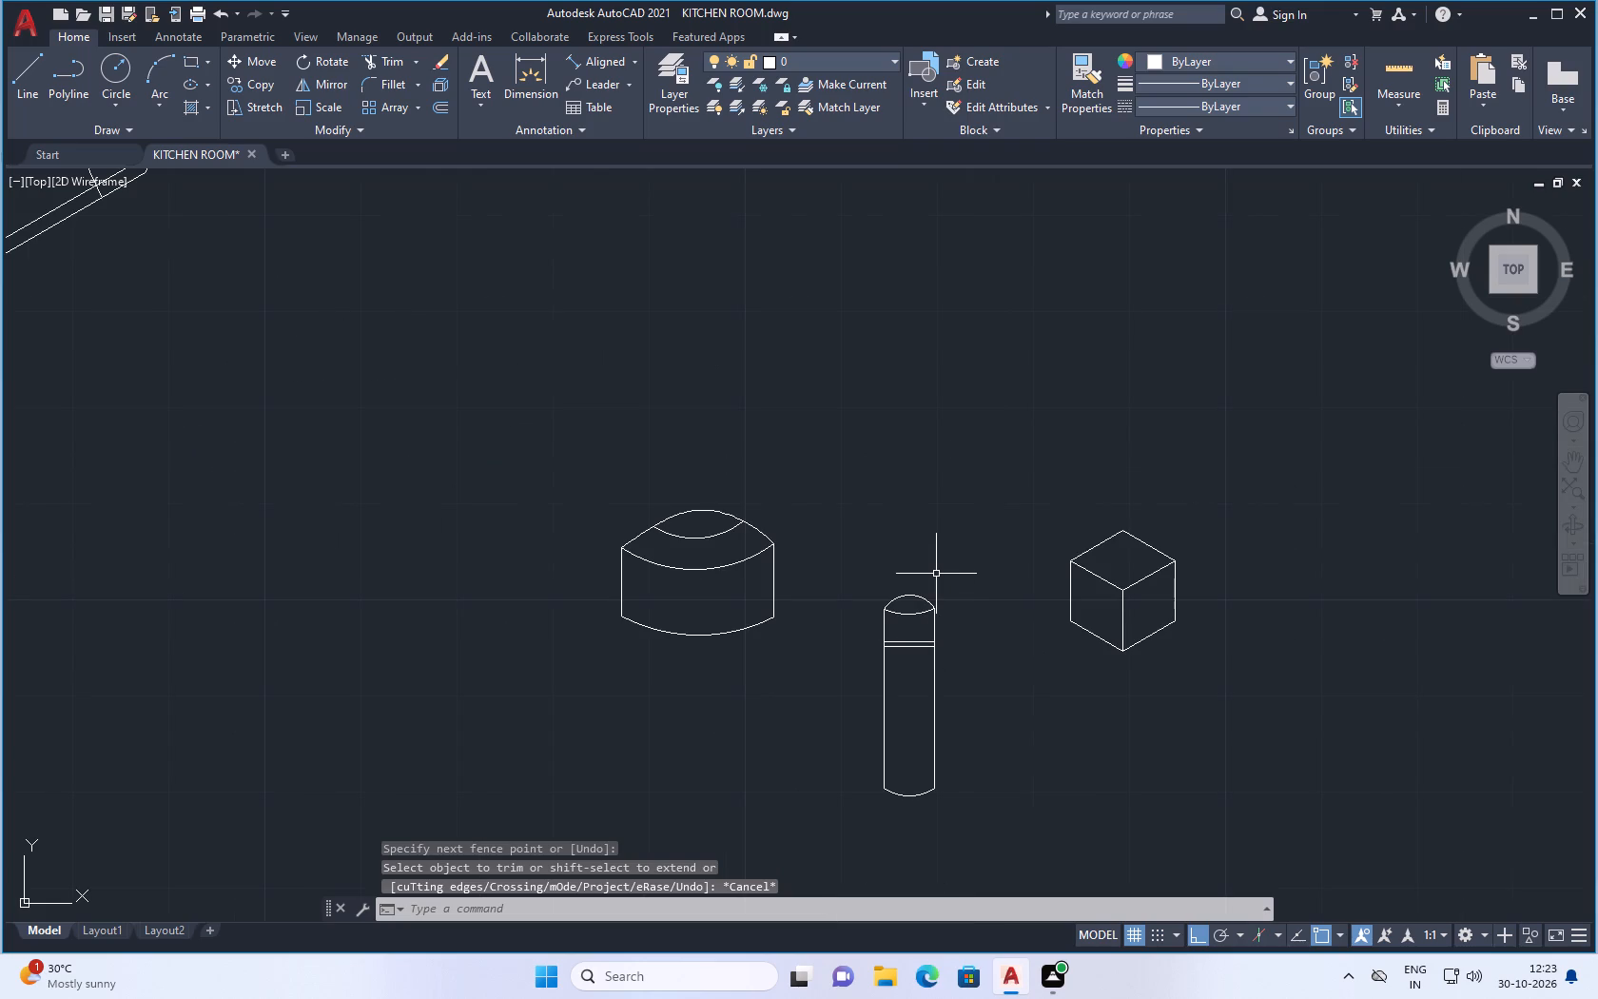
# Scale the whole round-topped cylinder down to a little over half its size, using its middle as the base point.
pyautogui.click(986, 559)
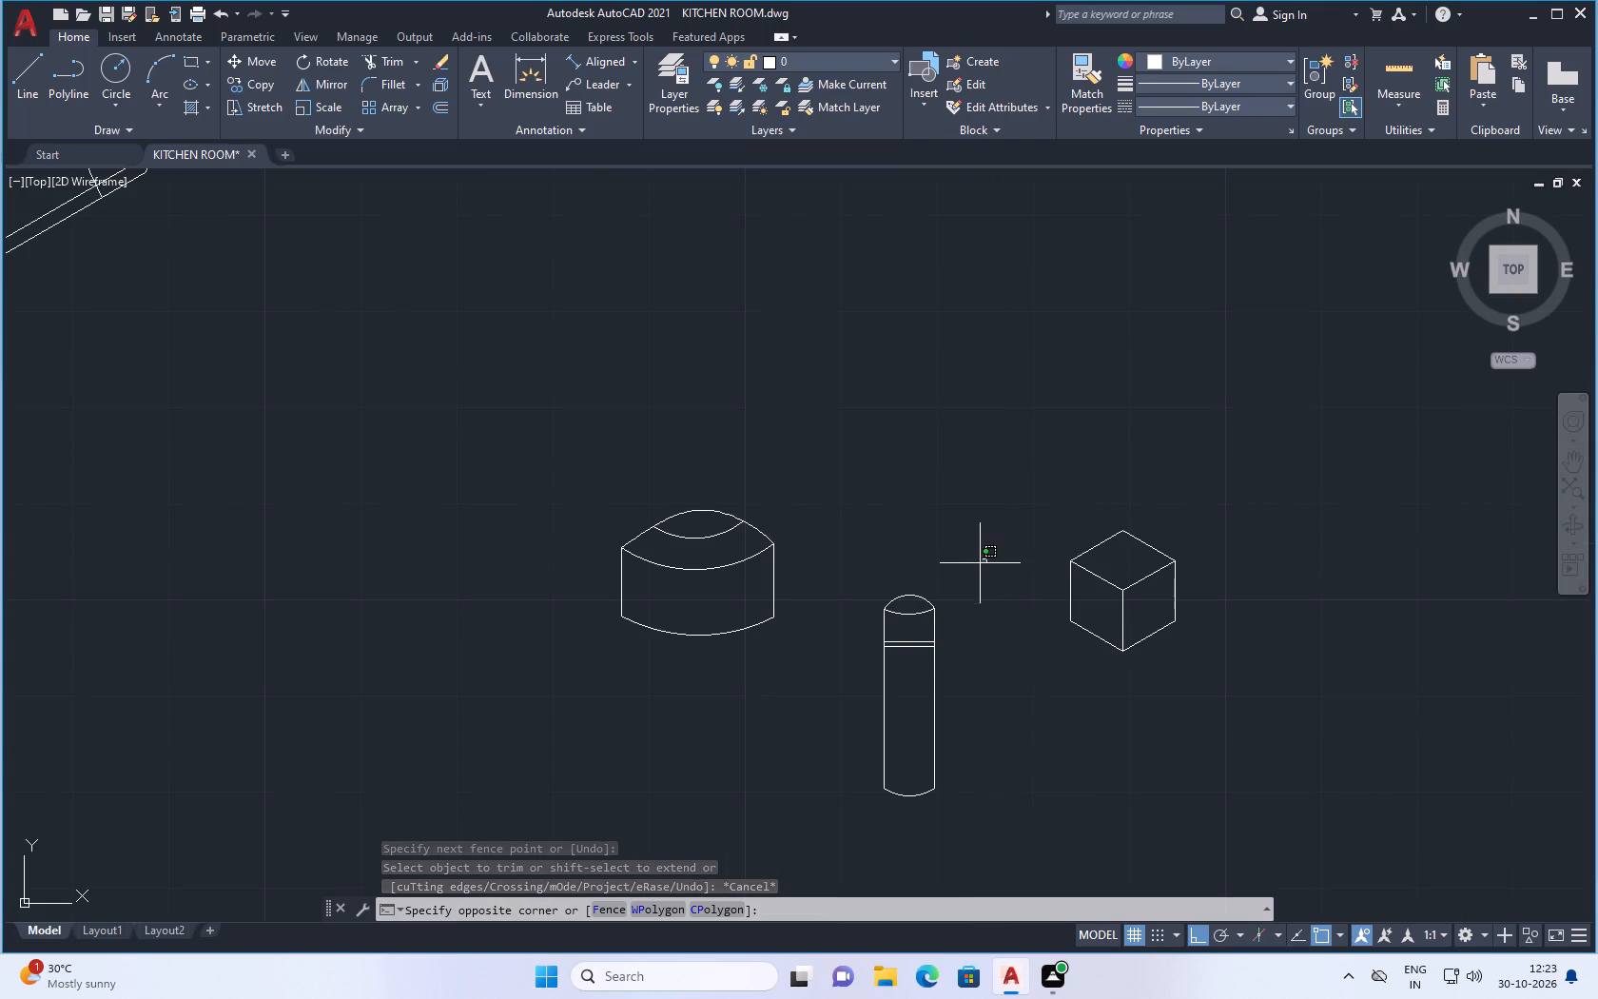
pyautogui.click(872, 806)
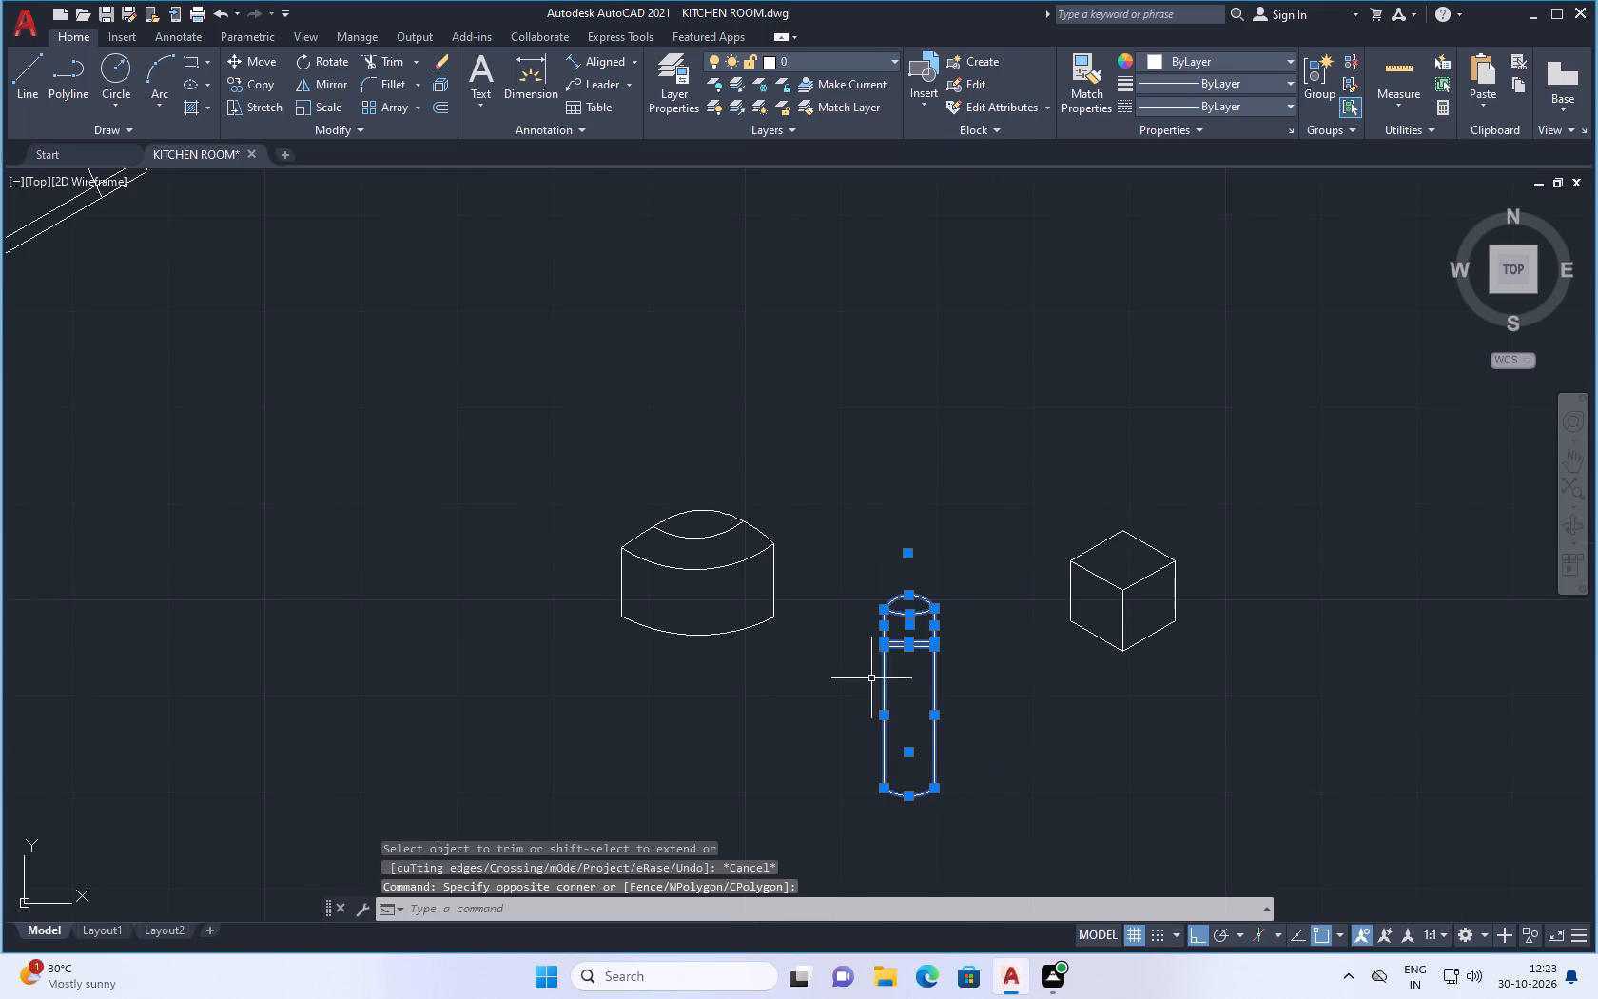
pyautogui.rightClick(822, 668)
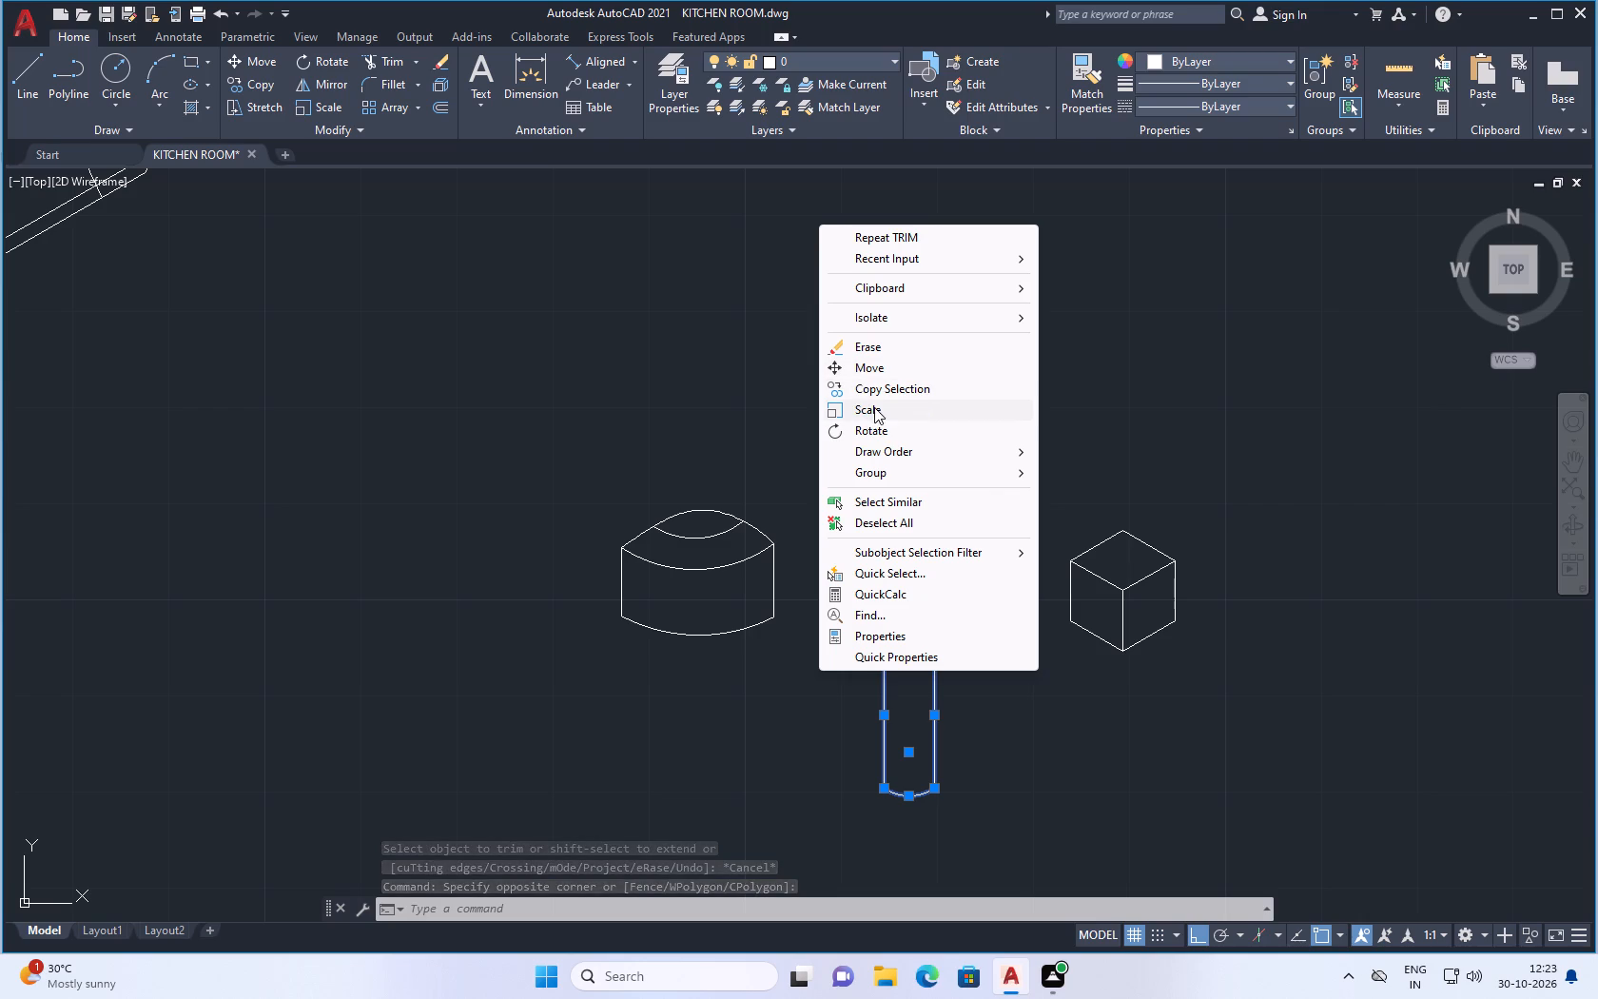
pyautogui.click(874, 405)
pyautogui.click(908, 684)
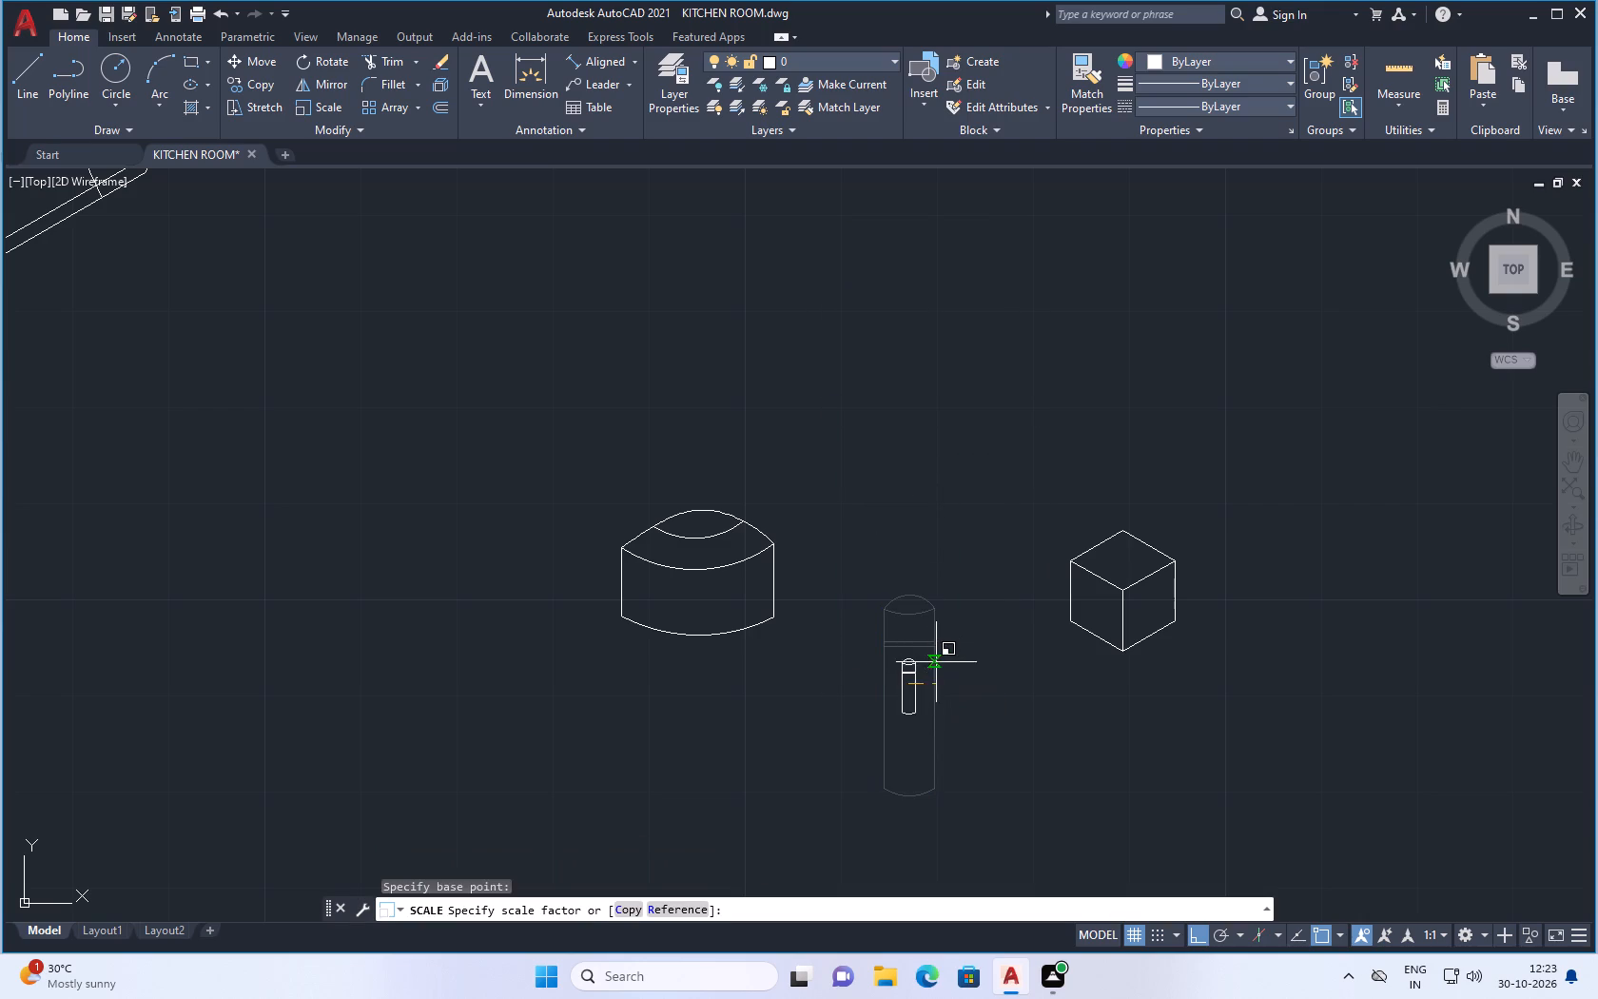
pyautogui.click(969, 637)
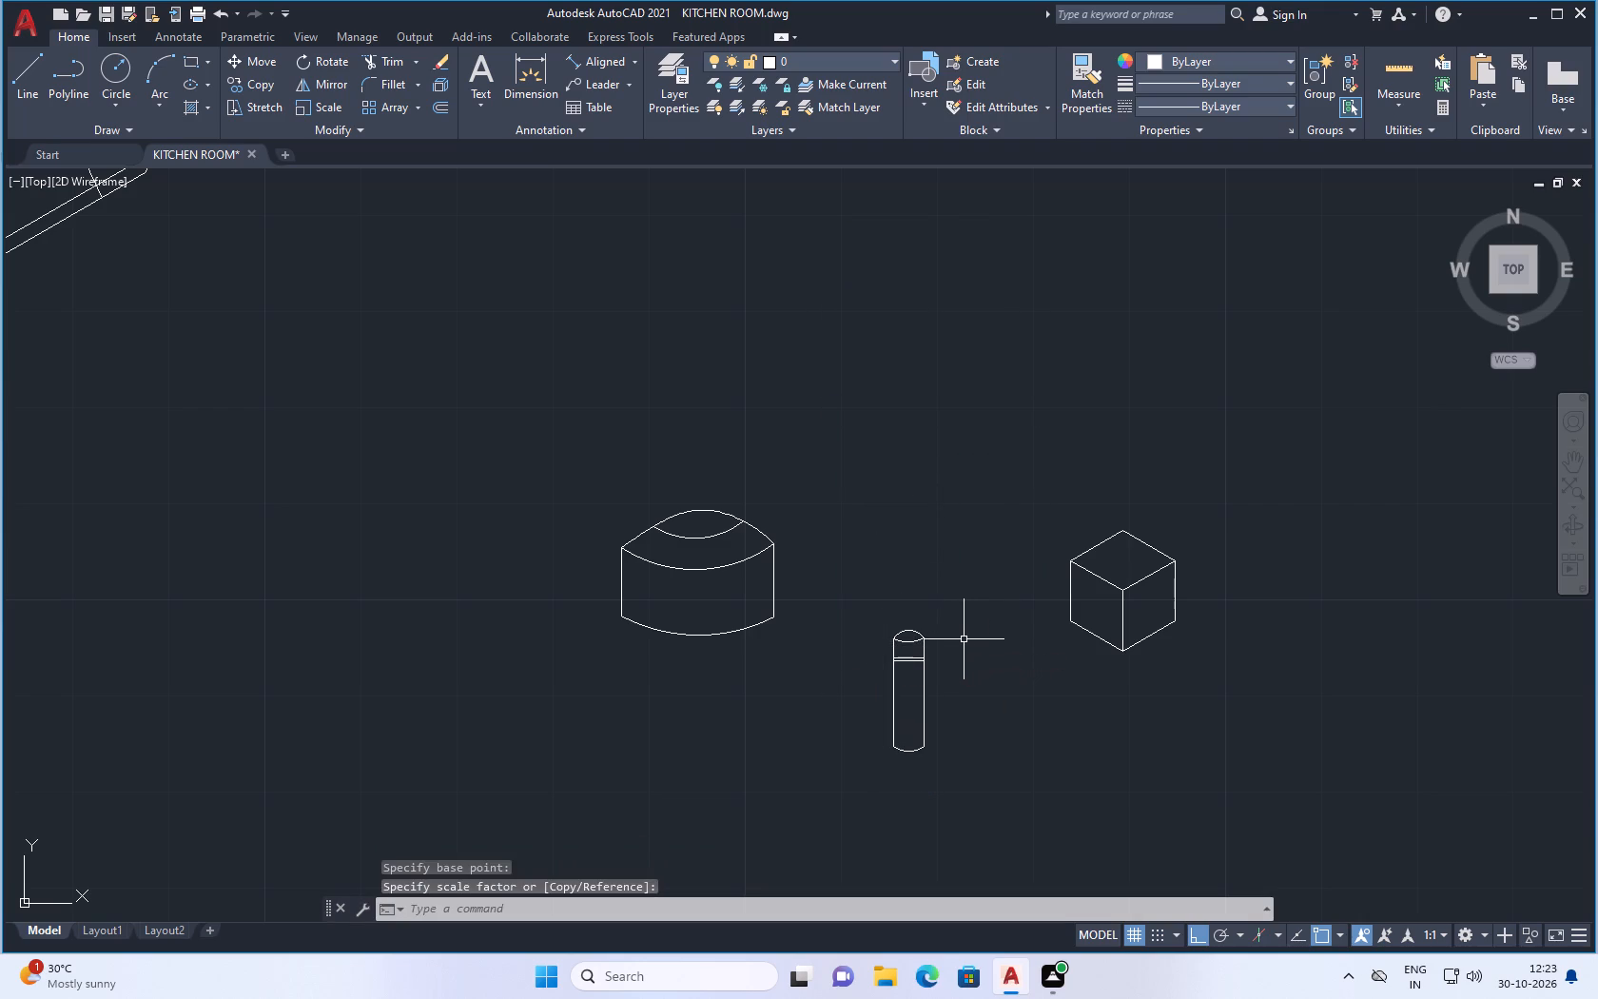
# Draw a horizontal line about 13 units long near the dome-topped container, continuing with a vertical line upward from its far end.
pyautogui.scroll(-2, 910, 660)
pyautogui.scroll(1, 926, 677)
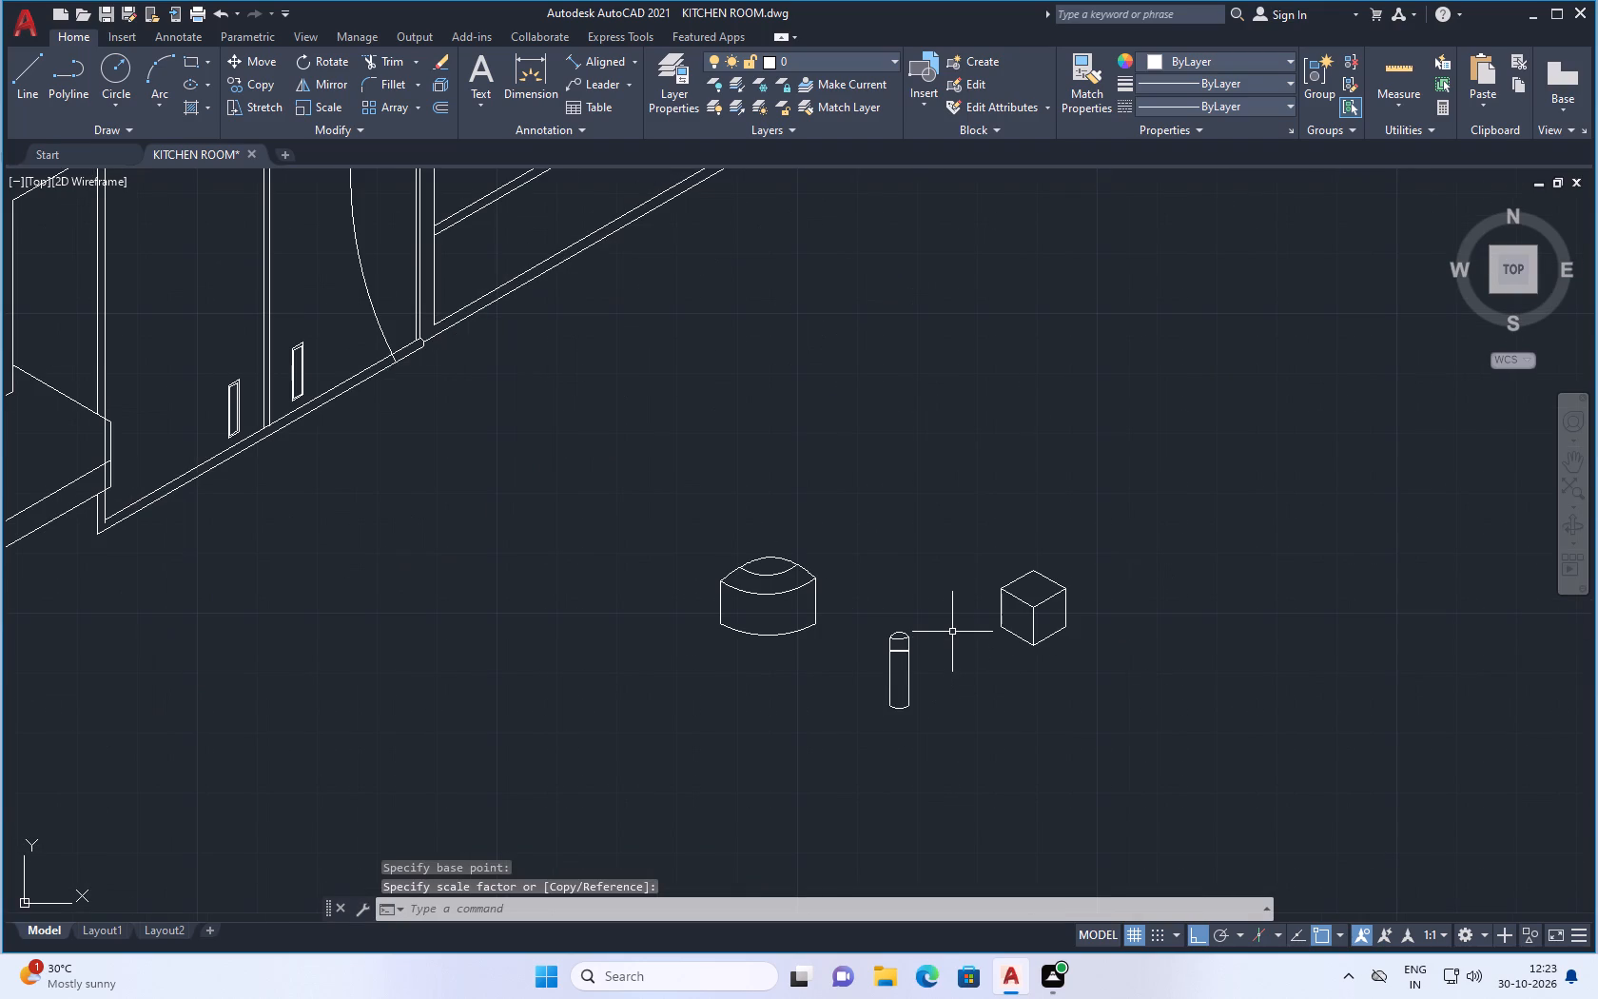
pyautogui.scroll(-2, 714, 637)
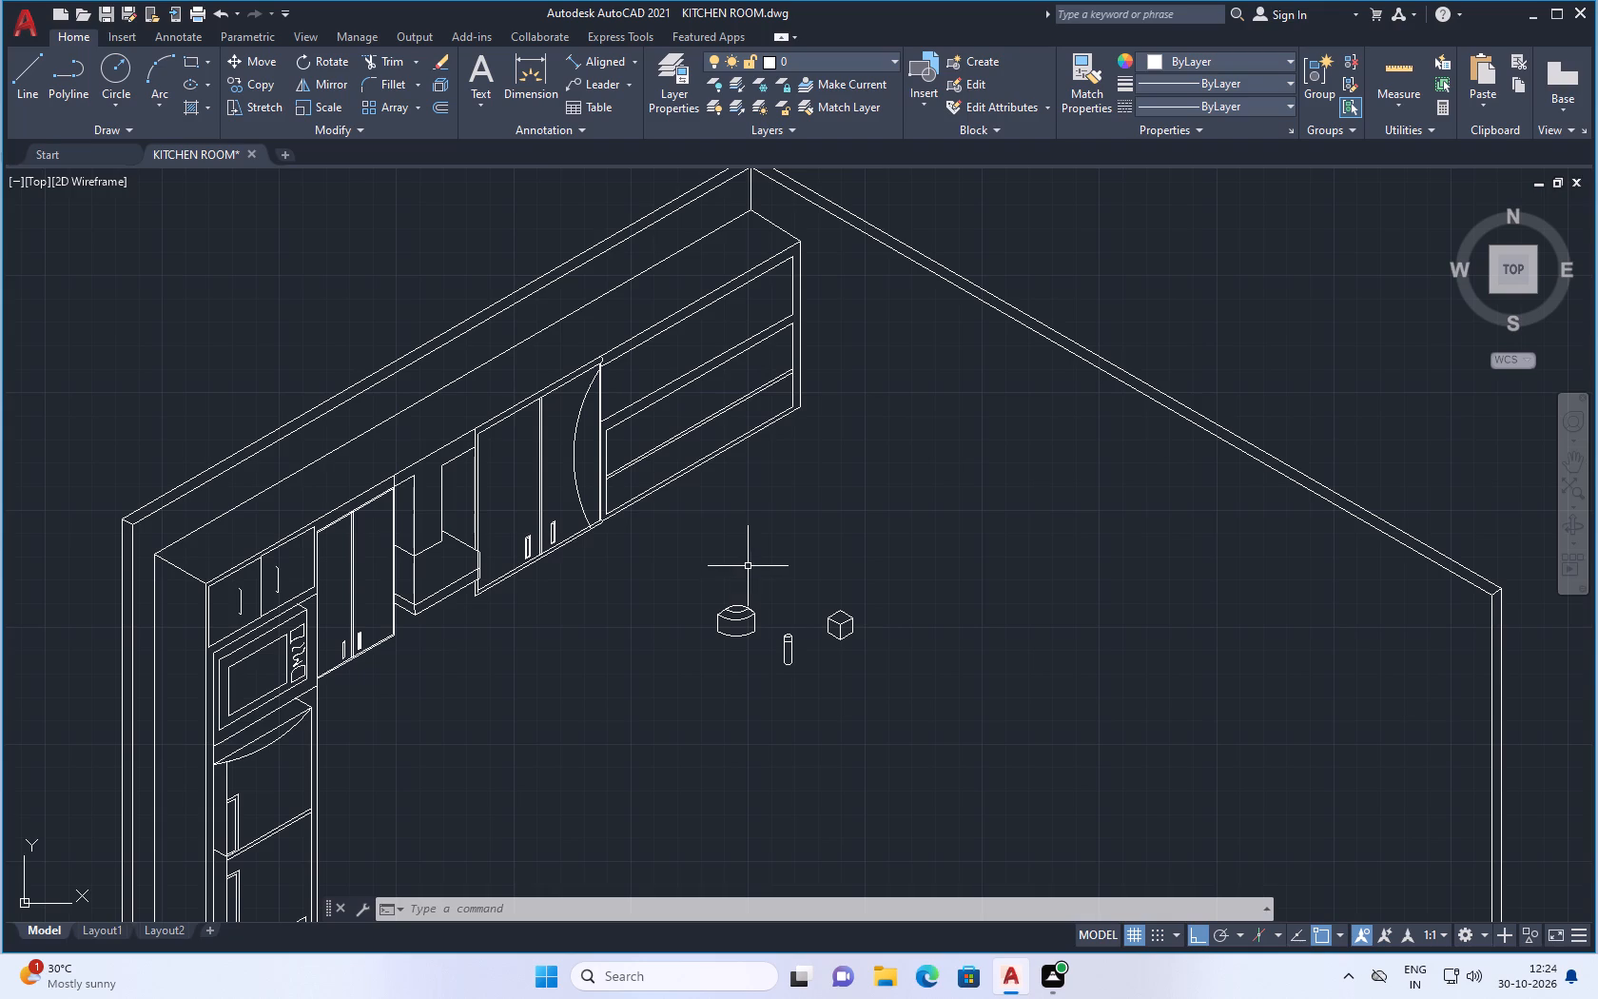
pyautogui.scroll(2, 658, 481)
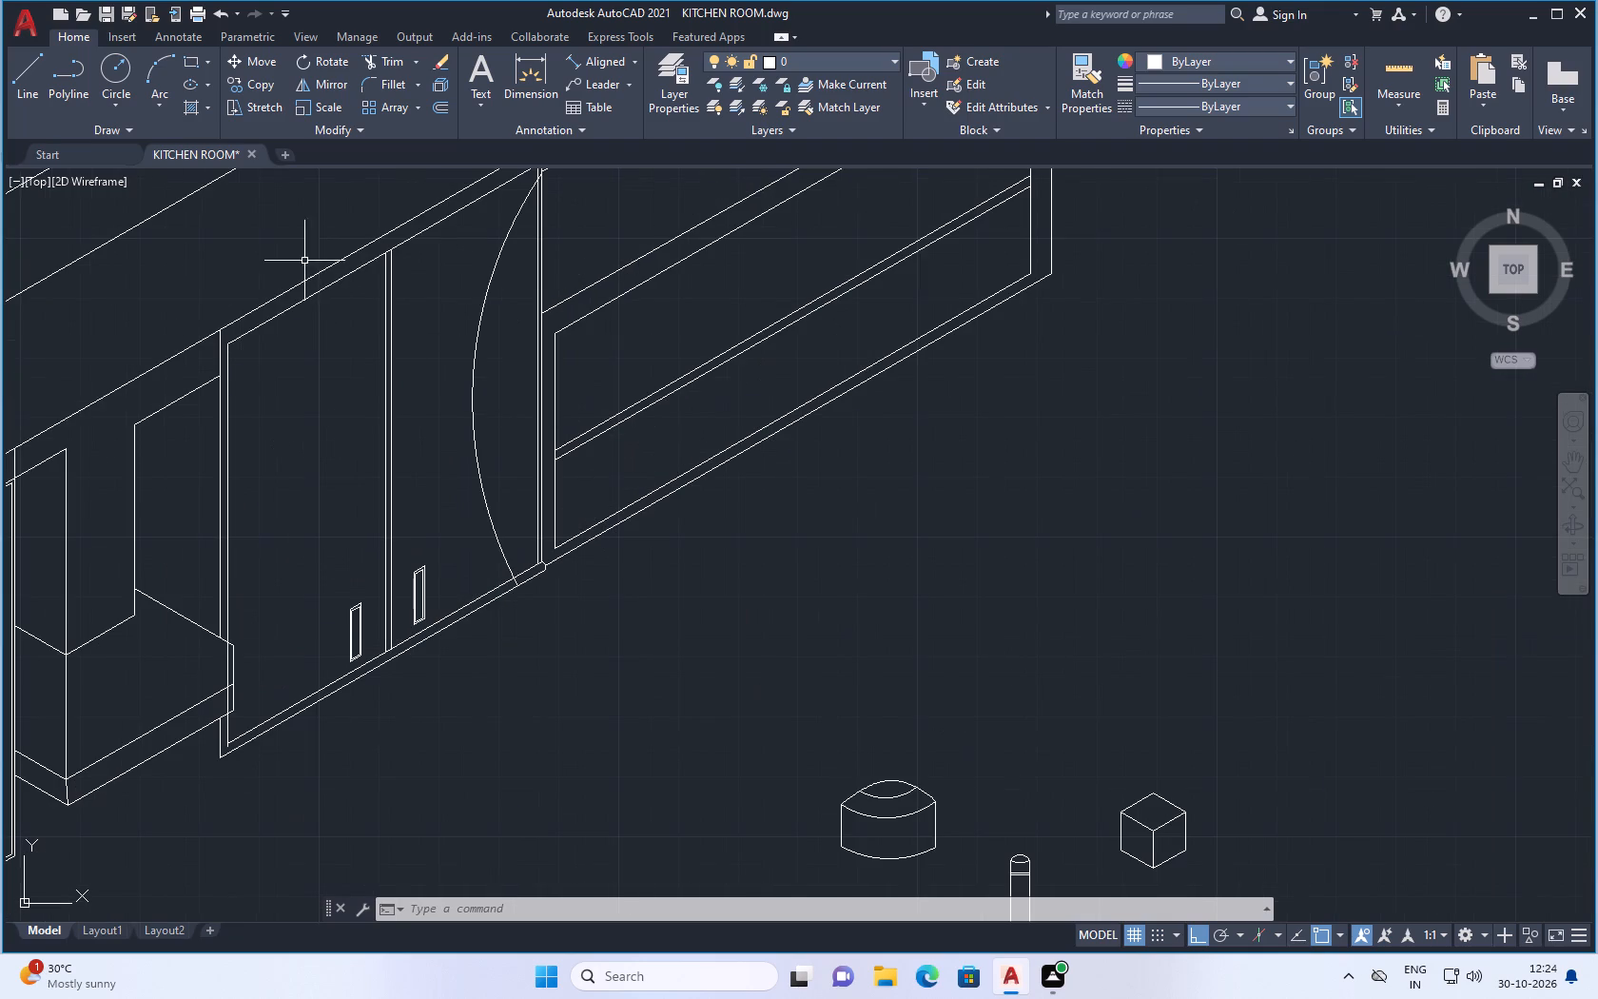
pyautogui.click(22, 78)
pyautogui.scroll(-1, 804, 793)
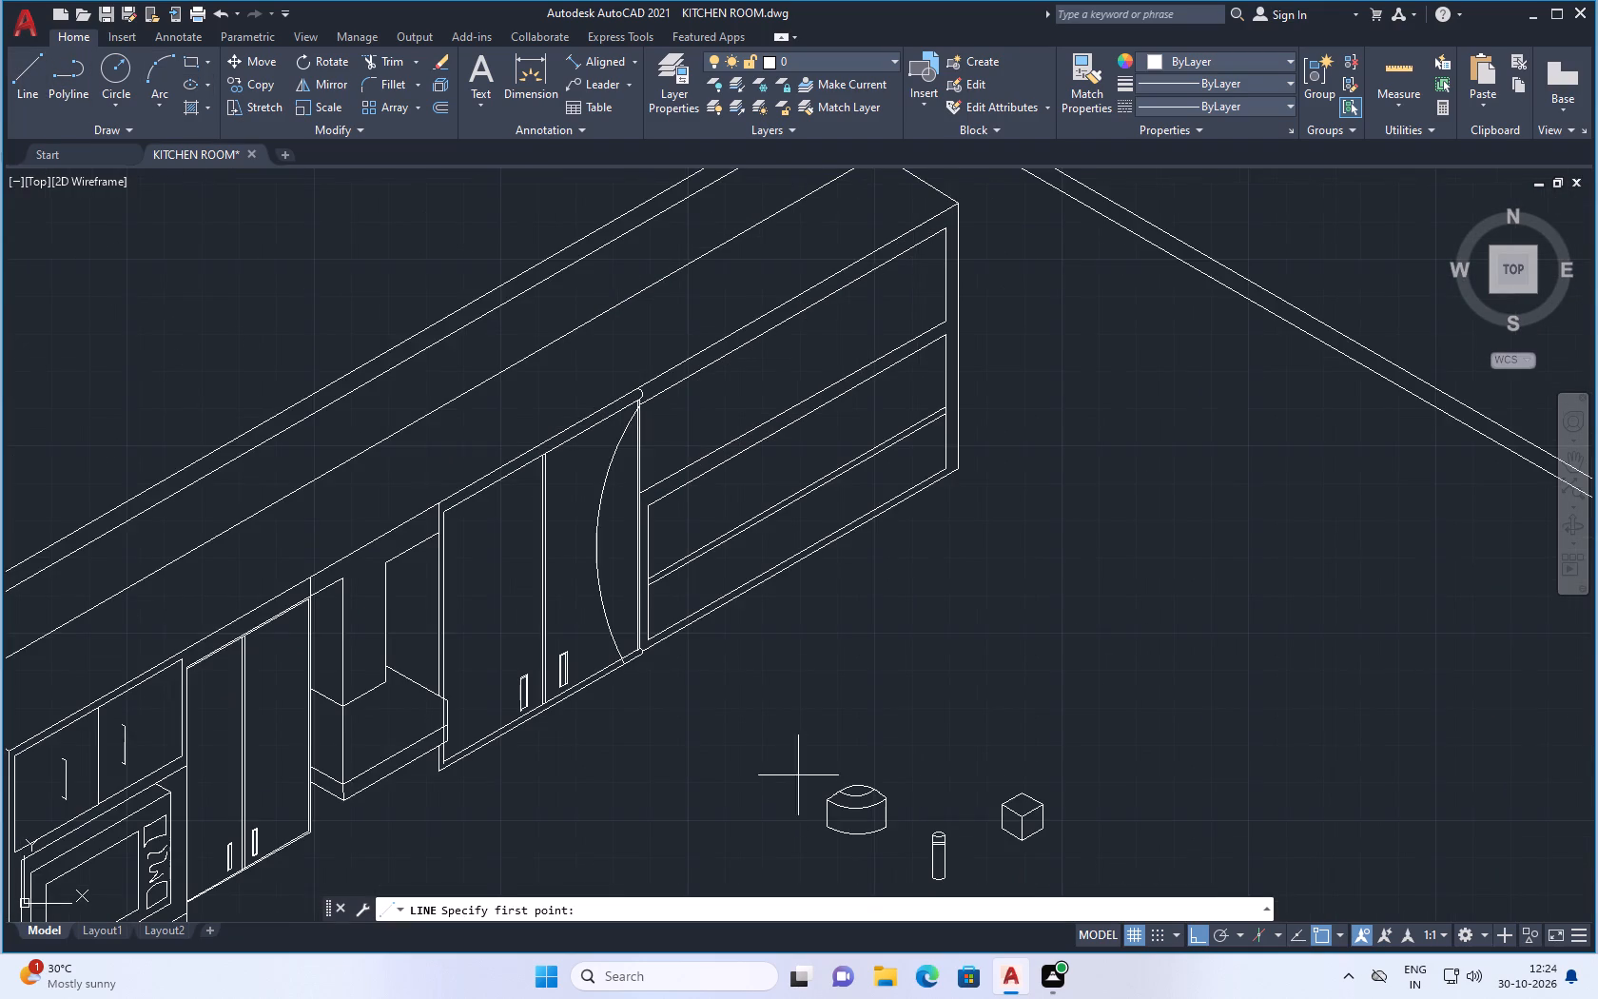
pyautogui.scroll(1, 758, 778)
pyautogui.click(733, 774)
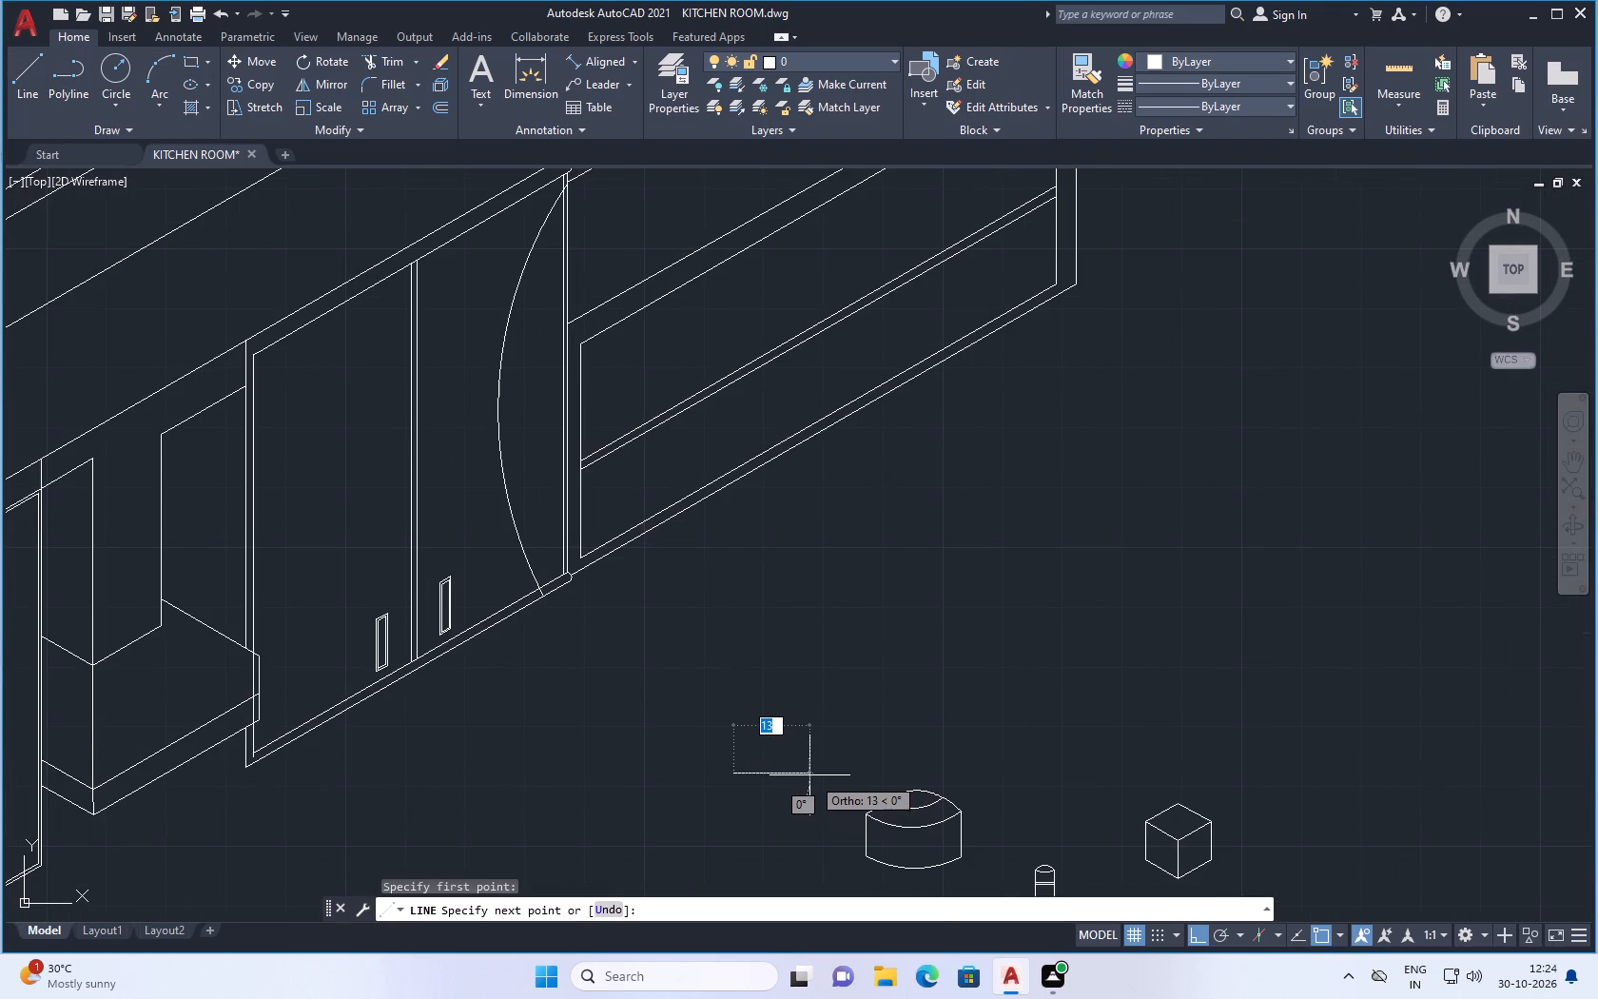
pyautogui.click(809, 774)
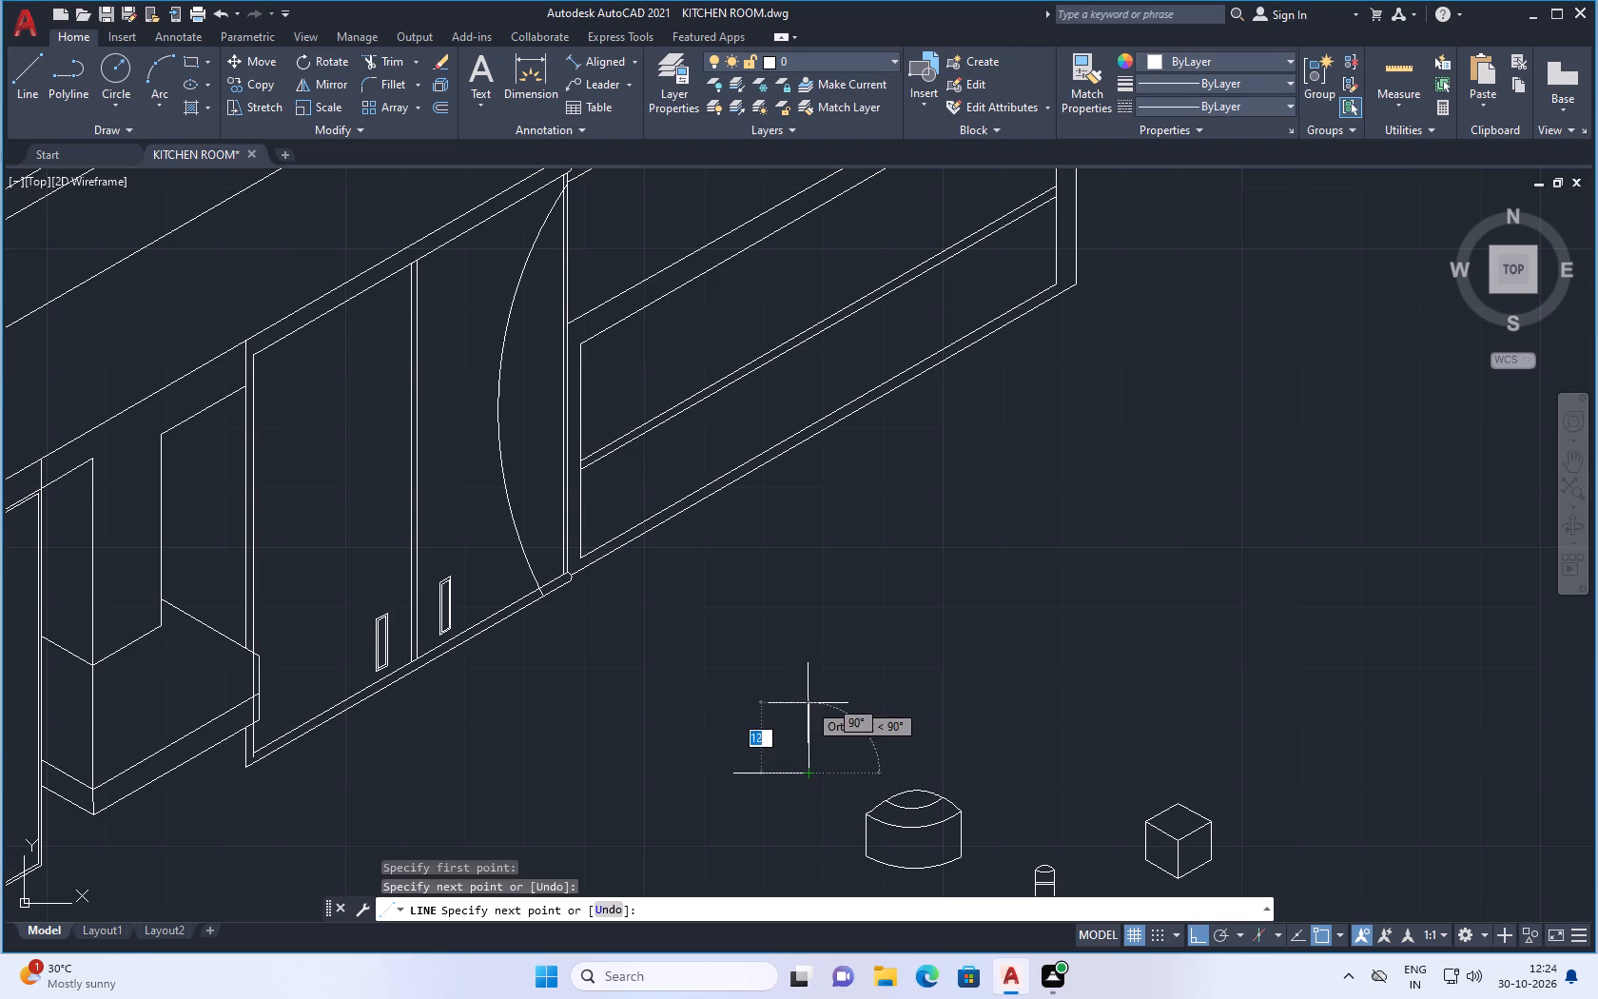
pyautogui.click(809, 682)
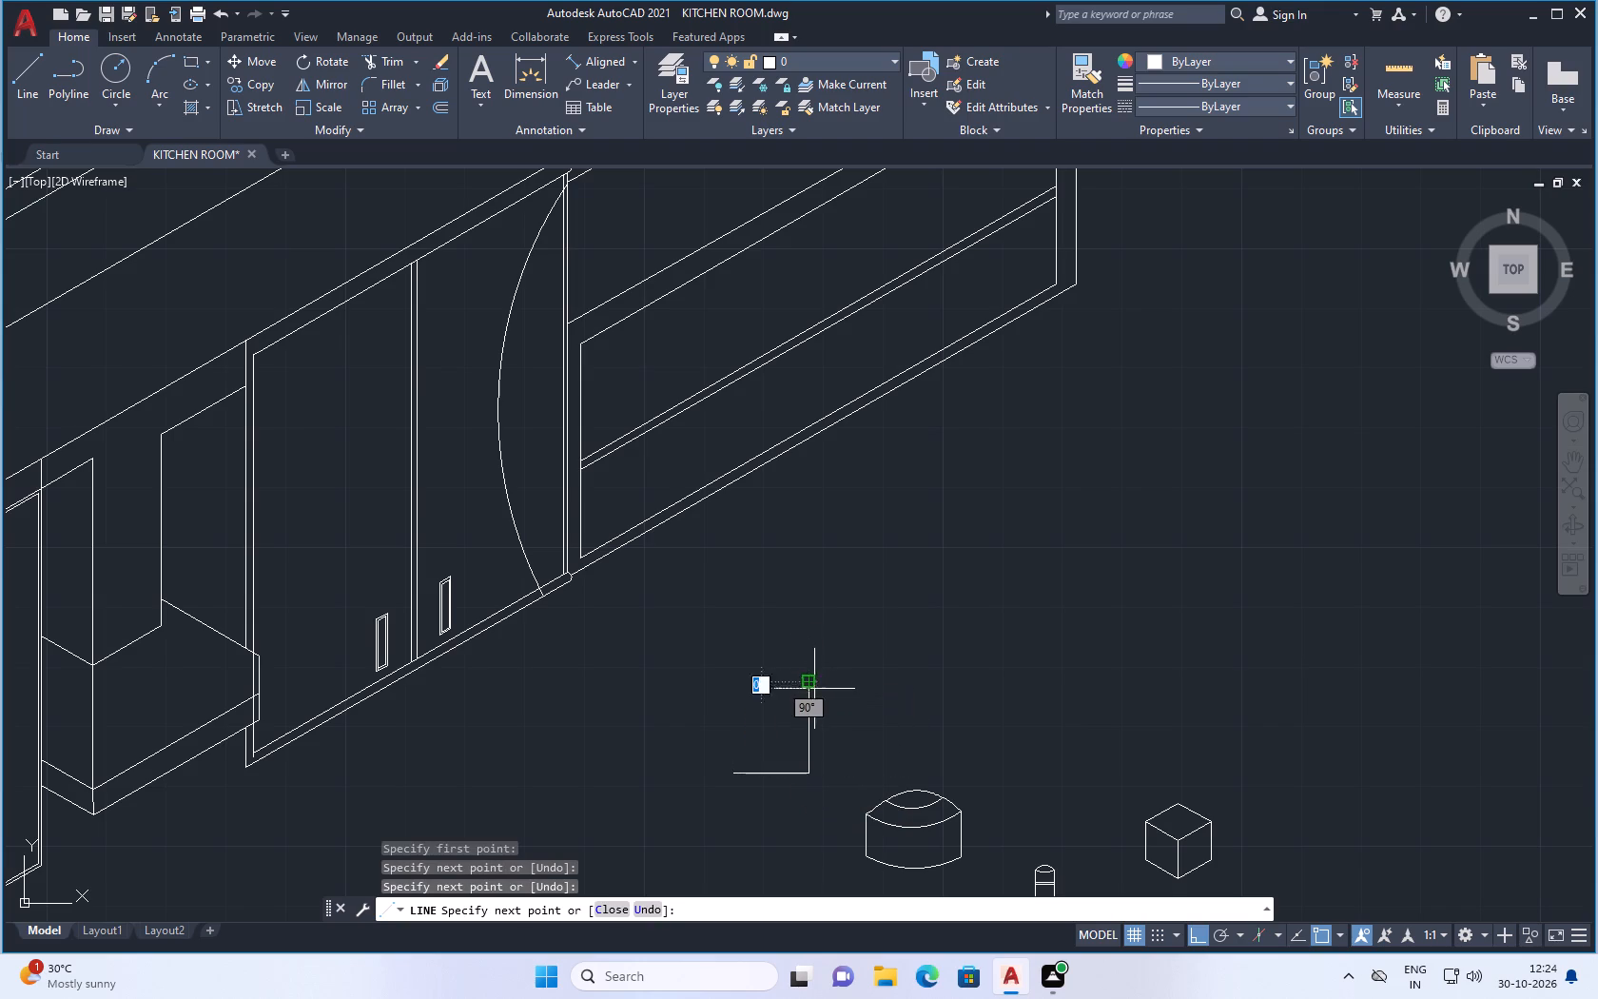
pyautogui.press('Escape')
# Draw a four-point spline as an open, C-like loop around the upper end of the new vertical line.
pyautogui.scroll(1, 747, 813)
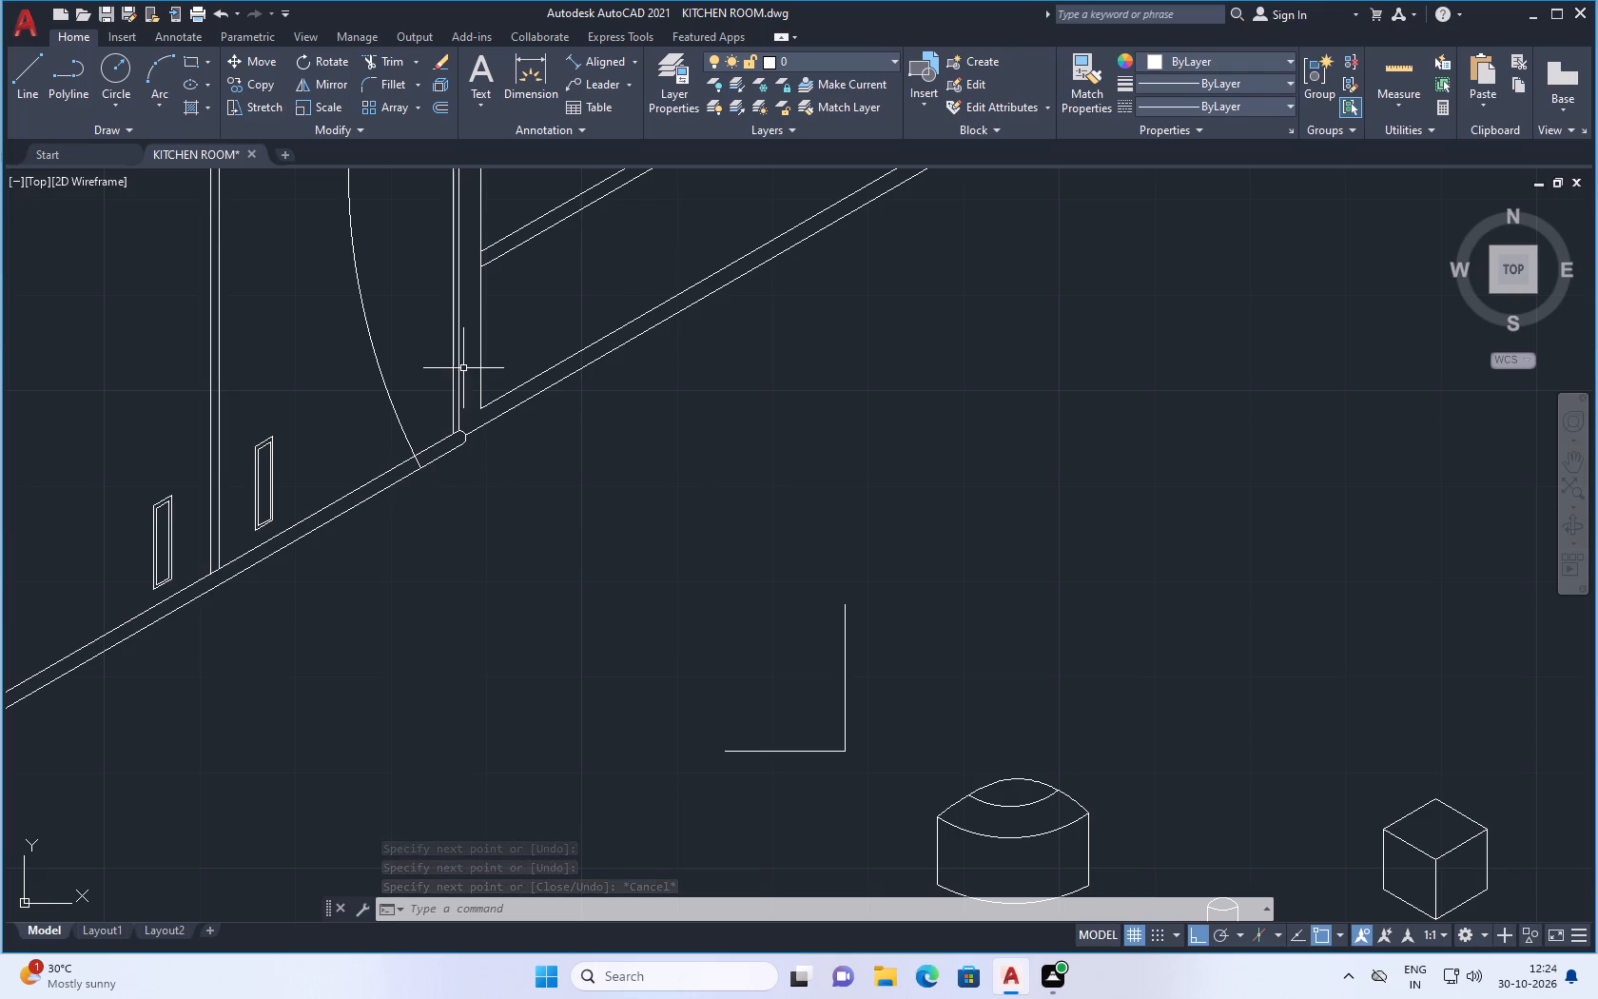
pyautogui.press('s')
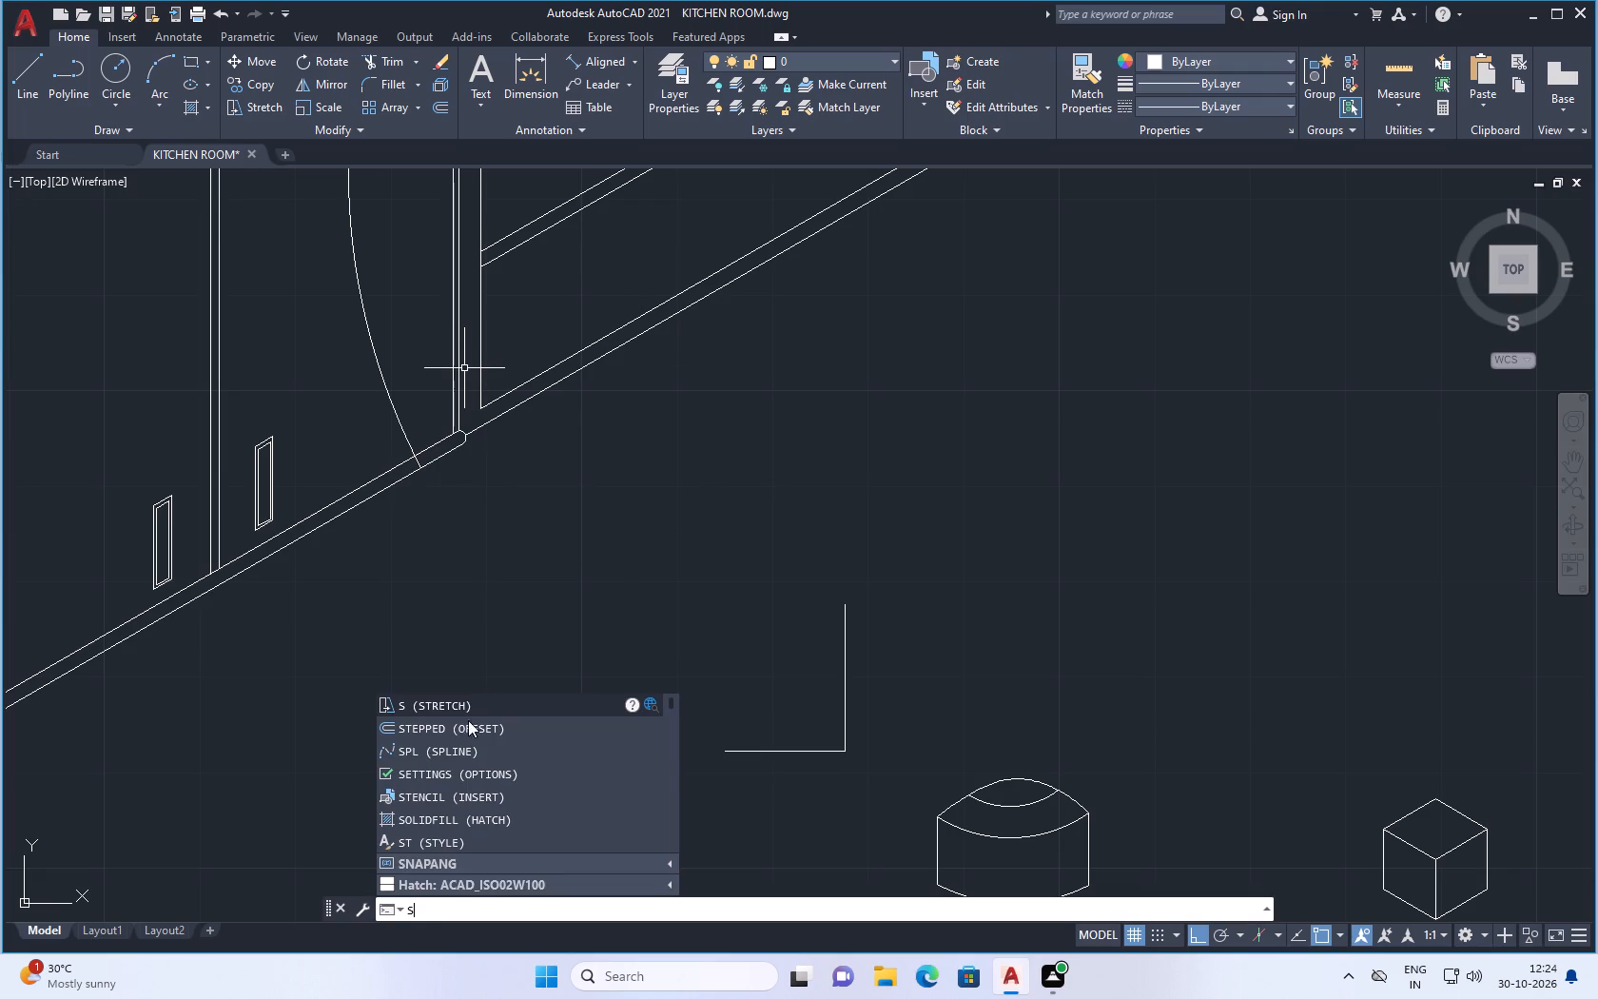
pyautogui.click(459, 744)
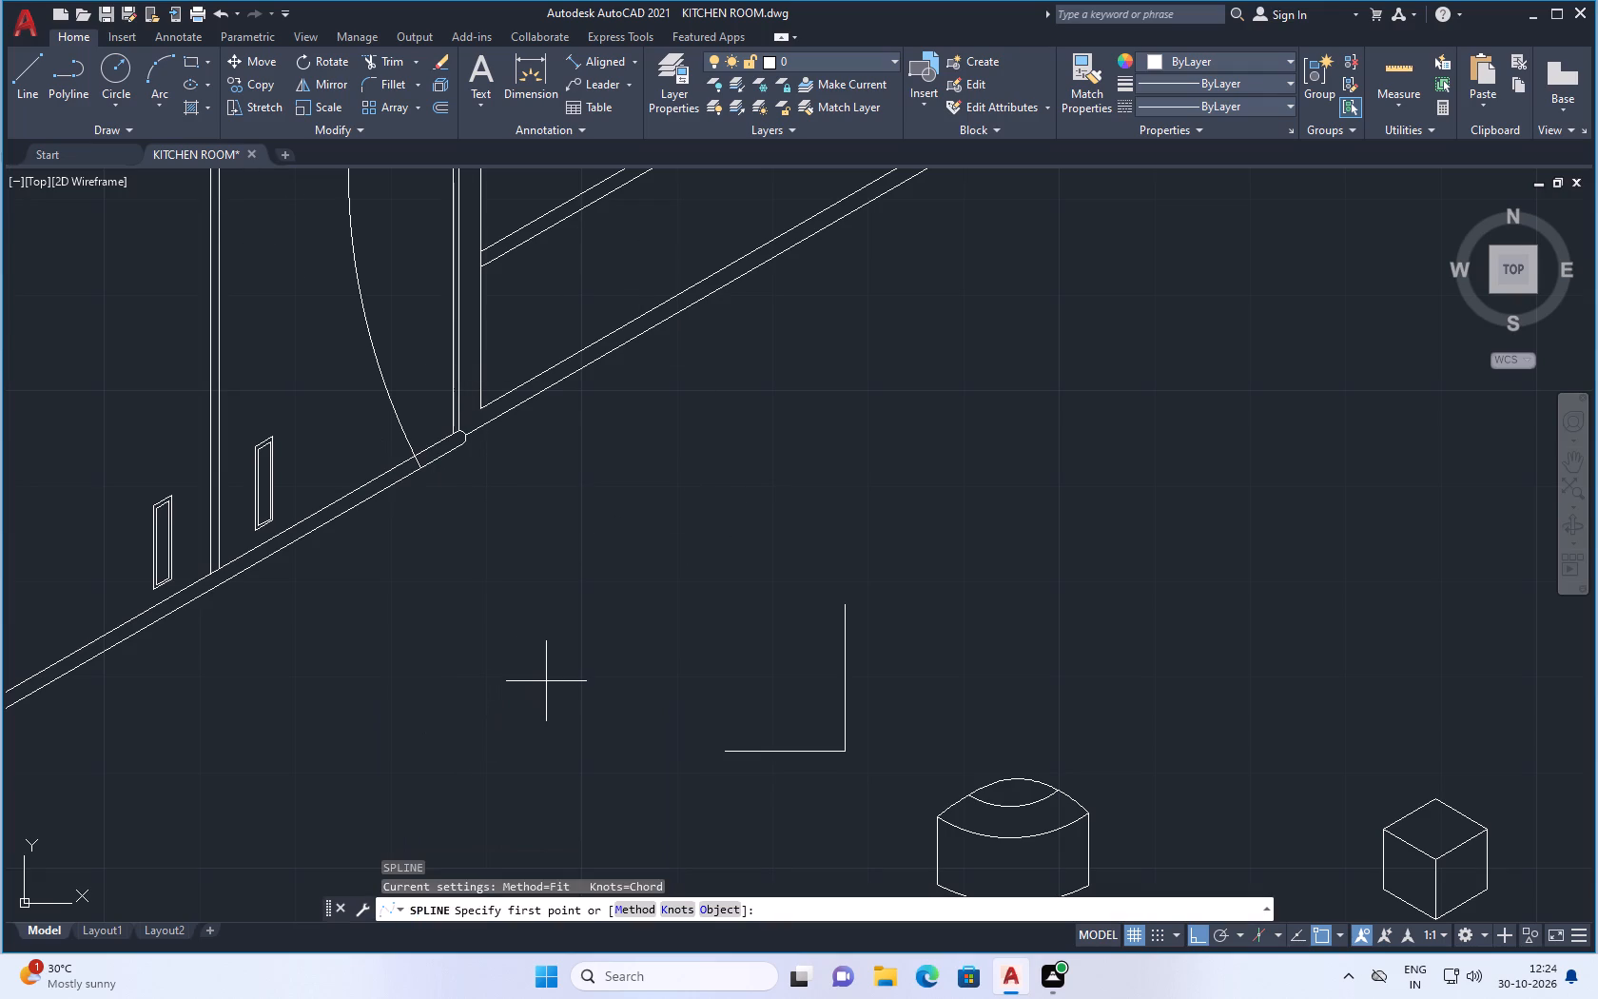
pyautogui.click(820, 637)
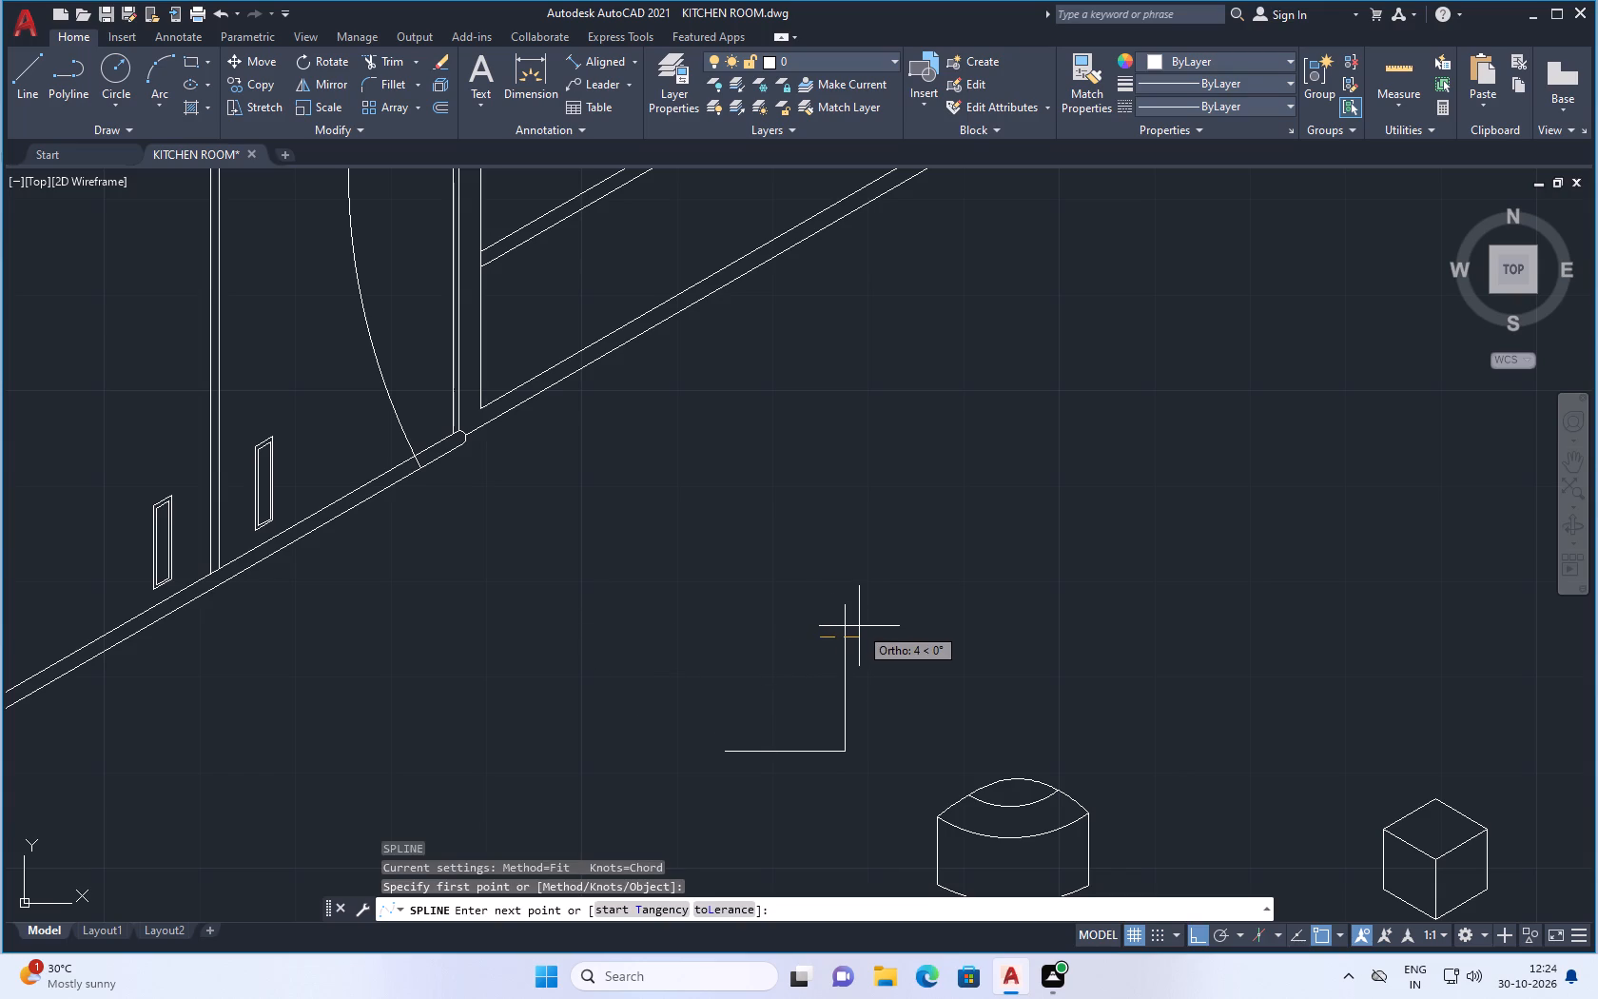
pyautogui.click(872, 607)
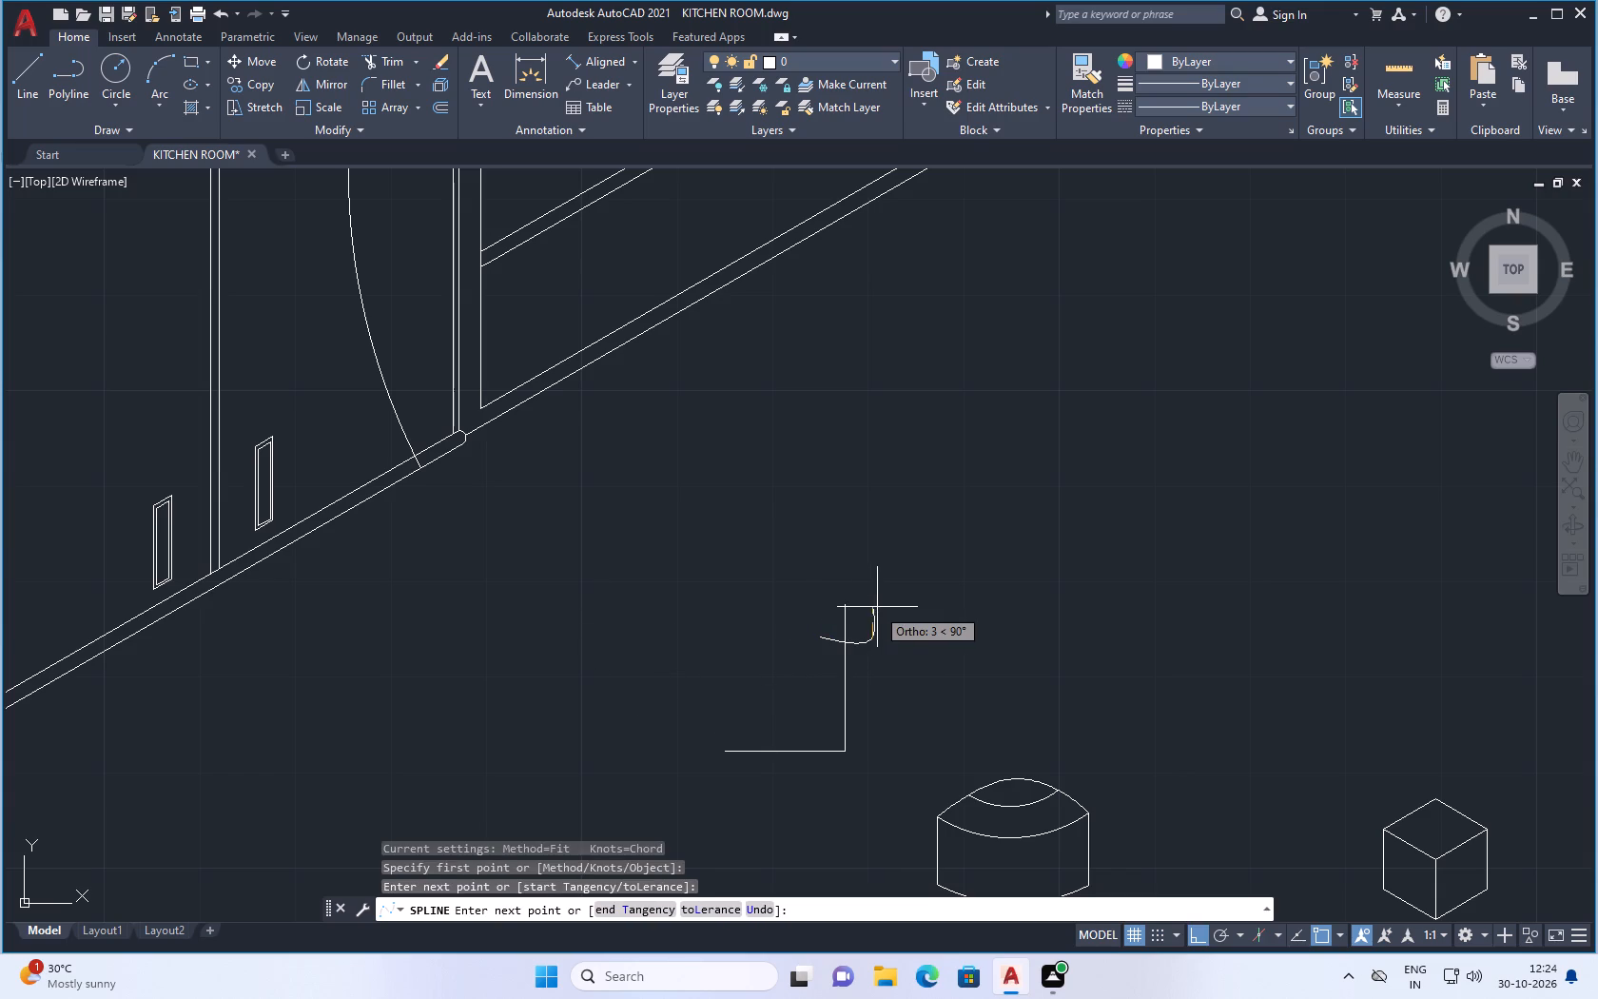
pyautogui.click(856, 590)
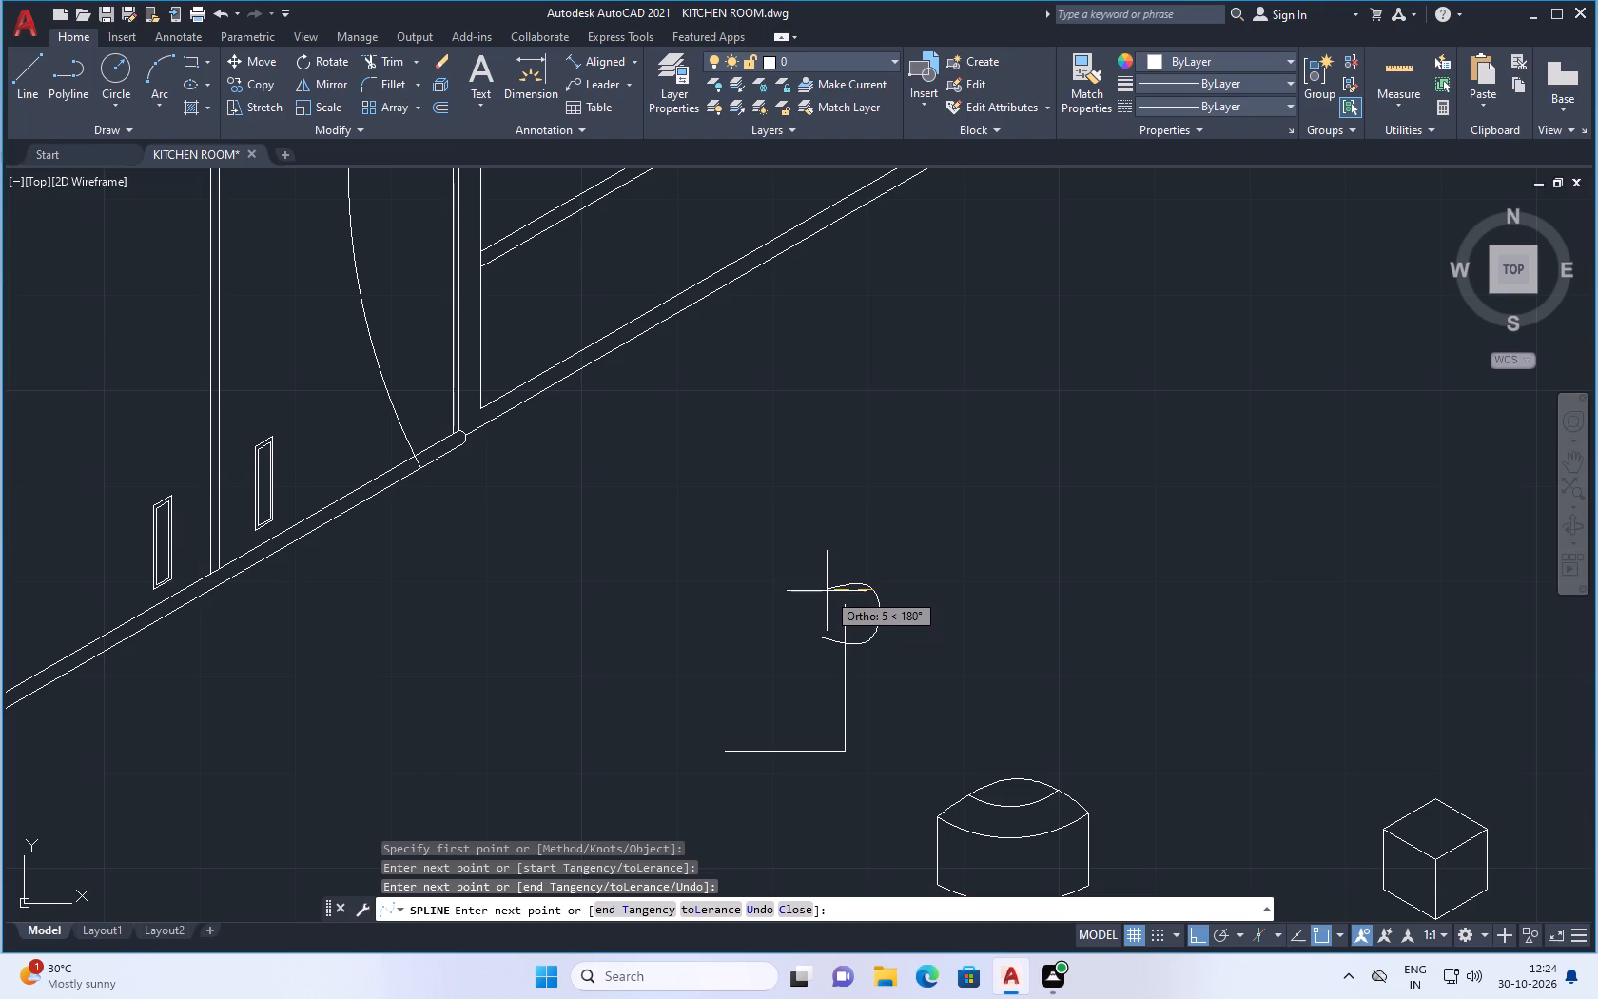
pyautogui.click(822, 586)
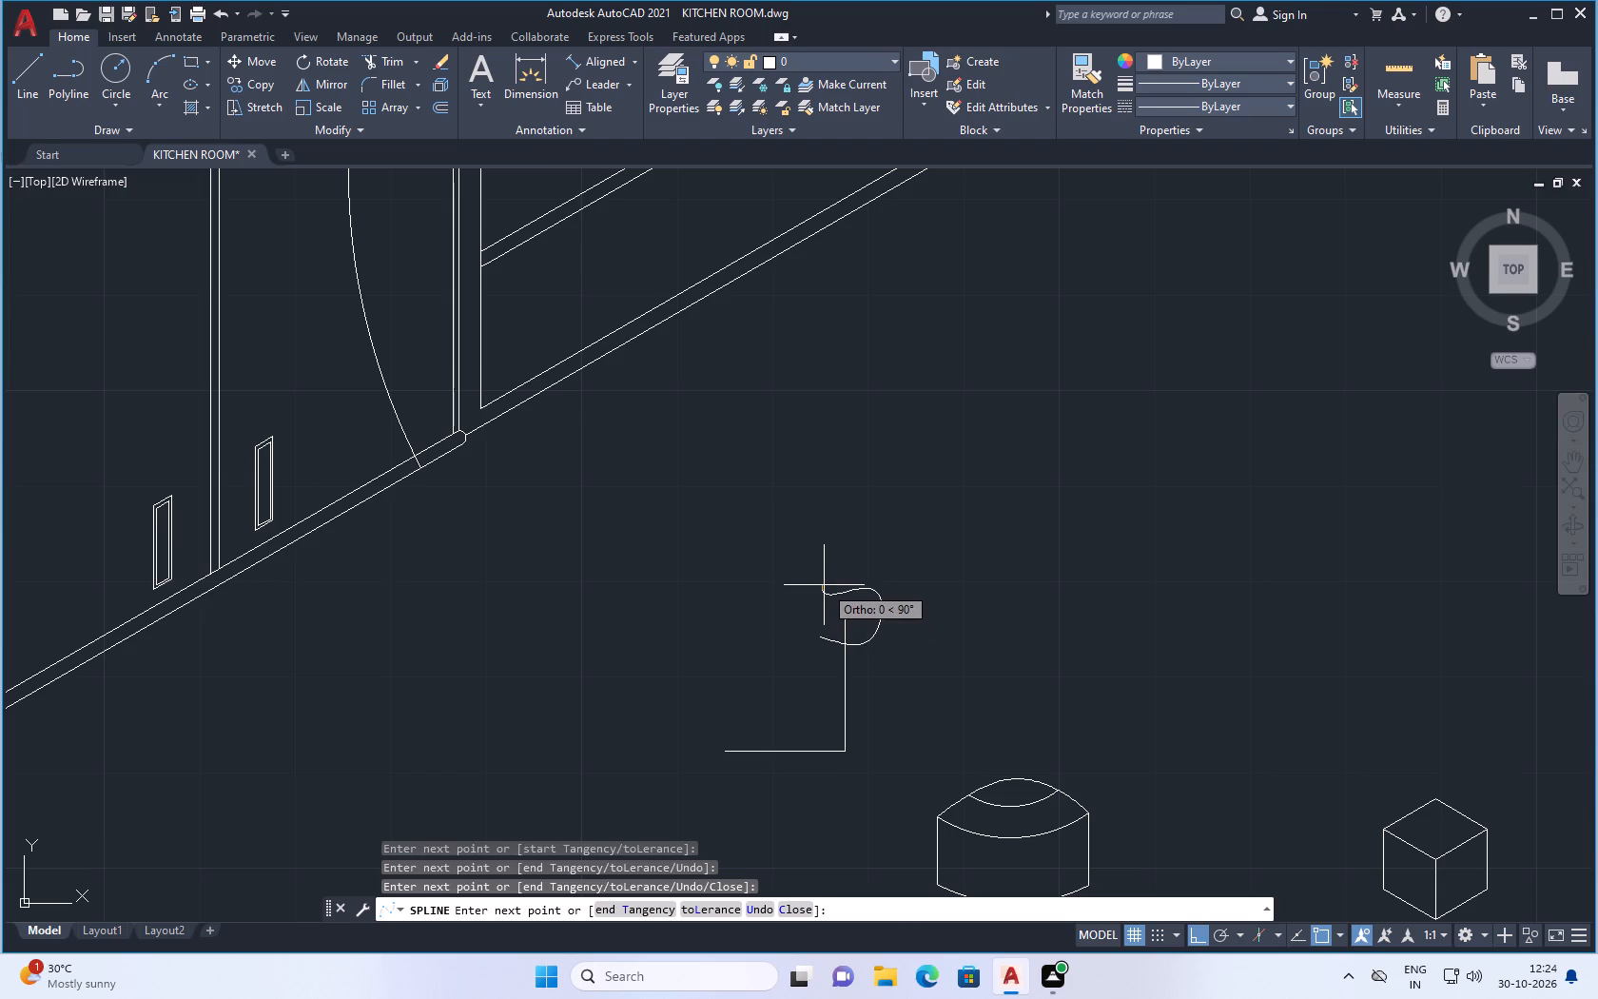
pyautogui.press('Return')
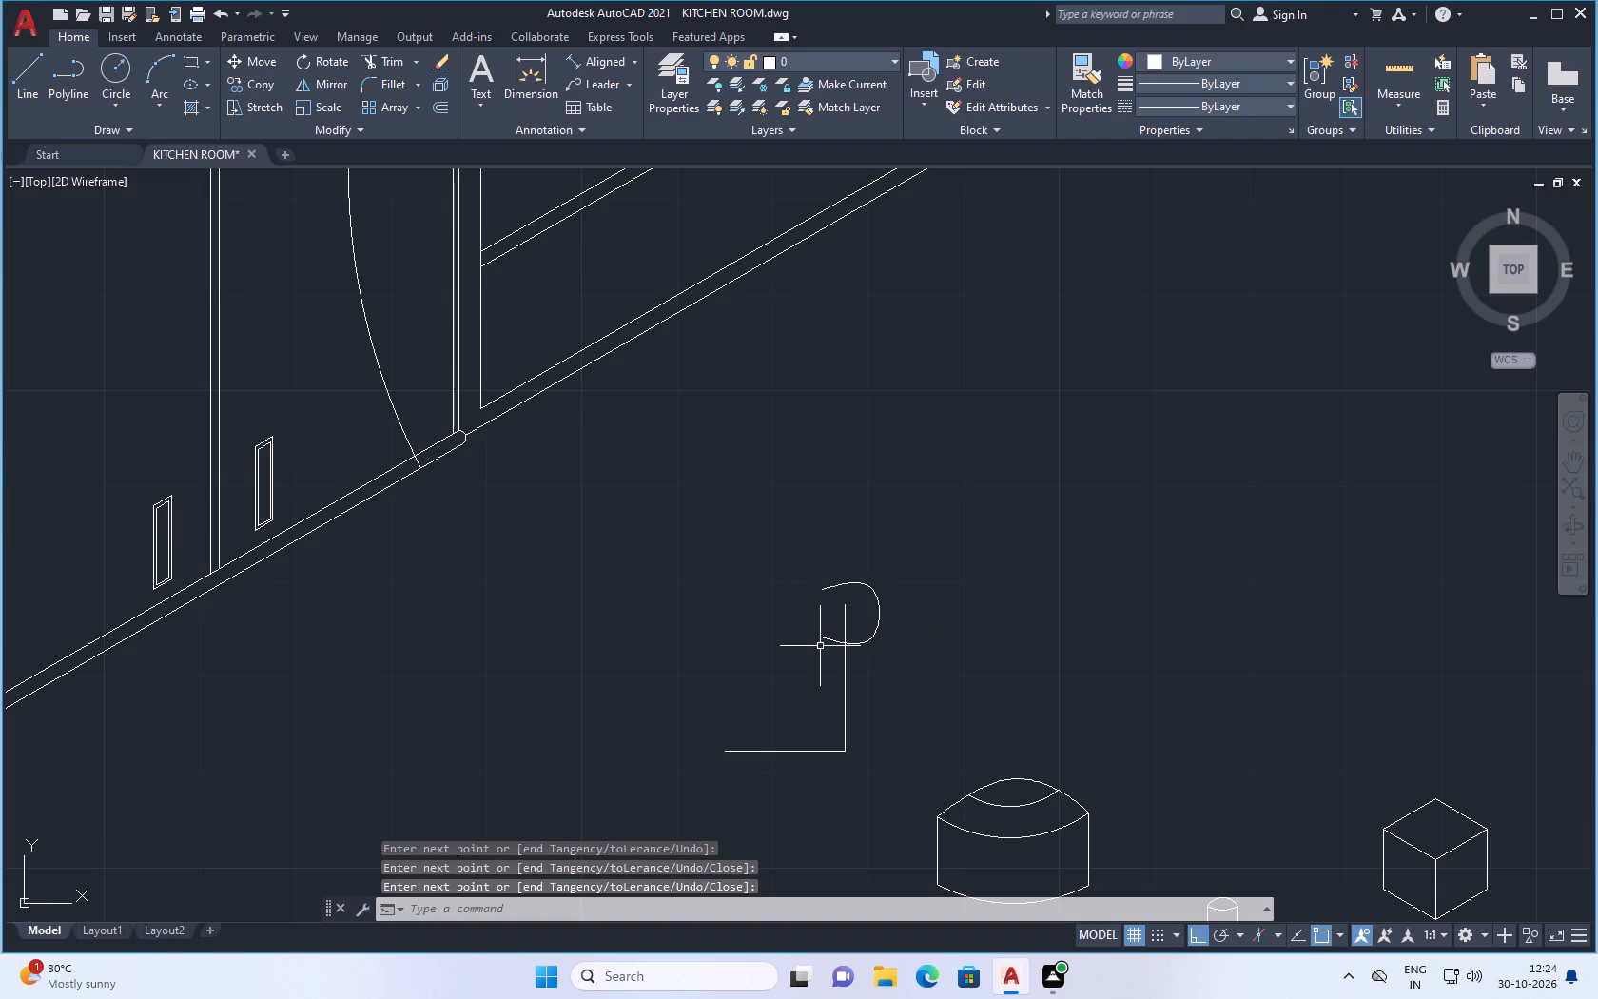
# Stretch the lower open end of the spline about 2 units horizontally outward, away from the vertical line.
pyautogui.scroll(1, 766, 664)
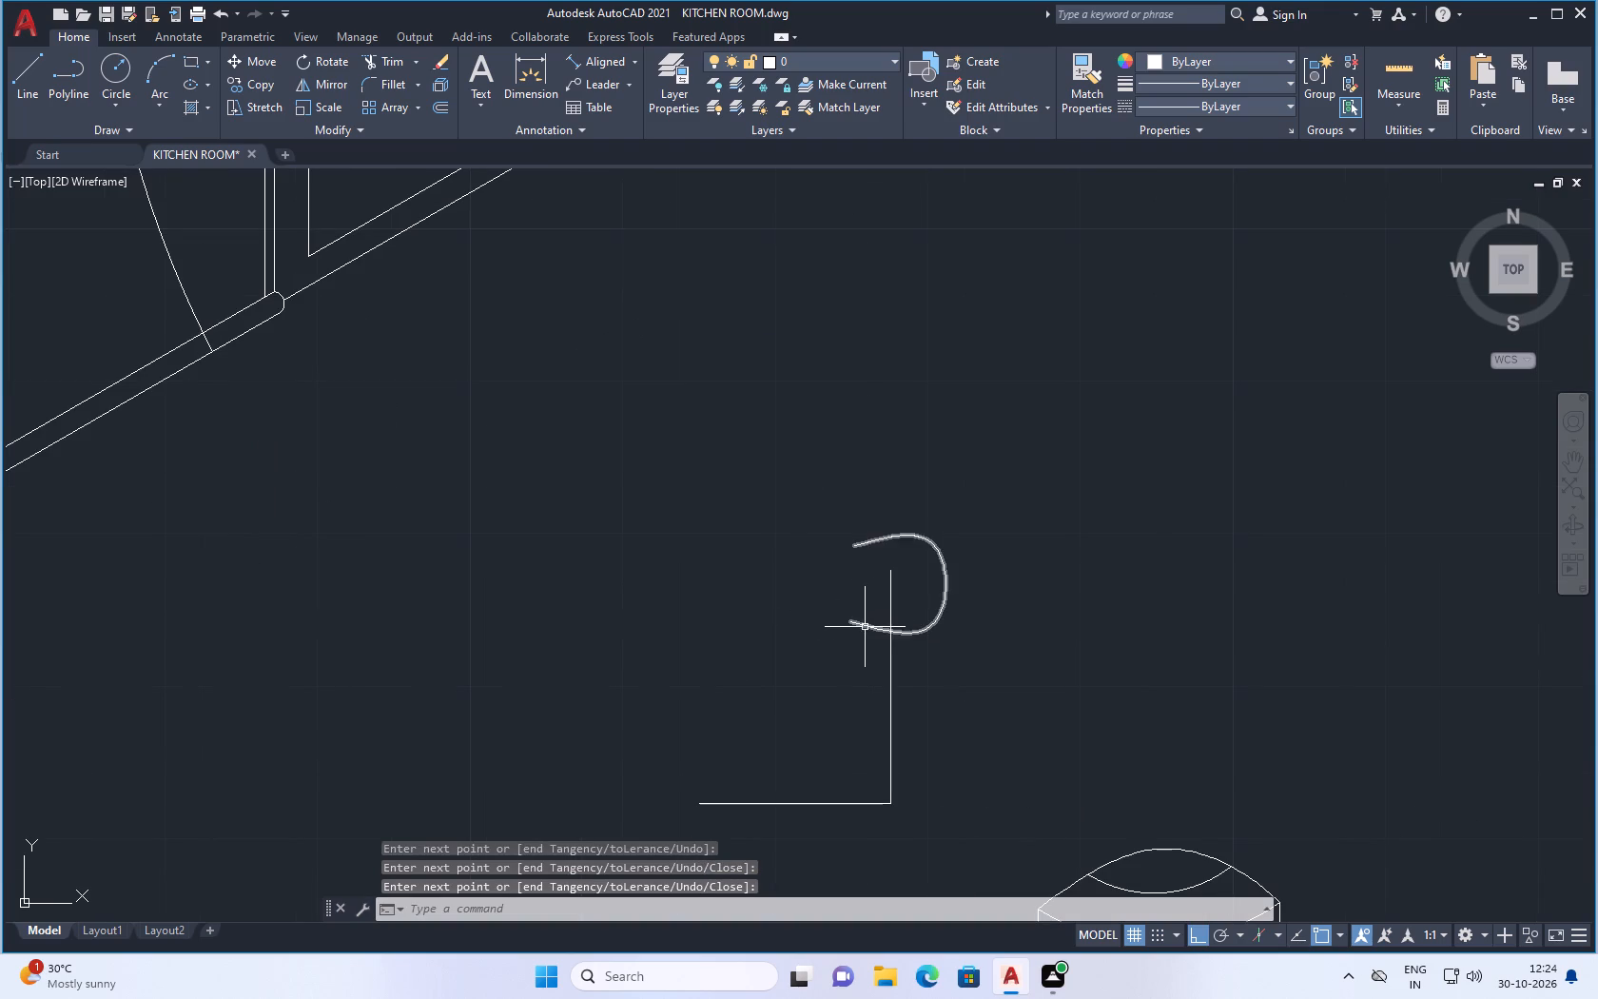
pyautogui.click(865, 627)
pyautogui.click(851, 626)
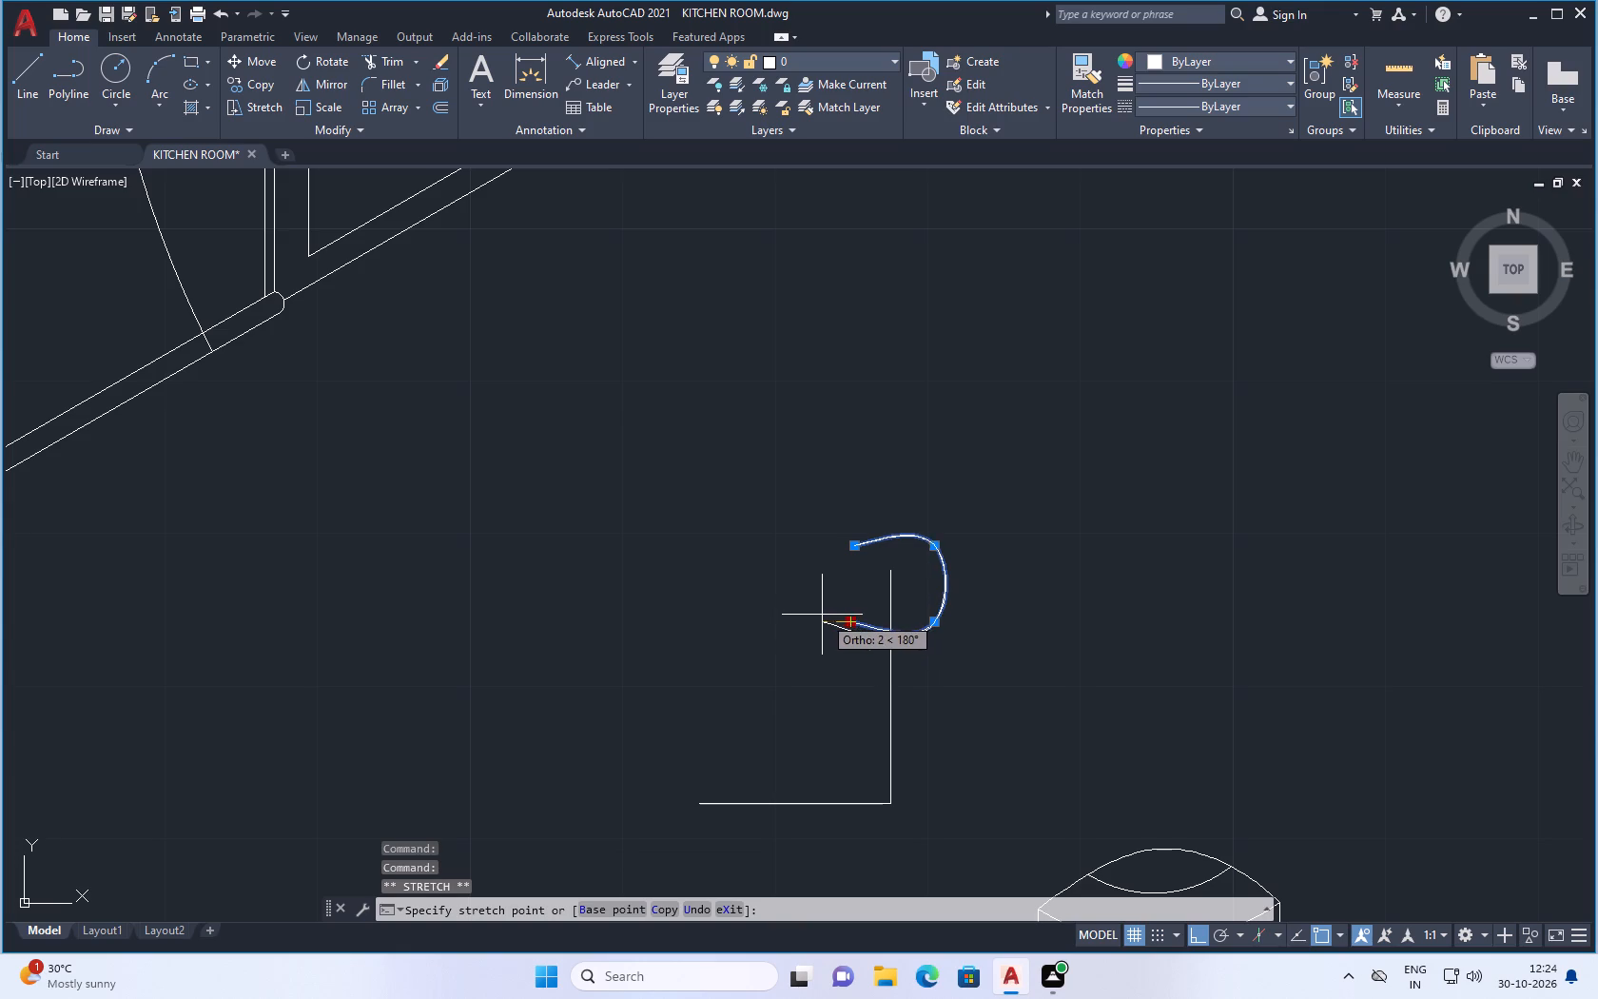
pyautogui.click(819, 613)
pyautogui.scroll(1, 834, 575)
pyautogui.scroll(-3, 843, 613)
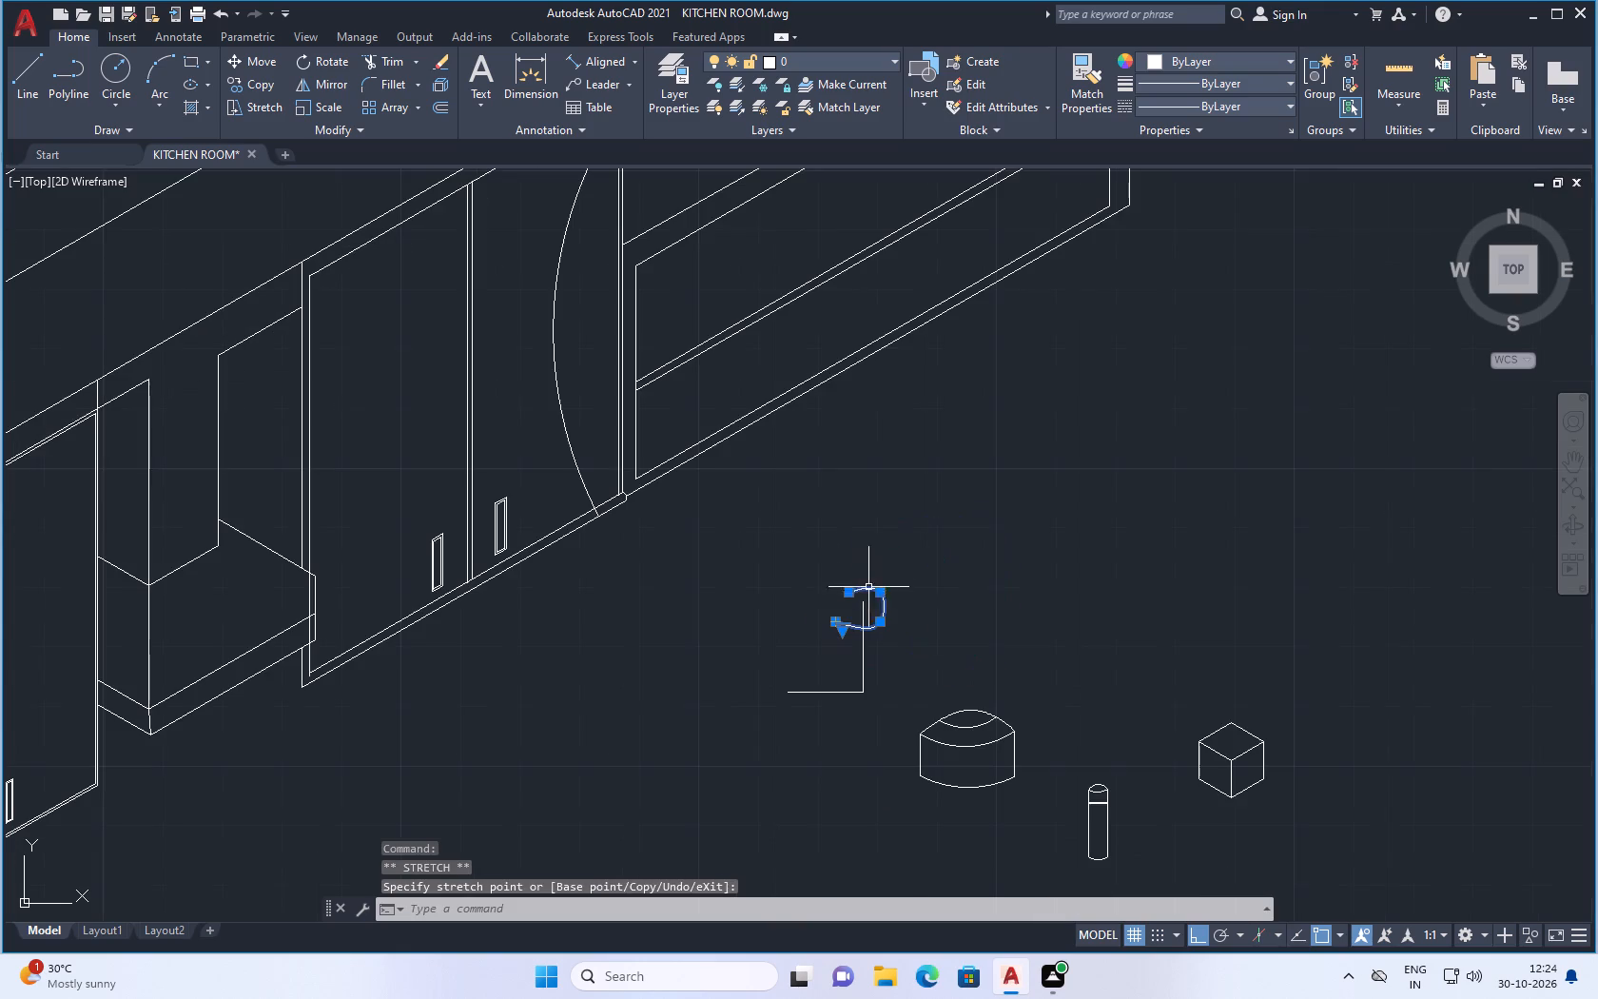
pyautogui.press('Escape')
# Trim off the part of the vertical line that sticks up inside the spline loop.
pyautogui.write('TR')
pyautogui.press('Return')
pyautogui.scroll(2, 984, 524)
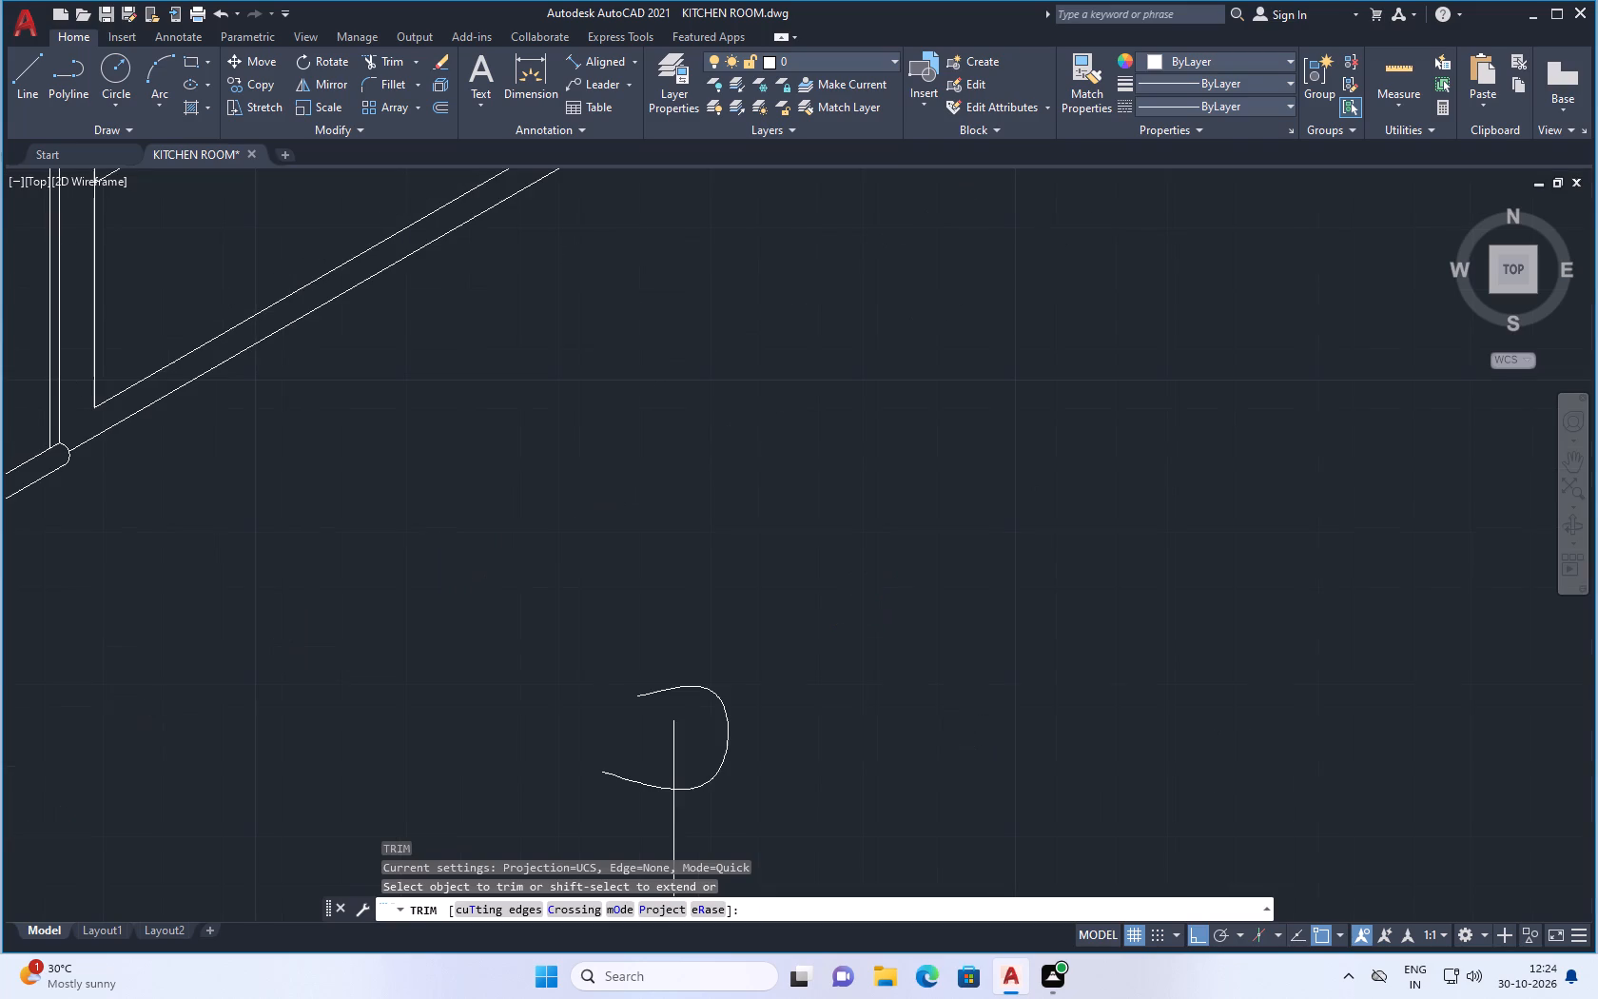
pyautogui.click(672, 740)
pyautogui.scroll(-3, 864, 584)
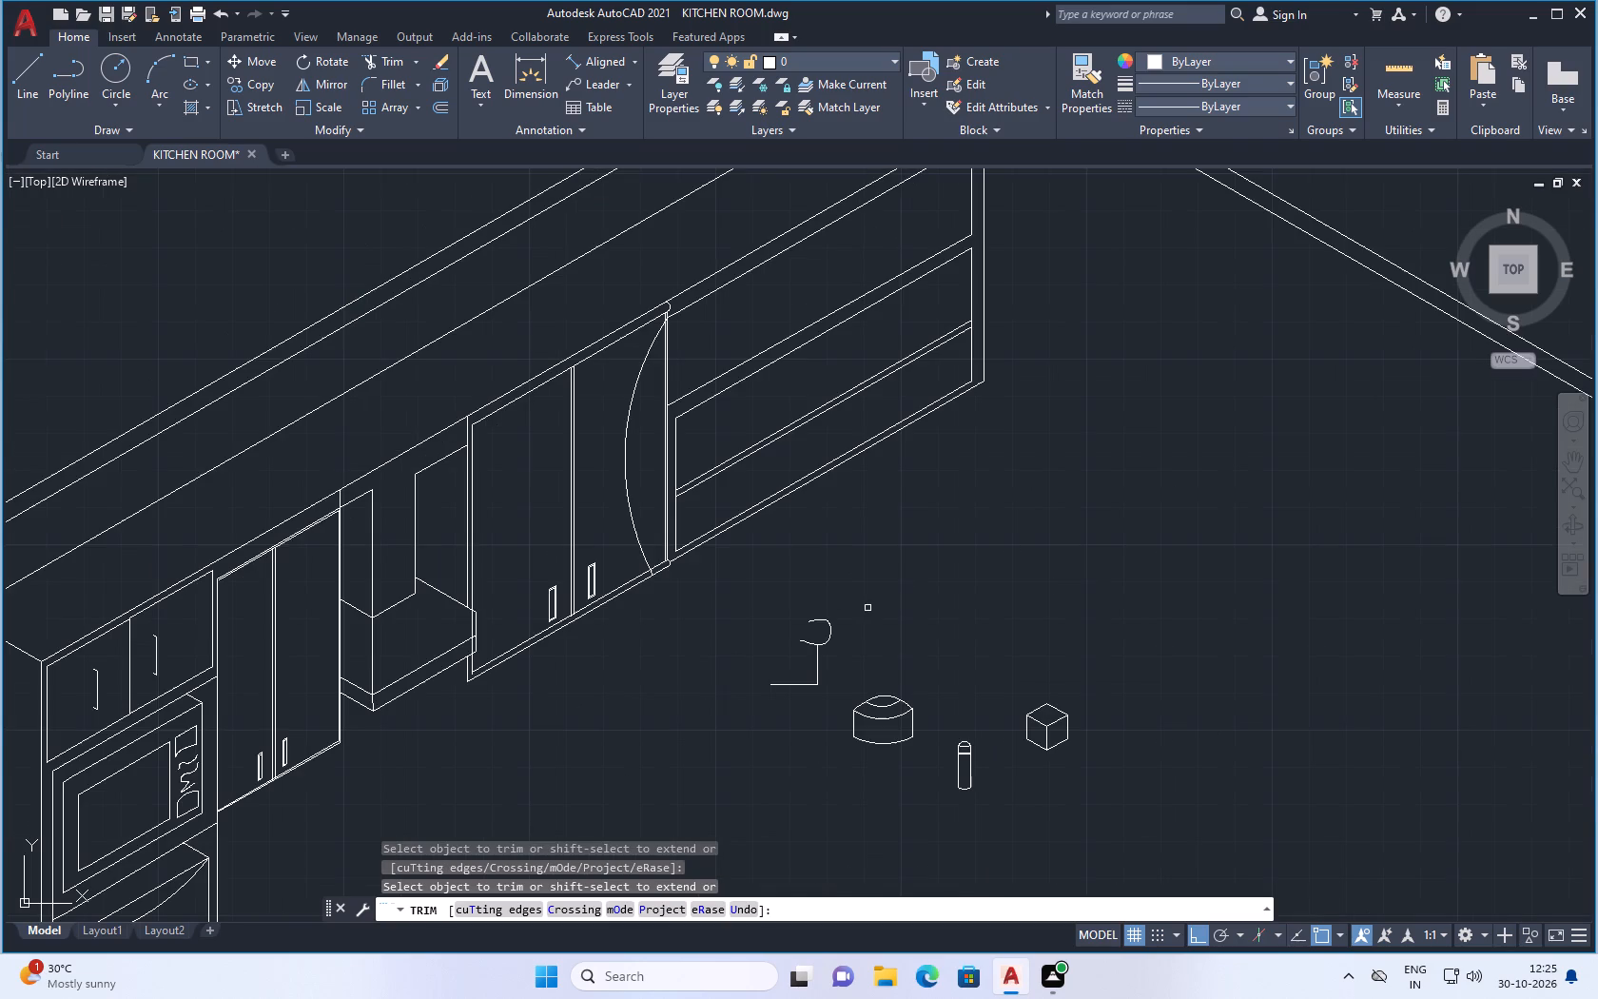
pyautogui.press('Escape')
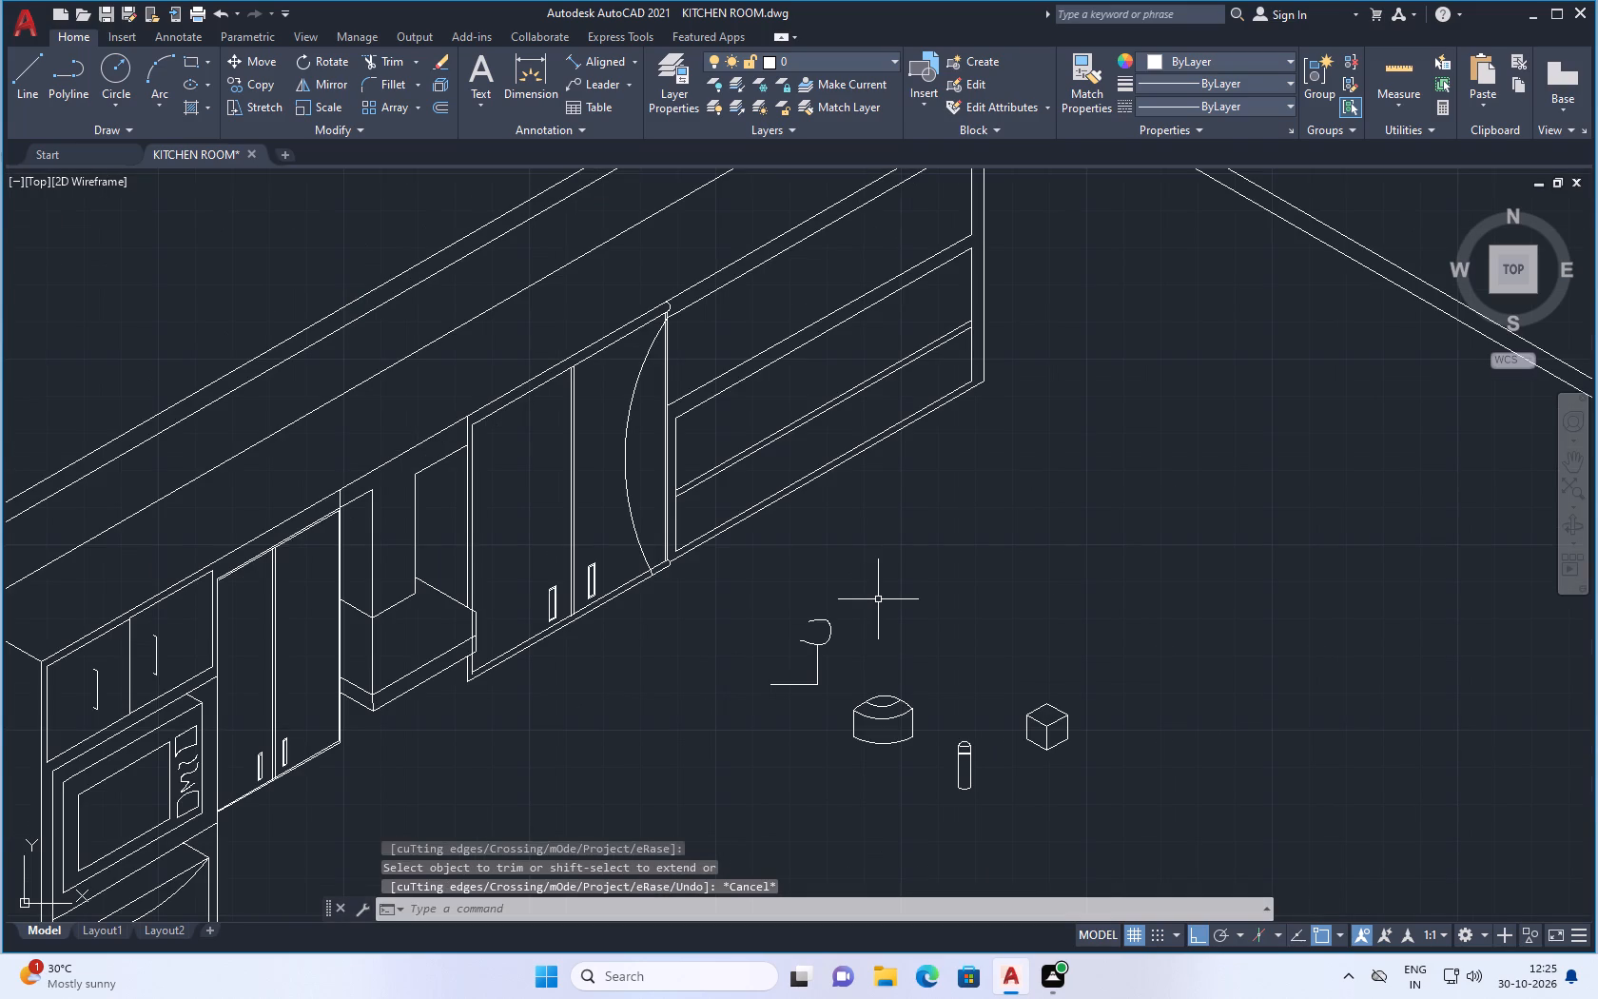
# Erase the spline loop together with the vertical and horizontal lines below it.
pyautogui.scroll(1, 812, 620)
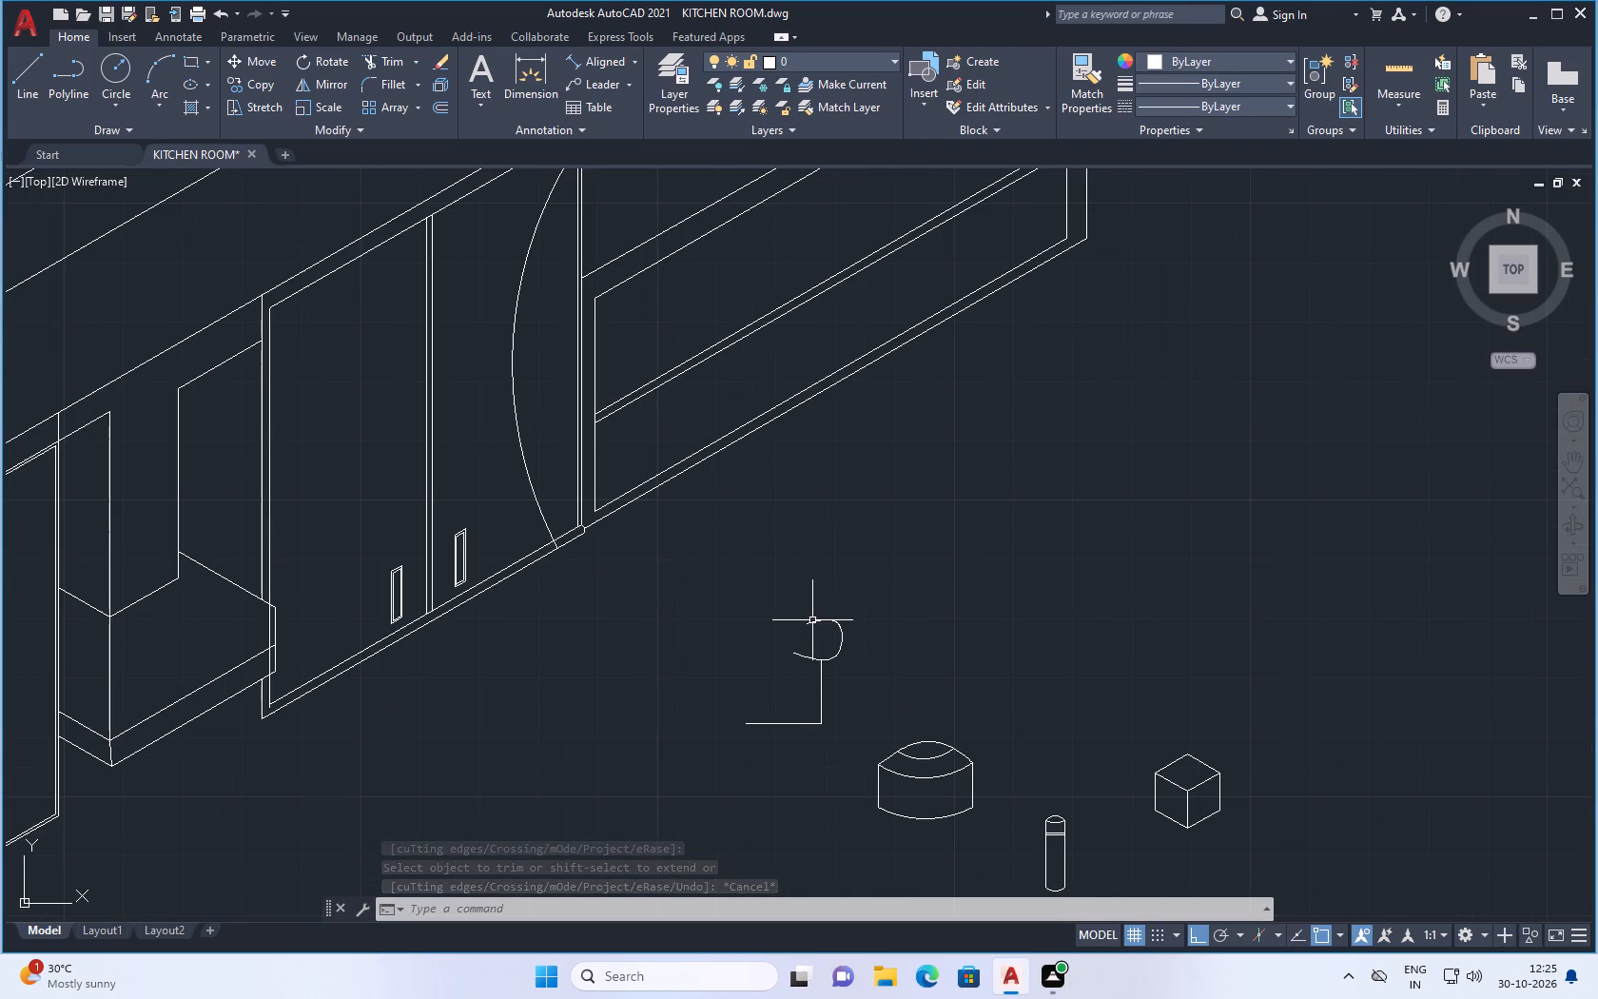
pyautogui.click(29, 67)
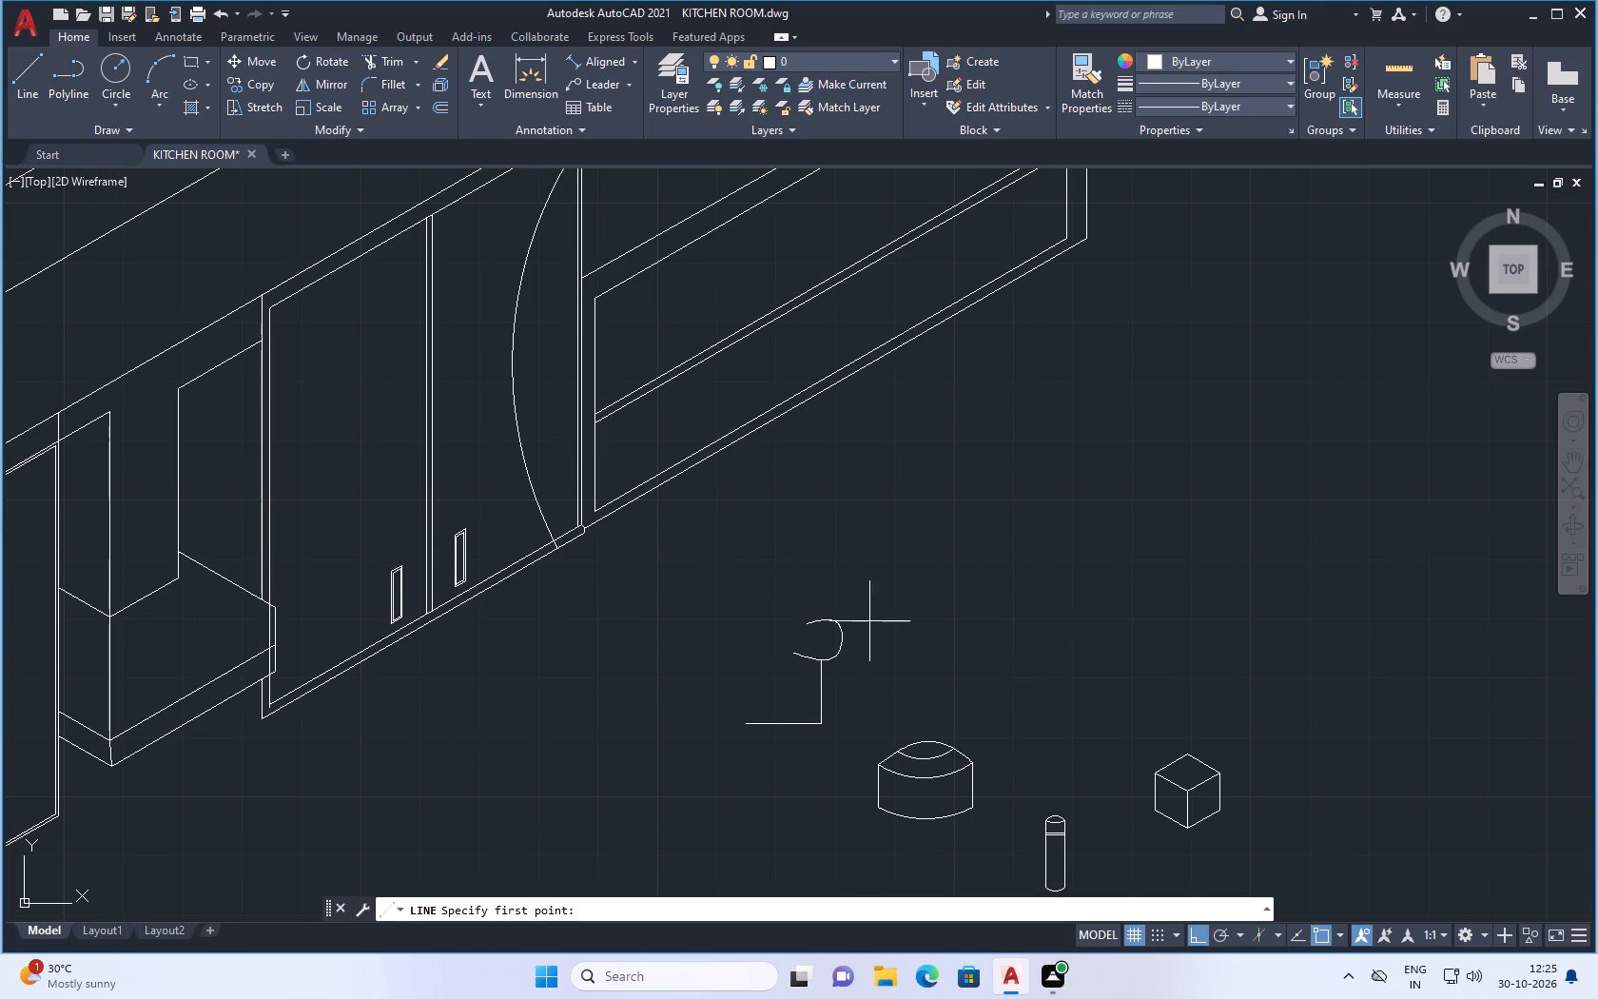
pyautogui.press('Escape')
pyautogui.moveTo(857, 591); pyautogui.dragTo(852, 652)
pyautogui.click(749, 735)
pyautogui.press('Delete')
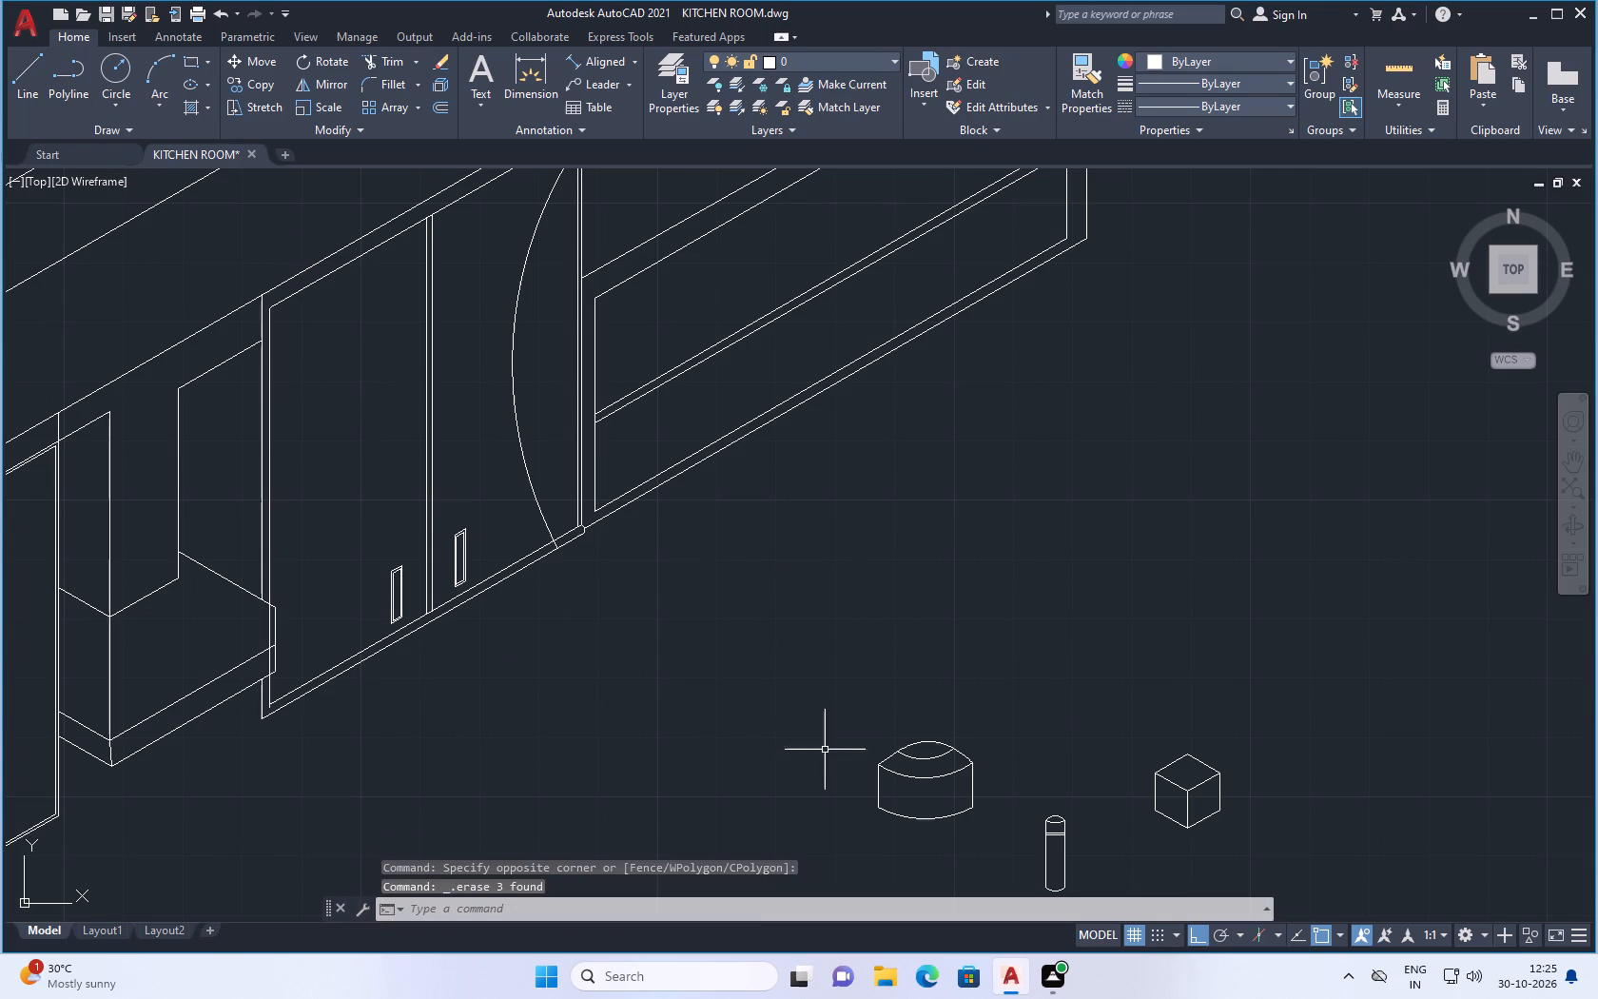
# Switch to the right isoplane and, with ortho off, move the cube into the wall cabinet's upper shelf opening near its right end.
pyautogui.scroll(-1, 830, 735)
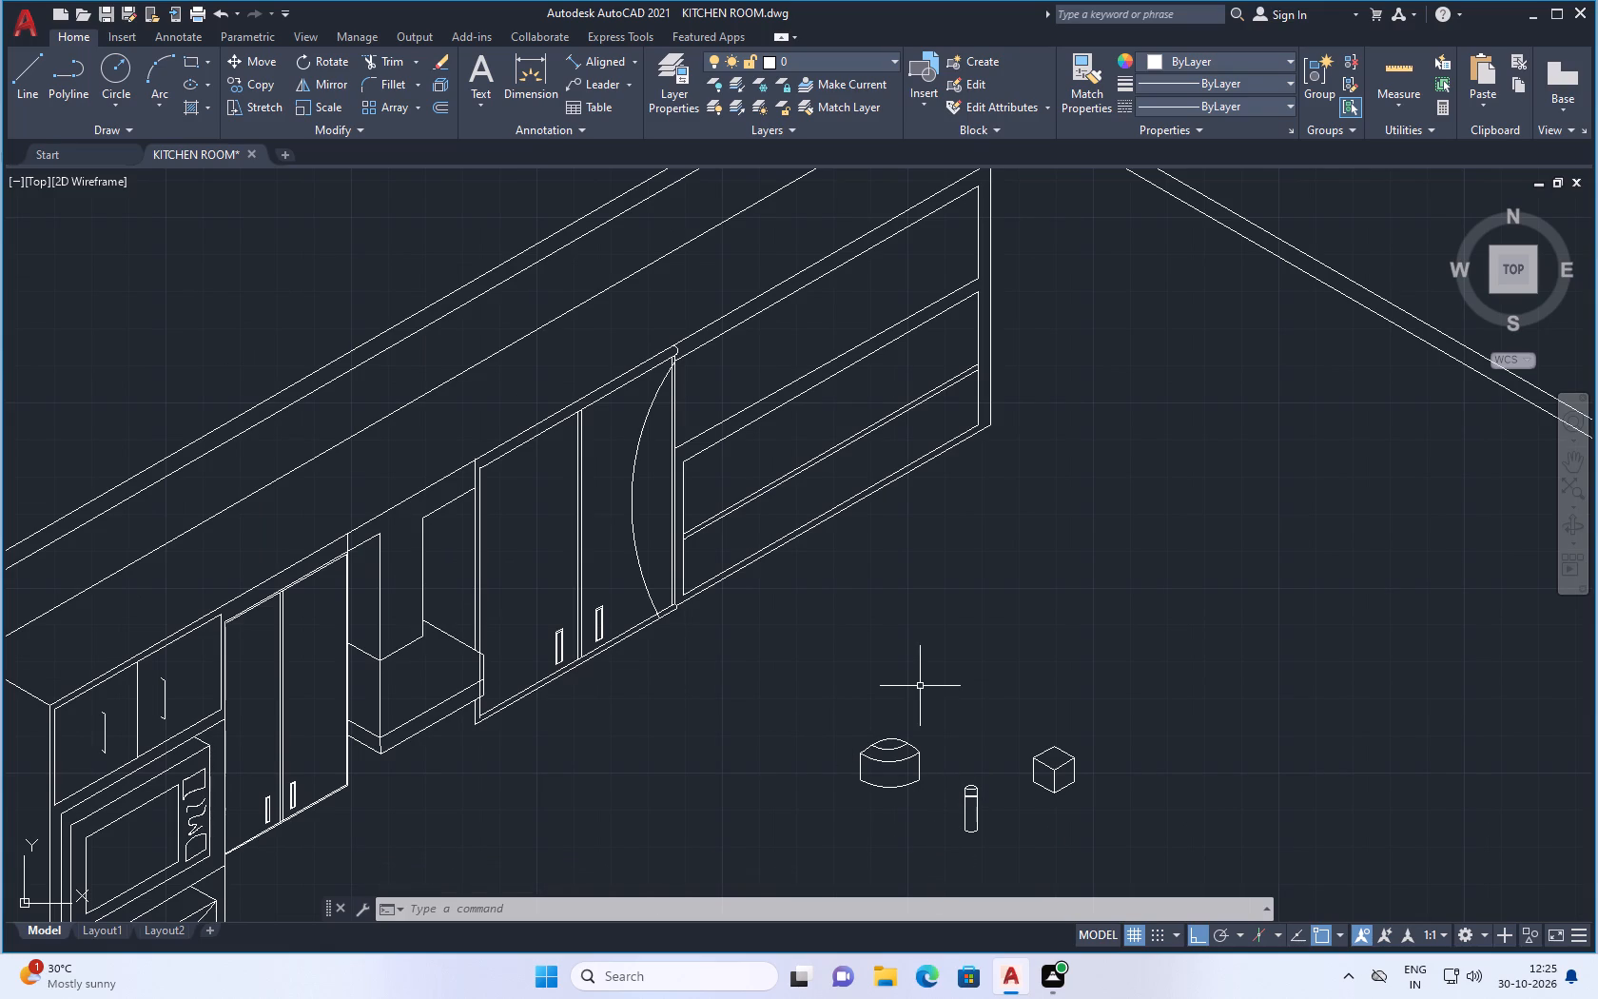
pyautogui.click(1261, 930)
pyautogui.scroll(1, 1096, 799)
pyautogui.click(1093, 643)
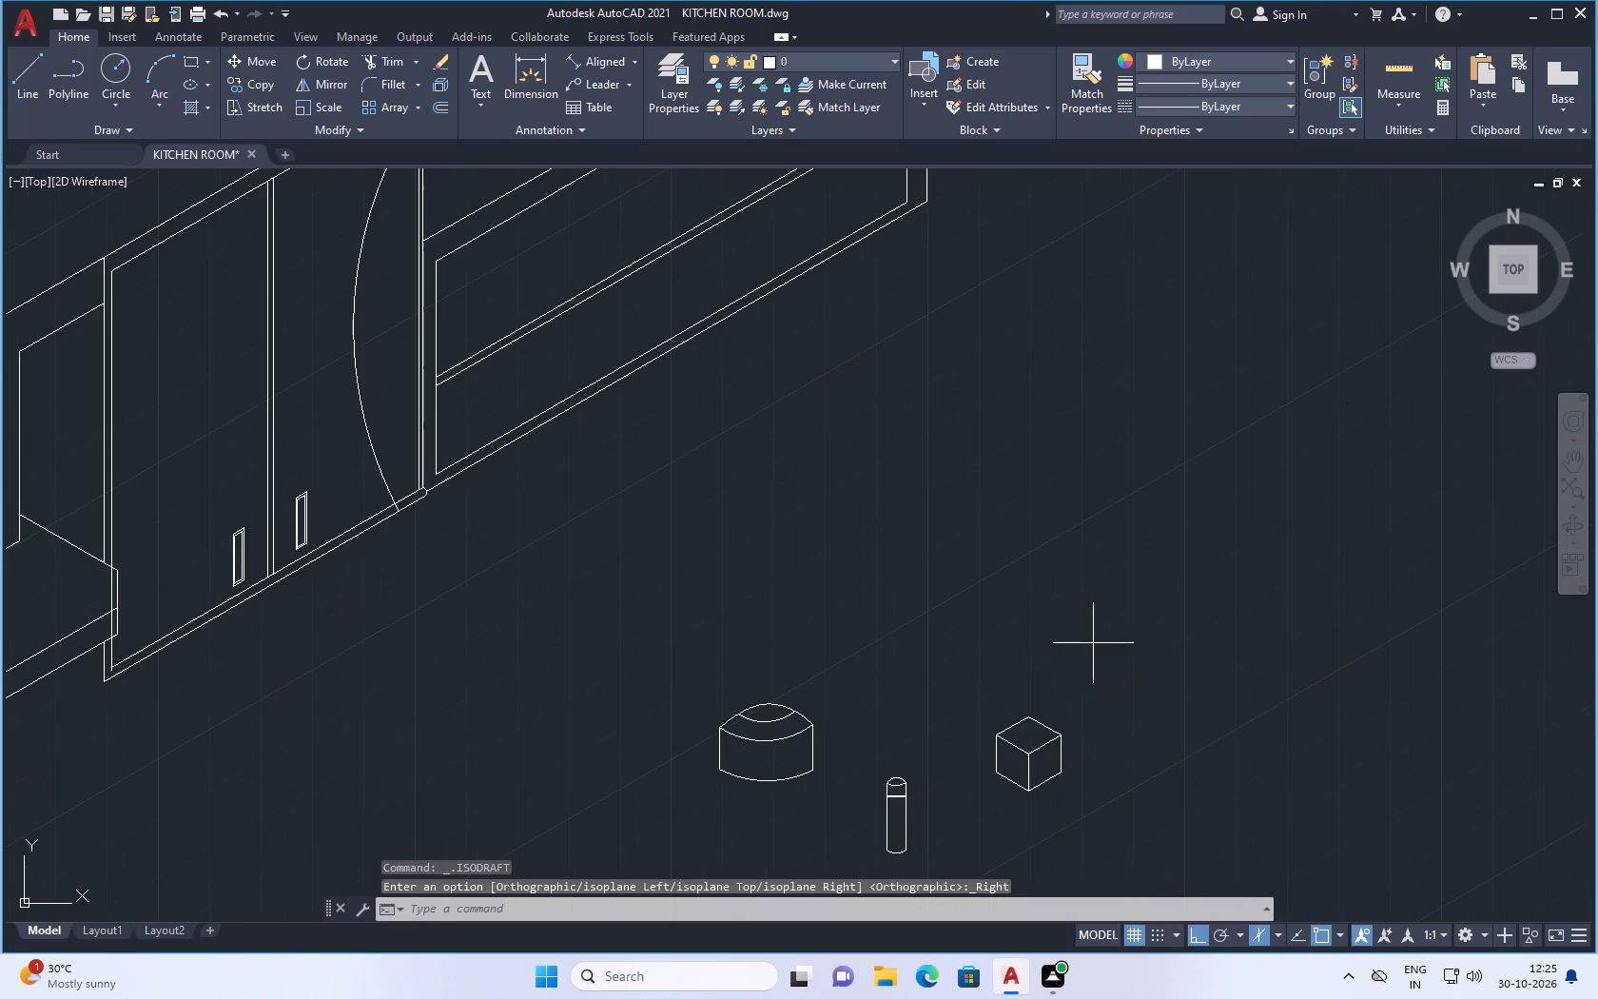
pyautogui.click(987, 845)
pyautogui.rightClick(1158, 604)
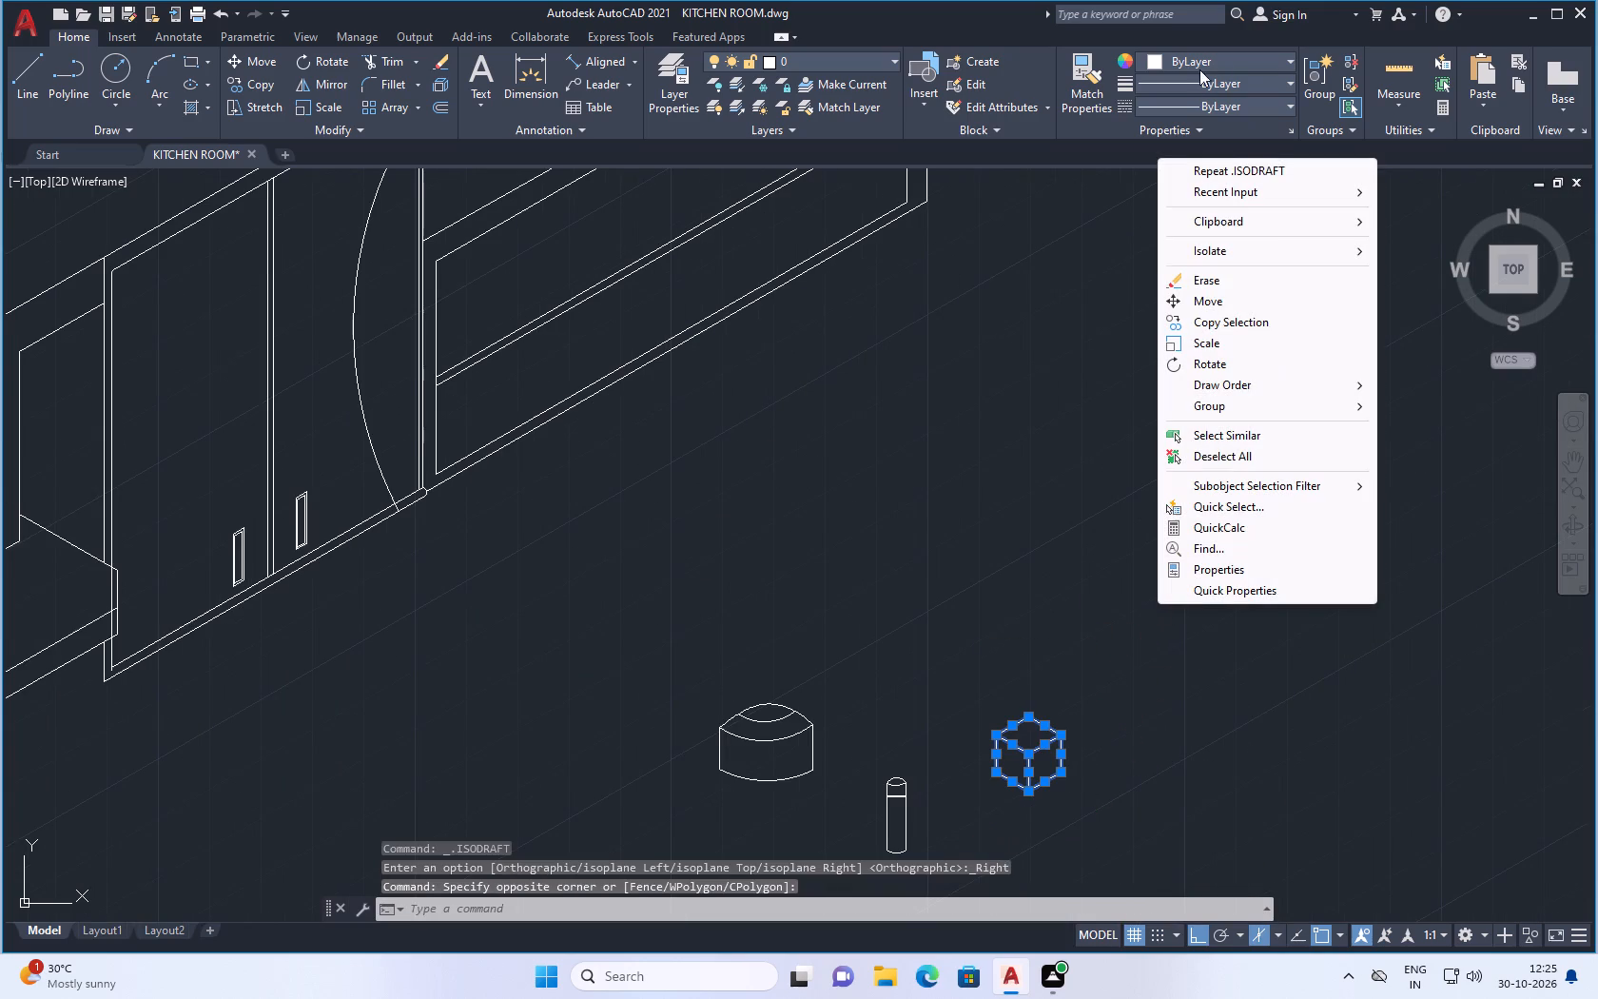
pyautogui.click(1219, 301)
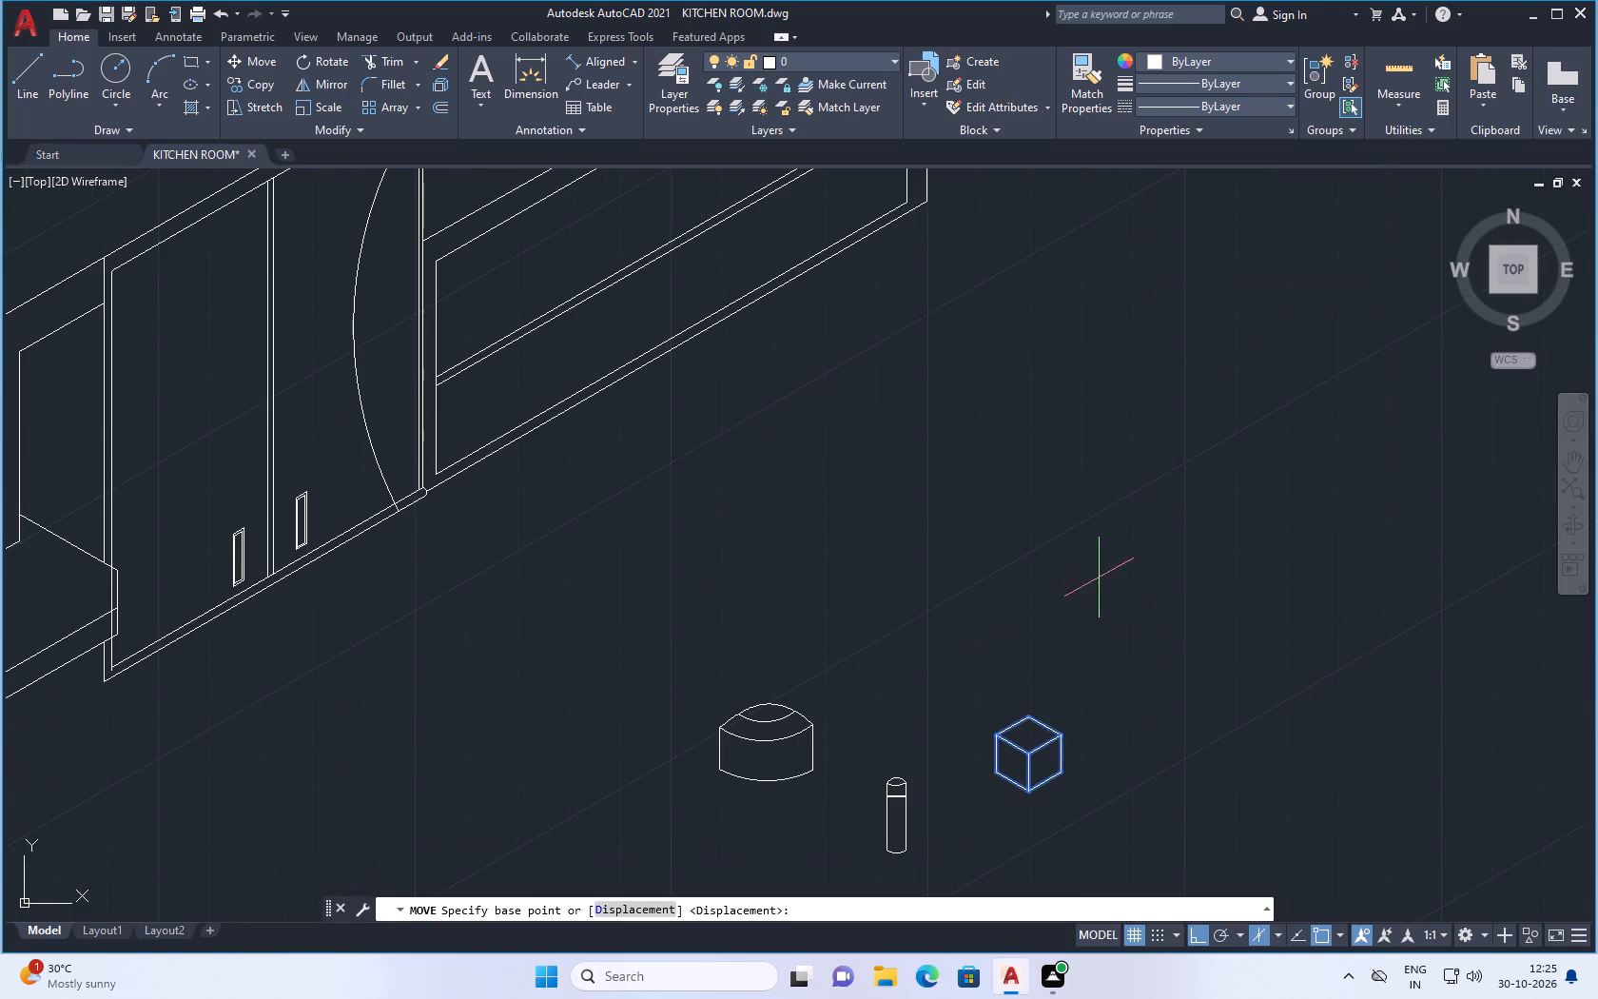
pyautogui.click(1029, 760)
pyautogui.scroll(-2, 950, 517)
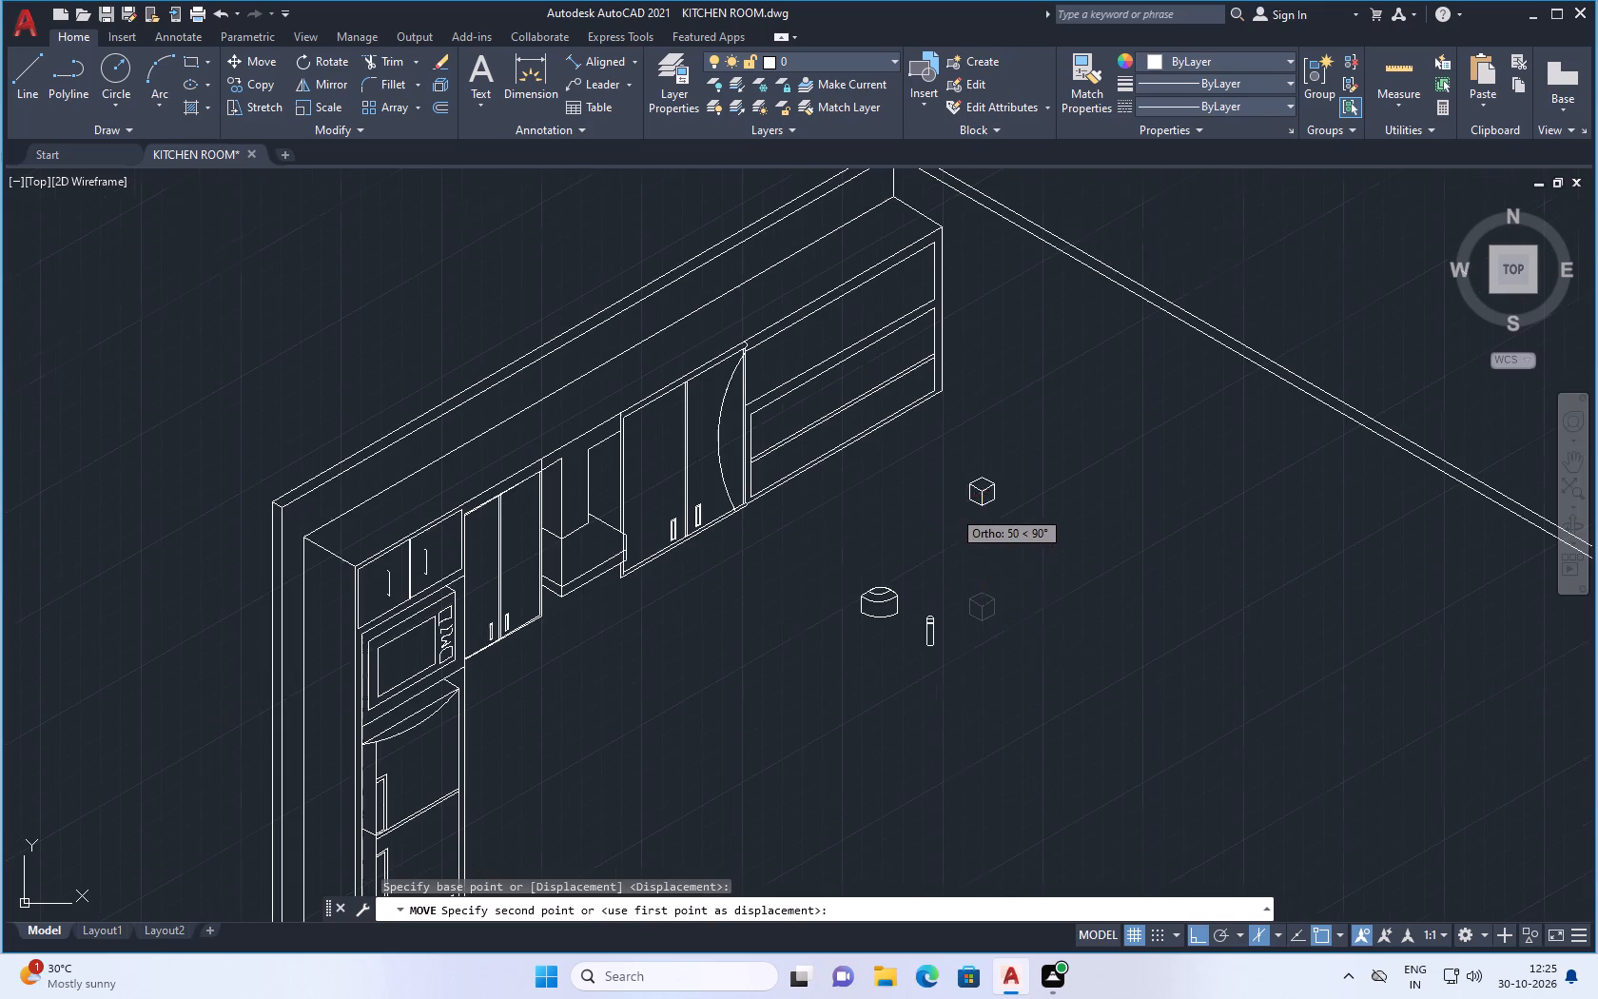
pyautogui.moveTo(1200, 936); pyautogui.dragTo(1202, 928)
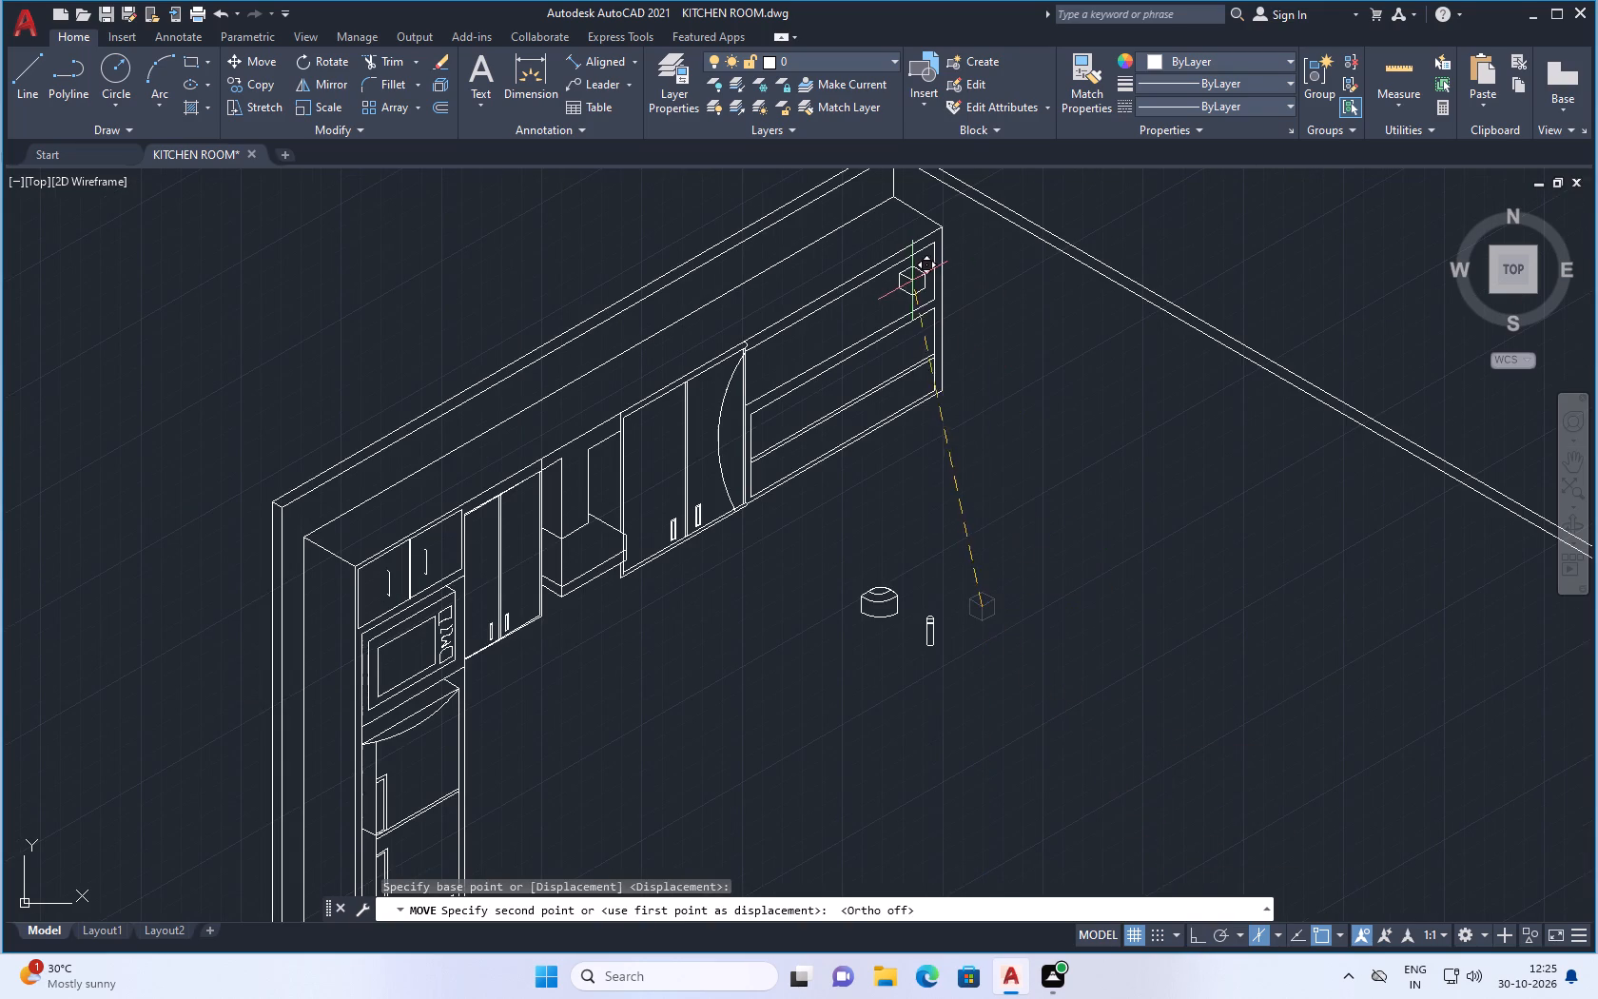
pyautogui.scroll(2, 909, 281)
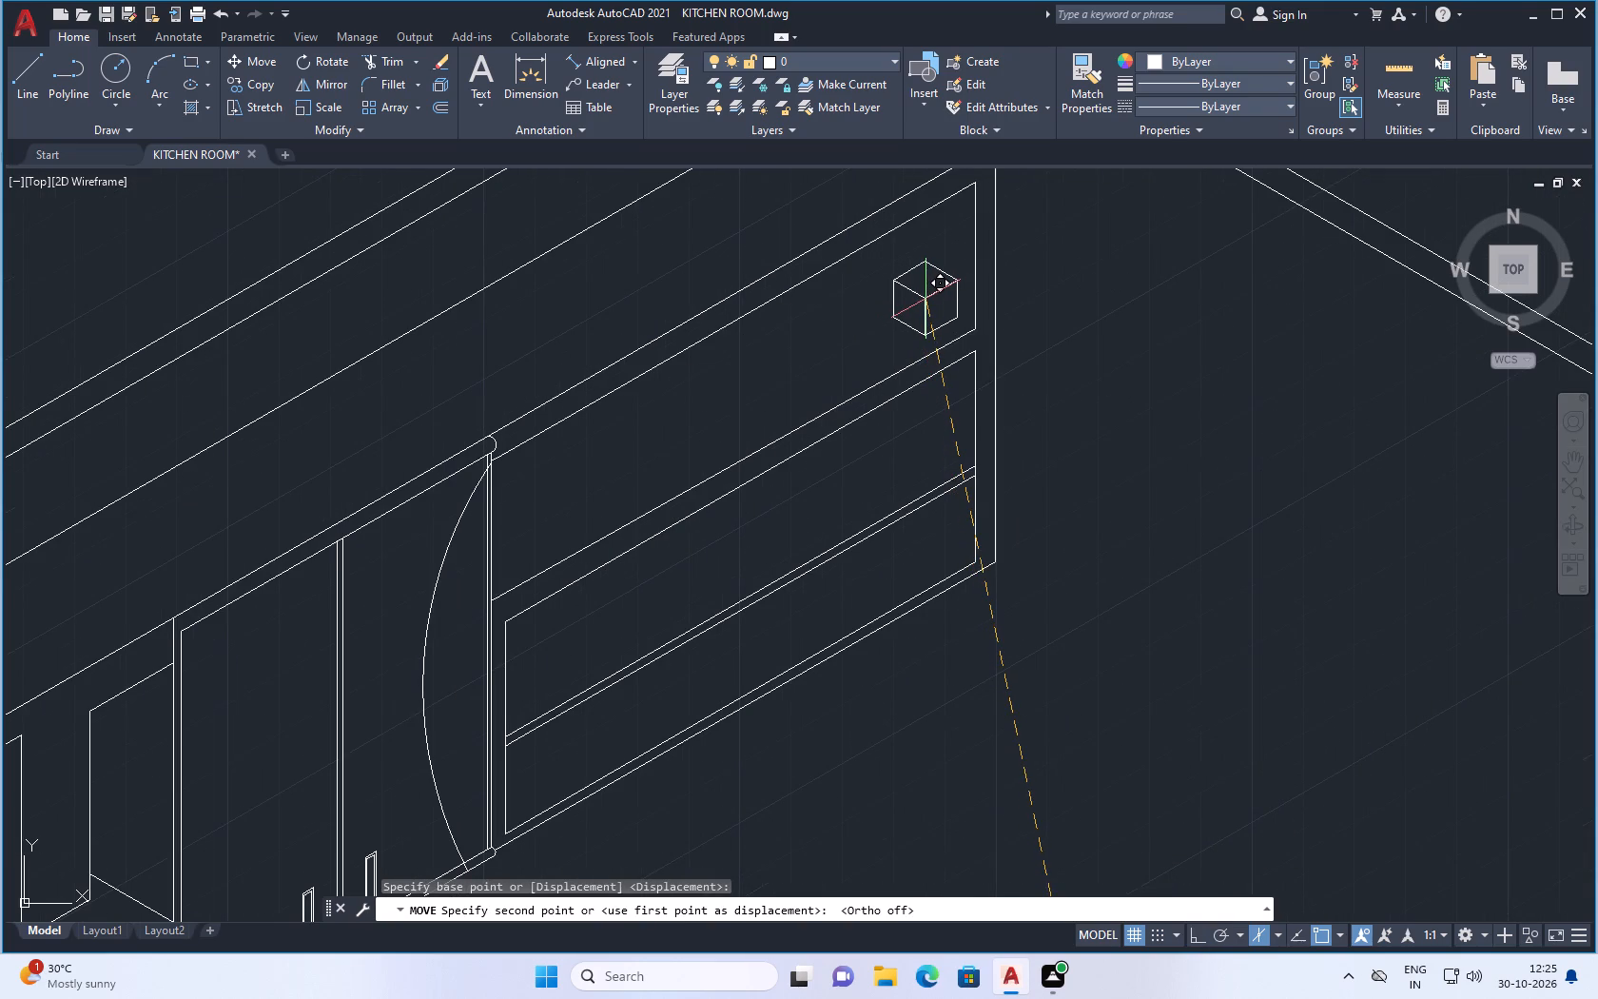
pyautogui.click(926, 299)
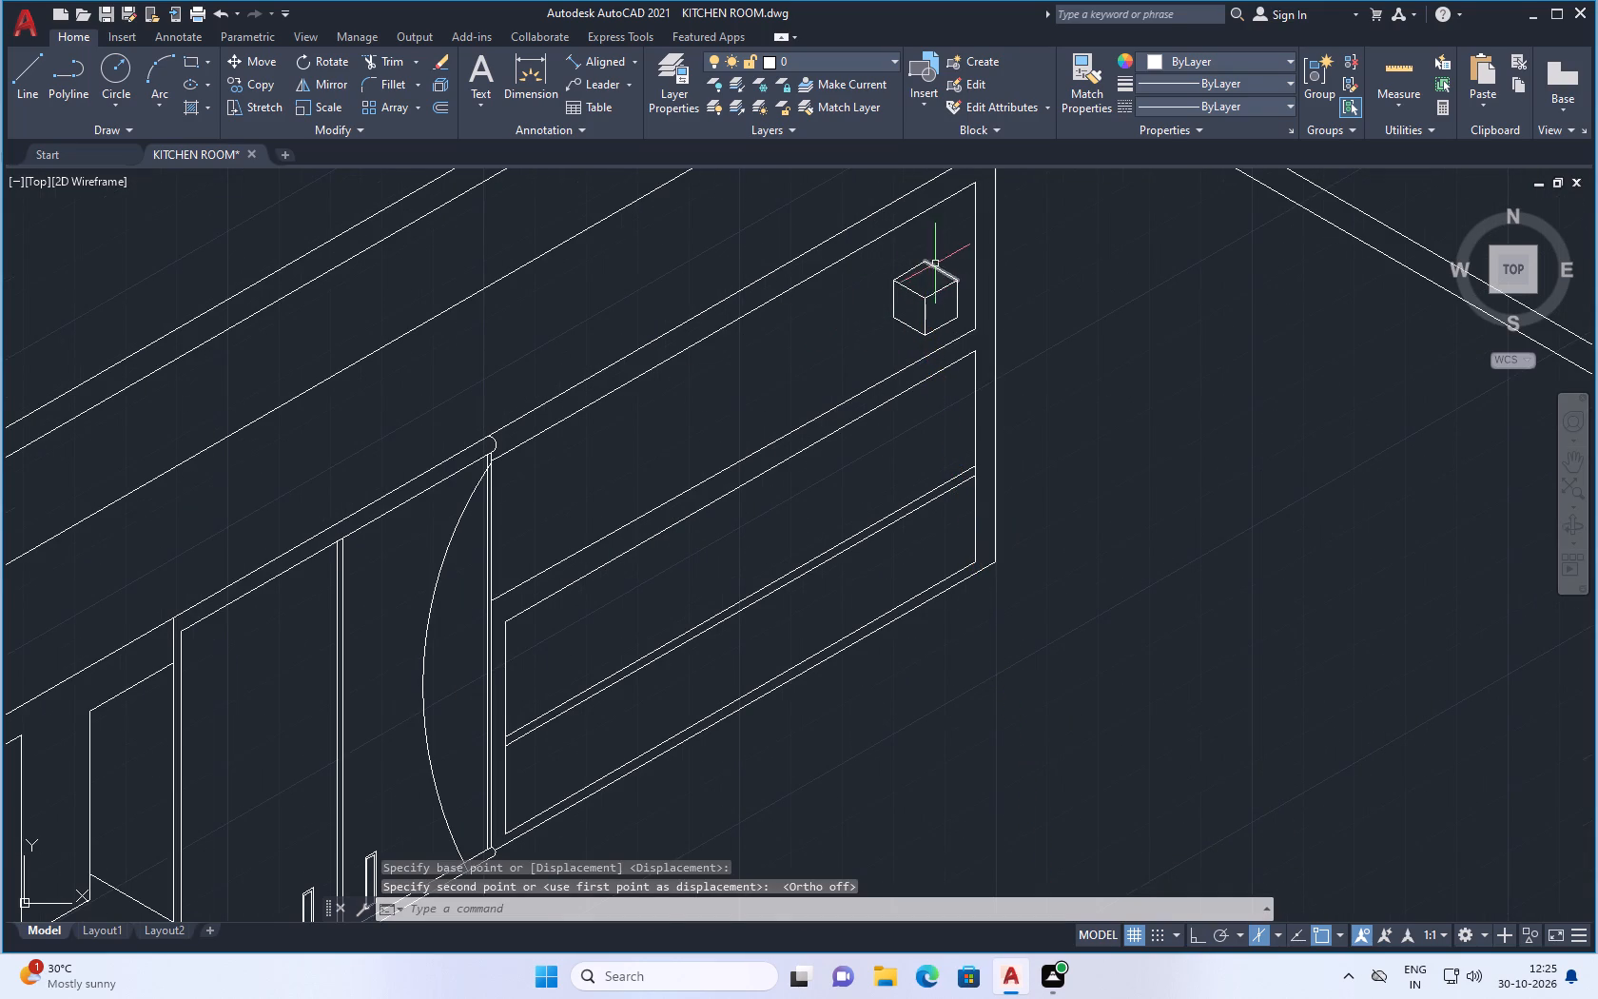
# Move the whole cube slightly away from the right end of the upper shelf, down and to the left.
pyautogui.click(940, 262)
pyautogui.click(904, 294)
pyautogui.scroll(2, 932, 326)
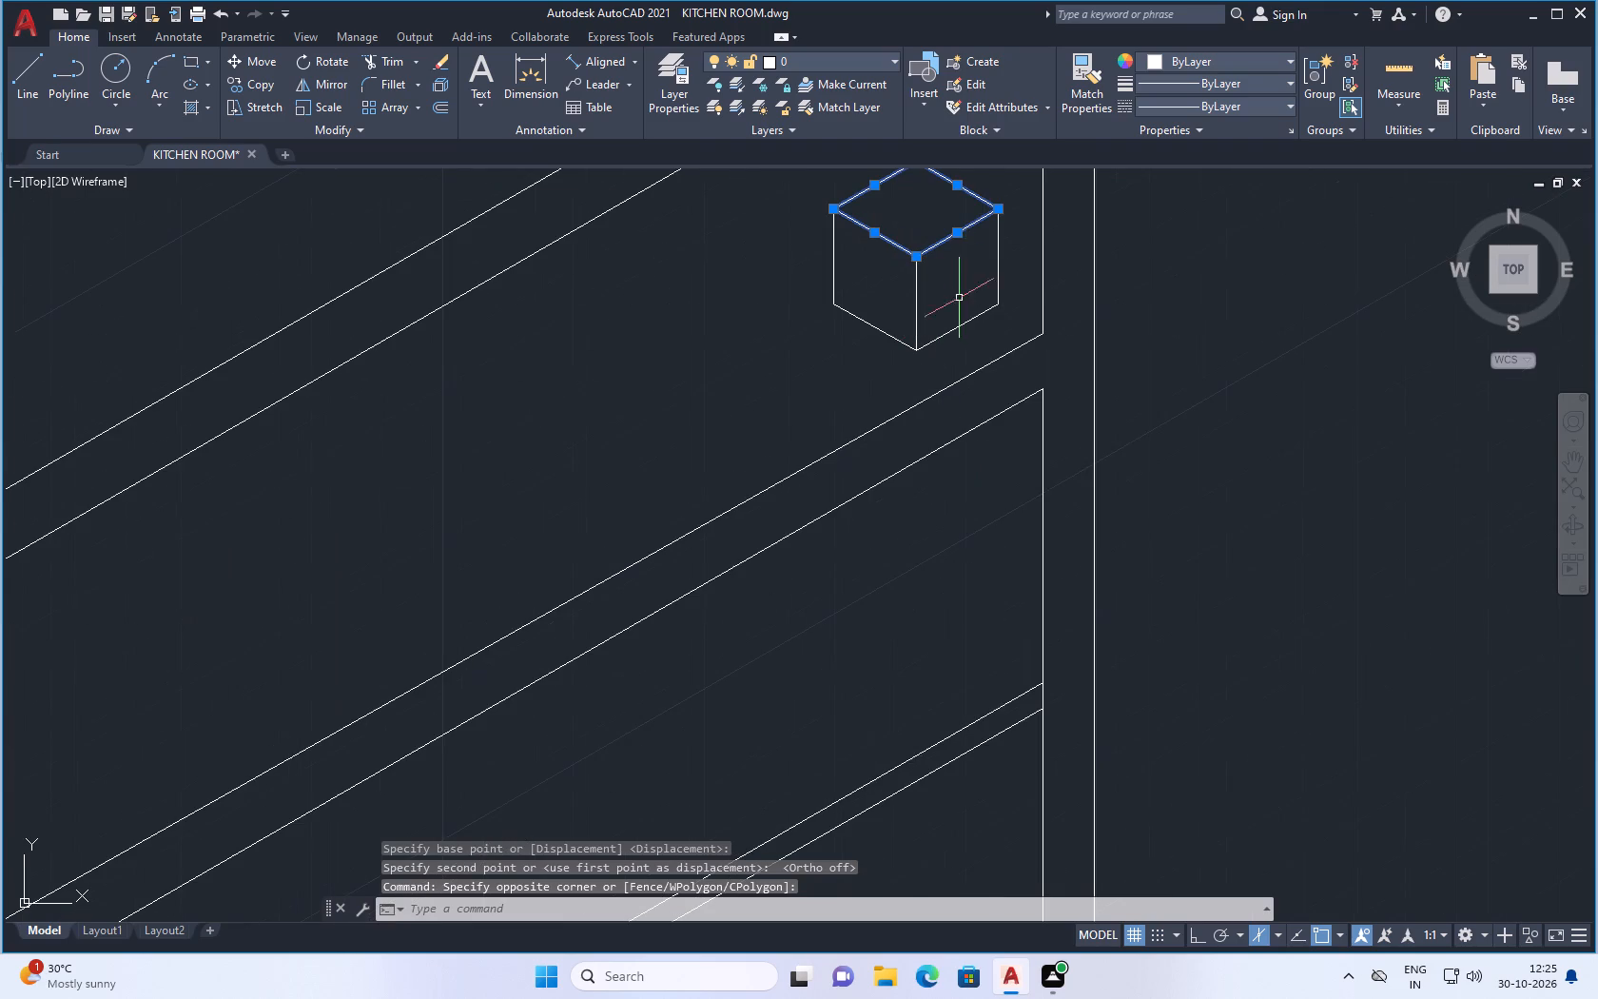
pyautogui.click(1014, 236)
pyautogui.click(813, 305)
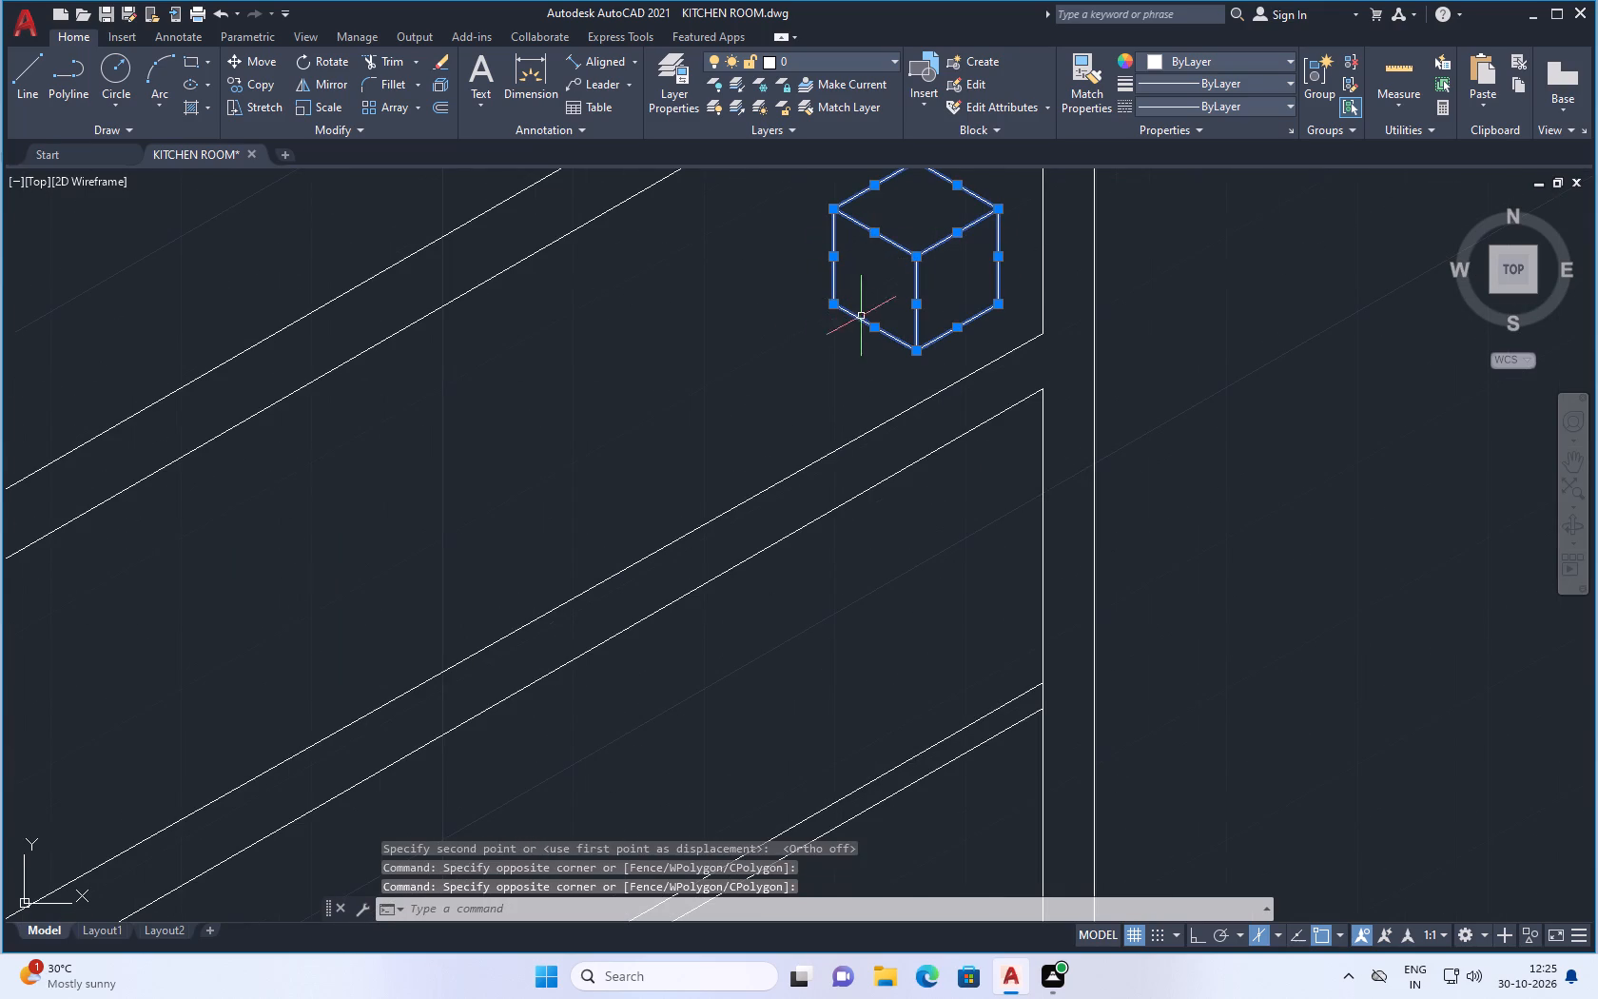
pyautogui.rightClick(706, 304)
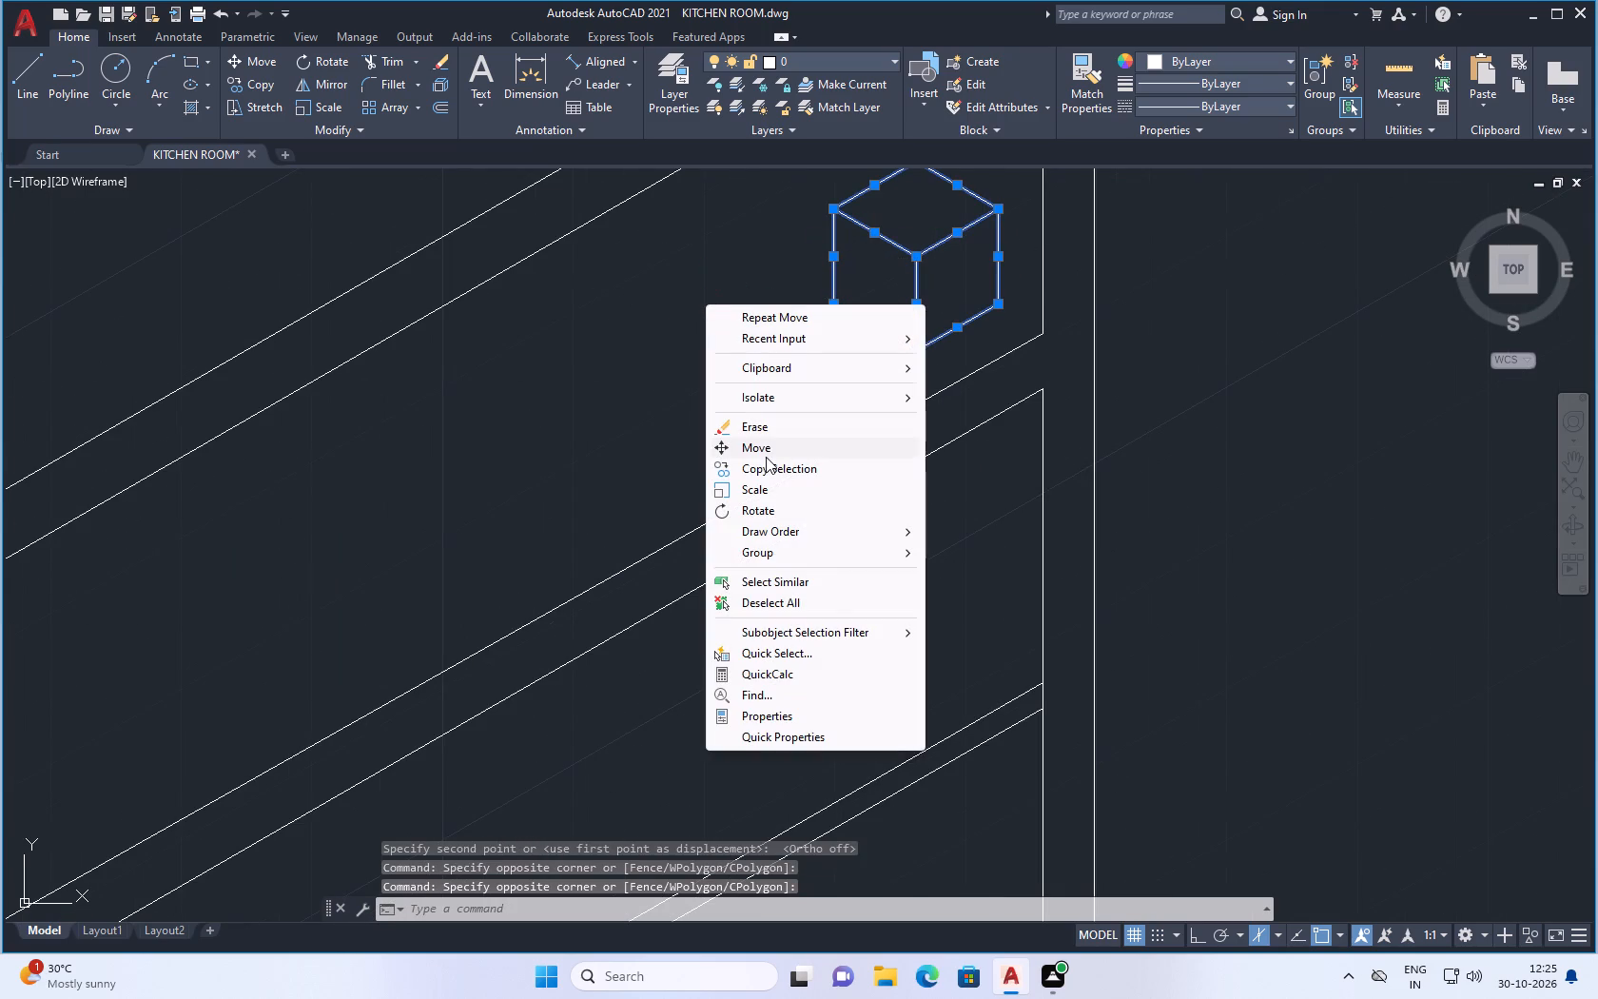
pyautogui.click(775, 446)
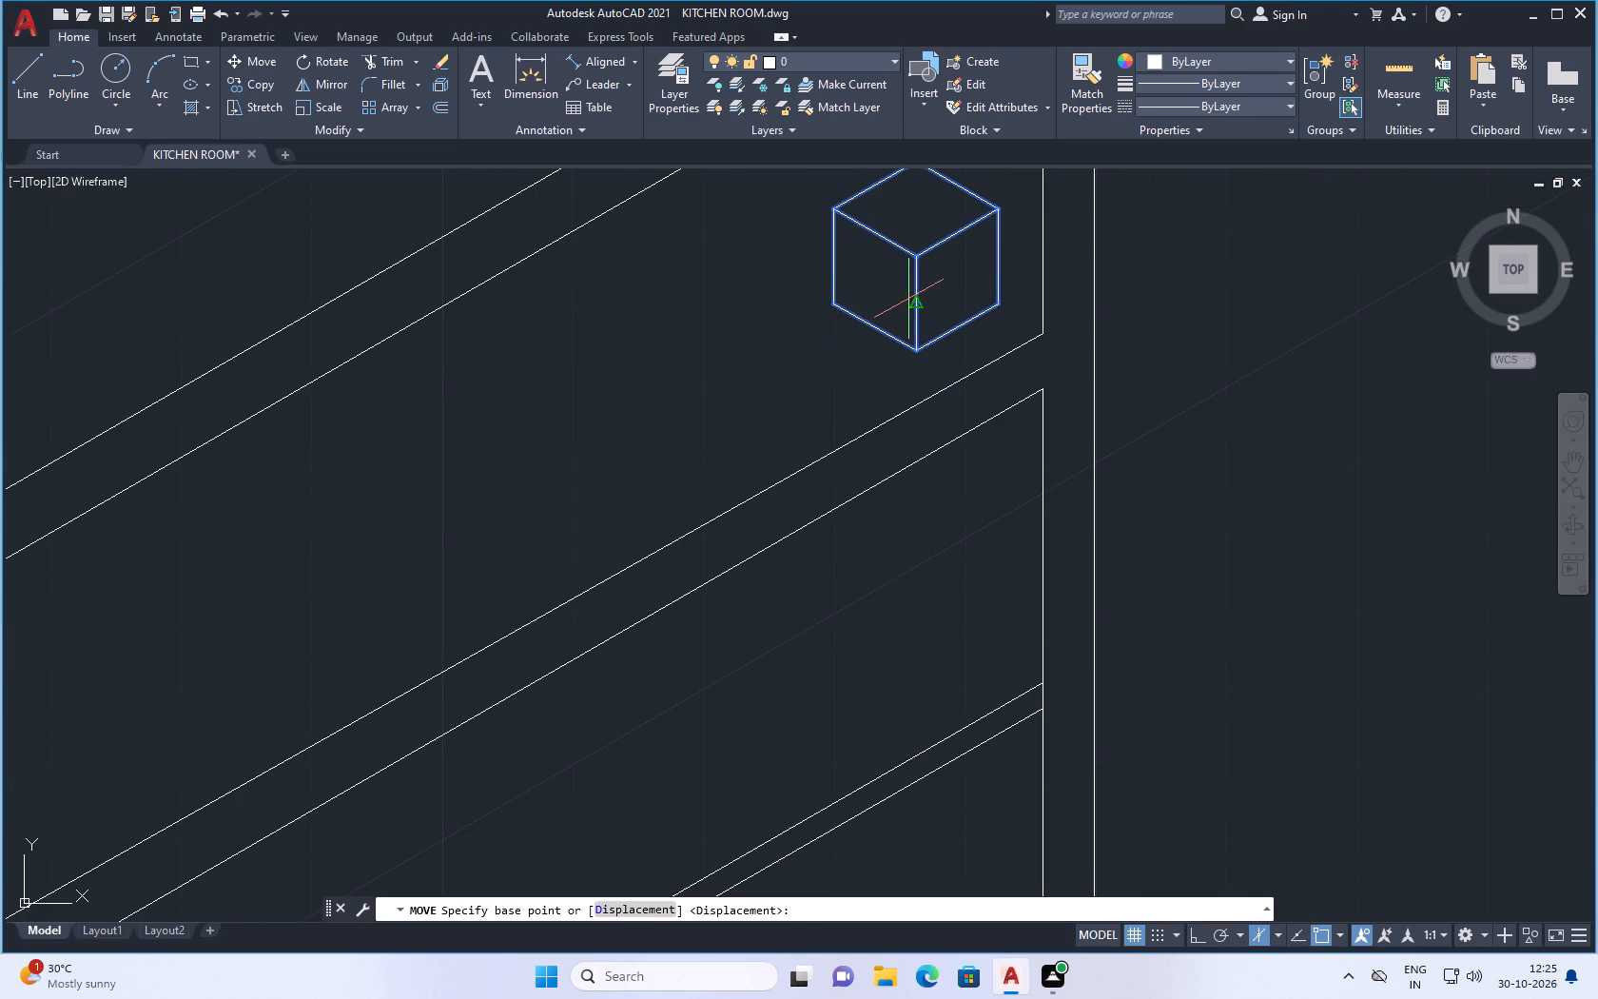
pyautogui.click(917, 293)
pyautogui.scroll(-2, 856, 376)
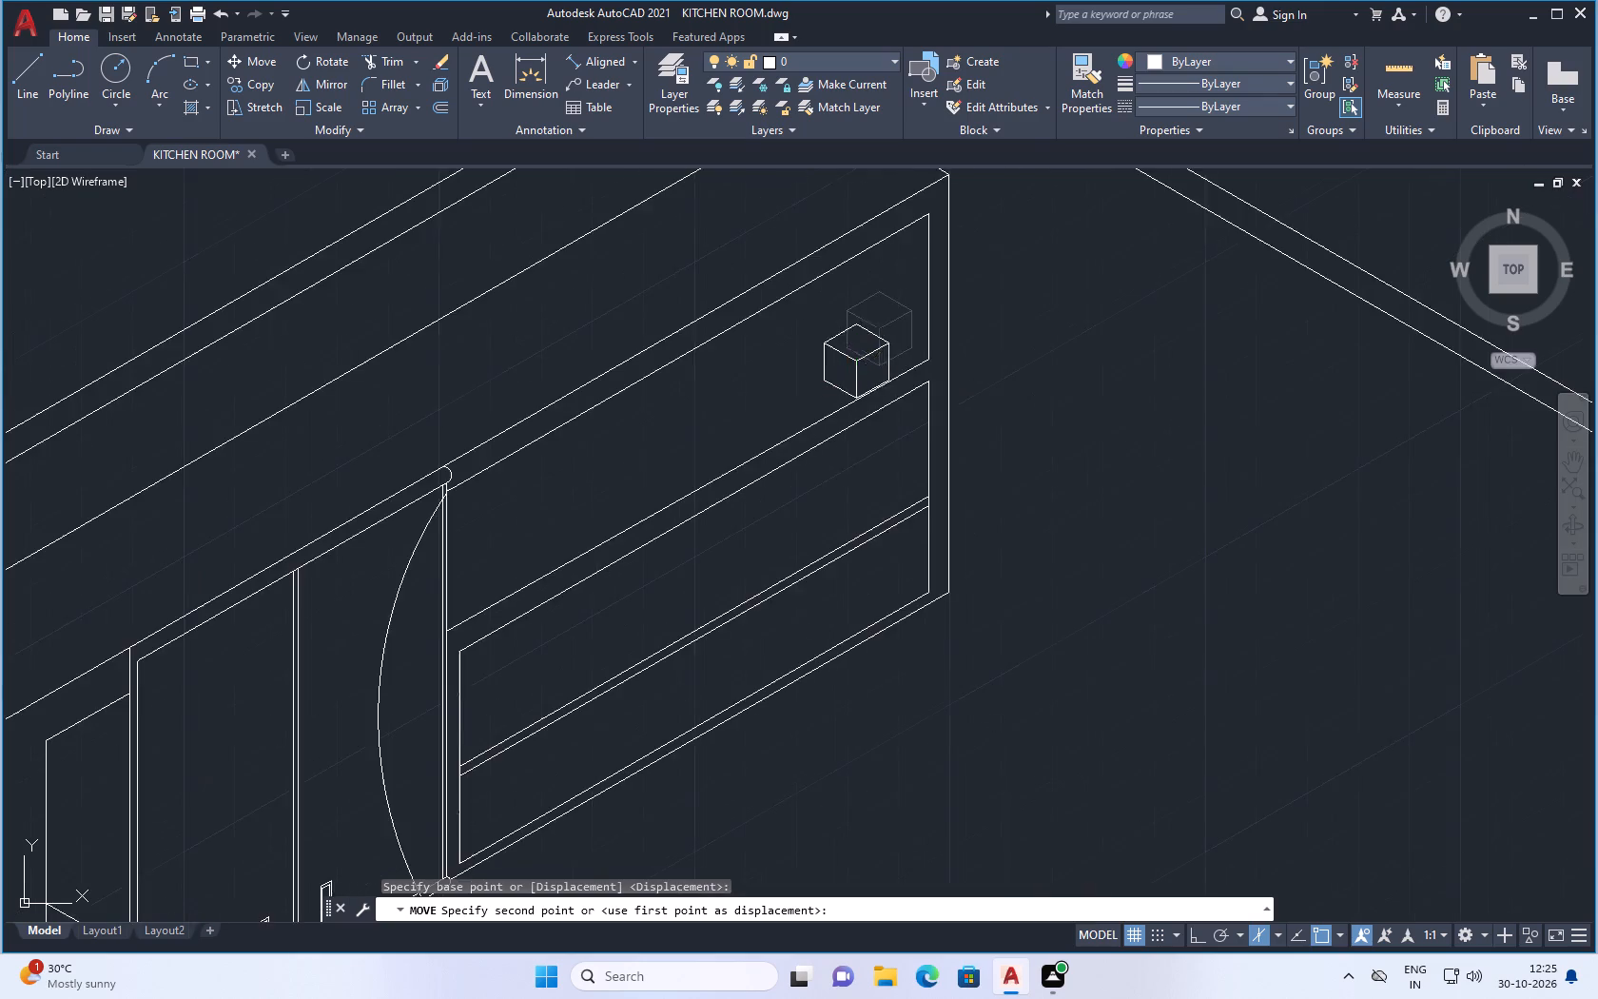
pyautogui.scroll(2, 867, 357)
pyautogui.click(867, 329)
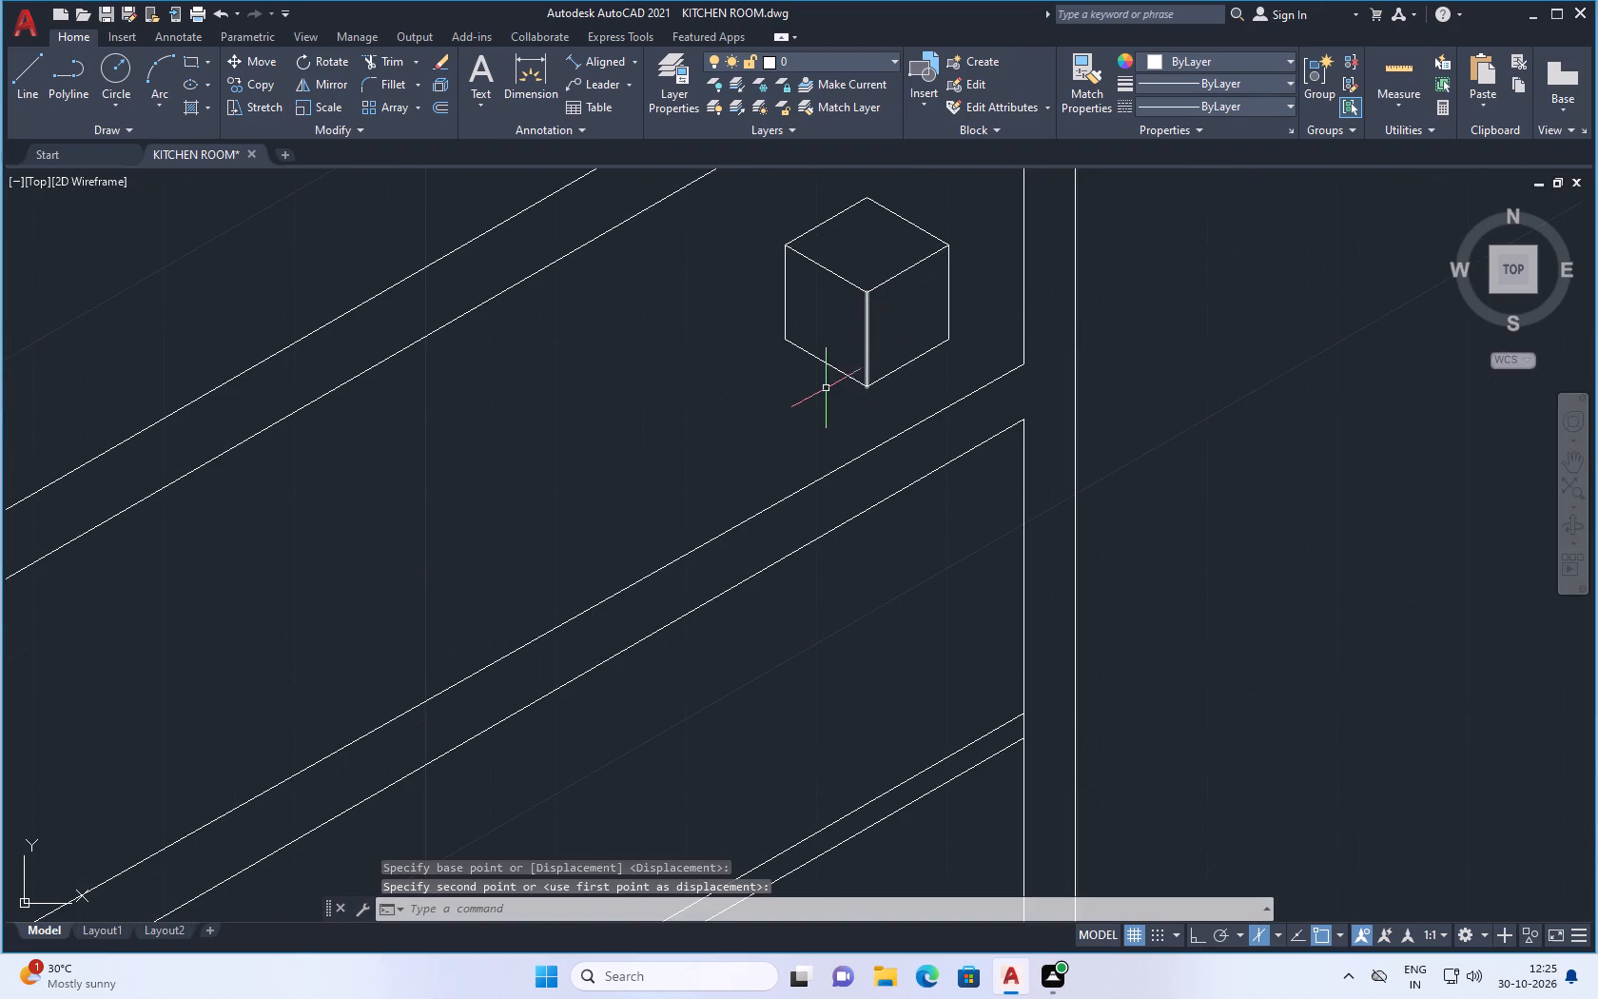
# Scale the cube up moderately about a base point on its front vertical edge so it fills more of the upper shelf.
pyautogui.scroll(-2, 828, 391)
pyautogui.scroll(2, 779, 396)
pyautogui.scroll(-2, 848, 394)
pyautogui.scroll(1, 874, 307)
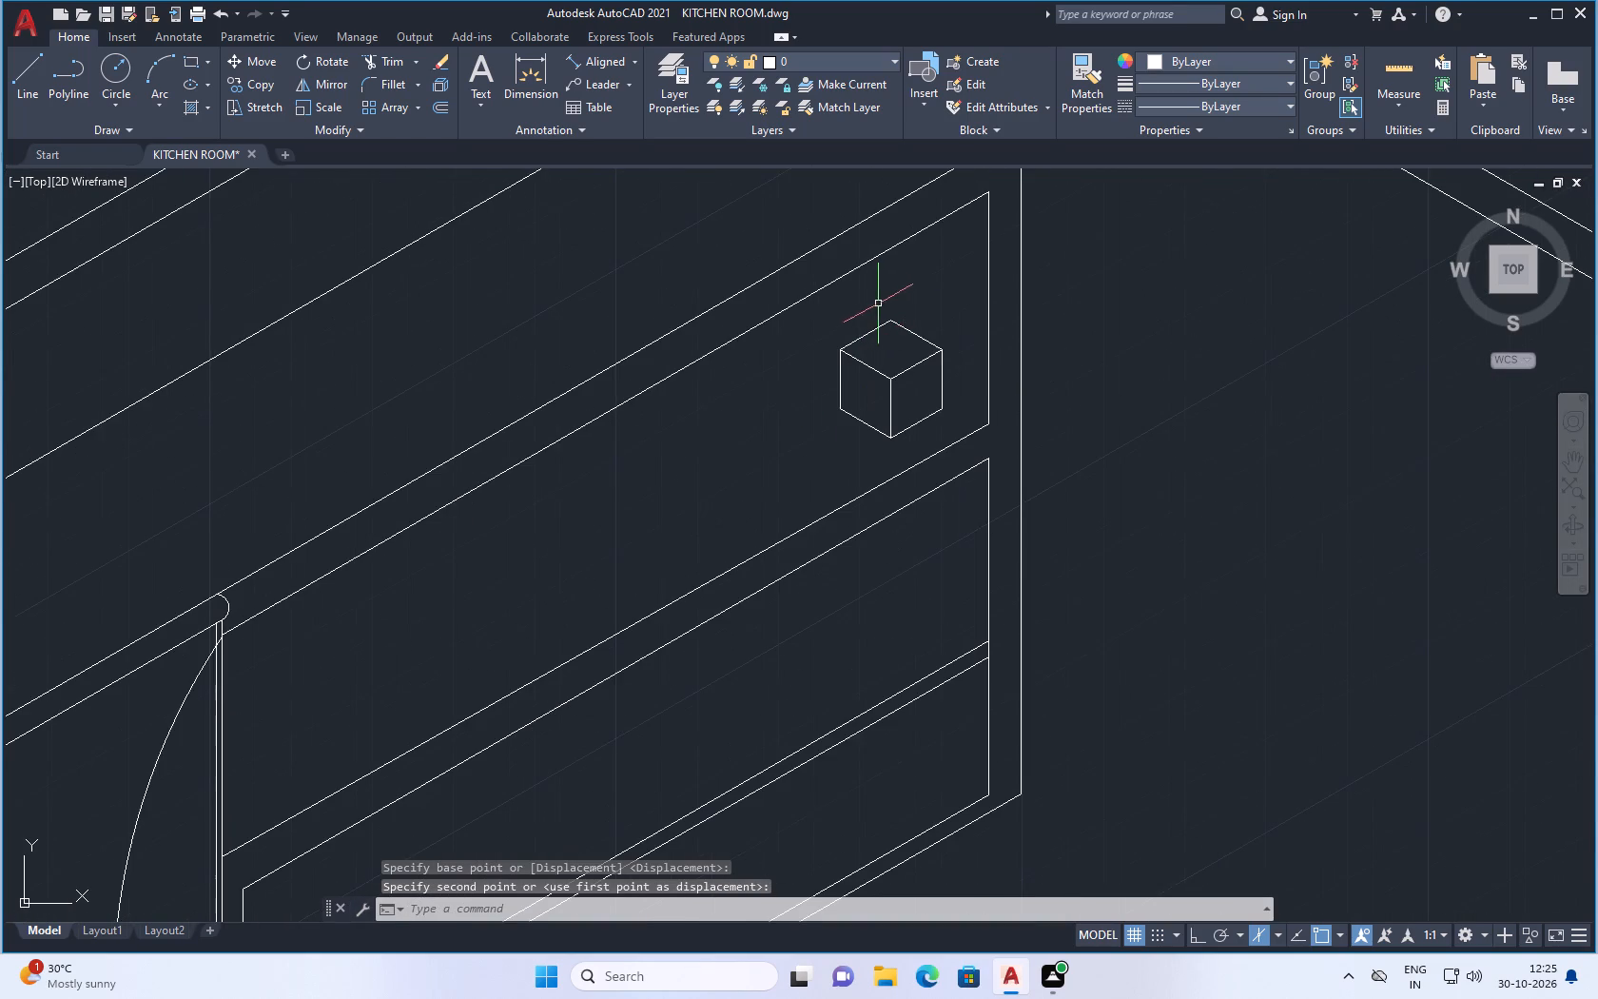
pyautogui.click(934, 304)
pyautogui.click(828, 392)
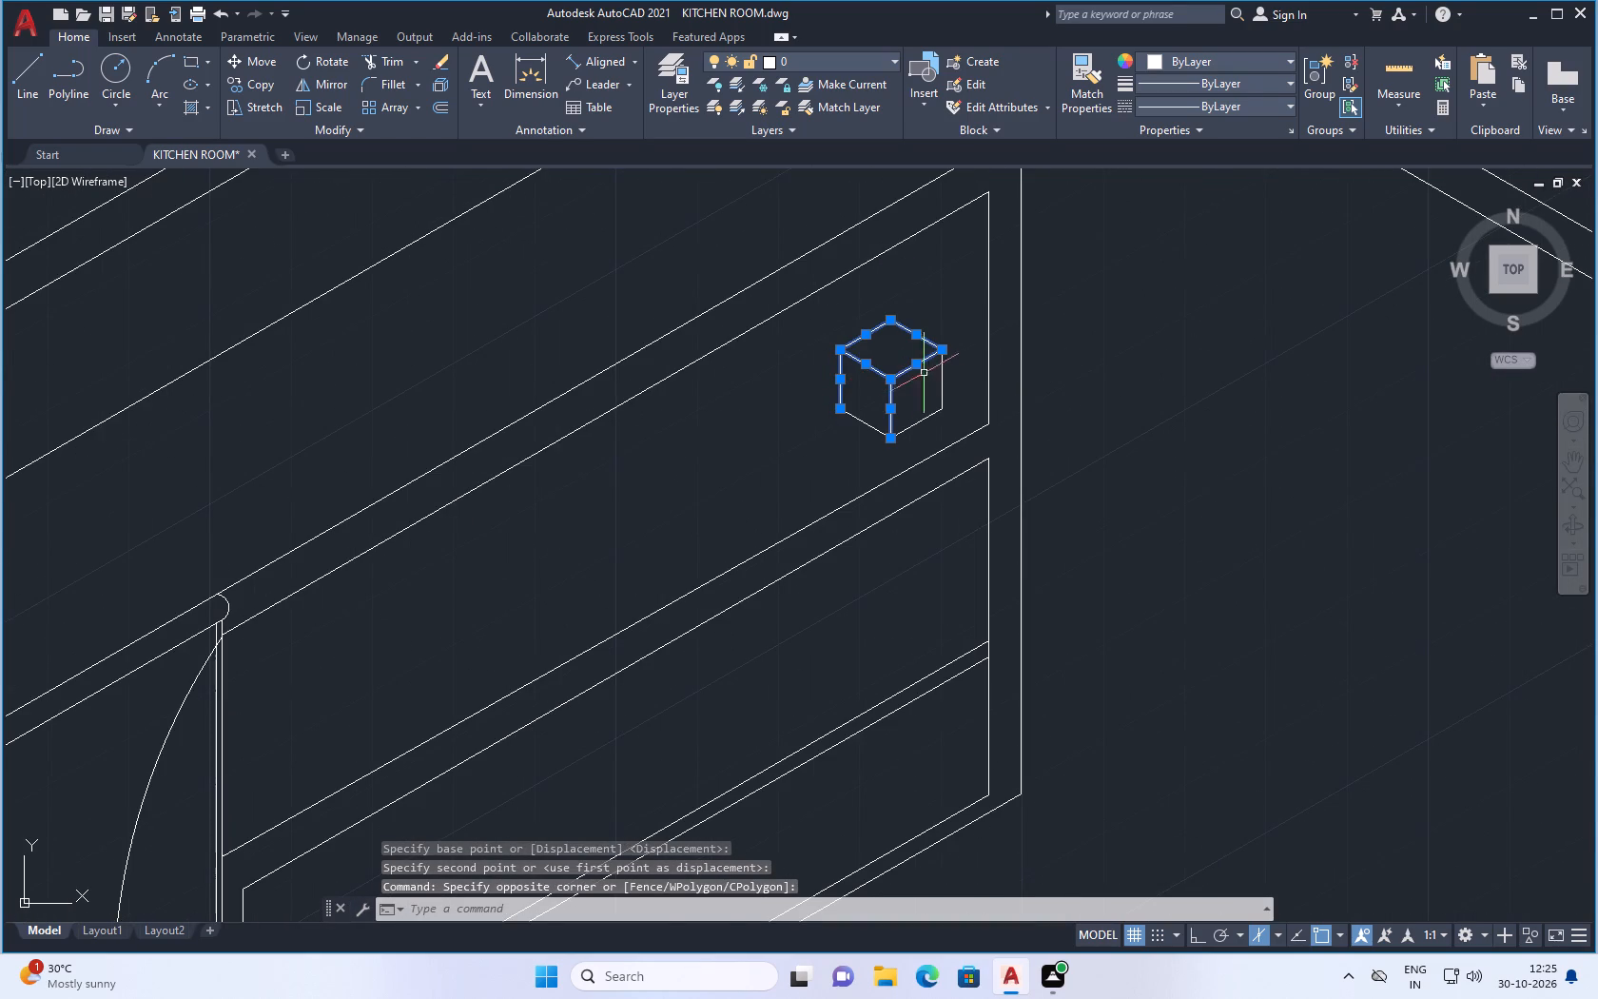
pyautogui.click(958, 364)
pyautogui.click(856, 435)
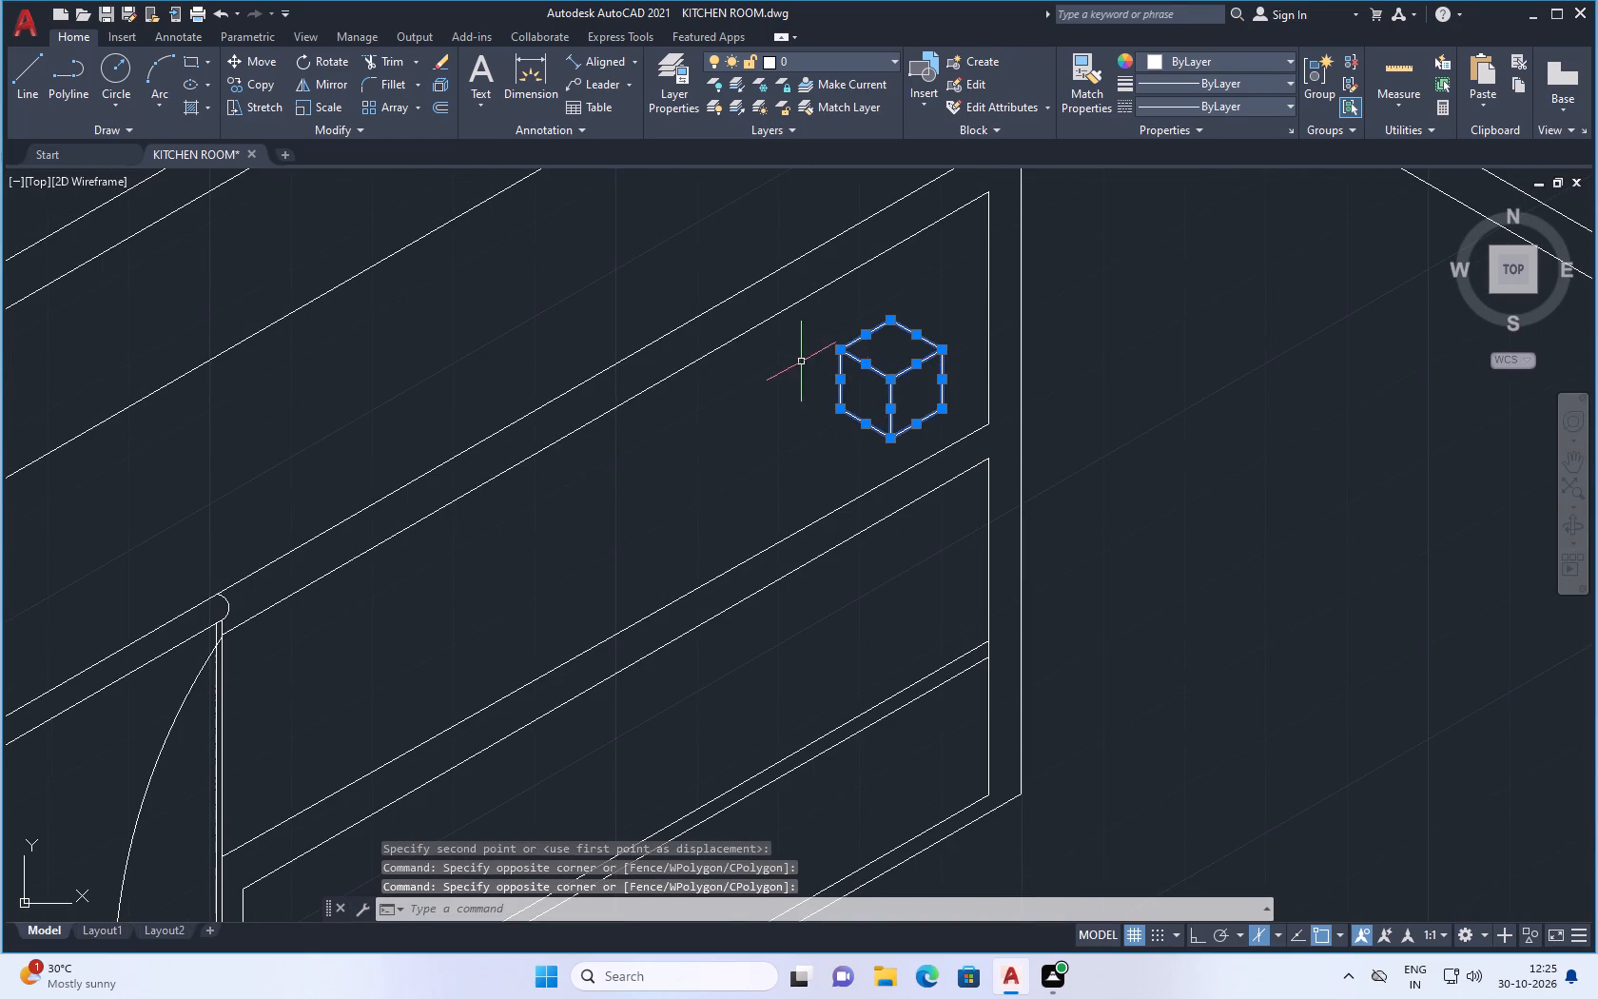
pyautogui.rightClick(759, 399)
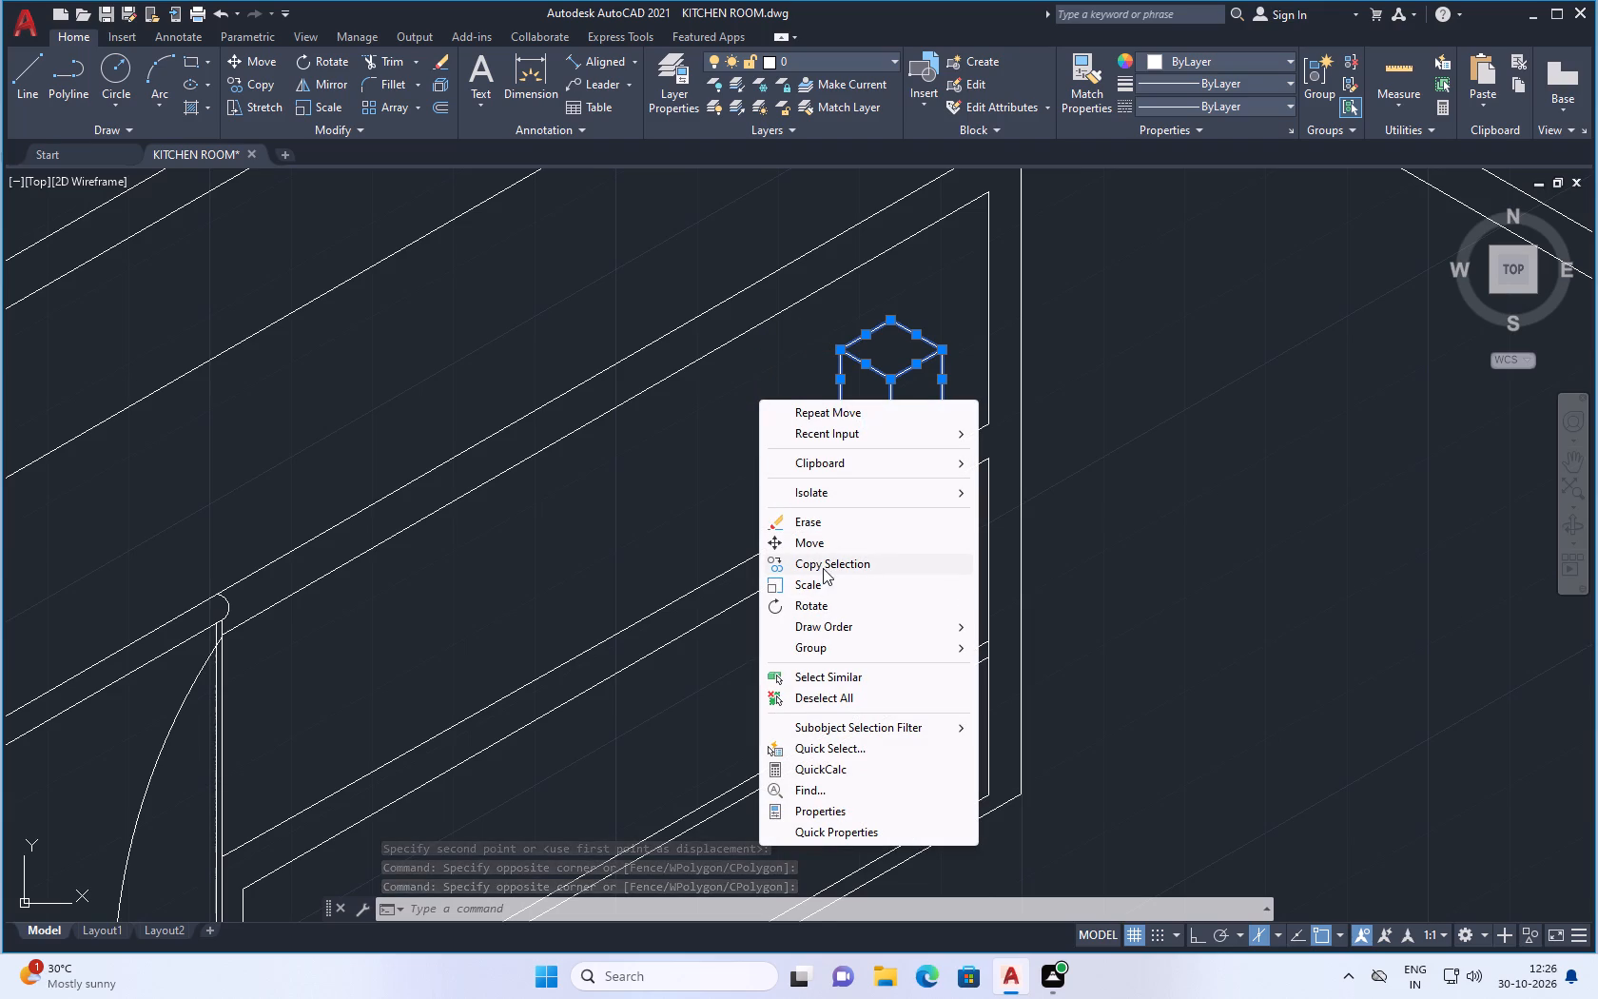
pyautogui.click(816, 585)
pyautogui.click(889, 403)
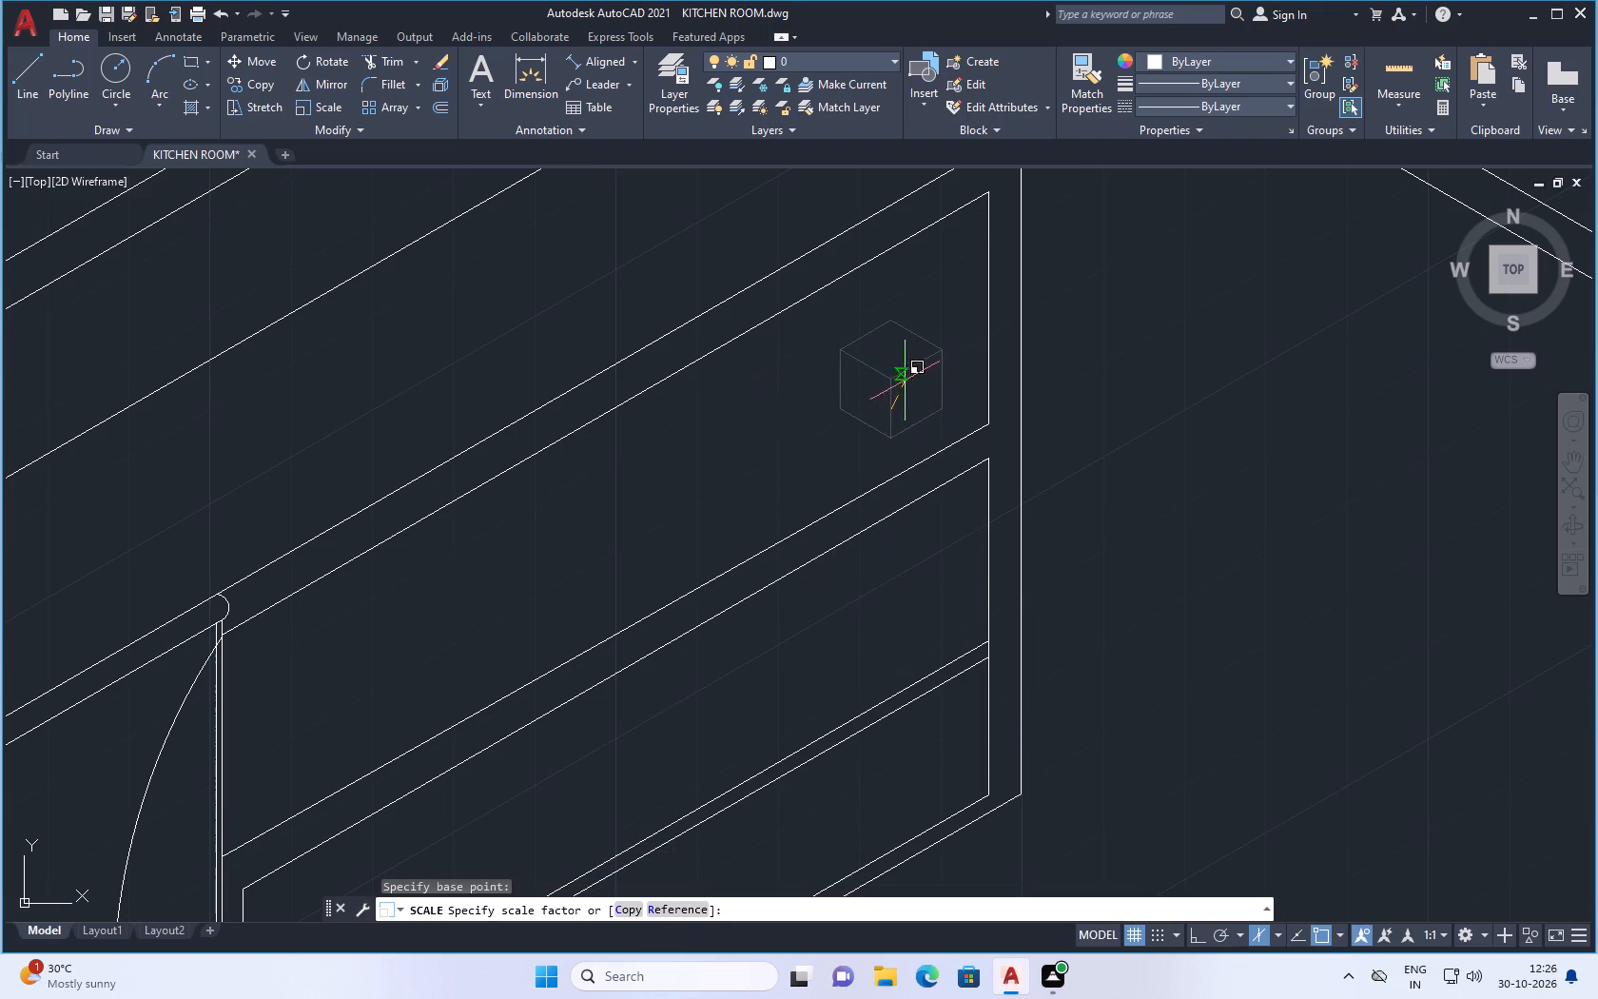
pyautogui.click(930, 335)
# Copy the enlarged cube twice along the upper shelf at 210°, spaced about 21 units and another 27 units away.
pyautogui.scroll(-2, 809, 424)
pyautogui.scroll(3, 739, 441)
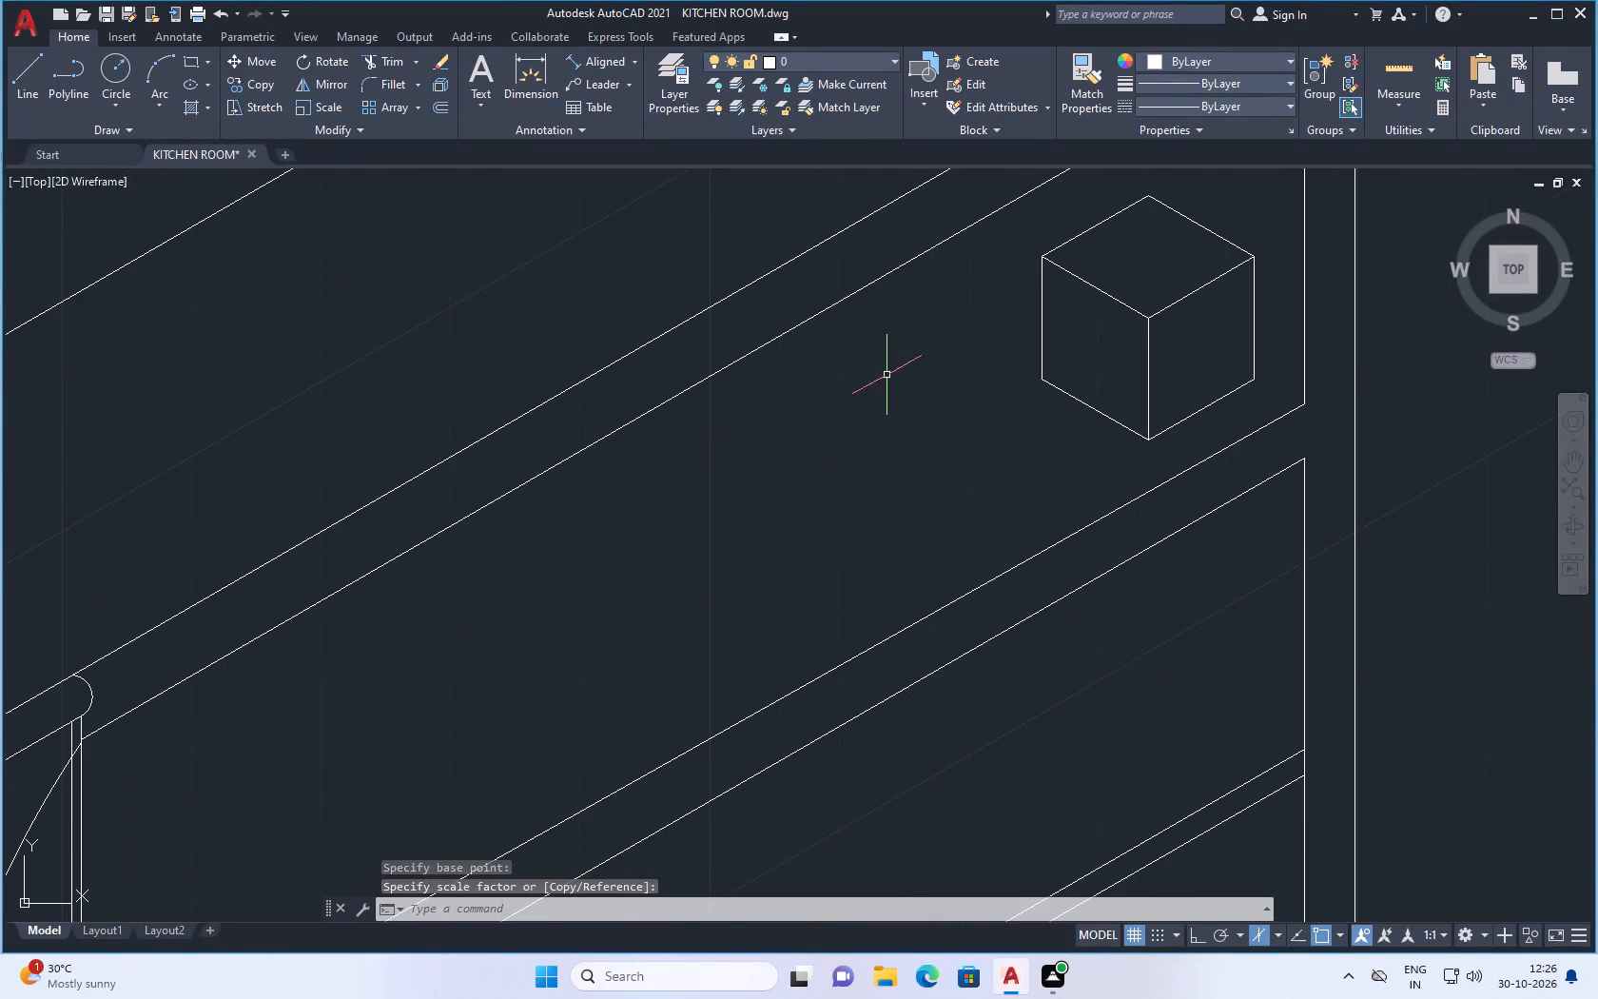
pyautogui.scroll(-2, 755, 505)
pyautogui.scroll(1, 947, 389)
pyautogui.click(941, 377)
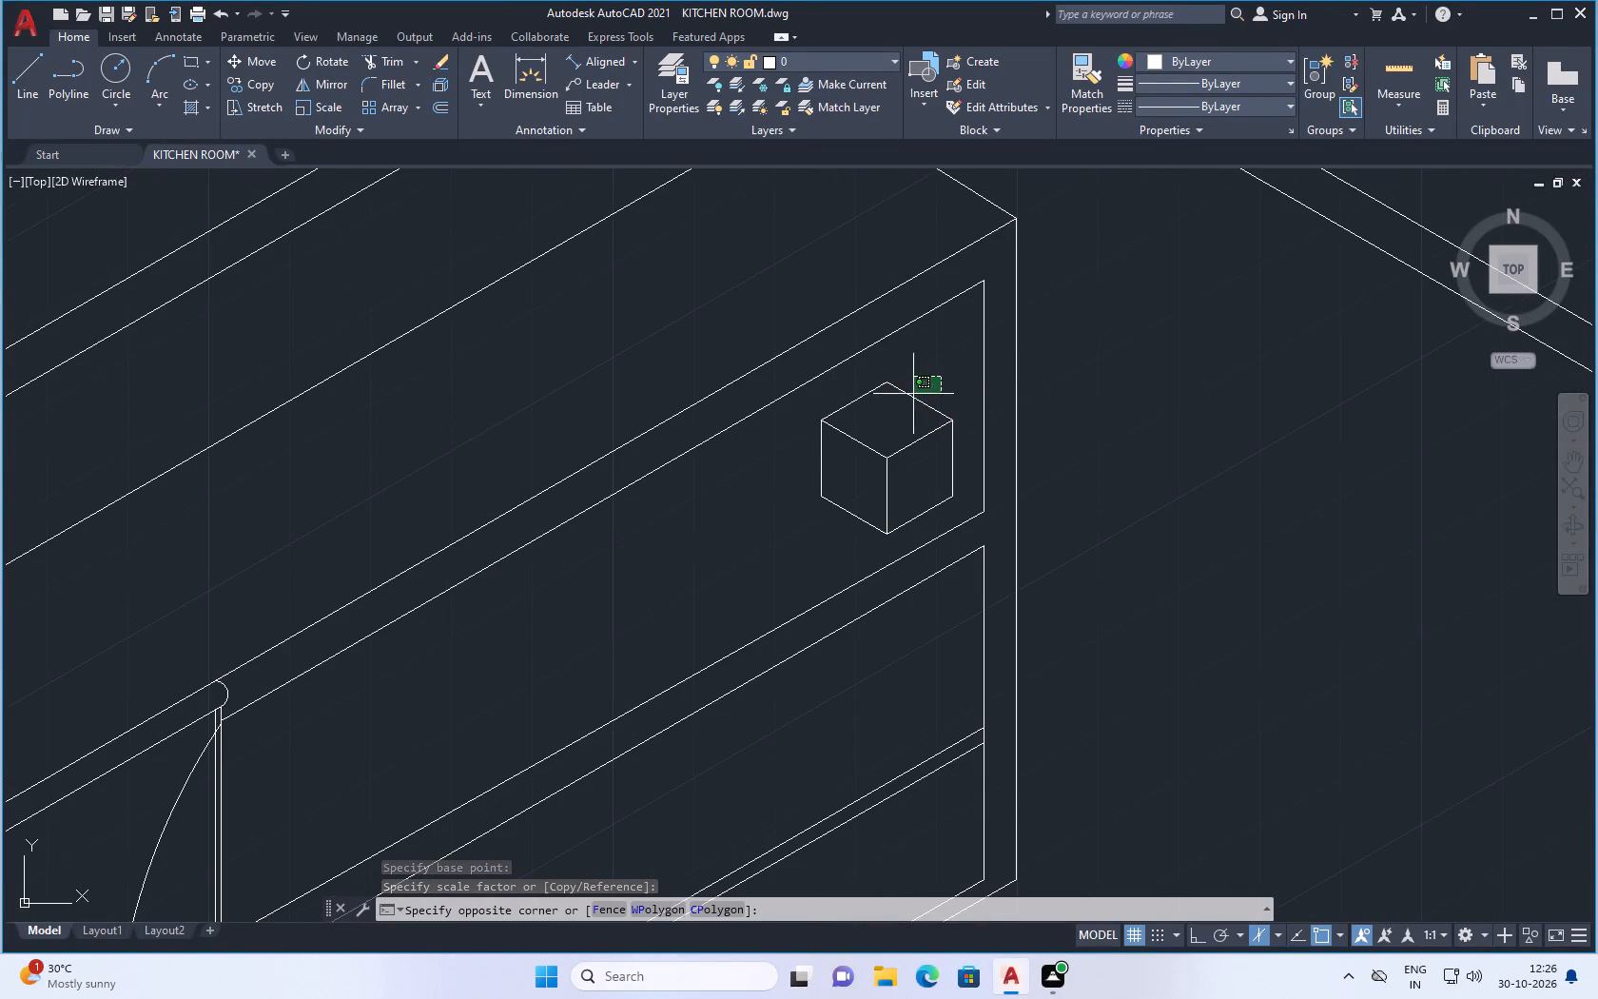
pyautogui.click(849, 485)
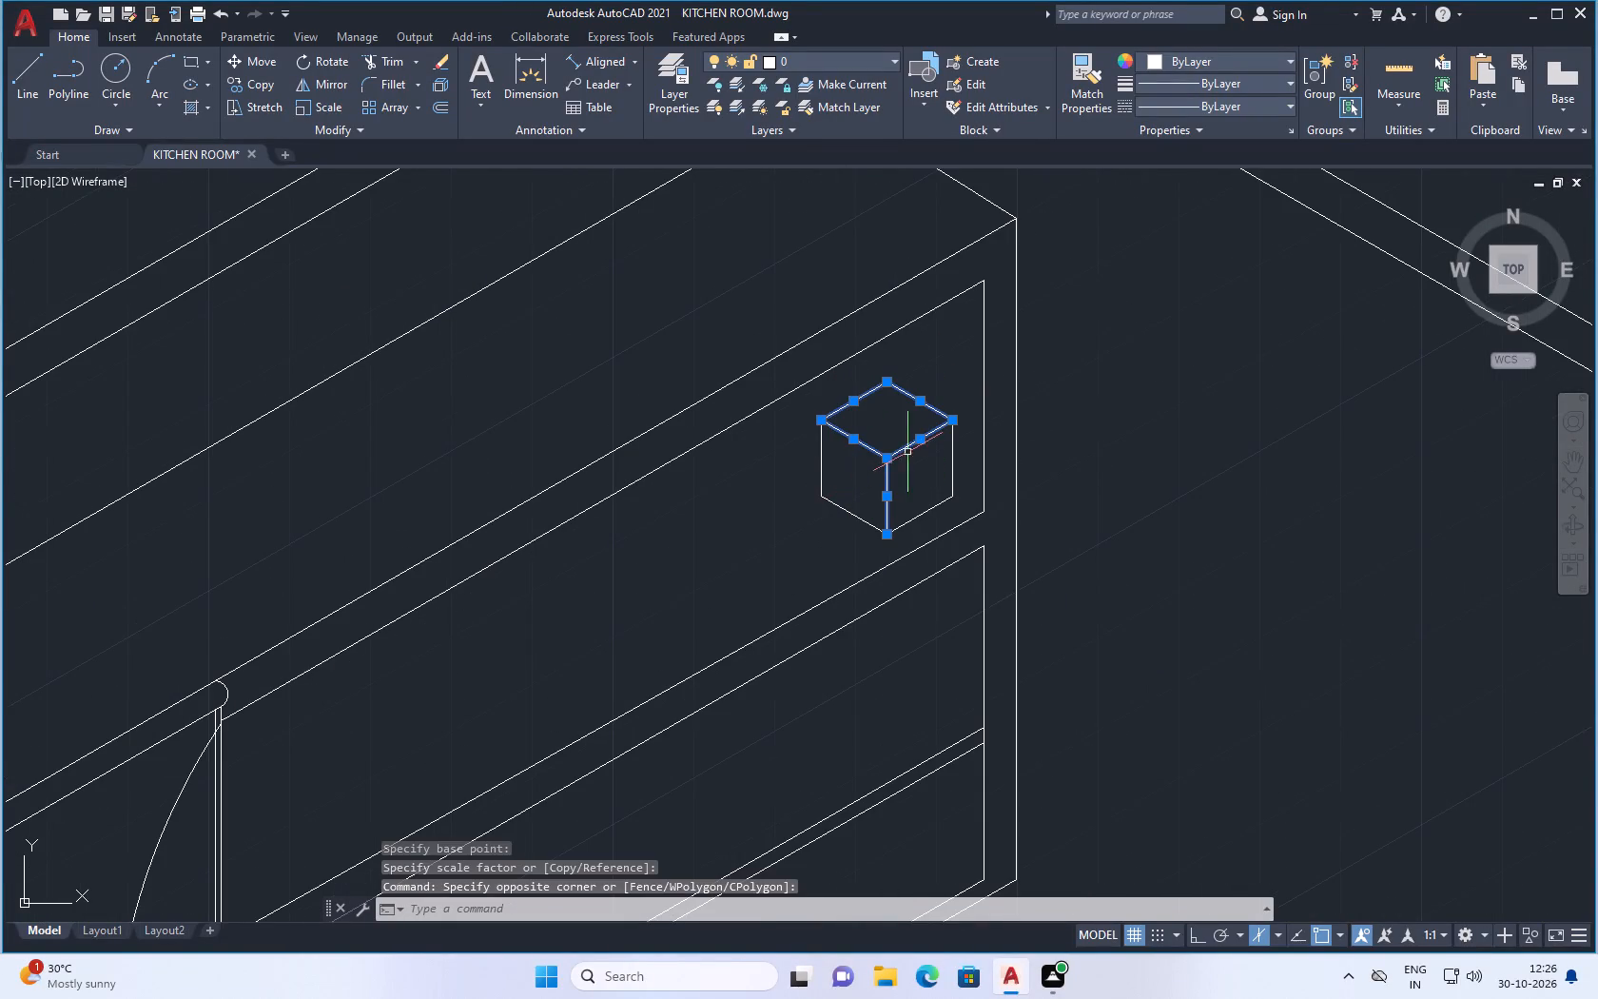
pyautogui.click(960, 448)
pyautogui.click(811, 514)
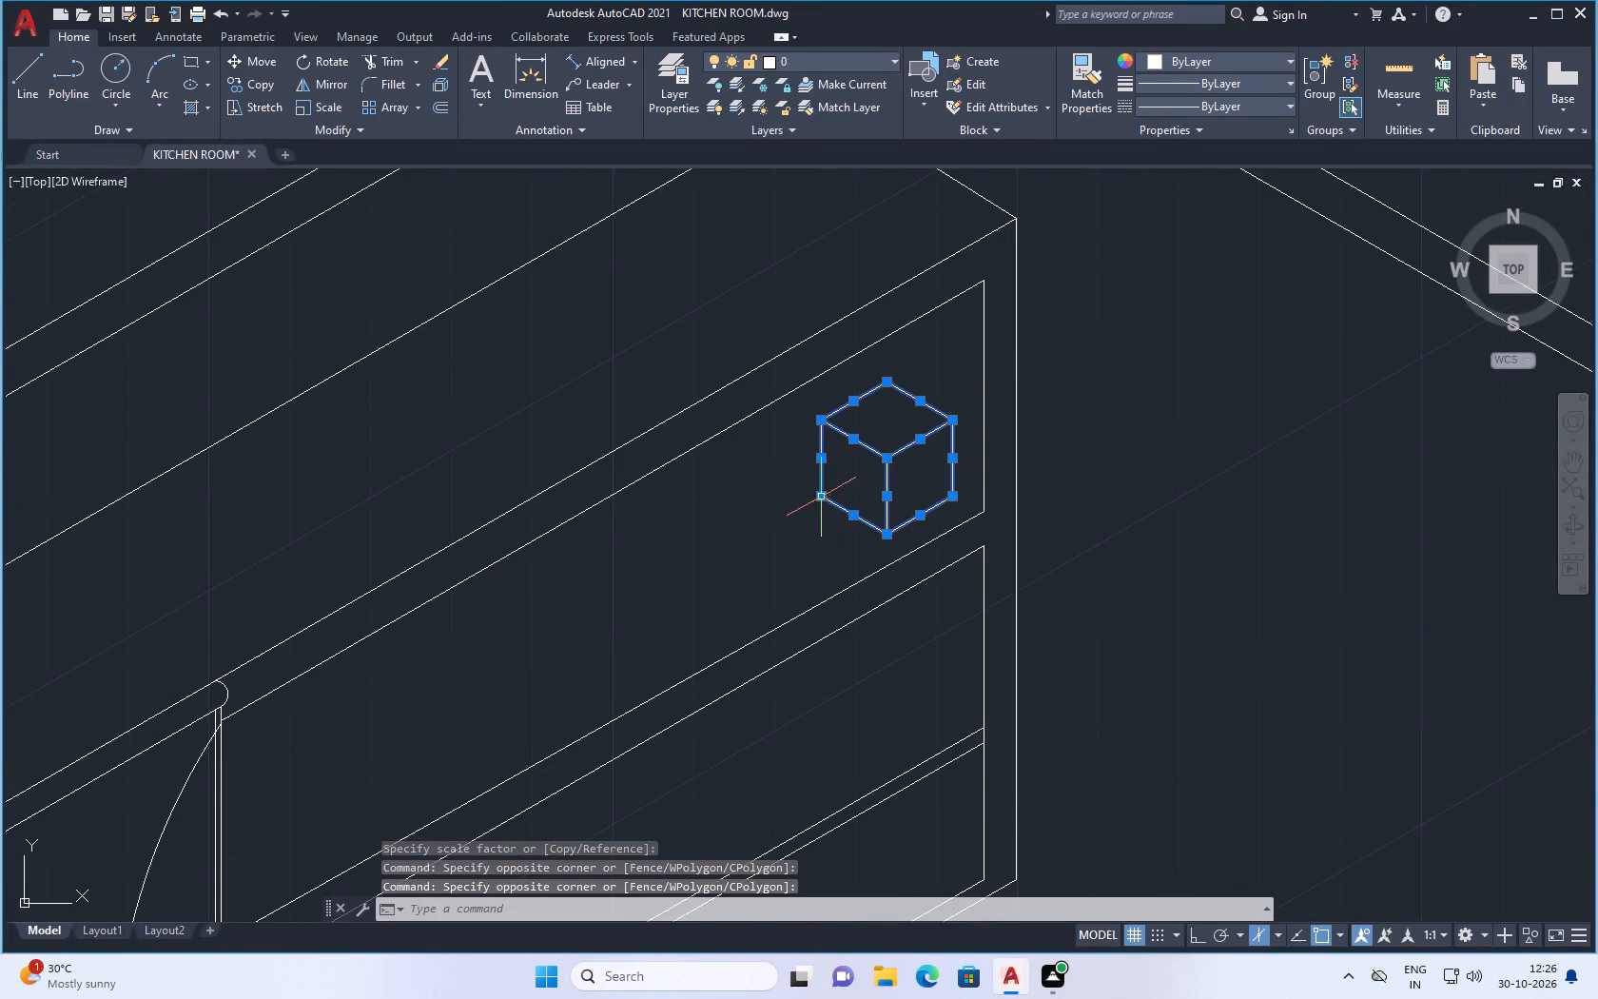
pyautogui.scroll(-1, 817, 501)
pyautogui.rightClick(890, 409)
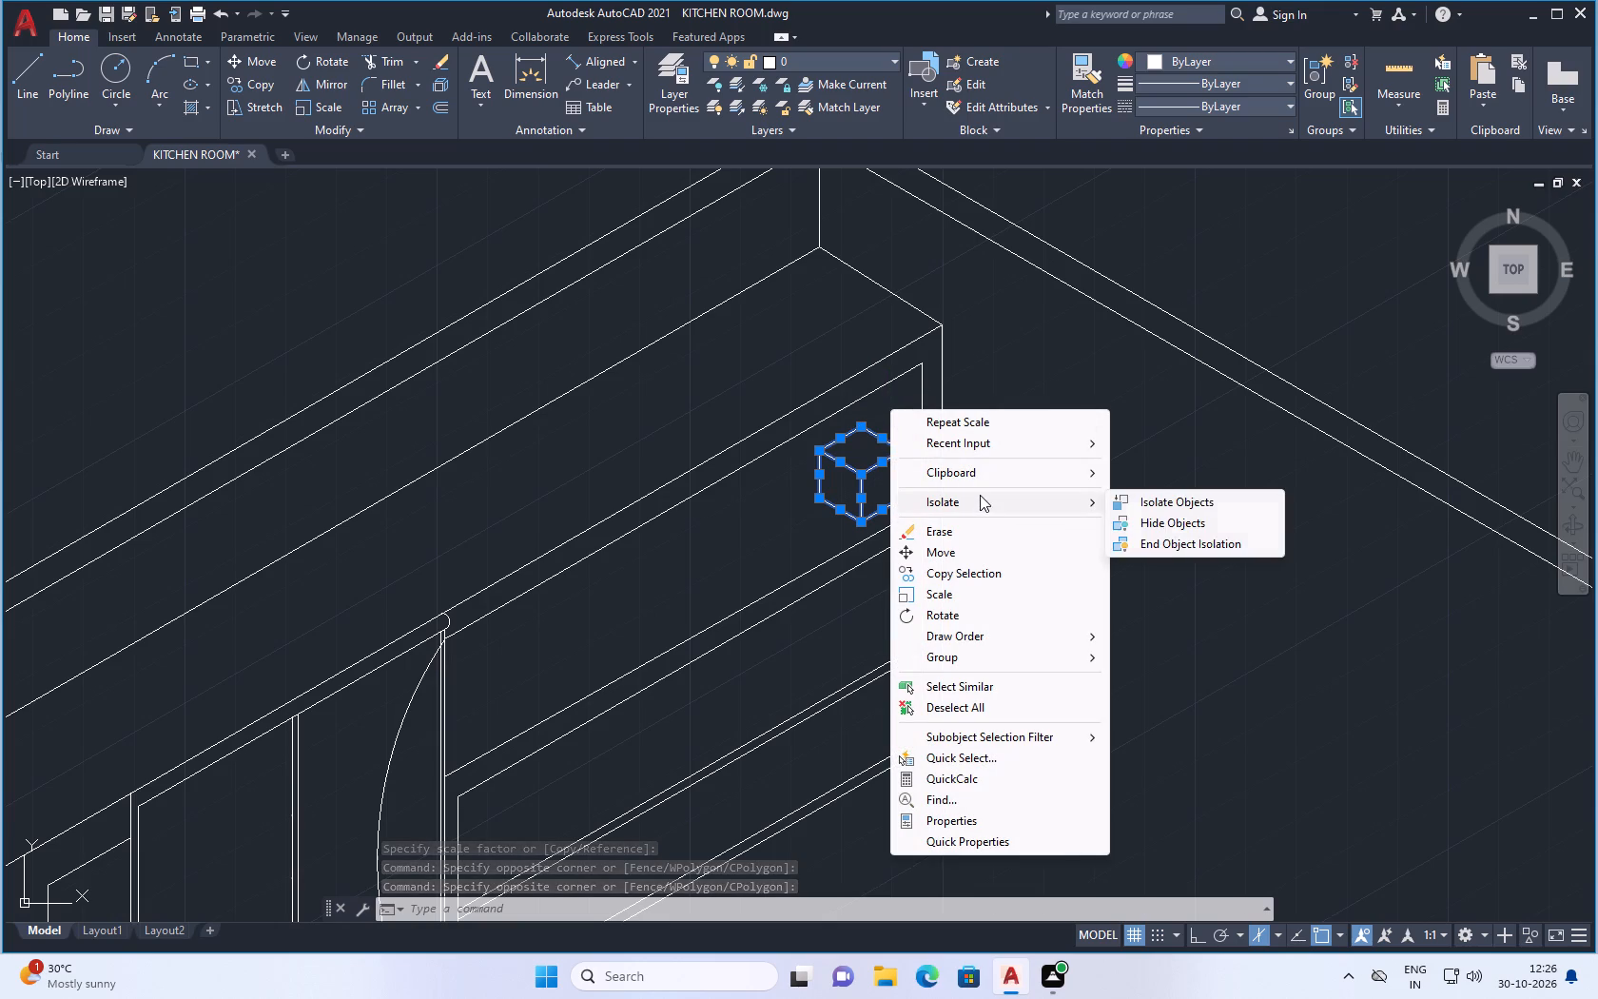
pyautogui.click(957, 577)
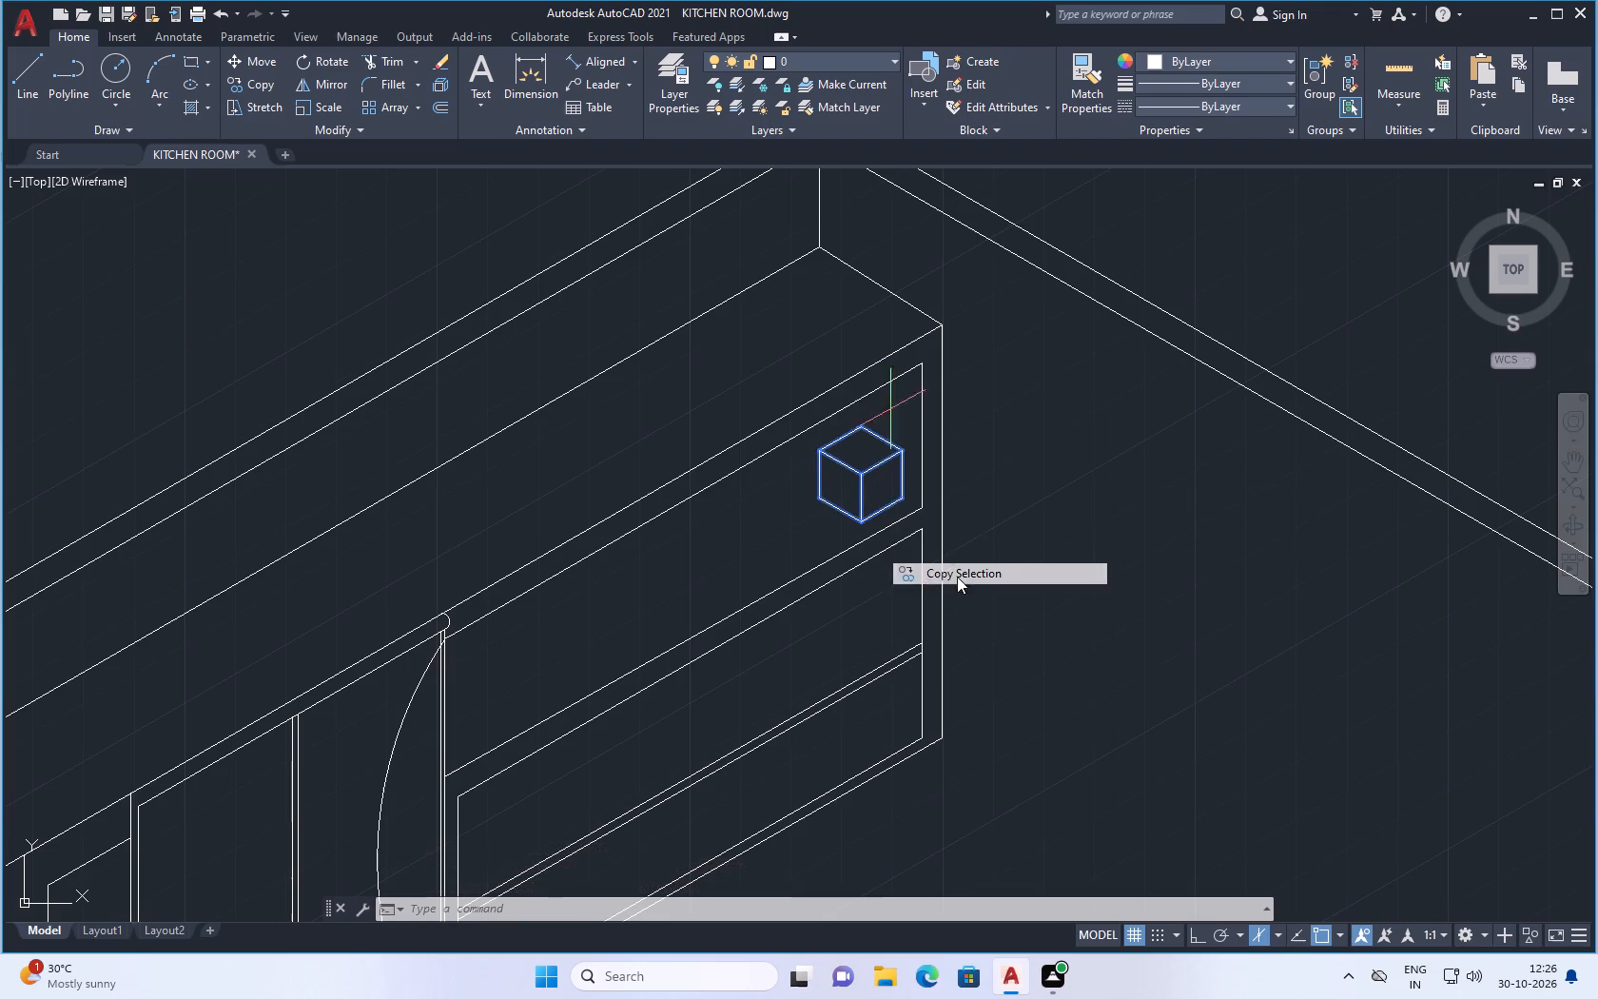
pyautogui.click(867, 480)
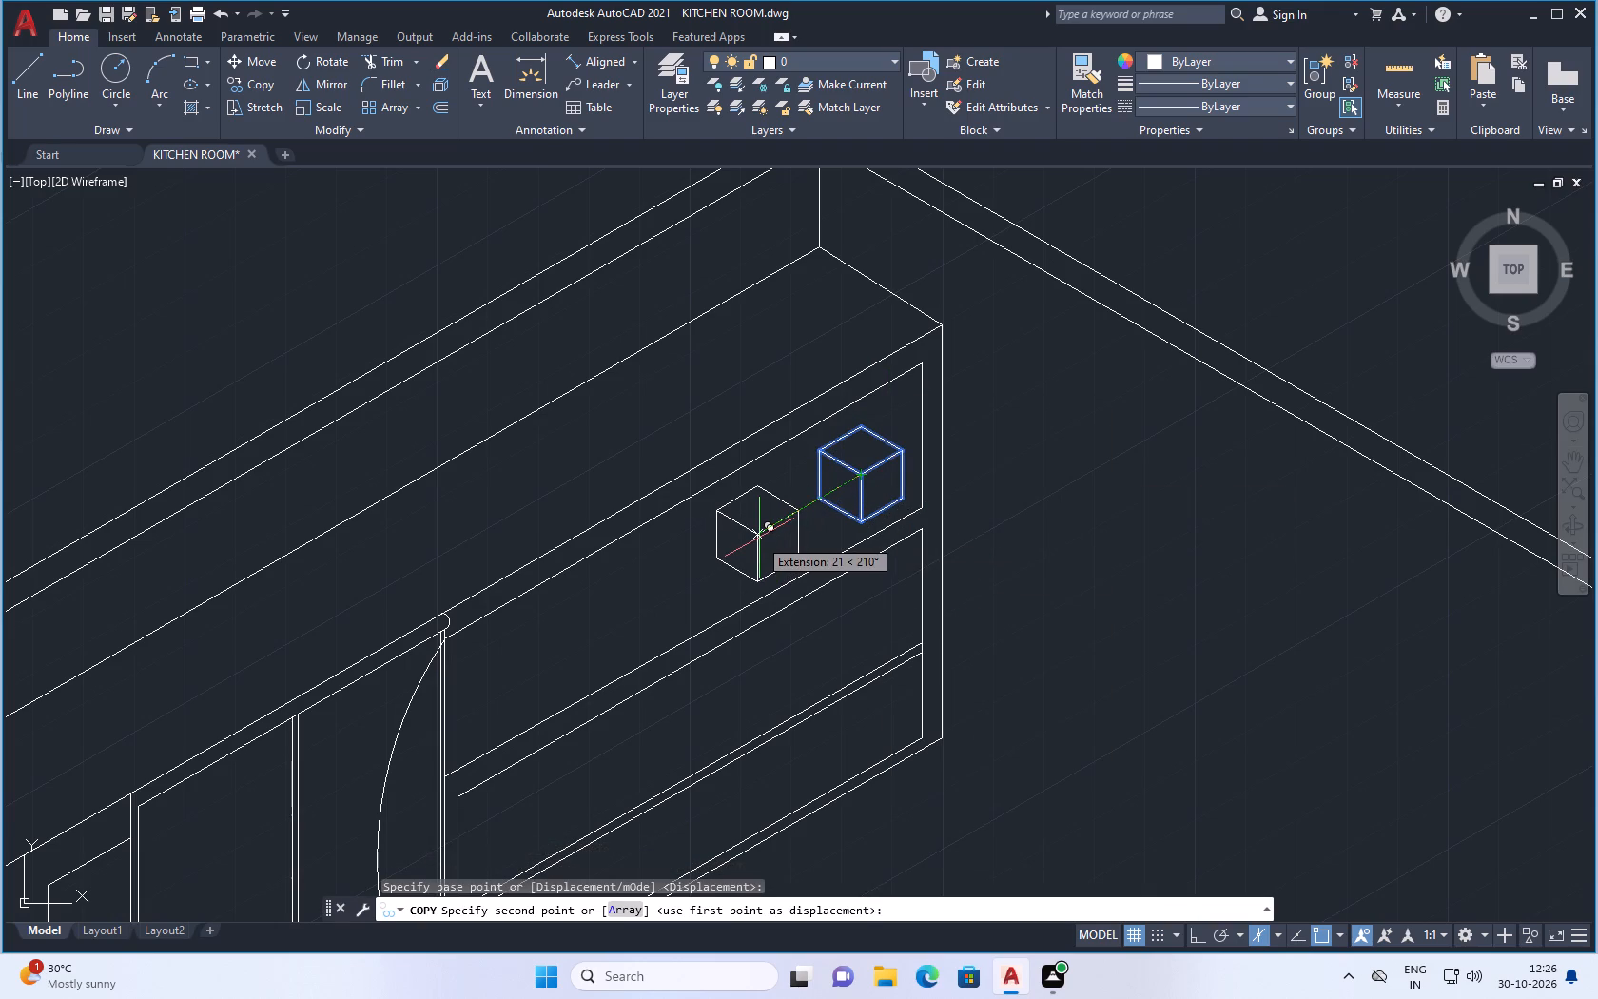
pyautogui.click(759, 538)
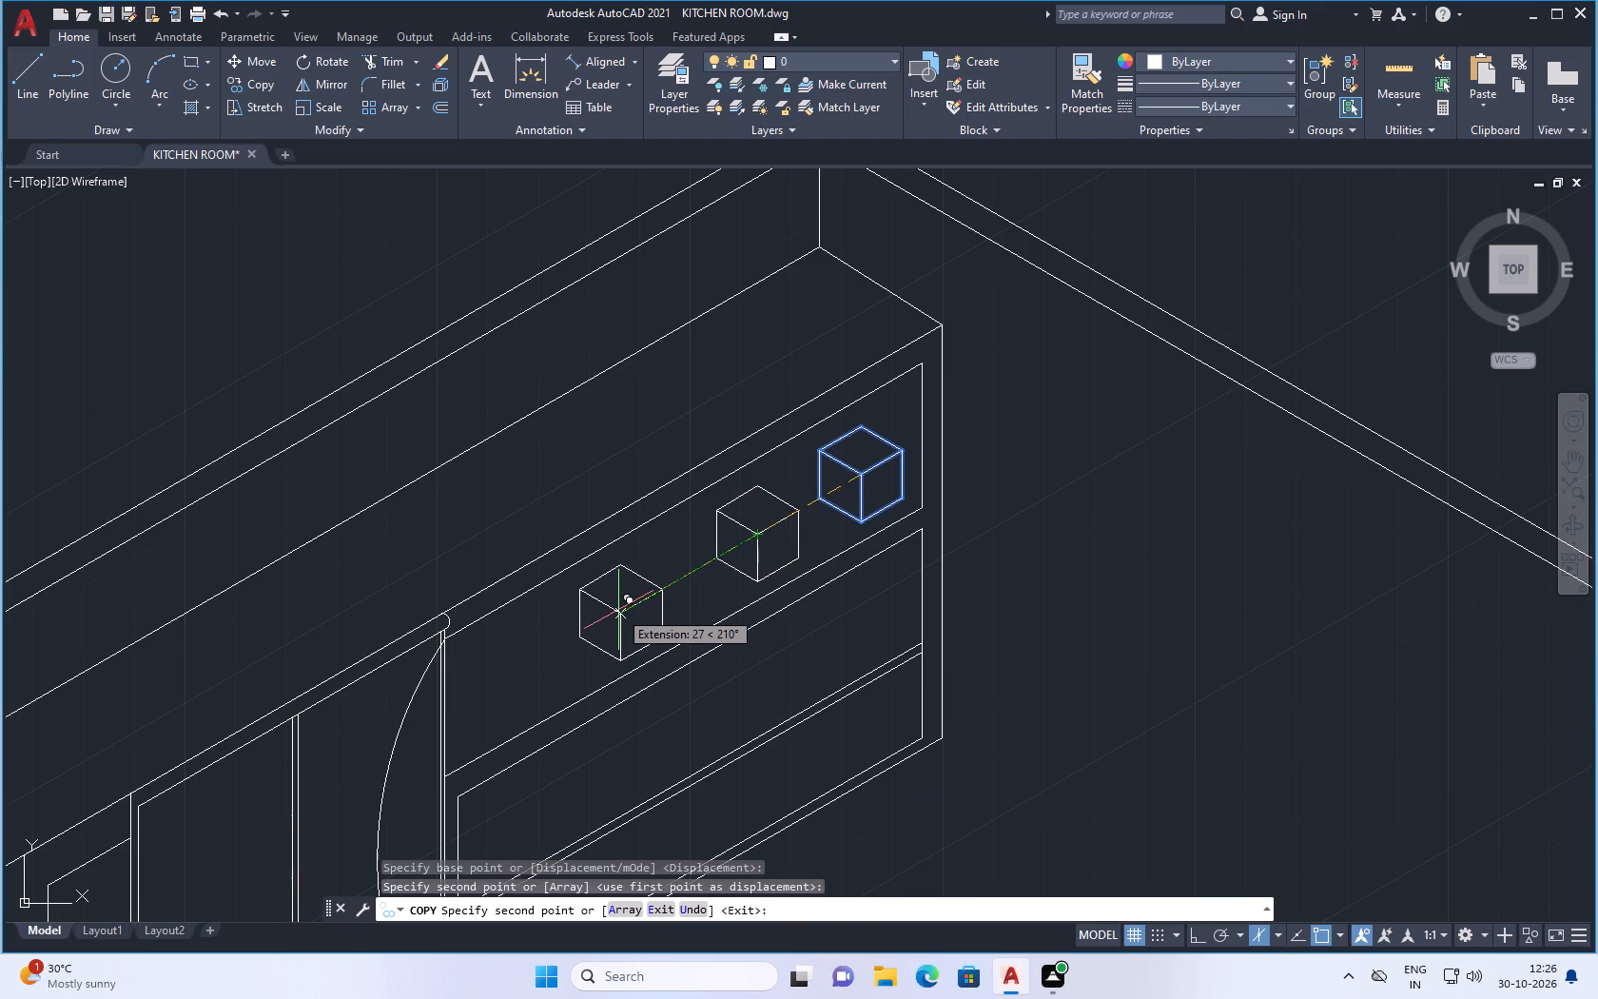
pyautogui.click(618, 610)
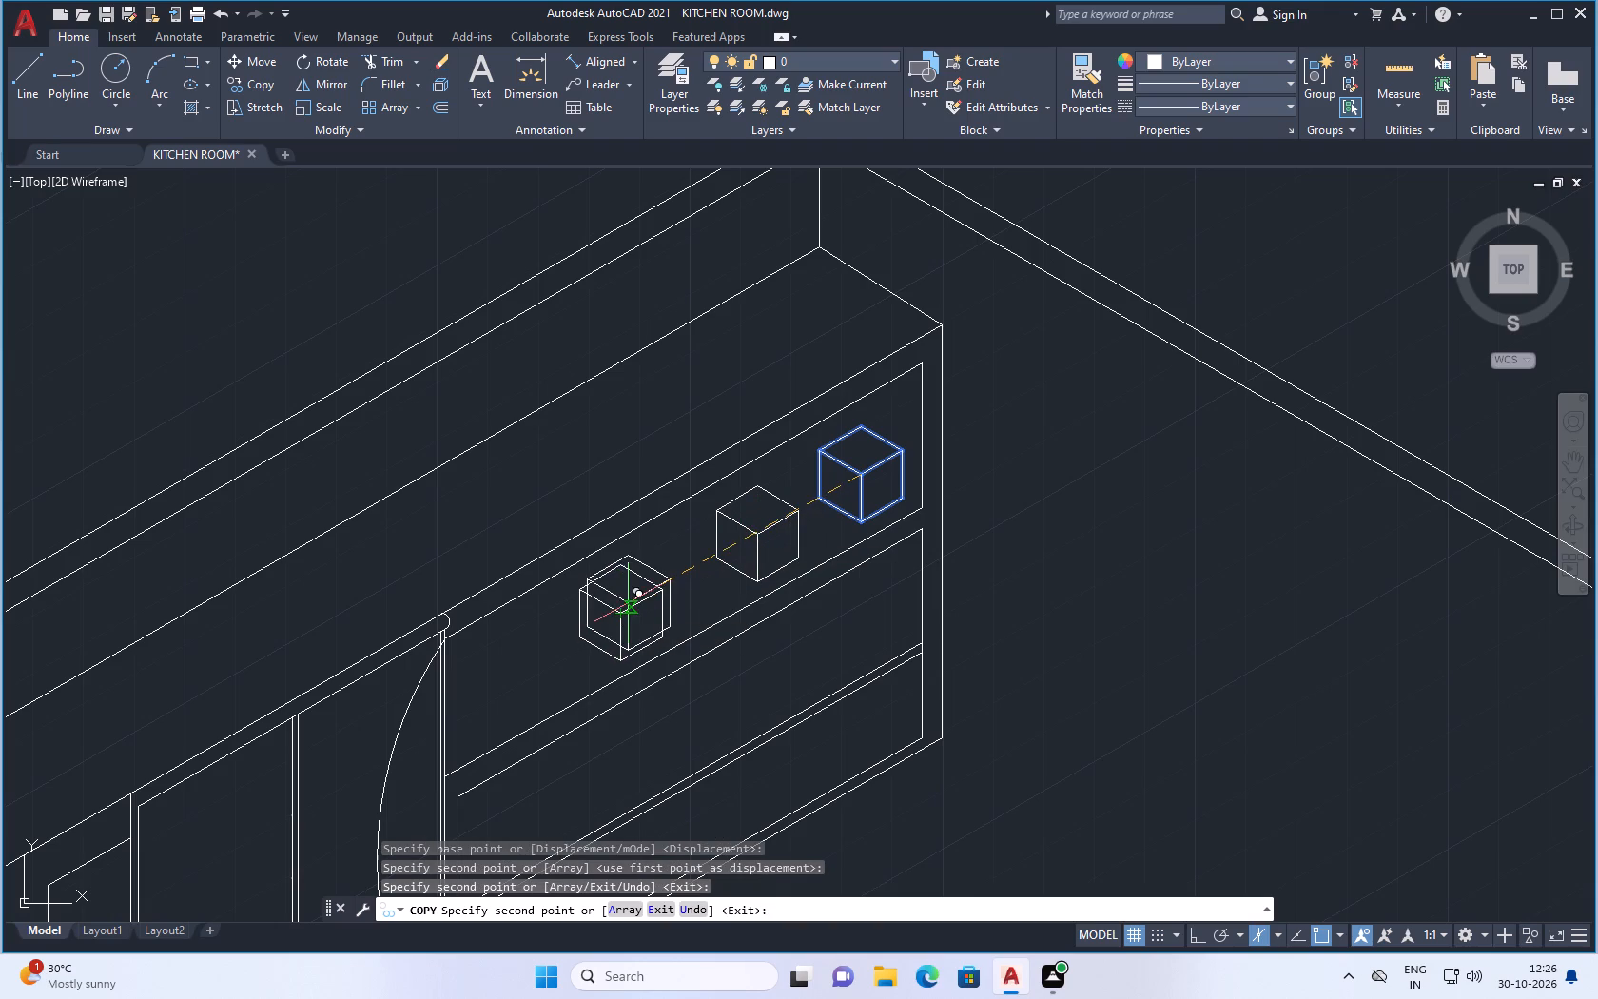
# Place two more cube copies on the shelf below, the second about 22 units from the first at 210°.
pyautogui.scroll(-2, 692, 597)
pyautogui.scroll(1, 856, 630)
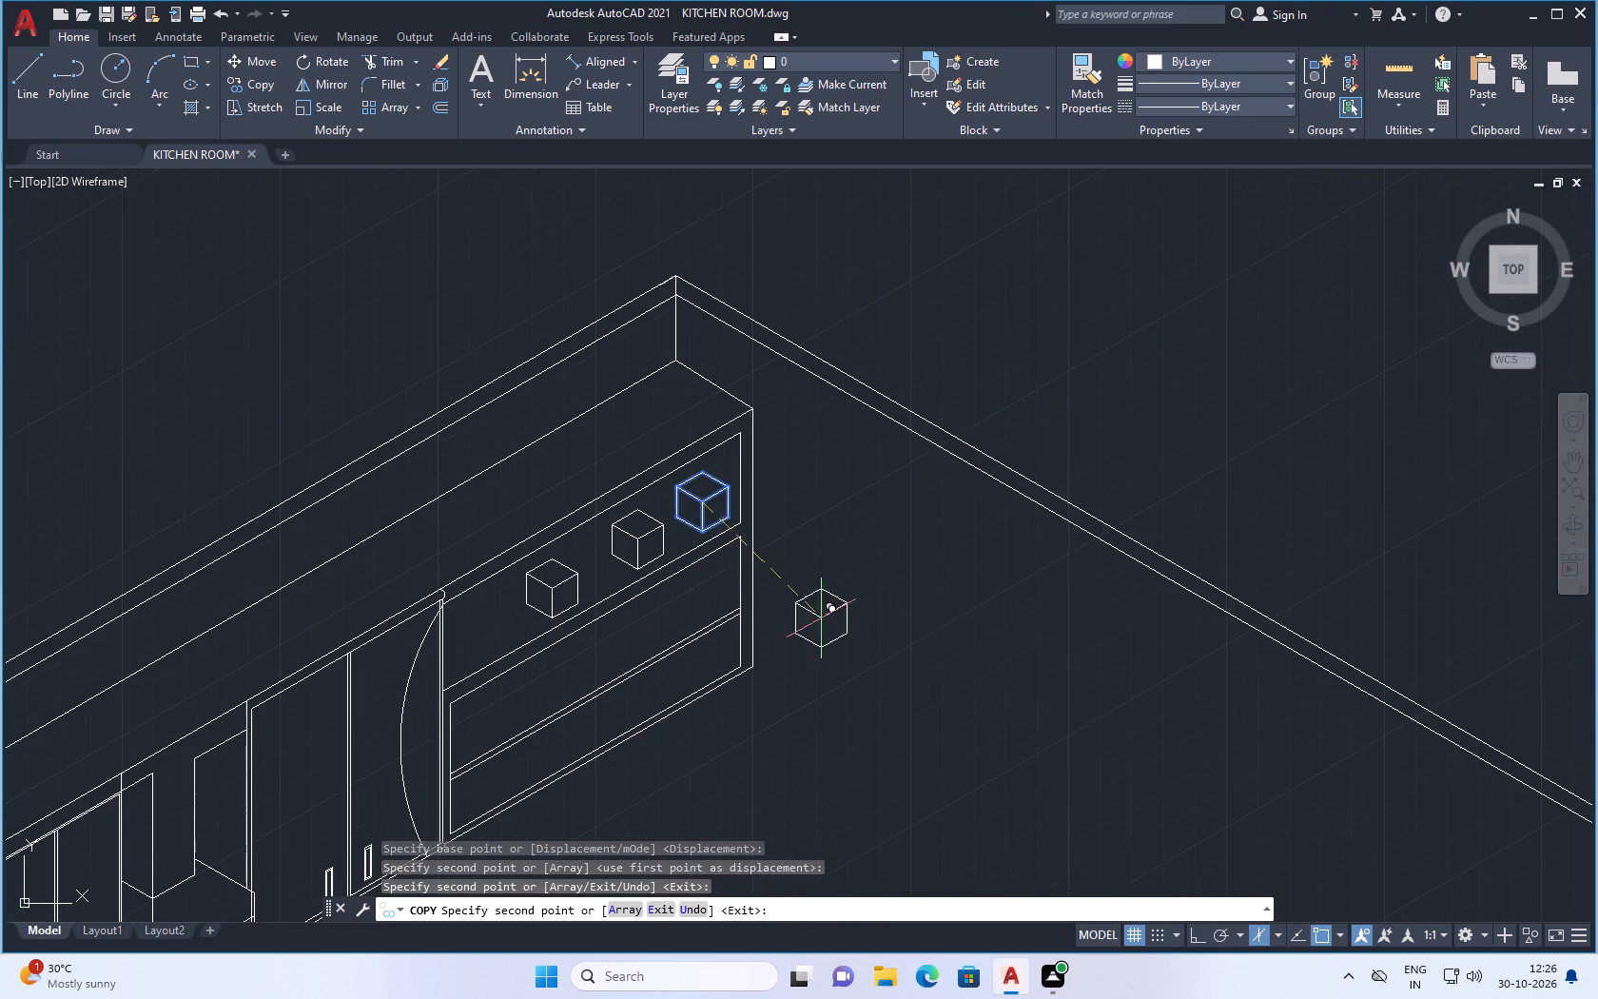
pyautogui.scroll(2, 681, 610)
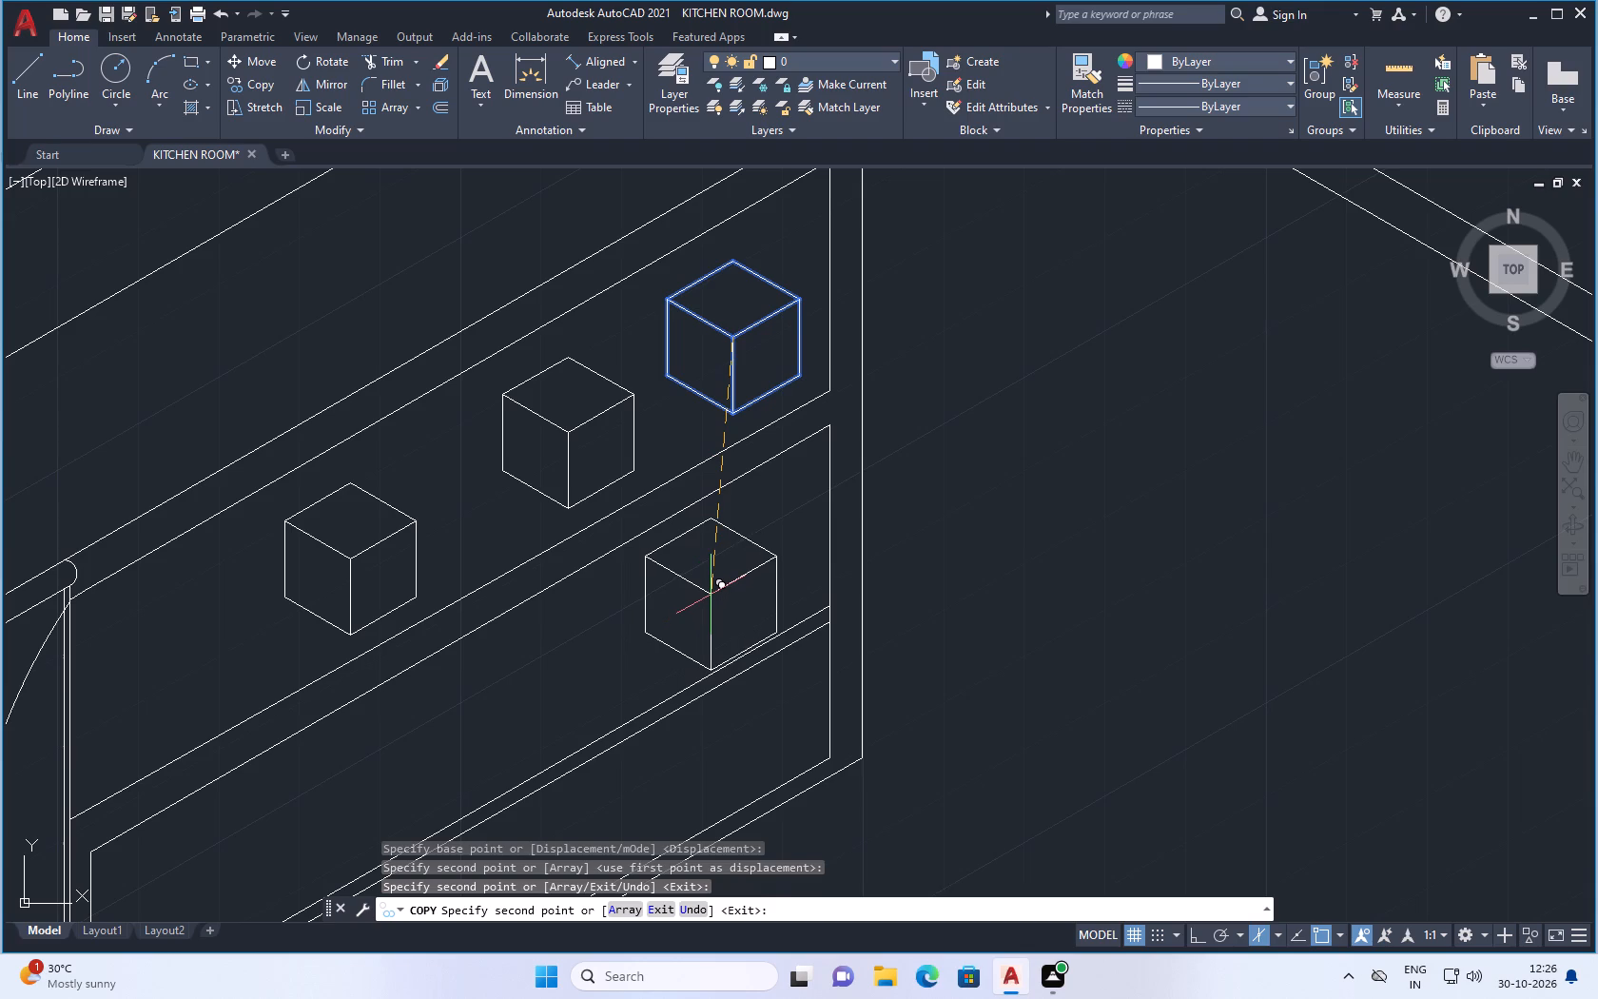
pyautogui.click(711, 584)
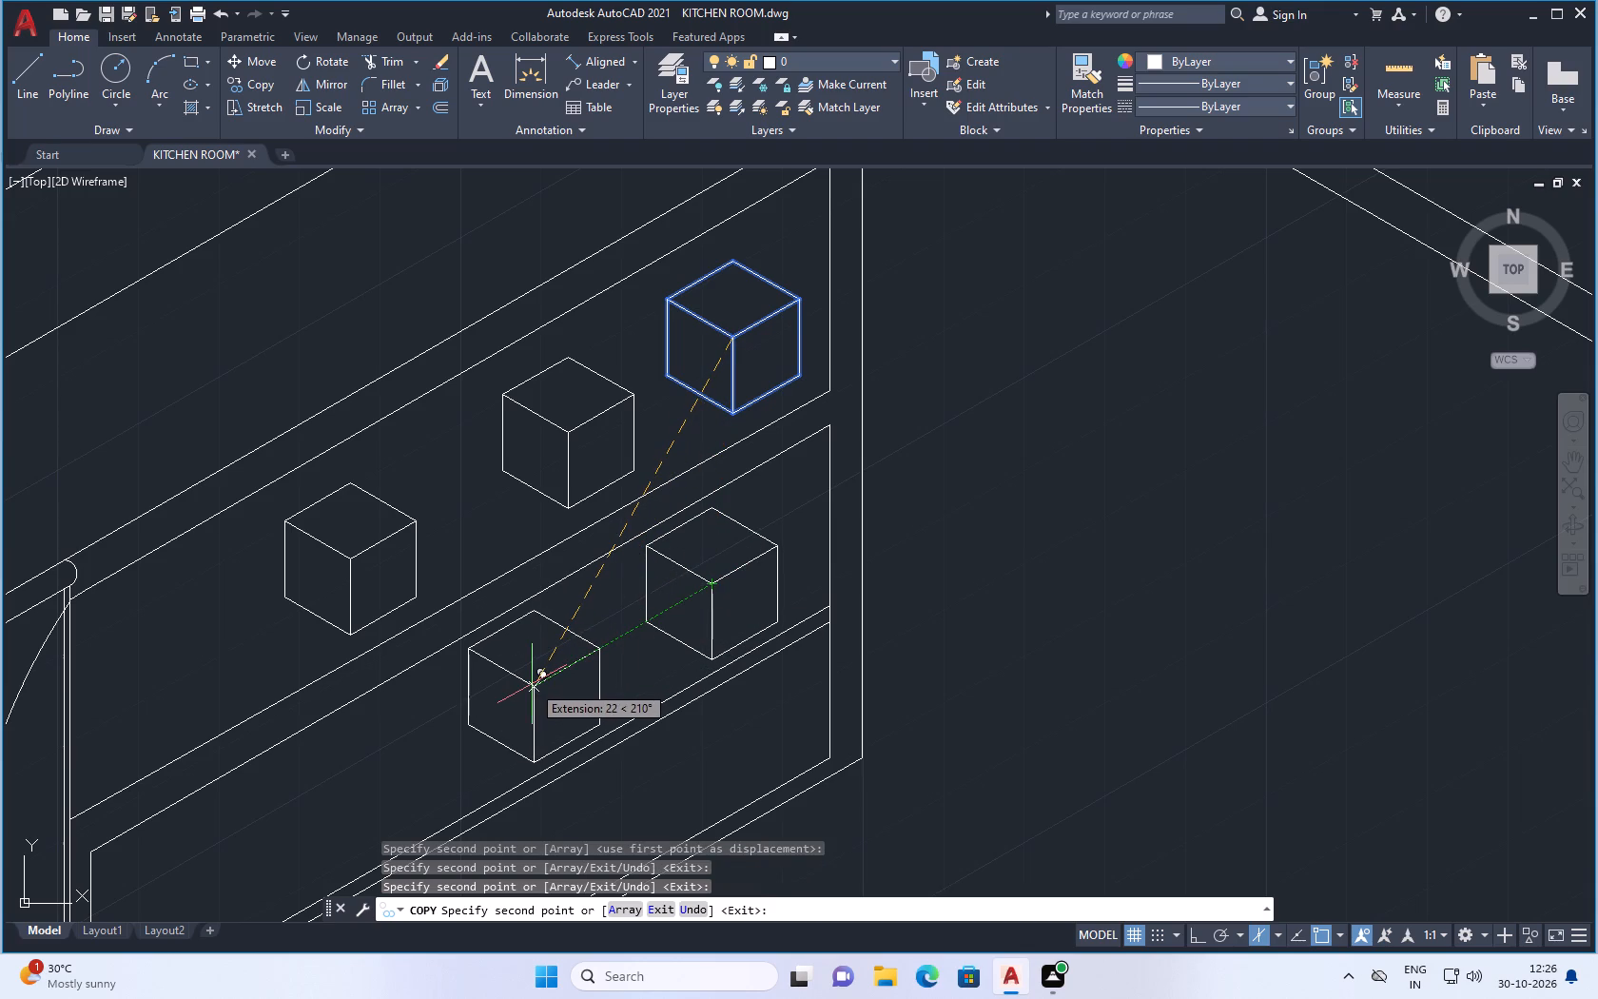
pyautogui.click(532, 684)
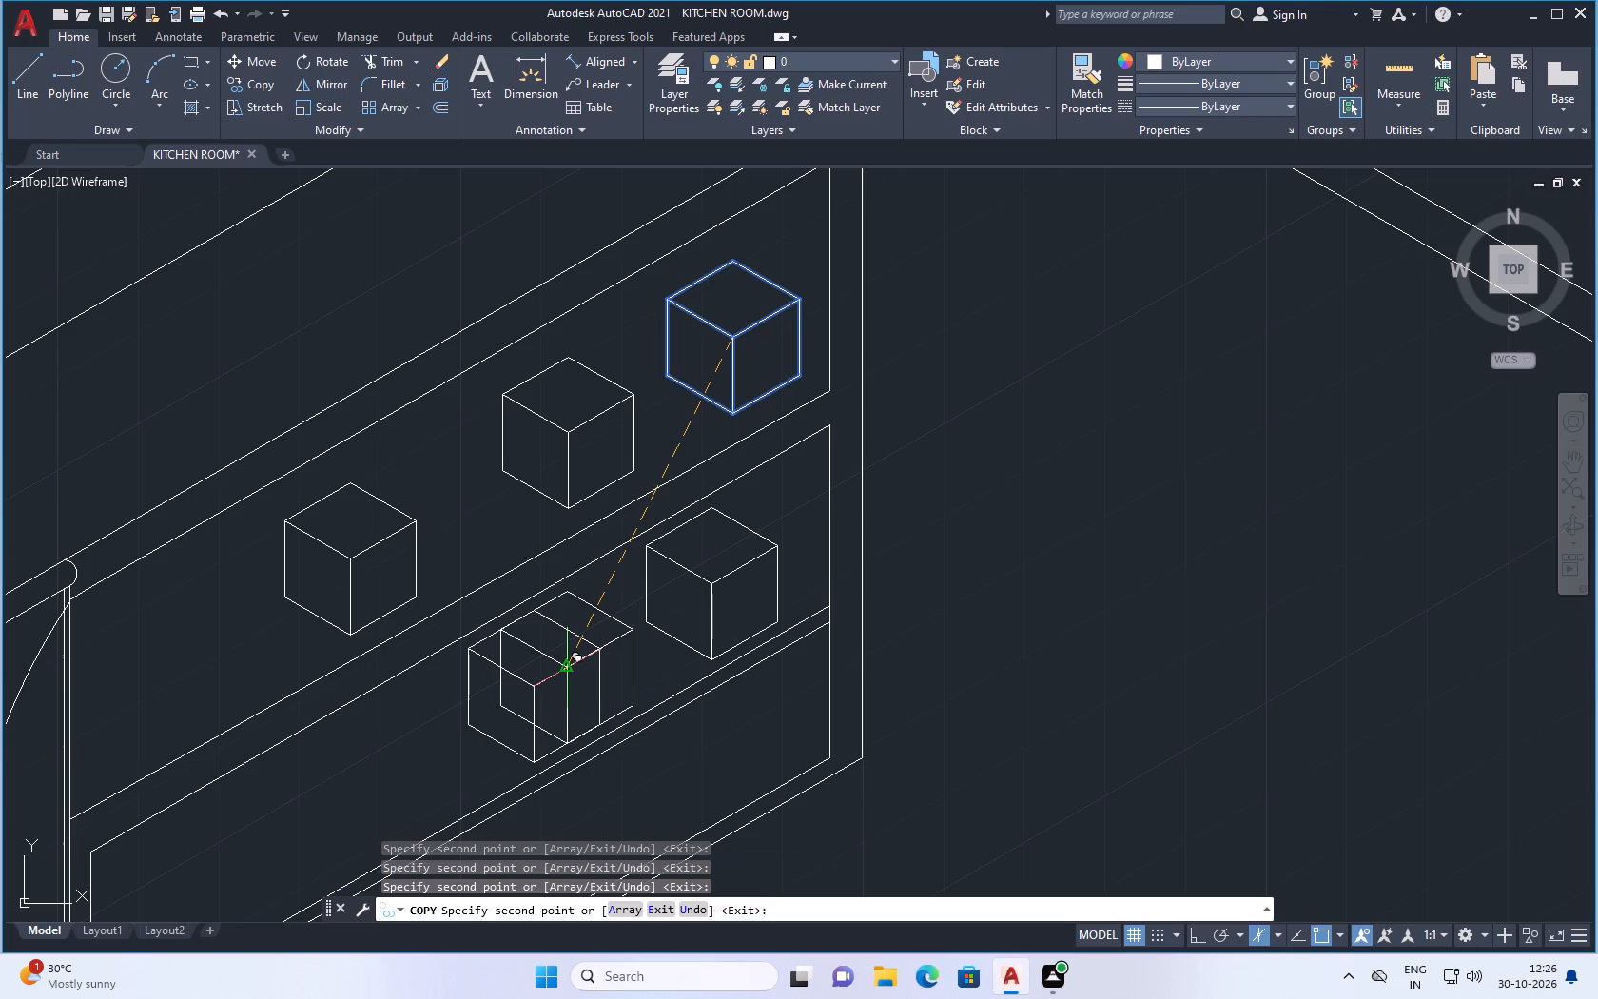
pyautogui.press('Escape')
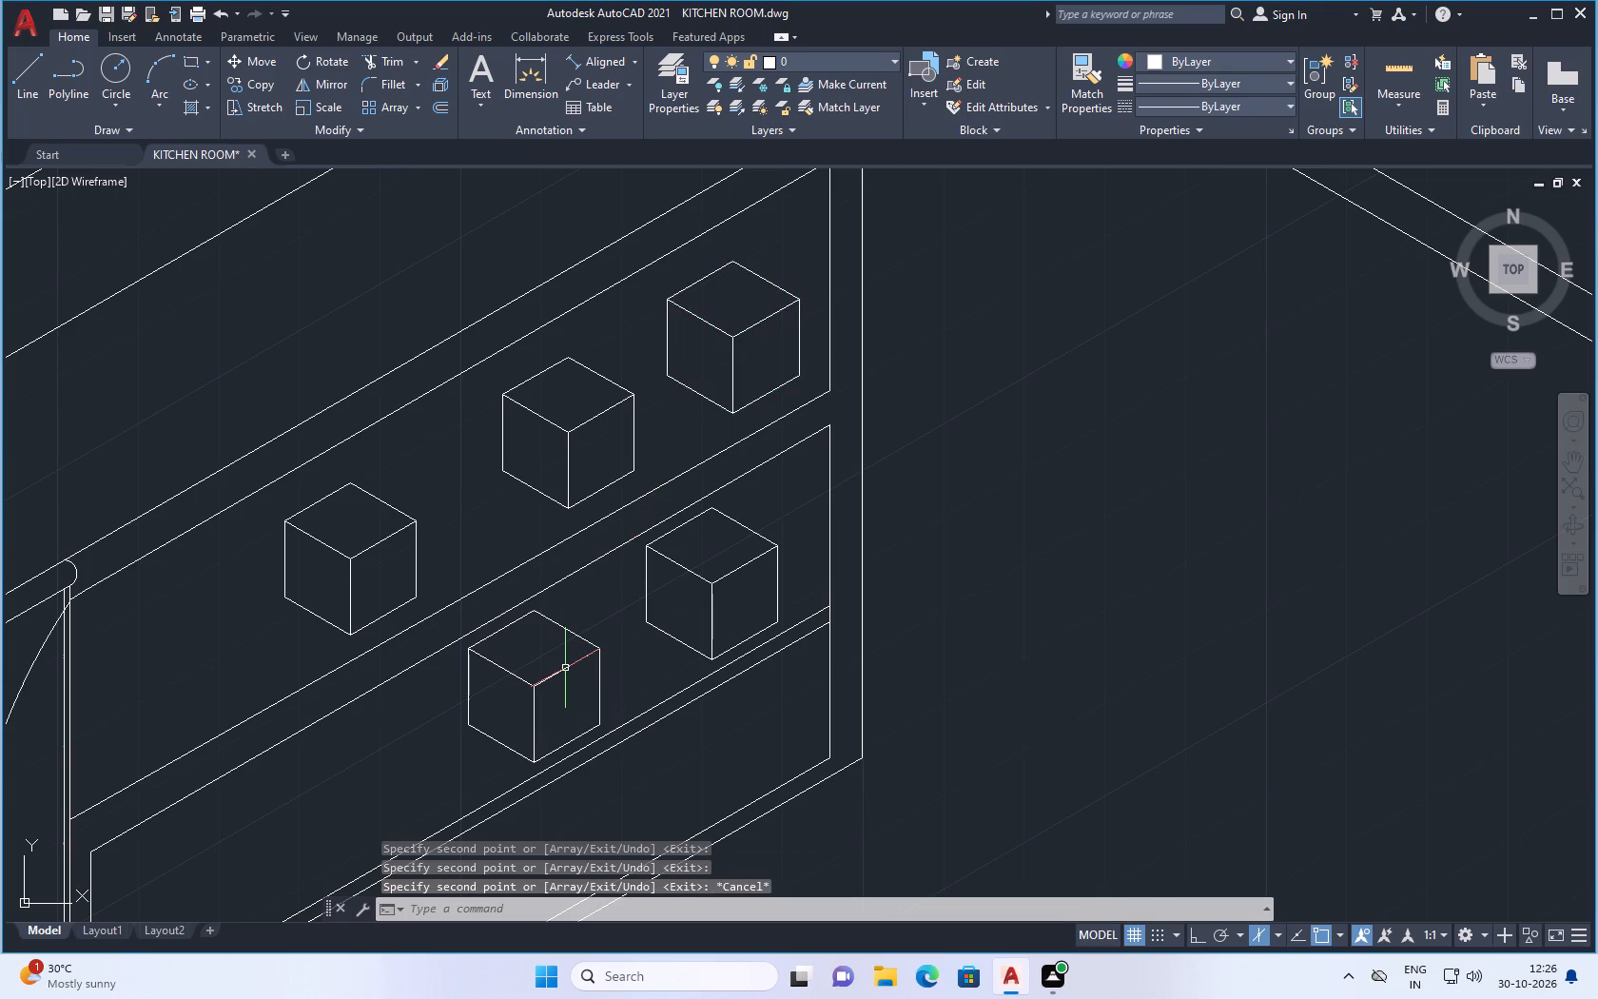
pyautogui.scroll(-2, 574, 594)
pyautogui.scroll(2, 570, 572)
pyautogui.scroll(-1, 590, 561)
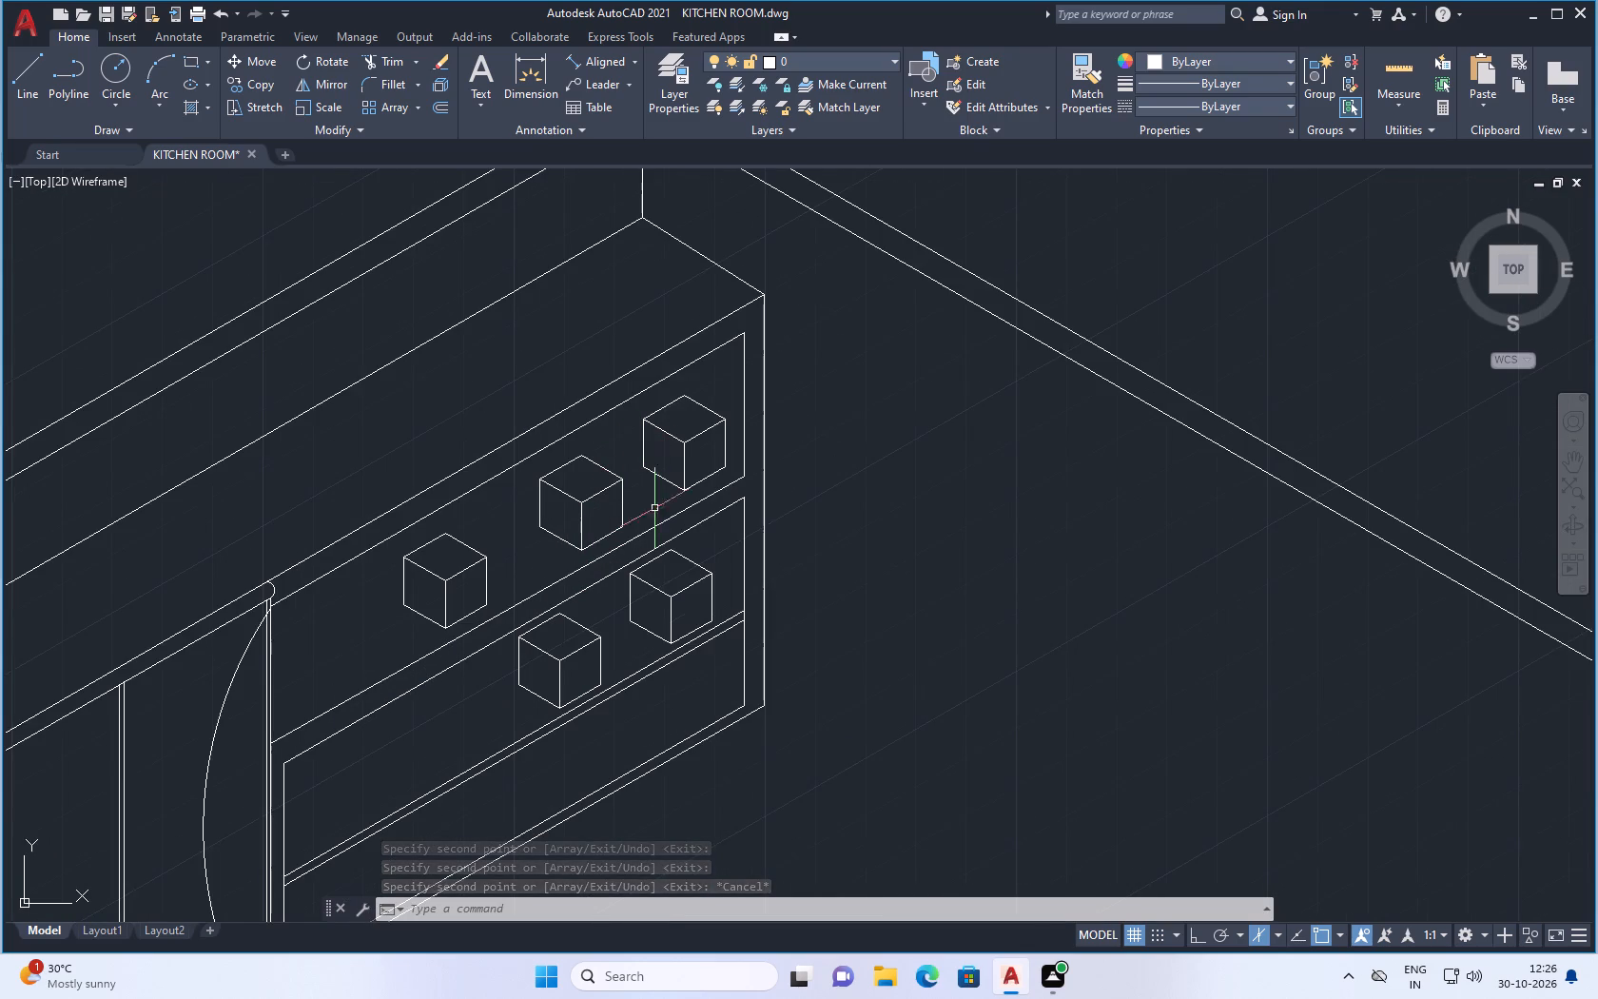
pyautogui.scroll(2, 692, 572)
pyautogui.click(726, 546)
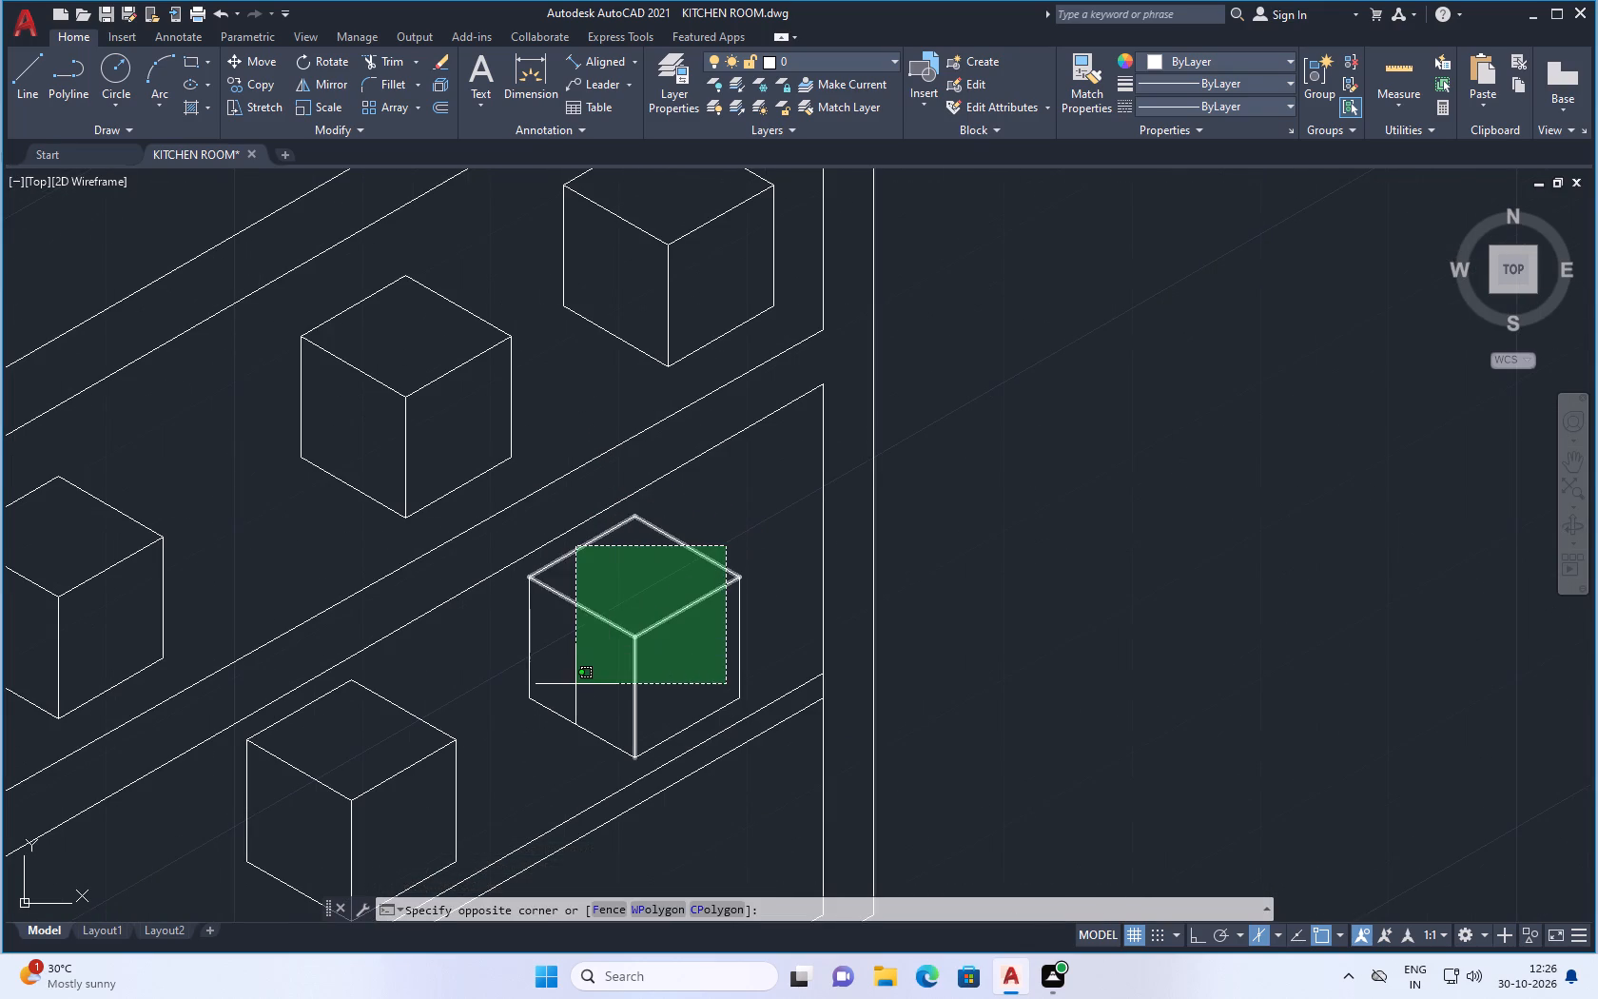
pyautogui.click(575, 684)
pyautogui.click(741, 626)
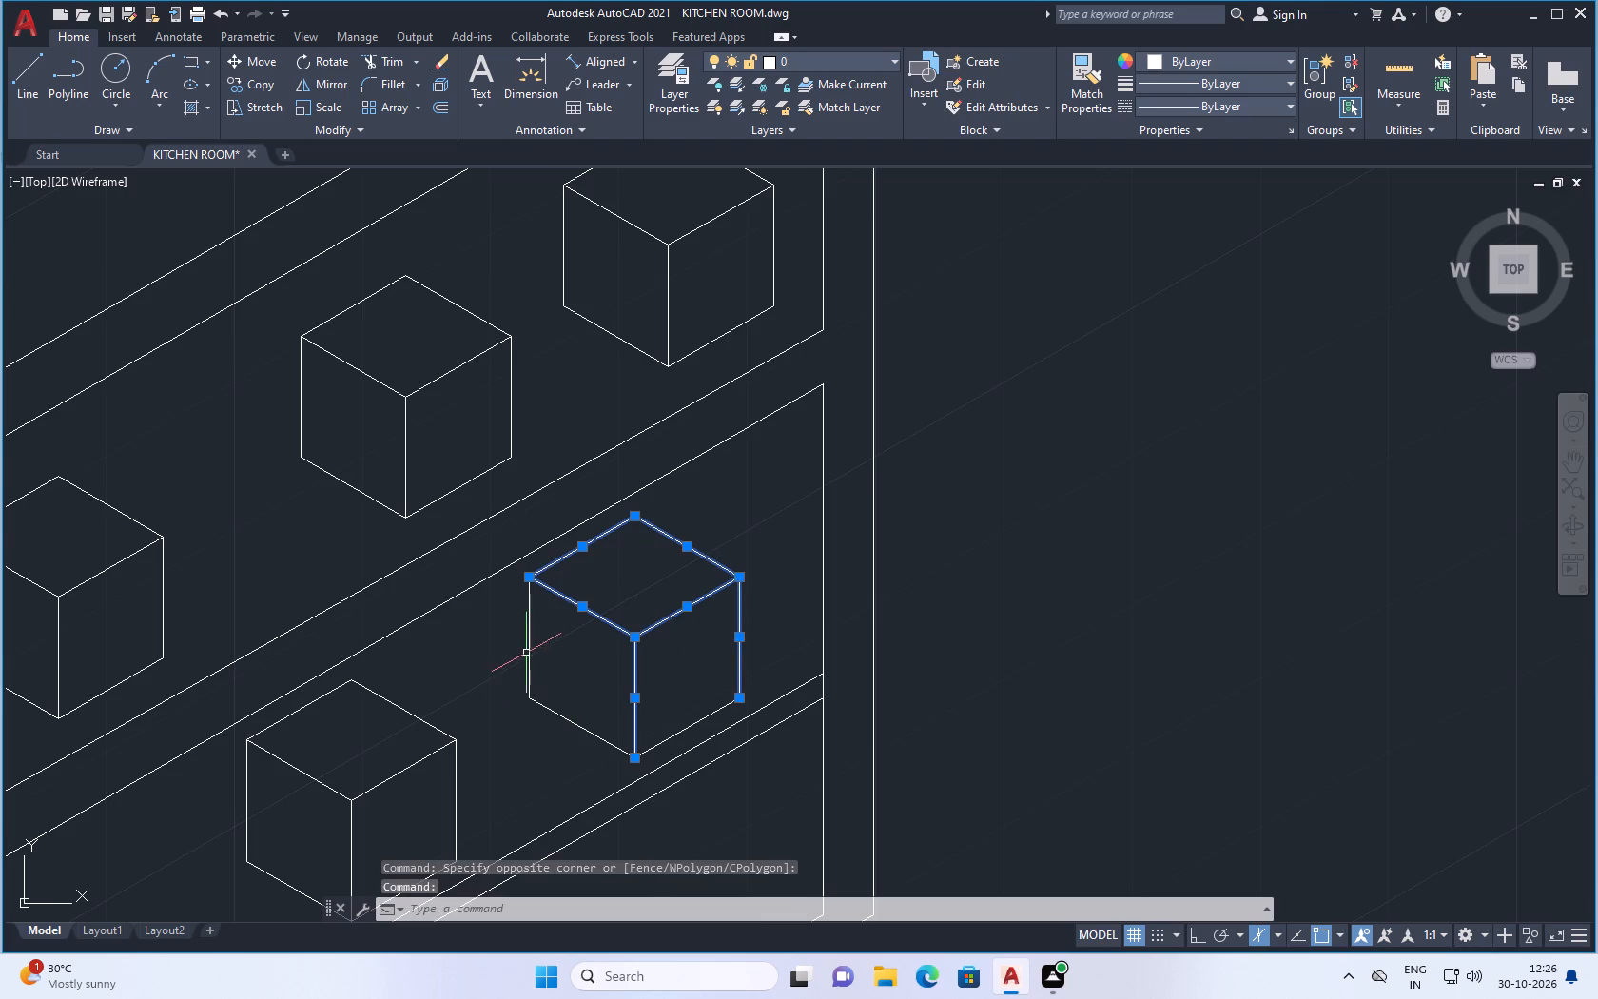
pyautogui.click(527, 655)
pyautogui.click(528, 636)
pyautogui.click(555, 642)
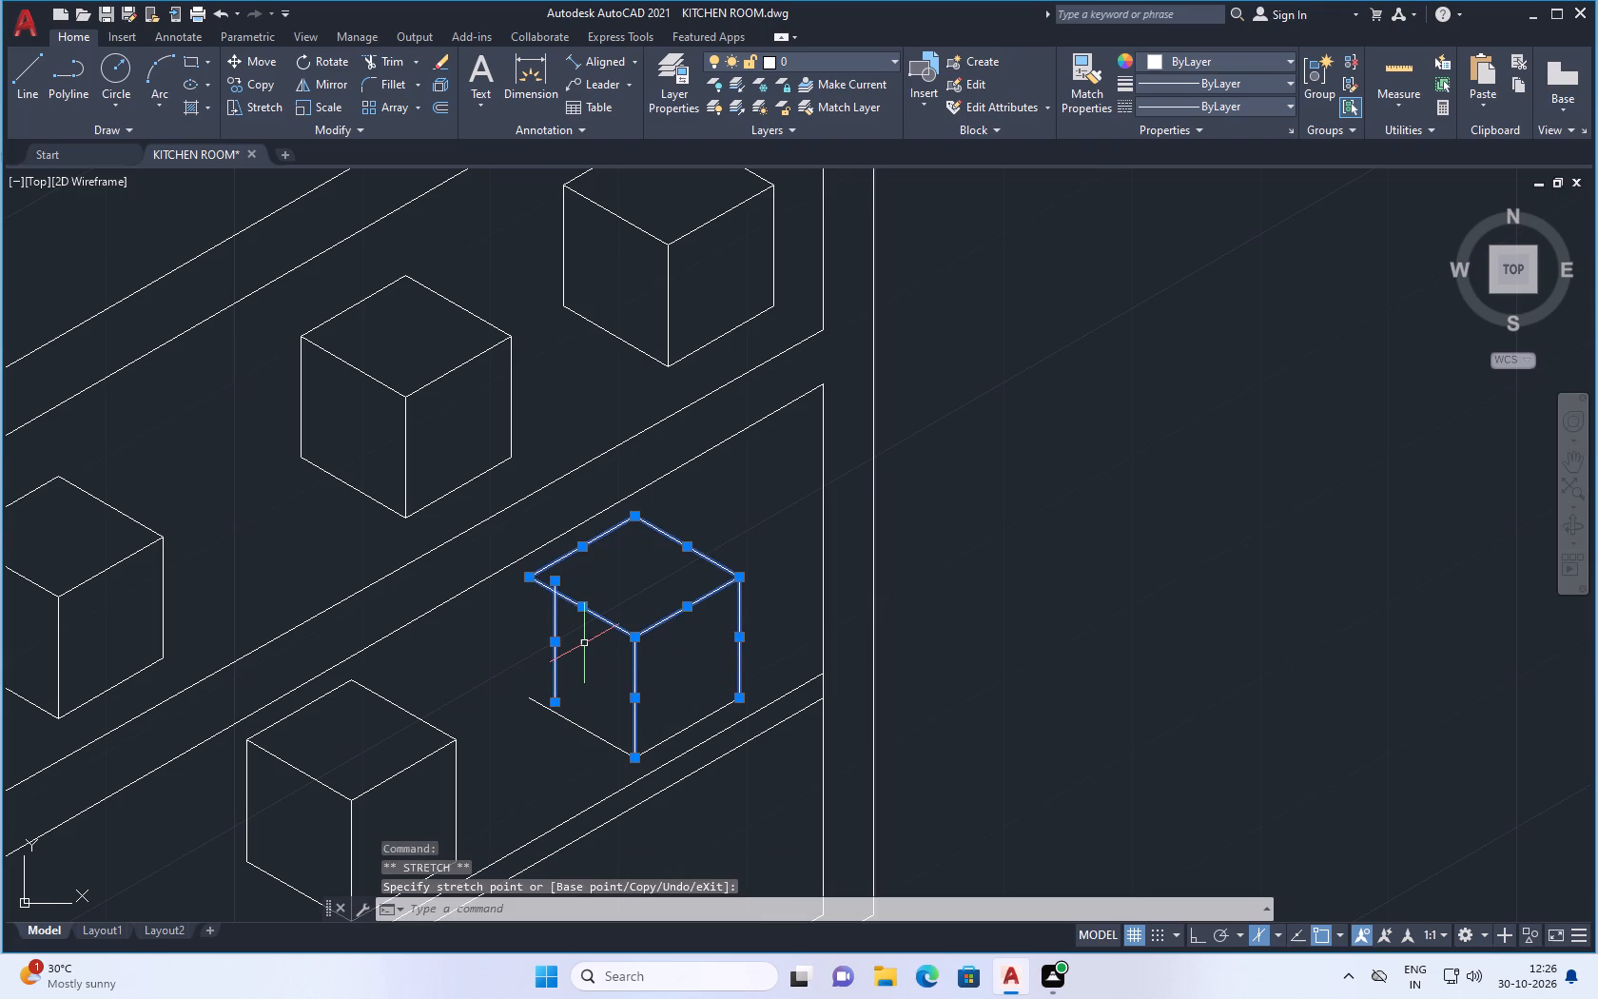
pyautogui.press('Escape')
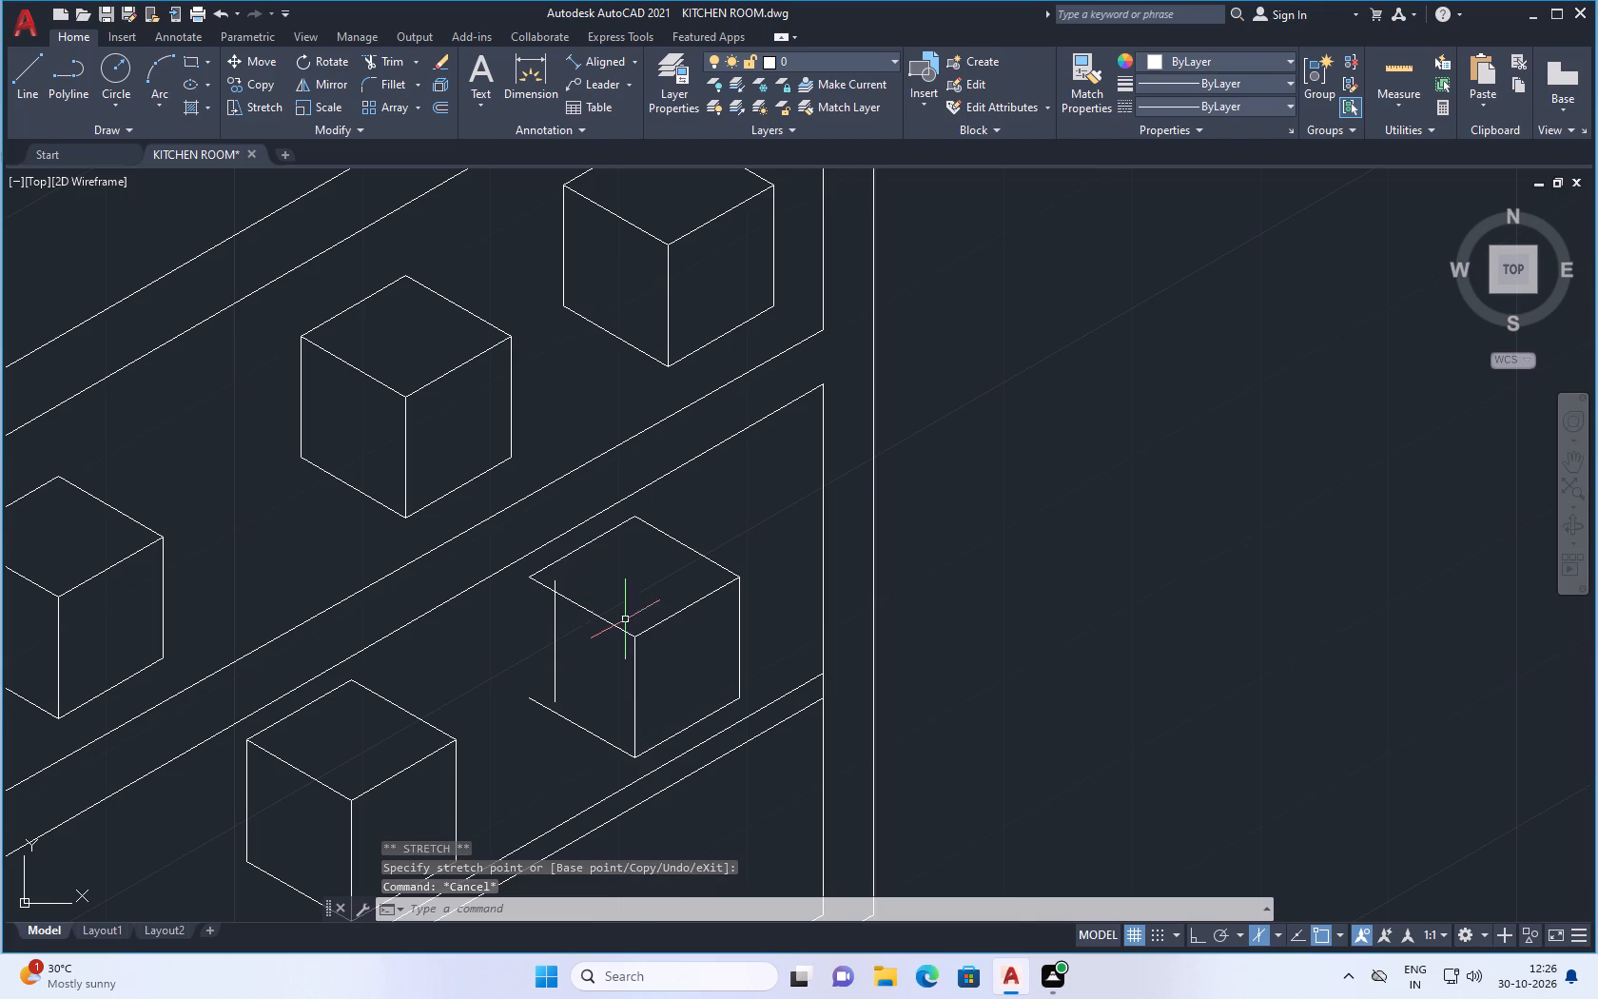
# Erase all nine edges of the cube nearest the cabinet's right end on the lower shelf.
pyautogui.scroll(1, 626, 618)
pyautogui.moveTo(784, 480); pyautogui.dragTo(743, 502)
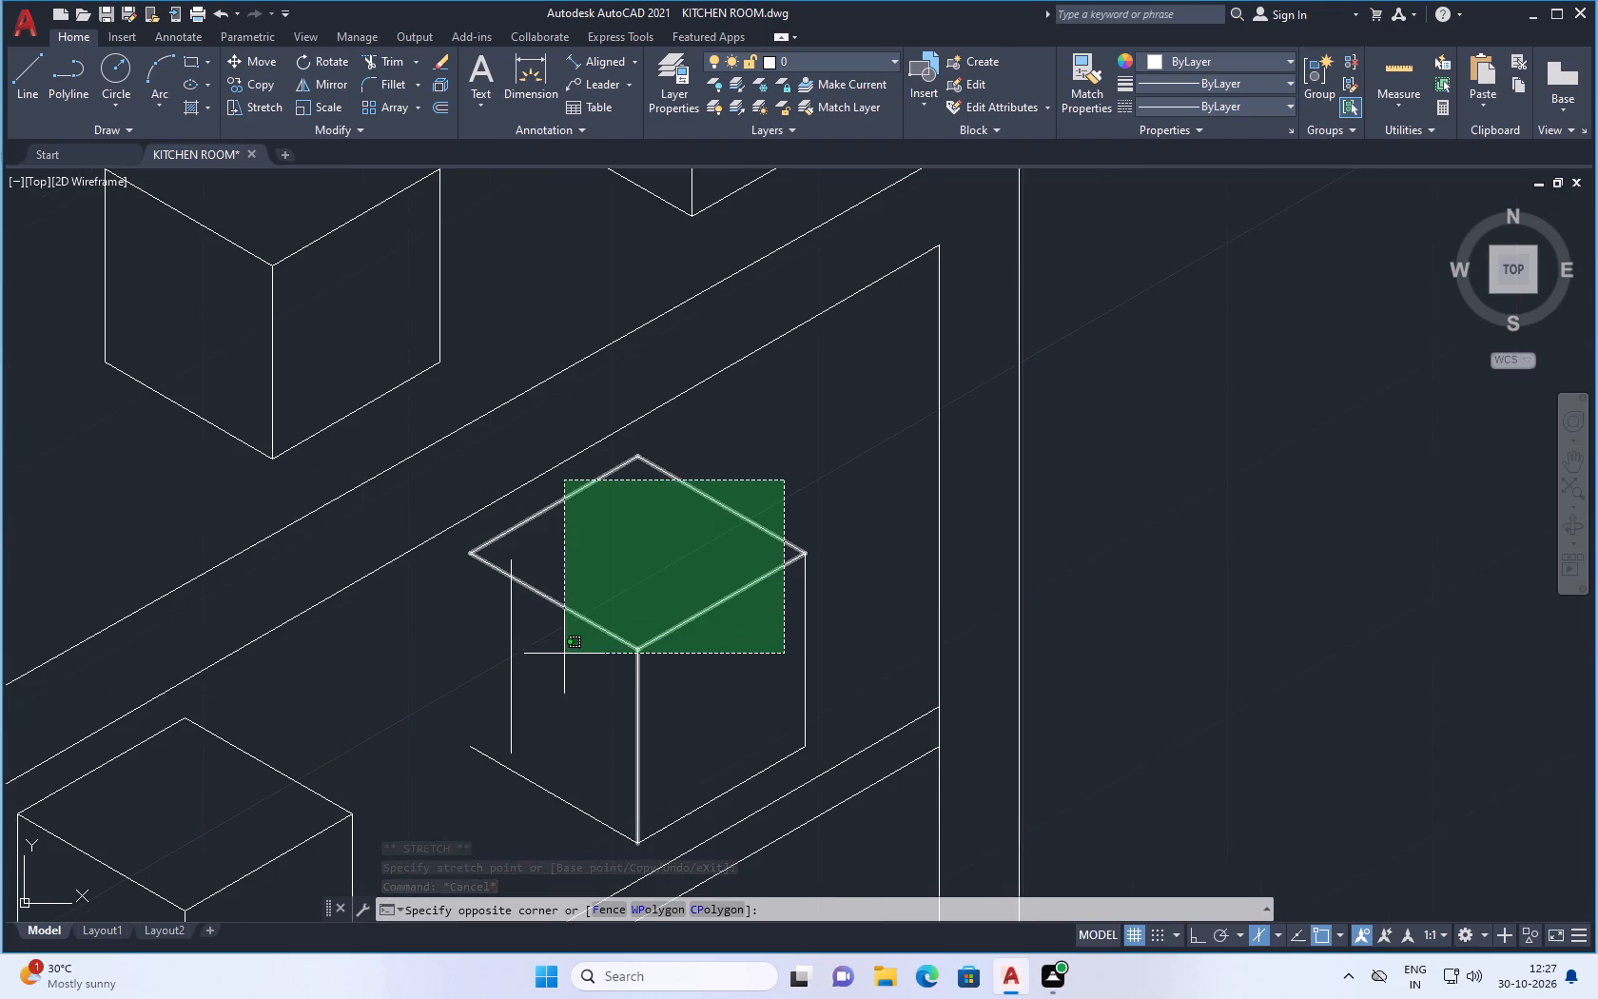
pyautogui.click(598, 651)
pyautogui.click(557, 501)
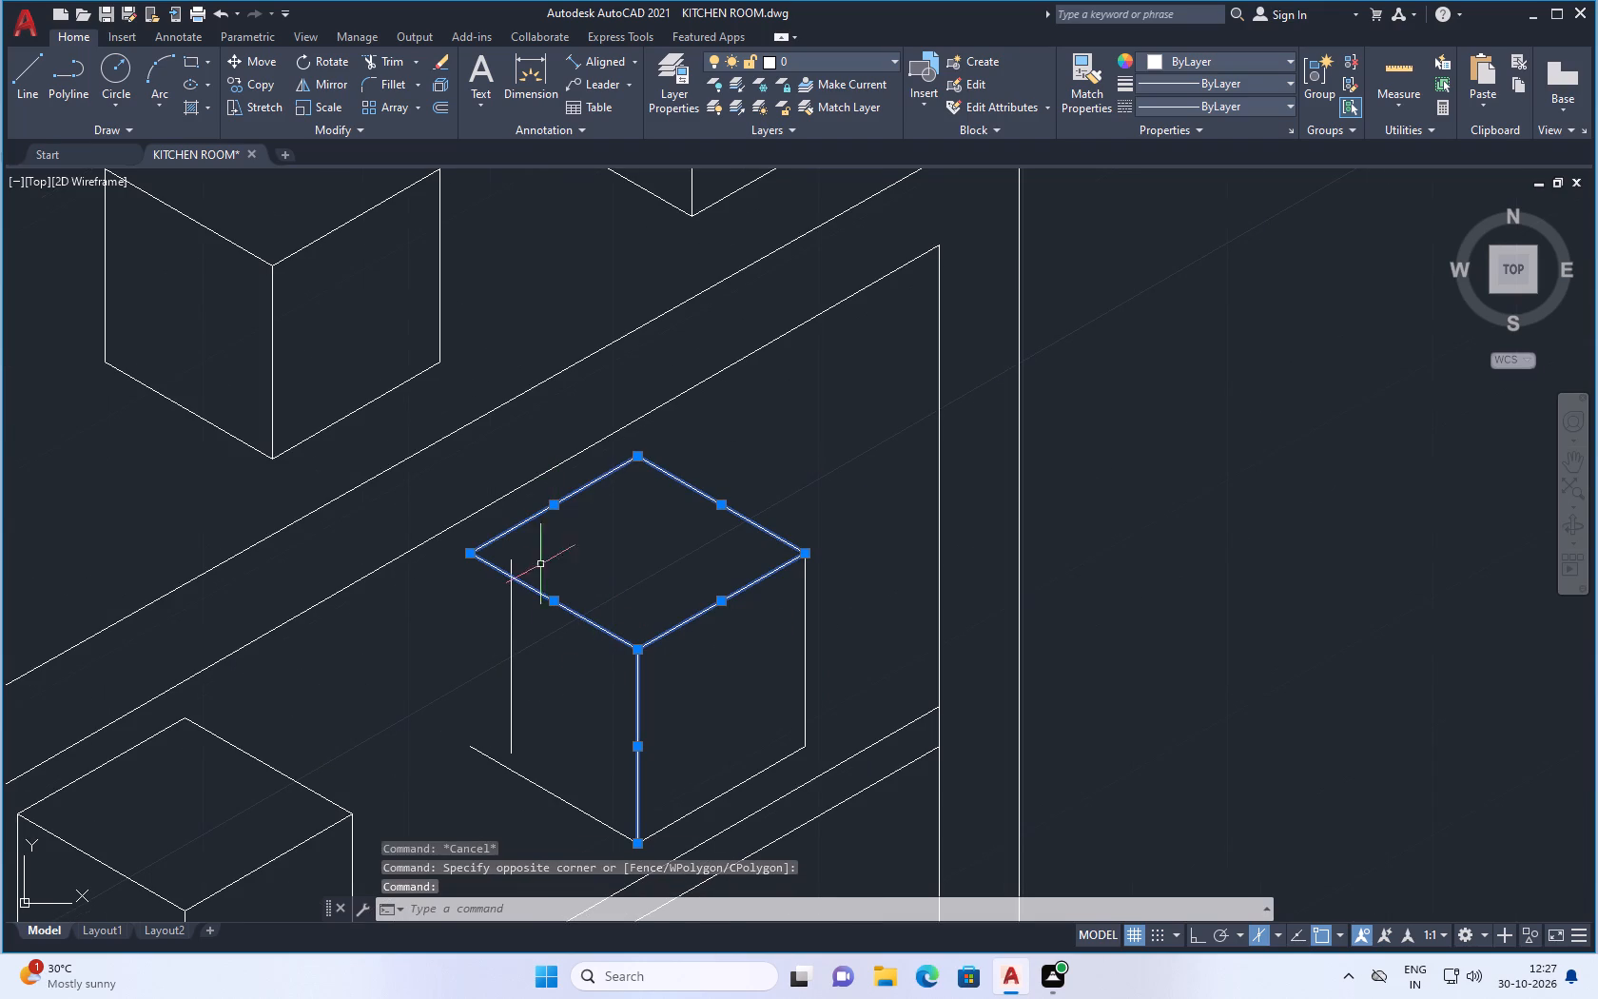
pyautogui.moveTo(527, 610); pyautogui.dragTo(520, 623)
pyautogui.click(490, 647)
pyautogui.moveTo(528, 734); pyautogui.dragTo(518, 766)
pyautogui.click(504, 779)
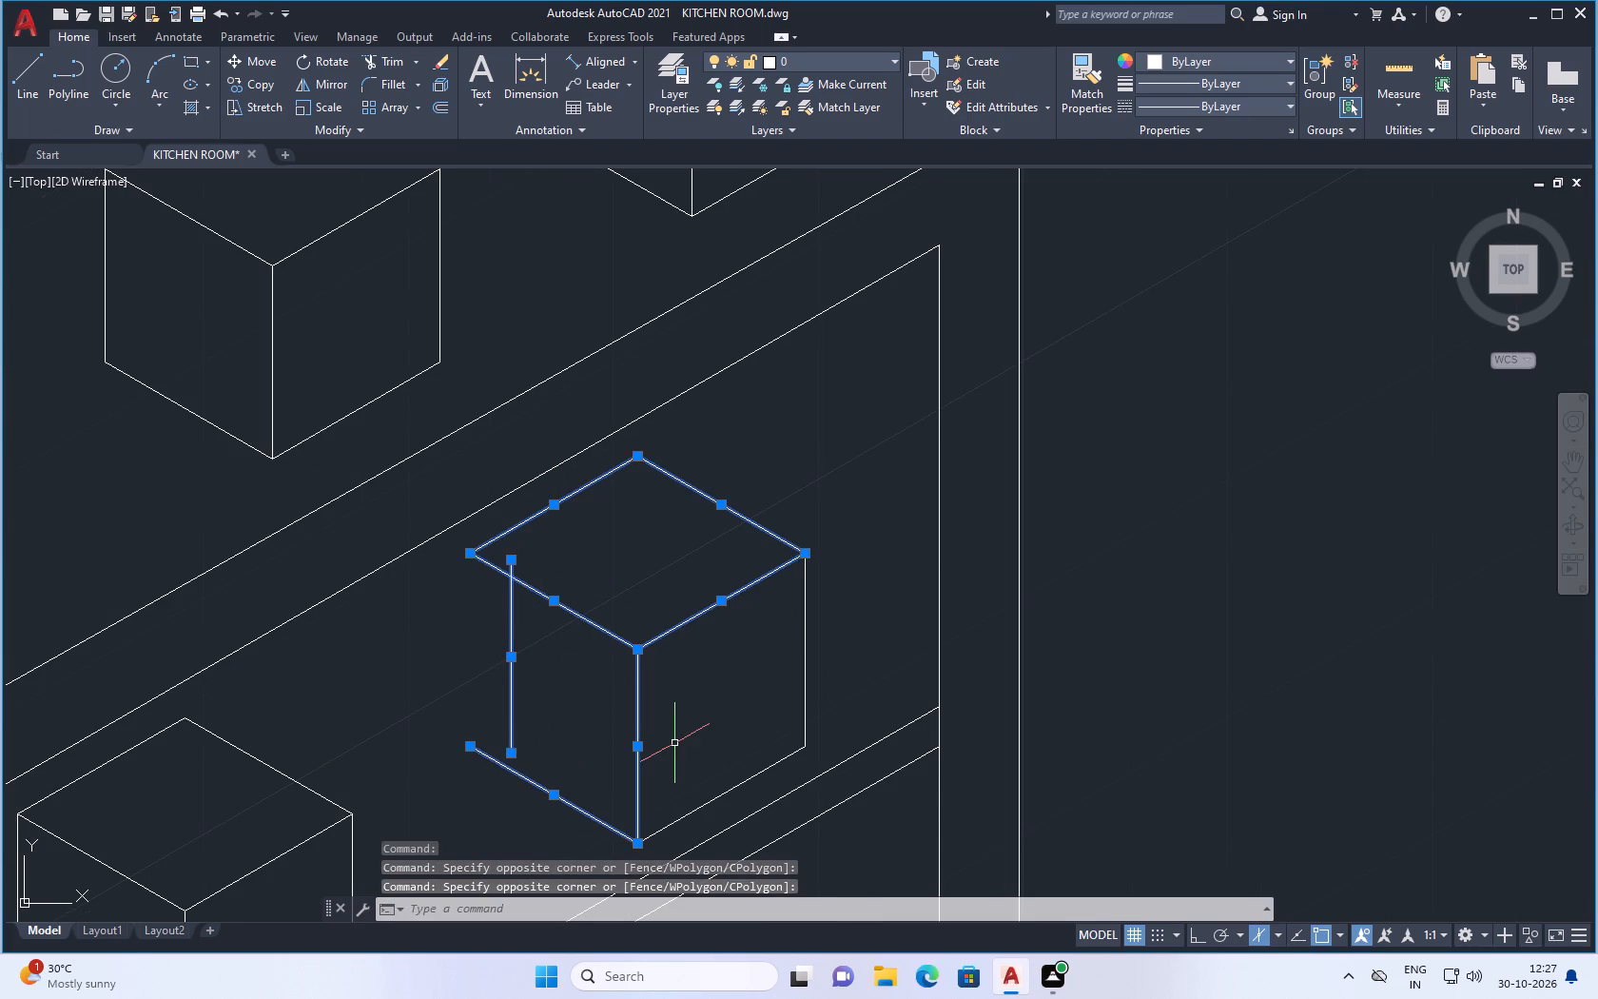
pyautogui.click(696, 809)
pyautogui.click(795, 647)
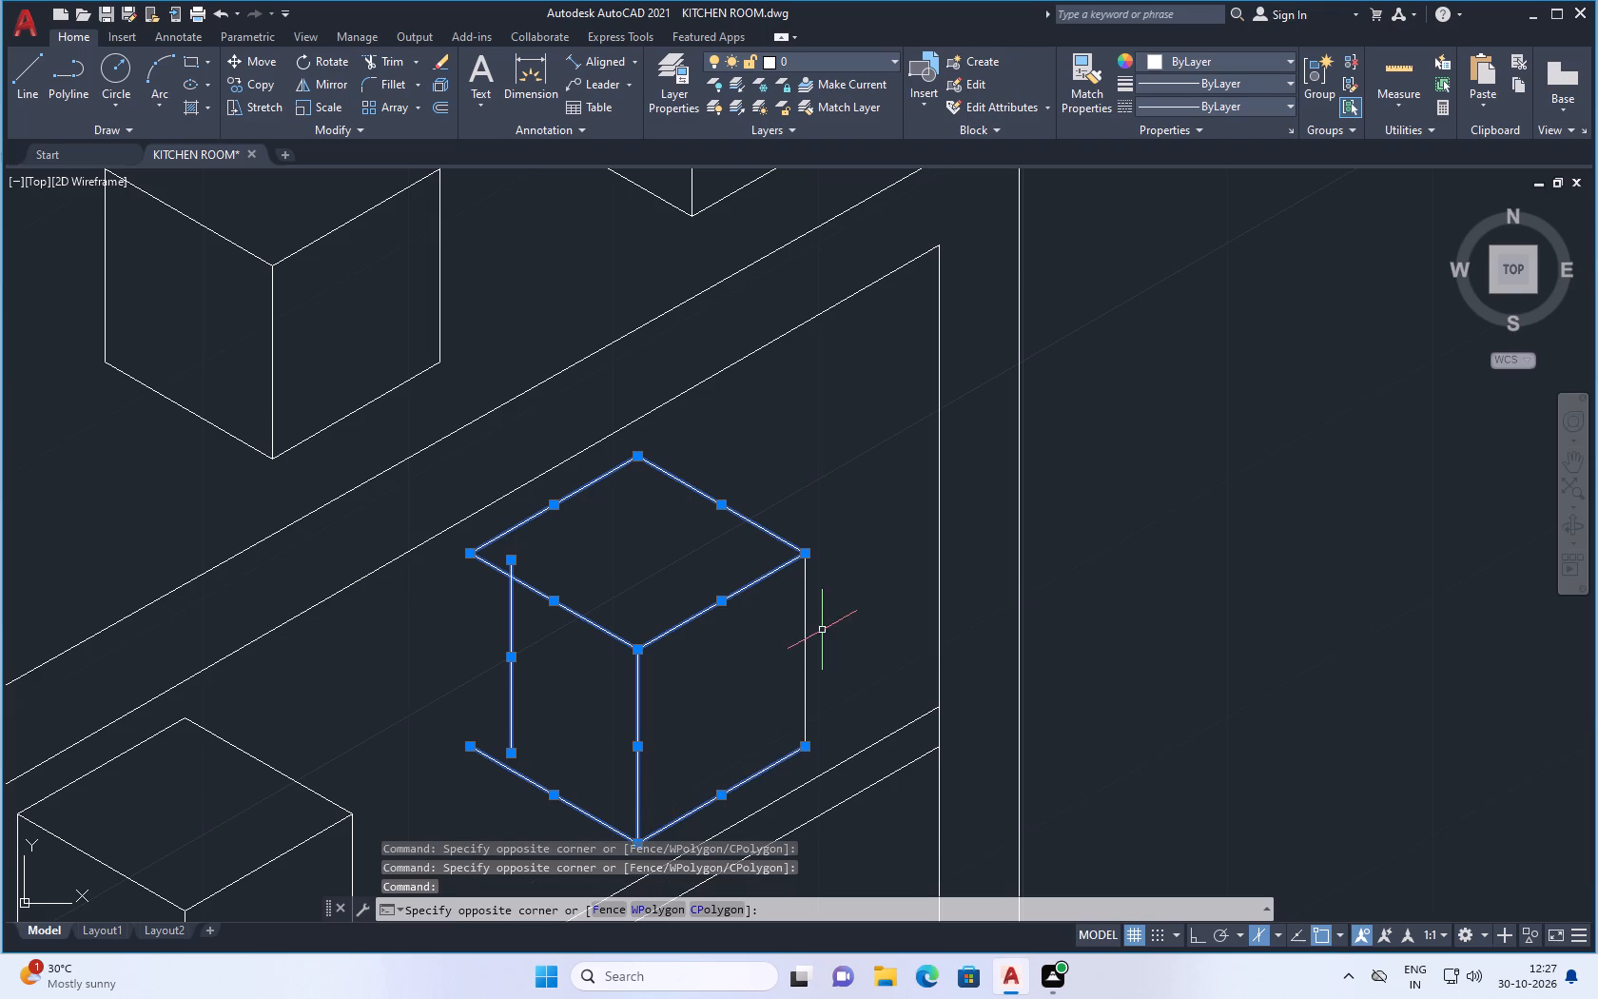
pyautogui.click(822, 630)
pyautogui.moveTo(809, 637); pyautogui.dragTo(794, 646)
pyautogui.click(790, 649)
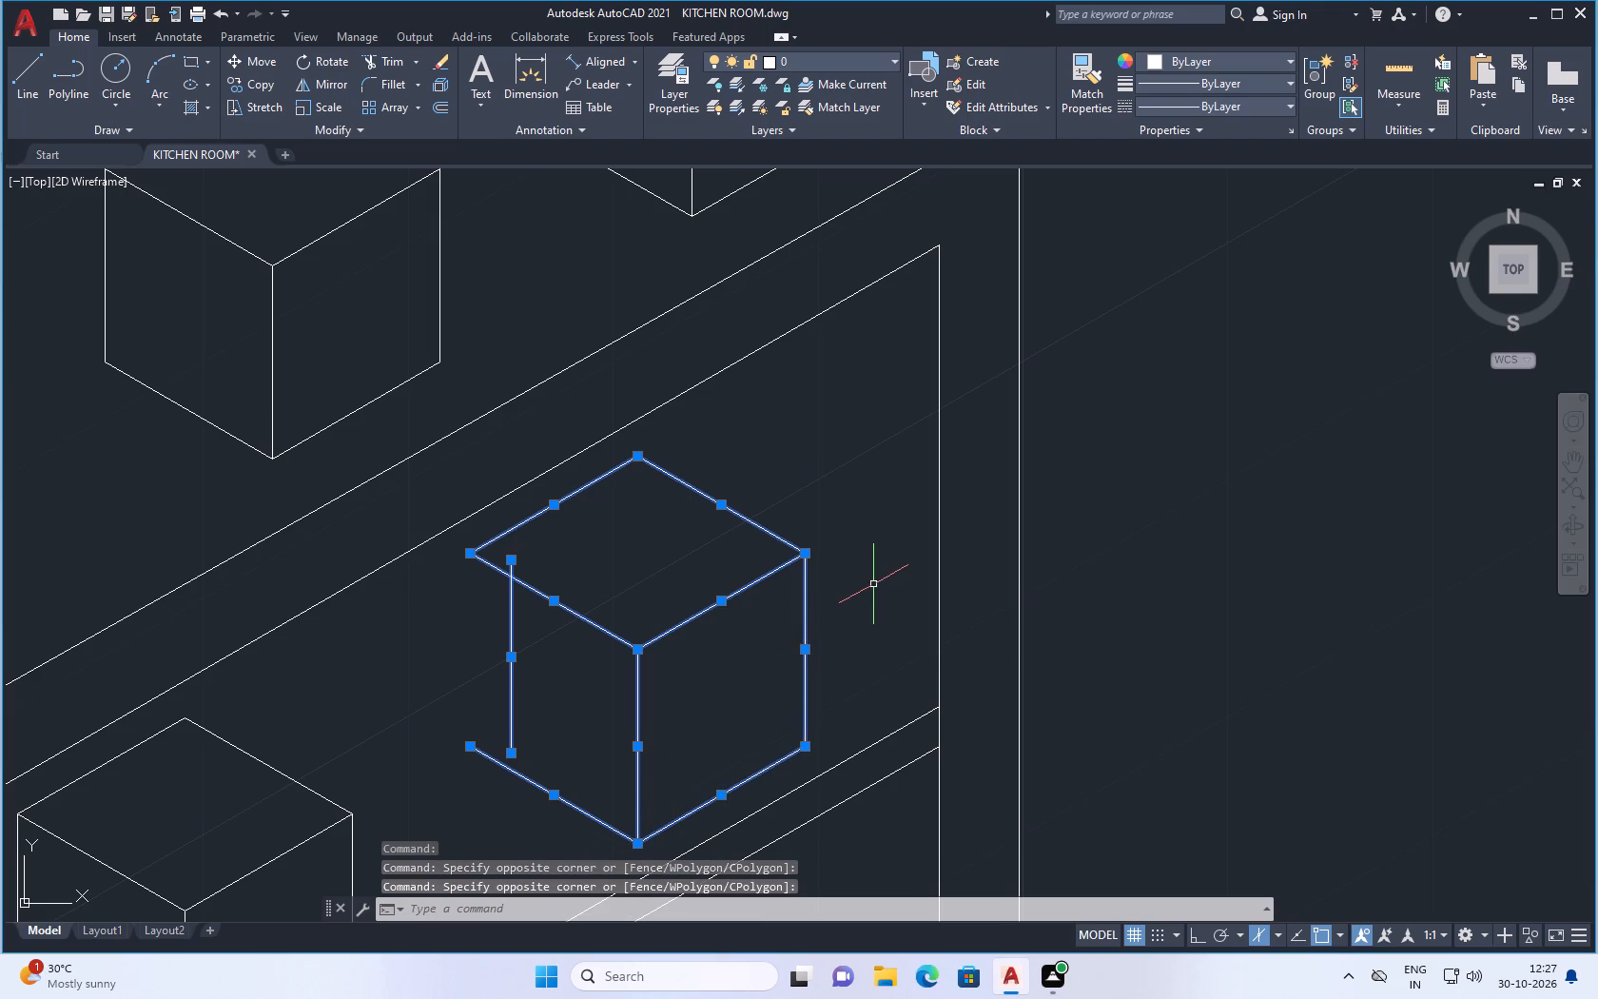
pyautogui.press('Delete')
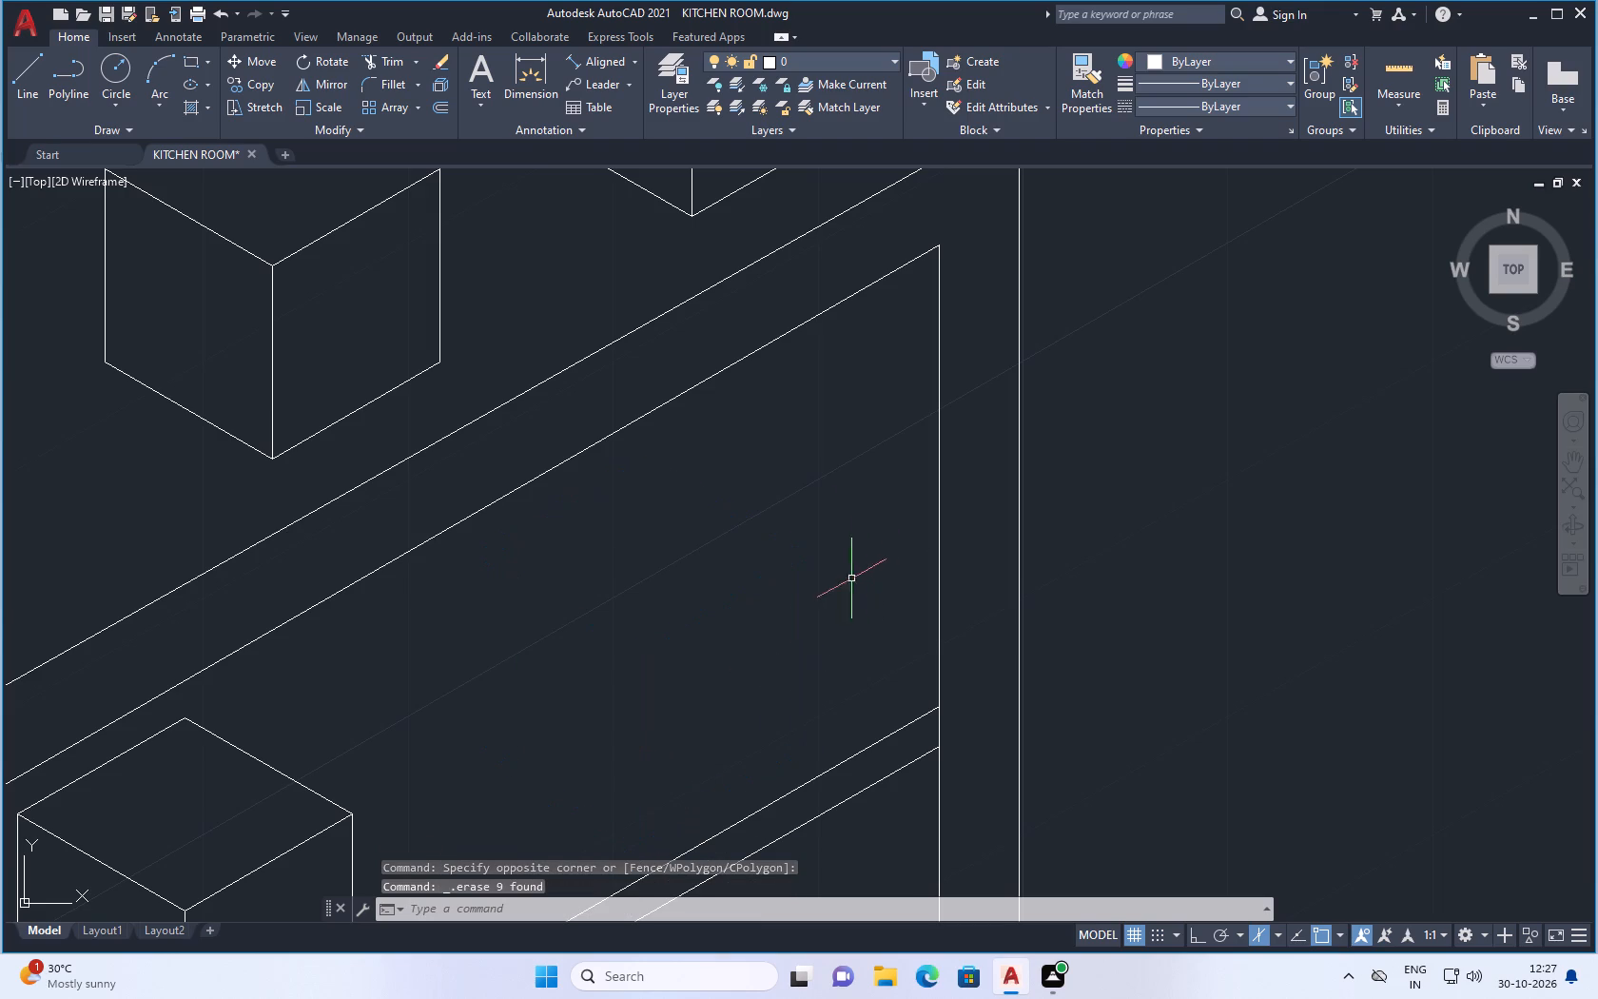
# Scale the remaining lower-shelf cube down to a little over half its size about a point beside its front vertical edge.
pyautogui.scroll(-3, 823, 535)
pyautogui.scroll(2, 719, 635)
pyautogui.scroll(1, 647, 506)
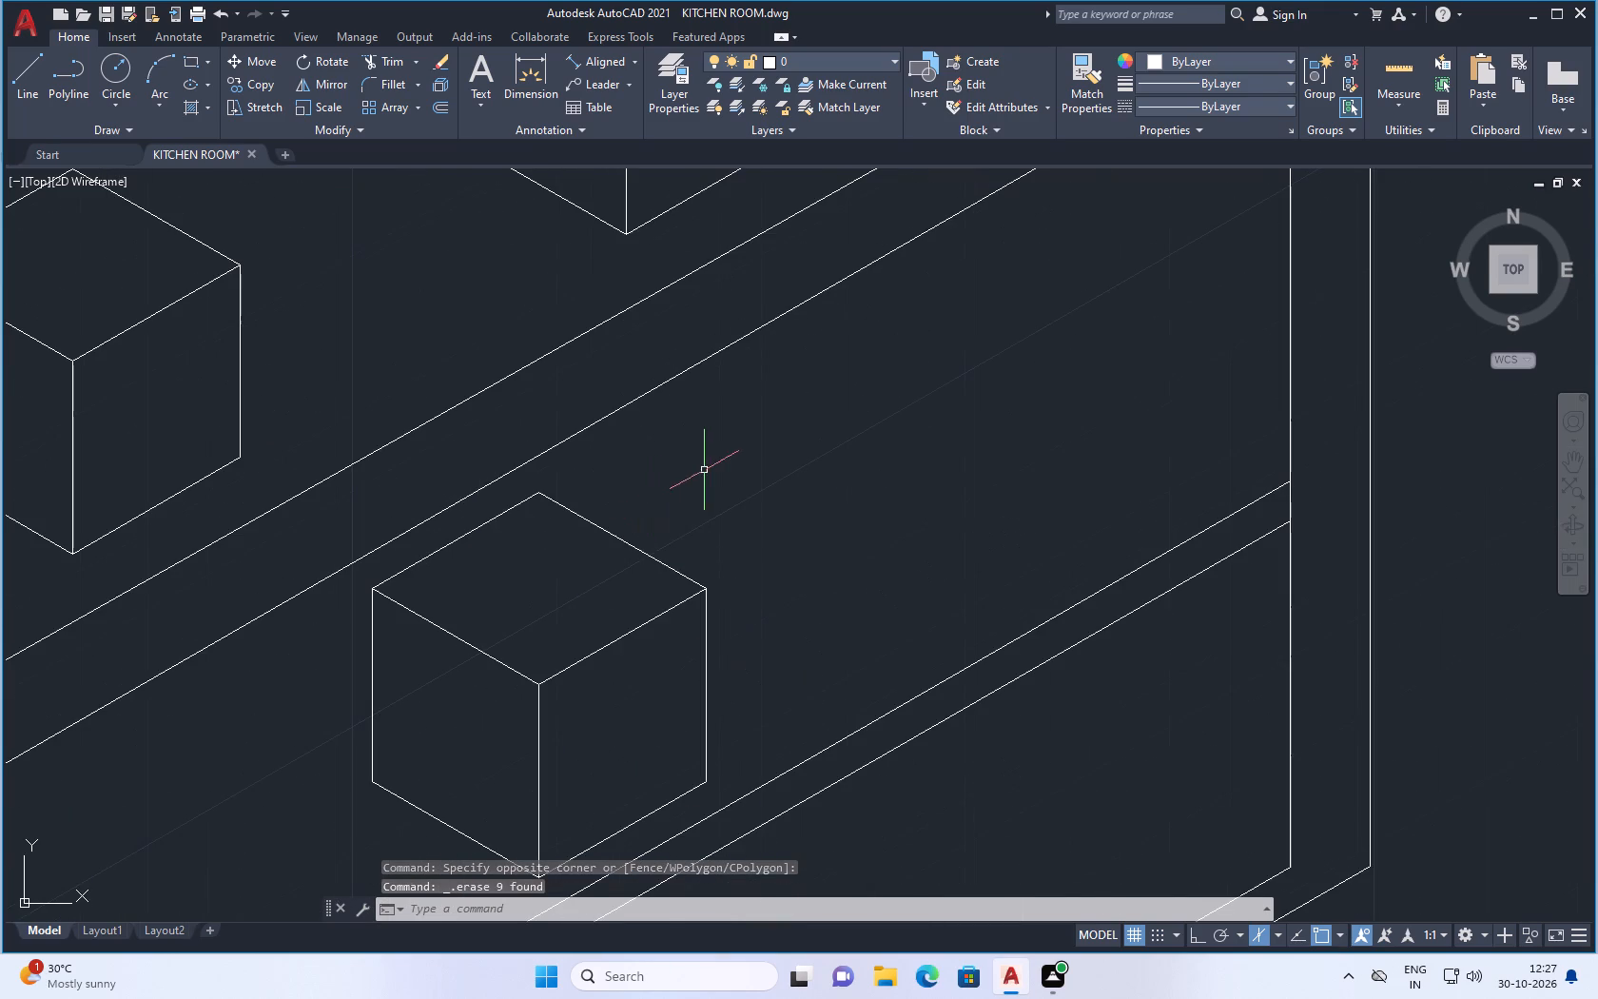
pyautogui.moveTo(704, 470); pyautogui.dragTo(687, 501)
pyautogui.click(568, 717)
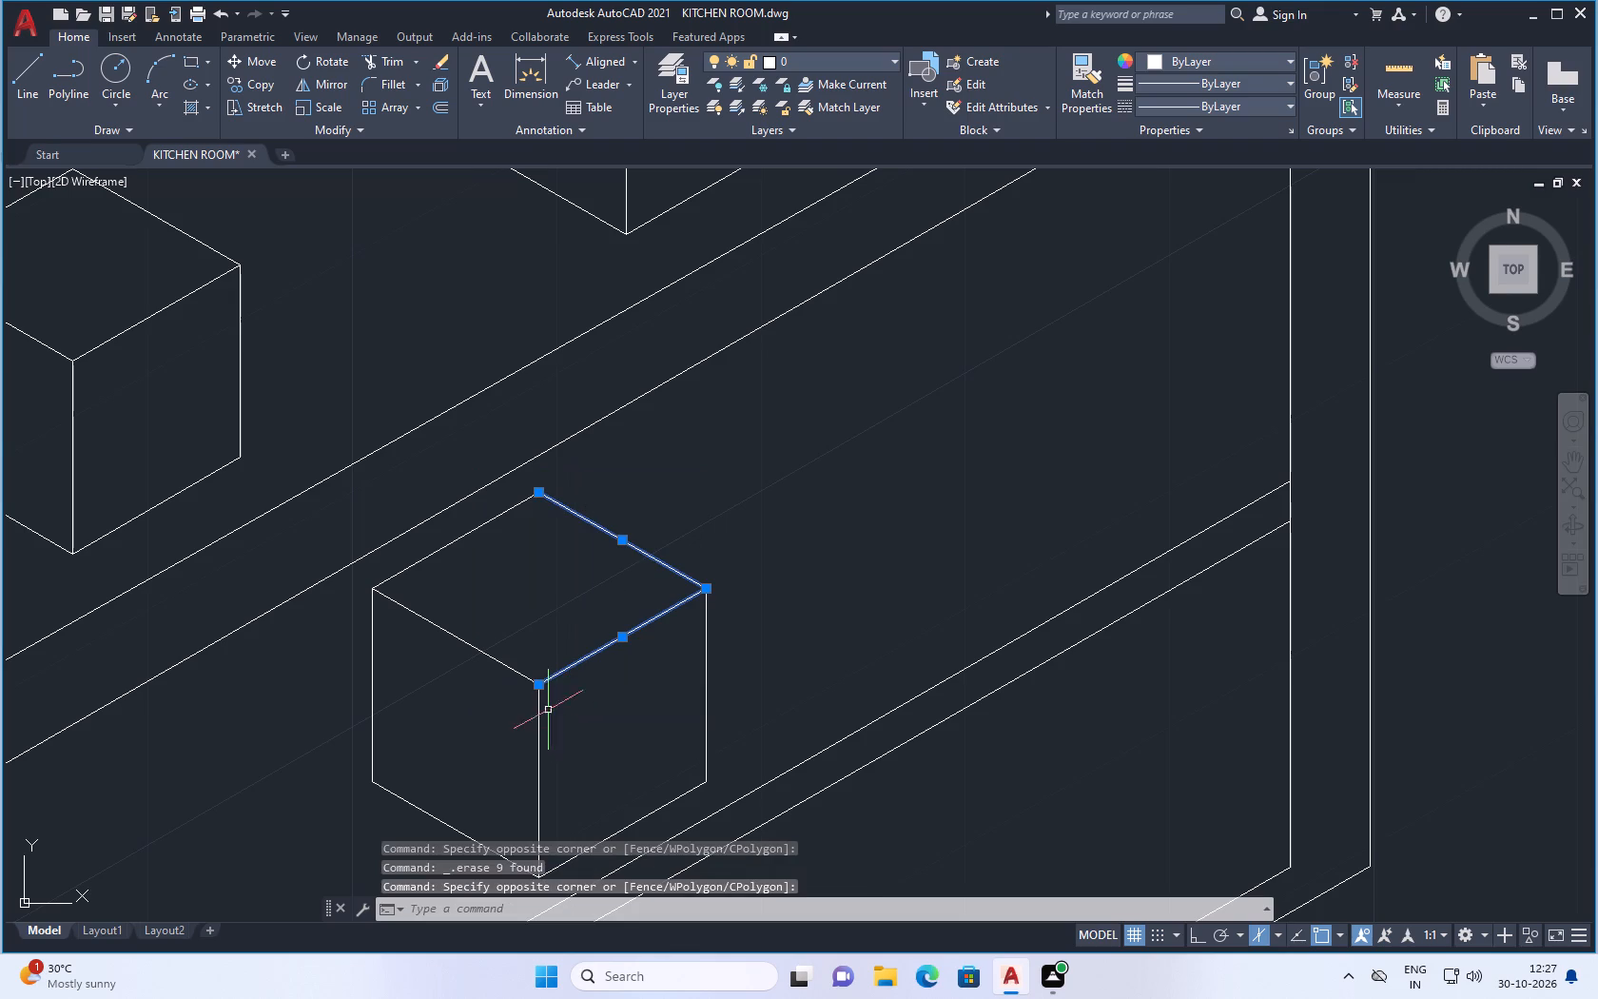
pyautogui.moveTo(728, 670); pyautogui.dragTo(689, 693)
pyautogui.click(449, 754)
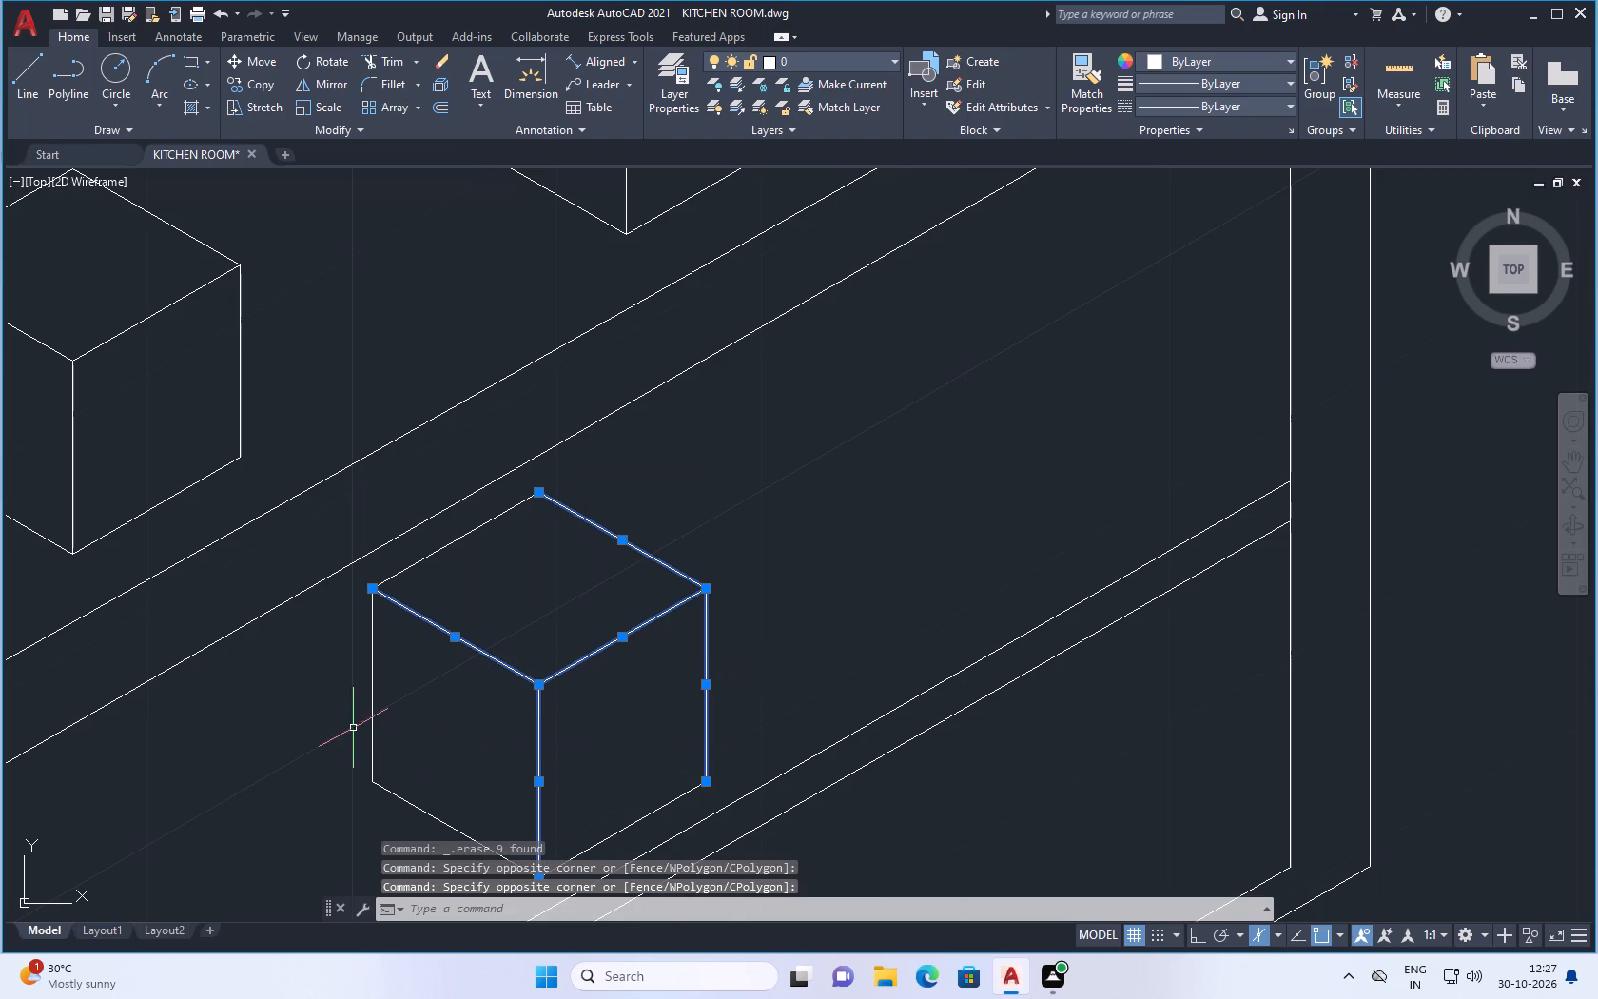
pyautogui.moveTo(345, 728); pyautogui.dragTo(379, 728)
pyautogui.click(389, 728)
pyautogui.moveTo(361, 732); pyautogui.dragTo(312, 743)
pyautogui.click(383, 725)
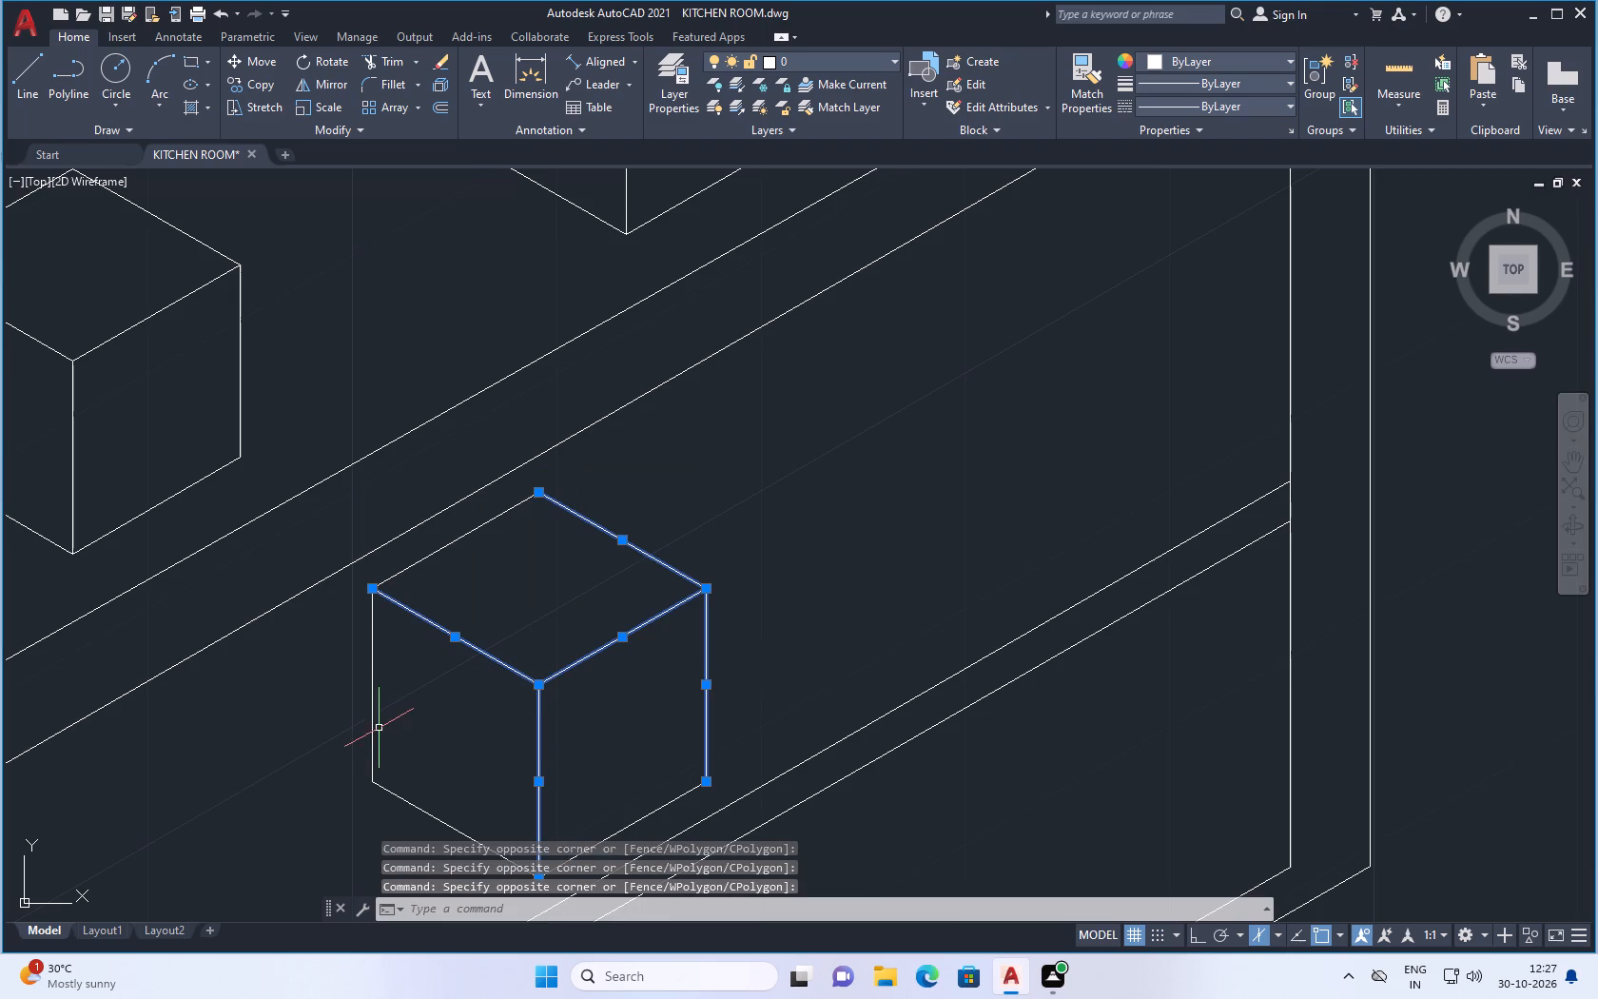
pyautogui.moveTo(376, 725); pyautogui.dragTo(362, 735)
pyautogui.click(378, 729)
pyautogui.click(368, 733)
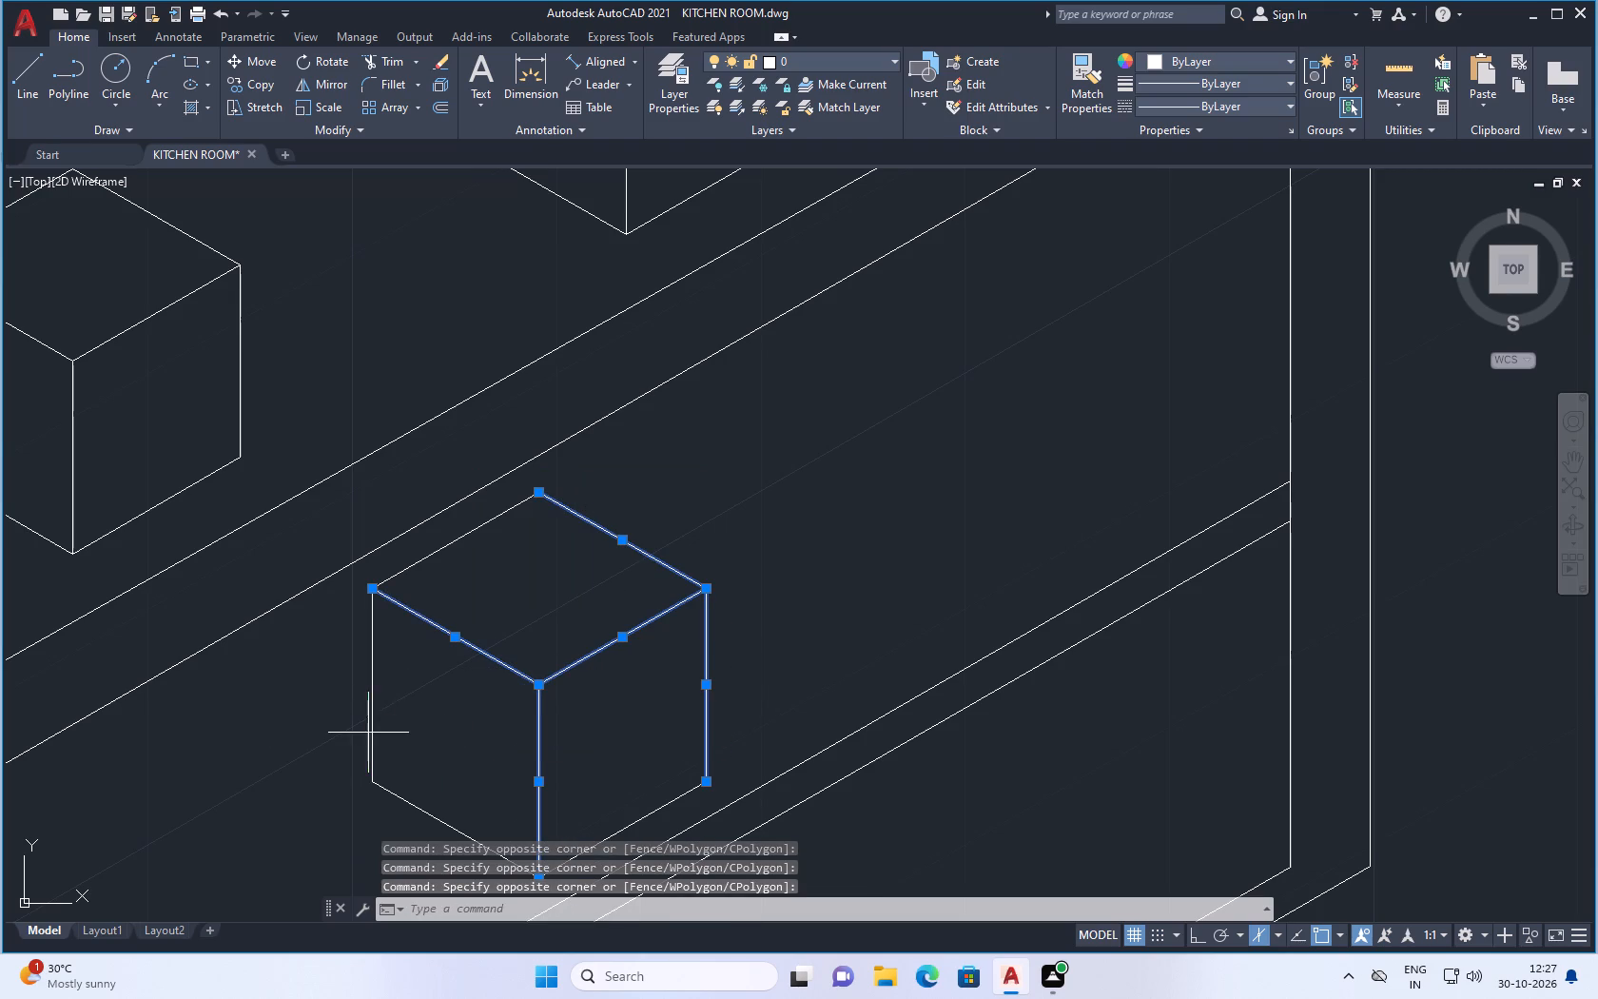
pyautogui.click(375, 723)
pyautogui.click(372, 739)
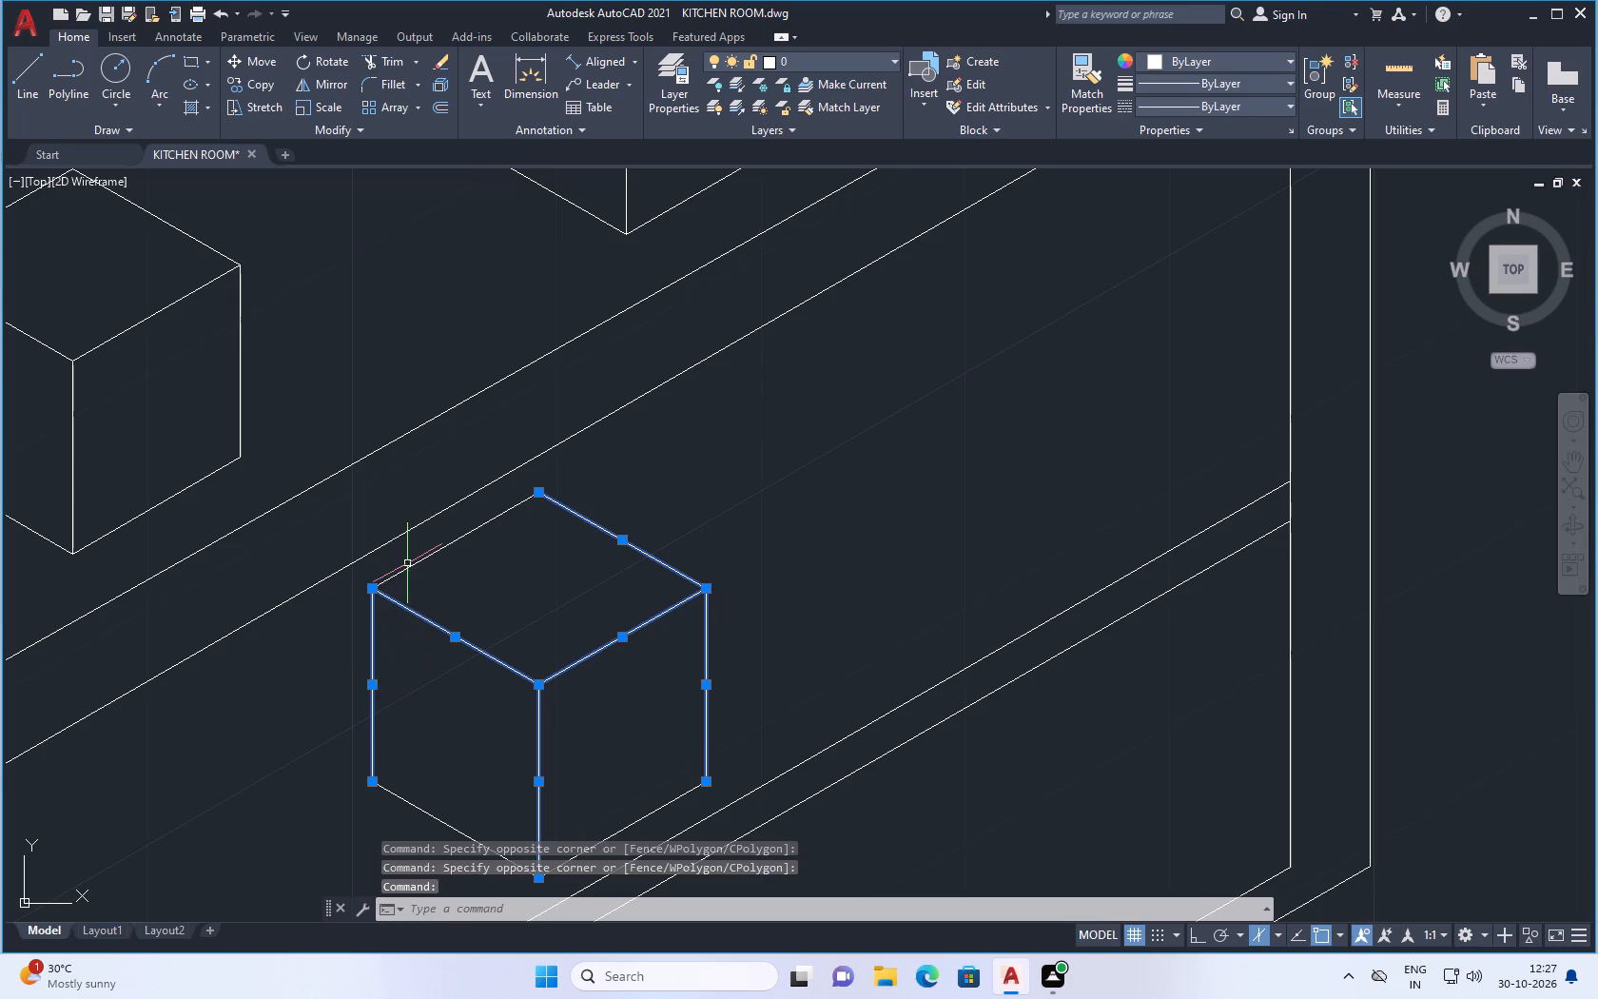
pyautogui.click(425, 558)
pyautogui.scroll(-2, 489, 615)
pyautogui.scroll(2, 473, 682)
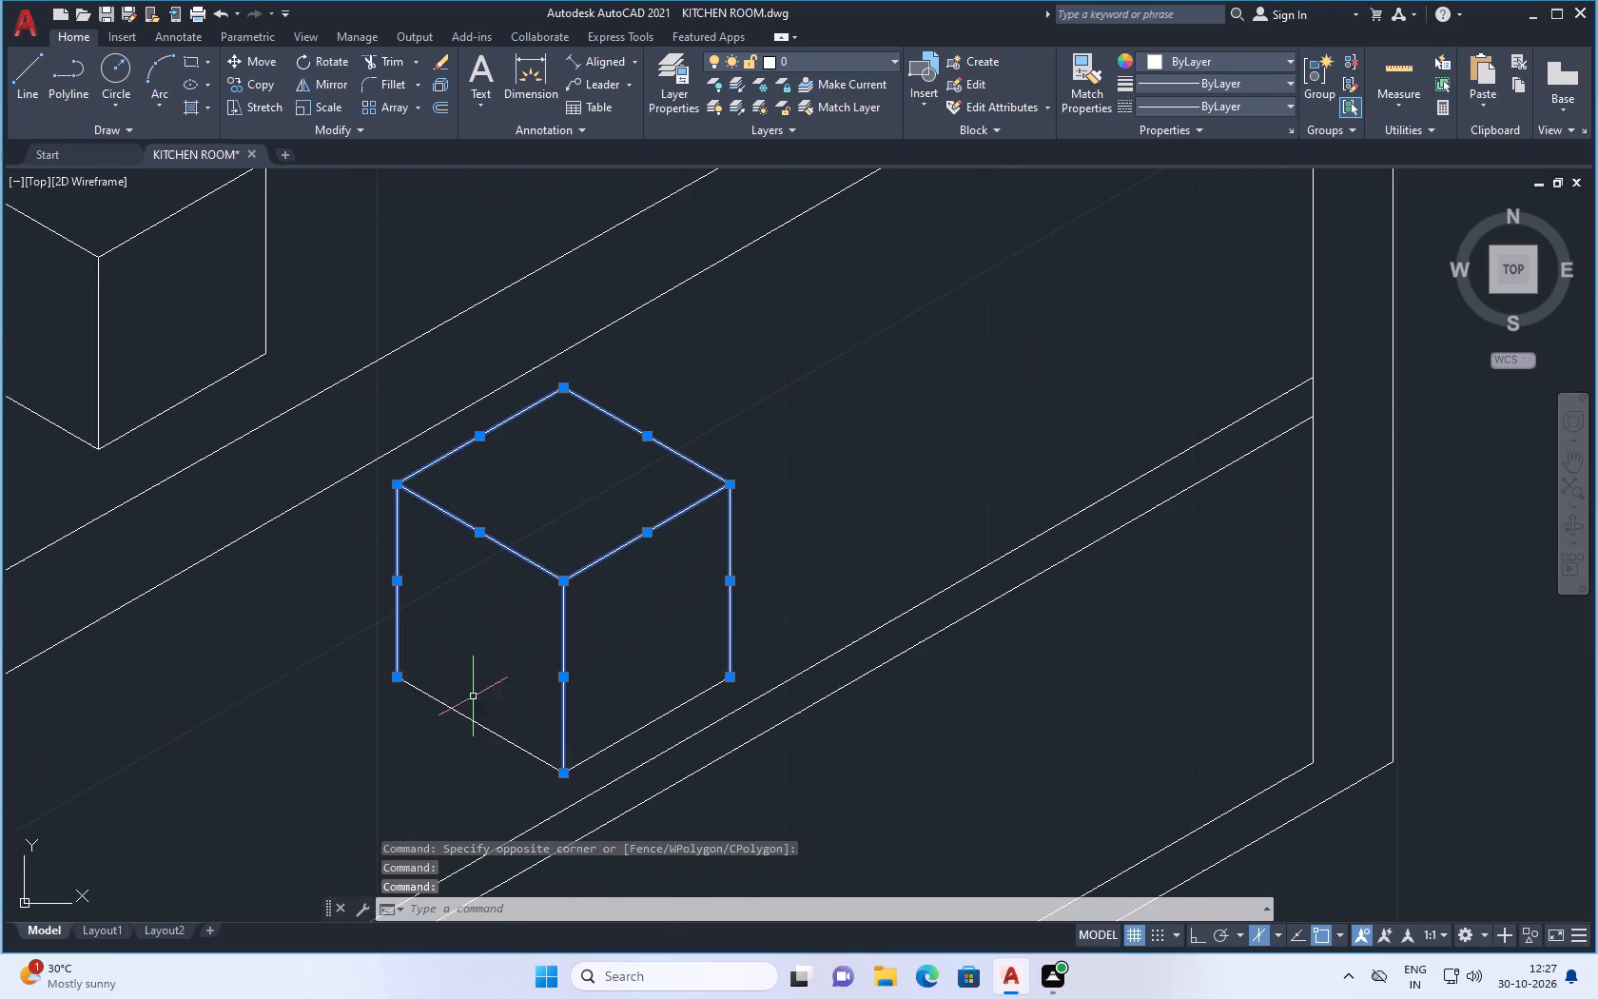
pyautogui.click(466, 723)
pyautogui.click(485, 729)
pyautogui.click(485, 729)
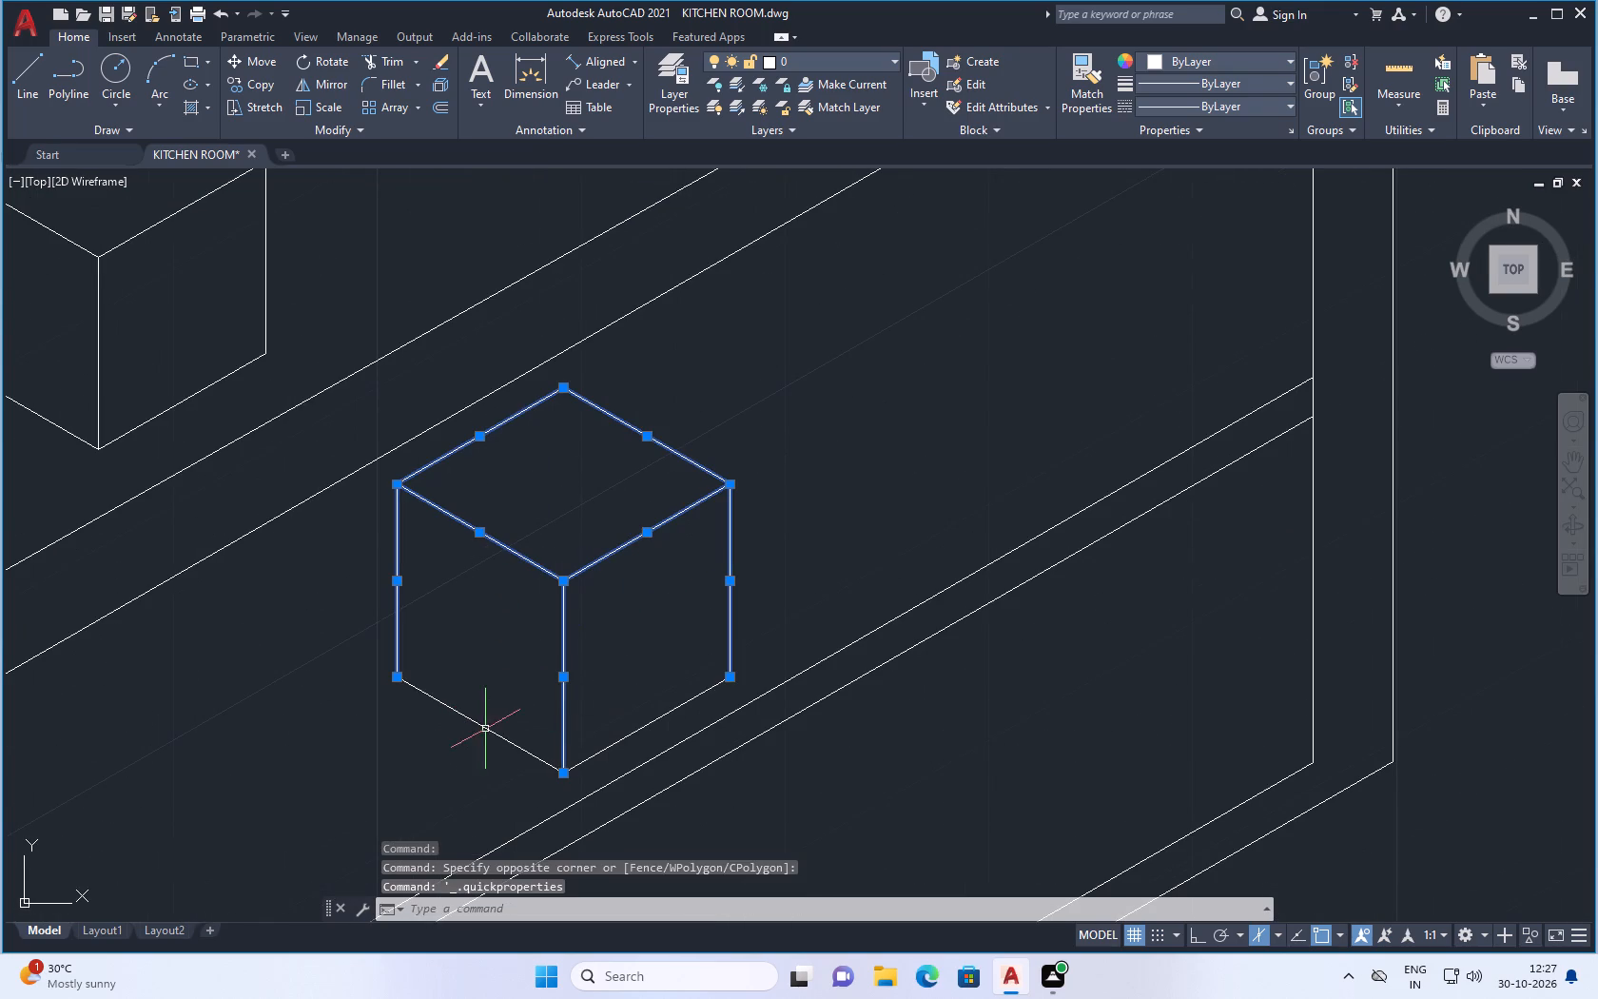
pyautogui.click(474, 734)
pyautogui.click(457, 690)
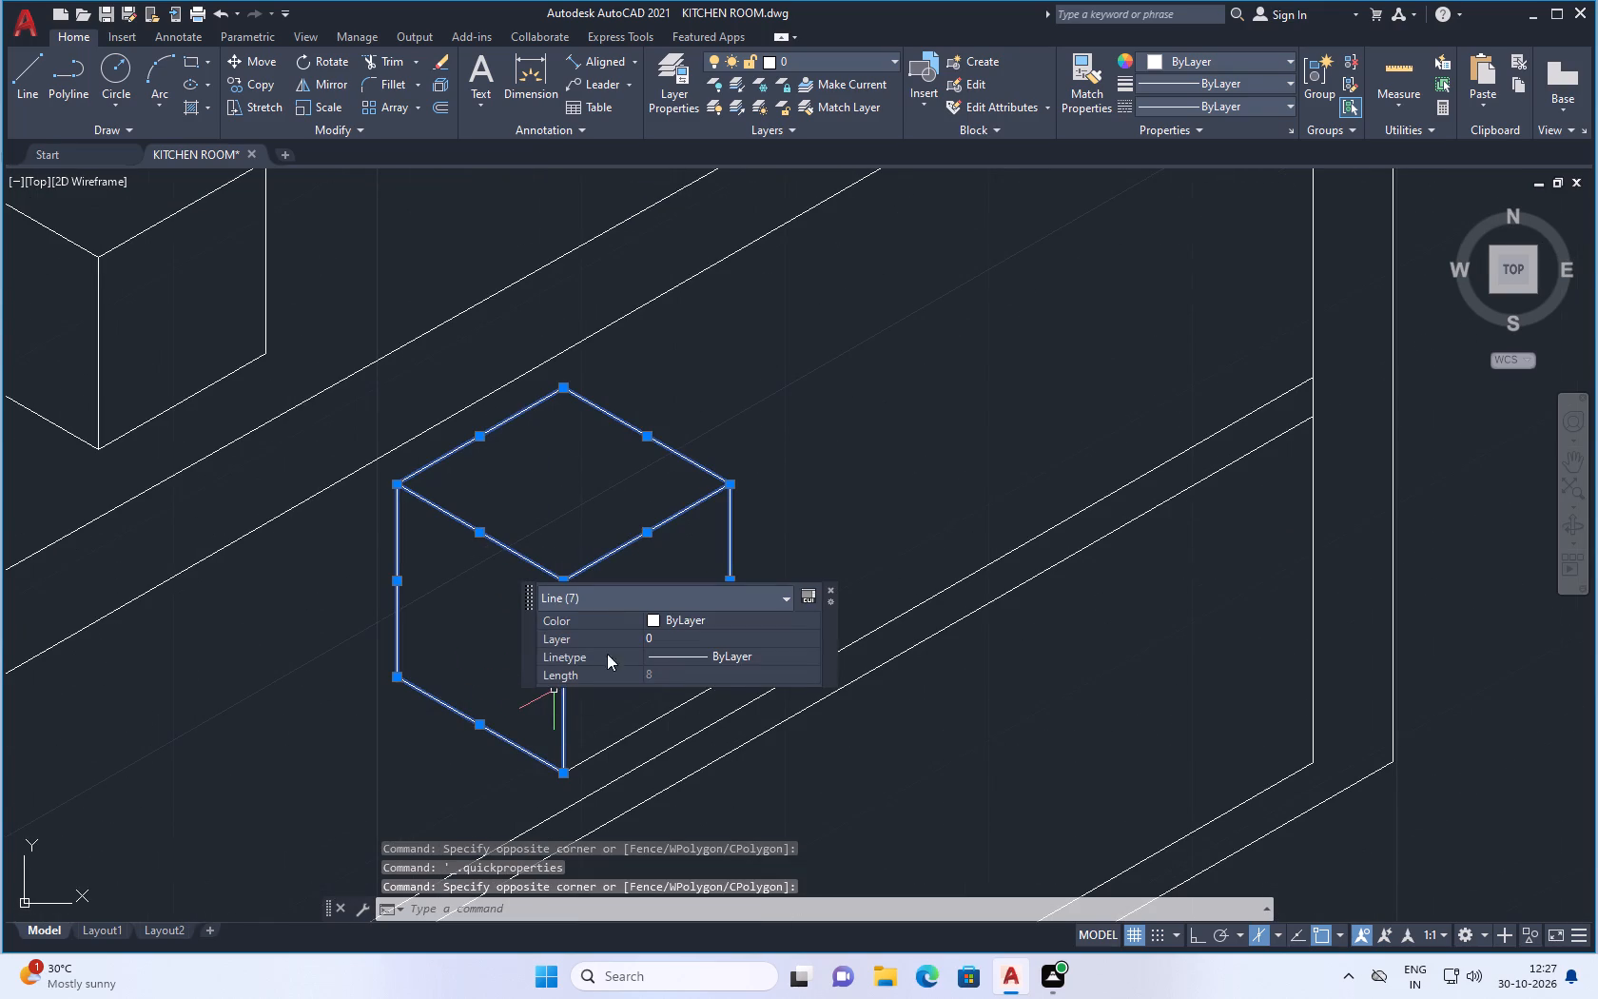
pyautogui.click(832, 588)
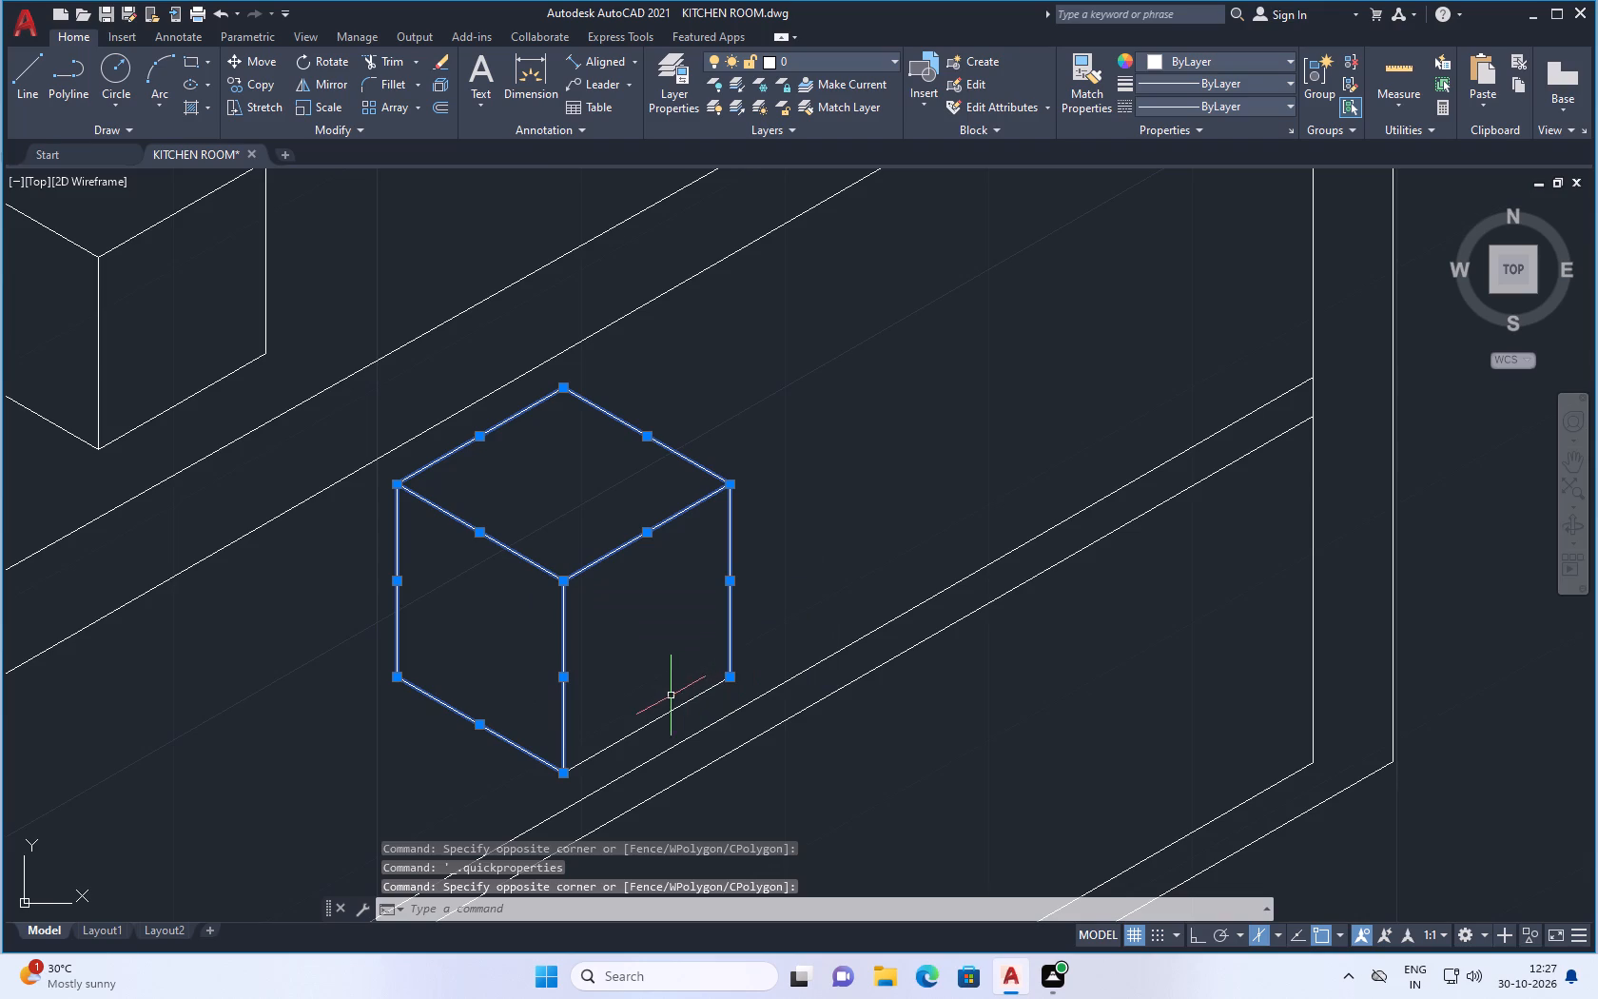
pyautogui.click(667, 715)
pyautogui.rightClick(812, 559)
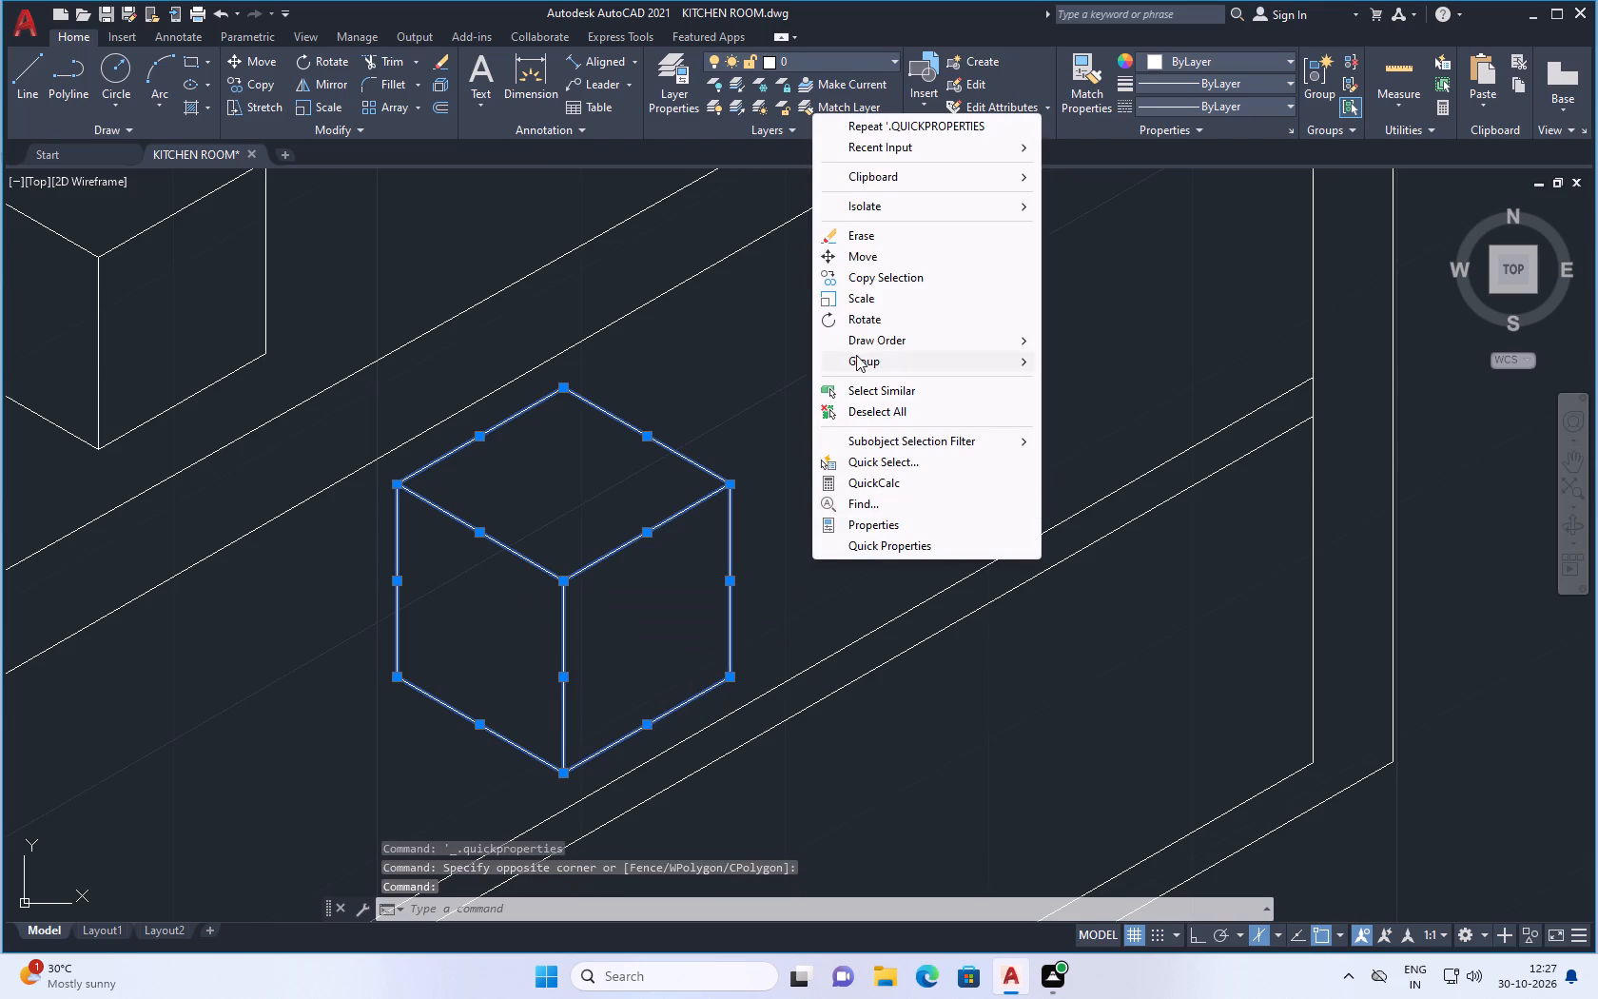
pyautogui.click(869, 295)
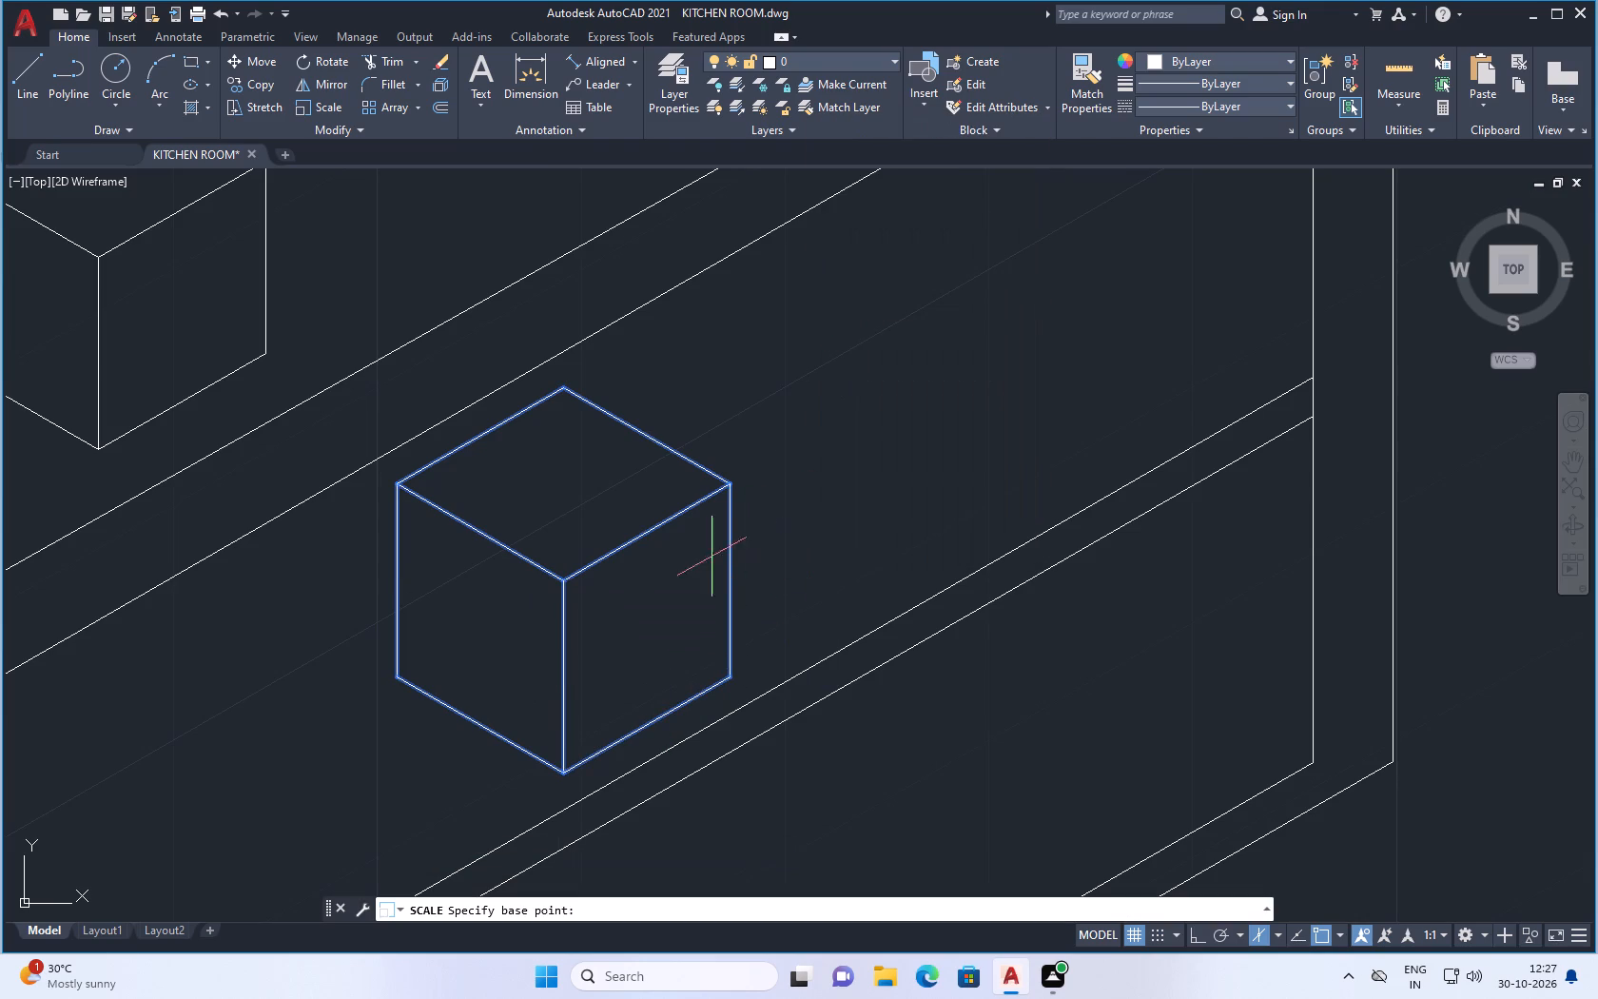
pyautogui.click(592, 600)
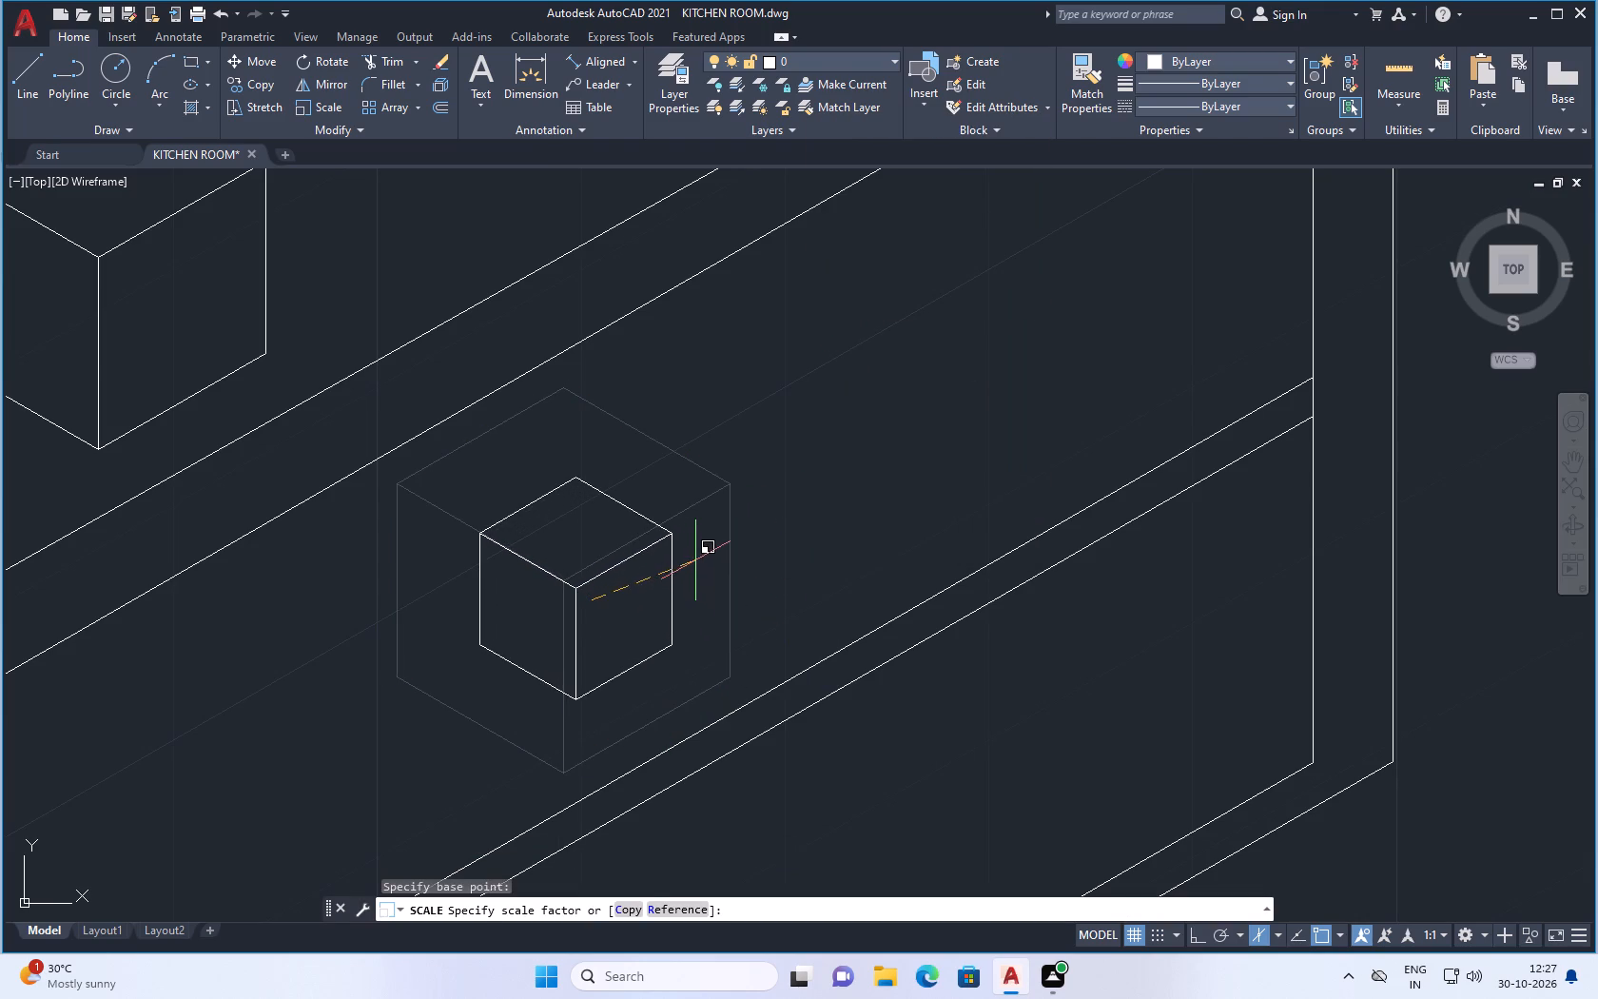
pyautogui.click(695, 559)
# Move the whole reduced cube up along the lower shelf at 30° to near the cabinet's right end.
pyautogui.click(710, 444)
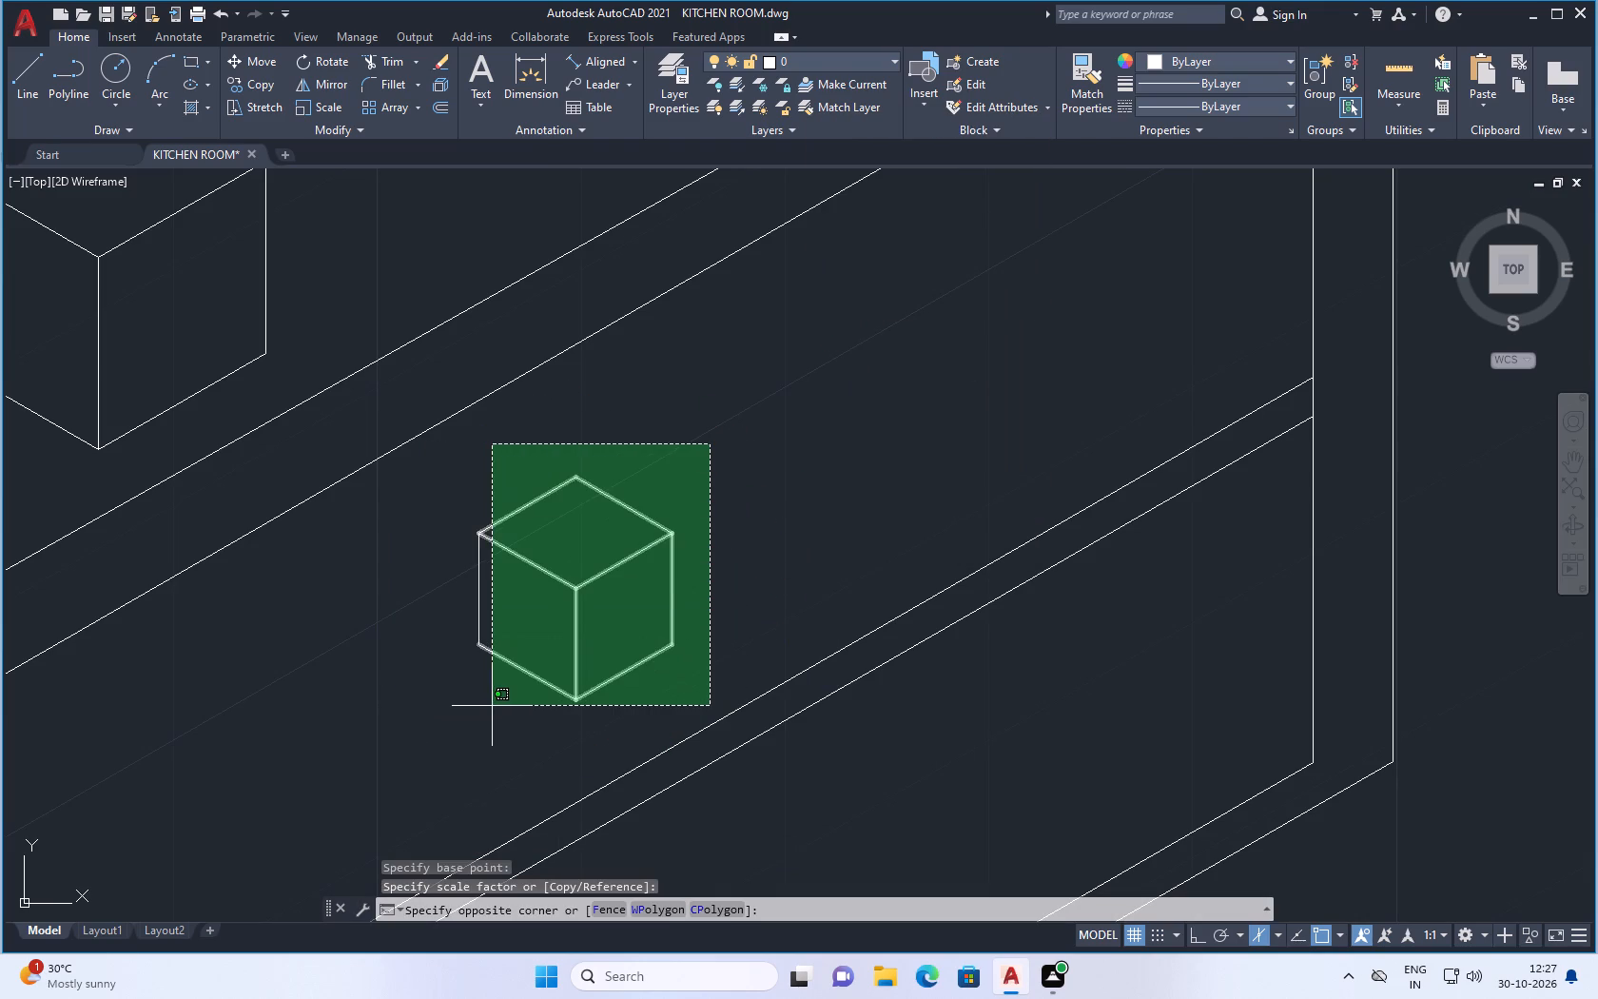
pyautogui.click(492, 706)
pyautogui.click(504, 628)
pyautogui.click(430, 619)
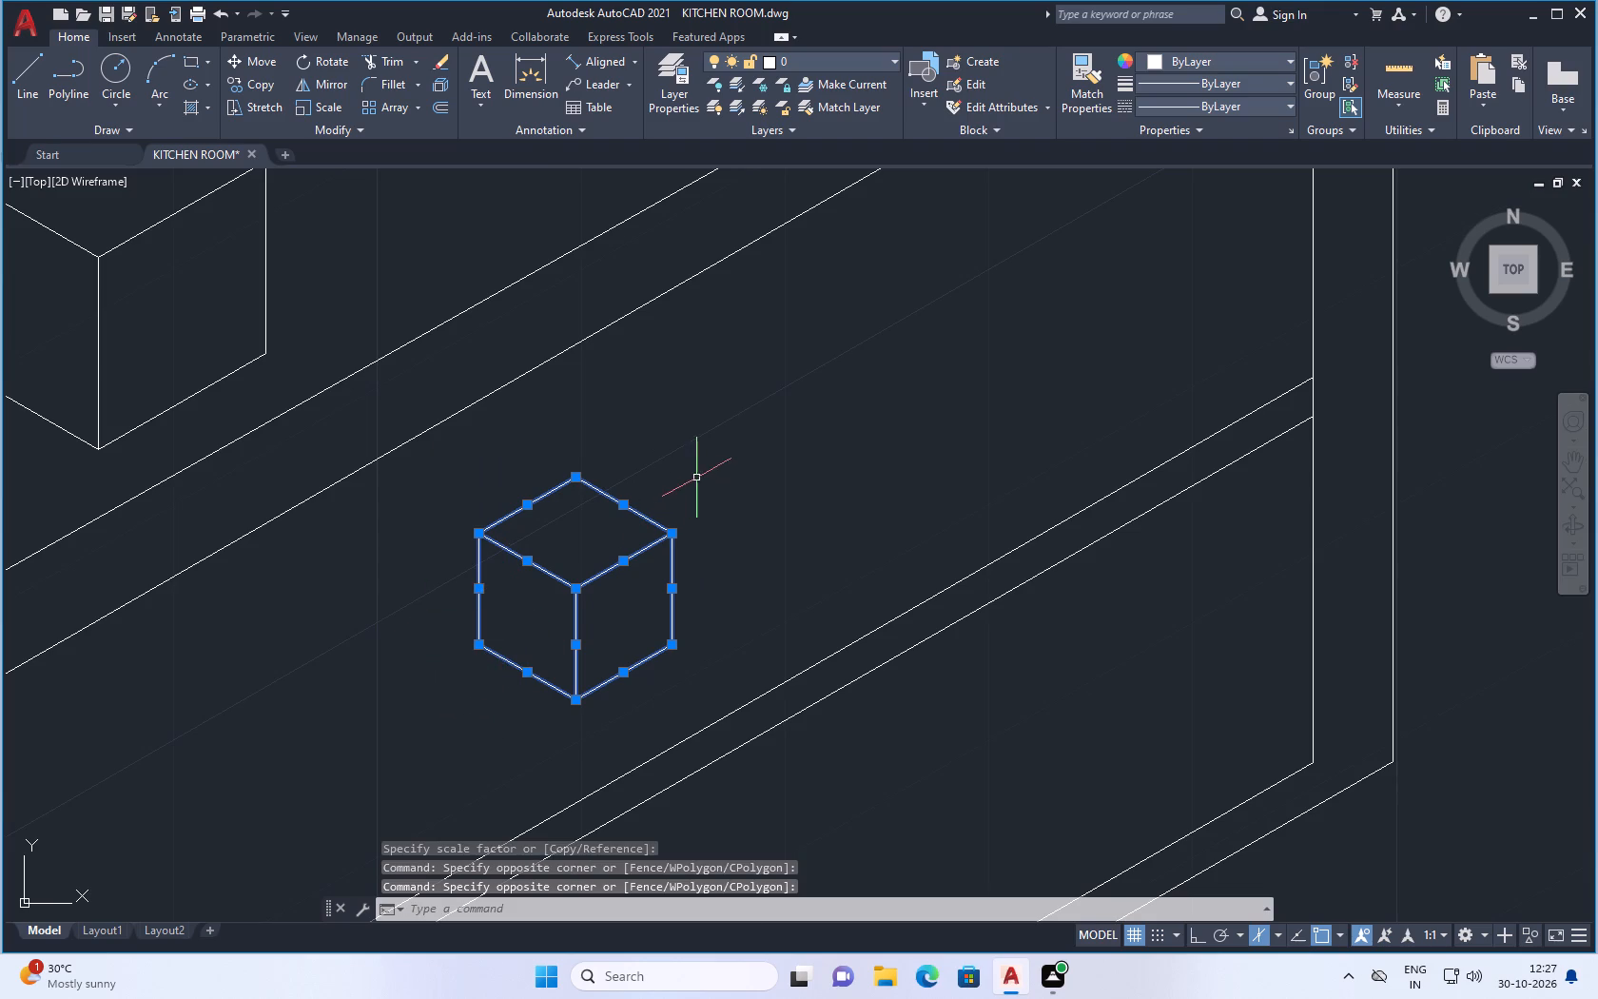
pyautogui.rightClick(702, 470)
pyautogui.click(758, 609)
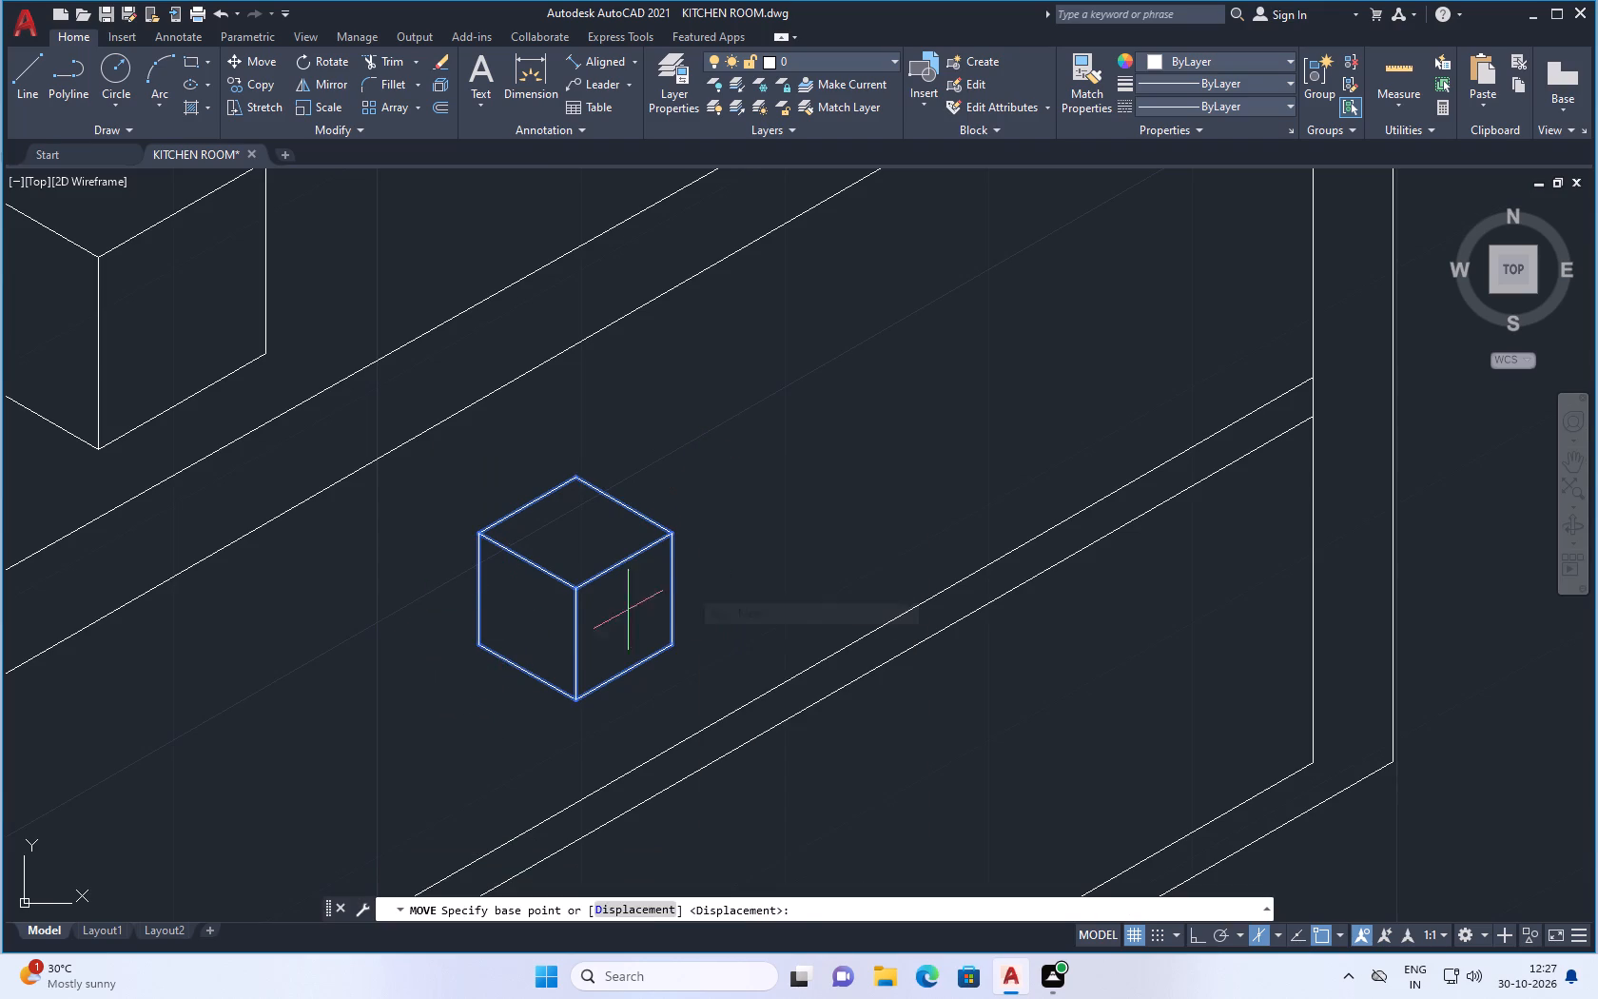
pyautogui.click(608, 610)
pyautogui.scroll(-2, 813, 551)
pyautogui.scroll(2, 907, 466)
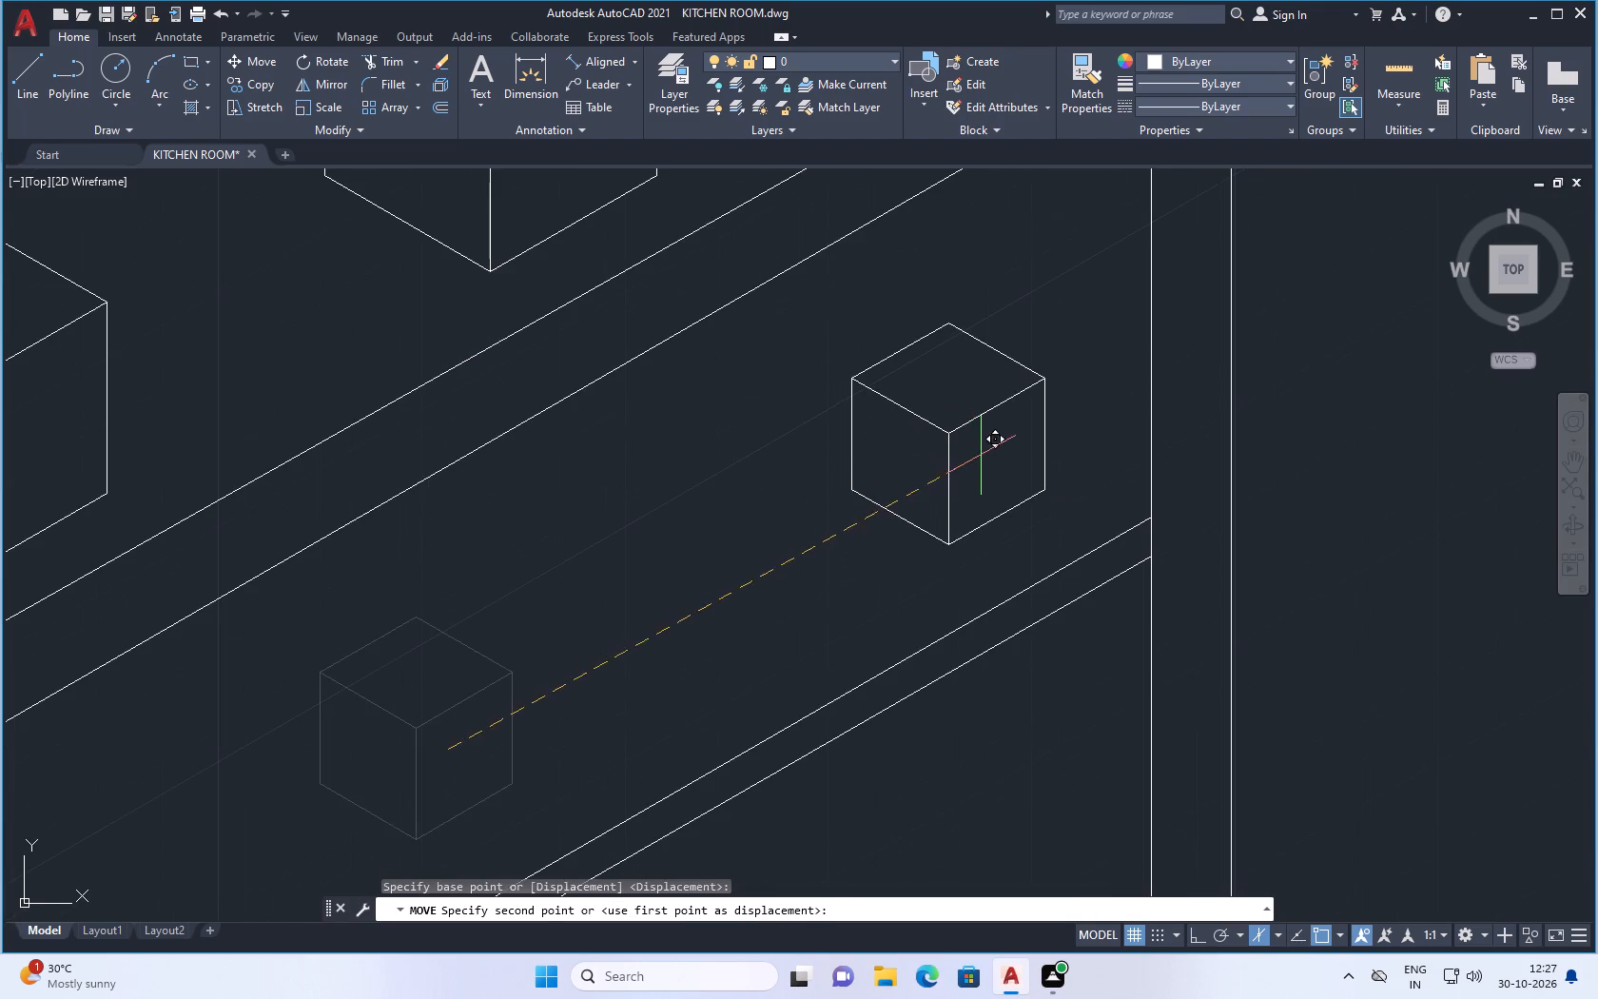
pyautogui.click(981, 455)
# Erase the two rear top edges of the leftmost cube on the upper shelf.
pyautogui.scroll(-2, 783, 593)
pyautogui.scroll(1, 538, 498)
pyautogui.scroll(-2, 554, 518)
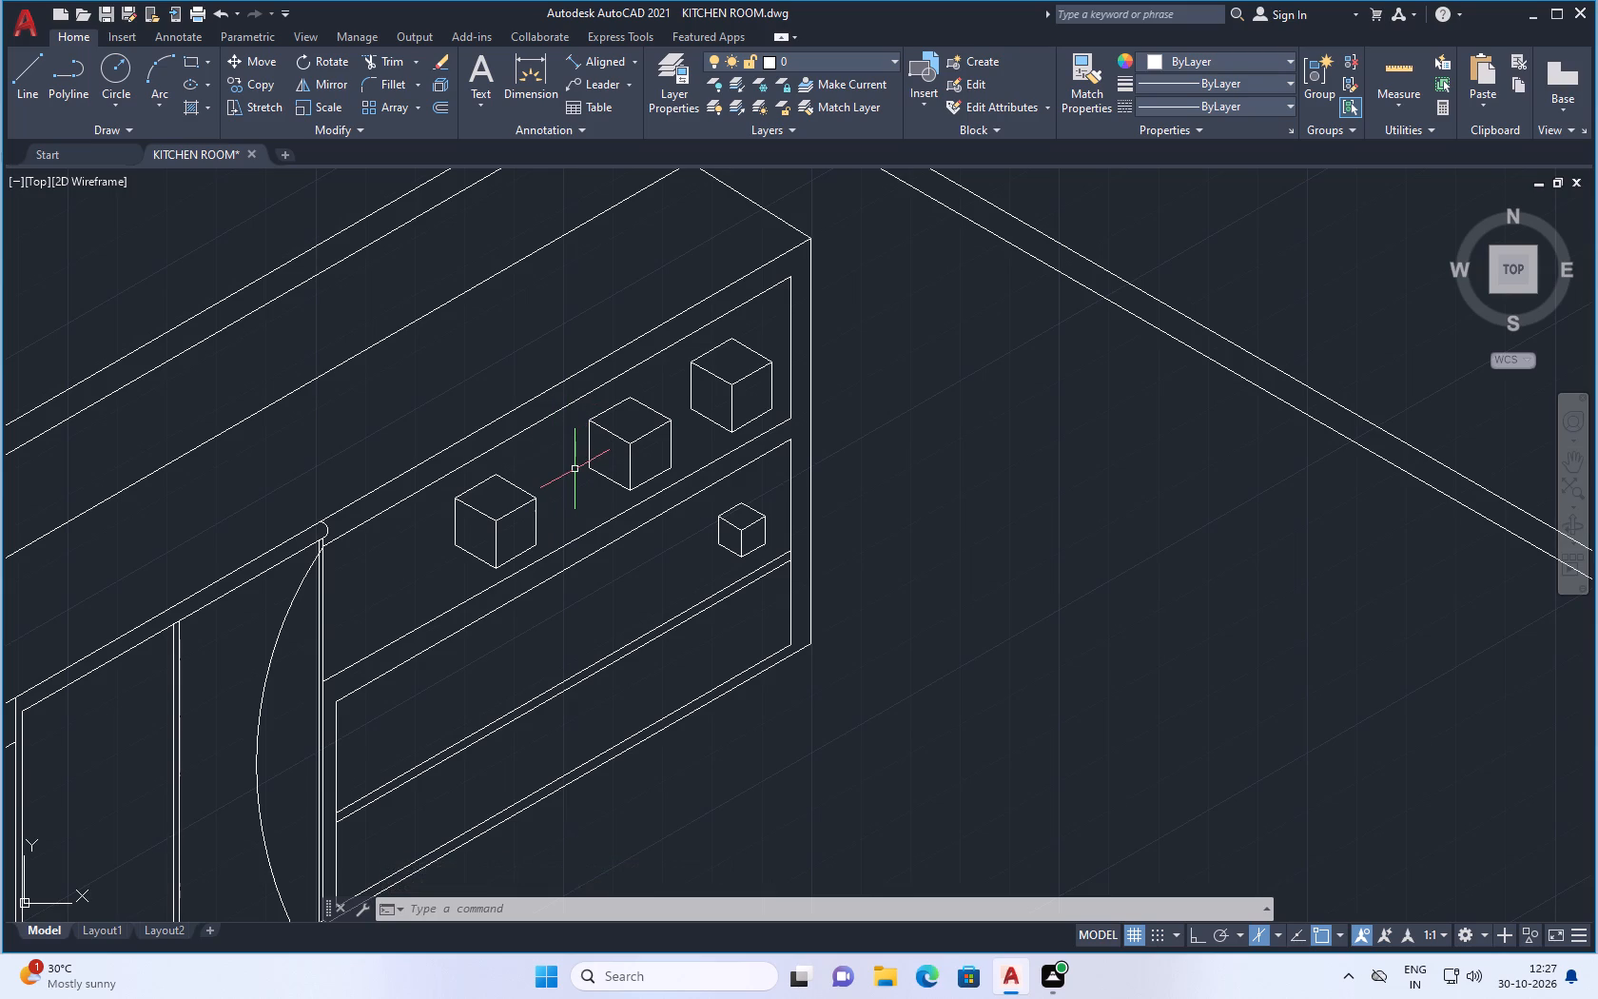
pyautogui.scroll(2, 495, 470)
pyautogui.moveTo(566, 468); pyautogui.dragTo(559, 478)
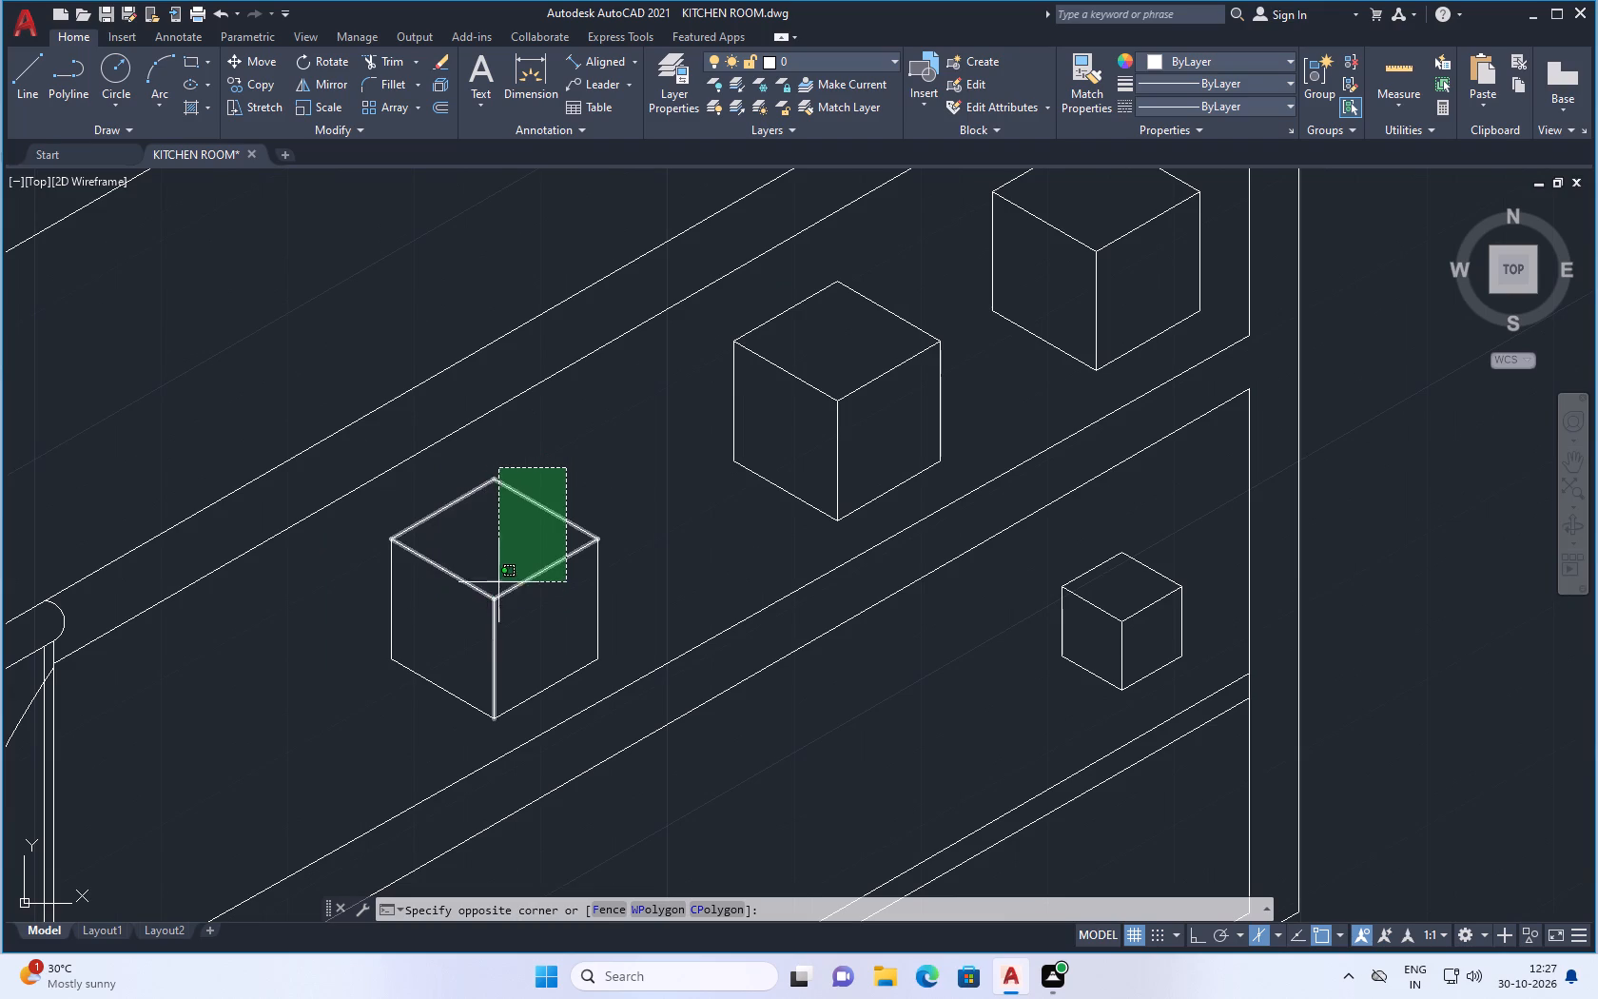
pyautogui.click(516, 504)
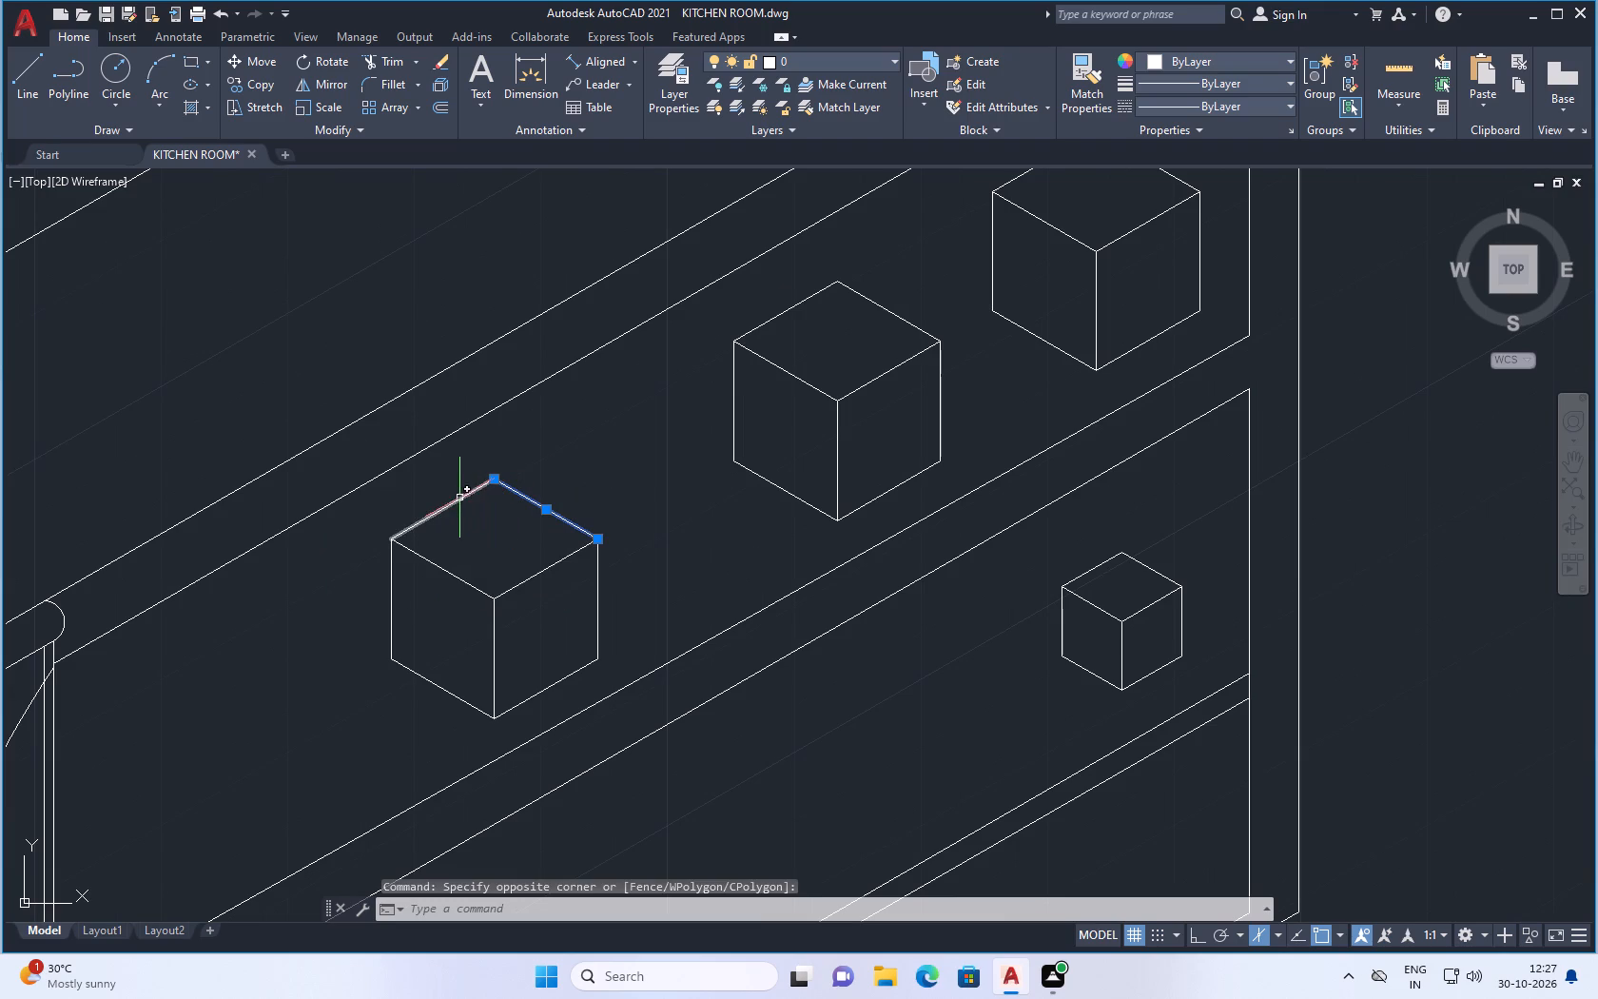
pyautogui.click(462, 499)
pyautogui.press('Delete')
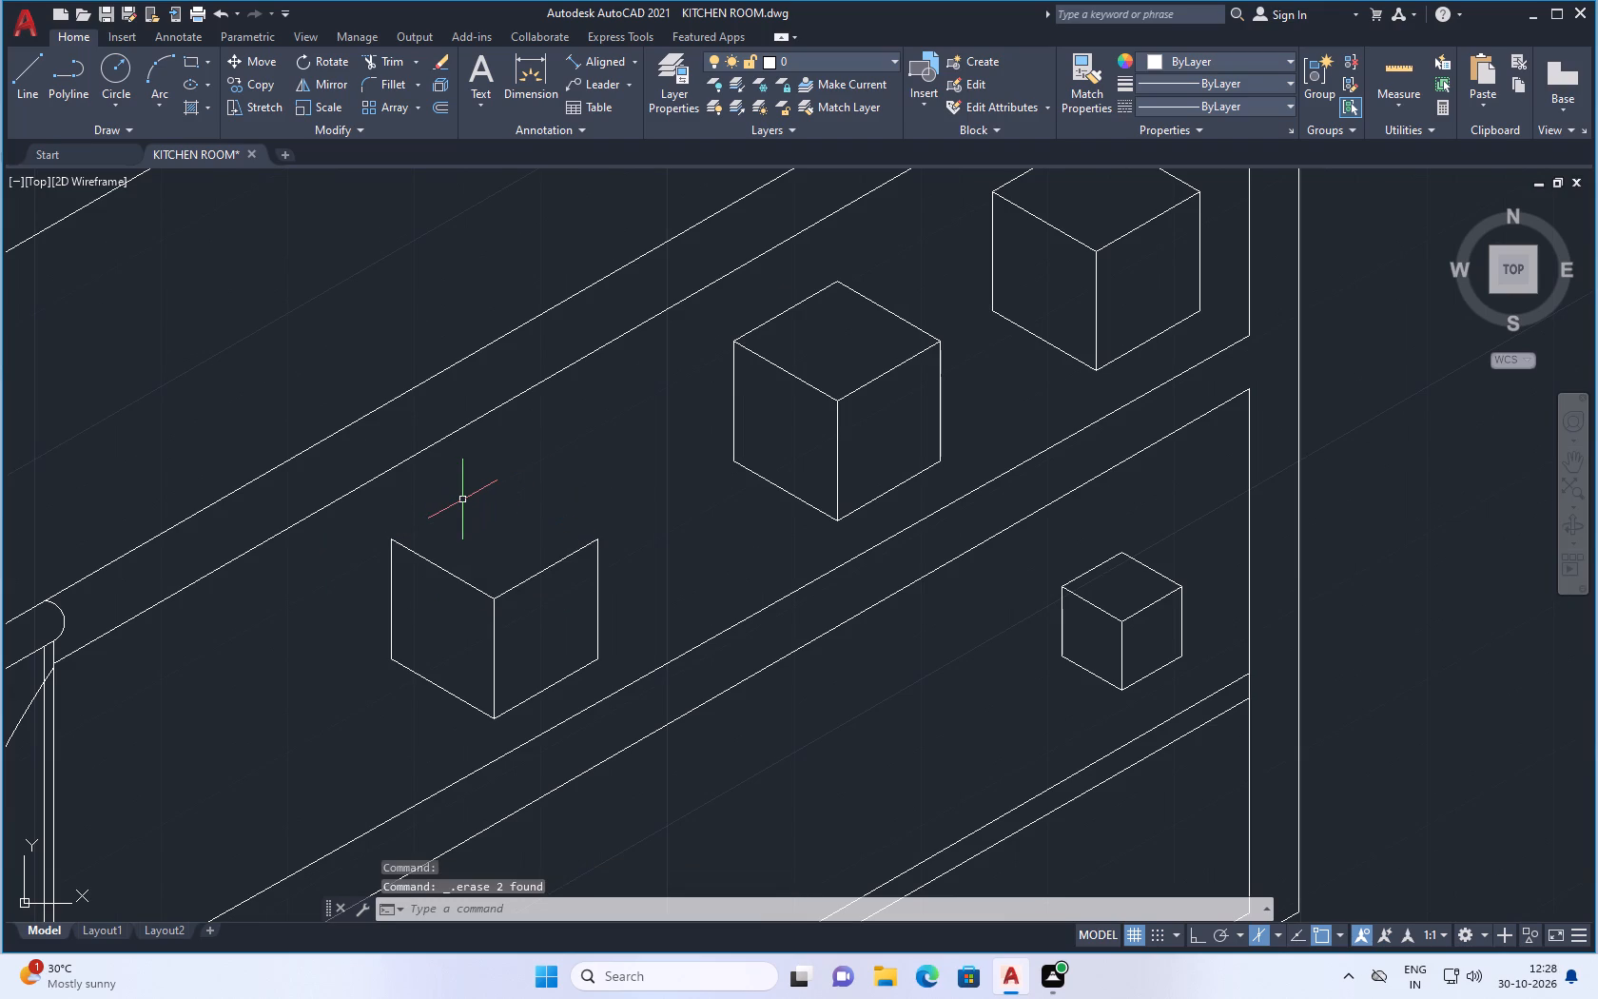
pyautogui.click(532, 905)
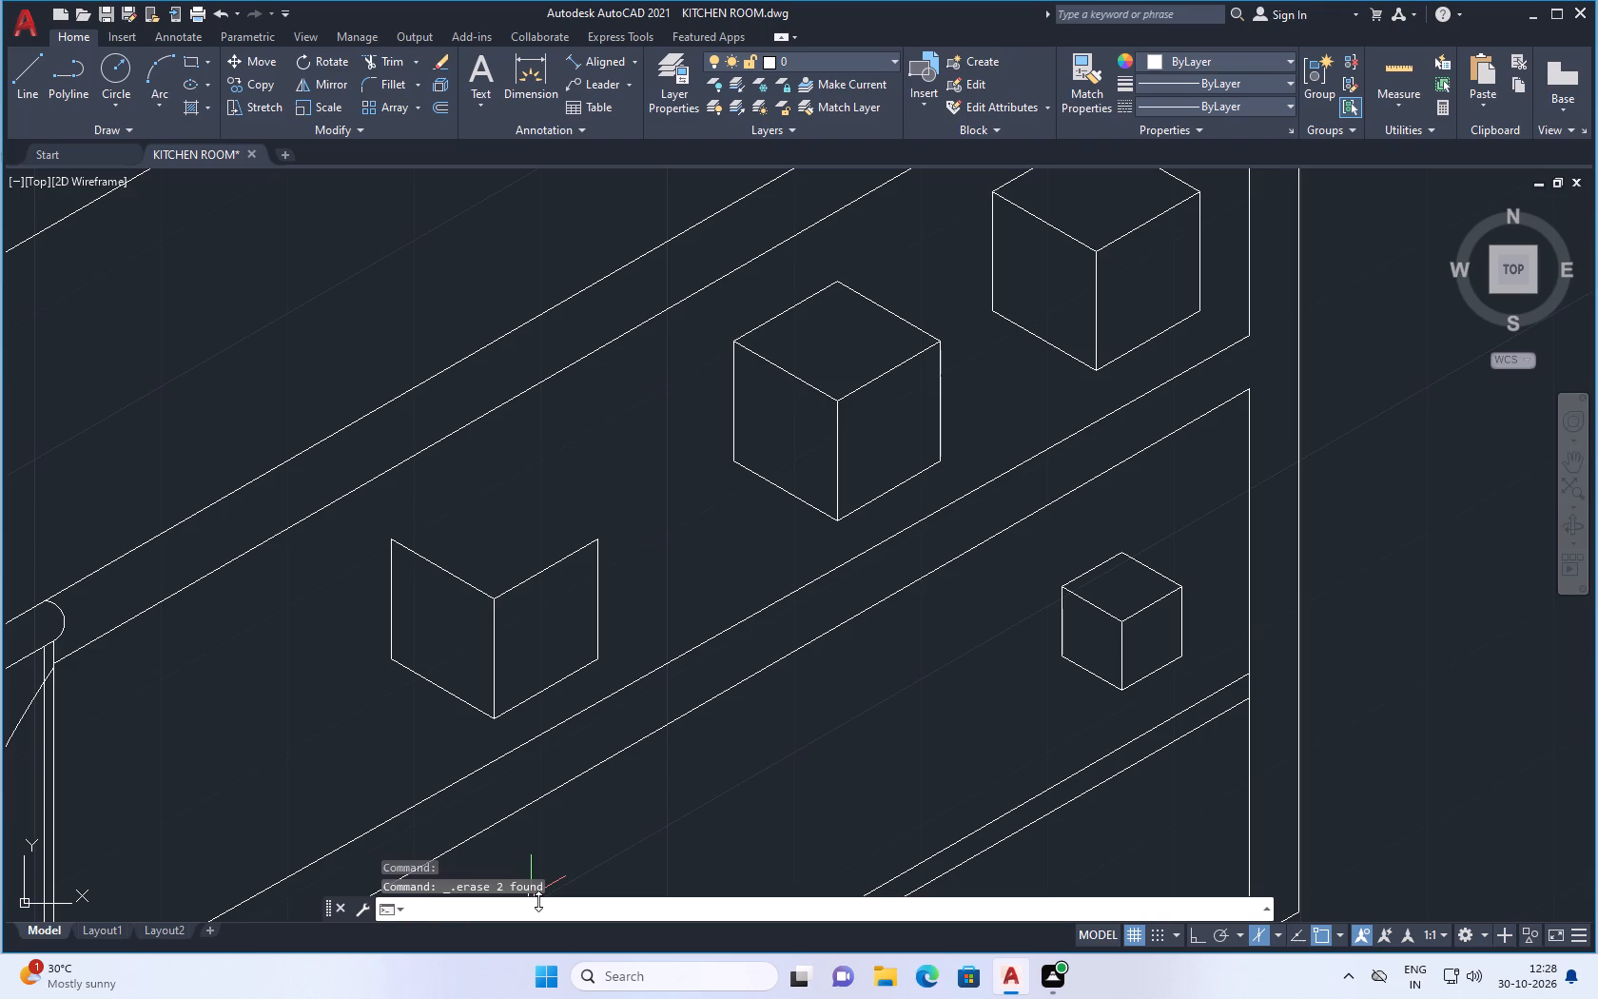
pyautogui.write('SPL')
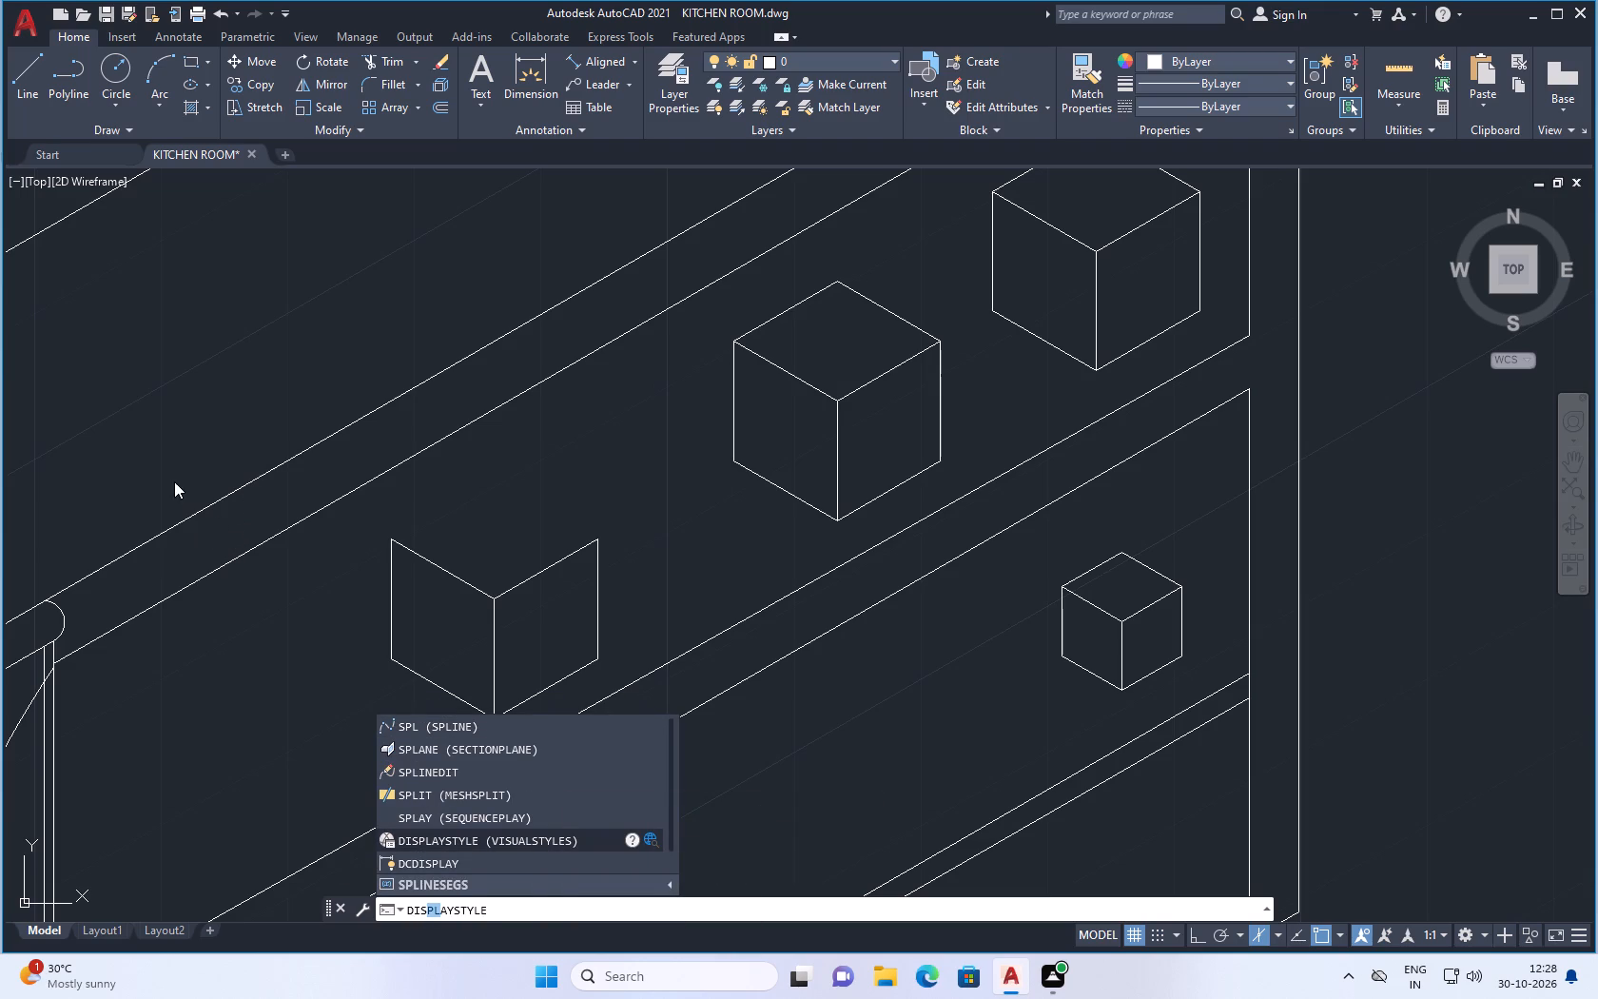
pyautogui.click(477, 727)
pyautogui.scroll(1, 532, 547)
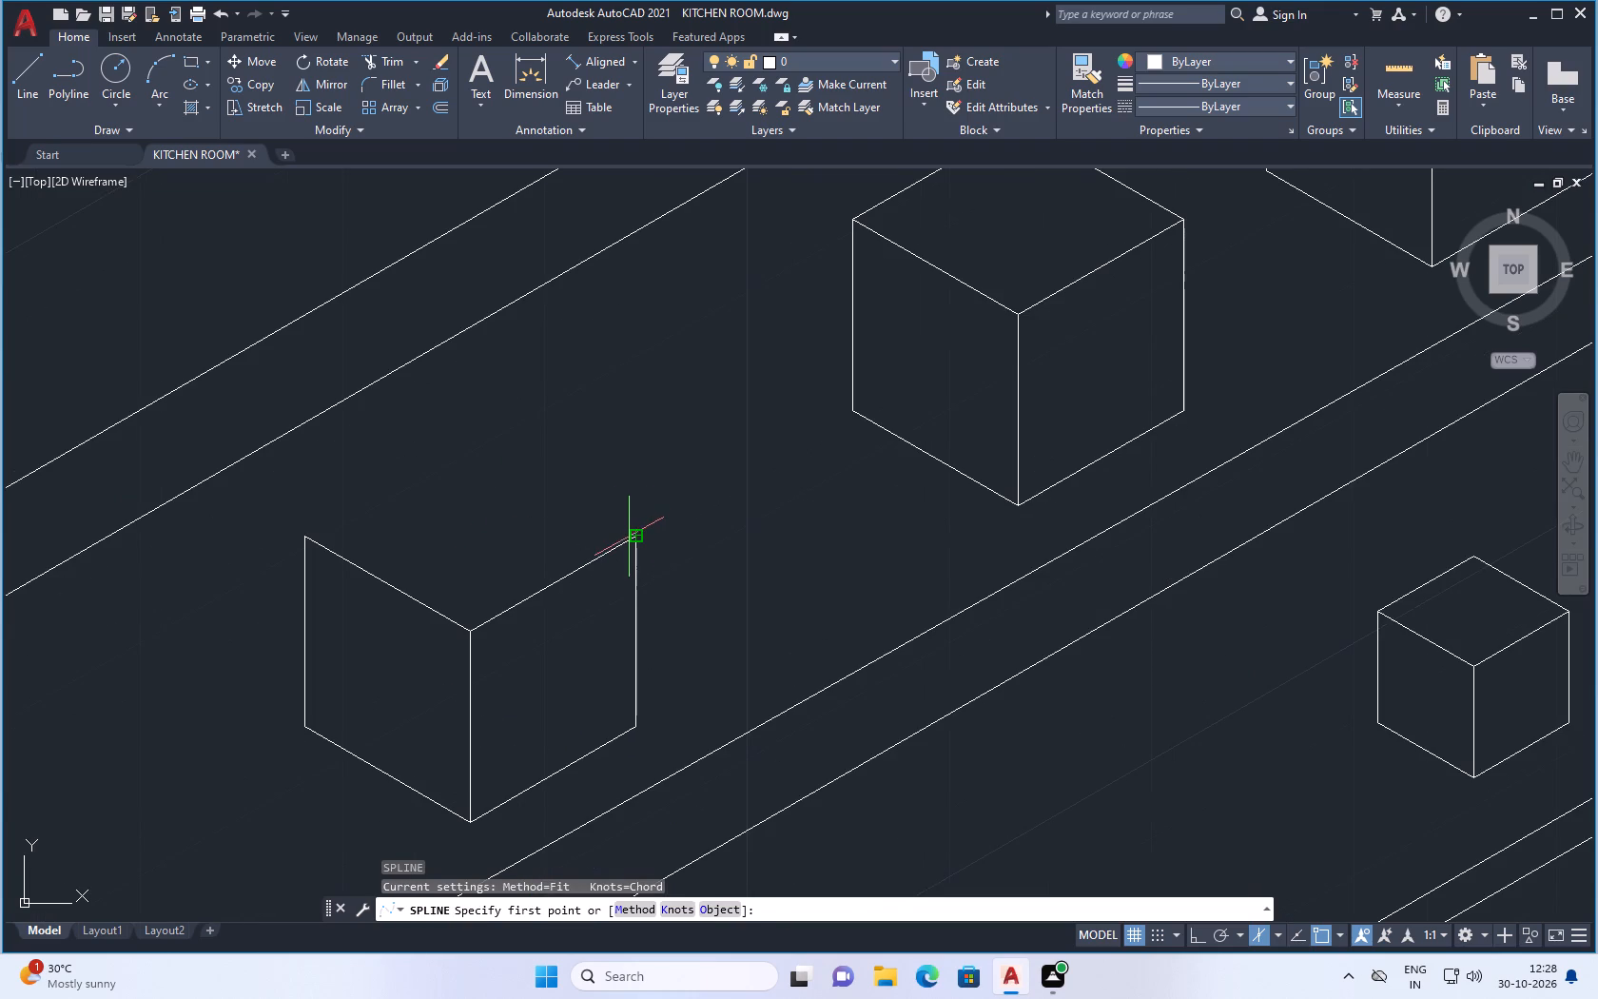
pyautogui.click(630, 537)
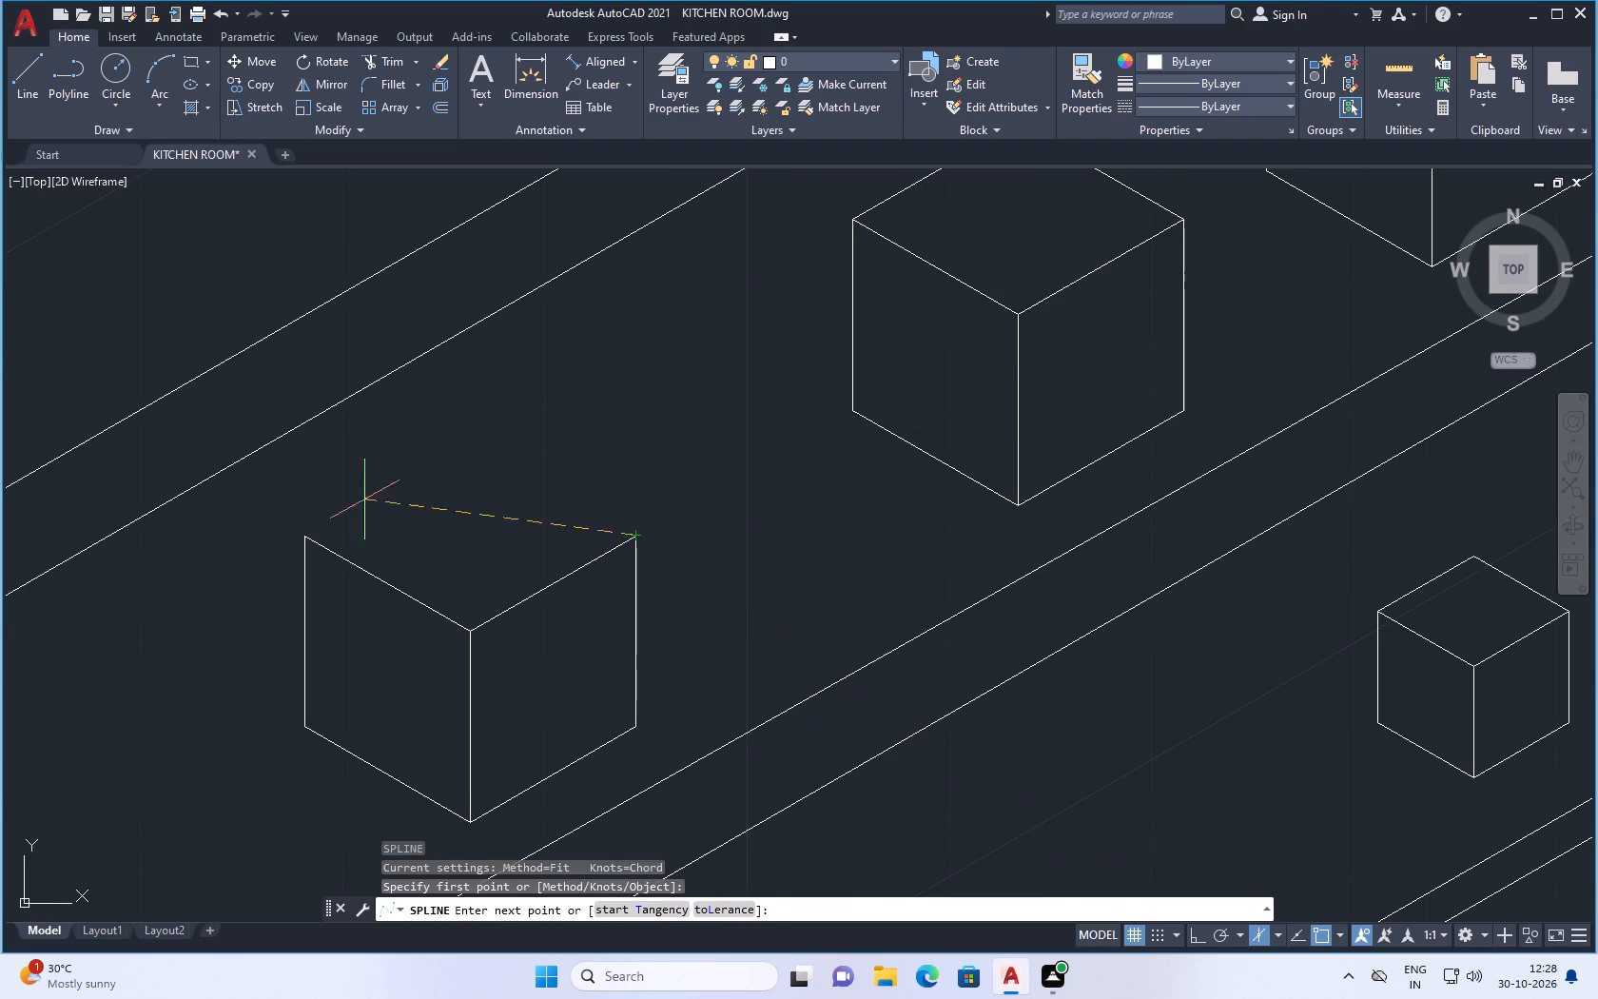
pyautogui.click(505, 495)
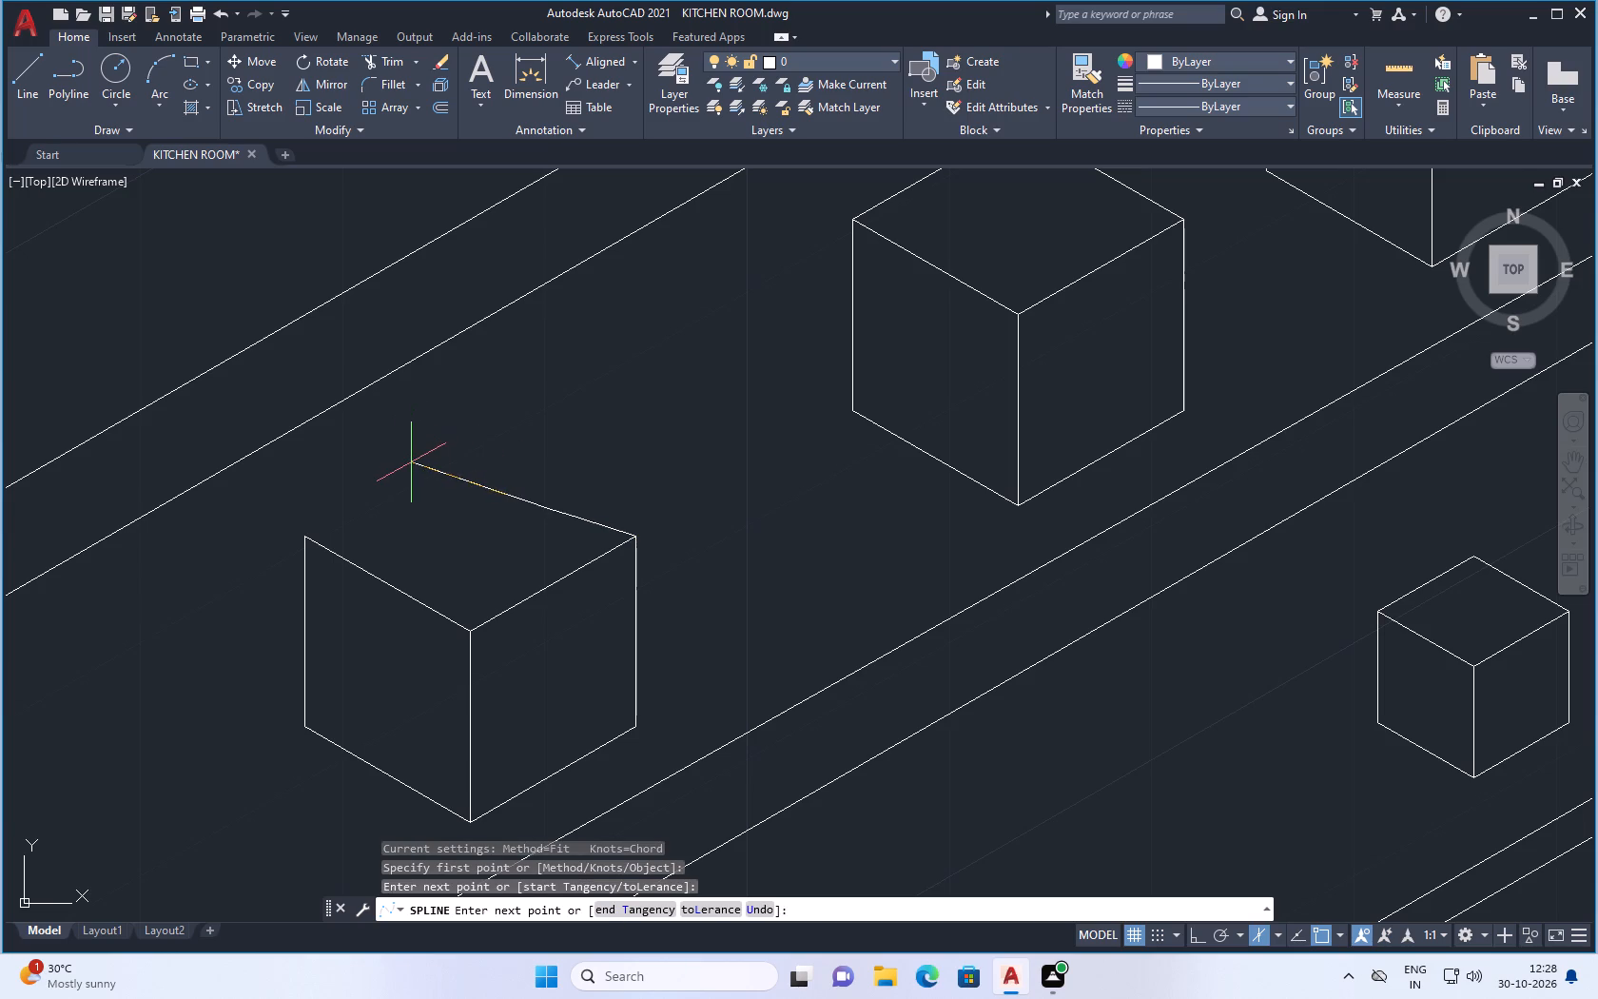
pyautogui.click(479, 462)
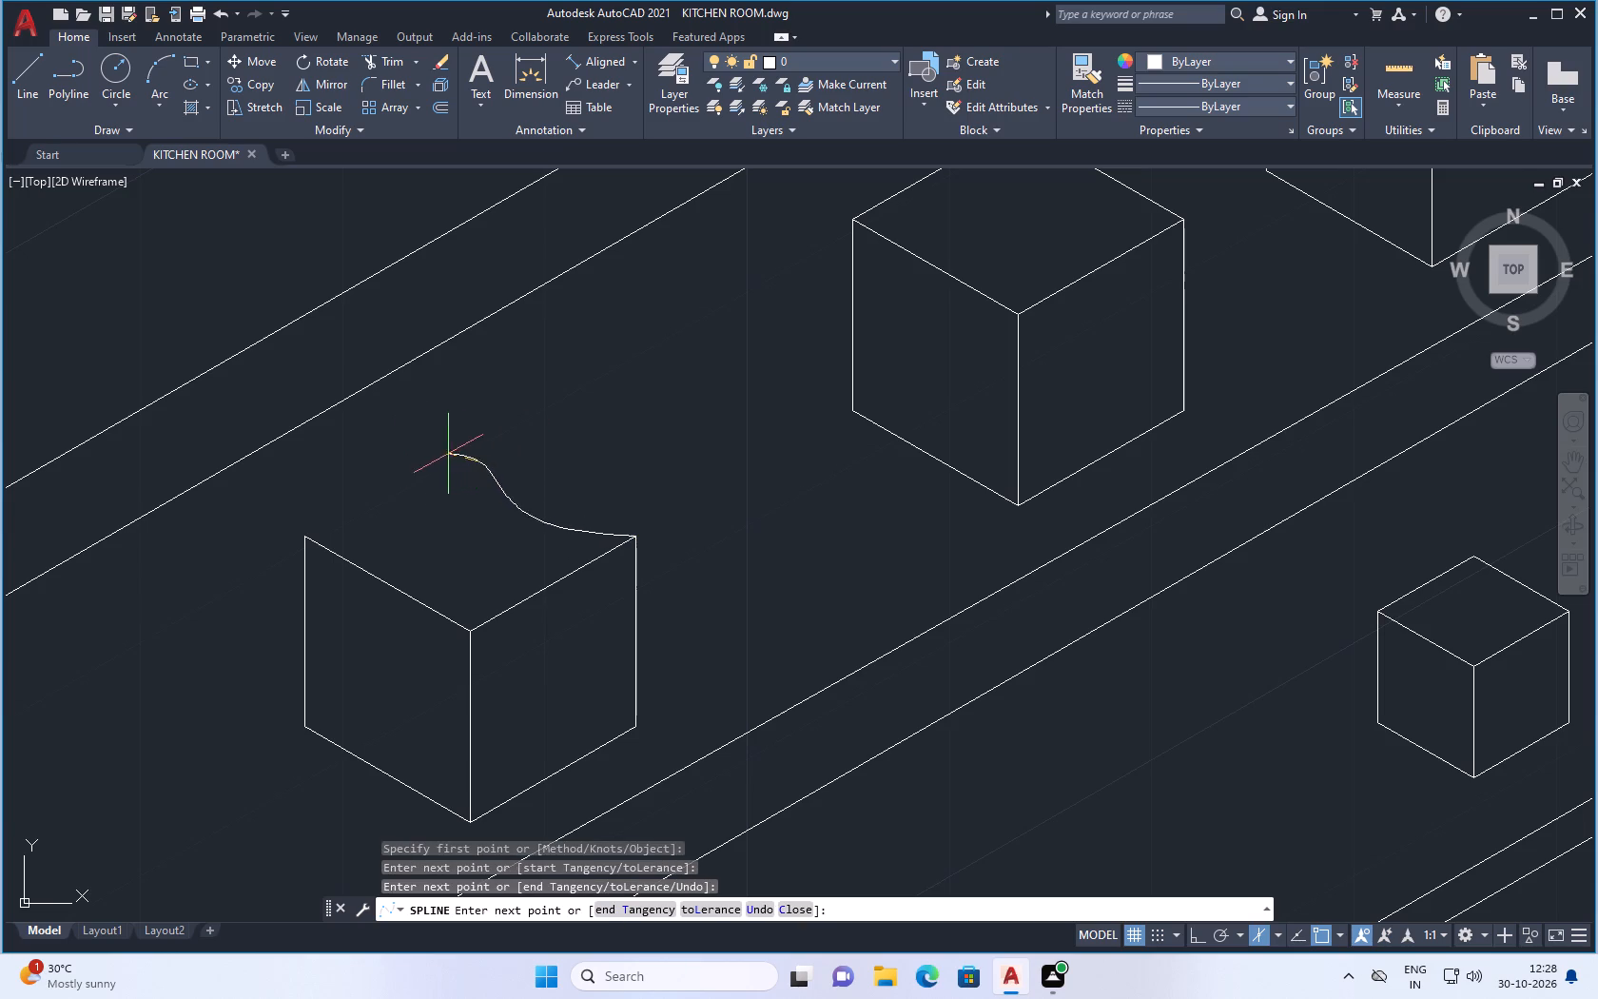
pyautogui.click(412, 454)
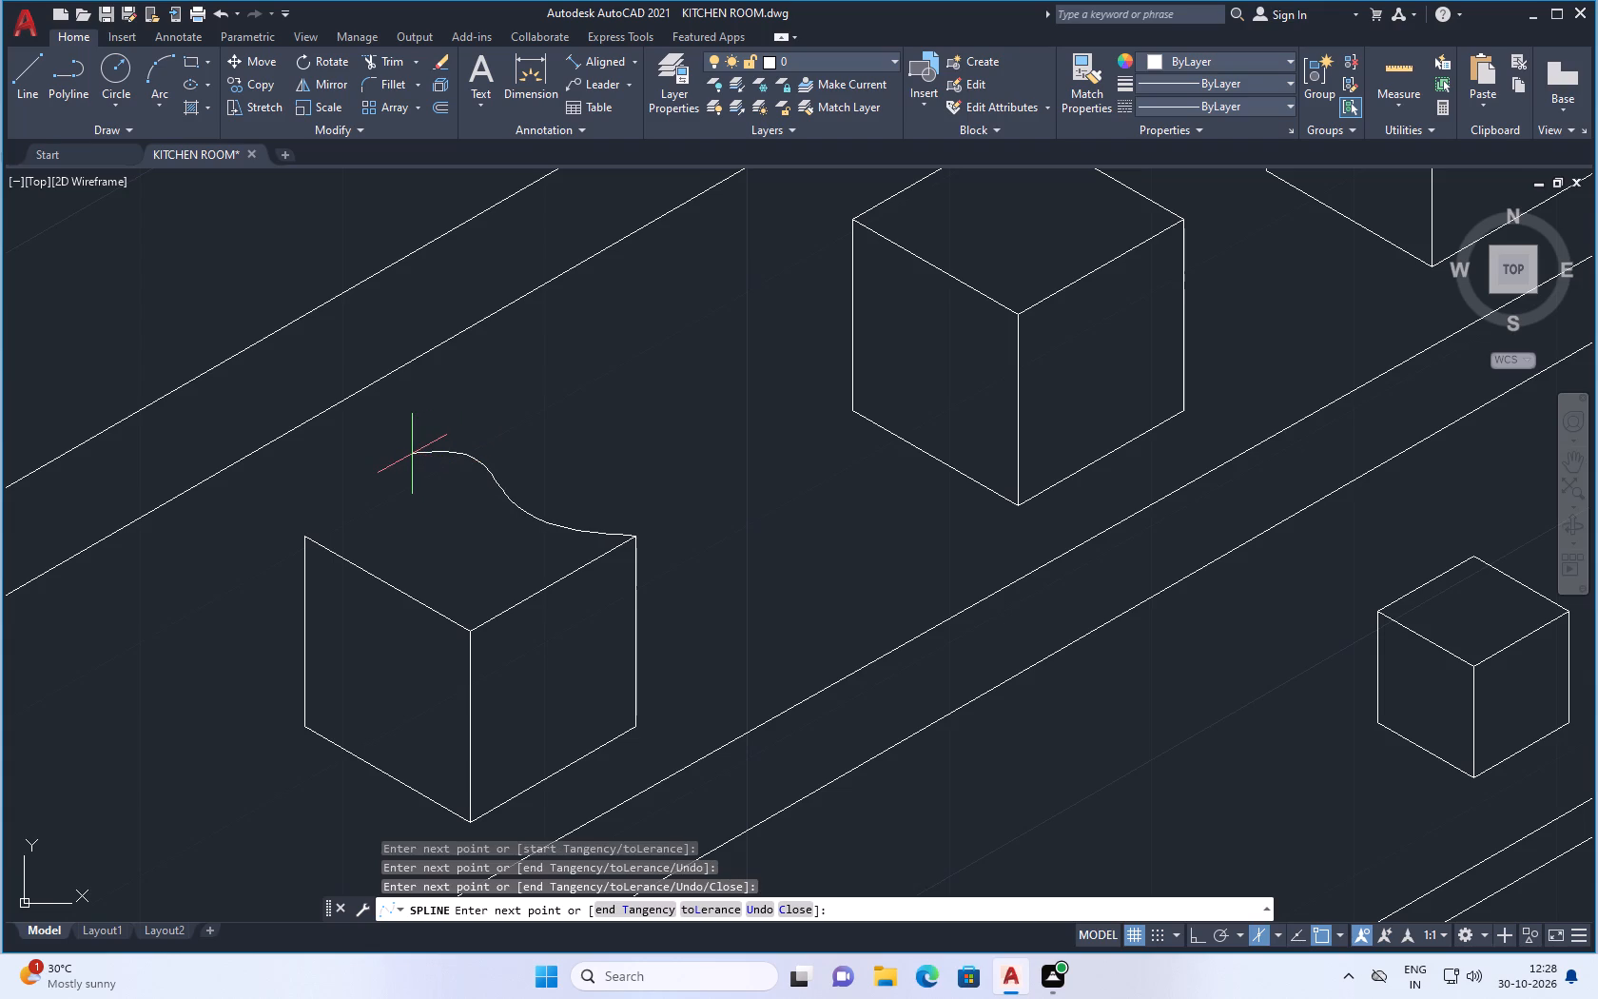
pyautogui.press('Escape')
# Draw a wavy fit-point spline over the open top of the leftmost upper-shelf cube, from its right top corner through its left one to just beyond.
pyautogui.press('space')
pyautogui.click(633, 540)
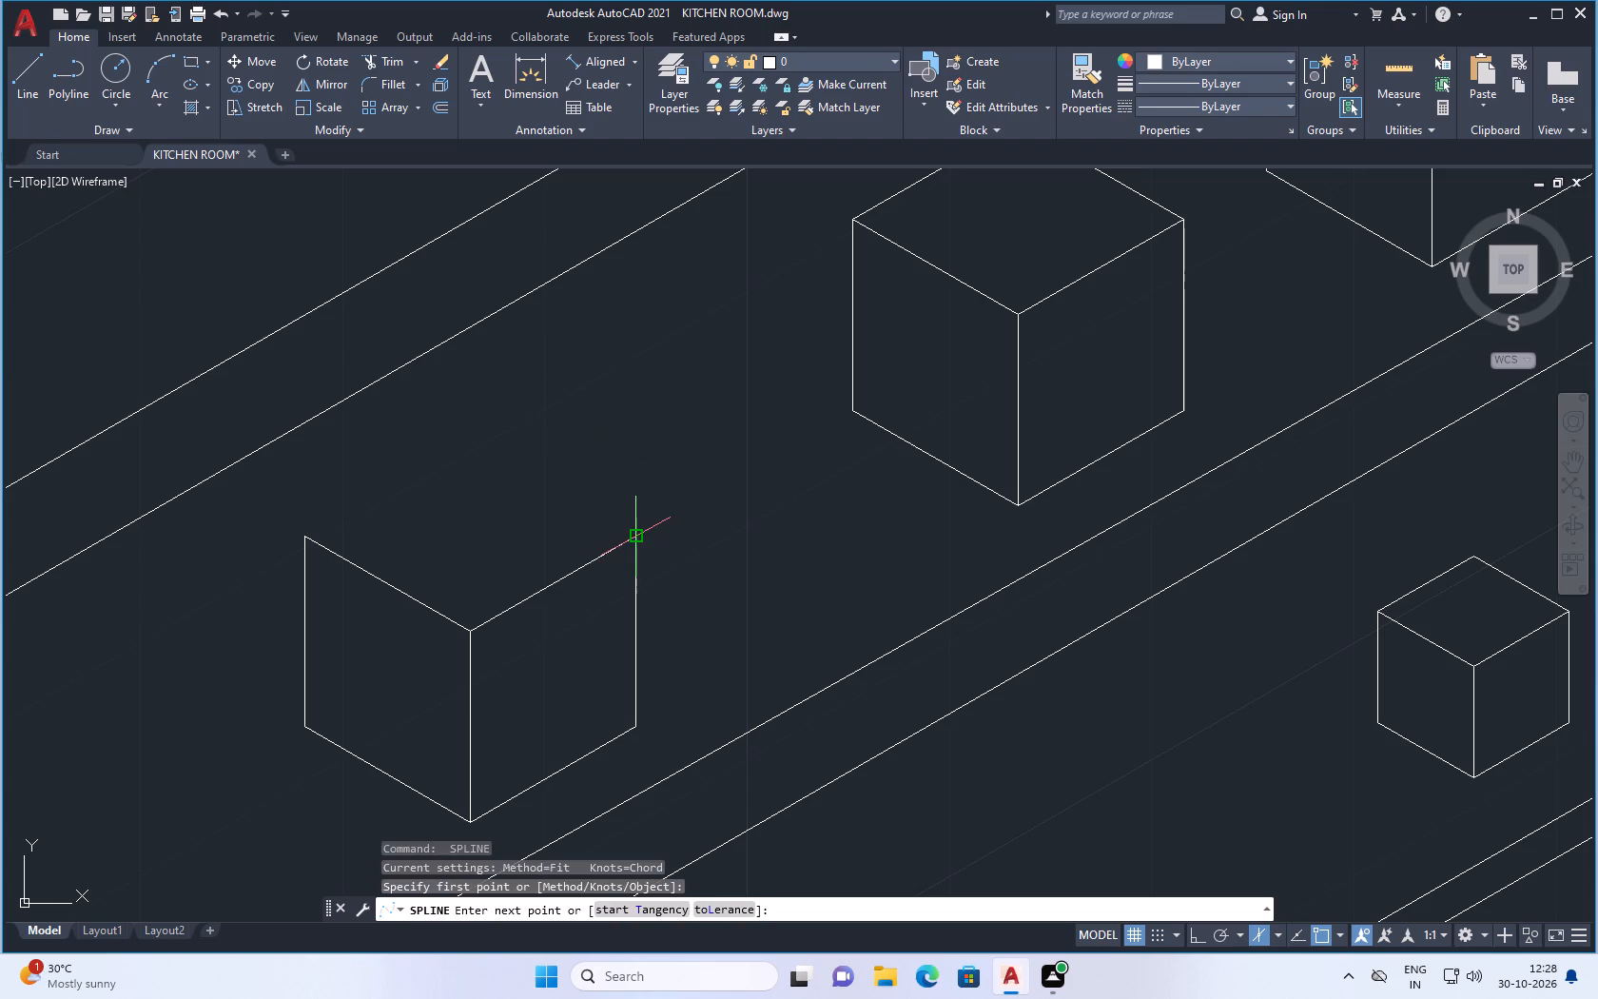
pyautogui.click(535, 517)
pyautogui.click(482, 486)
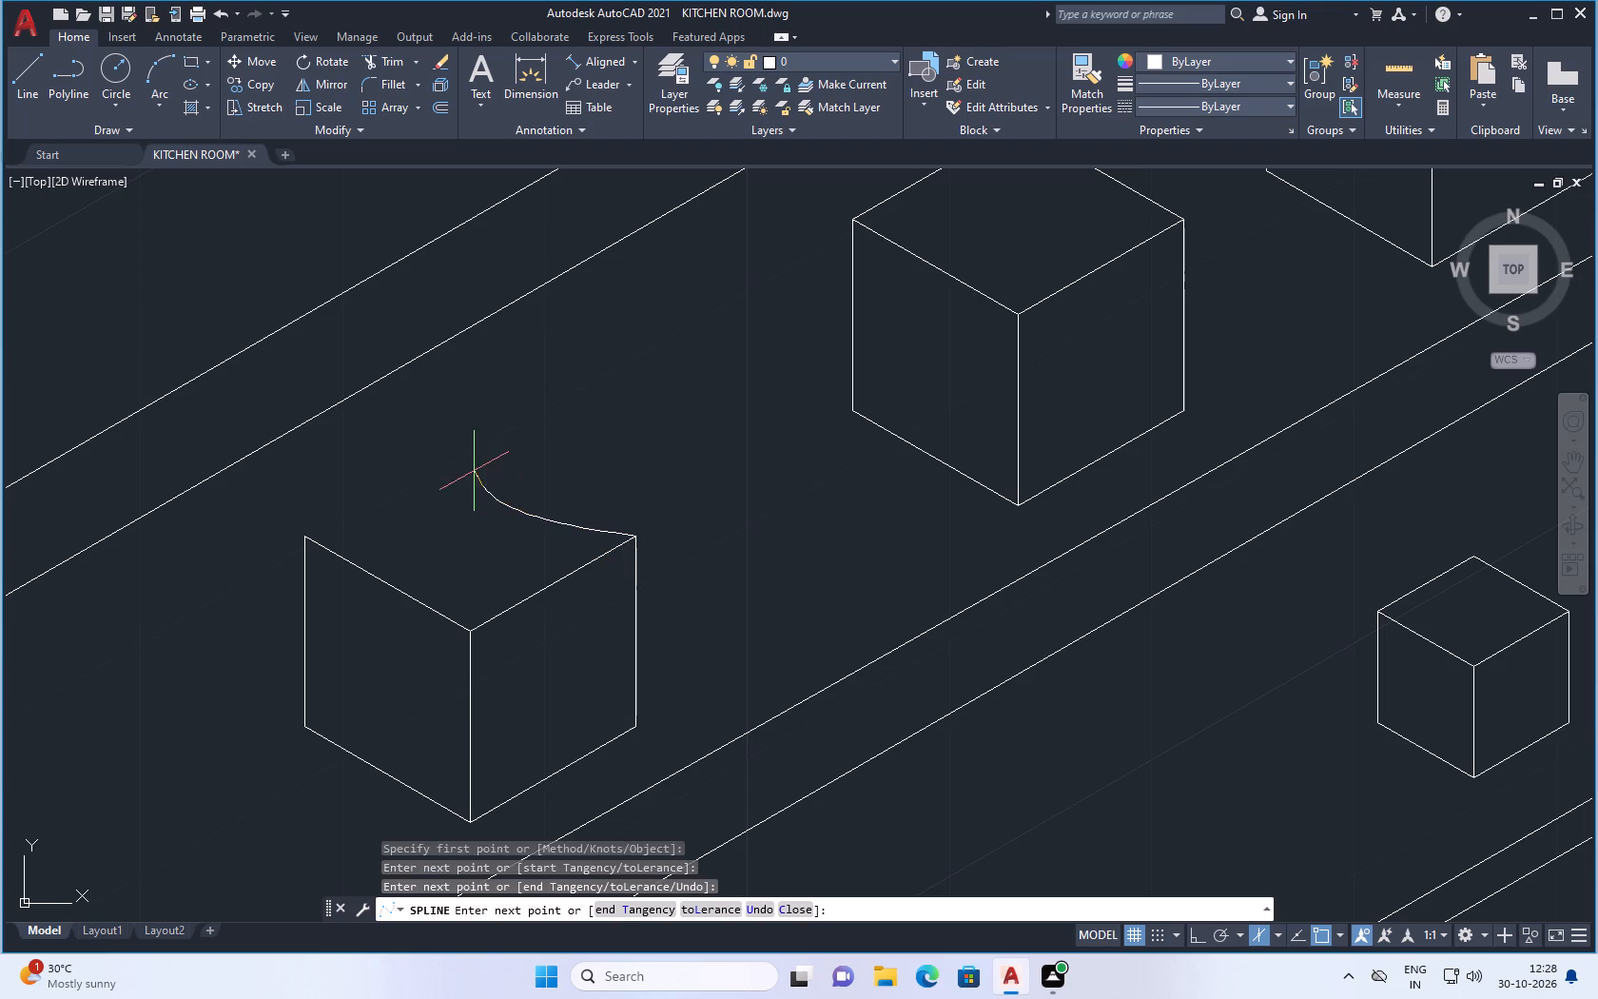
pyautogui.click(443, 449)
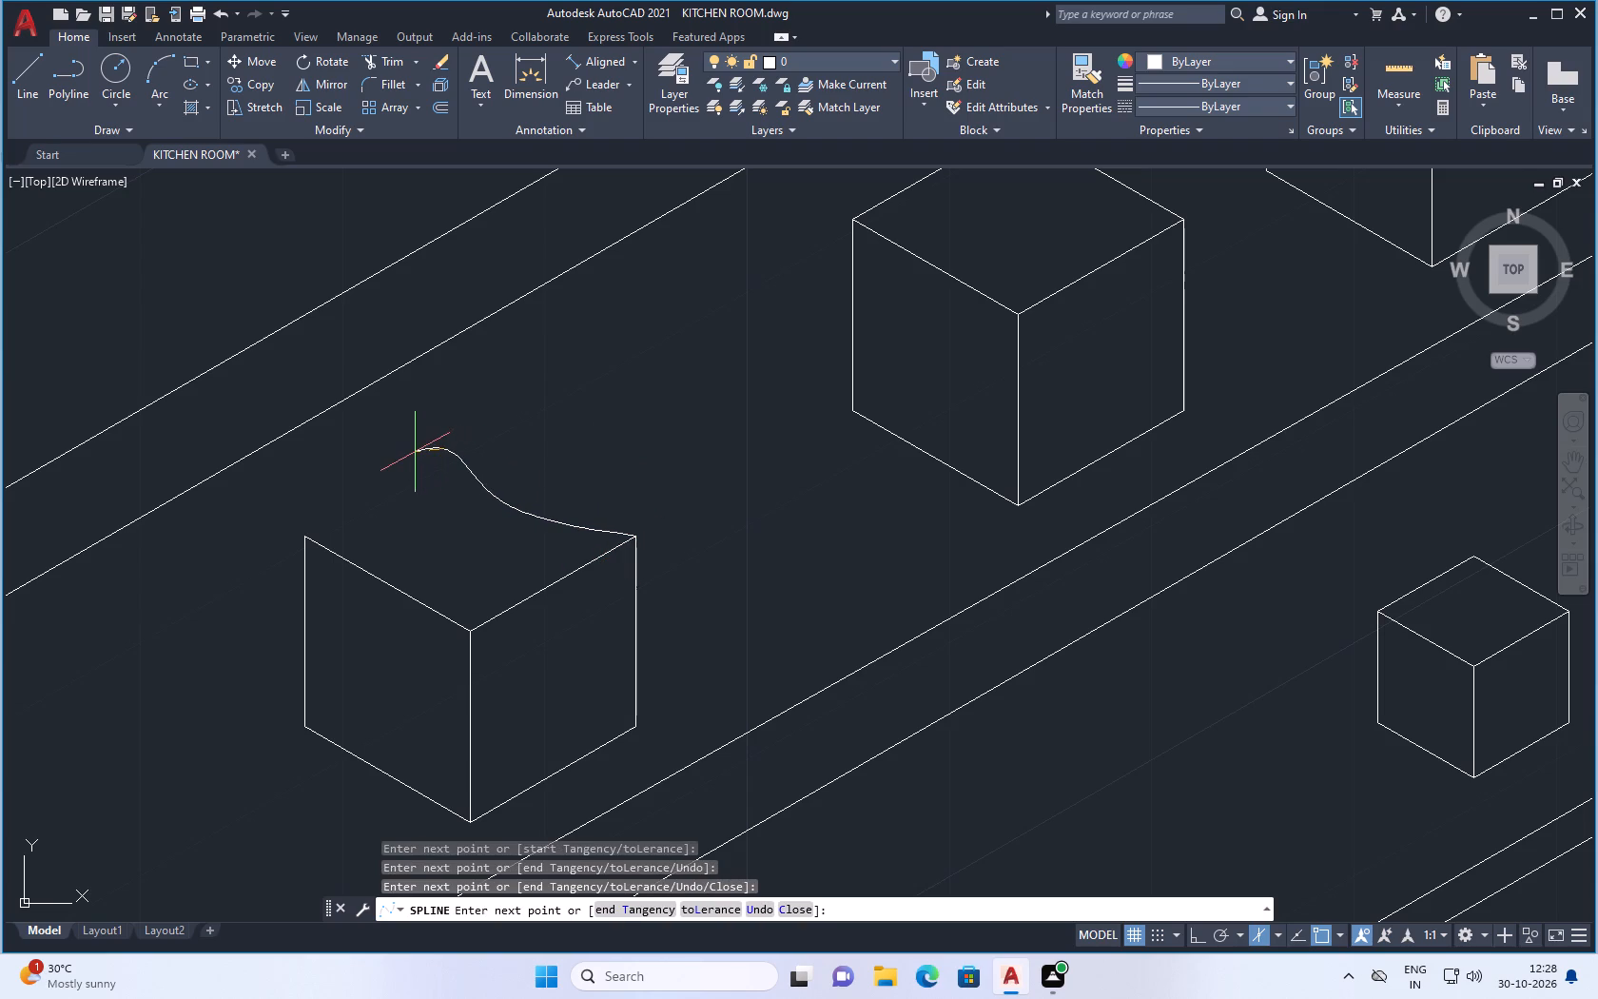
pyautogui.click(367, 464)
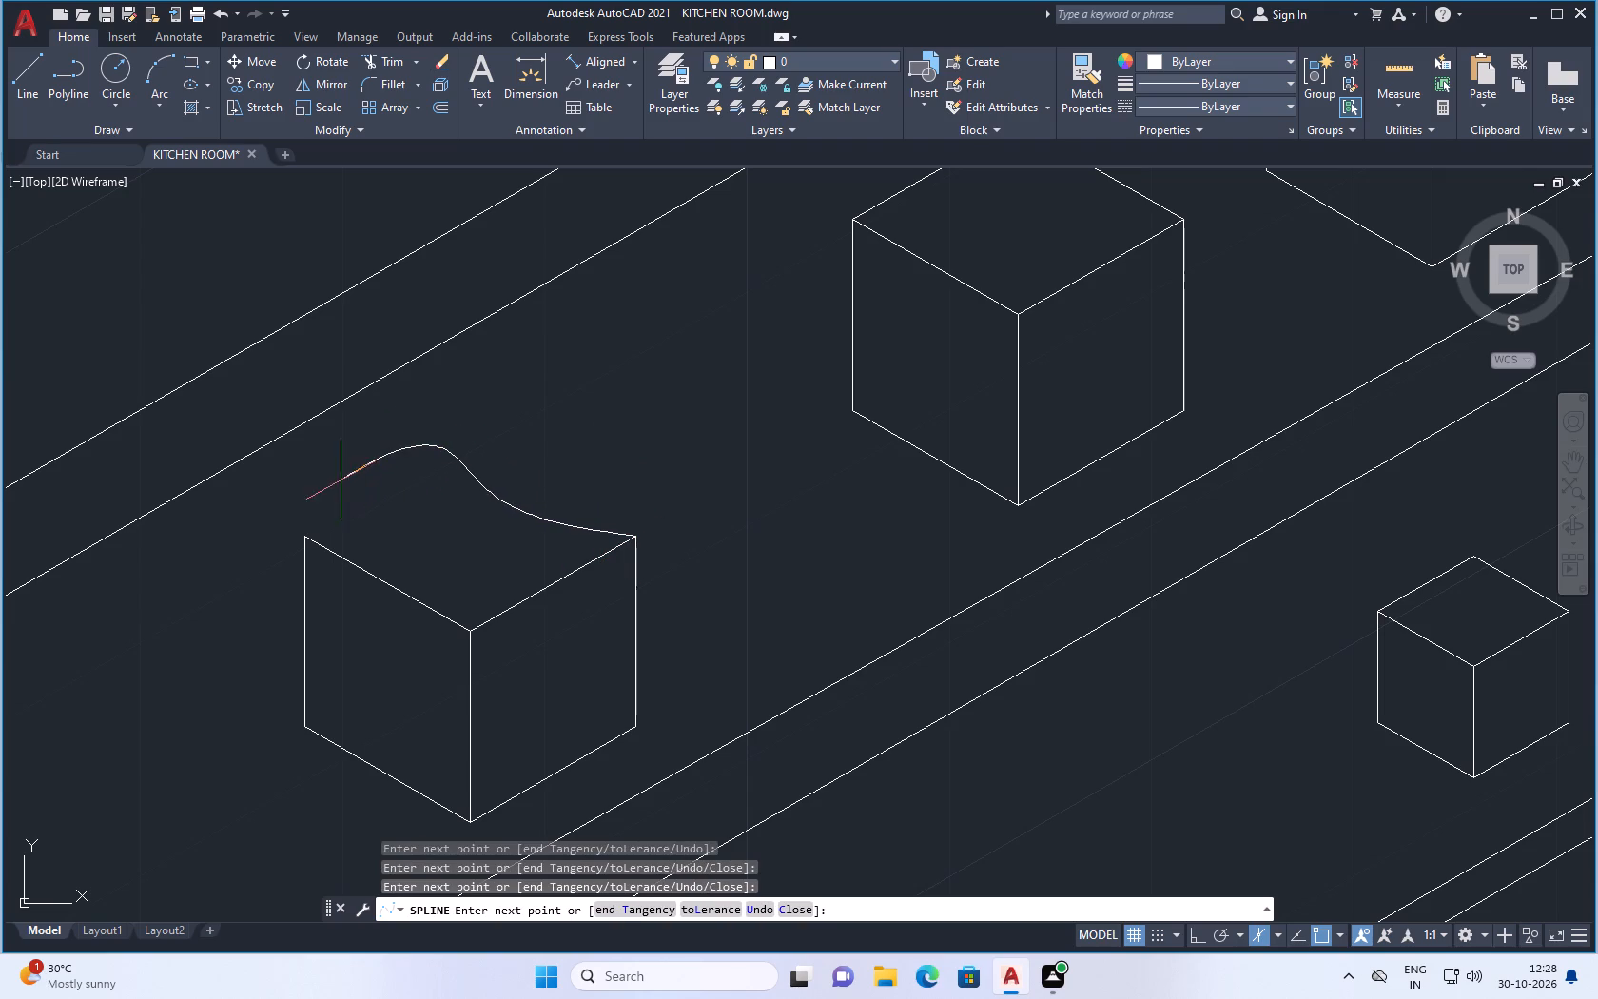
pyautogui.click(302, 537)
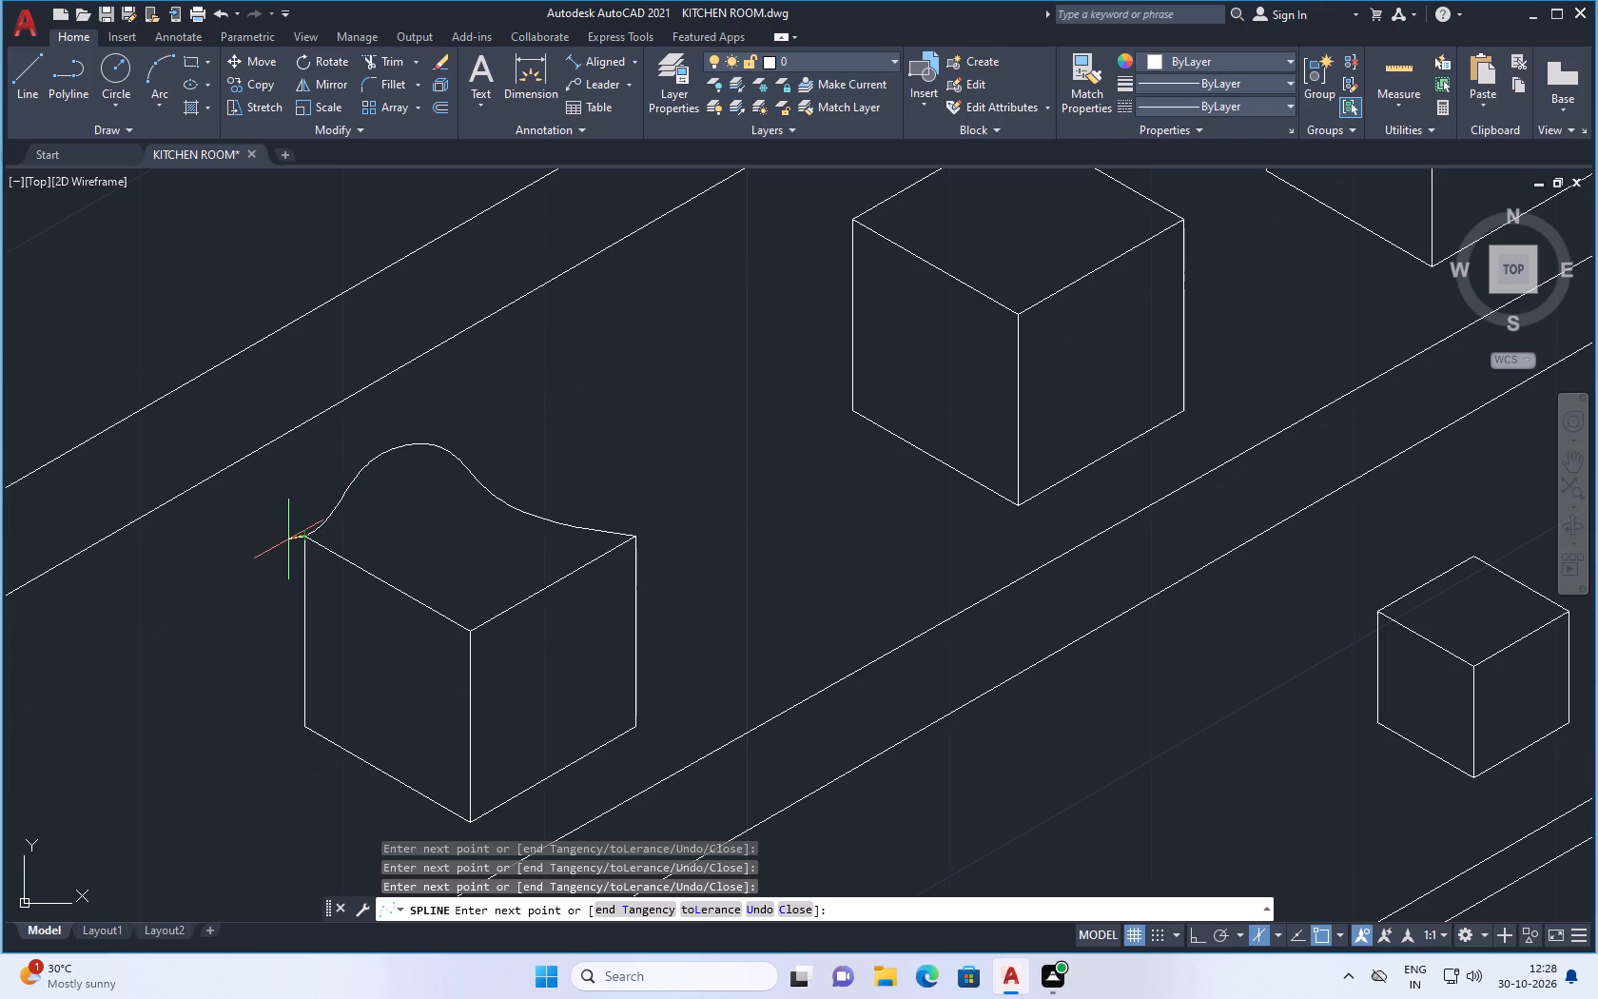
pyautogui.click(250, 553)
pyautogui.press('Return')
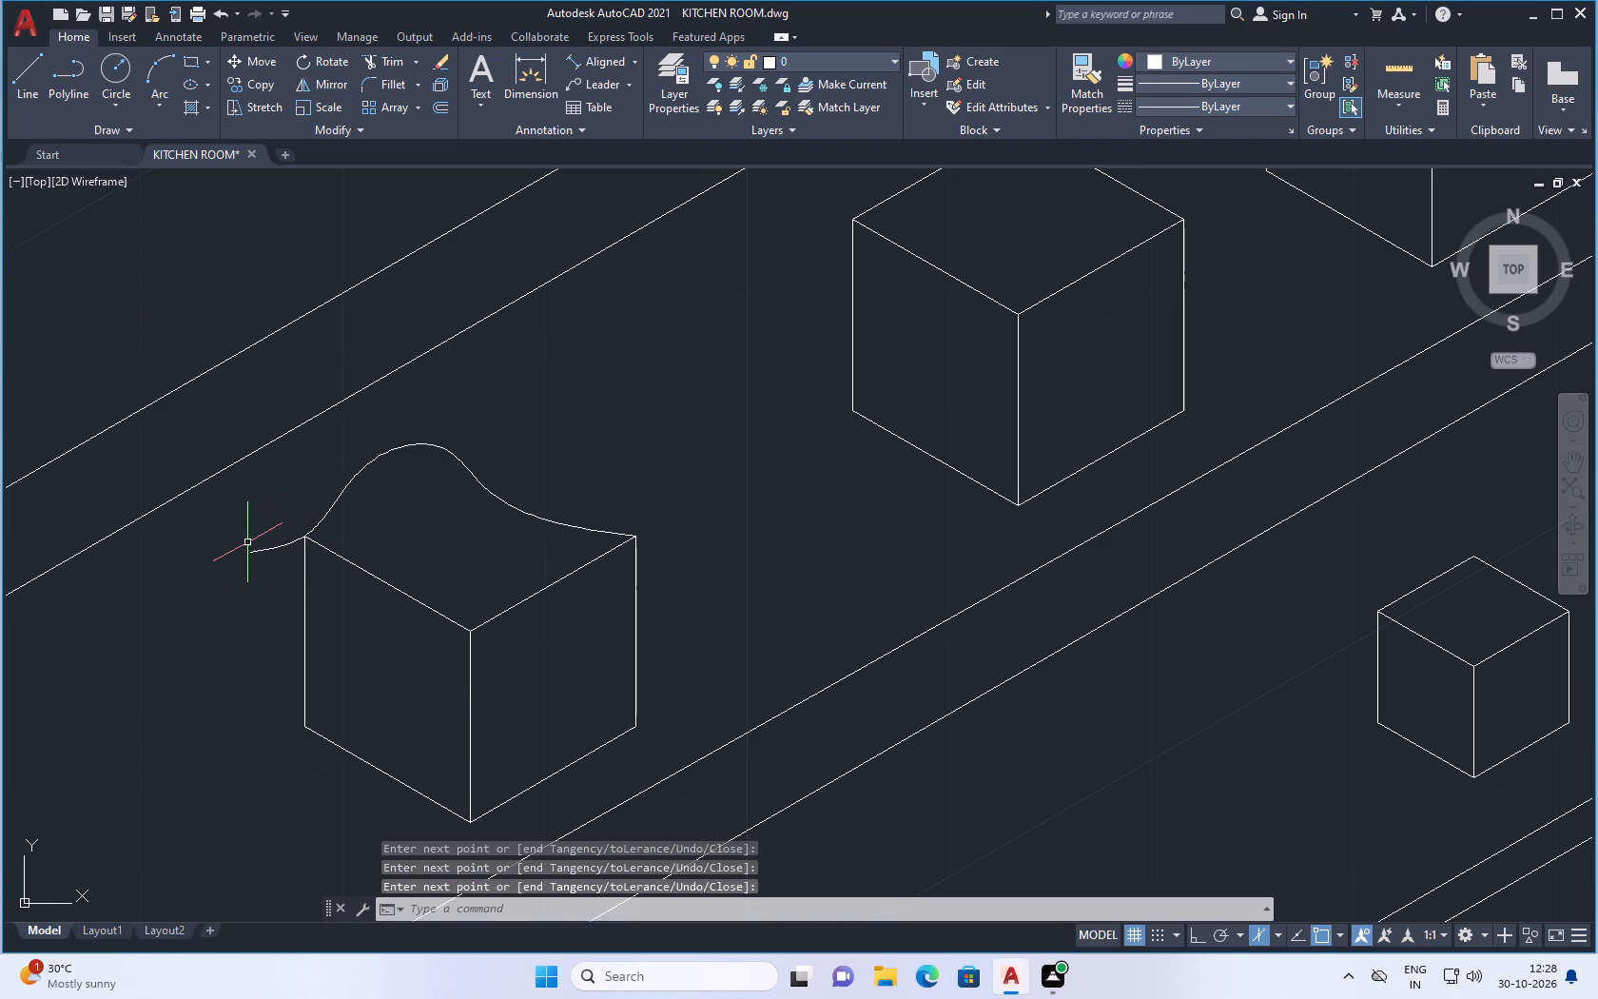
# Trim the spline's short tail that extends past the leftmost cube's left top corner.
pyautogui.write('TR')
pyautogui.press('Return')
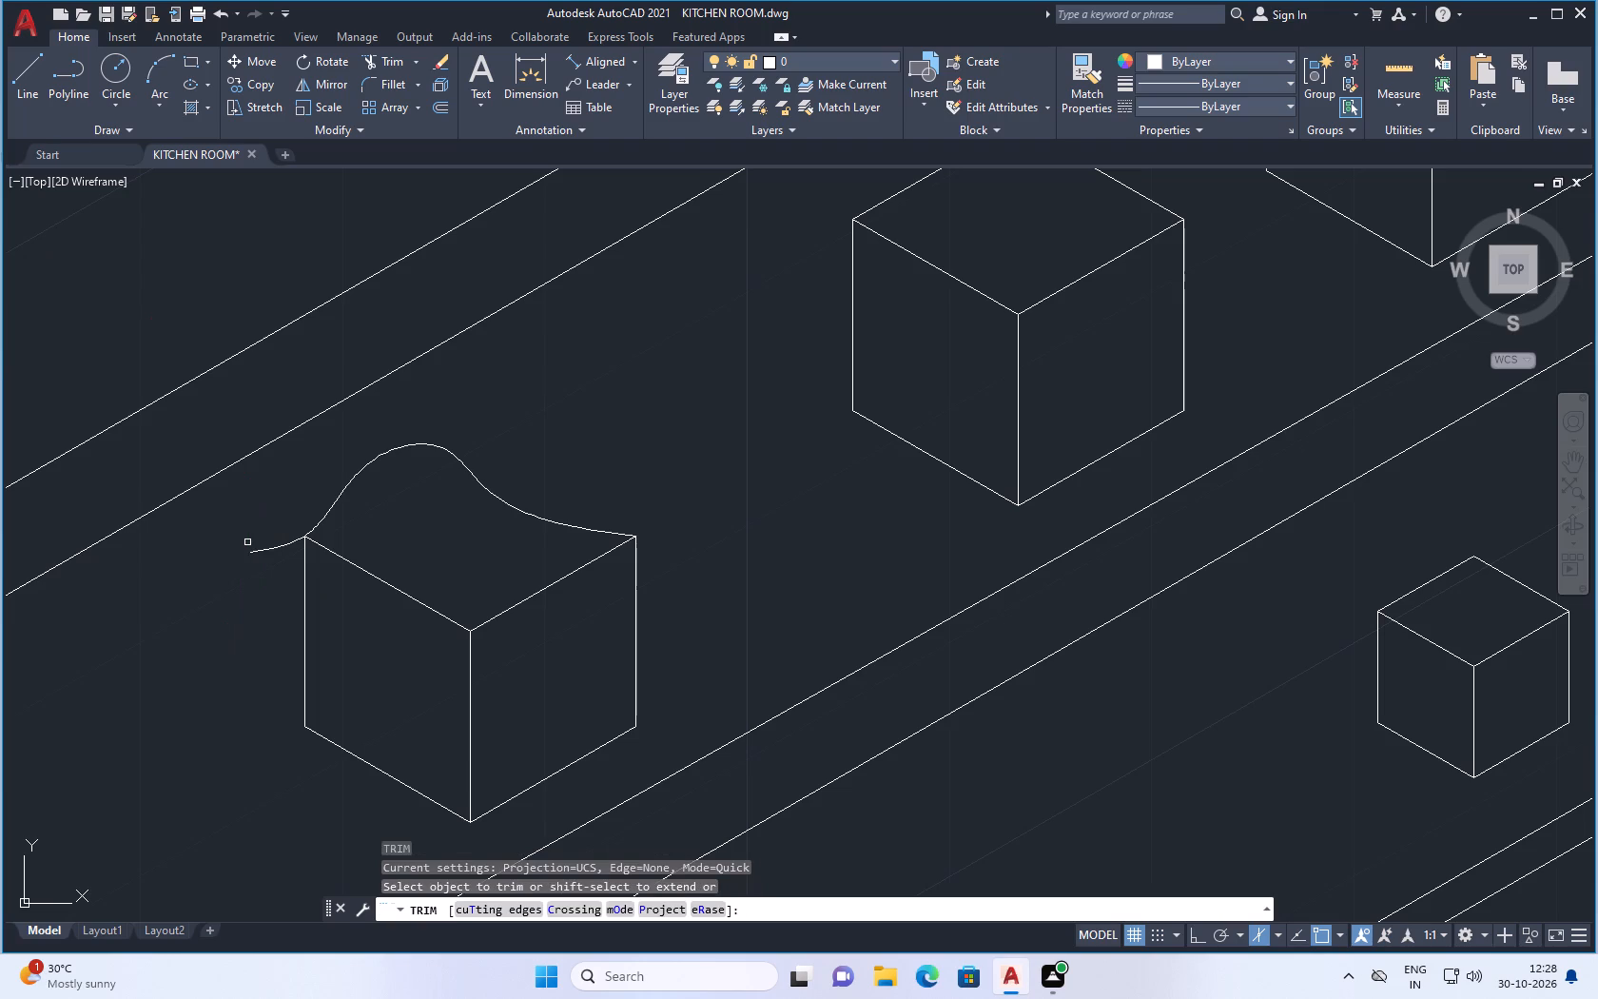
pyautogui.click(268, 563)
pyautogui.click(263, 541)
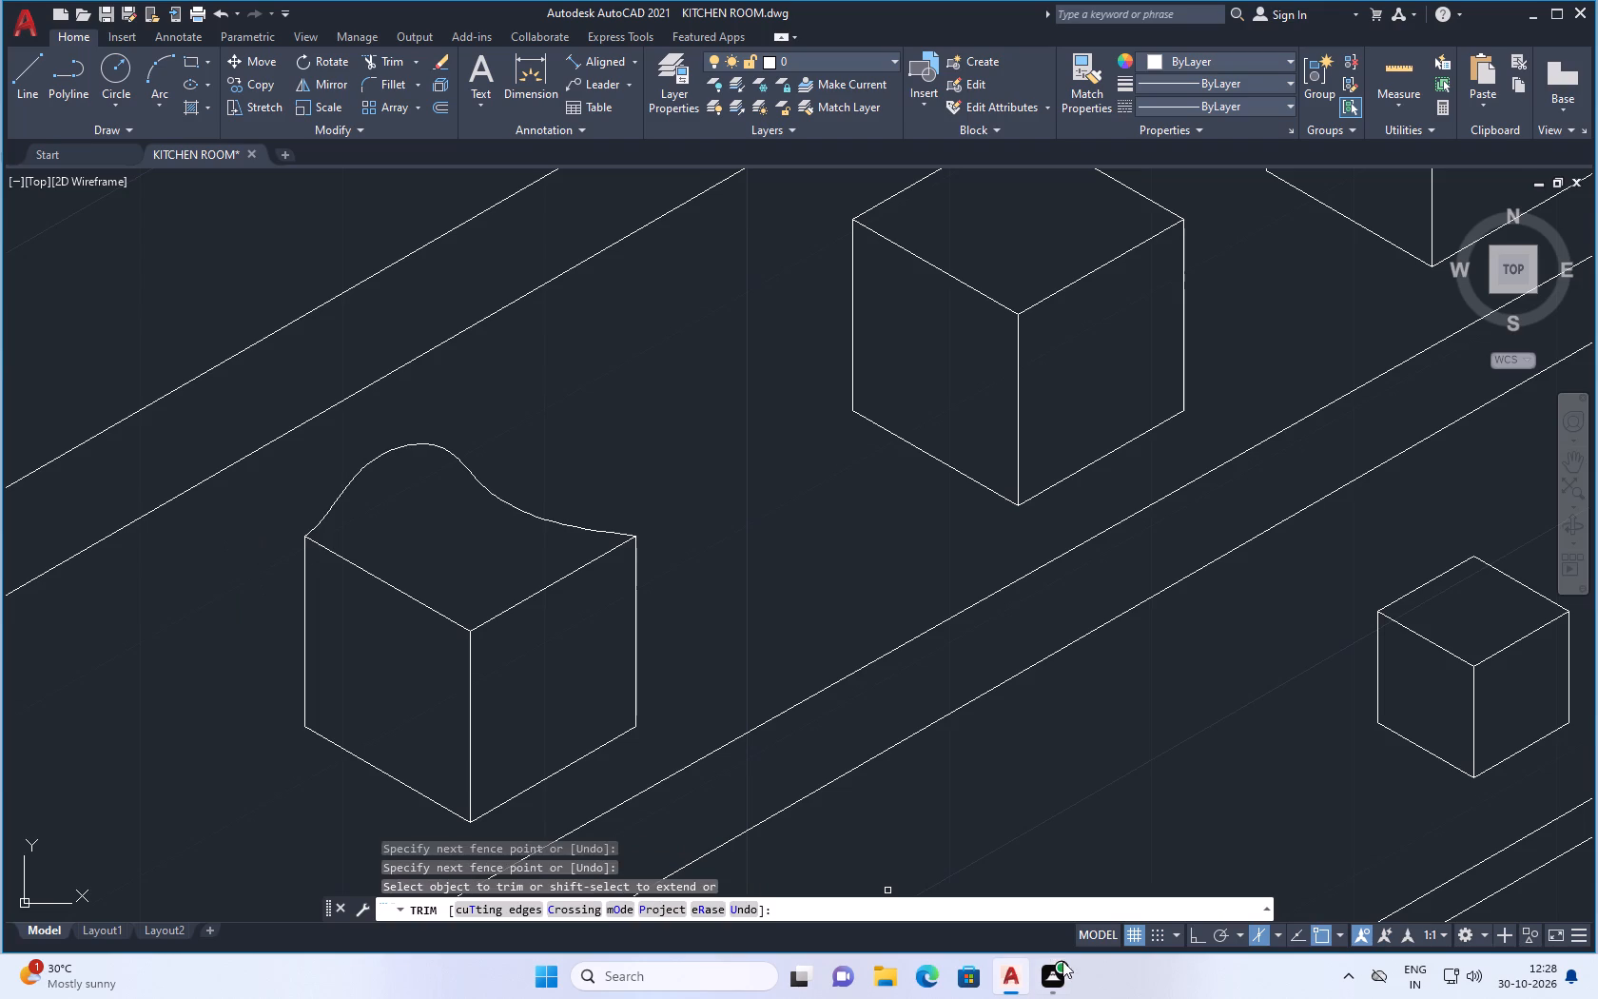
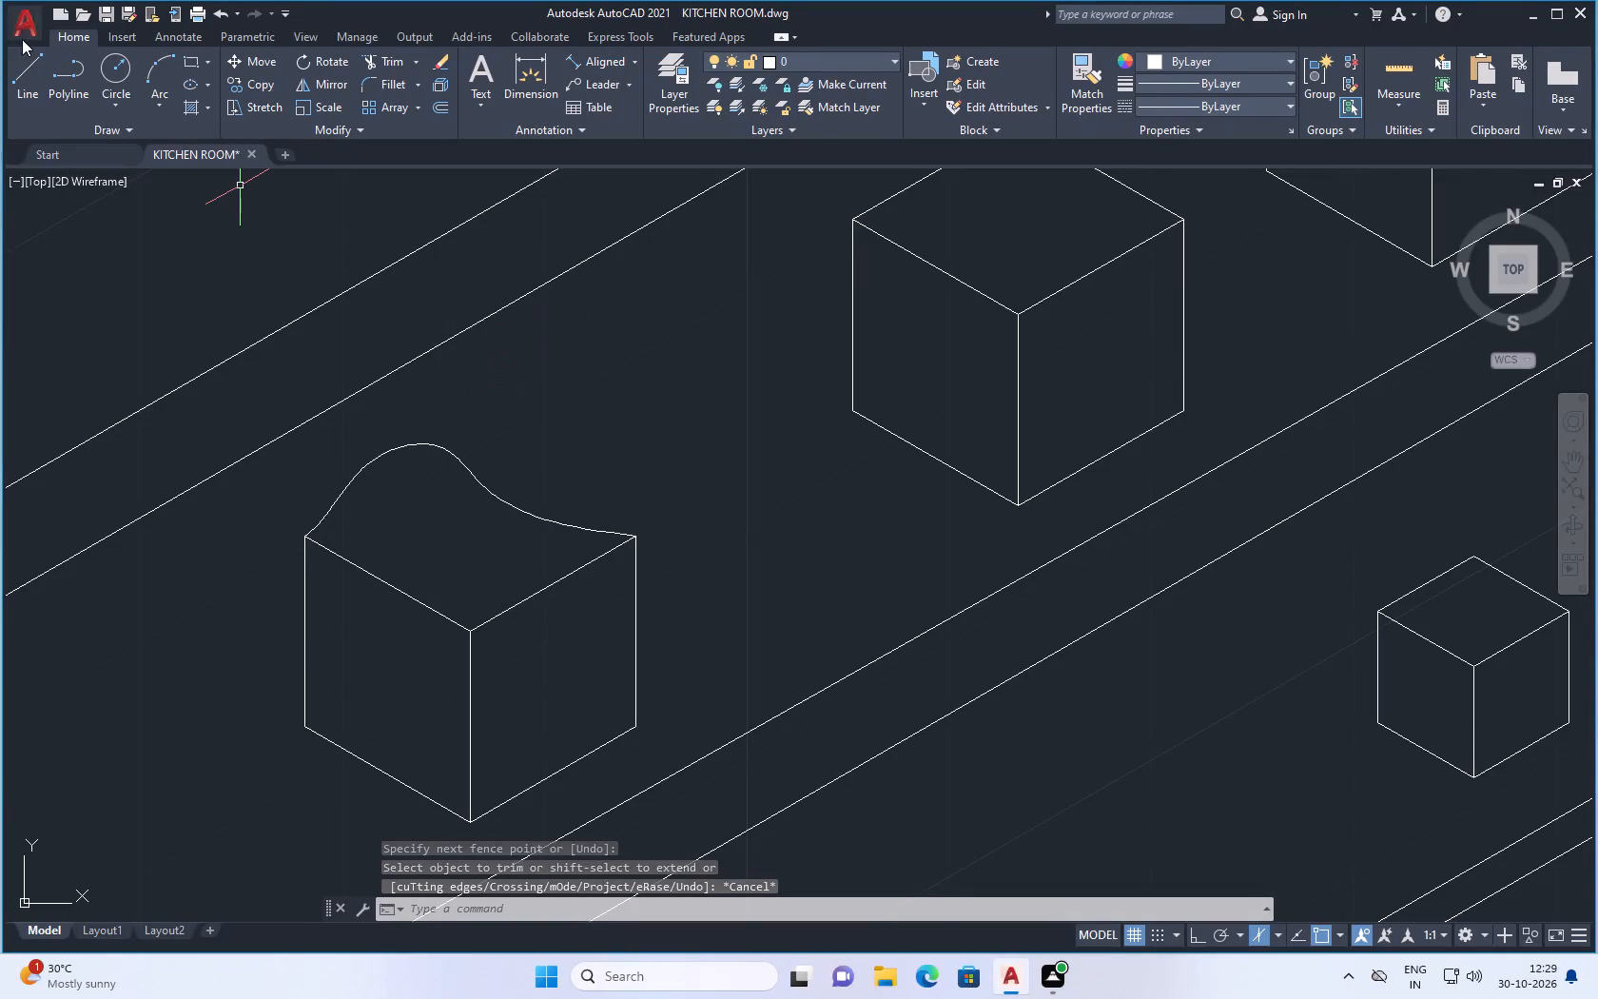
# Erase the two front top edges of the leftmost cube on the upper shelf.
pyautogui.click(19, 70)
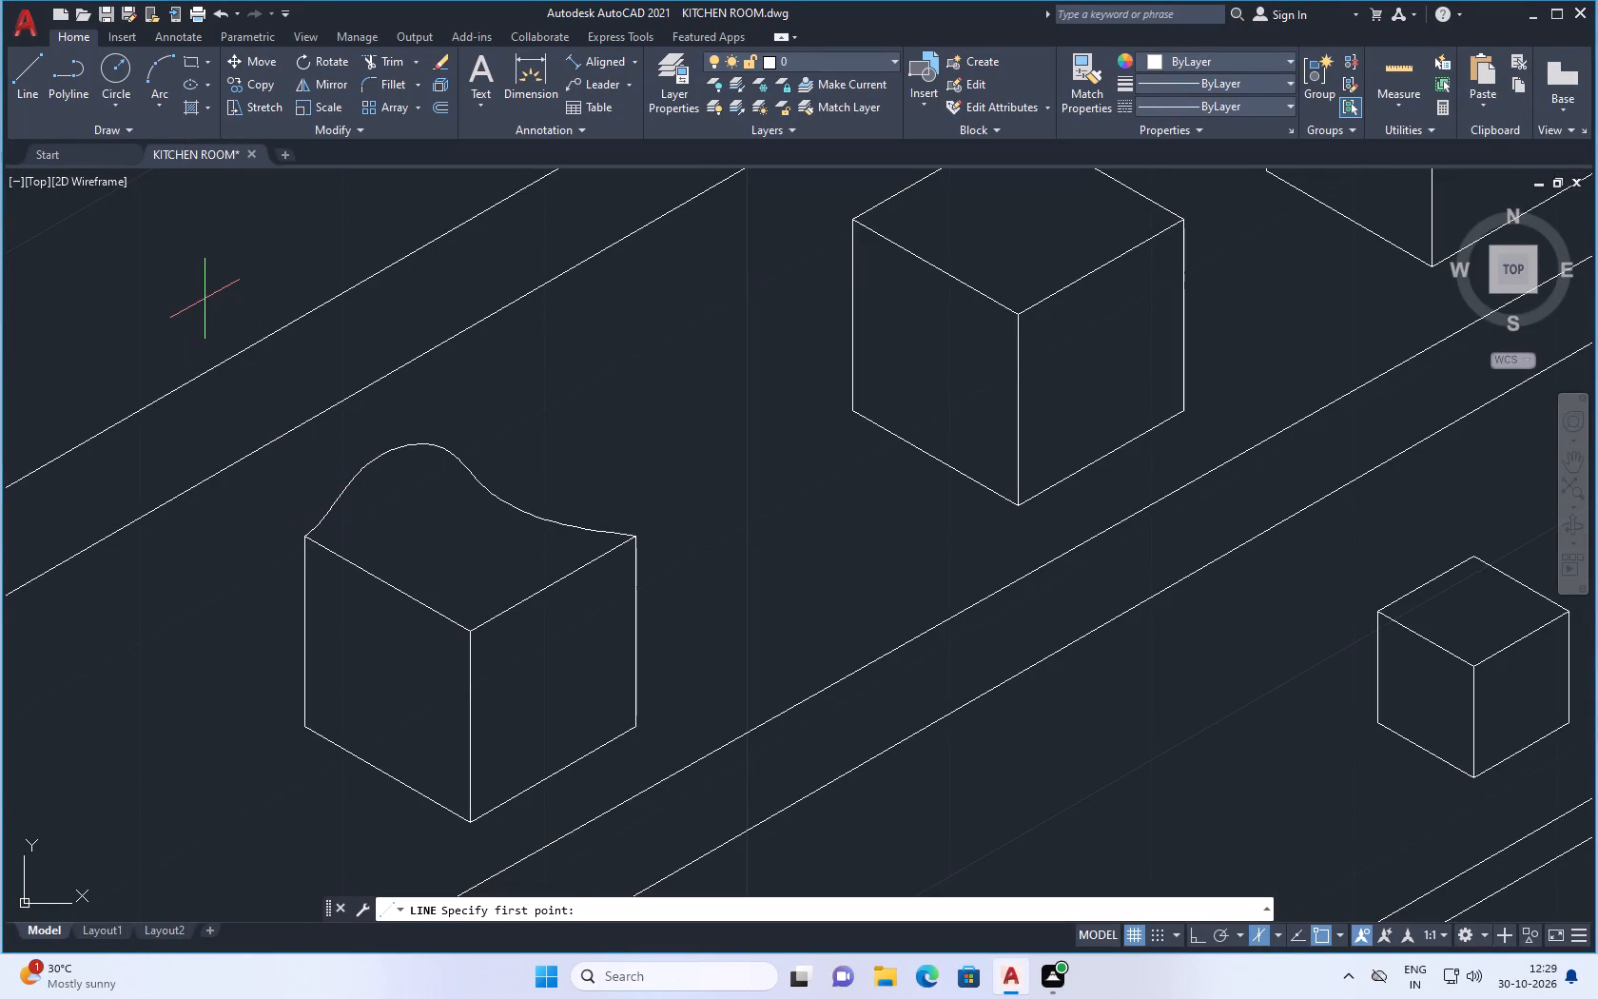
pyautogui.press('Escape')
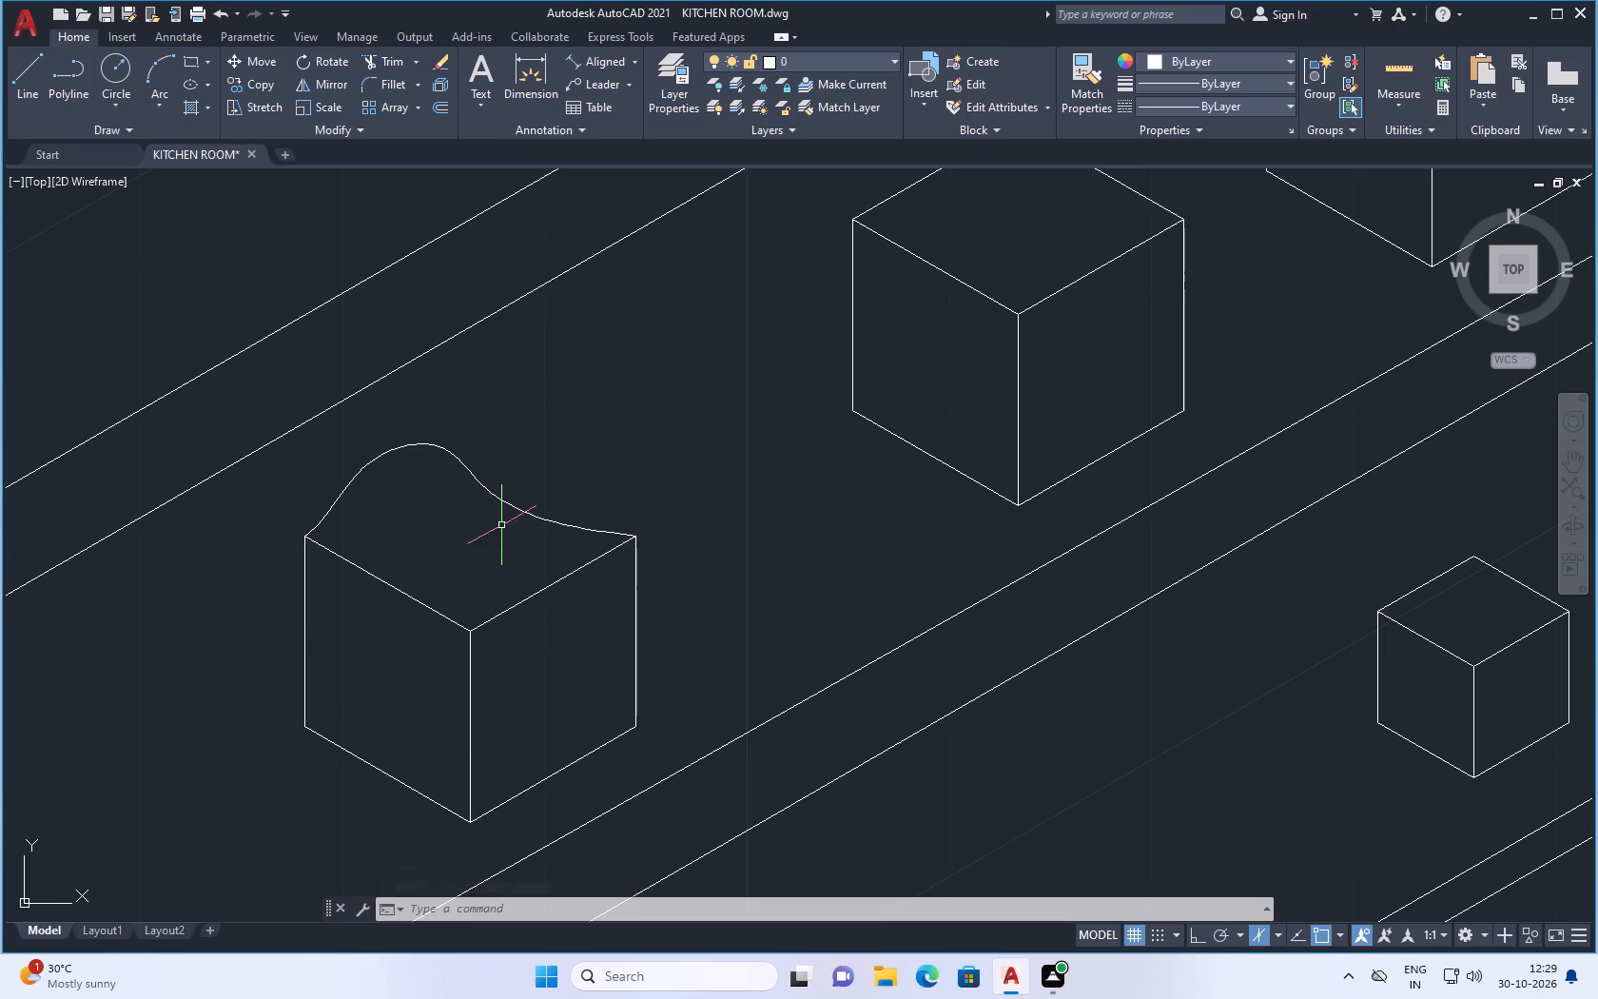
pyautogui.click(512, 609)
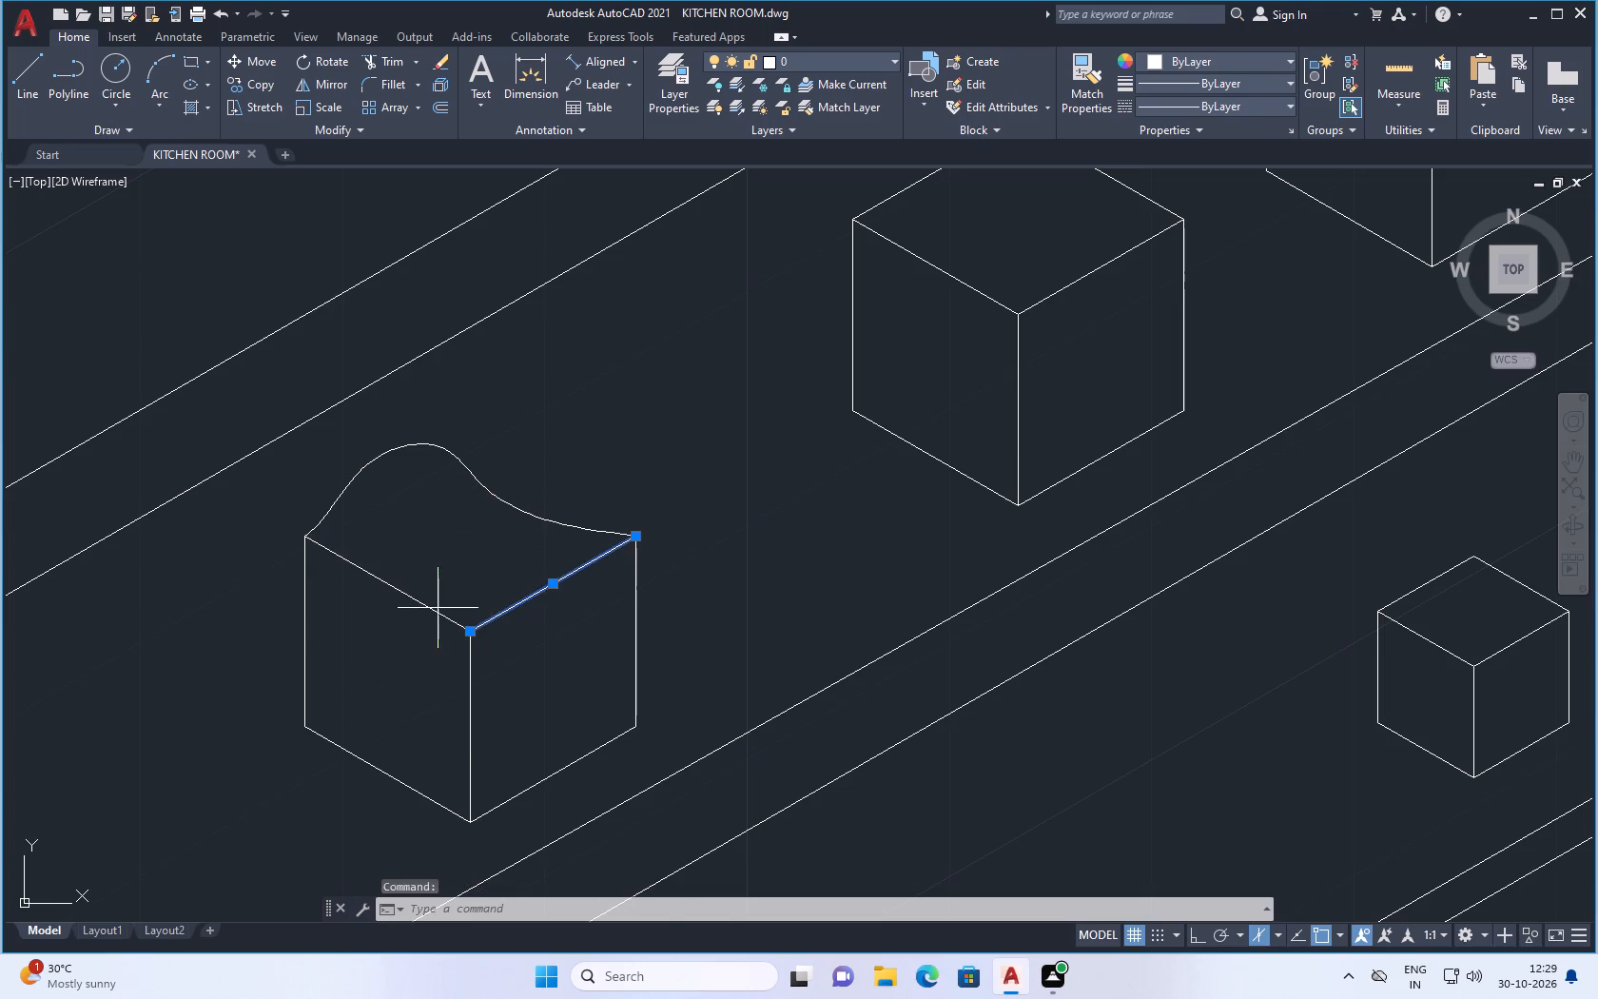
pyautogui.click(438, 608)
pyautogui.click(438, 610)
pyautogui.click(433, 612)
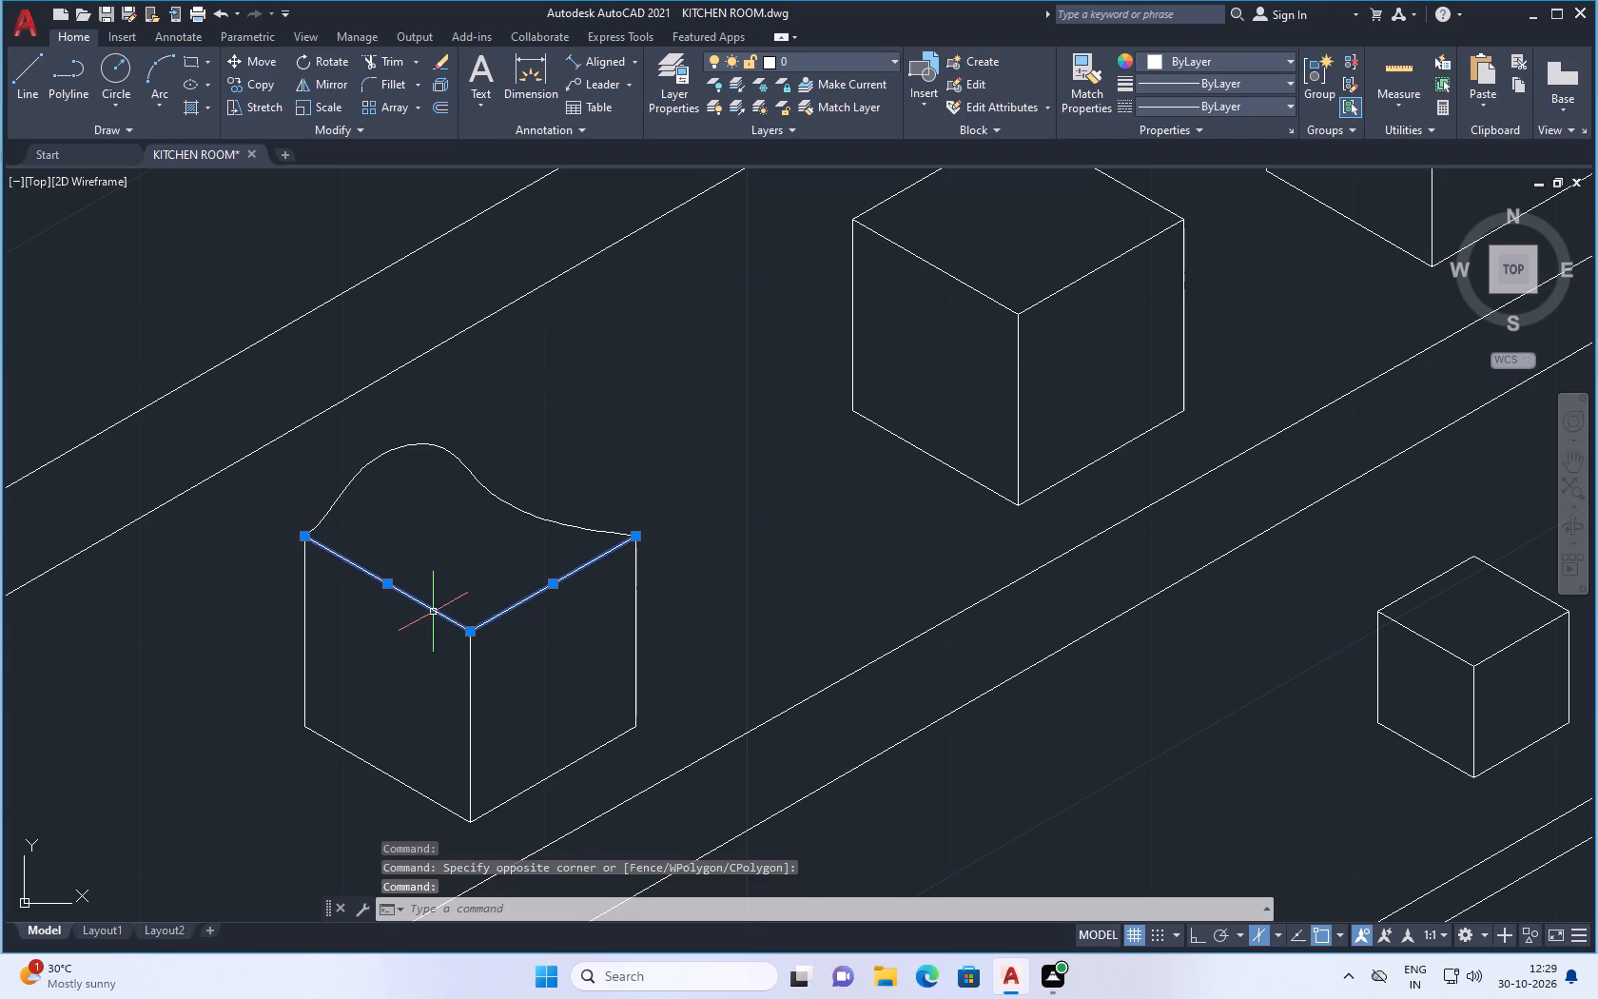
pyautogui.press('Delete')
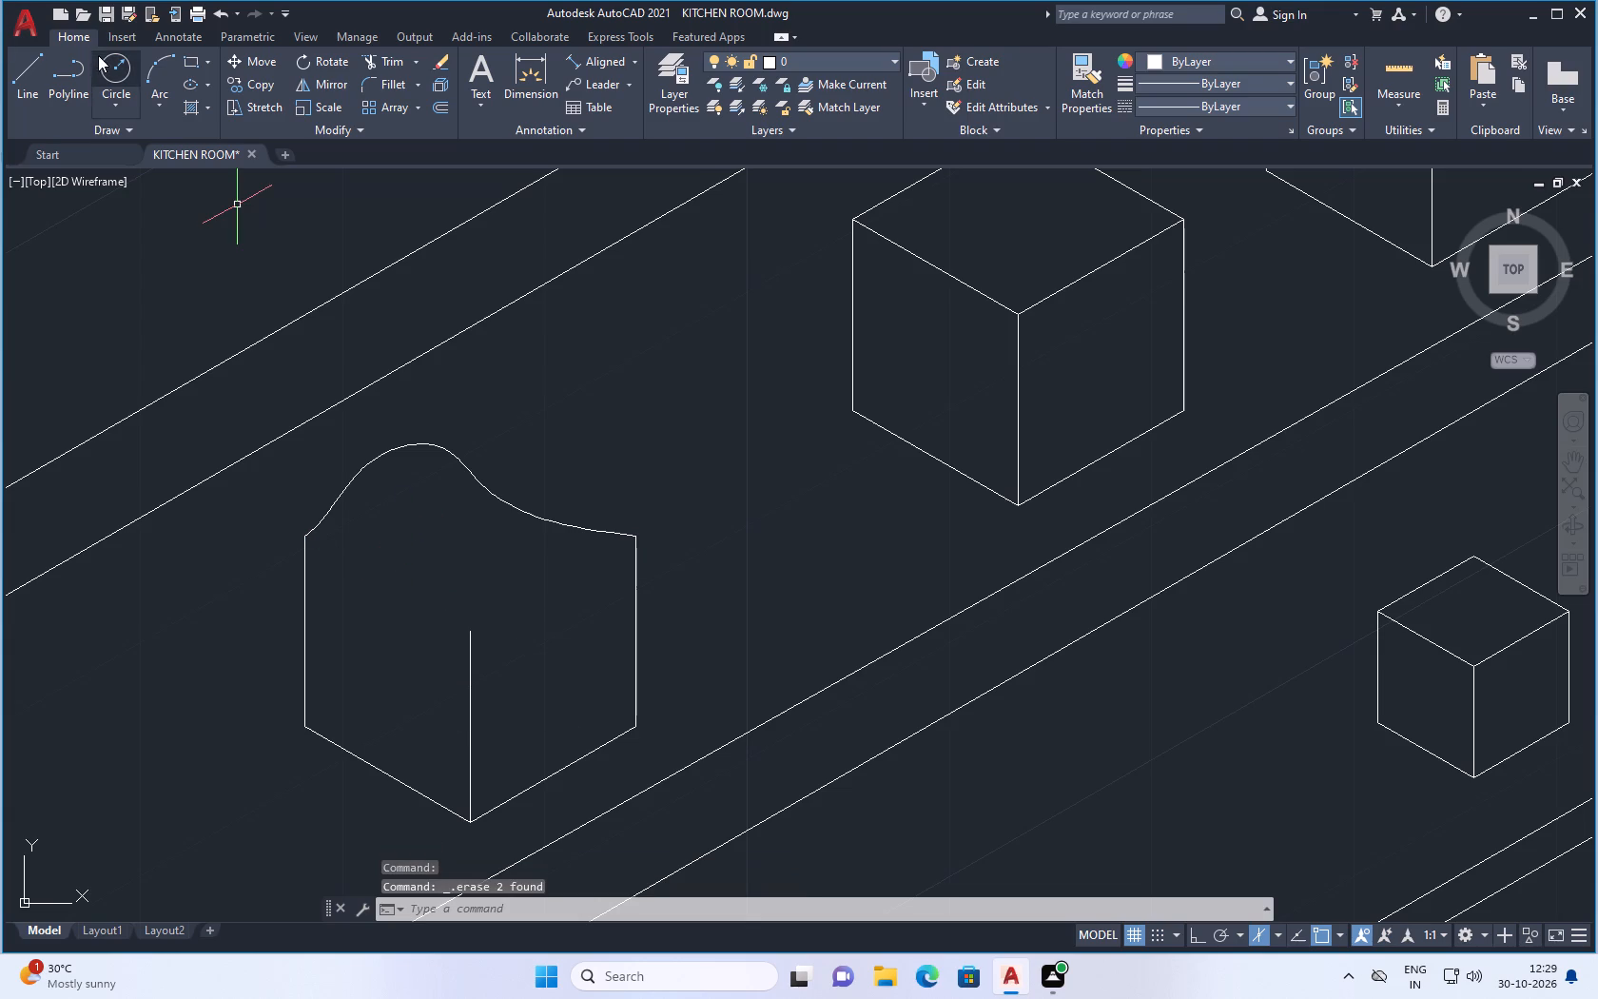
# Draw a three-point arc on the leftmost upper-shelf cube, from its right top corner through the front vertical edge's top end to the left top corner.
pyautogui.click(159, 75)
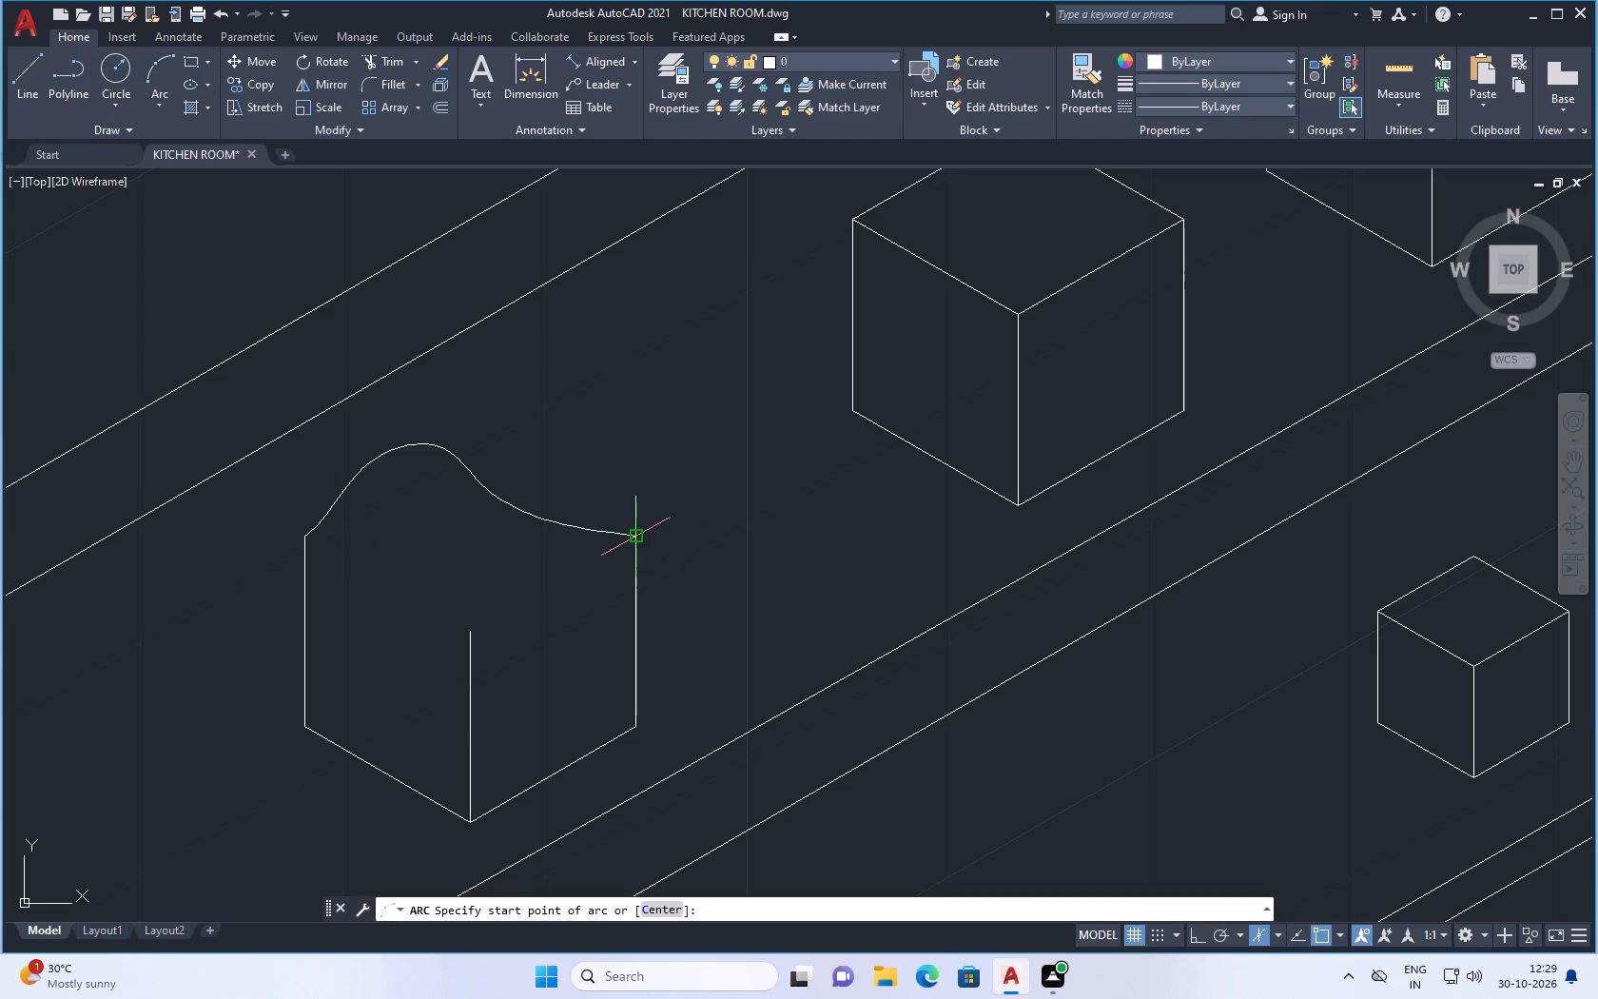
pyautogui.click(635, 531)
pyautogui.click(462, 635)
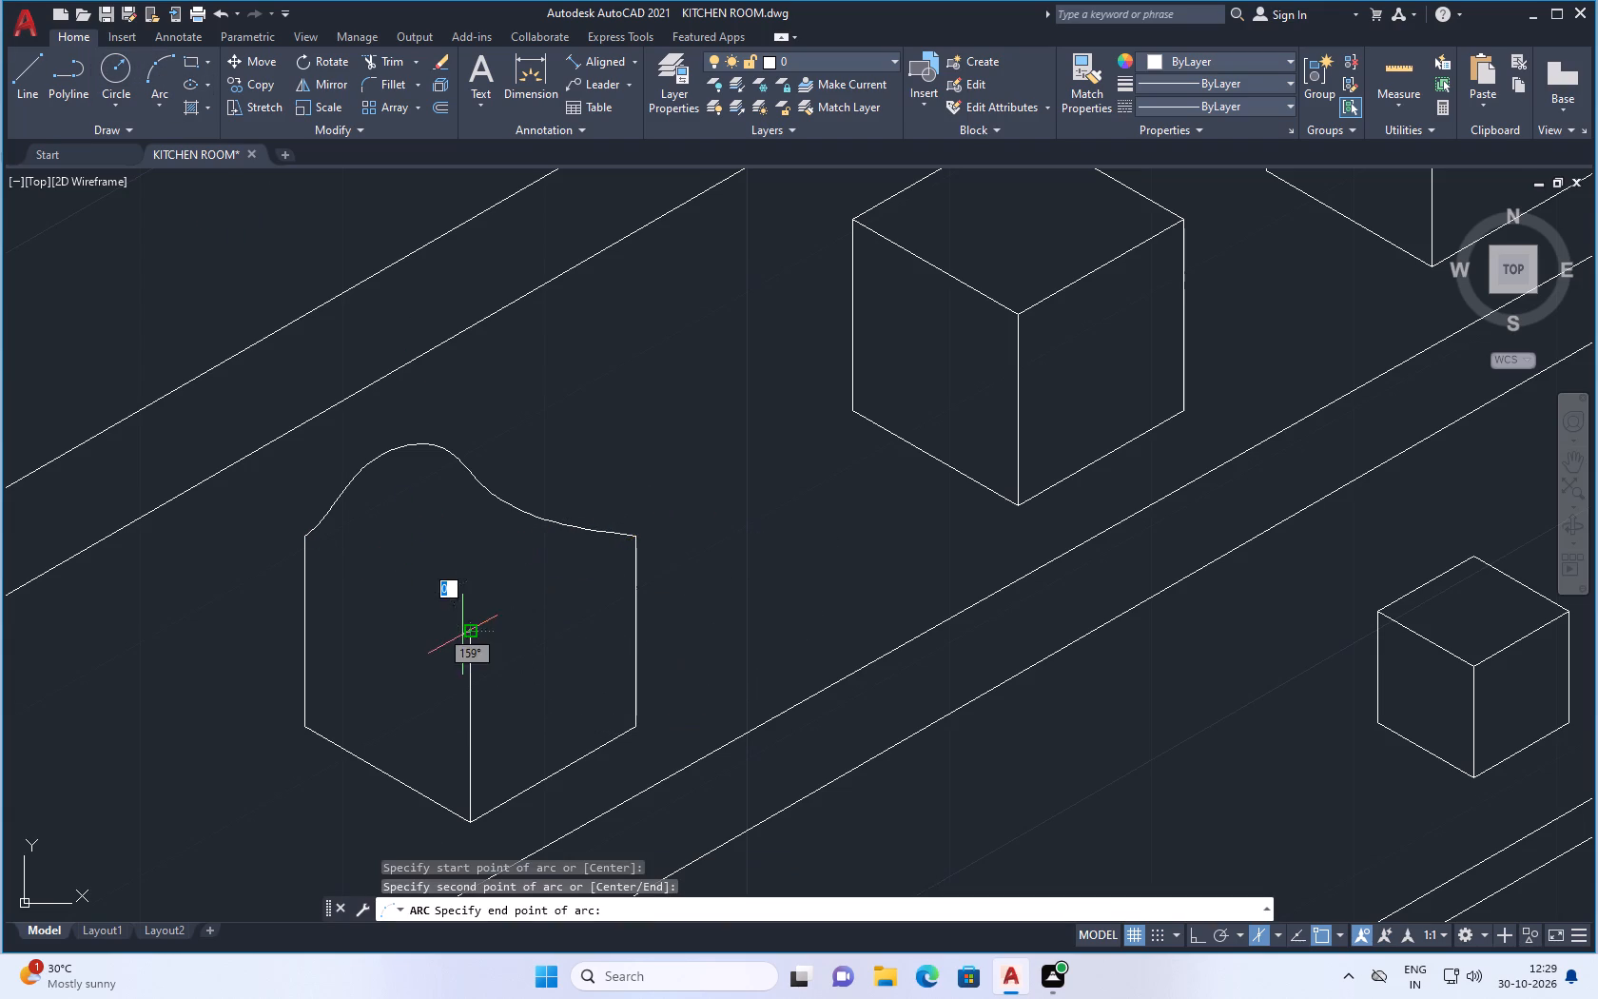
pyautogui.click(303, 539)
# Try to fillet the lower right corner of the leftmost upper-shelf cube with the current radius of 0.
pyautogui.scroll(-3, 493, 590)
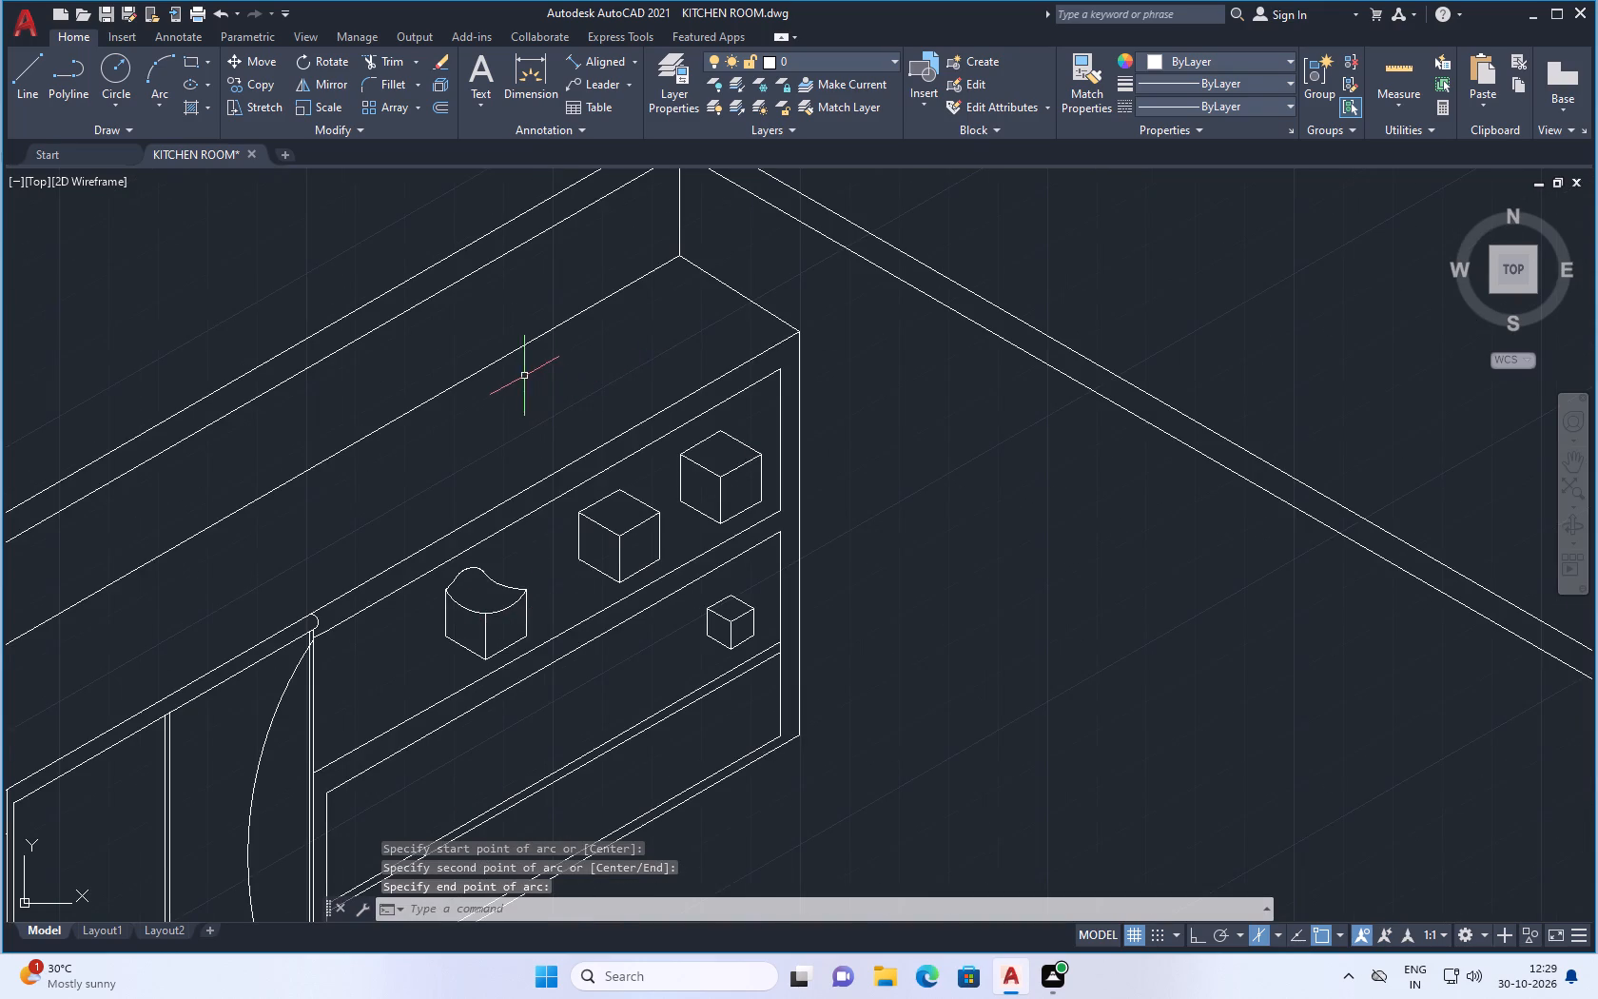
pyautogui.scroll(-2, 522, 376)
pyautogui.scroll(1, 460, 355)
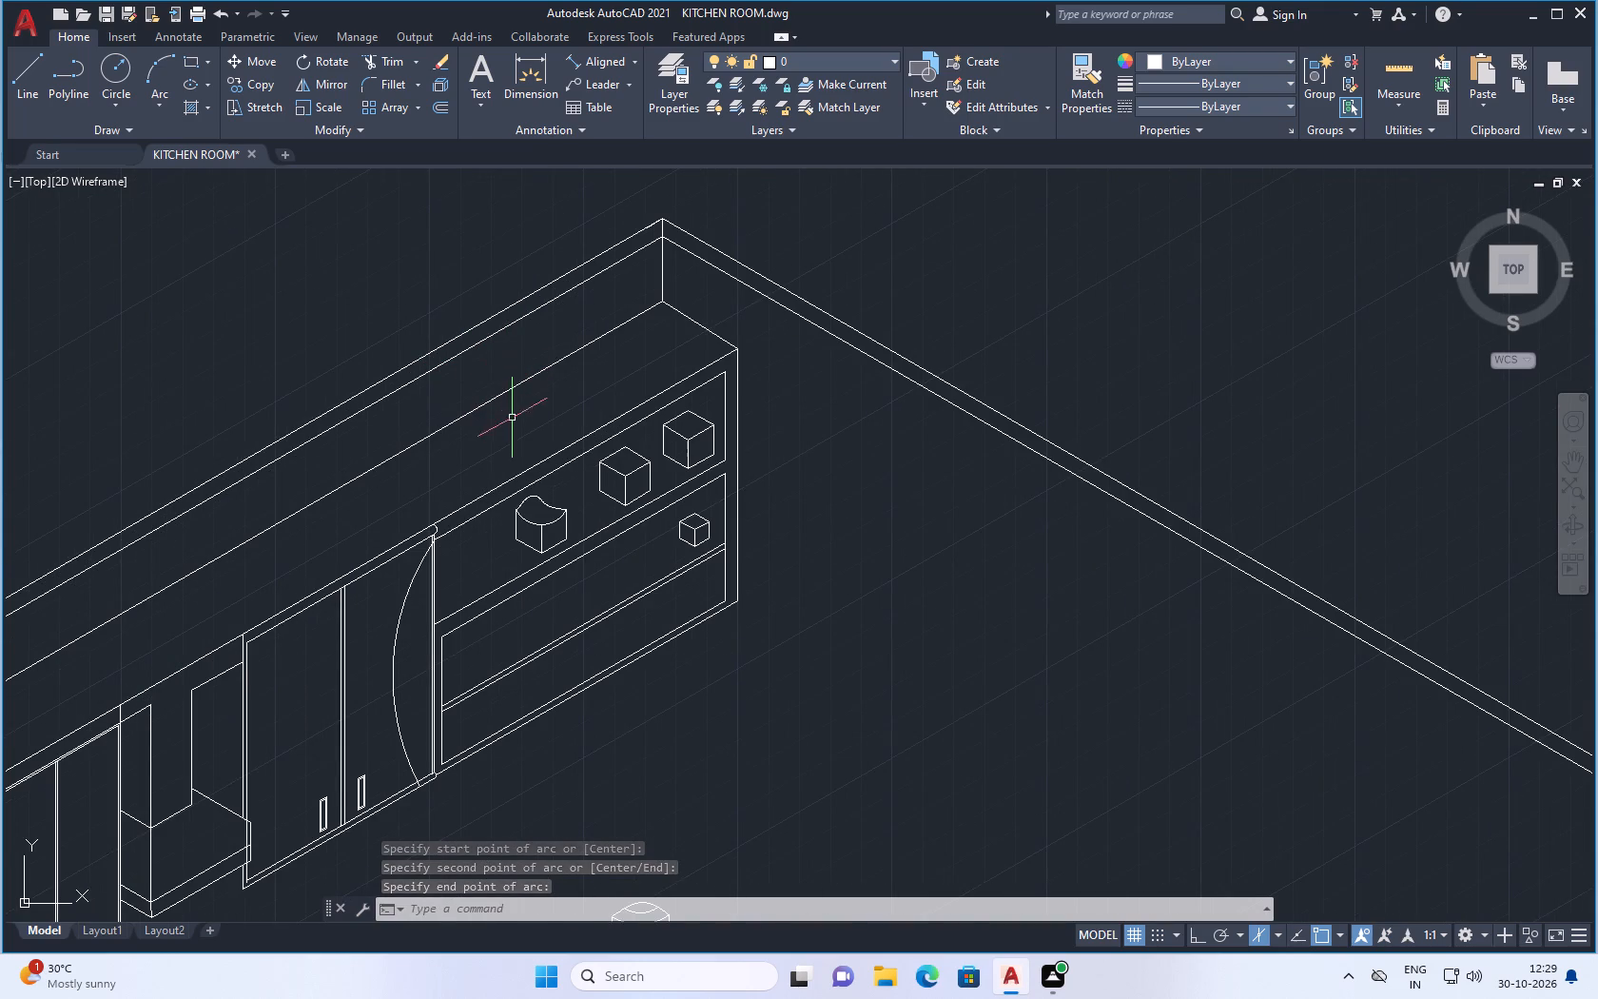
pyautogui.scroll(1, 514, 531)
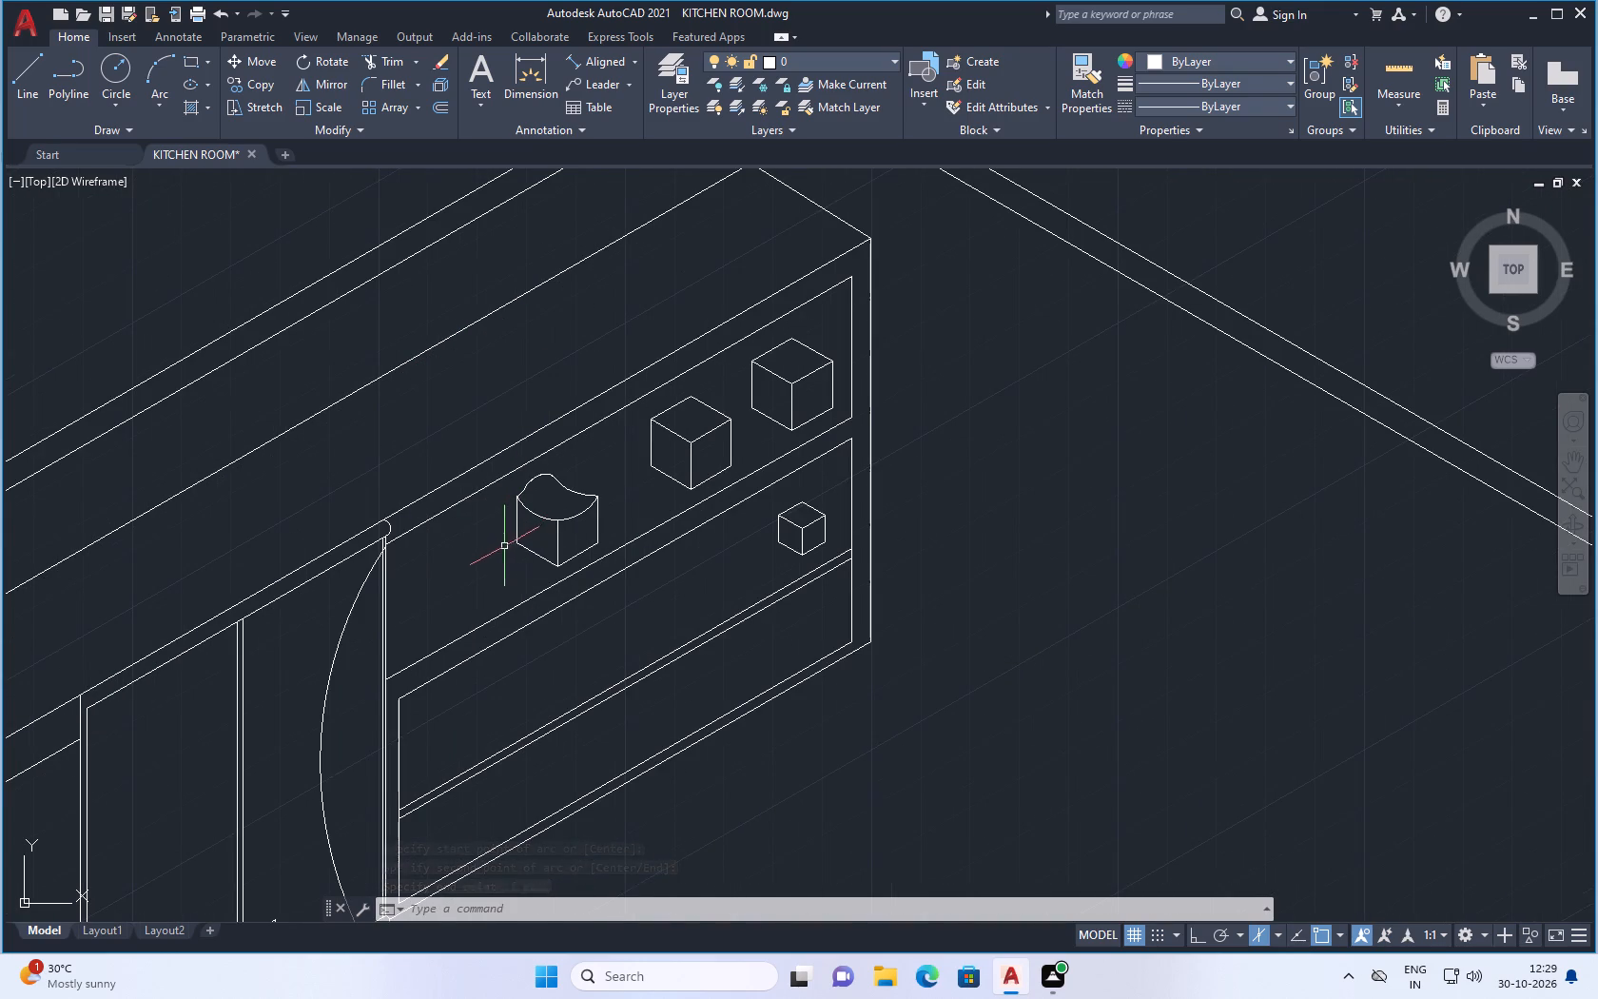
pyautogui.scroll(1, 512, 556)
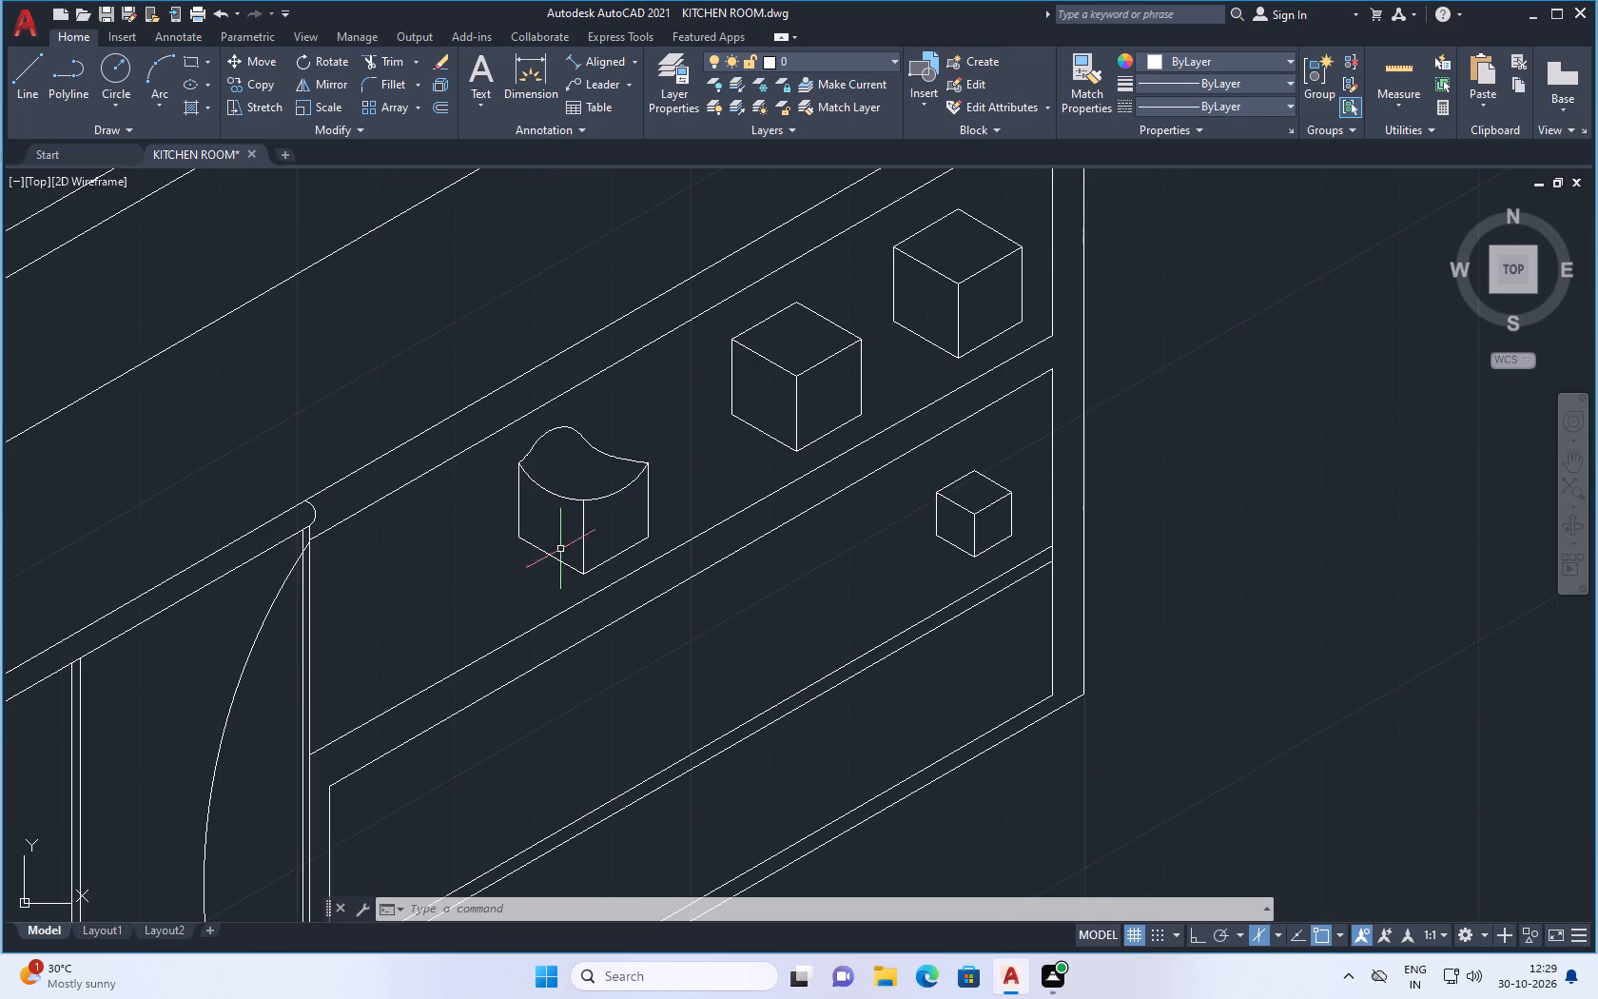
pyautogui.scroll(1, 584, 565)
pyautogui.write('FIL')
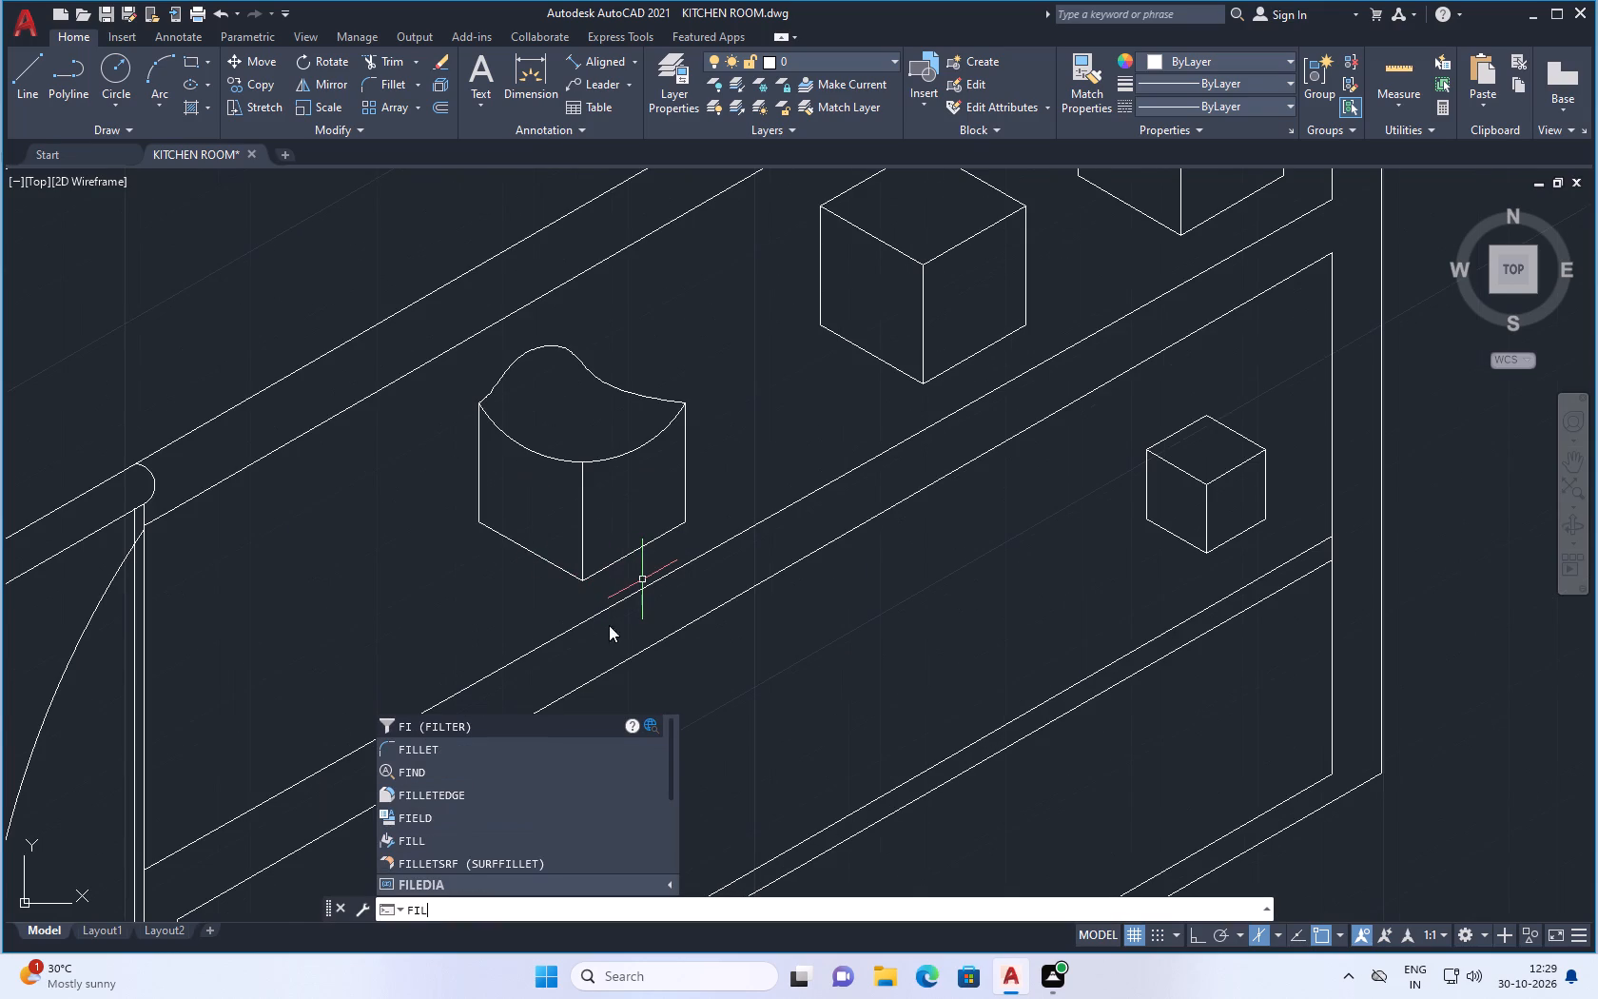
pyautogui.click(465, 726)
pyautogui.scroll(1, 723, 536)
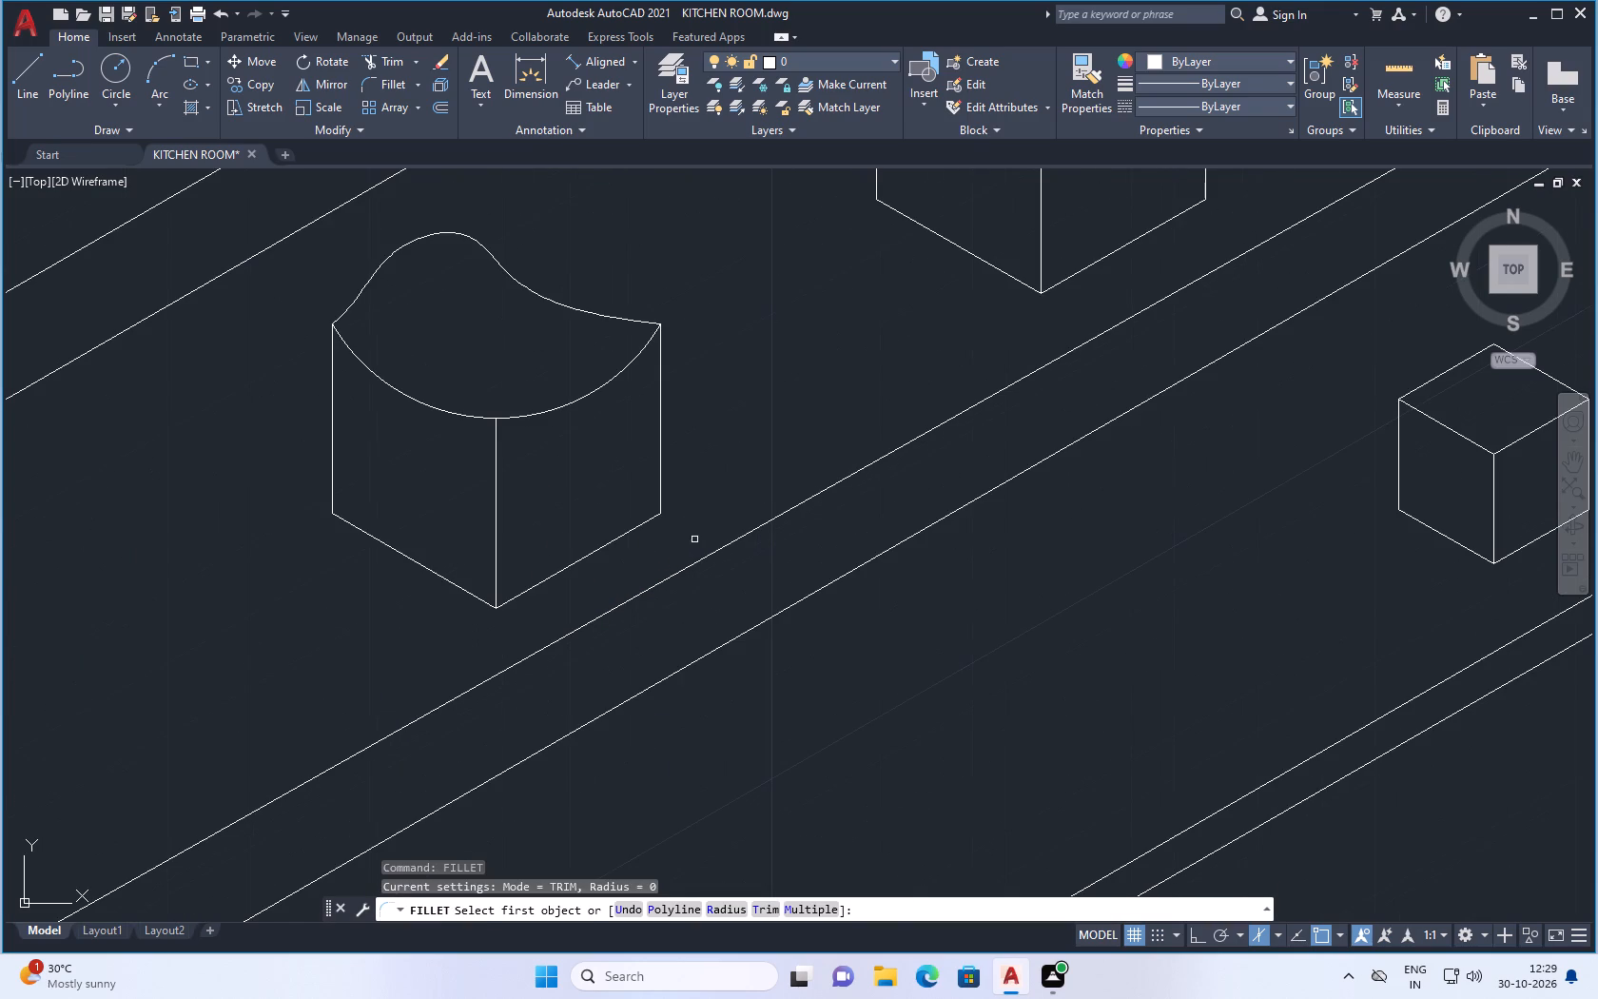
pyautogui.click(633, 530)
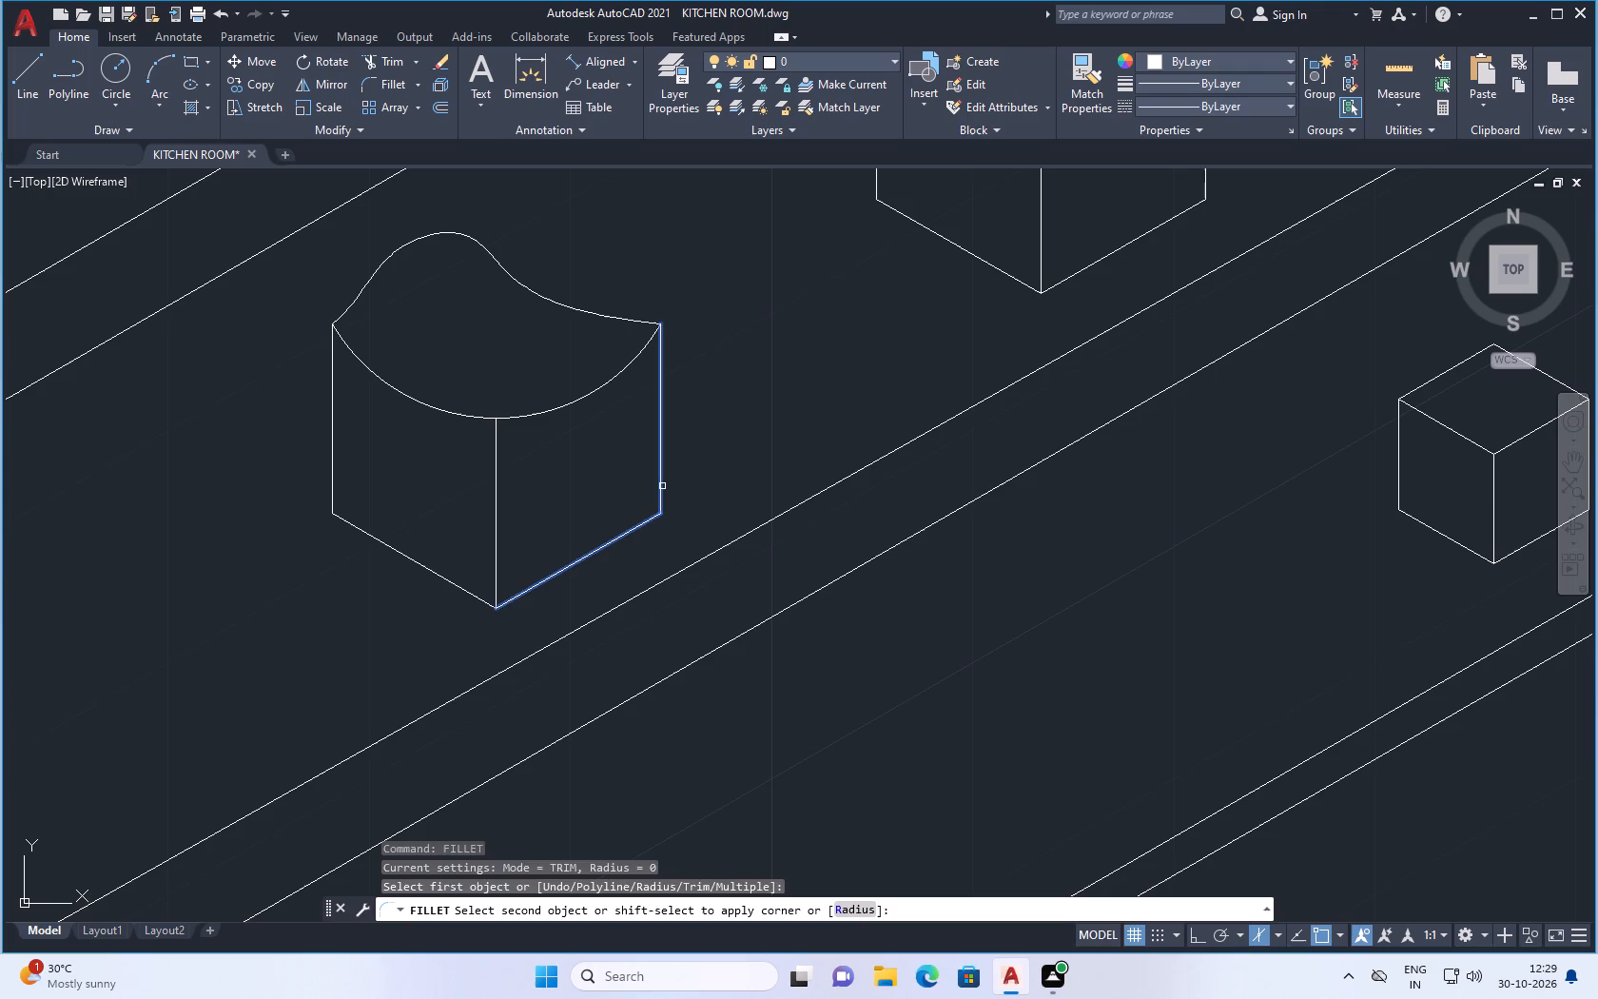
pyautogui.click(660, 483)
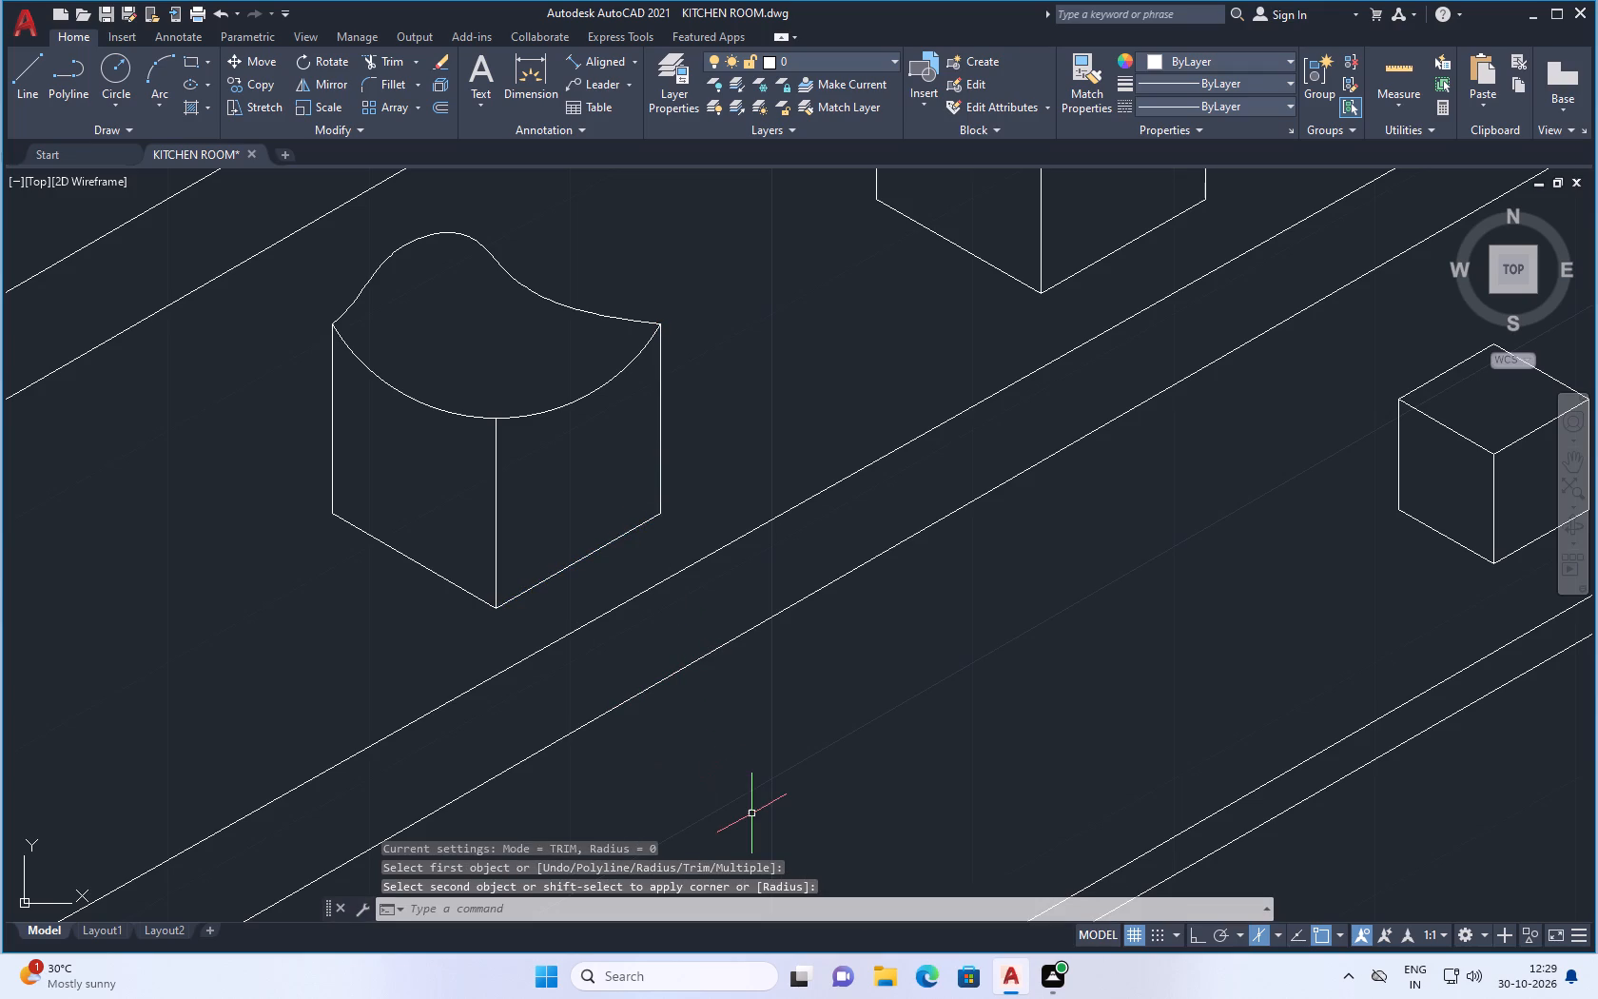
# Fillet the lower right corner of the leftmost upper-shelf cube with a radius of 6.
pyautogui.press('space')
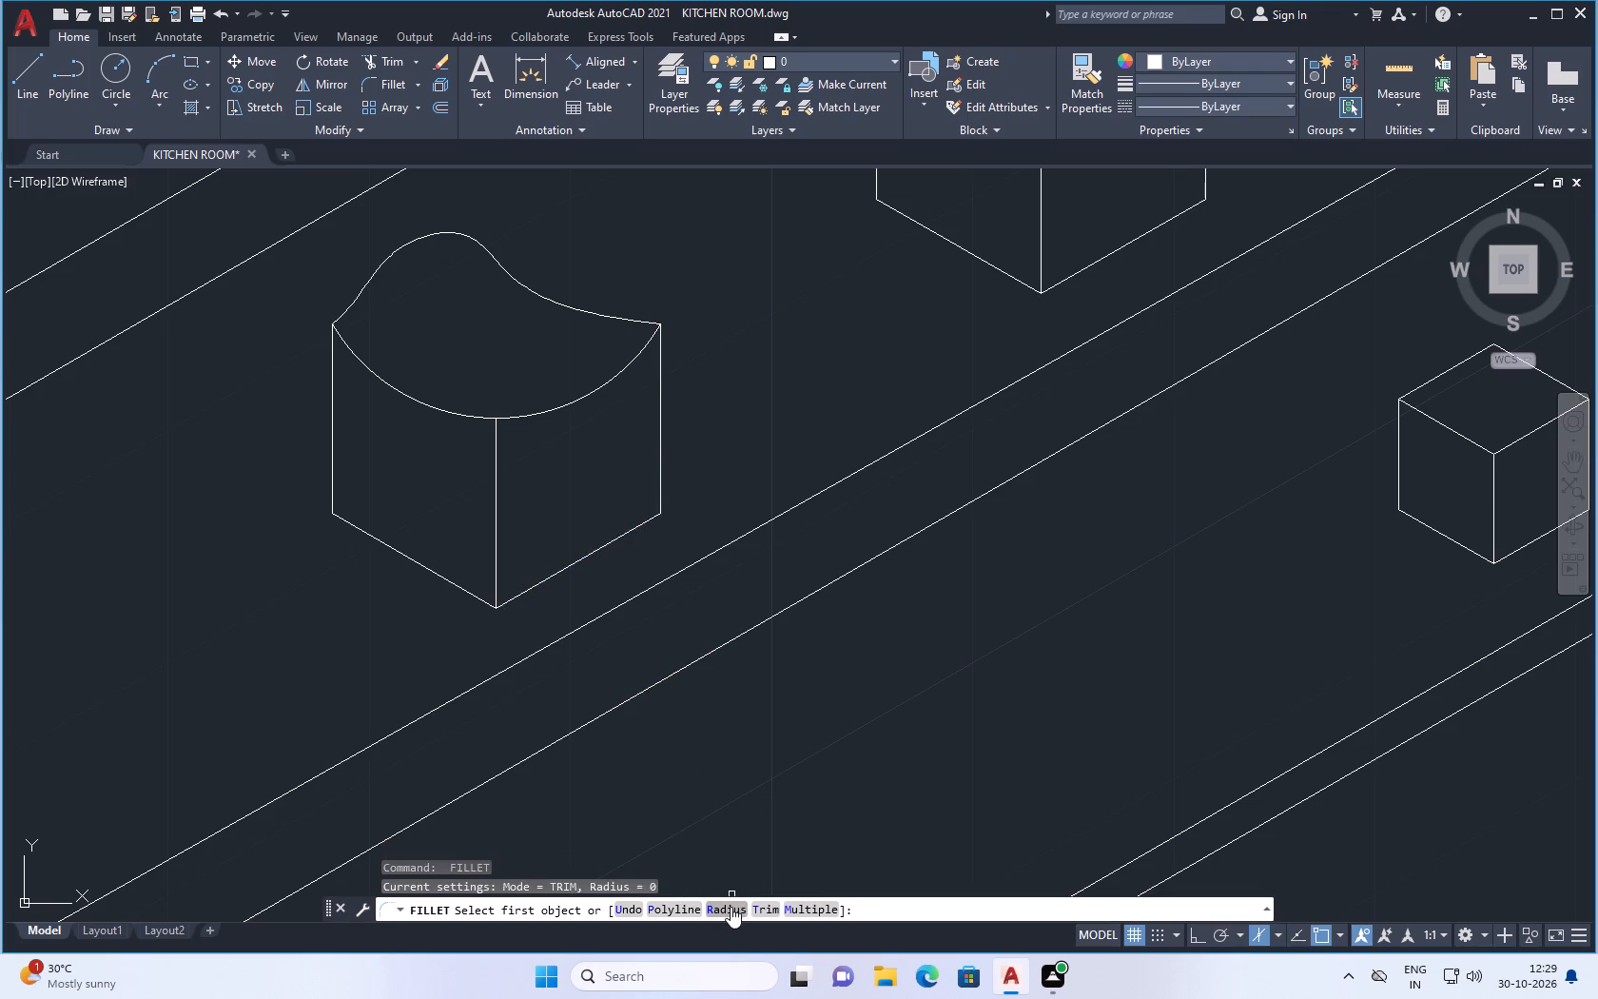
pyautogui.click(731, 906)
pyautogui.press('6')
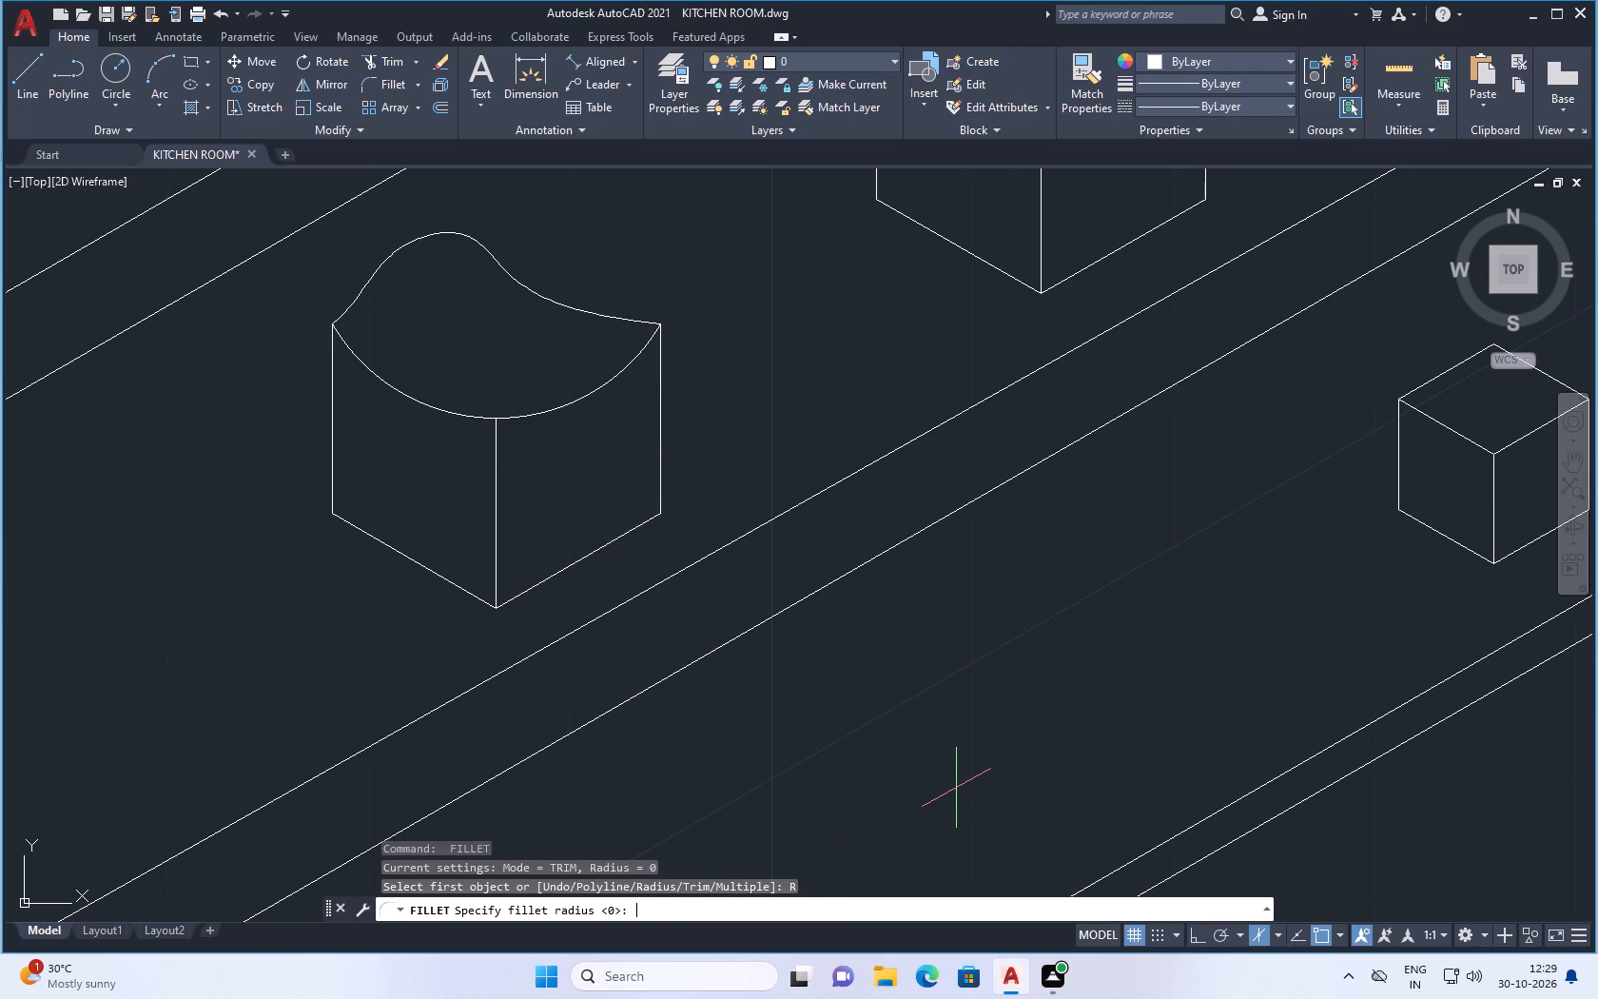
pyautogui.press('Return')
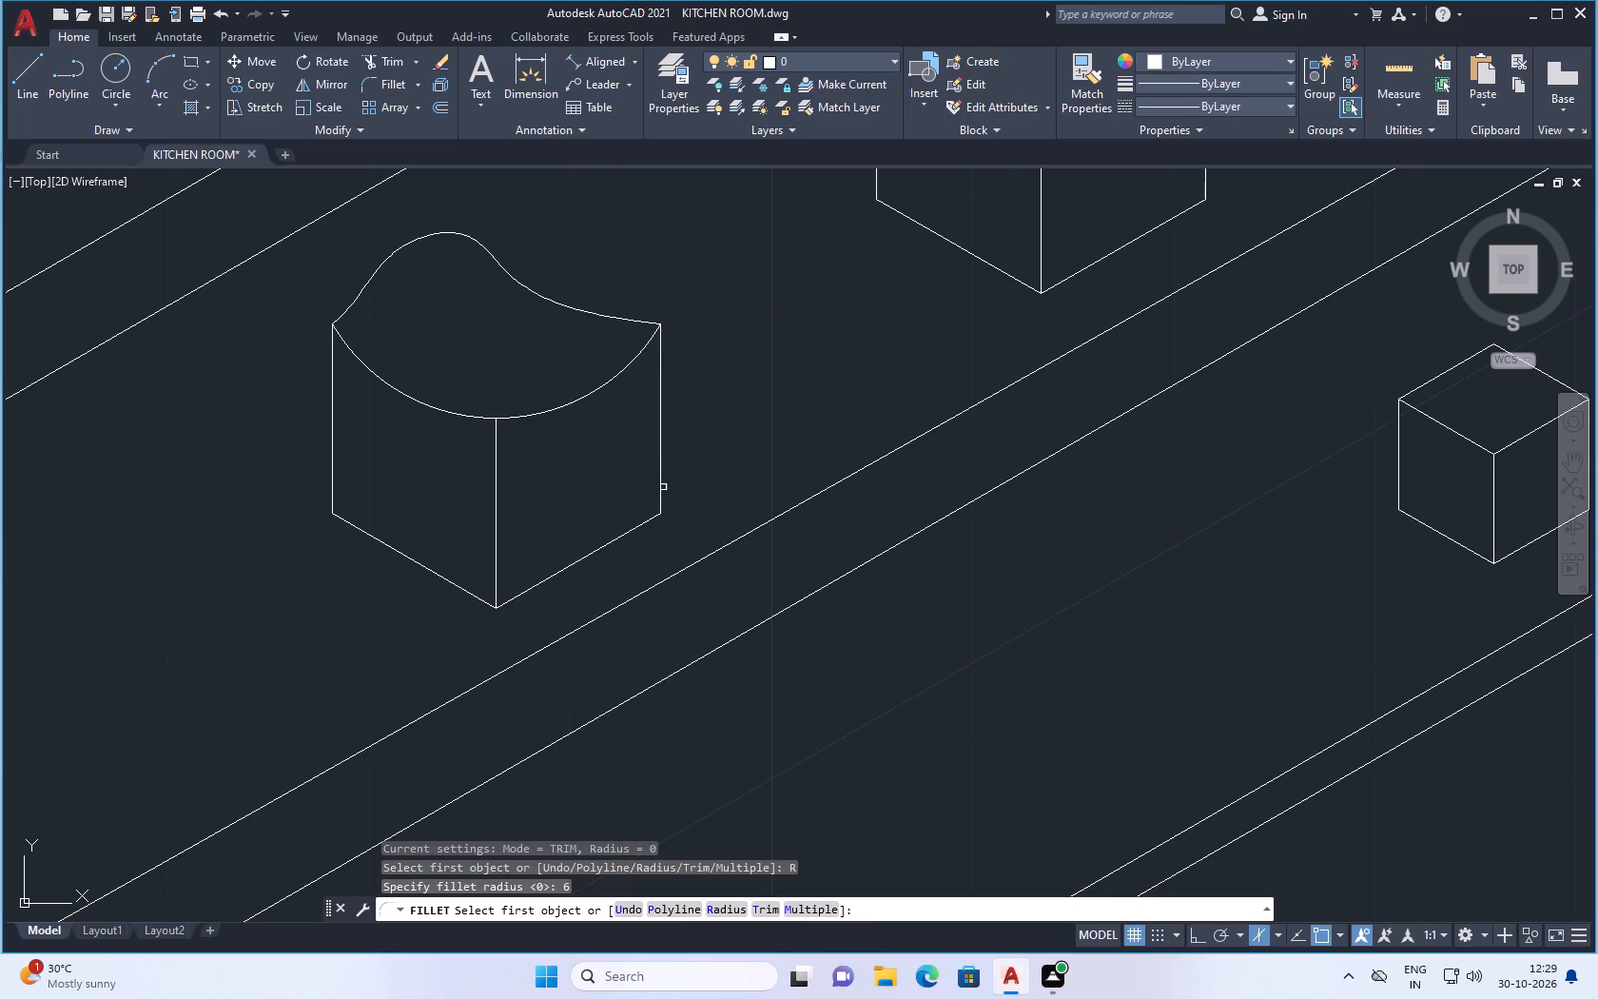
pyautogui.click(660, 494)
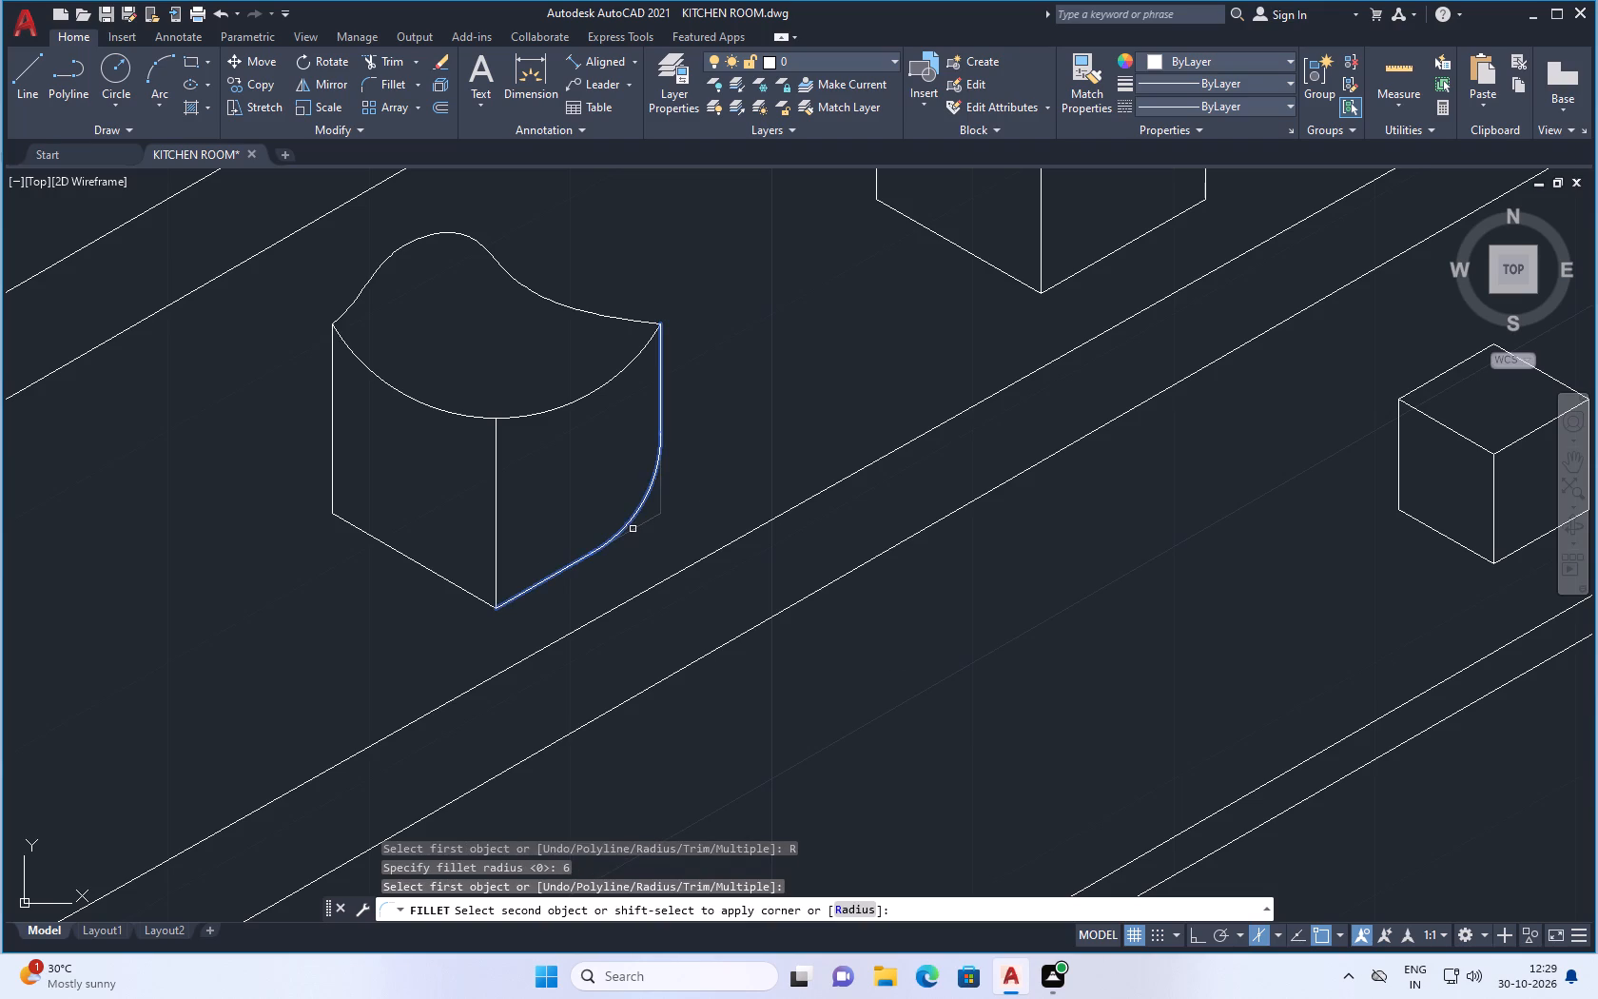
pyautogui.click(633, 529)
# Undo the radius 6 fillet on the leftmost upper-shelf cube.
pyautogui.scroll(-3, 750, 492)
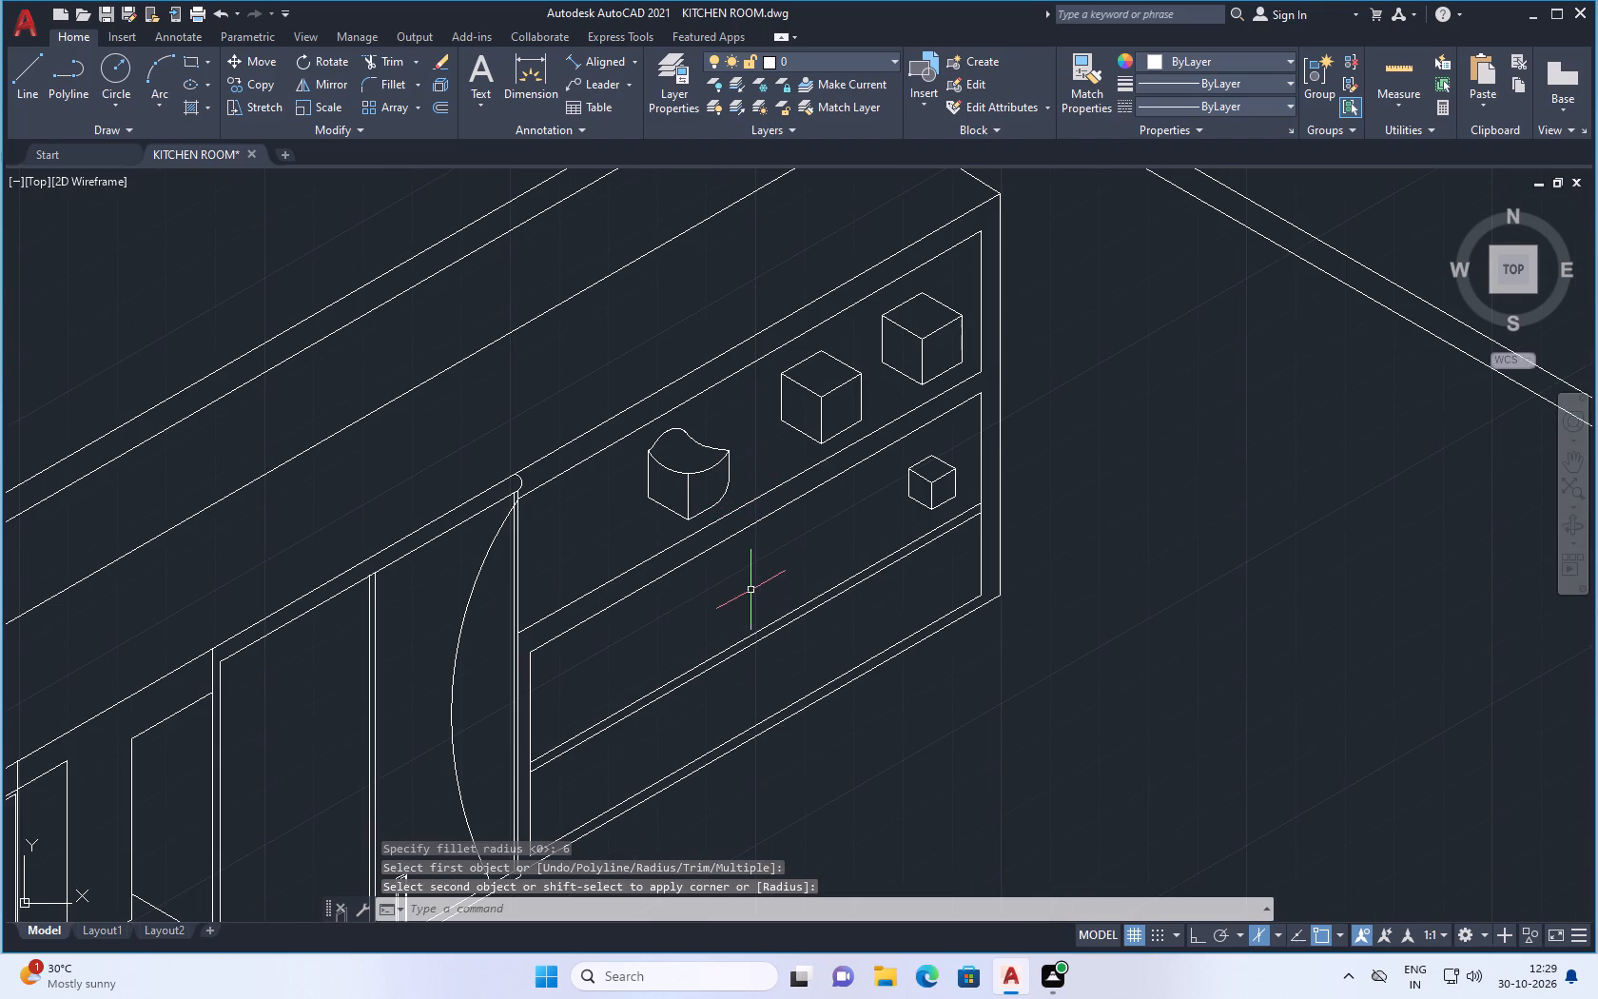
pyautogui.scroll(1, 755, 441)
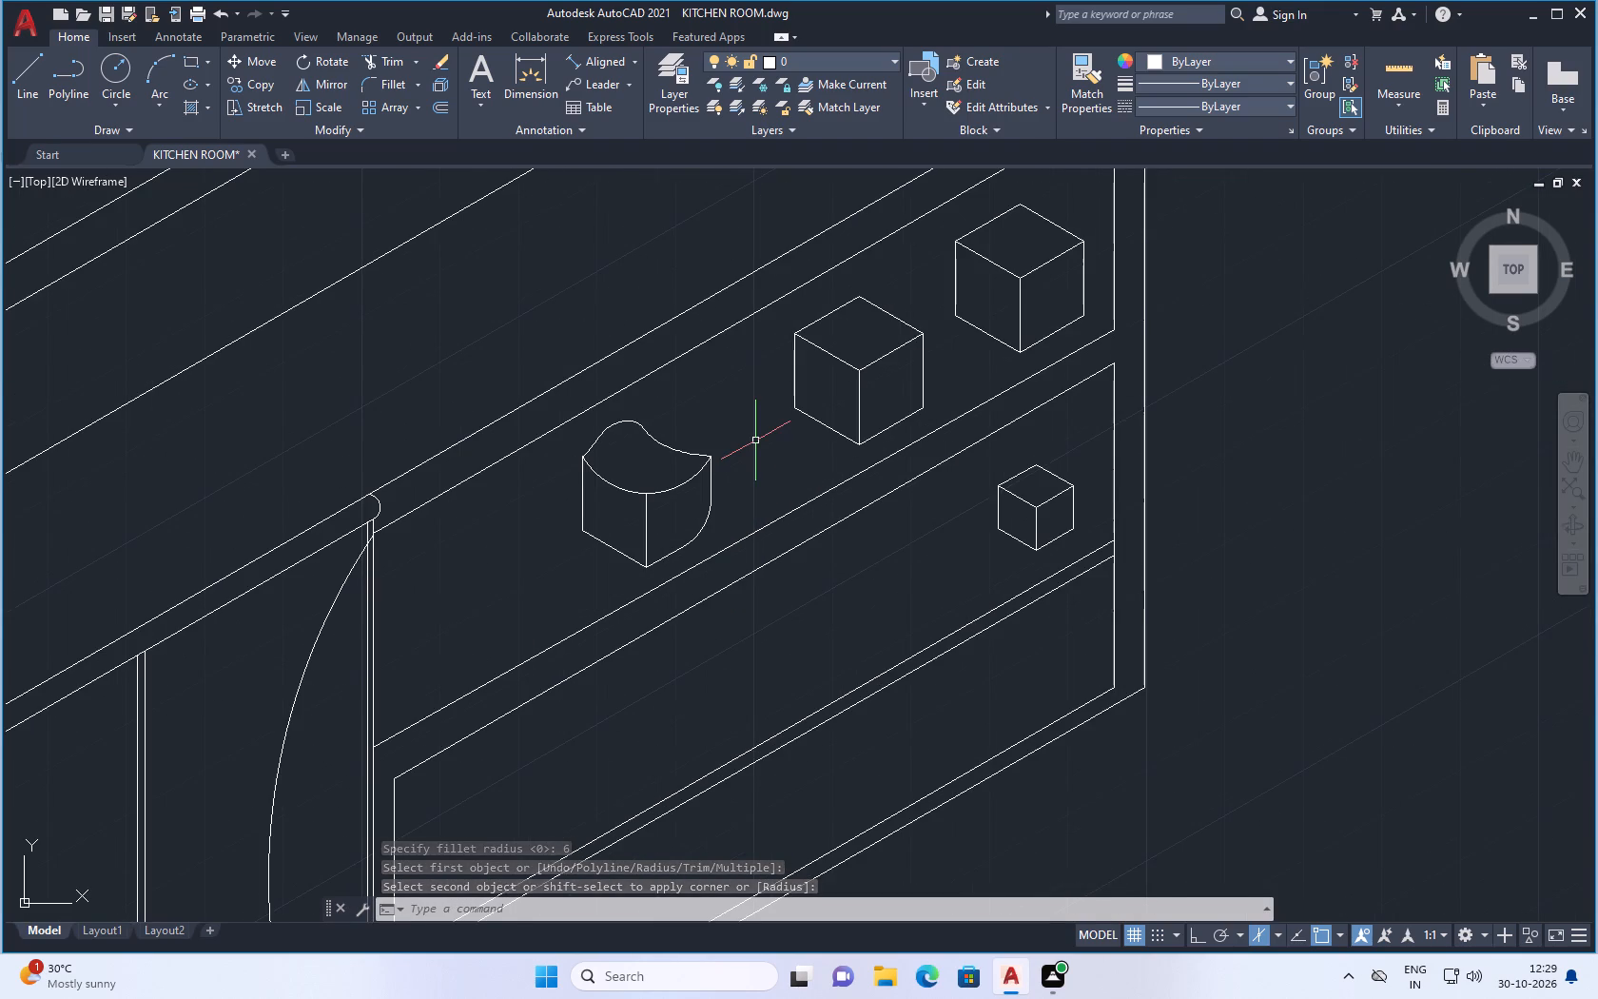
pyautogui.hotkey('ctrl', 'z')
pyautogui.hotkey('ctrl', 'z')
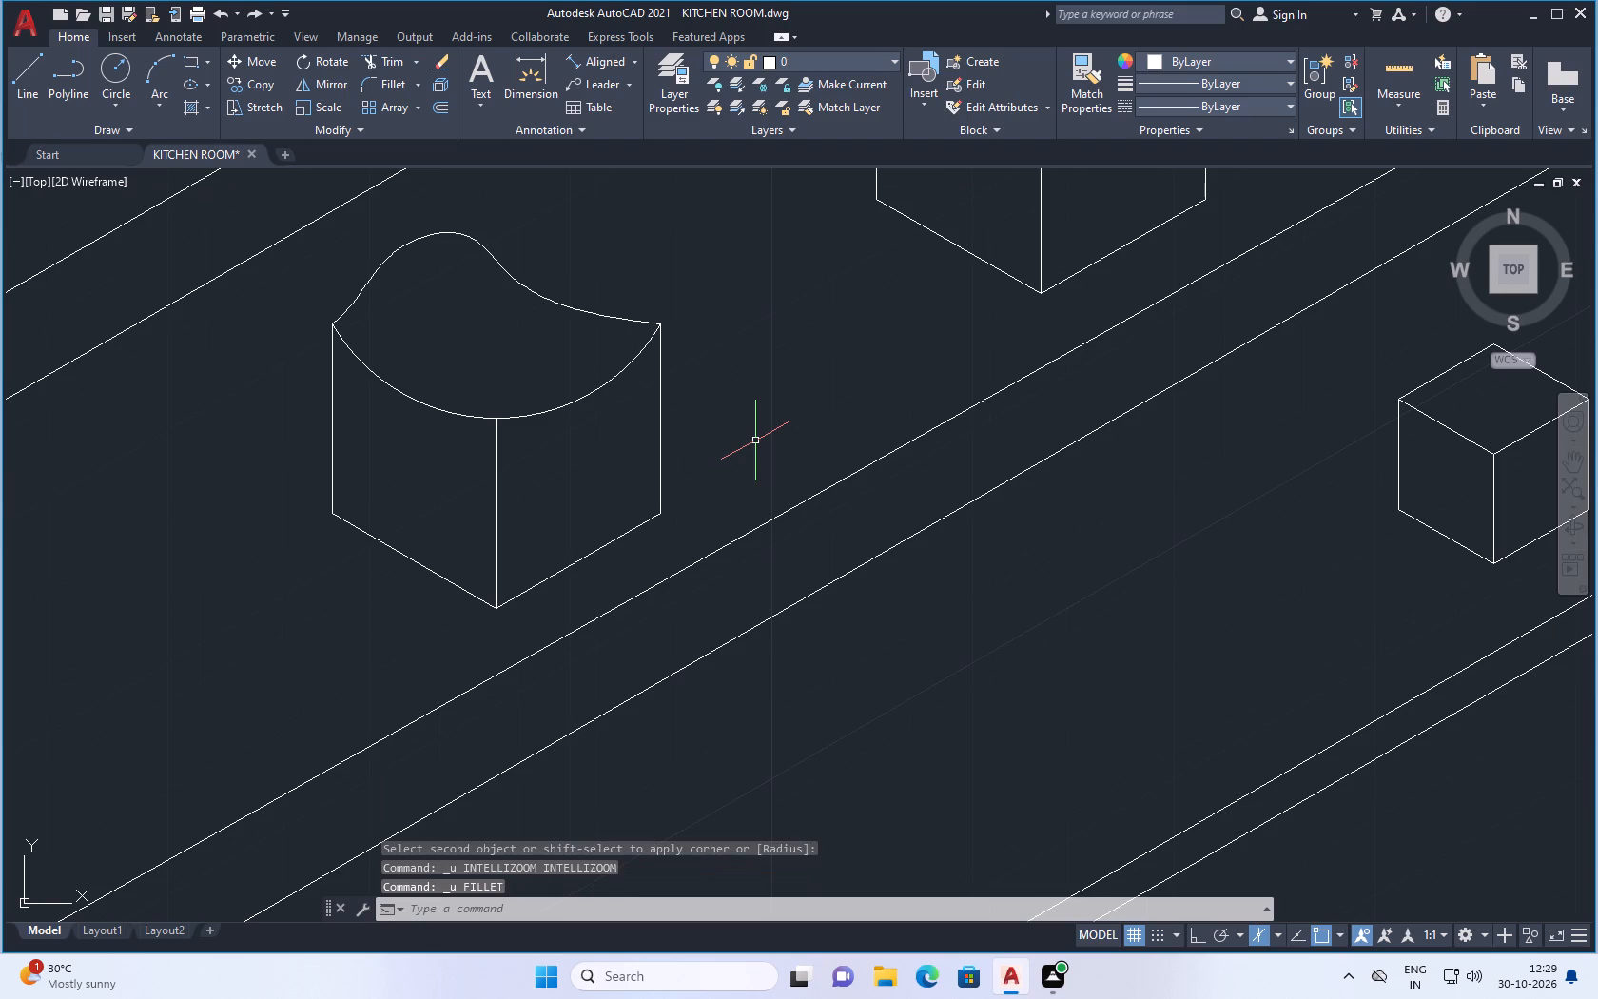
# Fillet the lower right corner of the leftmost upper-shelf cube with a radius of 3.
pyautogui.press('f')
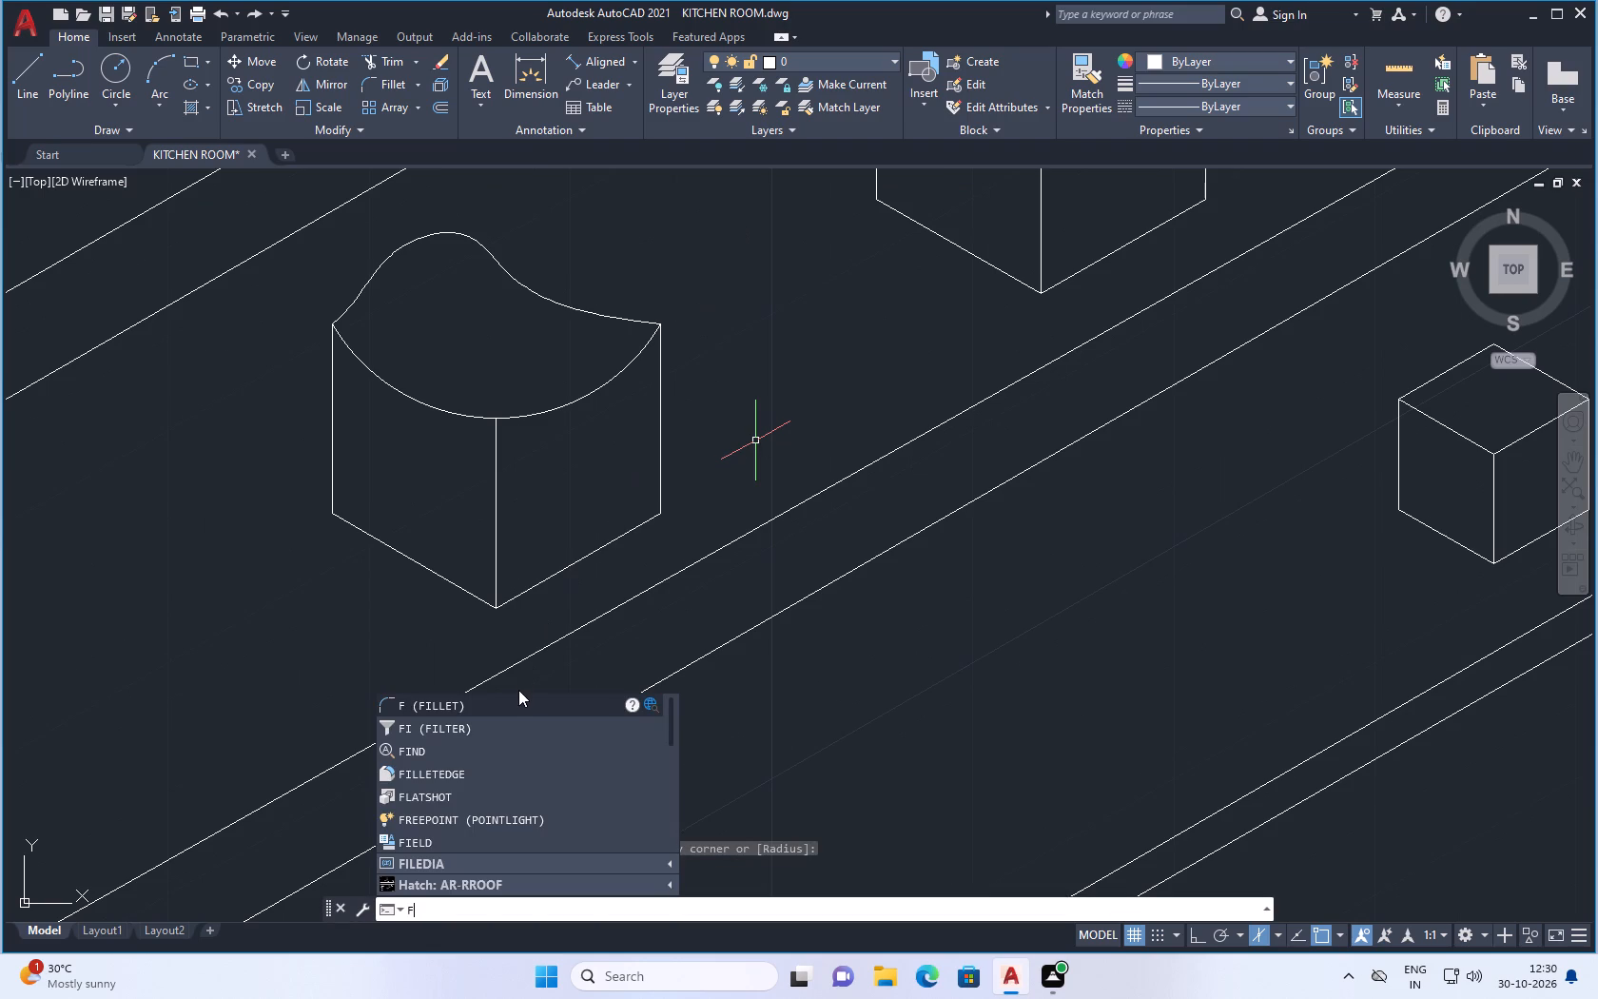
pyautogui.click(518, 704)
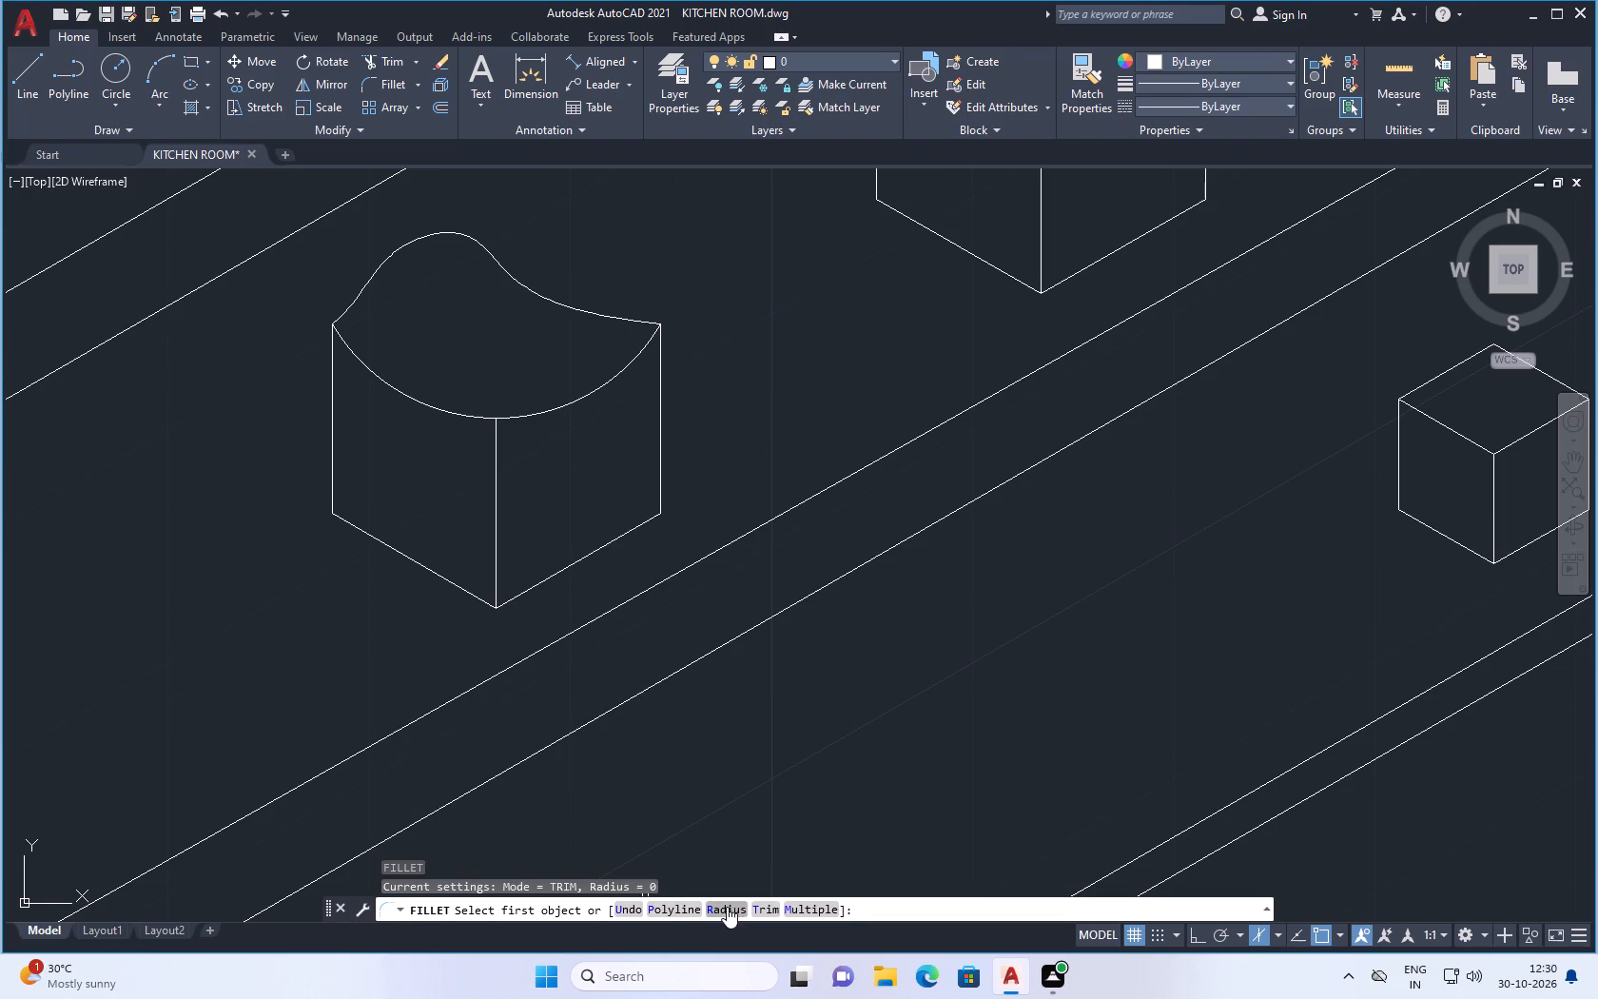
pyautogui.click(727, 907)
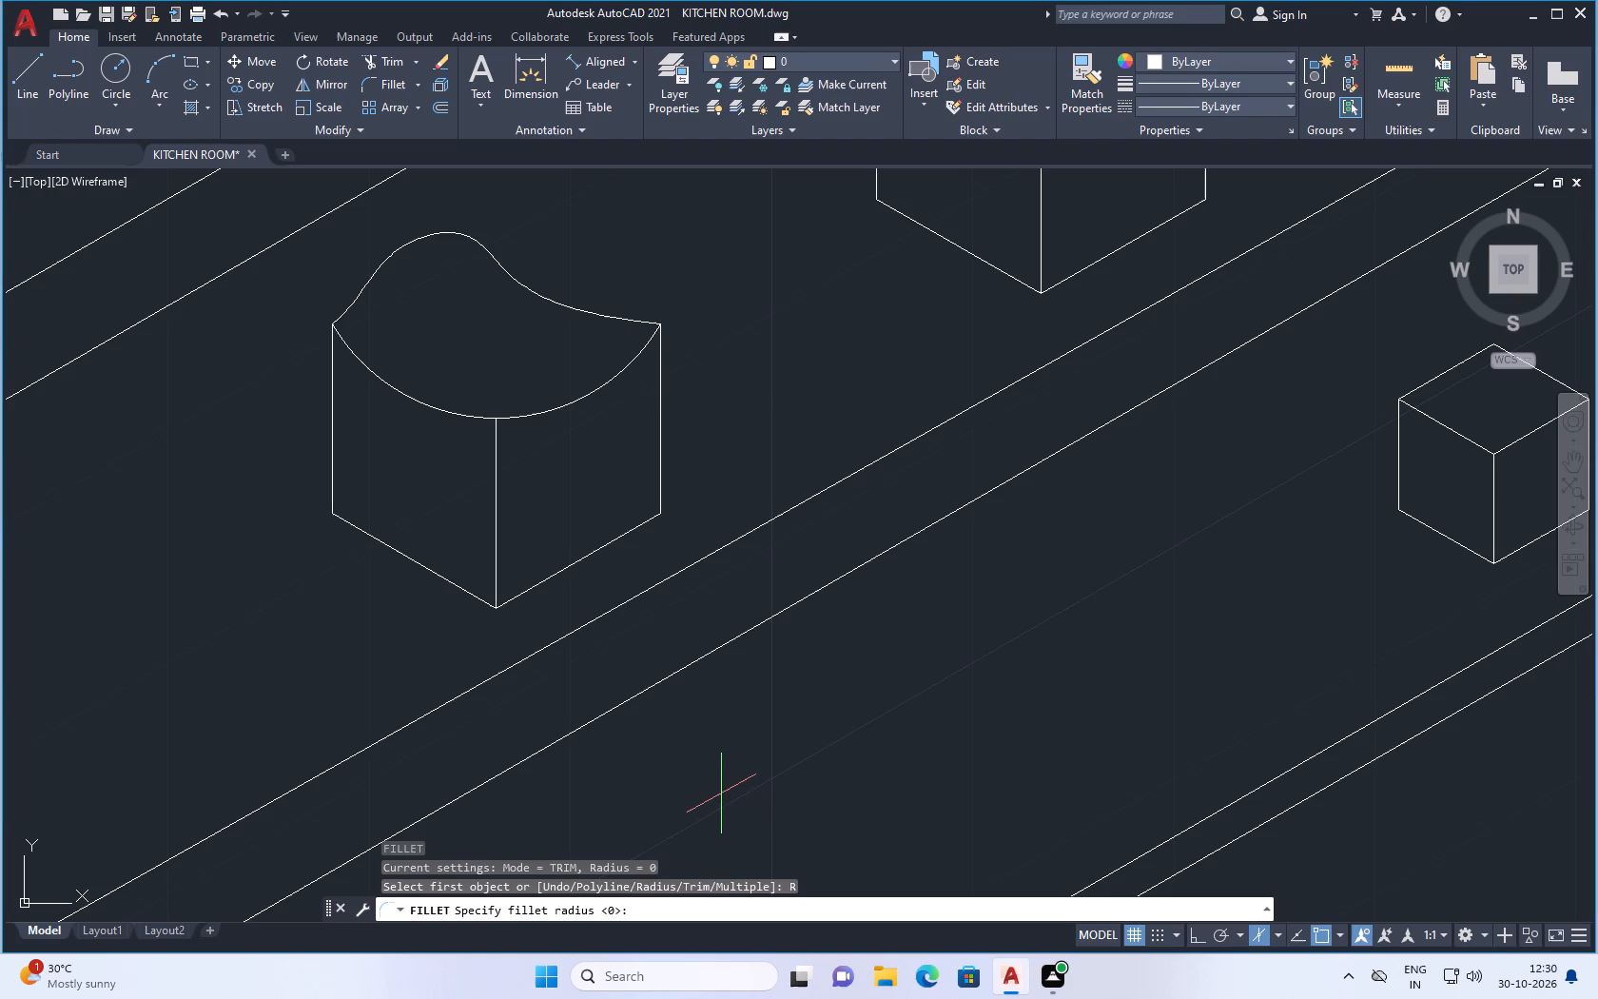
pyautogui.press('3')
pyautogui.press('Return')
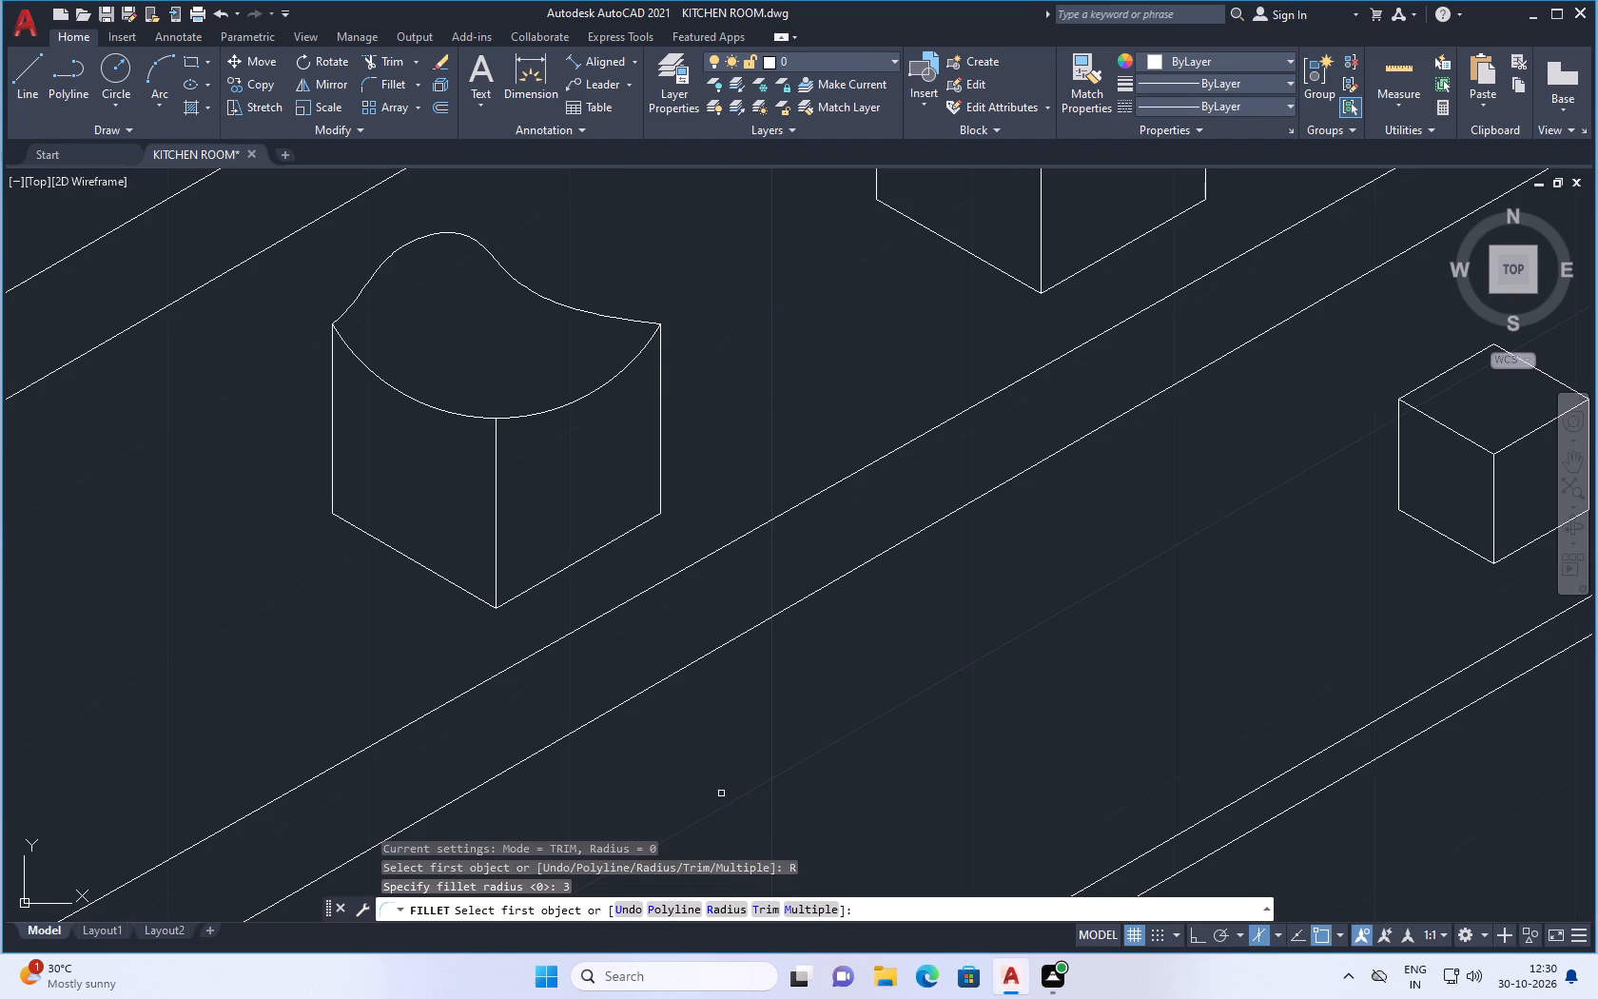
pyautogui.scroll(2, 579, 427)
pyautogui.click(731, 557)
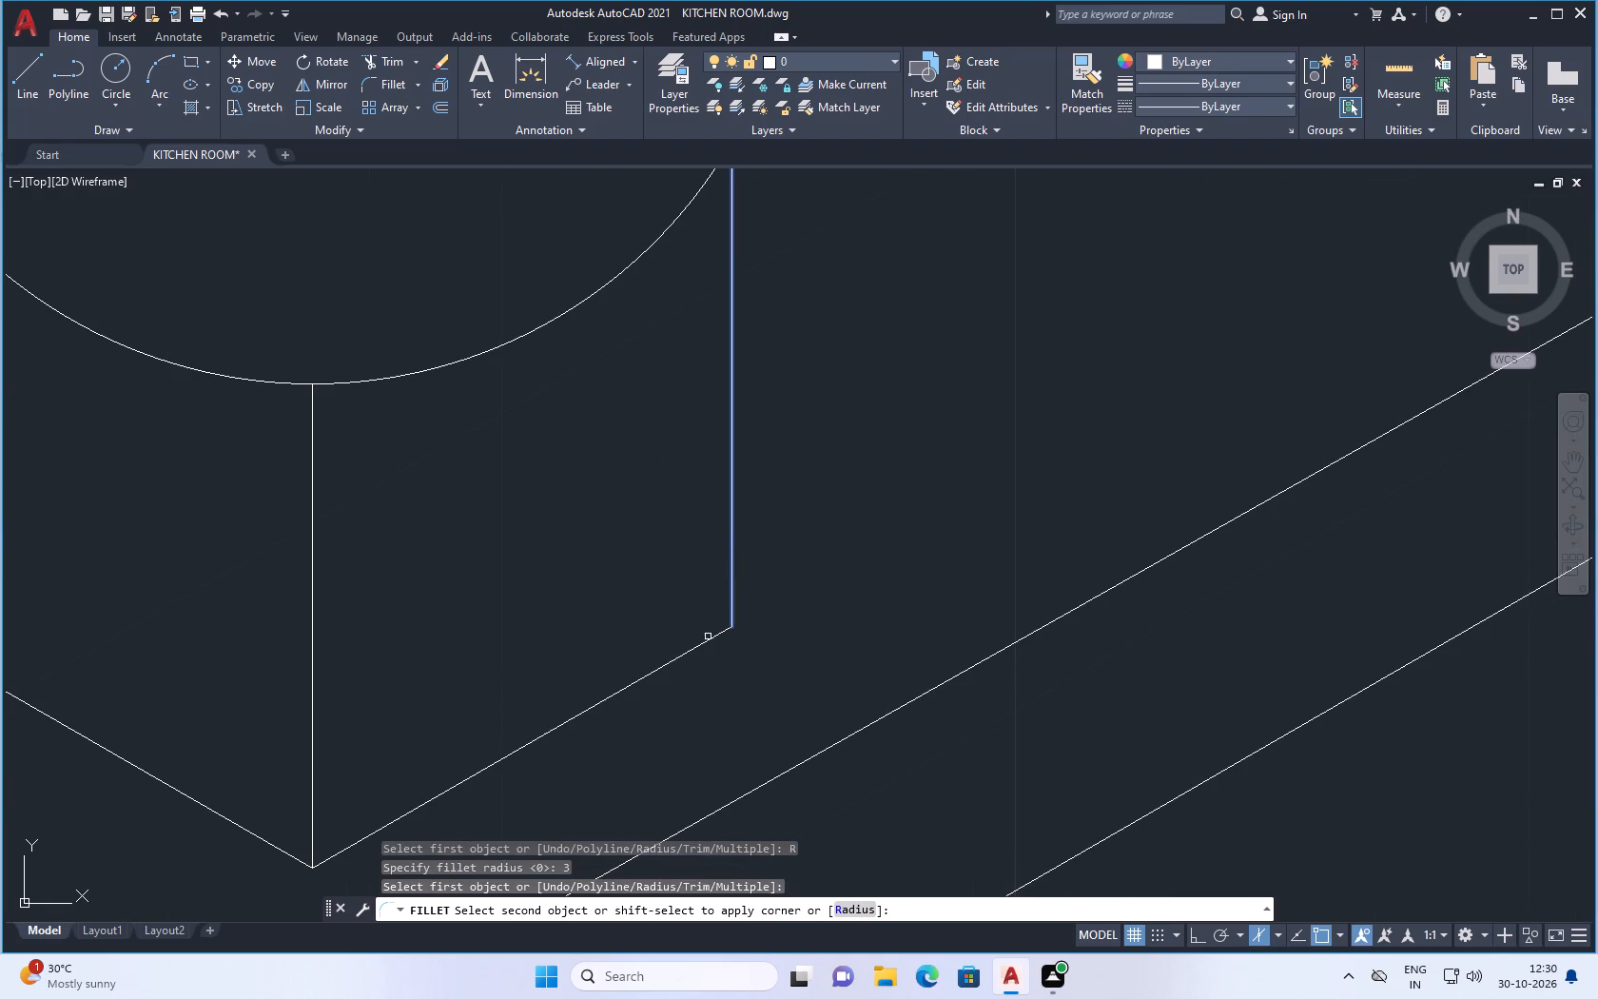
pyautogui.click(692, 646)
# Examine the reshaped leftmost container on the upper shelf and the whole row of wall cabinets.
pyautogui.scroll(-4, 765, 625)
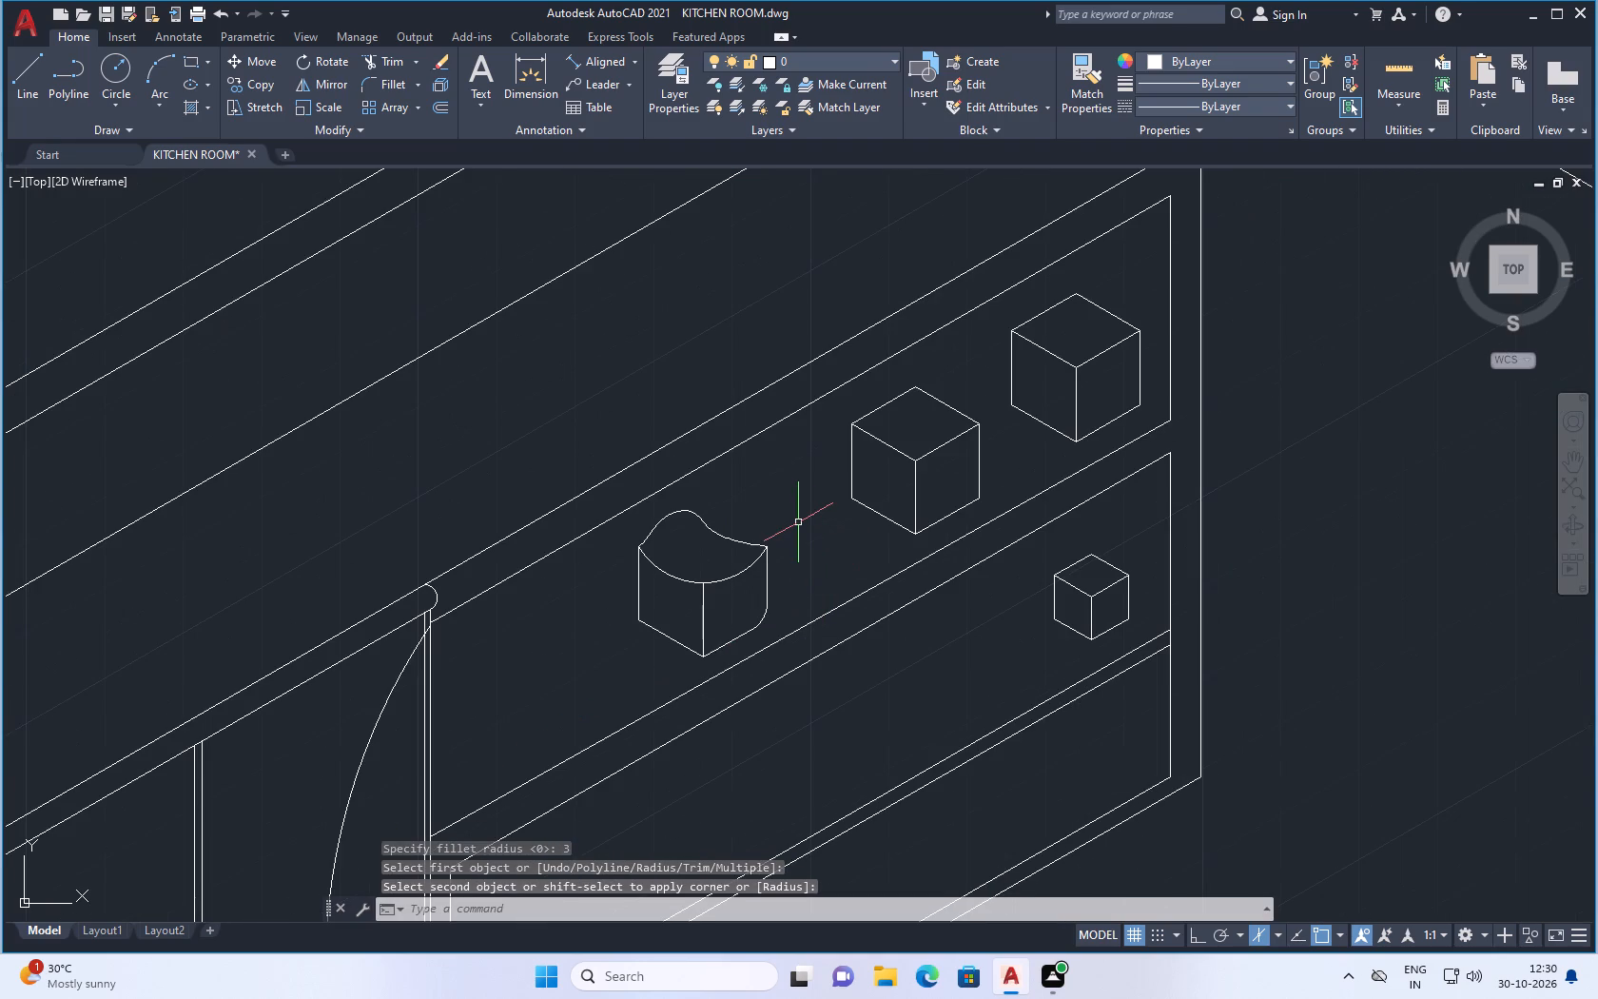
pyautogui.scroll(1, 719, 659)
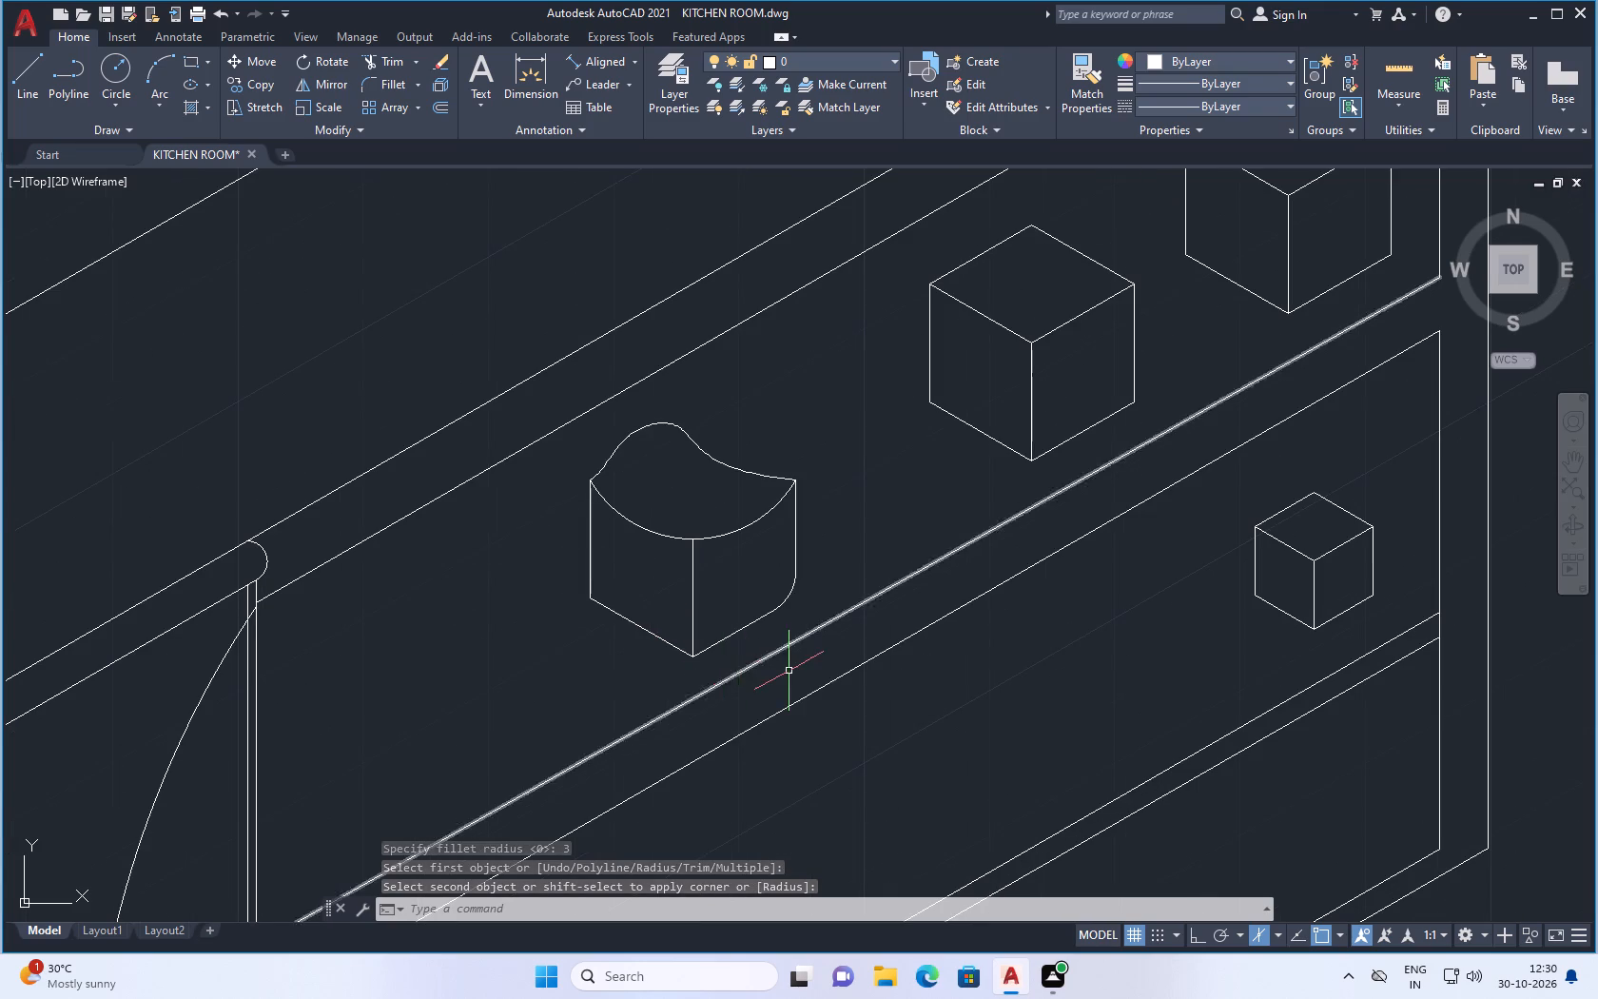
pyautogui.scroll(-1, 818, 588)
pyautogui.scroll(-1, 805, 490)
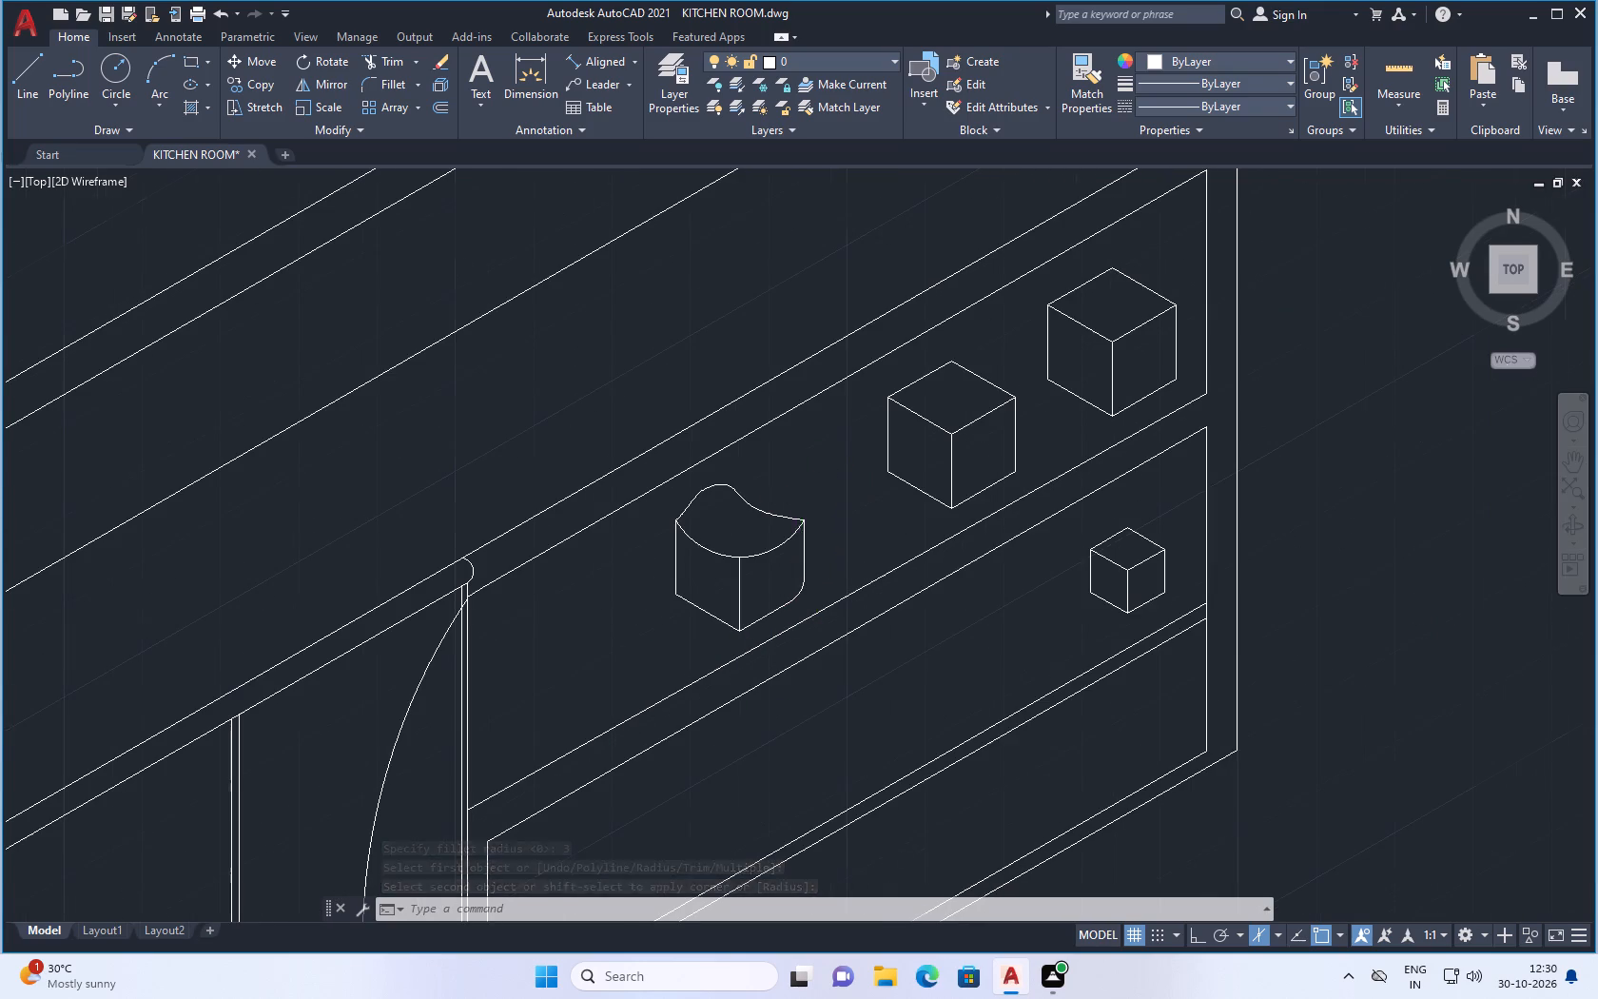
pyautogui.scroll(-2, 805, 490)
pyautogui.scroll(2, 796, 459)
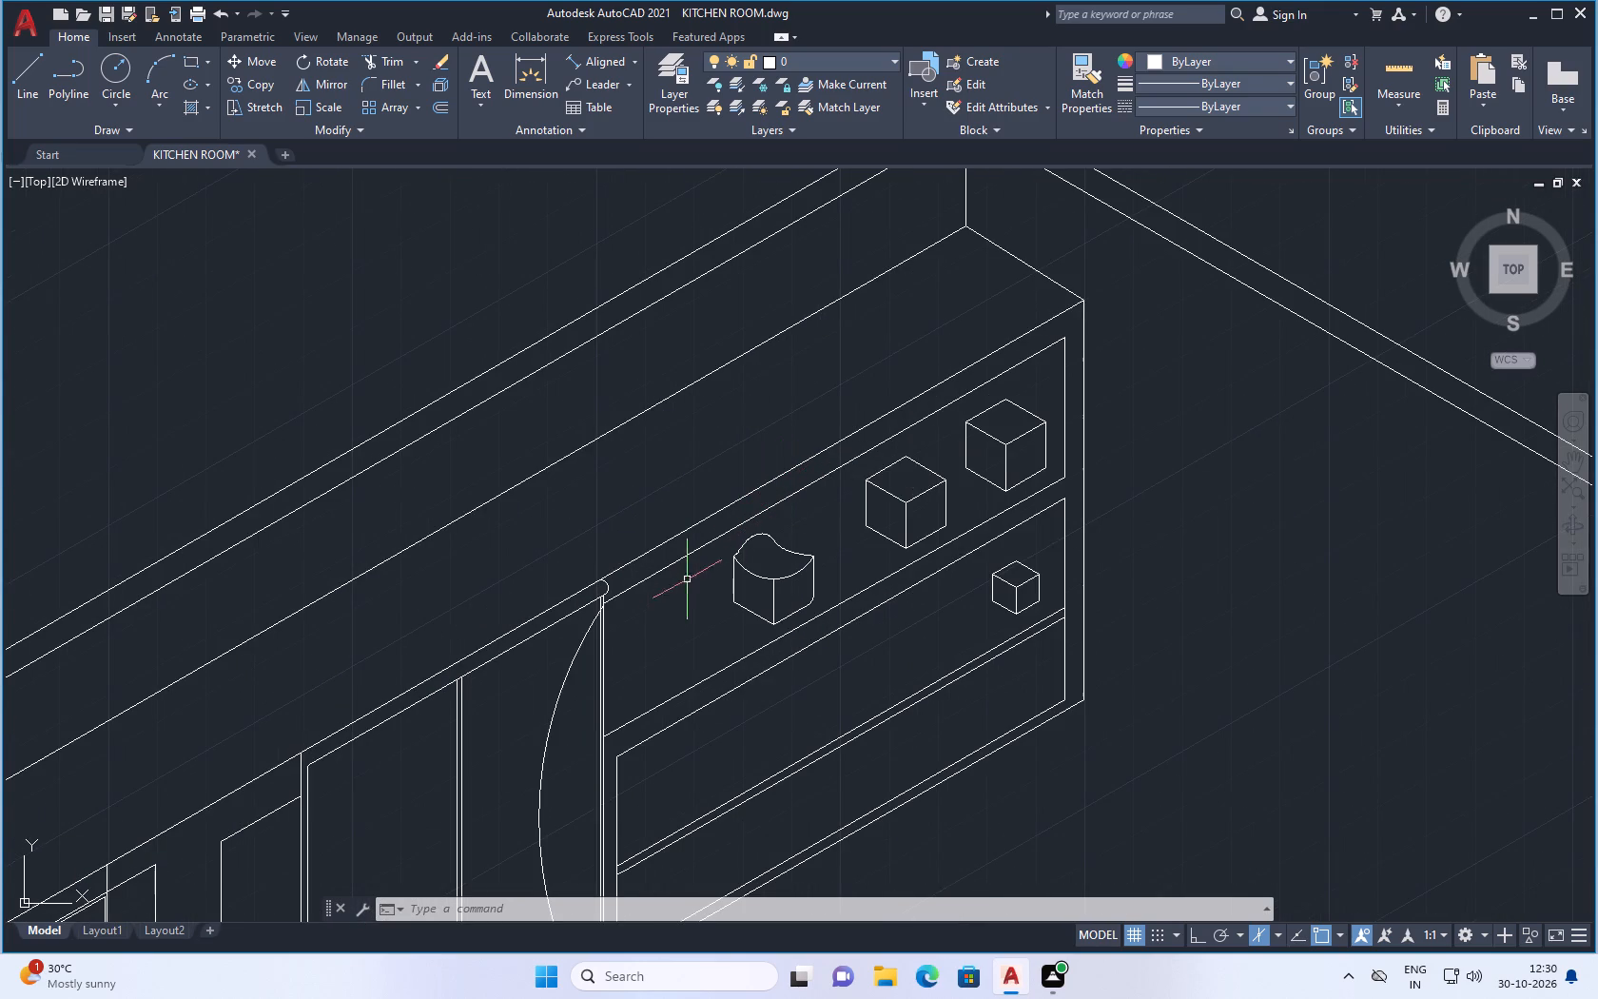
pyautogui.scroll(1, 791, 774)
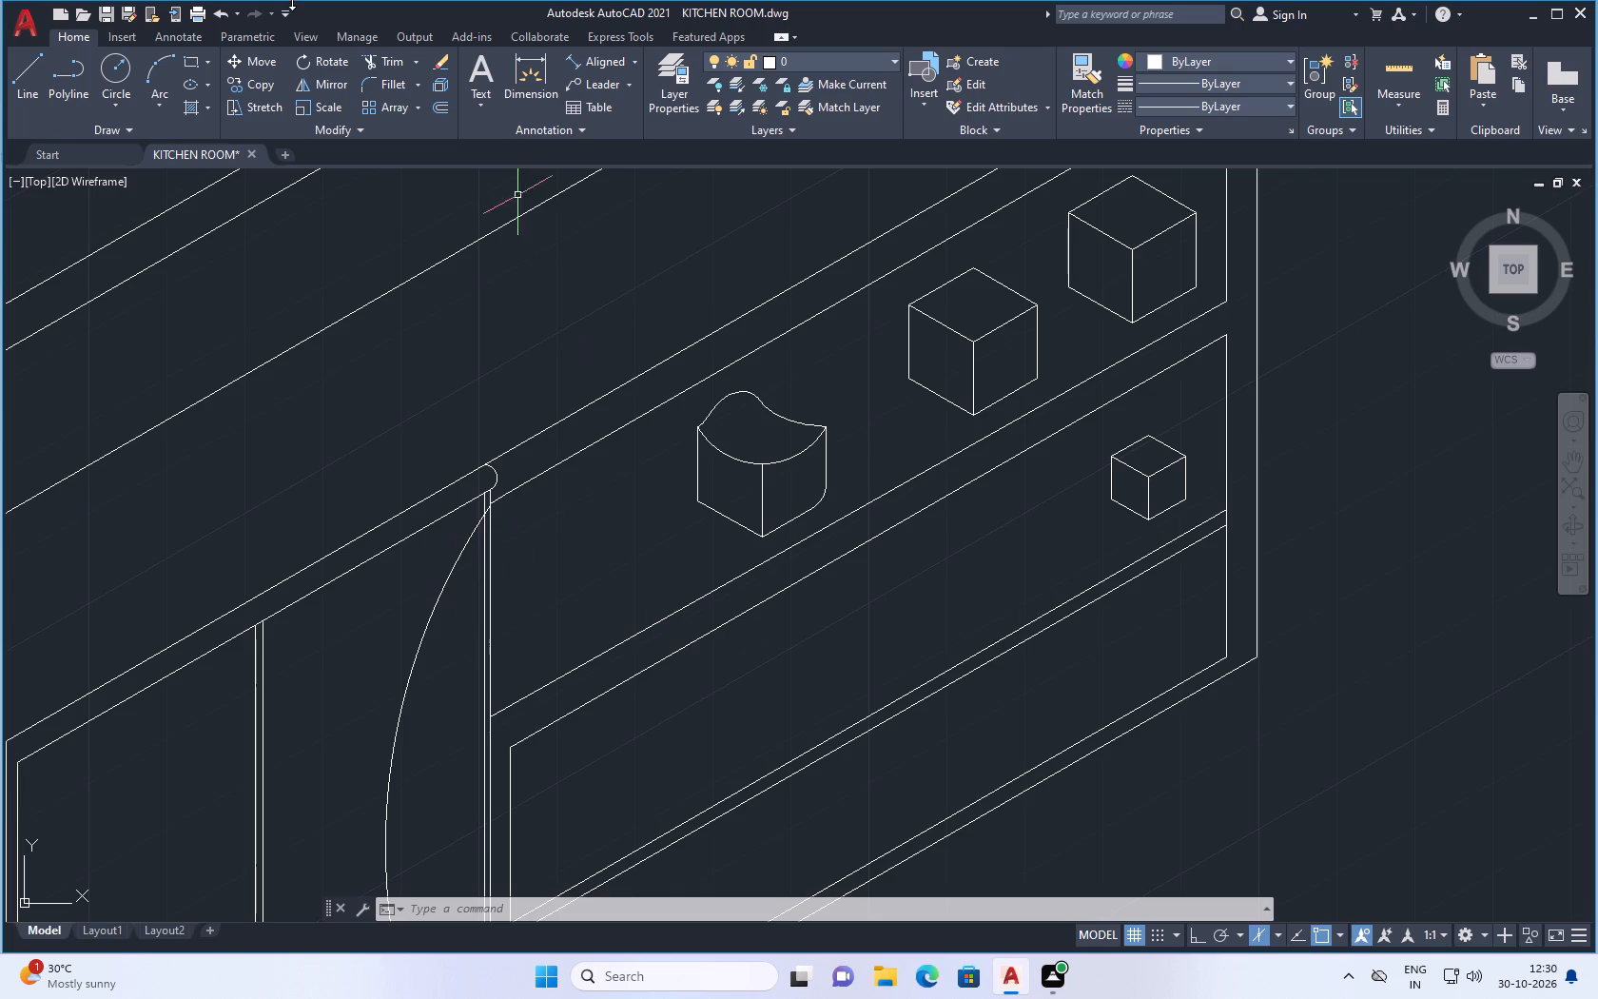
pyautogui.scroll(-2, 645, 601)
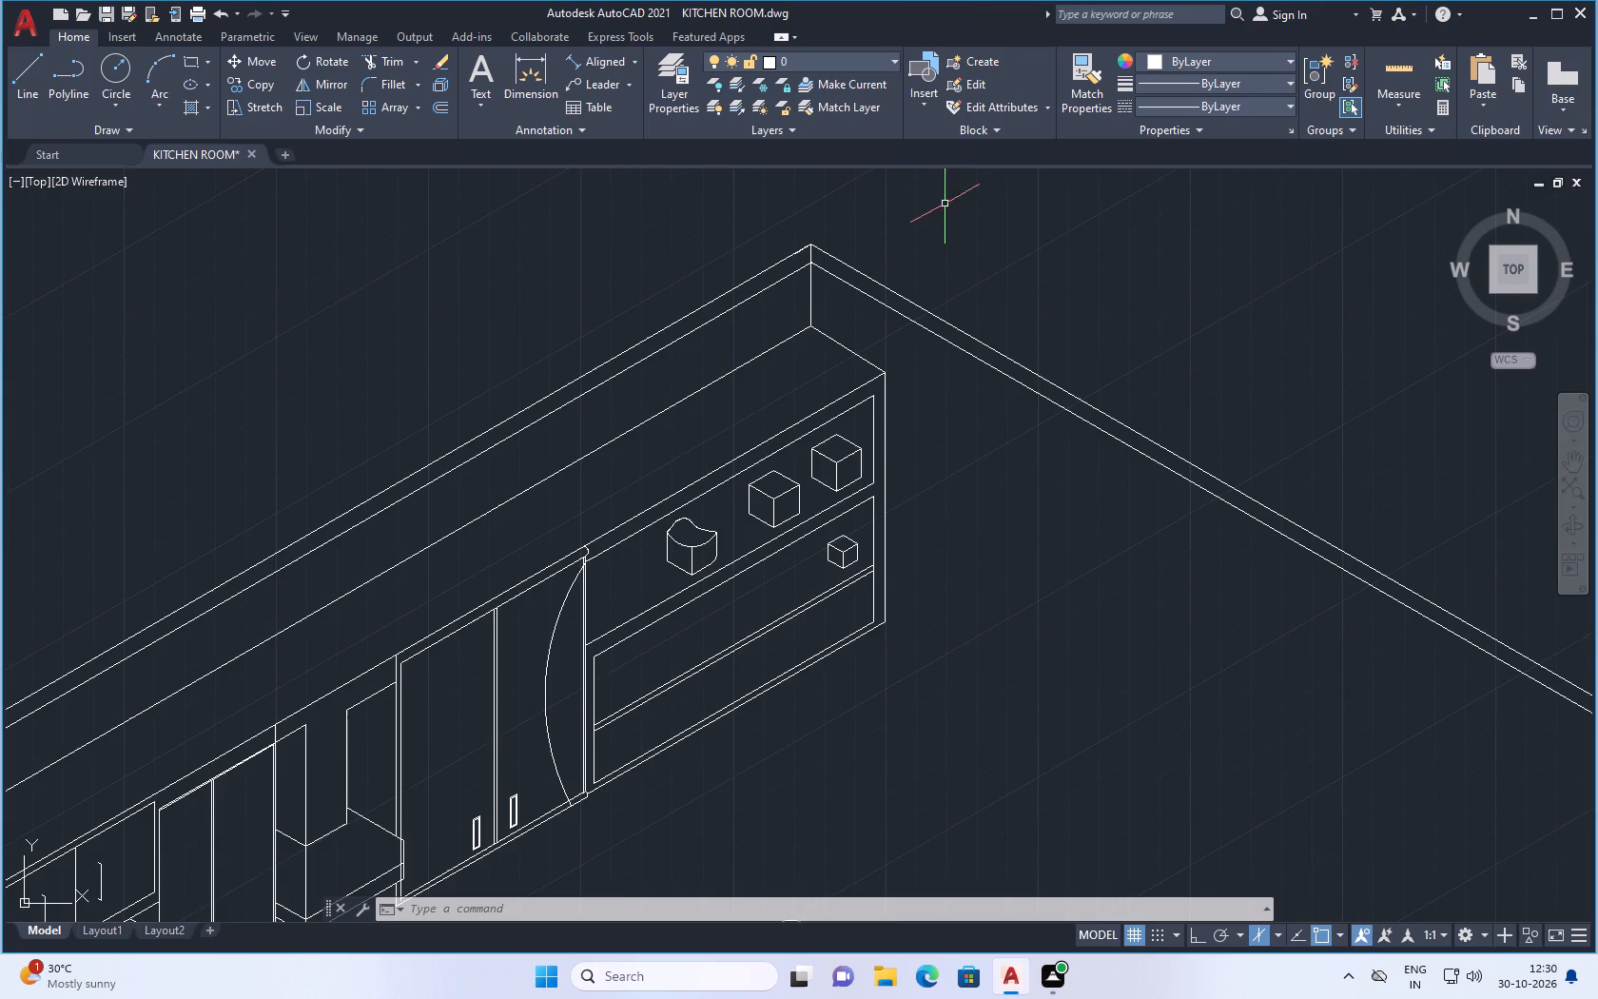
pyautogui.scroll(-3, 886, 535)
pyautogui.scroll(2, 809, 611)
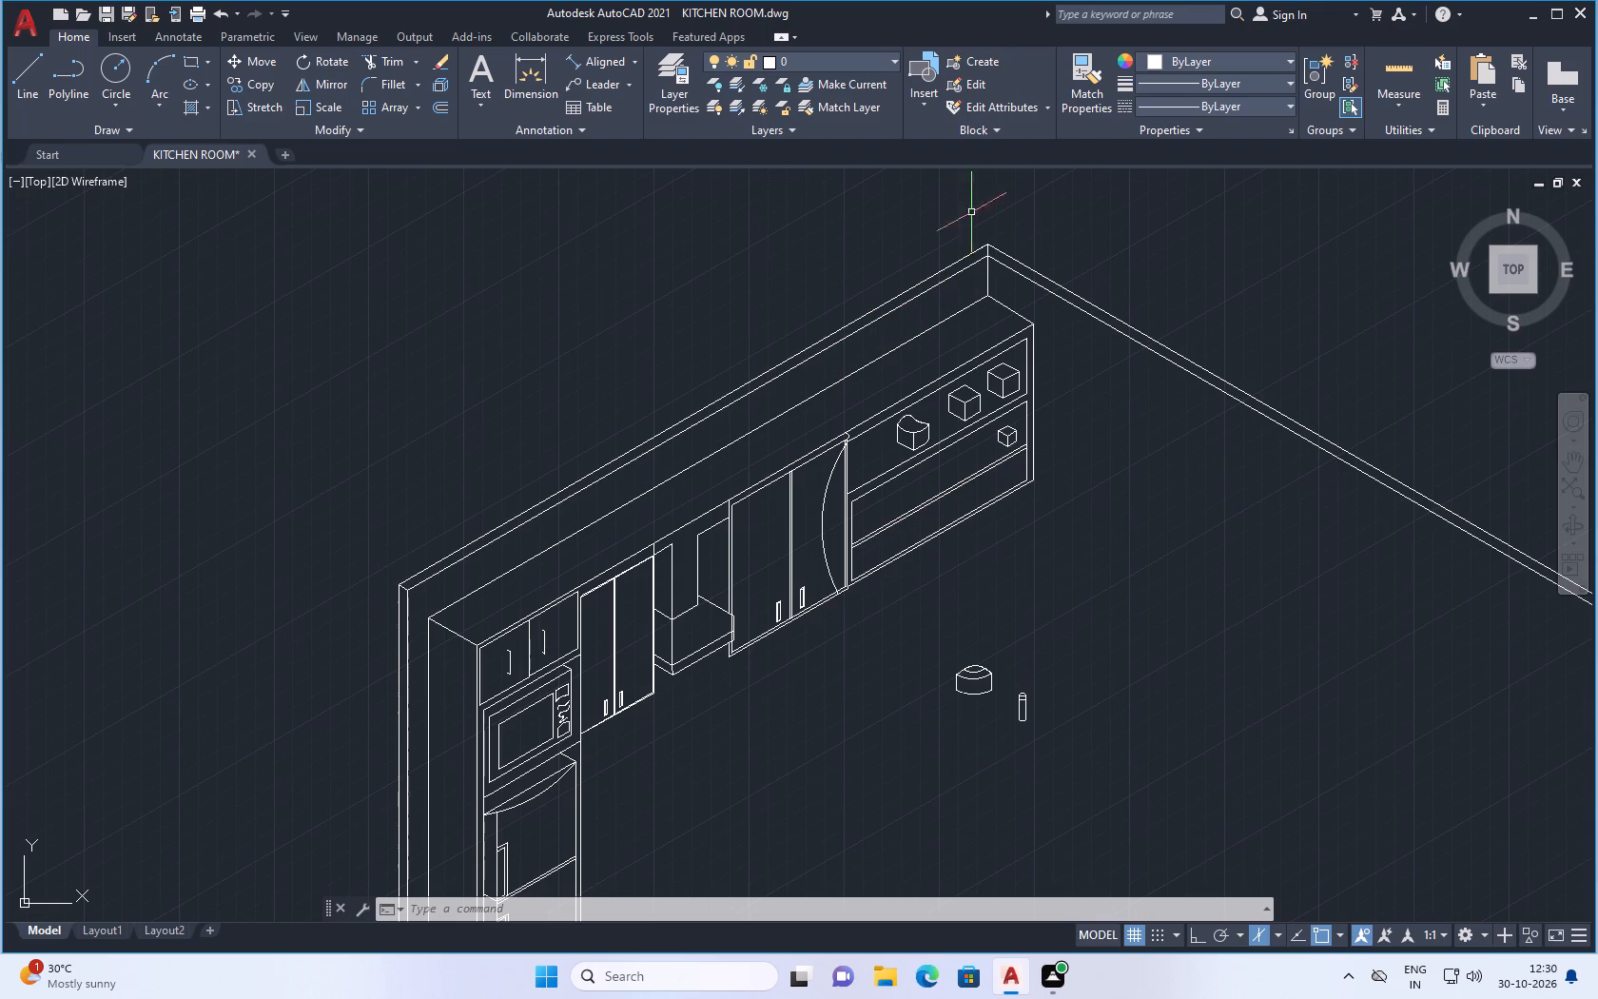
pyautogui.scroll(1, 868, 445)
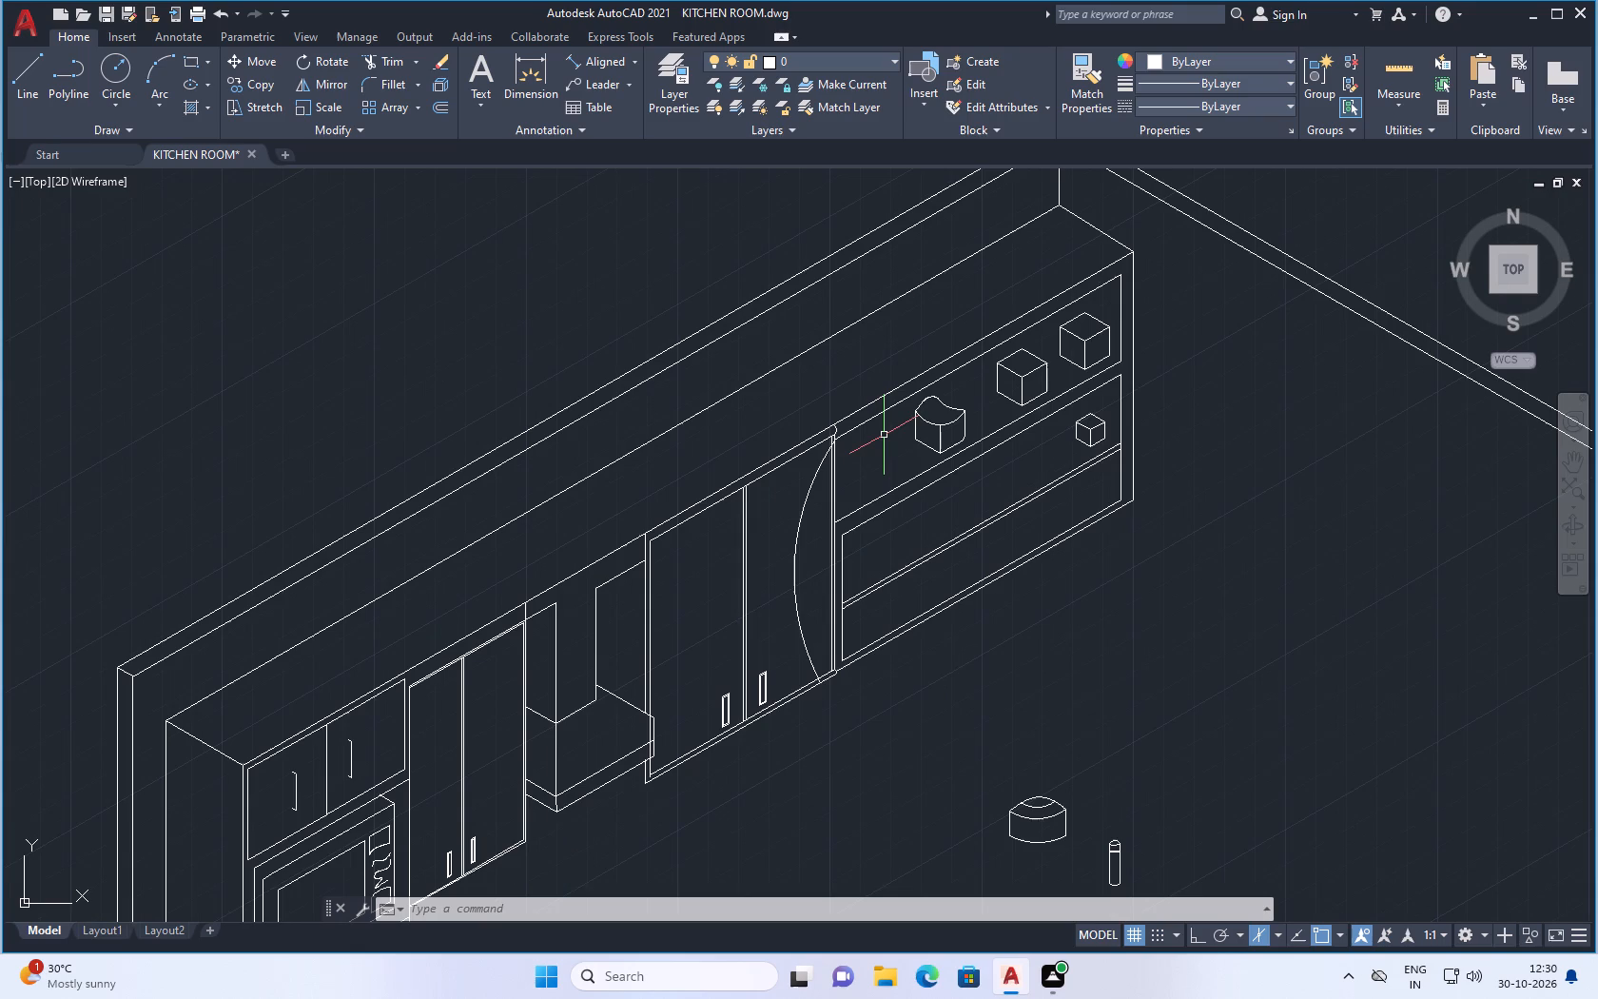
# Copy the small cube from the lower shelf onto the upper shelf, beside the rounded container near the arched cabinet door.
pyautogui.scroll(1, 904, 429)
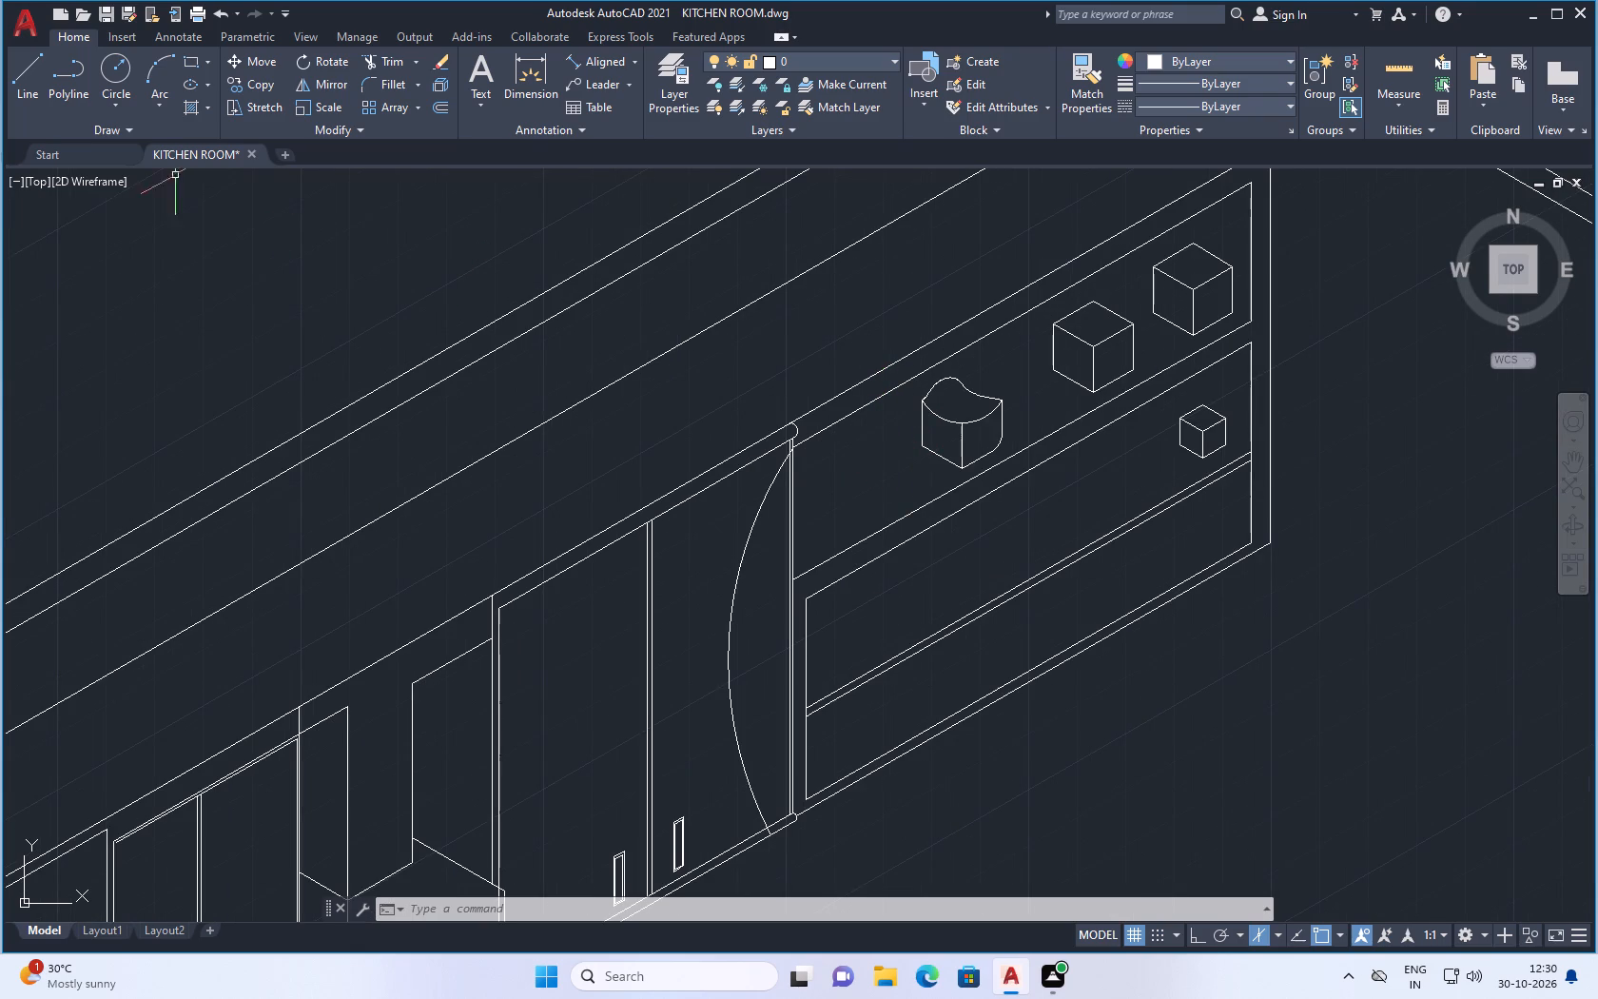
pyautogui.scroll(1, 1218, 421)
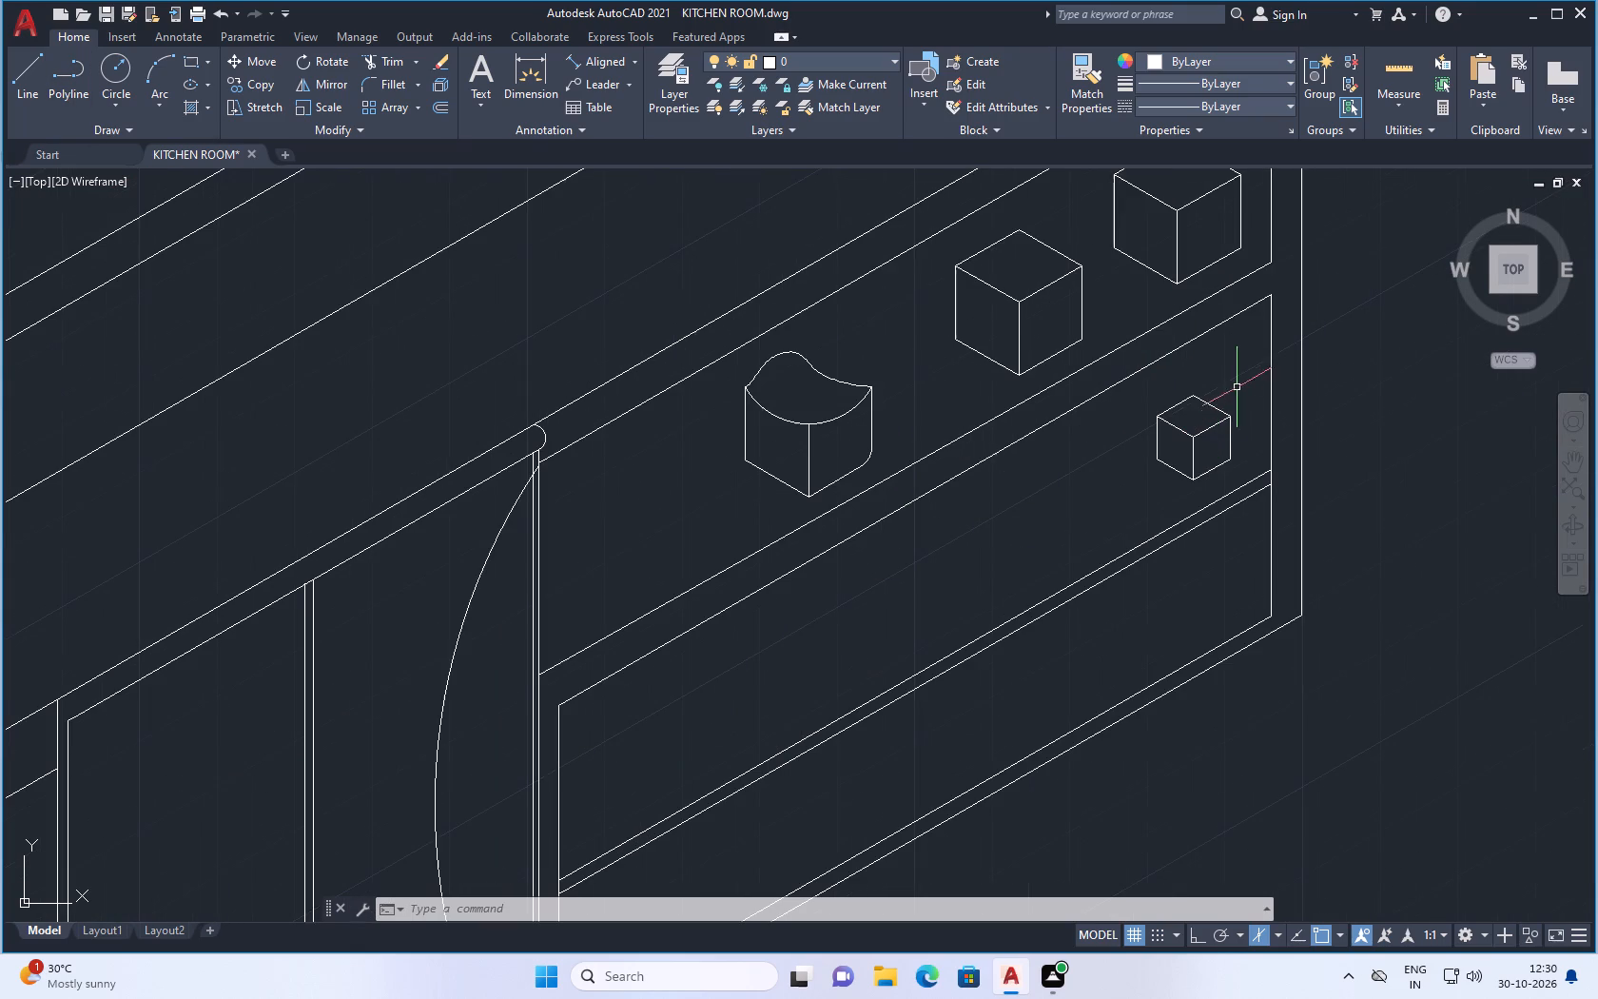
pyautogui.click(1233, 388)
pyautogui.click(1161, 479)
pyautogui.scroll(2, 1150, 455)
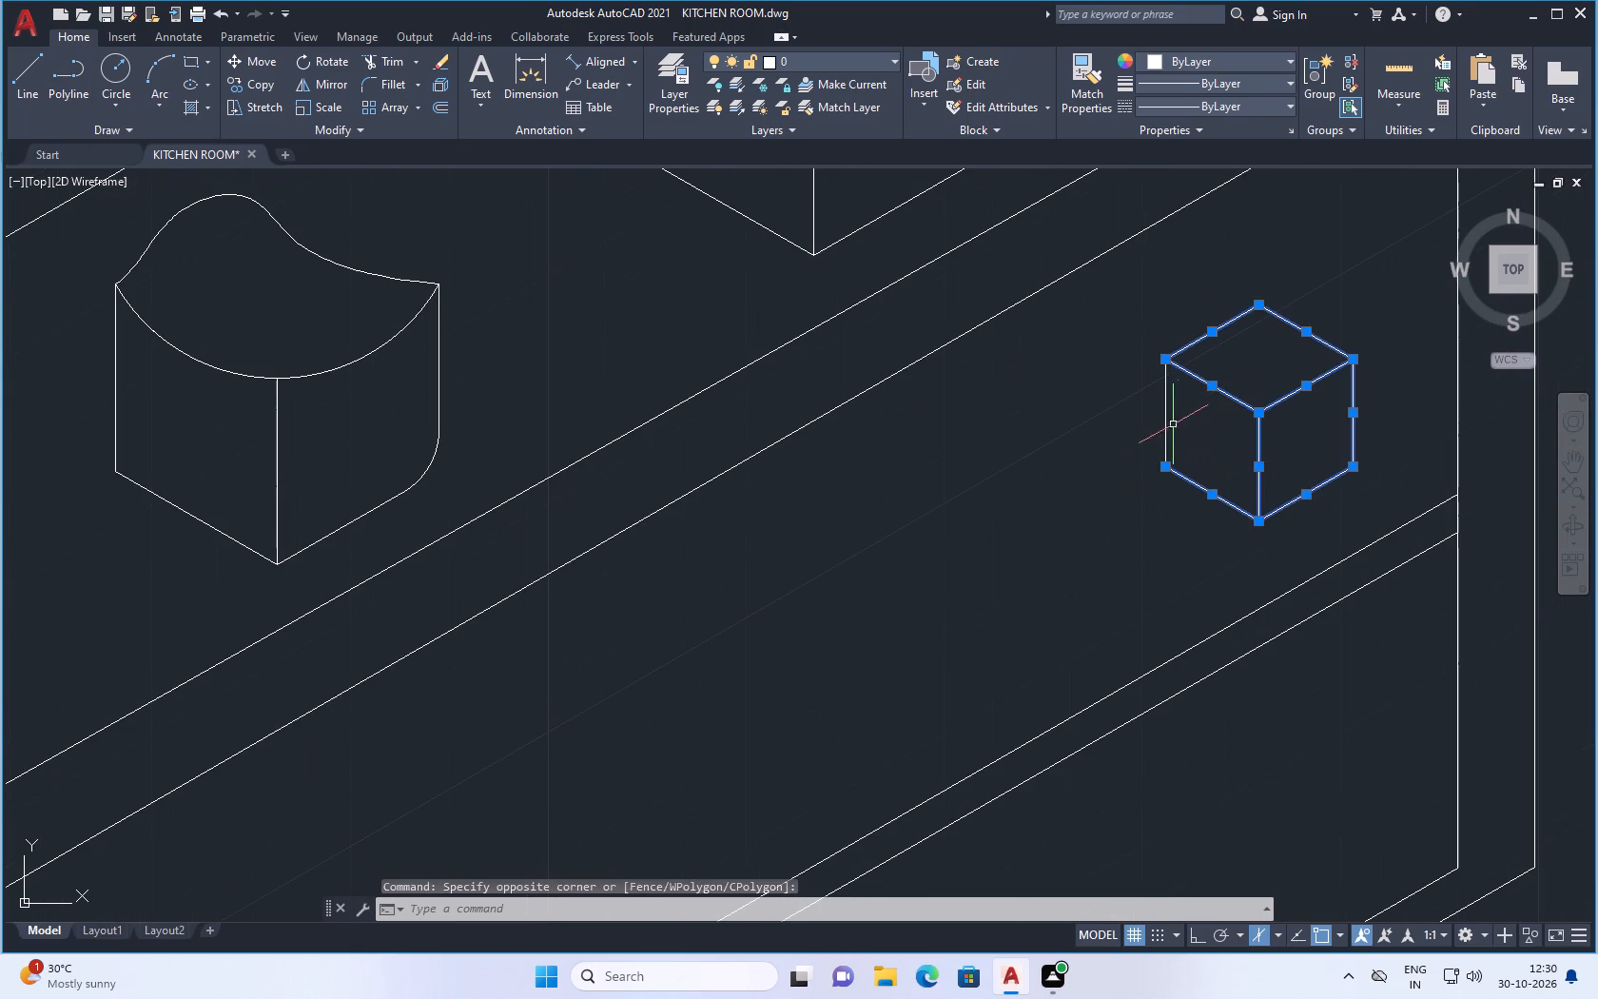
pyautogui.moveTo(1185, 412); pyautogui.dragTo(1161, 420)
pyautogui.click(1083, 458)
pyautogui.rightClick(1037, 464)
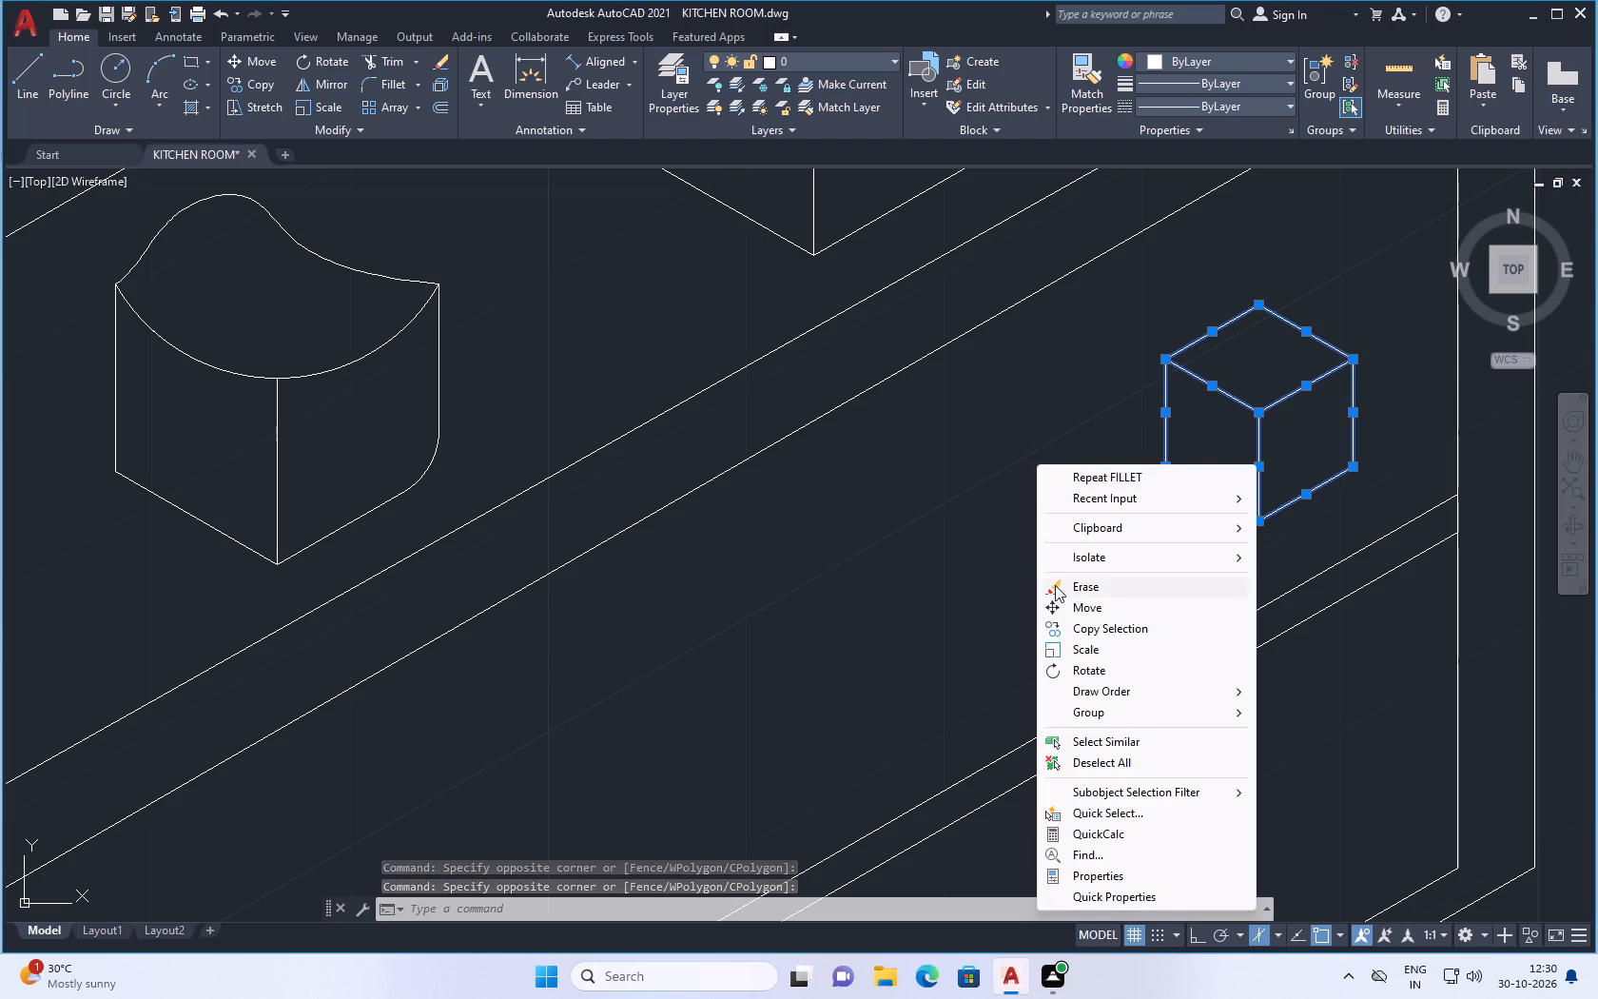
pyautogui.scroll(-1, 1072, 614)
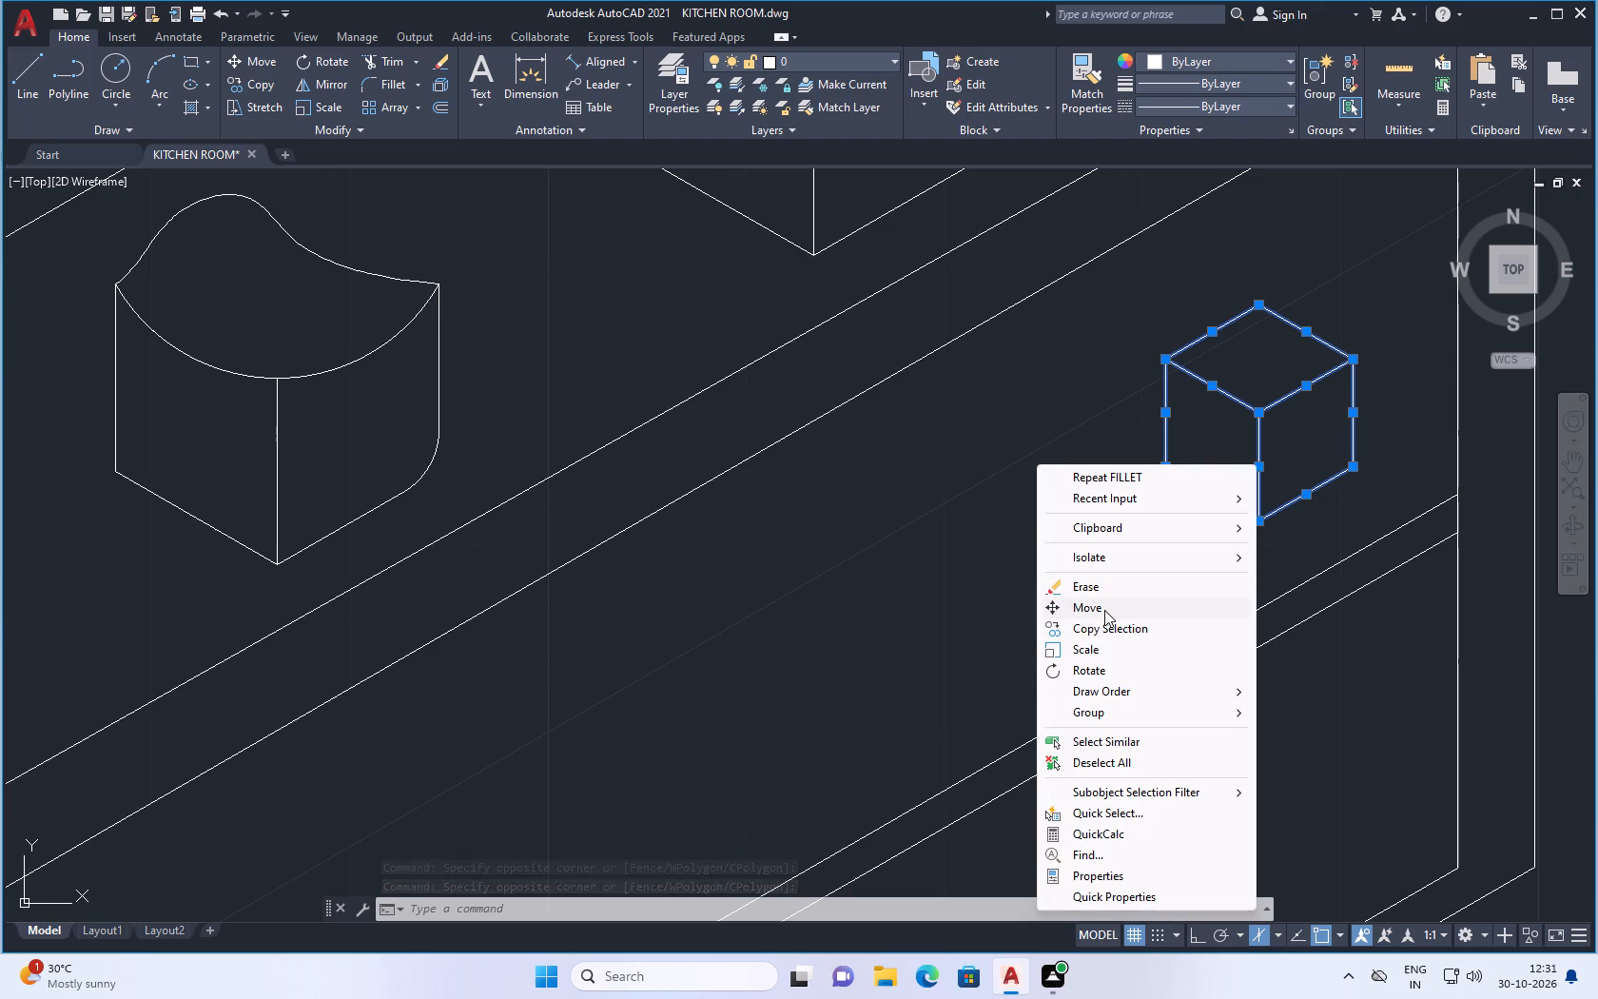
pyautogui.click(1116, 625)
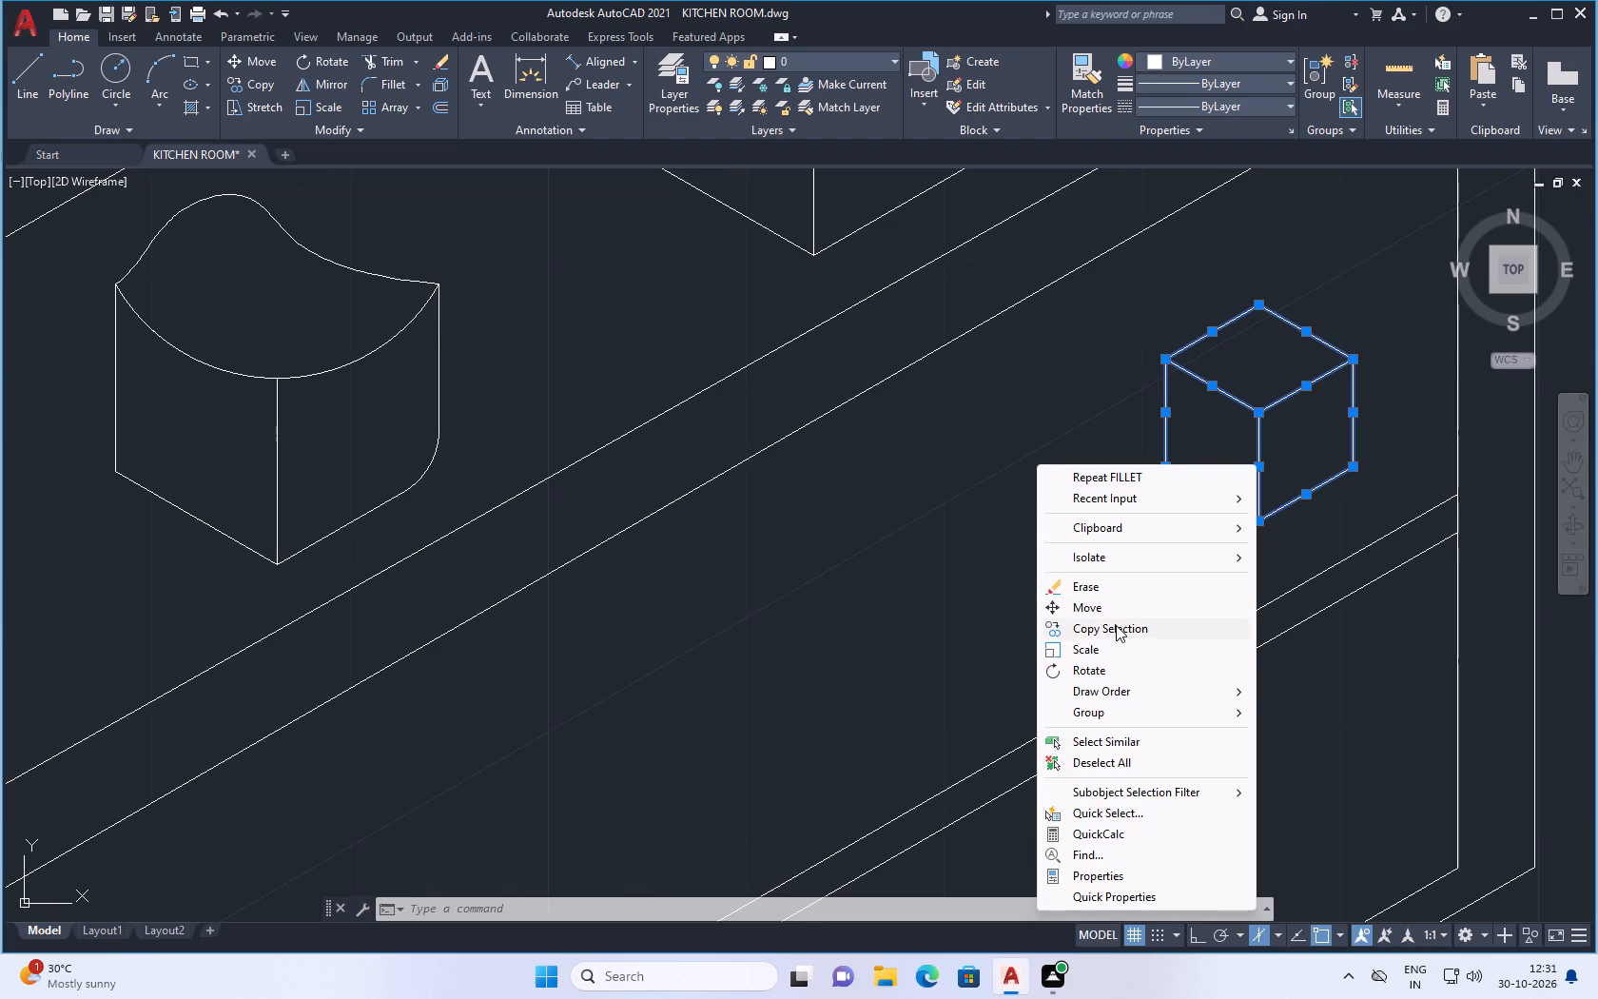
pyautogui.click(1271, 467)
pyautogui.scroll(-3, 1119, 583)
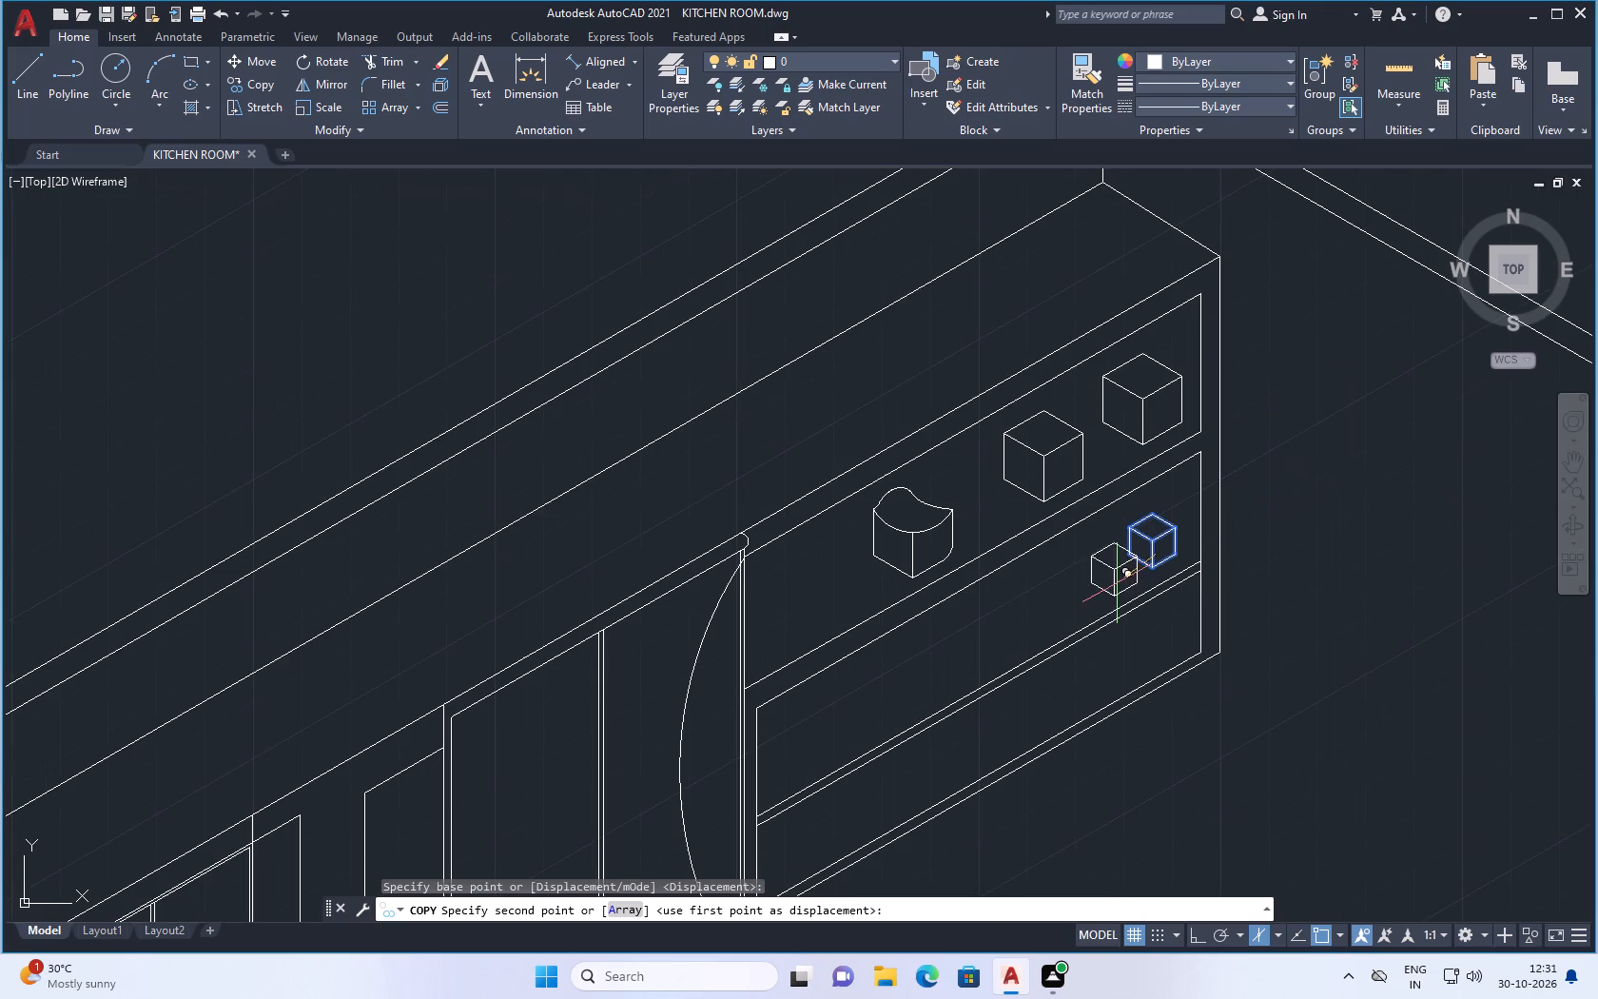
pyautogui.scroll(1, 802, 604)
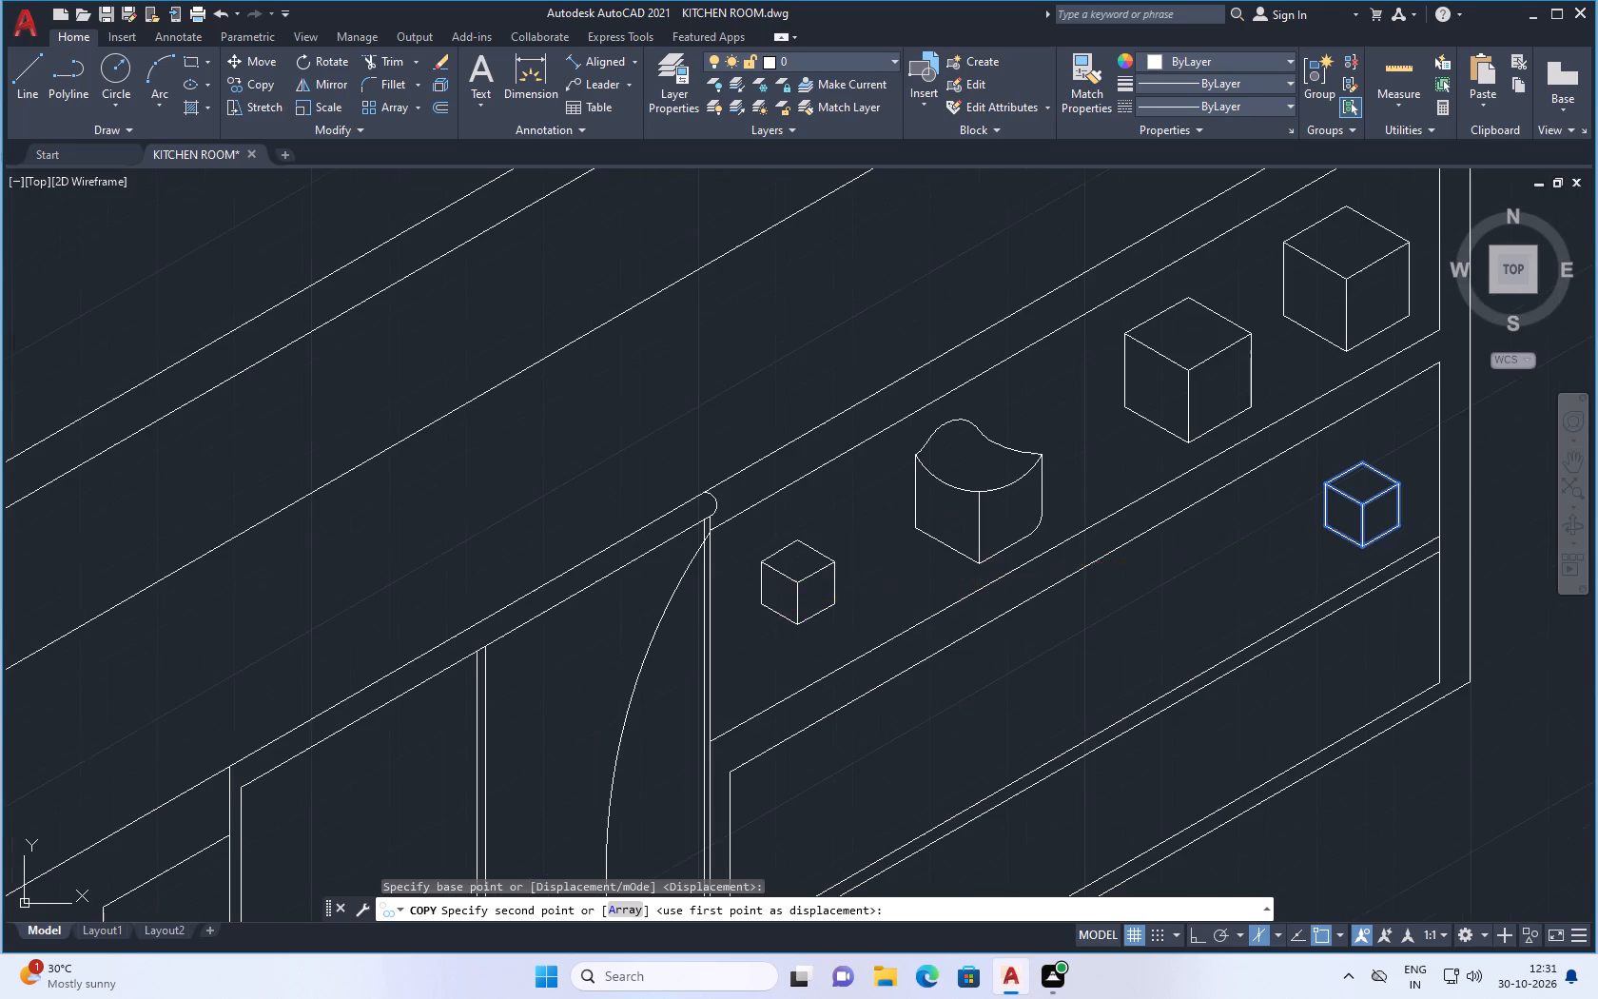
pyautogui.click(798, 623)
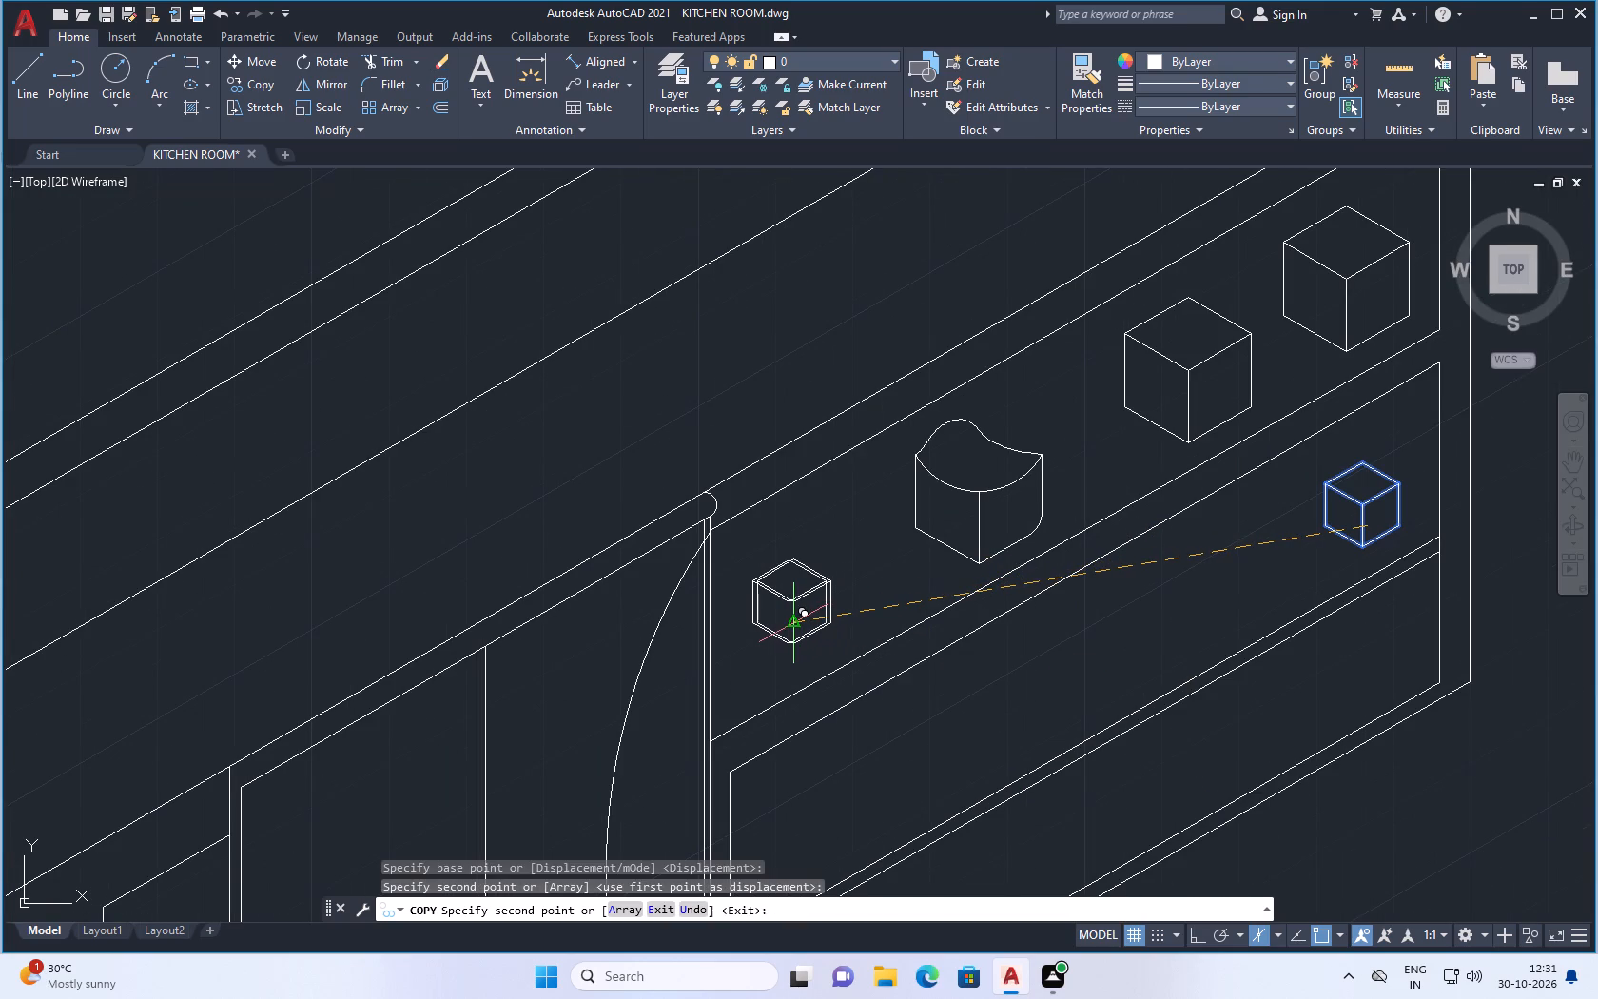
pyautogui.press('Escape')
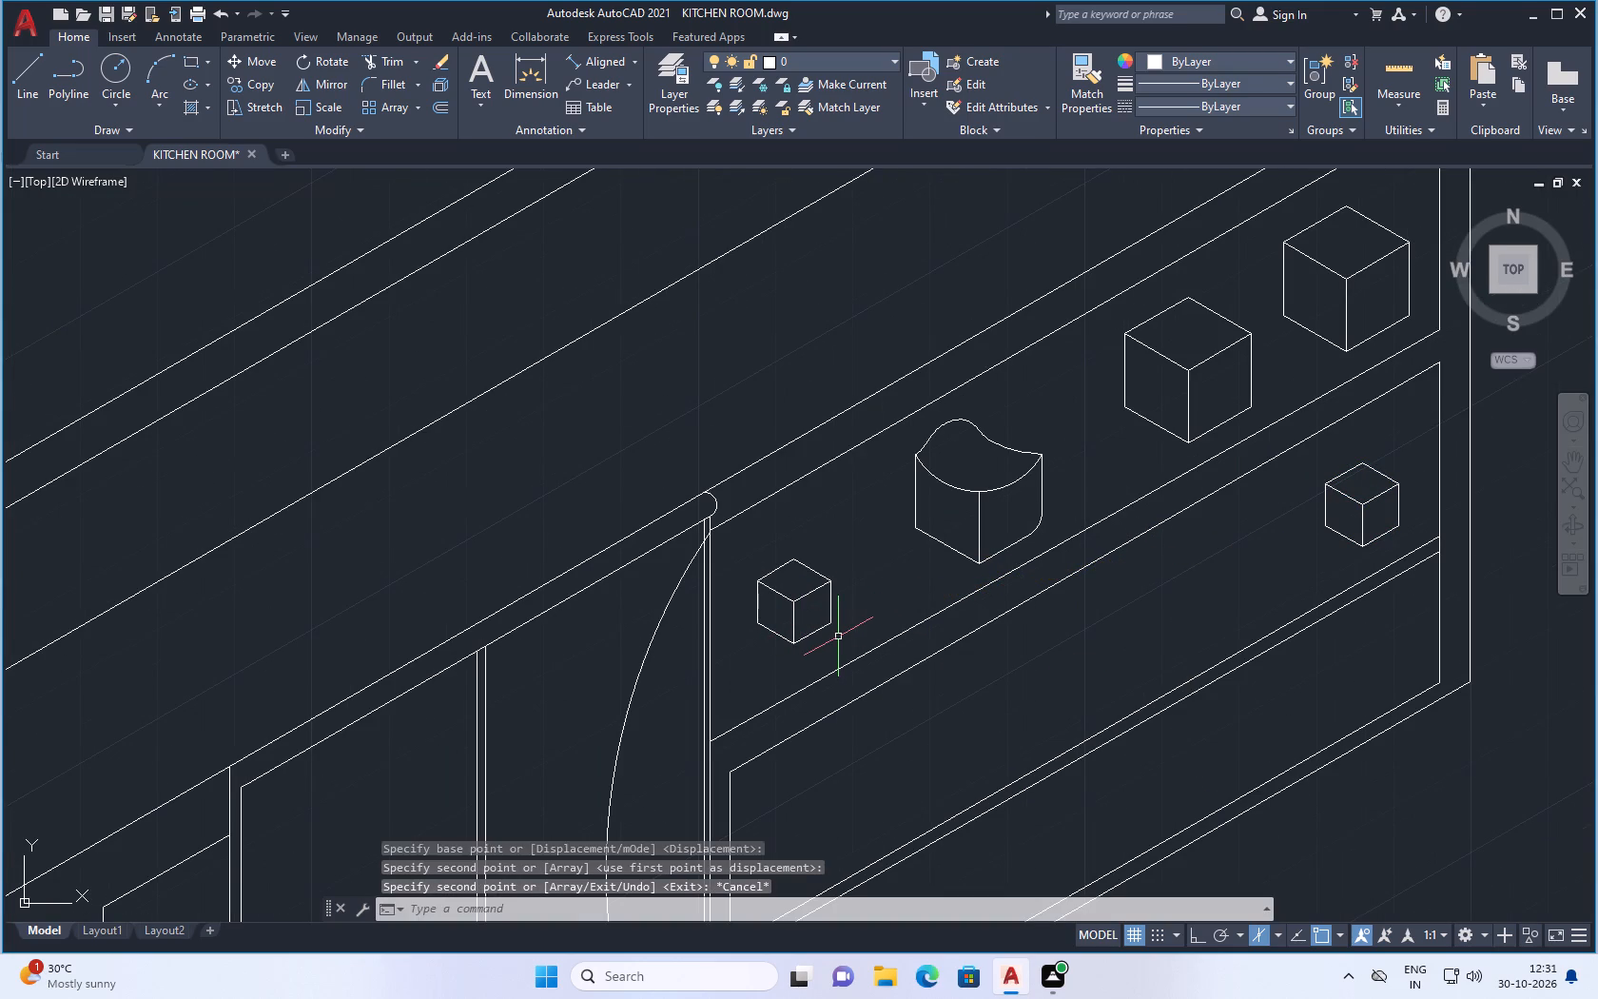
# Erase the two rear top edges of the copied small cube on the upper shelf.
pyautogui.scroll(1, 786, 596)
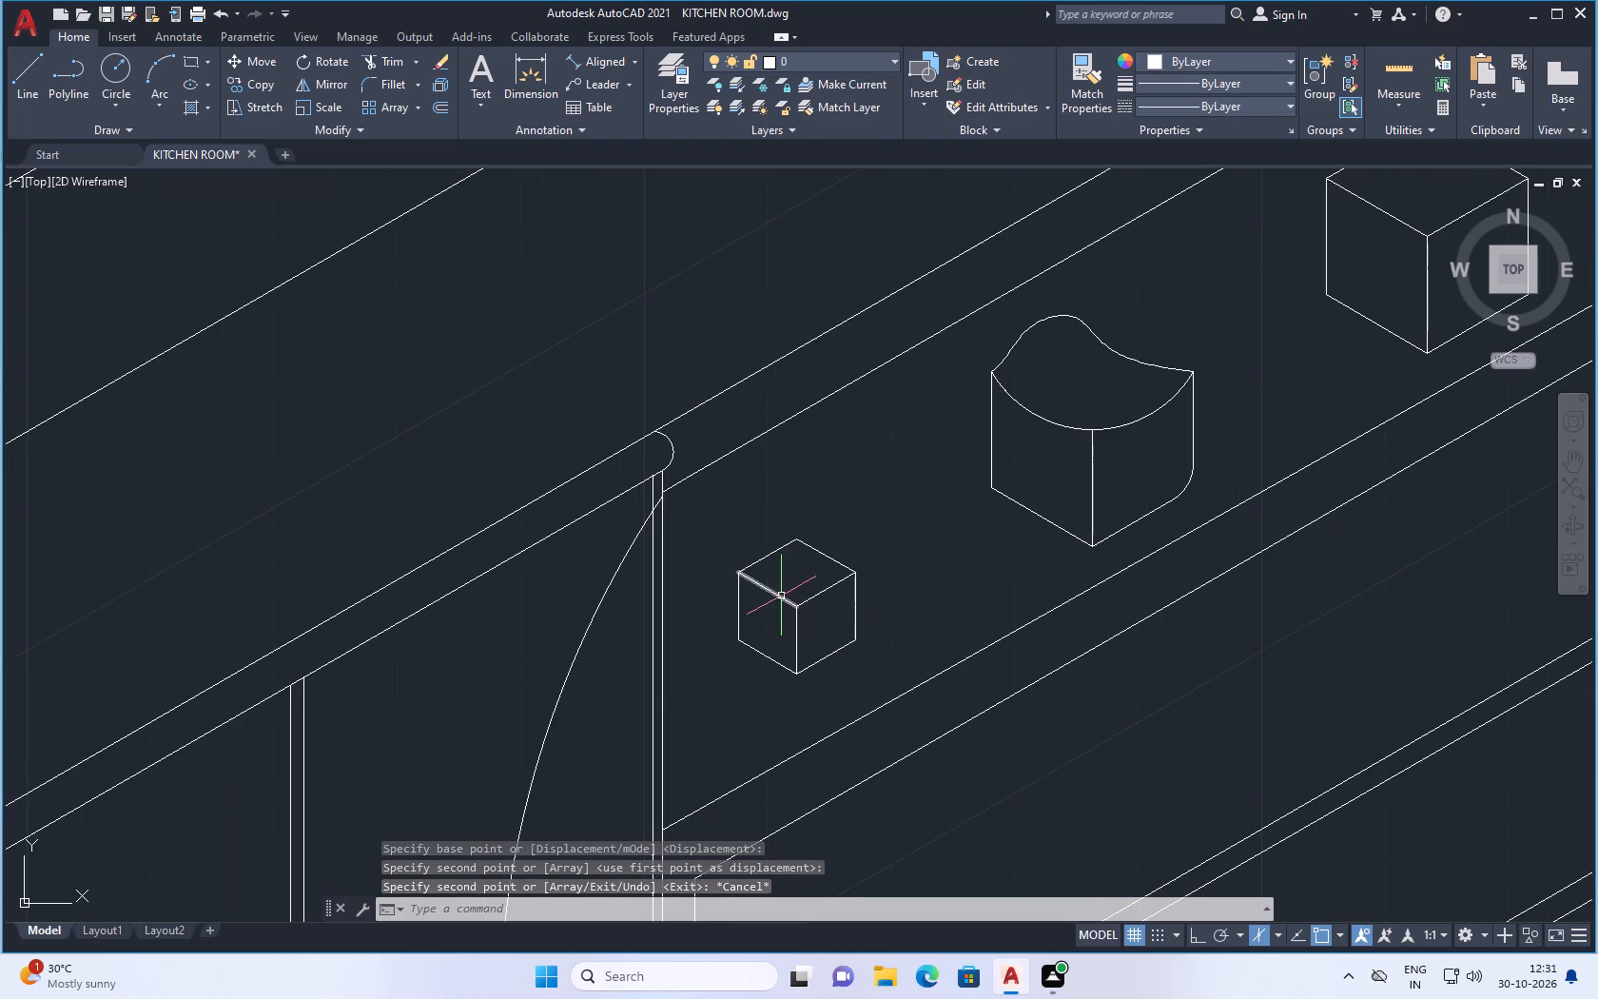
pyautogui.scroll(1, 767, 538)
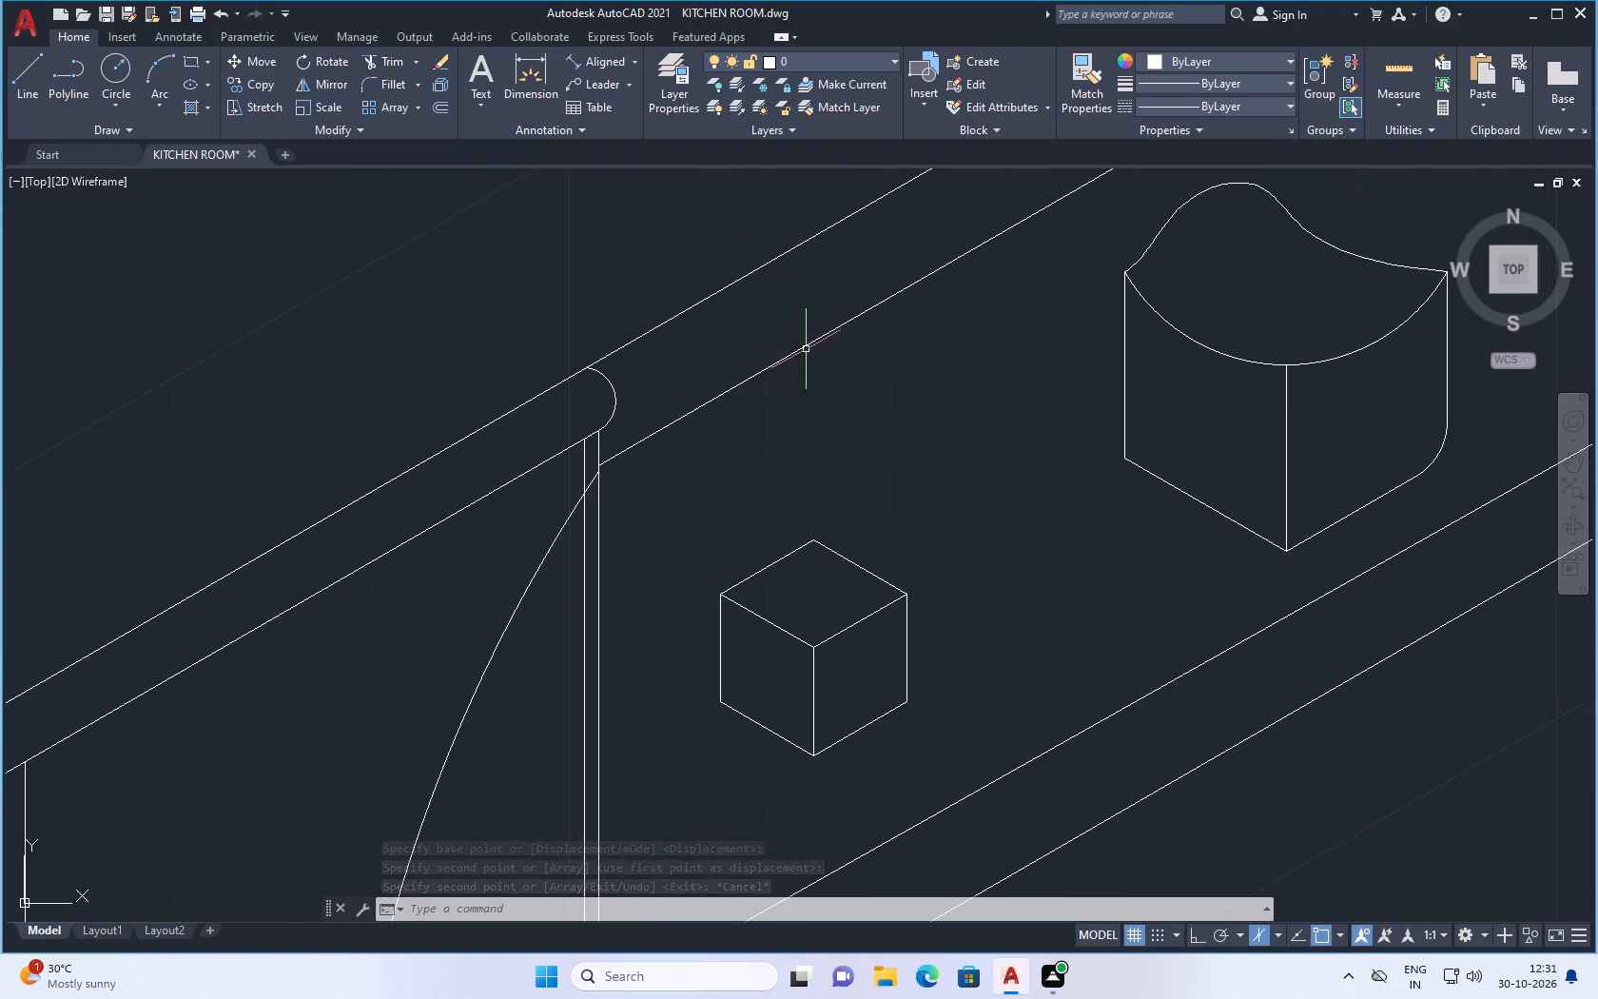
pyautogui.scroll(-1, 874, 572)
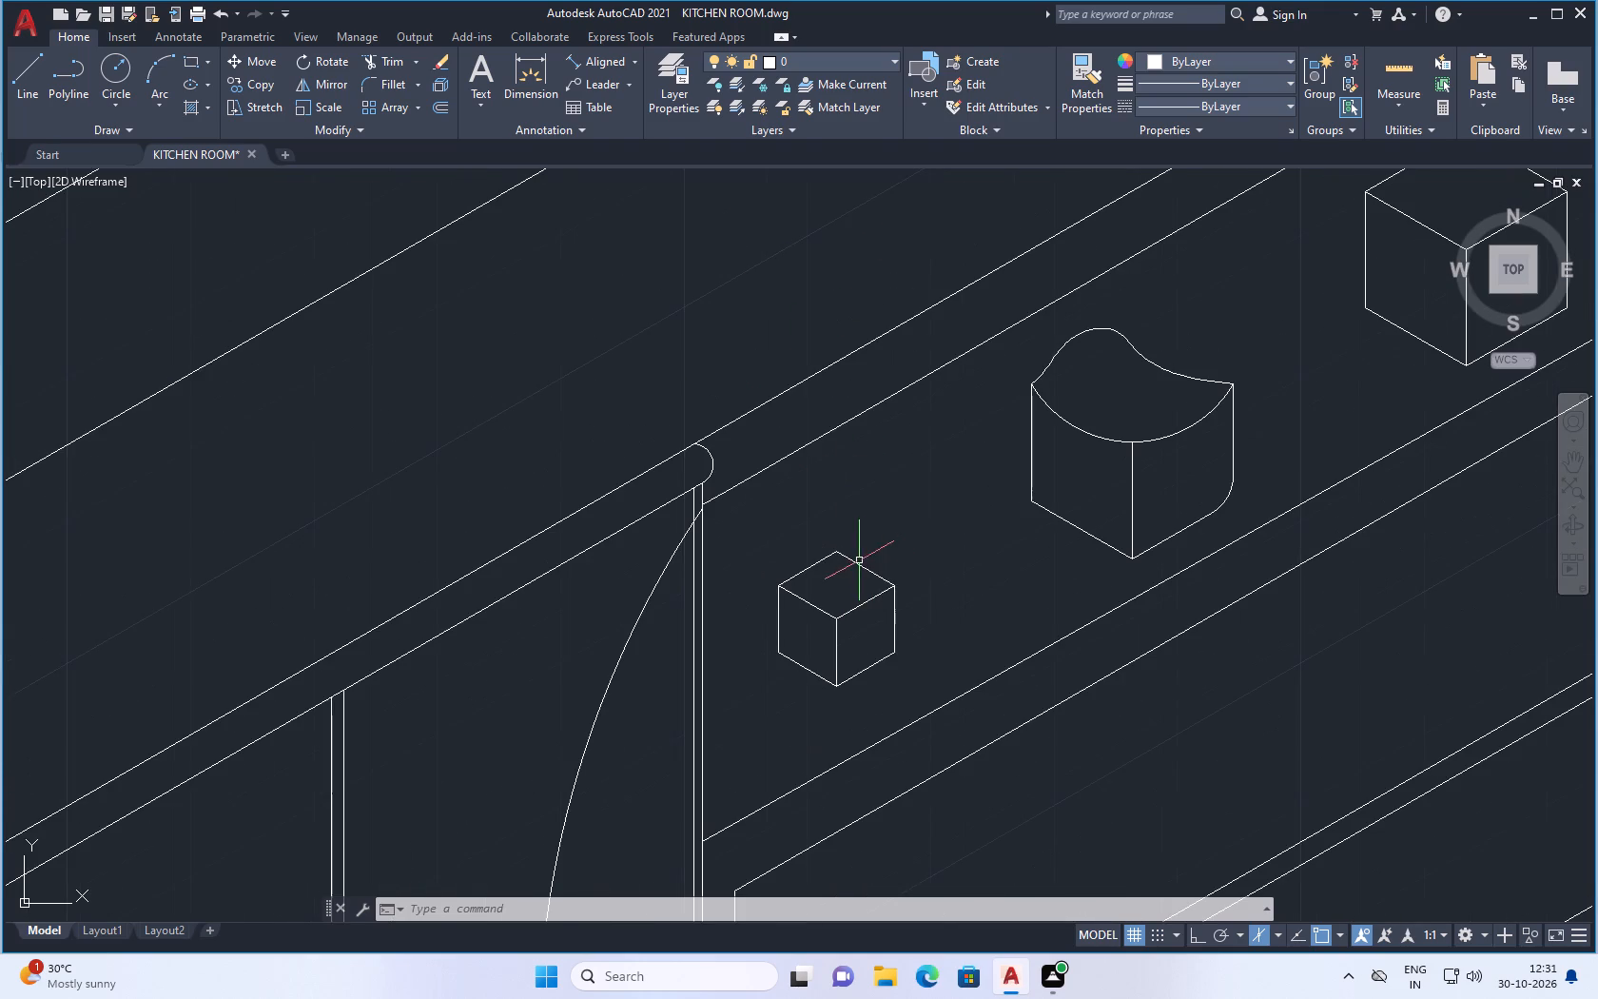
pyautogui.click(860, 560)
pyautogui.click(823, 561)
pyautogui.press('Delete')
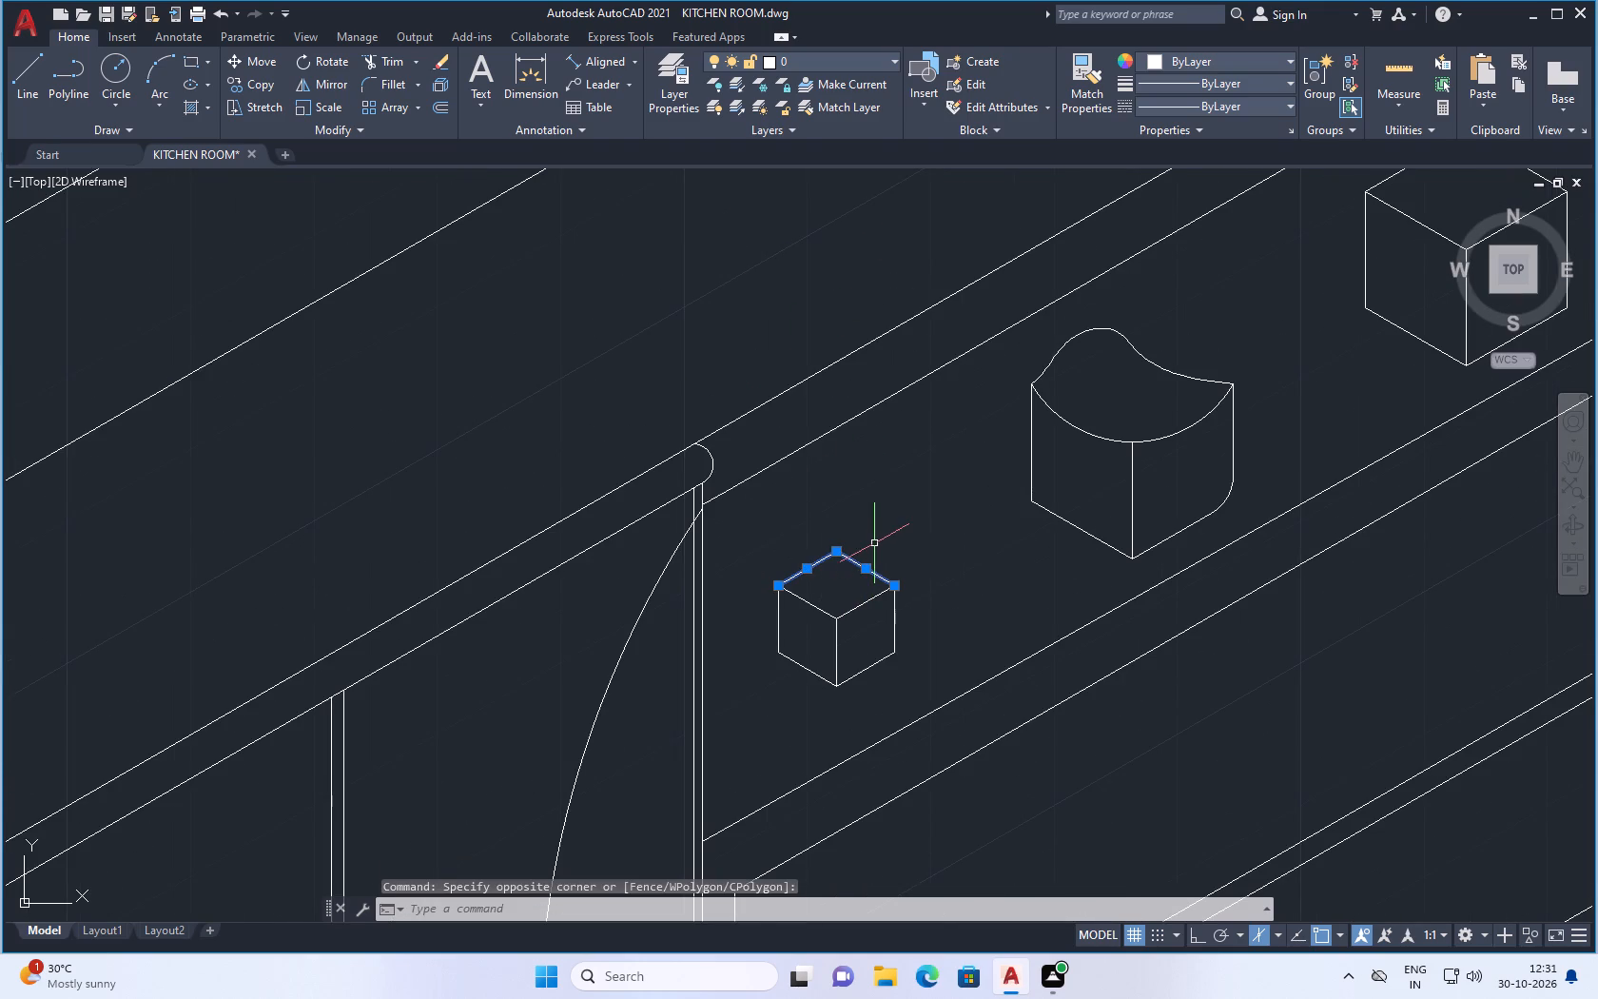
# Shift the right face's bottom edge of the copied cube downward and stretch its central vertical edge down below the left face.
pyautogui.scroll(2, 842, 679)
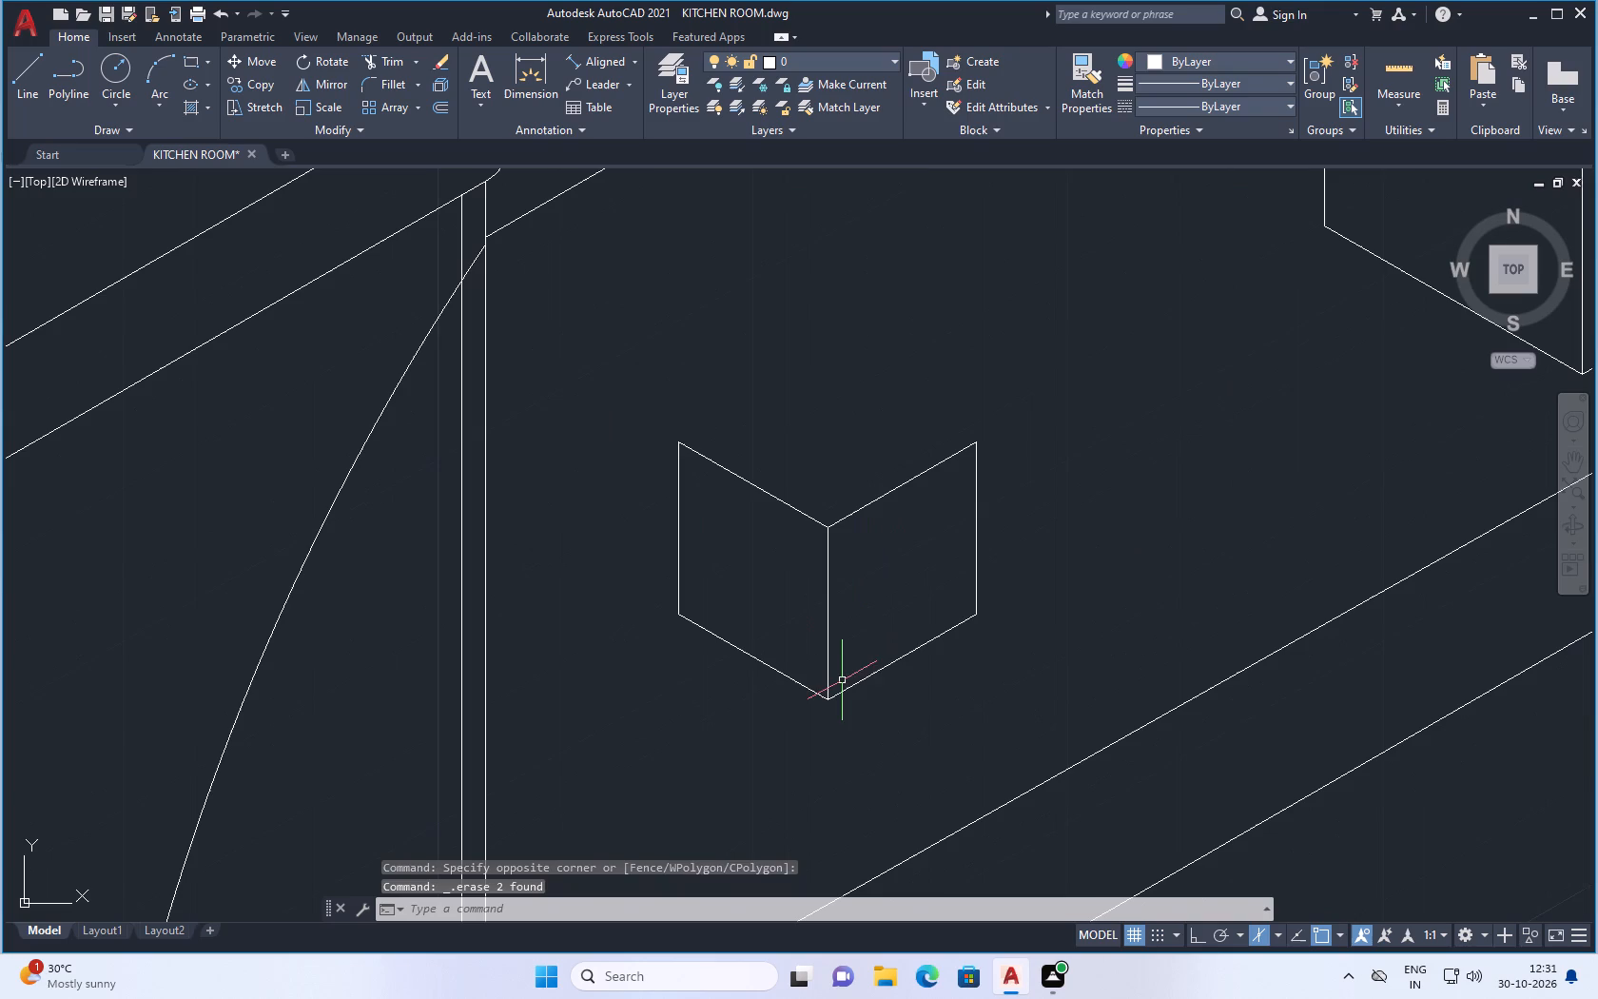
pyautogui.click(861, 681)
pyautogui.click(906, 656)
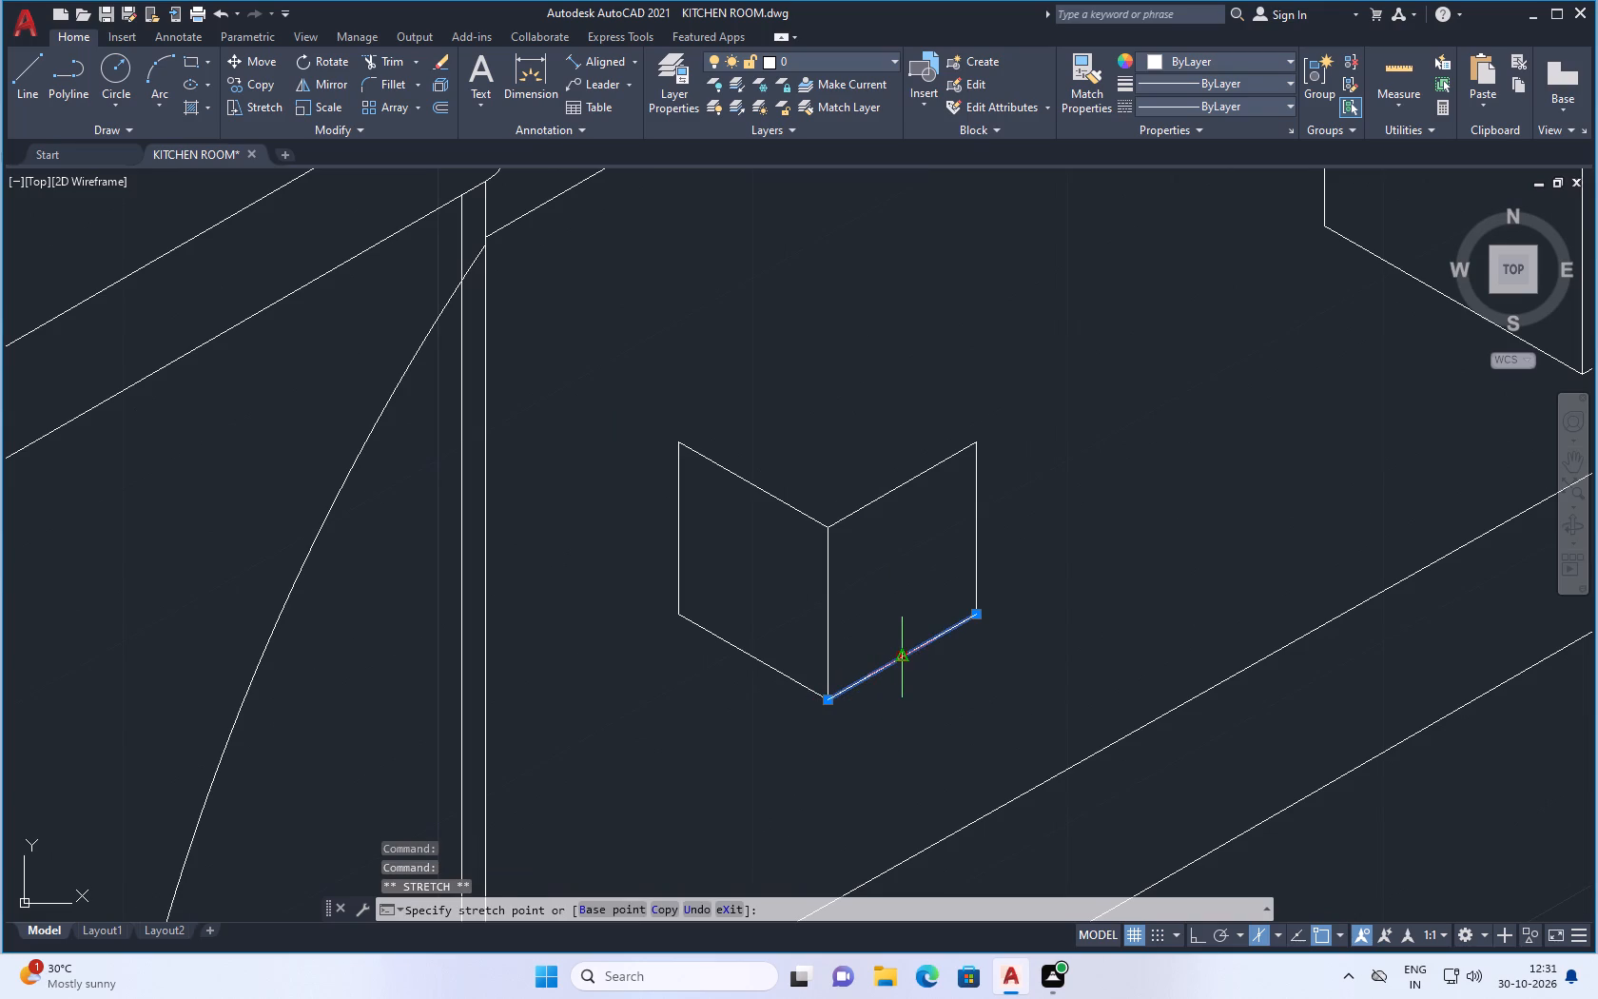
pyautogui.click(918, 710)
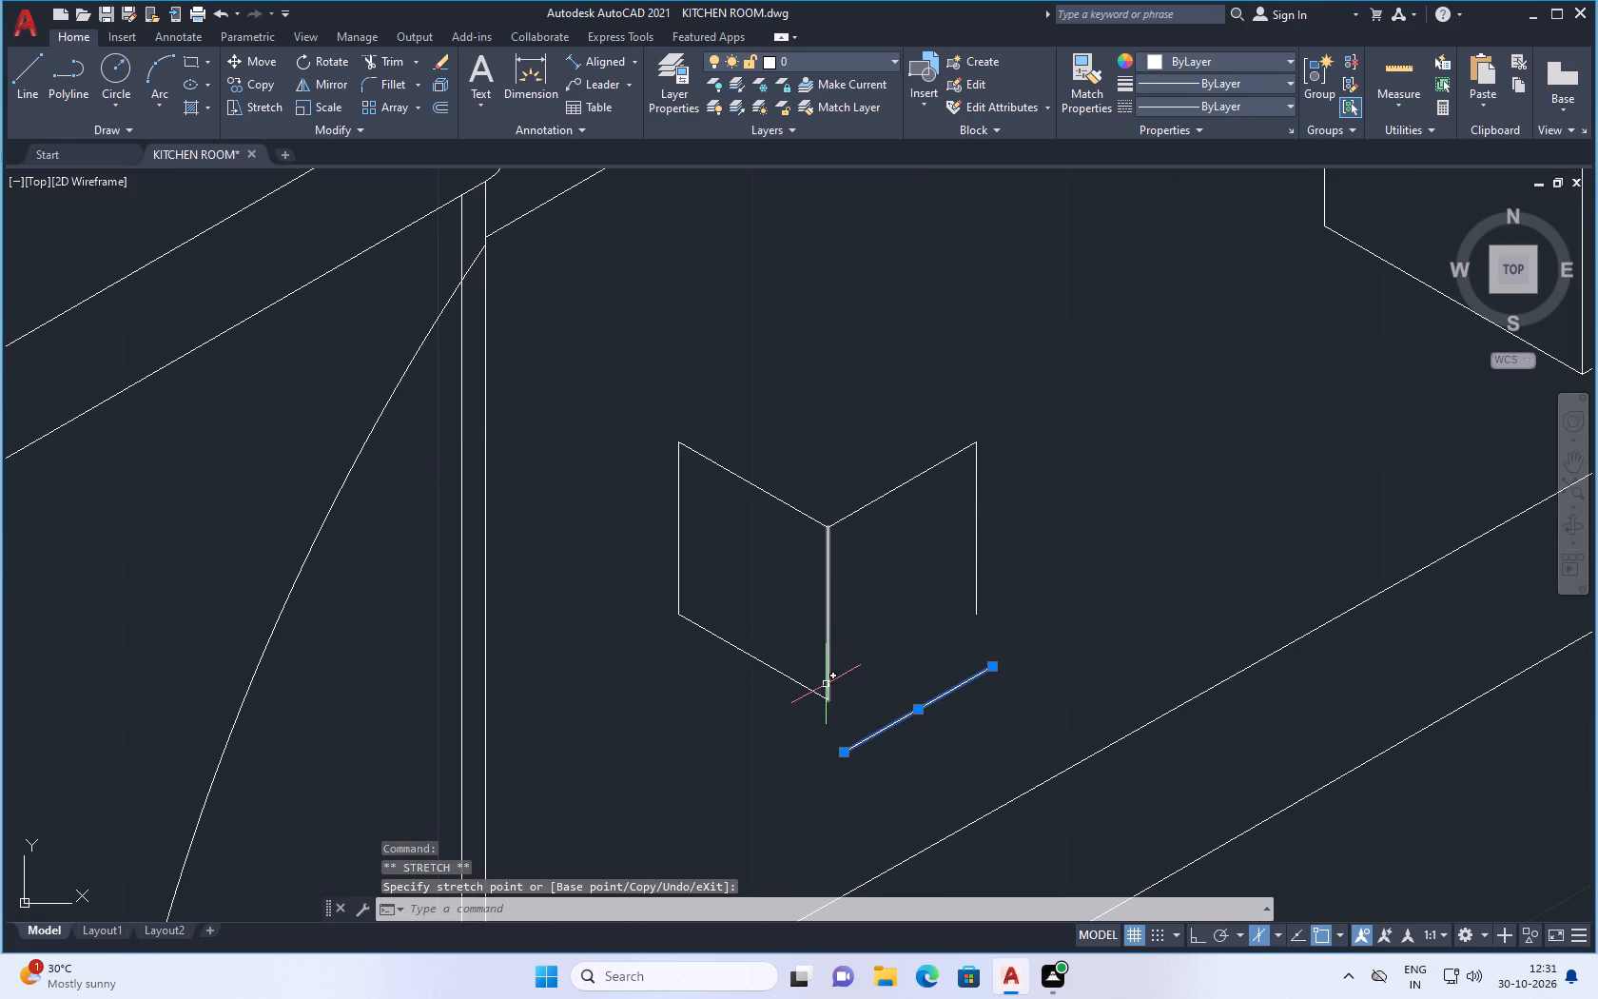
pyautogui.click(826, 681)
pyautogui.moveTo(828, 703); pyautogui.dragTo(829, 789)
pyautogui.click(828, 774)
# Move the copied cube's right vertical edge inward to about halfway across the right face and stretch it below the lowered bottom edge.
pyautogui.scroll(2, 818, 749)
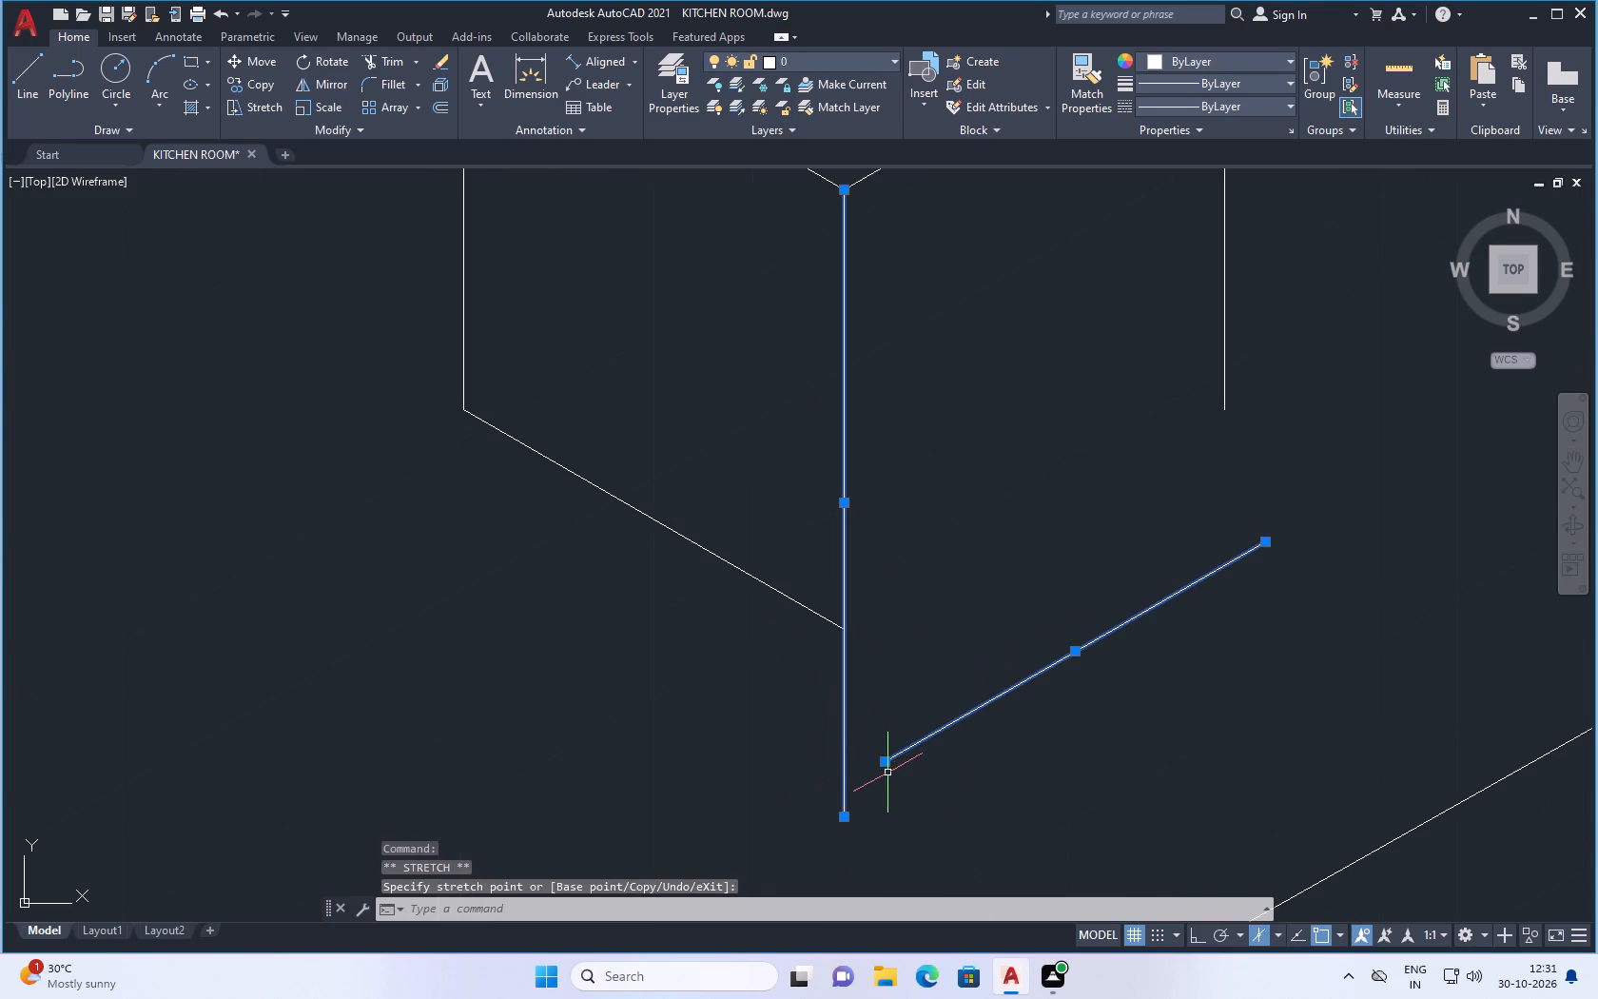
pyautogui.scroll(-3, 882, 747)
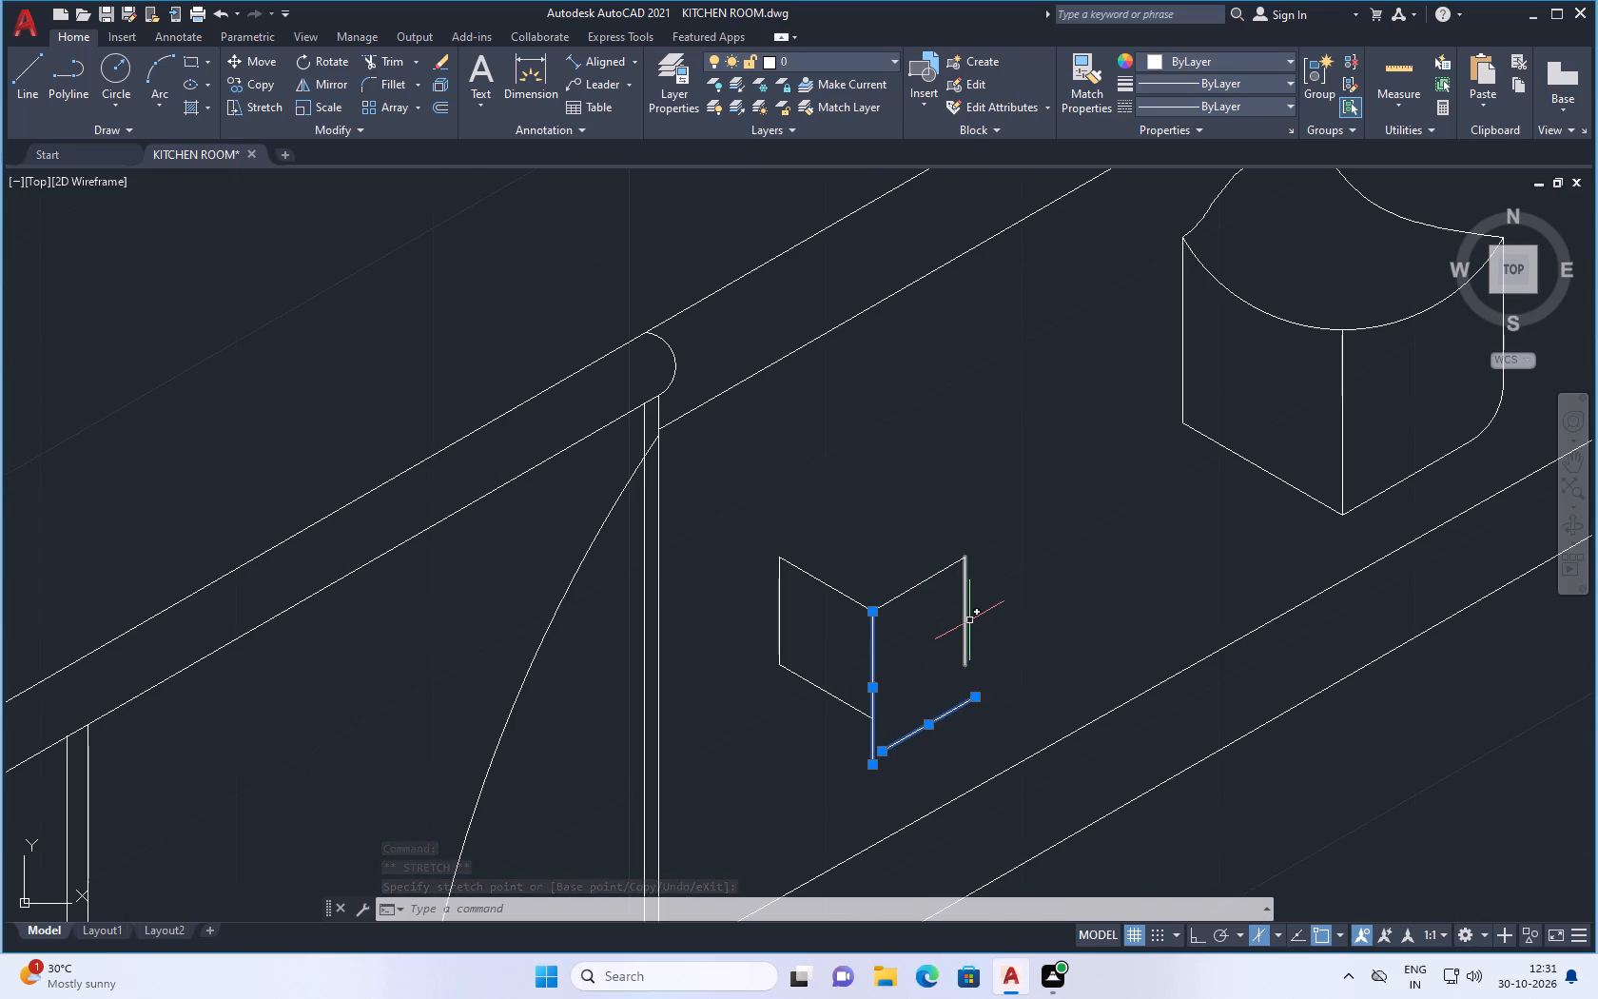
pyautogui.click(963, 624)
pyautogui.scroll(1, 958, 632)
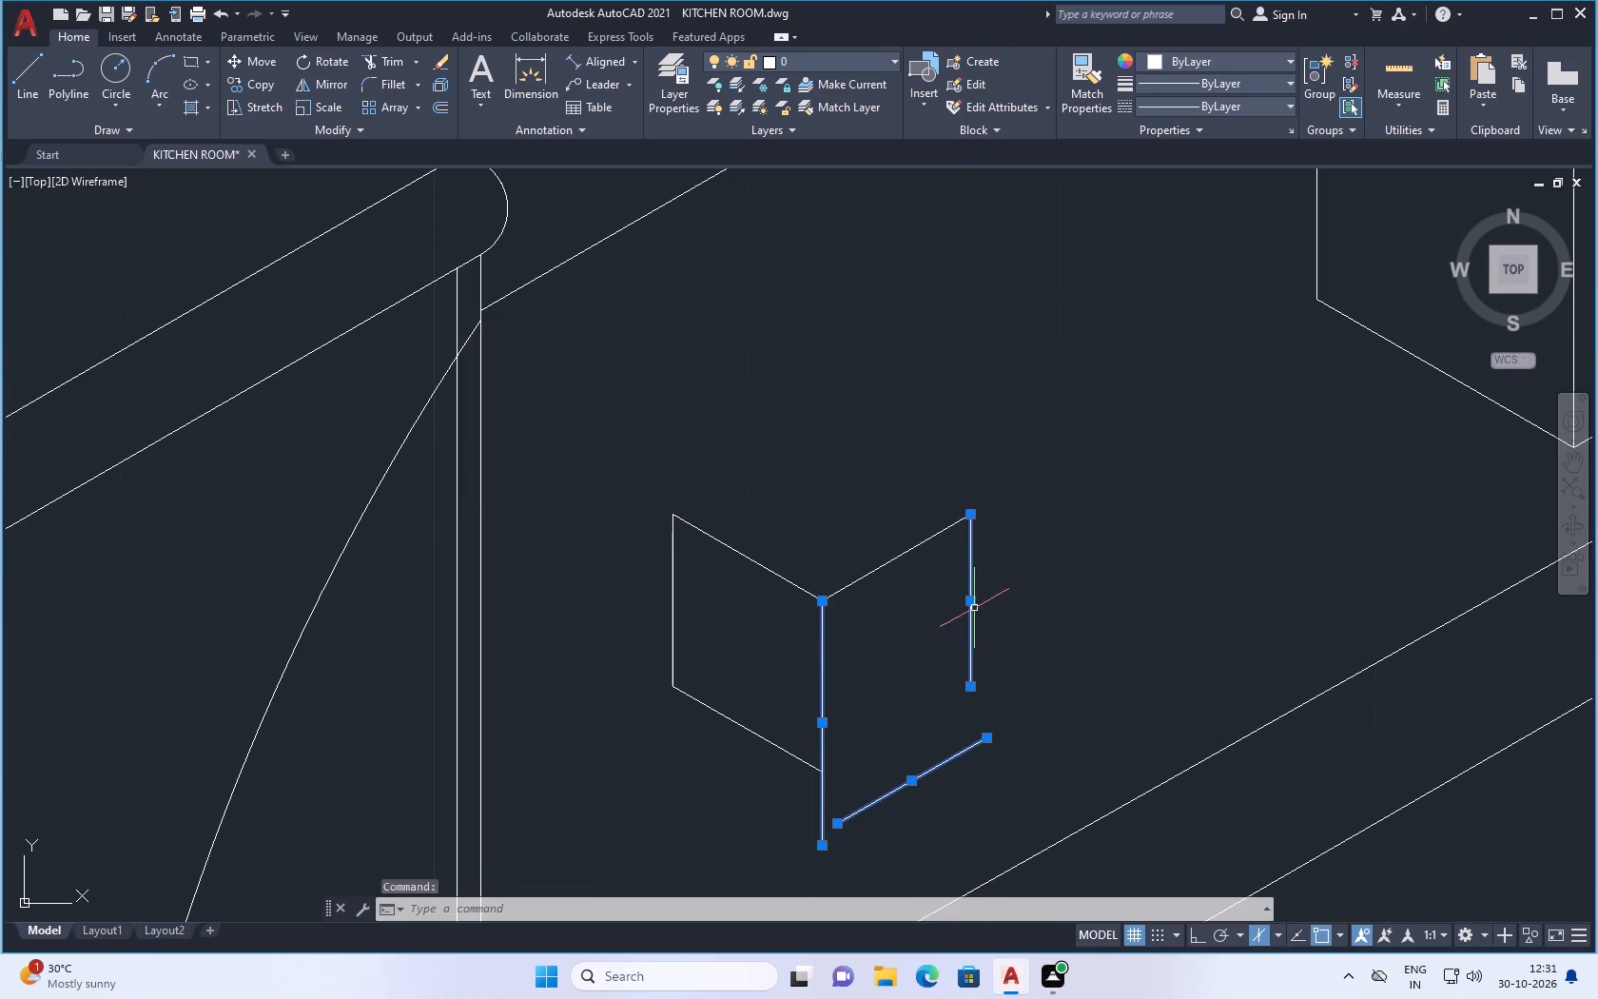
pyautogui.click(968, 604)
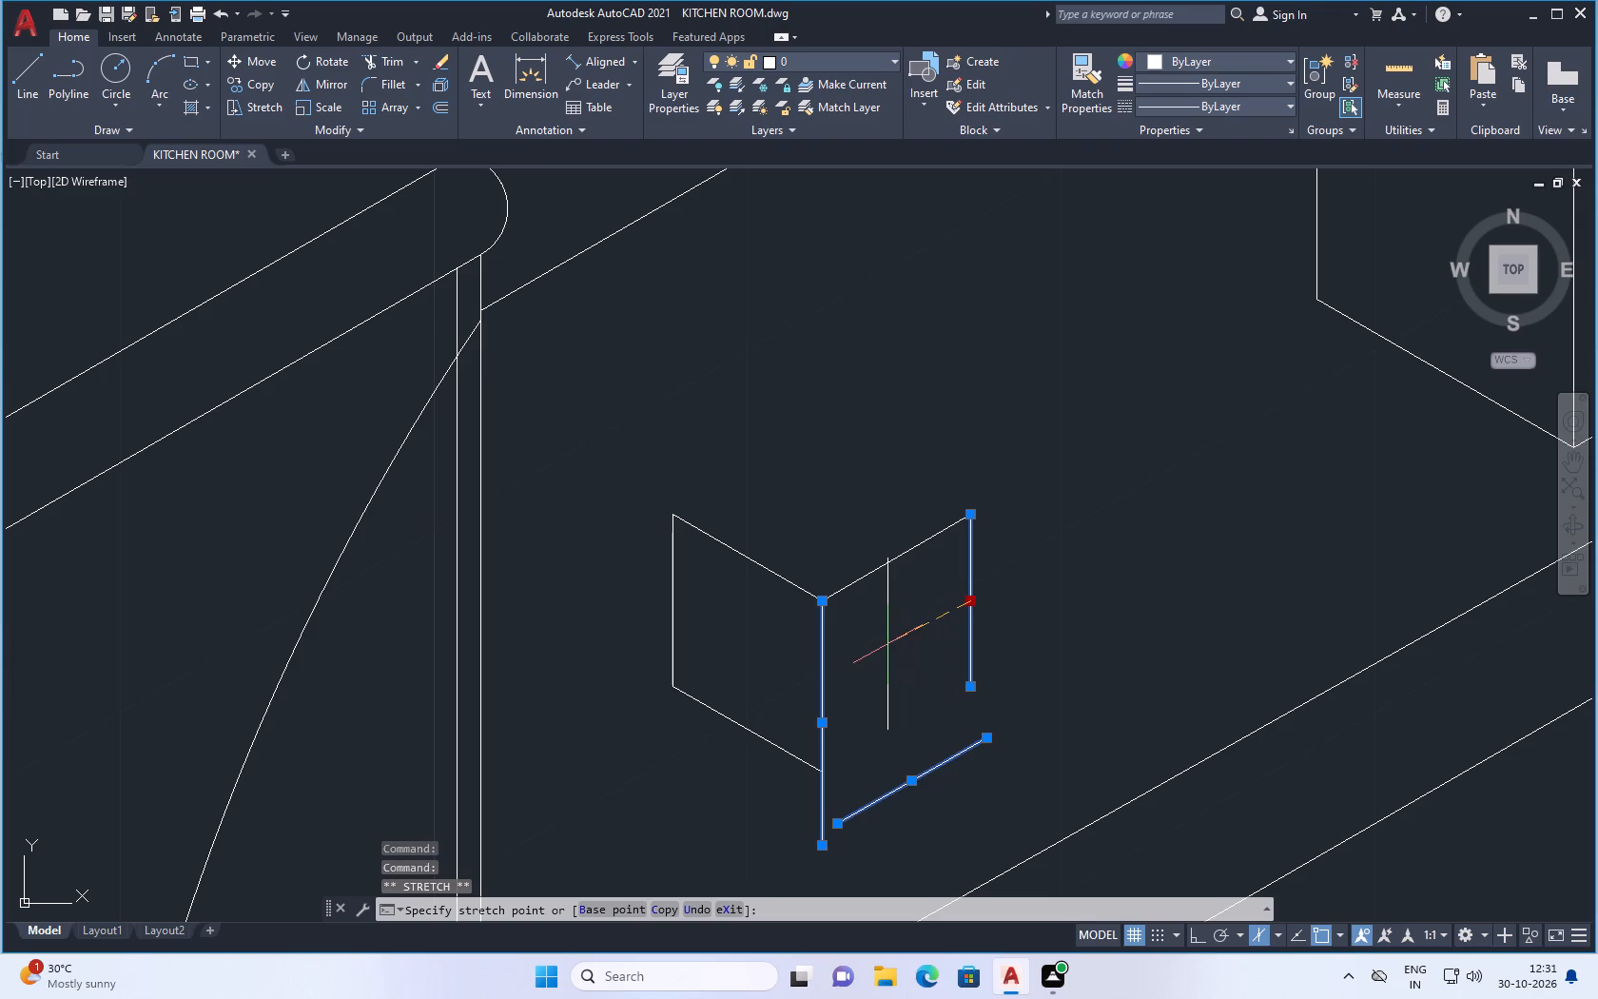
pyautogui.click(899, 644)
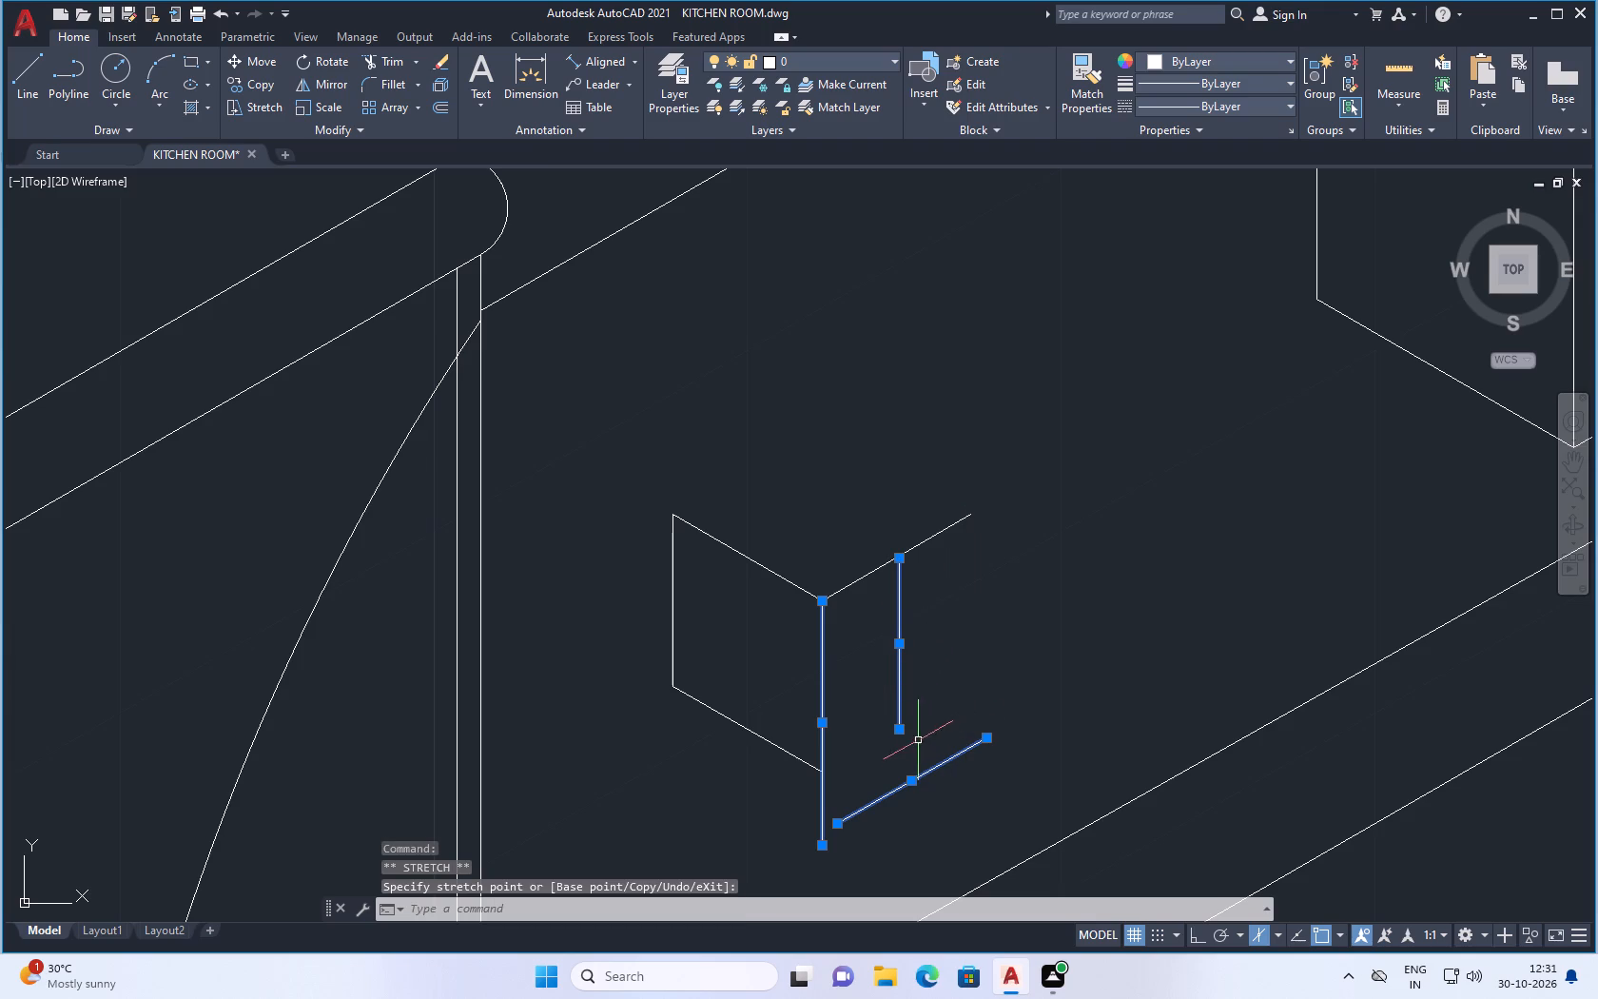
pyautogui.moveTo(901, 731); pyautogui.dragTo(904, 821)
pyautogui.click(904, 821)
pyautogui.press('Escape')
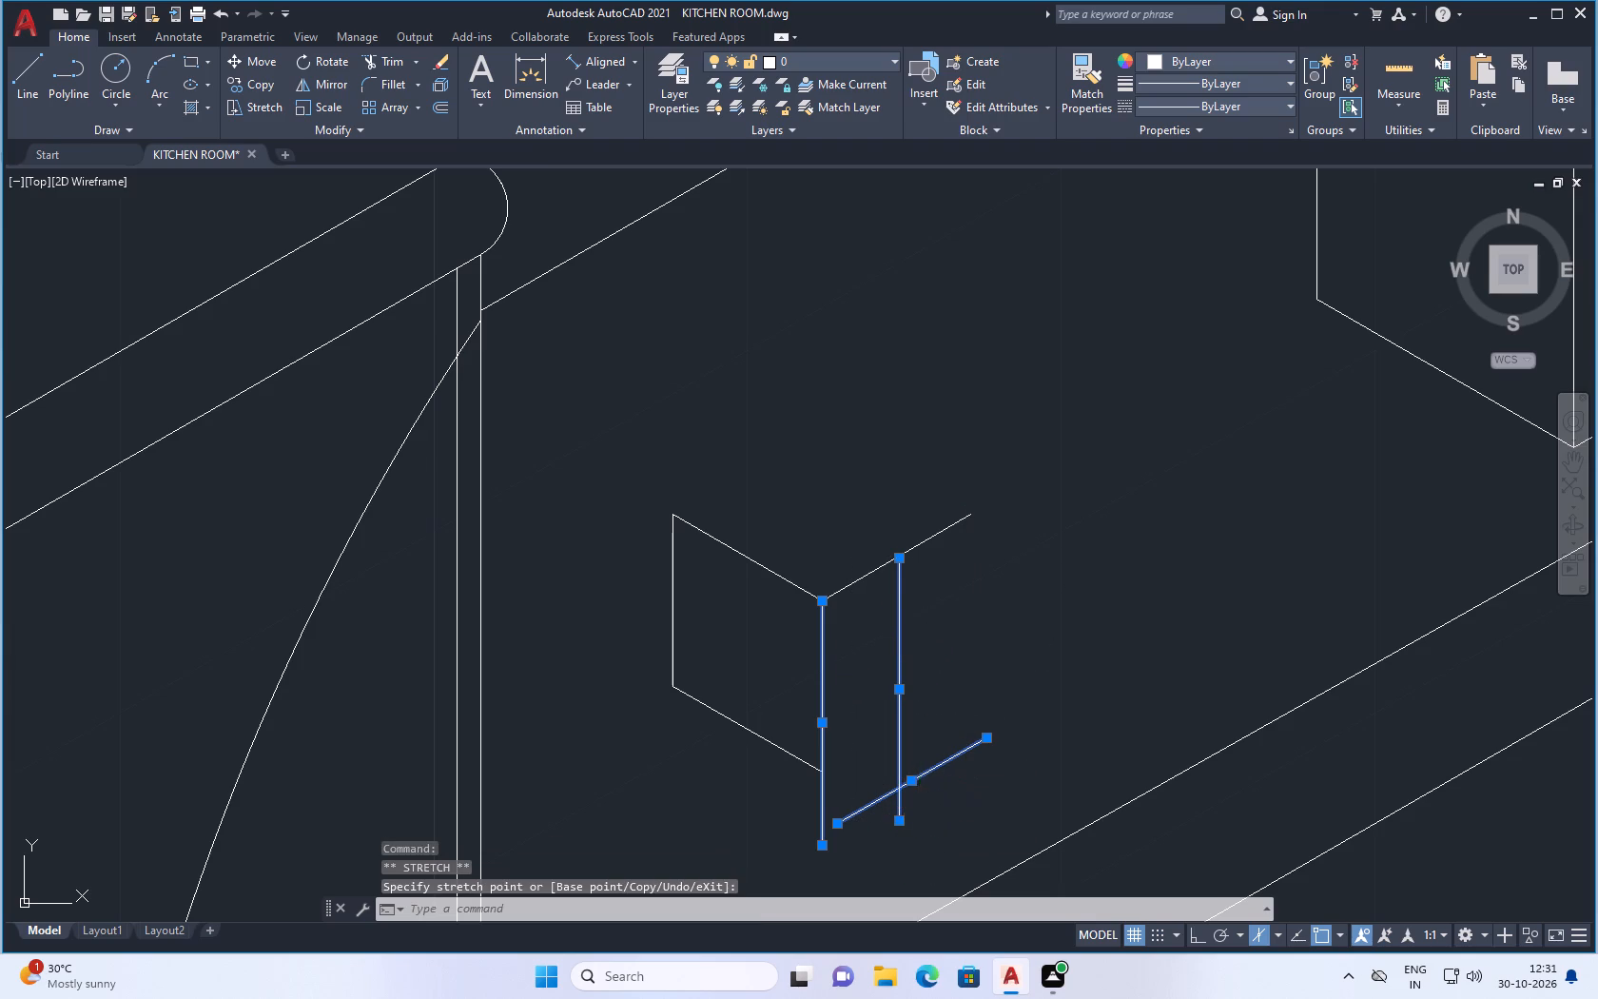
# Stretch the lowered bottom edge's near end along its isometric direction until it crosses past the central vertical edge.
pyautogui.click(847, 818)
pyautogui.scroll(2, 828, 832)
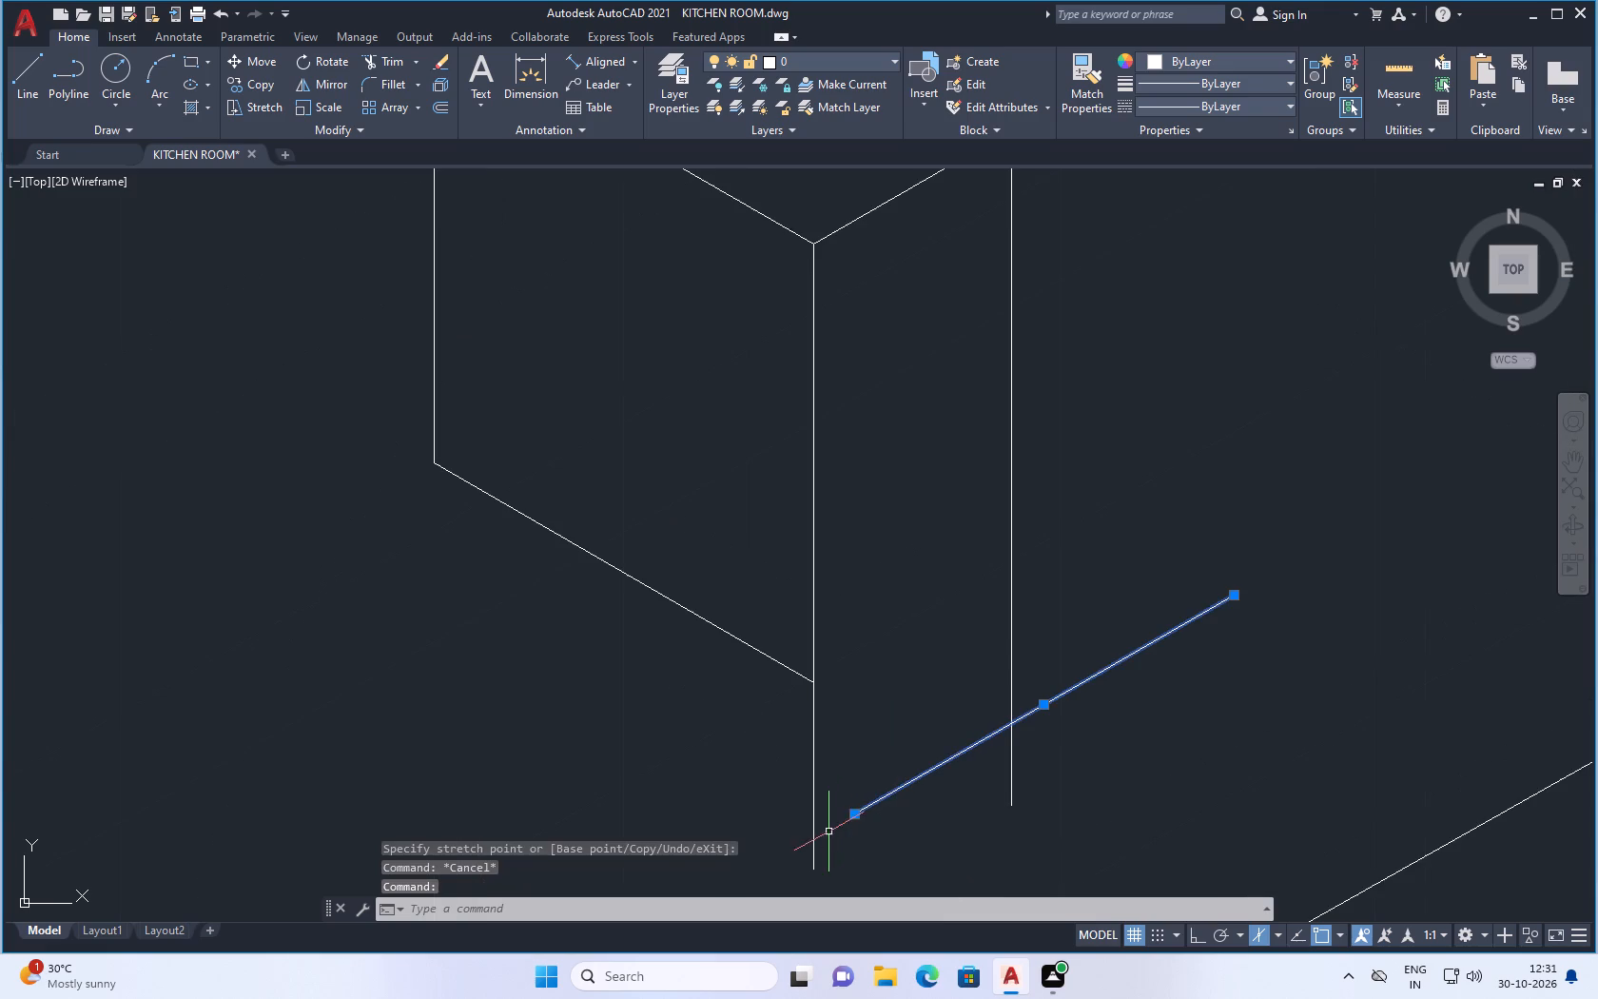
pyautogui.moveTo(859, 817); pyautogui.dragTo(739, 865)
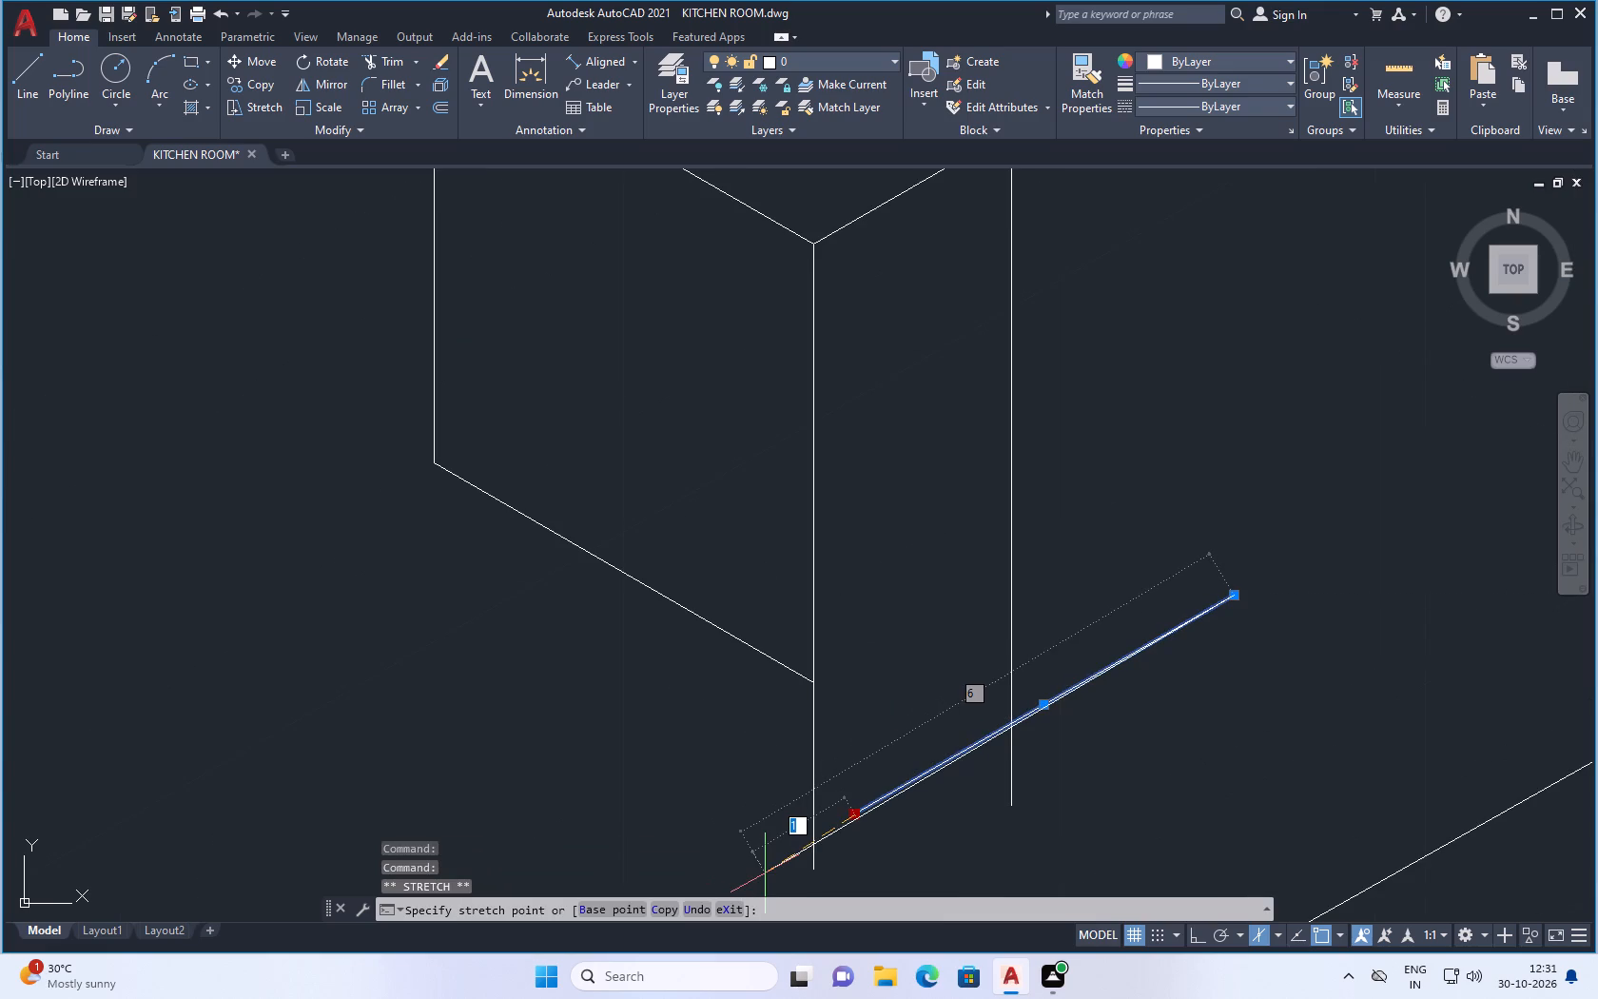
pyautogui.click(762, 872)
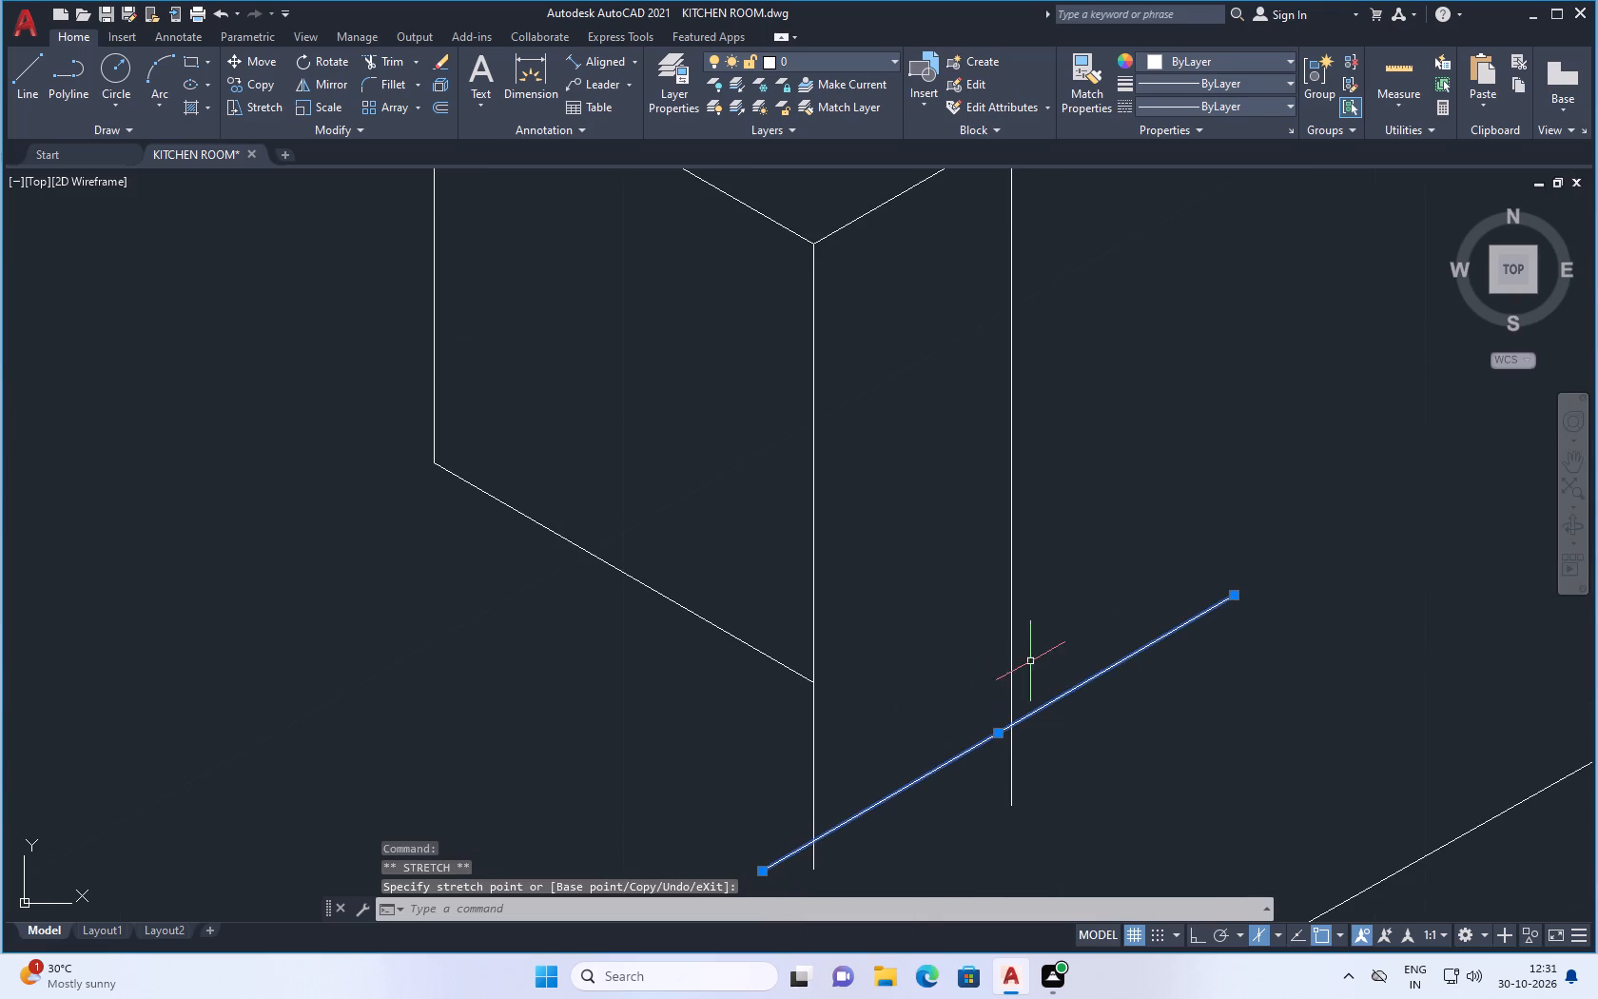
pyautogui.press('Escape')
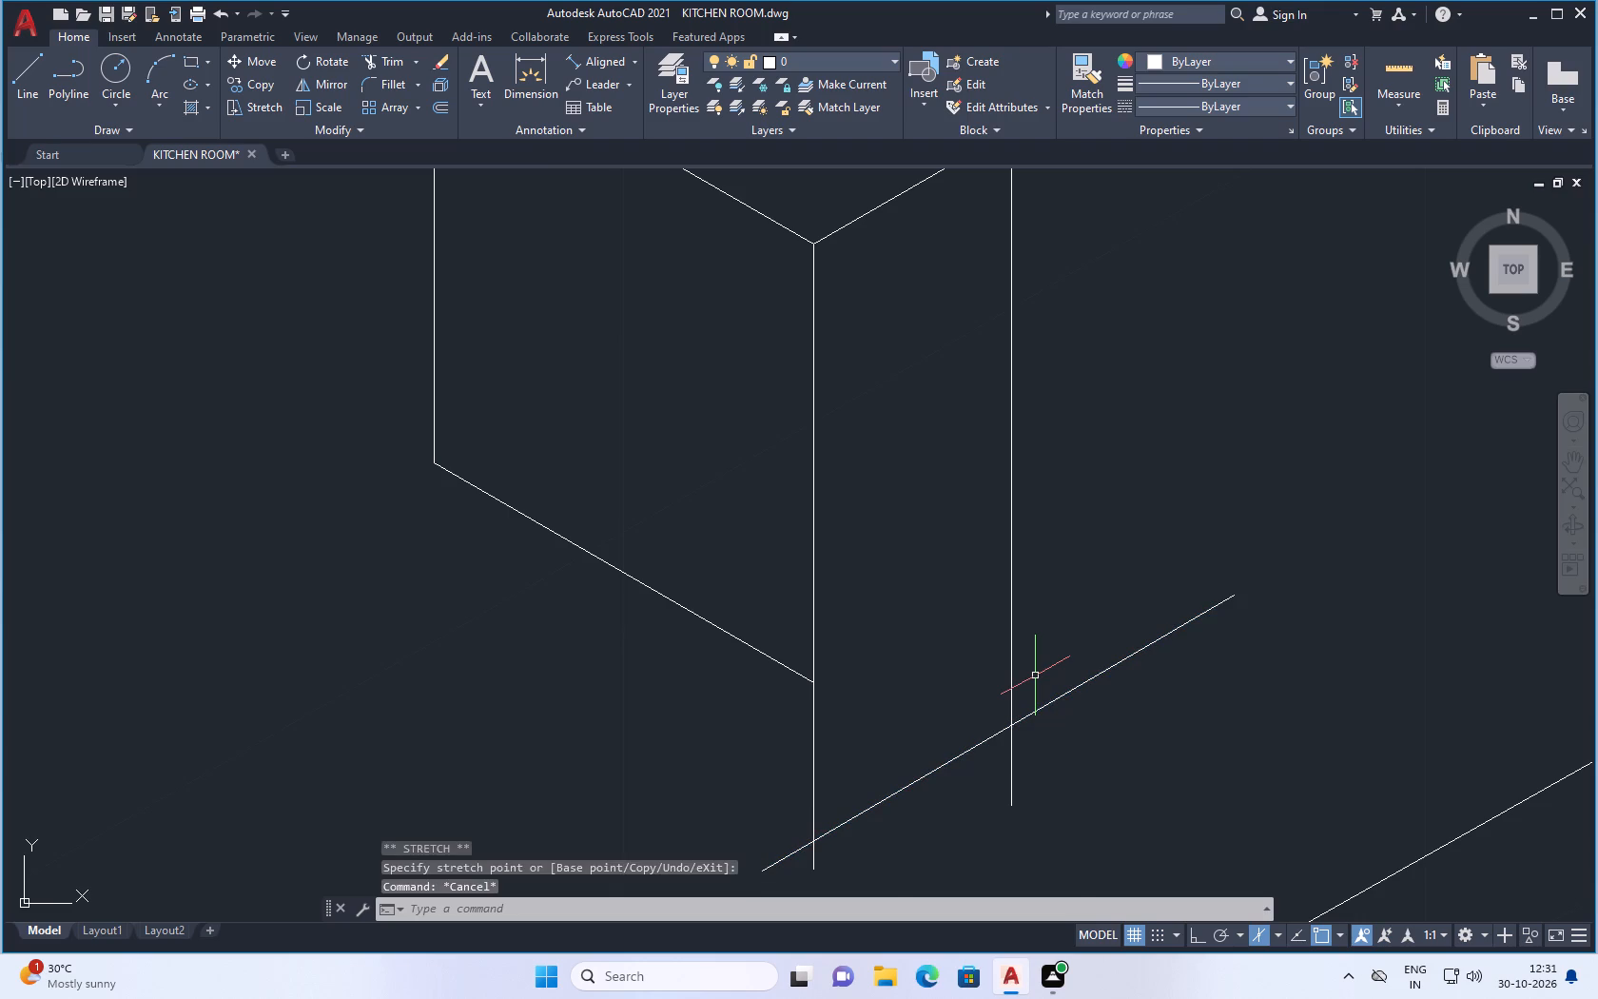
# Trim the overhanging ends of the bottom edge and both vertical edges to close the narrowed right face's lower corners.
pyautogui.write('TR')
pyautogui.press('Return')
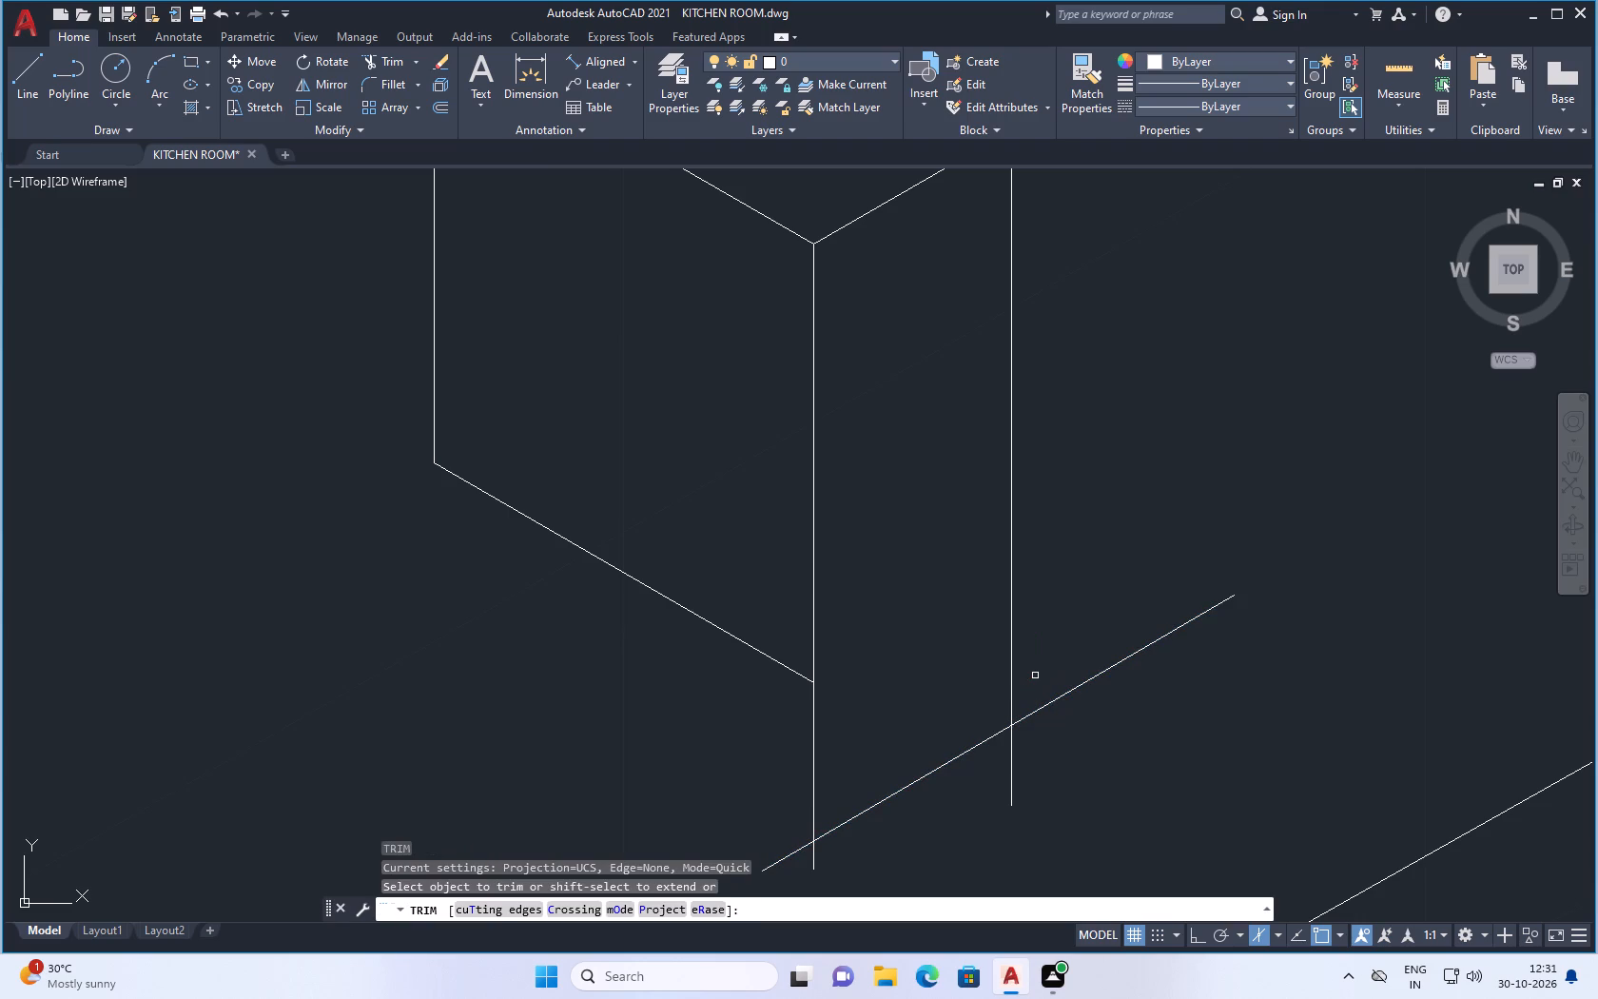
pyautogui.click(1084, 685)
pyautogui.scroll(-2, 1063, 721)
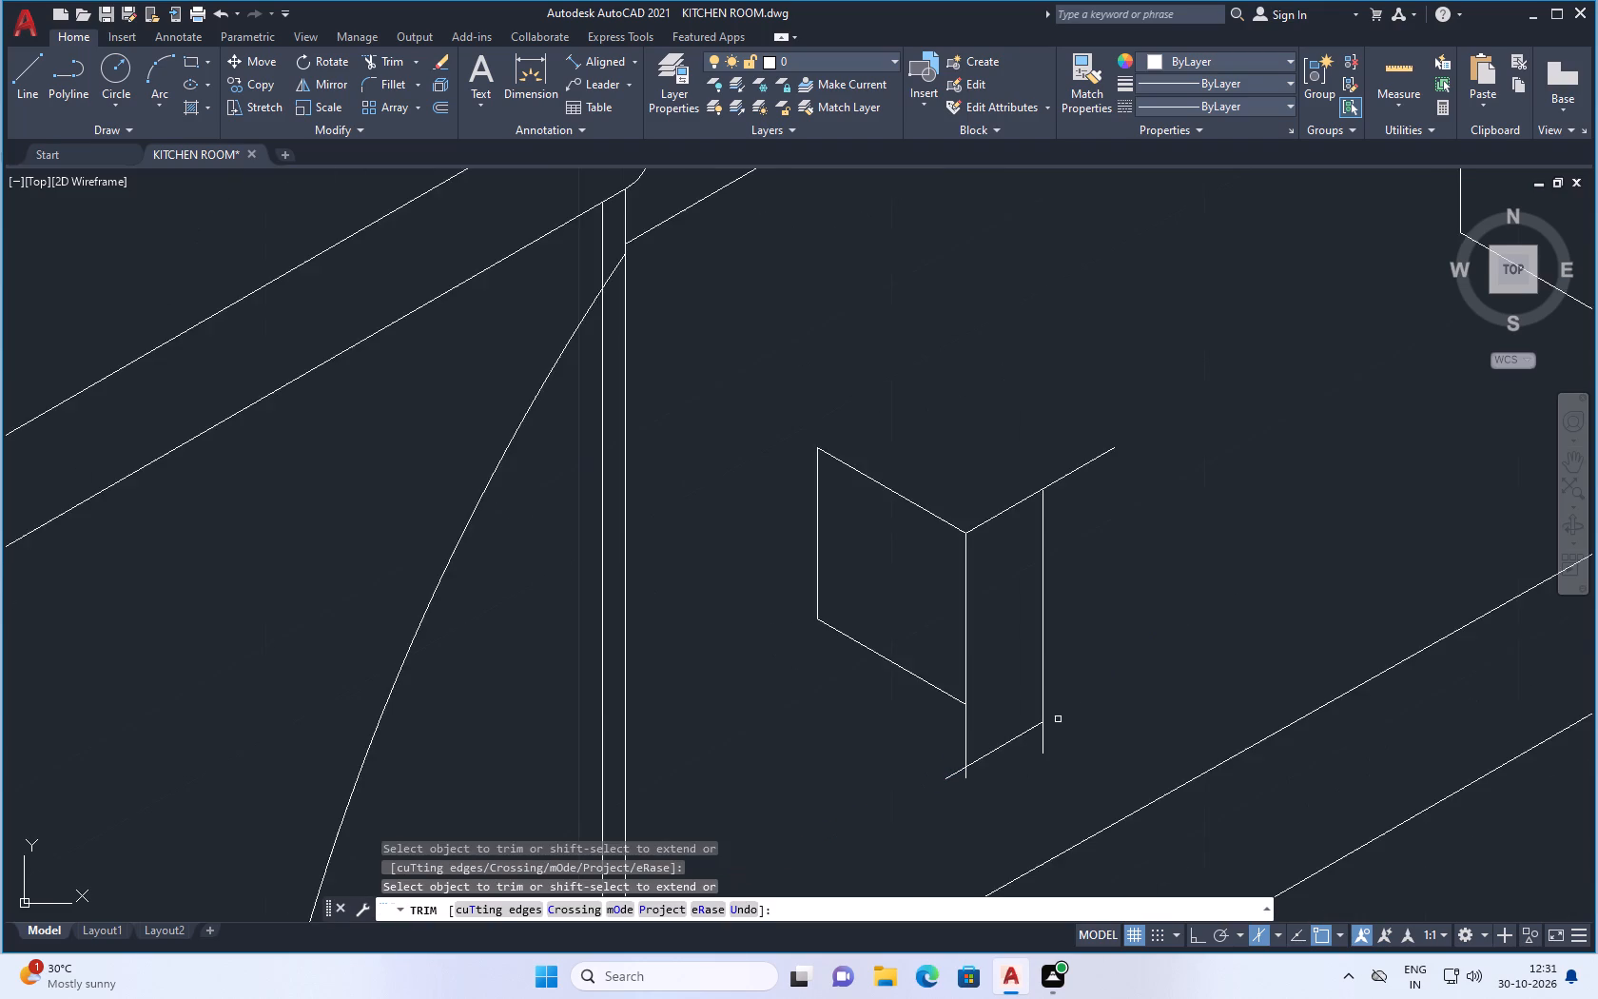
pyautogui.scroll(3, 1056, 743)
pyautogui.click(1006, 745)
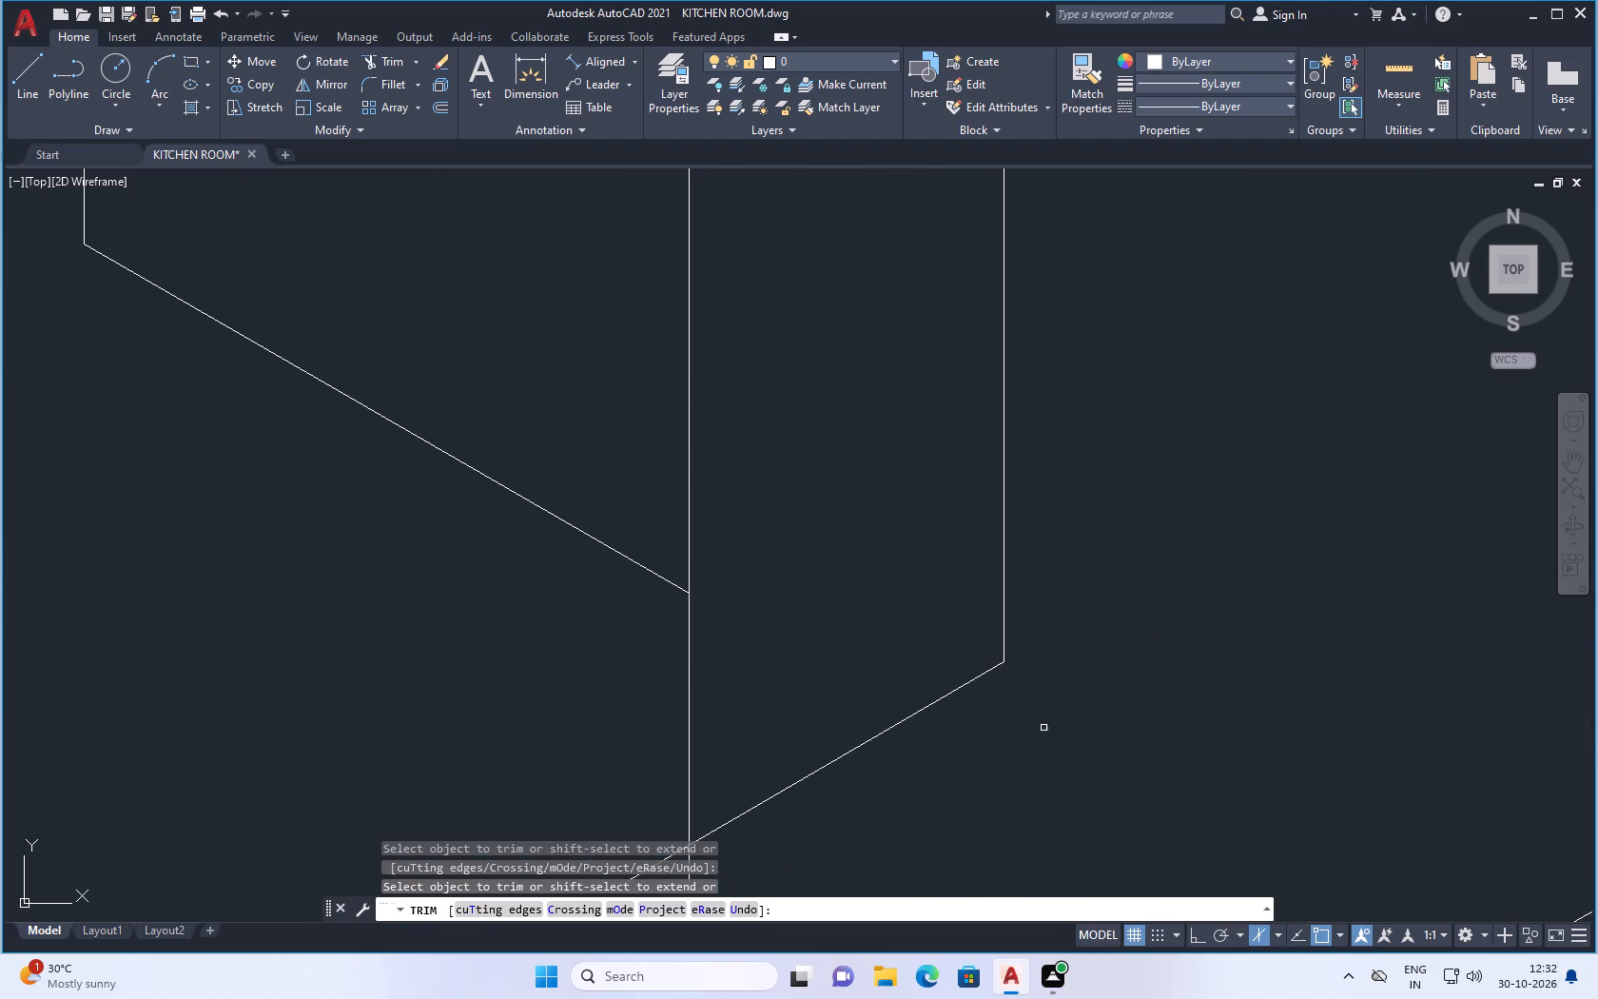
pyautogui.scroll(-2, 1050, 698)
pyautogui.scroll(3, 913, 770)
pyautogui.click(832, 758)
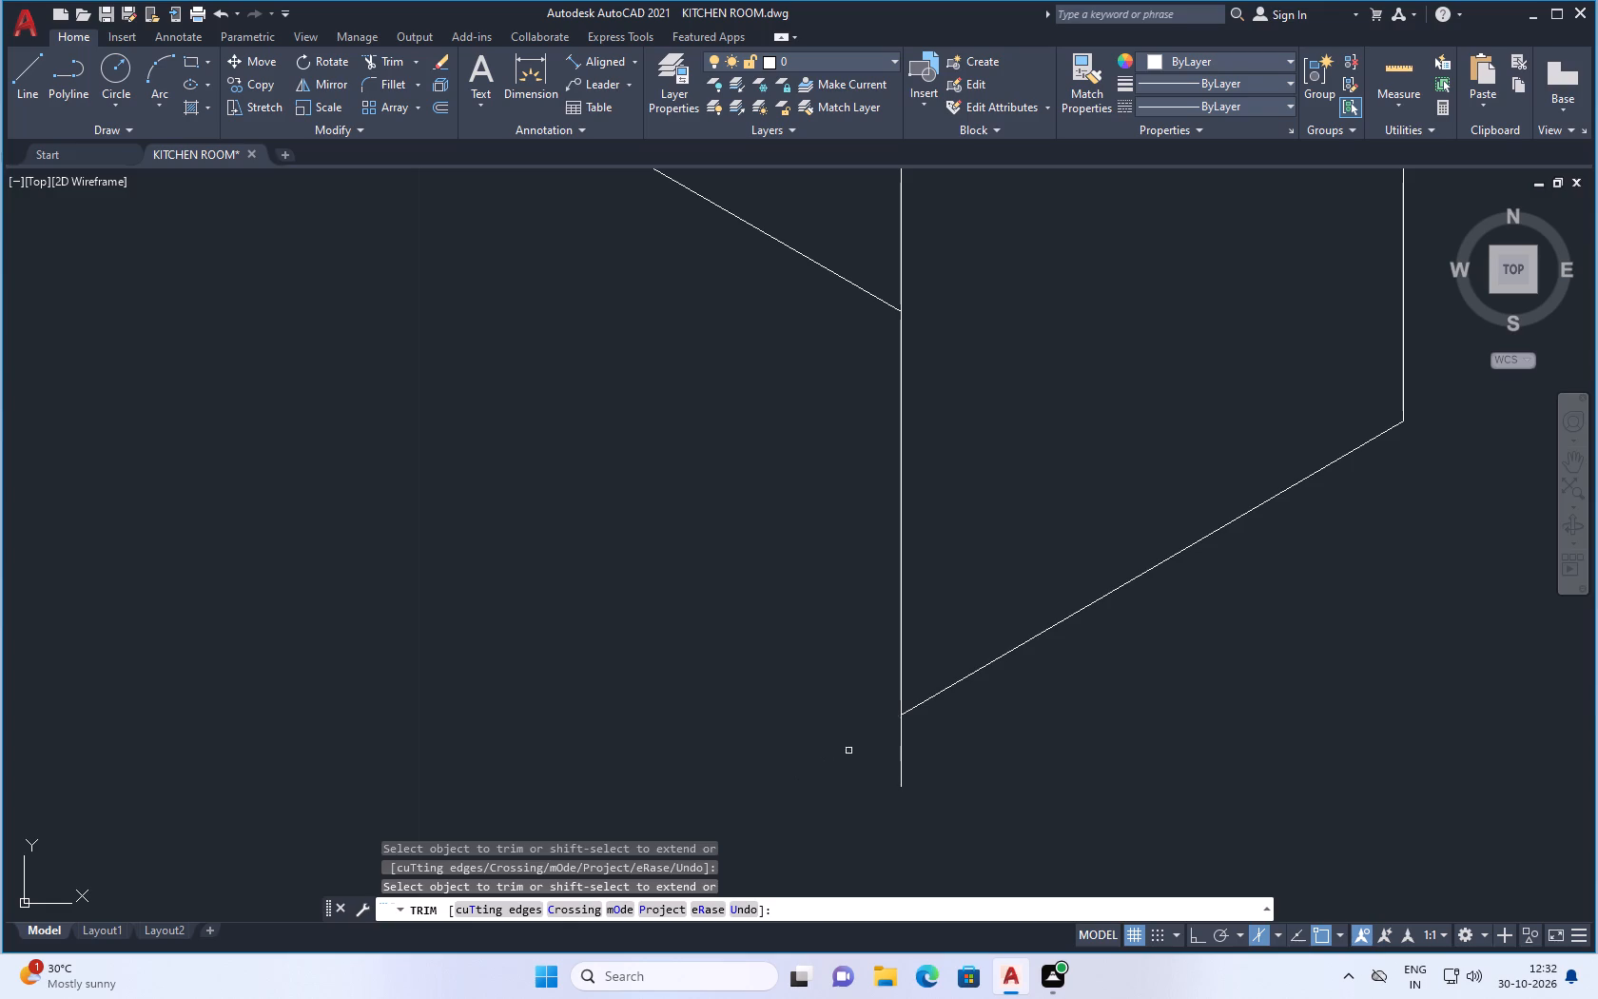
pyautogui.moveTo(911, 758); pyautogui.dragTo(867, 773)
pyautogui.scroll(-1, 950, 776)
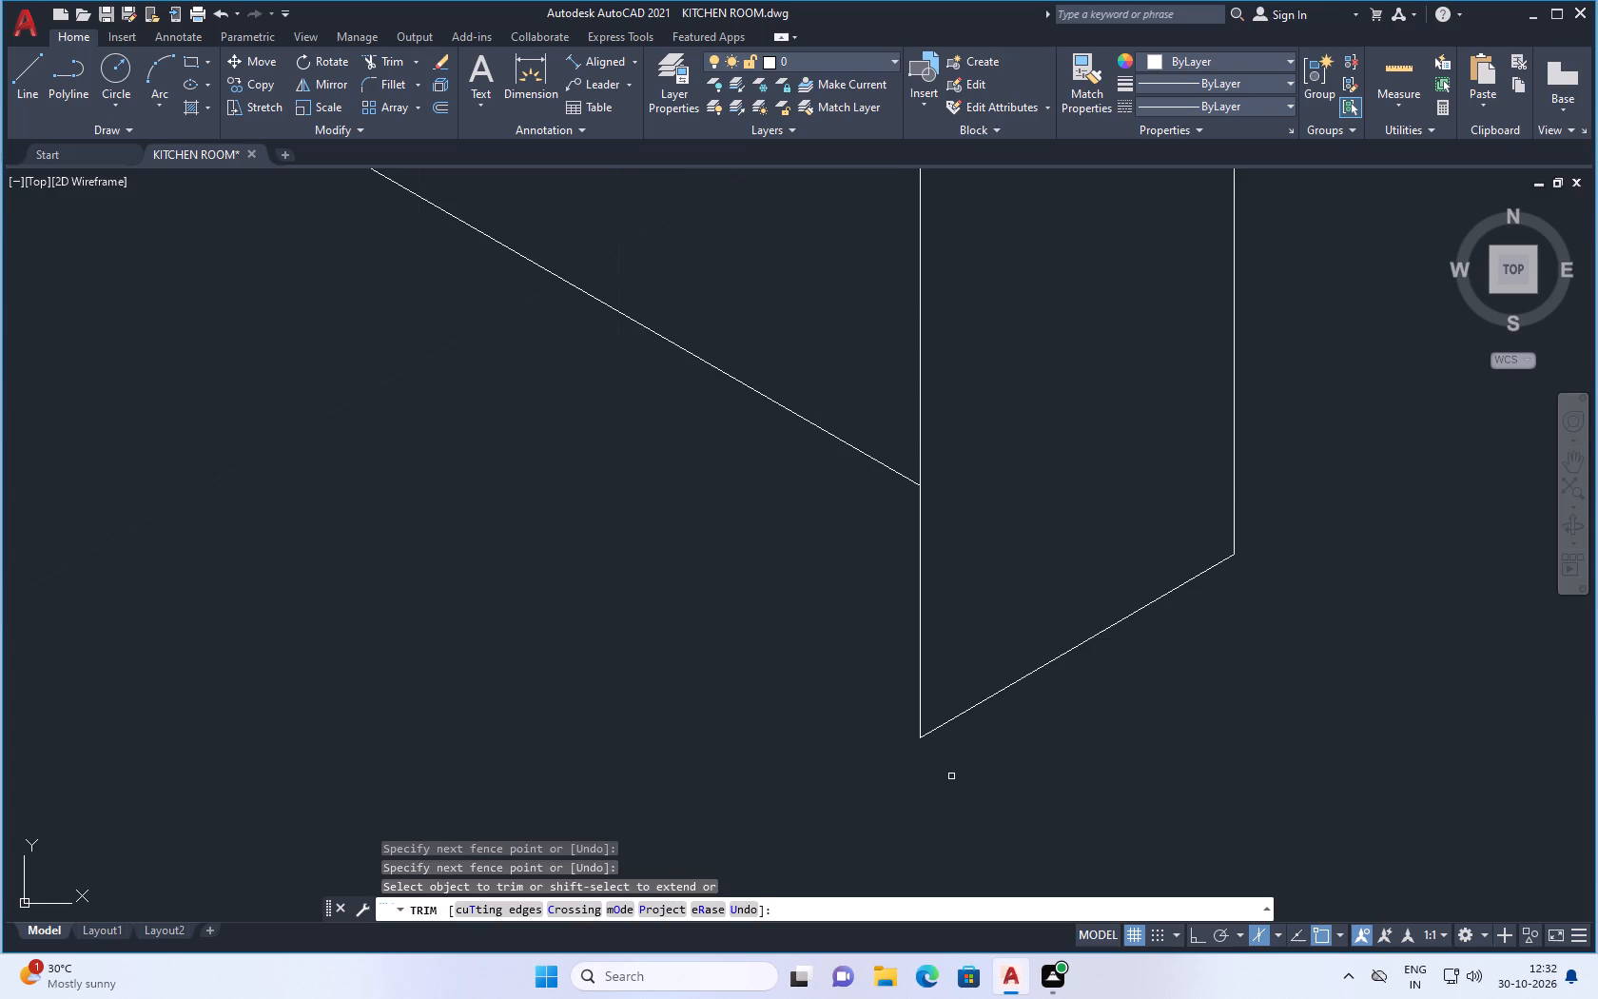
pyautogui.press('Escape')
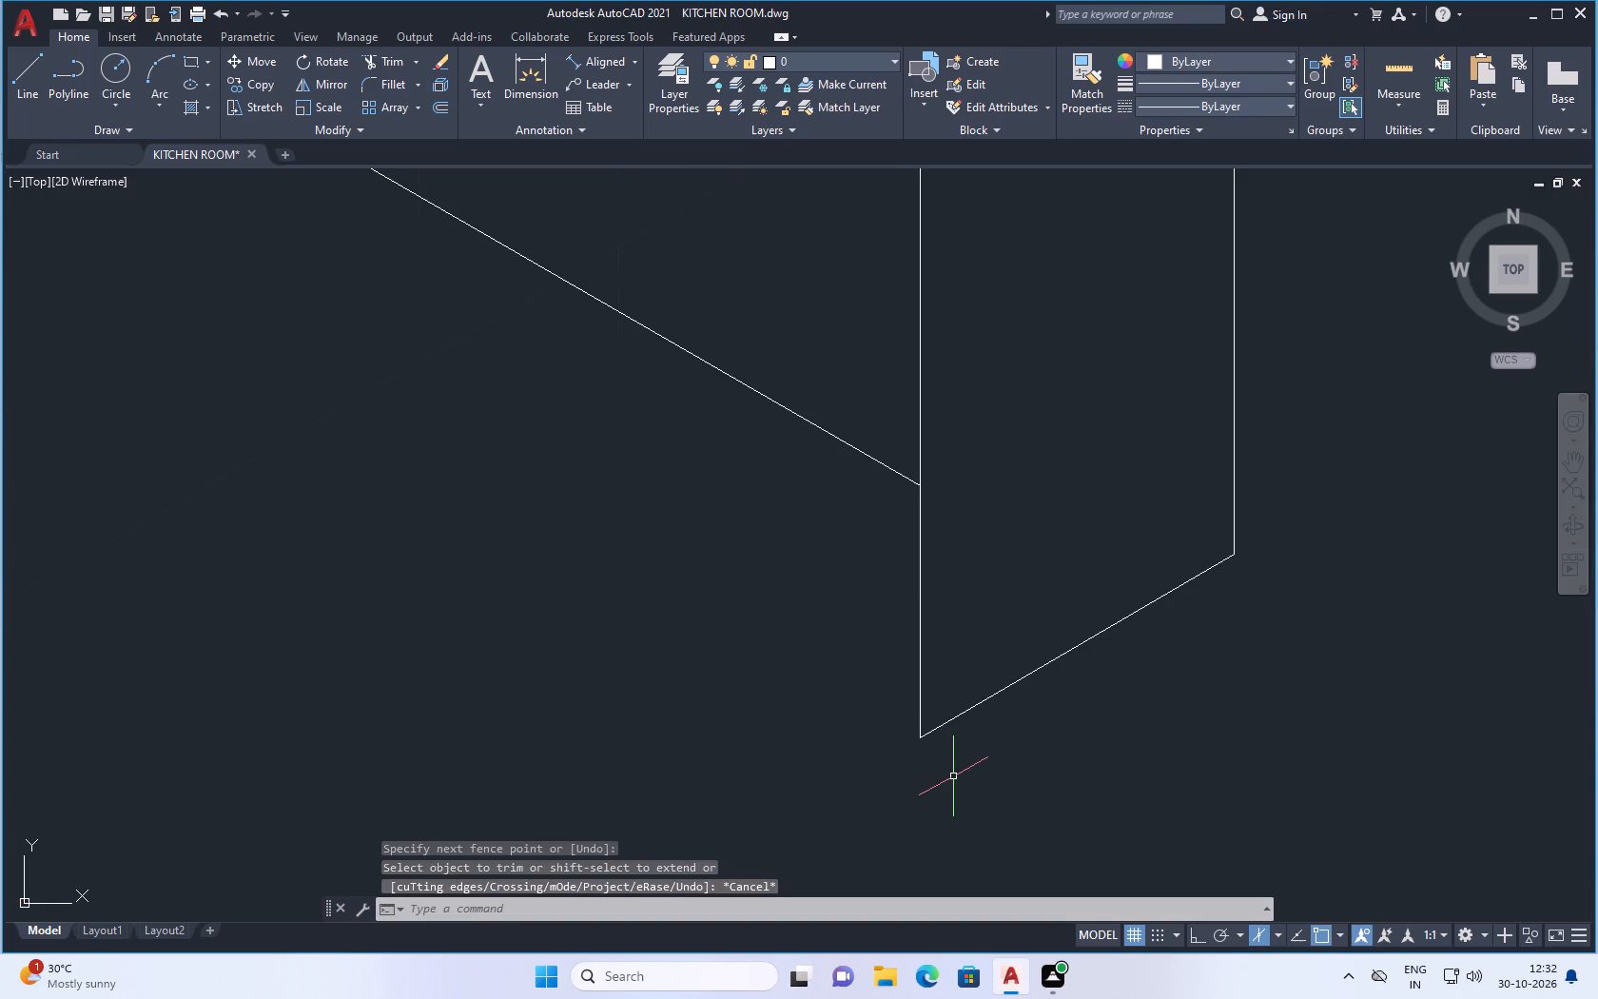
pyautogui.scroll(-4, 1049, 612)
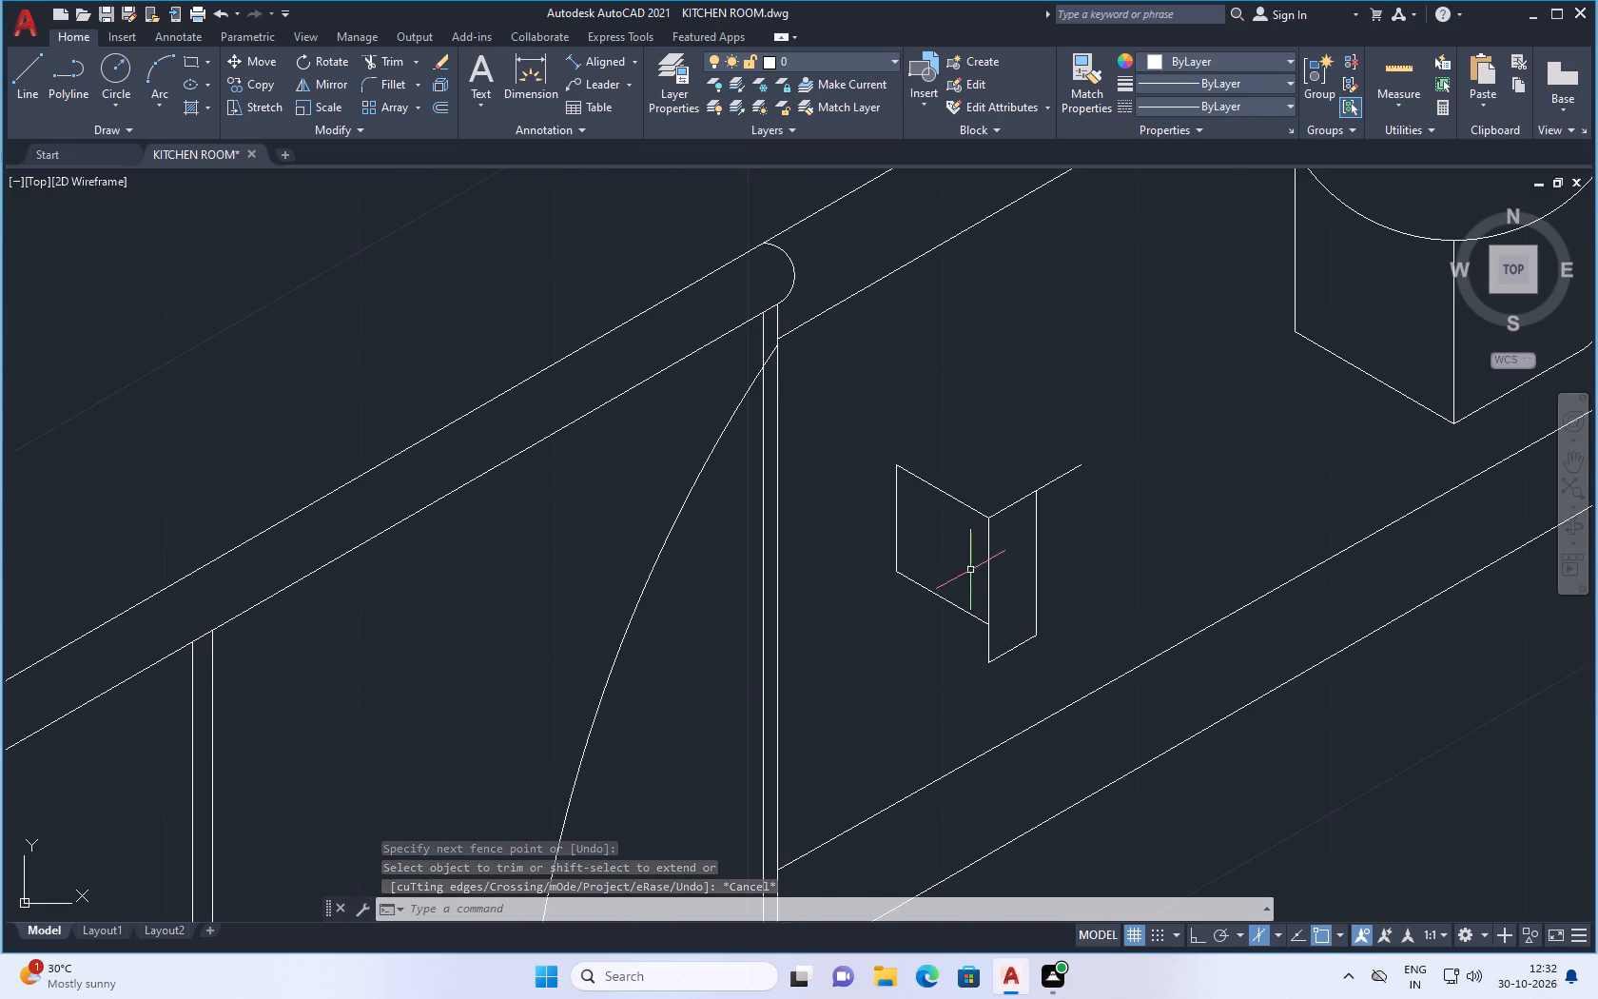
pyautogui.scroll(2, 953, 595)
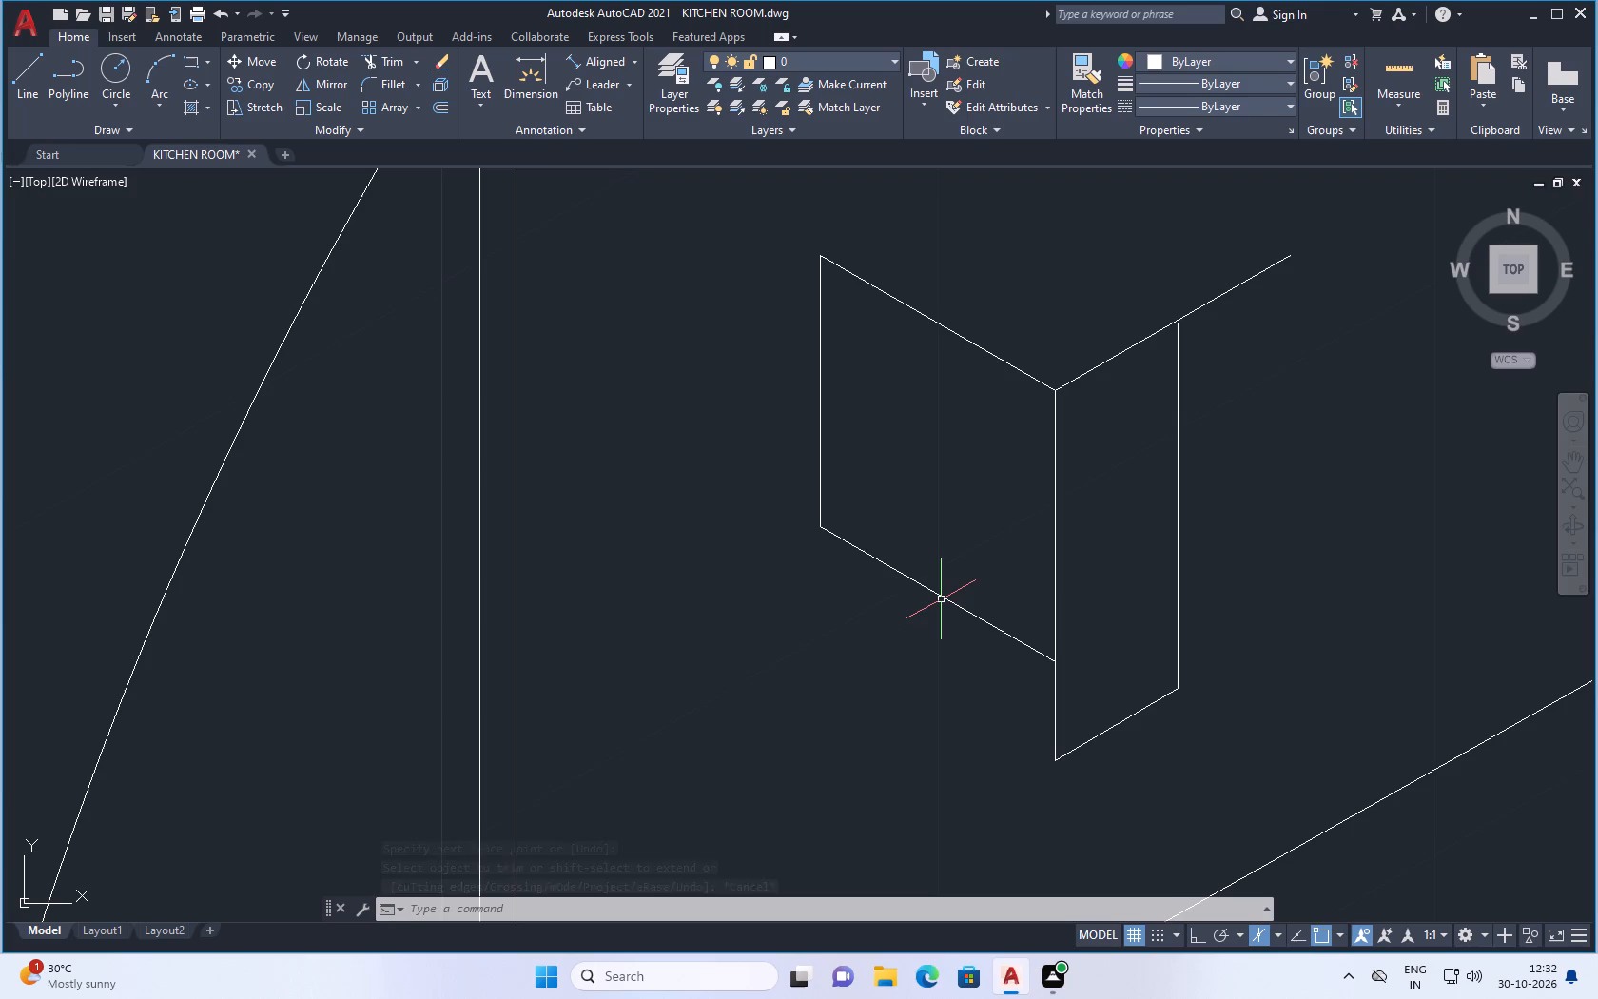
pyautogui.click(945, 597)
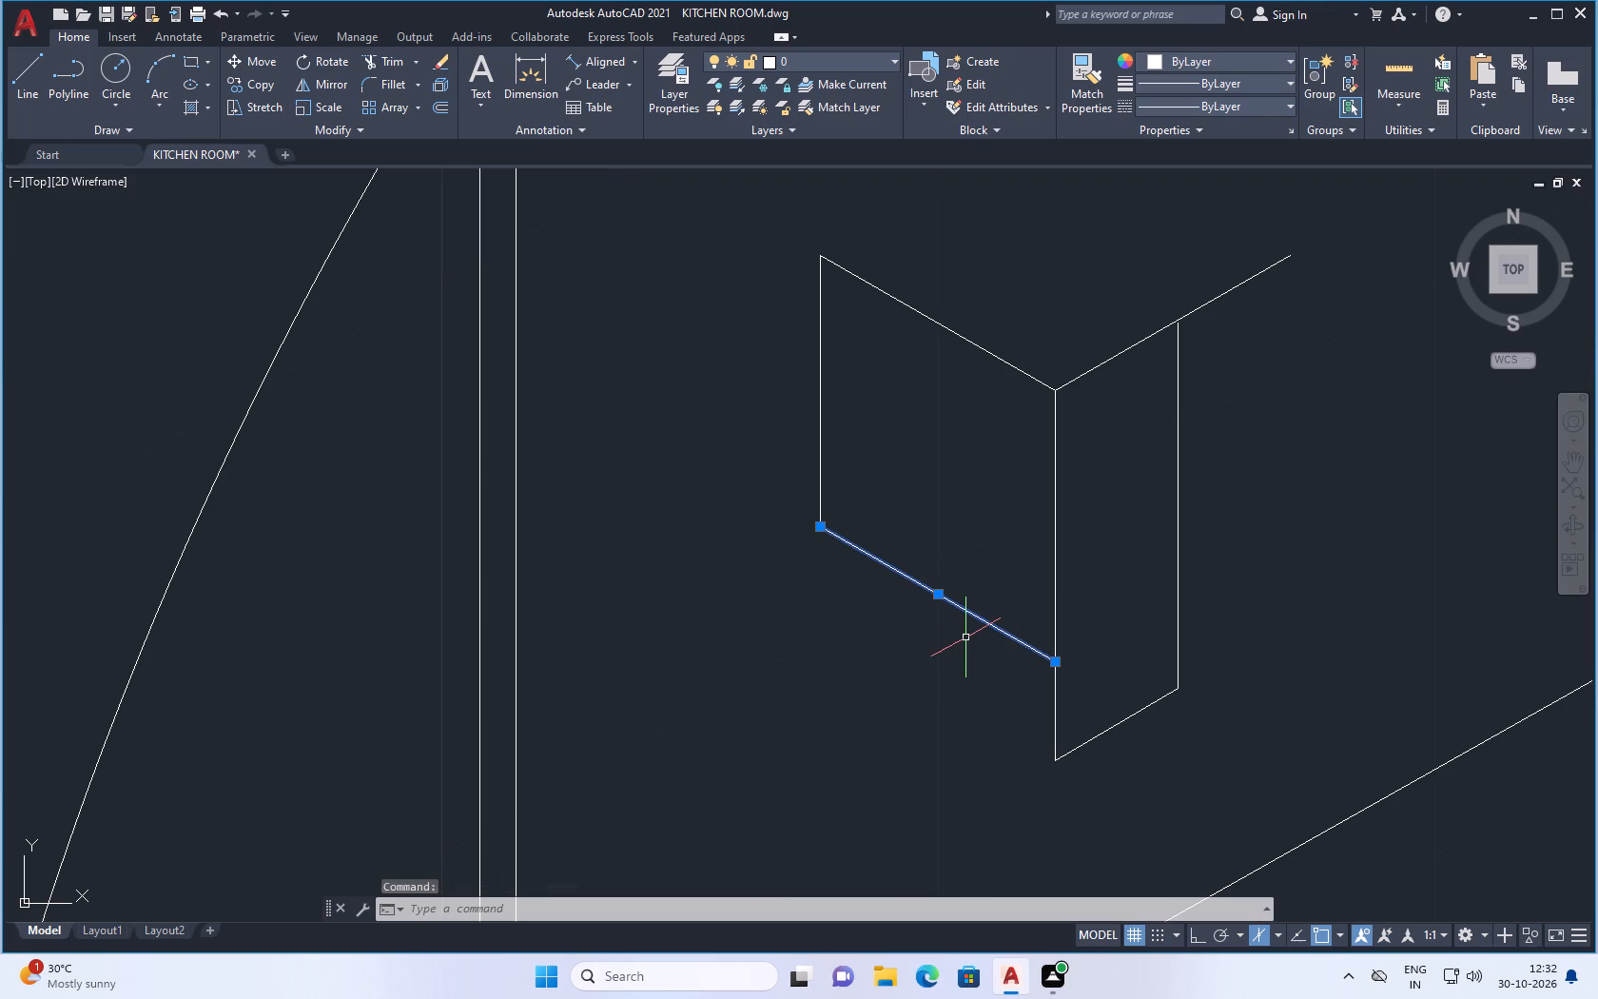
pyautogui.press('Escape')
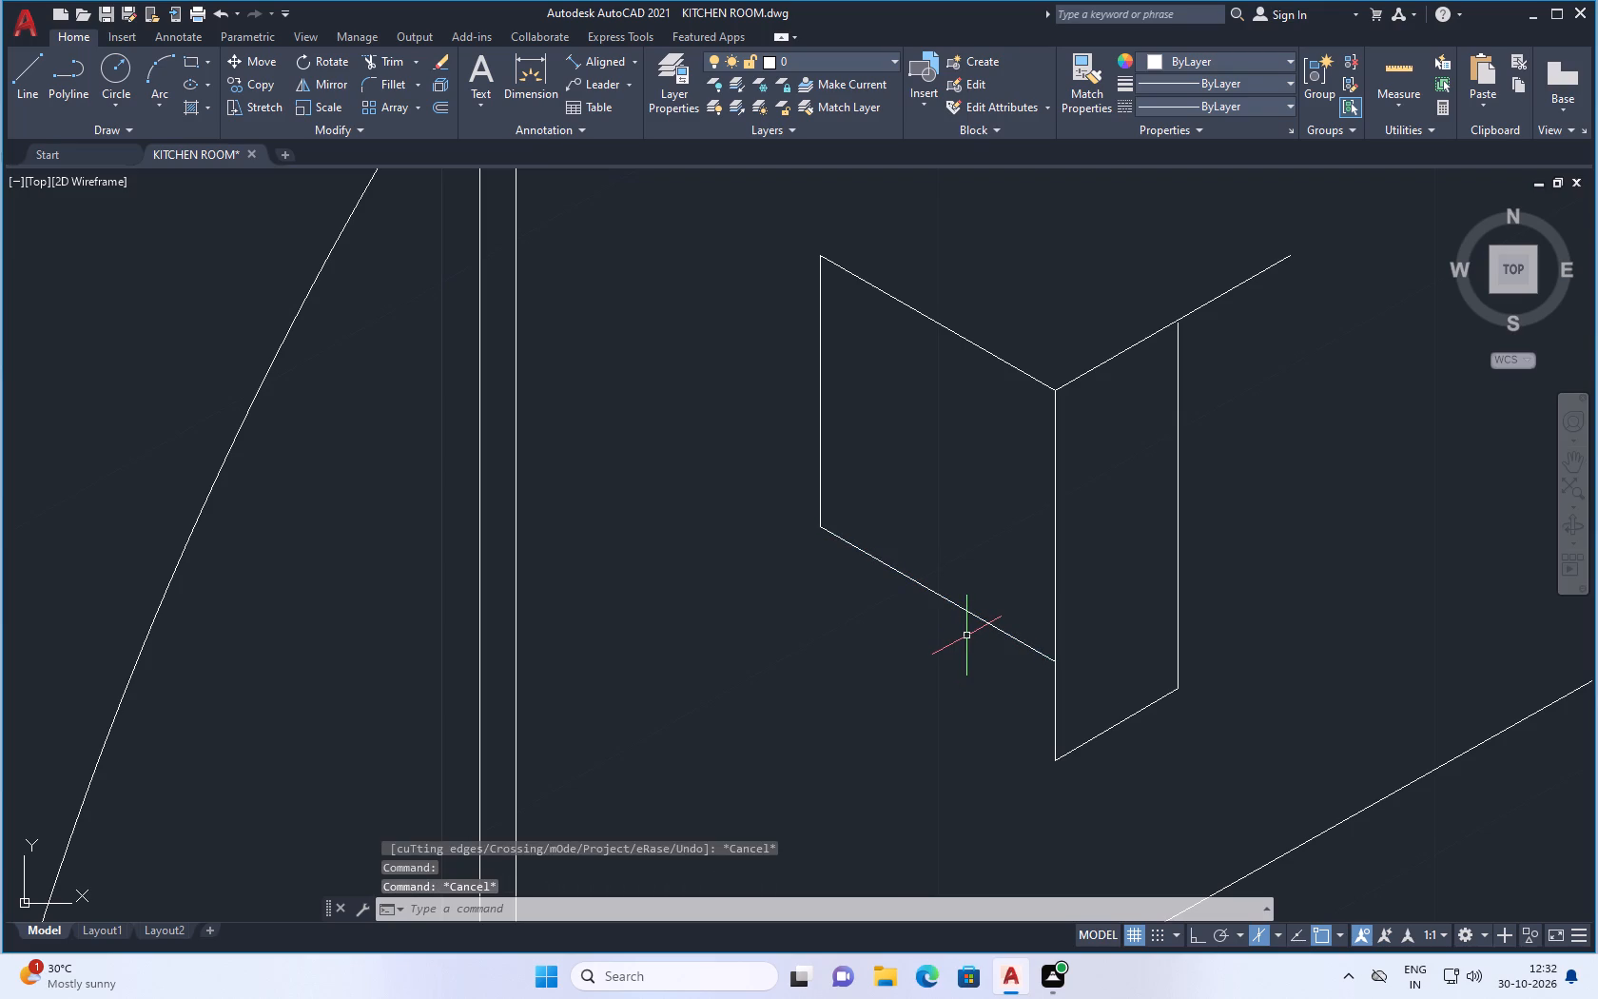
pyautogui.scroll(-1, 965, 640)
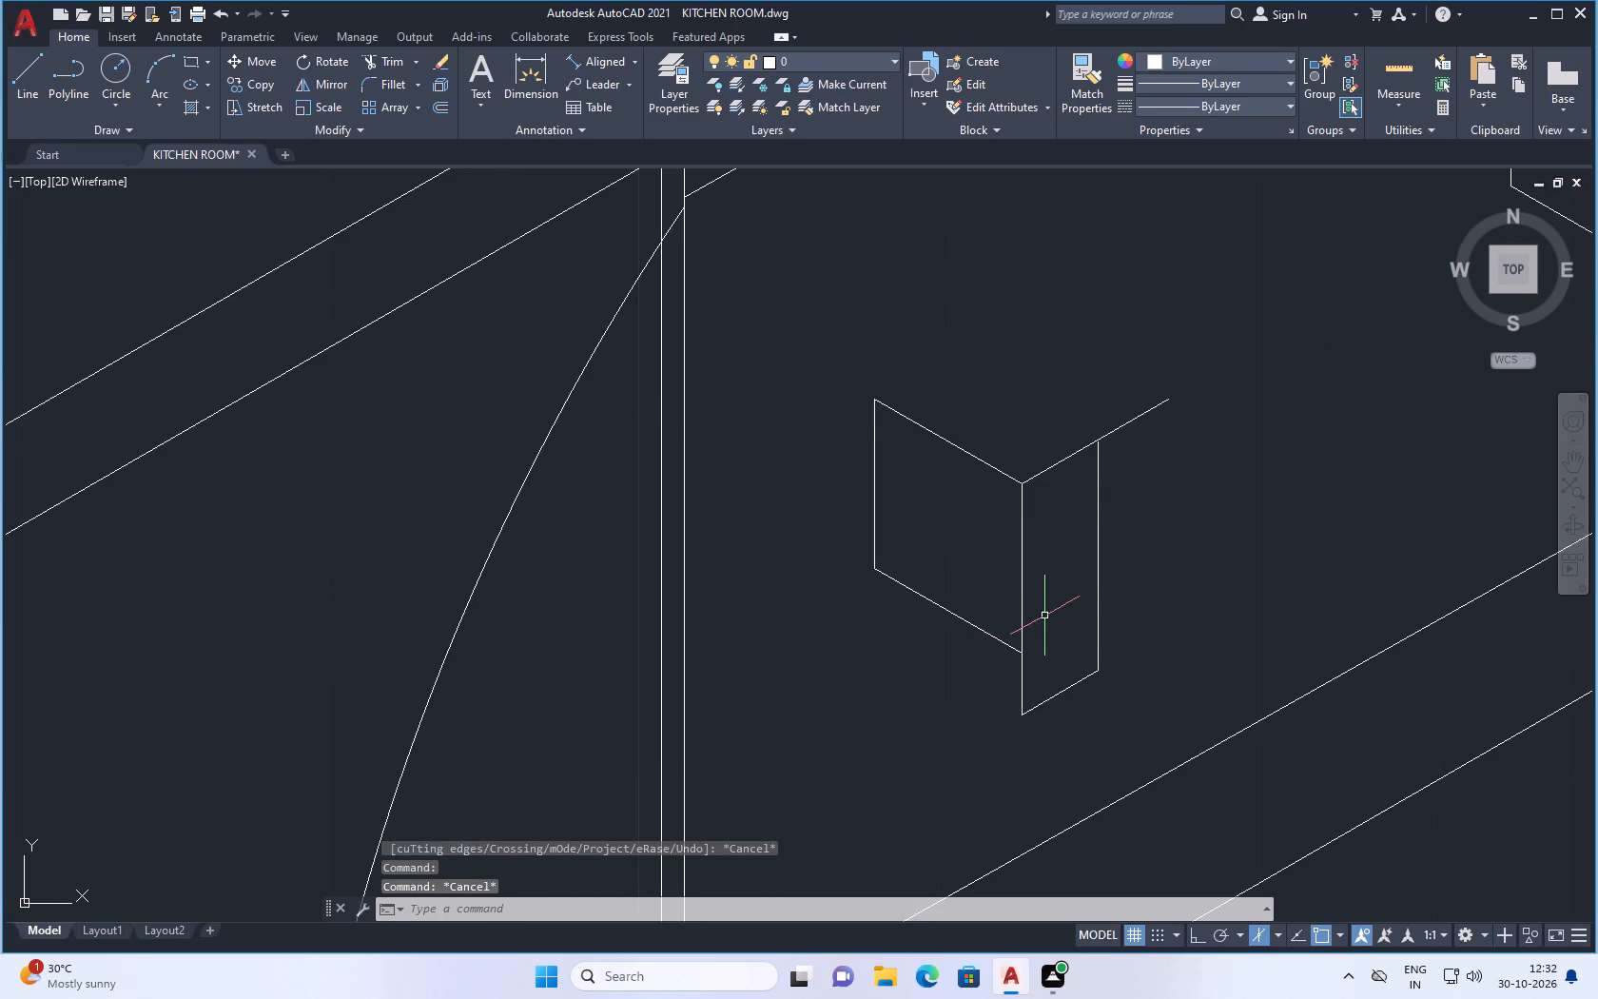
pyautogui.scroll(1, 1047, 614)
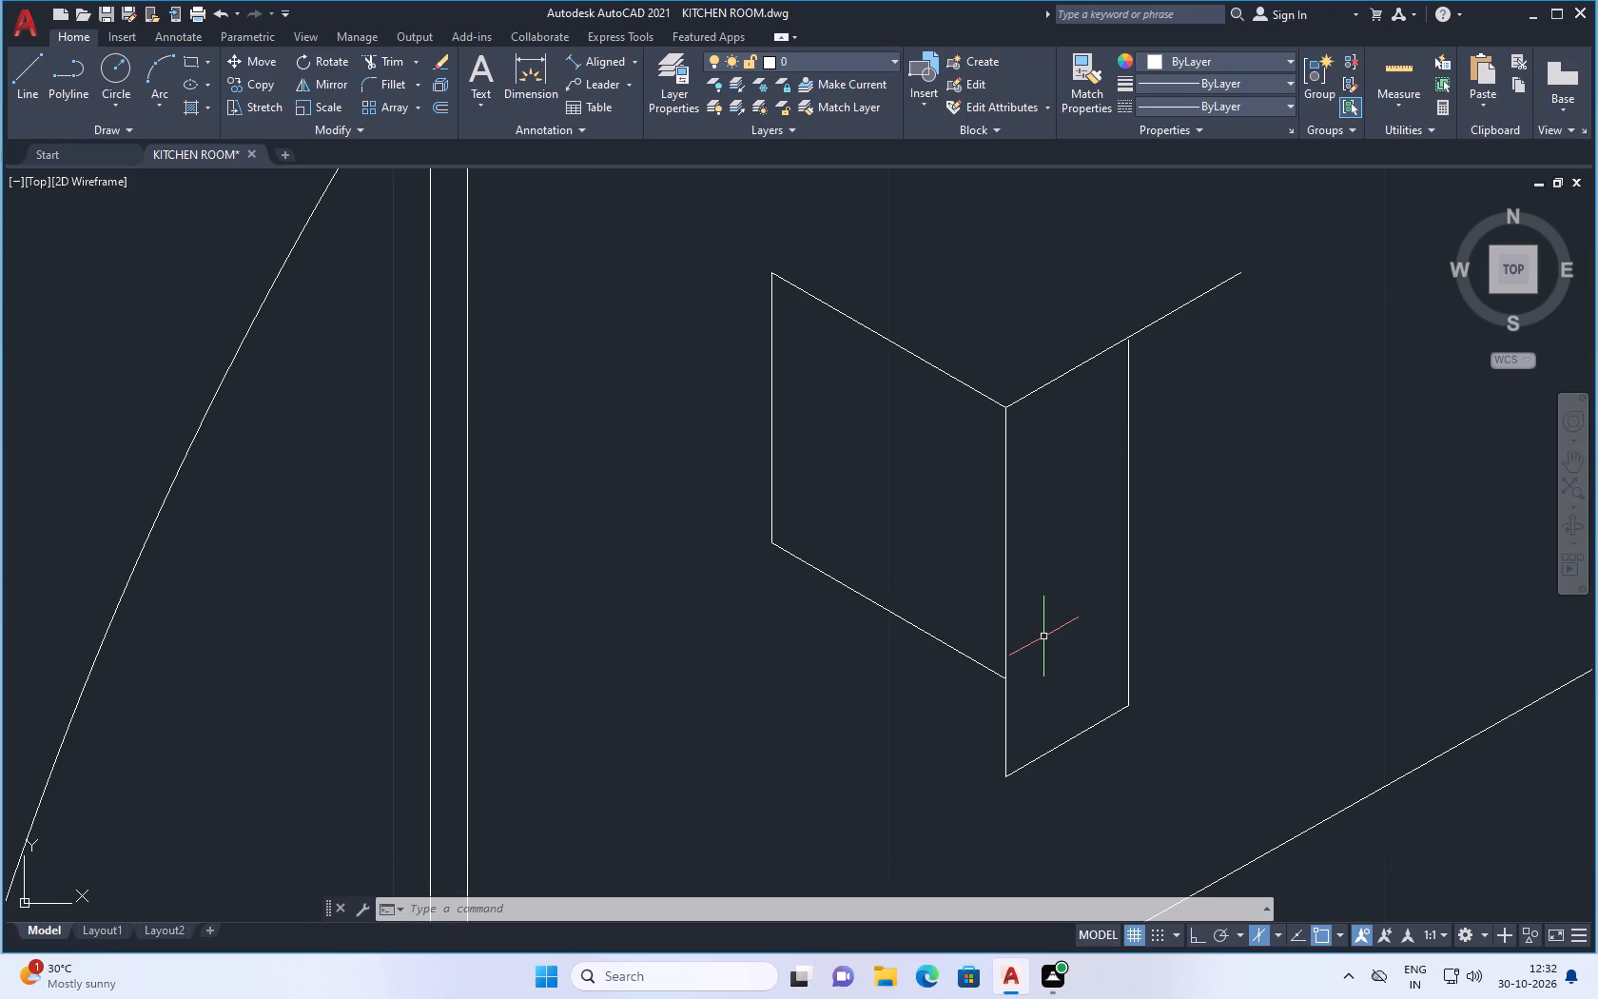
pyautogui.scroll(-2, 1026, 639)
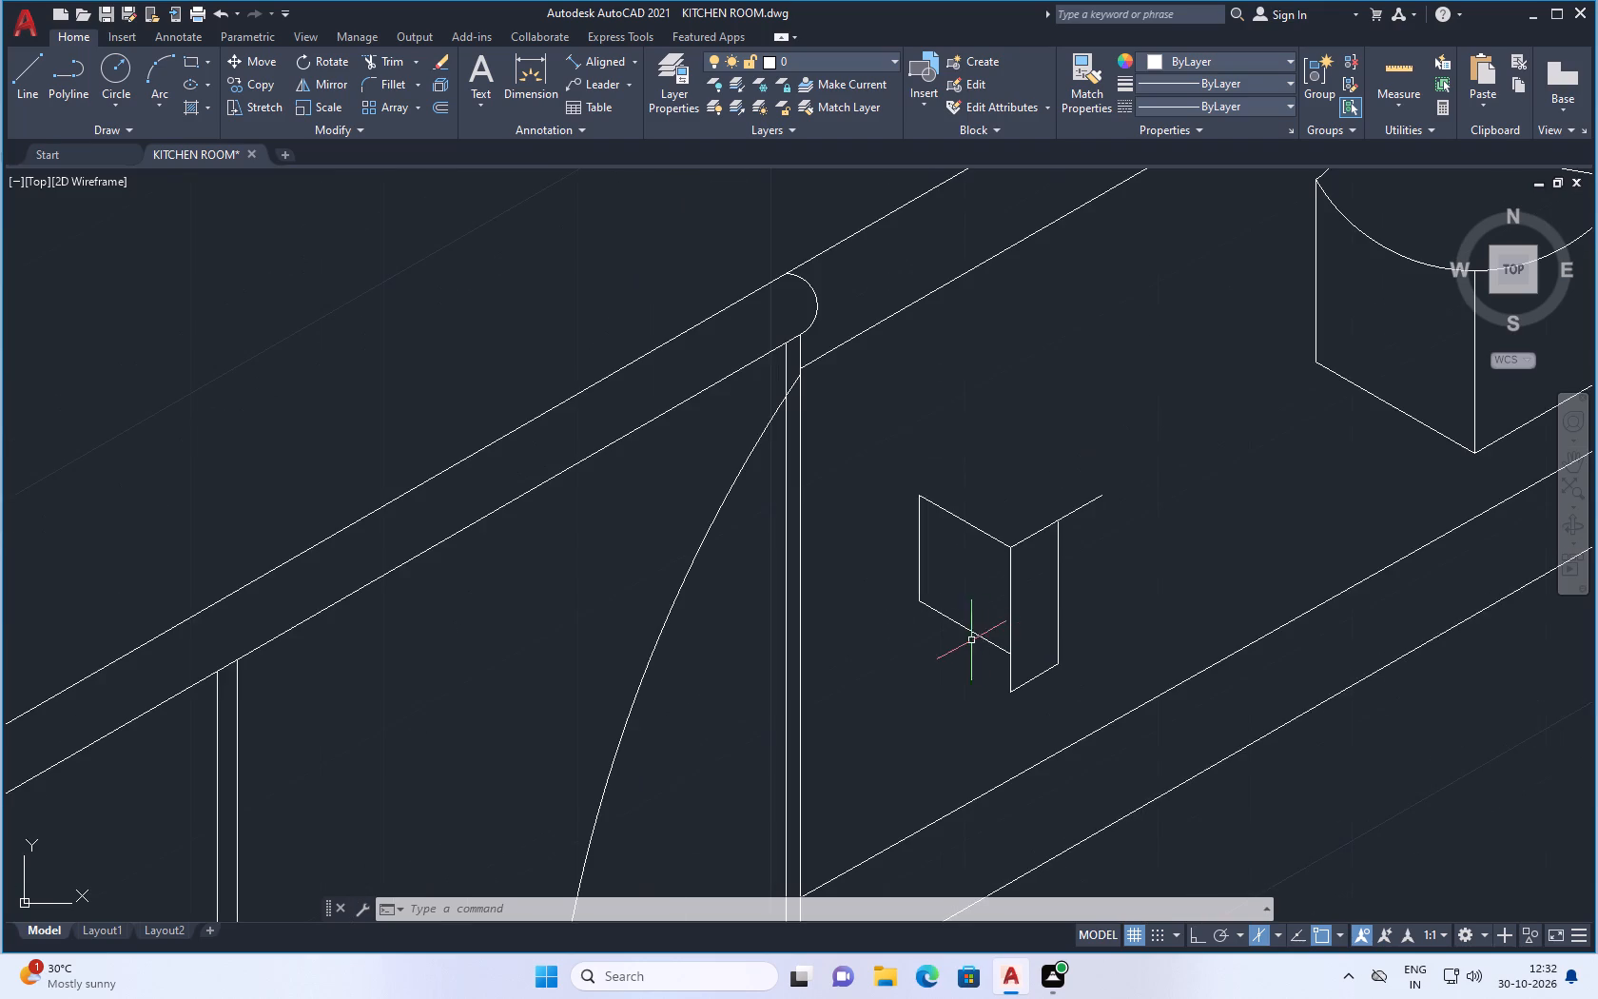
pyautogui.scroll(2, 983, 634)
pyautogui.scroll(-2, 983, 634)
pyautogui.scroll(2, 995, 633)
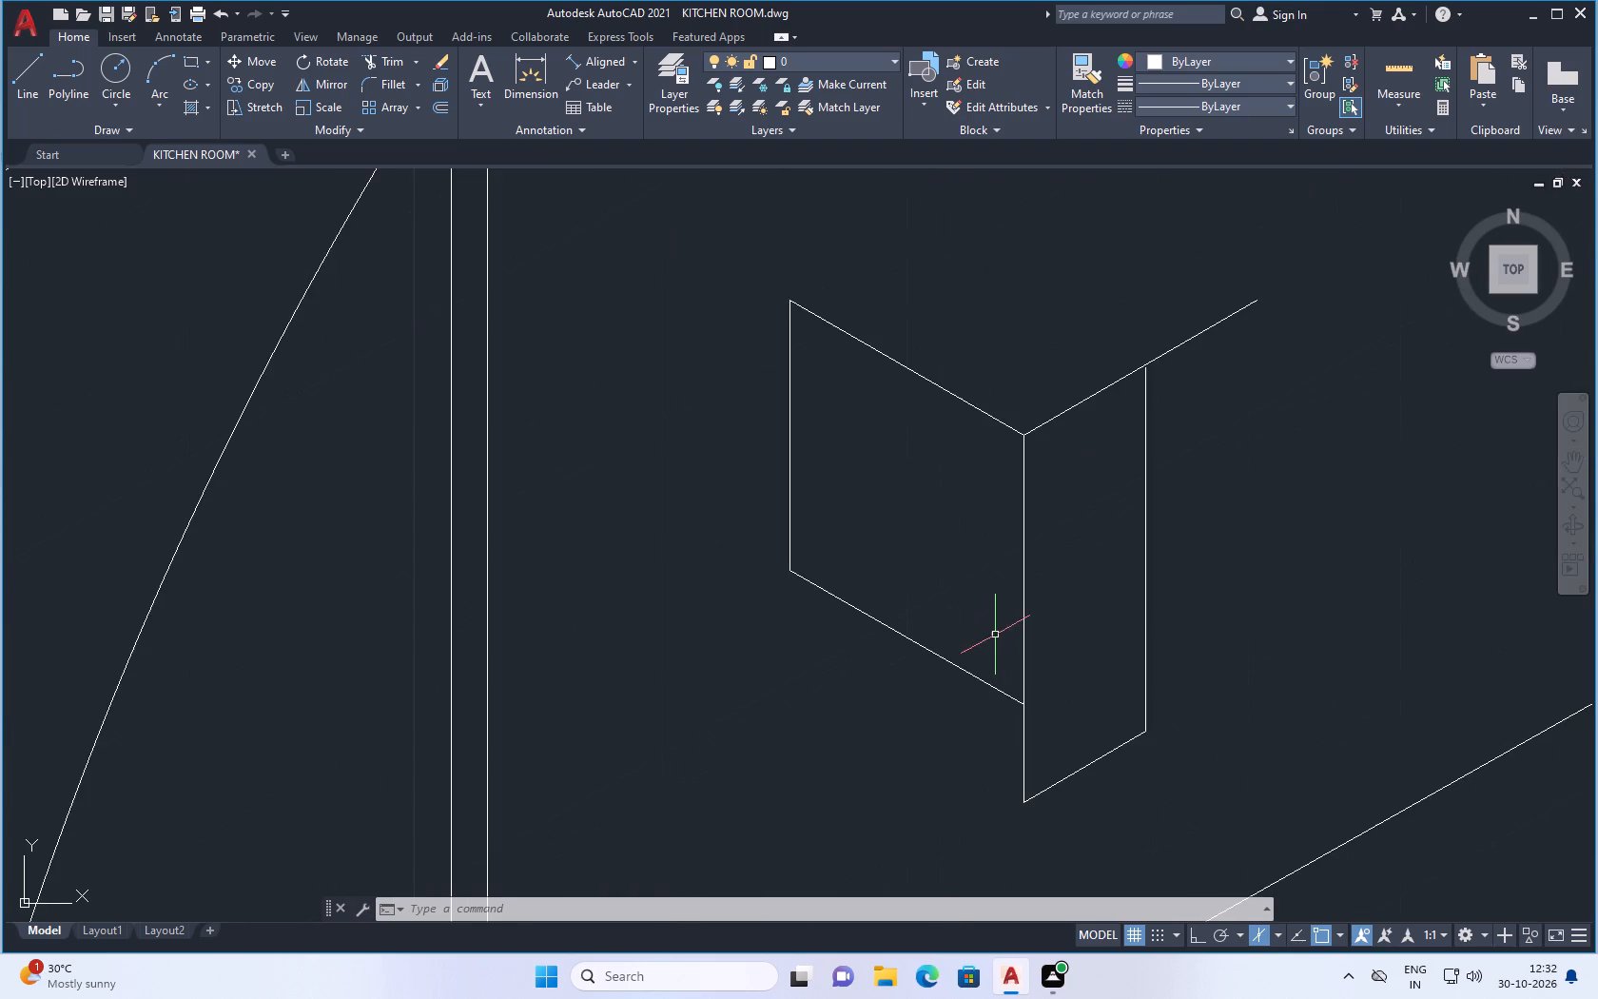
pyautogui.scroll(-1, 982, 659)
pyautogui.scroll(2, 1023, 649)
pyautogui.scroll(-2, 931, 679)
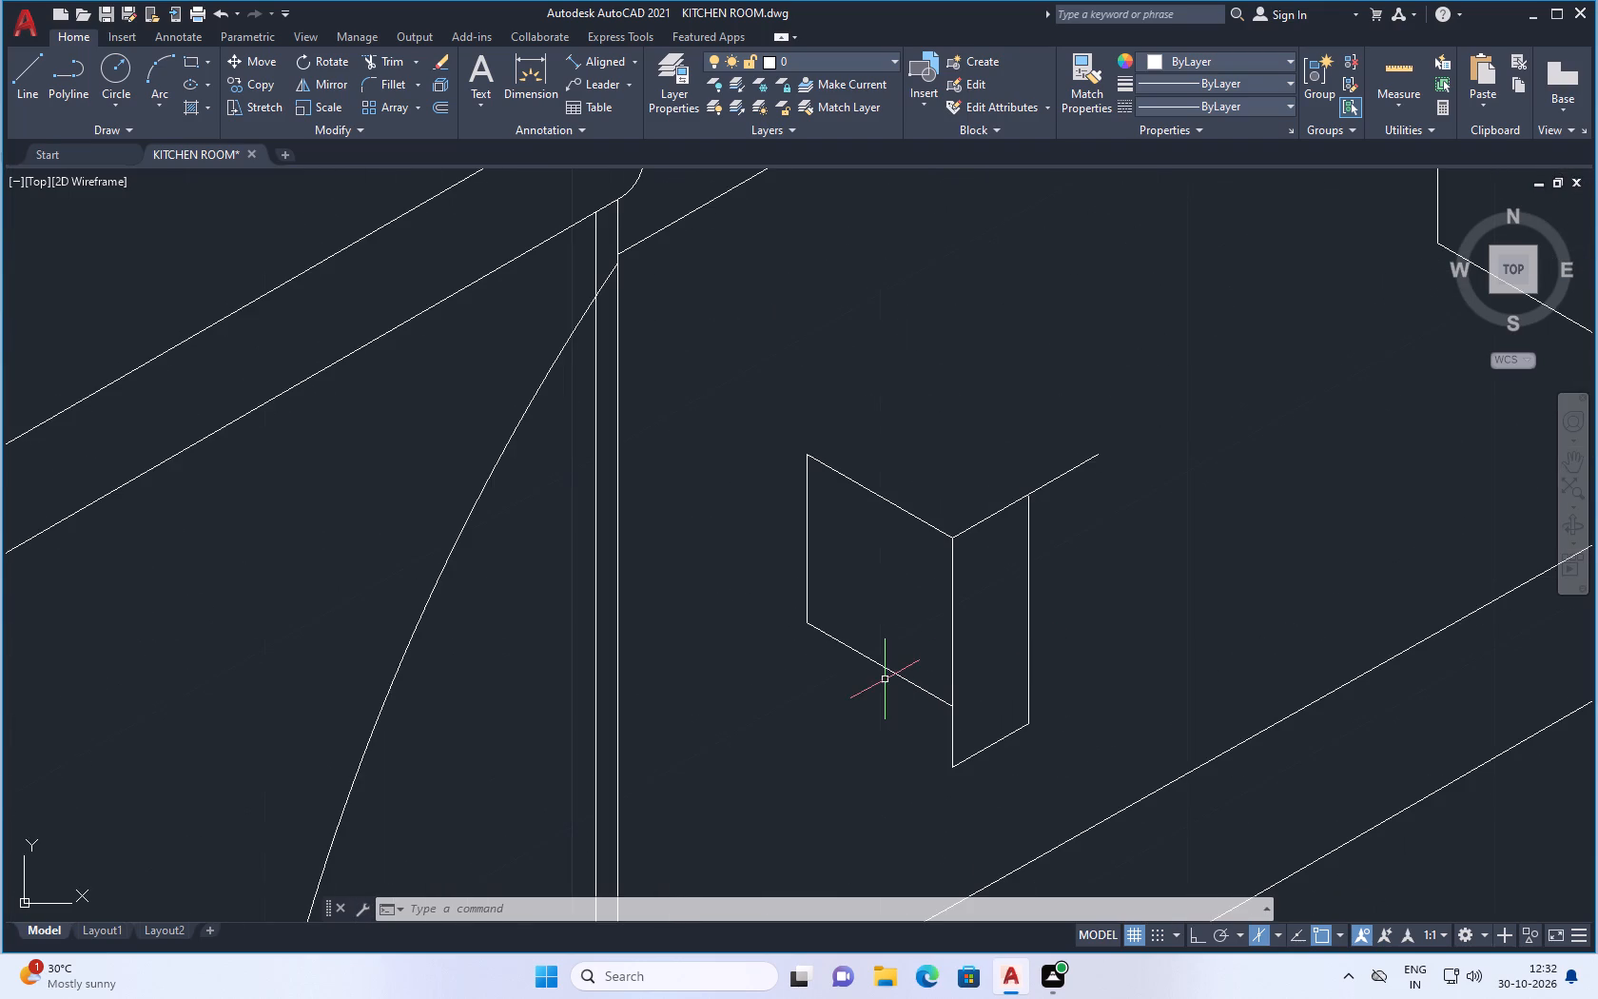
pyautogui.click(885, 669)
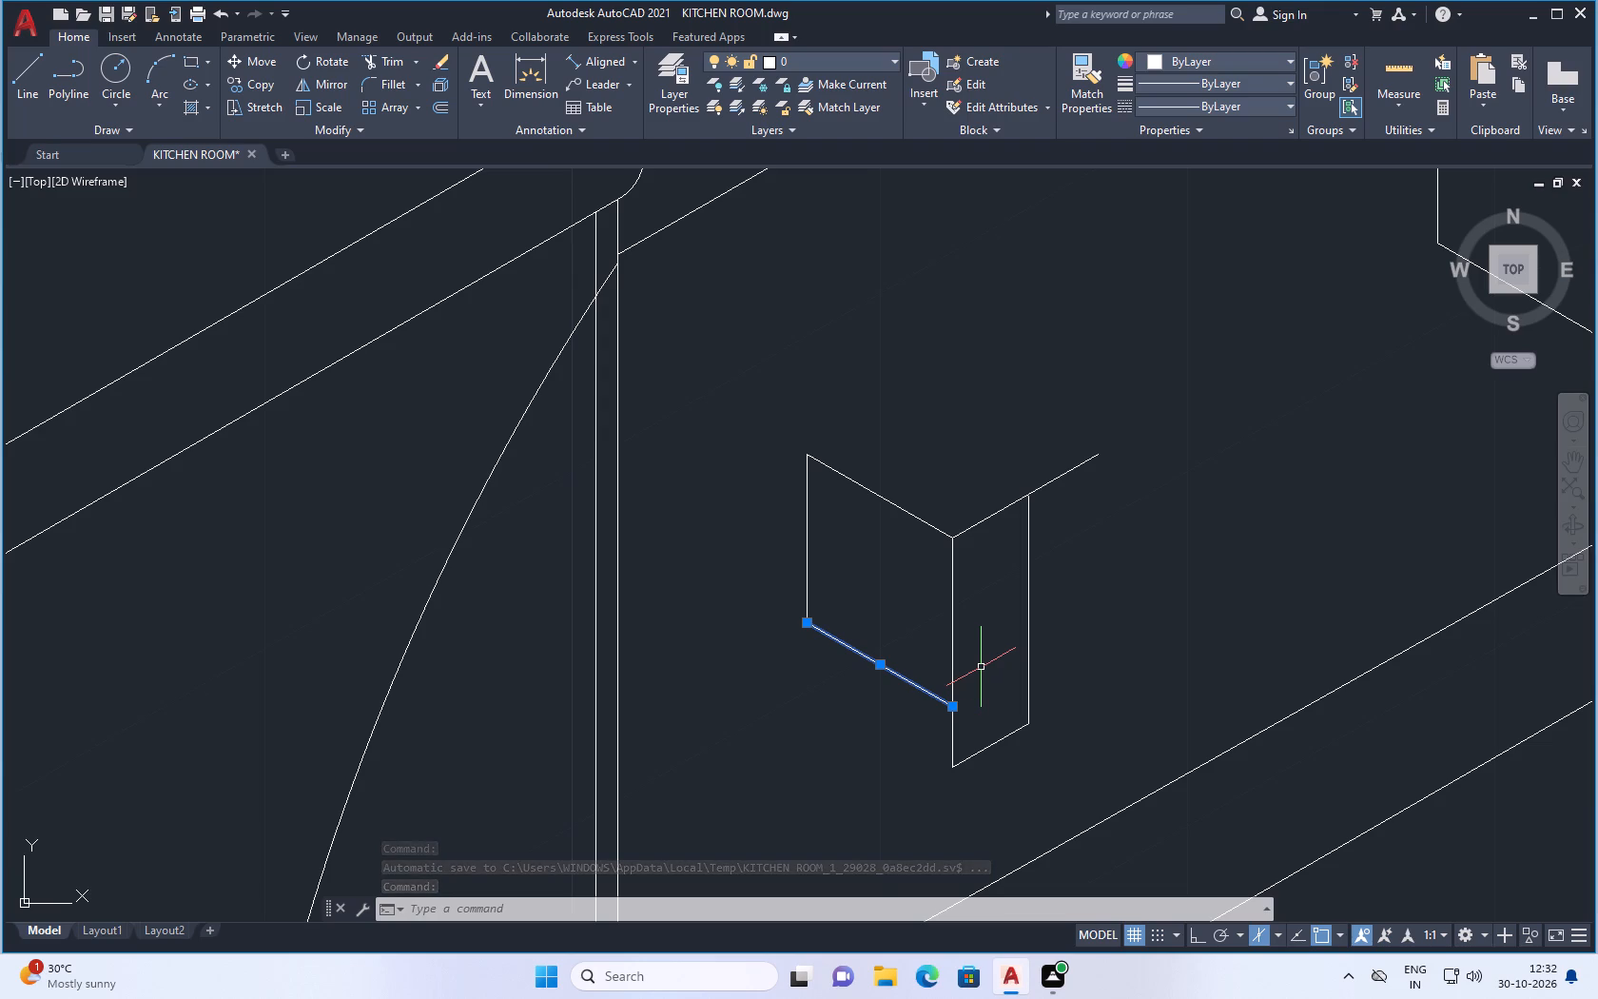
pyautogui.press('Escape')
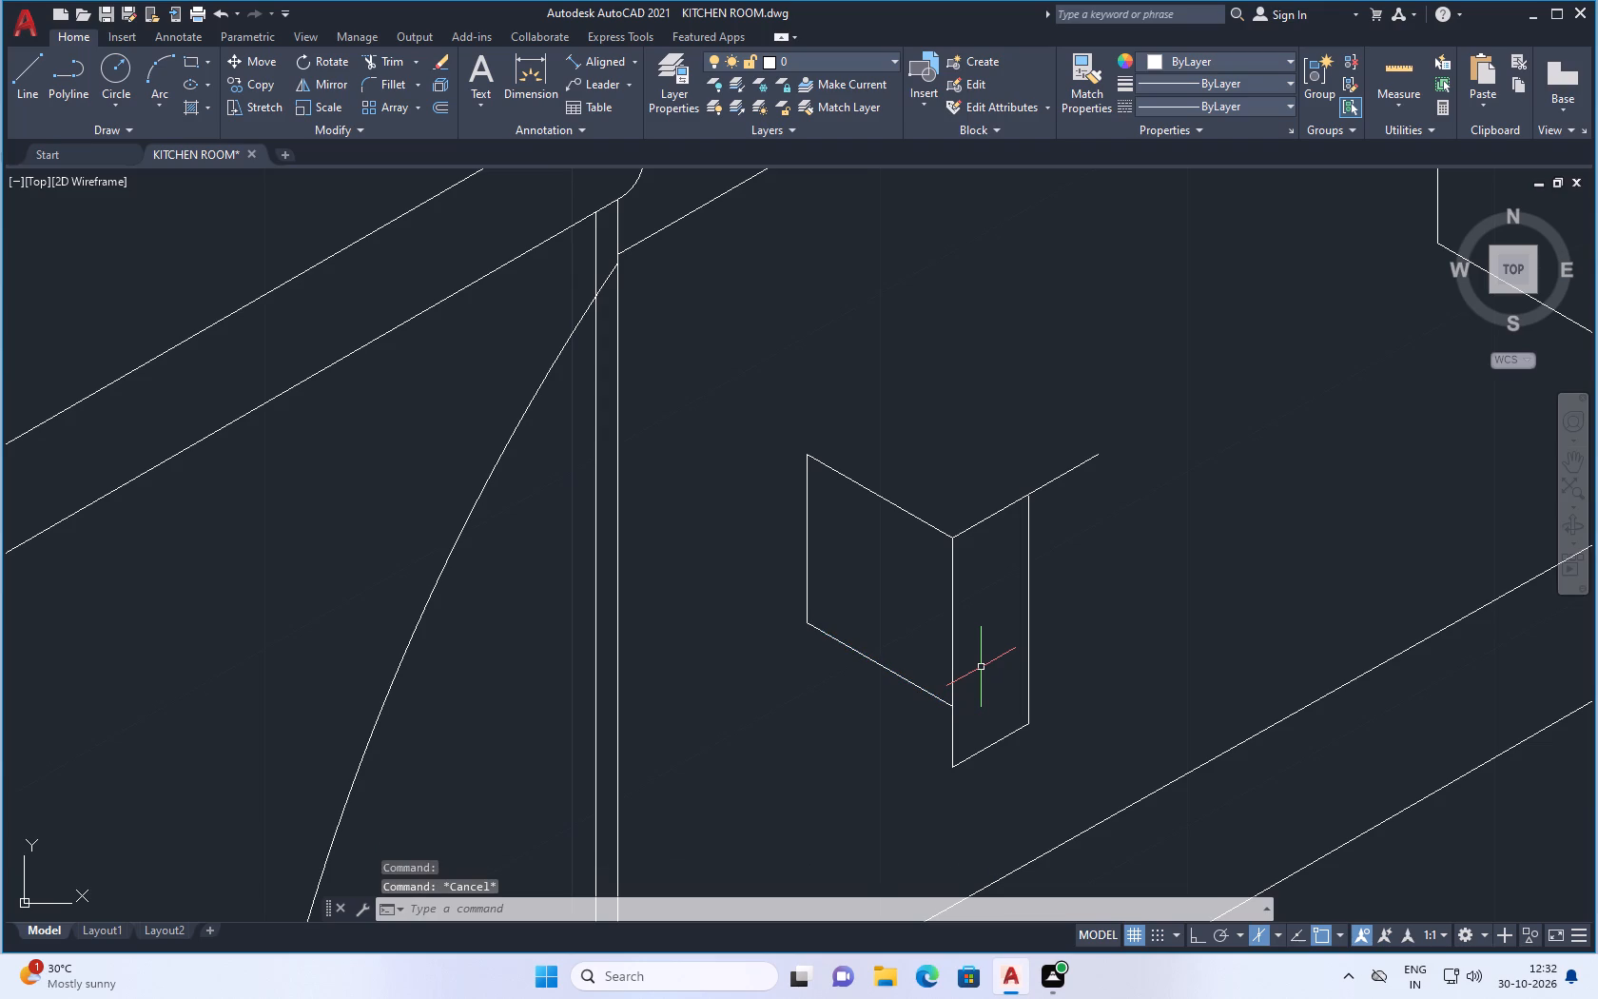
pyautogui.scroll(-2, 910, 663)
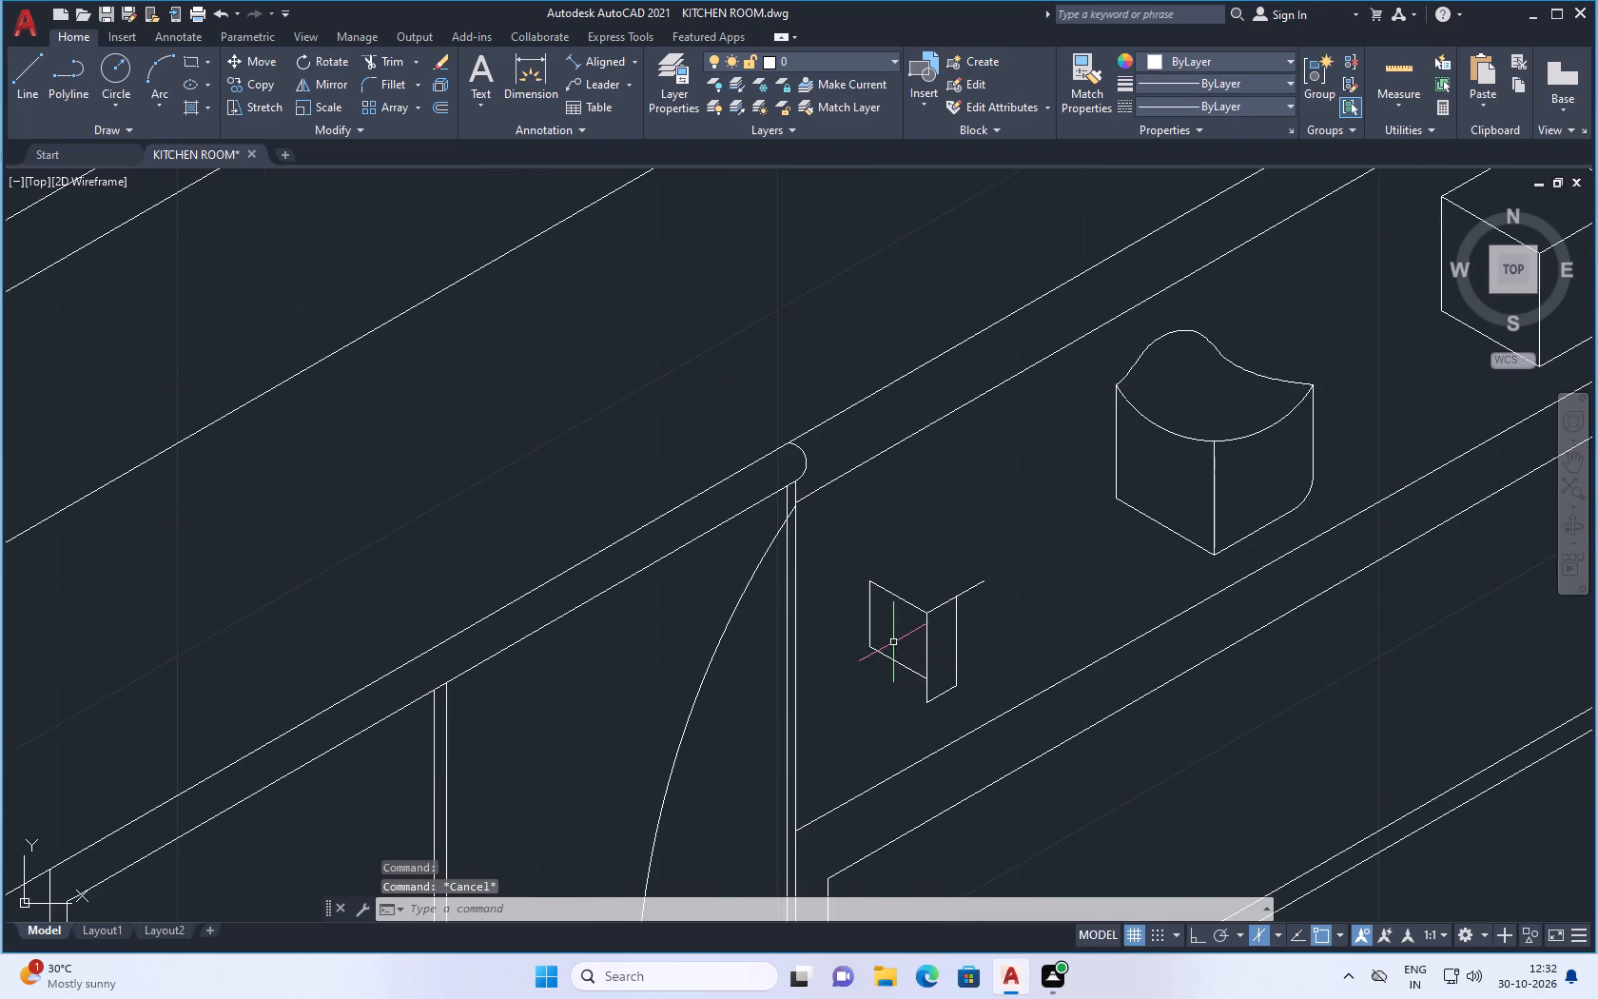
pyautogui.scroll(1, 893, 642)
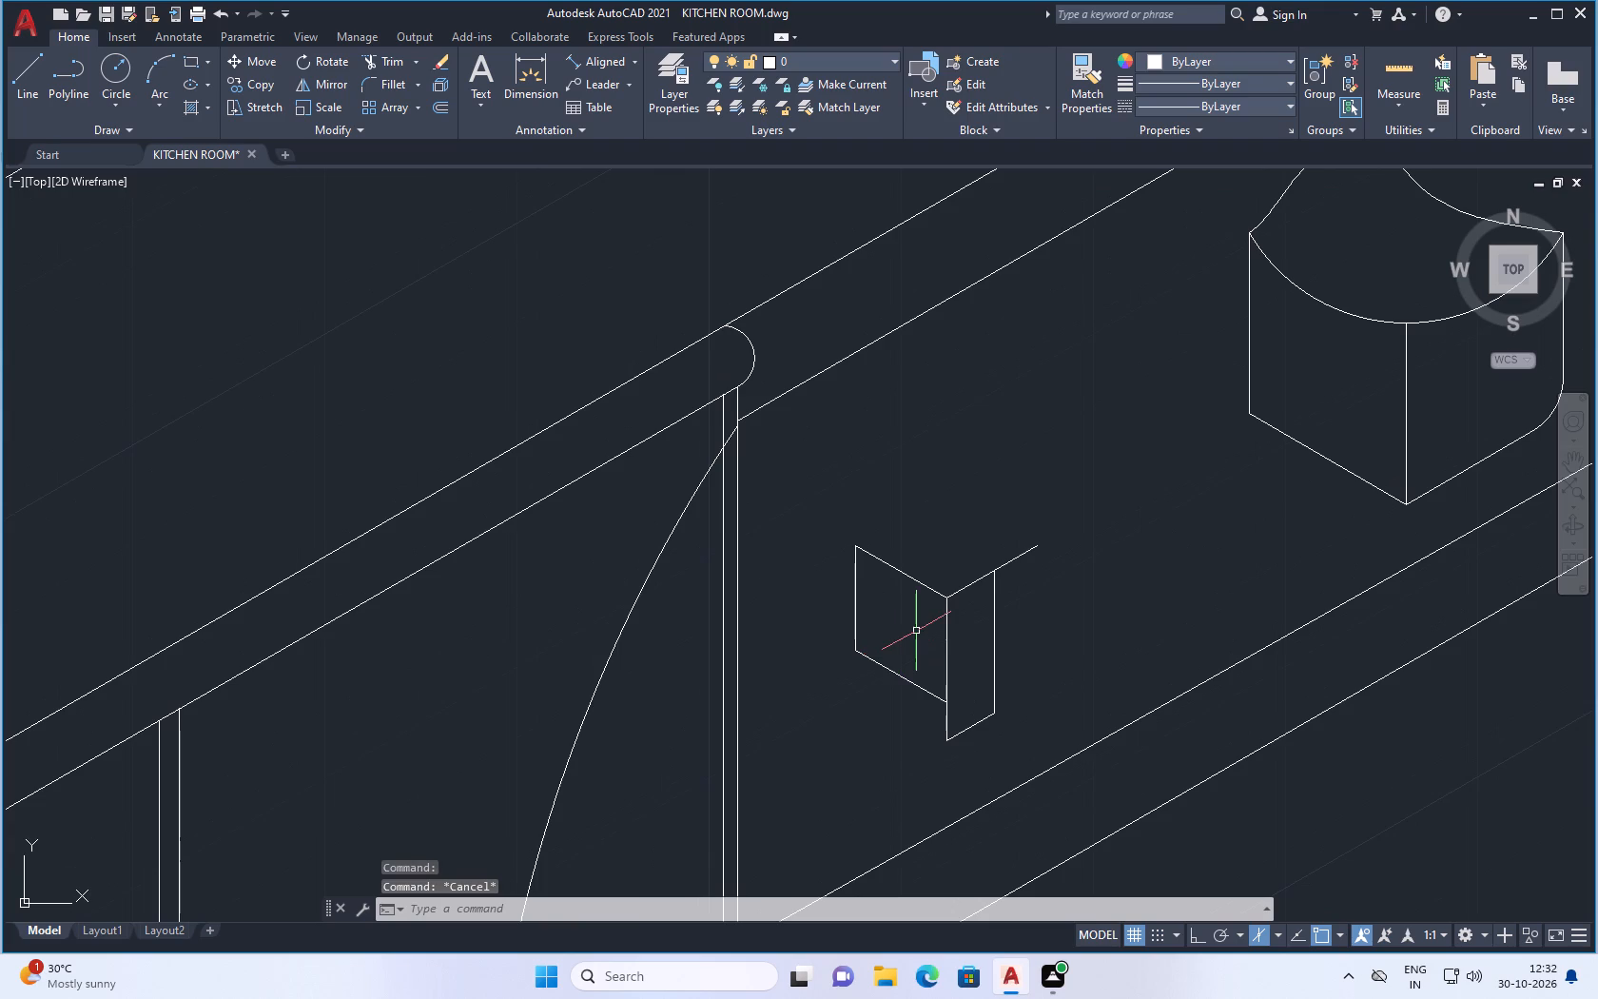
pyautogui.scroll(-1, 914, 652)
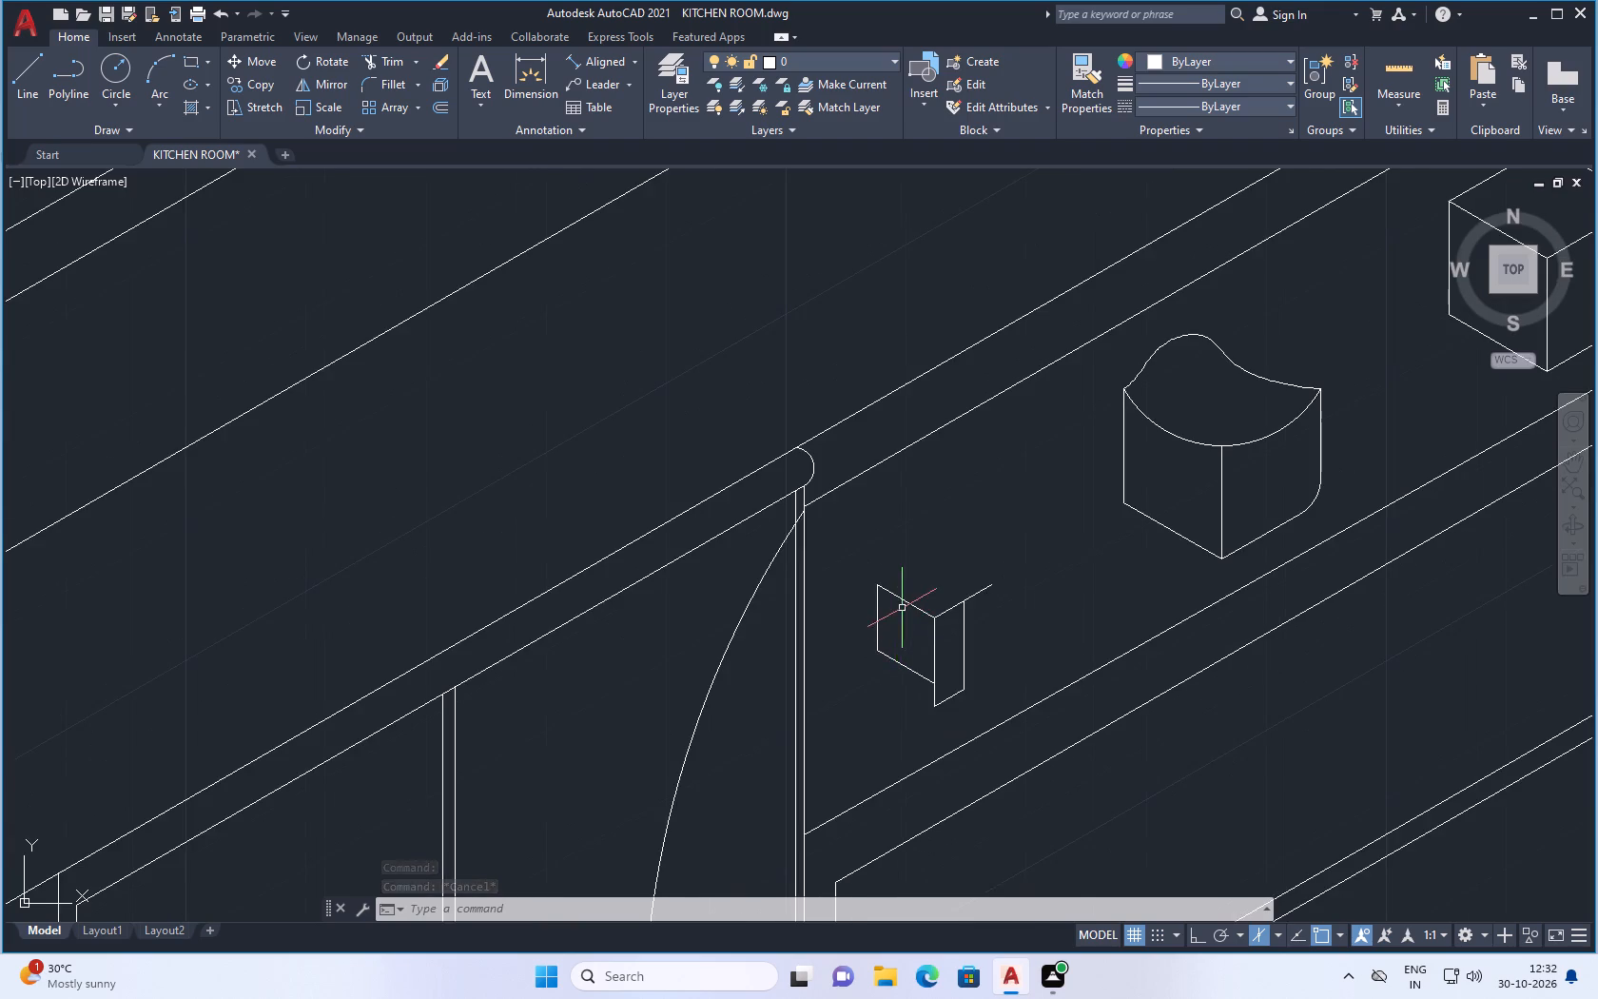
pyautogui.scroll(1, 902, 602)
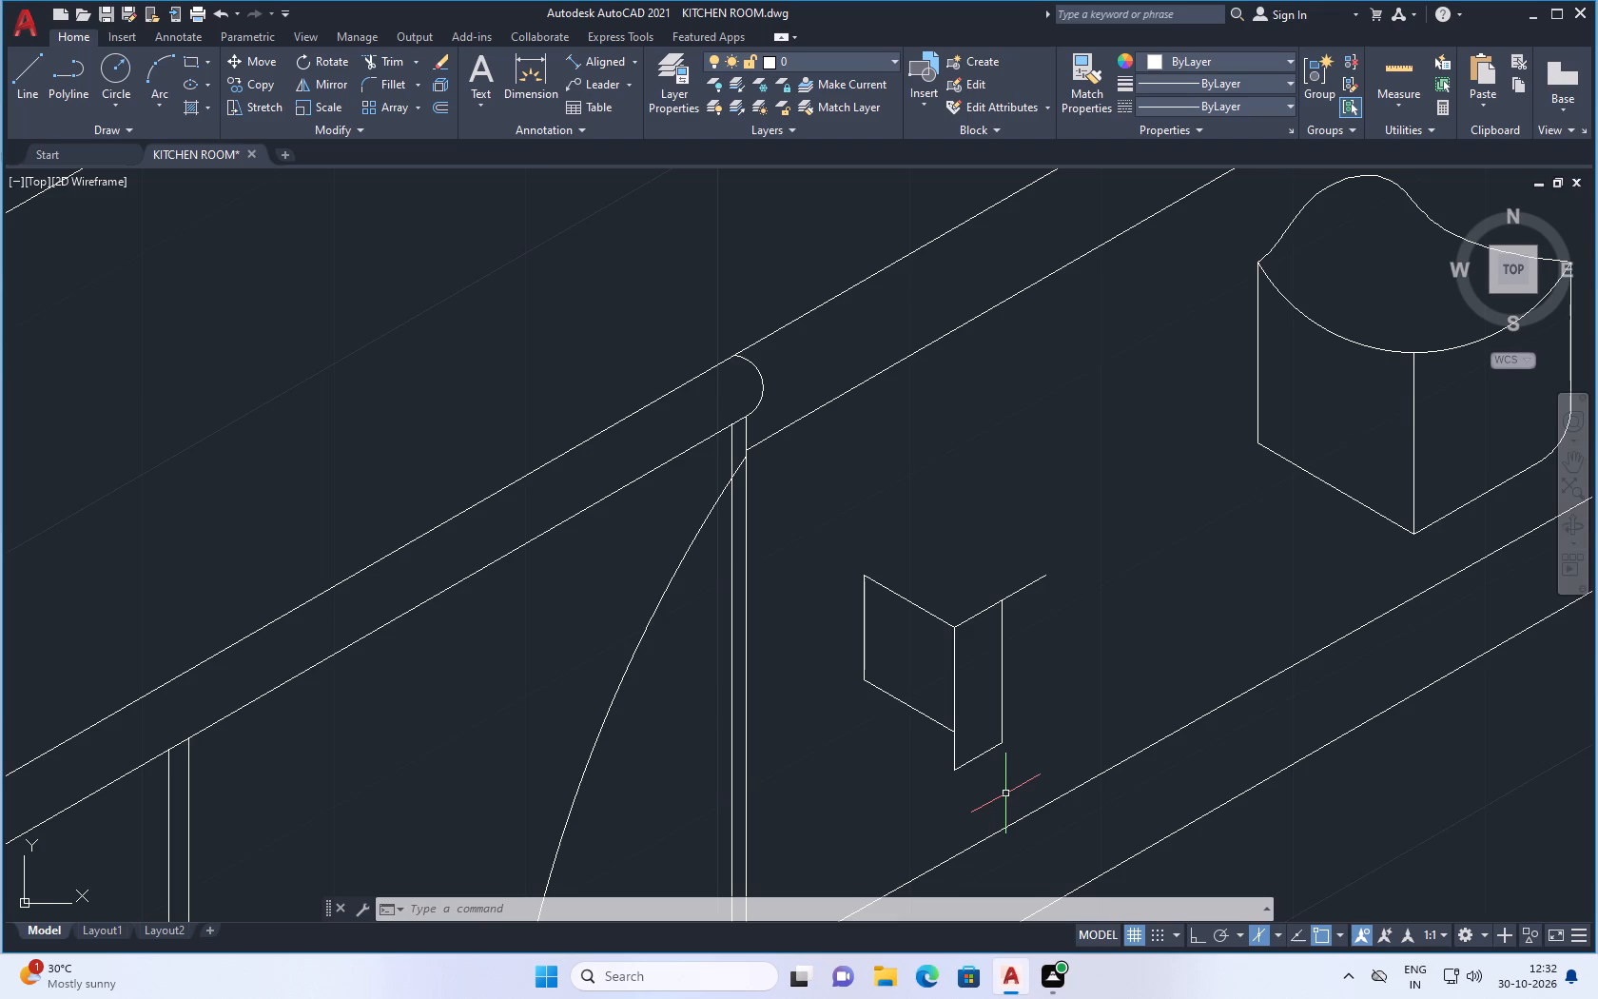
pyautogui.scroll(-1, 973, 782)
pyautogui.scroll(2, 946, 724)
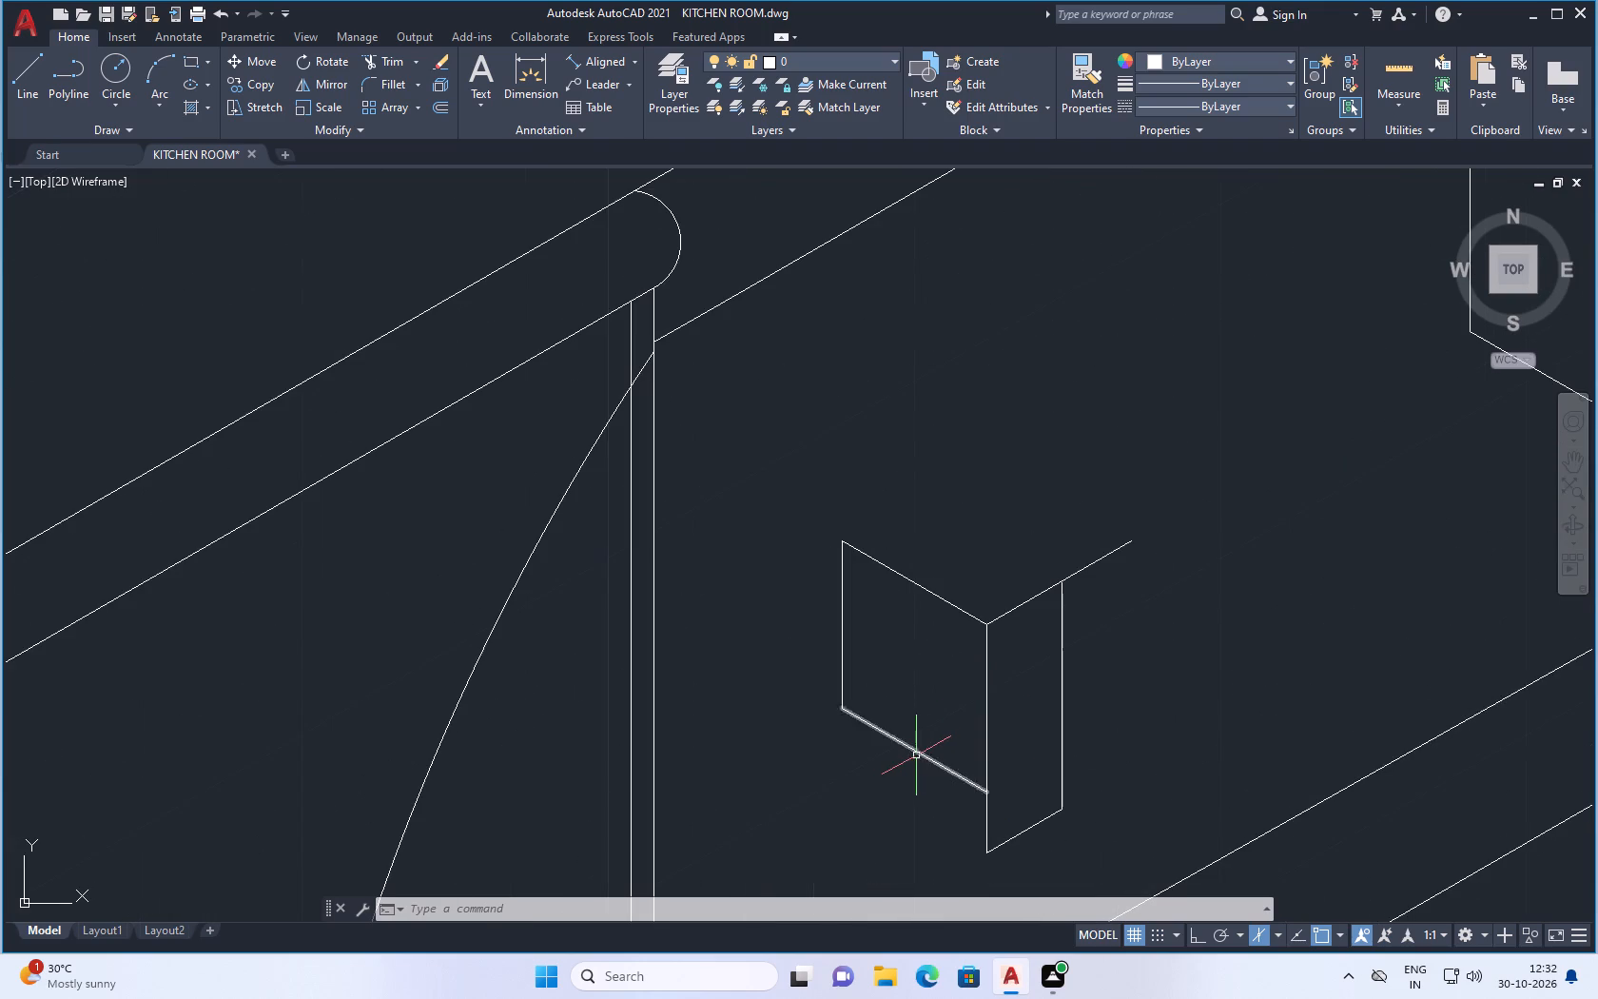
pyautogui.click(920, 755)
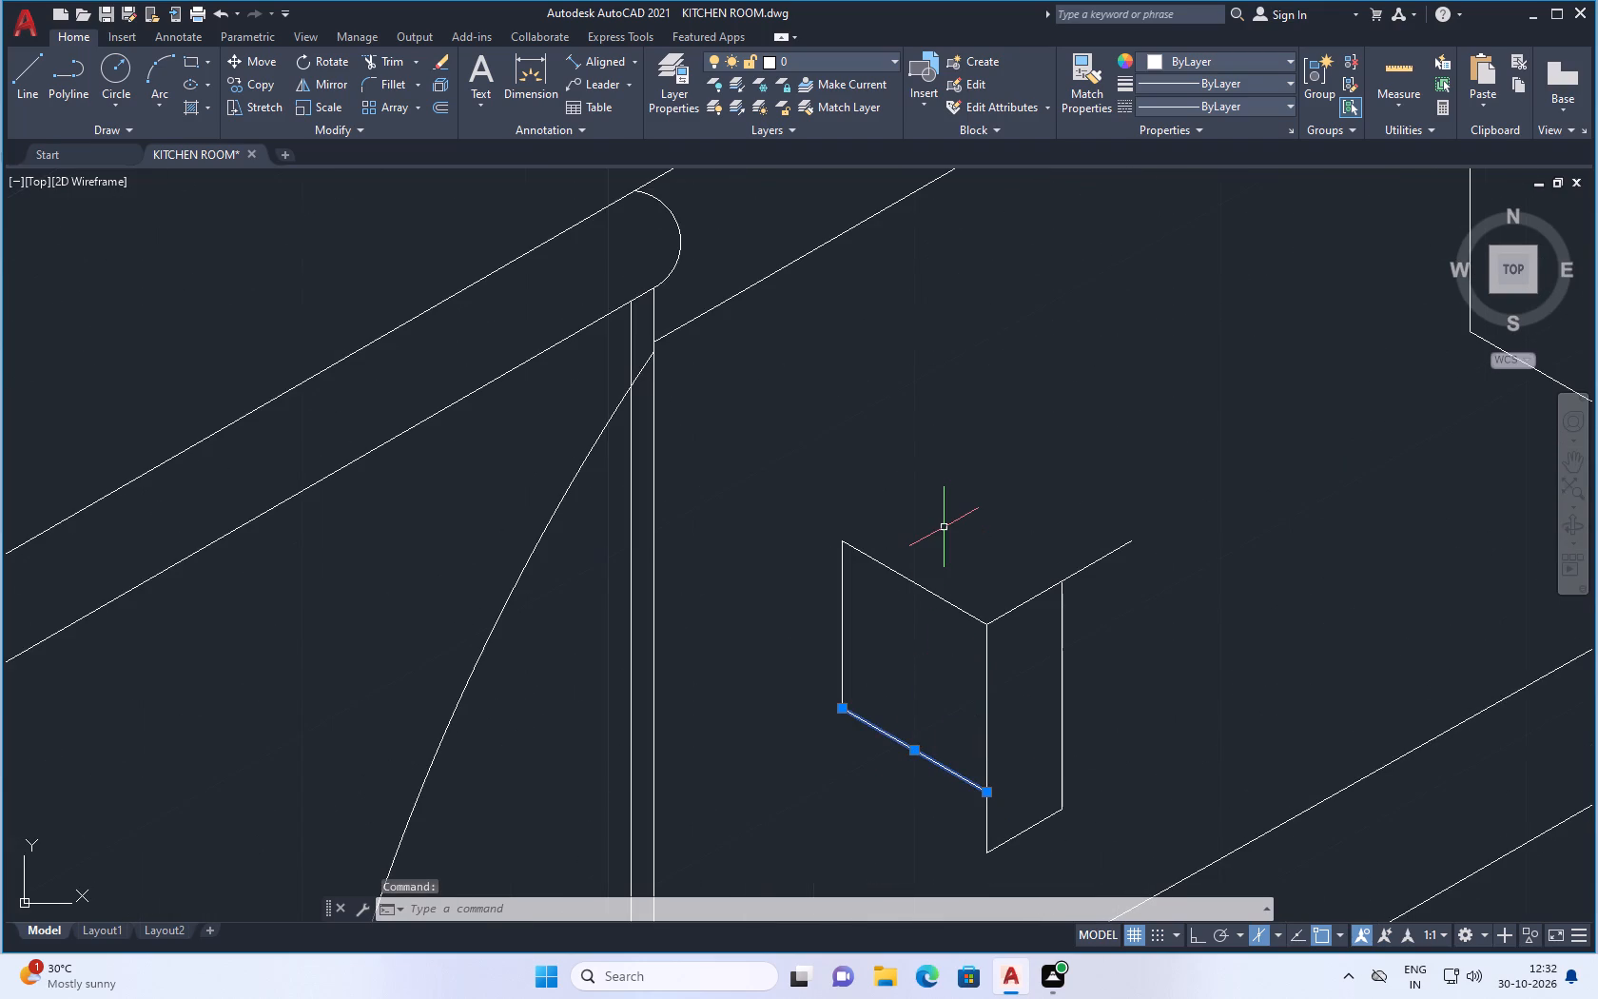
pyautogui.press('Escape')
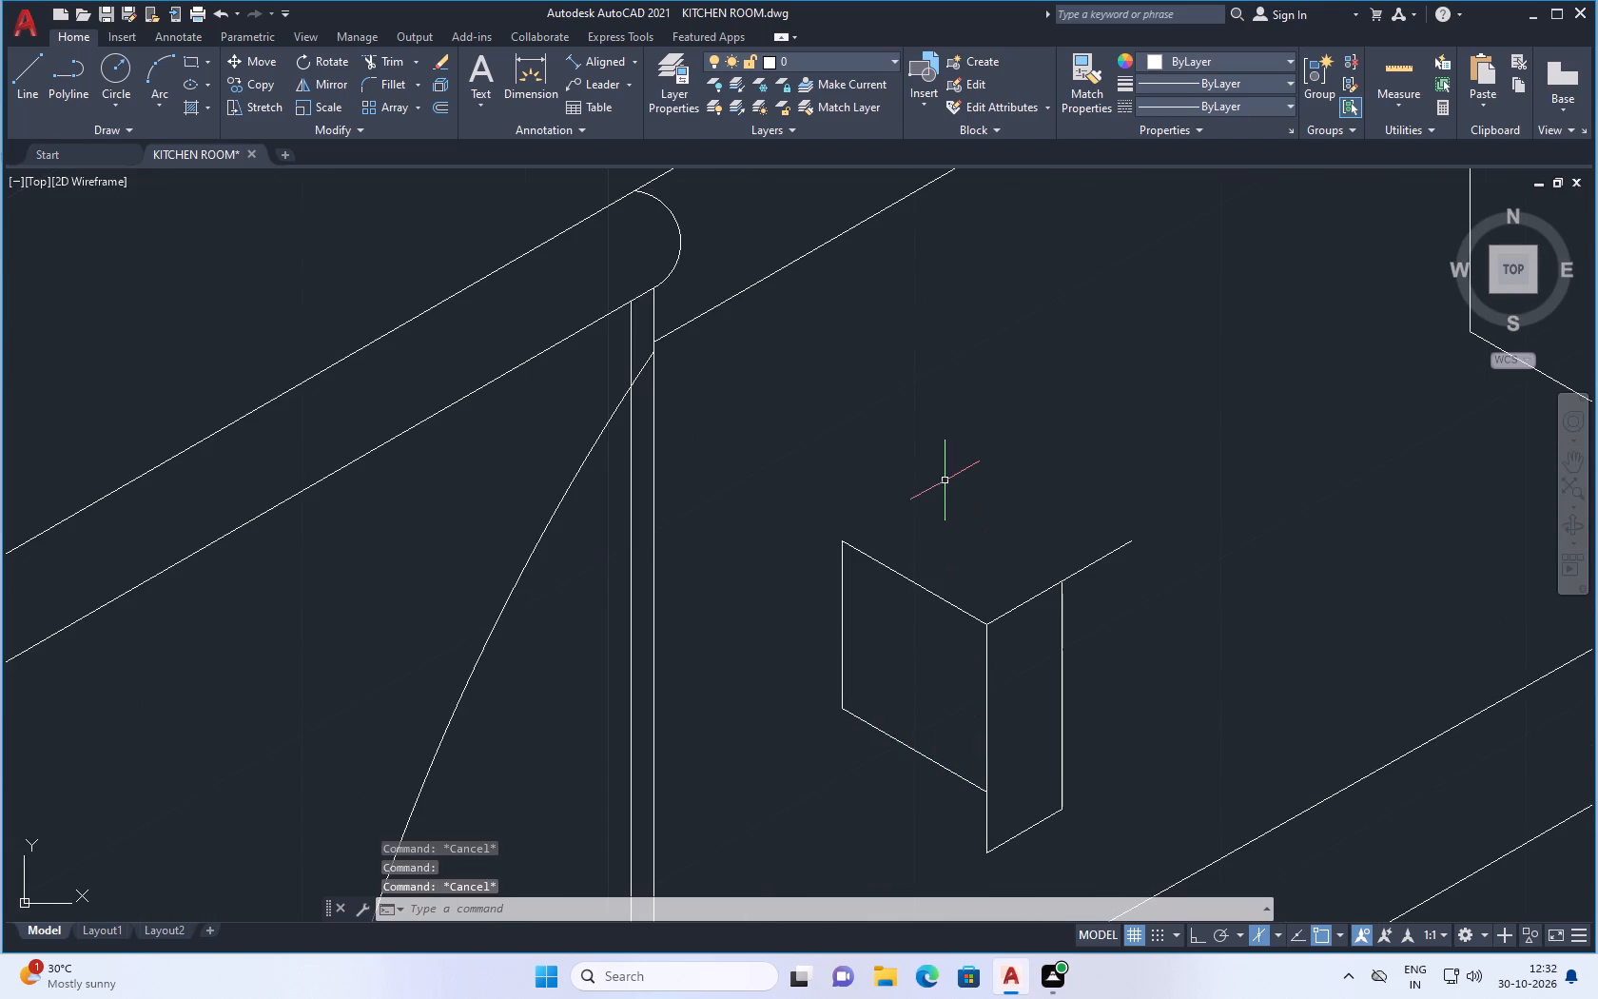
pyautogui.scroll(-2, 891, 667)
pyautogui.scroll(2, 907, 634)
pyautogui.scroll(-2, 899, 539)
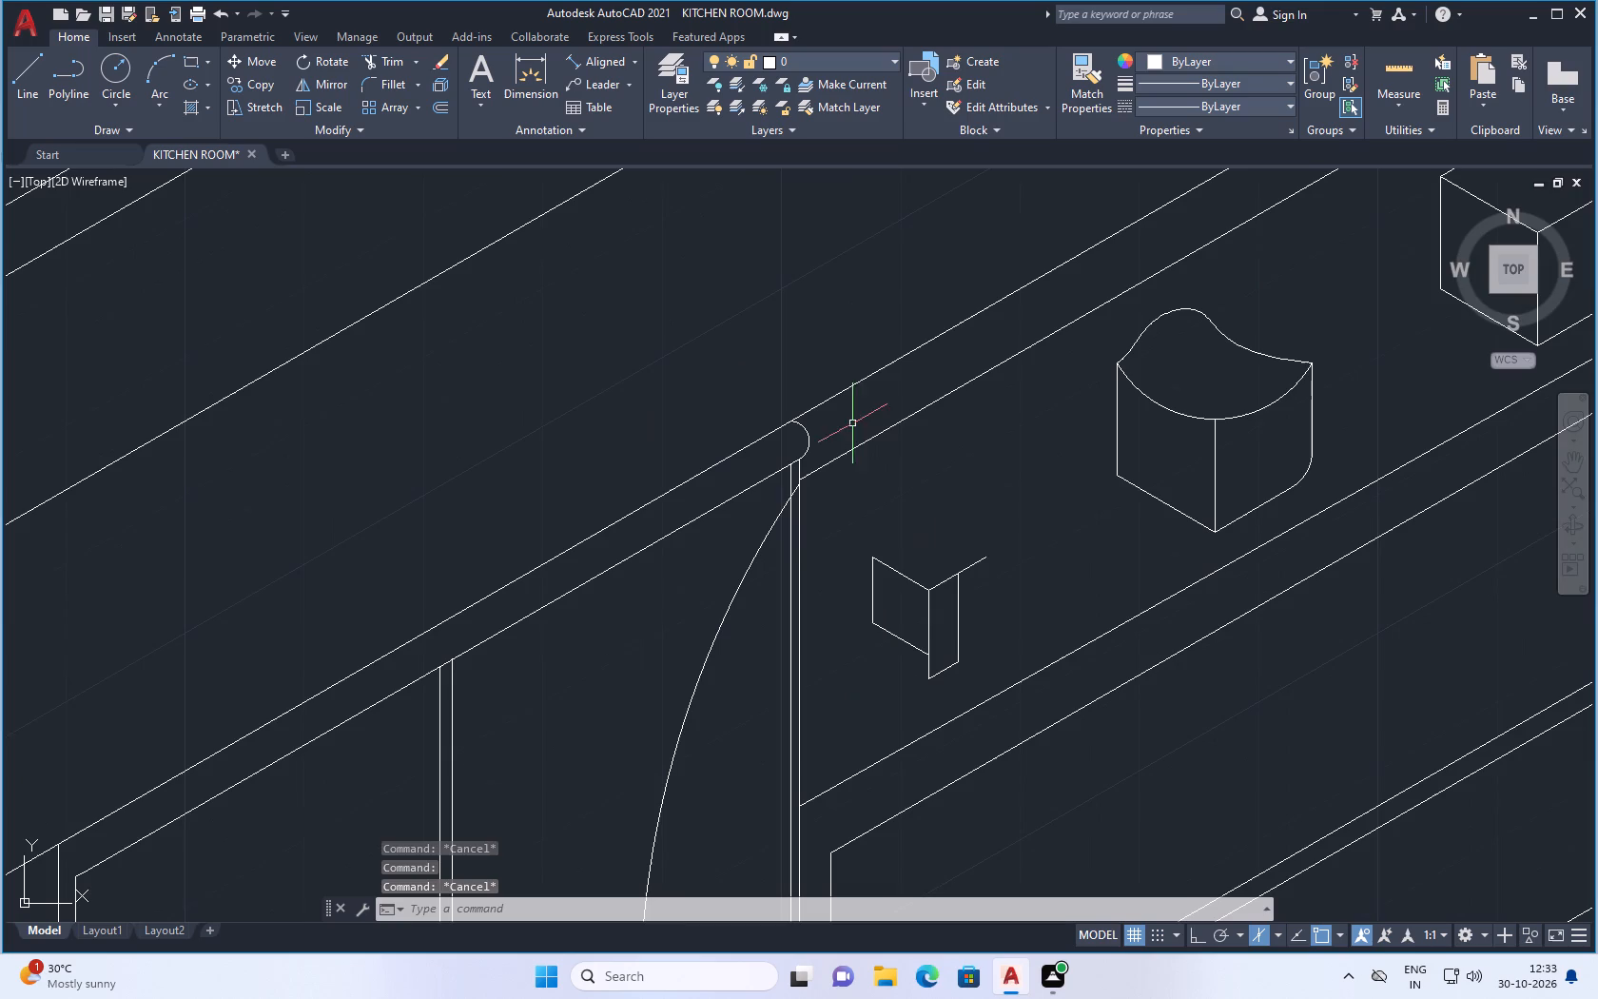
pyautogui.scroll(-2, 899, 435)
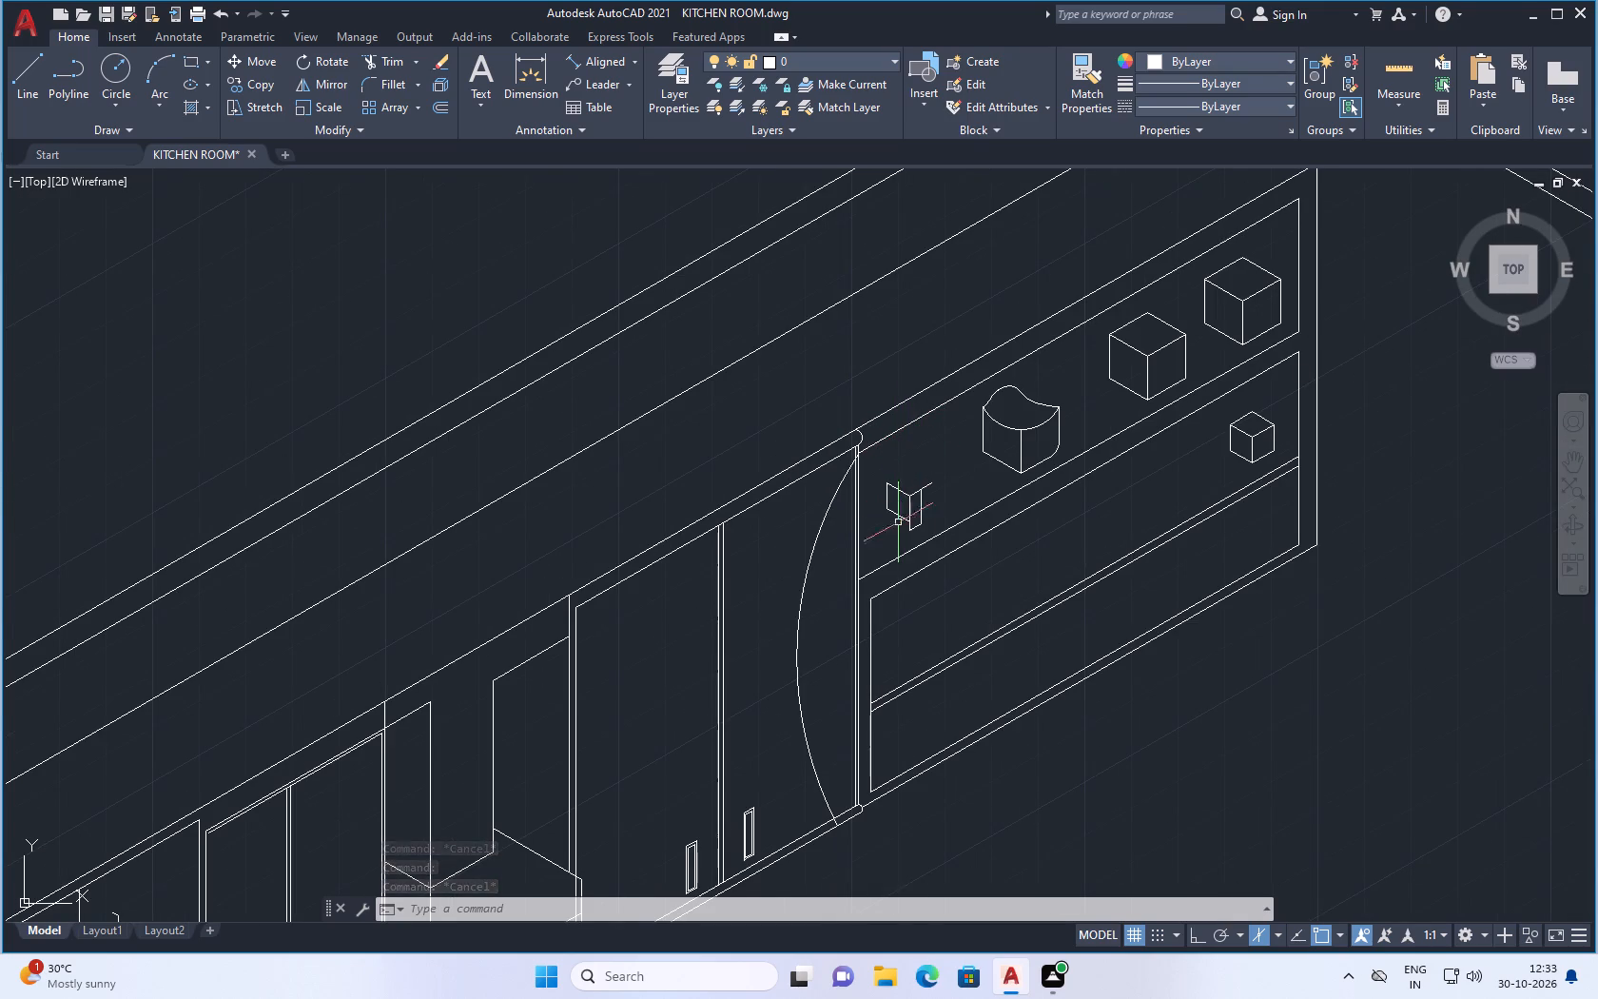
# Erase the left face's slanted bottom edge from the reshaped cube on the upper shelf.
pyautogui.scroll(1, 917, 523)
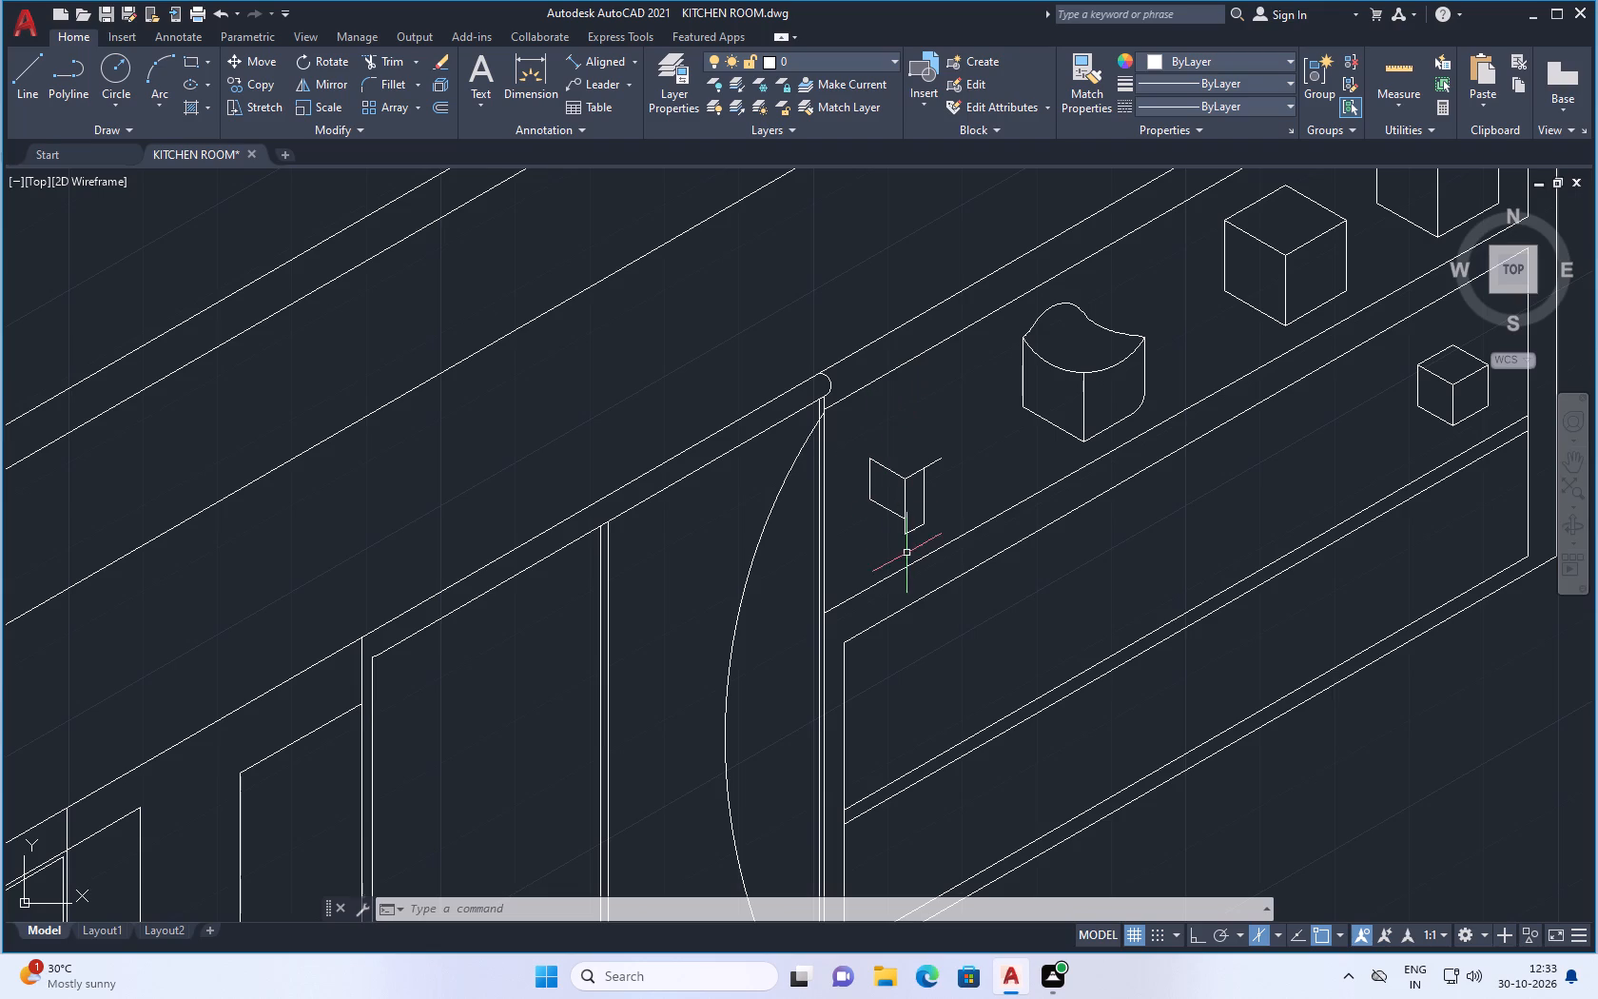
pyautogui.scroll(2, 912, 454)
pyautogui.click(848, 592)
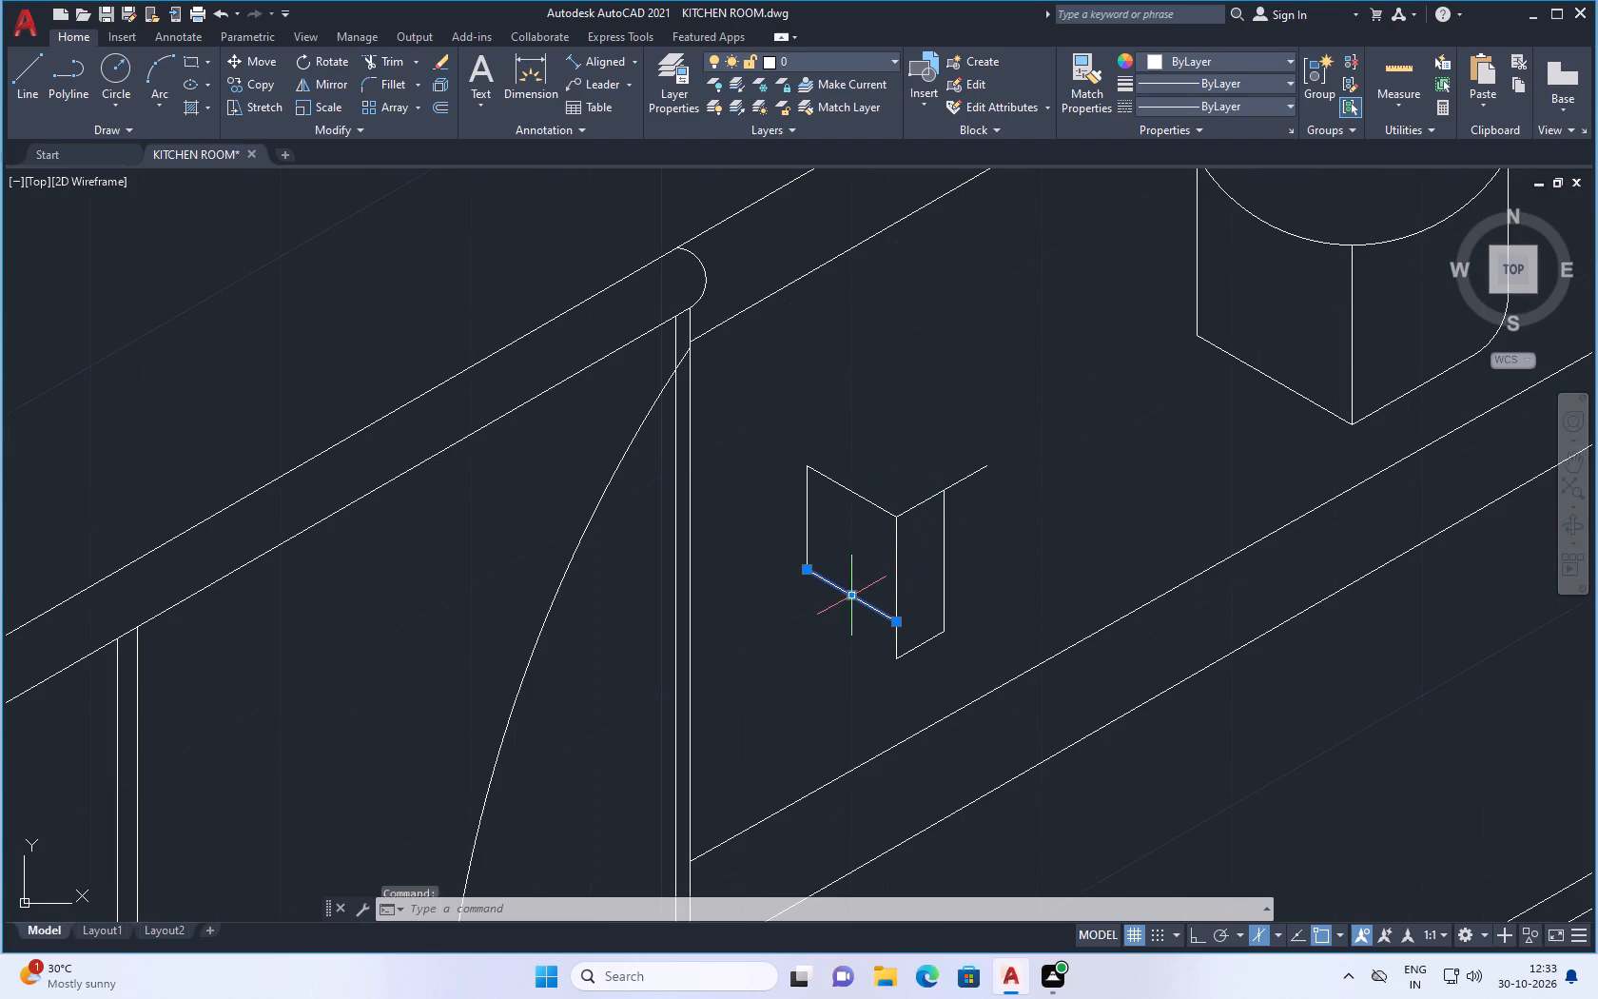
pyautogui.press('Delete')
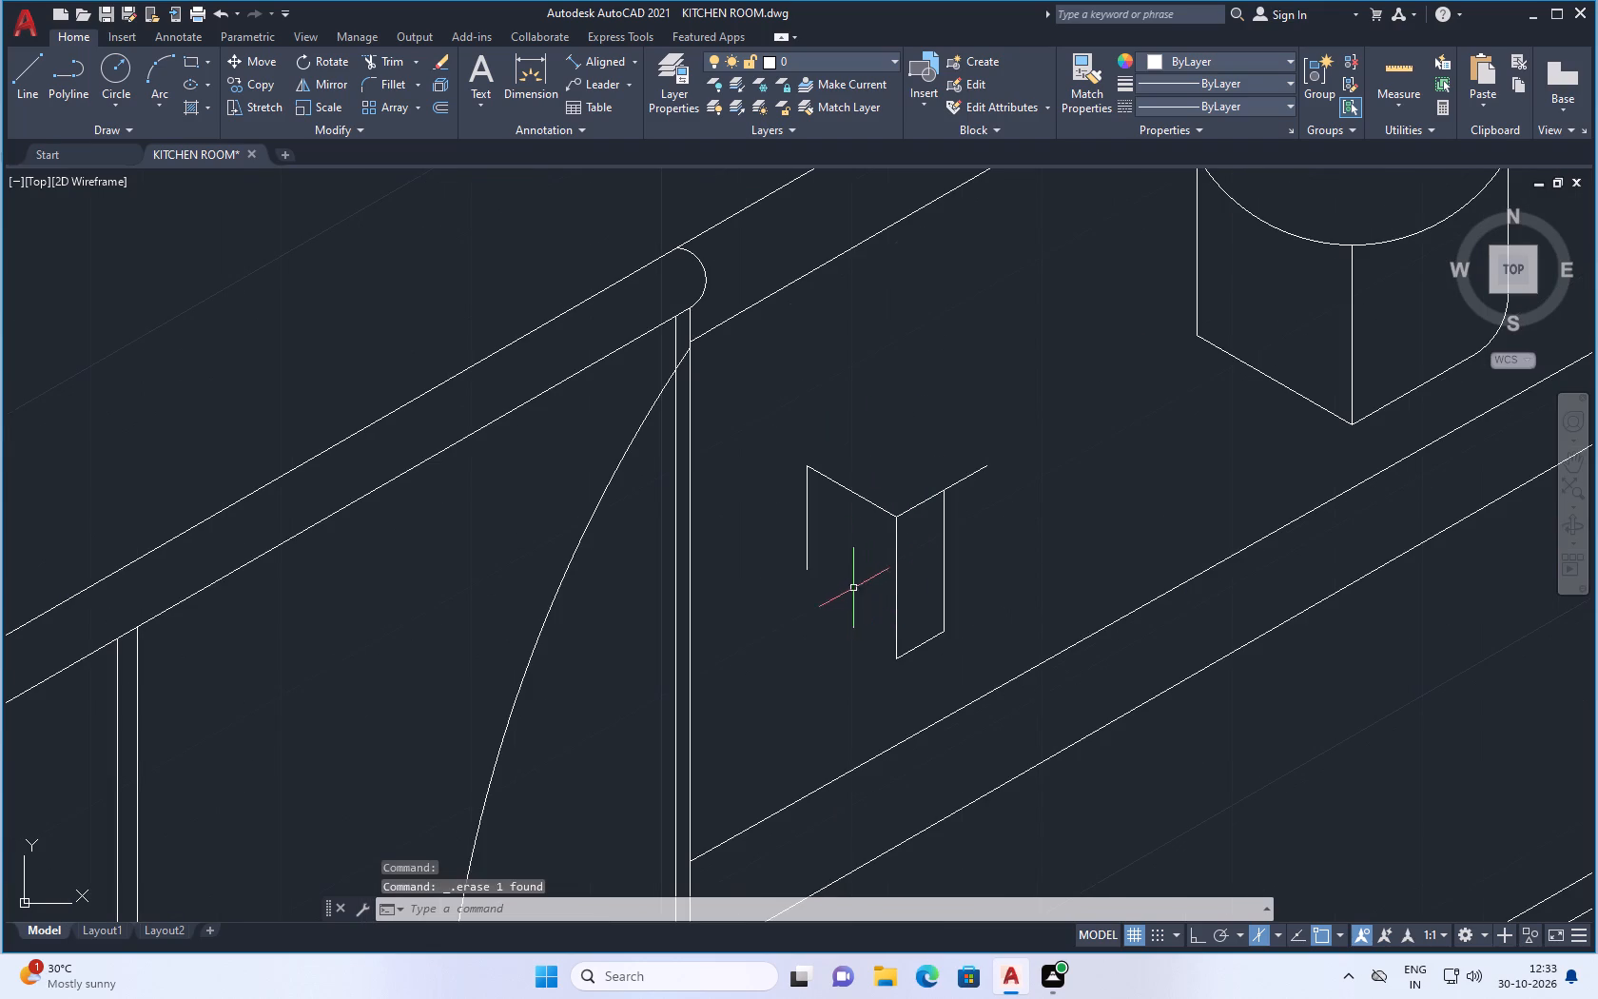
# Move all remaining edges of the reshaped cube along the isometric direction until its left vertical edge meets the shelf's side divider.
pyautogui.click(1071, 417)
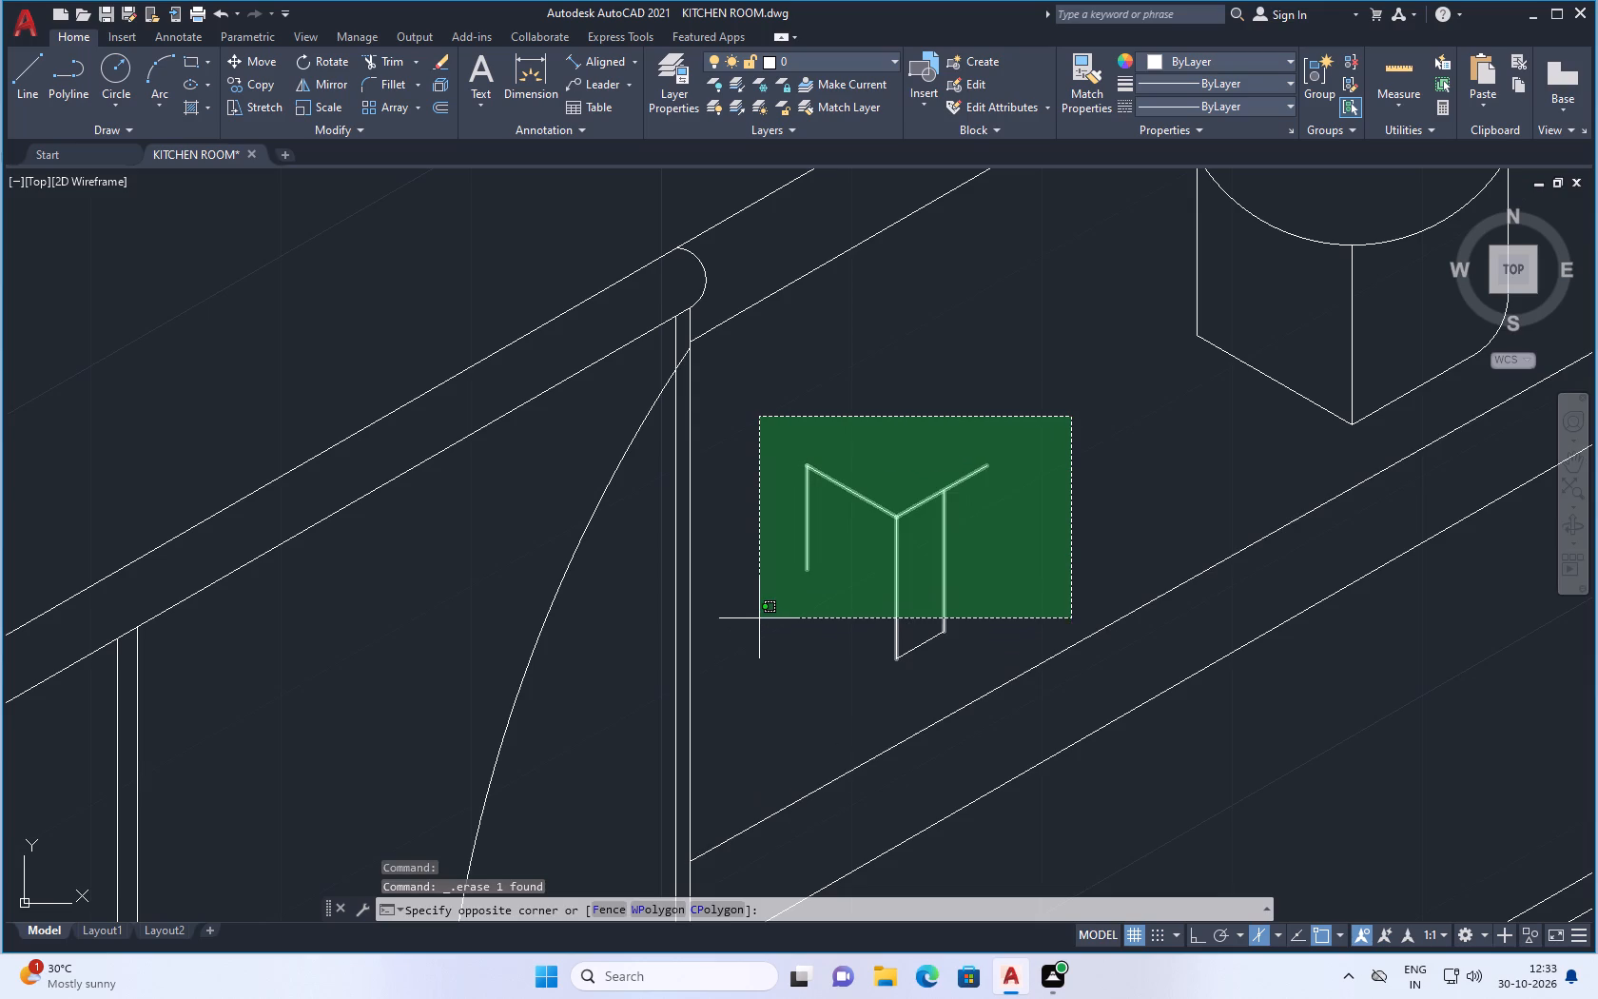
pyautogui.click(759, 625)
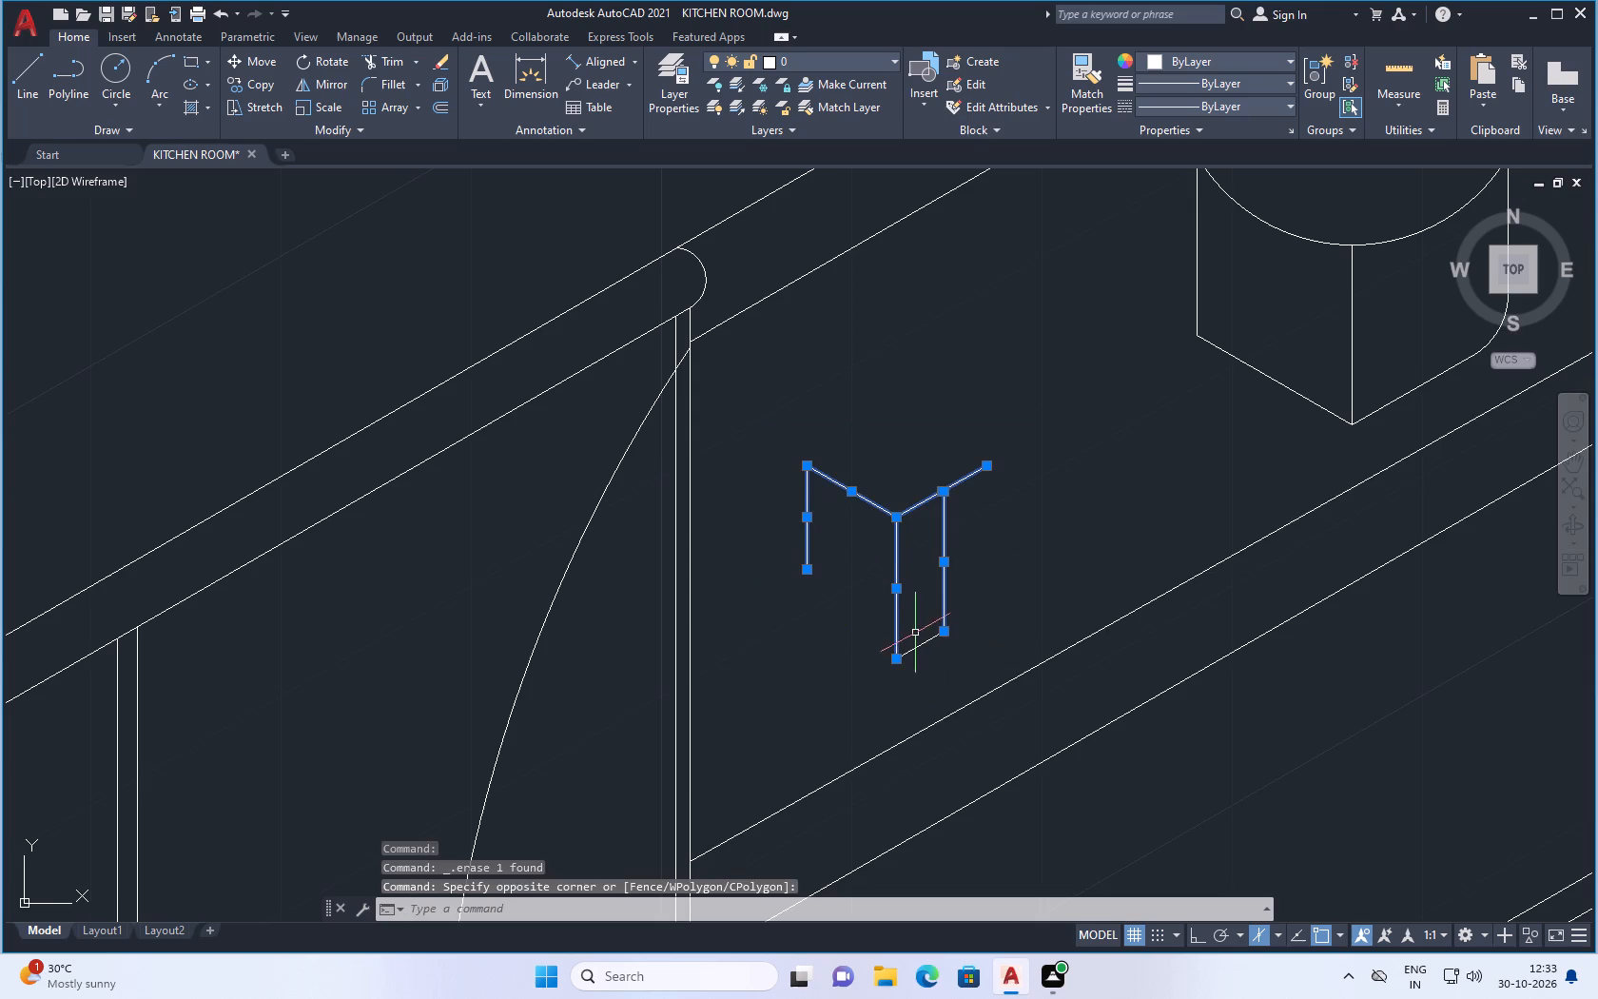
pyautogui.click(922, 647)
pyautogui.rightClick(1019, 526)
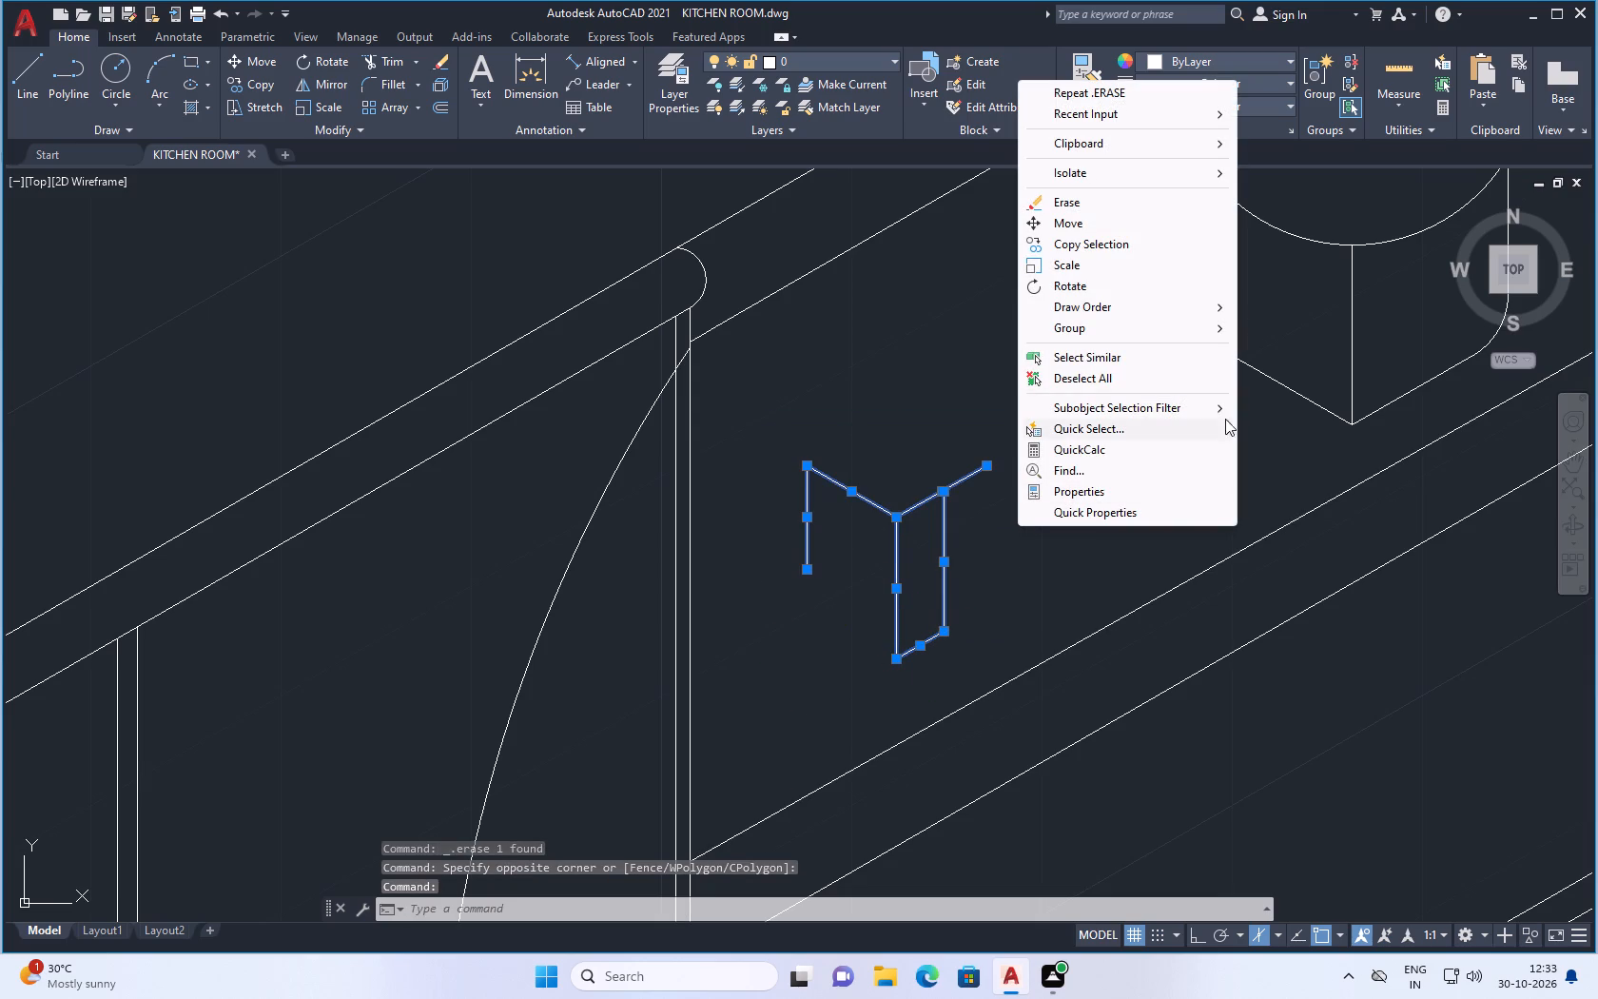
pyautogui.click(1082, 225)
pyautogui.click(905, 564)
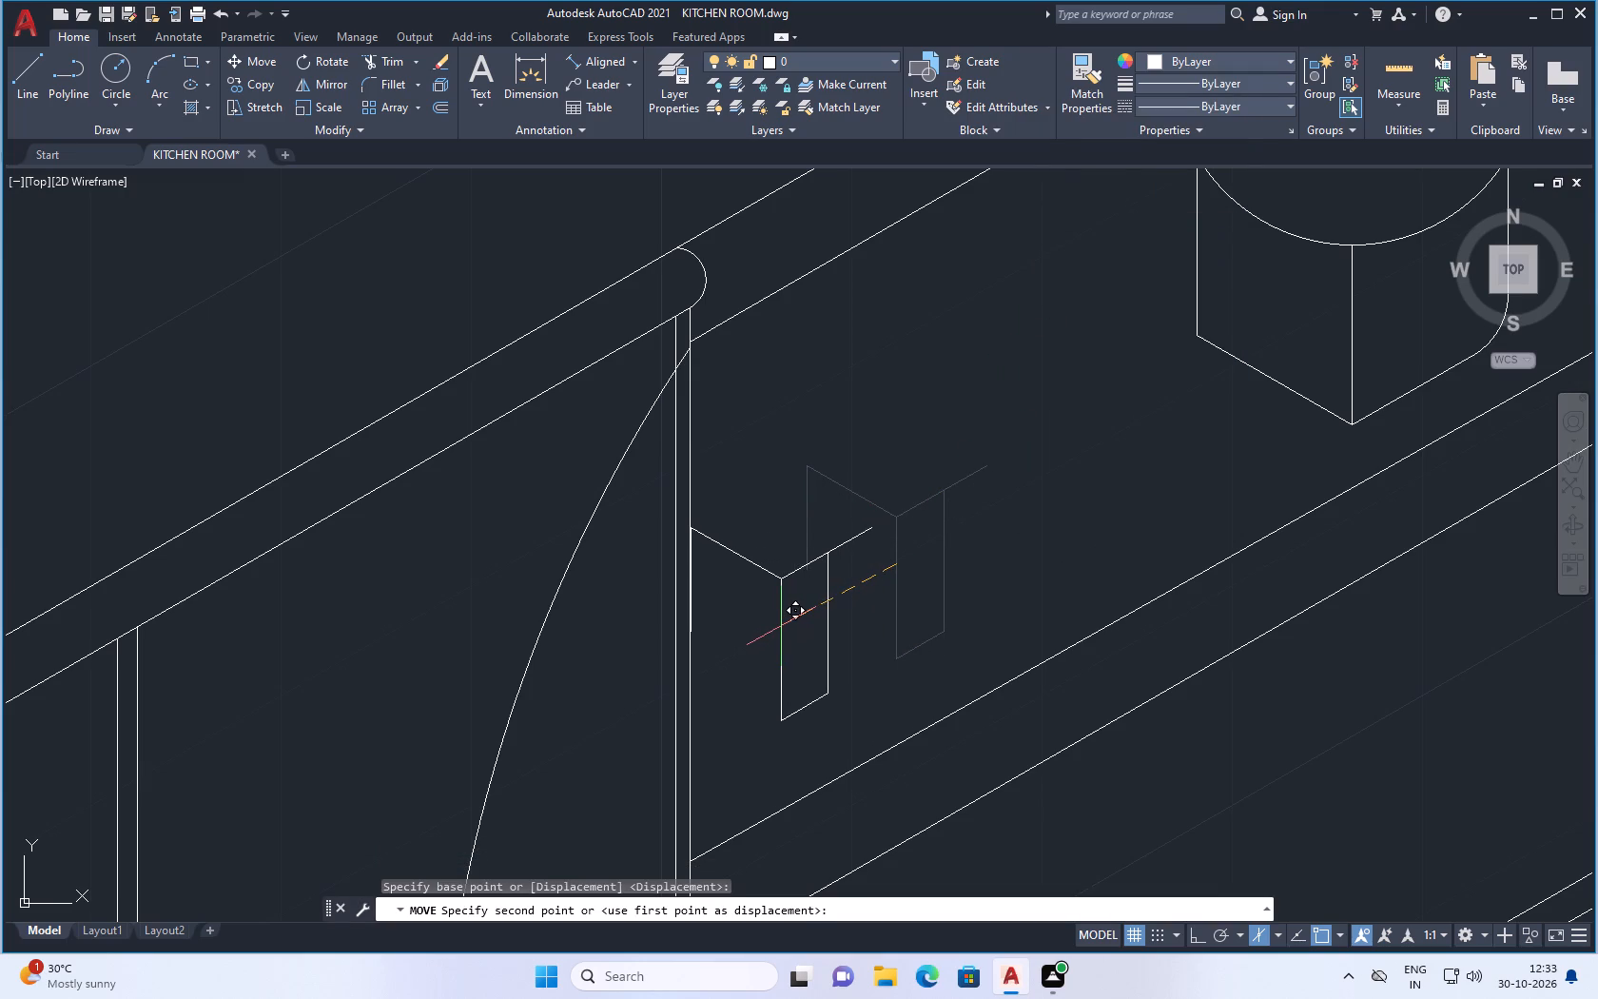
pyautogui.click(781, 626)
# Draw a three-point arc from the cube's lower central corner, curving up through the shelf's side divider and ending just beyond it.
pyautogui.scroll(-1, 863, 582)
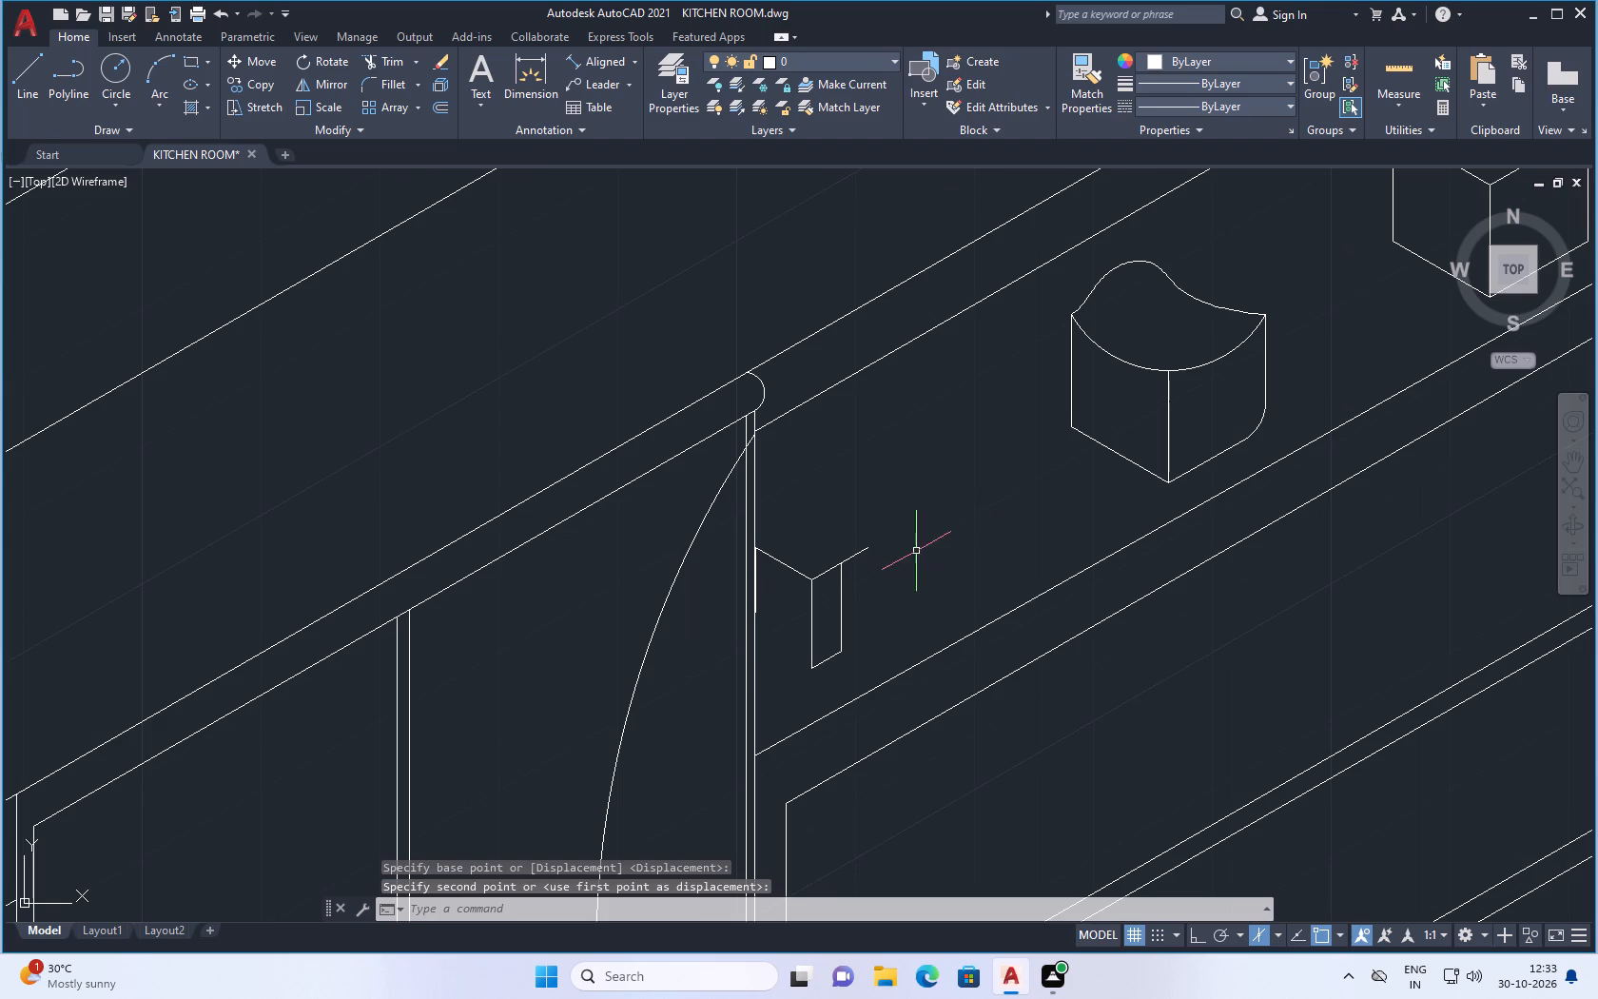
pyautogui.scroll(-1, 916, 551)
pyautogui.scroll(-3, 1004, 492)
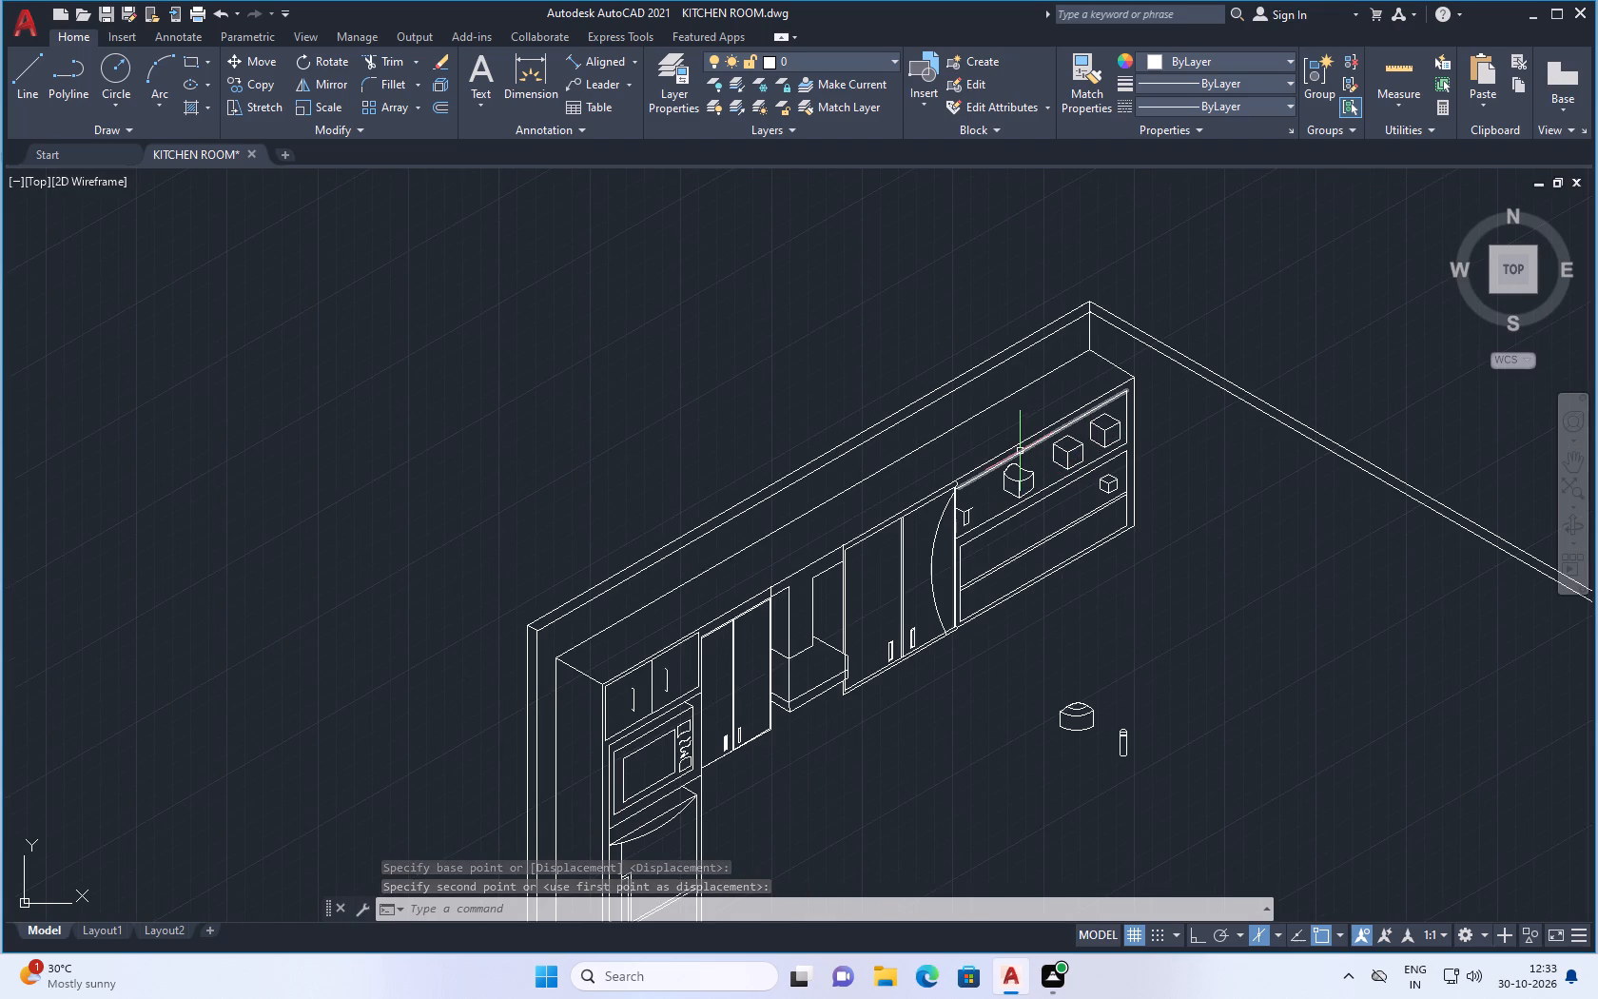
pyautogui.scroll(2, 988, 485)
pyautogui.scroll(1, 947, 566)
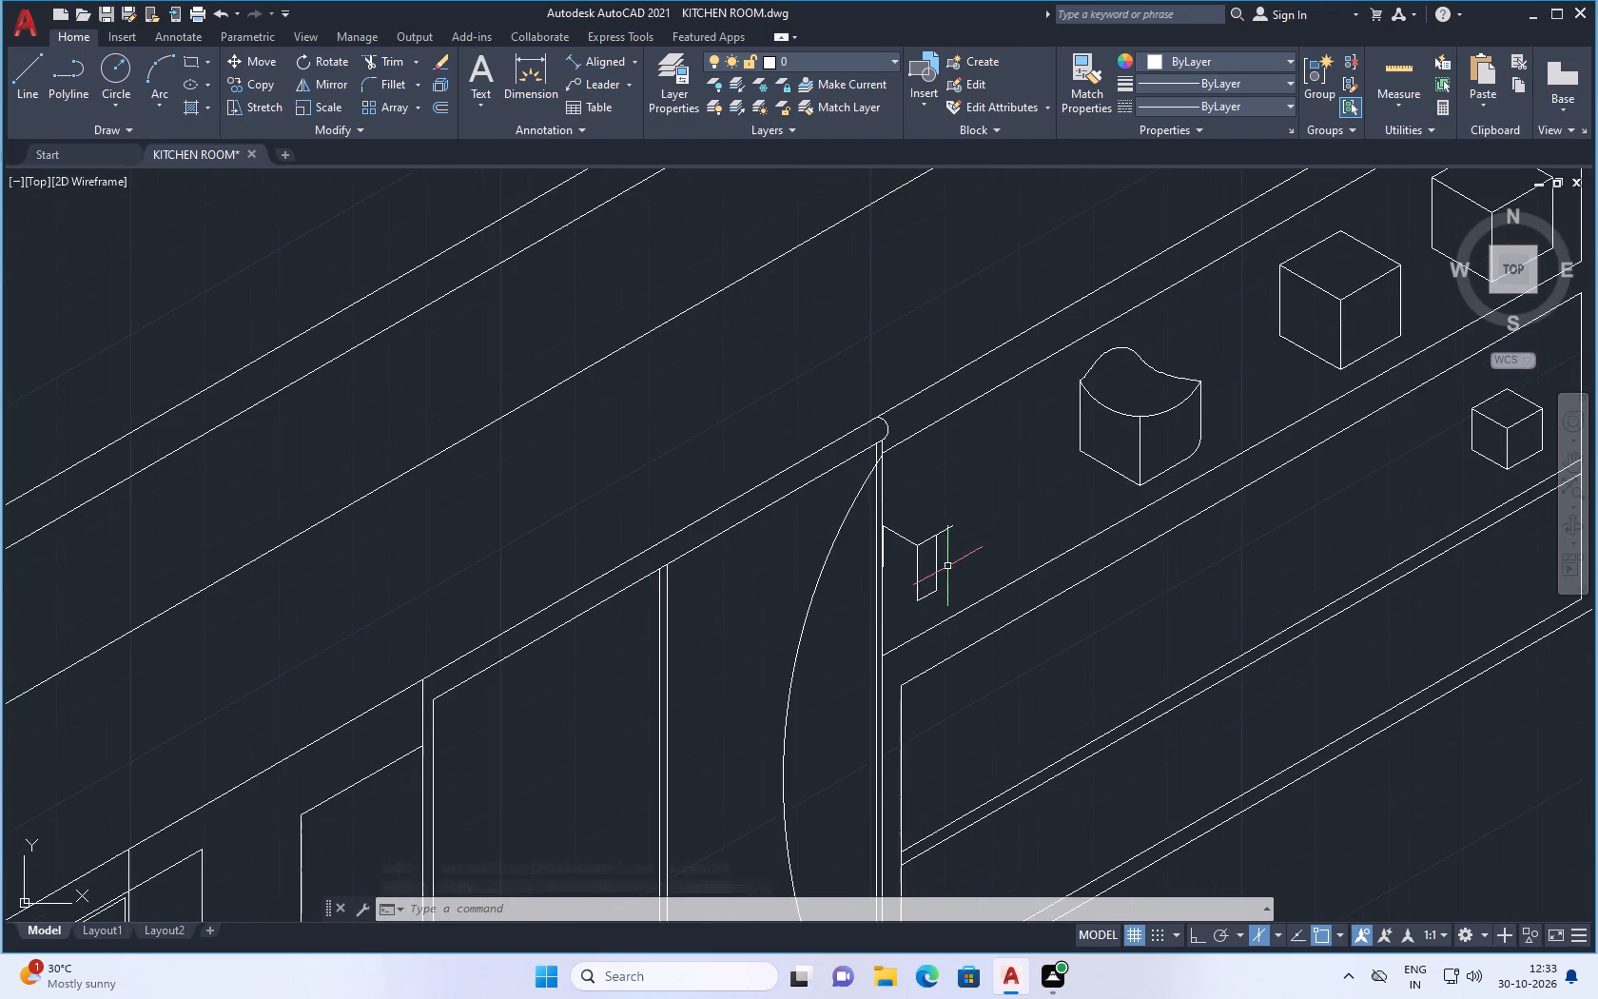
pyautogui.scroll(2, 886, 618)
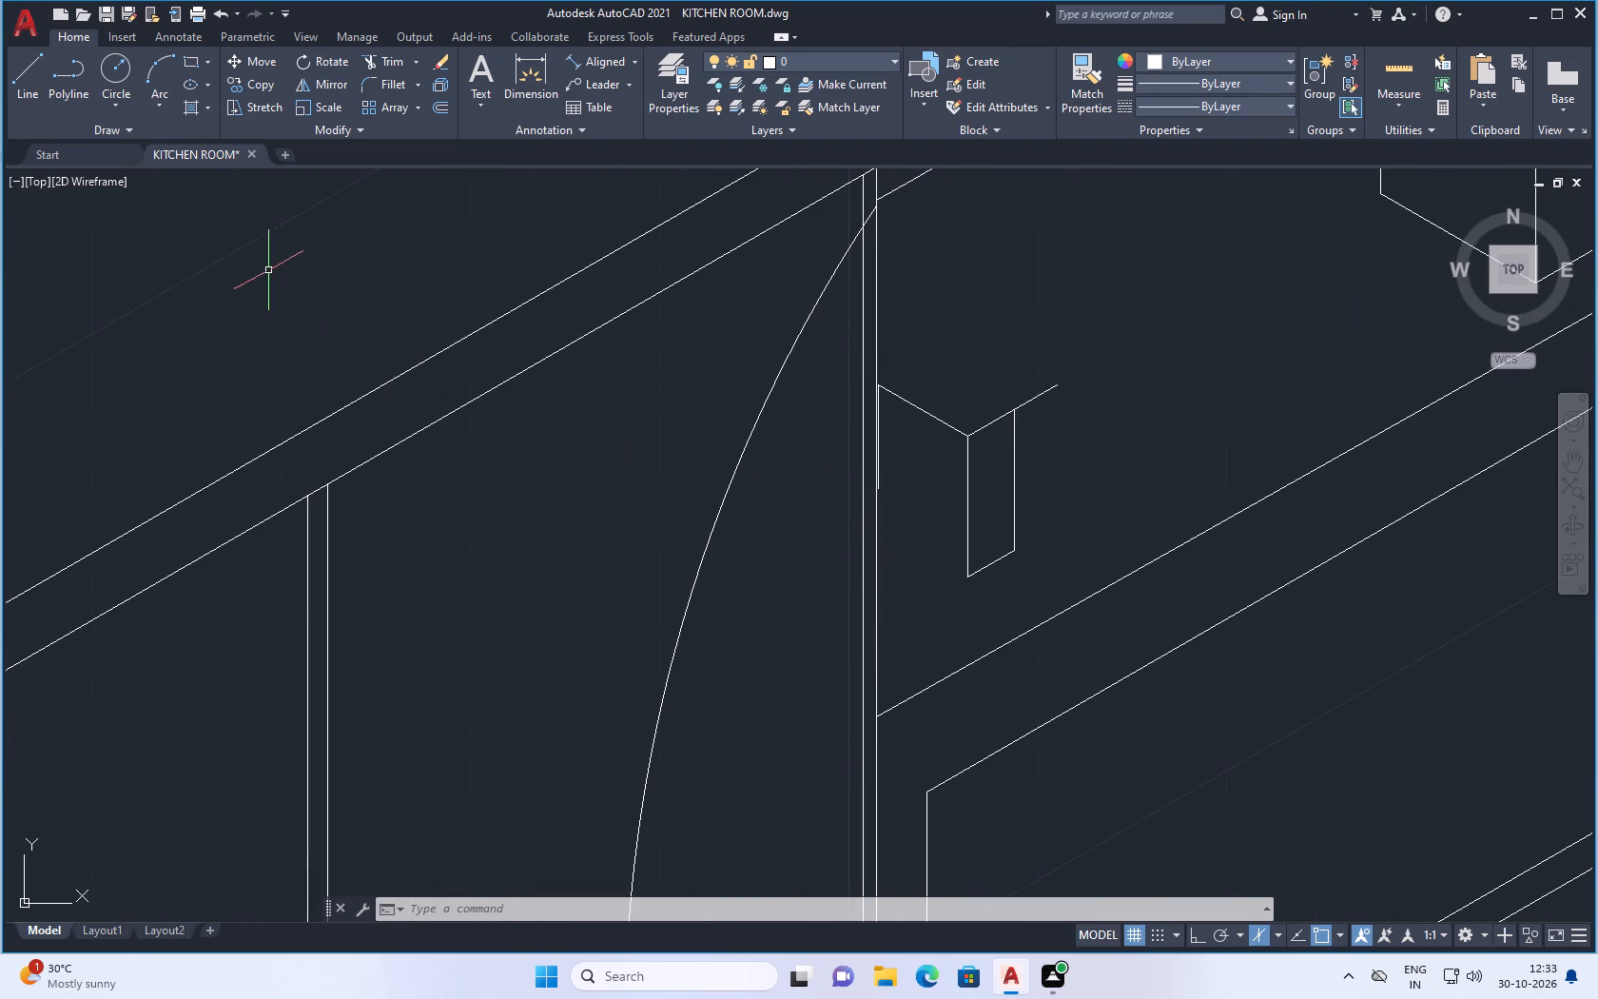
pyautogui.click(154, 63)
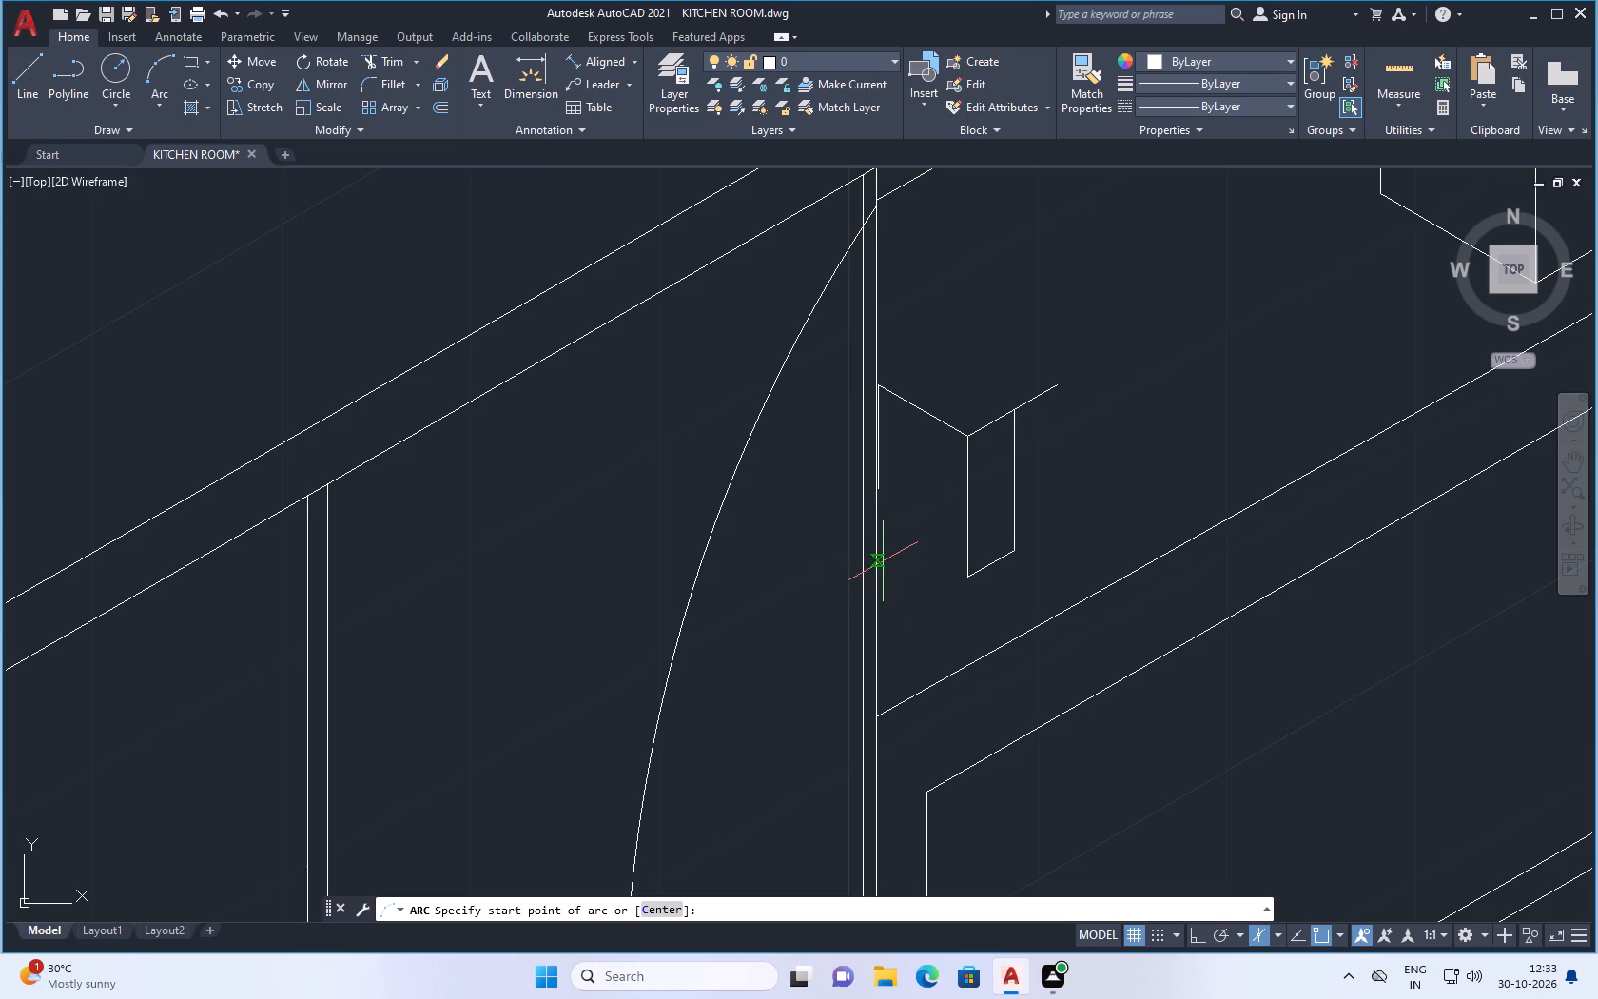
pyautogui.click(967, 586)
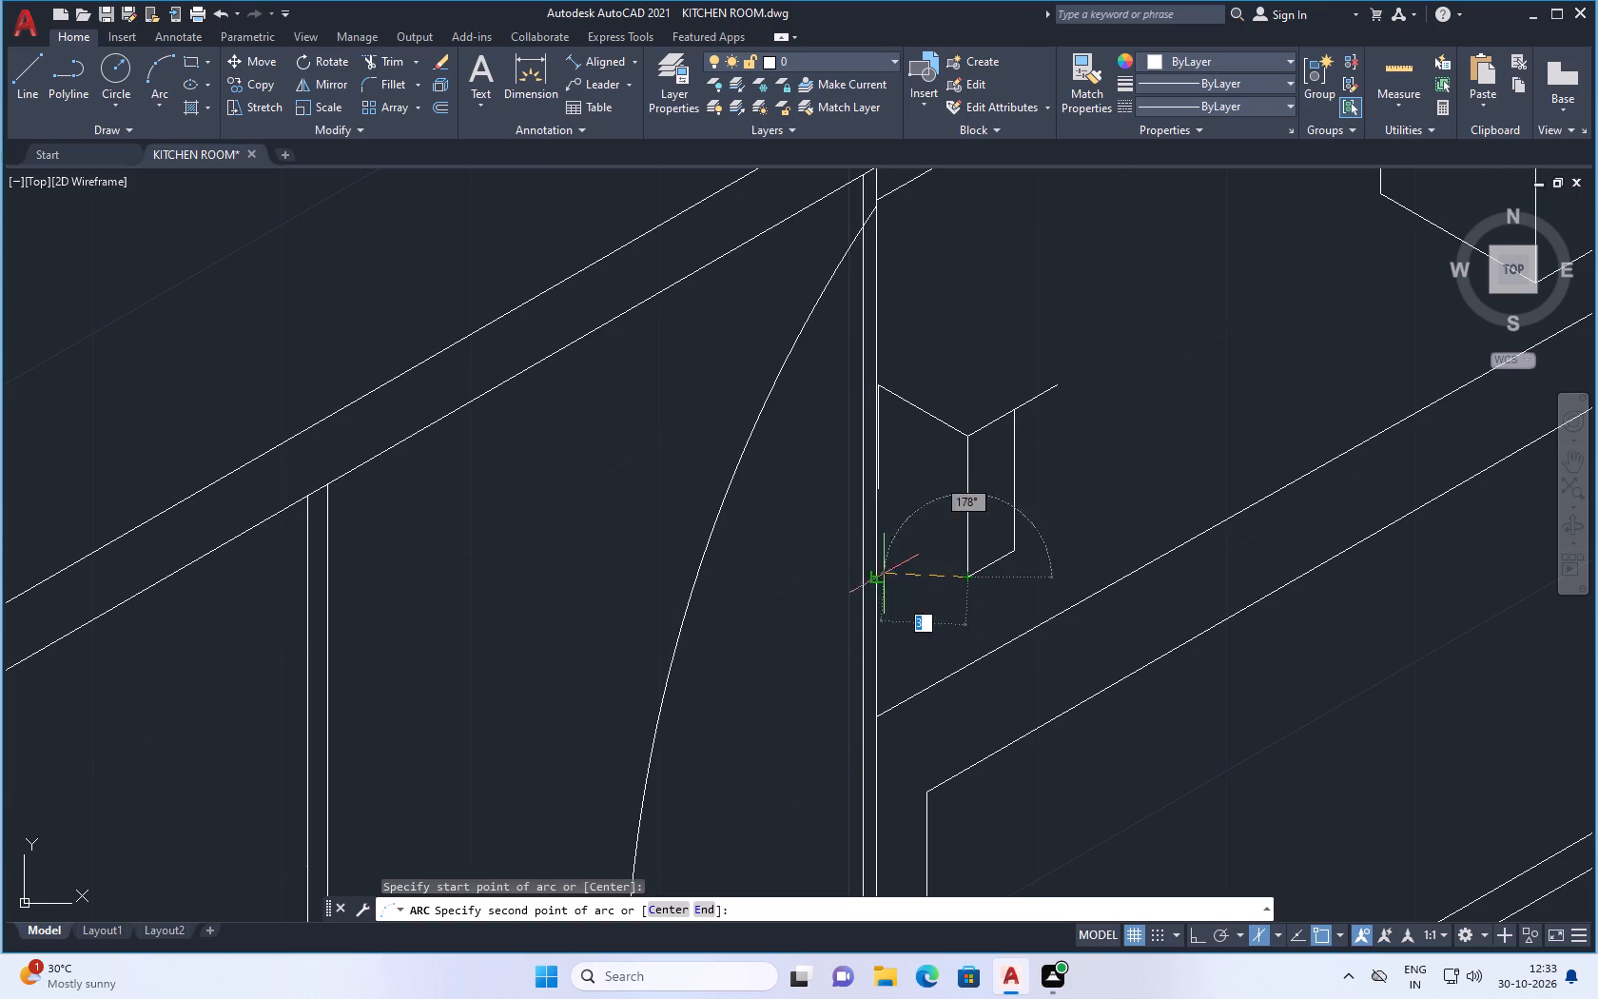
pyautogui.click(875, 547)
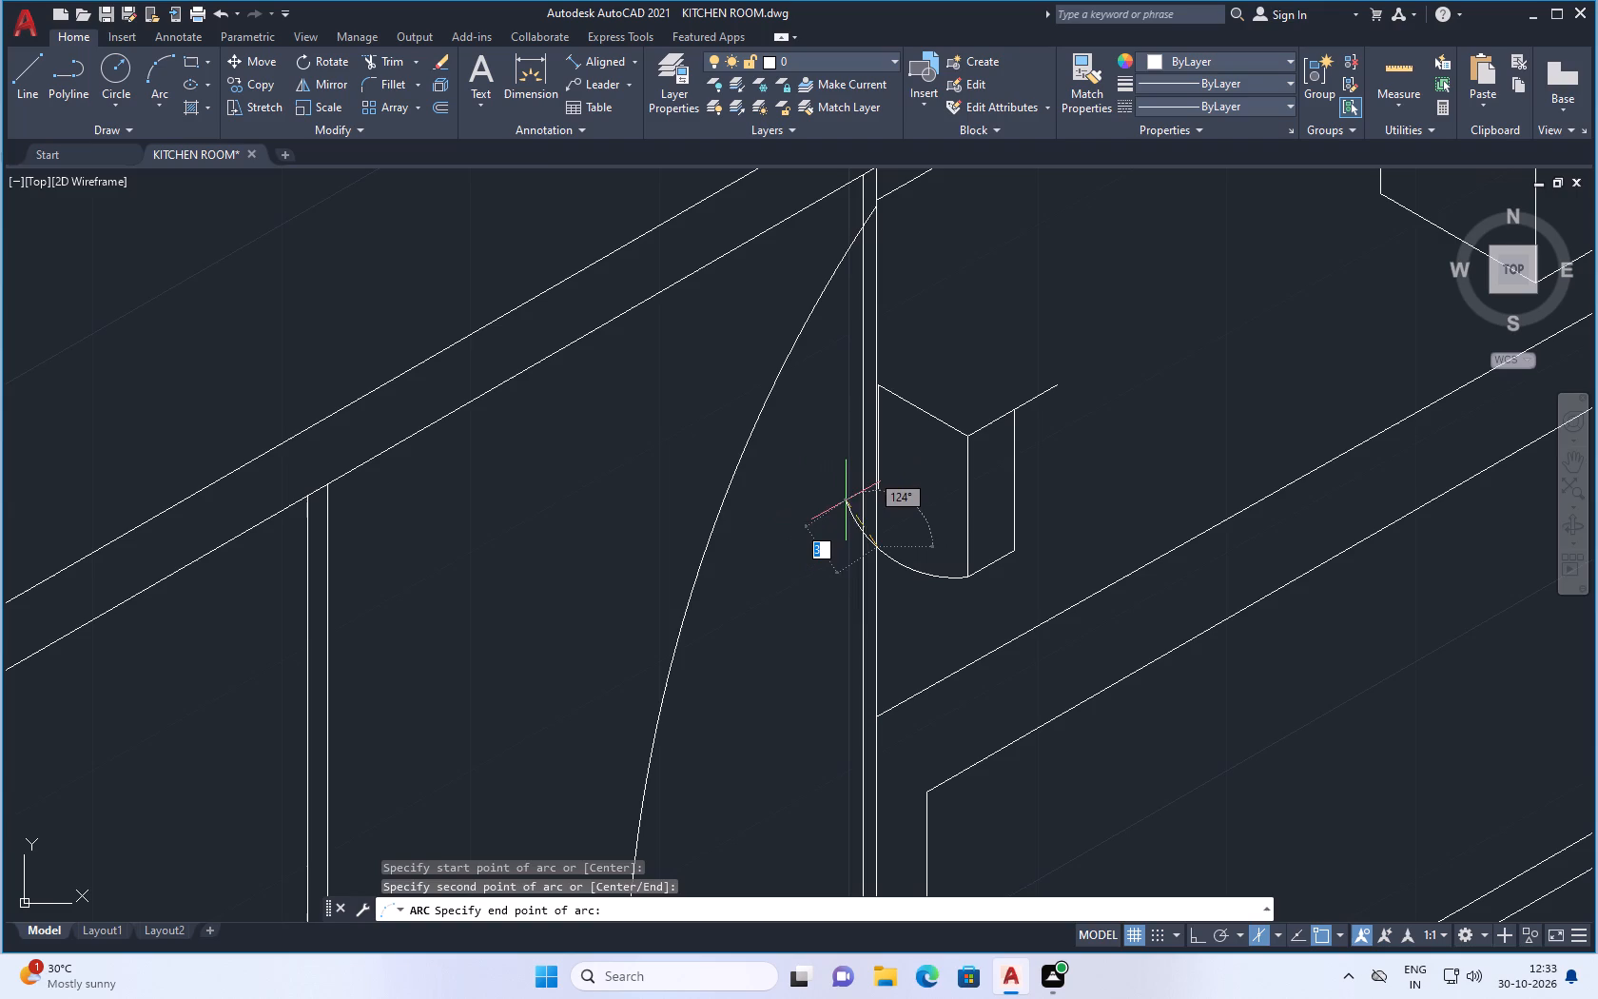
pyautogui.click(844, 495)
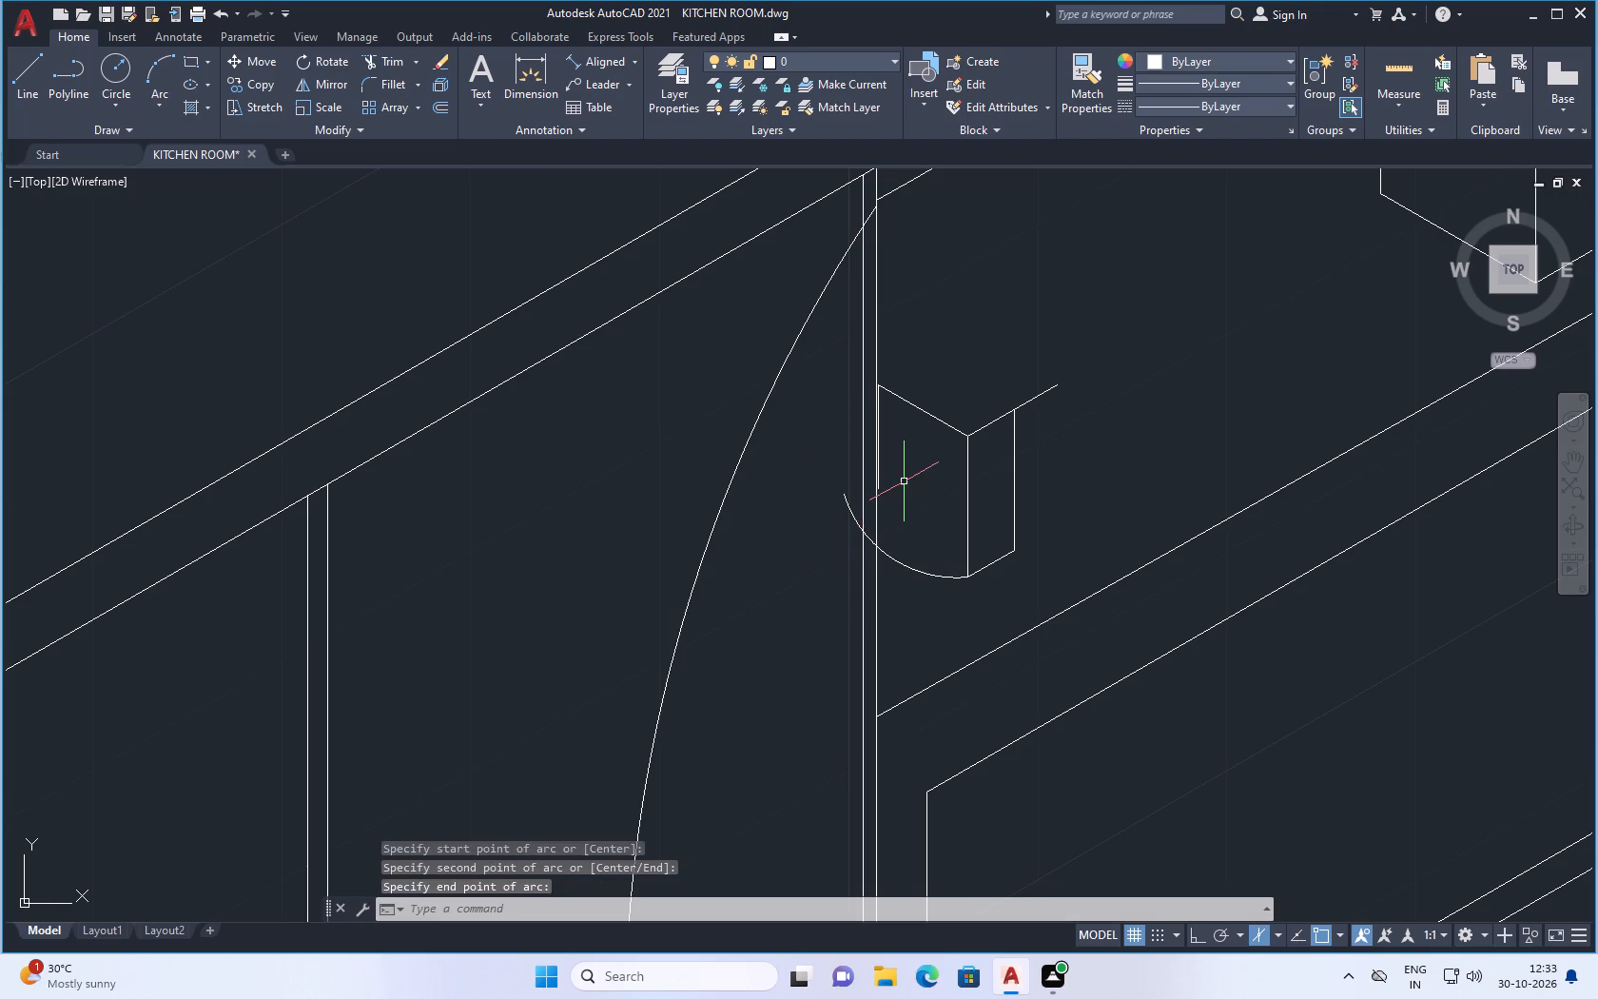
# Trim the portion of the new arc that extends past the shelf's side divider, leaving the curved bottom edge ending at the divider.
pyautogui.write('TR')
pyautogui.press('Return')
pyautogui.scroll(1, 887, 537)
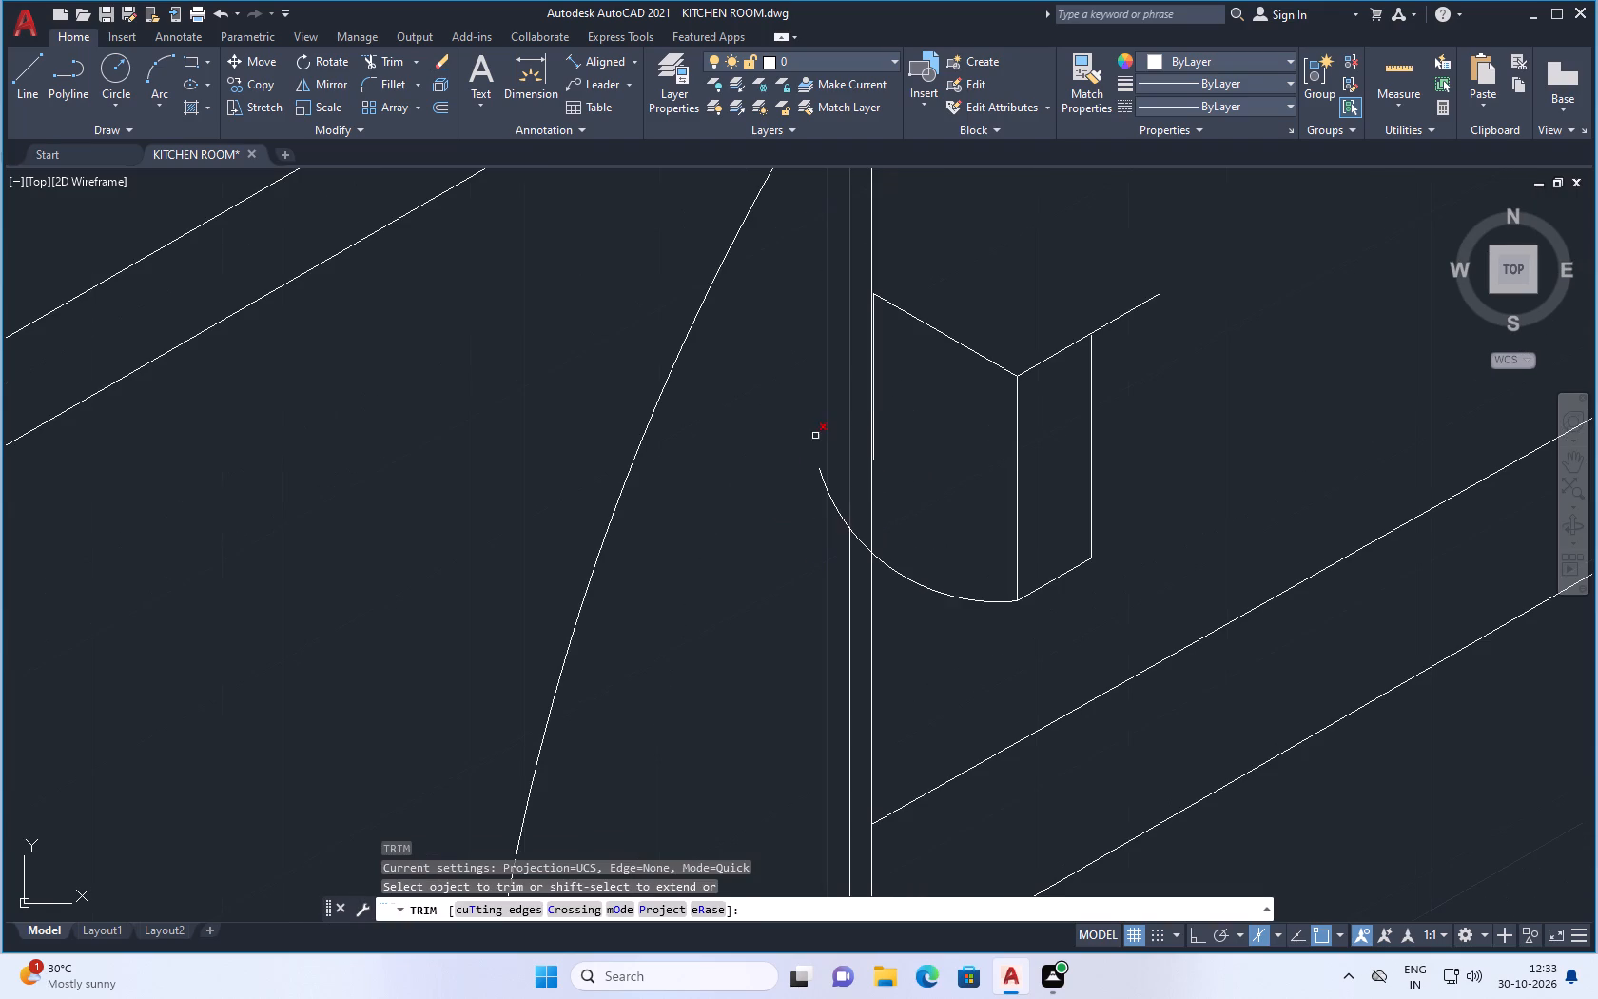
pyautogui.click(823, 480)
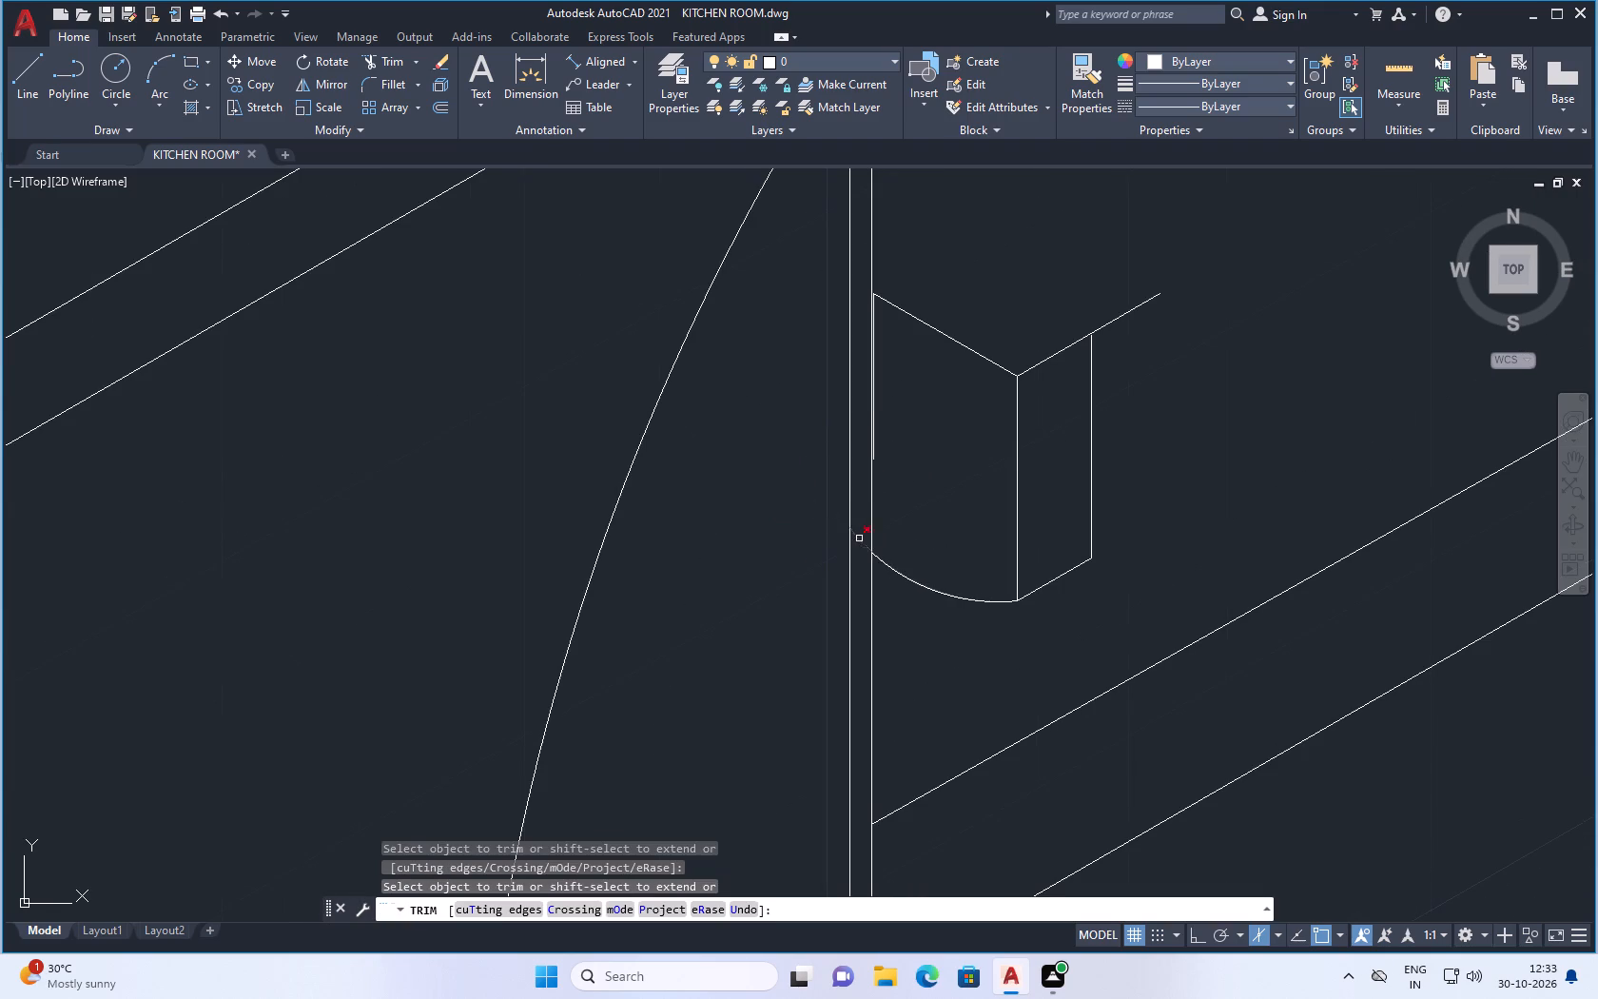
pyautogui.click(857, 540)
pyautogui.press('Escape')
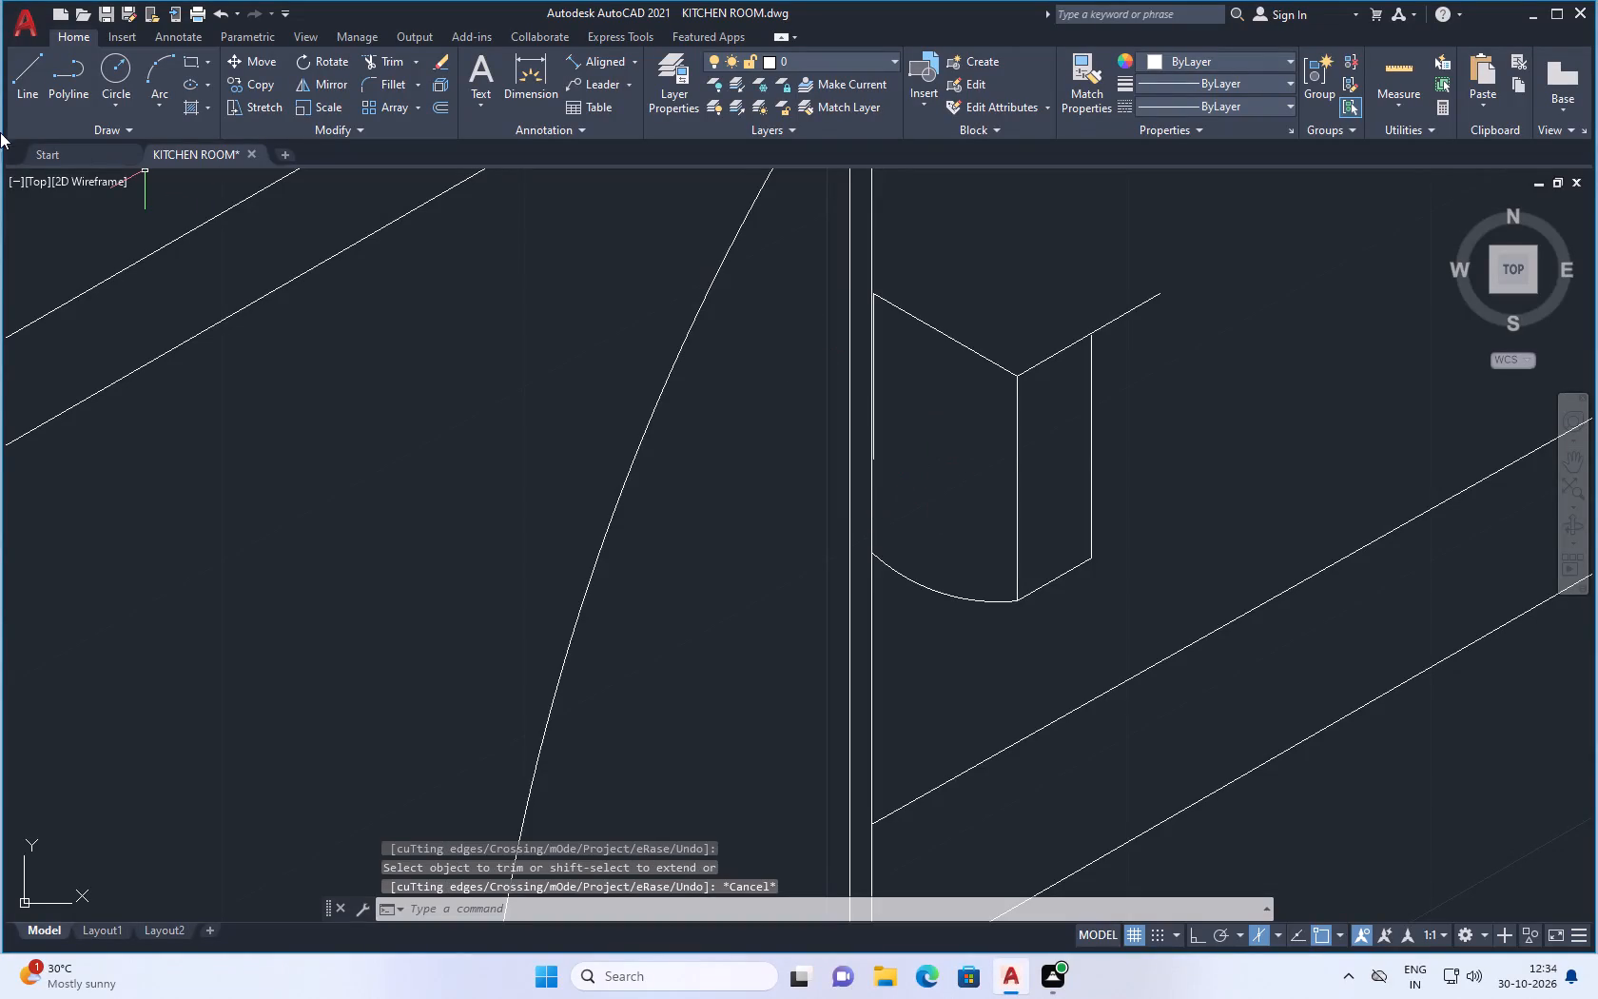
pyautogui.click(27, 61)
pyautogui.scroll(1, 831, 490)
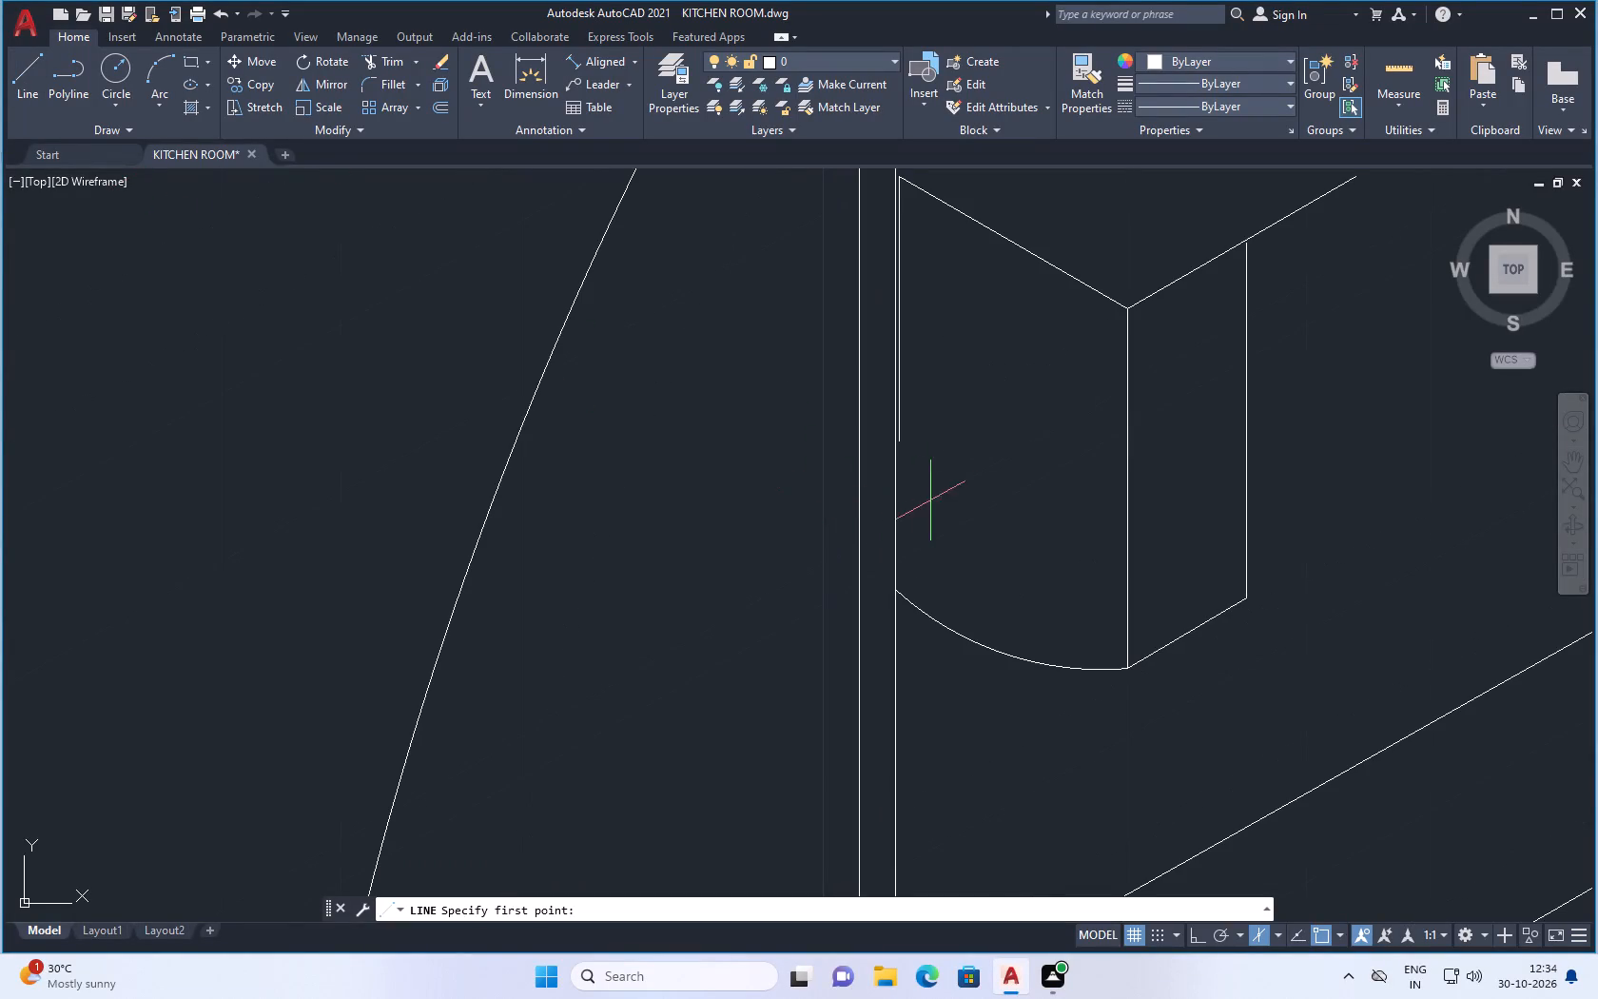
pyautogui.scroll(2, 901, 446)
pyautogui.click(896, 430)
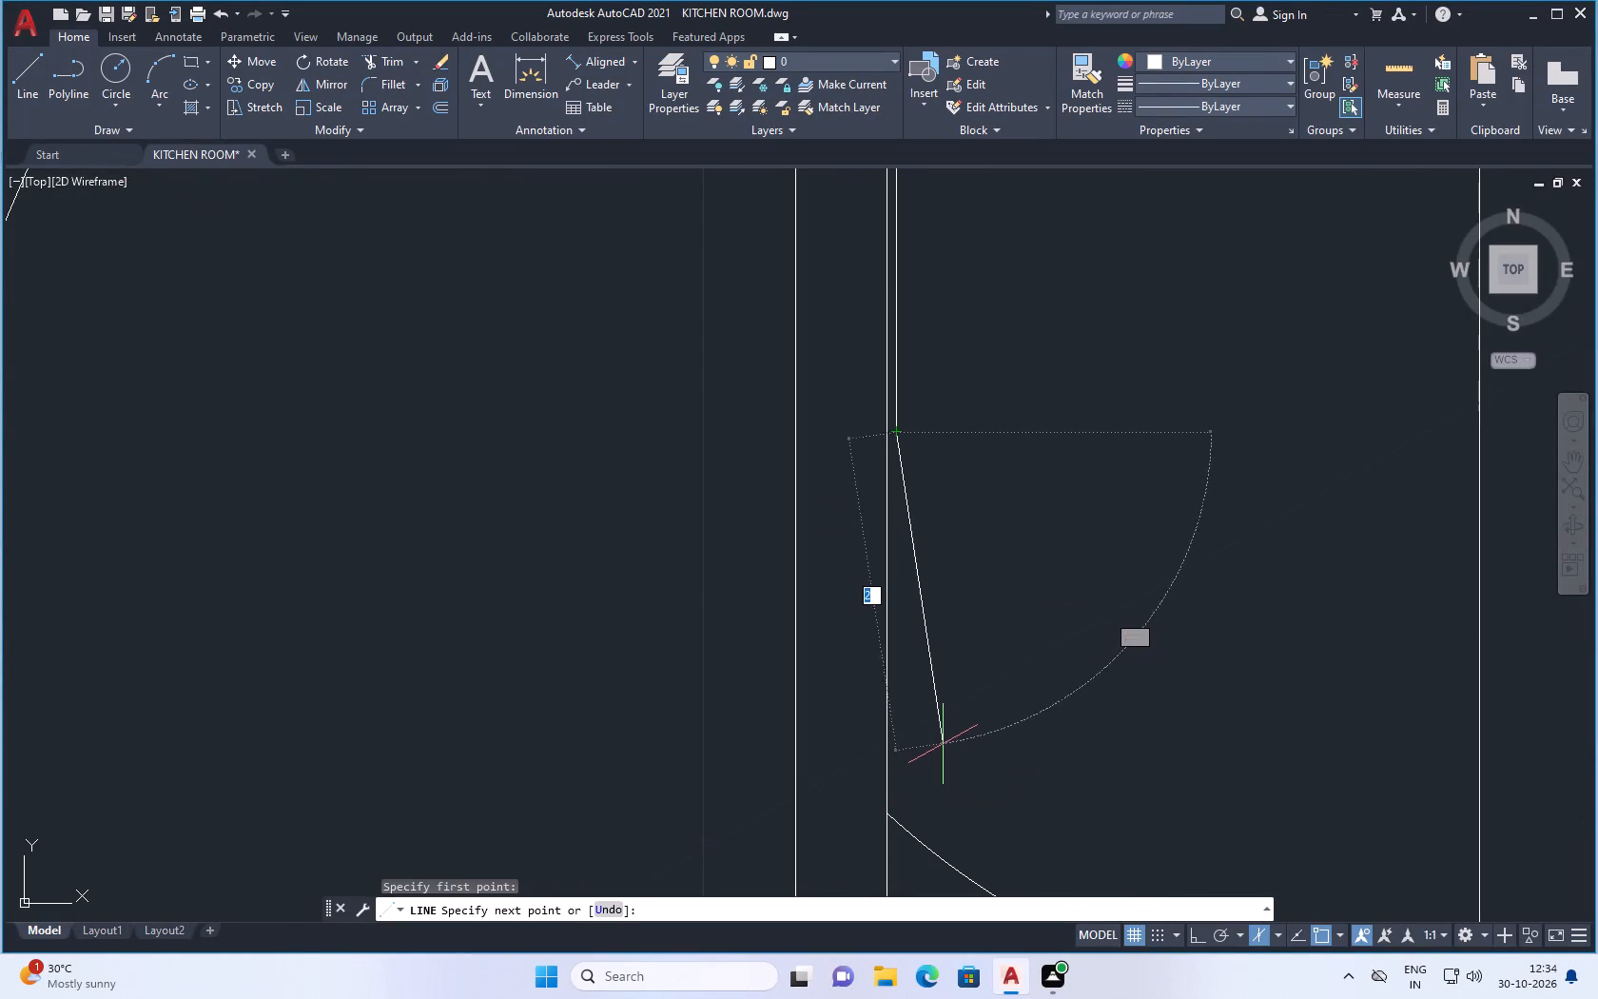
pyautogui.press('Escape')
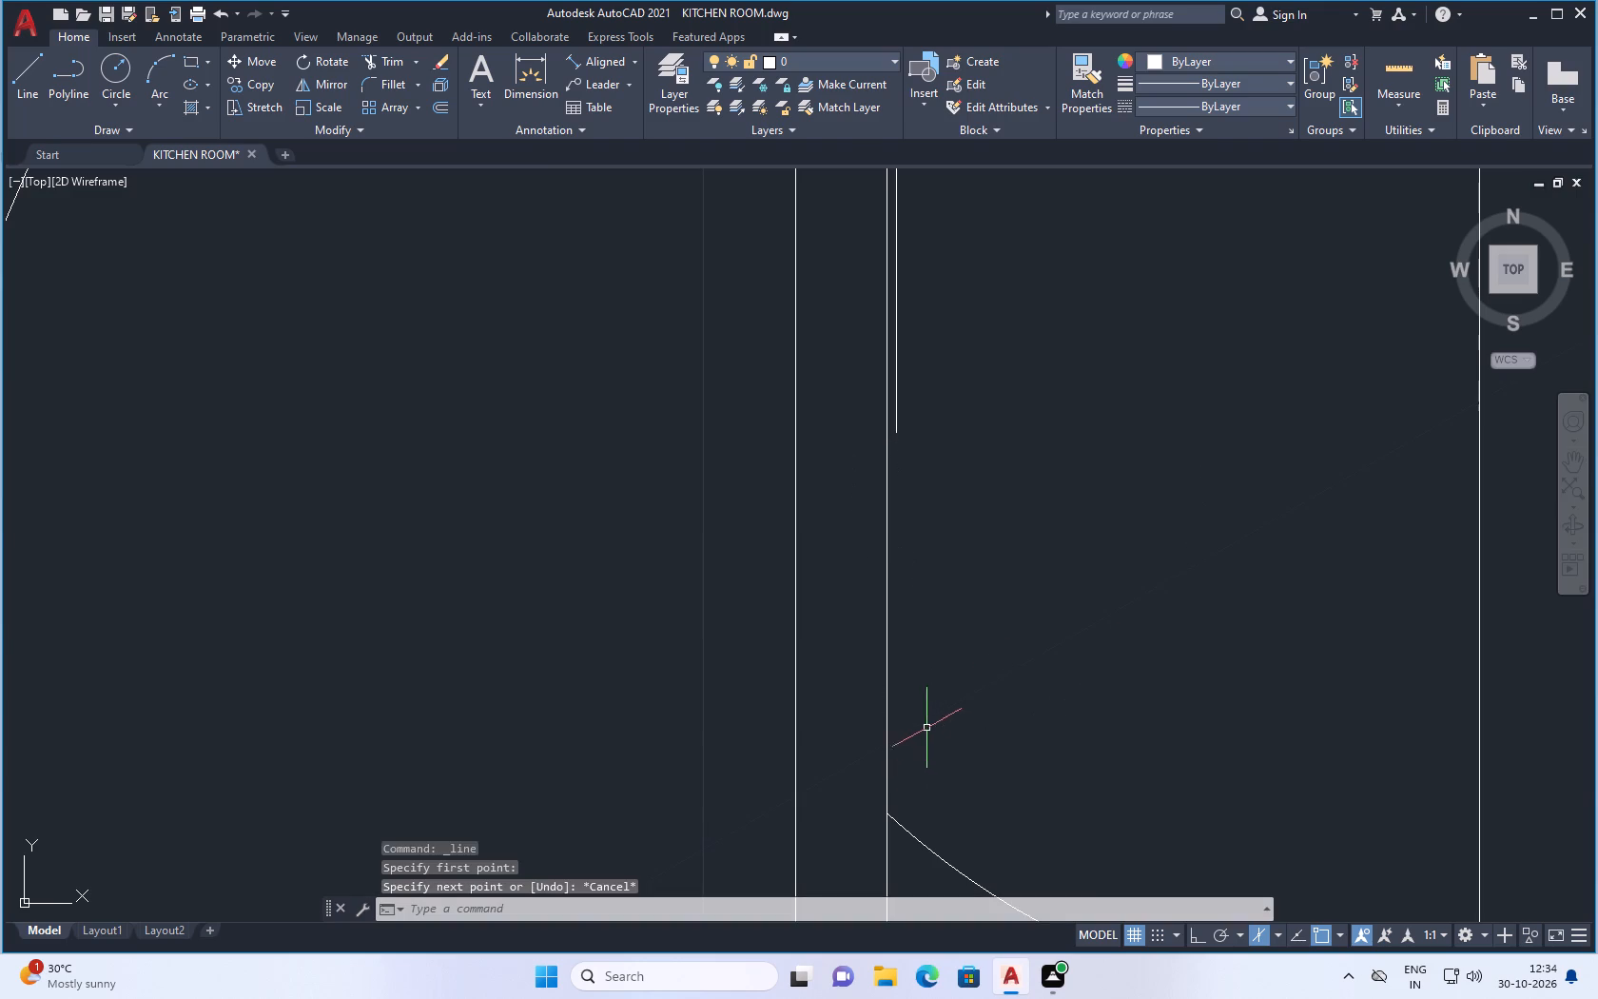
# Draw a five-point fit spline from the outer end of the object's extended top edge, looping back above that edge into a curl.
pyautogui.scroll(-3, 990, 655)
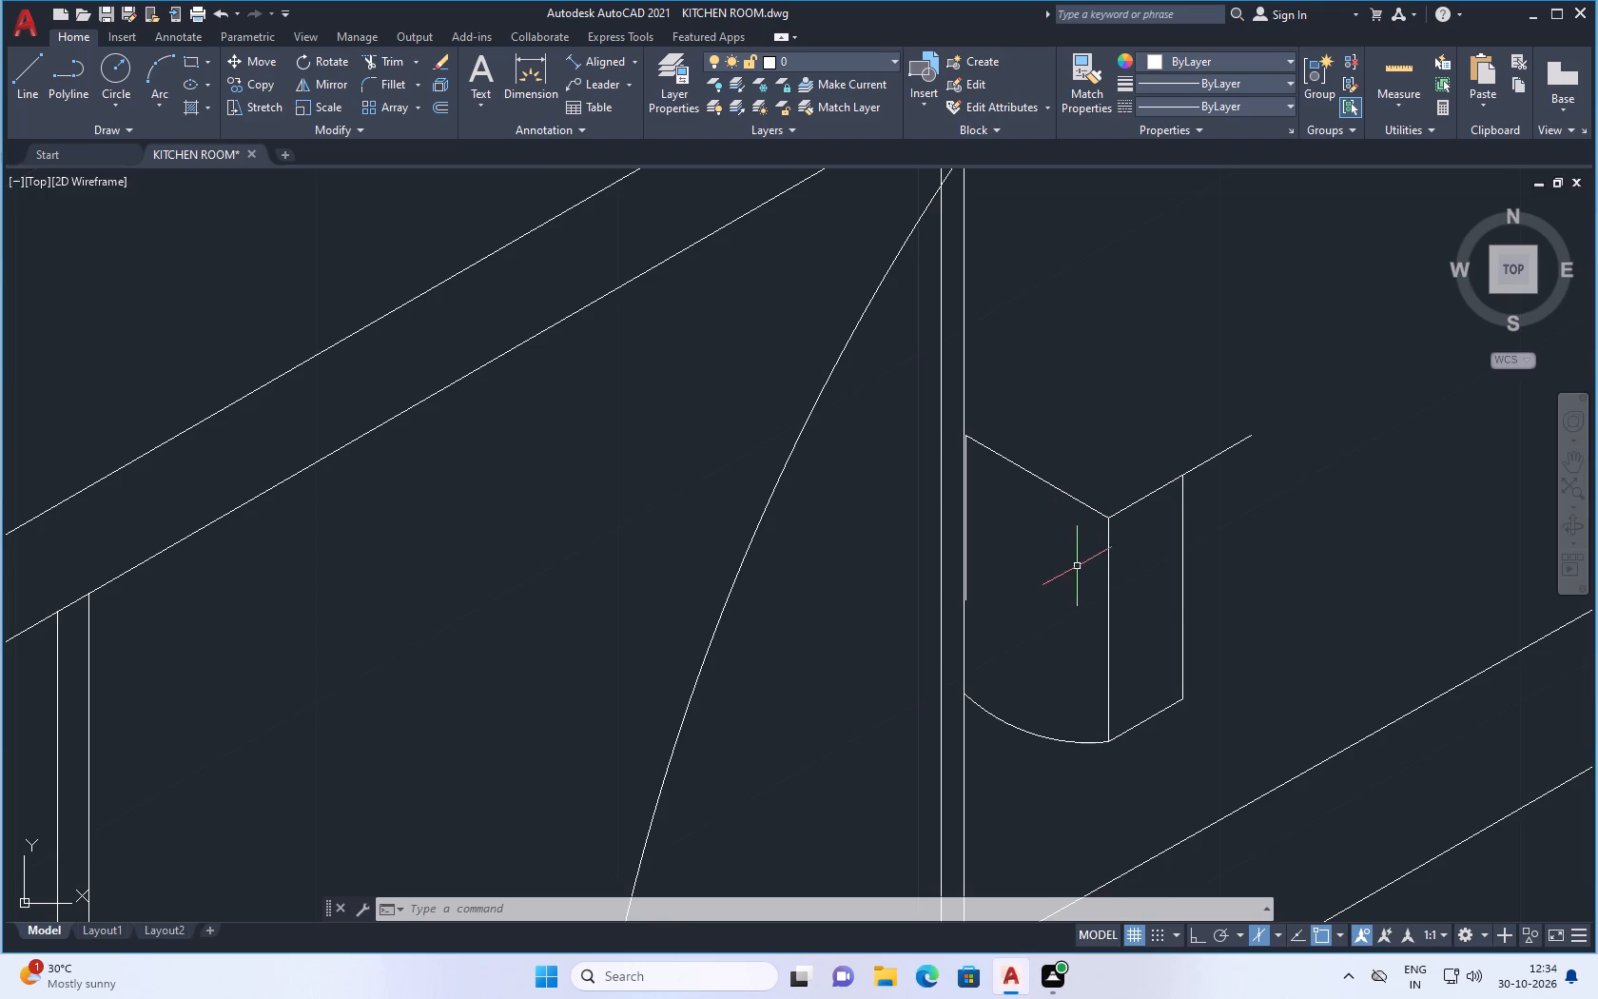
pyautogui.scroll(-2, 1175, 537)
pyautogui.scroll(1, 1202, 500)
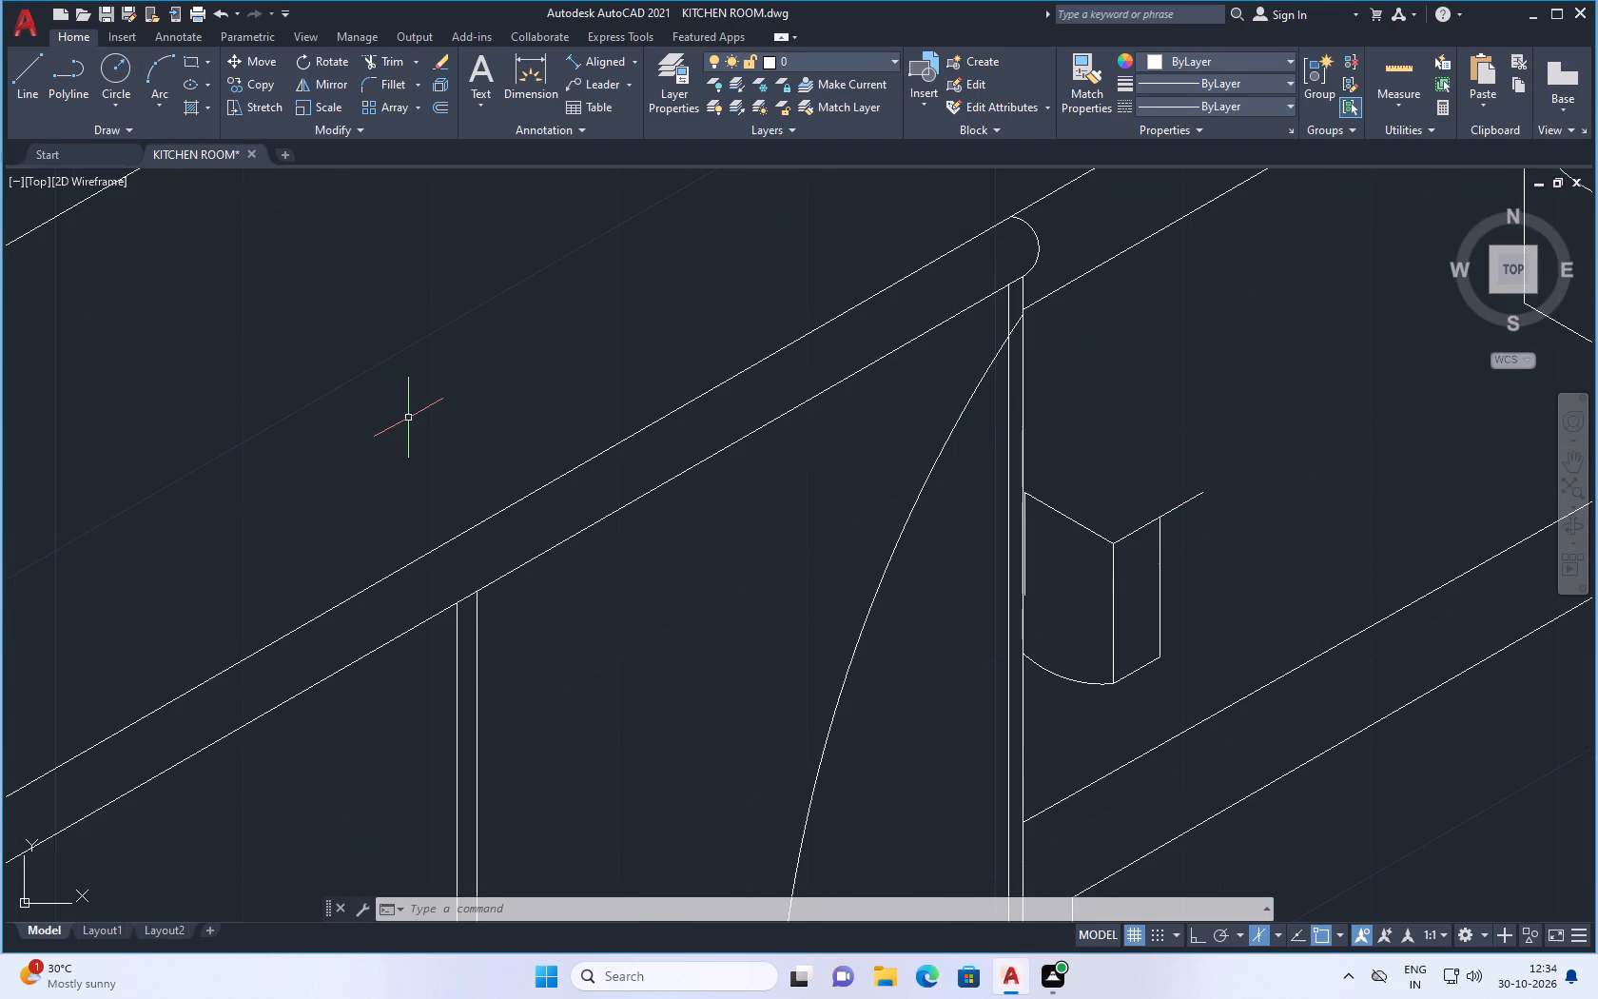
pyautogui.press('s')
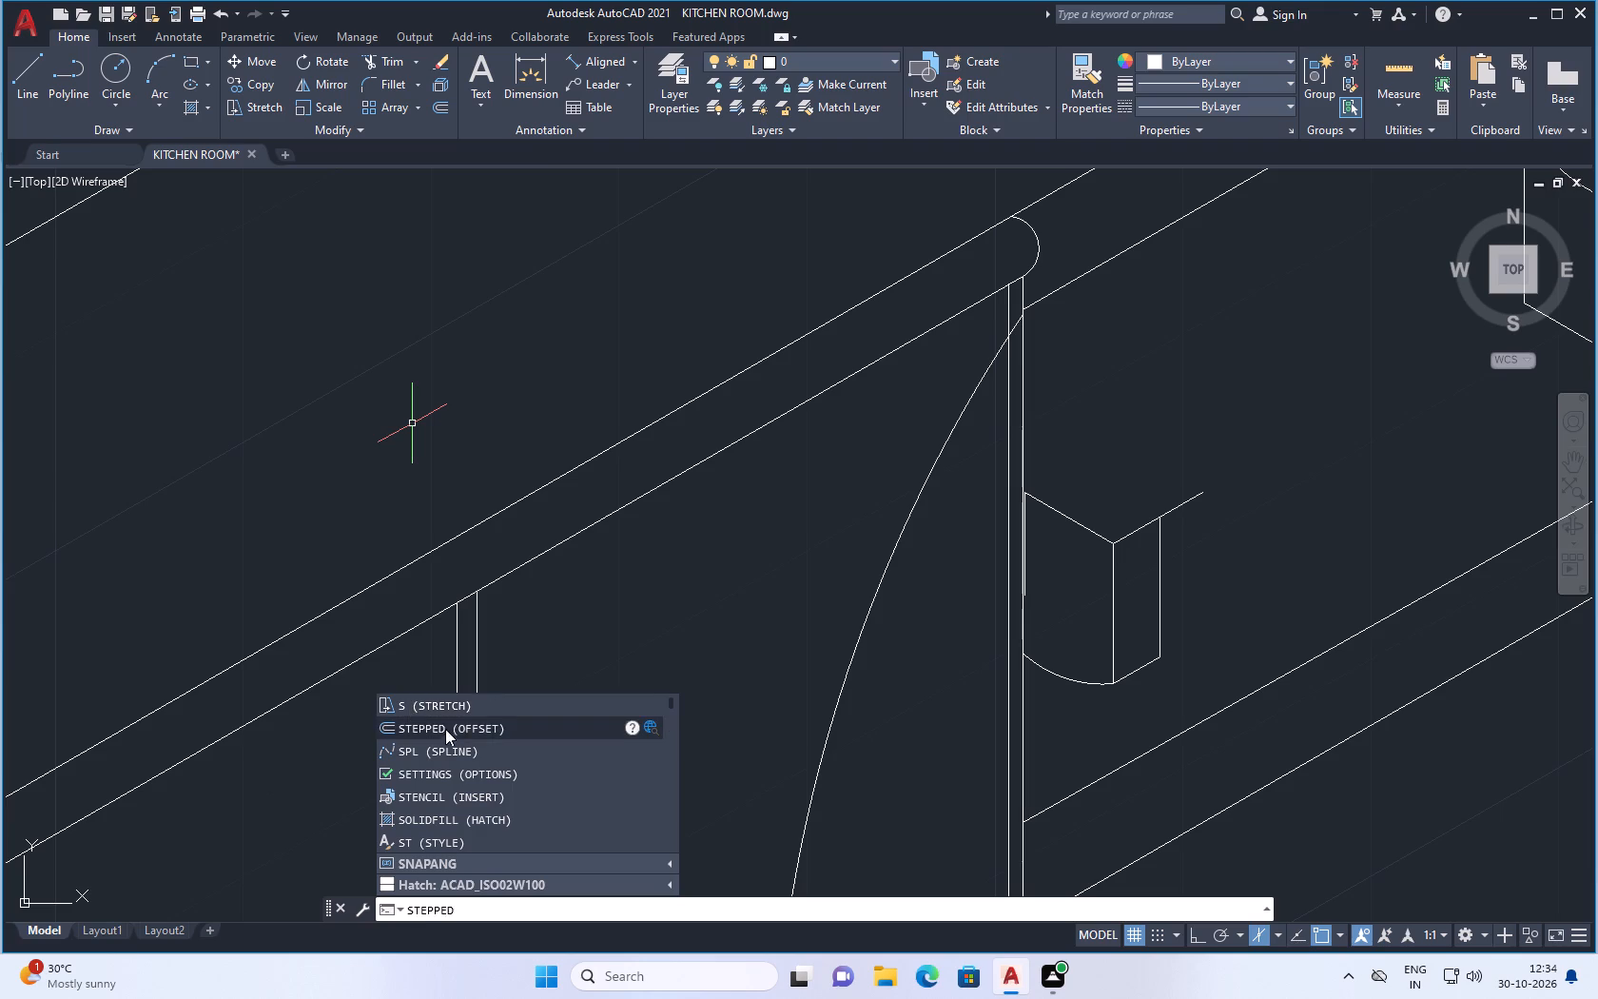
pyautogui.click(457, 749)
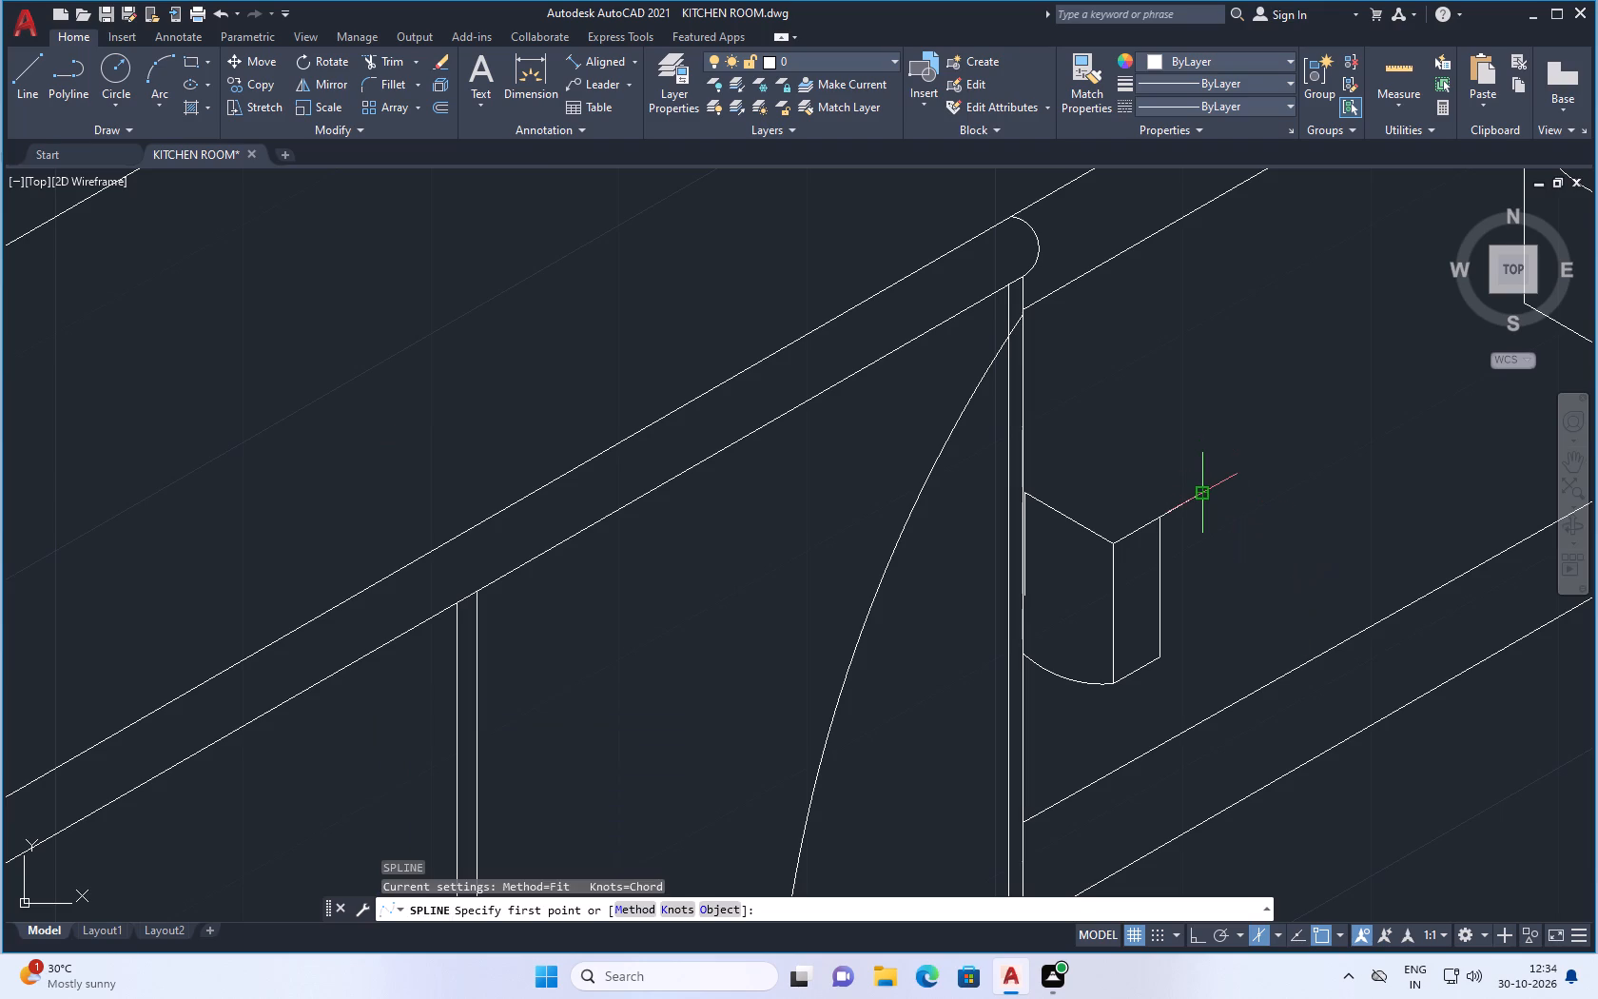
pyautogui.click(1200, 491)
pyautogui.click(1179, 461)
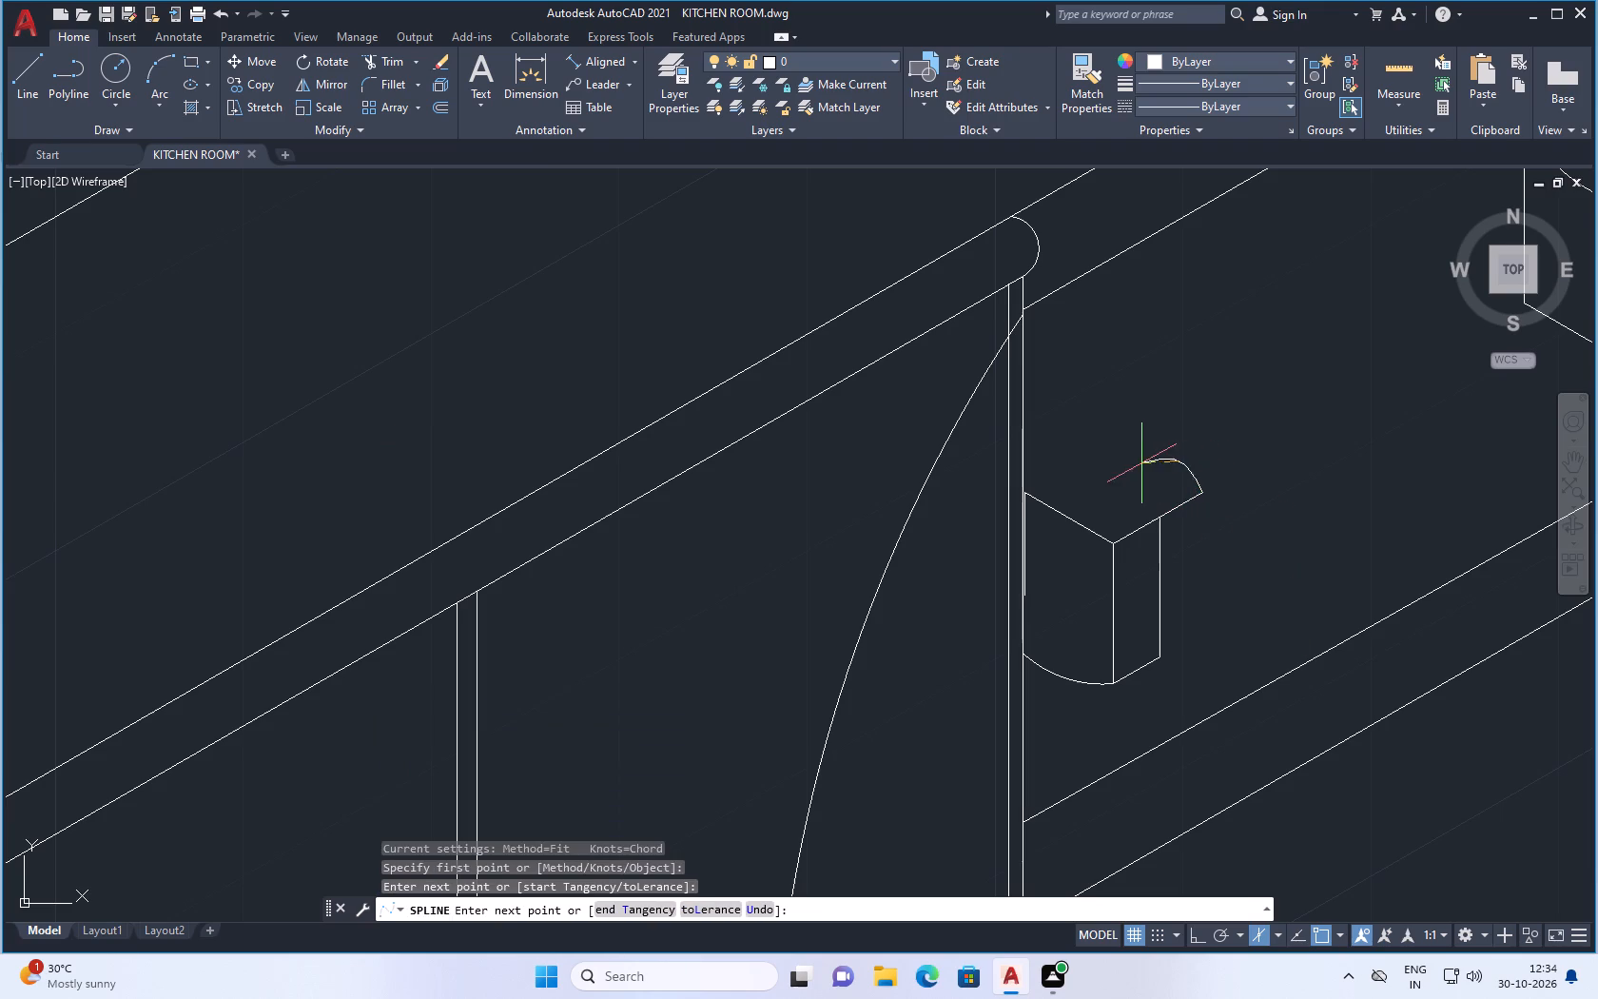
pyautogui.click(1135, 481)
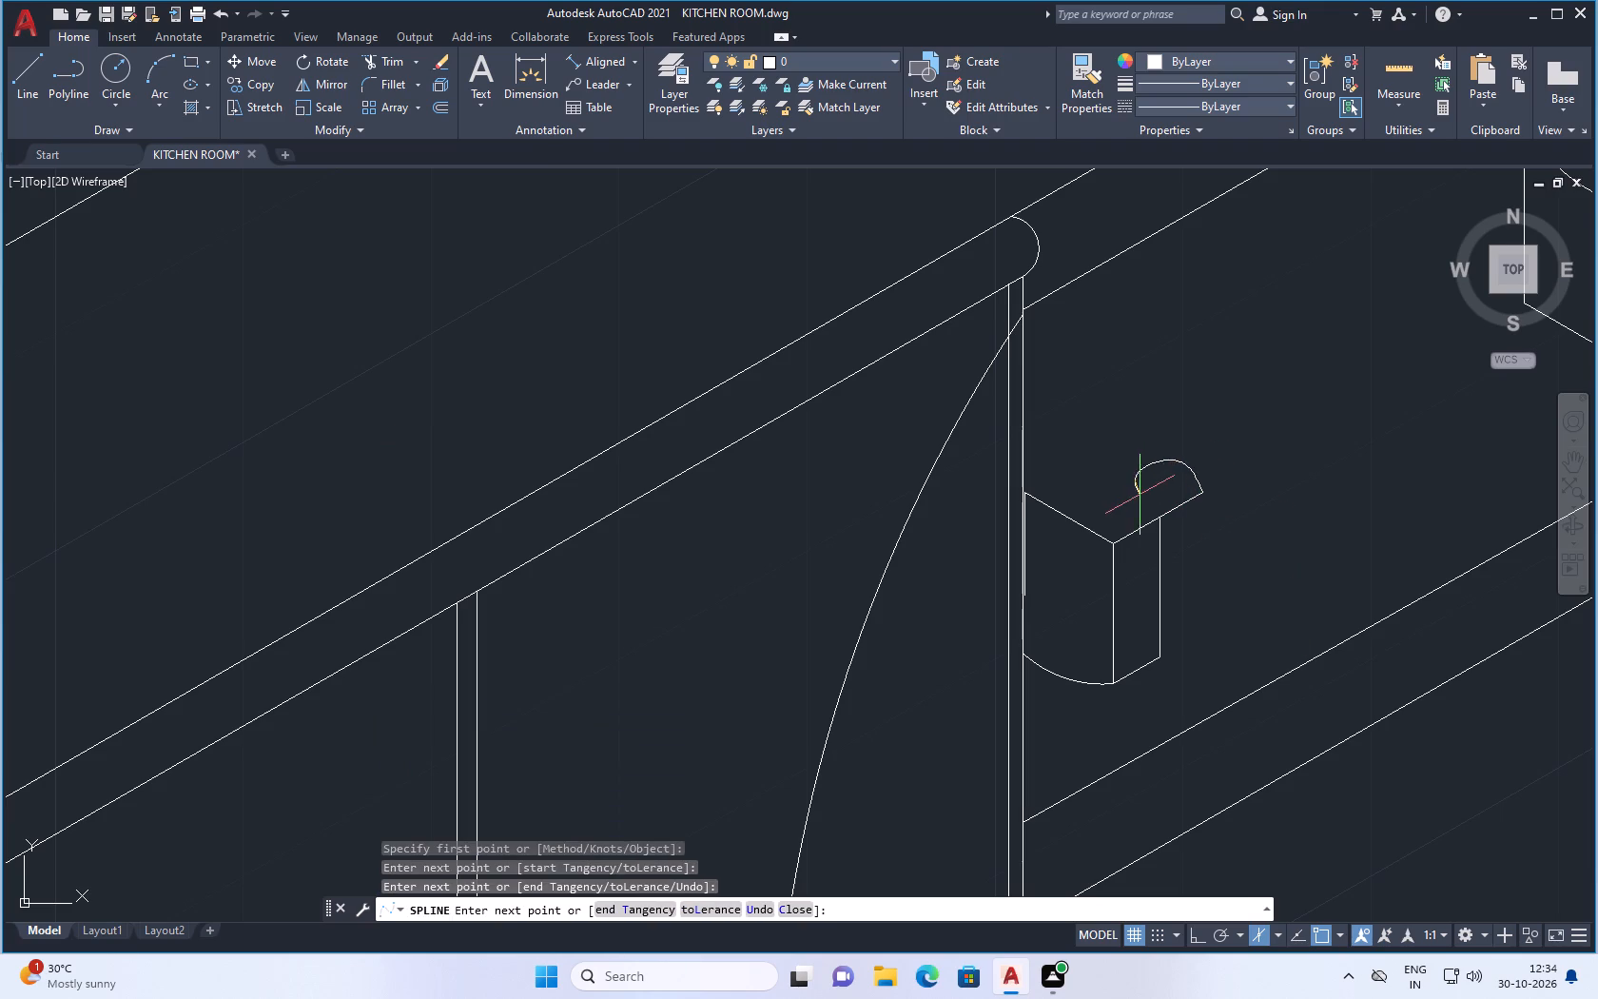
pyautogui.click(1159, 498)
pyautogui.click(1172, 480)
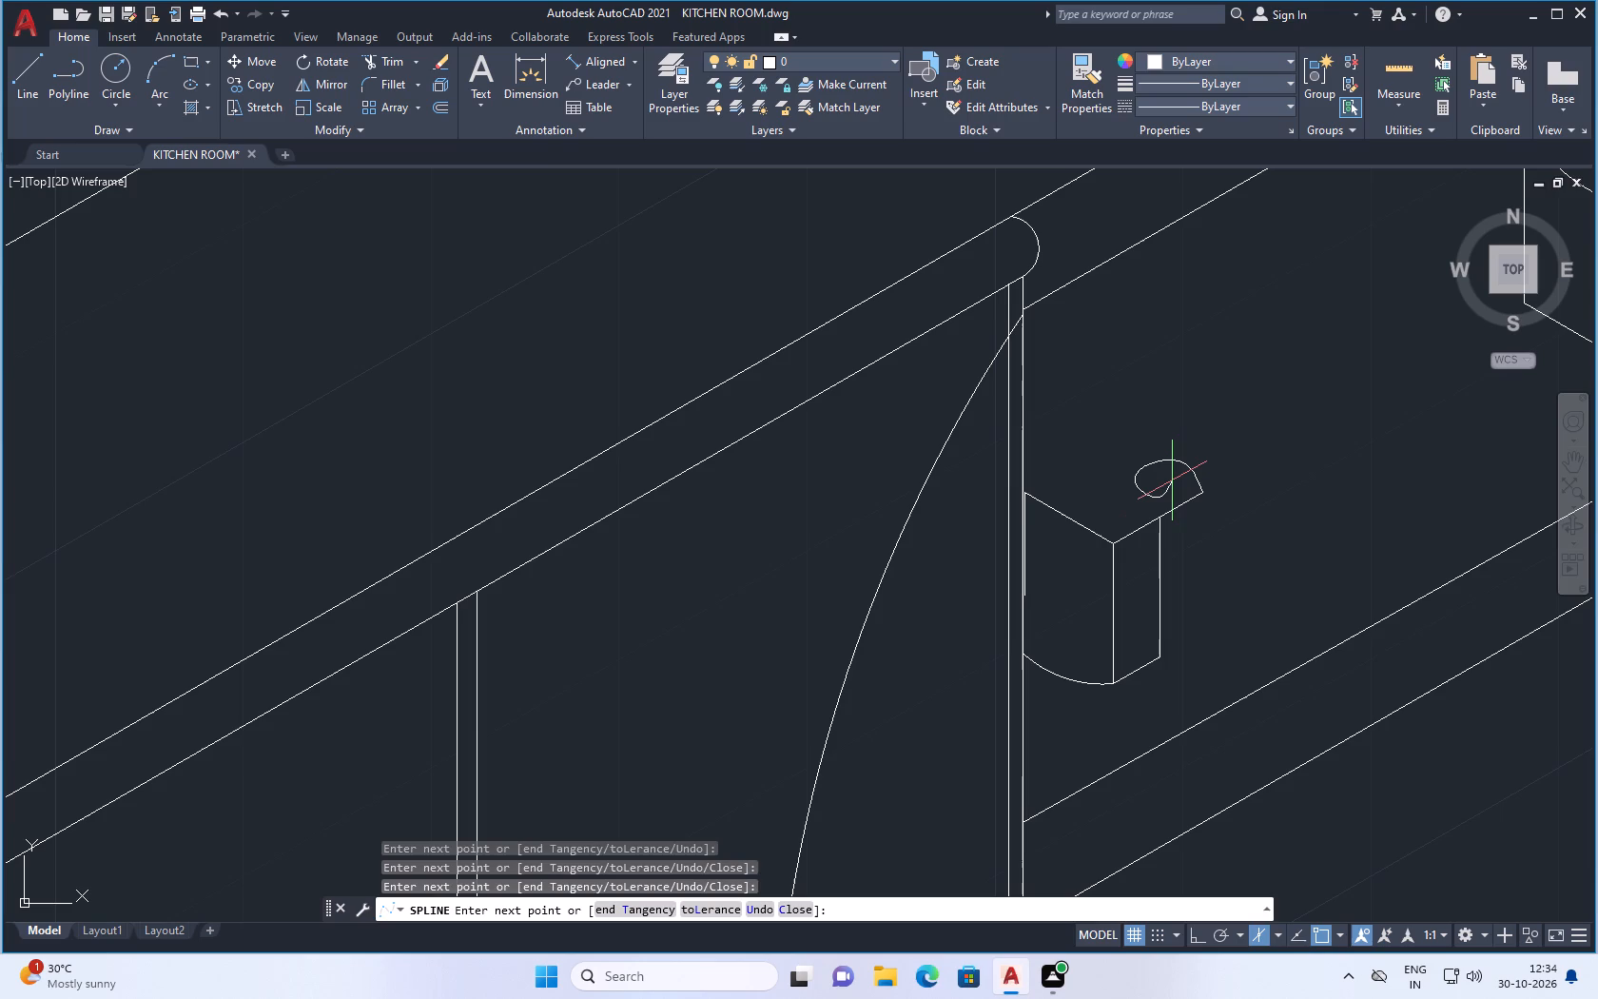
pyautogui.press('Return')
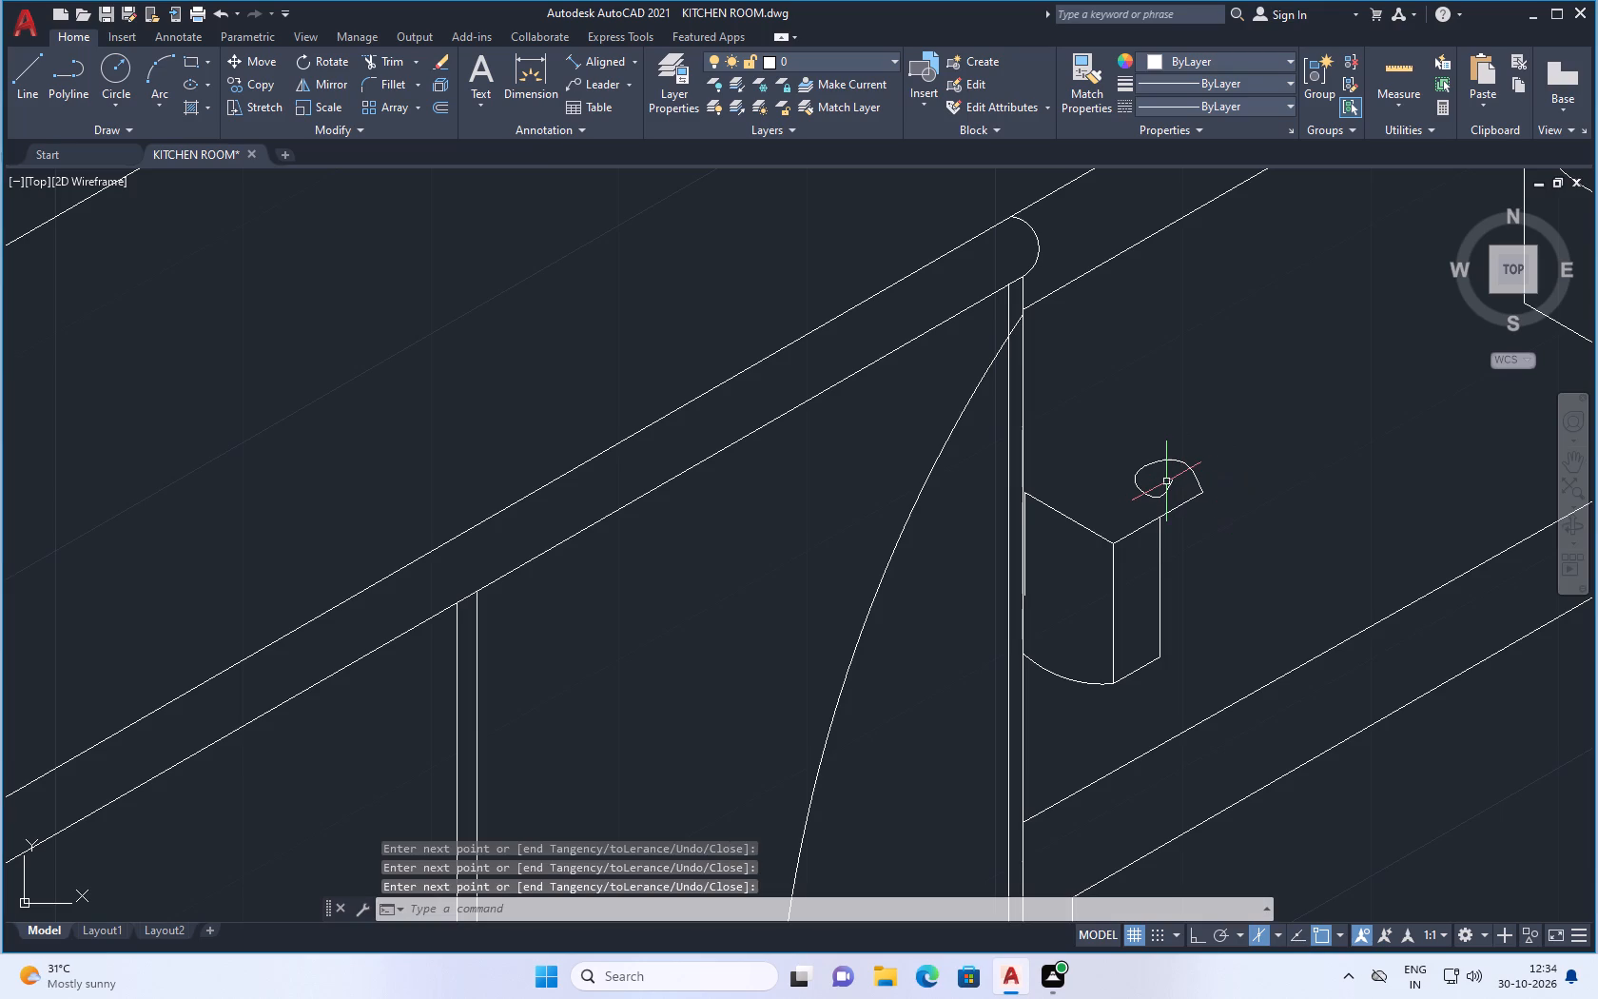
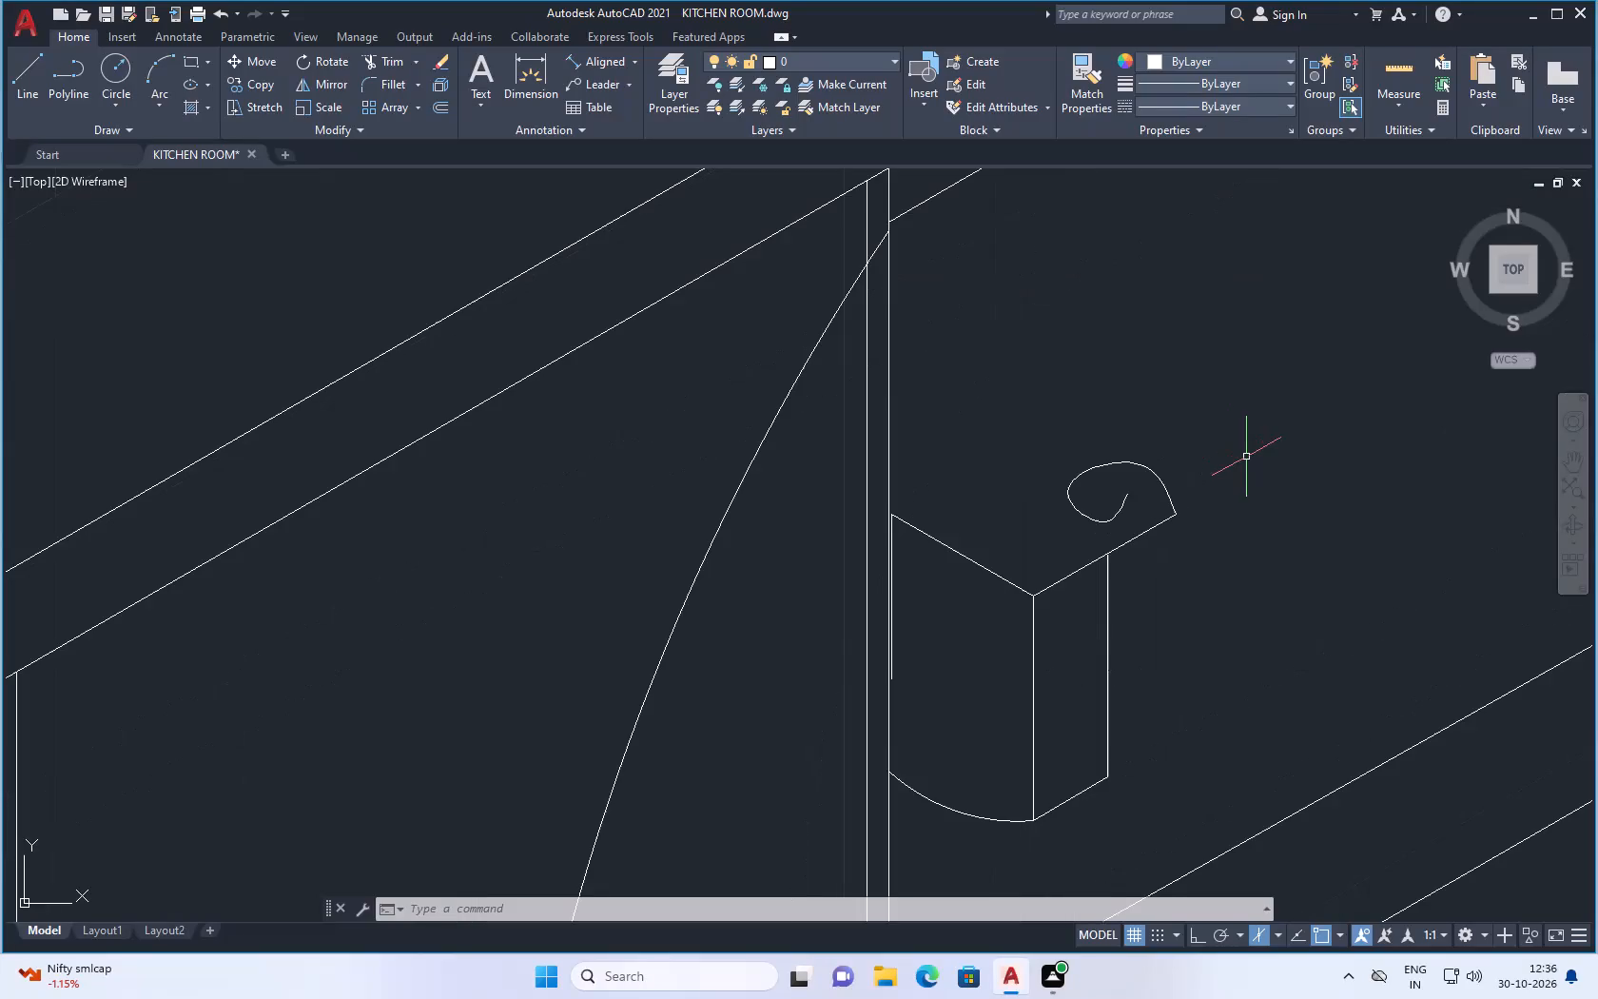
# Erase the spline curl attached to the outer end of the object's extended top edge.
pyautogui.scroll(-2, 1110, 513)
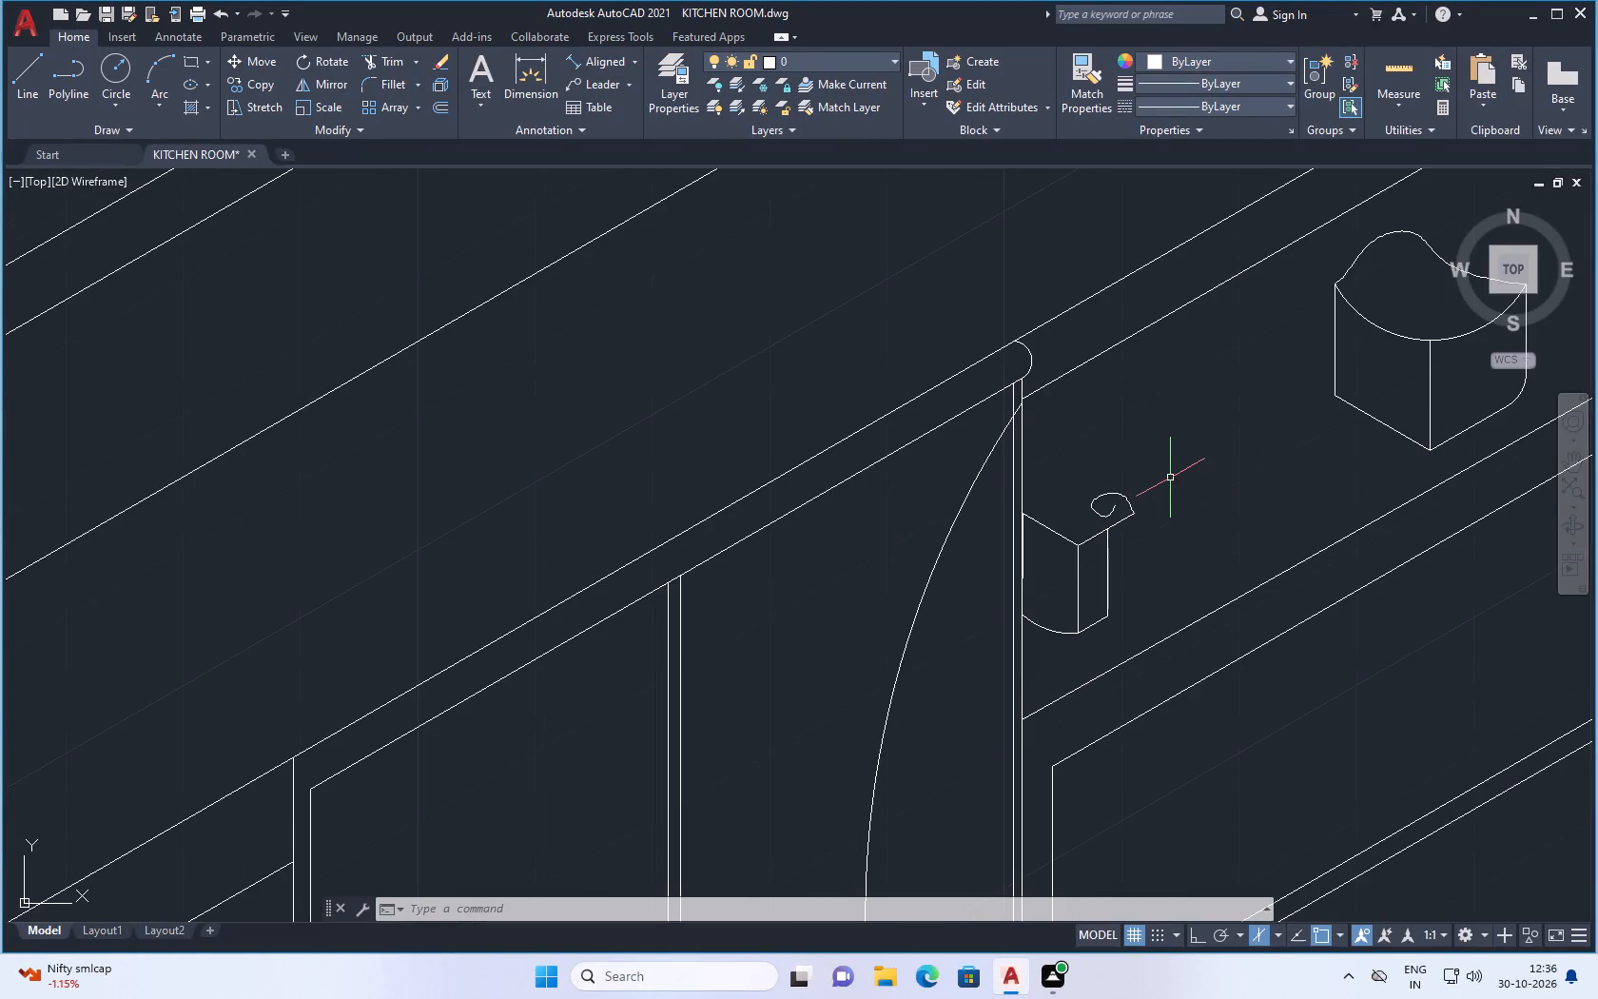
pyautogui.scroll(1, 1170, 478)
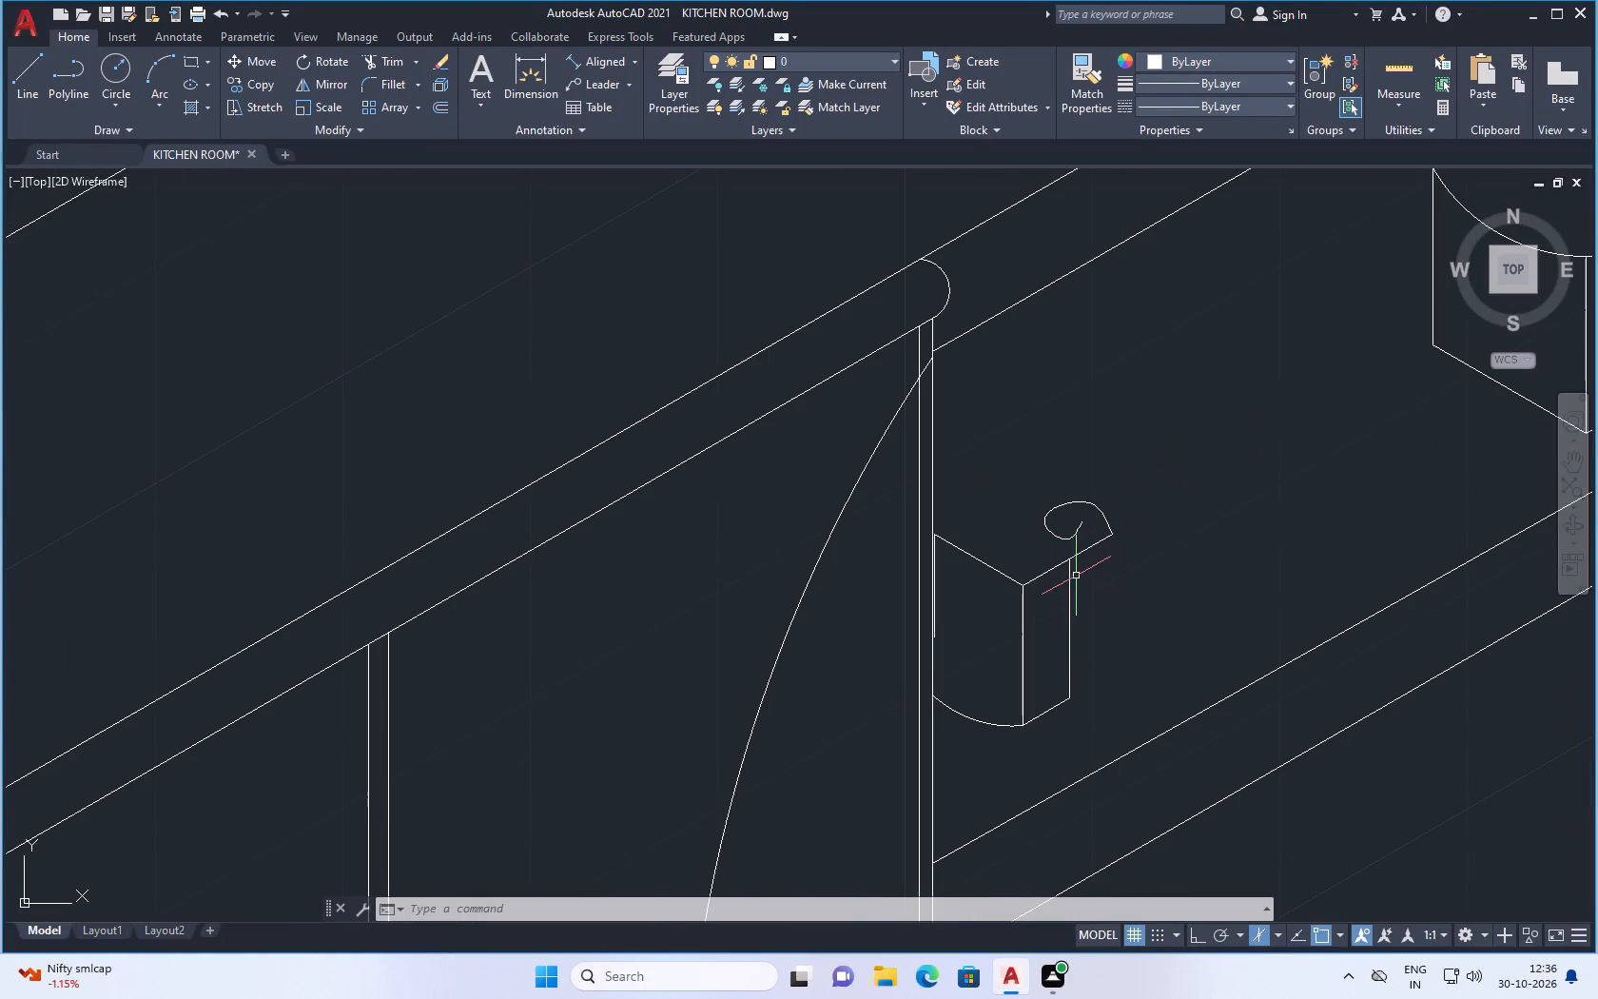
pyautogui.click(1099, 510)
pyautogui.scroll(1, 1074, 528)
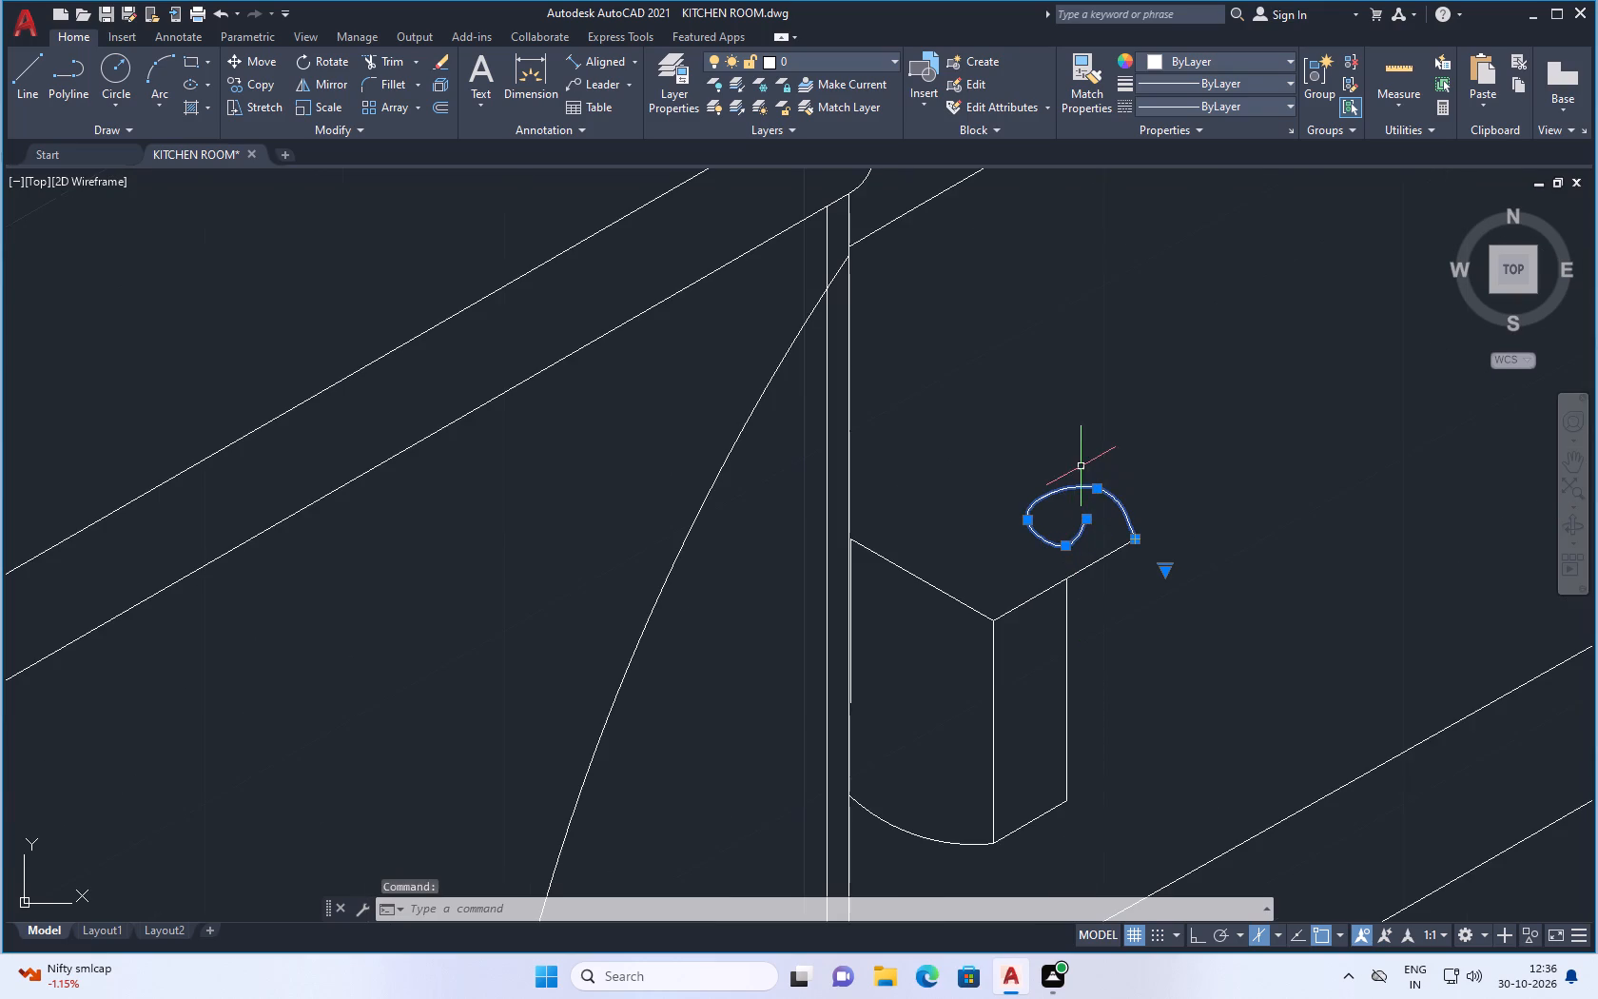
pyautogui.press('Escape')
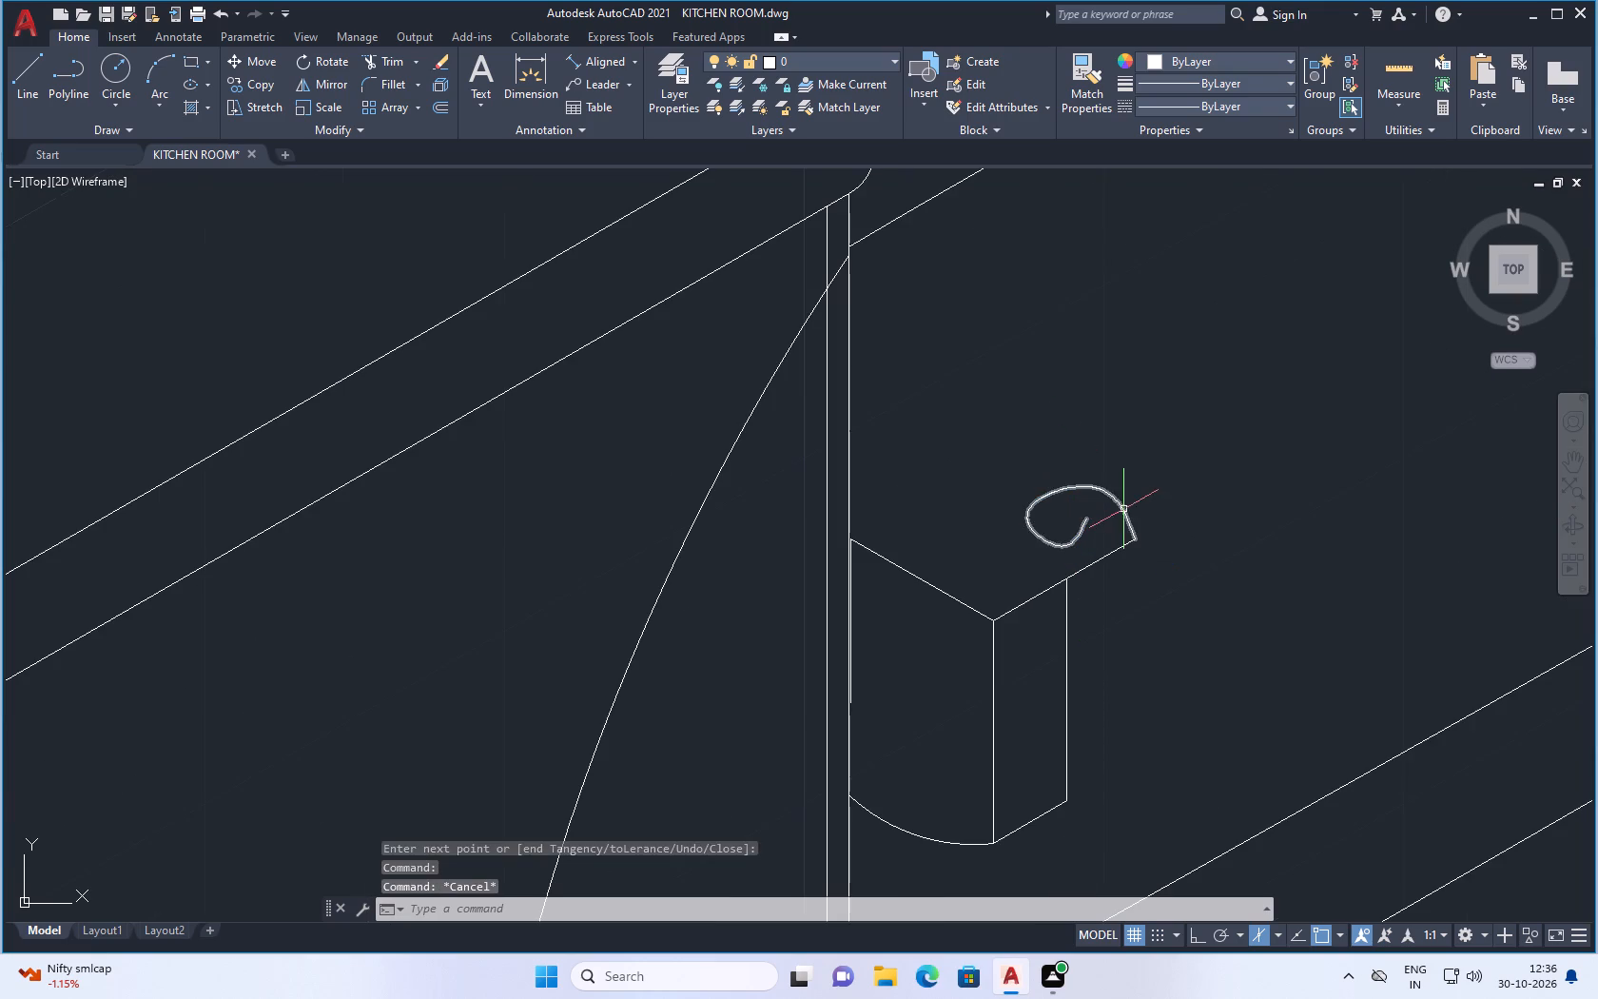
pyautogui.click(1119, 499)
pyautogui.press('Escape')
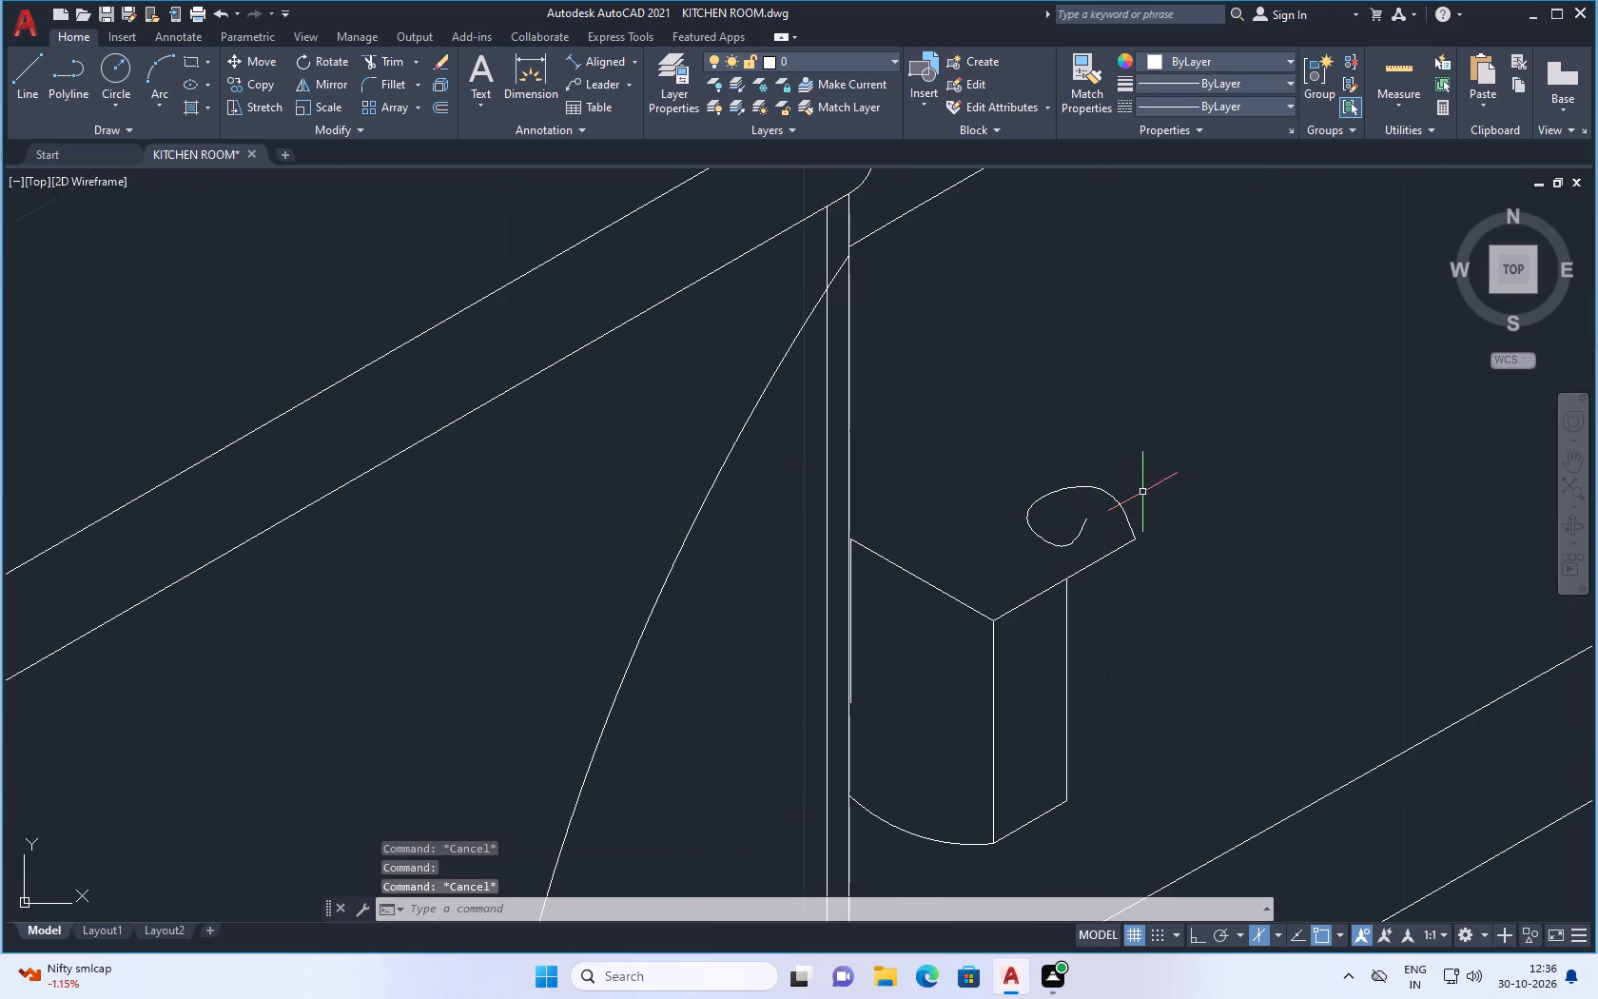
pyautogui.press('Delete')
pyautogui.click(1119, 504)
pyautogui.press('Delete')
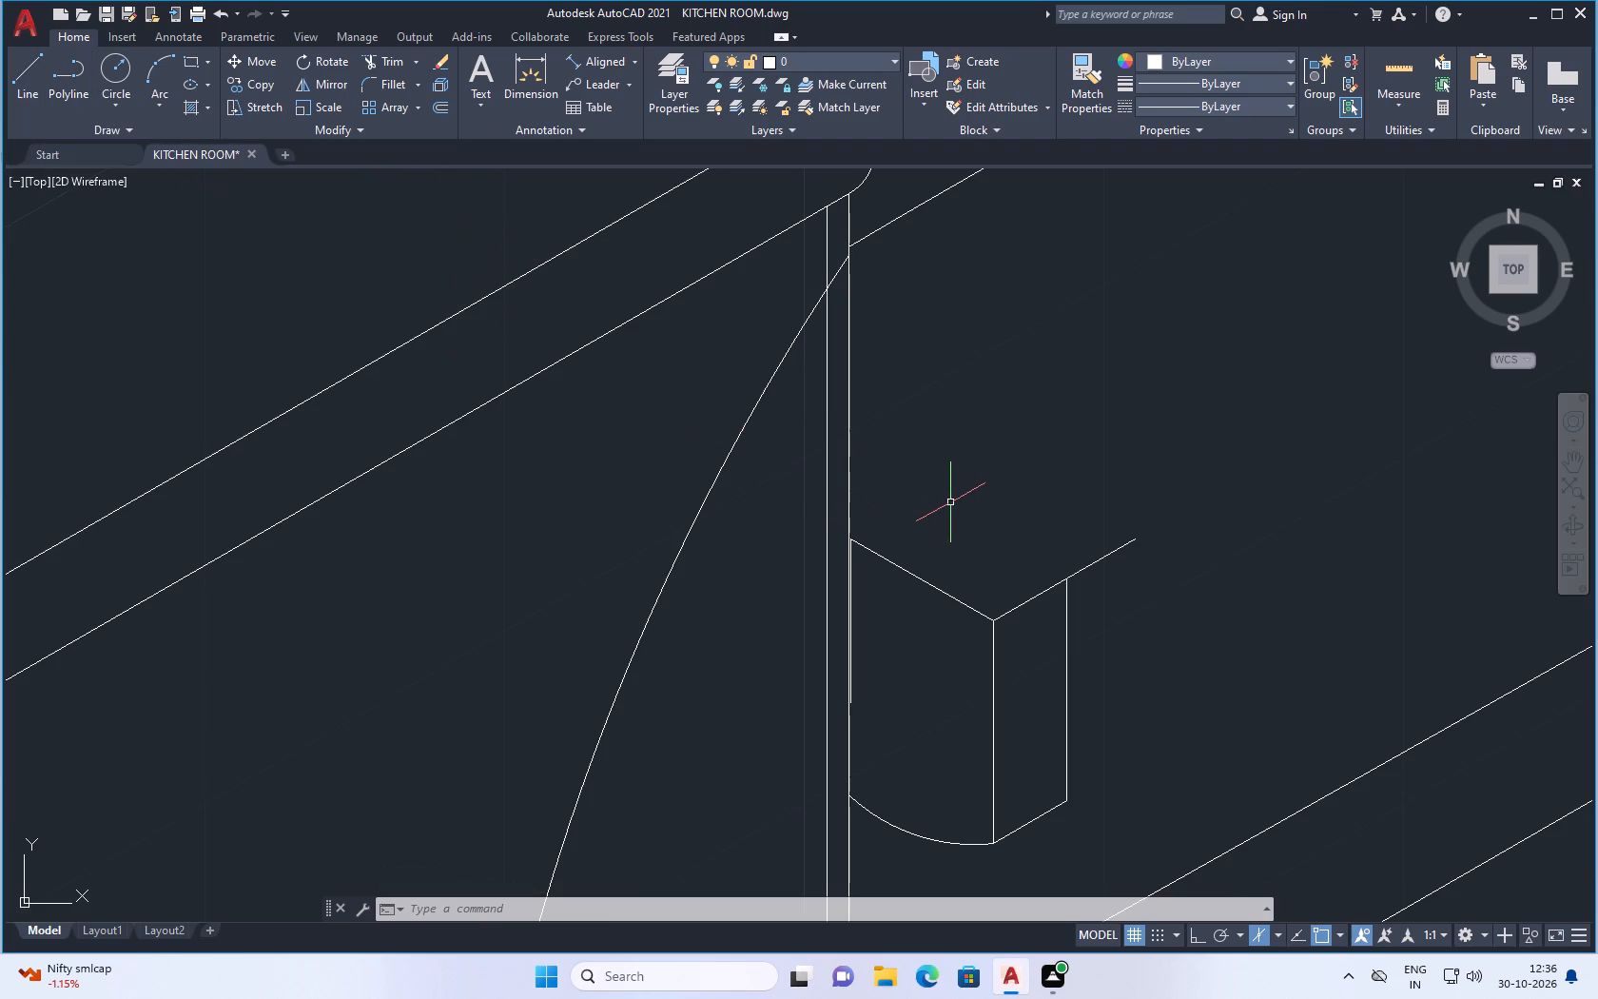
# Draw a six-point fit spline from the top of the object's outer vertical edge, looping back above the top edge into a smaller curl.
pyautogui.press('s')
pyautogui.write('PL')
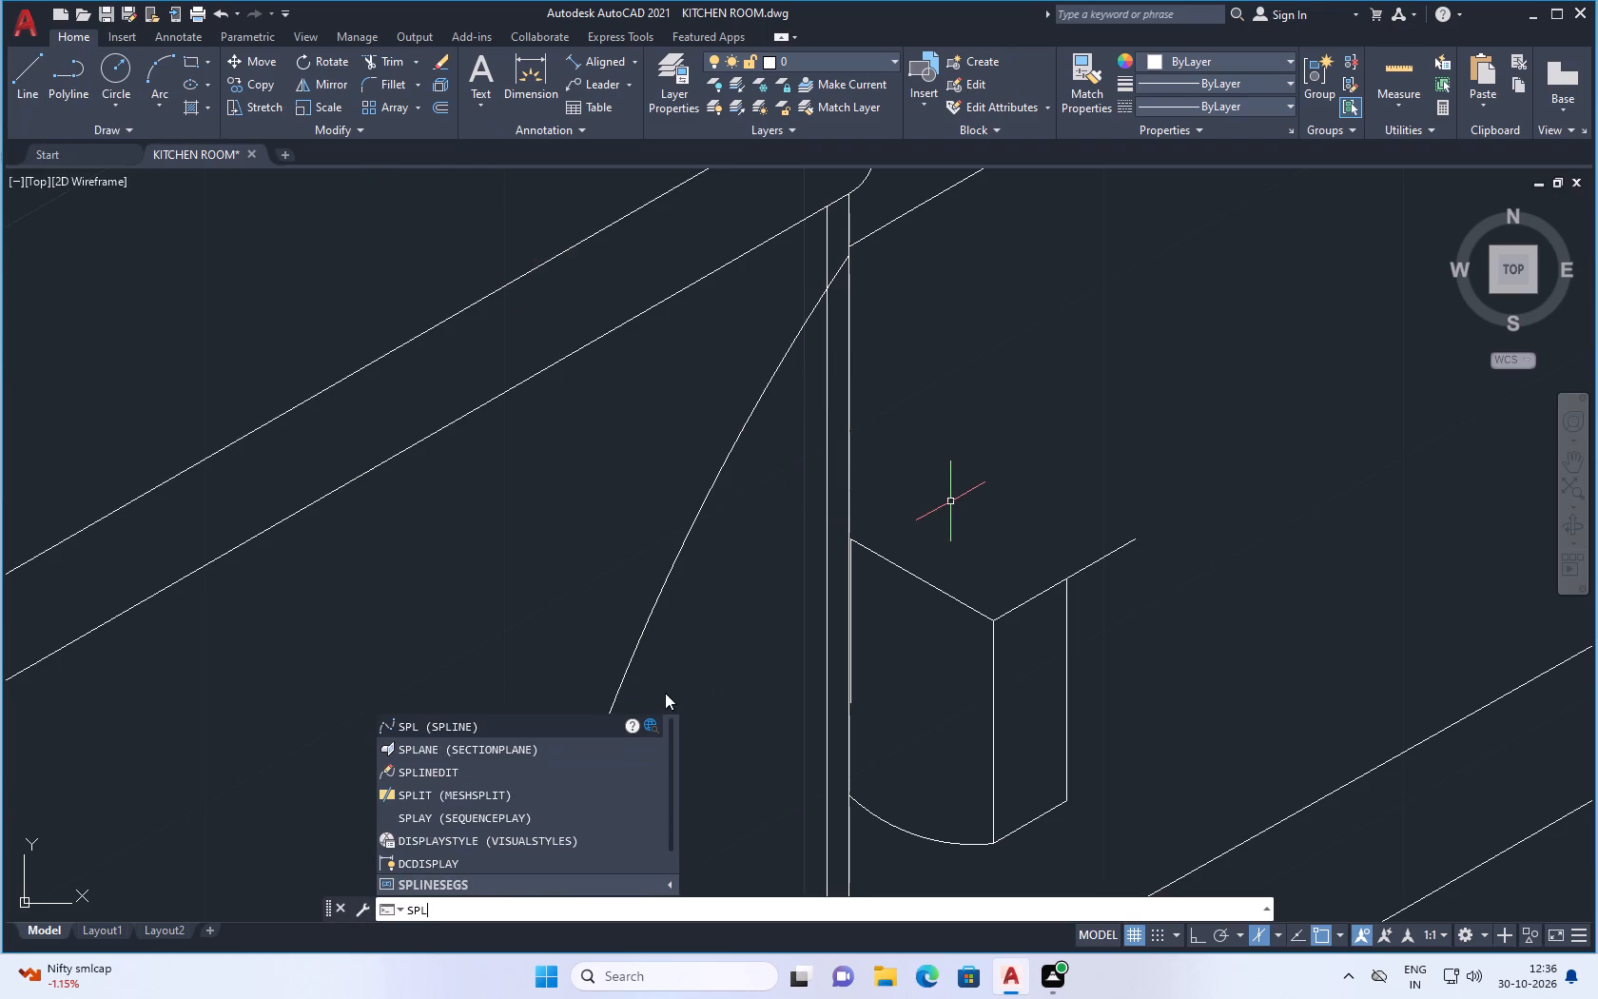
pyautogui.click(465, 723)
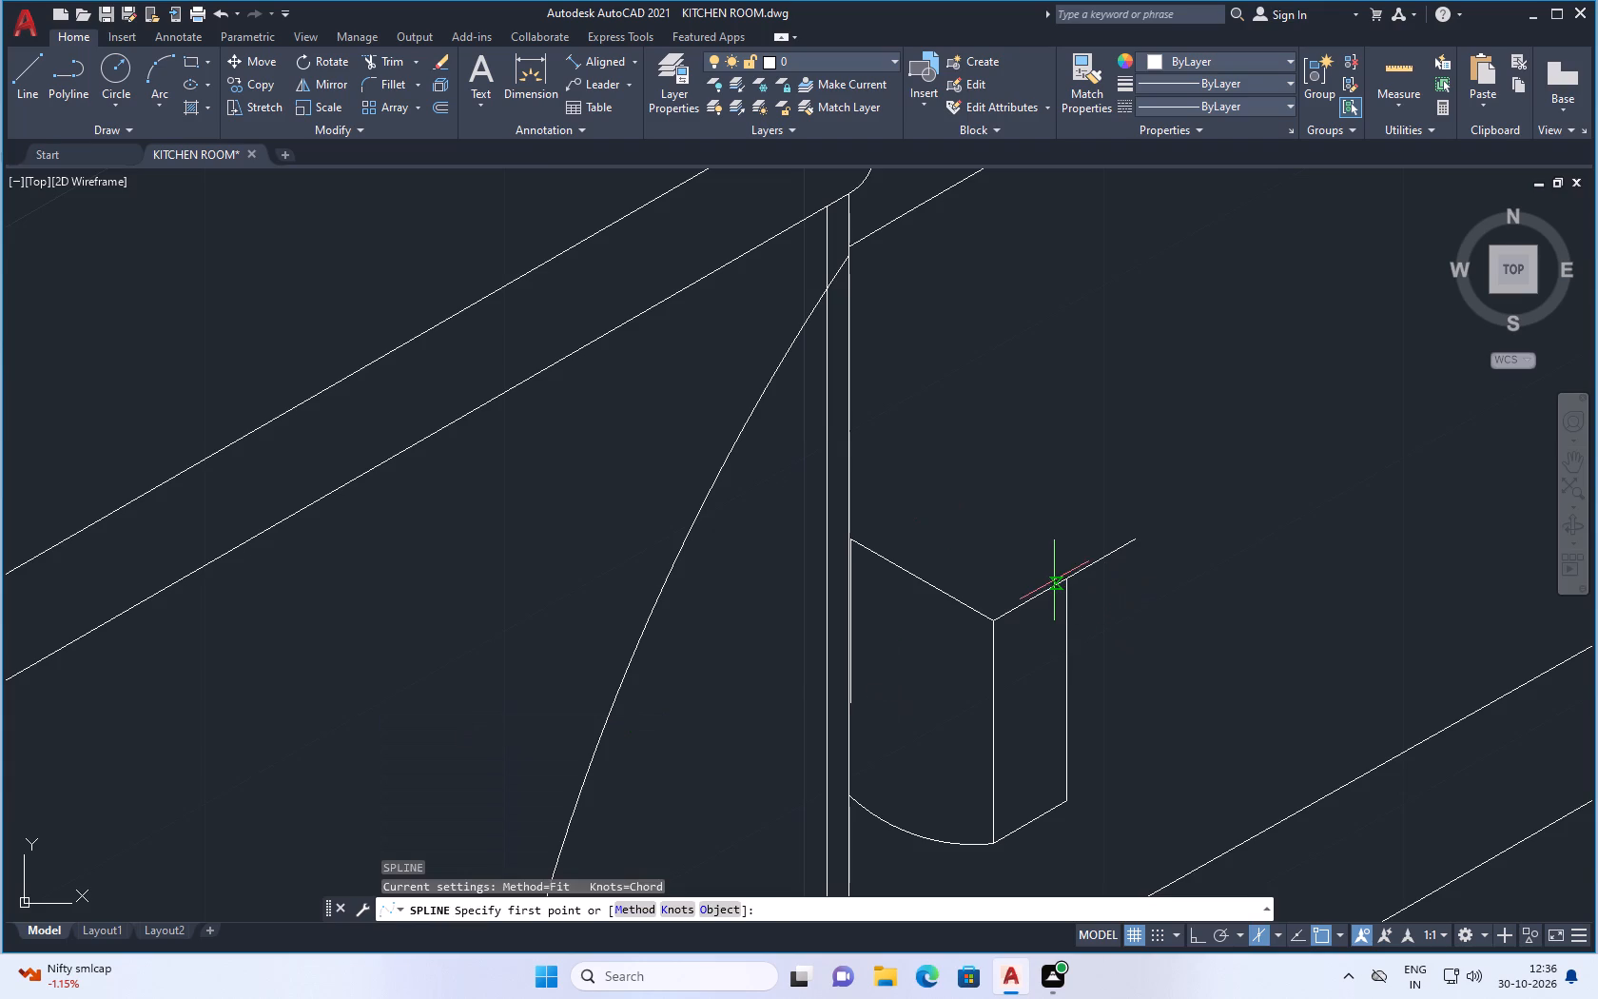
pyautogui.click(1068, 582)
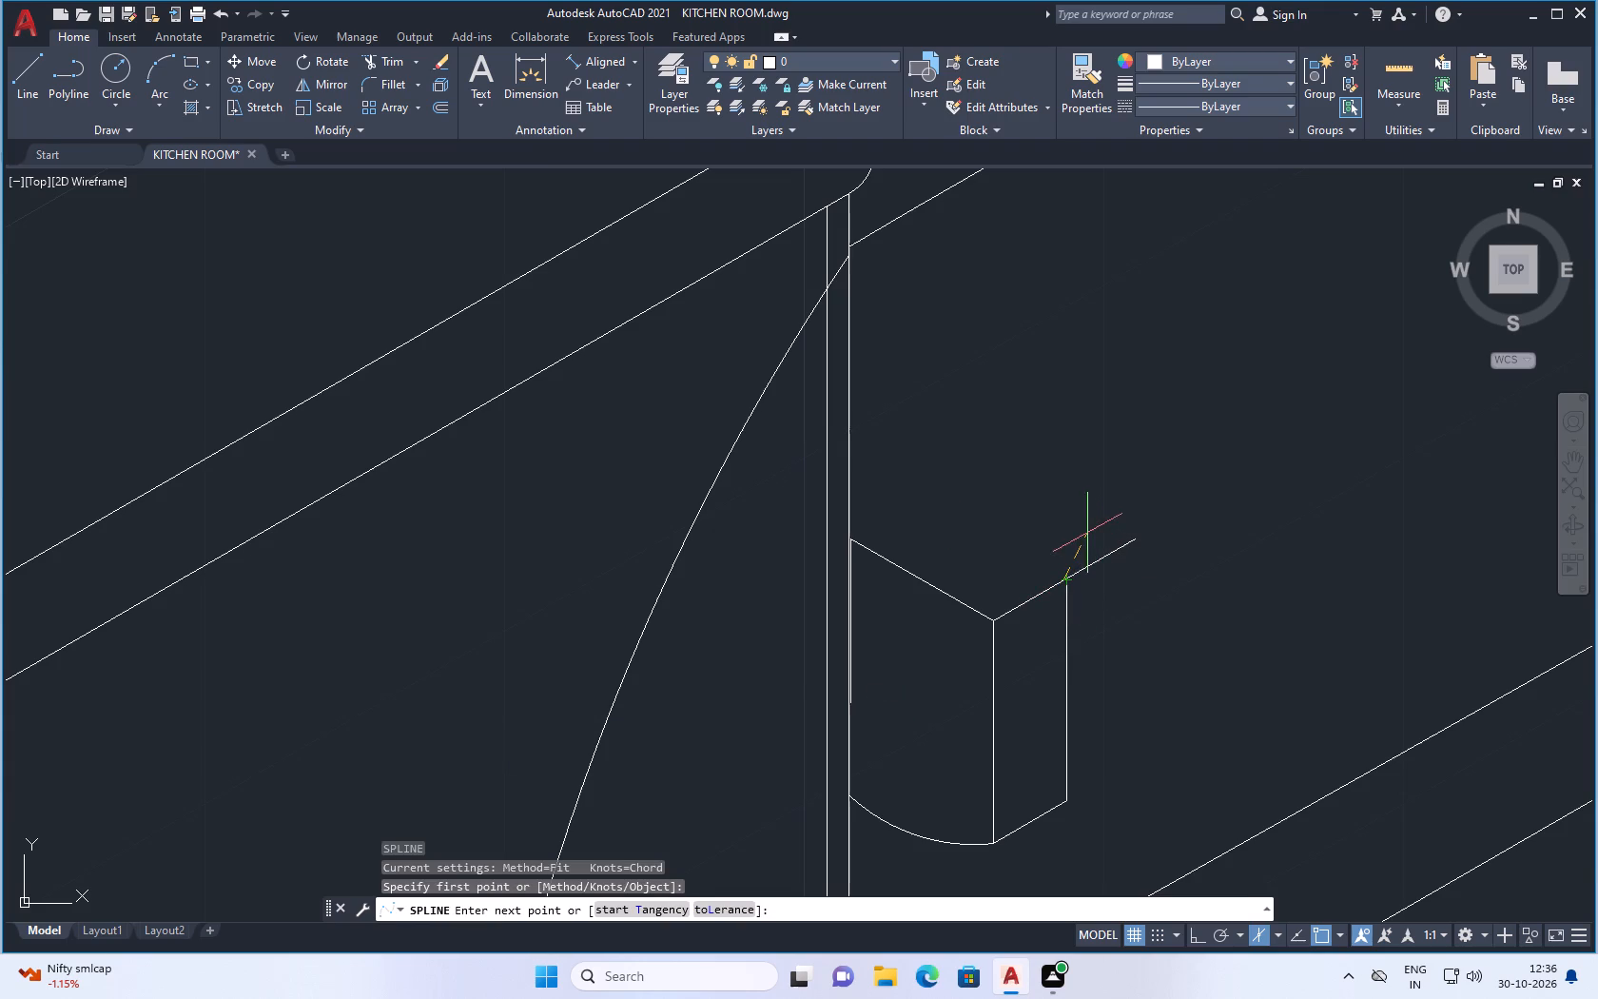
pyautogui.click(1084, 537)
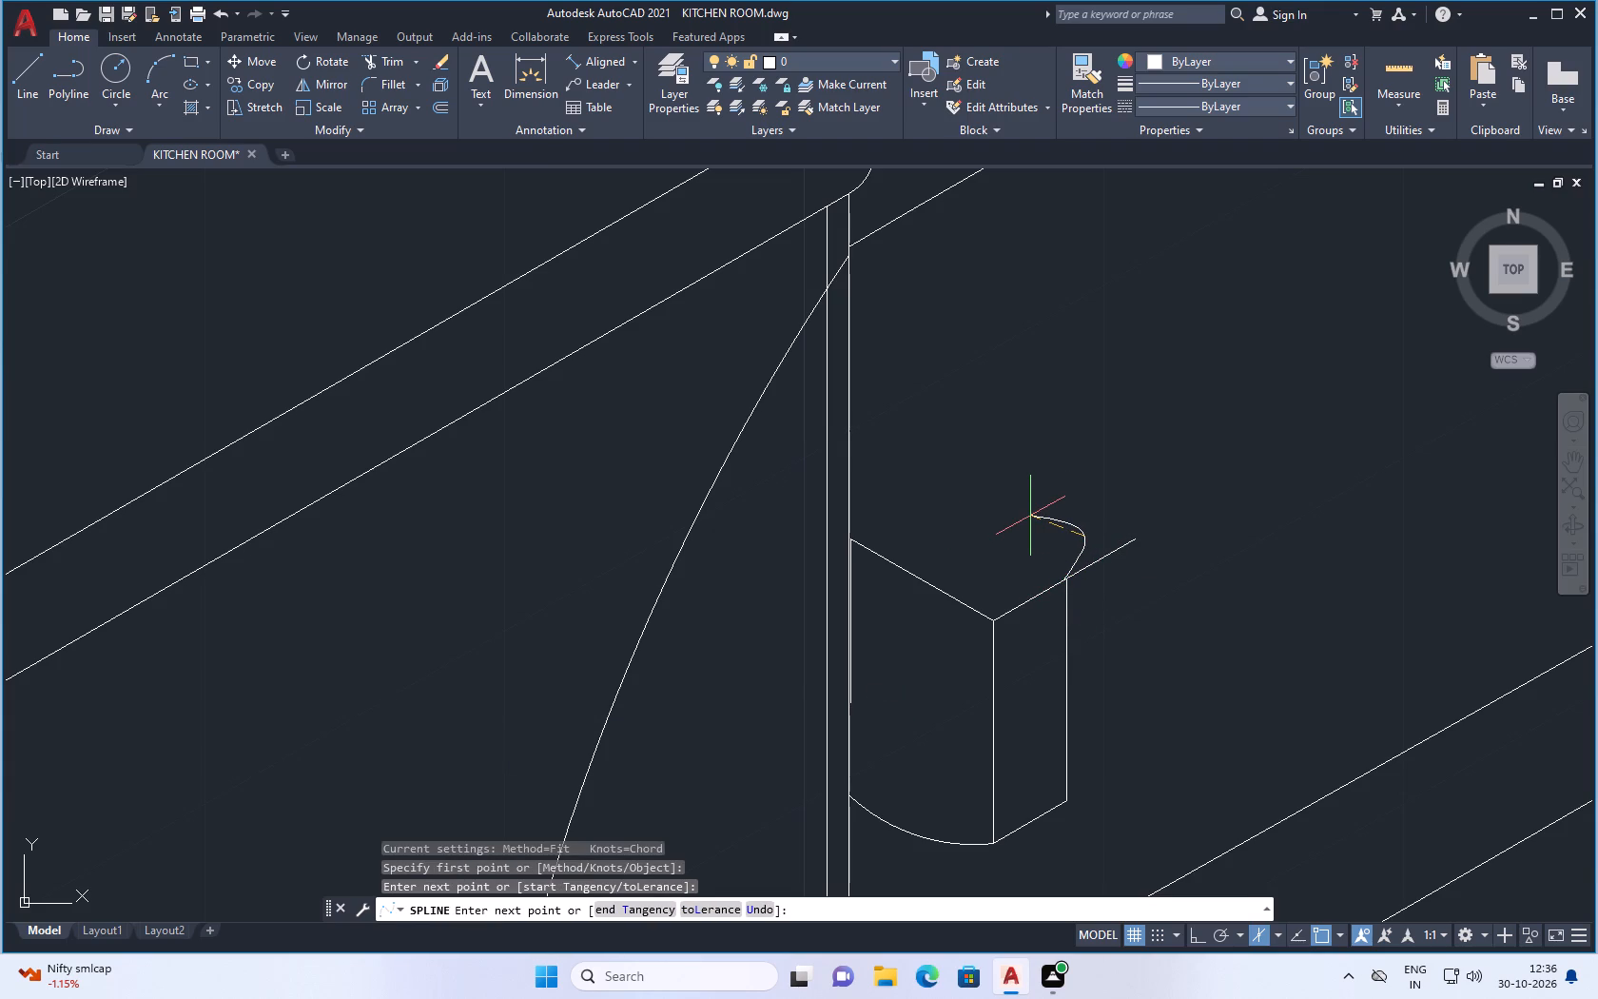
pyautogui.click(1030, 516)
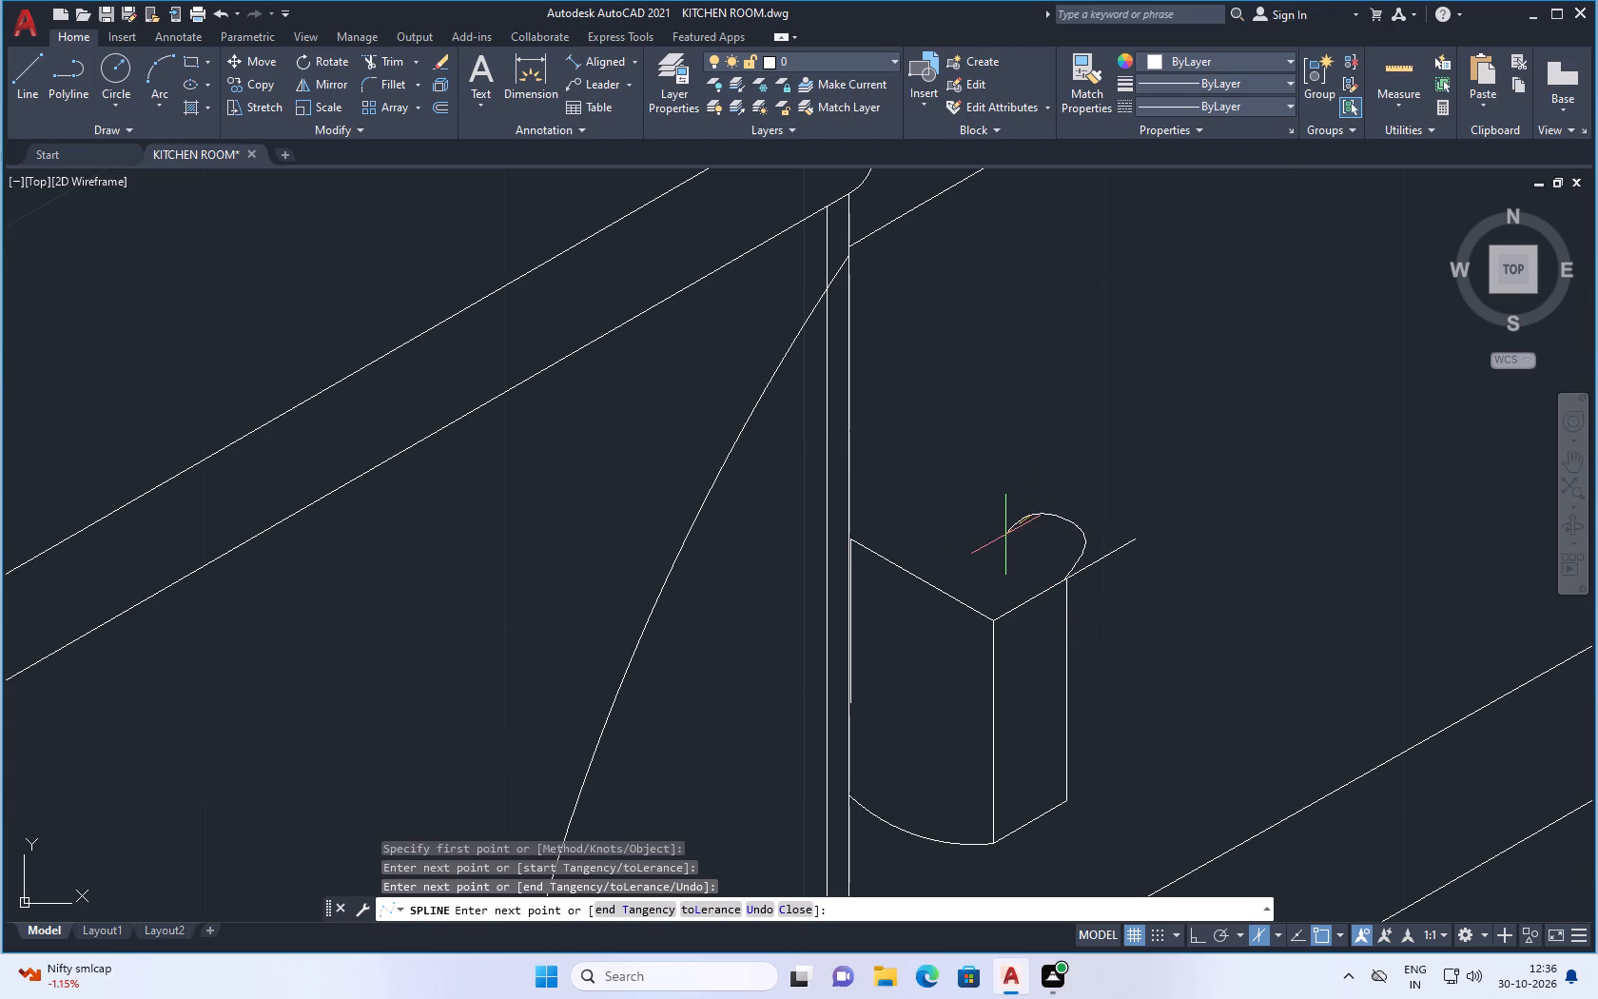
pyautogui.click(1005, 535)
pyautogui.click(1005, 557)
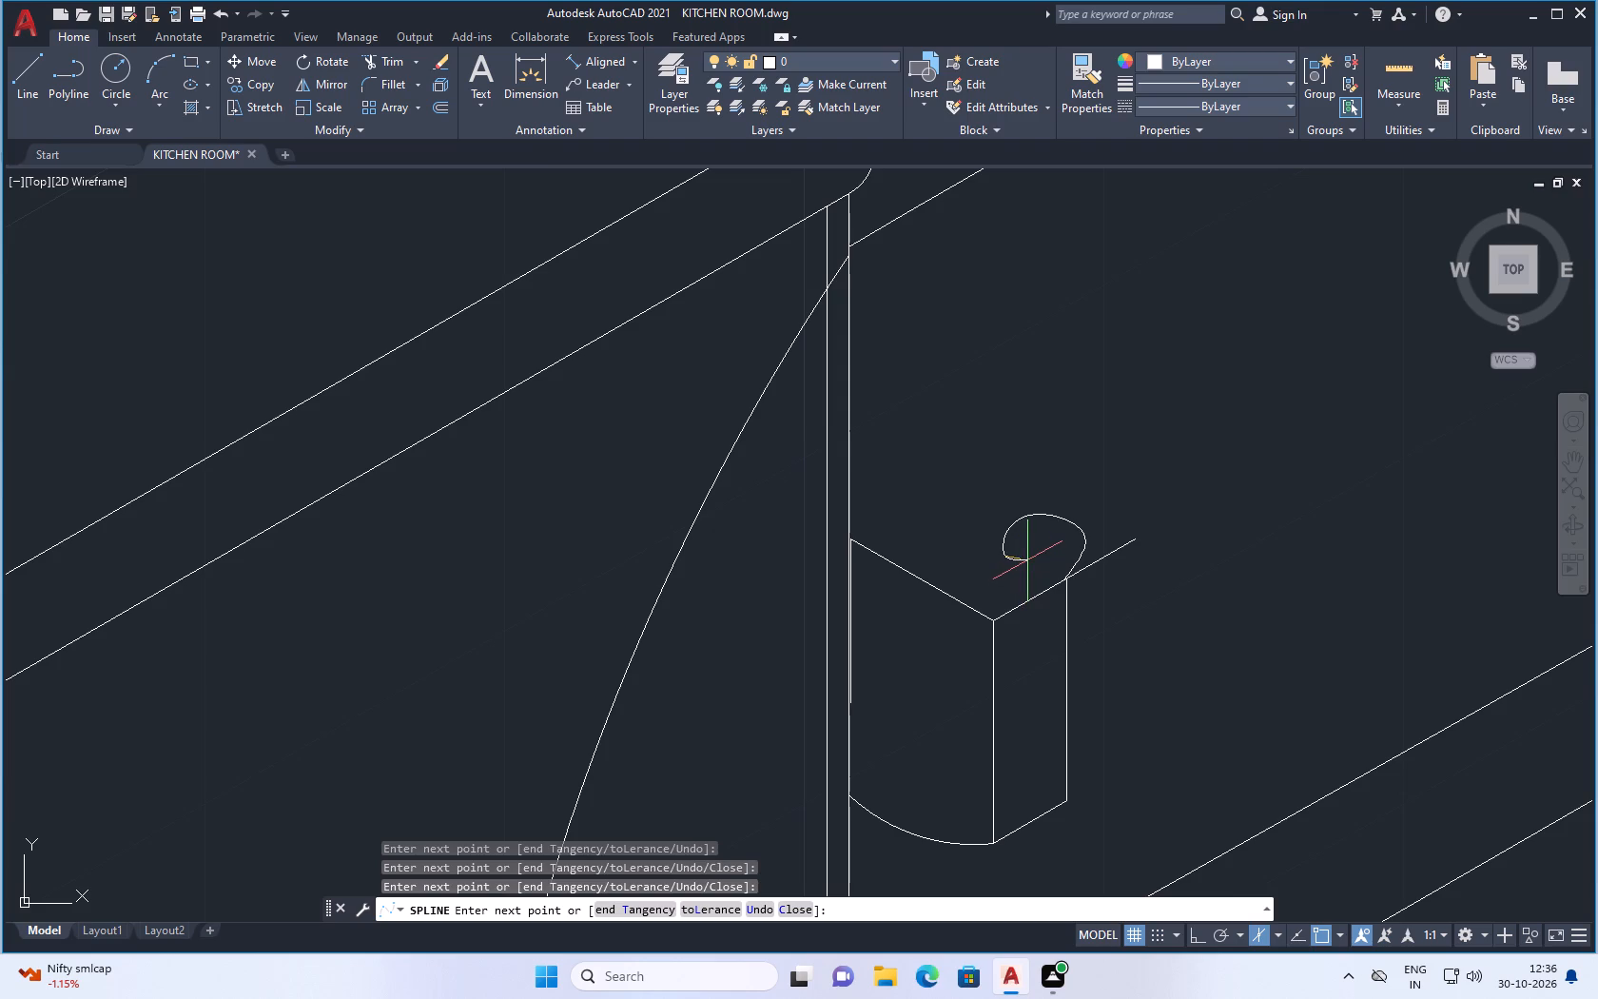
pyautogui.click(1029, 560)
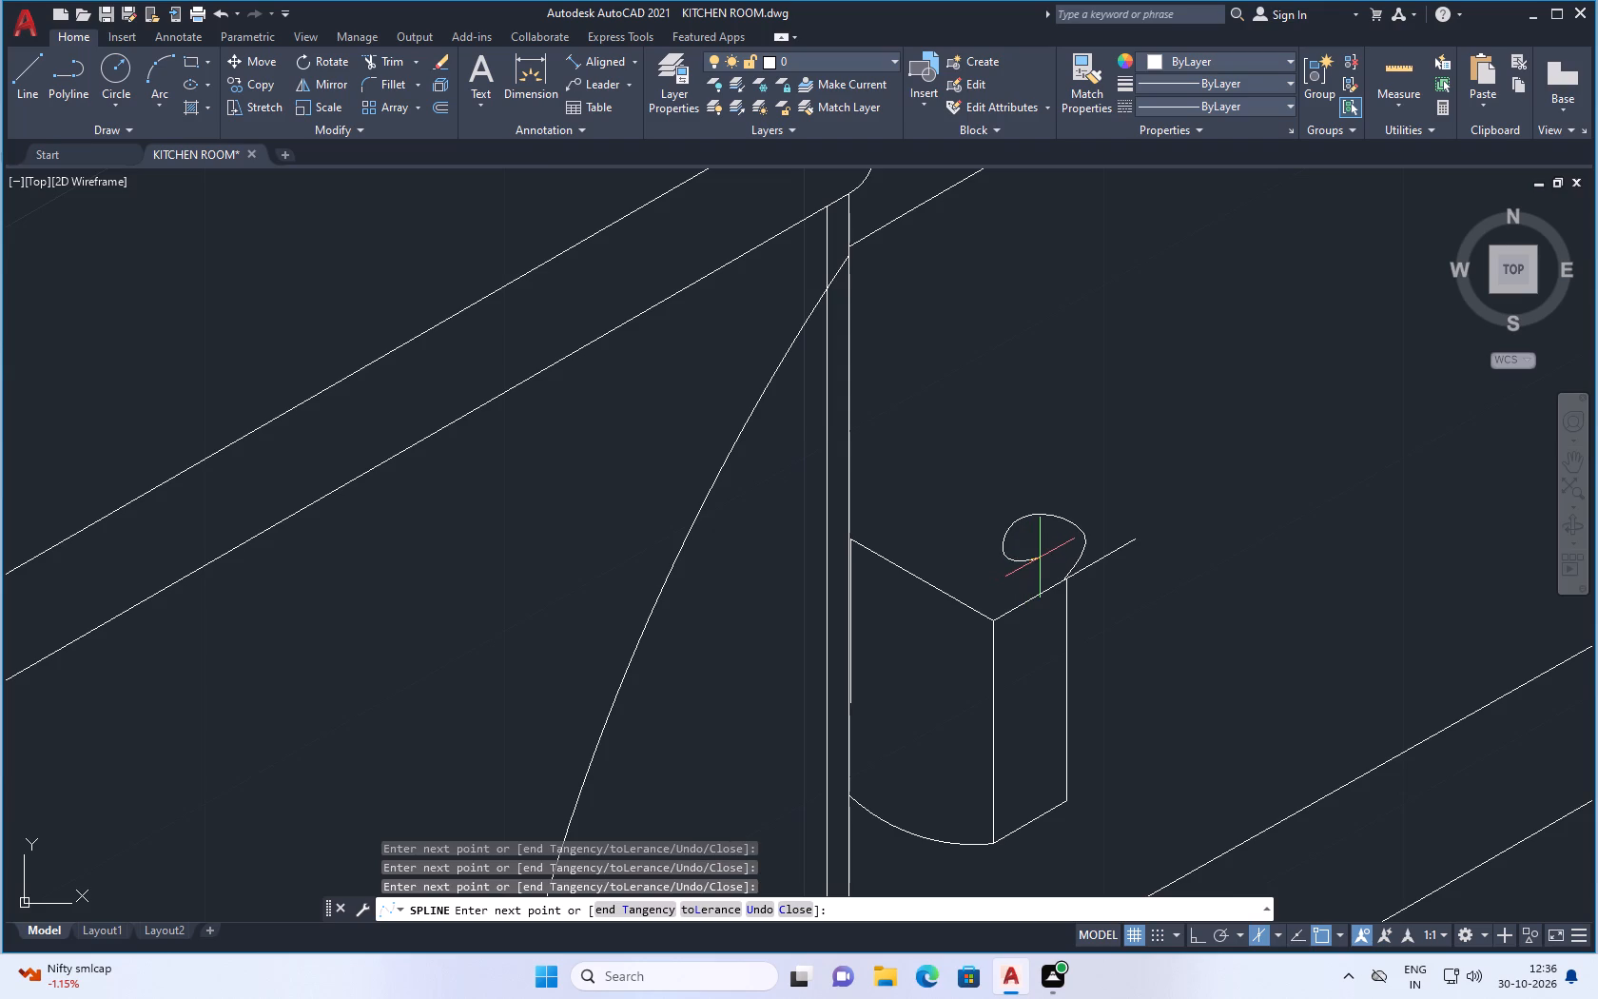
pyautogui.press('Return')
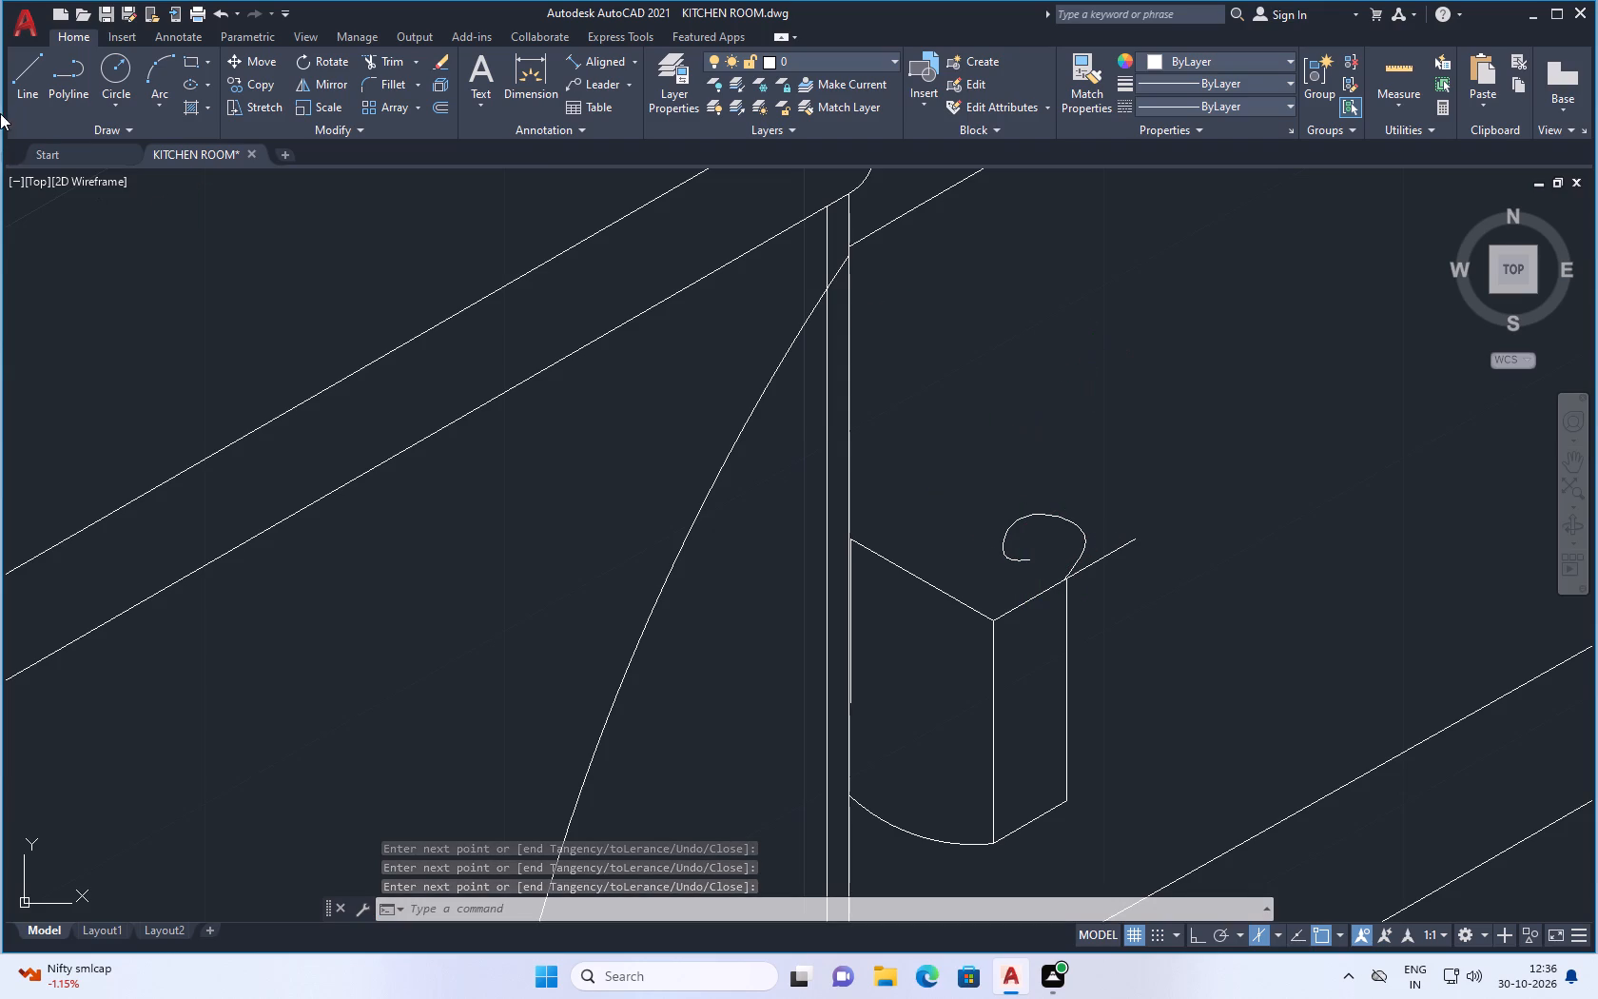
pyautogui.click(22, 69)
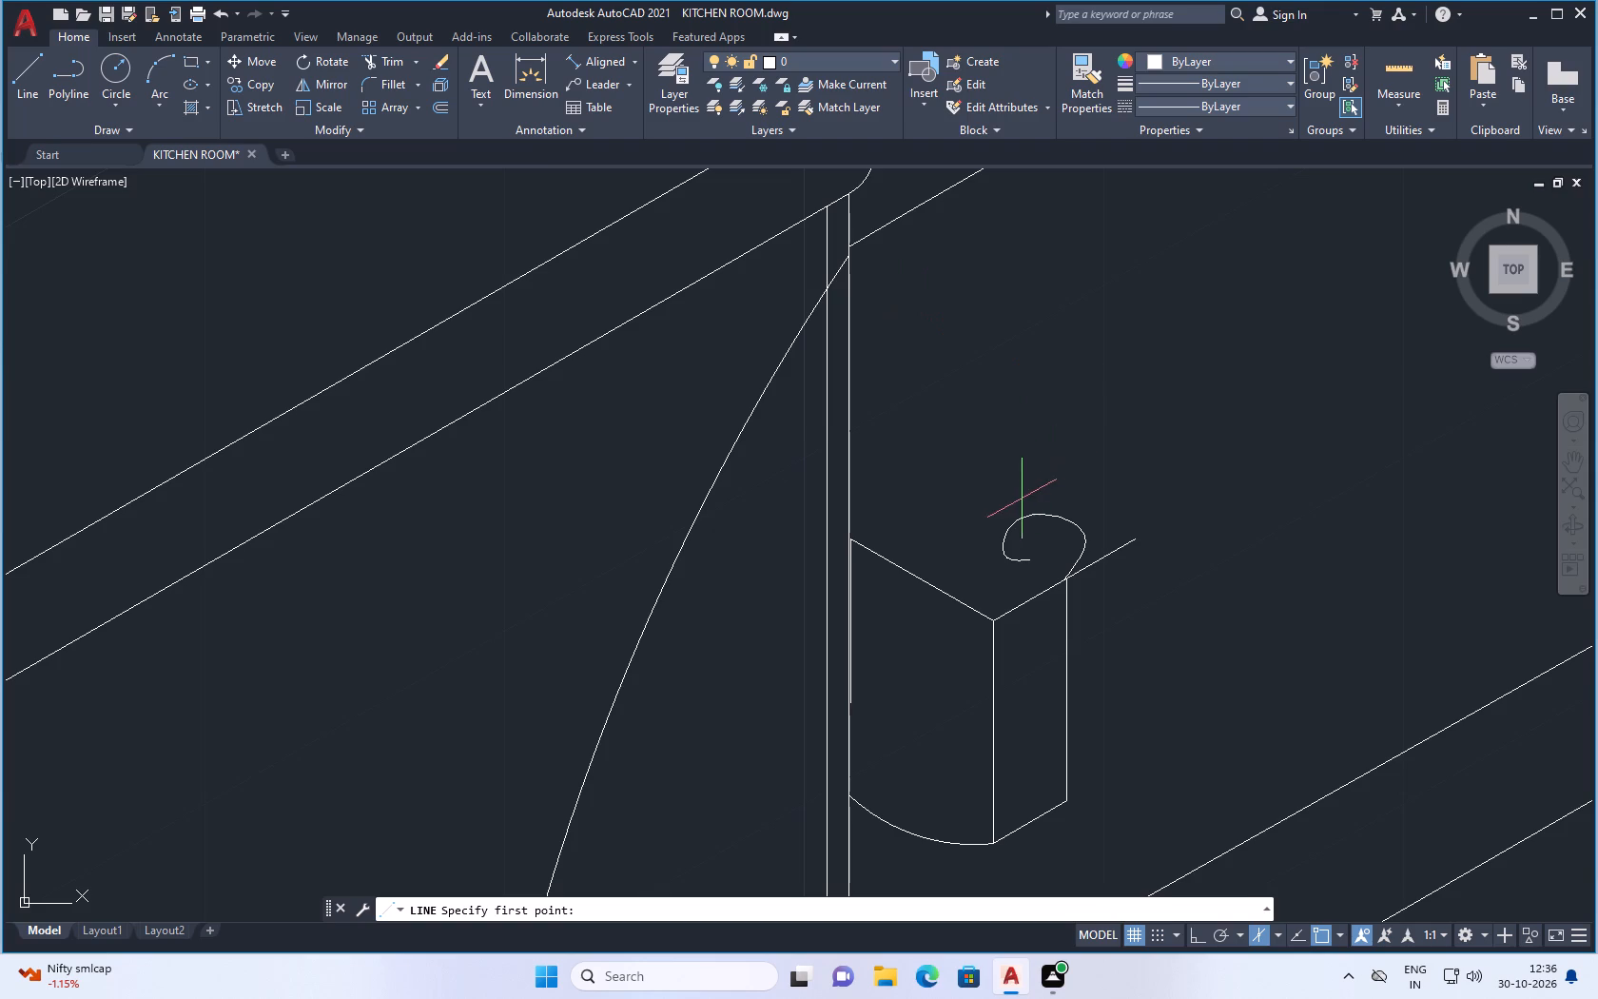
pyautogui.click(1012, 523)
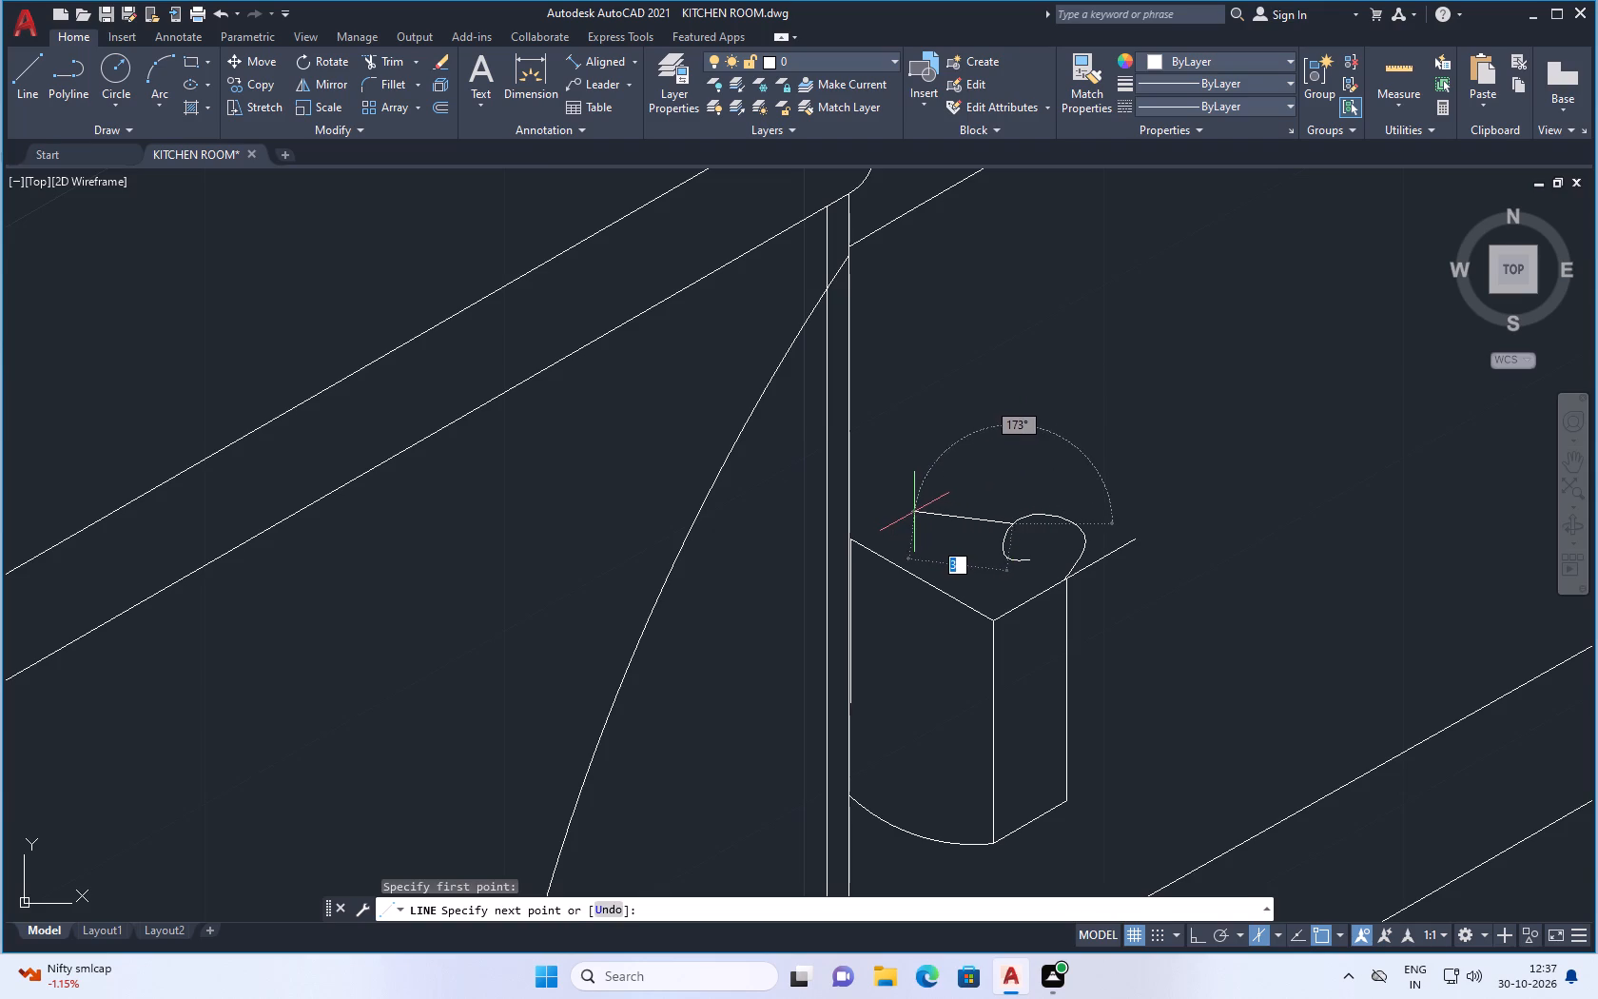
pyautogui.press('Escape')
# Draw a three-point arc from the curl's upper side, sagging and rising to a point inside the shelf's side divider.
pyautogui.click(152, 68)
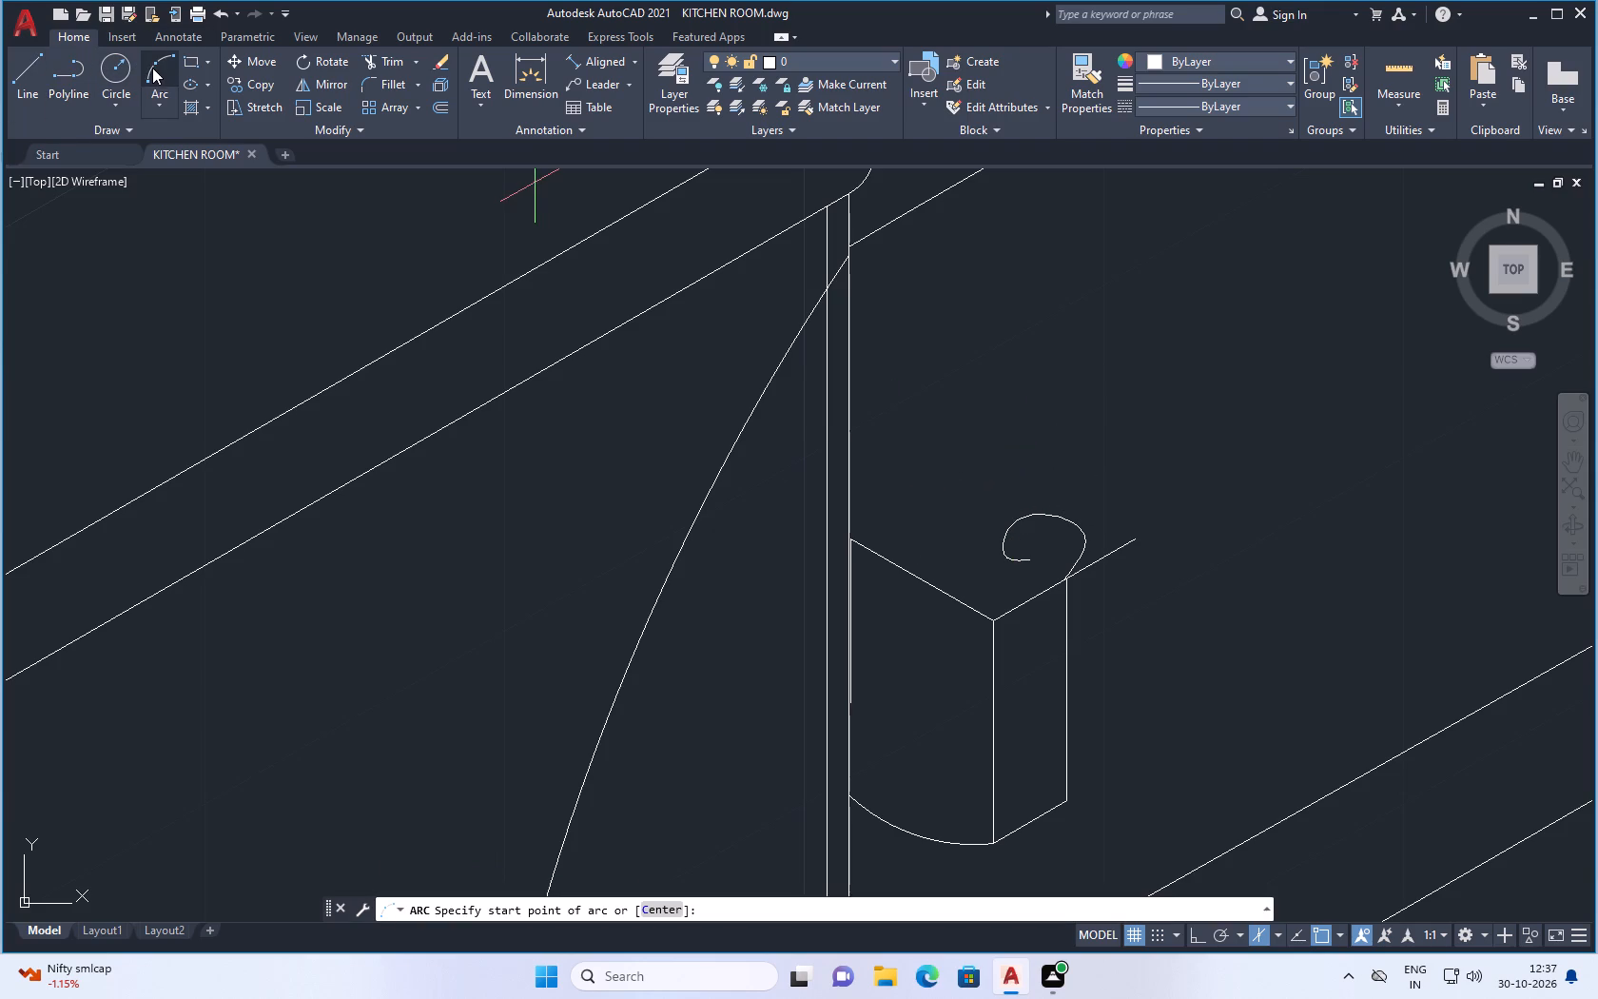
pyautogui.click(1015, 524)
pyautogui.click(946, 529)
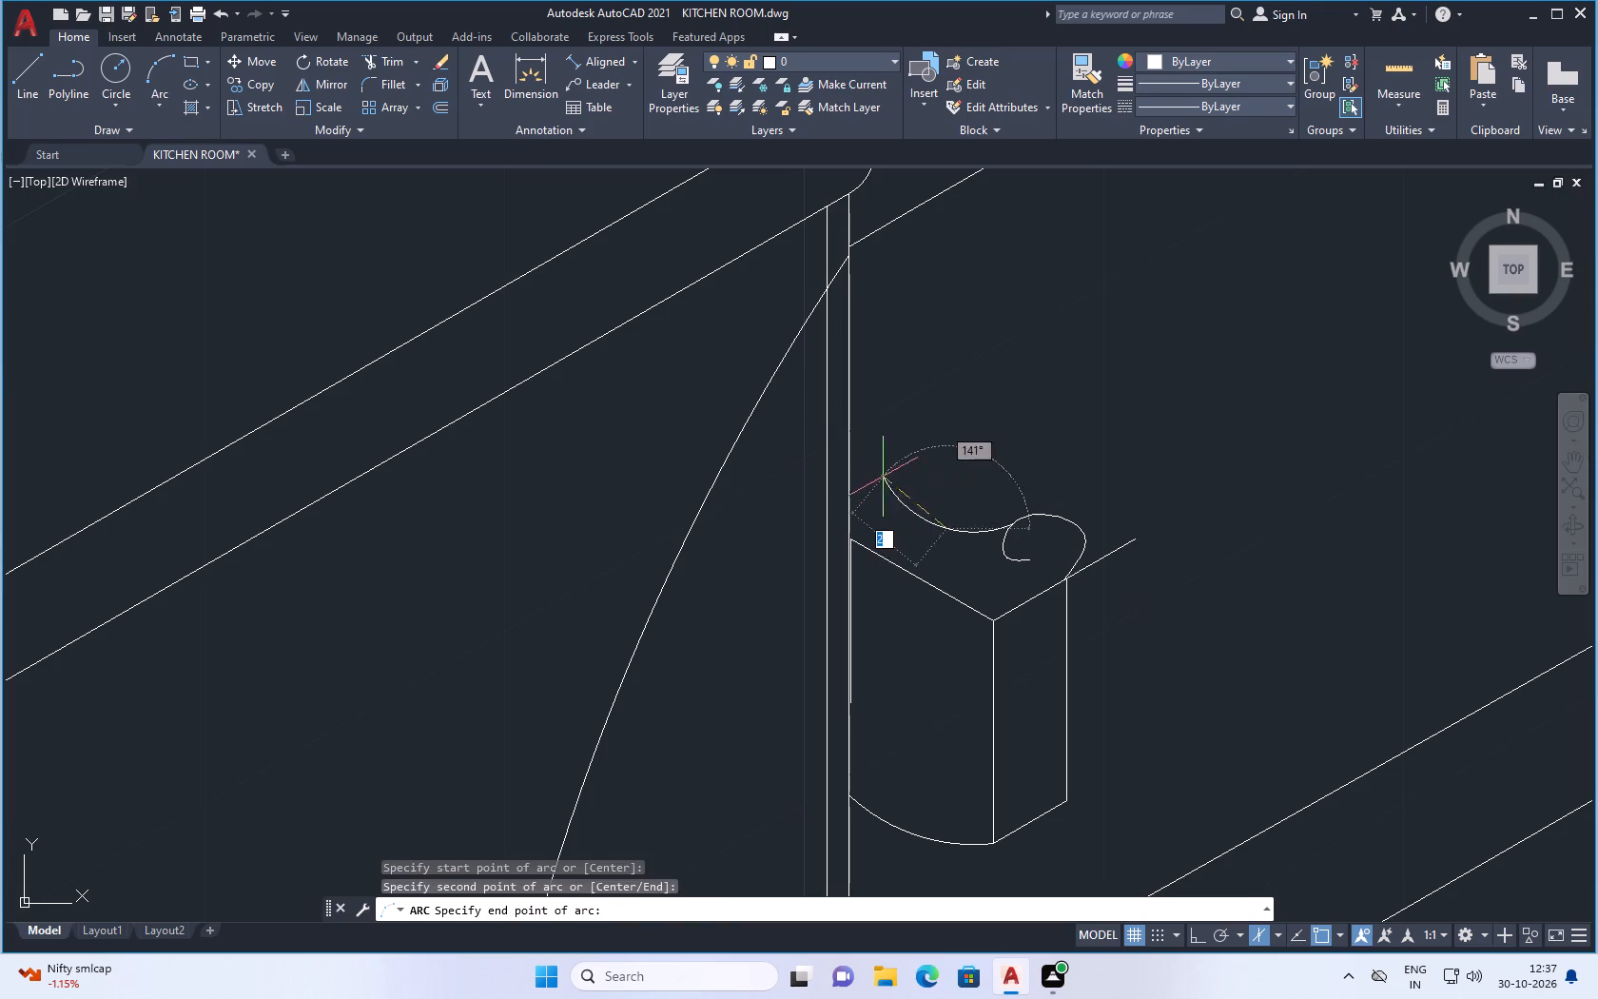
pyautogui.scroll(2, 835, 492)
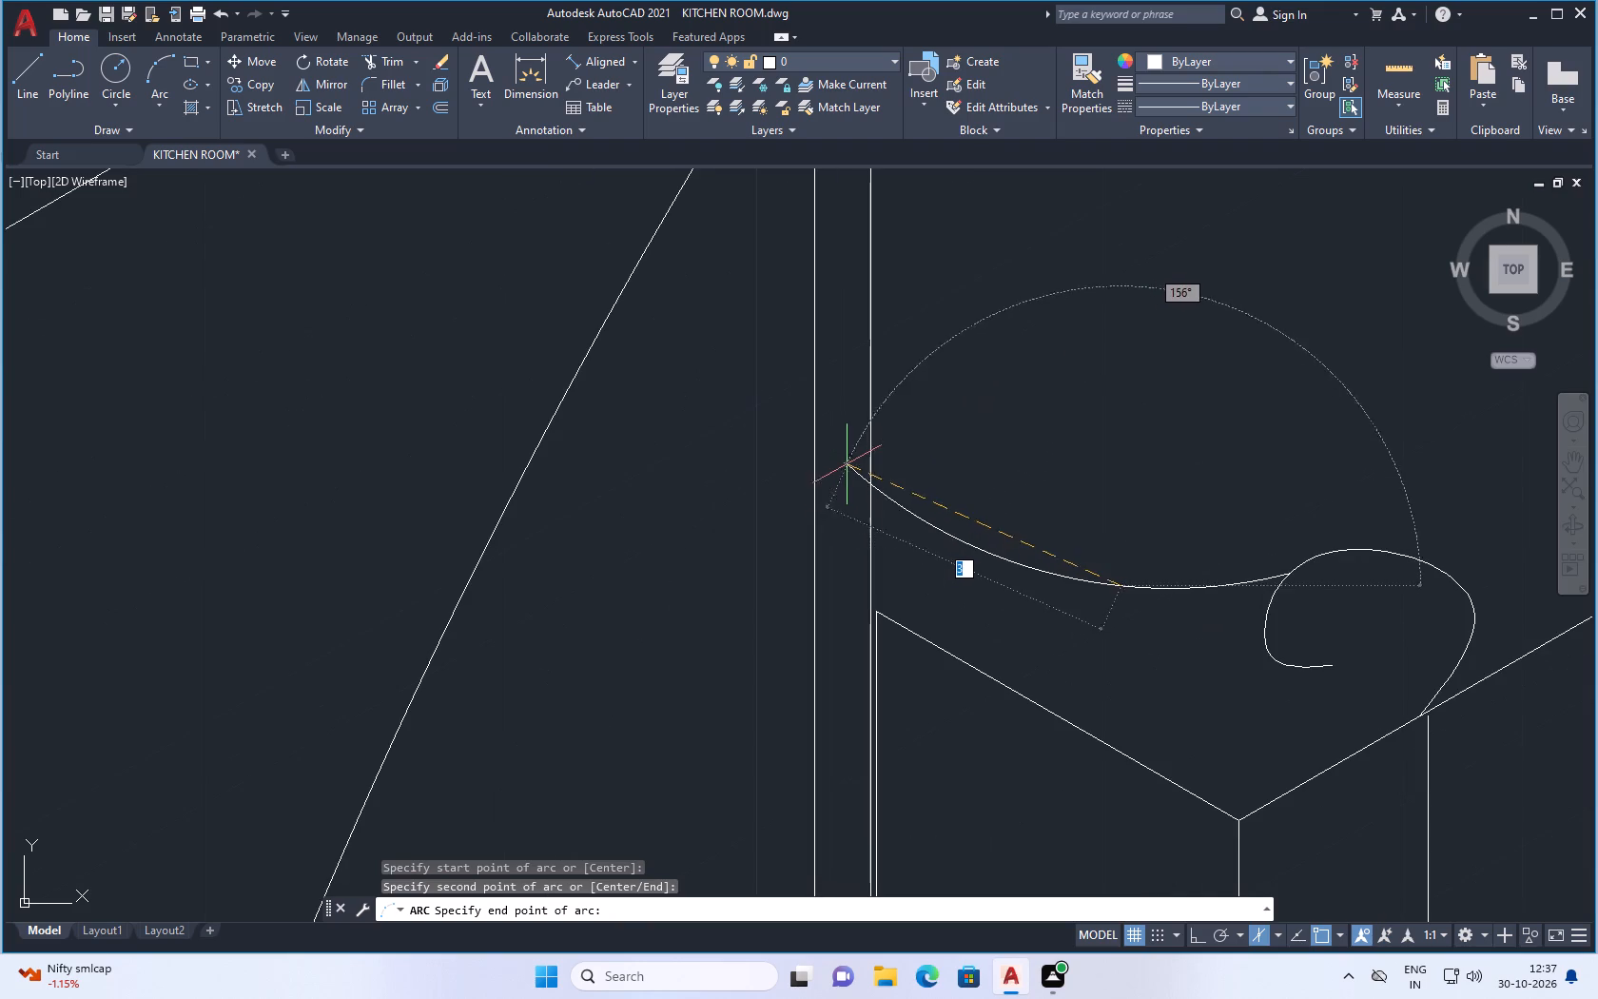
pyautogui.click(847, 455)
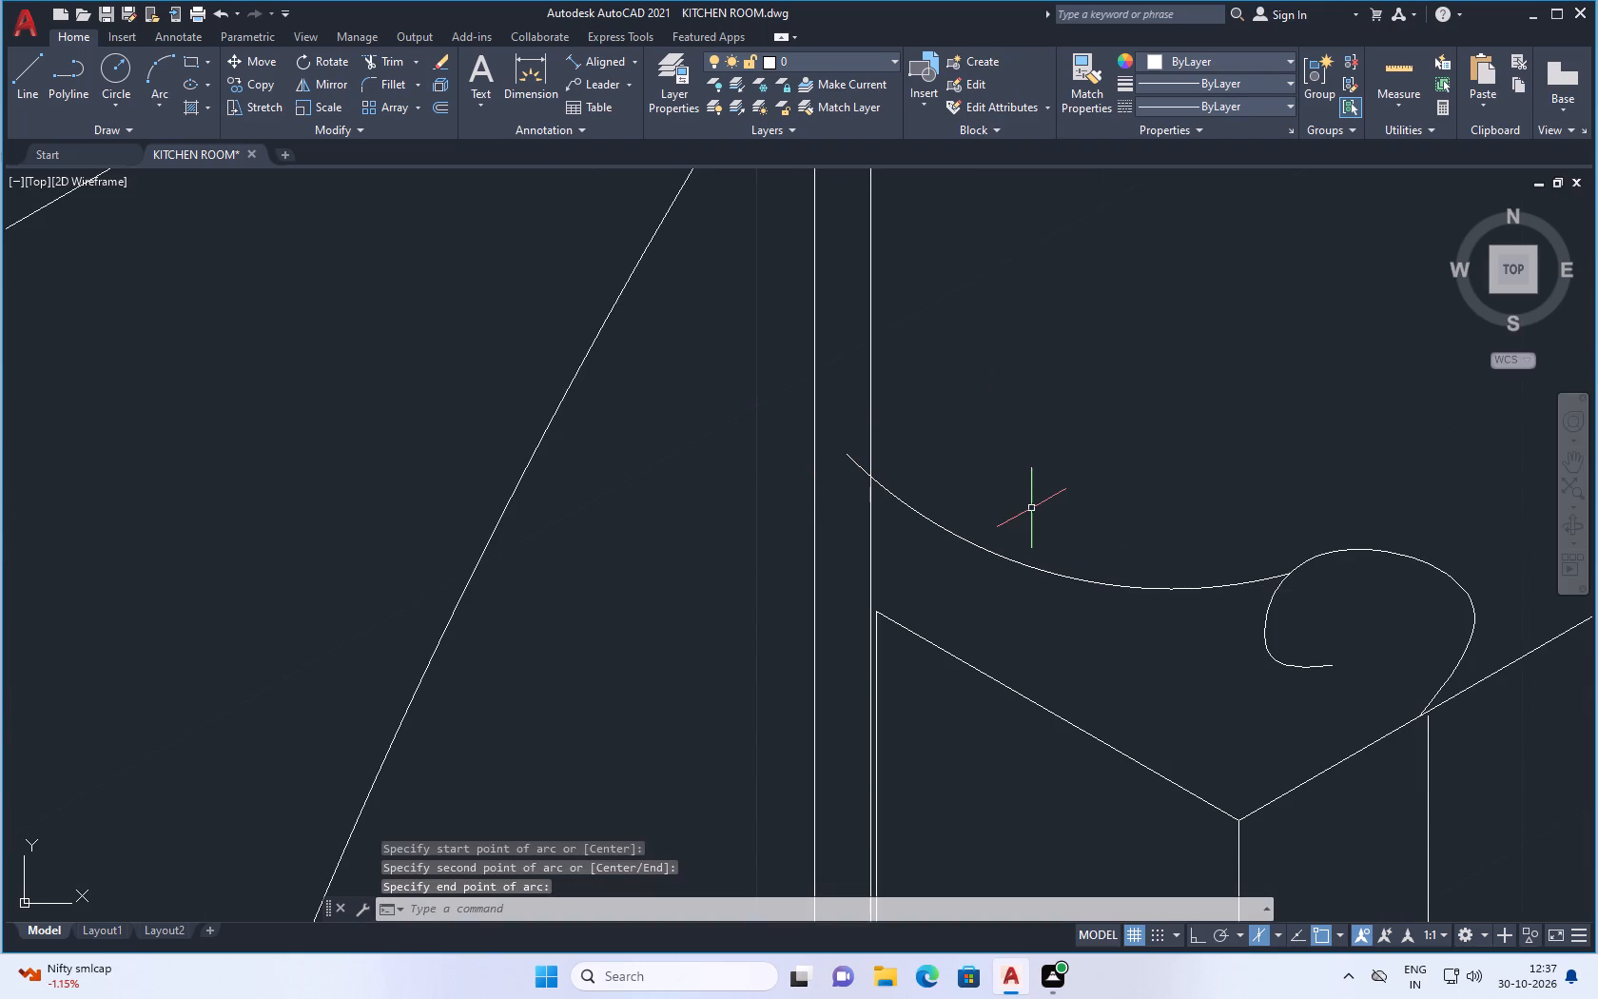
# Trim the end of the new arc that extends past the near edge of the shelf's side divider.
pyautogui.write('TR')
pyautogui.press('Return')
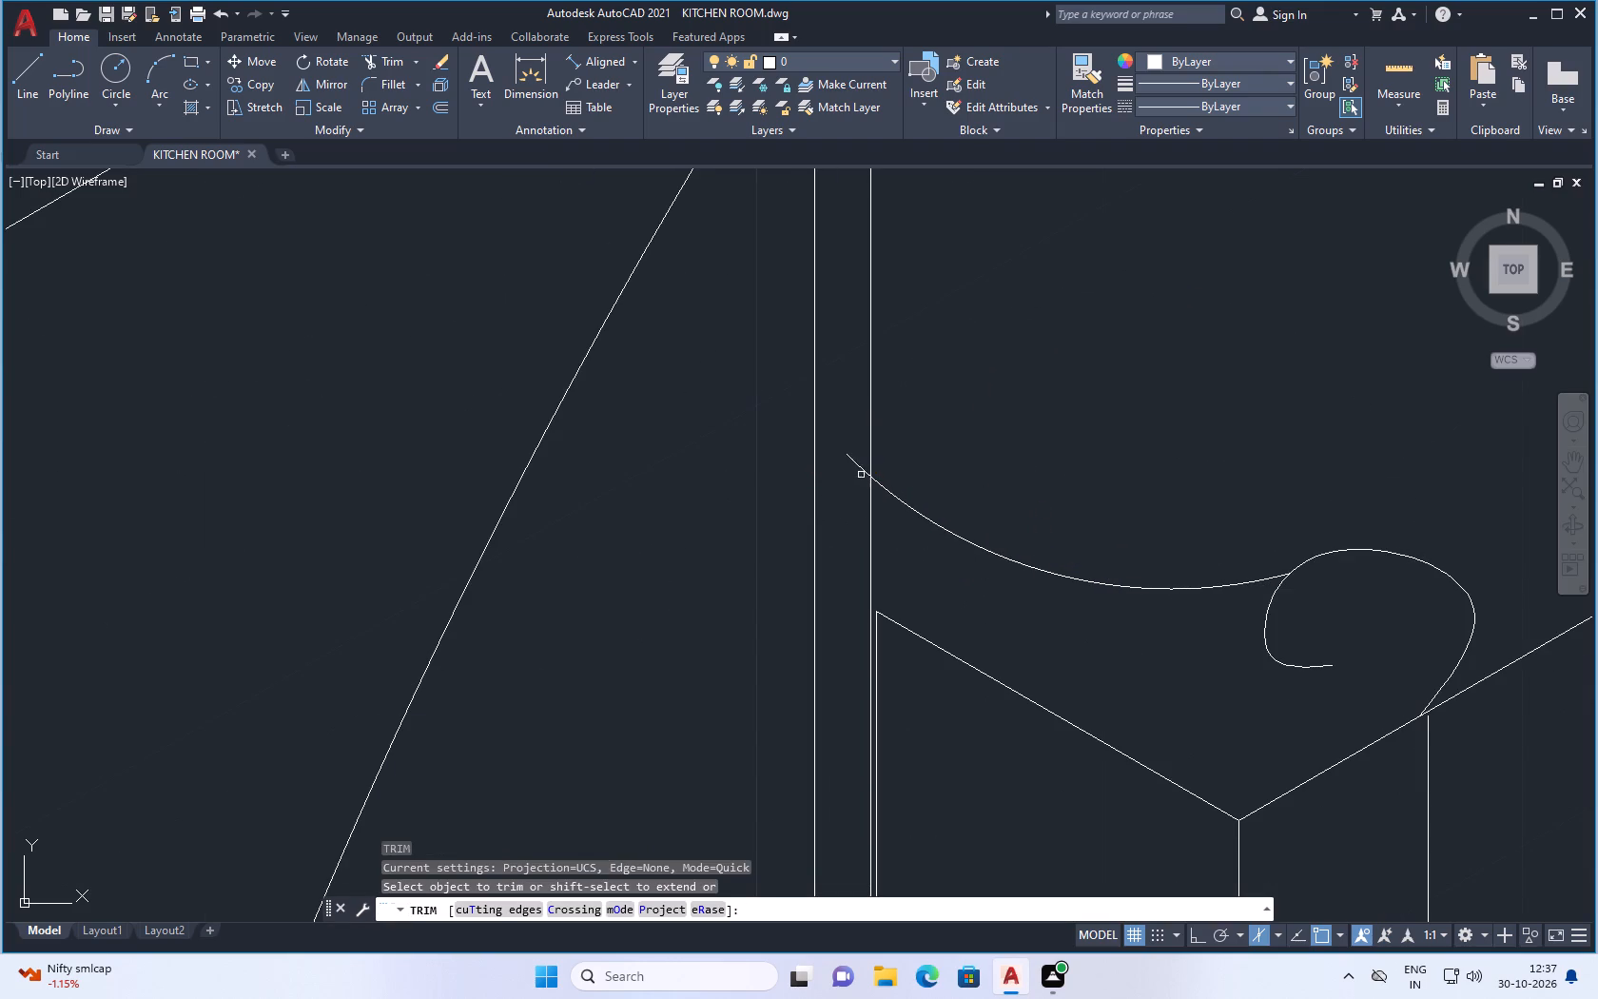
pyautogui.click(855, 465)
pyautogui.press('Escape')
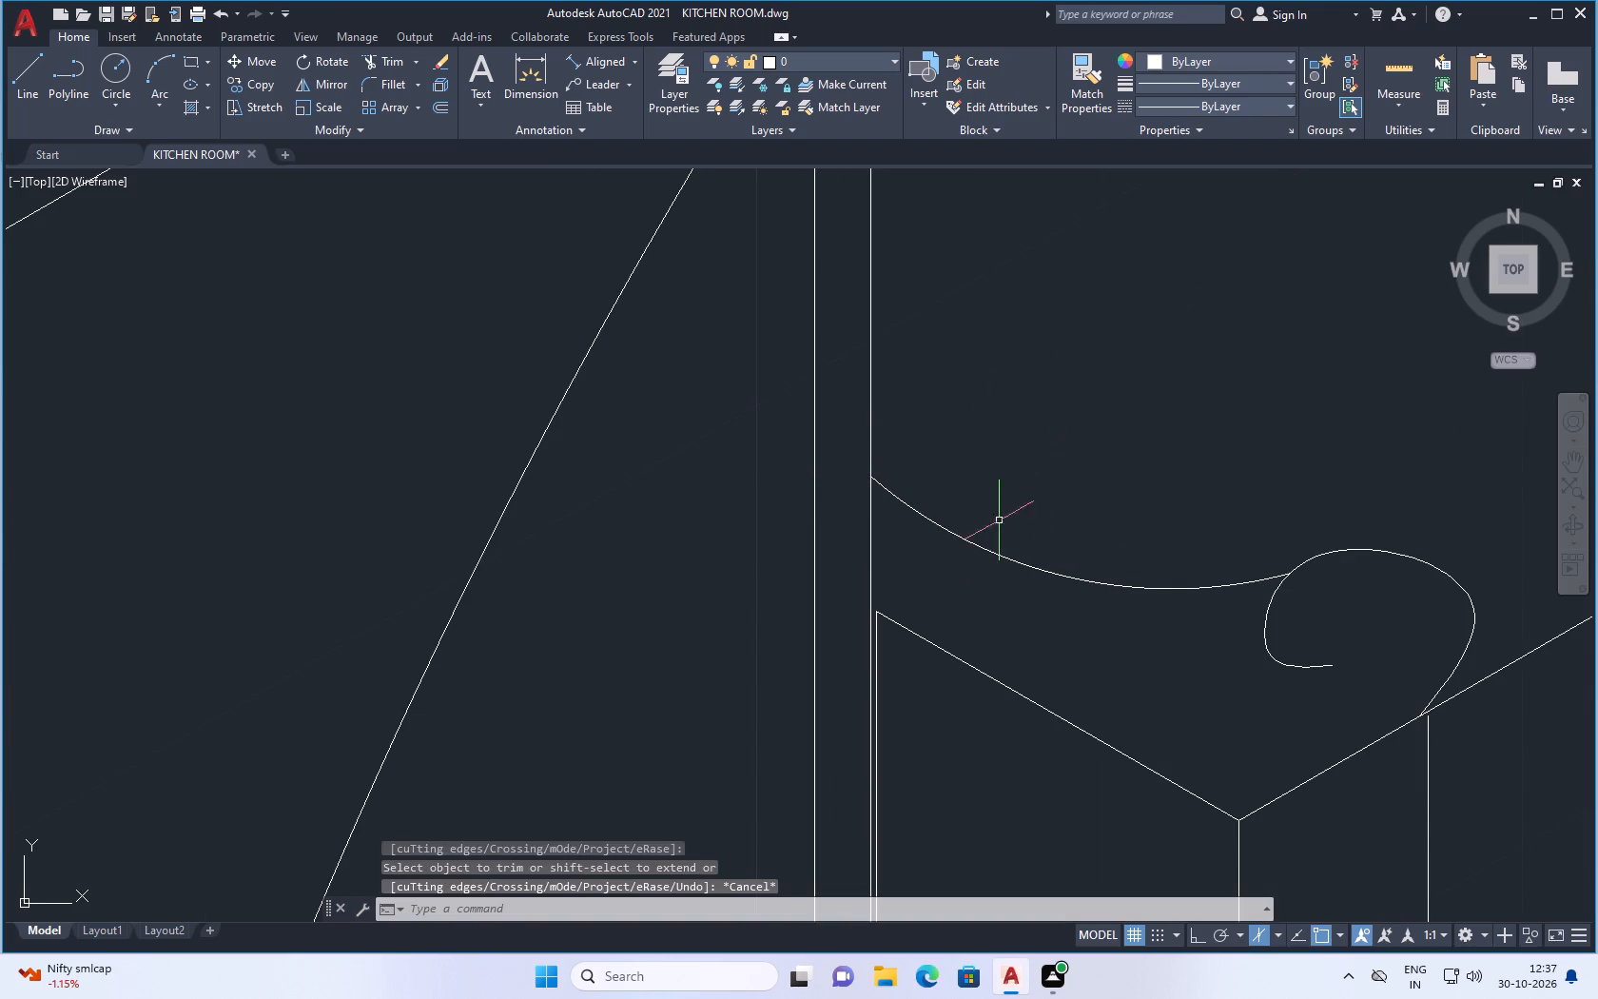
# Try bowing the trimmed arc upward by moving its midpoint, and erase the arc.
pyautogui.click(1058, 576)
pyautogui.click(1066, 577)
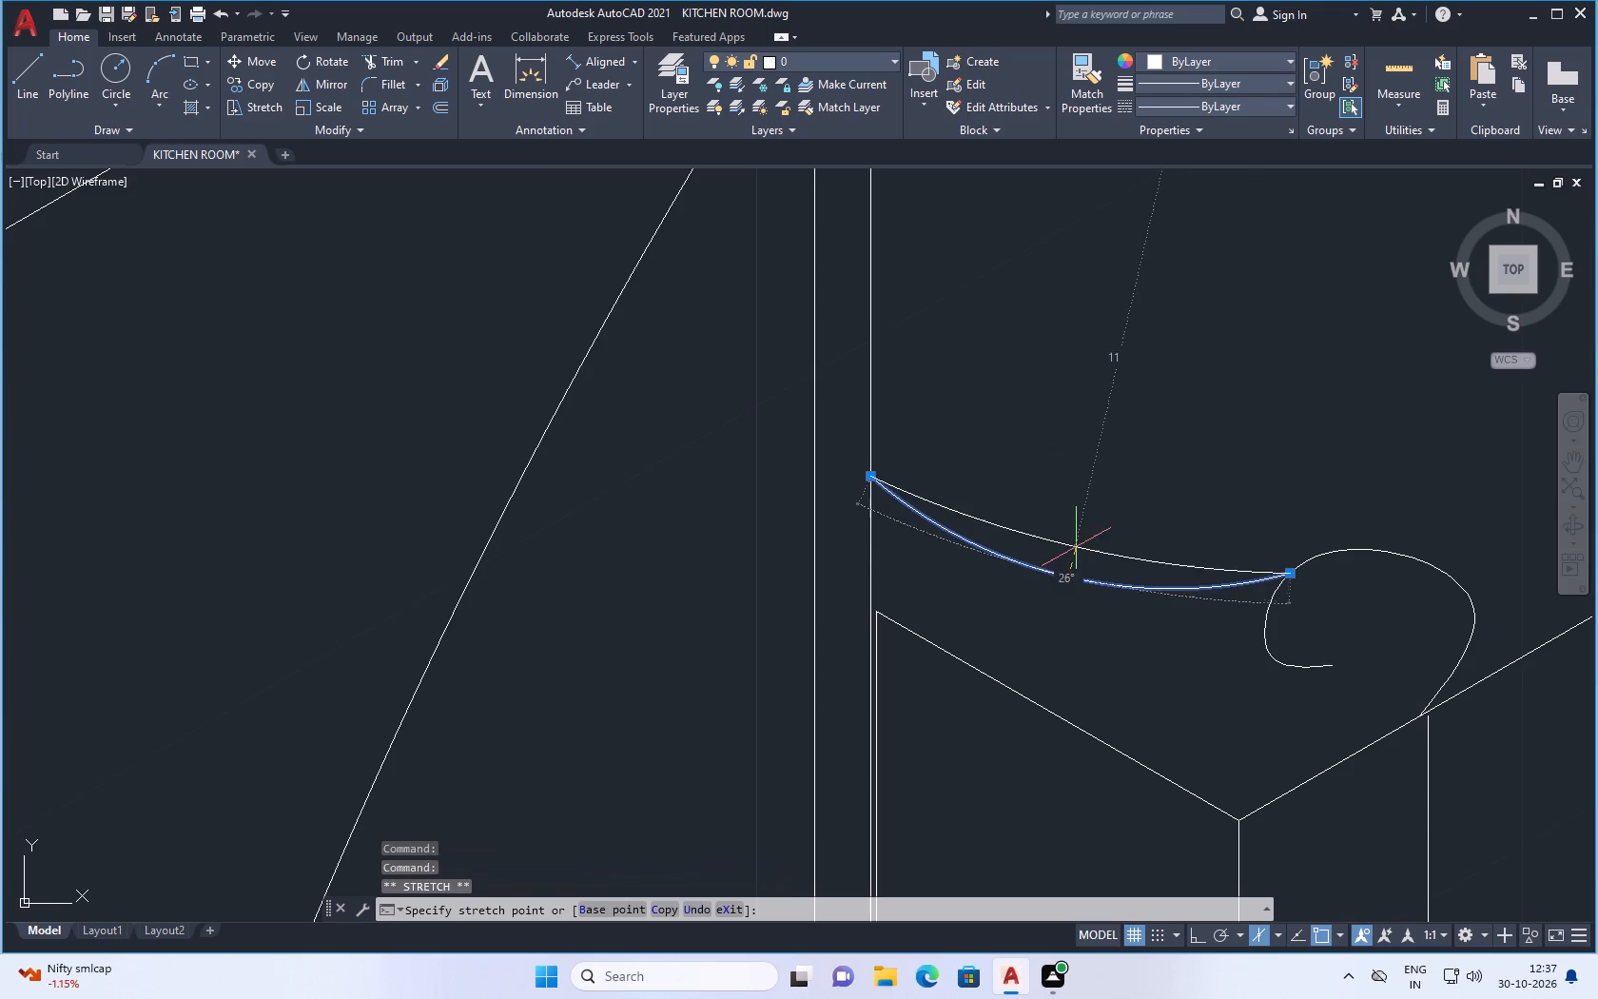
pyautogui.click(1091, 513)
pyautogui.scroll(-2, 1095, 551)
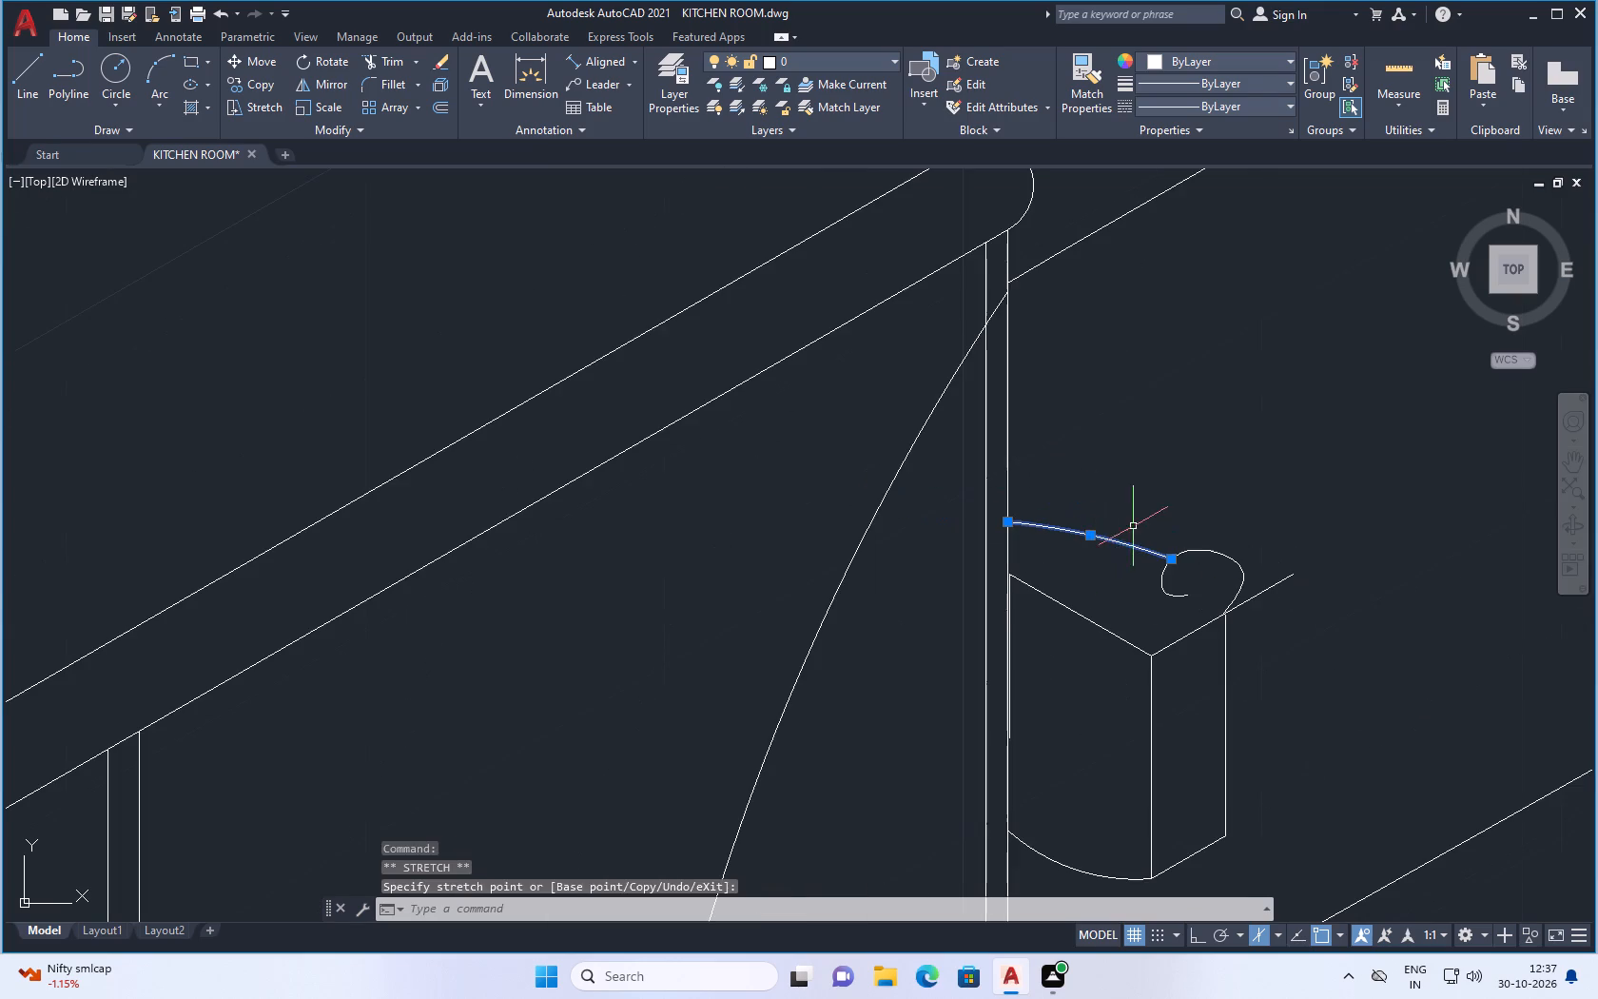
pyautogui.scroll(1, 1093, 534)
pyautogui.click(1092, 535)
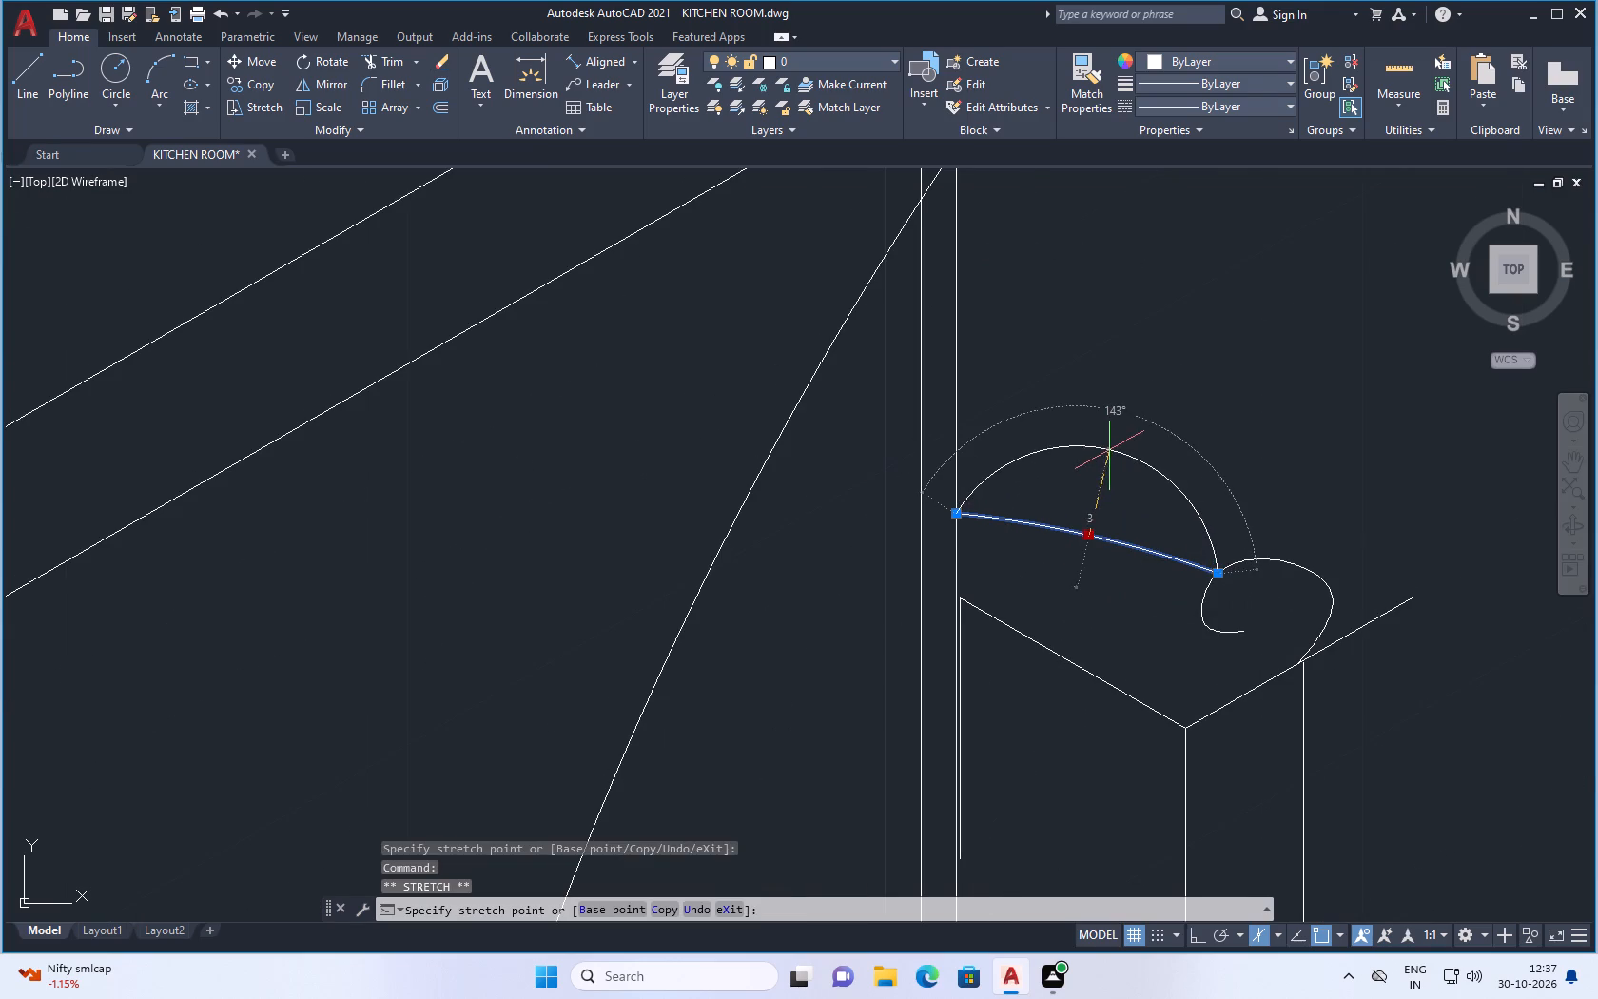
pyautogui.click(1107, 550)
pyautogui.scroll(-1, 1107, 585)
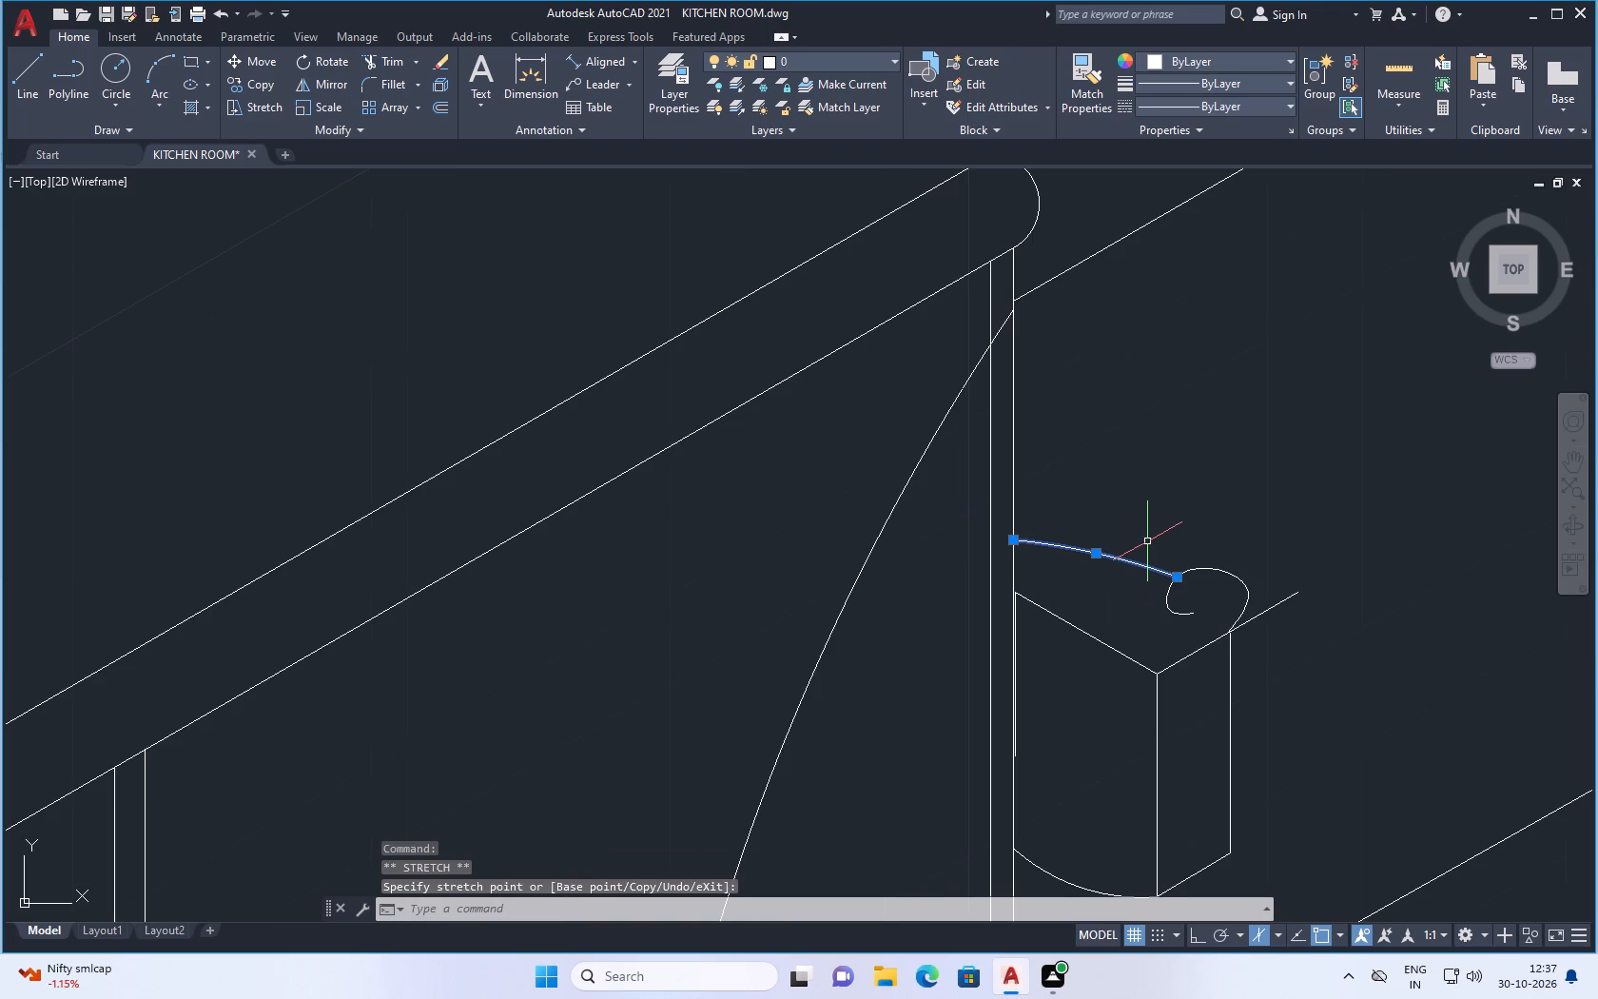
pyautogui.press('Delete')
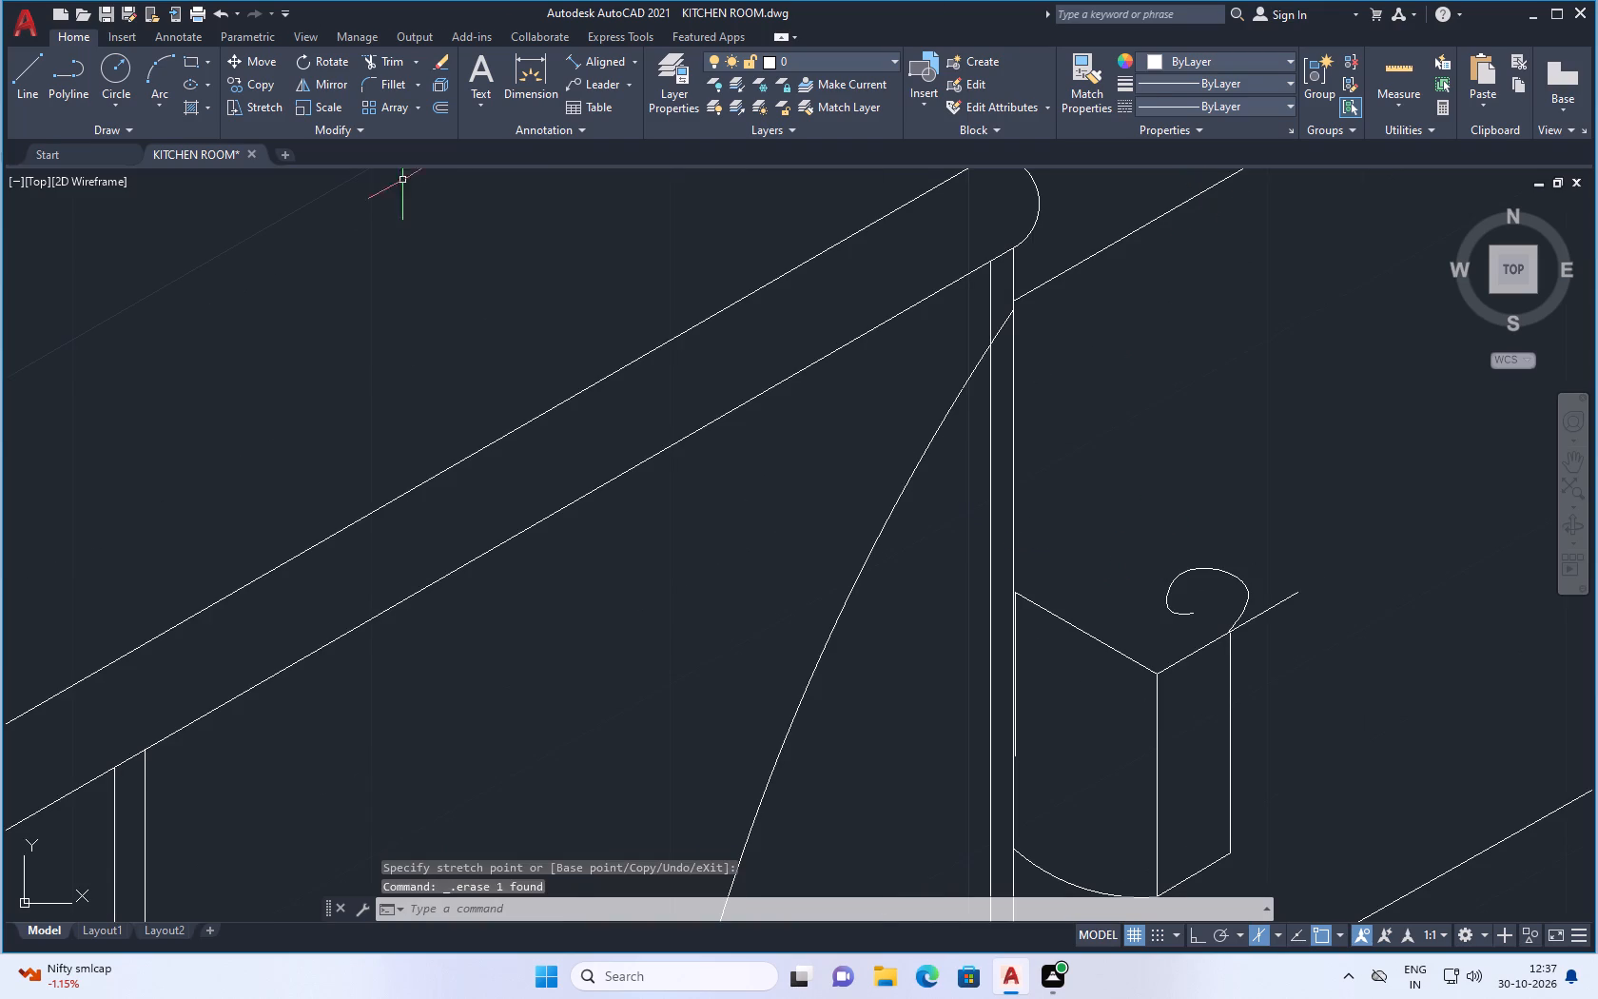
# Draw a four-point fit spline from the curl's upper side, dipping and rising to the divider's near edge and ending beyond the divider.
pyautogui.click(580, 908)
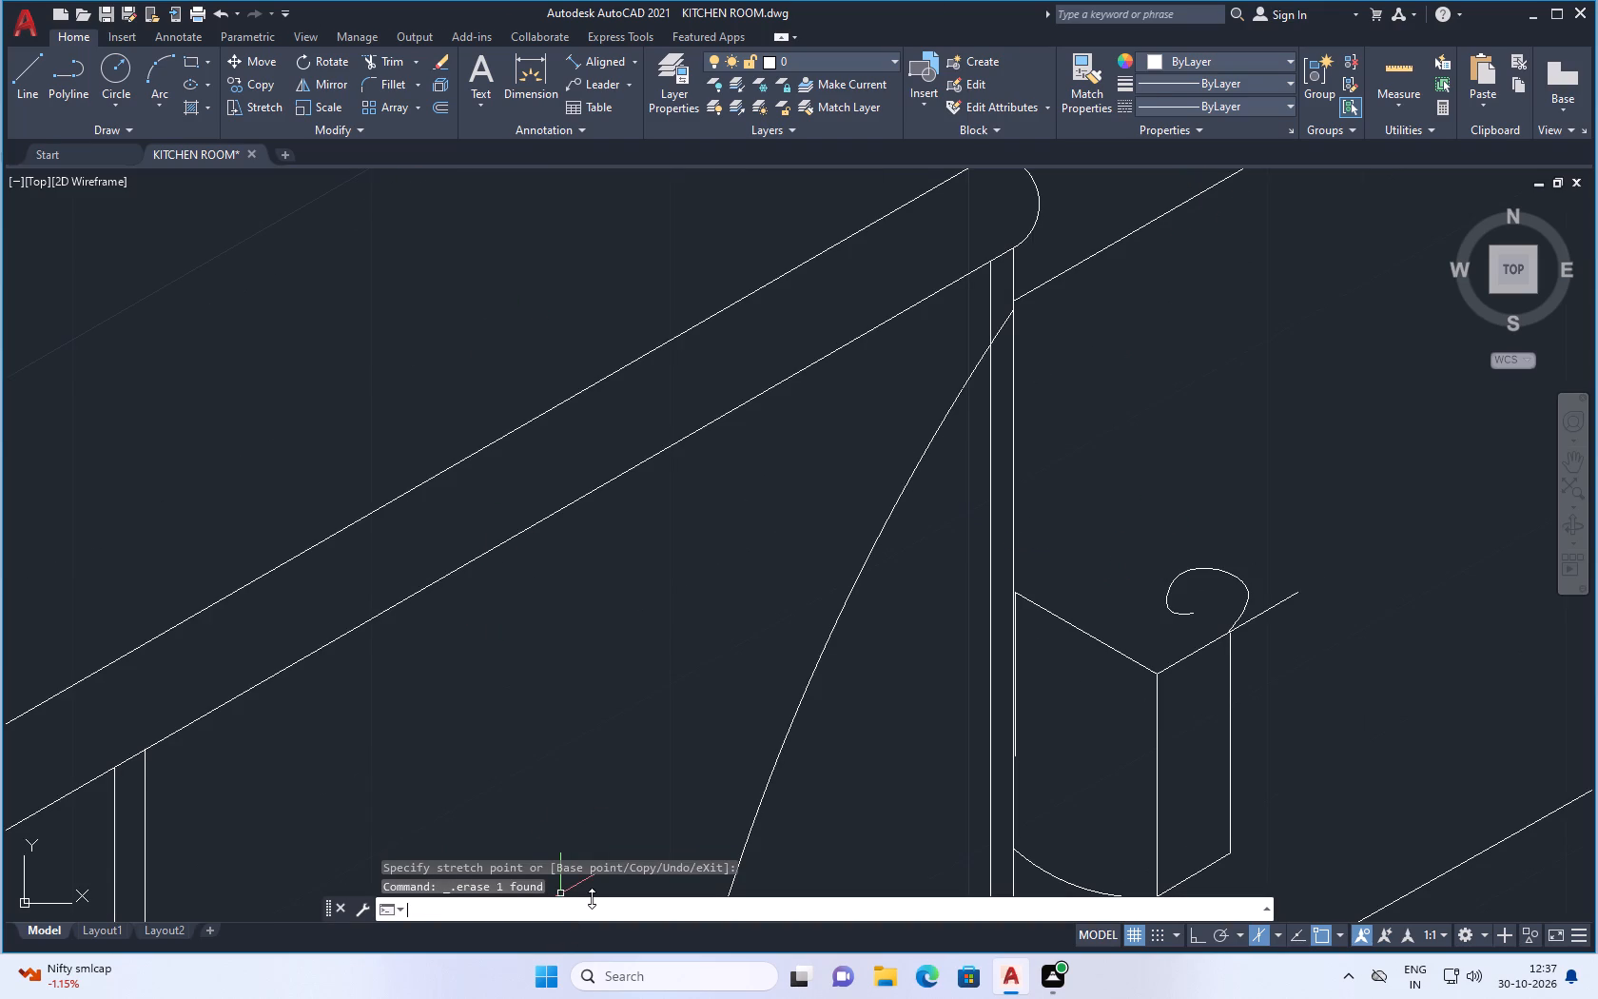
pyautogui.write('SP')
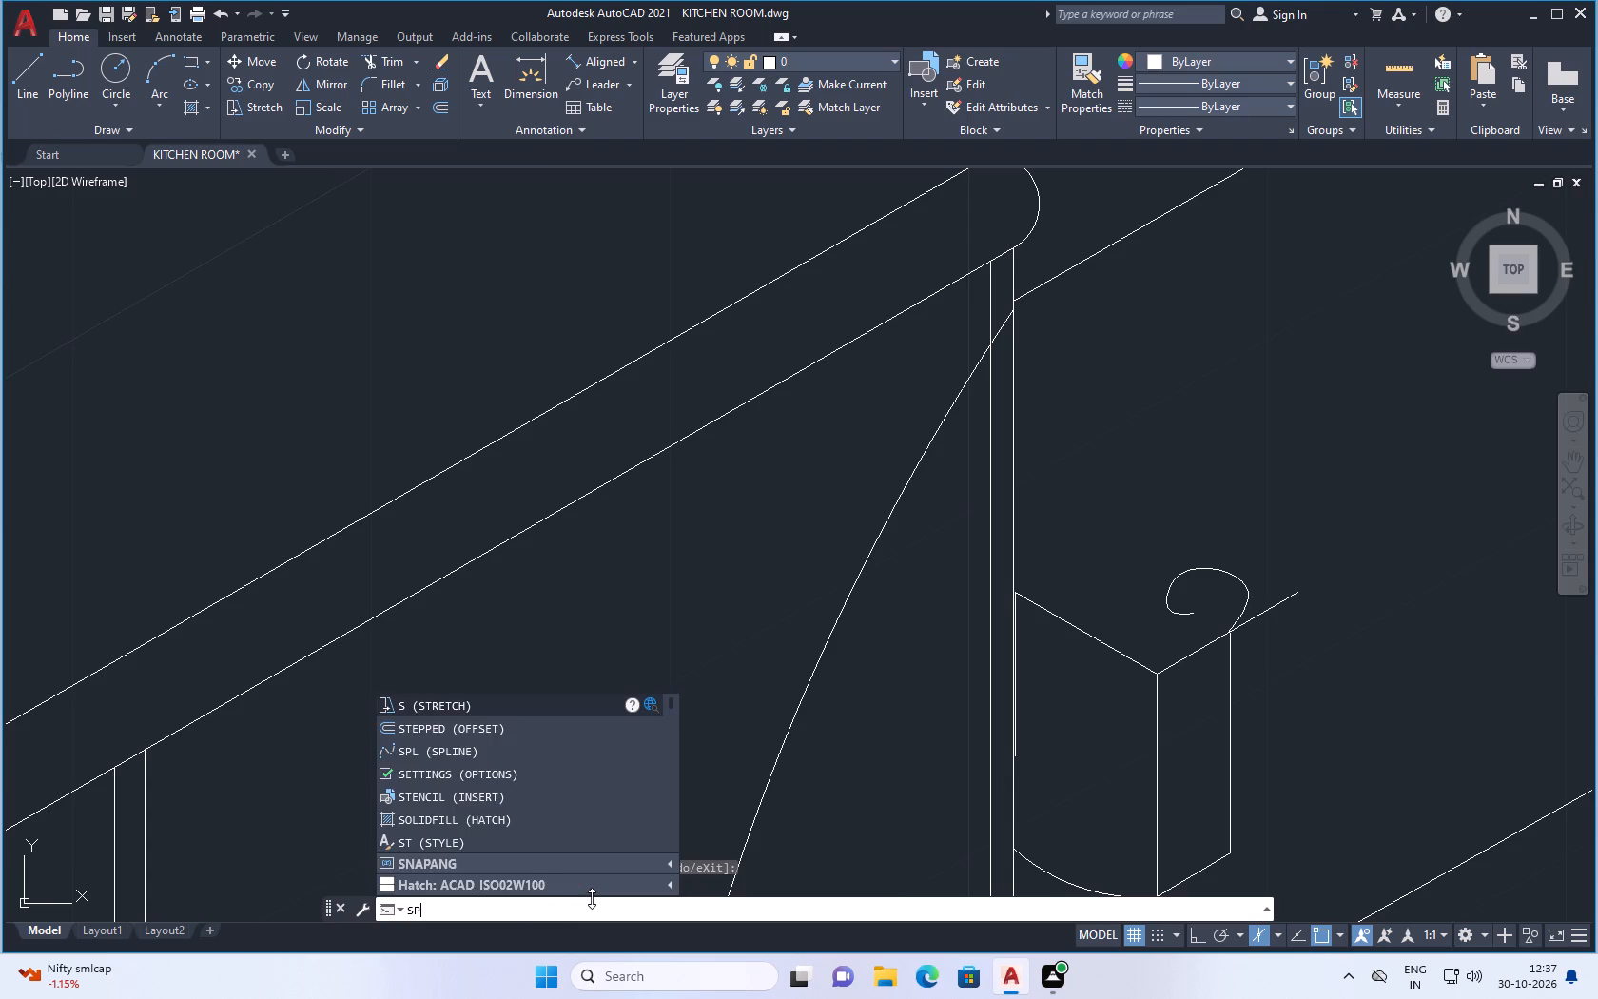
pyautogui.click(539, 727)
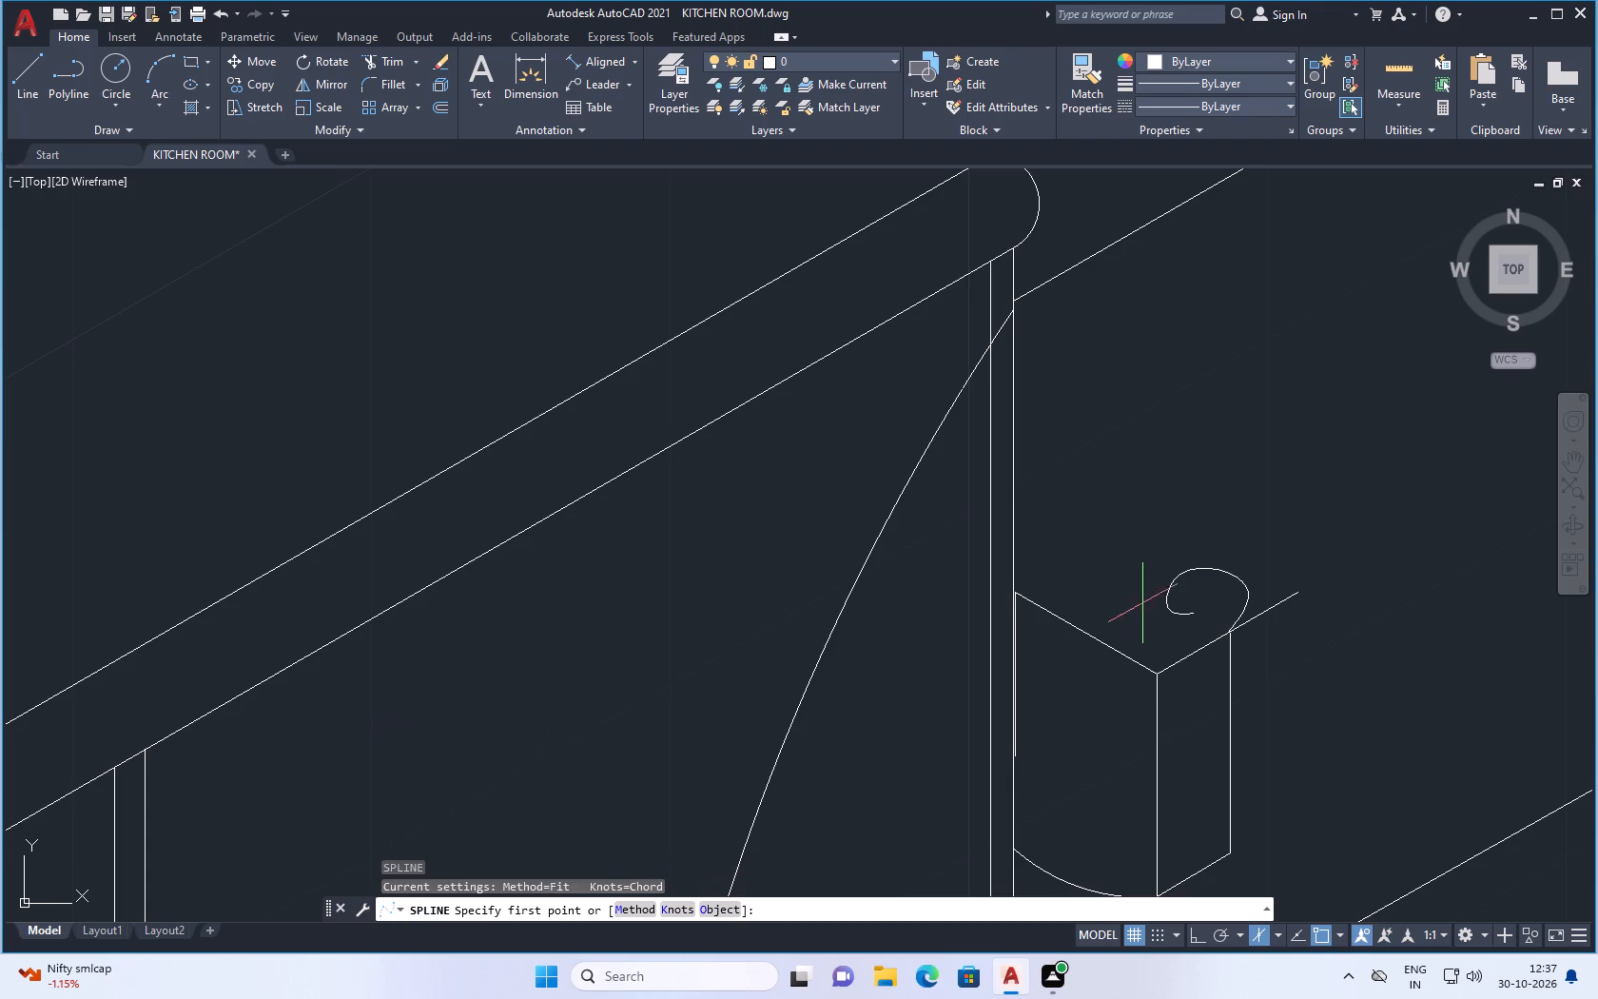
pyautogui.click(1186, 567)
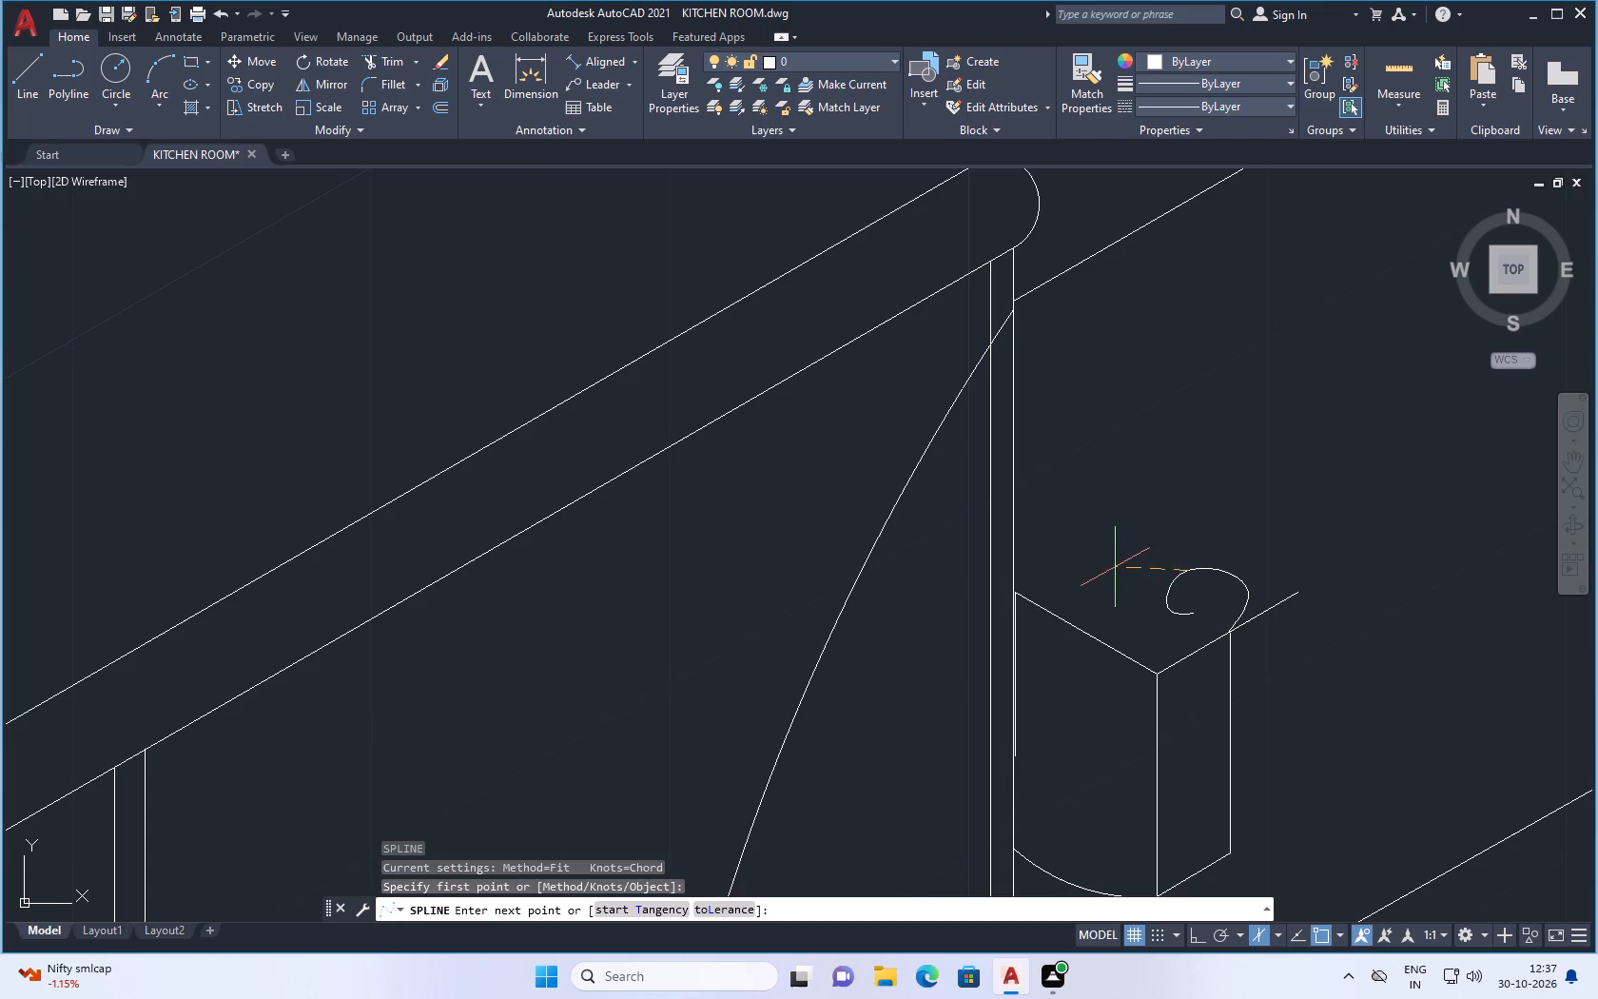
pyautogui.click(1115, 567)
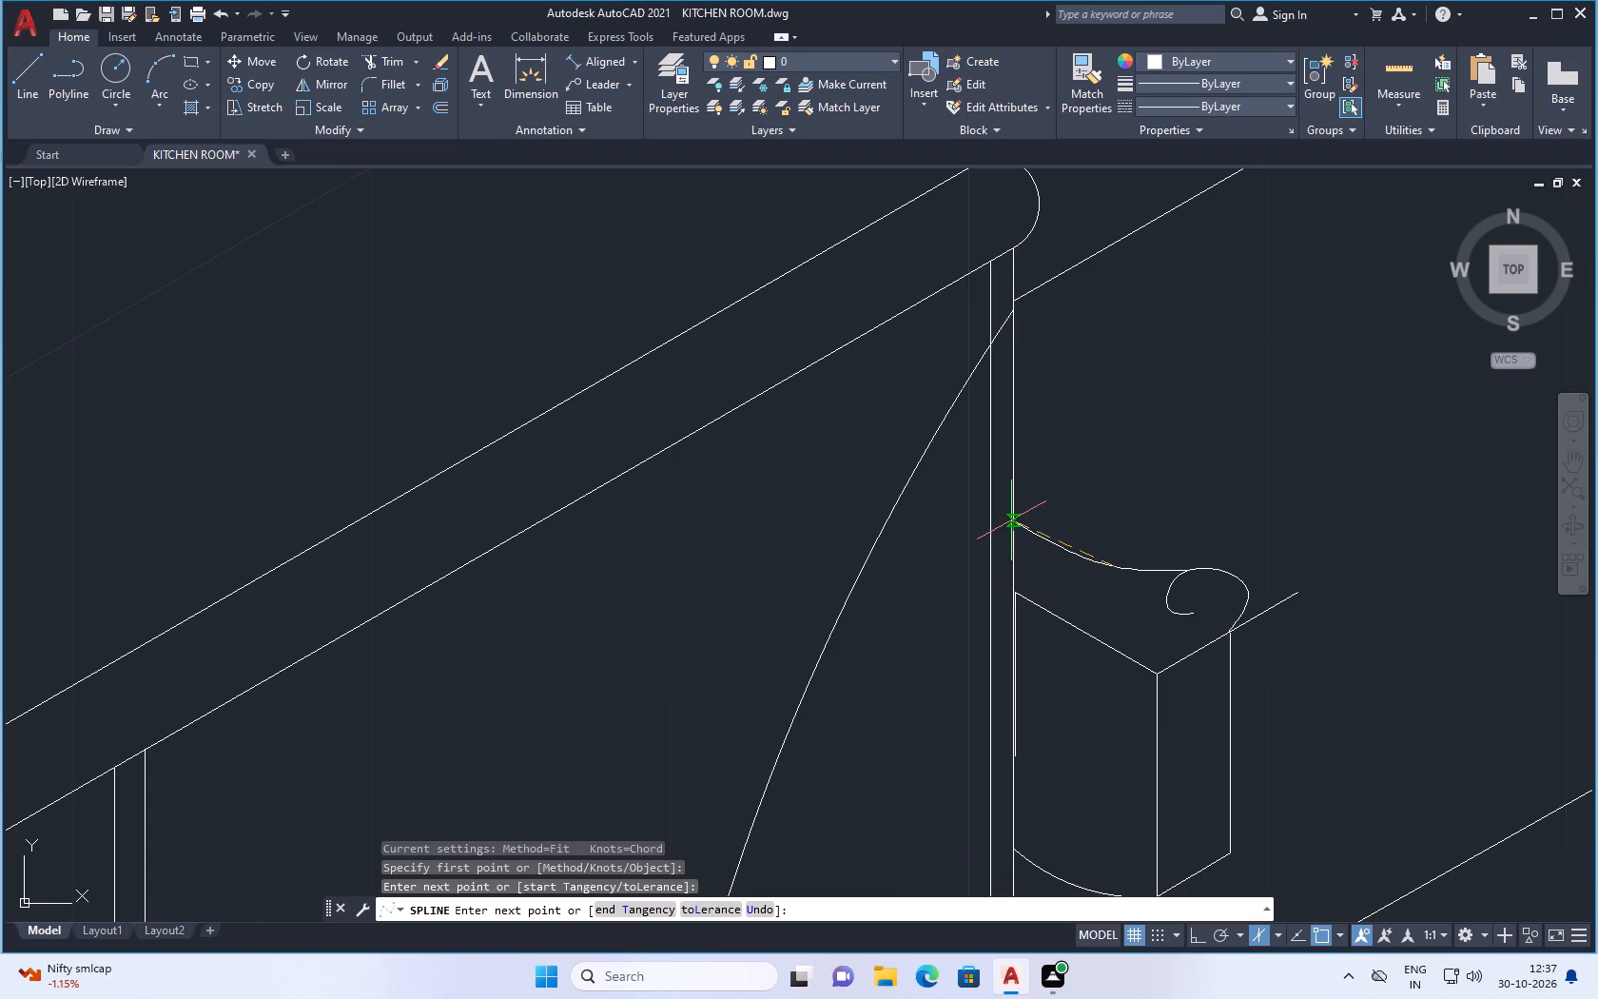
pyautogui.click(1011, 520)
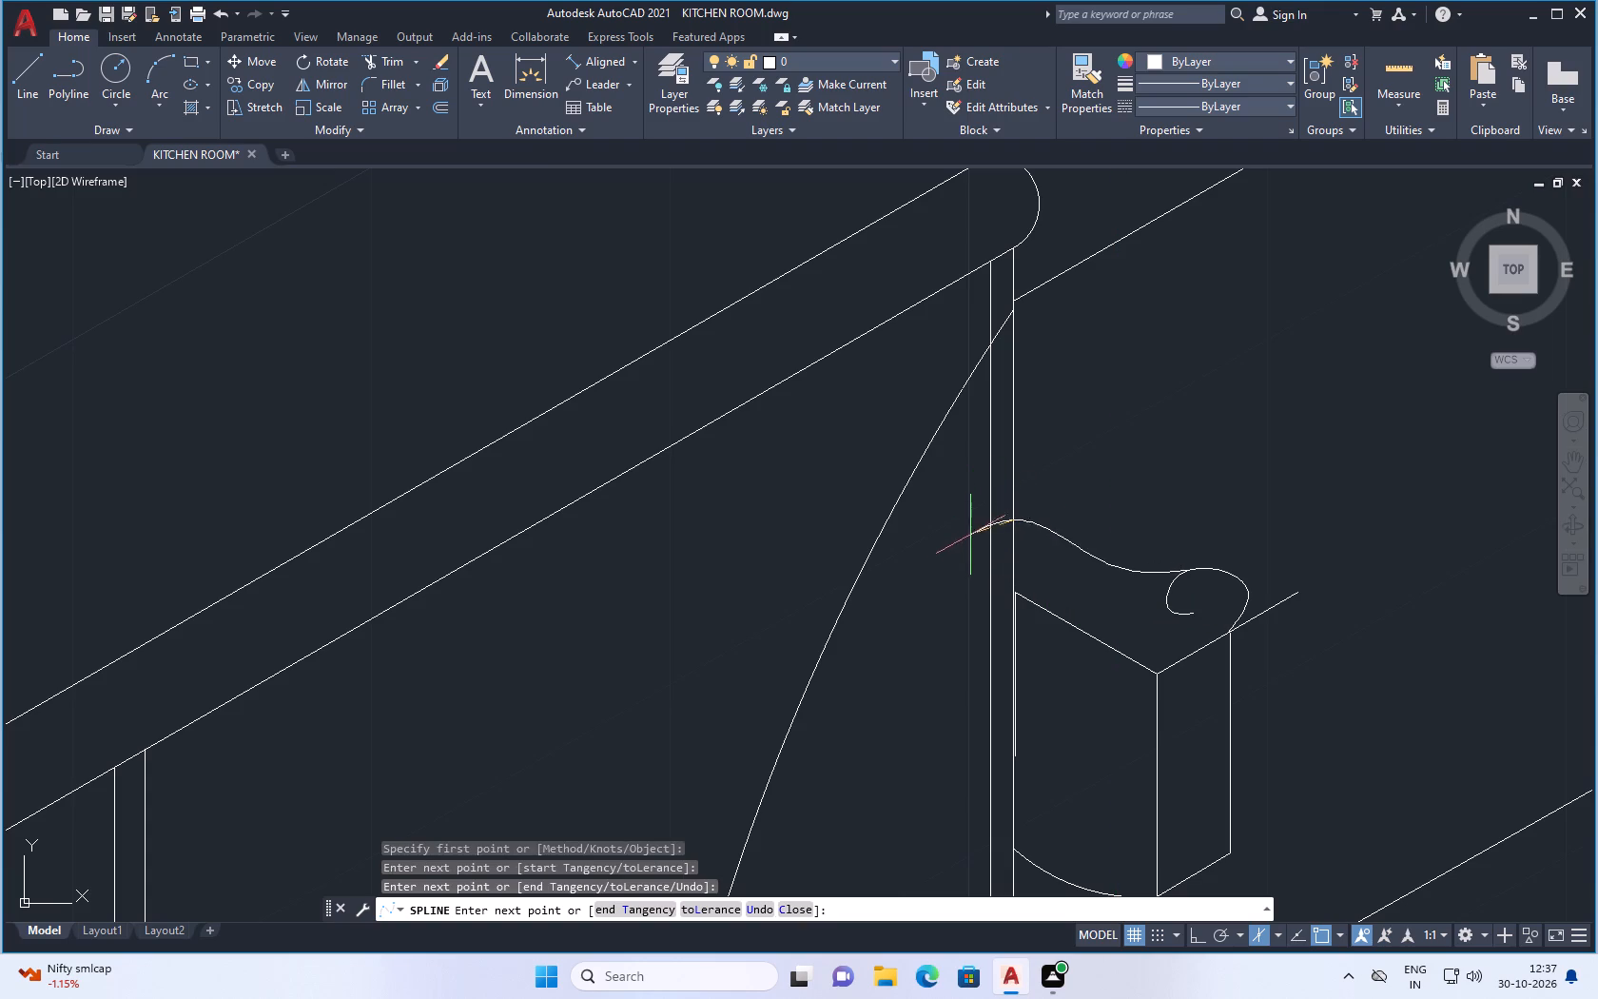
pyautogui.click(946, 546)
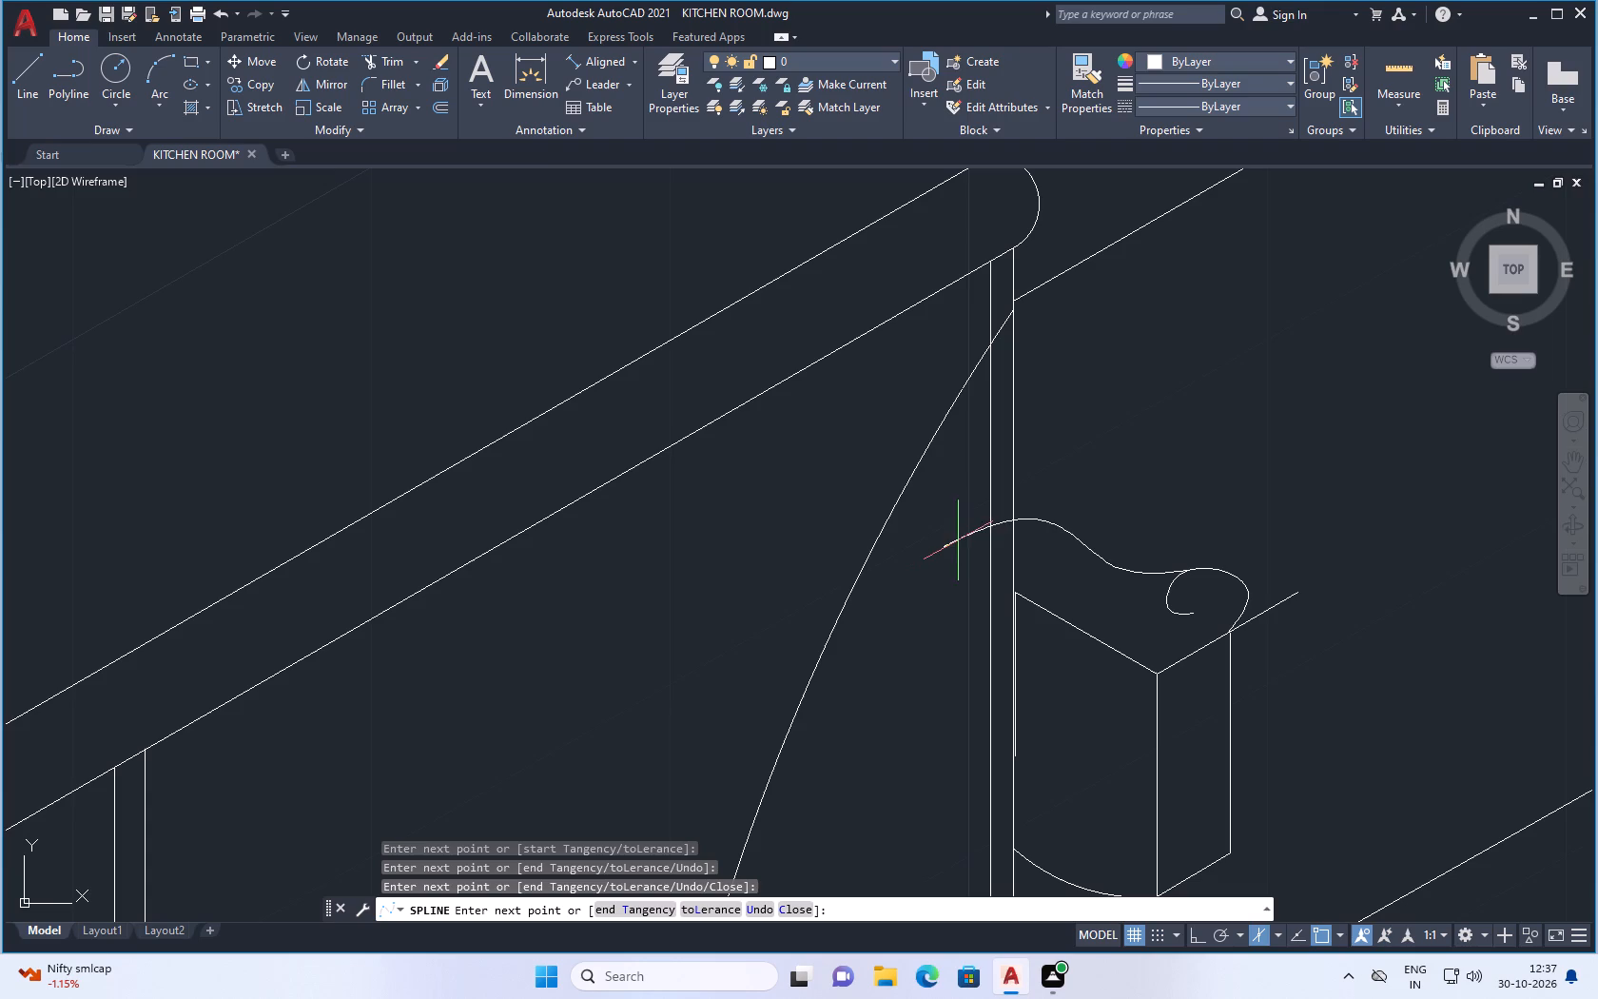
pyautogui.press('t')
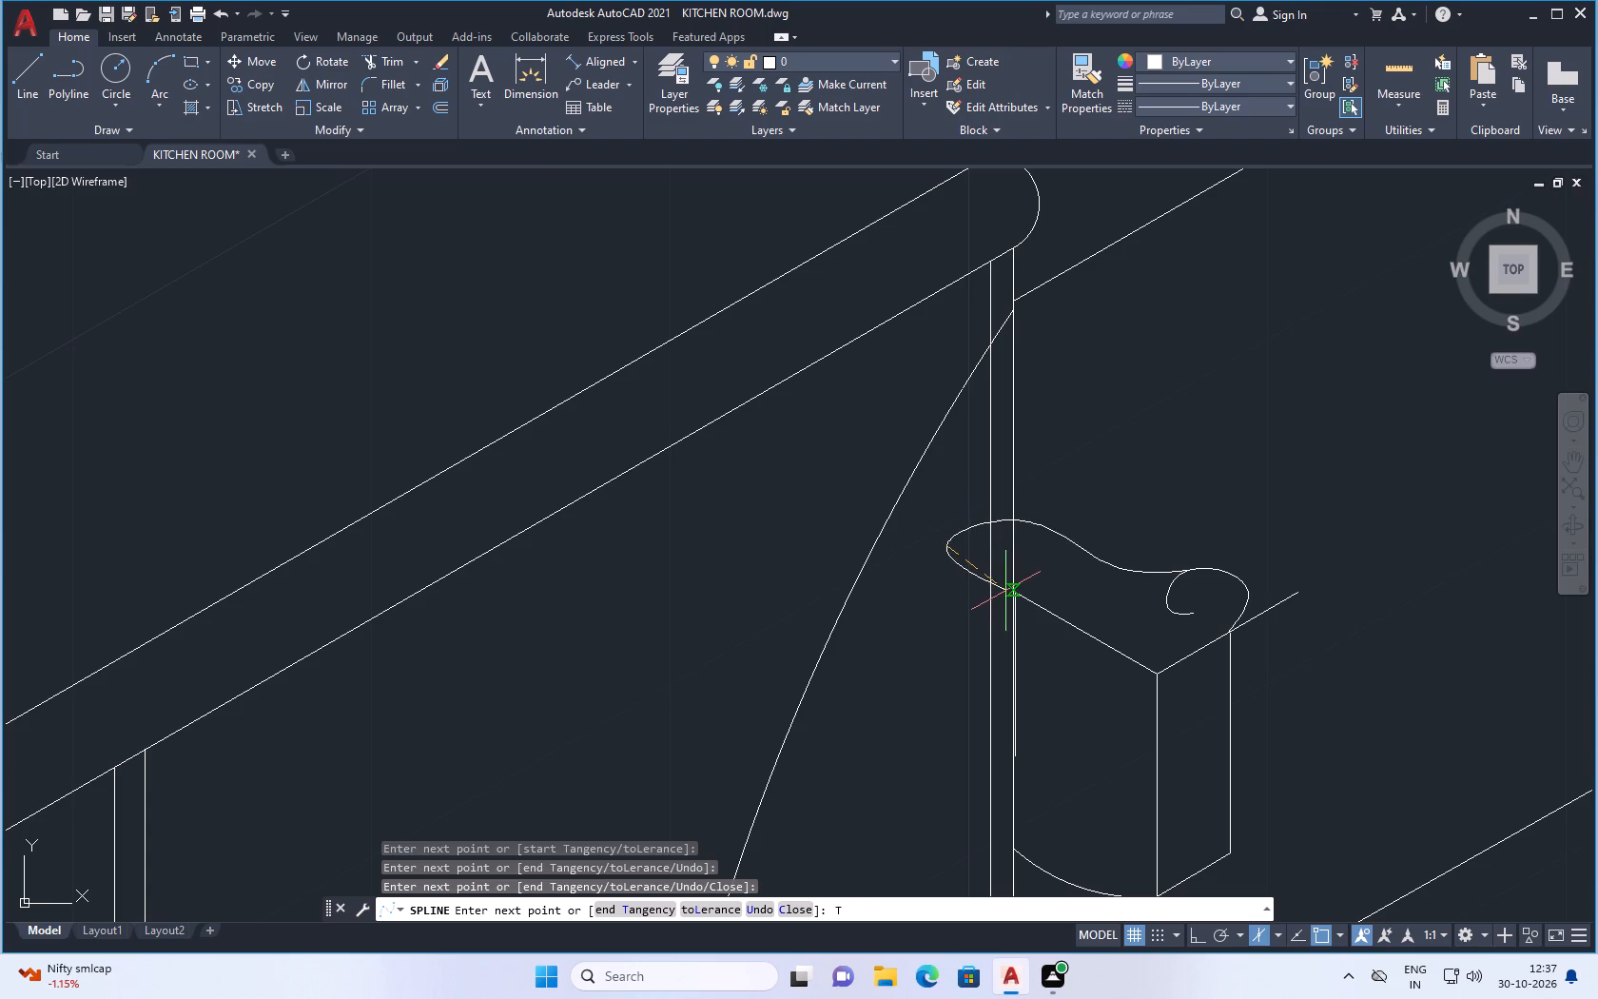
pyautogui.press('r')
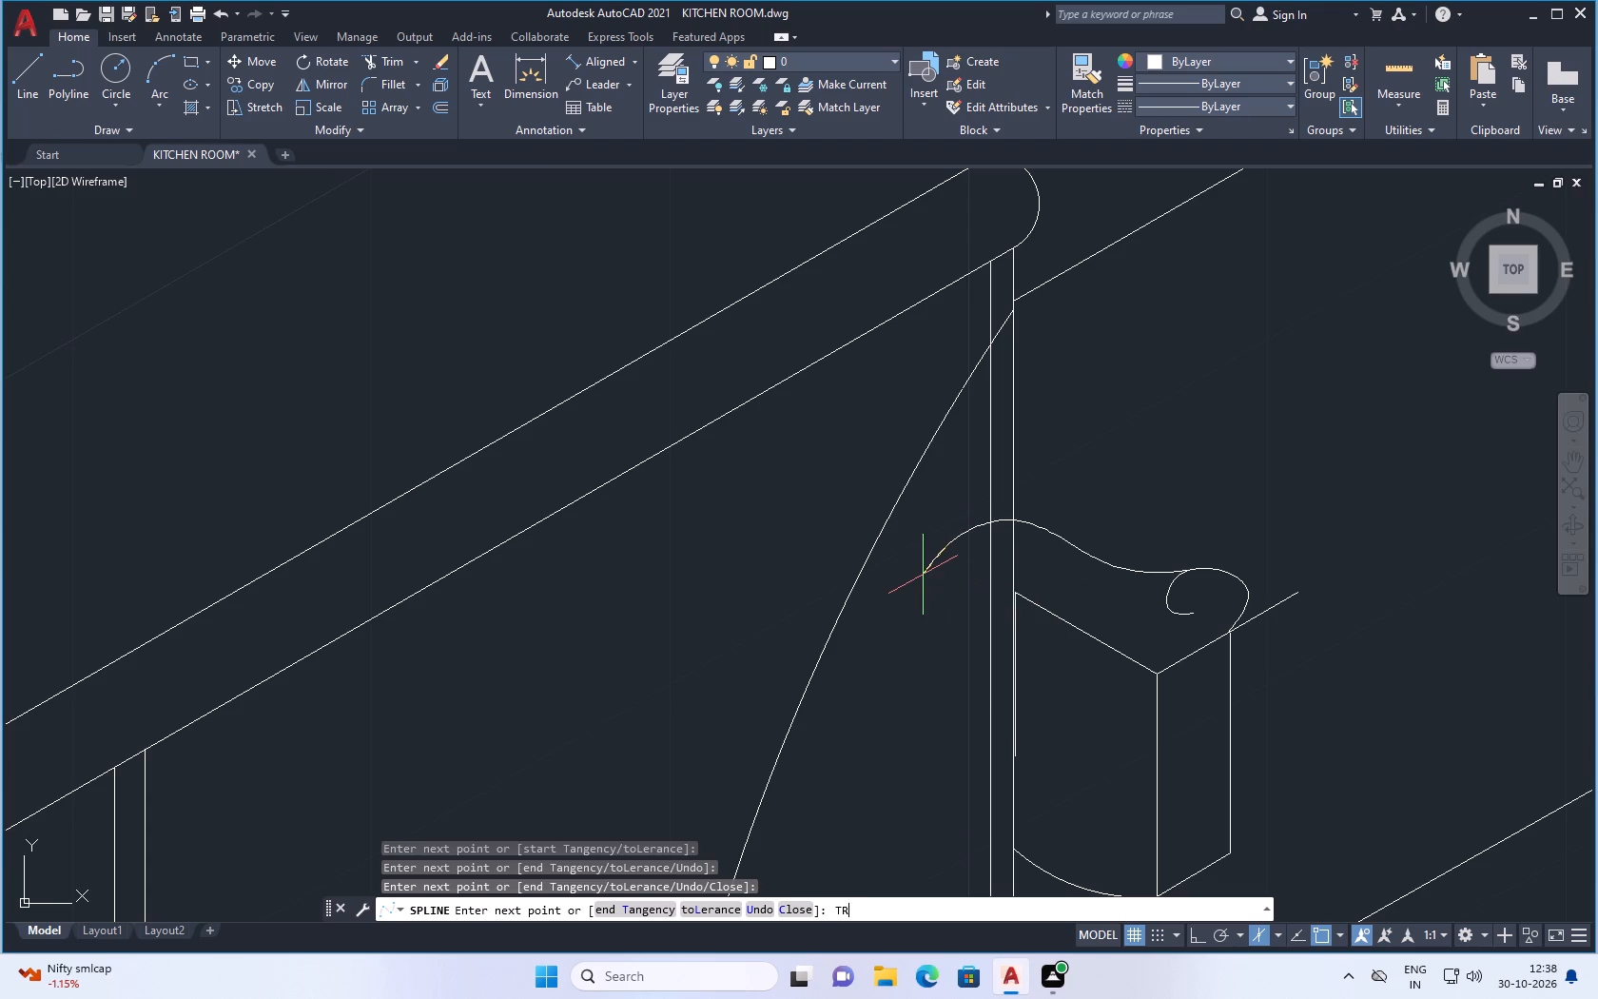
pyautogui.press('Return')
pyautogui.press('Return')
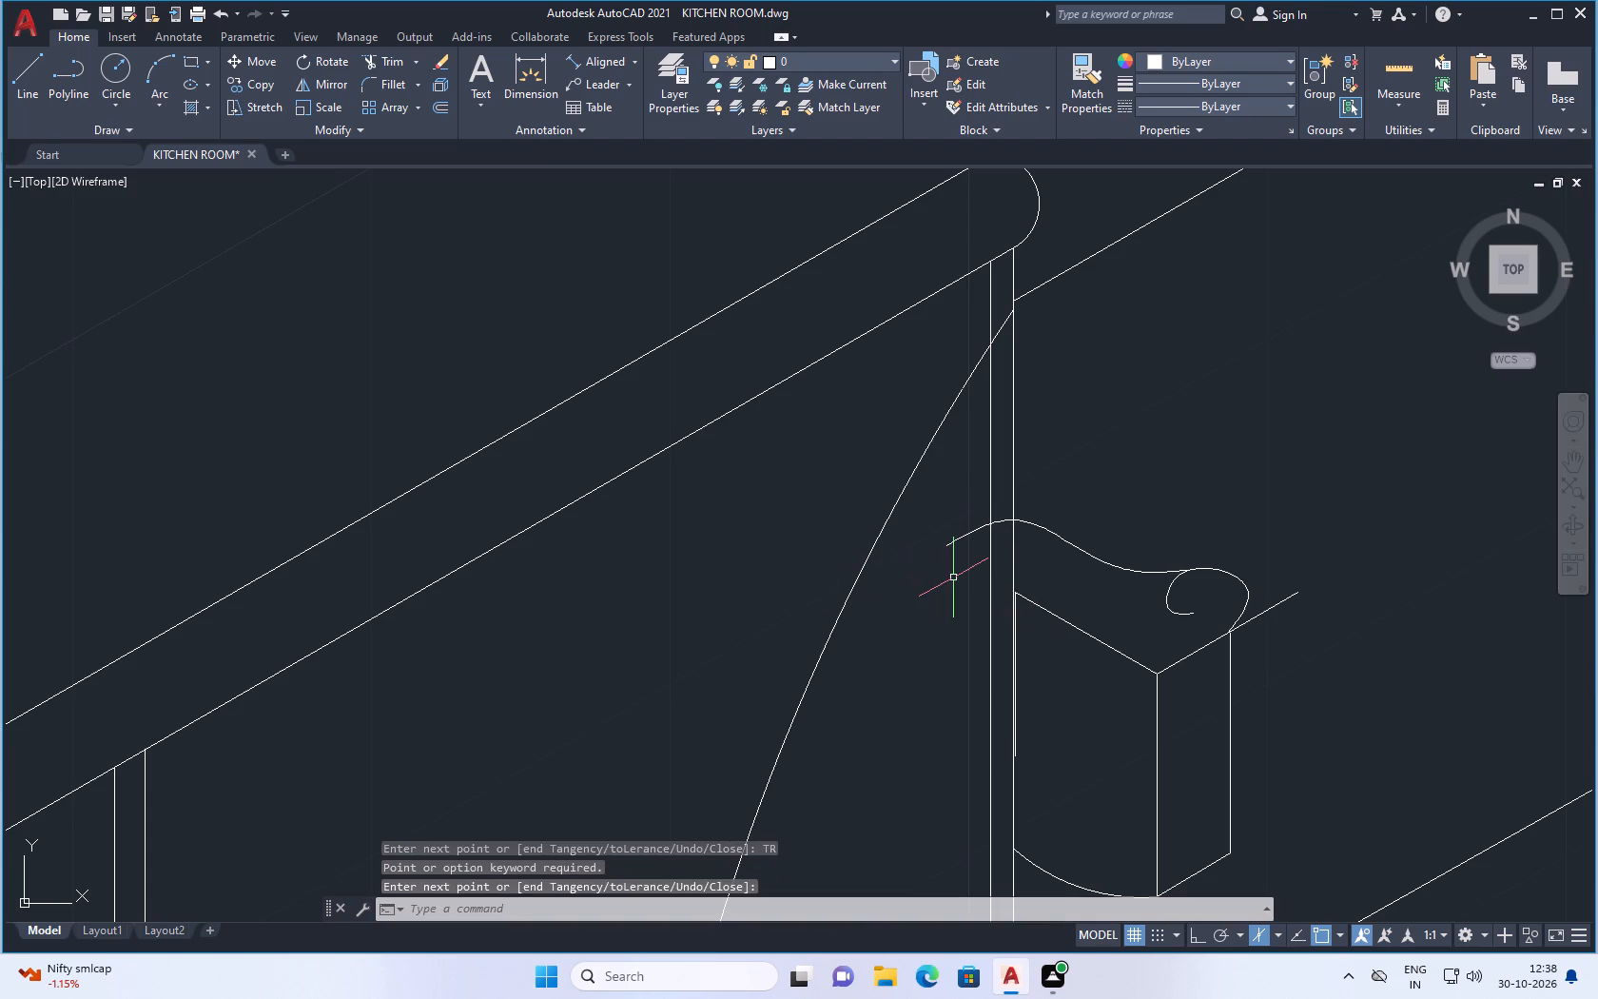
# Trim the wavy spline's end that extends past the near edge of the shelf's side divider.
pyautogui.write('TR')
pyautogui.press('Return')
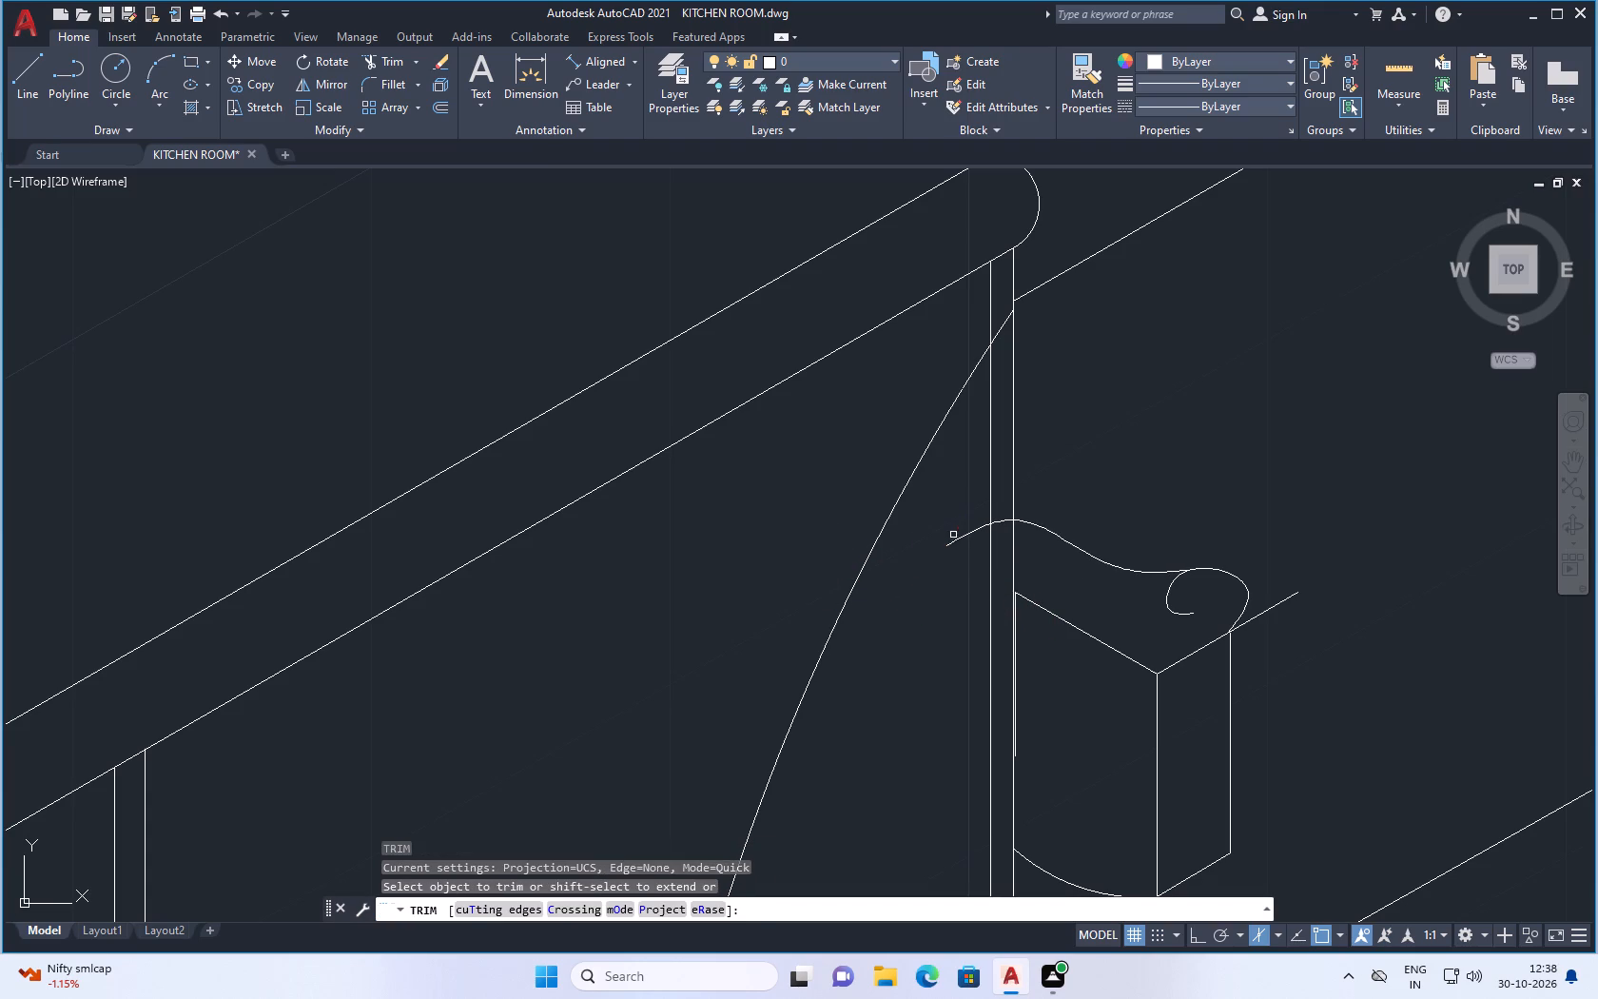
pyautogui.click(953, 535)
pyautogui.click(961, 544)
pyautogui.scroll(1, 1004, 521)
pyautogui.moveTo(1004, 521); pyautogui.dragTo(1003, 539)
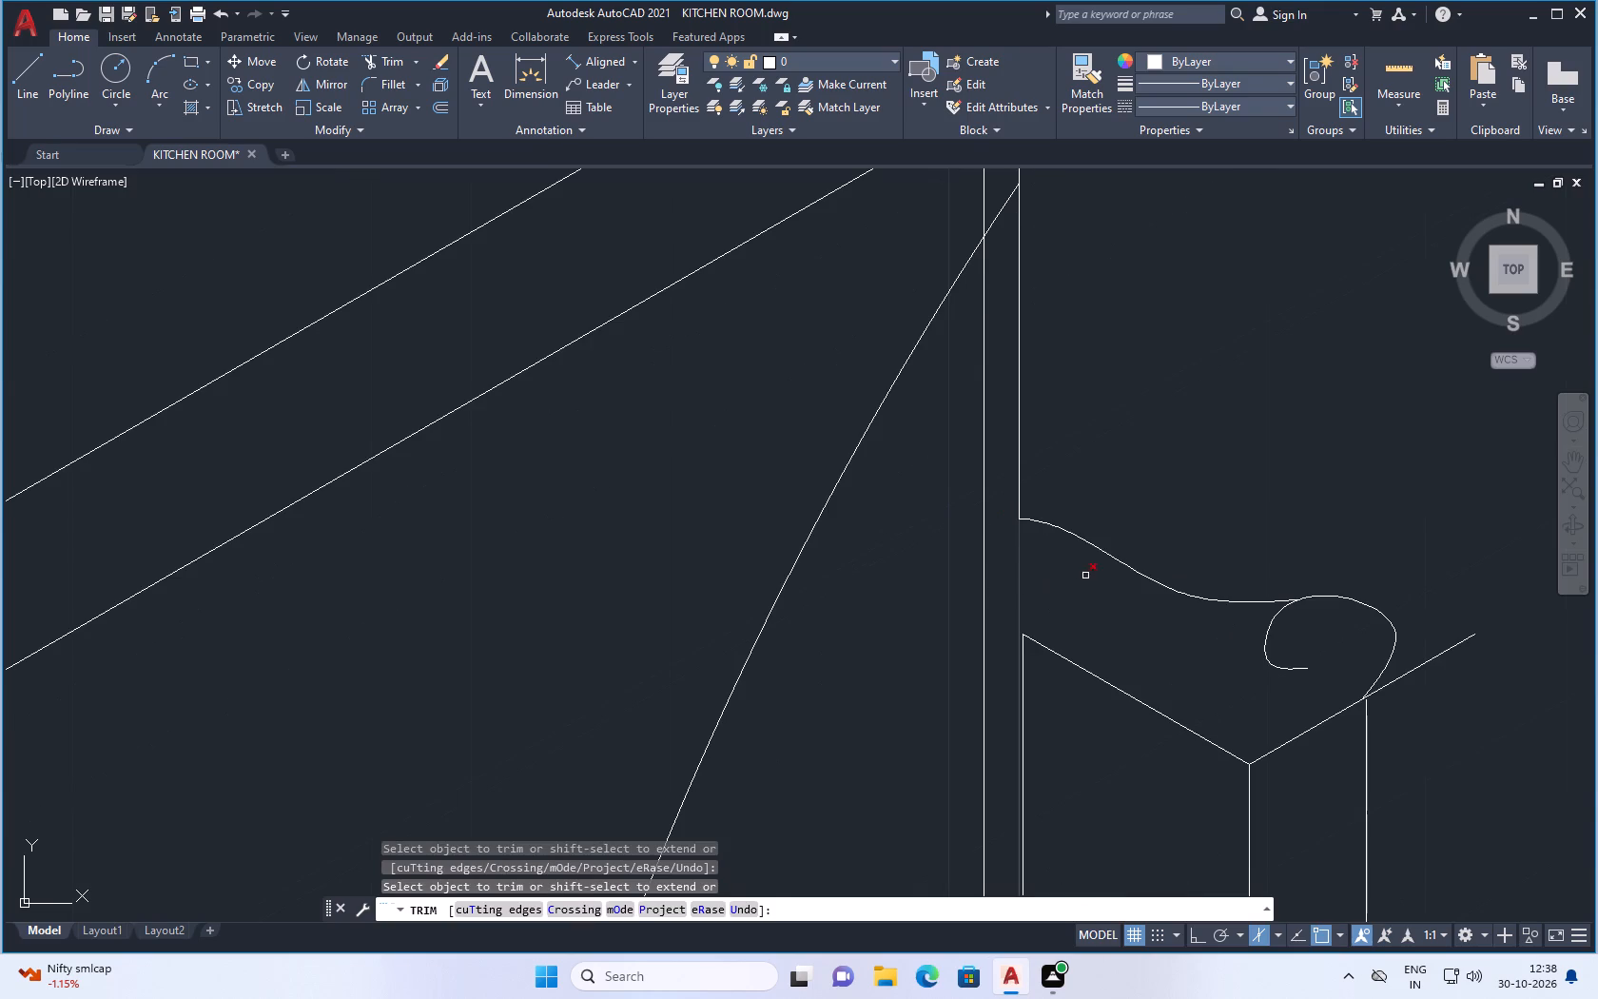
pyautogui.press('Escape')
pyautogui.scroll(-1, 1321, 629)
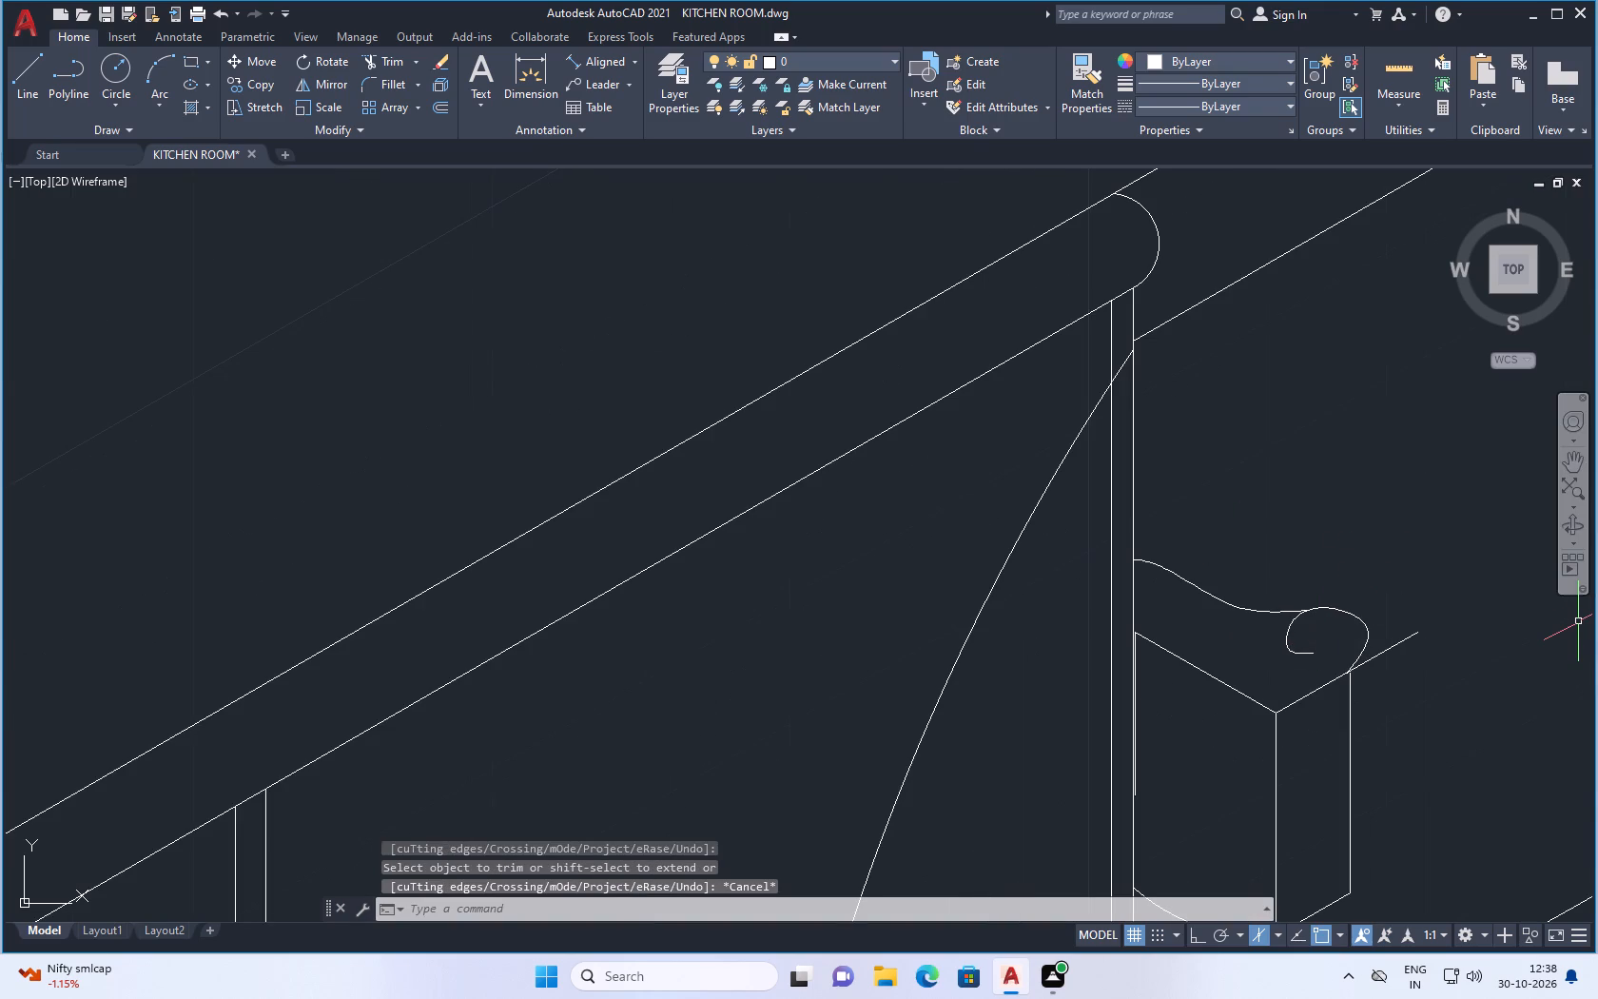
# Erase the straight slanted bottom edge between the object's middle and outer vertical edges.
pyautogui.scroll(-2, 1405, 675)
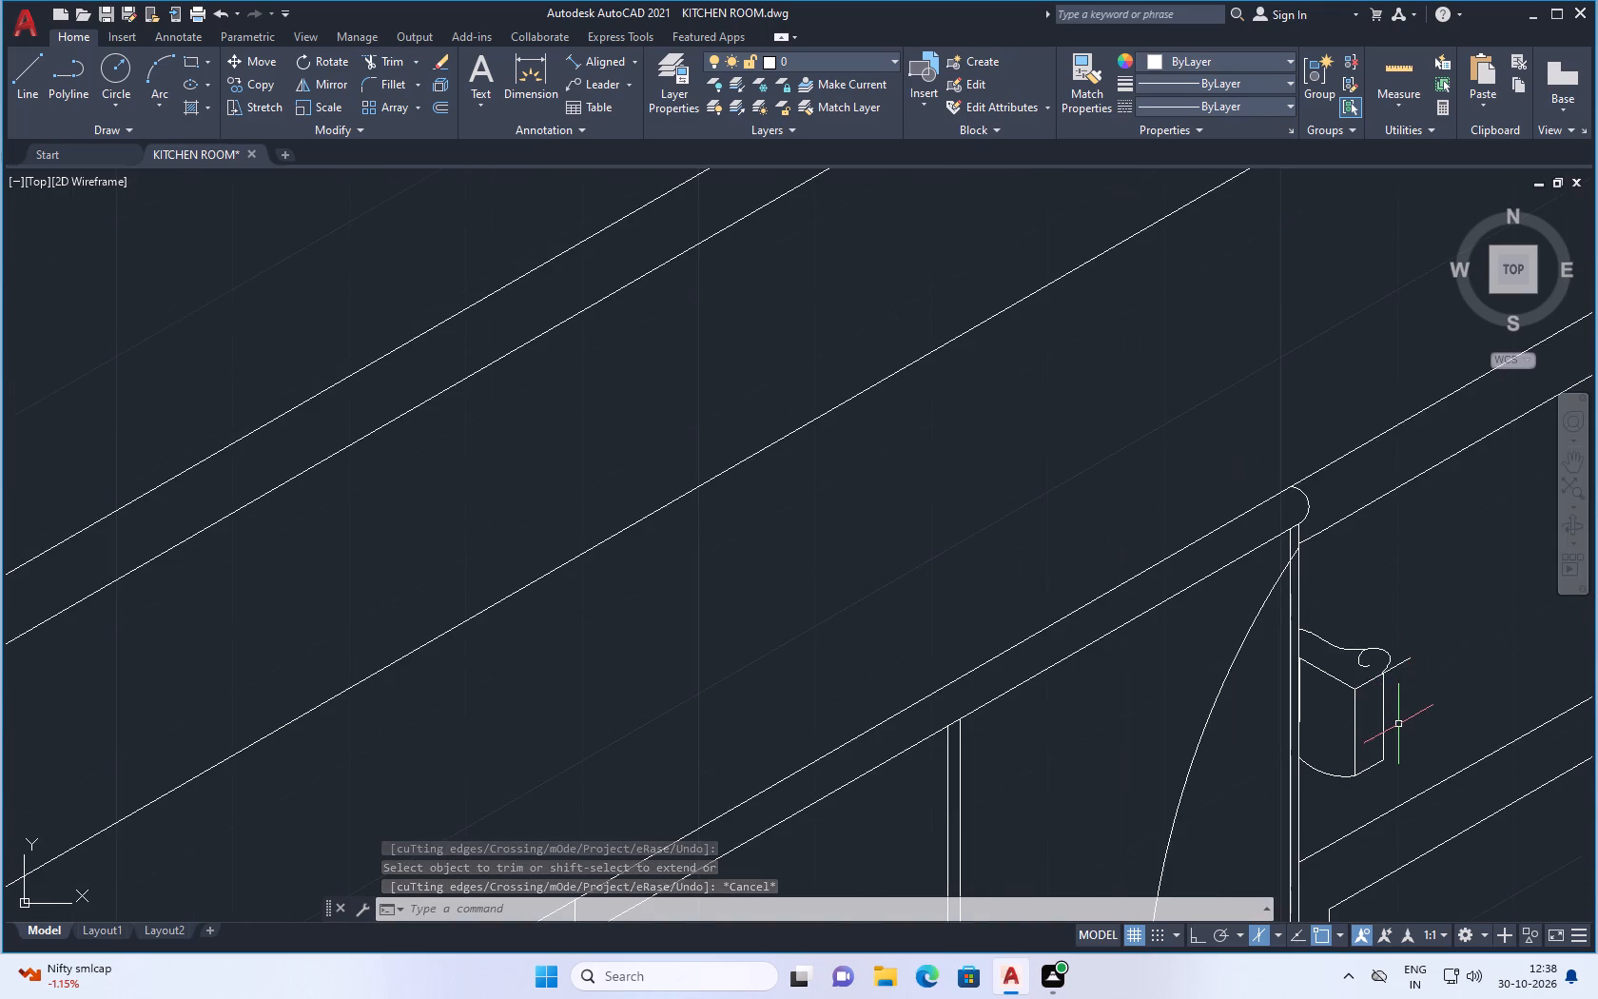
pyautogui.scroll(2, 1398, 726)
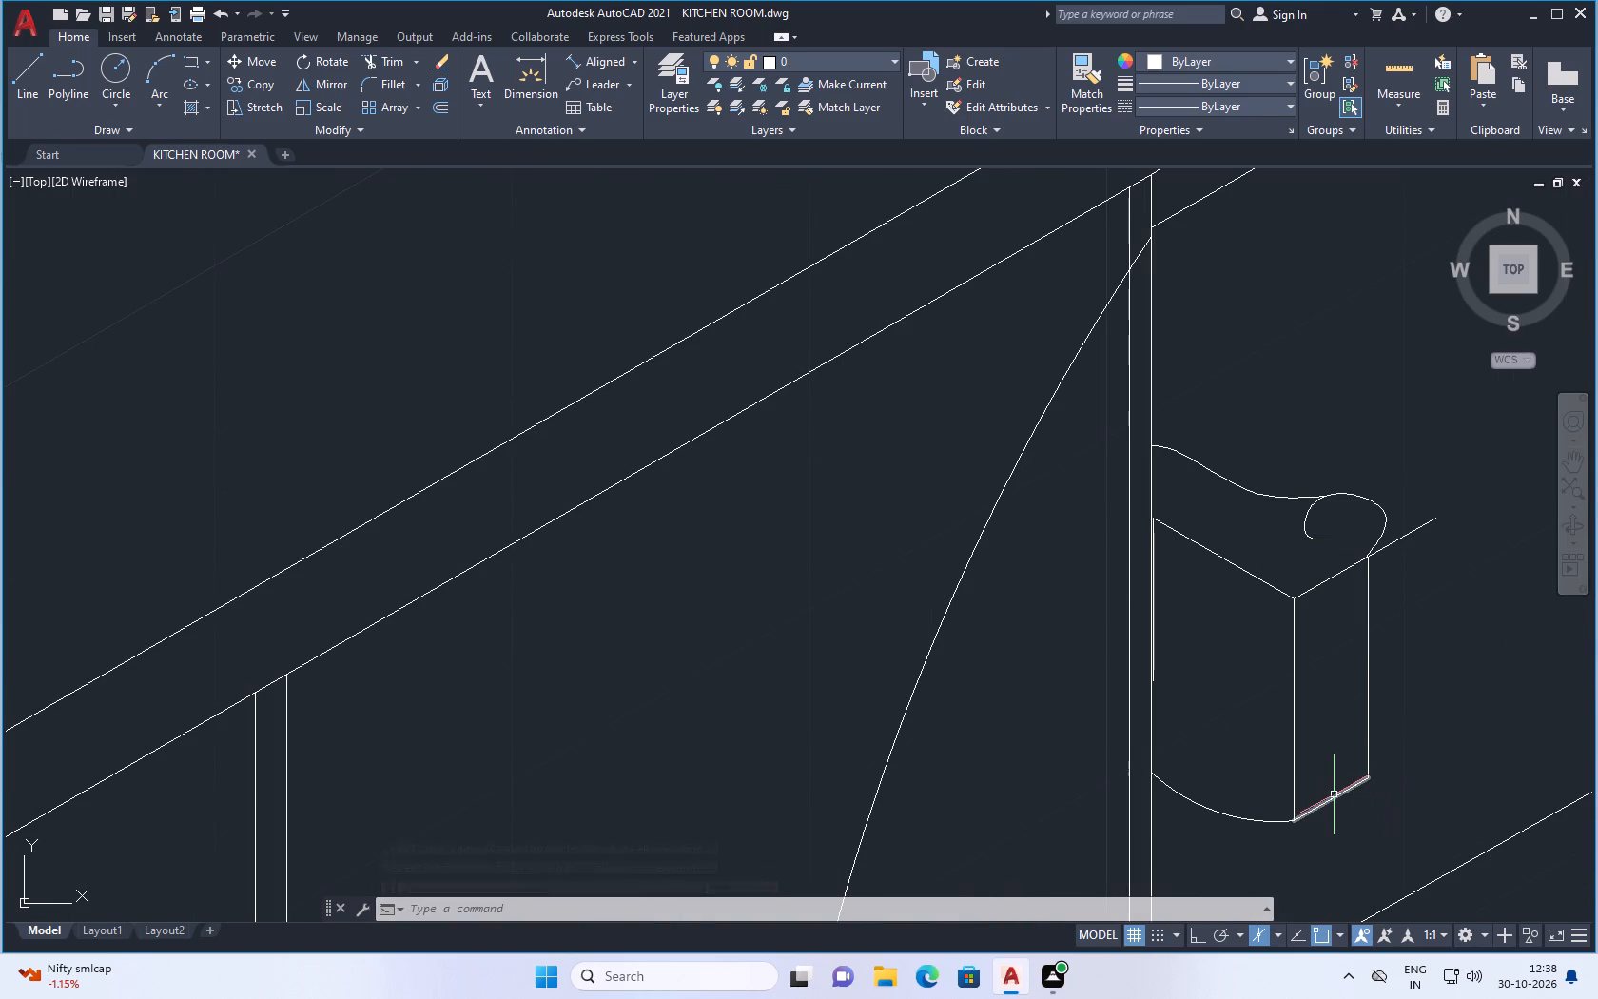
pyautogui.click(1334, 794)
pyautogui.press('Delete')
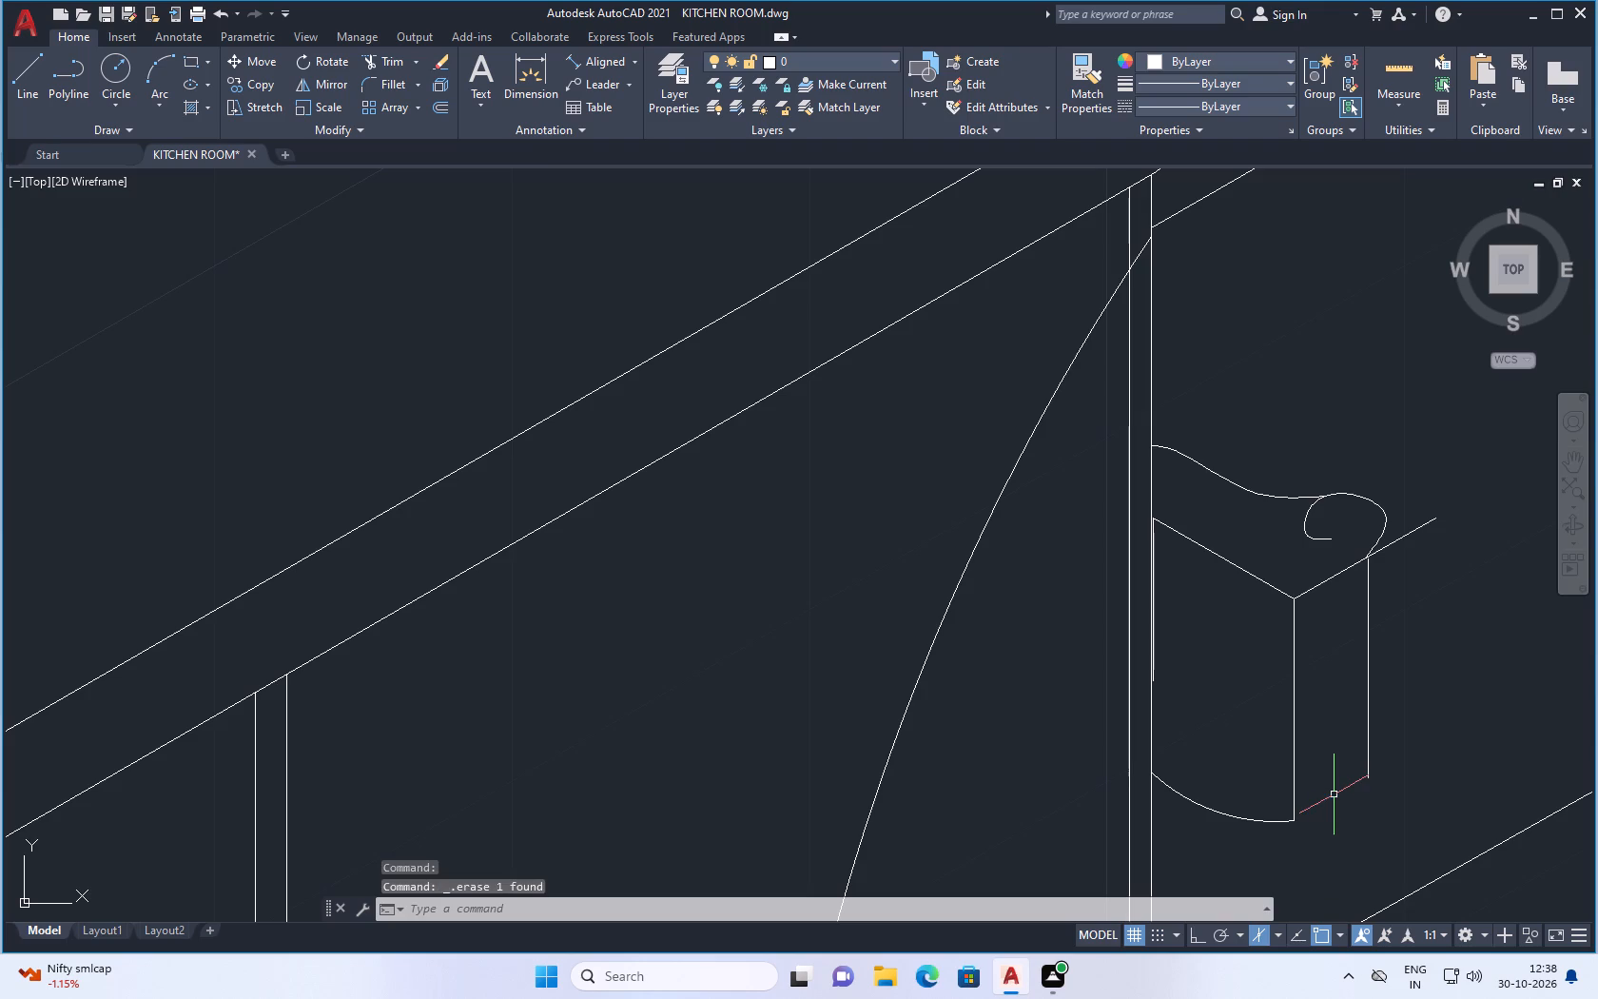
# Draw a three-point arc from the middle vertical edge's bottom through the outer vertical edge's bottom, ending slightly beyond it.
pyautogui.click(156, 59)
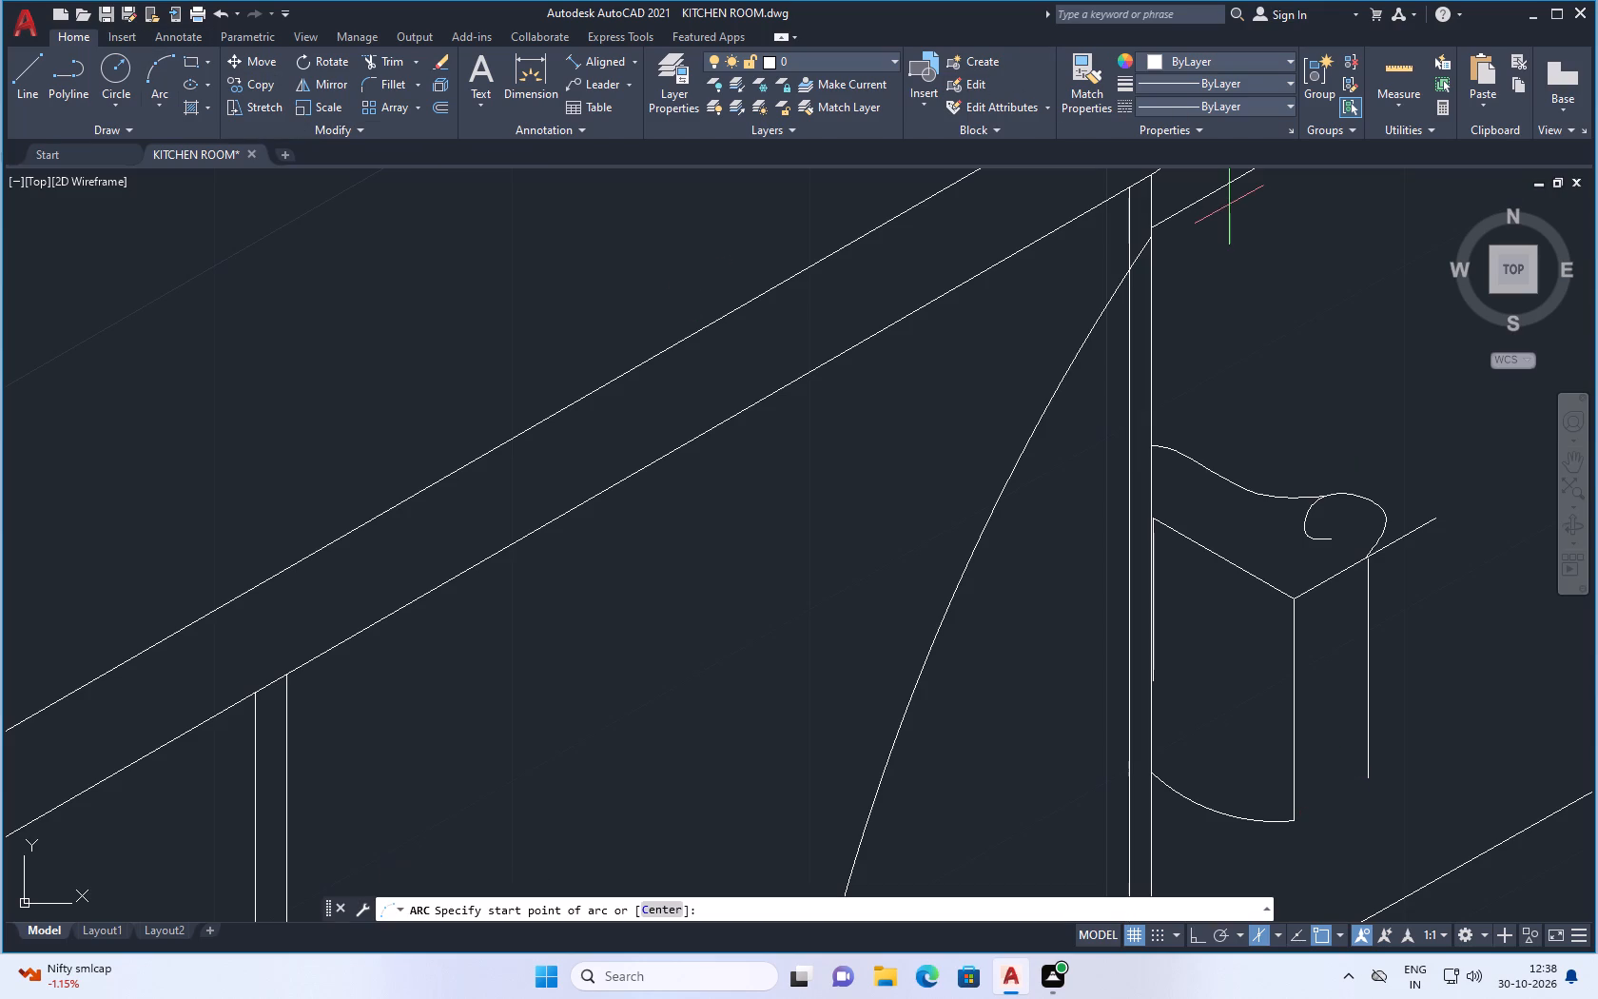
pyautogui.scroll(1, 1284, 822)
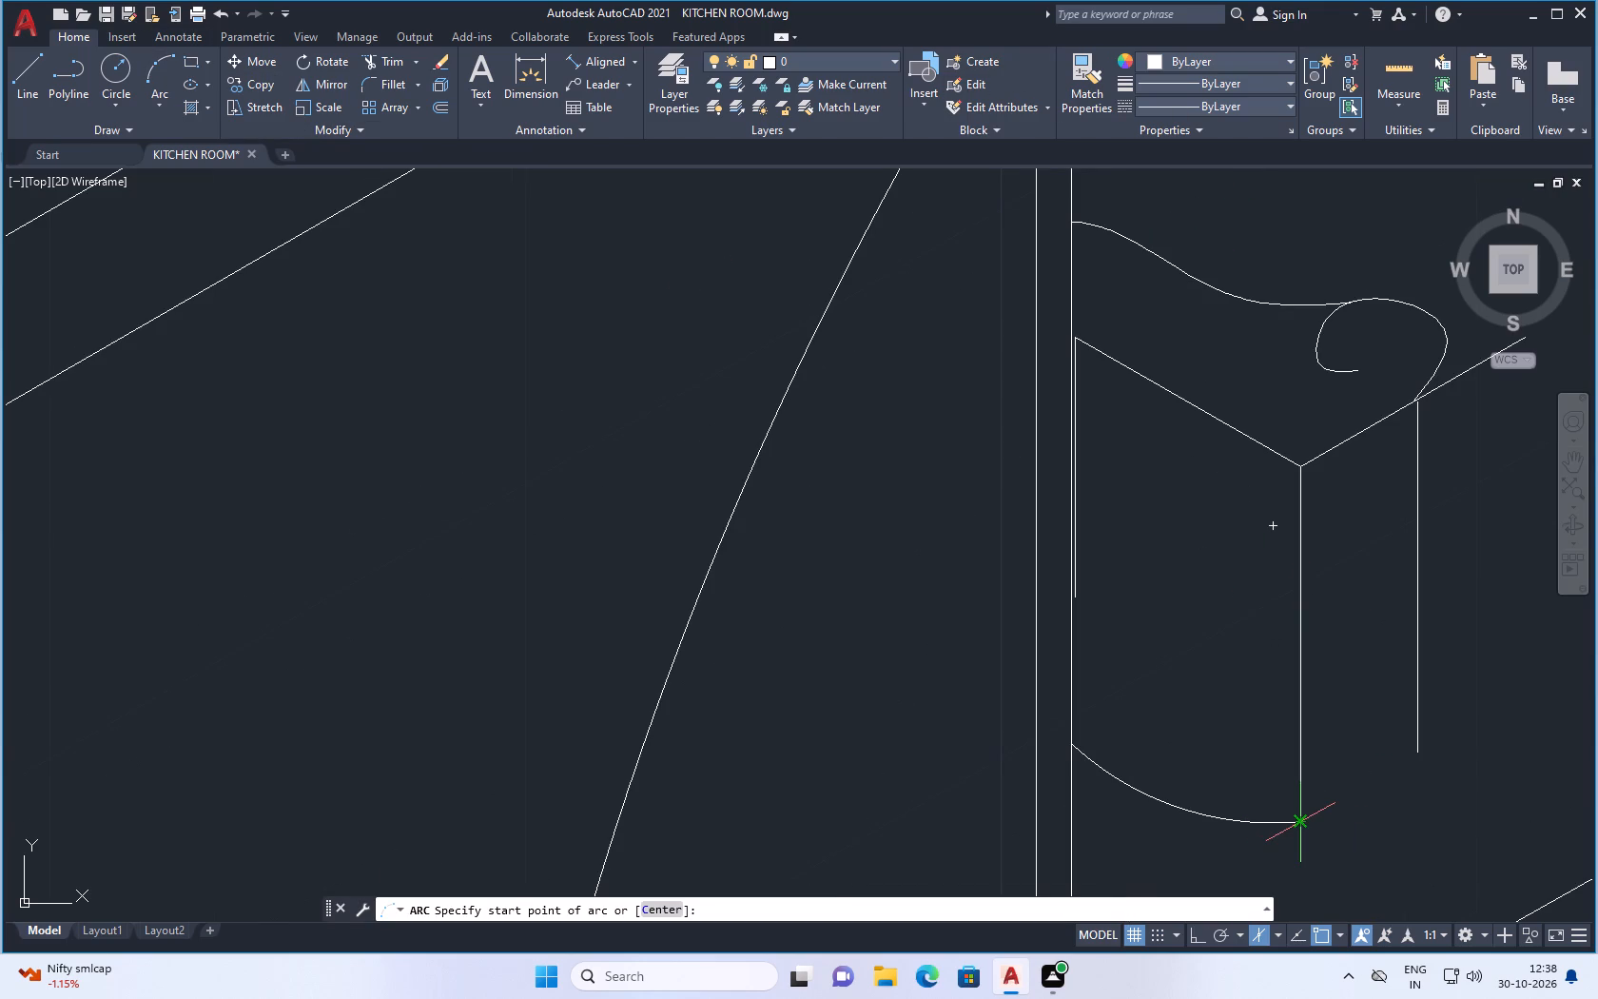
pyautogui.click(1298, 821)
pyautogui.click(1424, 748)
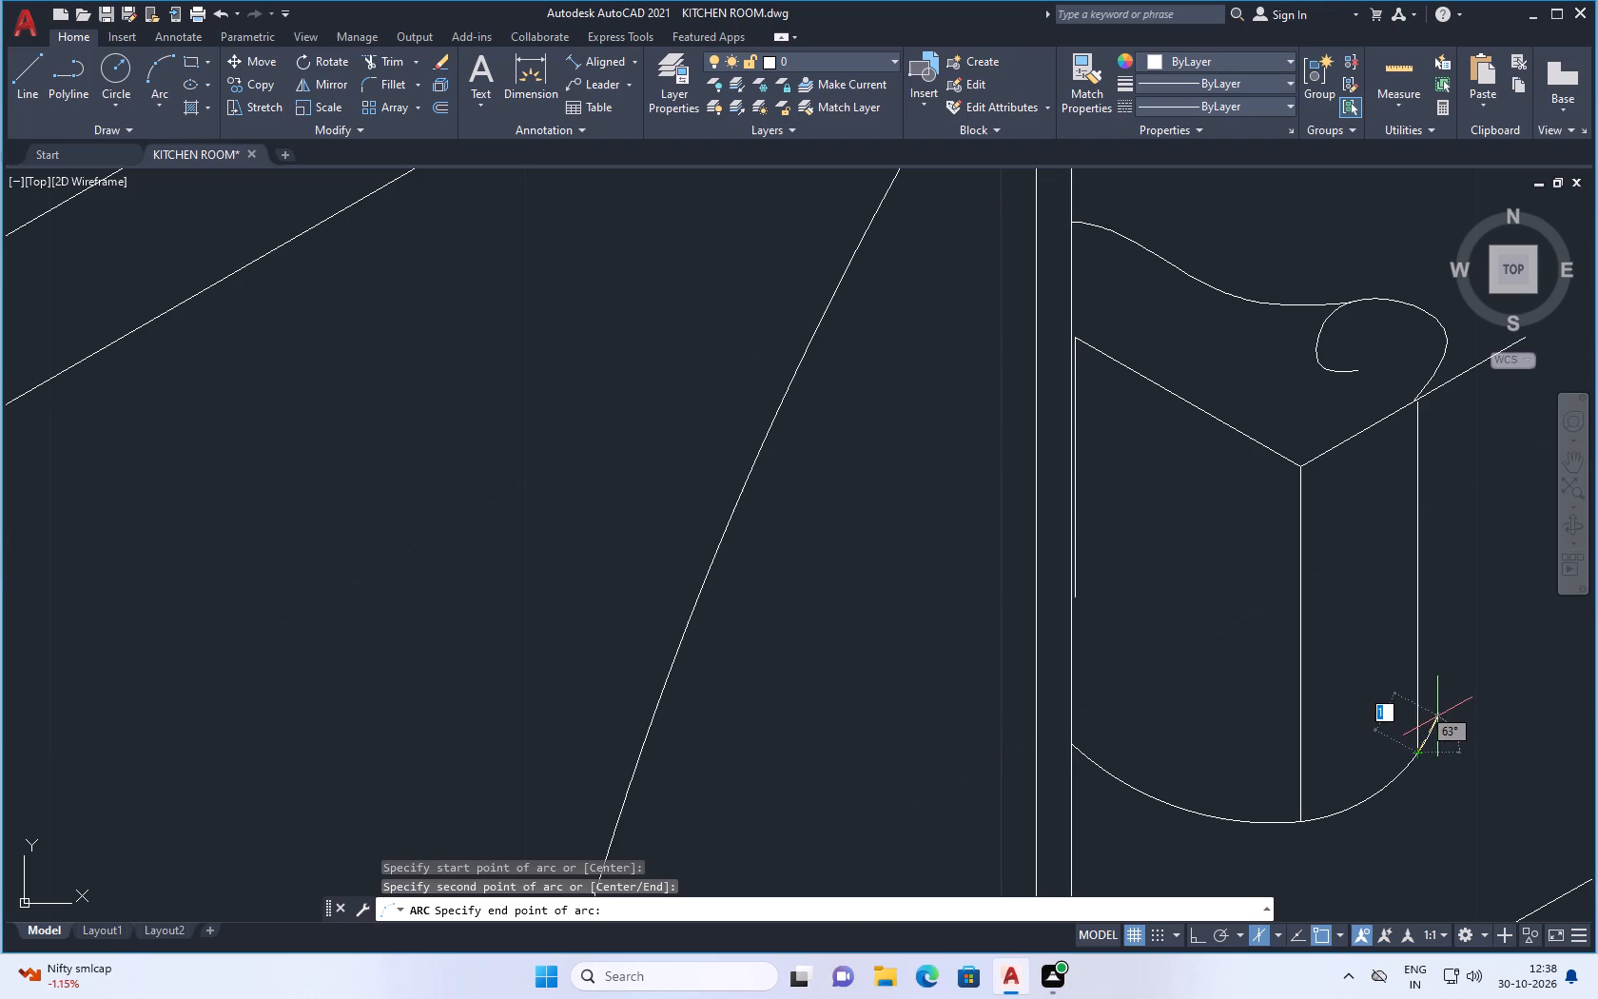
pyautogui.click(1437, 714)
# Trim the bottom arc's end and the slanted top edge's end that overshoot the object's outer vertical edge.
pyautogui.write('TR')
pyautogui.press('Return')
pyautogui.click(1436, 723)
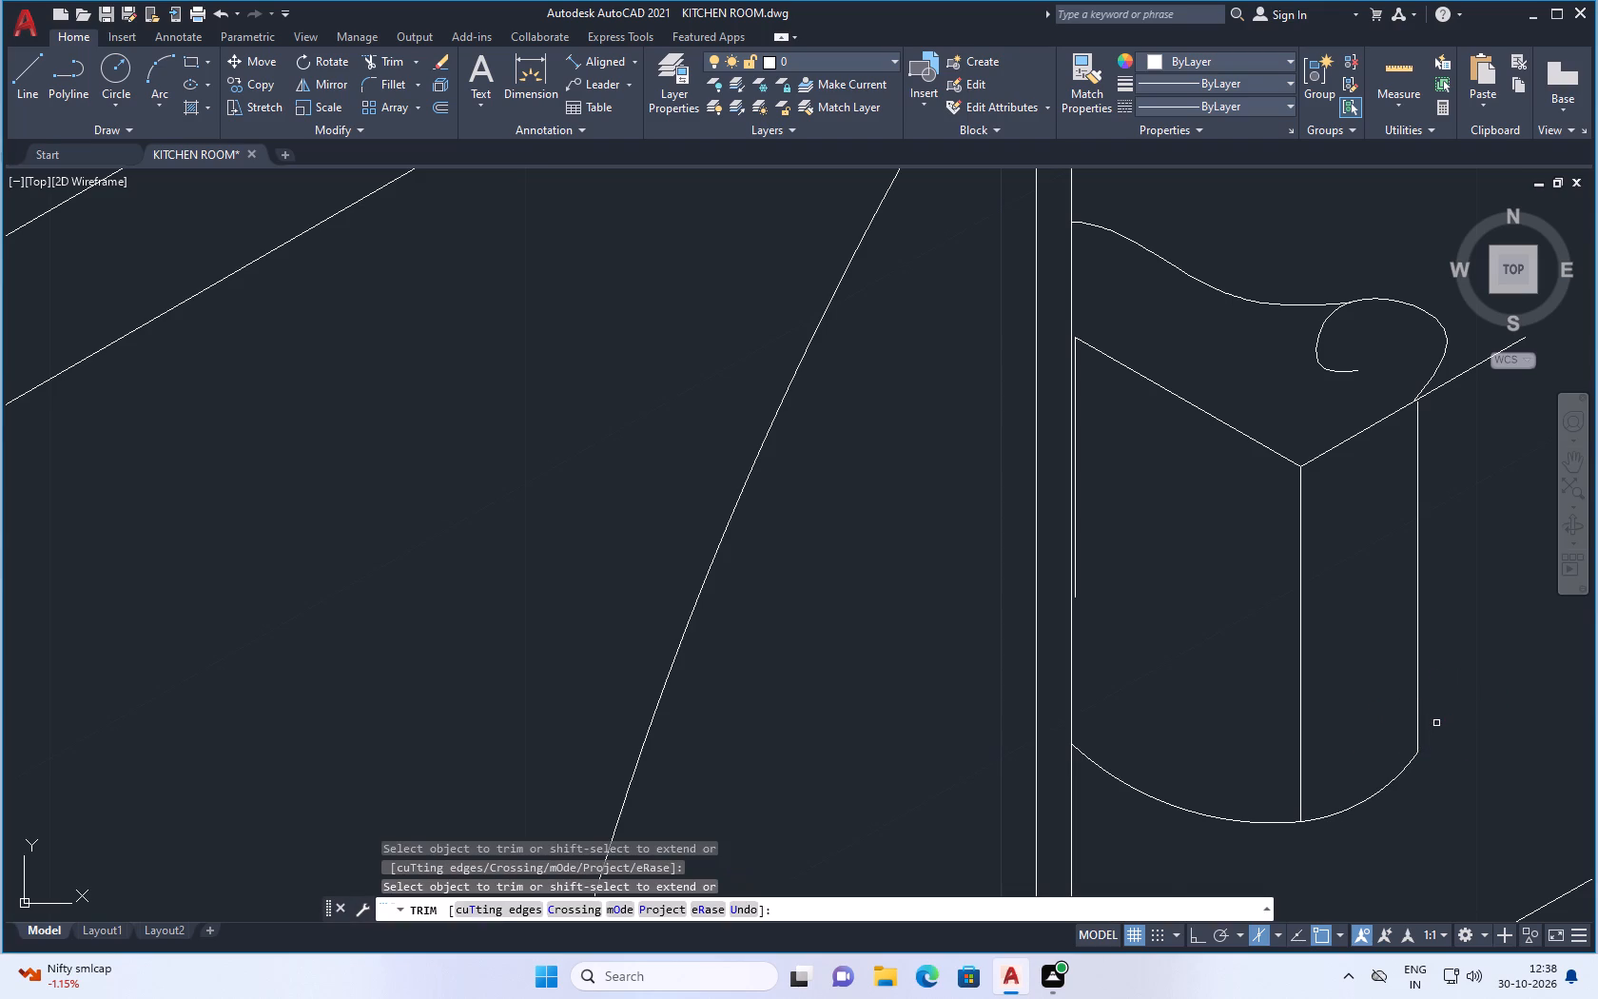
pyautogui.scroll(-2, 1335, 682)
pyautogui.scroll(1, 1393, 527)
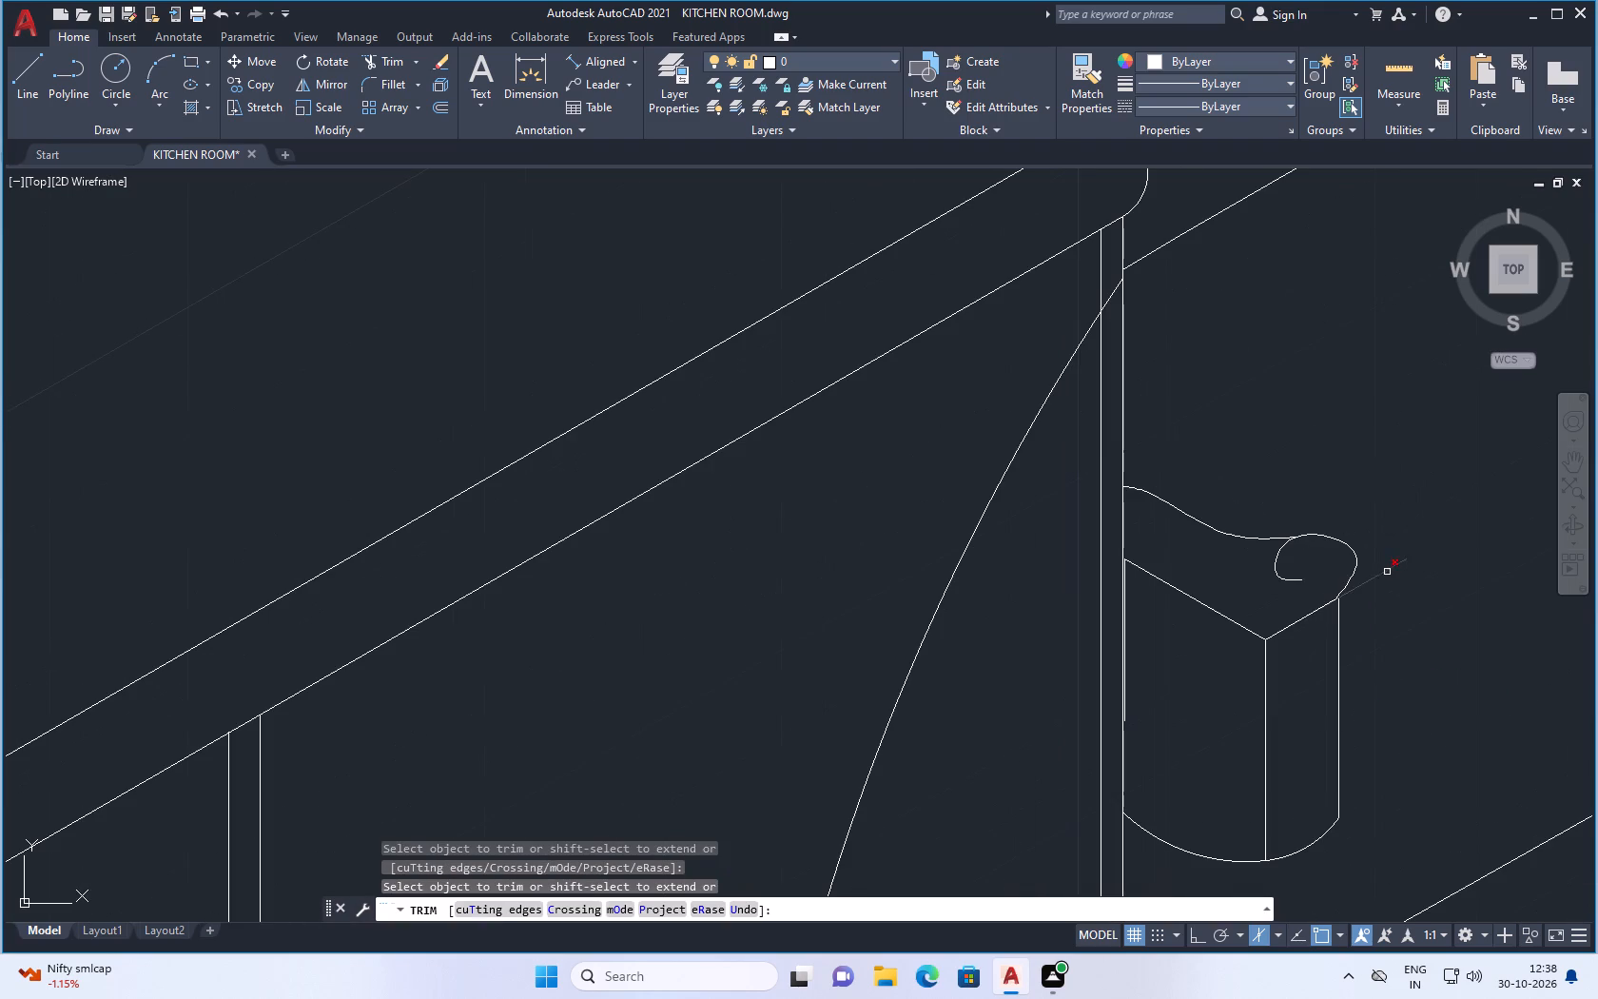
pyautogui.click(1387, 571)
pyautogui.press('Escape')
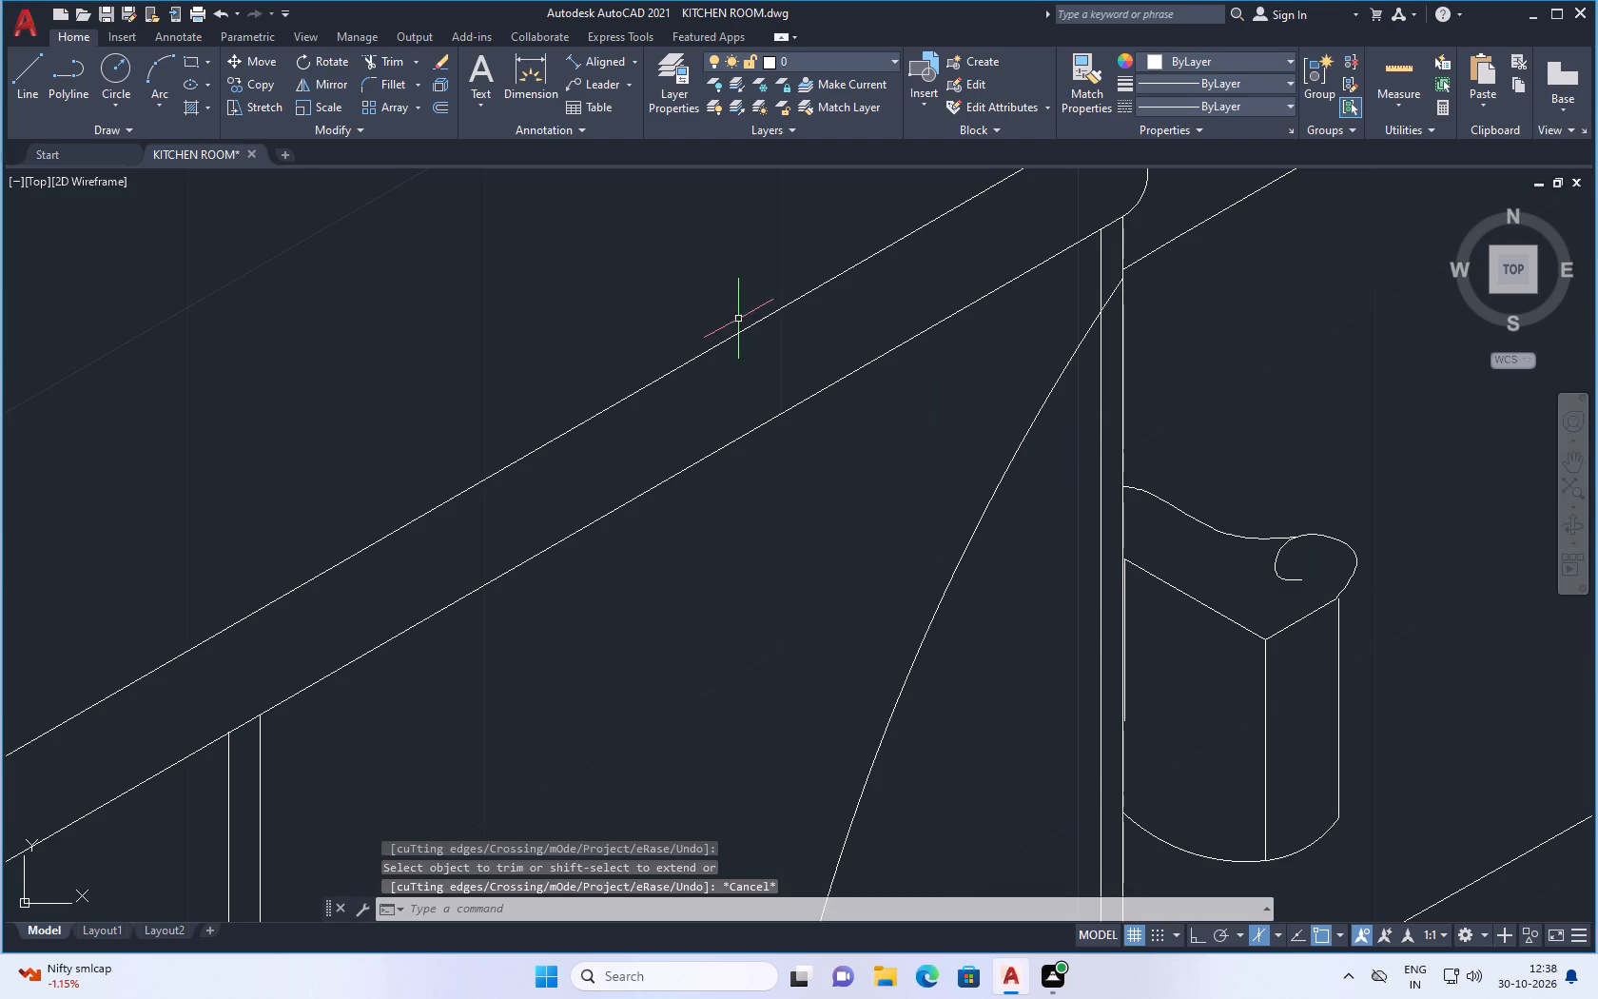
# Reshape the spline curl by moving its outermost fit point inward, in line with the object's outer vertical edge.
pyautogui.click(18, 74)
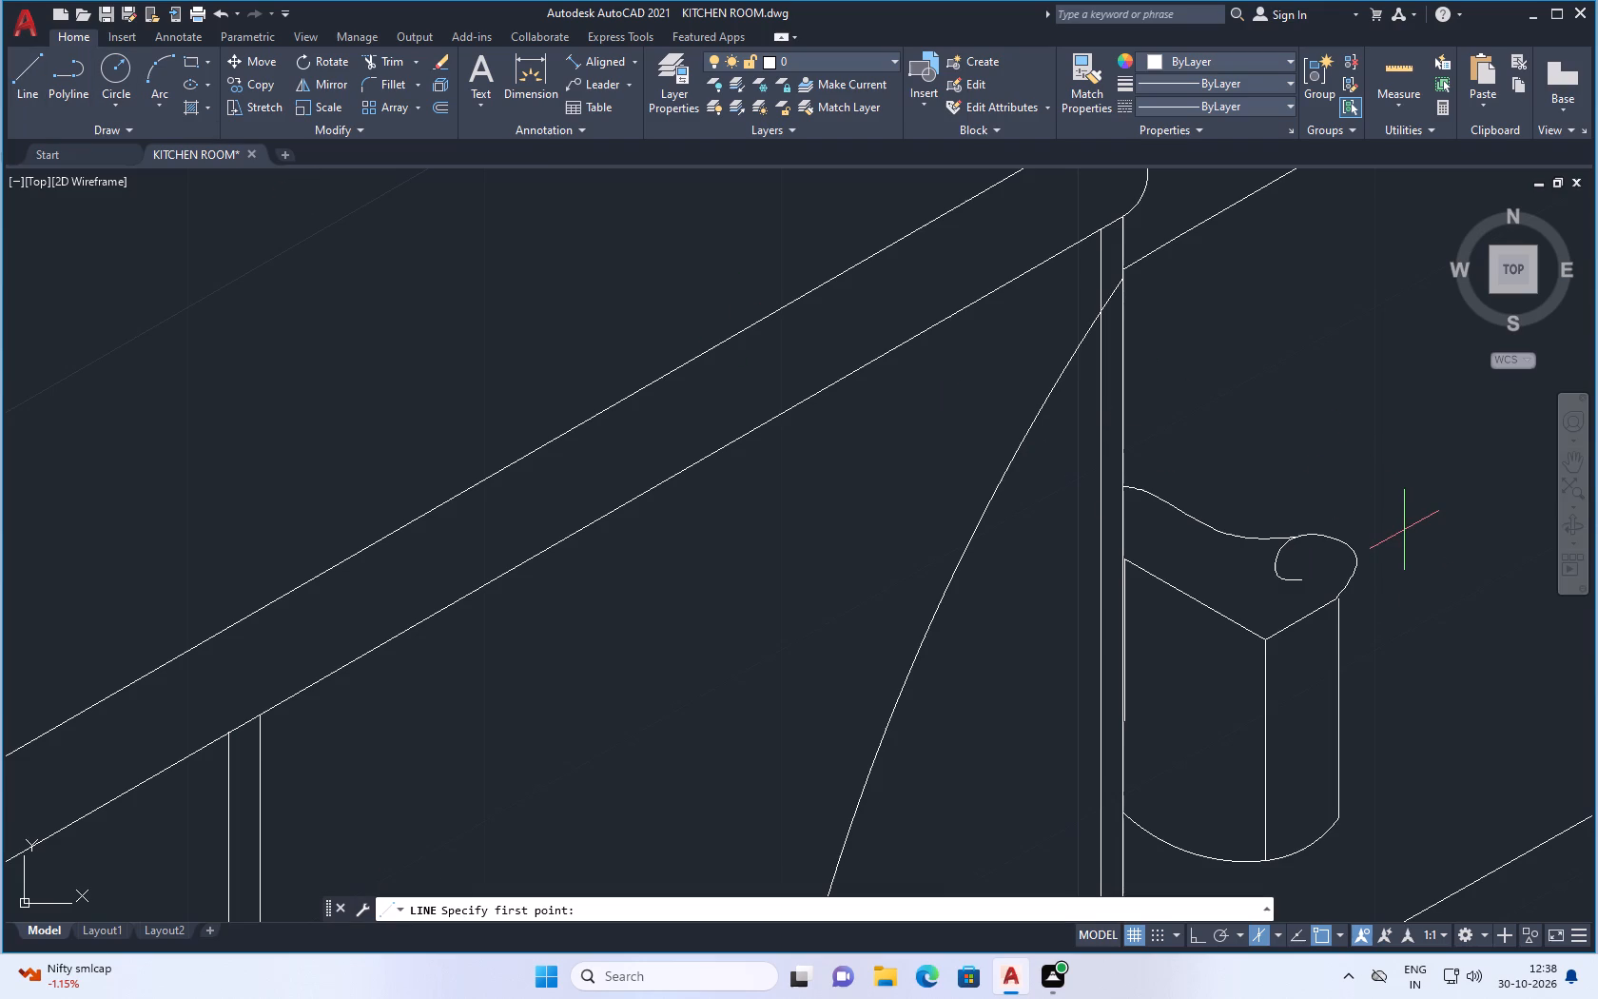
pyautogui.press('Escape')
pyautogui.scroll(1, 1354, 547)
pyautogui.click(1351, 556)
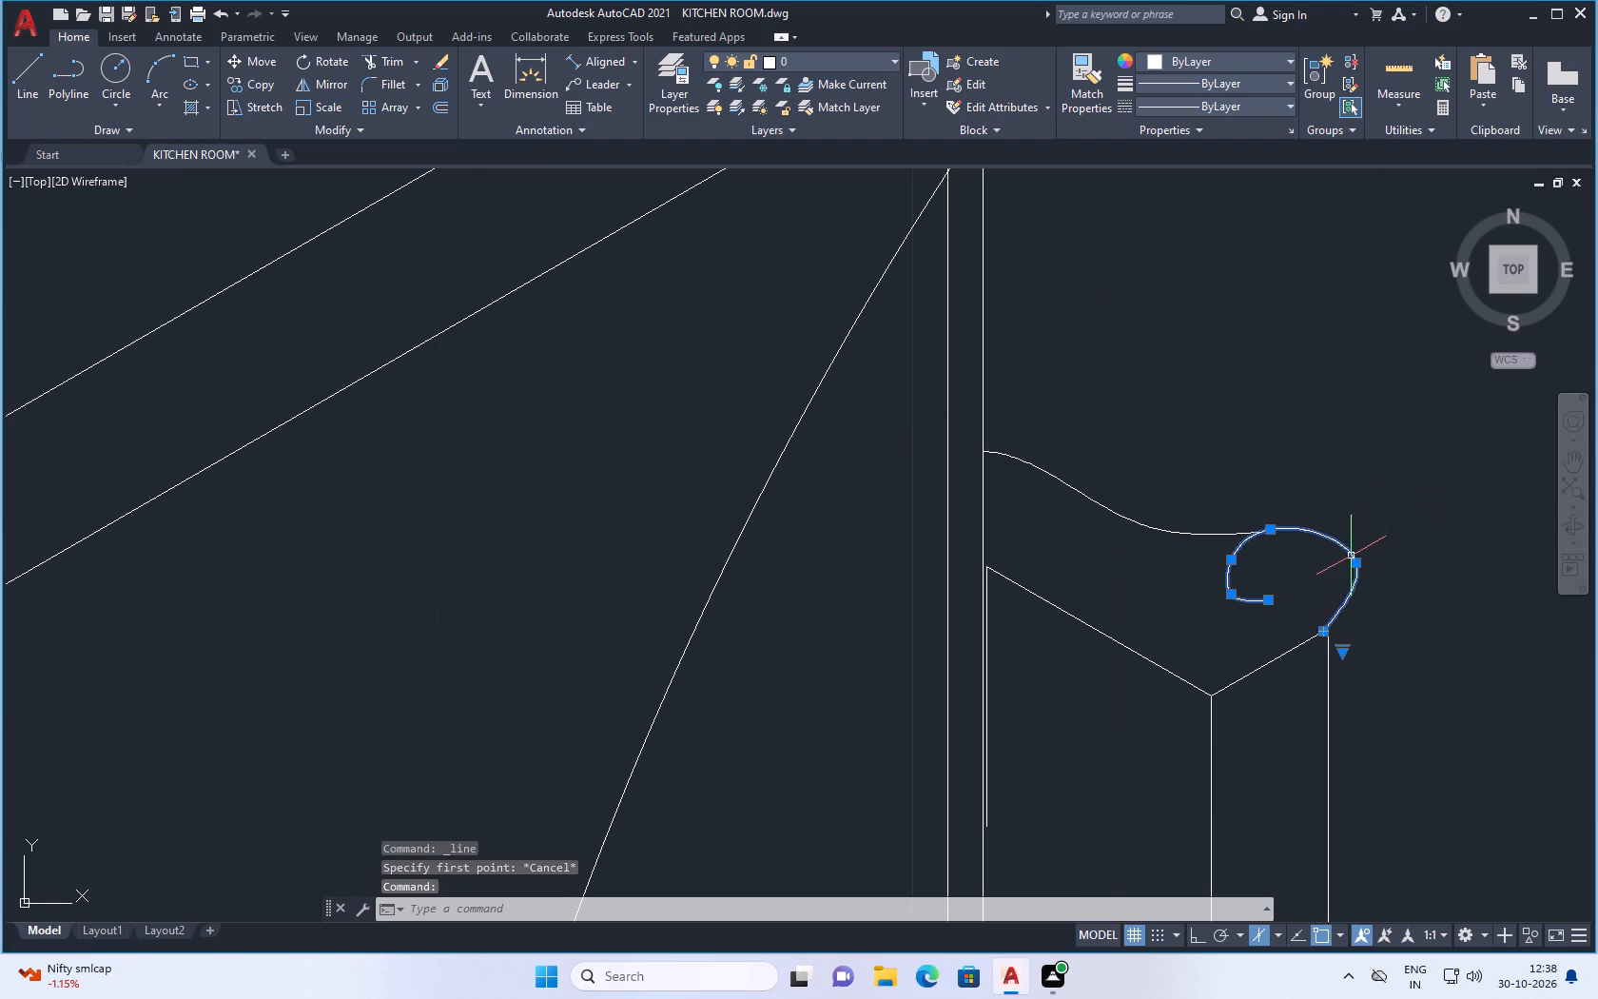
pyautogui.click(1357, 562)
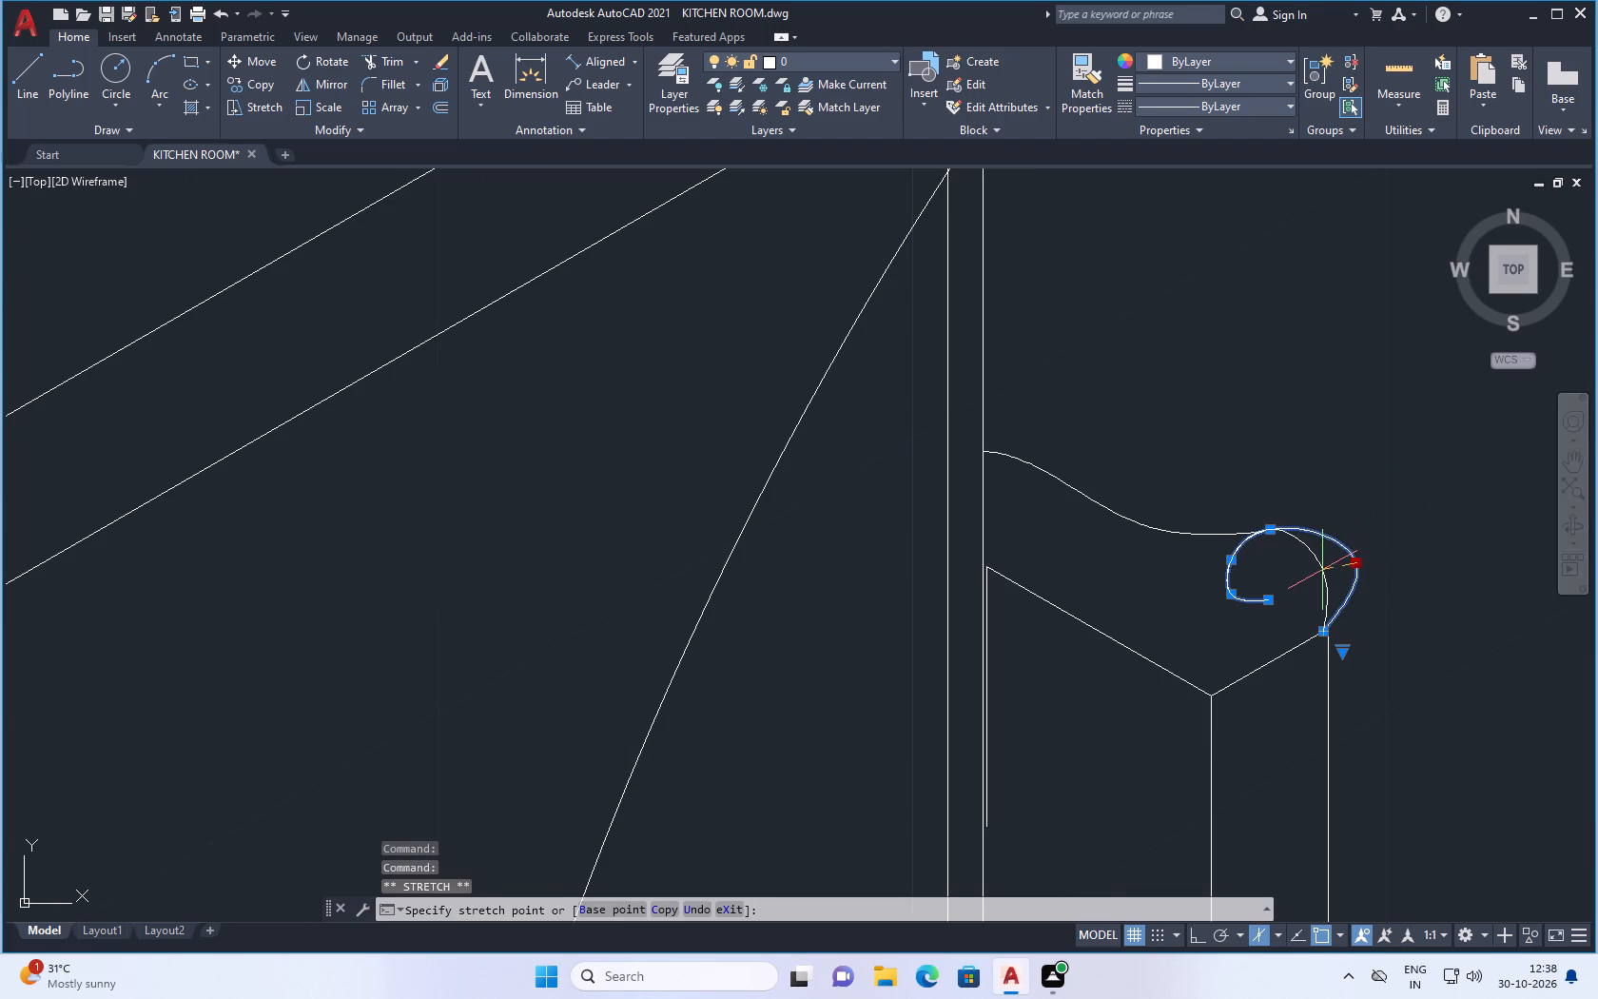
pyautogui.click(1322, 570)
pyautogui.press('Escape')
pyautogui.scroll(-2, 1308, 615)
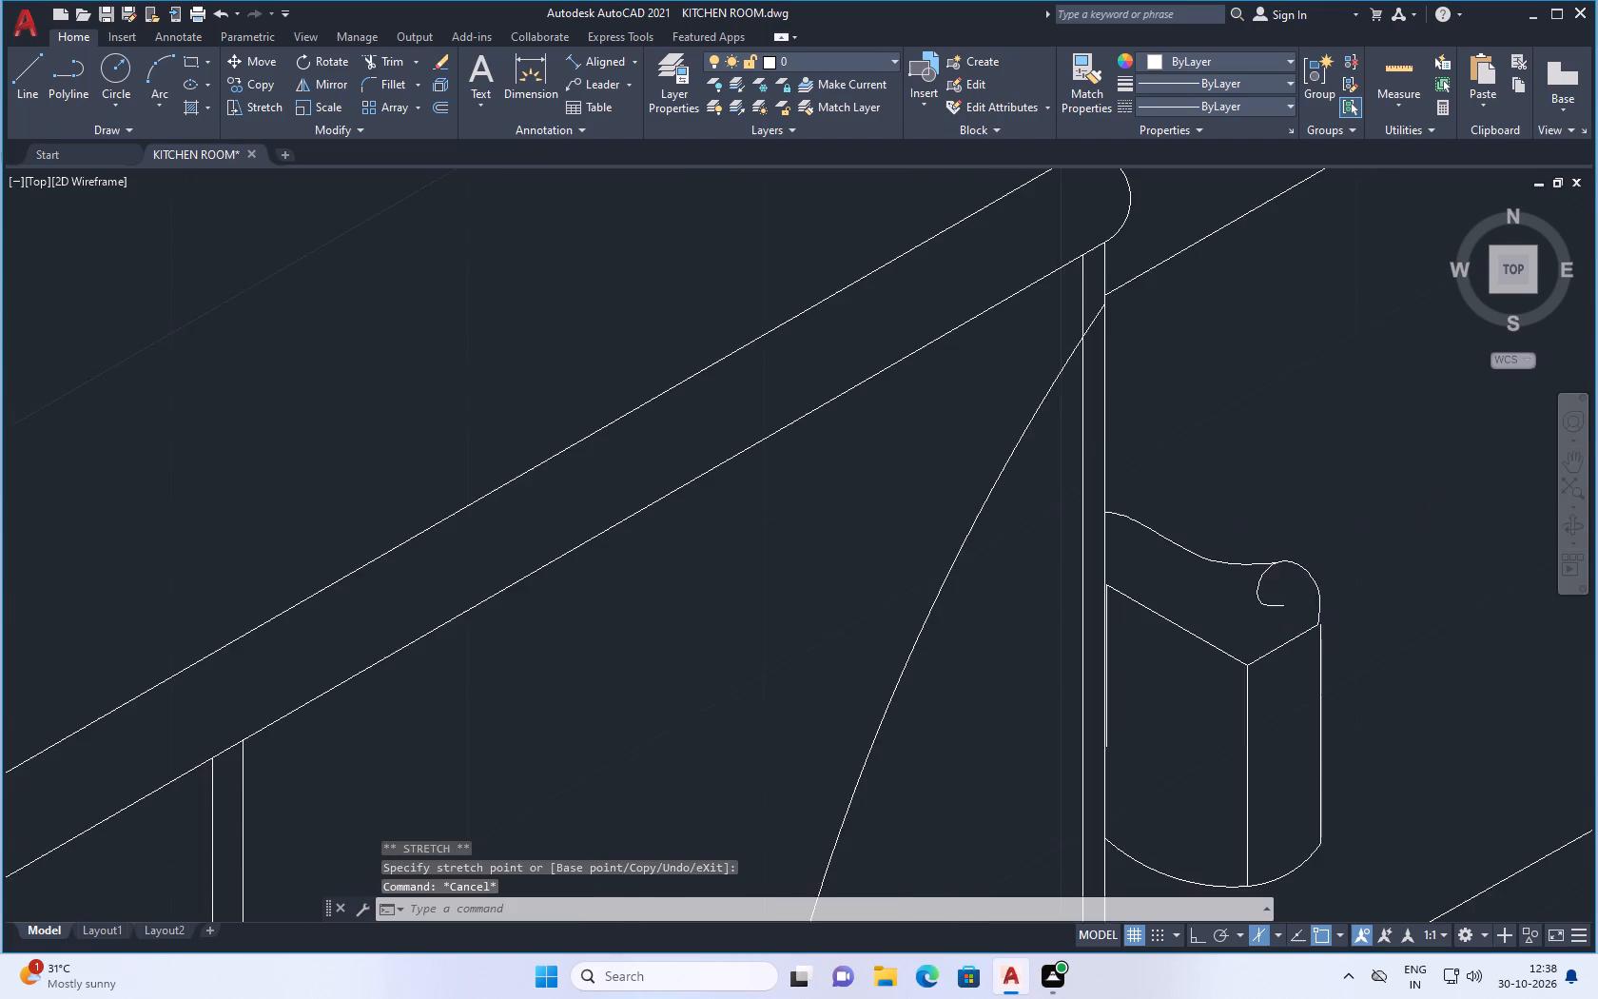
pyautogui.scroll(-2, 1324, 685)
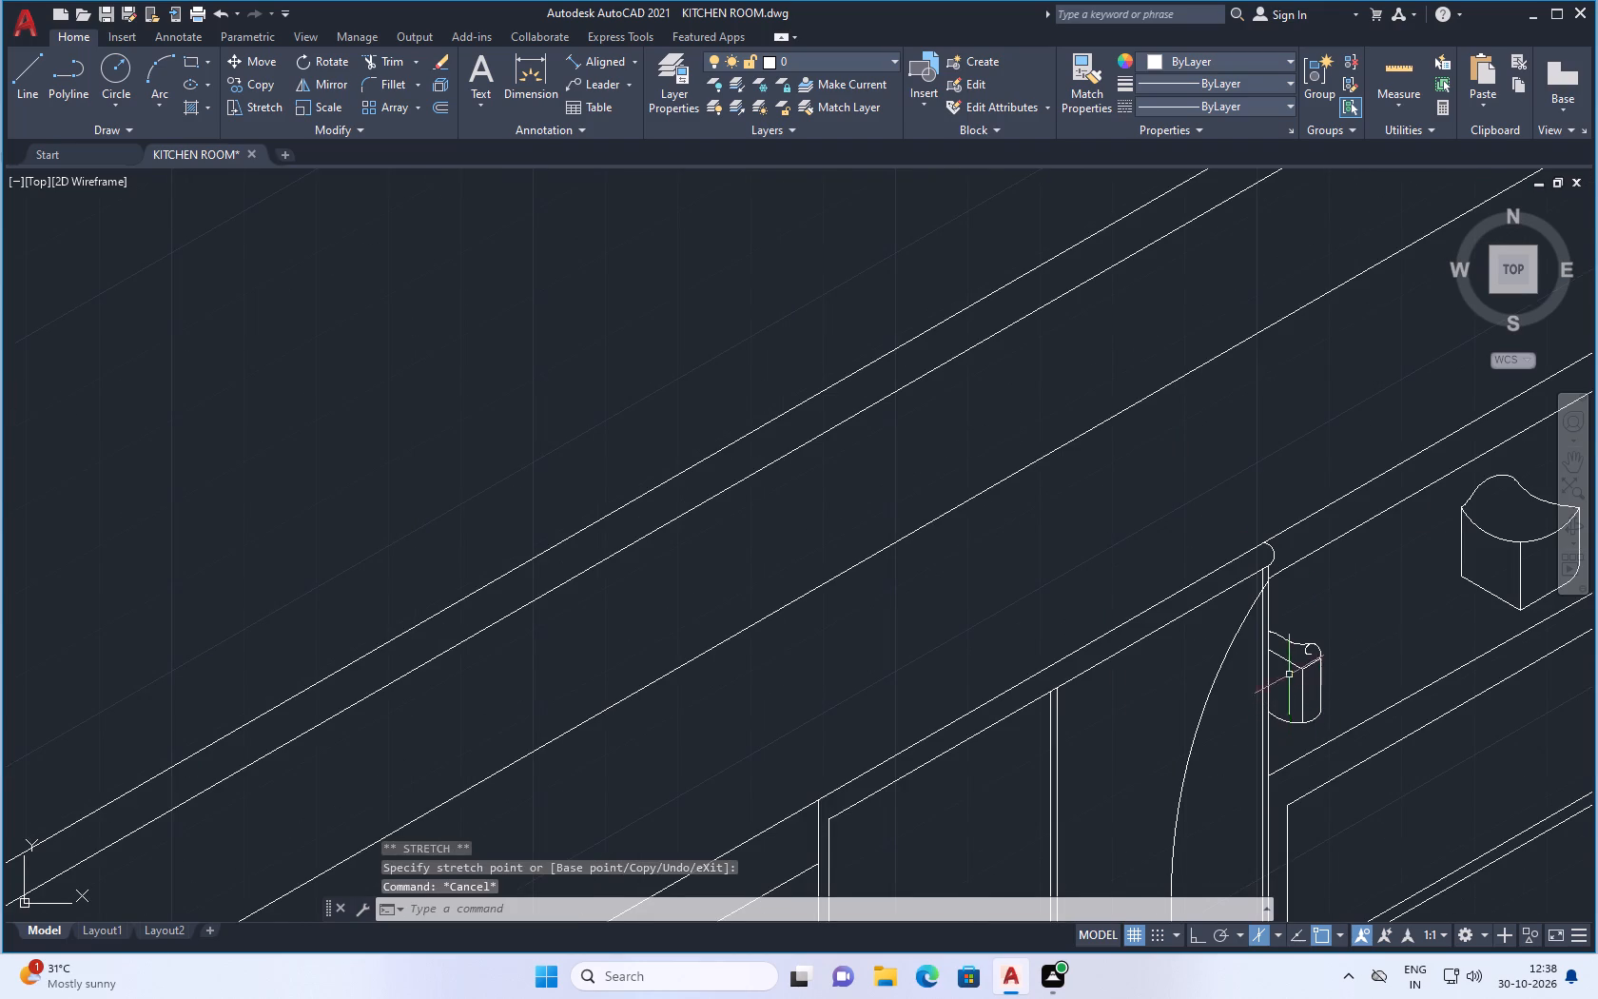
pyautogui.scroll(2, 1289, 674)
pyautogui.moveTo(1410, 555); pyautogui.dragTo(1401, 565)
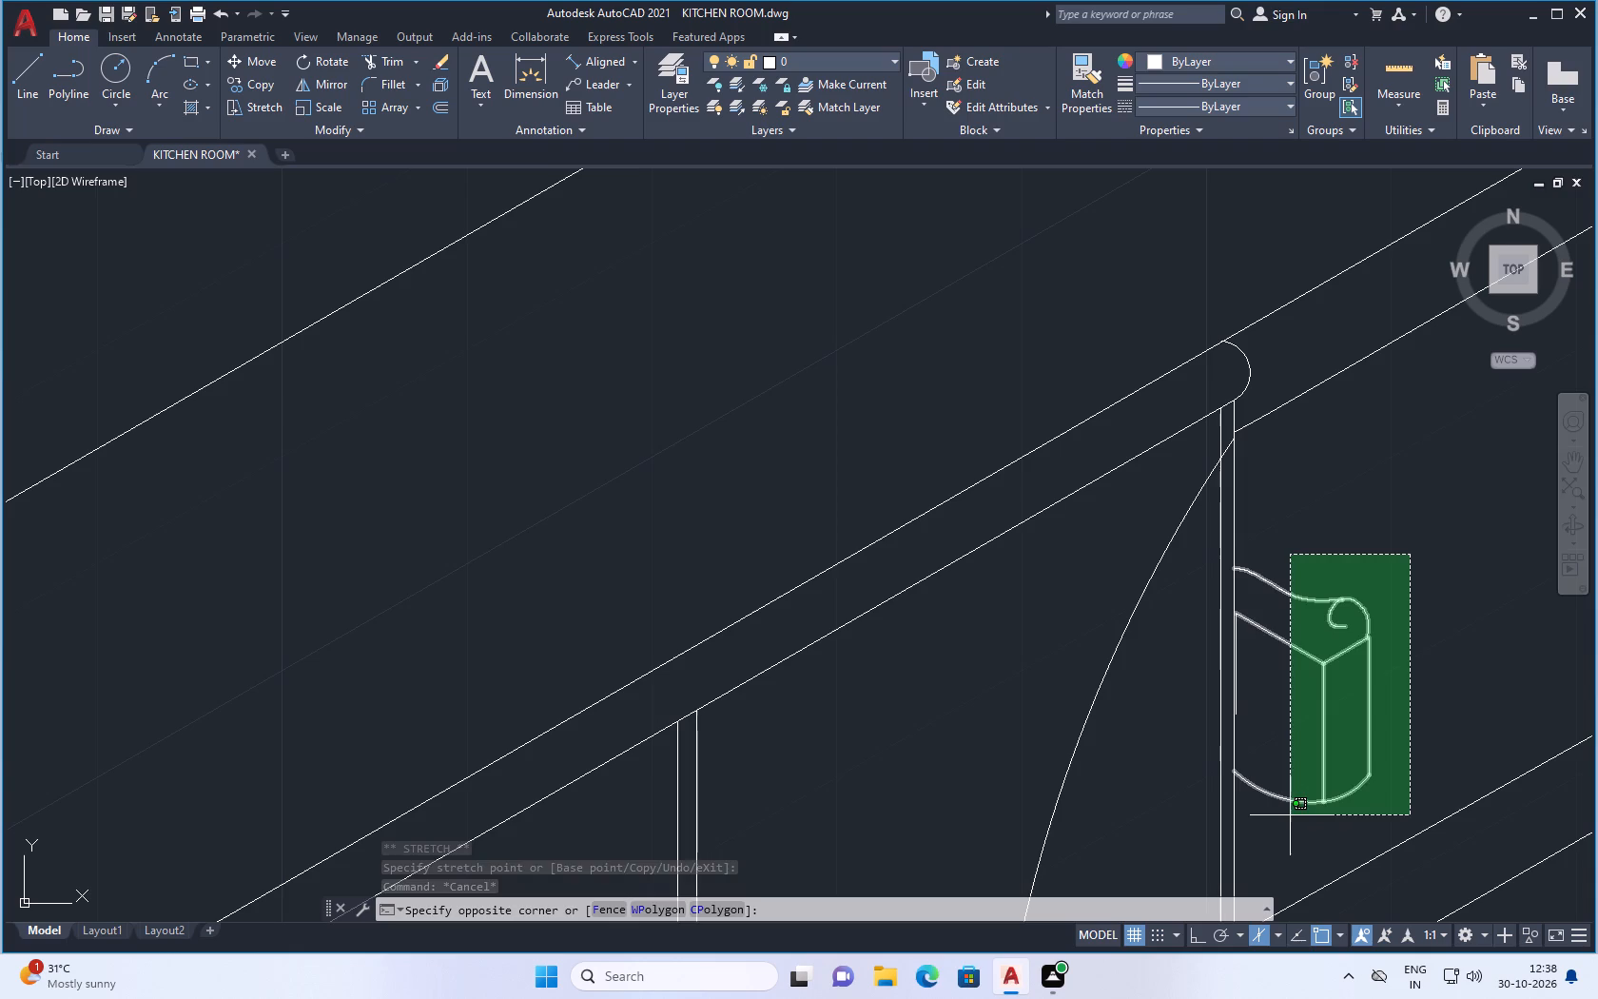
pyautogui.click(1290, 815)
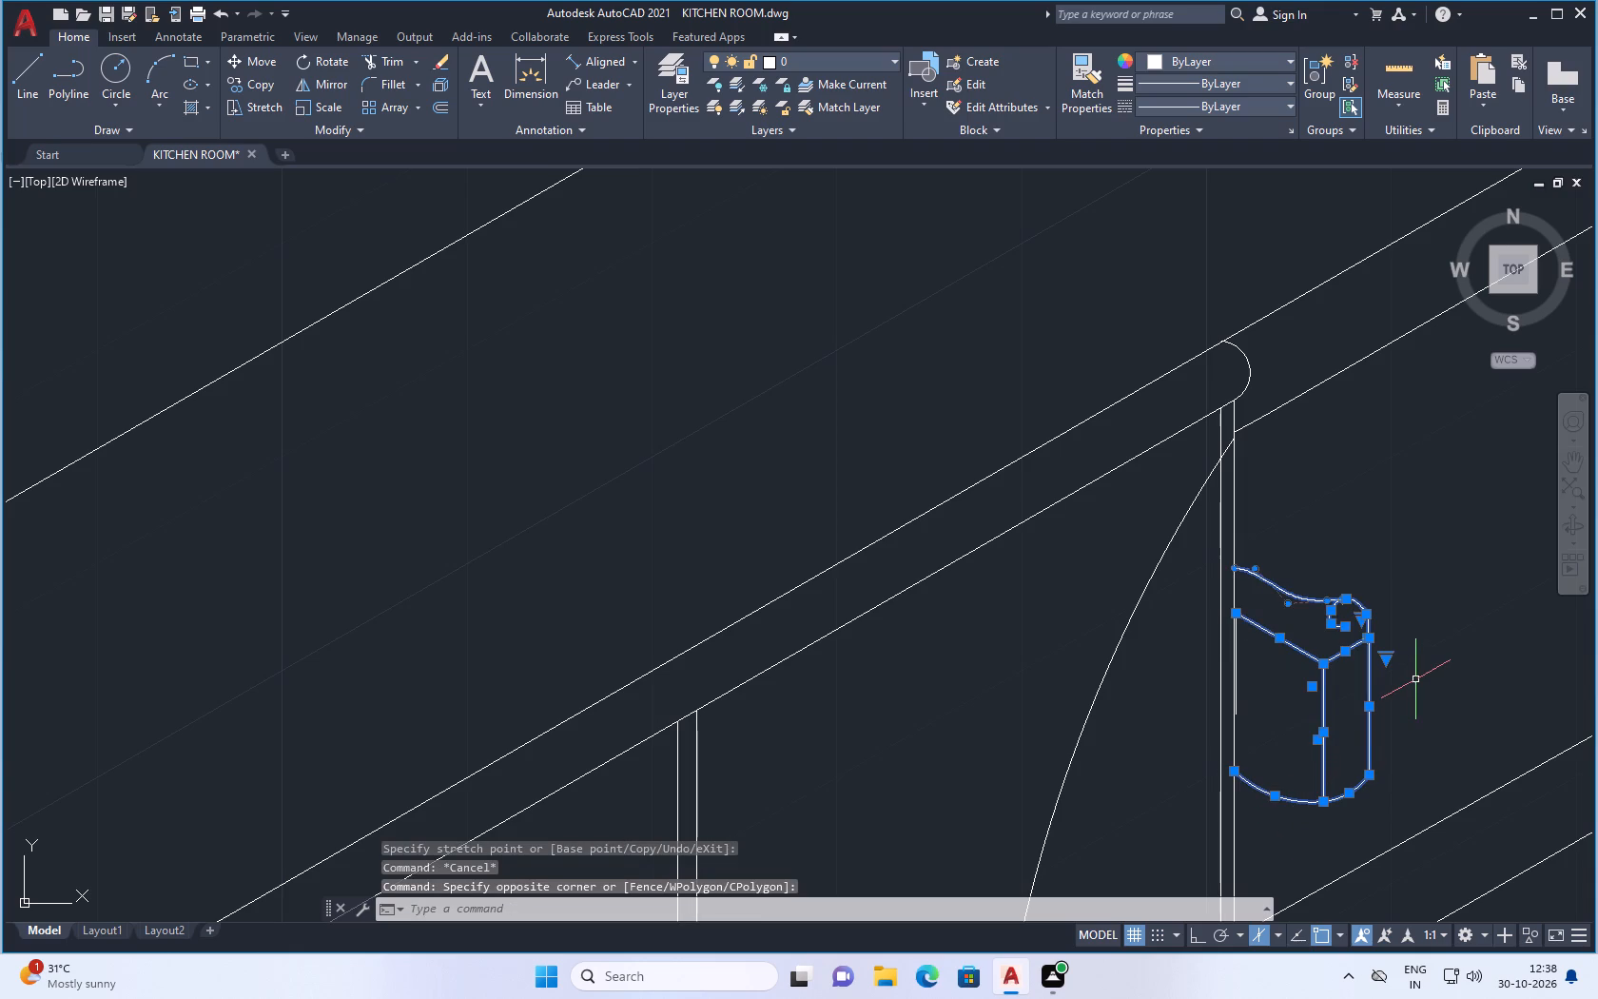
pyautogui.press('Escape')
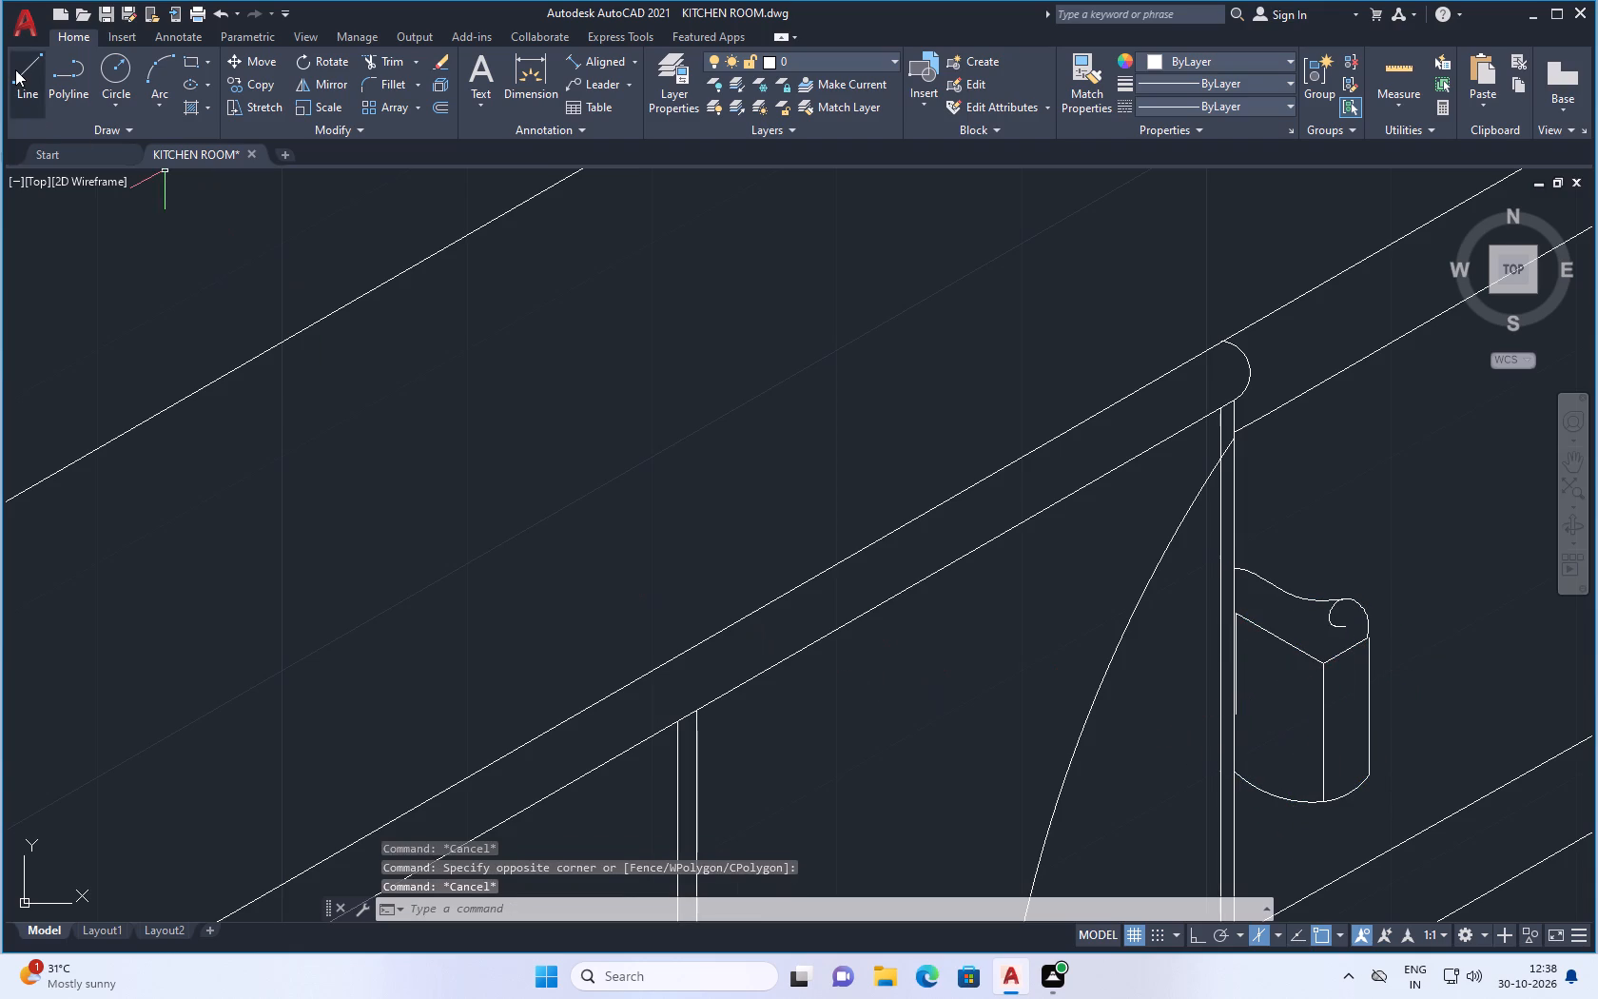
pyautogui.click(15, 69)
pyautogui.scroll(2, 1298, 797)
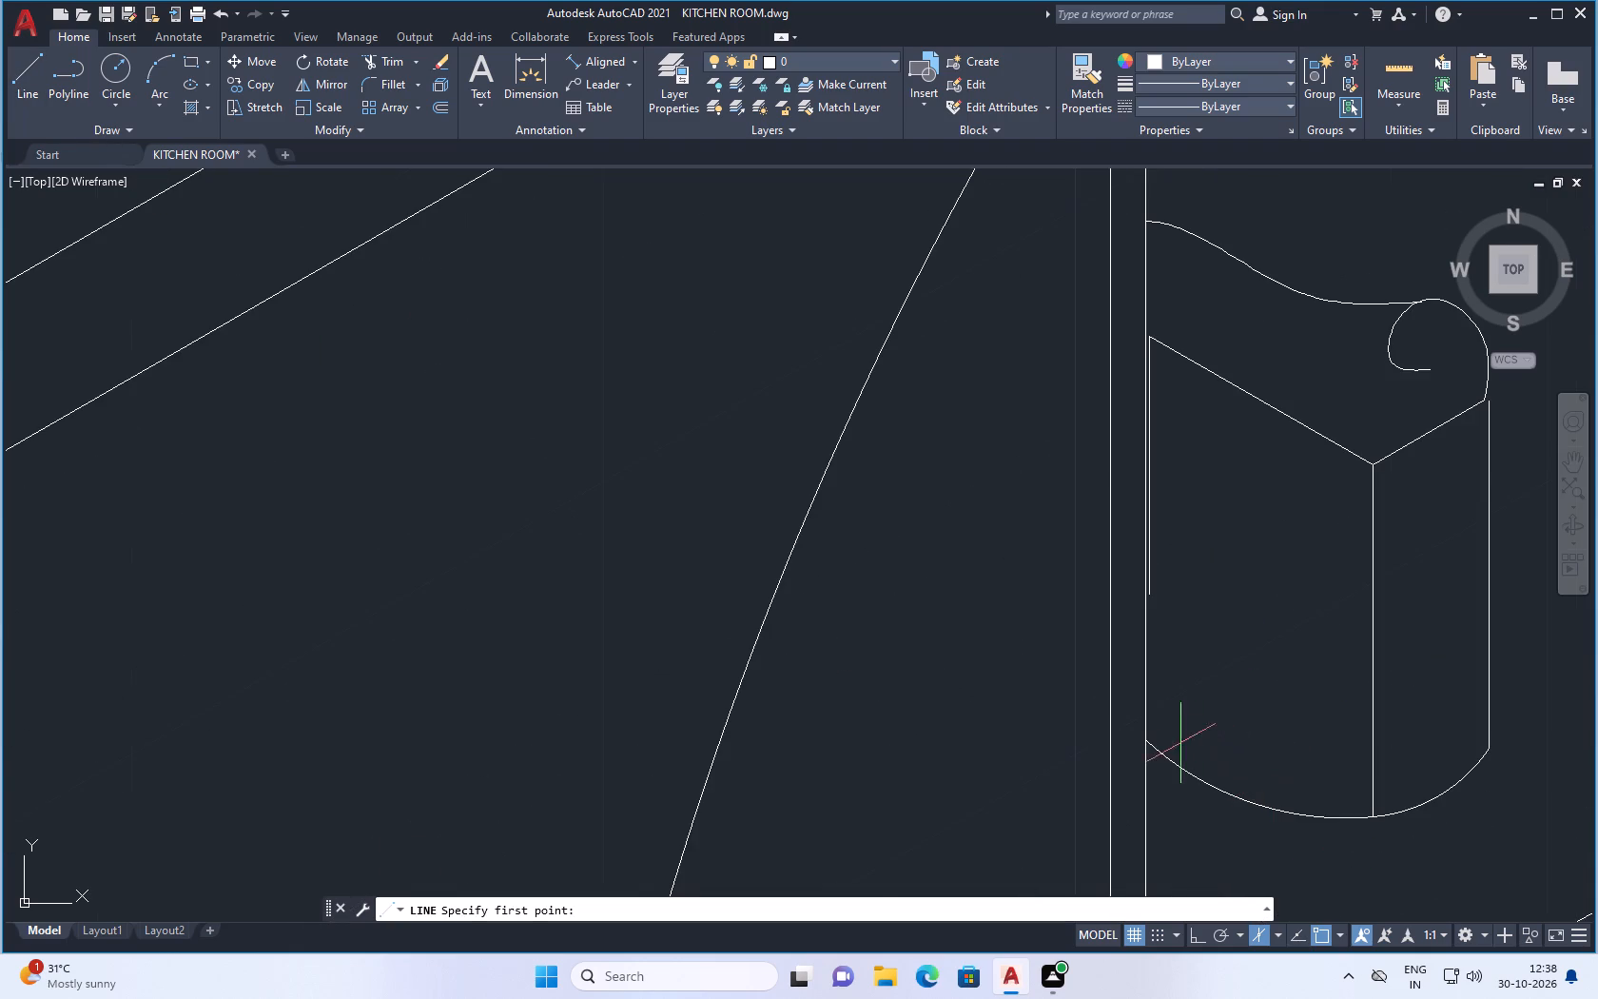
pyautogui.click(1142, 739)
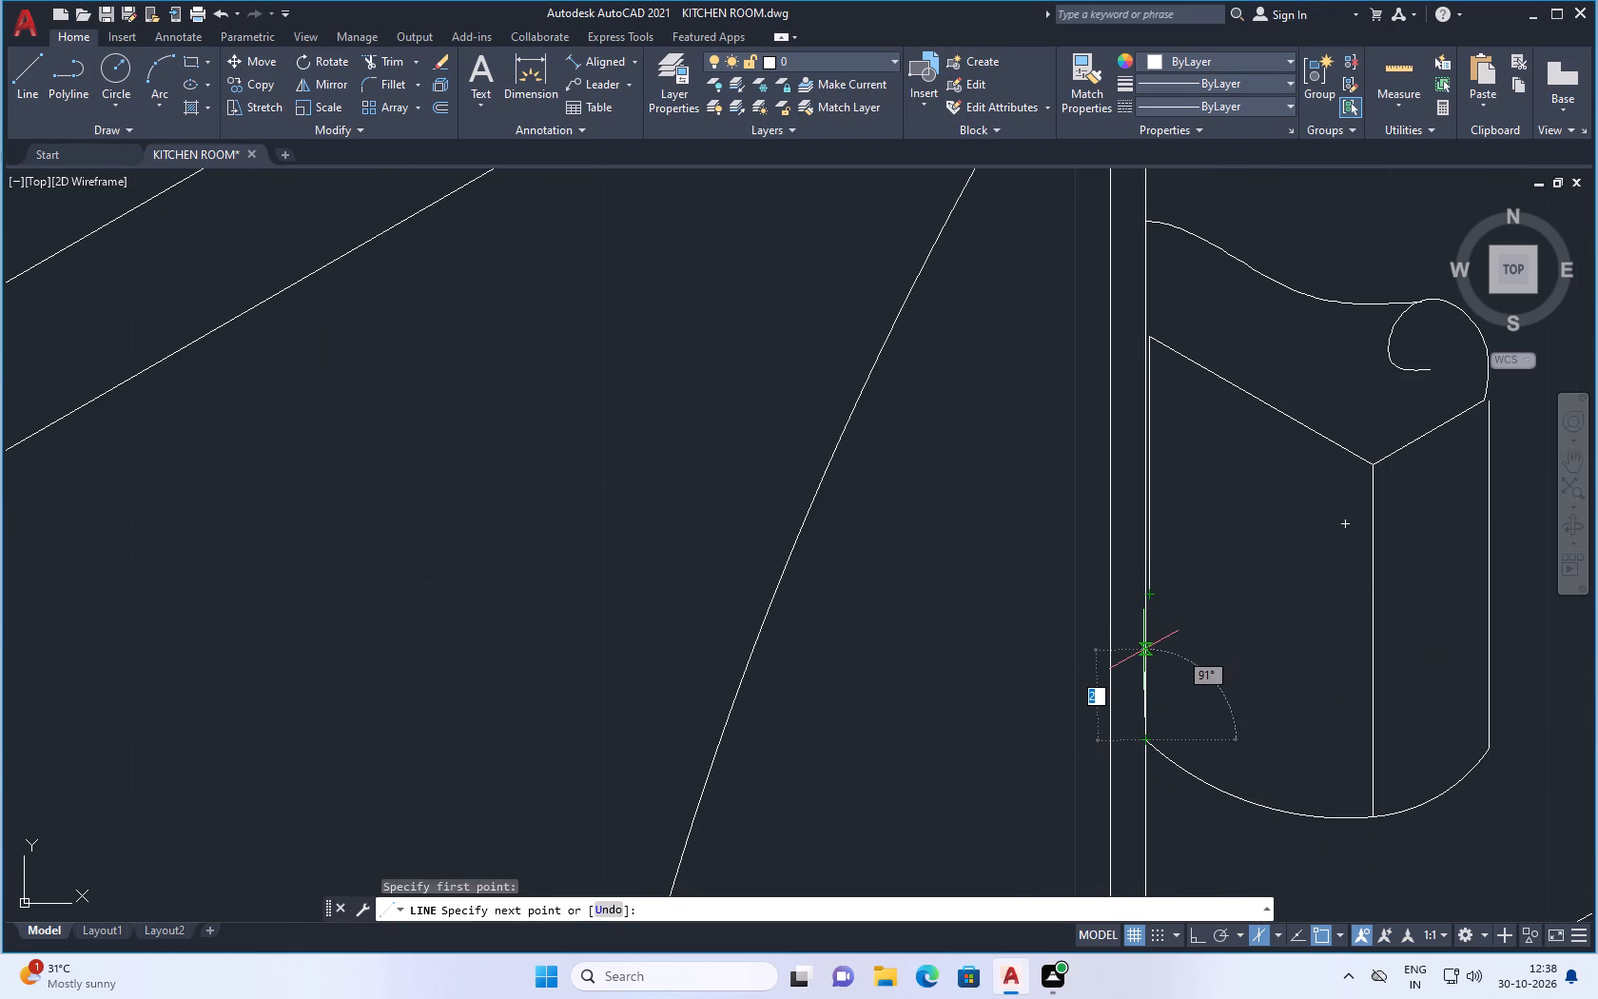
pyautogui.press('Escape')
# Draw a straight vertical line from the lower end of the object's inner vertical edge down past the bottom arc.
pyautogui.press('space')
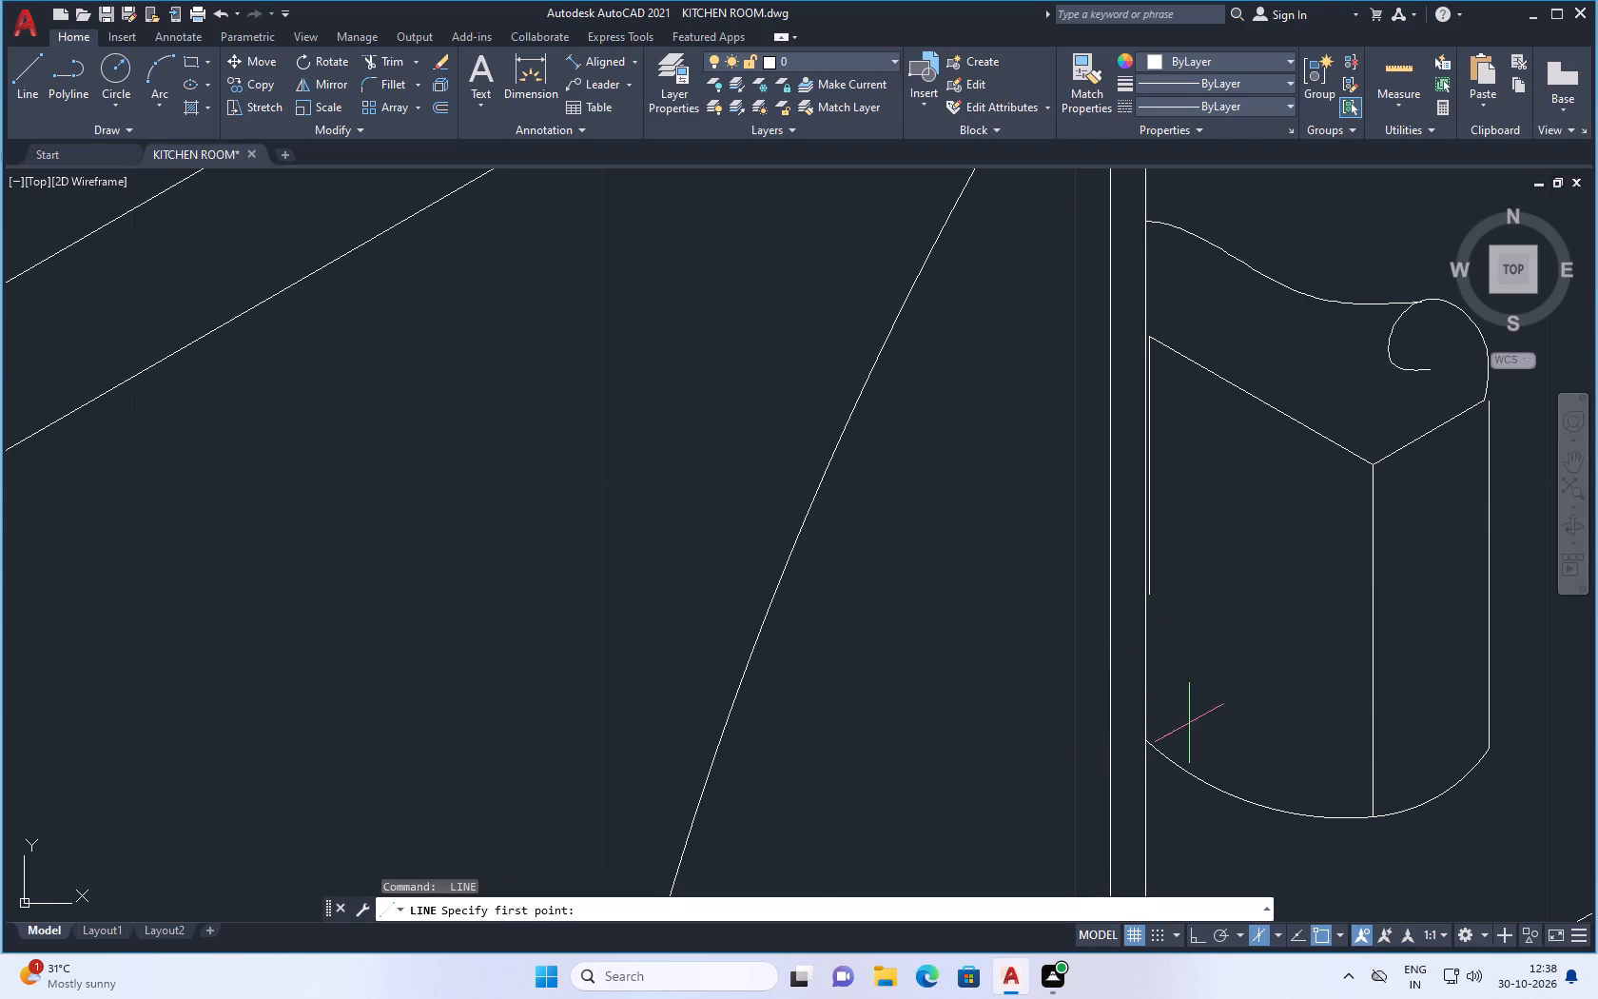
pyautogui.scroll(1, 1151, 619)
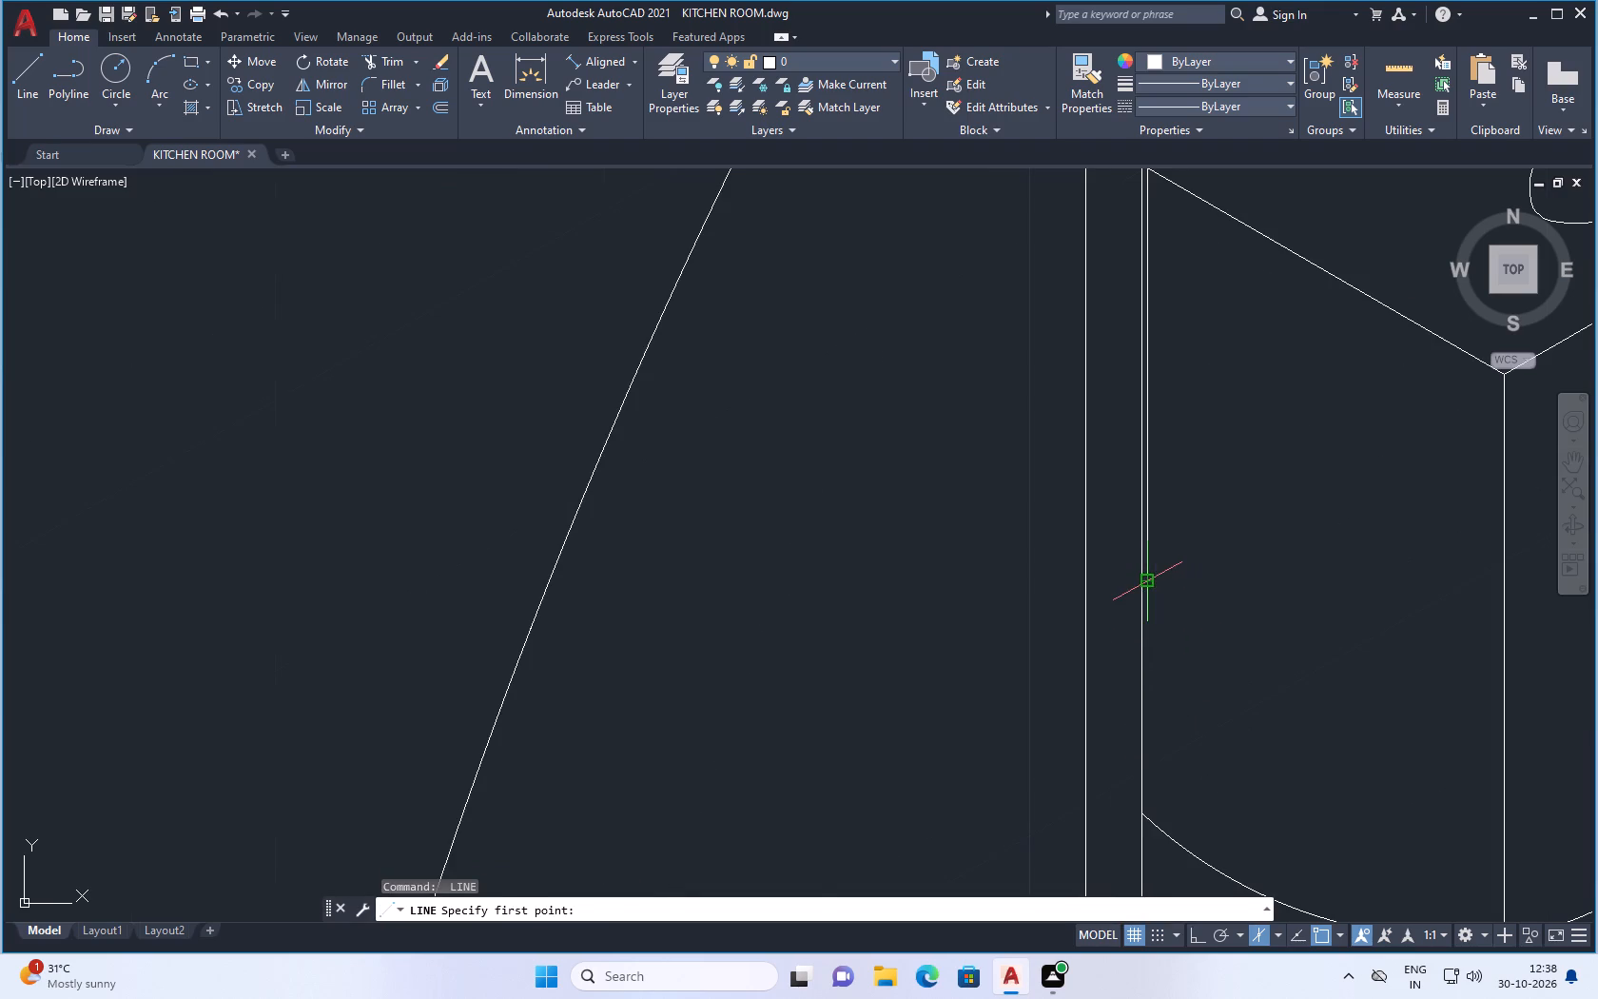
pyautogui.click(1152, 577)
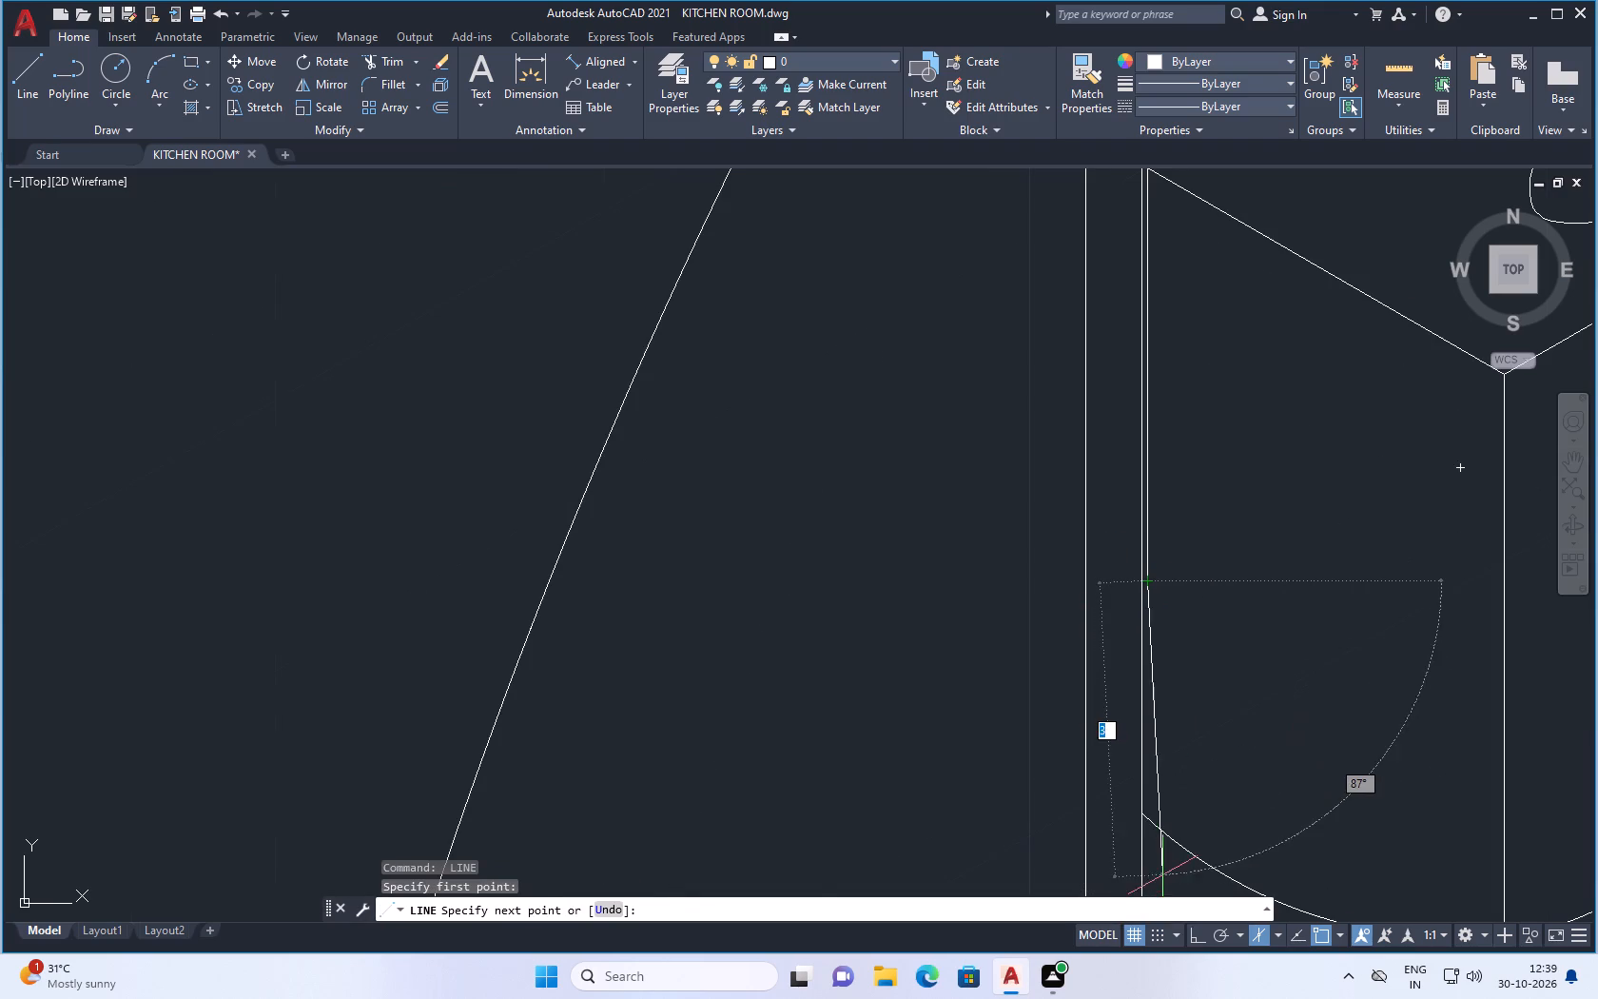
pyautogui.click(1193, 938)
pyautogui.scroll(1, 1155, 839)
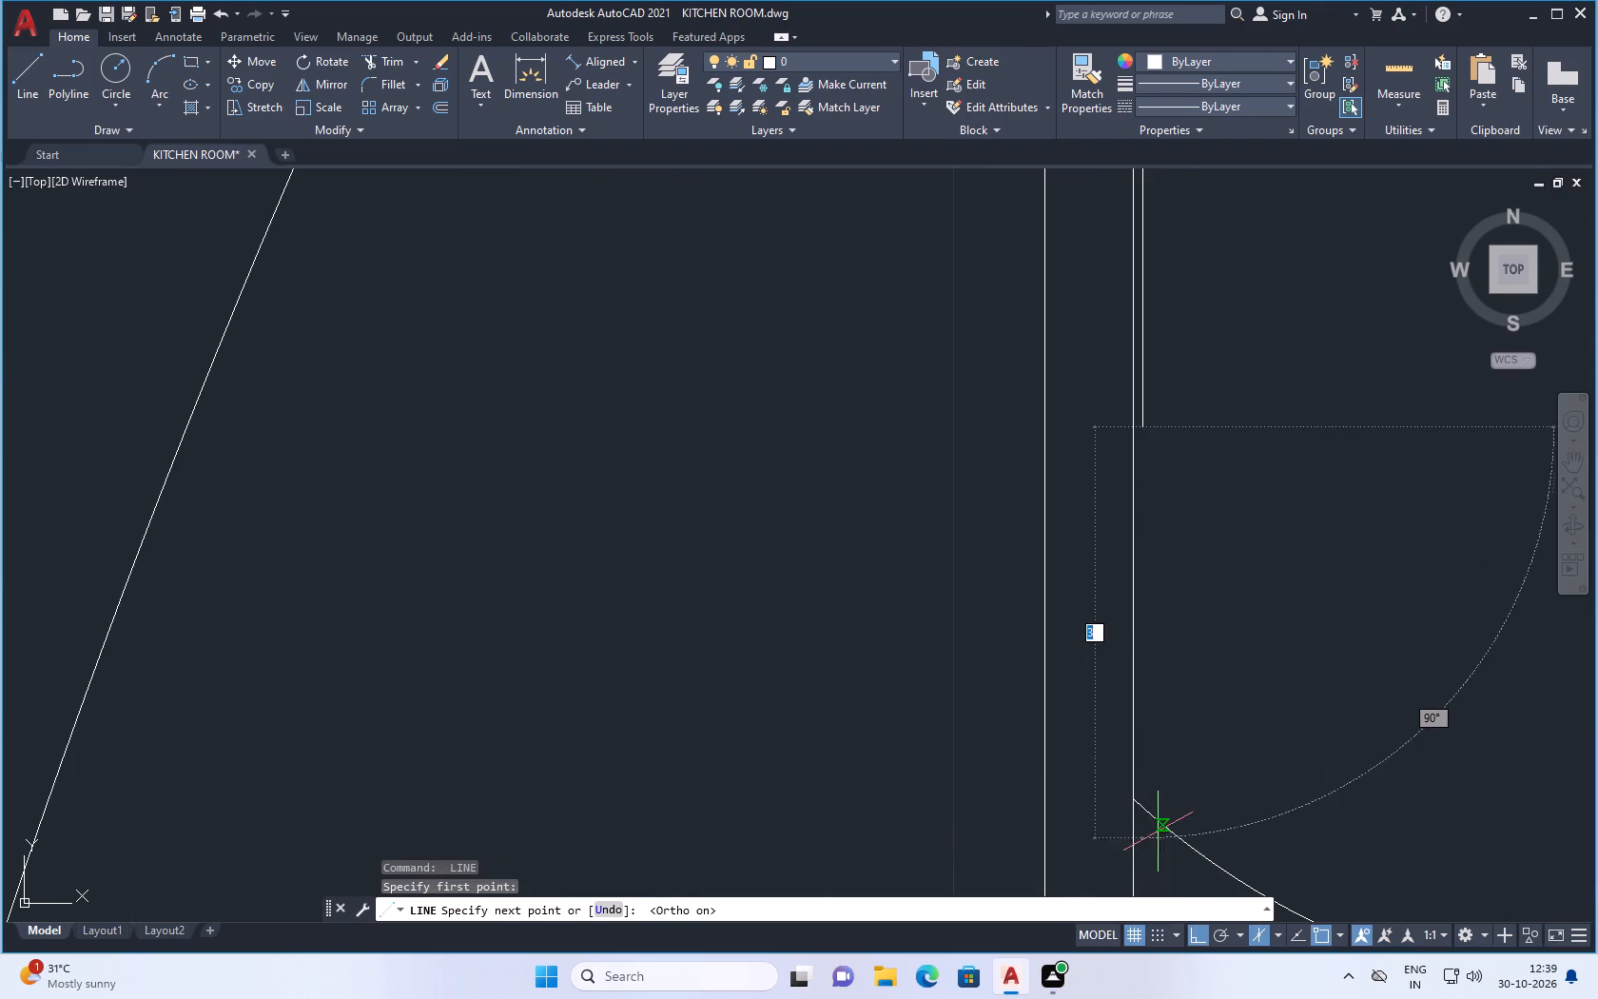
pyautogui.click(1146, 862)
pyautogui.press('Escape')
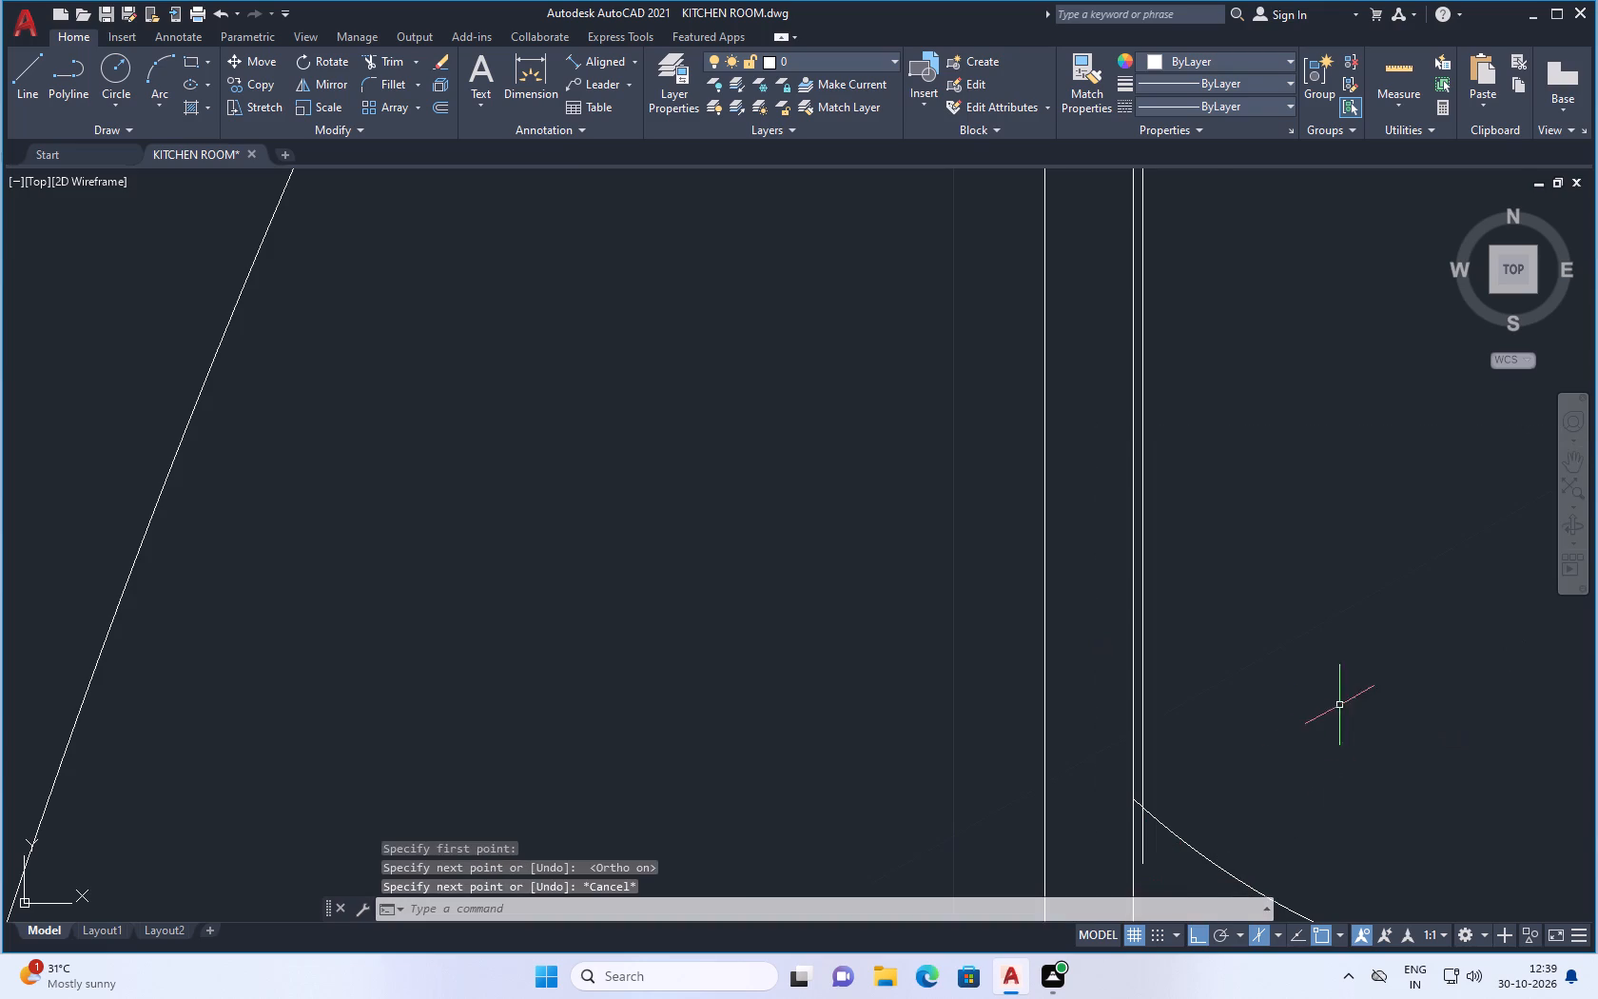
# Trim the inner vertical edge's overshoot below the bottom arc and the arc's short end beyond that edge.
pyautogui.scroll(-2, 1273, 729)
pyautogui.scroll(2, 1294, 810)
pyautogui.press('t')
pyautogui.press('r')
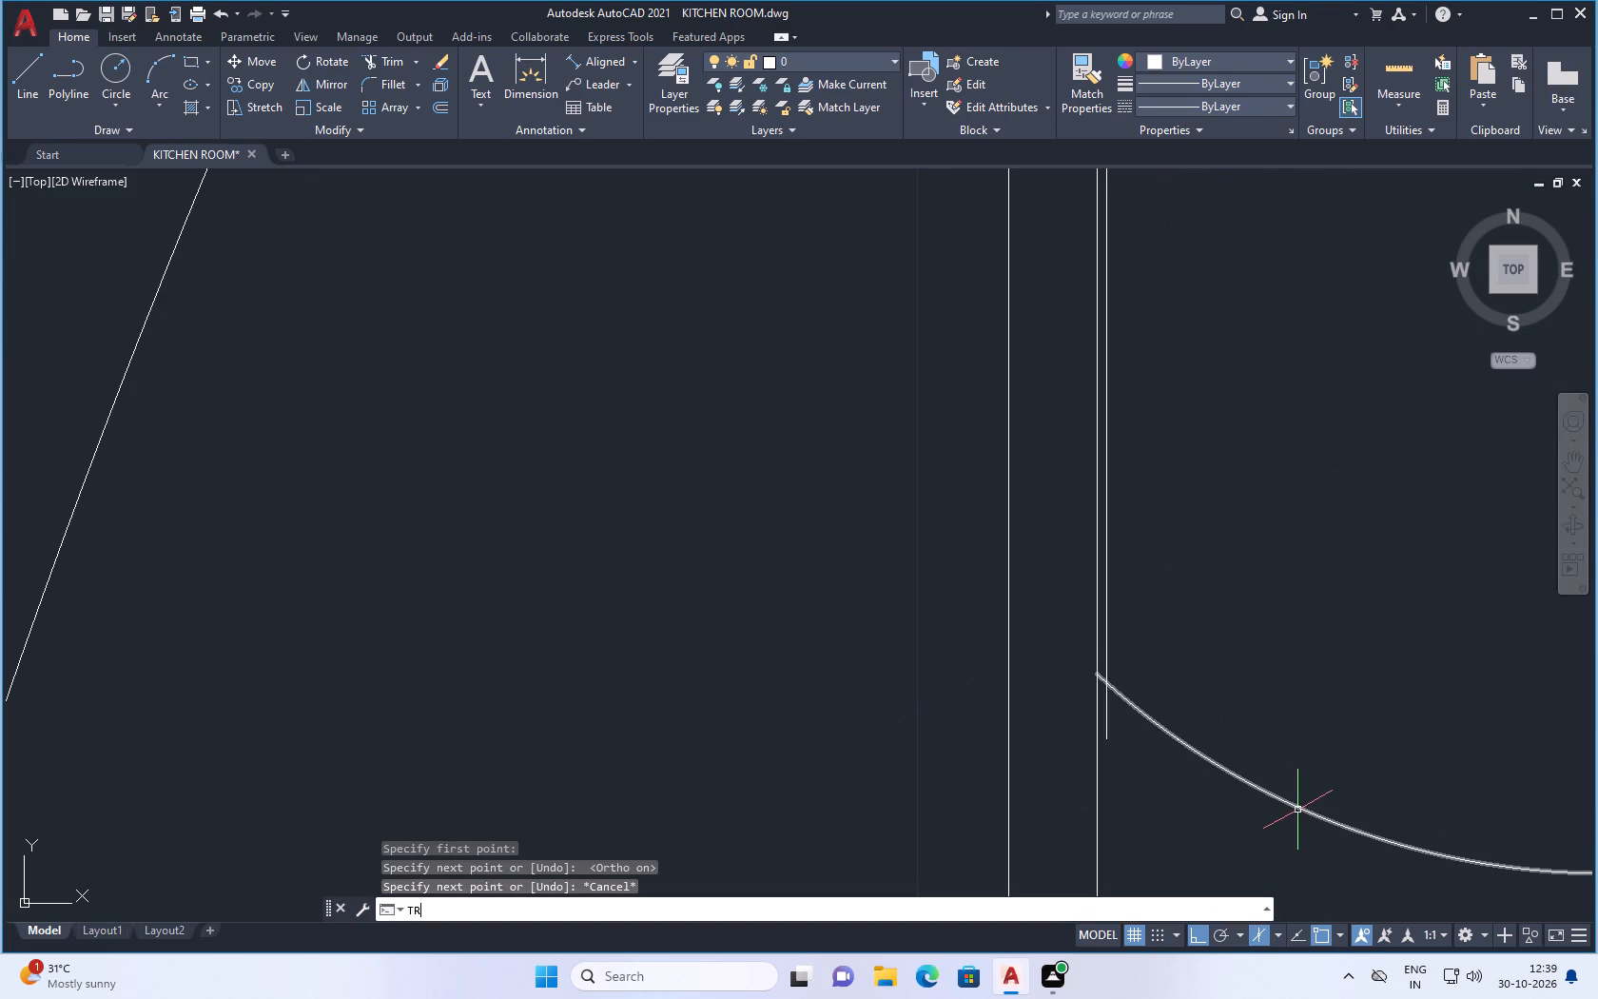
pyautogui.press('Return')
pyautogui.scroll(2, 1121, 719)
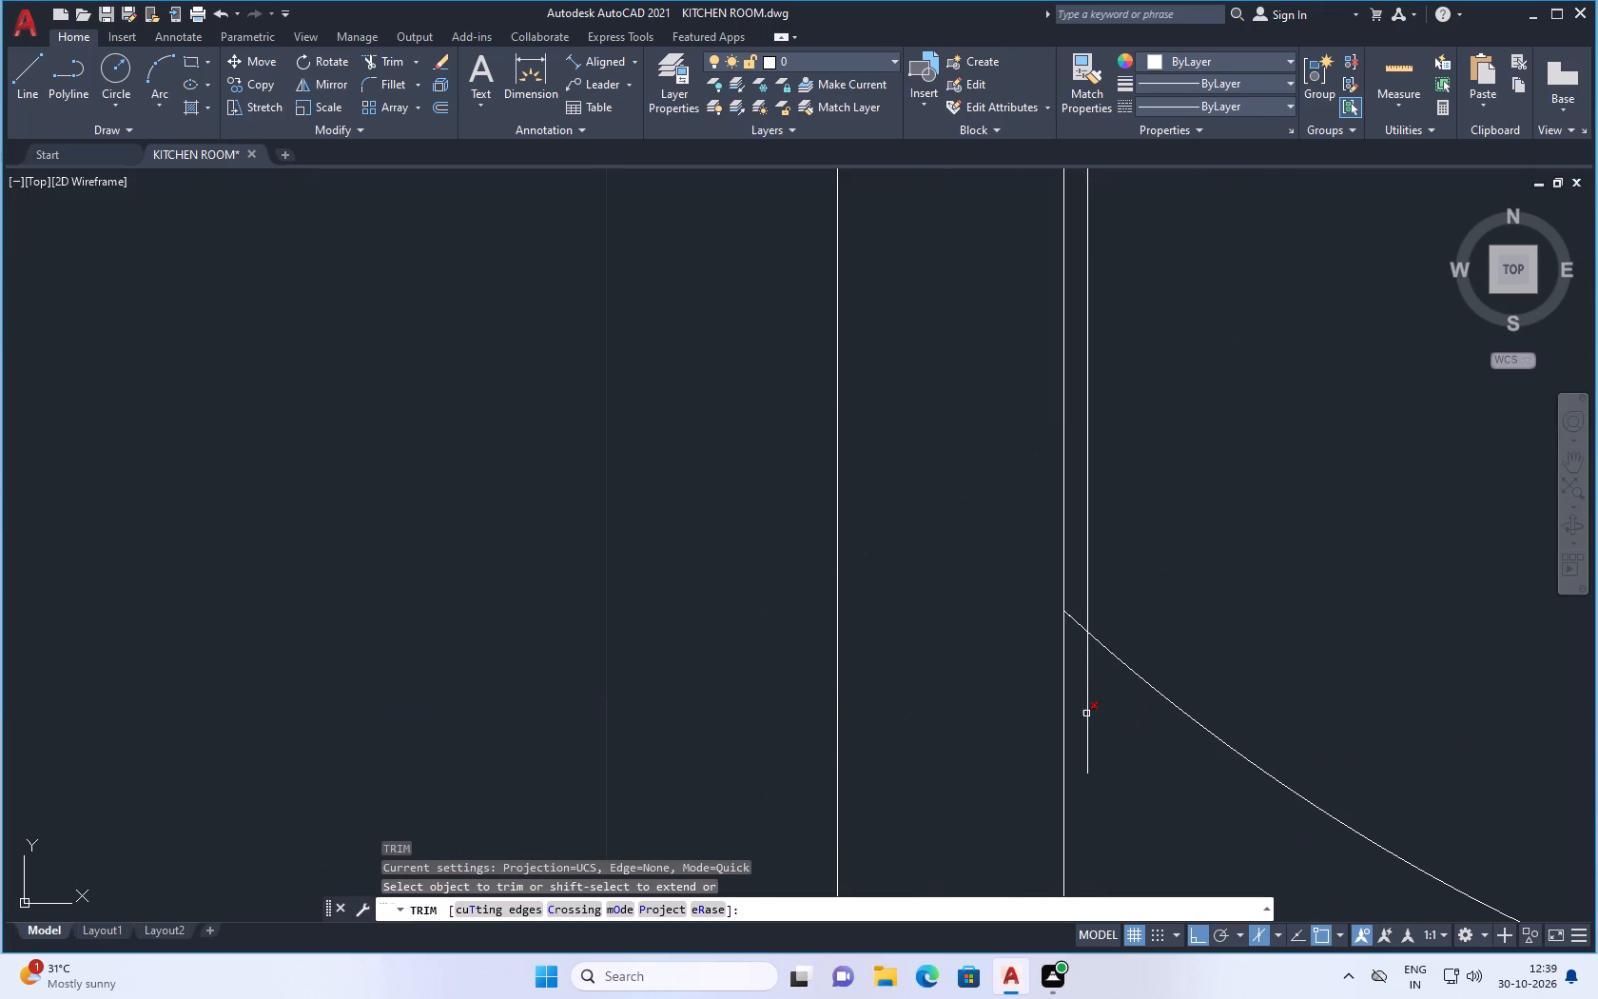
pyautogui.click(1086, 714)
pyautogui.click(1076, 622)
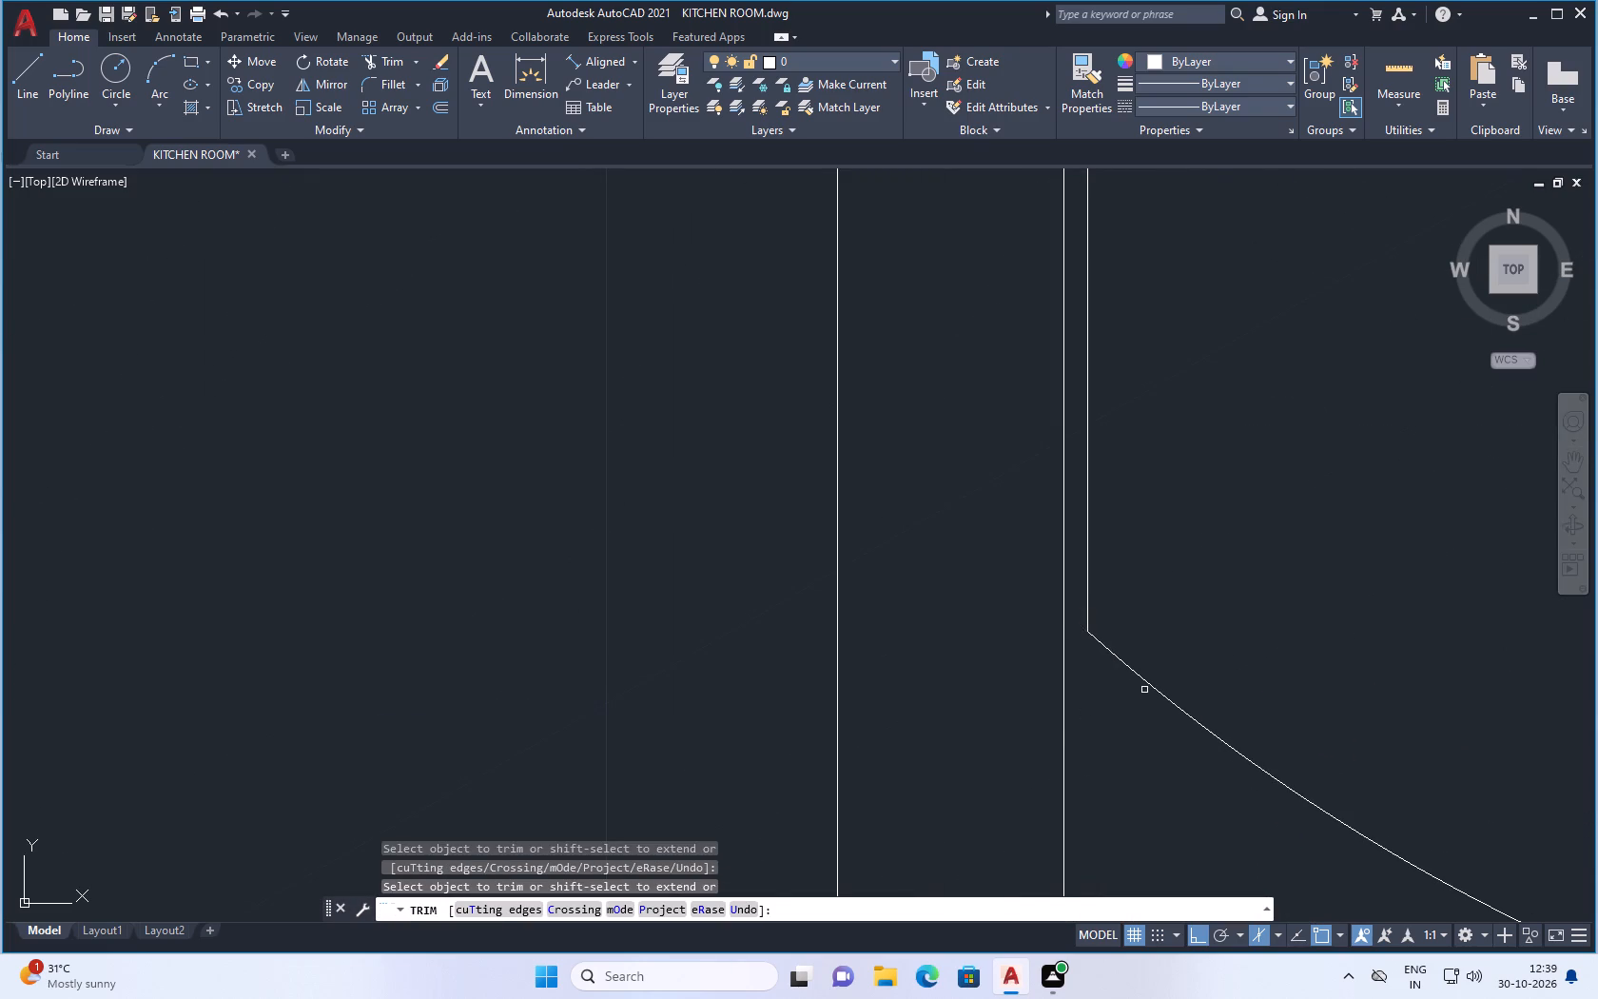
pyautogui.press('Escape')
# Scale the curled-top object, without its inner vertical edge, up slightly about a point near its middle vertical edge.
pyautogui.scroll(-6, 1048, 715)
pyautogui.scroll(1, 1078, 551)
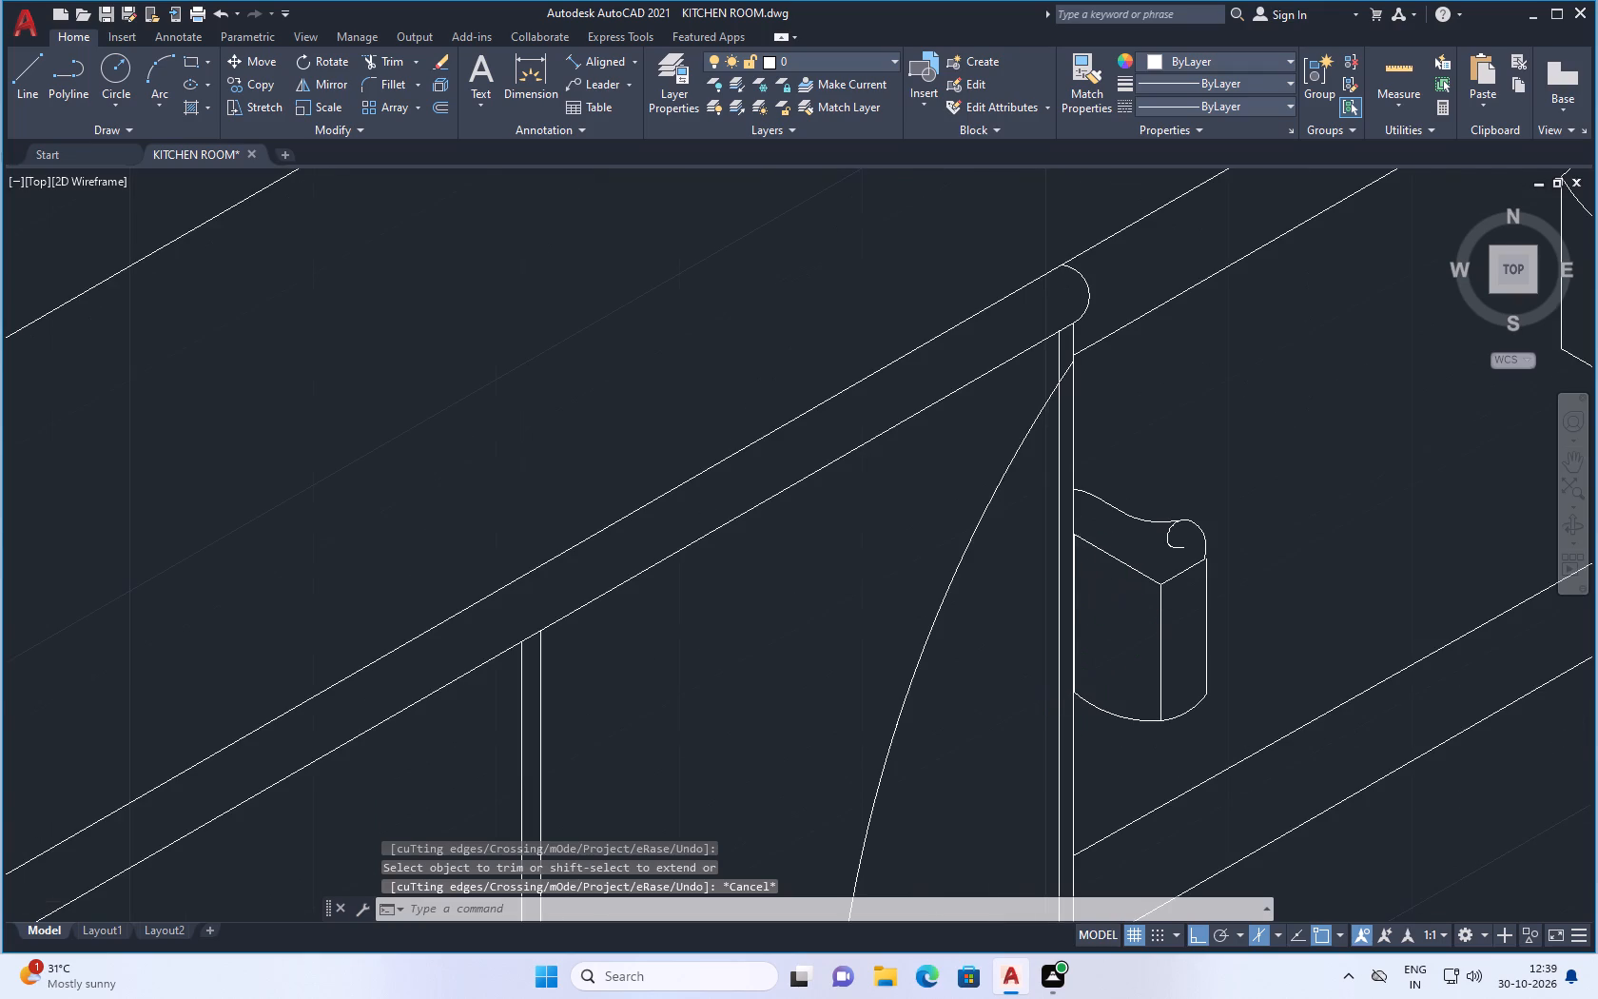
pyautogui.click(1331, 485)
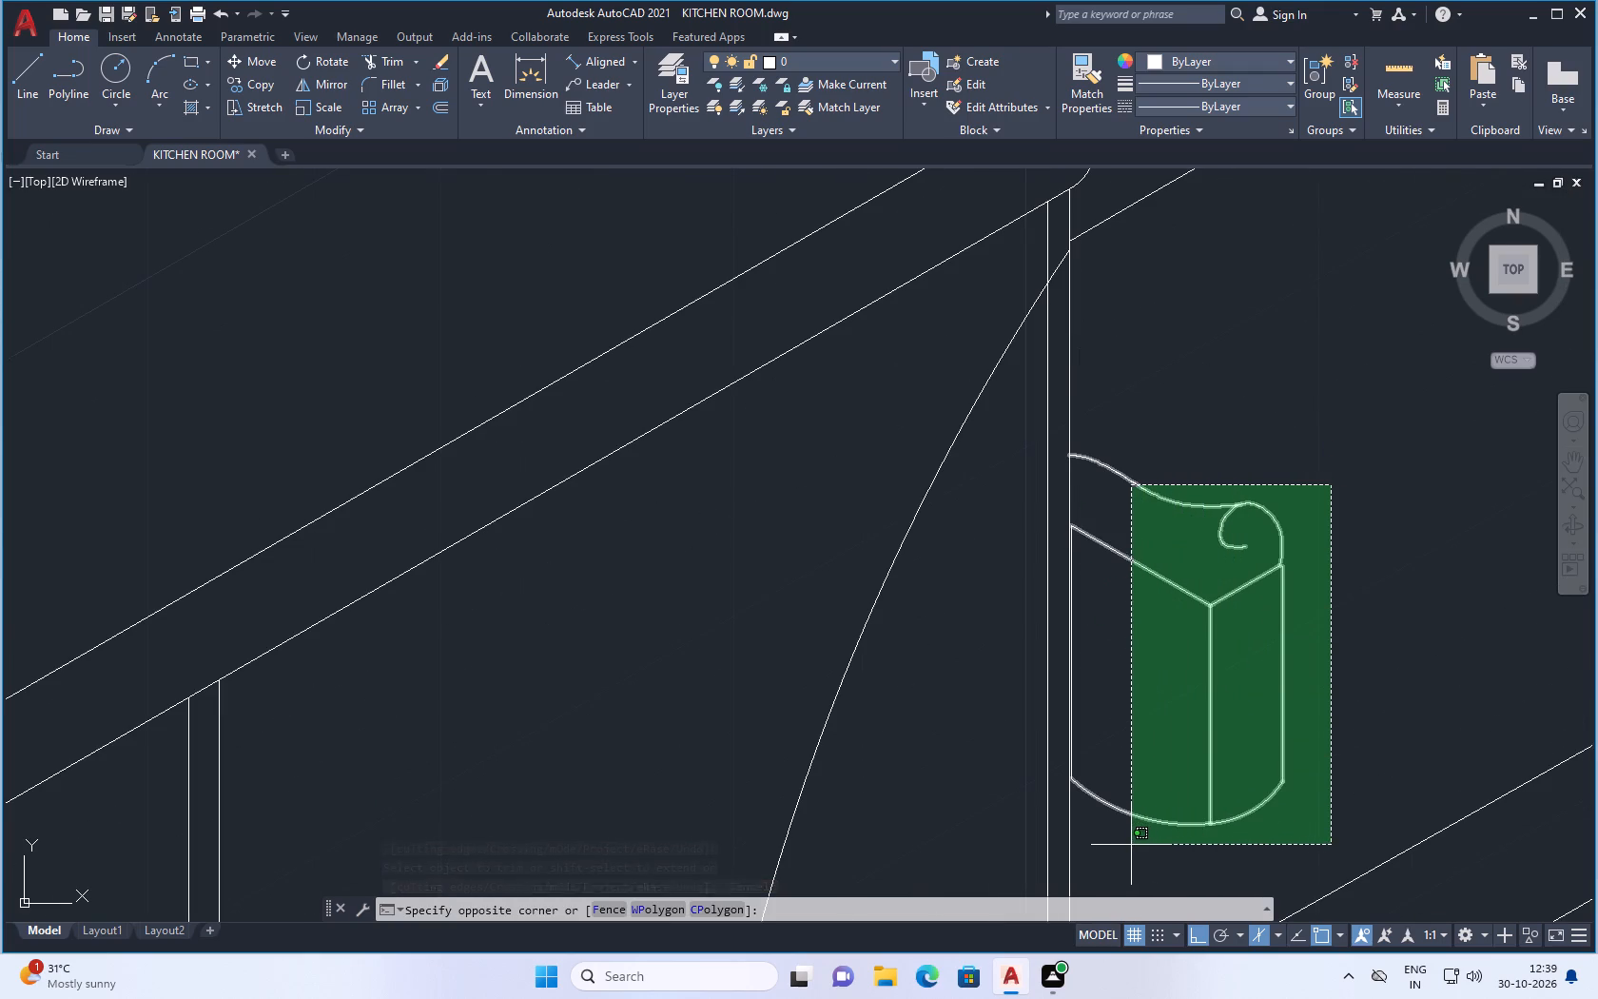
pyautogui.click(1120, 839)
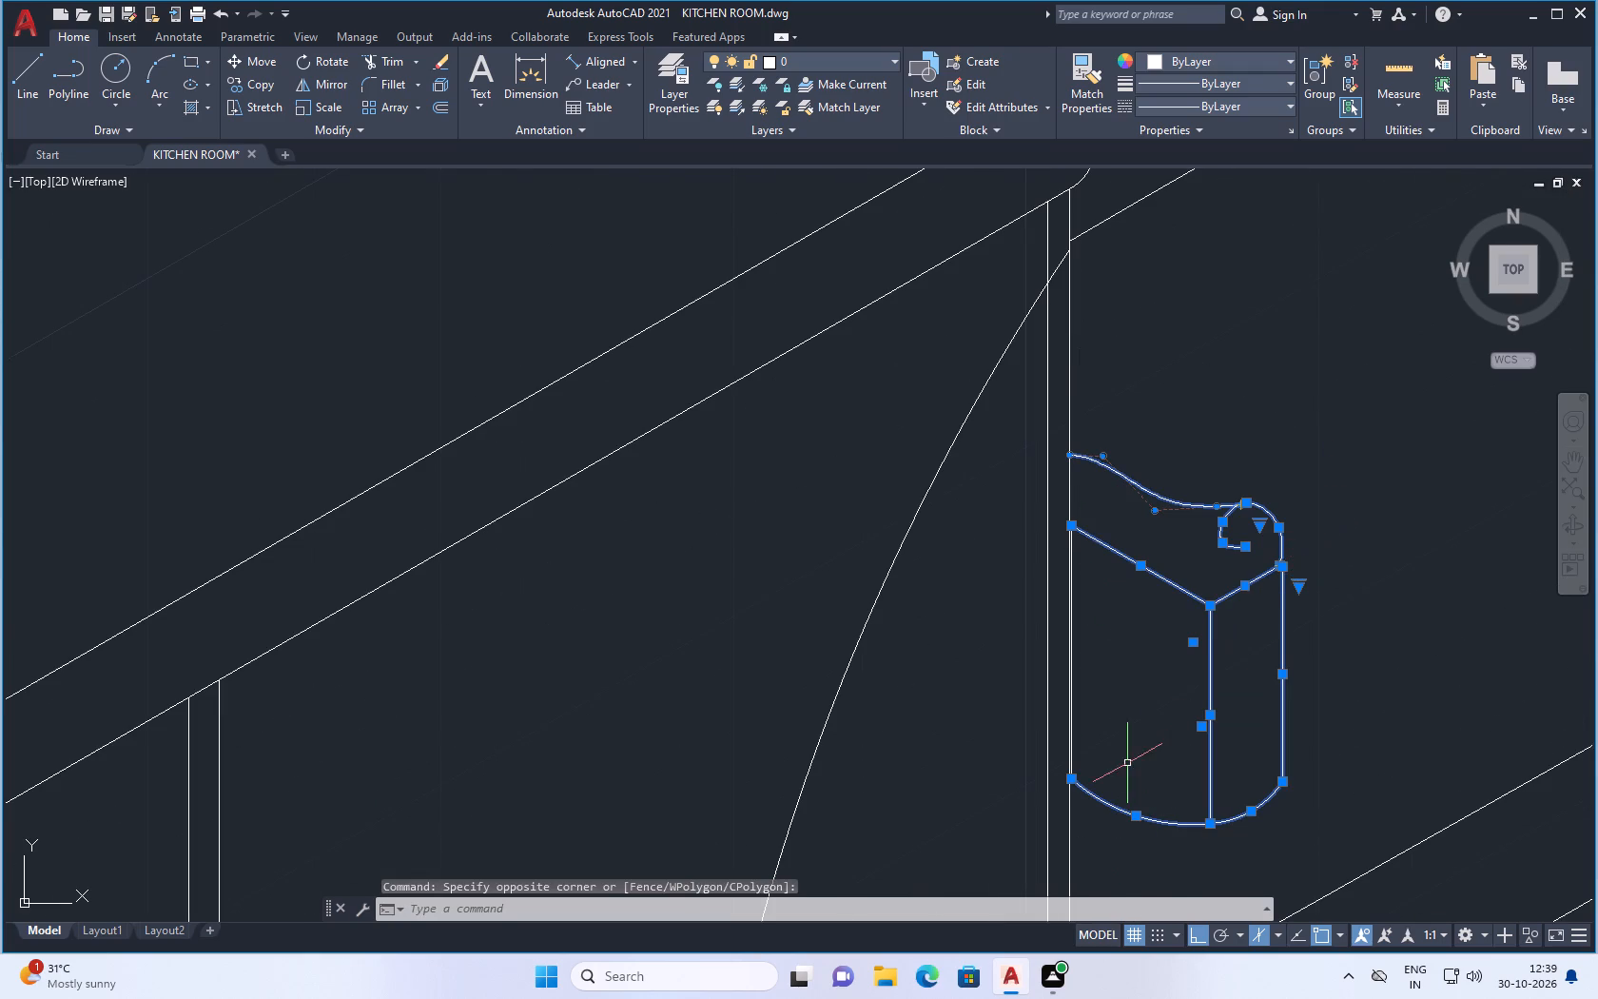
pyautogui.scroll(-1, 1126, 765)
pyautogui.scroll(-2, 1201, 700)
pyautogui.scroll(2, 1295, 644)
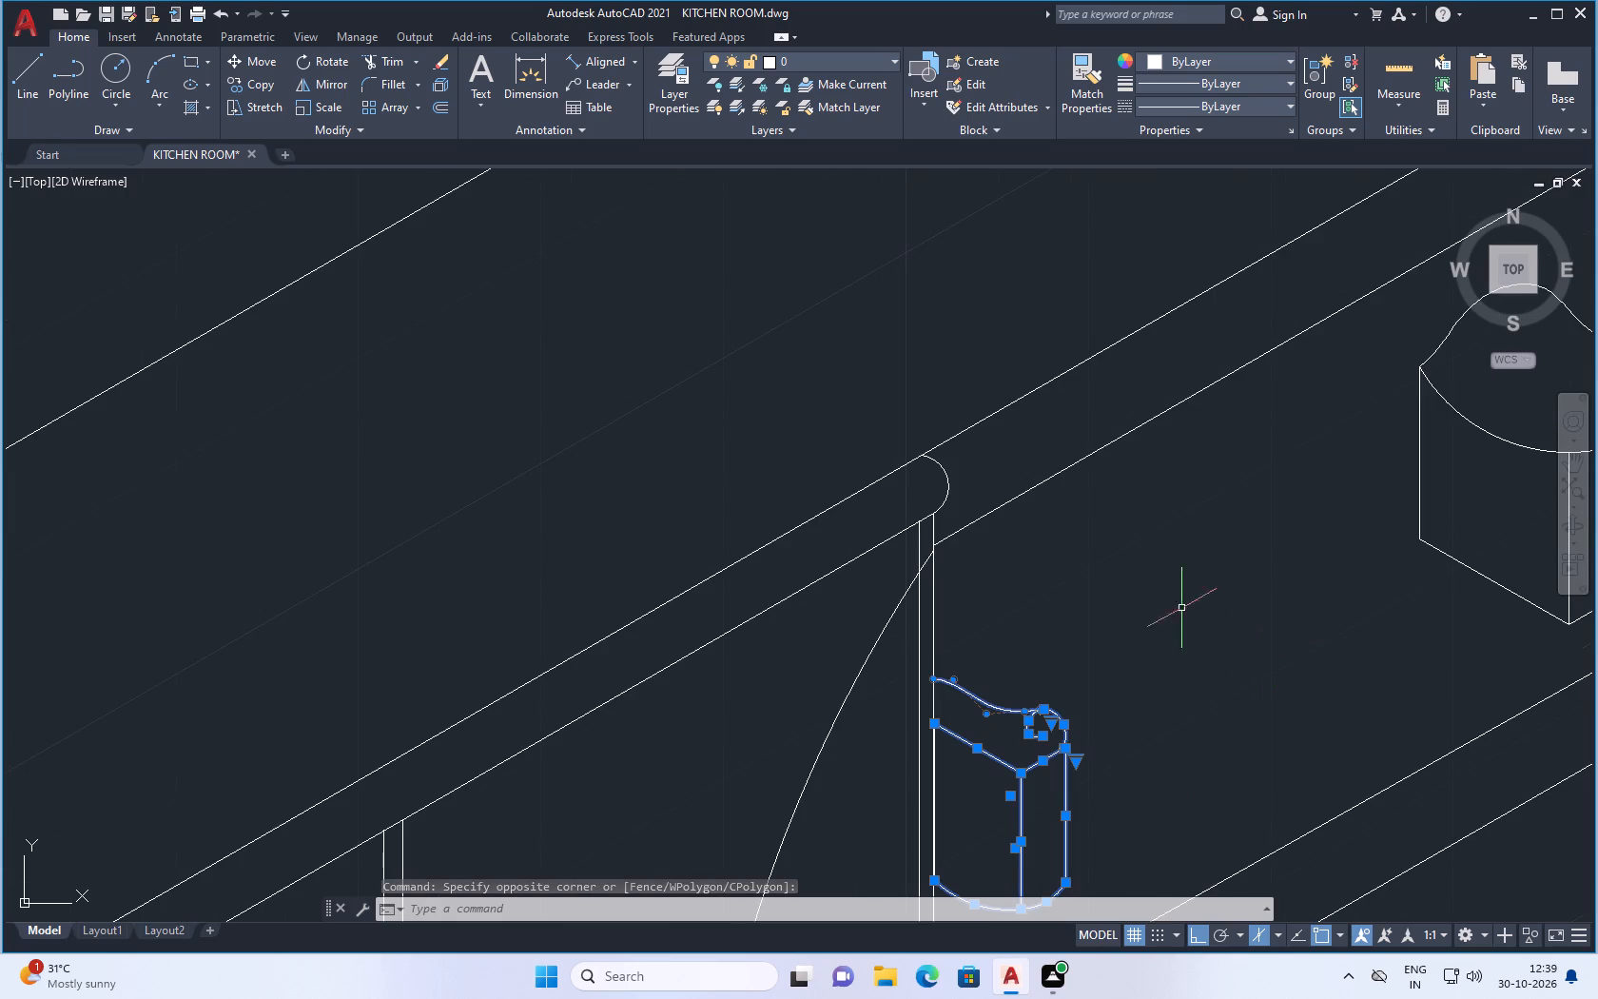
pyautogui.rightClick(1158, 590)
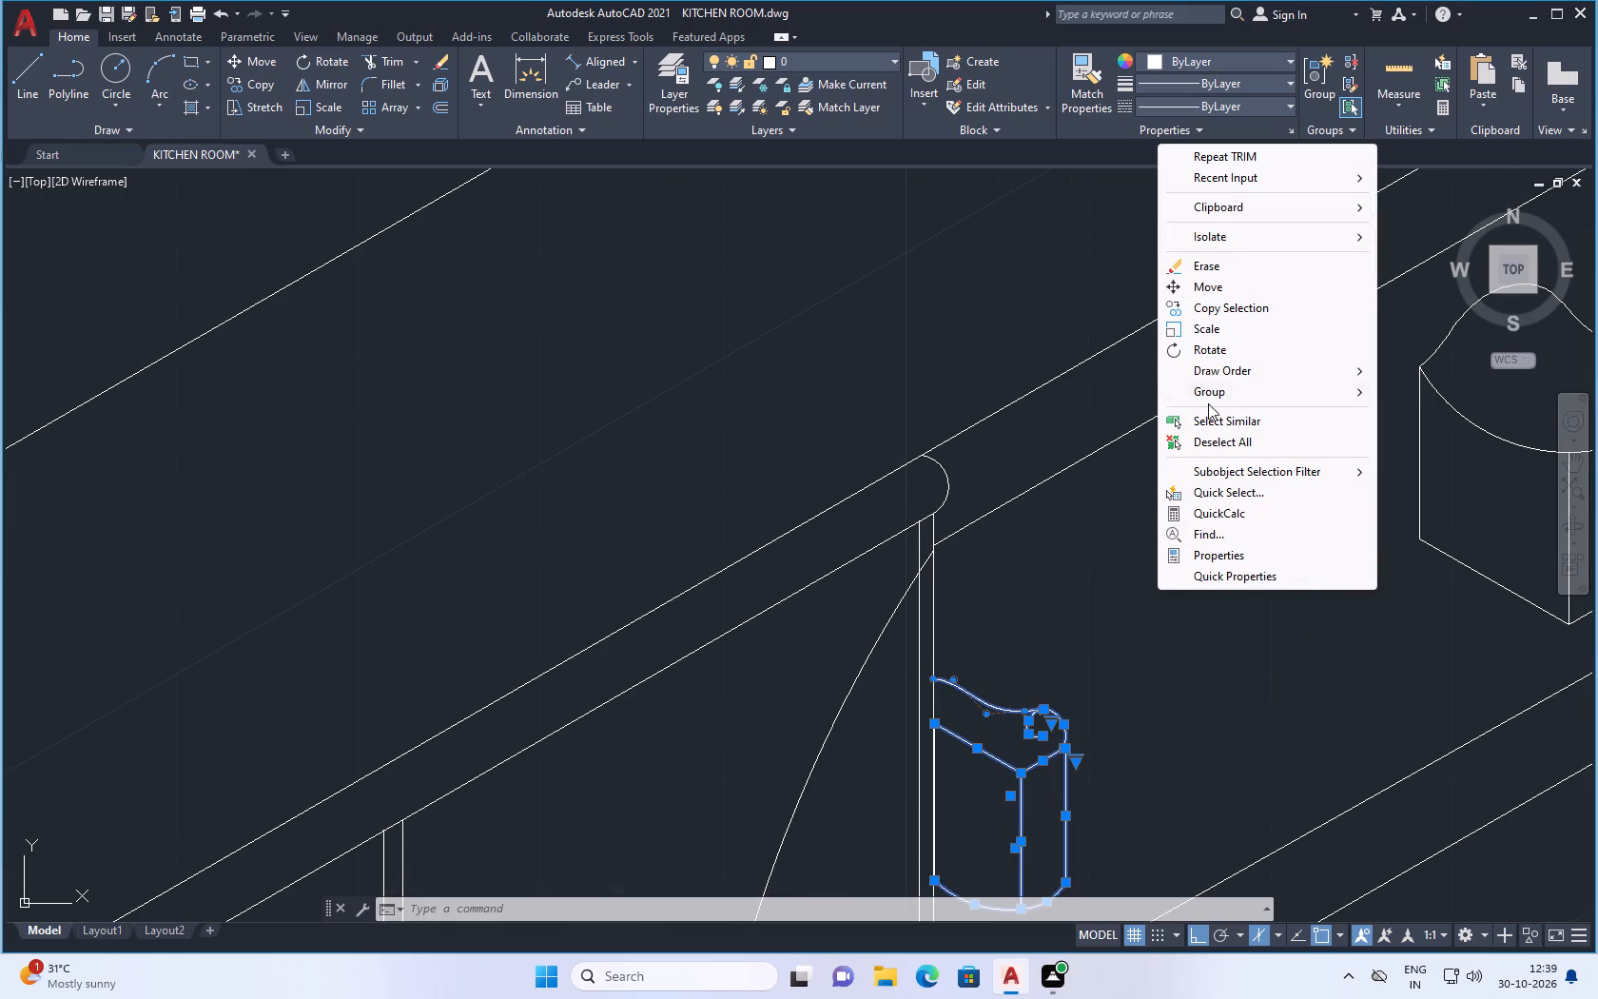
pyautogui.click(1216, 324)
pyautogui.scroll(-2, 1122, 715)
pyautogui.scroll(2, 1091, 771)
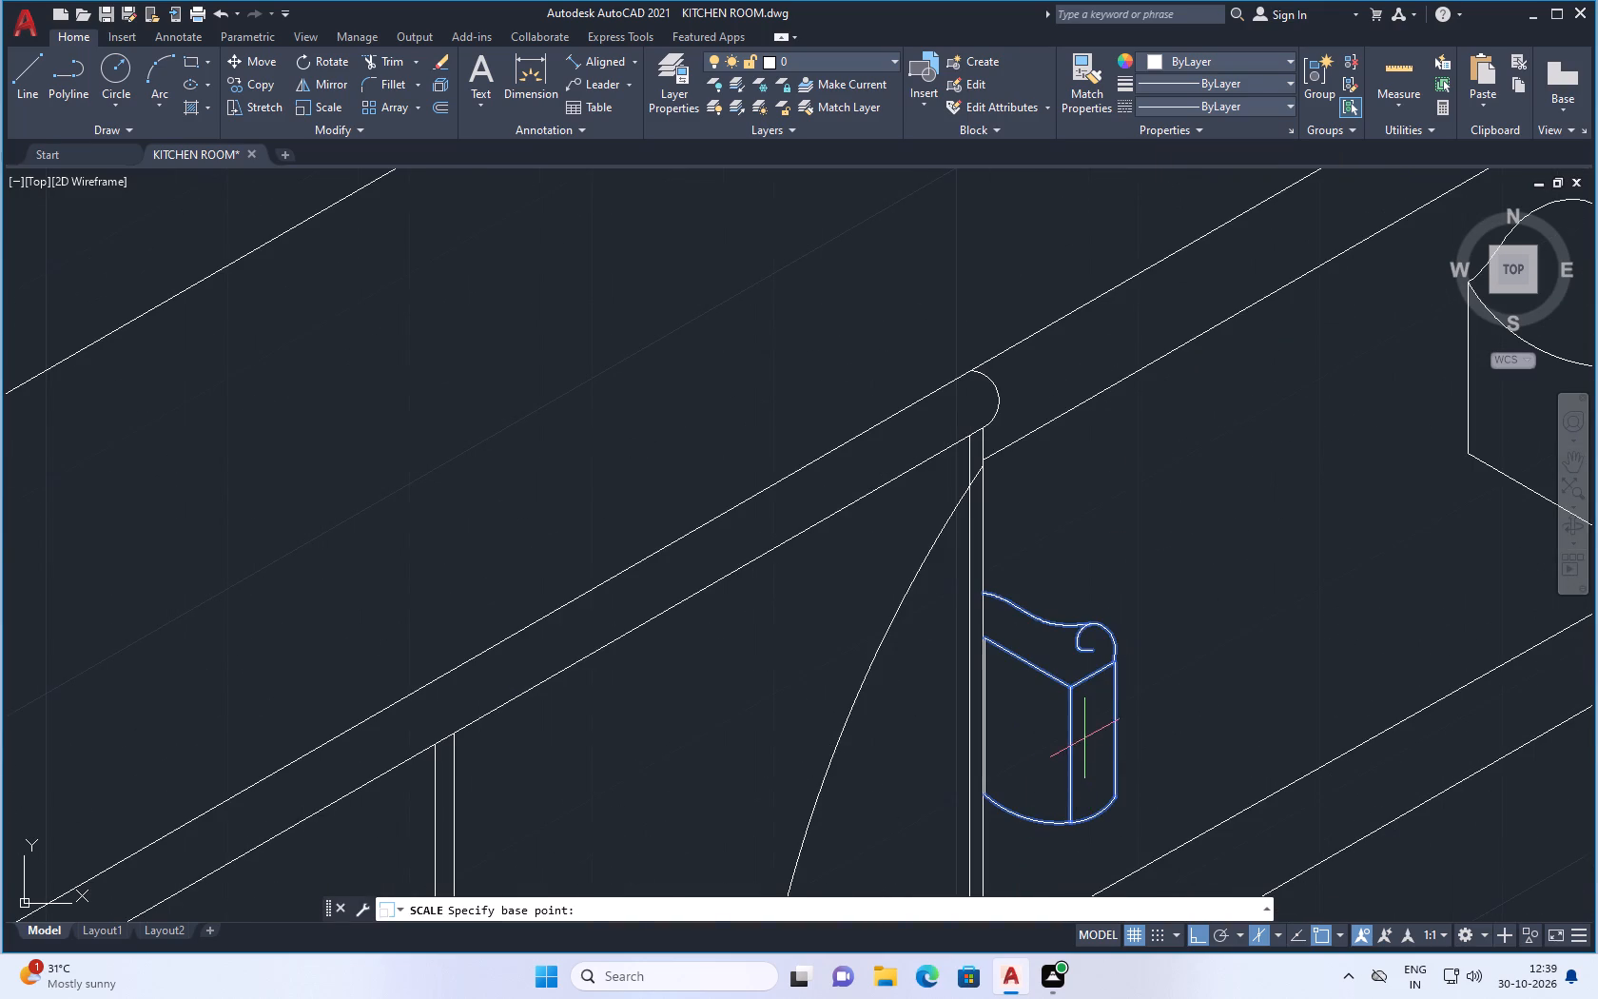
pyautogui.click(1083, 738)
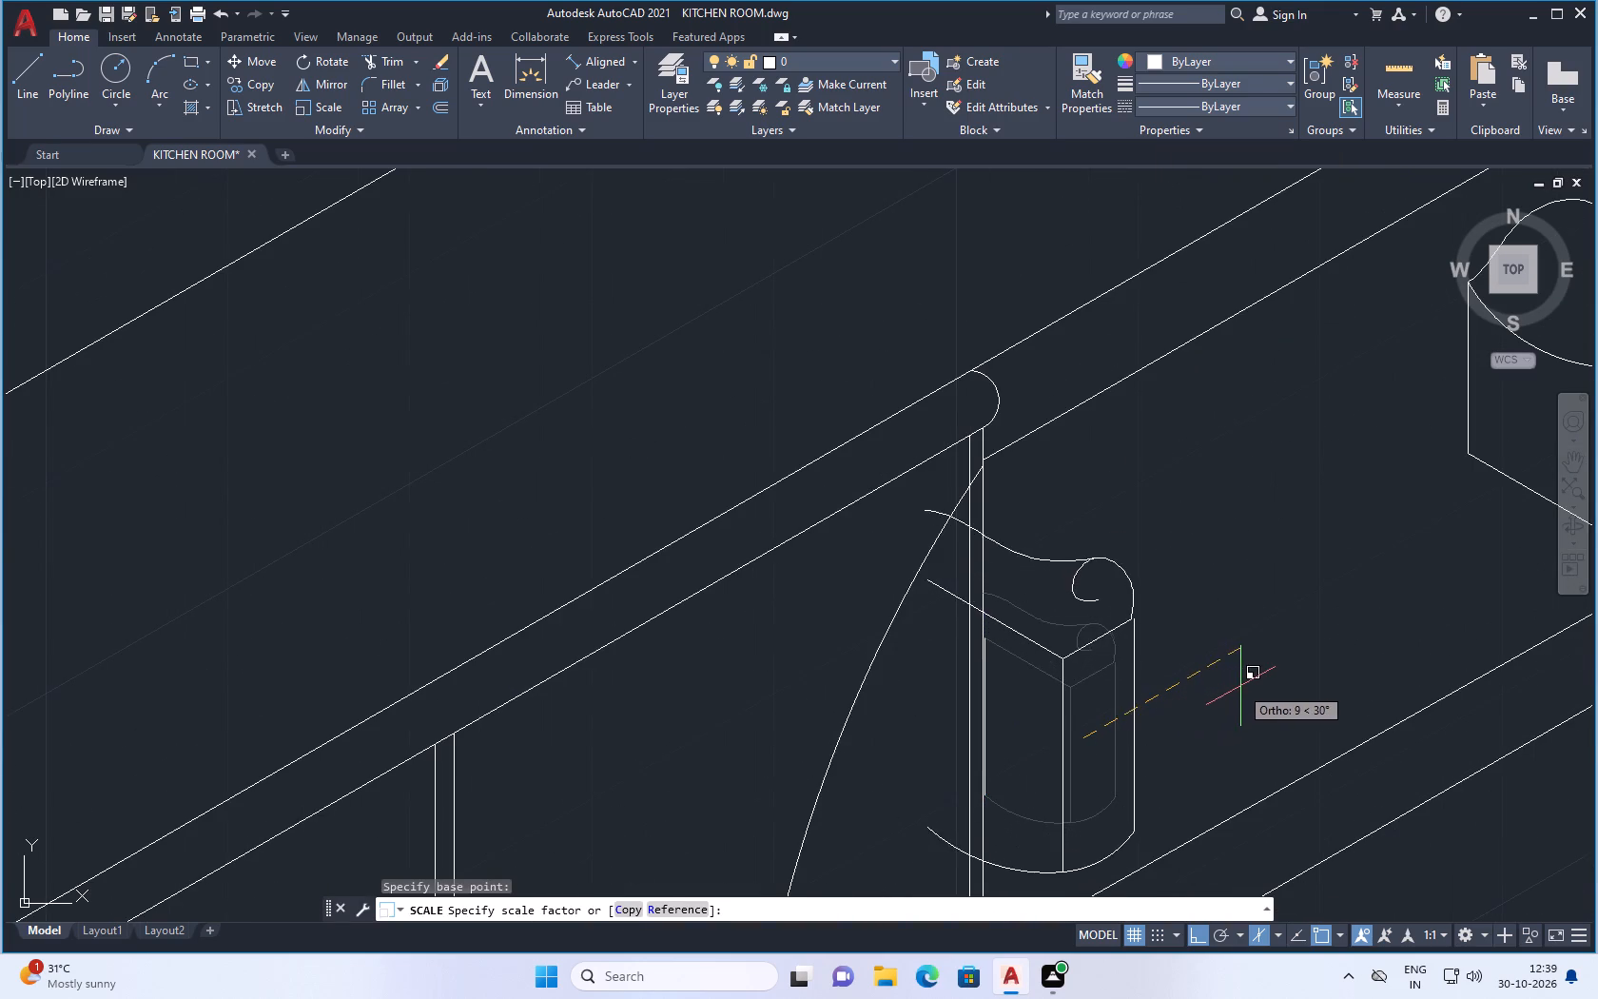
pyautogui.click(1191, 703)
# Move the enlarged object about 1 unit along the 30° axis, away from the vertical post beside the curved door line.
pyautogui.scroll(-3, 1012, 667)
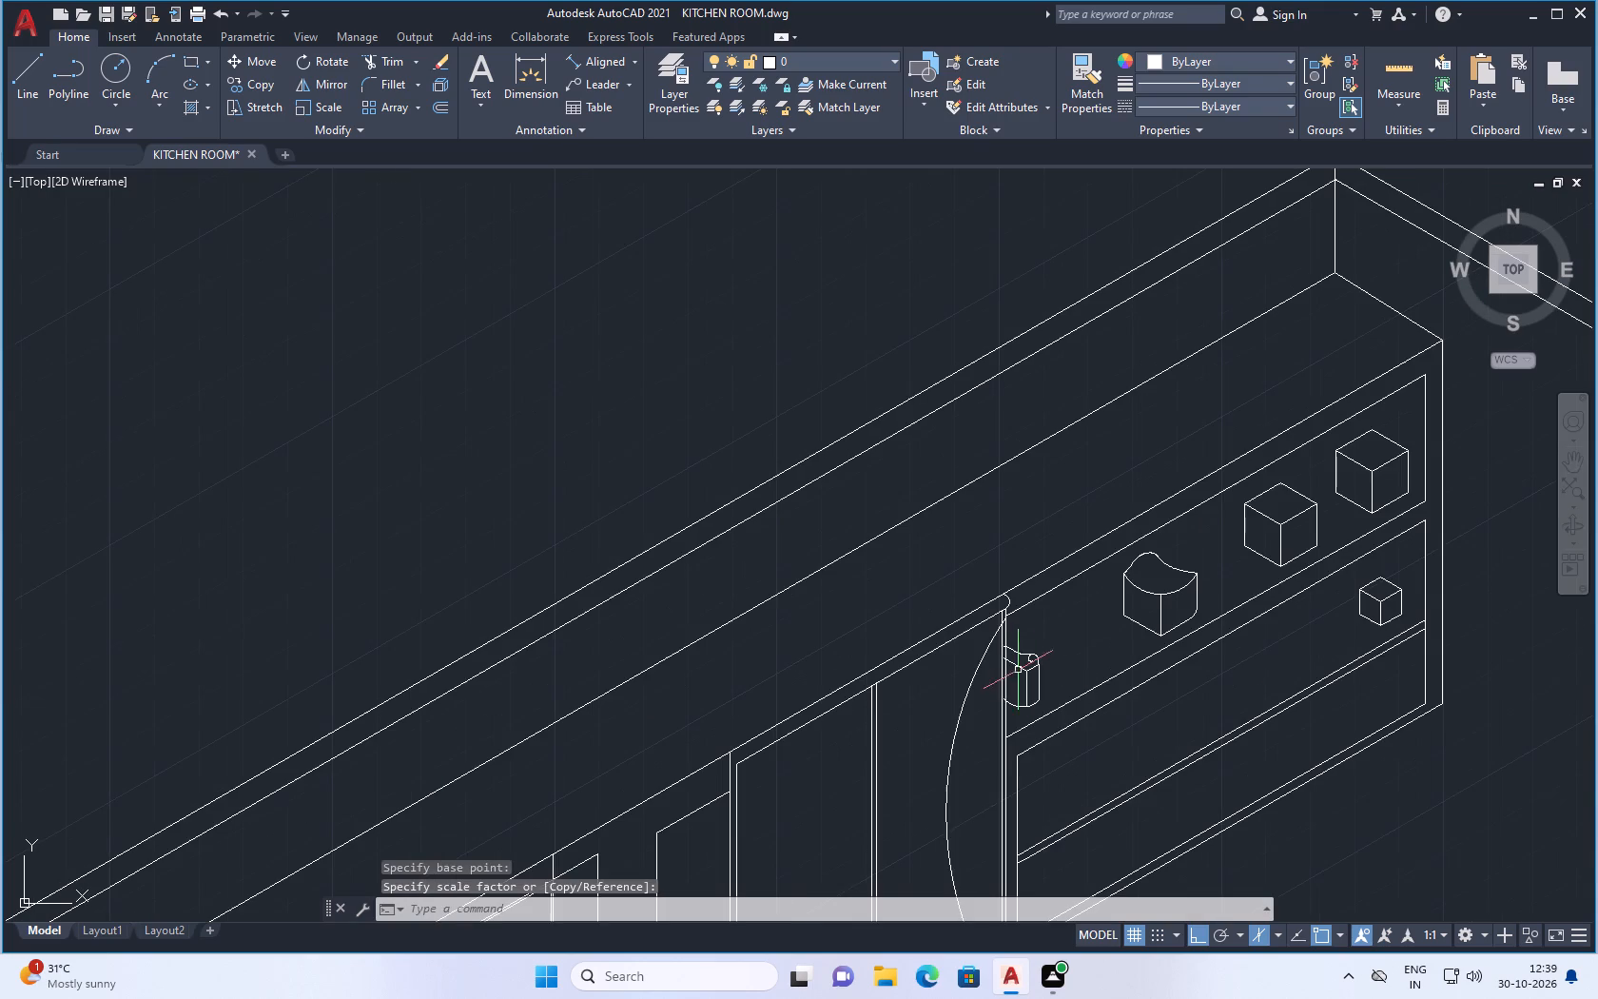
pyautogui.scroll(4, 1007, 671)
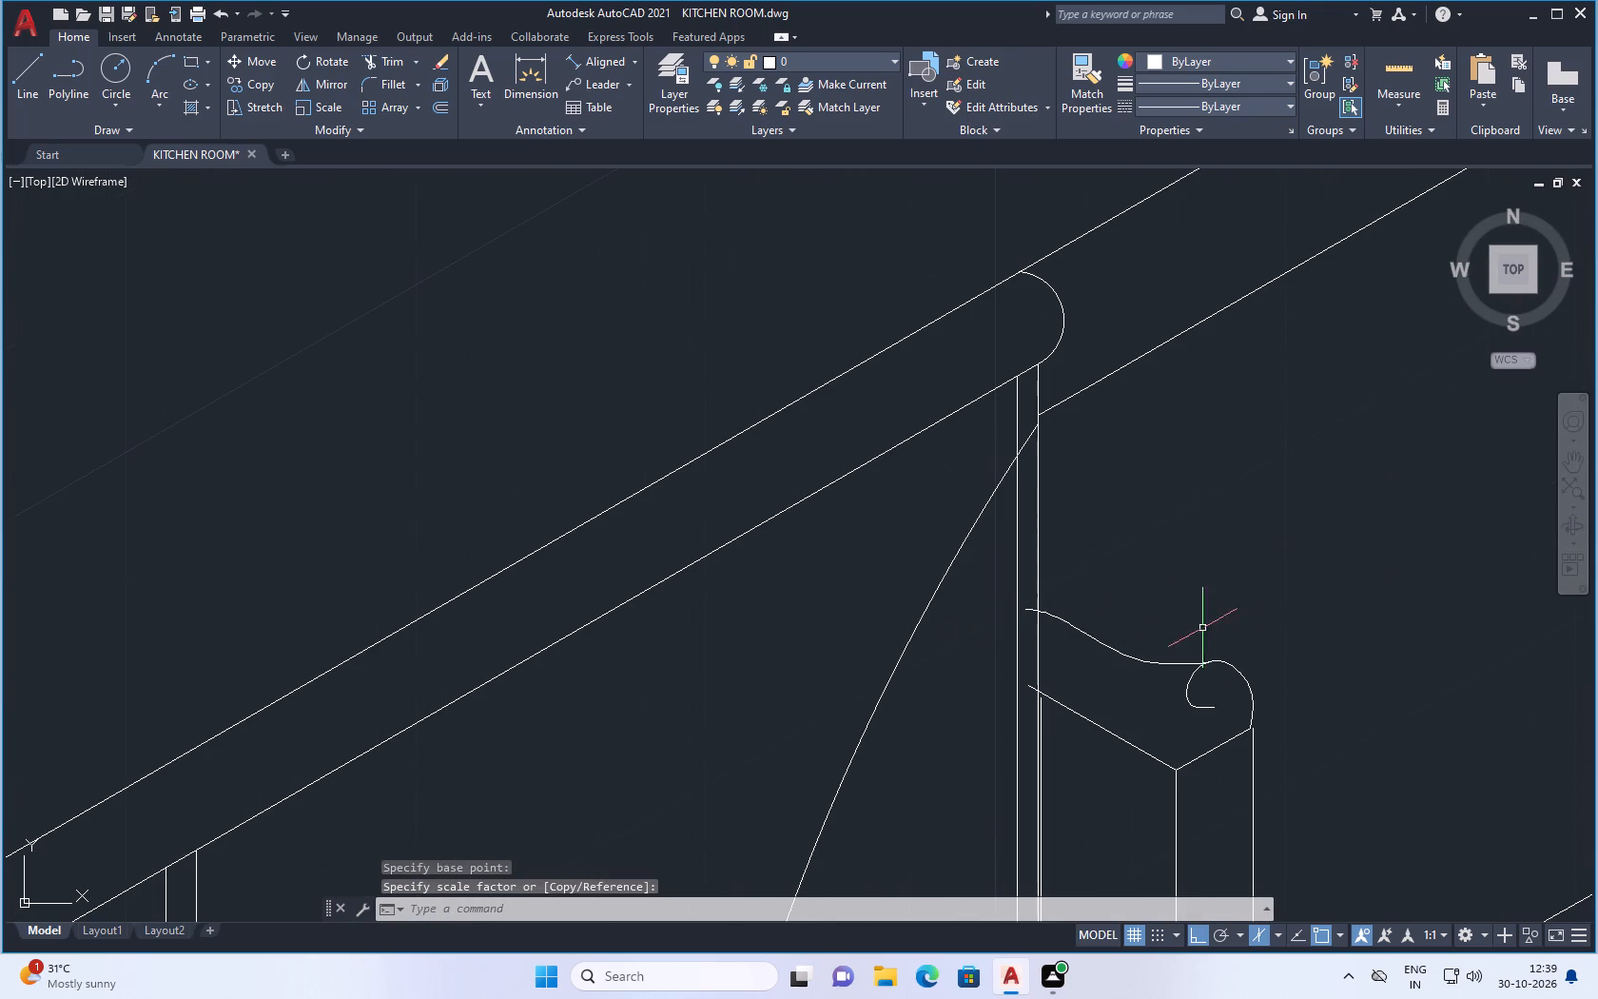
pyautogui.moveTo(1257, 635); pyautogui.dragTo(1233, 674)
pyautogui.click(1140, 793)
pyautogui.scroll(-2, 1210, 728)
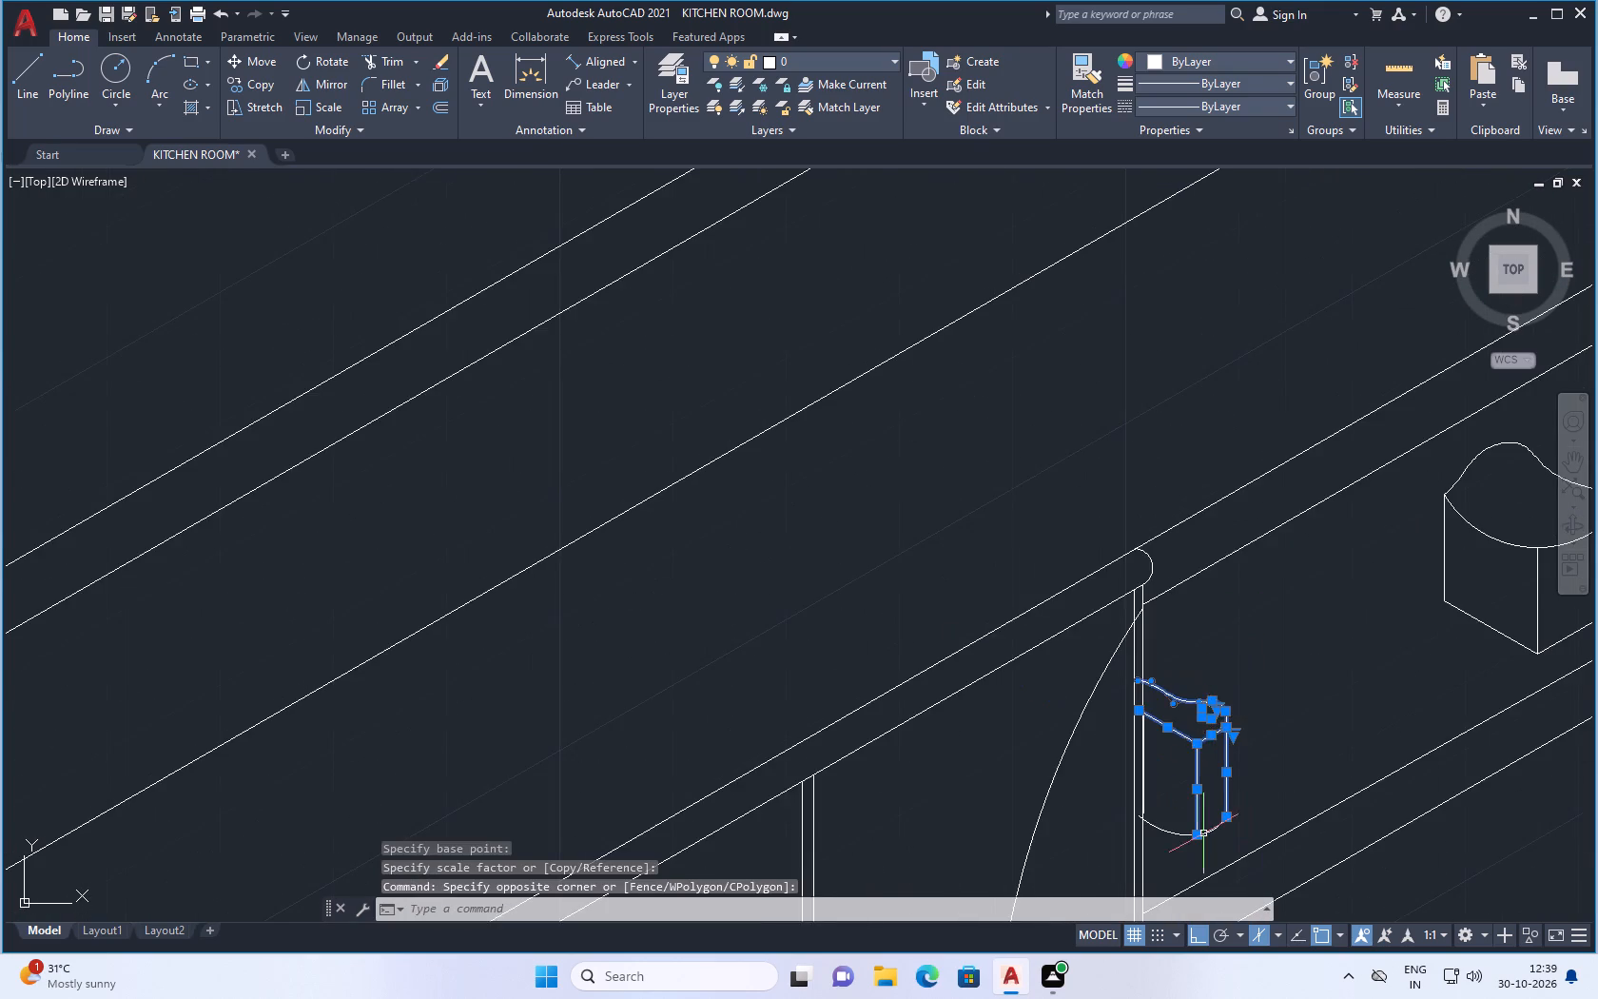
pyautogui.scroll(2, 1198, 846)
pyautogui.moveTo(1241, 778); pyautogui.dragTo(1221, 799)
pyautogui.click(1155, 830)
pyautogui.scroll(-2, 1185, 671)
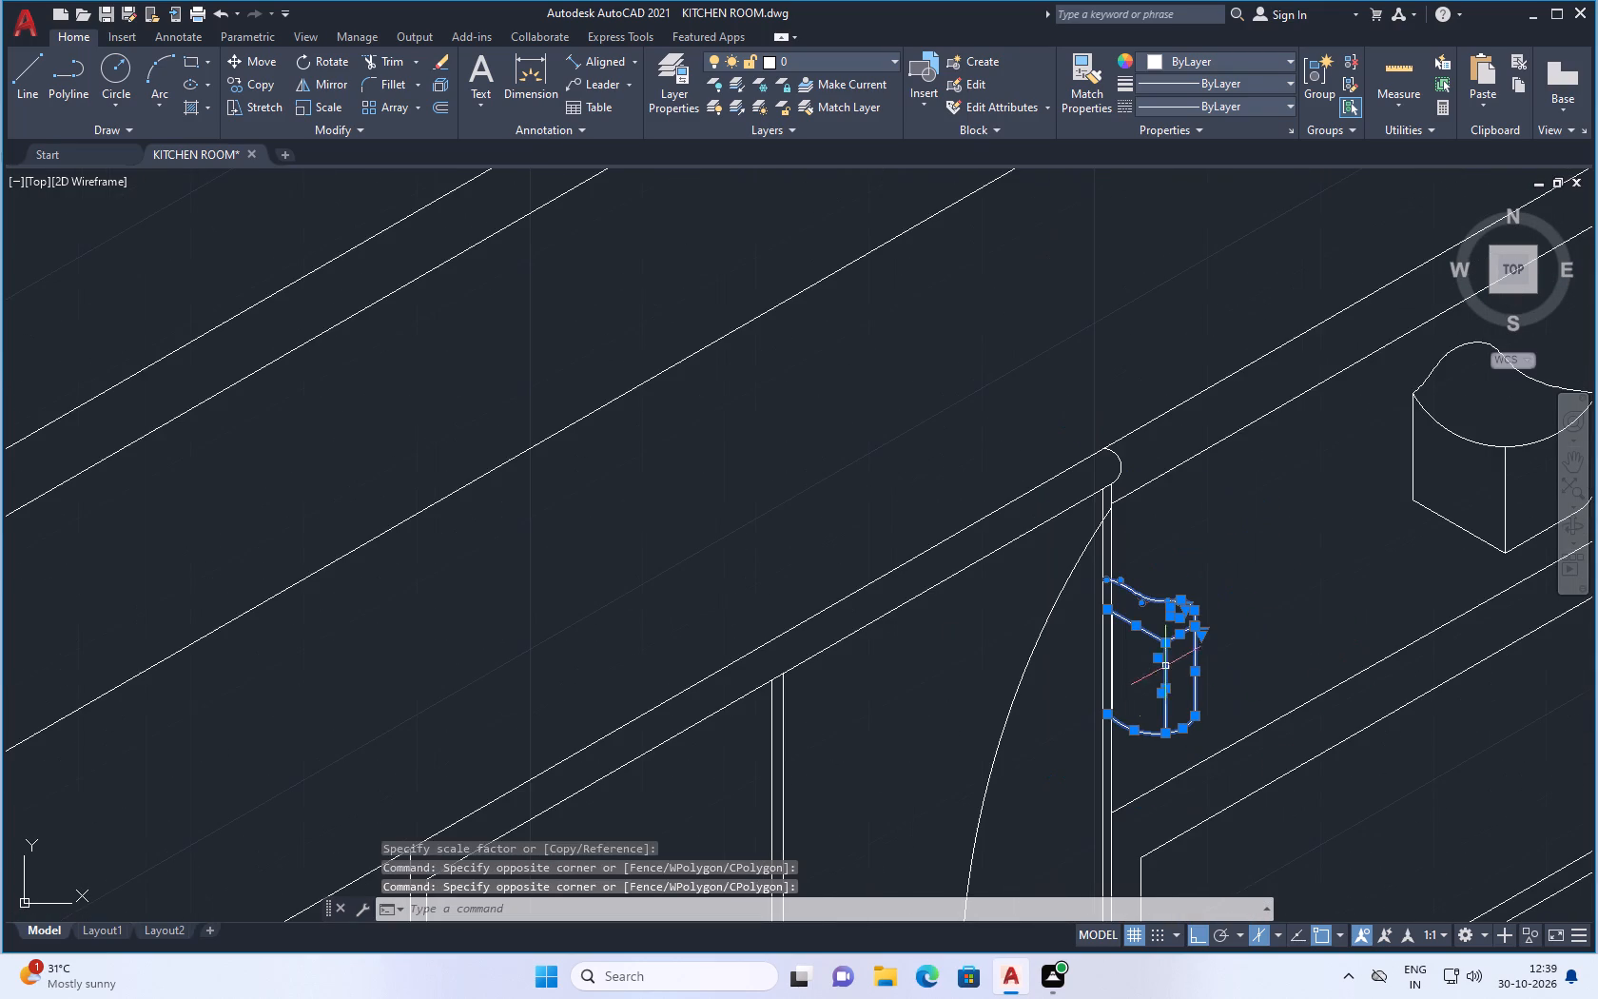
pyautogui.rightClick(1218, 575)
pyautogui.click(1288, 272)
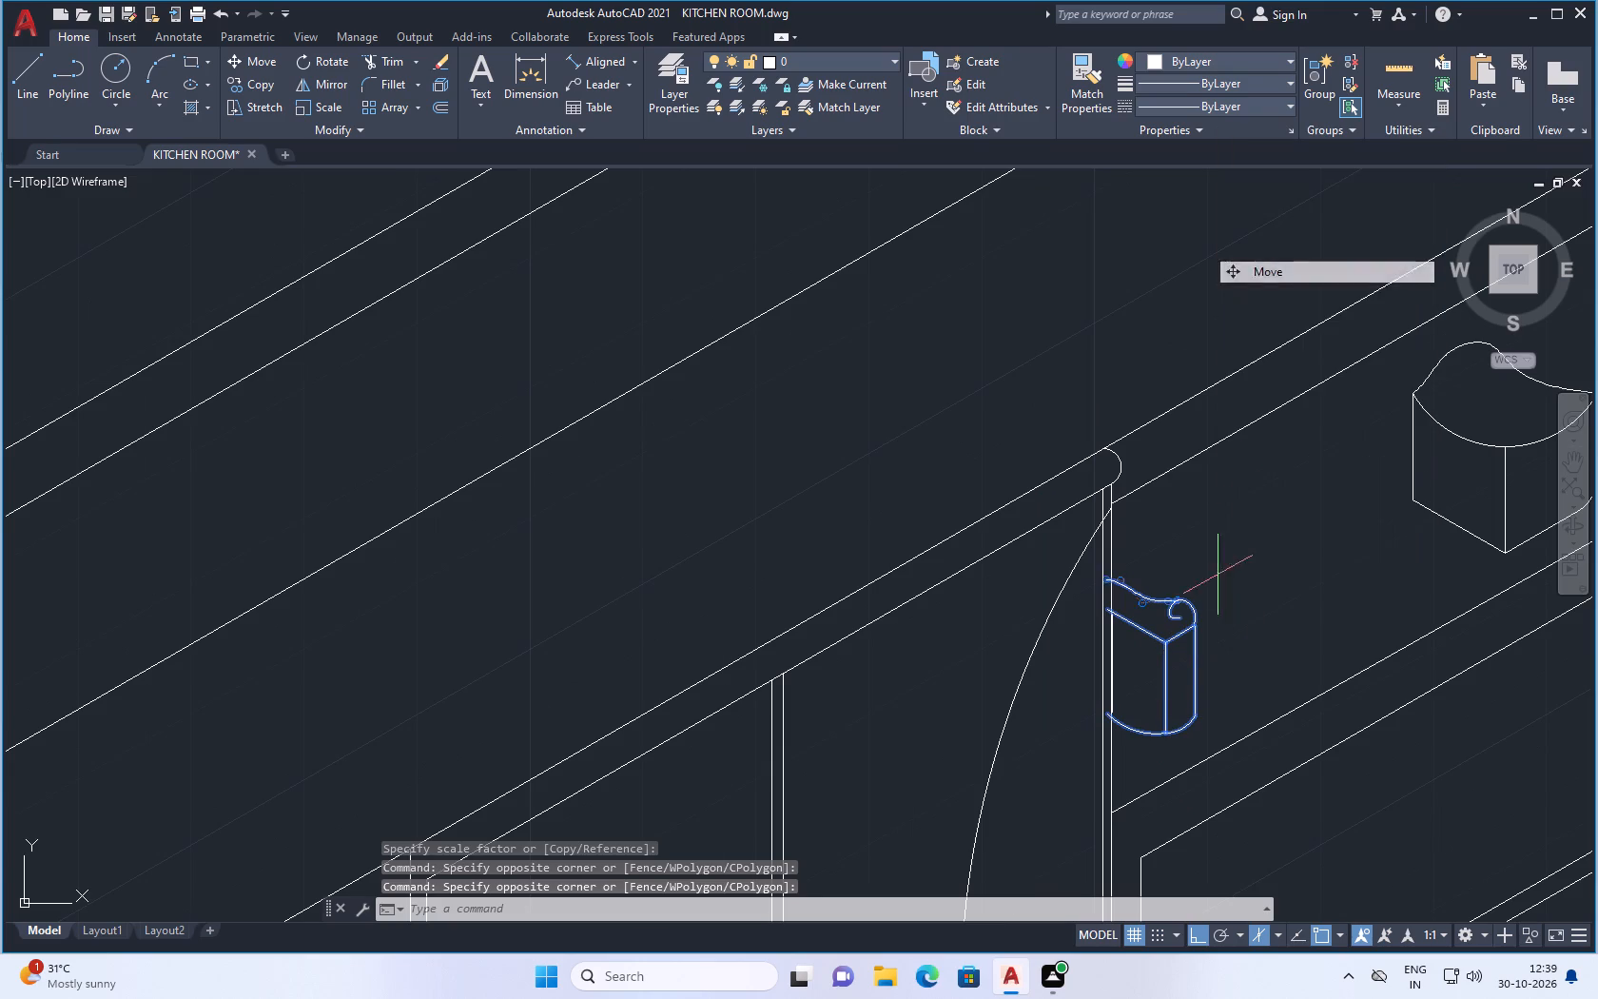
pyautogui.click(1163, 693)
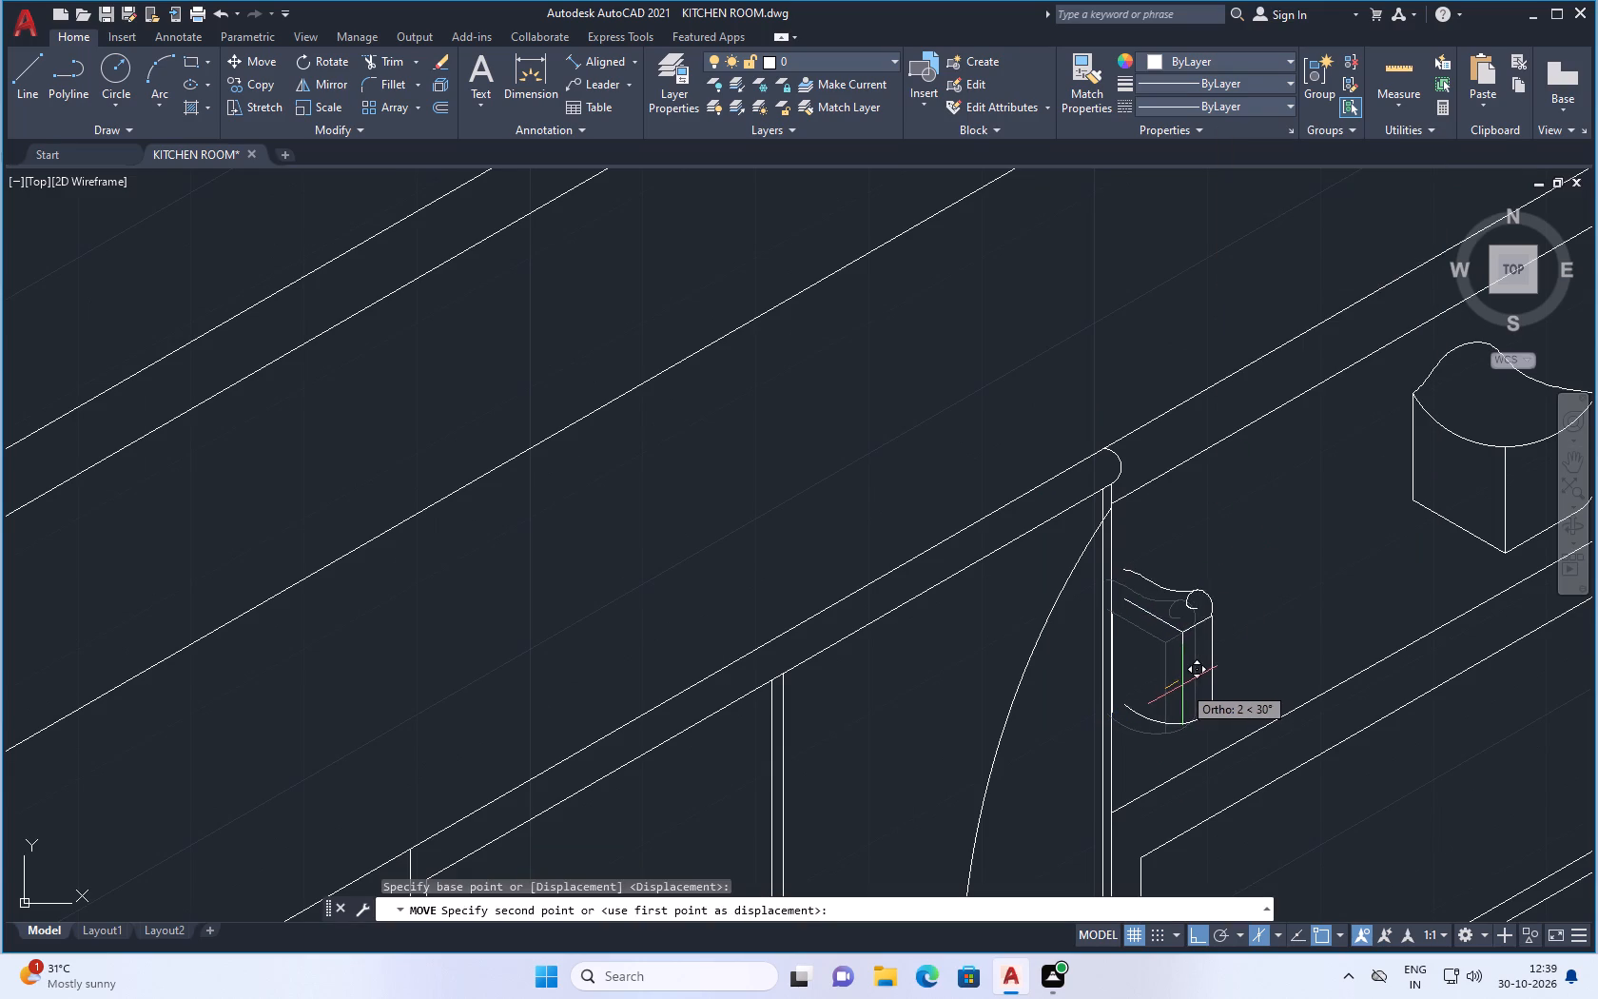
pyautogui.scroll(1, 1179, 687)
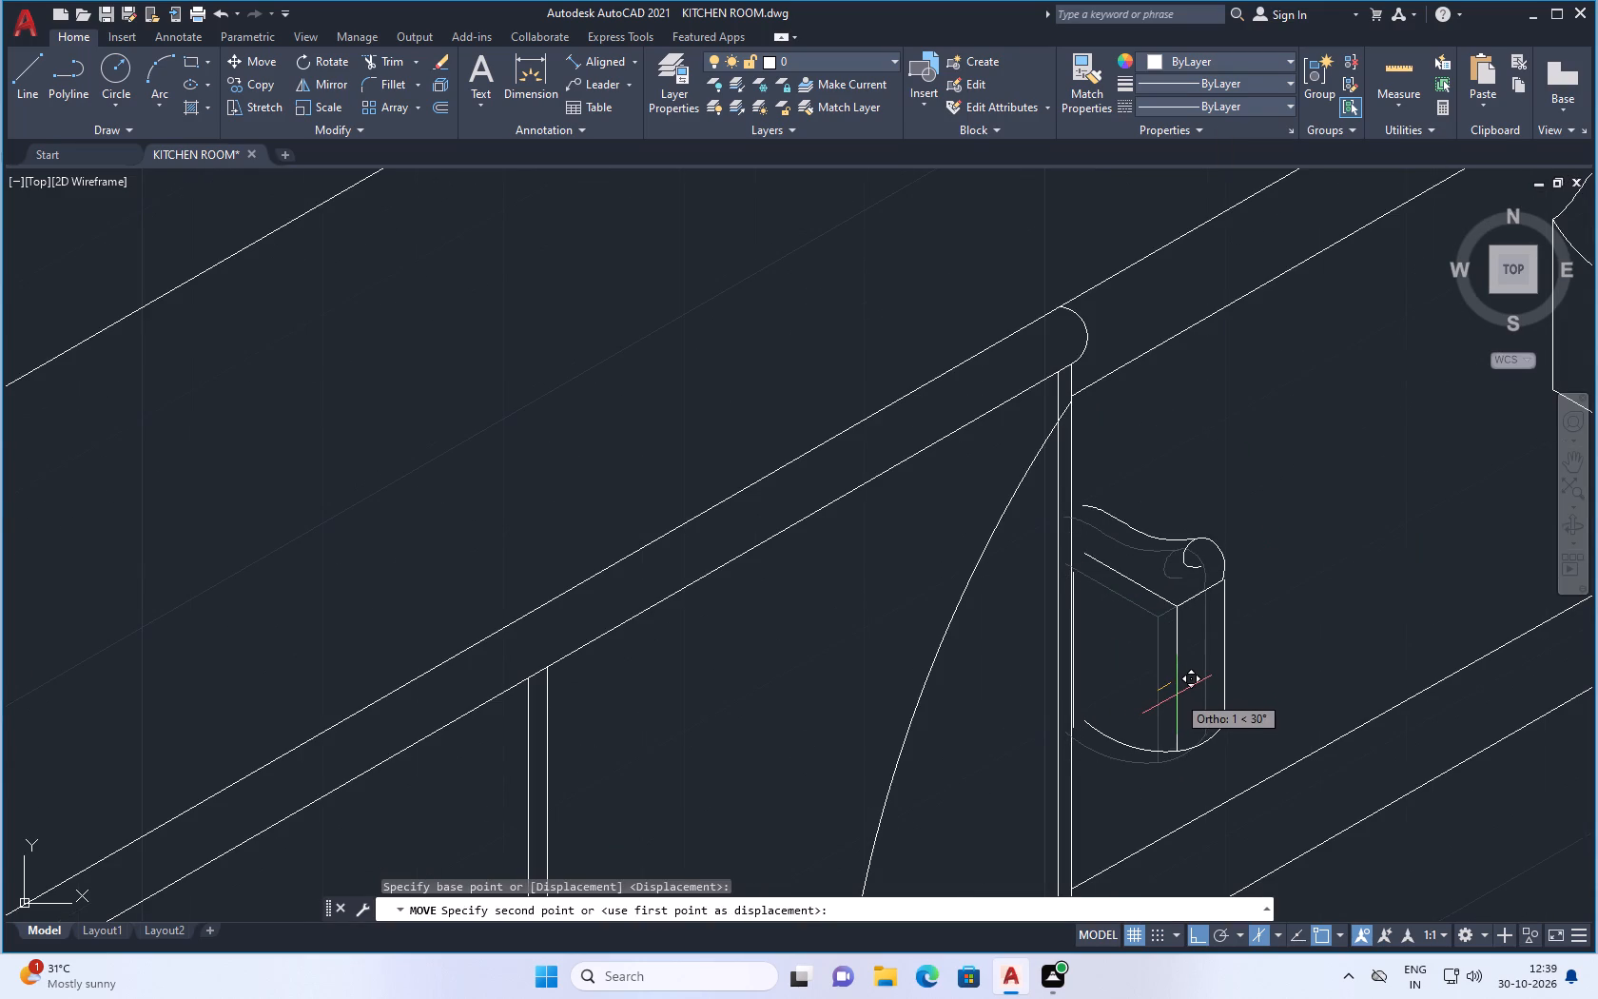
pyautogui.click(1178, 695)
# Erase the upper segment of the object's old inner vertical edge left beside the vertical post.
pyautogui.scroll(1, 1080, 608)
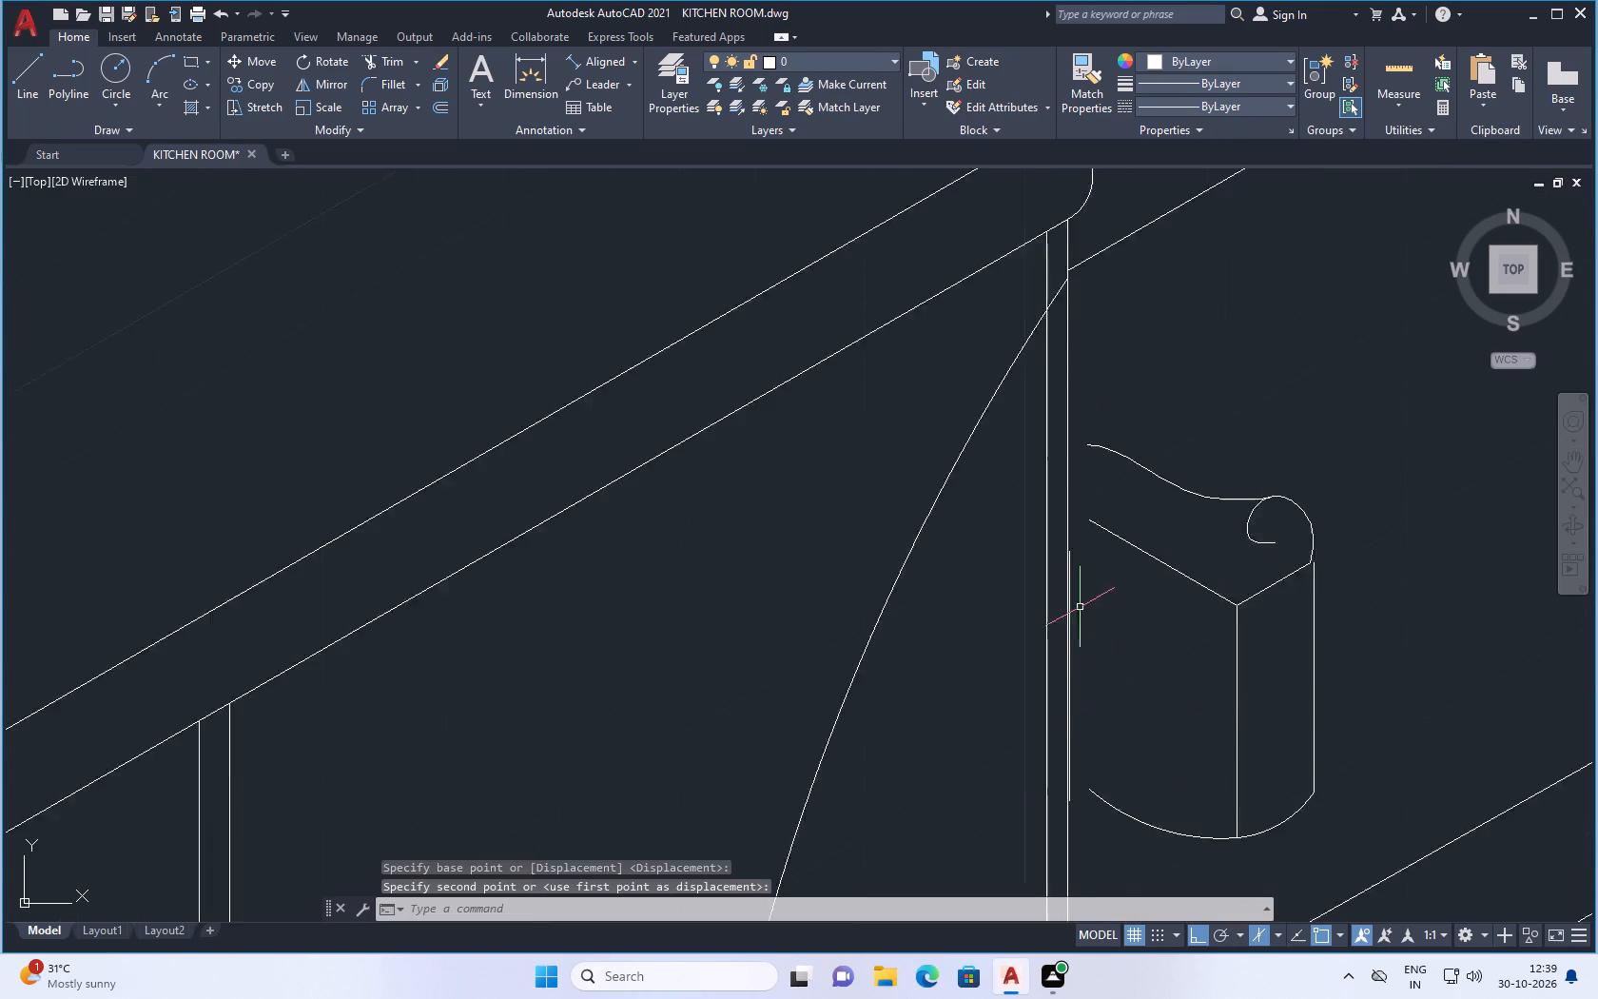
pyautogui.scroll(1, 1080, 606)
pyautogui.click(1066, 627)
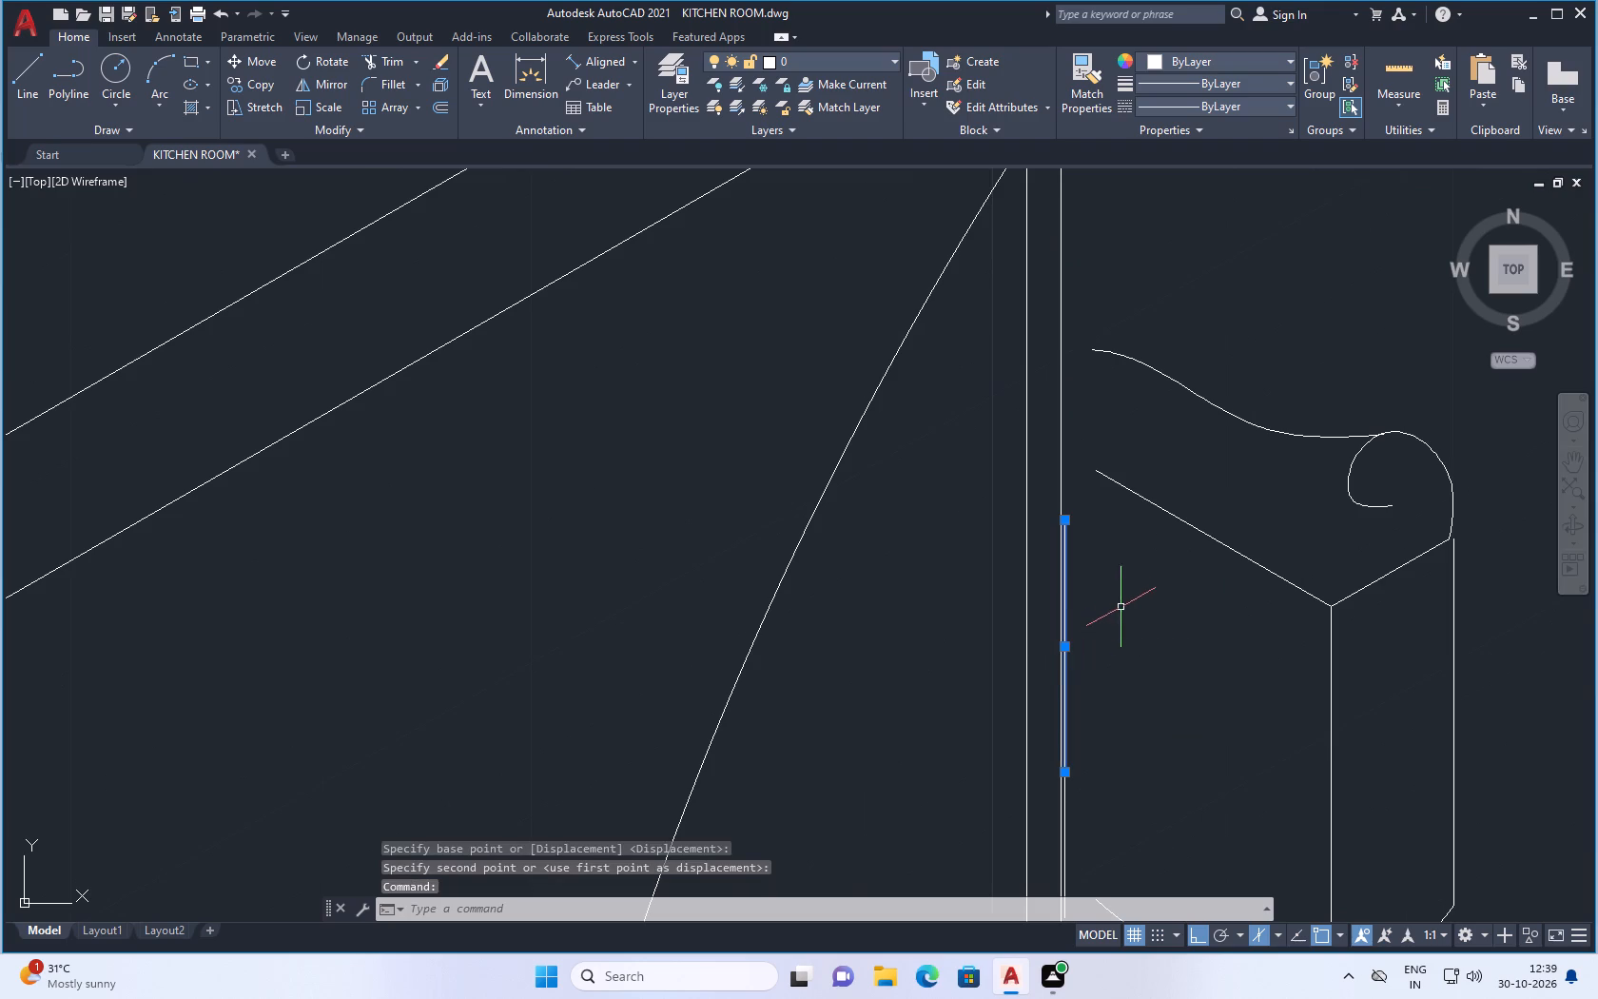
pyautogui.press('Delete')
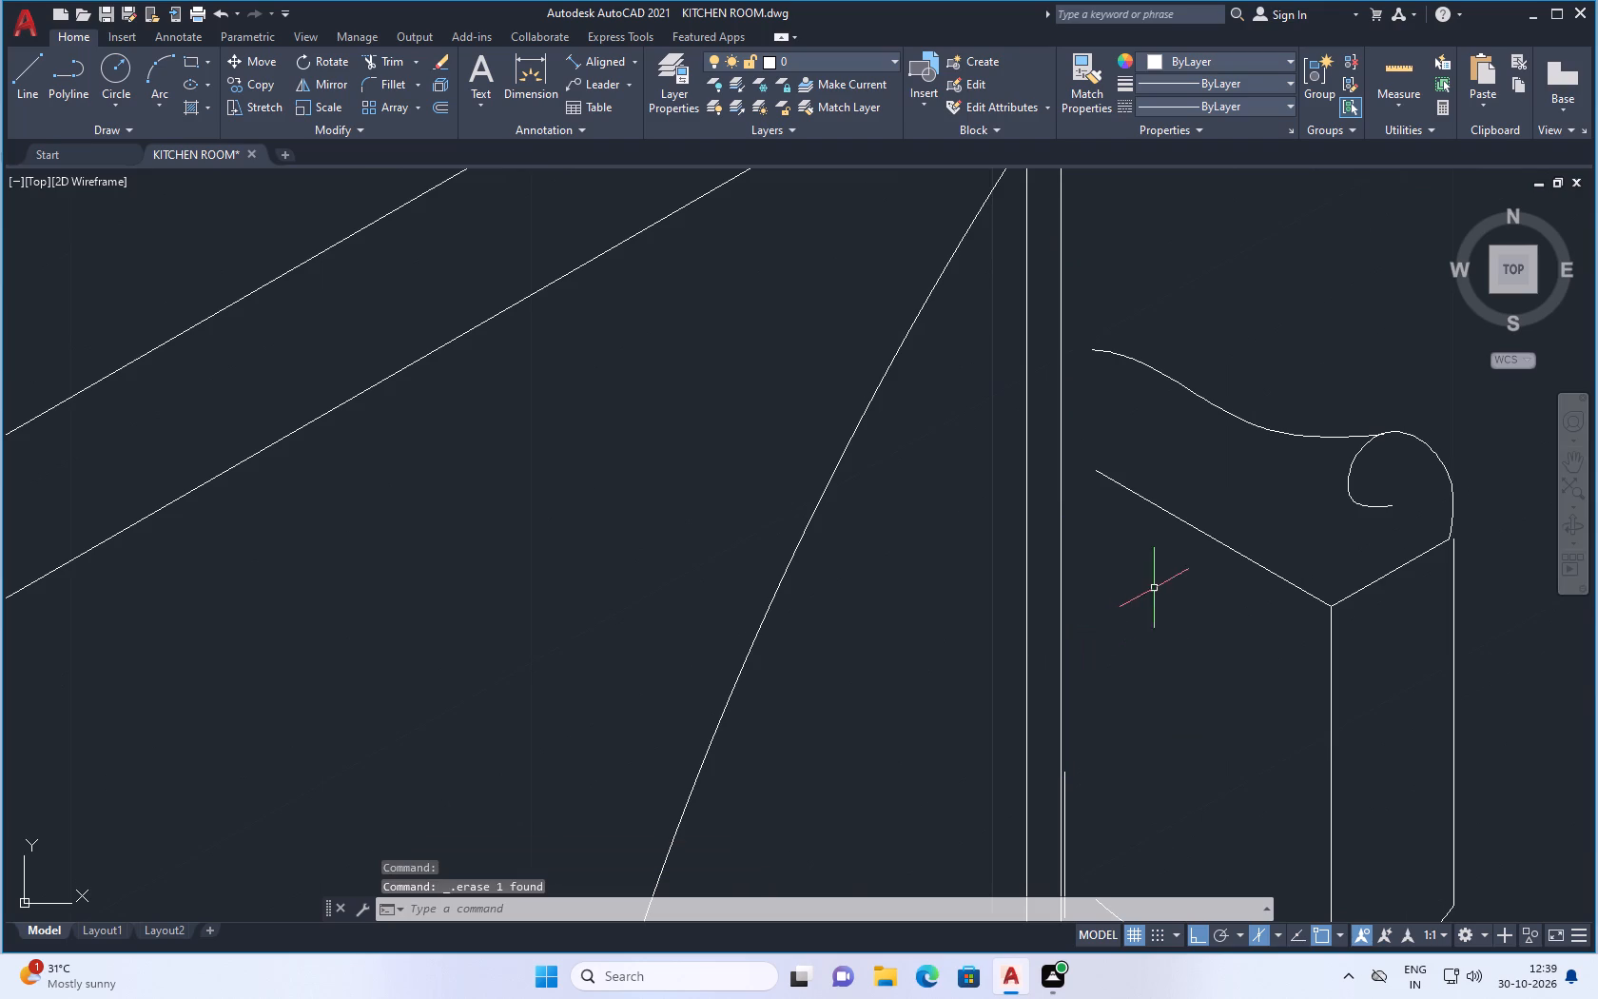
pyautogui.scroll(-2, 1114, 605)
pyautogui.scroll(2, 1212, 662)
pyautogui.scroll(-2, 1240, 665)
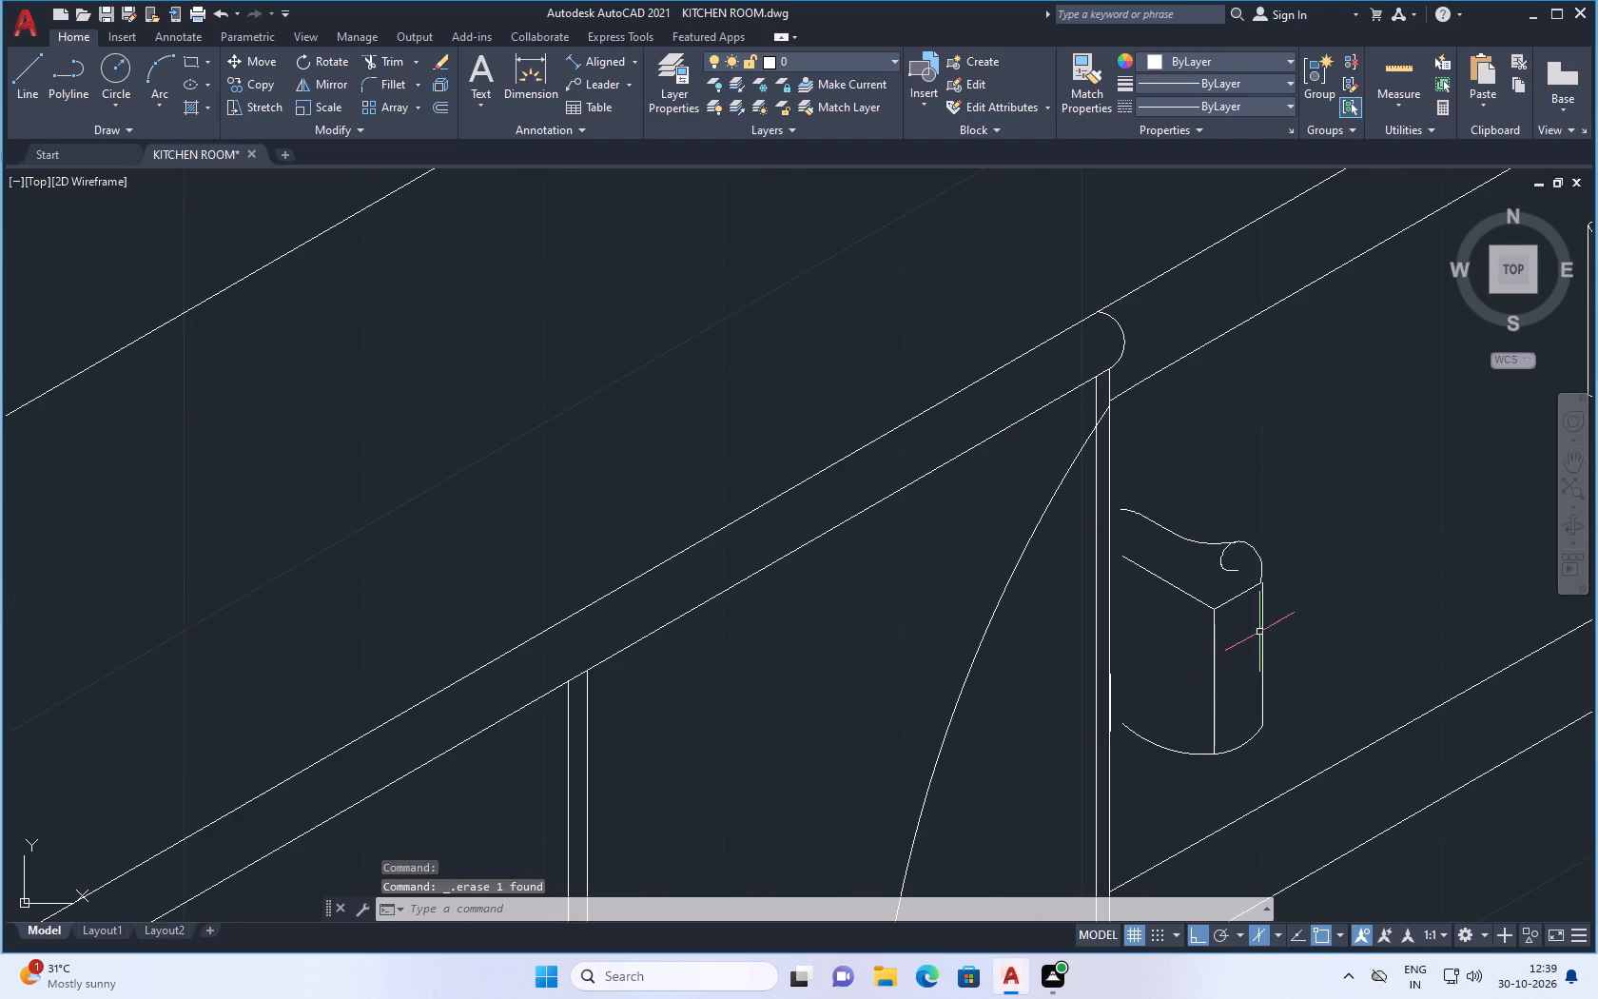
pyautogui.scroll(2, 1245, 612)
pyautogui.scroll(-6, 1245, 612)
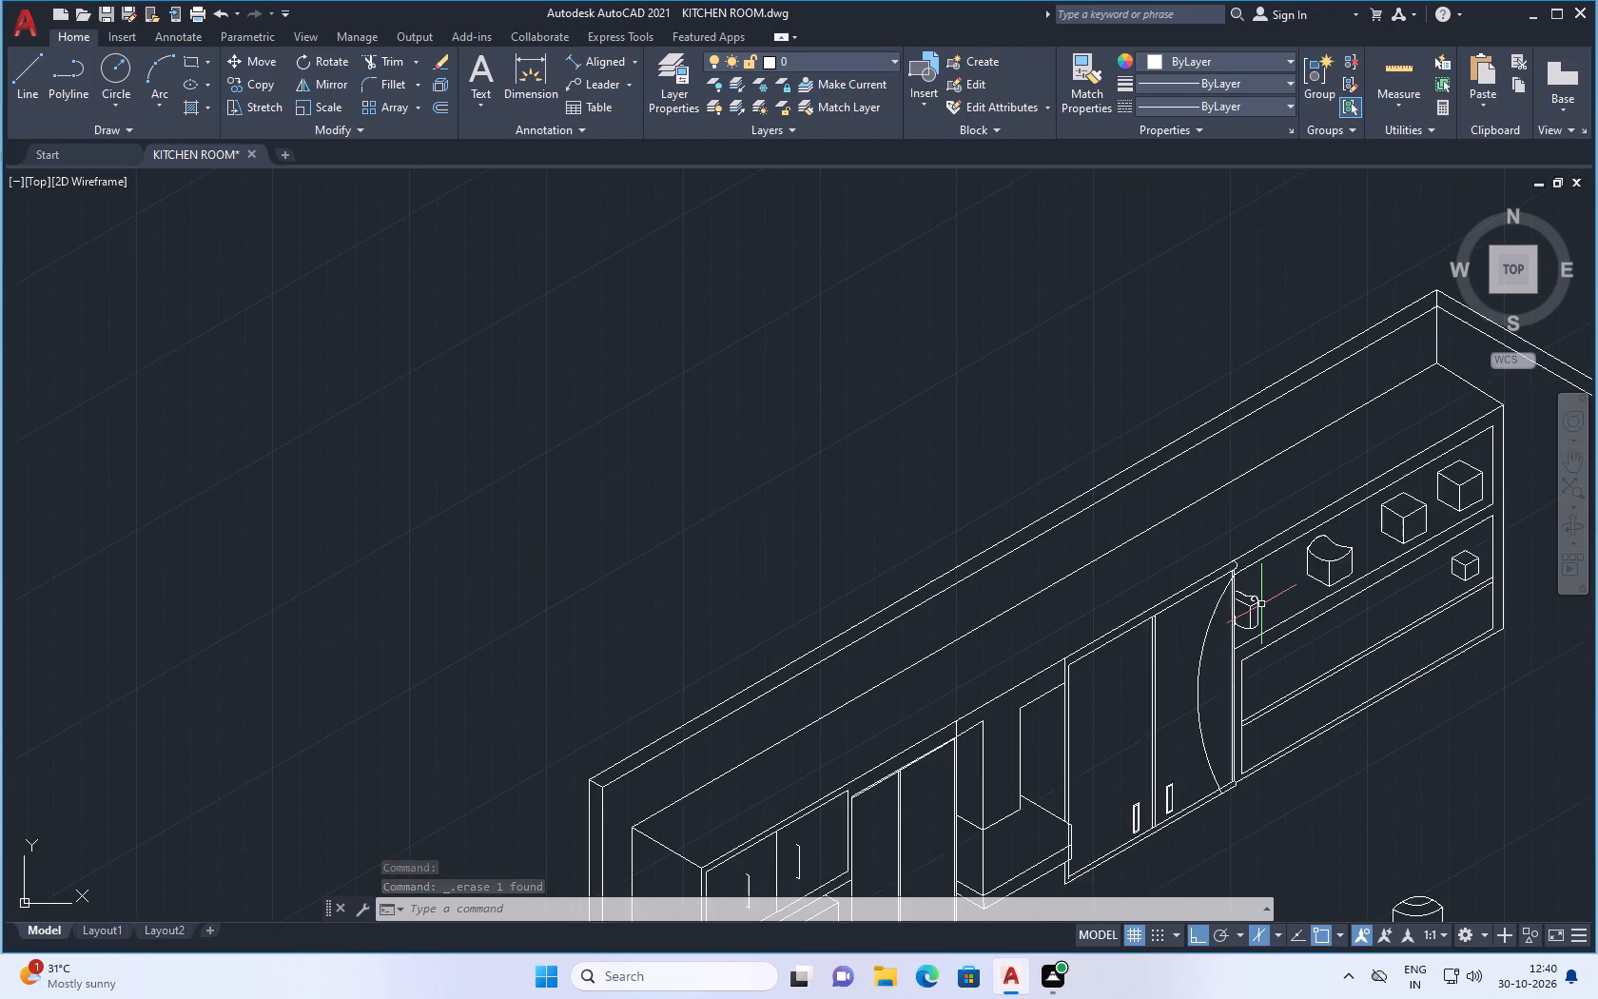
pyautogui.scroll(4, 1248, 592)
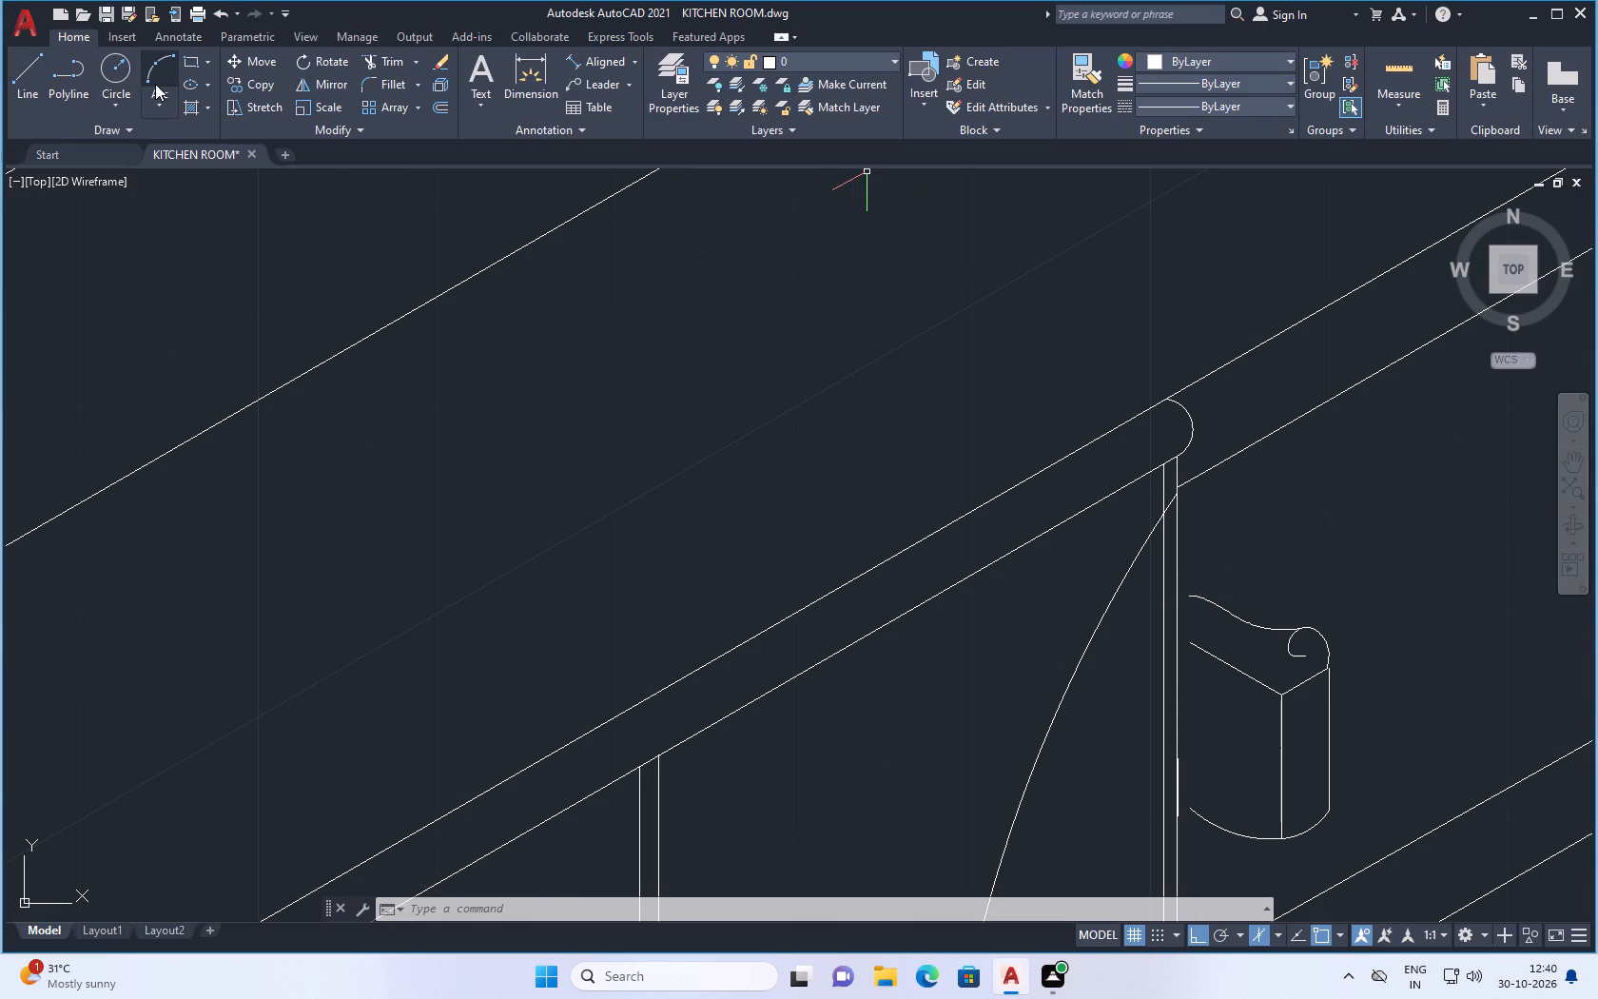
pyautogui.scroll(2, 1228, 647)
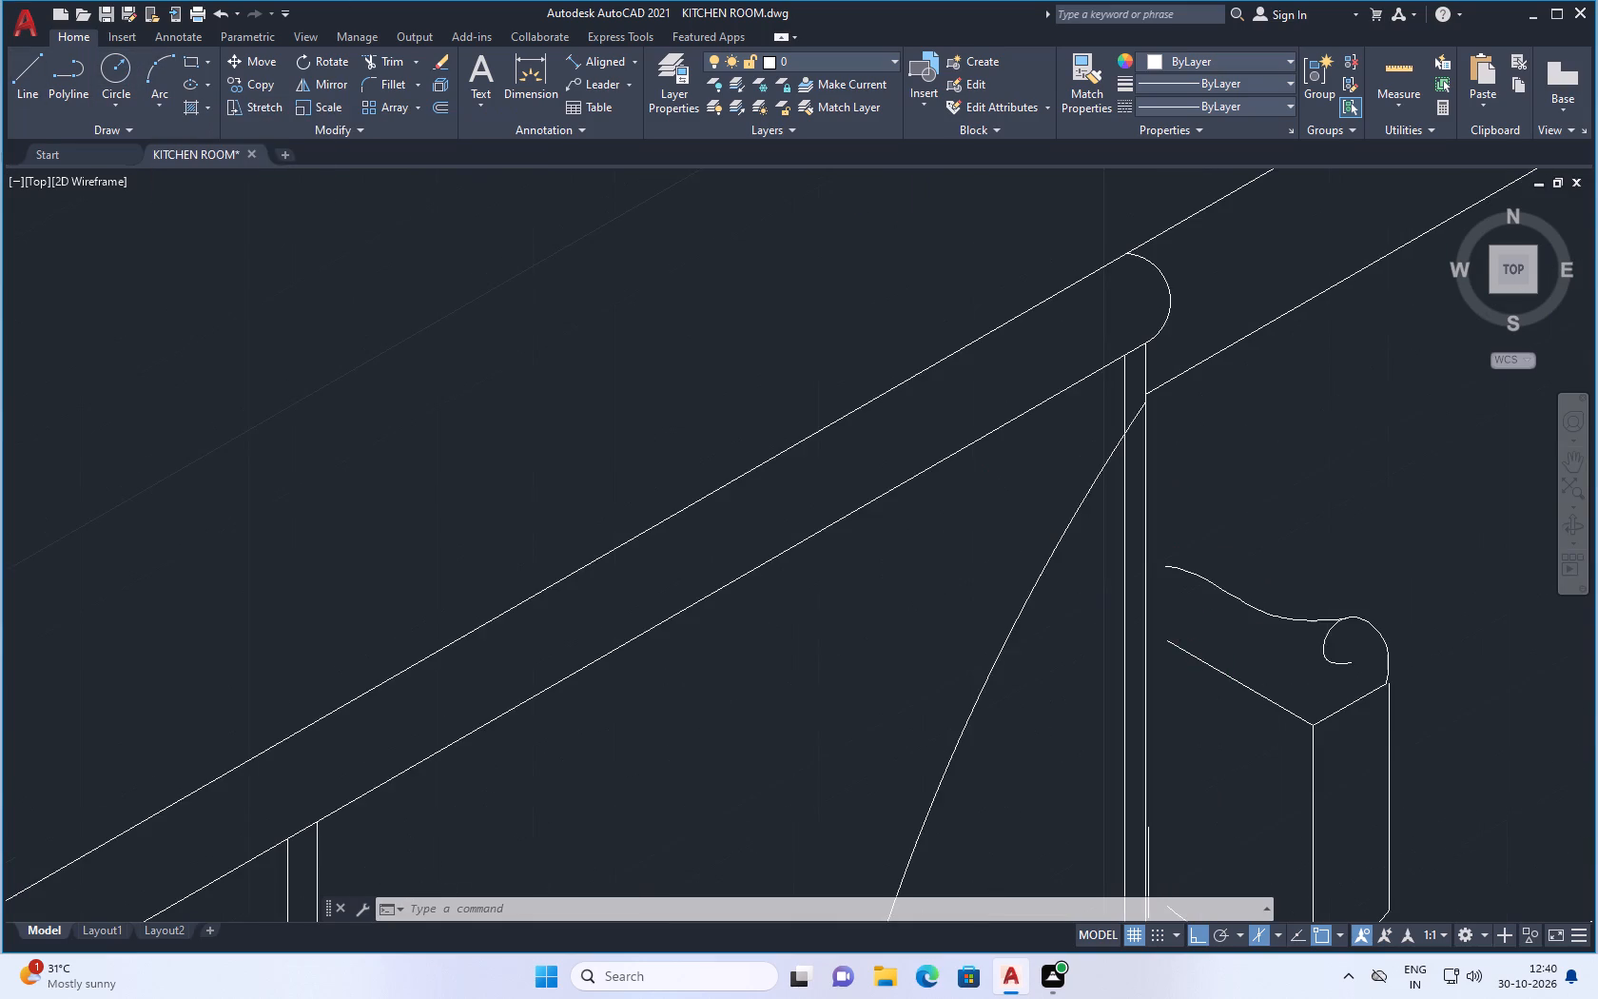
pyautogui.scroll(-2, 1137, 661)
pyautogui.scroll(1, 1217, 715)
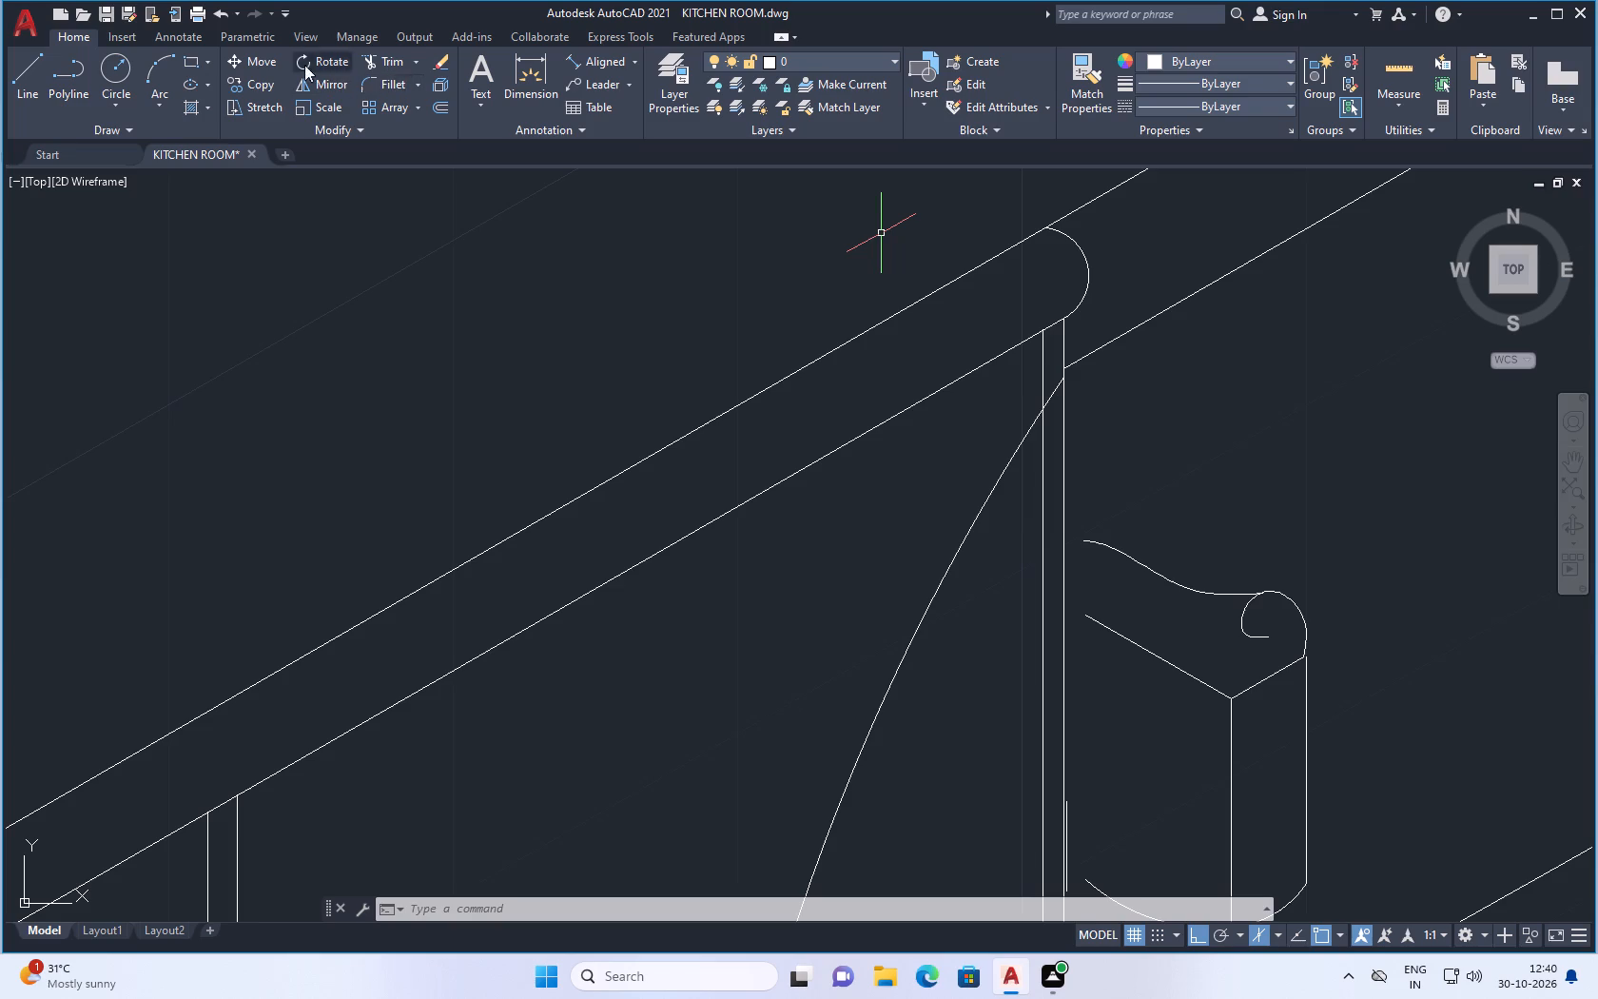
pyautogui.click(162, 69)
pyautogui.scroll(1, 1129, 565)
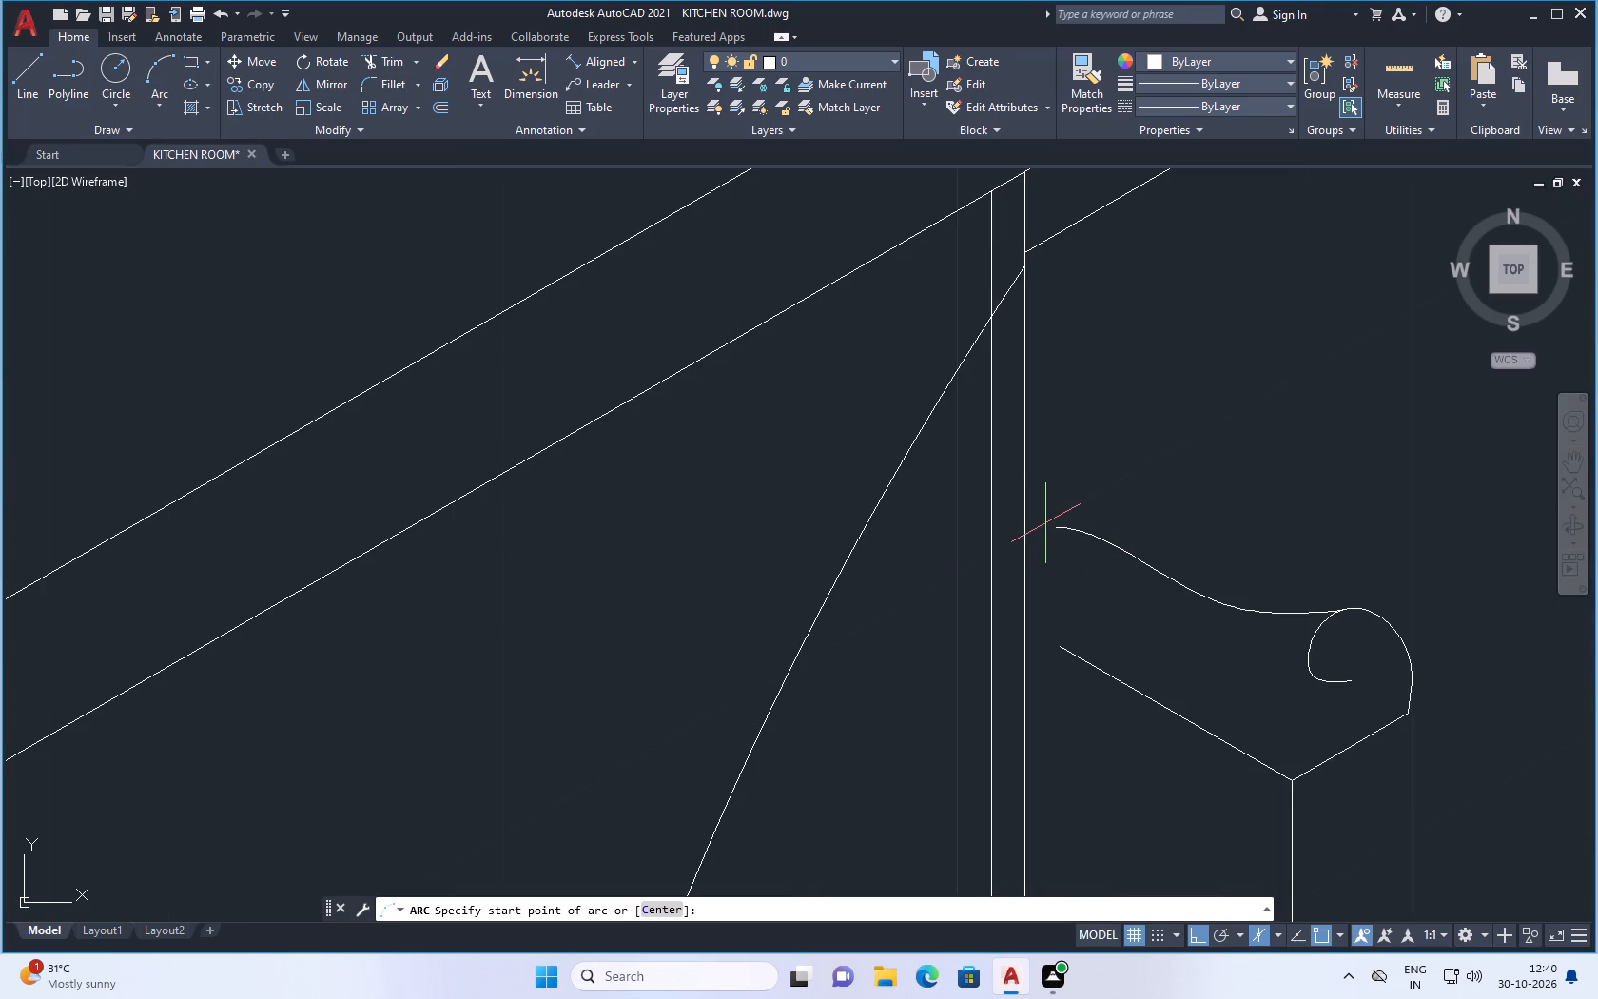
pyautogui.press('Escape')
# Stretch the free inner end of the object's wavy top spline onto the adjacent vertical post line.
pyautogui.click(1076, 531)
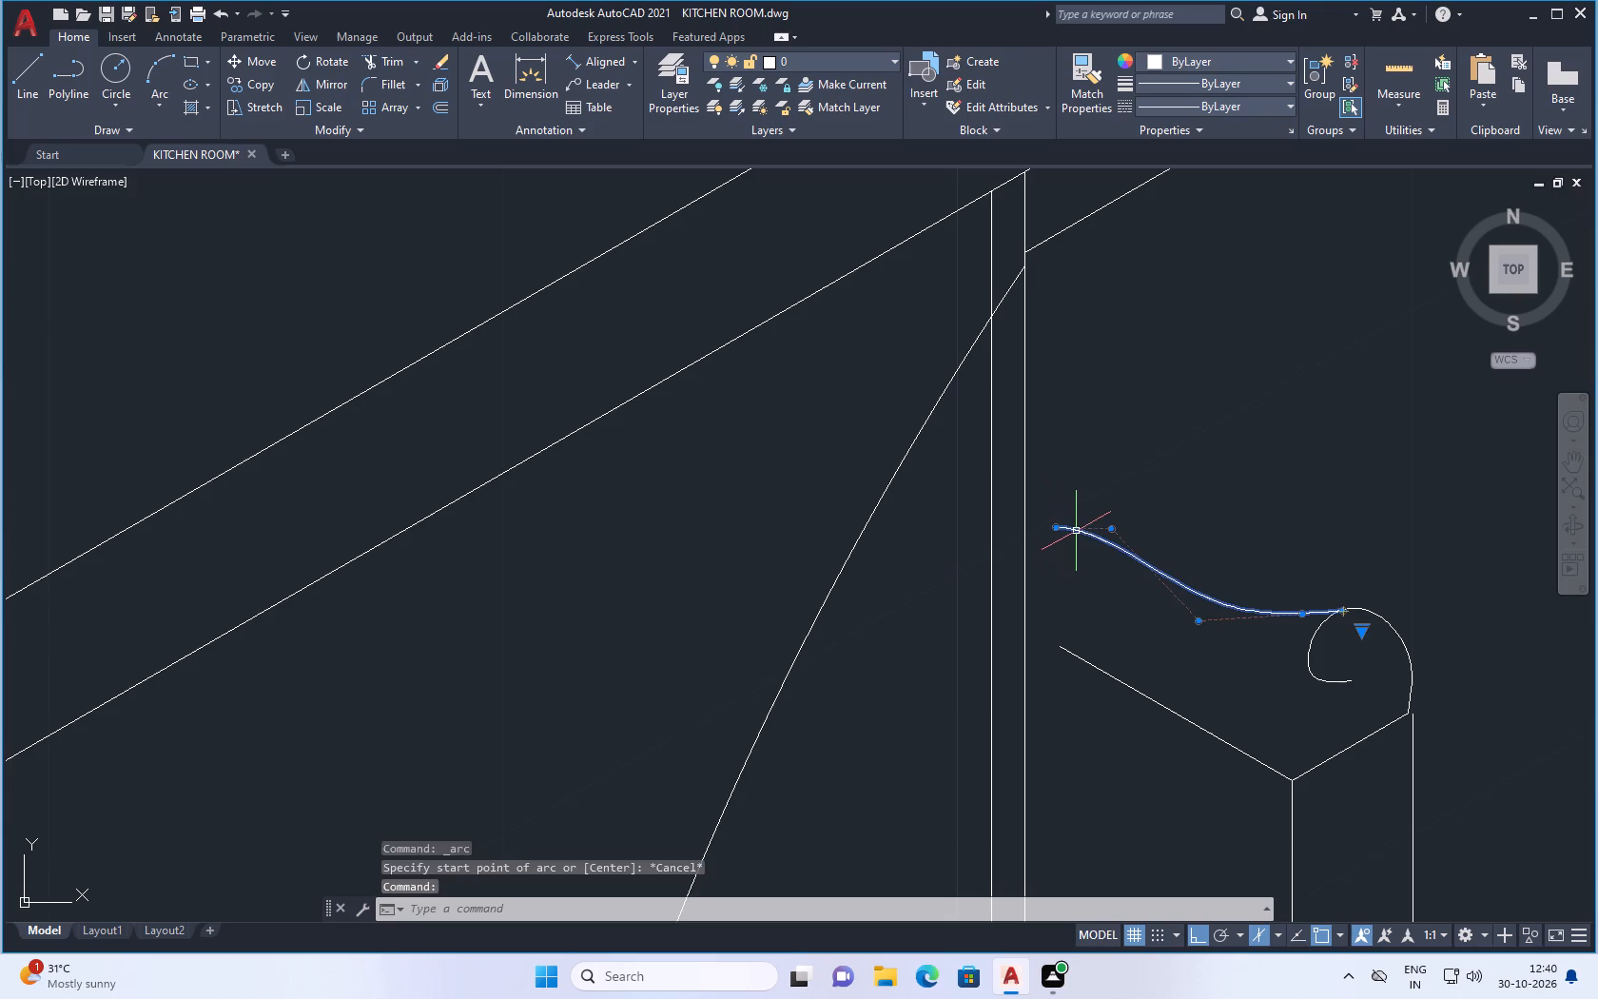
pyautogui.scroll(3, 1058, 533)
pyautogui.click(1049, 512)
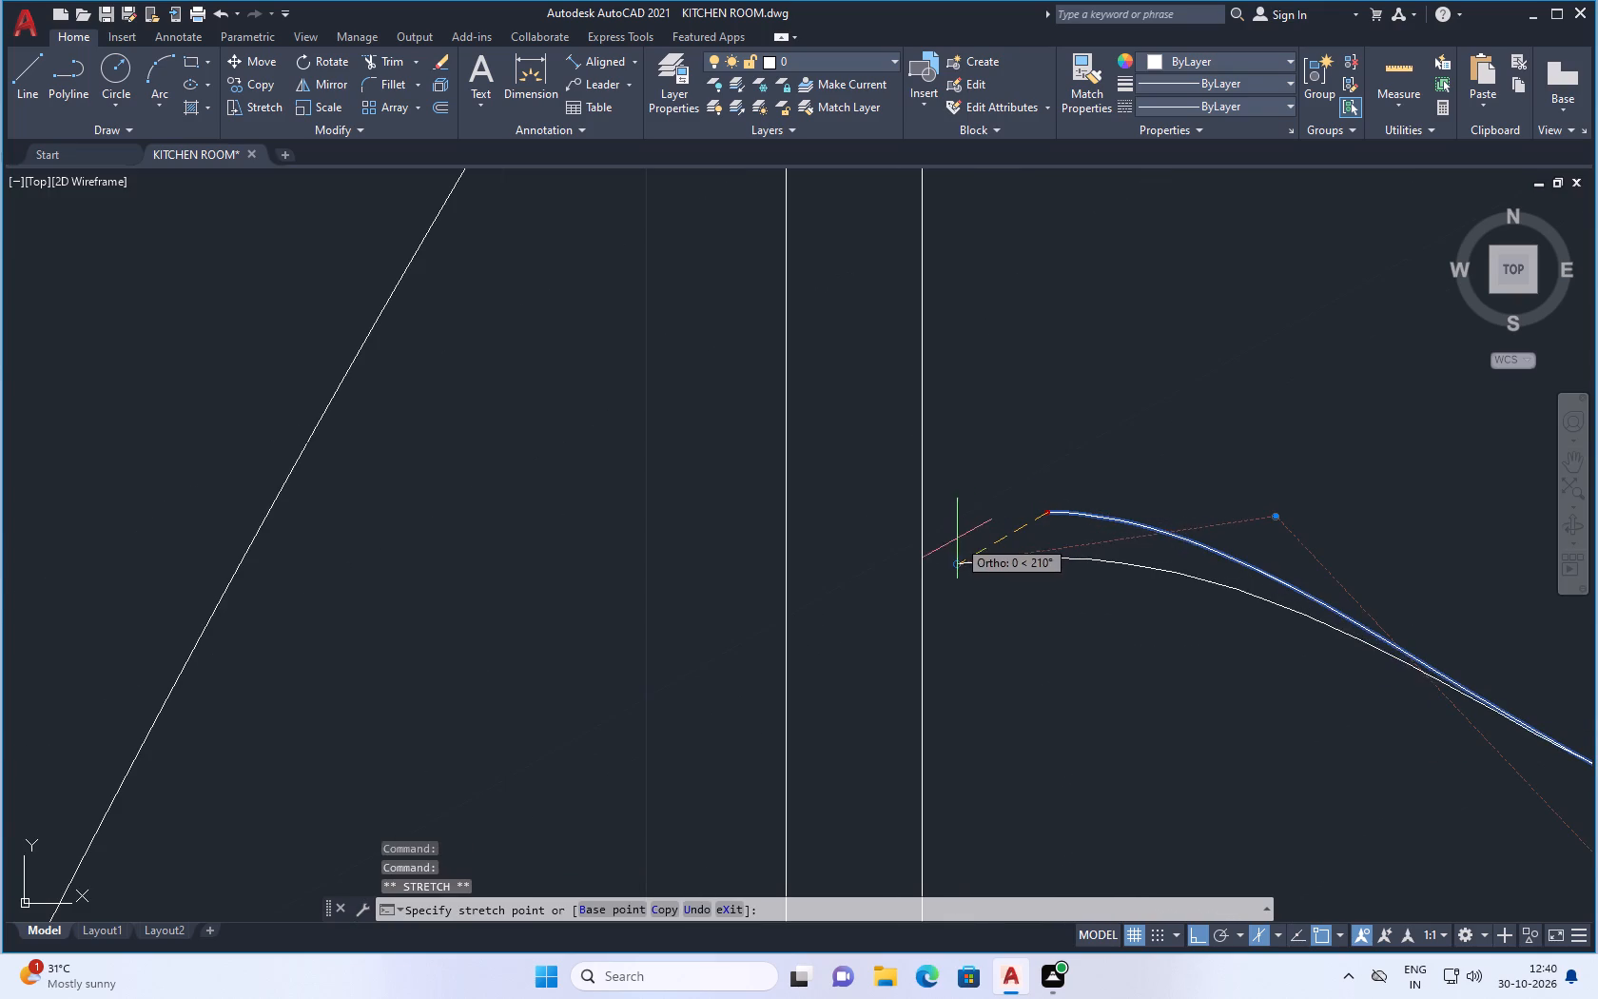
pyautogui.click(925, 580)
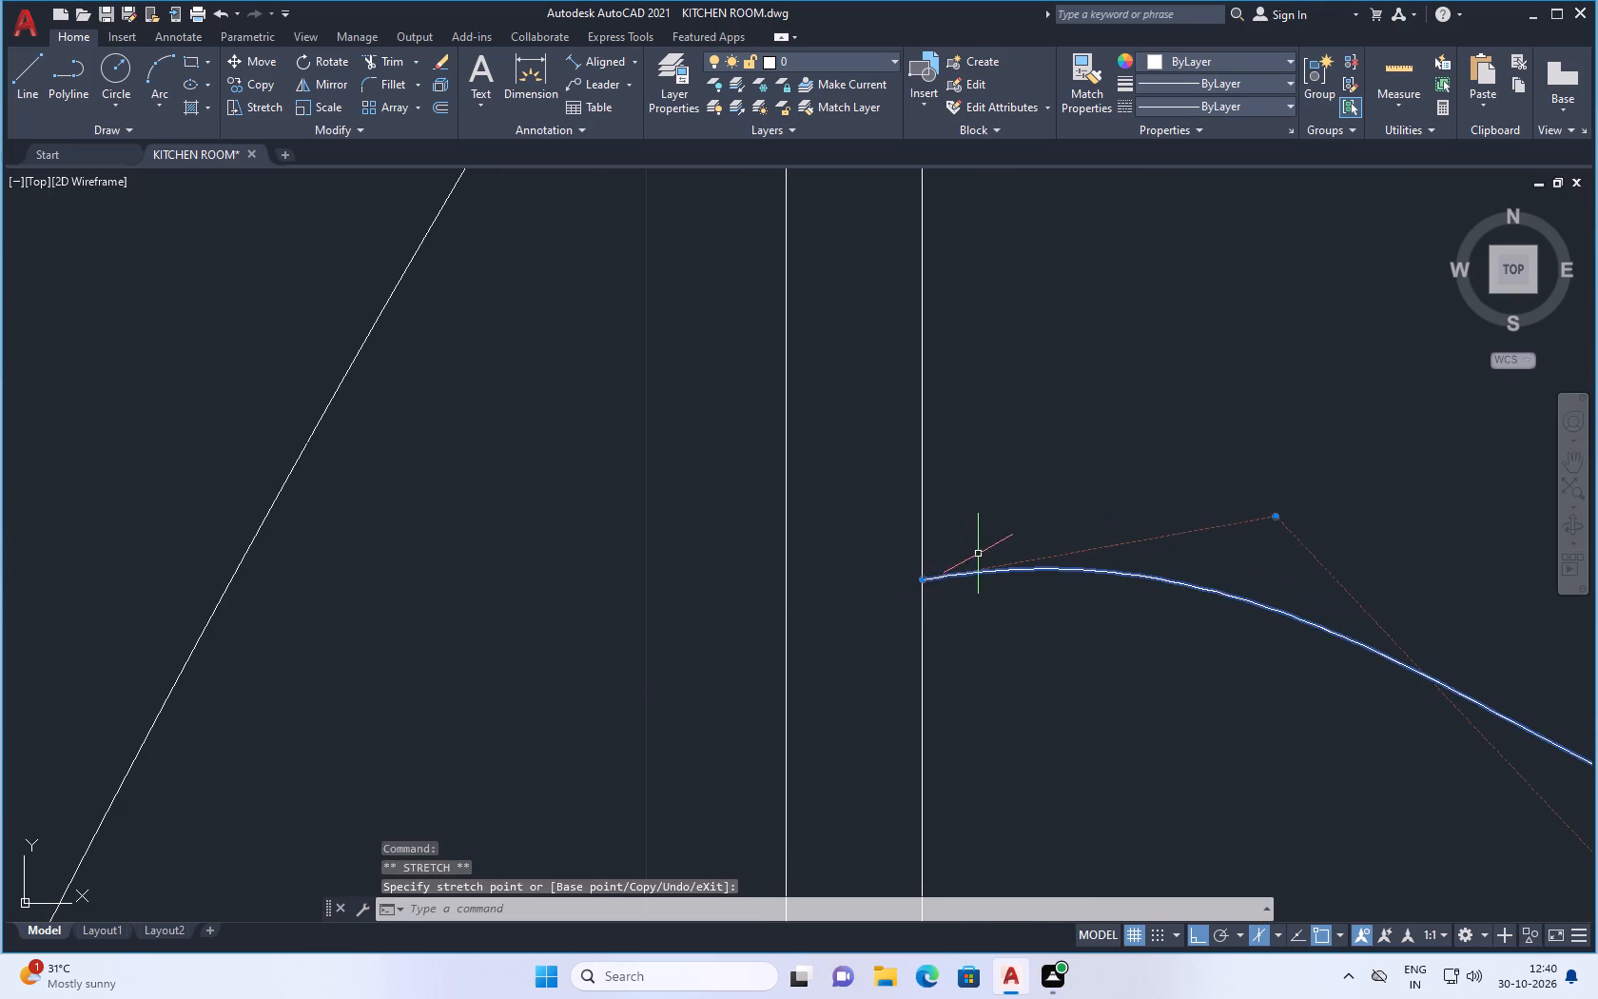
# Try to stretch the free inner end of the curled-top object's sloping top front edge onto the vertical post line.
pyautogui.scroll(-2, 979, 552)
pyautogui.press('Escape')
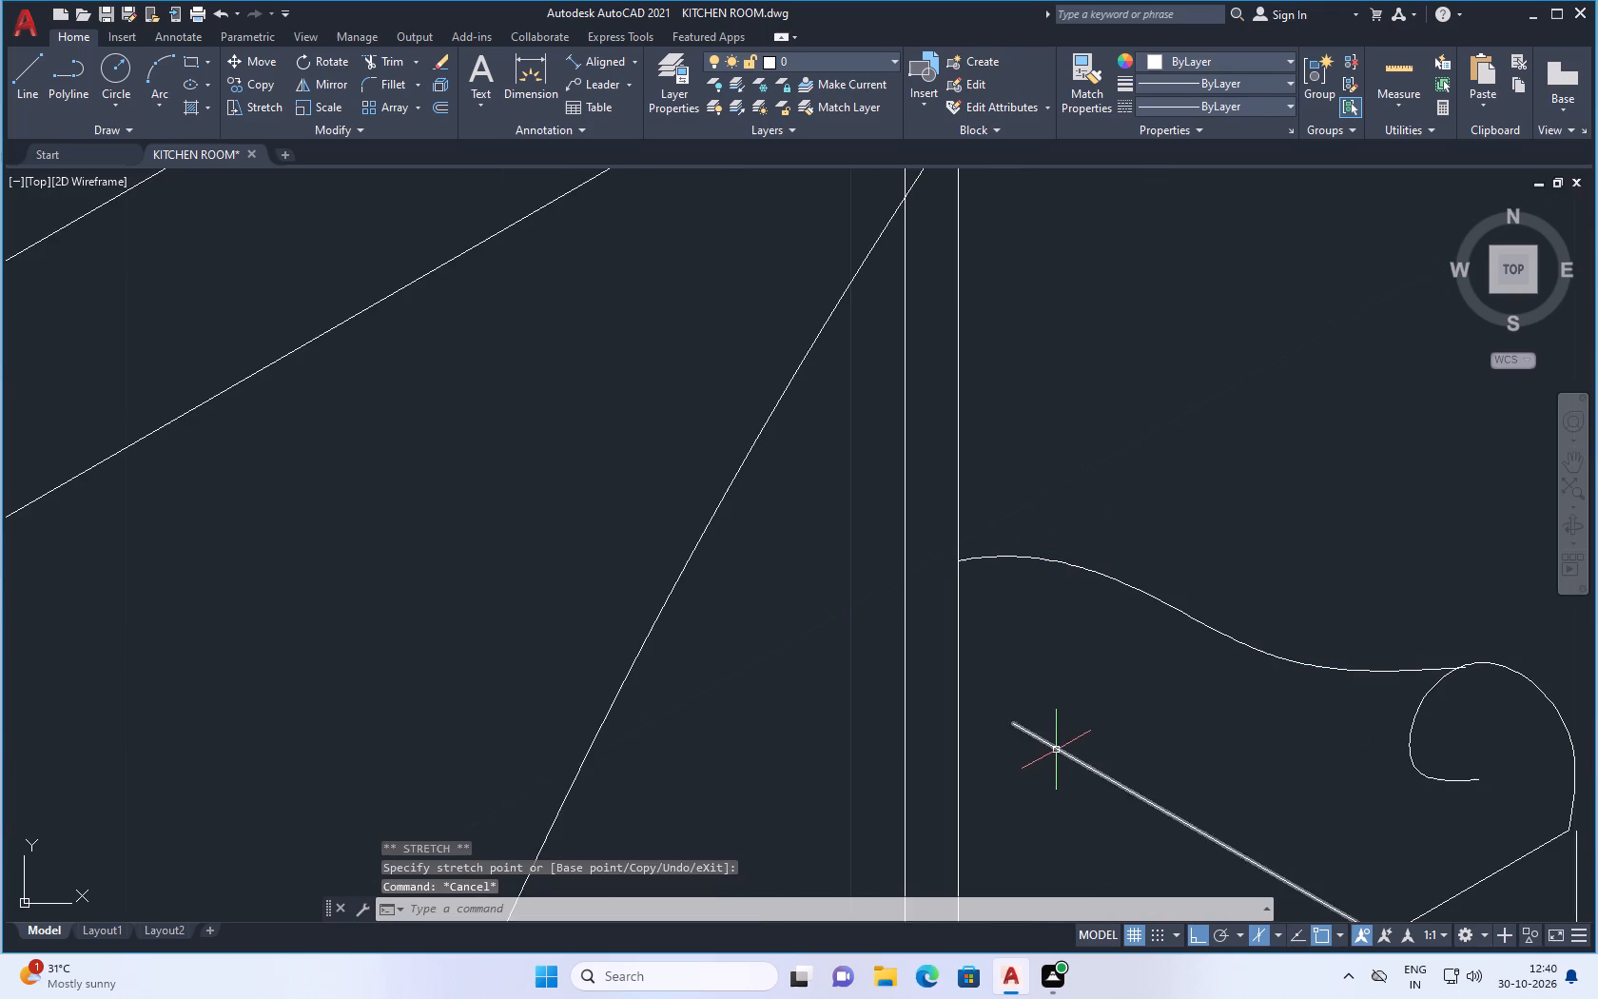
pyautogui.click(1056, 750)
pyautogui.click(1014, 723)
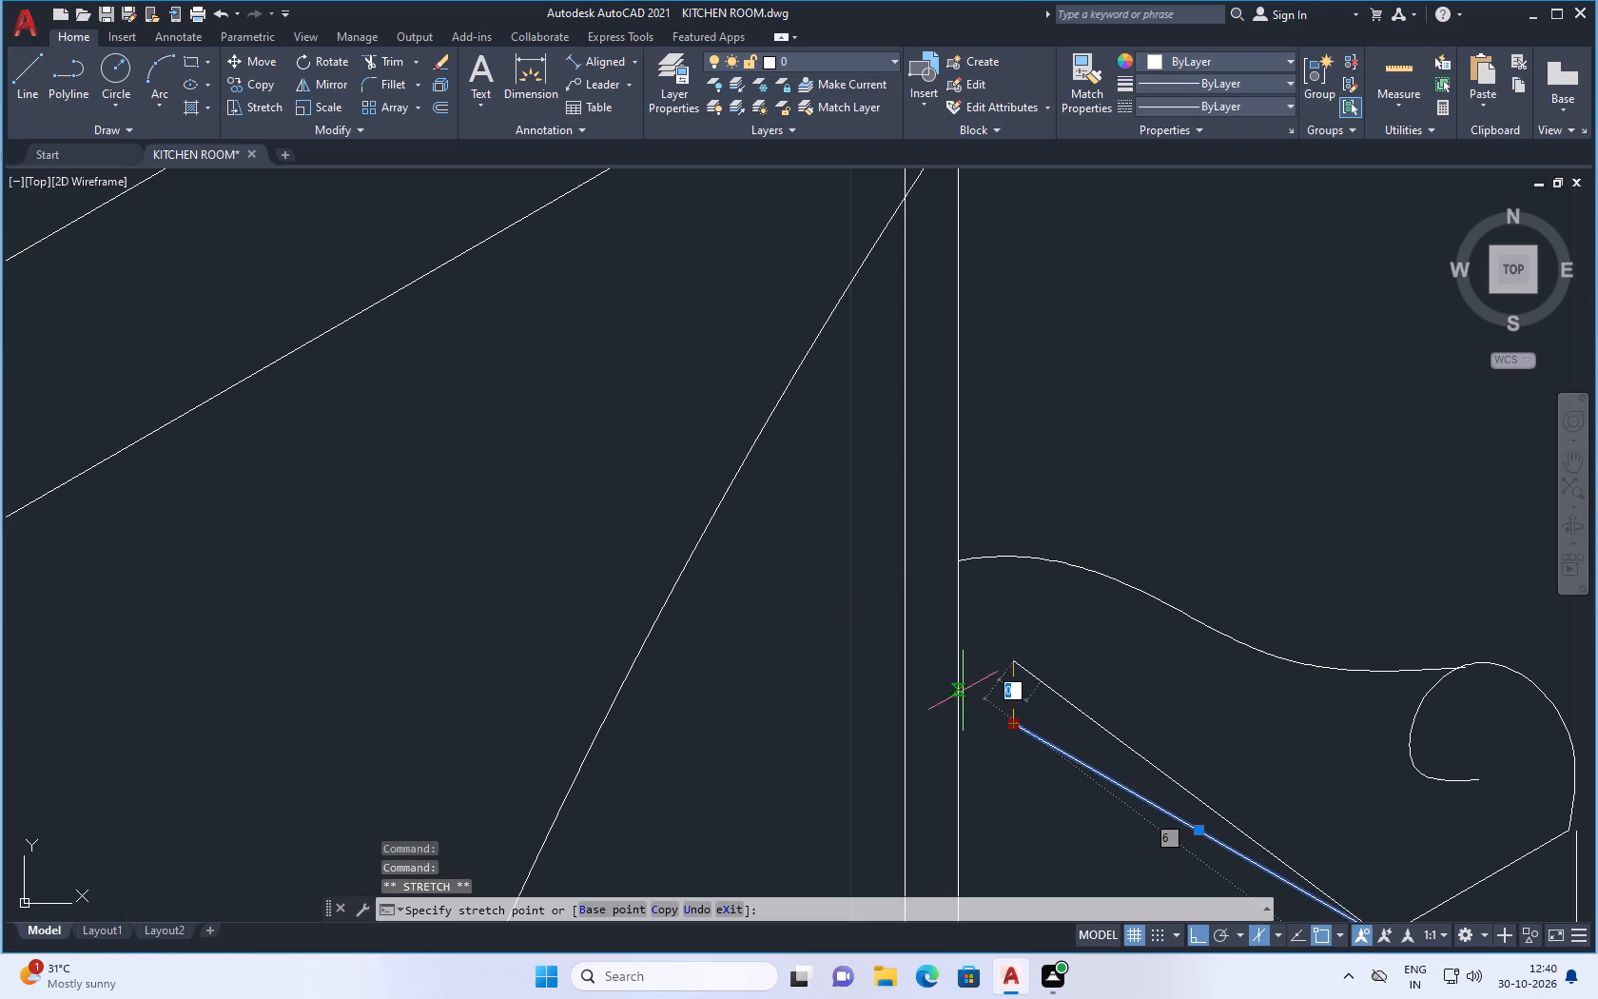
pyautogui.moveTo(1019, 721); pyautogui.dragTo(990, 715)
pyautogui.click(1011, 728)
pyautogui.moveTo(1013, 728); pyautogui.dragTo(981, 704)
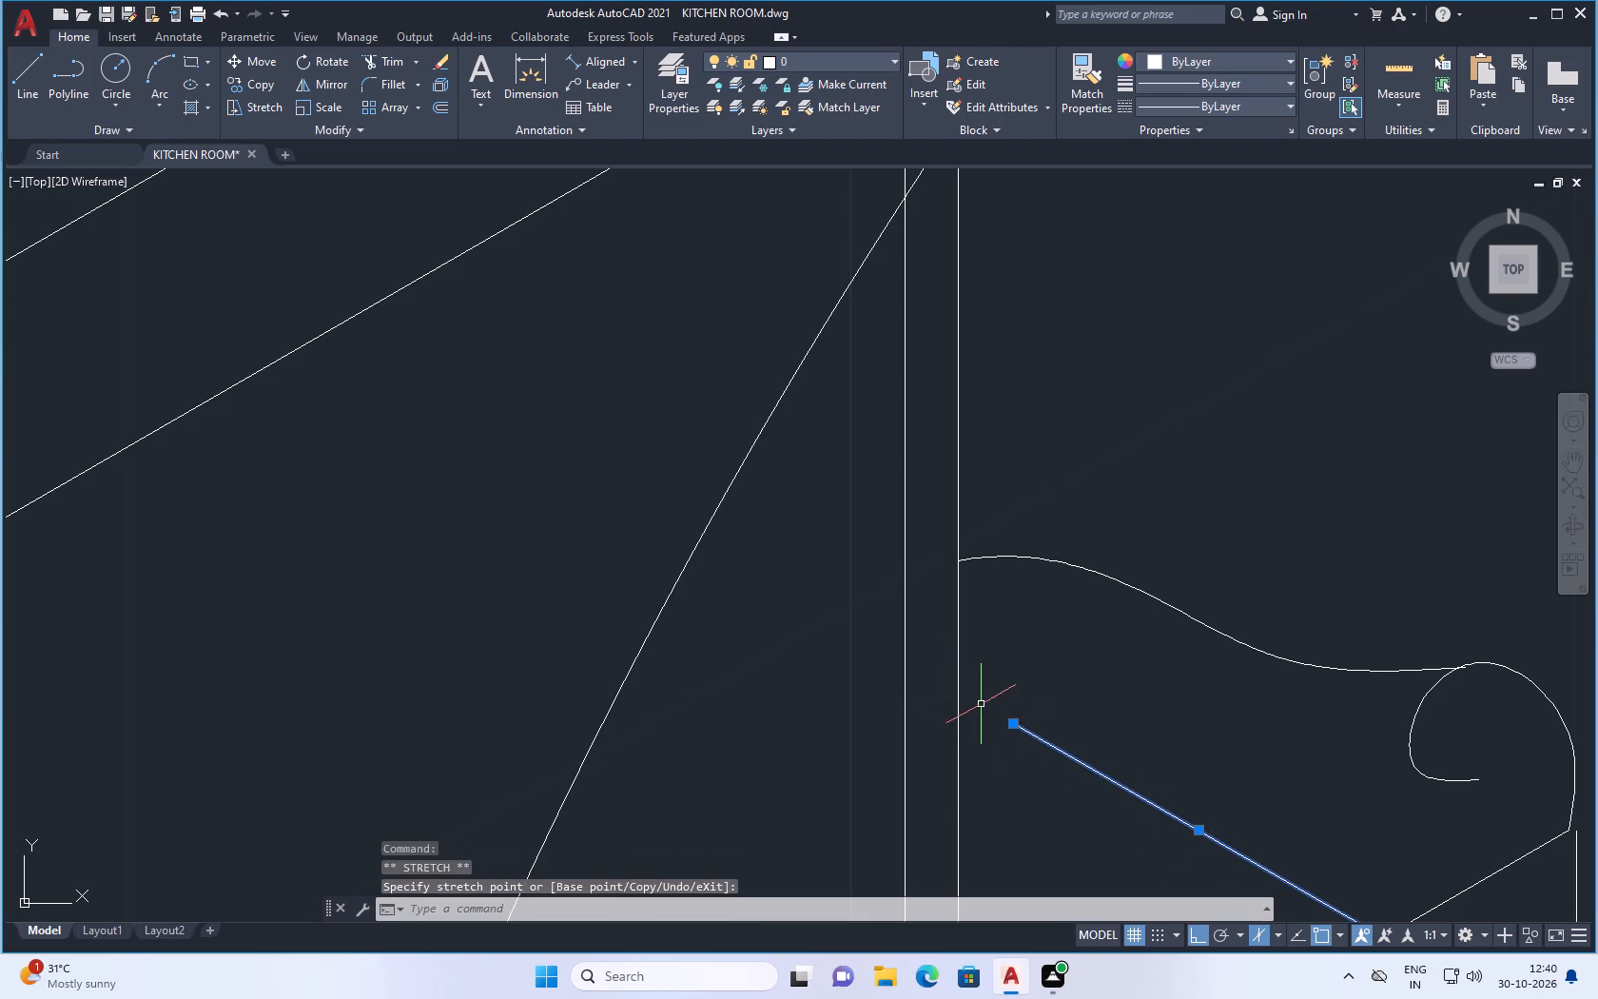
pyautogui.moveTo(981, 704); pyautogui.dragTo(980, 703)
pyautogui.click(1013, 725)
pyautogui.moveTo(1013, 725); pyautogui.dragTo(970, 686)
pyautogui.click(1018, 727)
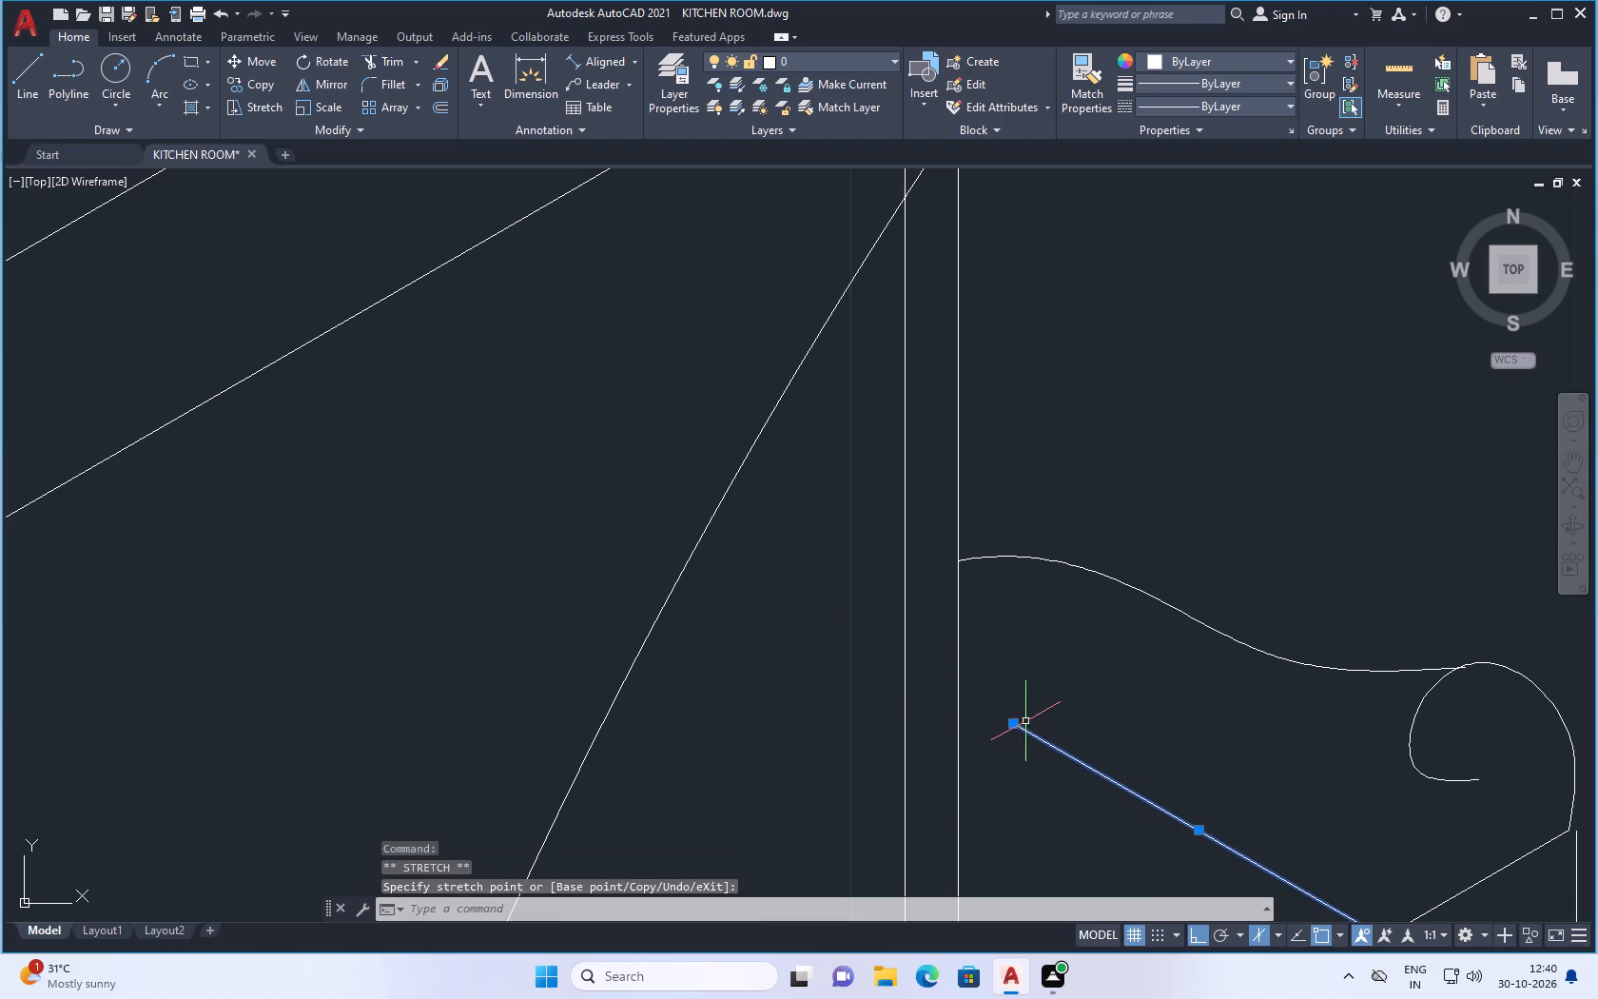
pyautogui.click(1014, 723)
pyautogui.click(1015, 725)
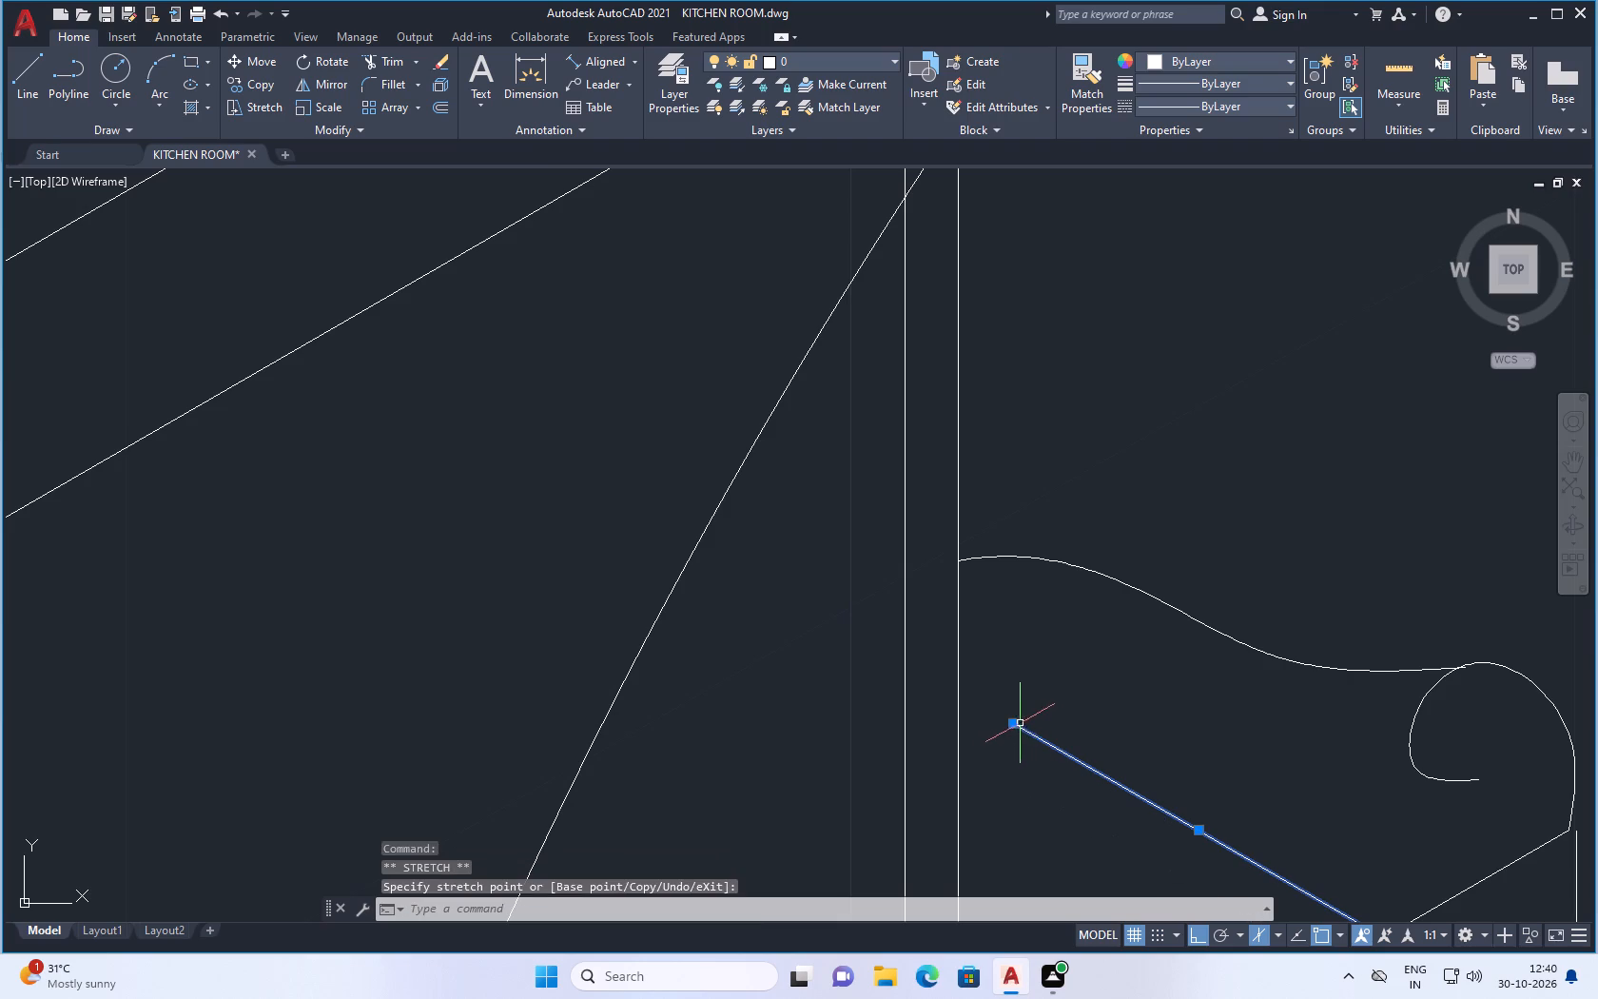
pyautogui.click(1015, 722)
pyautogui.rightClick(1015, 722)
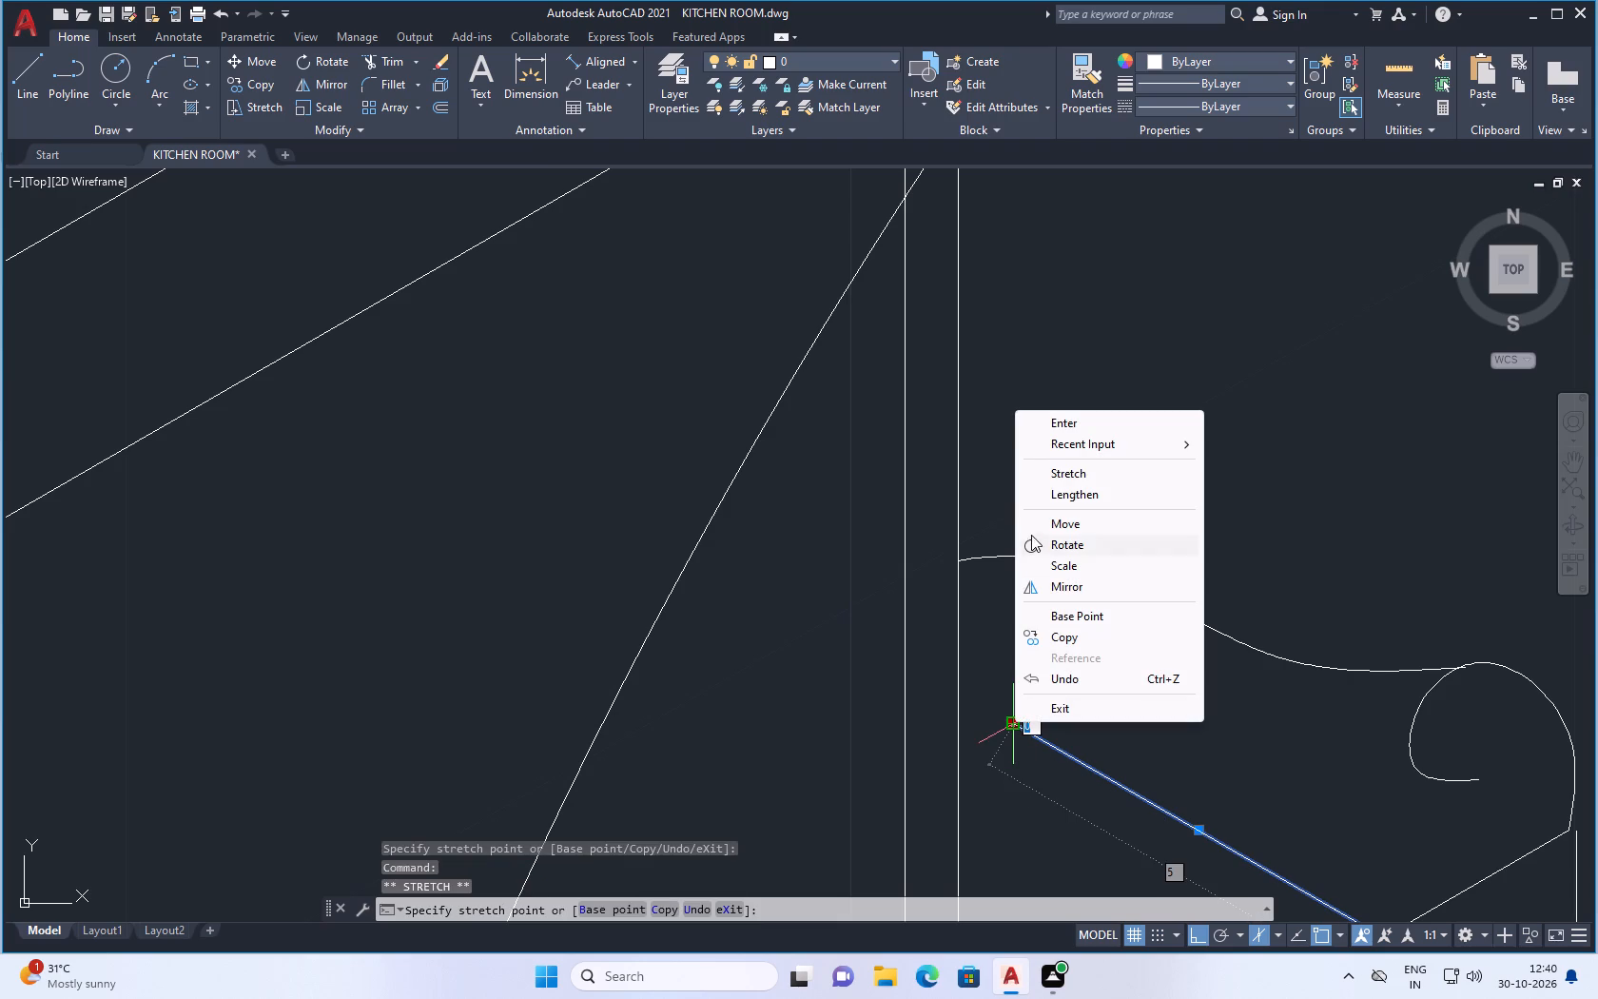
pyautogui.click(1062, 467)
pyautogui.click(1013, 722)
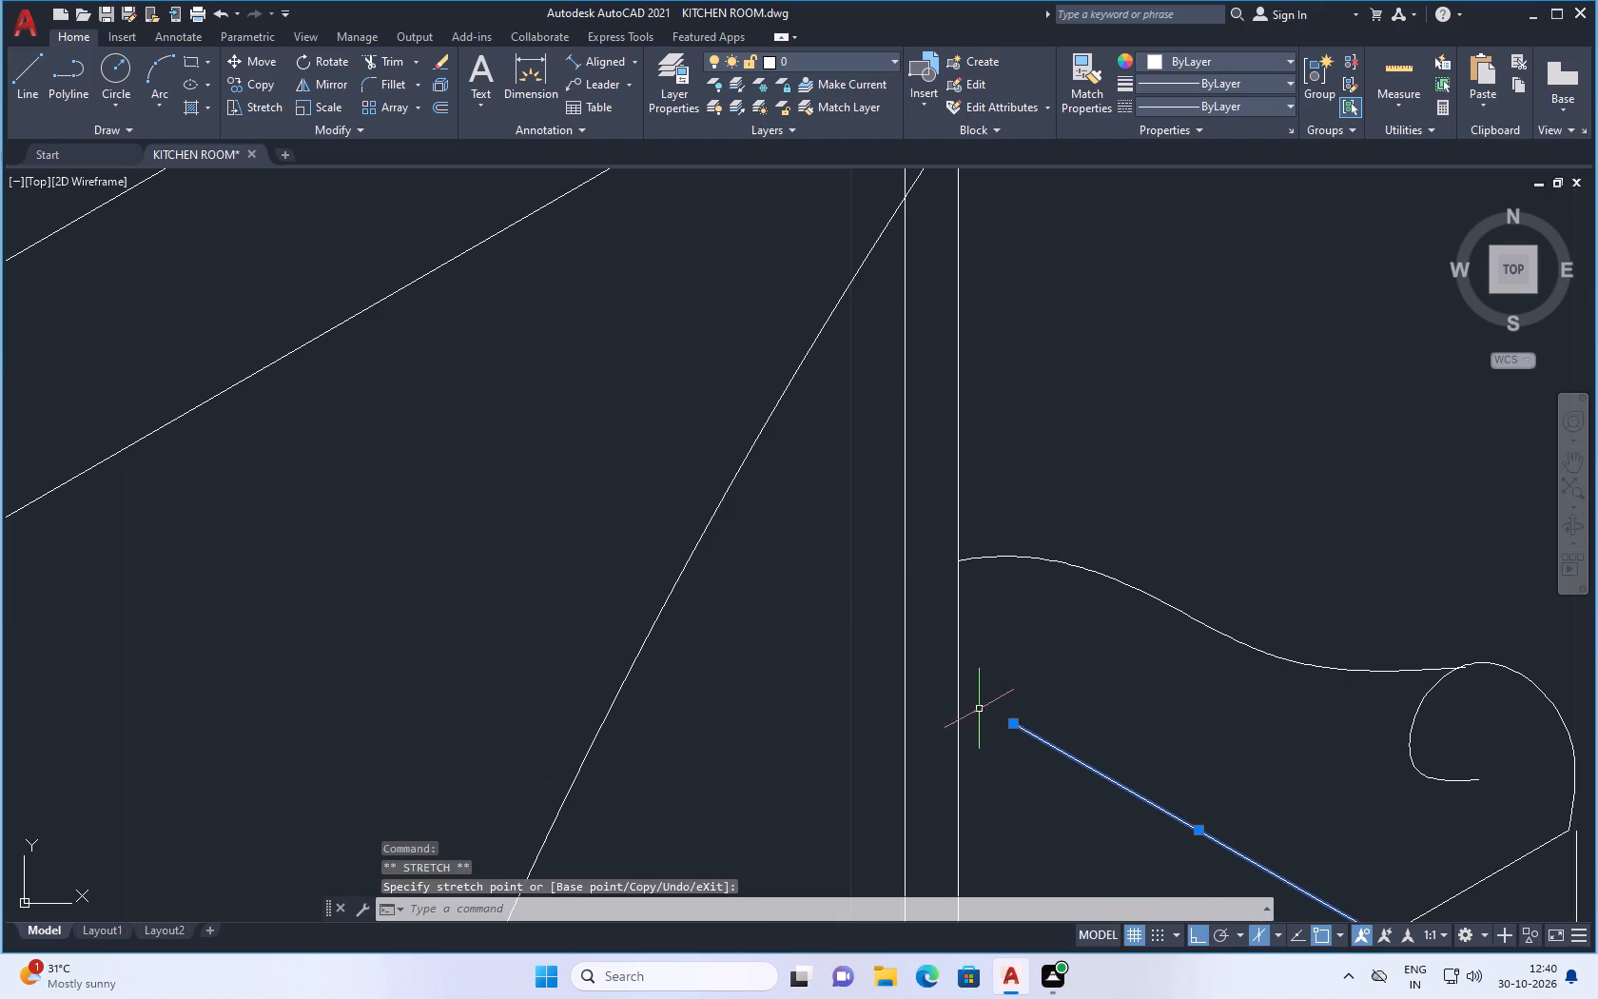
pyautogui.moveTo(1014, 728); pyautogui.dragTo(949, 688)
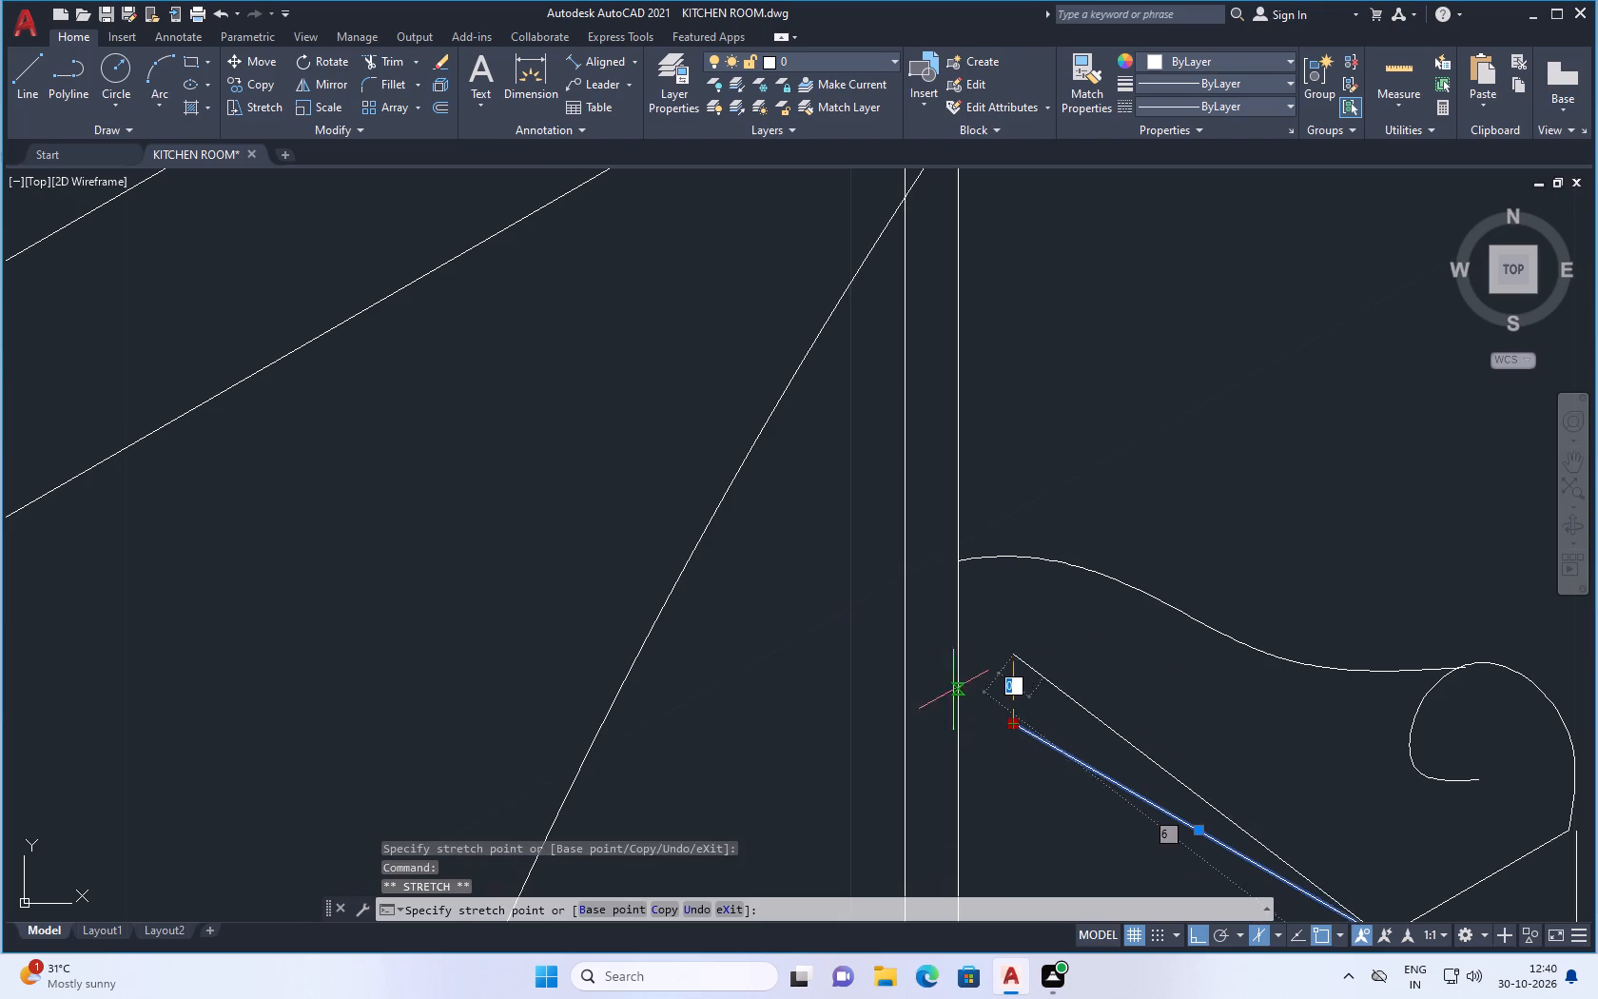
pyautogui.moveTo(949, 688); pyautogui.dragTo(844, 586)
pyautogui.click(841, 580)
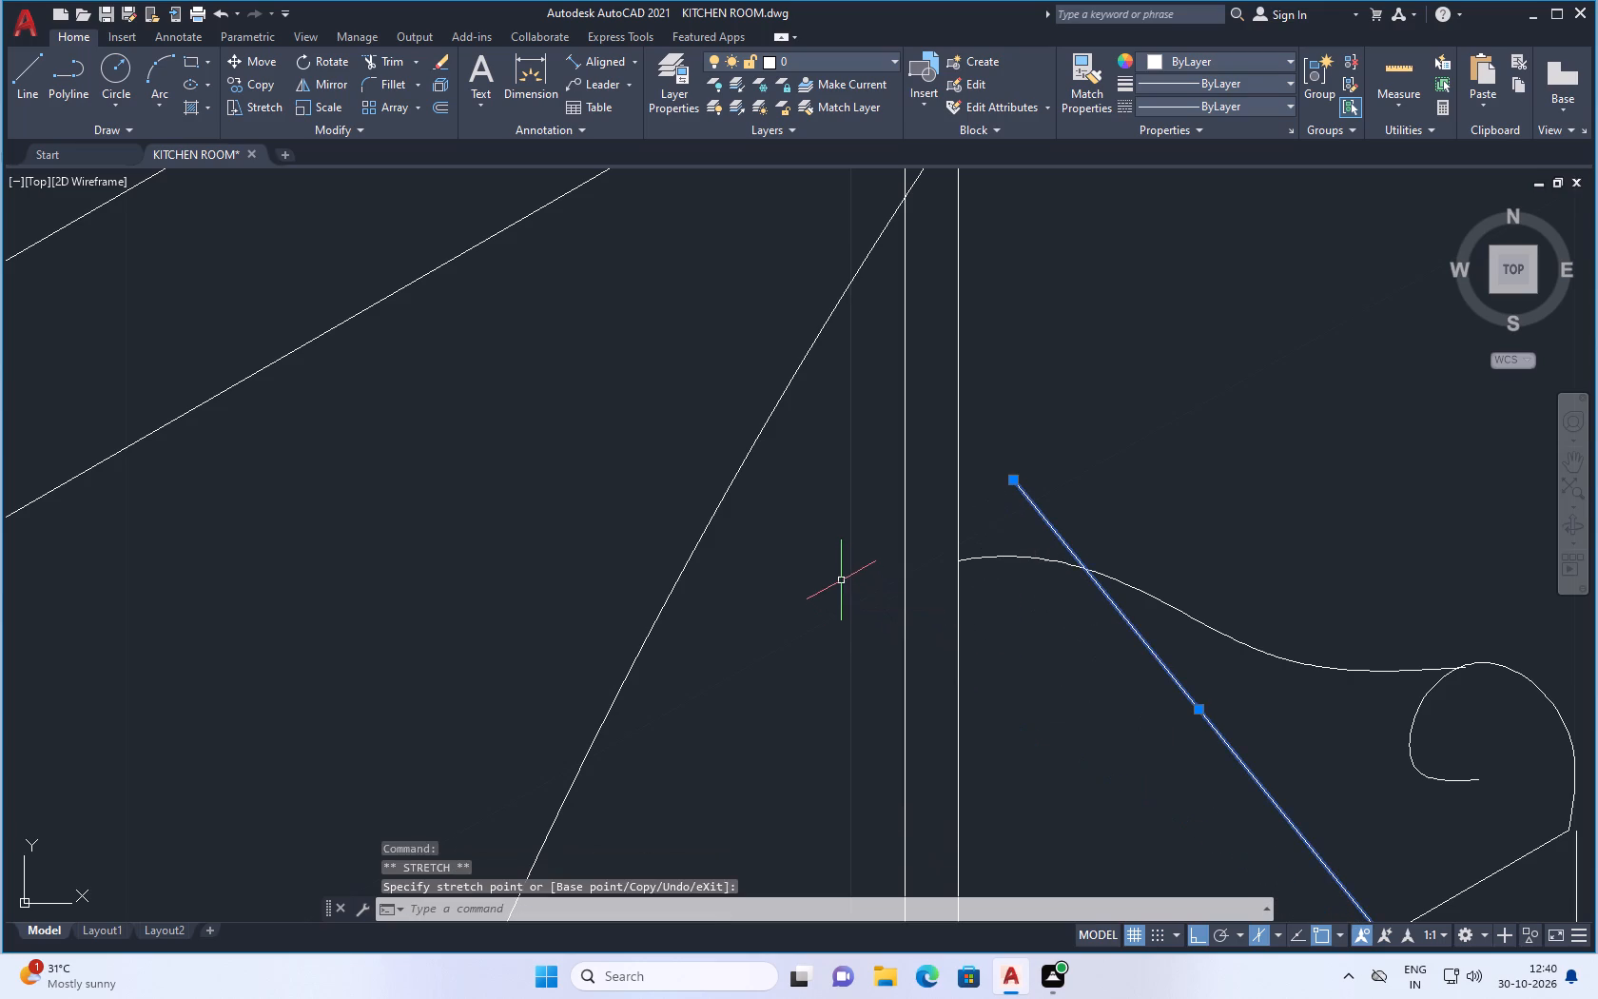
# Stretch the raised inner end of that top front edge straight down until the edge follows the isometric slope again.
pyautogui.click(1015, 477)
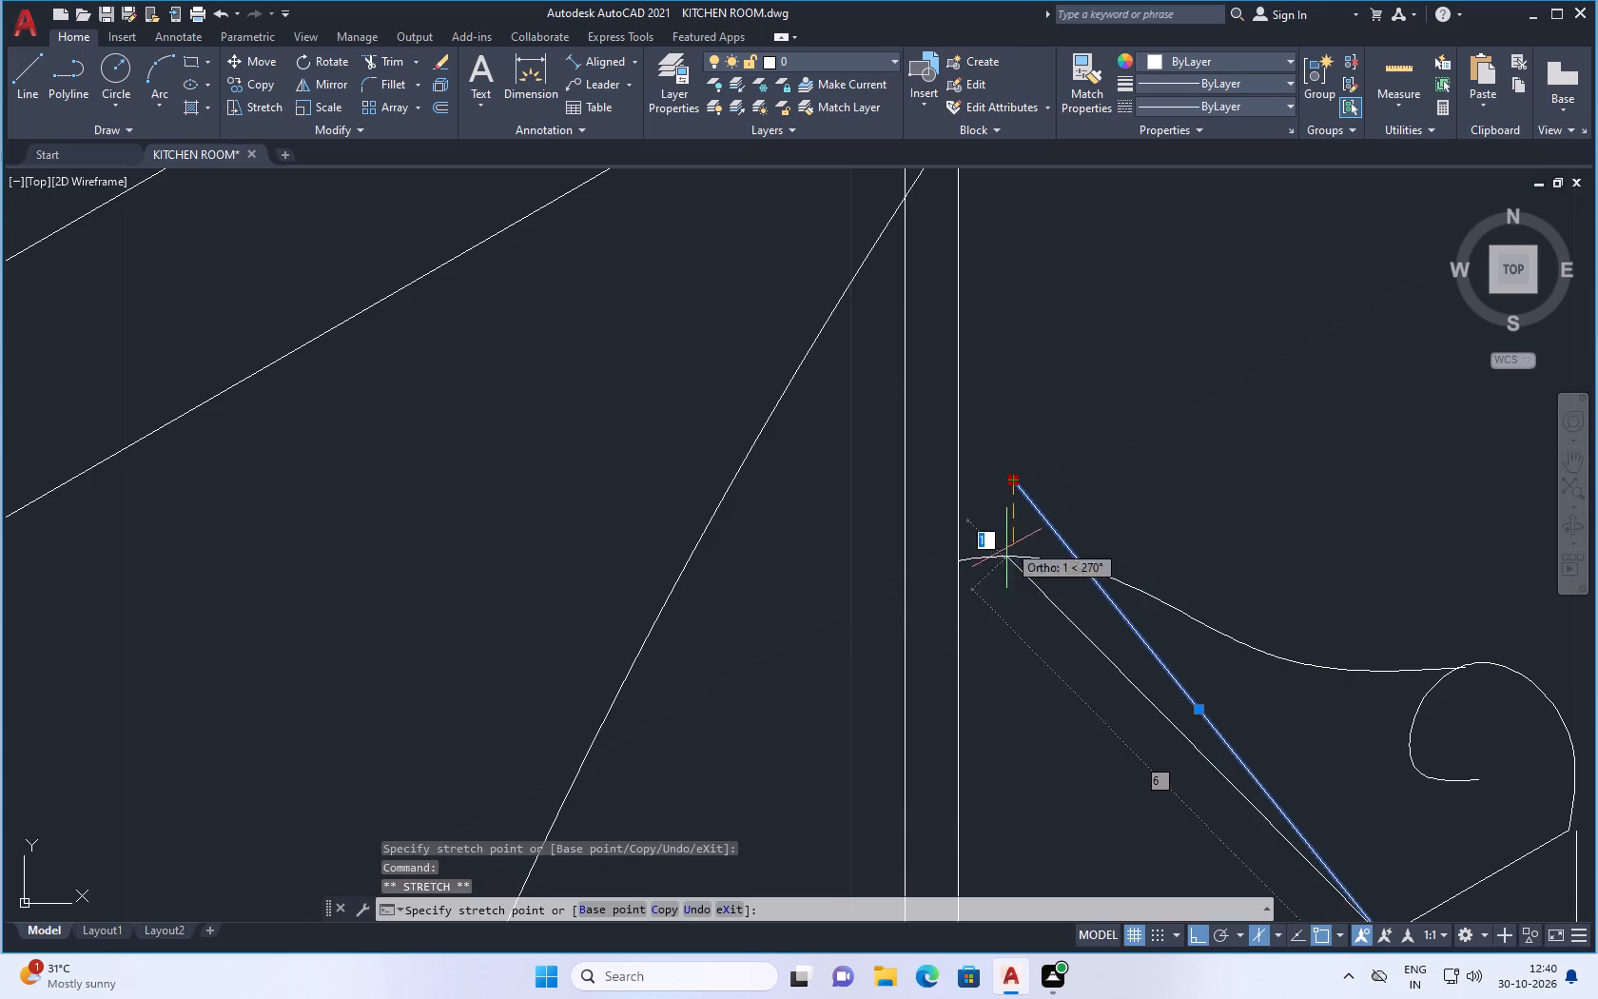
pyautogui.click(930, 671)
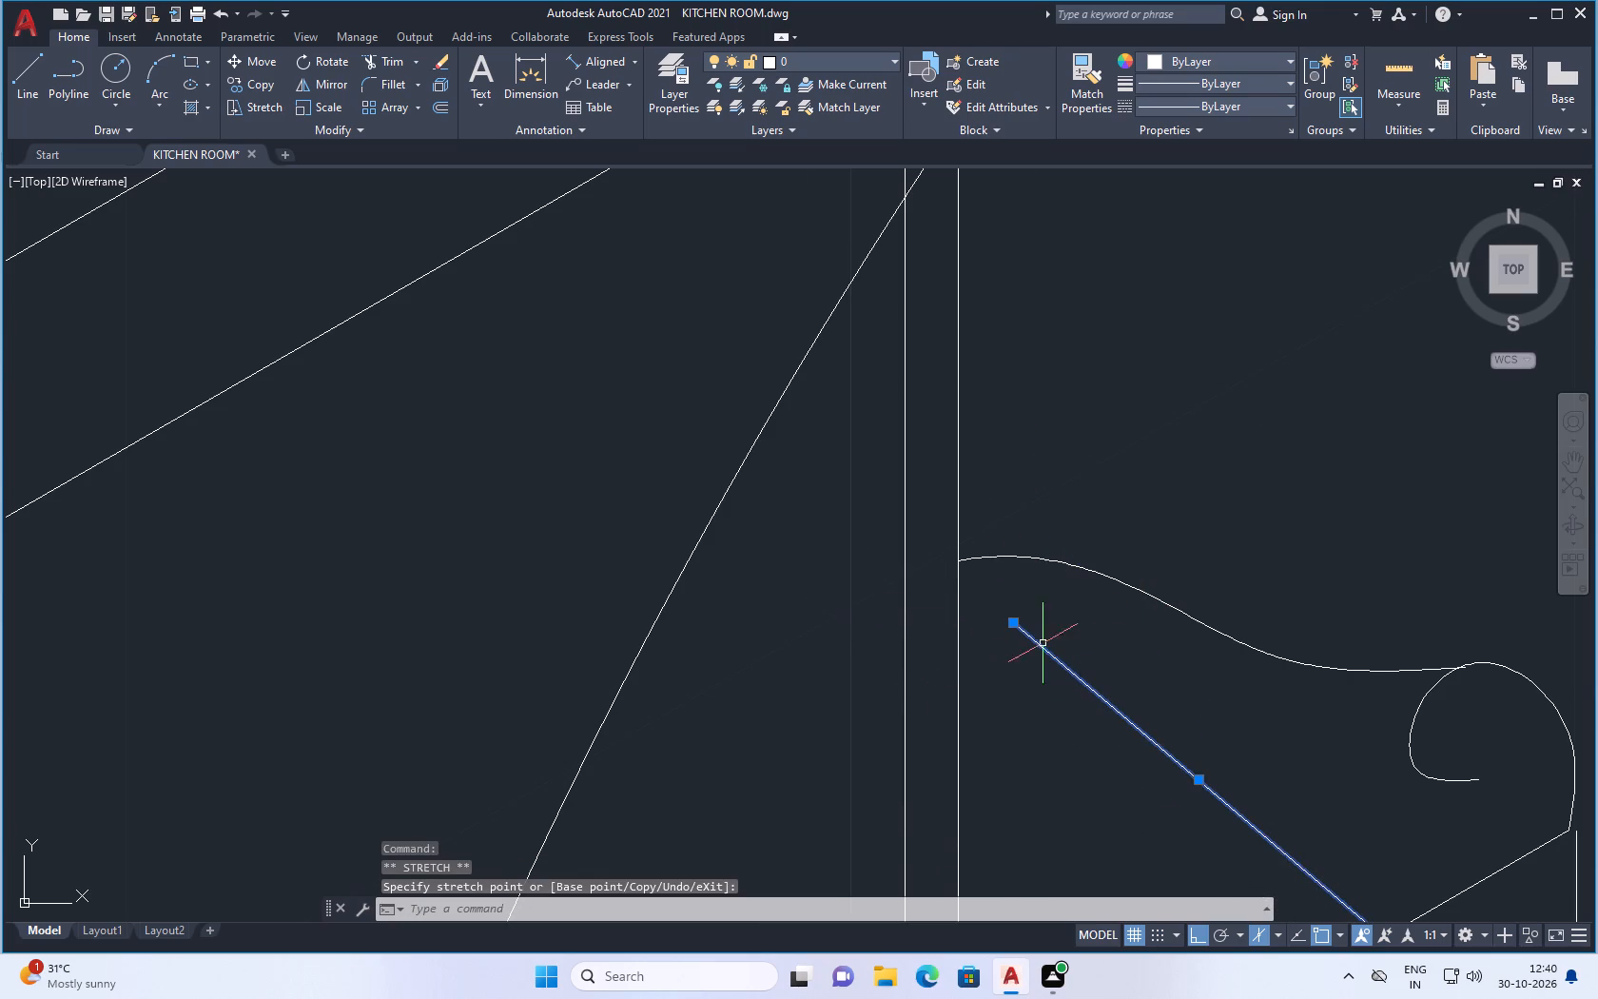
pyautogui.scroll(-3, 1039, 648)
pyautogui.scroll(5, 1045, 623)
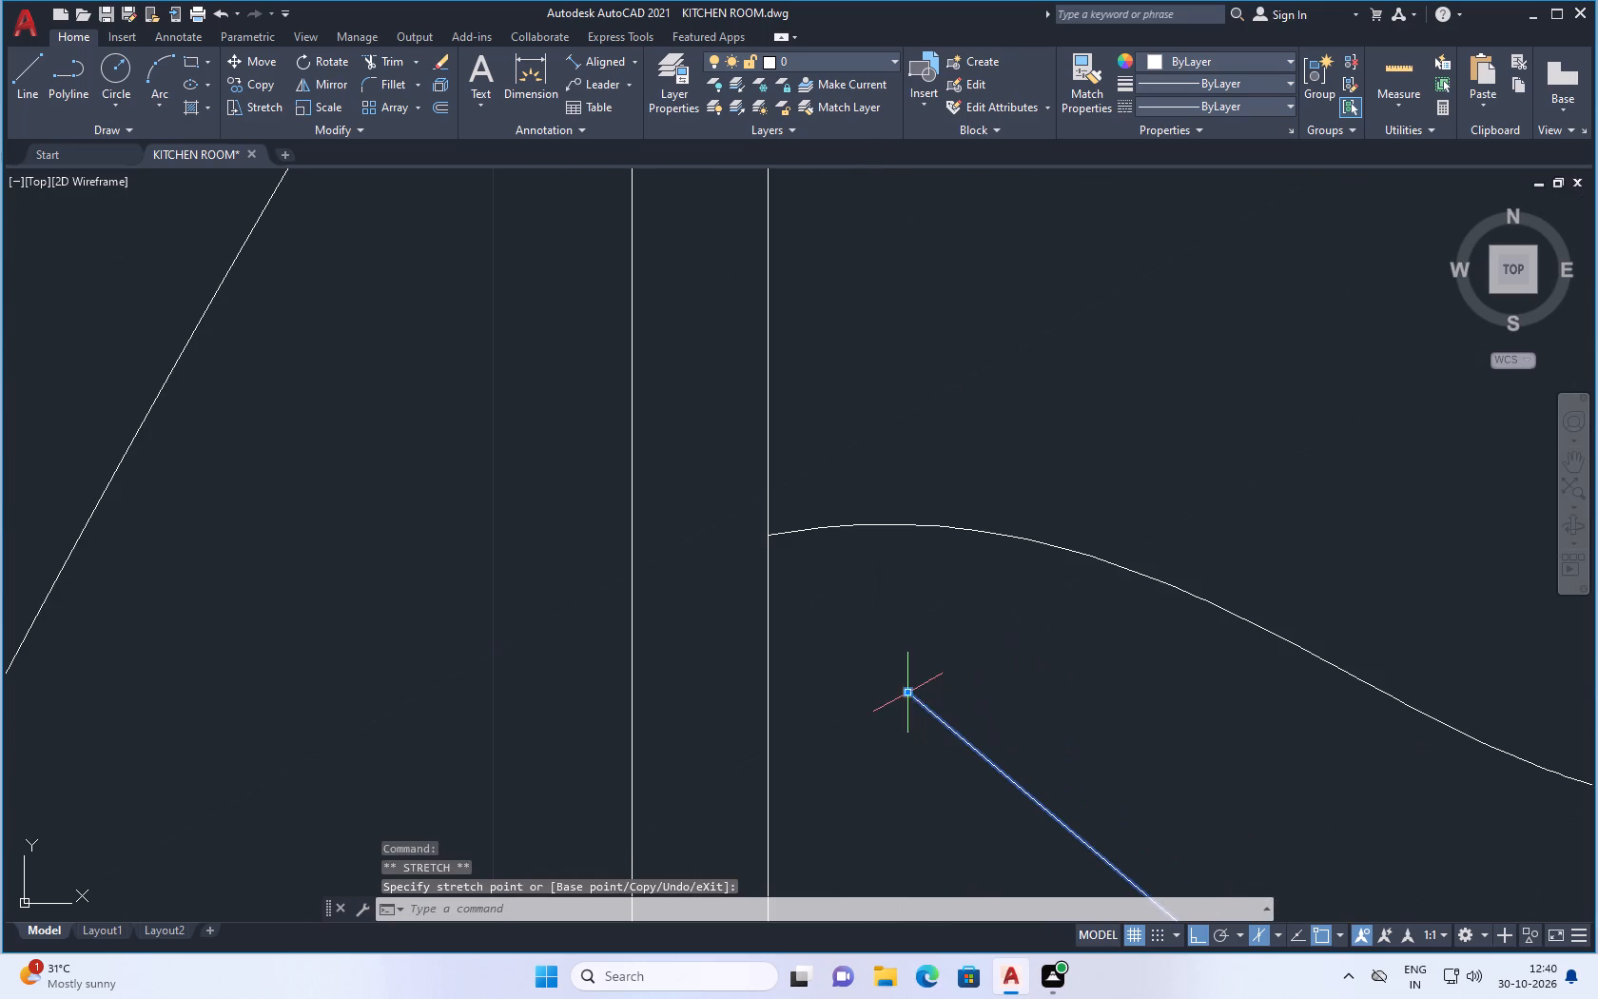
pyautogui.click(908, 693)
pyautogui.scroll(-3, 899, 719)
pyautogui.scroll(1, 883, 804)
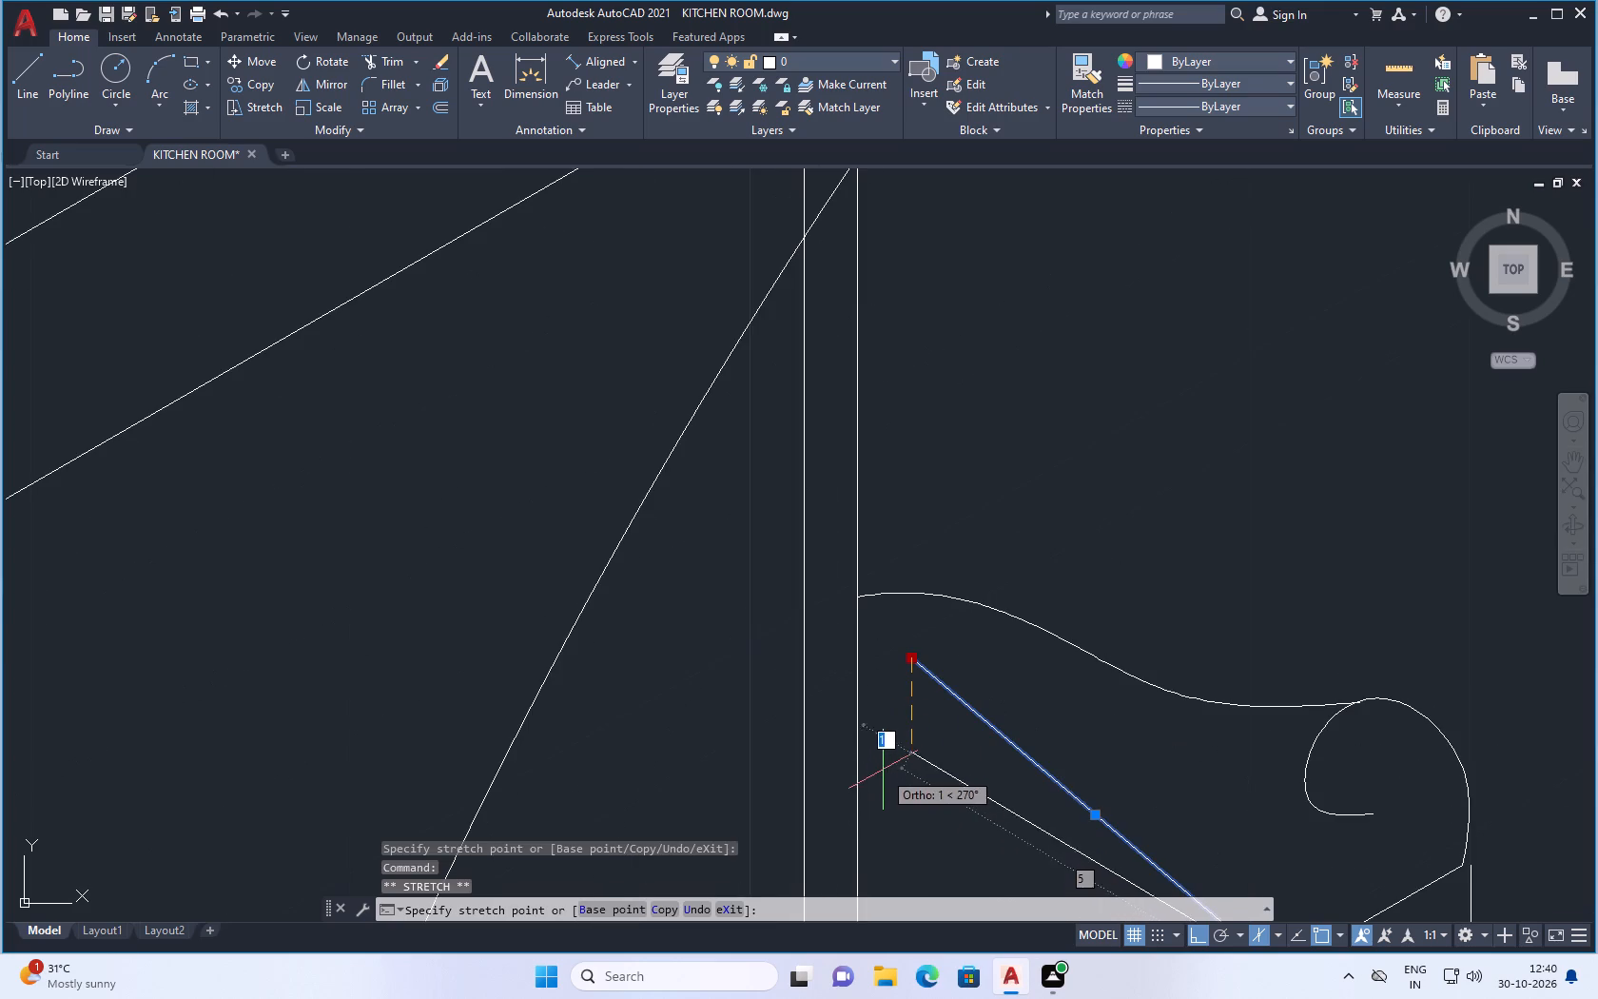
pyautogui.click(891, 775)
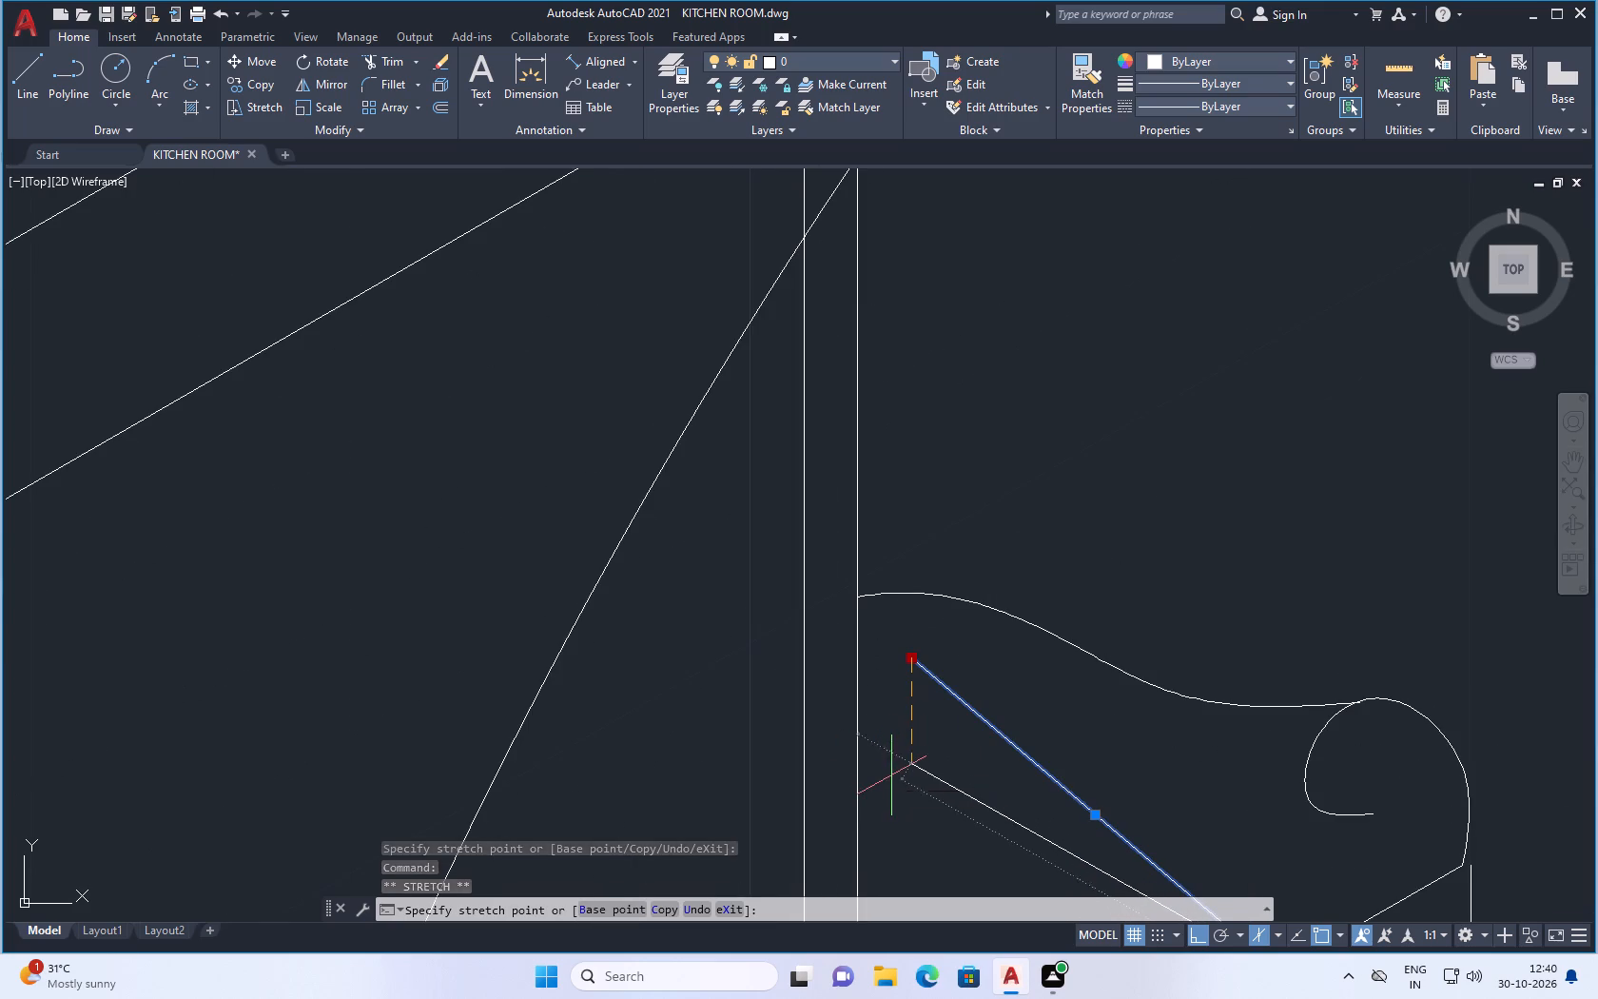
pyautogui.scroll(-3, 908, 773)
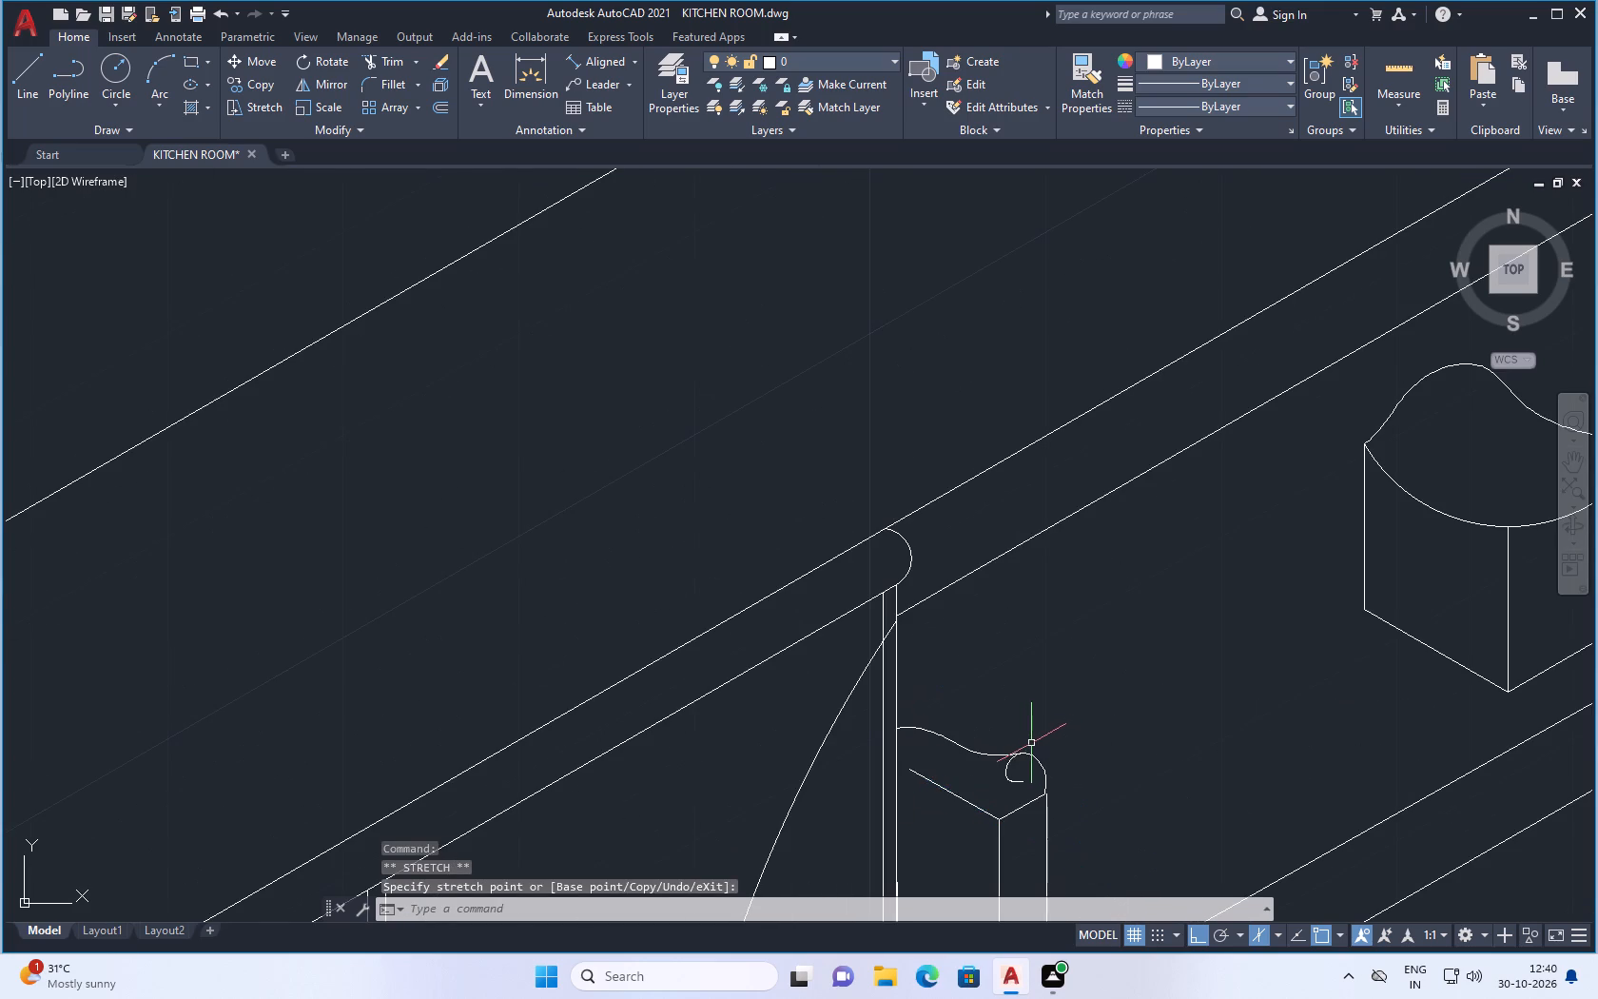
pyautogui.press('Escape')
# Draw a line in the top isoplane continuing the object's top front edge from its free inner end past the vertical post line.
pyautogui.scroll(2, 946, 780)
pyautogui.scroll(1, 839, 708)
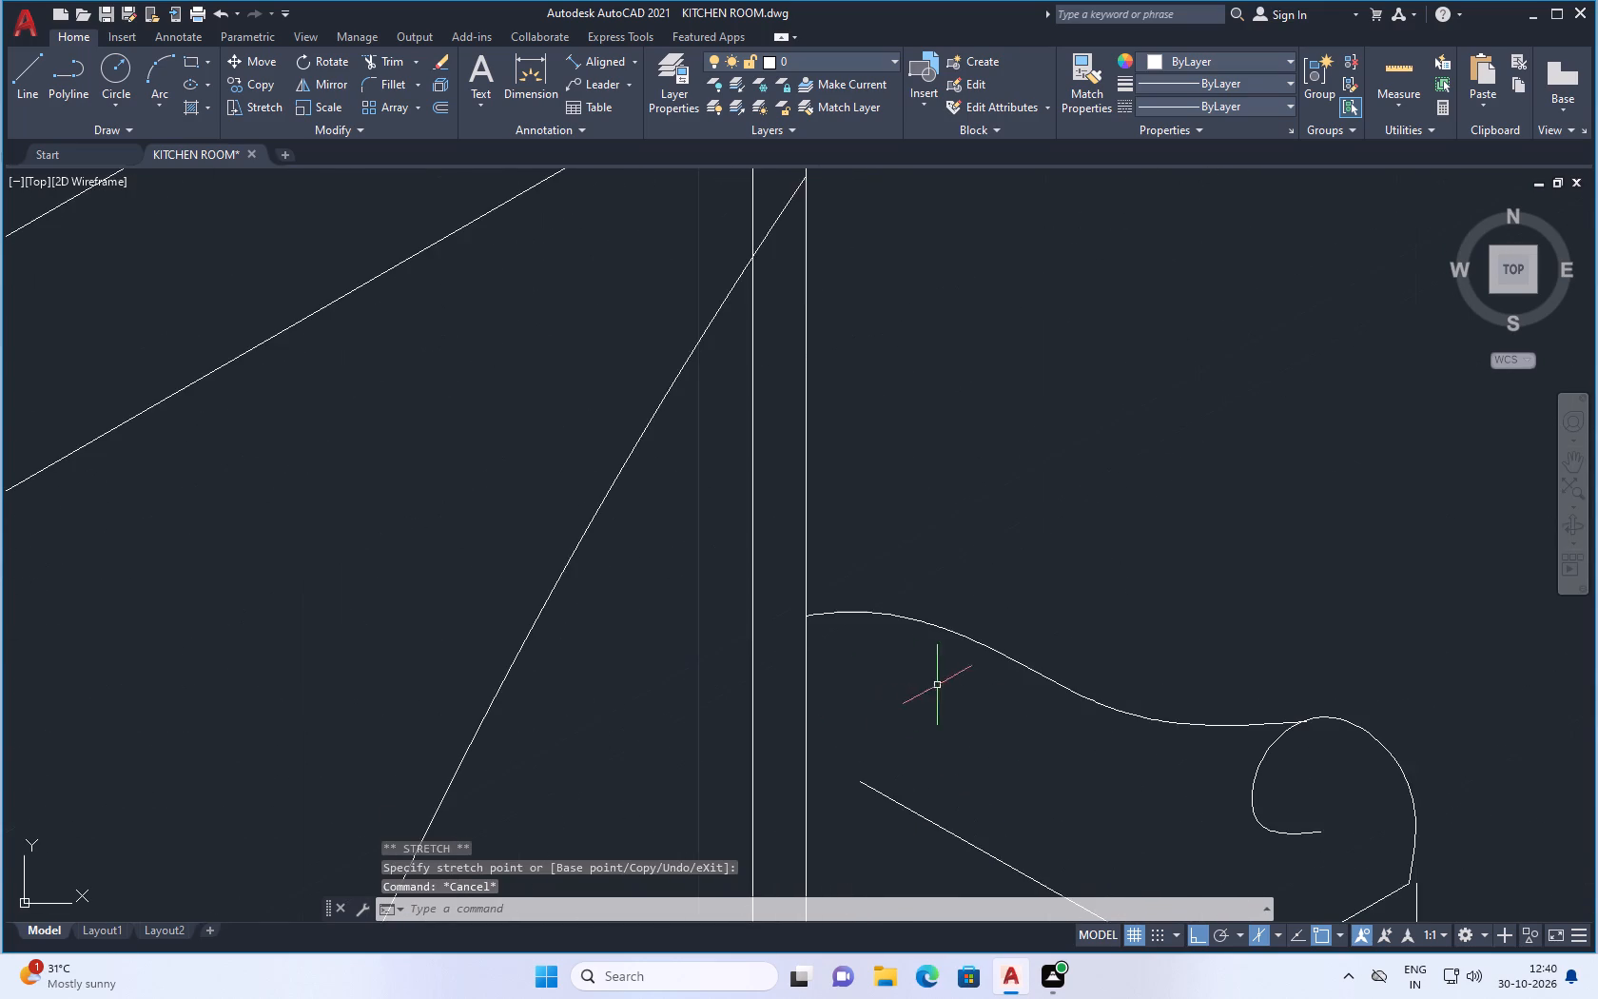
pyautogui.scroll(-2, 938, 689)
pyautogui.scroll(2, 930, 774)
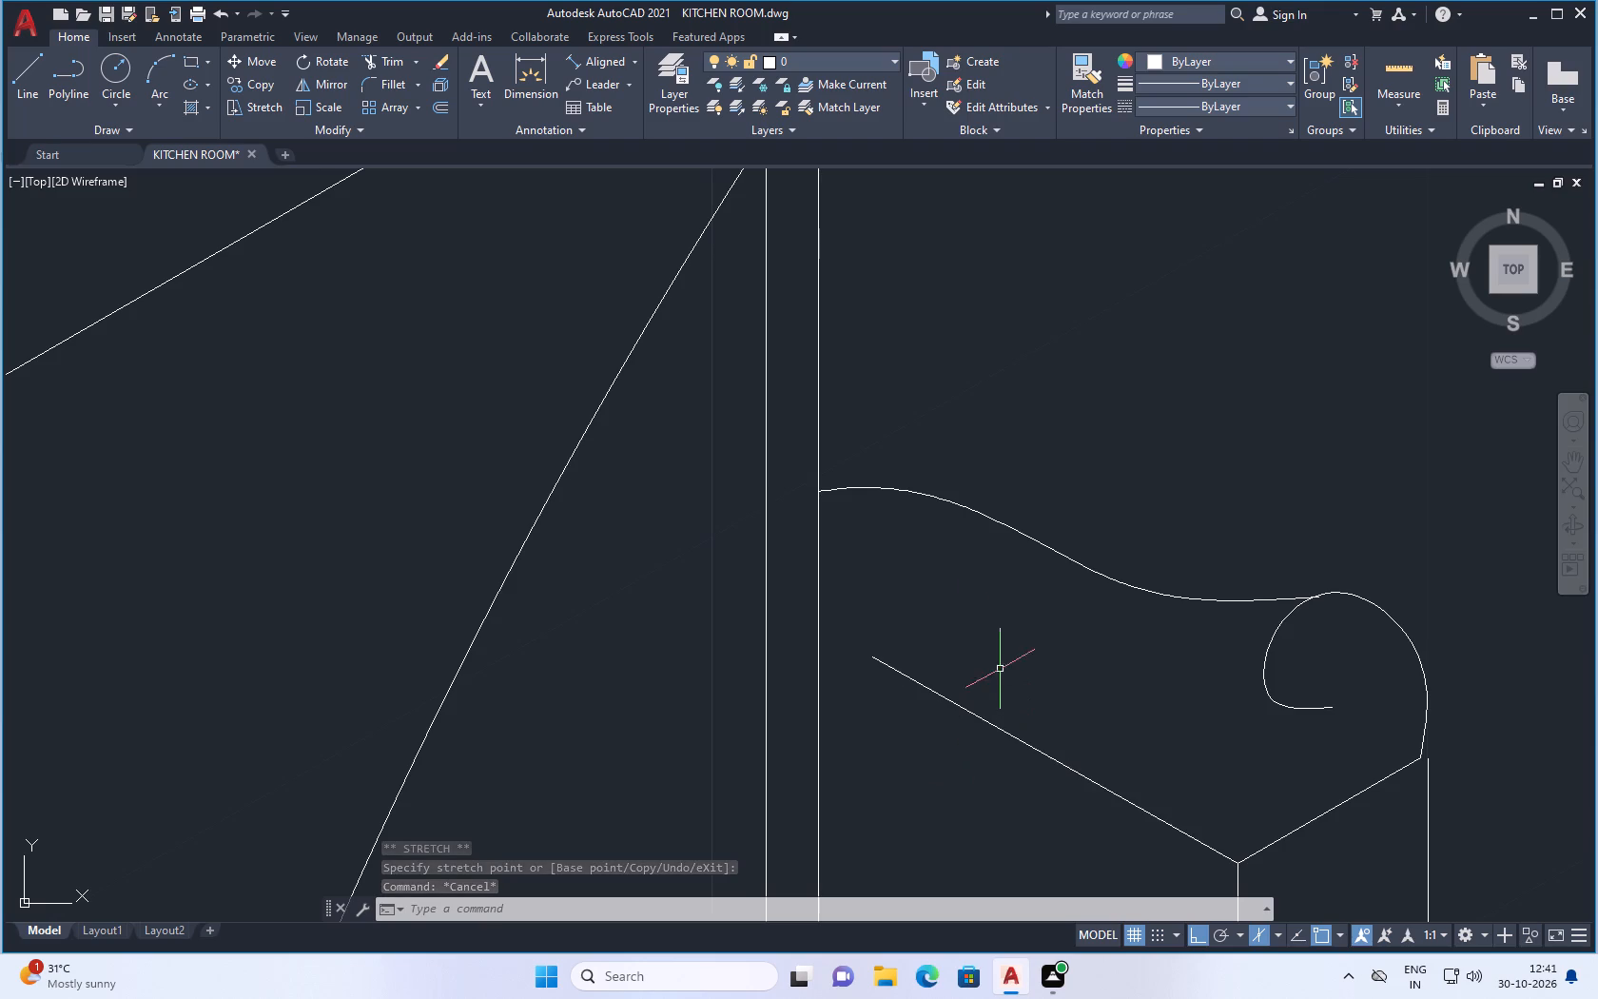
pyautogui.click(30, 76)
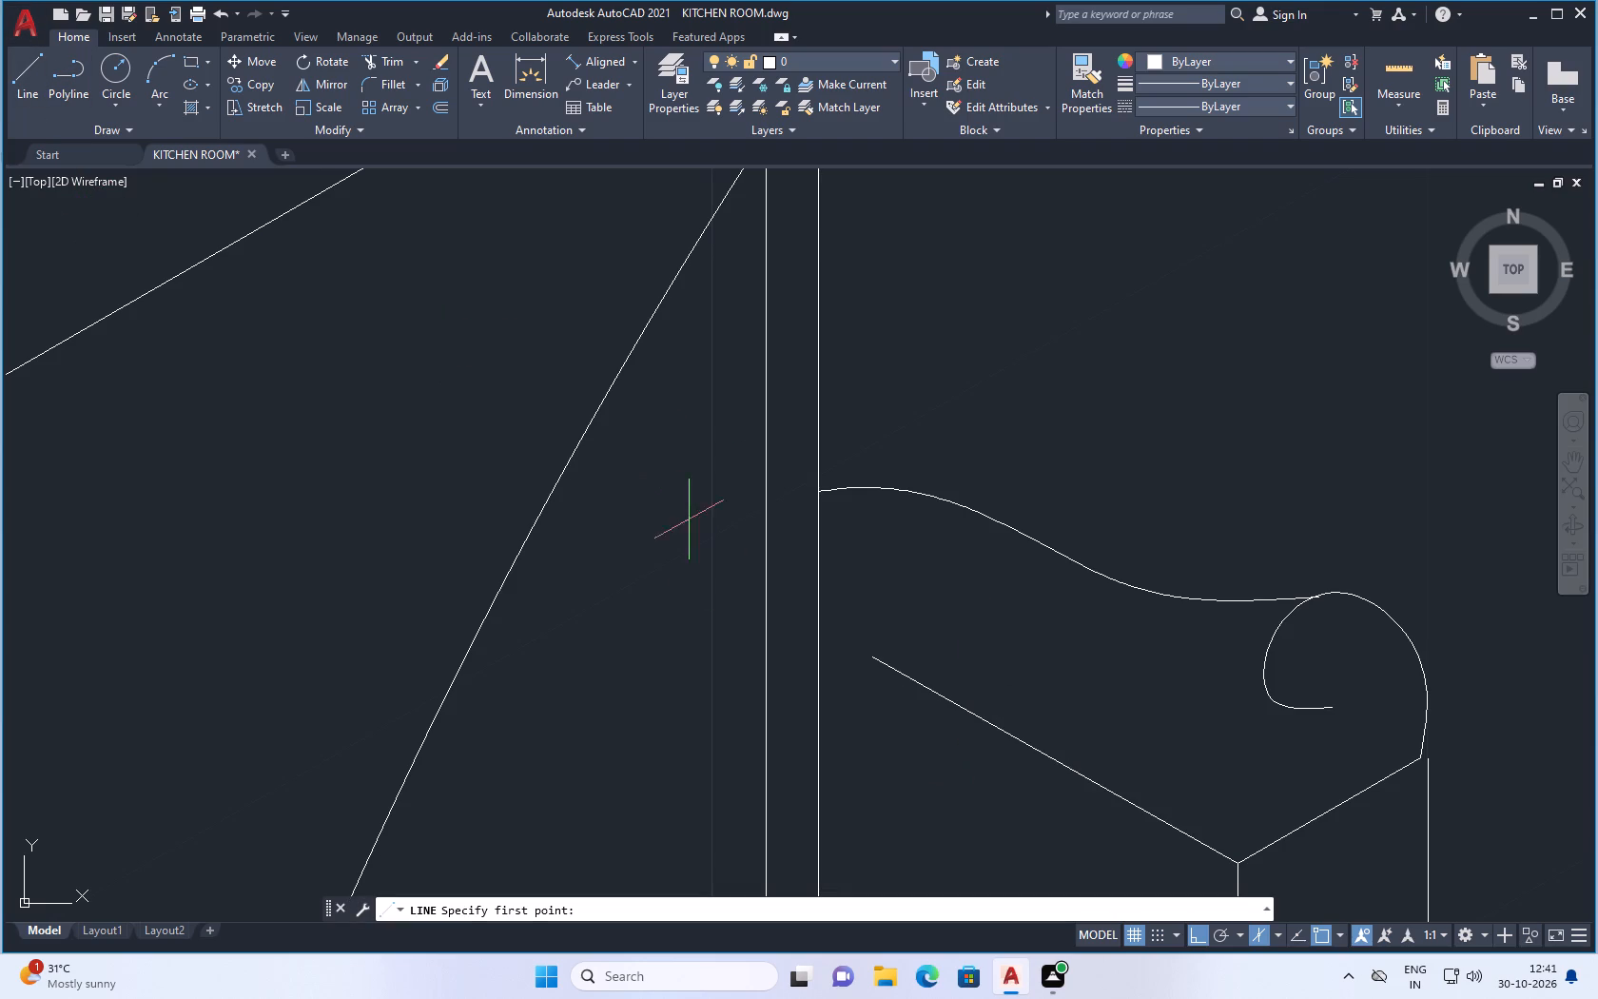
pyautogui.click(868, 655)
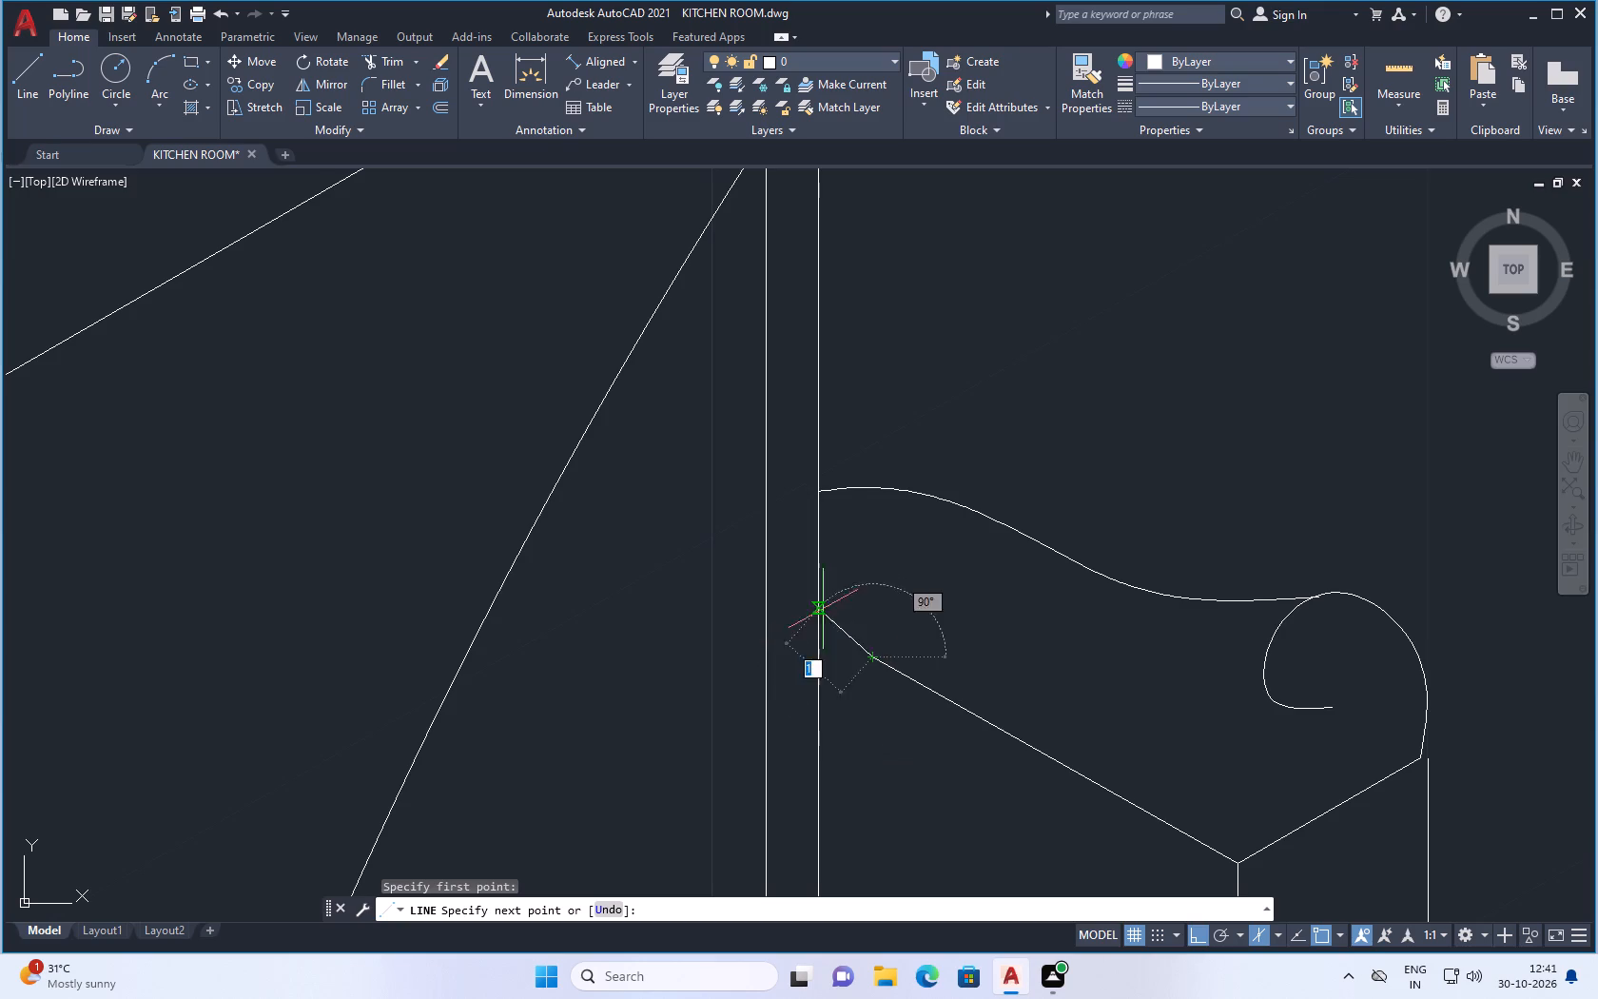
pyautogui.click(1277, 938)
pyautogui.click(1278, 872)
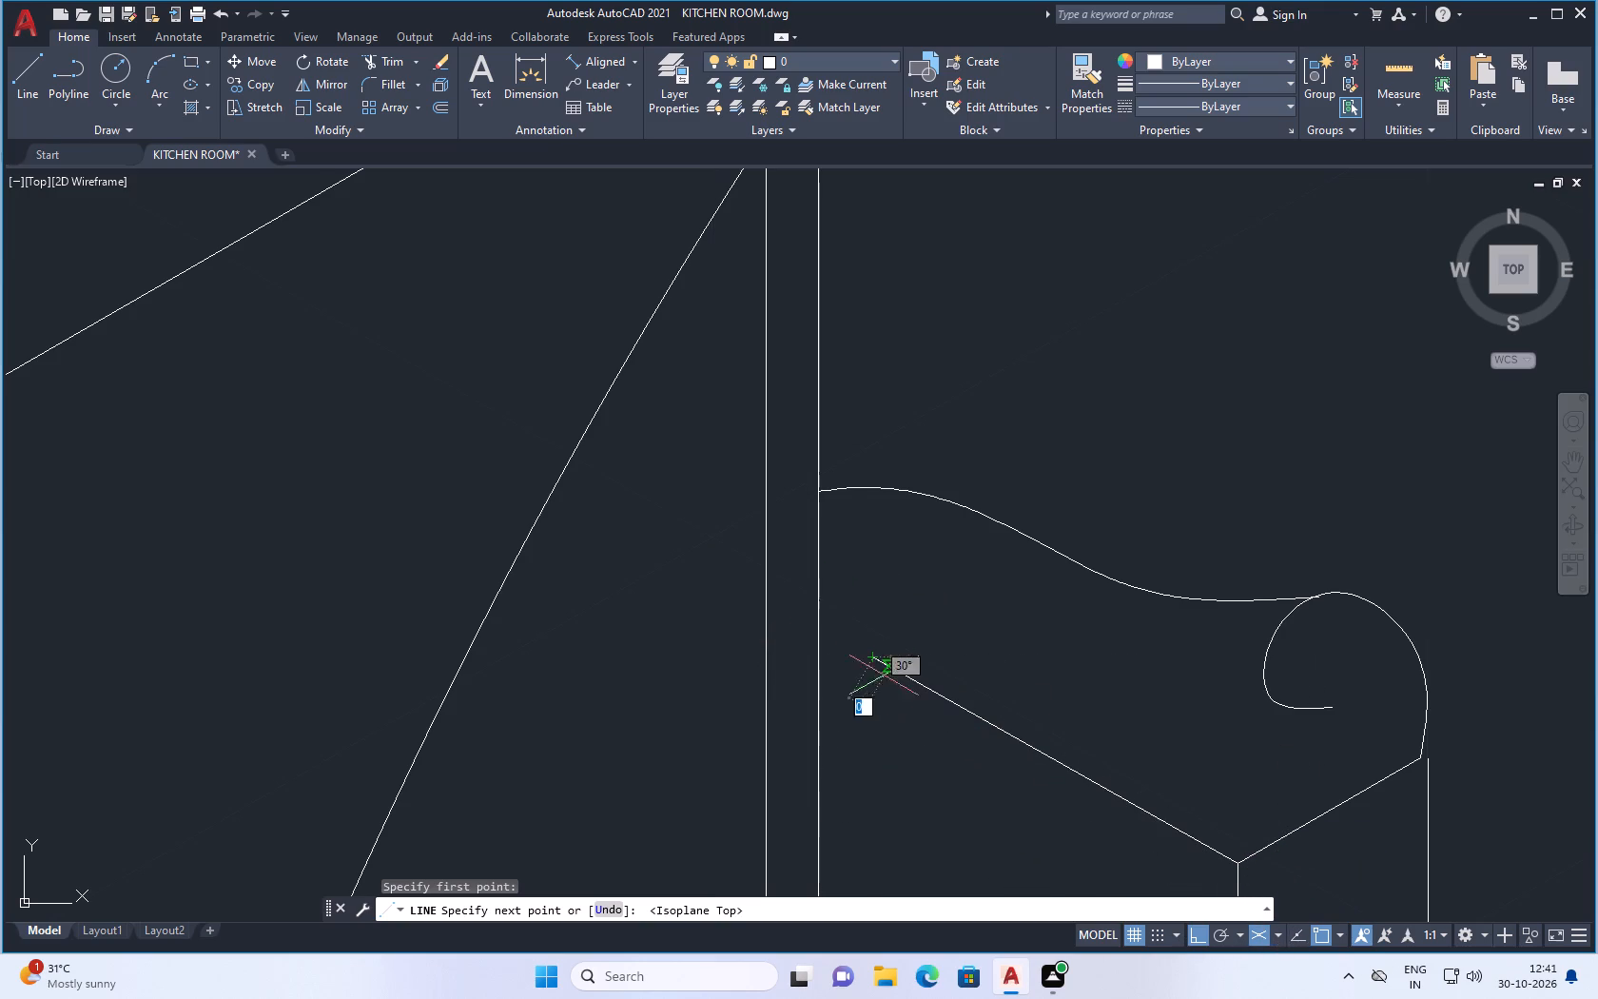
pyautogui.click(789, 603)
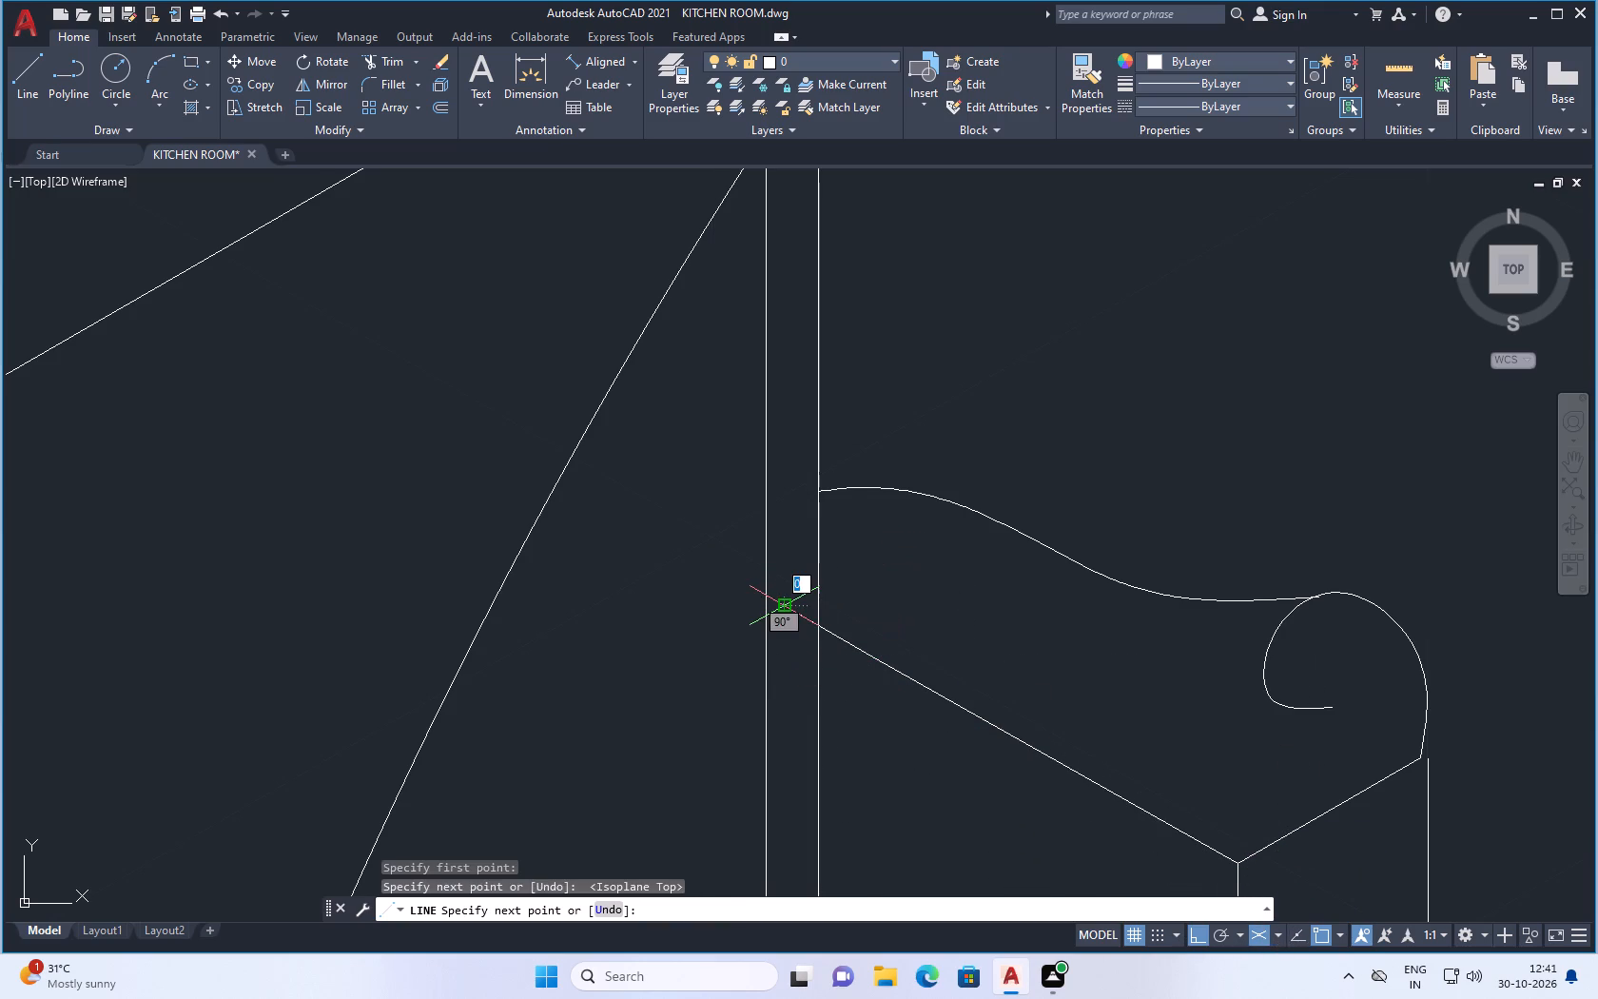
pyautogui.press('Escape')
# Trim the part of the extended top front edge that overshoots between the two vertical post lines.
pyautogui.write('TR')
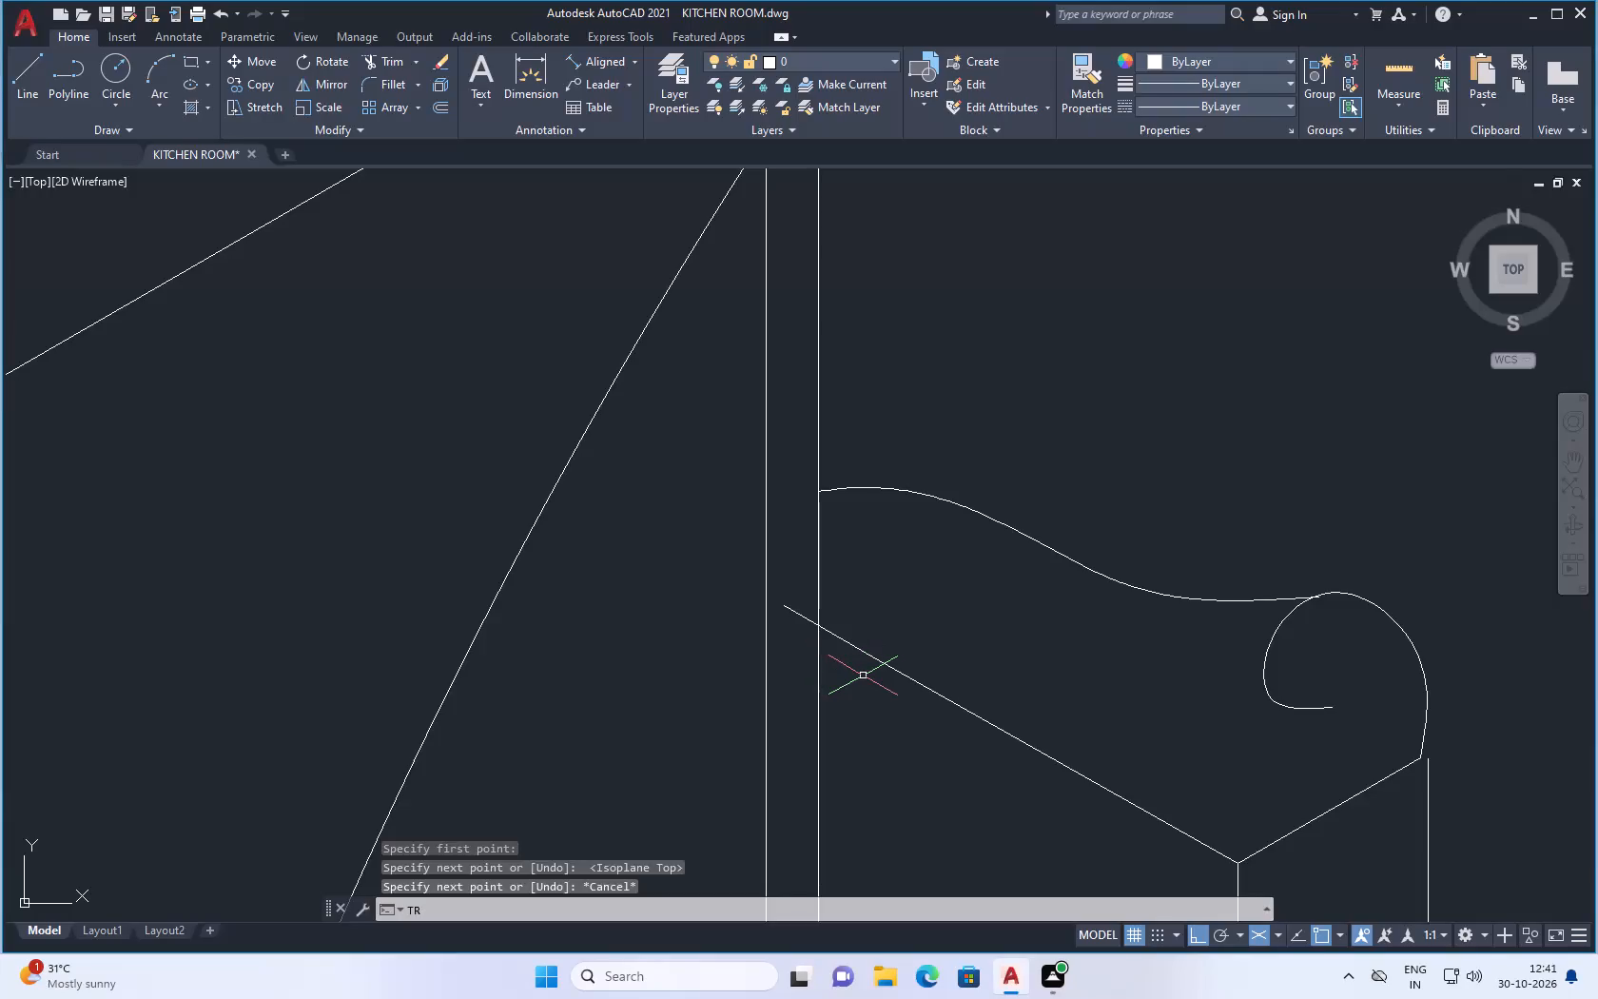
pyautogui.click(498, 728)
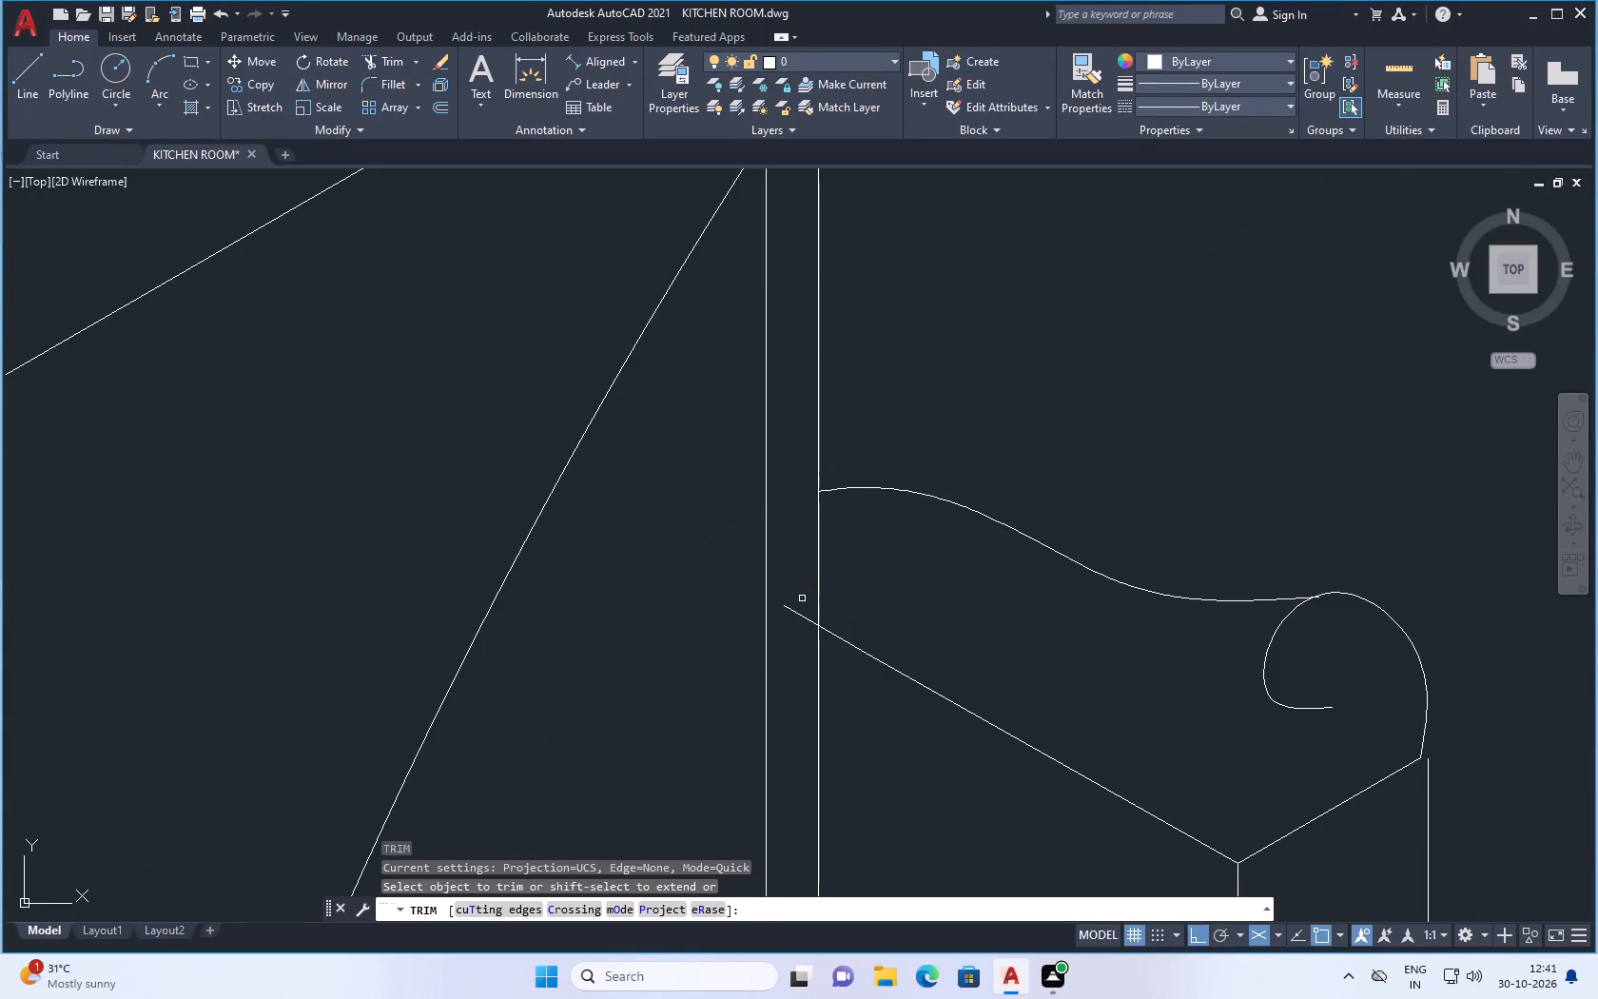
pyautogui.moveTo(802, 600); pyautogui.dragTo(797, 637)
pyautogui.press('Escape')
# Erase the short leftover segment of the object's old inner vertical edge beside the post.
pyautogui.scroll(-4, 813, 625)
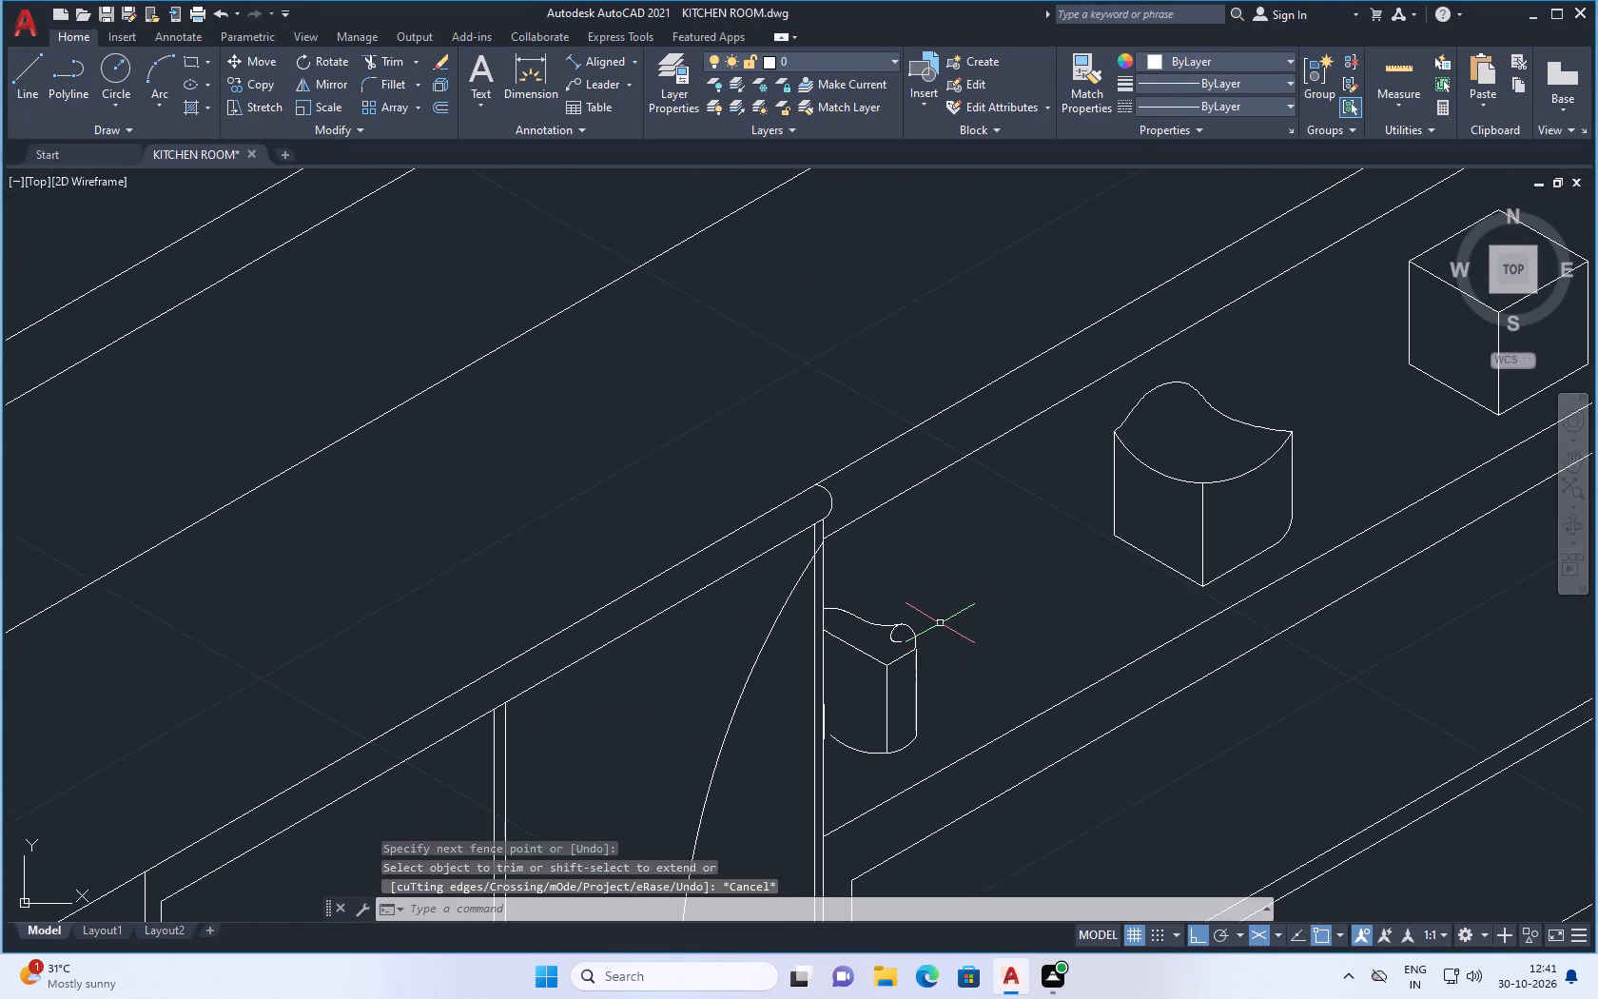
pyautogui.scroll(2, 844, 759)
pyautogui.scroll(3, 782, 663)
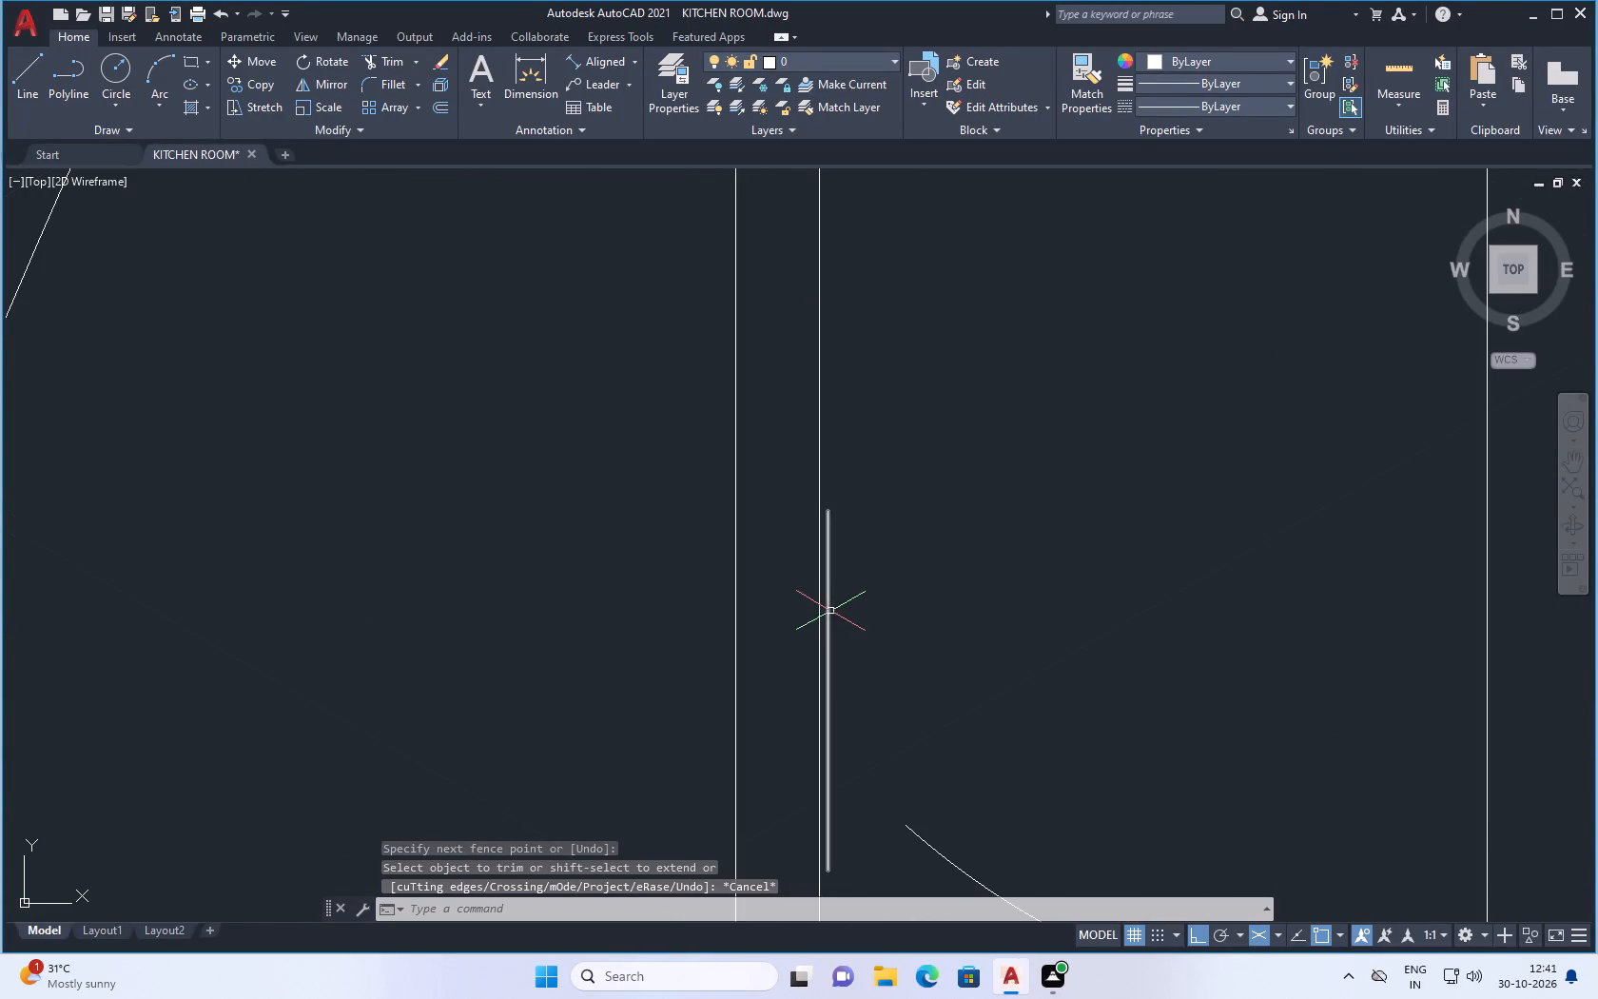
pyautogui.click(827, 620)
pyautogui.press('Delete')
# Stretch the free inner end of the object's curved bottom arc up along the isometric axis to just past the vertical post line.
pyautogui.scroll(-3, 884, 510)
pyautogui.scroll(2, 896, 624)
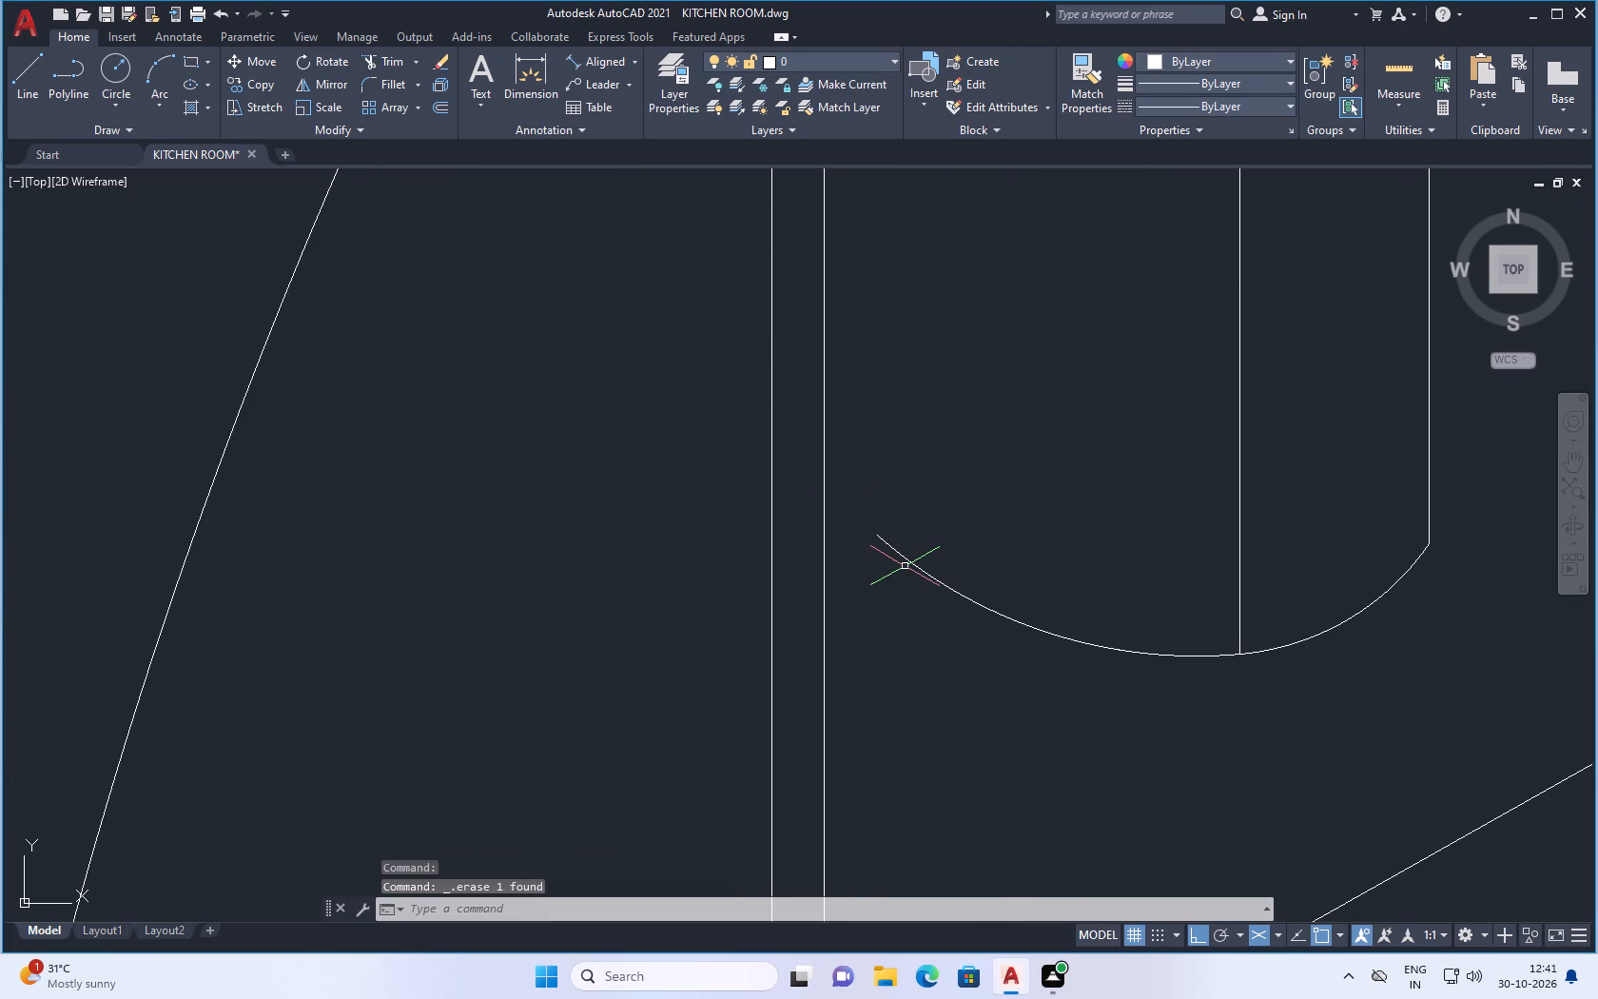
pyautogui.click(908, 561)
pyautogui.click(874, 538)
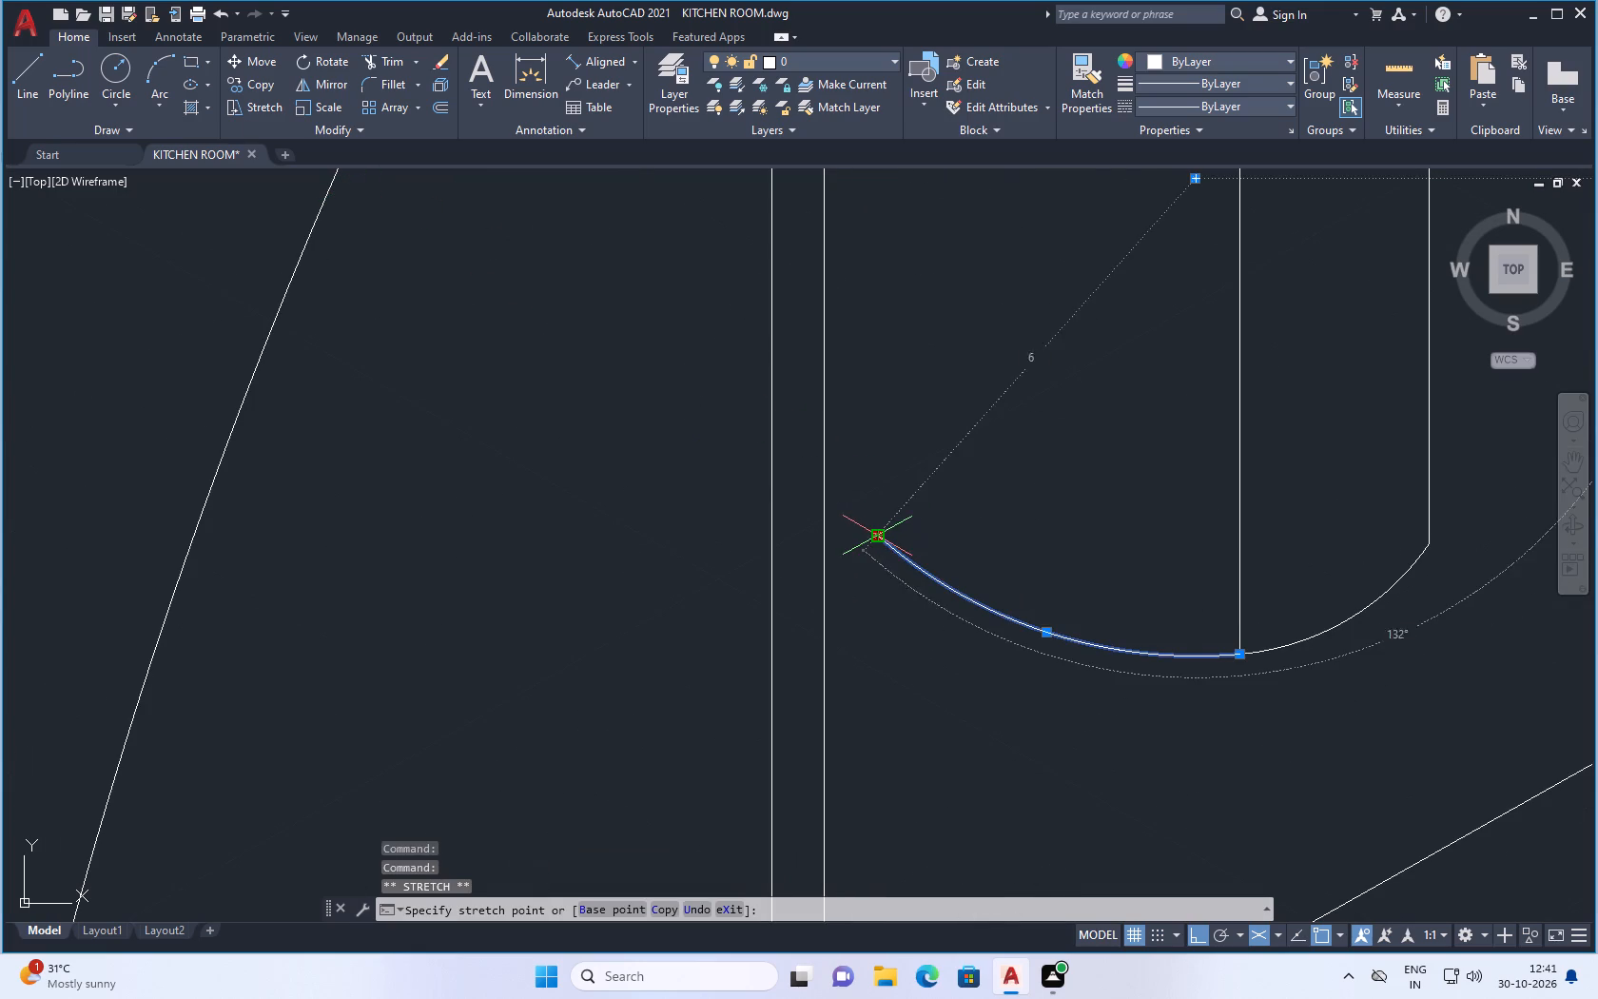
pyautogui.click(810, 493)
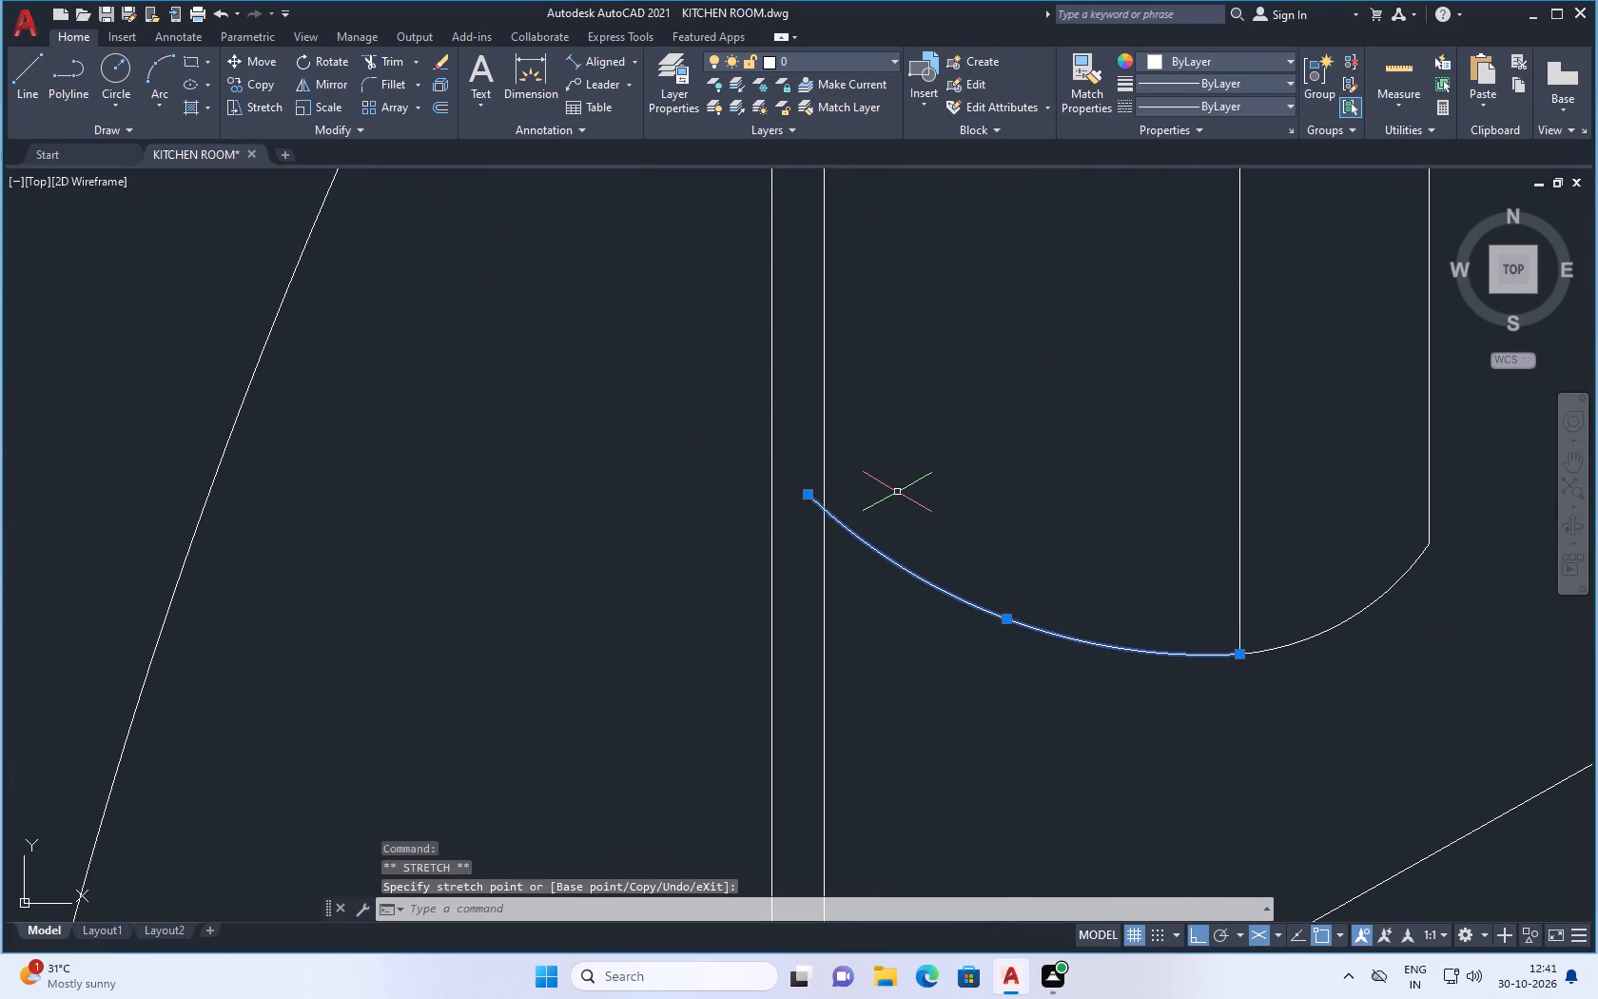
pyautogui.scroll(-3, 890, 494)
pyautogui.press('Escape')
# Trim the end of the bottom arc that projects beyond the post line nearest the object.
pyautogui.scroll(2, 859, 494)
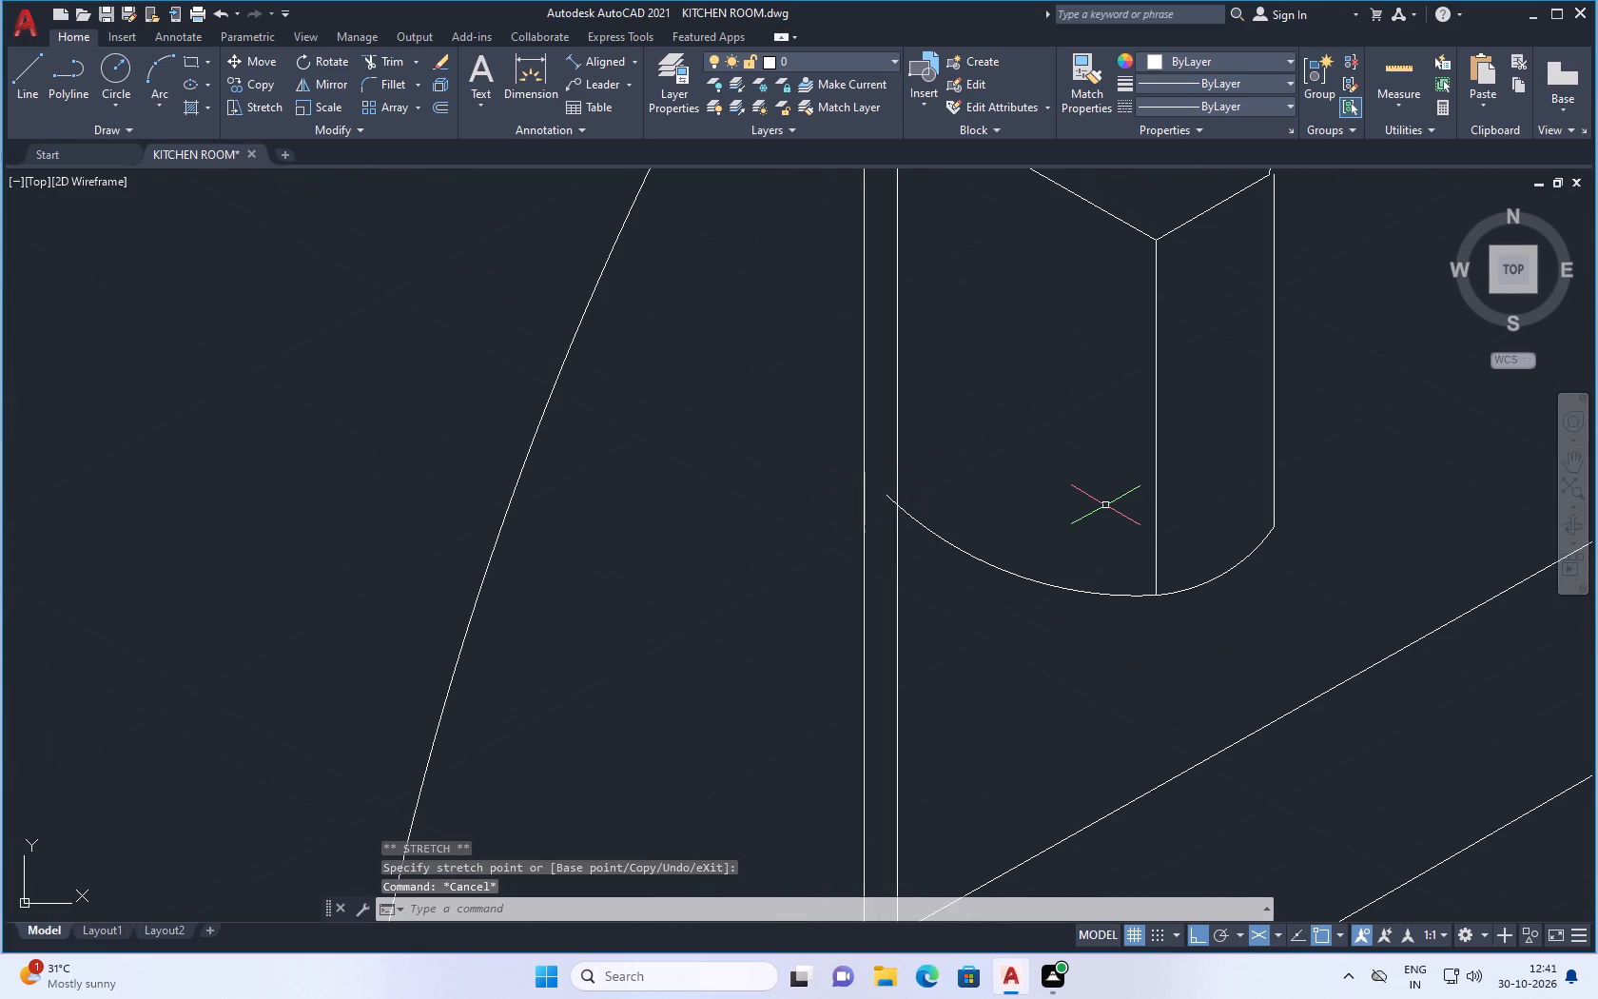
pyautogui.write('TR')
pyautogui.press('Return')
pyautogui.scroll(3, 884, 502)
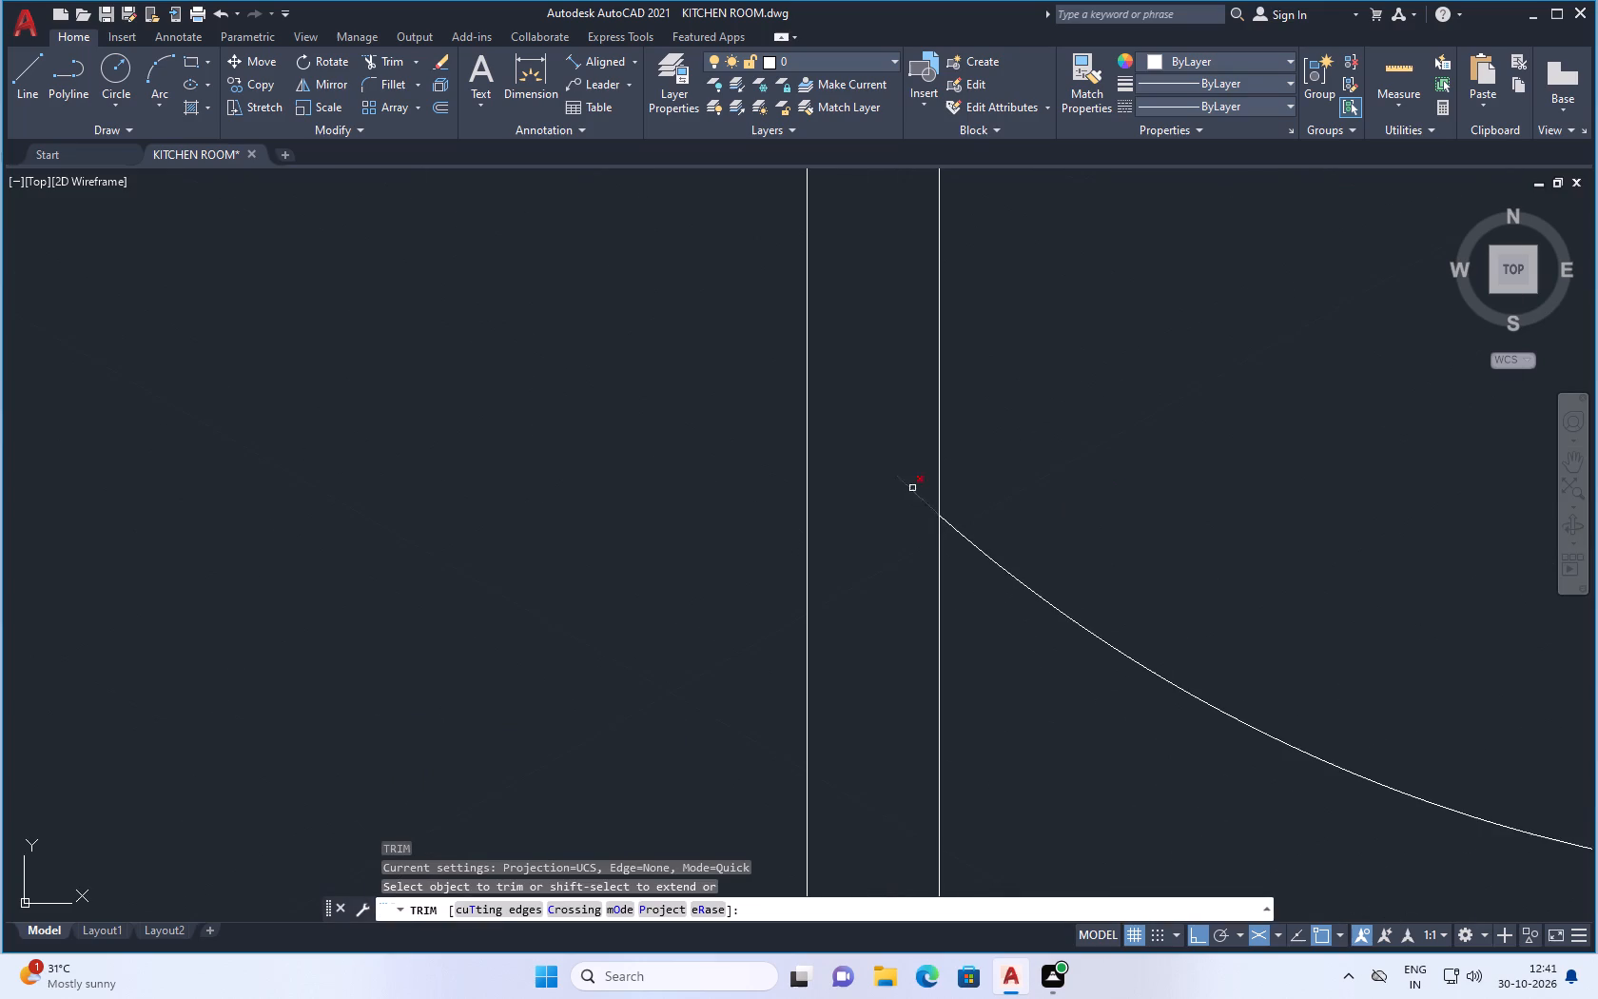
pyautogui.moveTo(912, 488); pyautogui.dragTo(892, 532)
pyautogui.press('Escape')
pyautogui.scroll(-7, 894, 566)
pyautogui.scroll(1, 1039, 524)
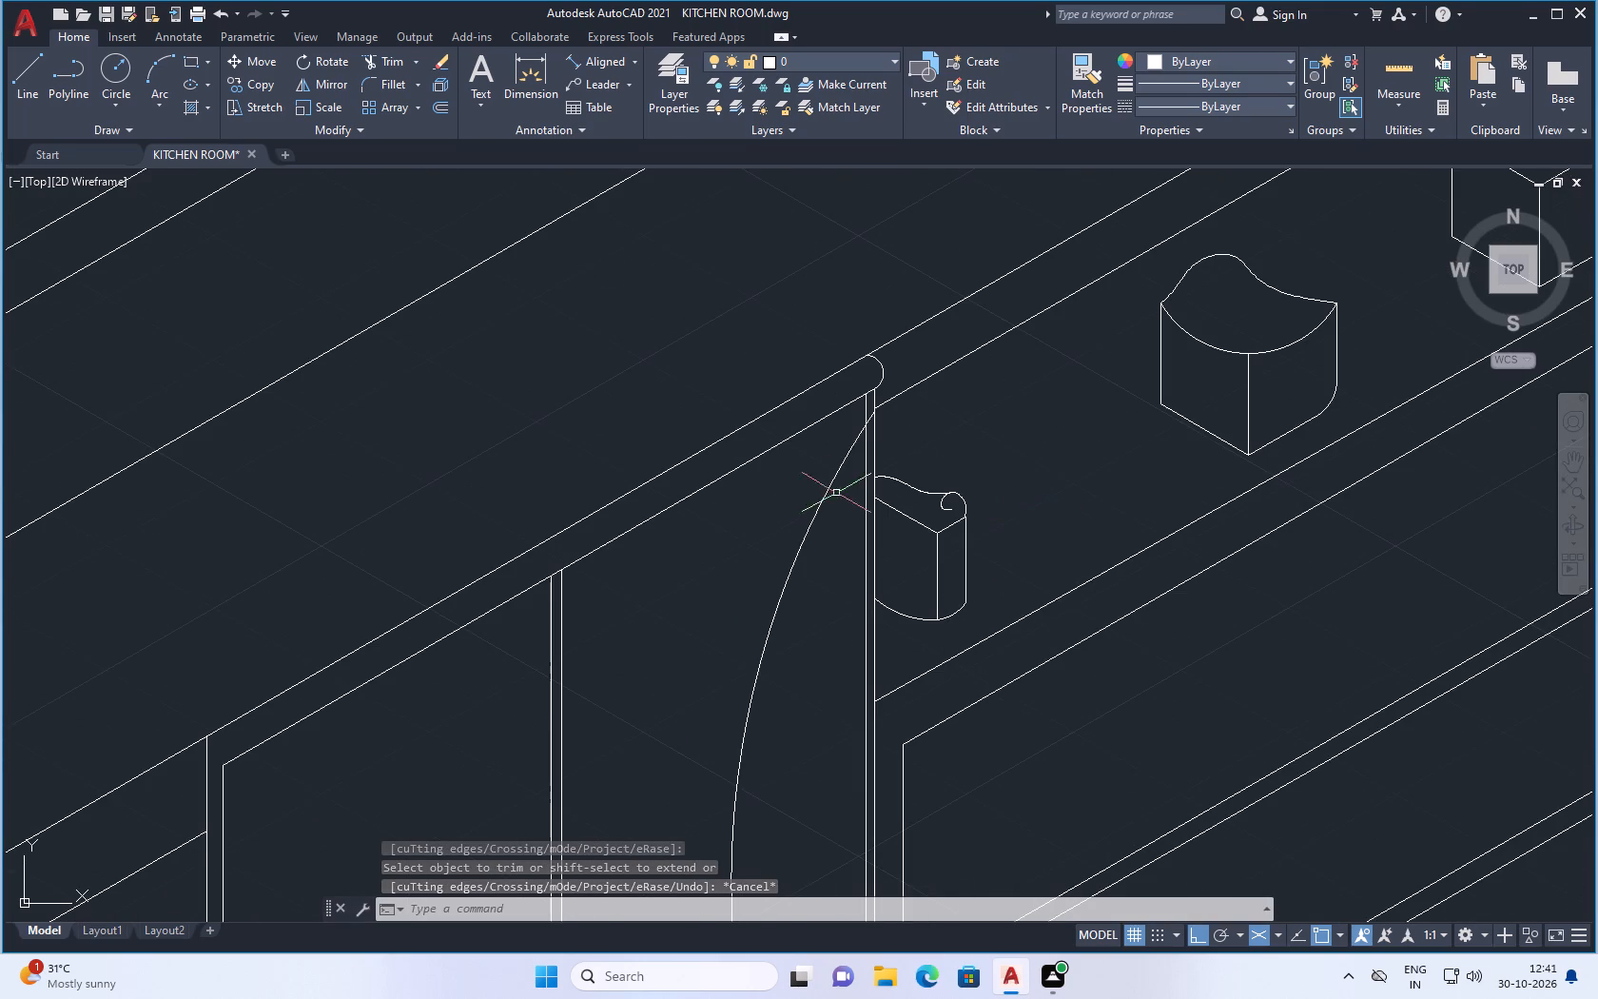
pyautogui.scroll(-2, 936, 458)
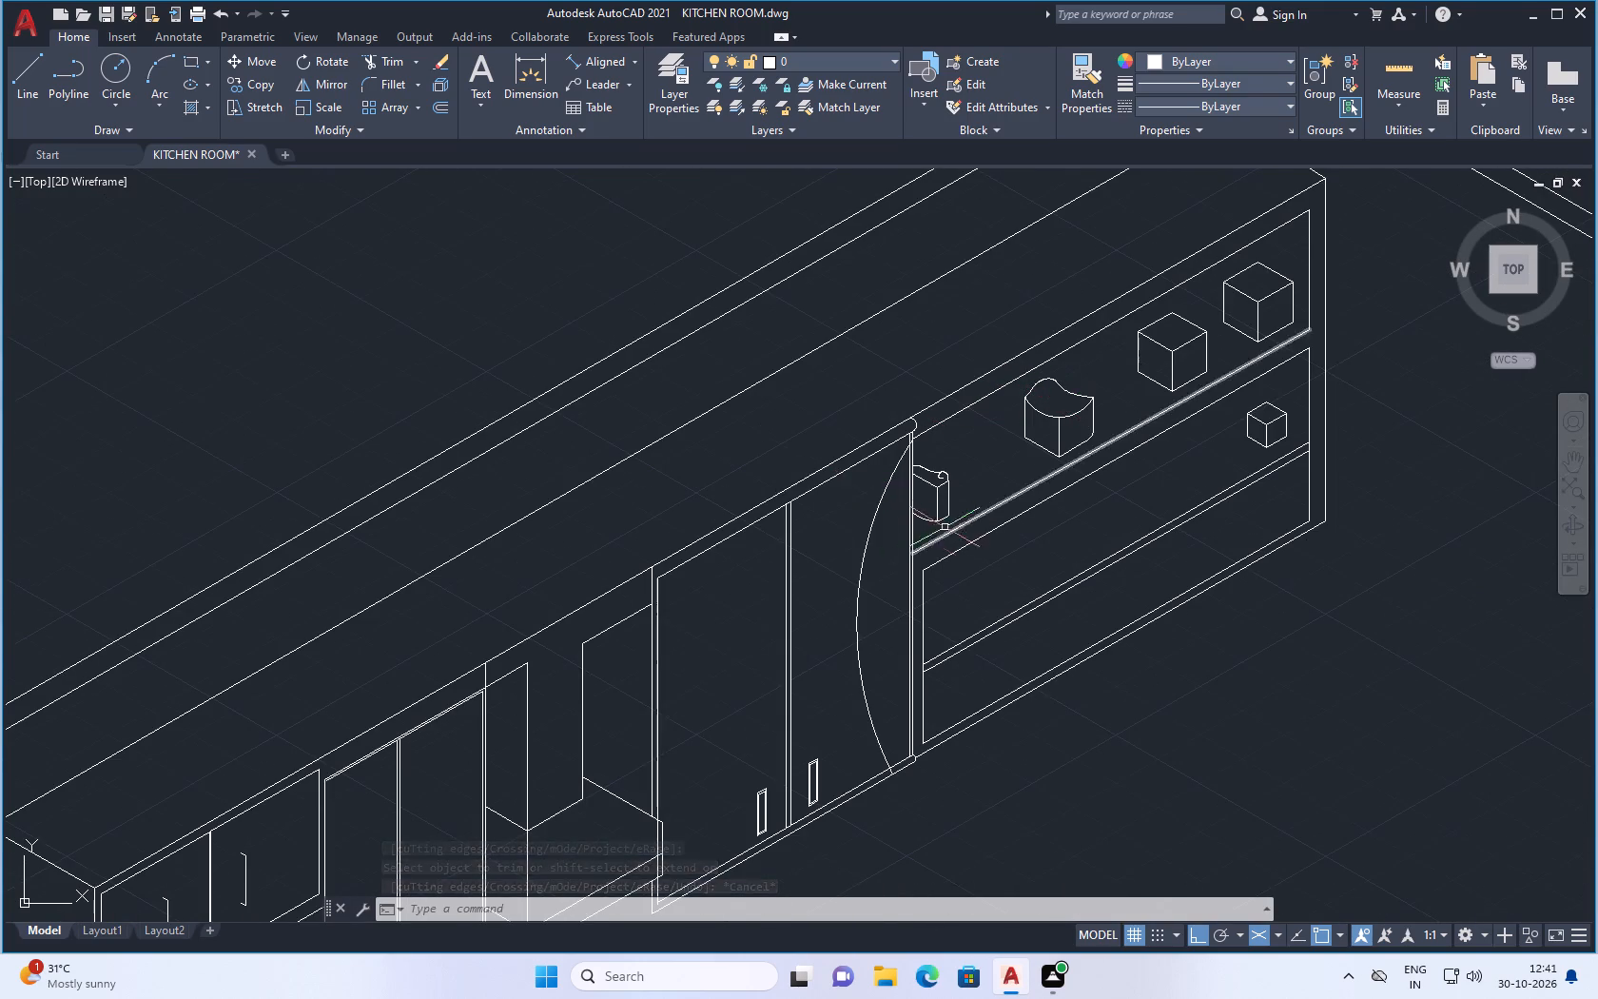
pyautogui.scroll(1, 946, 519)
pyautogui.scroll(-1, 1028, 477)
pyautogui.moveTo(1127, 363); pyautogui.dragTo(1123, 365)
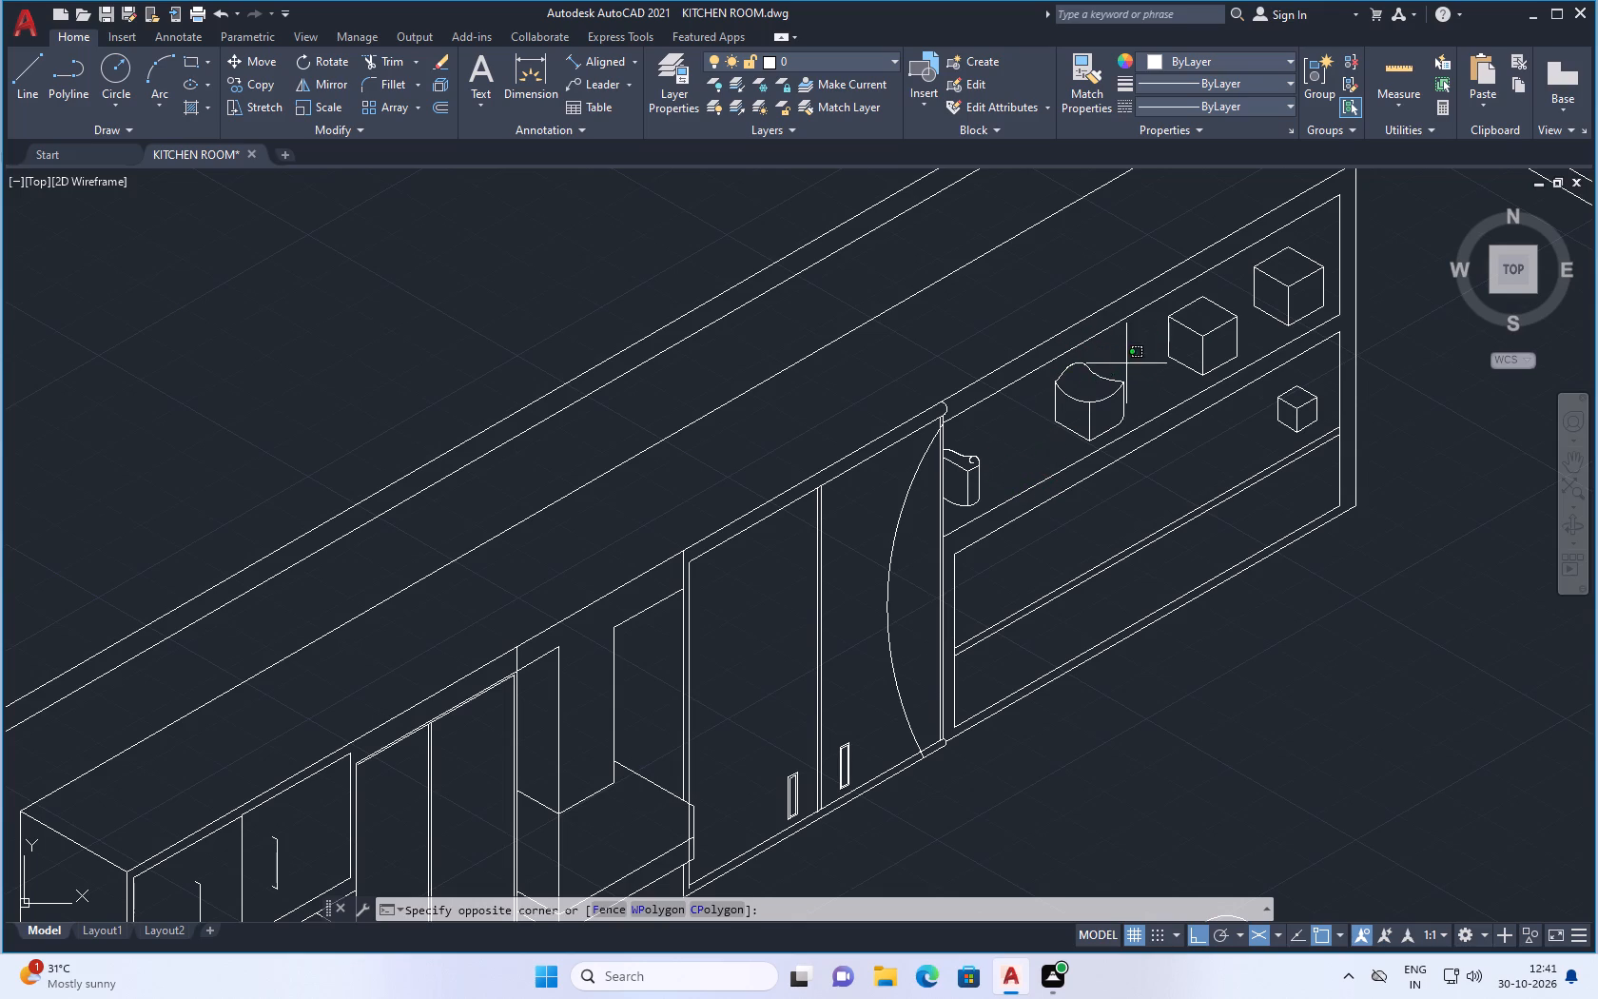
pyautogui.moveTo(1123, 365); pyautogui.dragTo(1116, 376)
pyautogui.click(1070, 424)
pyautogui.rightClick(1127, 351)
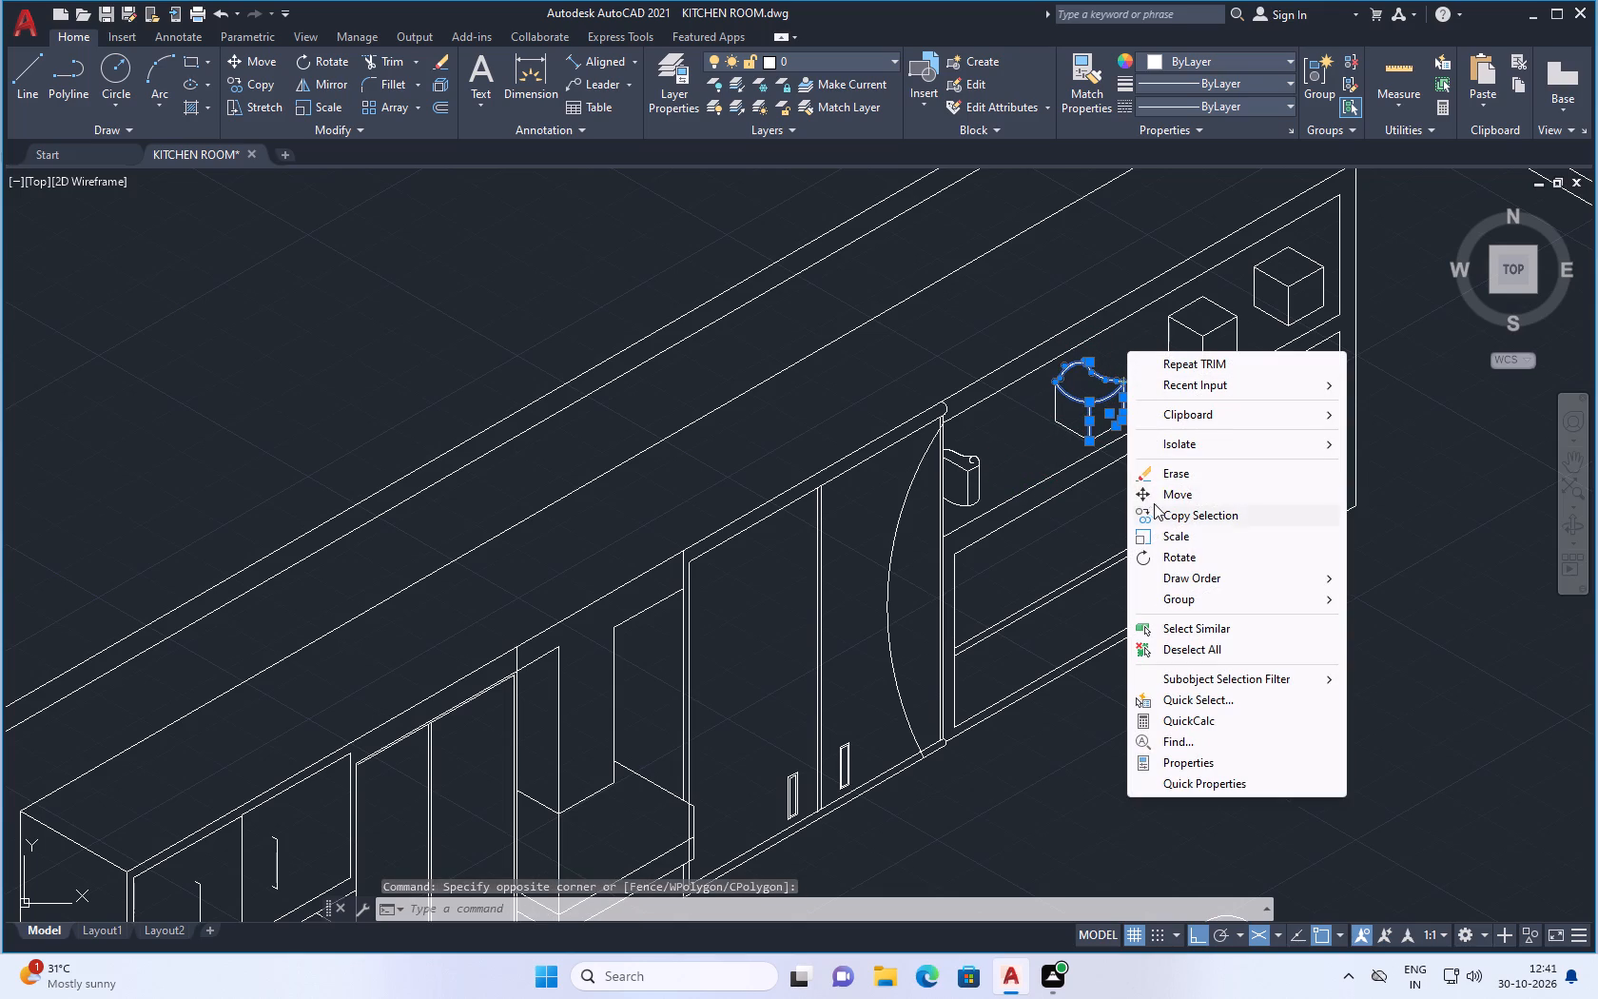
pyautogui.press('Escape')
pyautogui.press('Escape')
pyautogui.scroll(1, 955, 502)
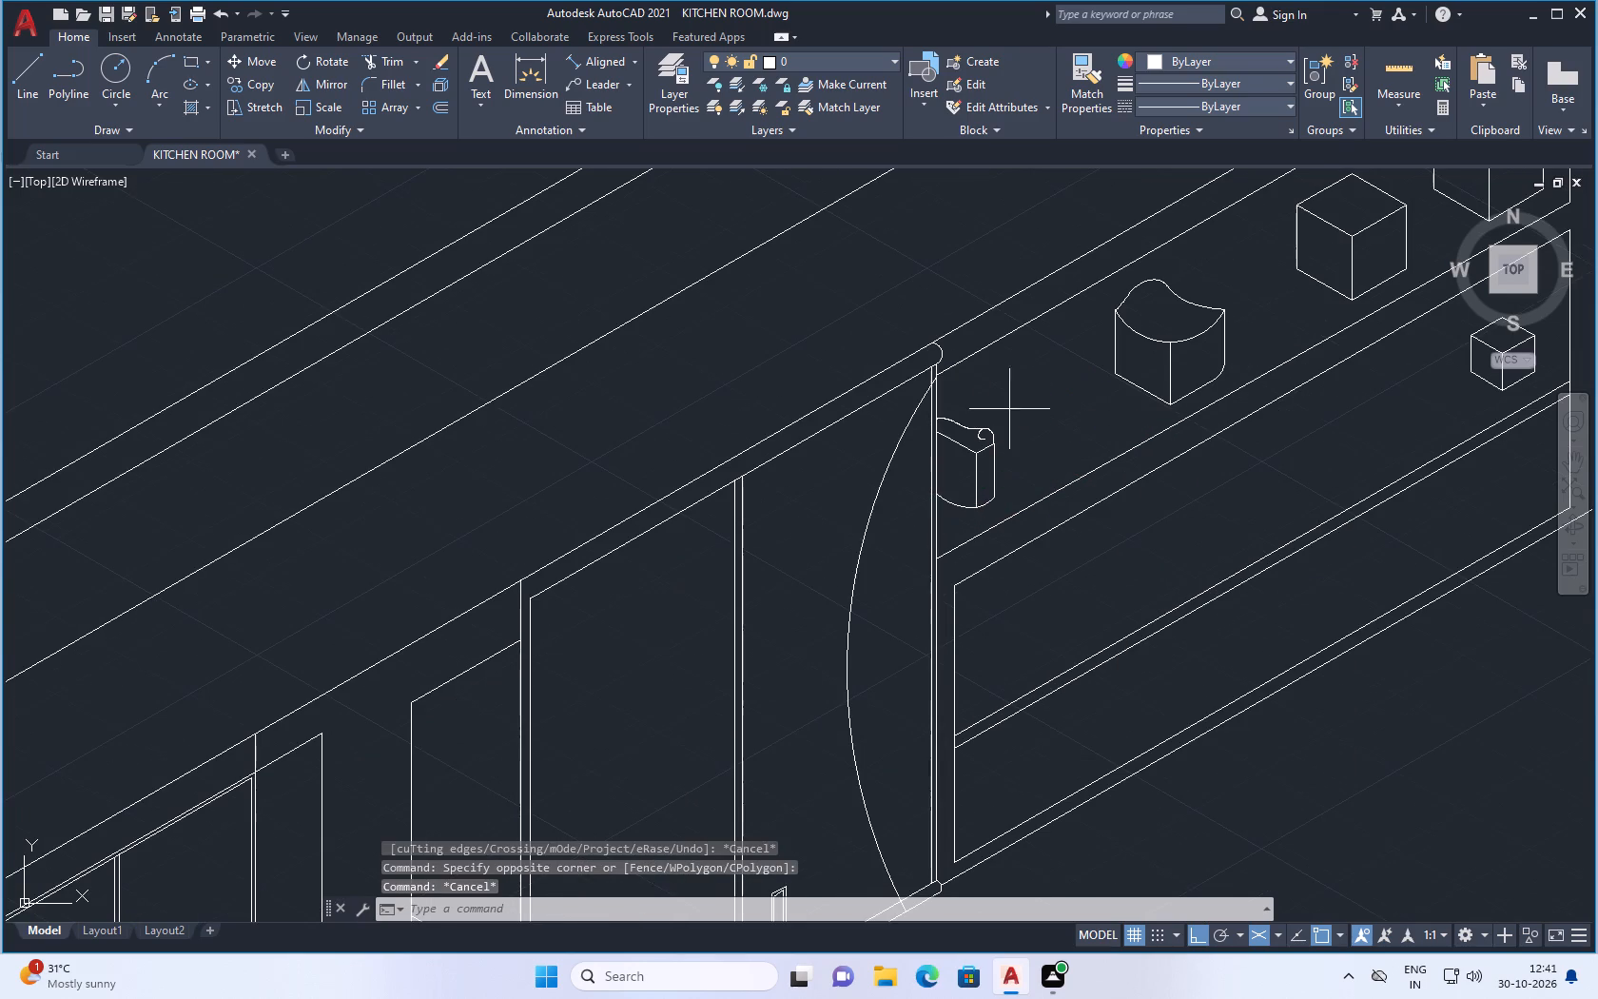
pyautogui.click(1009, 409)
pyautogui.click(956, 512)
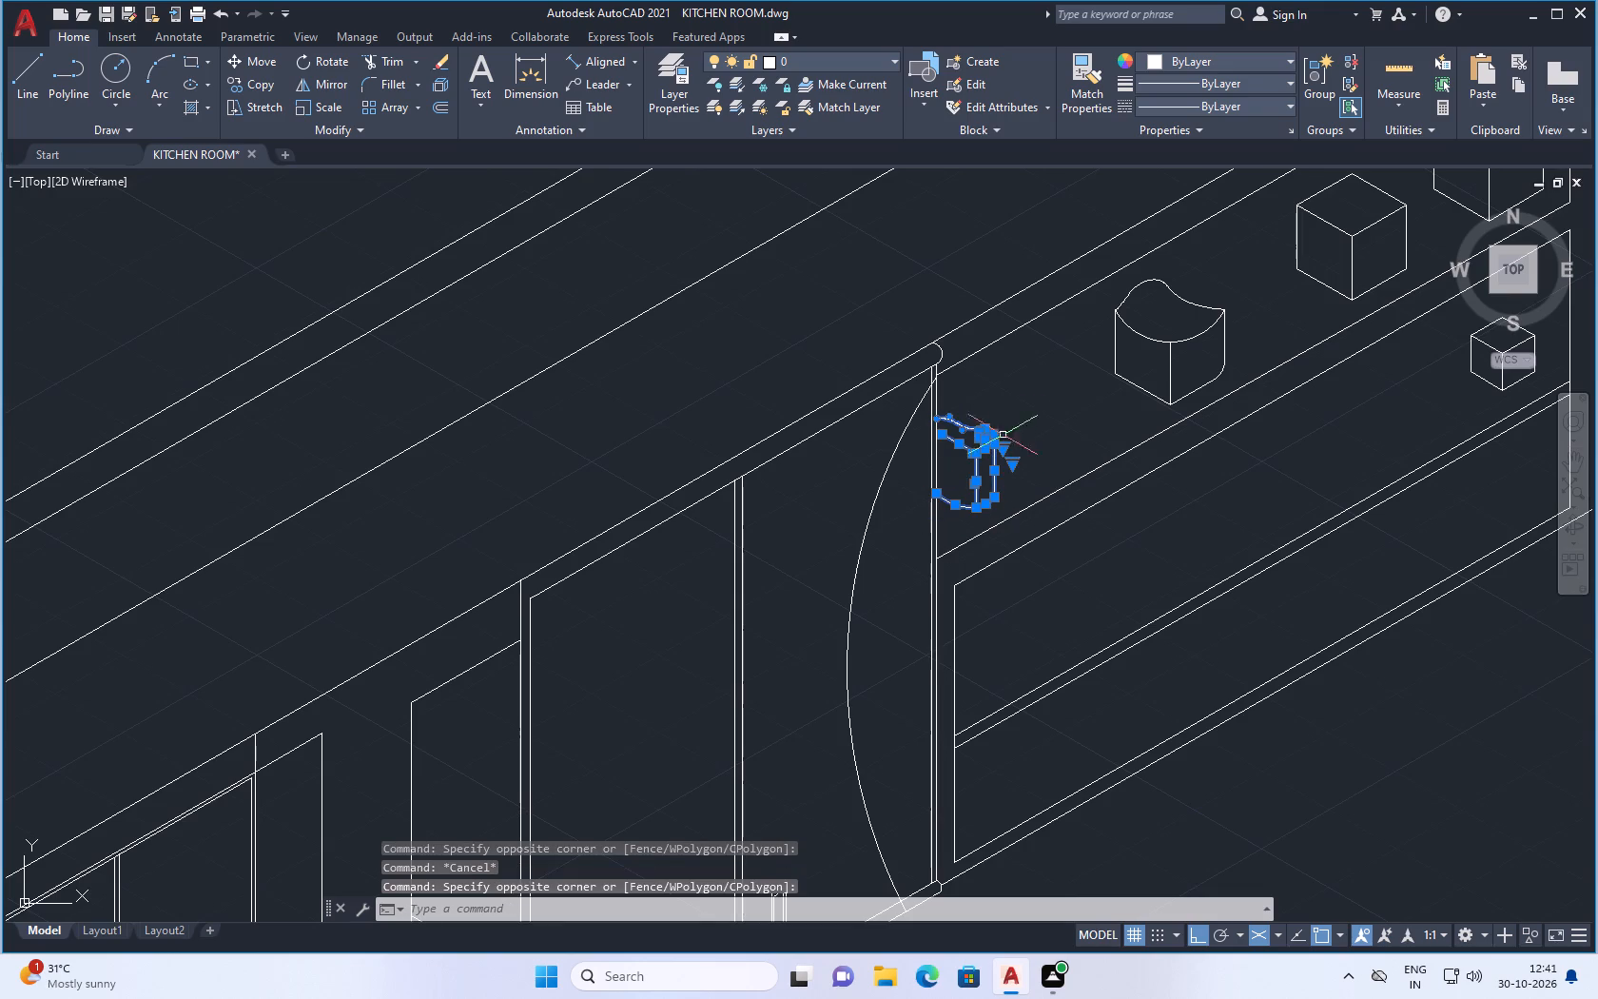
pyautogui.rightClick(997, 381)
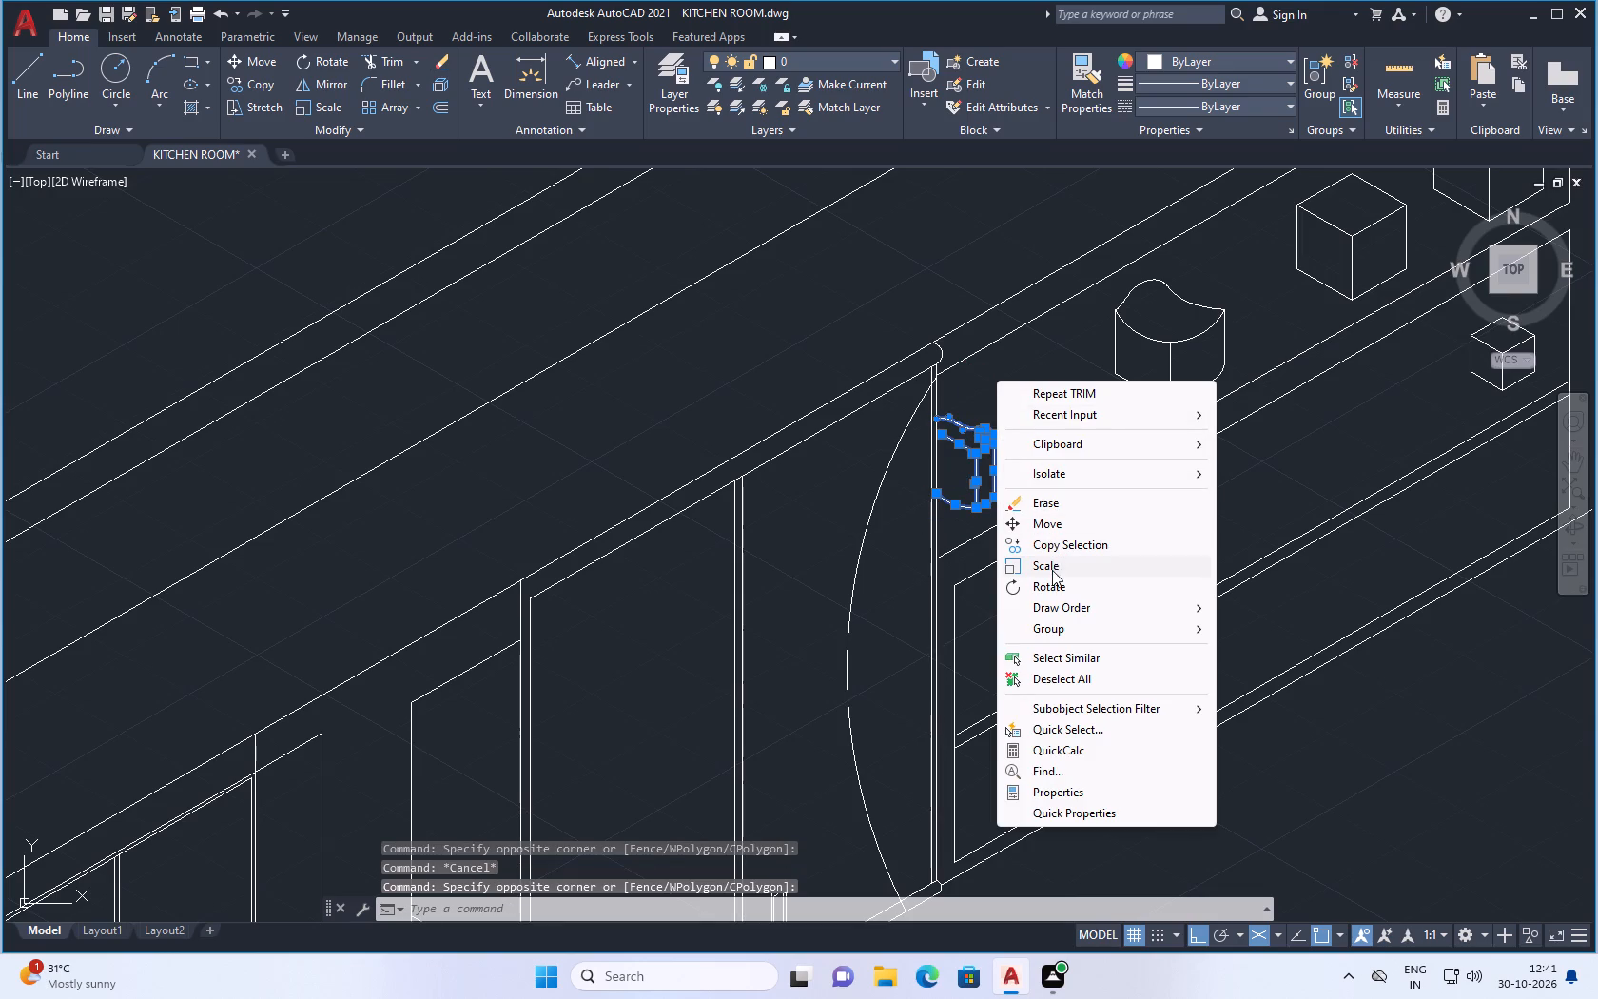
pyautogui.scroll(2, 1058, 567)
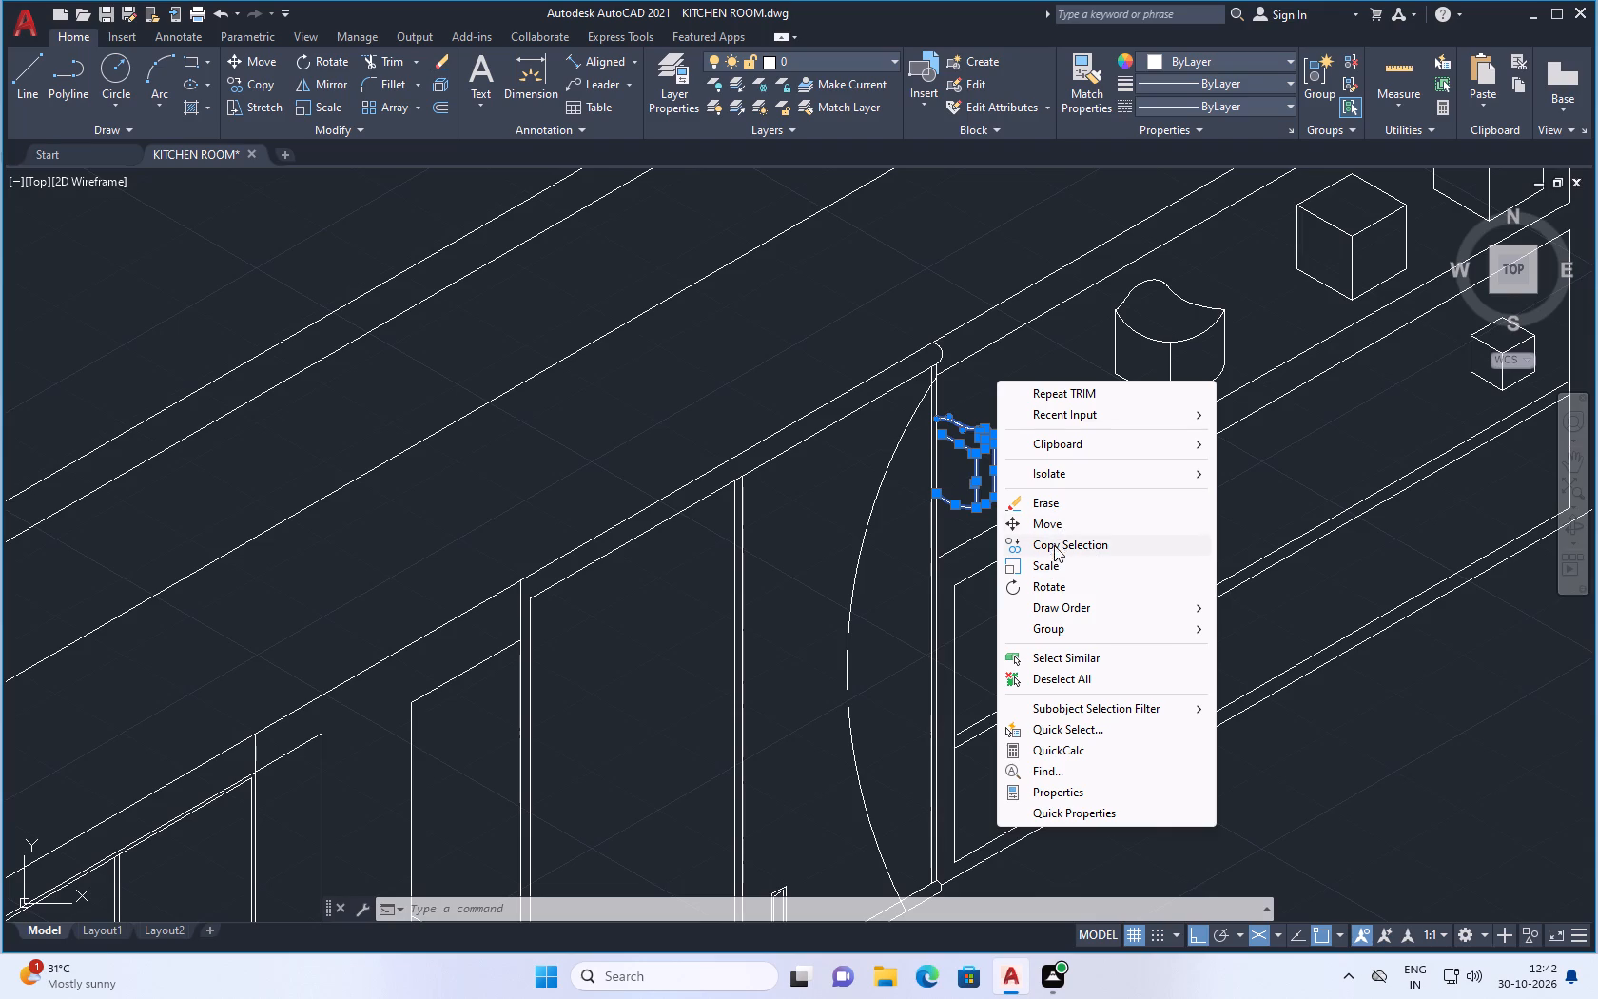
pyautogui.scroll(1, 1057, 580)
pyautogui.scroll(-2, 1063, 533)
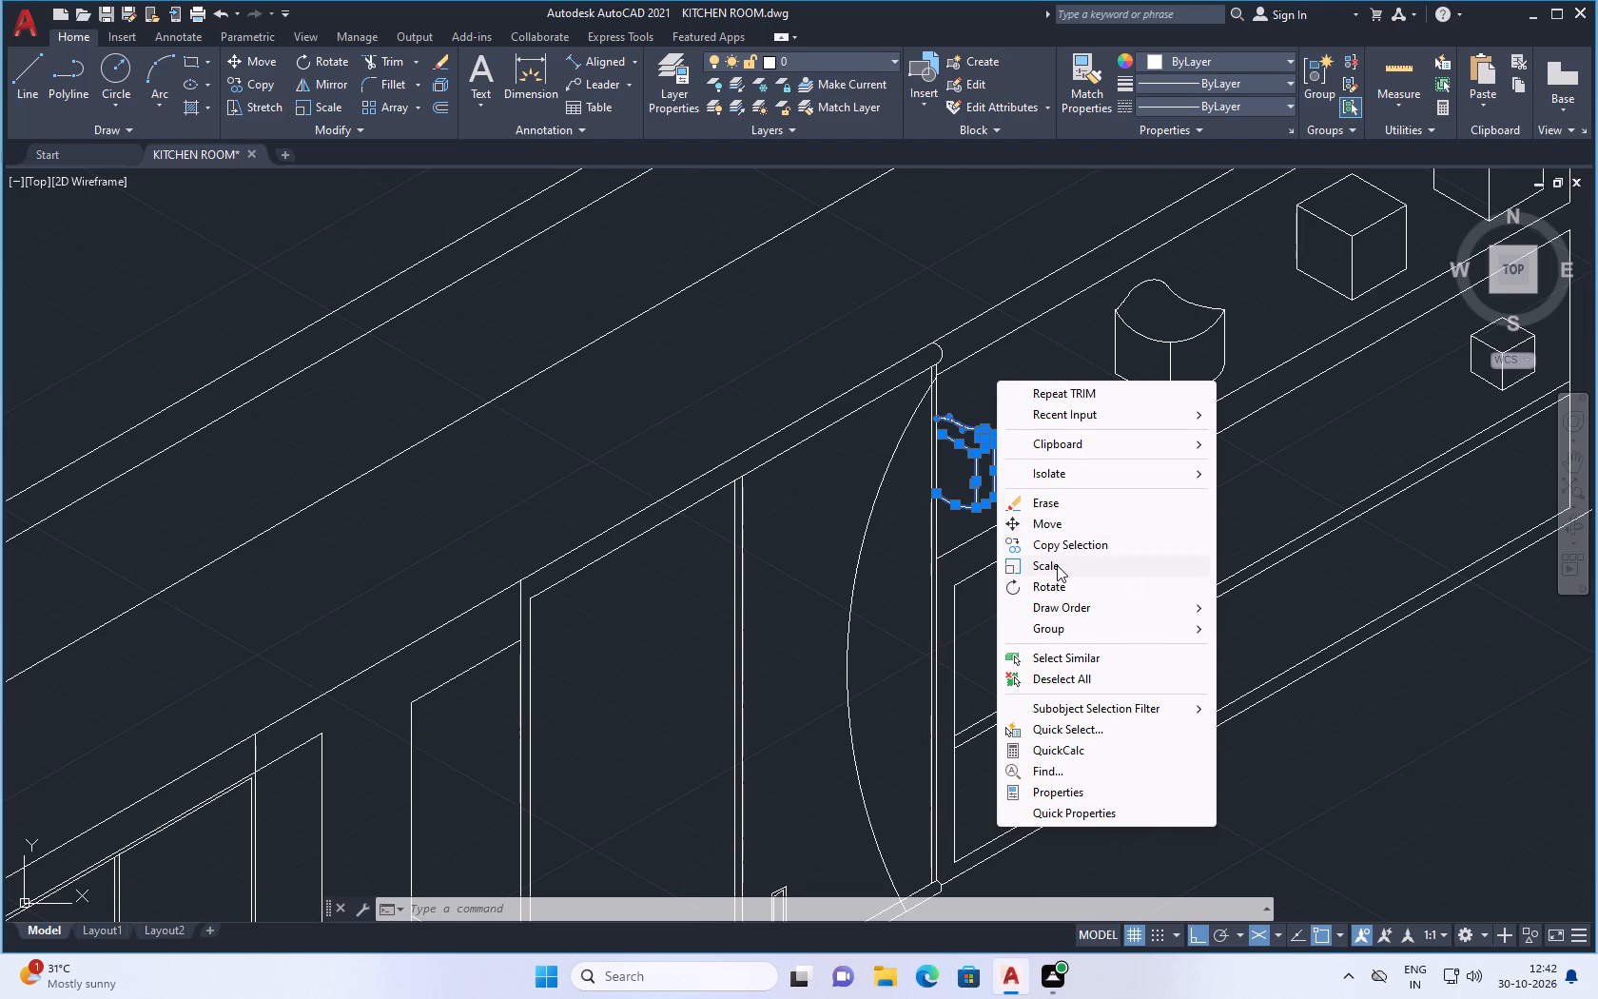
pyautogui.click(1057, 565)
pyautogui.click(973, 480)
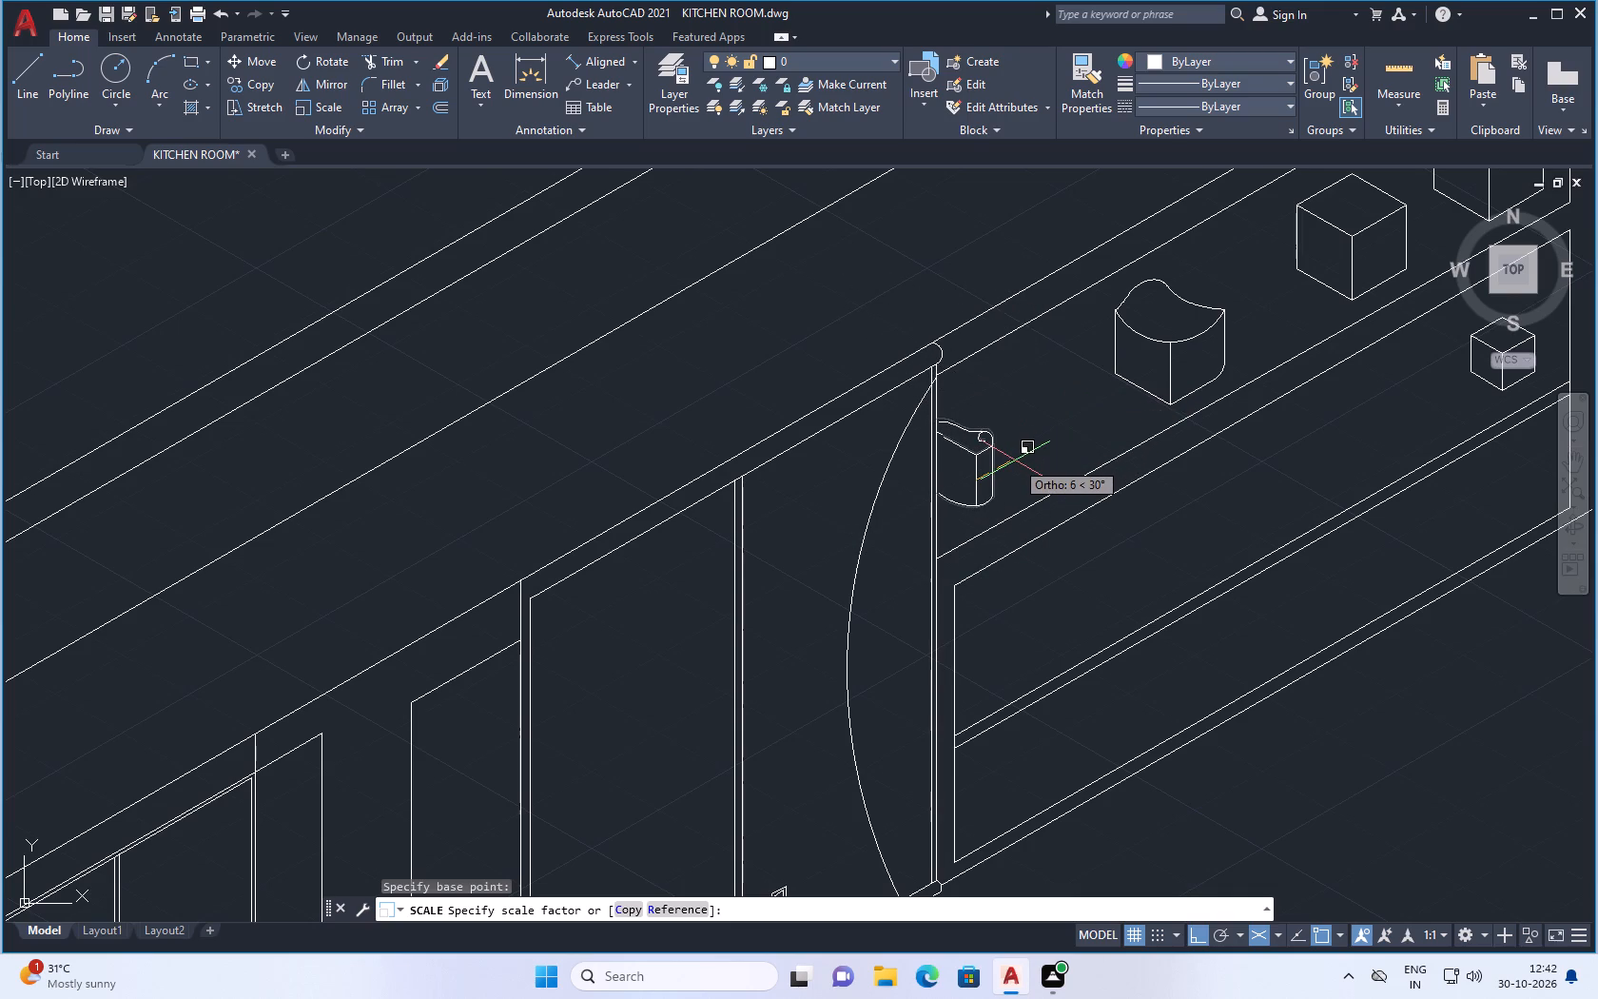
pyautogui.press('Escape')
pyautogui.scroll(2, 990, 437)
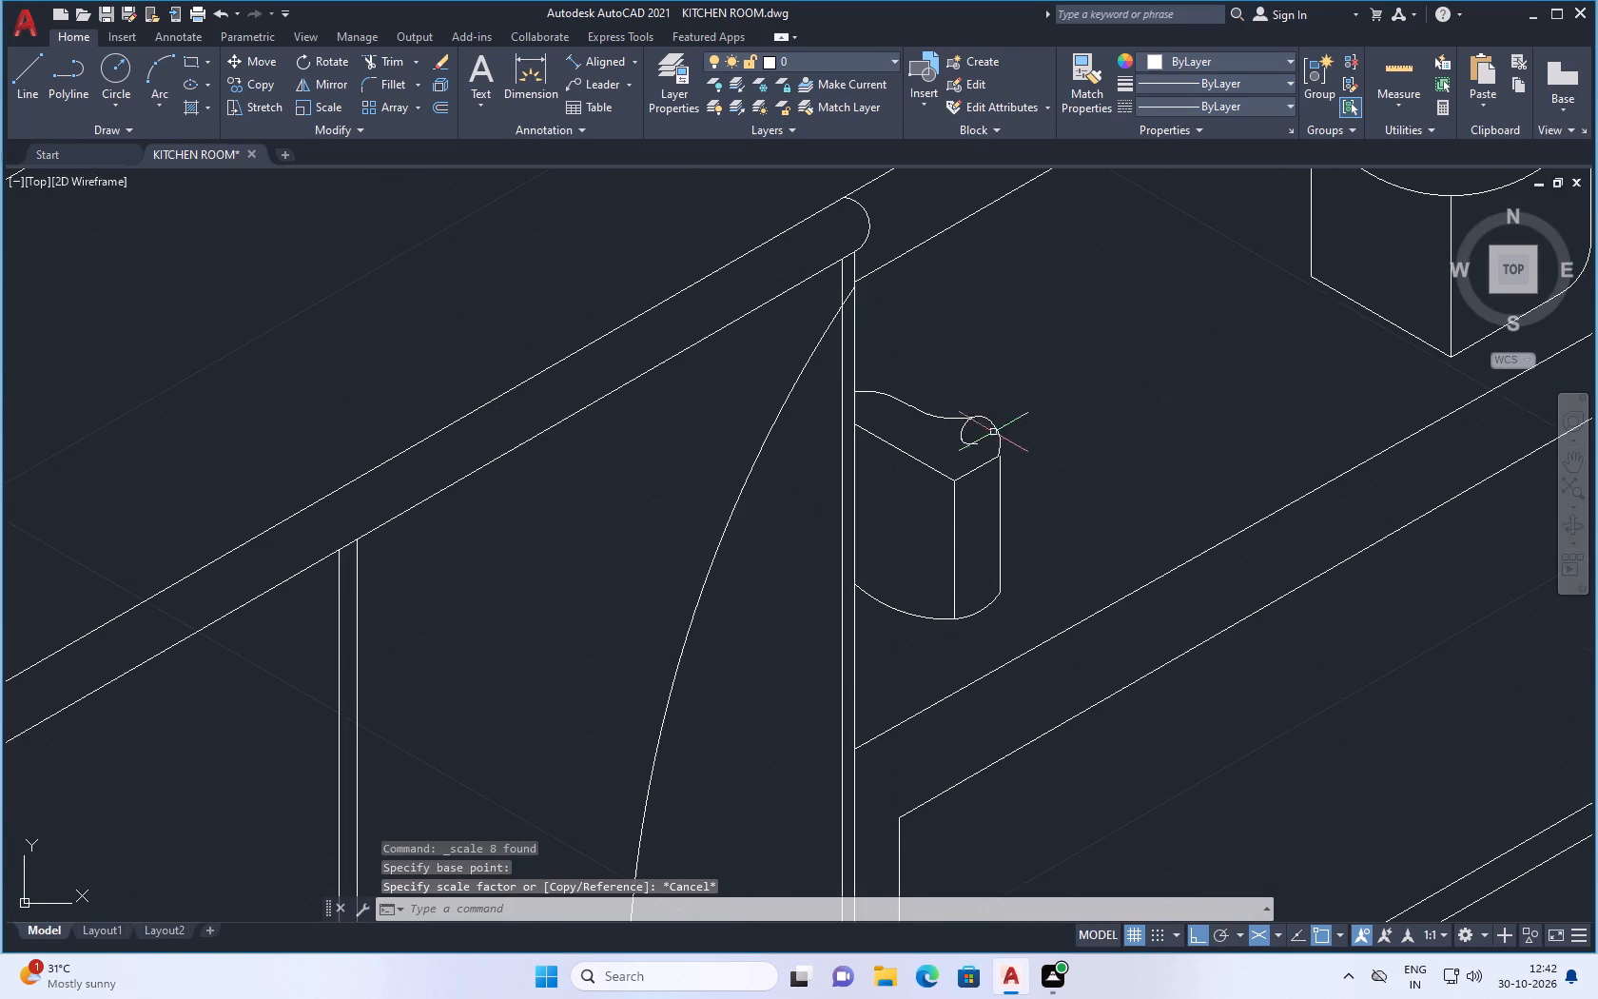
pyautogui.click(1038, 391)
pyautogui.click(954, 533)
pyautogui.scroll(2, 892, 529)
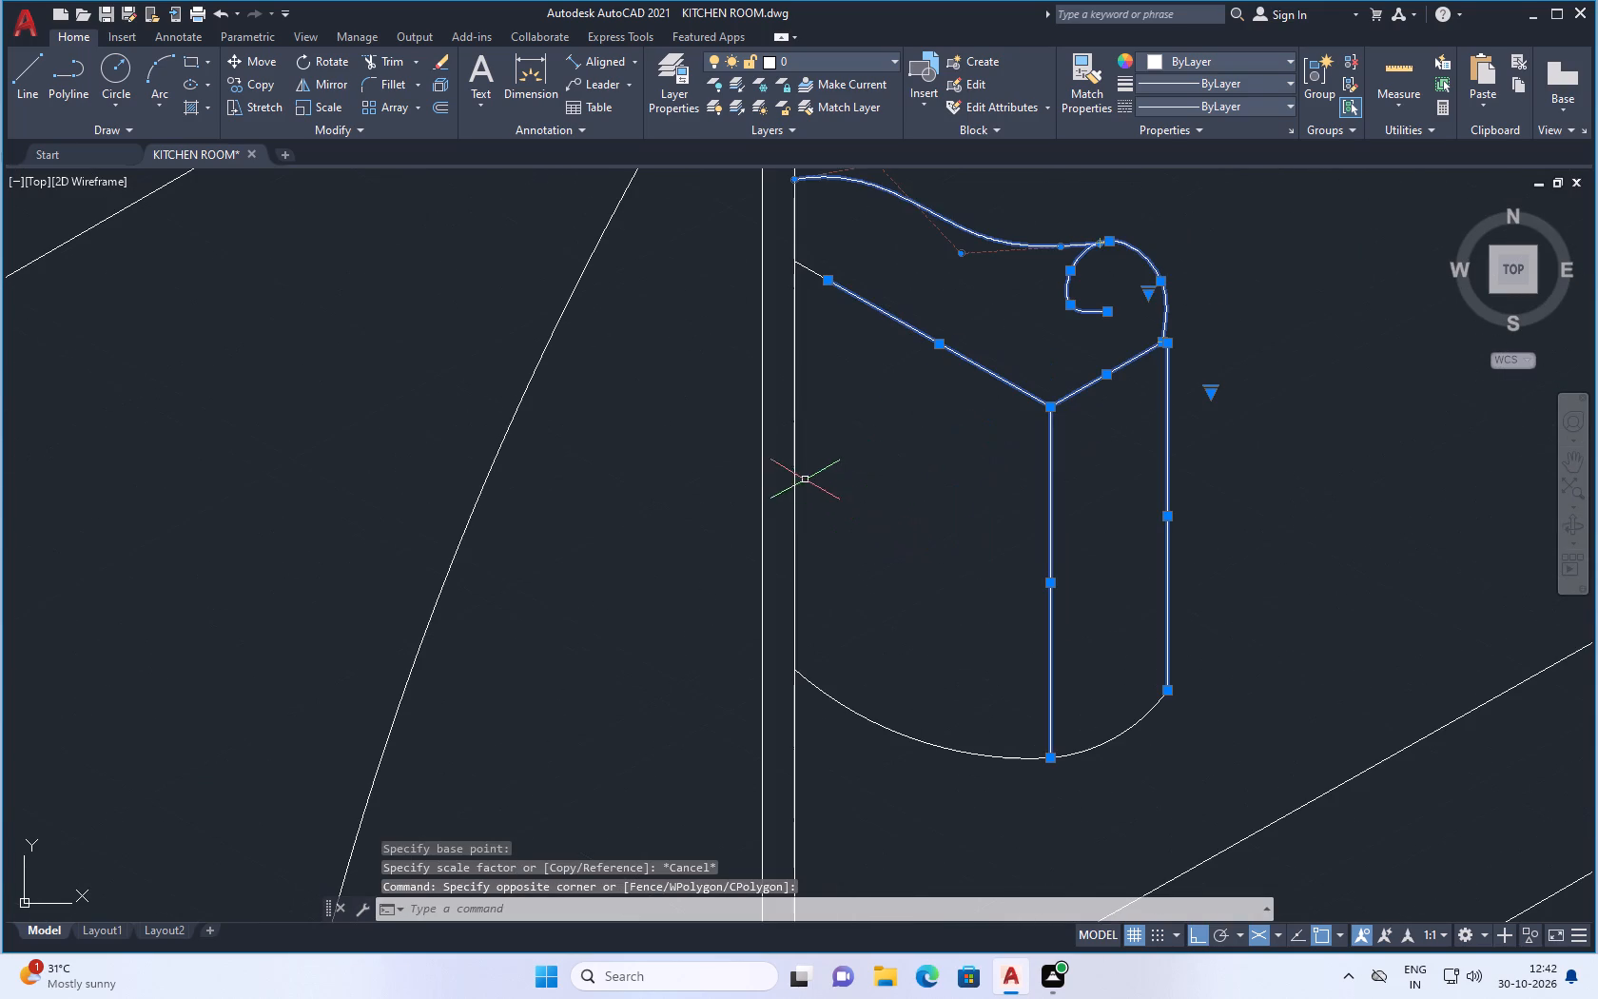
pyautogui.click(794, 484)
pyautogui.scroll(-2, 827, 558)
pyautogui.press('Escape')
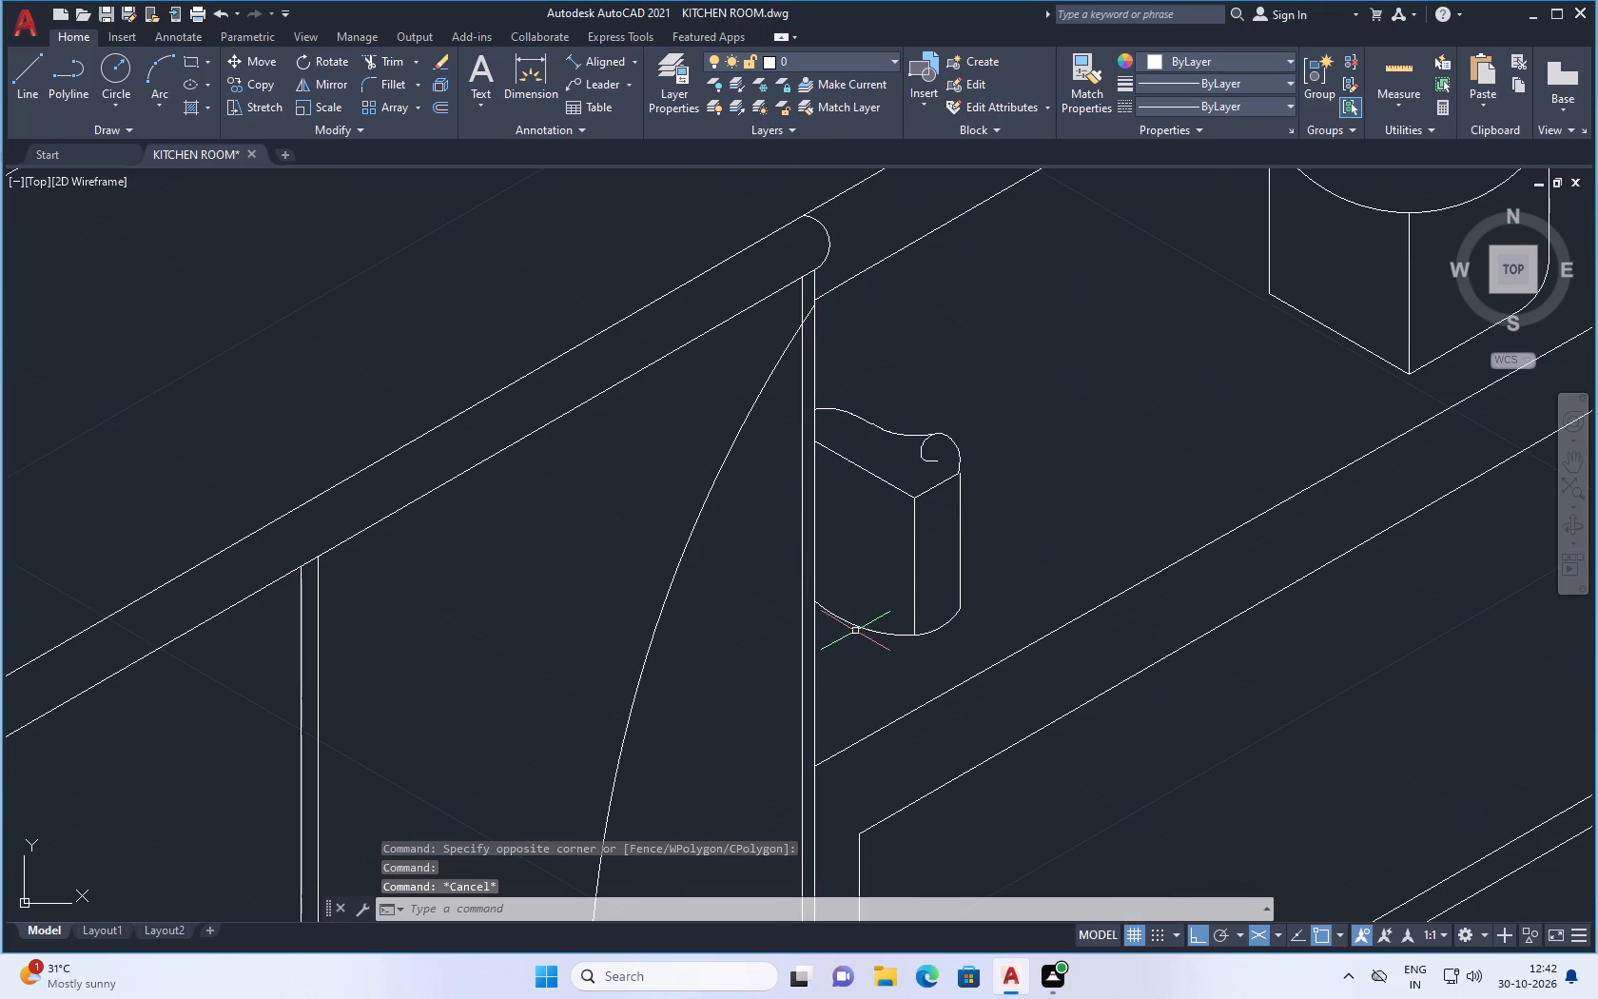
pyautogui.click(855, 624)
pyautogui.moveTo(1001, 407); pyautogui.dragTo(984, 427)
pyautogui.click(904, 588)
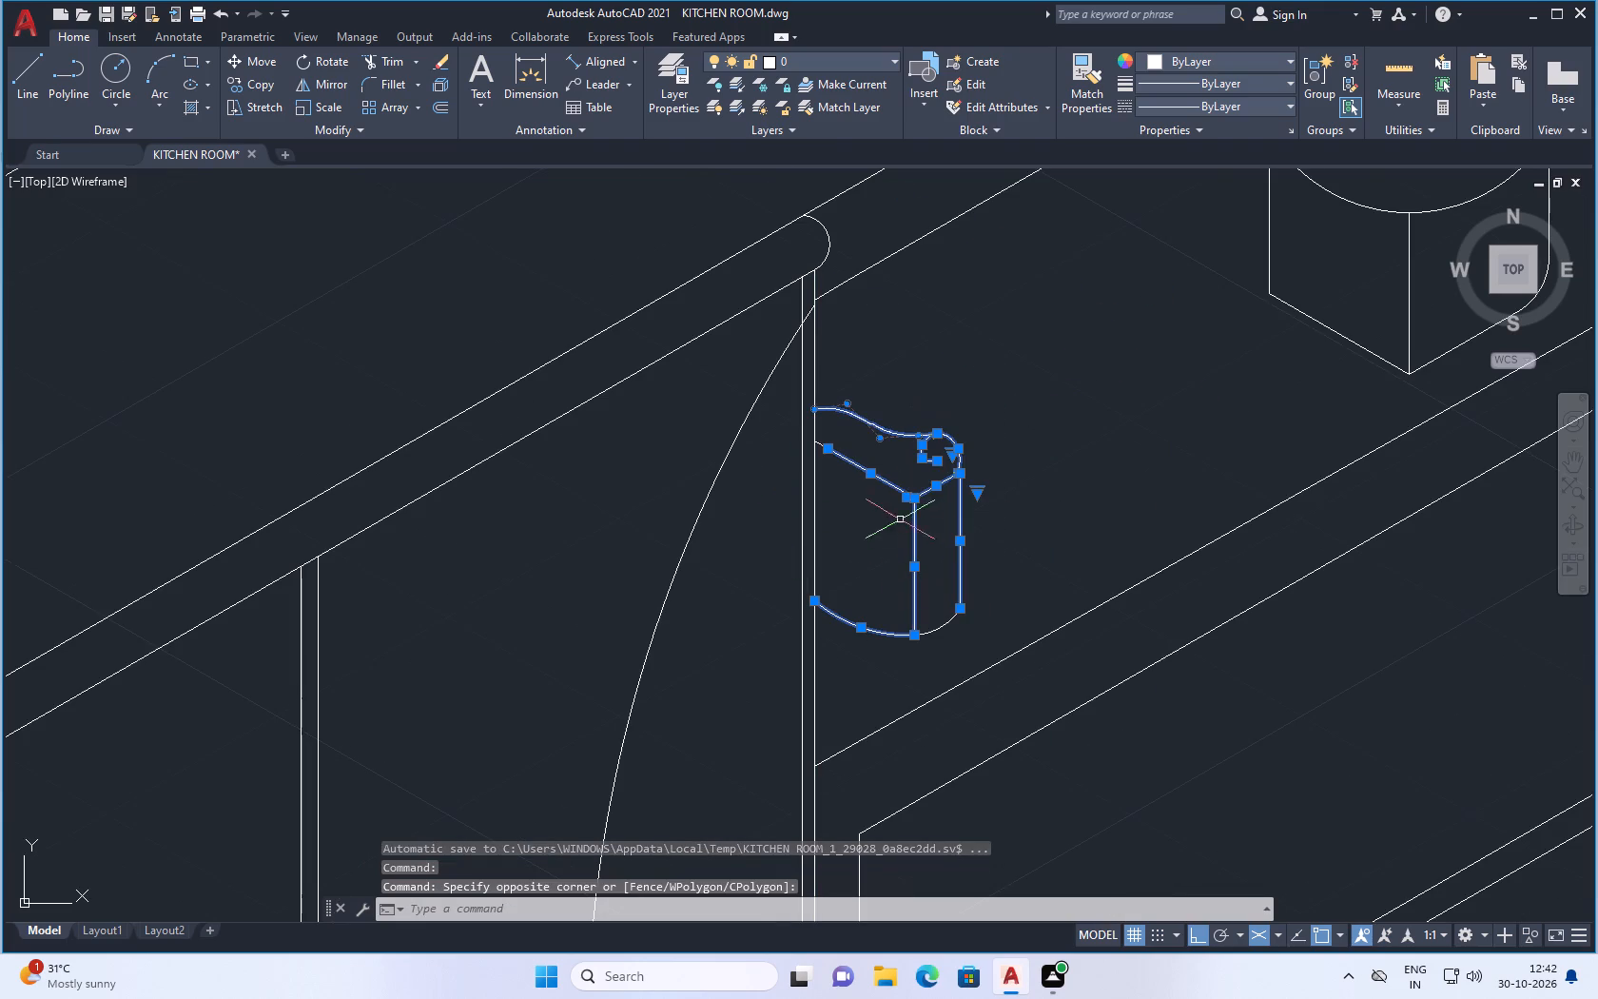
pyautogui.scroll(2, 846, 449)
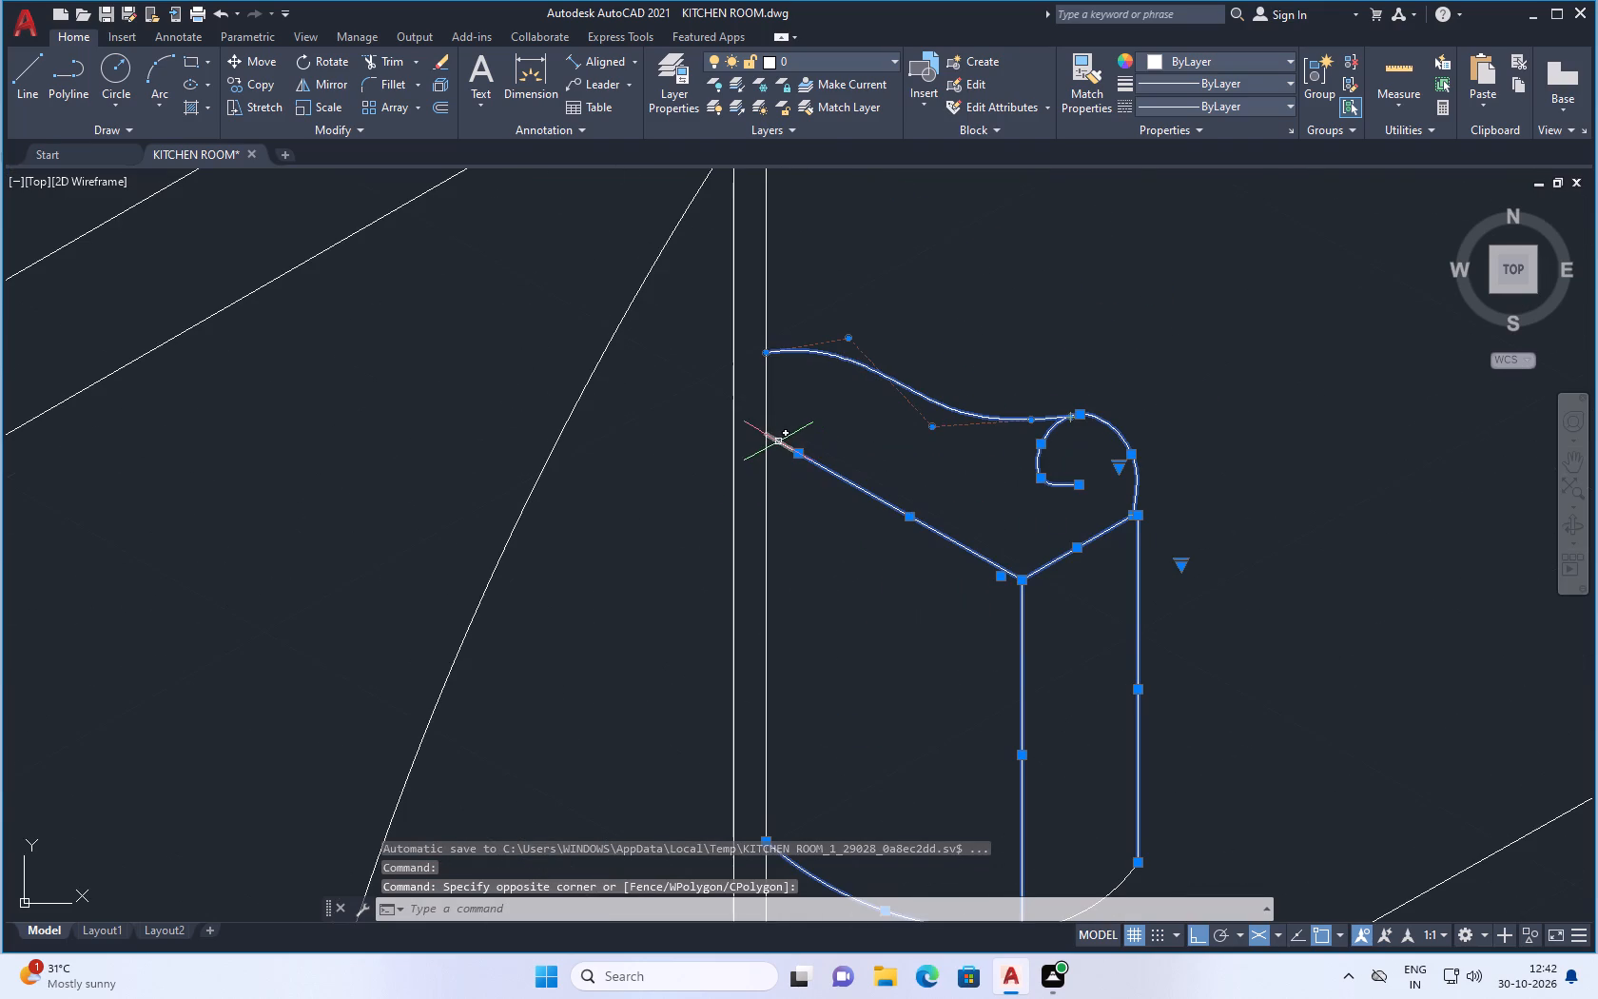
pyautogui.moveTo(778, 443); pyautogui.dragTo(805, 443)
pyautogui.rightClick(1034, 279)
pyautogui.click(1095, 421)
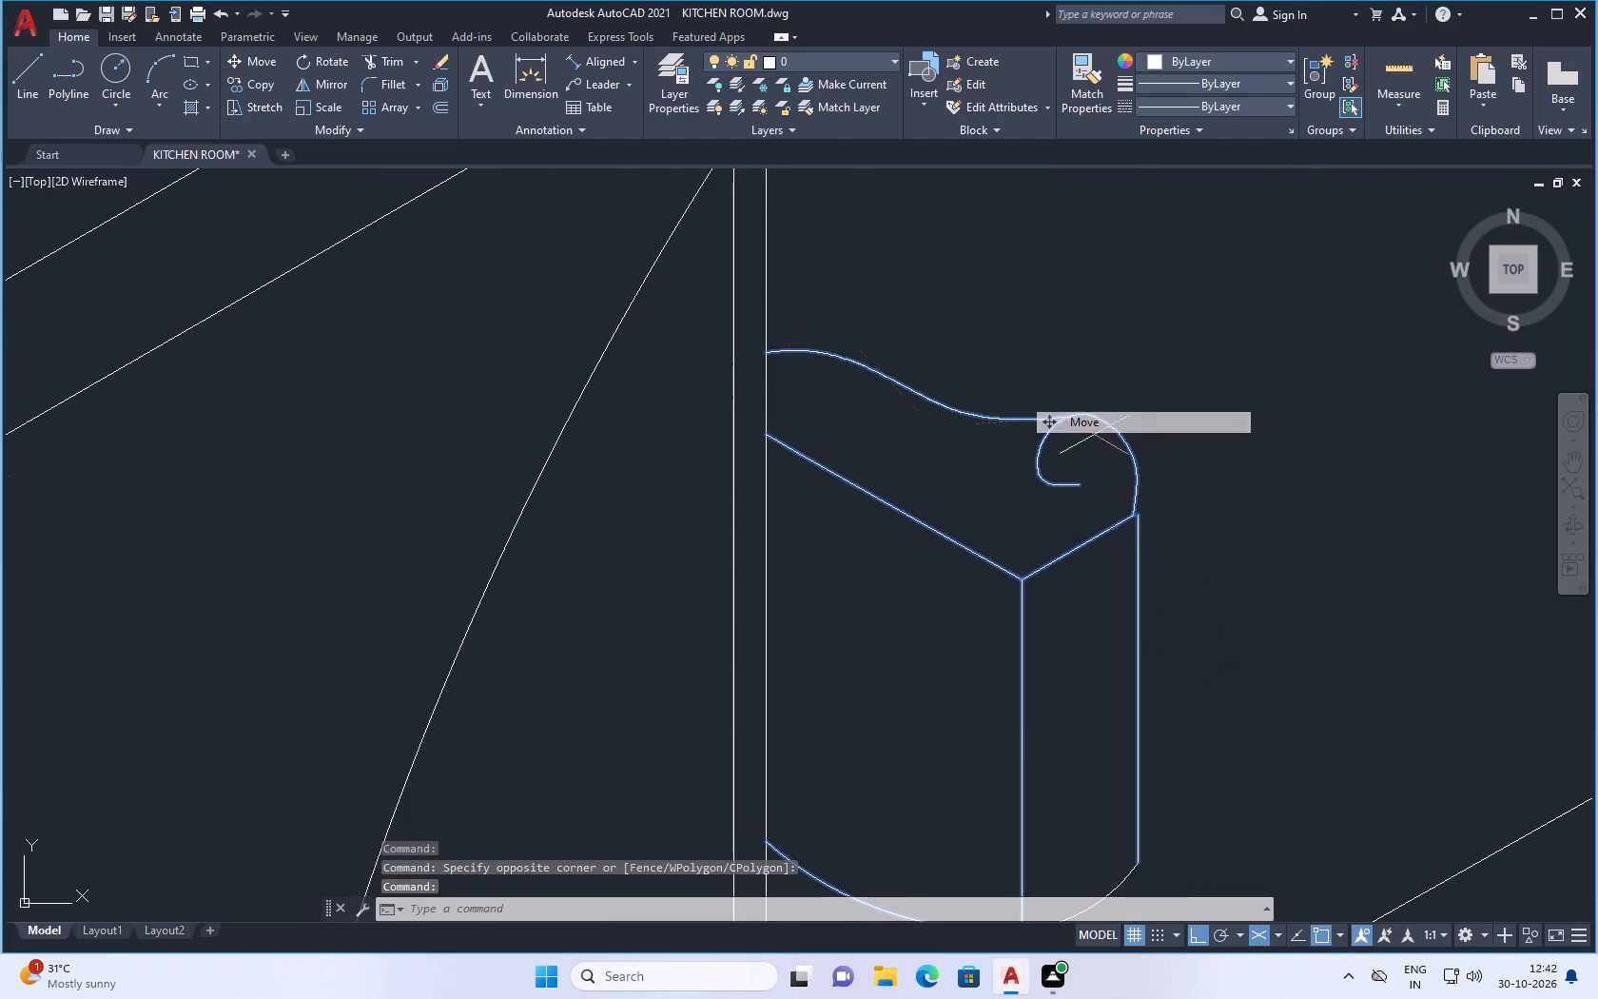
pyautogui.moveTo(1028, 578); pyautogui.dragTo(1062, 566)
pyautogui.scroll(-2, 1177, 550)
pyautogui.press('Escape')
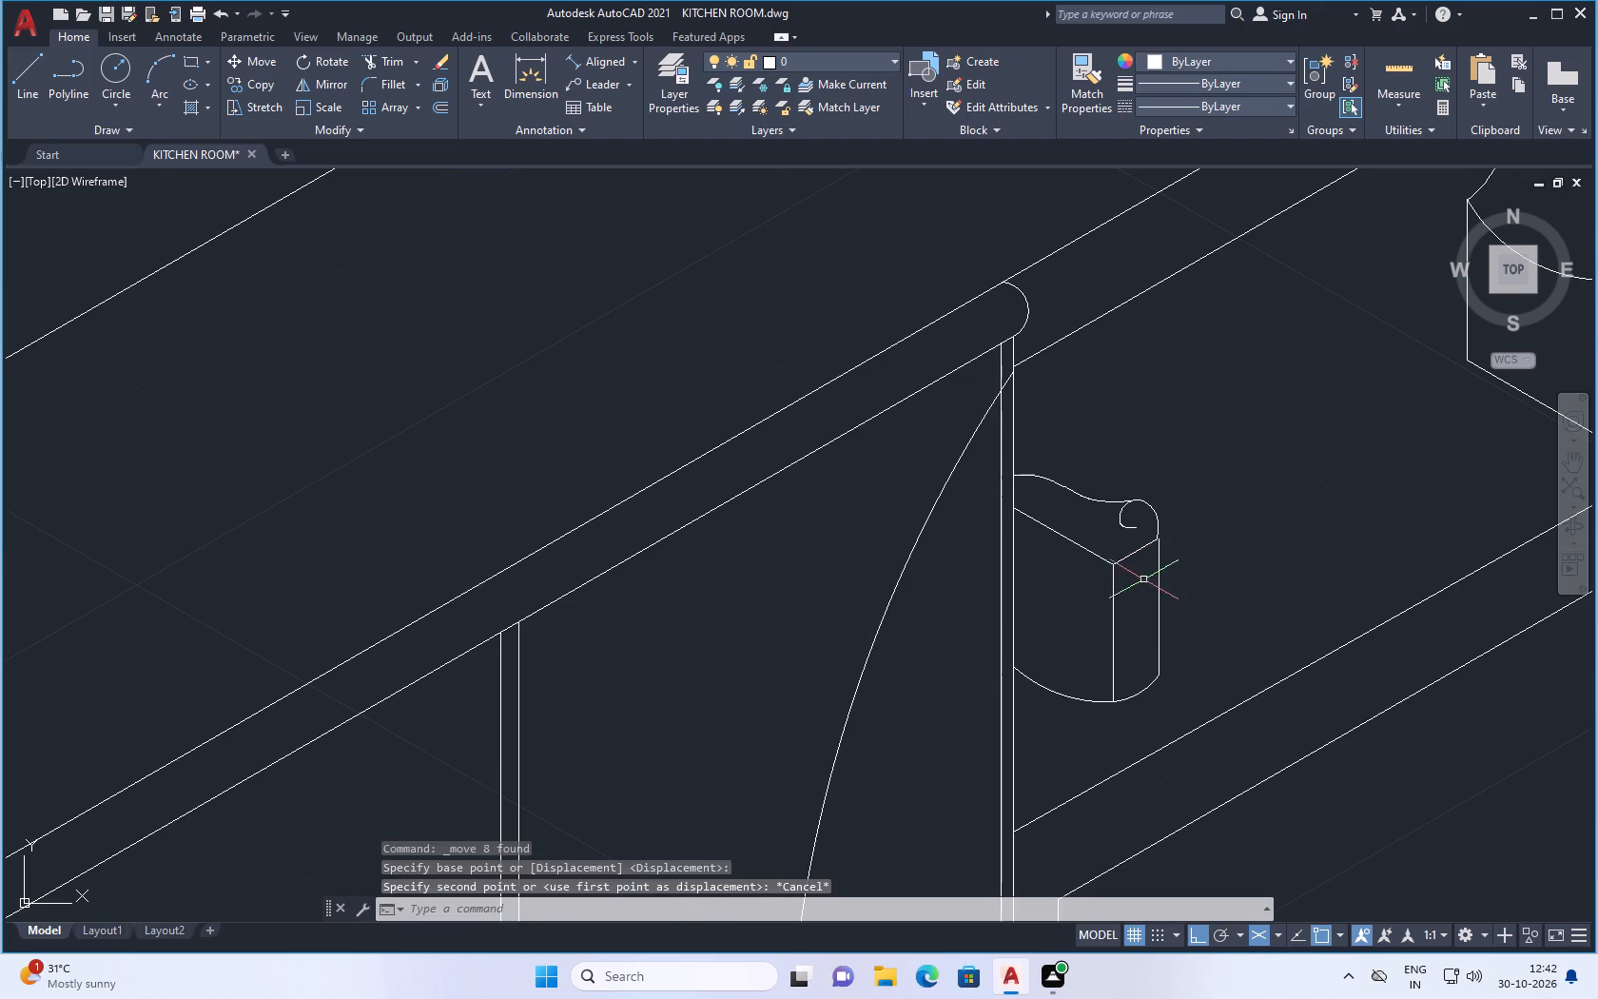
# Move the complete curled-top object, including its short top-edge segment, away from the post along the 30° isometric axis towards the wavy-topped block.
pyautogui.moveTo(1194, 437); pyautogui.dragTo(1179, 480)
pyautogui.click(1064, 708)
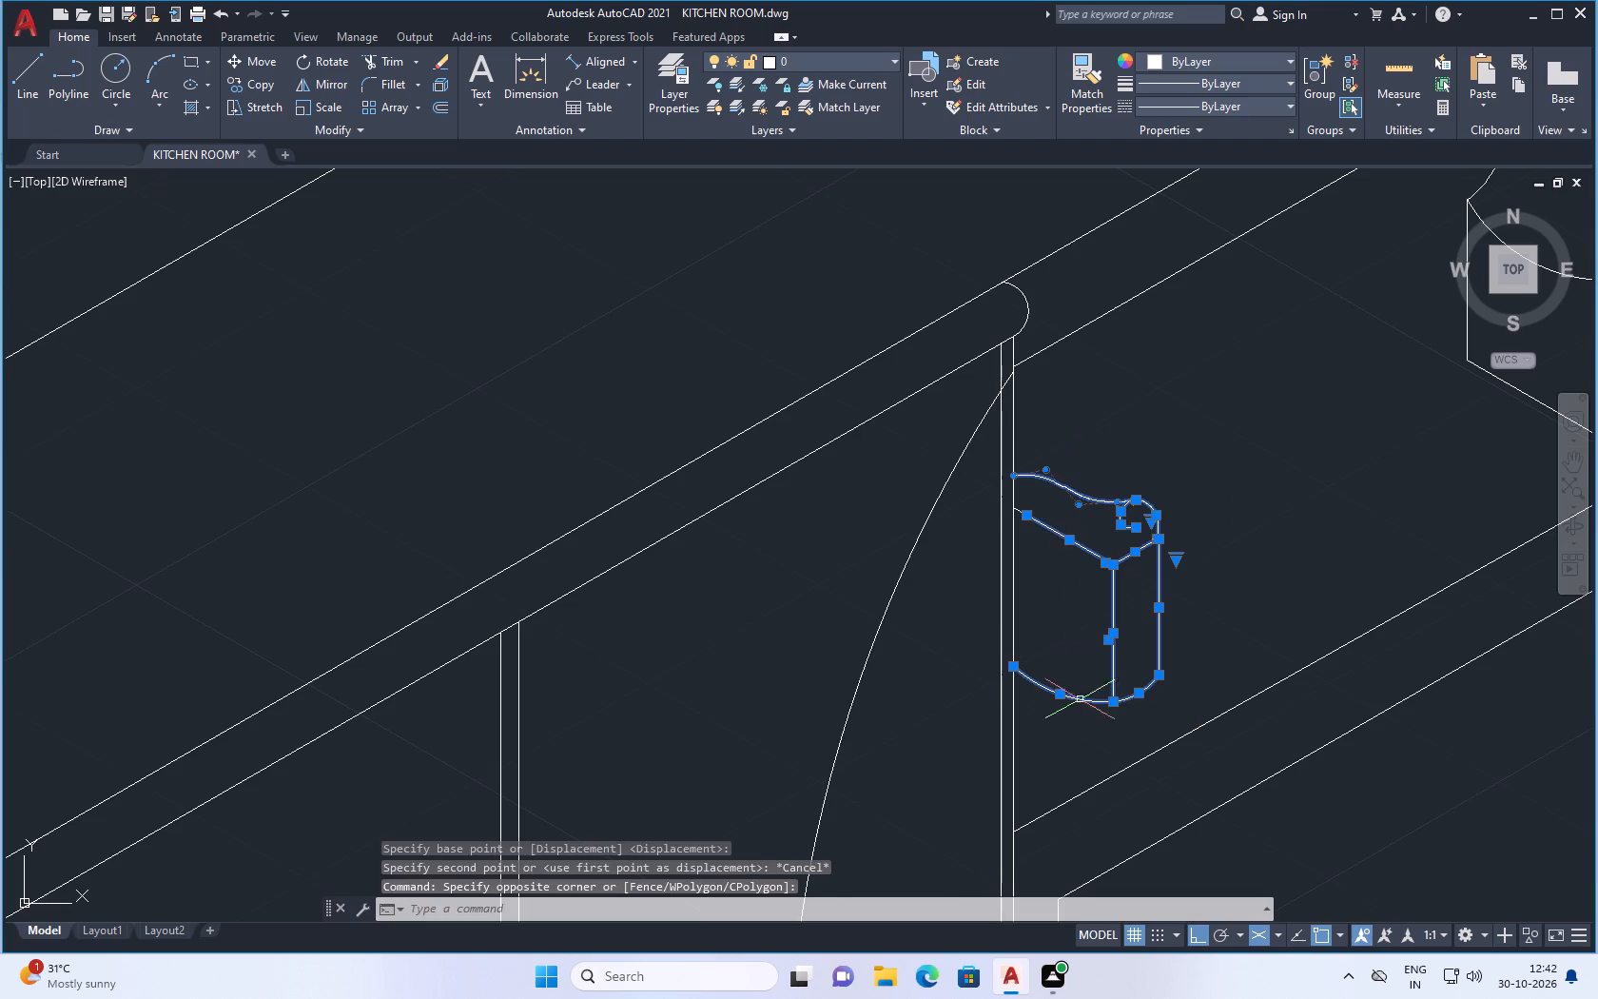
pyautogui.scroll(3, 1033, 508)
pyautogui.click(971, 520)
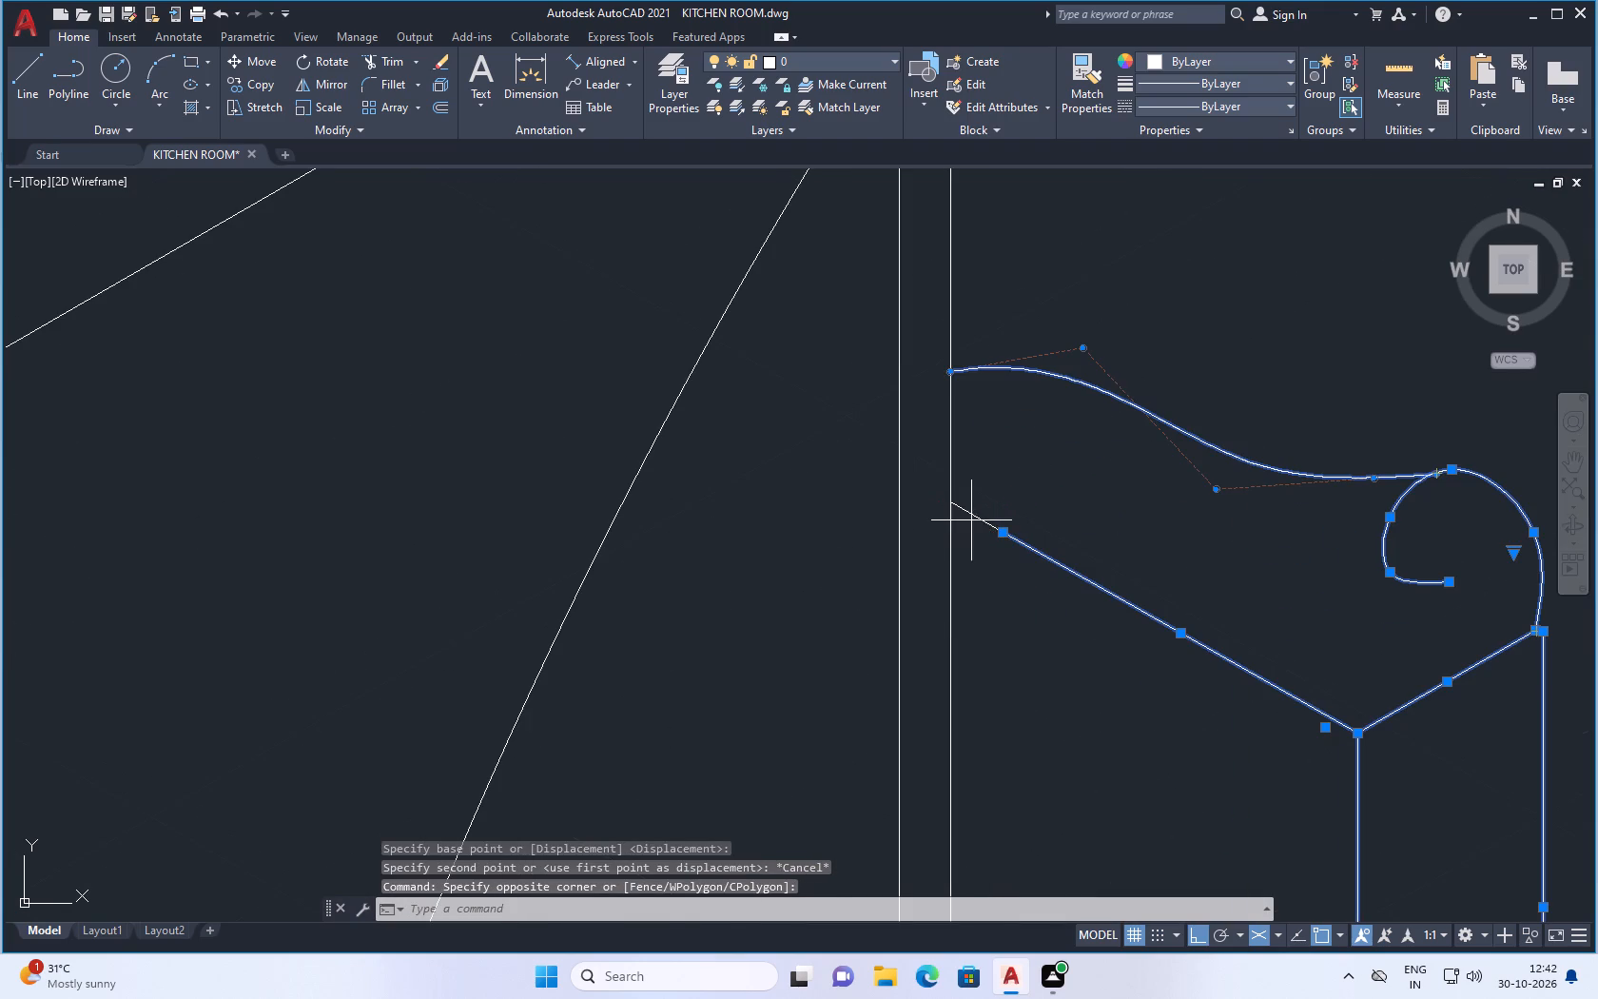
pyautogui.click(974, 517)
pyautogui.click(979, 519)
pyautogui.scroll(-3, 1044, 550)
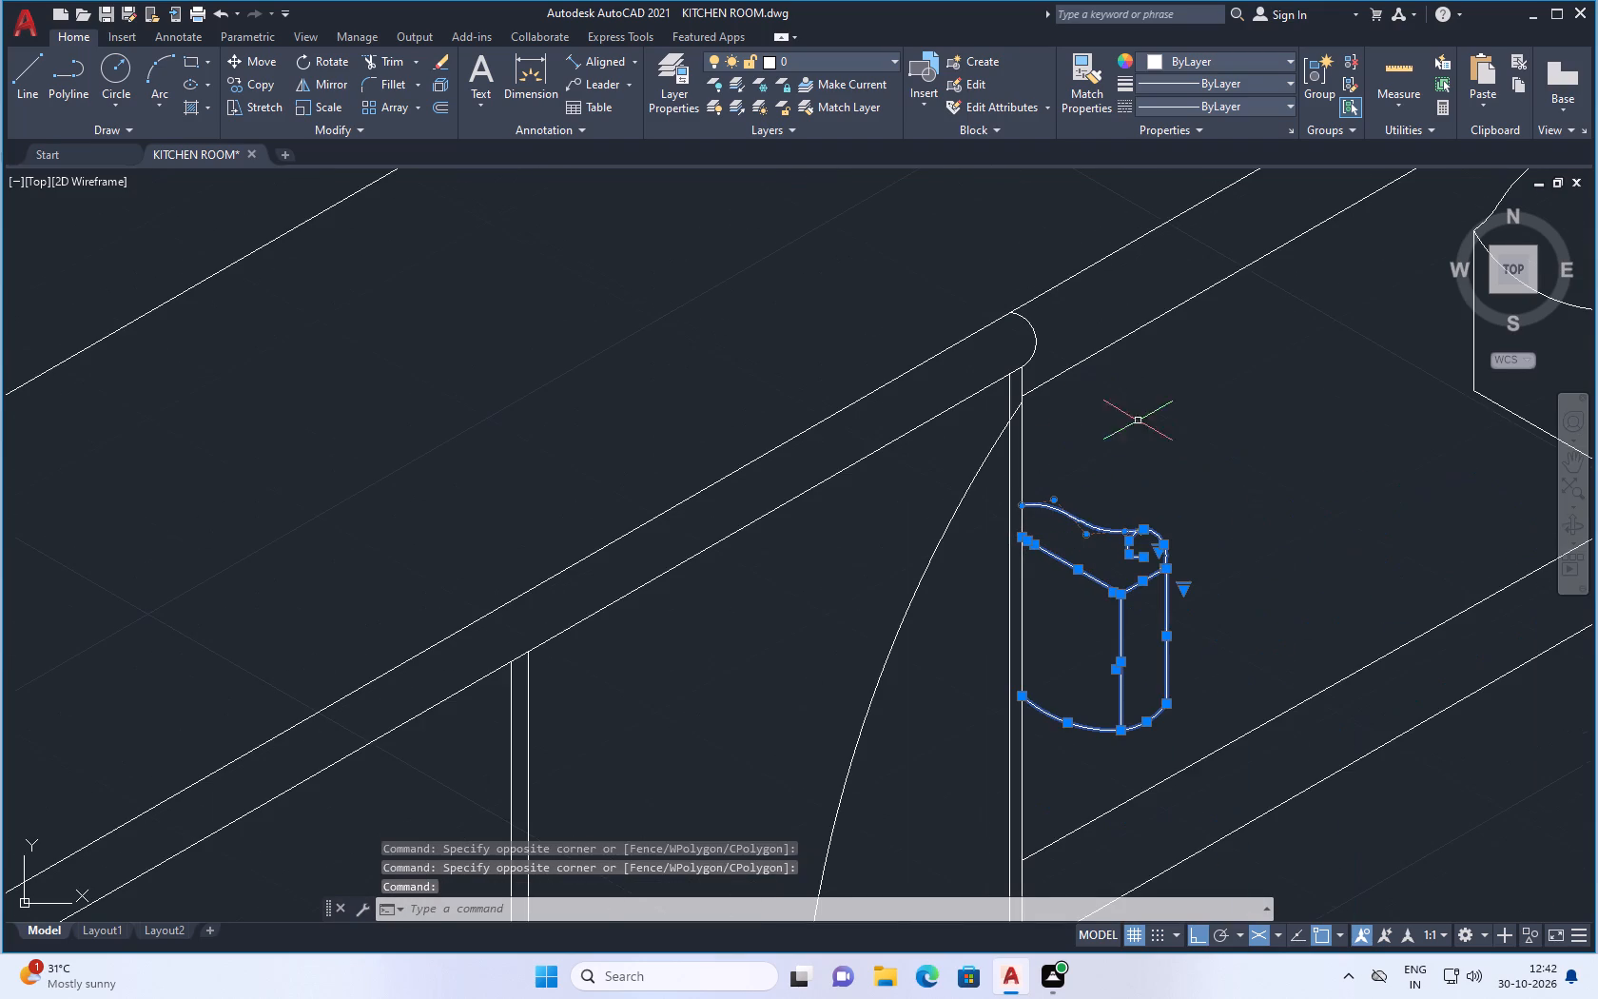
pyautogui.rightClick(1159, 408)
pyautogui.click(1231, 548)
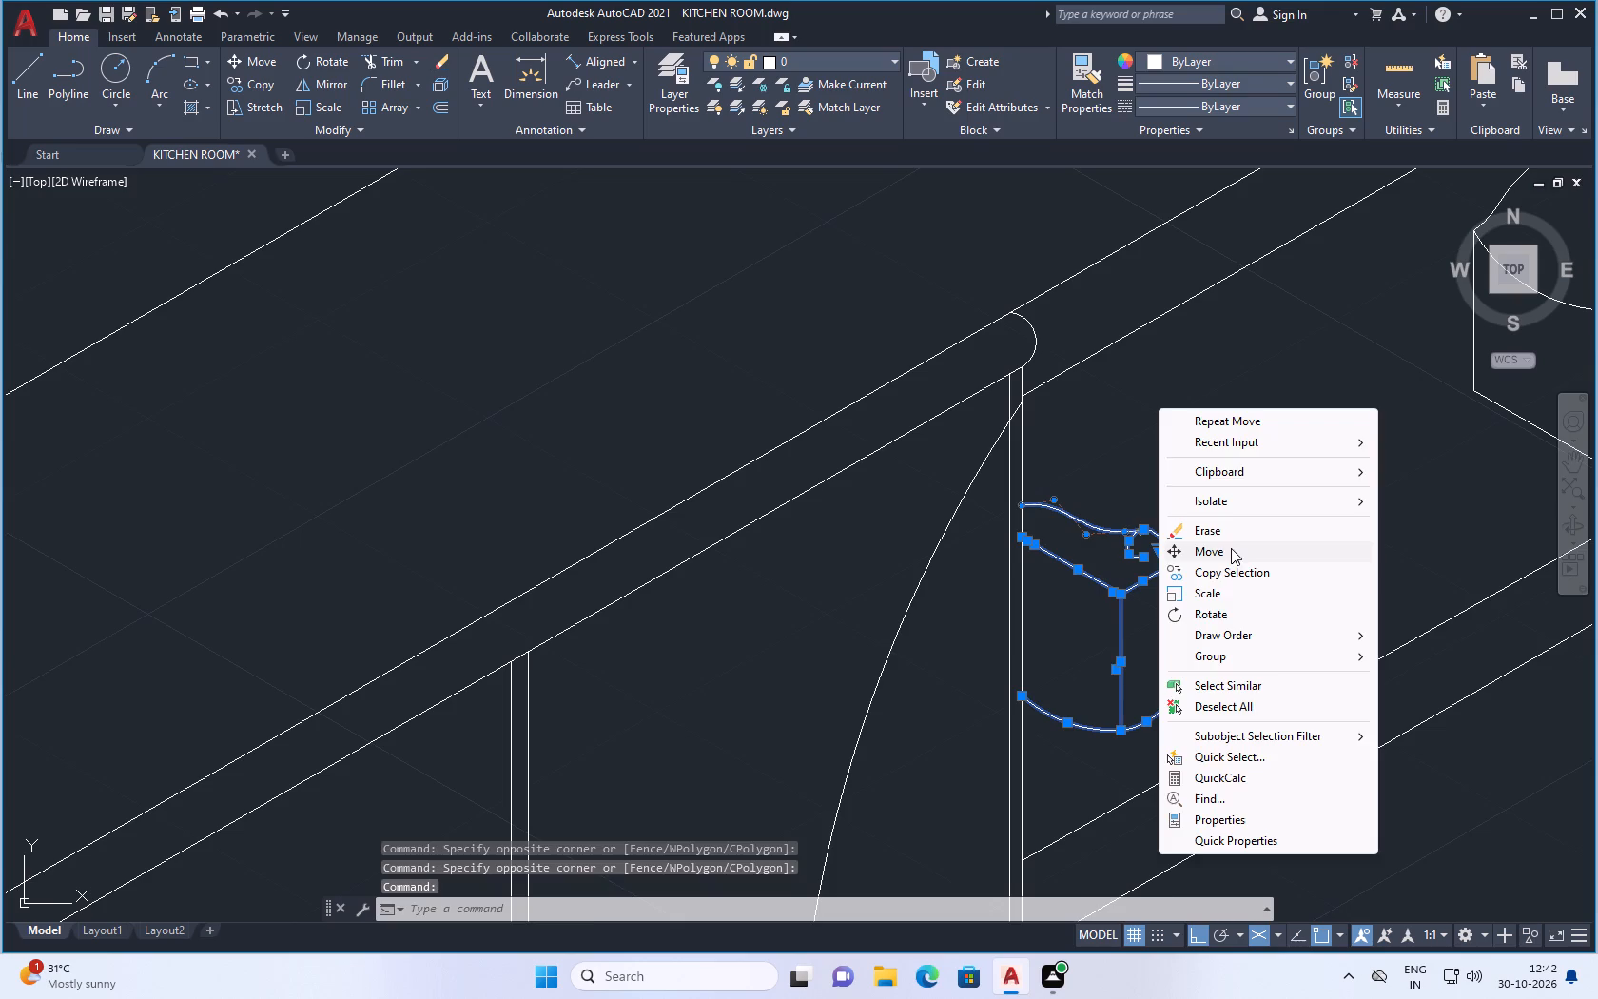
pyautogui.click(1132, 663)
pyautogui.scroll(-2, 1262, 615)
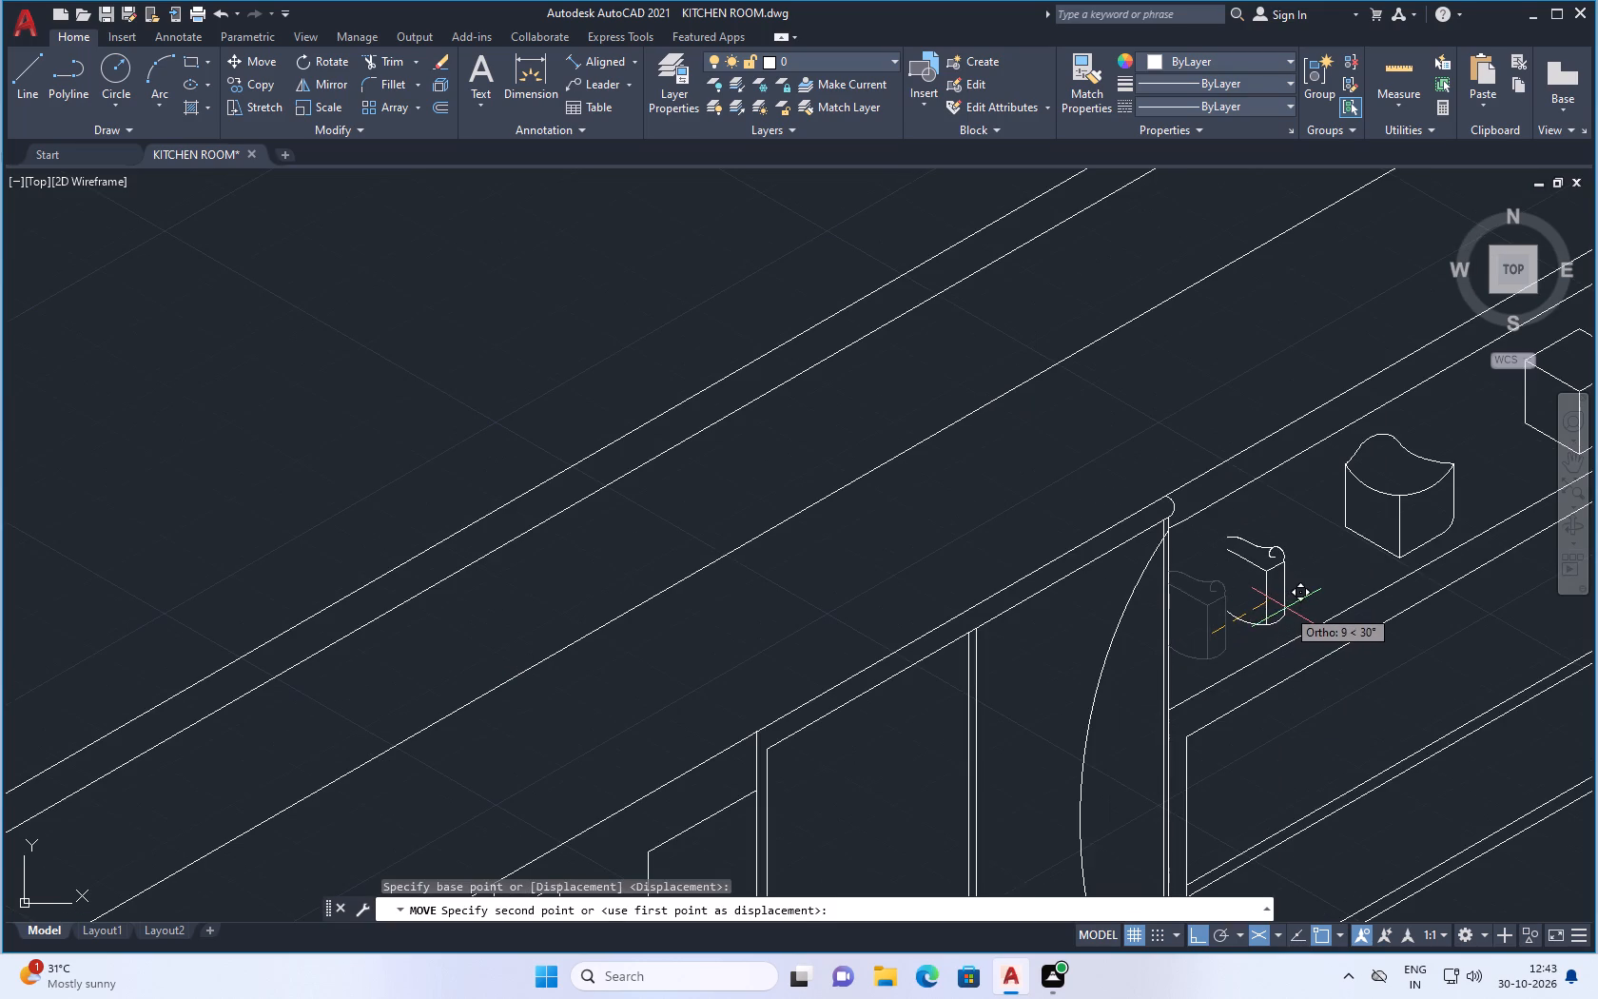
pyautogui.click(1283, 617)
# In the left isoplane, draw a vertical line from the bottom arc's open end up to the top curve's open end to close the curled-top object.
pyautogui.scroll(2, 1251, 551)
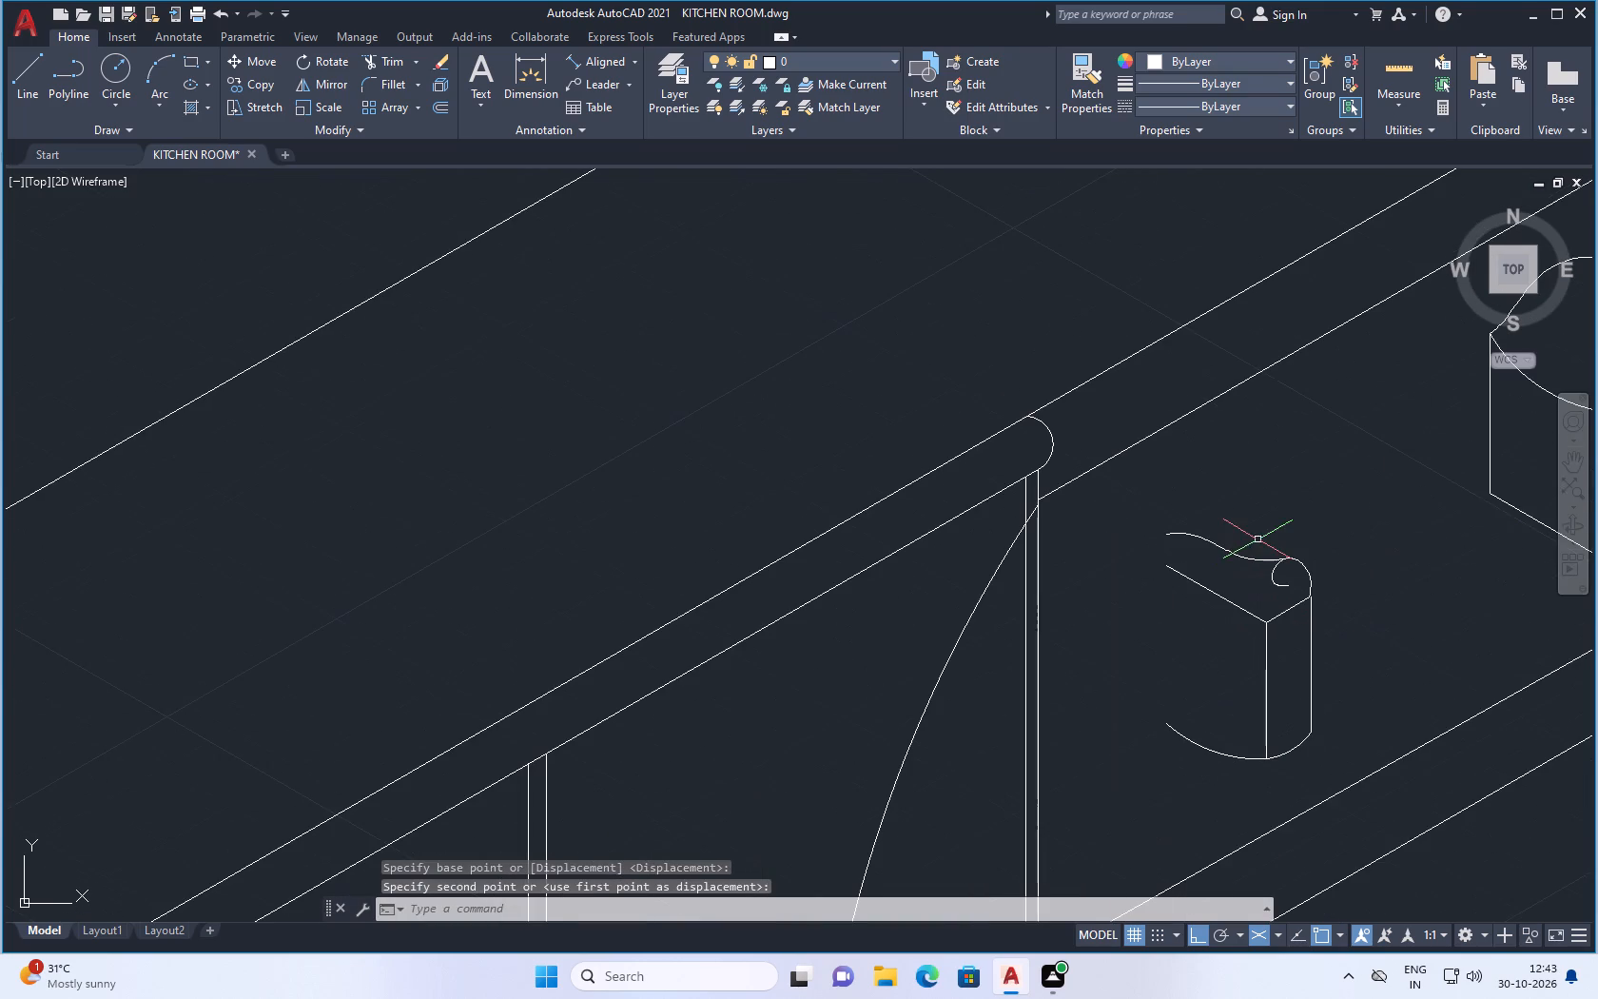
pyautogui.scroll(-2, 1295, 551)
pyautogui.scroll(2, 1329, 592)
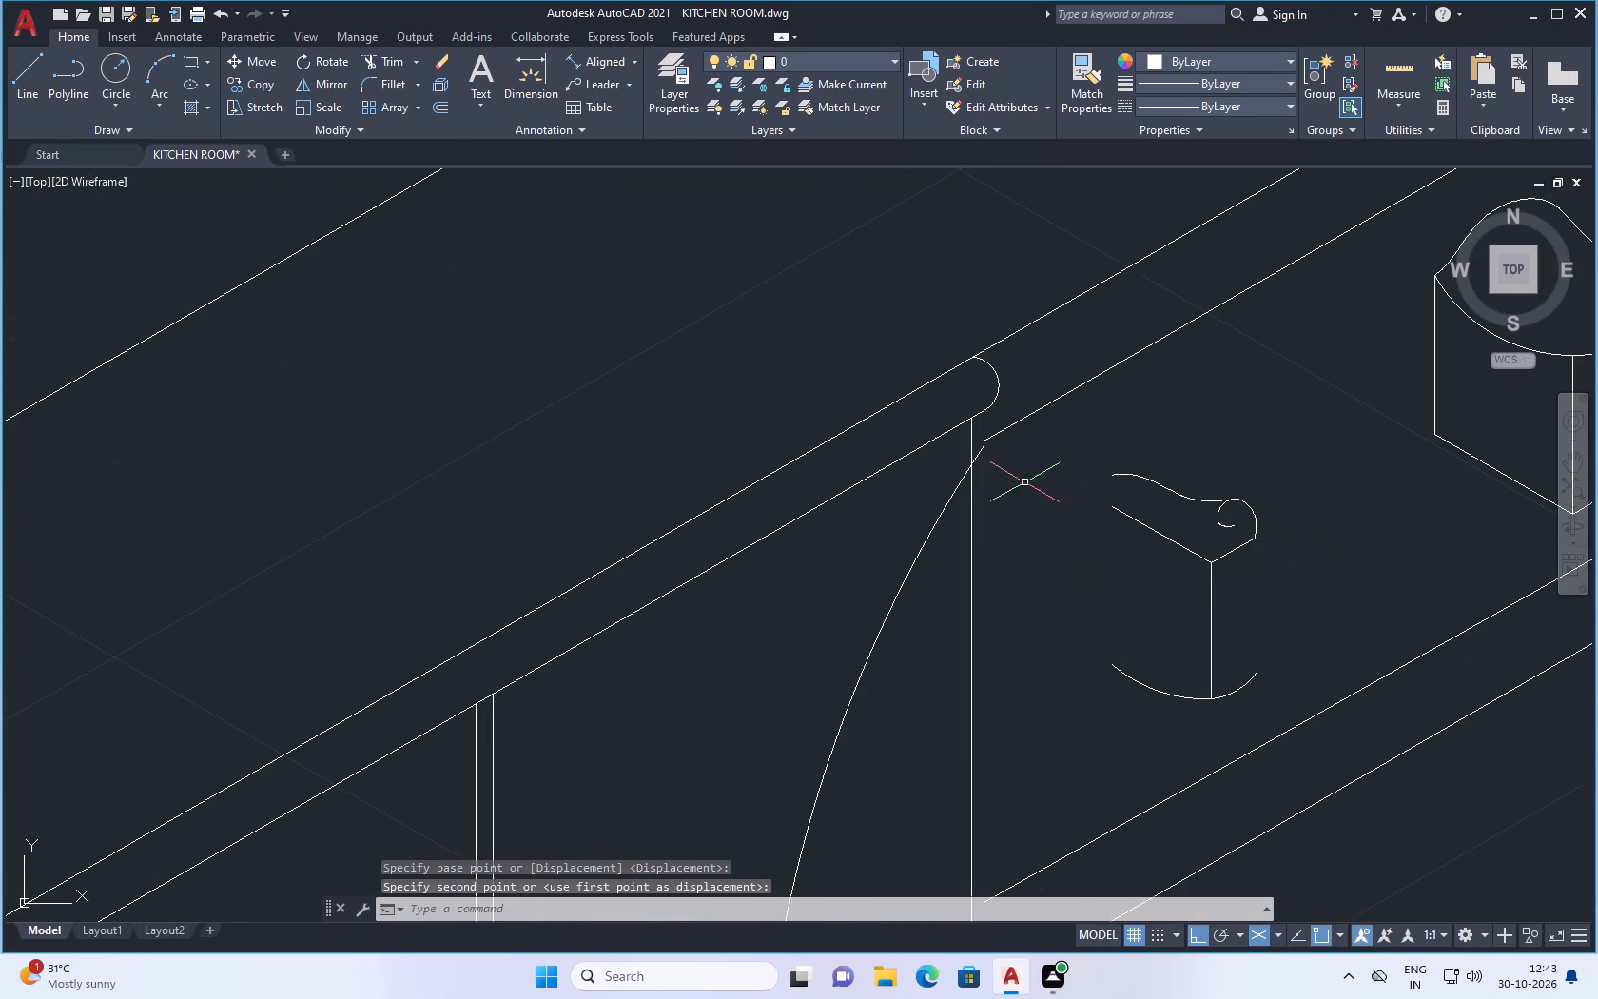
pyautogui.click(26, 82)
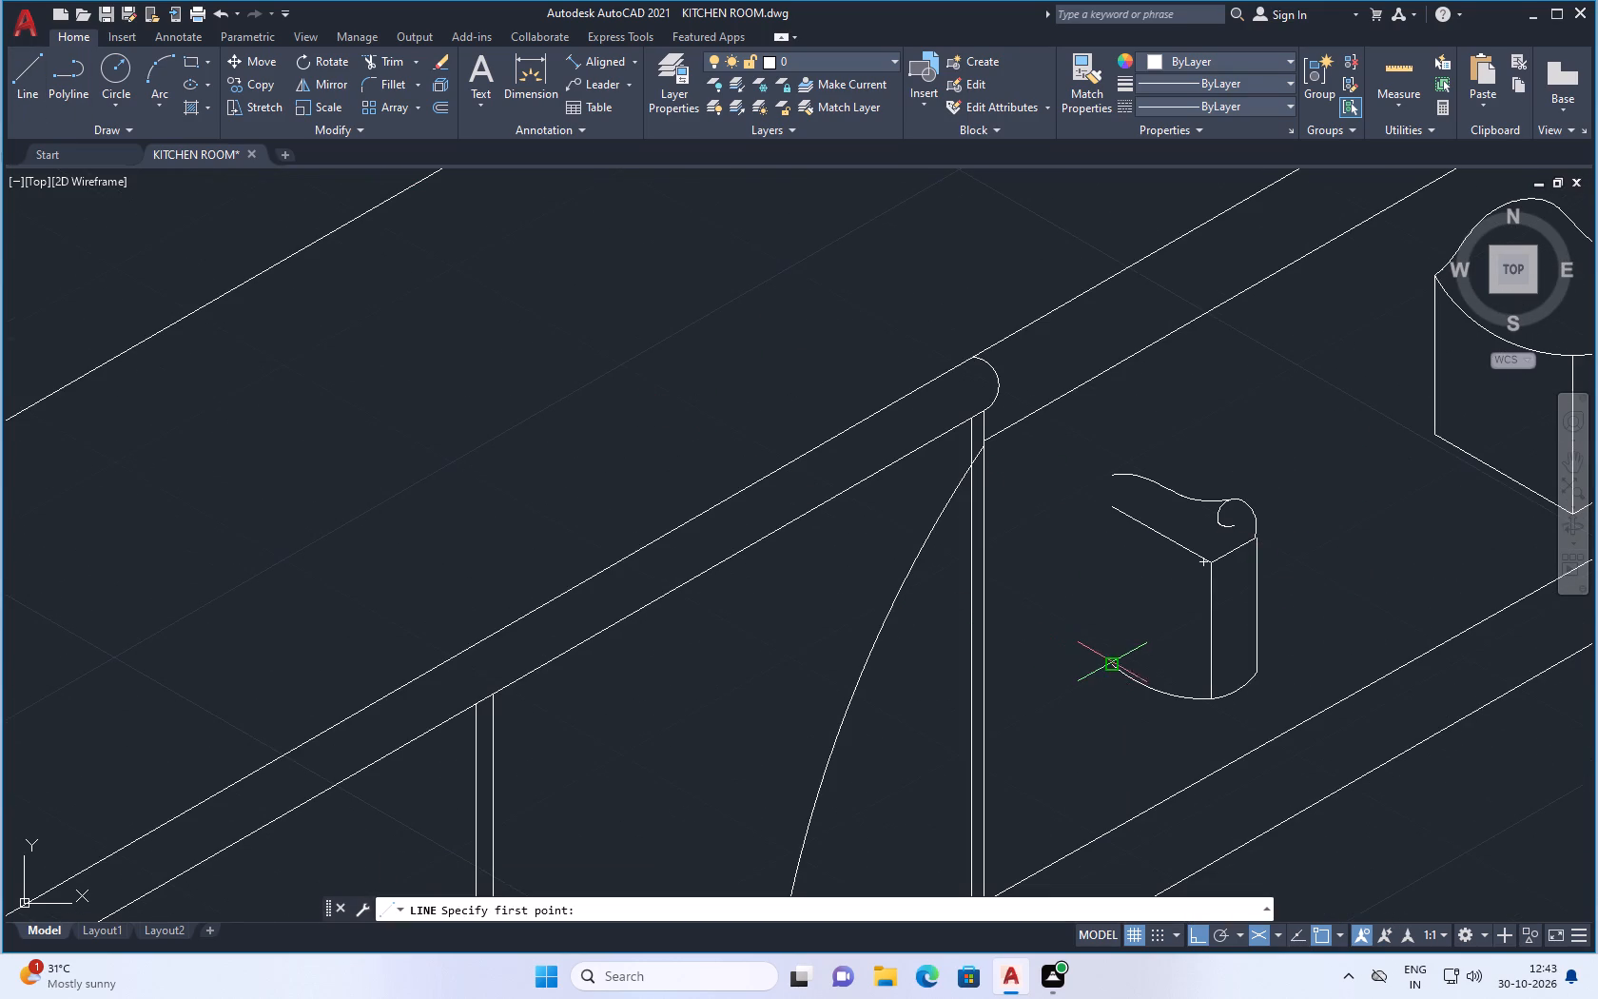
pyautogui.click(1116, 662)
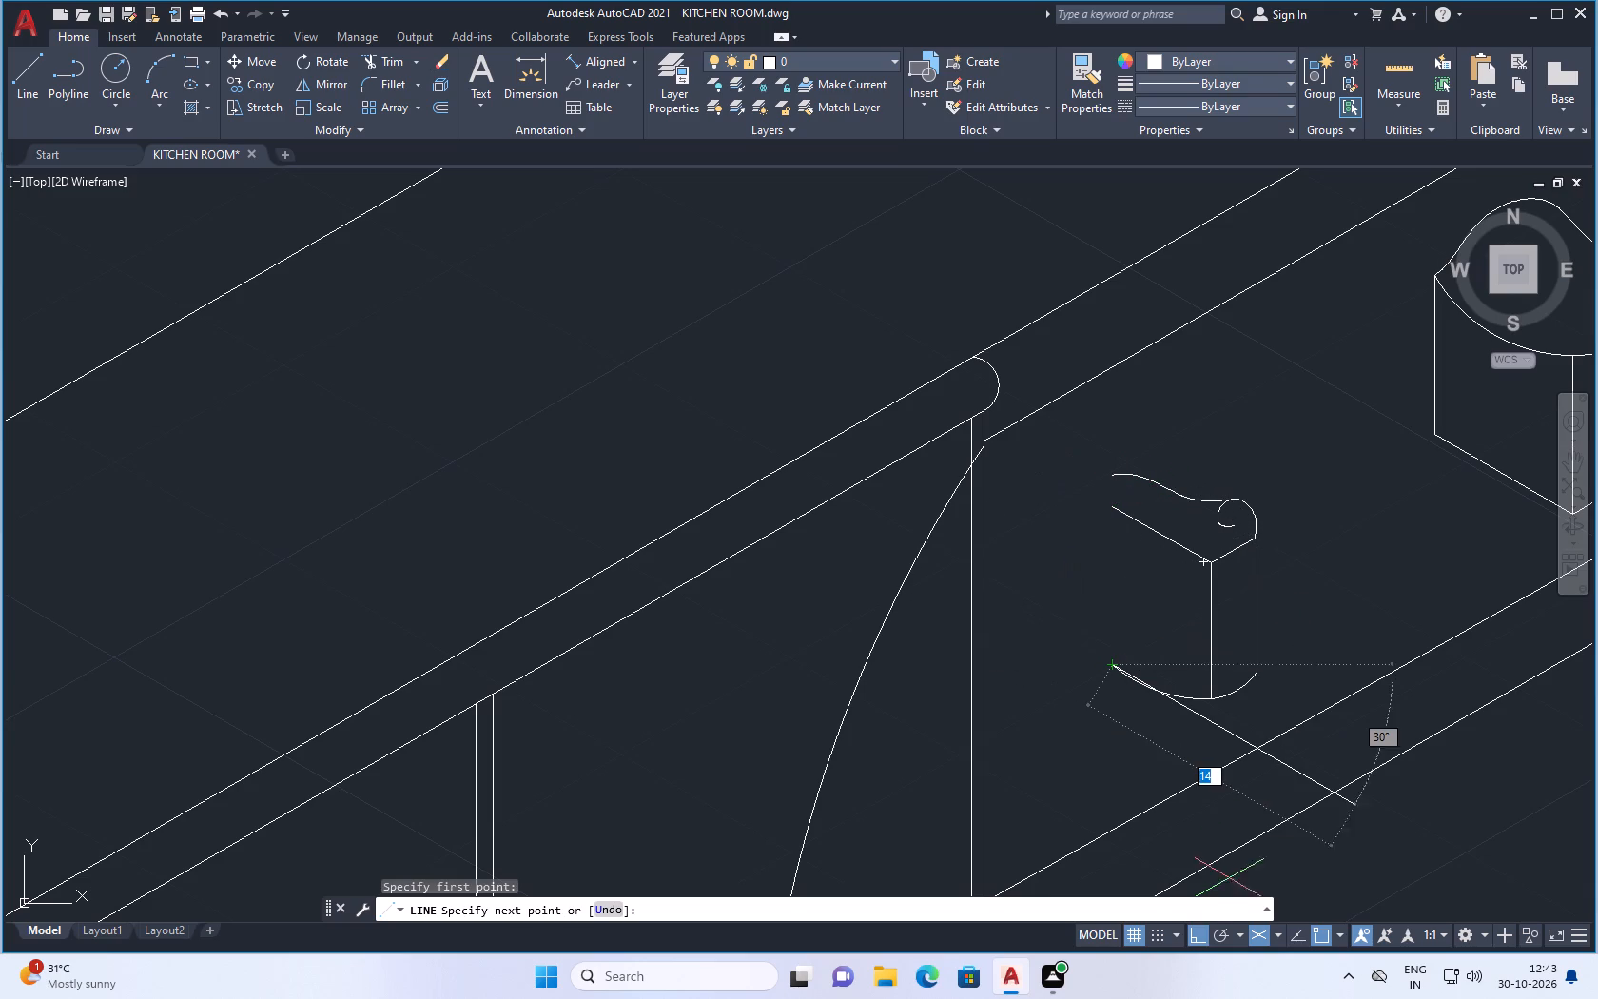
pyautogui.click(1279, 933)
pyautogui.moveTo(1288, 850); pyautogui.dragTo(1288, 841)
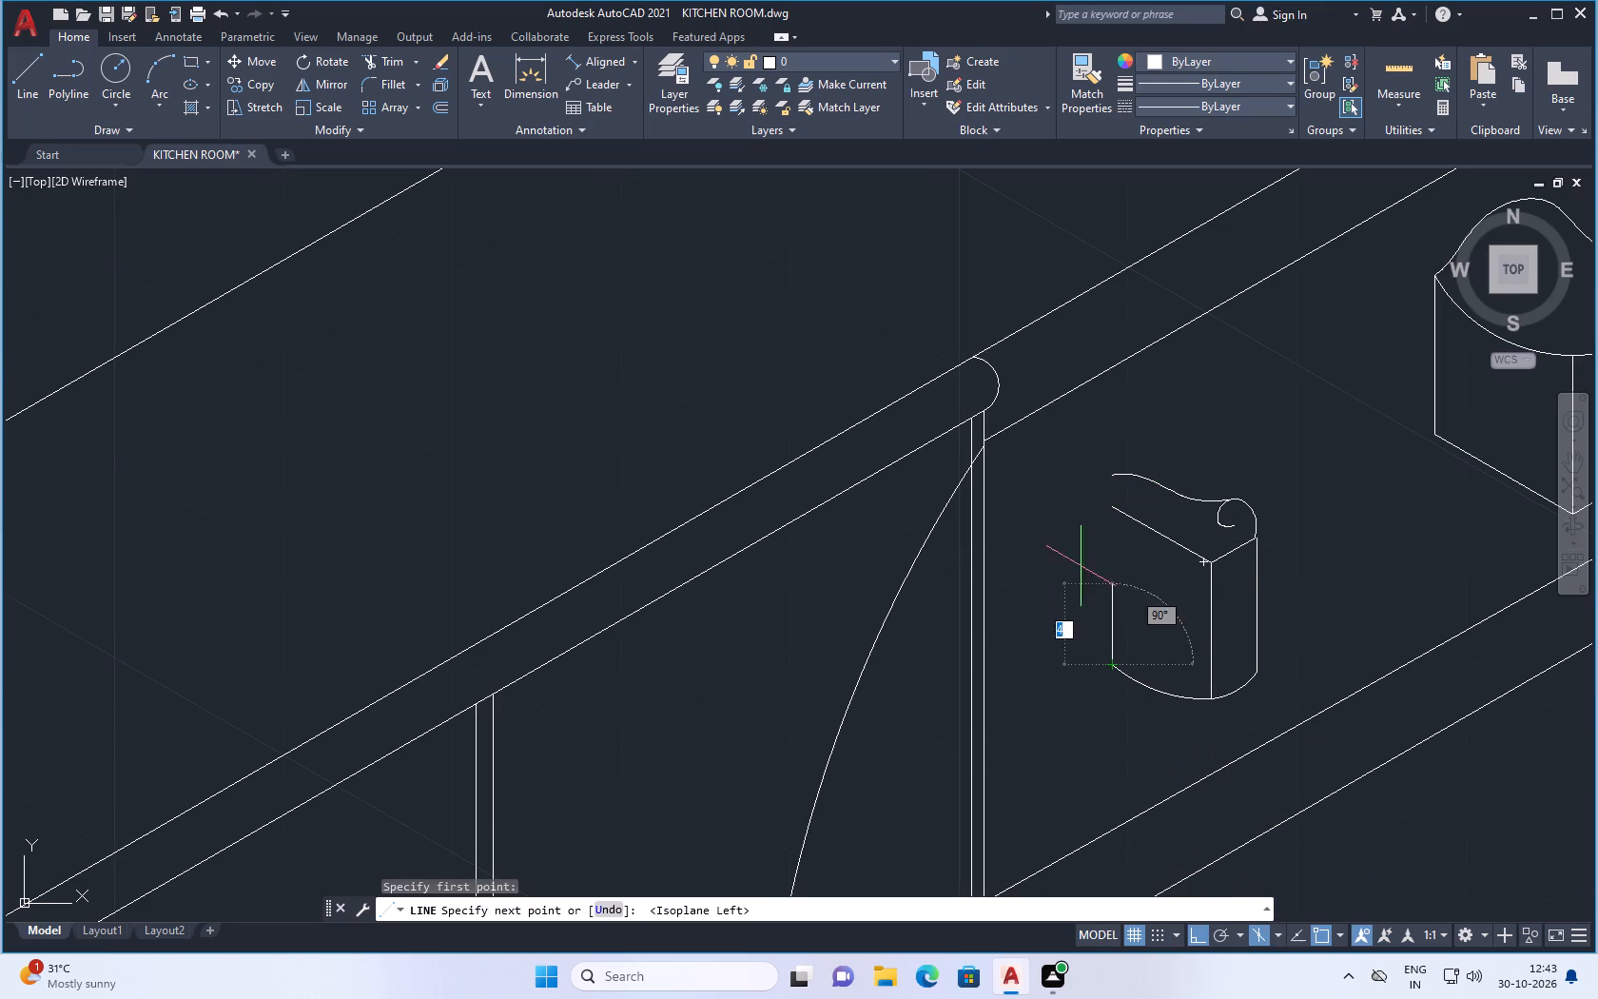
pyautogui.scroll(1, 1100, 466)
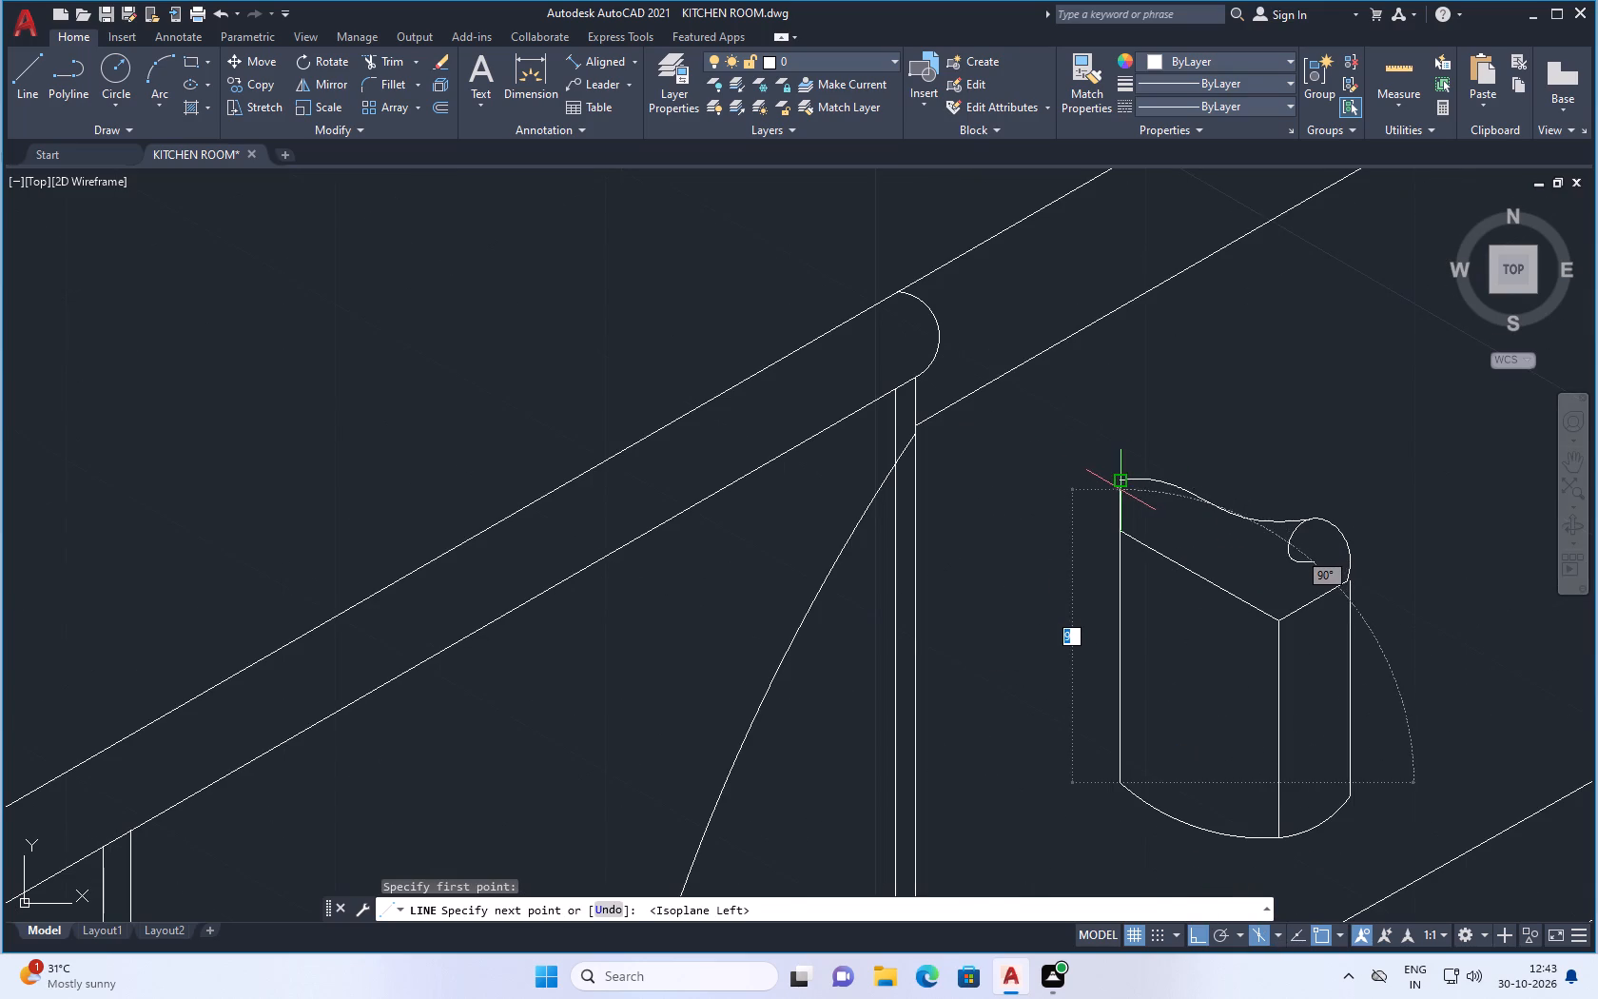
pyautogui.click(1122, 483)
pyautogui.press('Escape')
# Scale the whole curled-top object up freehand by roughly a third about a point near its centre.
pyautogui.scroll(-3, 1088, 501)
pyautogui.scroll(1, 1204, 469)
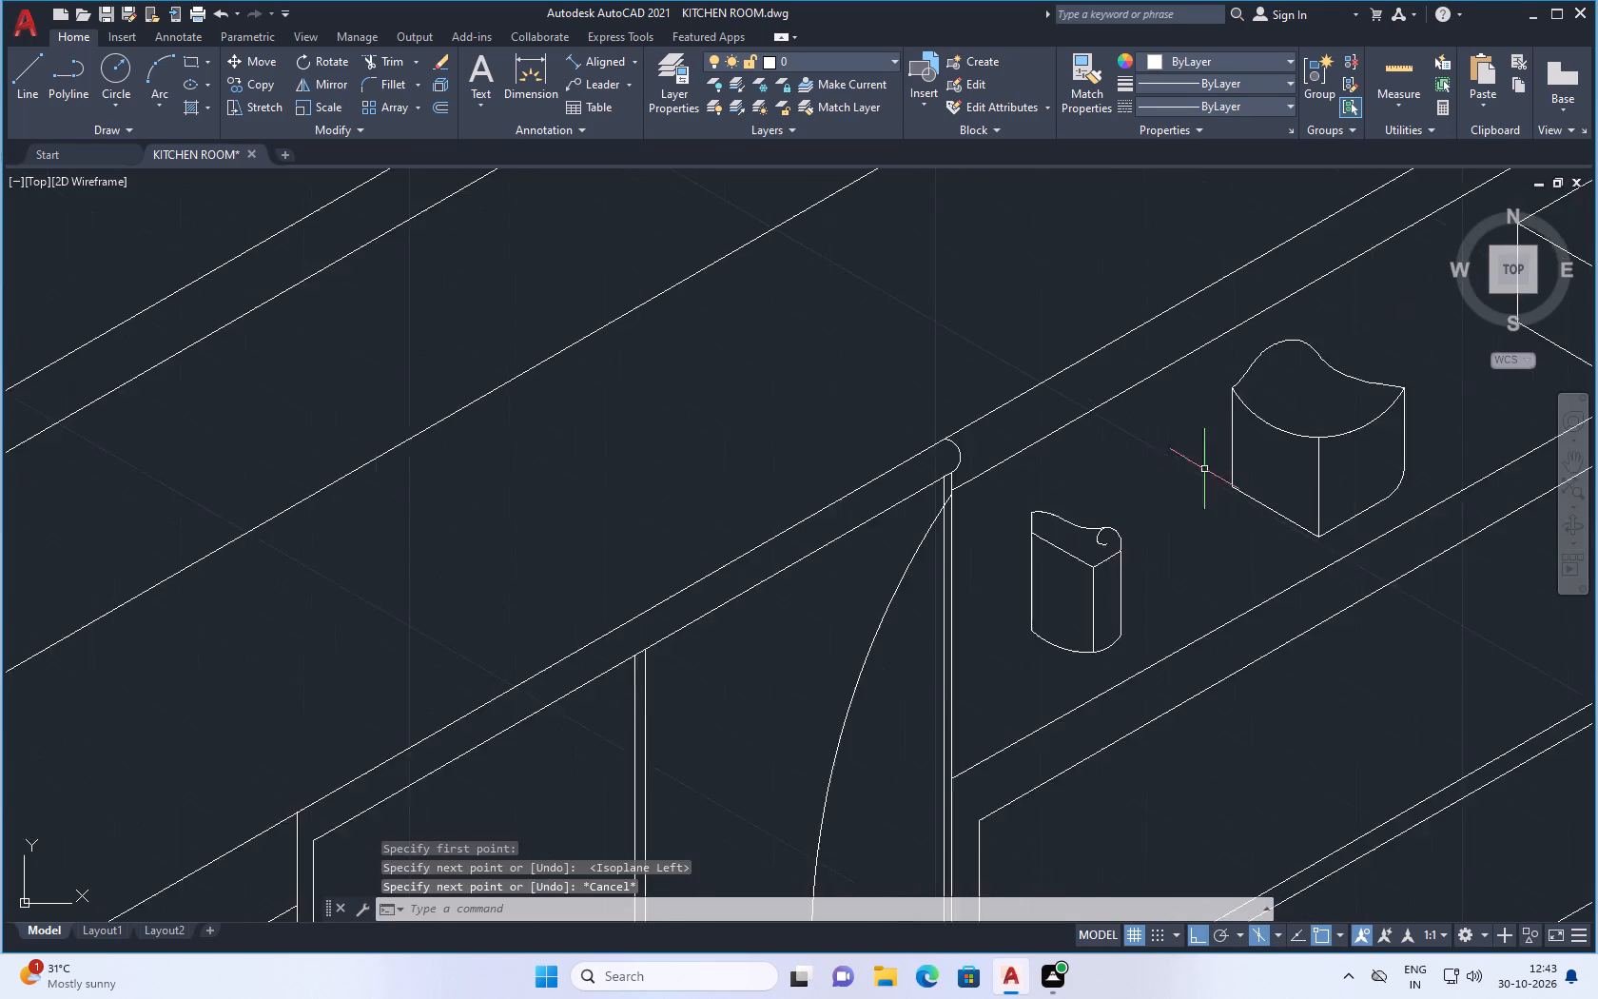
pyautogui.scroll(1, 1204, 469)
pyautogui.scroll(-2, 1125, 536)
pyautogui.scroll(2, 1103, 615)
pyautogui.moveTo(1161, 389); pyautogui.dragTo(1151, 400)
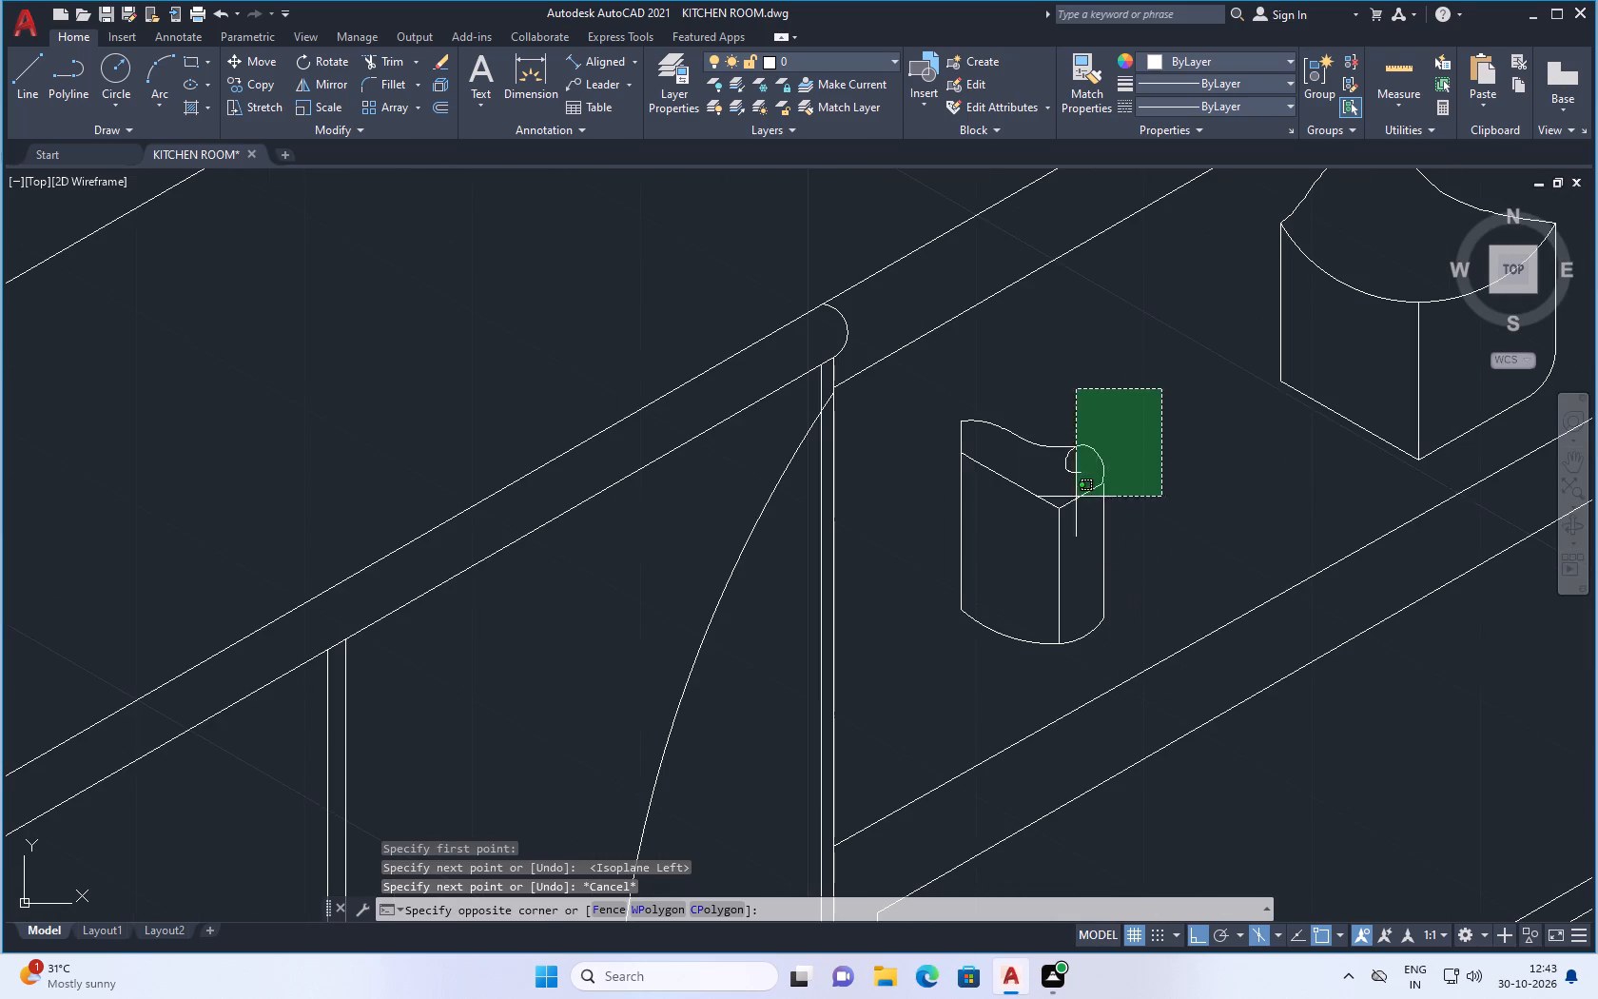
pyautogui.click(934, 631)
pyautogui.rightClick(1116, 328)
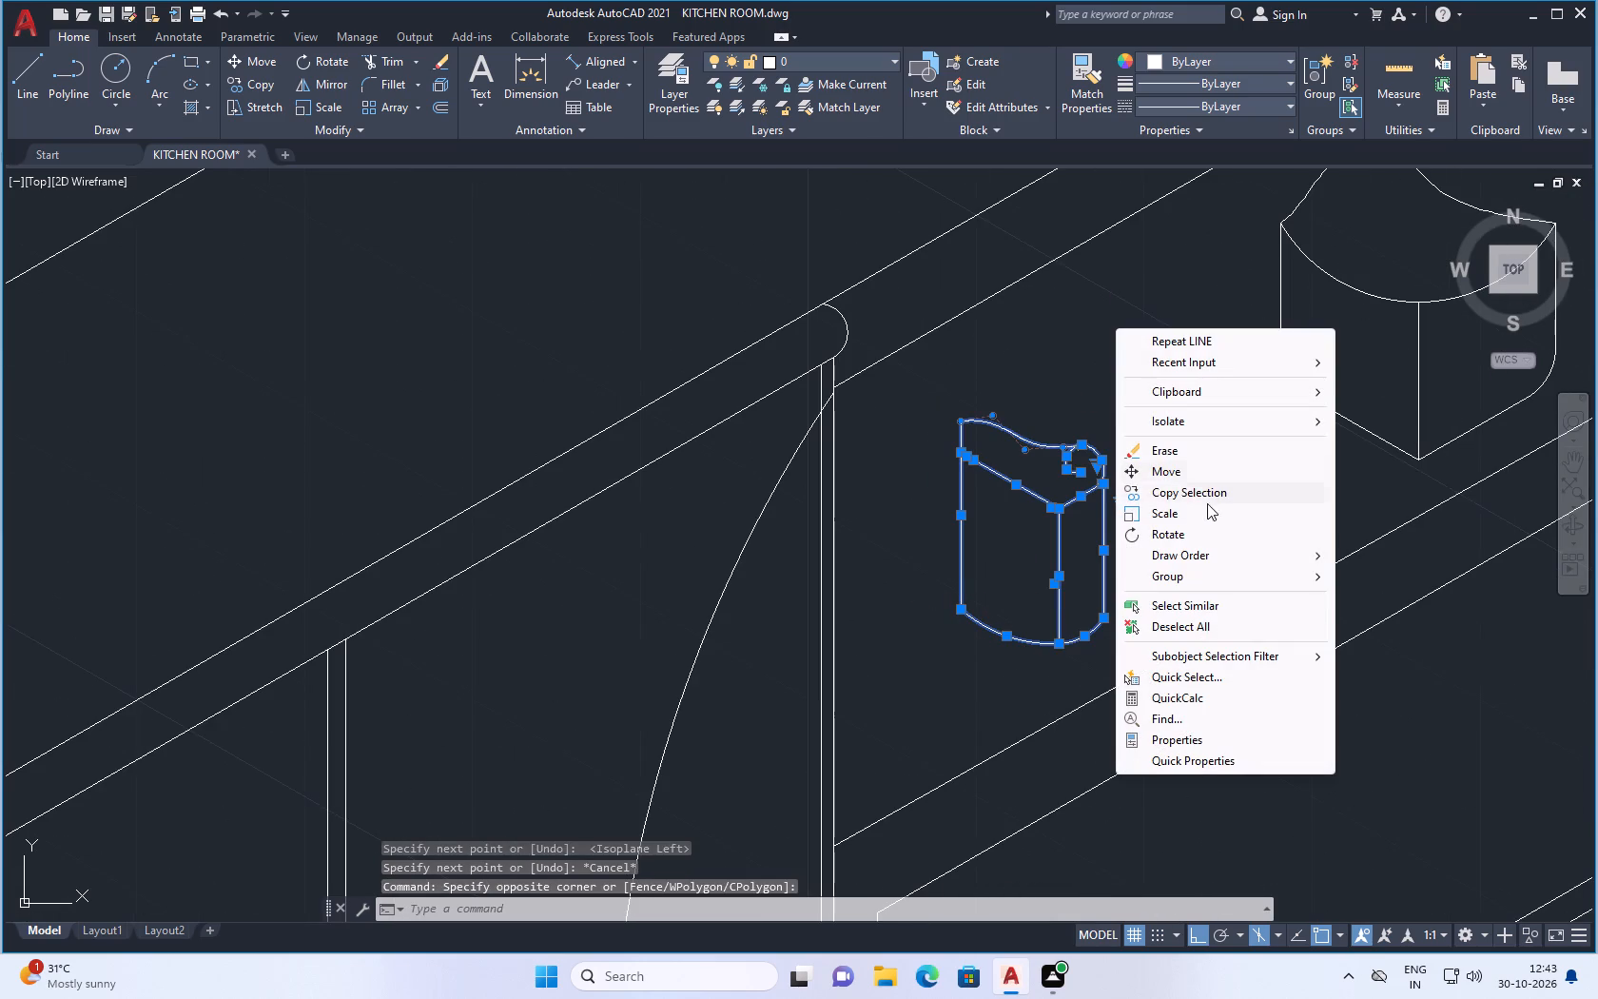
pyautogui.click(1175, 514)
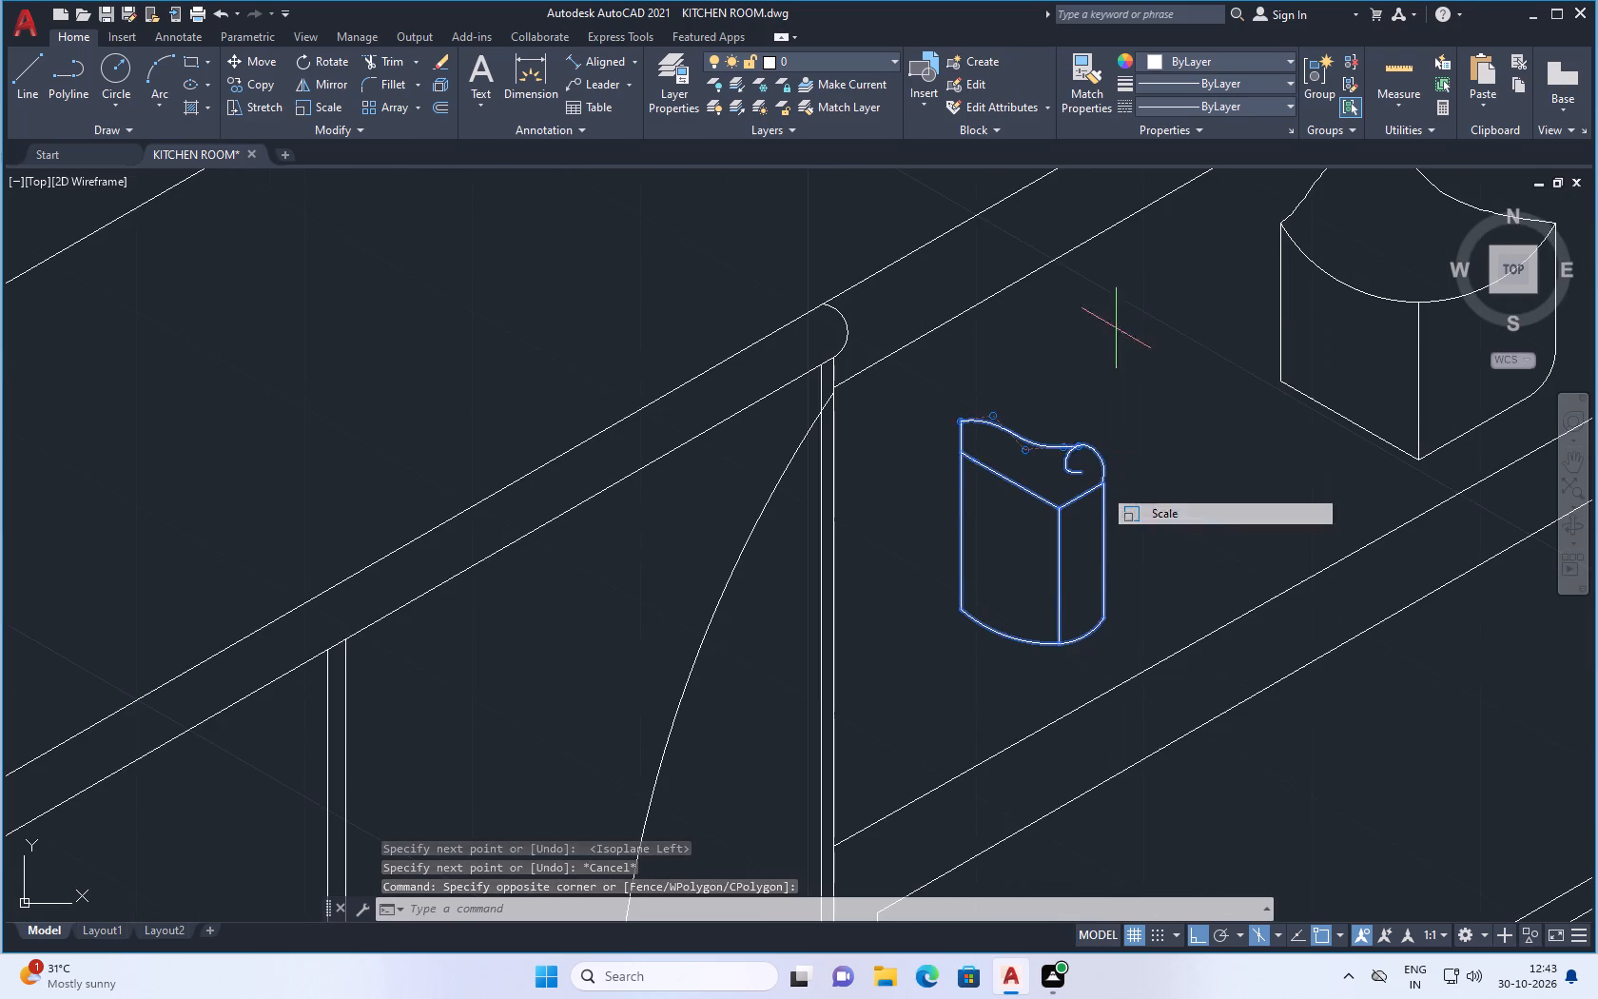
pyautogui.click(1023, 564)
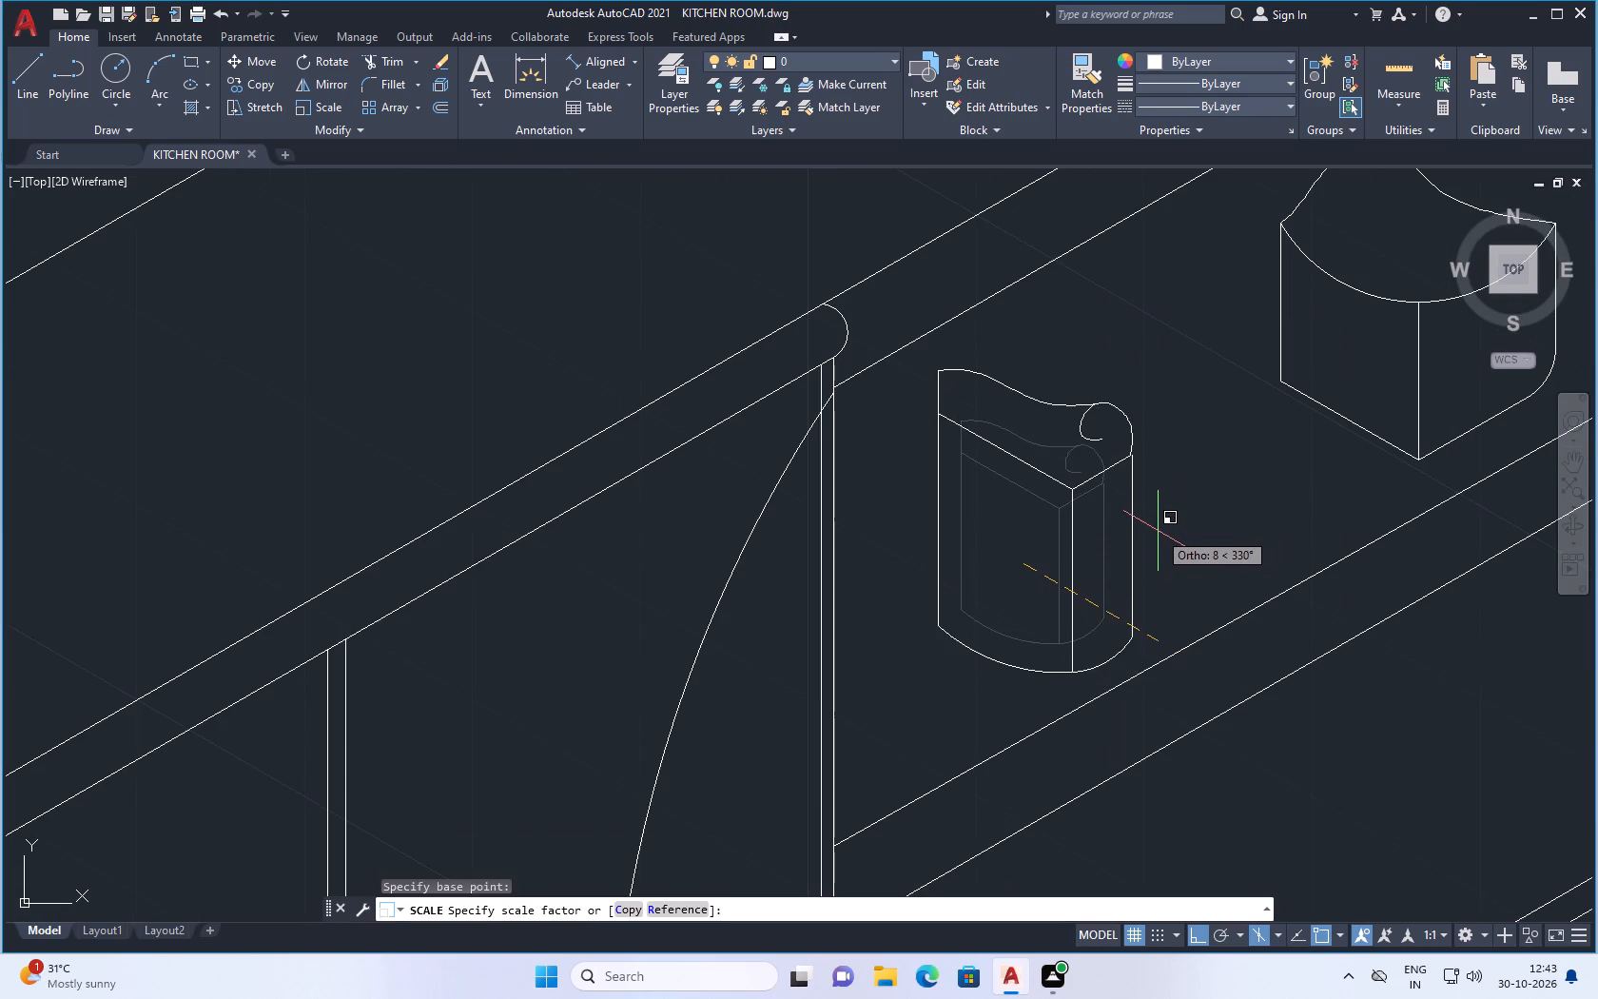
pyautogui.click(1160, 529)
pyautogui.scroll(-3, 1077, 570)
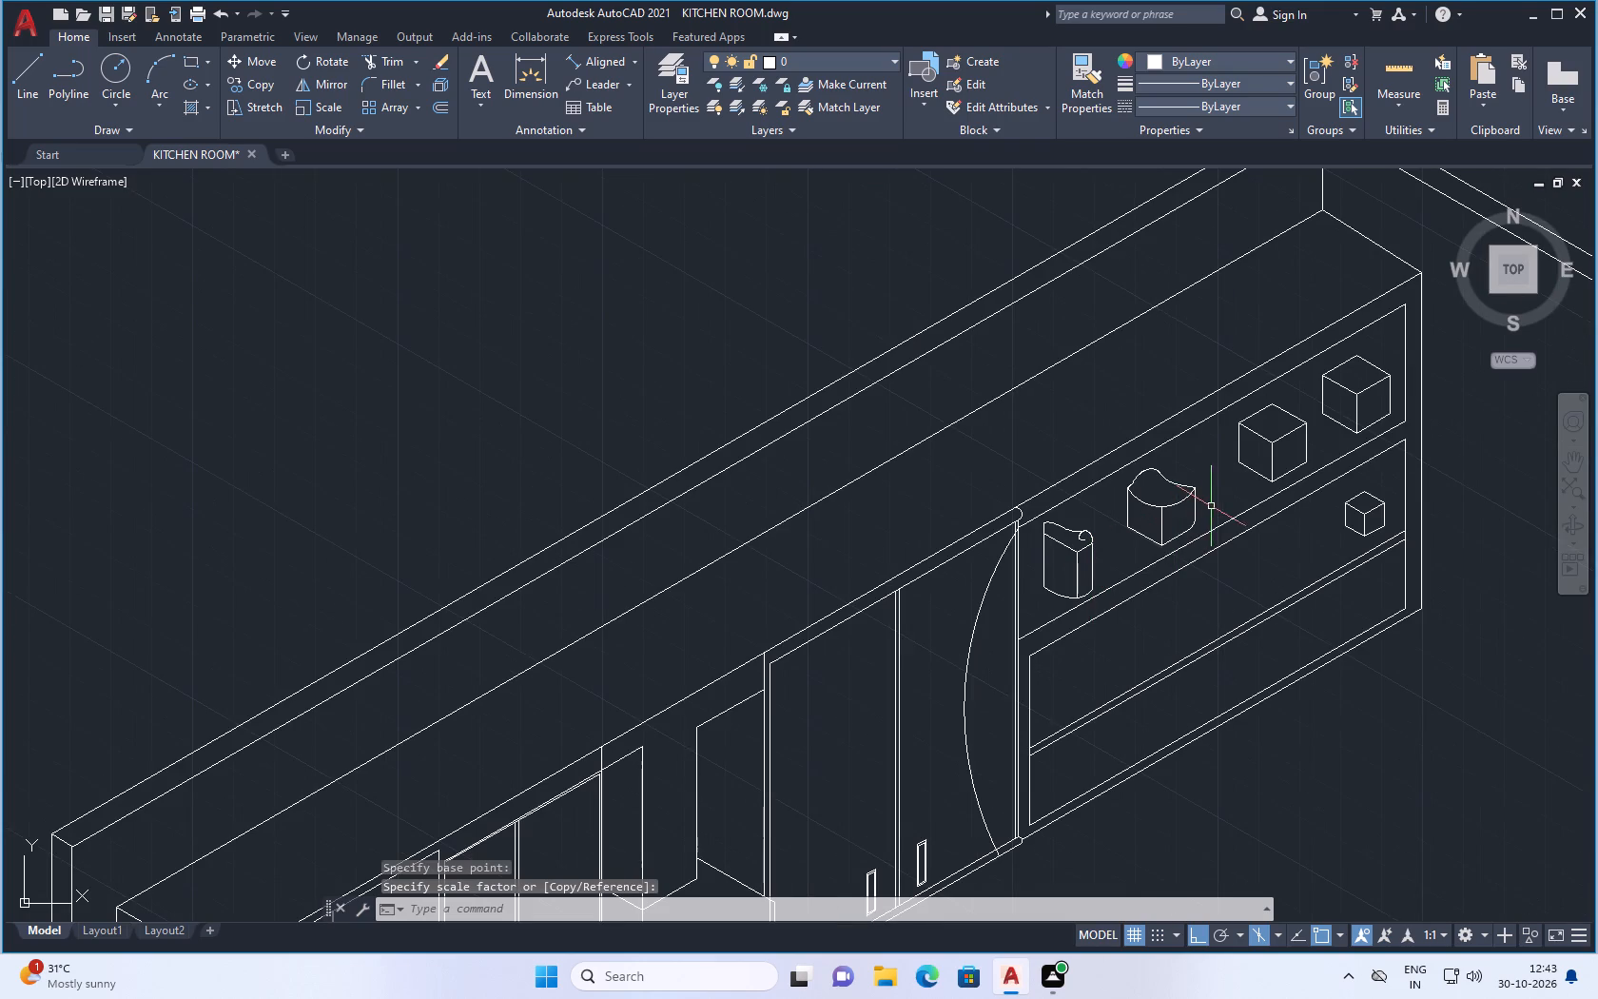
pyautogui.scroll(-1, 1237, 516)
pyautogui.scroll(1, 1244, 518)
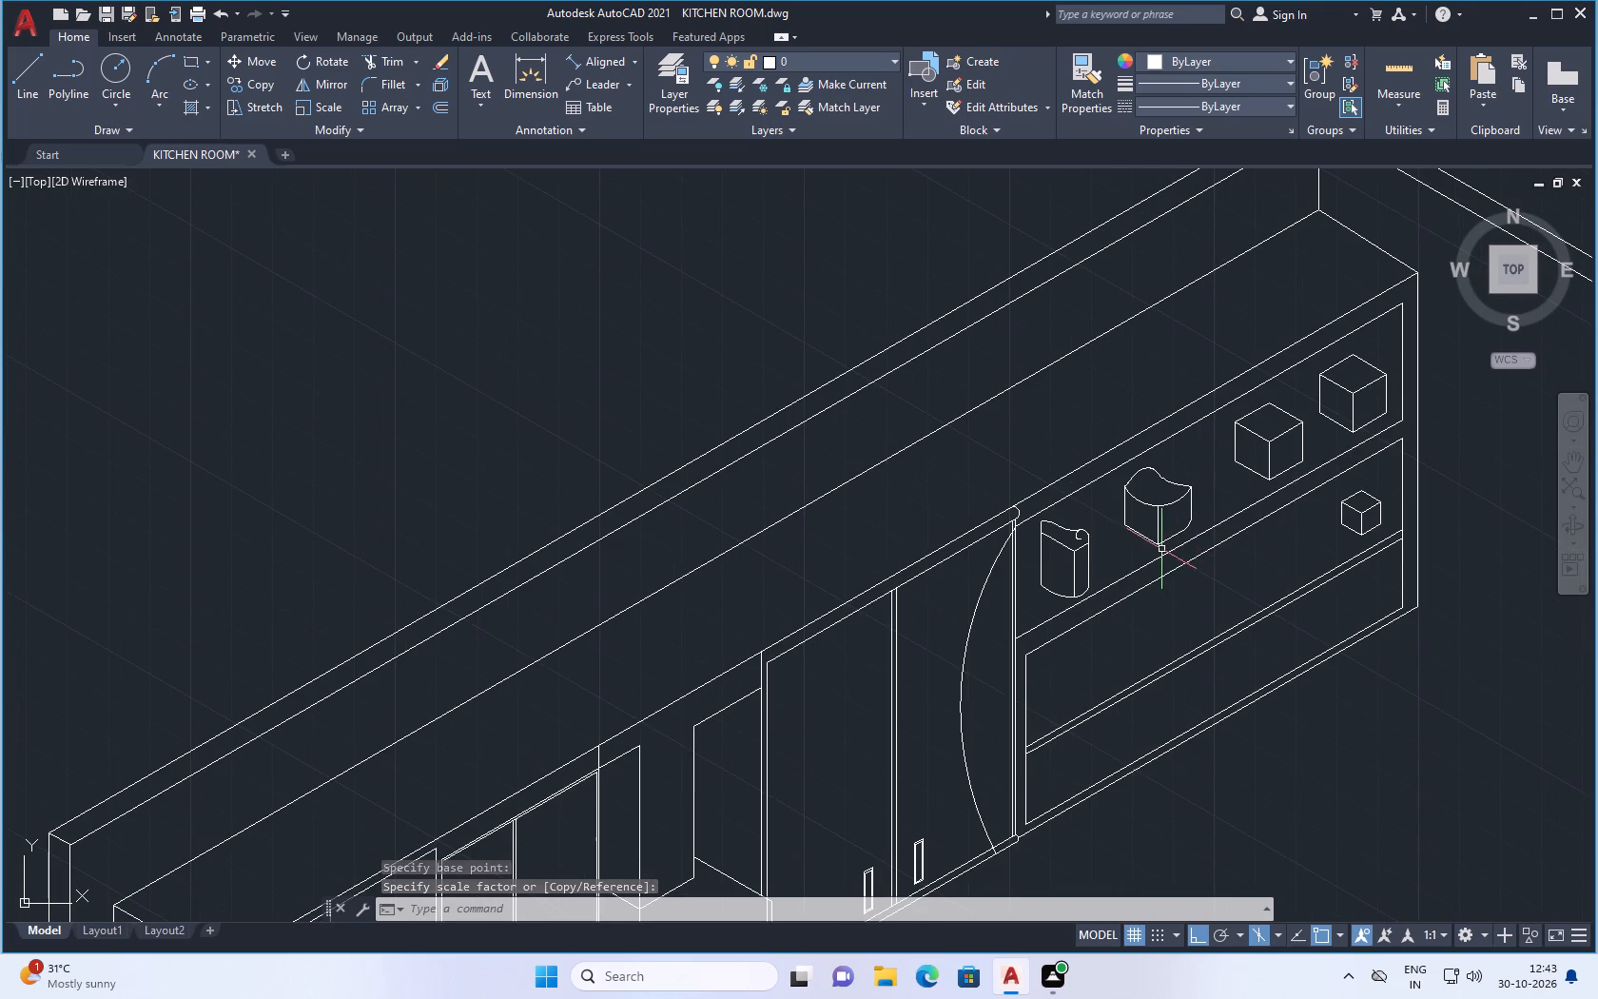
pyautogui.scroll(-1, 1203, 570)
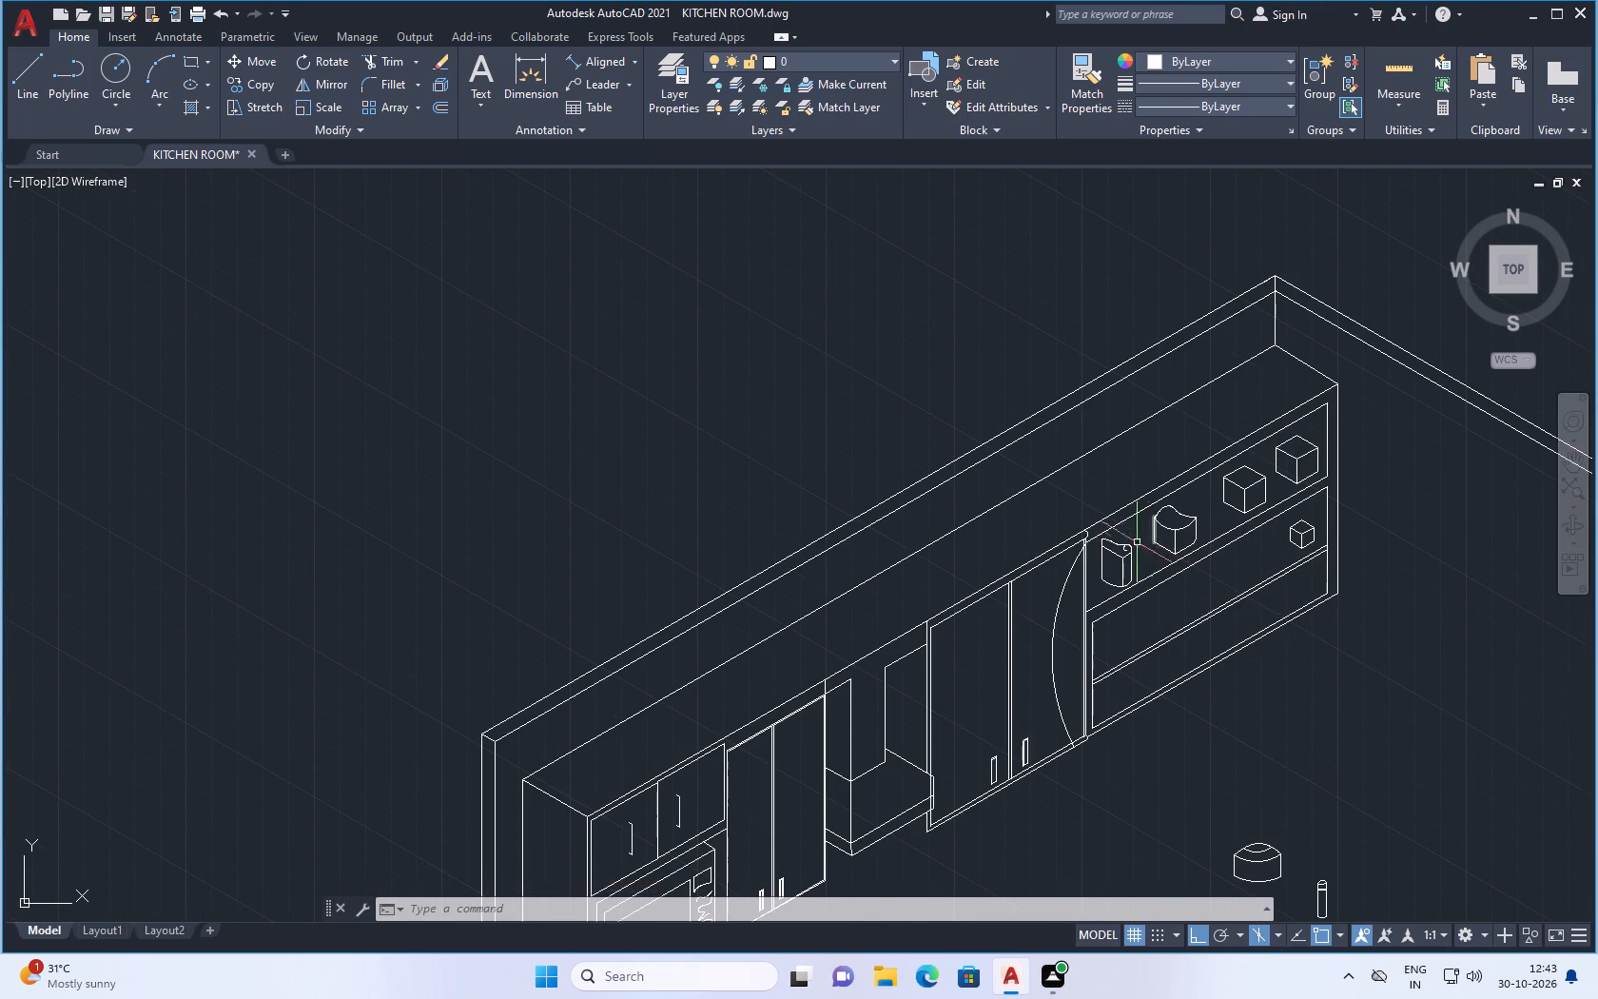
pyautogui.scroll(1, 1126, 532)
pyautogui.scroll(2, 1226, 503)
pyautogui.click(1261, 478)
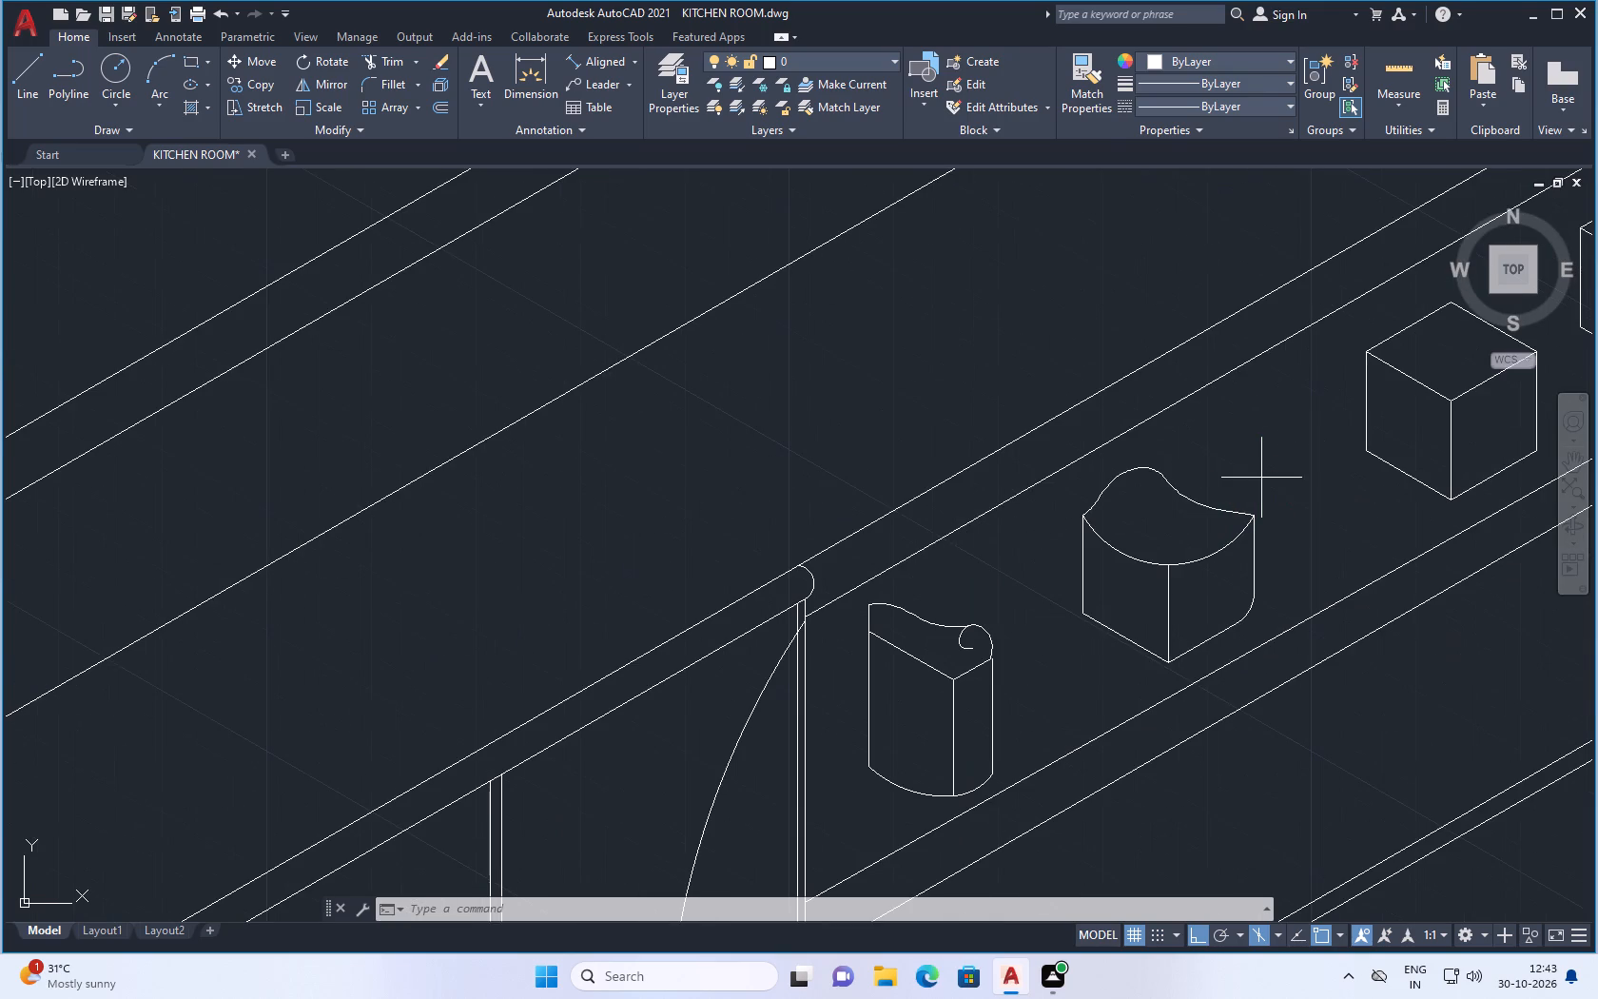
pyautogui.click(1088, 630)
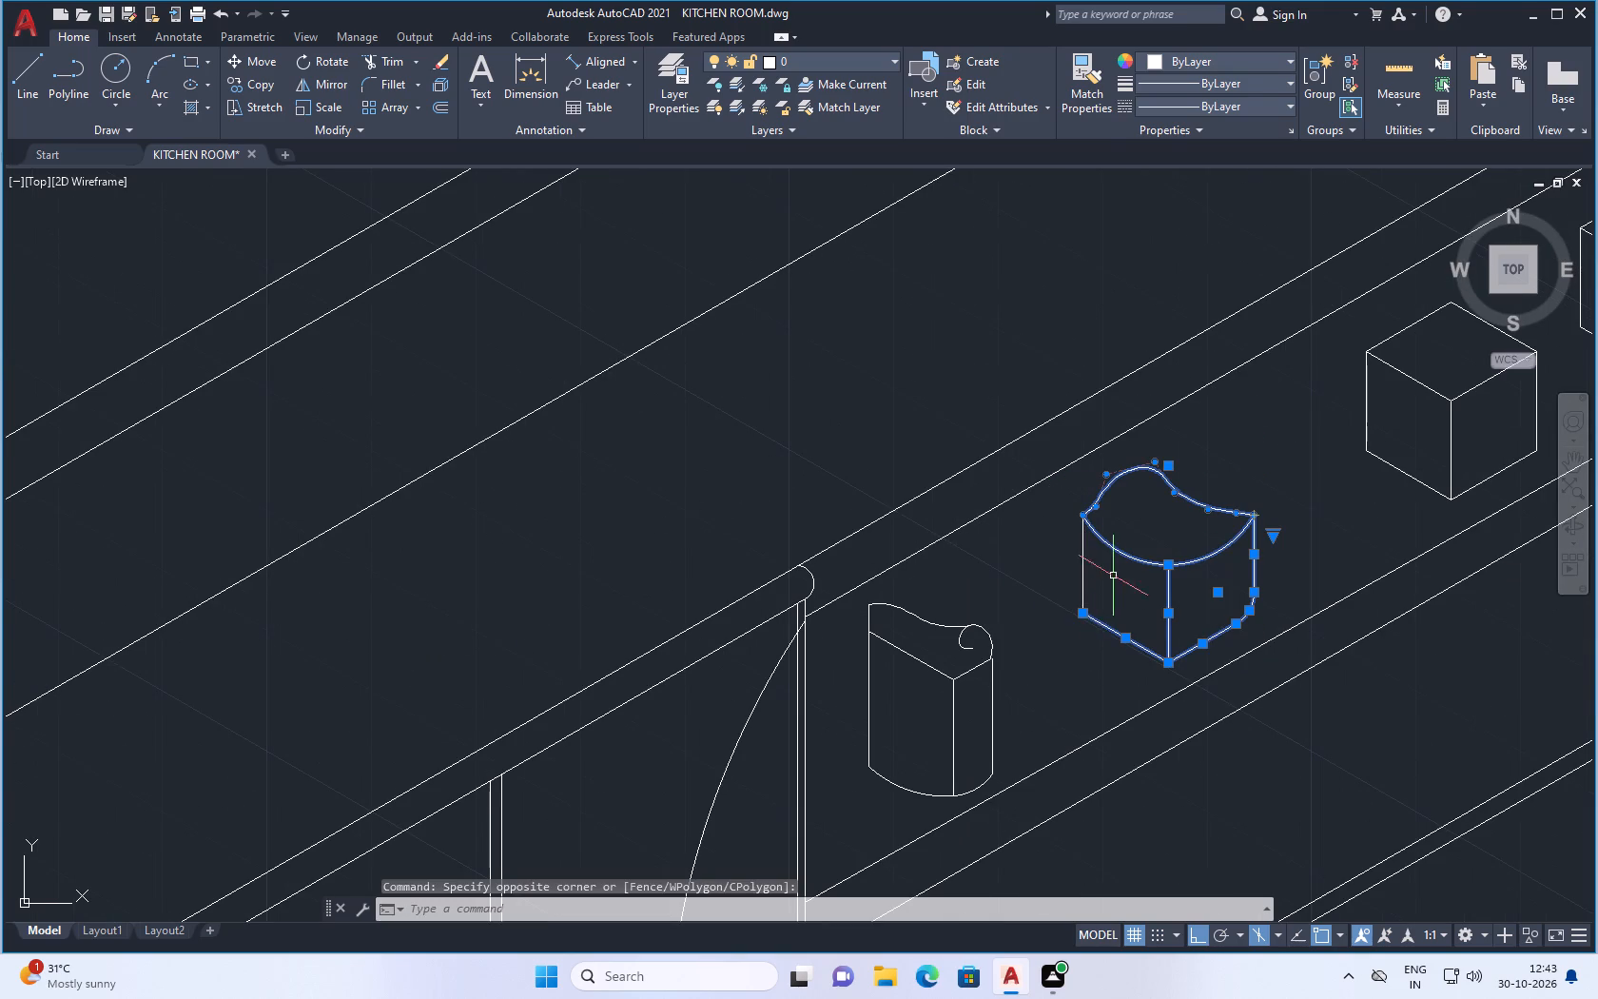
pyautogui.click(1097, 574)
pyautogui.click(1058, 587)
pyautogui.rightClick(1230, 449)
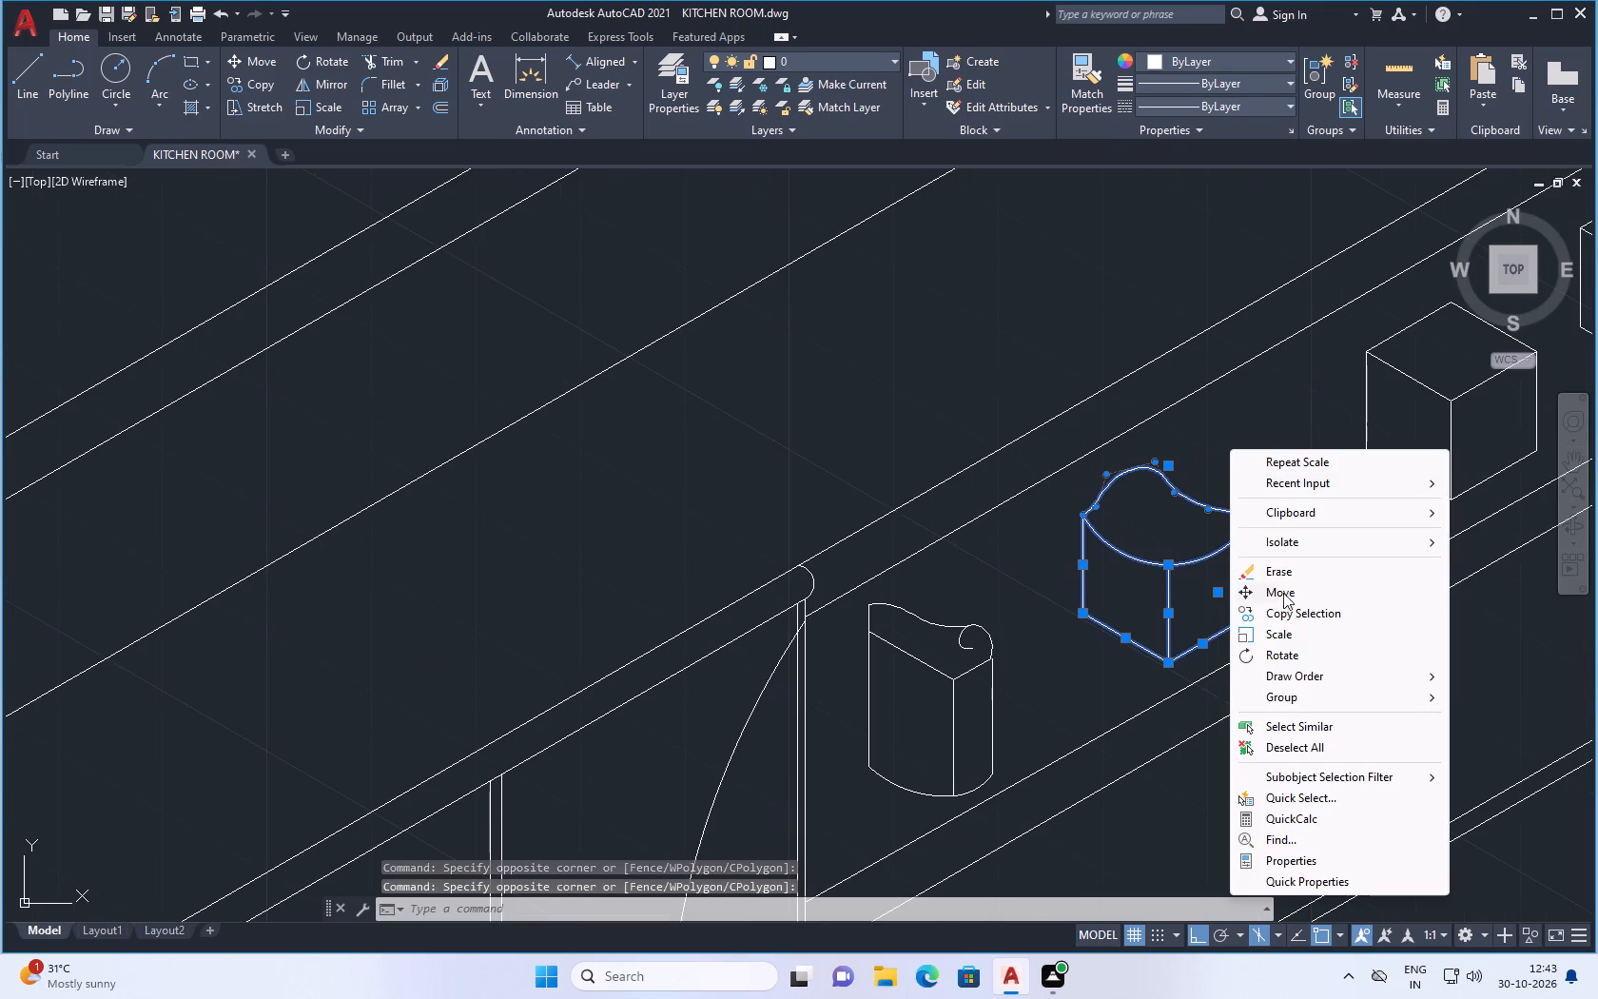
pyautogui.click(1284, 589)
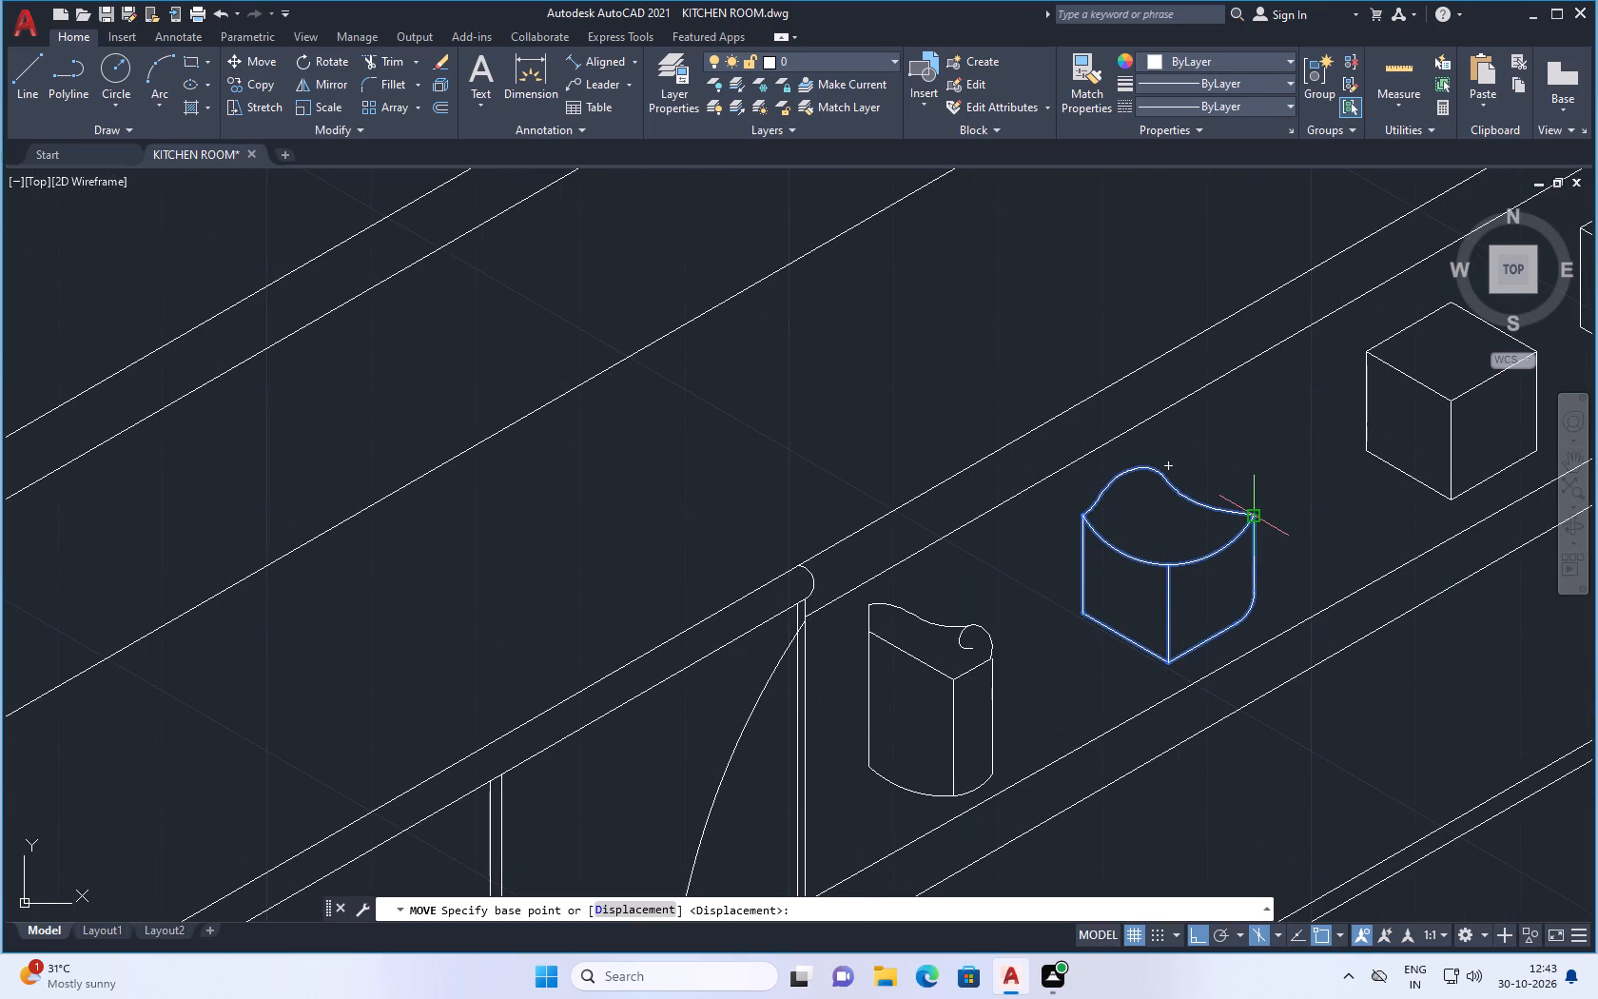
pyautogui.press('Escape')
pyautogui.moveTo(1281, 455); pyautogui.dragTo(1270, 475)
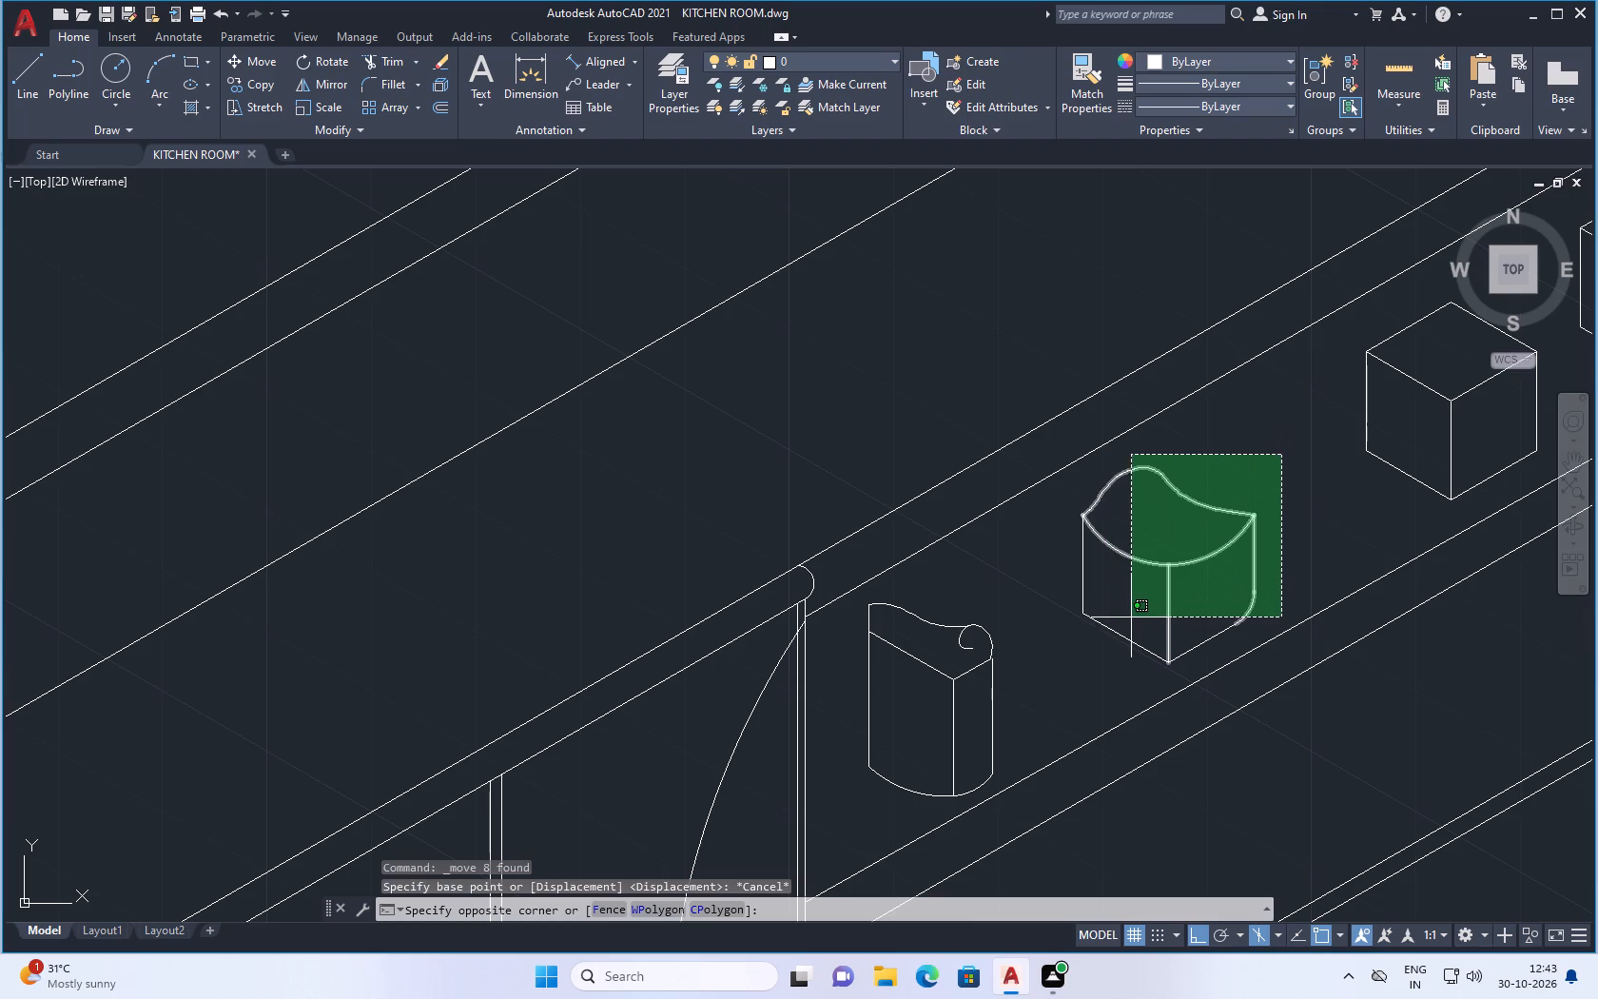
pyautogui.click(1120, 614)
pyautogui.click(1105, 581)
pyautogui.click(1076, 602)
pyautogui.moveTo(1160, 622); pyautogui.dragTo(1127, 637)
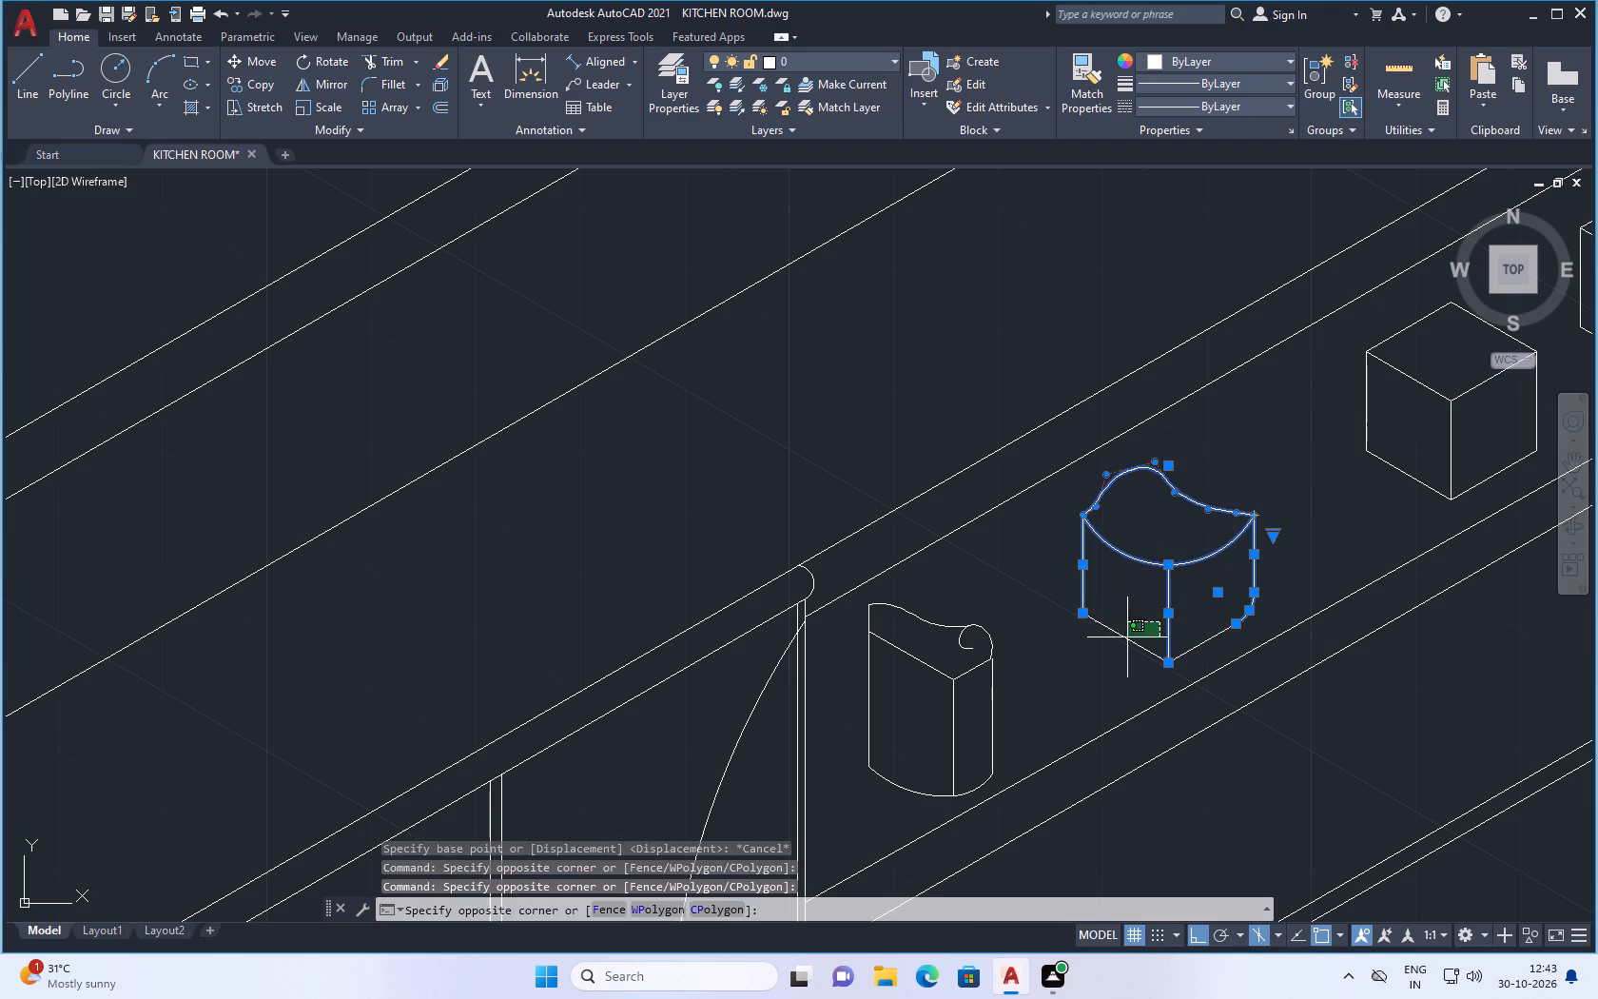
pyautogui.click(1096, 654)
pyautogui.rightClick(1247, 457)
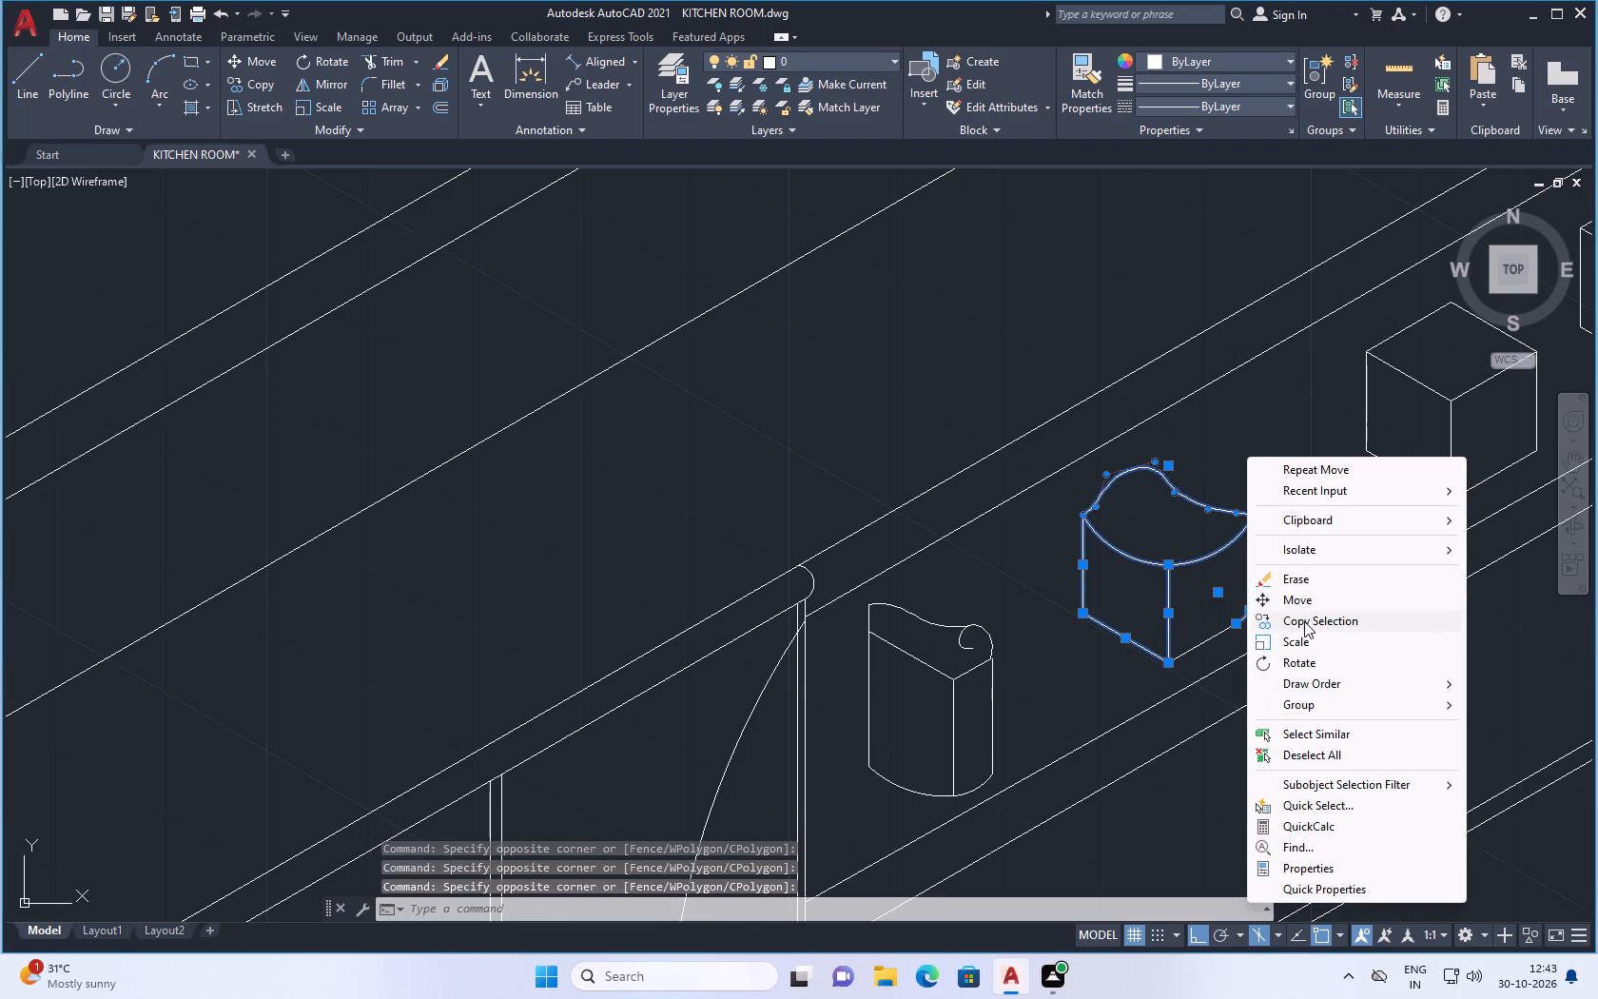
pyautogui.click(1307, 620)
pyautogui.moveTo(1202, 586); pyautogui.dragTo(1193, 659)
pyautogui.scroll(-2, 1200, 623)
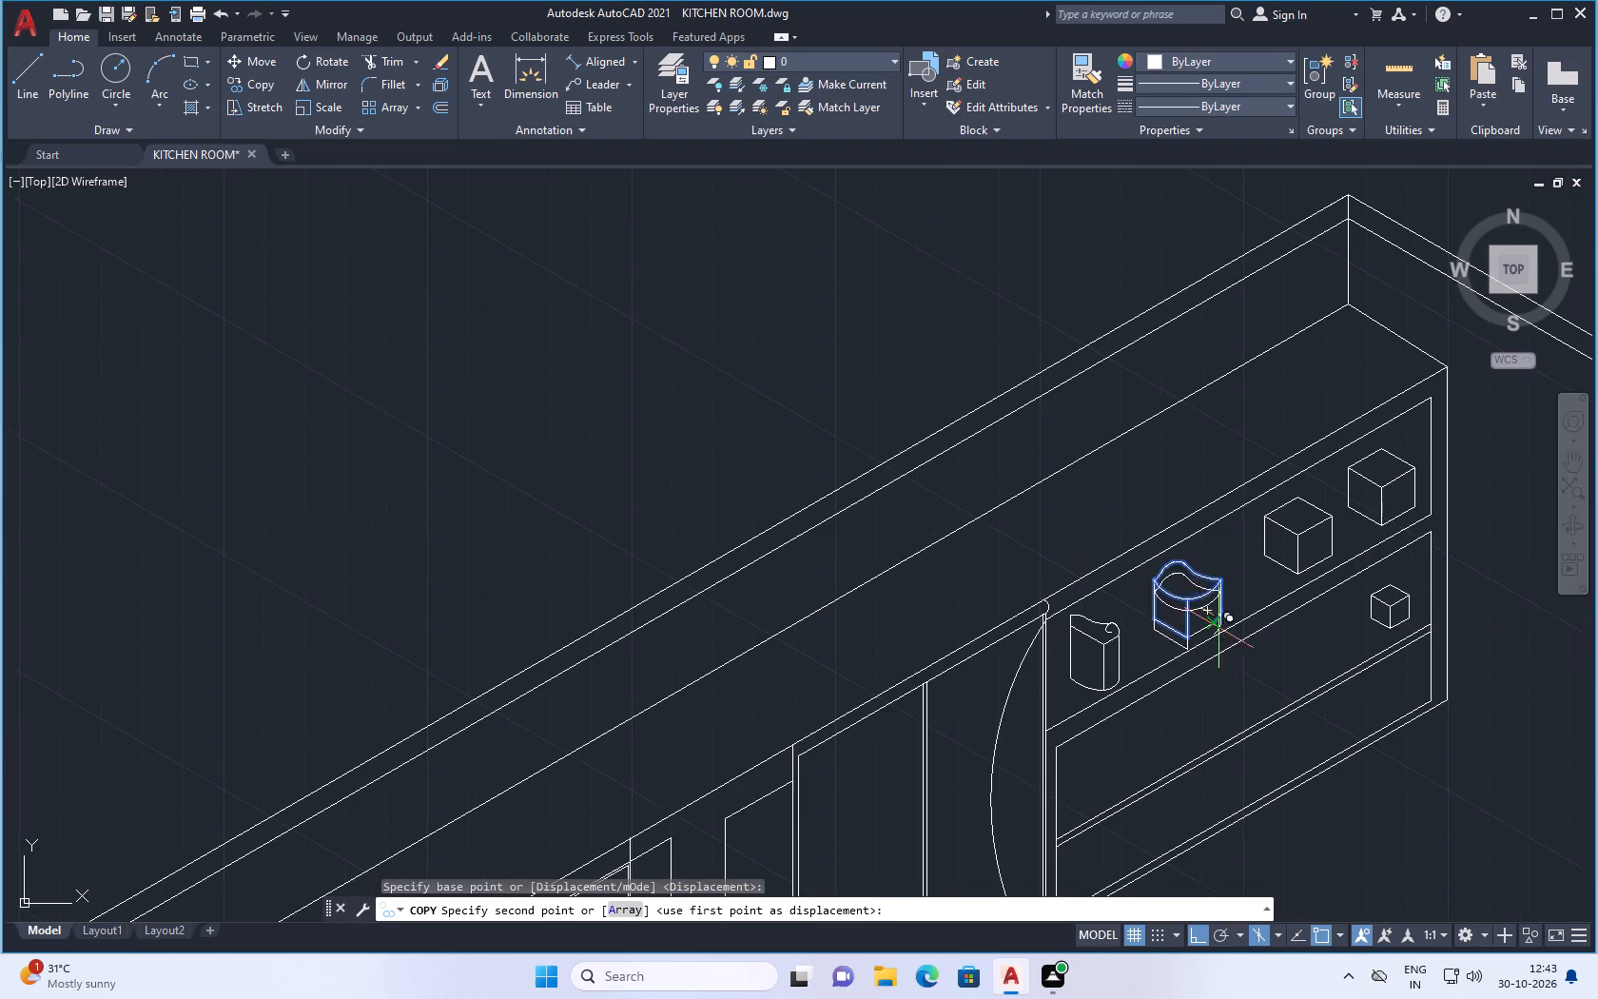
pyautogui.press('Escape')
# Copy the complete wavy-topped block from the upper shelf, with Ortho off, to the open shelf directly below it.
pyautogui.scroll(3, 1214, 618)
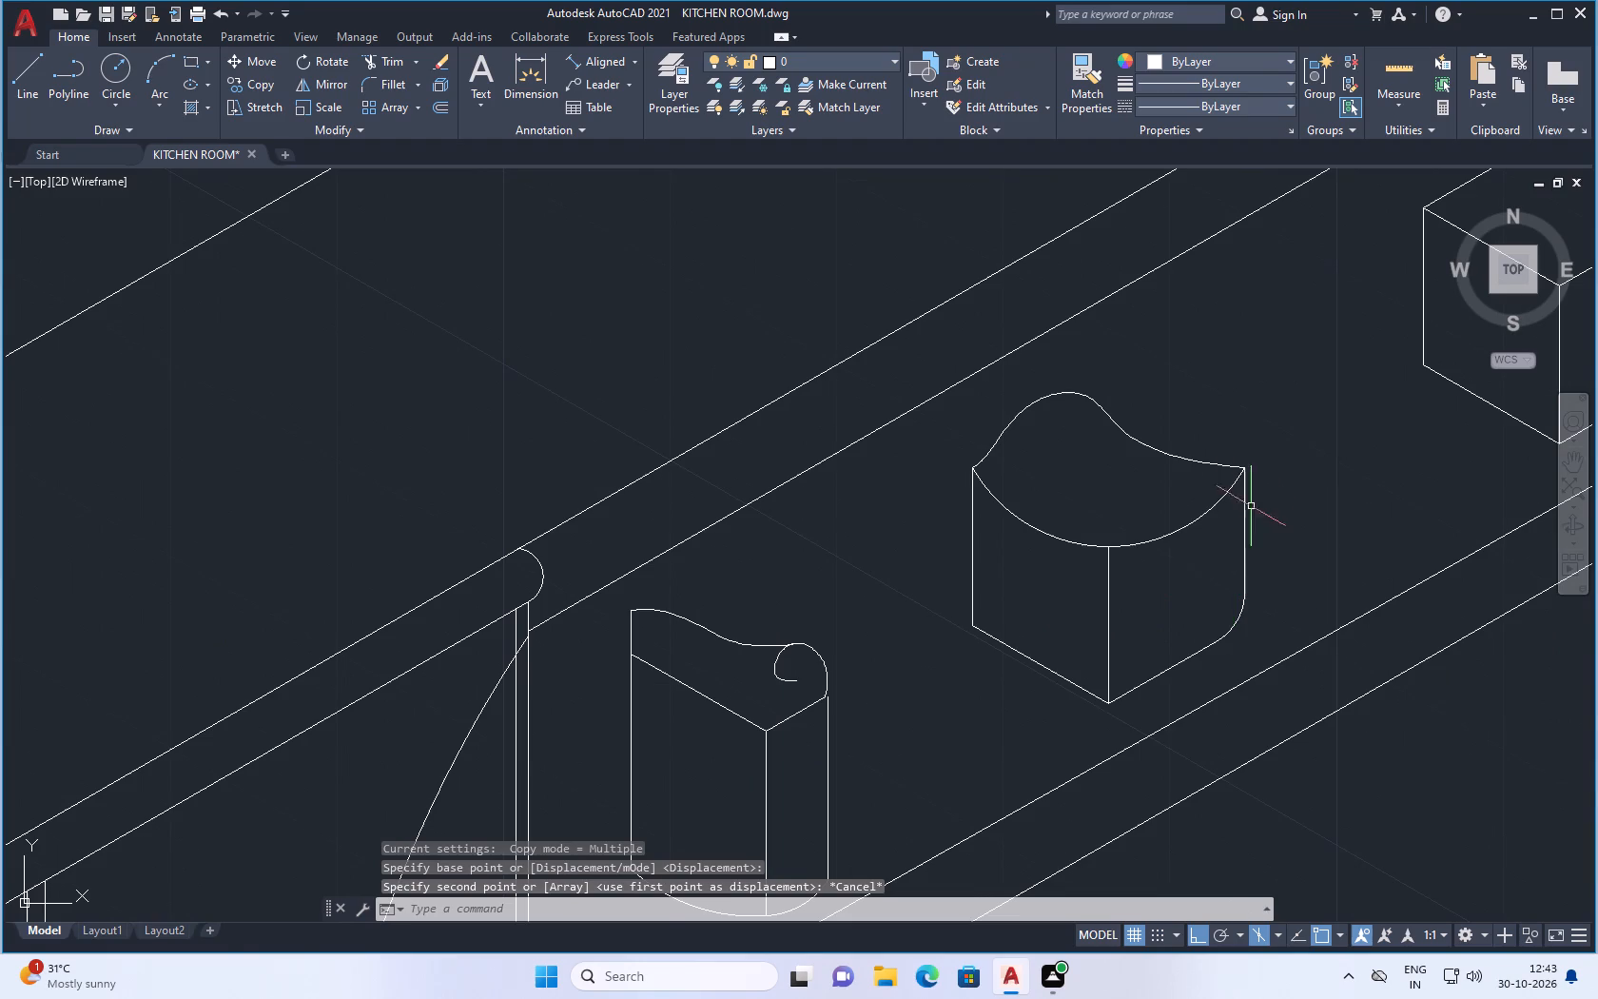
pyautogui.moveTo(1273, 436); pyautogui.dragTo(1247, 480)
pyautogui.click(1043, 645)
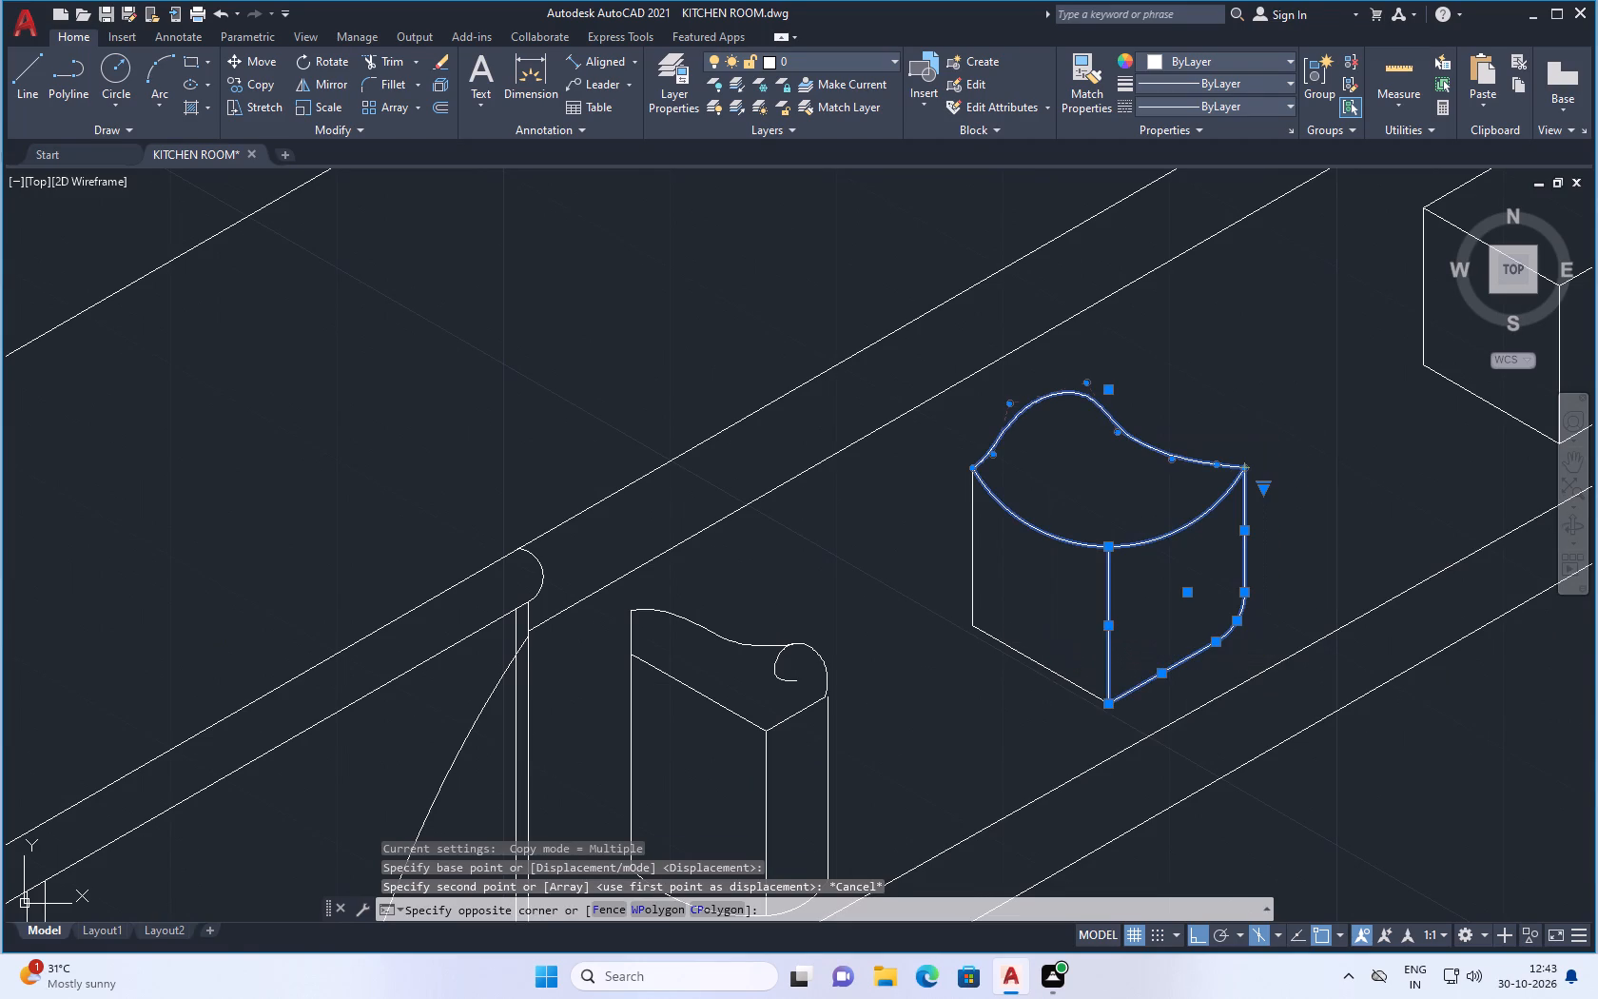
pyautogui.moveTo(1084, 634); pyautogui.dragTo(1074, 636)
pyautogui.click(1013, 679)
pyautogui.moveTo(991, 529); pyautogui.dragTo(964, 542)
pyautogui.moveTo(891, 584); pyautogui.dragTo(906, 576)
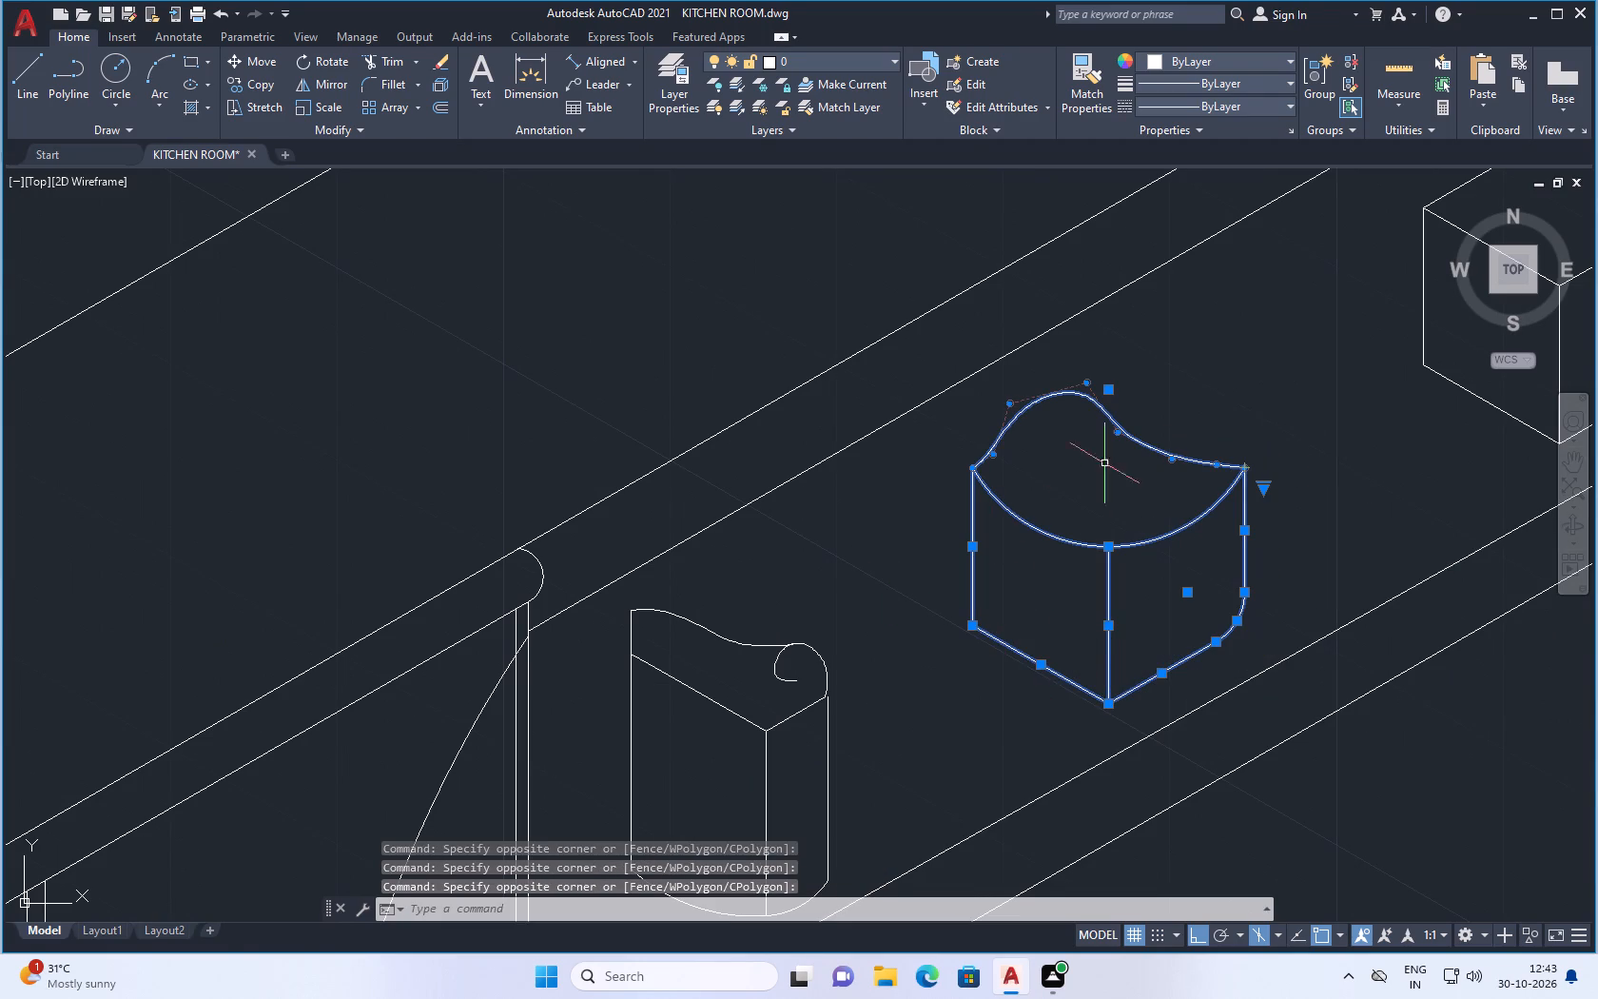
pyautogui.rightClick(1218, 374)
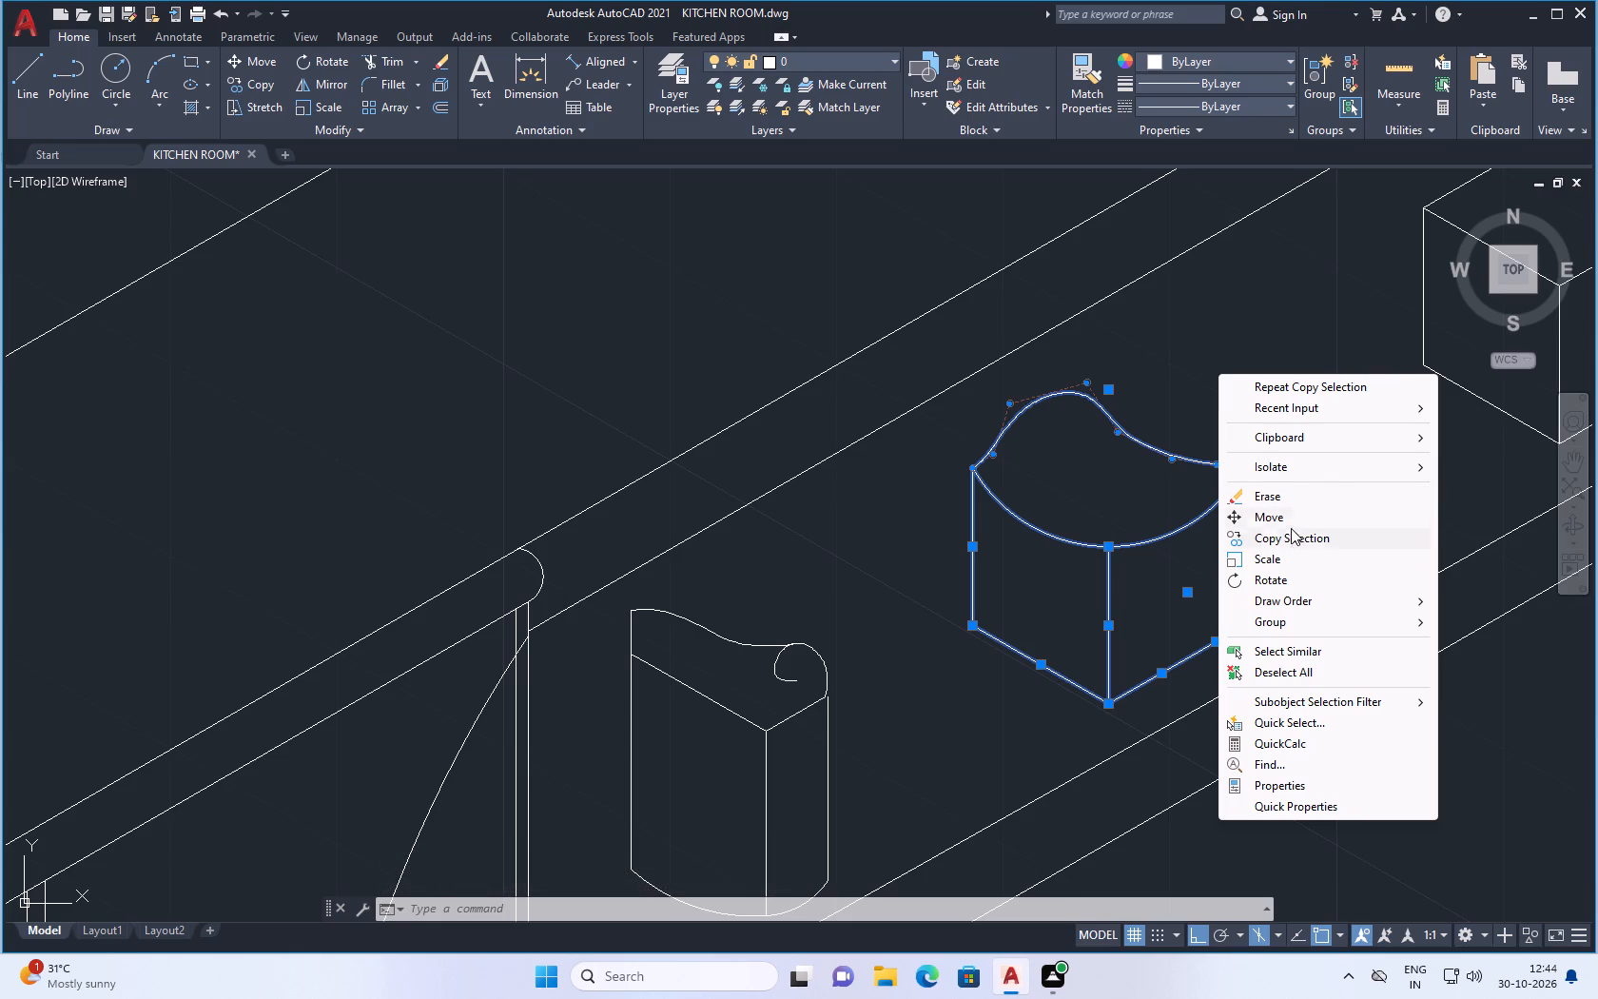
pyautogui.click(1294, 534)
pyautogui.click(1115, 544)
pyautogui.scroll(-3, 1231, 657)
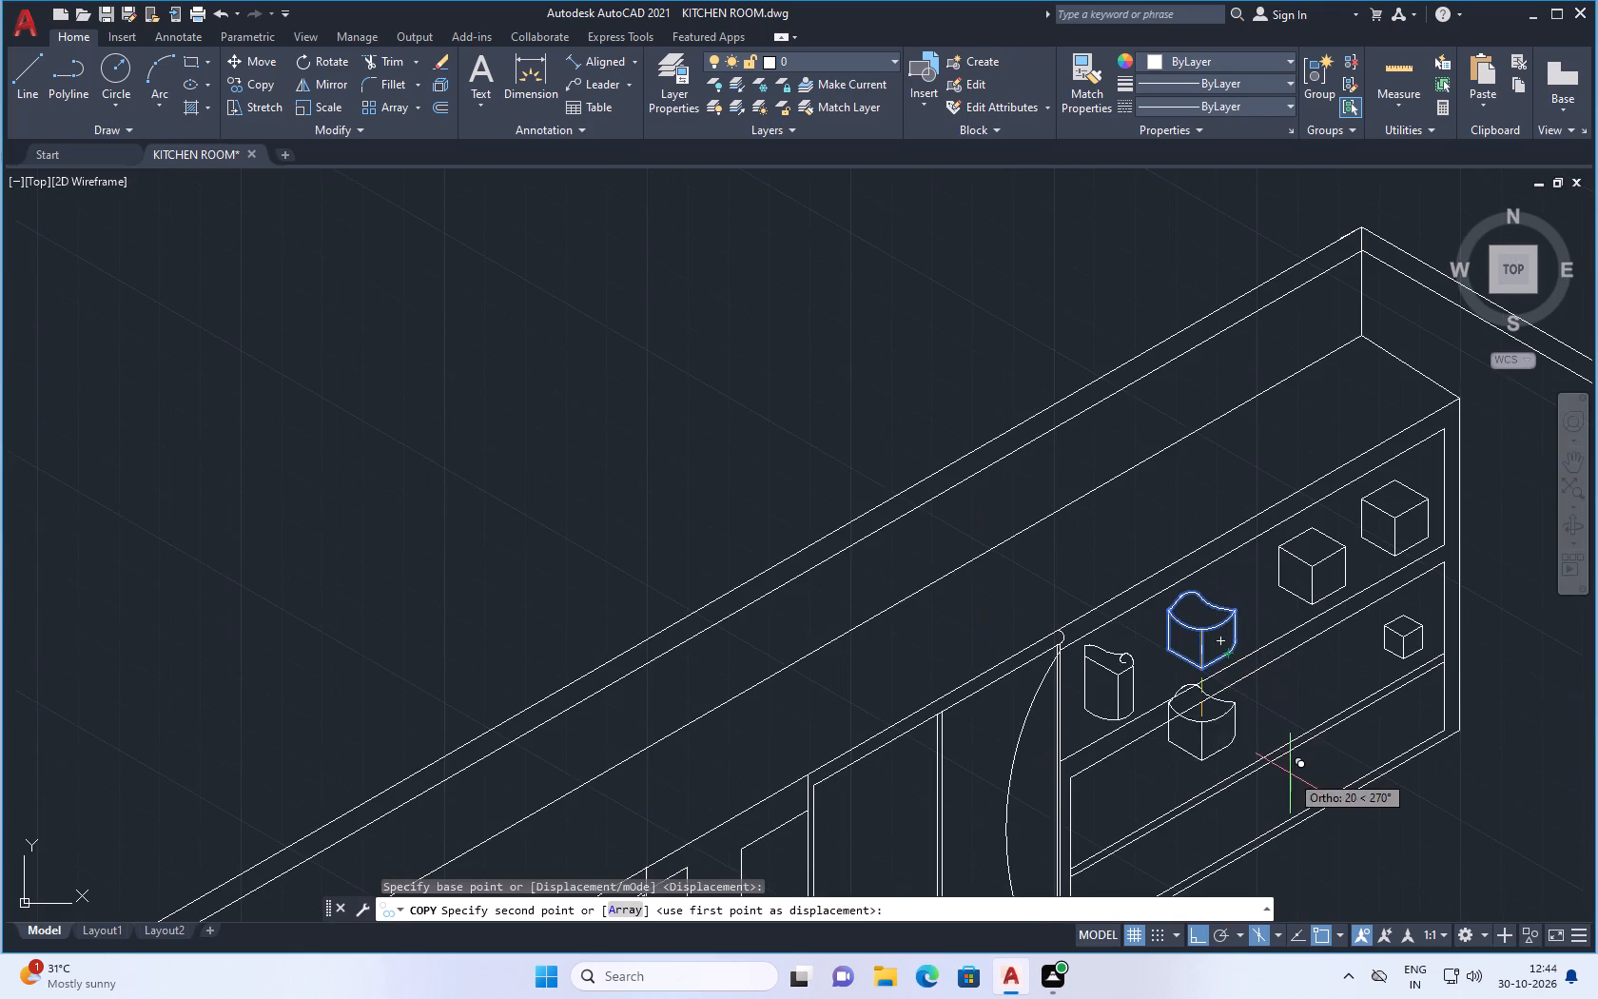
pyautogui.click(1194, 931)
pyautogui.scroll(1, 1241, 724)
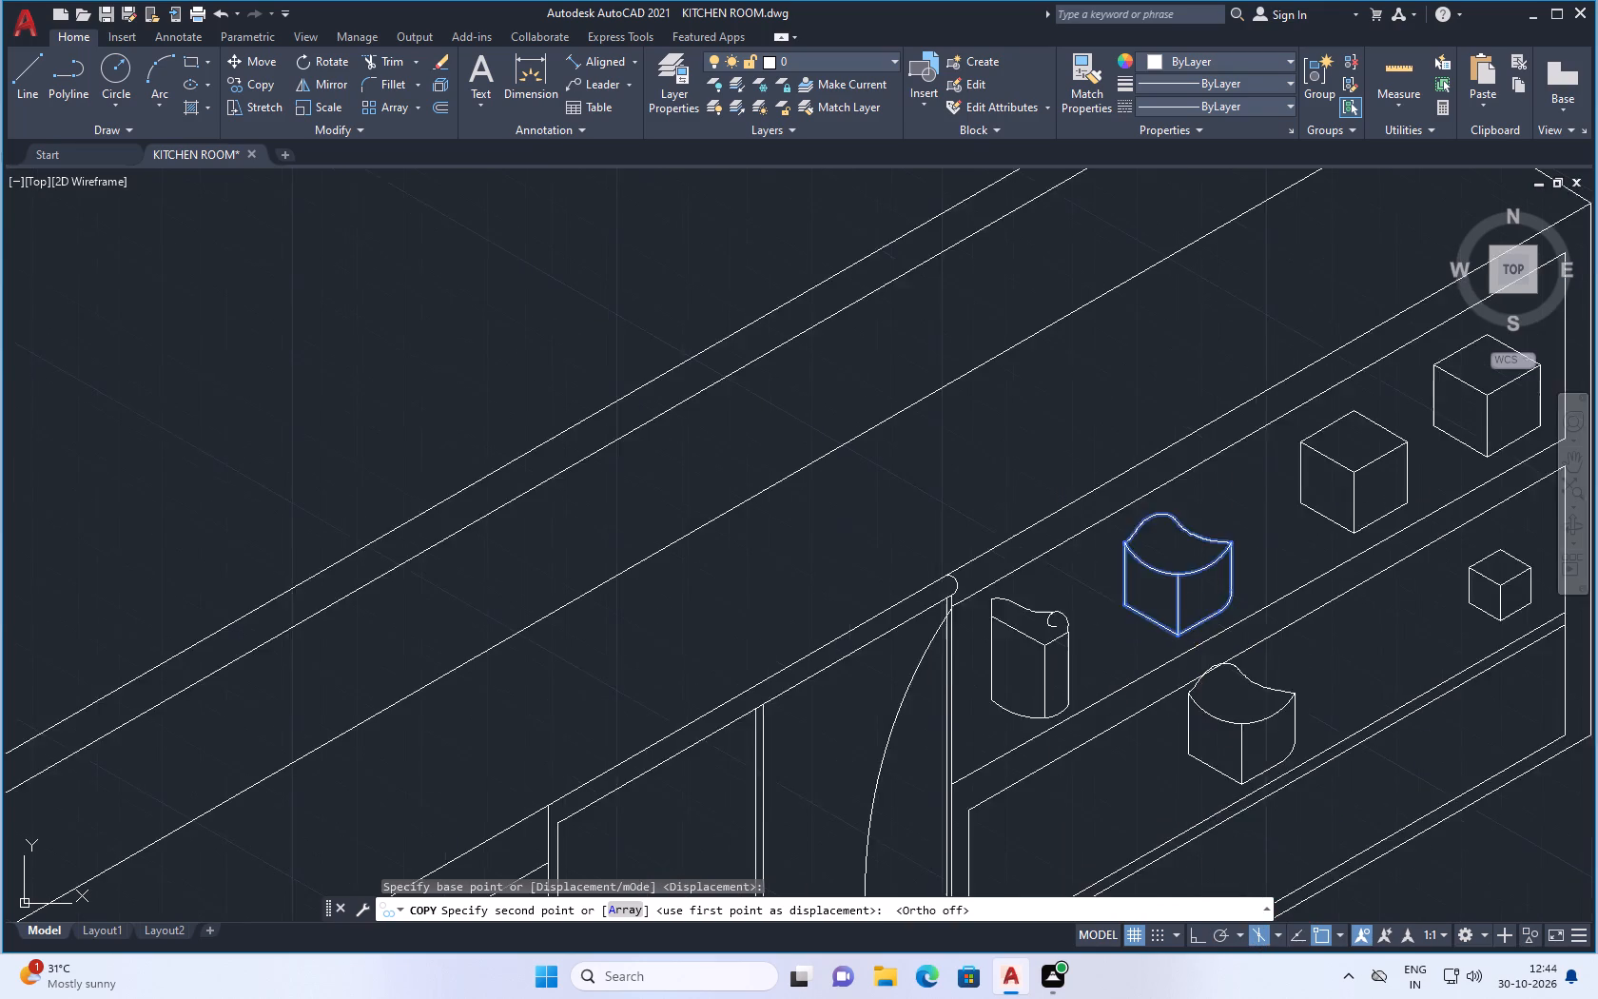
pyautogui.scroll(2, 1242, 724)
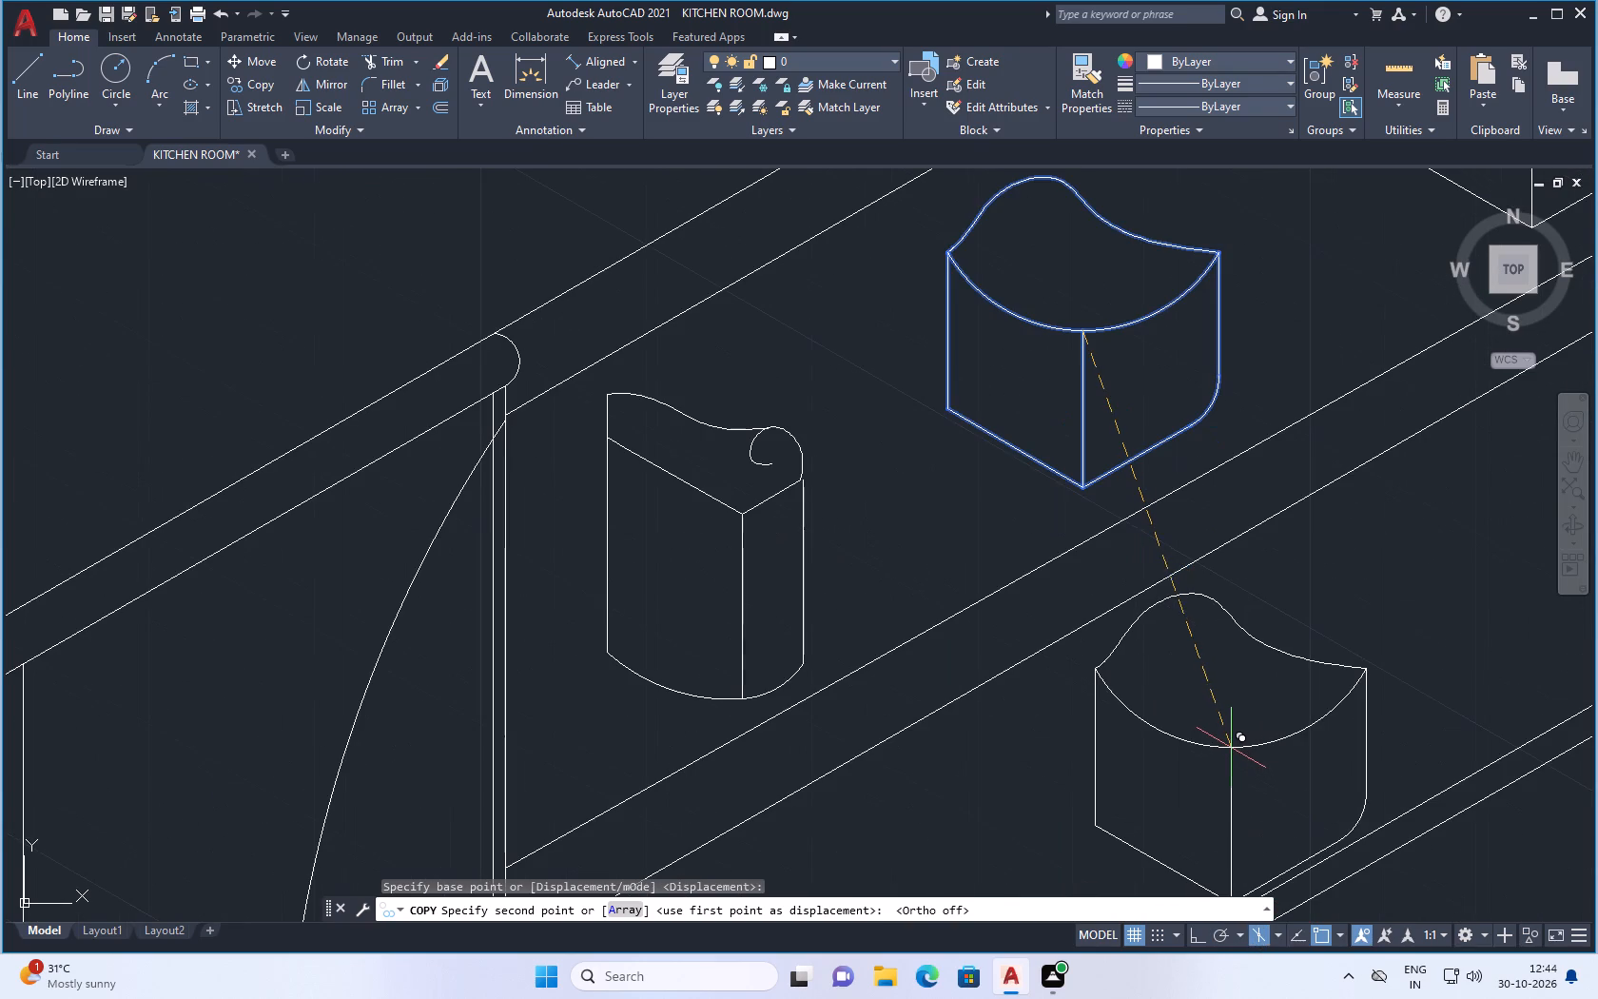
pyautogui.click(1220, 746)
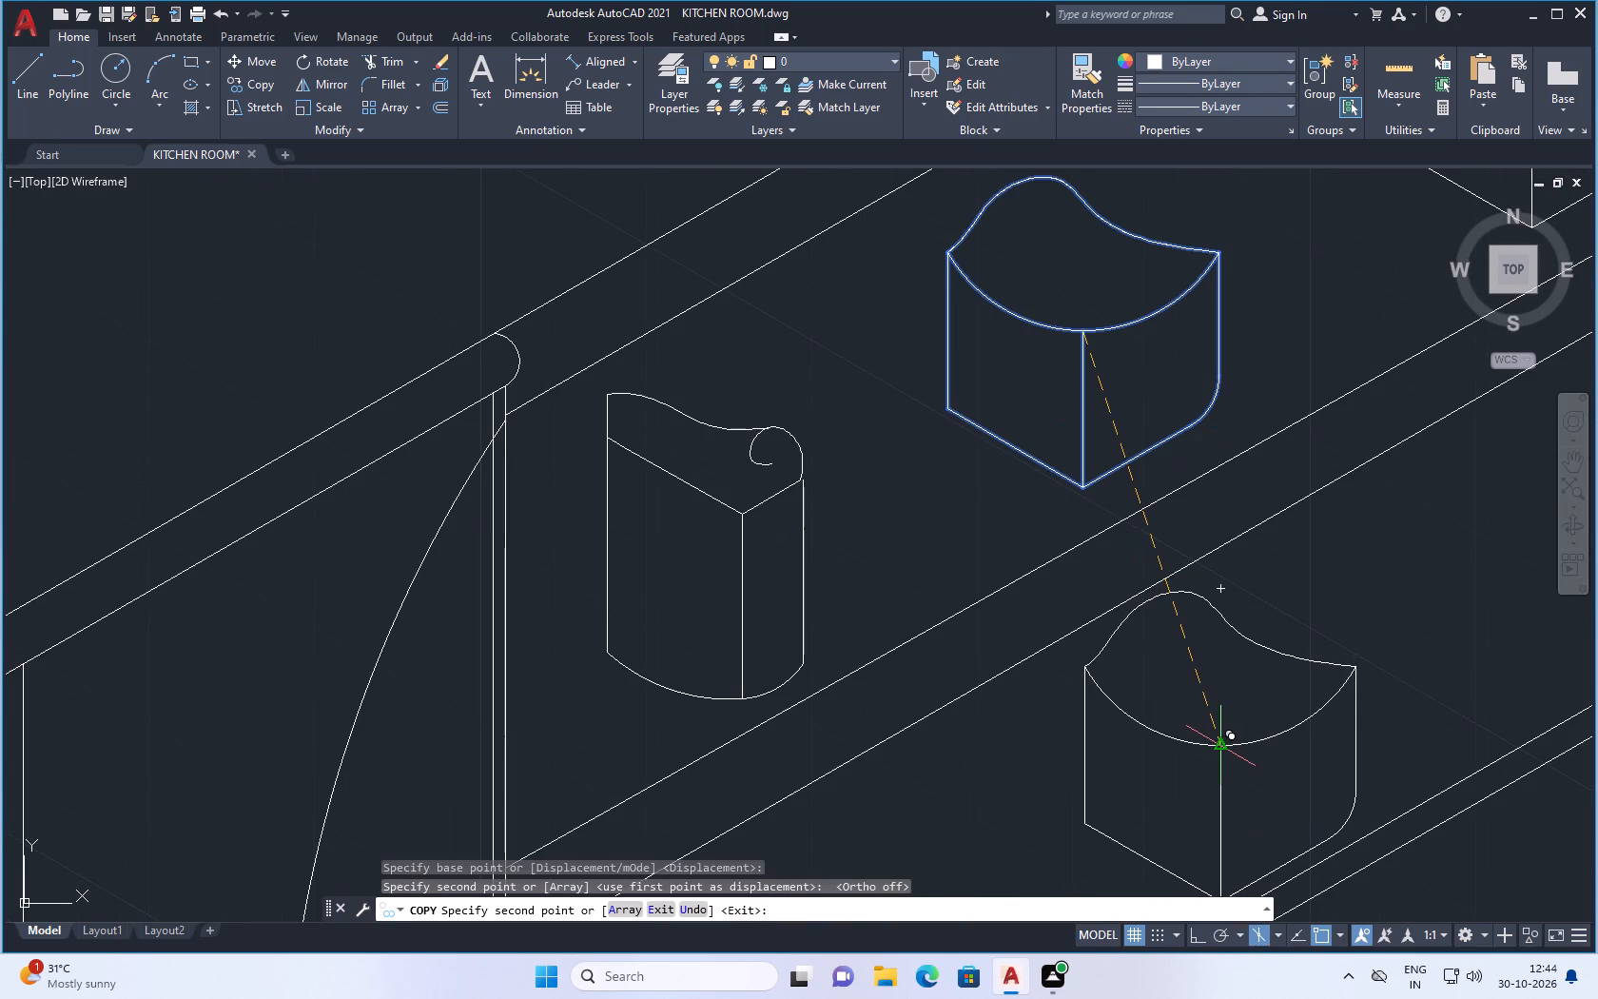
pyautogui.press('Escape')
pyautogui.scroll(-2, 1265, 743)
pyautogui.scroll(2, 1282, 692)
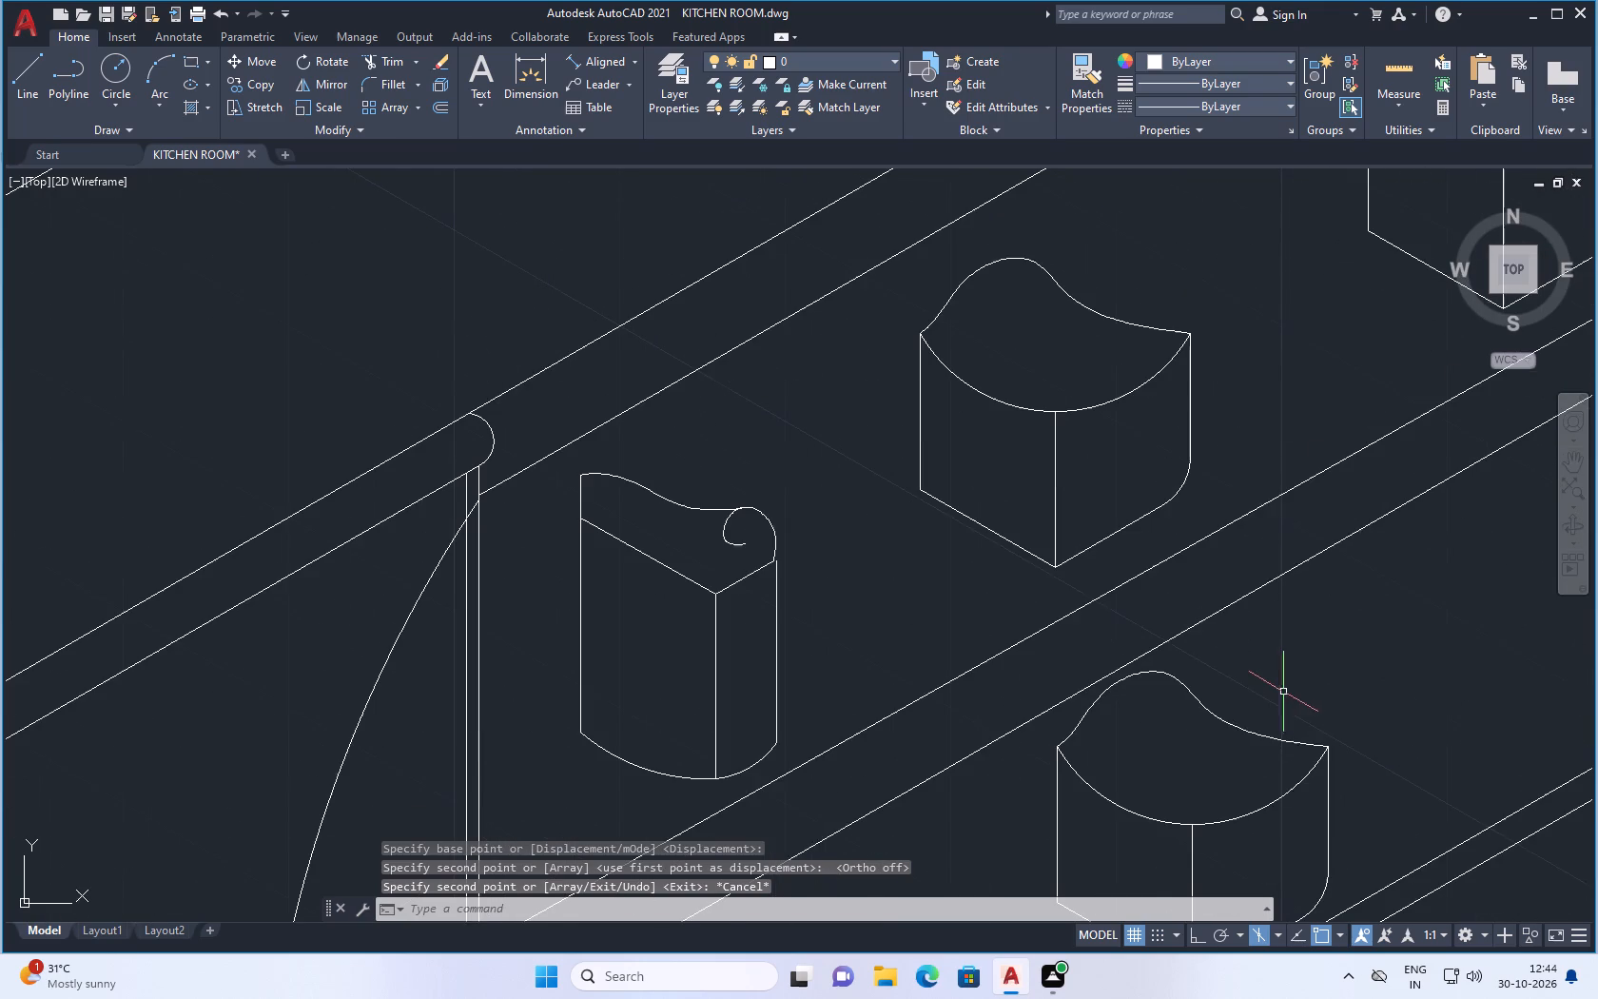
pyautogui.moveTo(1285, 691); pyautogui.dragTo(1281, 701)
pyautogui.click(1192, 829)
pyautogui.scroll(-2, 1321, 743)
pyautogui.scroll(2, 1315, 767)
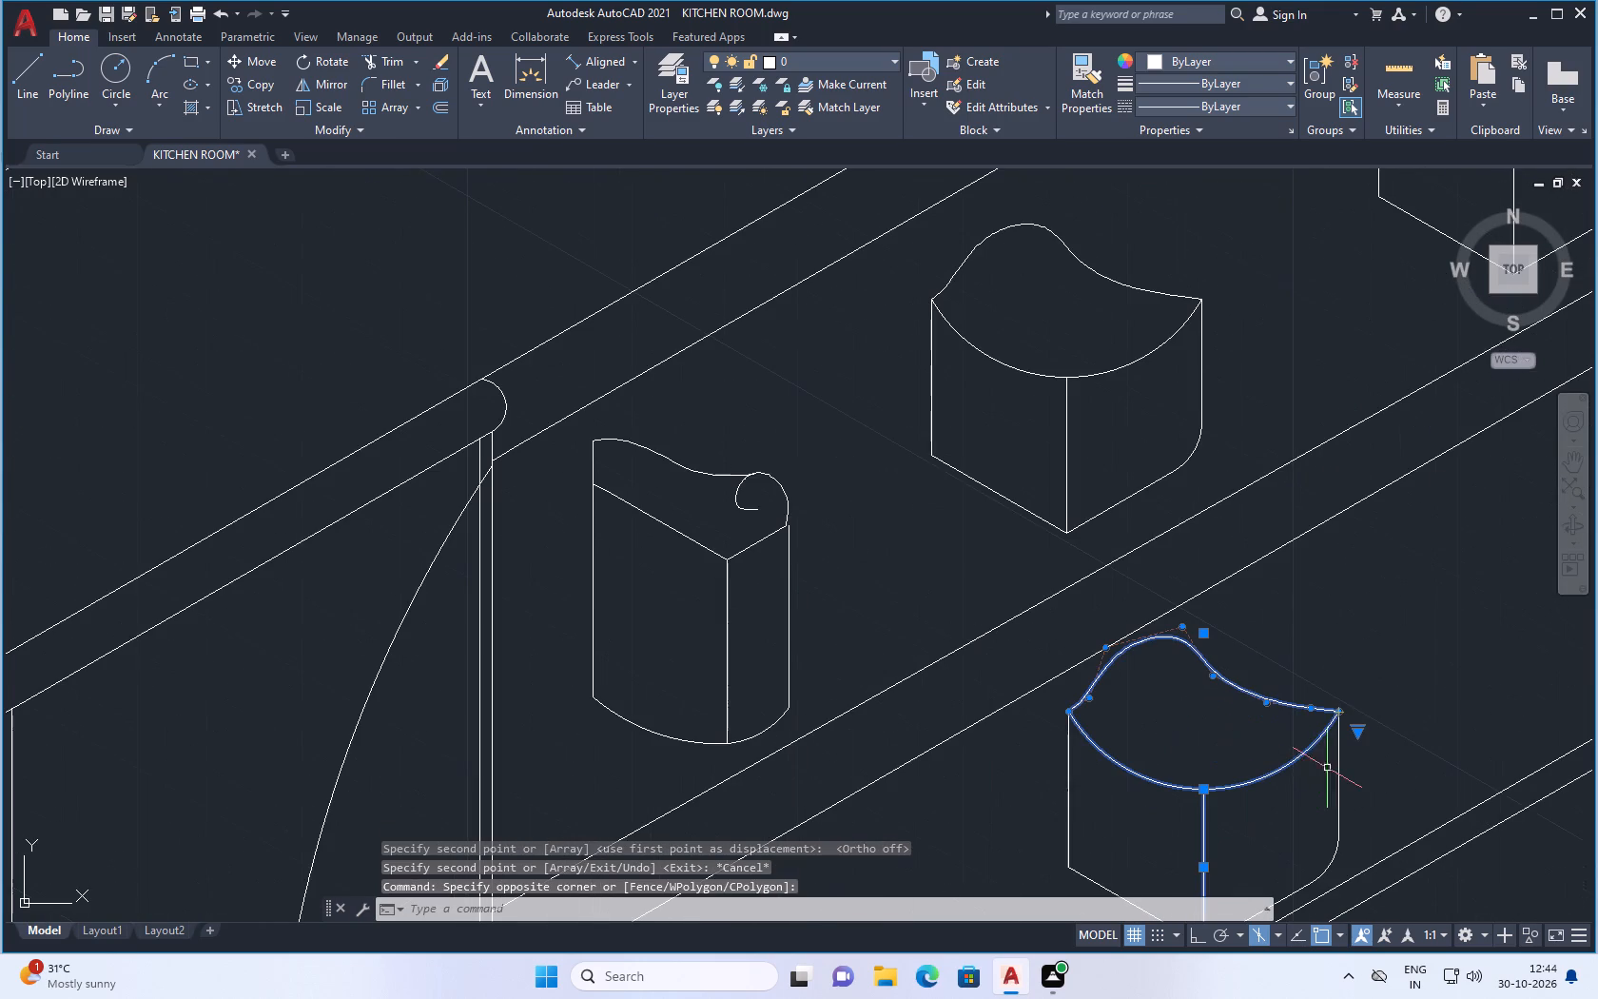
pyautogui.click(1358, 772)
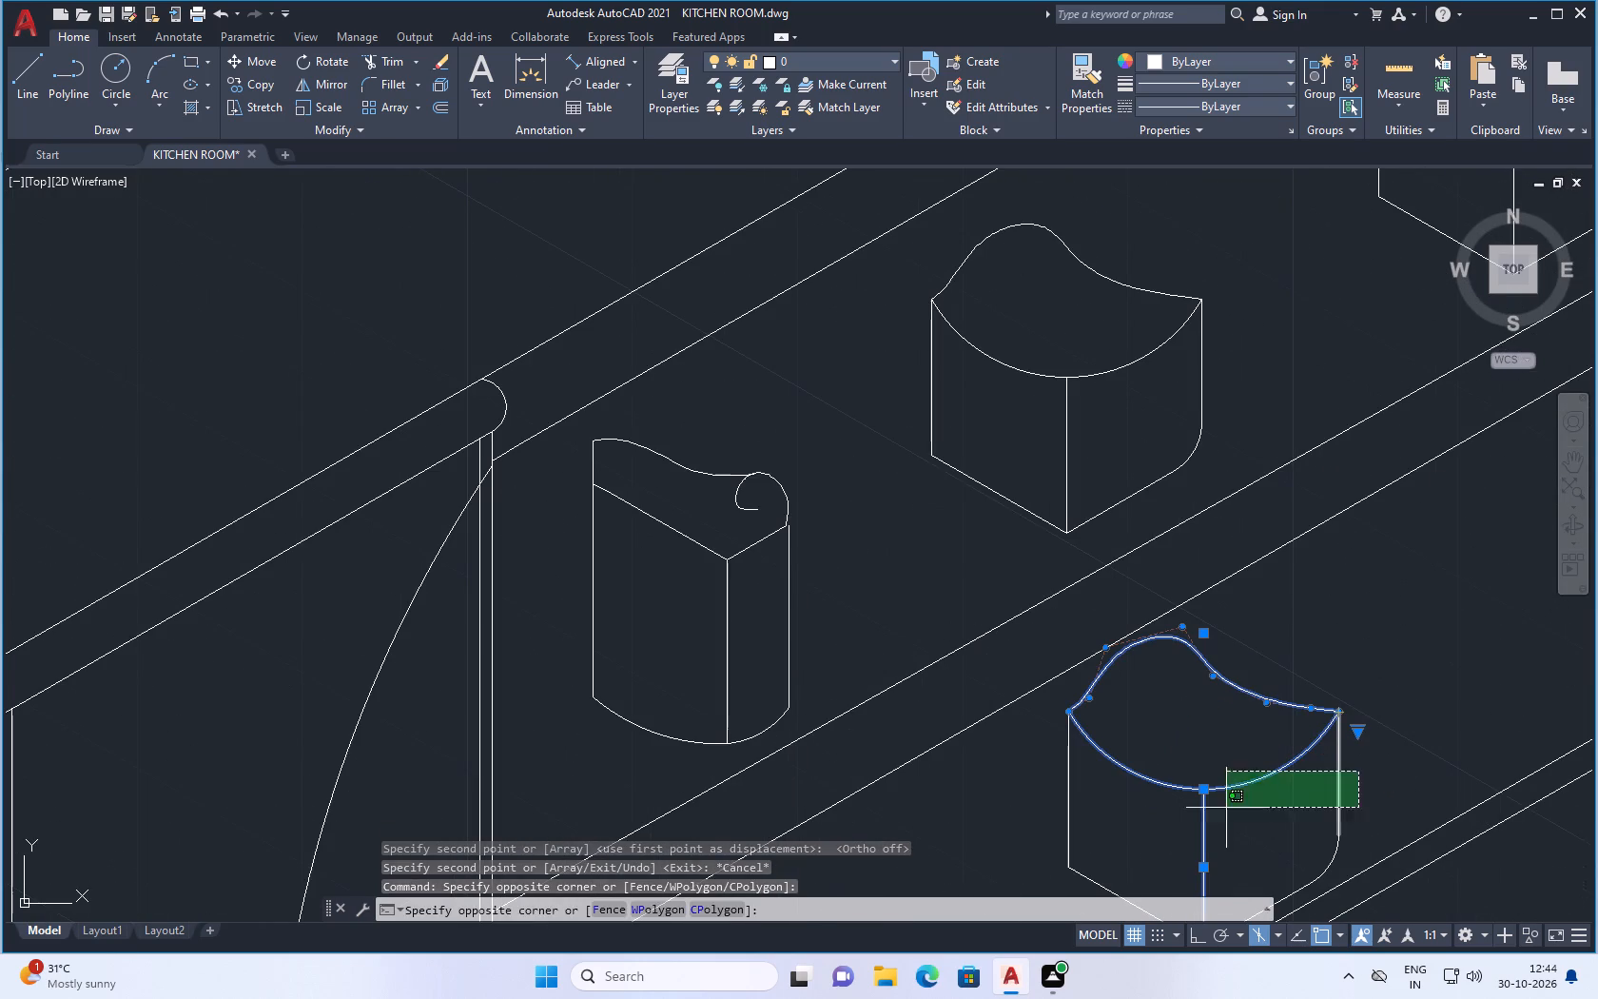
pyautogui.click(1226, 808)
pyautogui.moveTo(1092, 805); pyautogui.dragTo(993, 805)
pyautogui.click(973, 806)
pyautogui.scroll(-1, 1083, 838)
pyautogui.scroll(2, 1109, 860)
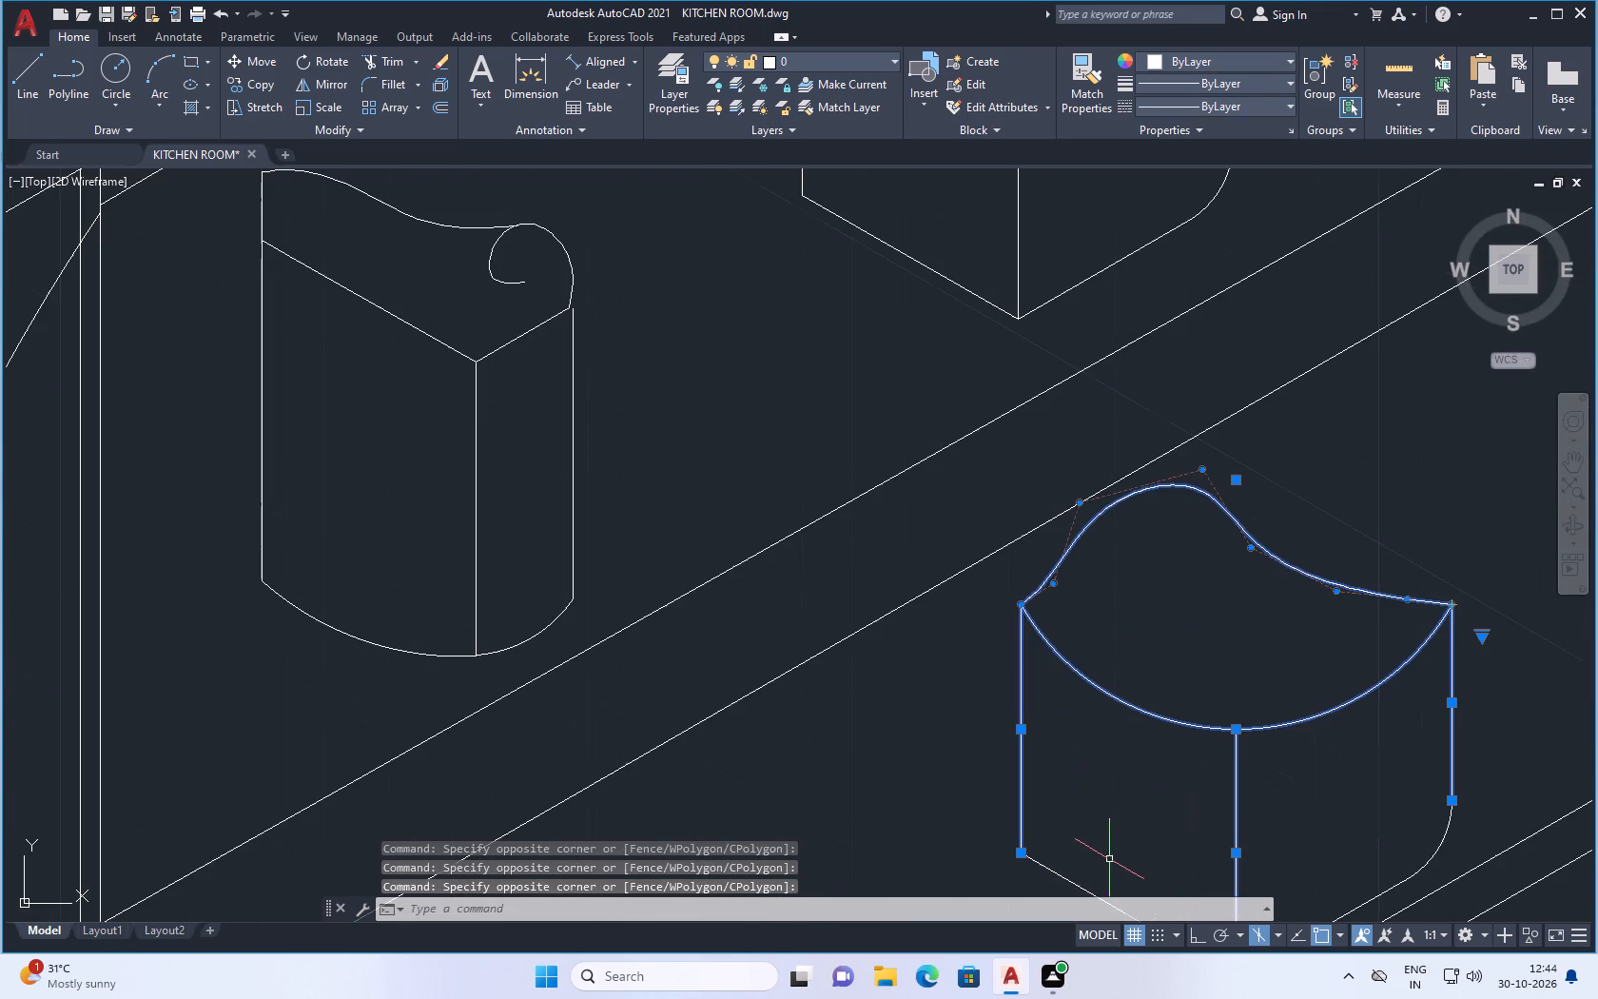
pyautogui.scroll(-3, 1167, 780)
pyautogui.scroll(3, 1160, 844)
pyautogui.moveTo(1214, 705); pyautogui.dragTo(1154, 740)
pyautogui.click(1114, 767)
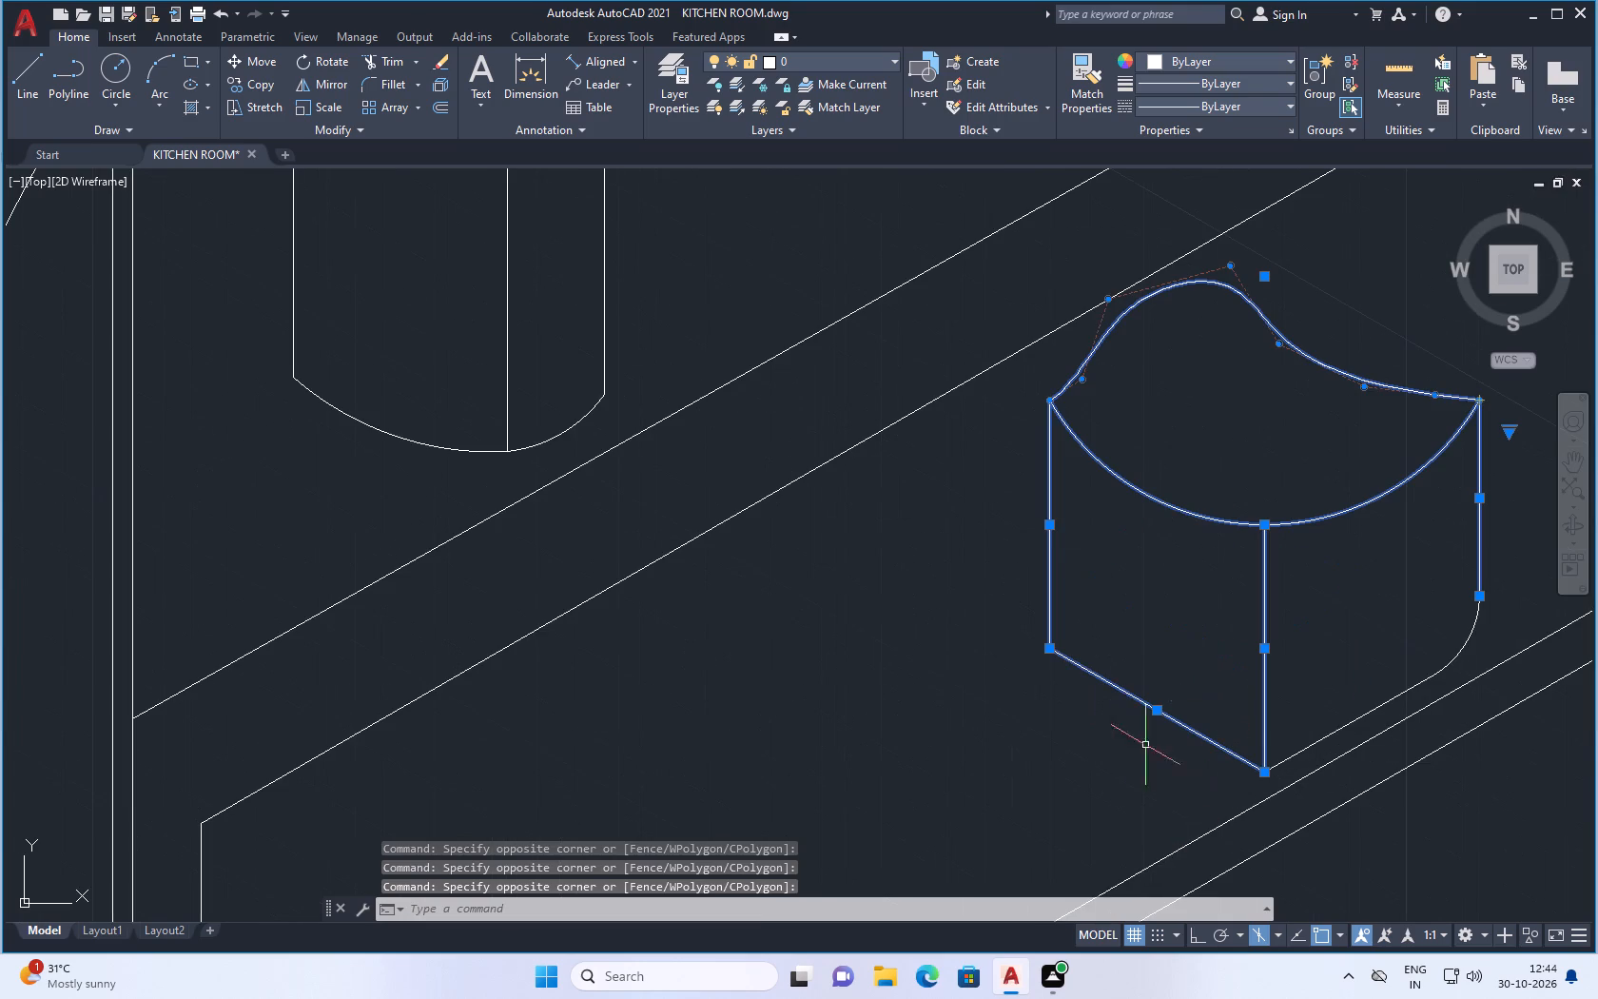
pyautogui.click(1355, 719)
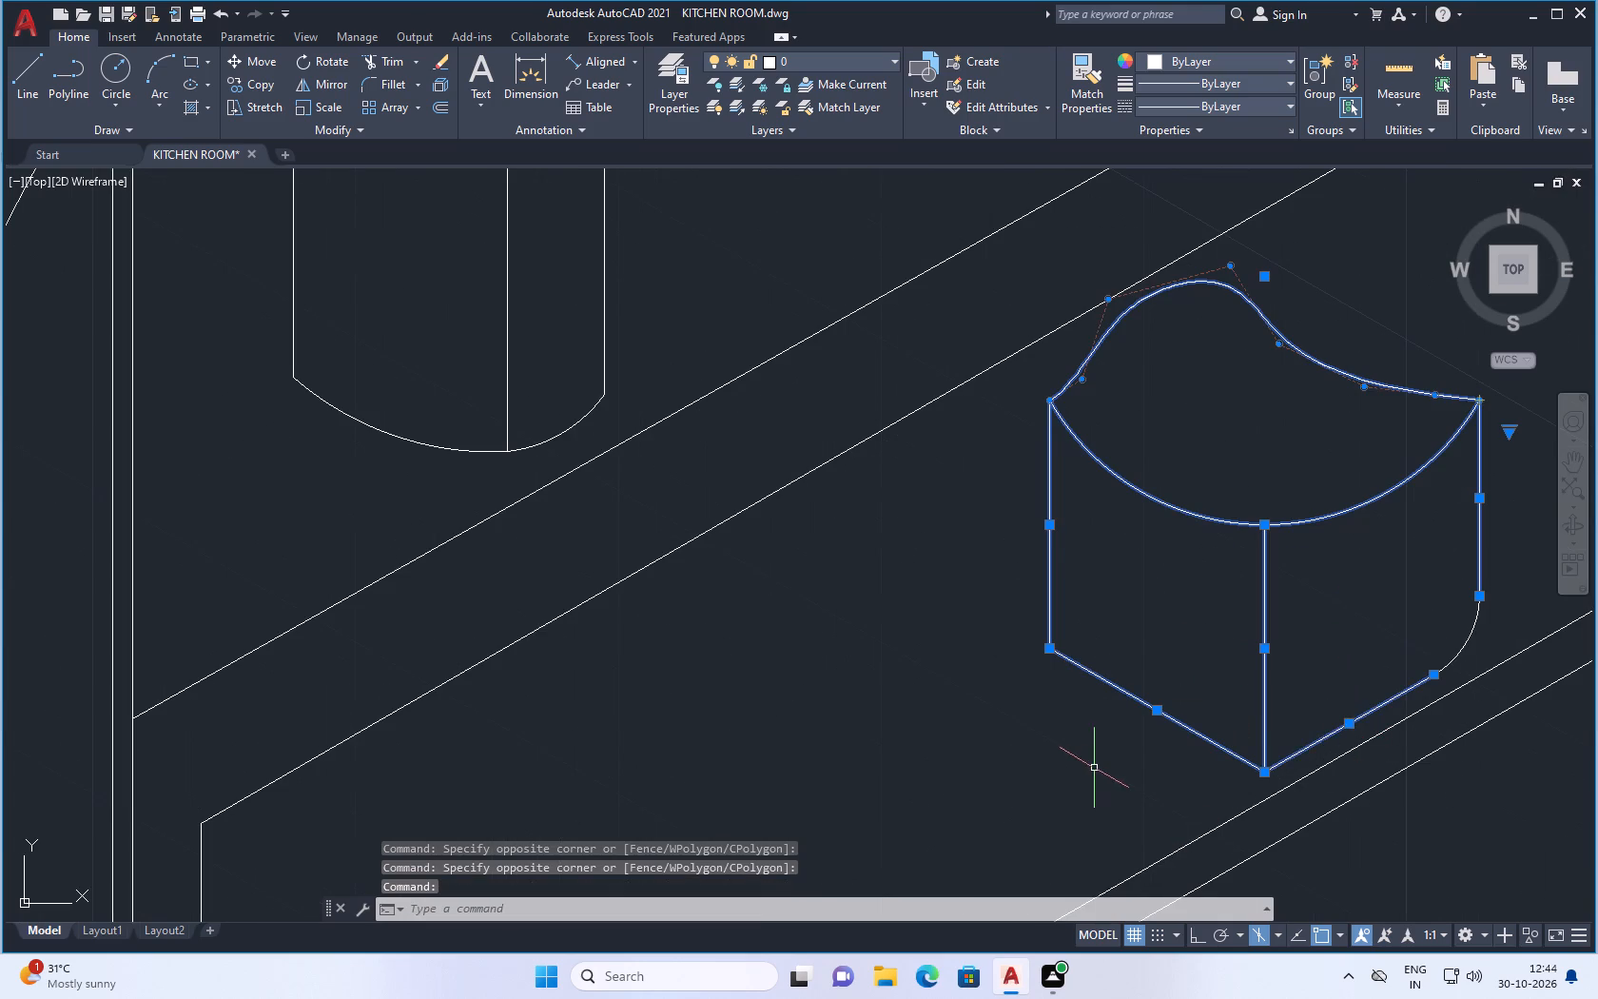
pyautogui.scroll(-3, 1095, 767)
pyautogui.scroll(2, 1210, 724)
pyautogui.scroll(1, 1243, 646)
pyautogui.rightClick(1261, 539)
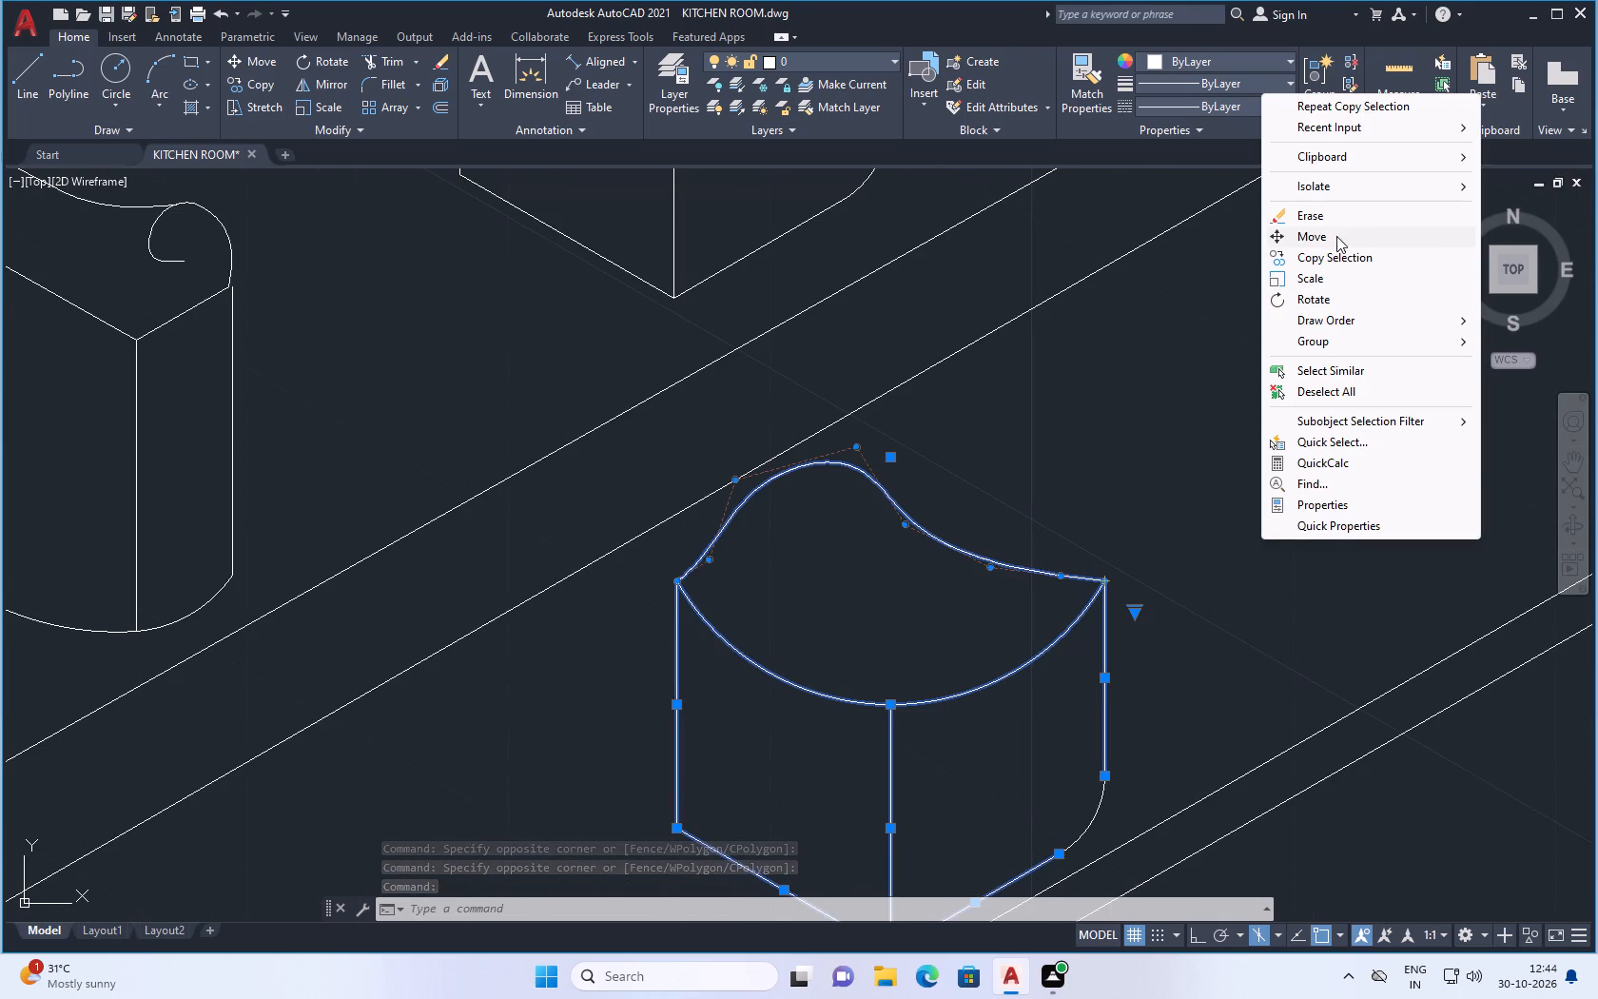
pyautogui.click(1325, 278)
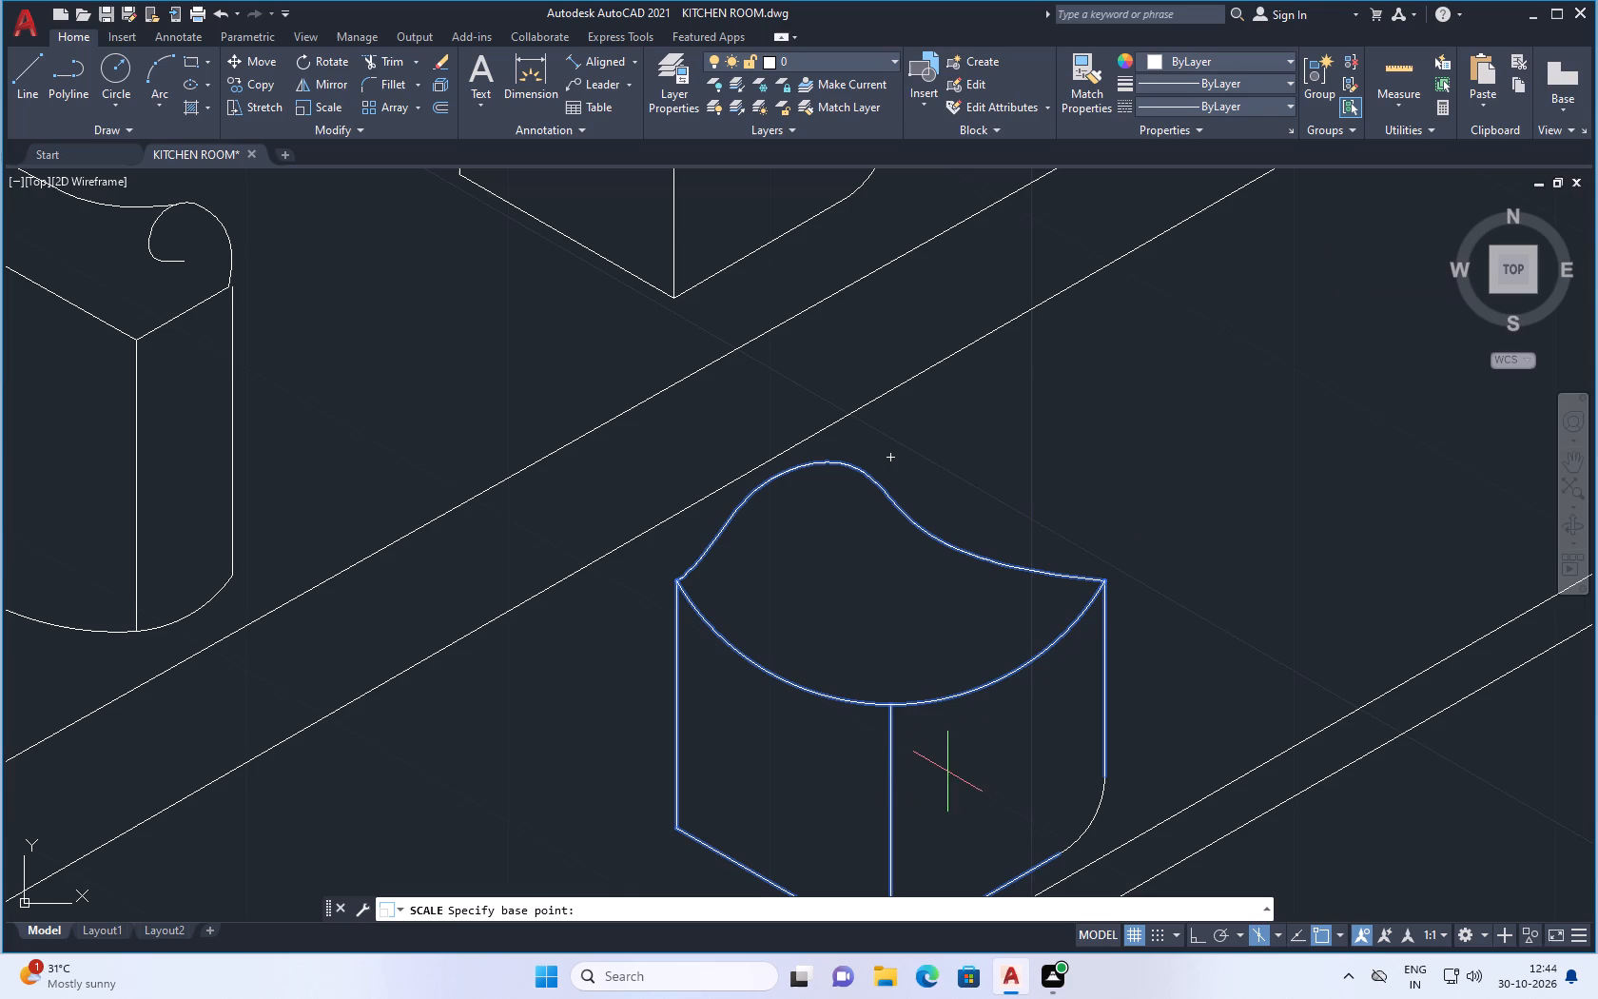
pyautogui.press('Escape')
# Select the whole copied wavy-topped block on the lower shelf and scale it down freehand by roughly 15% about a point near its base.
pyautogui.click(1161, 622)
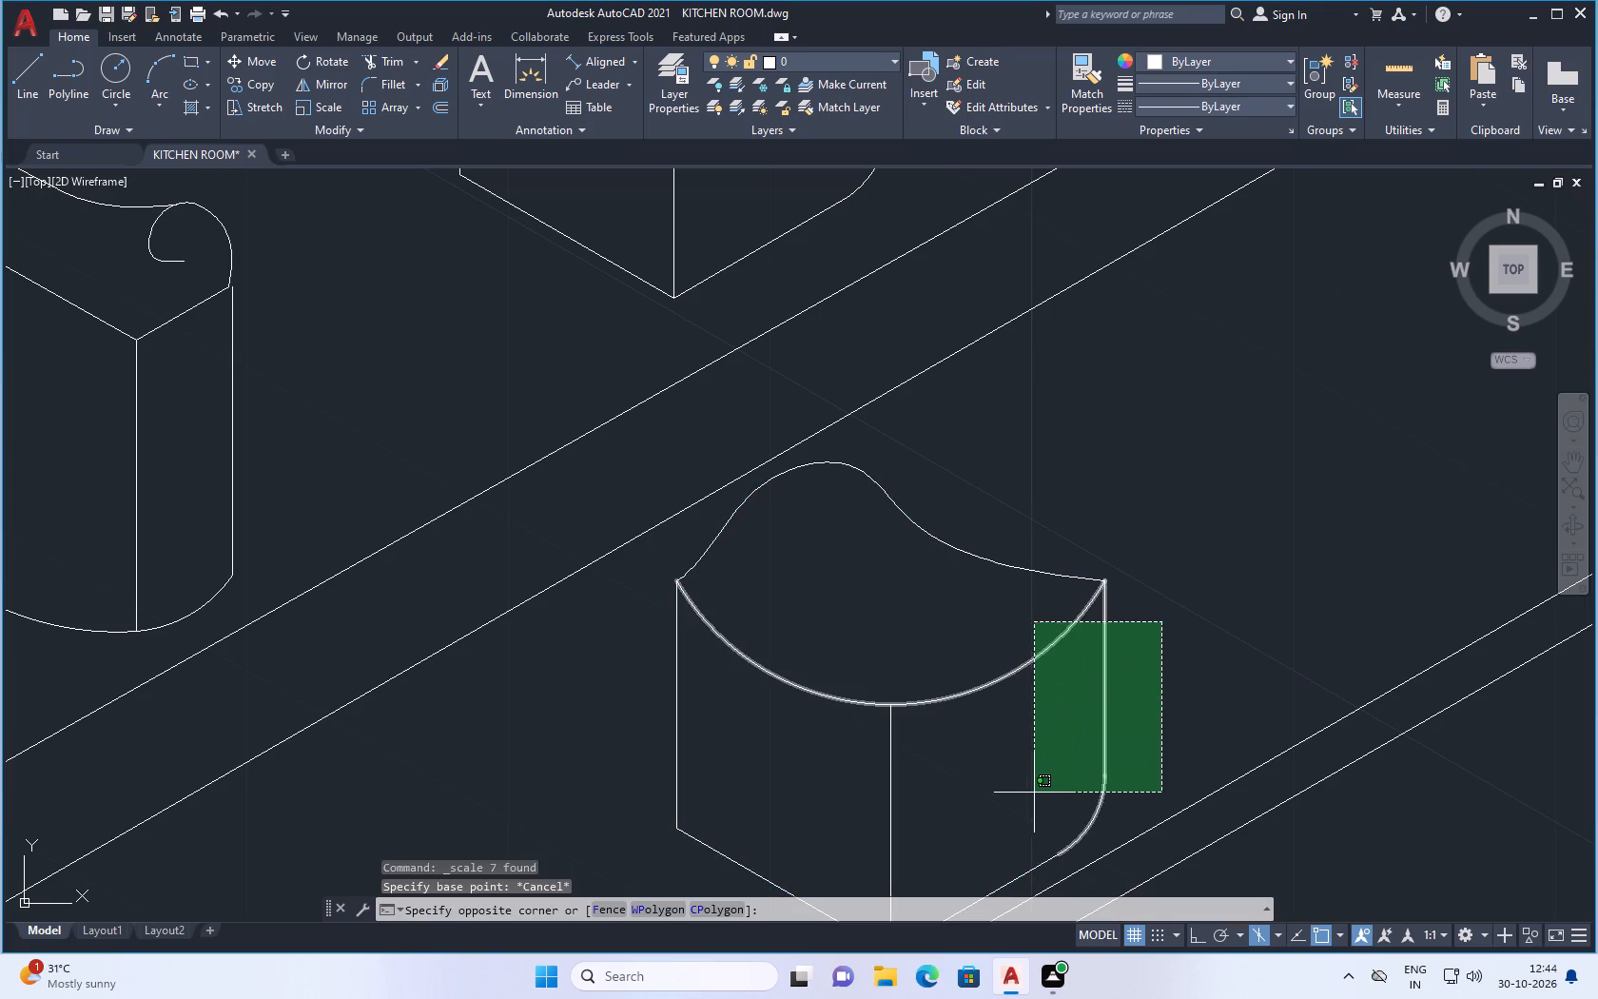
pyautogui.click(1033, 793)
pyautogui.scroll(-2, 1119, 653)
pyautogui.click(1069, 599)
pyautogui.click(1021, 641)
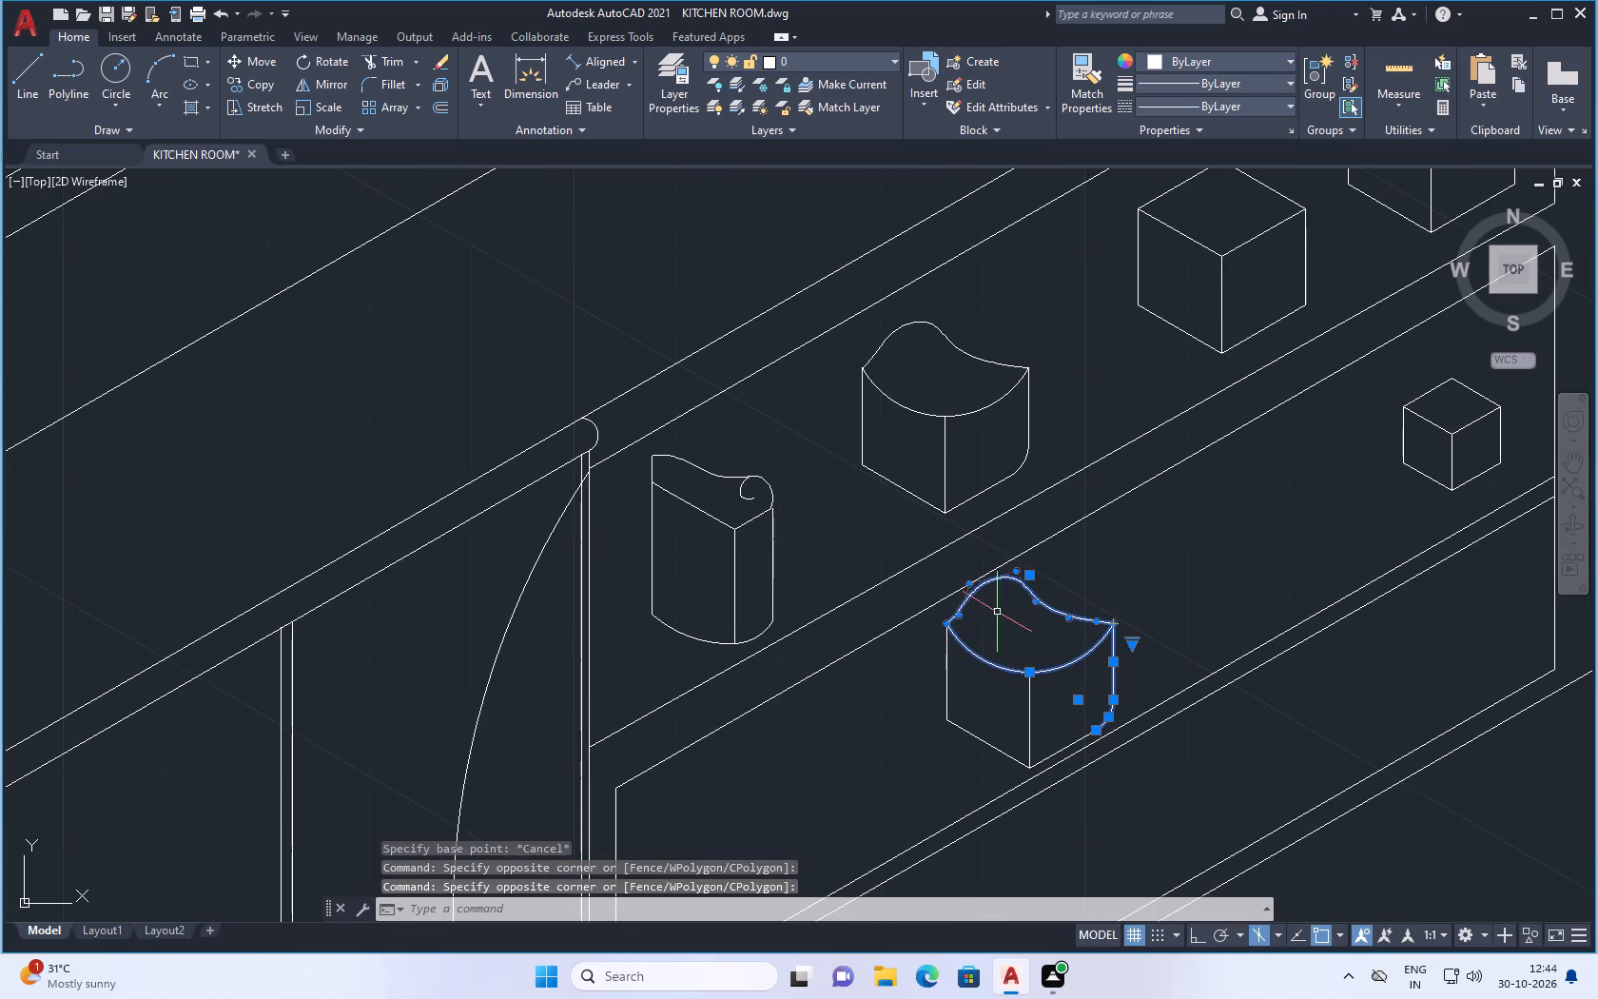
pyautogui.moveTo(949, 675); pyautogui.dragTo(941, 699)
pyautogui.click(913, 737)
pyautogui.moveTo(1043, 707); pyautogui.dragTo(995, 725)
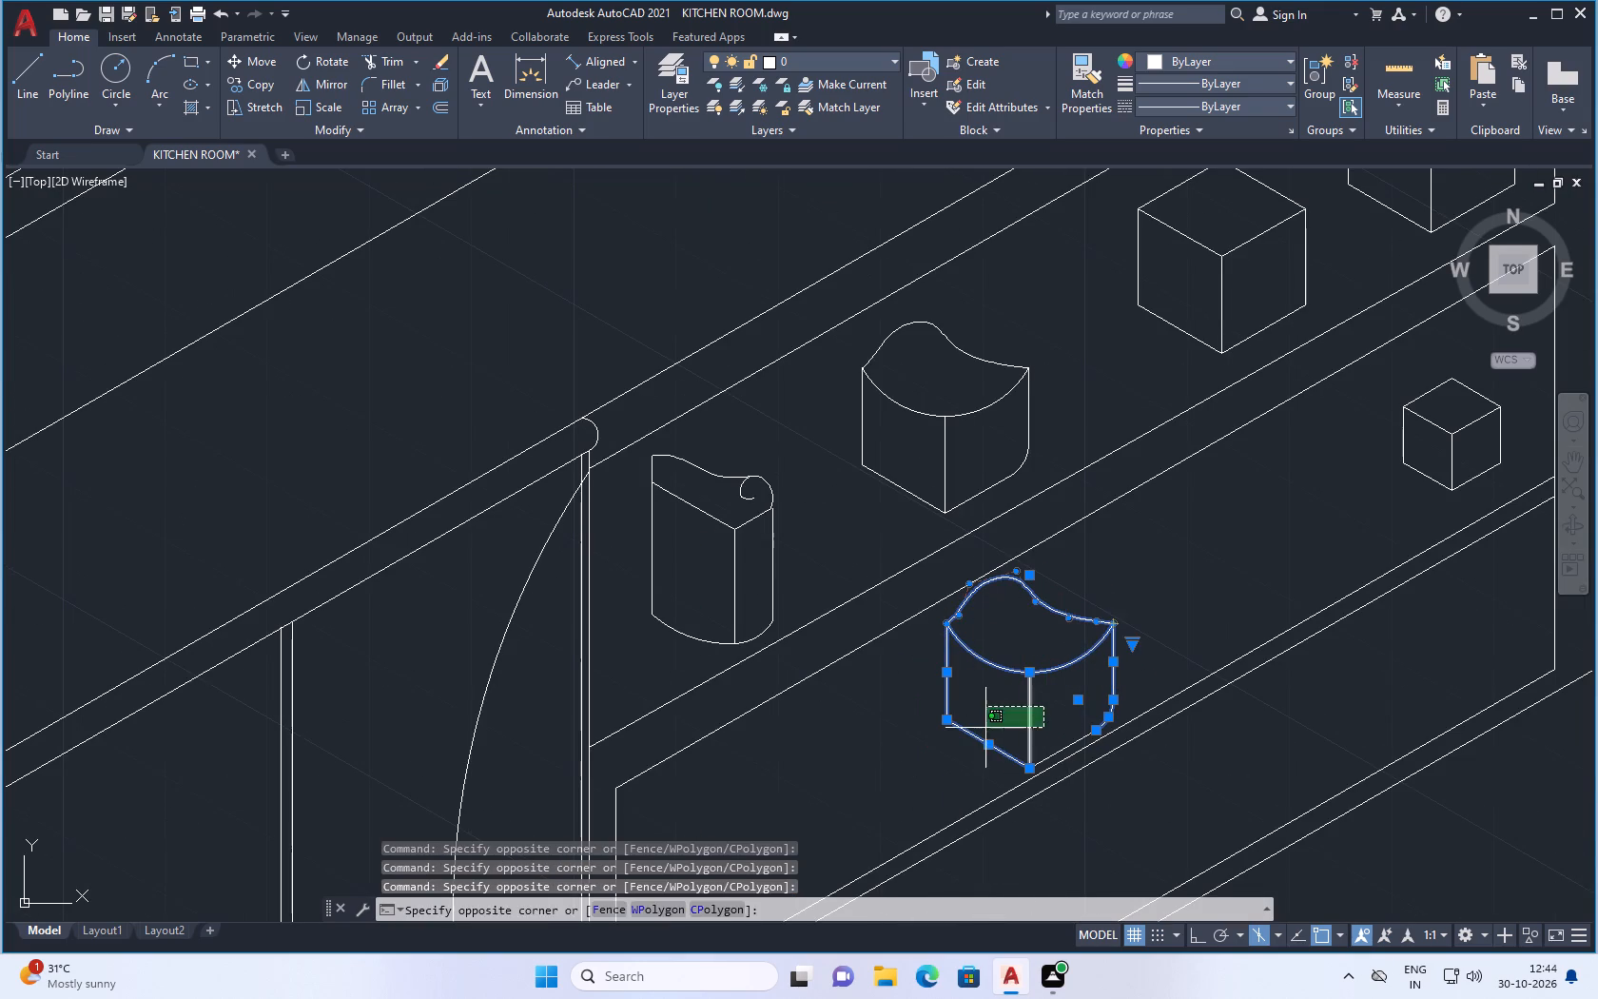
pyautogui.click(985, 728)
pyautogui.scroll(2, 1075, 739)
pyautogui.click(1057, 757)
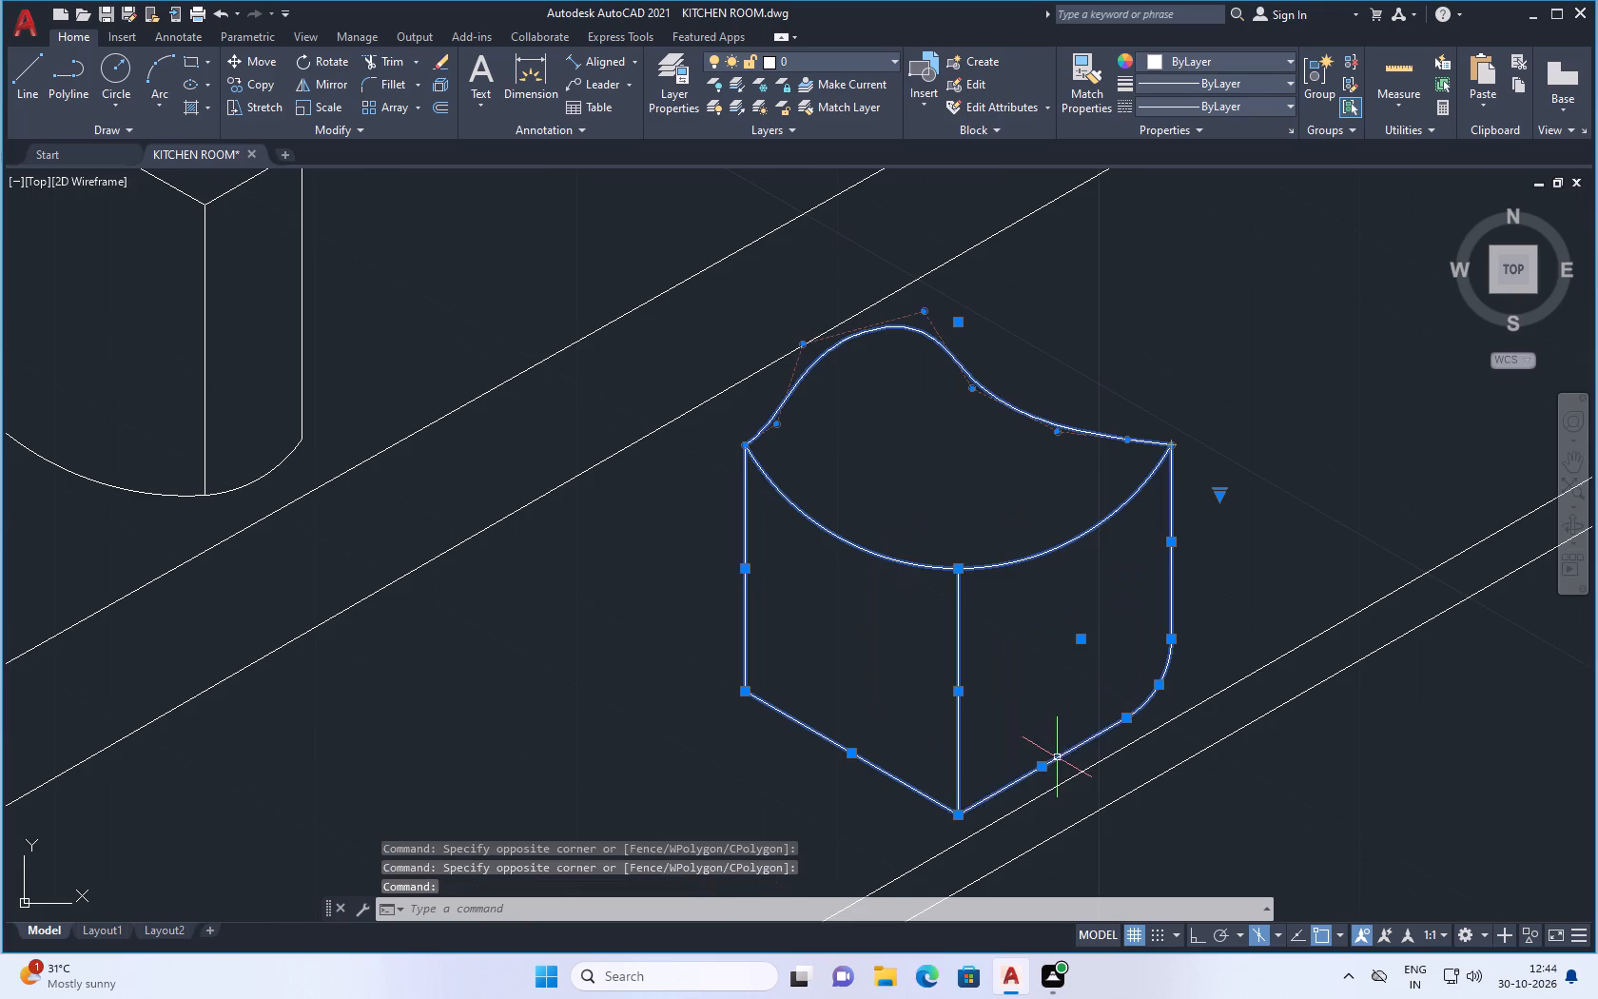
pyautogui.scroll(-3, 1025, 708)
pyautogui.rightClick(1119, 578)
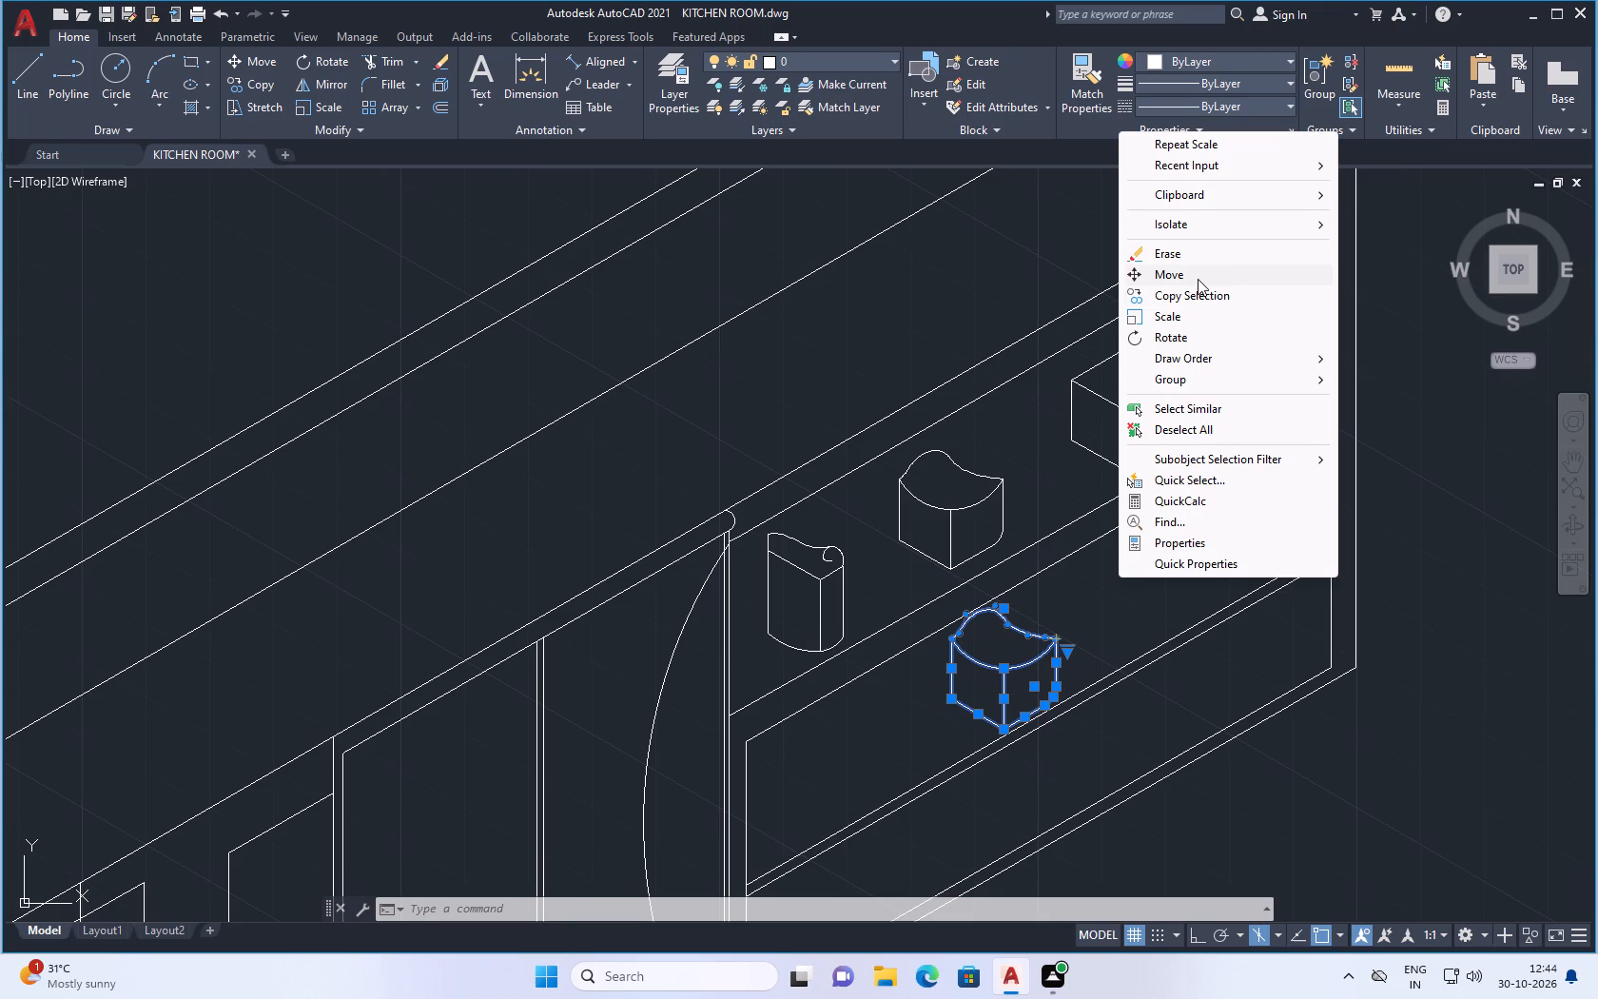
pyautogui.click(1185, 310)
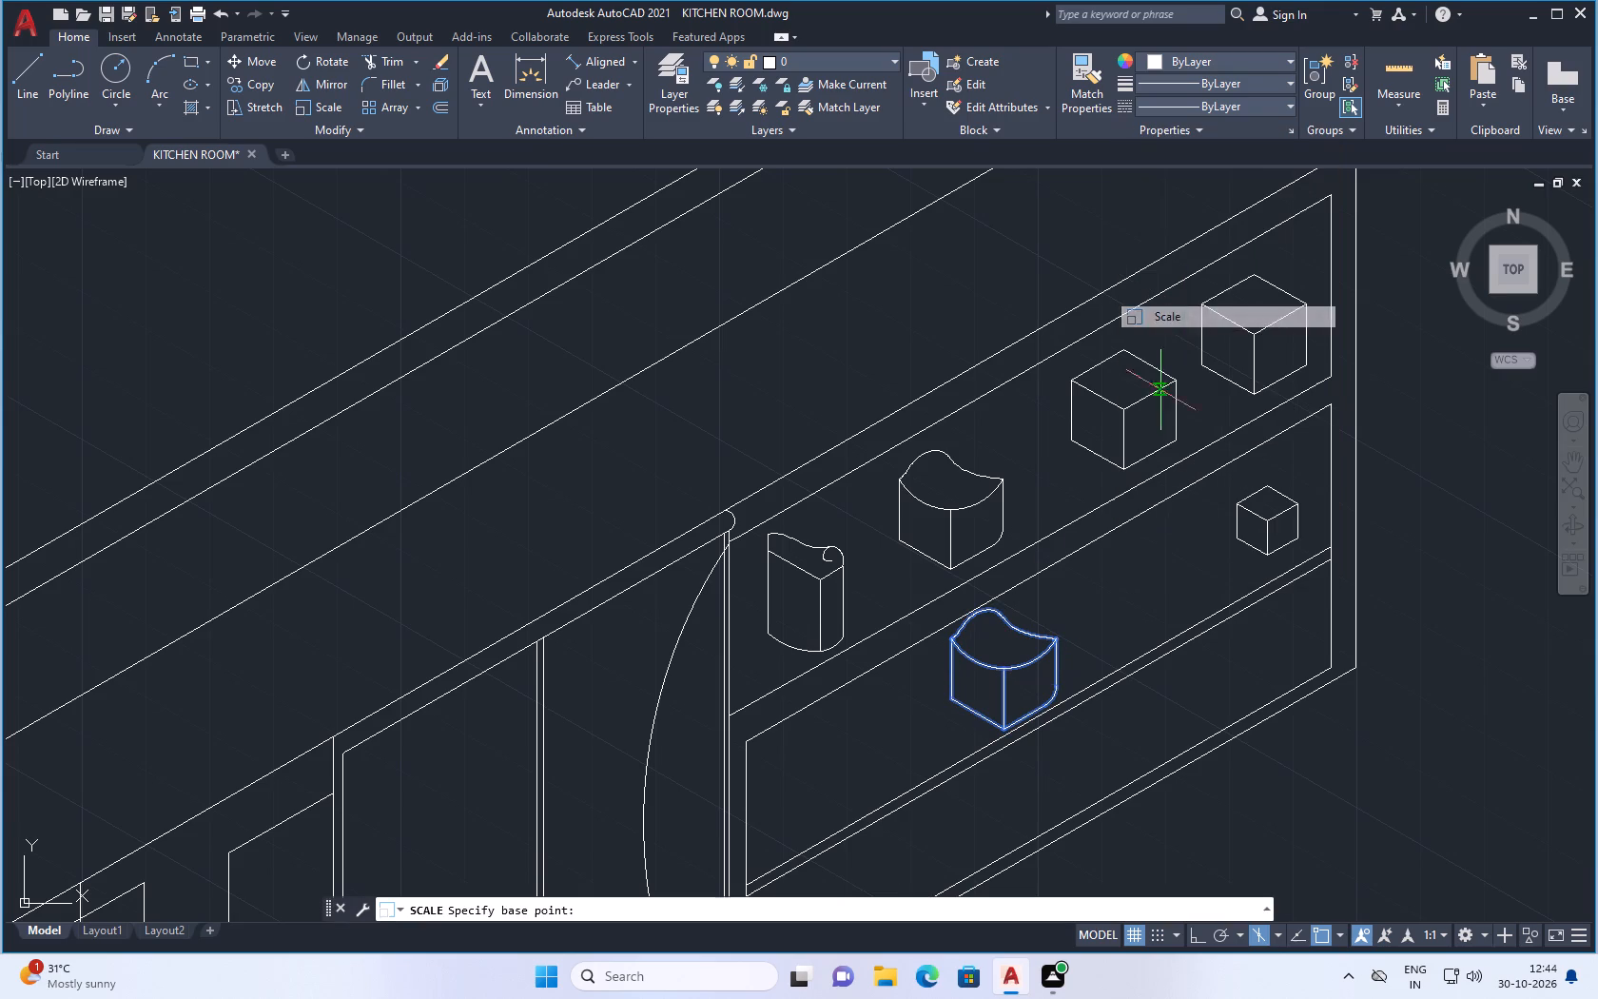
pyautogui.click(1027, 697)
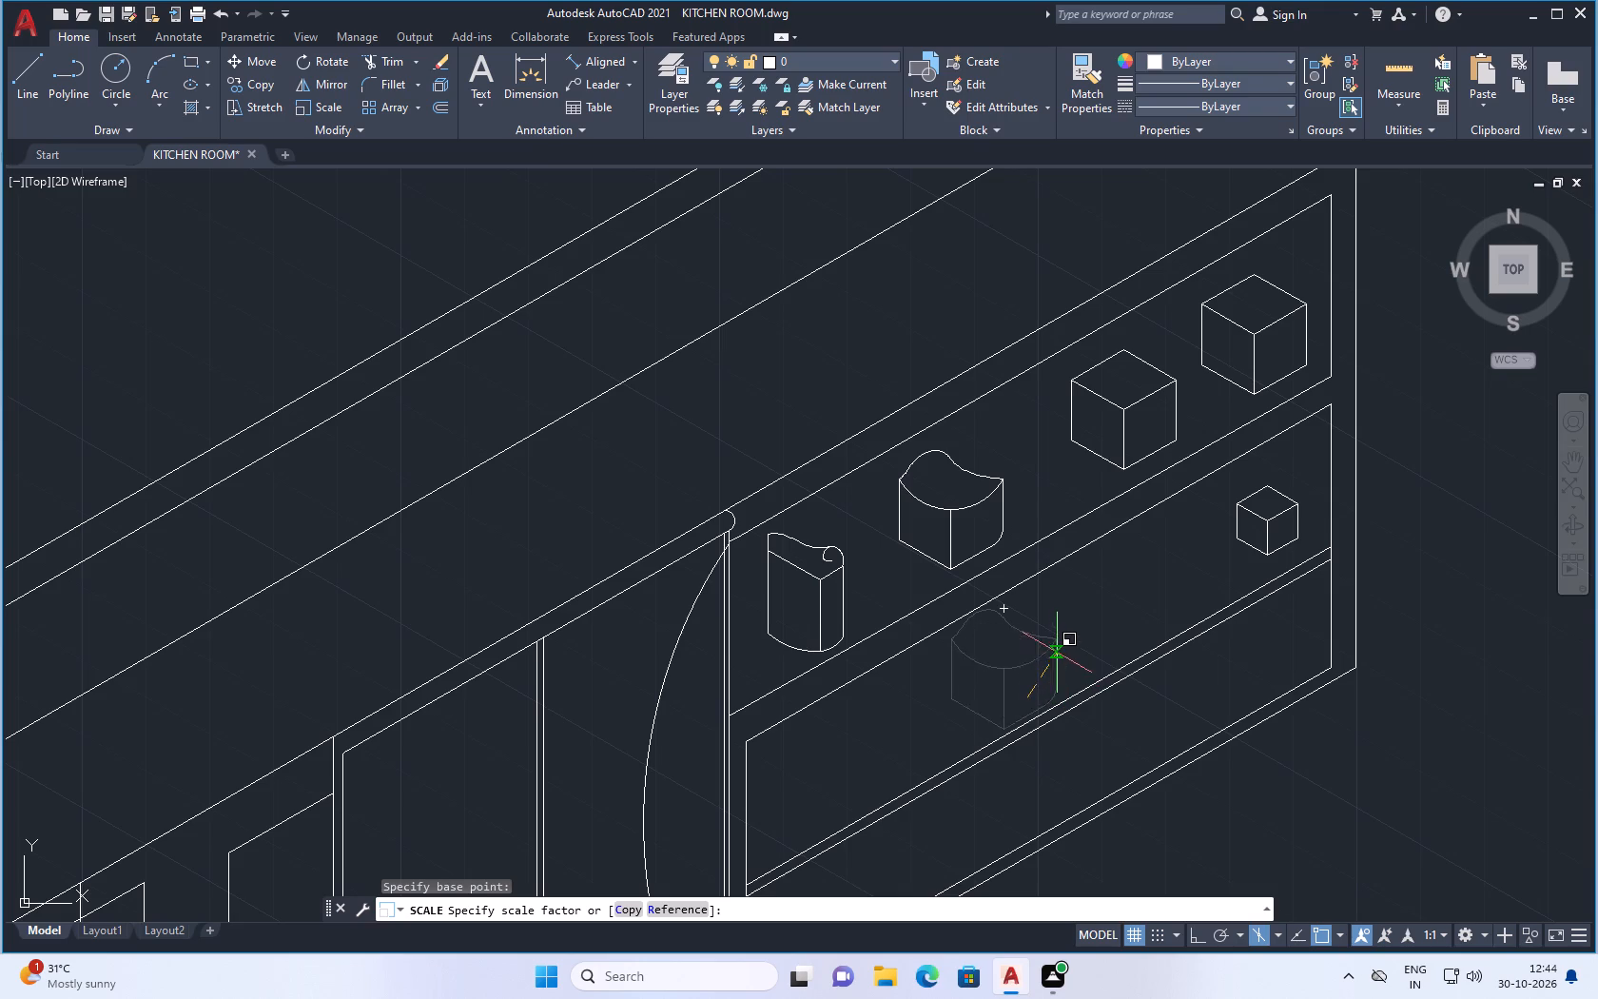
pyautogui.click(1057, 653)
pyautogui.scroll(-1, 1001, 705)
pyautogui.scroll(2, 1015, 721)
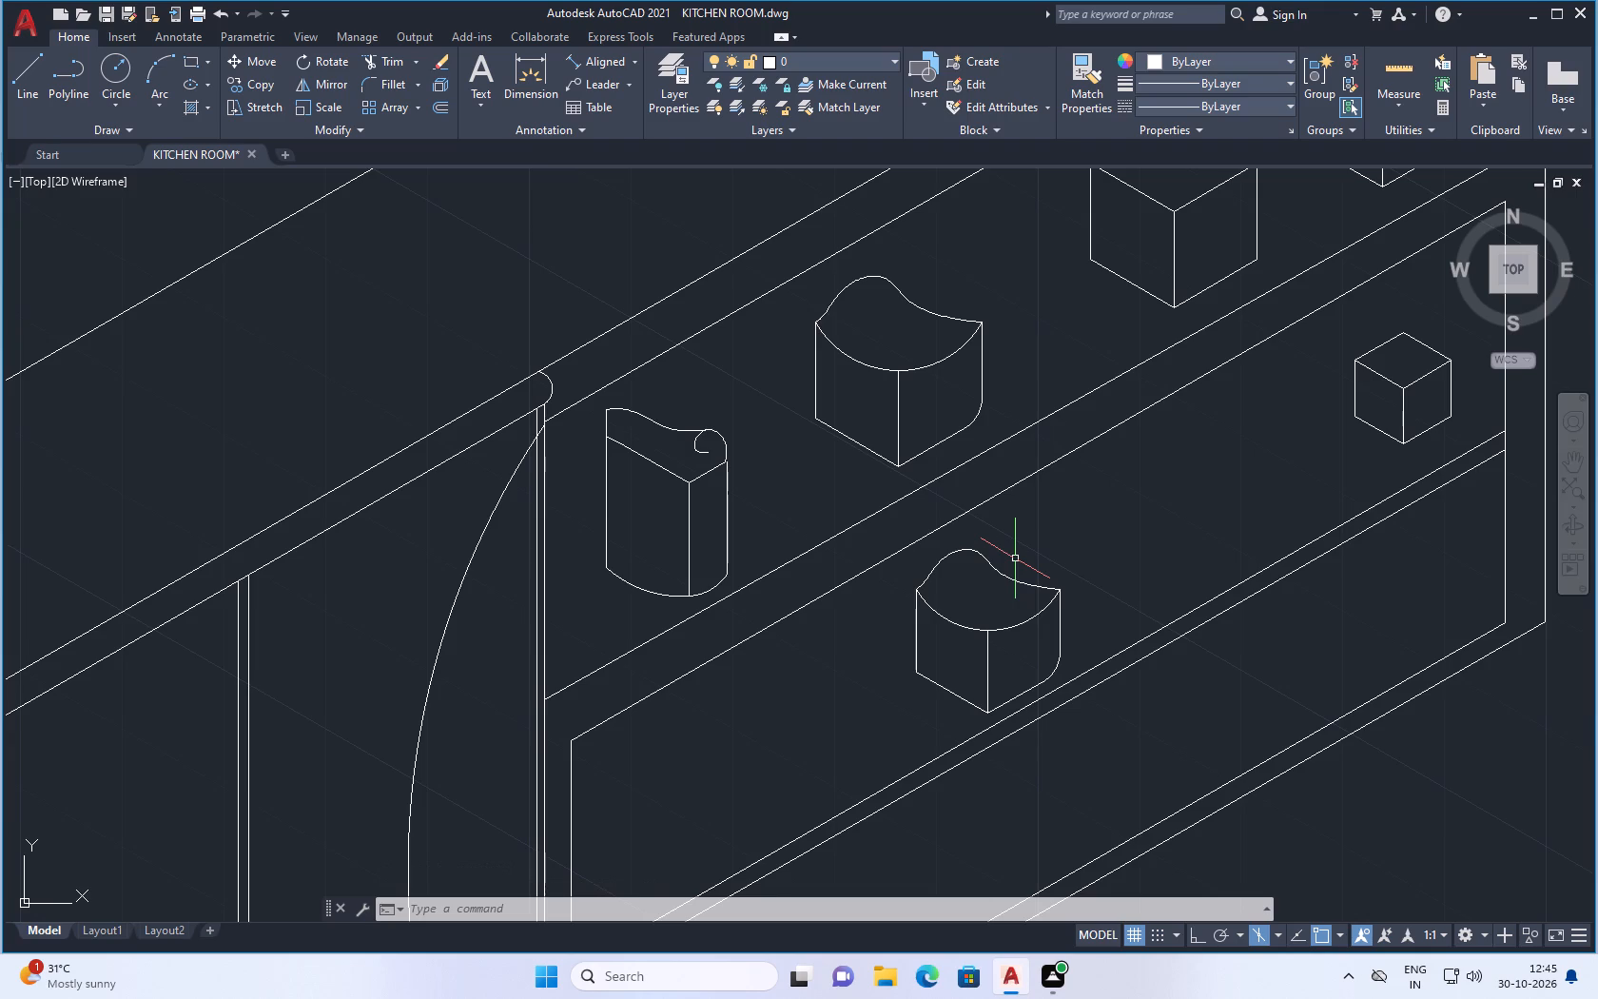
# With Ortho on, draw a vertical line beside the block's front corner edge, from the front top arc down past the bottom edge.
pyautogui.scroll(2, 954, 777)
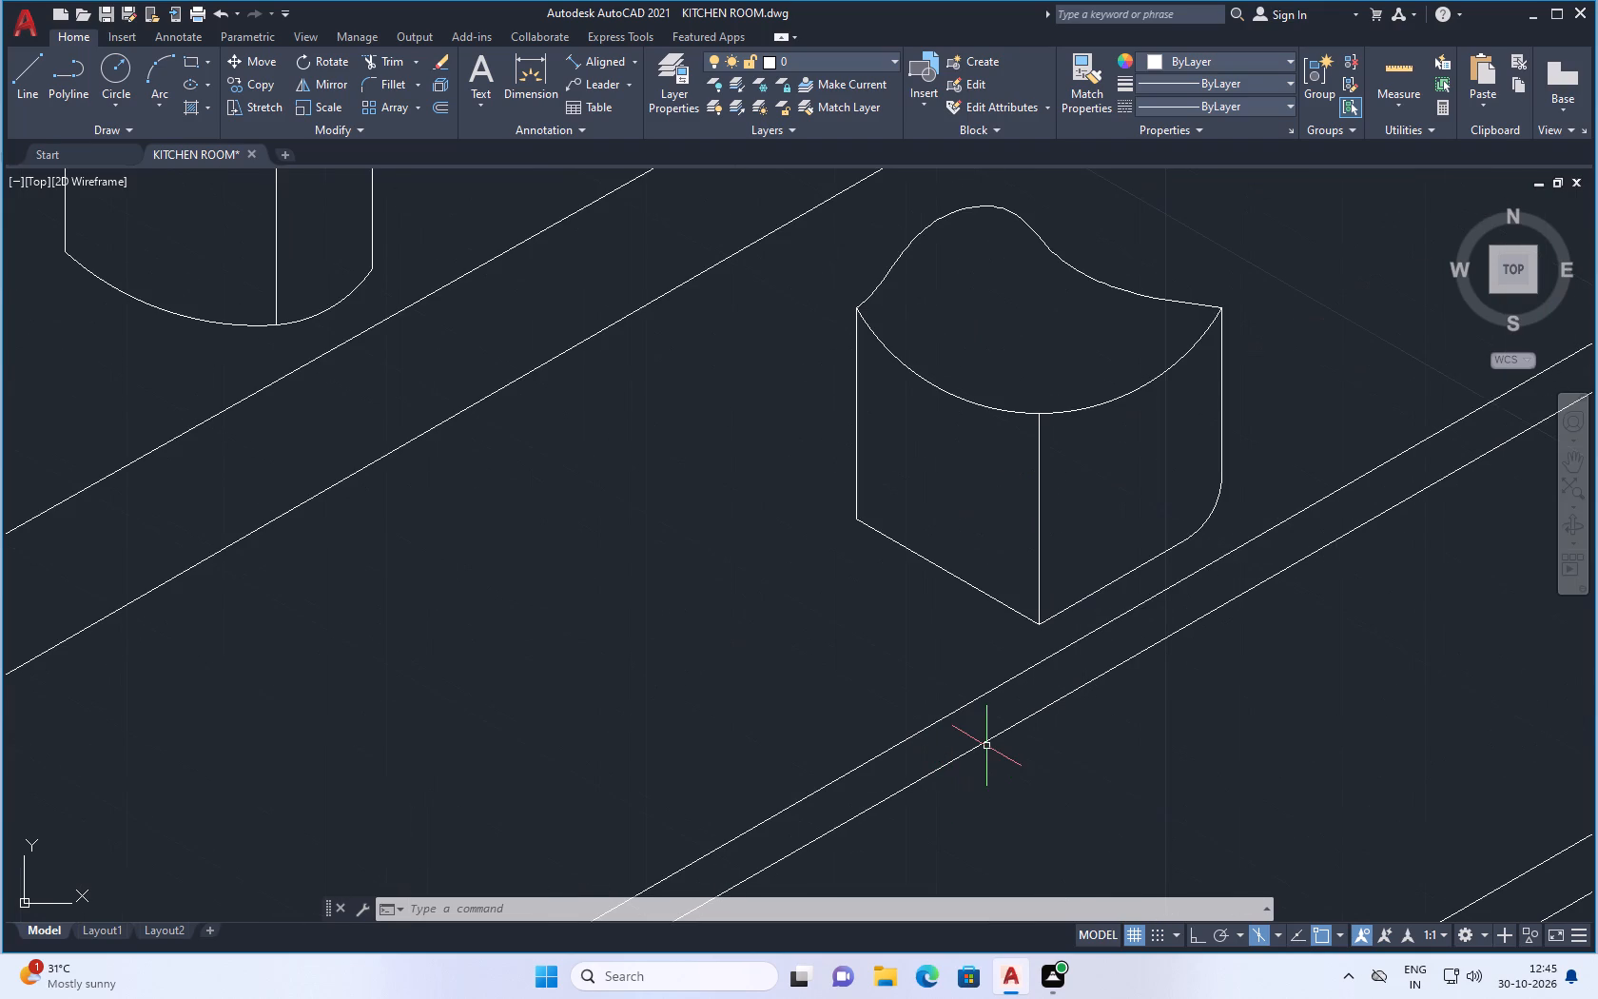
pyautogui.click(22, 73)
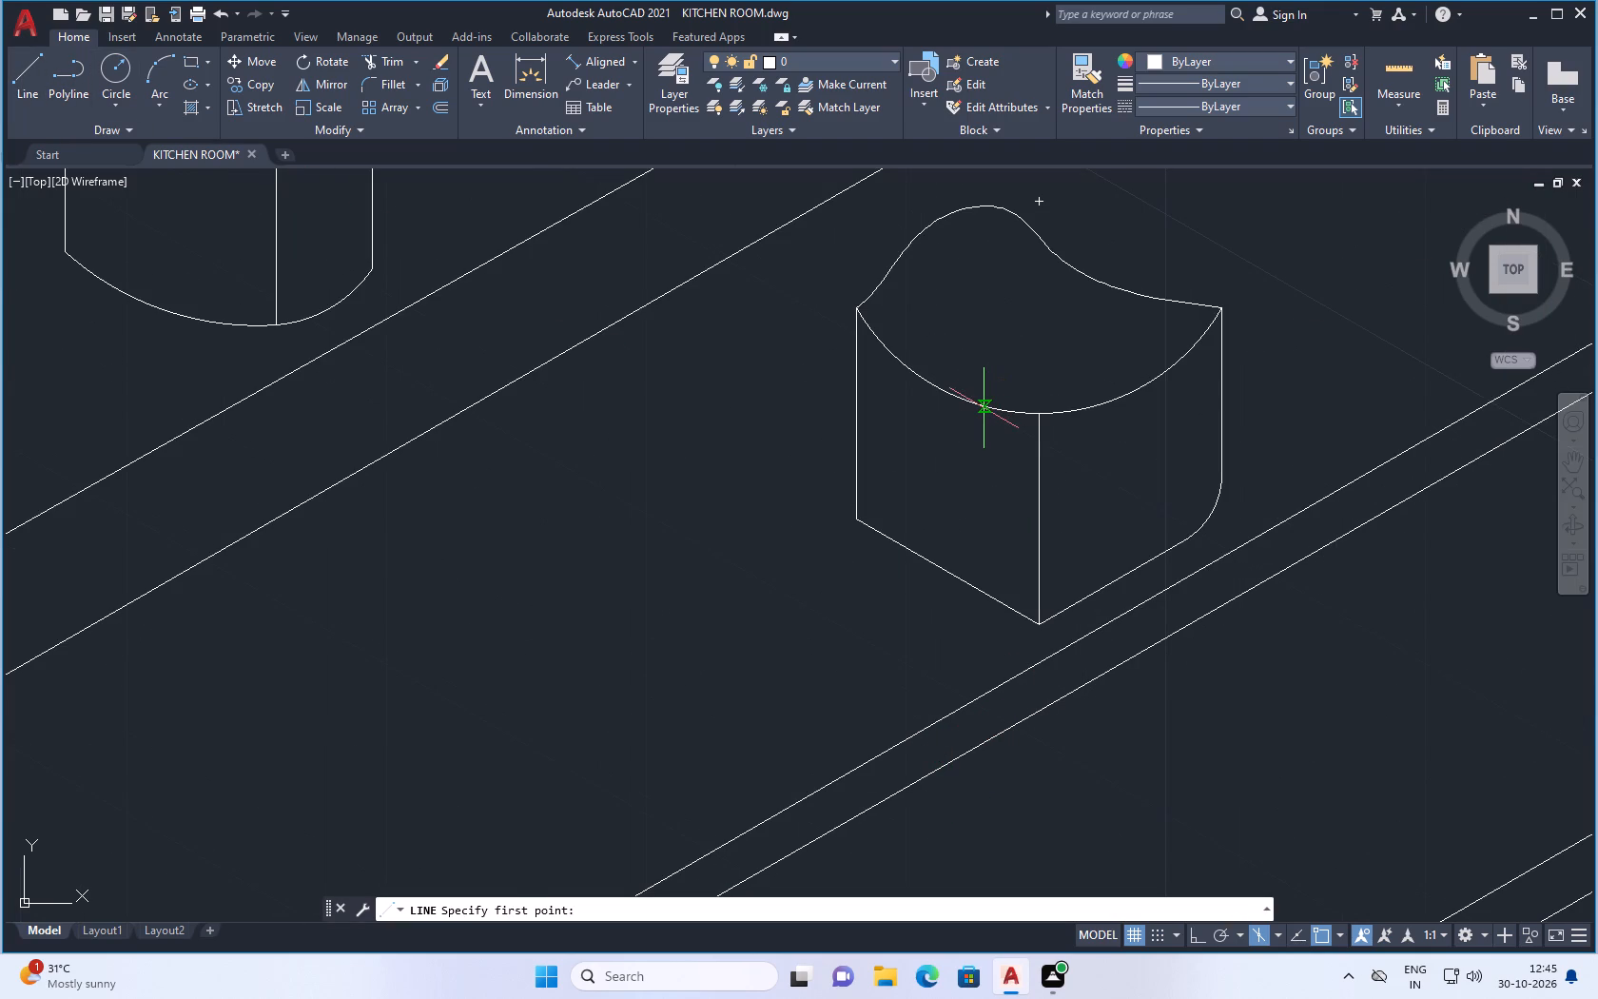
pyautogui.click(984, 408)
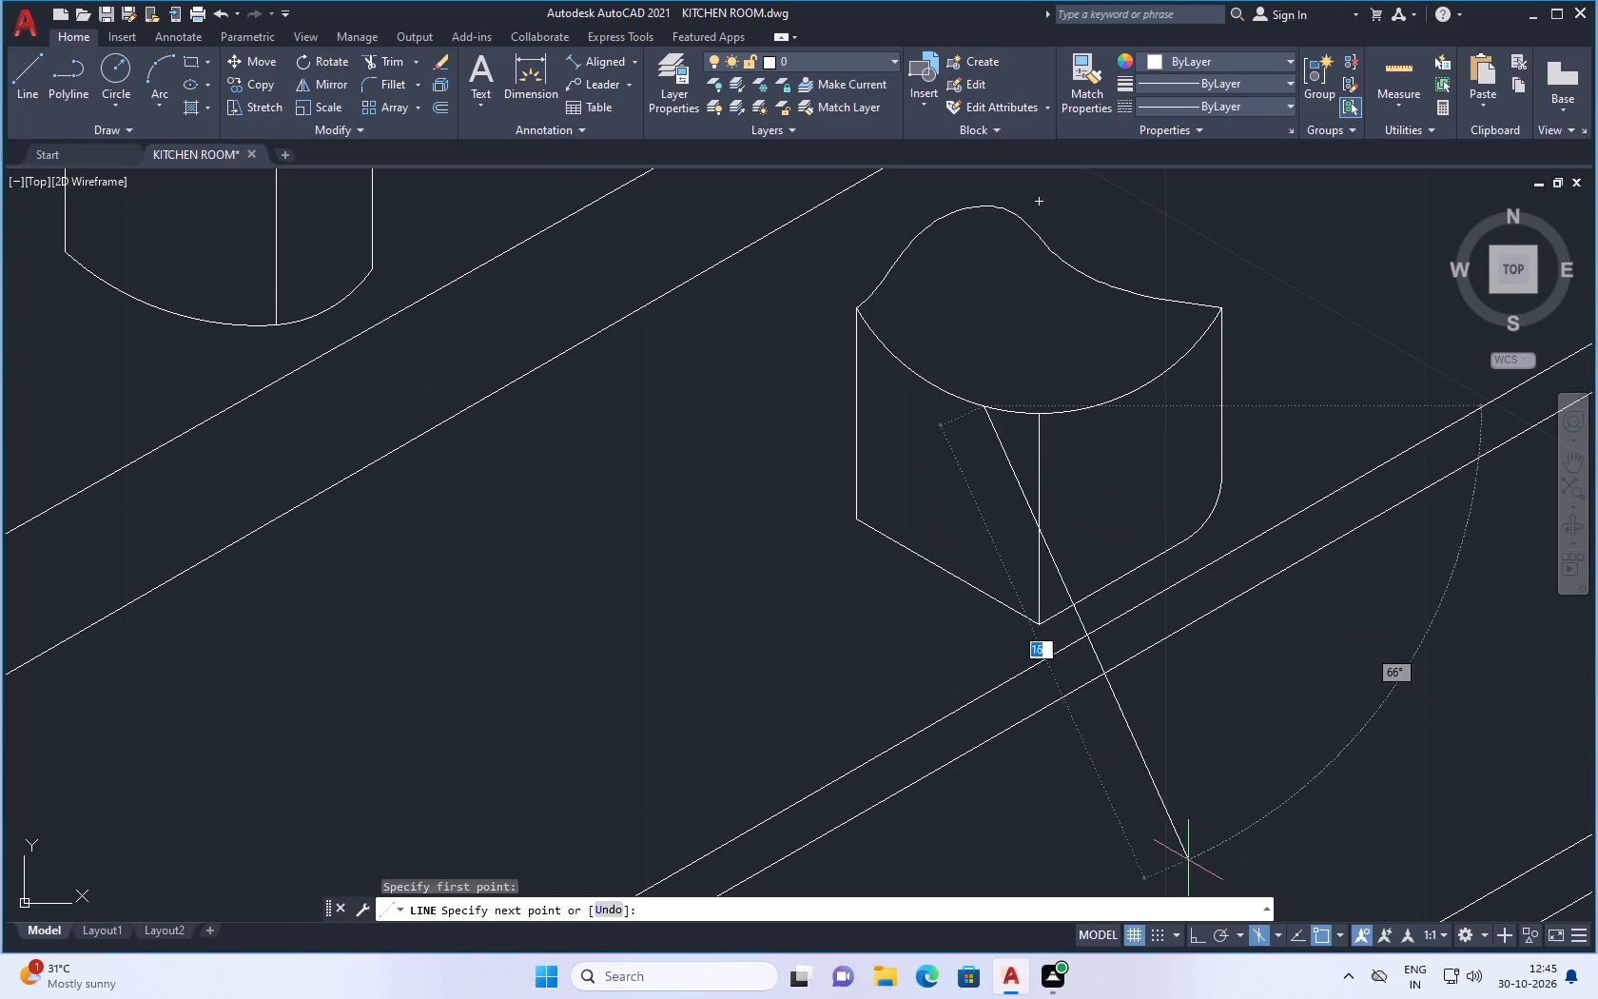
pyautogui.click(1195, 936)
pyautogui.click(993, 624)
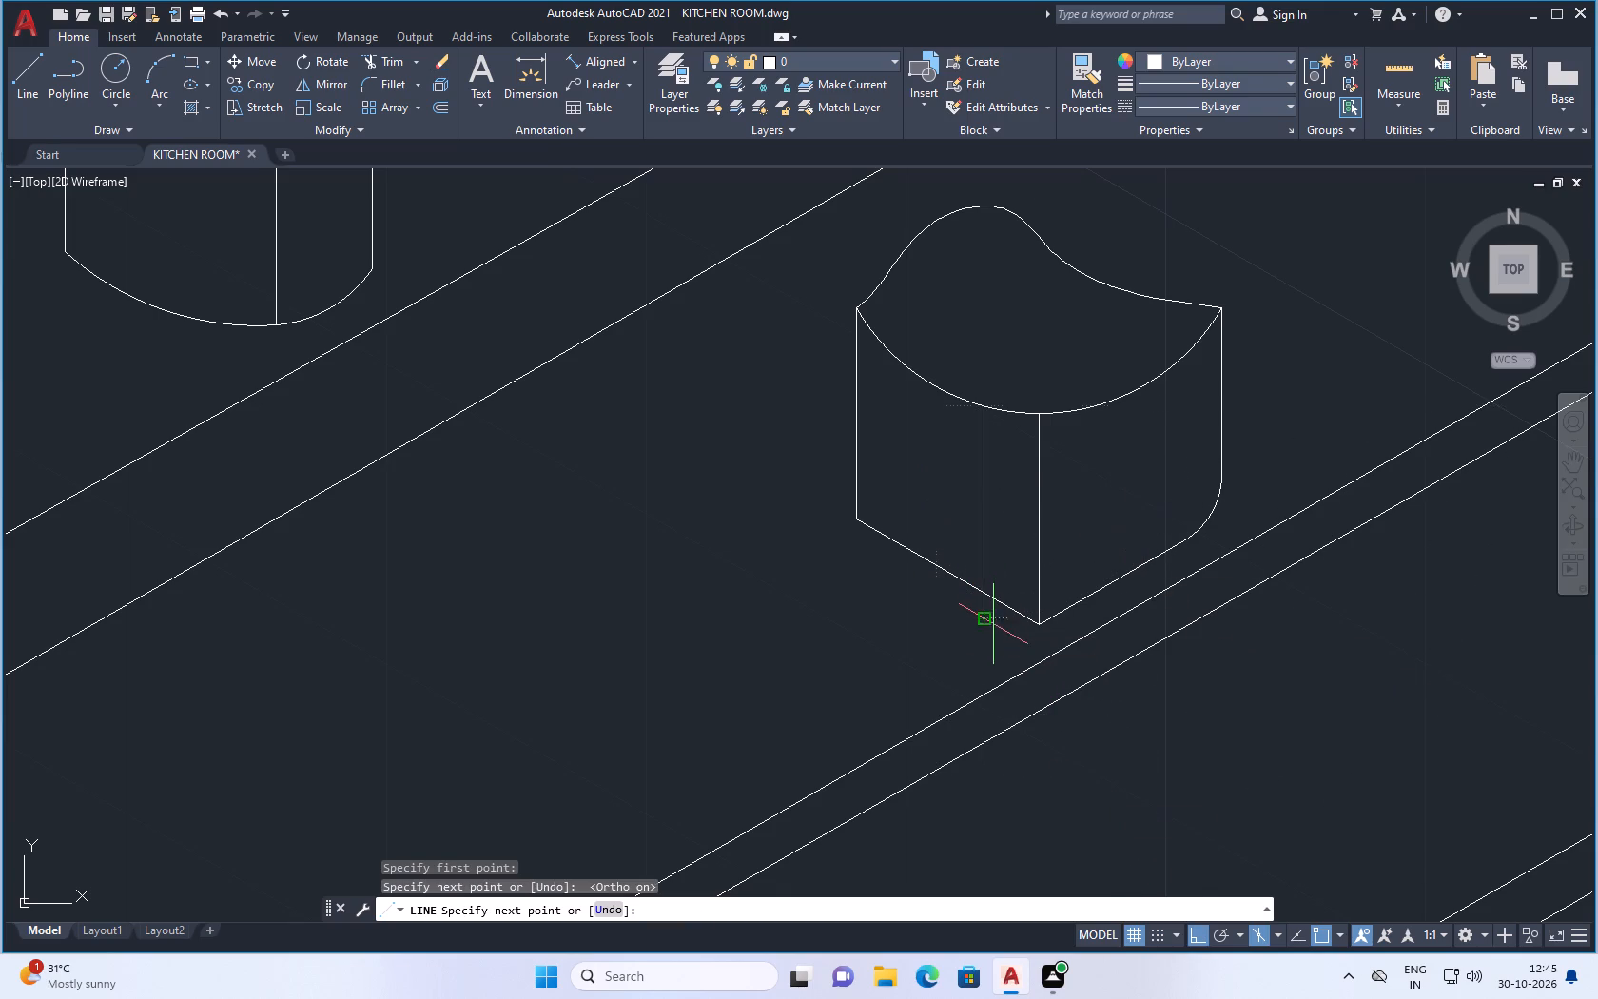
pyautogui.press('Escape')
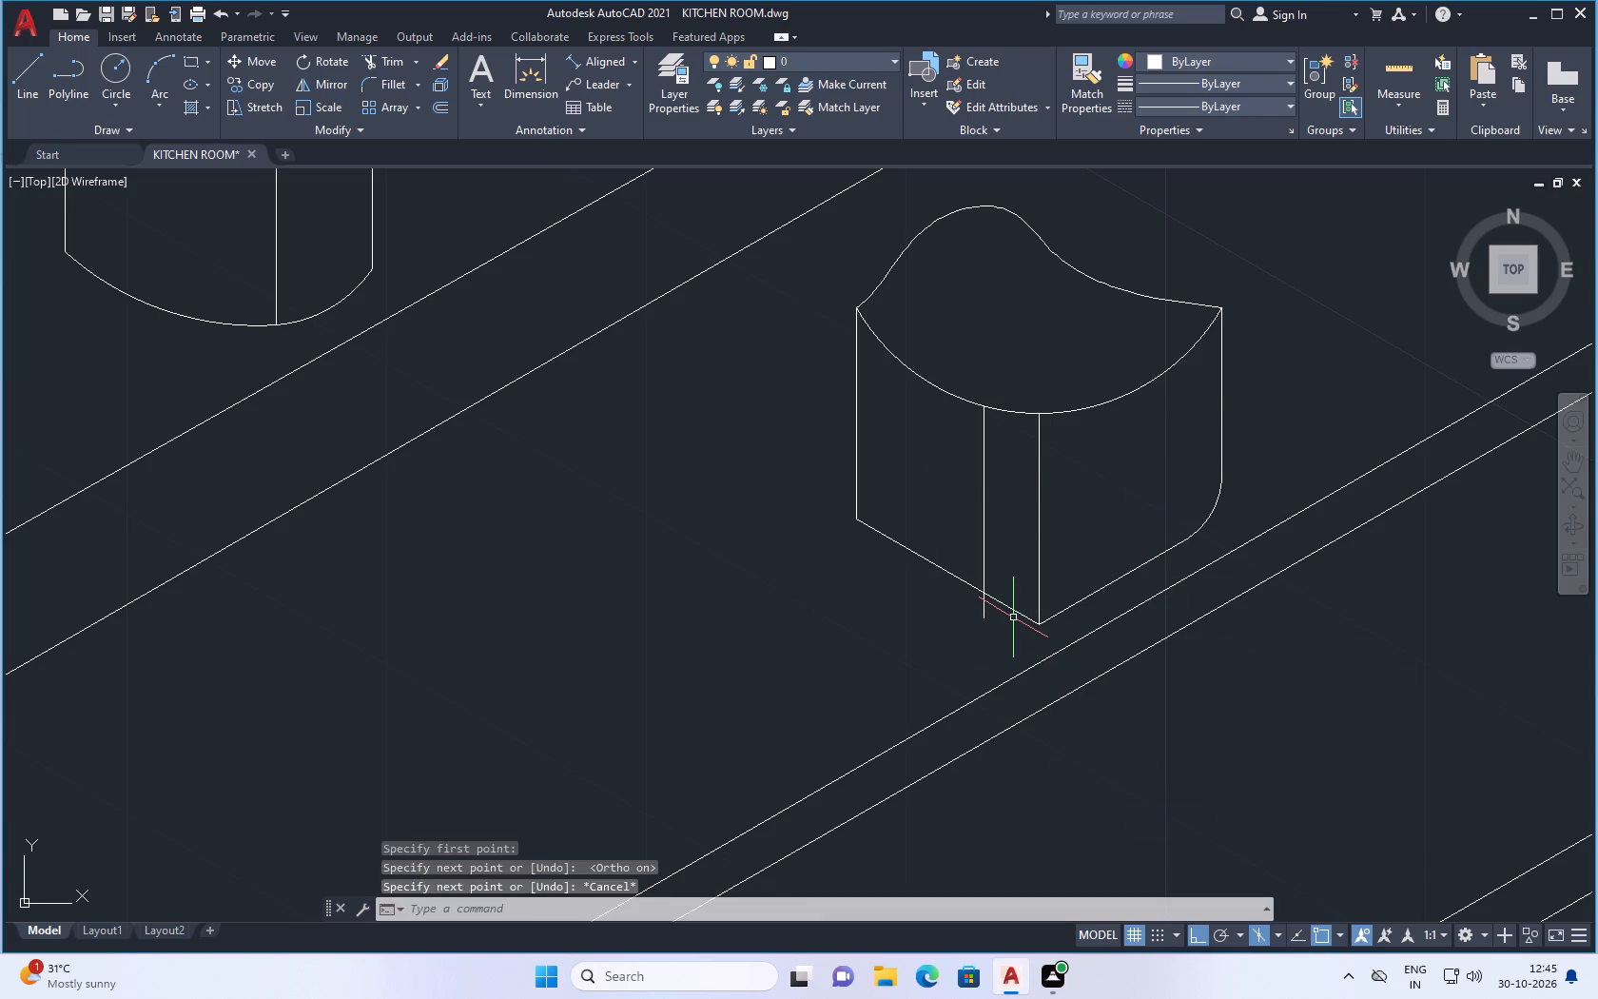
# Trim the new vertical line's overshoot below the block's bottom edge.
pyautogui.write('TR')
pyautogui.press('Return')
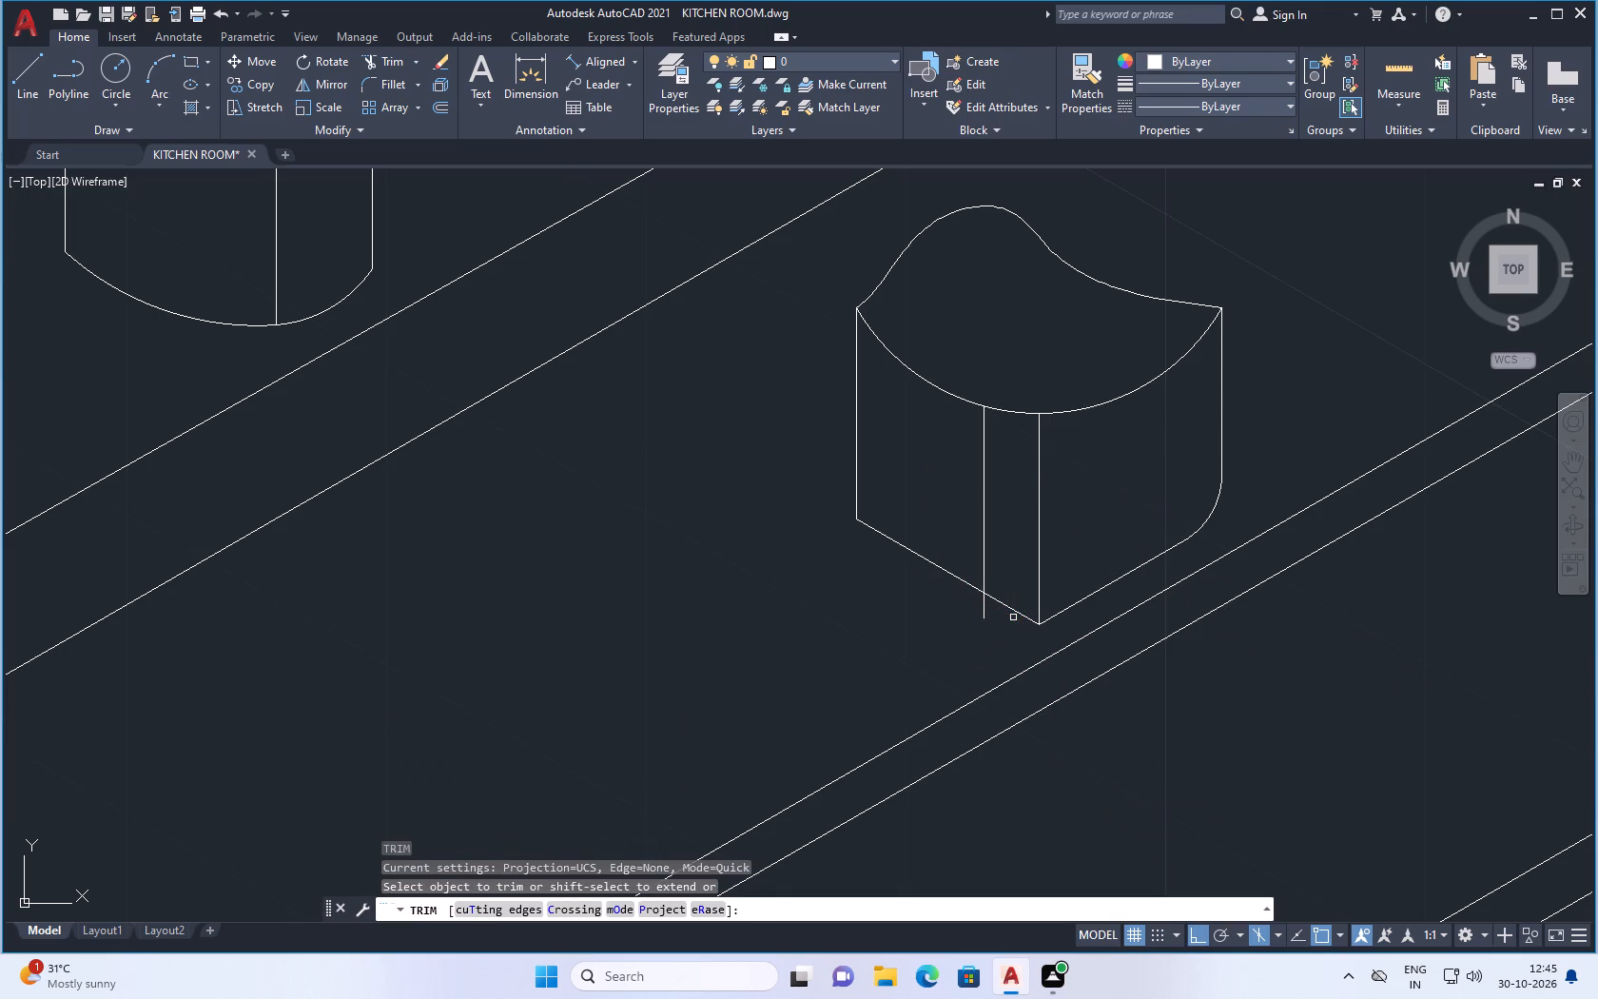
pyautogui.scroll(1, 1001, 578)
pyautogui.click(977, 636)
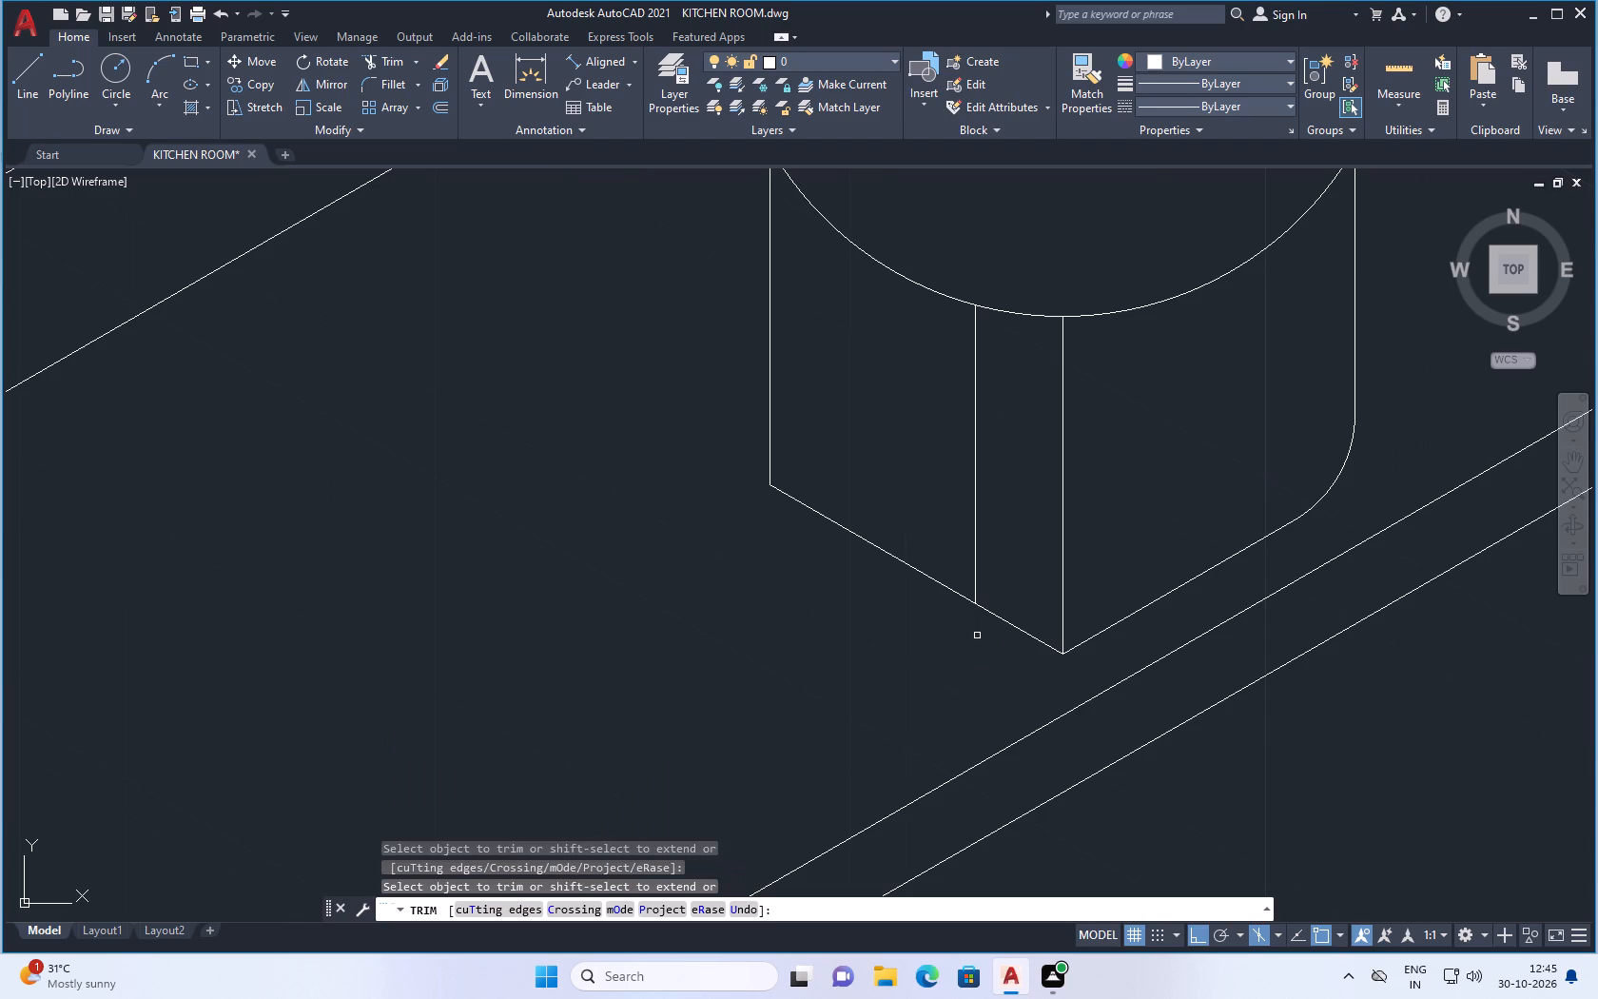
pyautogui.press('Escape')
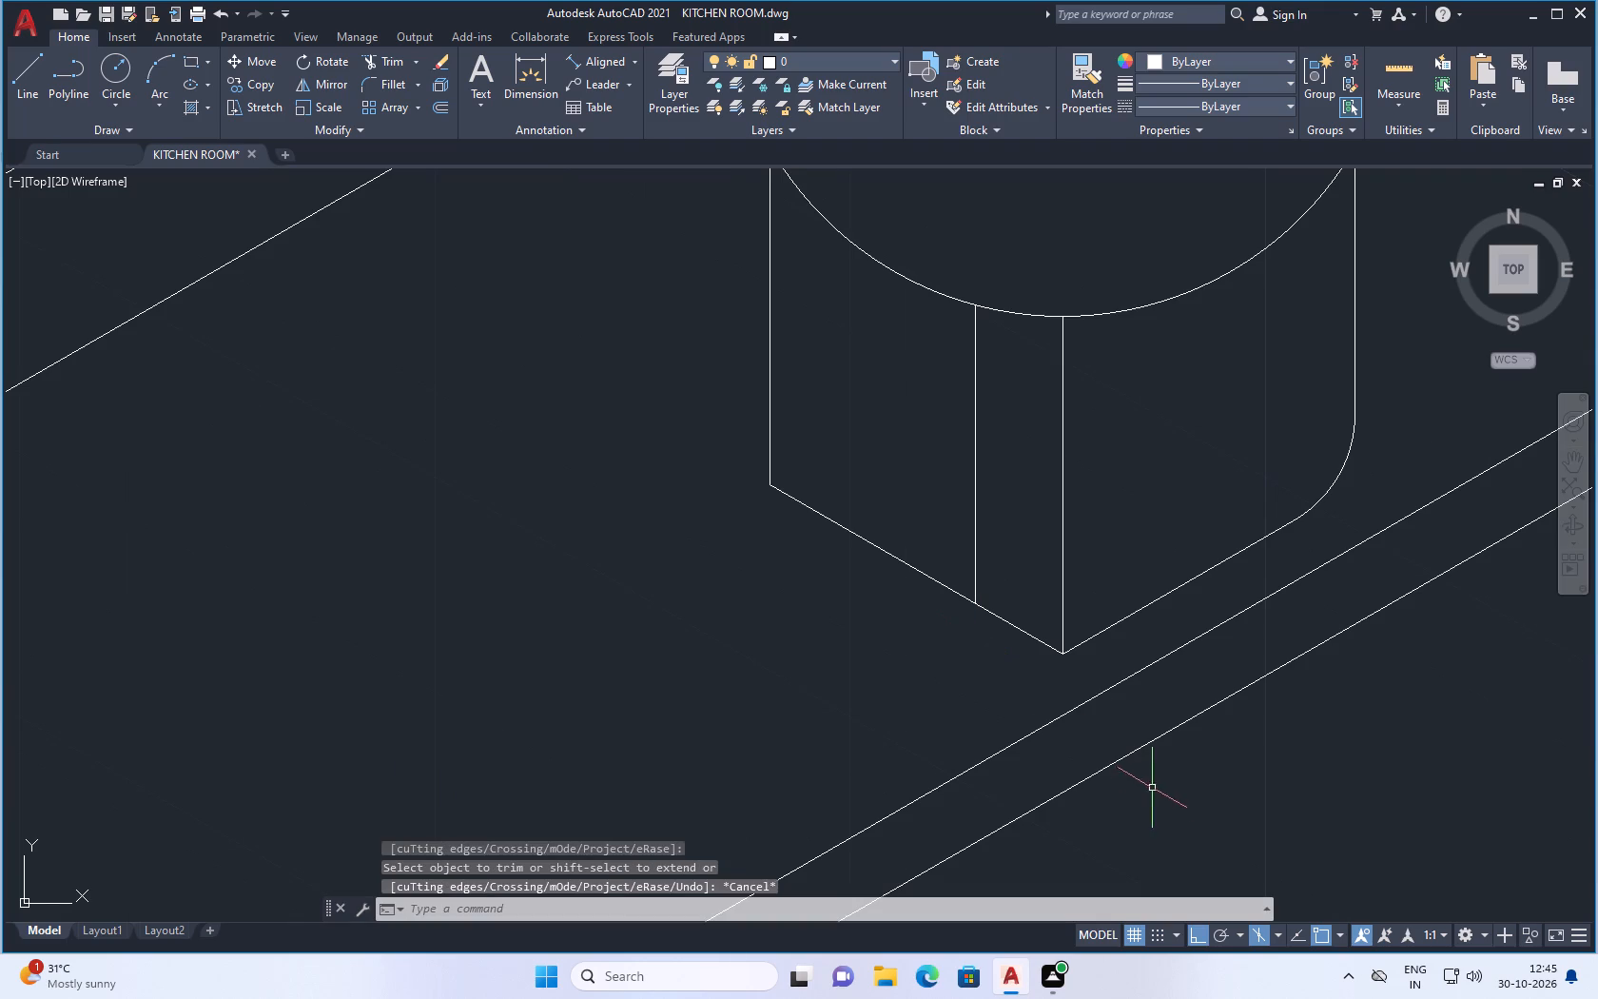
# With Ortho off, draw a three-point arc across the block's top face, between two points on the wavy curve, behind the front arc.
pyautogui.scroll(-3, 942, 585)
pyautogui.scroll(1, 984, 475)
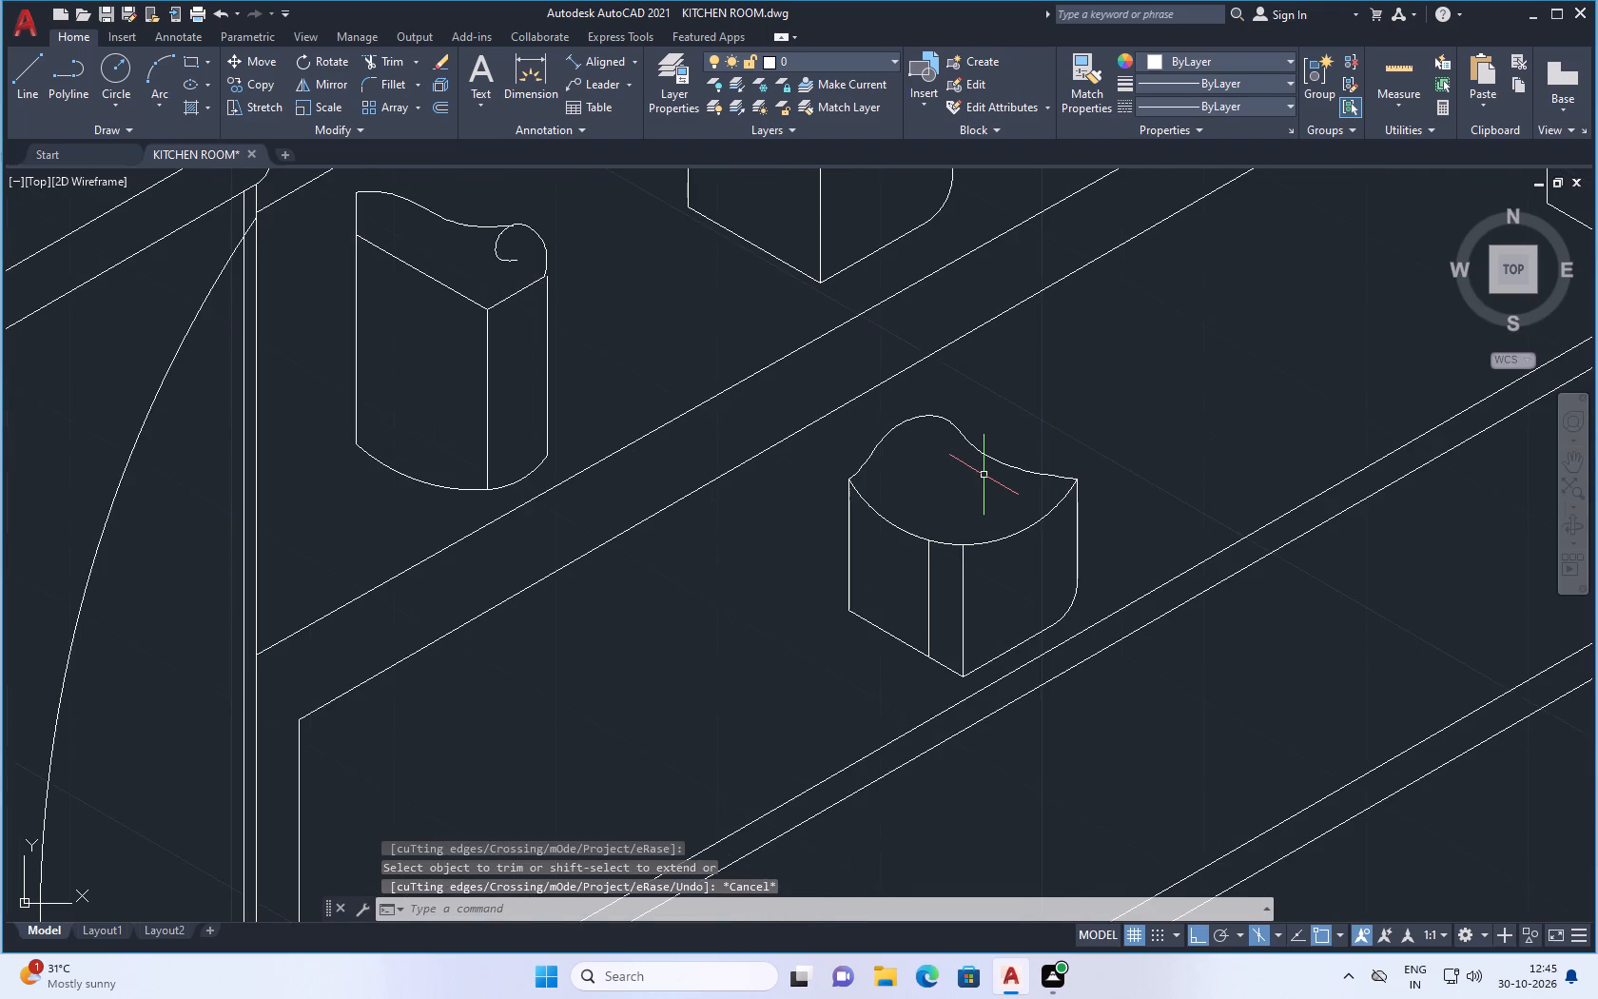
pyautogui.scroll(-1, 983, 475)
pyautogui.scroll(1, 982, 460)
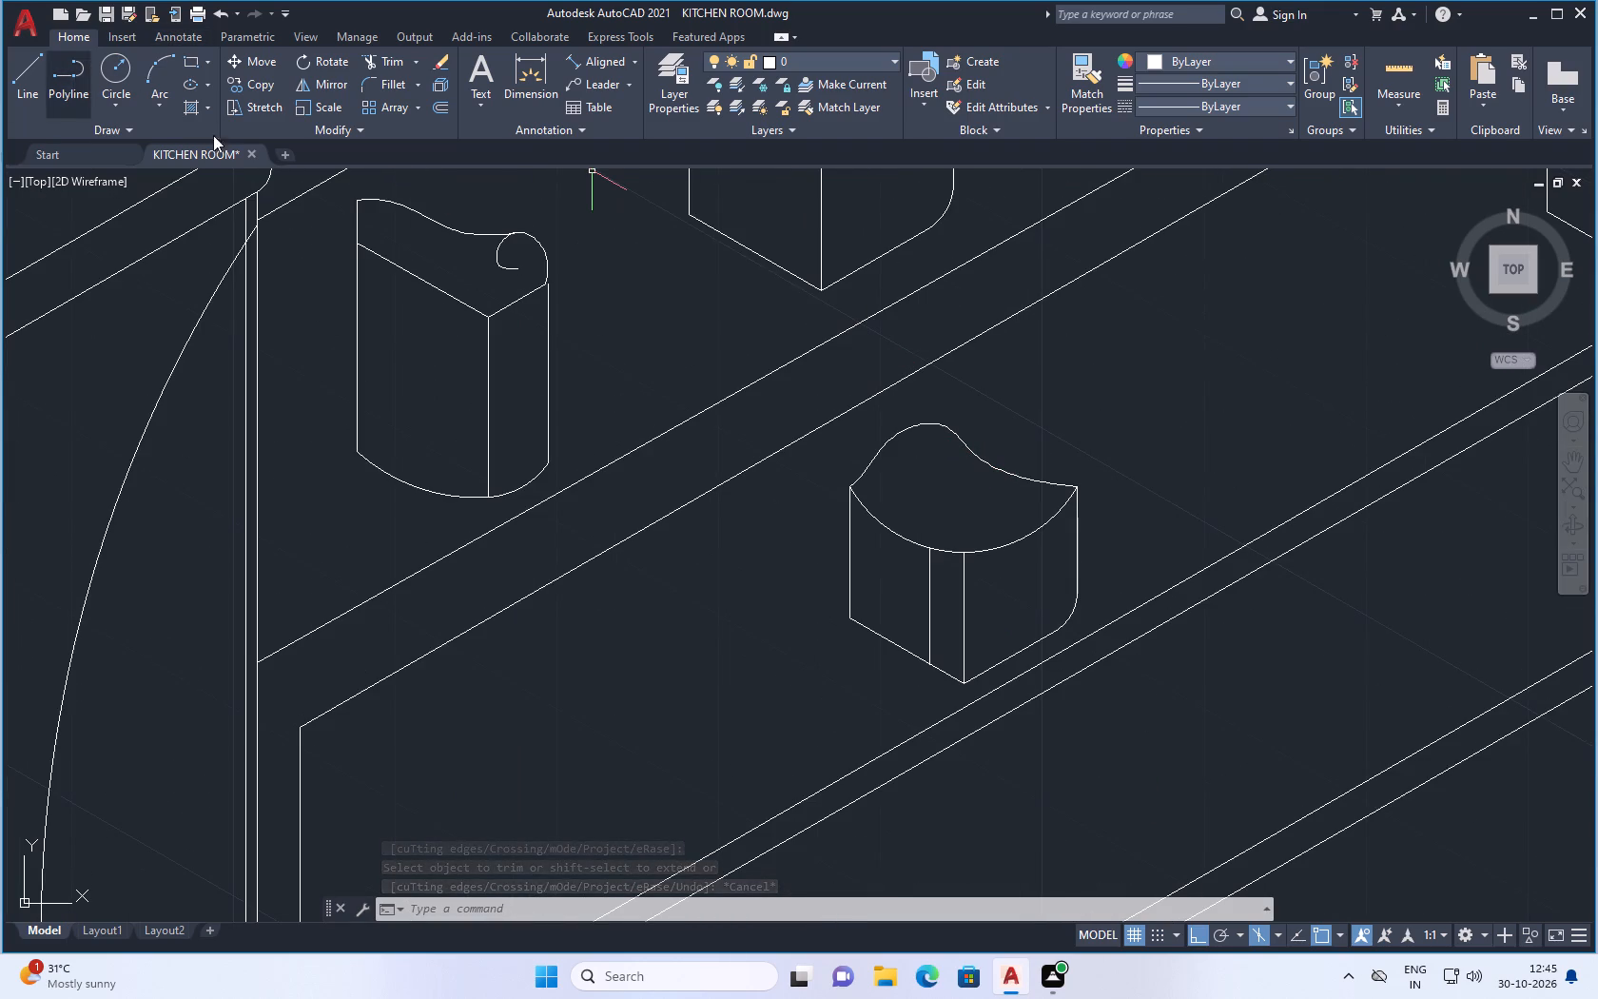
pyautogui.click(932, 426)
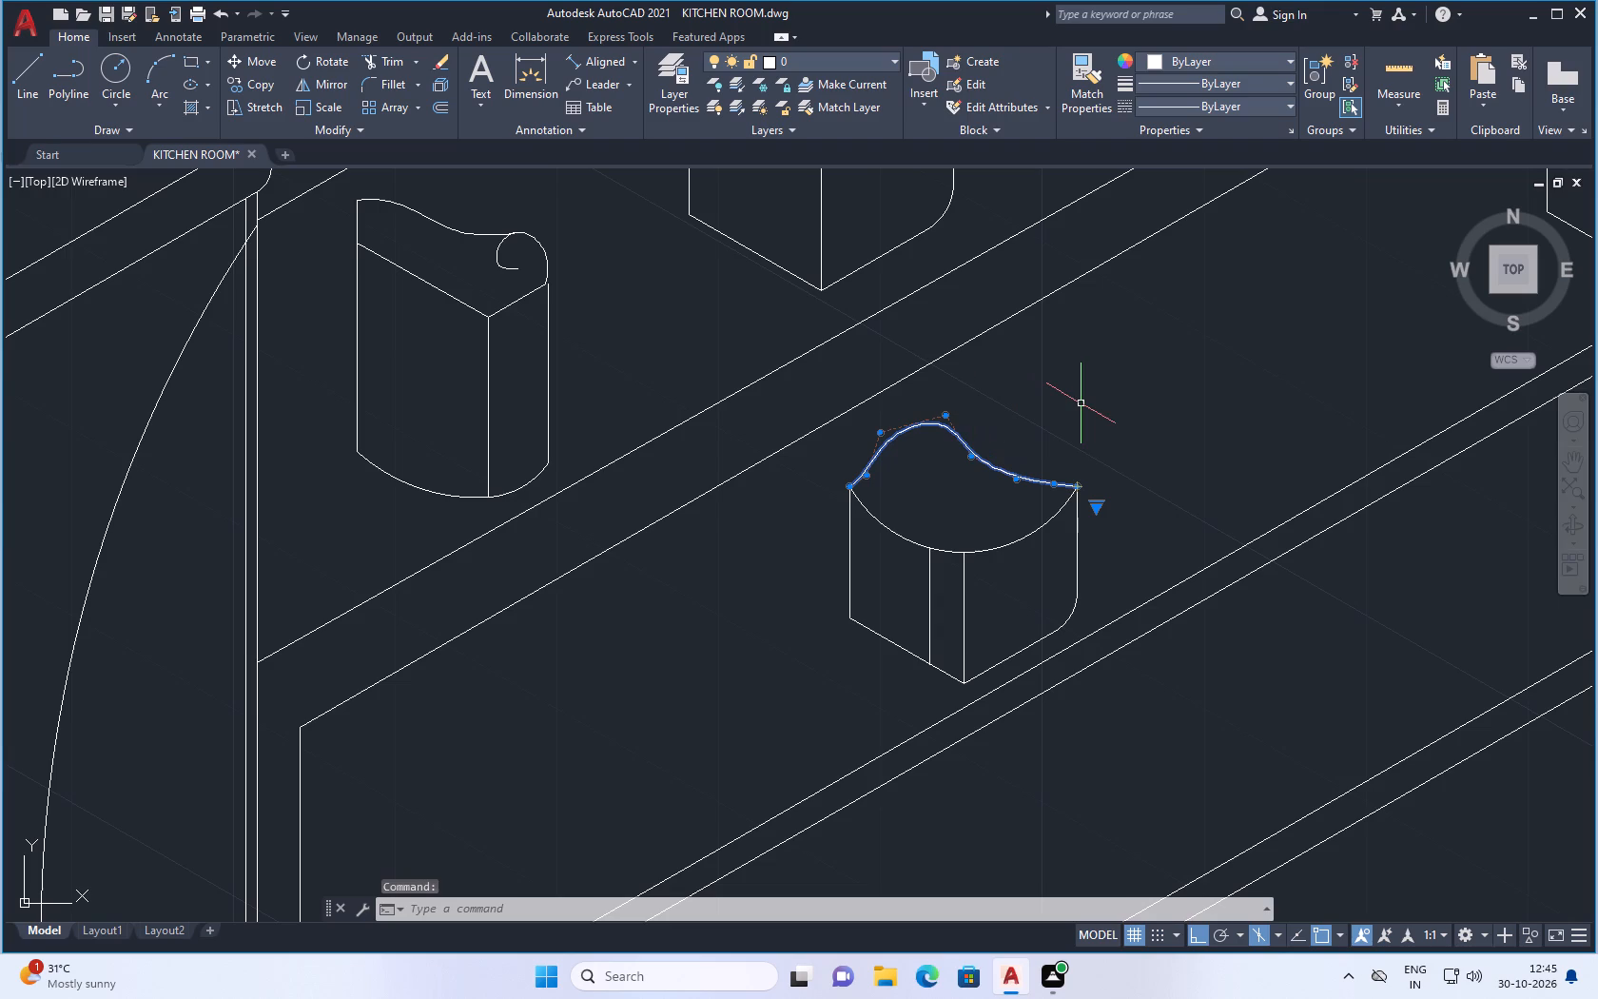
pyautogui.press('Escape')
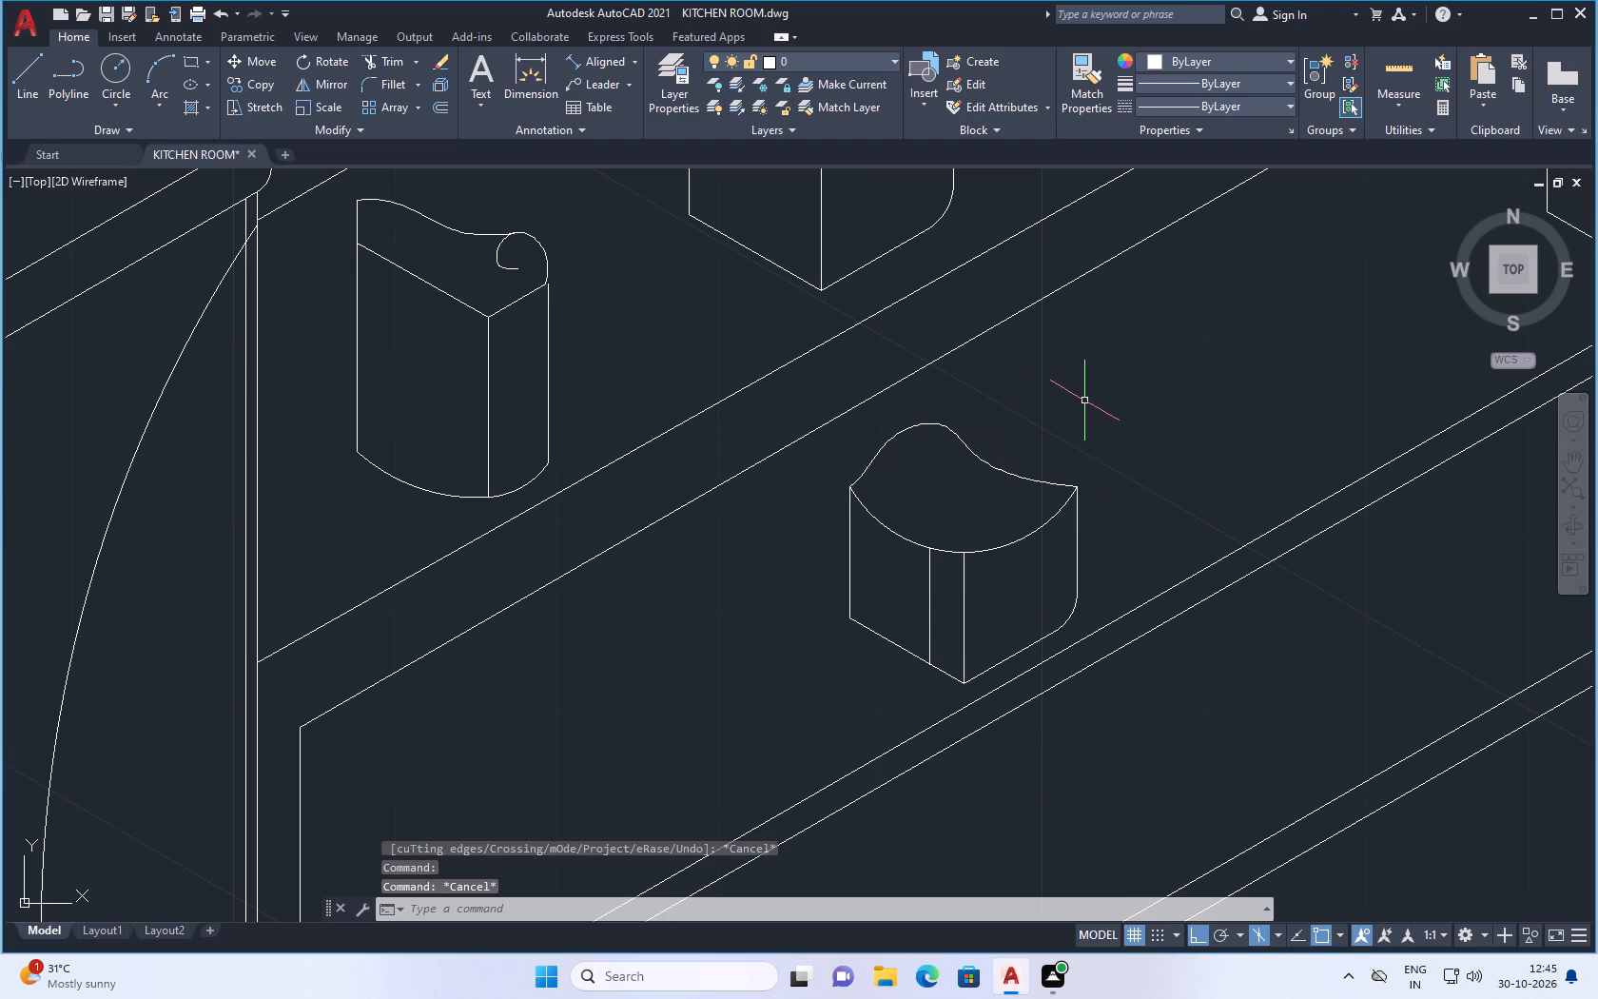
pyautogui.click(149, 73)
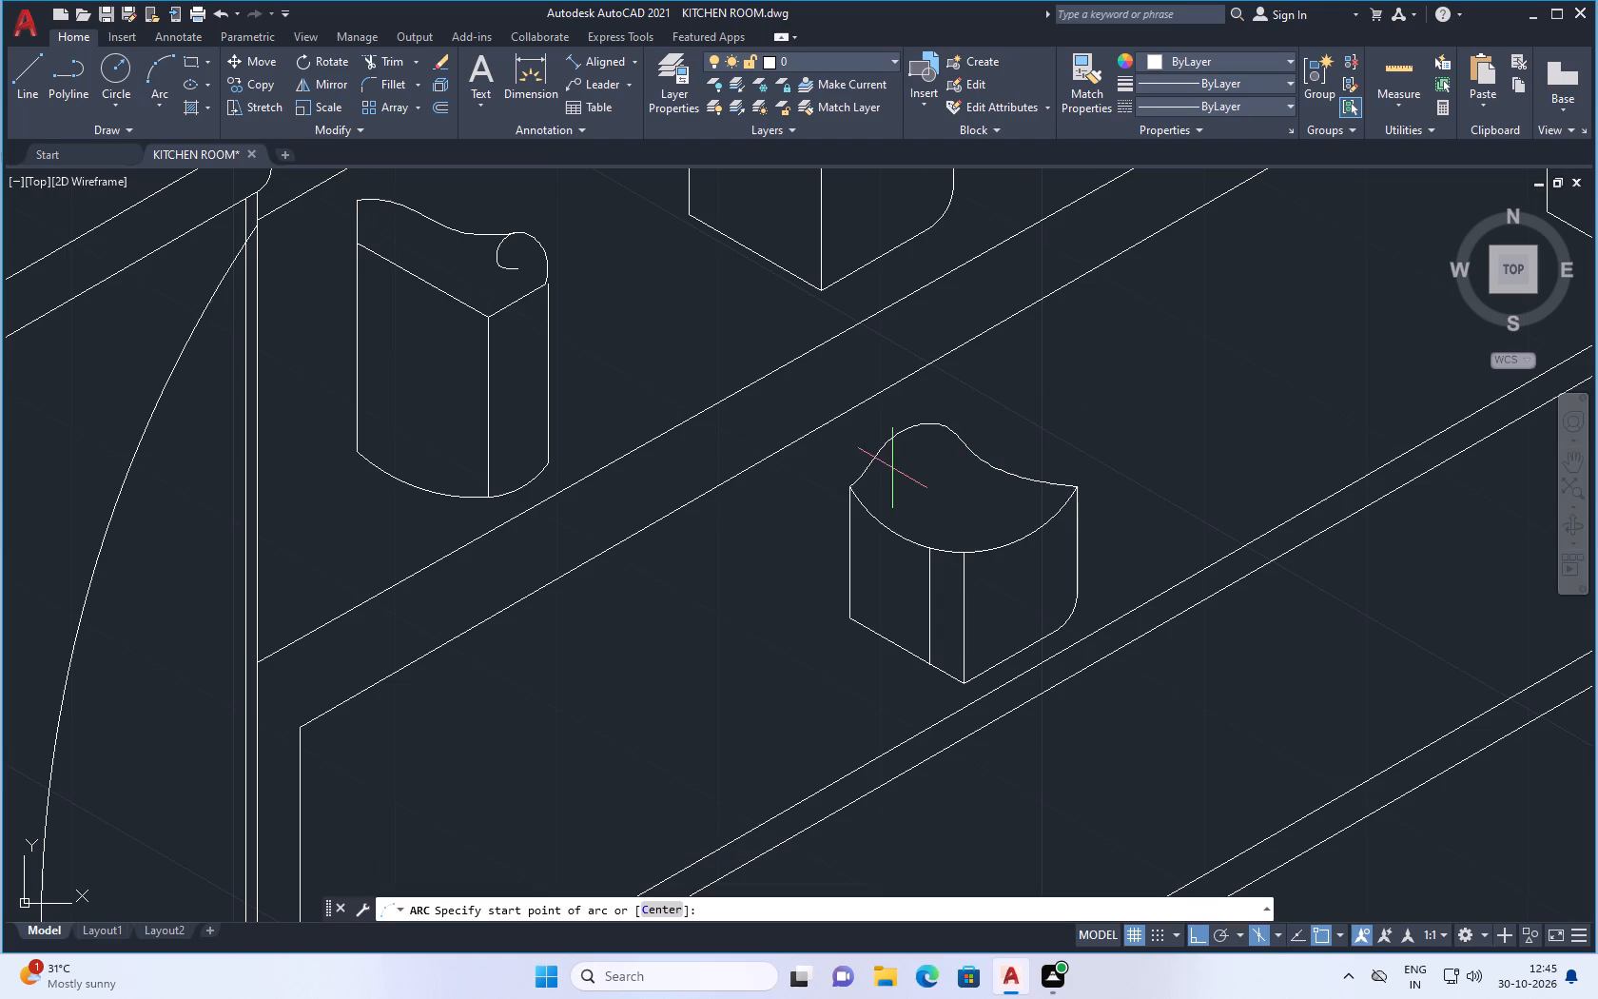
pyautogui.click(873, 474)
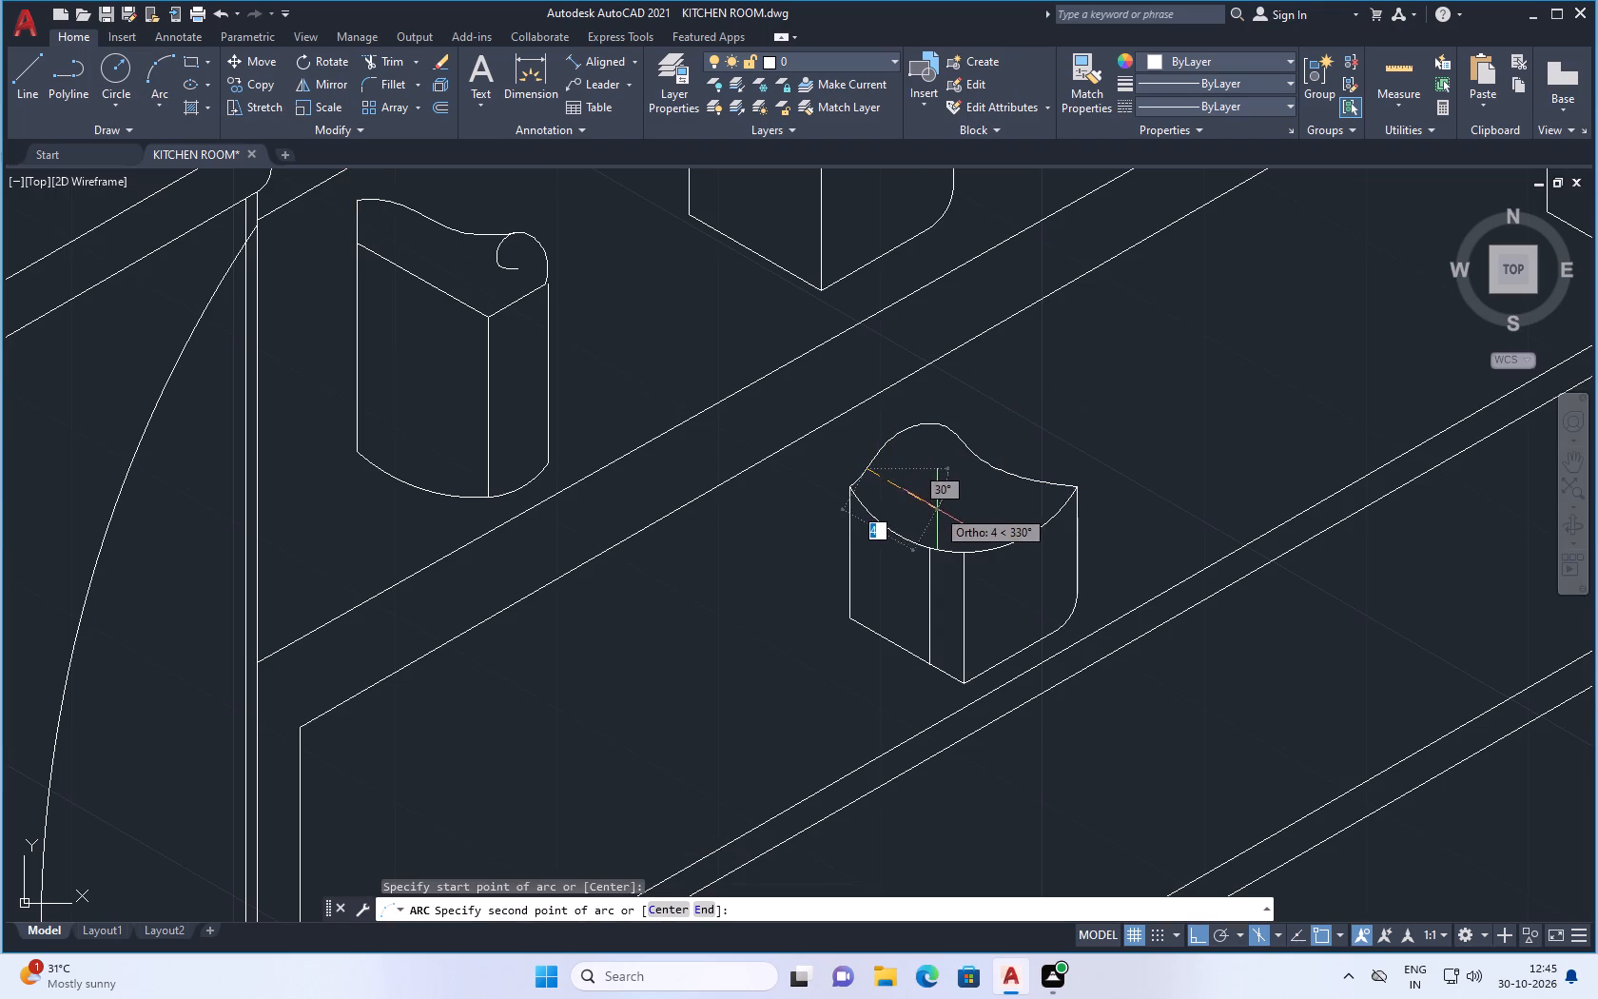
pyautogui.click(1196, 933)
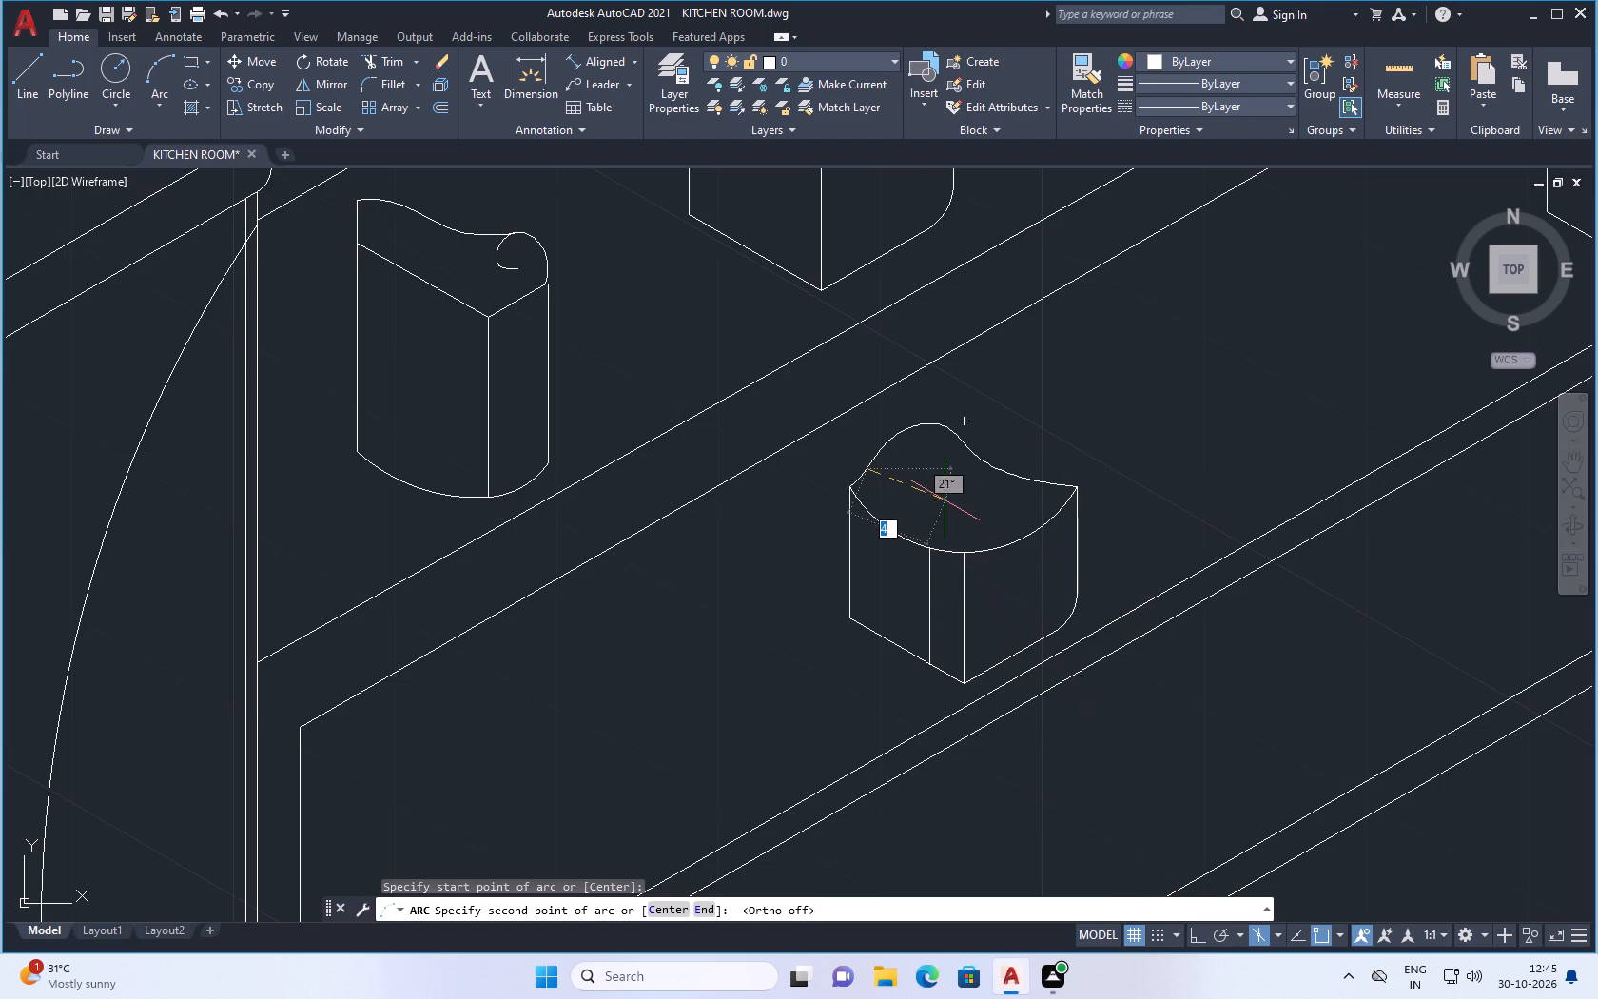
pyautogui.click(946, 501)
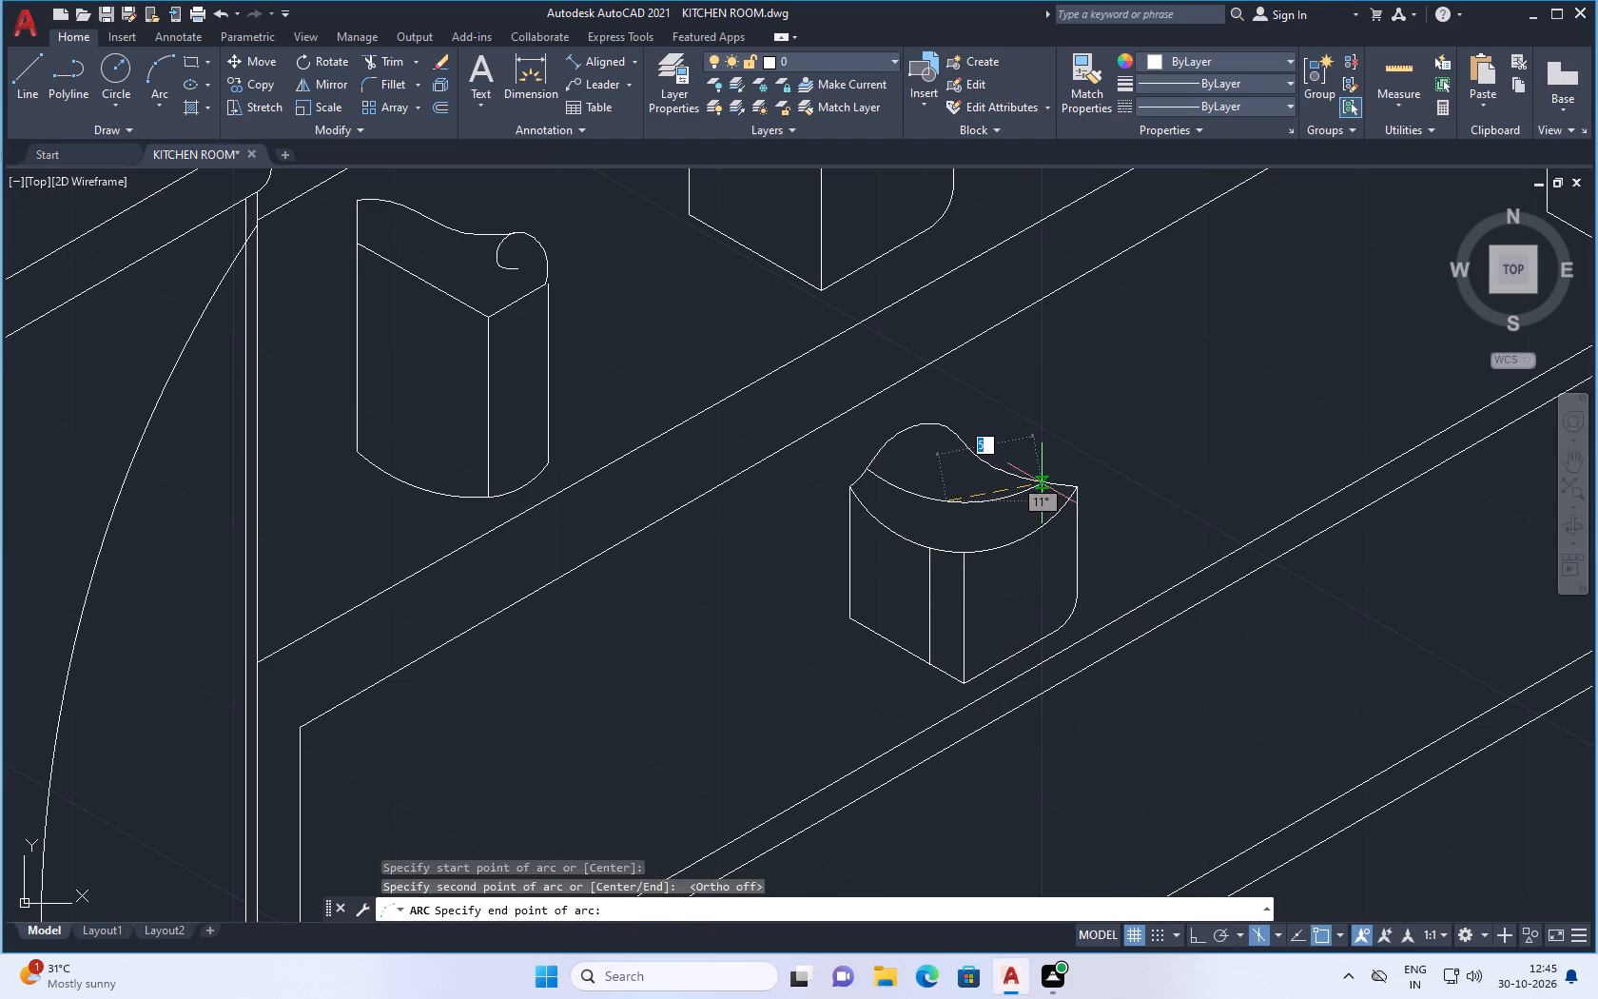
pyautogui.click(1046, 483)
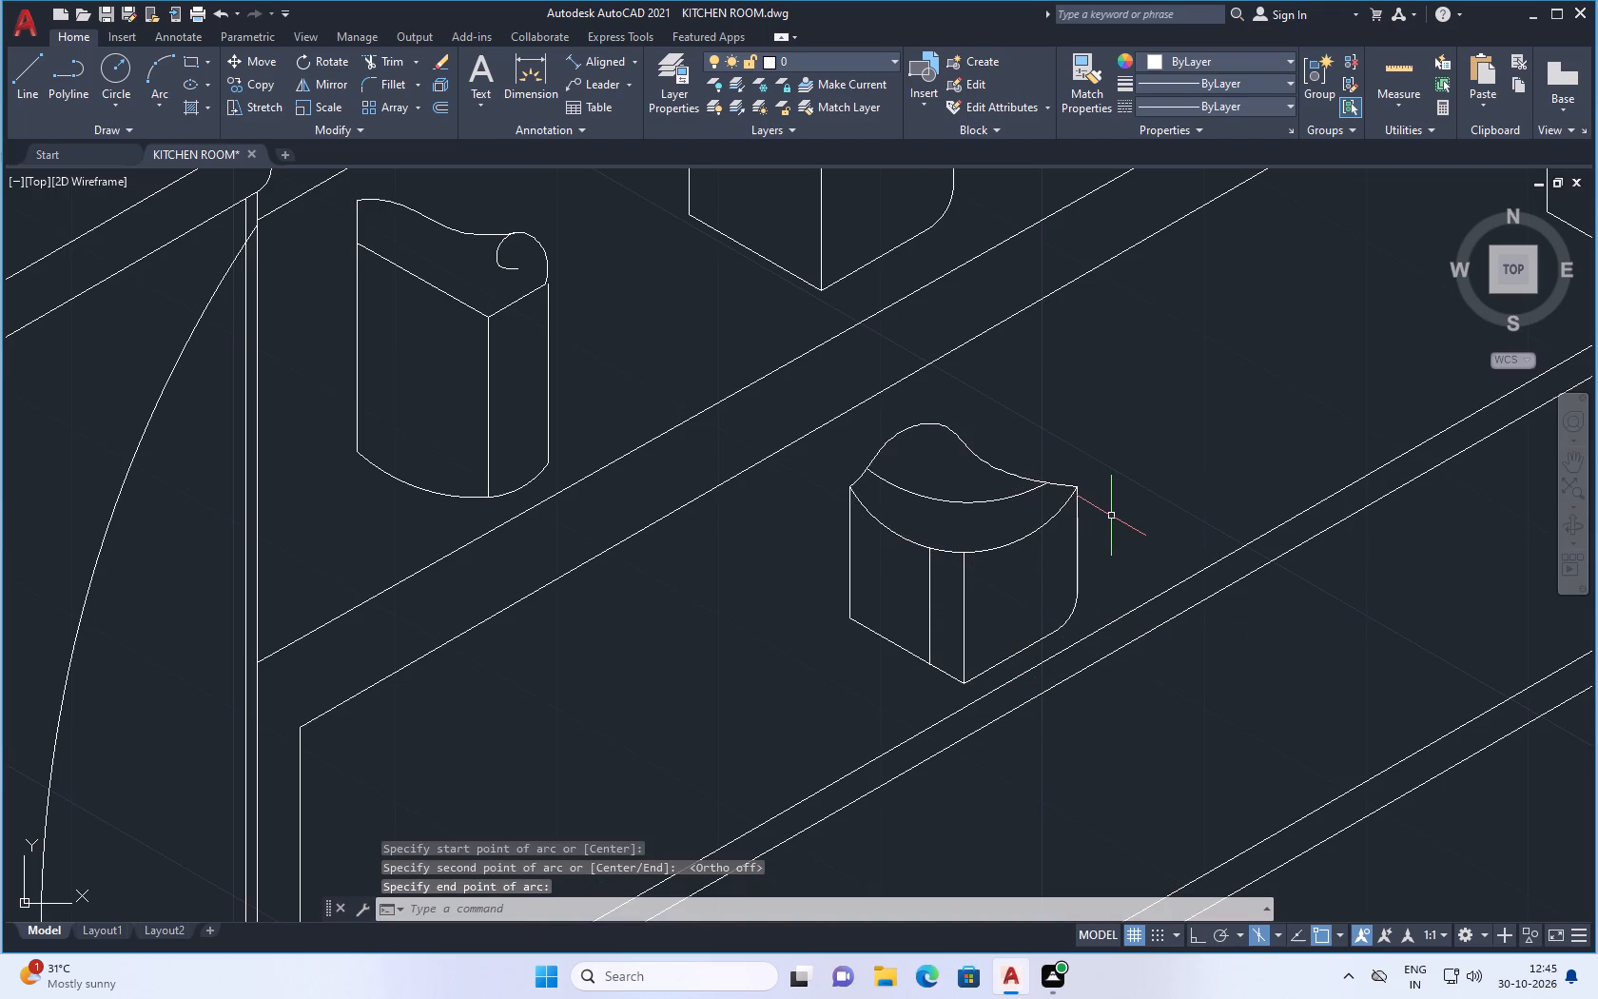
pyautogui.press('Escape')
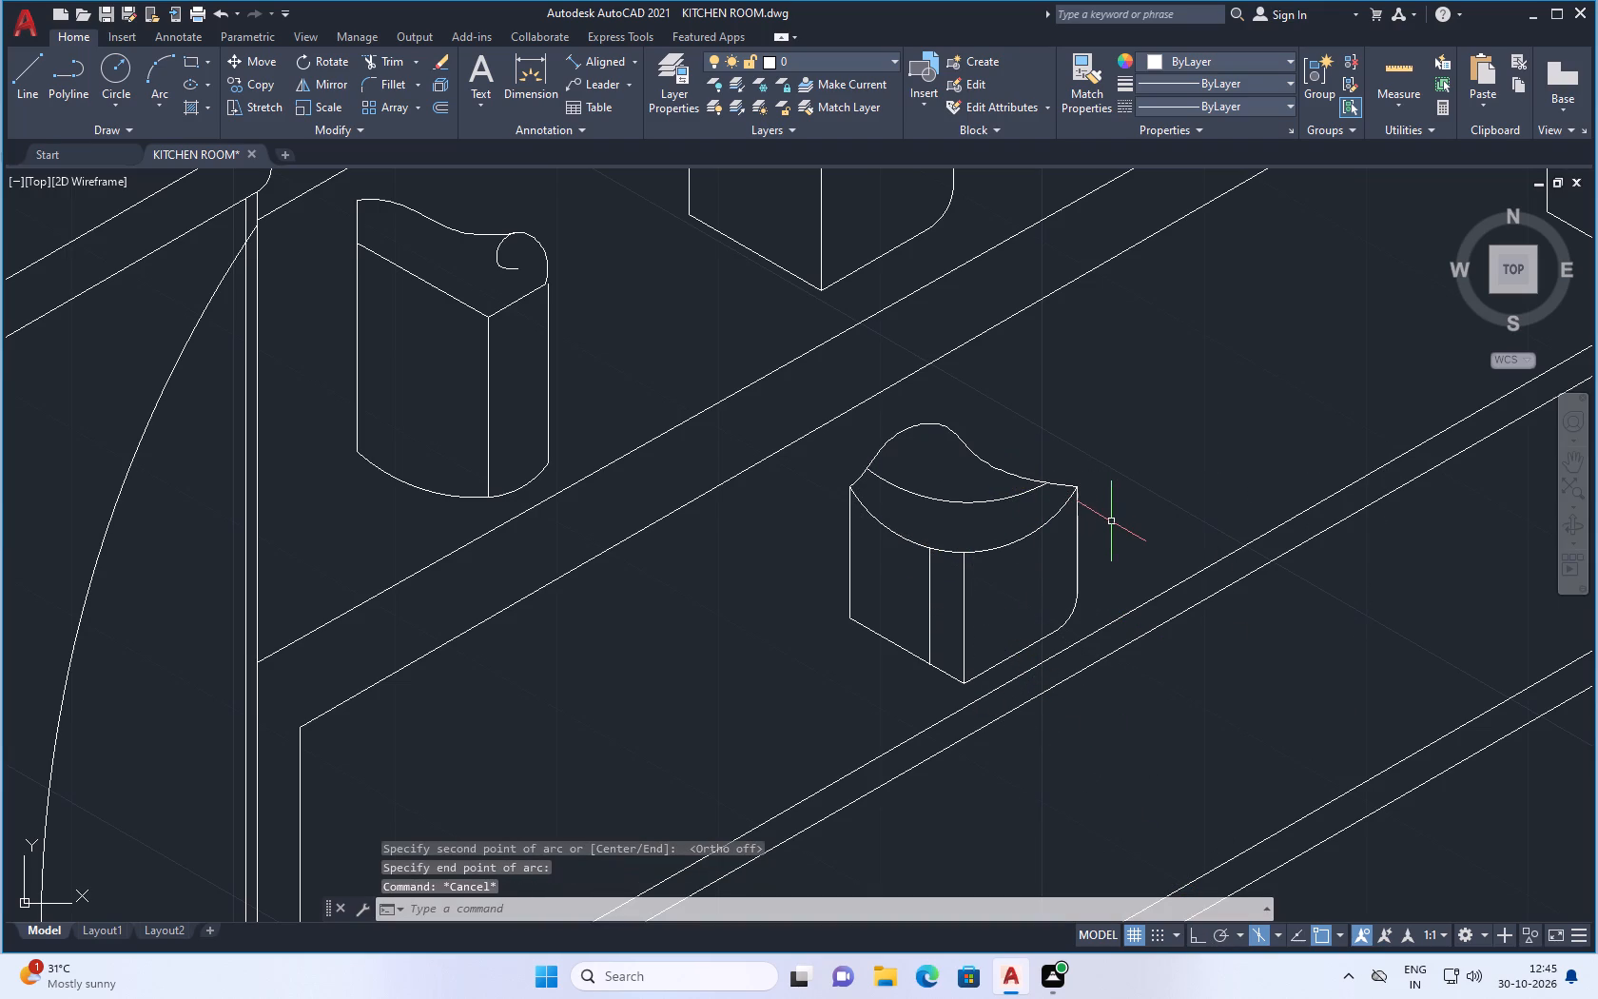
# Delete the left outer vertical edge of the lower-shelf wavy-topped block.
pyautogui.scroll(-1, 1017, 481)
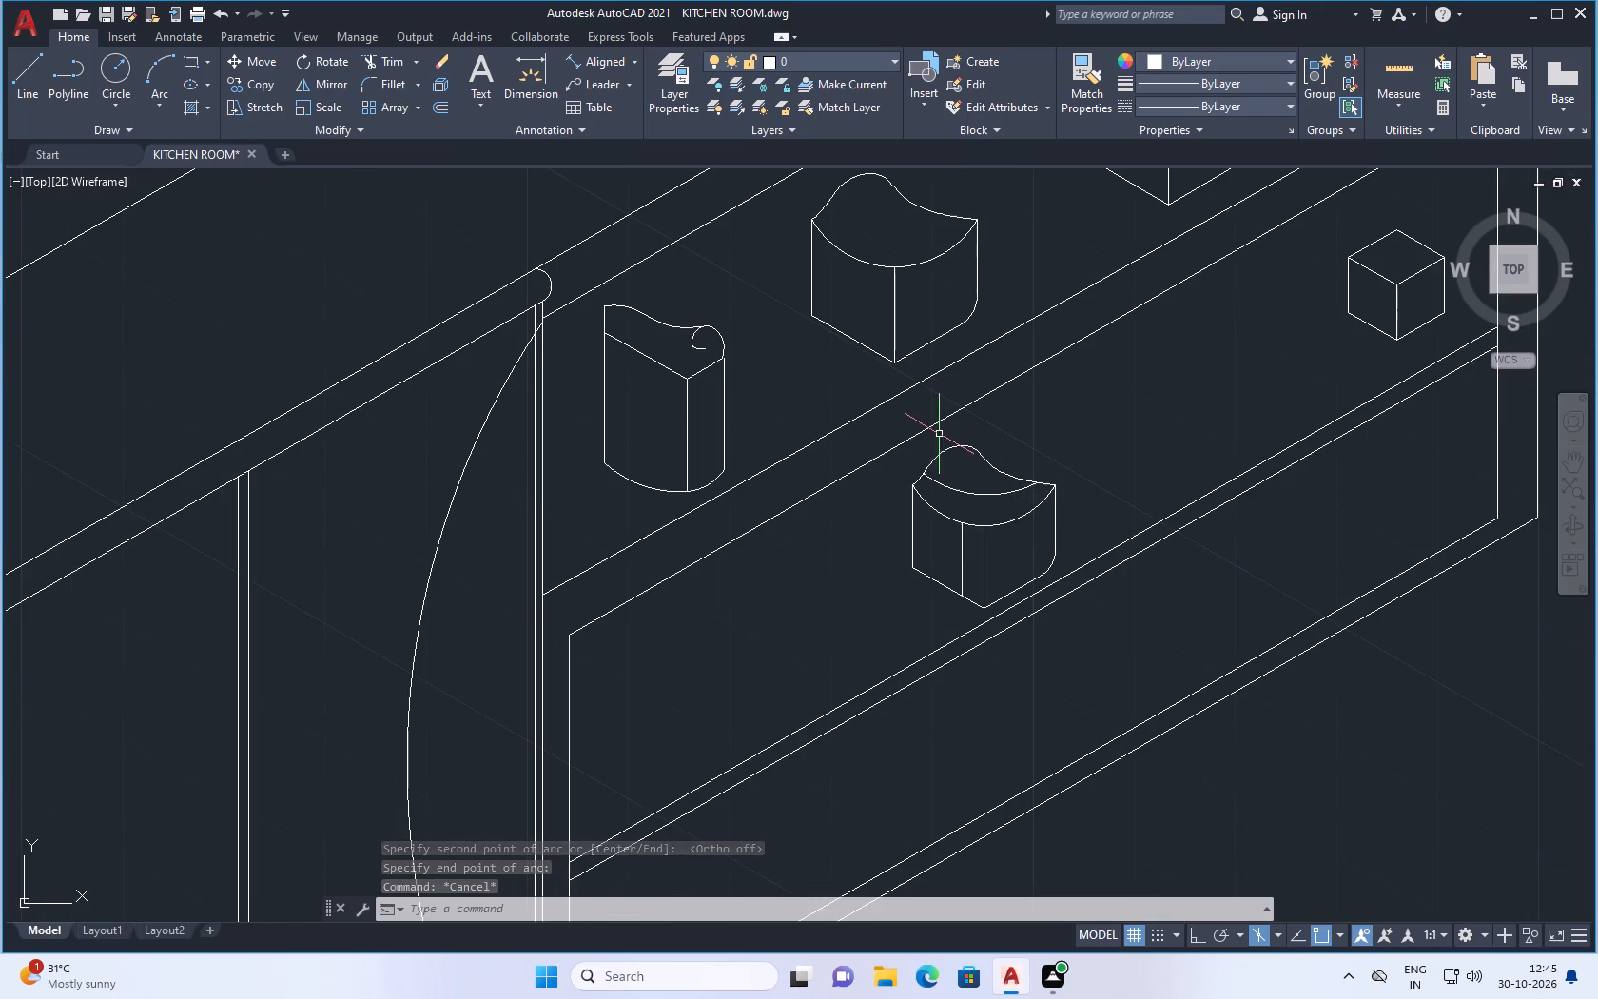
pyautogui.scroll(1, 949, 460)
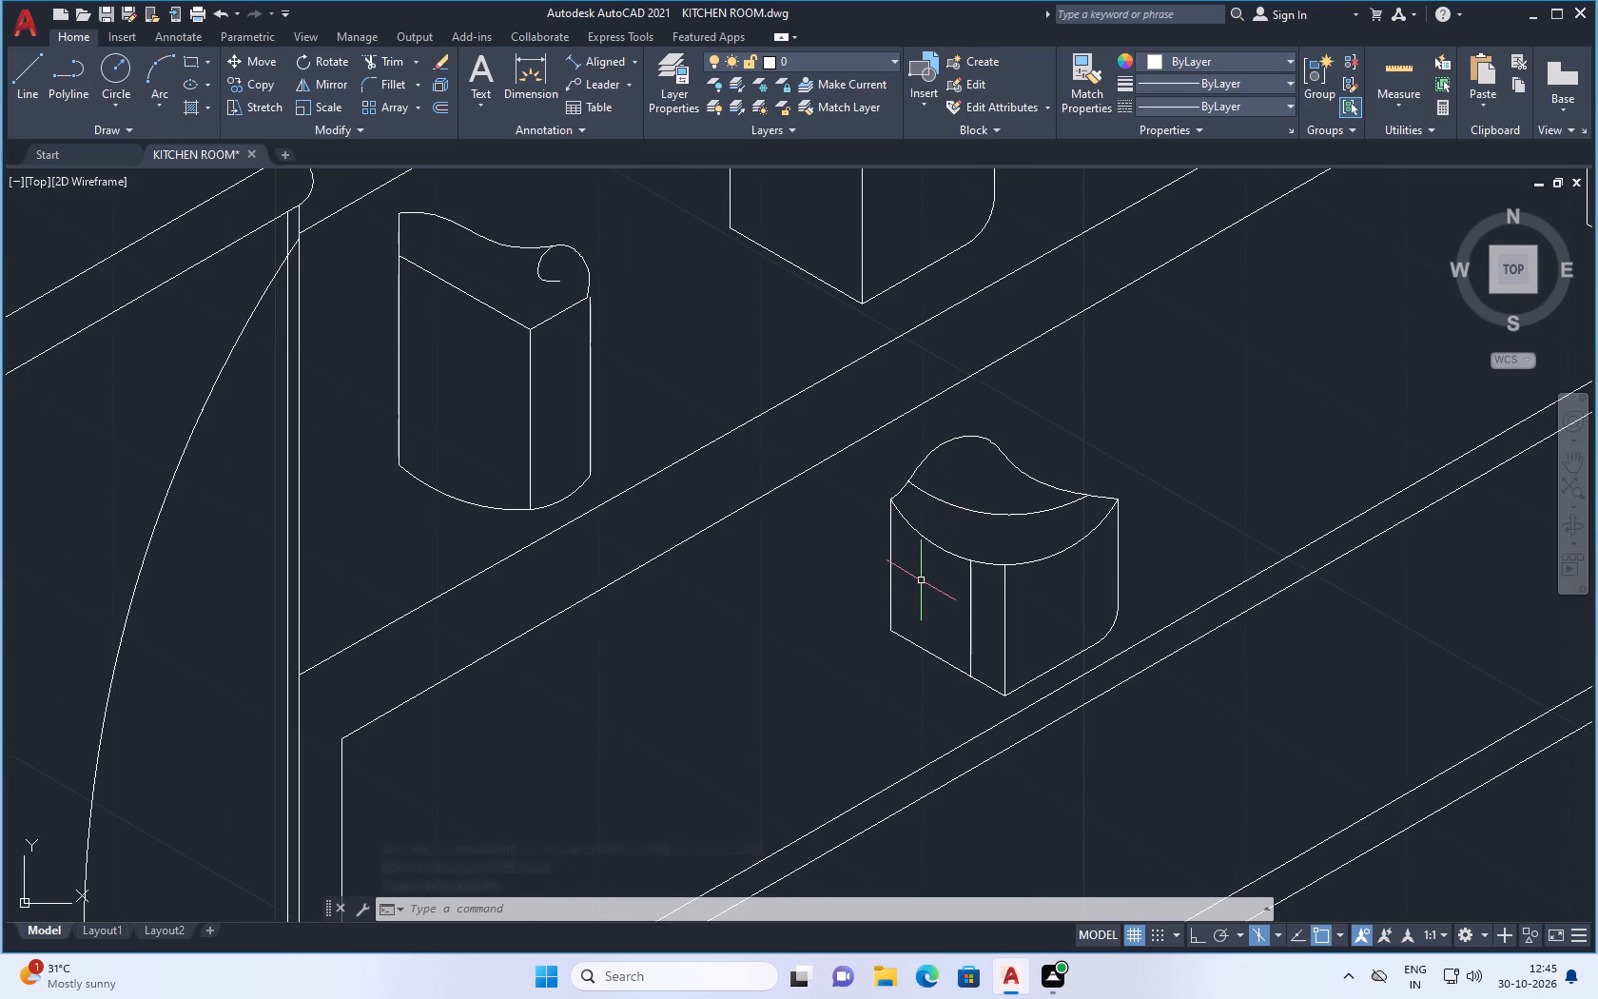
pyautogui.click(887, 558)
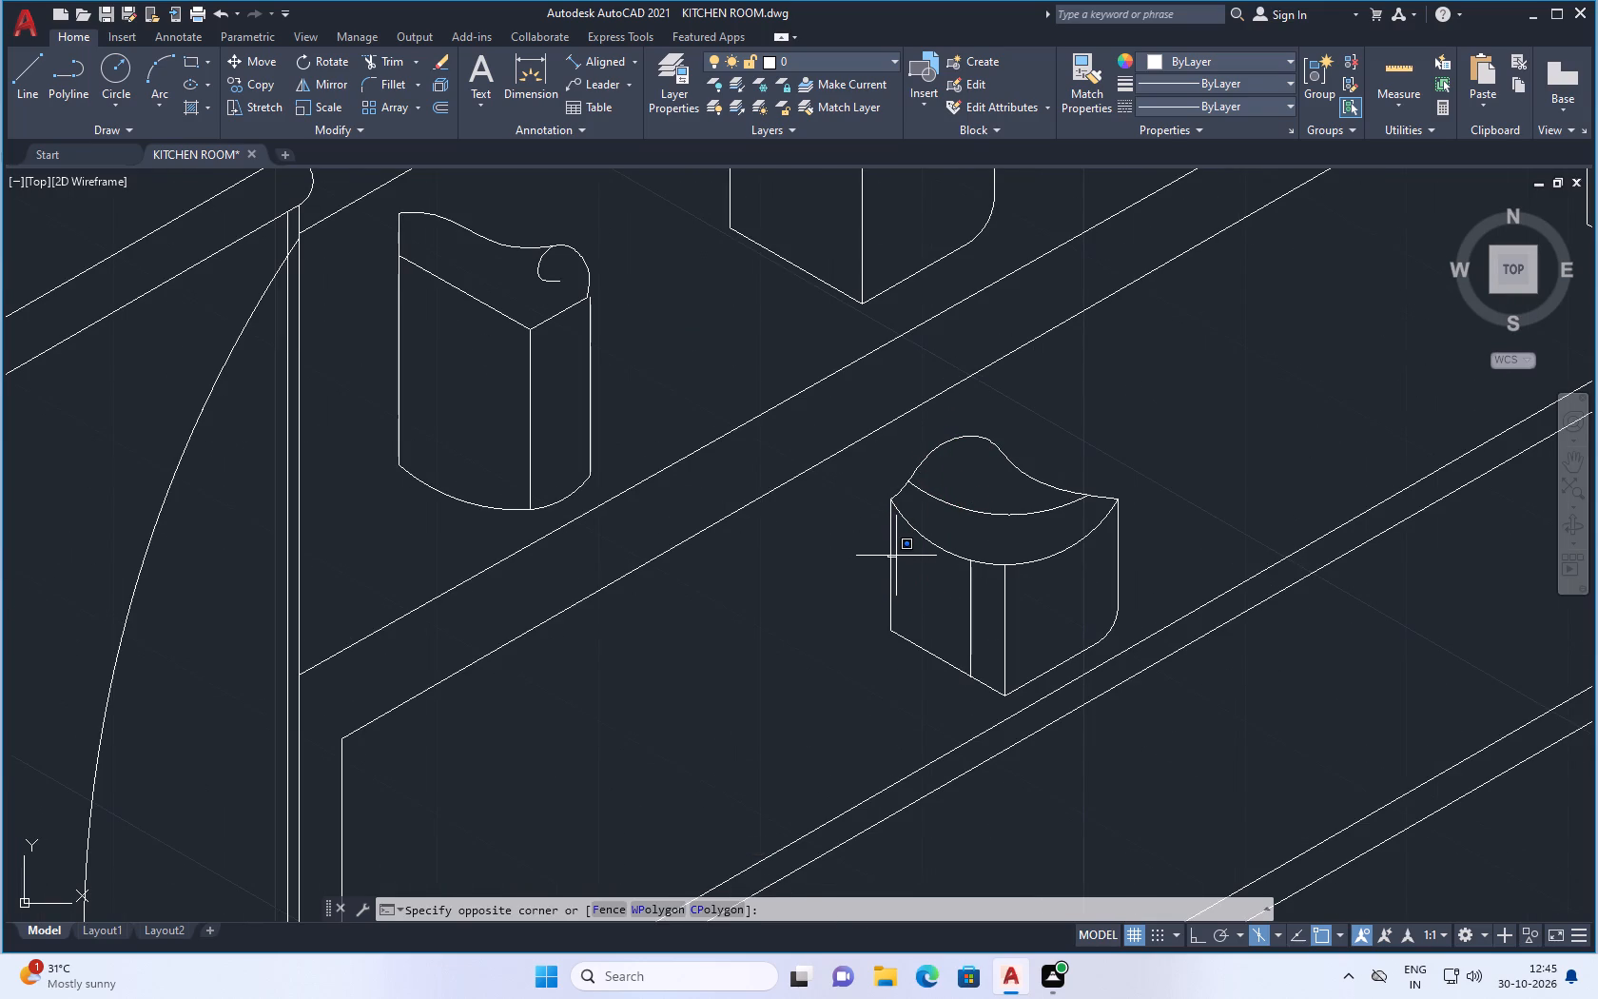
pyautogui.click(894, 555)
pyautogui.click(892, 567)
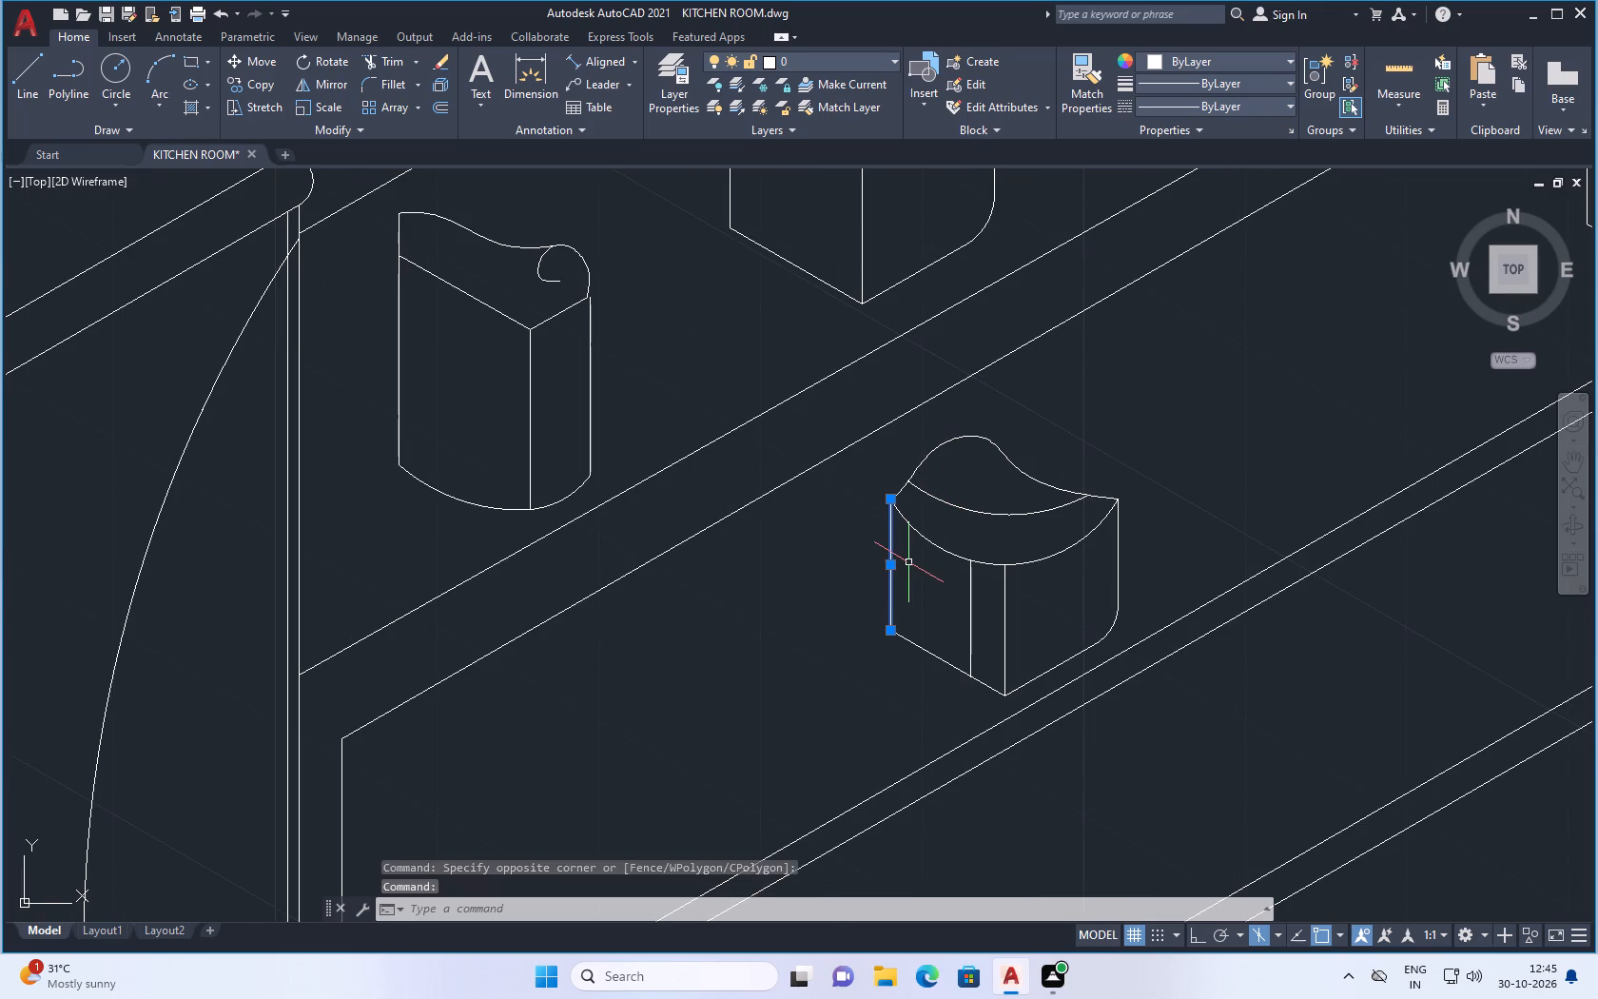
pyautogui.press('Delete')
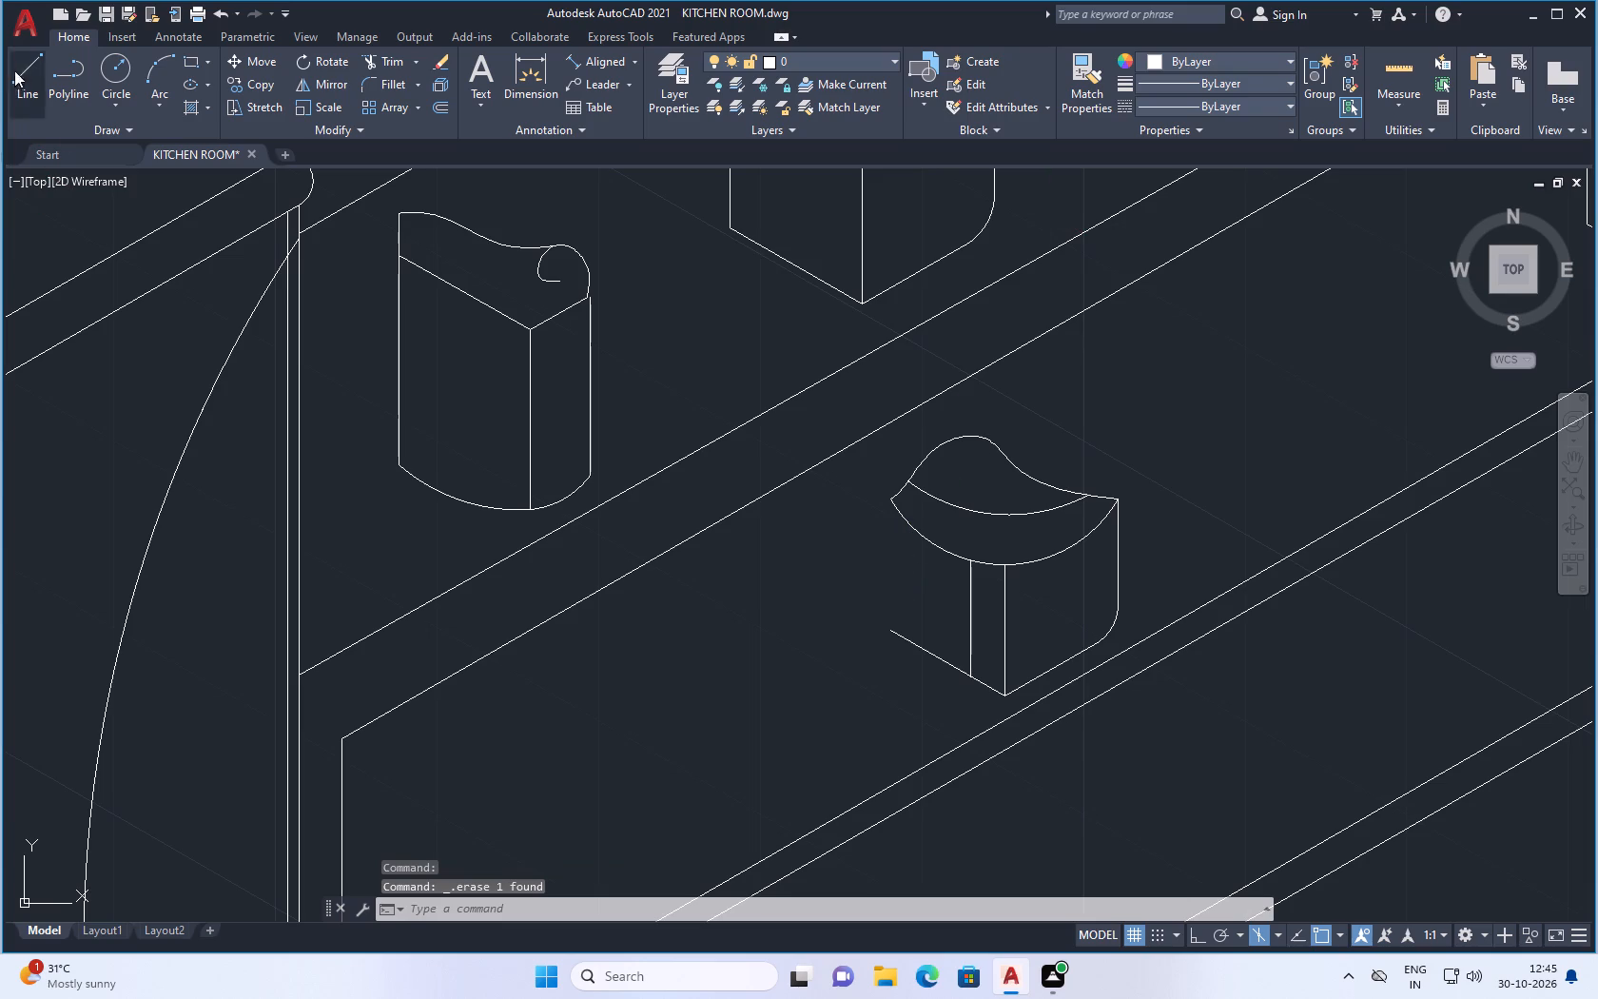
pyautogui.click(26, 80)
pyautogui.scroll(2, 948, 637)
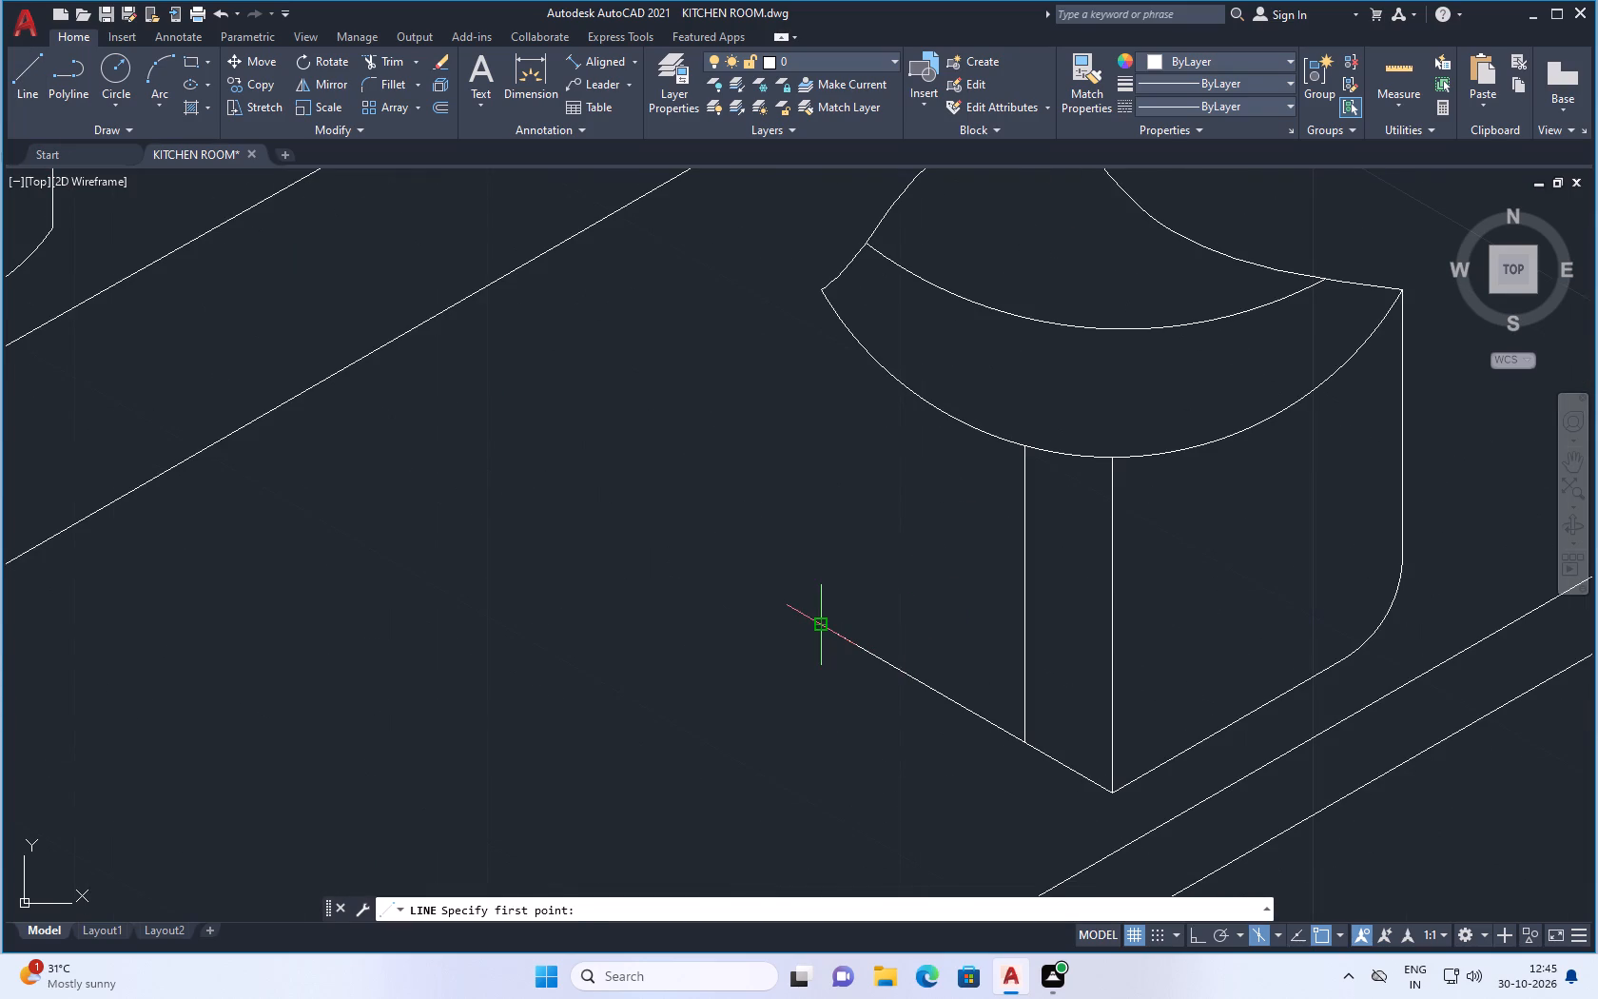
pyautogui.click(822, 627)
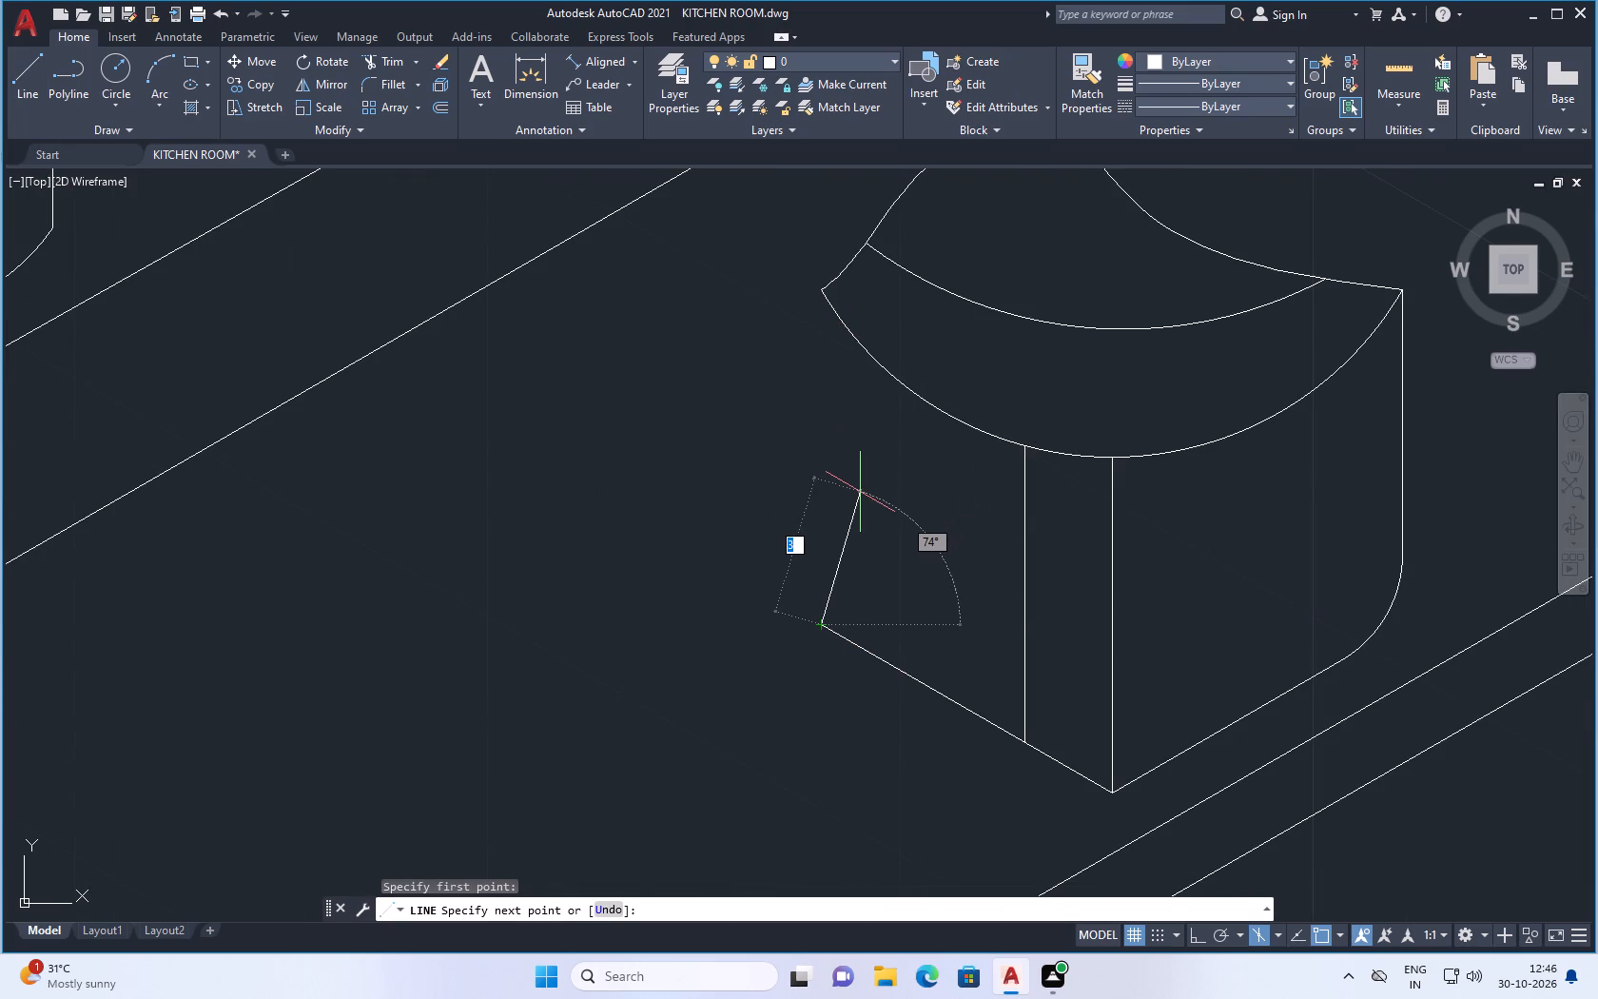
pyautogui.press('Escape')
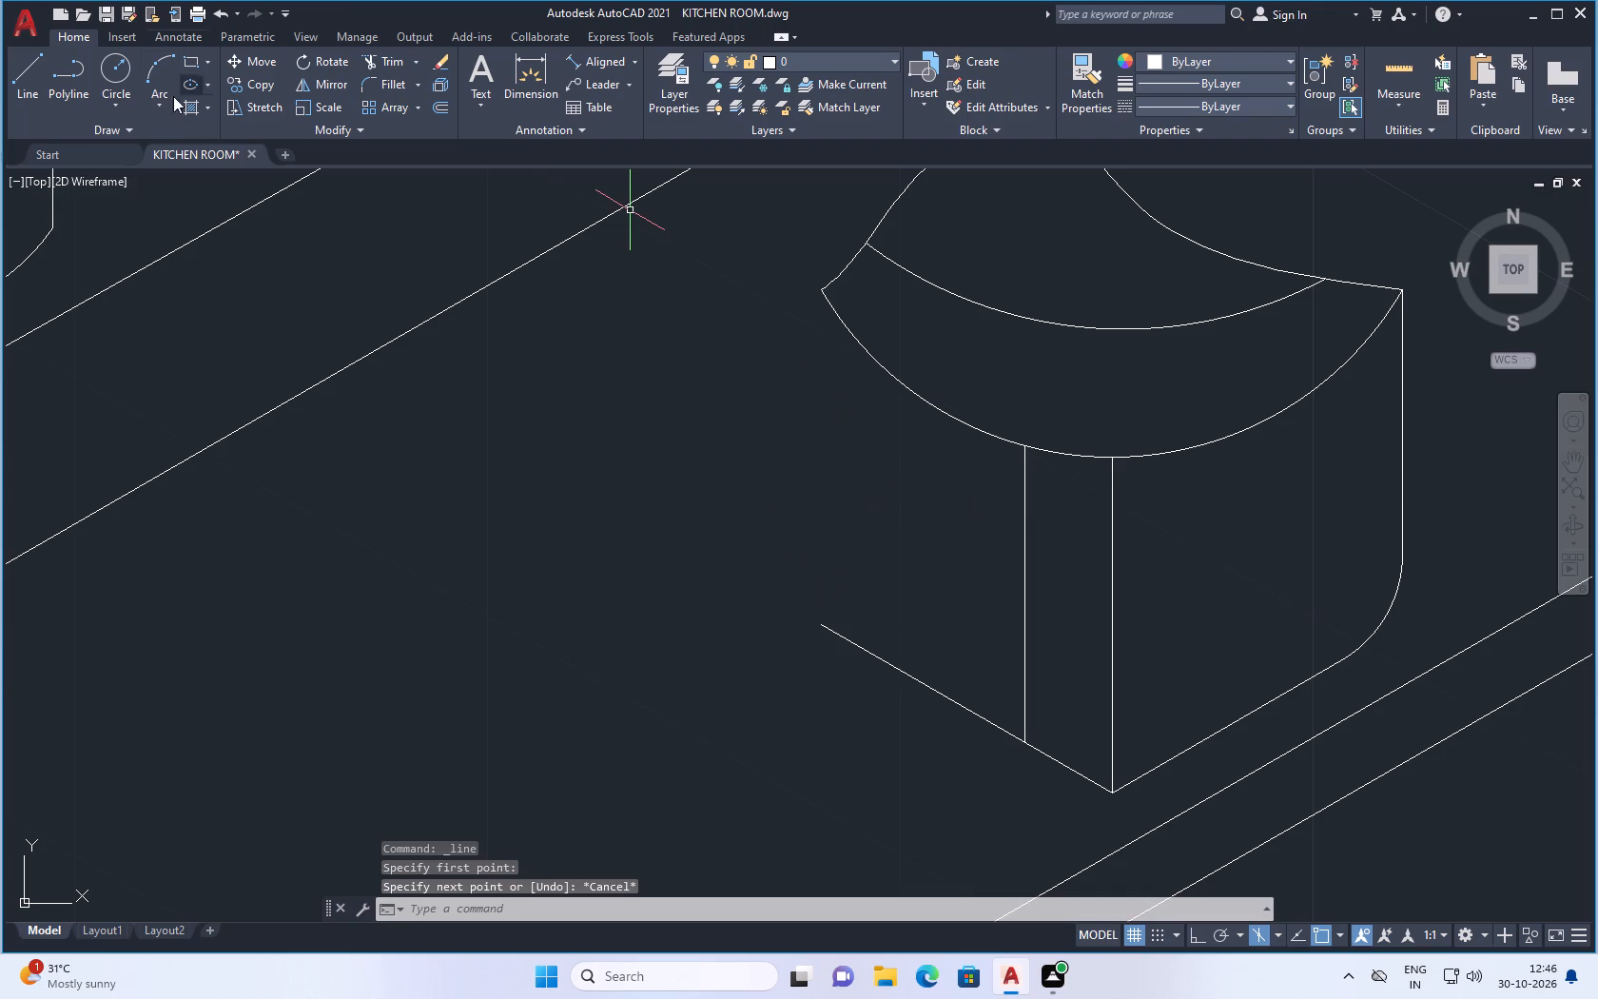
# Draw a three-point arc from the lower-shelf wavy-topped block's bottom outer corner, curving inward and ending short of the top front arc.
pyautogui.click(145, 71)
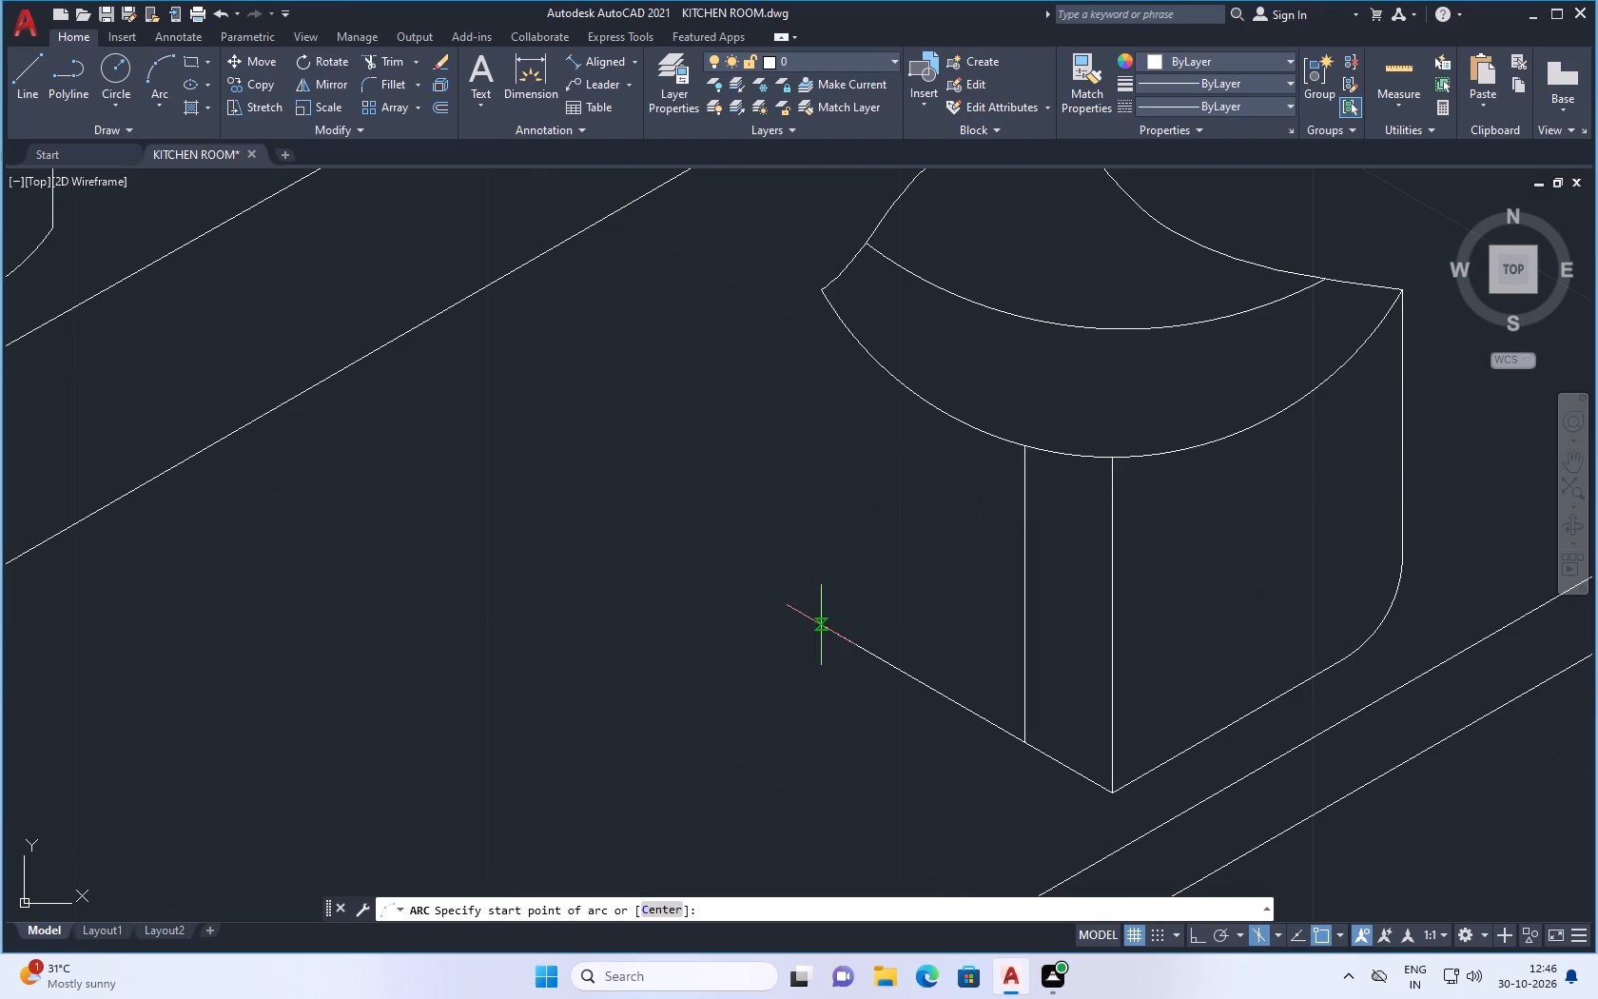
pyautogui.click(822, 620)
pyautogui.click(866, 539)
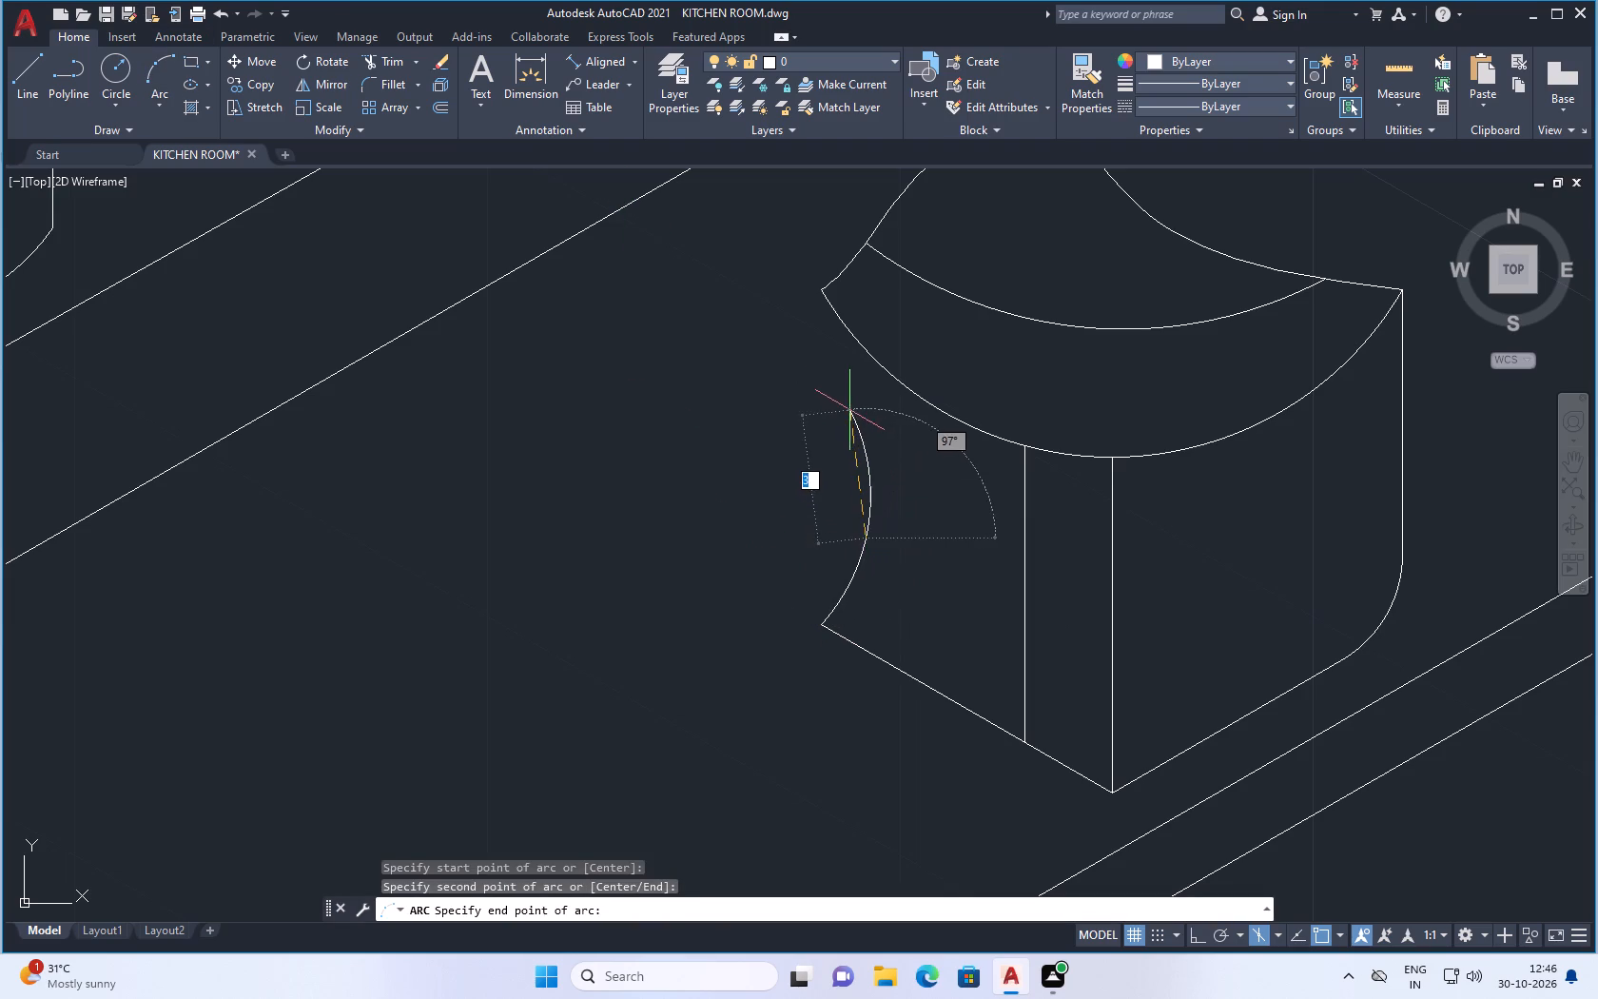
pyautogui.click(848, 409)
# Stretch the new arc's upper end to the block's outer top corner, where the front top arc starts.
pyautogui.scroll(2, 864, 452)
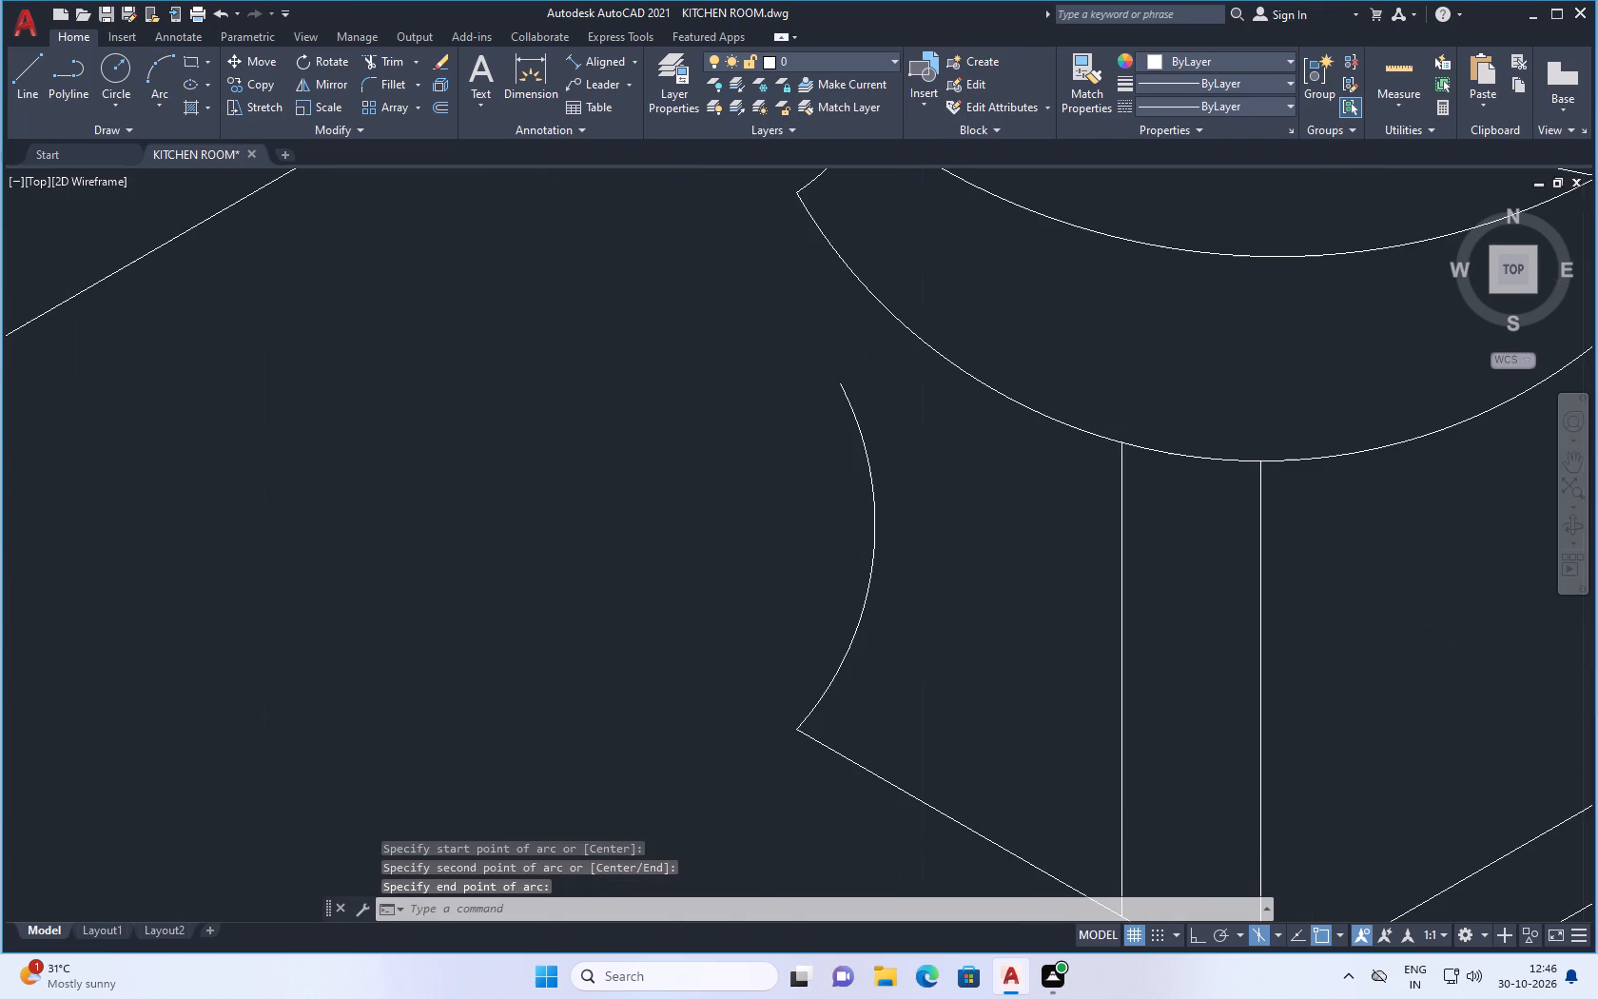
pyautogui.click(864, 452)
pyautogui.click(873, 463)
pyautogui.click(873, 473)
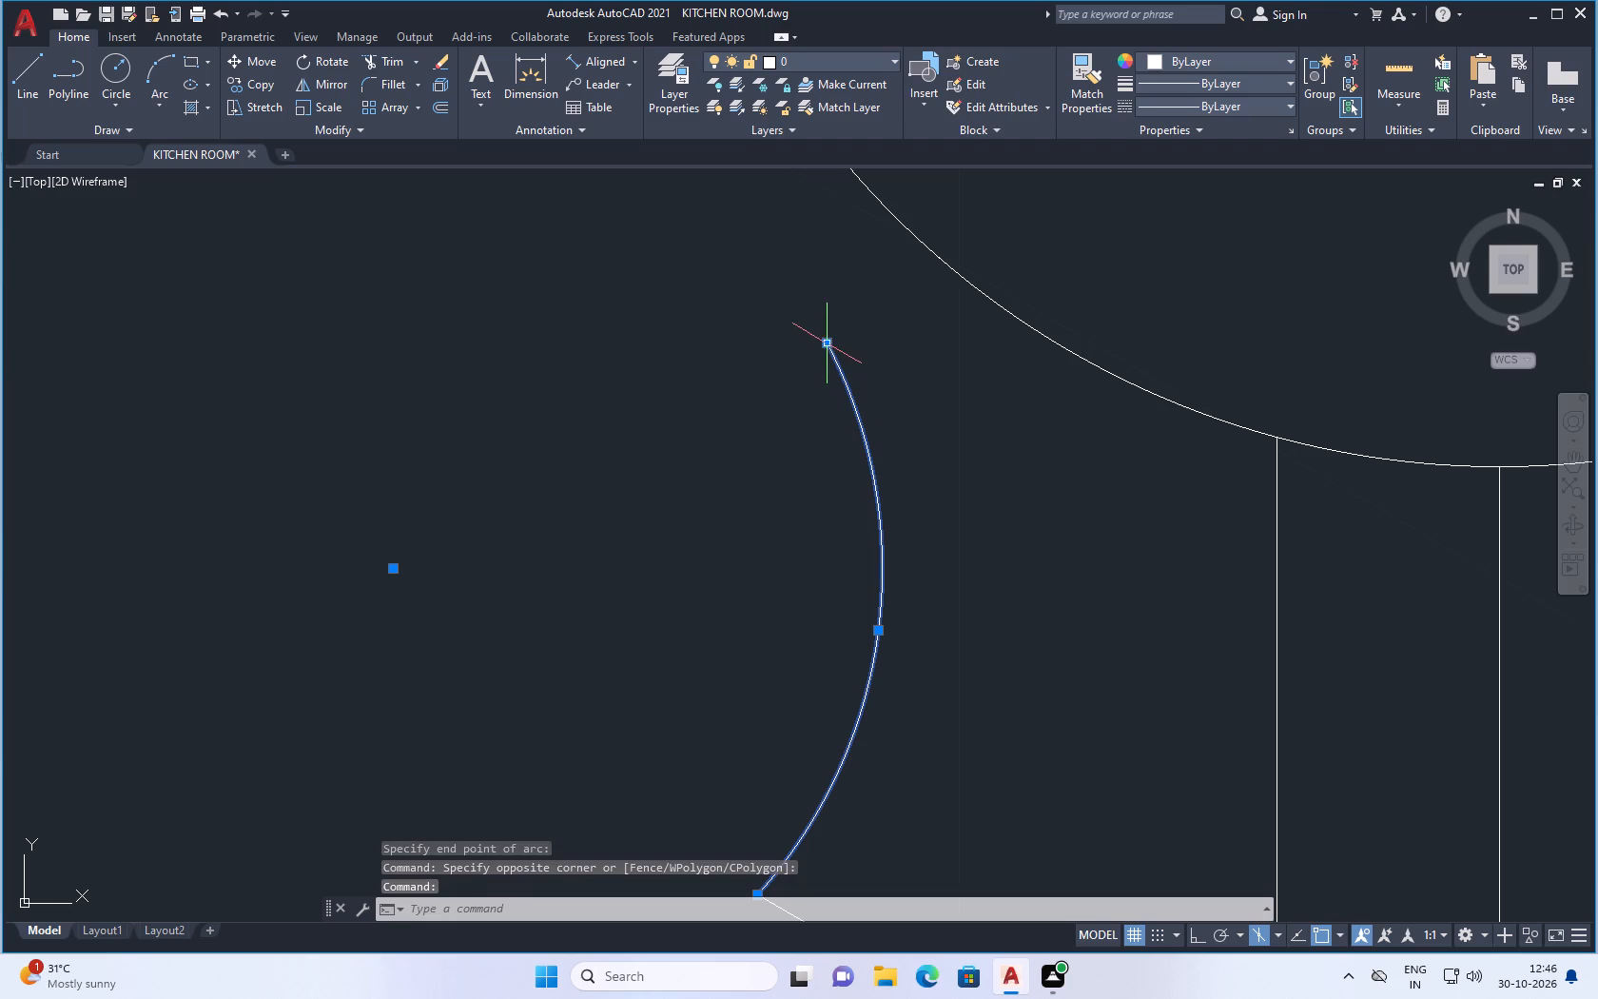
pyautogui.moveTo(828, 341); pyautogui.dragTo(766, 238)
pyautogui.scroll(-4, 766, 245)
pyautogui.scroll(2, 770, 237)
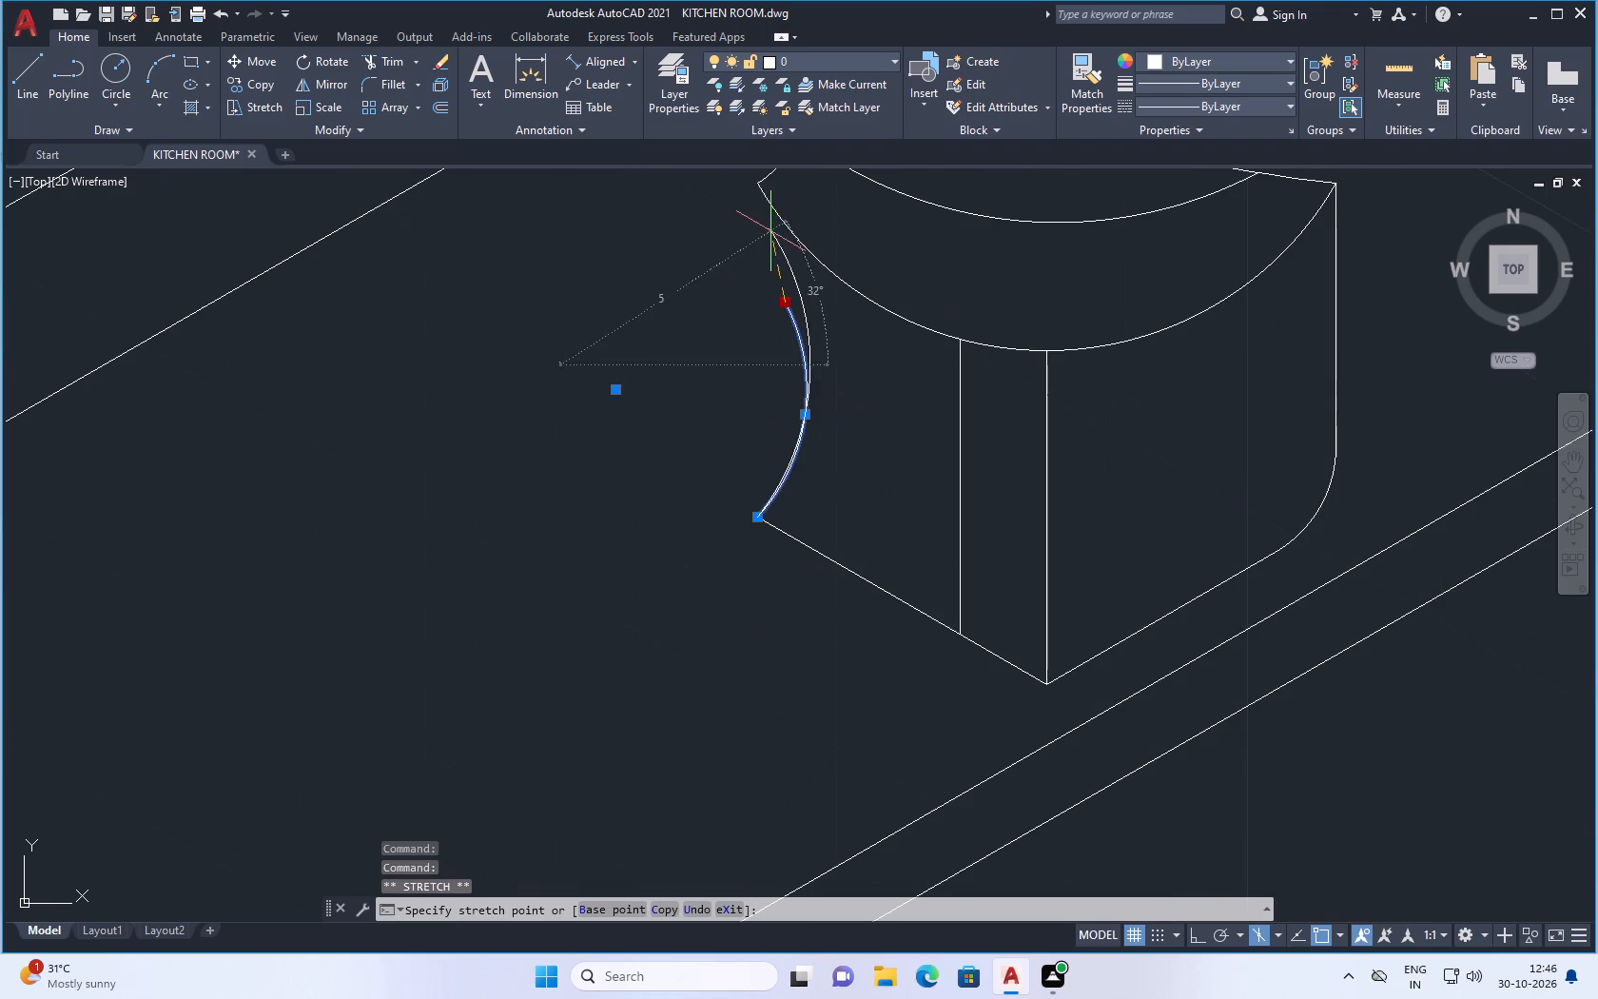
pyautogui.click(760, 181)
pyautogui.scroll(-3, 816, 361)
pyautogui.scroll(2, 774, 373)
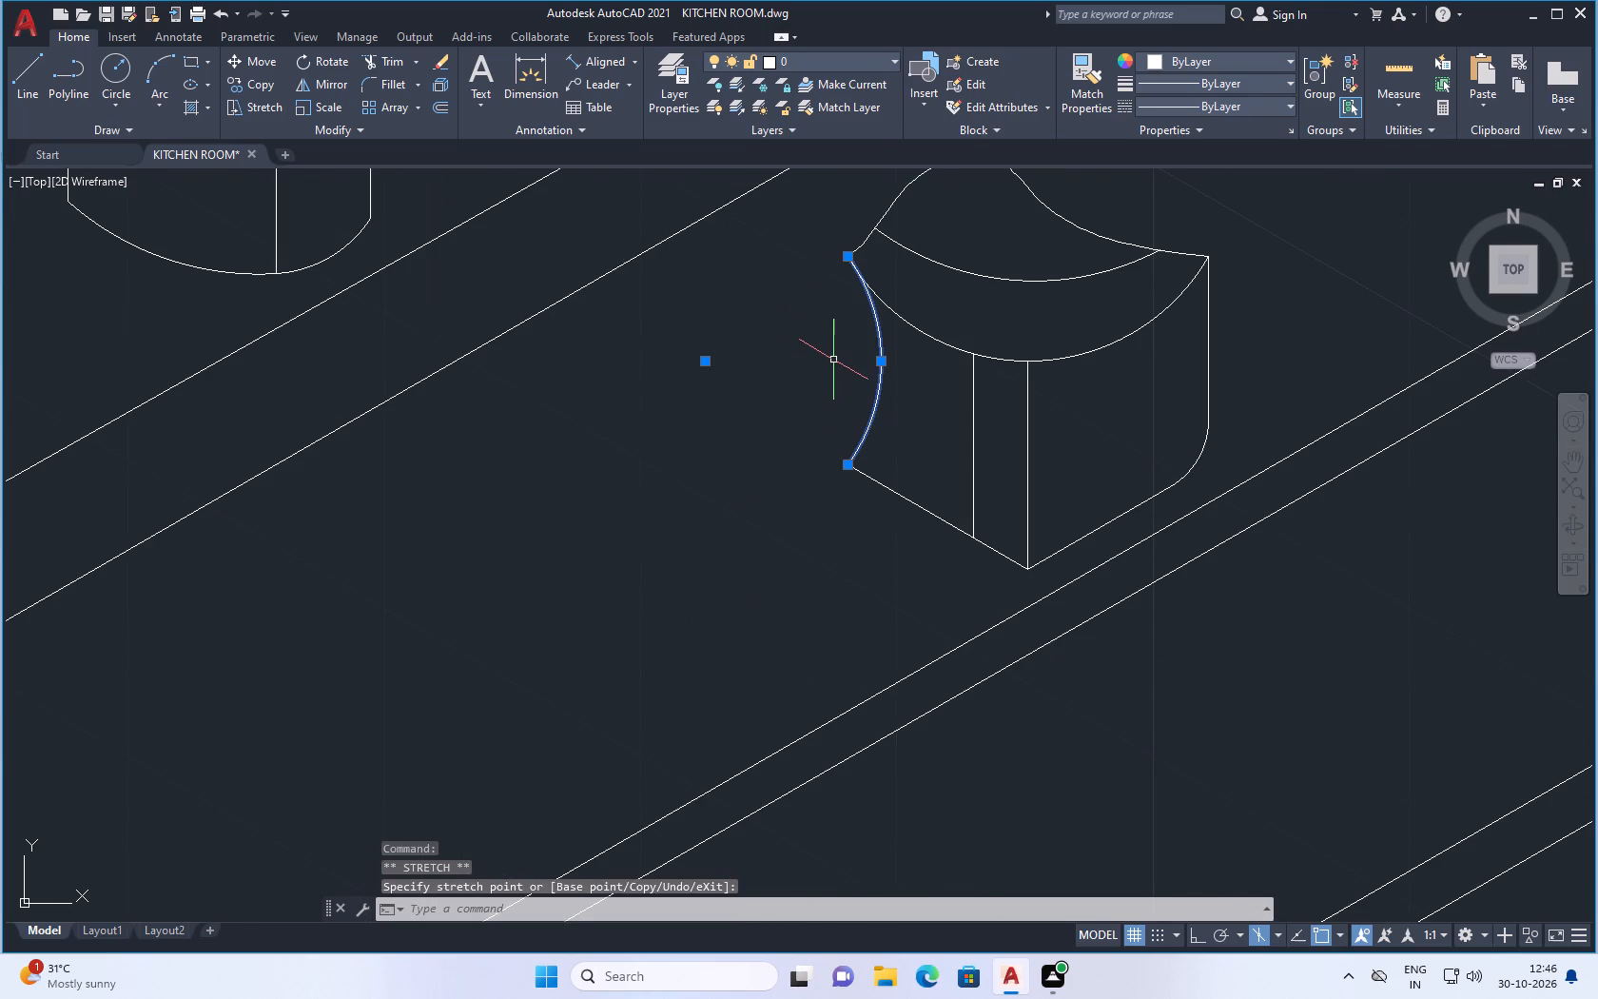
pyautogui.press('Escape')
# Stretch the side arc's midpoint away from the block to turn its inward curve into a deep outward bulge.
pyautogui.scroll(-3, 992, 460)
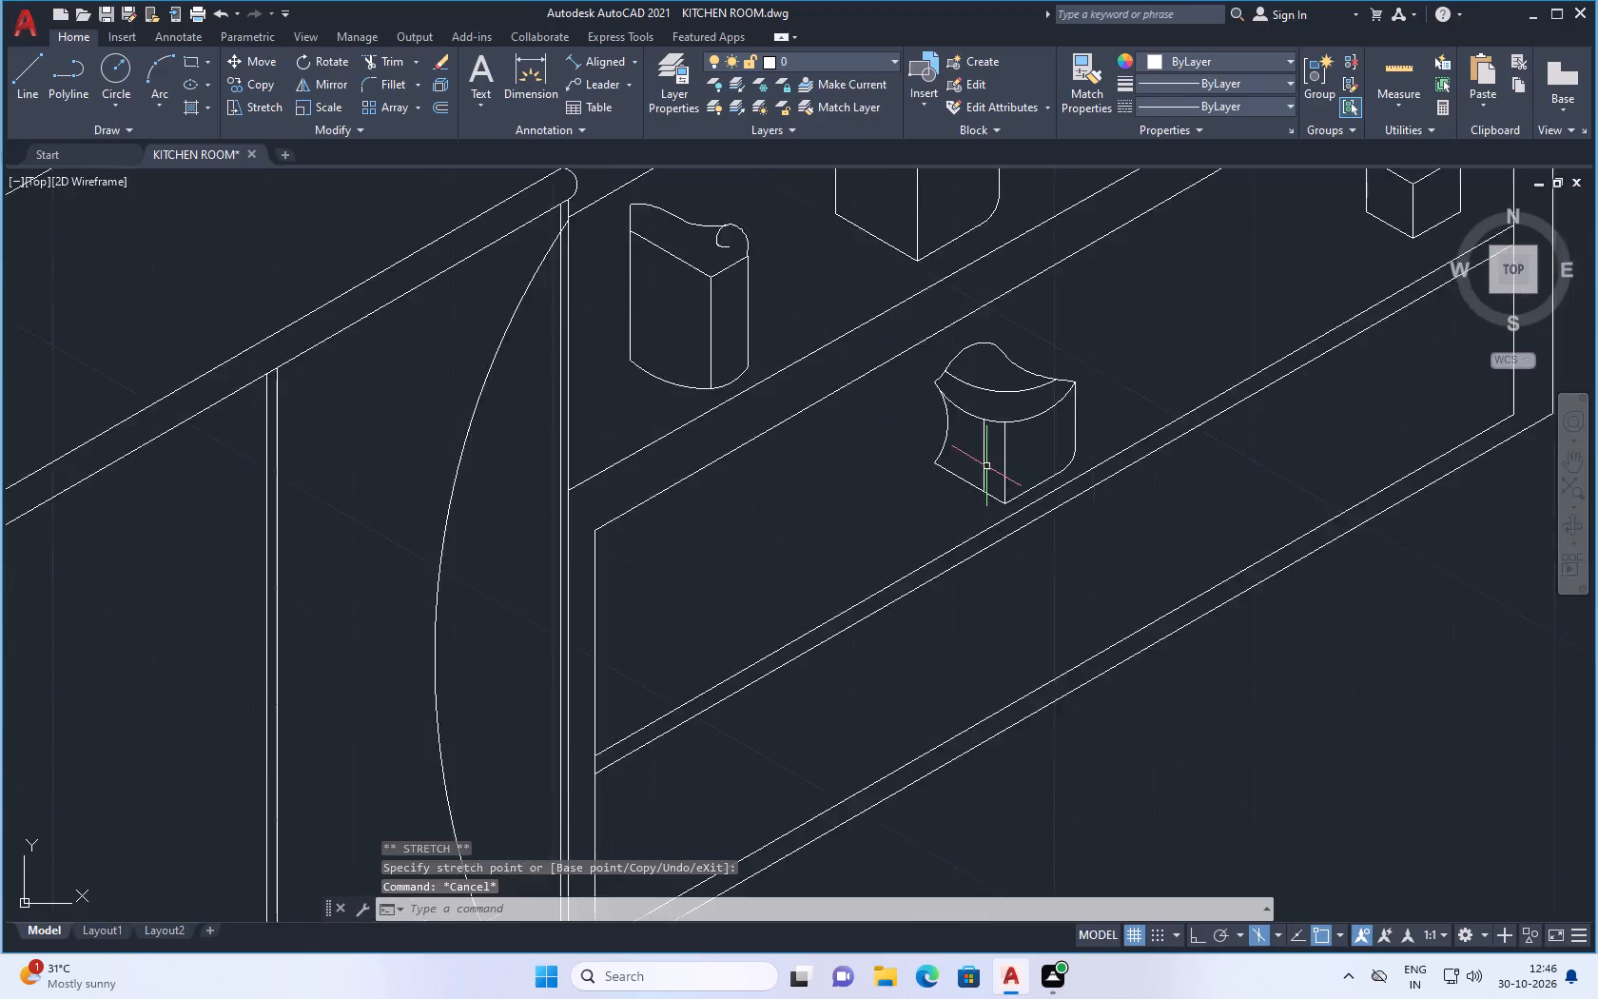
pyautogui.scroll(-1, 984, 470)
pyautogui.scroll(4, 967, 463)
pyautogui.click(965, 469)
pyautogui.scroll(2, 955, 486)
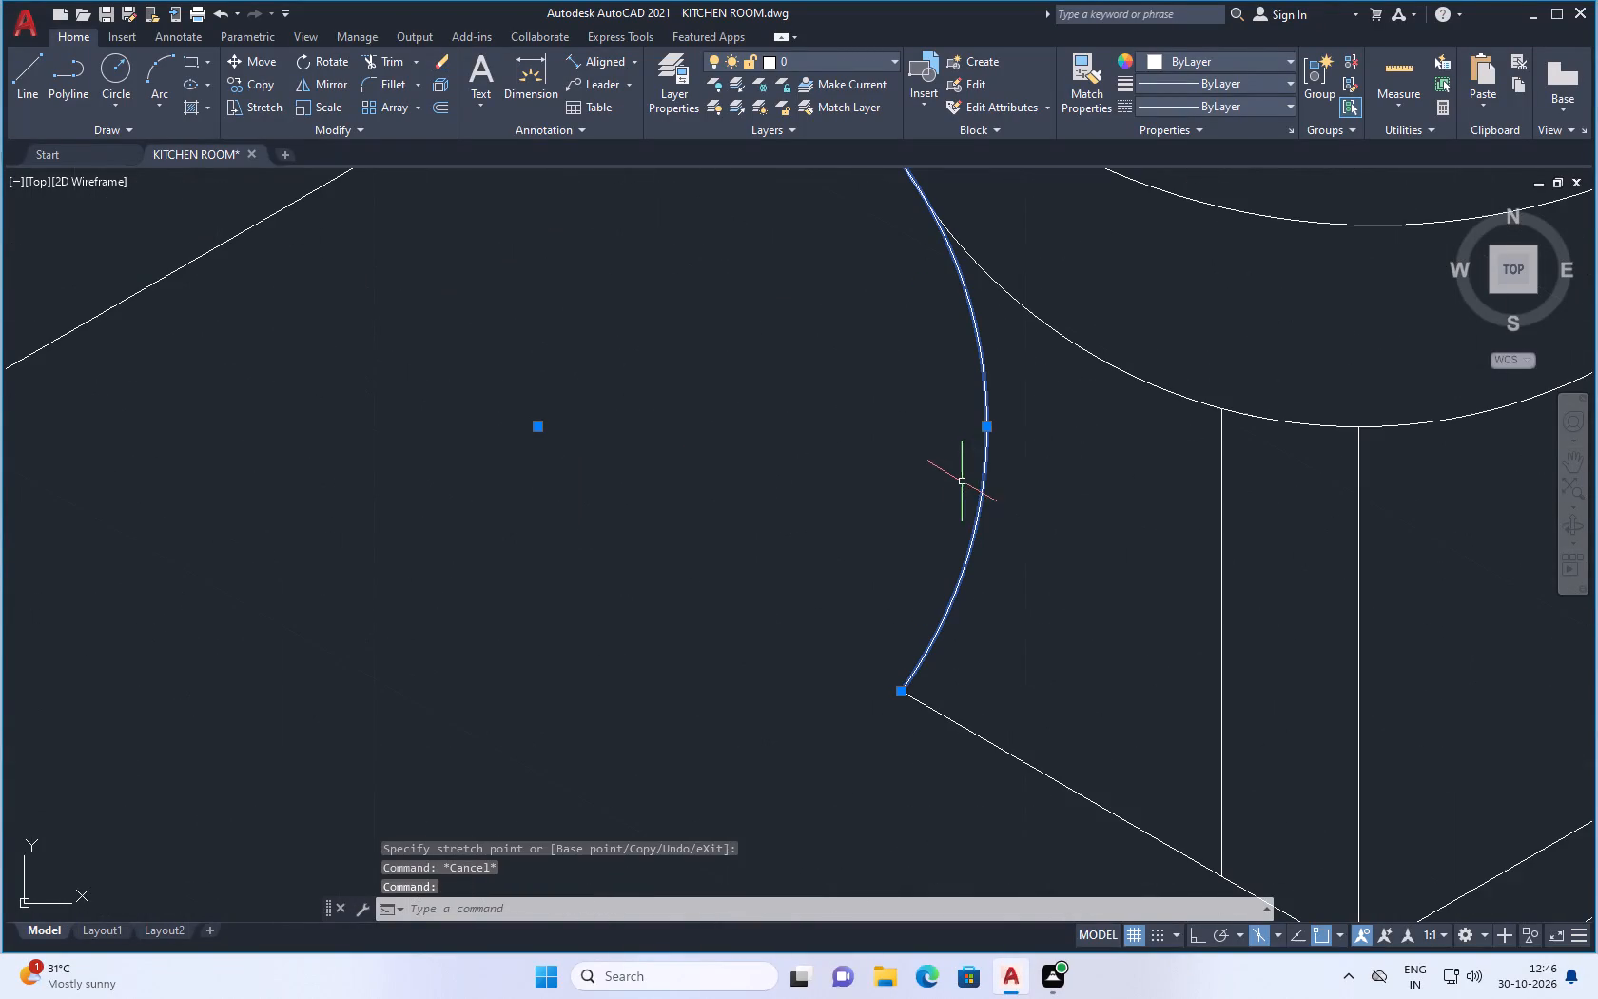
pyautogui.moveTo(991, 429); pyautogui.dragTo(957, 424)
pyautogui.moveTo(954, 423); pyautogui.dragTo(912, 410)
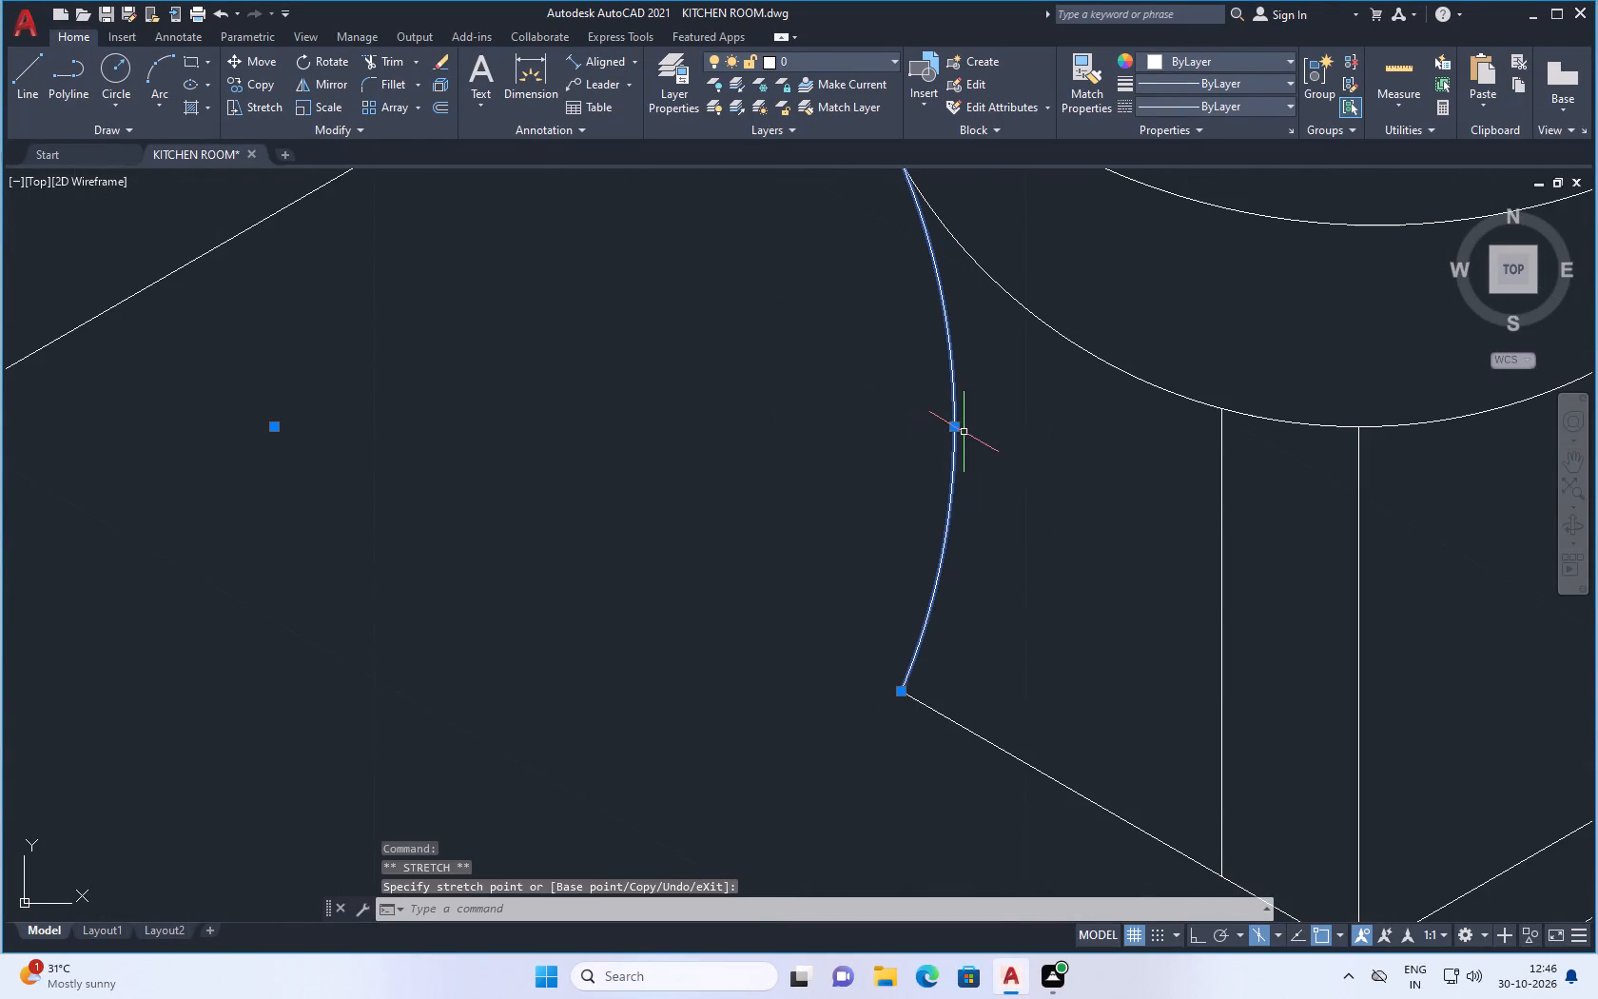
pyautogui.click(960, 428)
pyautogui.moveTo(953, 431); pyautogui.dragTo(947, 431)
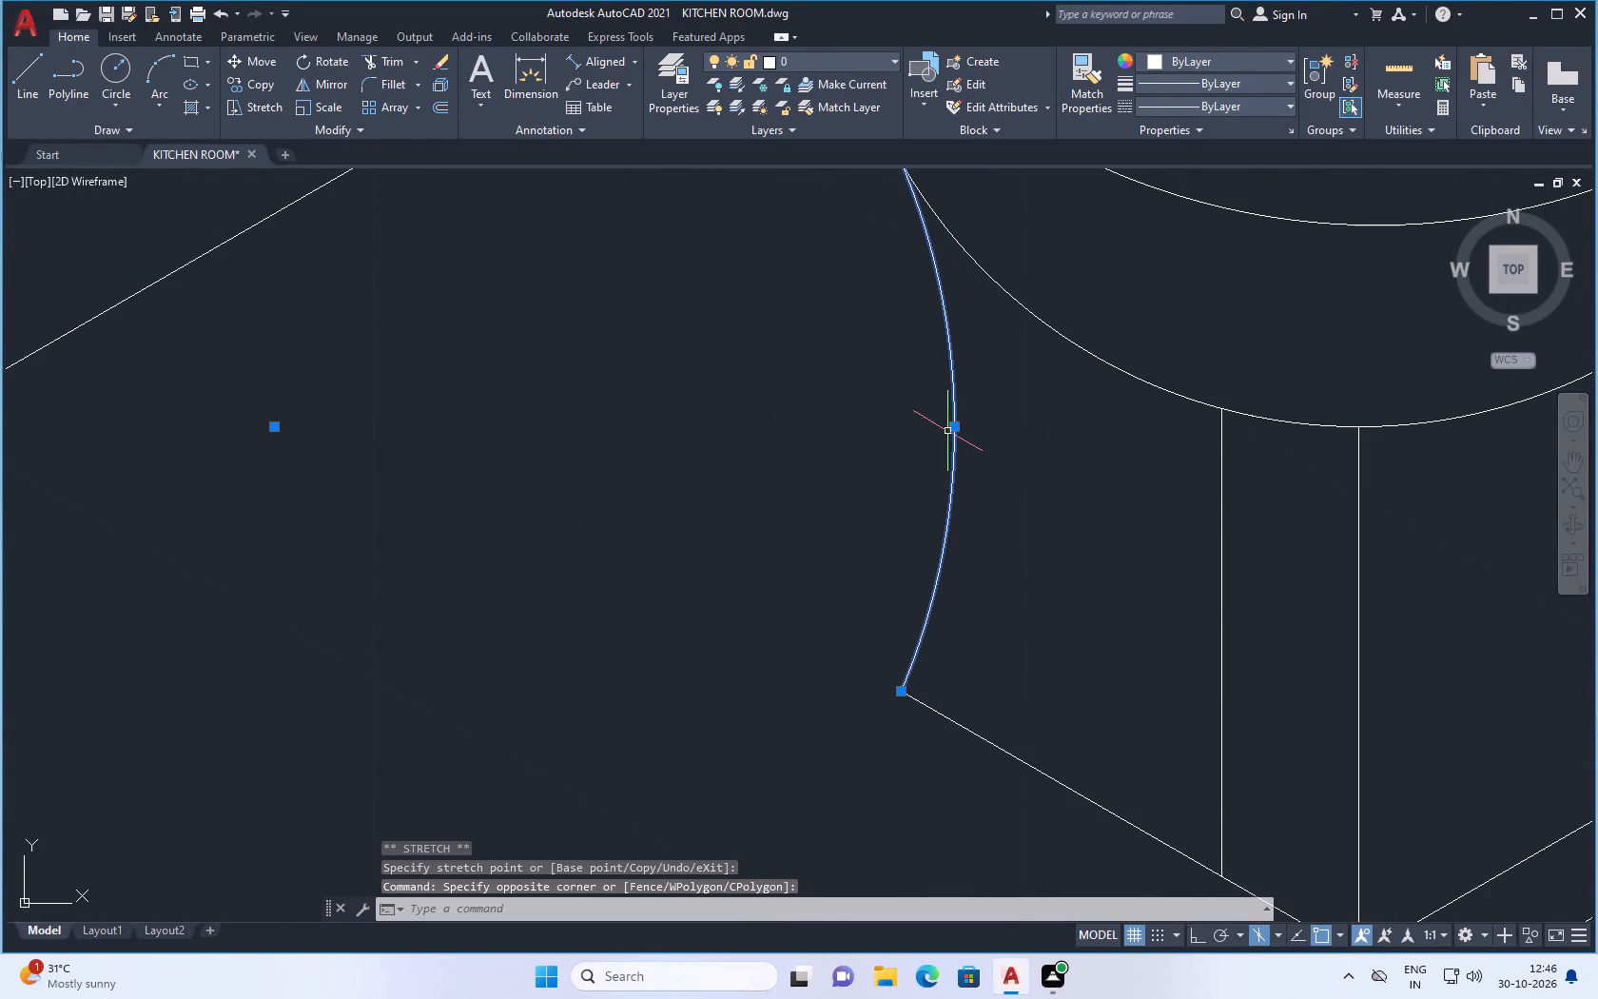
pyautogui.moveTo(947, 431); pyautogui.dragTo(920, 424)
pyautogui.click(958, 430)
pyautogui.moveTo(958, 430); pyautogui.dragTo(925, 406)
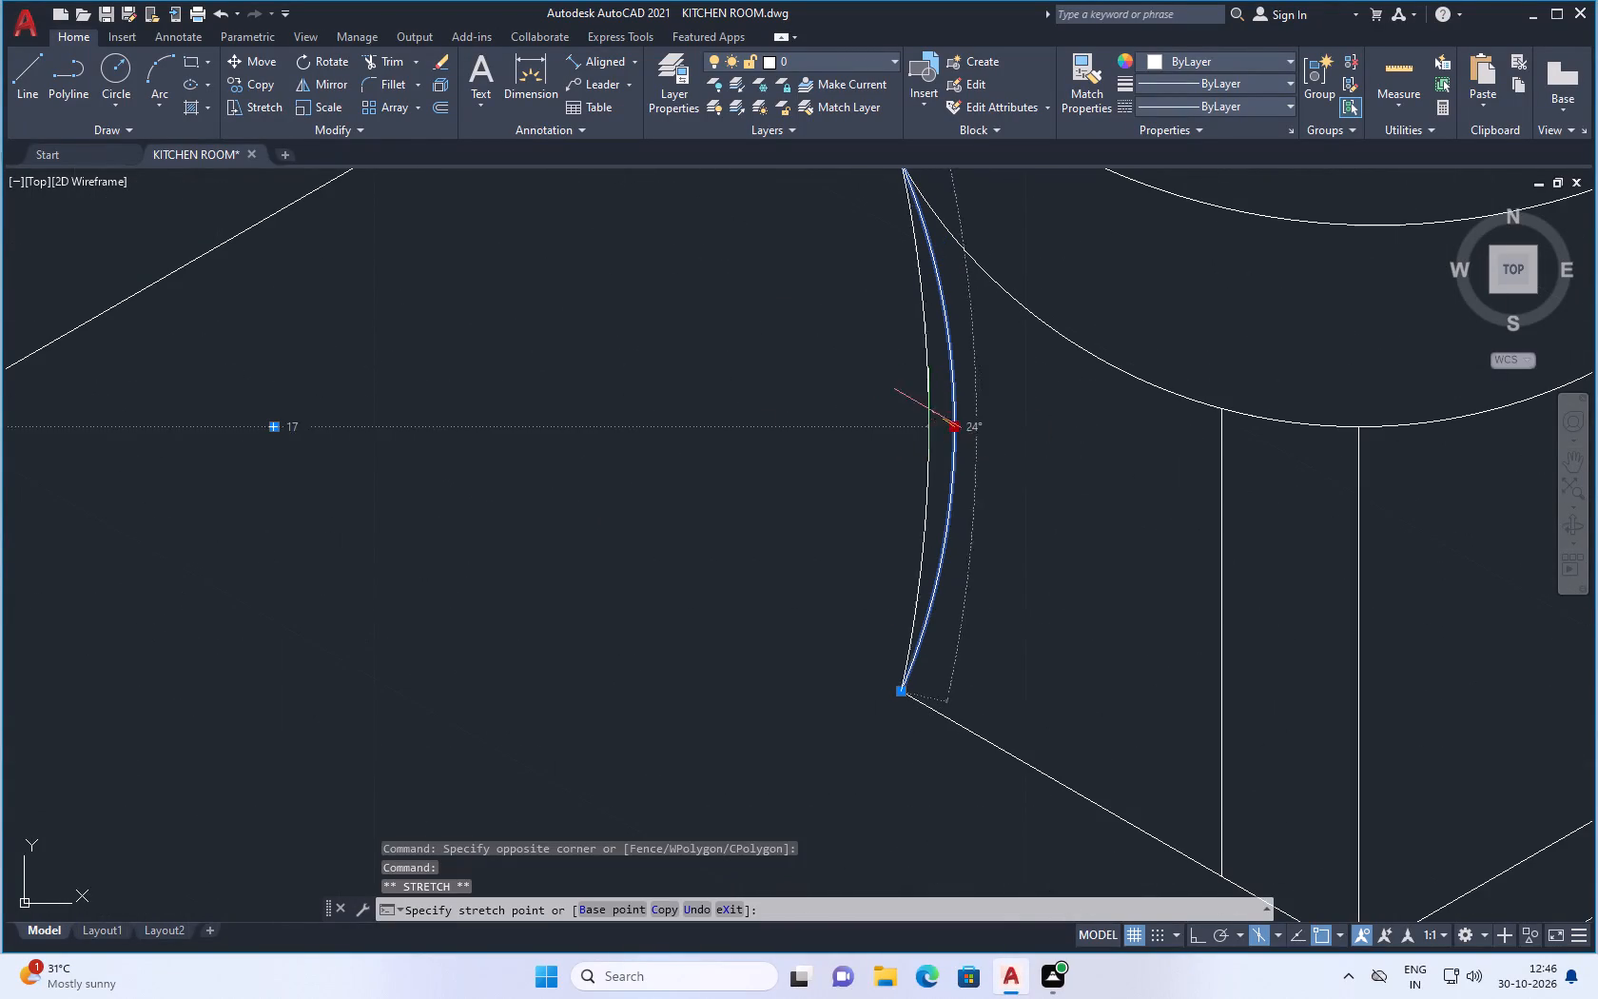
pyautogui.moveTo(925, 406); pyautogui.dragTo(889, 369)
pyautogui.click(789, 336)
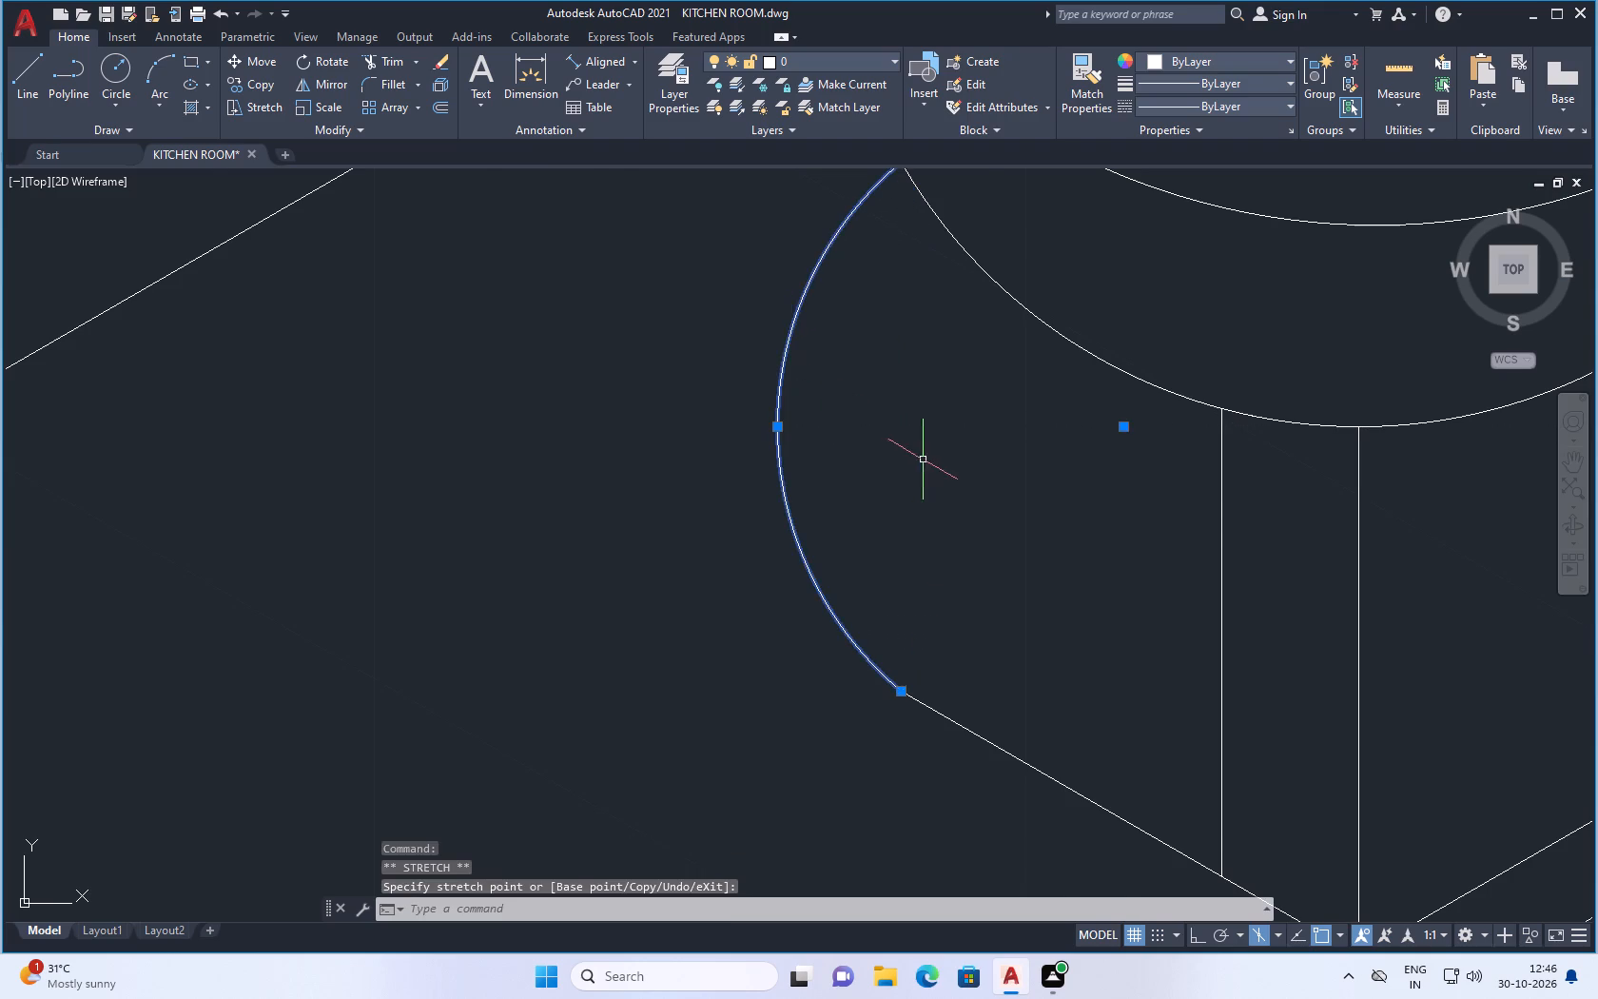
# Pull the side arc's midpoint back toward the block, leaving only a slight outward bulge on that edge.
pyautogui.scroll(-3, 924, 460)
pyautogui.scroll(2, 887, 436)
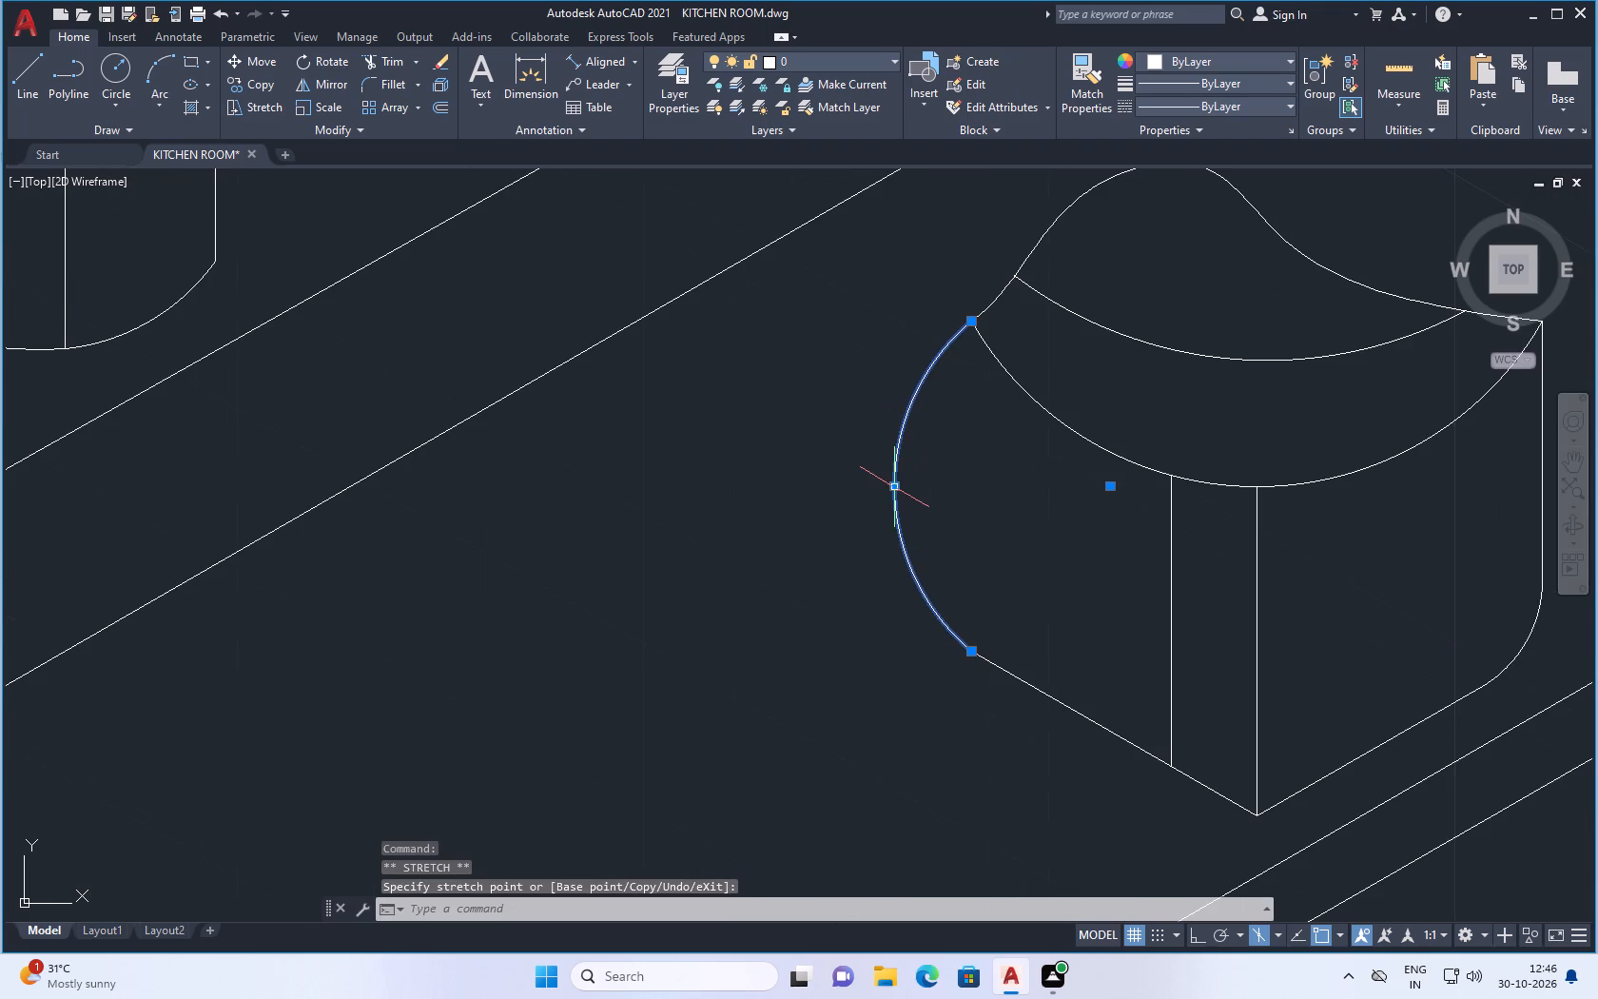
pyautogui.moveTo(893, 487); pyautogui.dragTo(903, 487)
pyautogui.click(962, 472)
pyautogui.scroll(-3, 1014, 523)
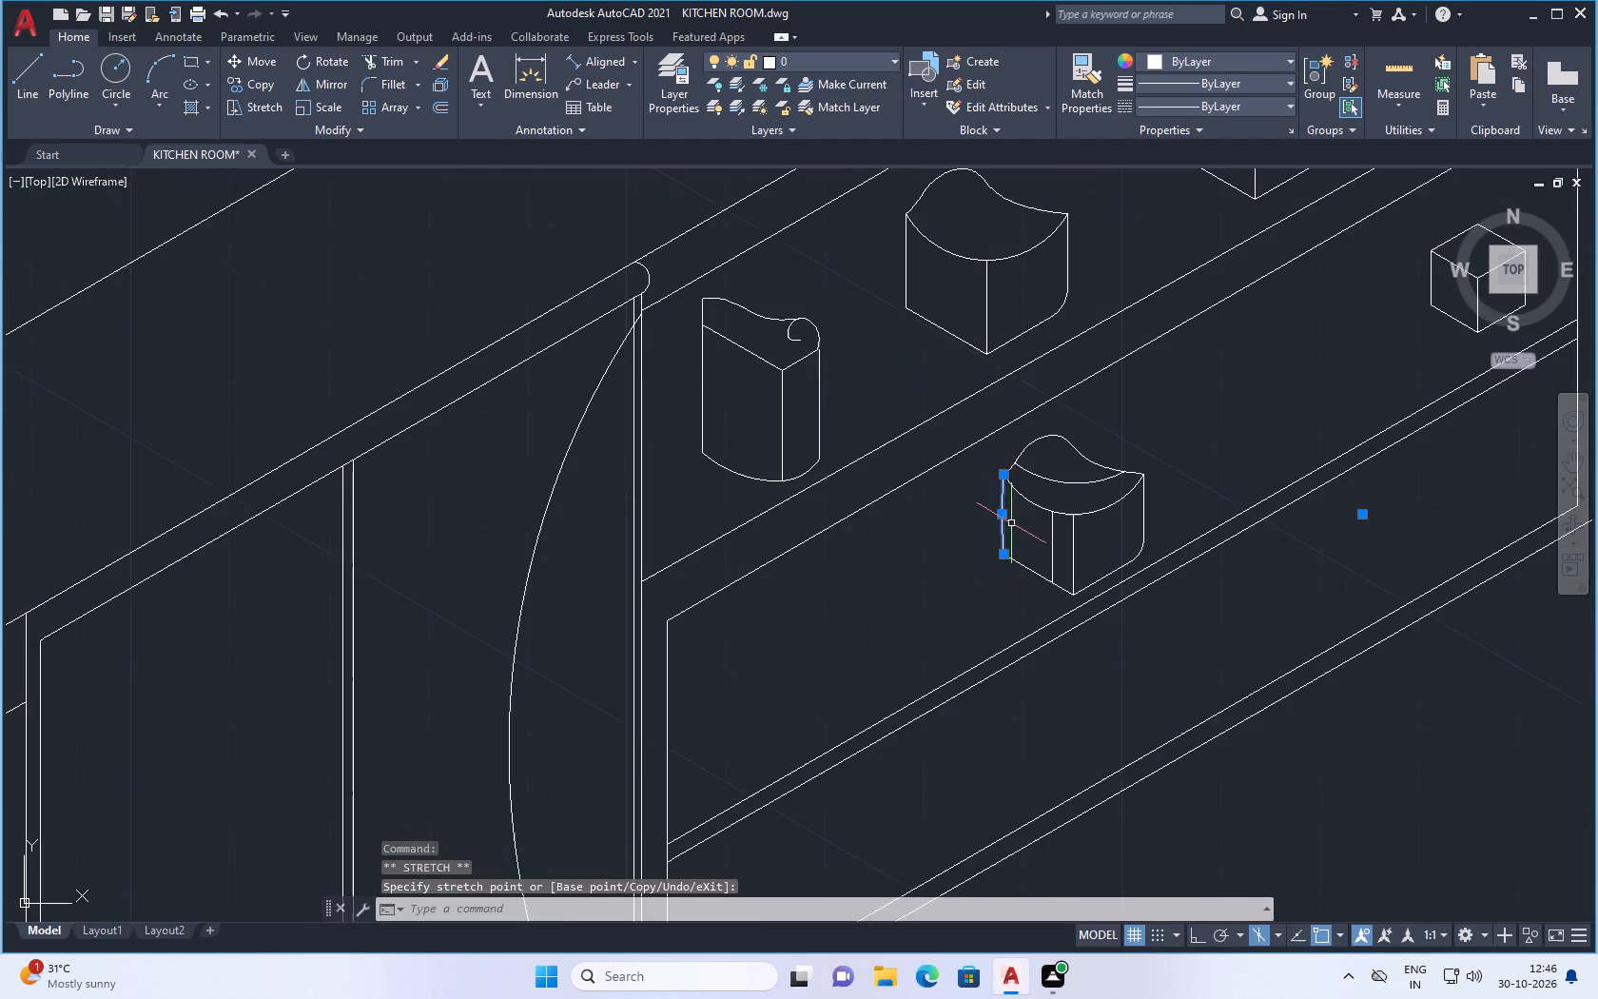
pyautogui.scroll(2, 1004, 462)
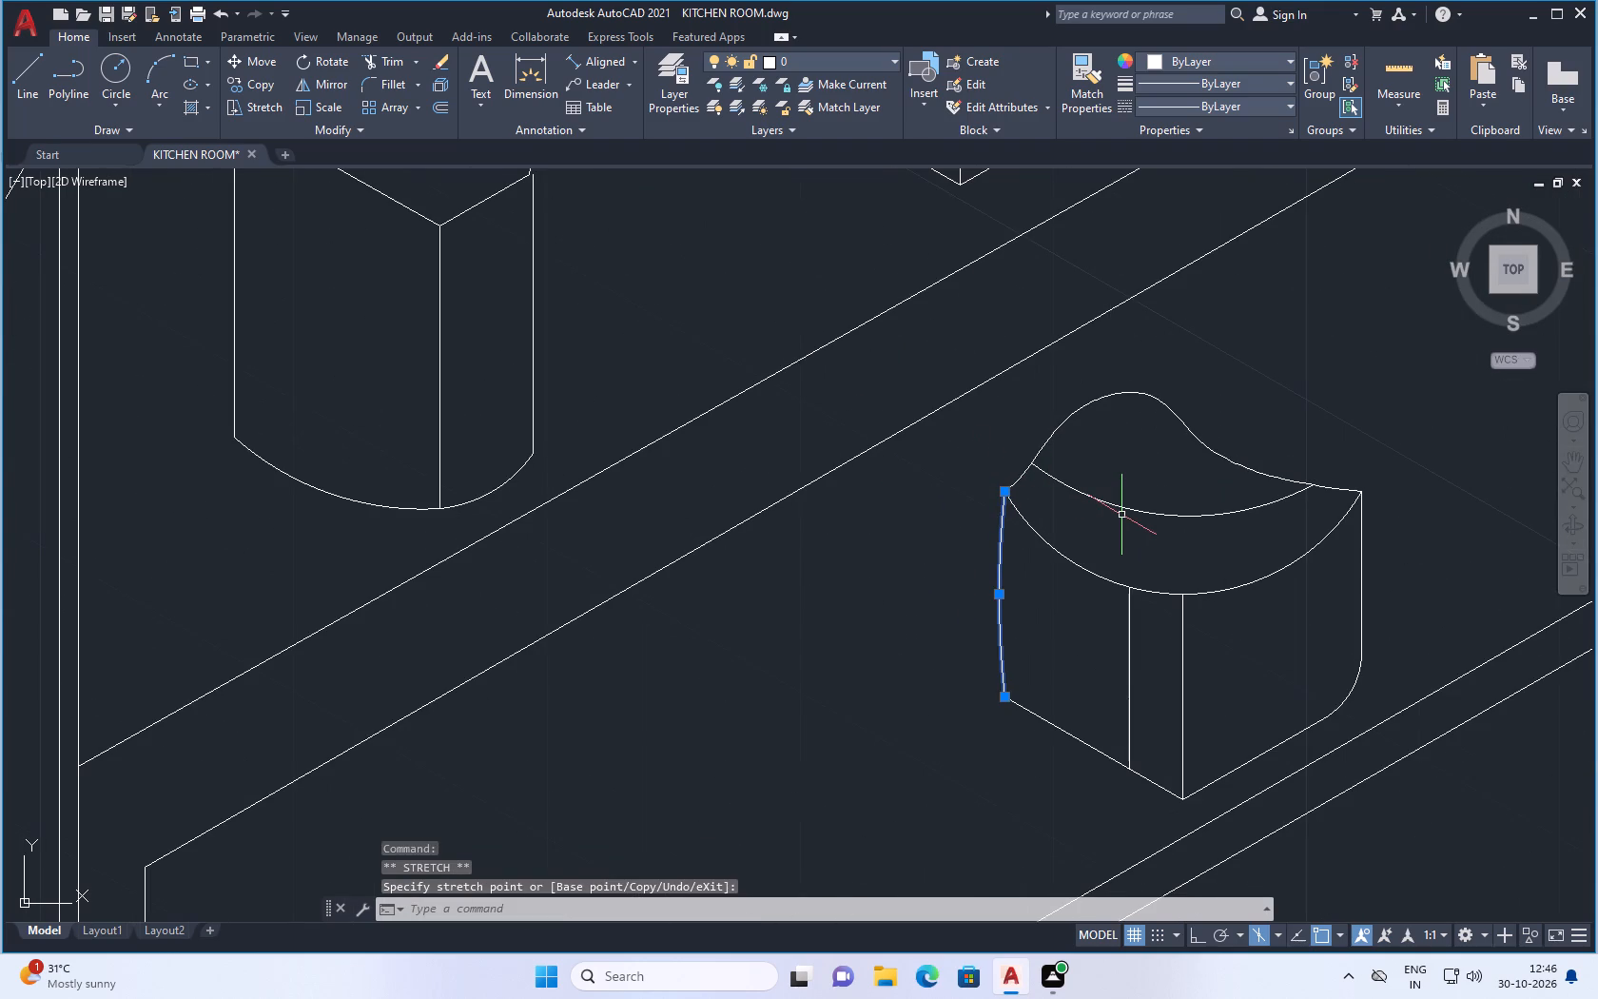
pyautogui.press('Escape')
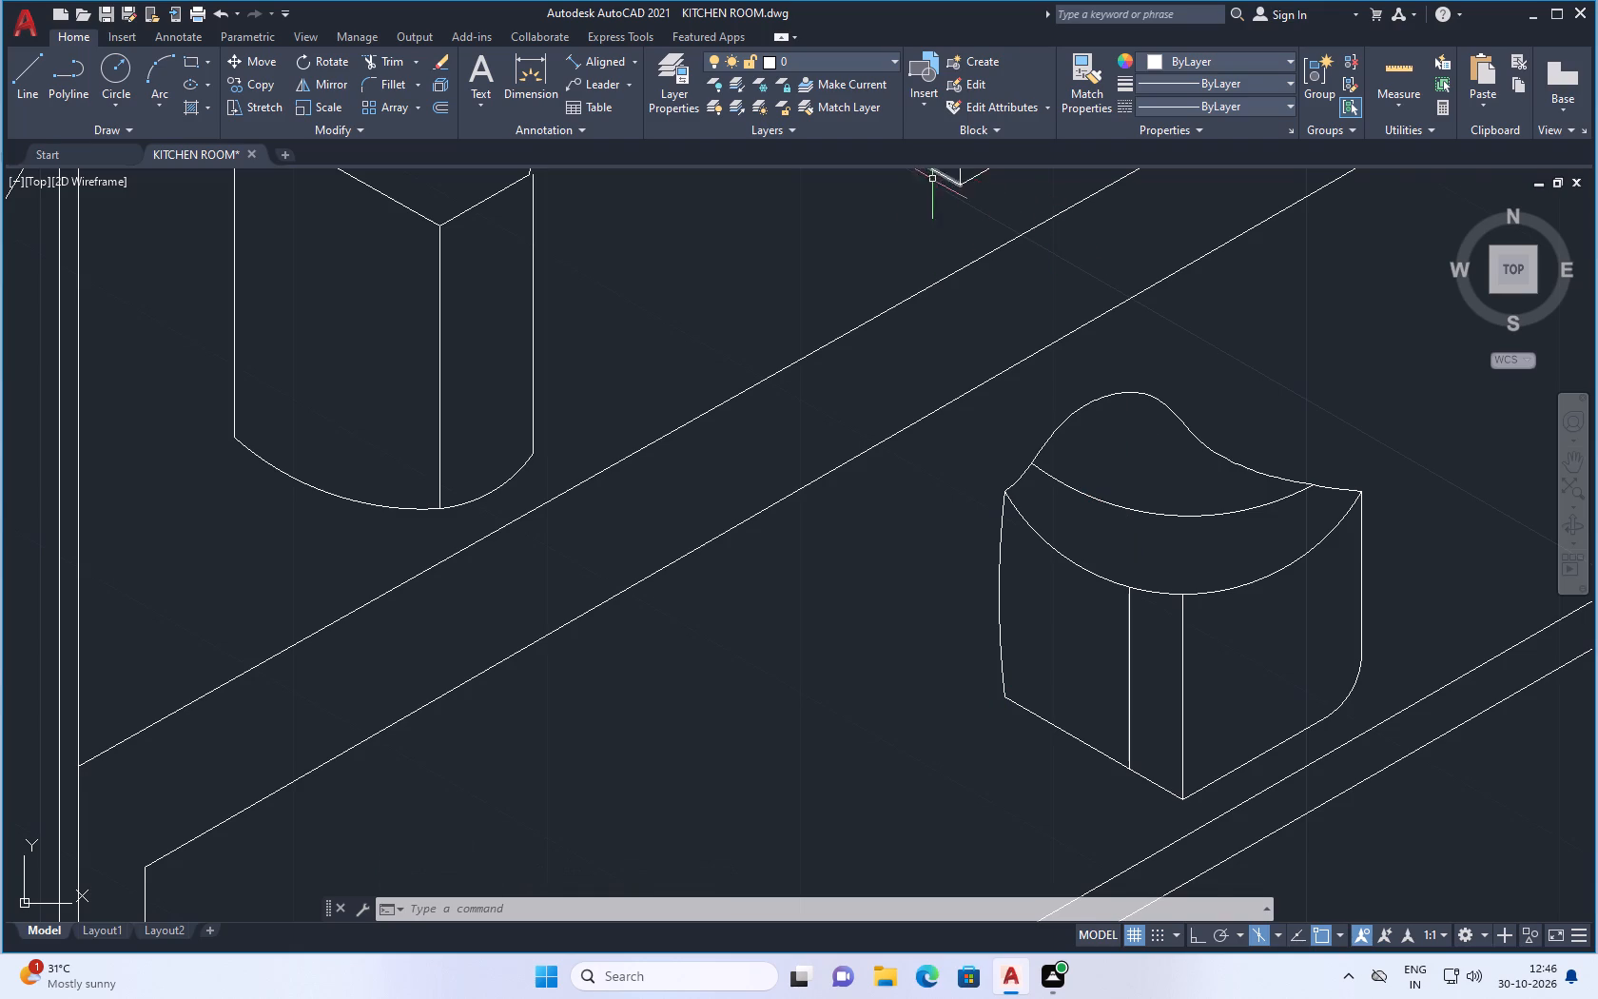
# Move the whole rounded drum-shaped object from below the cabinets to just beside the open shelf unit's lower outer corner.
pyautogui.scroll(-3, 905, 301)
pyautogui.scroll(1, 780, 554)
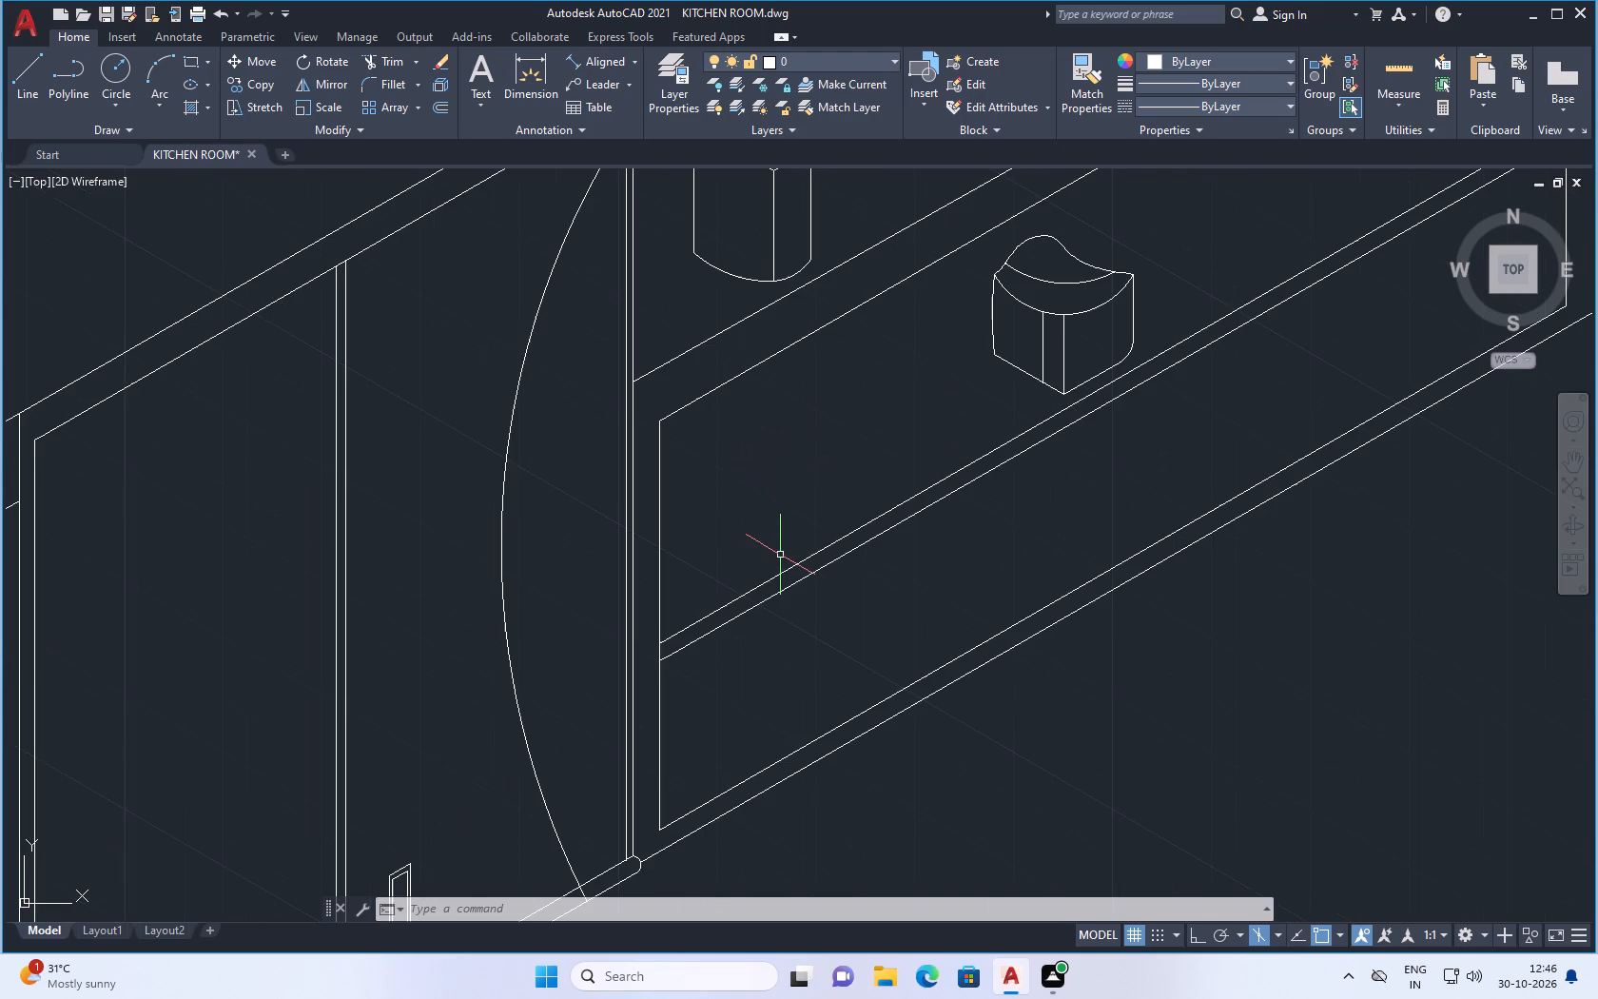
pyautogui.scroll(-3, 780, 555)
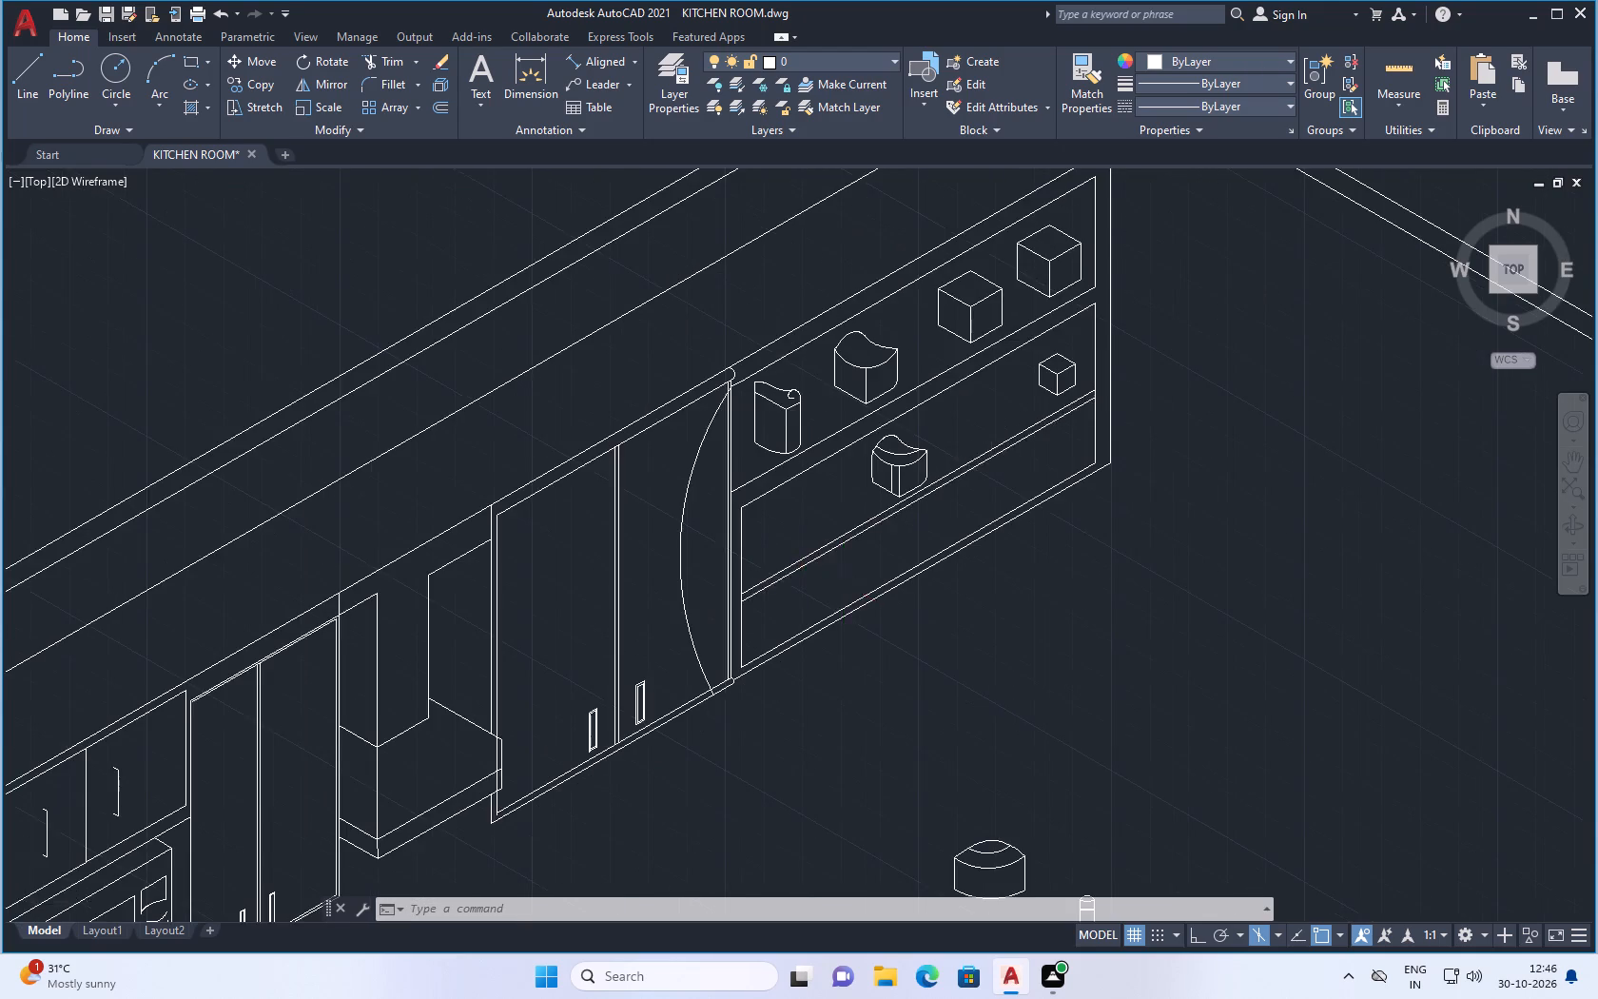
pyautogui.scroll(-1, 844, 584)
pyautogui.scroll(3, 879, 689)
pyautogui.moveTo(1032, 661); pyautogui.dragTo(1015, 690)
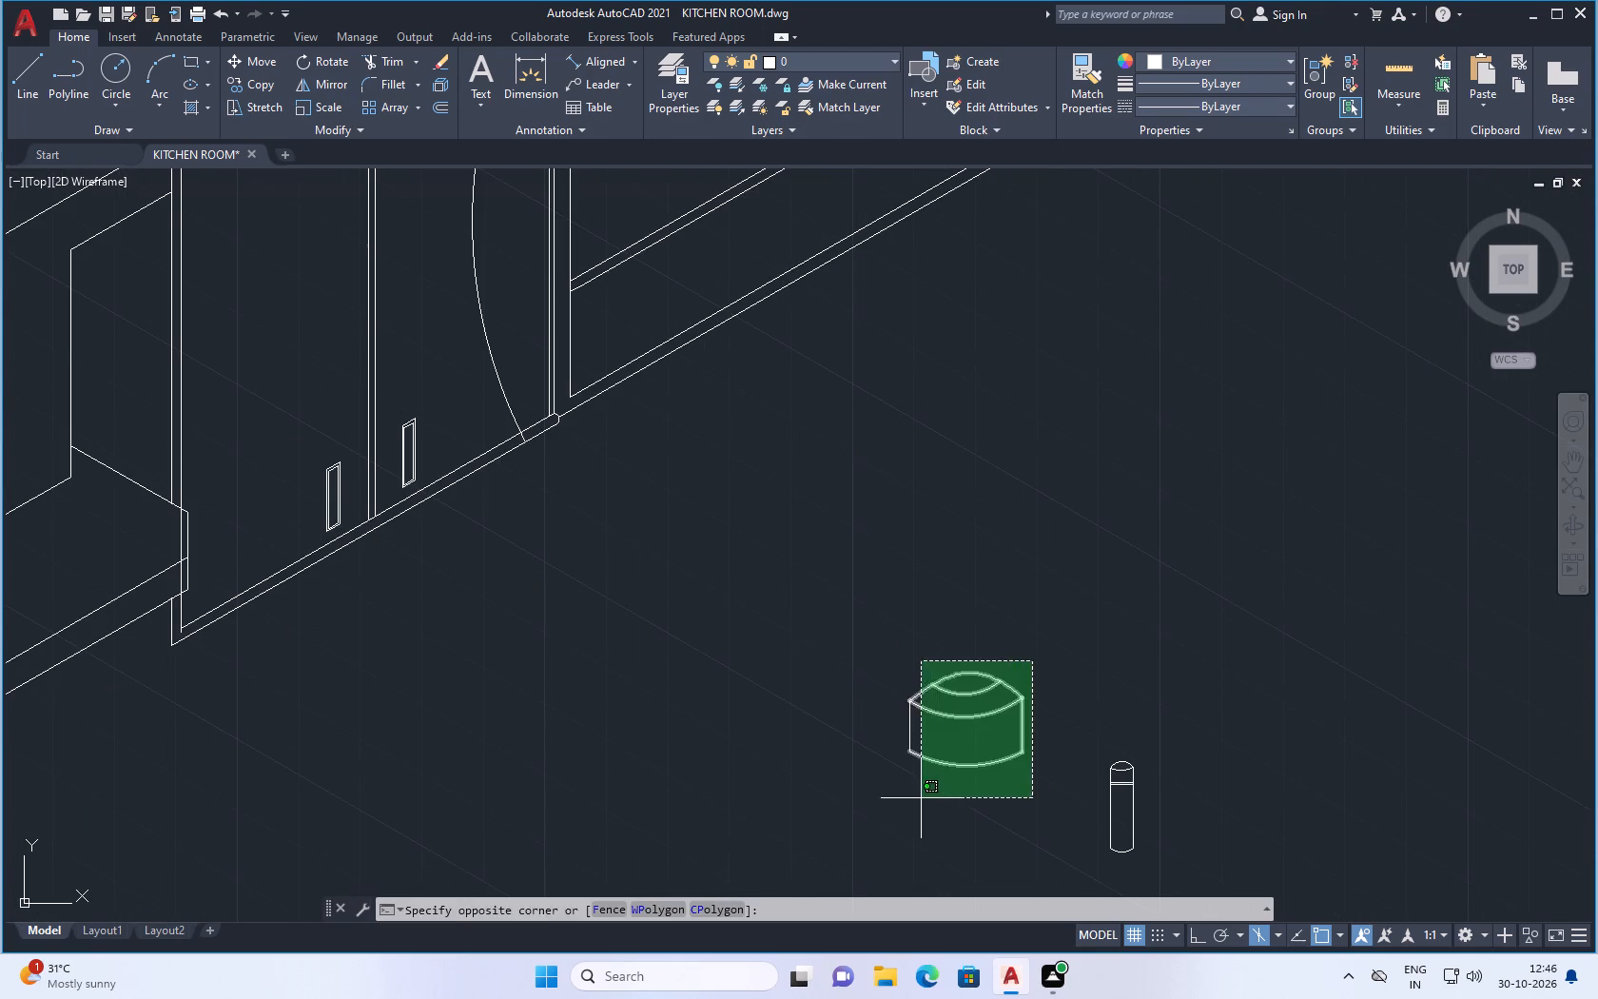
pyautogui.click(921, 798)
pyautogui.click(926, 717)
pyautogui.click(898, 733)
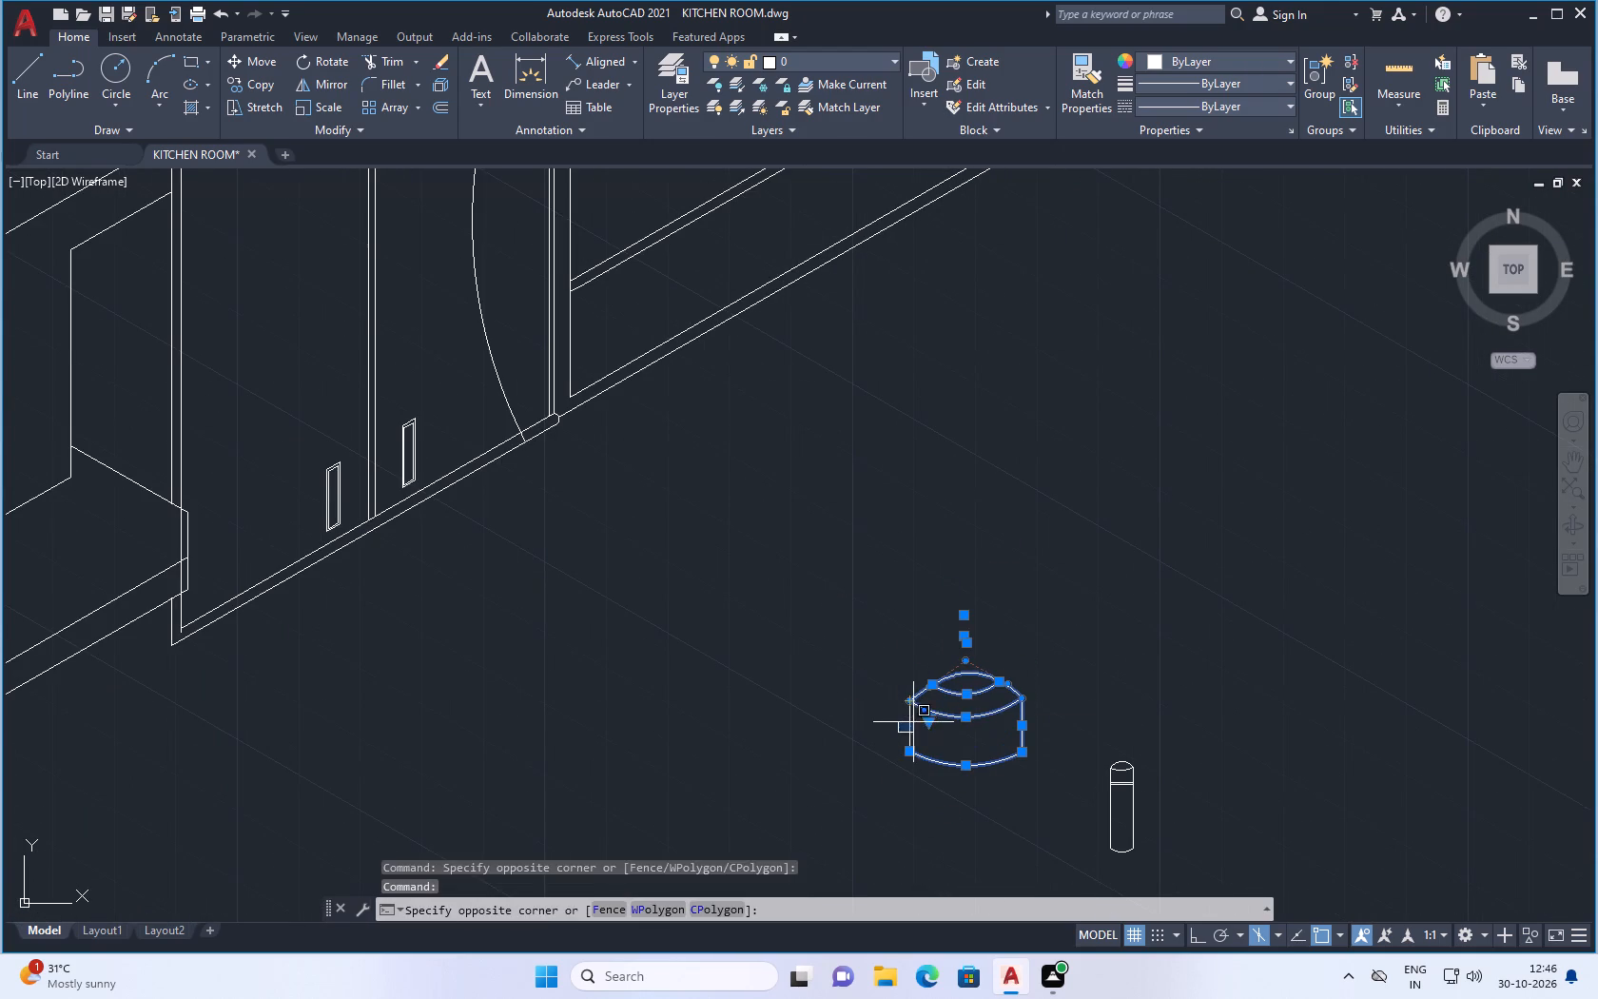
pyautogui.click(916, 722)
pyautogui.moveTo(916, 720); pyautogui.dragTo(906, 726)
pyautogui.click(899, 722)
pyautogui.rightClick(1046, 519)
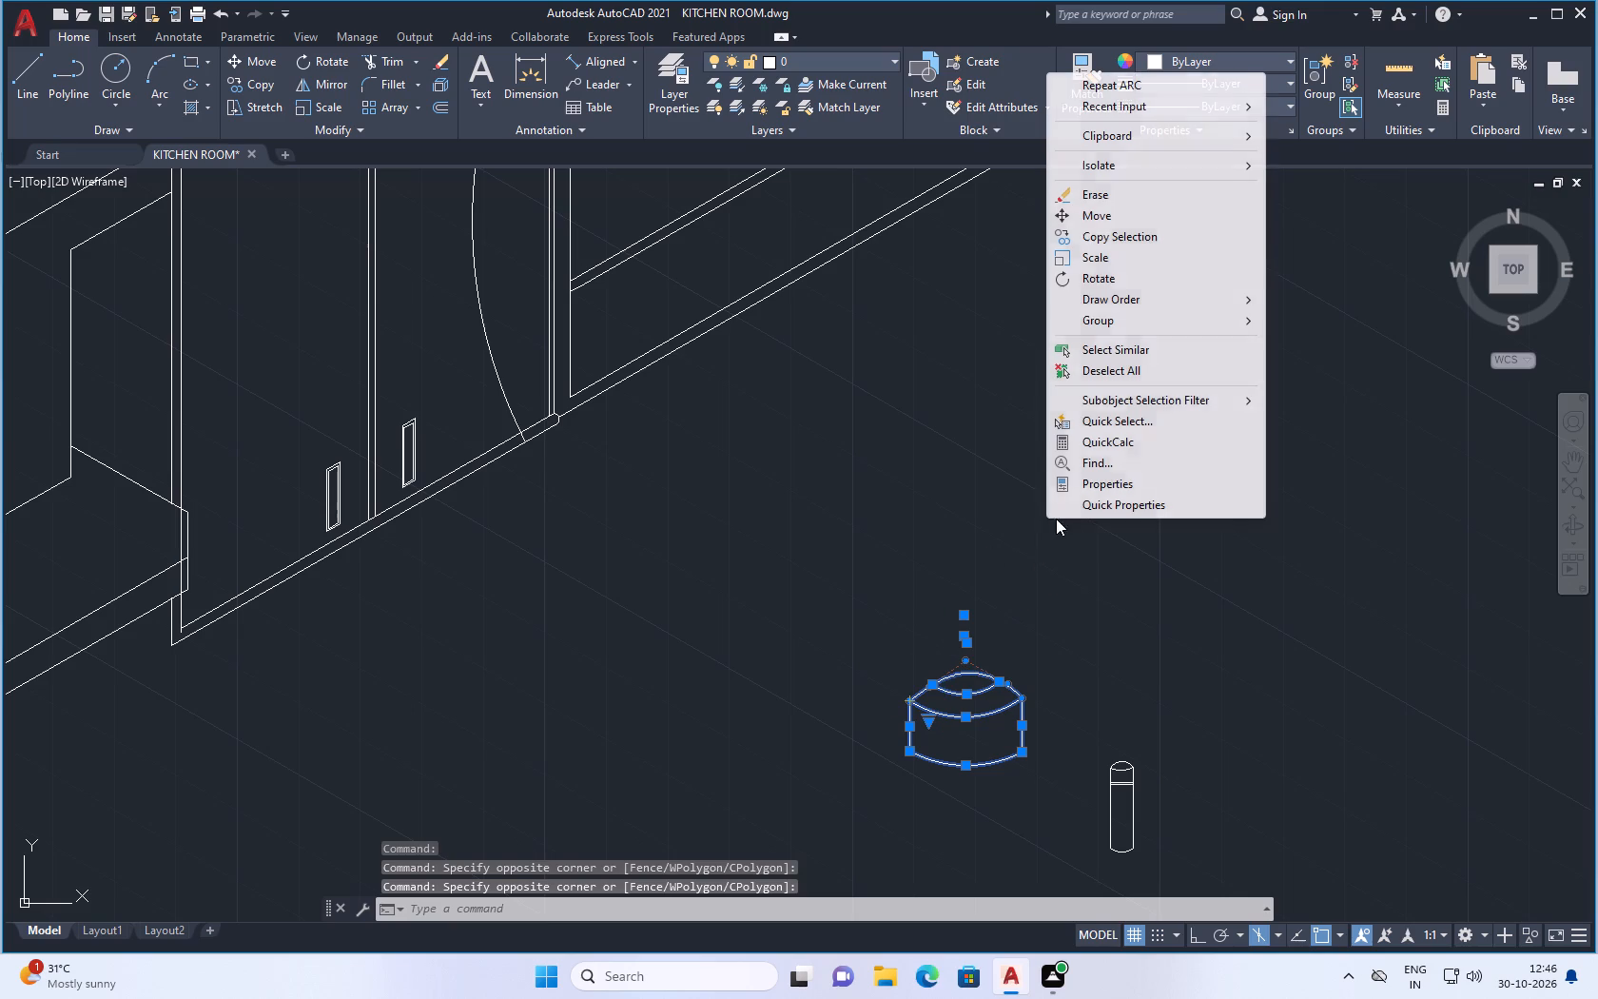
pyautogui.click(1112, 214)
pyautogui.click(980, 730)
pyautogui.scroll(-3, 966, 662)
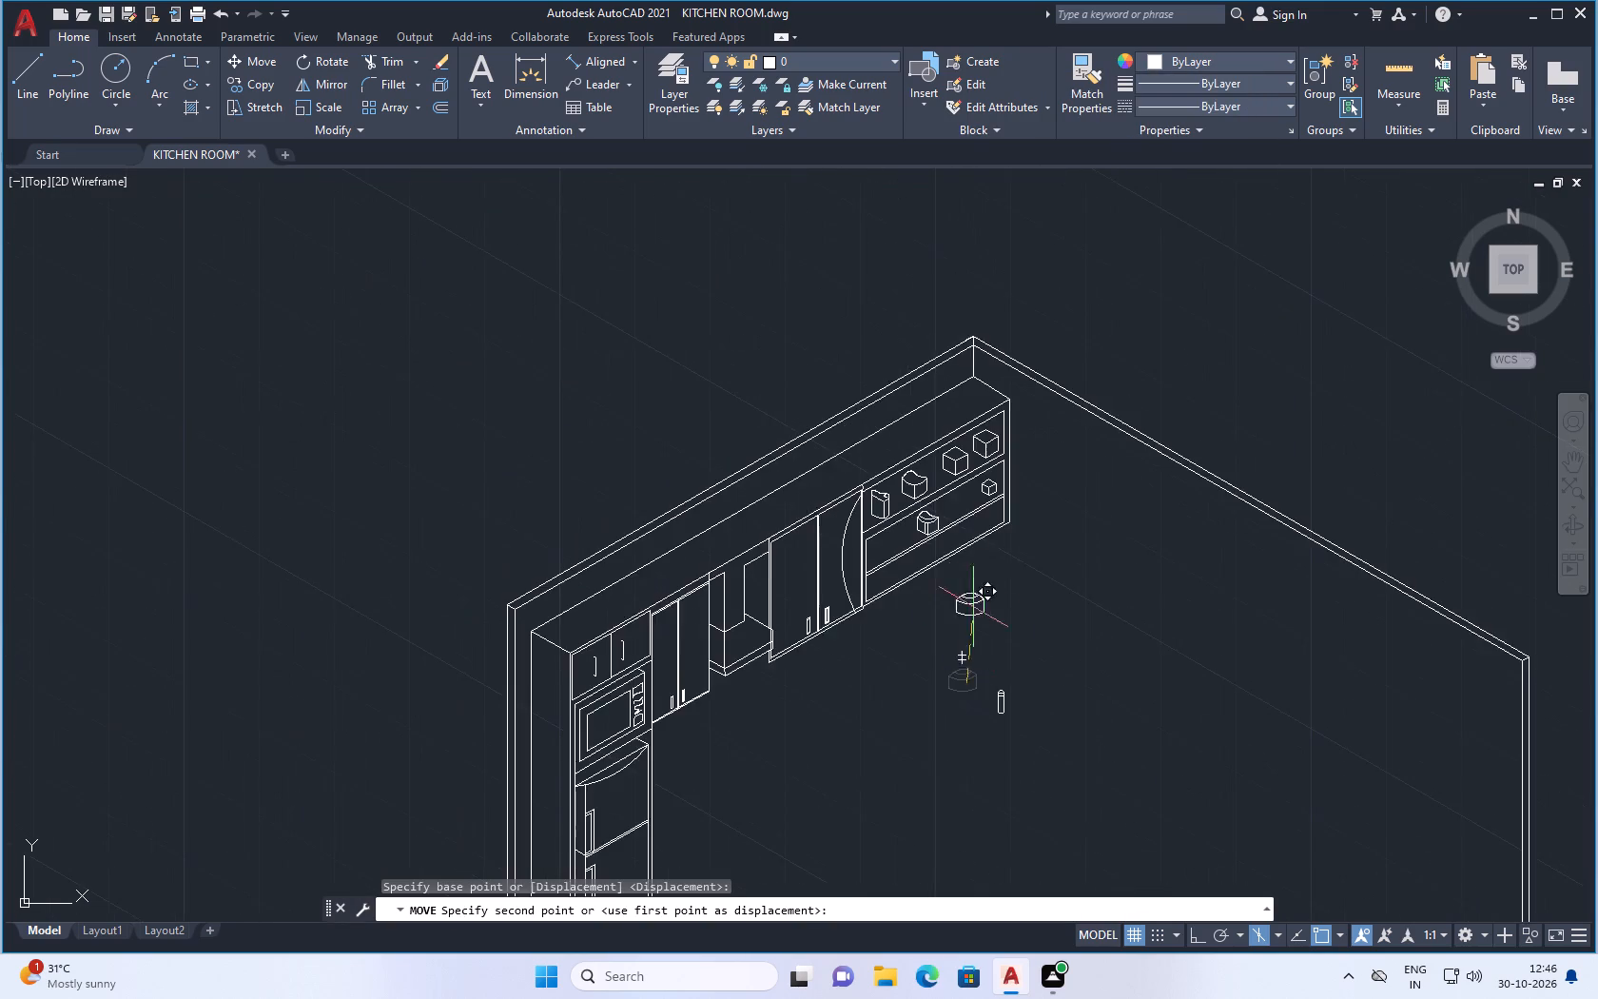
pyautogui.scroll(3, 1012, 556)
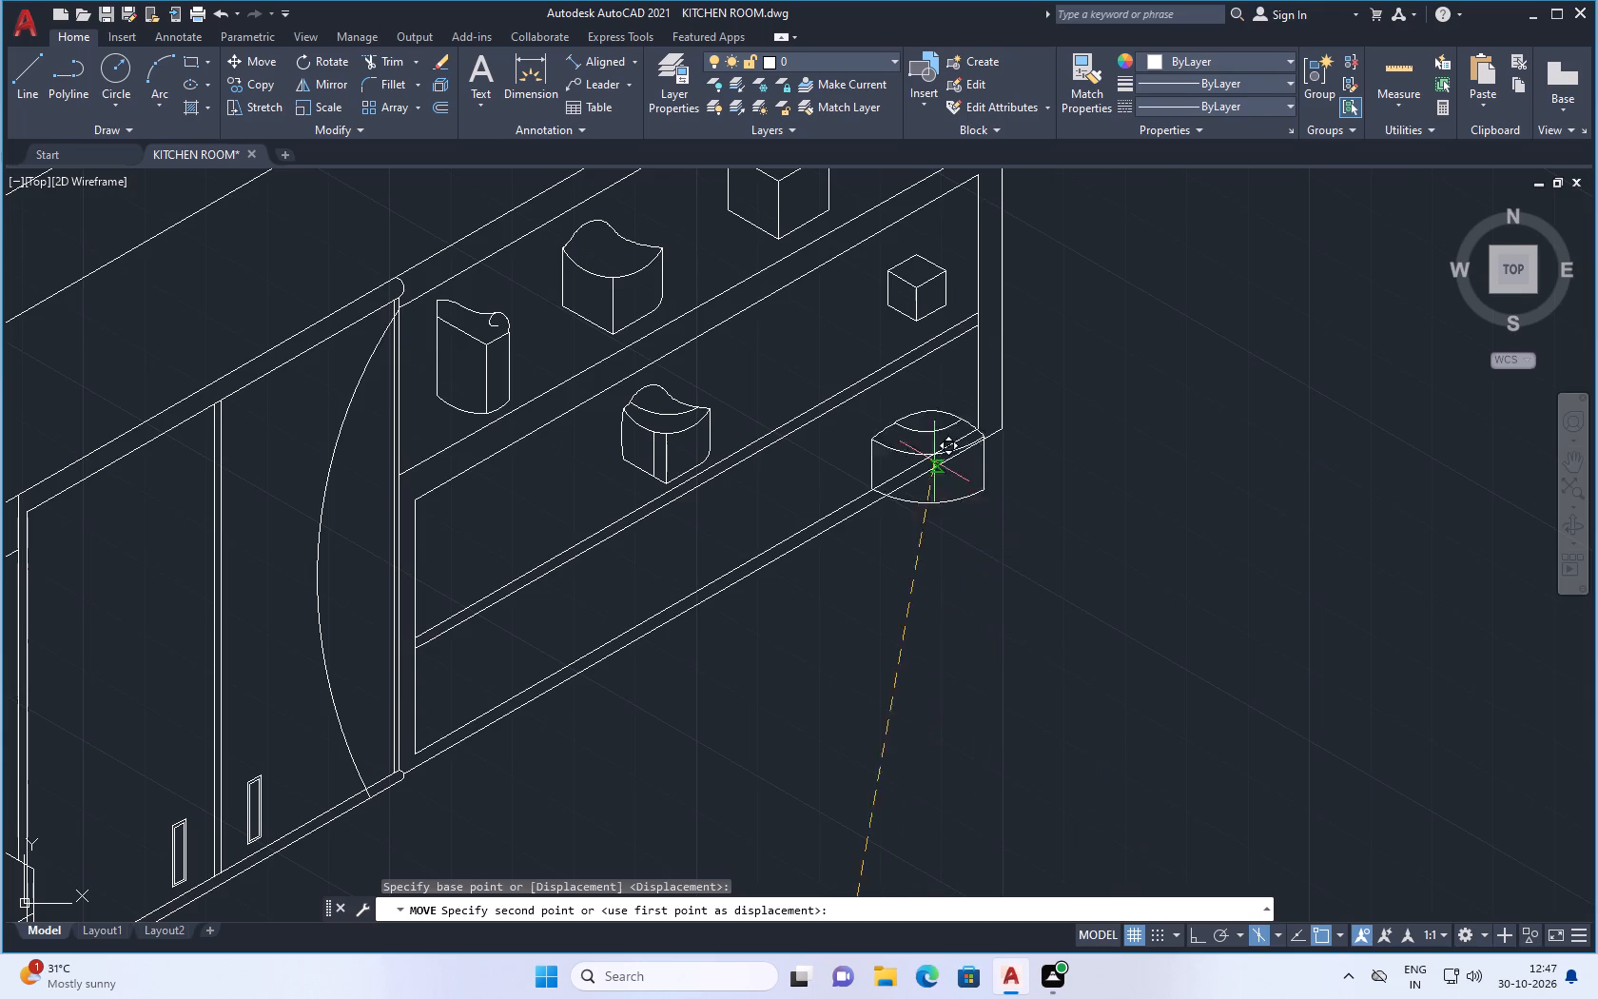
pyautogui.scroll(1, 908, 438)
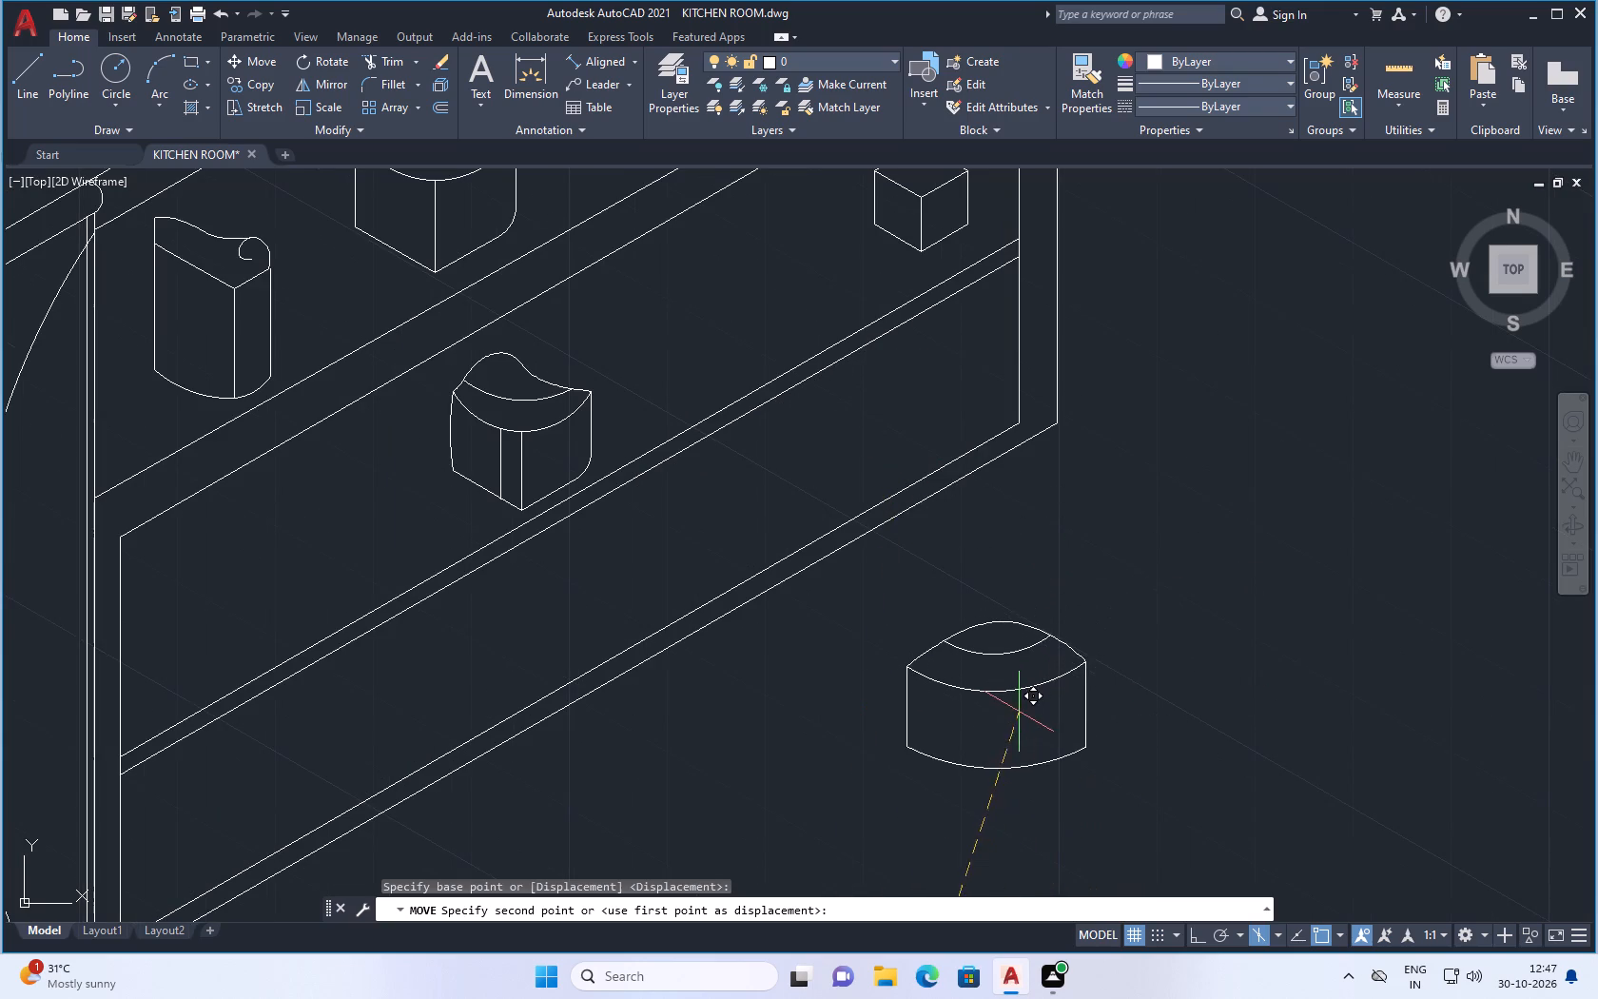
pyautogui.click(1019, 712)
# Rotate the drum-shaped object counterclockwise about its lower-right corner so that it stands tilted.
pyautogui.scroll(-2, 1061, 710)
pyautogui.click(1102, 664)
pyautogui.click(974, 752)
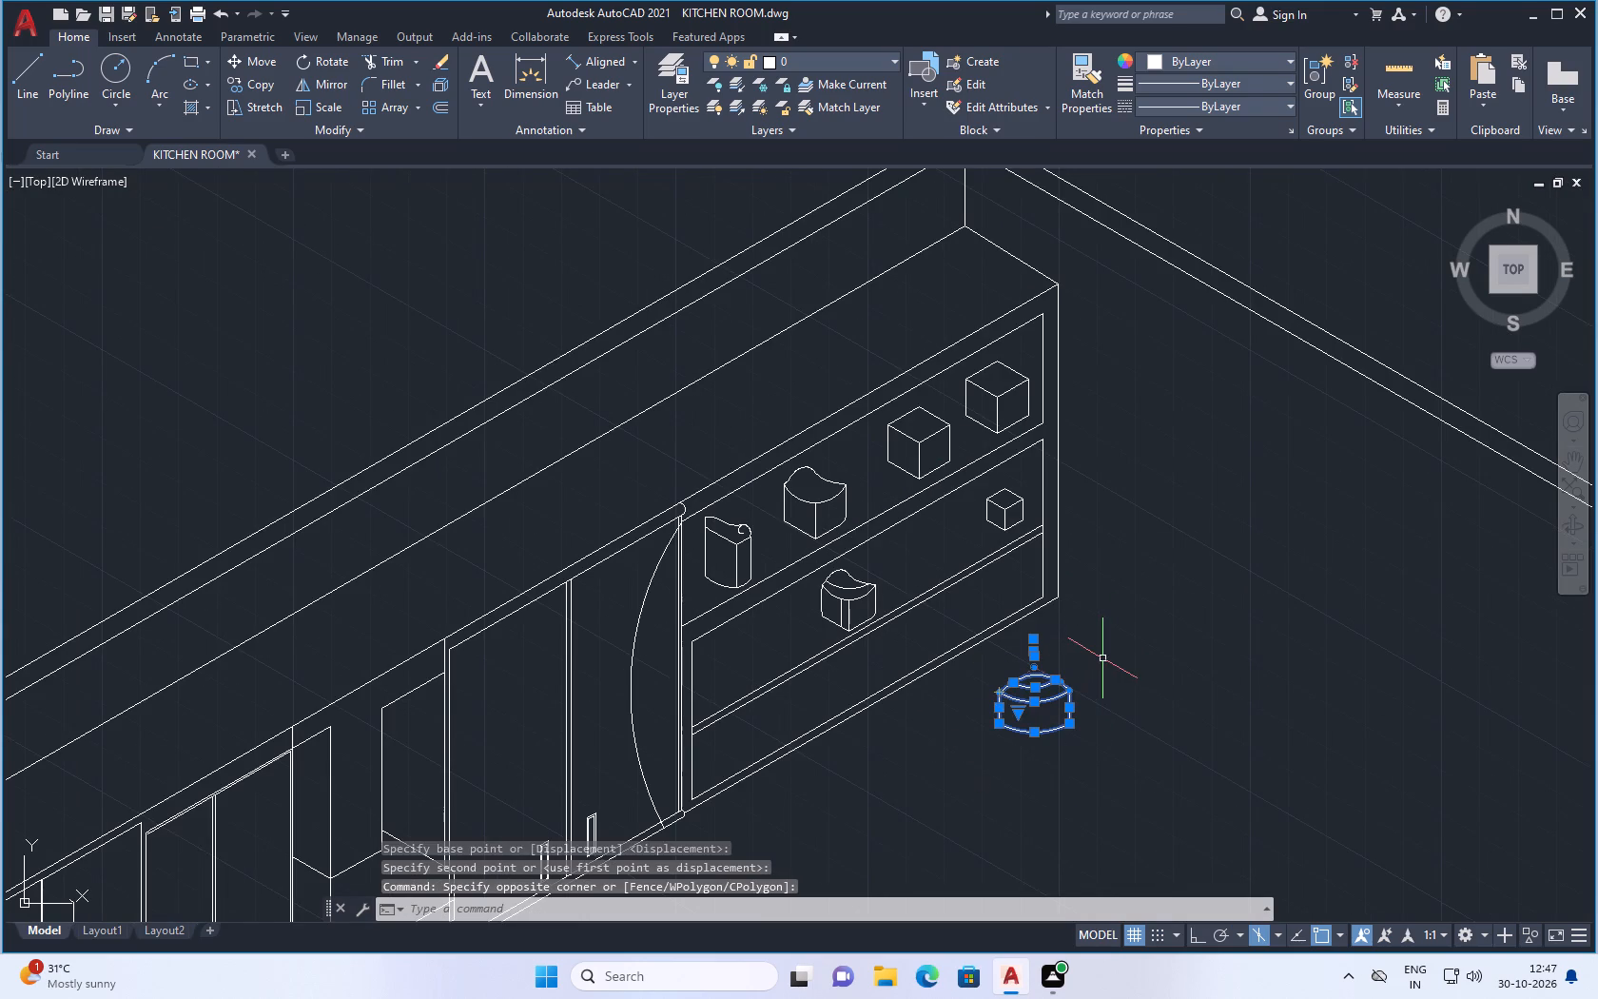
pyautogui.scroll(2, 1110, 704)
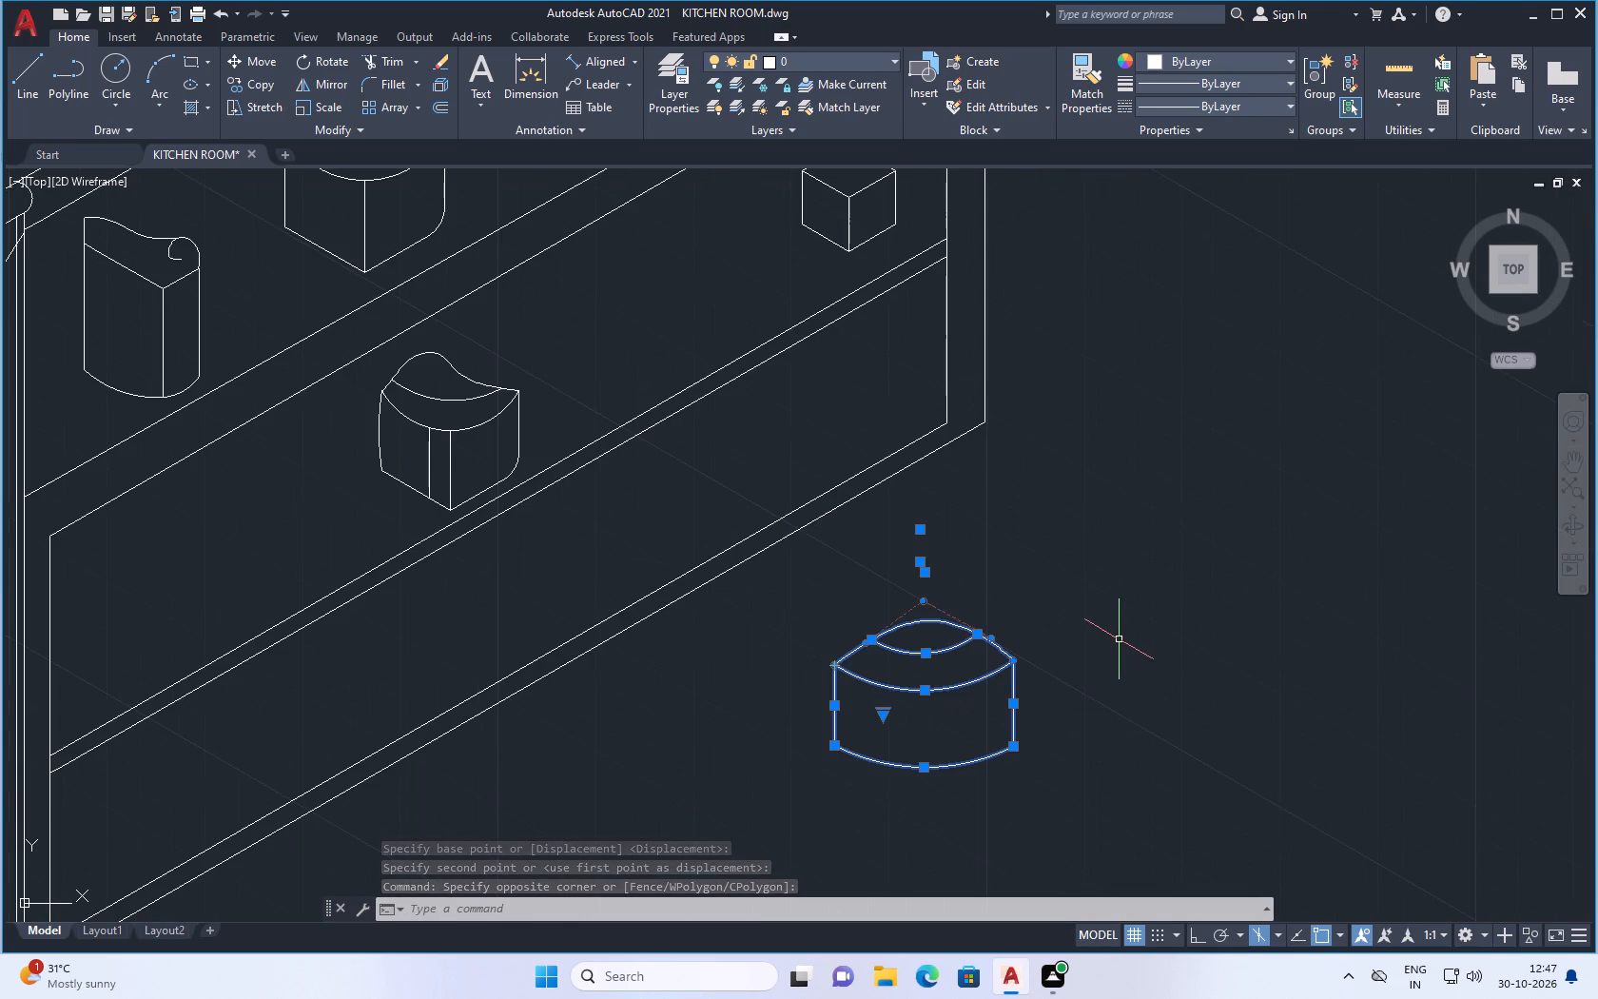
pyautogui.rightClick(1122, 621)
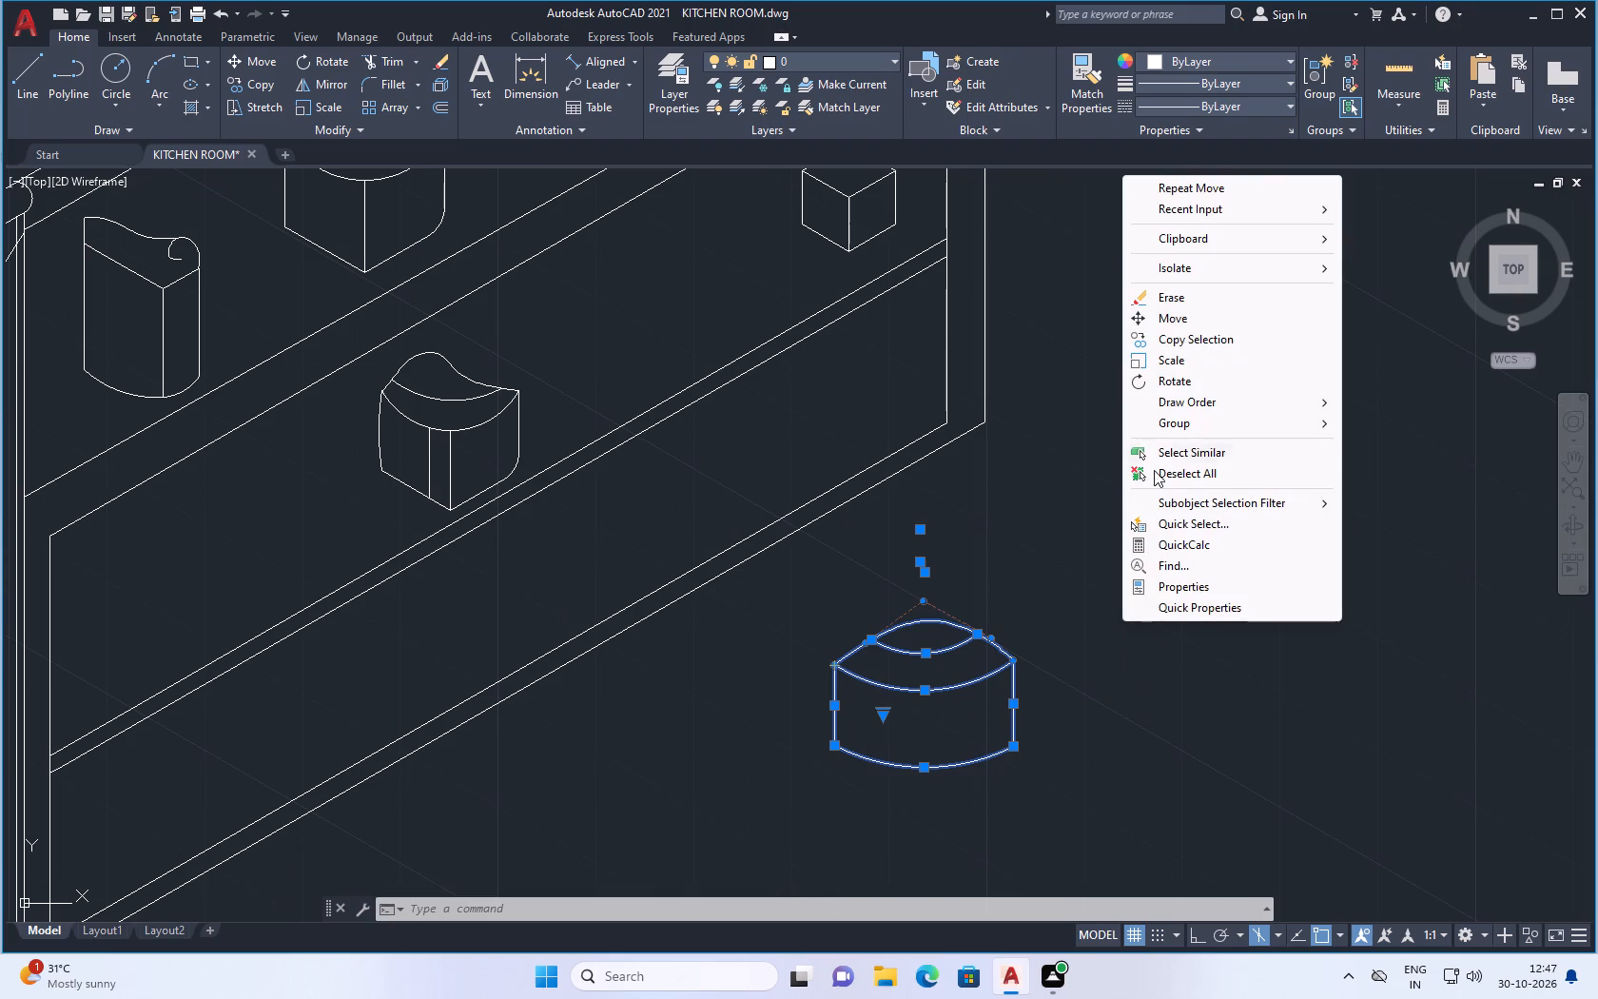
pyautogui.click(1173, 375)
pyautogui.moveTo(1007, 749); pyautogui.dragTo(1017, 739)
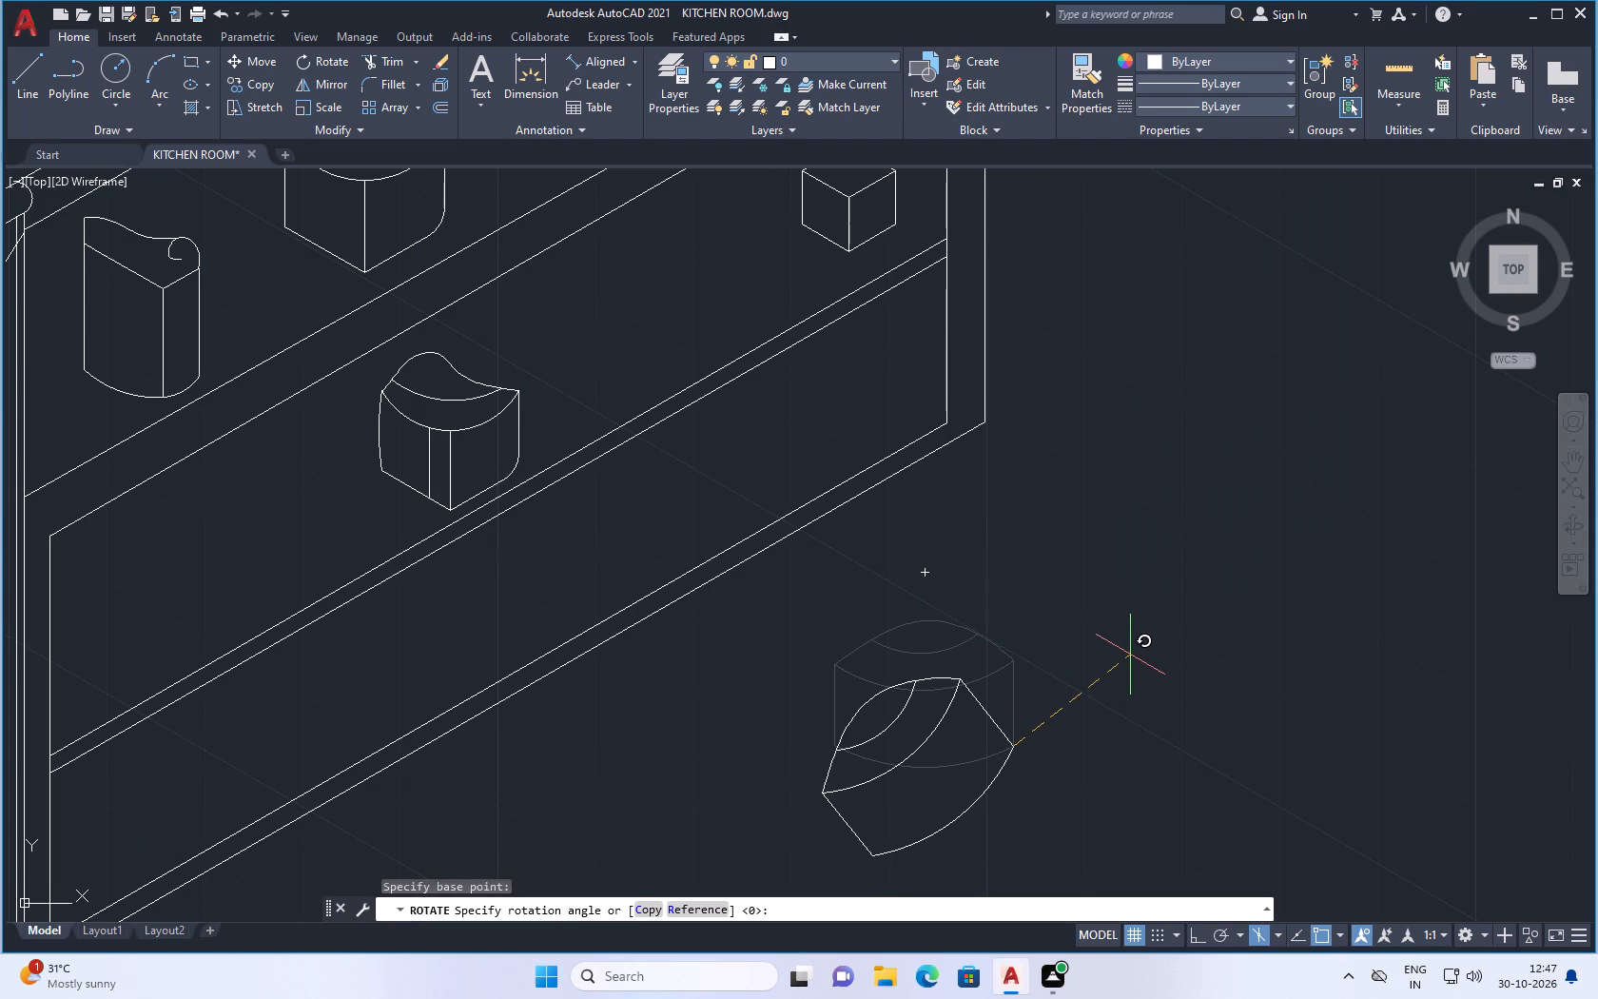
pyautogui.click(1130, 655)
pyautogui.scroll(-2, 1028, 738)
pyautogui.scroll(2, 1004, 792)
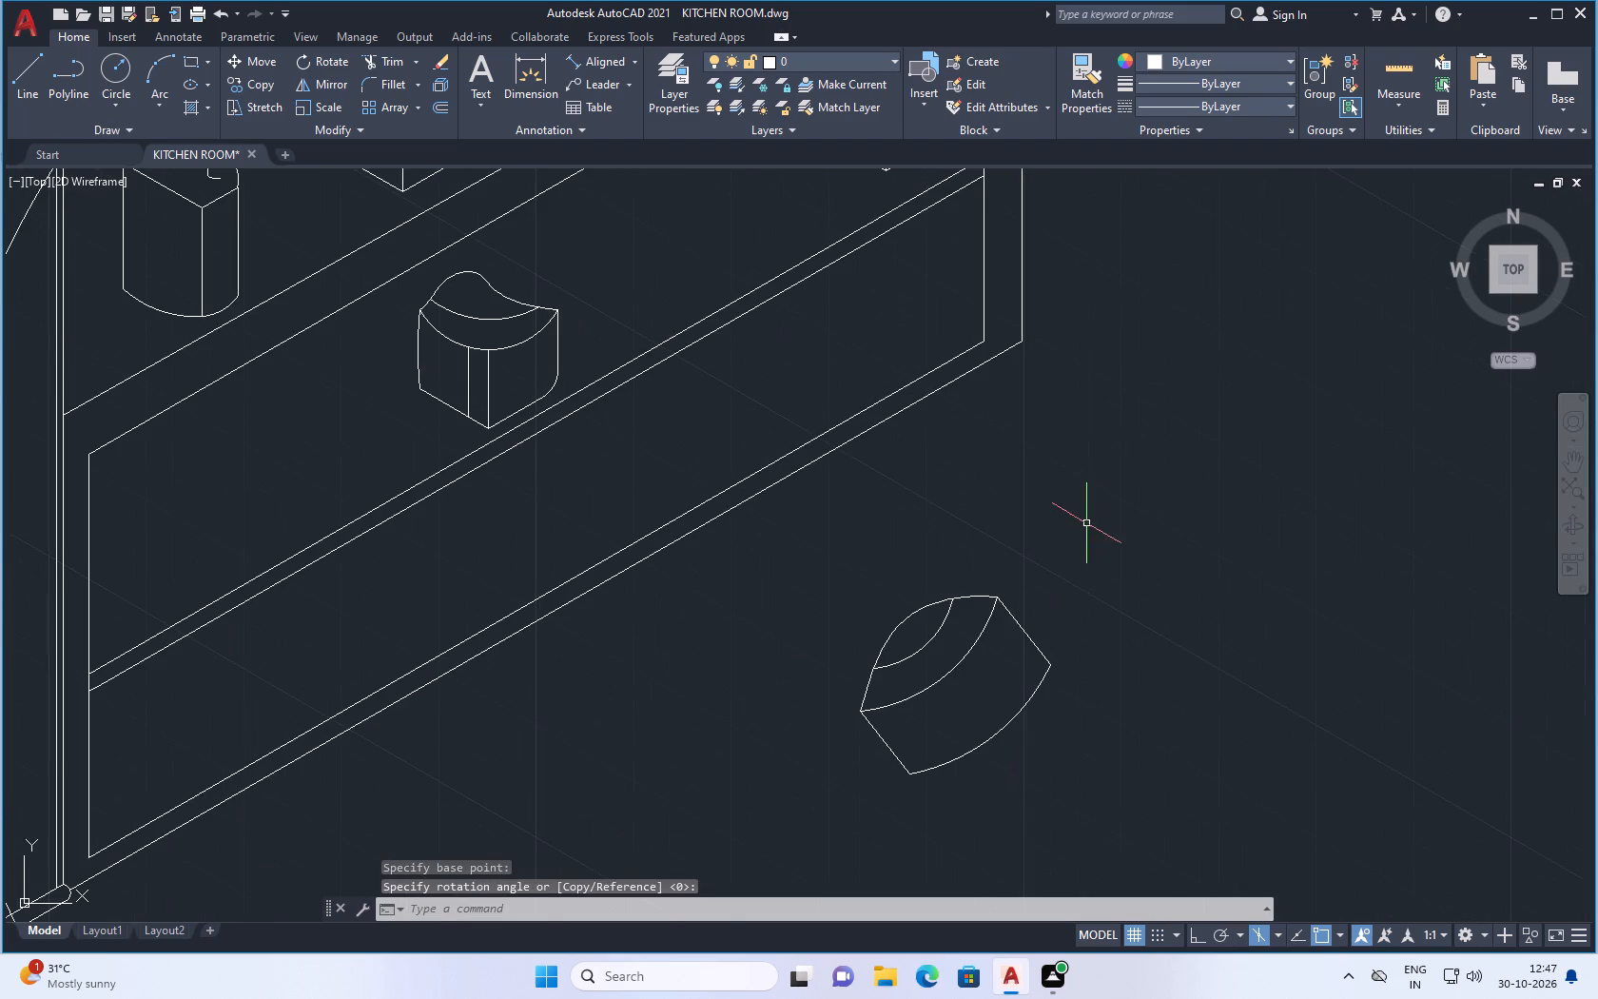
# Move the tilted drum-shaped object into the open shelf unit's bottom compartment, near its right end.
pyautogui.moveTo(1086, 523); pyautogui.dragTo(1062, 577)
pyautogui.click(862, 812)
pyautogui.rightClick(1198, 545)
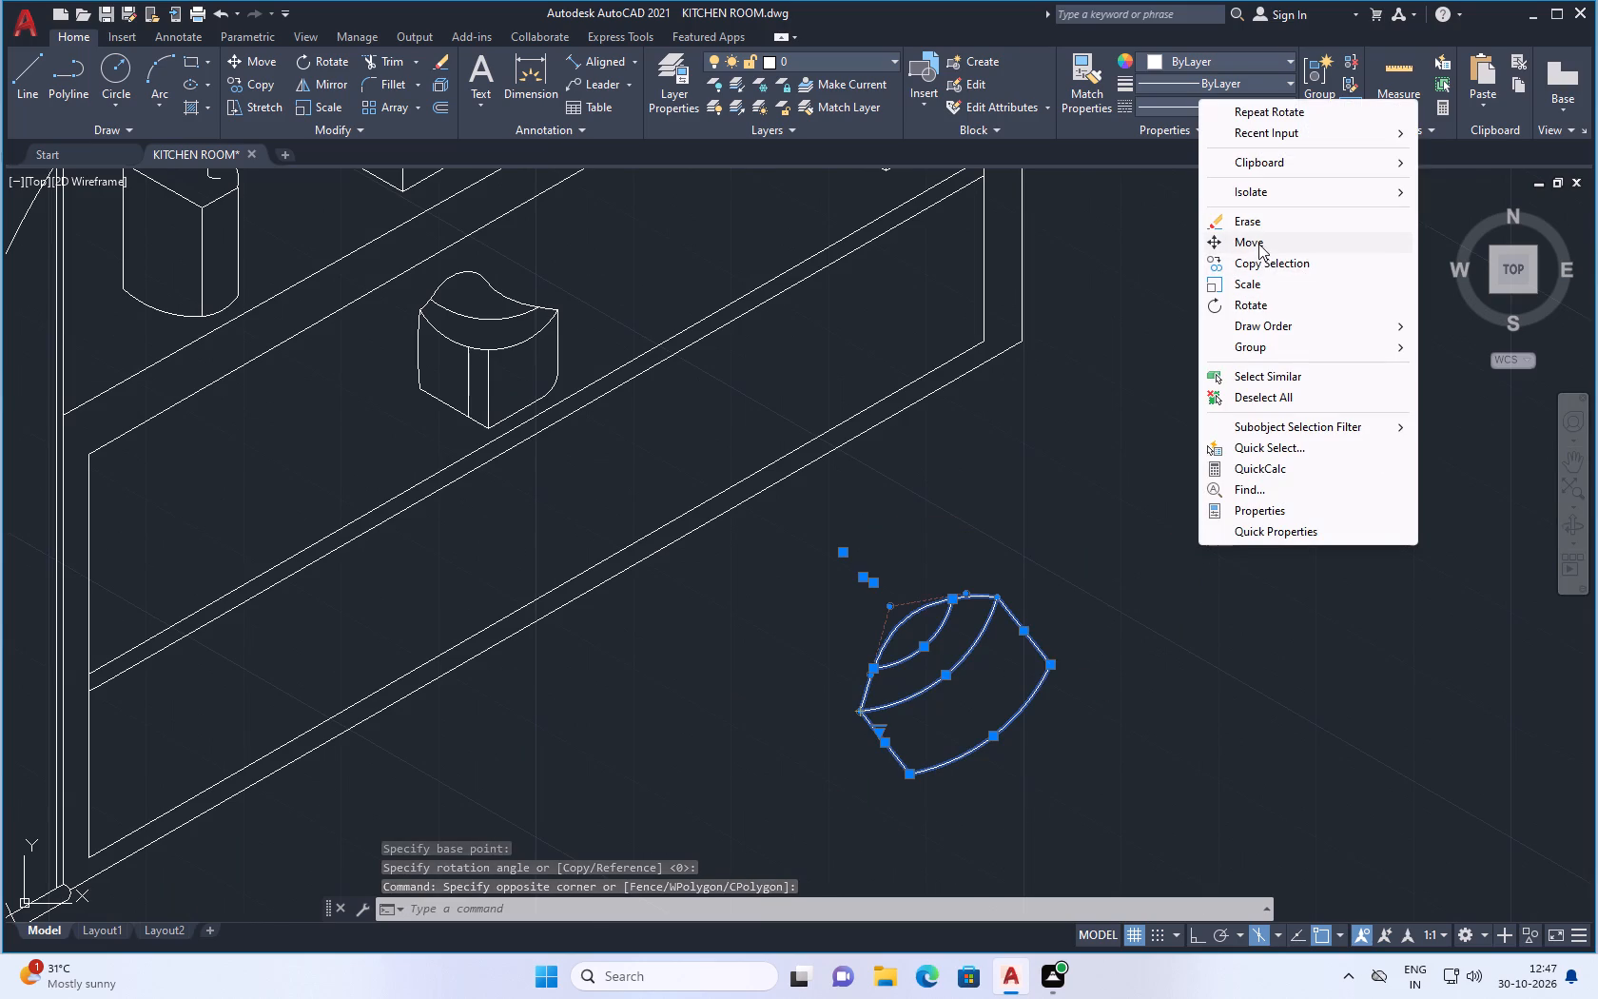
pyautogui.click(1258, 244)
pyautogui.click(943, 701)
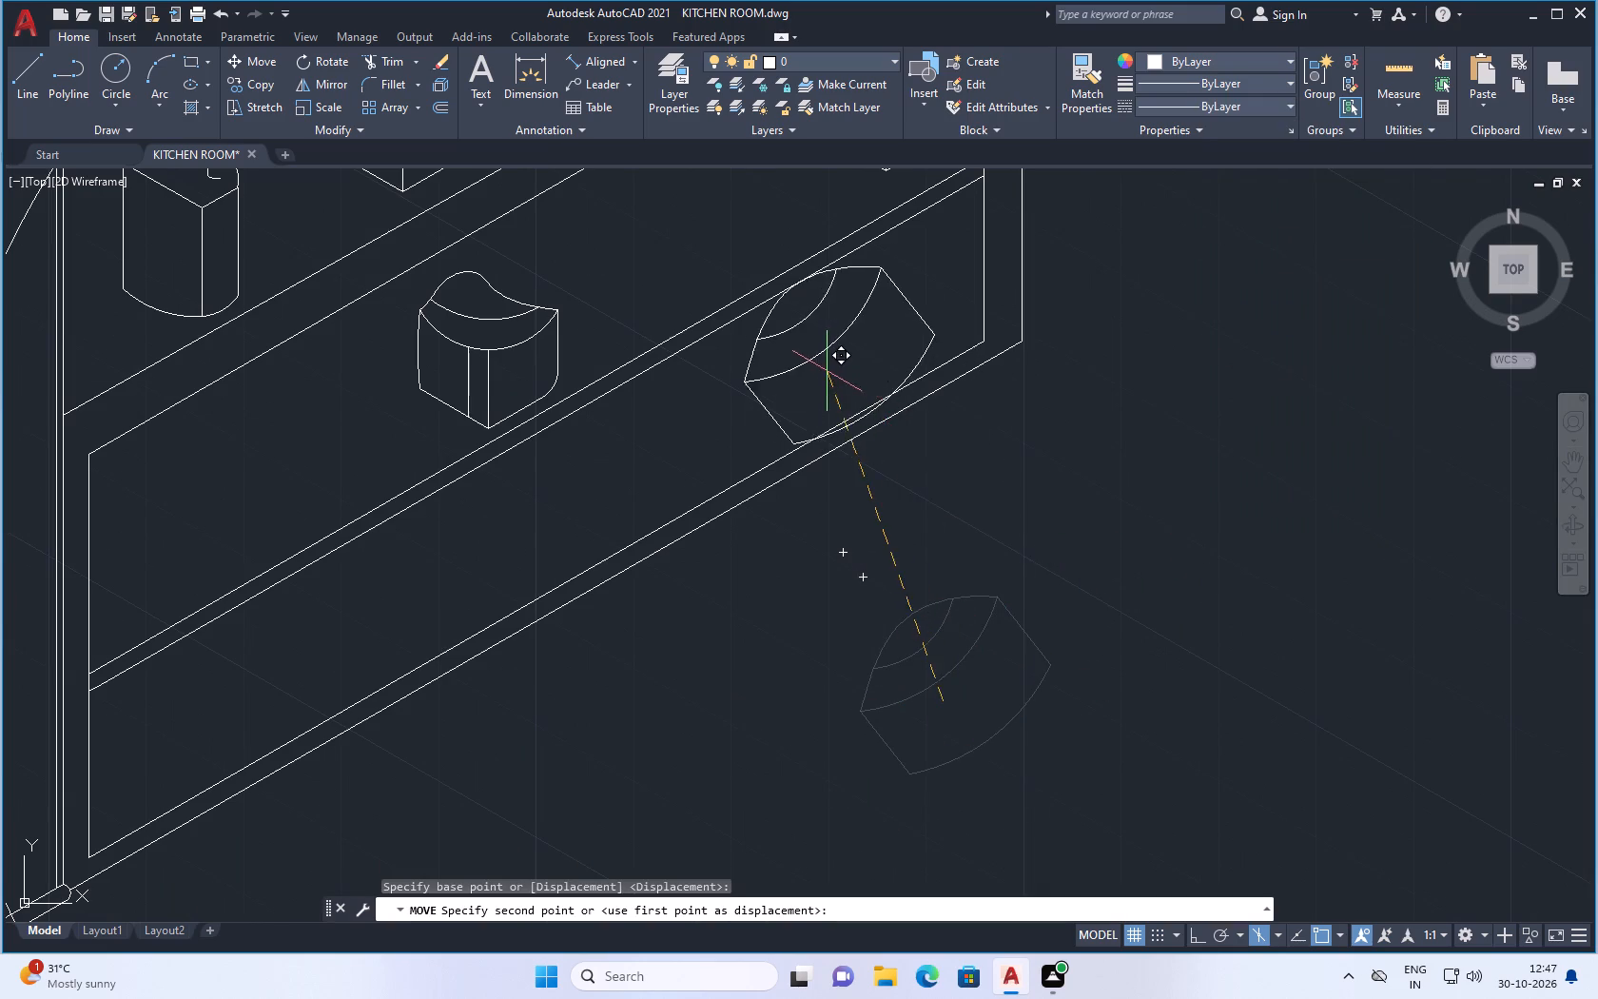
pyautogui.scroll(1, 842, 408)
pyautogui.scroll(-6, 838, 355)
pyautogui.scroll(3, 800, 291)
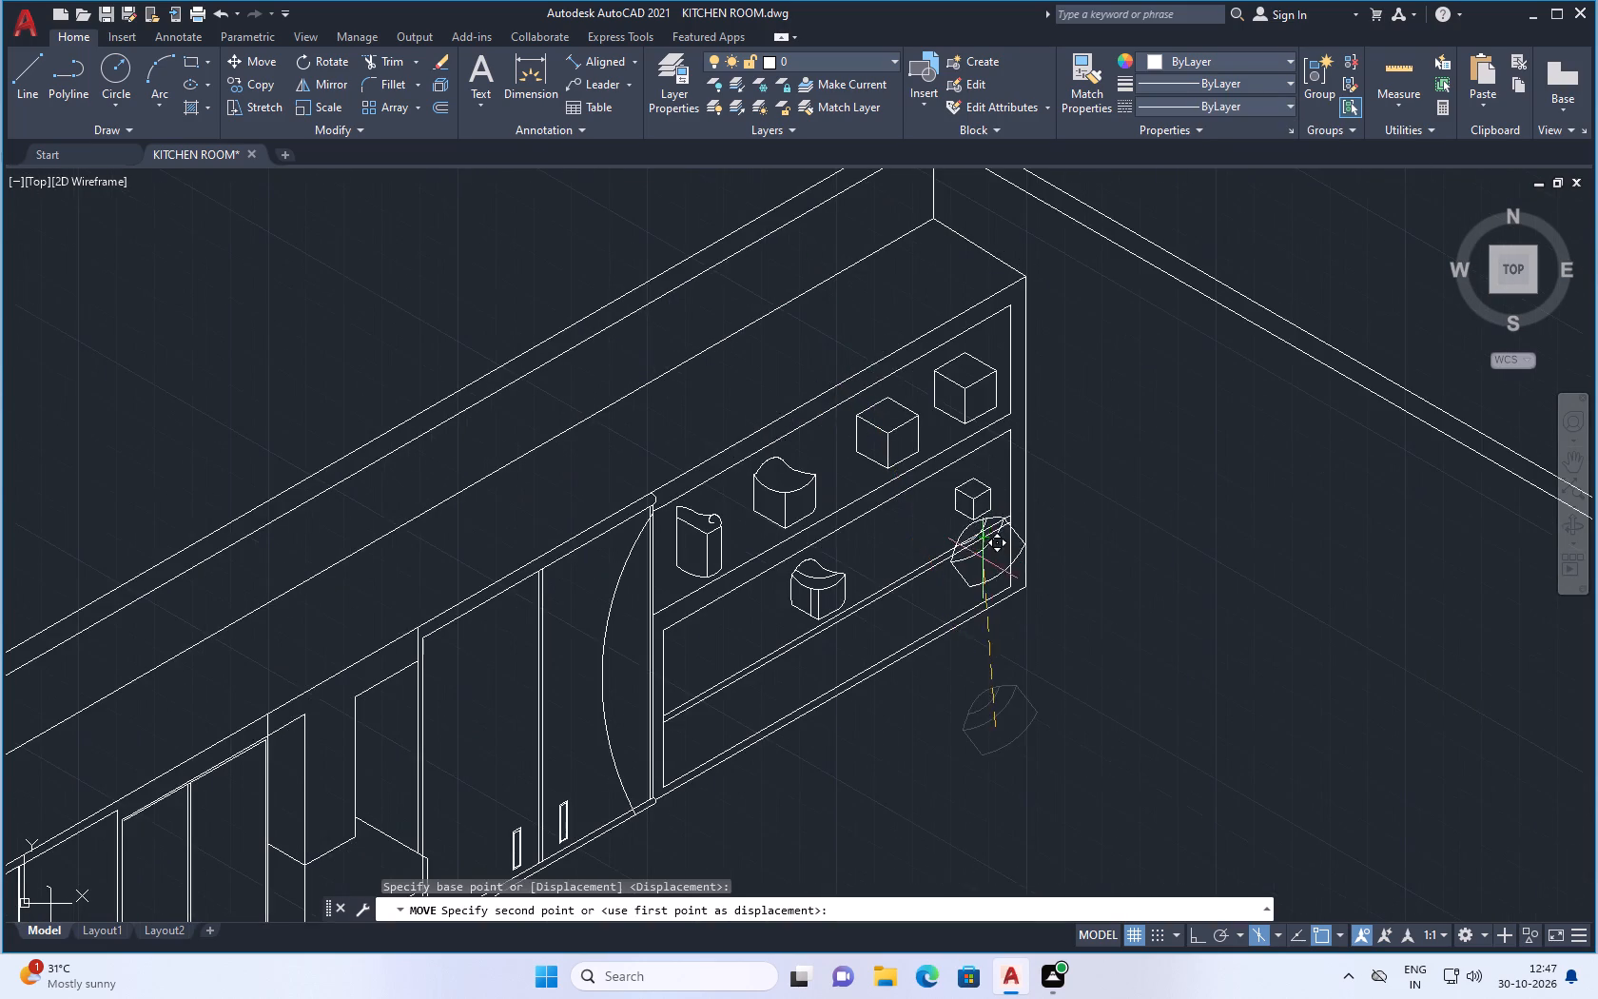
pyautogui.scroll(2, 976, 571)
pyautogui.scroll(2, 912, 638)
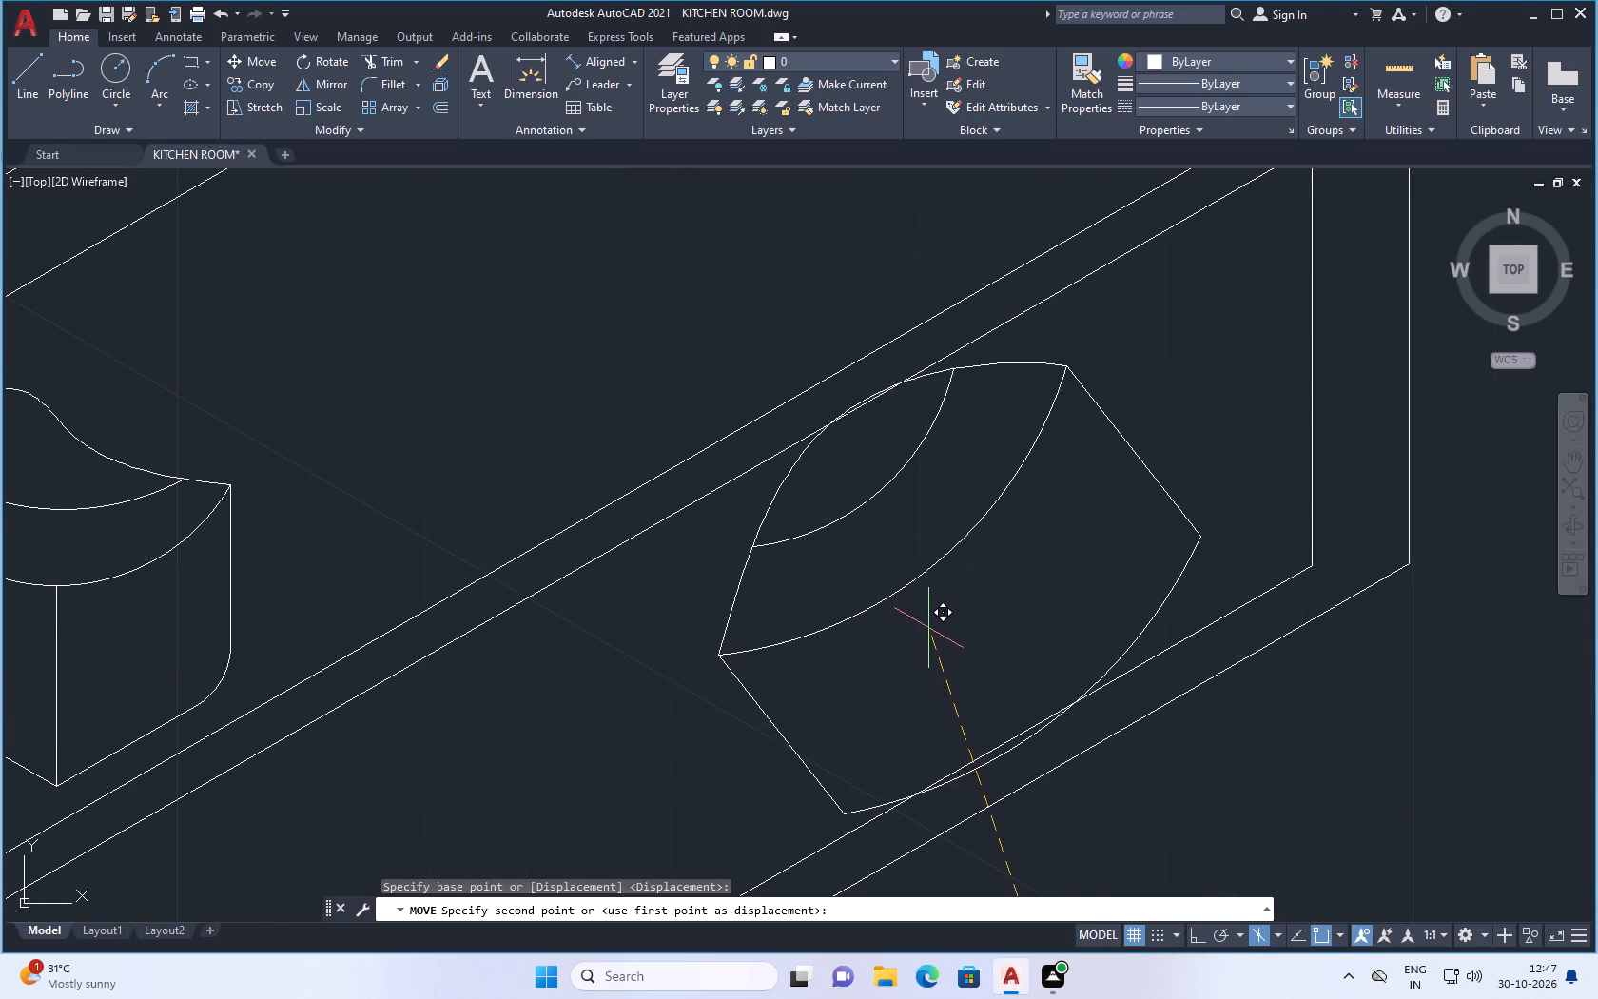
pyautogui.click(936, 626)
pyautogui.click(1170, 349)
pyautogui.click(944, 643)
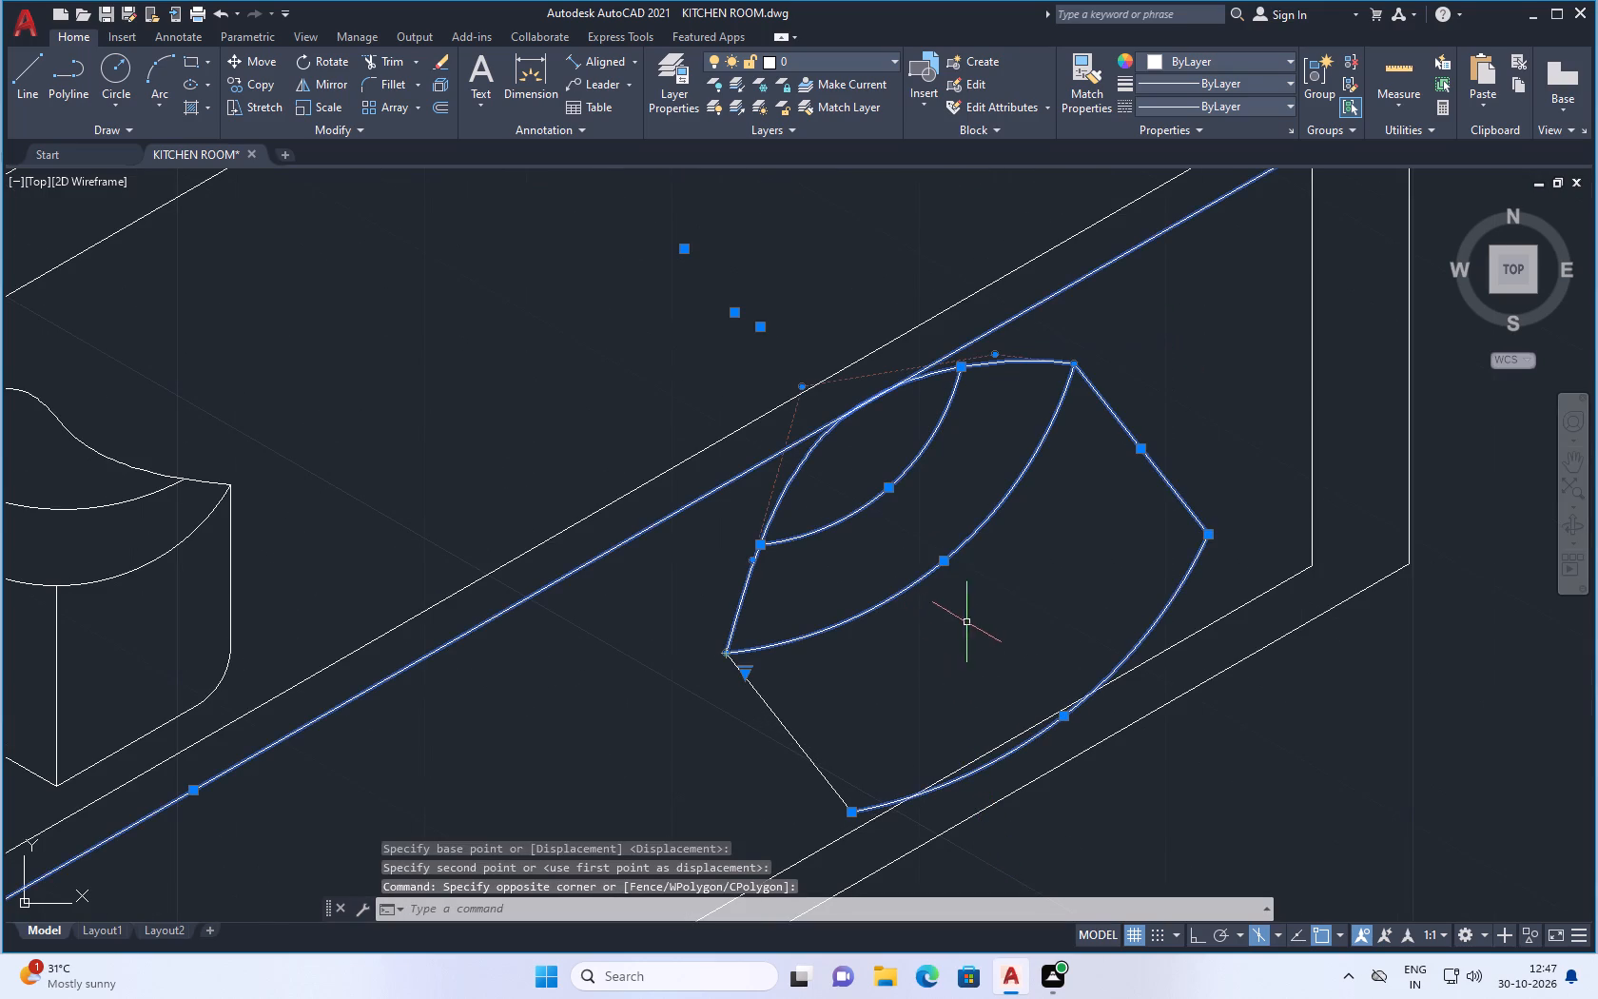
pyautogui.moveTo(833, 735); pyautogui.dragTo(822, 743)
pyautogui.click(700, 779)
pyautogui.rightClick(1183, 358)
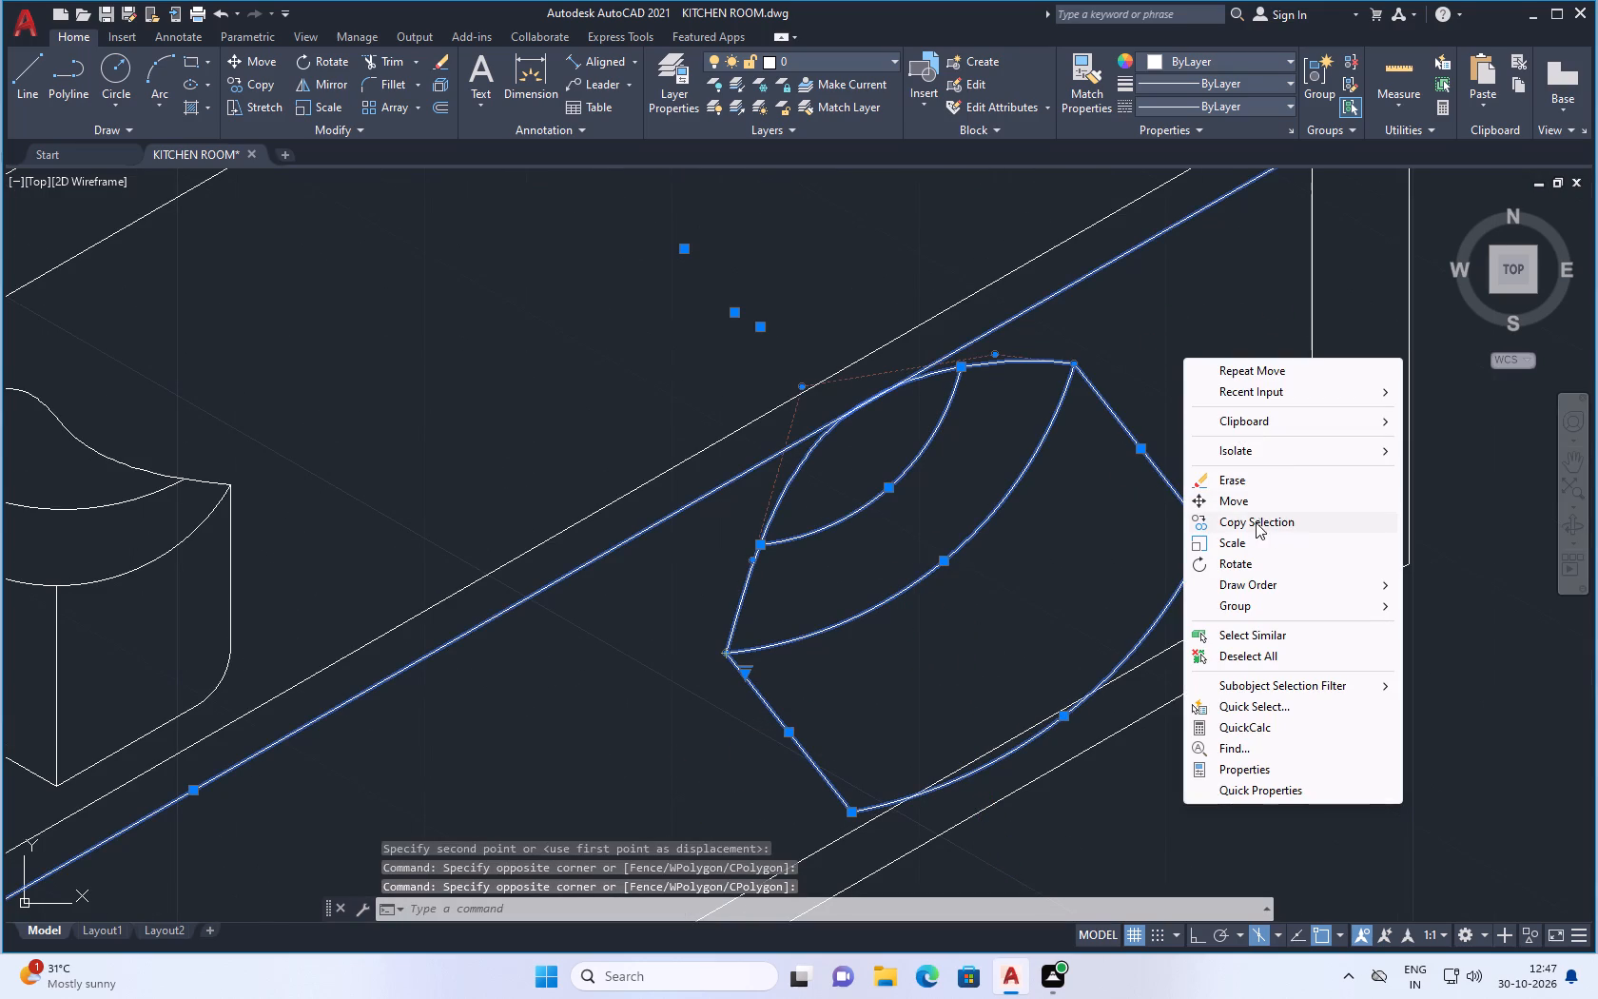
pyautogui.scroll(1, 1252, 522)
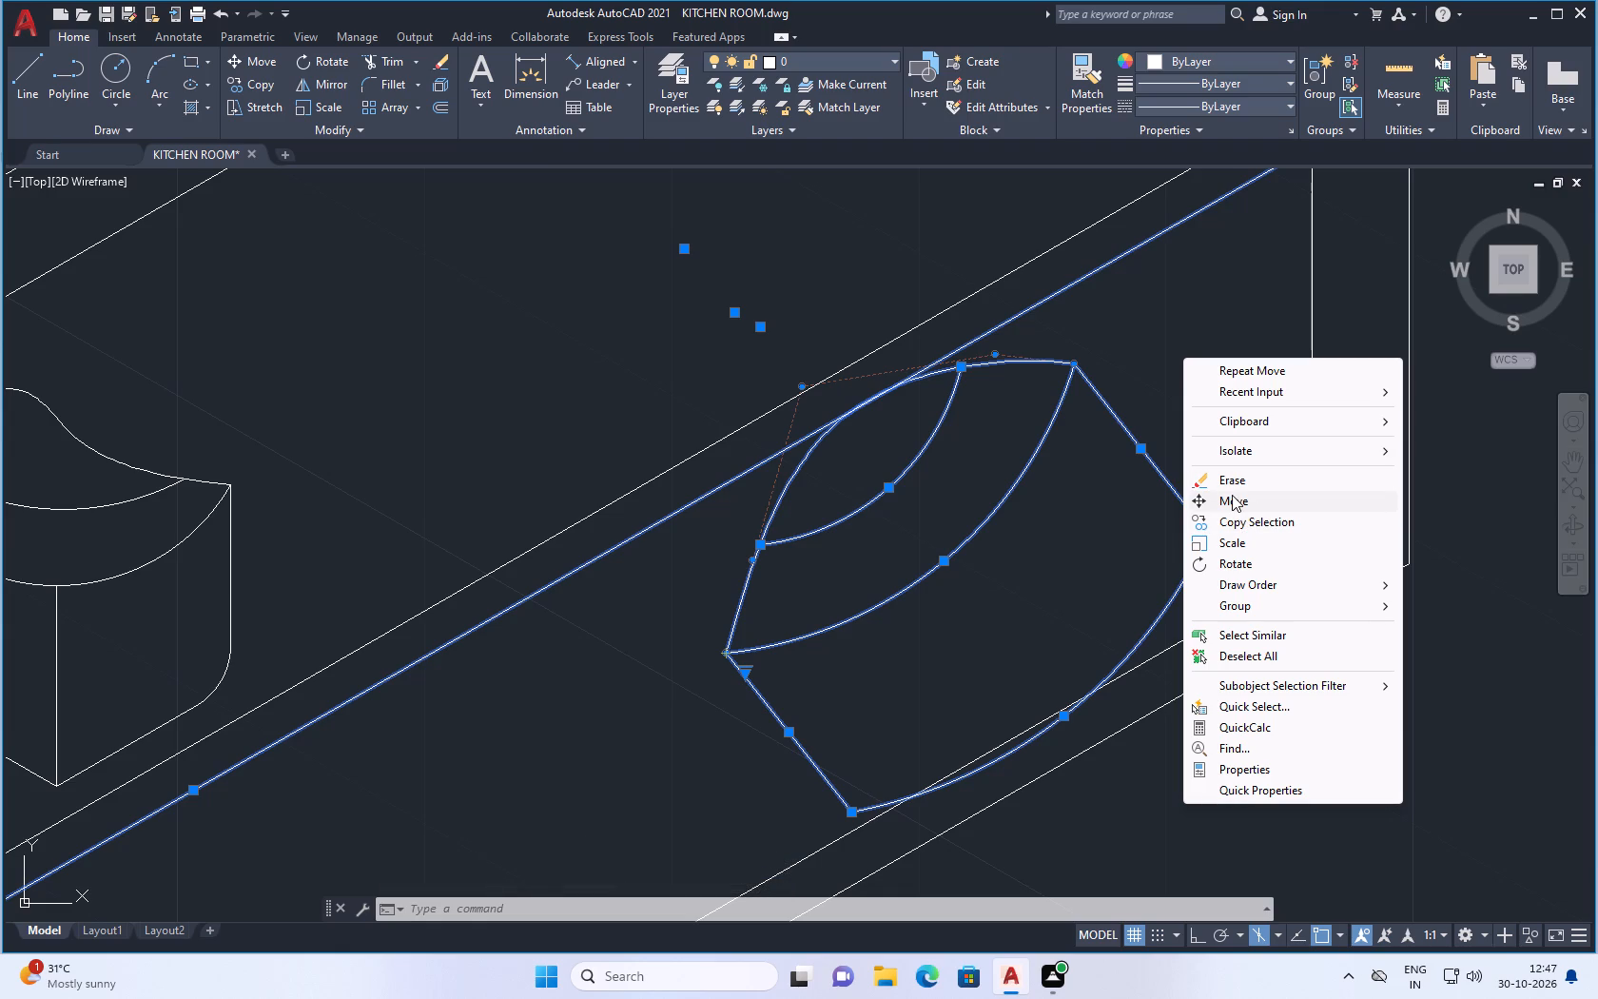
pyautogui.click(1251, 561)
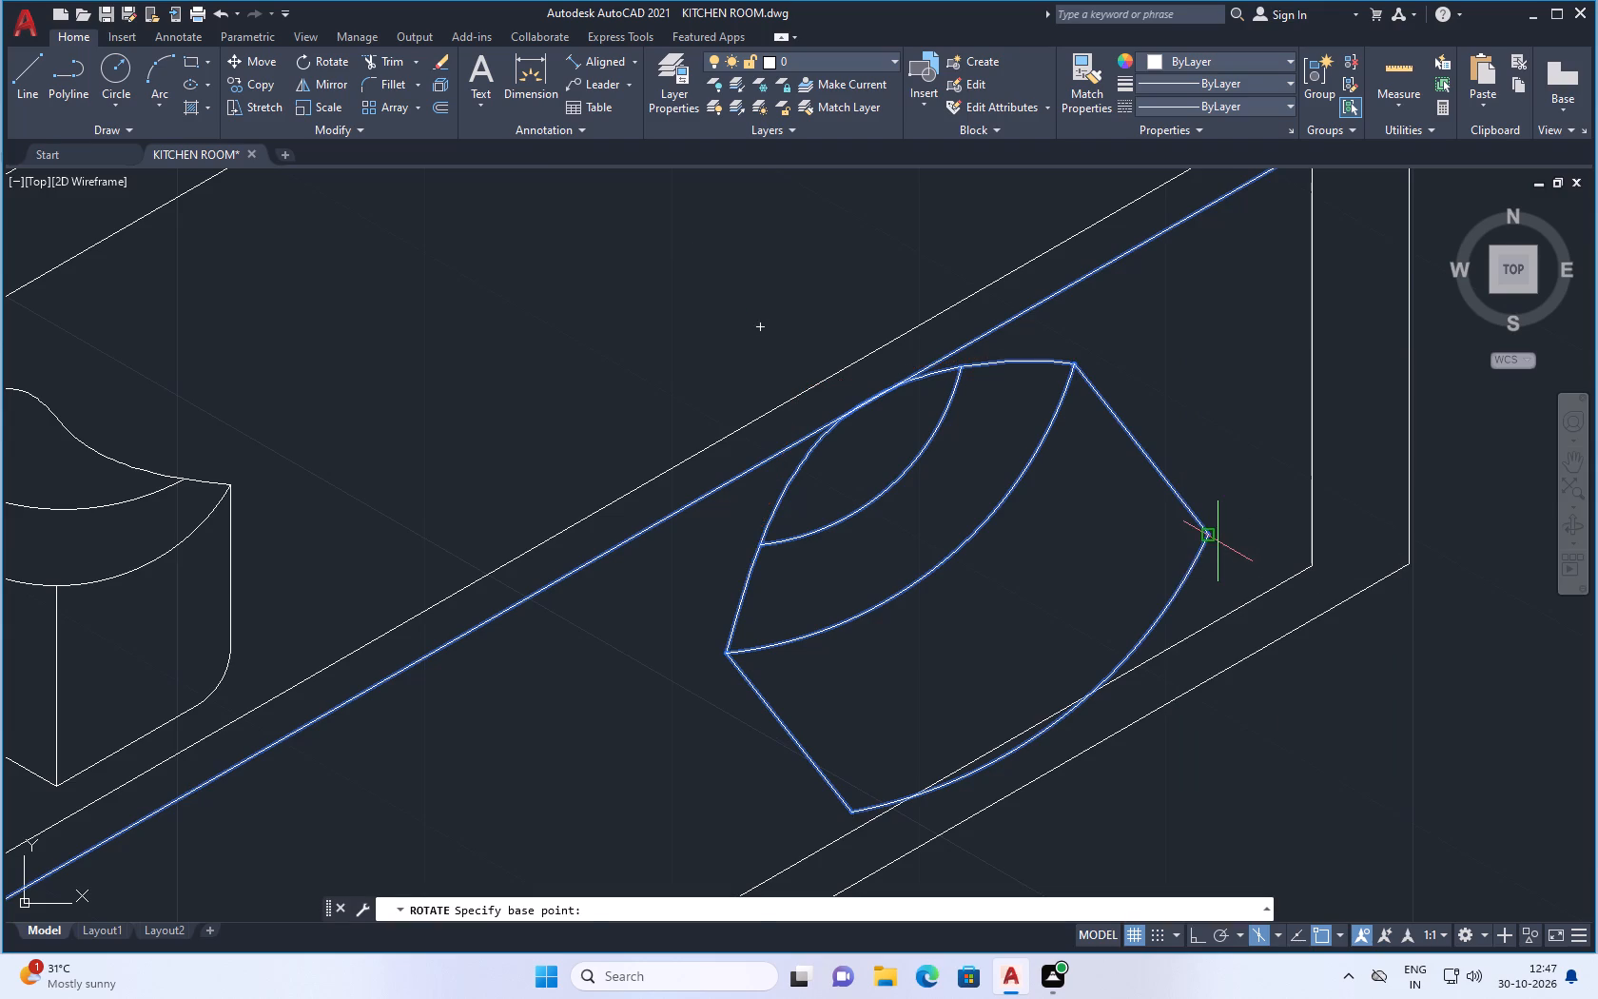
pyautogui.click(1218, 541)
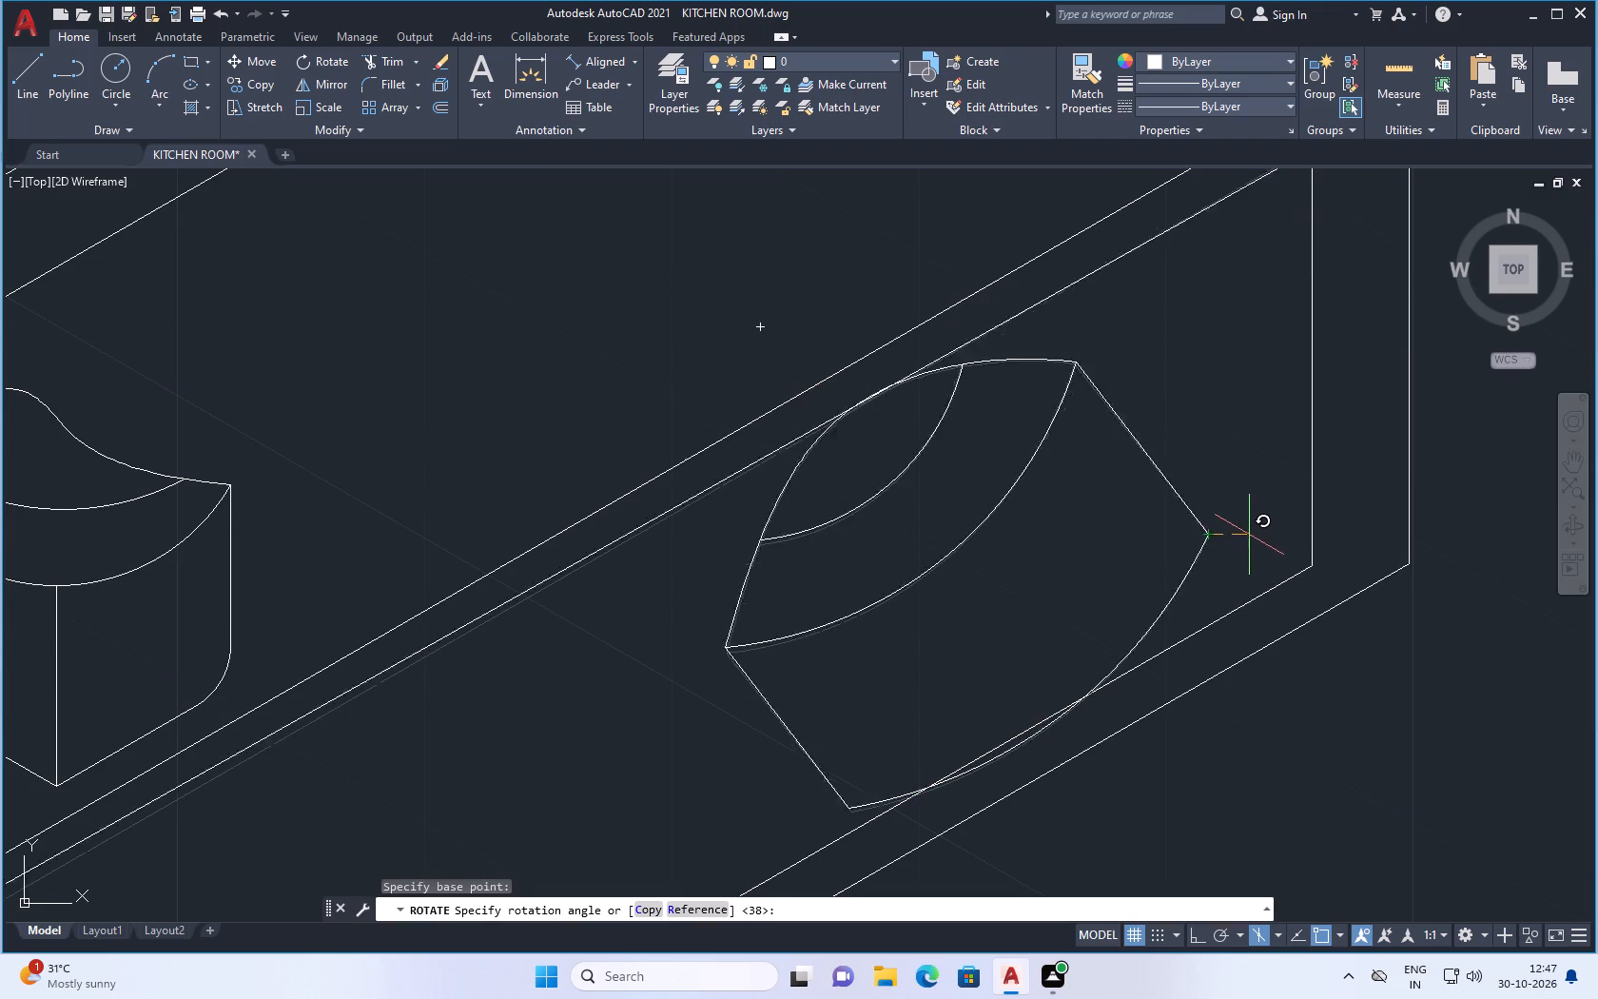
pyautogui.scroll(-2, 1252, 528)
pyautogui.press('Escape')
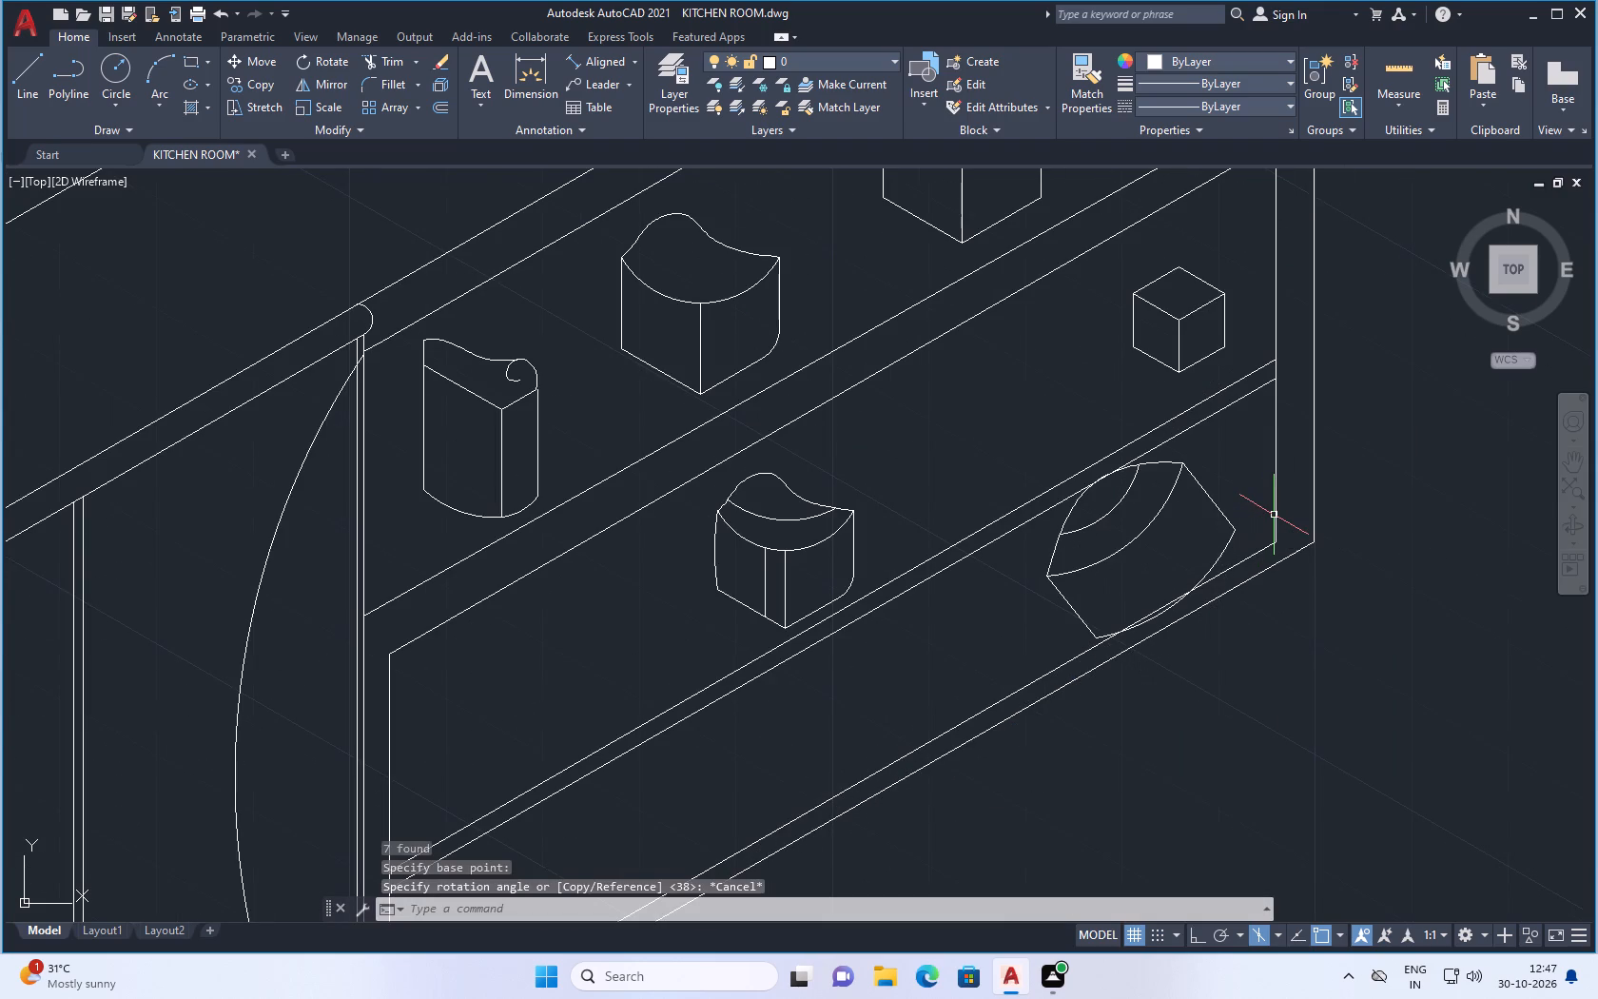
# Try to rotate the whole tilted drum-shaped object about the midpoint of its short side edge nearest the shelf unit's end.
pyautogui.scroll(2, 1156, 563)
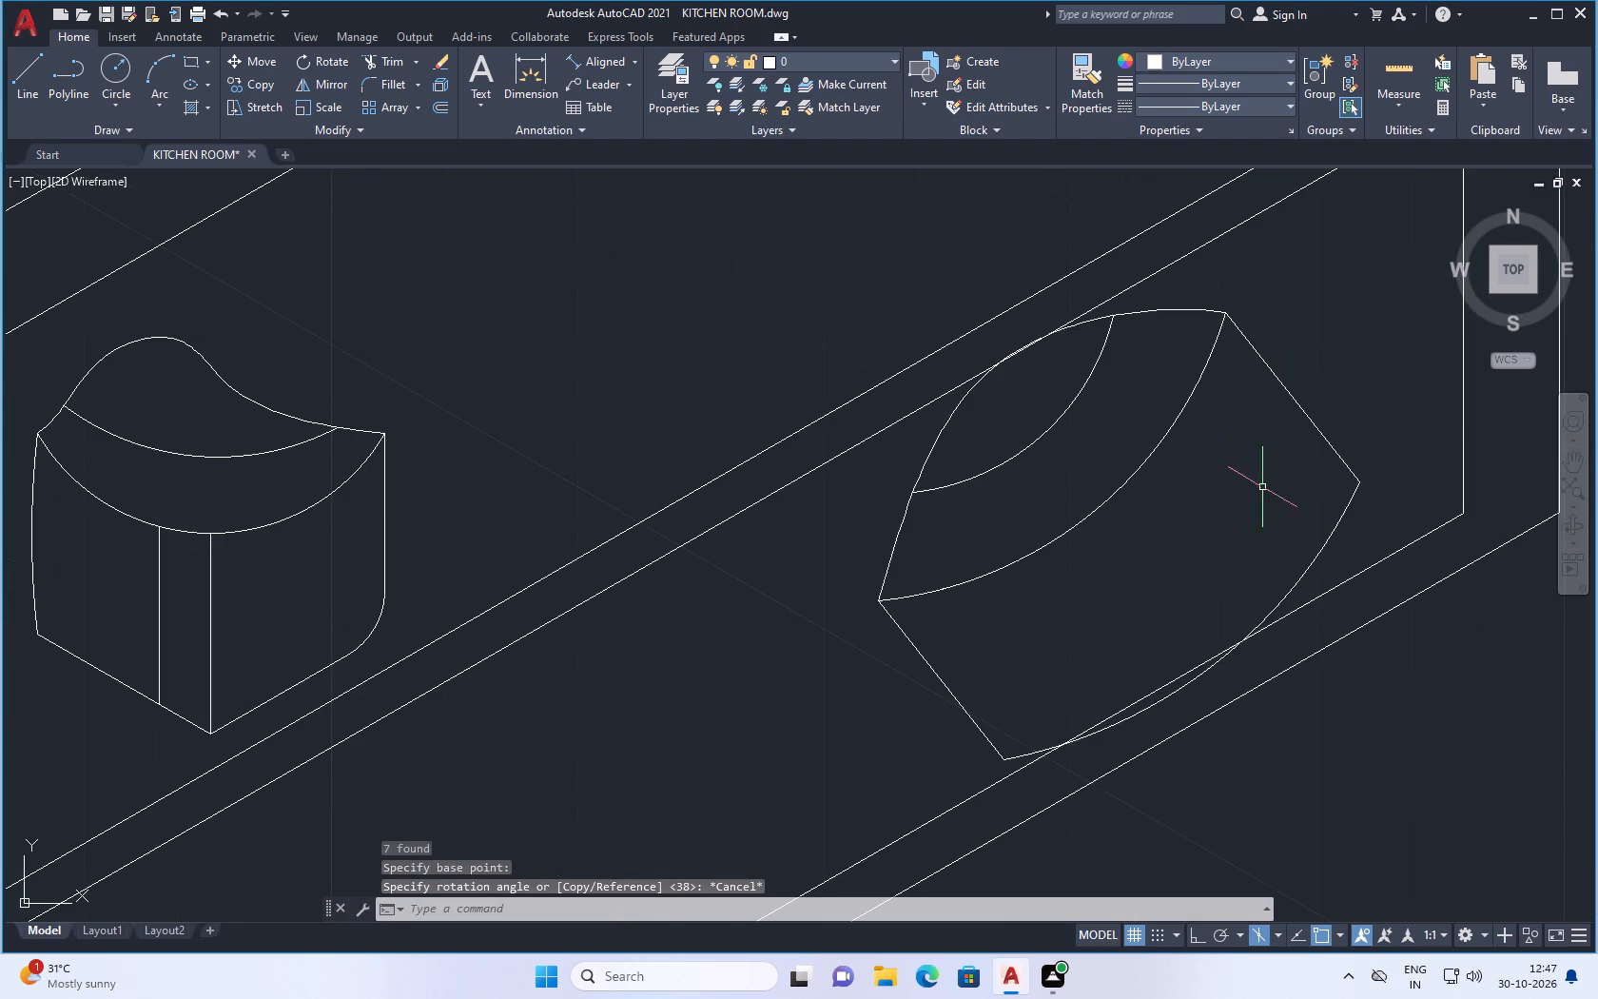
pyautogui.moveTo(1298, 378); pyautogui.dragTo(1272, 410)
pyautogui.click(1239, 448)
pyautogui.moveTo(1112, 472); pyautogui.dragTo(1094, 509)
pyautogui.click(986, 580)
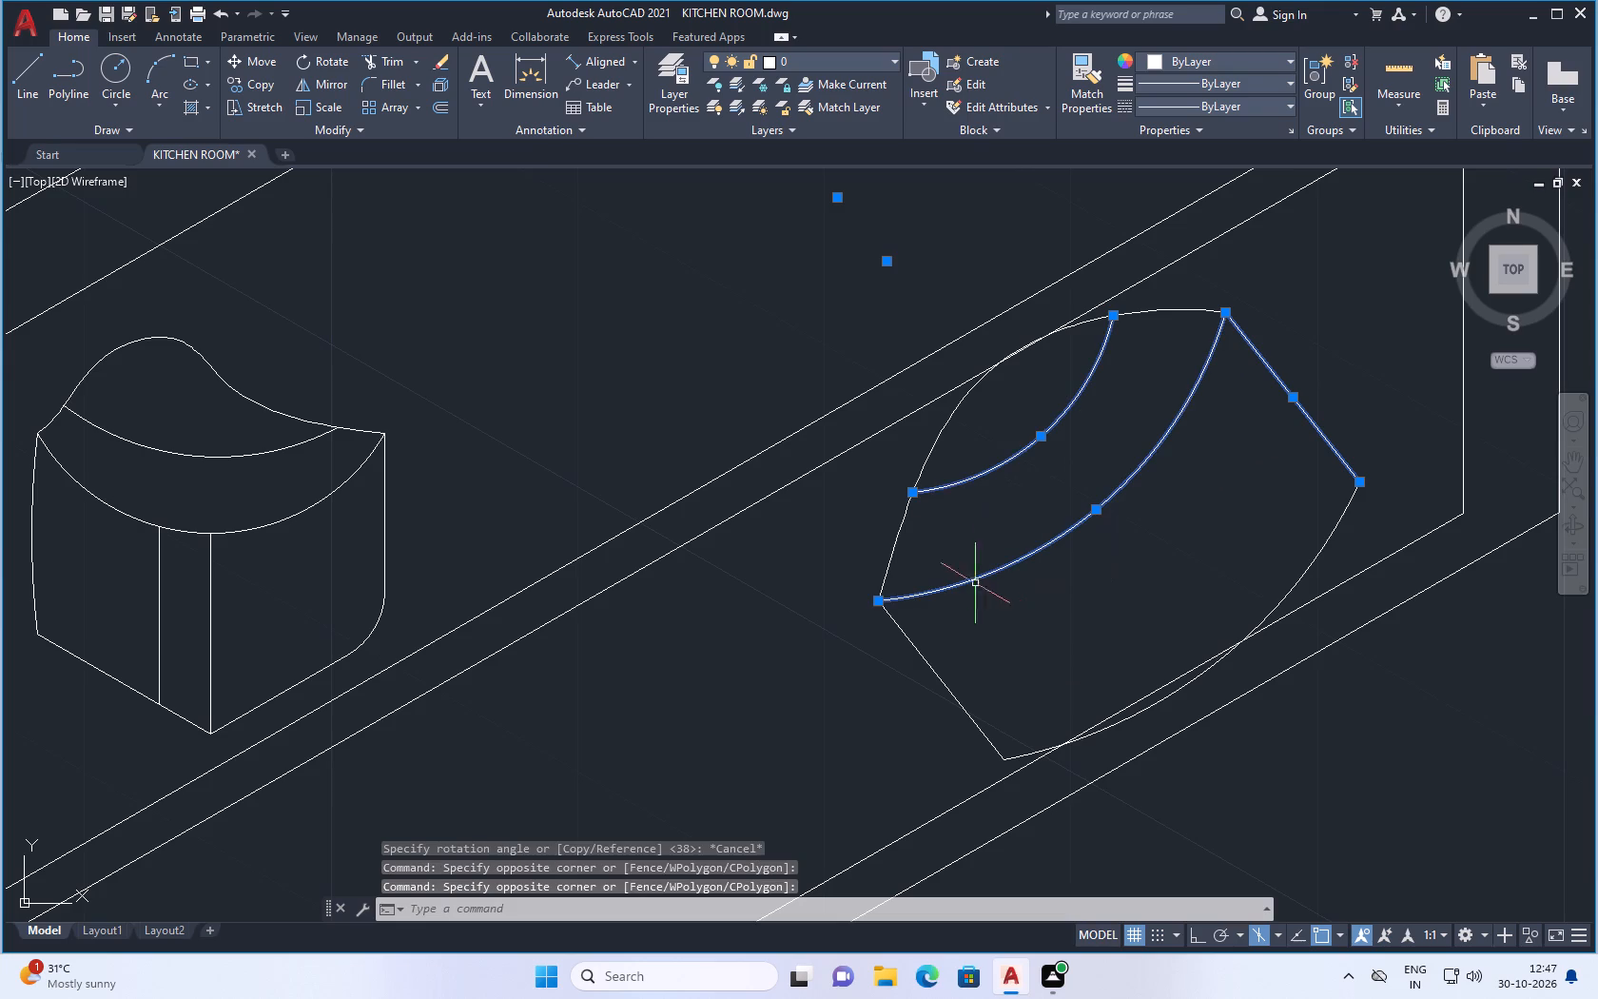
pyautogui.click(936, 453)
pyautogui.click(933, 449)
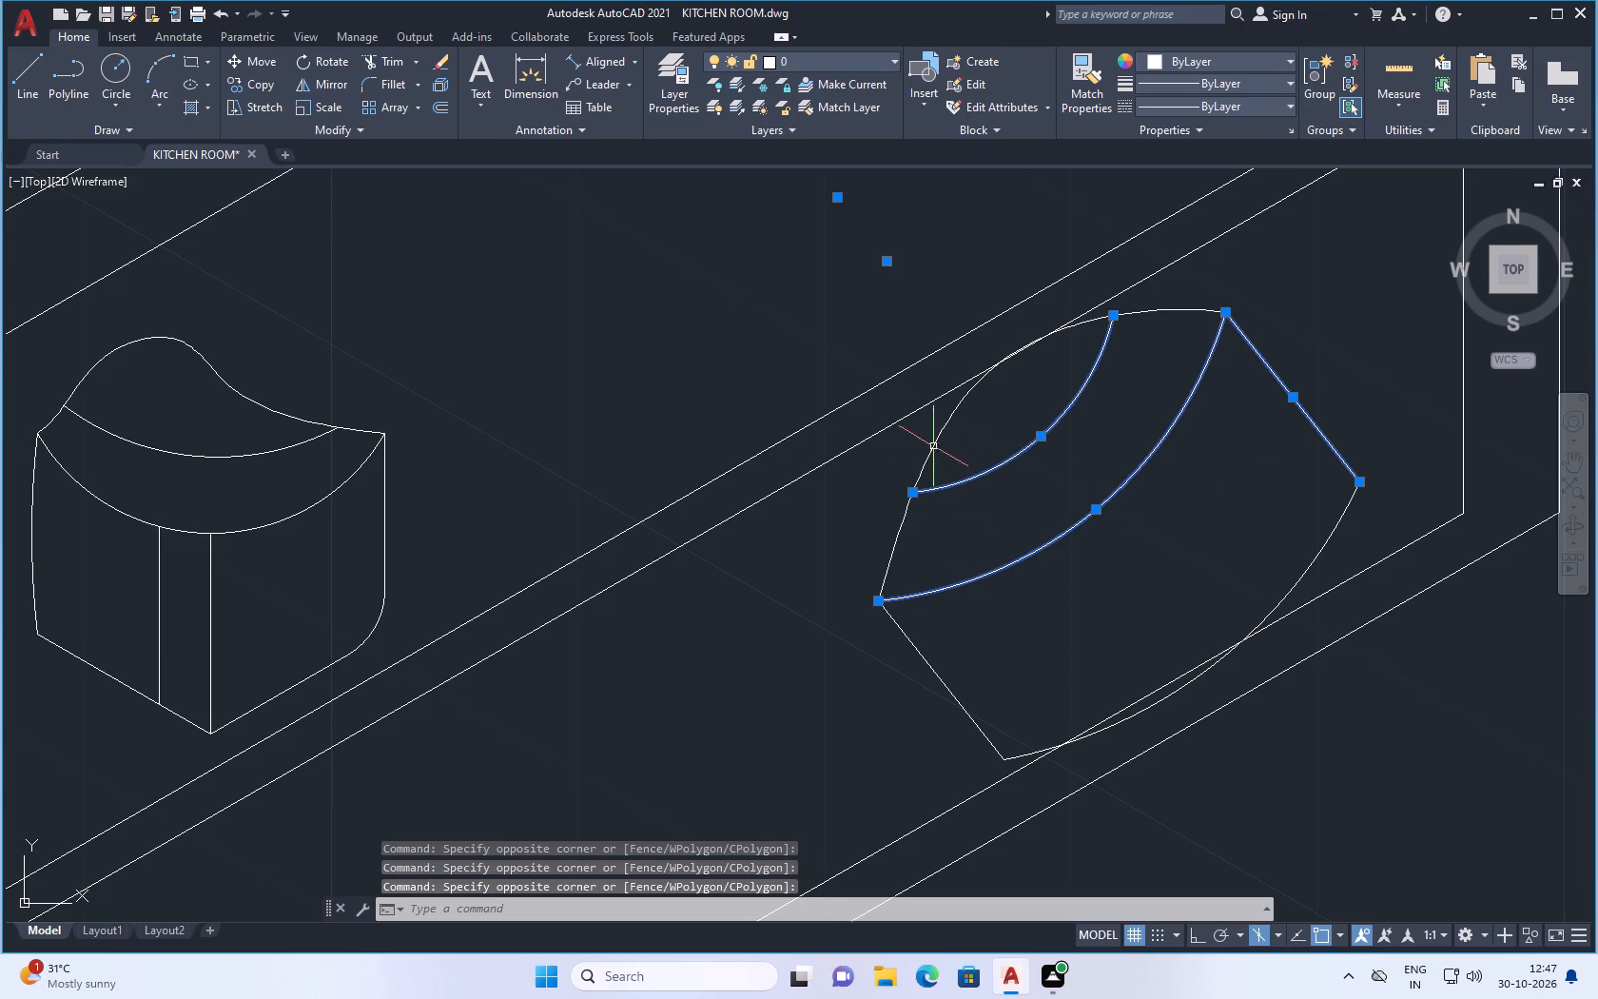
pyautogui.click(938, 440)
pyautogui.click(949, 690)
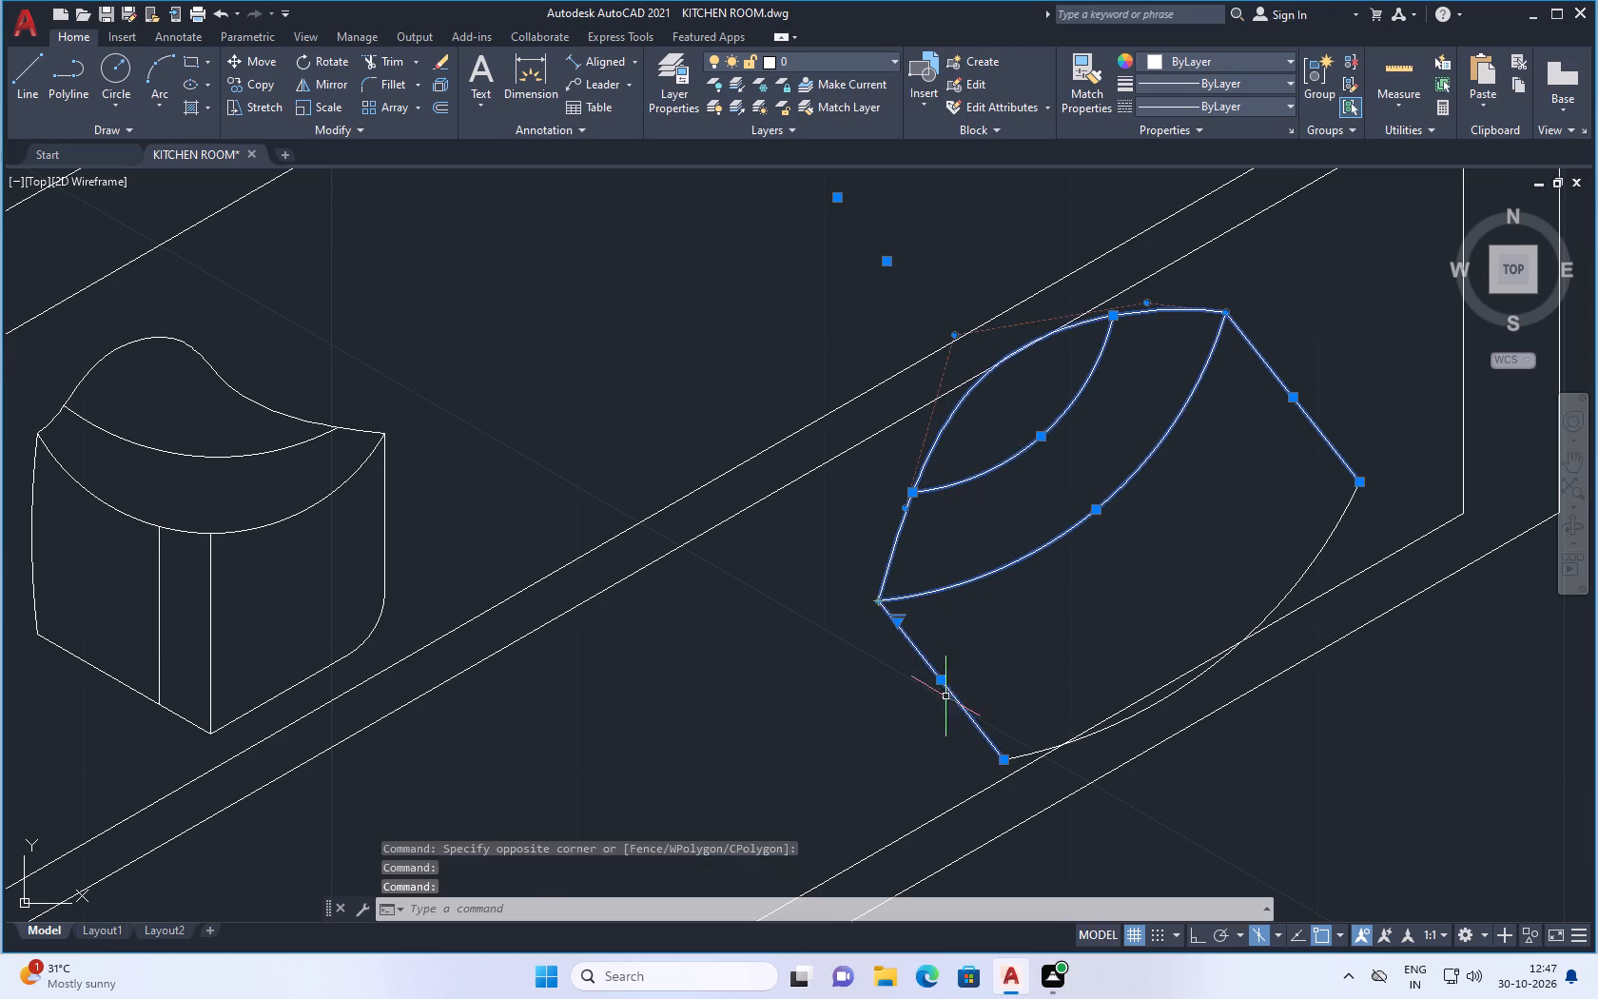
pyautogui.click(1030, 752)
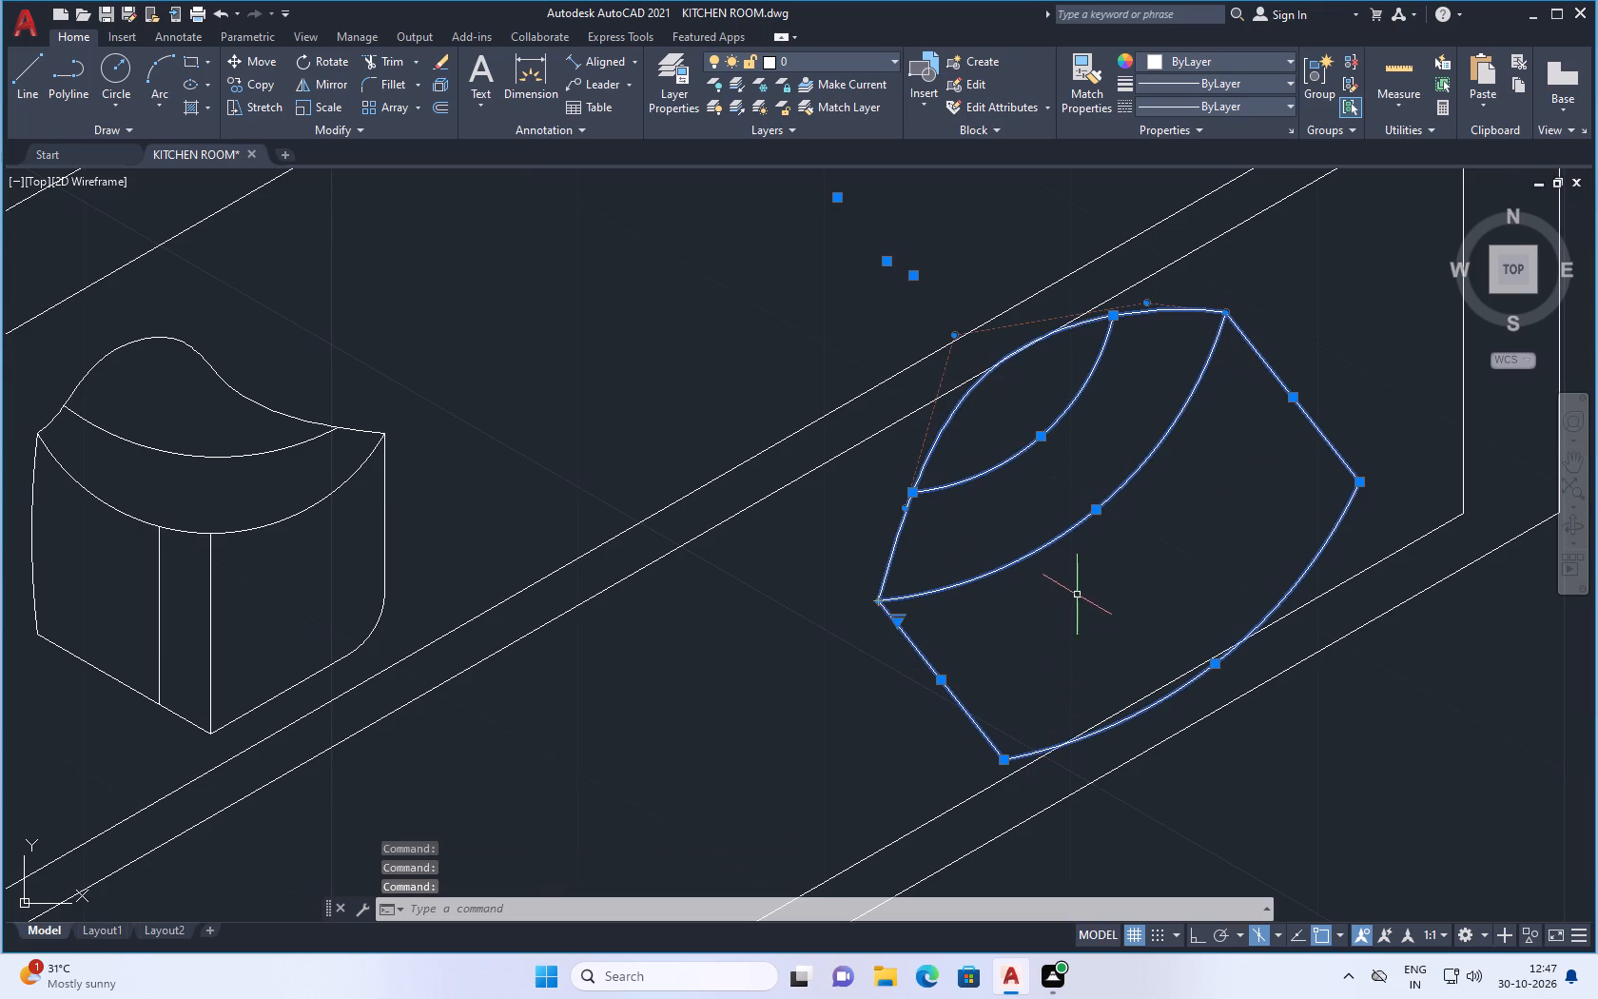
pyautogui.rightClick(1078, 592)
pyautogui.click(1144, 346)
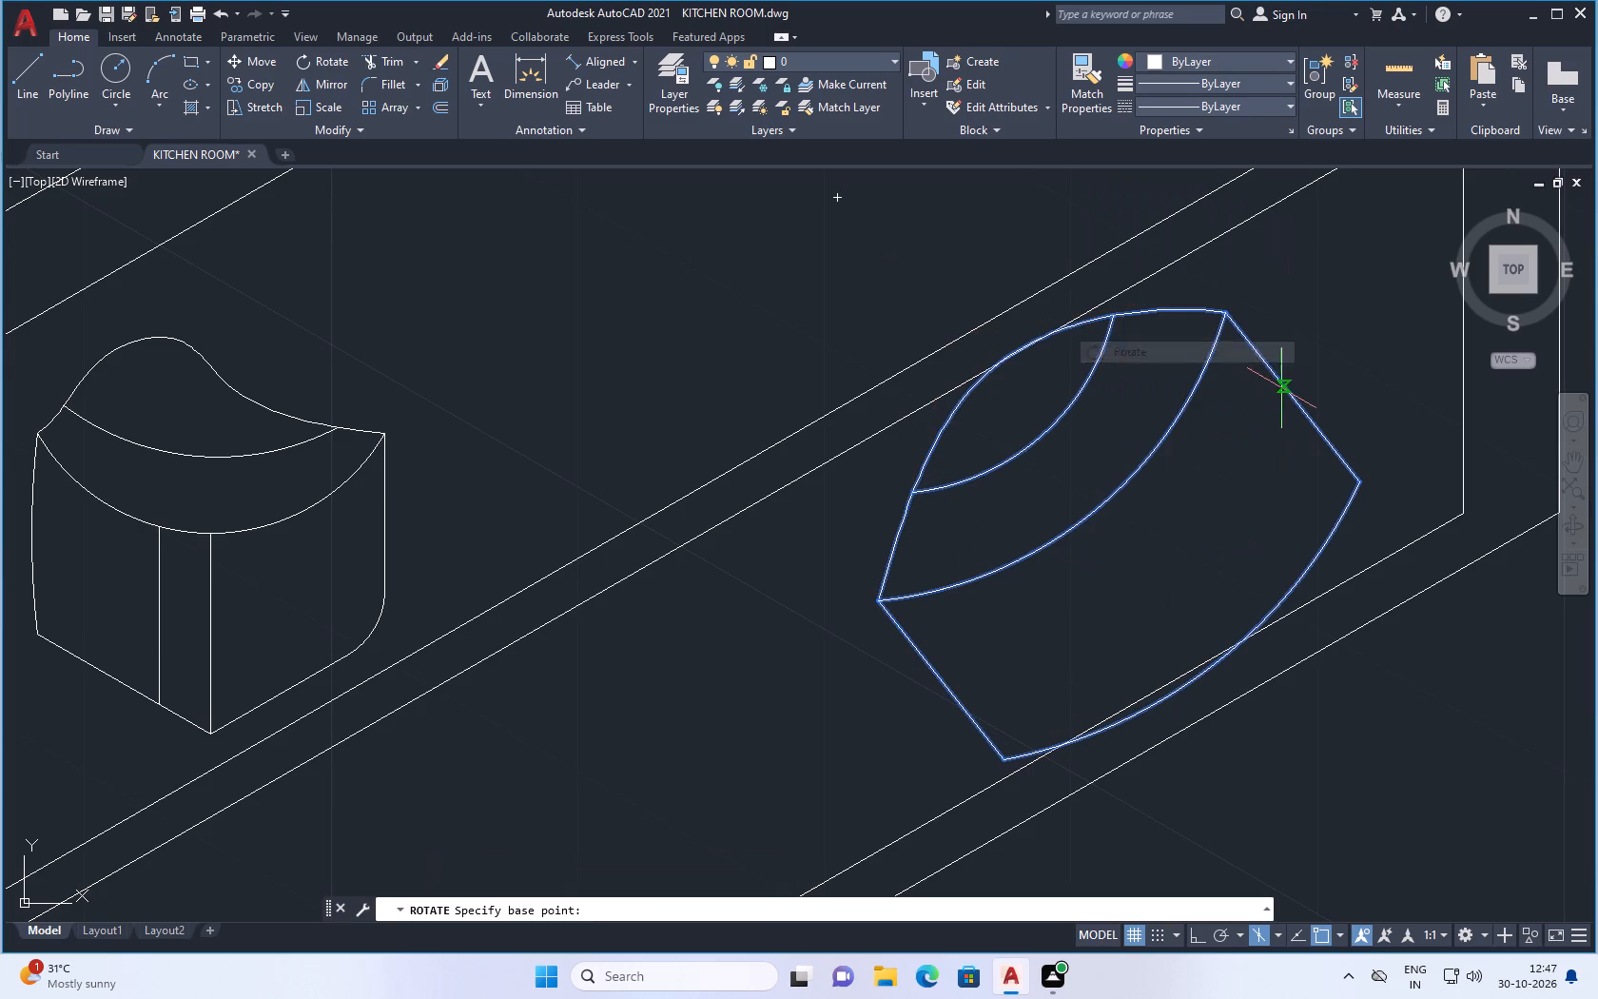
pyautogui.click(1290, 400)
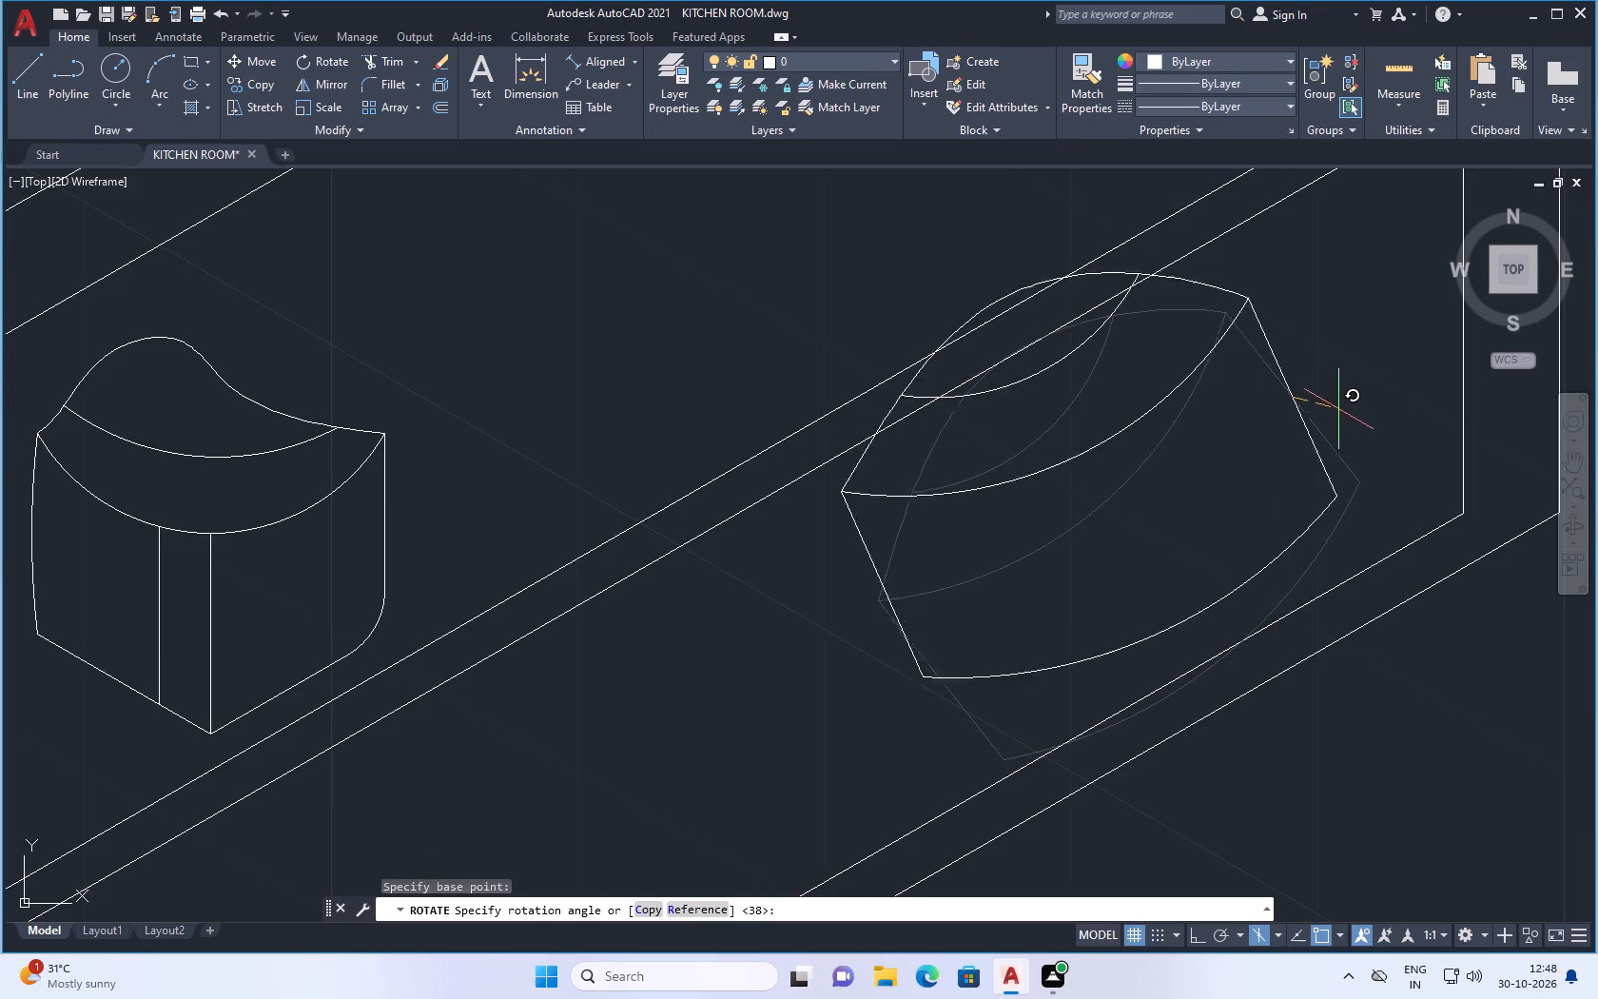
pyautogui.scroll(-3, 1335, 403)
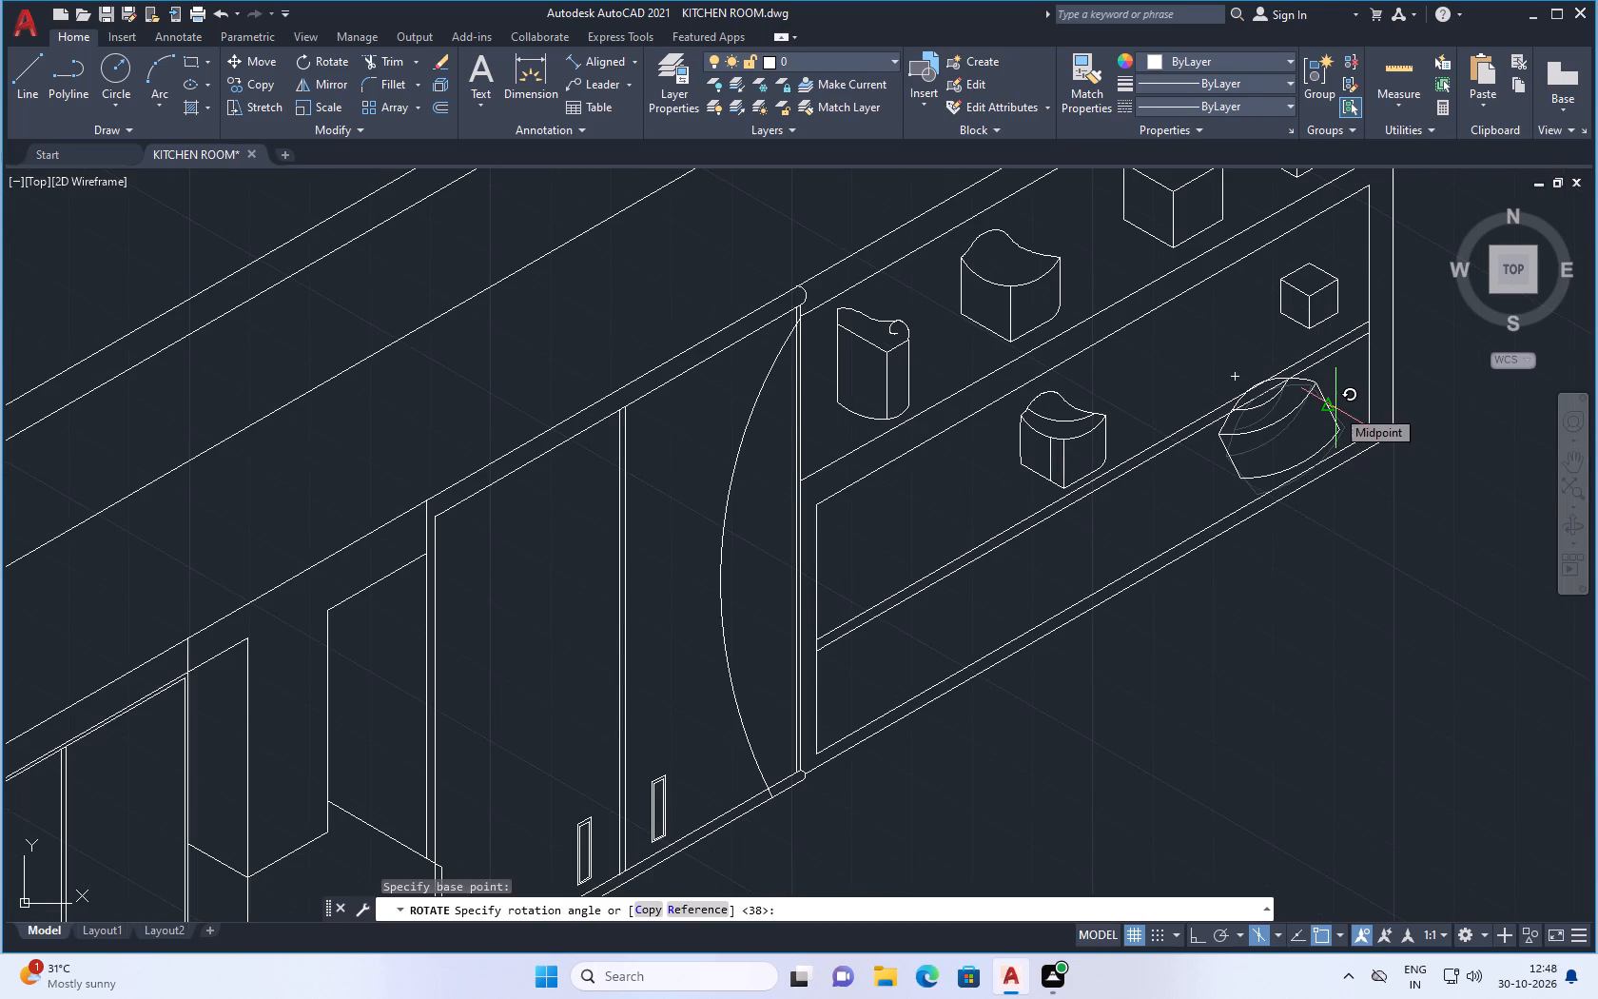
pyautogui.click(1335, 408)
# Scale the whole tilted drum-shaped object down about its middle so it fits between the bottom compartment's shelf lines.
pyautogui.scroll(2, 1293, 424)
pyautogui.click(1397, 342)
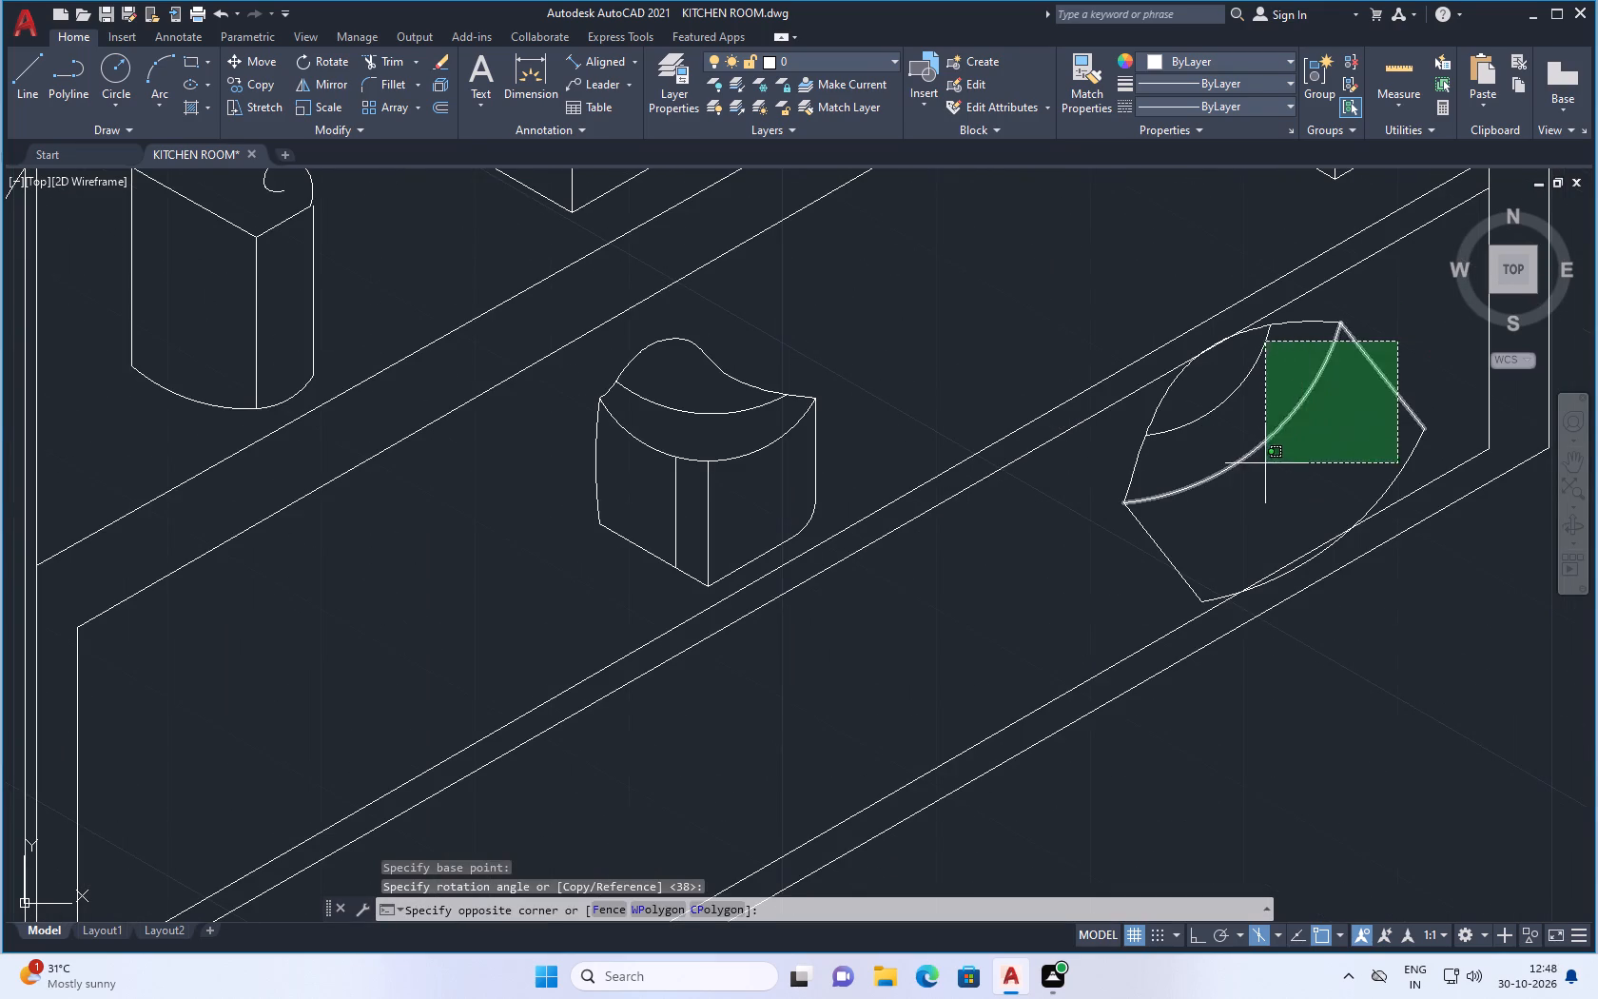
pyautogui.click(1262, 465)
pyautogui.click(1161, 406)
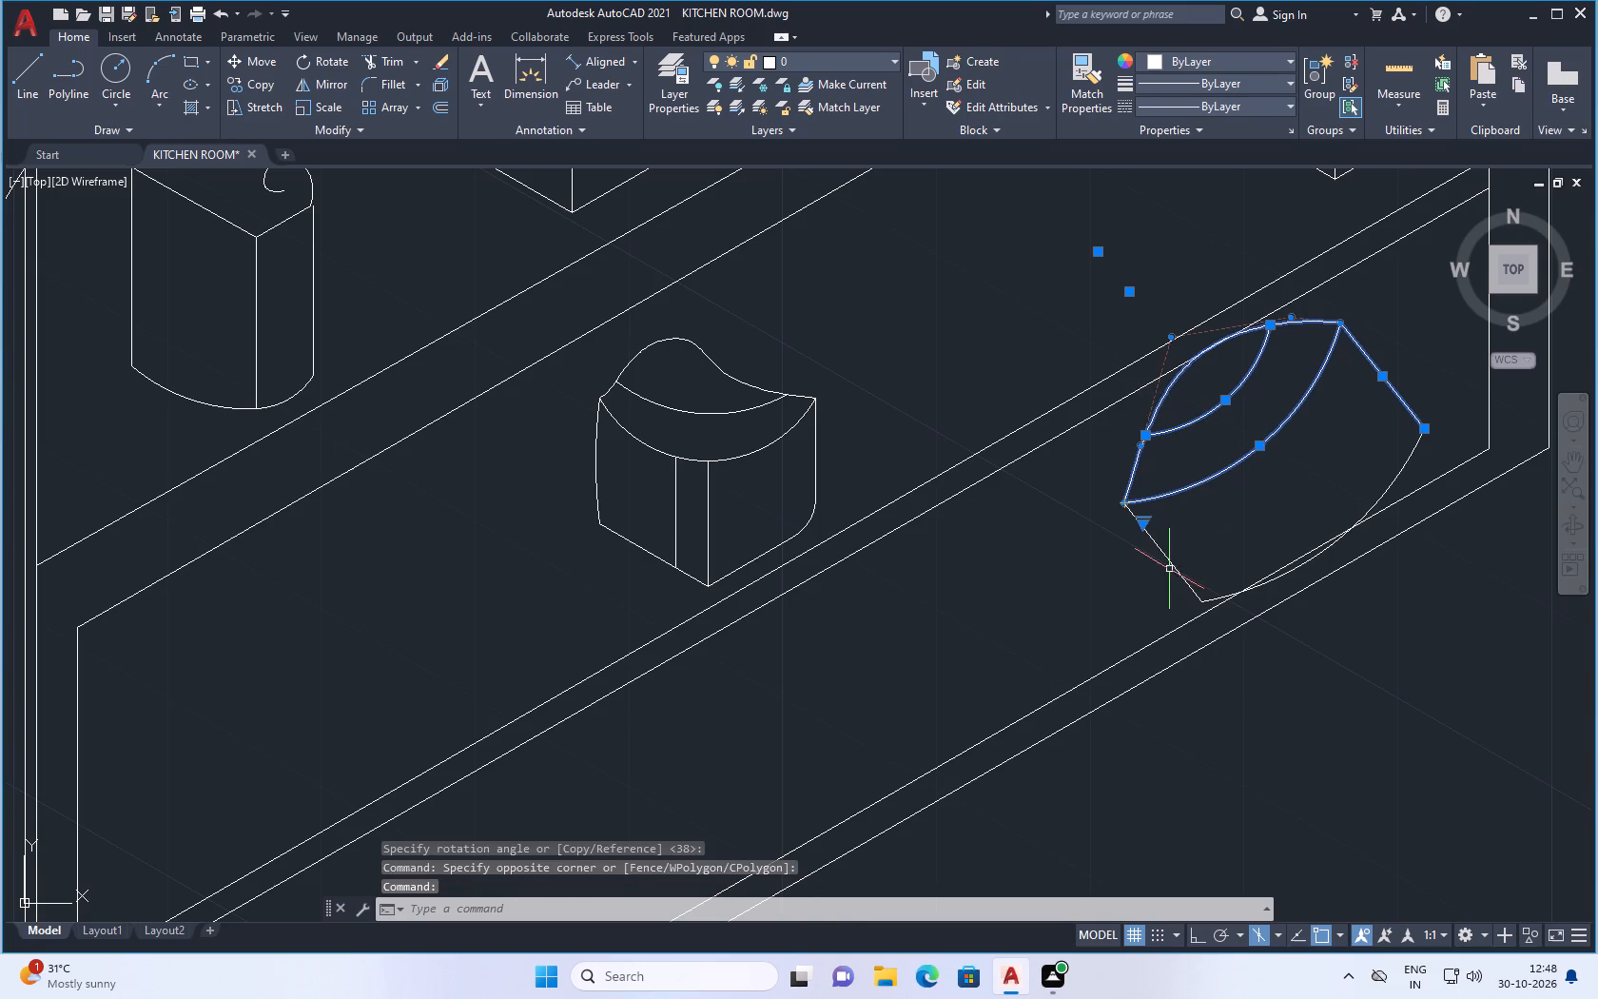
pyautogui.click(1169, 569)
pyautogui.click(1173, 556)
pyautogui.moveTo(1173, 556); pyautogui.dragTo(1161, 562)
pyautogui.click(1167, 551)
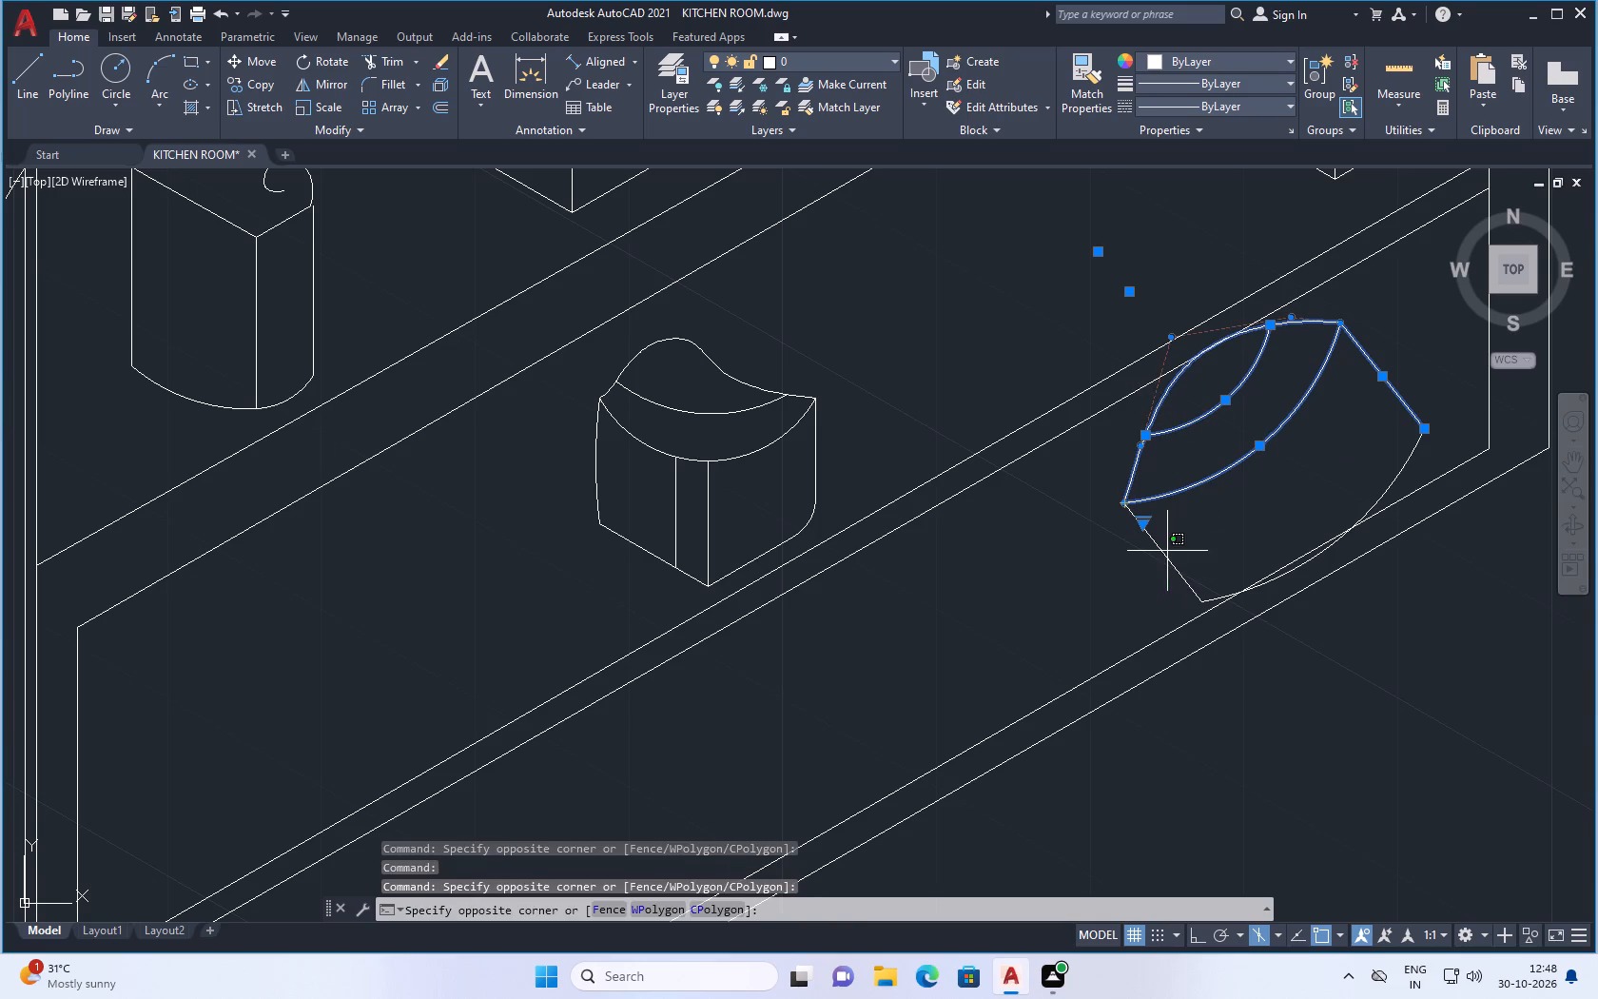
pyautogui.click(1166, 558)
pyautogui.scroll(3, 1279, 578)
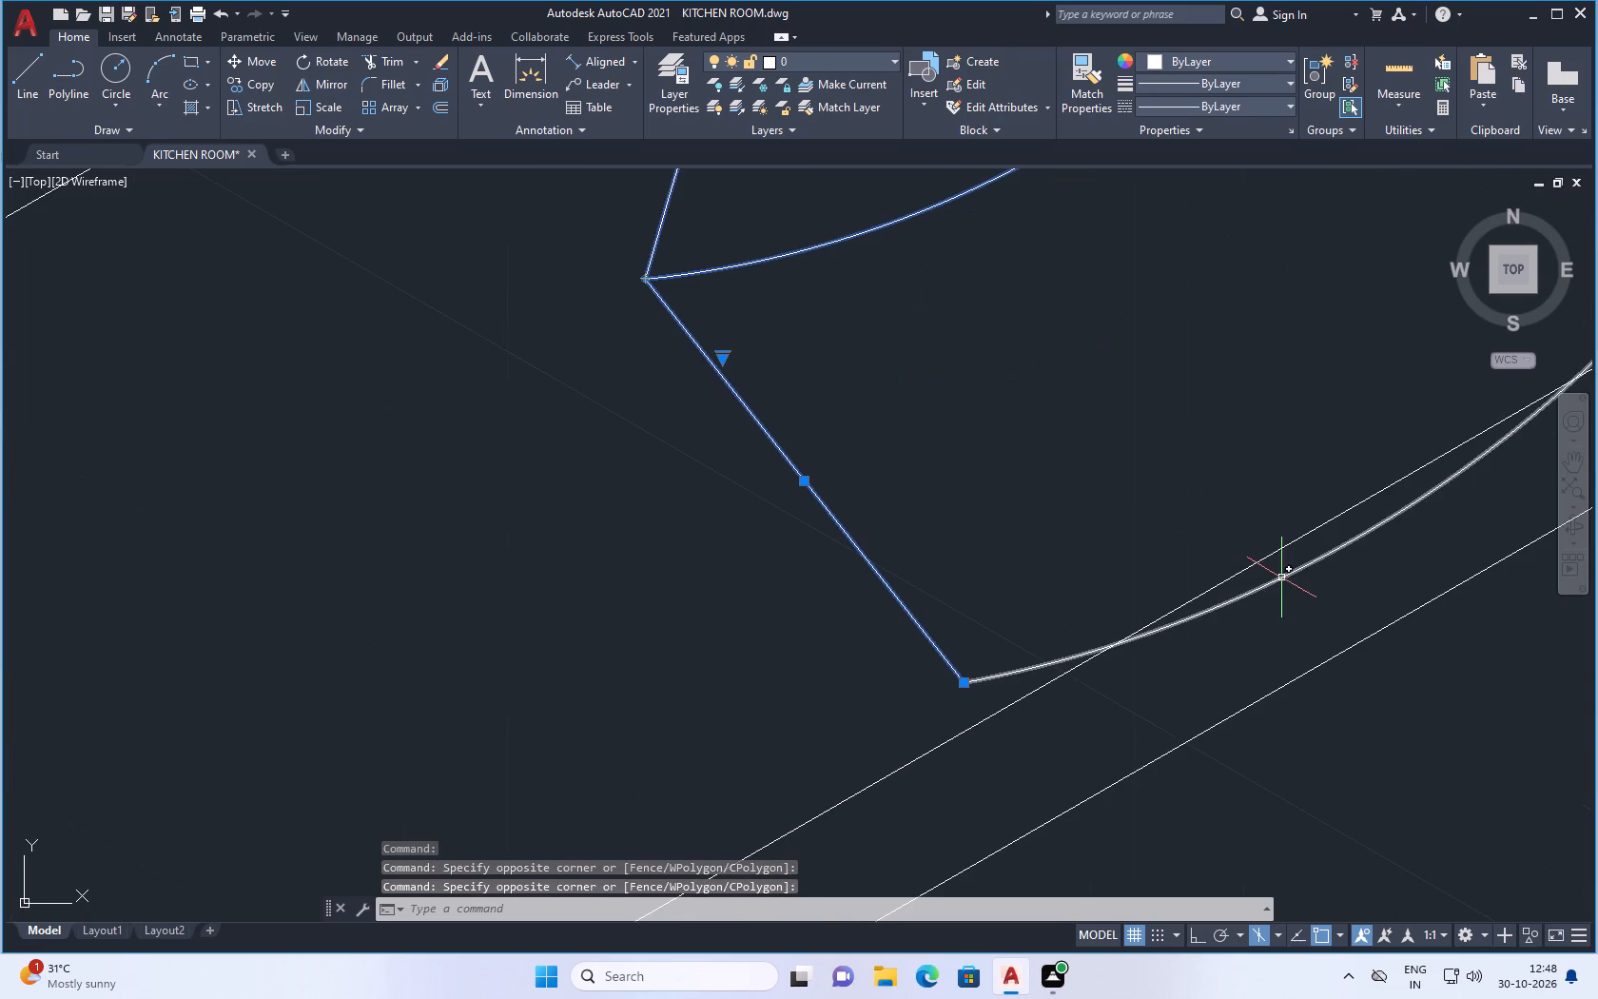
pyautogui.click(1286, 579)
pyautogui.scroll(-4, 1198, 612)
pyautogui.rightClick(1307, 435)
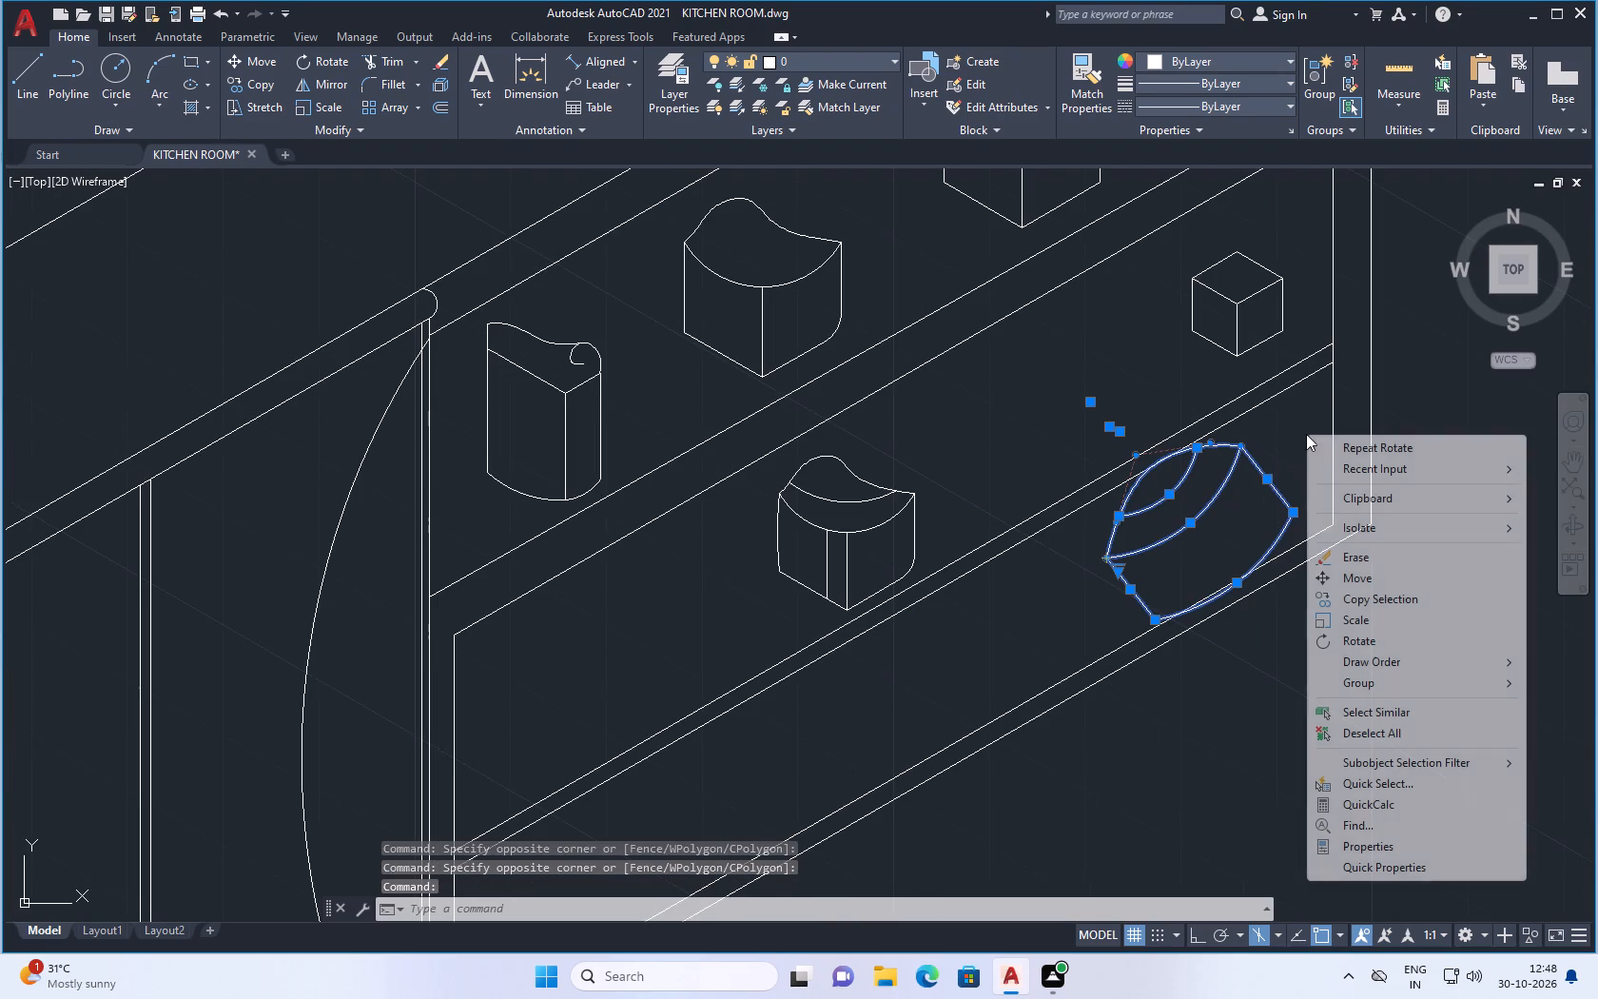
pyautogui.click(1349, 619)
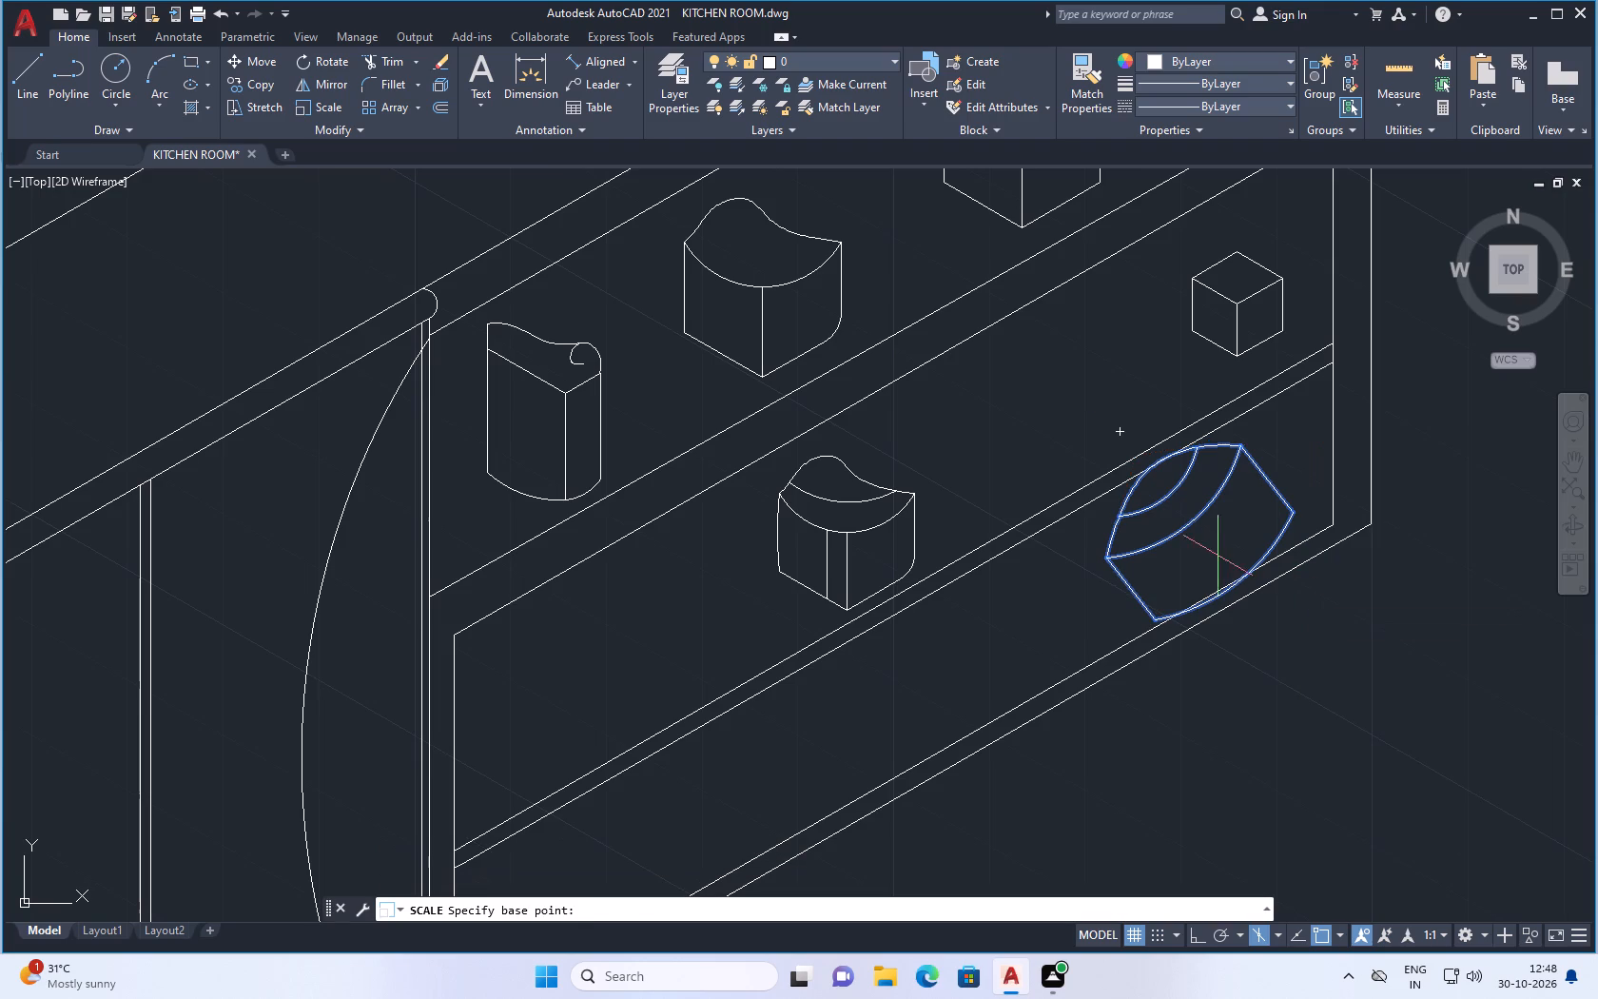
pyautogui.click(1194, 549)
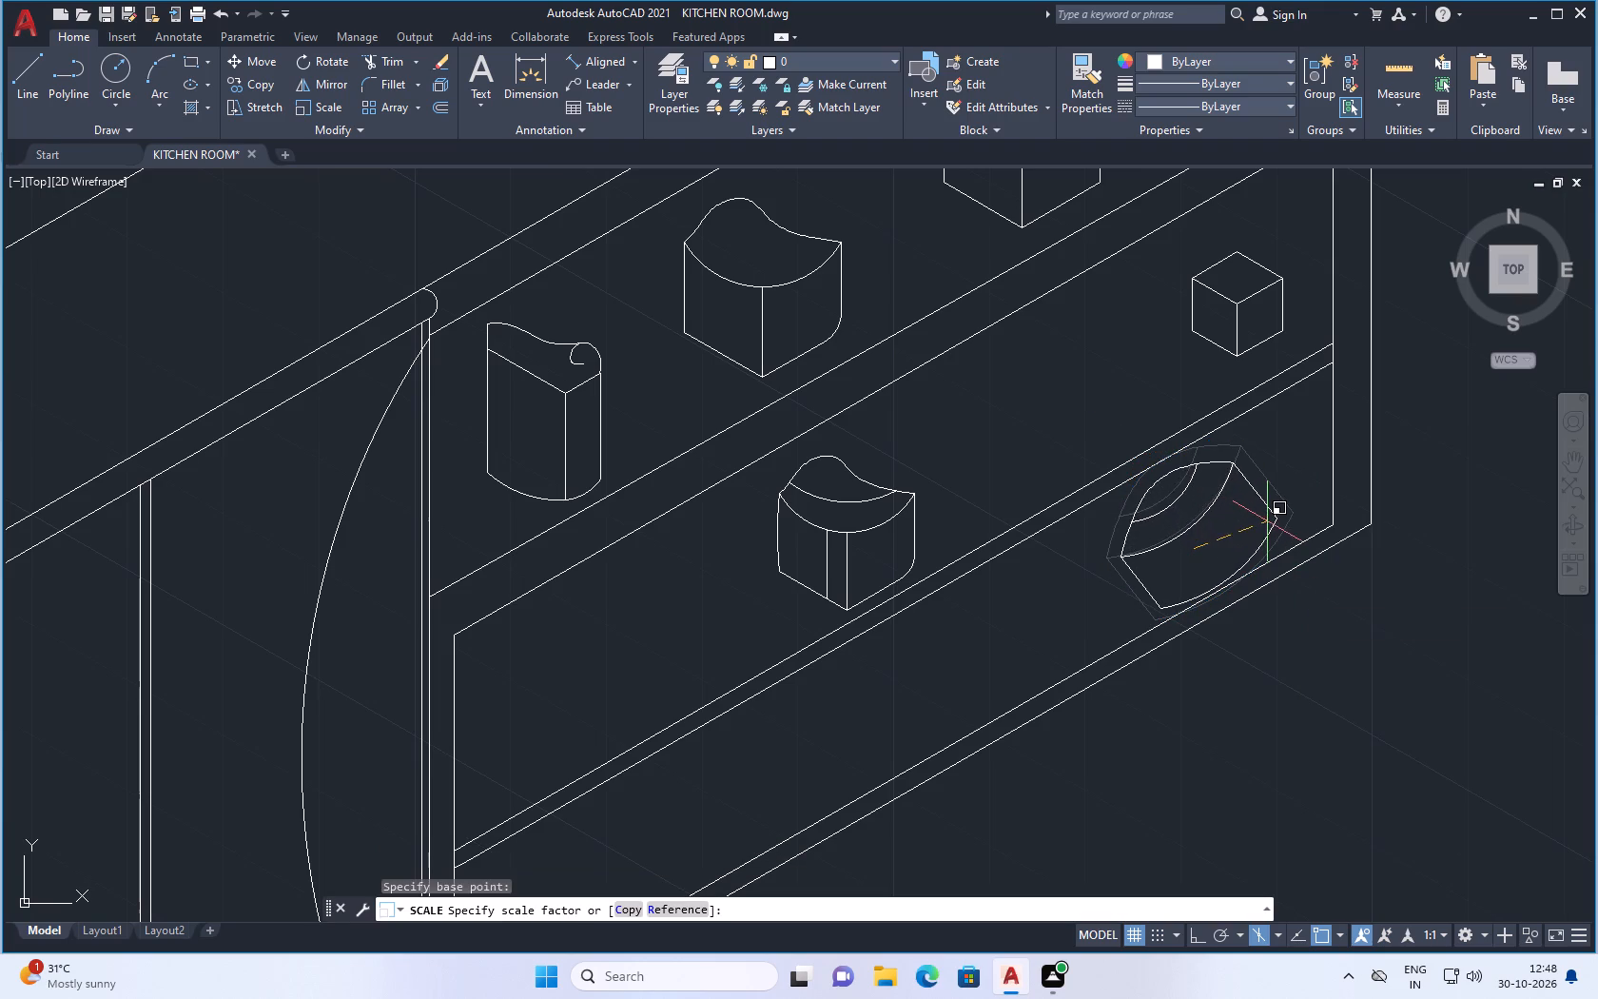
pyautogui.click(1244, 529)
# Move the reduced drum-shaped object slightly along the bottom compartment, closer to the shelf unit's end panel.
pyautogui.scroll(1, 1023, 597)
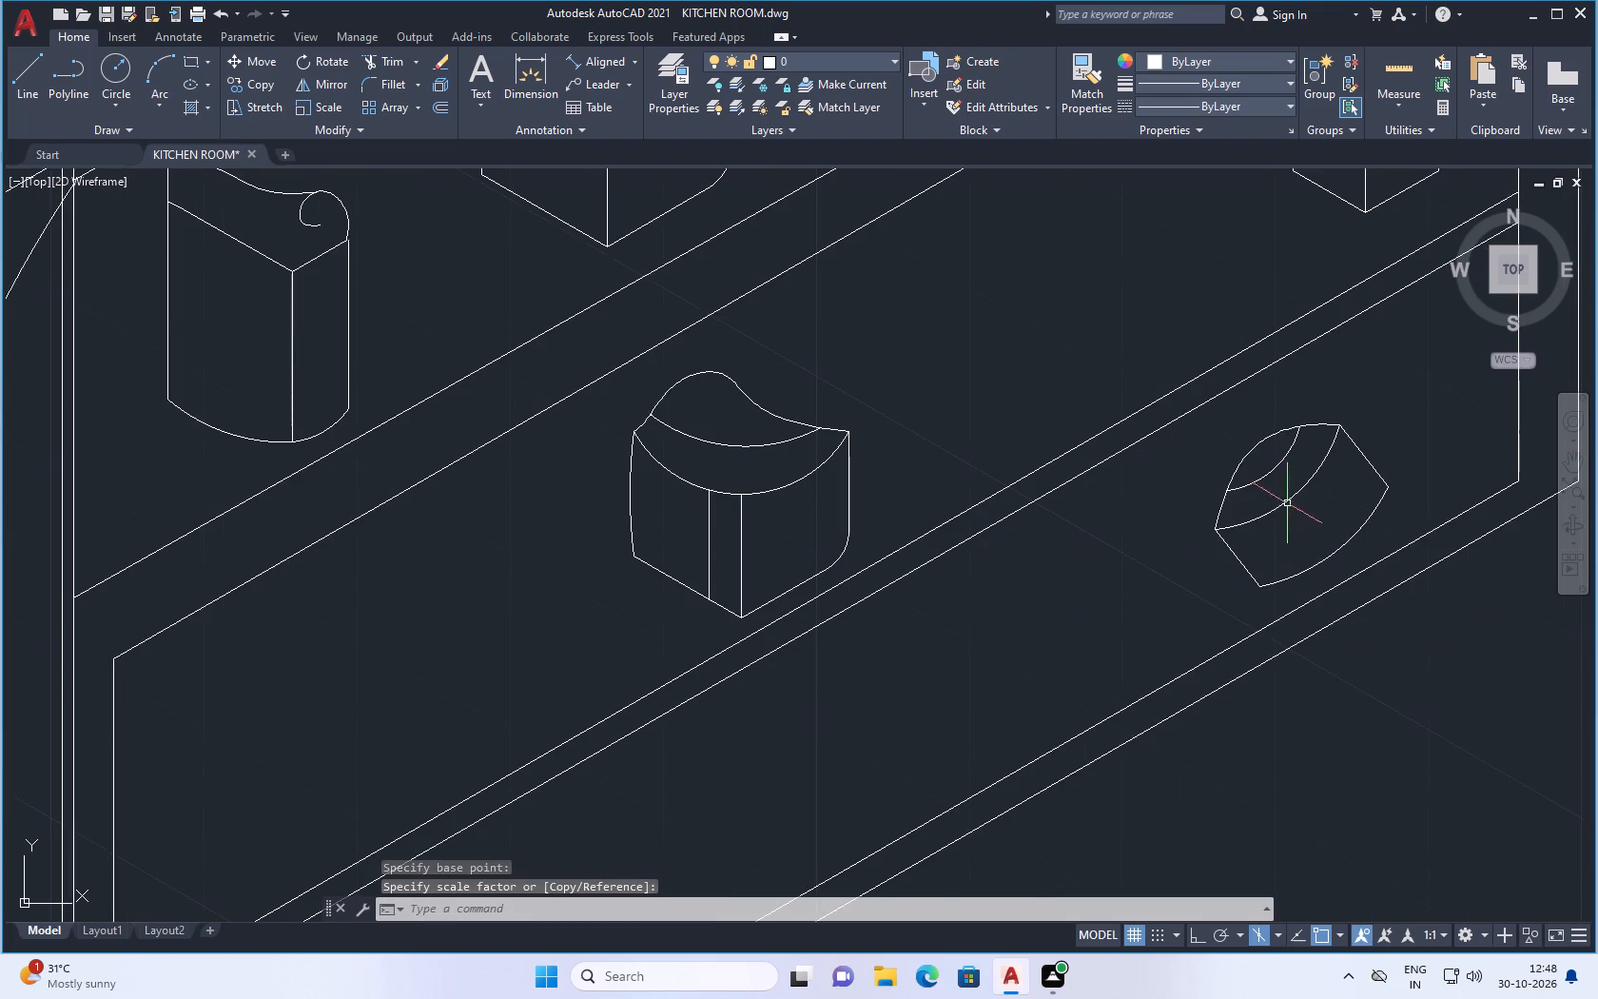
pyautogui.scroll(1, 1249, 519)
pyautogui.scroll(-1, 1234, 528)
pyautogui.moveTo(1386, 416); pyautogui.dragTo(1374, 440)
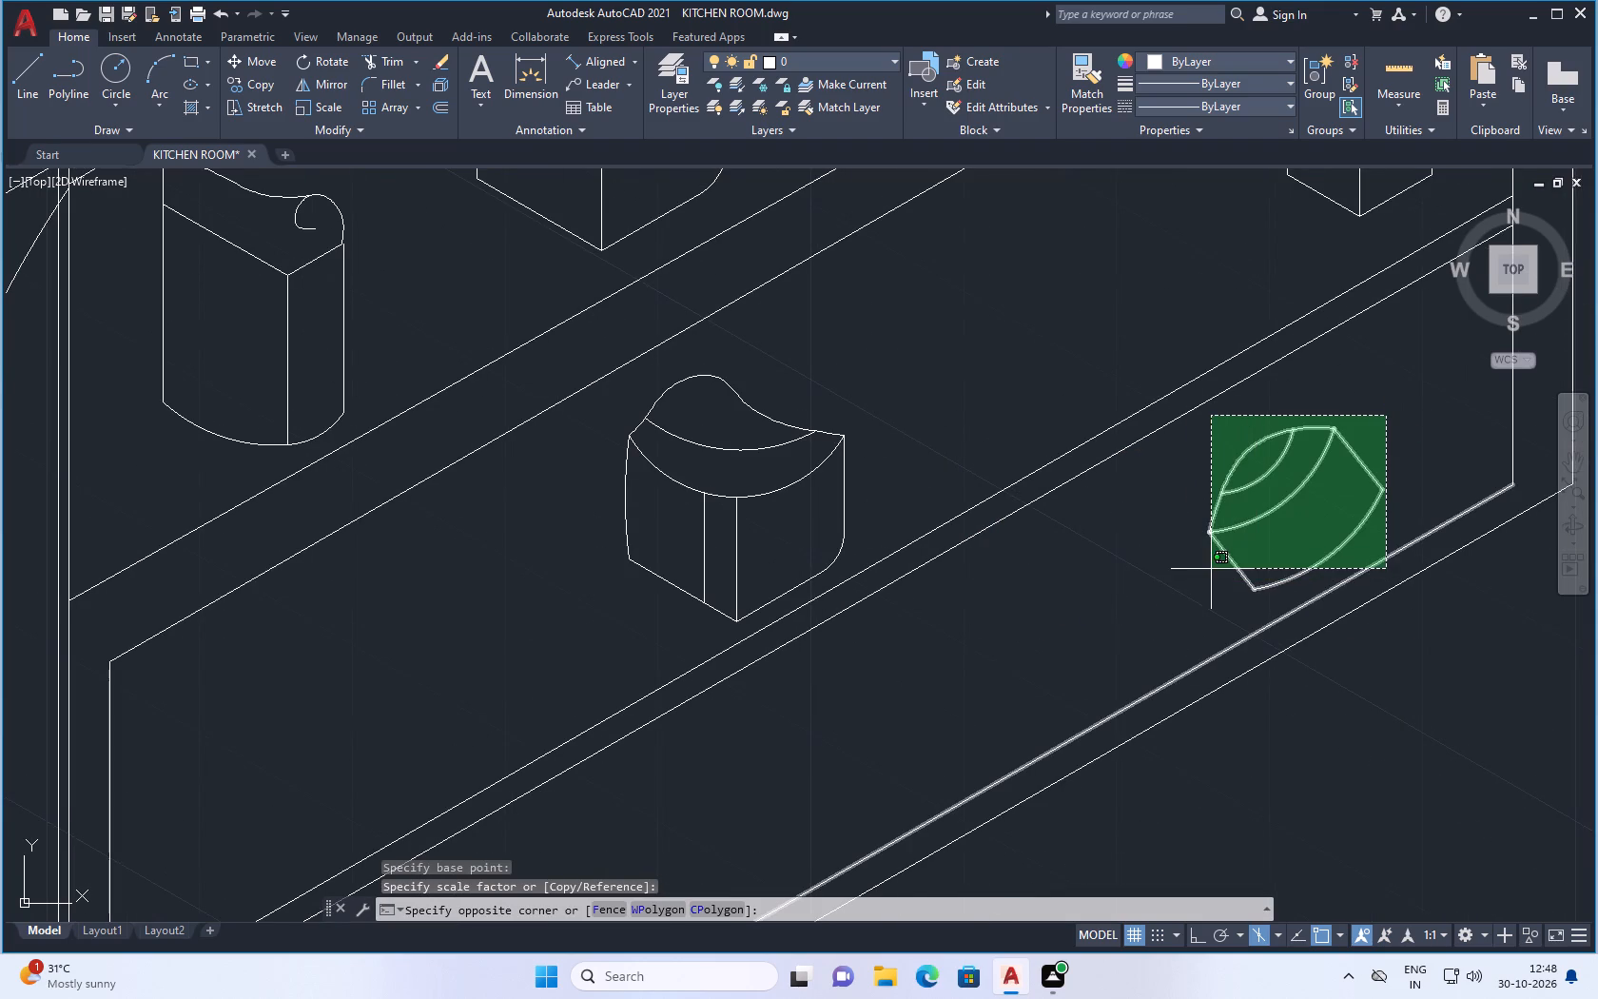
pyautogui.click(1232, 522)
pyautogui.click(1245, 565)
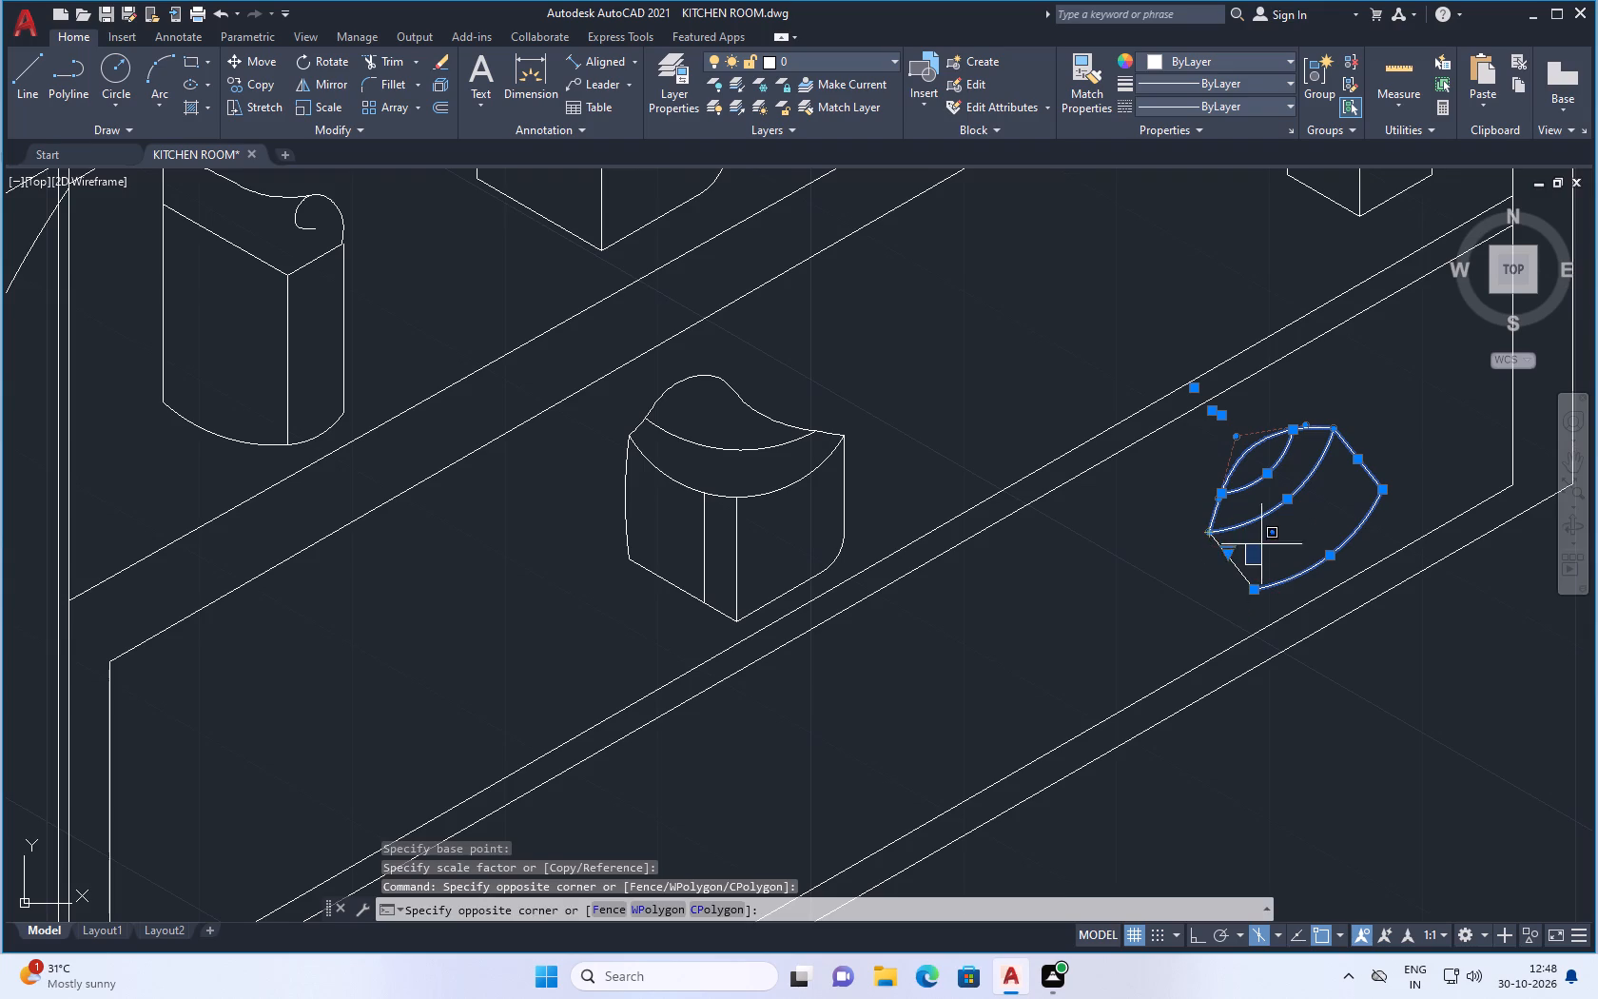
pyautogui.click(1230, 563)
pyautogui.rightClick(1384, 388)
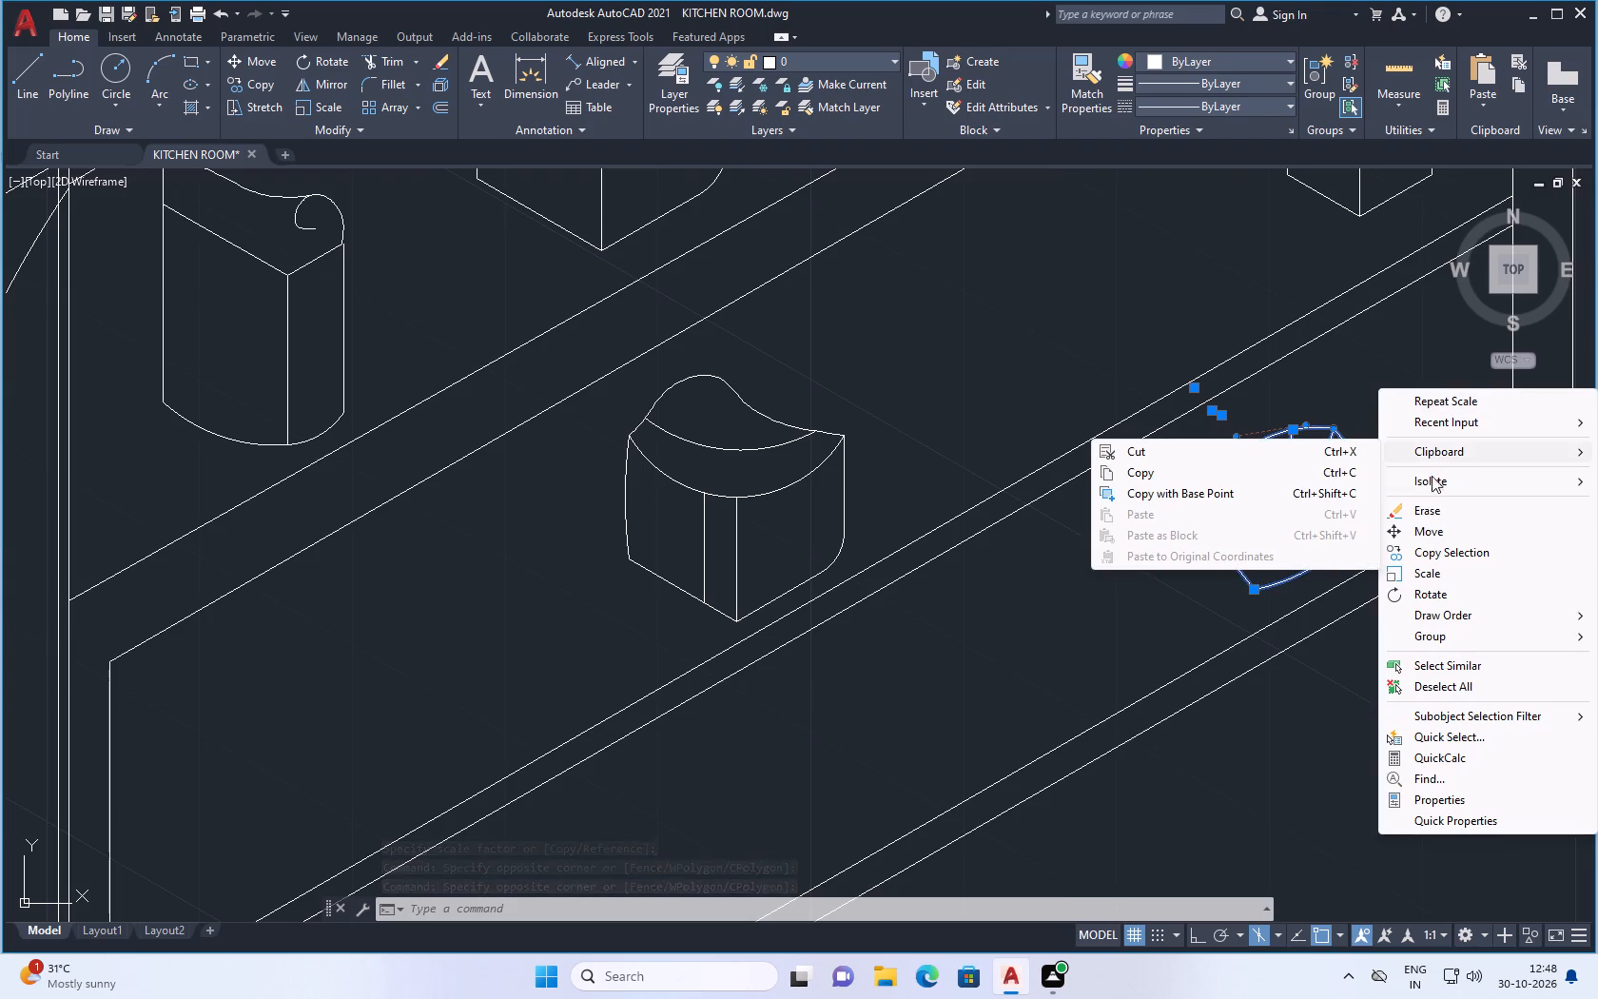
pyautogui.scroll(-2, 1221, 569)
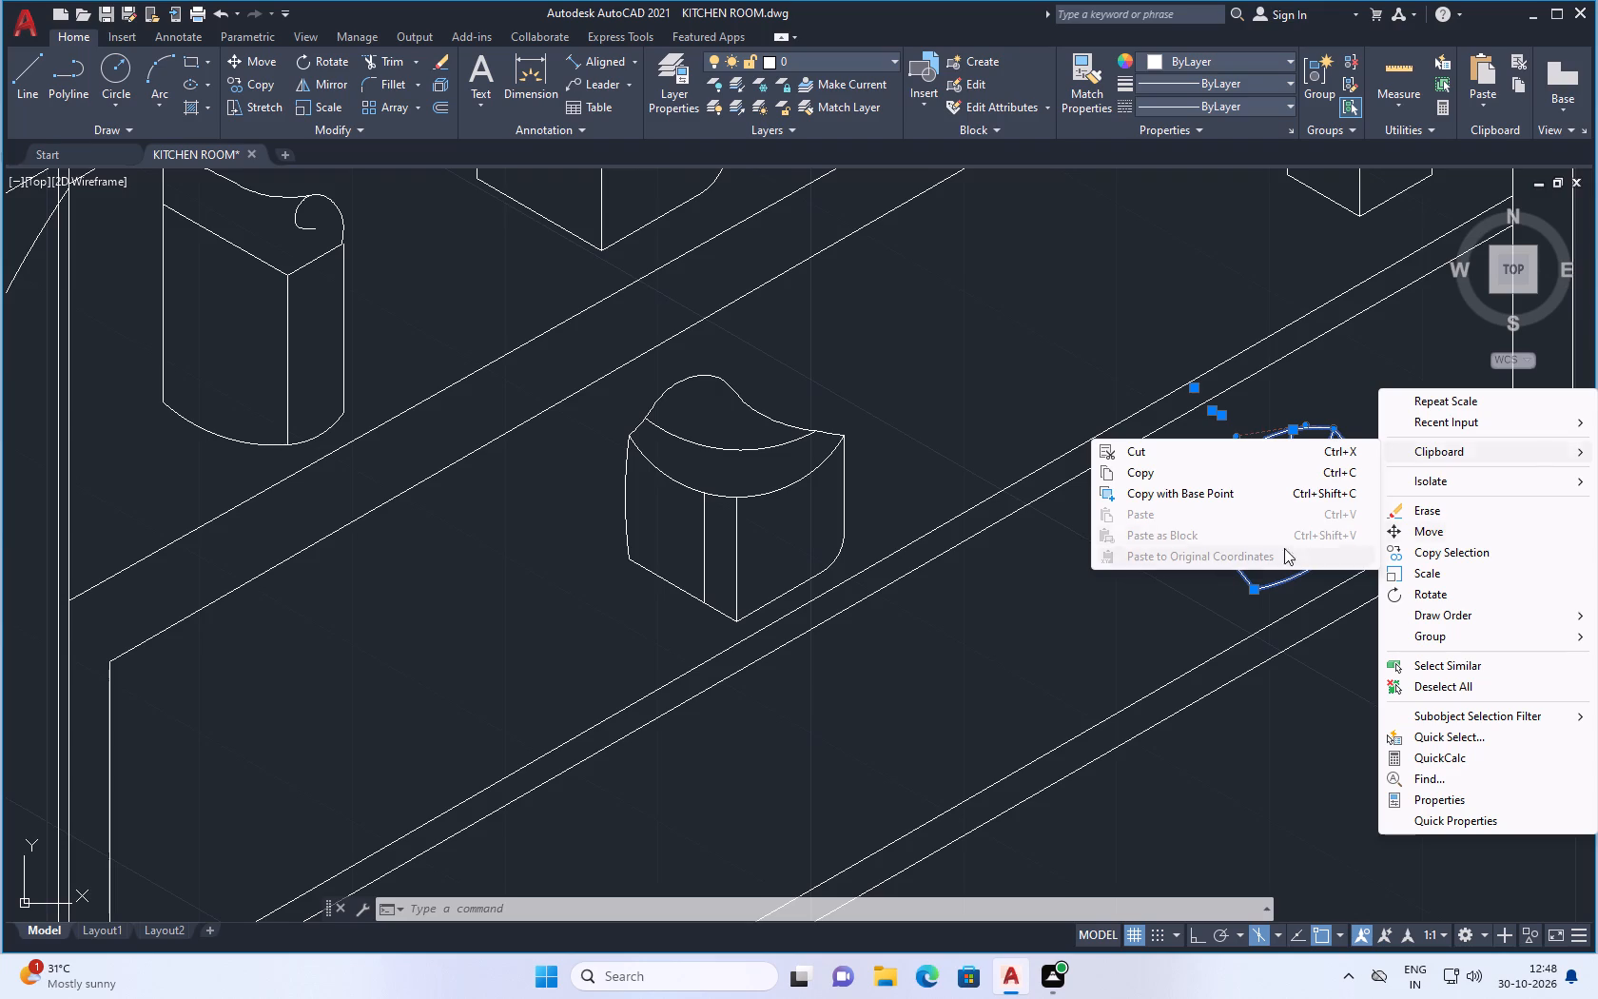
pyautogui.click(1009, 603)
pyautogui.click(1059, 572)
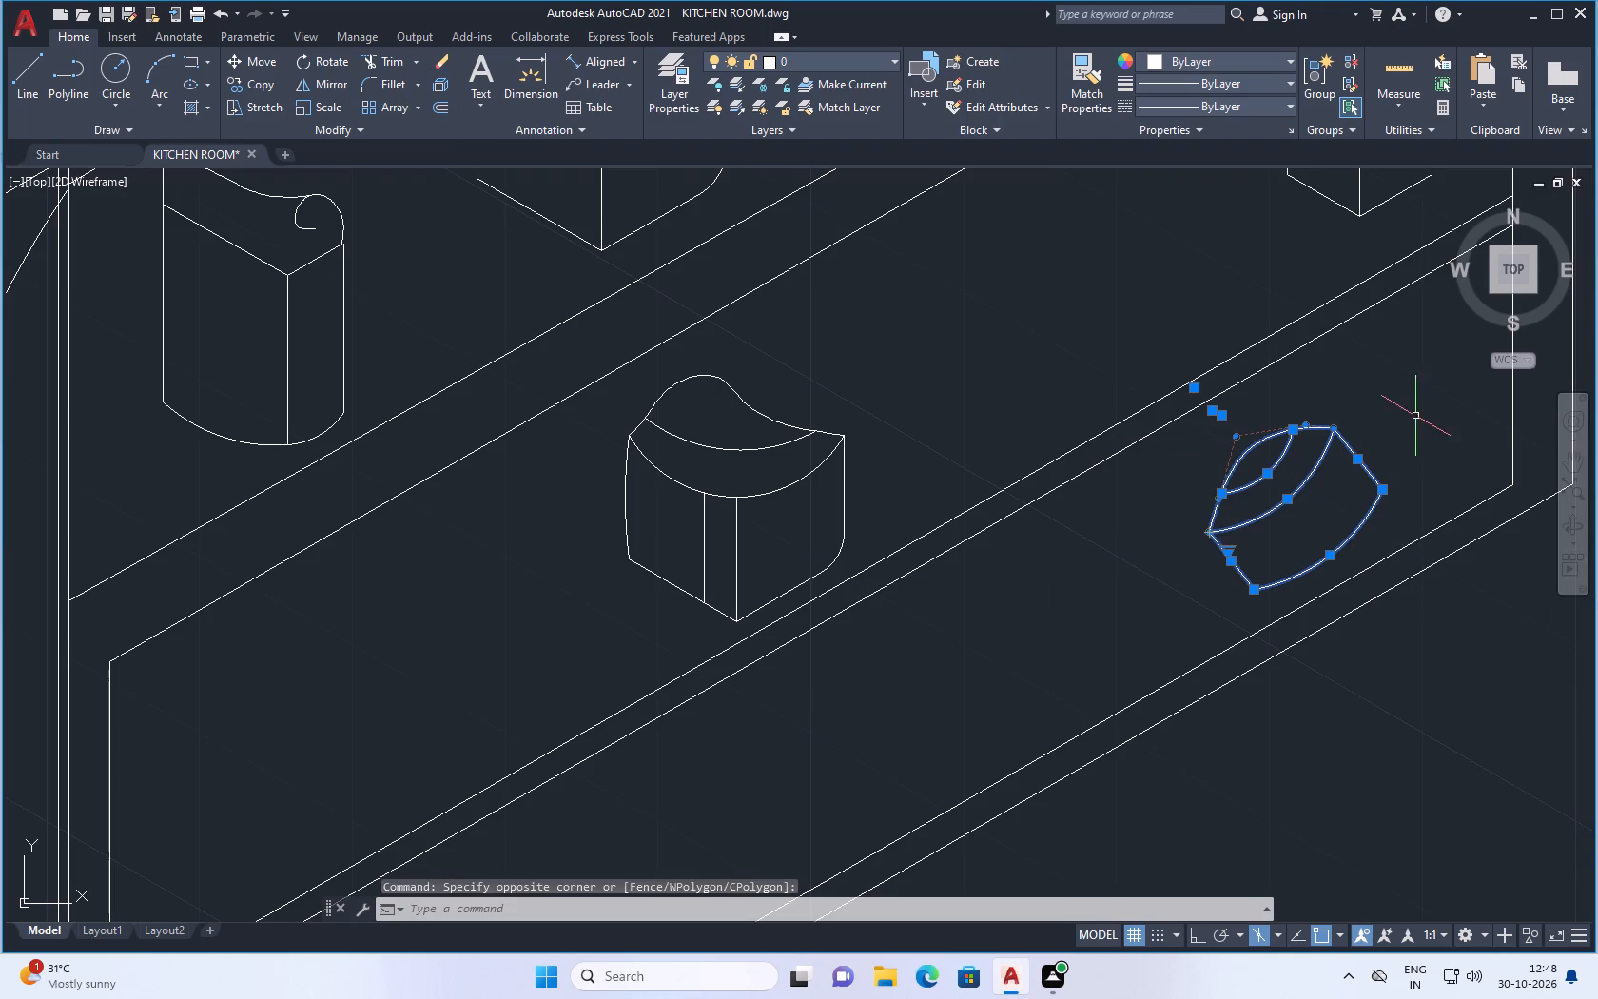
pyautogui.rightClick(1391, 408)
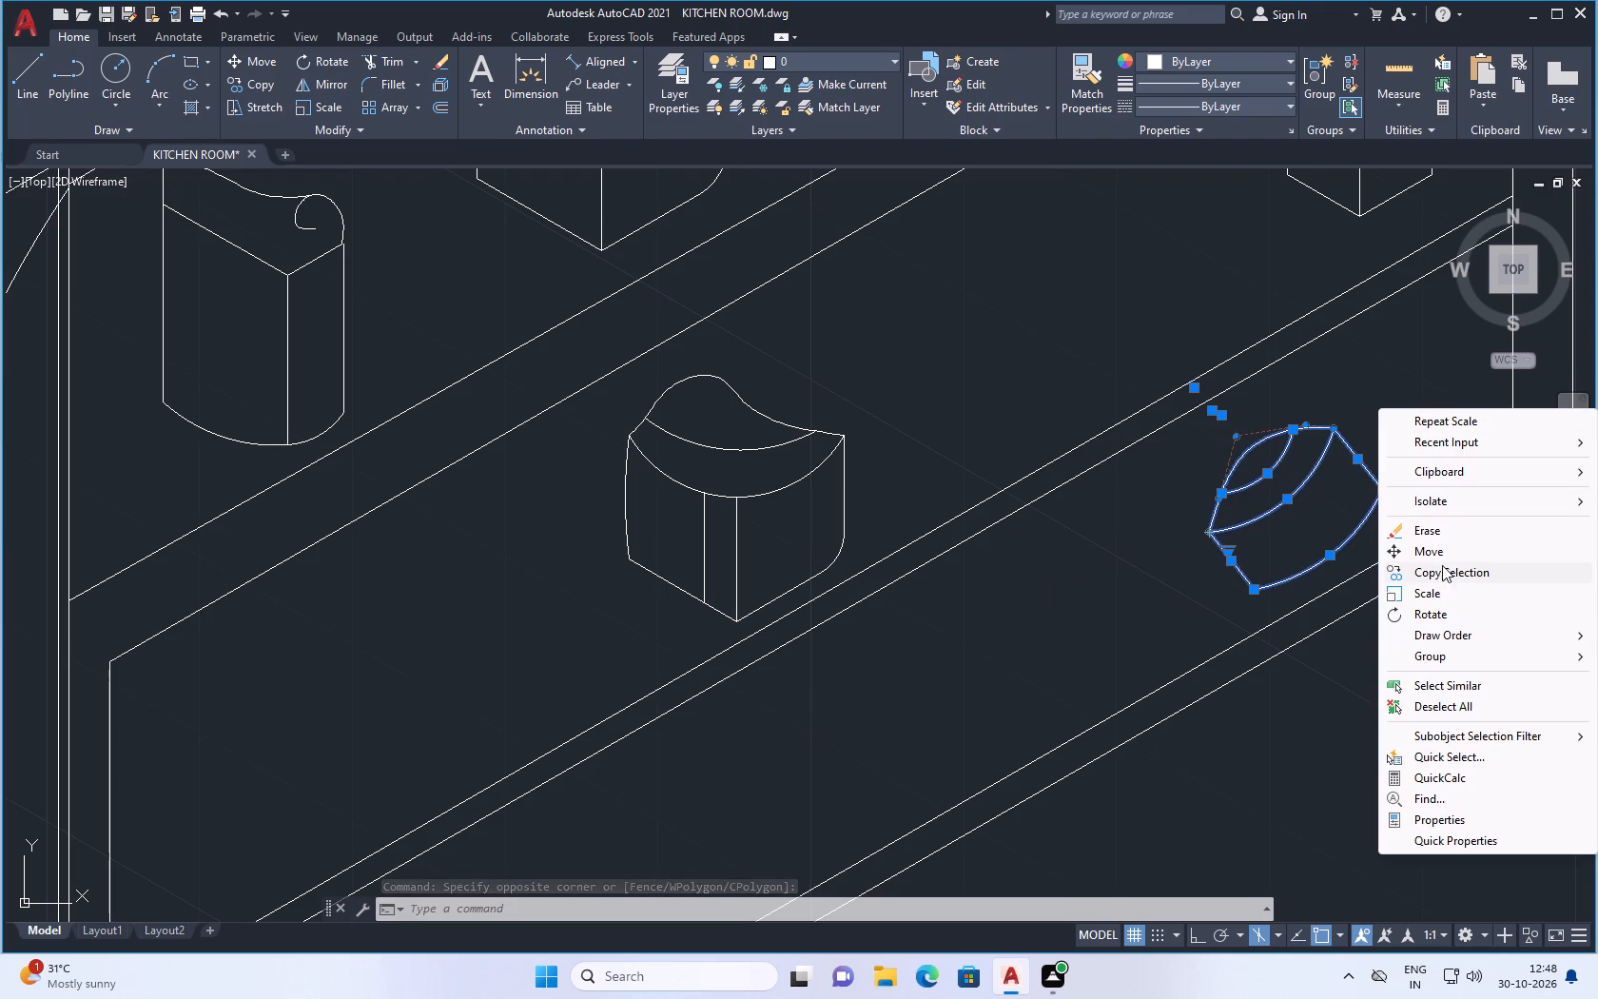
pyautogui.scroll(1, 1432, 536)
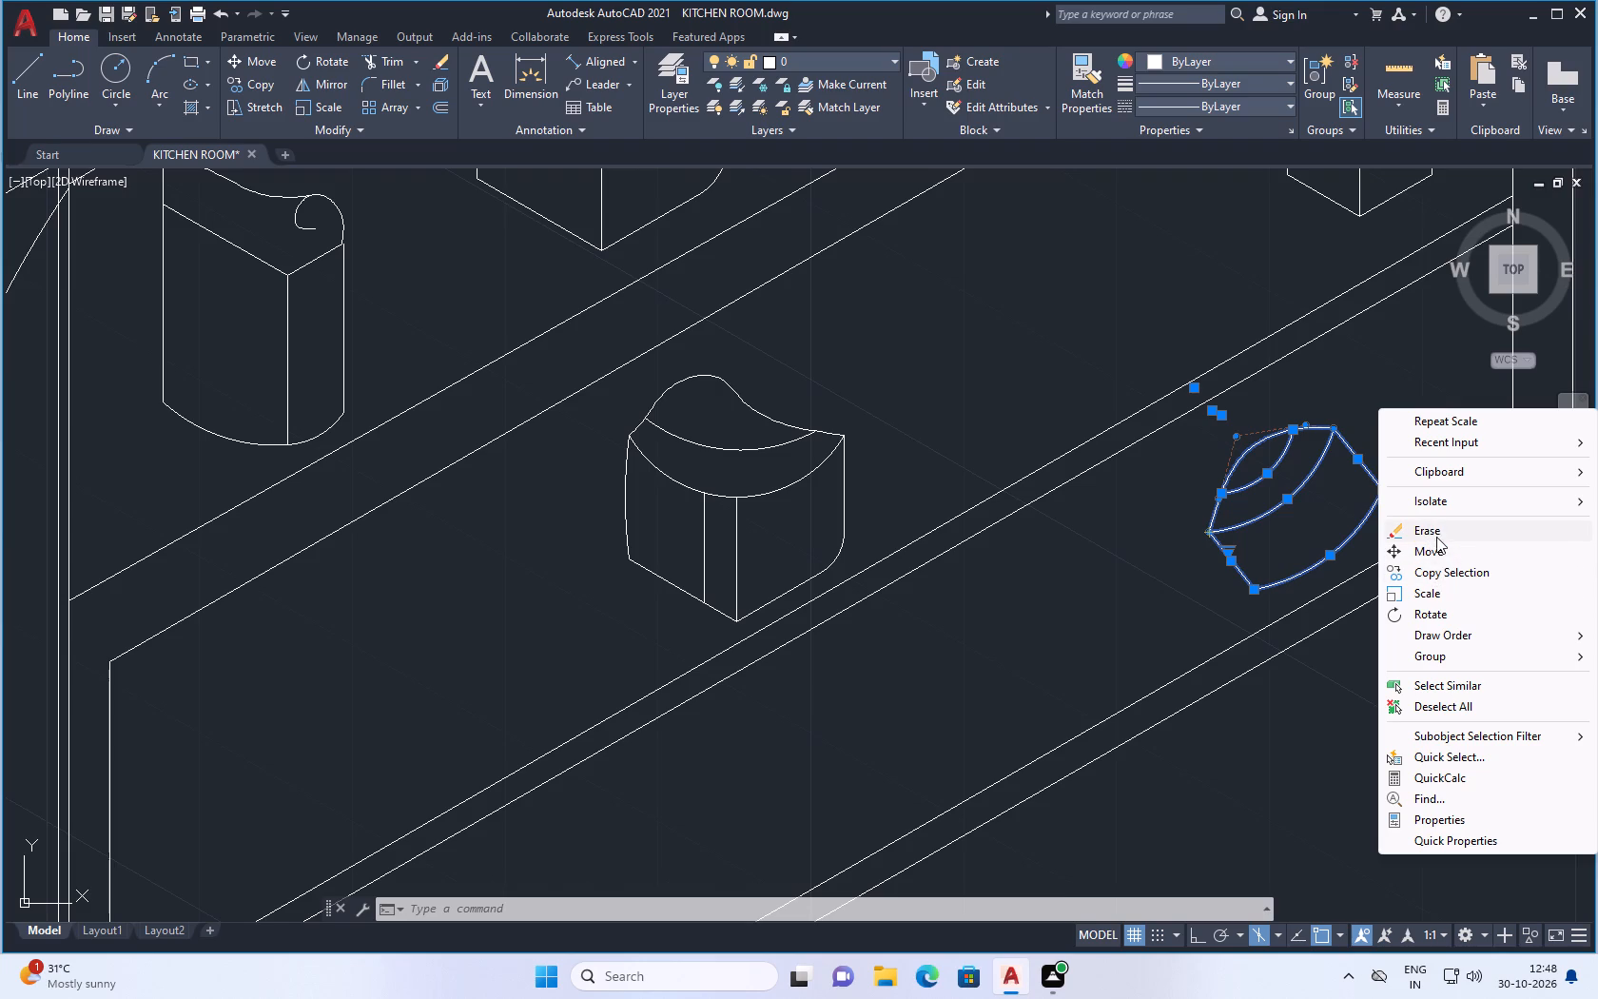
pyautogui.scroll(1, 1440, 544)
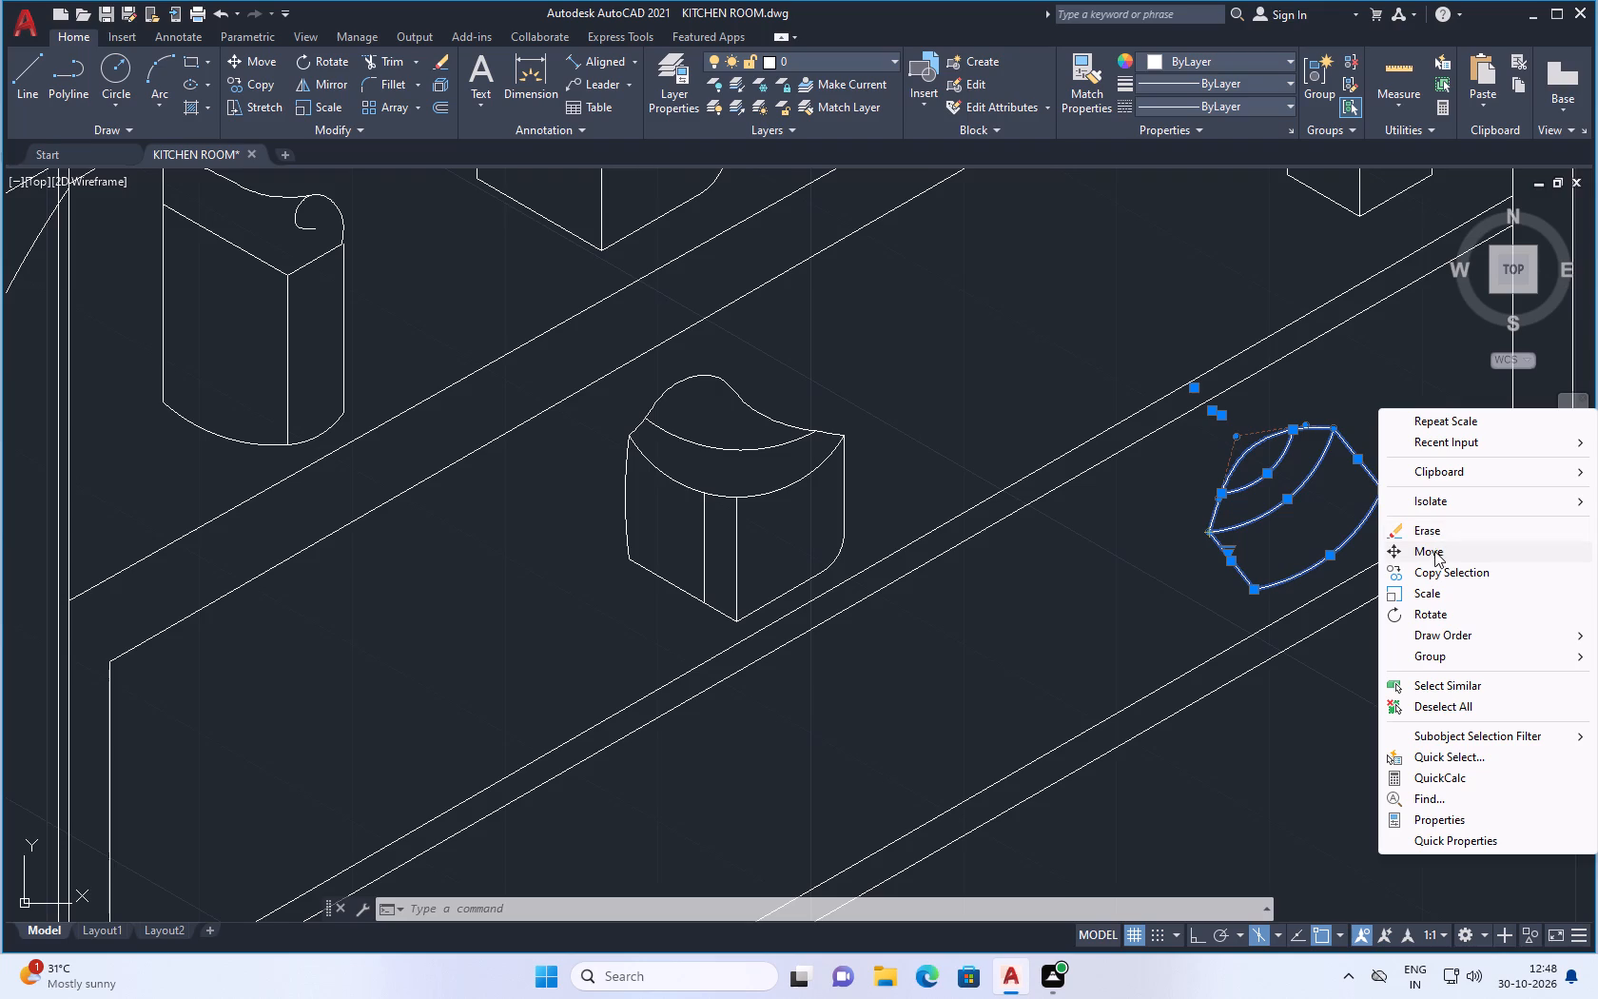
pyautogui.click(1433, 549)
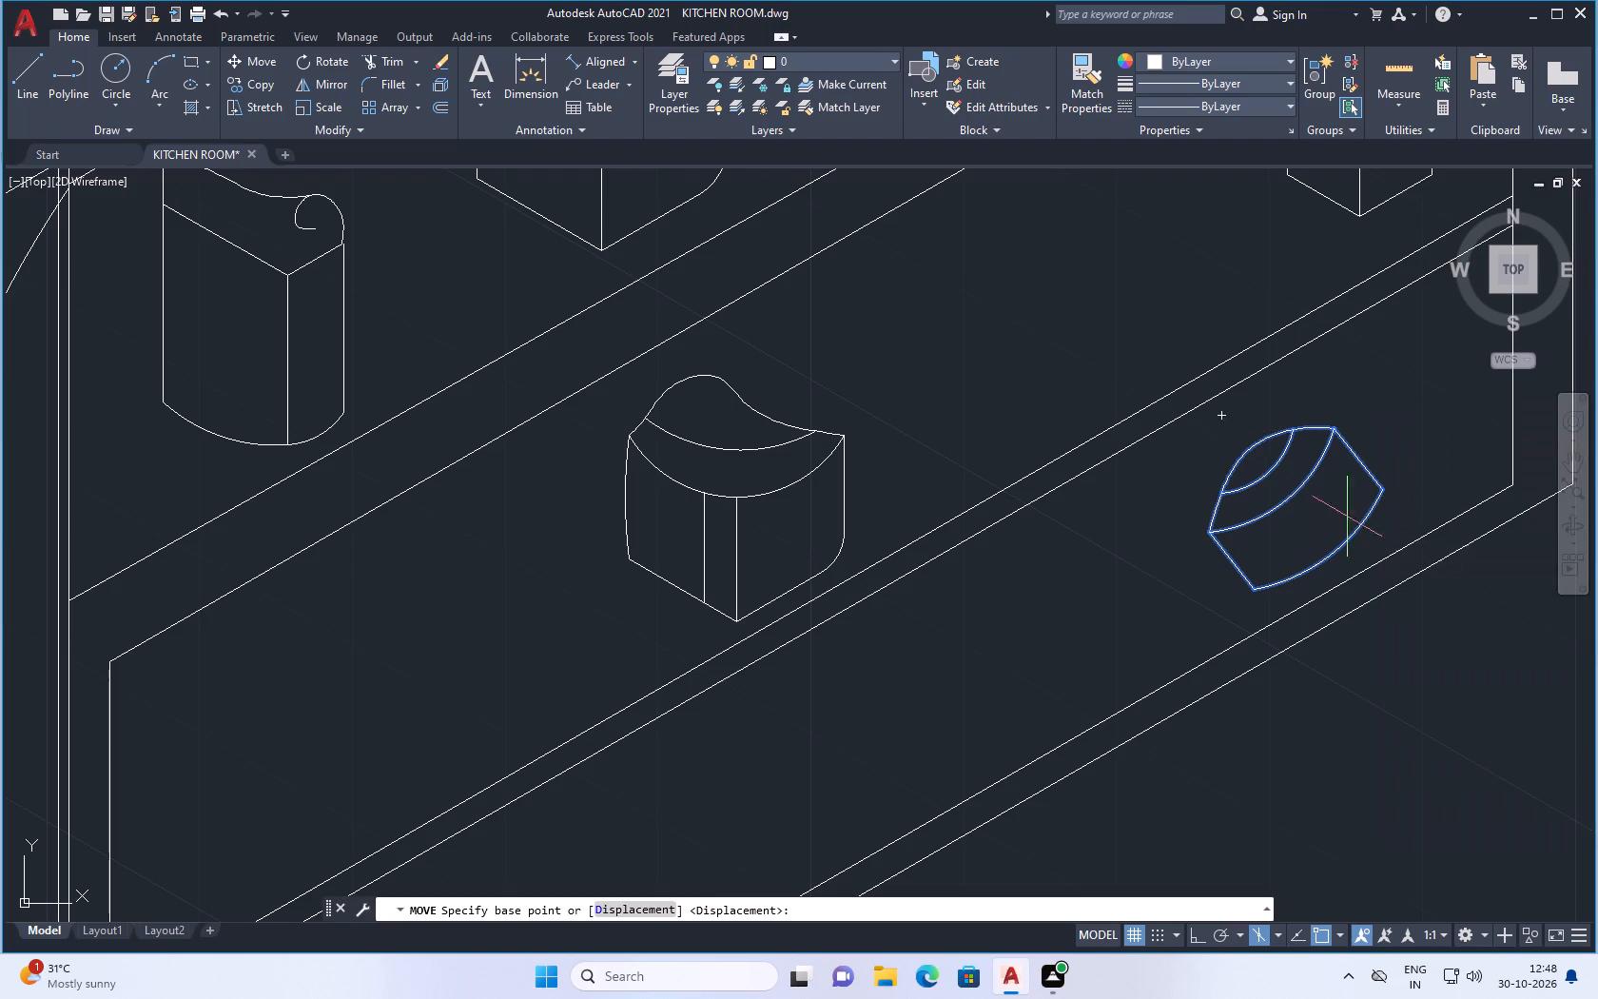
pyautogui.click(1308, 517)
pyautogui.click(1364, 489)
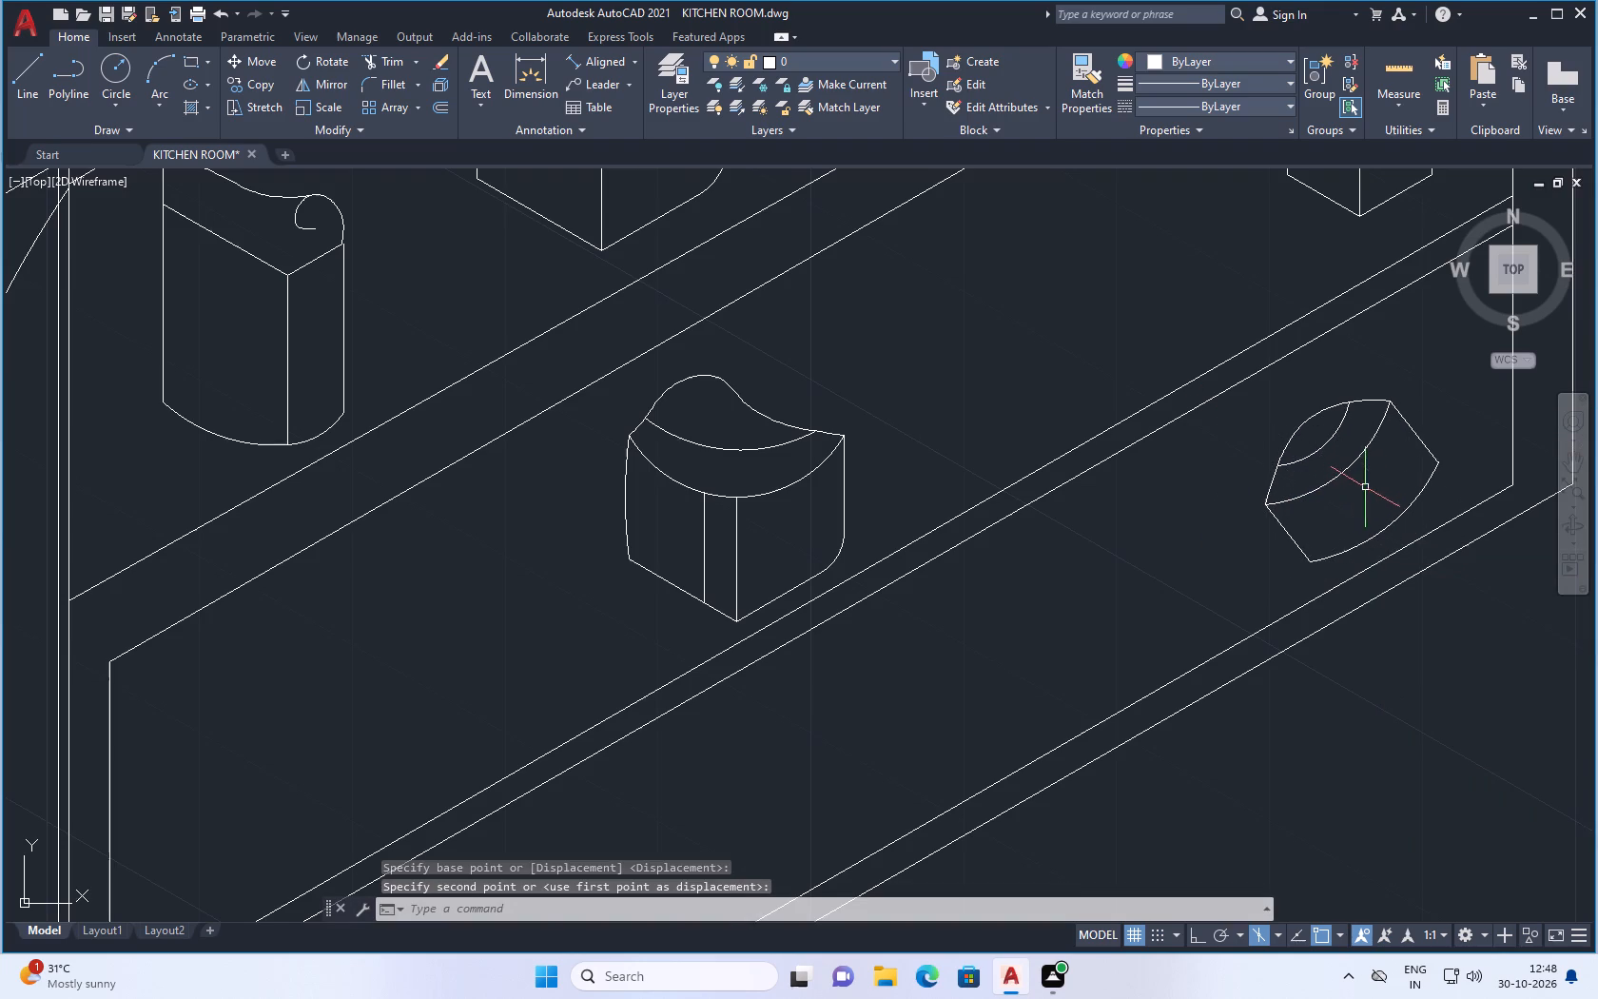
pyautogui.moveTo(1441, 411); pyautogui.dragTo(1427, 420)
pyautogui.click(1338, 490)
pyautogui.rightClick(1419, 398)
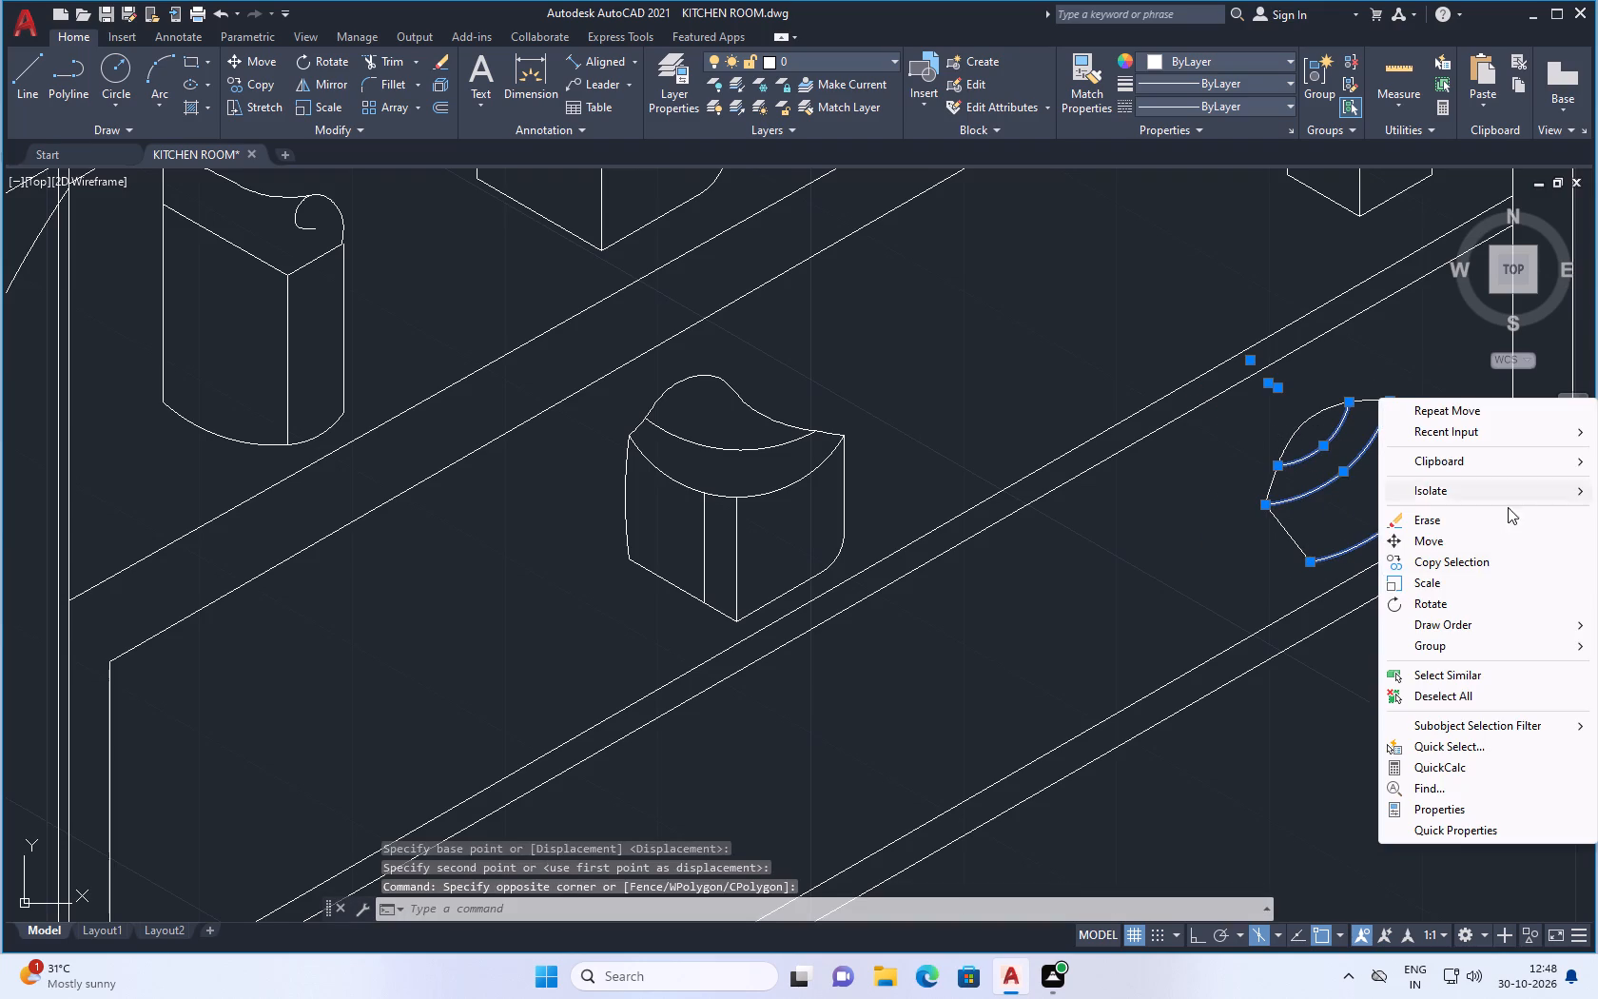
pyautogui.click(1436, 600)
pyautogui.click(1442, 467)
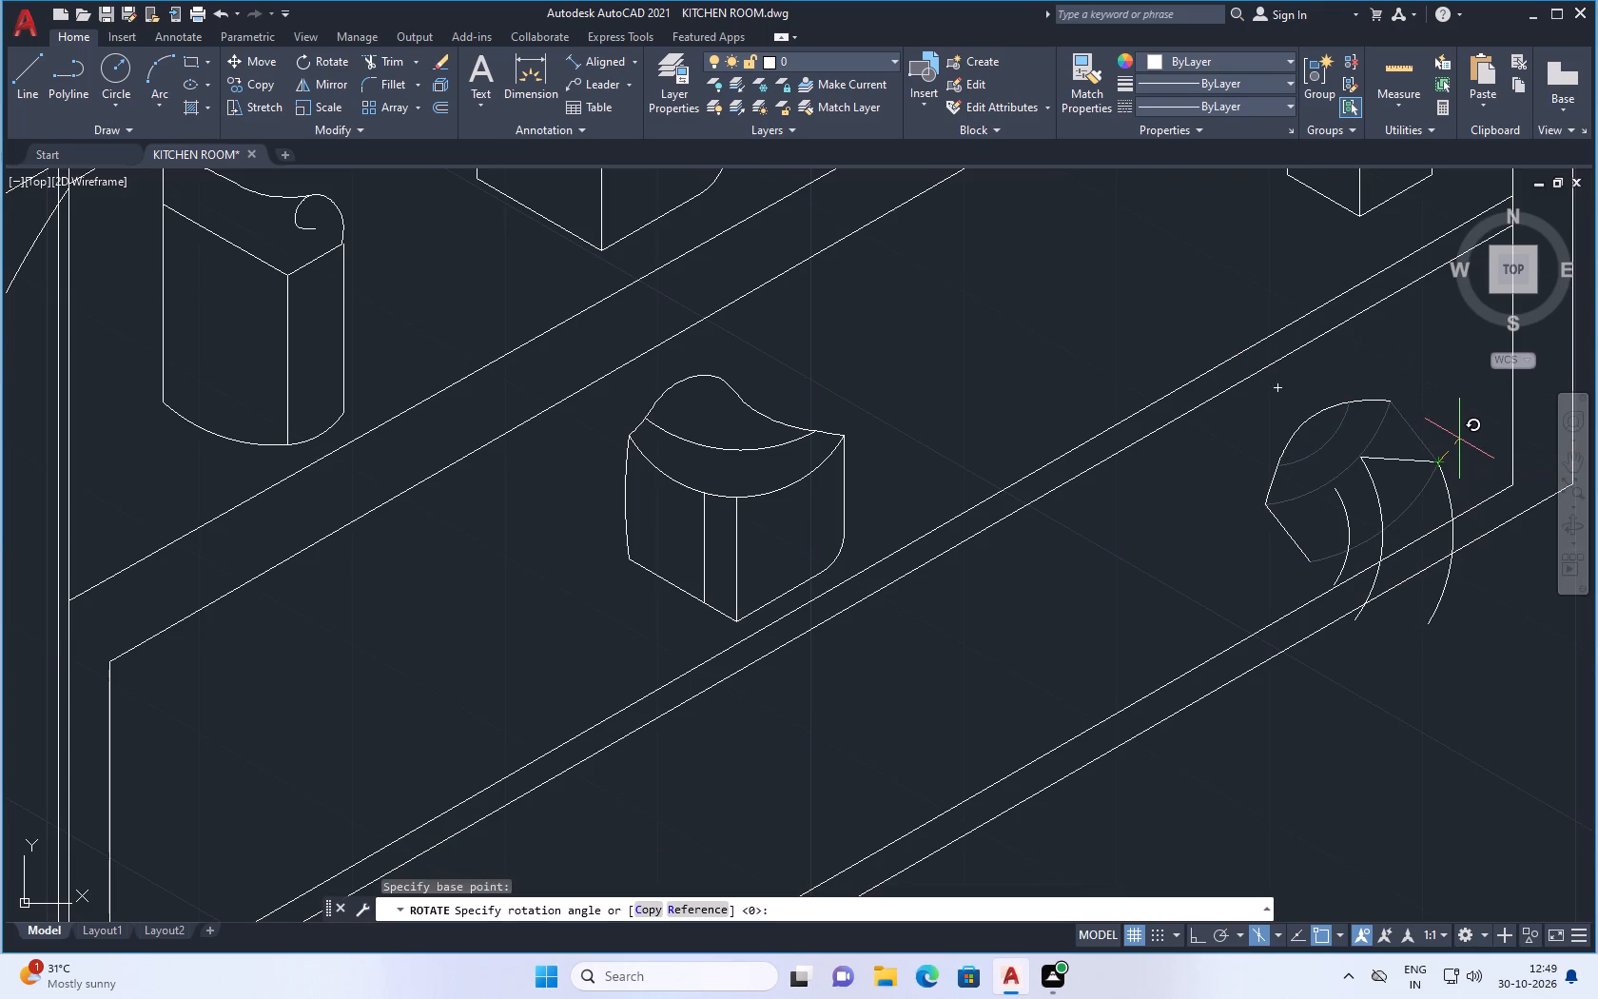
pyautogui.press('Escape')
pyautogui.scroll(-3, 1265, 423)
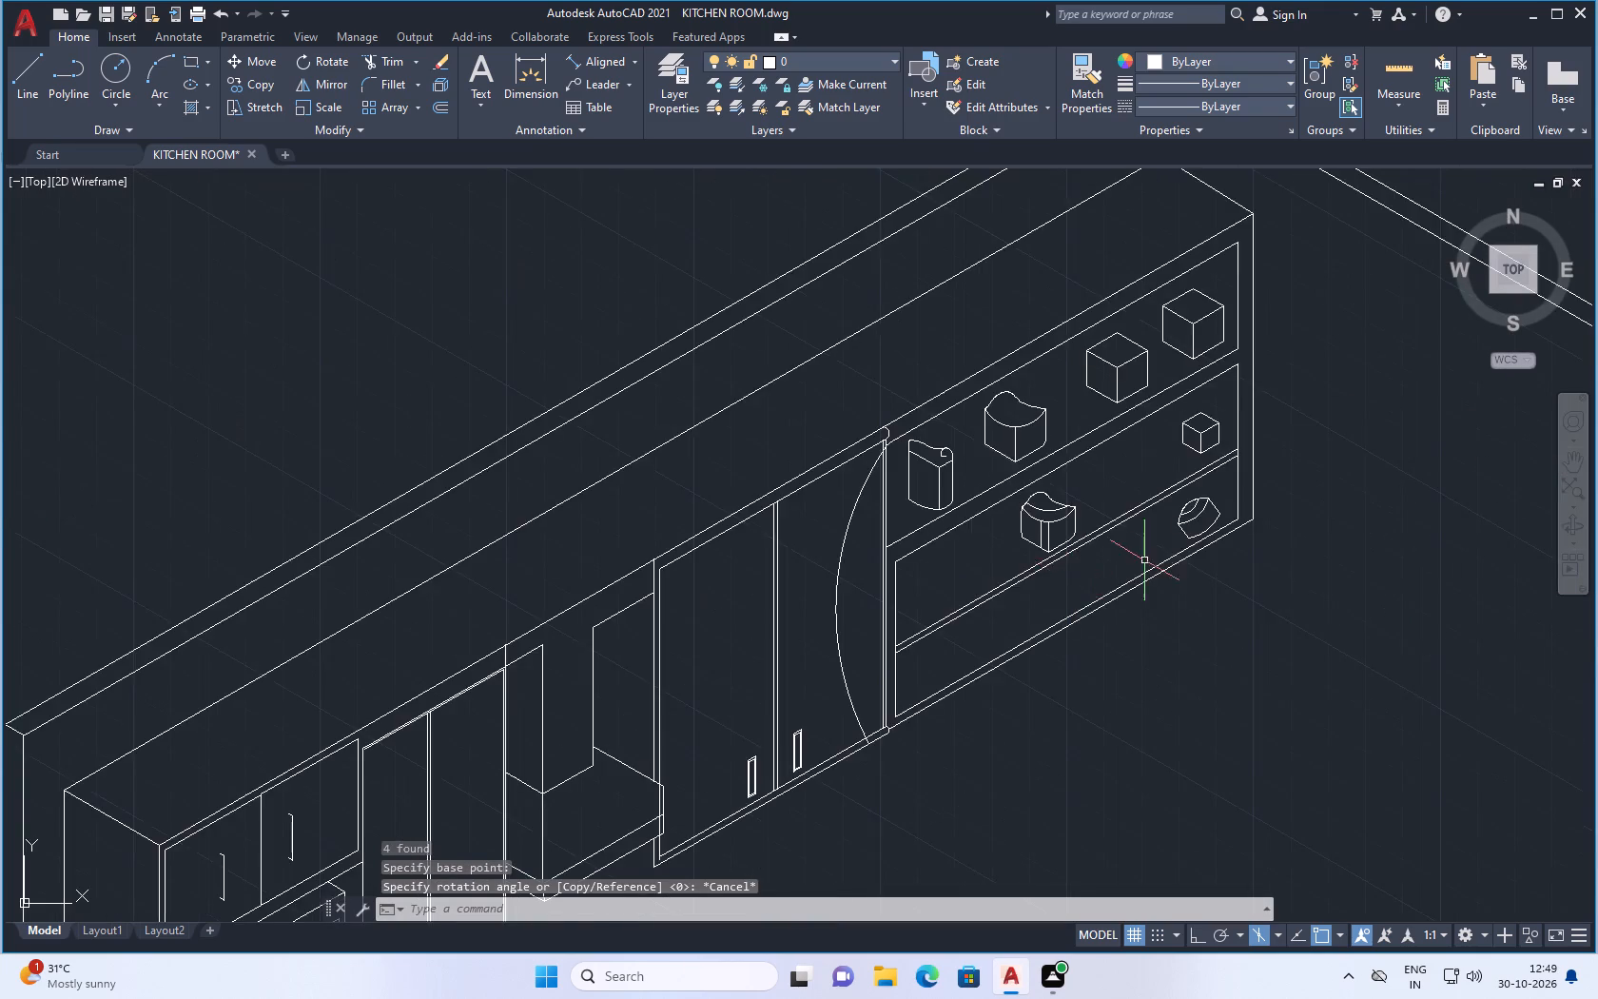
# Rotate the whole tilted drum-shaped object slightly clockwise about its lower corner nearest the shelf unit's end panel.
pyautogui.scroll(4, 1192, 536)
pyautogui.click(1266, 392)
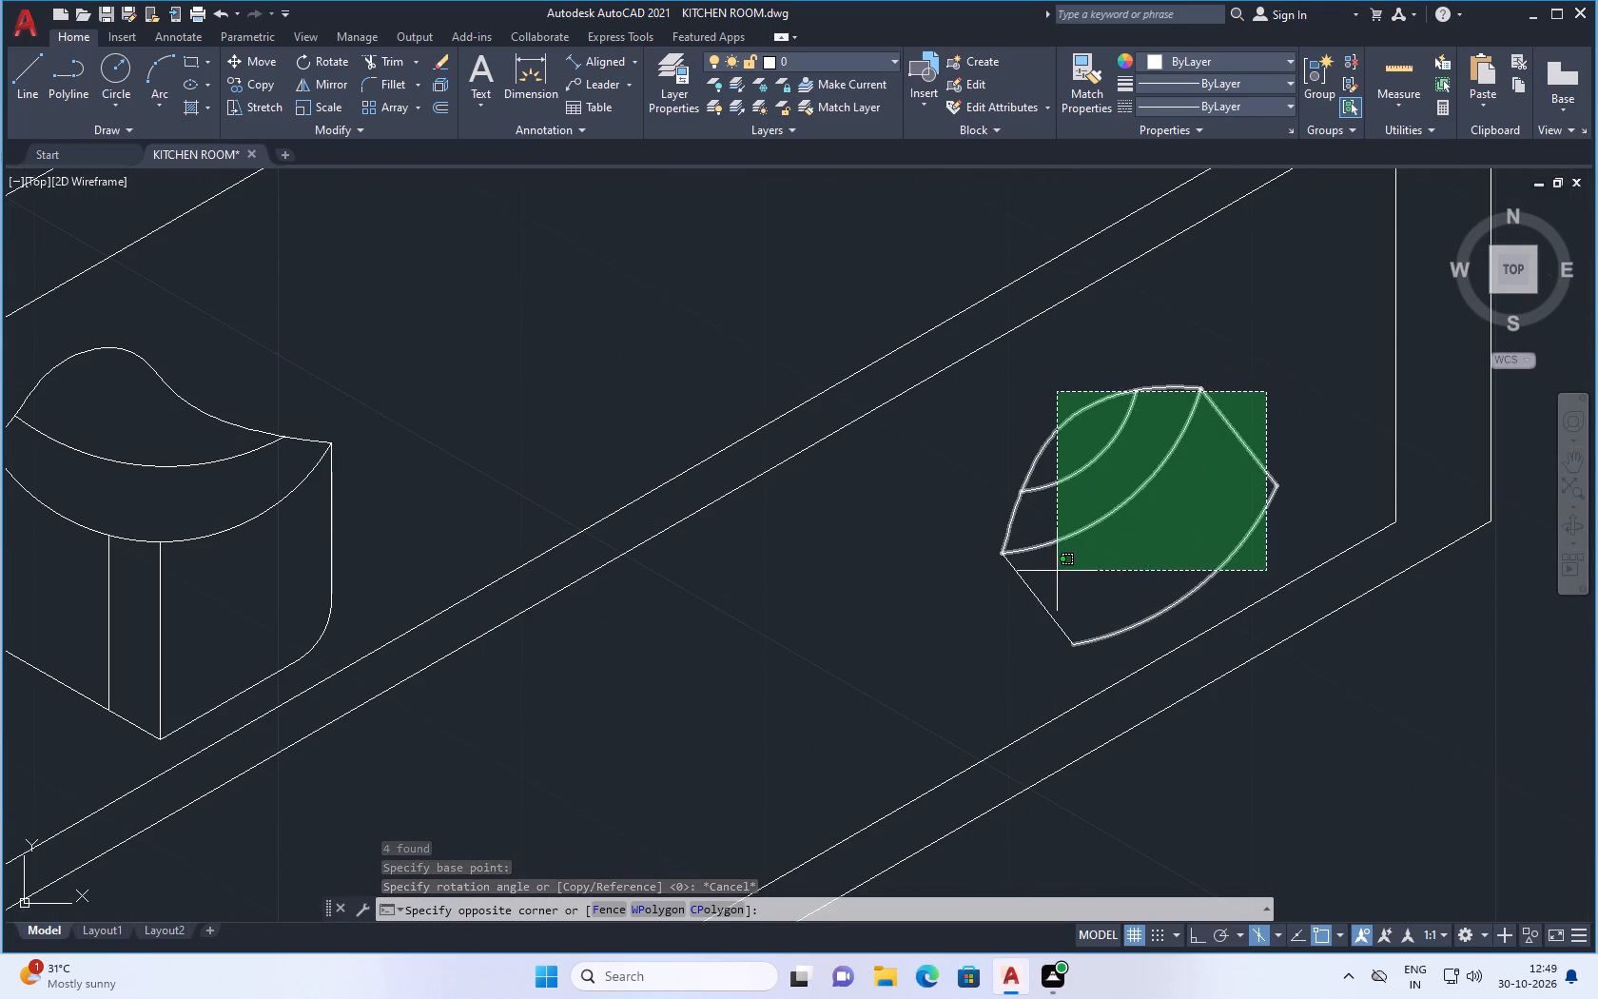
pyautogui.click(1040, 578)
pyautogui.moveTo(1041, 595); pyautogui.dragTo(1041, 606)
pyautogui.click(1025, 634)
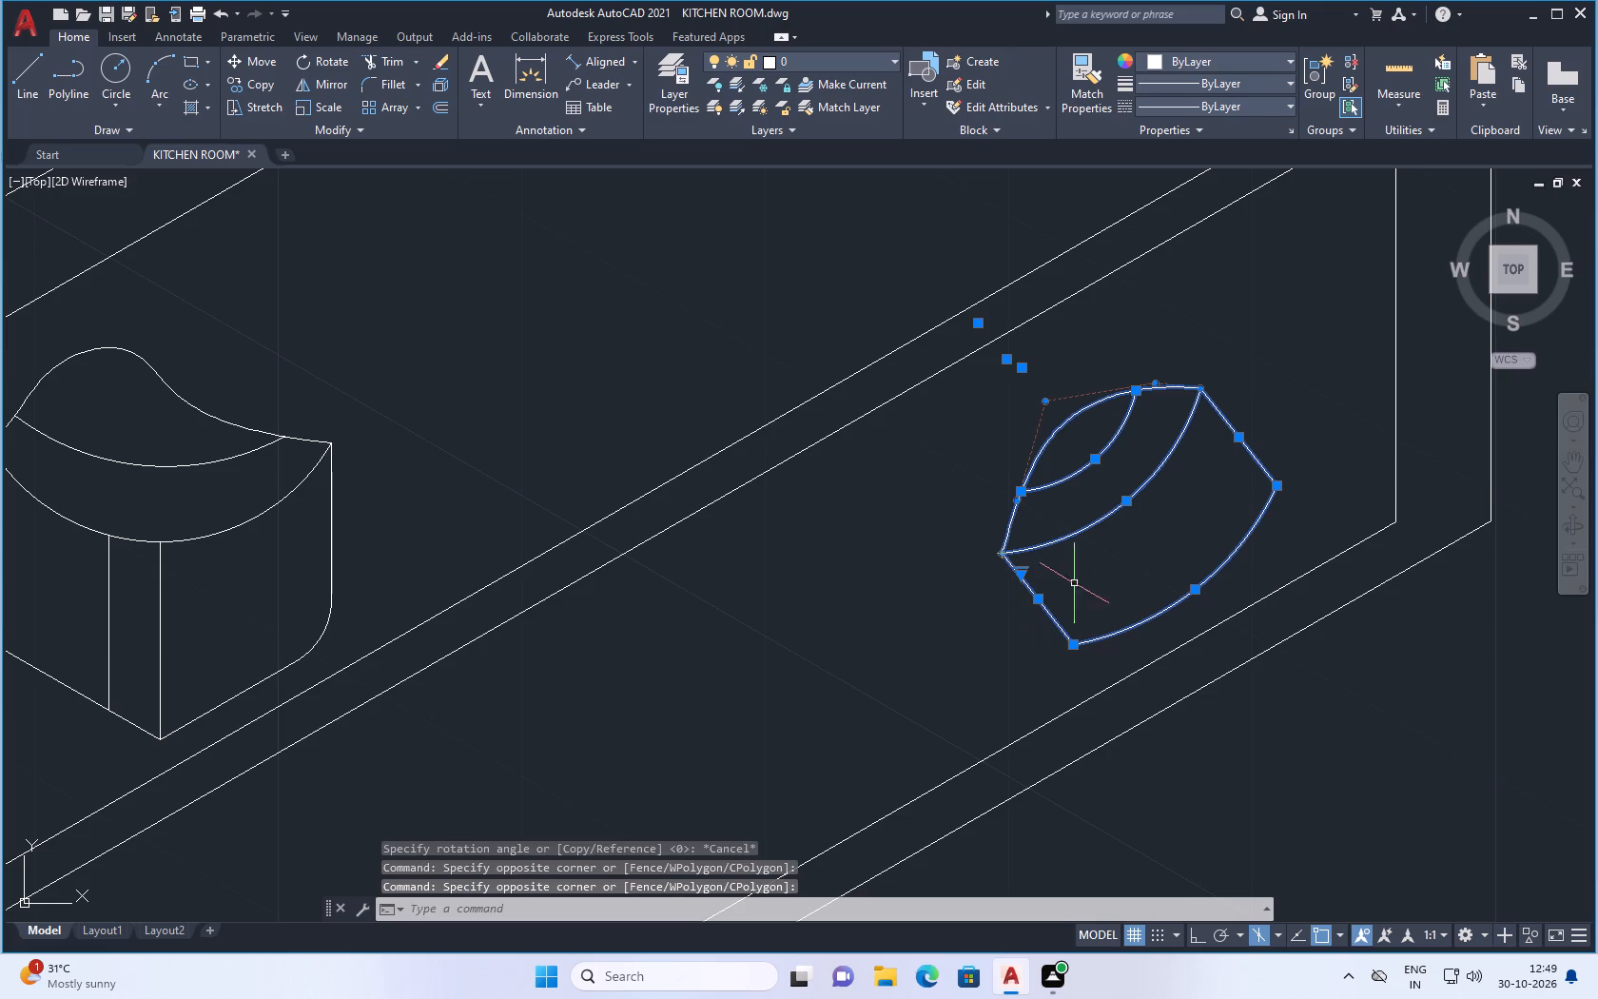
pyautogui.rightClick(1243, 329)
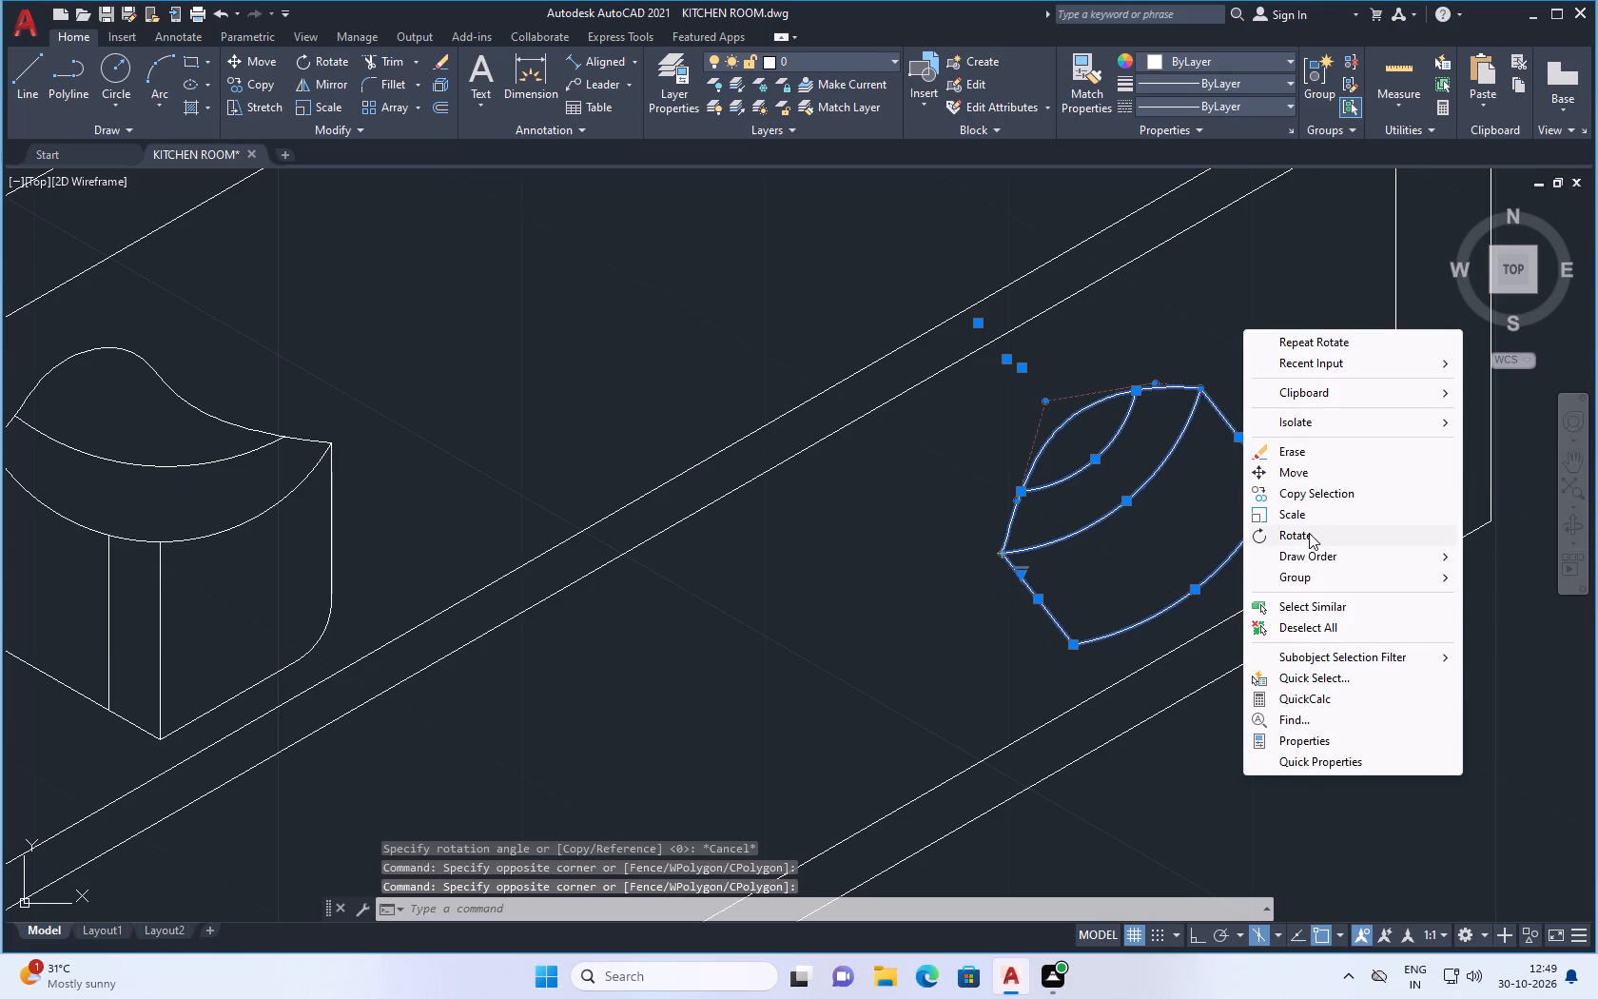
pyautogui.click(1309, 533)
pyautogui.click(1276, 486)
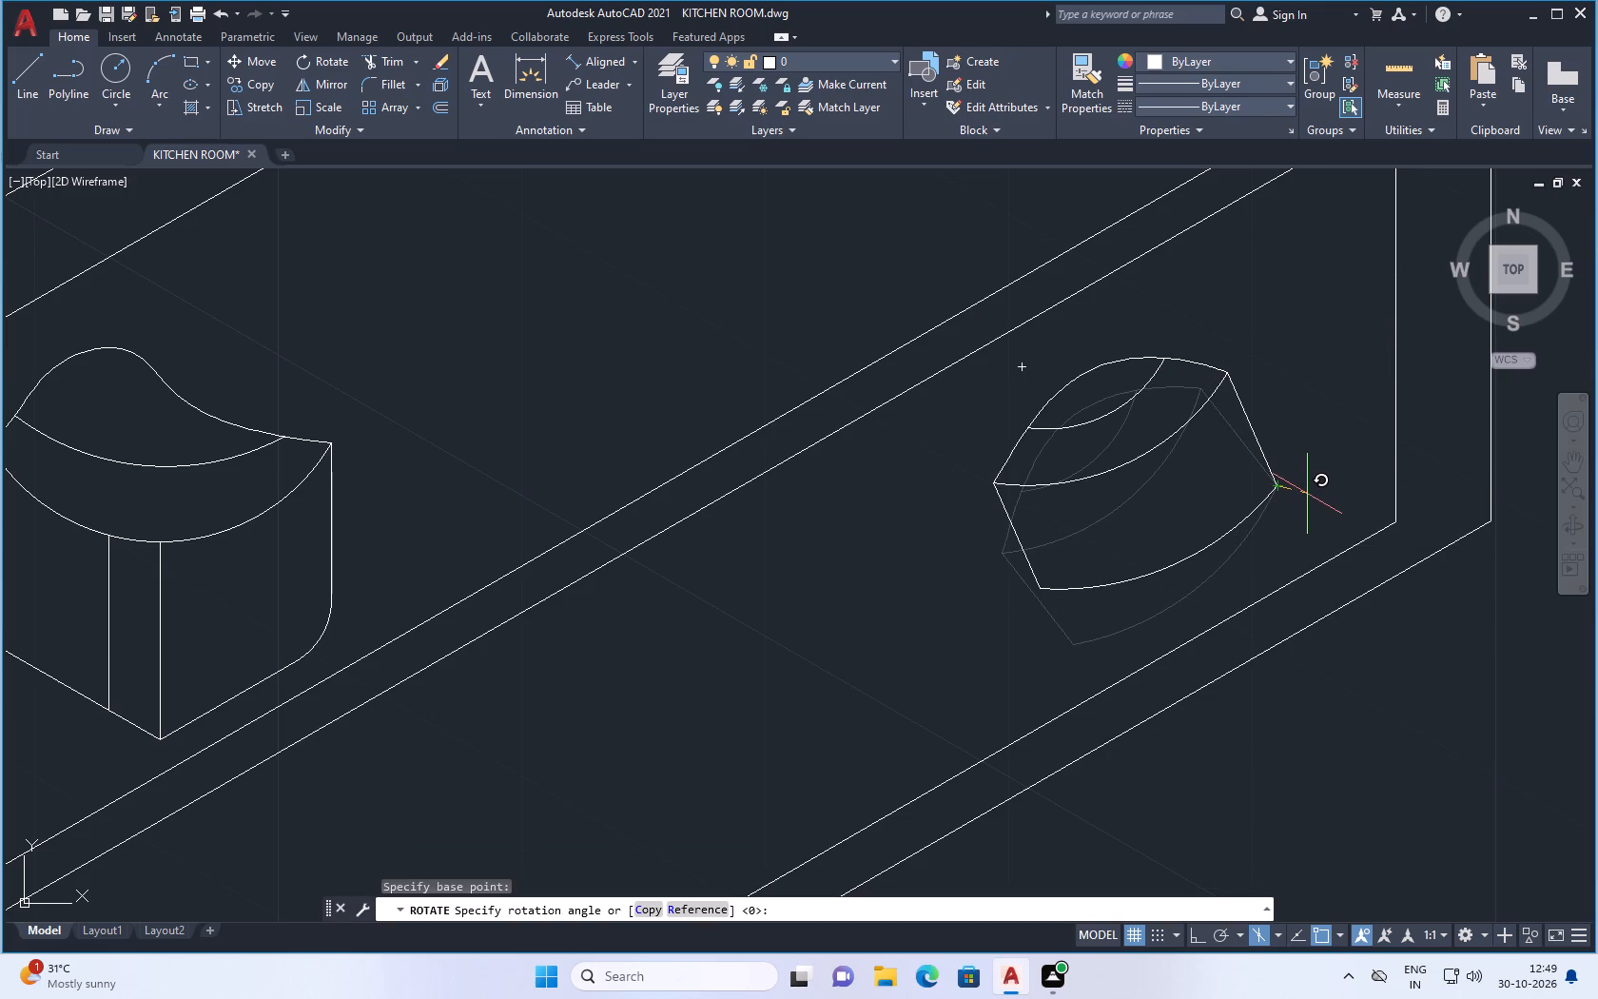
pyautogui.click(1307, 494)
# Scale the loose capped cylinder outside the cabinet down to about half size, using its side edge's midpoint as base point.
pyautogui.scroll(-2, 1157, 551)
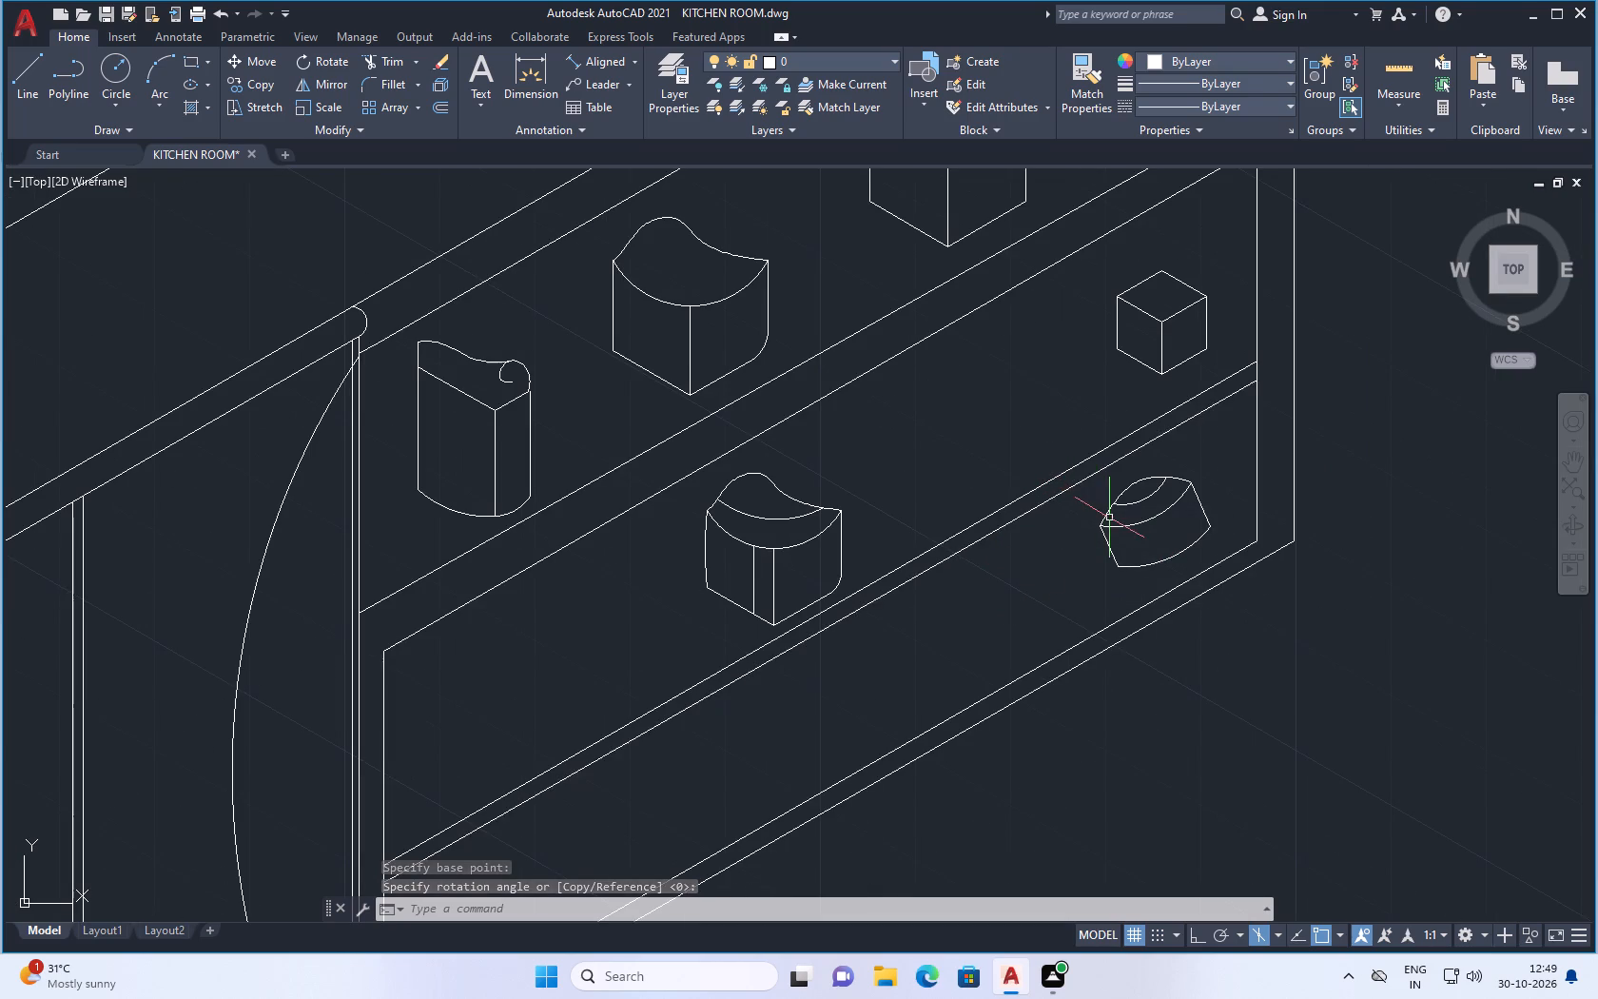
pyautogui.scroll(-1, 1109, 518)
pyautogui.scroll(2, 1186, 534)
pyautogui.scroll(2, 1043, 503)
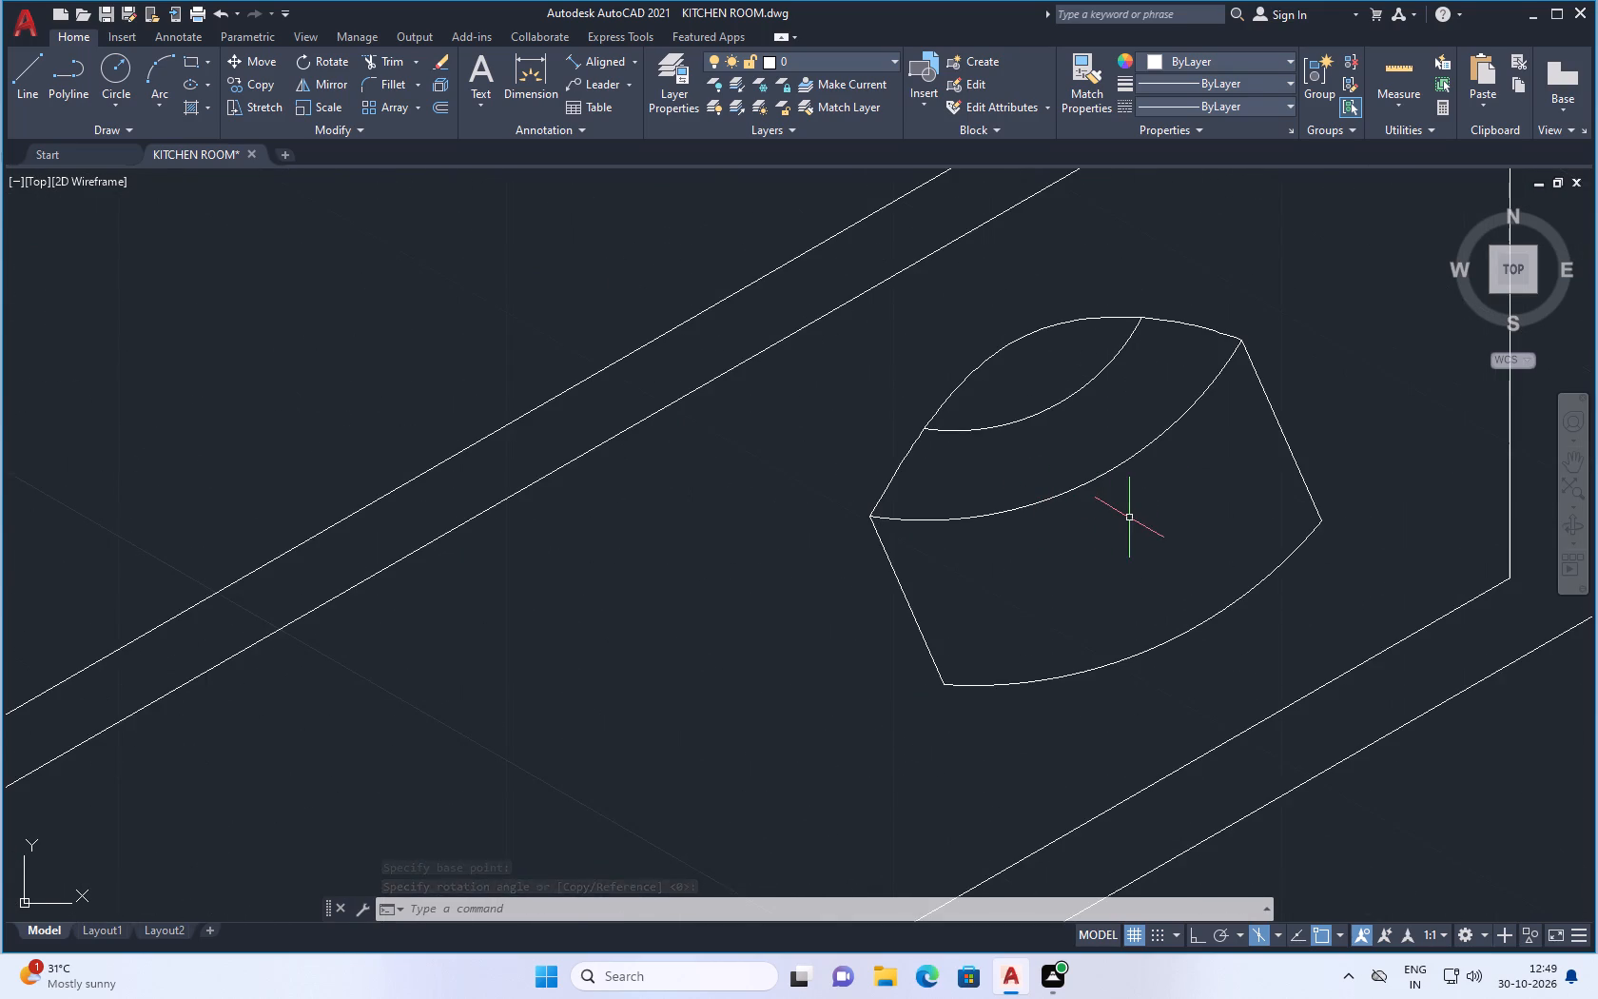
pyautogui.scroll(-3, 1129, 518)
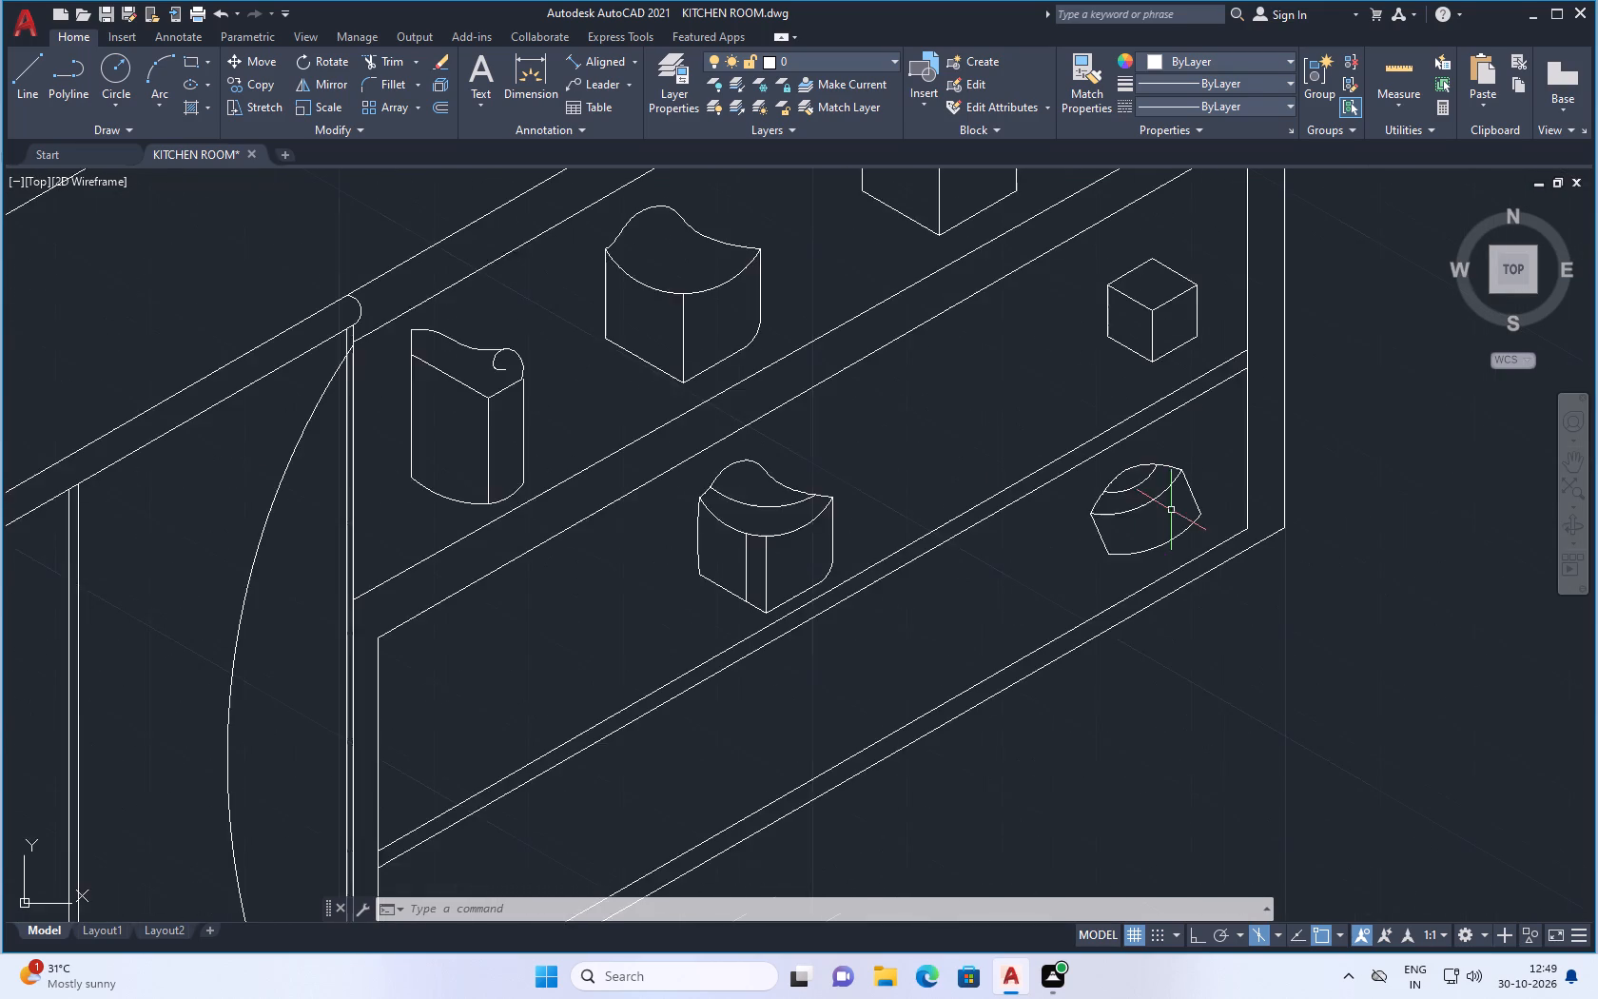
pyautogui.scroll(-3, 1177, 510)
pyautogui.scroll(3, 1195, 809)
pyautogui.moveTo(1211, 666); pyautogui.dragTo(1185, 727)
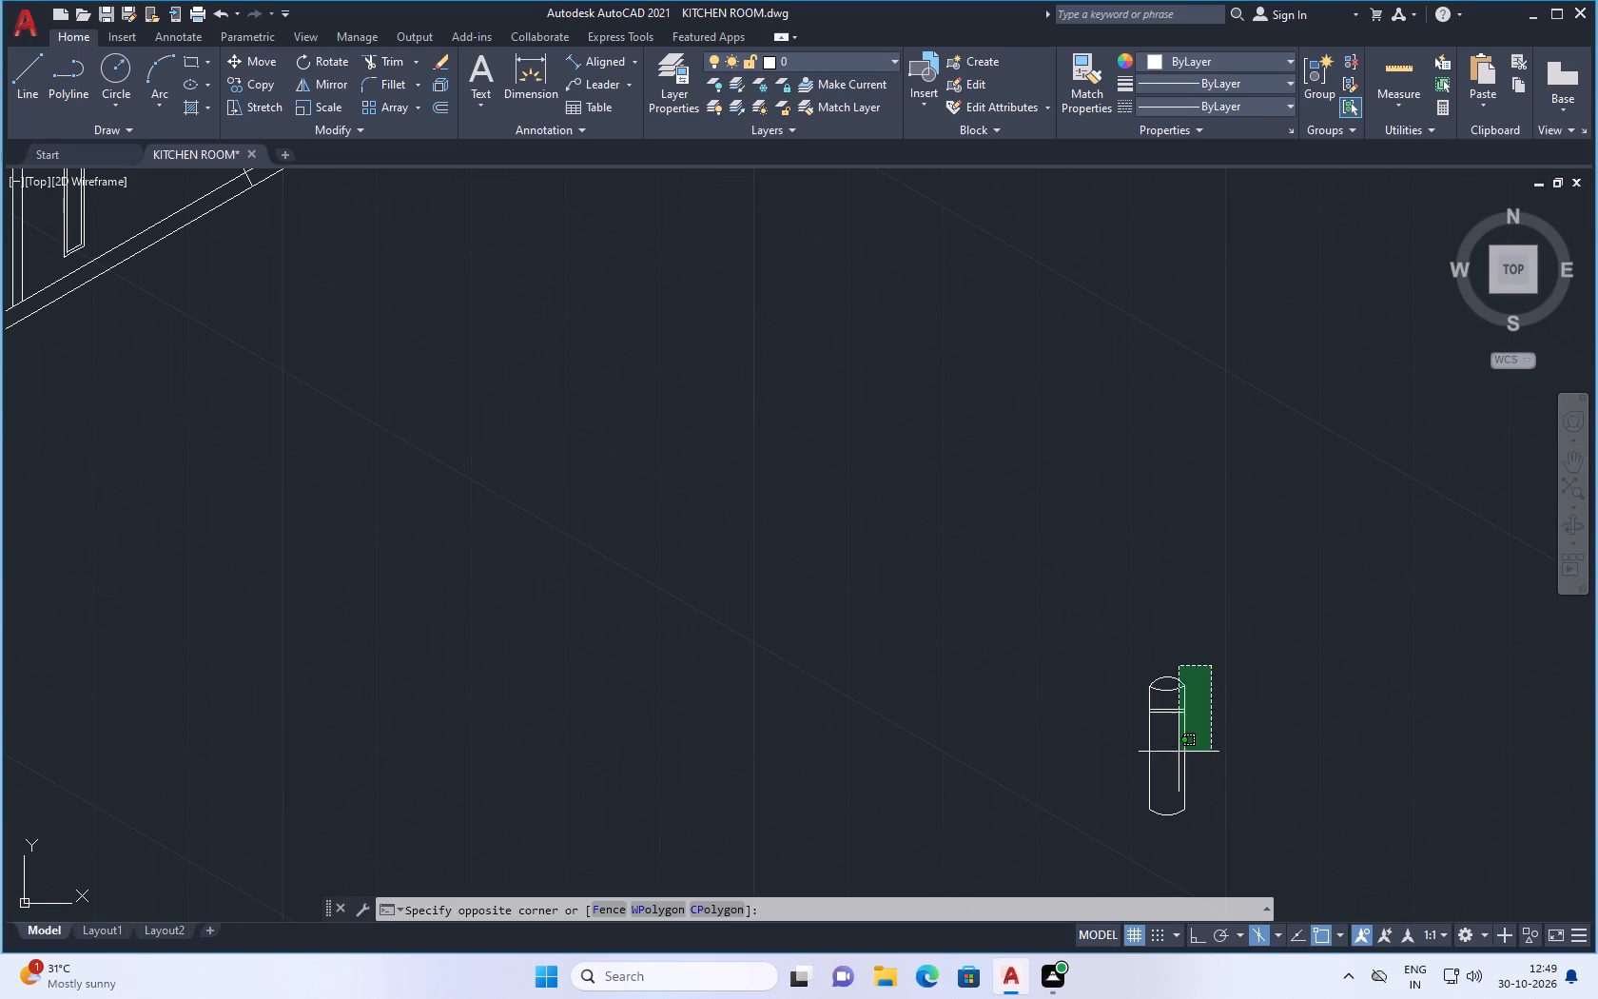
pyautogui.moveTo(1143, 854); pyautogui.dragTo(1148, 837)
pyautogui.rightClick(1296, 514)
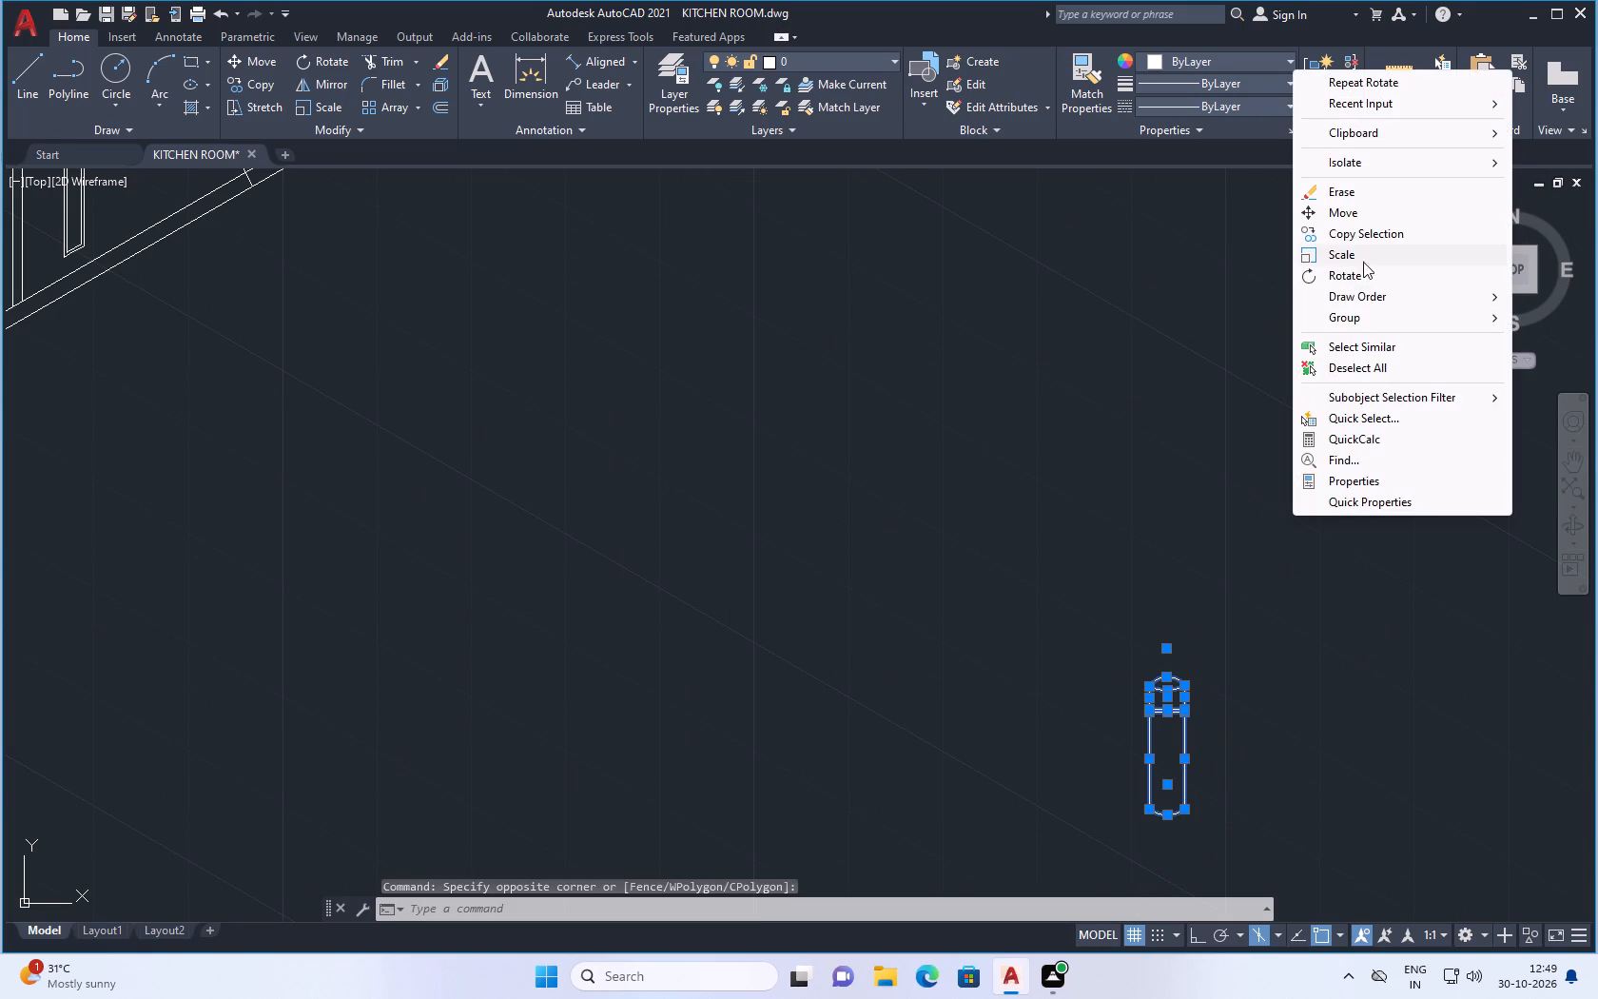
pyautogui.click(1365, 255)
pyautogui.click(1176, 755)
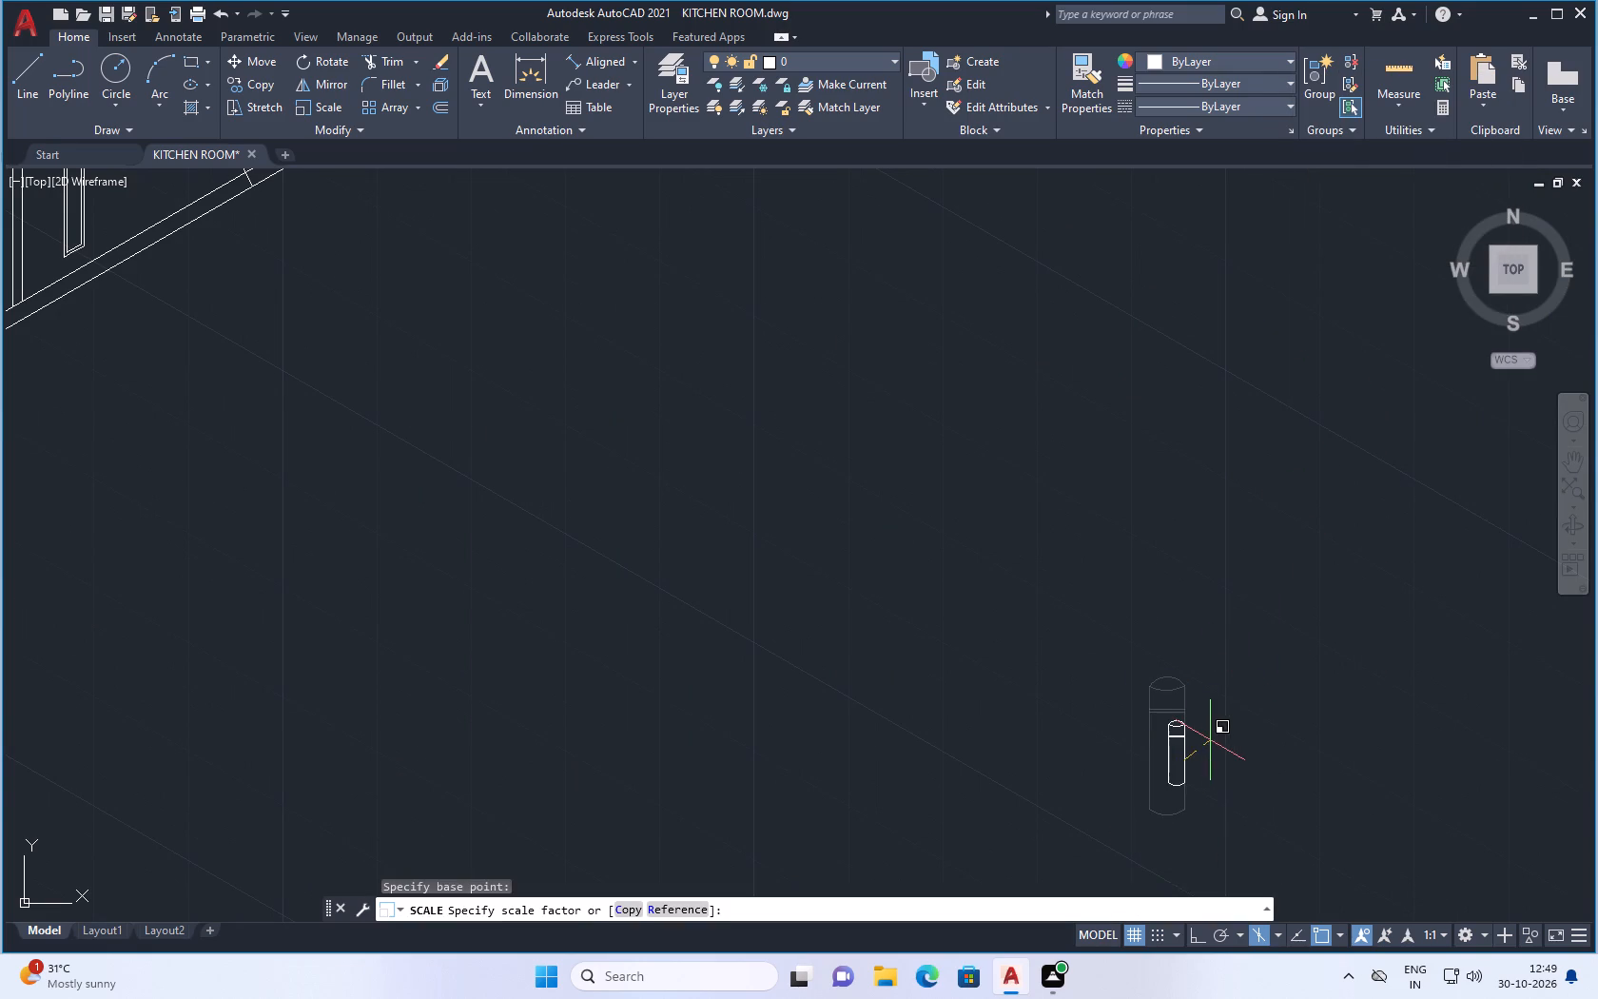
pyautogui.click(1210, 740)
# Move the reduced capped cylinder into the shelf unit's middle compartment, between the curved-top block and the small cube.
pyautogui.moveTo(1215, 702); pyautogui.dragTo(1200, 715)
pyautogui.click(1140, 807)
pyautogui.rightClick(1240, 540)
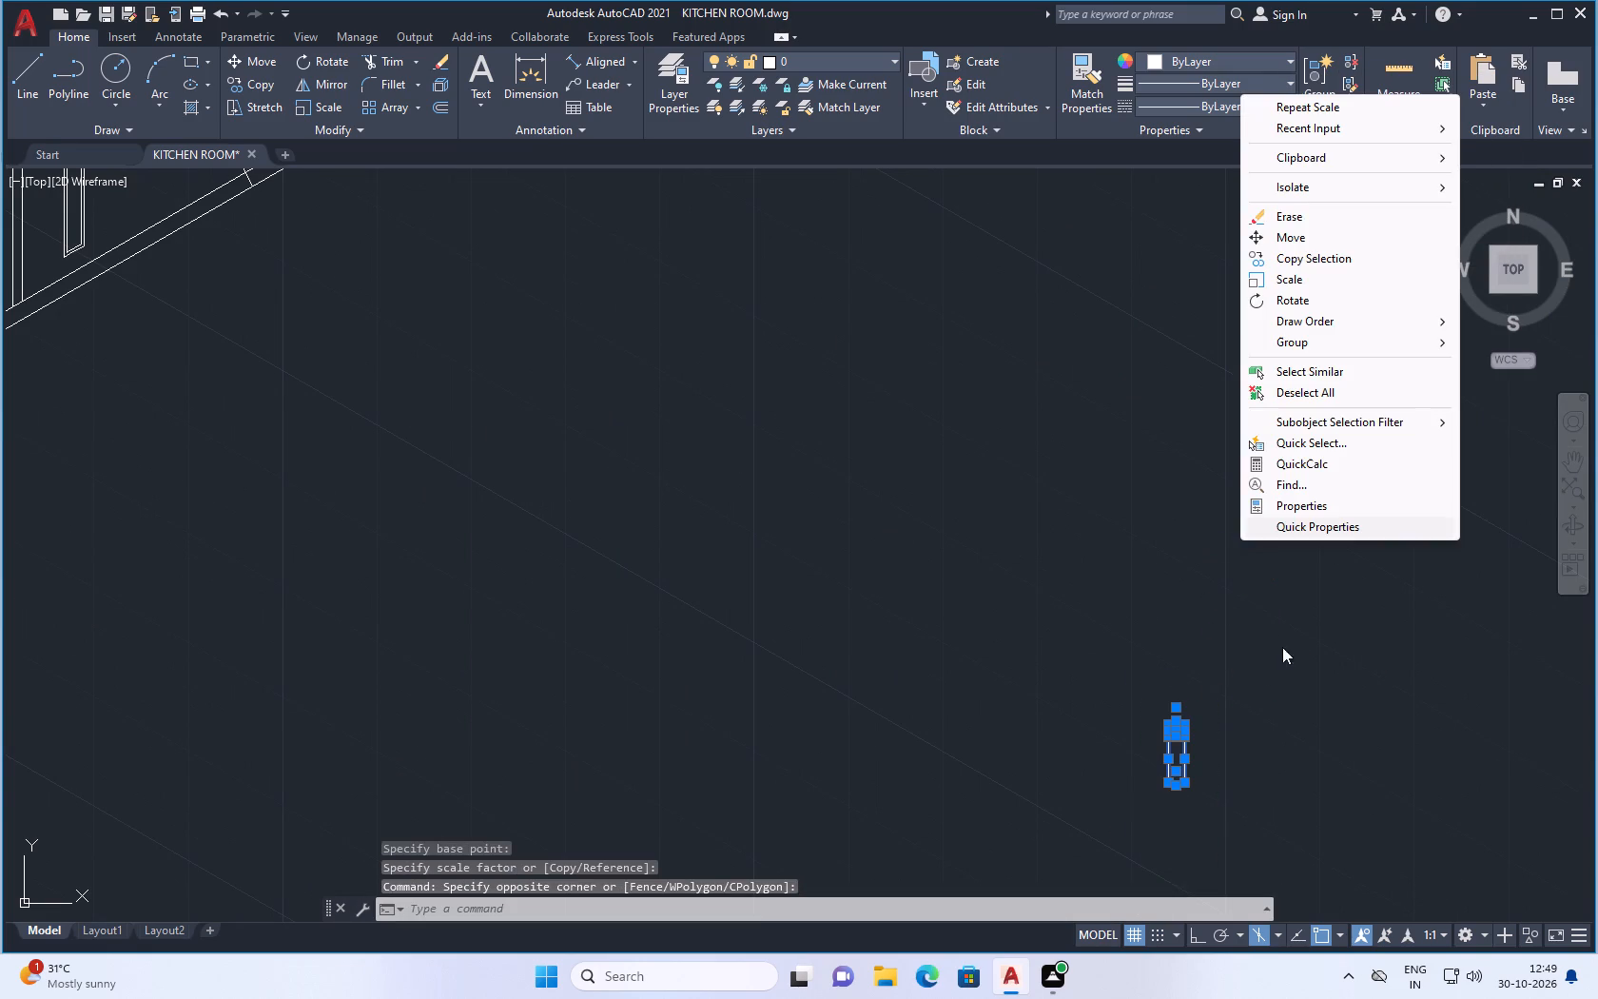
pyautogui.click(1284, 235)
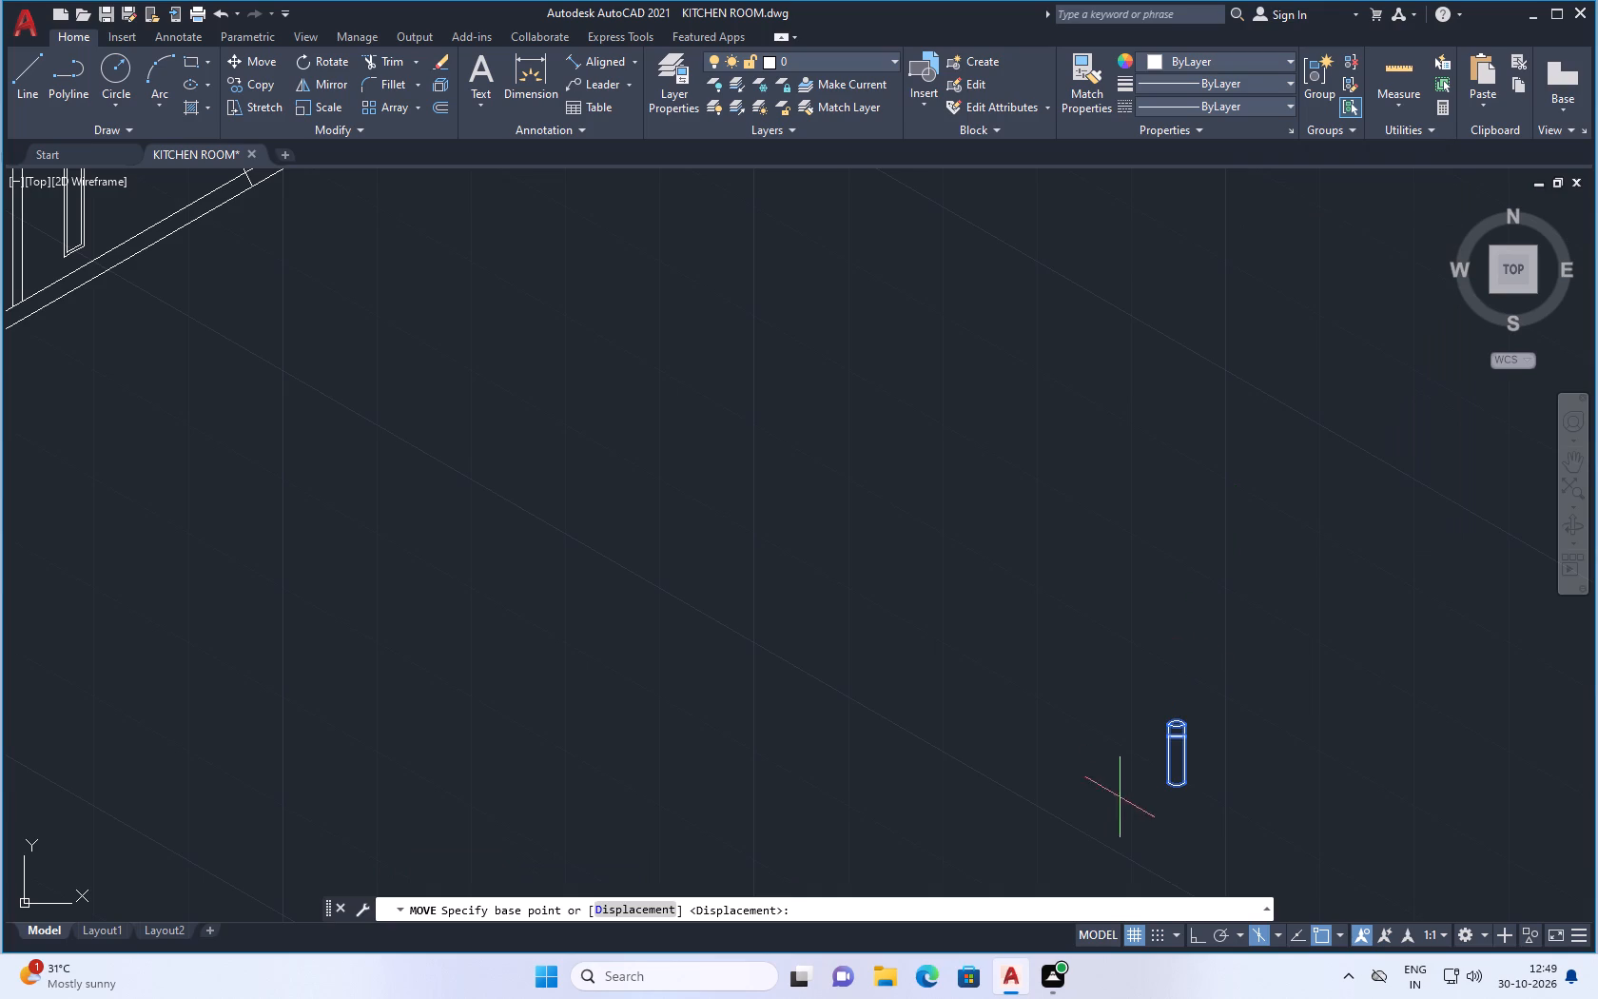
pyautogui.click(1174, 757)
pyautogui.scroll(-4, 1118, 813)
pyautogui.scroll(5, 1092, 617)
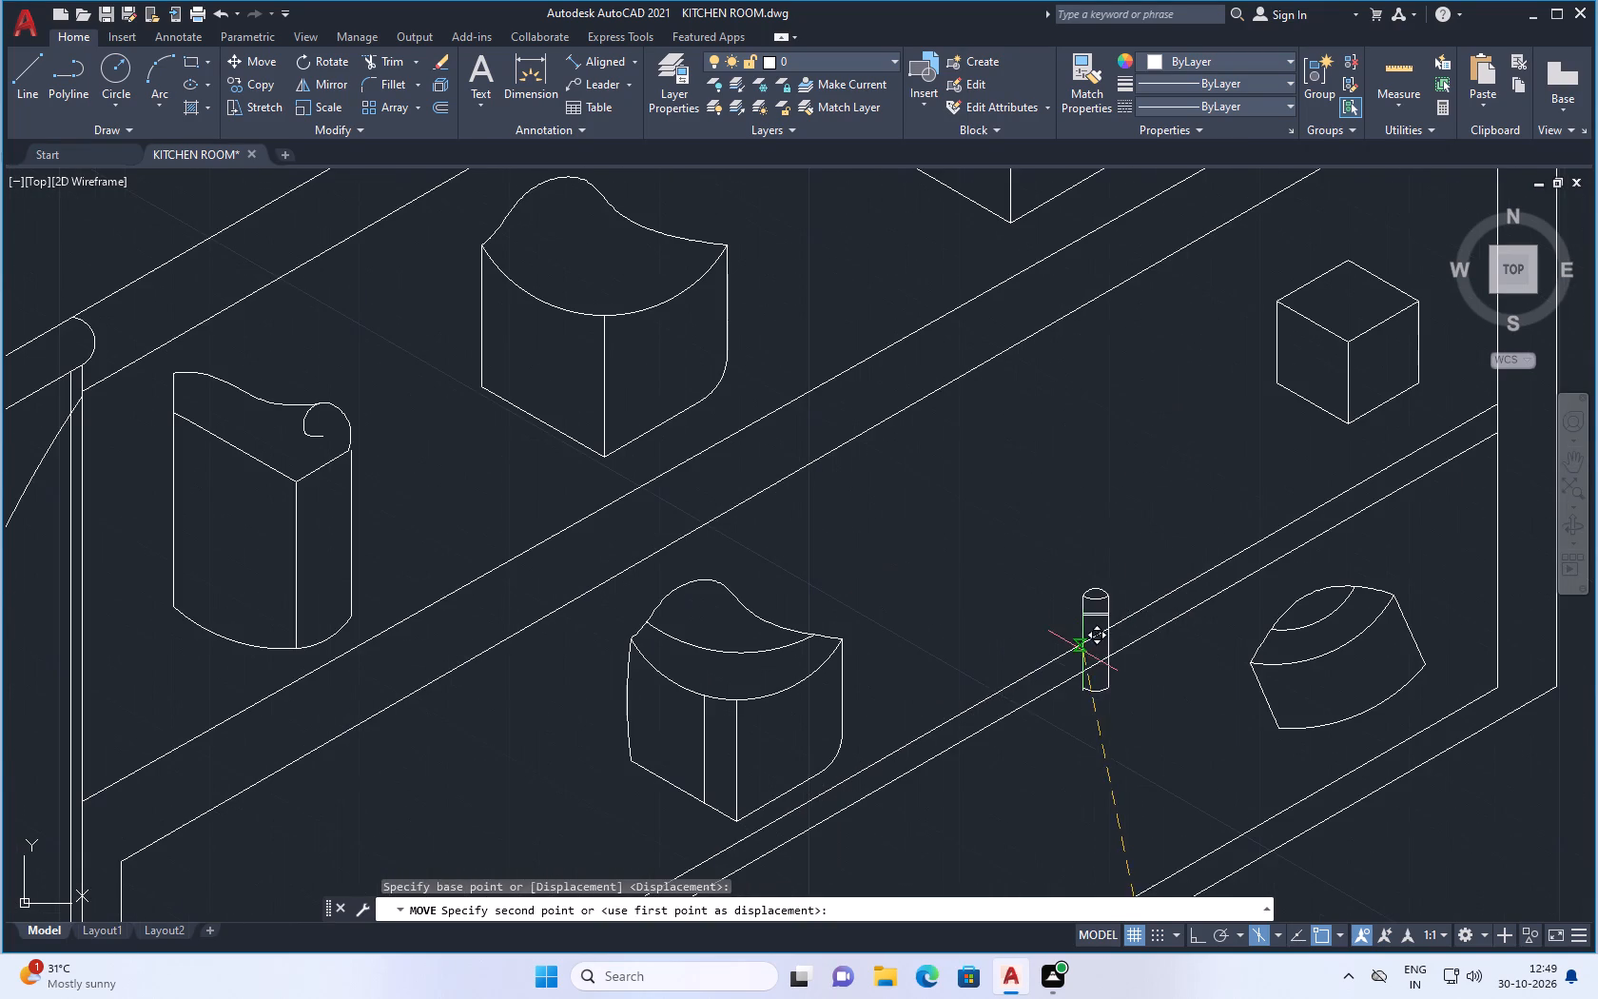
pyautogui.click(1051, 529)
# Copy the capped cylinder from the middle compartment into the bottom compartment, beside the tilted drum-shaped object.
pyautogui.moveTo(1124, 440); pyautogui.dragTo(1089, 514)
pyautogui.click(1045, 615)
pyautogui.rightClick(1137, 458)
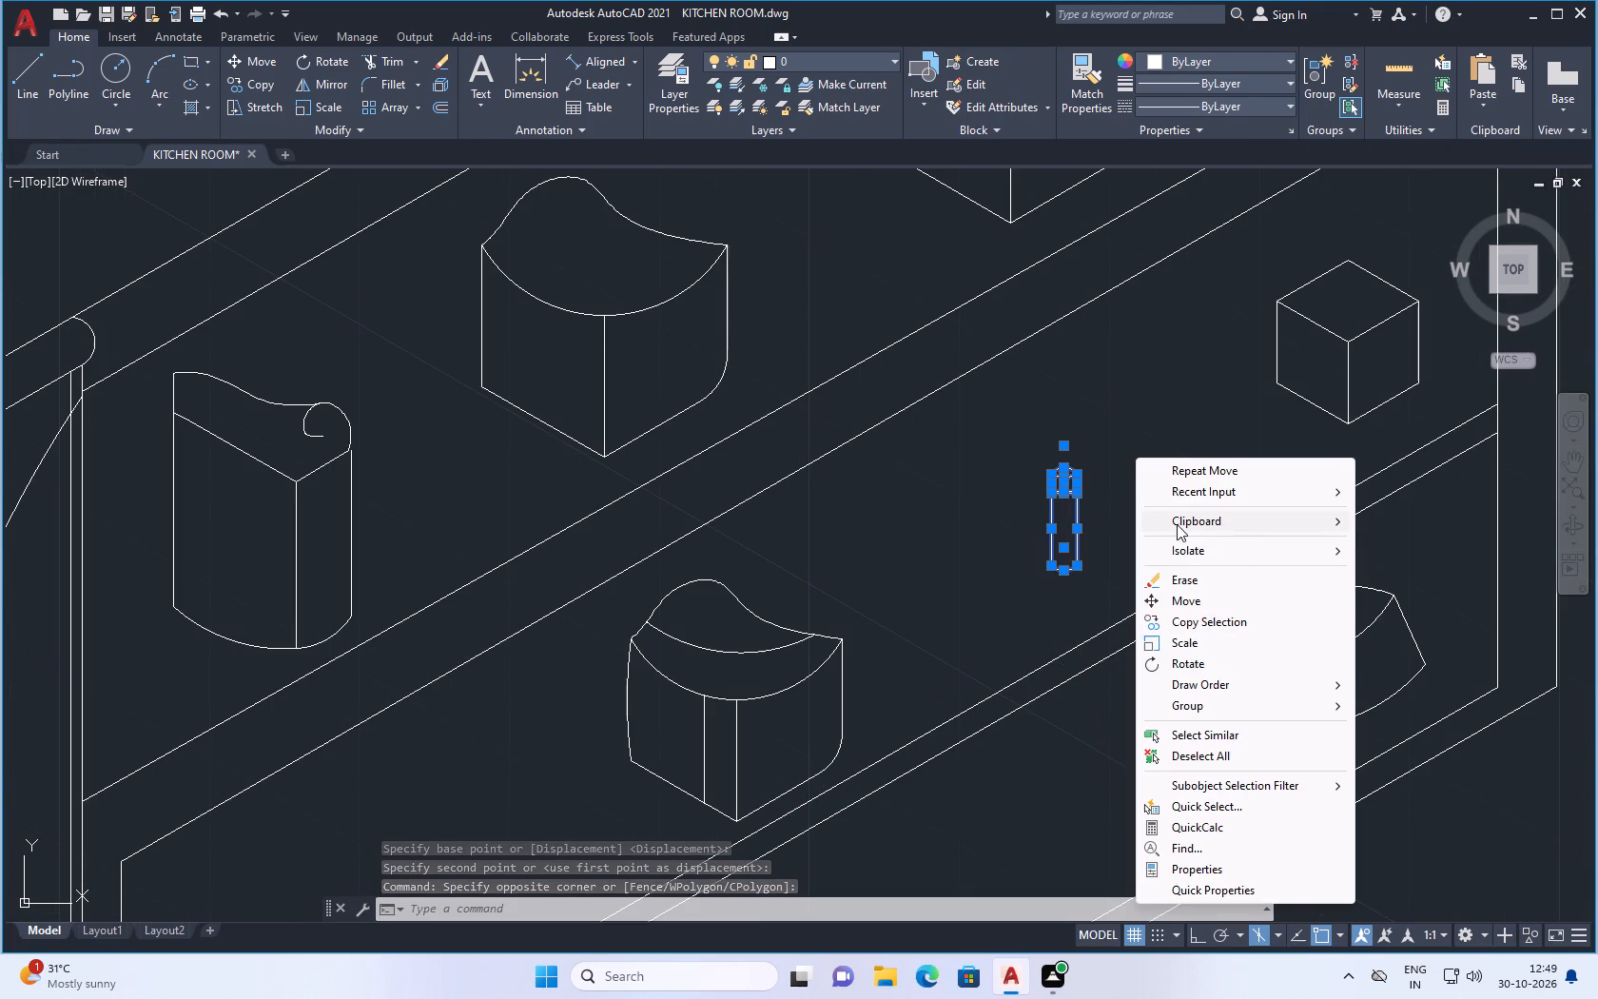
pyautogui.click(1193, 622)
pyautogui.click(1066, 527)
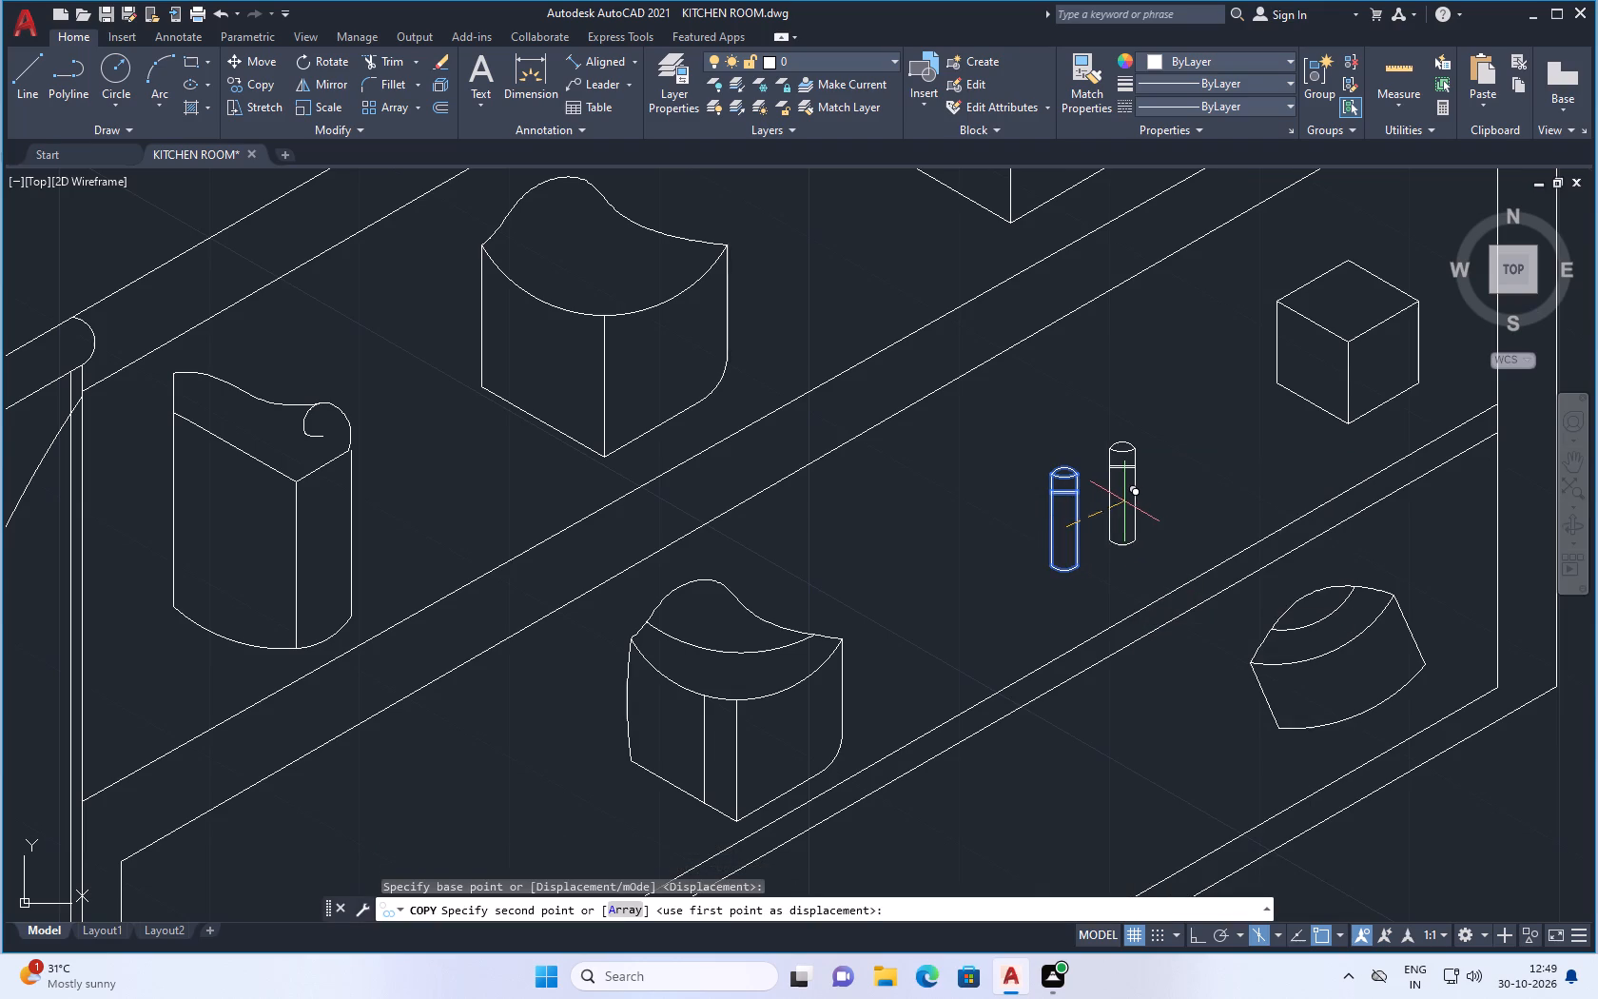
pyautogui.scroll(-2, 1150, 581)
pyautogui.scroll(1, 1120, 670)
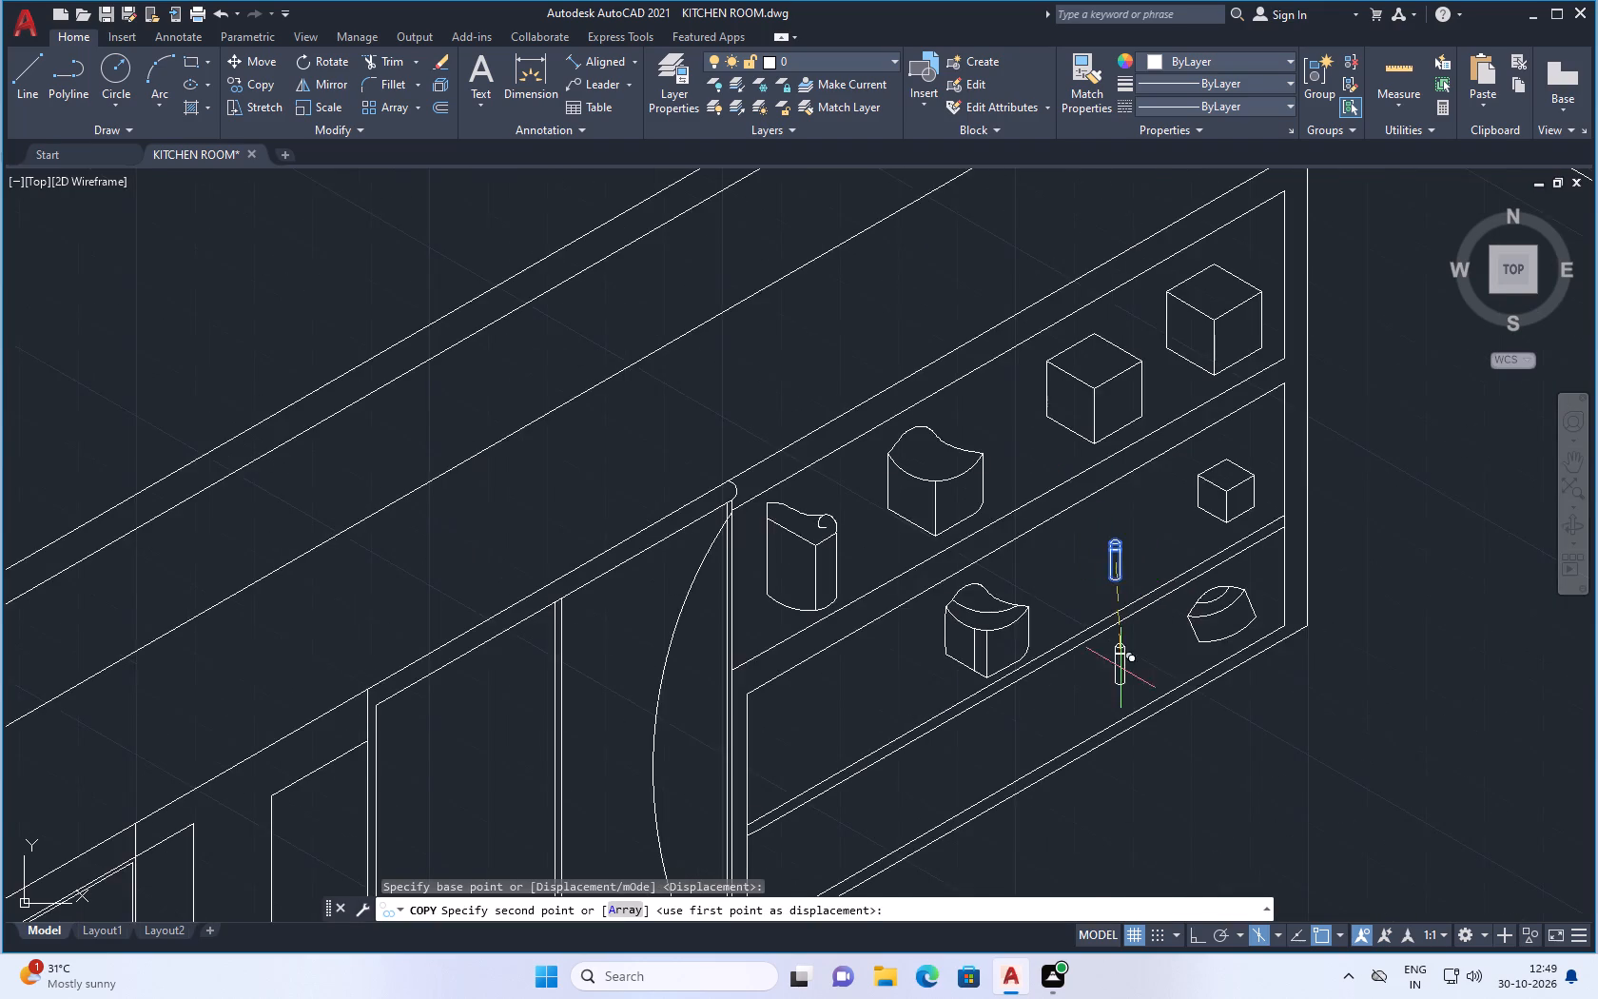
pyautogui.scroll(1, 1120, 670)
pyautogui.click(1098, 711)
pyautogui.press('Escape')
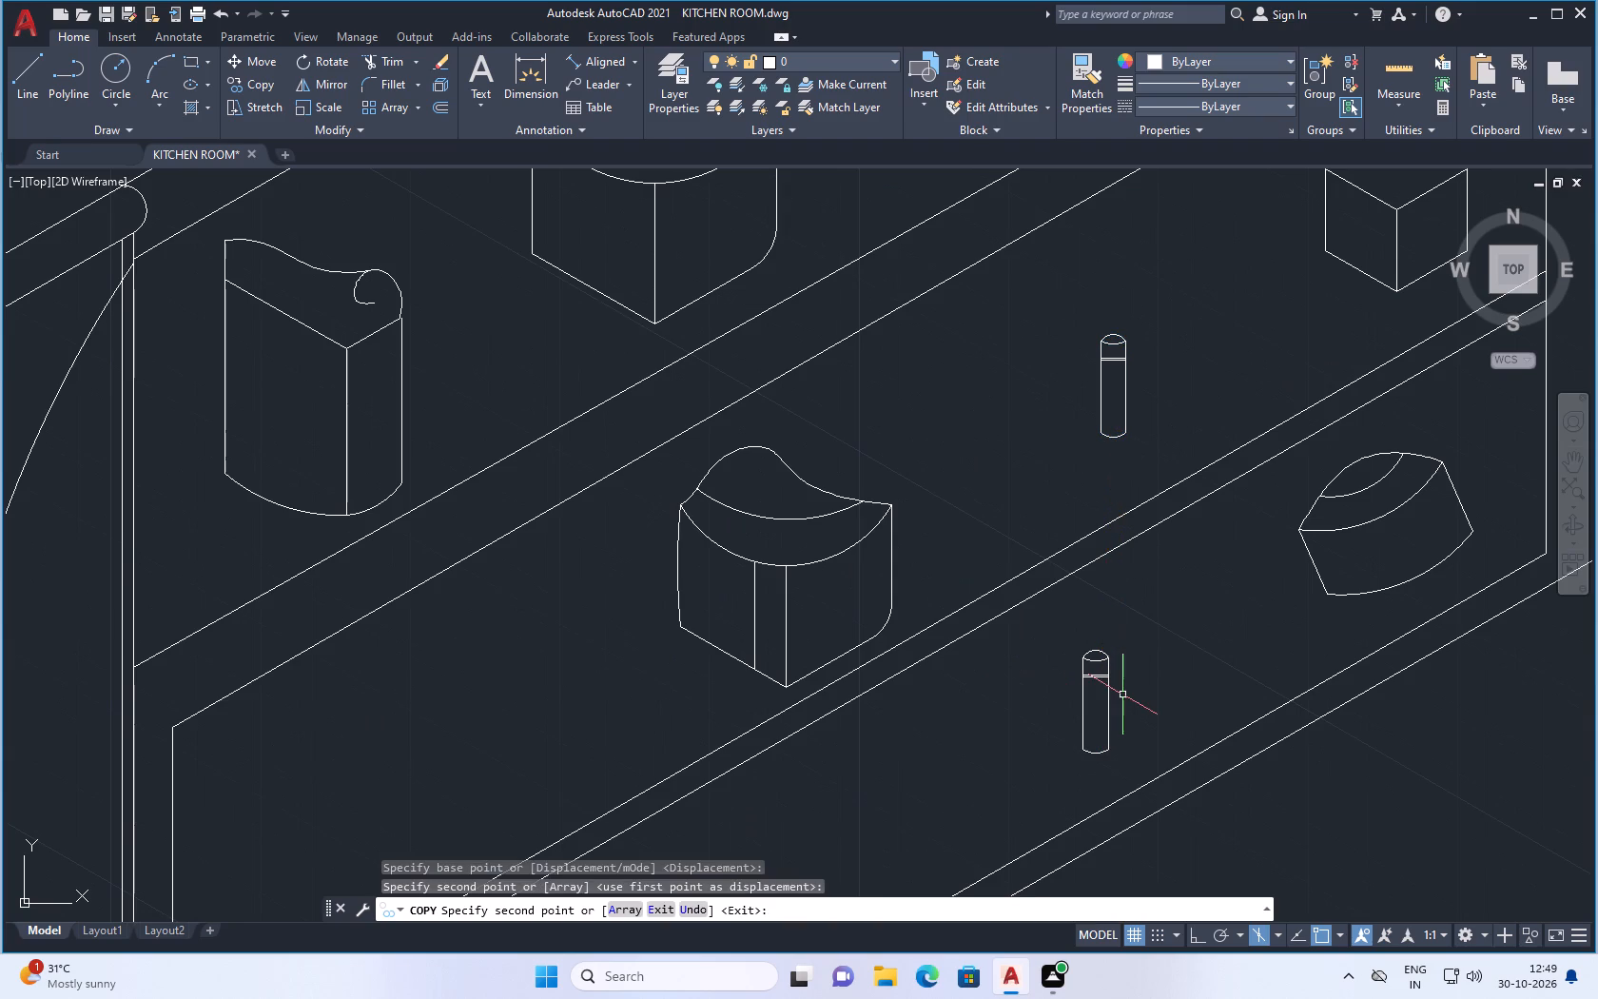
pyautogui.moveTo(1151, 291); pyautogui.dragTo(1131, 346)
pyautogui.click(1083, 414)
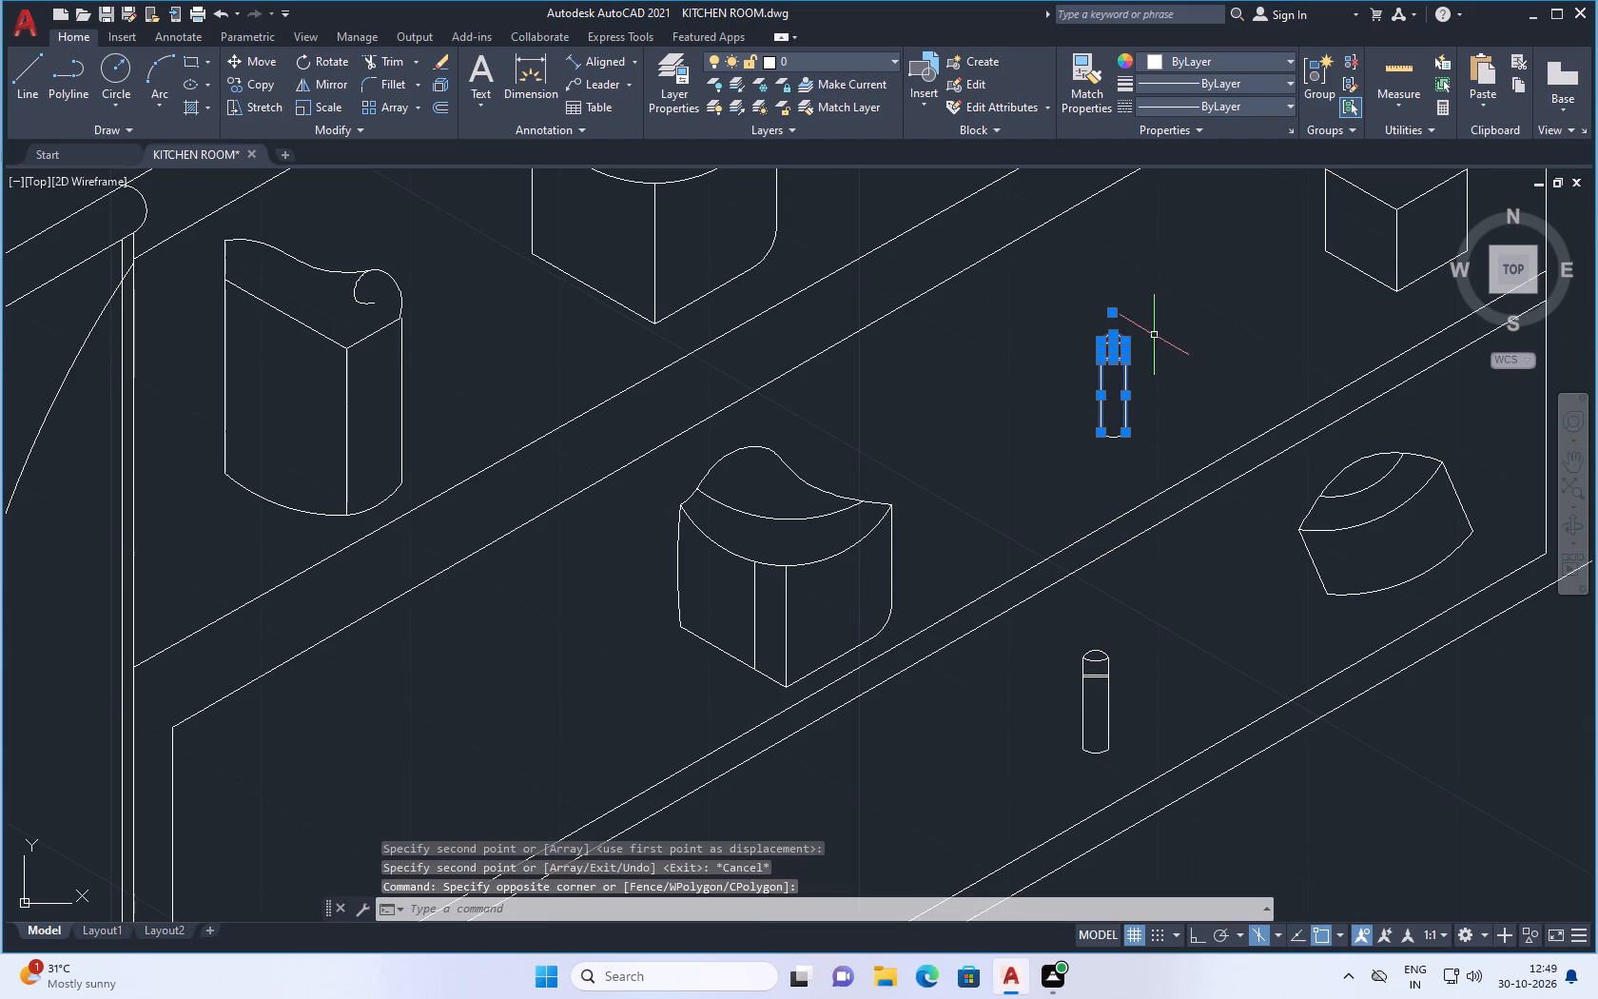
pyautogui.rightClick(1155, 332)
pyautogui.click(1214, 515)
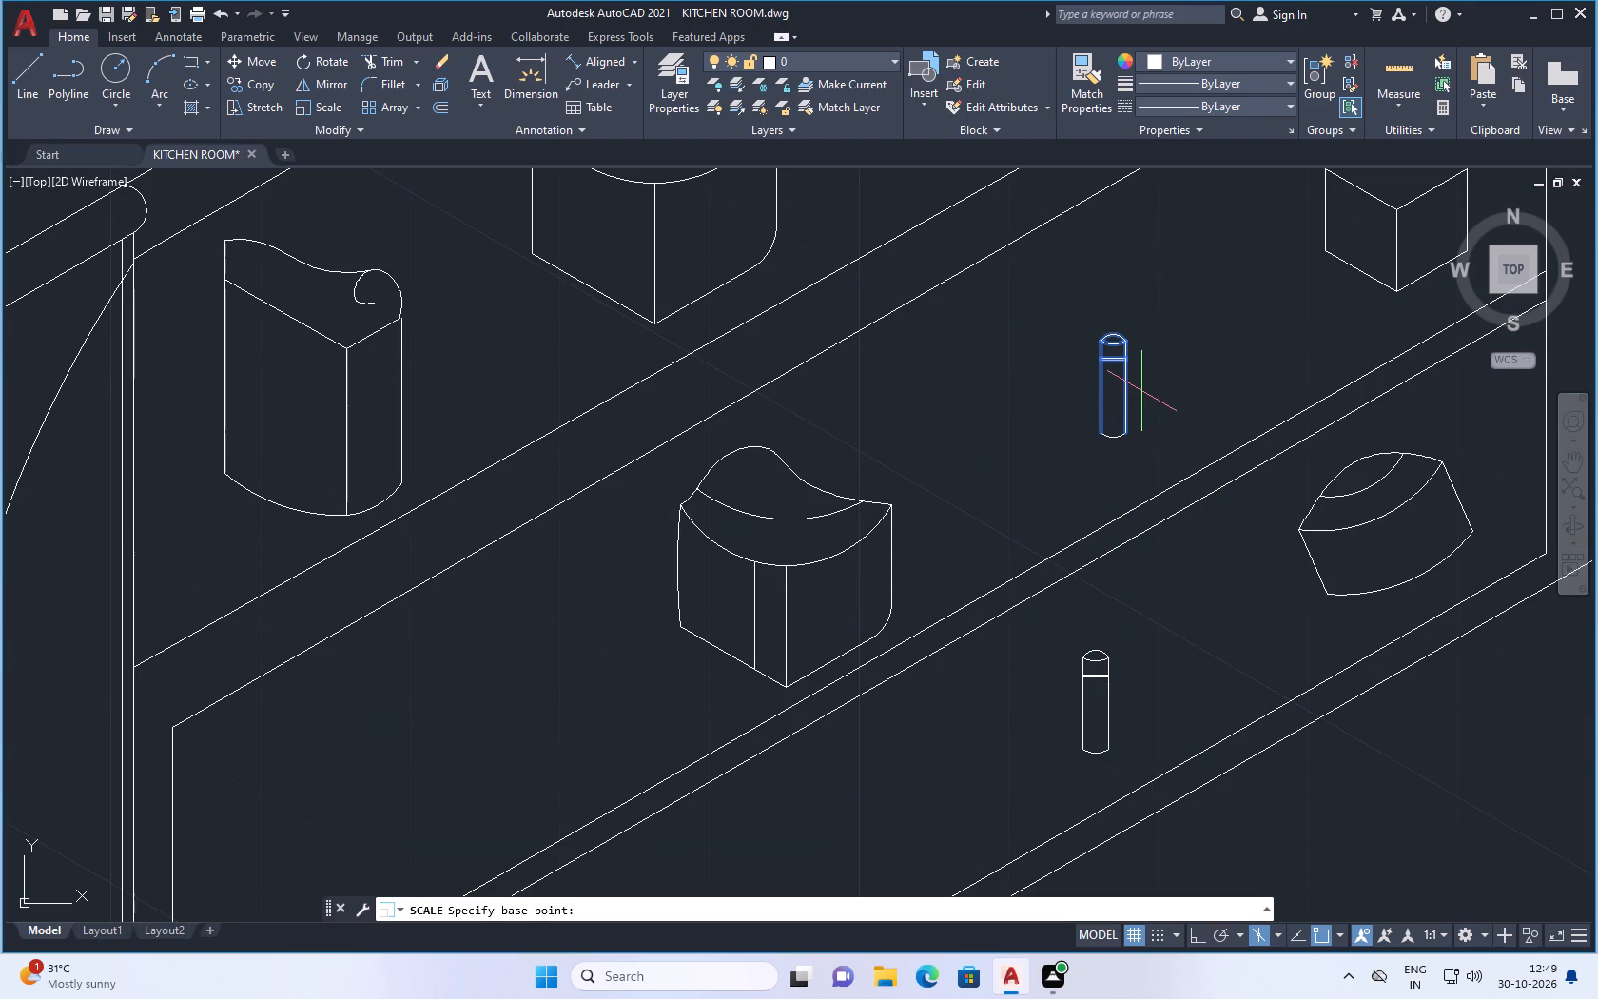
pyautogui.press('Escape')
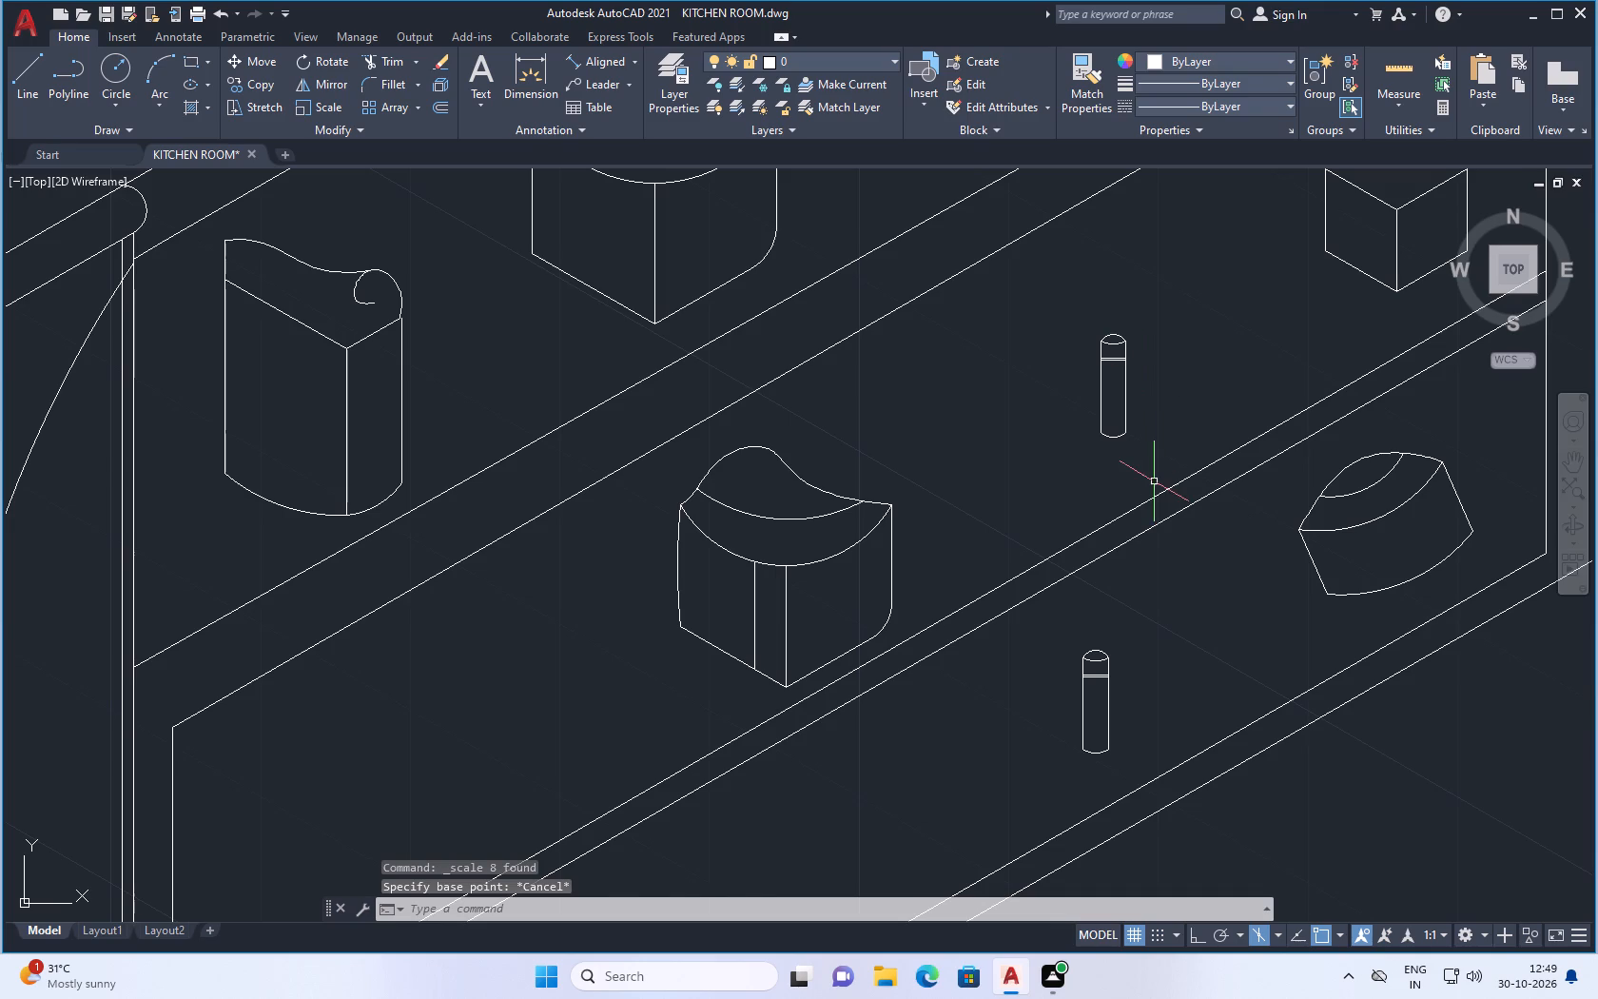
# Scale the middle compartment's whole capped cylinder up about its side edge's midpoint so it nearly fills the compartment's height.
pyautogui.scroll(1, 1147, 305)
pyautogui.moveTo(1148, 305); pyautogui.dragTo(1141, 324)
pyautogui.click(1040, 540)
pyautogui.rightClick(1227, 291)
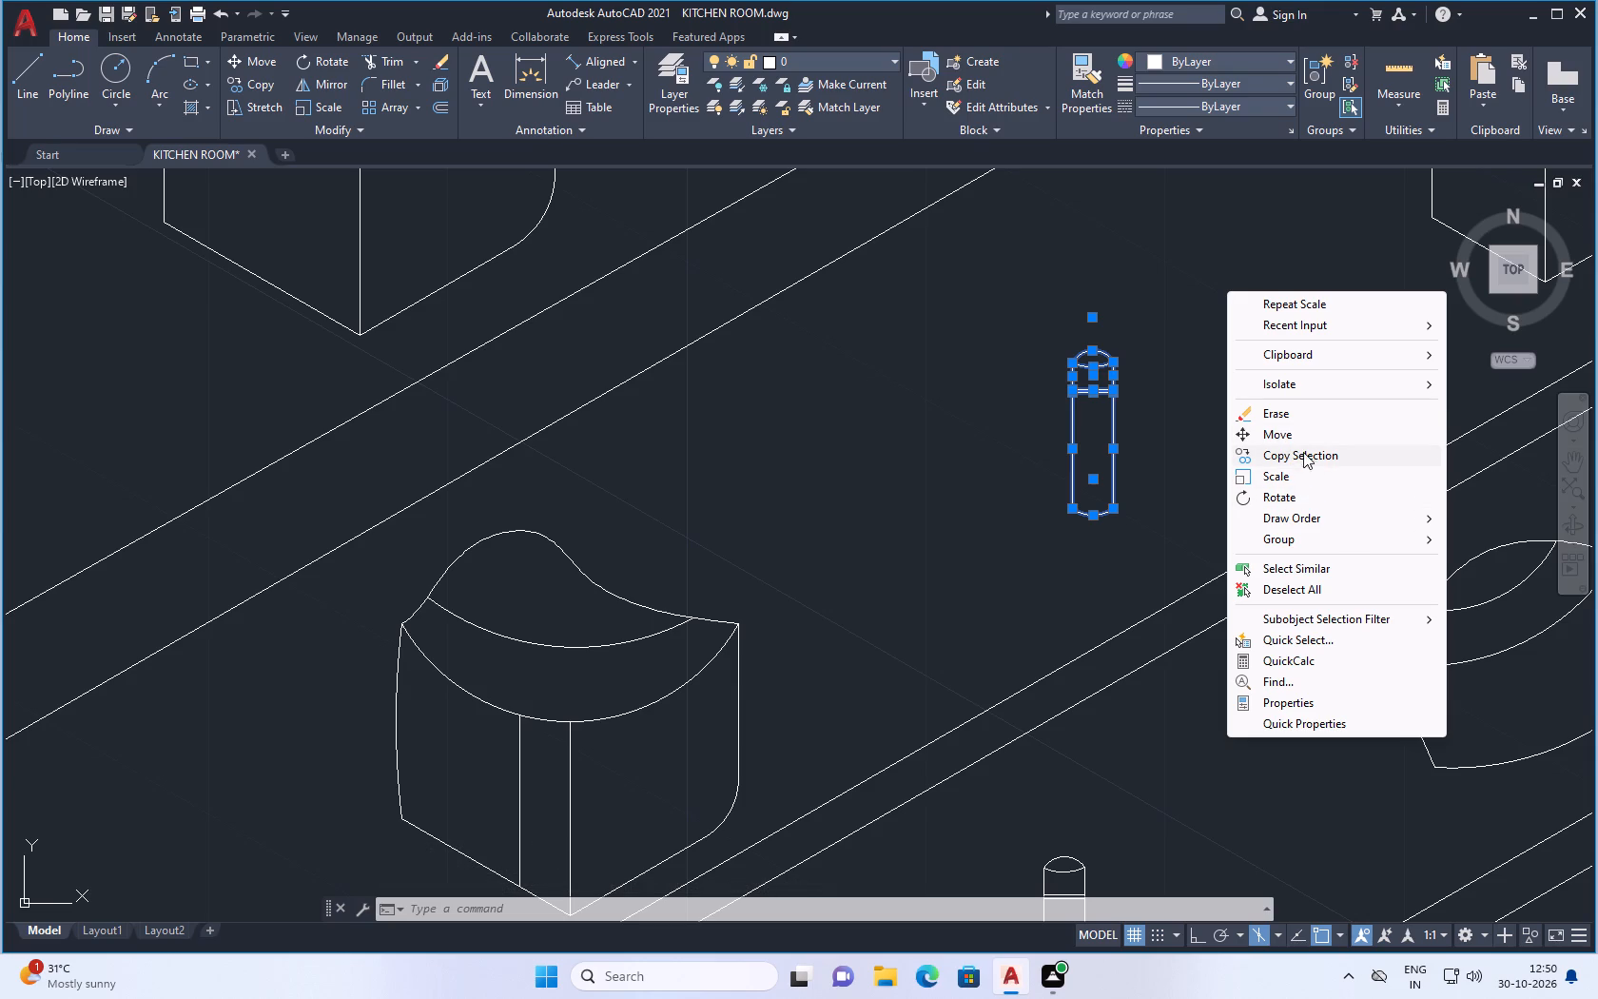
pyautogui.scroll(4, 1288, 460)
pyautogui.click(1285, 476)
pyautogui.click(1106, 454)
pyautogui.scroll(-2, 1251, 388)
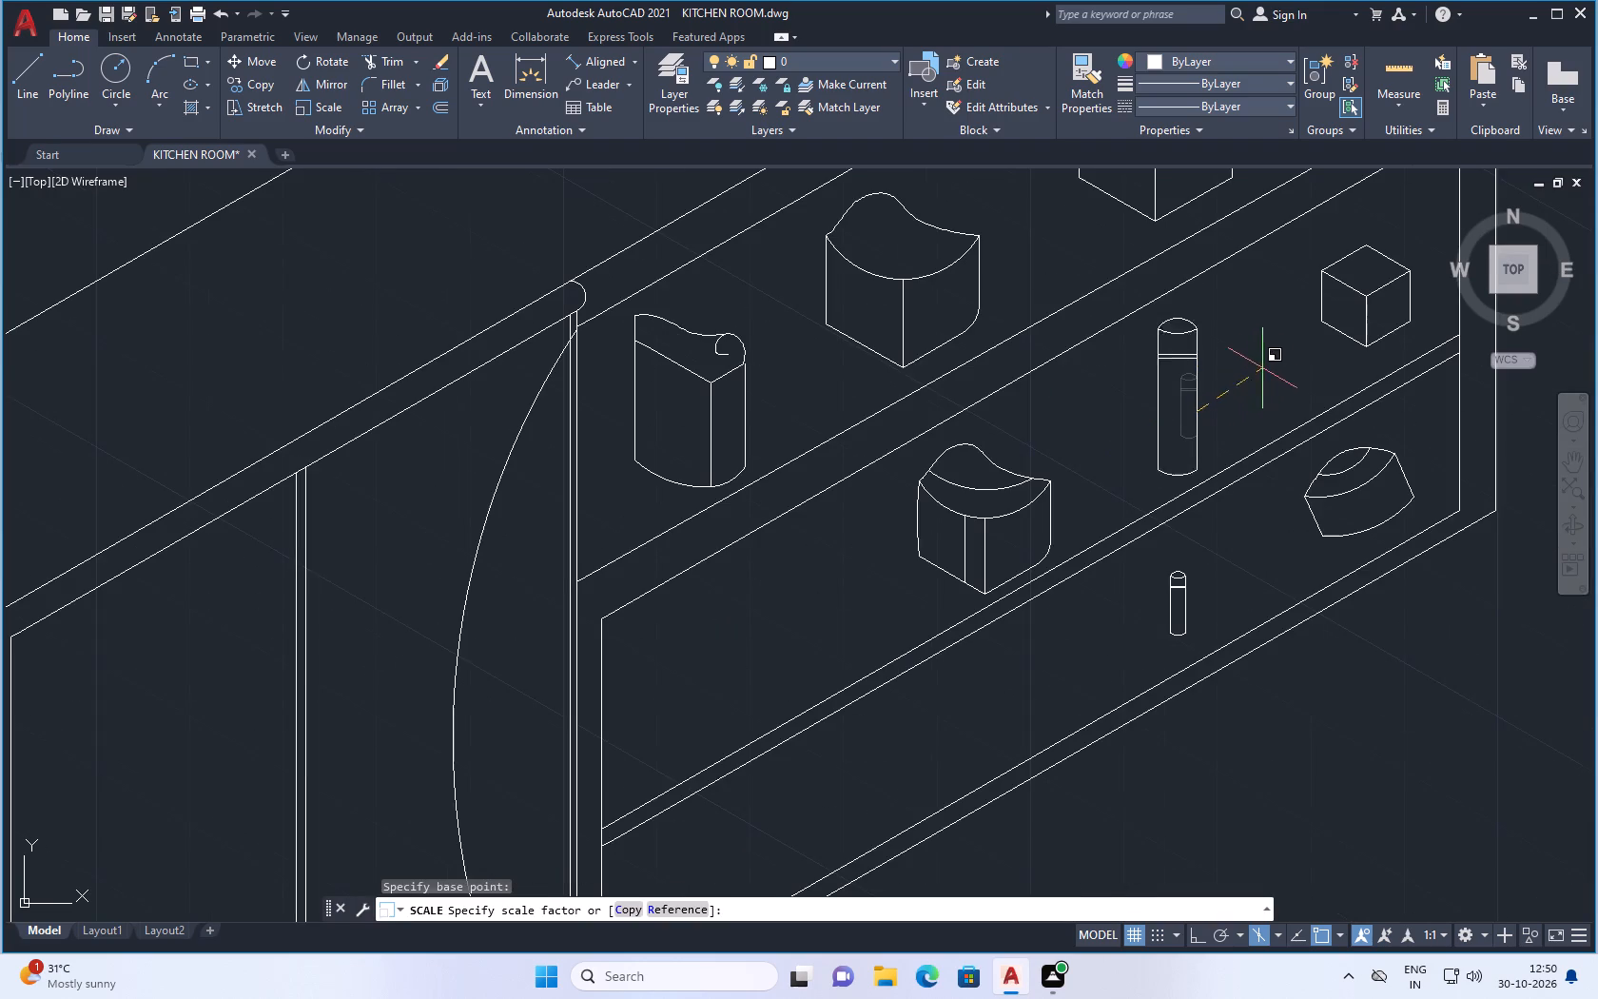
pyautogui.click(1262, 374)
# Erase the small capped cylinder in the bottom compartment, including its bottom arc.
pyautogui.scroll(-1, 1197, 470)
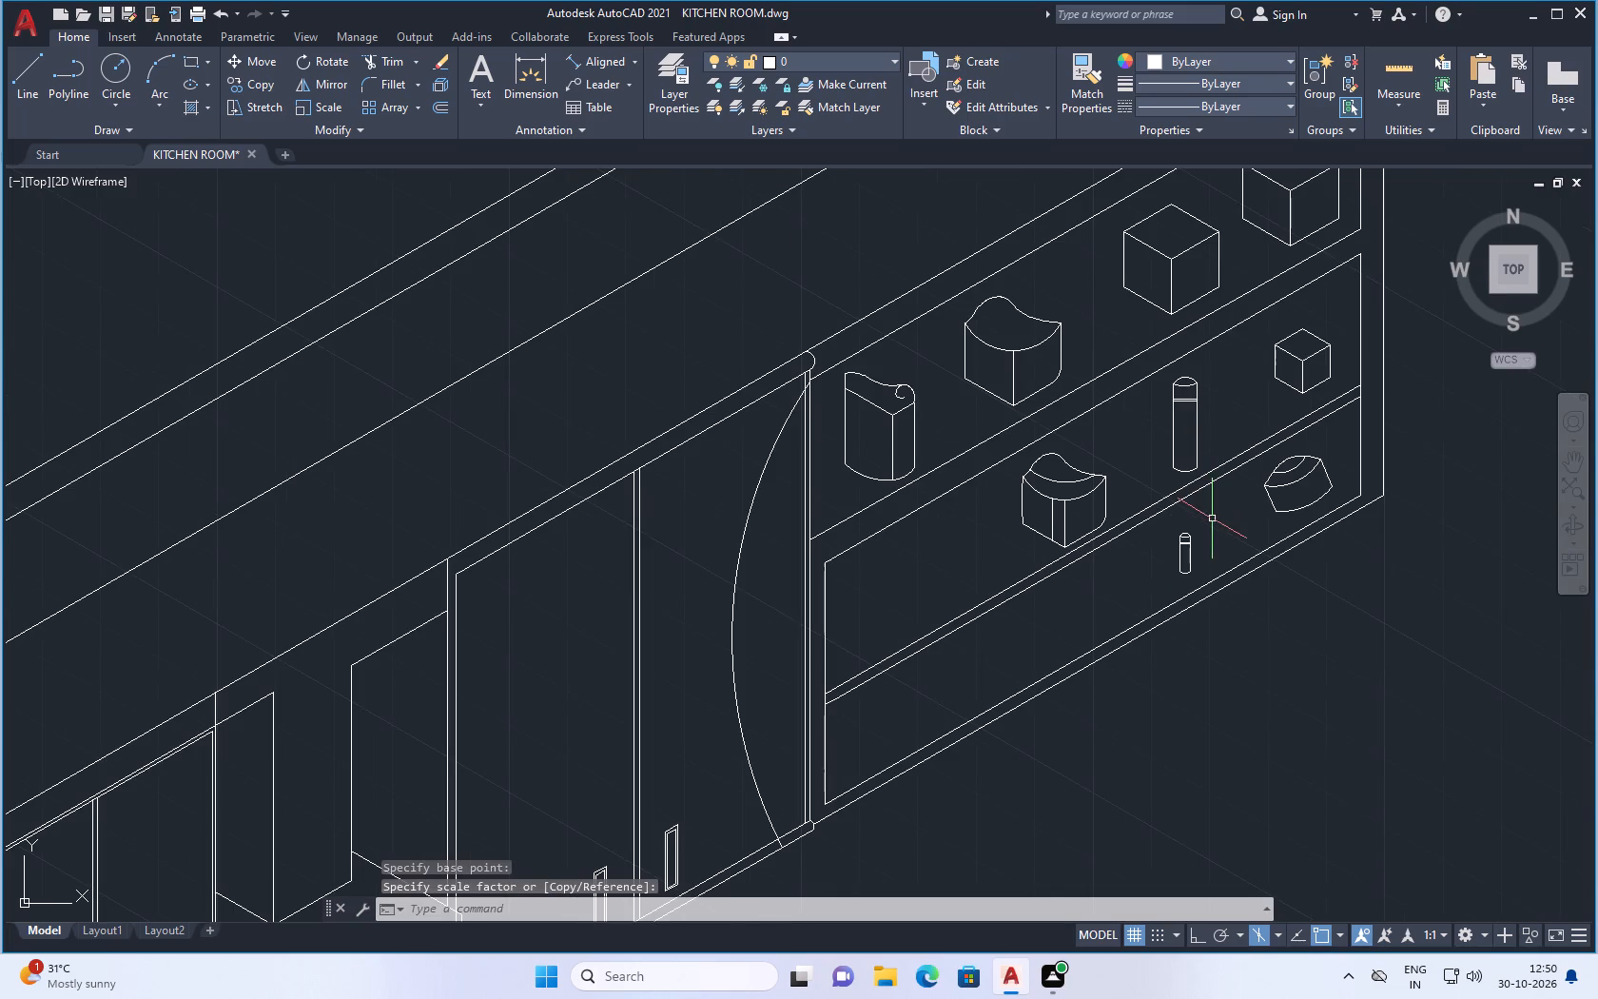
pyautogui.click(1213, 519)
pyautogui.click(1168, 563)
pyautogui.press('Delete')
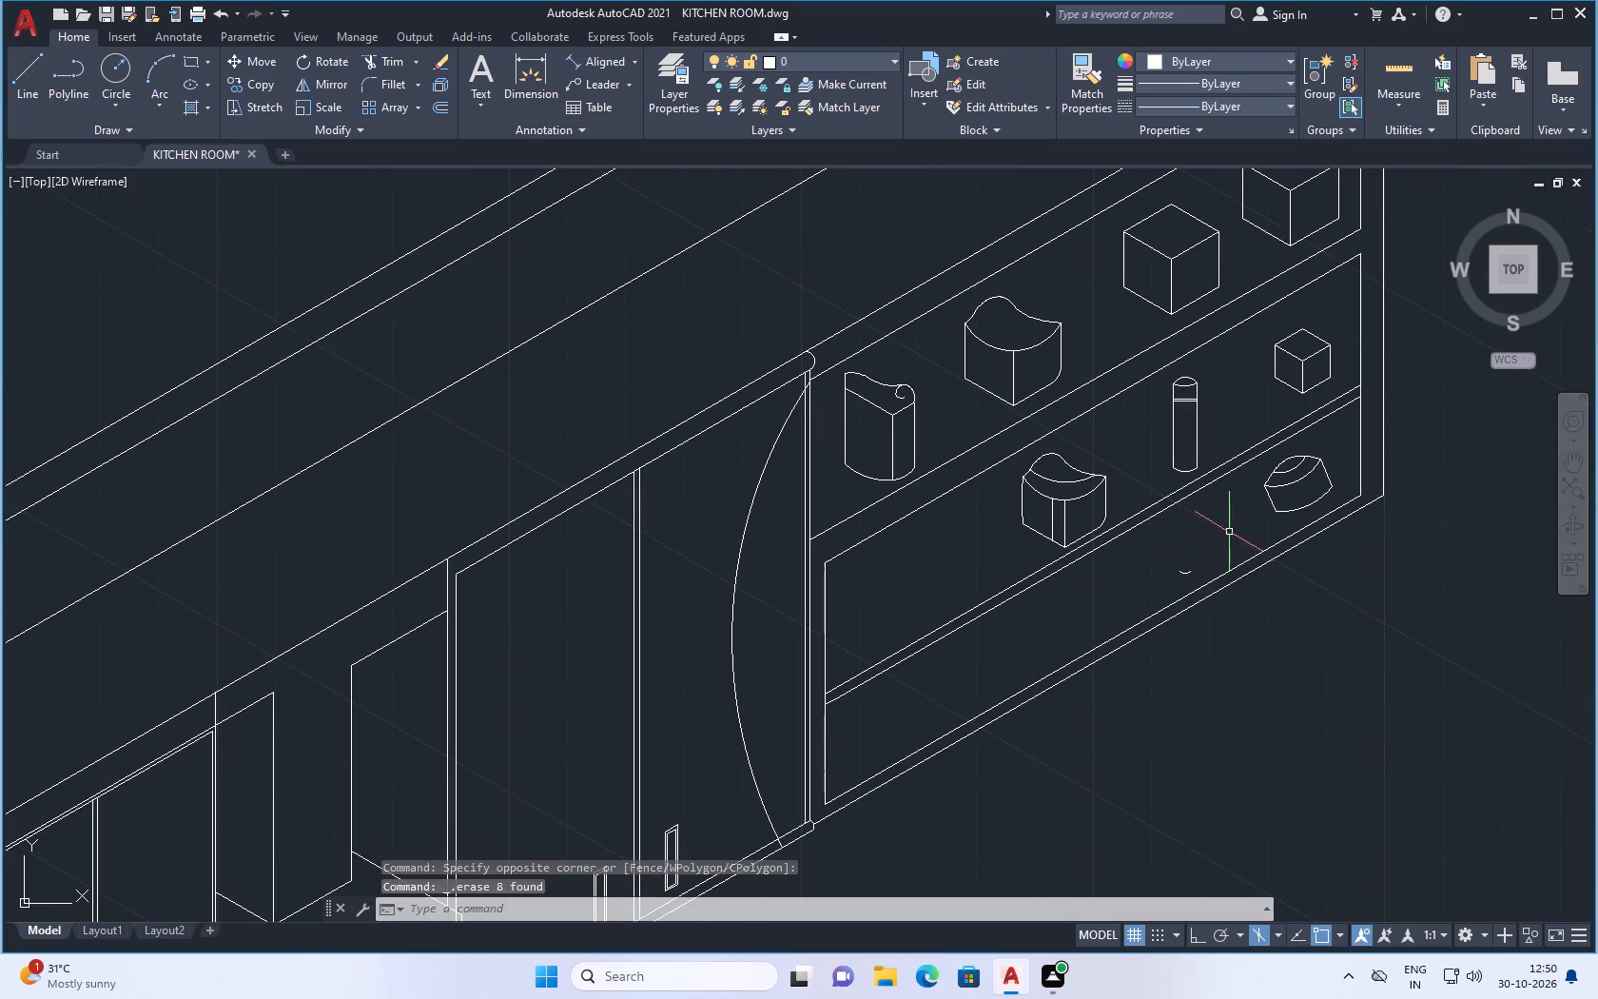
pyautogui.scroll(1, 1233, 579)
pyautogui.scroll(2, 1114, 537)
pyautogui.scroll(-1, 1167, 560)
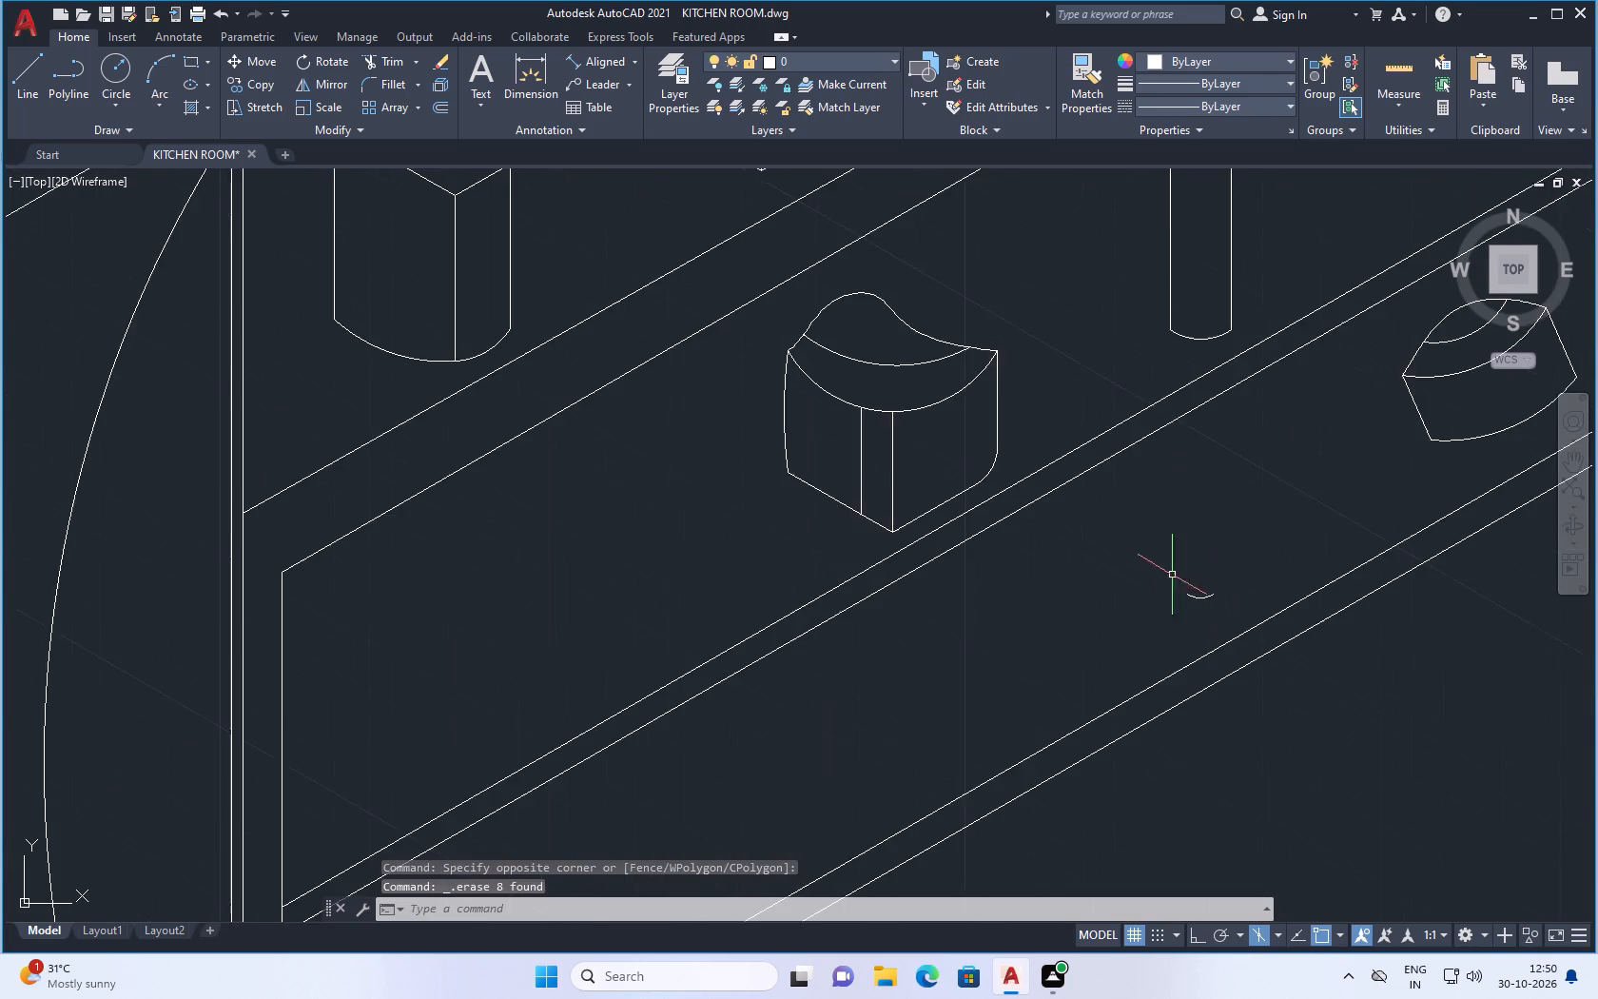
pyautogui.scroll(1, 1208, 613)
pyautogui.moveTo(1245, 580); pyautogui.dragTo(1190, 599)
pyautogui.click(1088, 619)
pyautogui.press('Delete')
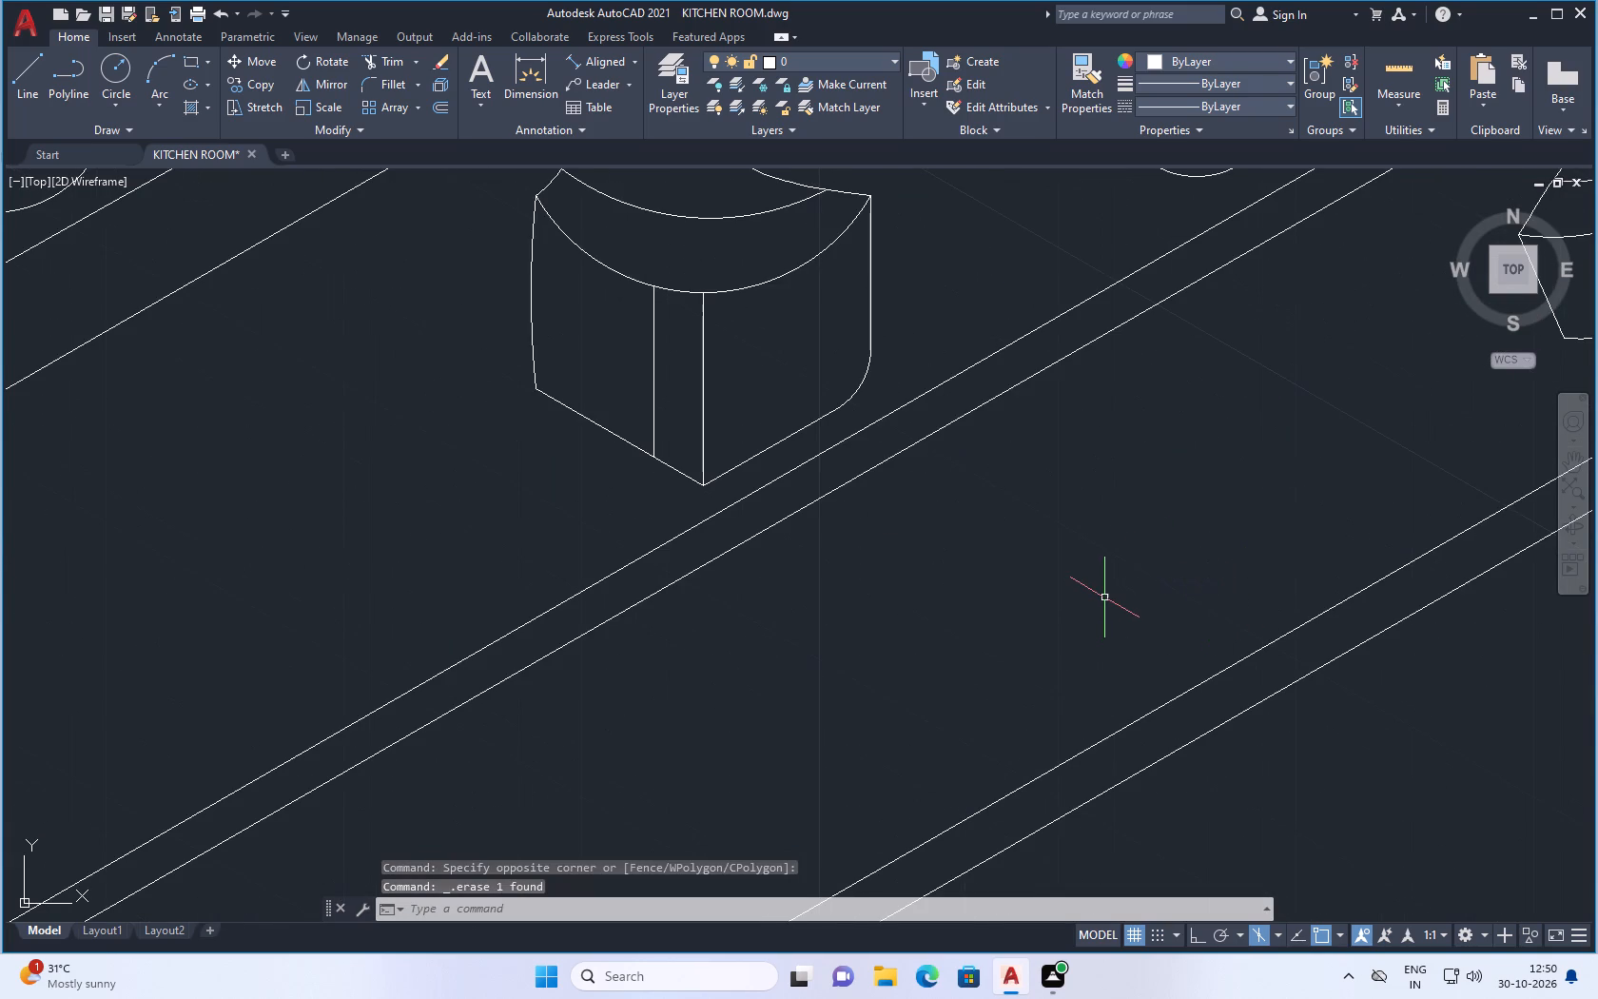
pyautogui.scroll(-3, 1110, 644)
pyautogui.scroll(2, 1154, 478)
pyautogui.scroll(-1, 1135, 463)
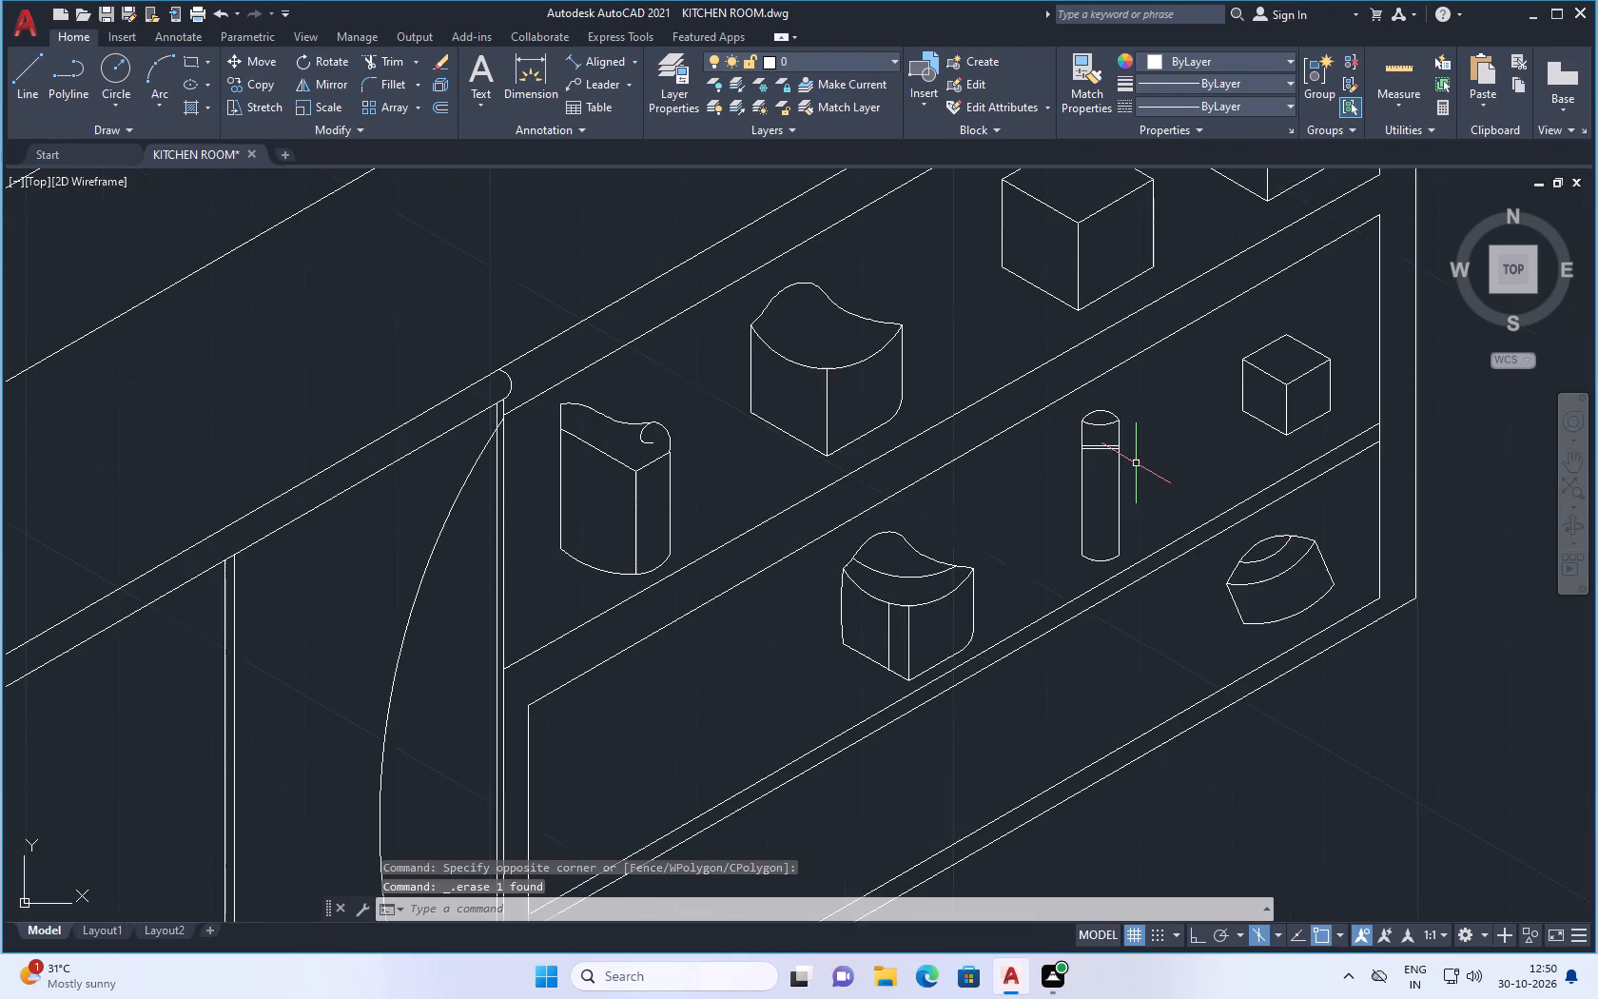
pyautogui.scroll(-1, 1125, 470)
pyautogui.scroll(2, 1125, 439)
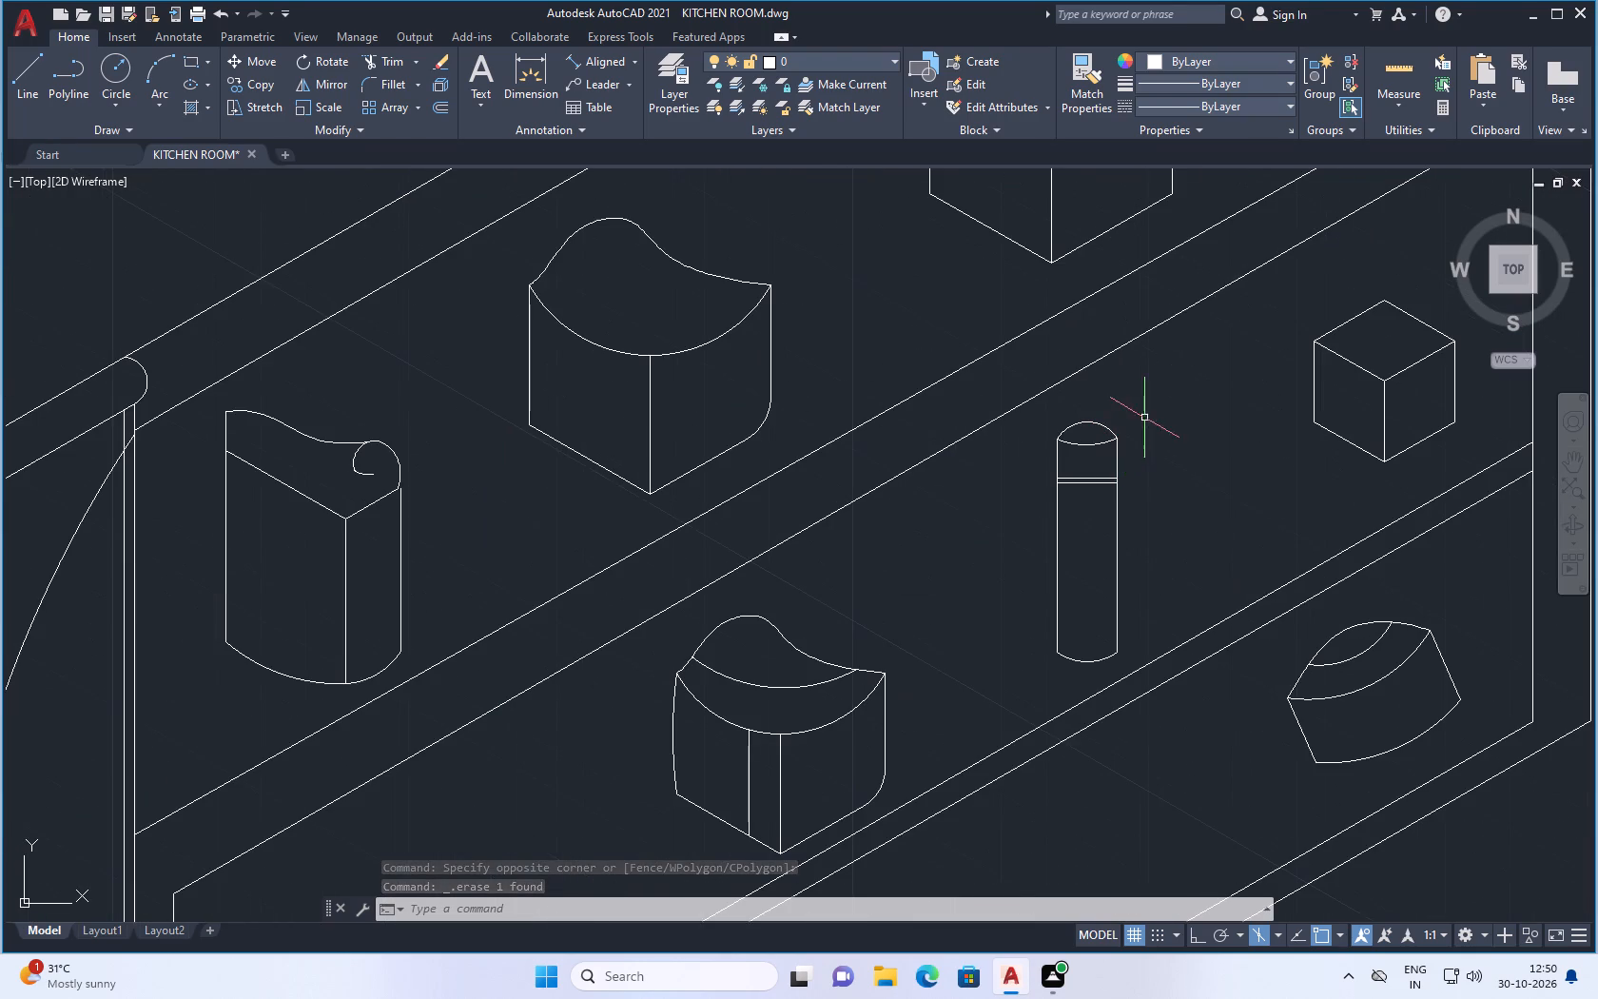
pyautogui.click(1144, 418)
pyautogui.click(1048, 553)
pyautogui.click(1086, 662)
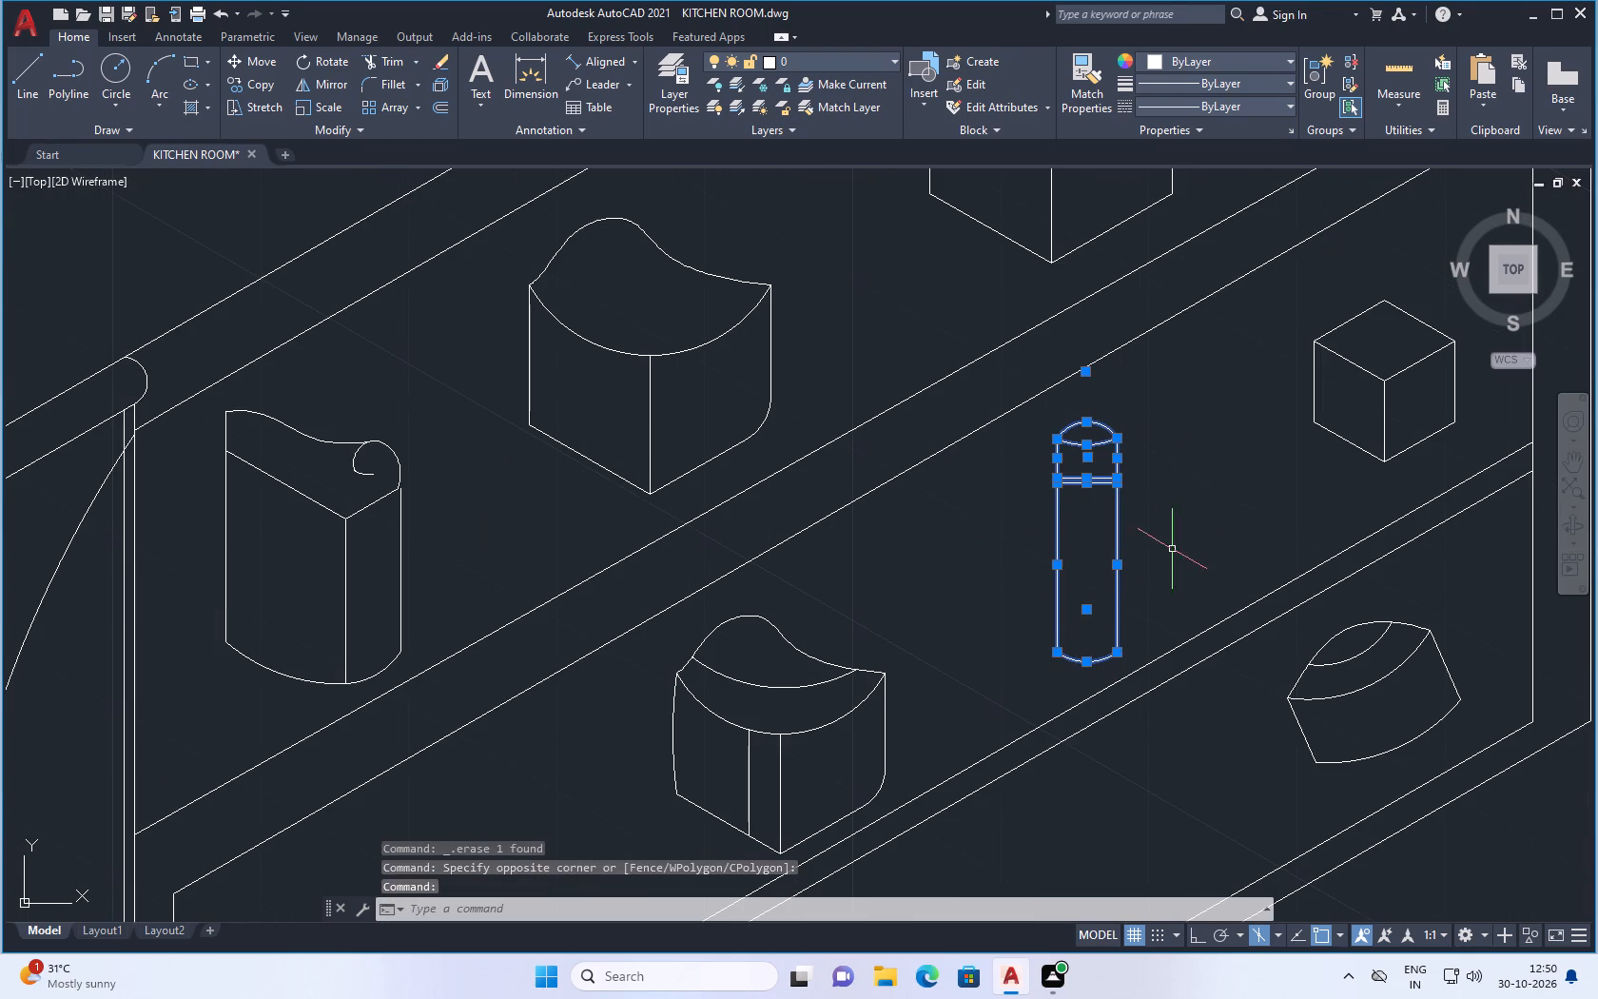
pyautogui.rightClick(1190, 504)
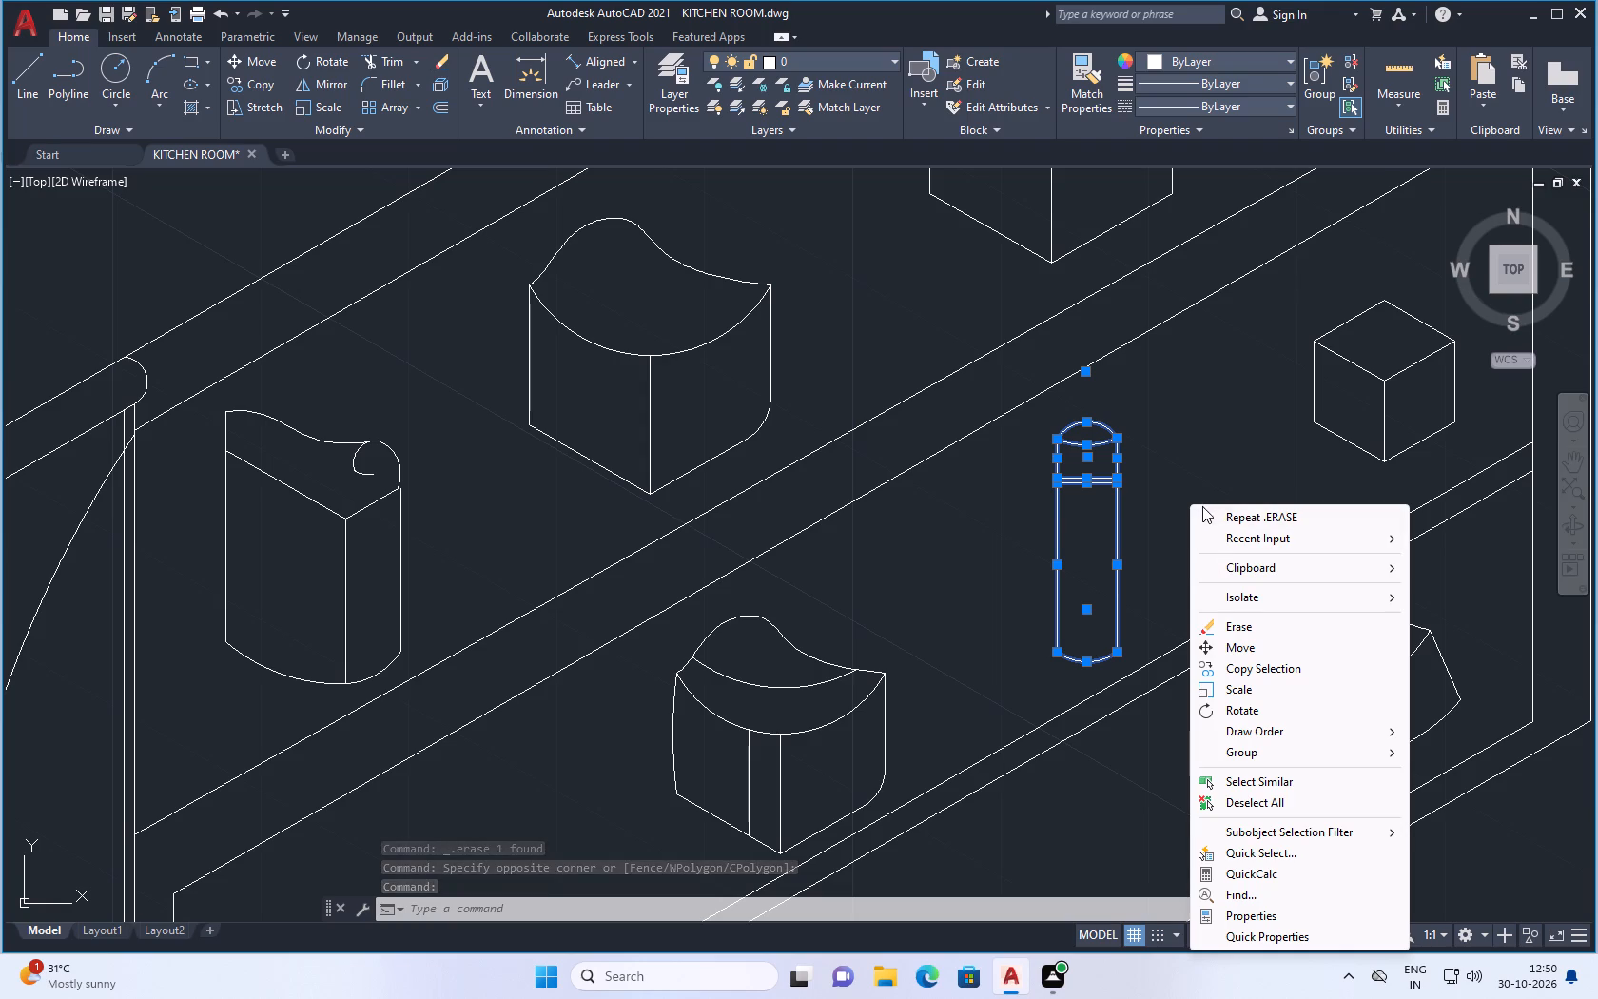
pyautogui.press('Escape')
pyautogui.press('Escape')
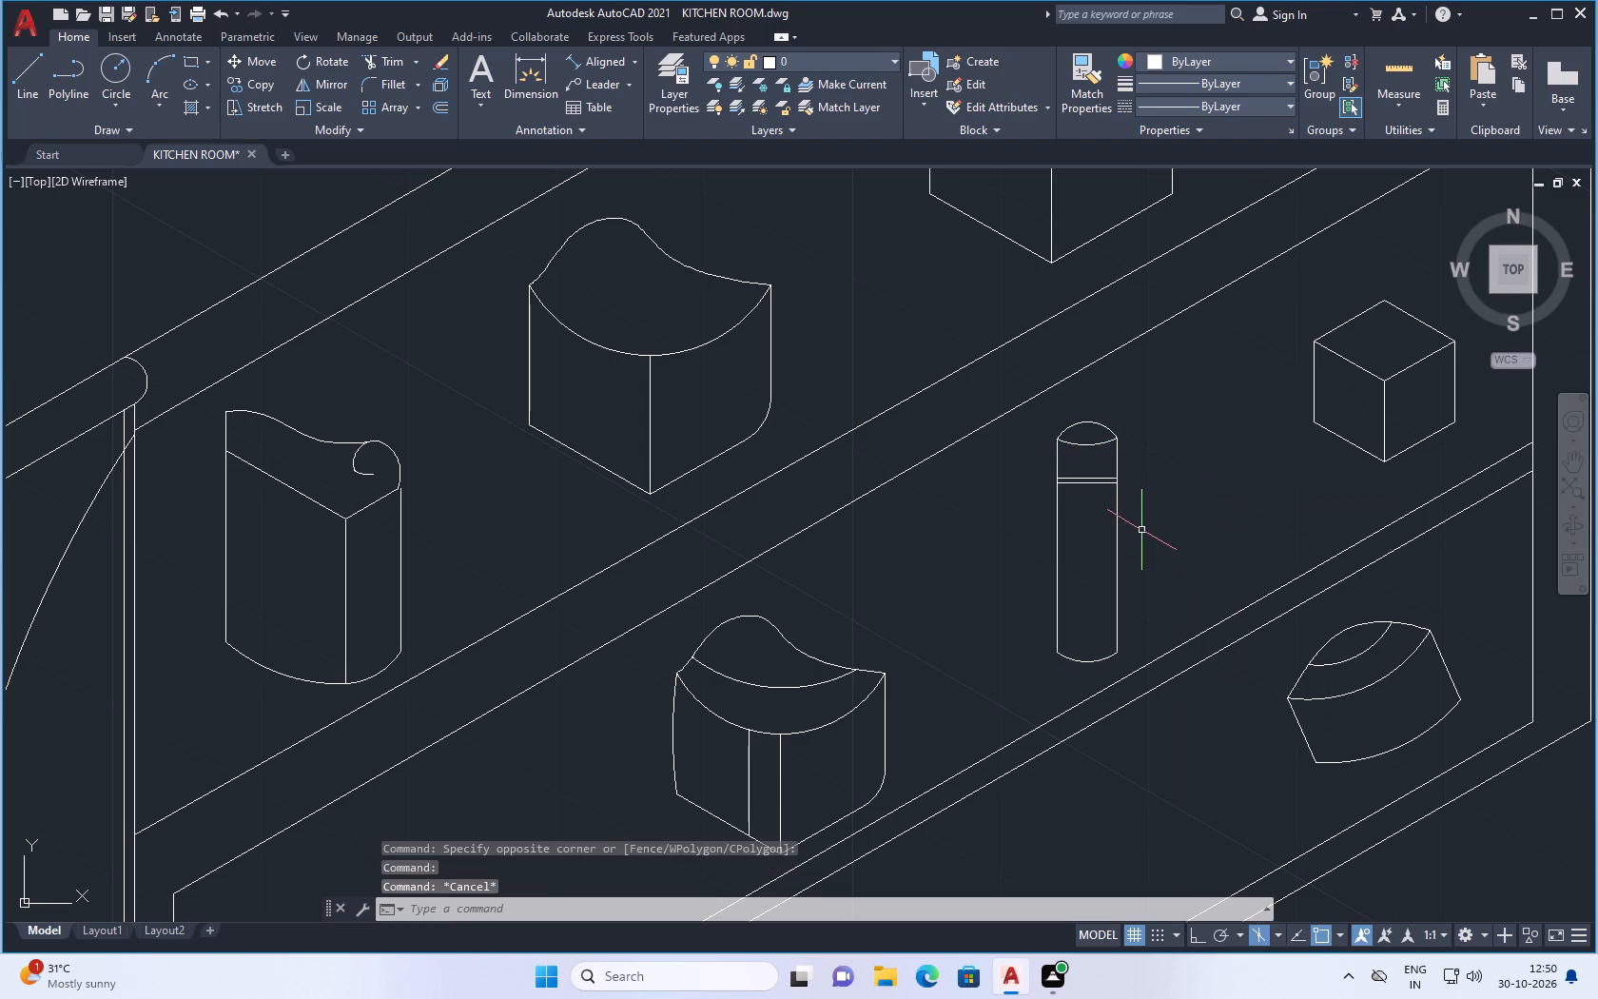
# Inspect the capped cylinder's domed top and its fit among the other decorative objects on the wall cabinet's shelves.
pyautogui.scroll(-2, 1059, 573)
pyautogui.scroll(1, 1043, 533)
pyautogui.scroll(-1, 1104, 549)
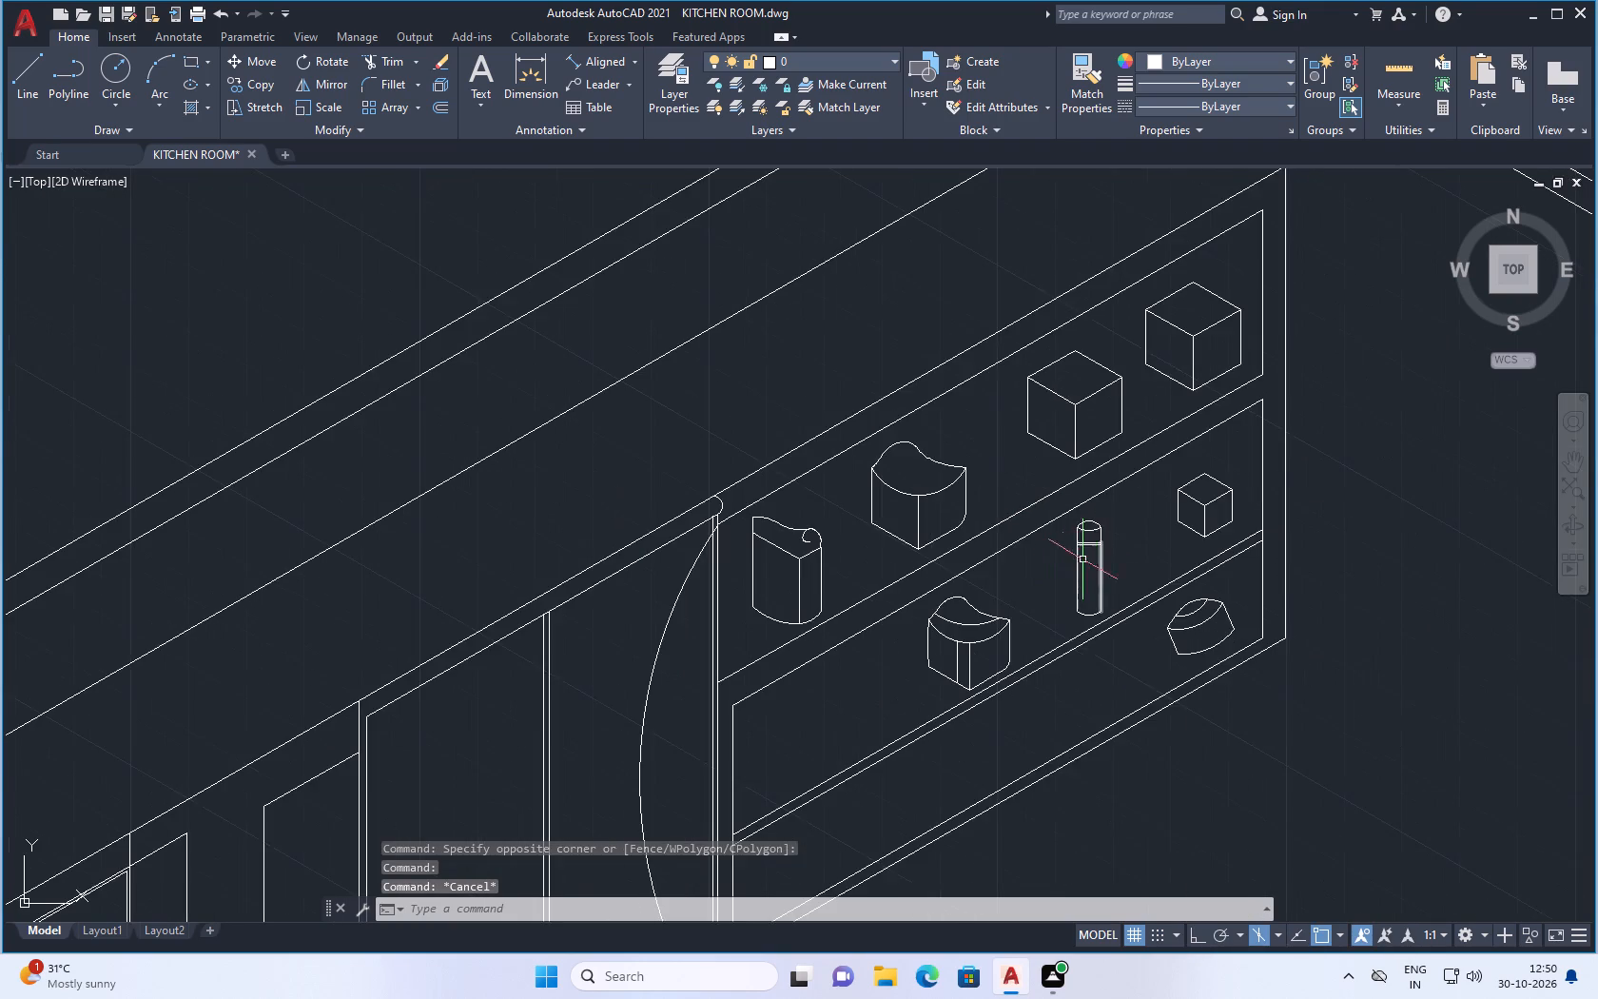
pyautogui.scroll(2, 1070, 562)
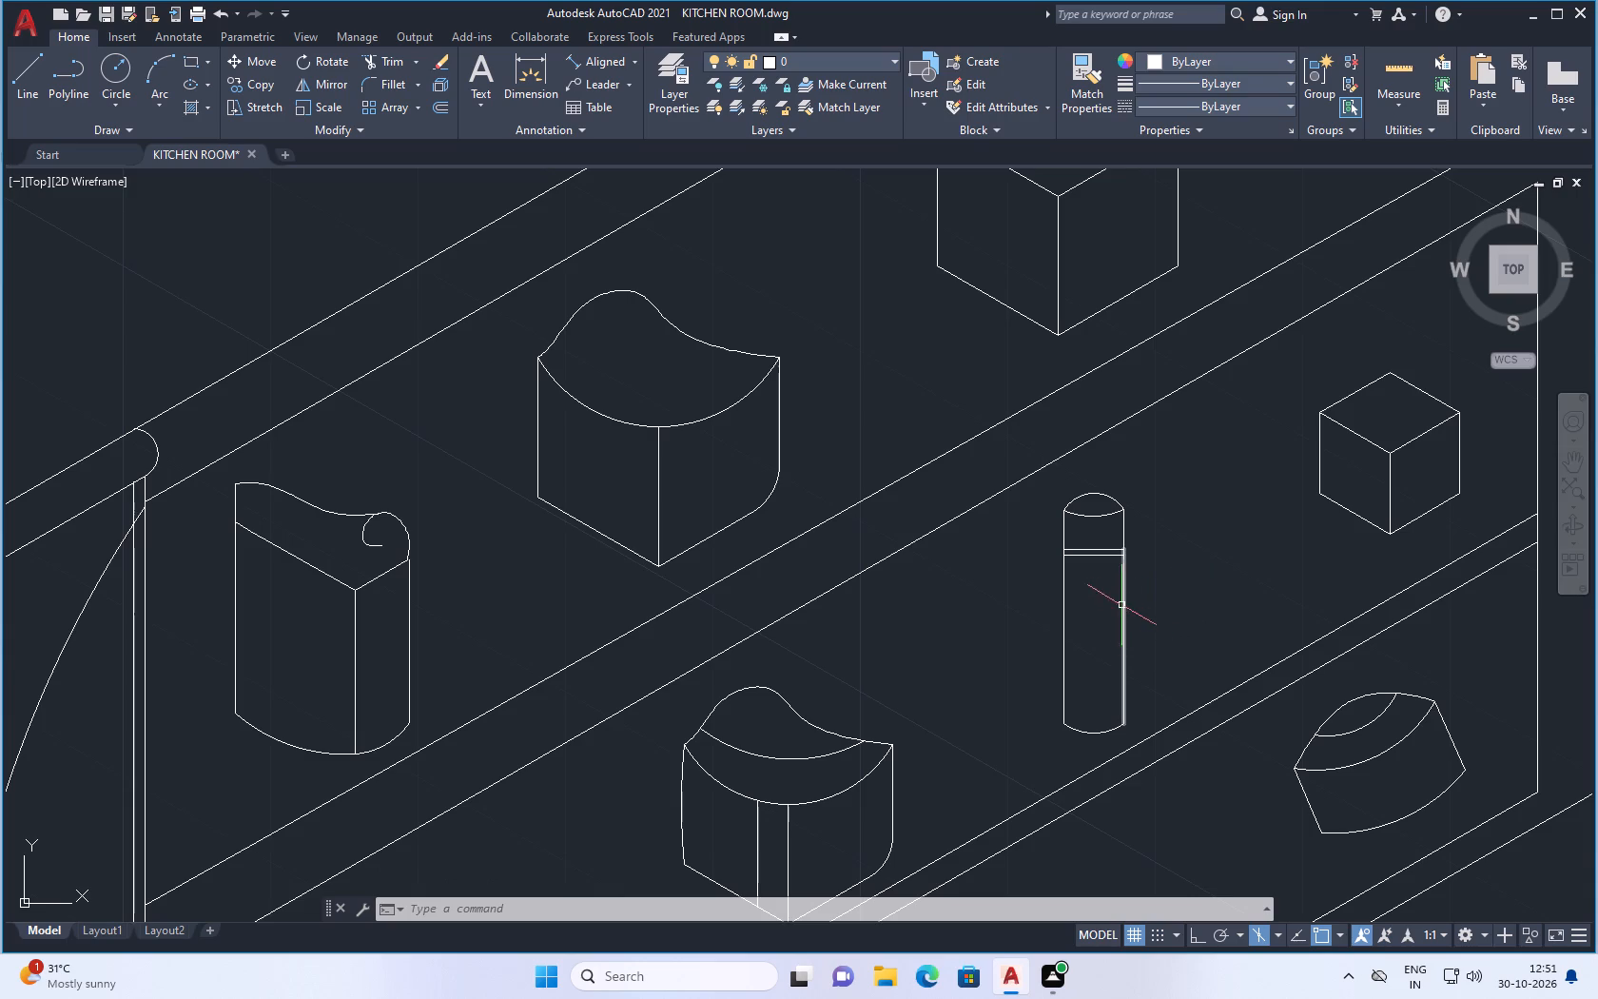
pyautogui.scroll(2, 1157, 543)
pyautogui.scroll(2, 1015, 433)
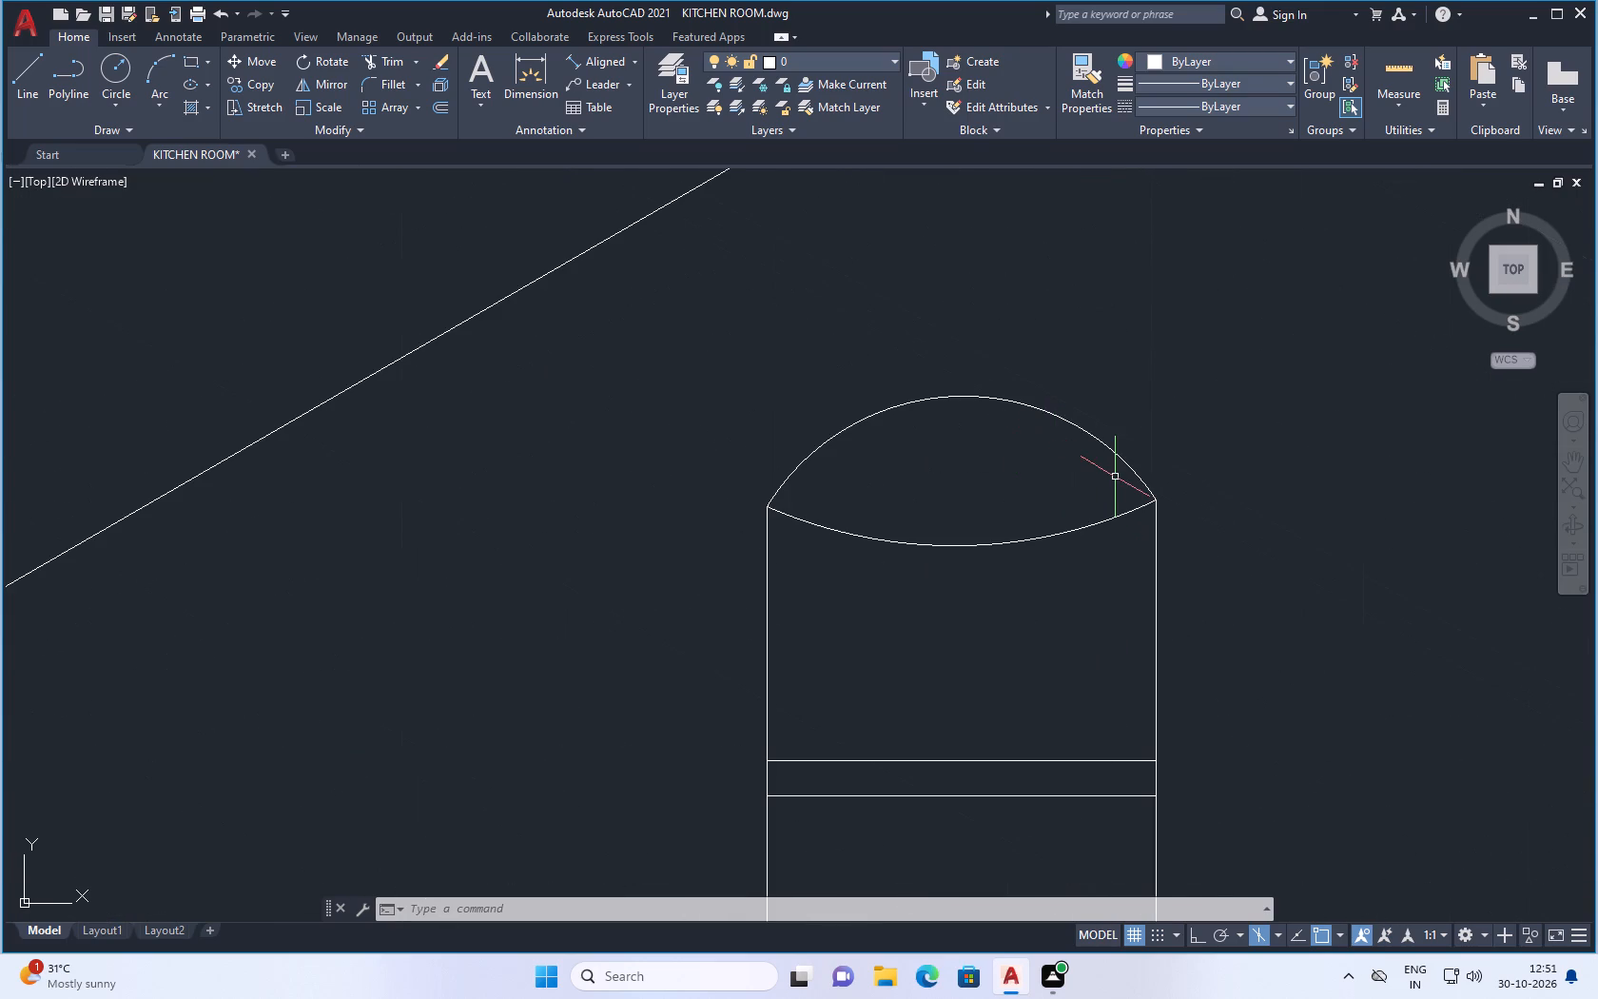
pyautogui.scroll(-1, 1158, 528)
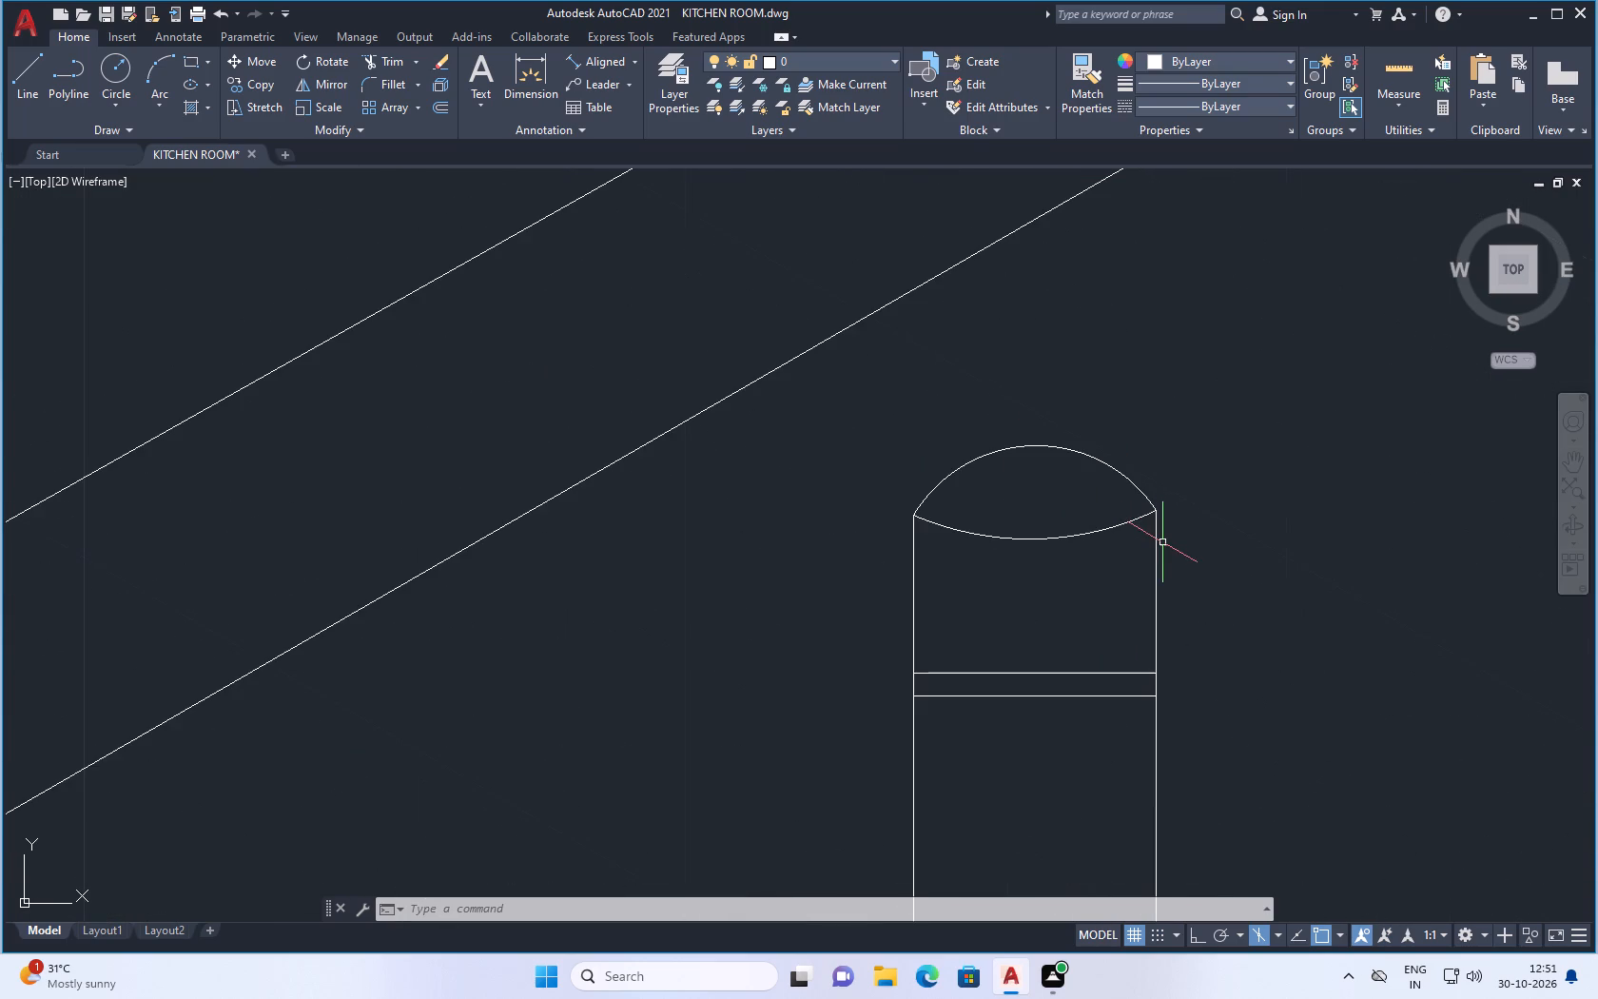
pyautogui.scroll(-4, 1162, 560)
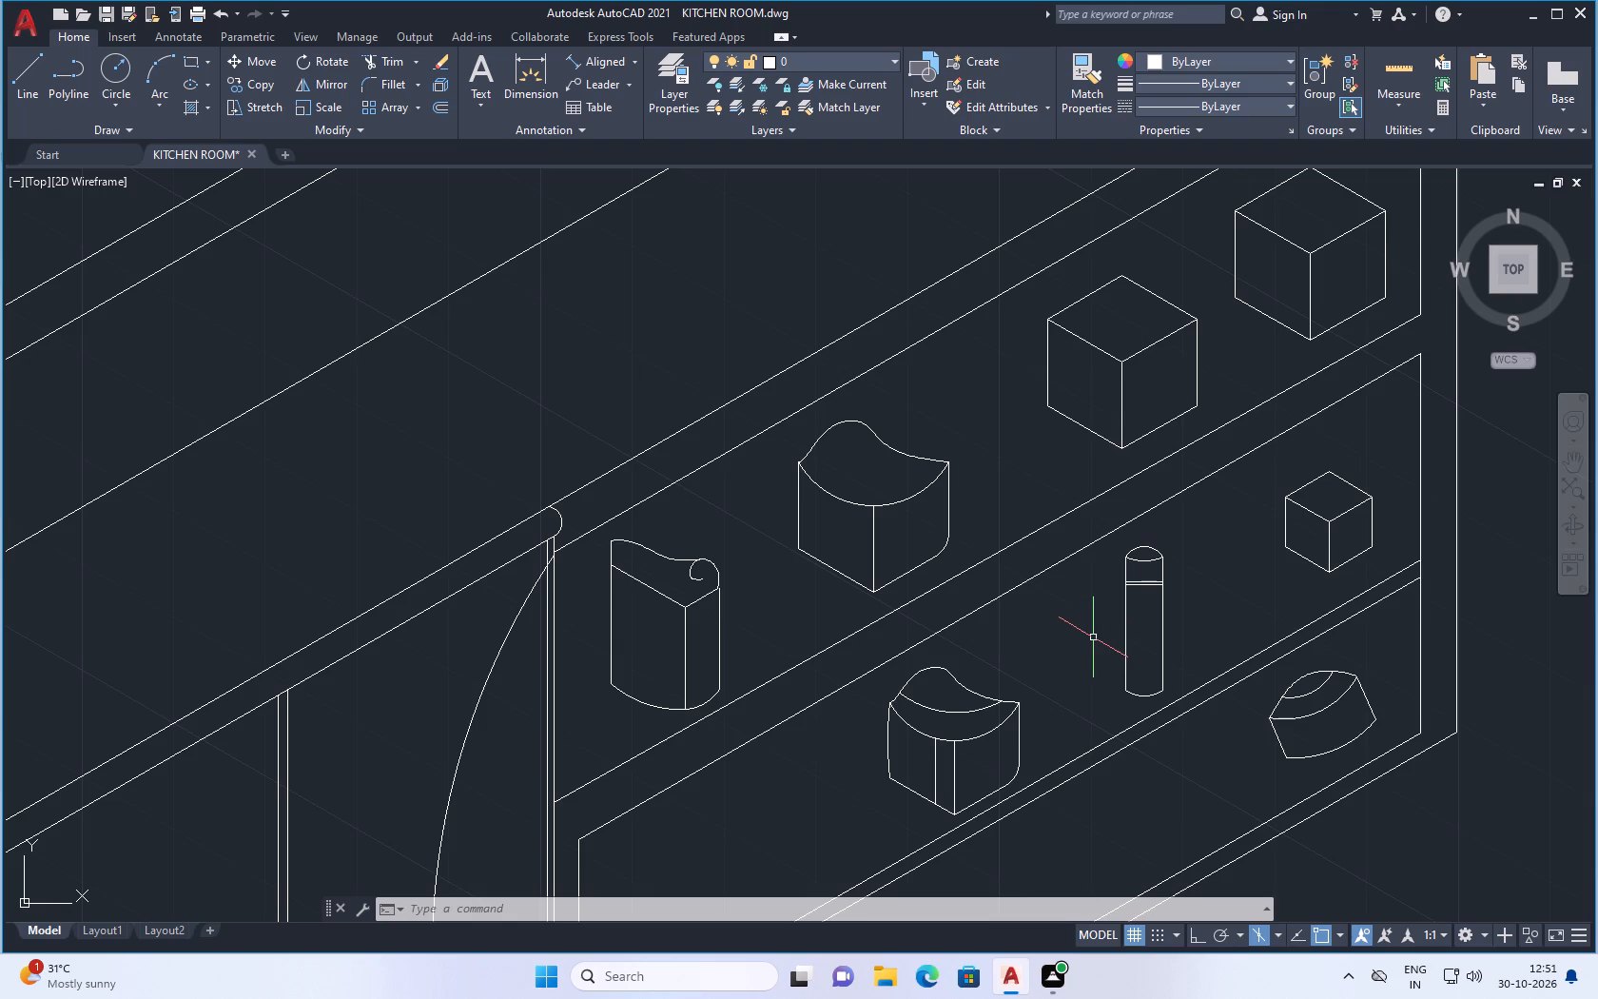
pyautogui.scroll(-1, 1099, 646)
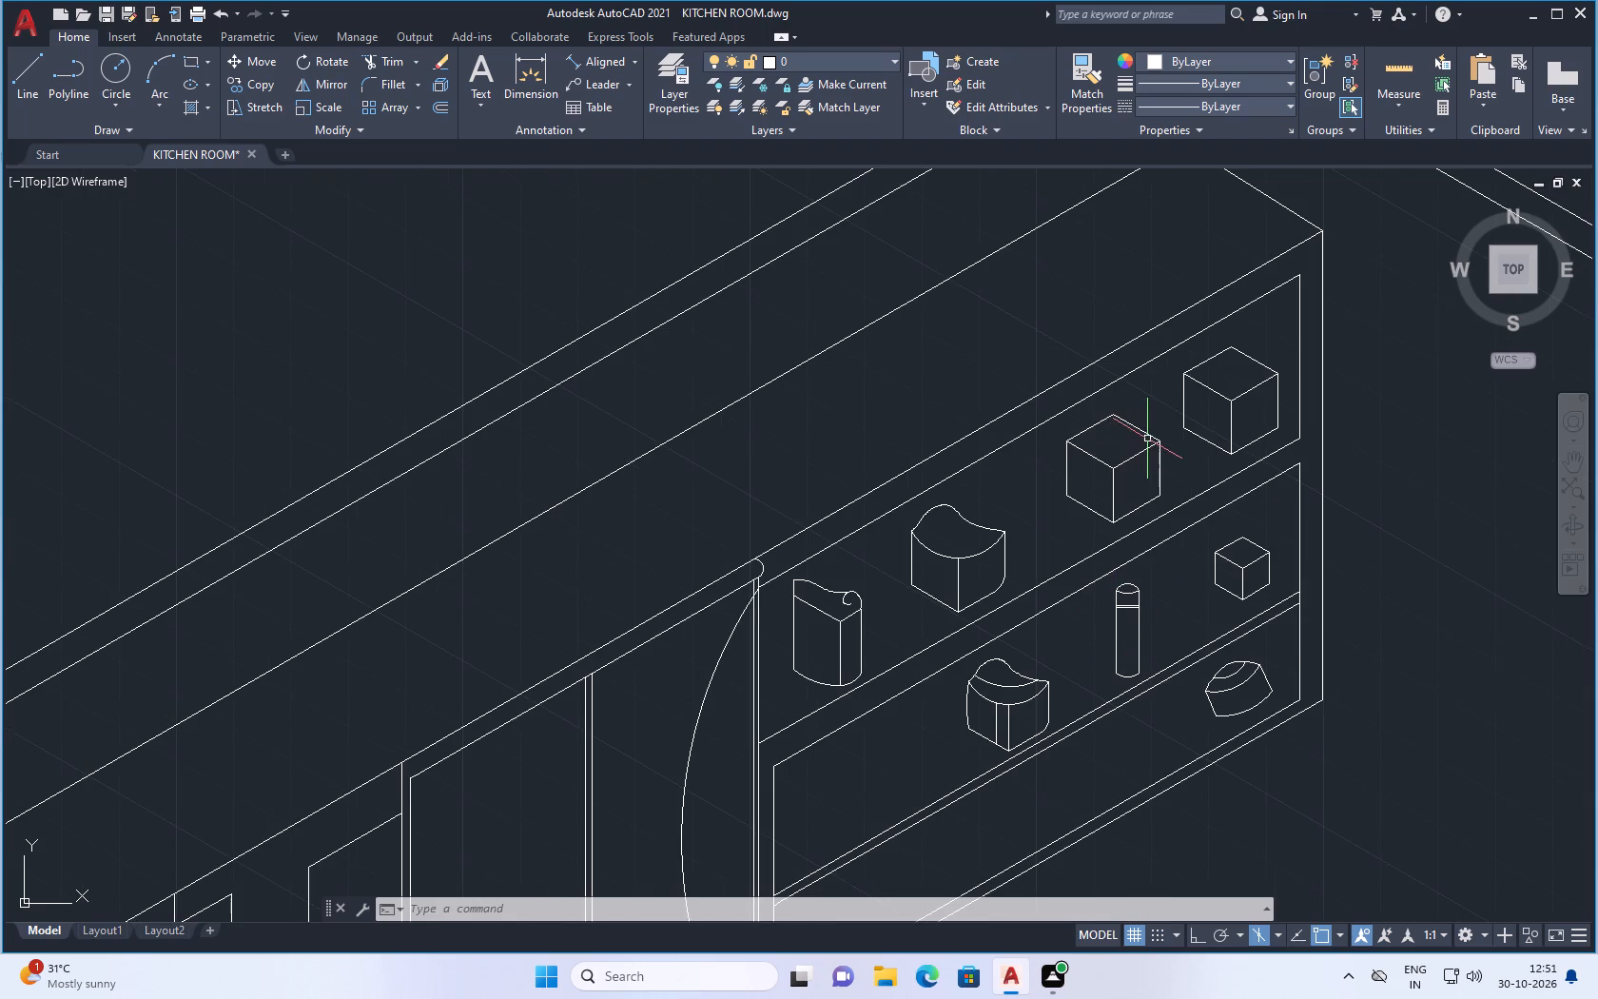
# Select the top face's front-right edge on the top compartment's cube nearest the curved-top block.
pyautogui.scroll(2, 1148, 438)
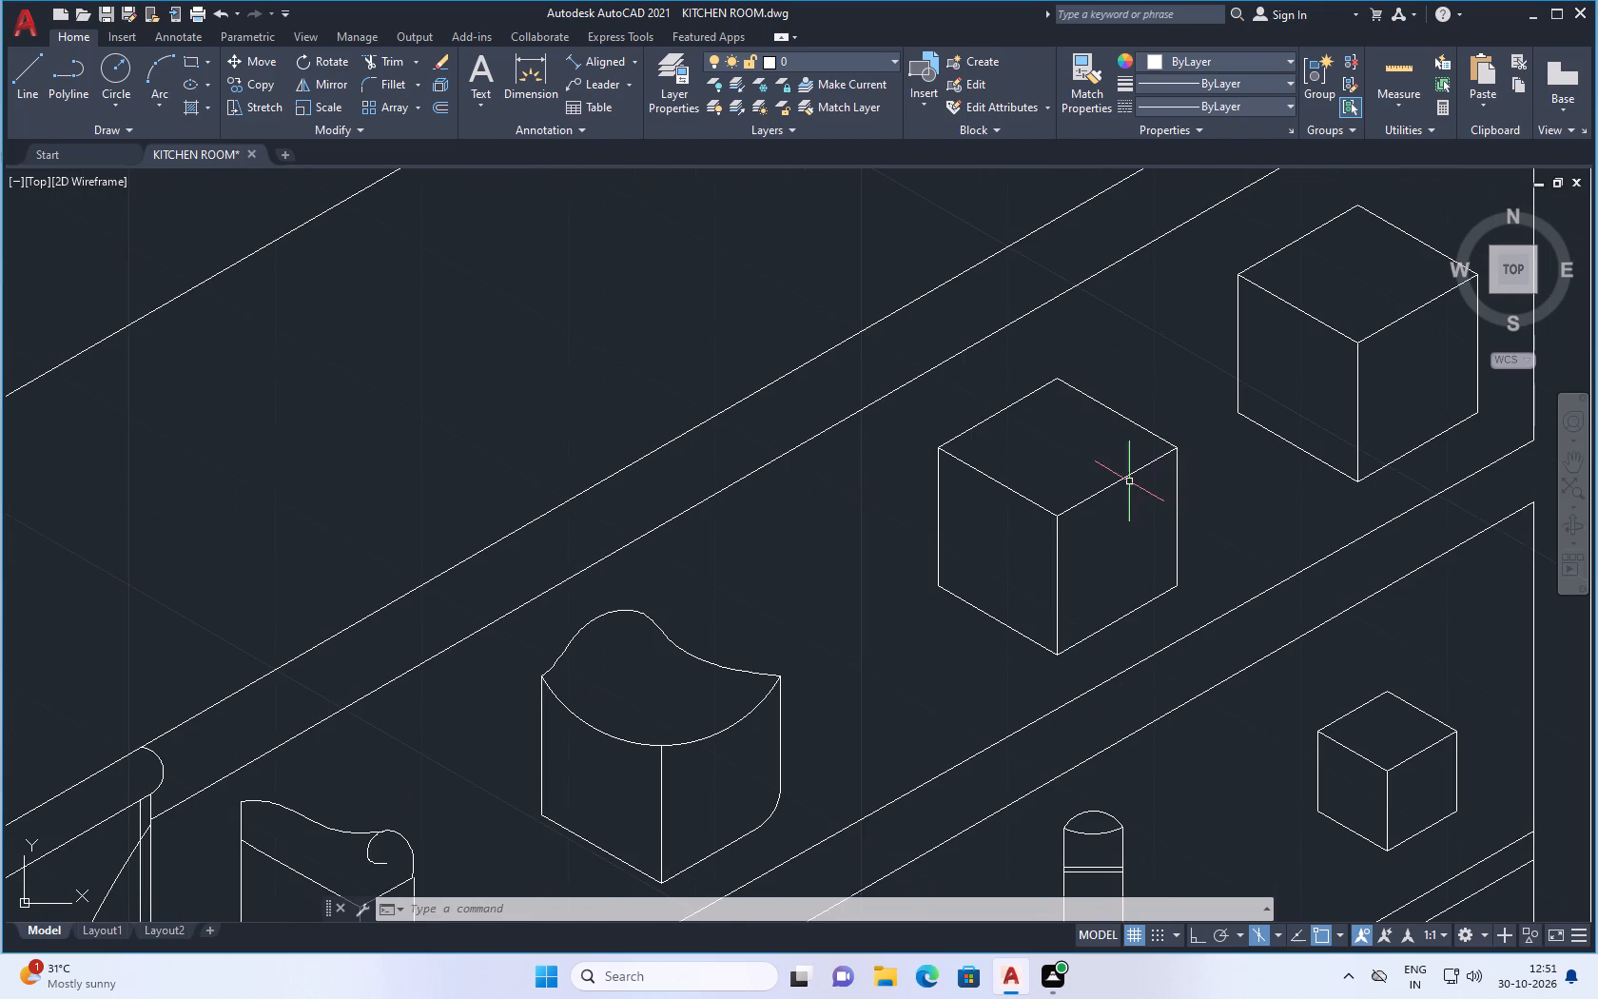
pyautogui.click(1129, 481)
pyautogui.click(1131, 474)
pyautogui.click(1125, 475)
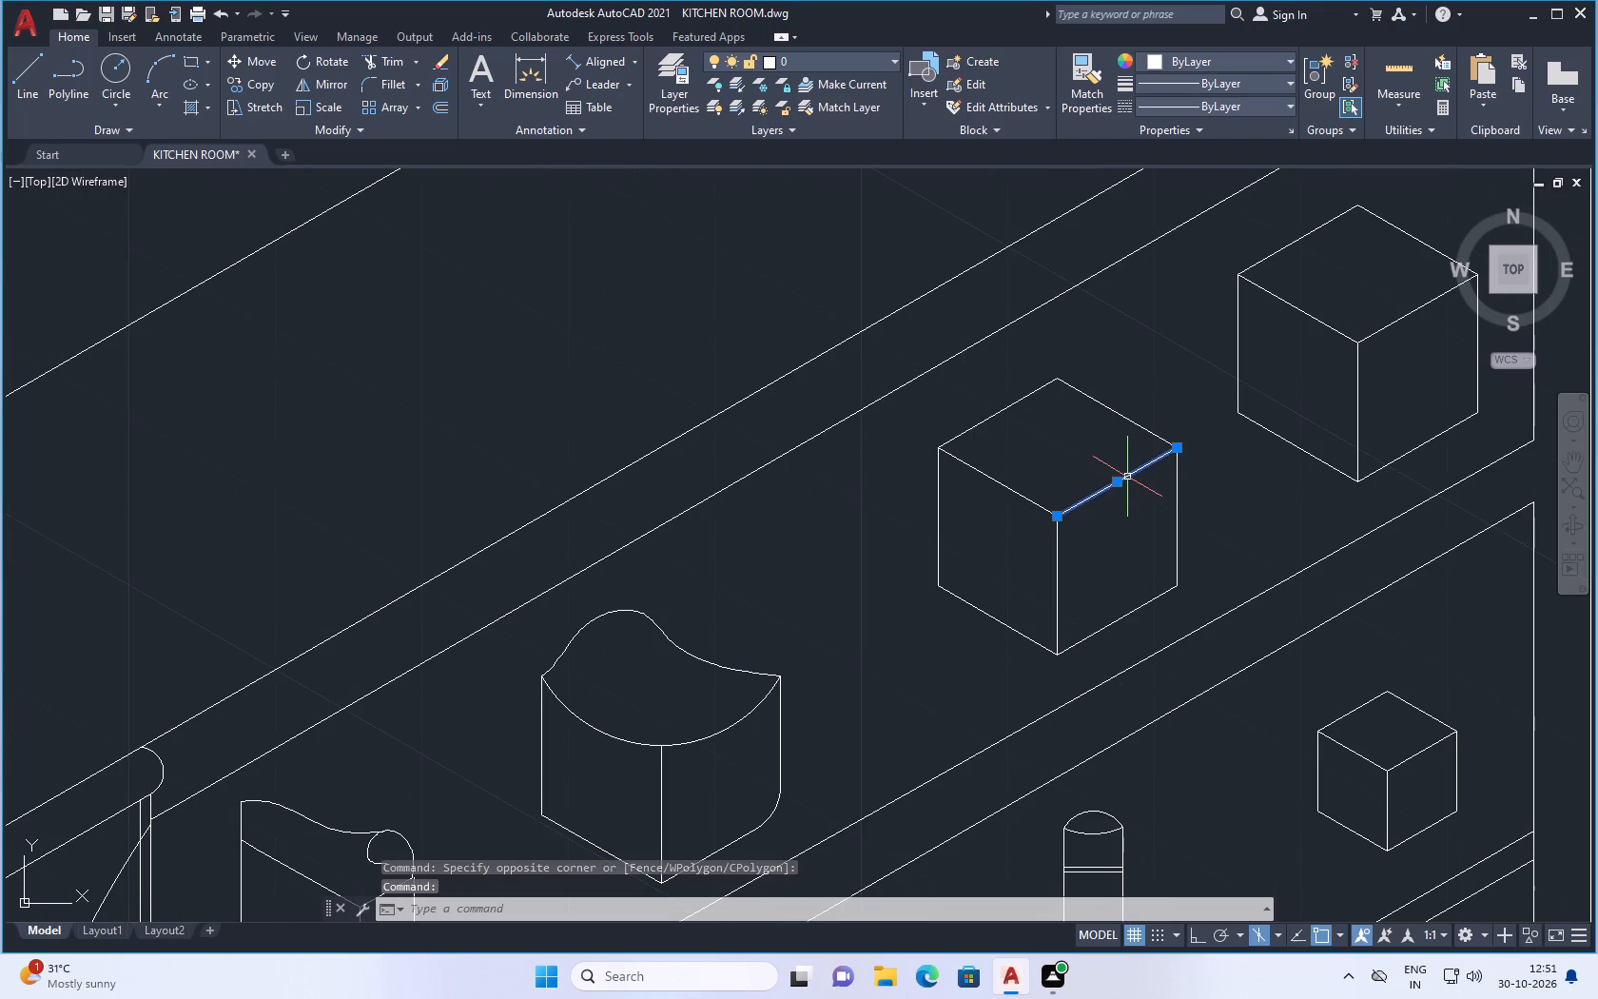
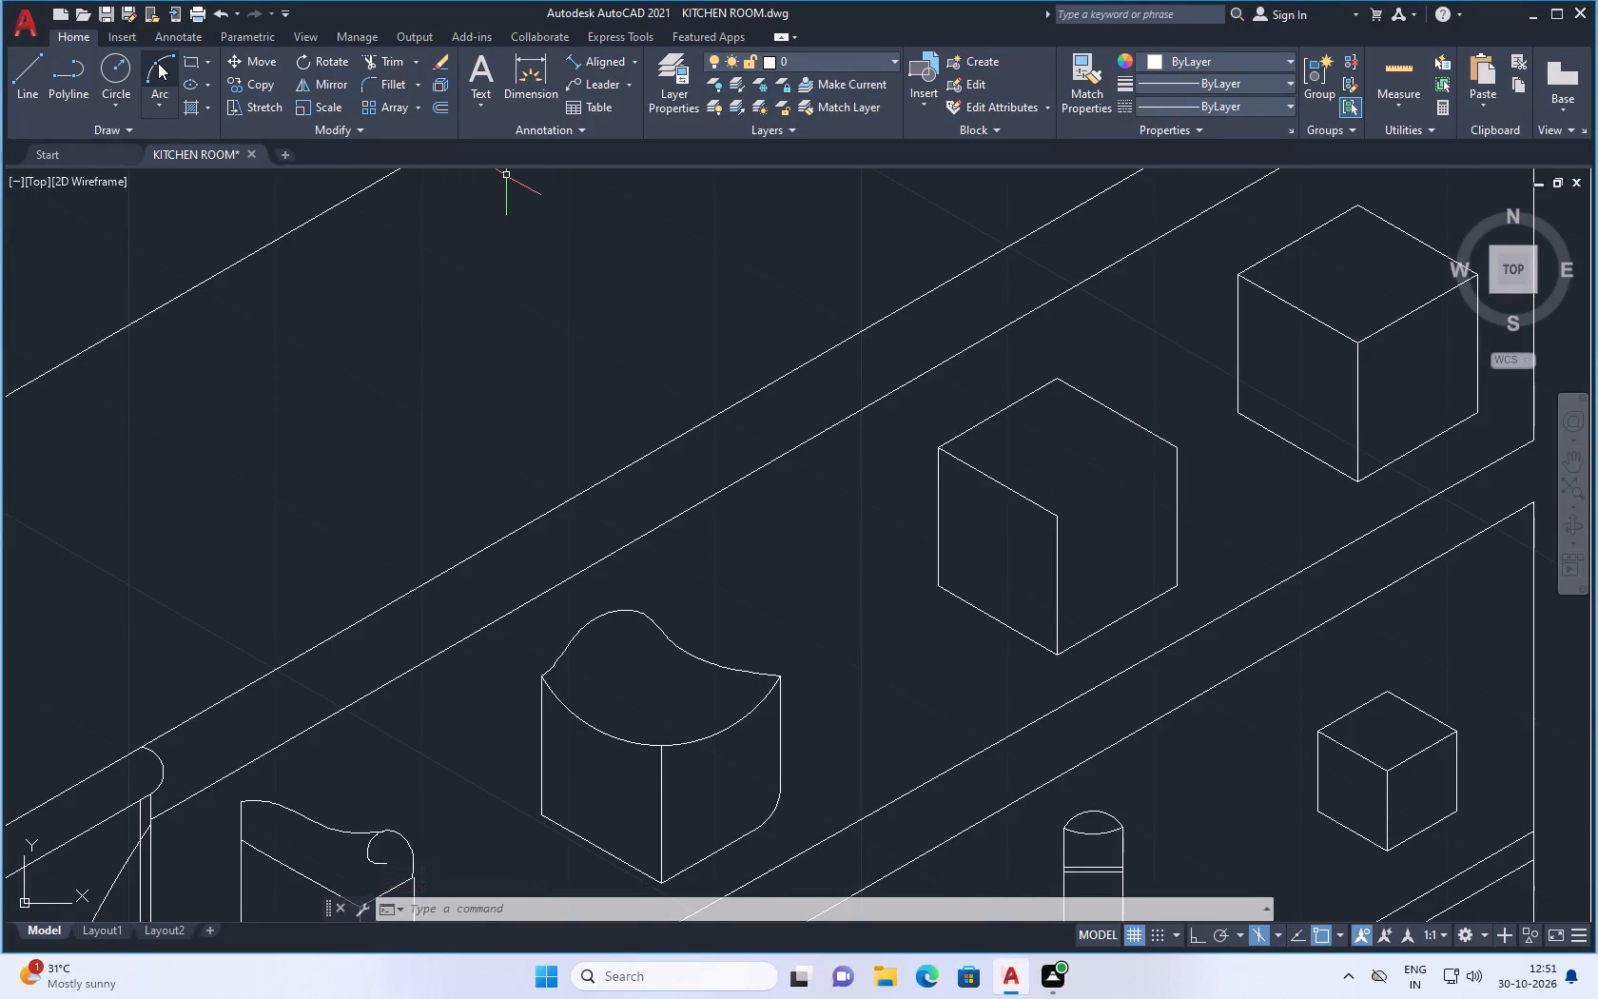
# Draw a three-point arc on the upper-shelf box beside the full cube, from its front top vertex through its right top corner.
pyautogui.click(158, 63)
pyautogui.click(1059, 516)
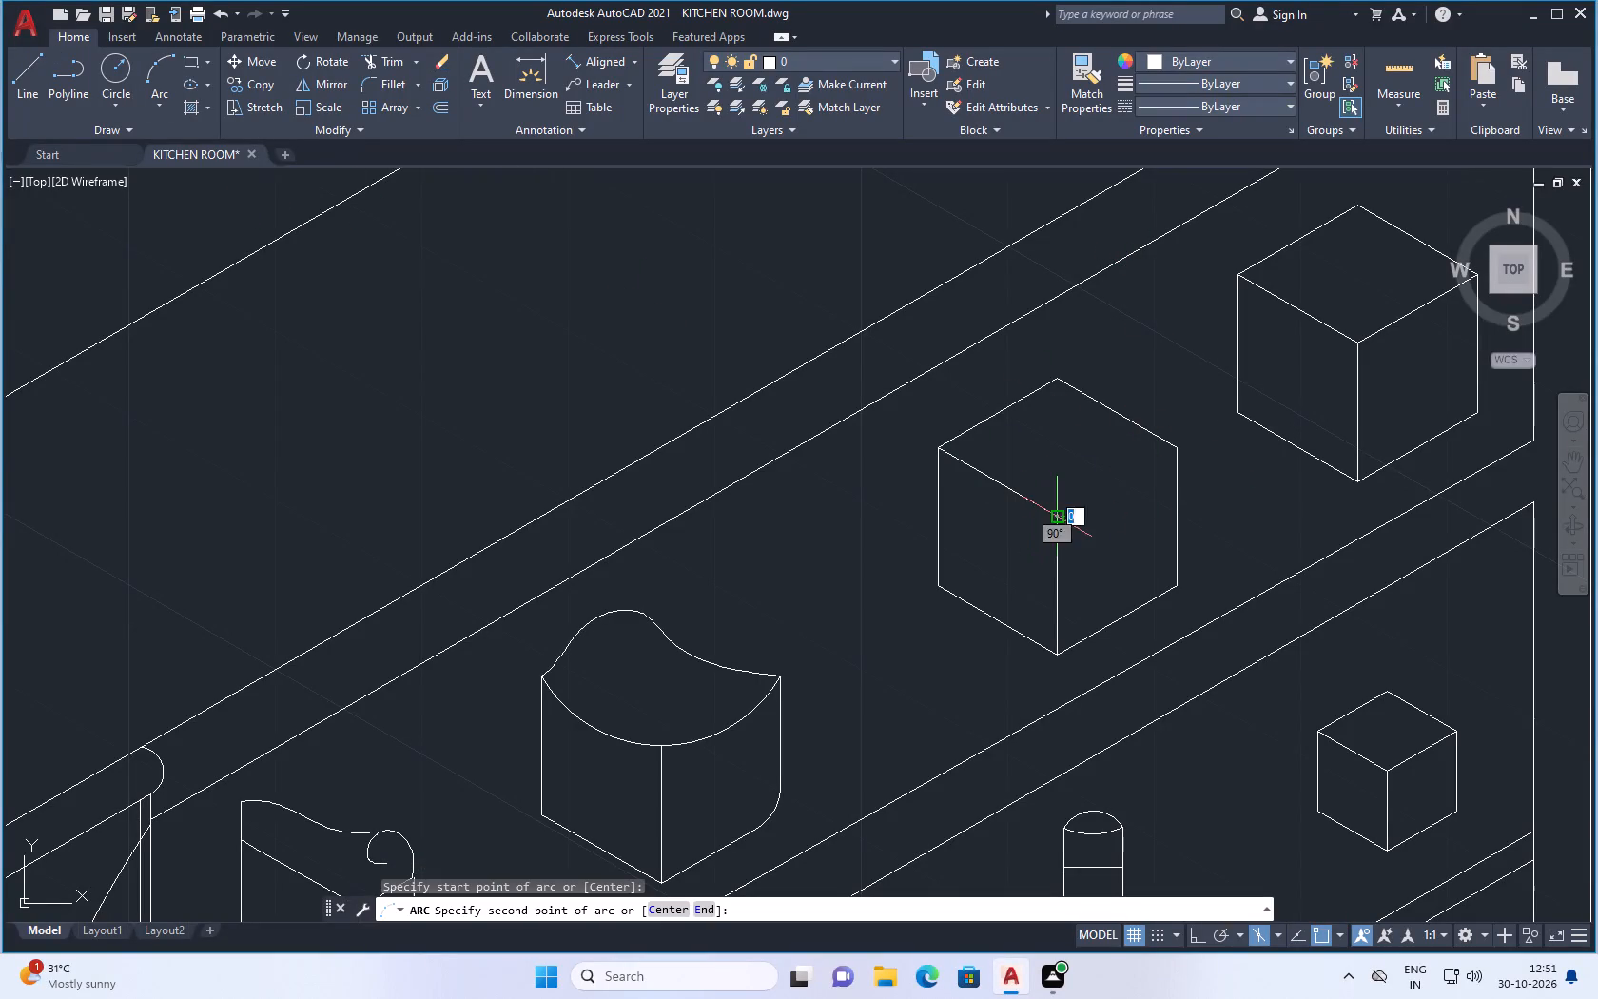
pyautogui.click(1182, 446)
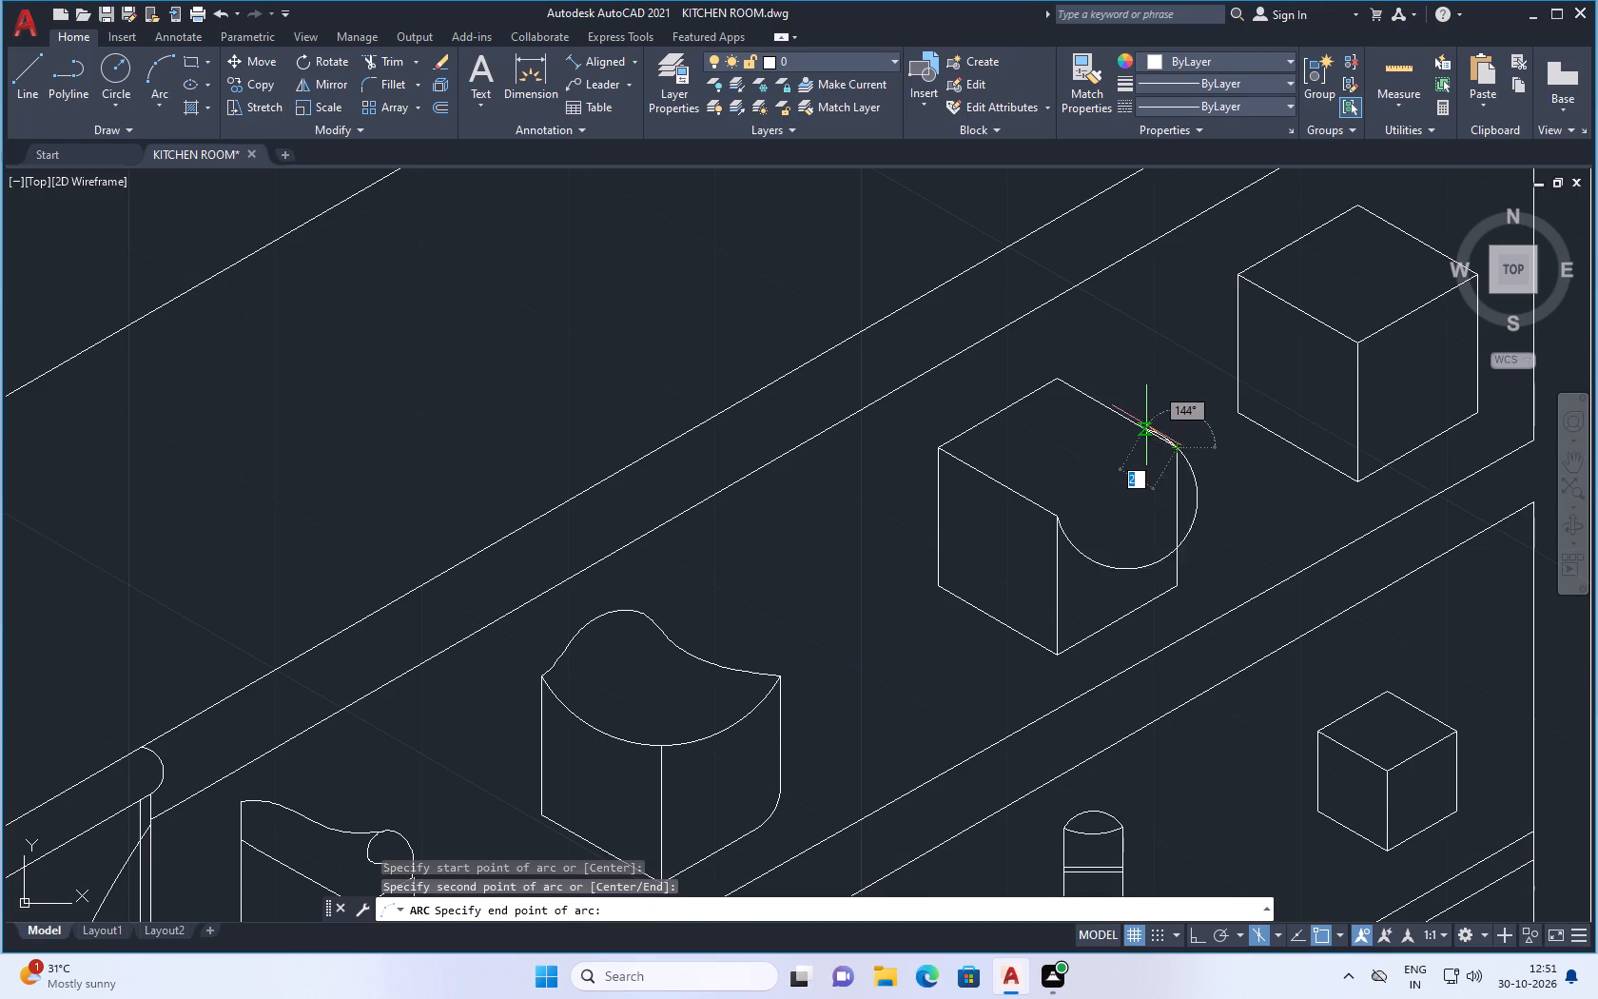
pyautogui.click(1020, 361)
# Trim the part of the arc extending above the box, keeping only the curve between the front vertex and right corner.
pyautogui.scroll(-2, 1115, 484)
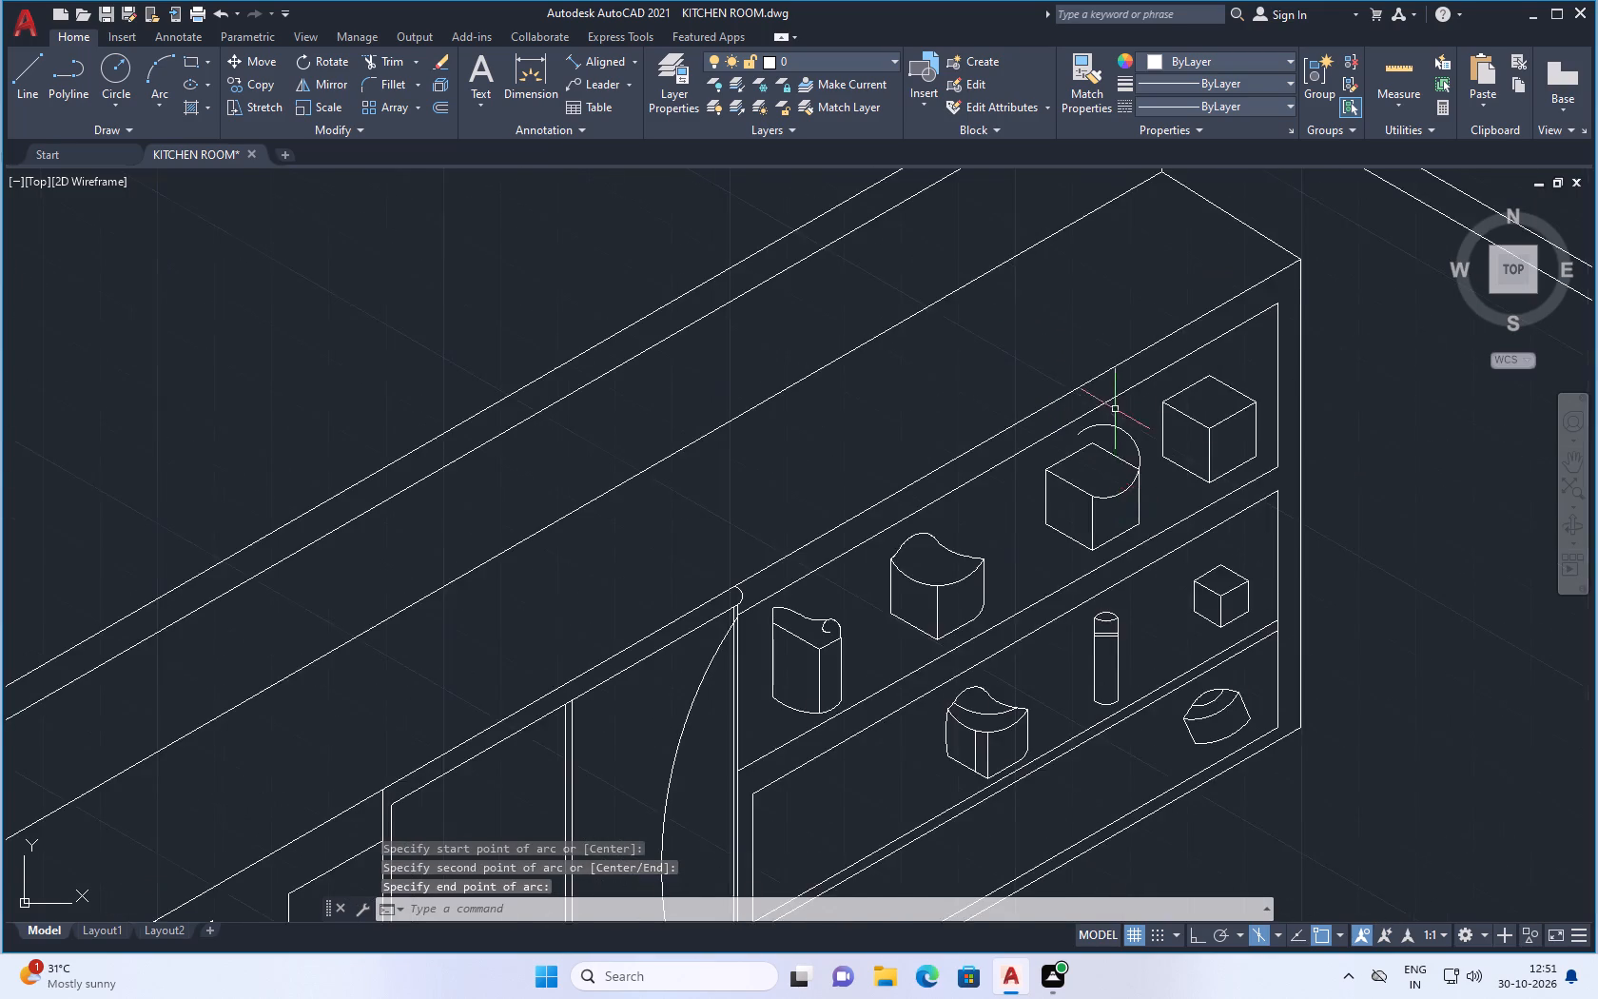
pyautogui.scroll(2, 1118, 406)
pyautogui.write('TR')
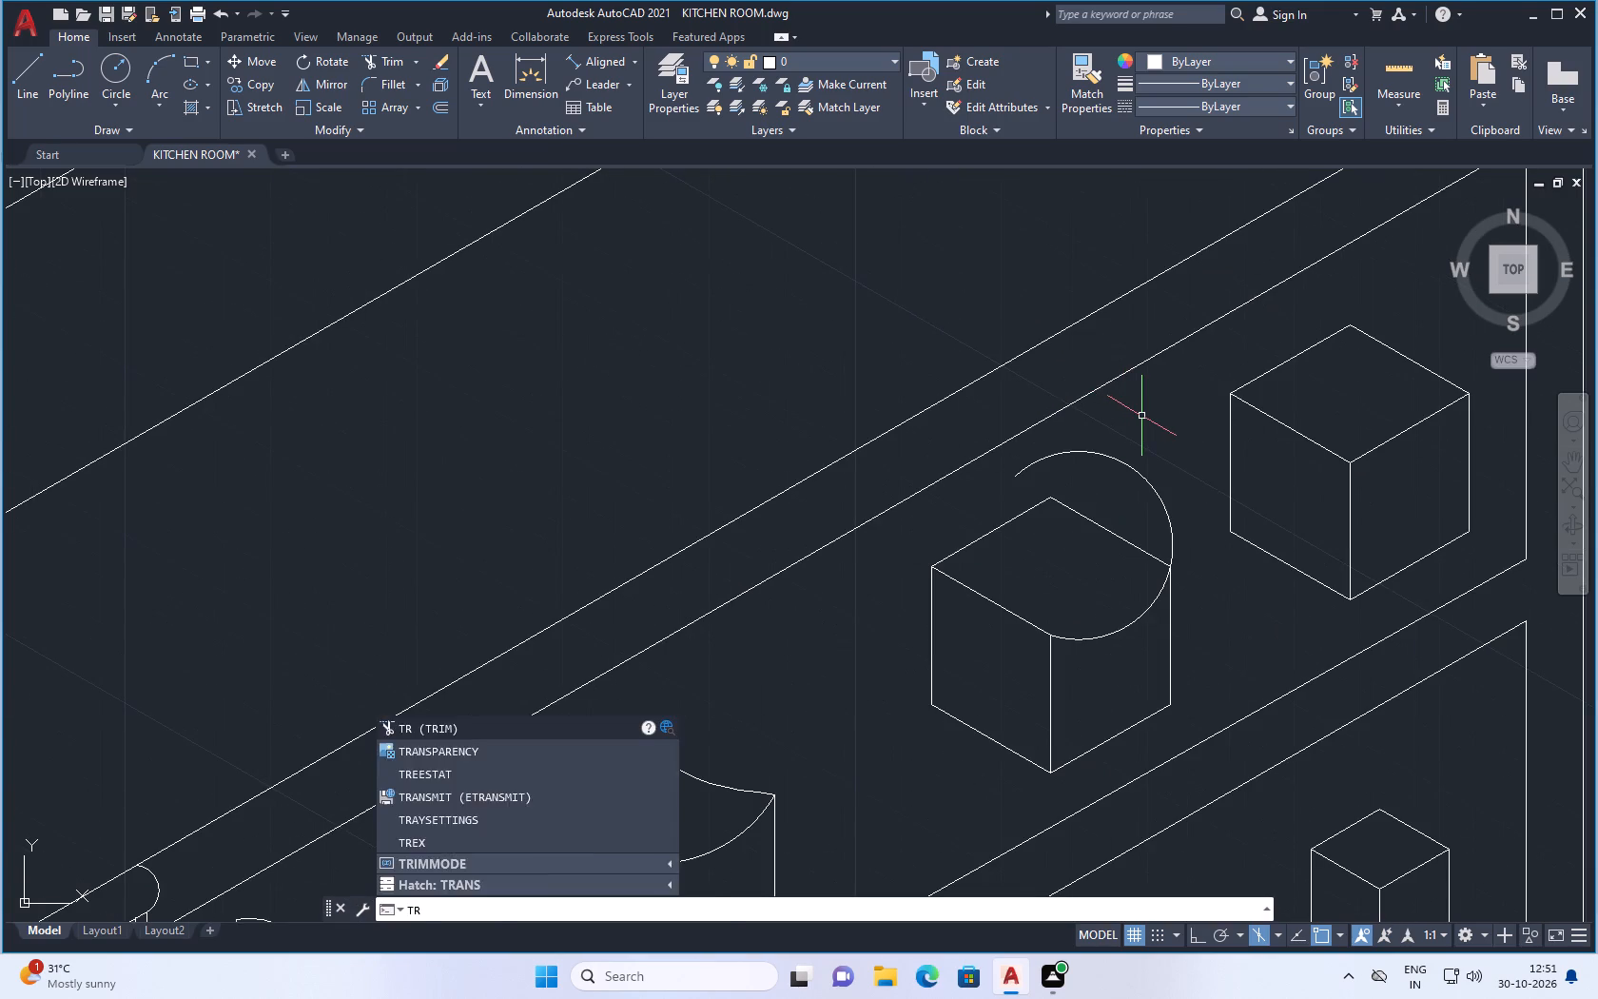
pyautogui.press('Return')
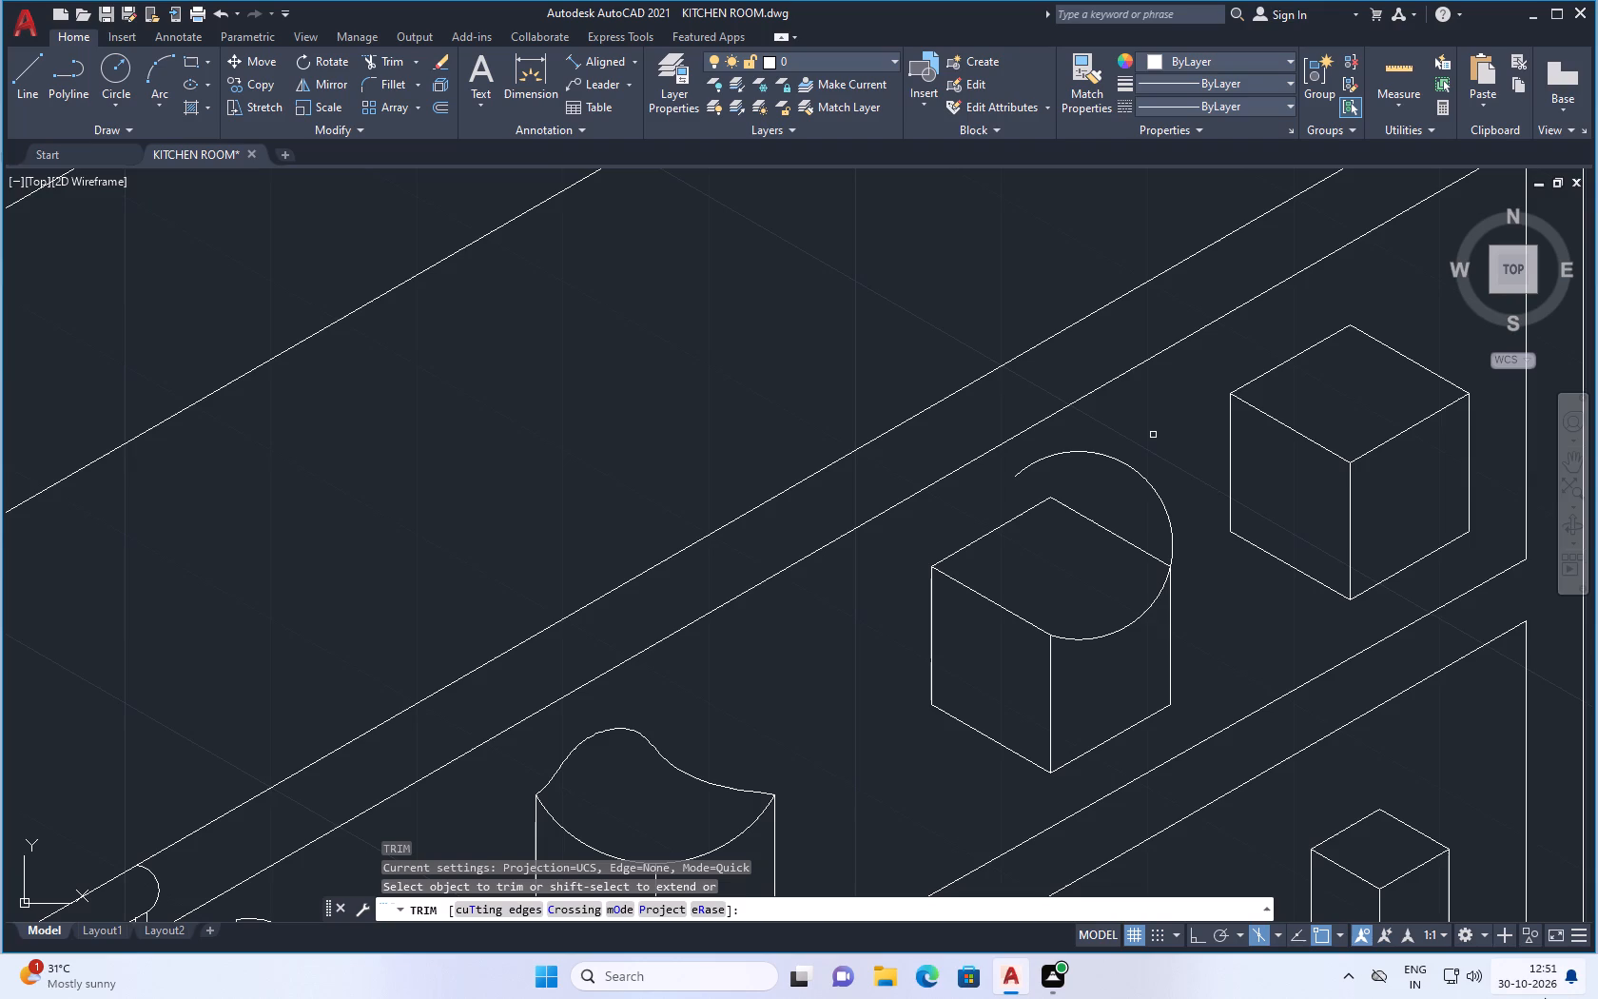
pyautogui.click(1171, 523)
pyautogui.scroll(-1, 1212, 615)
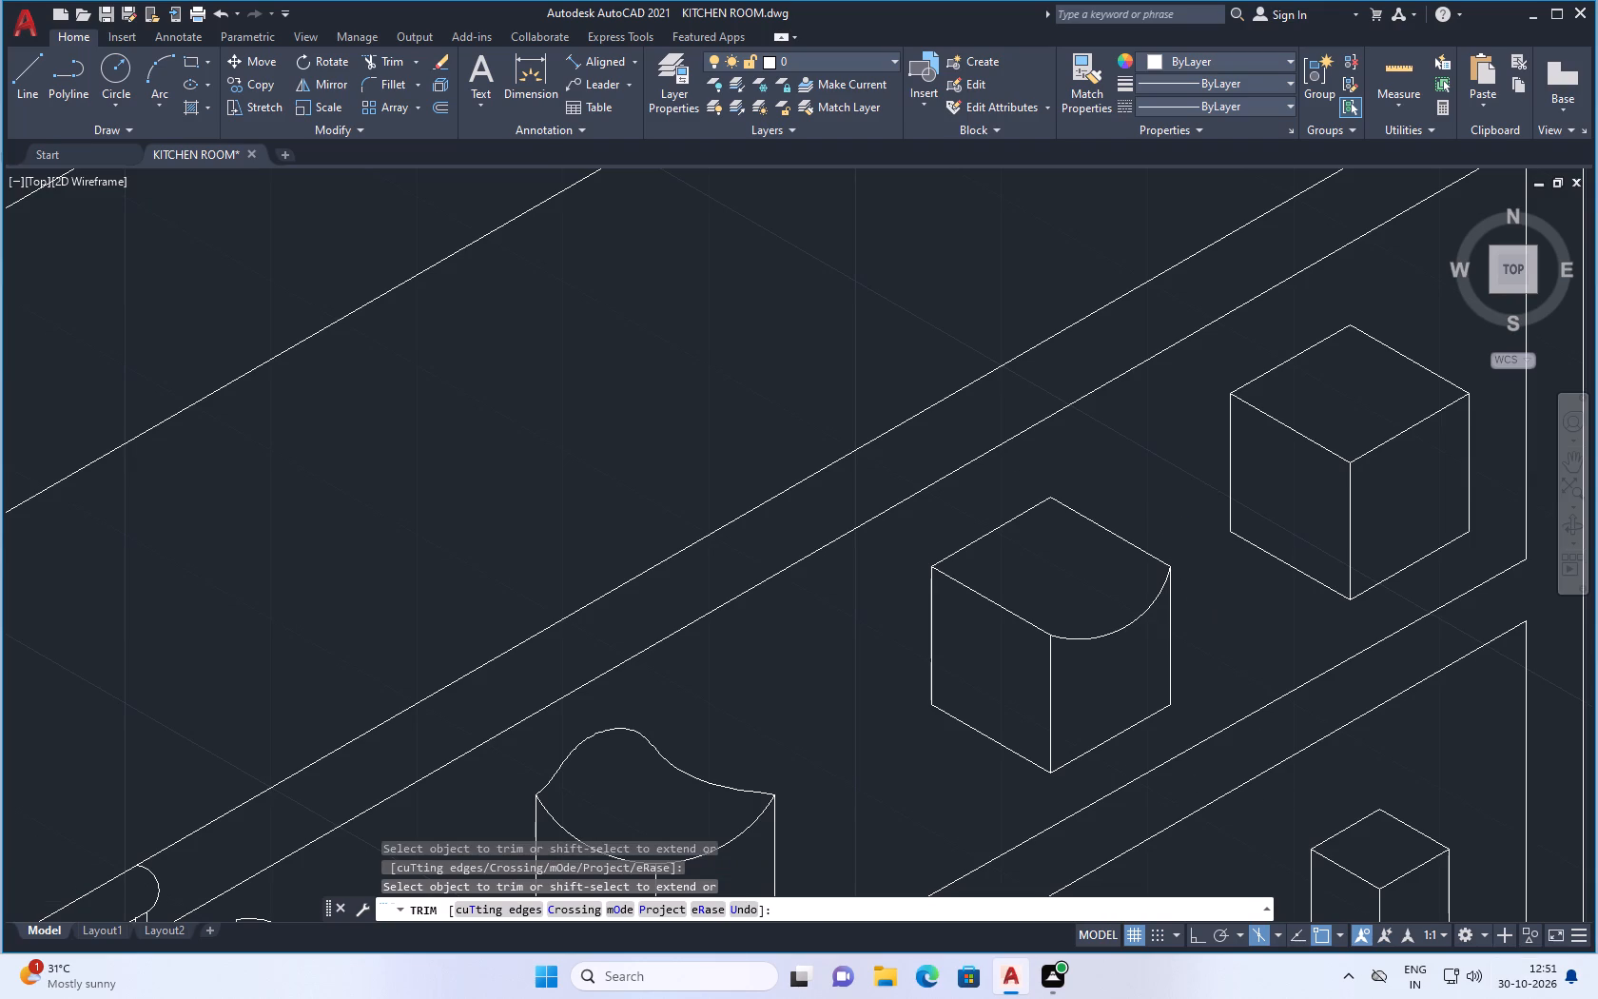
pyautogui.press('Escape')
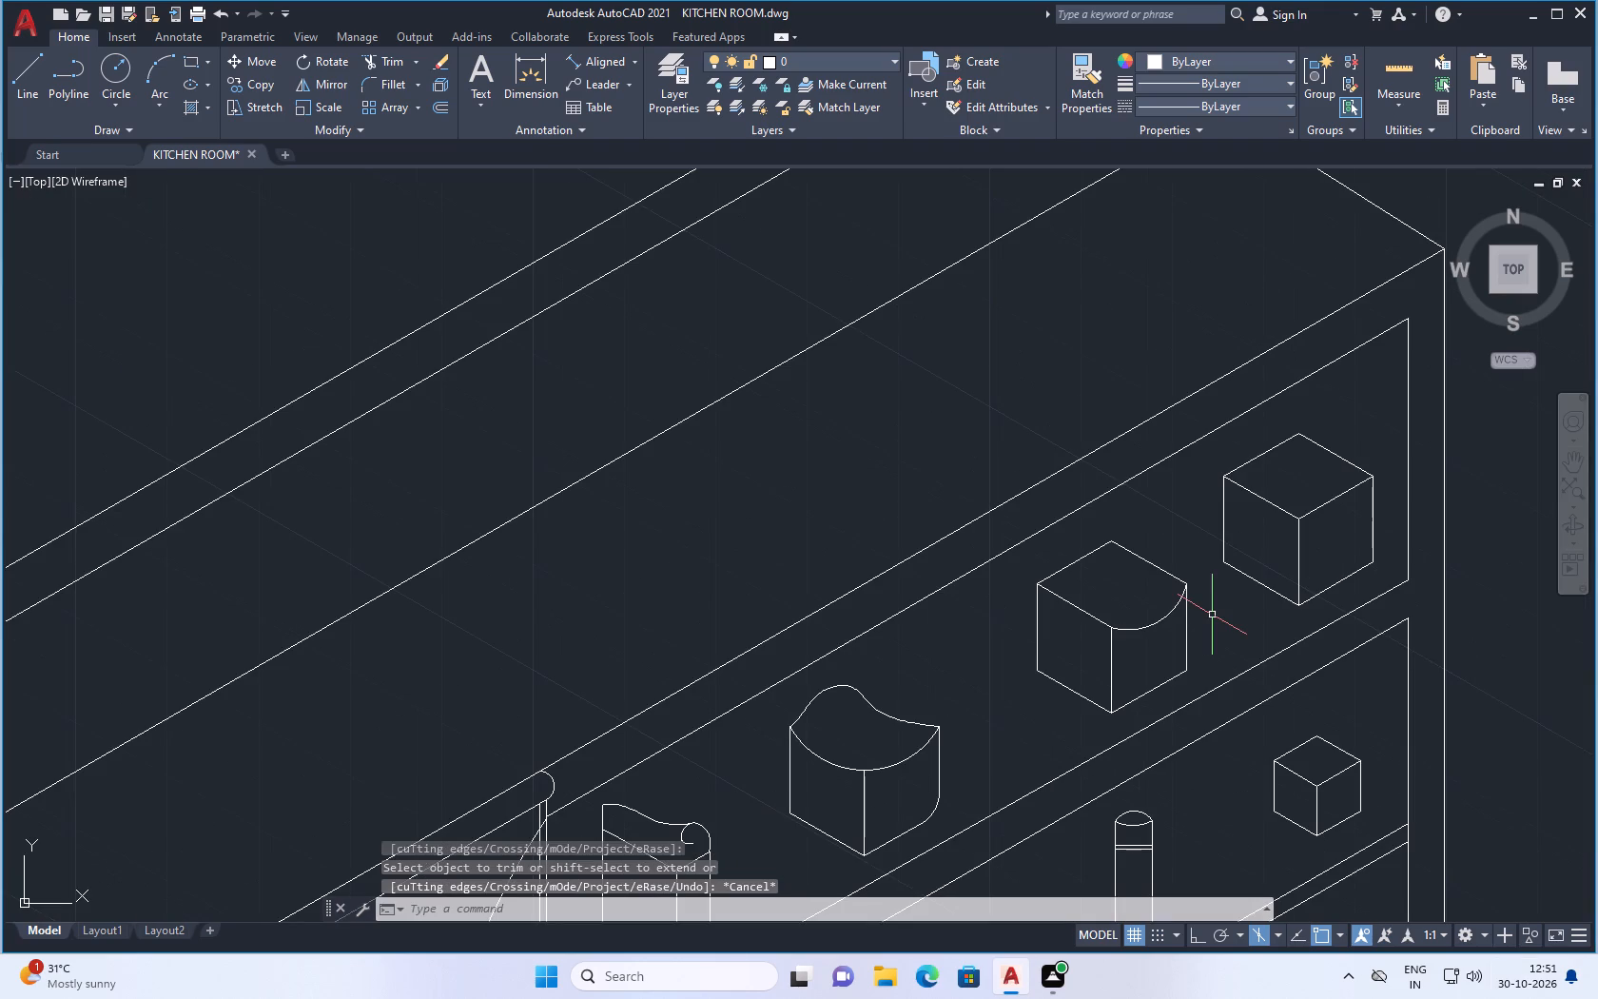
# Save the kitchen room drawing.
pyautogui.hotkey('ctrl', 's')
pyautogui.press('s')
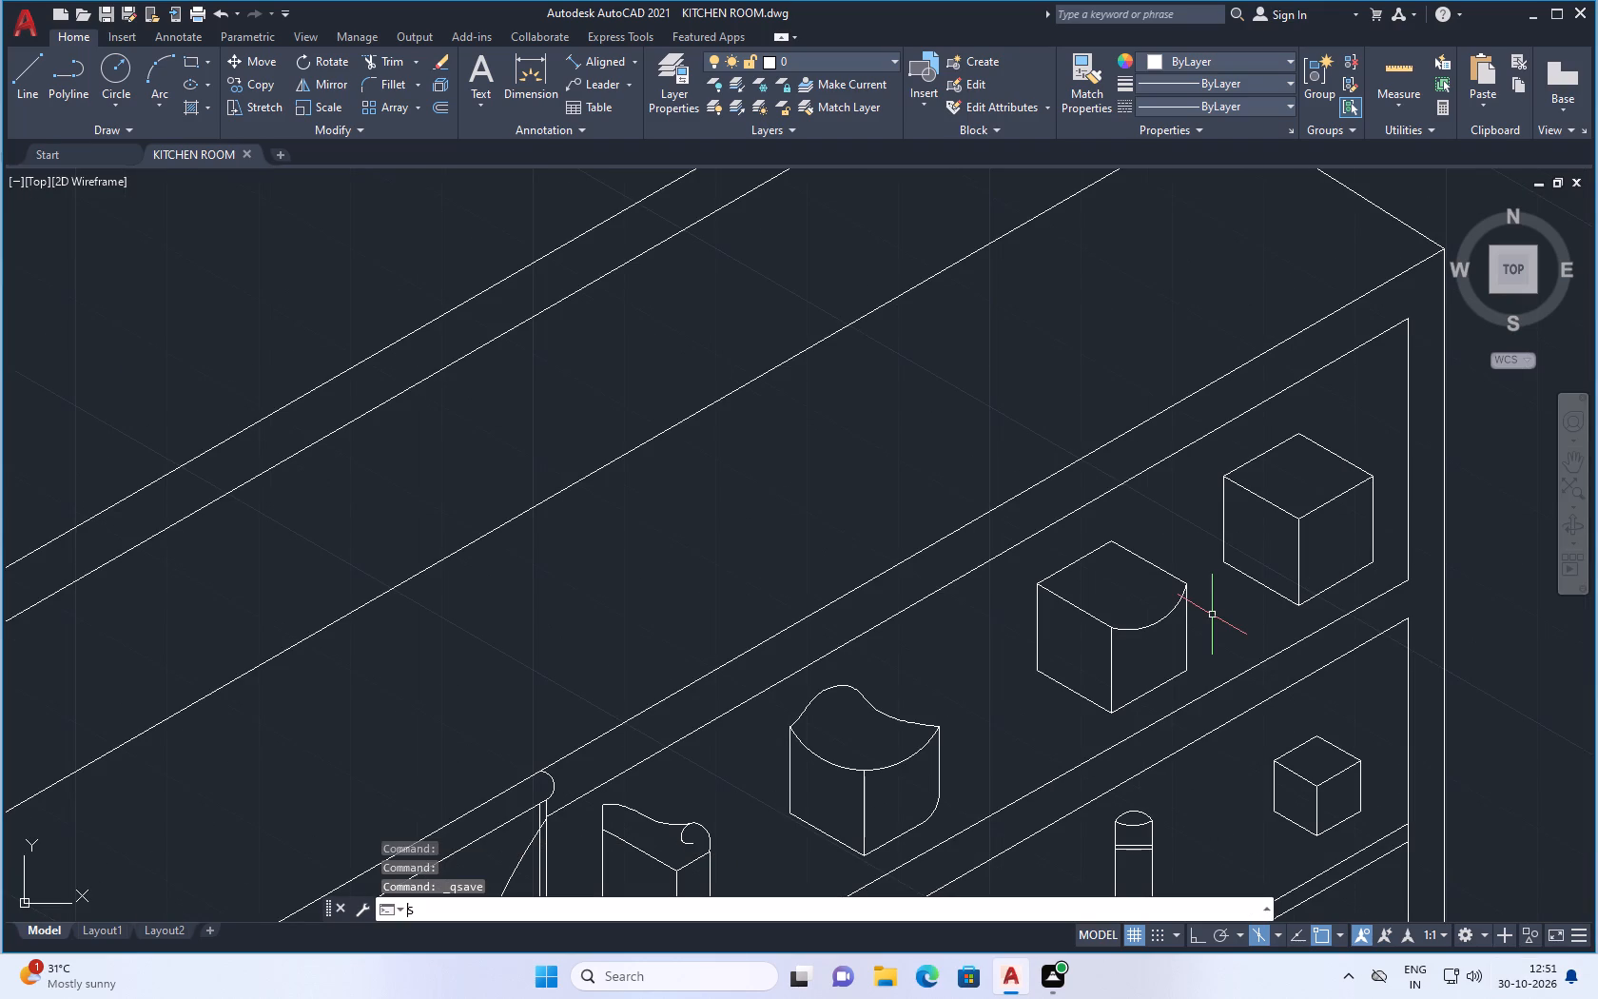
pyautogui.press('BackSpace')
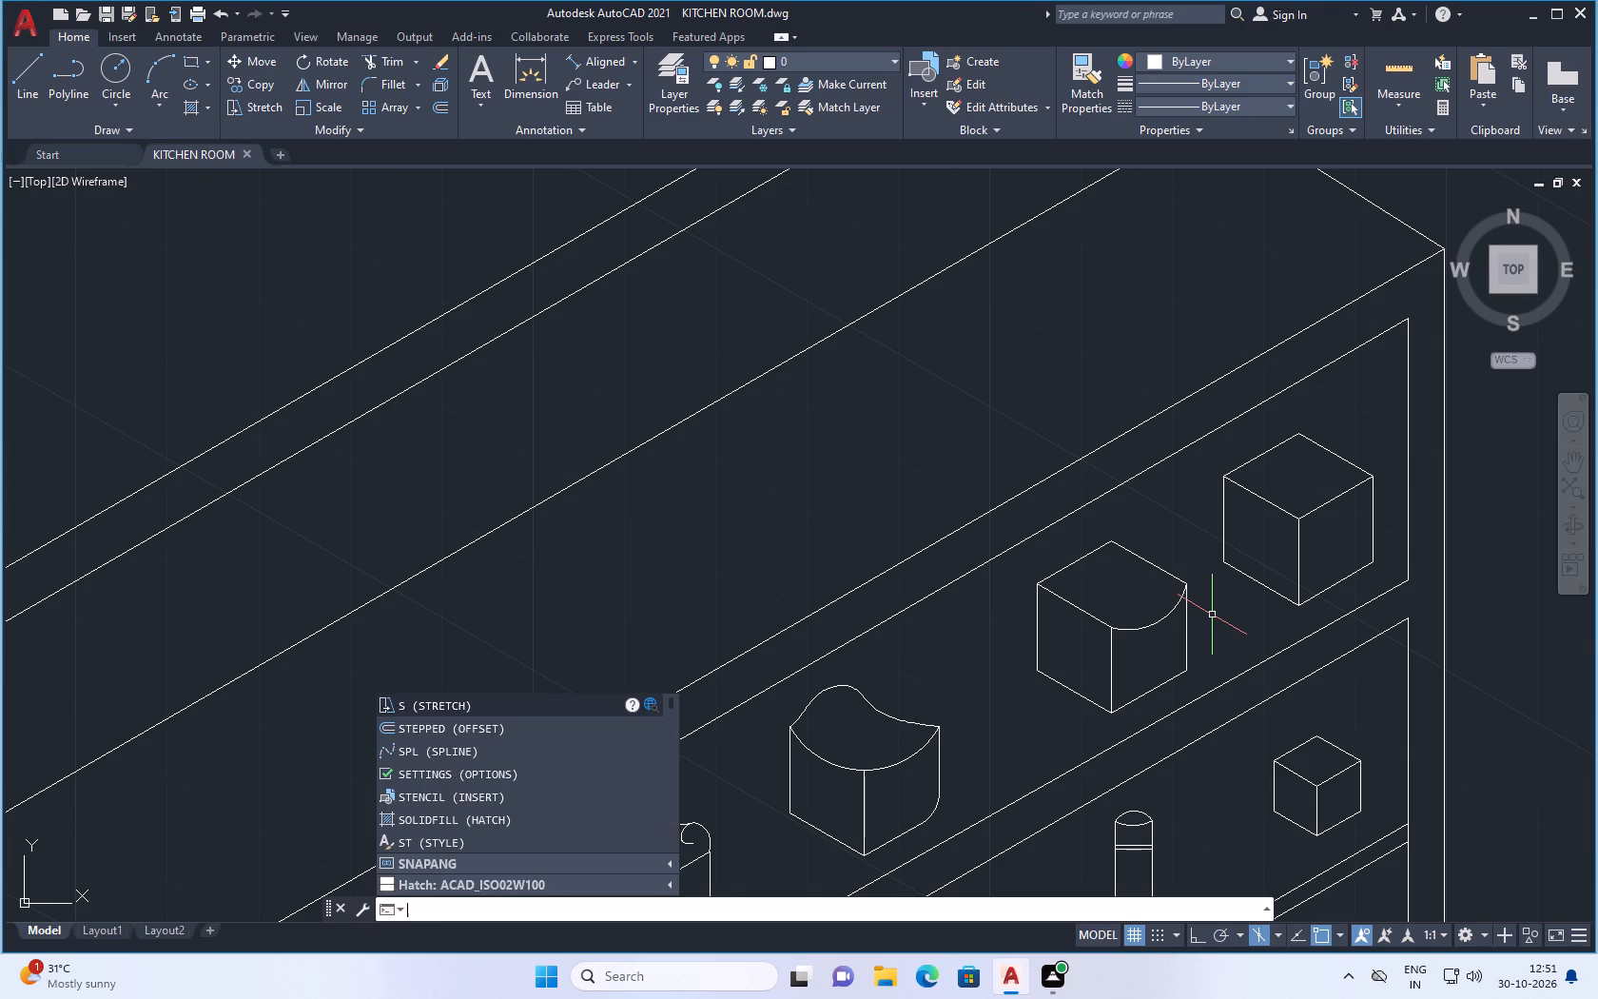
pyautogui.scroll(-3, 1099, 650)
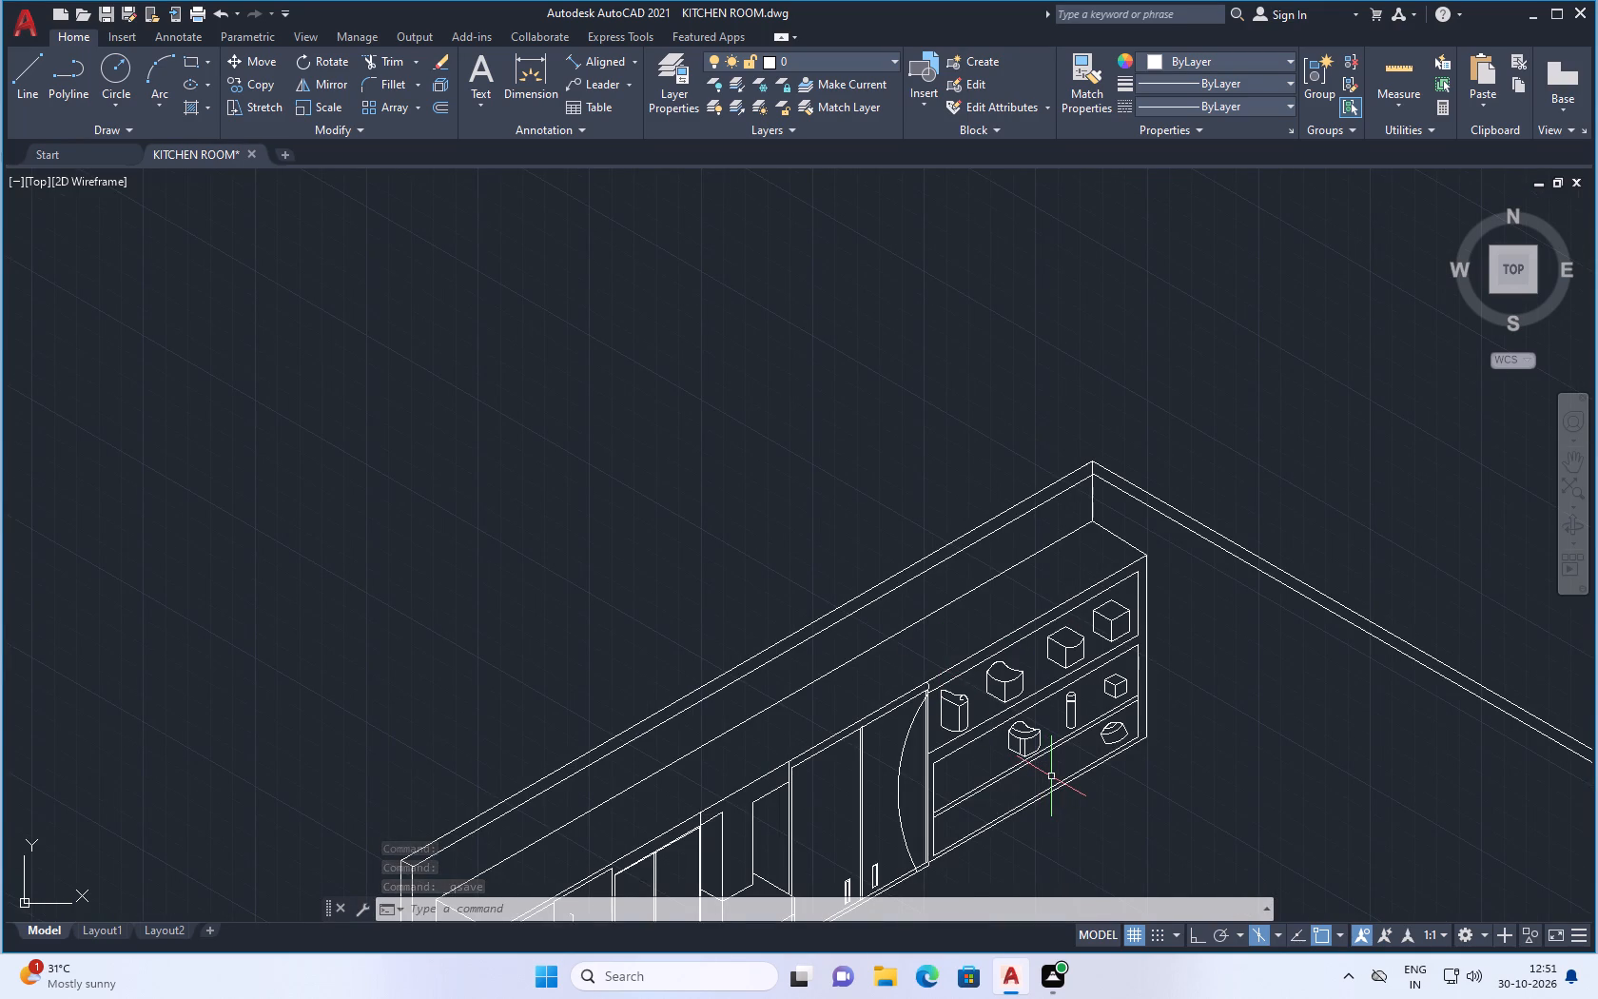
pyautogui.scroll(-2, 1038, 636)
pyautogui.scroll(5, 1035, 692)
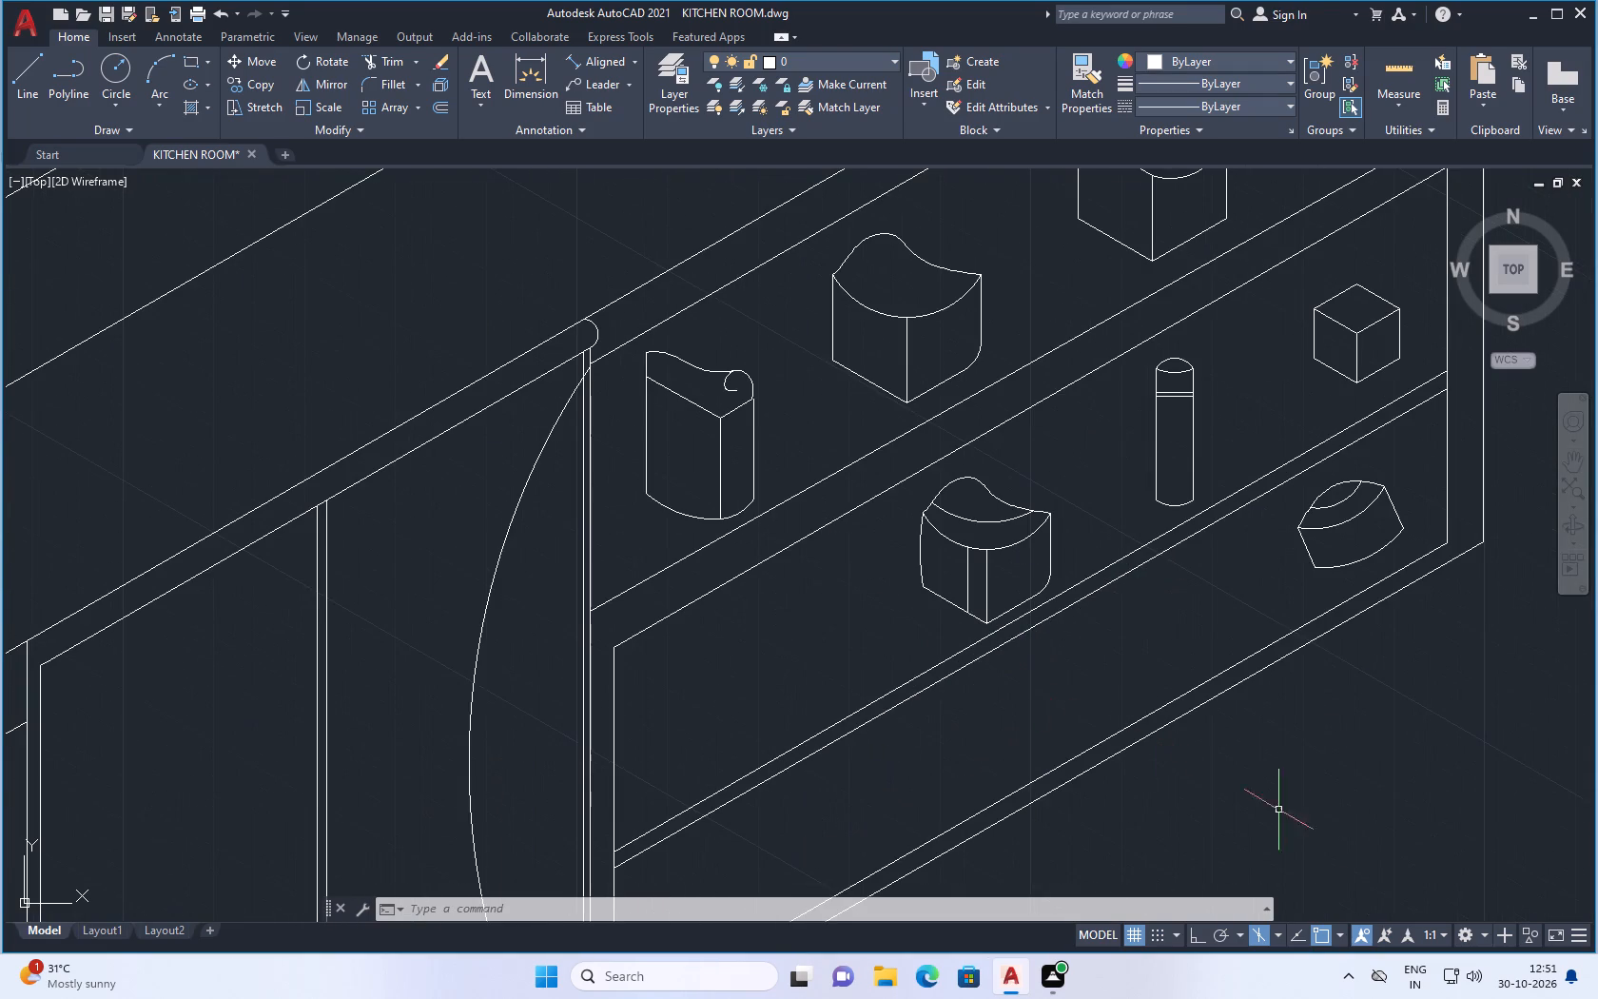
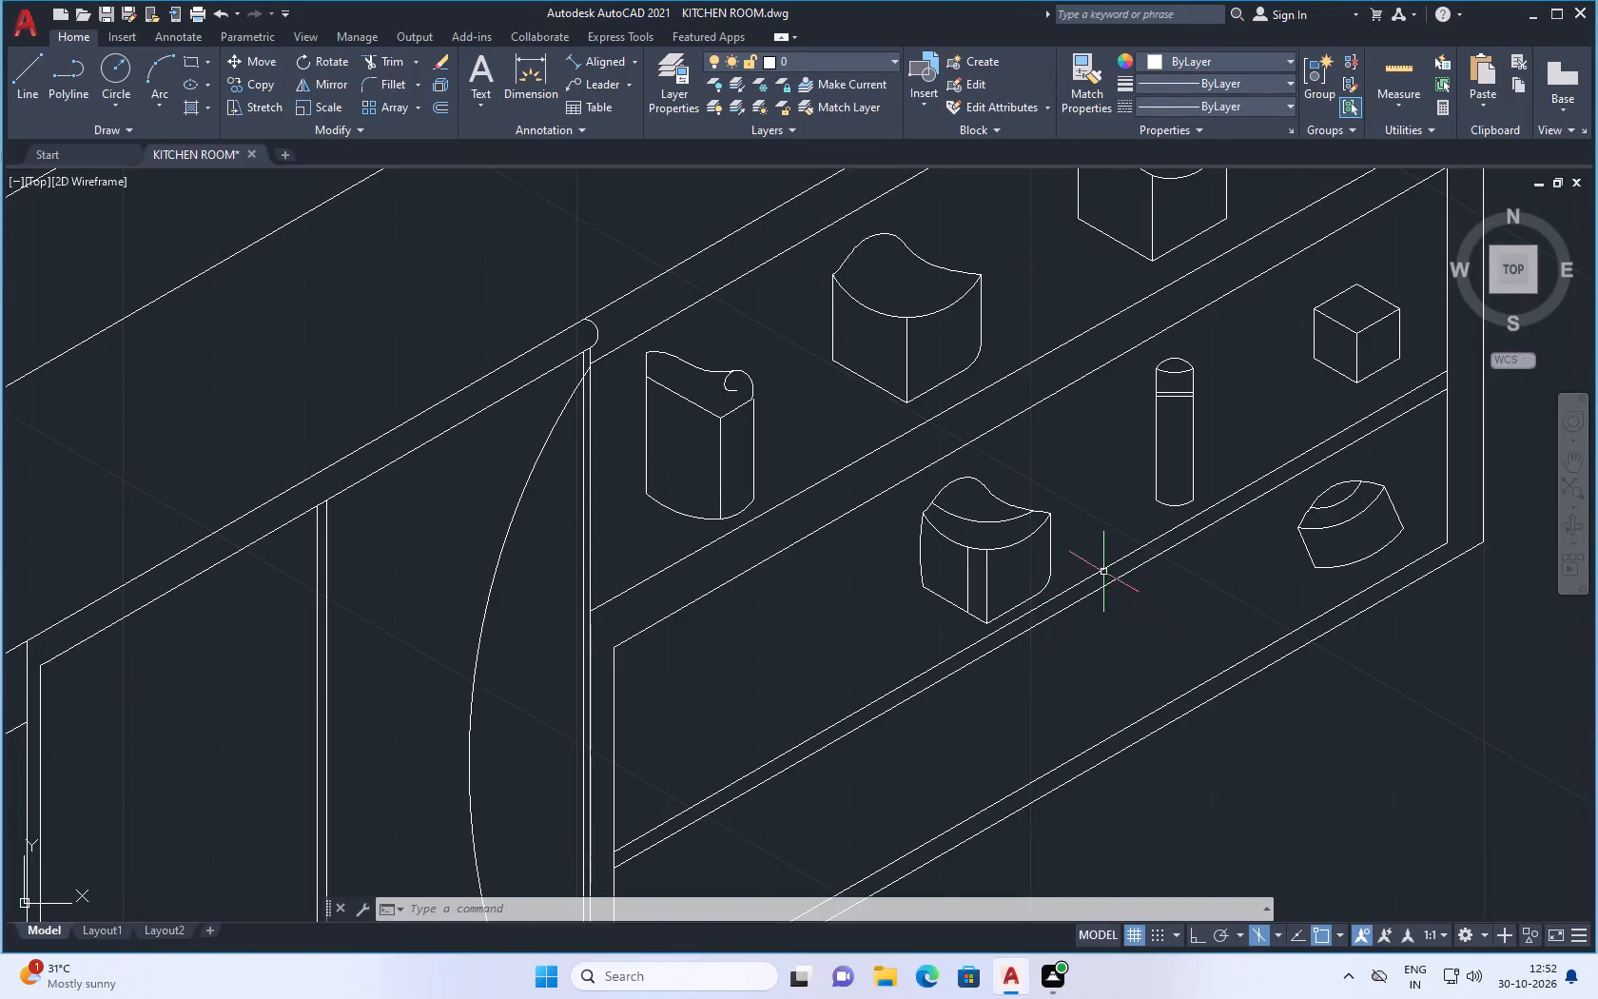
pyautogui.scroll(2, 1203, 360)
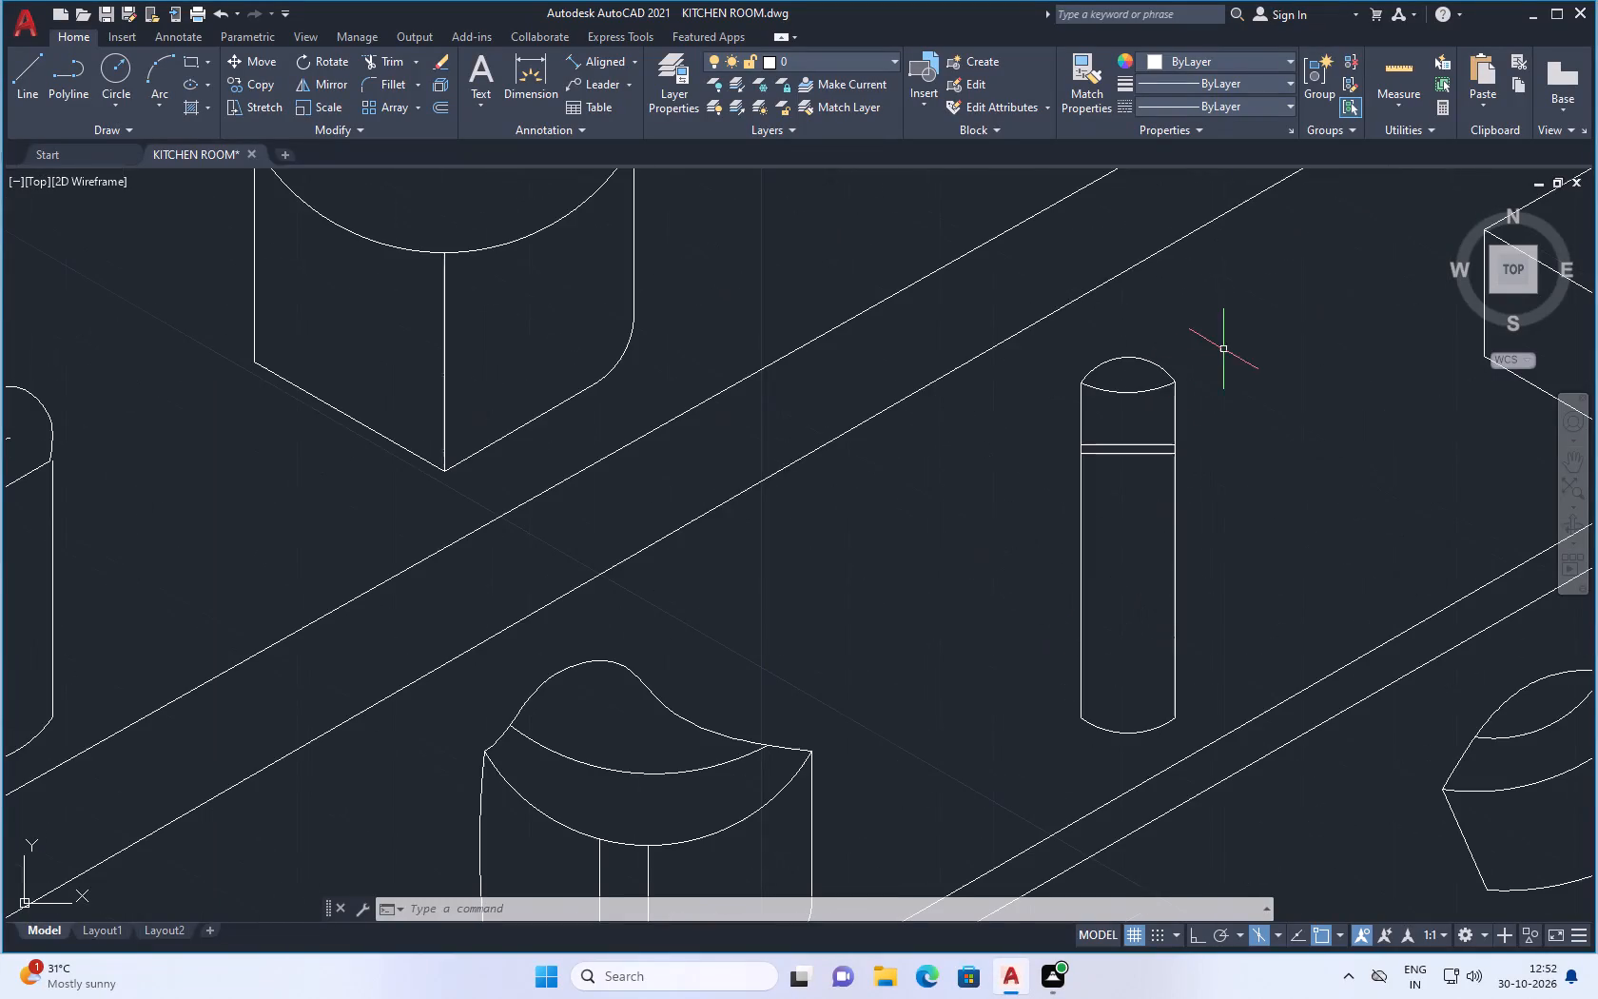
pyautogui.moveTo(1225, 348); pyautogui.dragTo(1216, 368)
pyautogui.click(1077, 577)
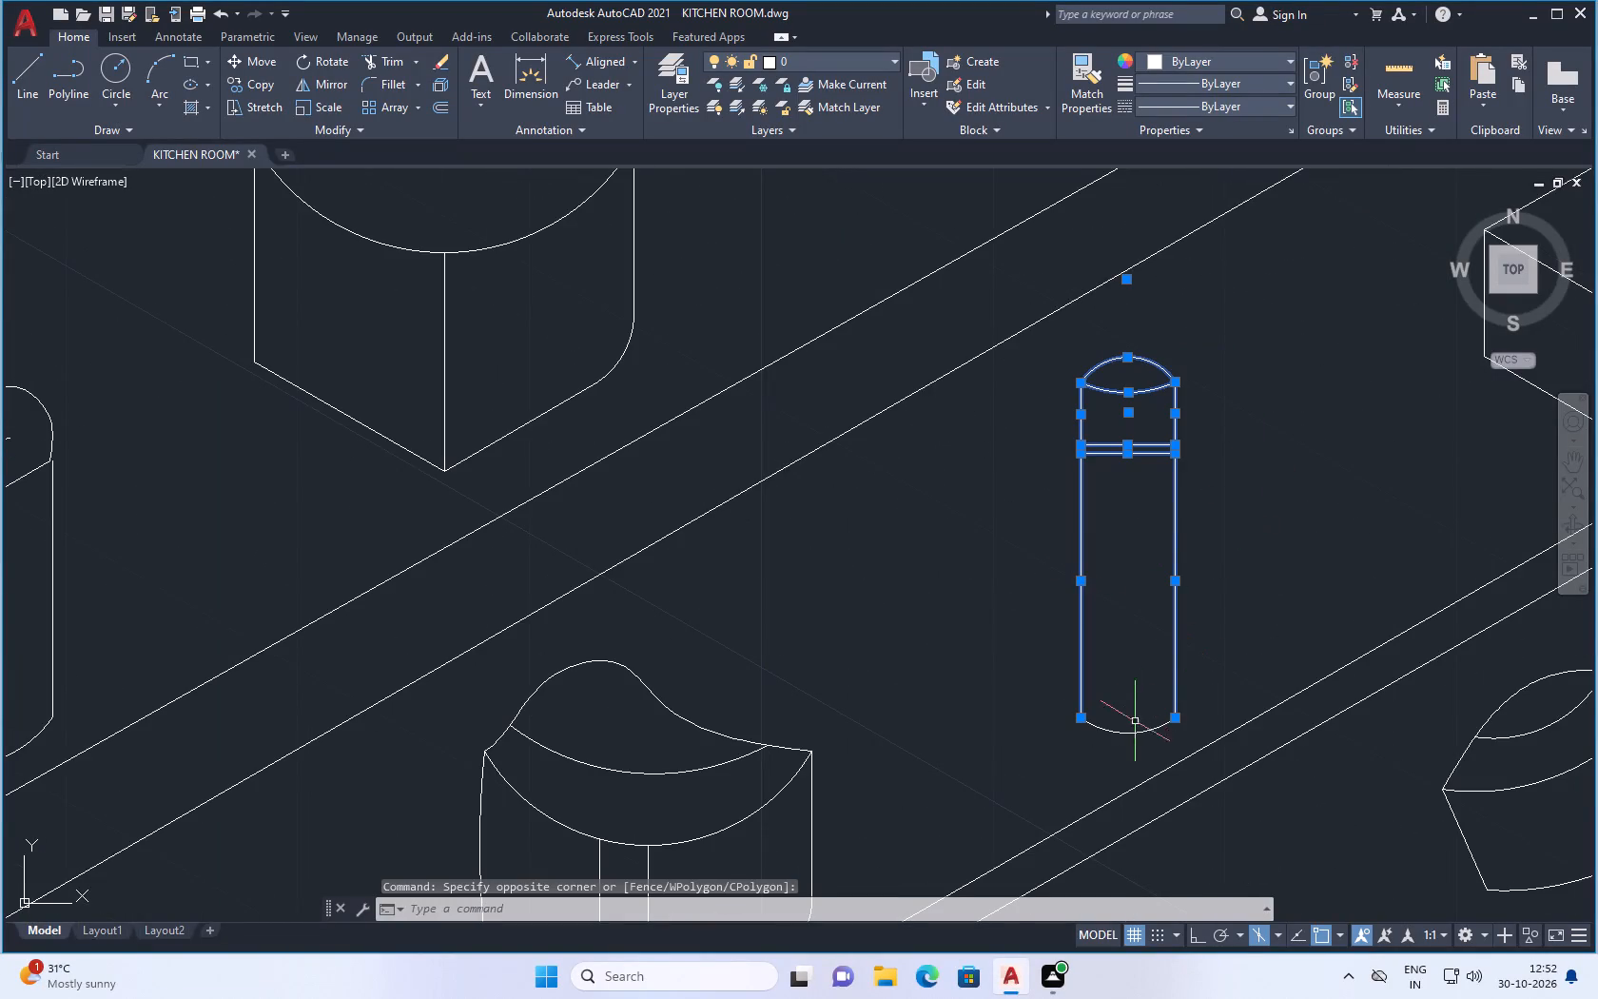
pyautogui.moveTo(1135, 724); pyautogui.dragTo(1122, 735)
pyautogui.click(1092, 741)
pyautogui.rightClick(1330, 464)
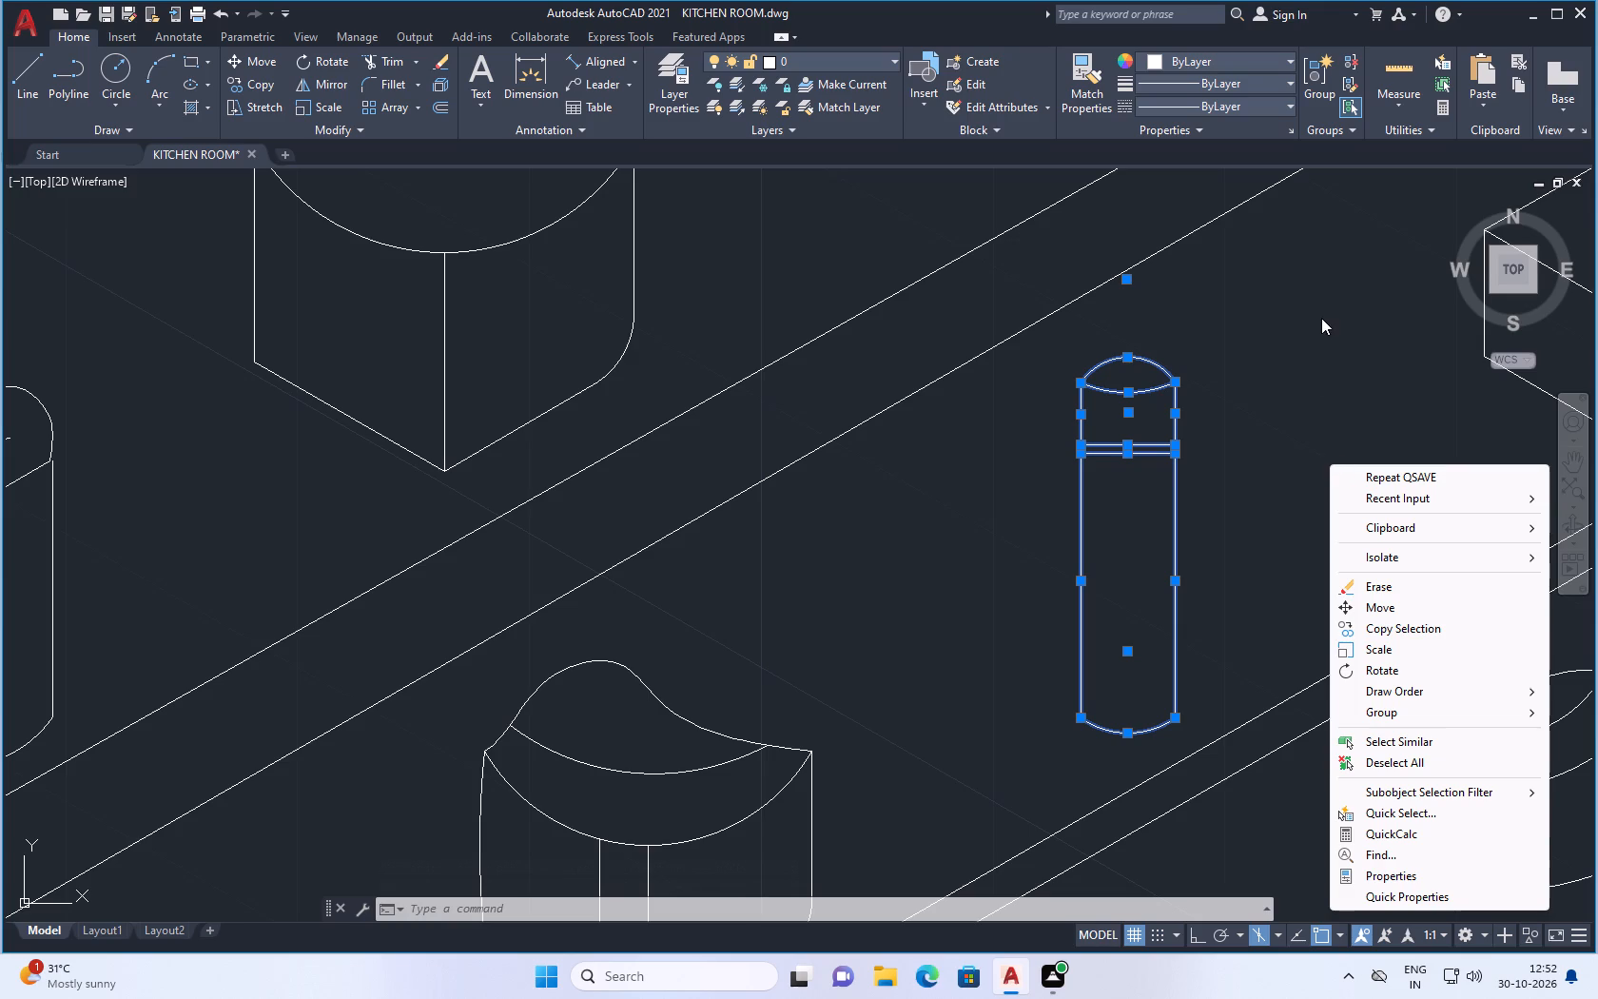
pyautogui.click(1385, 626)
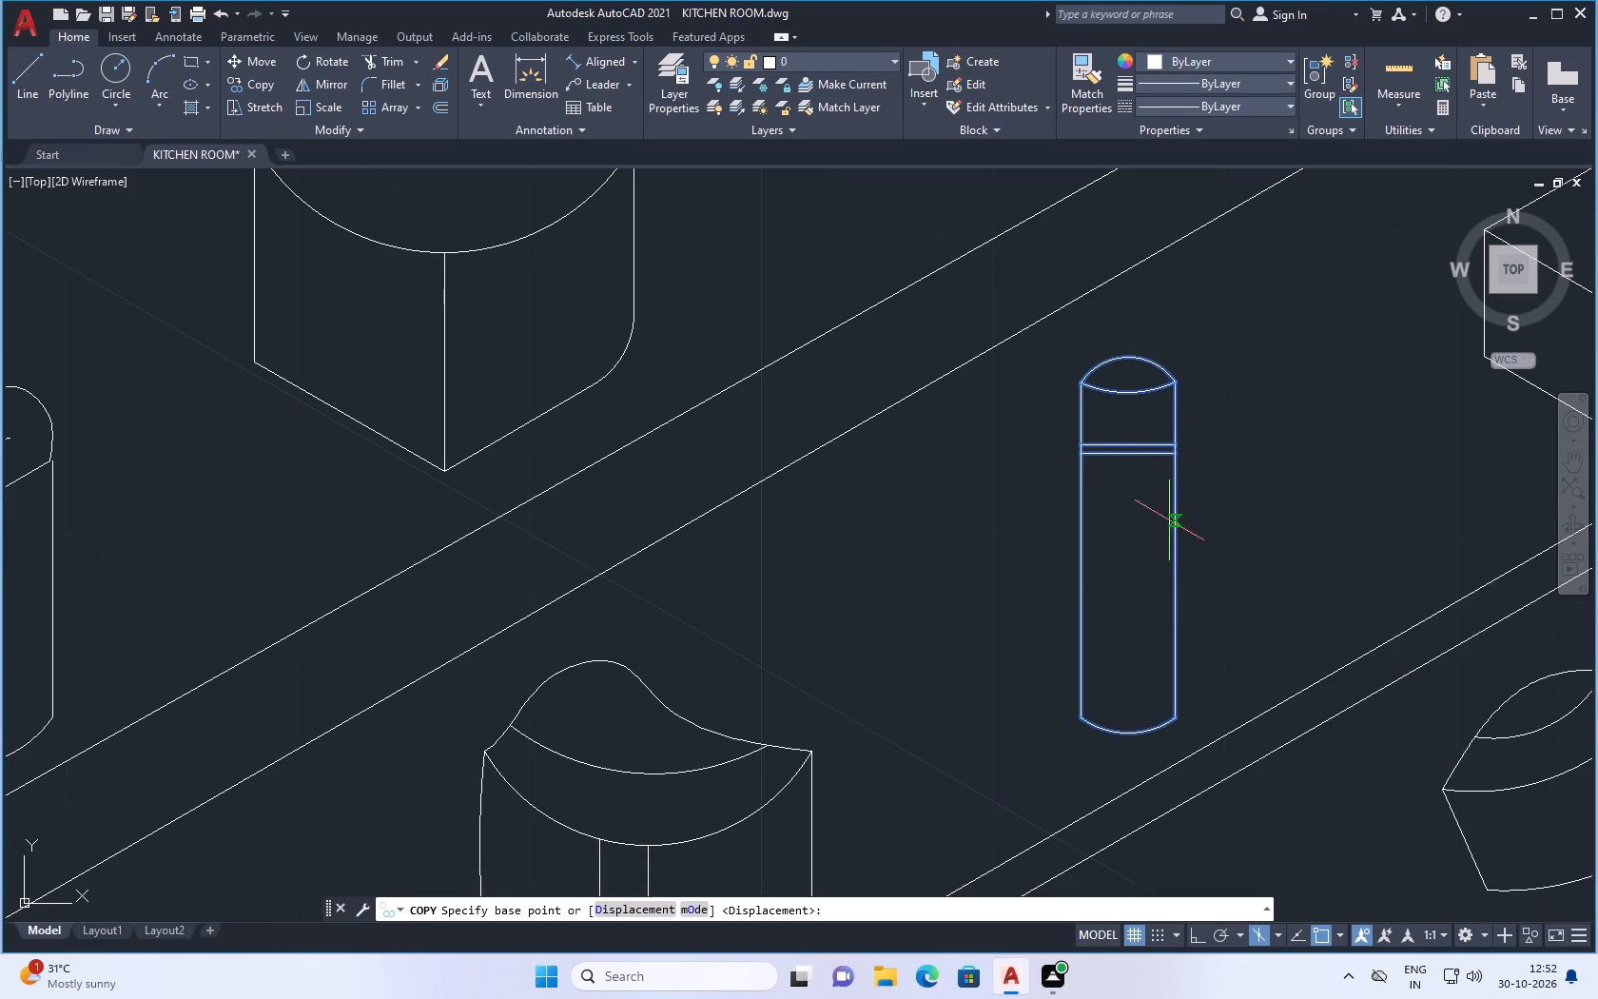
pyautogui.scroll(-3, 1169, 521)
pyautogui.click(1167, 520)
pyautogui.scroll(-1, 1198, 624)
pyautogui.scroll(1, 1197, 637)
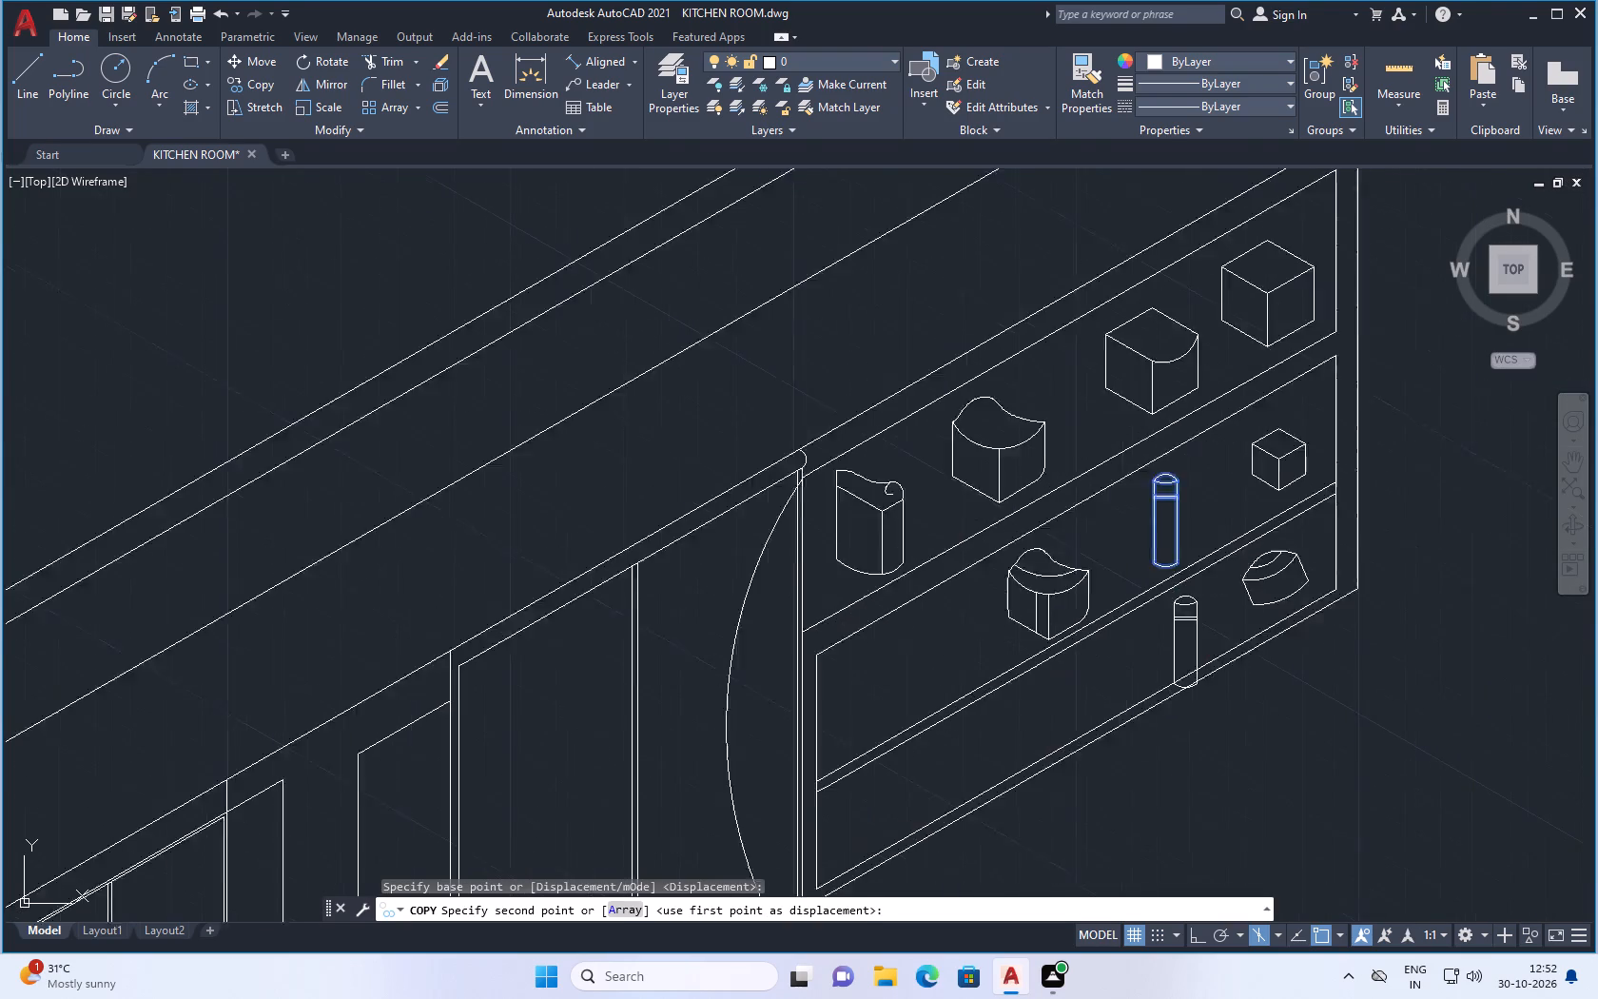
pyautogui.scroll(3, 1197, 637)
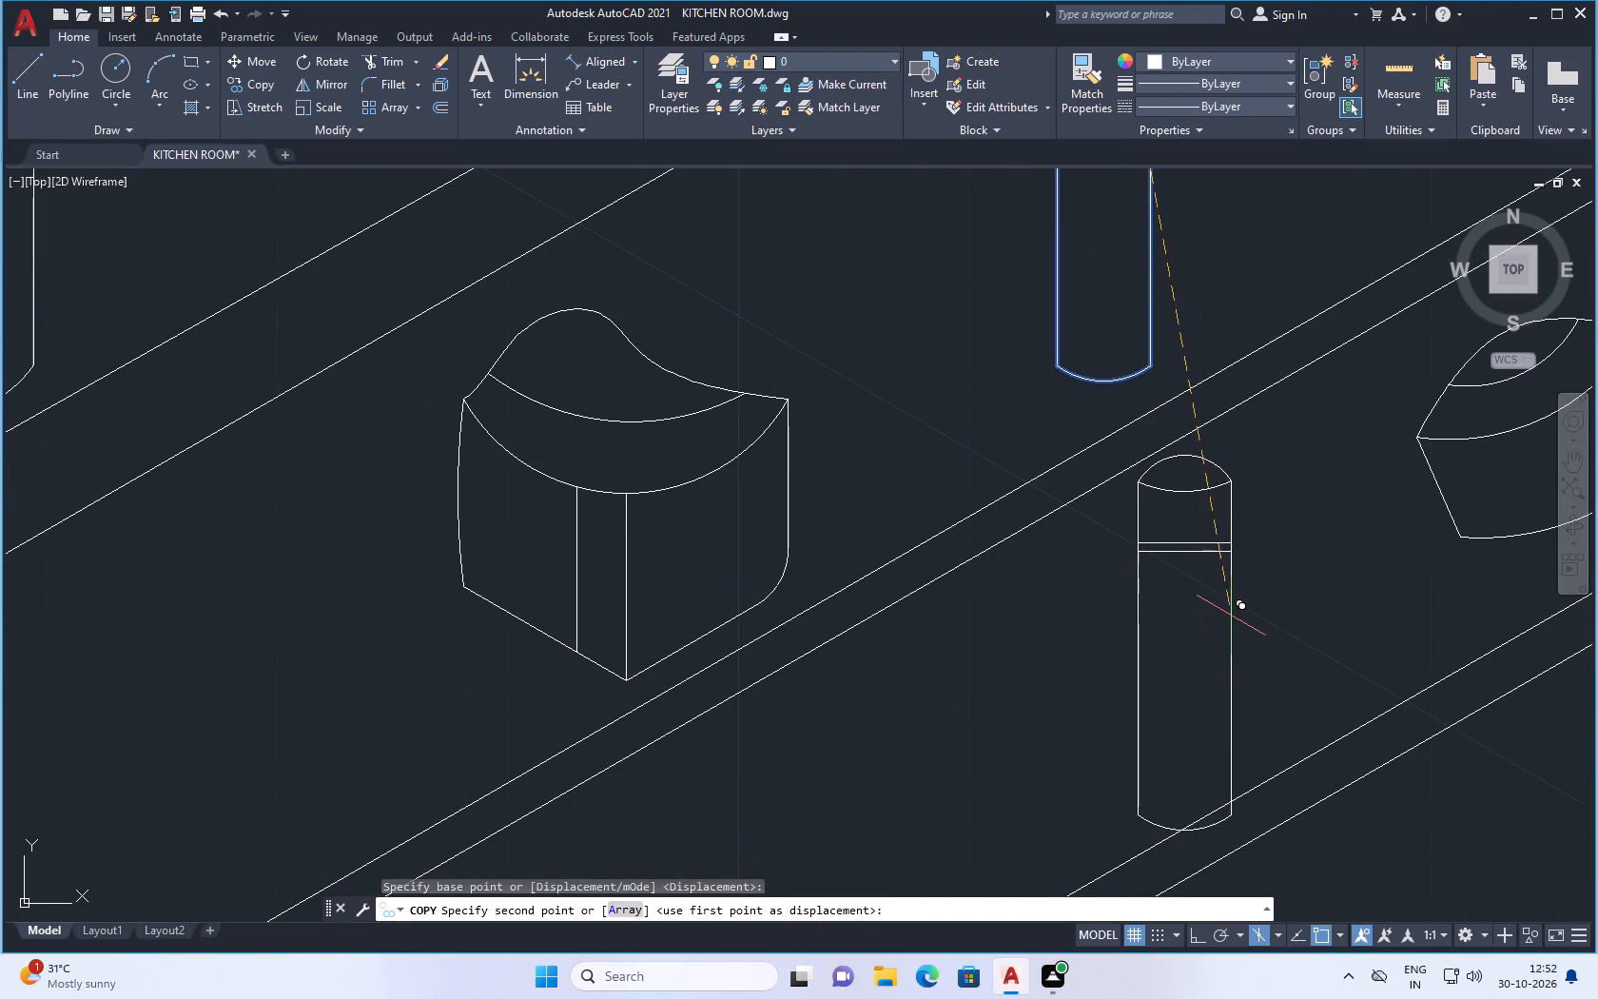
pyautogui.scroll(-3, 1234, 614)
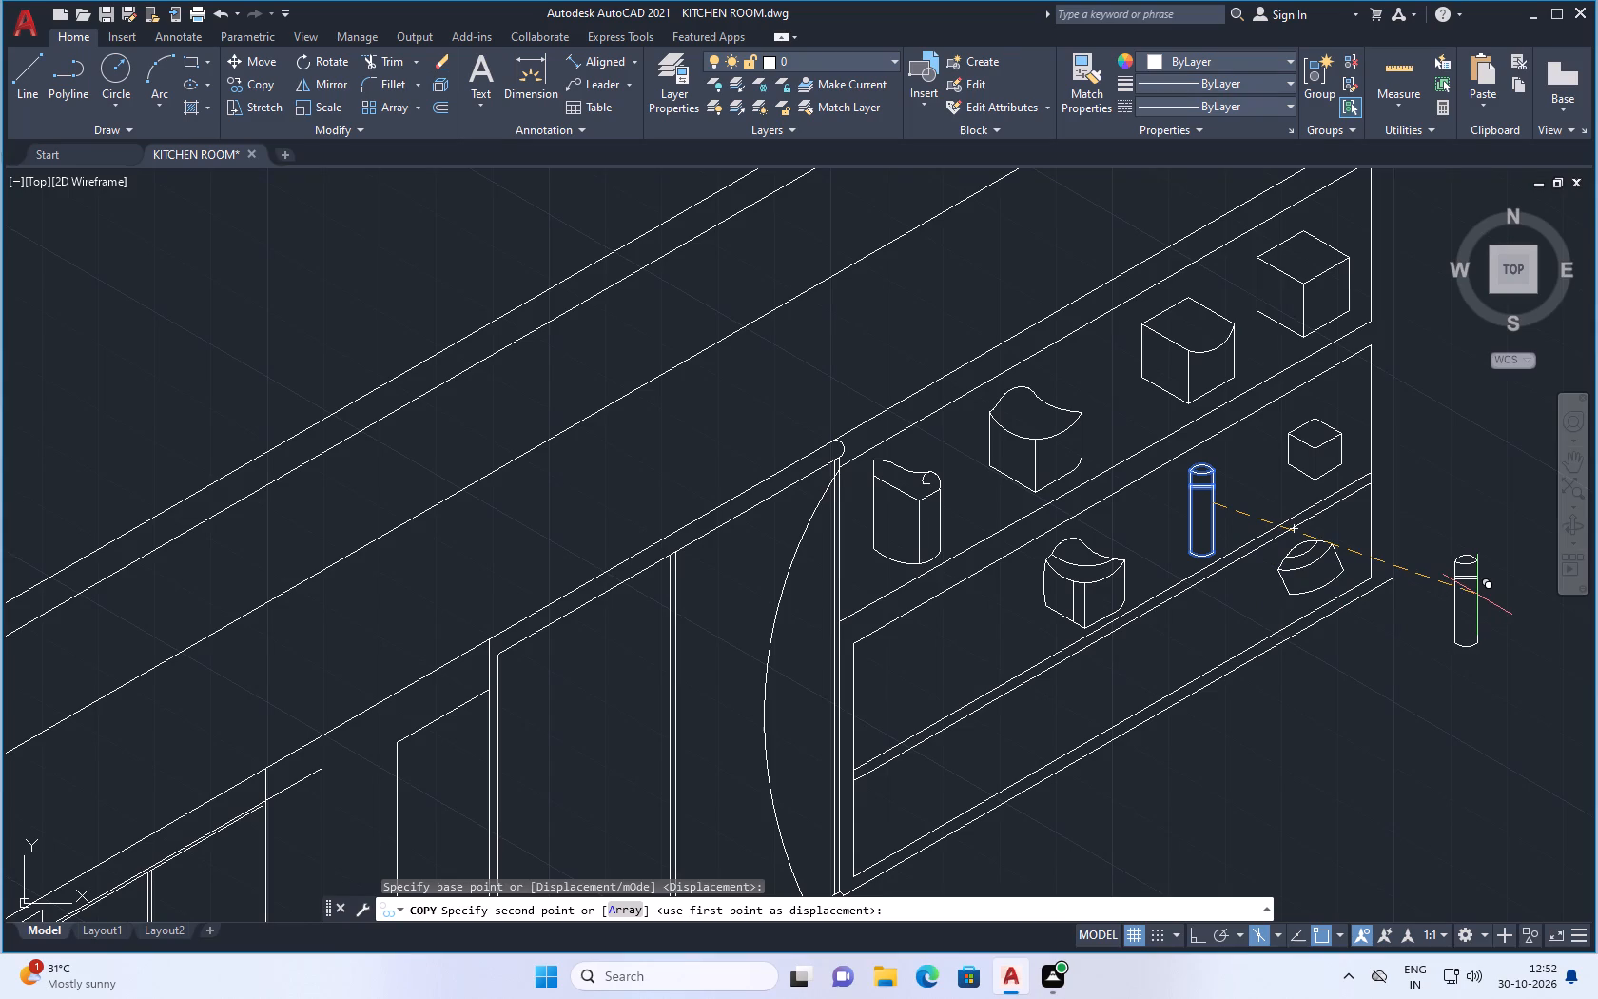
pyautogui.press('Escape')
# Enlarge the small full cube on the middle shelf freehand with Scale, using a base point on its right-hand front face.
pyautogui.scroll(2, 1352, 424)
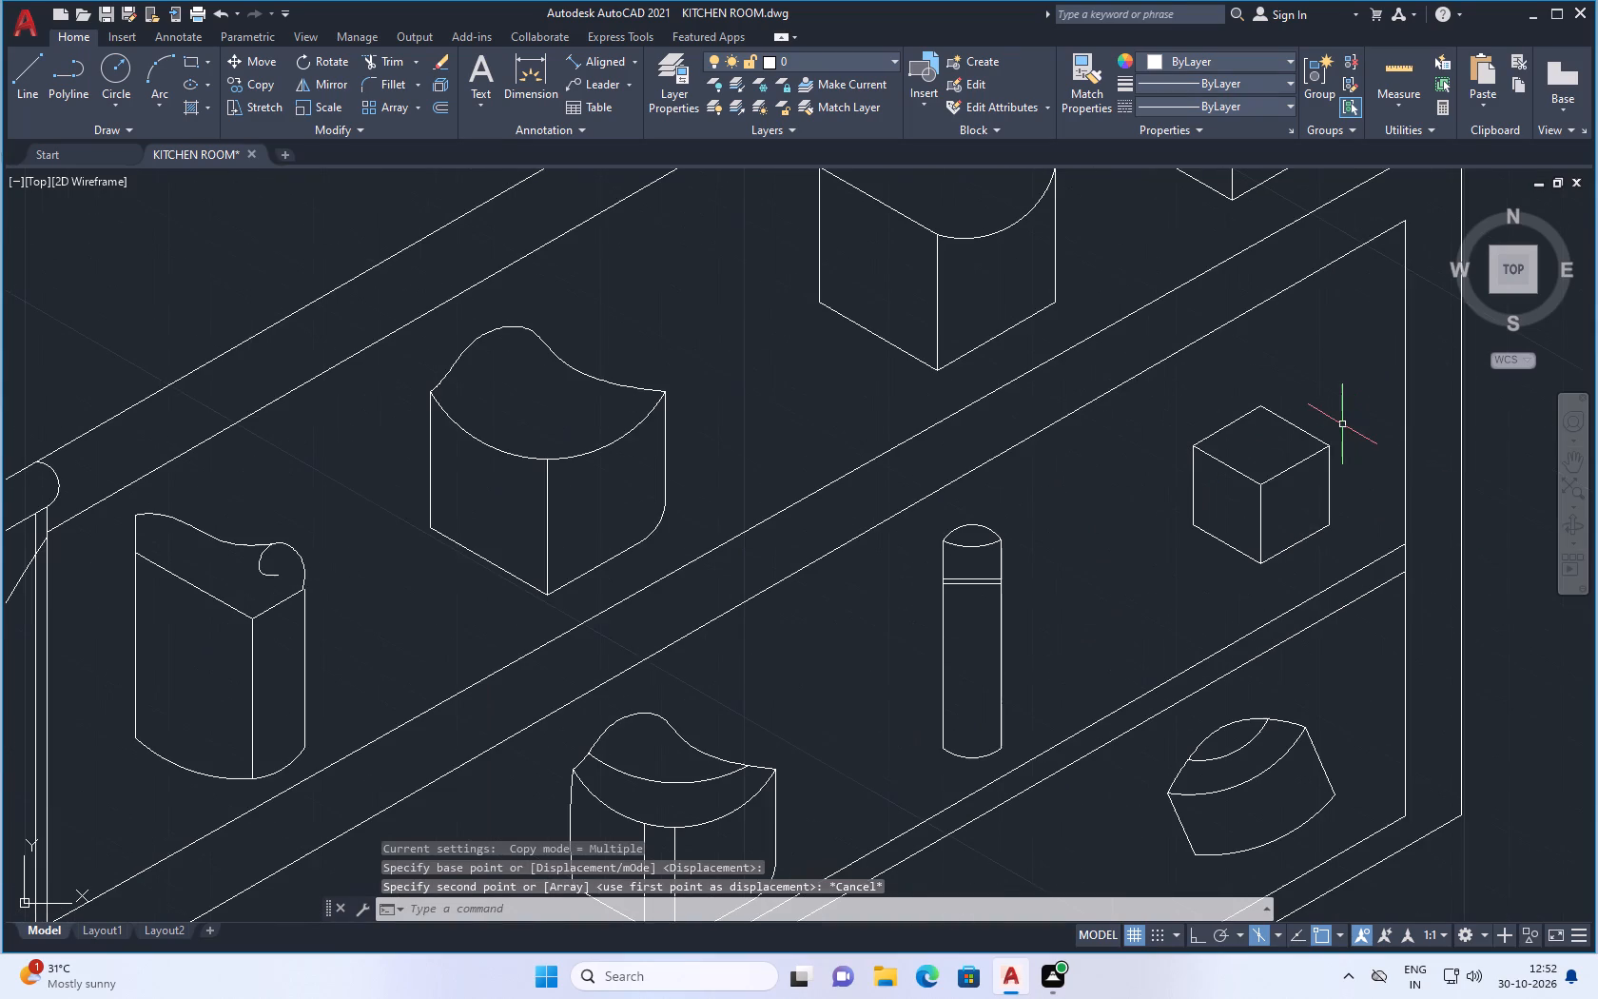
pyautogui.moveTo(1335, 421); pyautogui.dragTo(1314, 439)
pyautogui.click(1230, 536)
pyautogui.moveTo(1254, 508); pyautogui.dragTo(1234, 521)
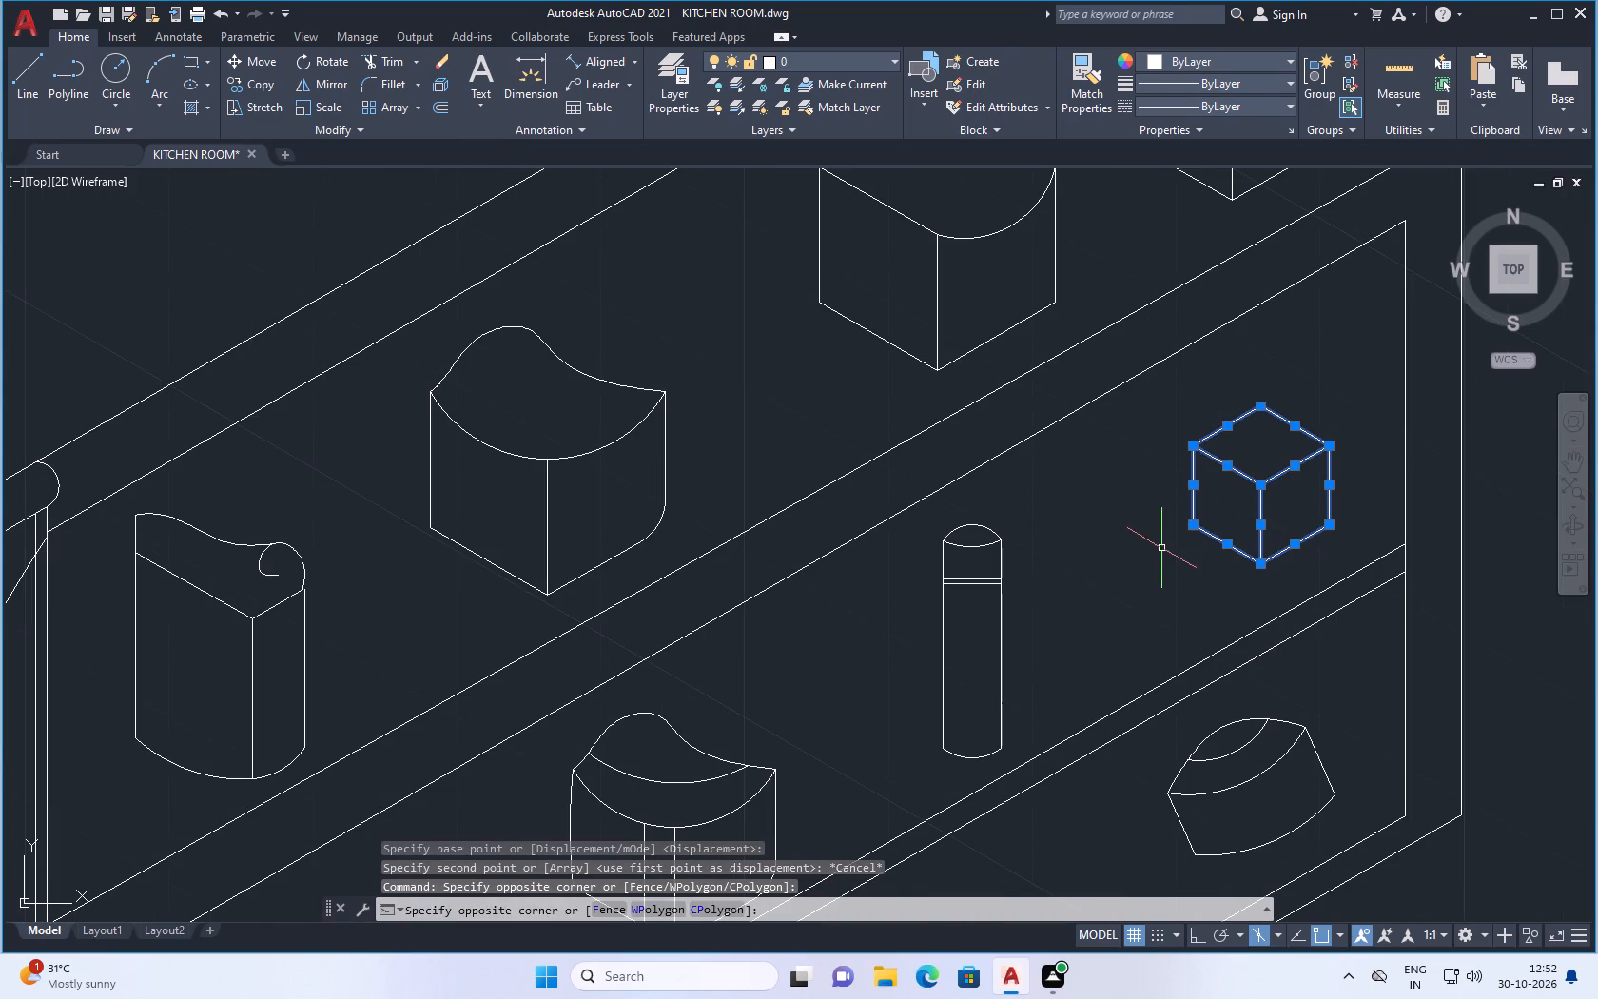
pyautogui.click(1161, 548)
pyautogui.rightClick(1335, 357)
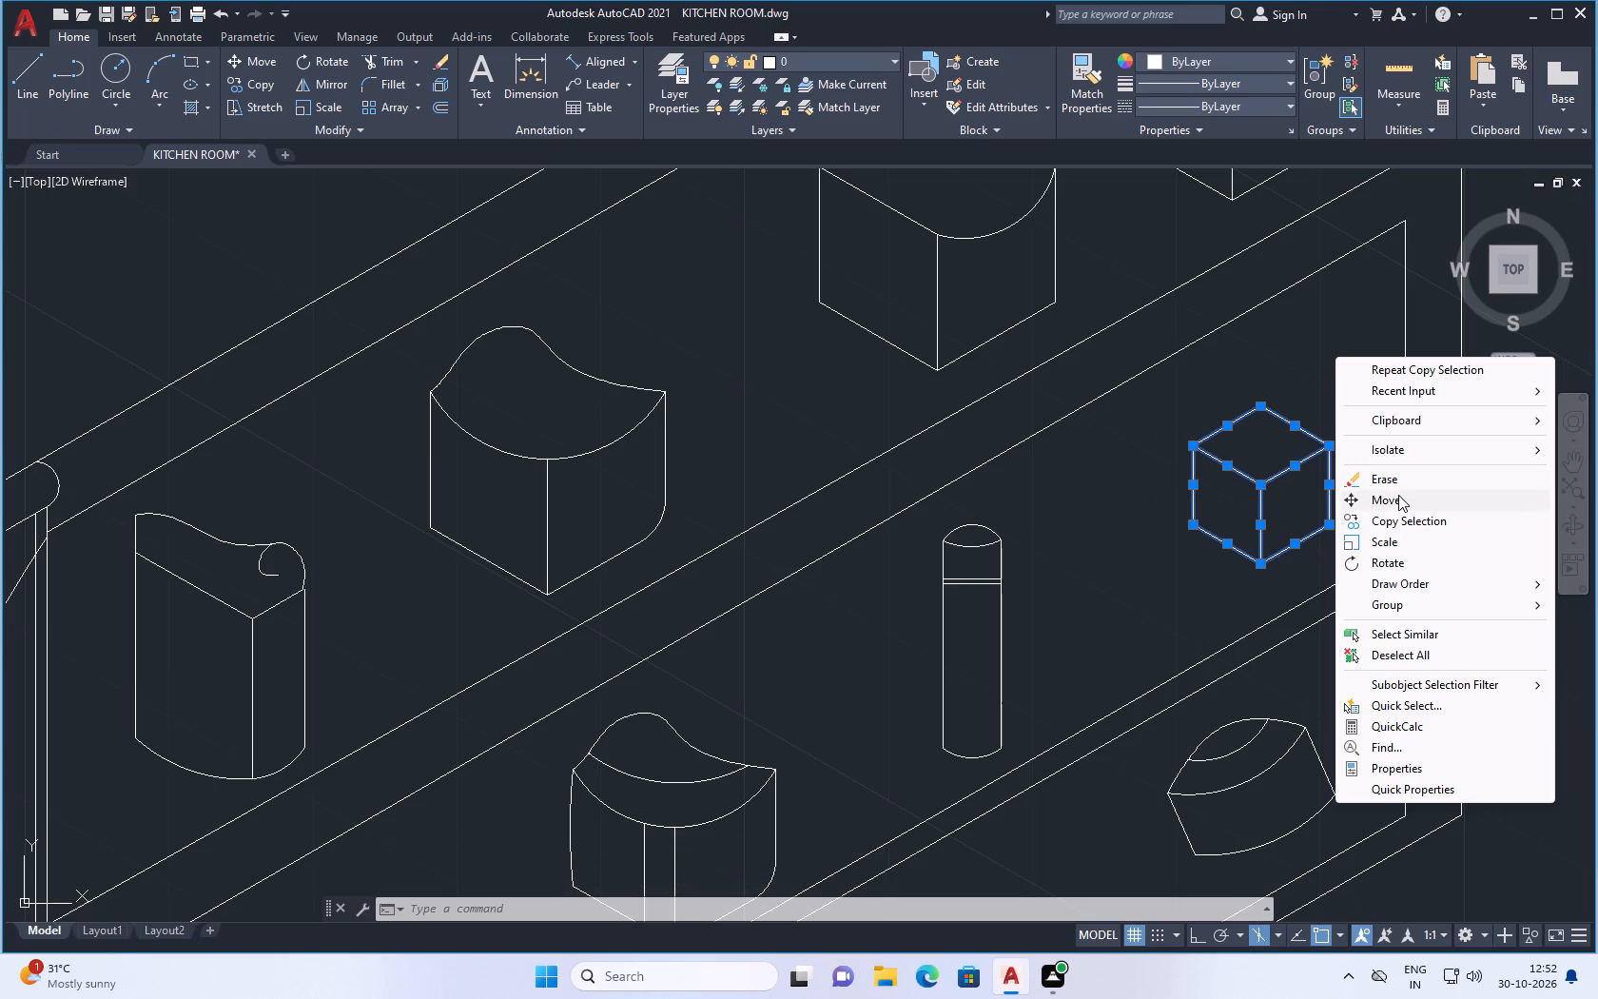
pyautogui.scroll(1, 1404, 512)
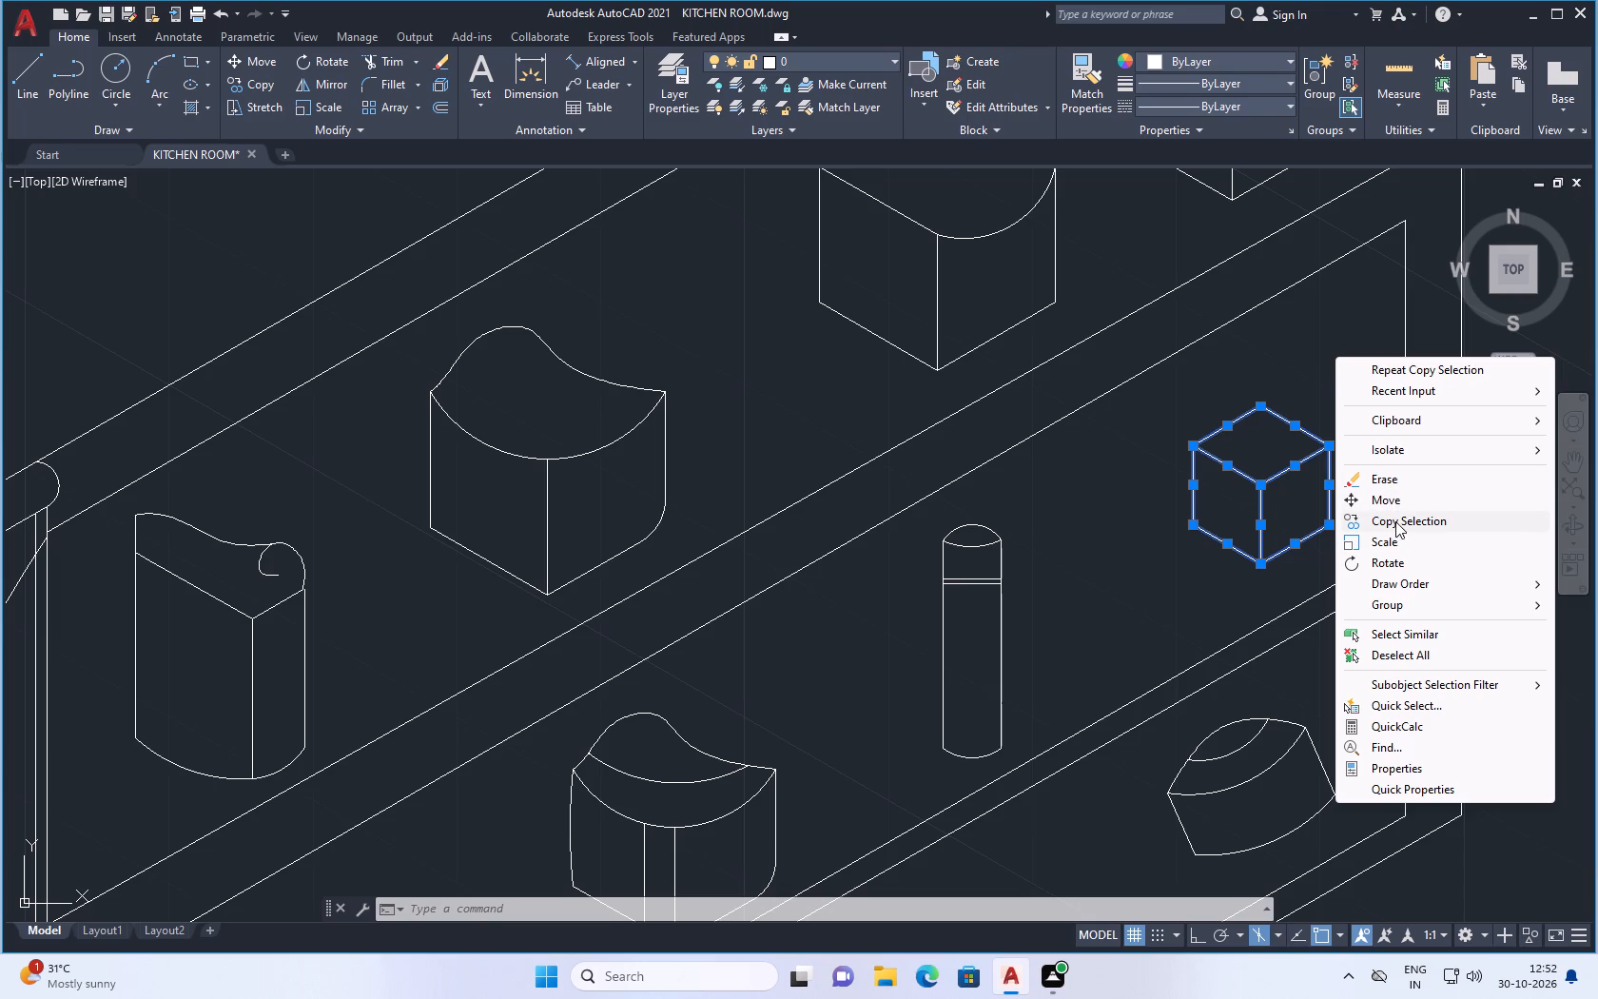
pyautogui.click(1390, 540)
pyautogui.click(1286, 495)
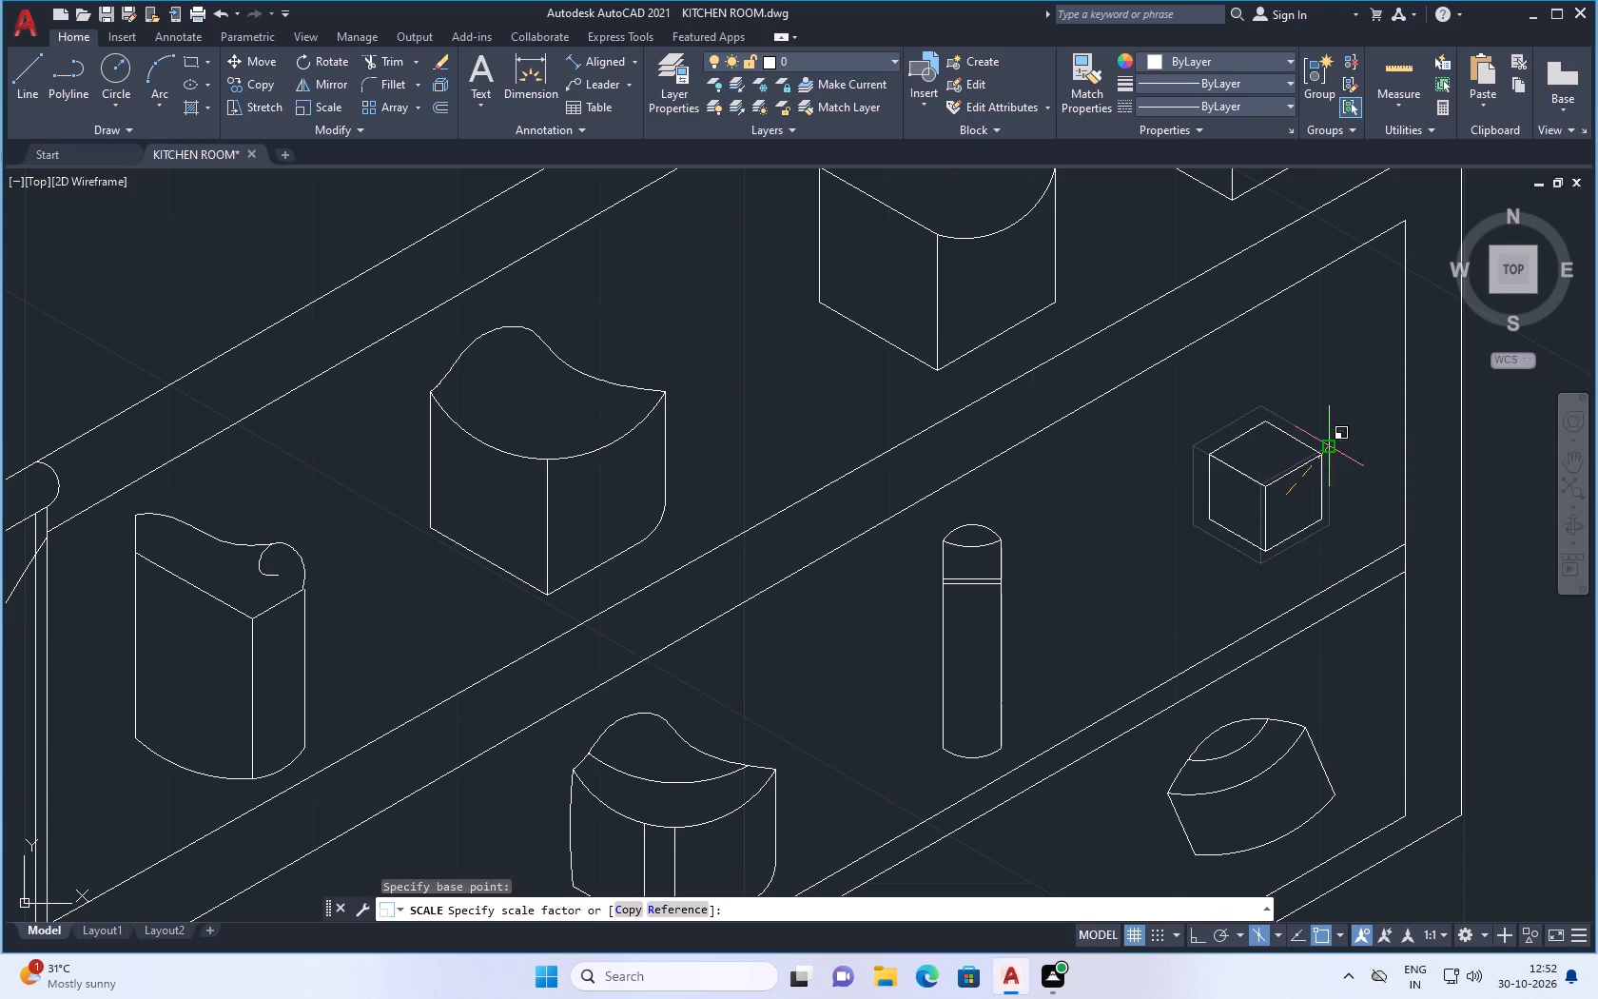
pyautogui.click(1329, 393)
# With Ortho on and isoplane Right, draw an open-topped three-line outline at the lowest shelf's left end, its base about 6 long at 30°.
pyautogui.scroll(-3, 1320, 551)
pyautogui.scroll(1, 1187, 583)
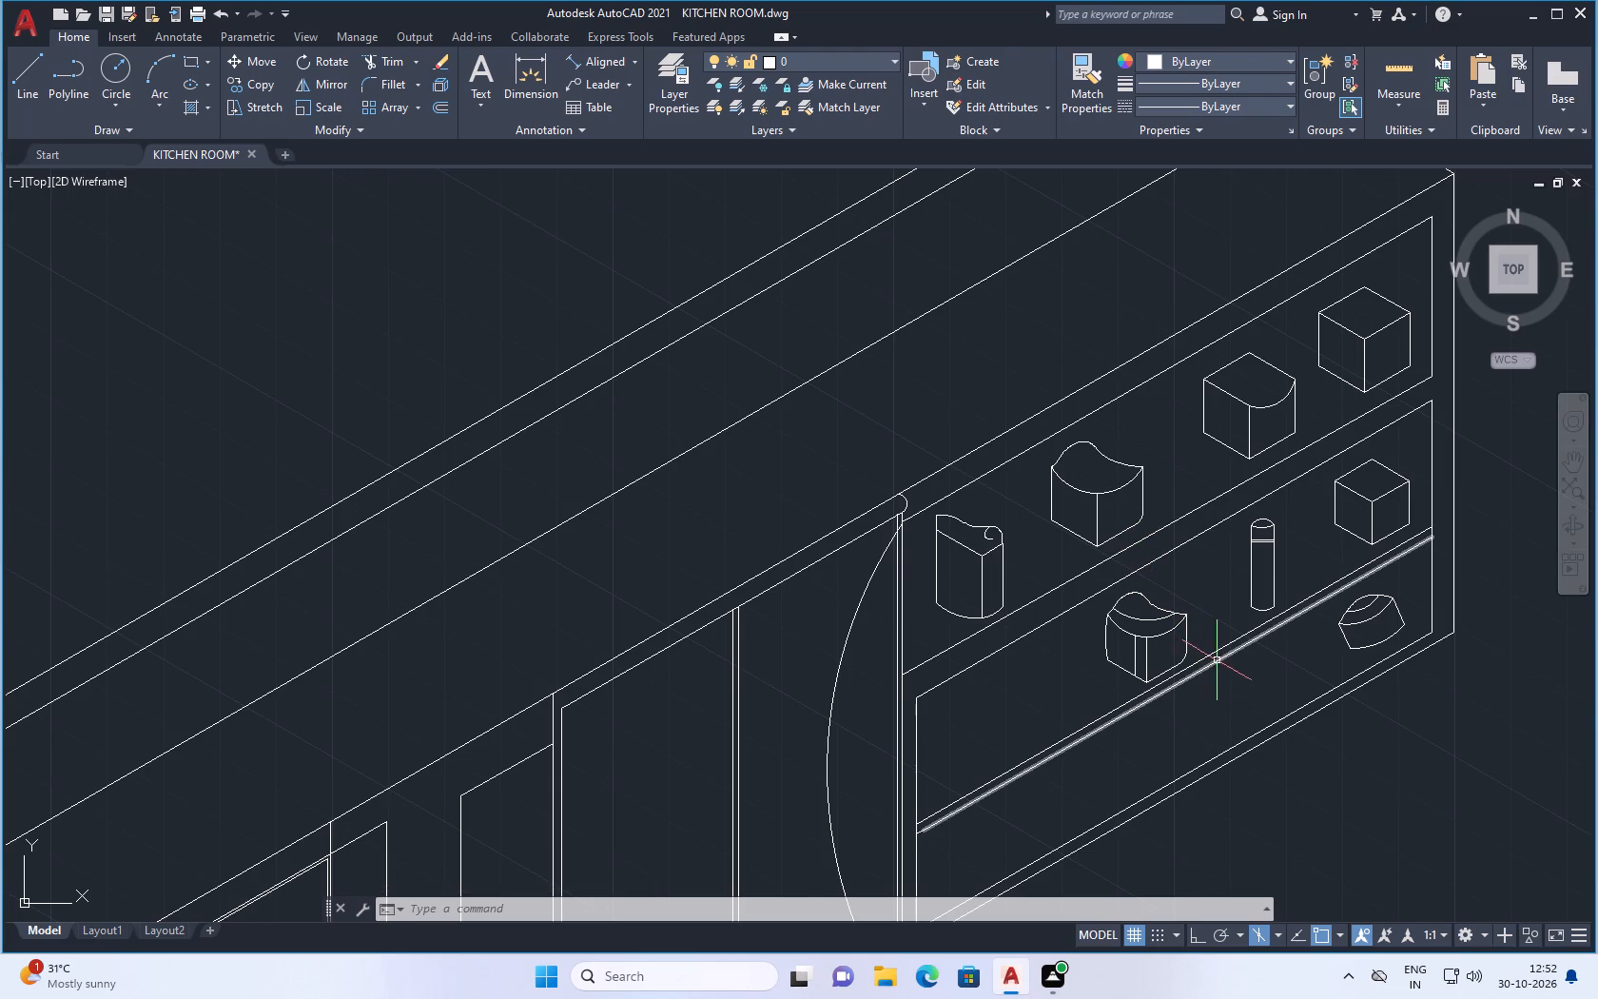
pyautogui.scroll(-1, 1208, 662)
pyautogui.scroll(2, 1194, 702)
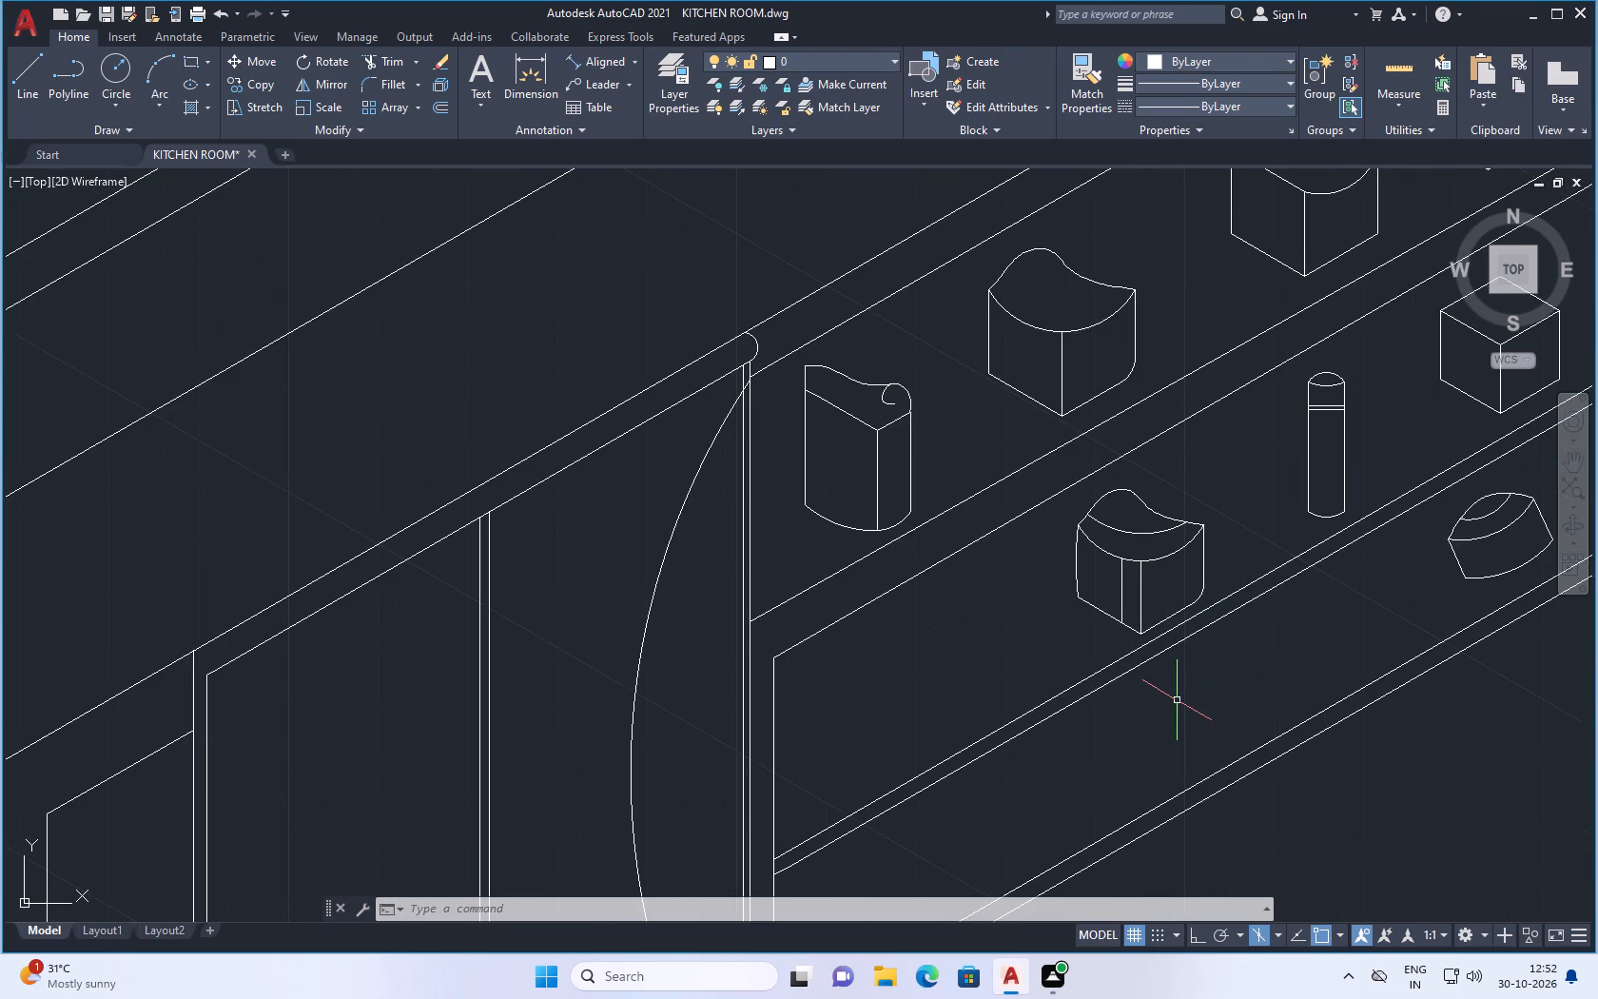
pyautogui.scroll(-1, 1177, 700)
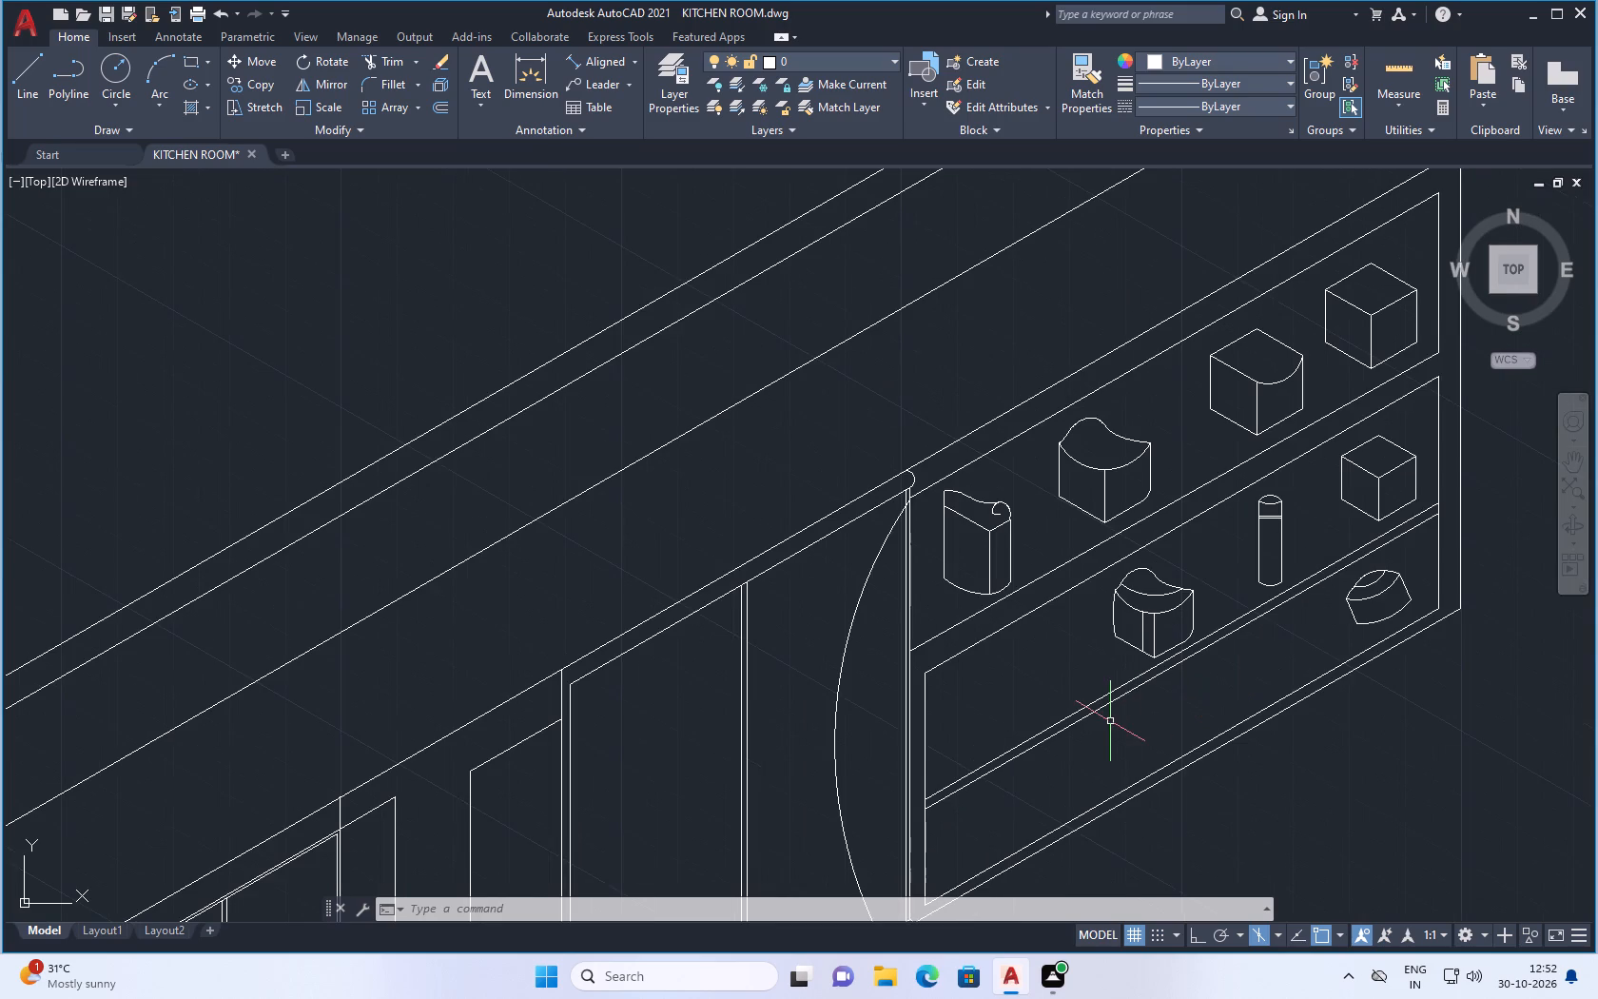
pyautogui.scroll(-1, 1048, 724)
pyautogui.scroll(2, 1048, 771)
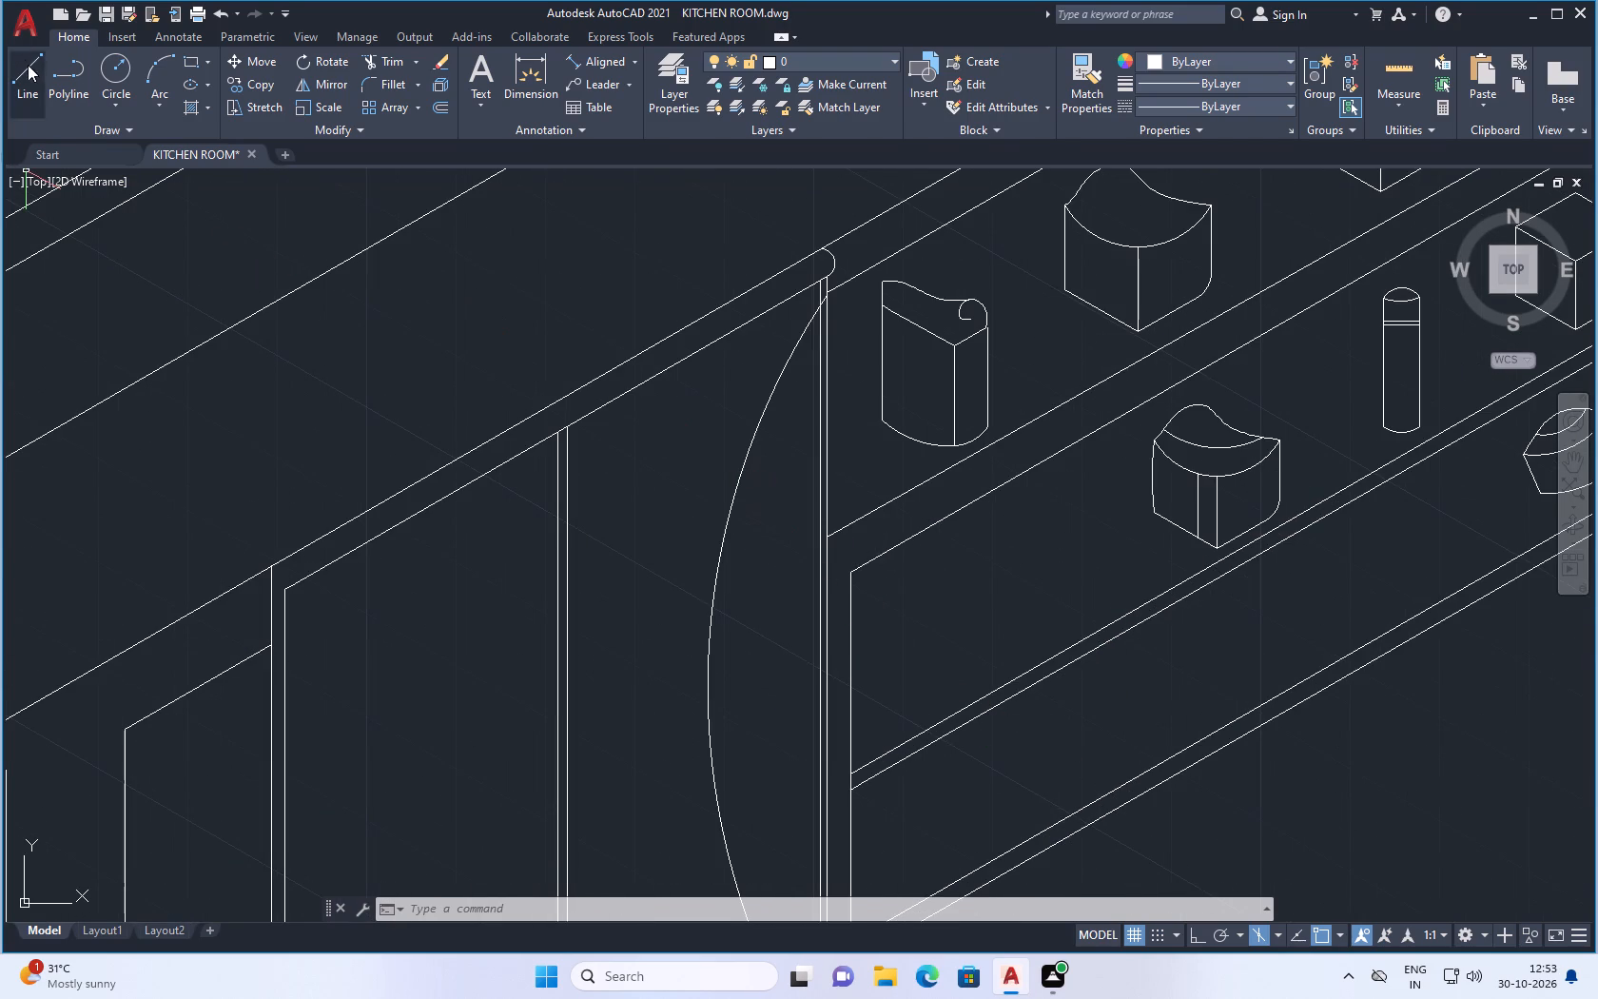
pyautogui.moveTo(24, 81); pyautogui.dragTo(36, 84)
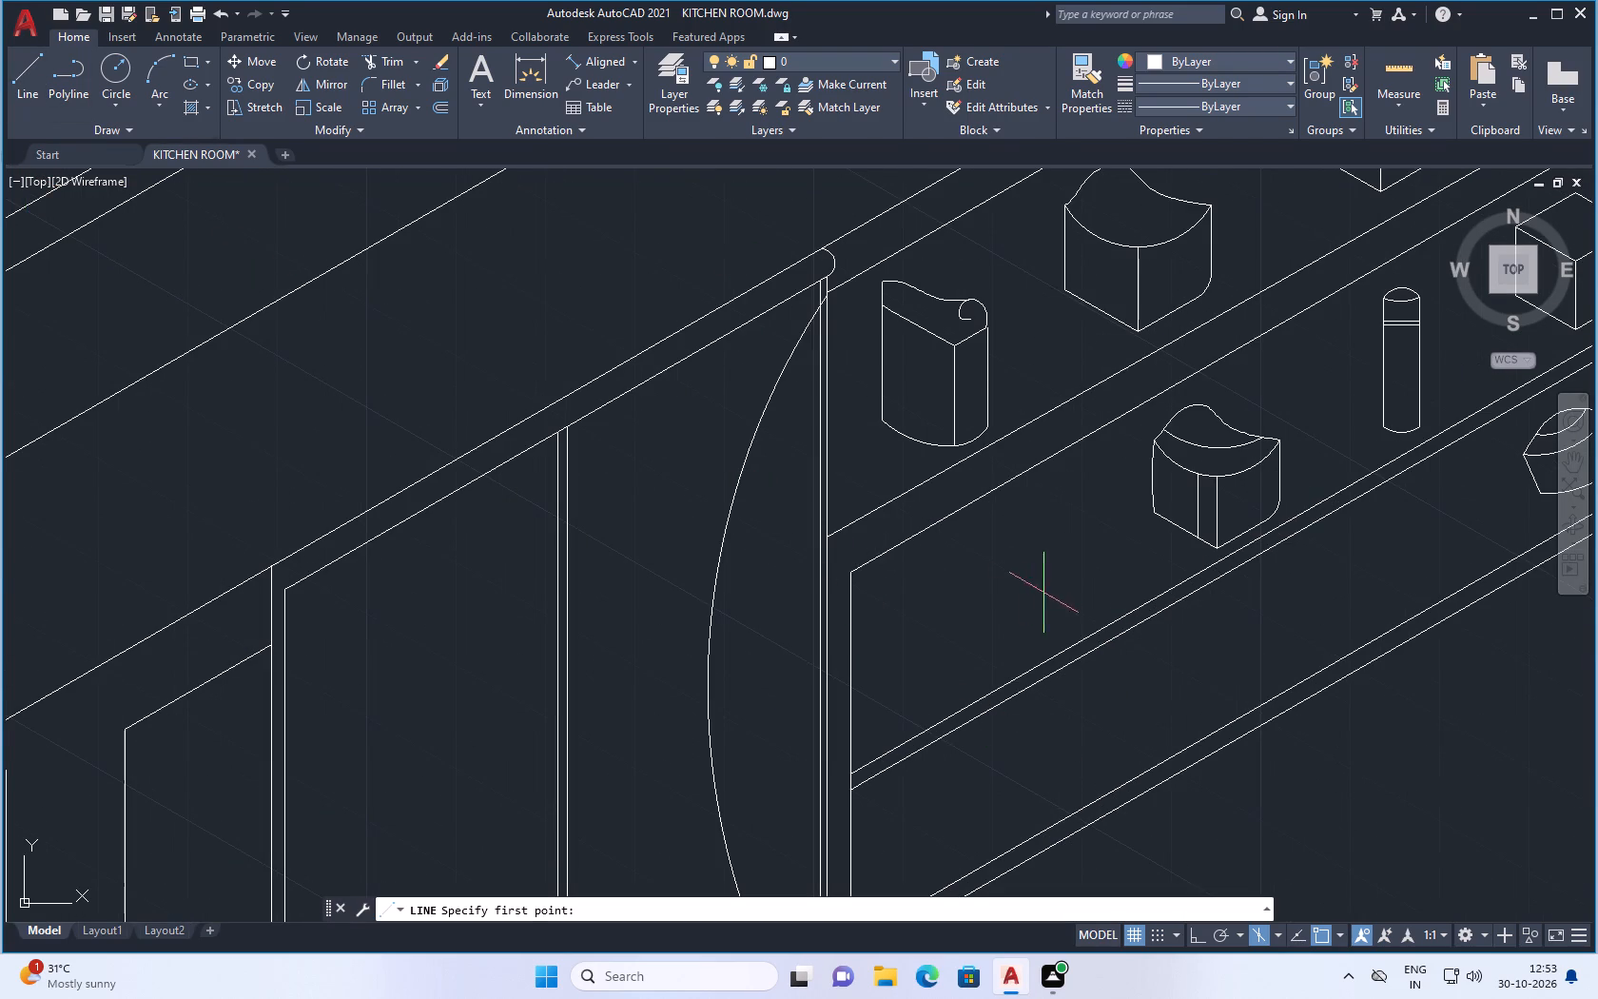
pyautogui.scroll(-2, 1045, 586)
pyautogui.scroll(4, 1052, 664)
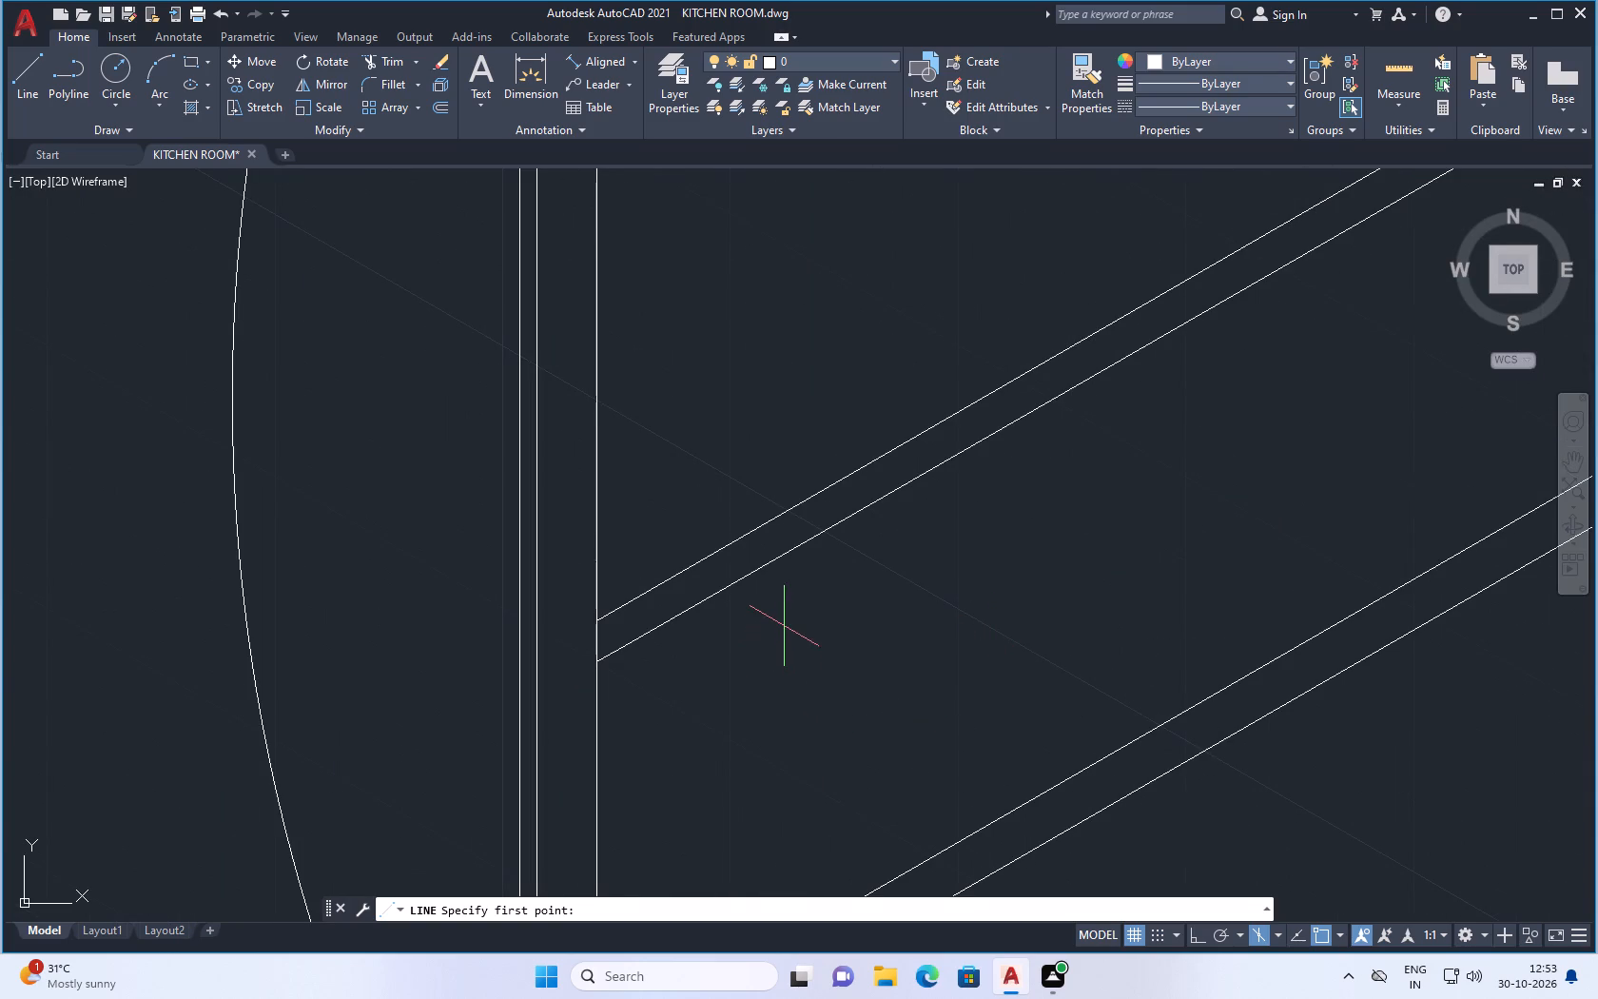
pyautogui.click(788, 686)
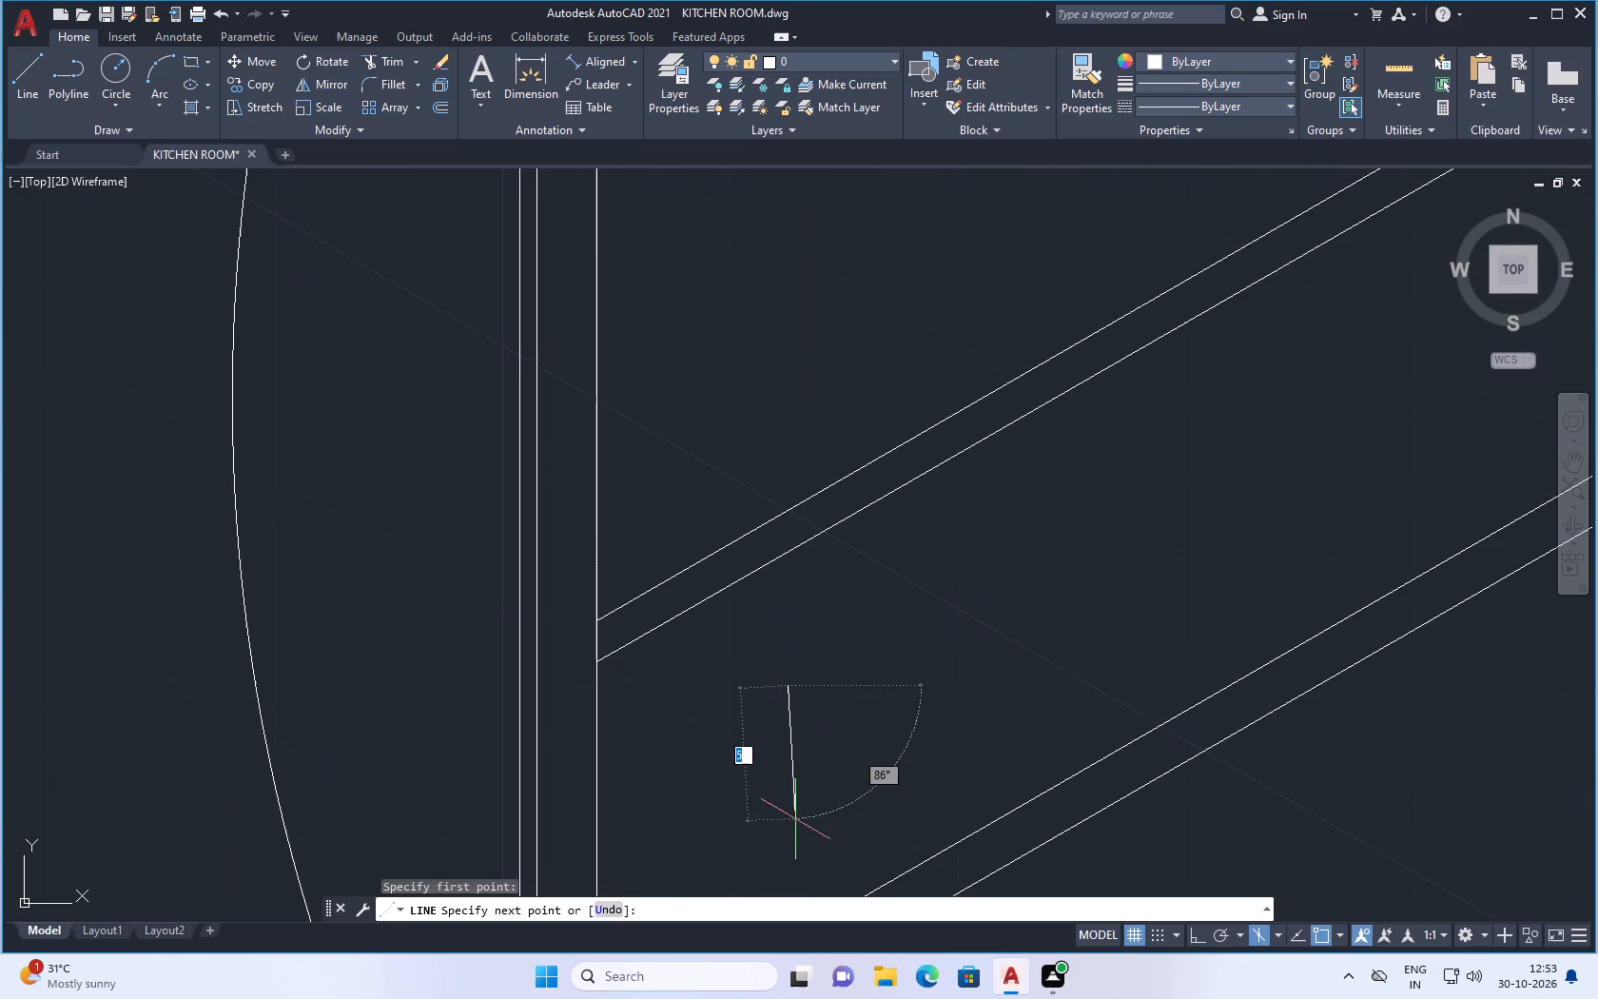
pyautogui.click(1199, 930)
pyautogui.scroll(-2, 940, 636)
pyautogui.scroll(2, 939, 699)
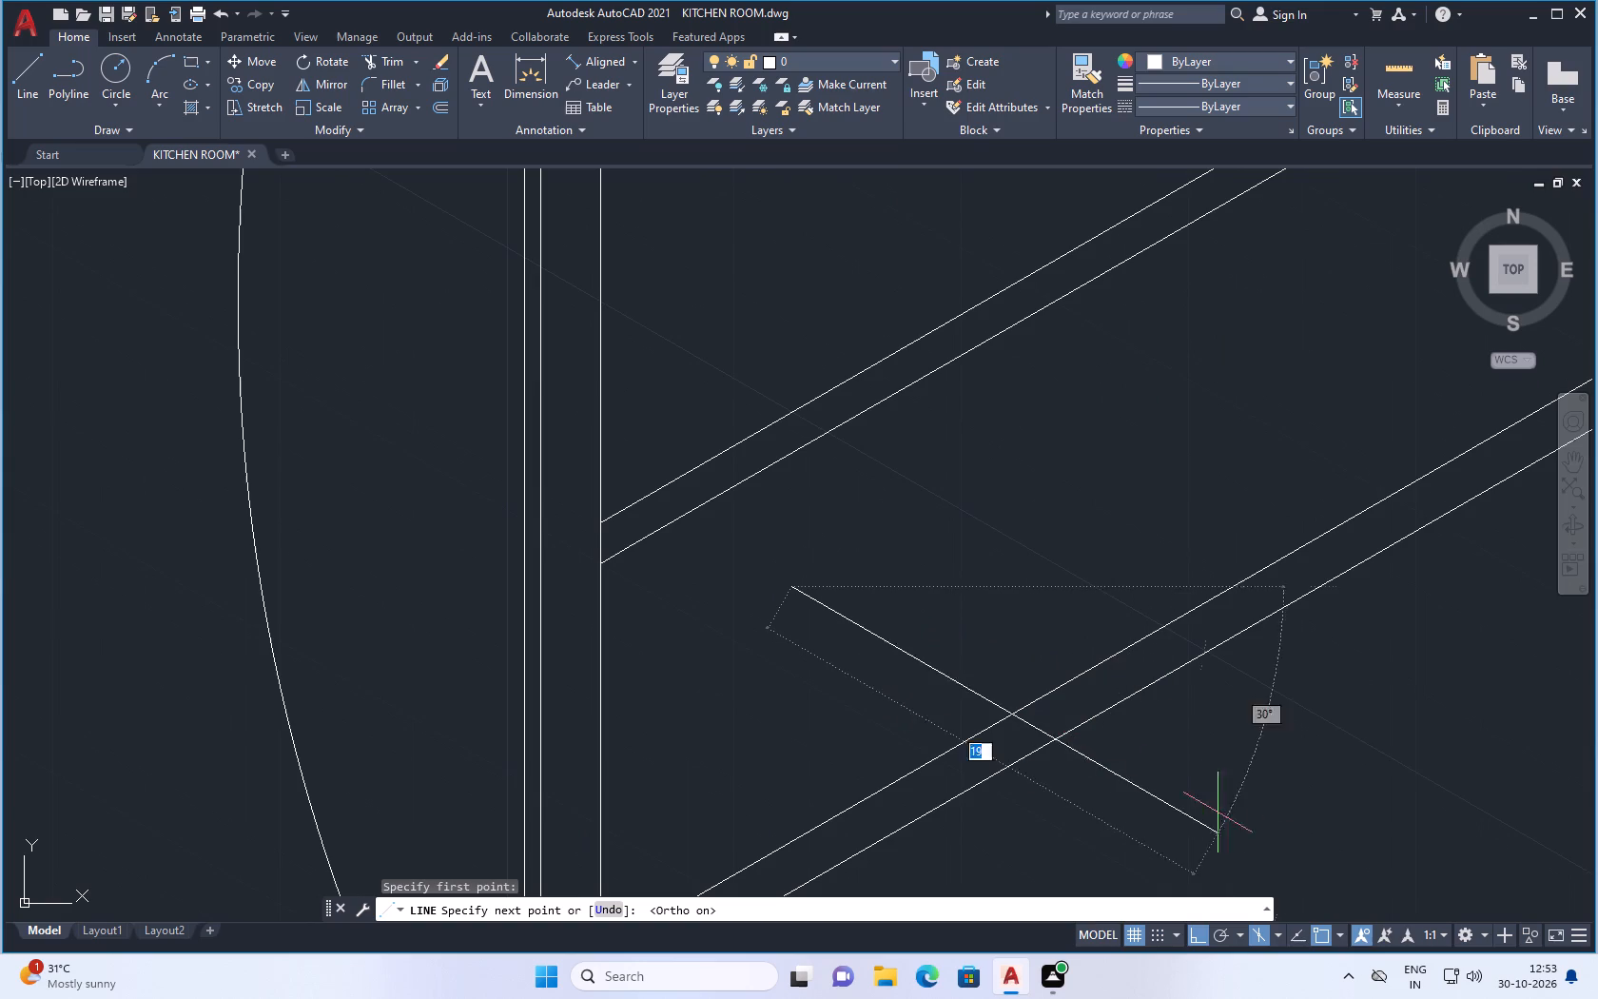
pyautogui.click(1276, 928)
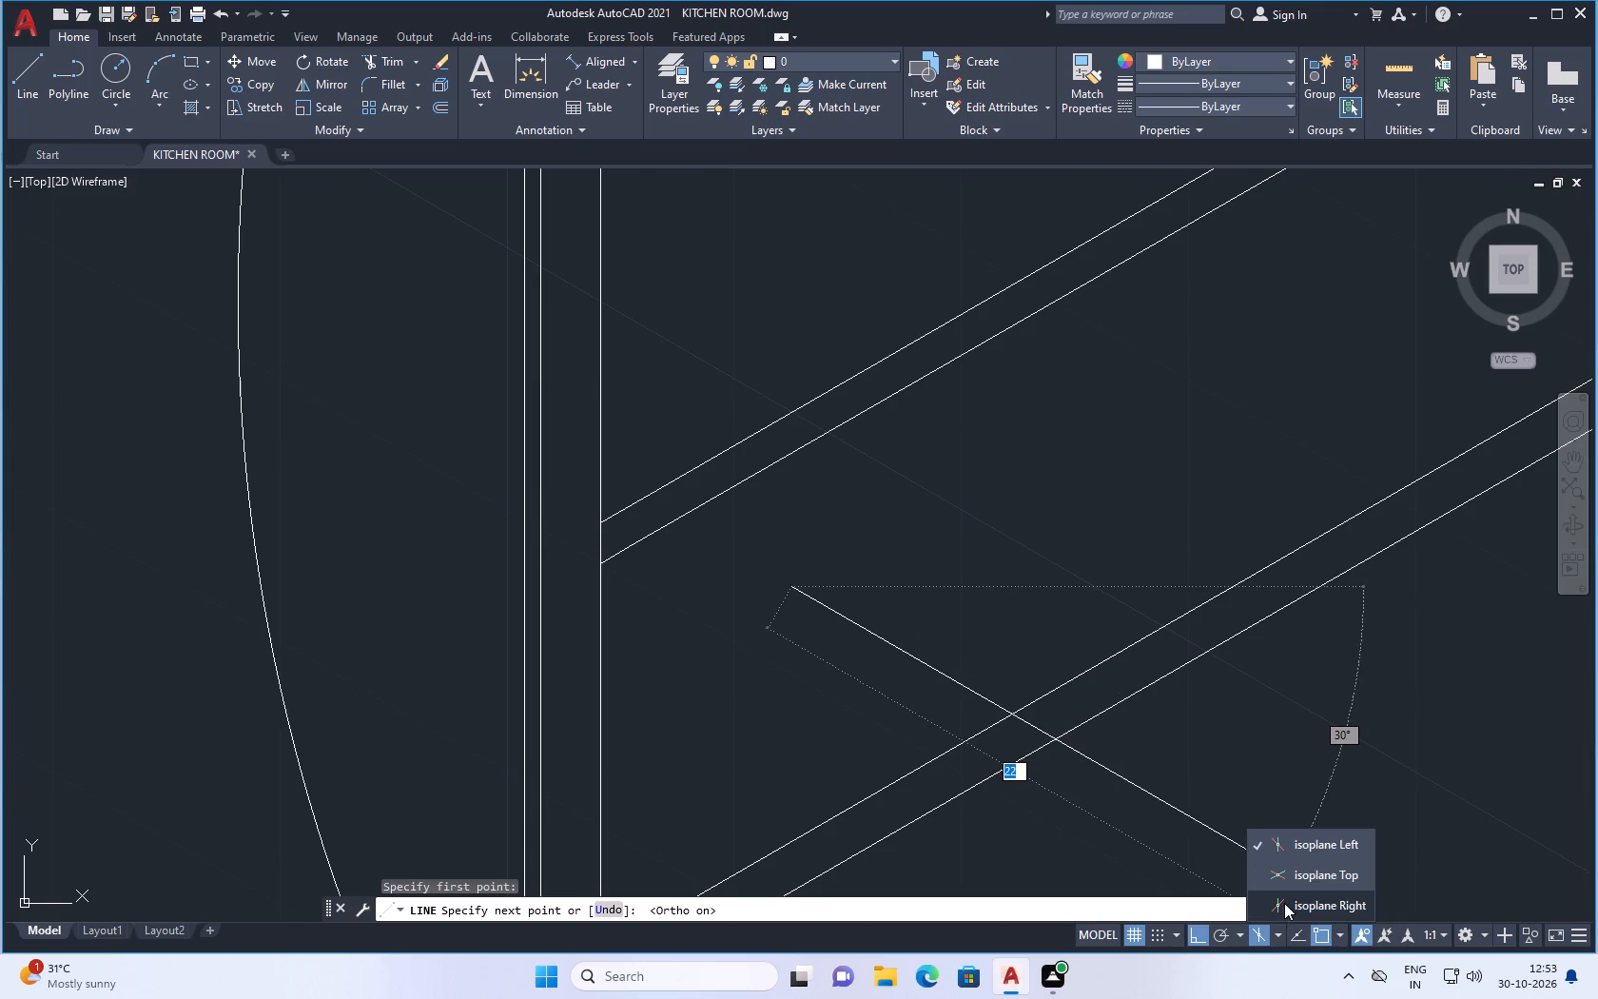
pyautogui.click(1285, 903)
pyautogui.scroll(1, 792, 714)
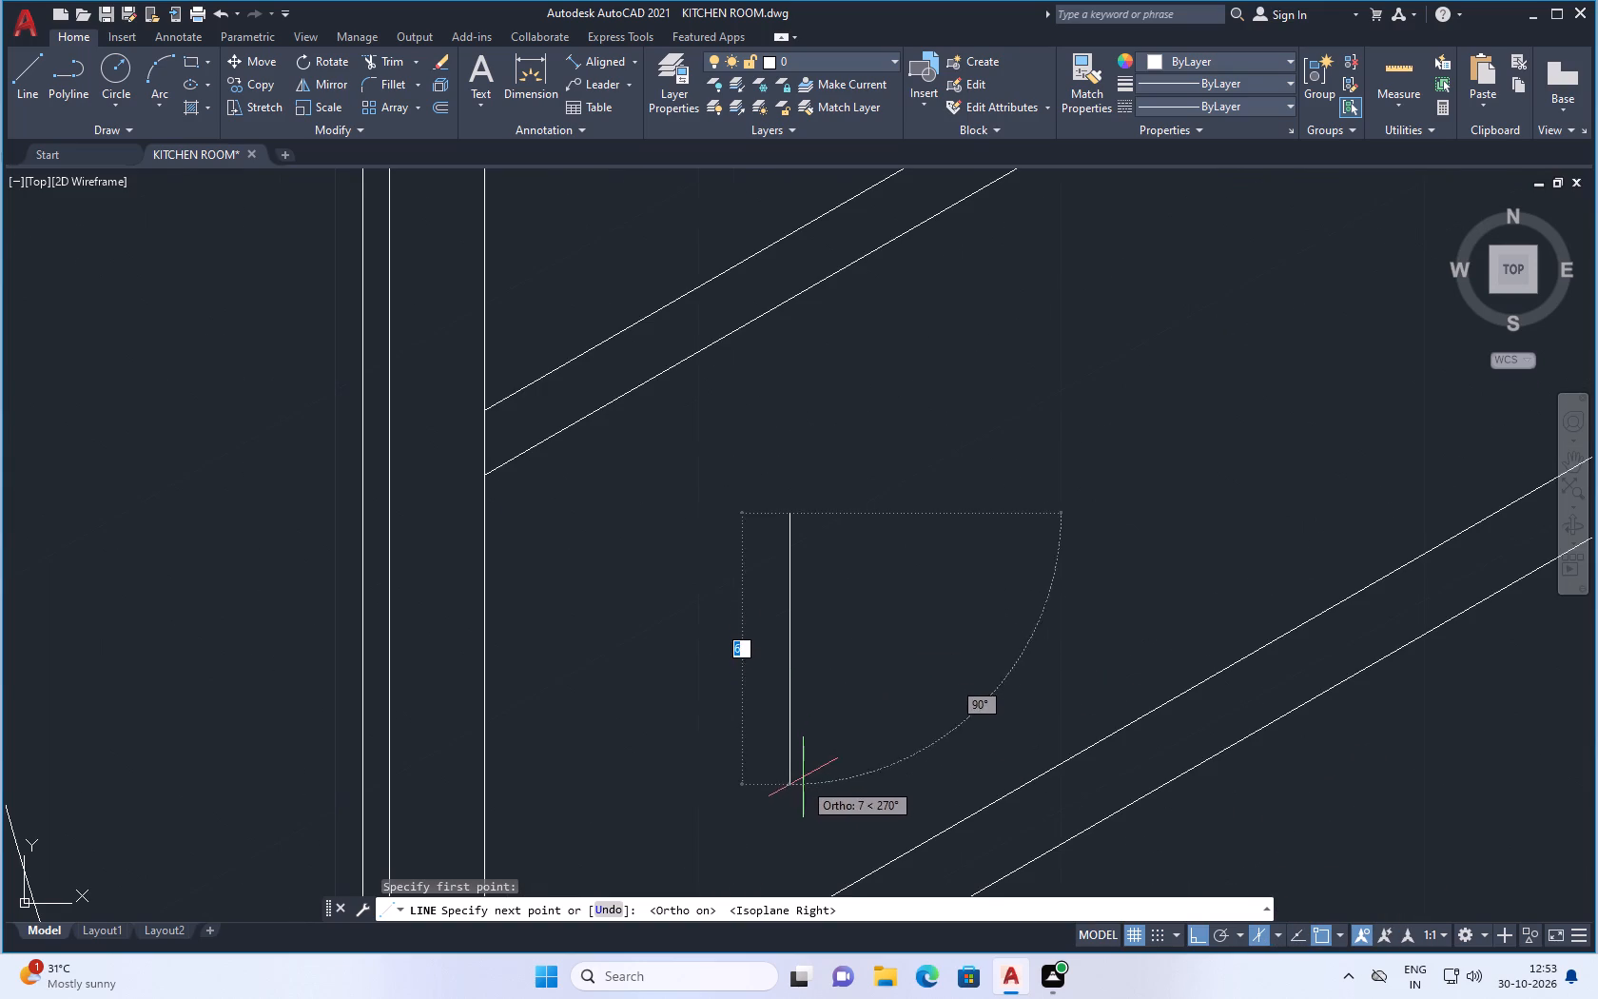
pyautogui.scroll(-1, 805, 765)
pyautogui.click(804, 815)
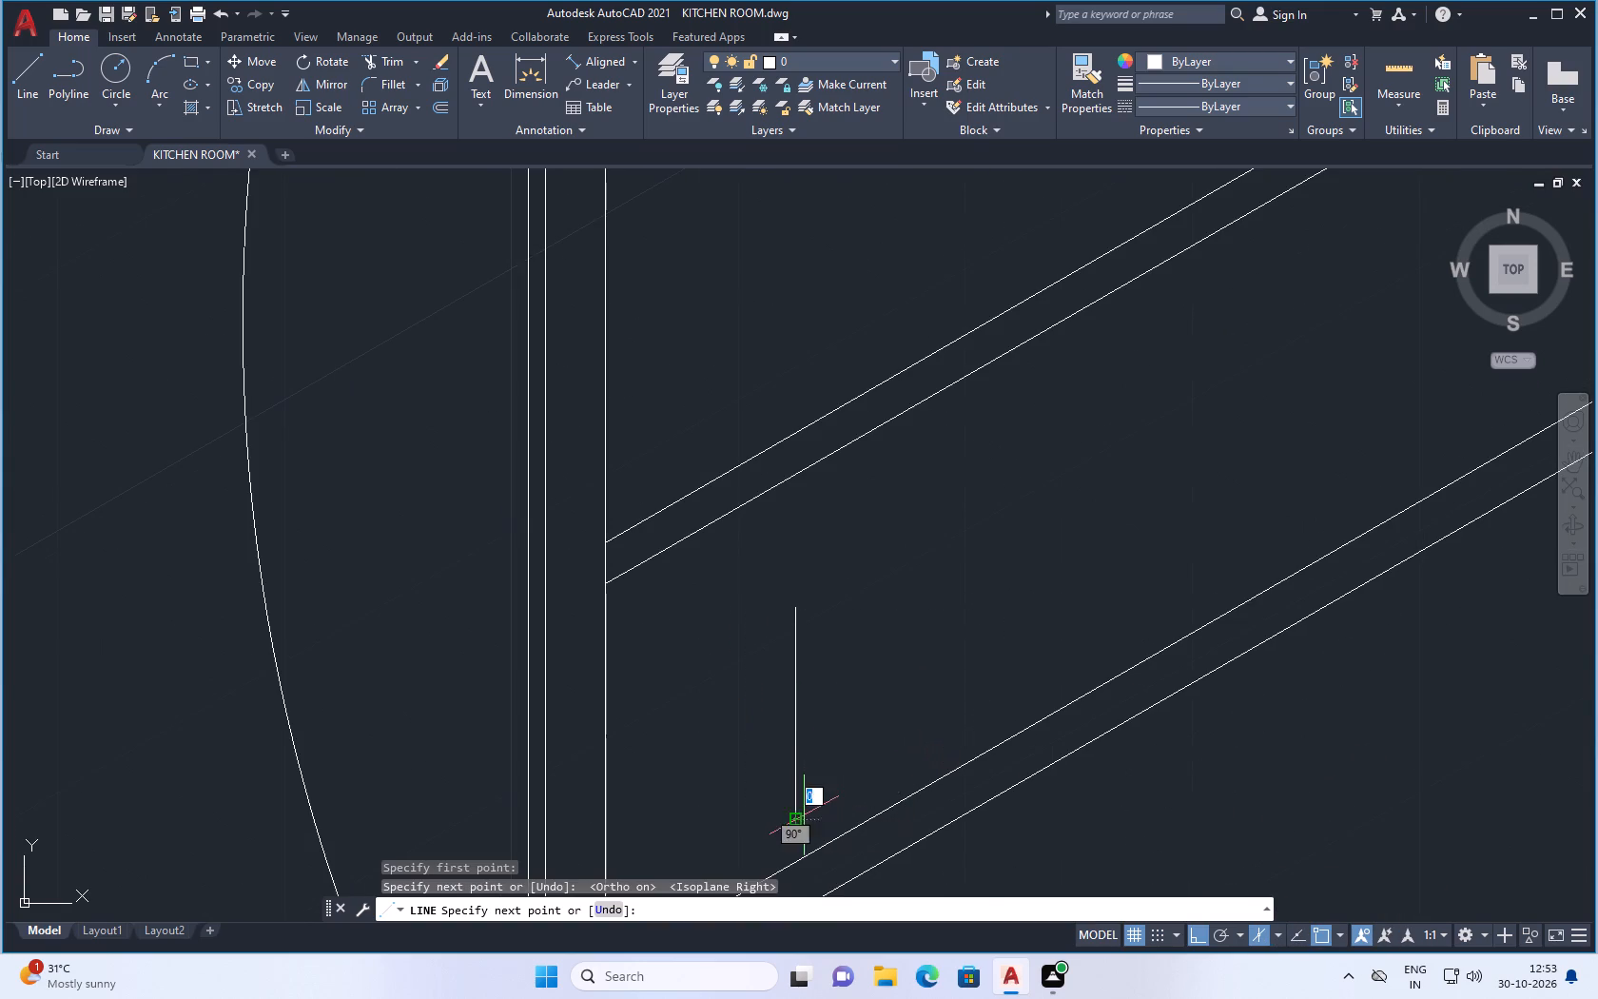
pyautogui.click(936, 735)
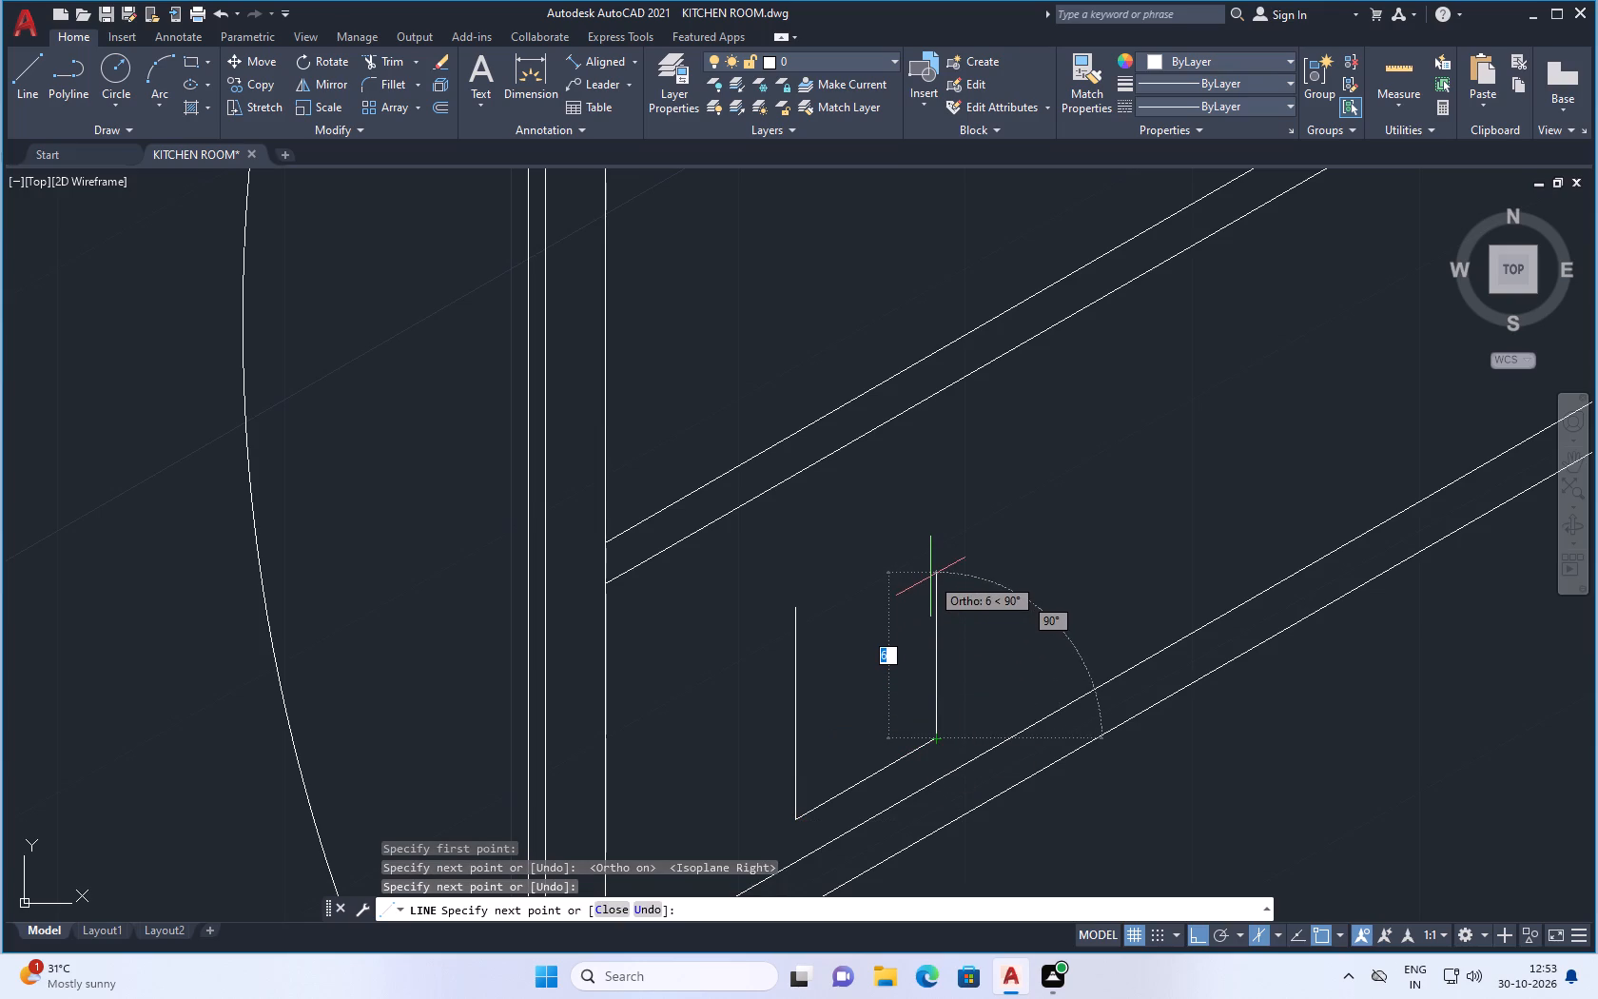
pyautogui.click(934, 606)
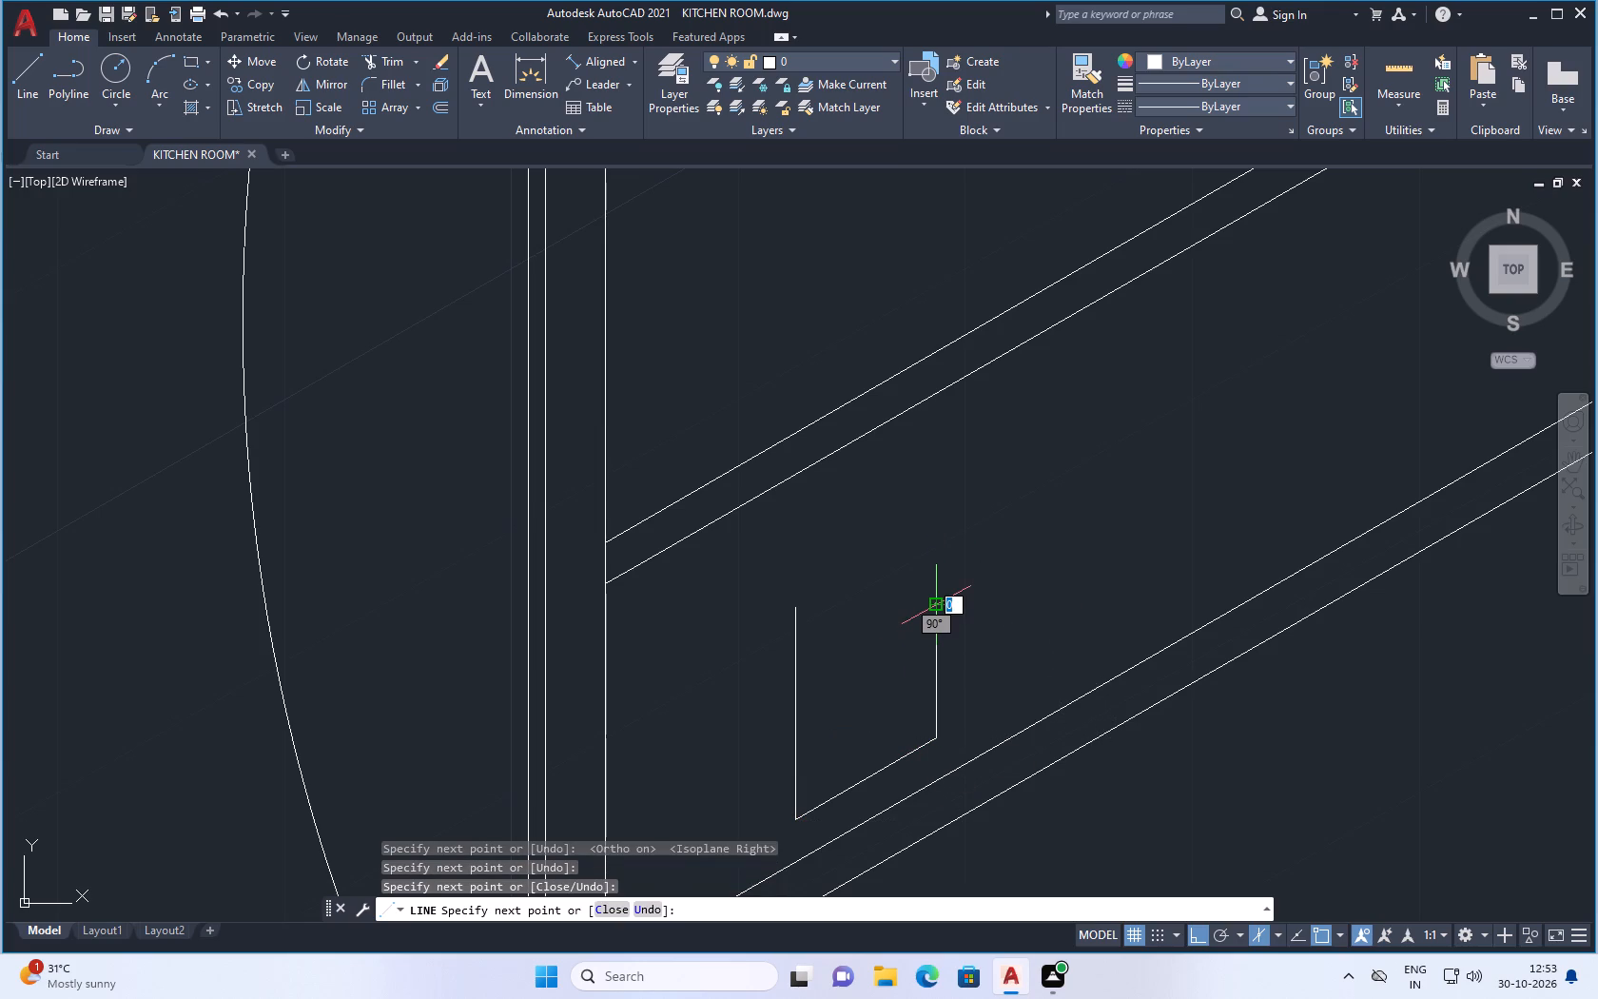
pyautogui.press('Escape')
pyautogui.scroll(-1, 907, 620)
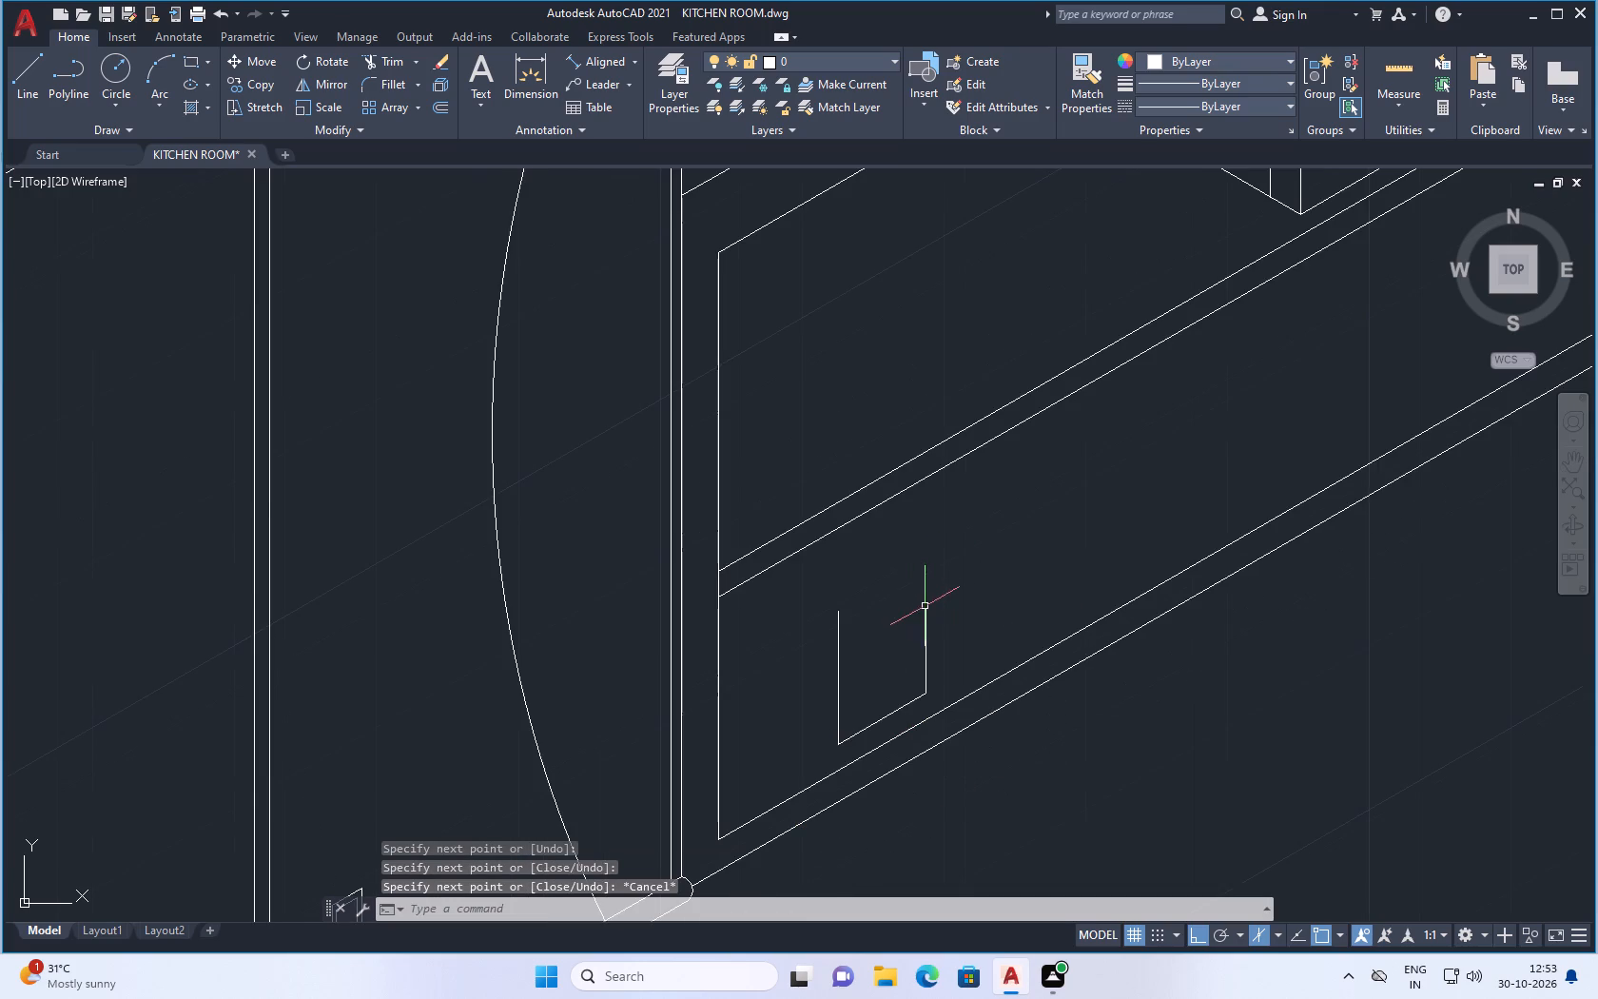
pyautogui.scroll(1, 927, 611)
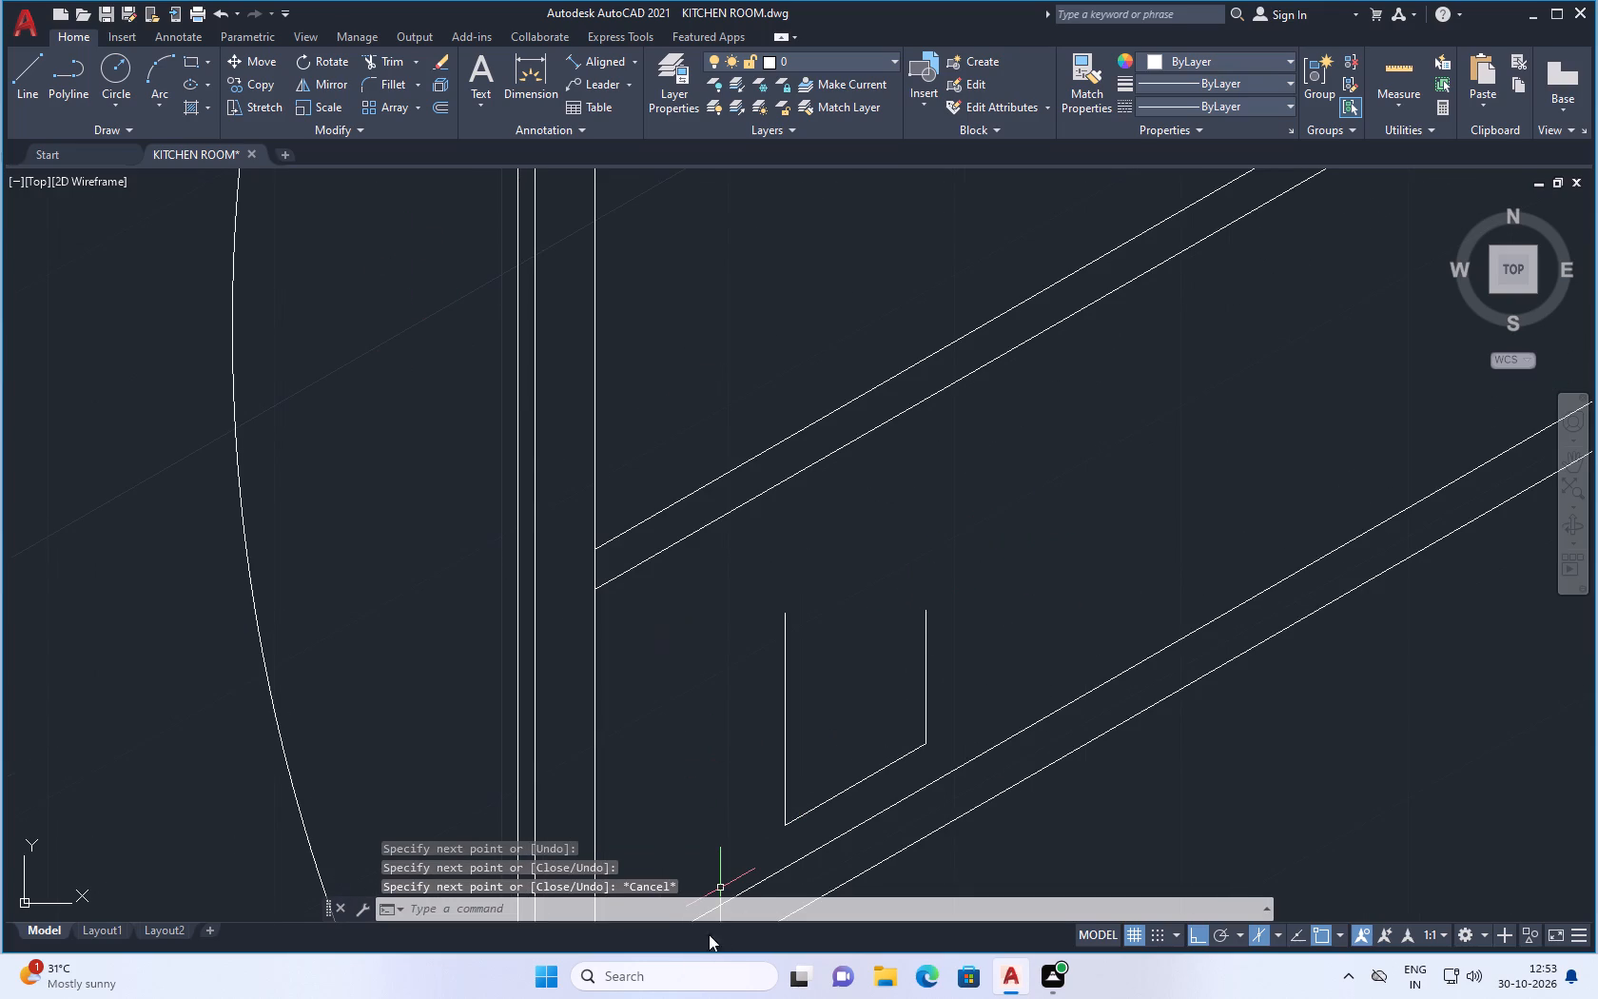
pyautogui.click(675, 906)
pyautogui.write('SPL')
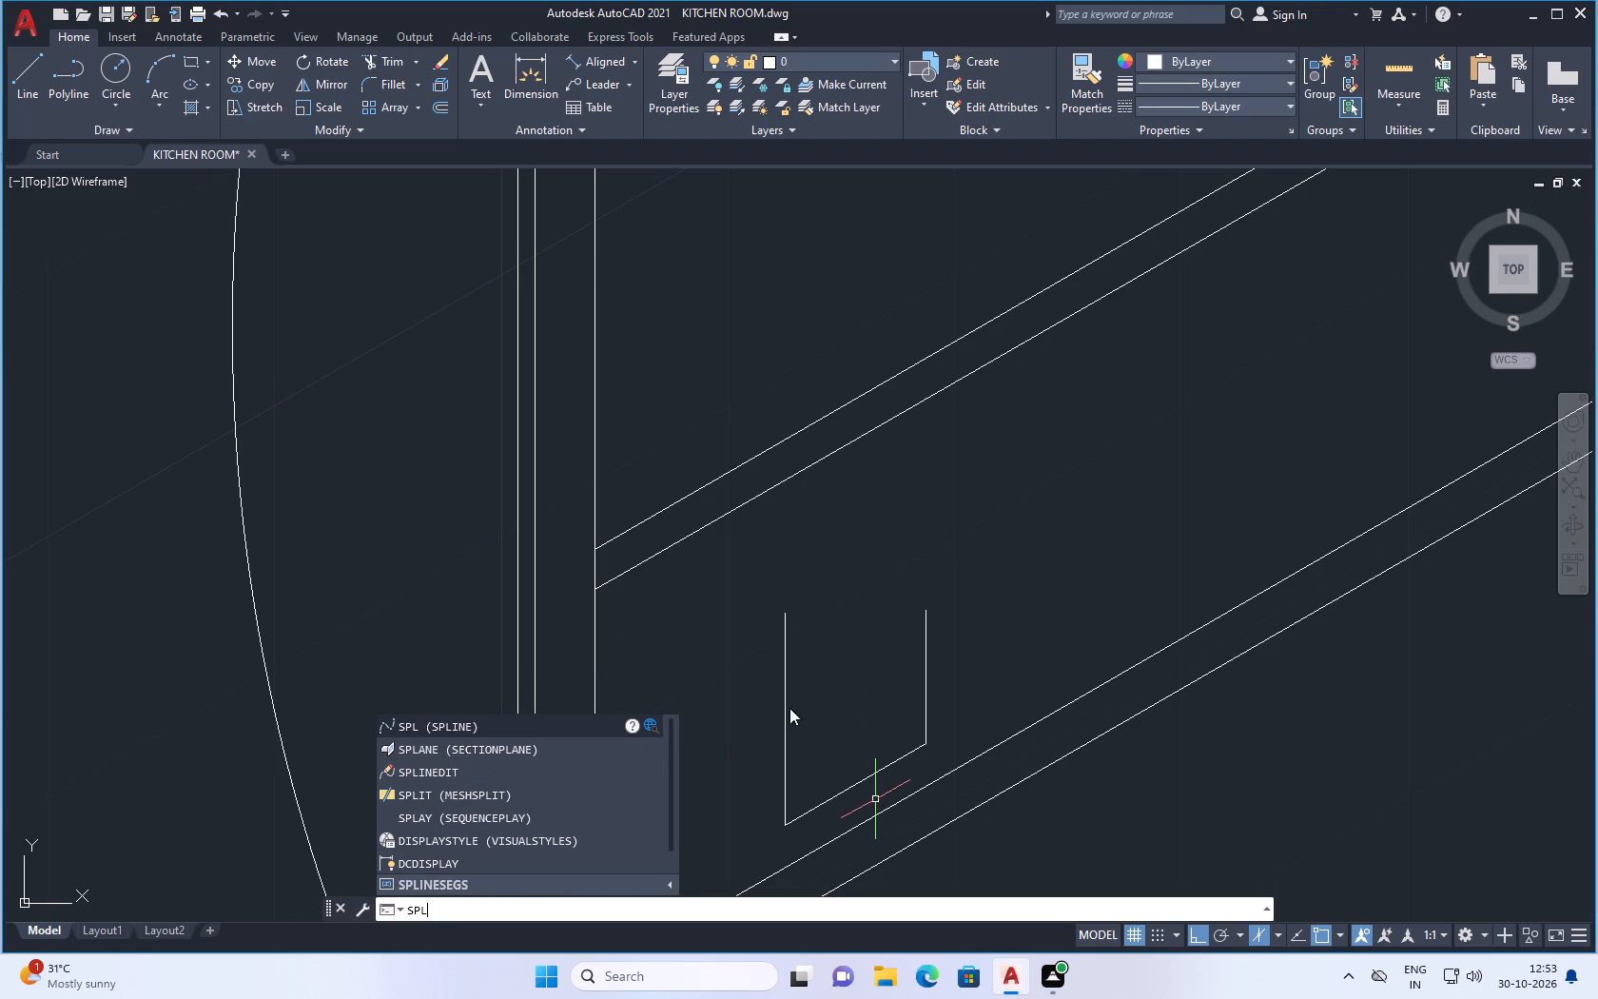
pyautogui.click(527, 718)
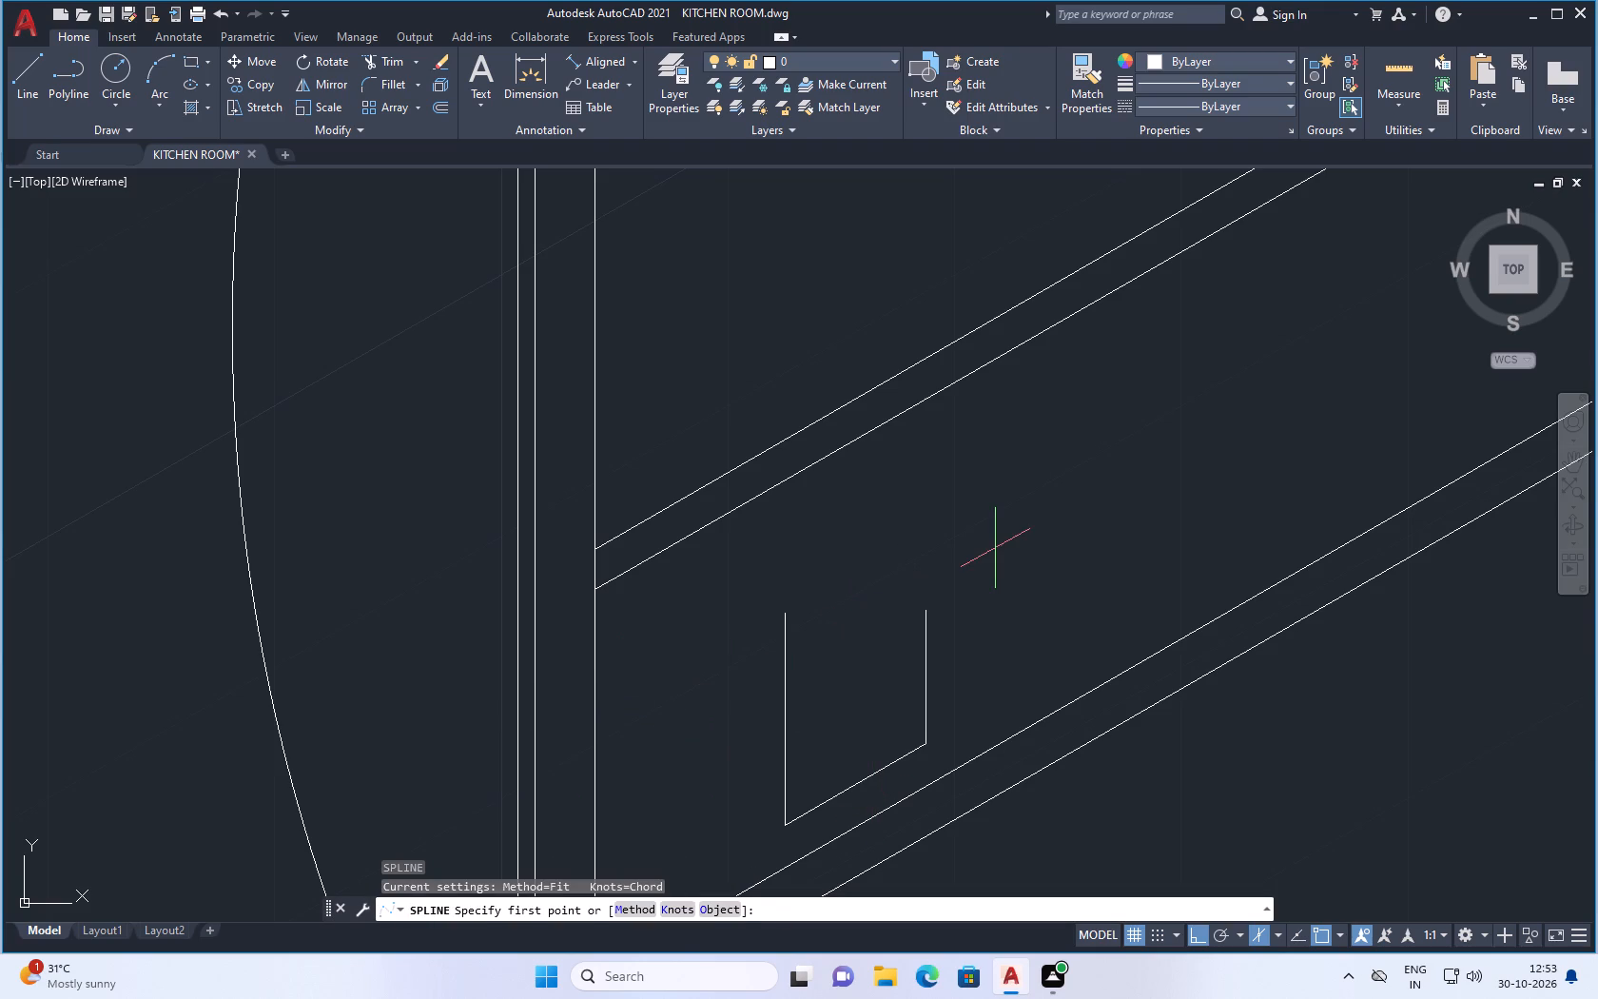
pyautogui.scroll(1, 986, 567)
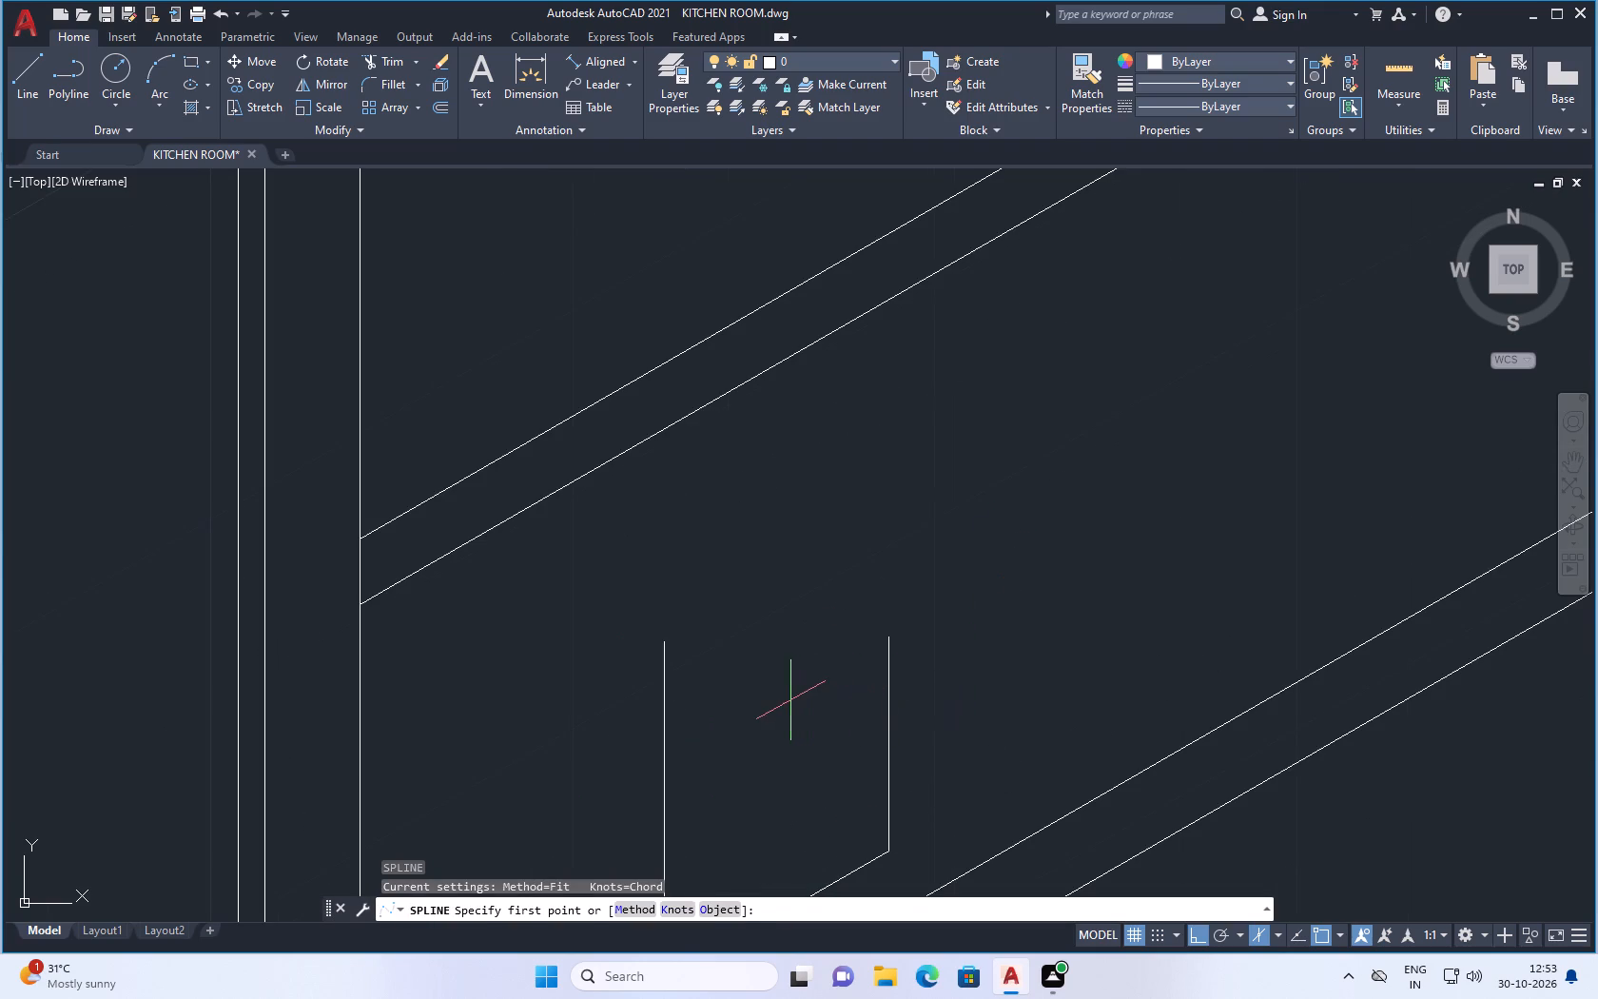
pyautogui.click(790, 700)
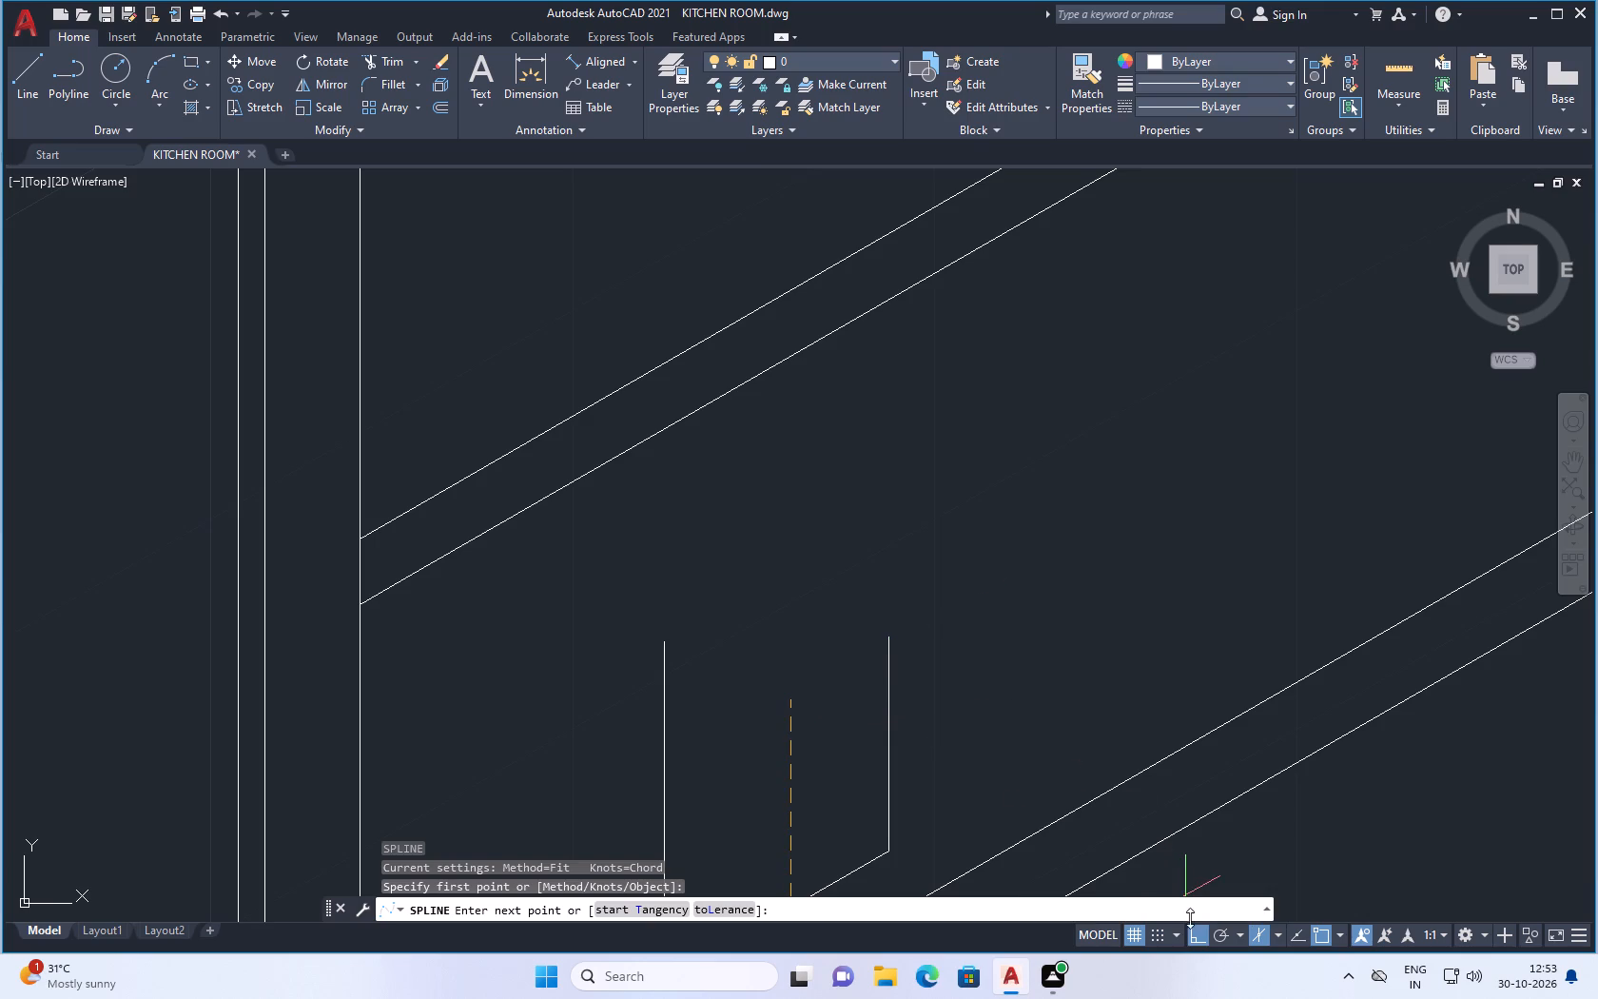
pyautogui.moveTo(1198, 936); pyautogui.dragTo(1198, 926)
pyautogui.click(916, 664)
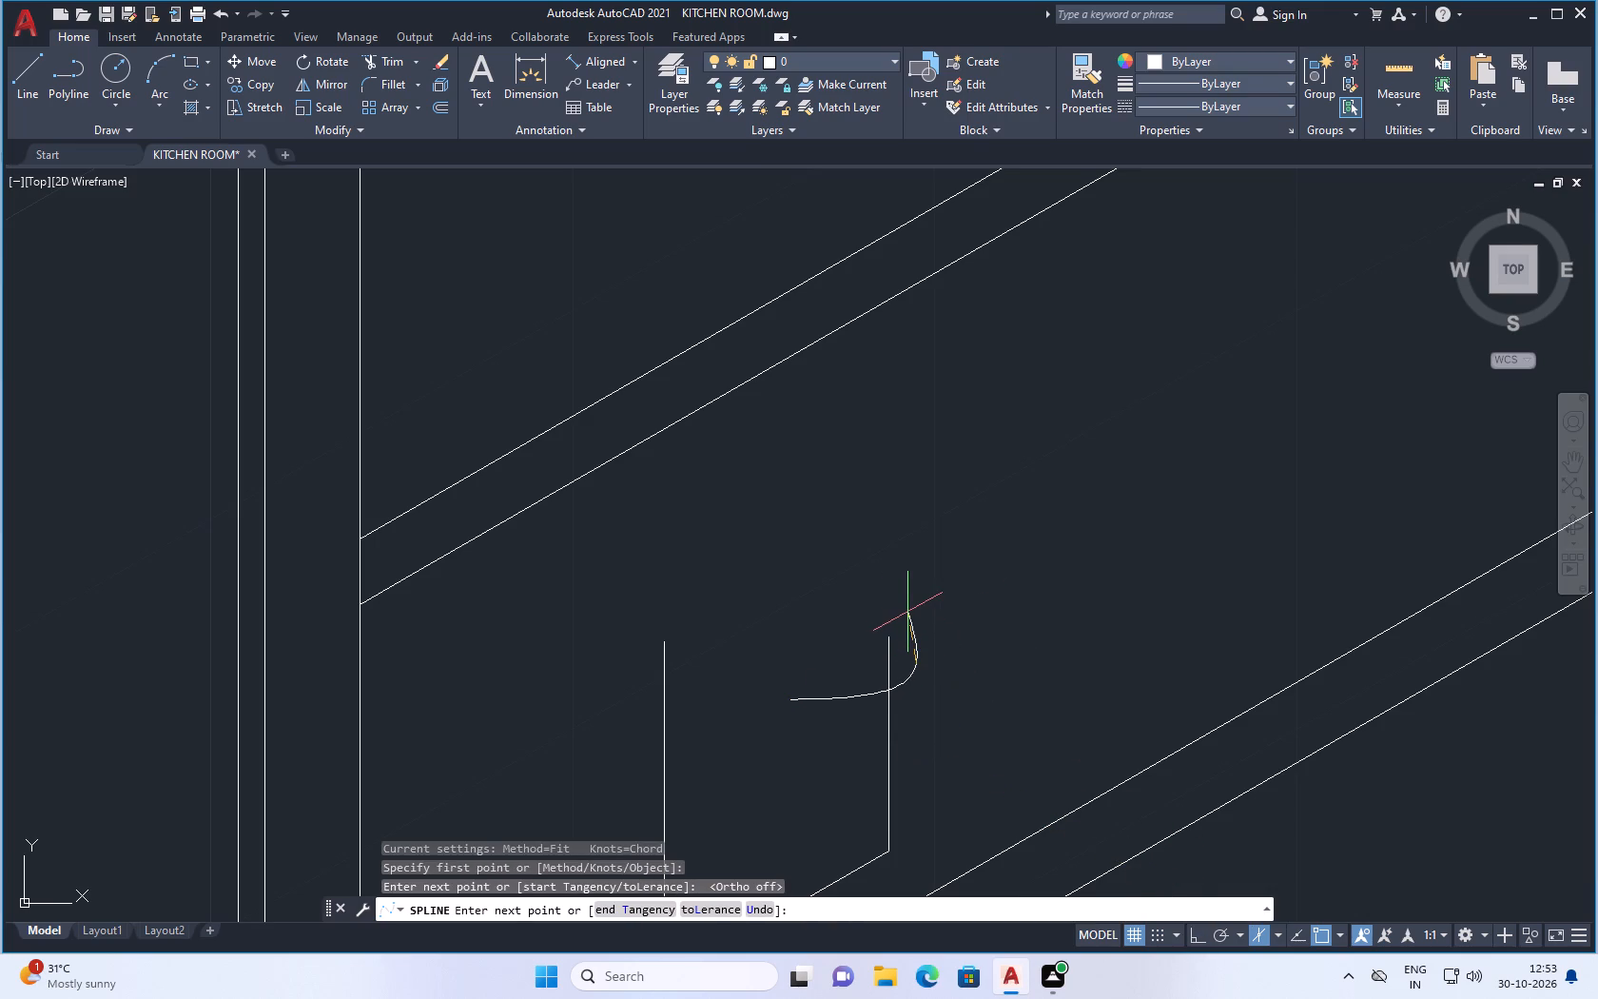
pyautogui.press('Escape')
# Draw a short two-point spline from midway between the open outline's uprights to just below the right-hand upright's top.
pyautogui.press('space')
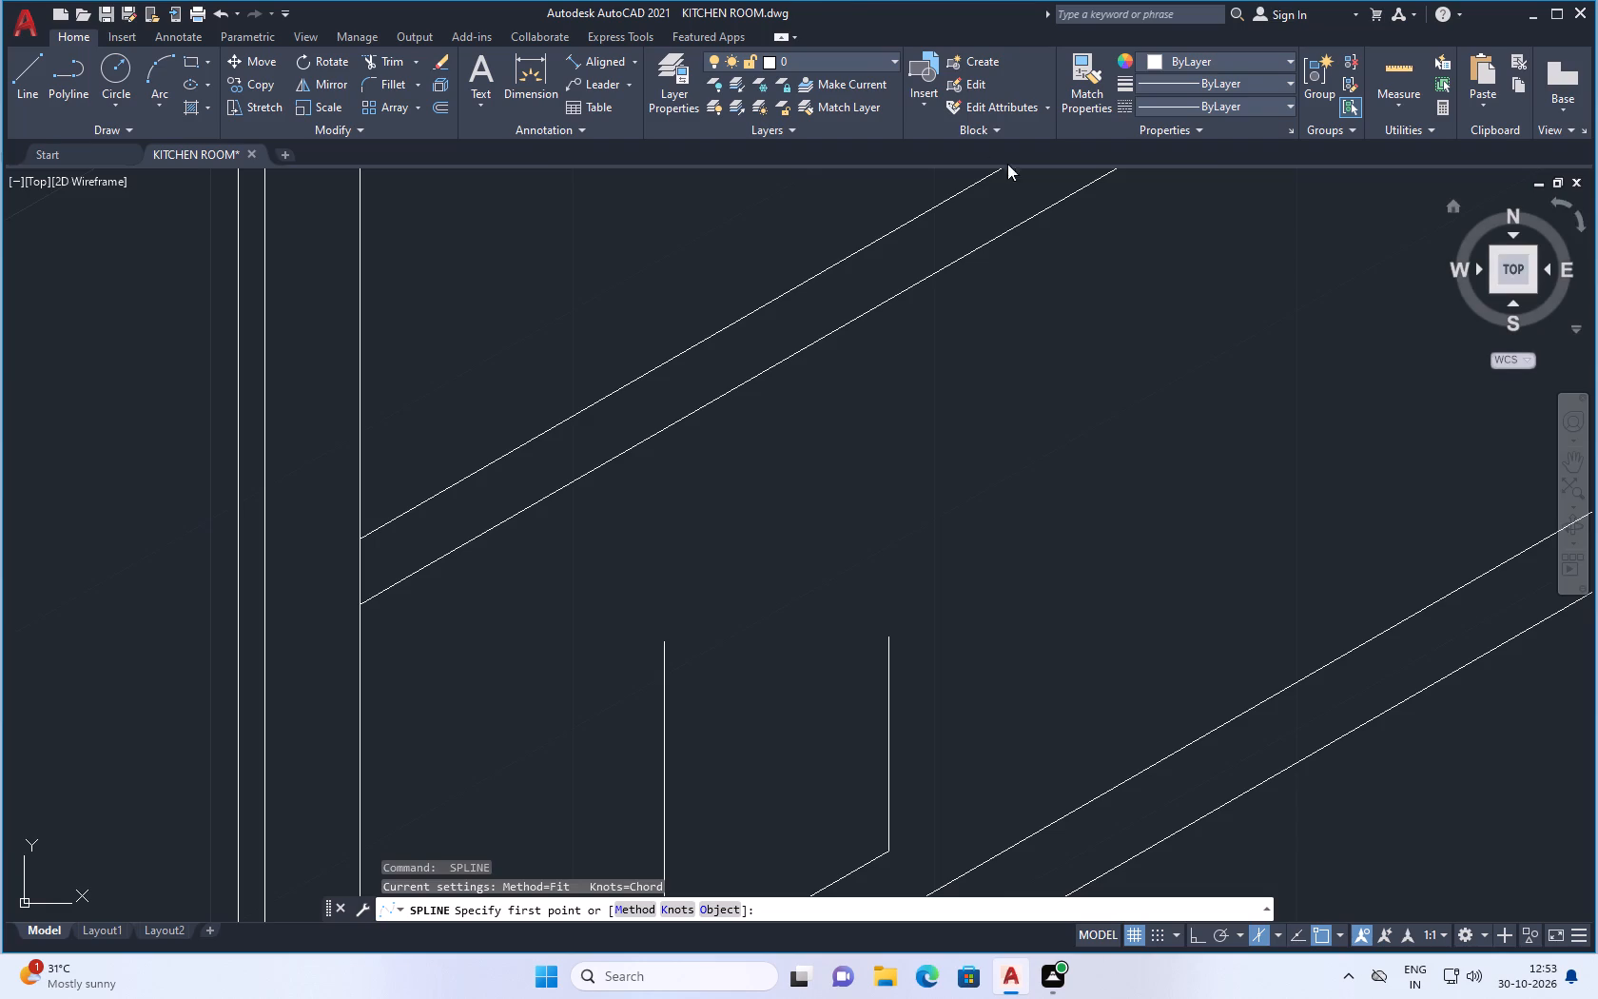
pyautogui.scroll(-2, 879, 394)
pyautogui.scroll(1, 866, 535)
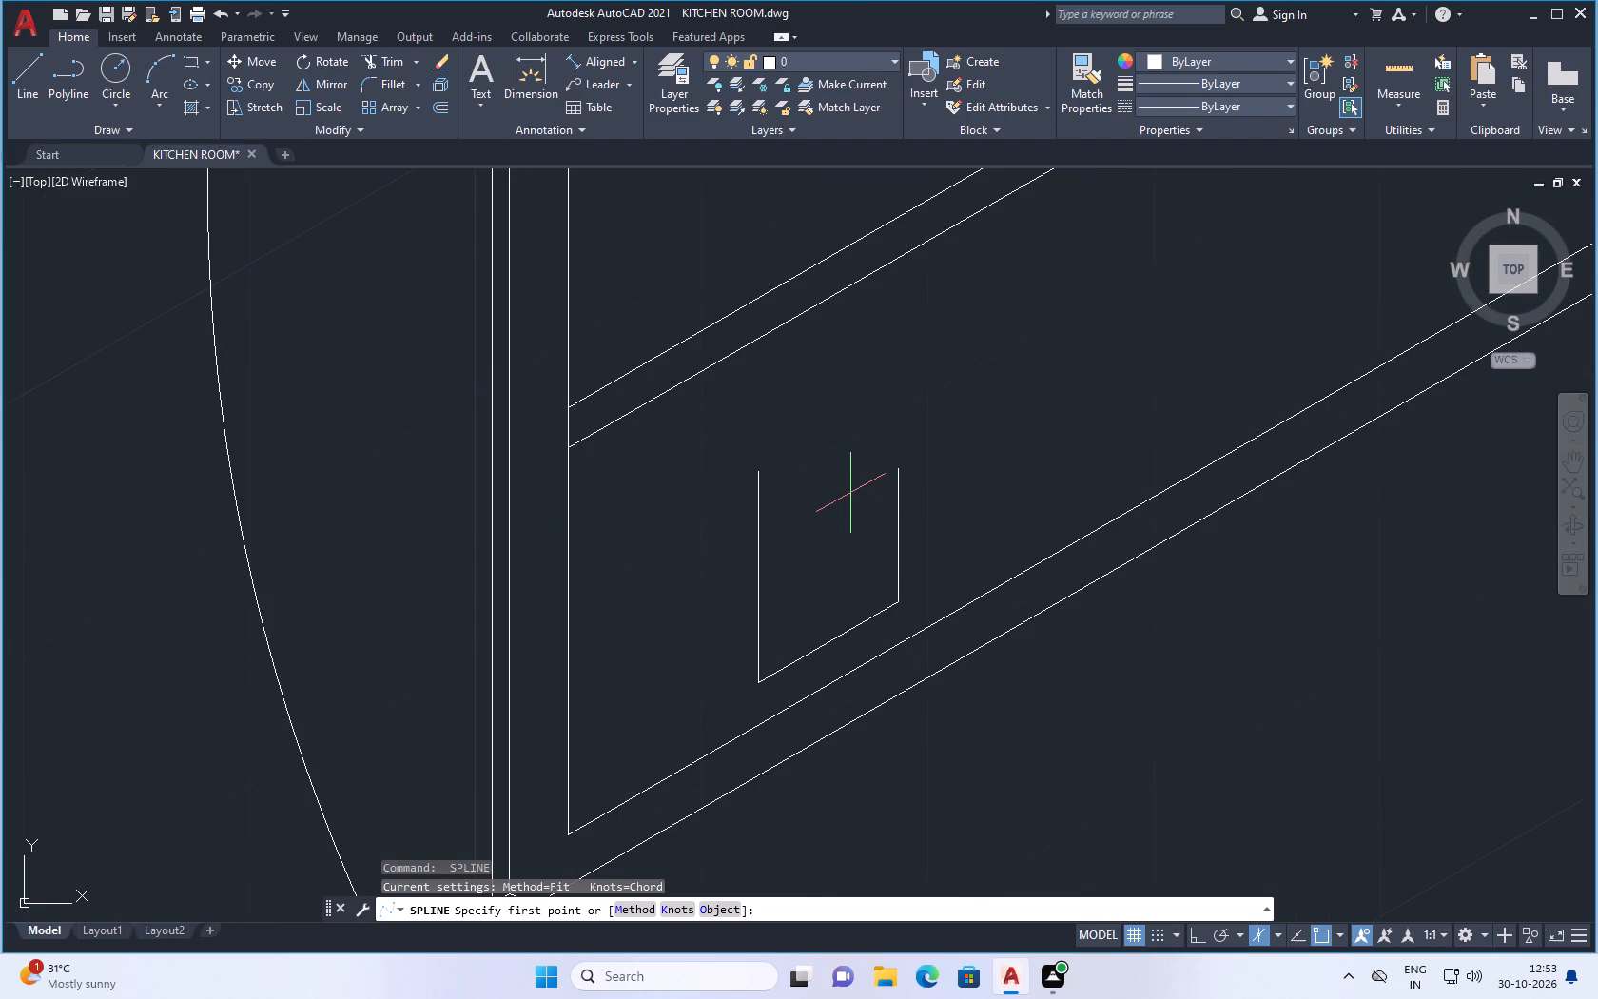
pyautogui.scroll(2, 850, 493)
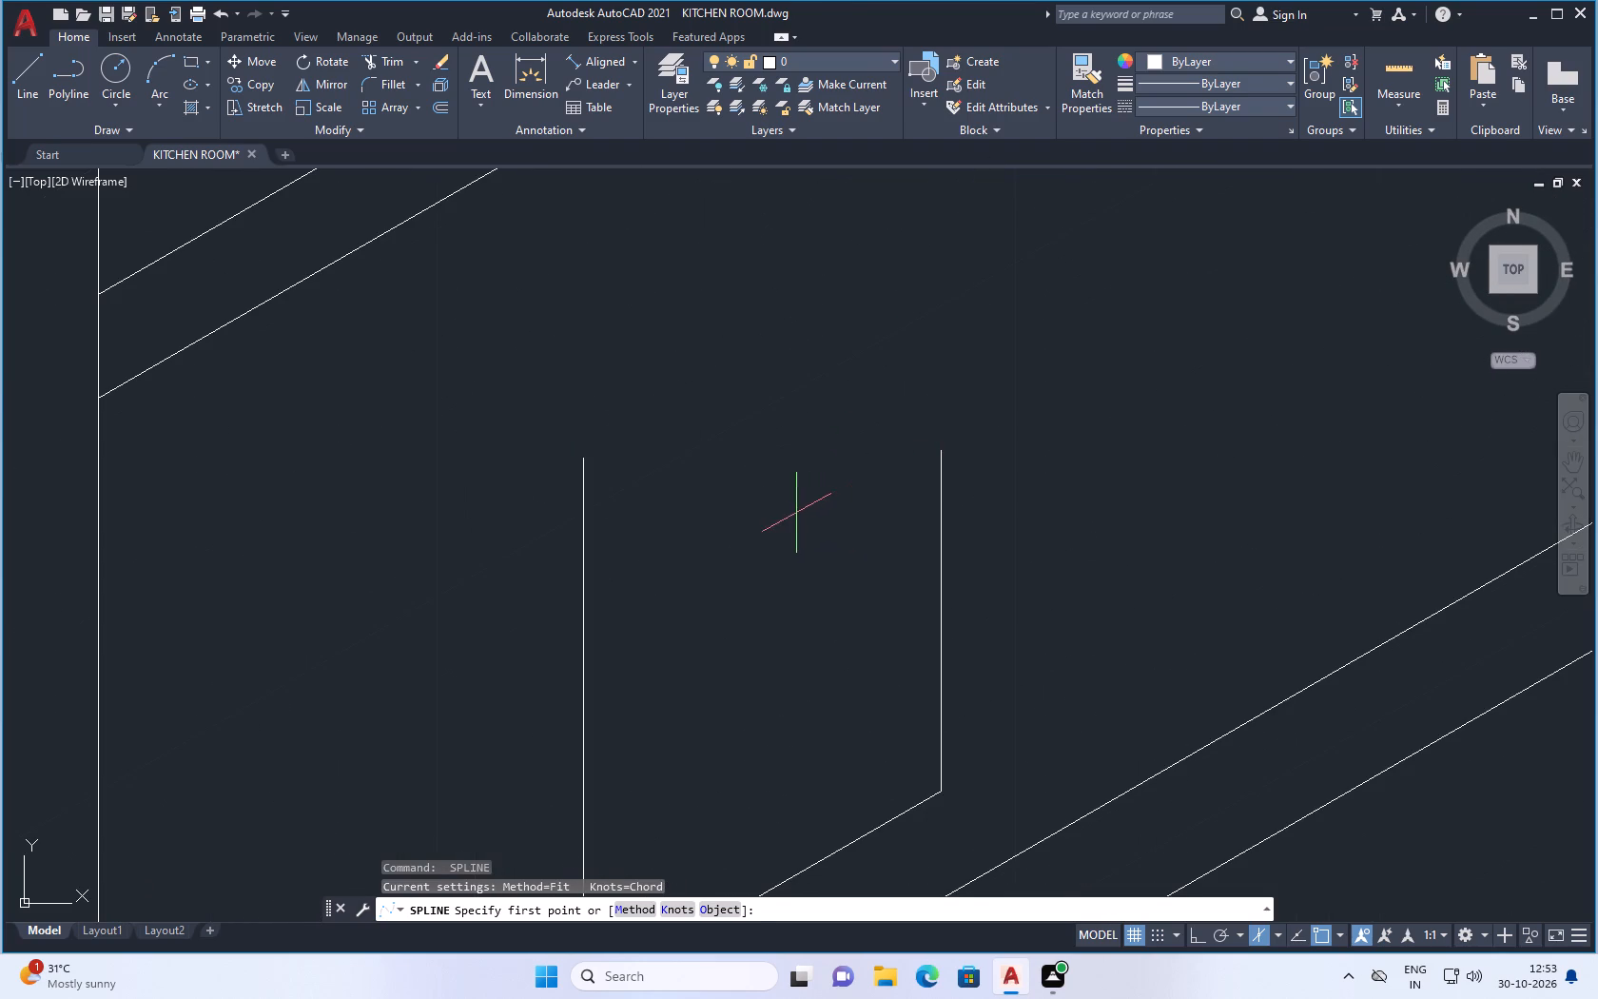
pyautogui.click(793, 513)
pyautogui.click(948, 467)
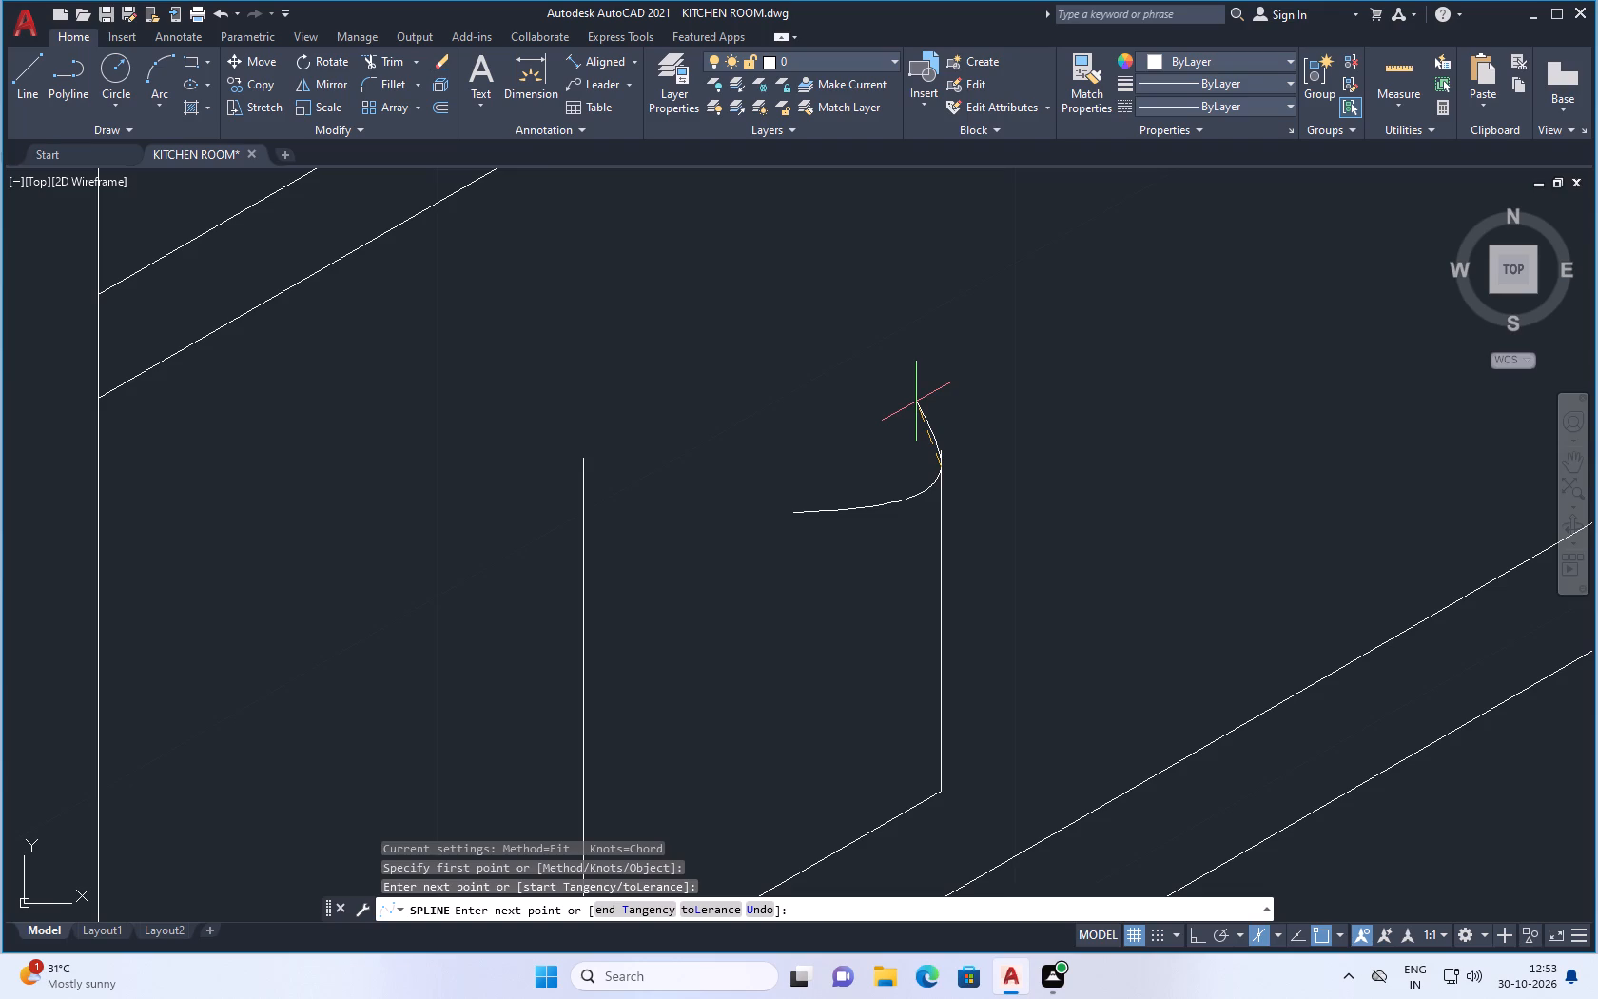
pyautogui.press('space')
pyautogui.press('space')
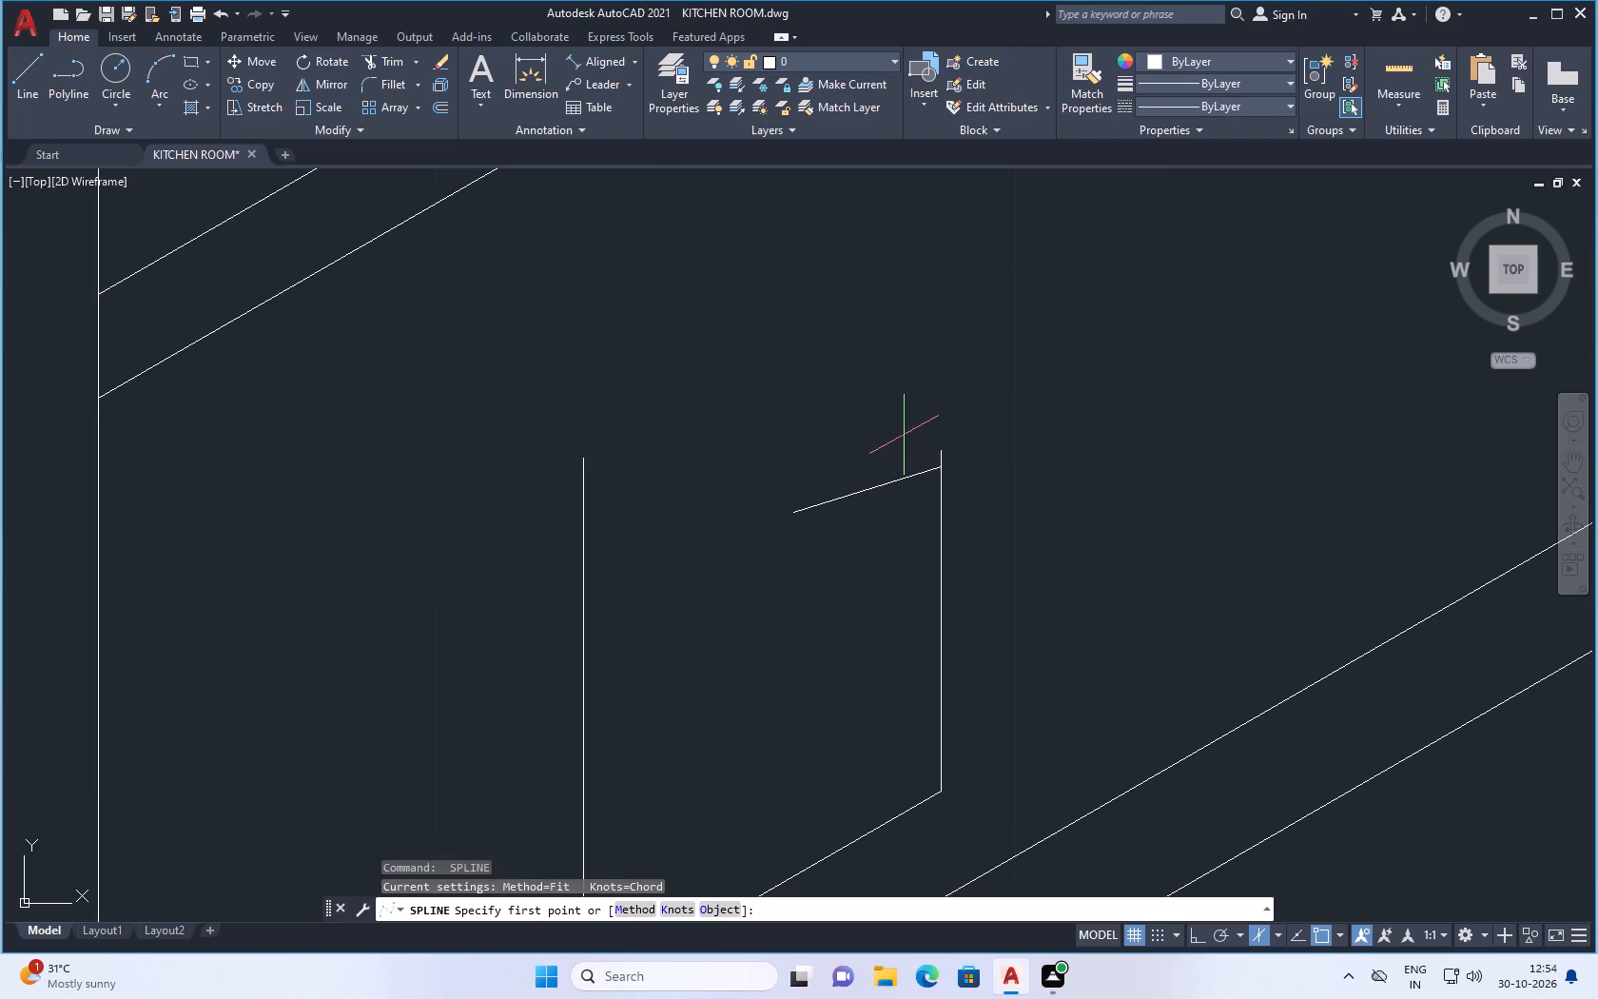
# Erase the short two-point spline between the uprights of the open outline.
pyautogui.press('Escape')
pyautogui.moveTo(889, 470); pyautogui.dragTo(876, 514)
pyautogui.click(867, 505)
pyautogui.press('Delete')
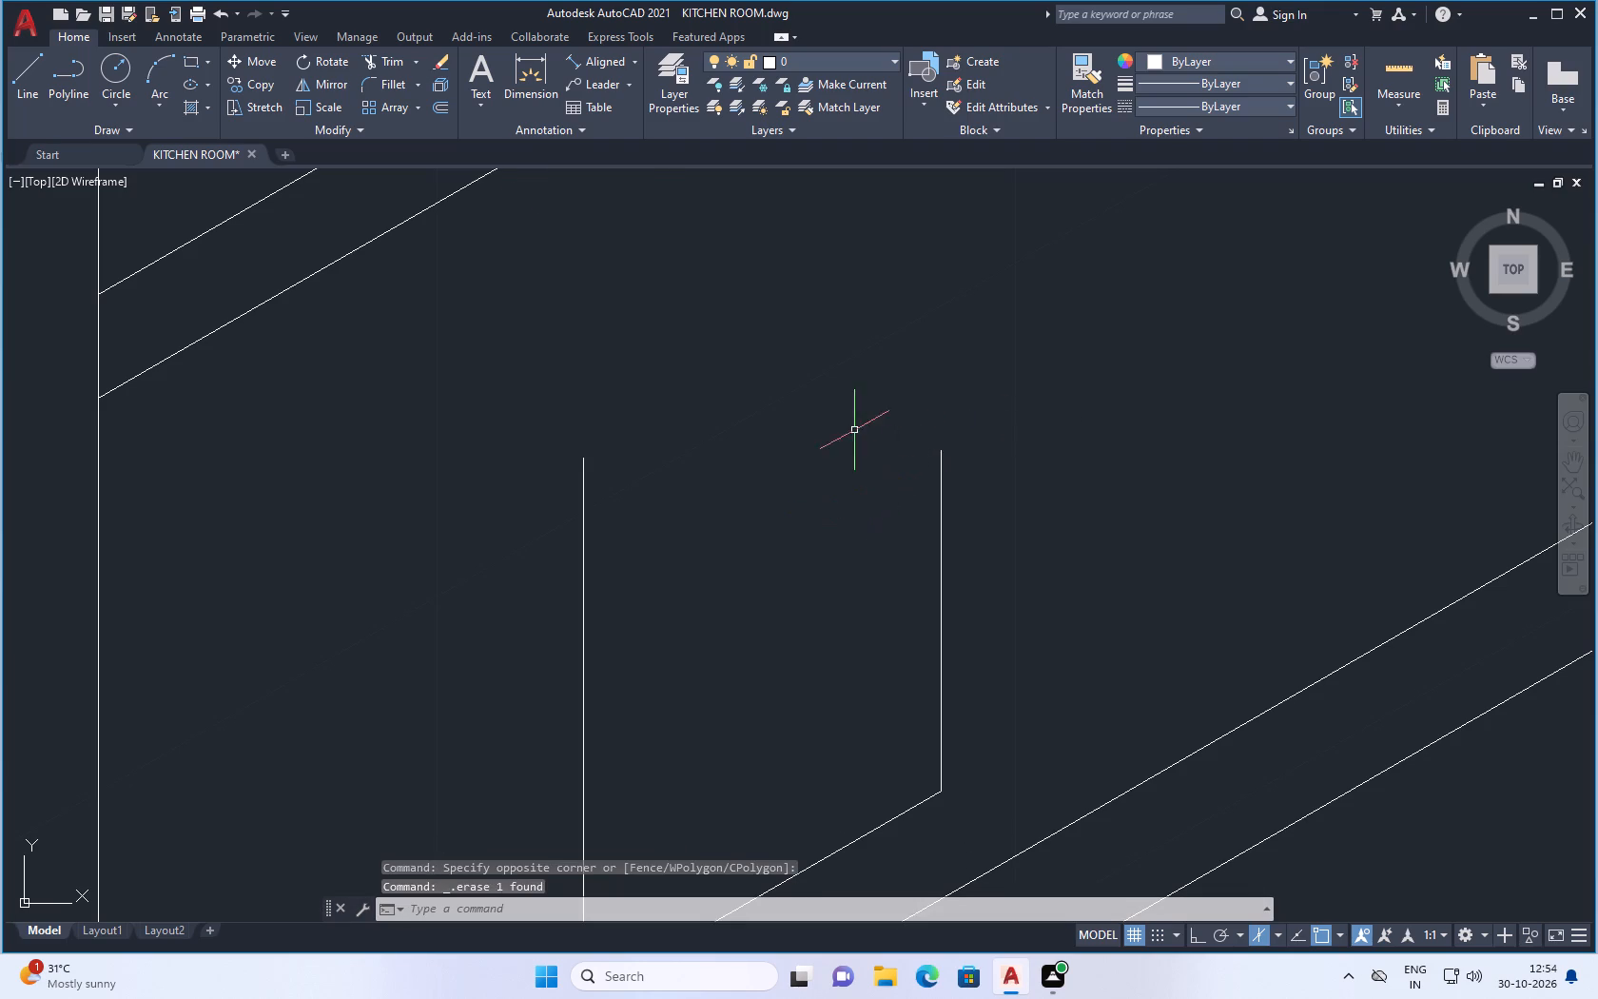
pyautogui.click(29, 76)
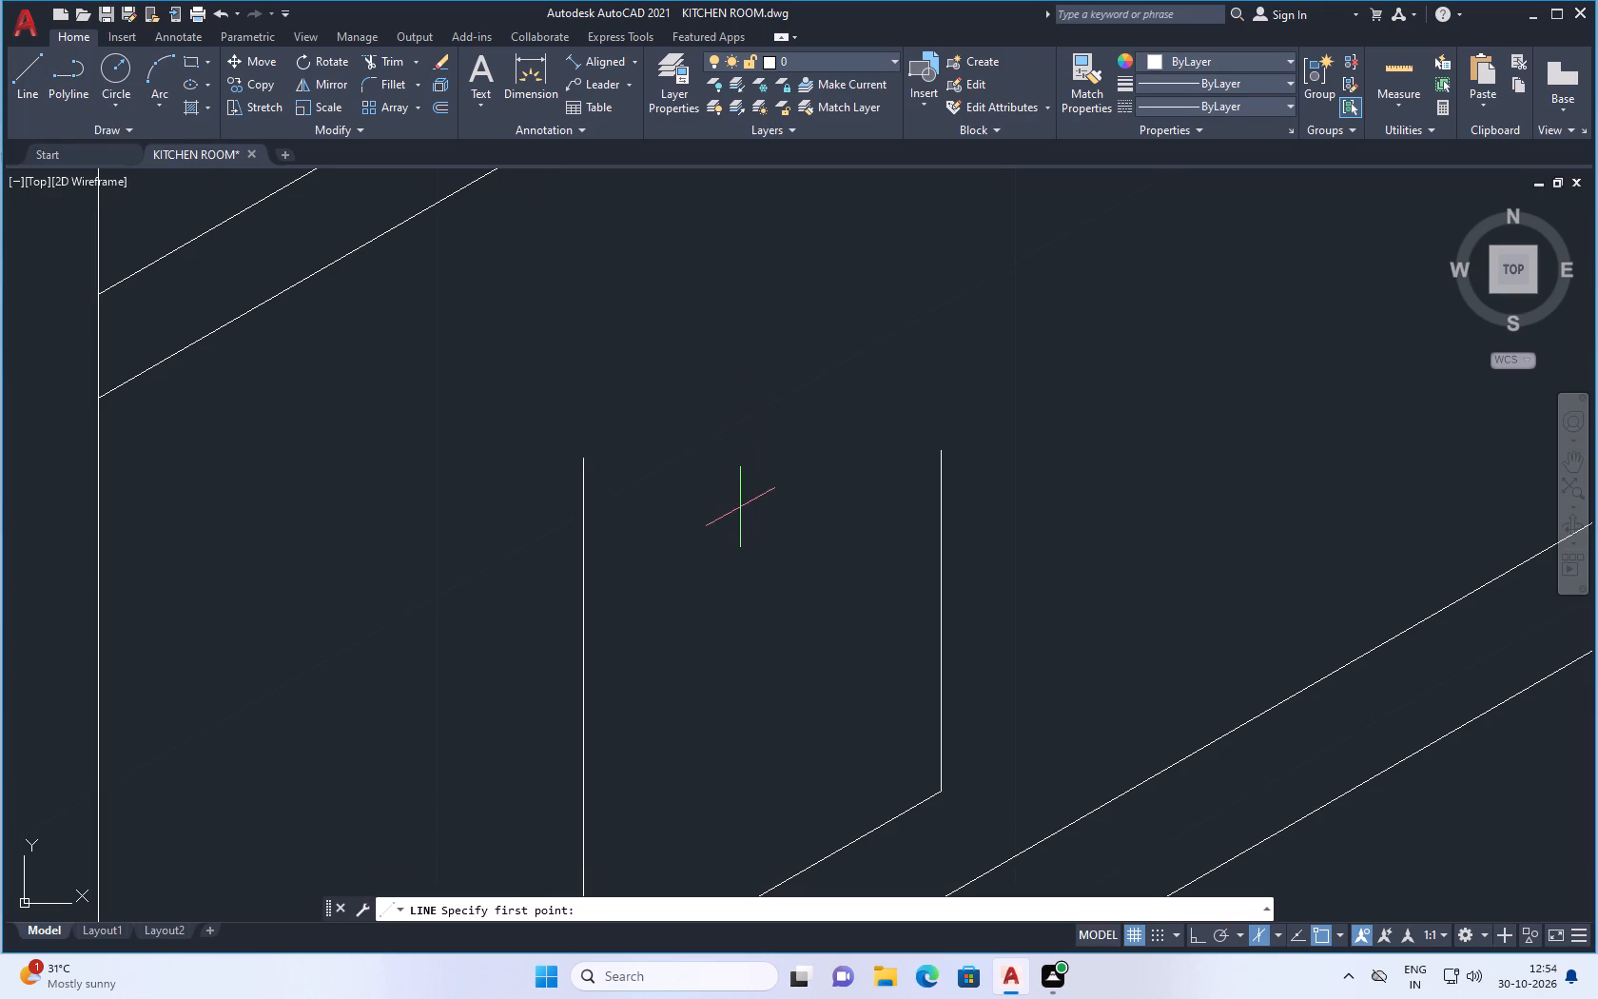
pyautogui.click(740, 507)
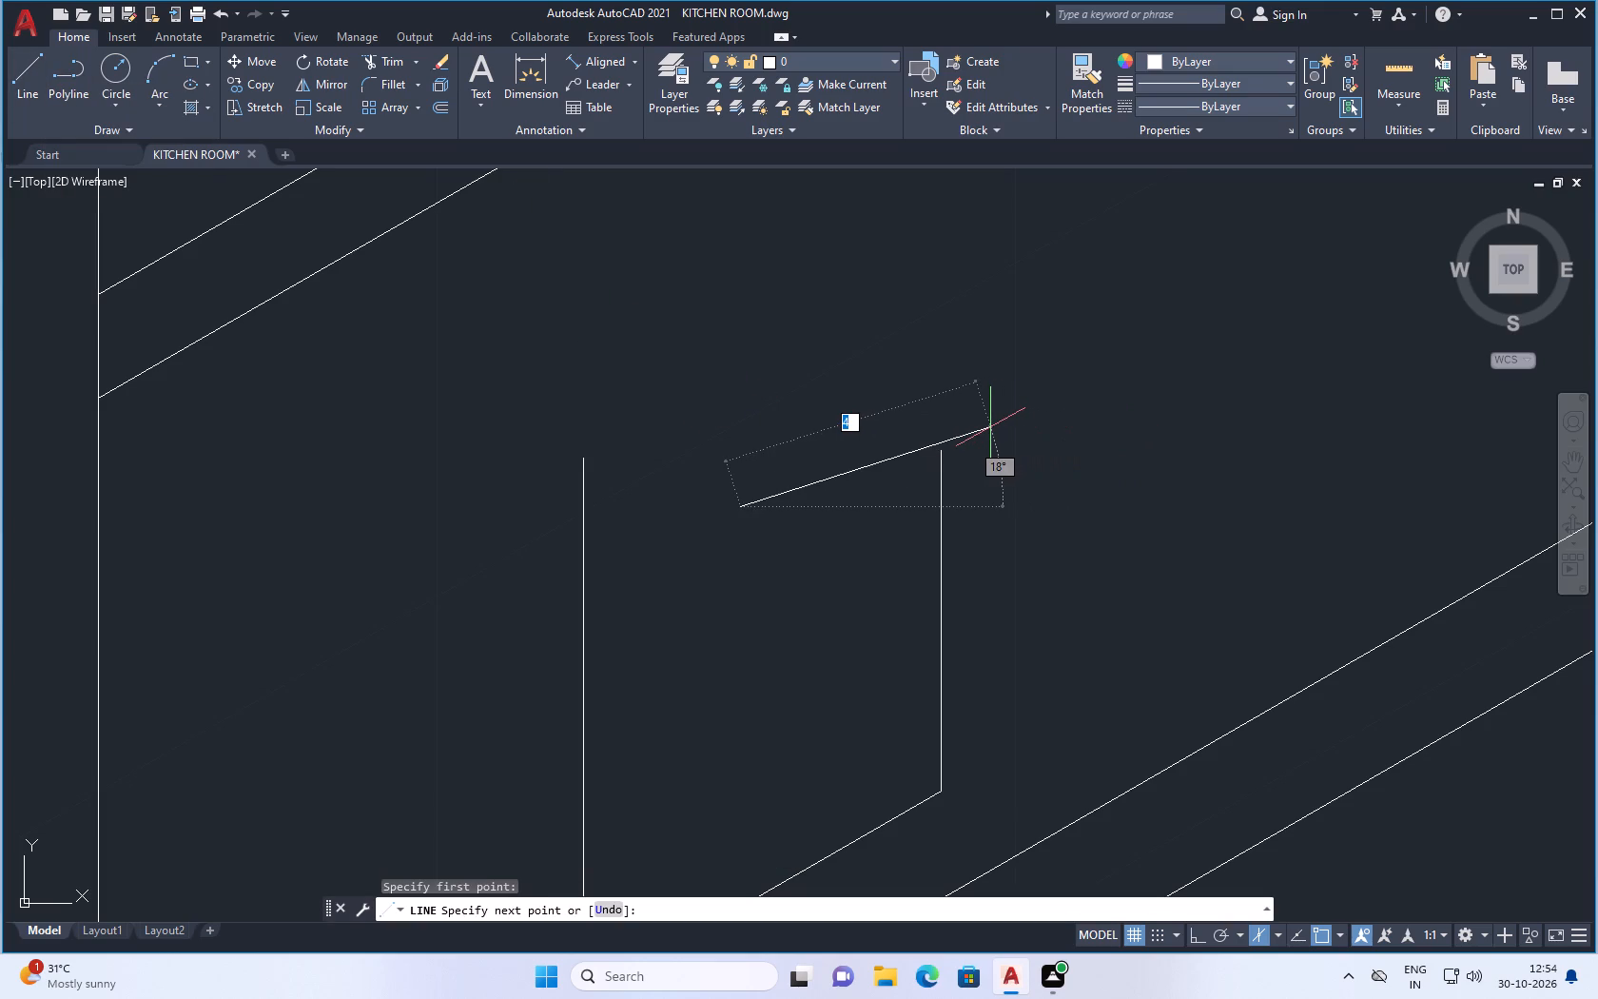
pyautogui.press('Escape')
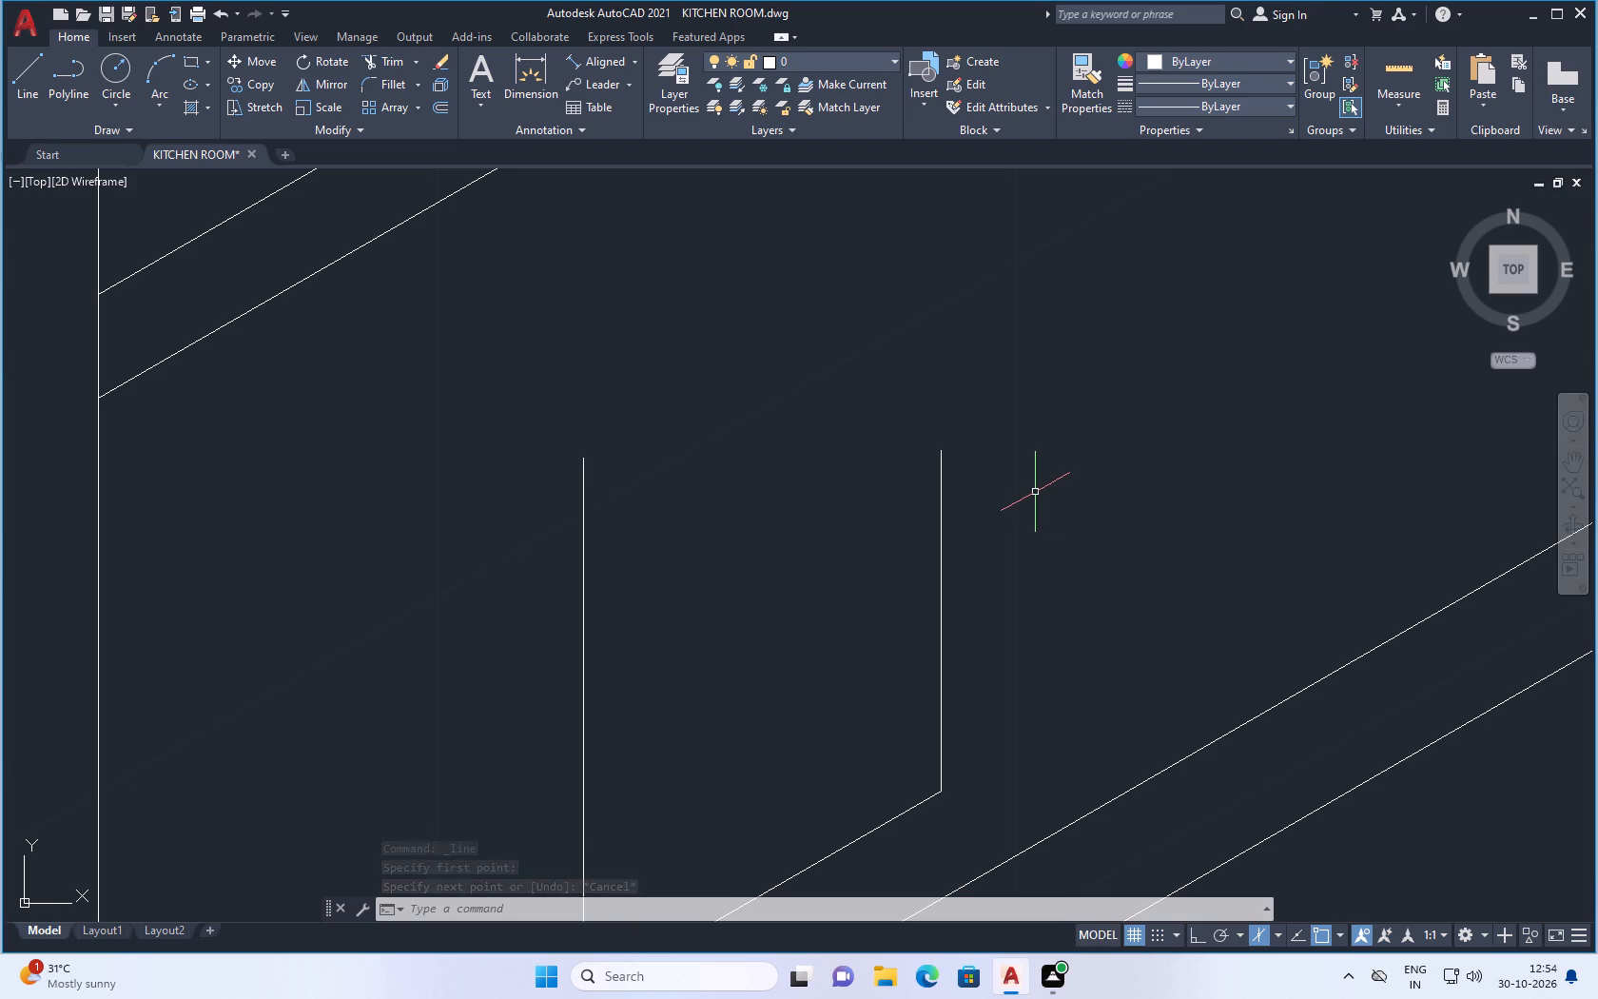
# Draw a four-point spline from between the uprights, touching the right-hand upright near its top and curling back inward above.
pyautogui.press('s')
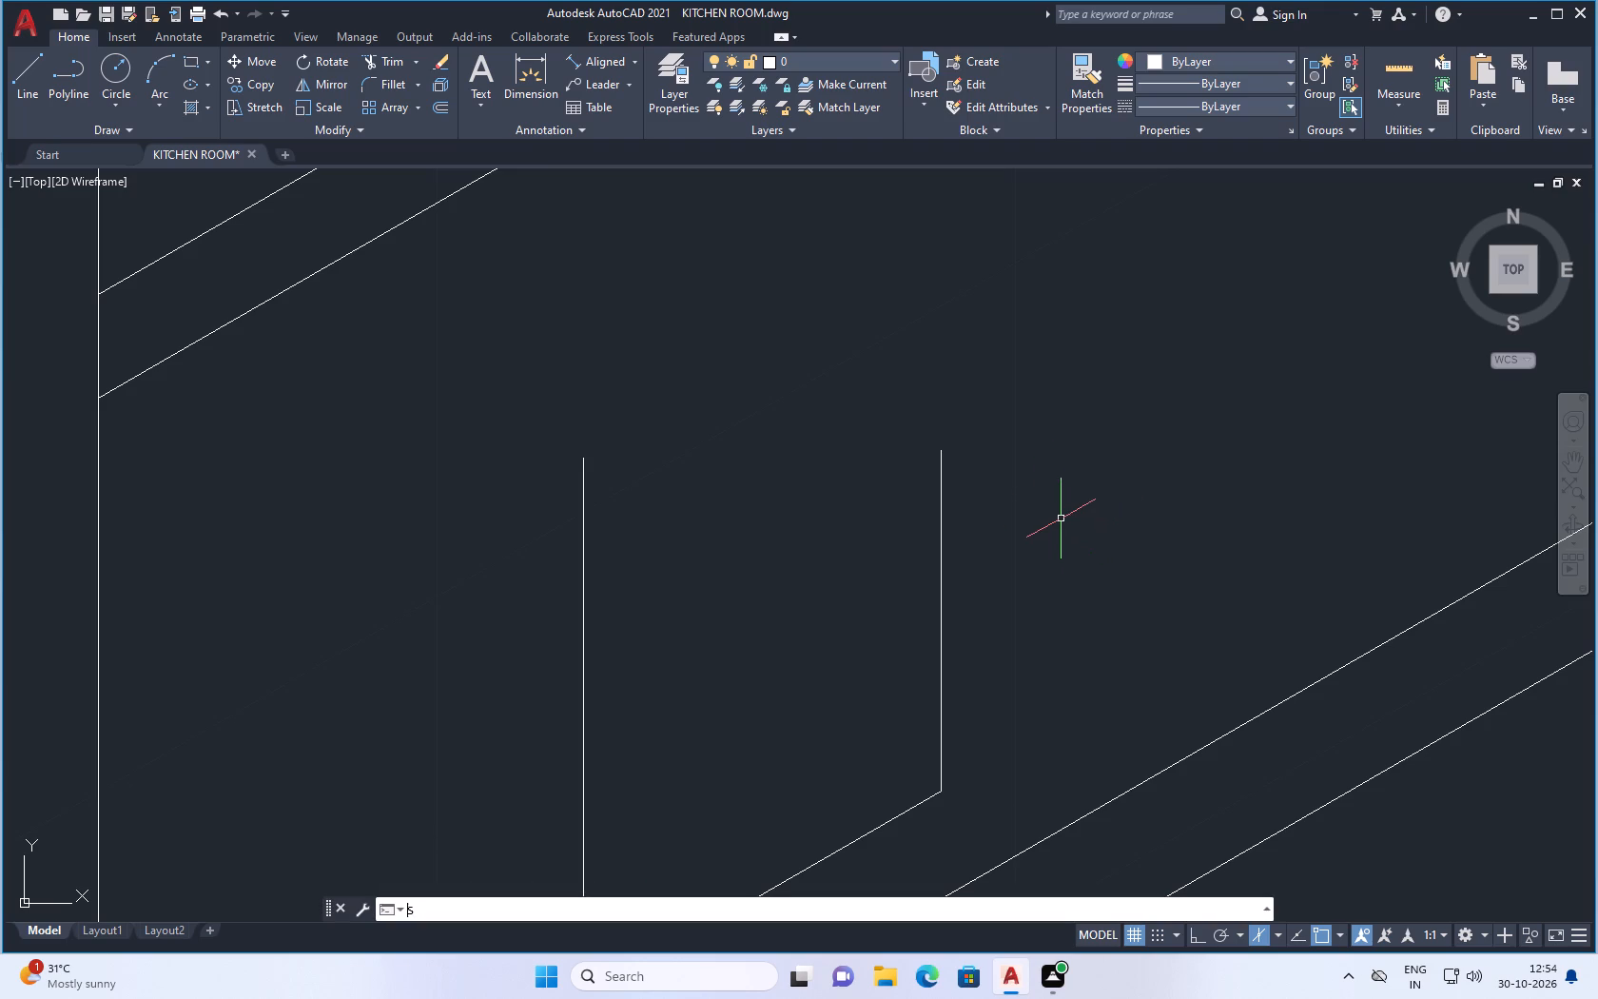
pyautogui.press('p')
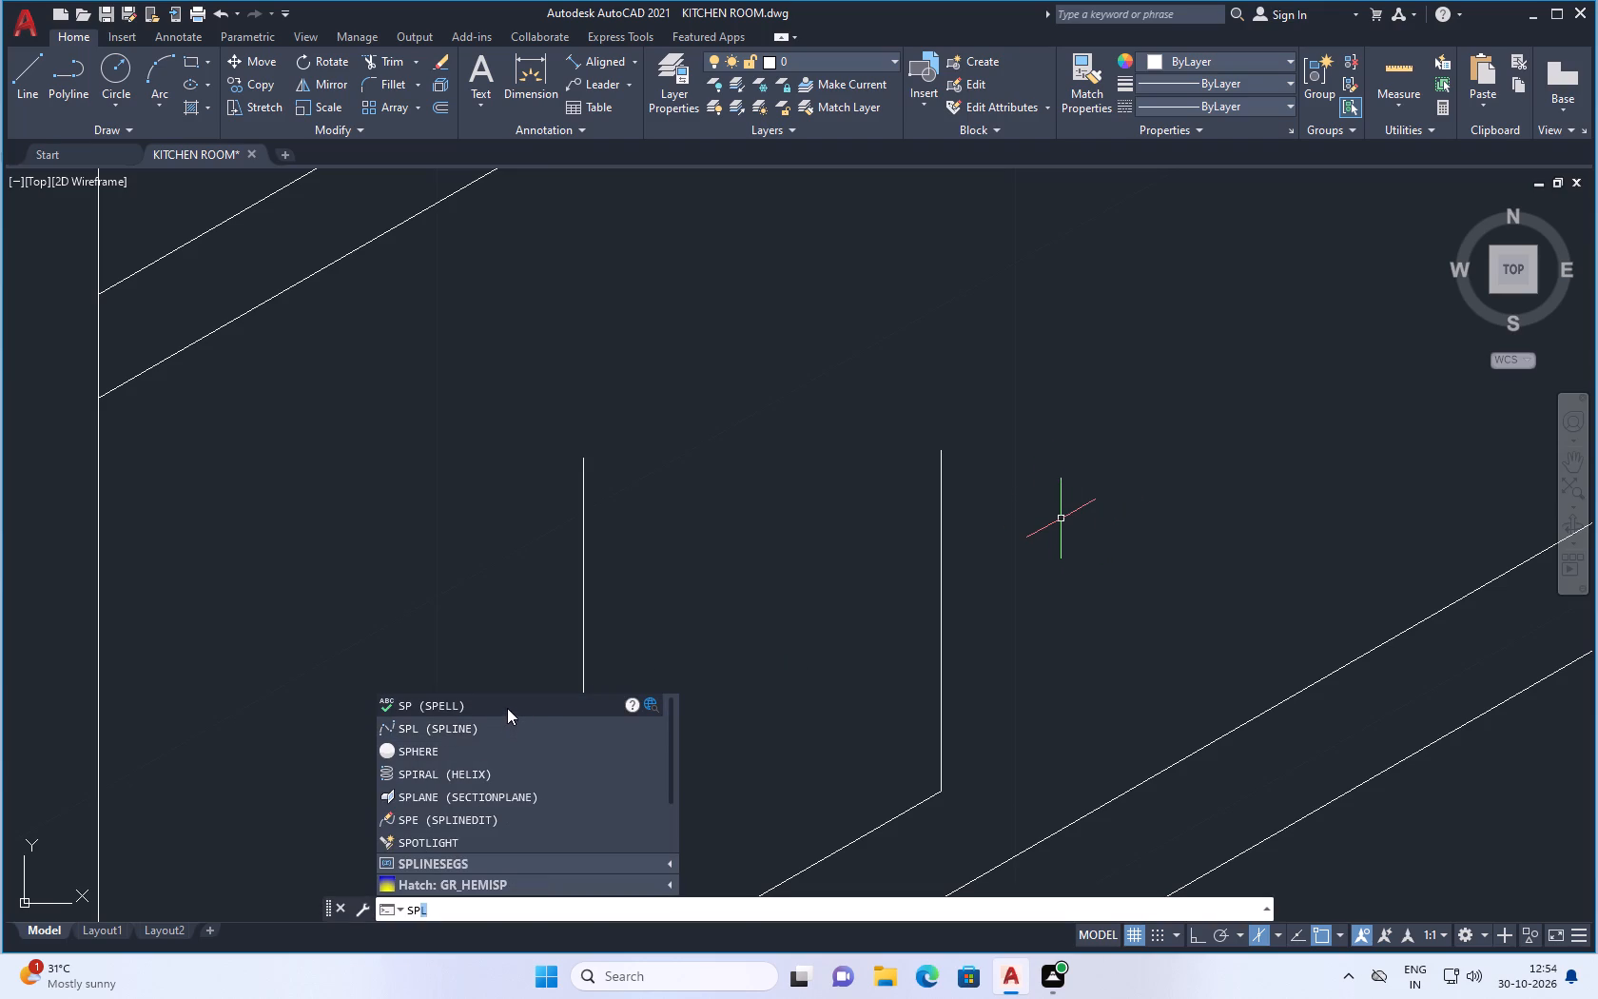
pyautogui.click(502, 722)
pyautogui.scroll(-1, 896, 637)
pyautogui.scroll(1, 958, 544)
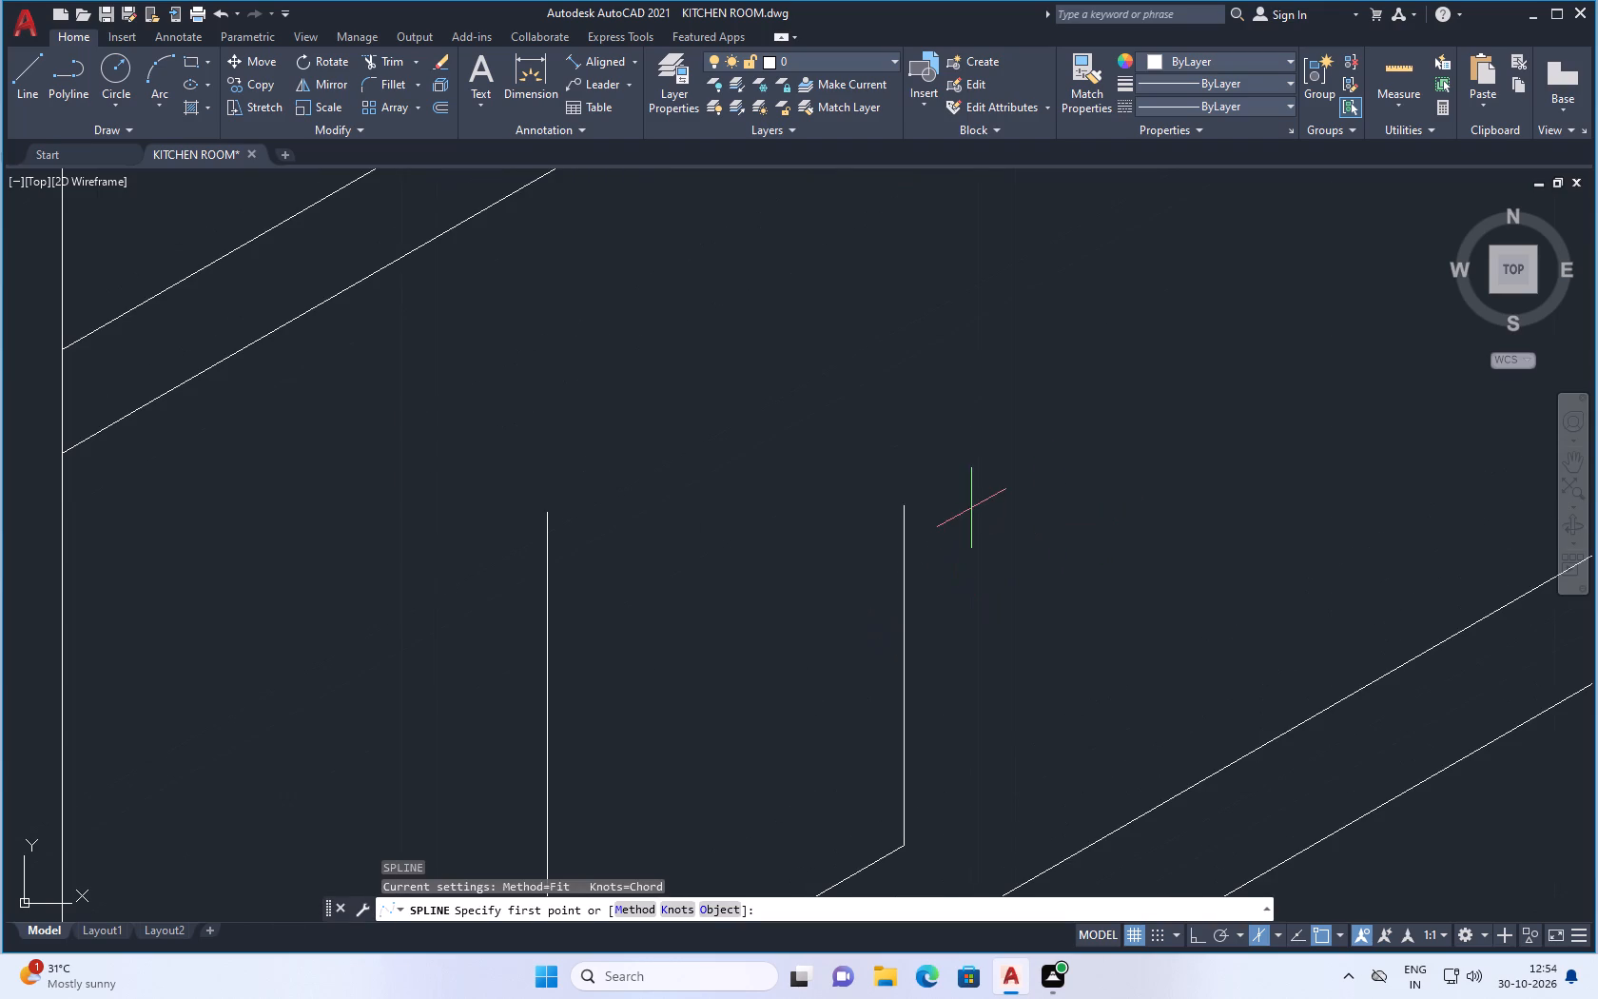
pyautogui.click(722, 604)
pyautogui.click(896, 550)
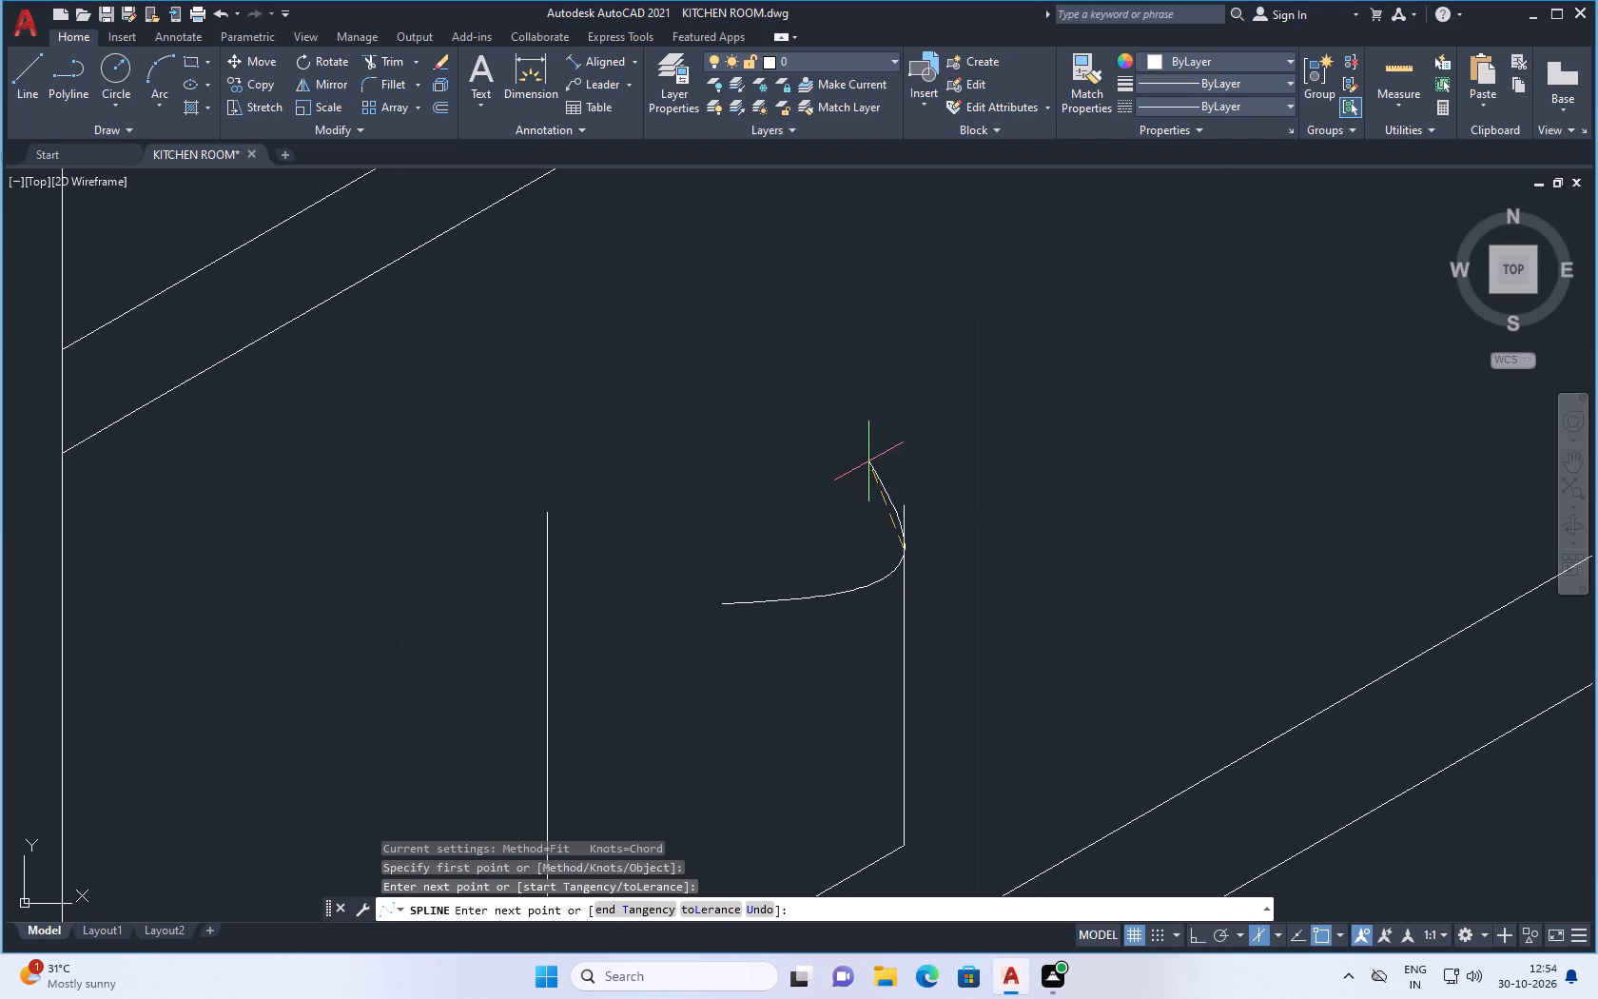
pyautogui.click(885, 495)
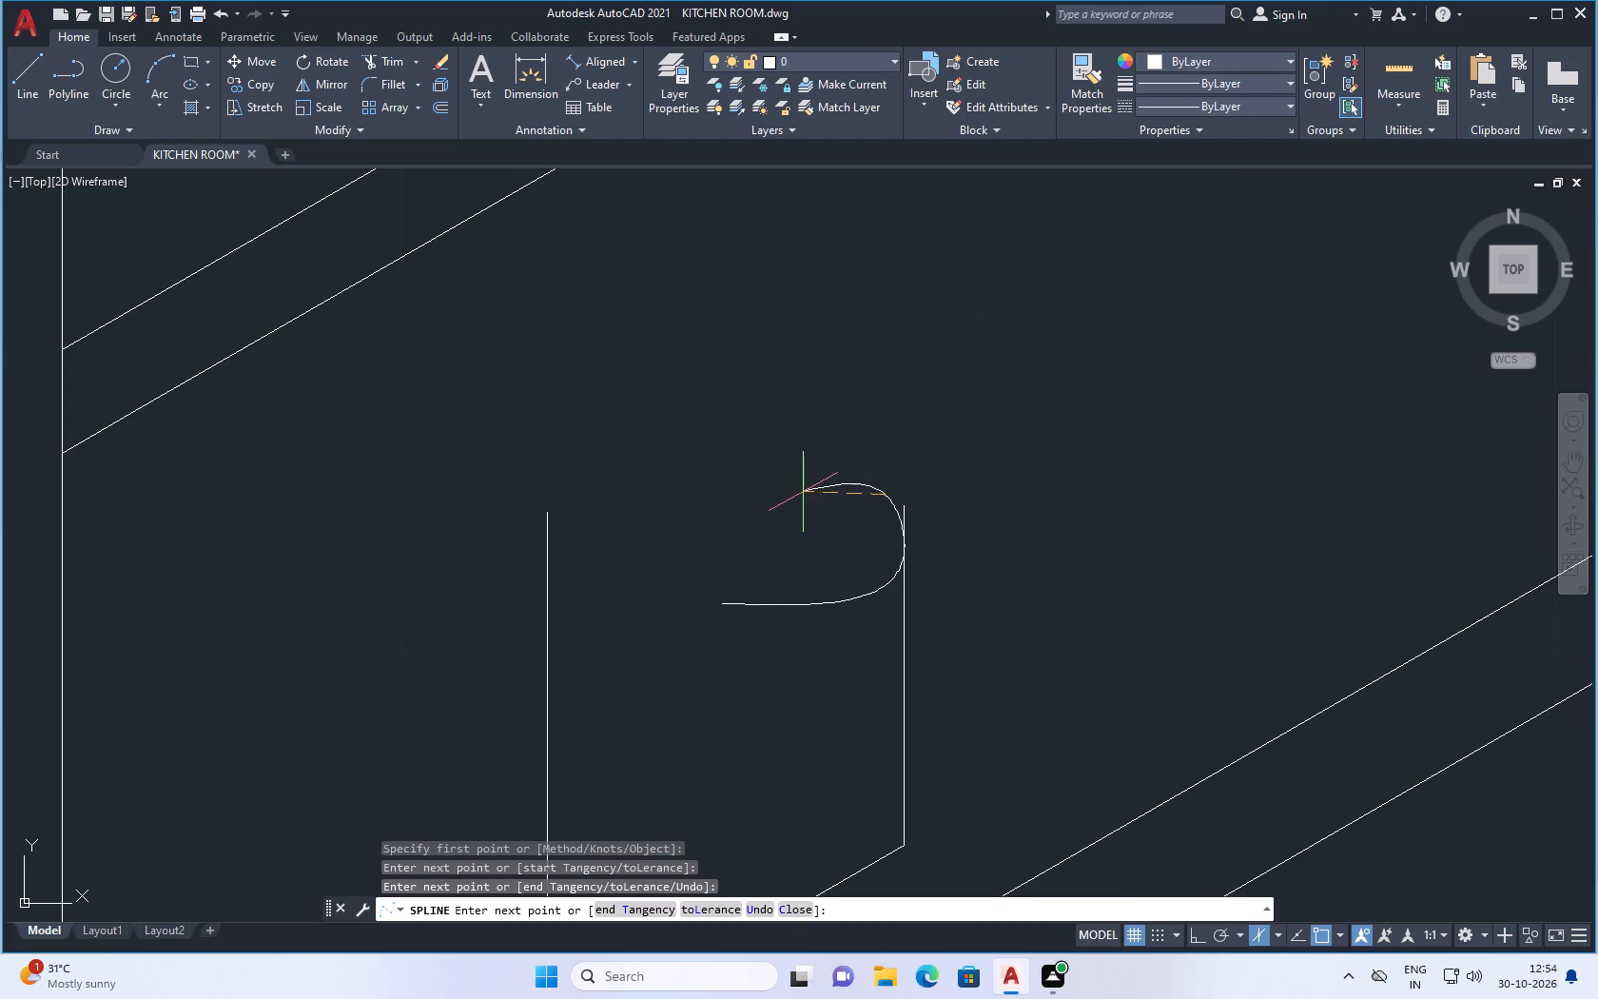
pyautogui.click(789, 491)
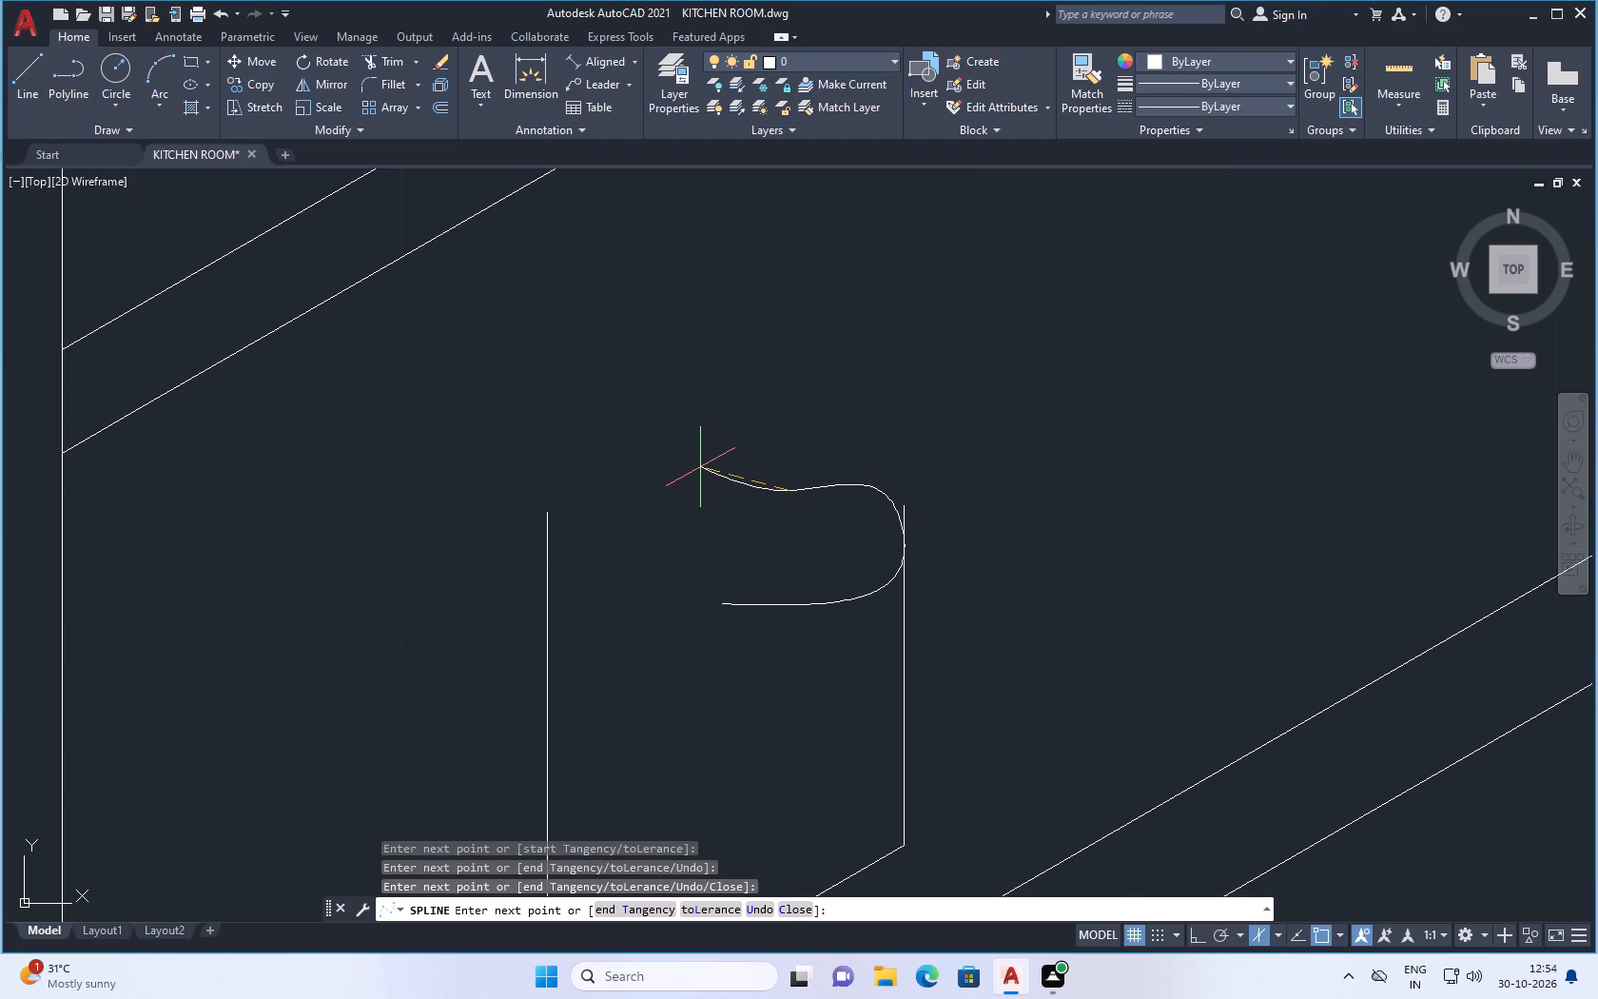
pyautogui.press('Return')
# Erase the curled spline together with the two uprights and sloping base of the open outline on the lowest shelf.
pyautogui.scroll(-2, 869, 502)
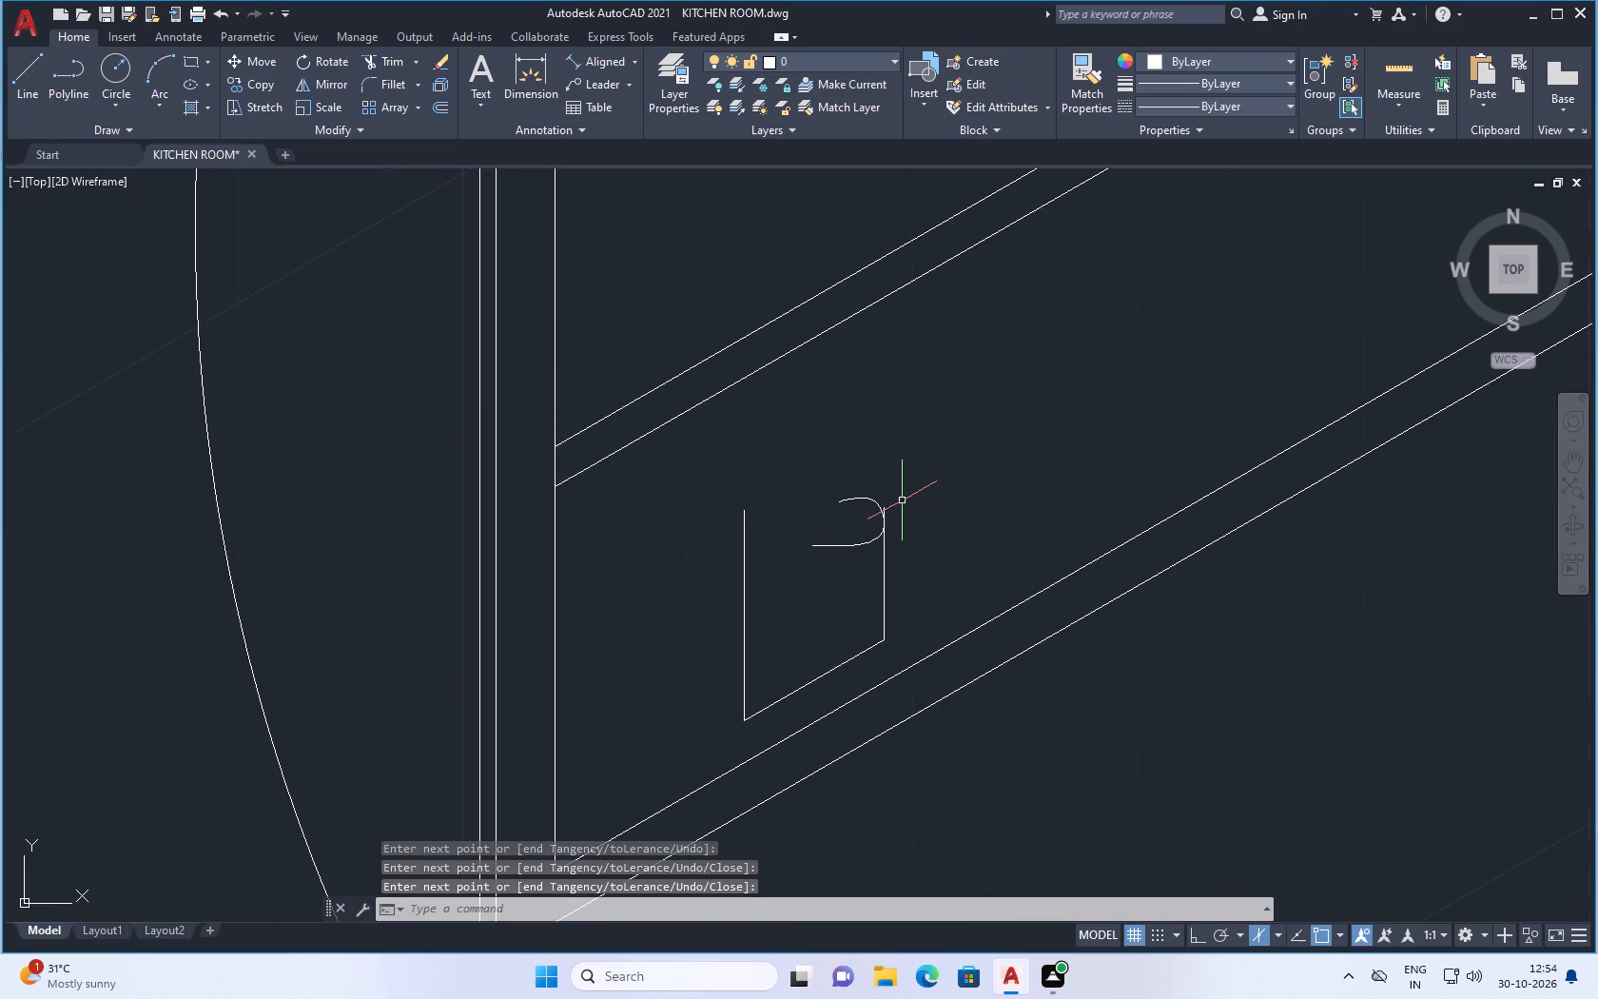
pyautogui.scroll(2, 880, 530)
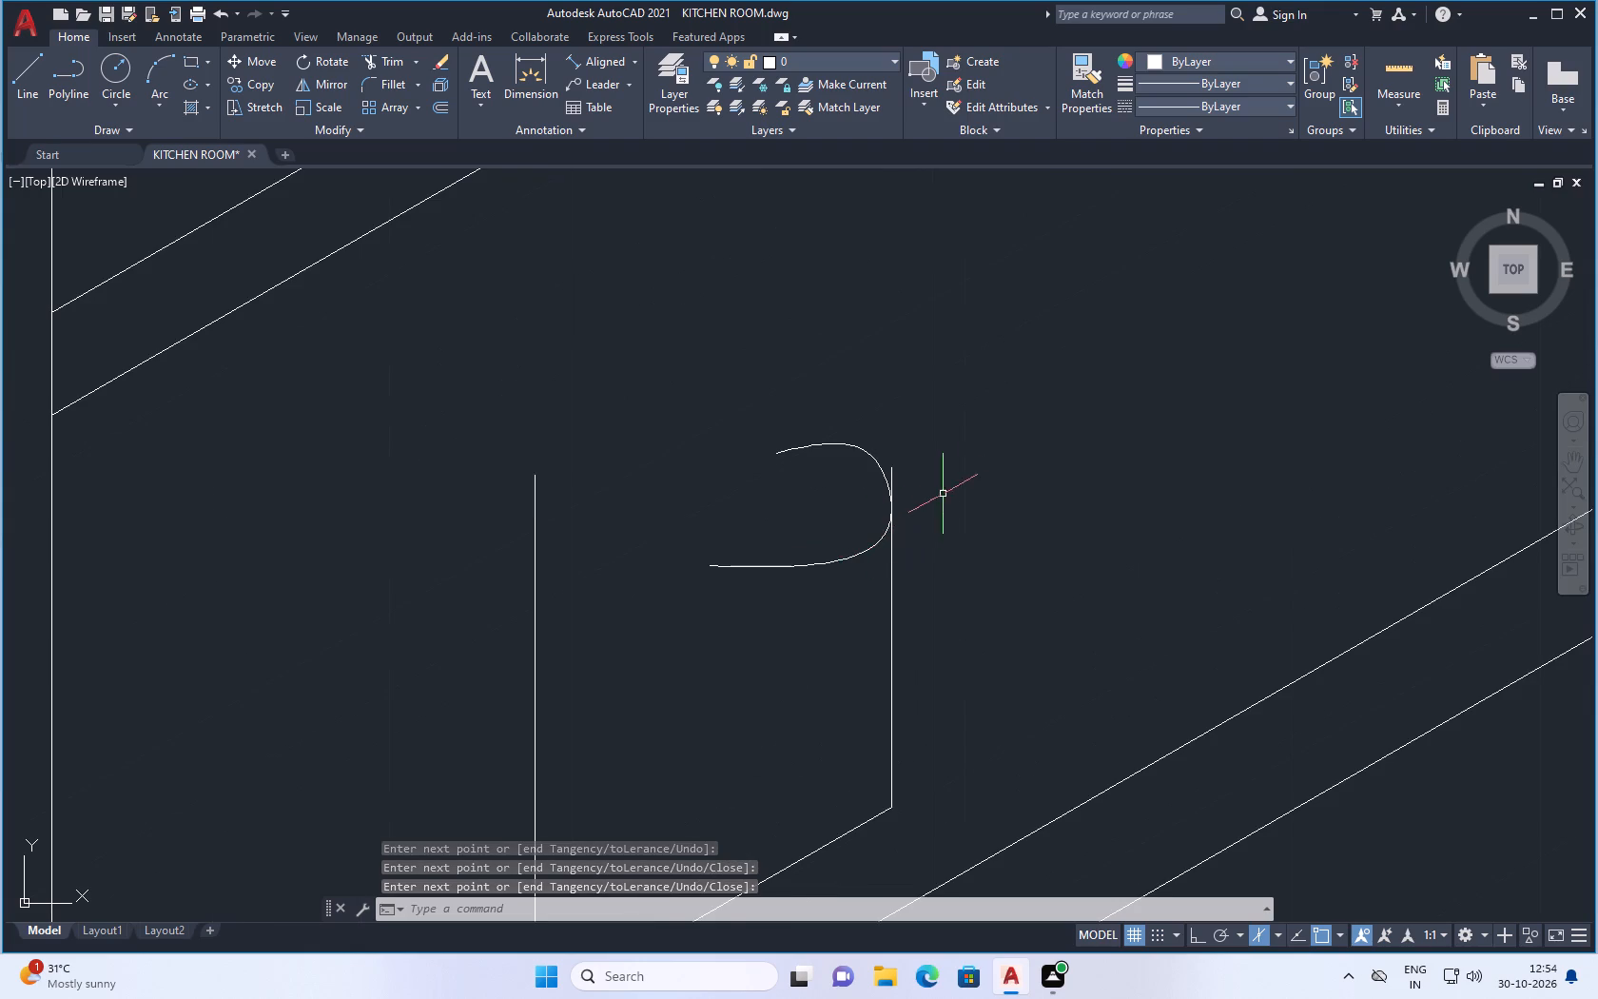
pyautogui.moveTo(981, 455); pyautogui.dragTo(862, 542)
pyautogui.click(474, 727)
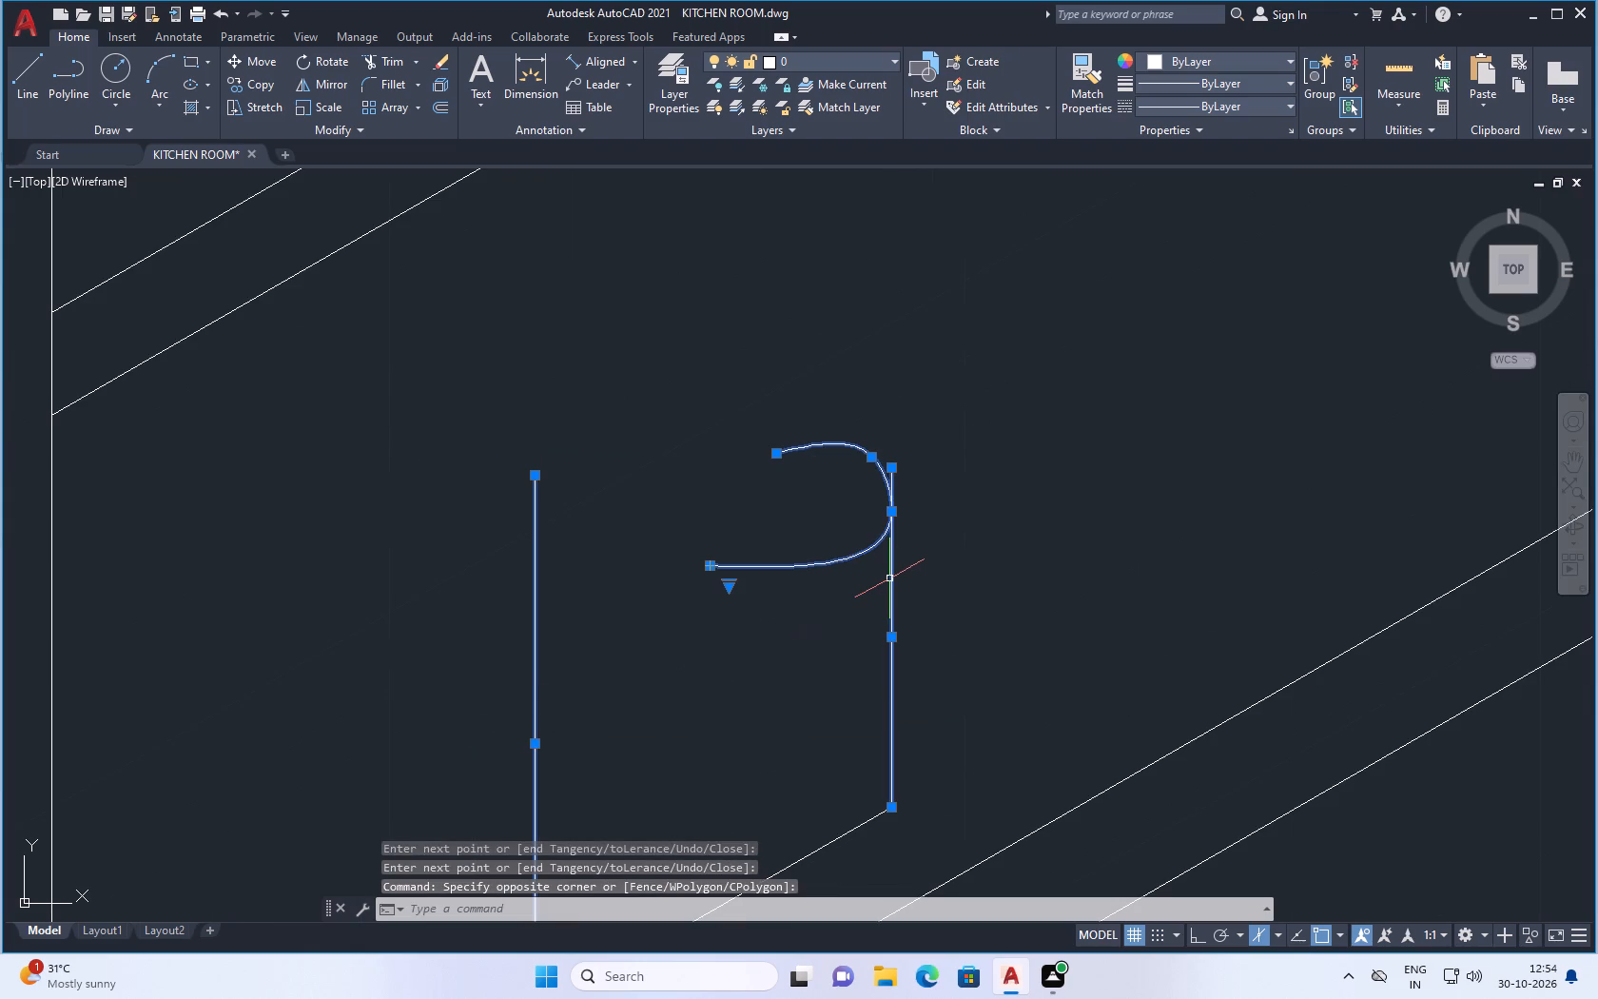
pyautogui.press('Delete')
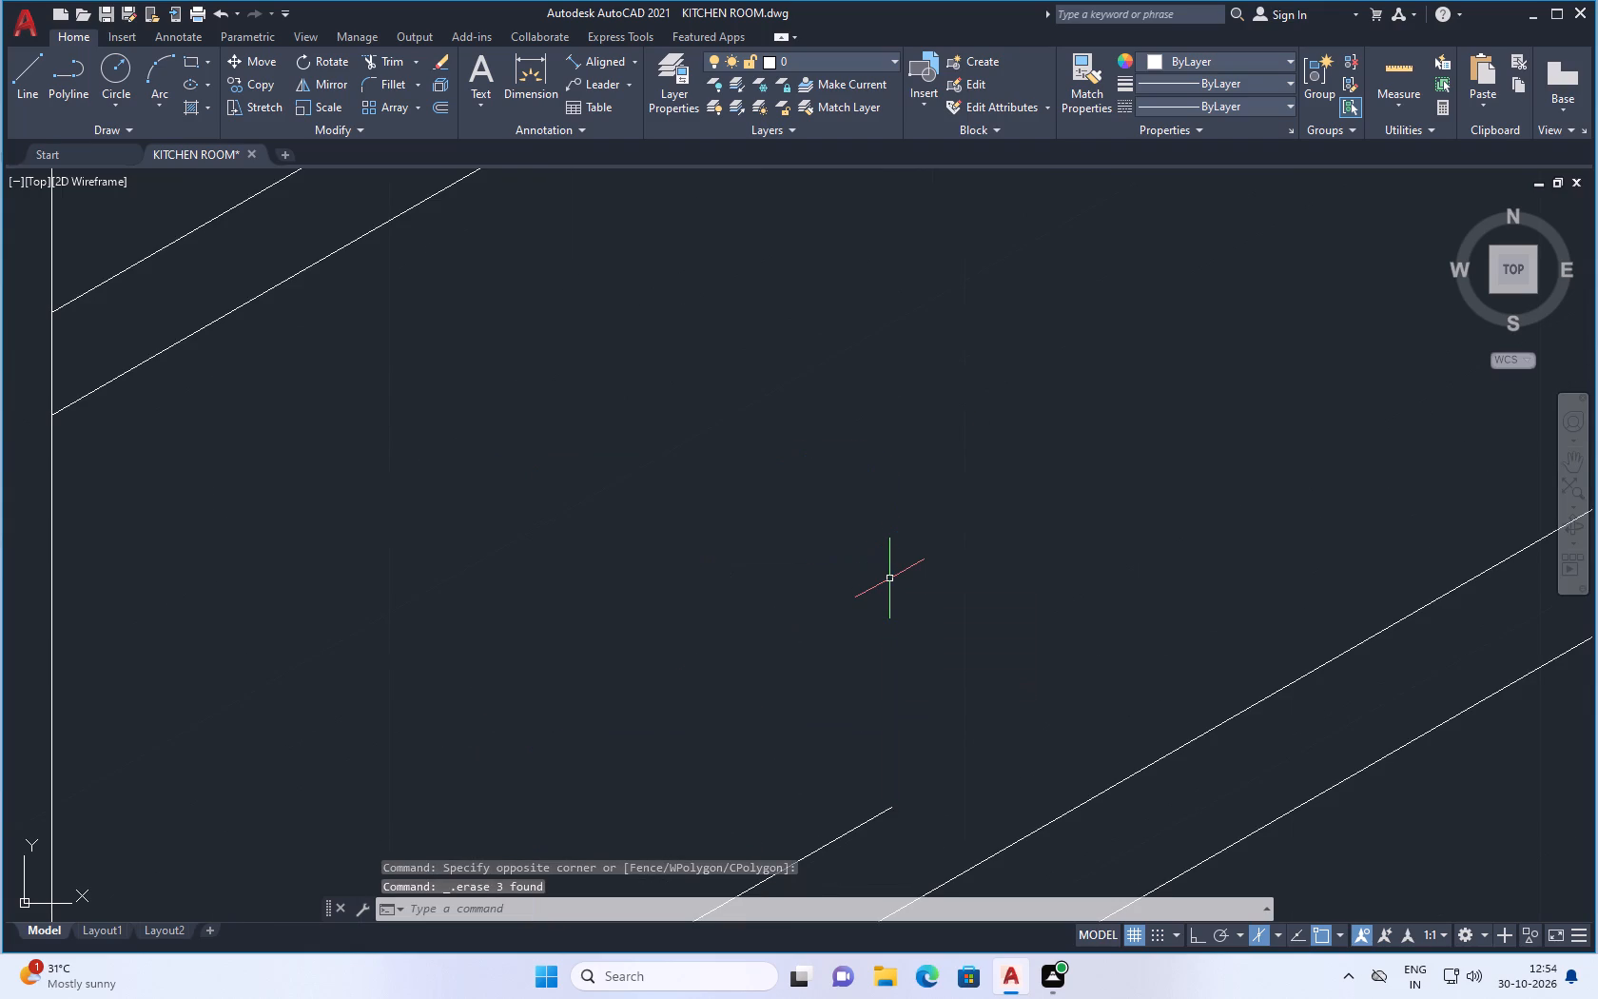
pyautogui.scroll(-3, 1003, 311)
pyautogui.scroll(2, 918, 455)
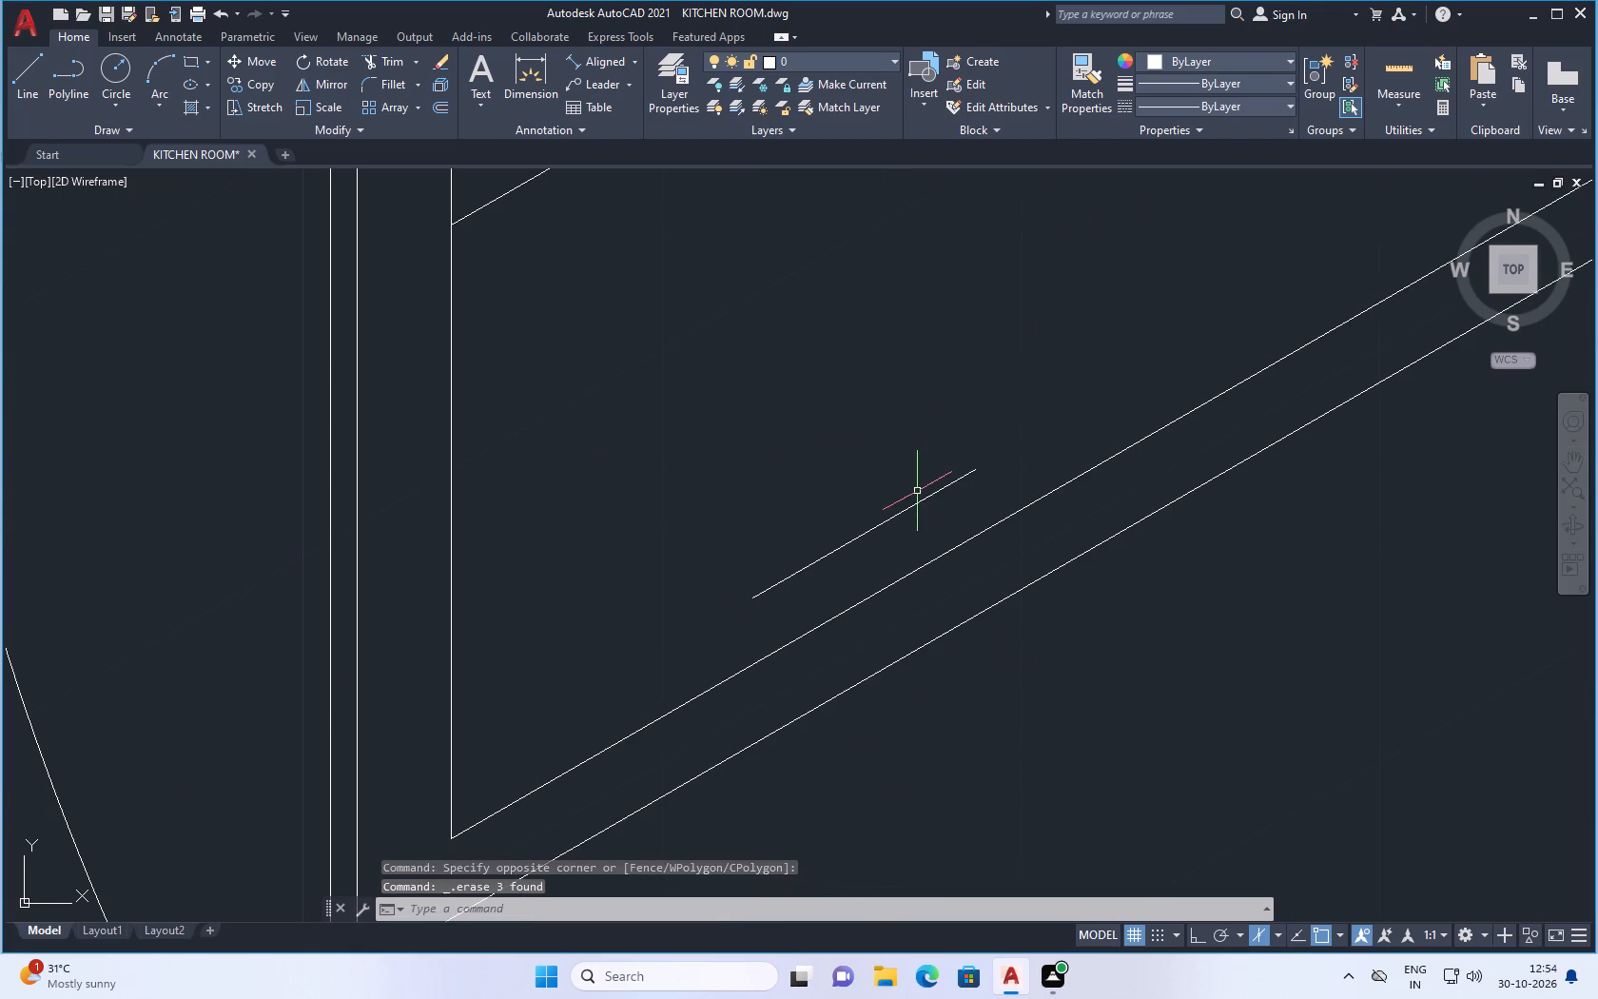
pyautogui.click(917, 495)
pyautogui.click(917, 509)
pyautogui.press('Delete')
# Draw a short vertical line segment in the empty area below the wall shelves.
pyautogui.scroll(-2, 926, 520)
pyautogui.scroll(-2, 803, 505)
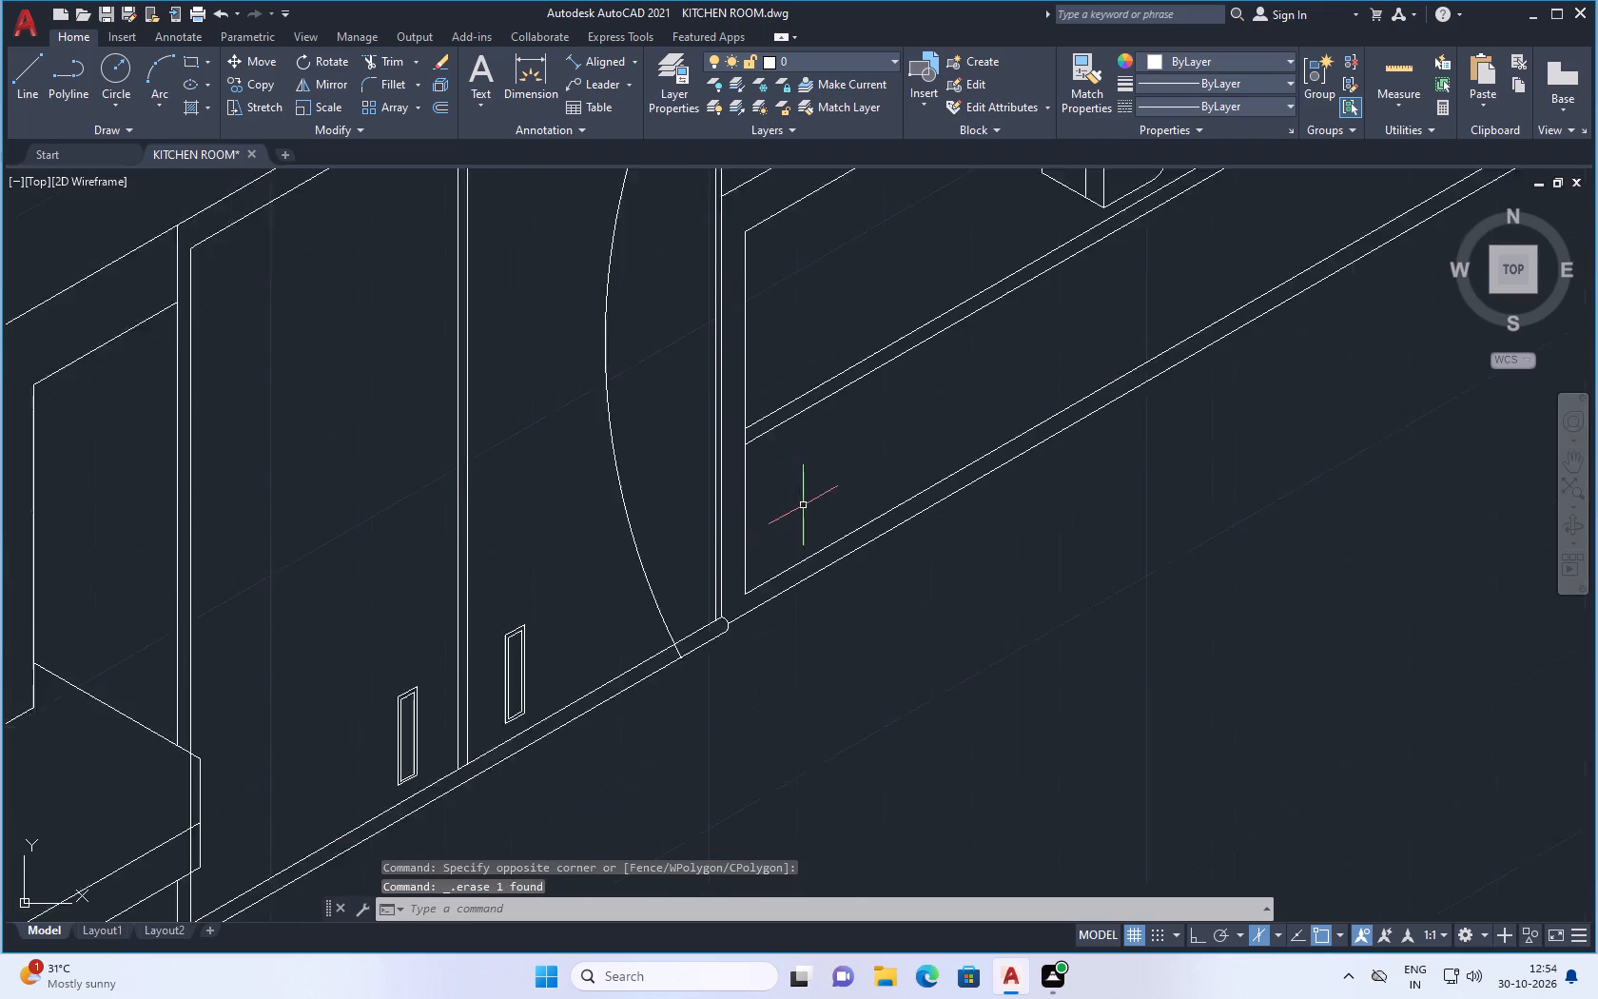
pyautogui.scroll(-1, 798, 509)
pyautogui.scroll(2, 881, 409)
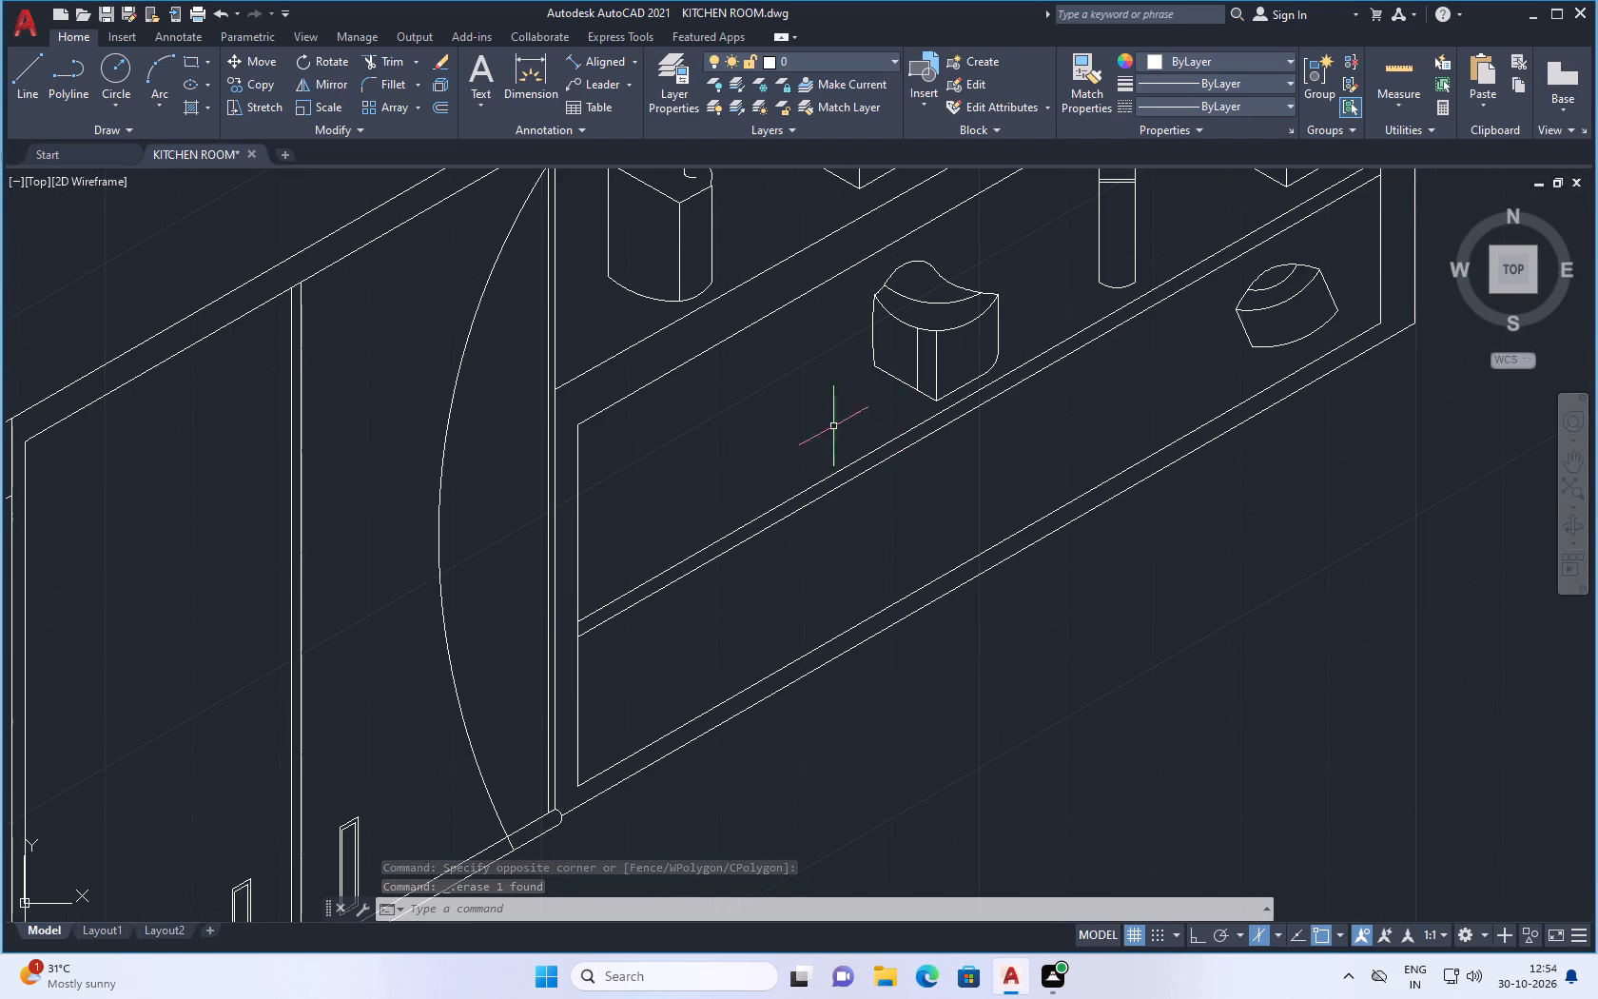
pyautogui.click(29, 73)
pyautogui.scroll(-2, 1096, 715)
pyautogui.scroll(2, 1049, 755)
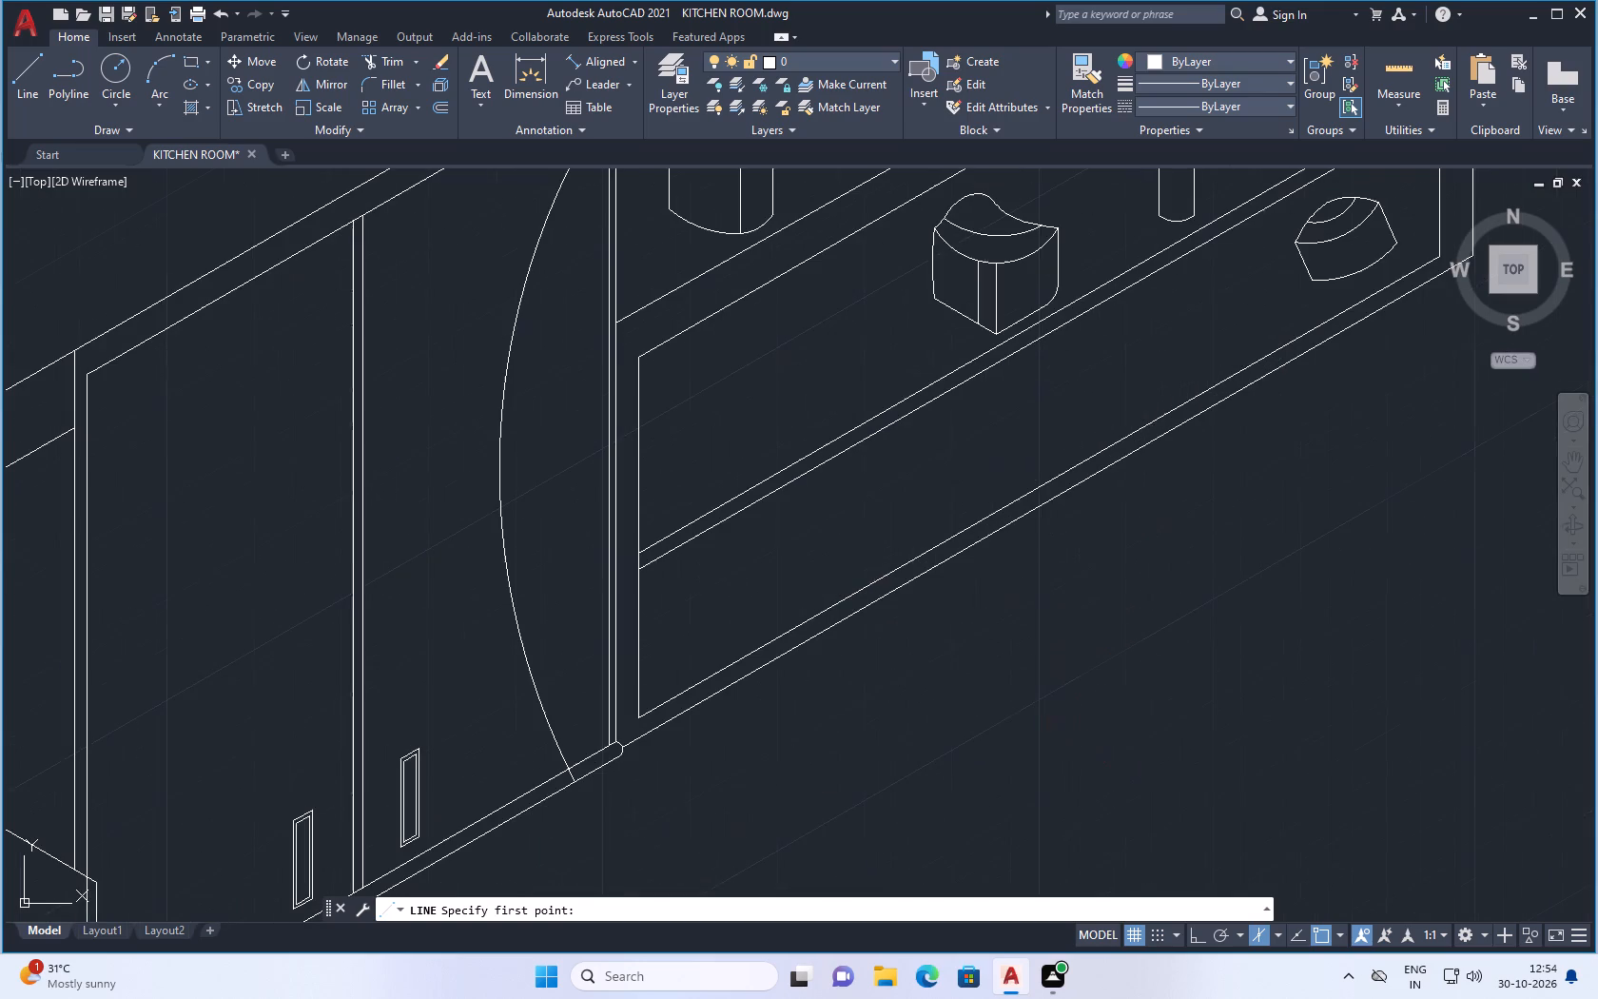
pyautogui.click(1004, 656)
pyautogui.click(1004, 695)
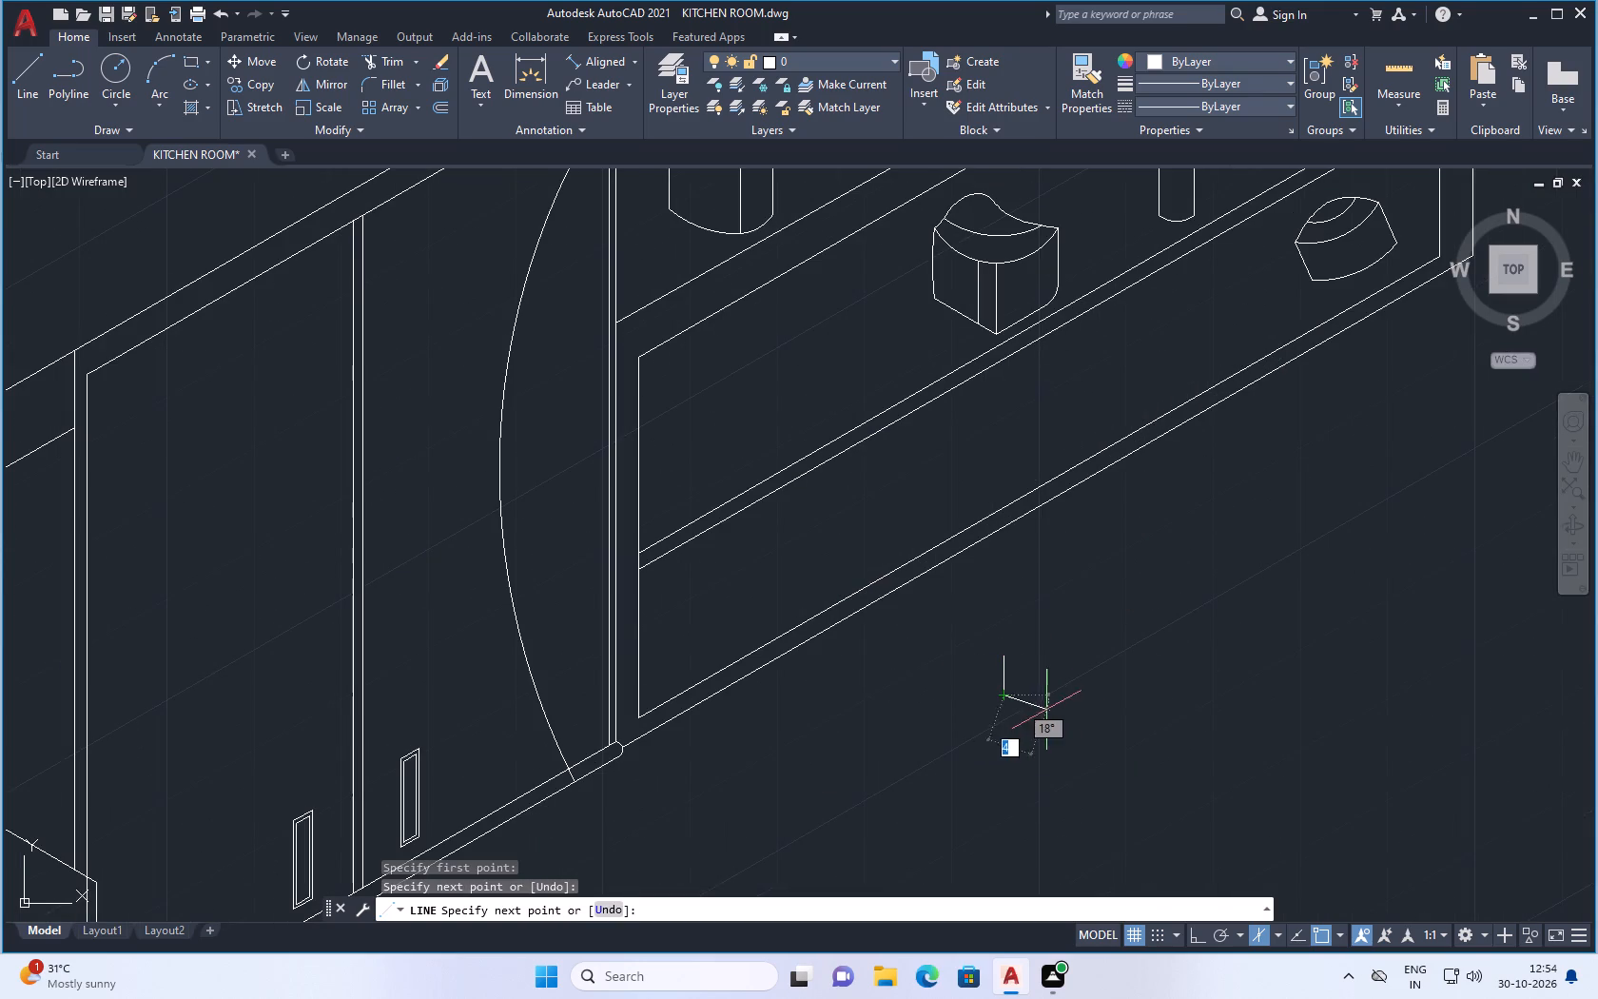
# Turn Ortho on and end the line without adding another segment.
pyautogui.click(1202, 931)
pyautogui.scroll(1, 1143, 619)
pyautogui.press('Escape')
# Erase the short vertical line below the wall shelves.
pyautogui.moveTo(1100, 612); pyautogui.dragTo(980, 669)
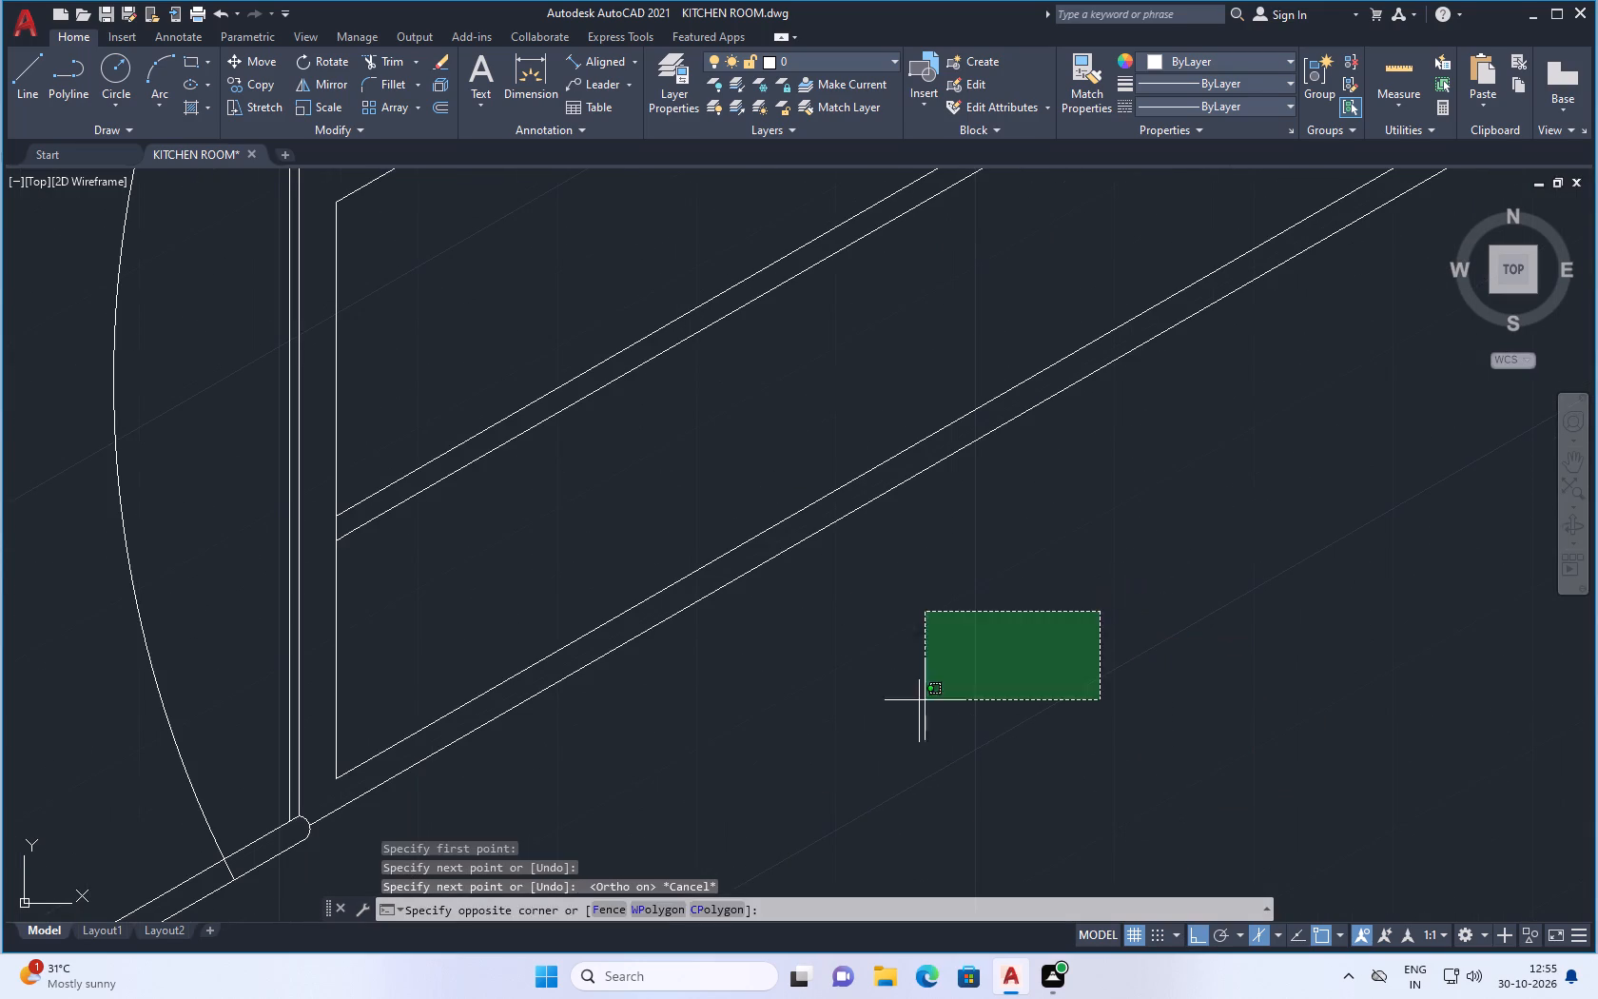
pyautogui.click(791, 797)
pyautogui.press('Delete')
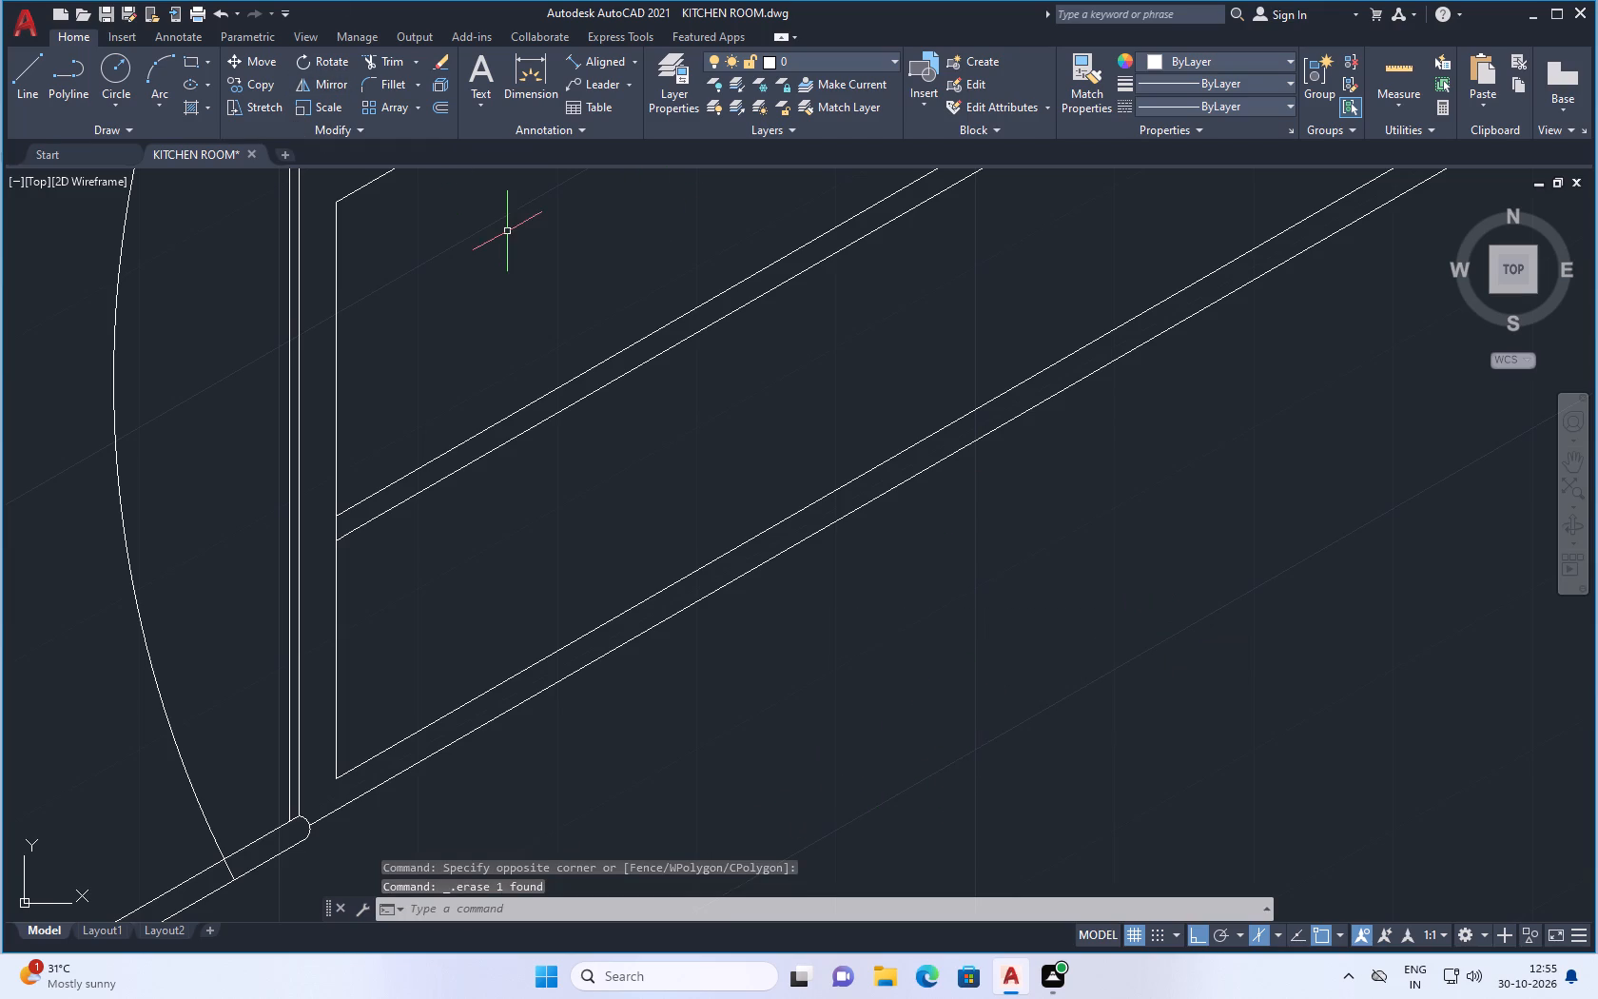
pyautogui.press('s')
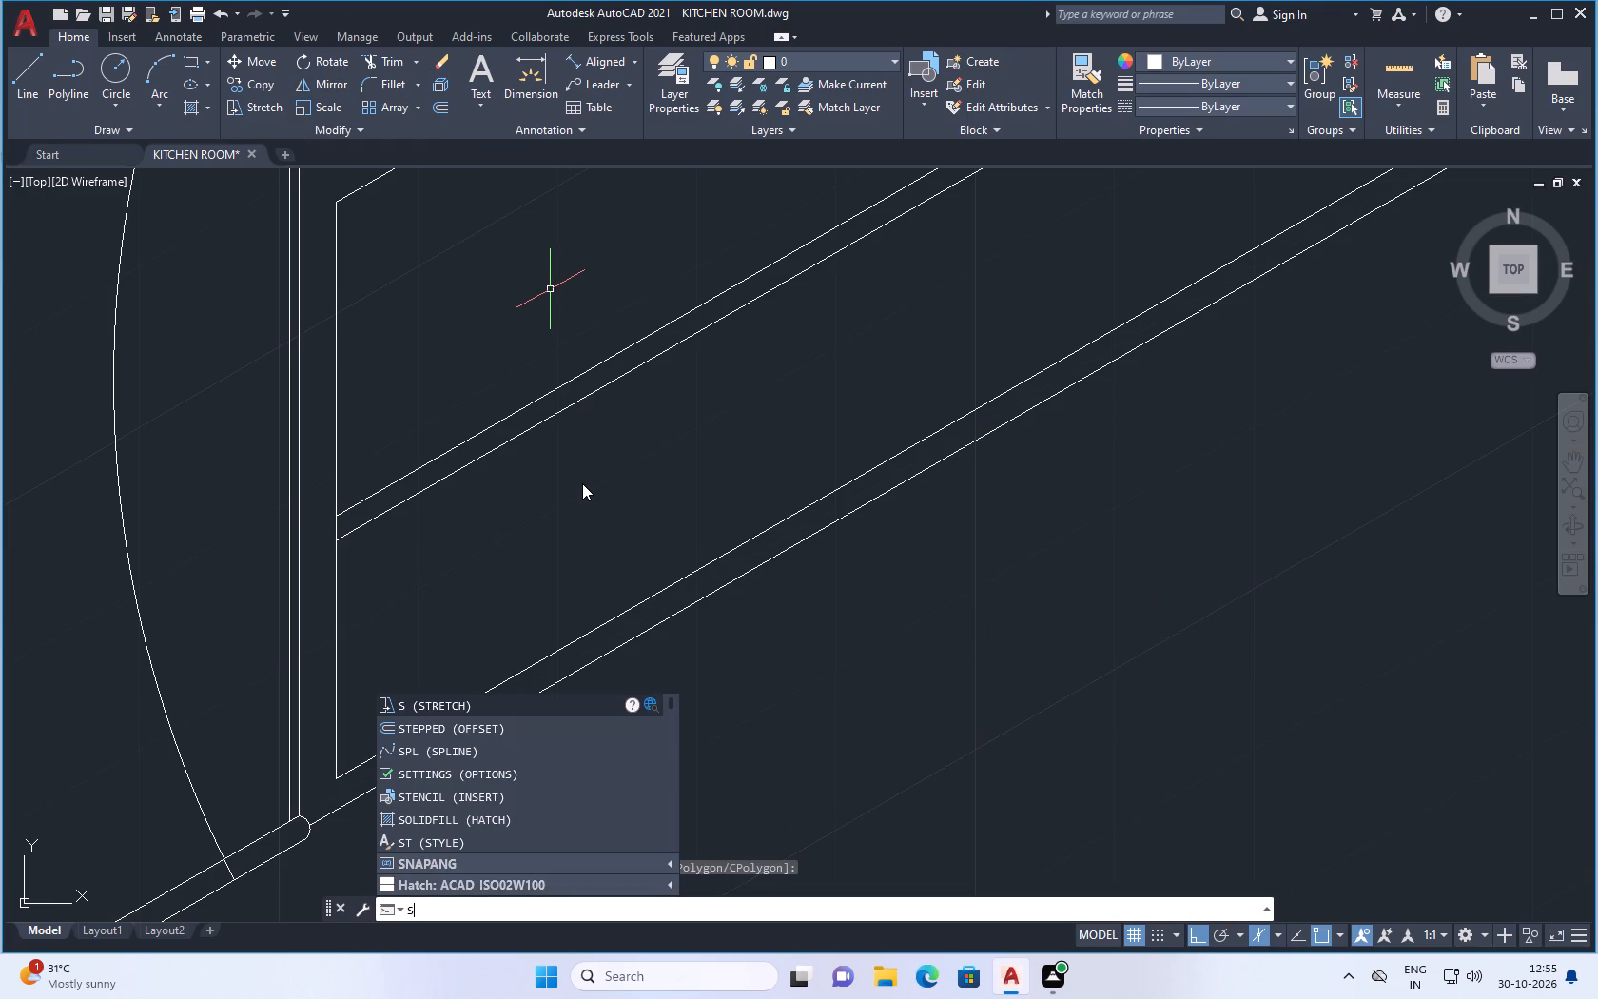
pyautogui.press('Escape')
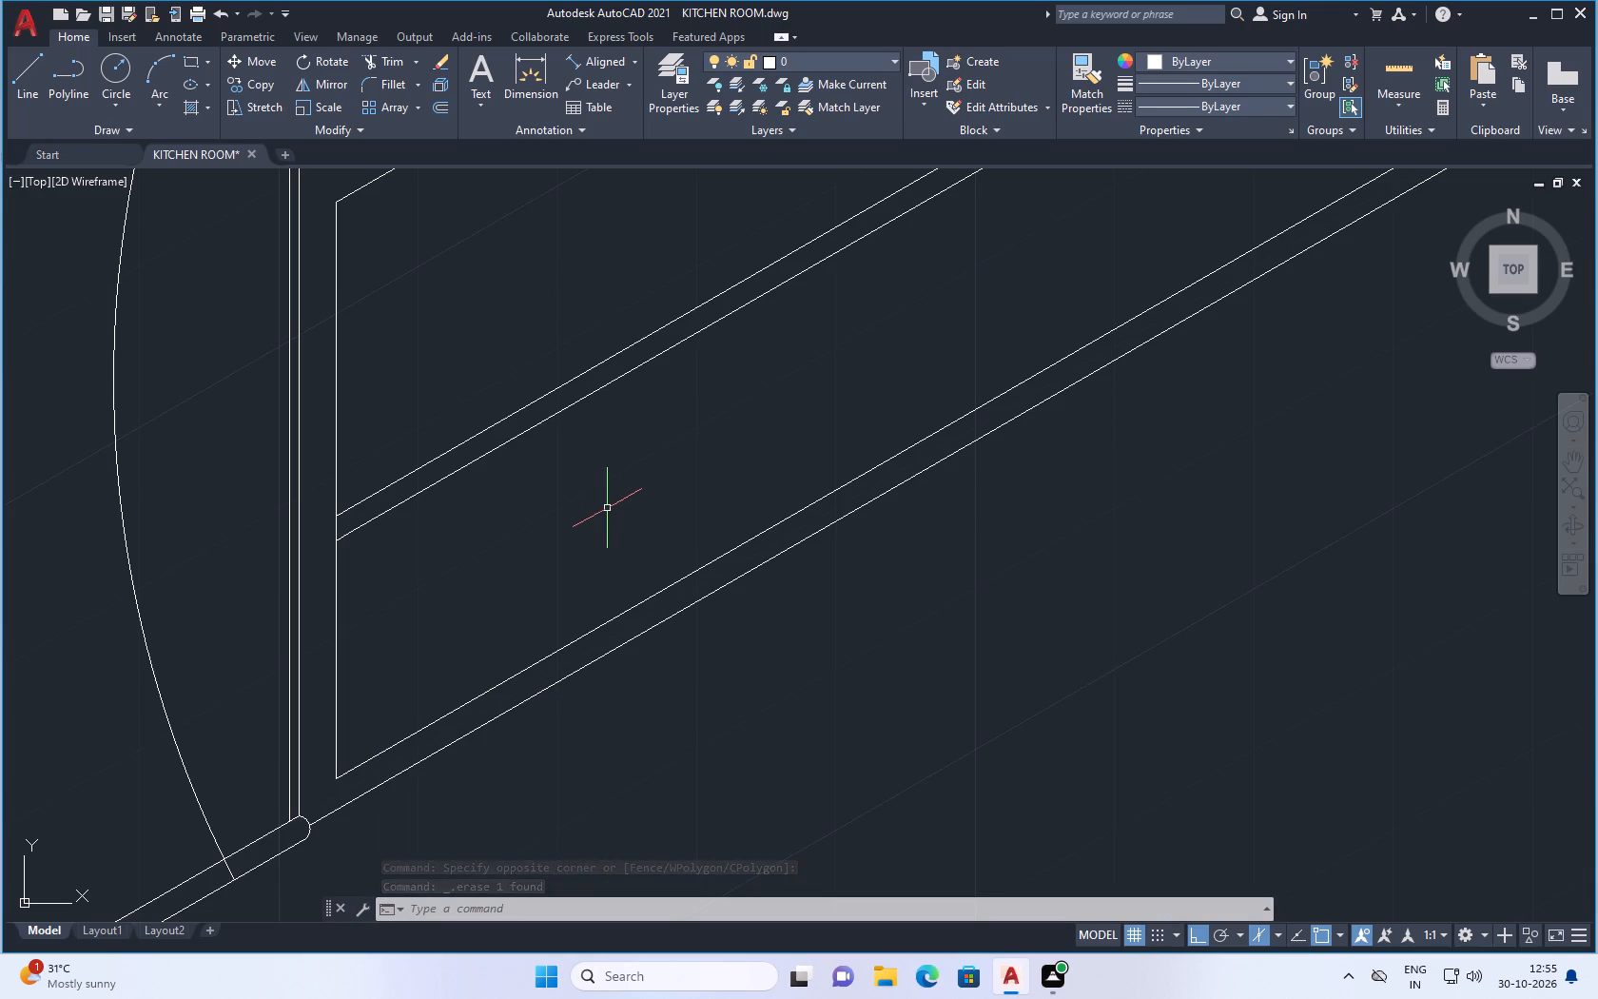
# Copy the domed container near the right end of the lowest shelf about 39 units down-left along the isometric axis.
pyautogui.scroll(1, 646, 550)
pyautogui.scroll(-4, 643, 529)
pyautogui.scroll(1, 758, 441)
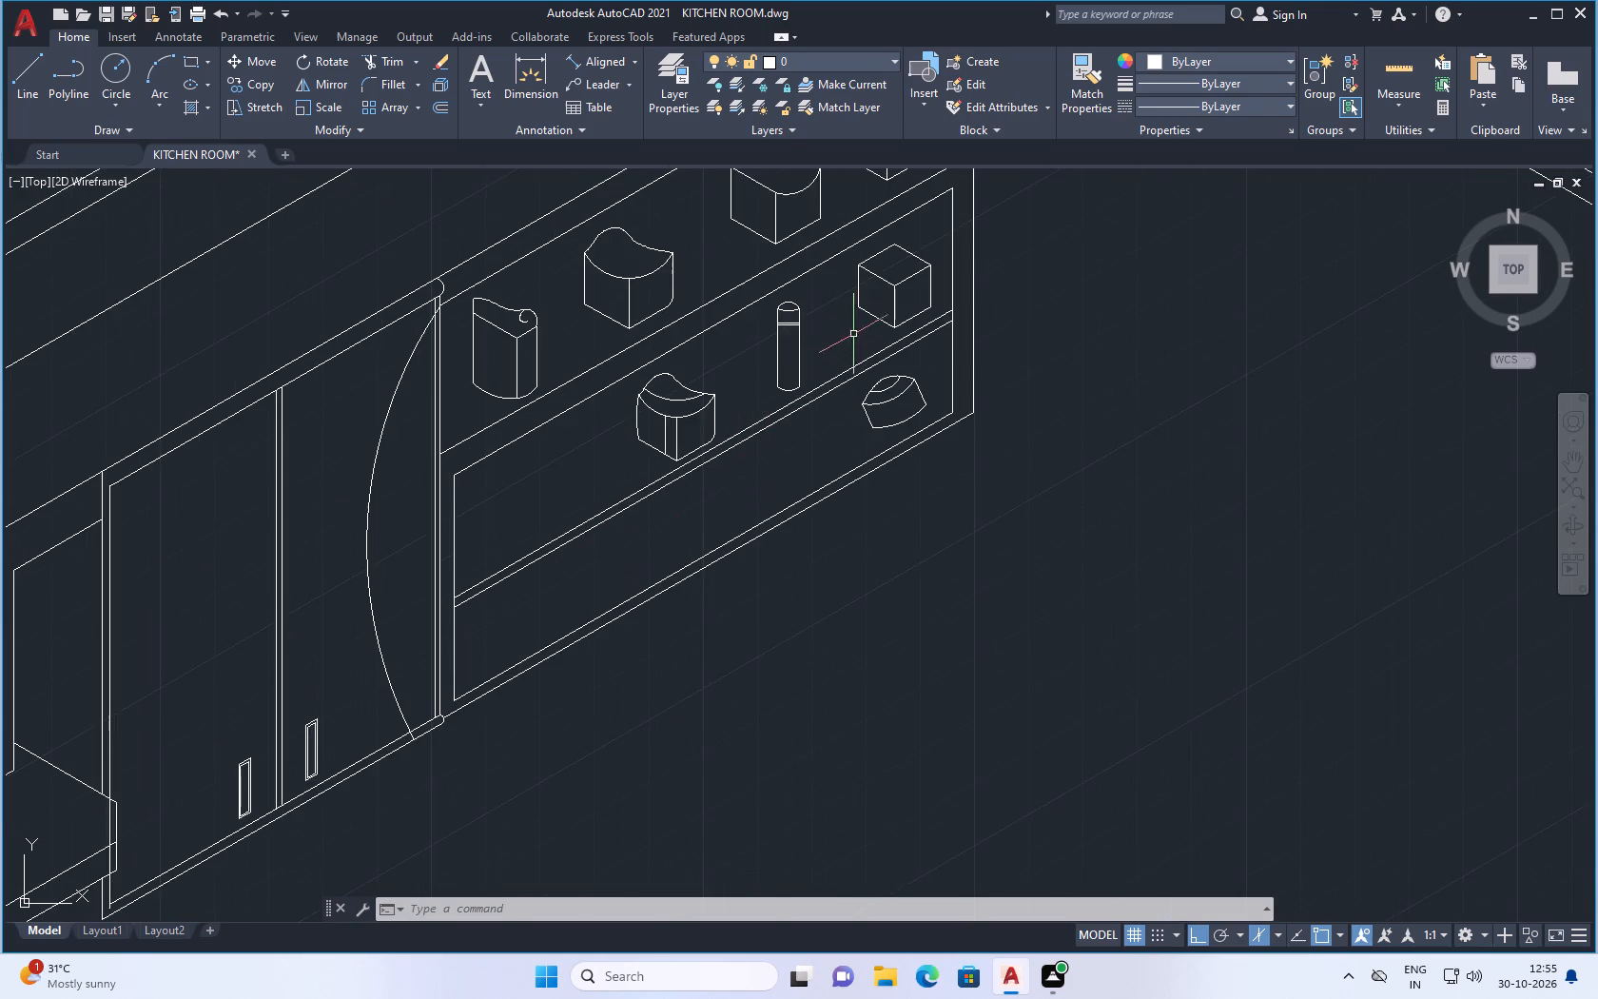
pyautogui.scroll(3, 857, 362)
pyautogui.moveTo(1108, 356); pyautogui.dragTo(1106, 373)
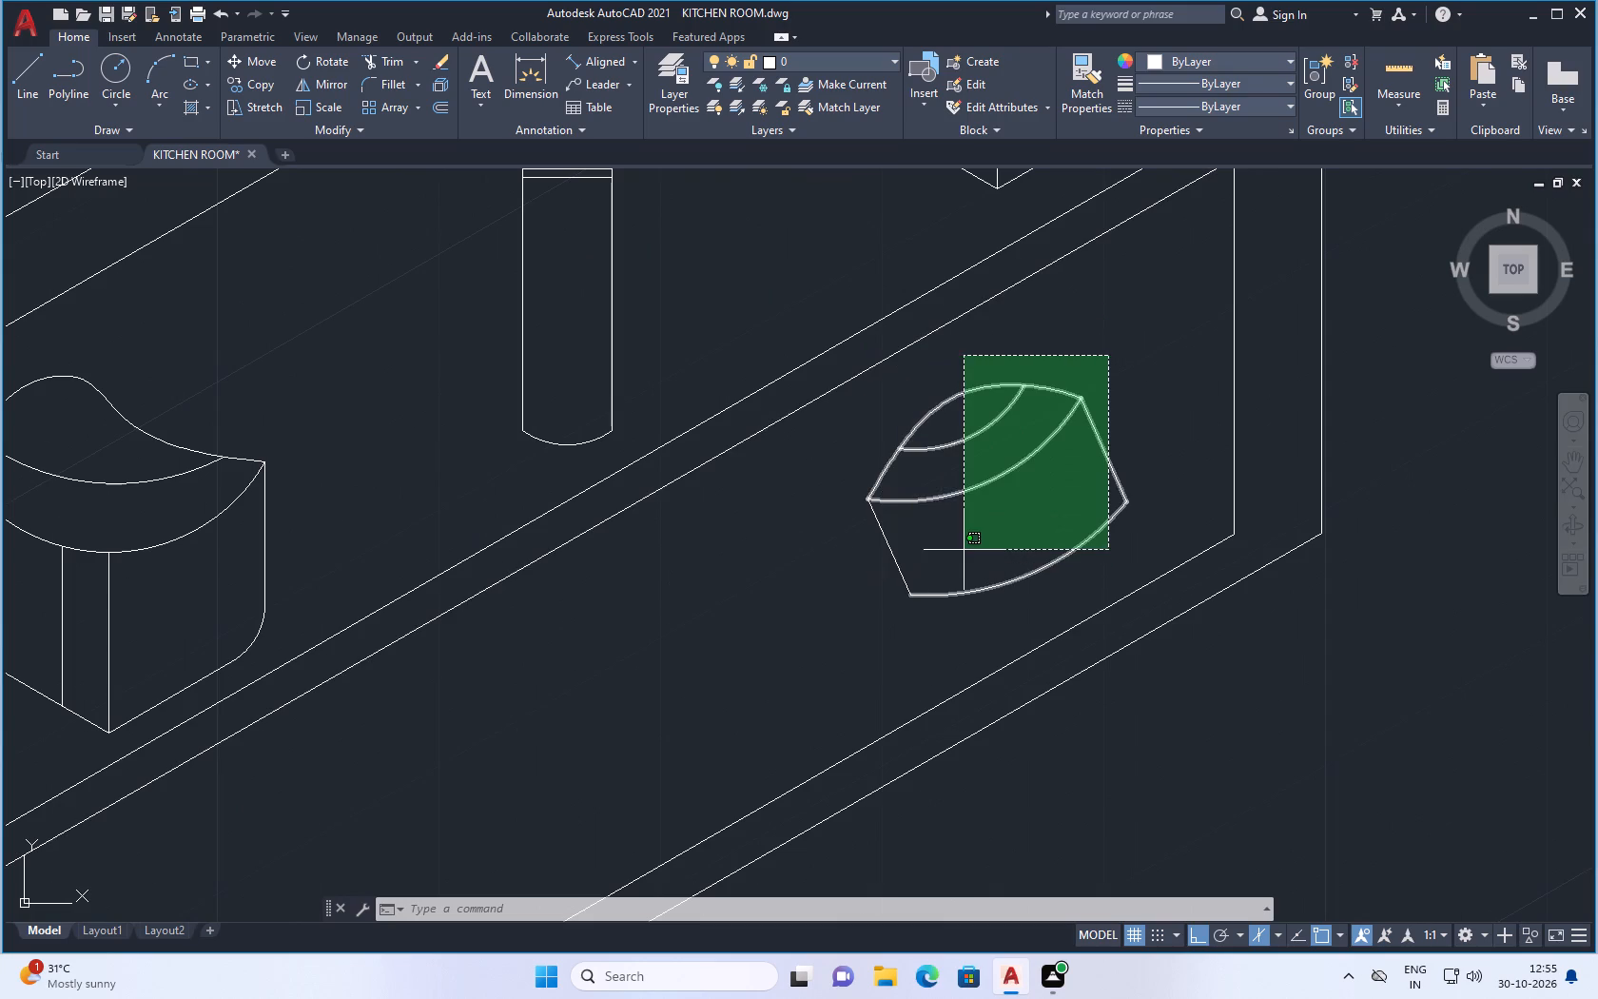
pyautogui.click(965, 550)
pyautogui.click(878, 538)
pyautogui.moveTo(901, 531); pyautogui.dragTo(827, 582)
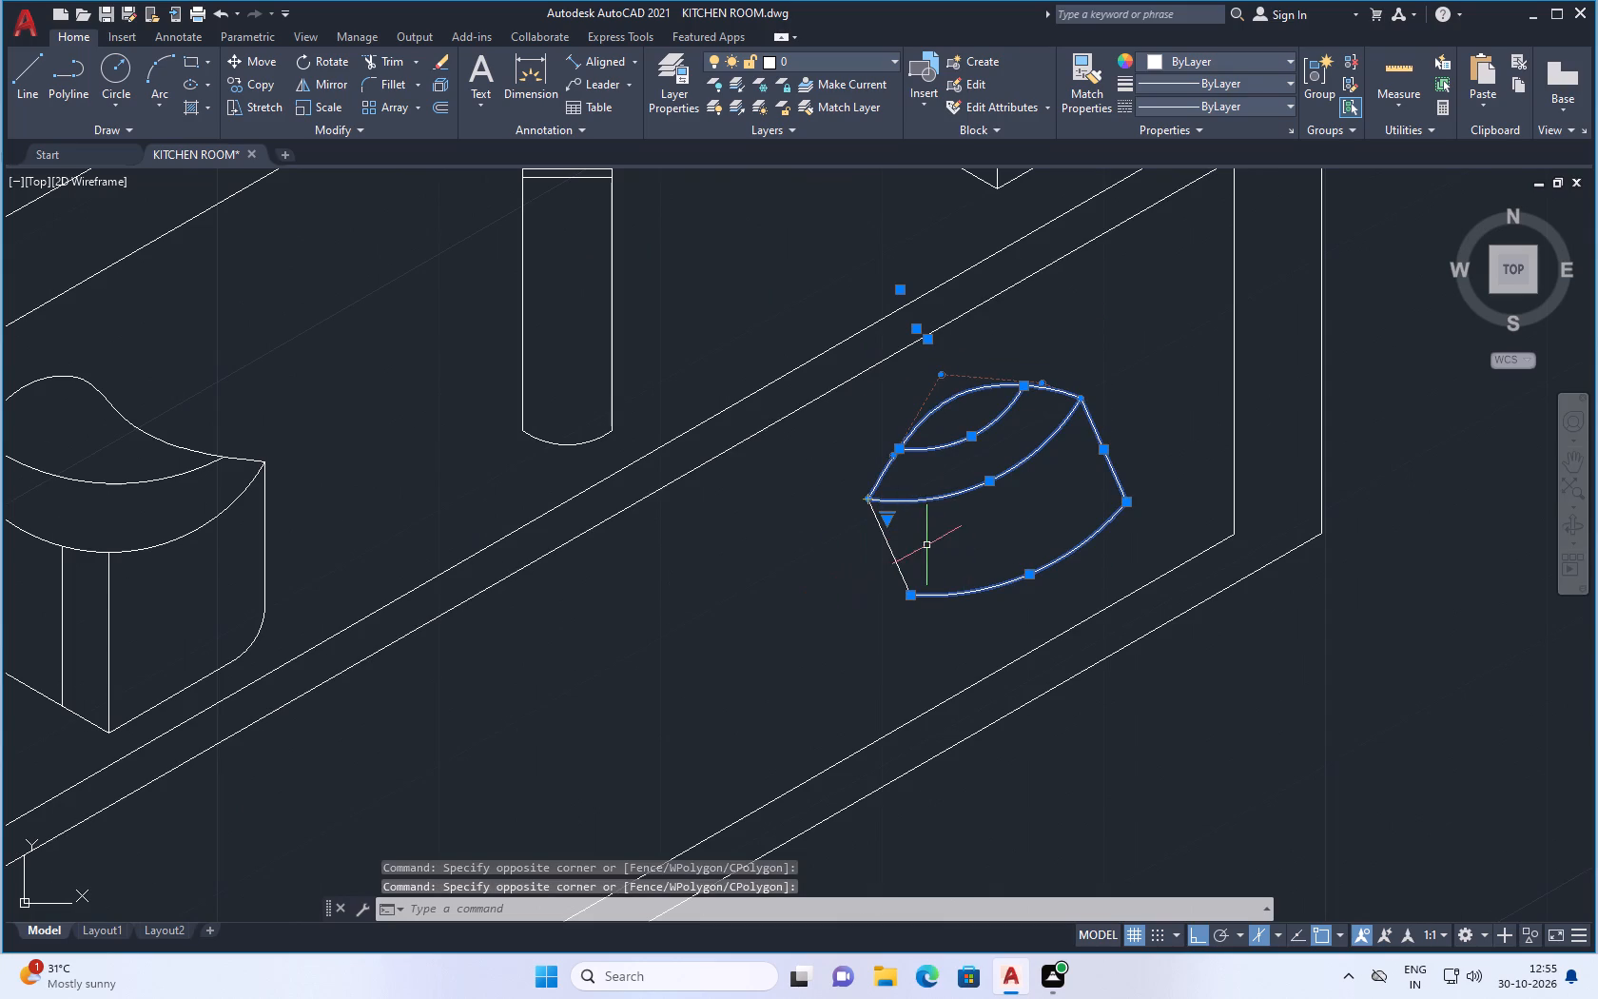
pyautogui.moveTo(929, 543); pyautogui.dragTo(875, 572)
pyautogui.click(839, 591)
pyautogui.rightClick(1141, 329)
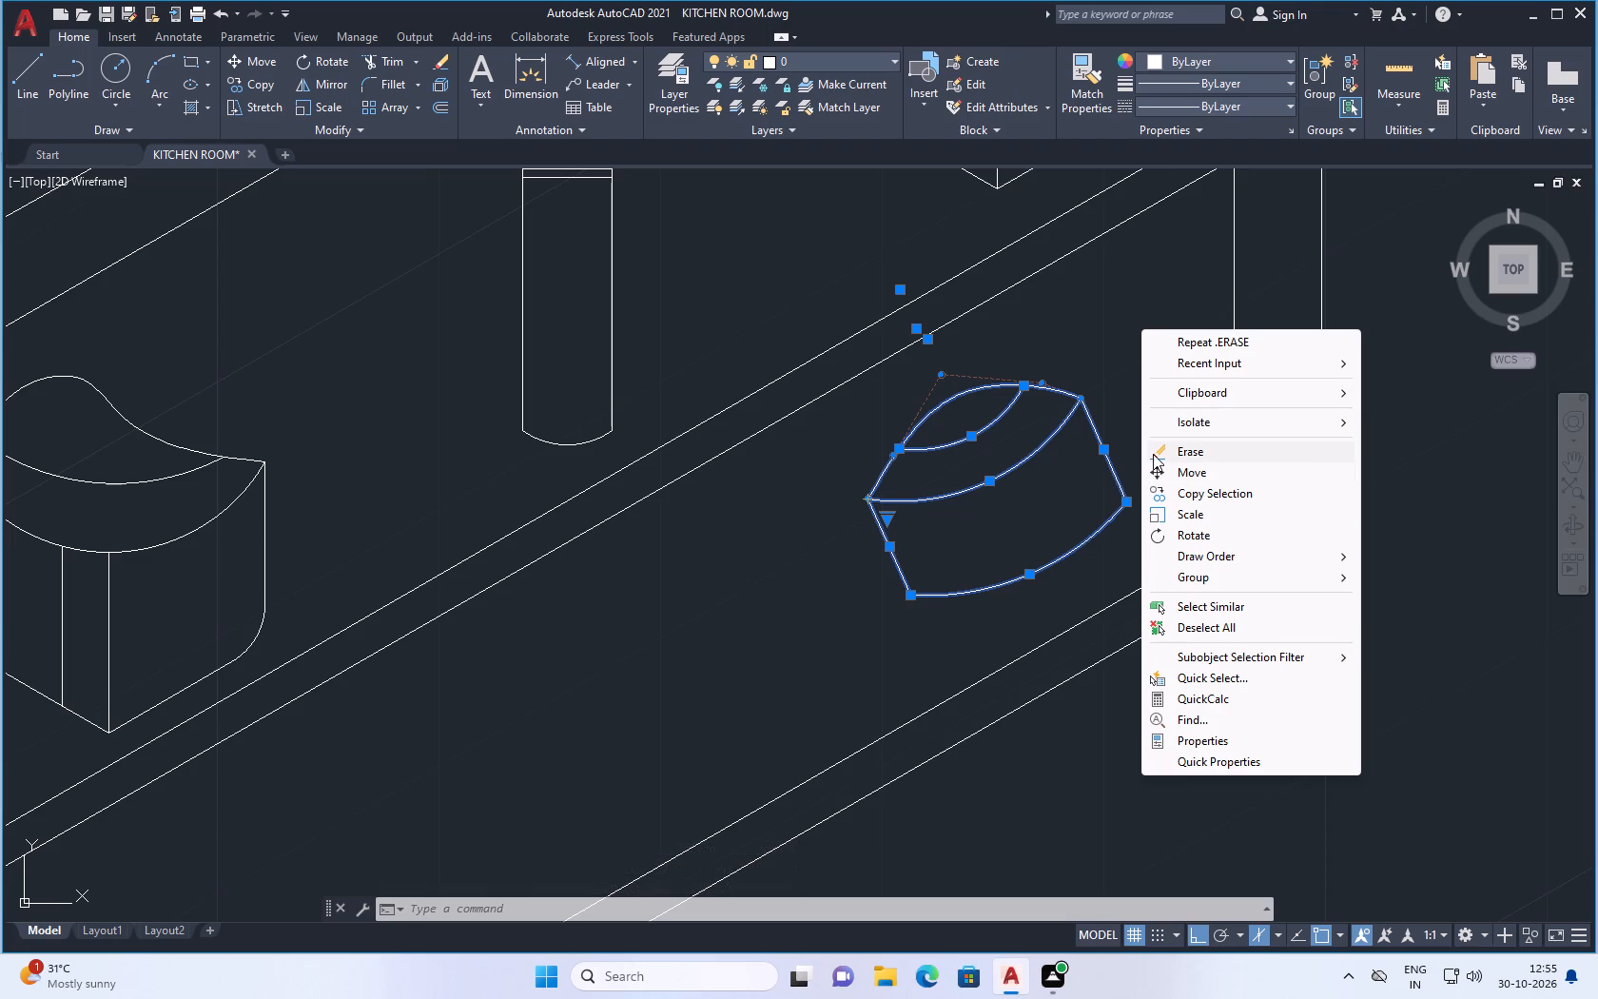
pyautogui.click(1209, 491)
pyautogui.click(1043, 520)
pyautogui.scroll(-2, 993, 622)
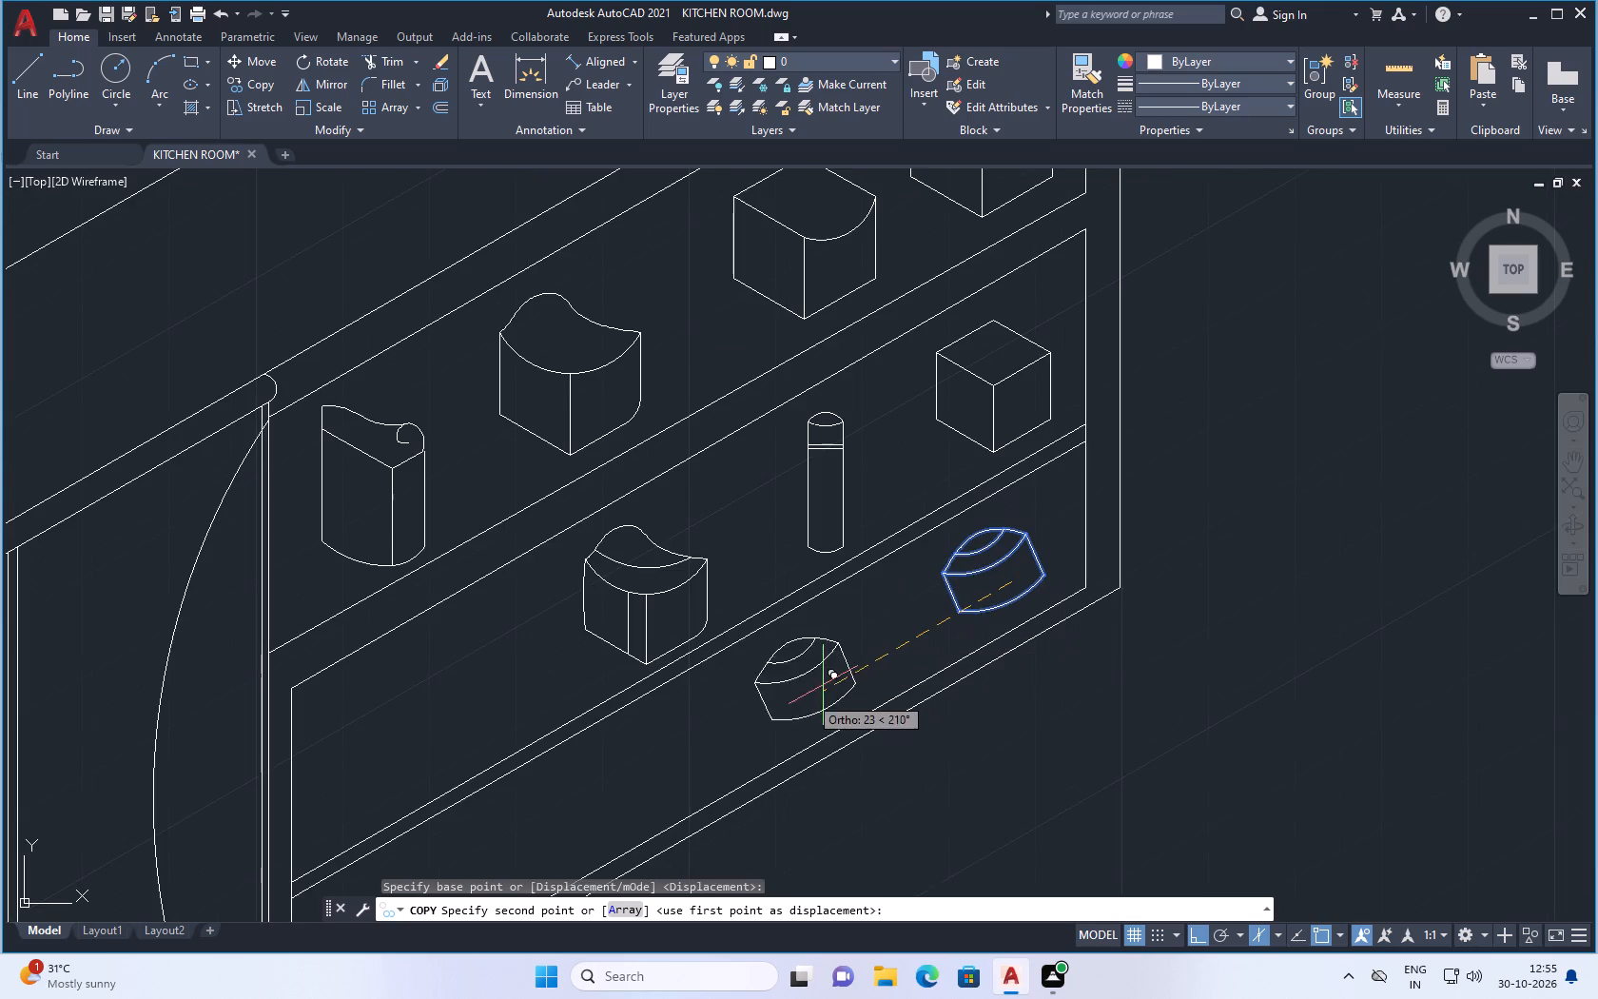
pyautogui.scroll(-1, 804, 707)
pyautogui.scroll(1, 737, 738)
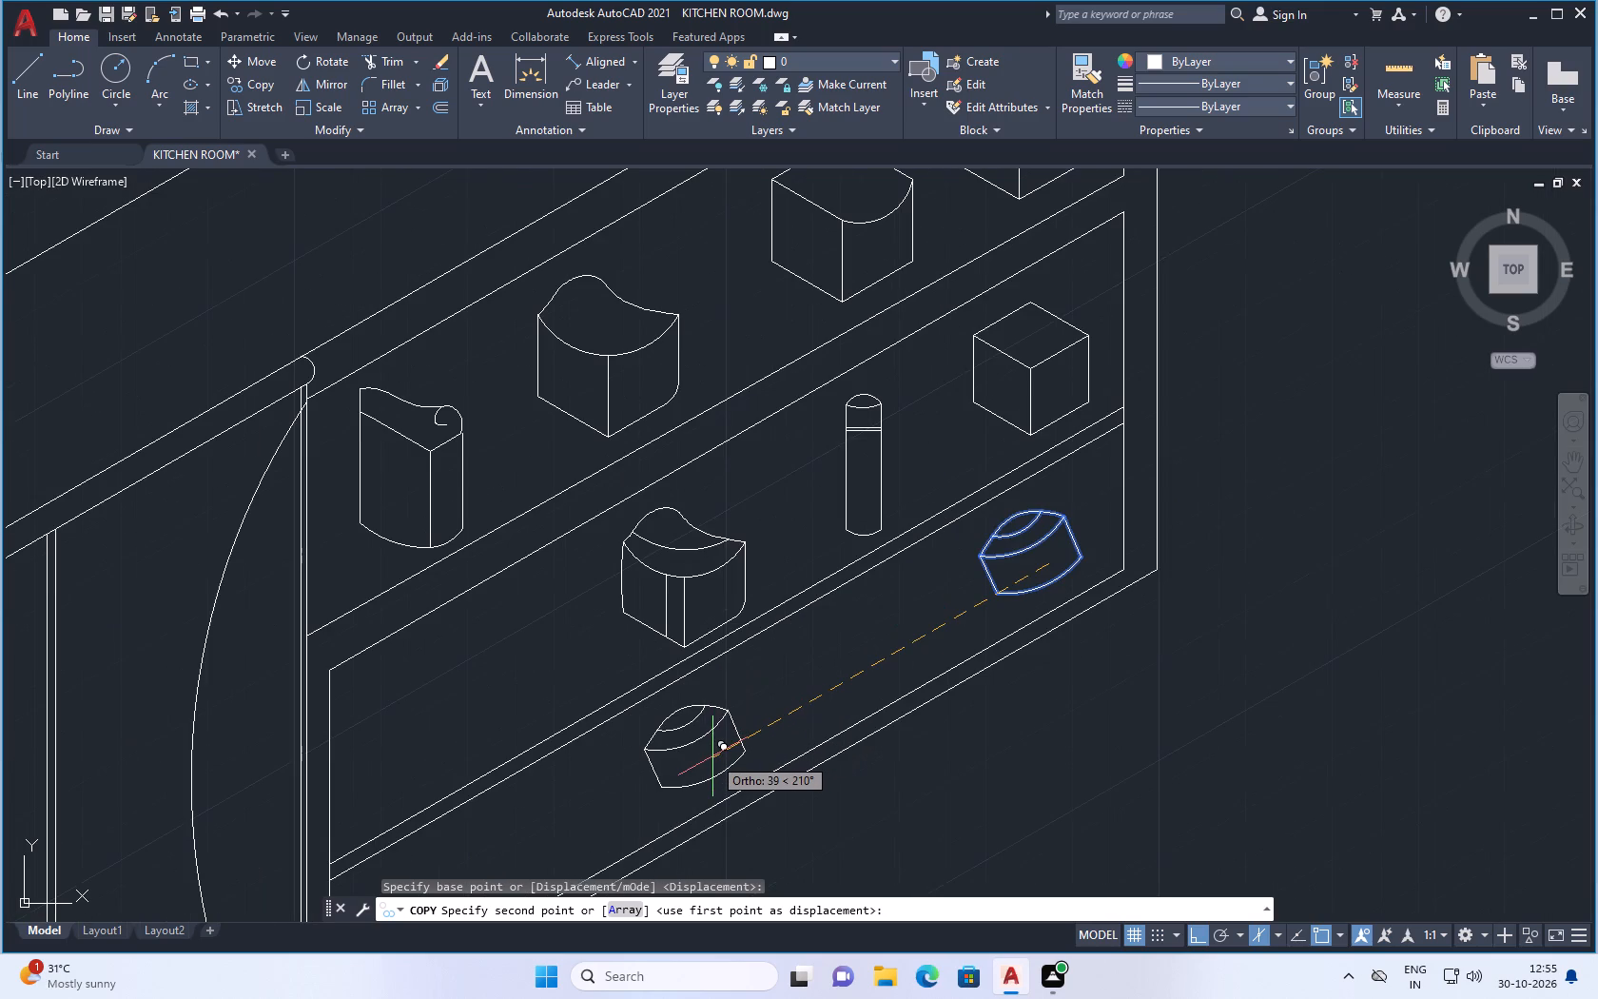
pyautogui.click(718, 754)
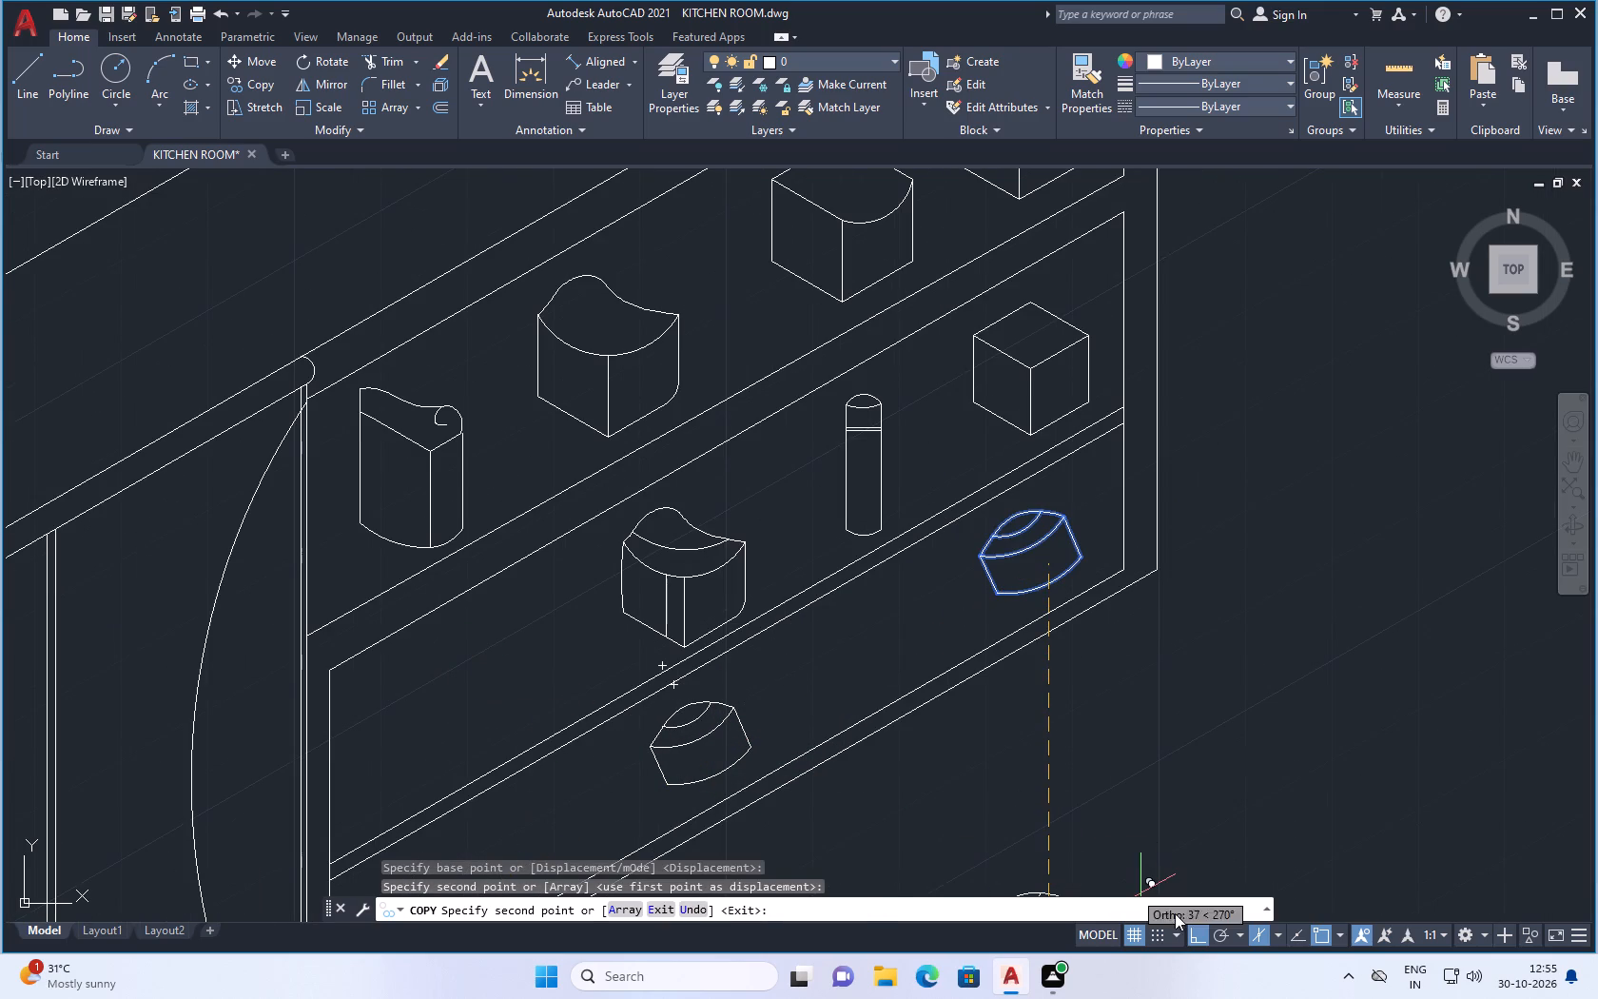
# Turn Ortho off and place a second copy of the domed container at the left end of the middle shelf.
pyautogui.click(1201, 928)
pyautogui.scroll(1, 481, 715)
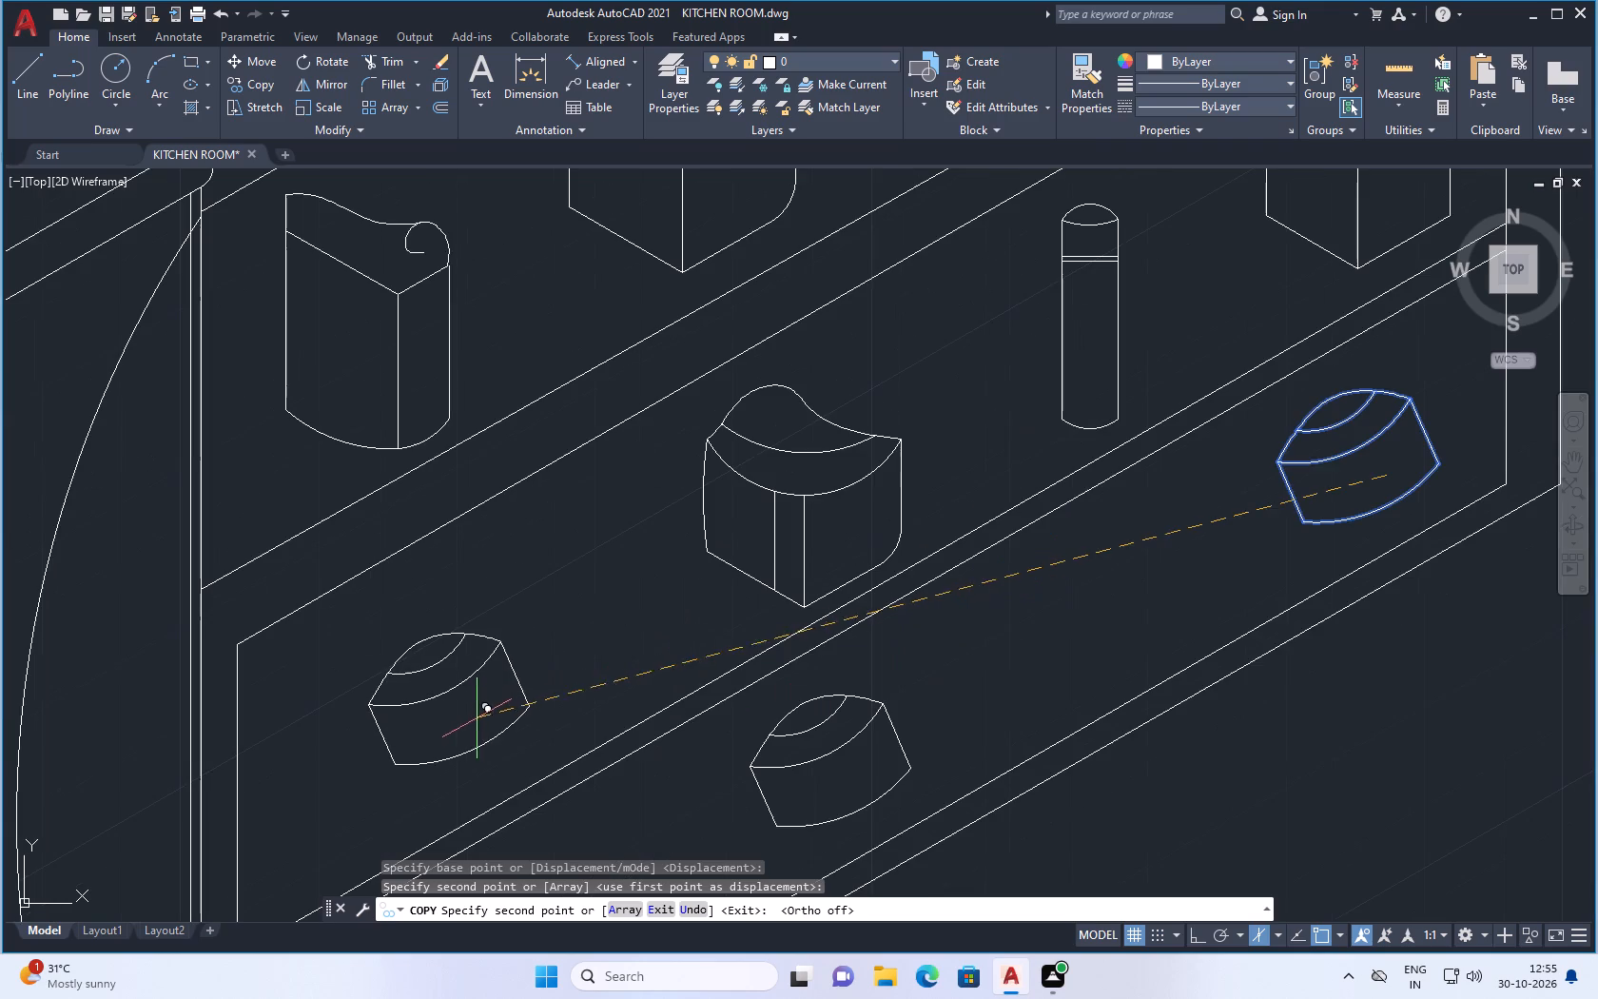
pyautogui.click(471, 721)
pyautogui.press('Escape')
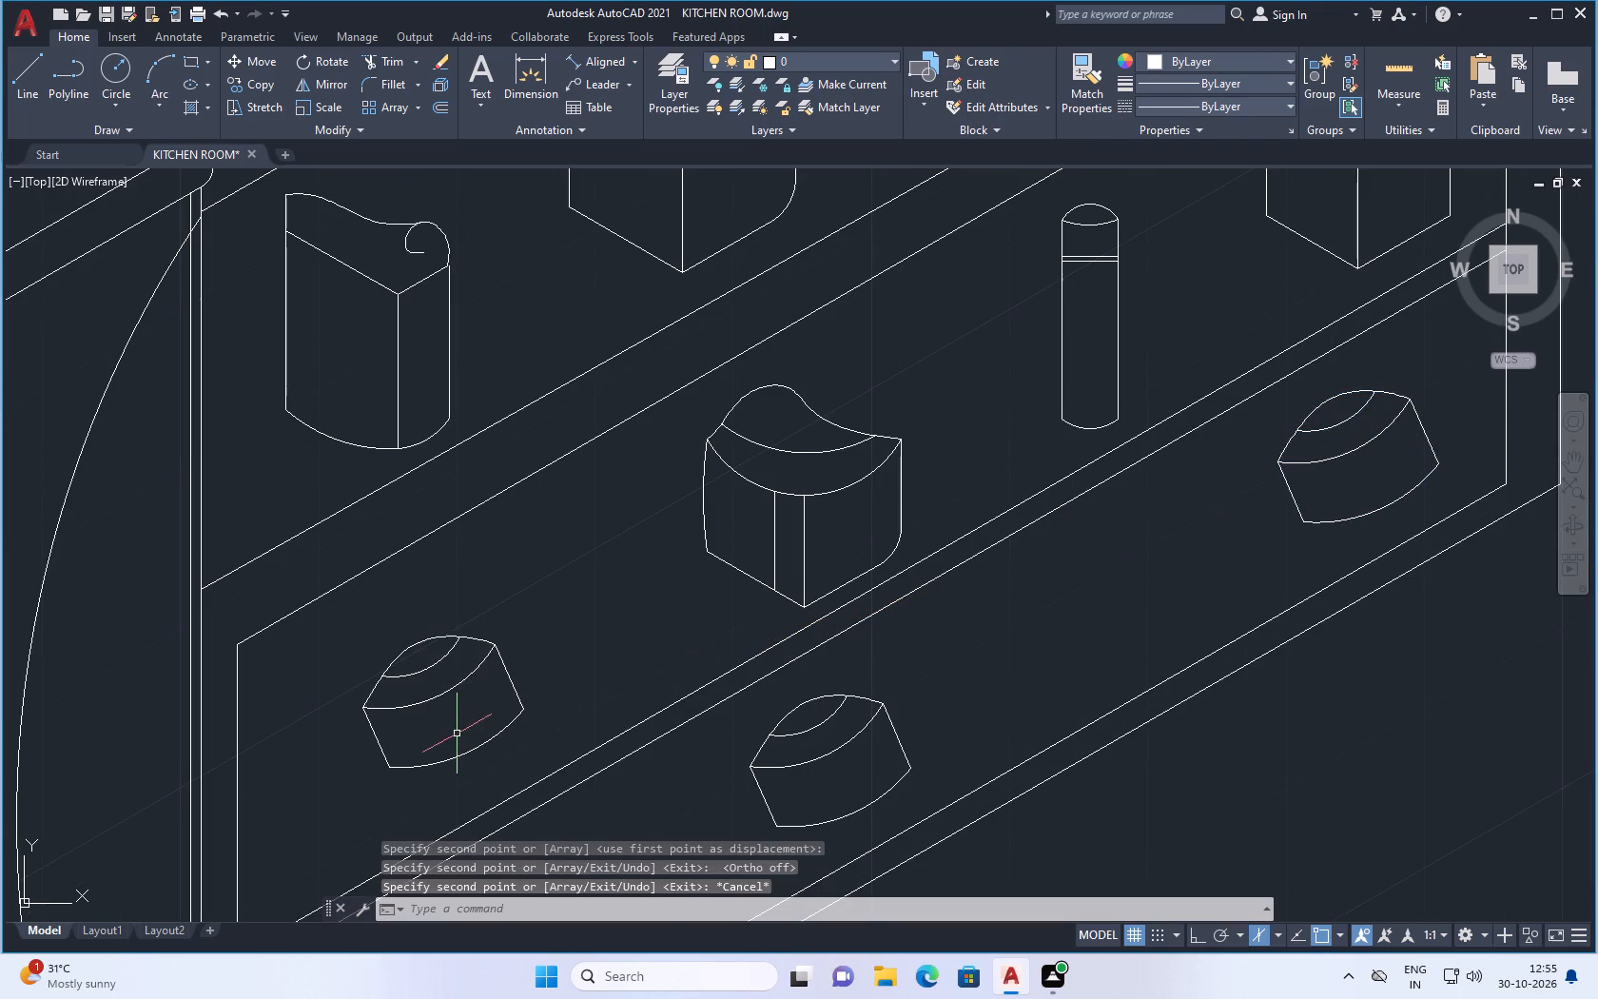
# Scale up the domed container at the left end of the middle shelf from a base point on its rim.
pyautogui.click(518, 615)
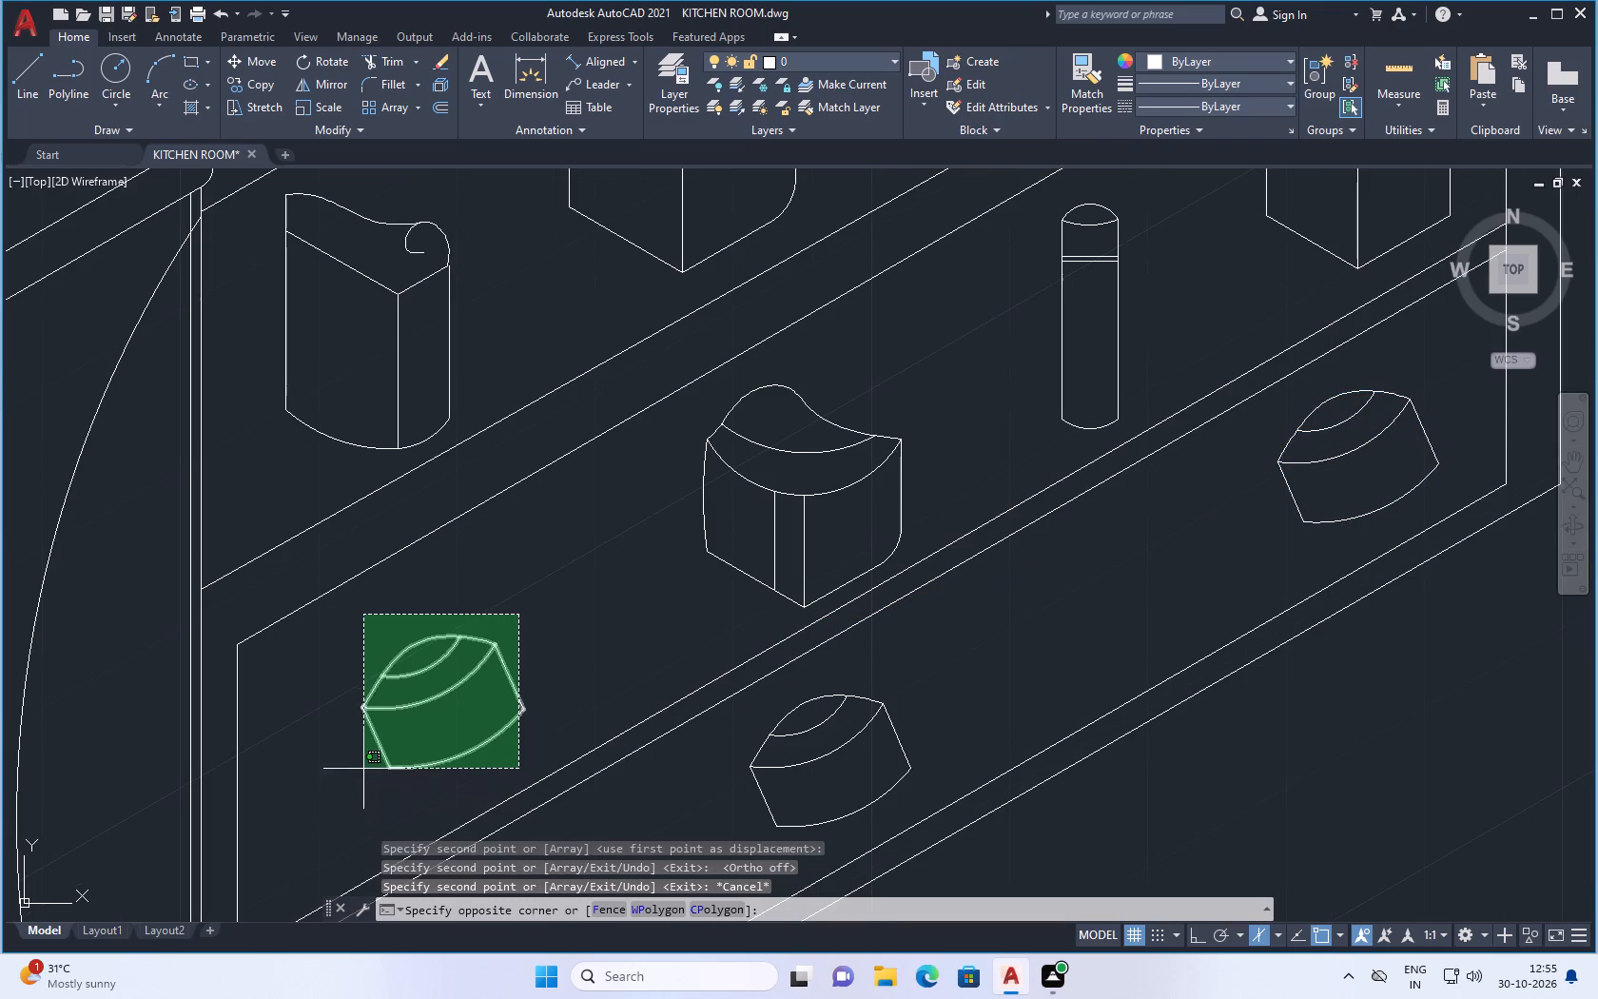
pyautogui.click(363, 766)
pyautogui.rightClick(572, 616)
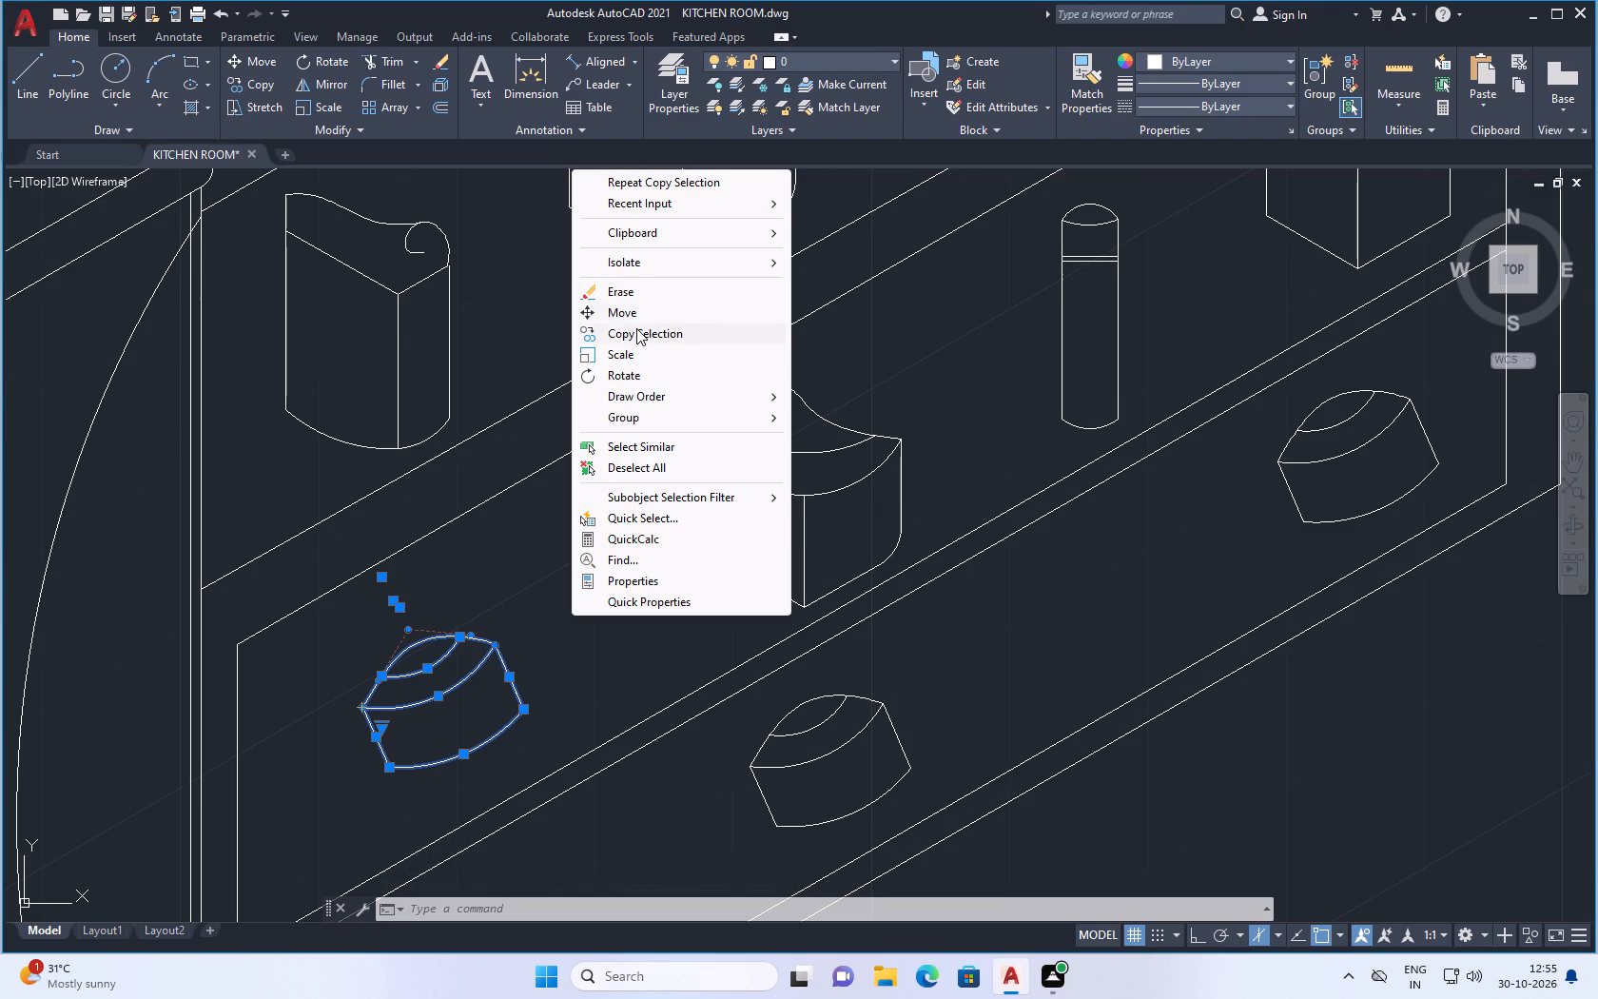
pyautogui.scroll(3, 629, 325)
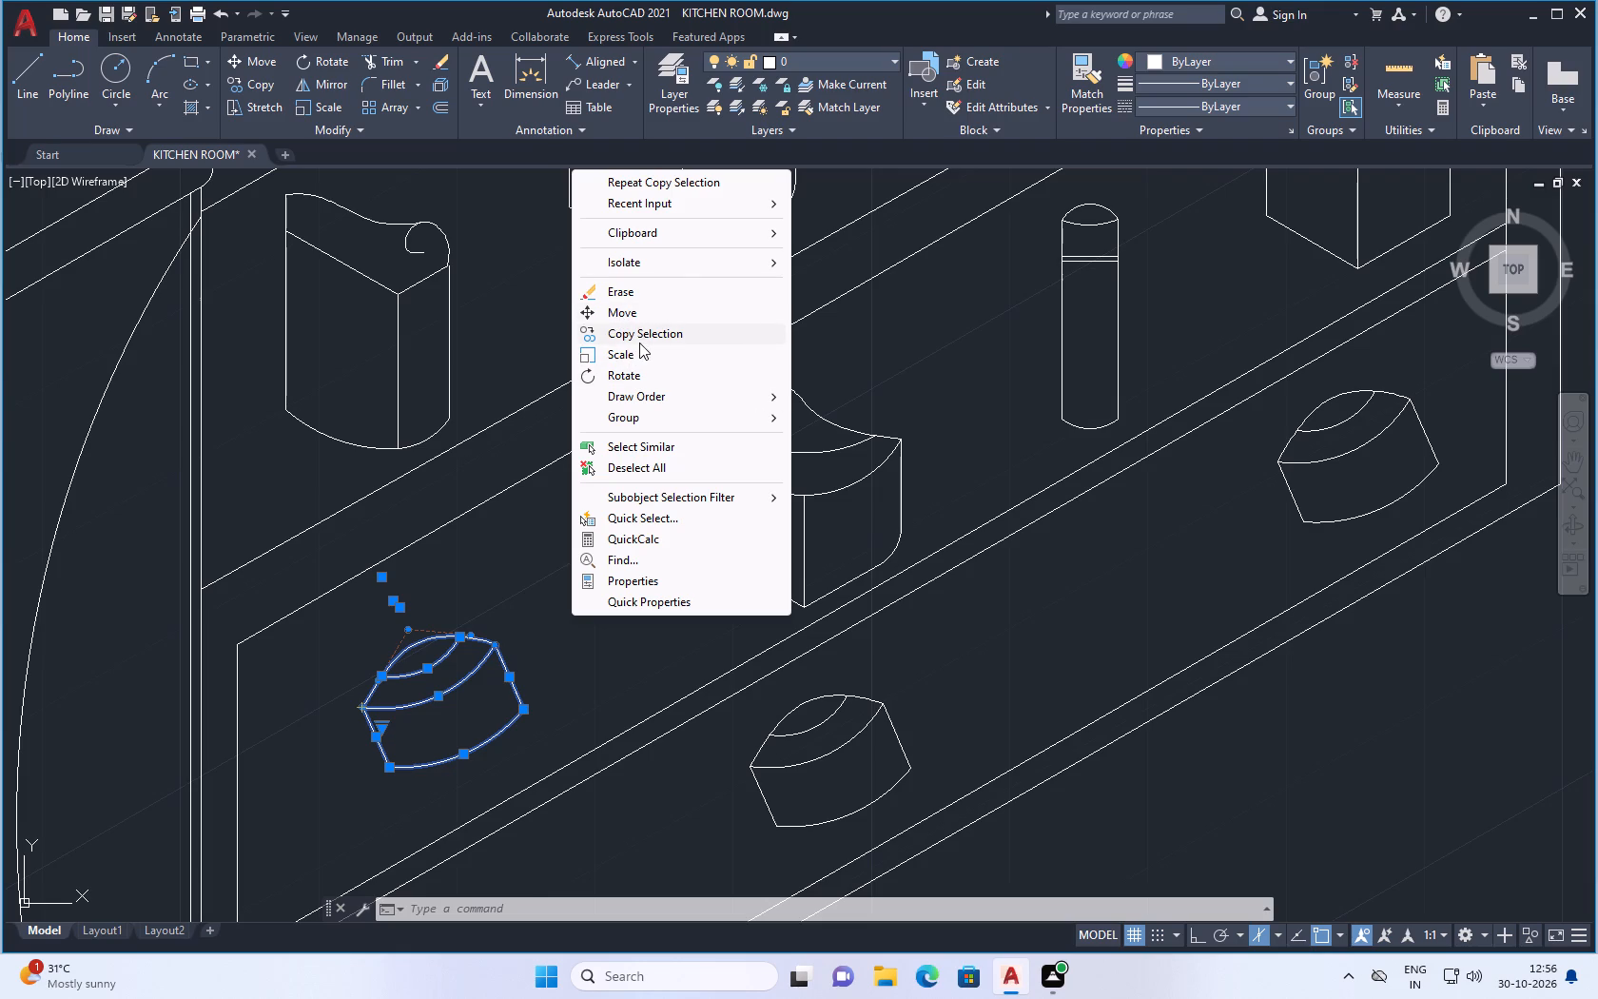
pyautogui.click(636, 356)
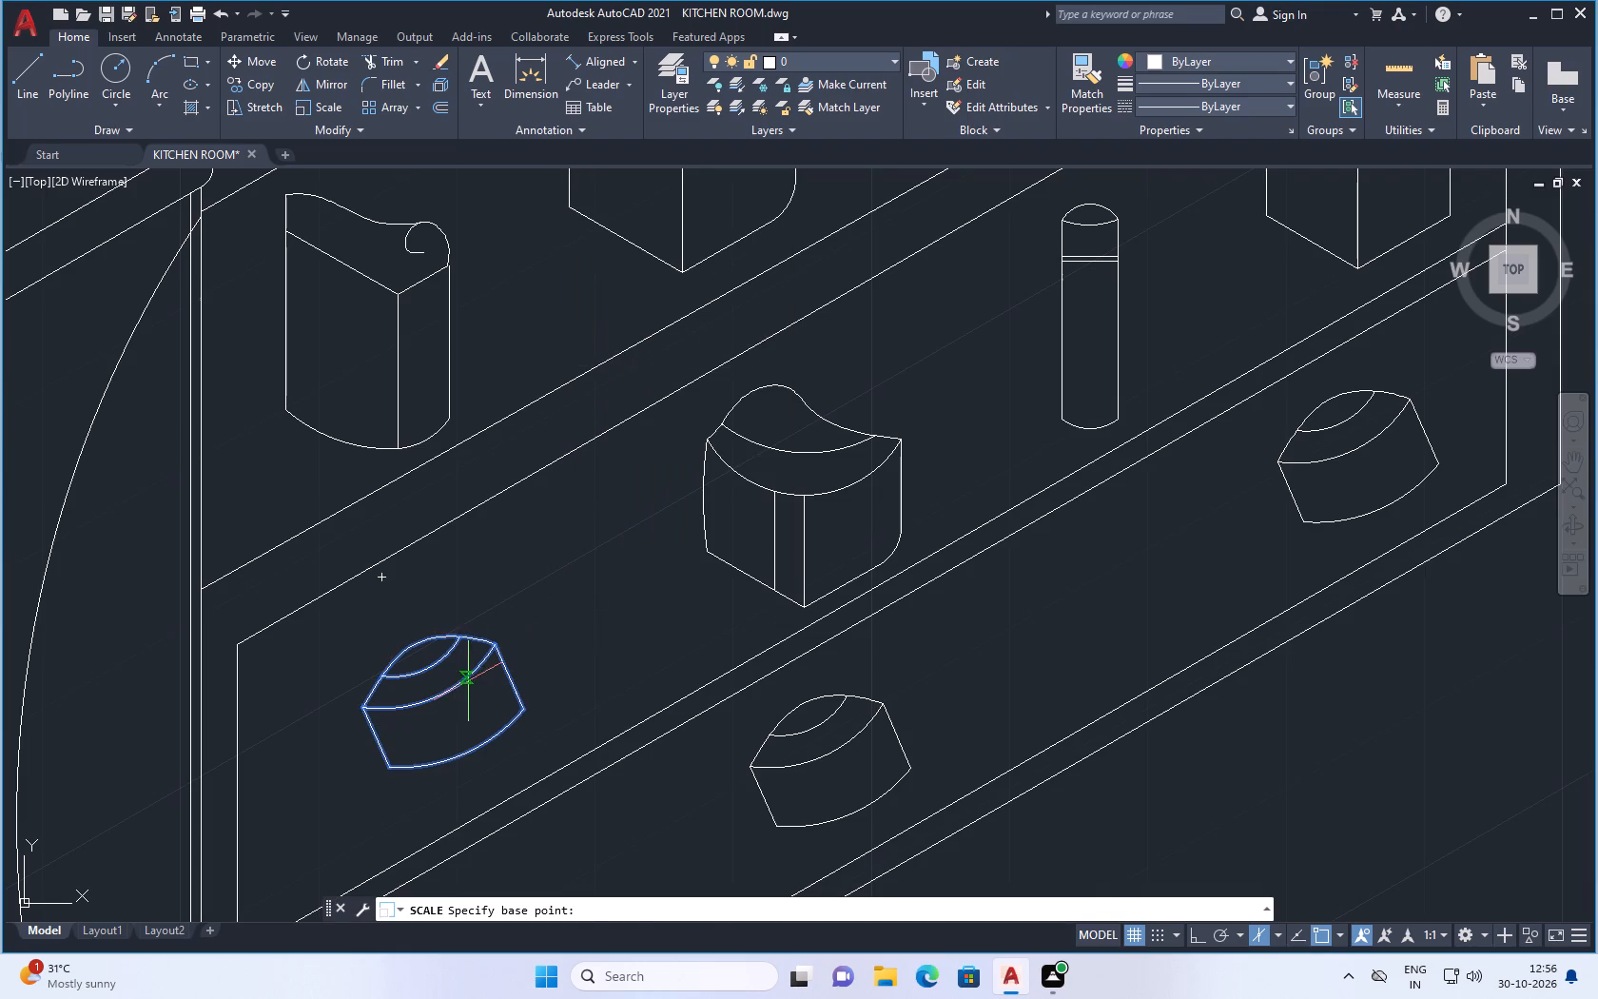
pyautogui.click(468, 681)
pyautogui.click(575, 618)
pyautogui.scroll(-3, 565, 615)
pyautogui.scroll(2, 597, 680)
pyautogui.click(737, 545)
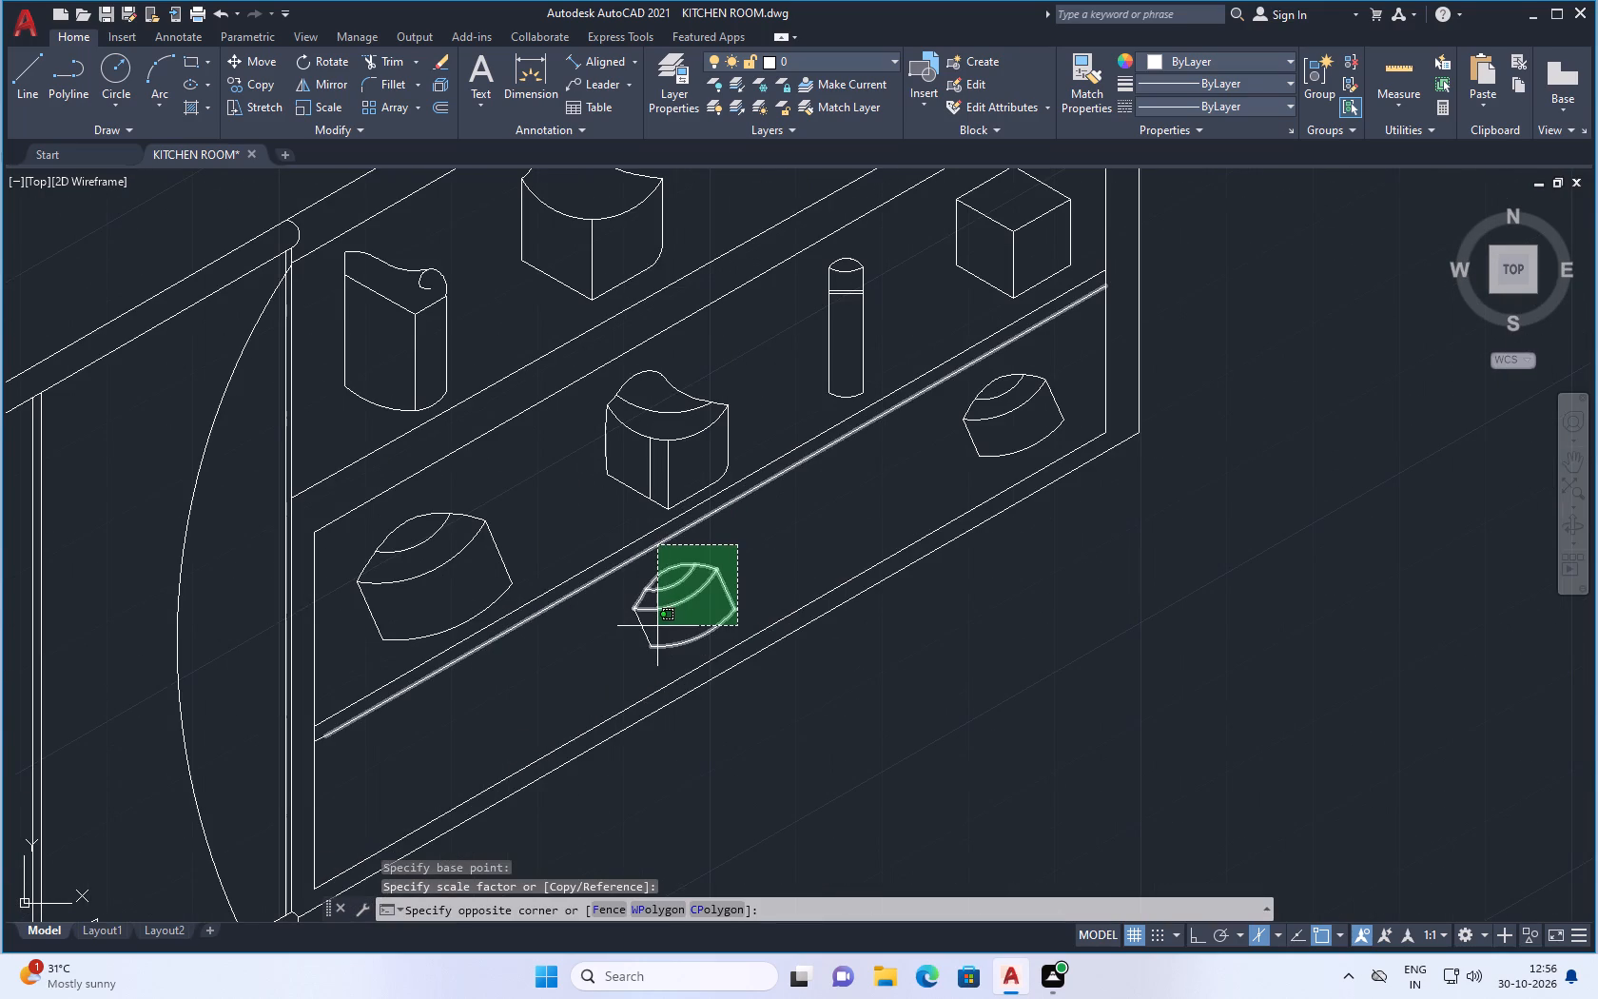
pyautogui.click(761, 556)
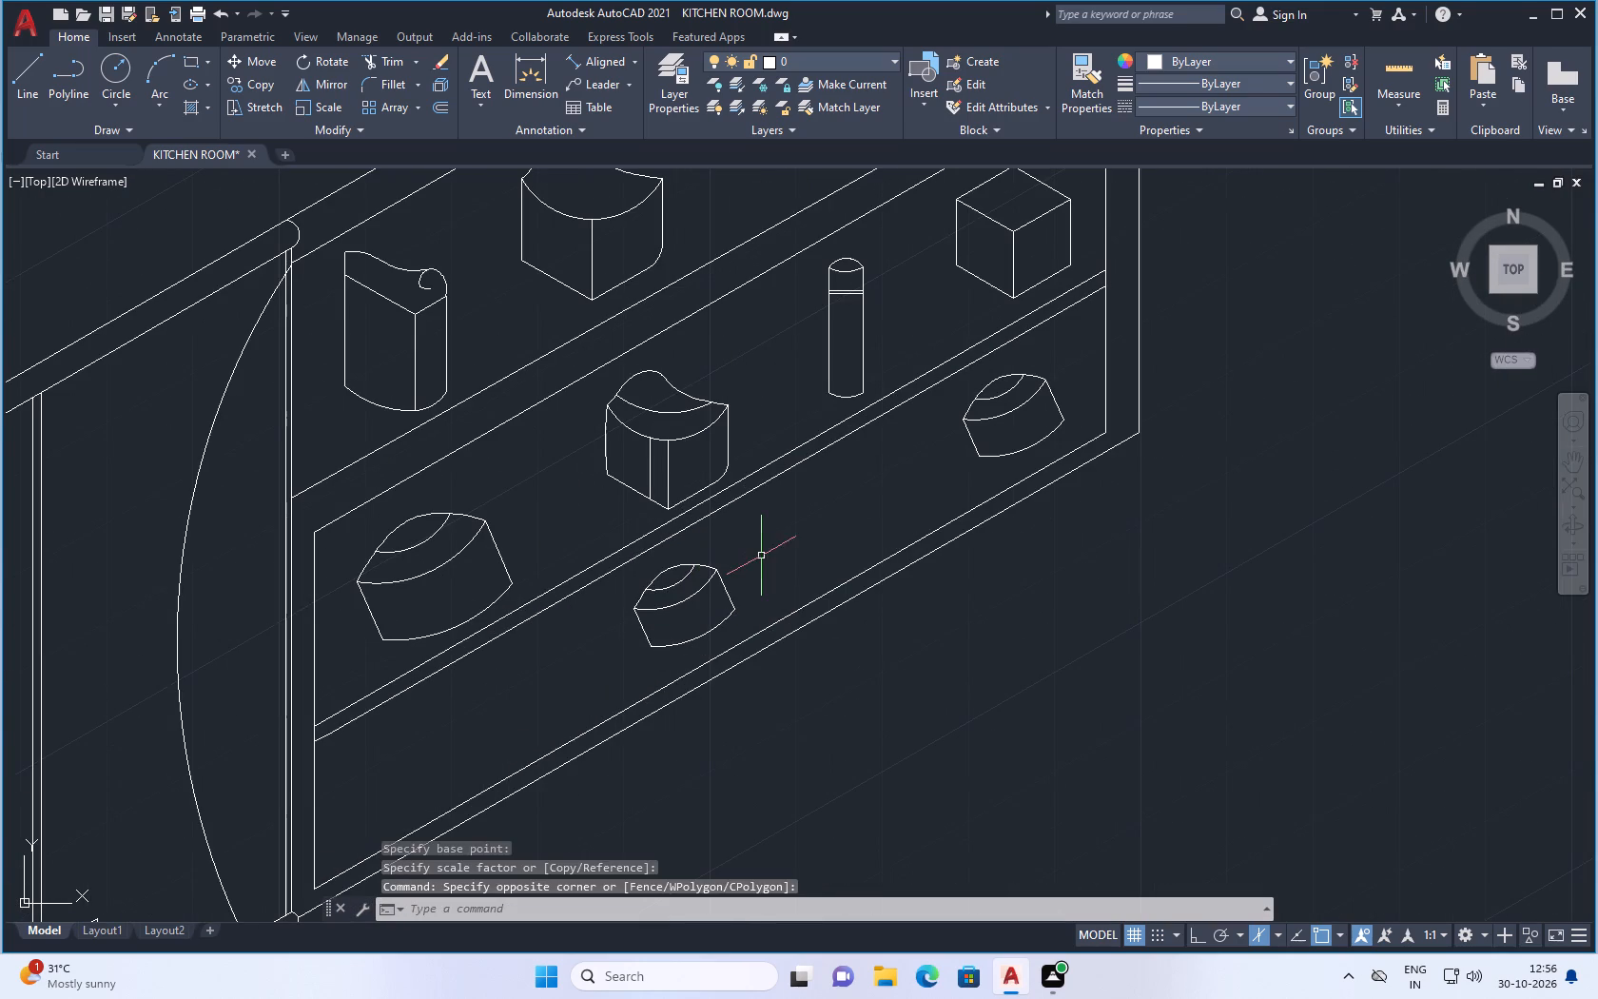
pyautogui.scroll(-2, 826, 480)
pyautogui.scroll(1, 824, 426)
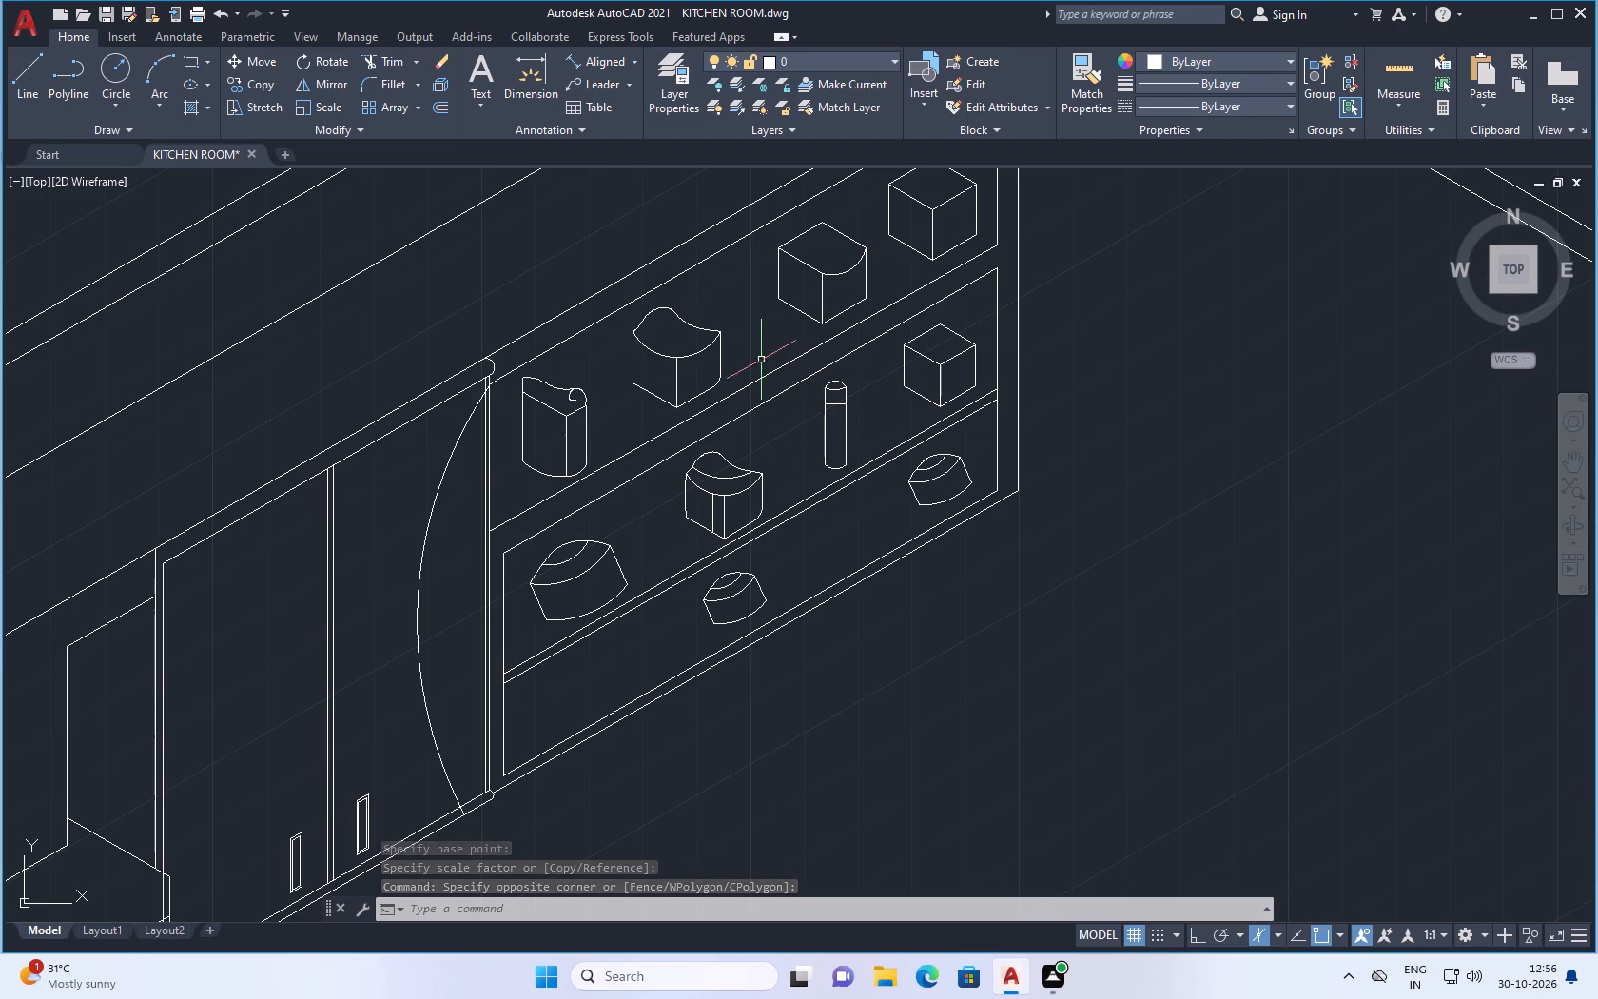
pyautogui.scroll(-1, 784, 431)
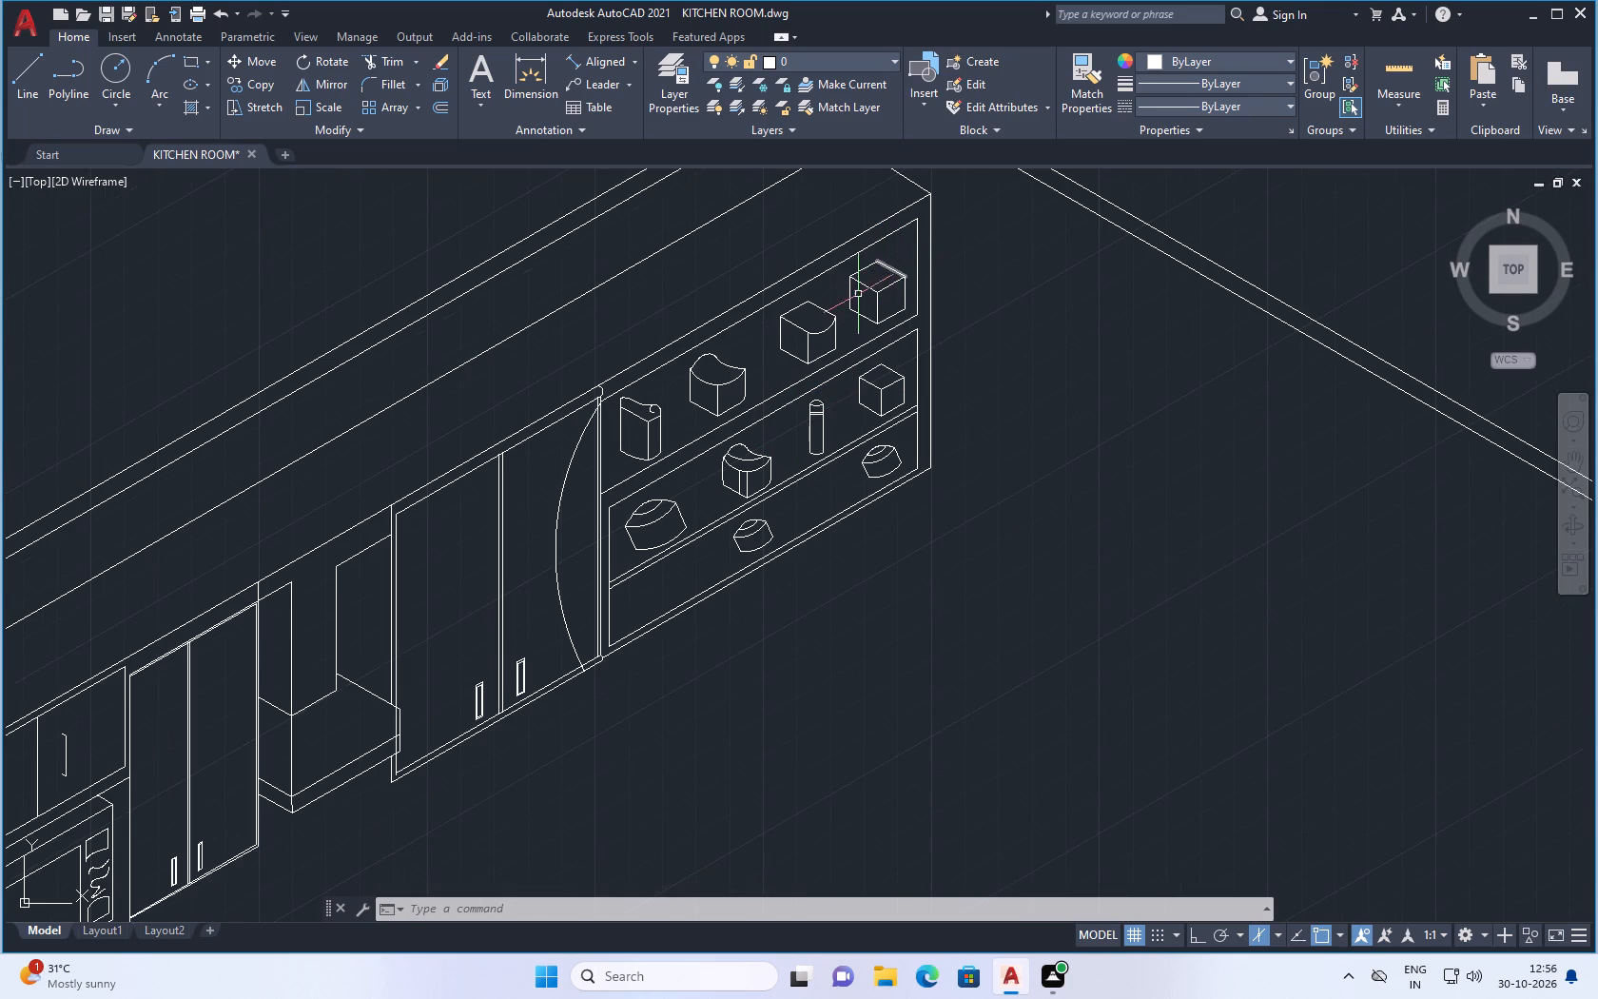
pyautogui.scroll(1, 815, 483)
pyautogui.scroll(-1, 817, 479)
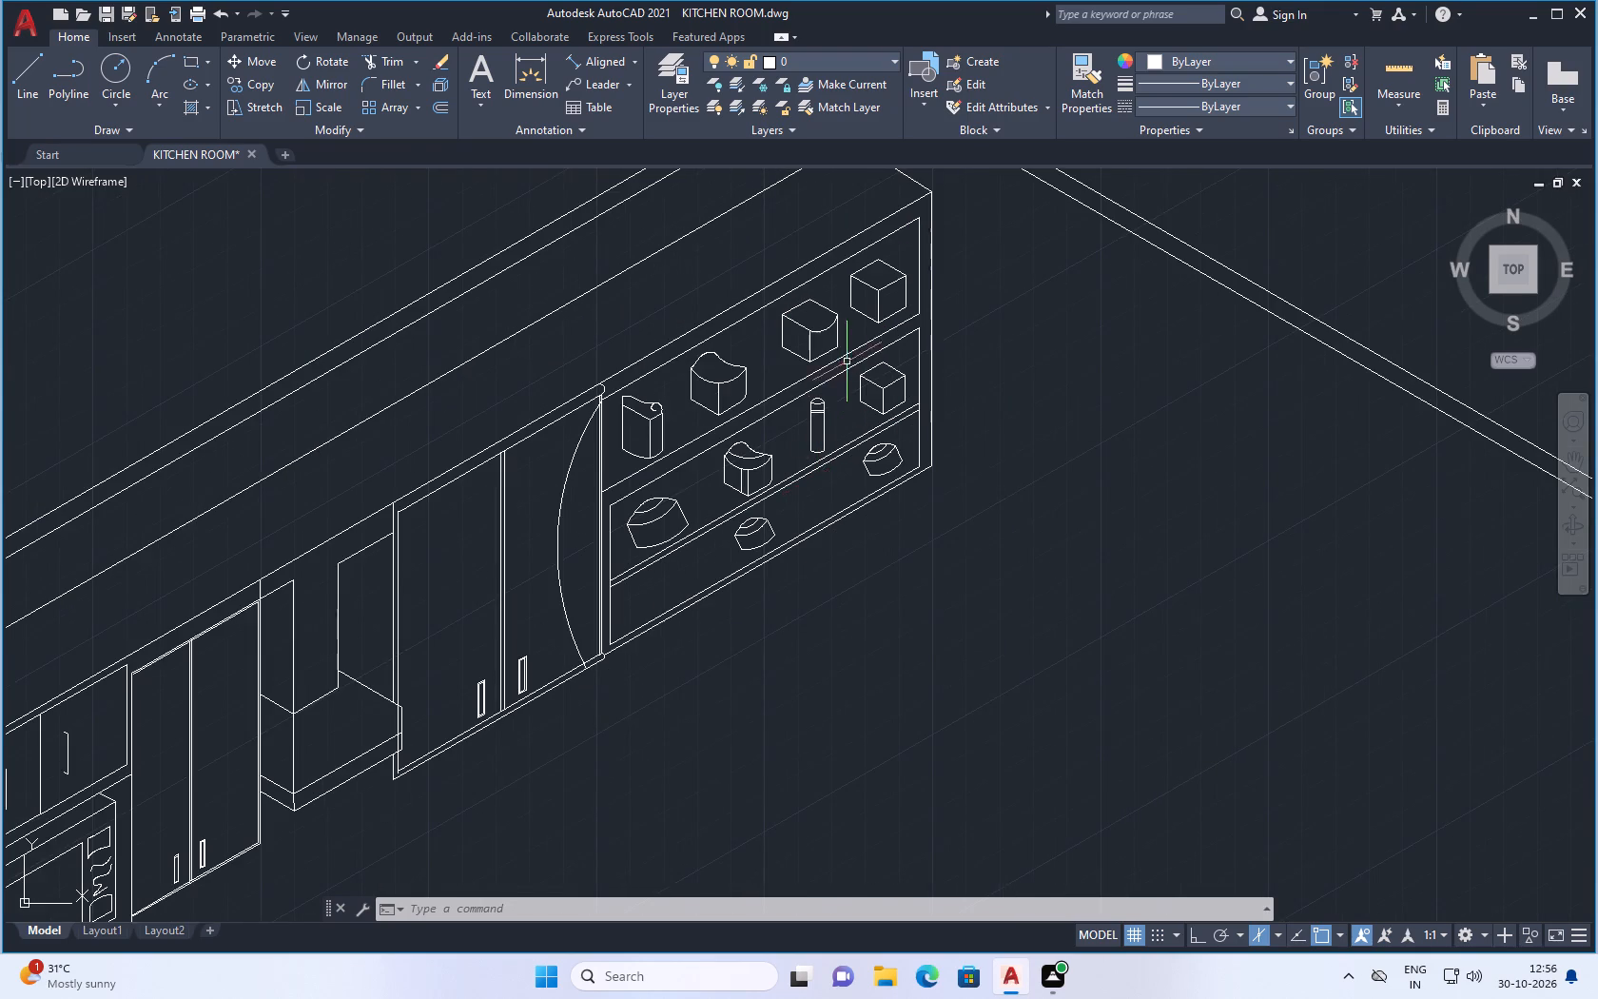
# Narrow the rightmost cube on the top shelf by moving its right top edge and right vertical edge inward along the isometric direction.
pyautogui.scroll(1, 880, 264)
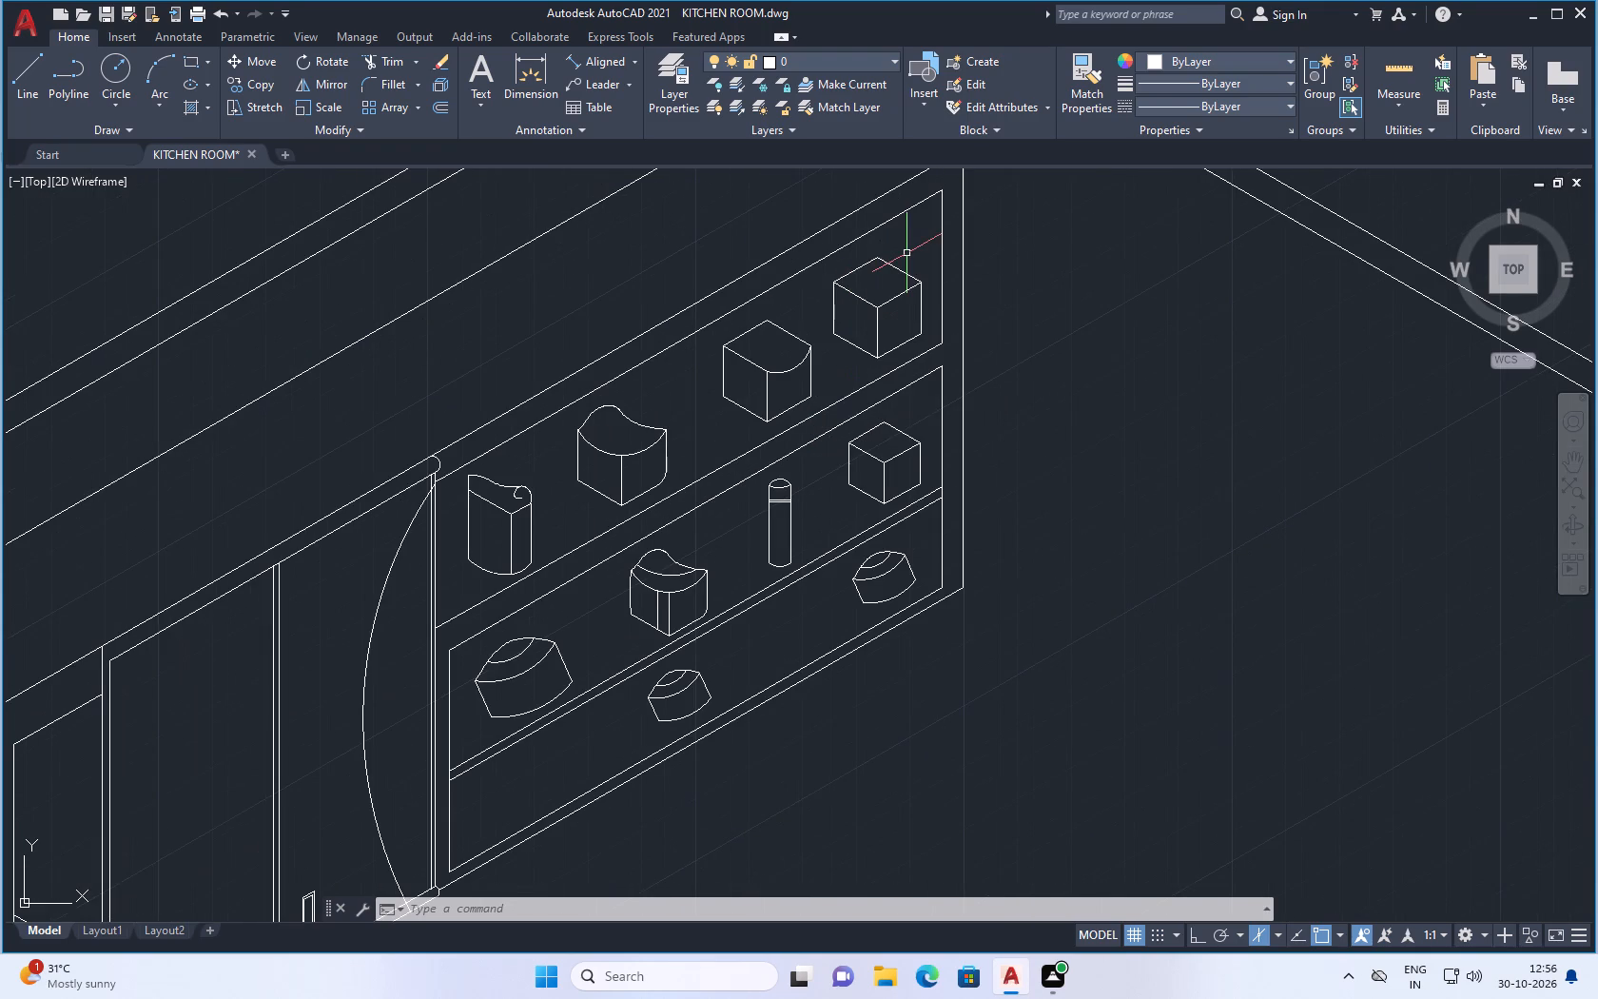
pyautogui.scroll(1, 937, 243)
pyautogui.scroll(1, 866, 323)
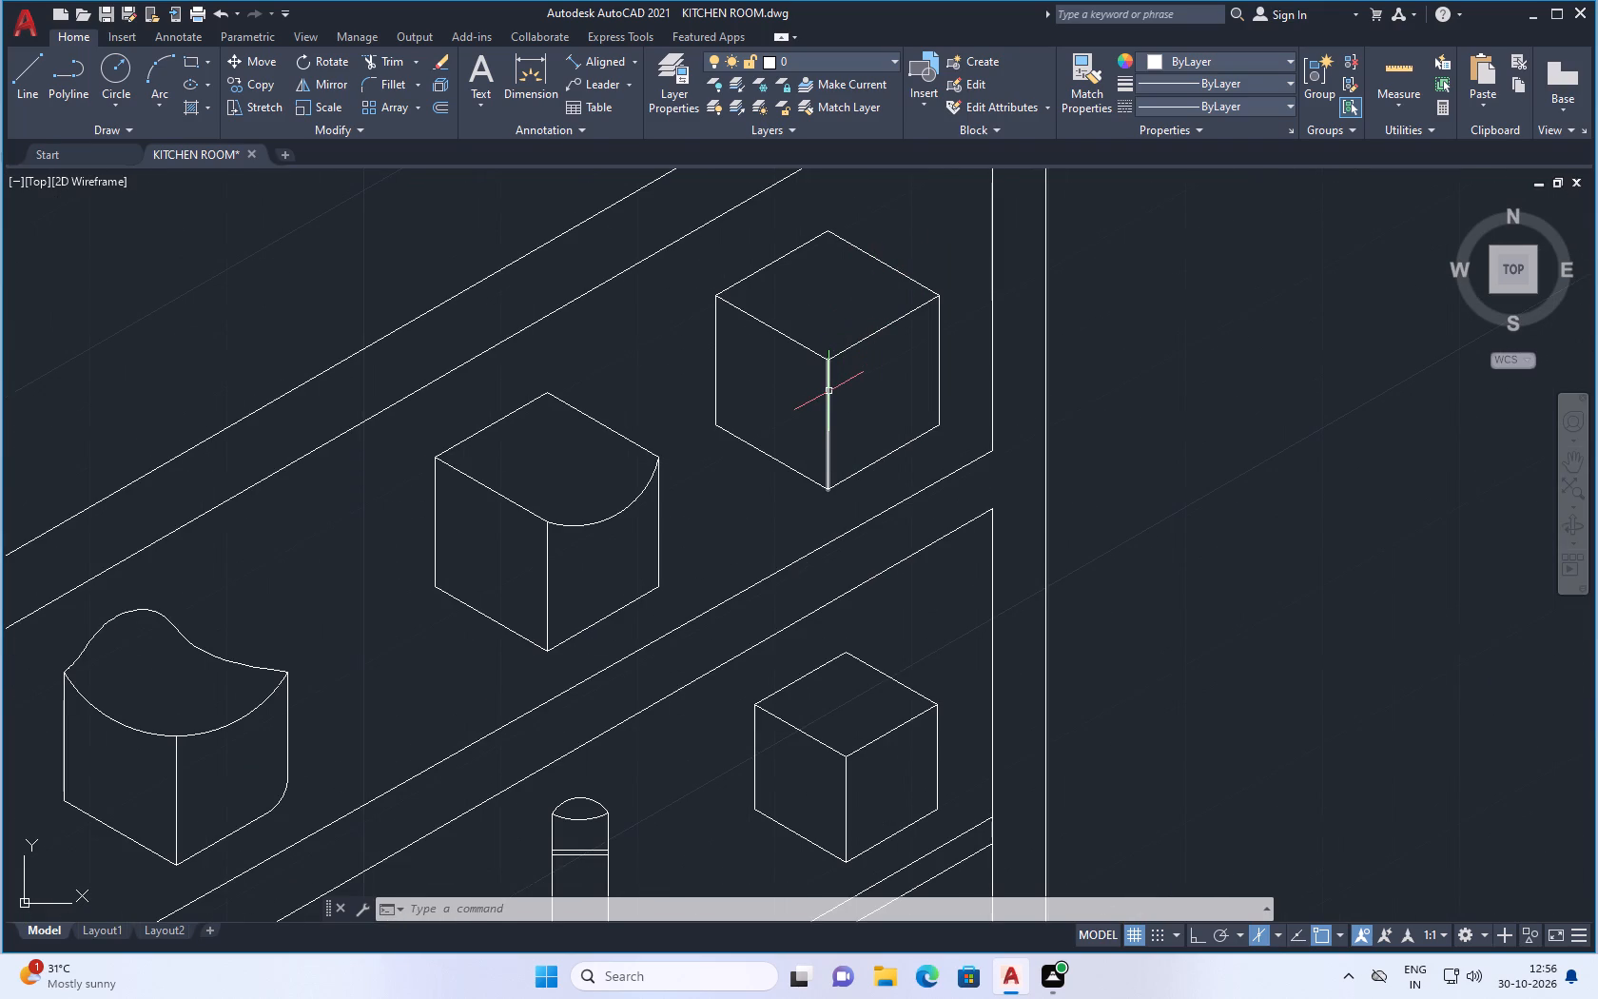
pyautogui.click(887, 268)
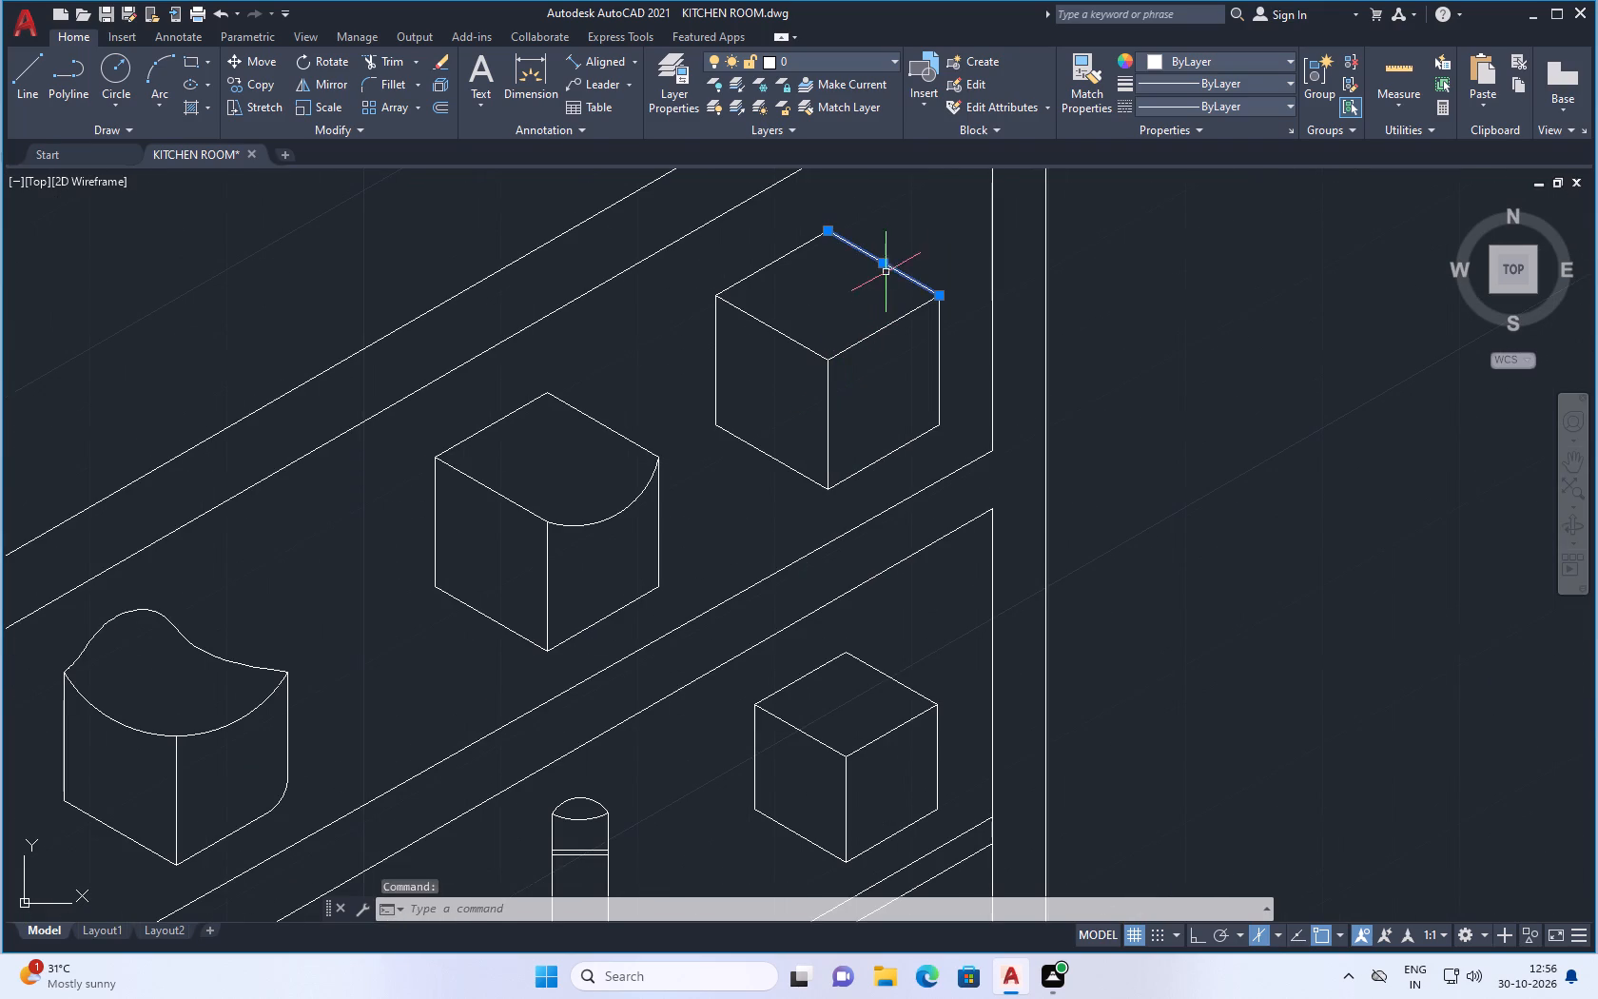
pyautogui.click(885, 261)
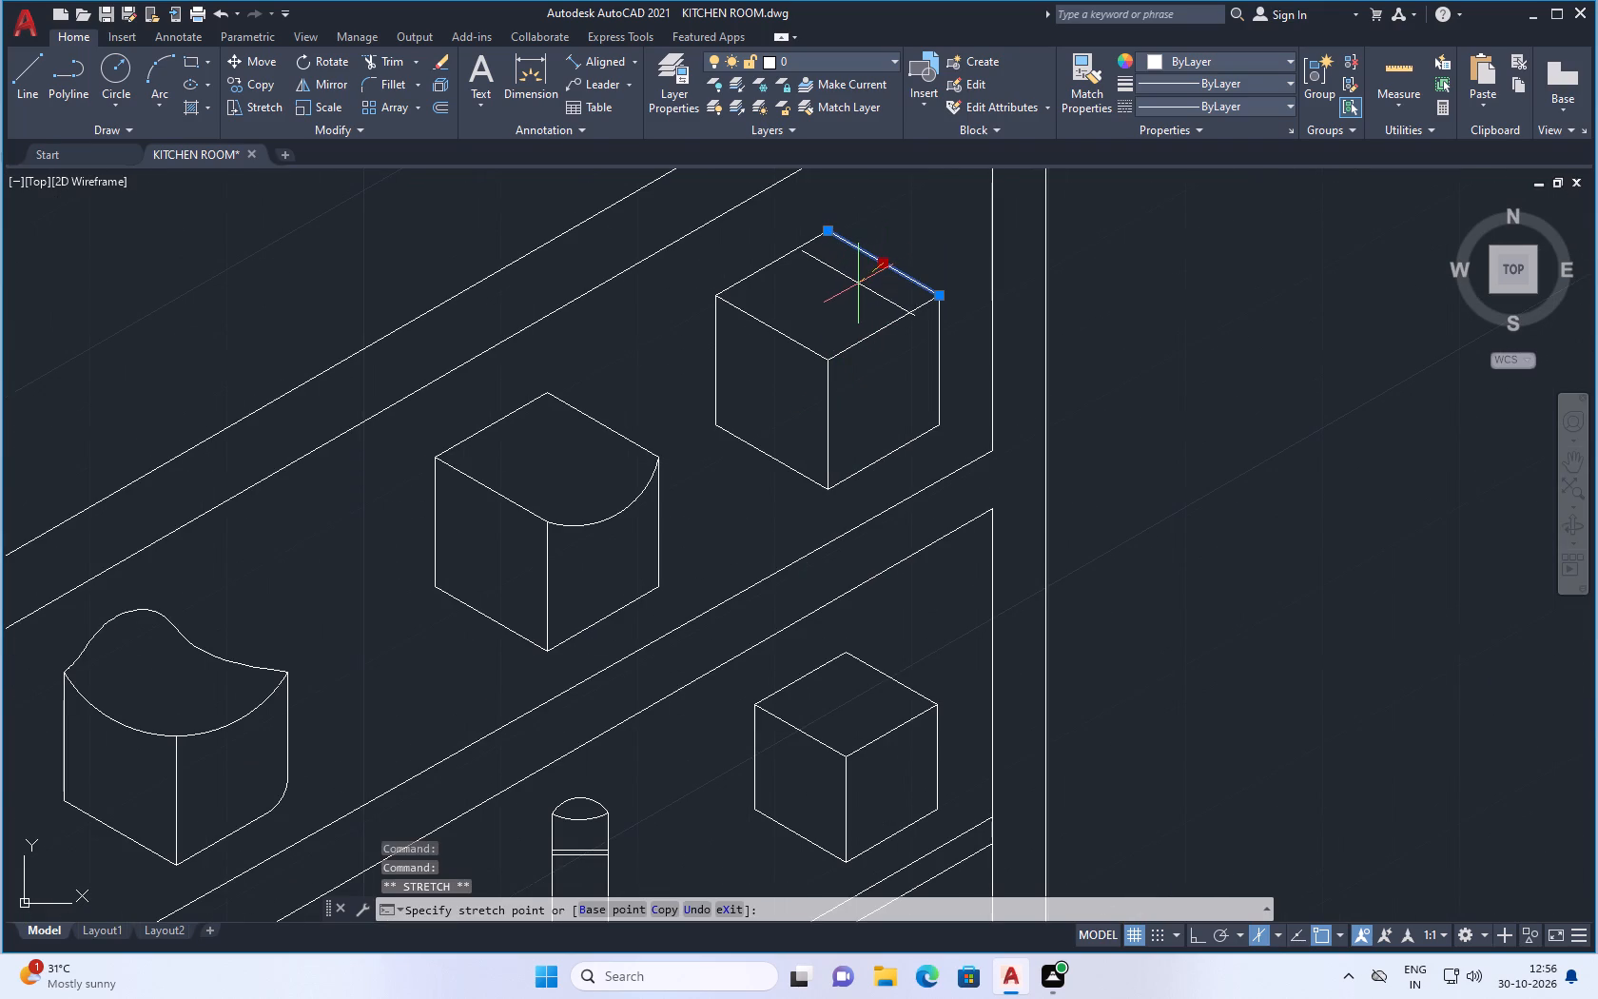
pyautogui.click(856, 279)
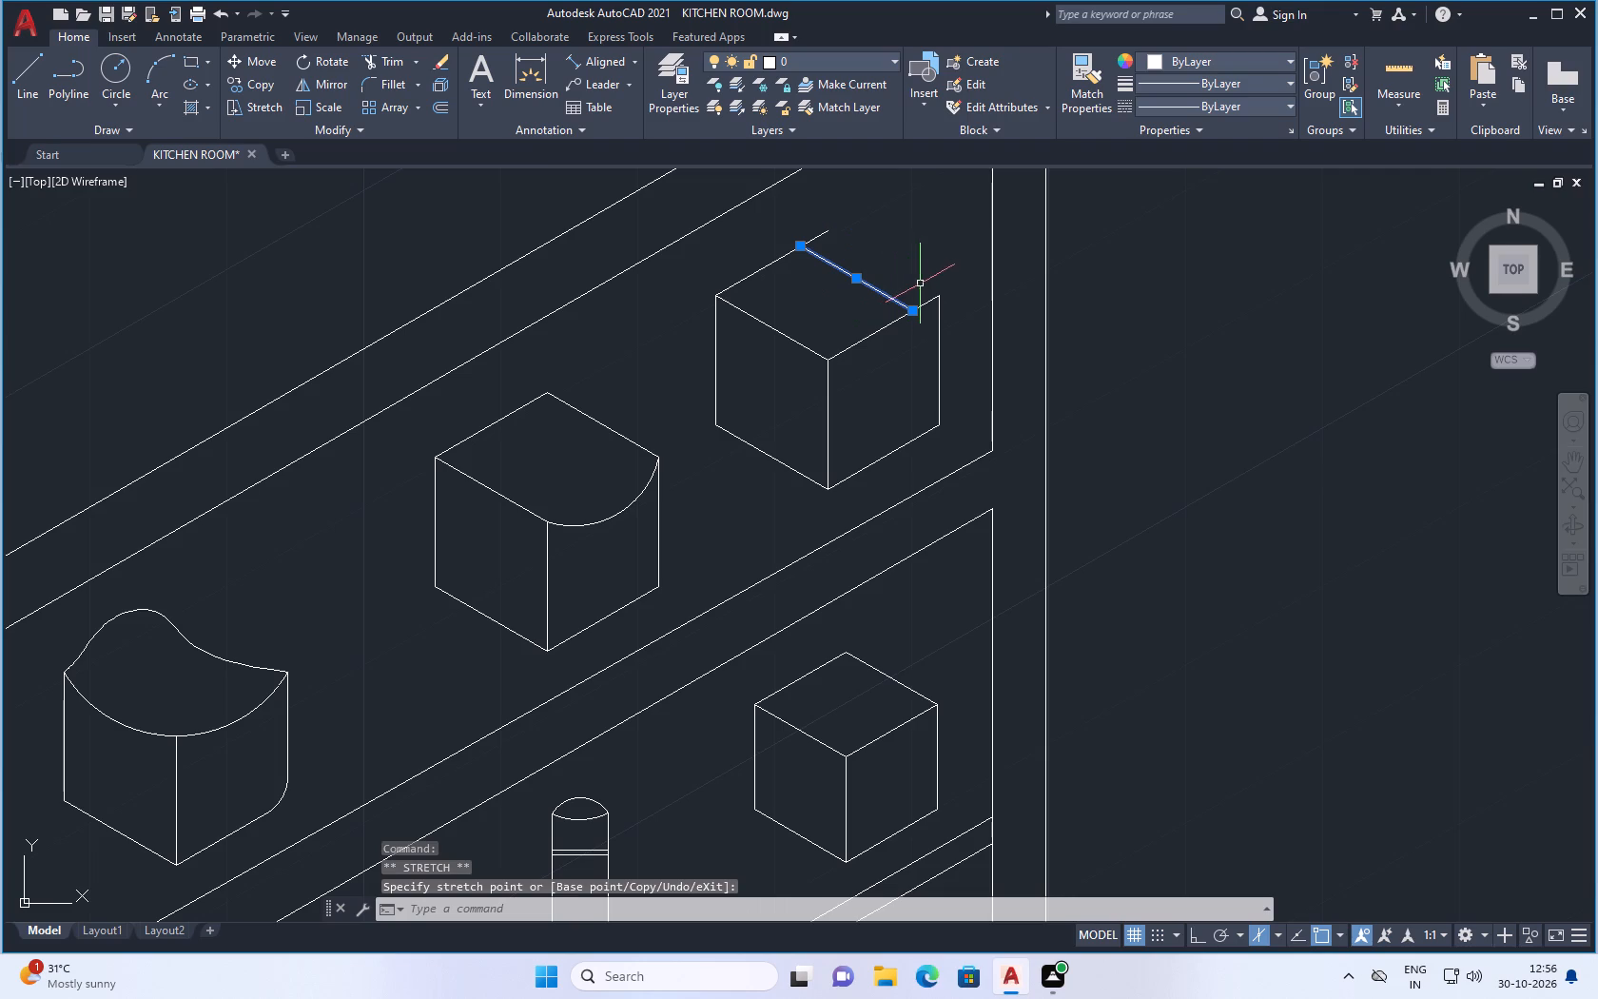
pyautogui.click(939, 343)
pyautogui.scroll(2, 938, 350)
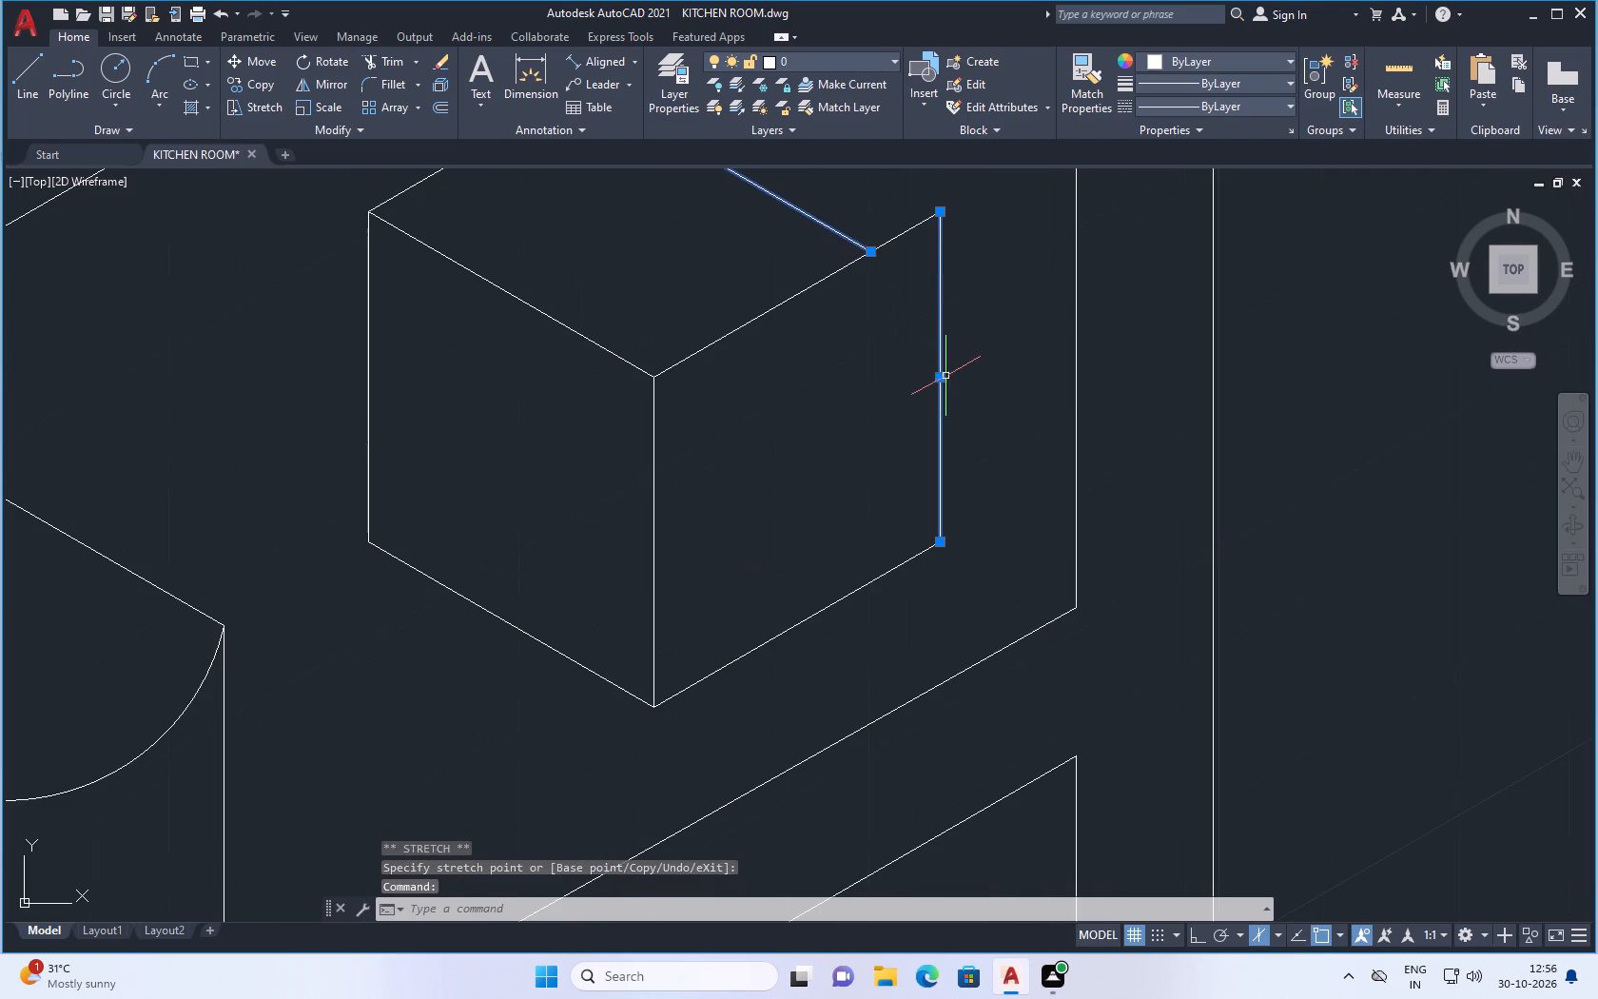
pyautogui.click(943, 377)
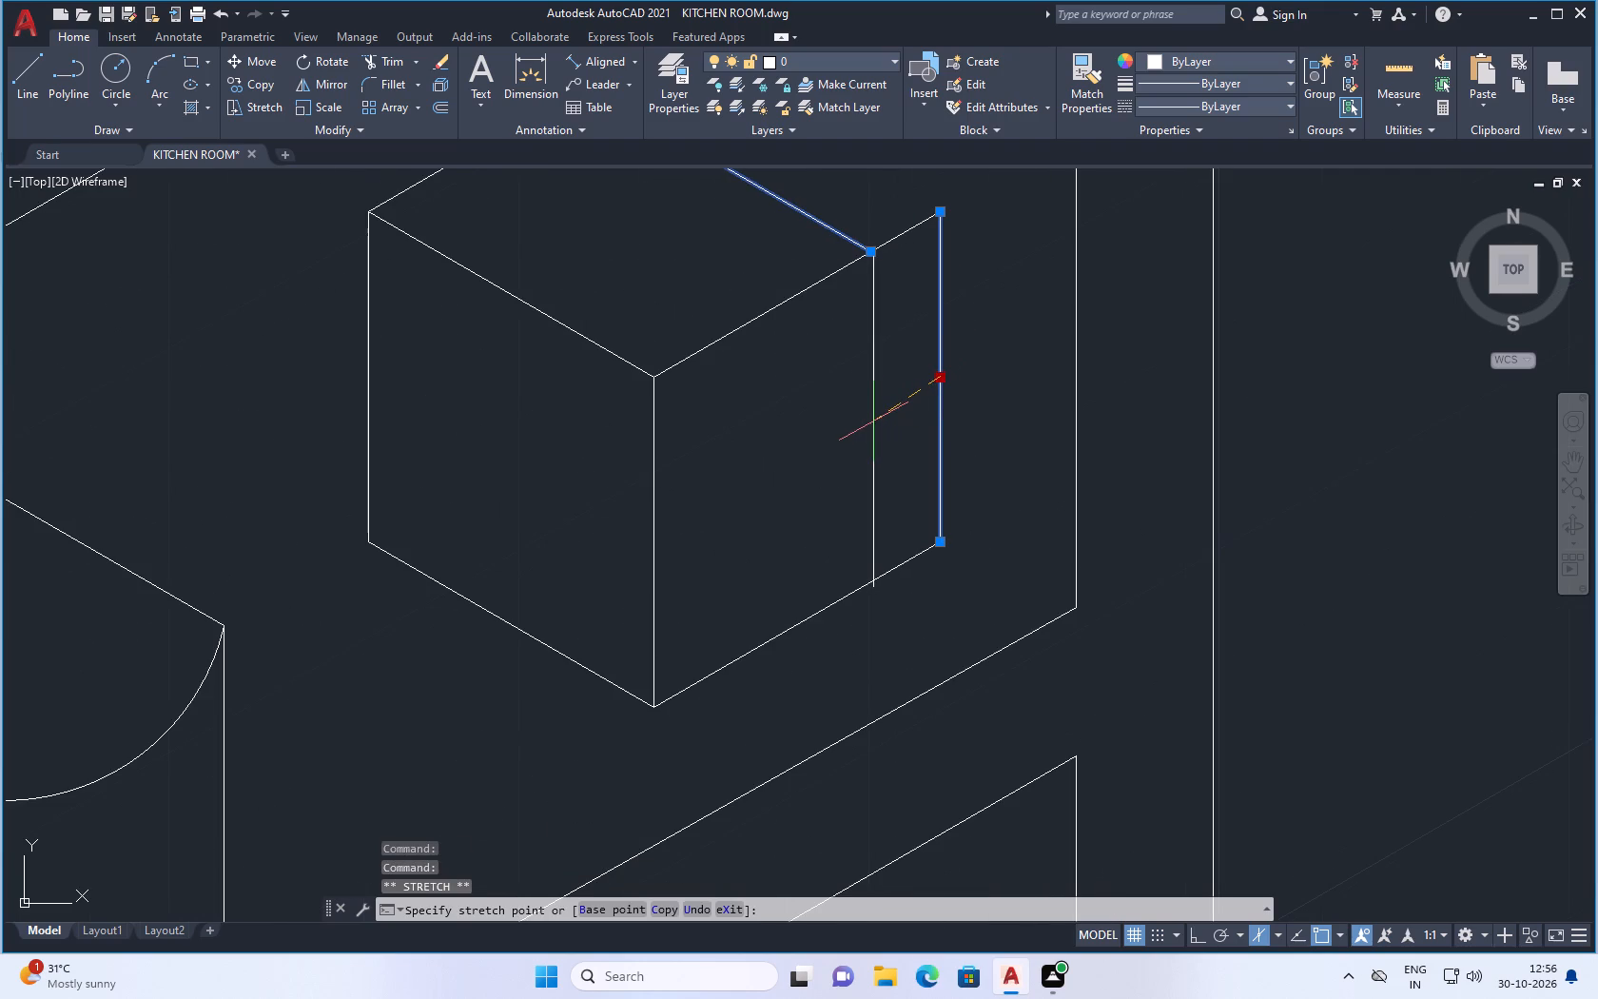
pyautogui.click(871, 422)
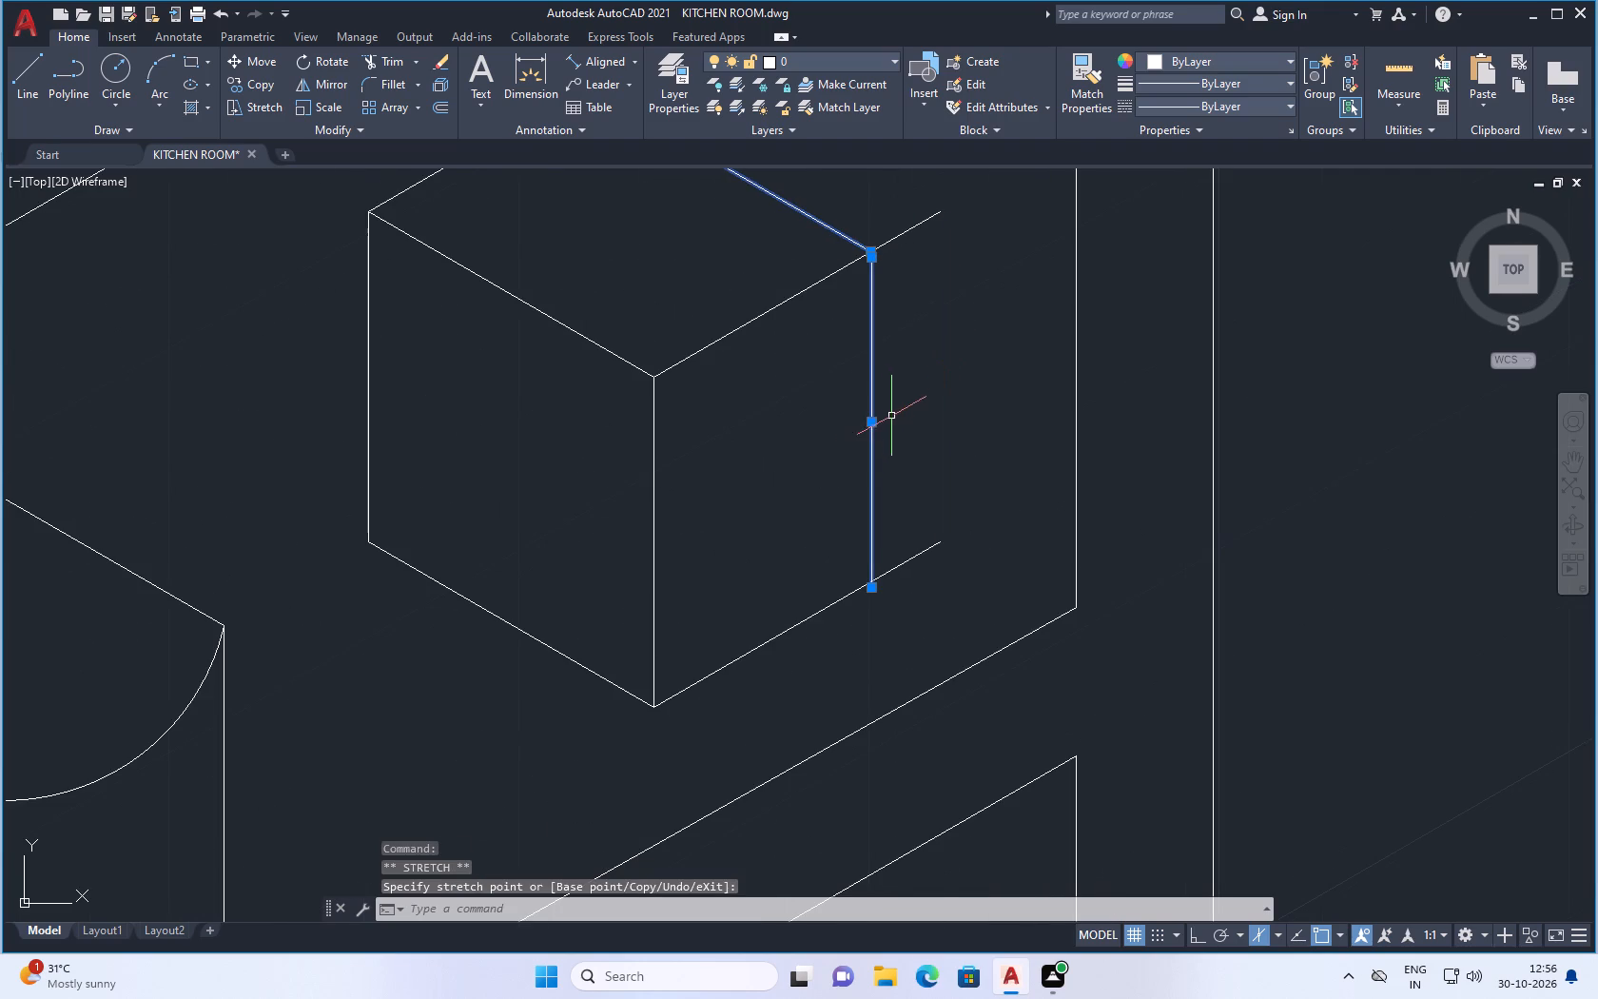
pyautogui.scroll(-2, 893, 407)
pyautogui.scroll(1, 887, 335)
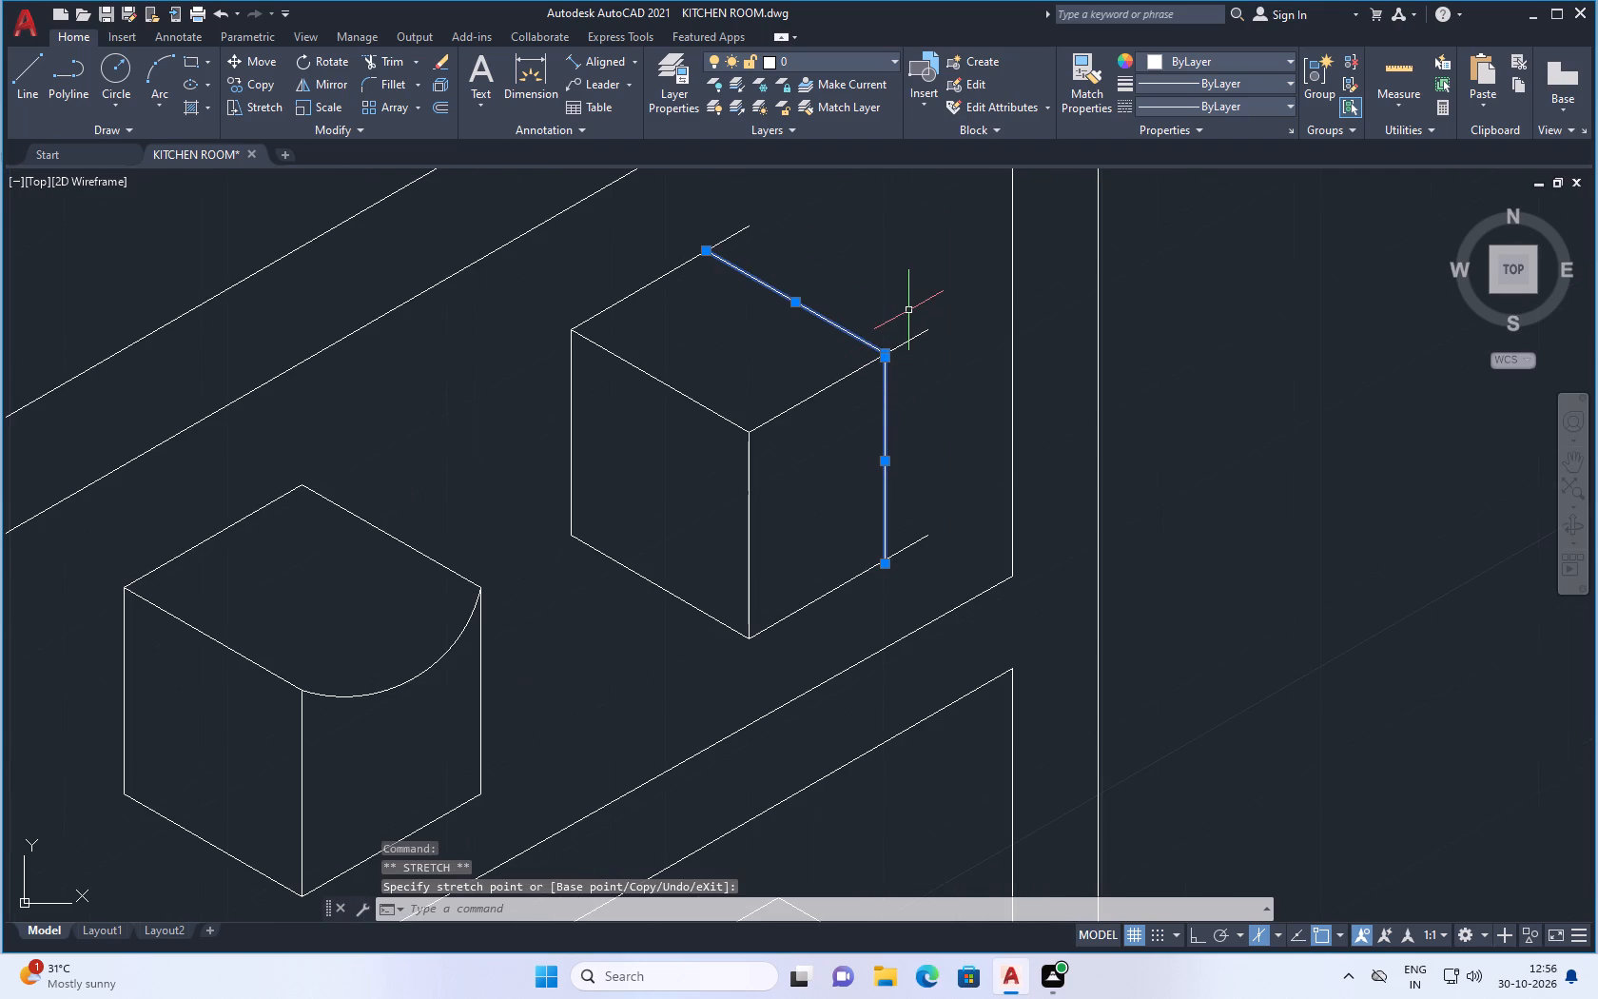
pyautogui.press('Escape')
# Trim the overhang of the narrowed cube's rear top edge beyond its right top edge.
pyautogui.press('t')
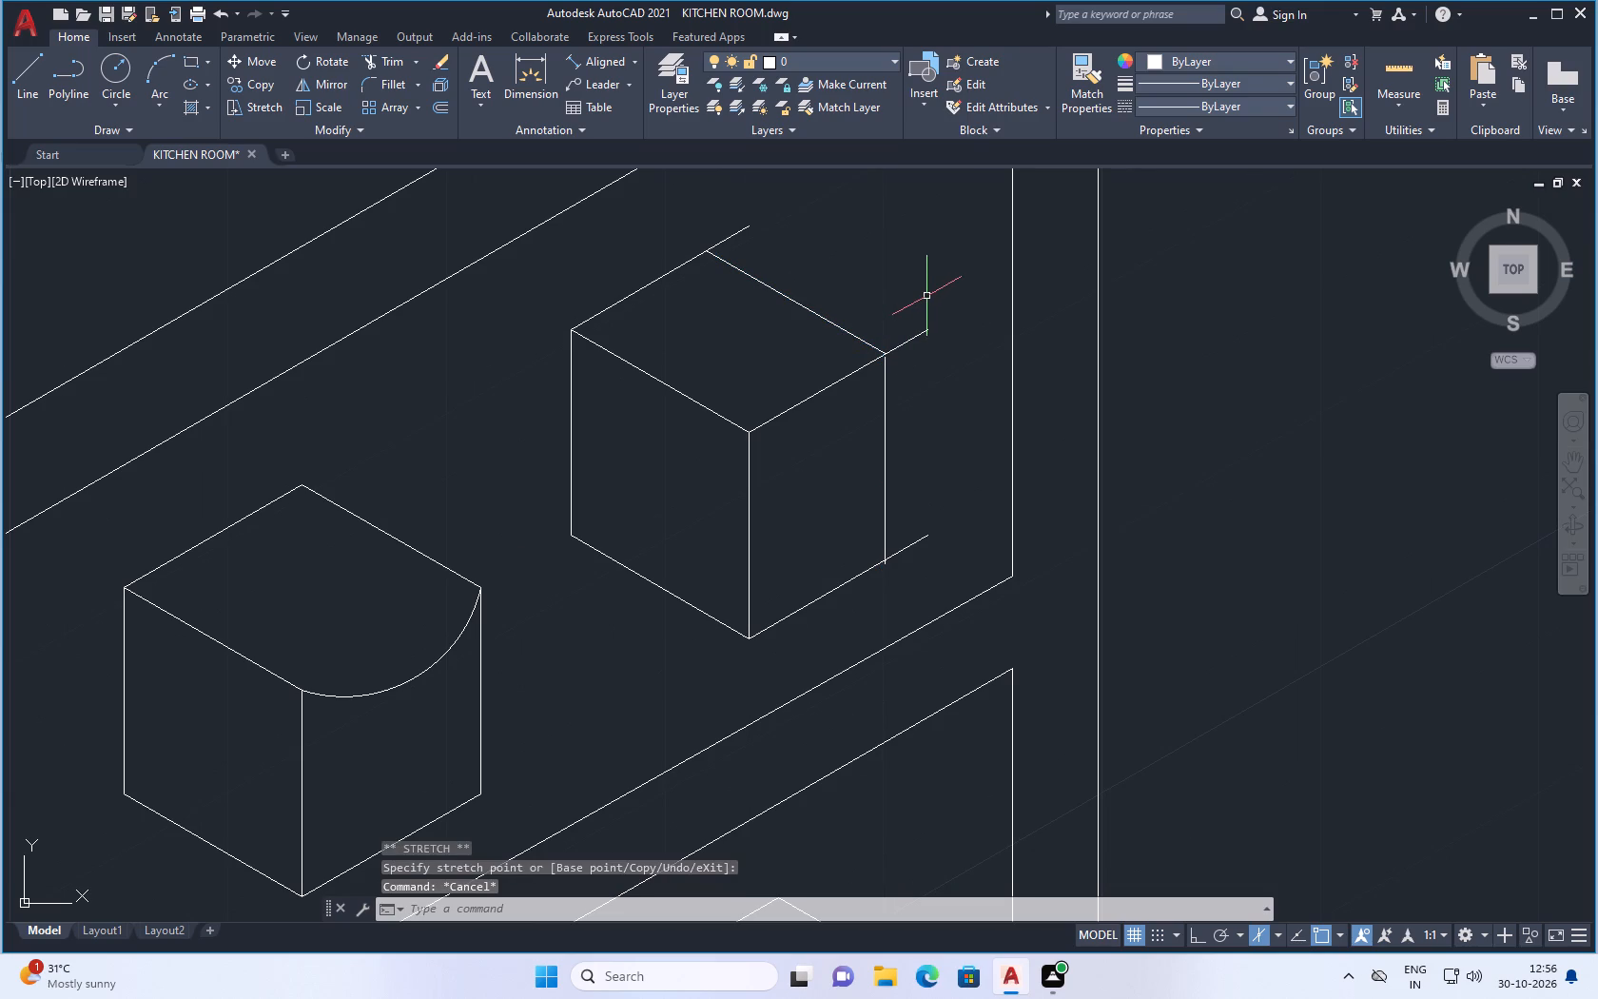
pyautogui.press('r')
pyautogui.press('Return')
pyautogui.click(738, 231)
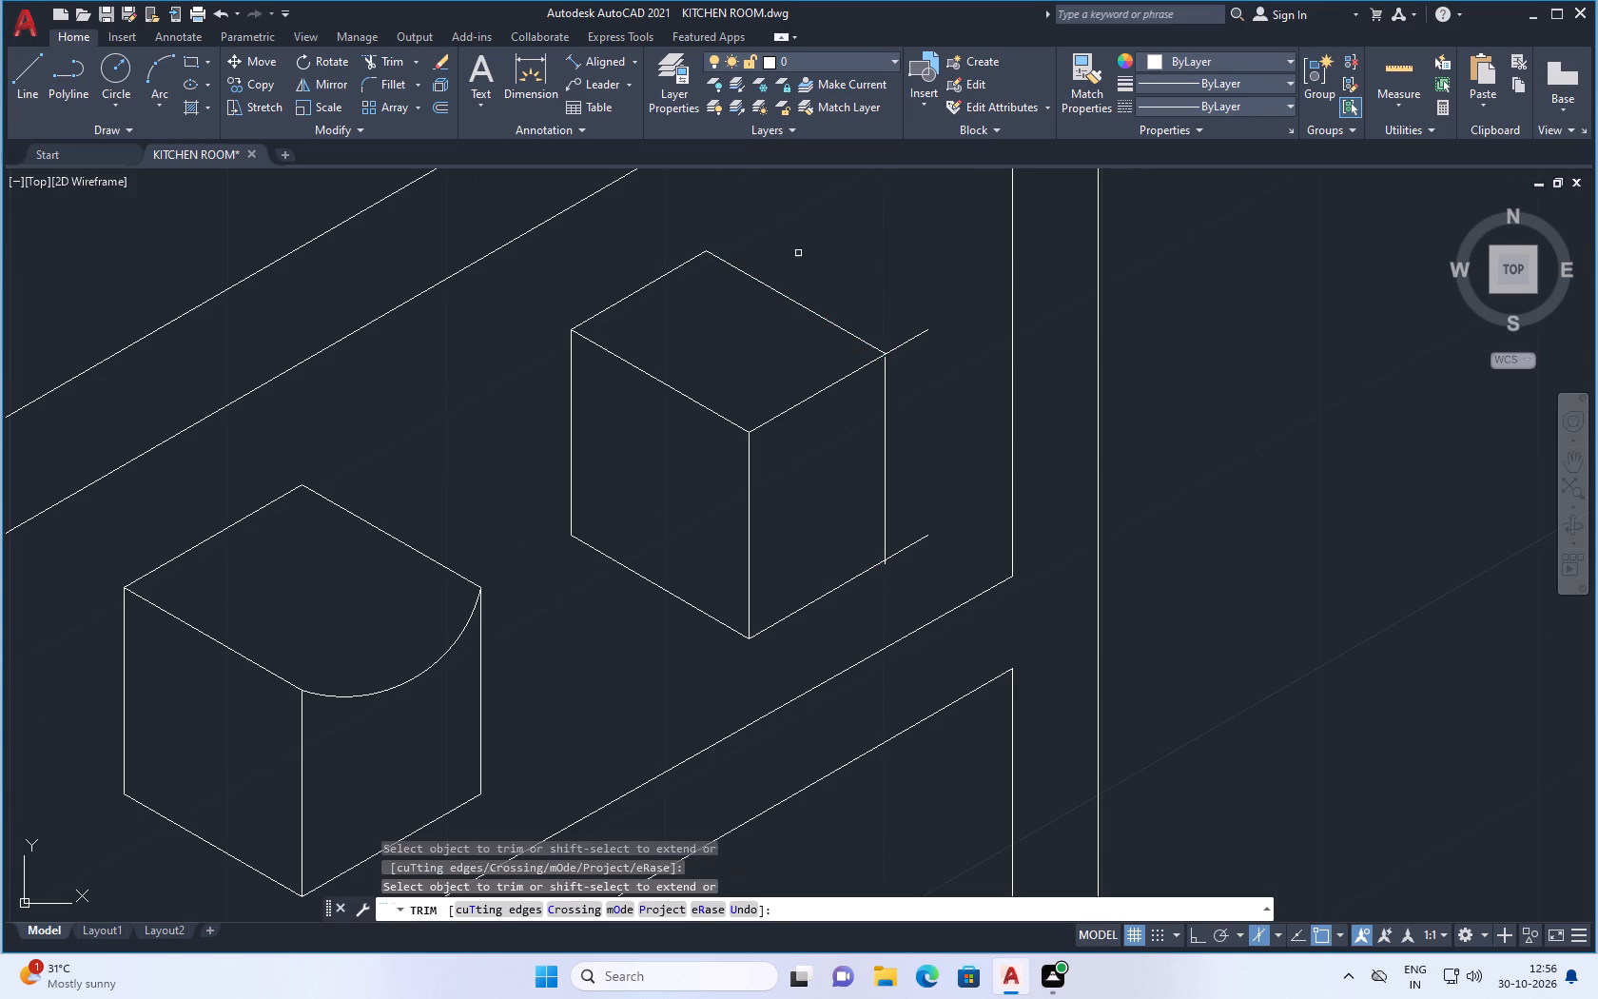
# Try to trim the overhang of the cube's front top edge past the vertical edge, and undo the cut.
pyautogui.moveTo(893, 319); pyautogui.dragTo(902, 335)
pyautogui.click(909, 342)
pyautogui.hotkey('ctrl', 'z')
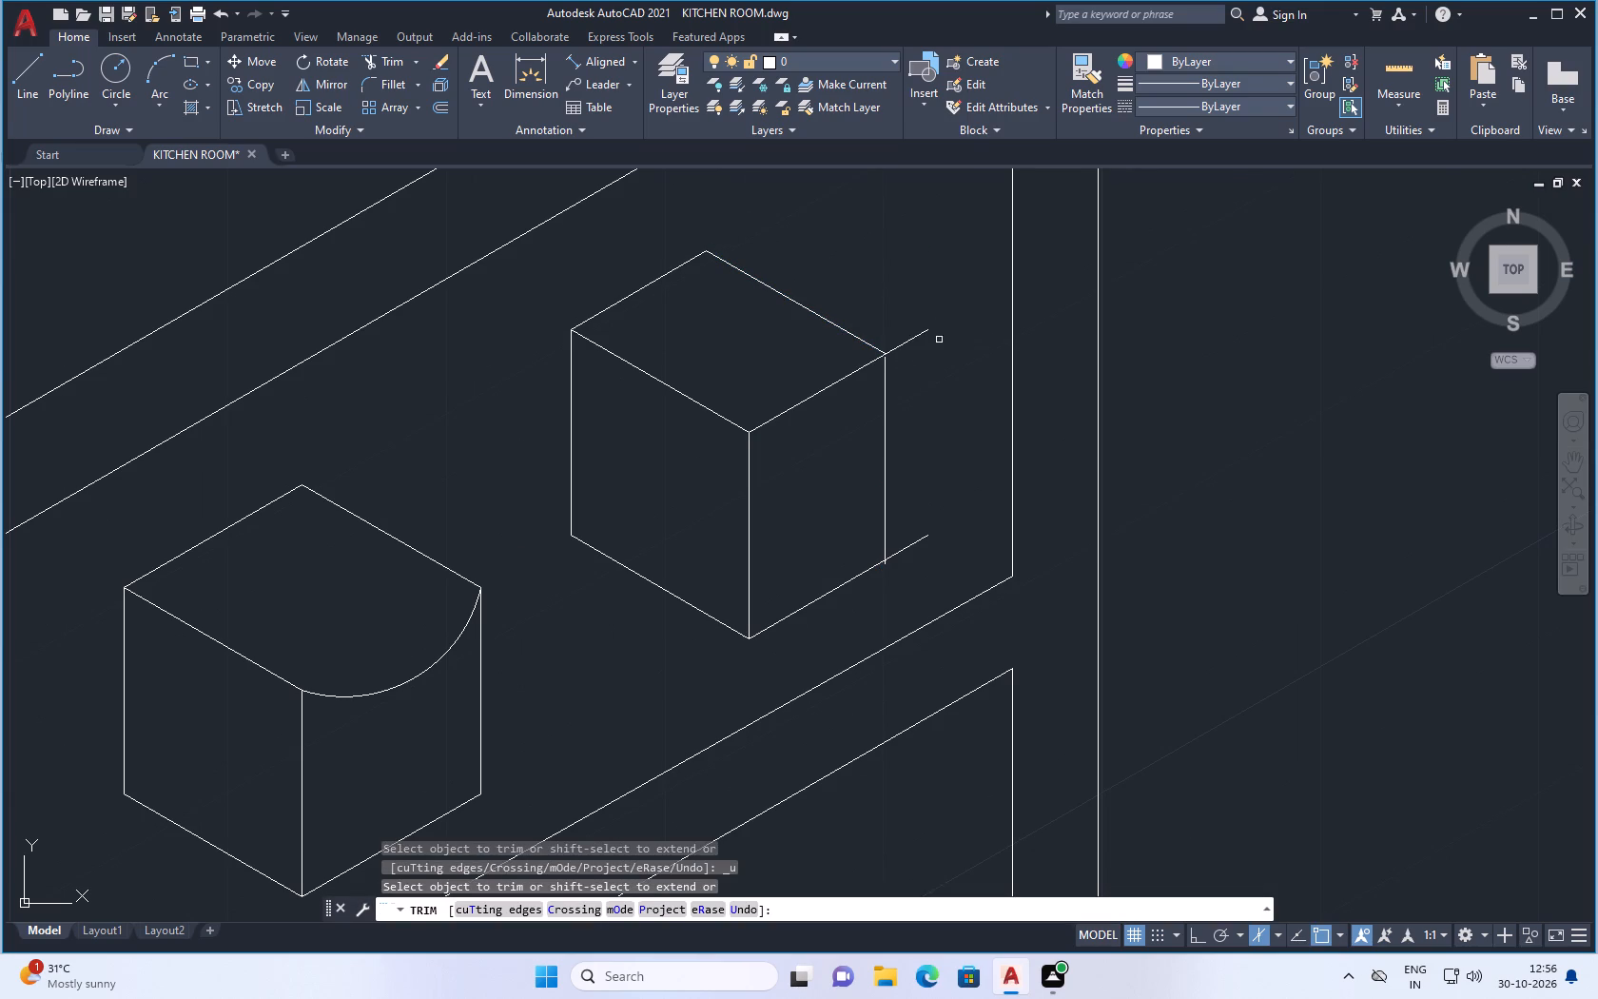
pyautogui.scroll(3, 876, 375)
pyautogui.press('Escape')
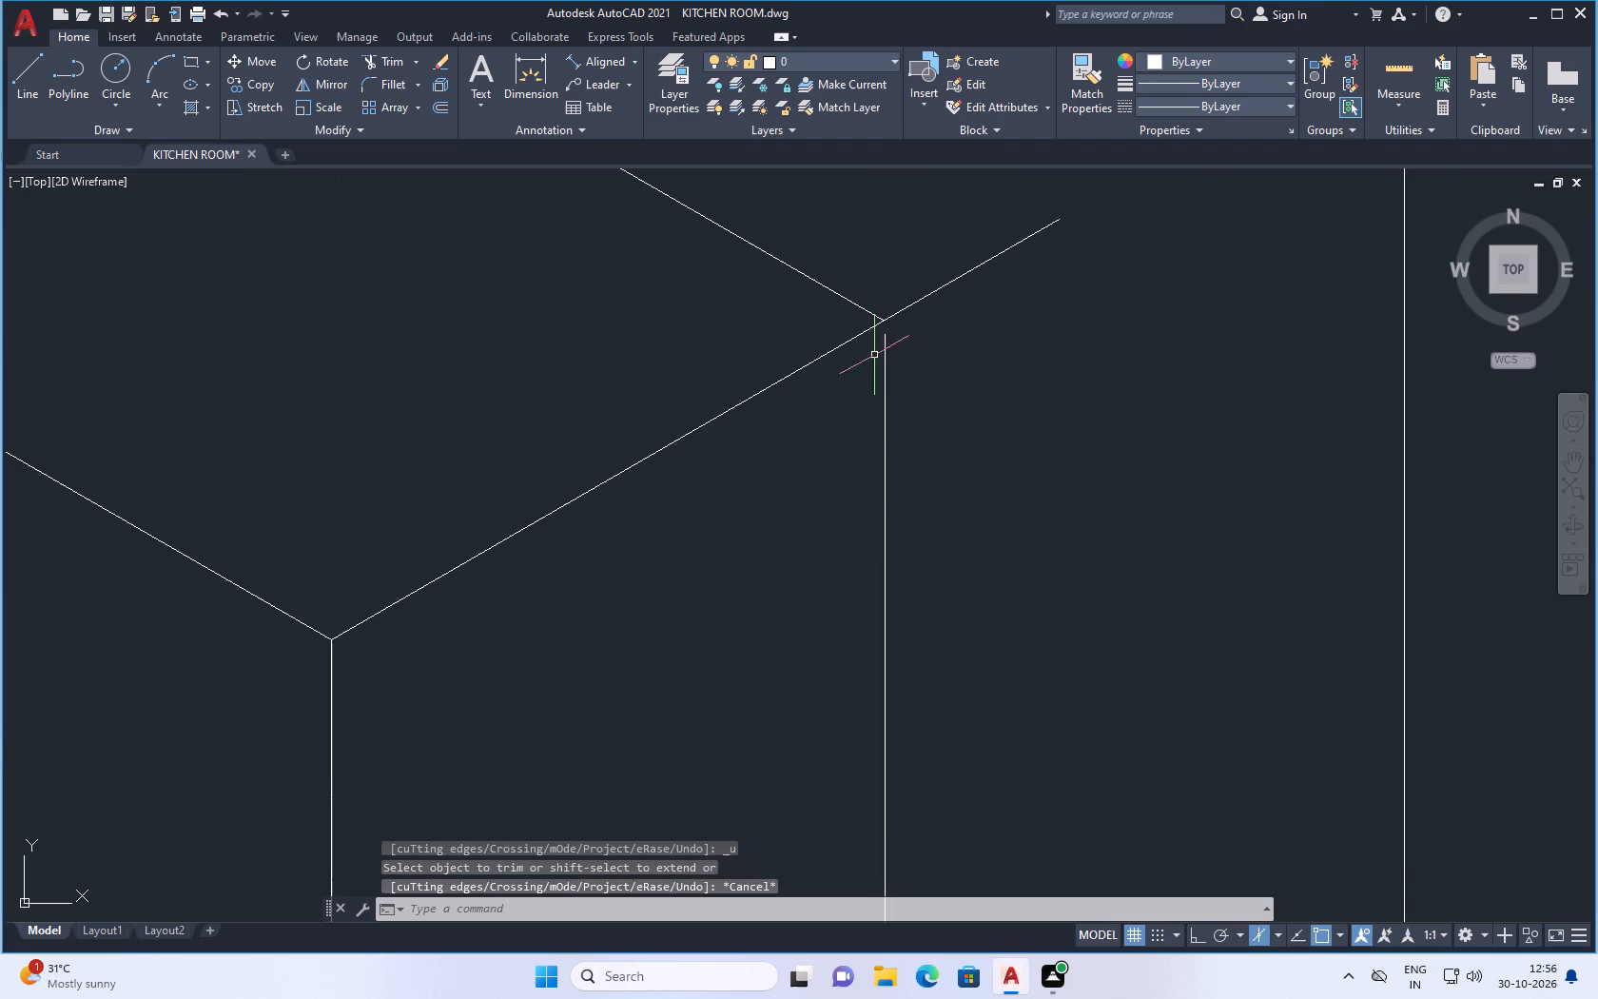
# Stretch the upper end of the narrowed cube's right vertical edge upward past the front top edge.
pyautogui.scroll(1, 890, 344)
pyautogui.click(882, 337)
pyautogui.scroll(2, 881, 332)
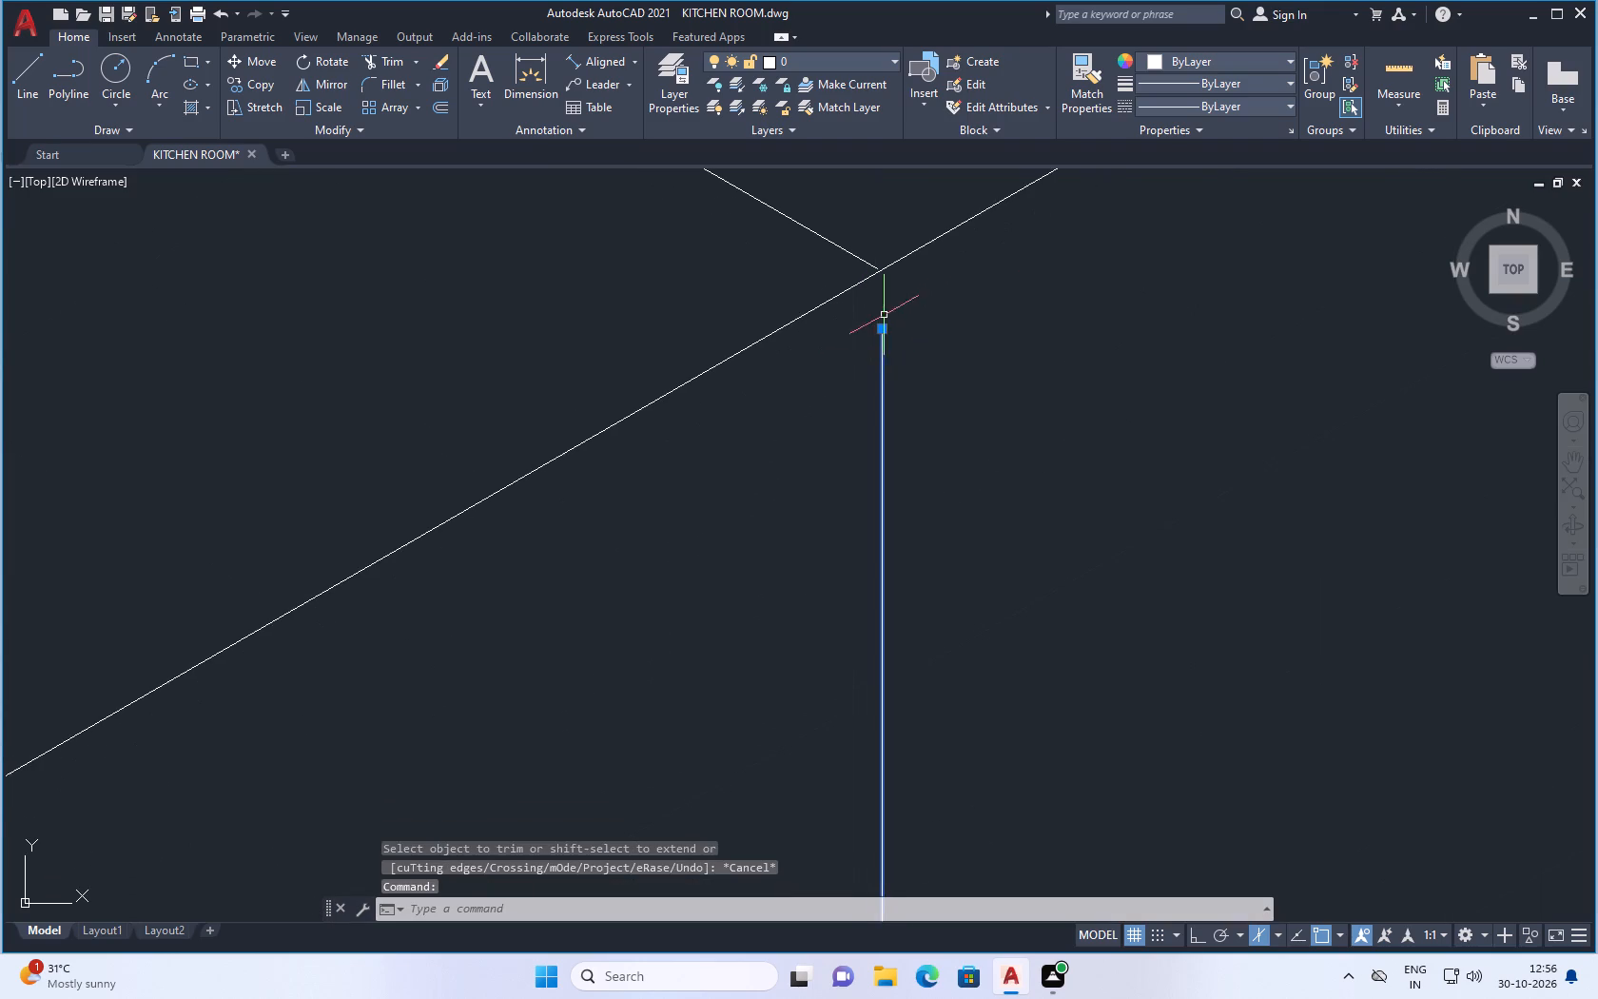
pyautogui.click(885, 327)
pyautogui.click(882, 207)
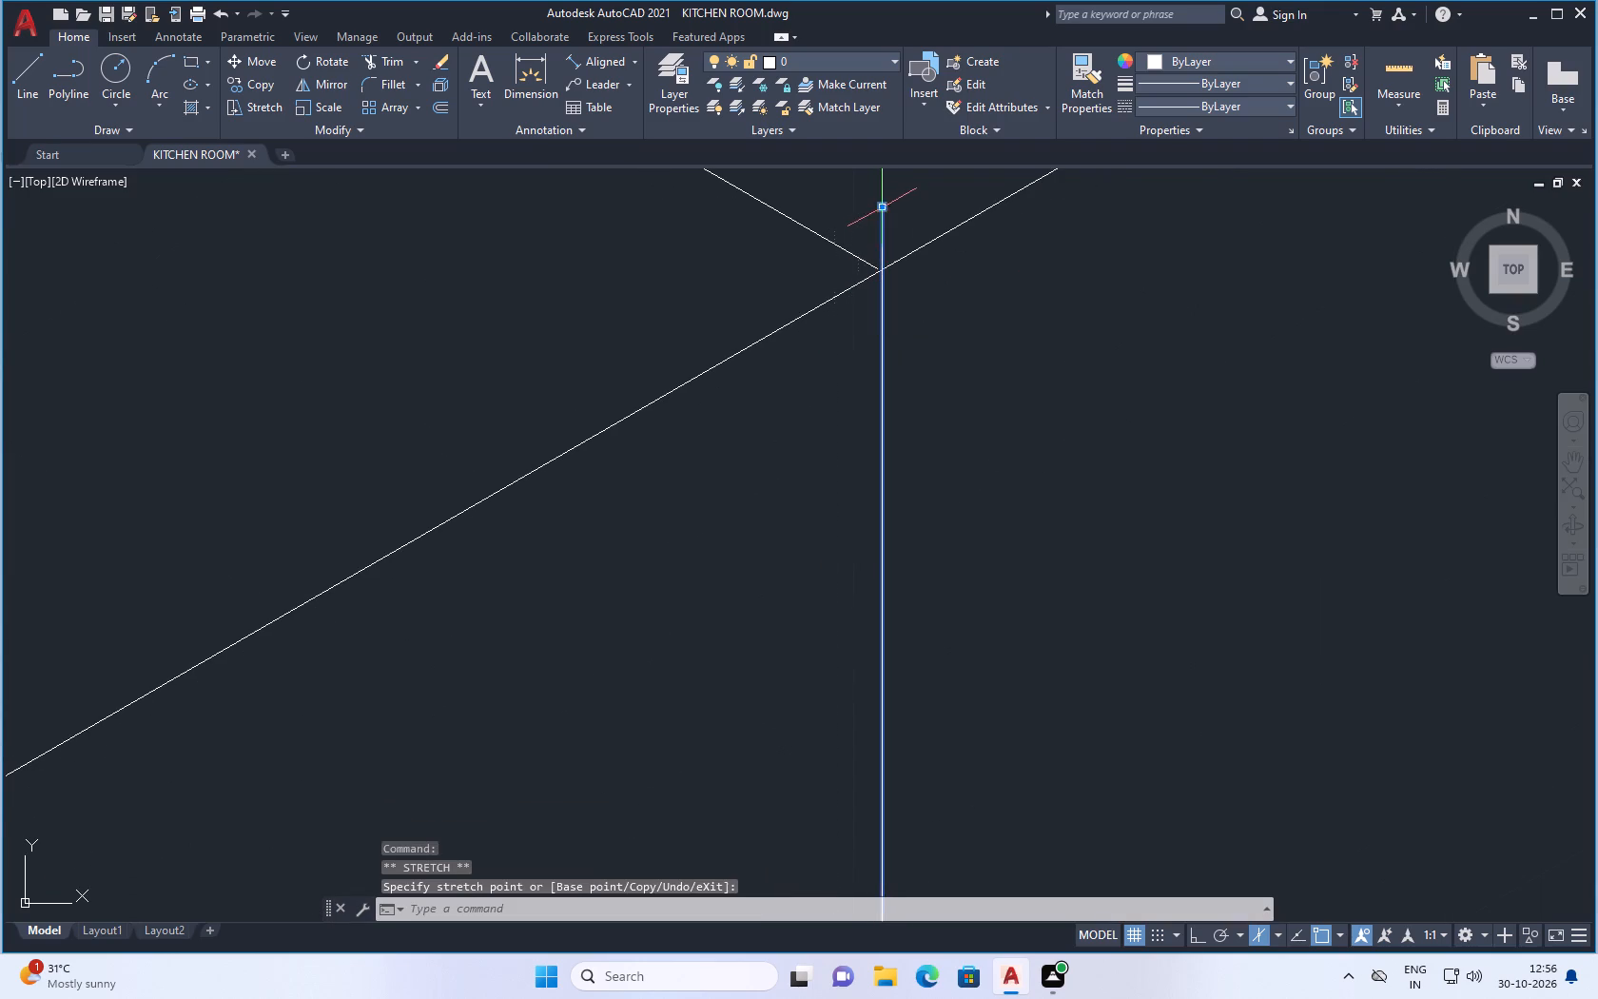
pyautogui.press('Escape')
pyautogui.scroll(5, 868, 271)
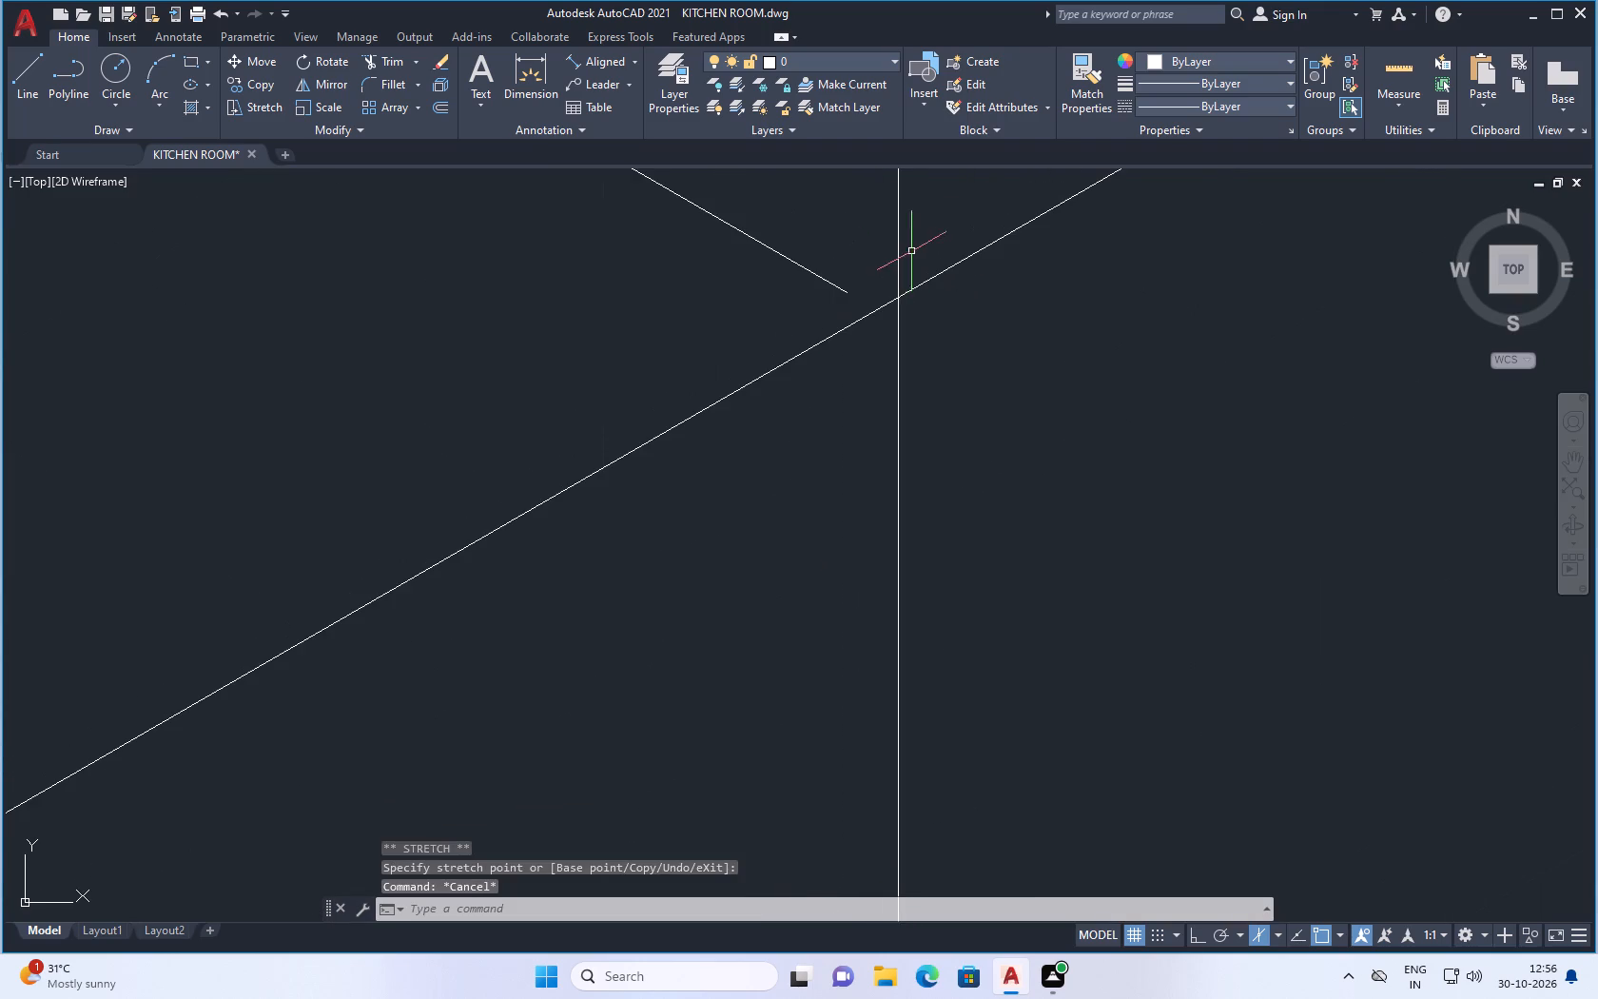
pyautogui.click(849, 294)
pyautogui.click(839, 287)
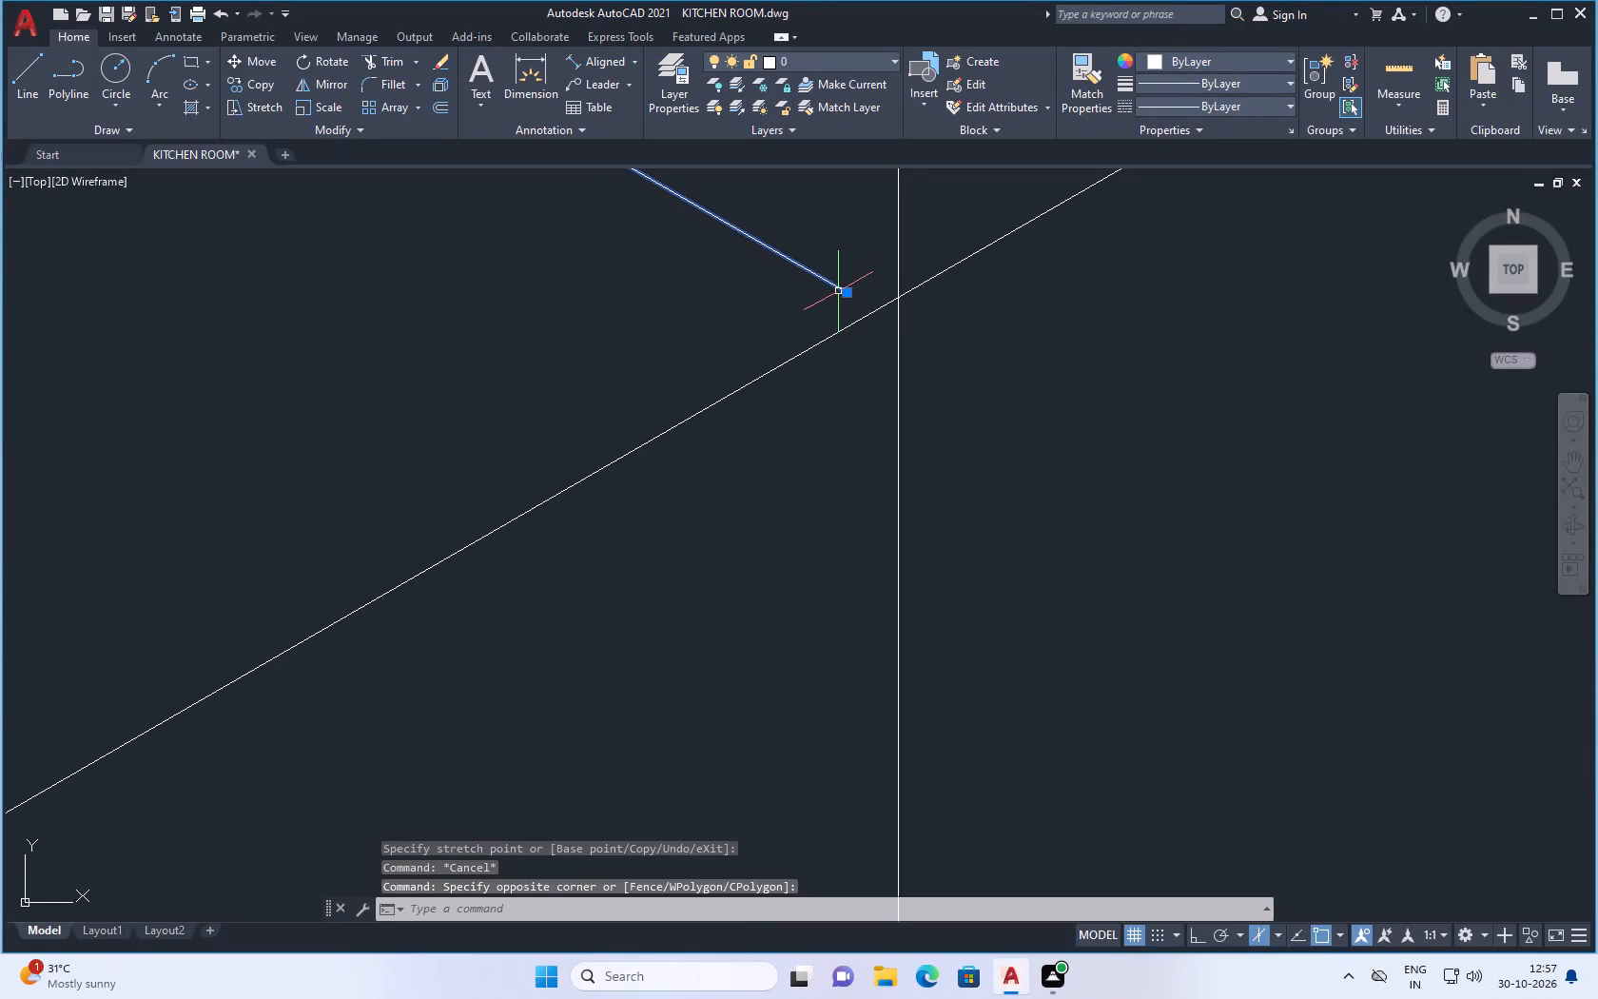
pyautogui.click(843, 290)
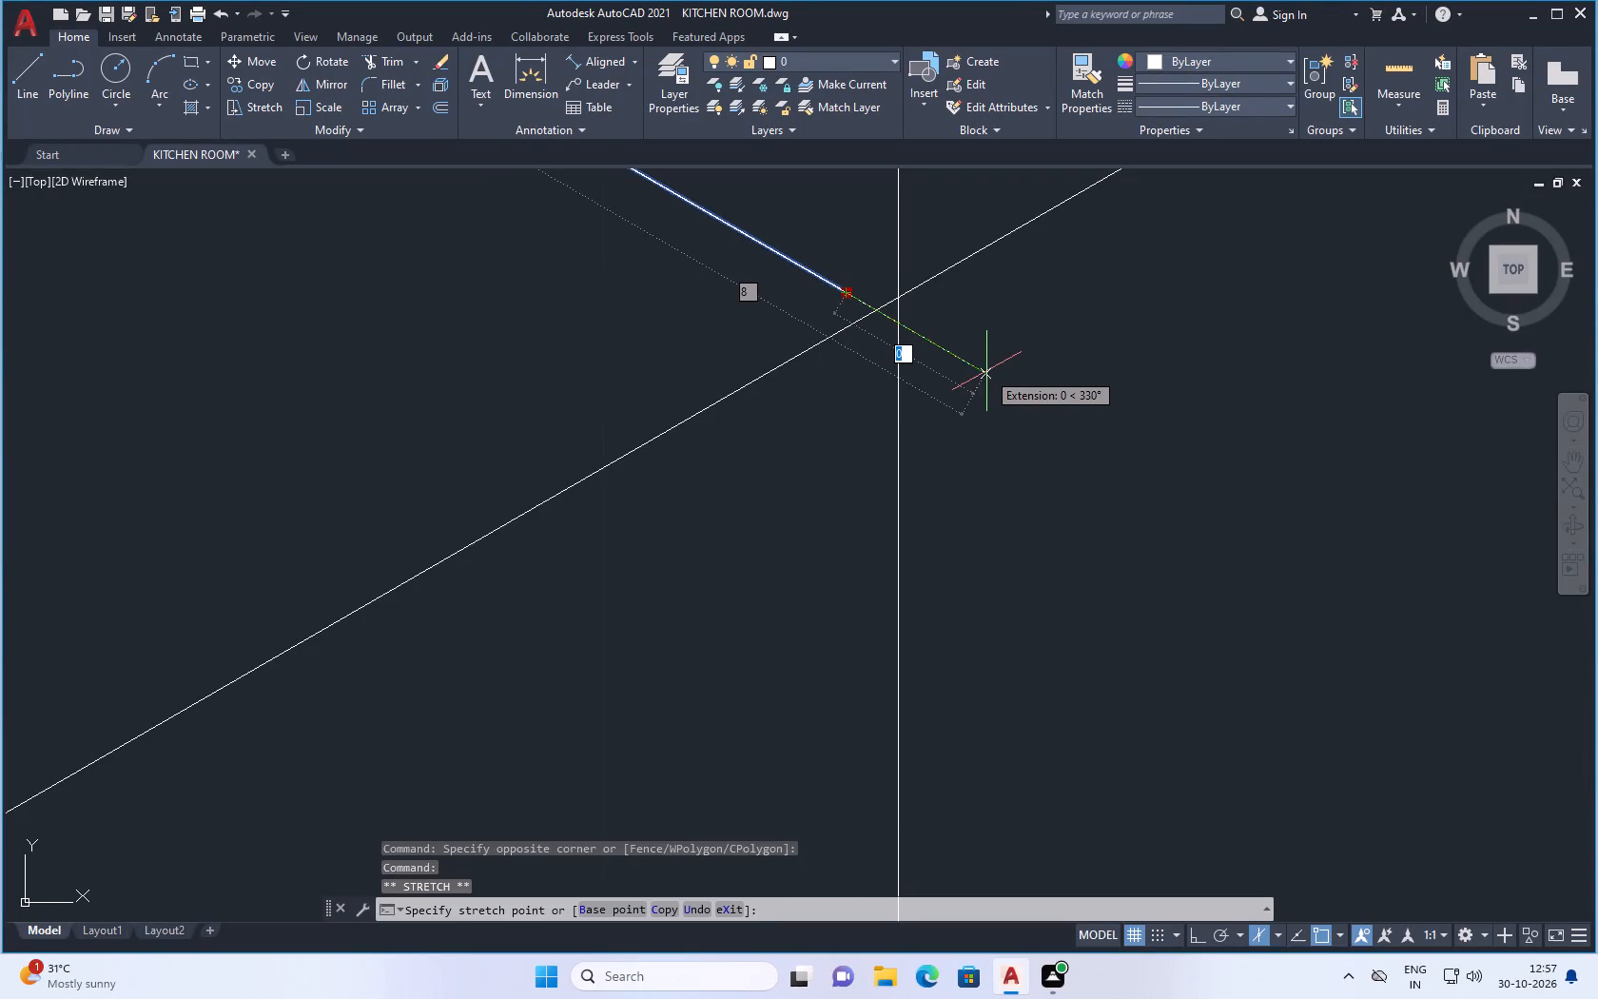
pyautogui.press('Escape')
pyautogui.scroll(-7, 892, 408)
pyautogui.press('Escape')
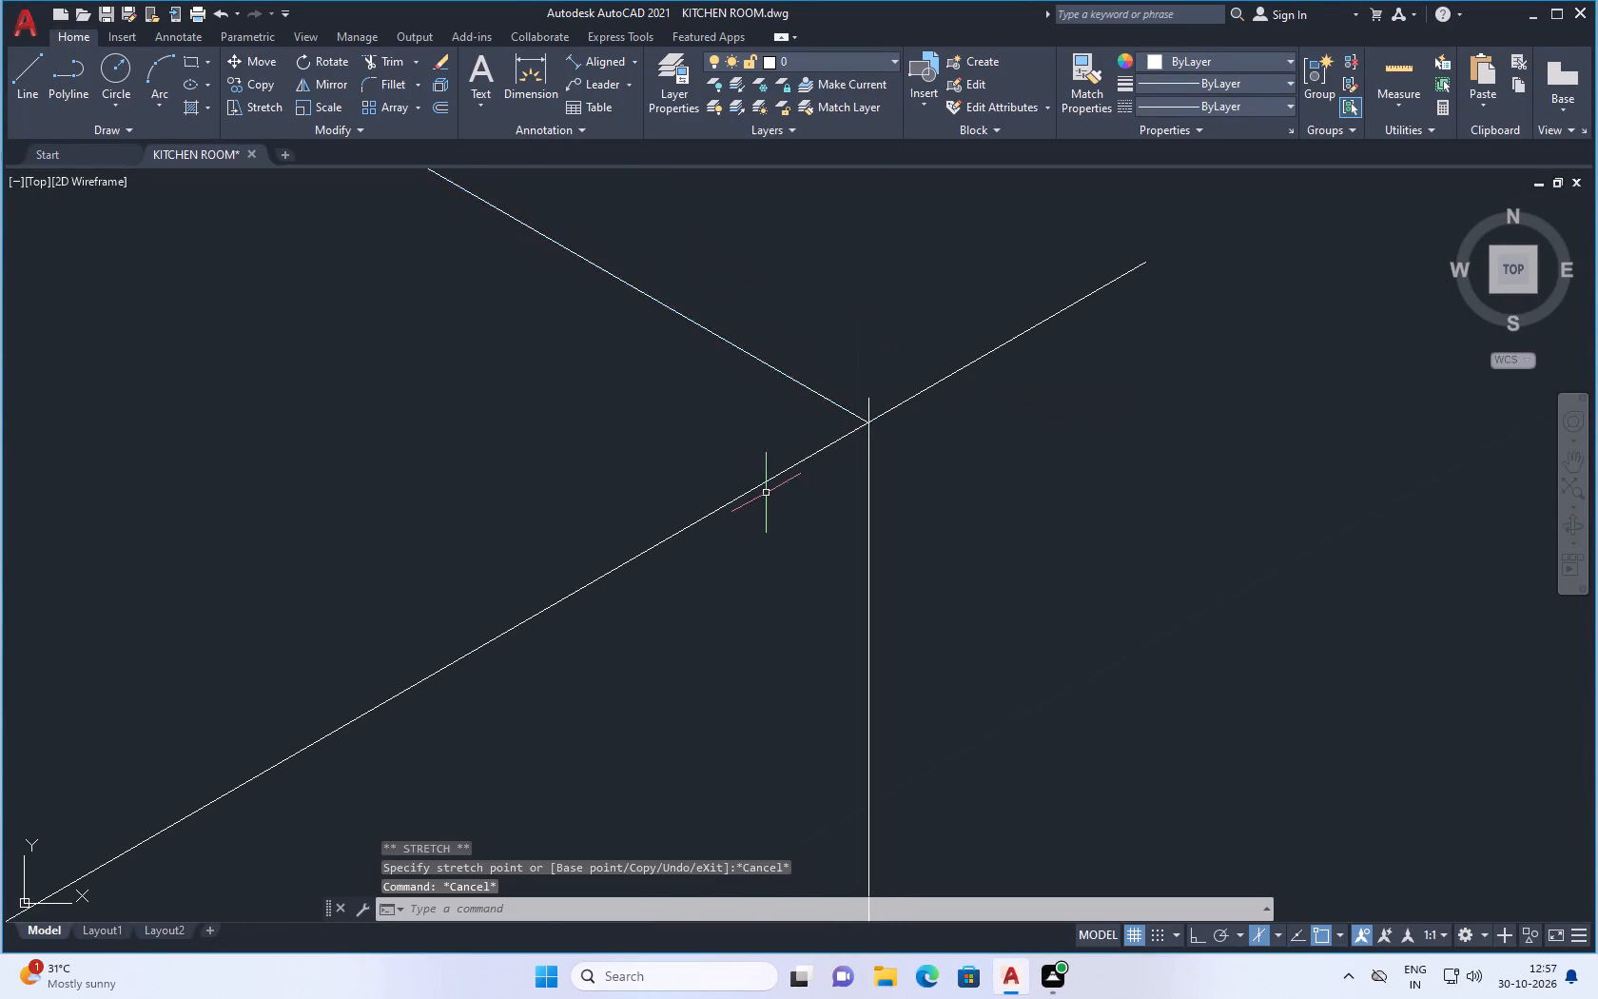
# Draw a line from the end of the cube's rear top edge, continuing in its direction past the right vertical edge.
pyautogui.scroll(-3, 756, 499)
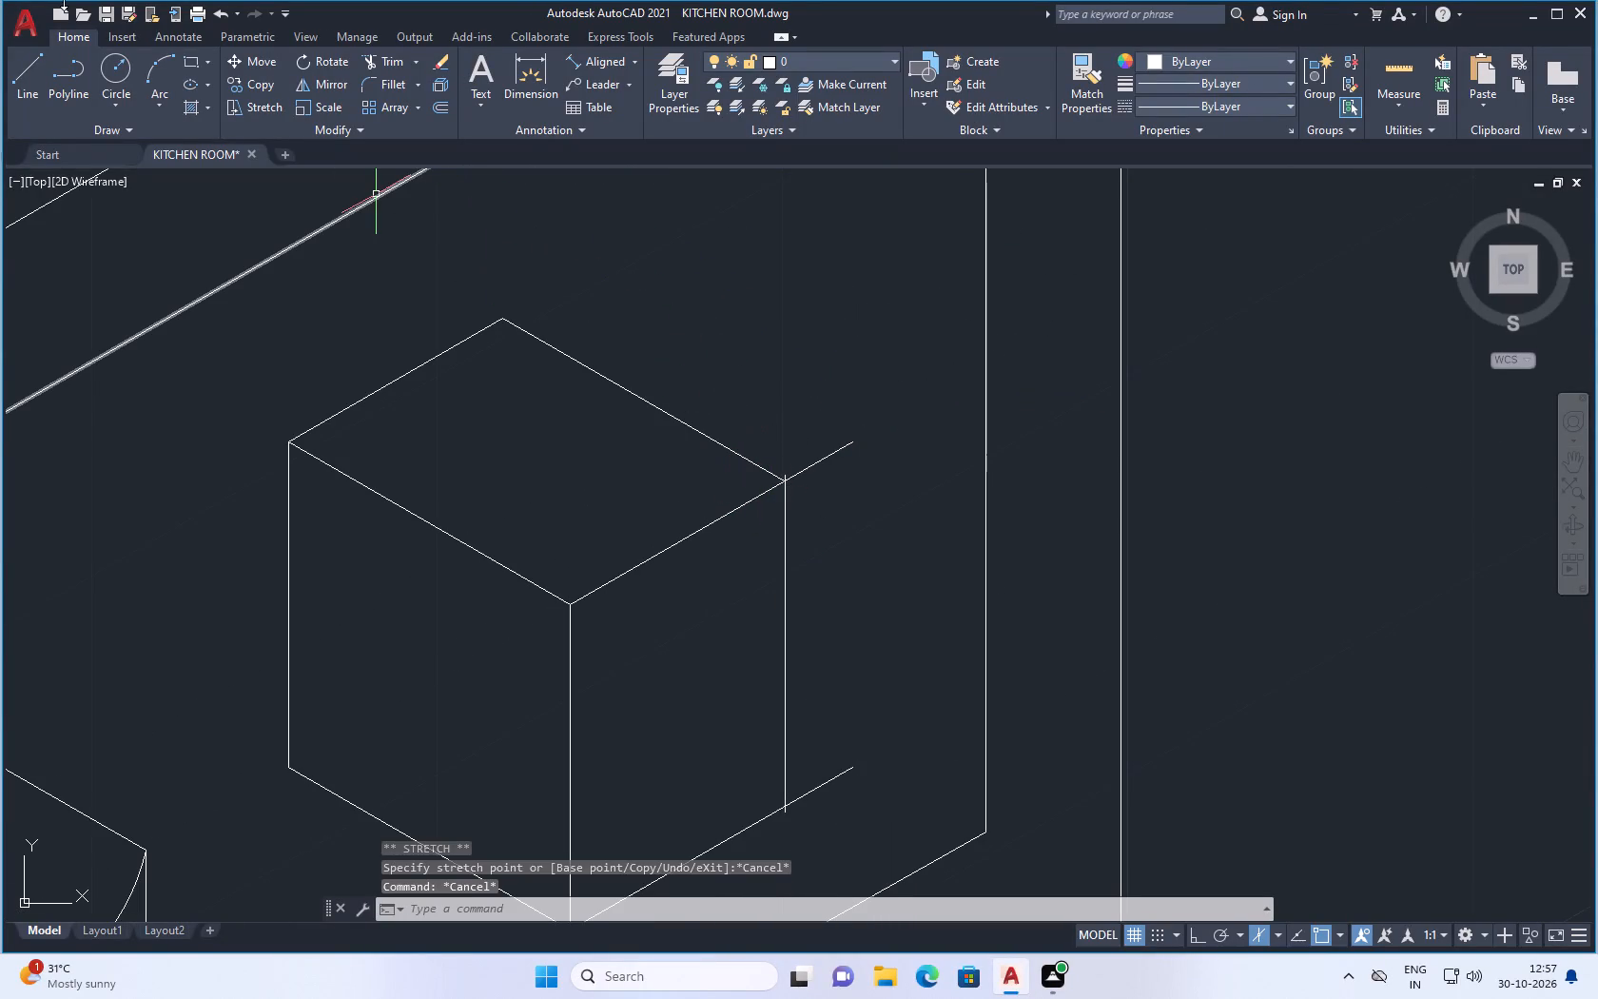
pyautogui.click(20, 82)
pyautogui.scroll(2, 789, 466)
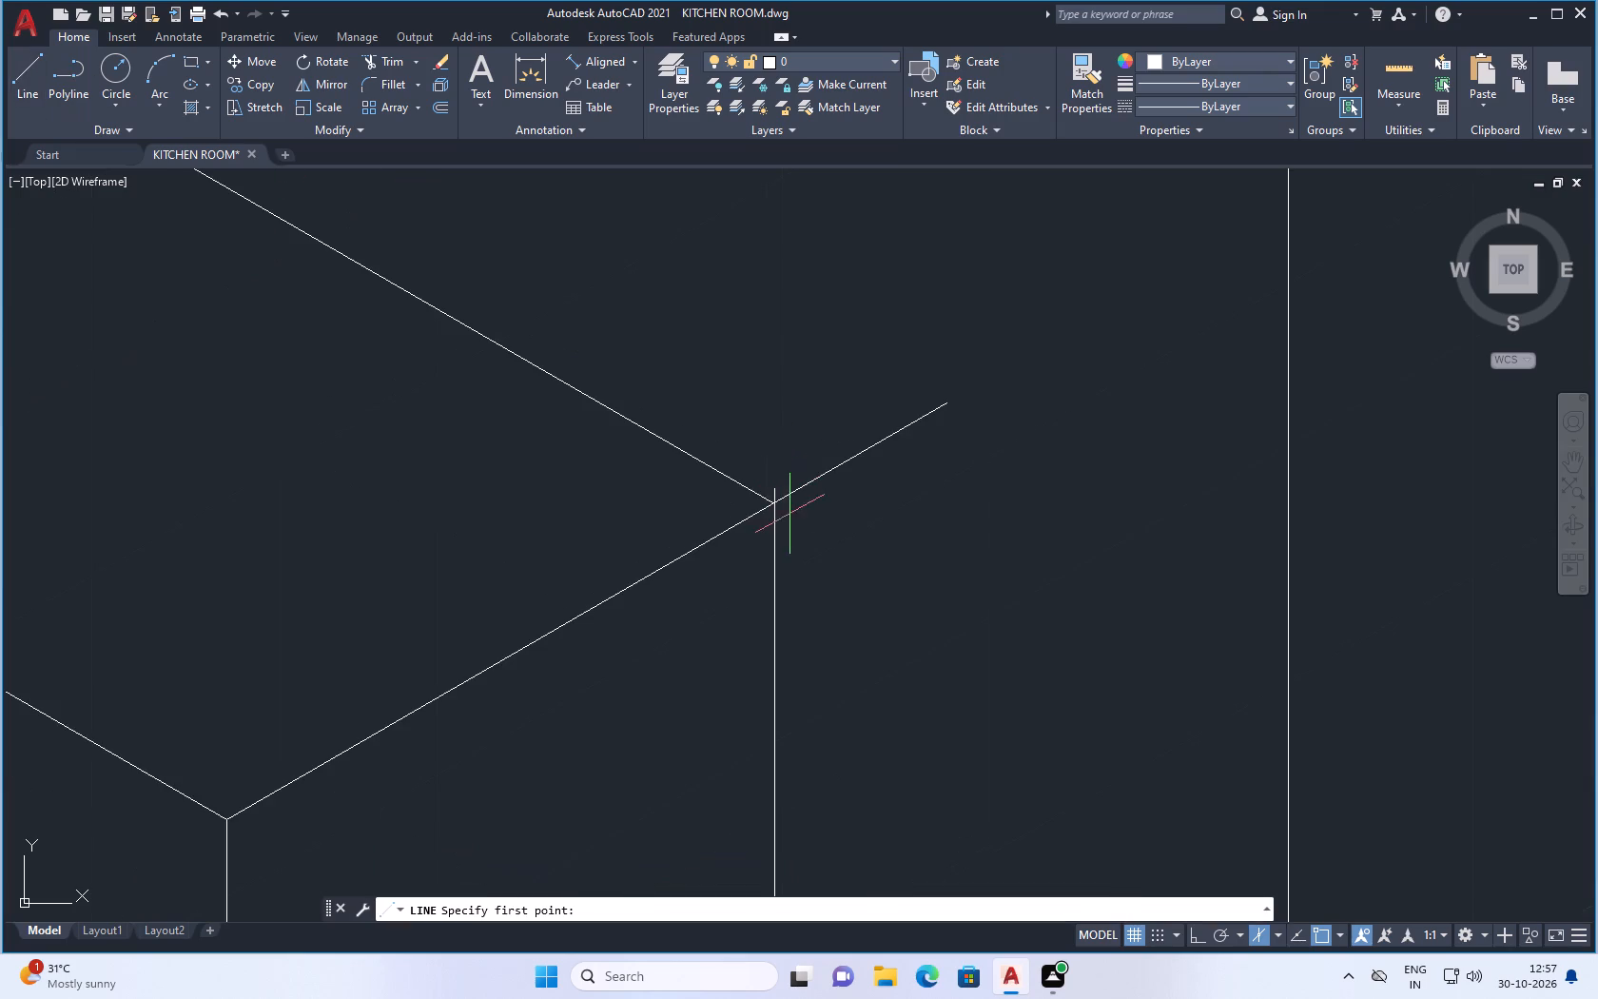
pyautogui.scroll(5, 789, 514)
pyautogui.click(726, 480)
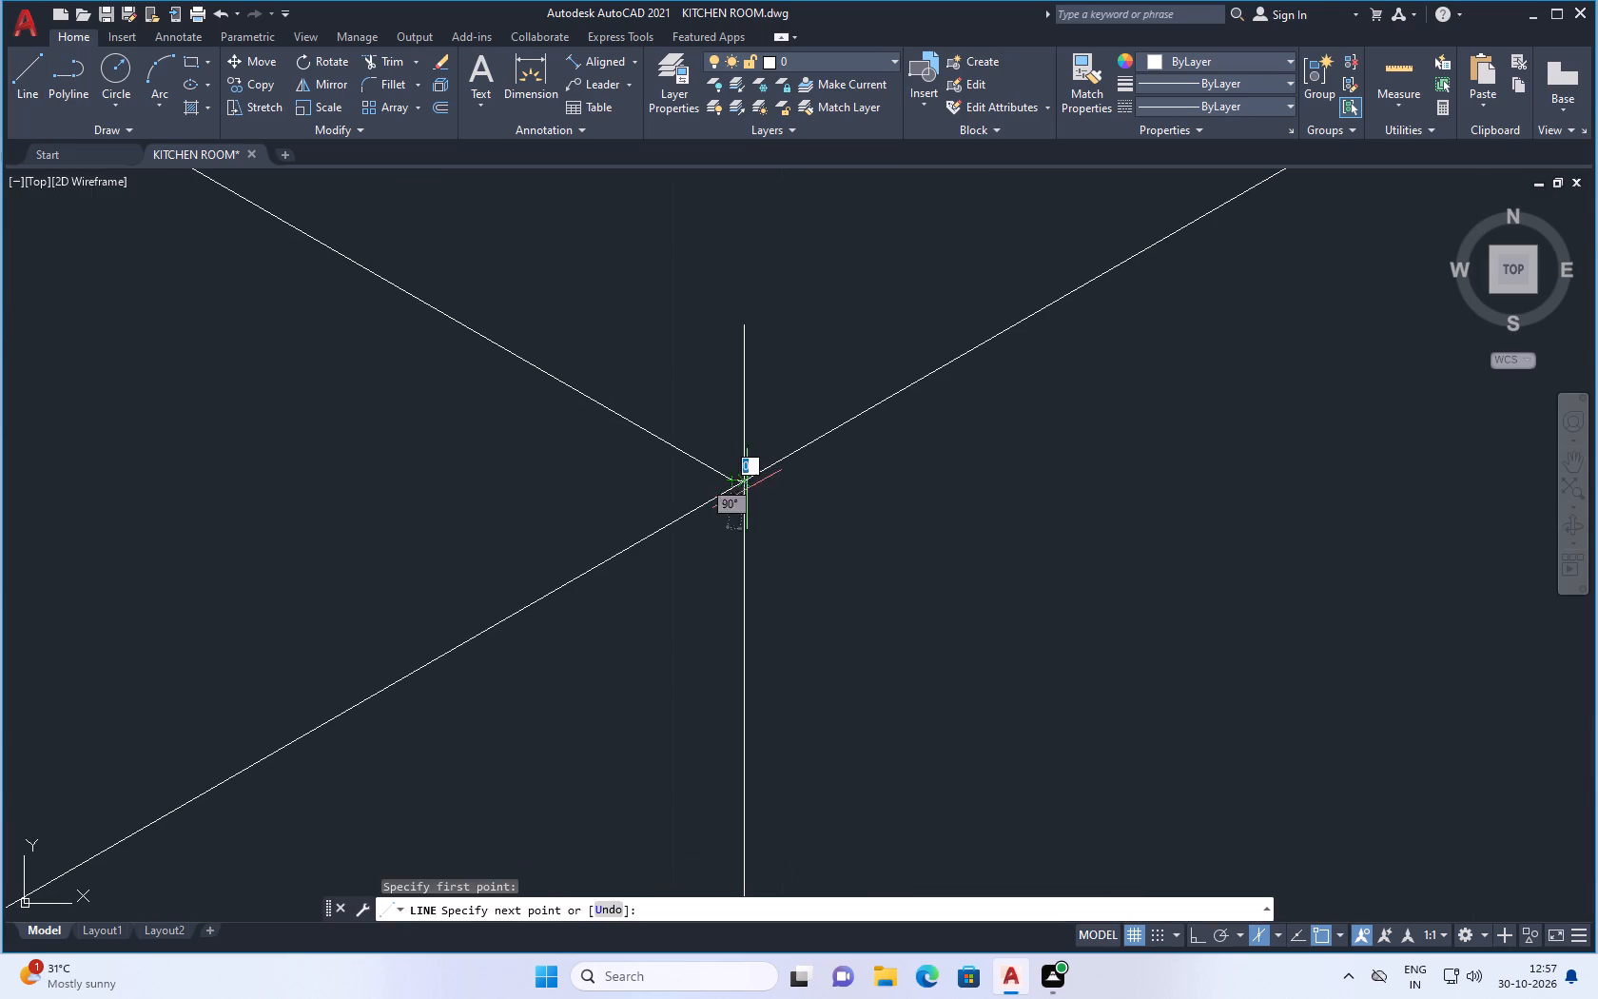
pyautogui.click(914, 577)
pyautogui.press('Escape')
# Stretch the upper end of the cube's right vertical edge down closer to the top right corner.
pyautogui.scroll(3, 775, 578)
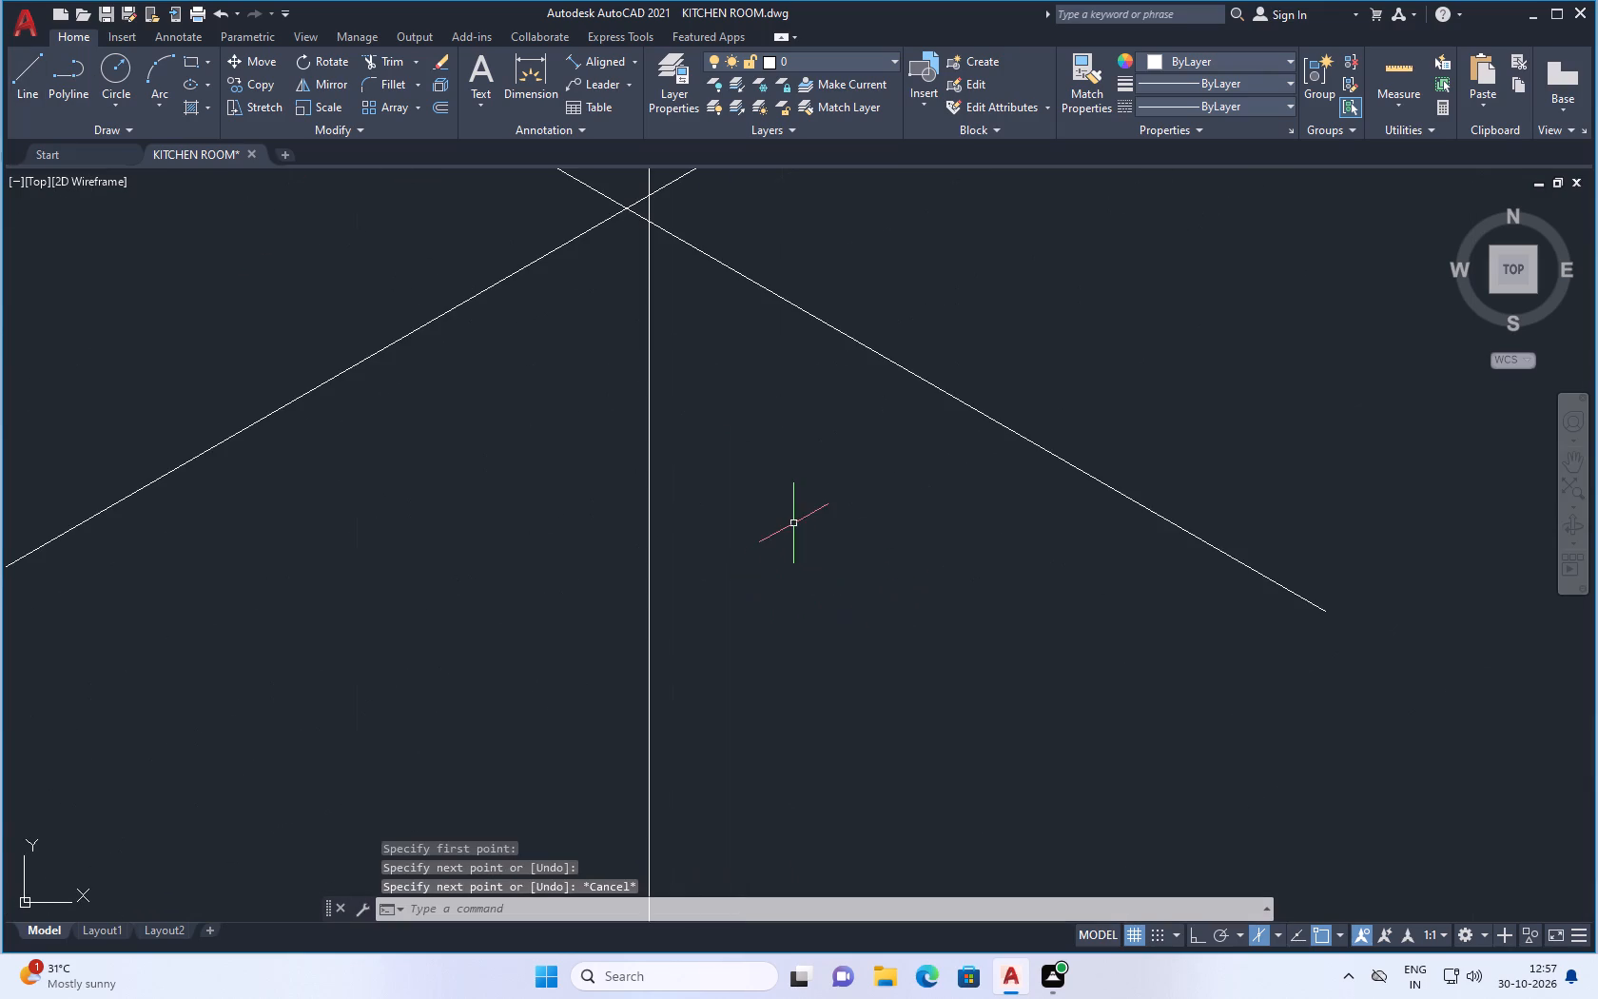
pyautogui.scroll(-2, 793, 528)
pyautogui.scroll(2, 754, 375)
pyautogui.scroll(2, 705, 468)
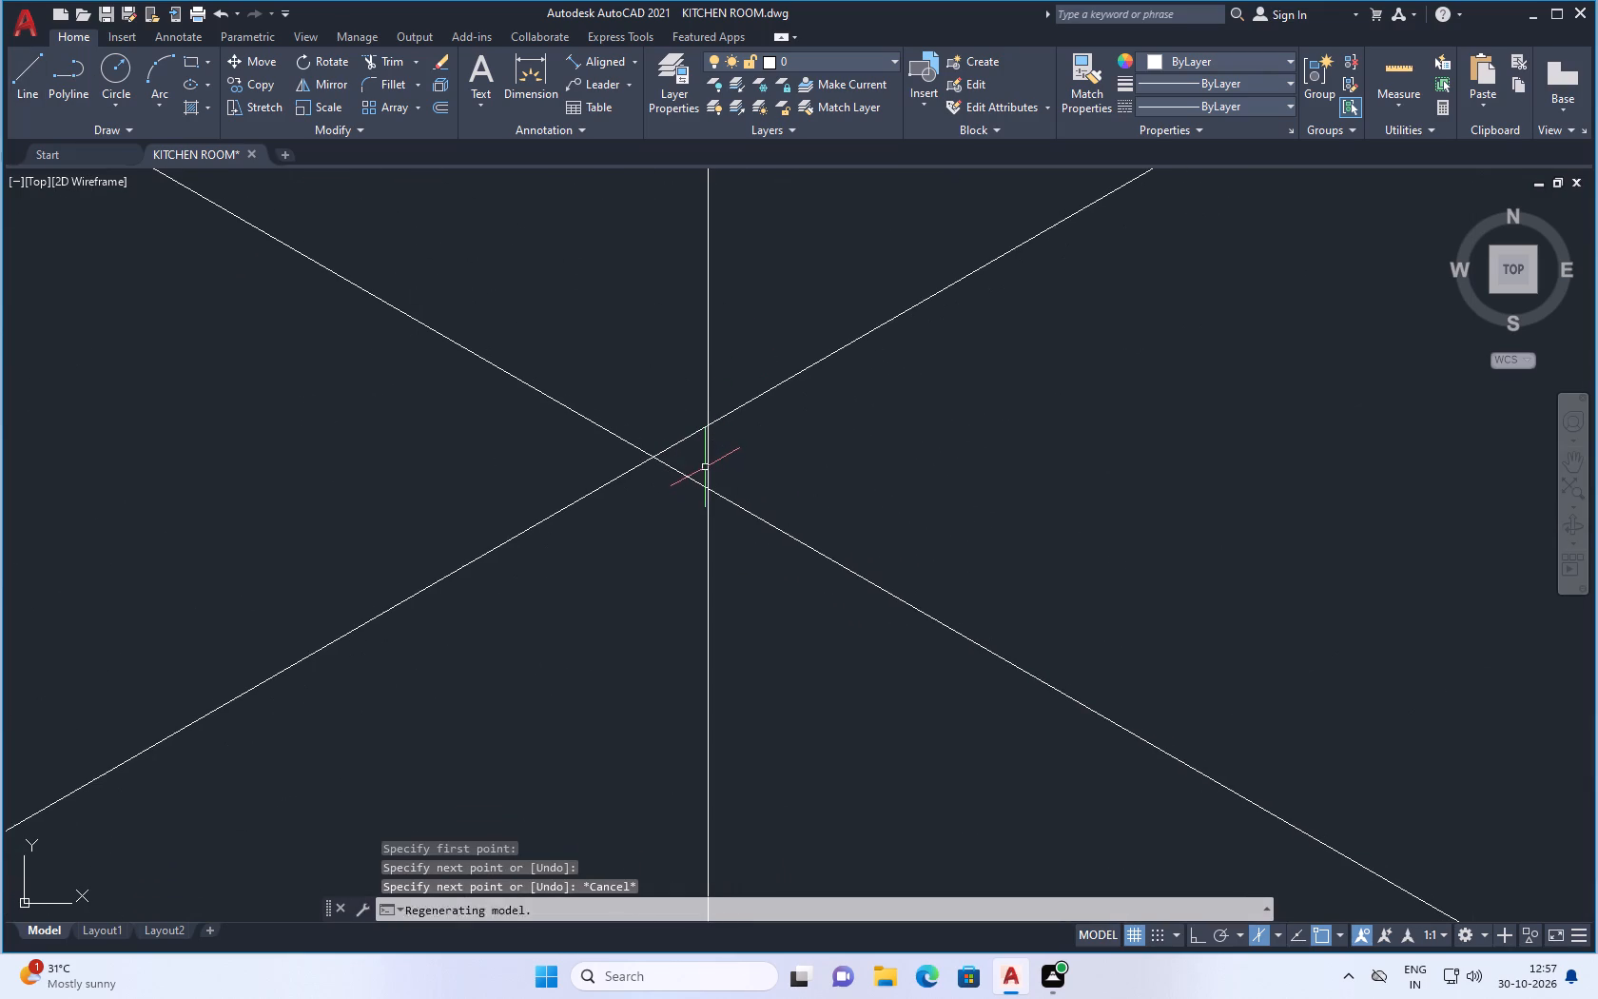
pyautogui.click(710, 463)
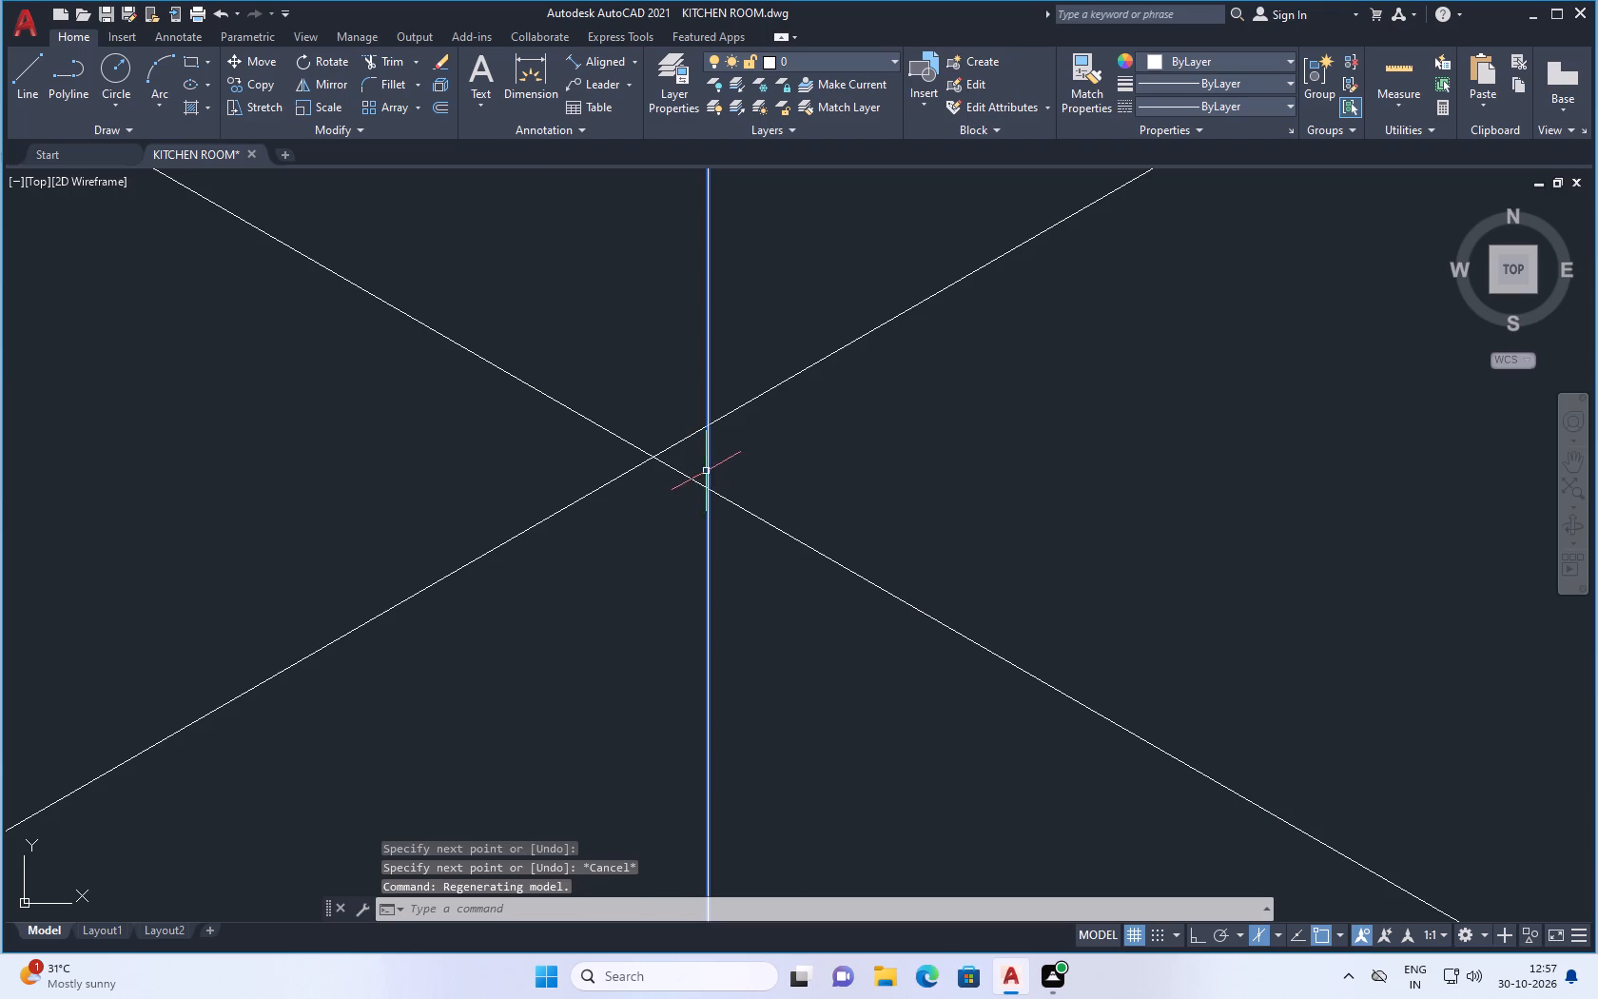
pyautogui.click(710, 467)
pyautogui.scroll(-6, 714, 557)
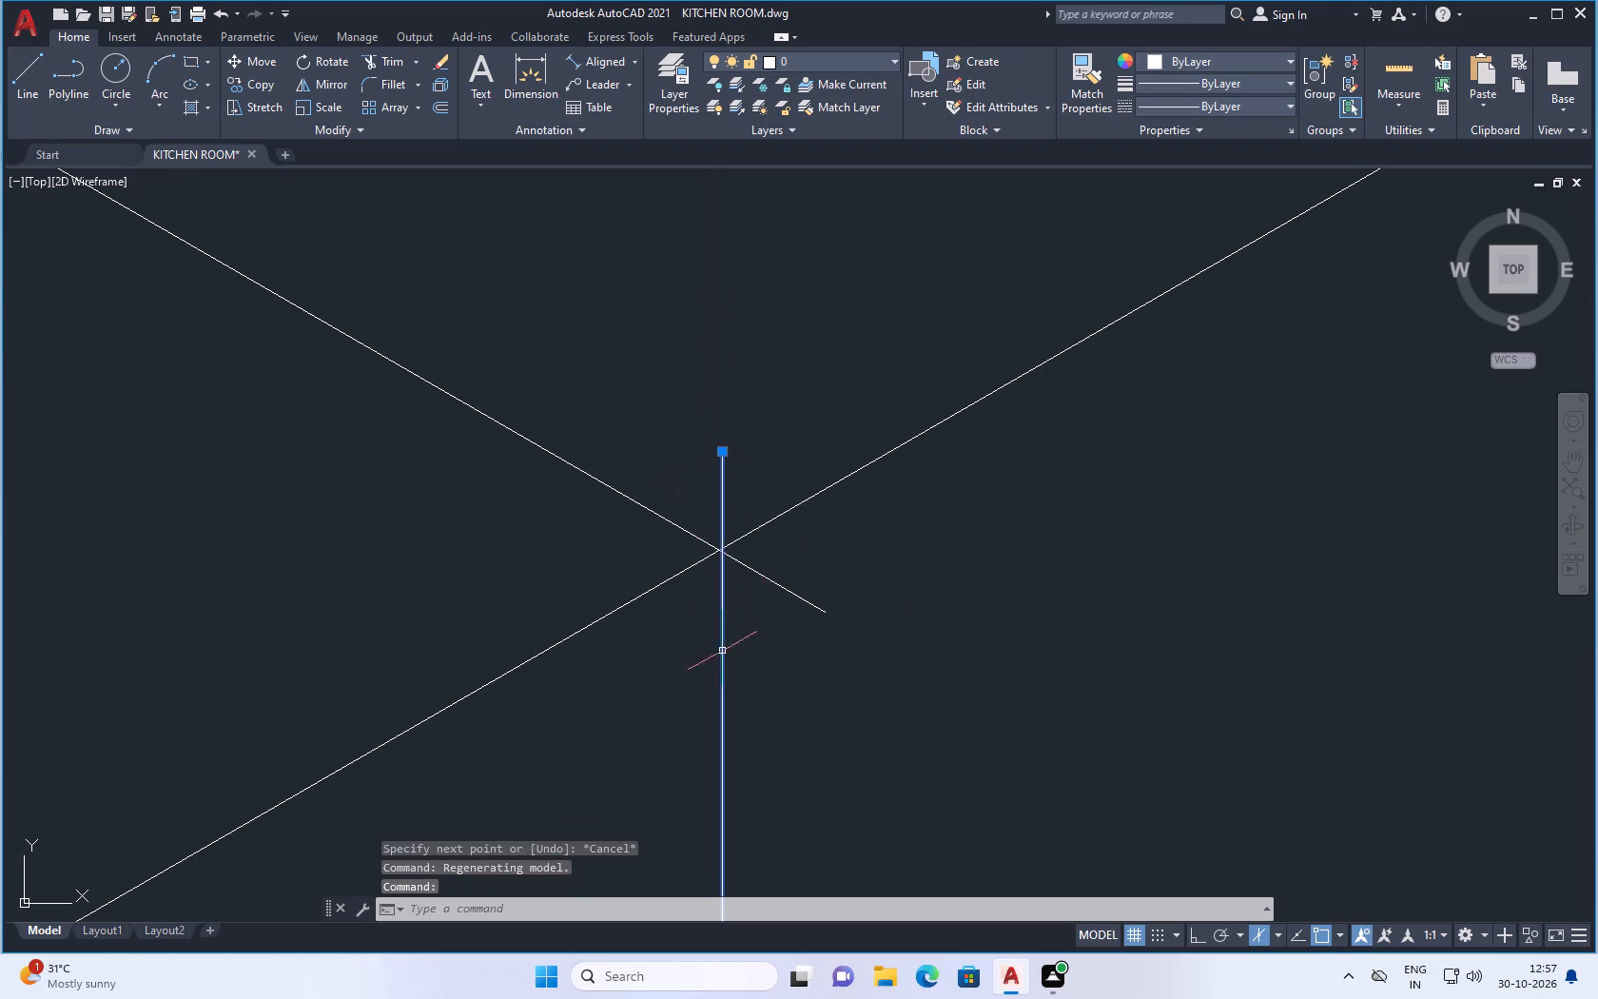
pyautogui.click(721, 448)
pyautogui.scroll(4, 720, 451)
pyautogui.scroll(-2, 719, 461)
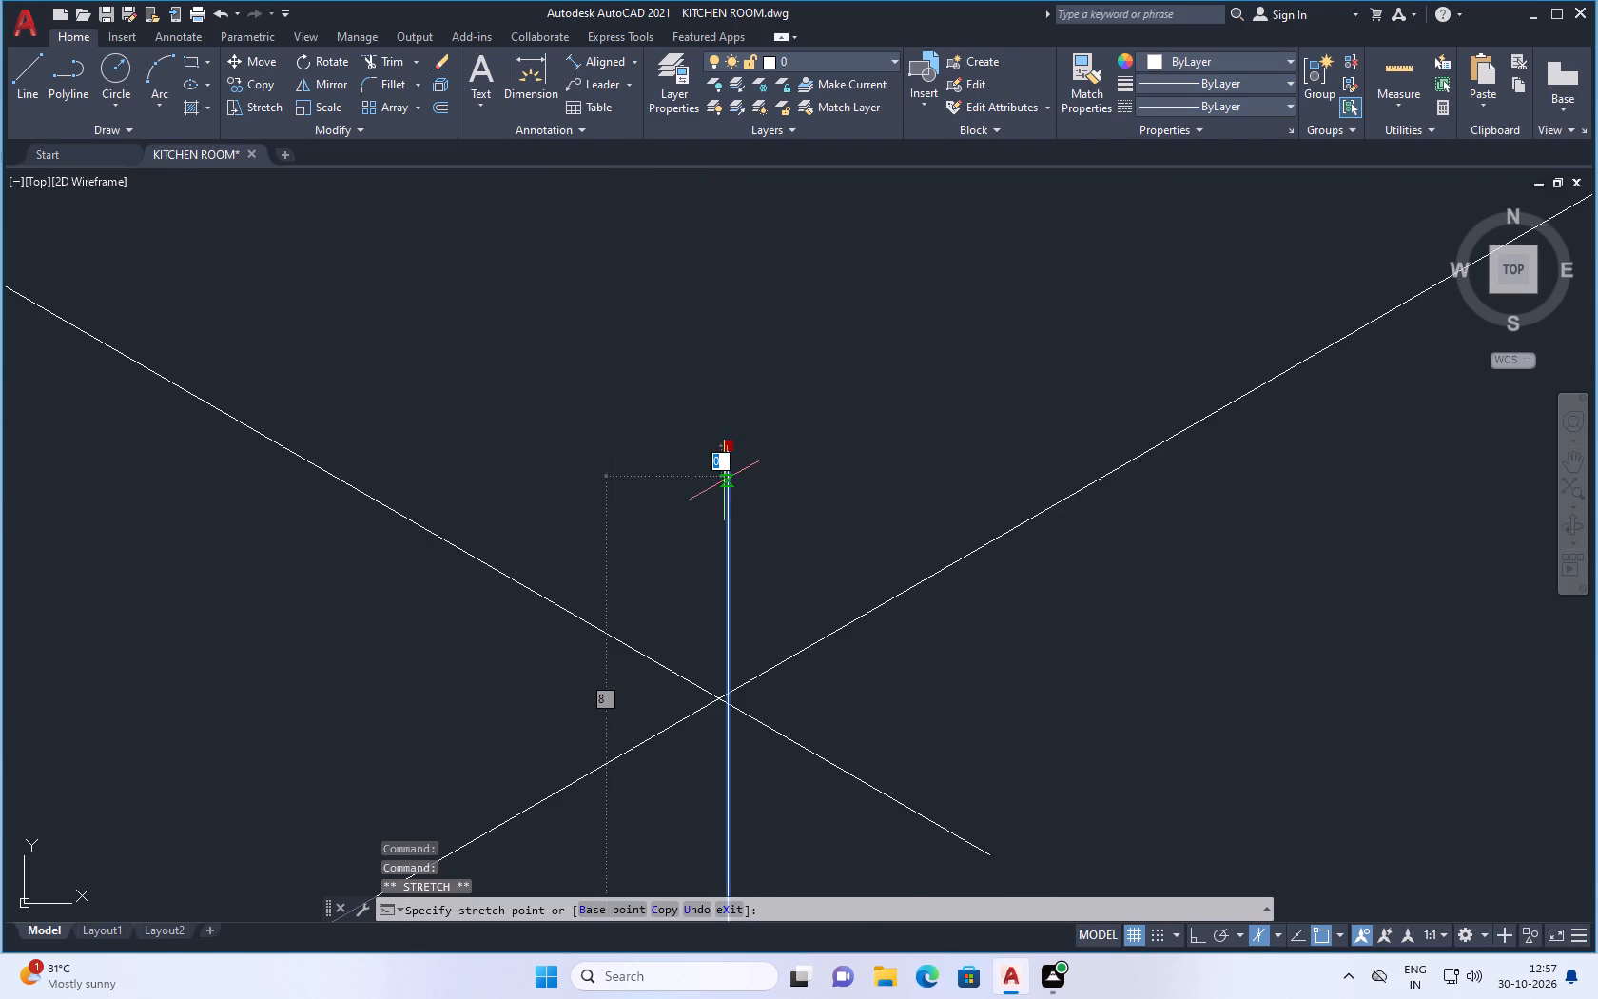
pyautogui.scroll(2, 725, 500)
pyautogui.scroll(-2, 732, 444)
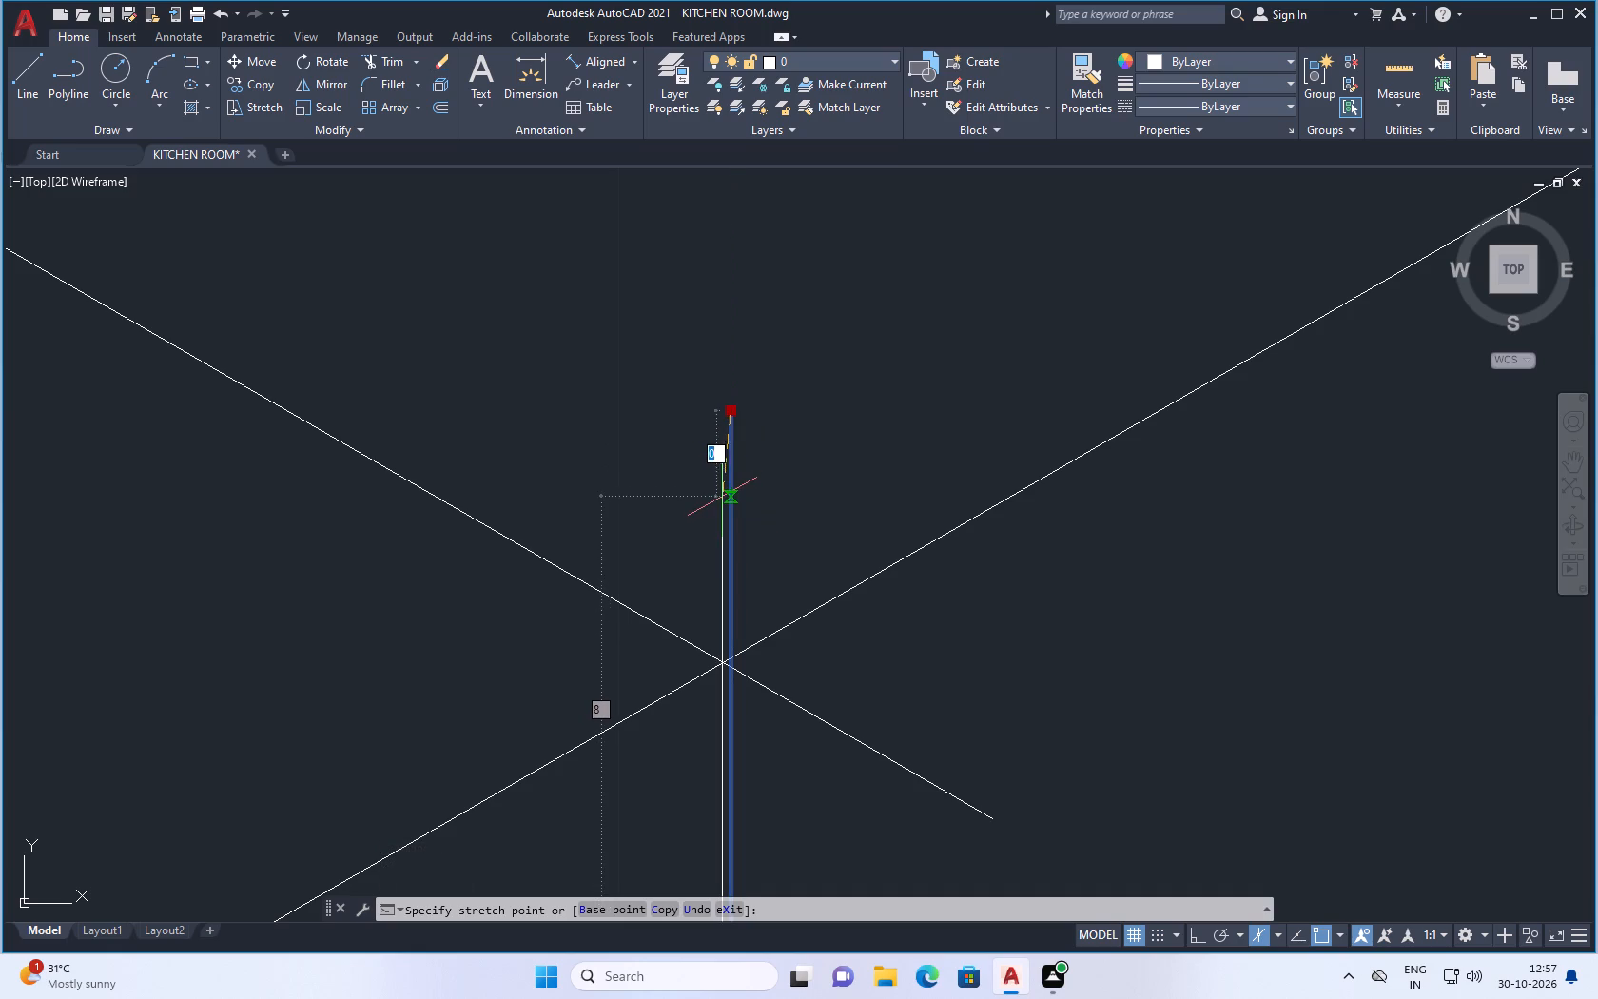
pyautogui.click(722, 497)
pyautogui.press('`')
# Delete the right vertical edge of the narrowed cube on the top shelf.
pyautogui.scroll(-4, 700, 411)
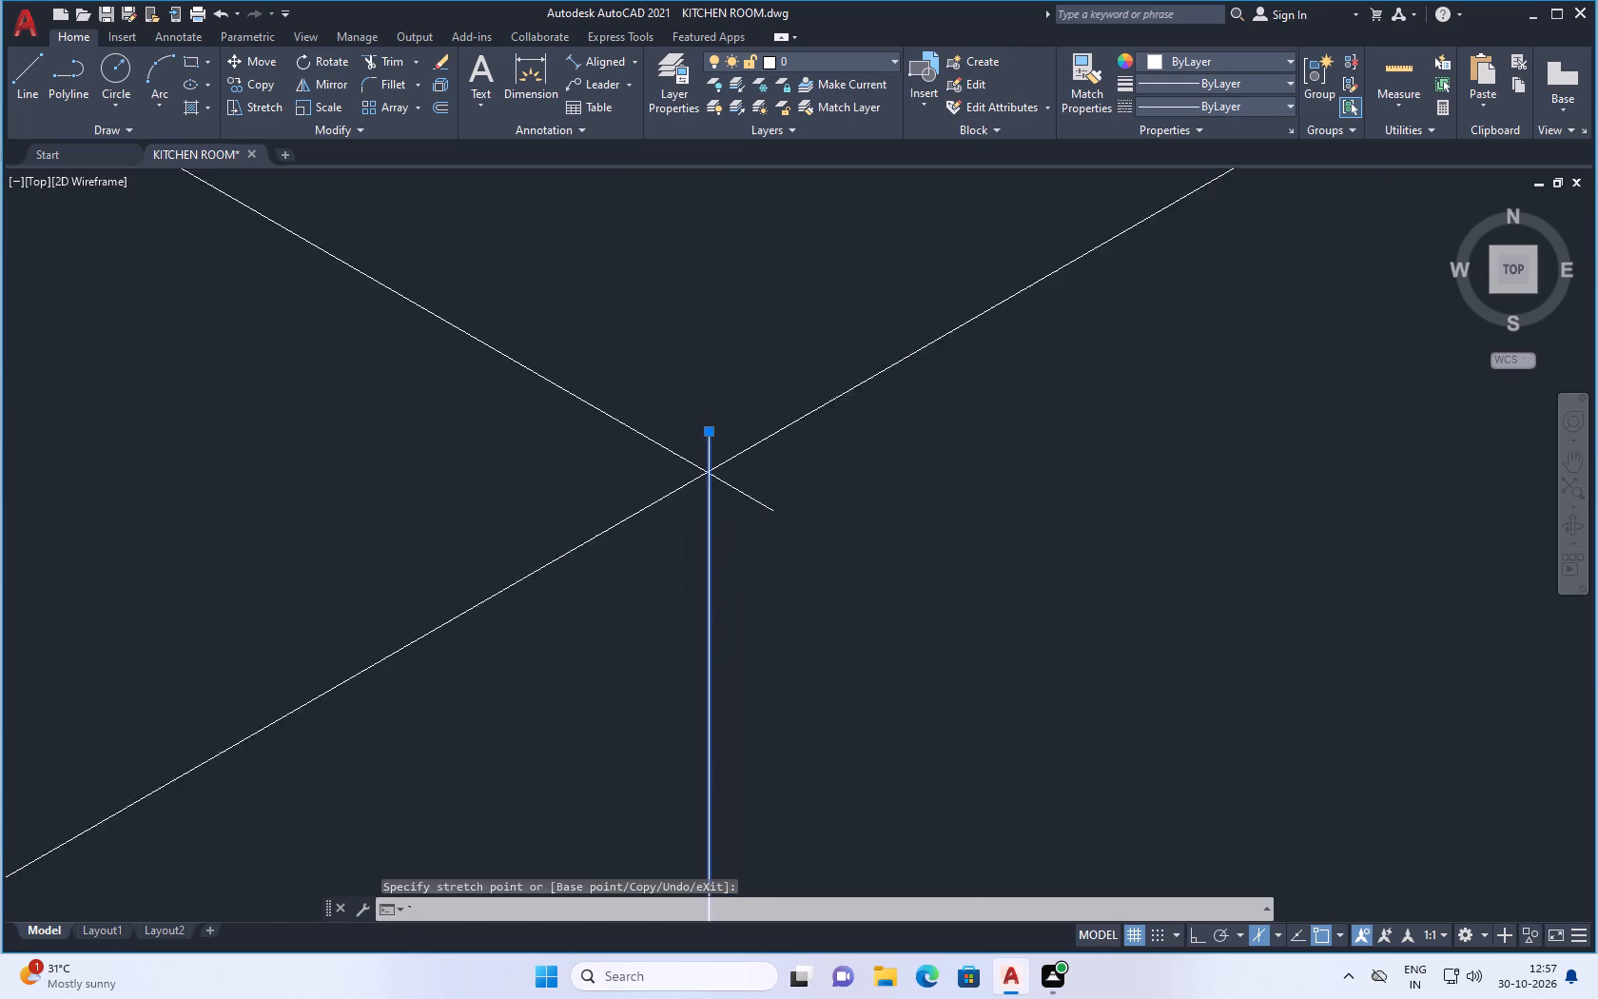
pyautogui.scroll(-6, 750, 485)
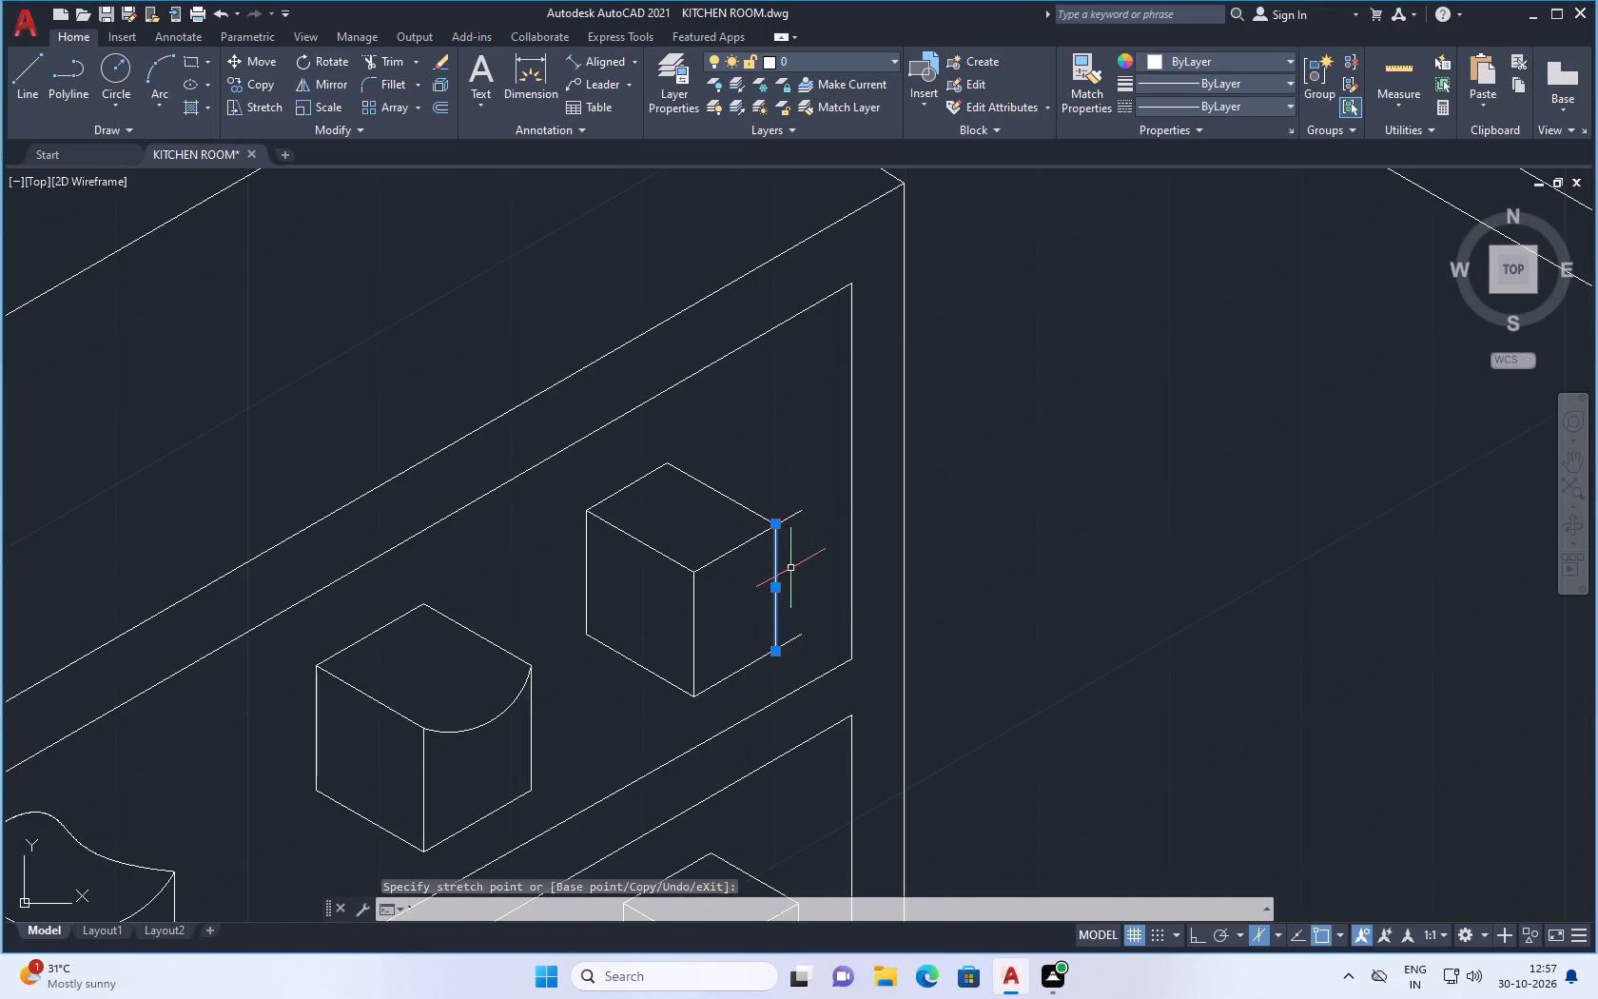
pyautogui.press('Delete')
pyautogui.press('BackSpace')
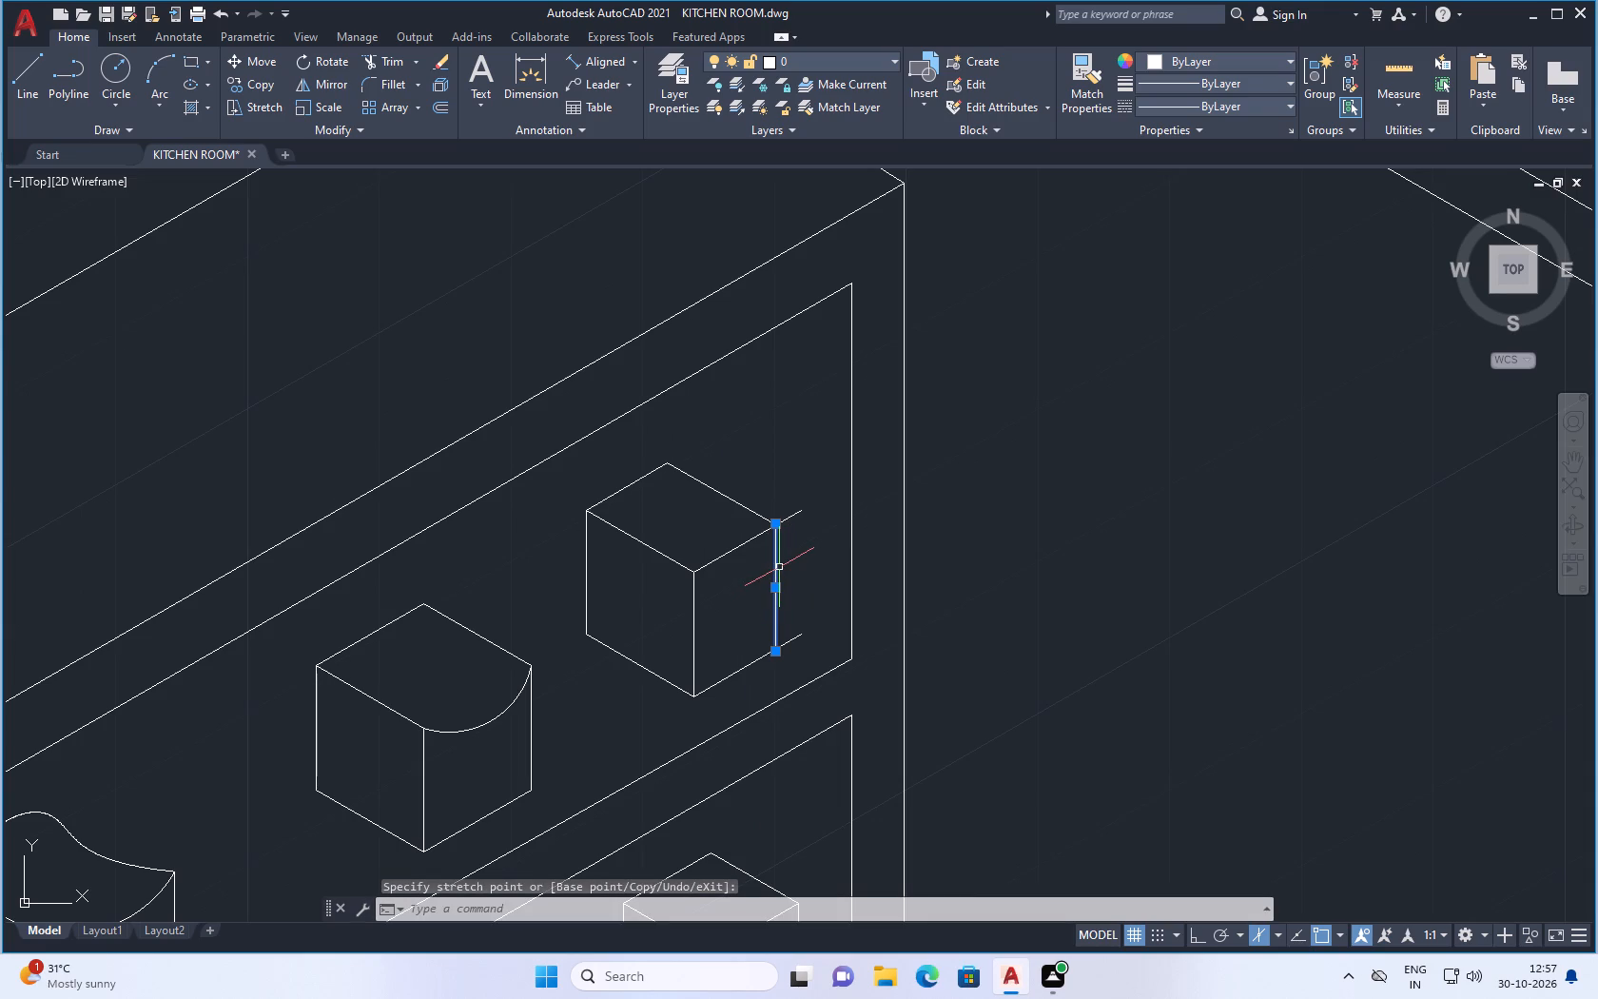
pyautogui.press('Escape')
pyautogui.scroll(2, 788, 611)
pyautogui.moveTo(778, 544); pyautogui.dragTo(767, 550)
pyautogui.click(755, 559)
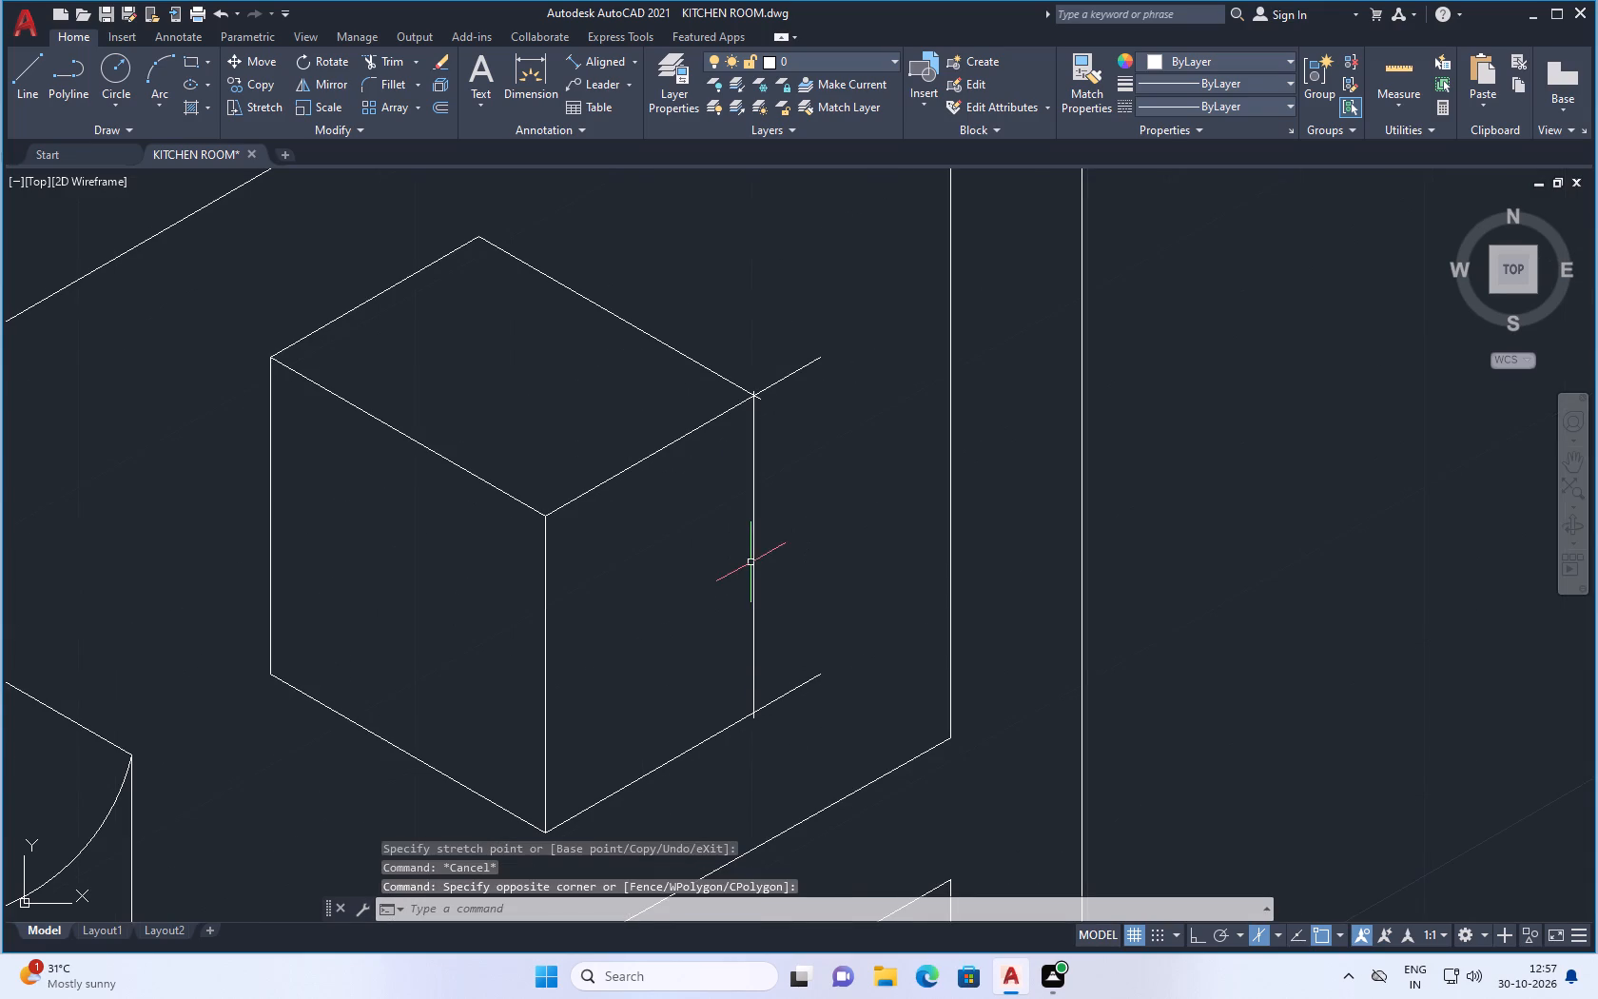
pyautogui.moveTo(750, 563); pyautogui.dragTo(760, 556)
pyautogui.click(754, 566)
pyautogui.moveTo(754, 574); pyautogui.dragTo(753, 587)
pyautogui.press('Delete')
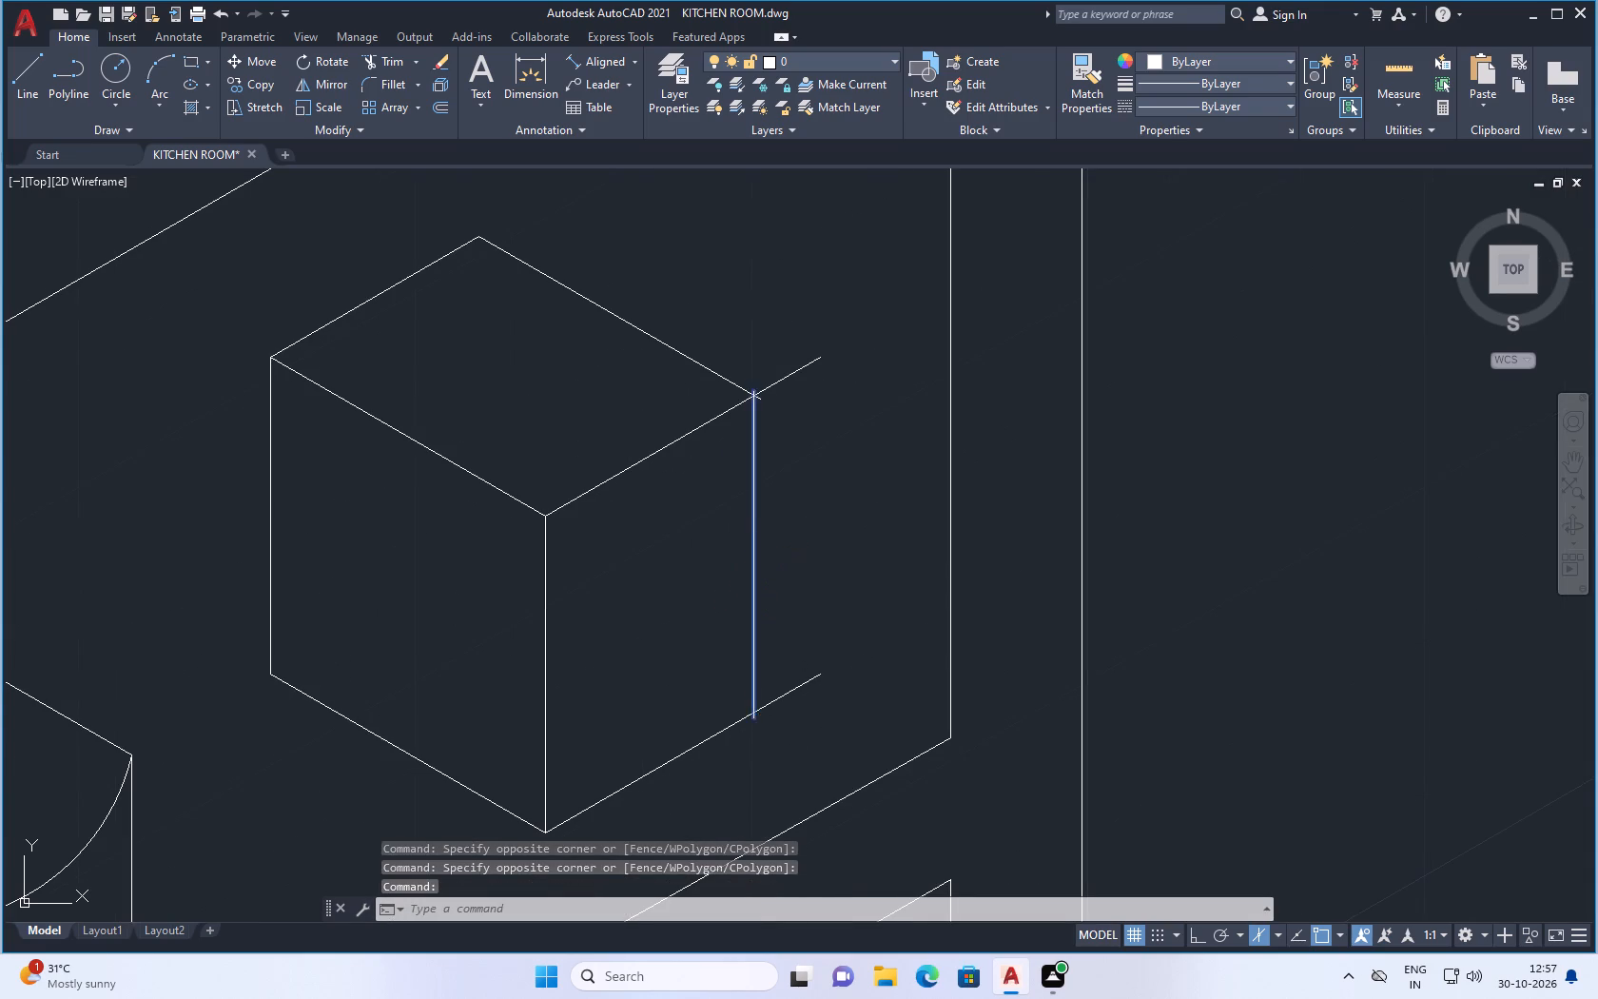
# With Ortho on, draw a new vertical edge from the intersection at the cube's top right corner down past the bottom edge.
pyautogui.scroll(1, 715, 447)
pyautogui.click(27, 75)
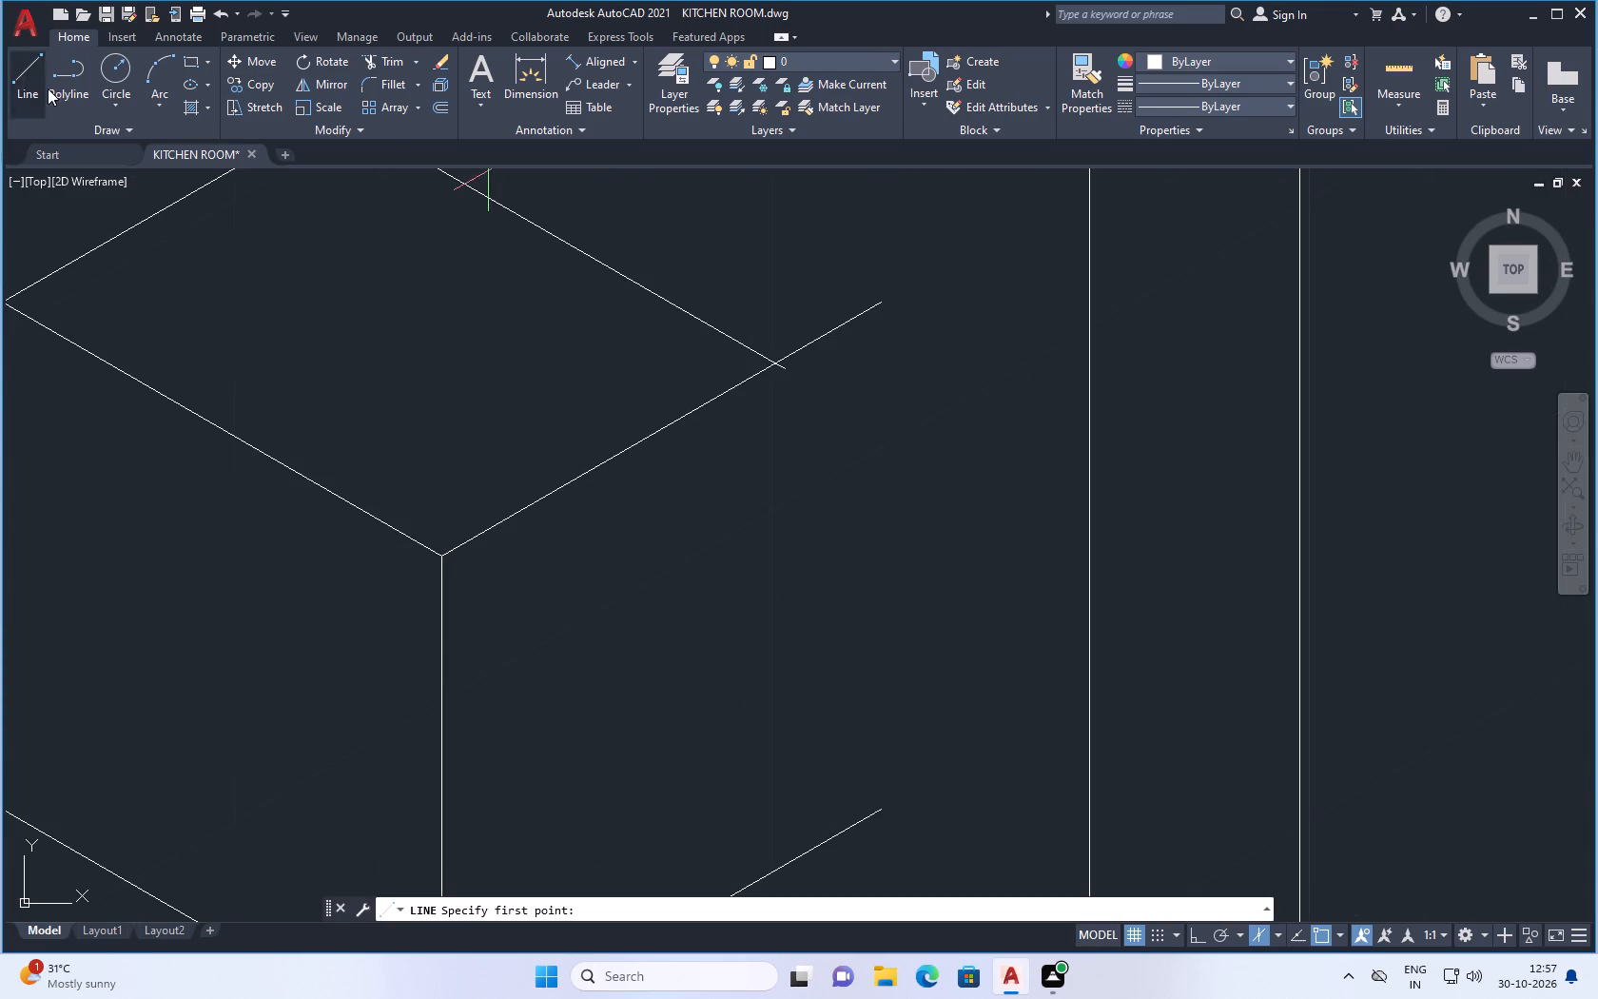
pyautogui.scroll(2, 777, 521)
pyautogui.scroll(-2, 800, 478)
pyautogui.scroll(2, 793, 369)
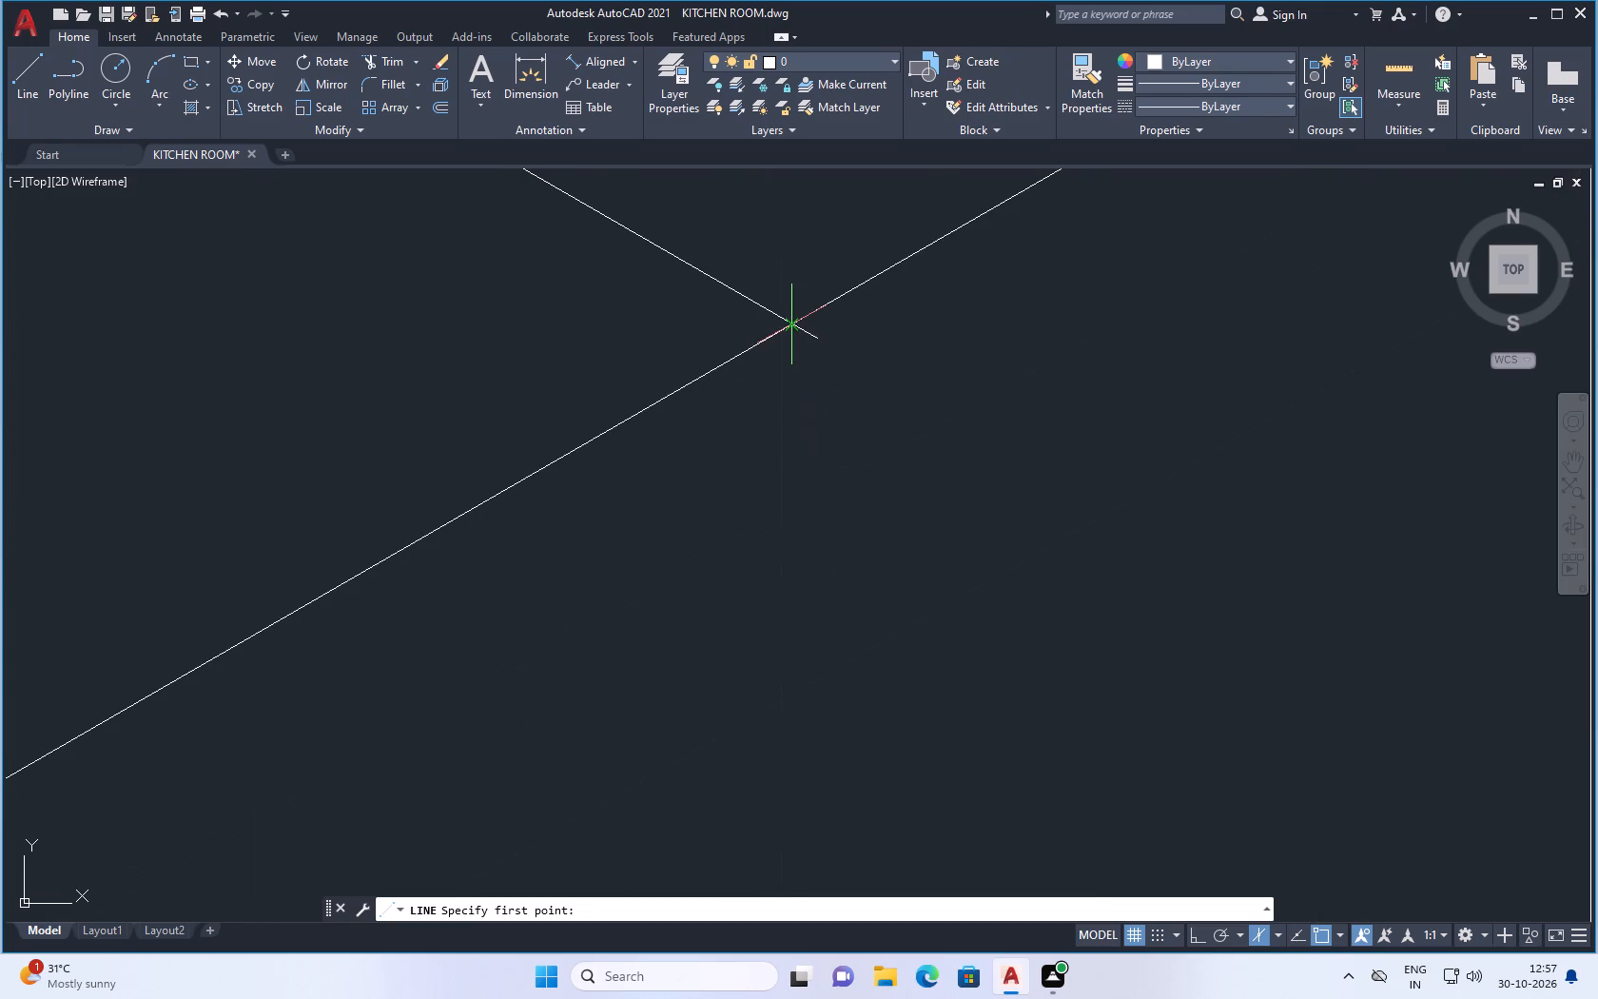
pyautogui.click(788, 324)
pyautogui.scroll(-5, 846, 627)
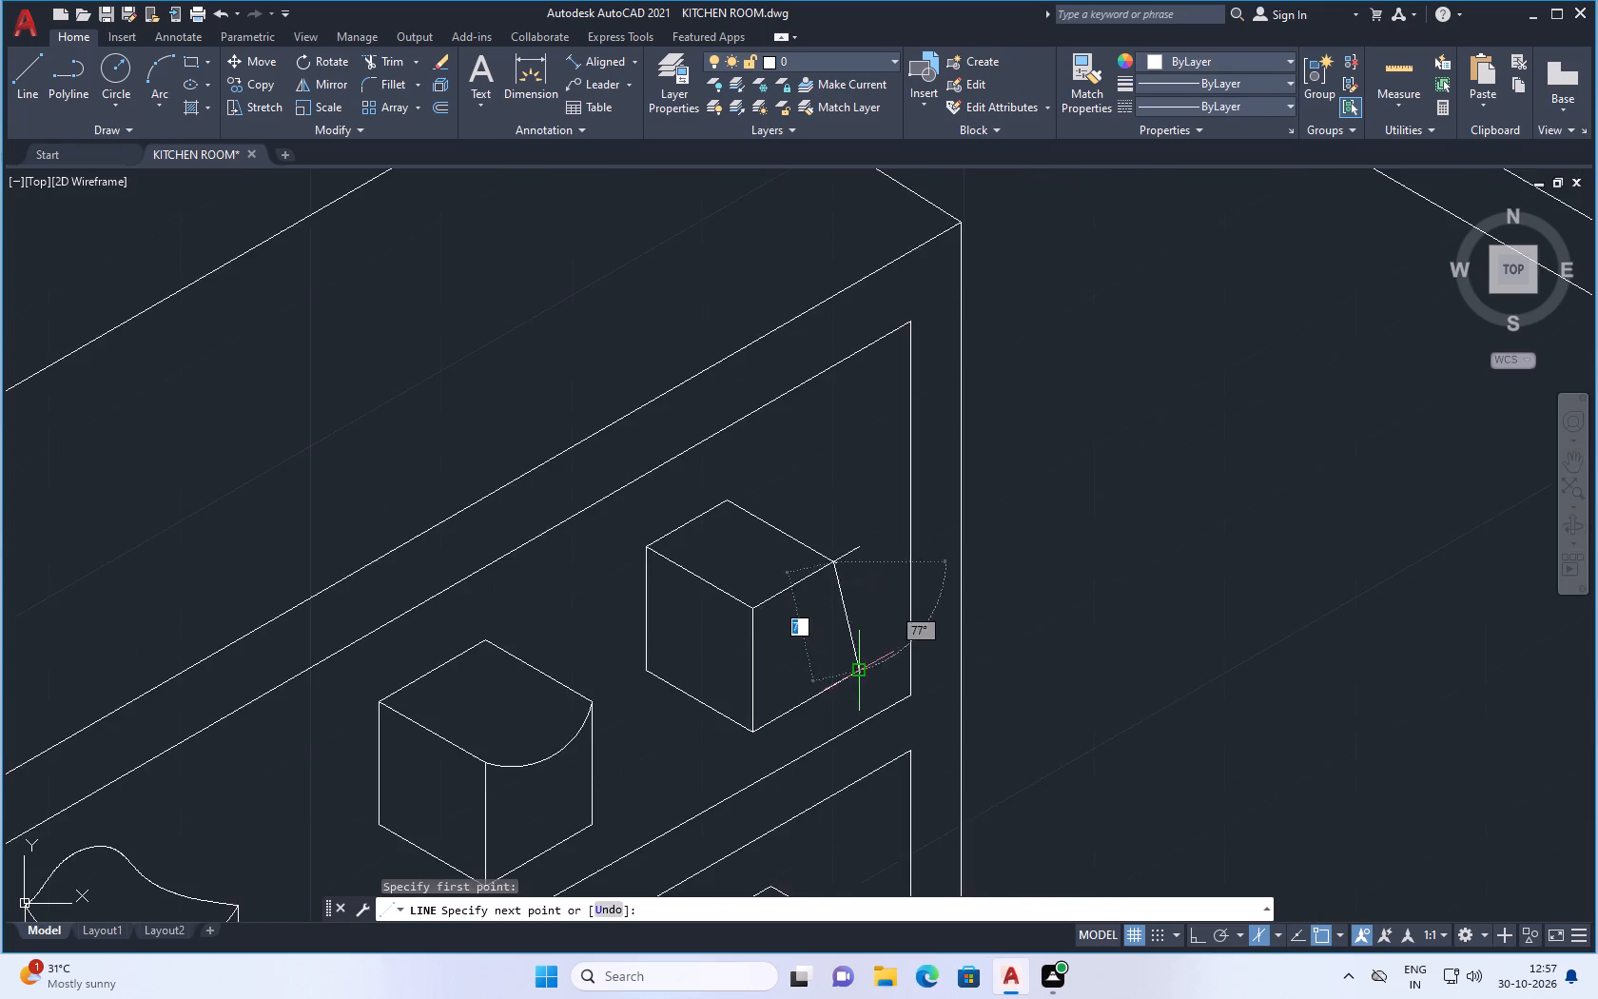
pyautogui.scroll(3, 865, 684)
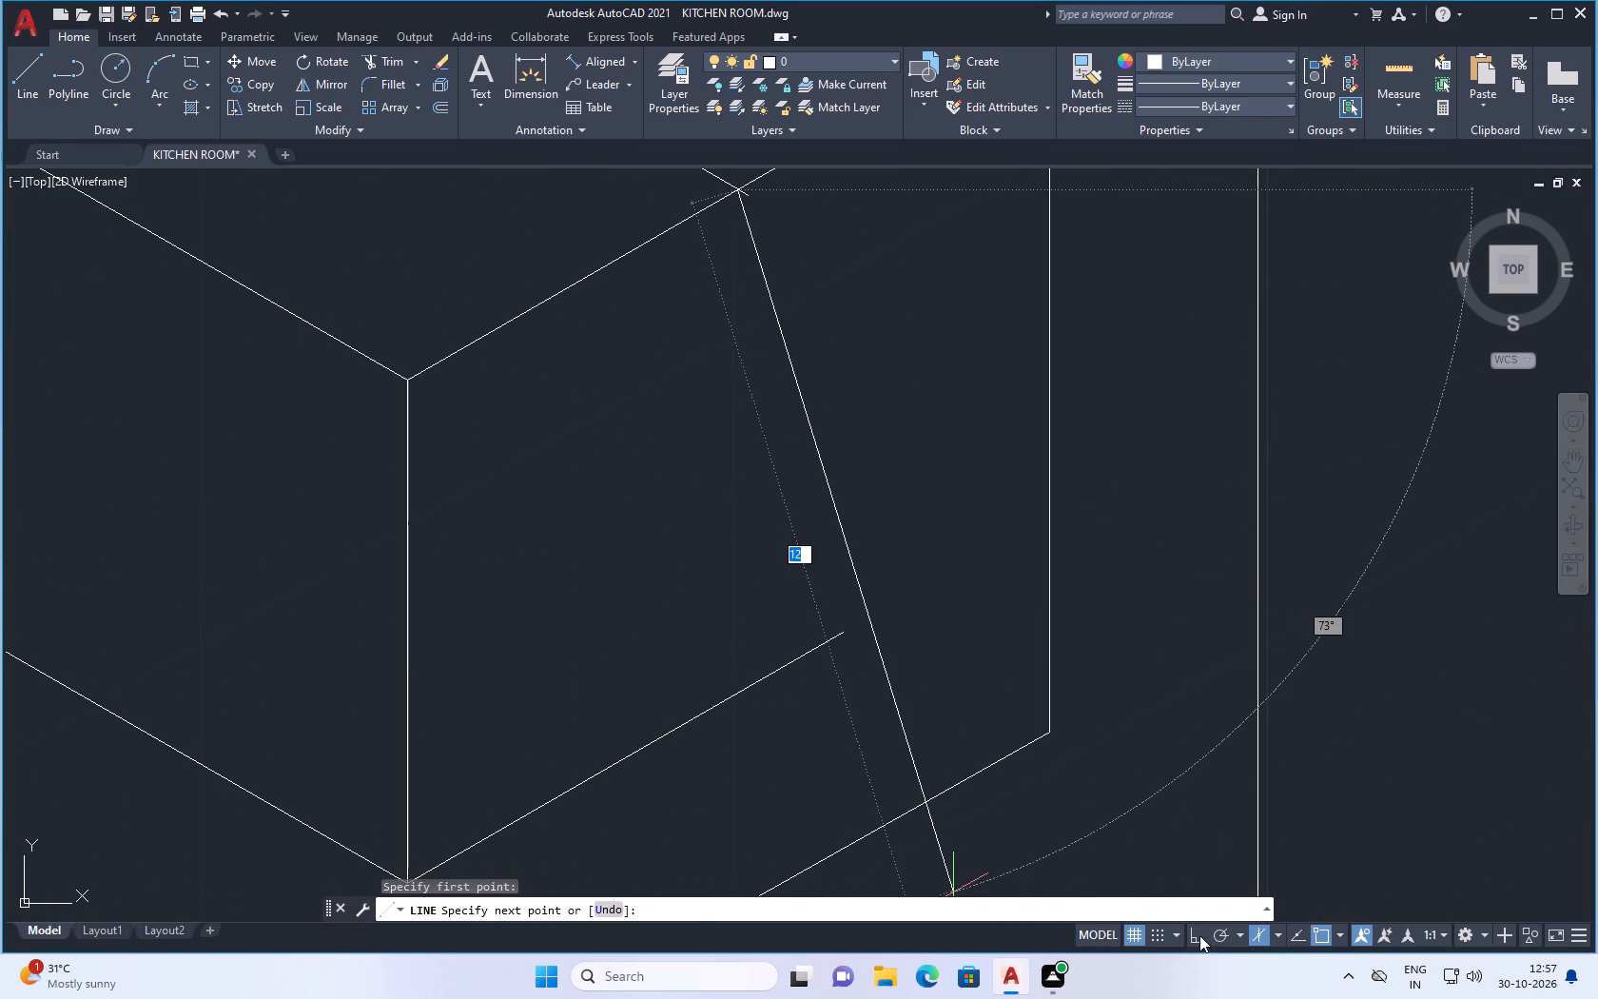
pyautogui.click(1190, 930)
pyautogui.click(748, 733)
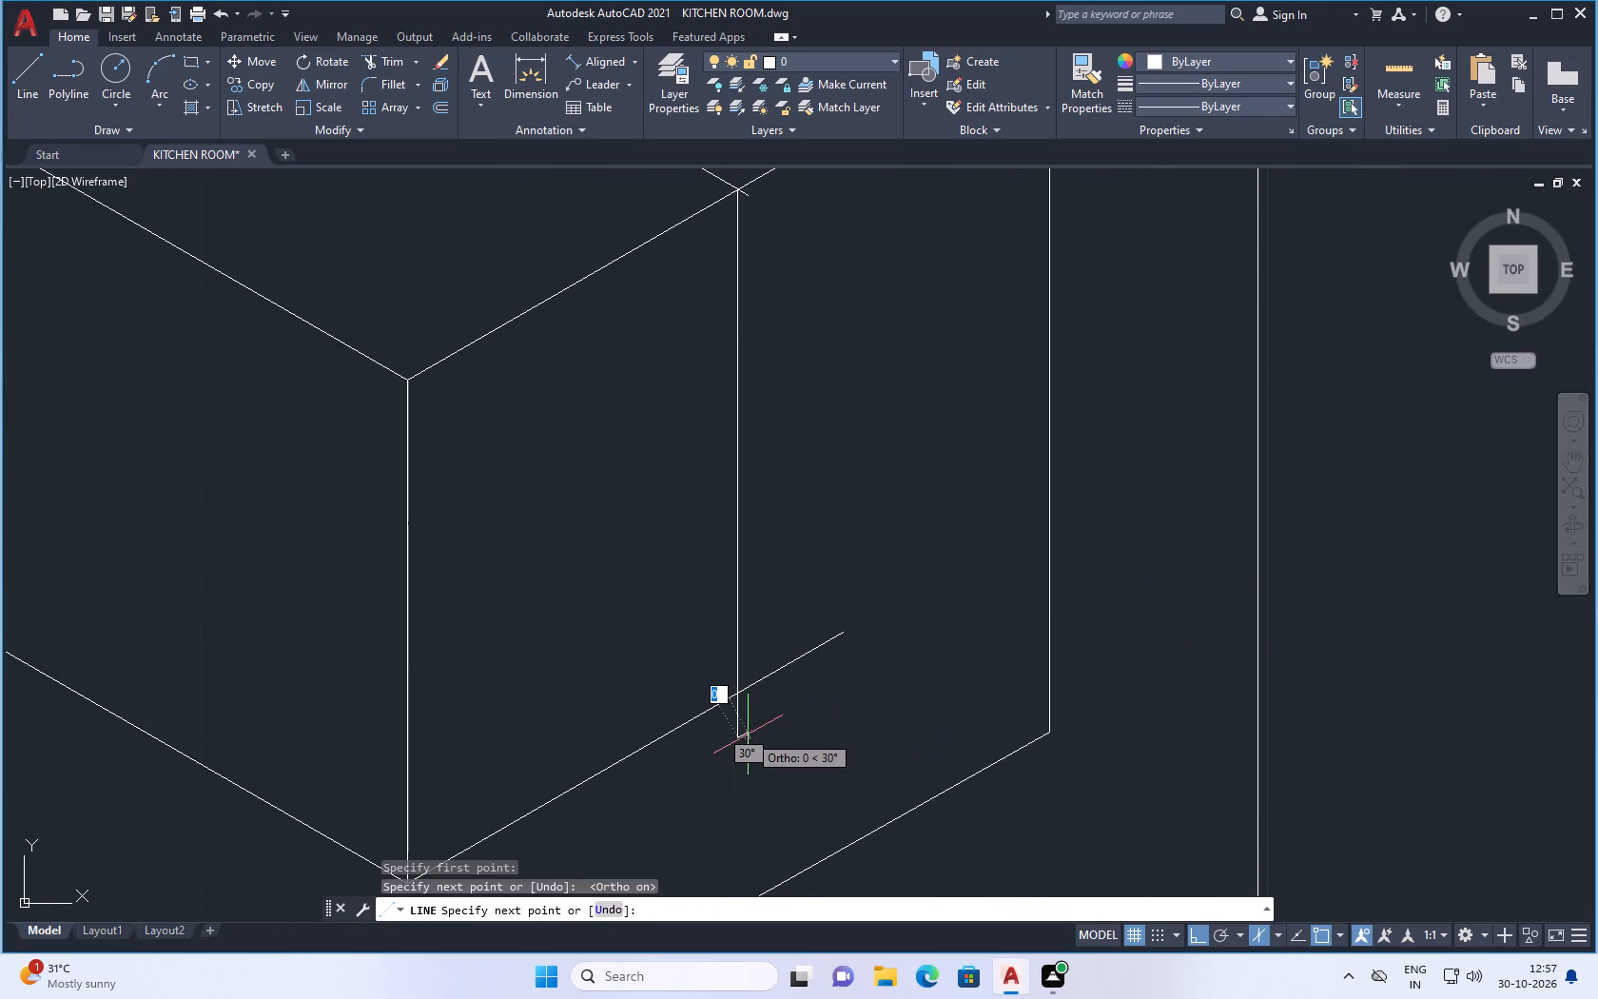
pyautogui.press('Escape')
# Trim the overhangs at the cube's right corners: bottom edge, new vertical edge, front top edge and extended rear top edge.
pyautogui.write('TR')
pyautogui.press('Return')
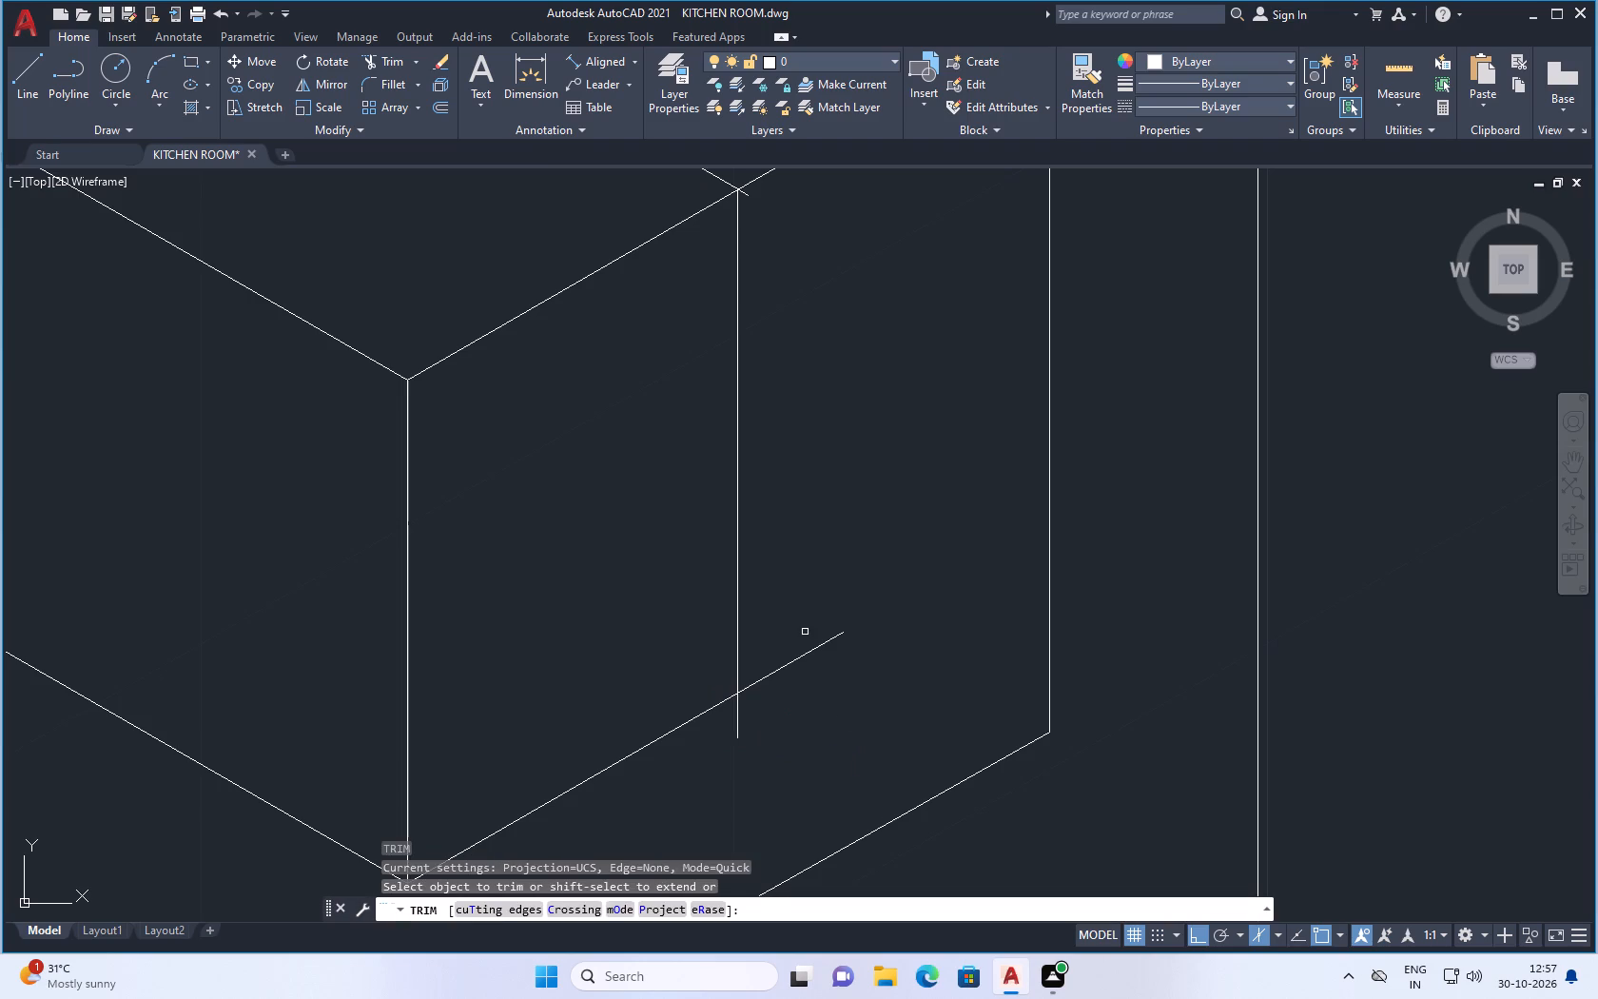
pyautogui.moveTo(805, 645); pyautogui.dragTo(805, 656)
pyautogui.click(805, 656)
pyautogui.moveTo(758, 696); pyautogui.dragTo(732, 734)
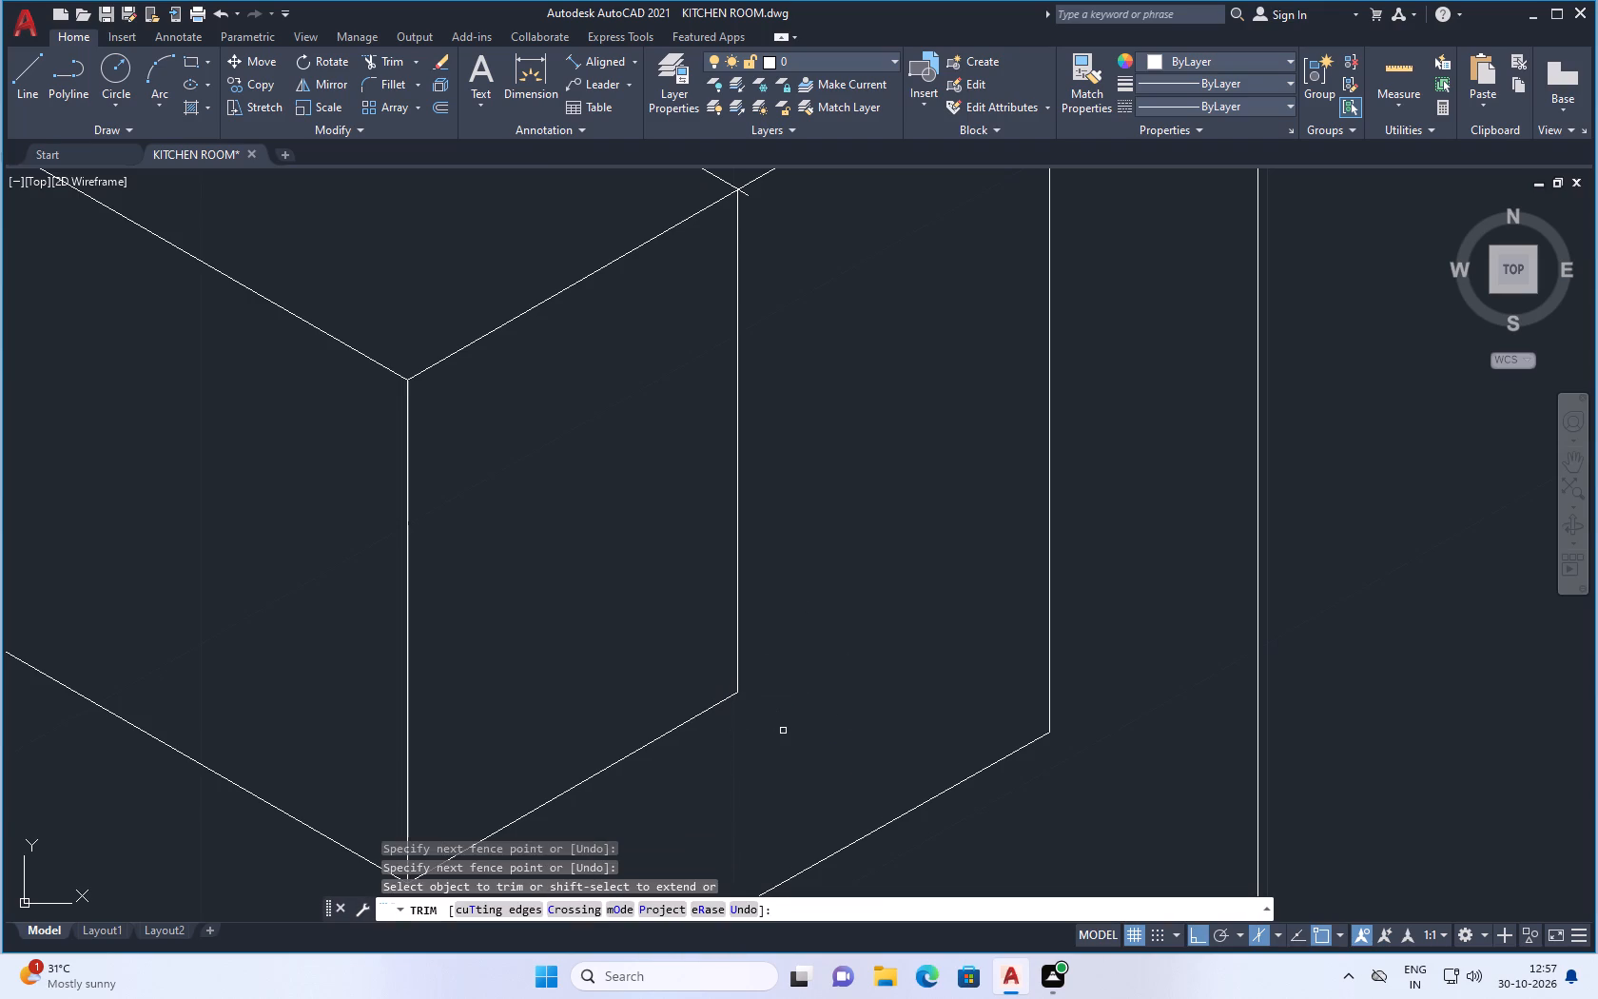
pyautogui.scroll(-2, 786, 734)
pyautogui.scroll(1, 810, 505)
pyautogui.moveTo(780, 509); pyautogui.dragTo(789, 550)
pyautogui.scroll(3, 765, 548)
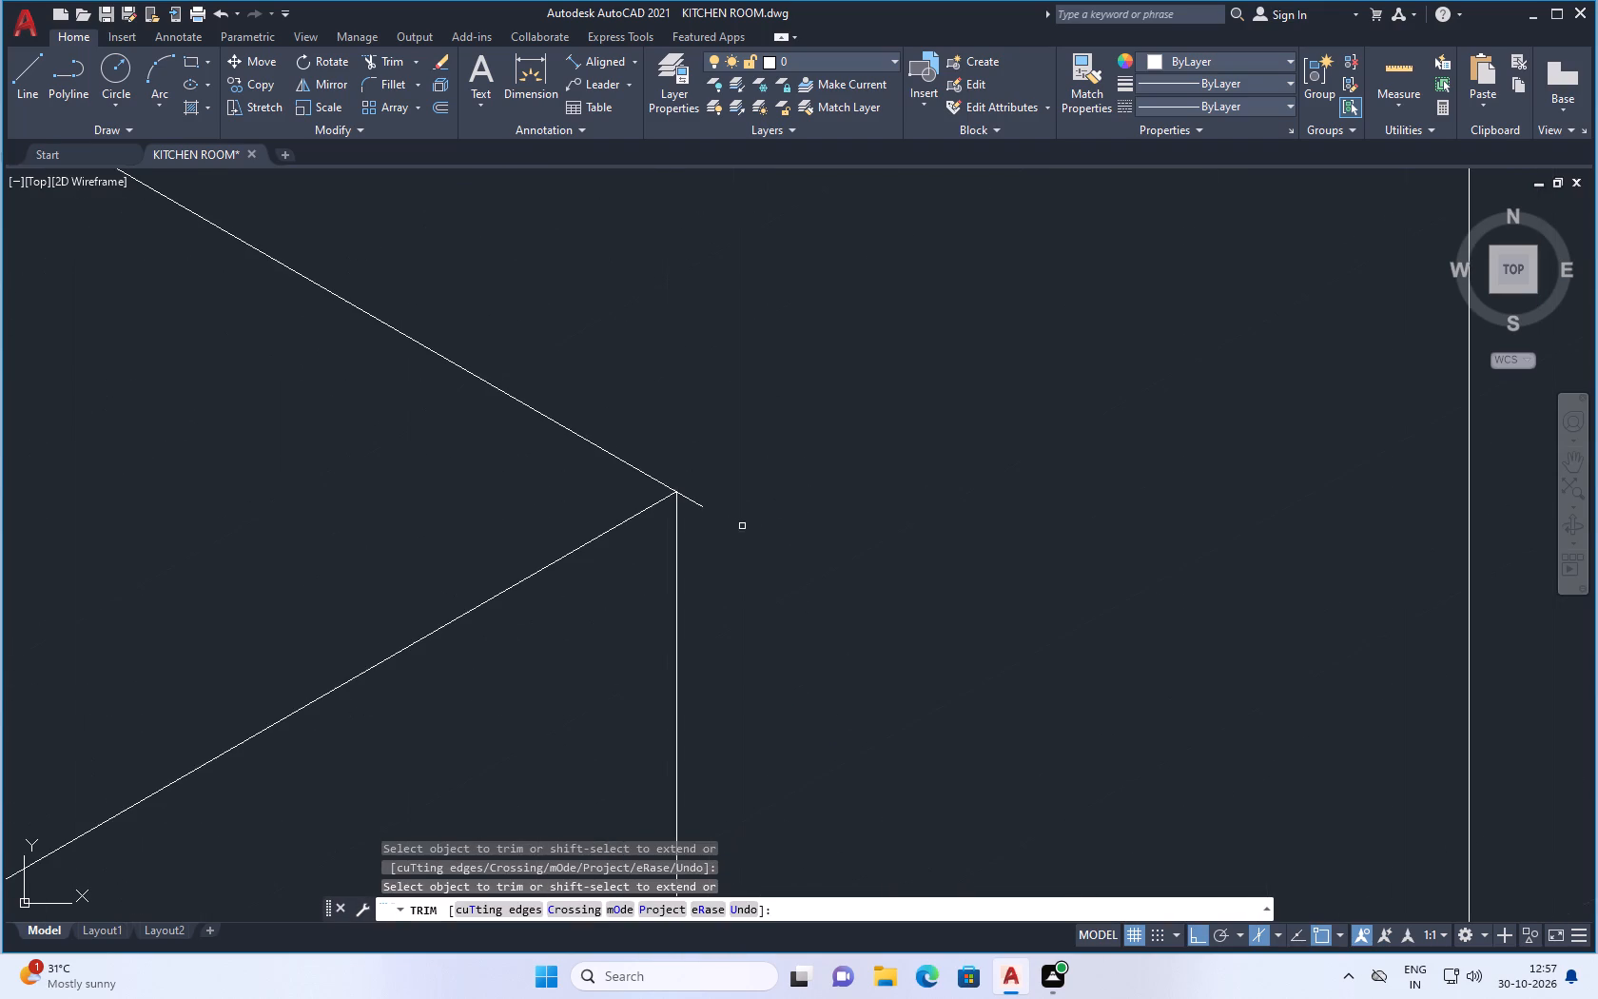
pyautogui.click(698, 501)
pyautogui.press('Escape')
# With Ortho off, copy the narrowed cube from the top shelf into the empty space below the shelf unit's lower right corner.
pyautogui.scroll(-5, 936, 572)
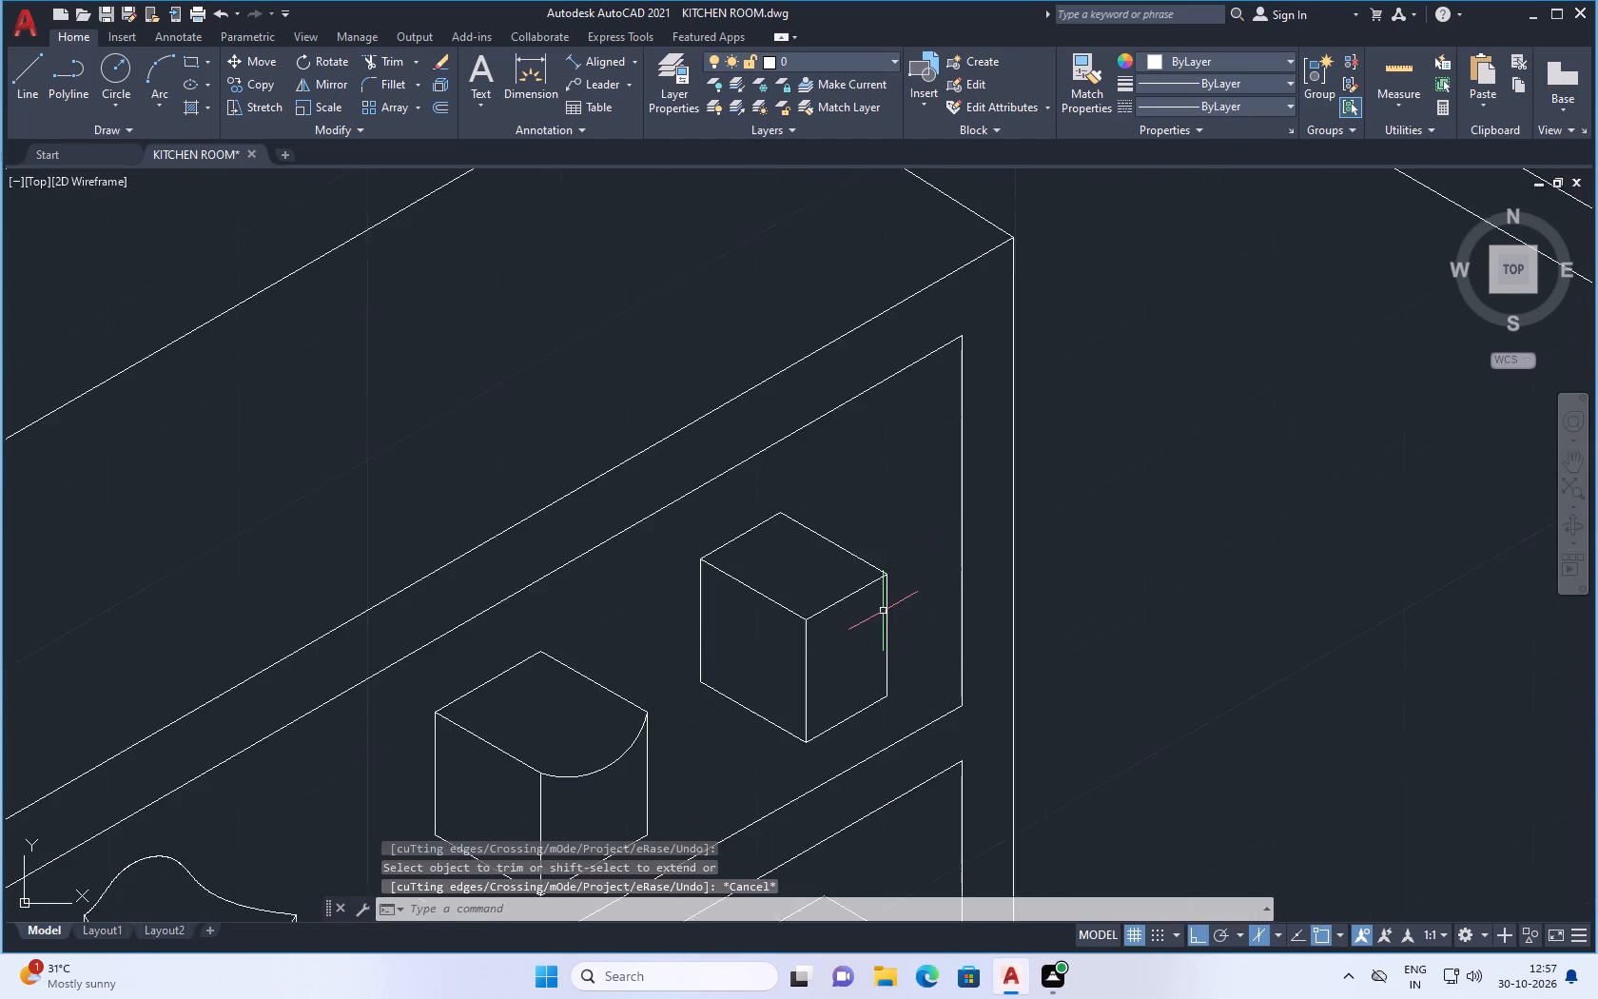
pyautogui.scroll(-2, 883, 612)
pyautogui.scroll(1, 869, 646)
pyautogui.scroll(-2, 842, 526)
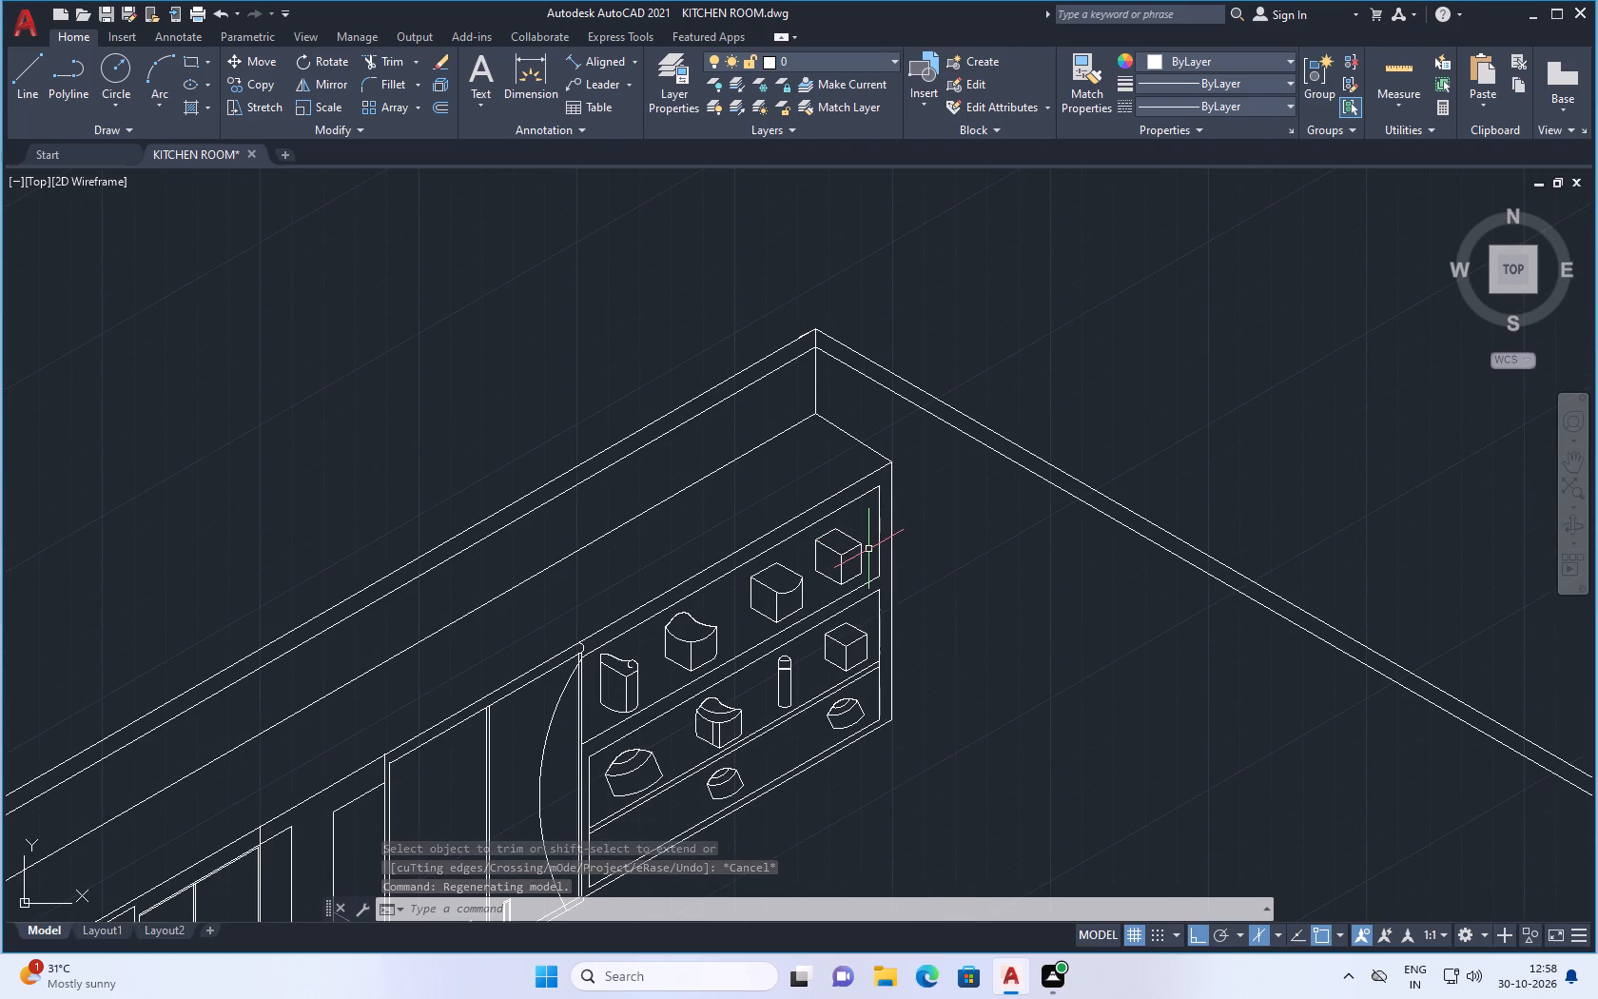
pyautogui.scroll(3, 846, 570)
pyautogui.moveTo(898, 411); pyautogui.dragTo(880, 427)
pyautogui.click(801, 536)
pyautogui.moveTo(716, 497); pyautogui.dragTo(726, 514)
pyautogui.click(757, 570)
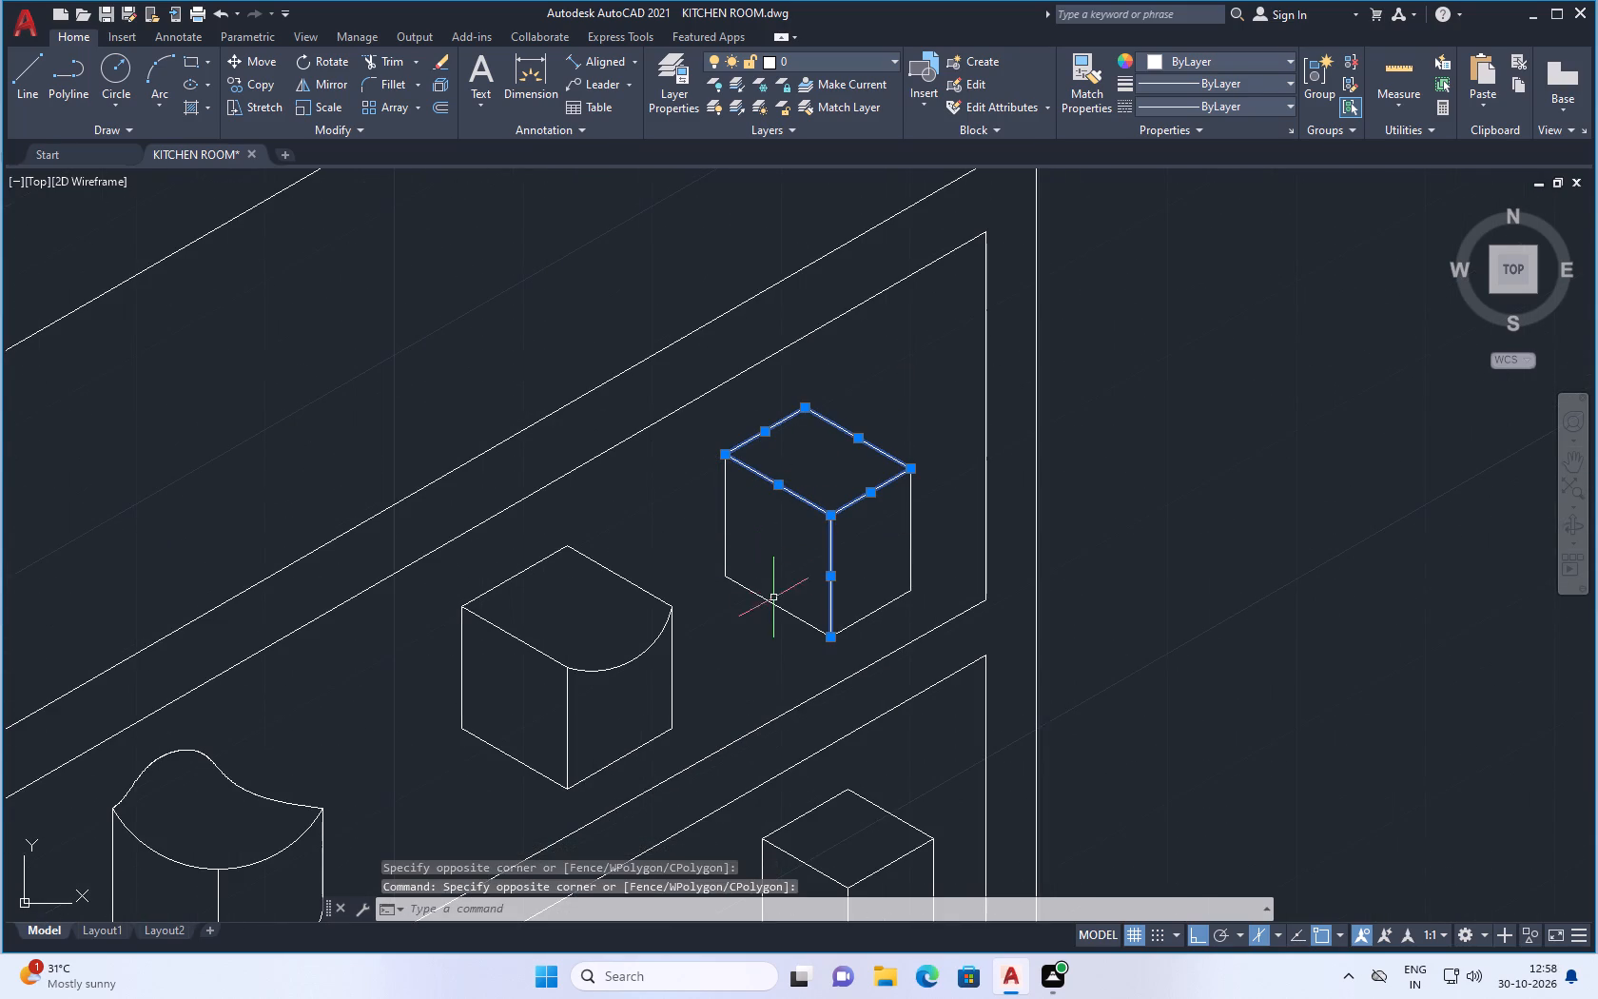
pyautogui.click(773, 597)
pyautogui.click(760, 581)
pyautogui.click(724, 507)
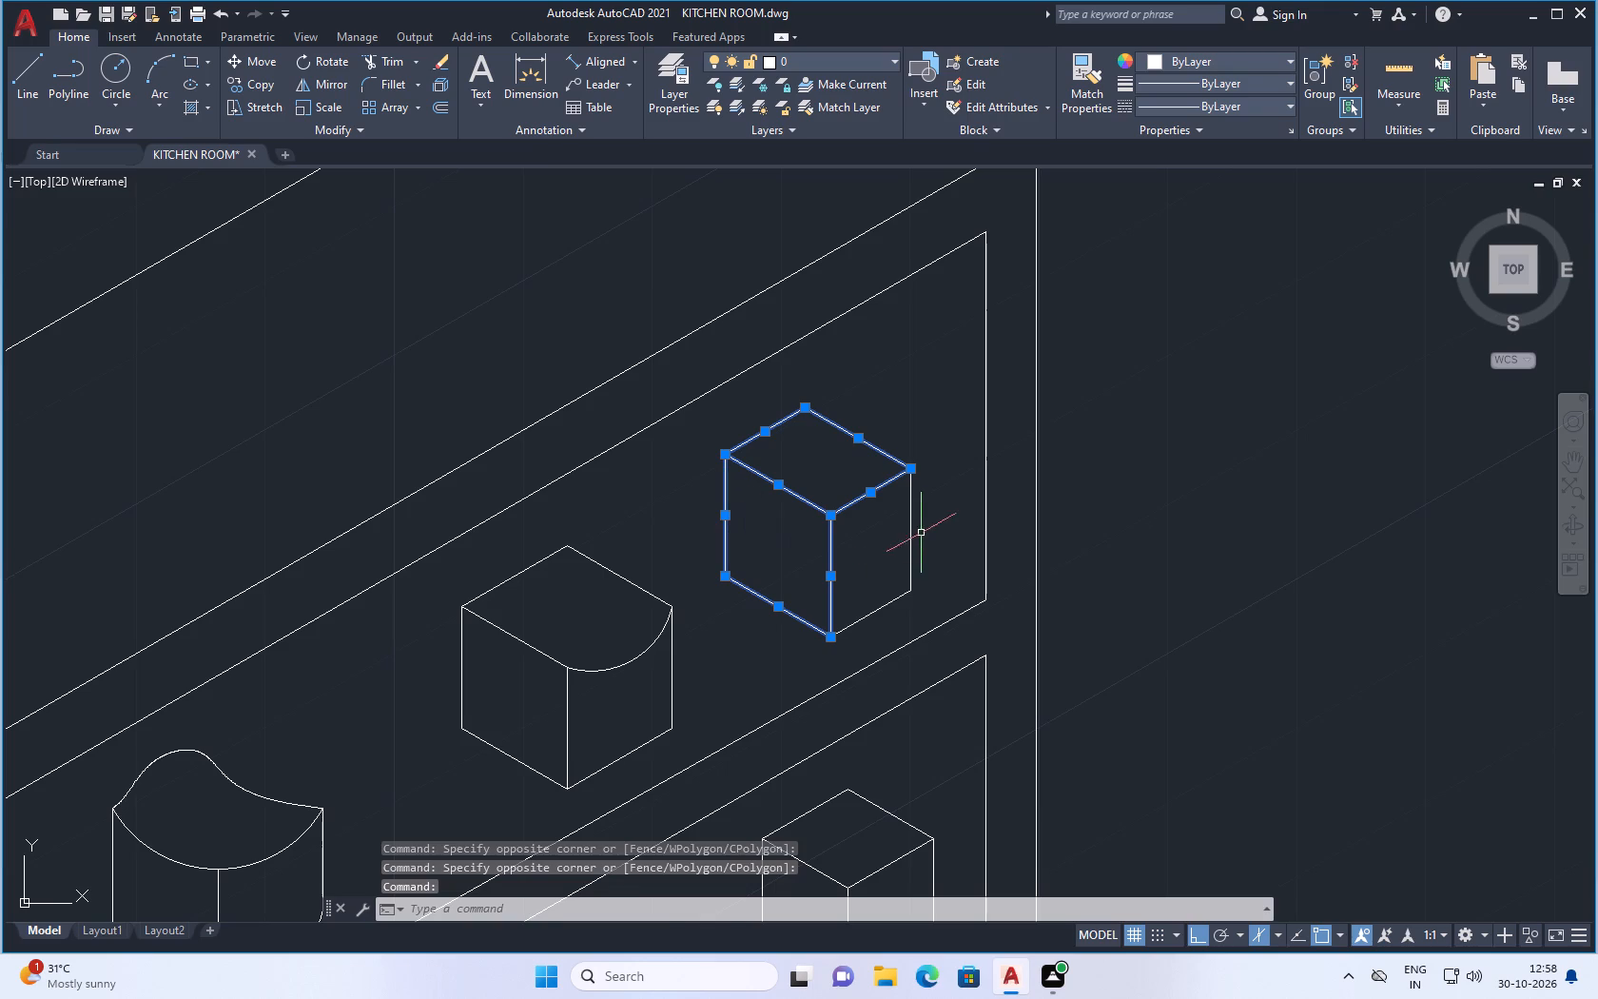
pyautogui.moveTo(917, 524); pyautogui.dragTo(897, 540)
pyautogui.moveTo(891, 546); pyautogui.dragTo(882, 576)
pyautogui.moveTo(886, 594); pyautogui.dragTo(883, 616)
pyautogui.click(867, 628)
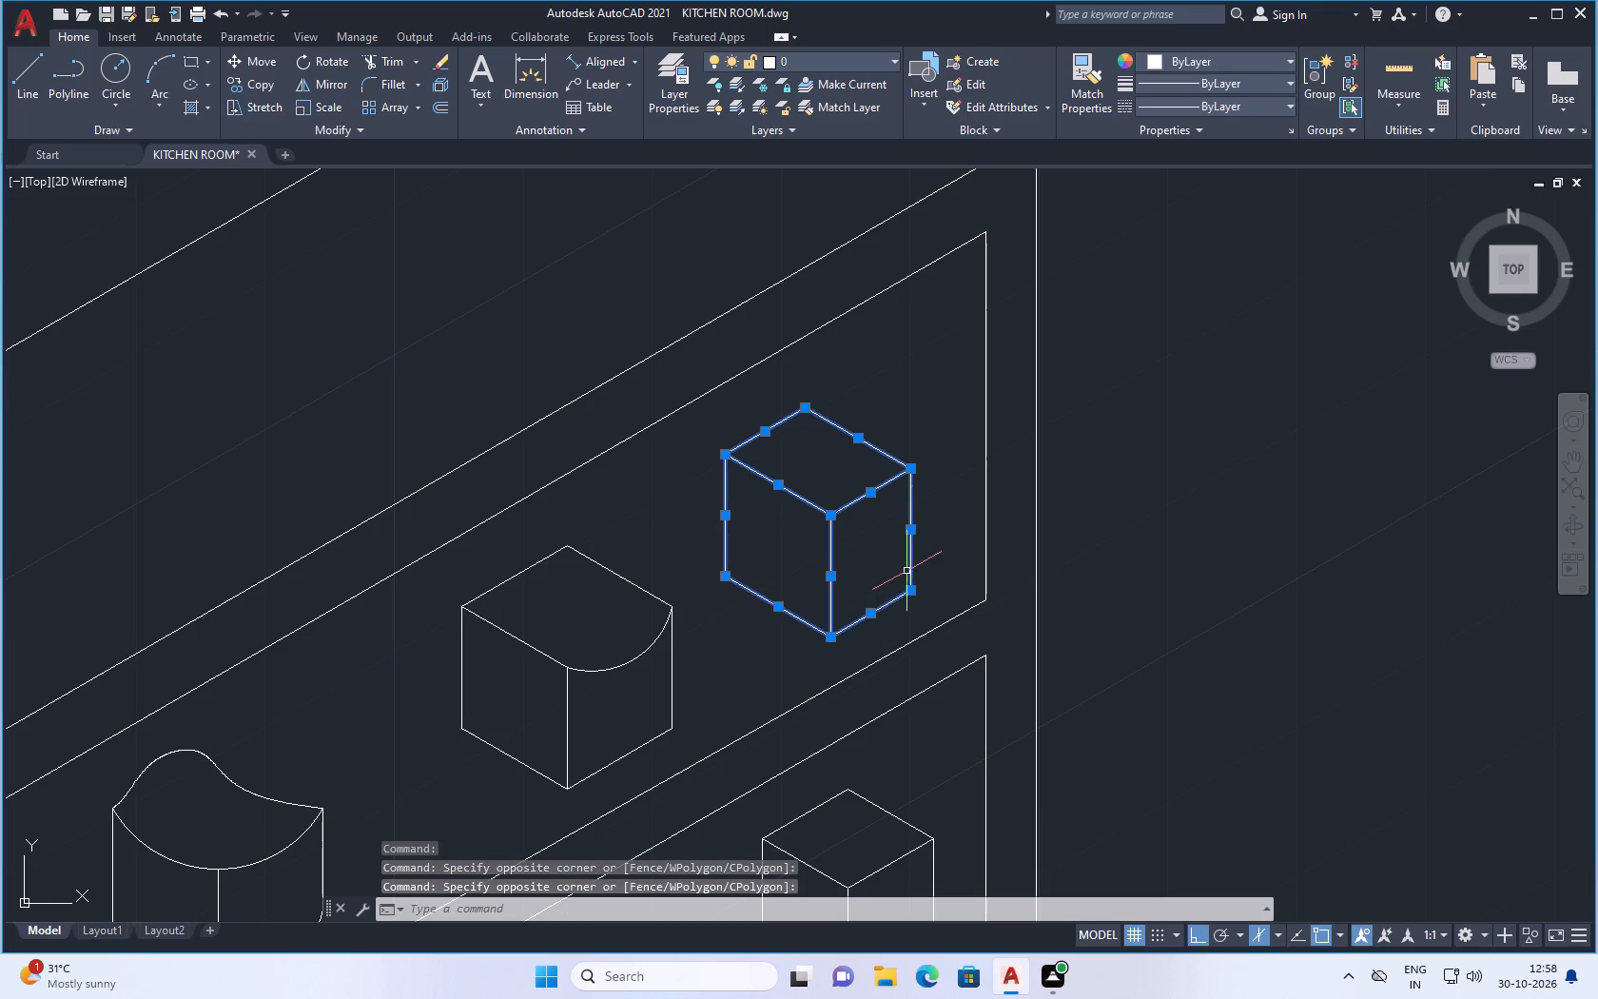
pyautogui.rightClick(890, 364)
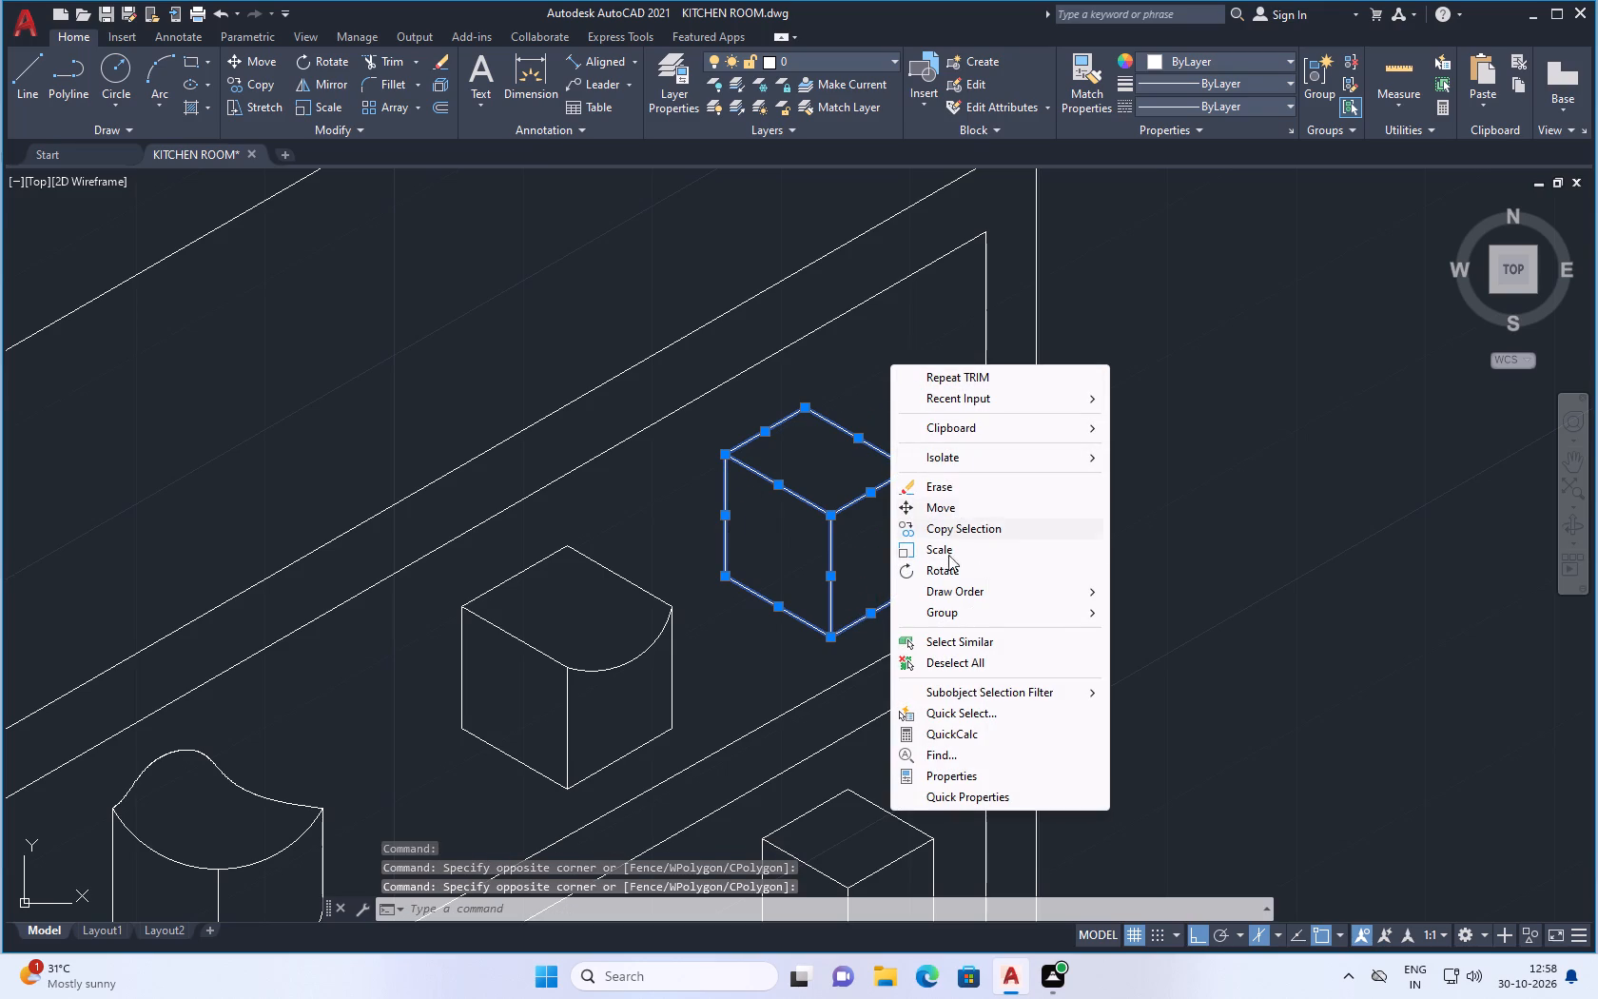
pyautogui.scroll(1, 950, 569)
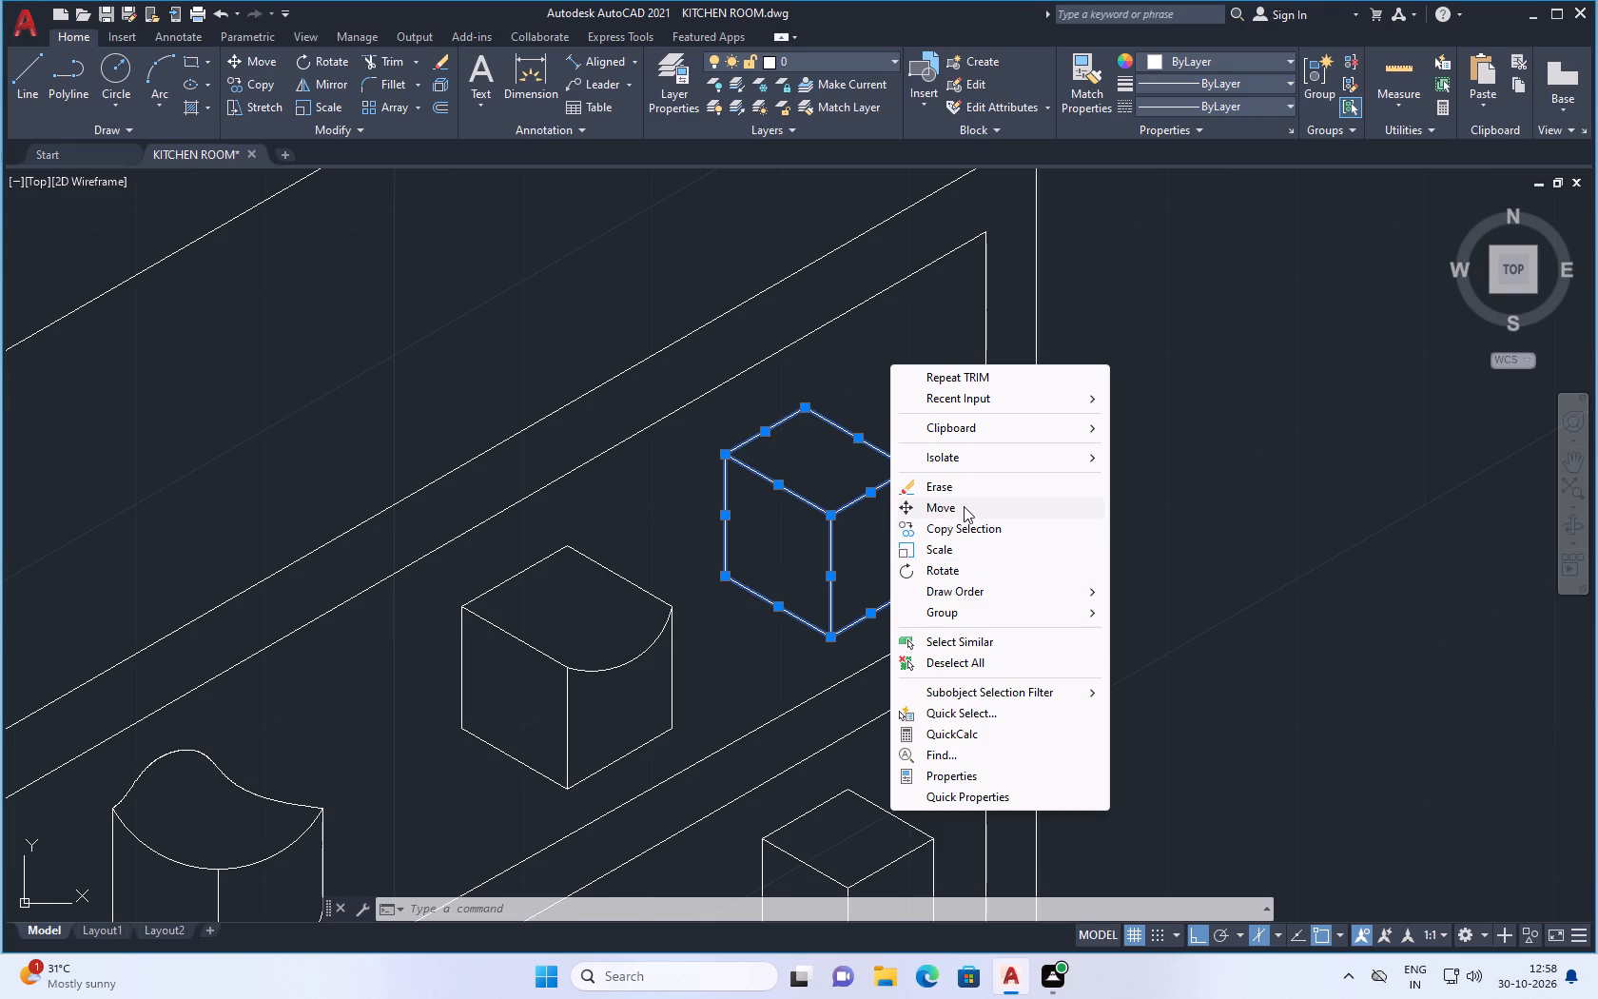
pyautogui.click(963, 527)
pyautogui.moveTo(842, 521); pyautogui.dragTo(859, 563)
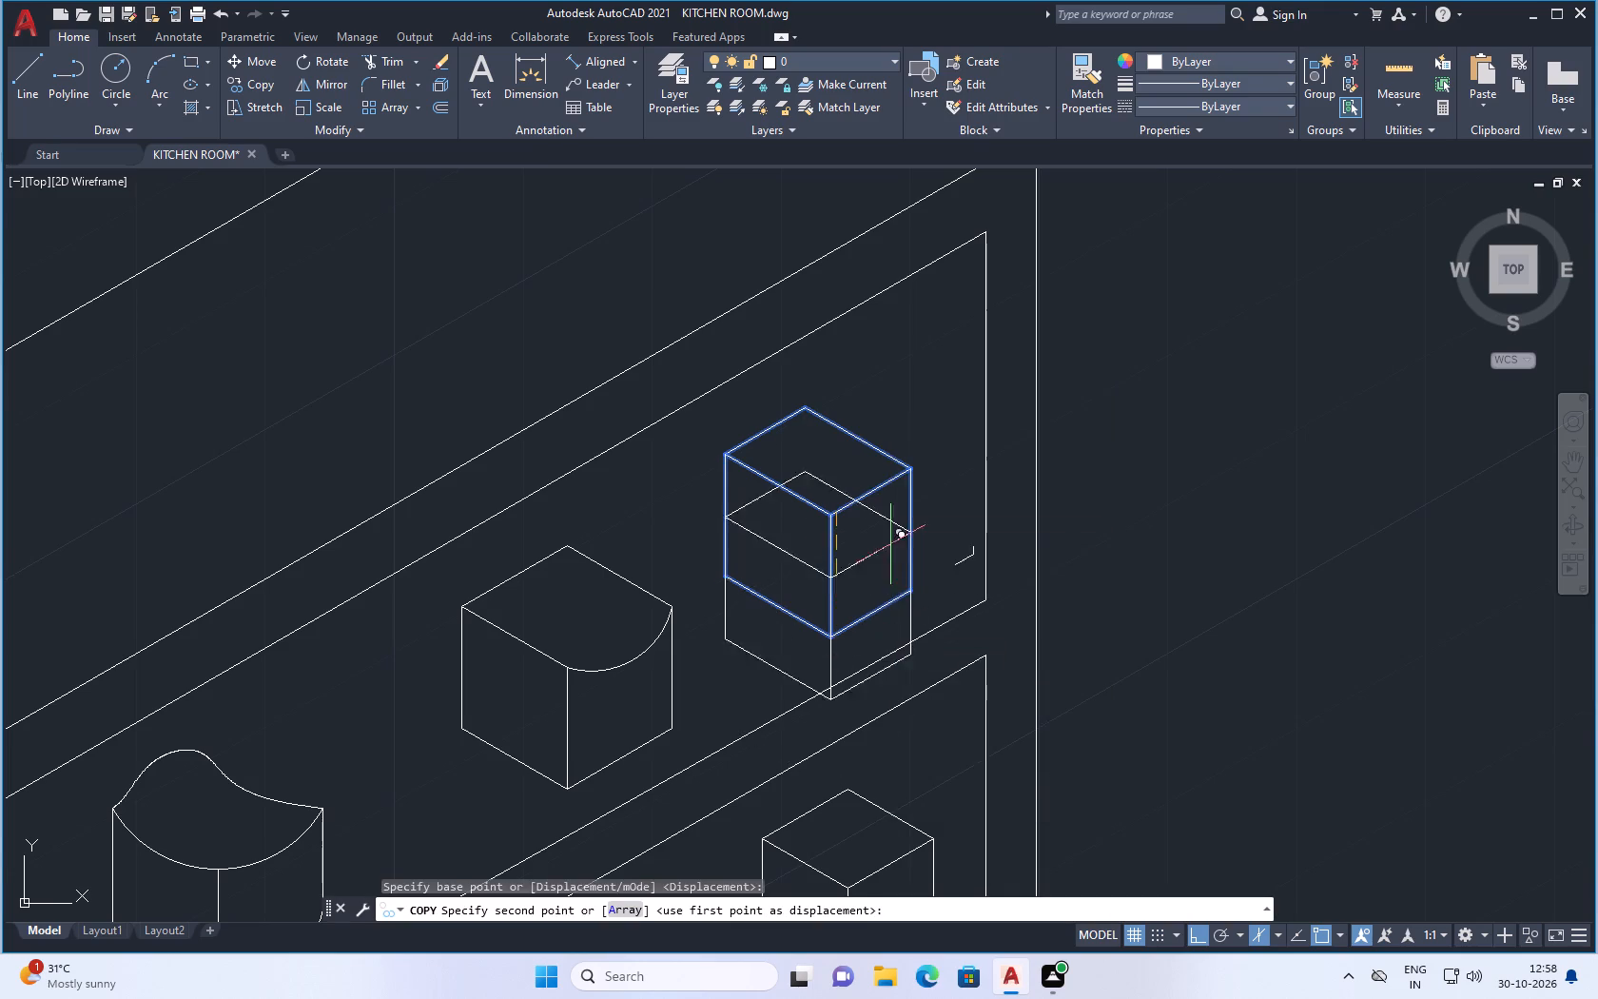
pyautogui.scroll(-3, 911, 498)
pyautogui.scroll(2, 847, 683)
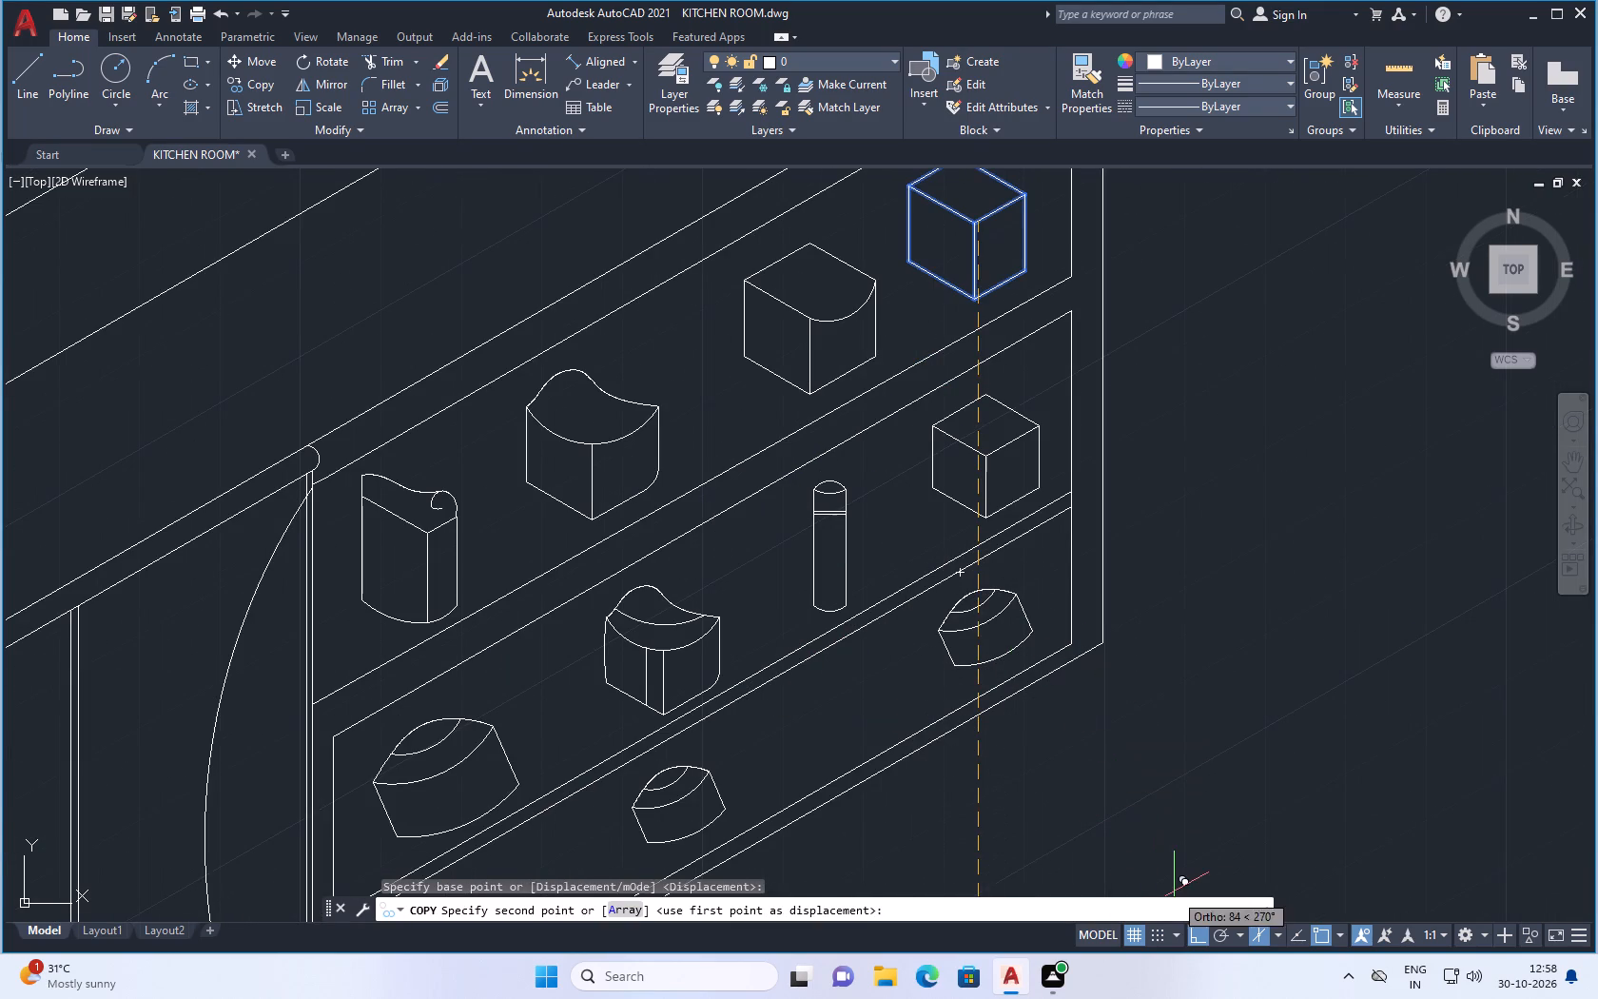
pyautogui.click(1192, 932)
pyautogui.scroll(-2, 967, 748)
pyautogui.scroll(2, 848, 774)
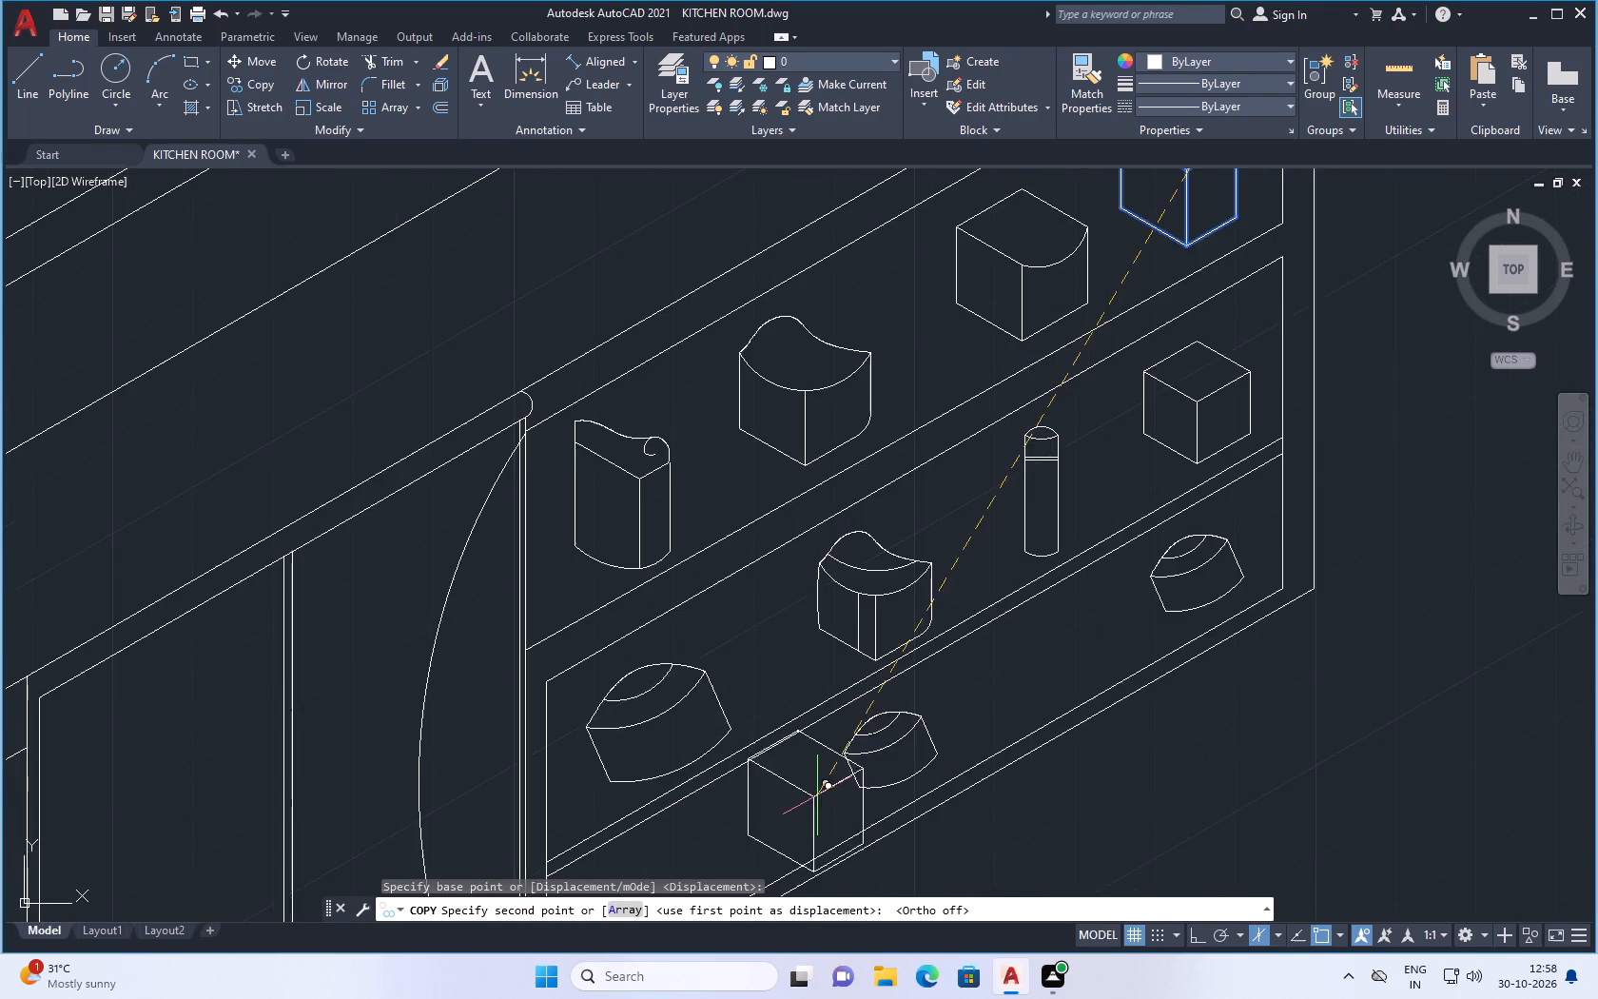
pyautogui.scroll(-2, 860, 784)
pyautogui.scroll(3, 825, 808)
pyautogui.scroll(-2, 1181, 731)
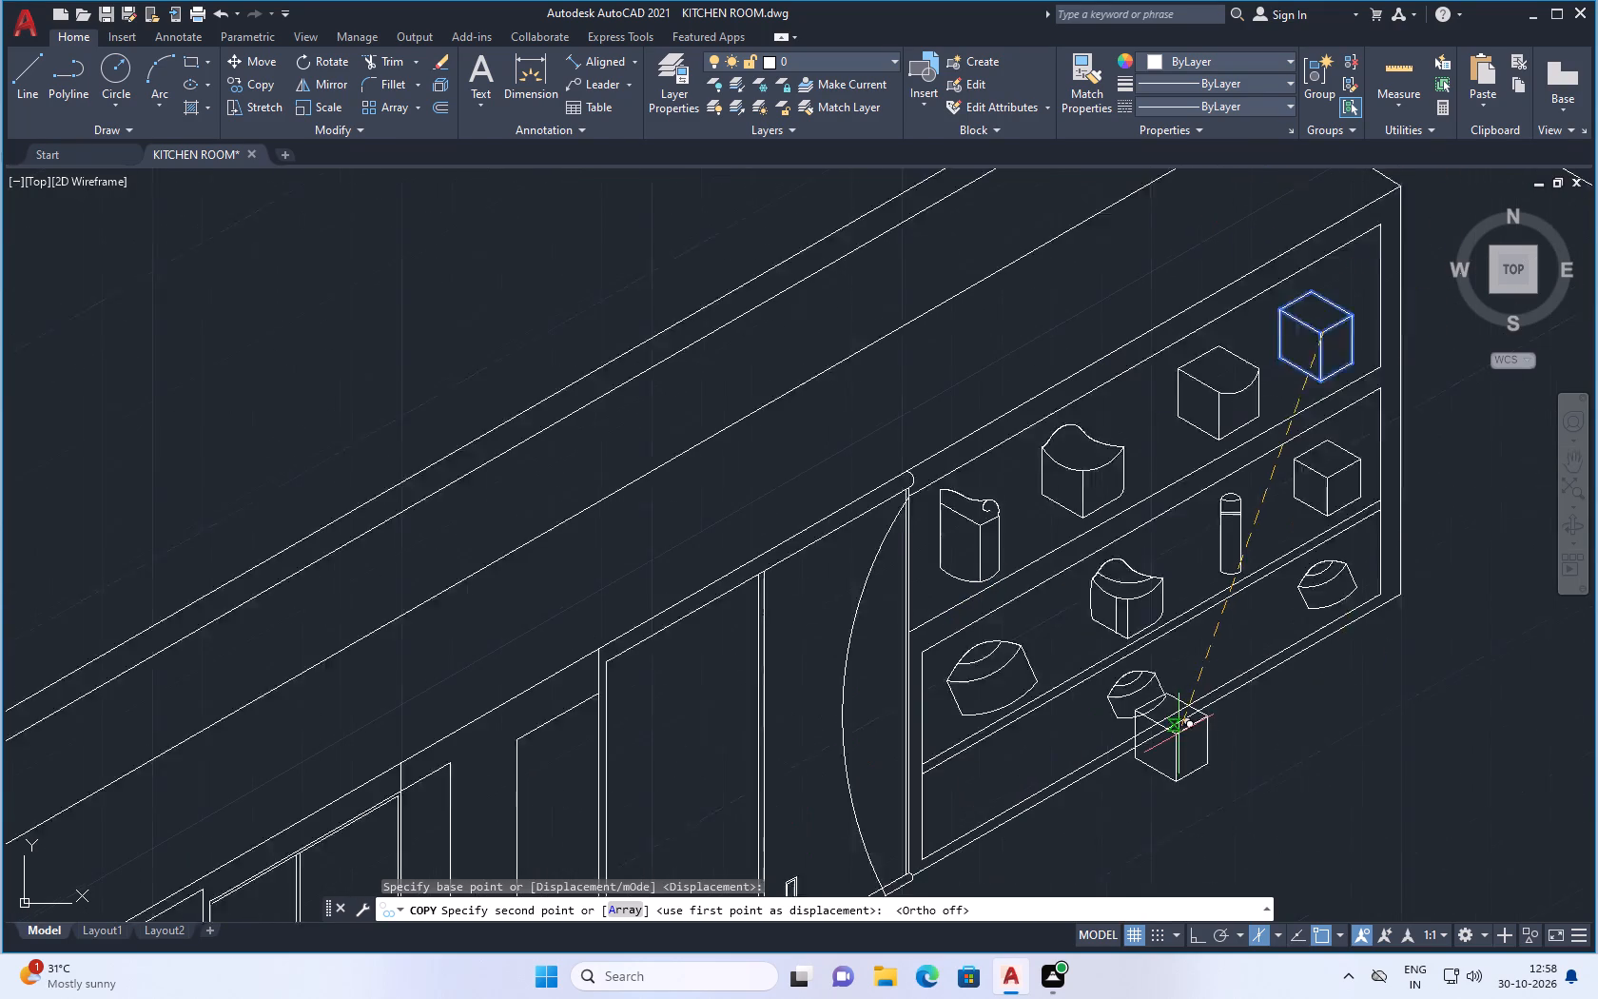
pyautogui.scroll(-1, 1178, 734)
pyautogui.click(1306, 758)
pyautogui.press('Escape')
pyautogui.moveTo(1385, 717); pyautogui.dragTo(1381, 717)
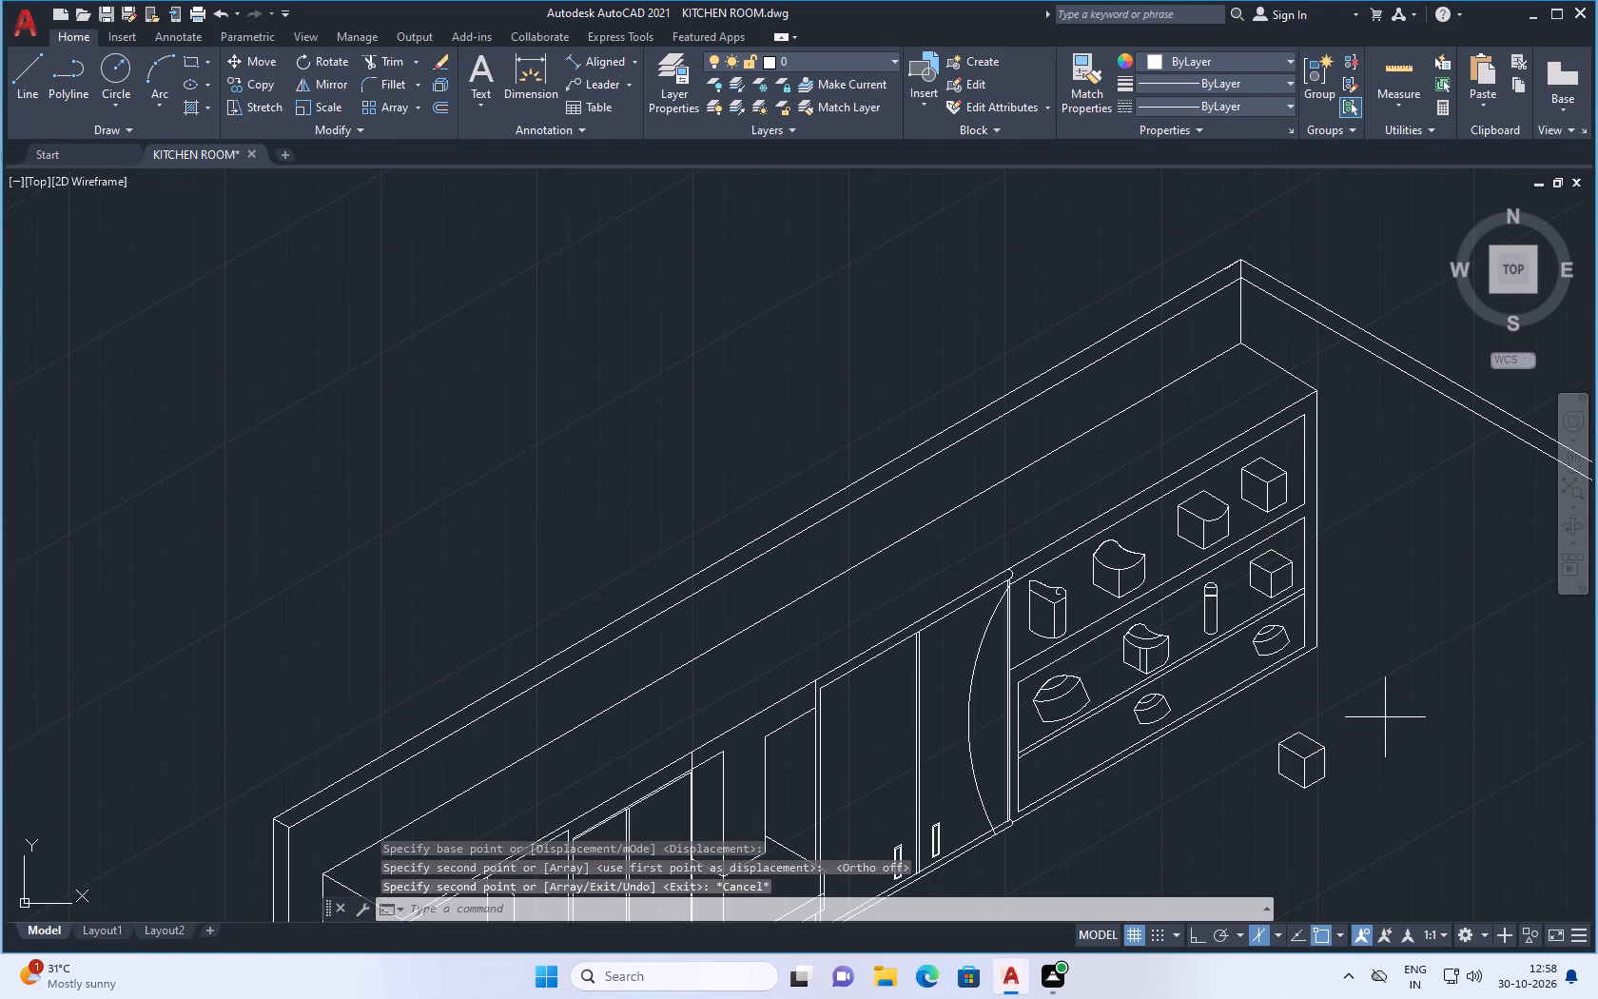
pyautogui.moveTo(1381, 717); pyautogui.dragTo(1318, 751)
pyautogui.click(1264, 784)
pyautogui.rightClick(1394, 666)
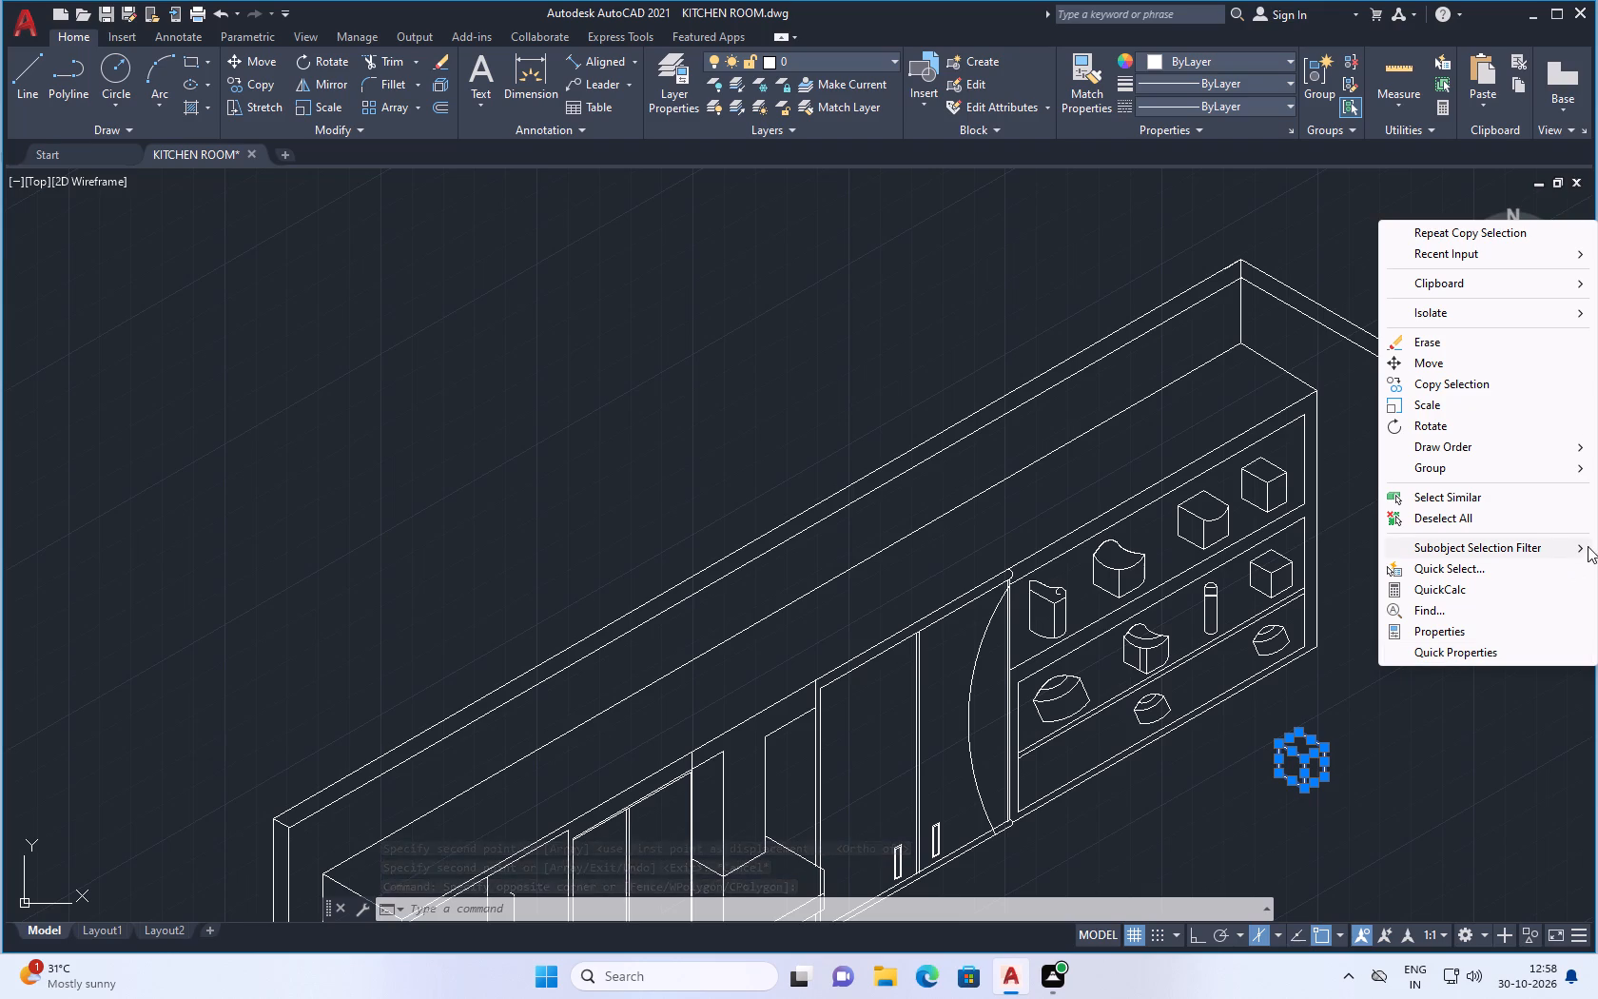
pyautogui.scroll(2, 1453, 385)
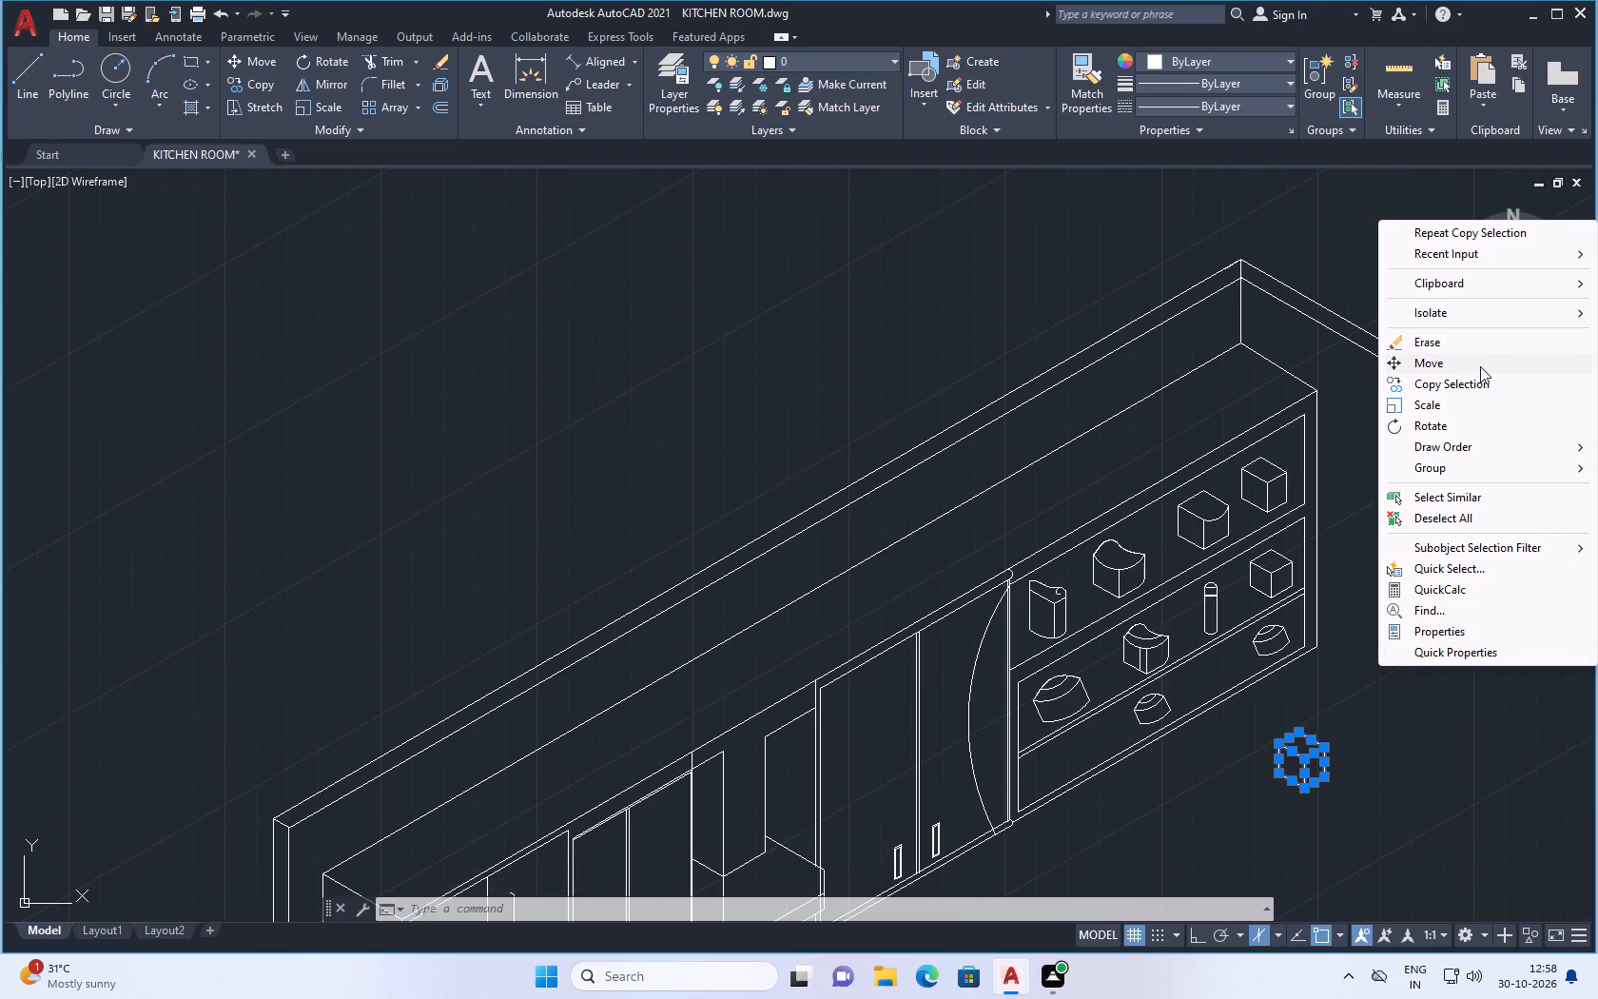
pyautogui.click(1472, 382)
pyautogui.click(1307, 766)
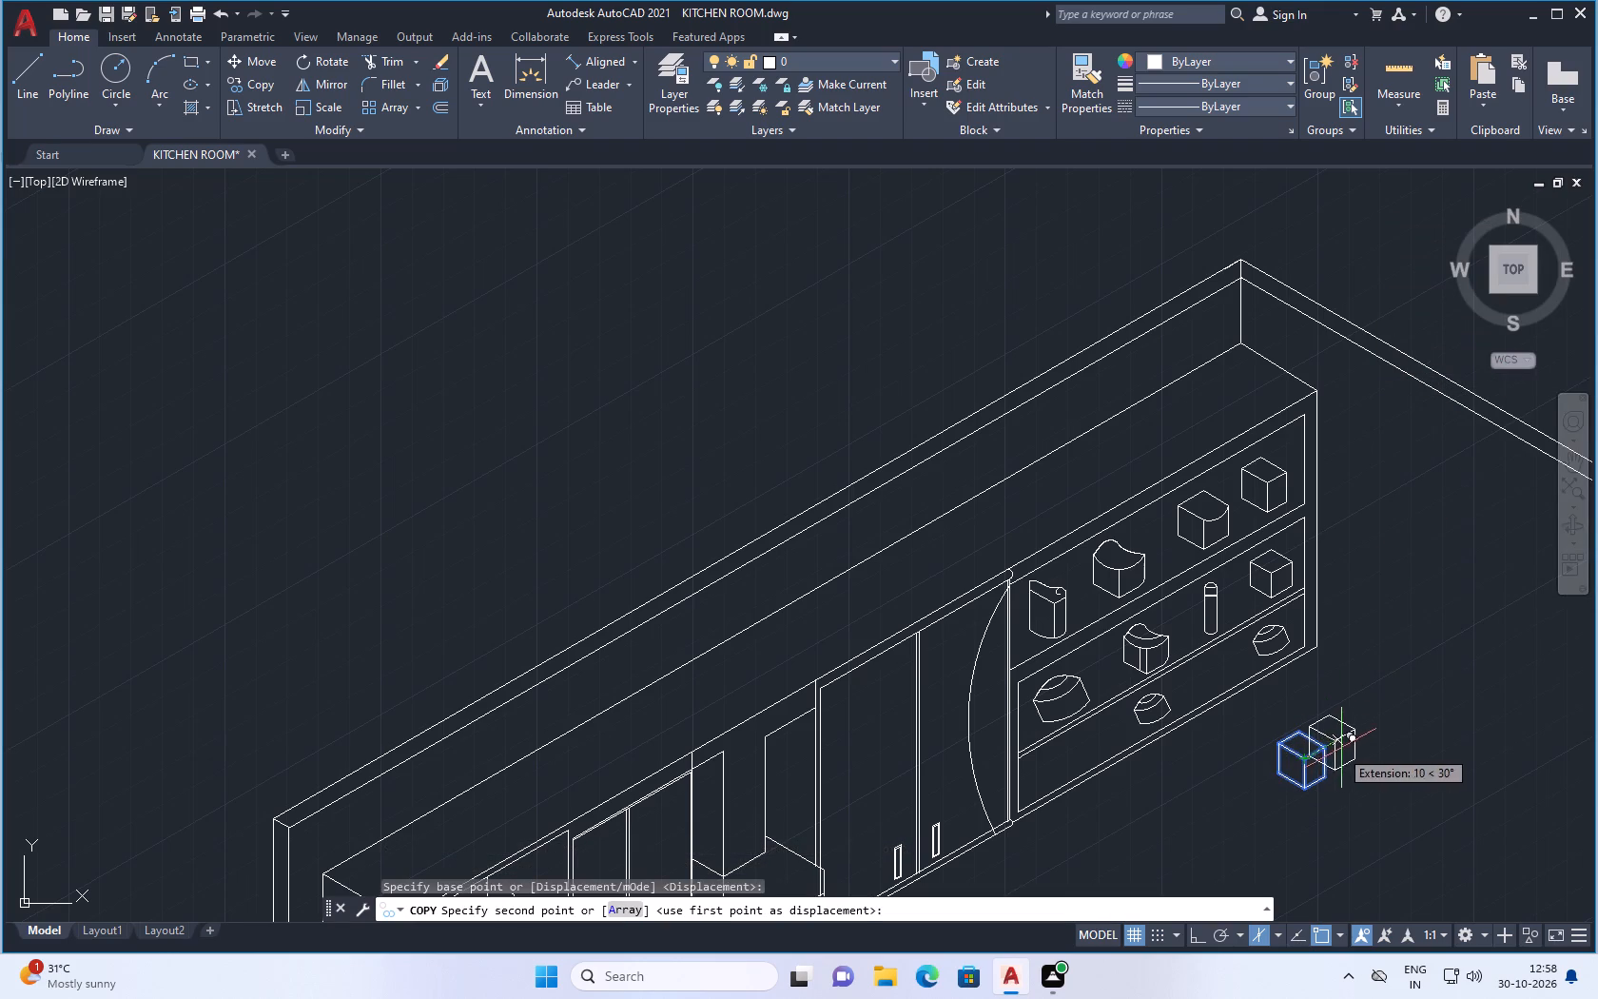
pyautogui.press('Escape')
# Scale the copied cube outside the shelf unit down freehand to roughly half its size.
pyautogui.scroll(2, 1312, 824)
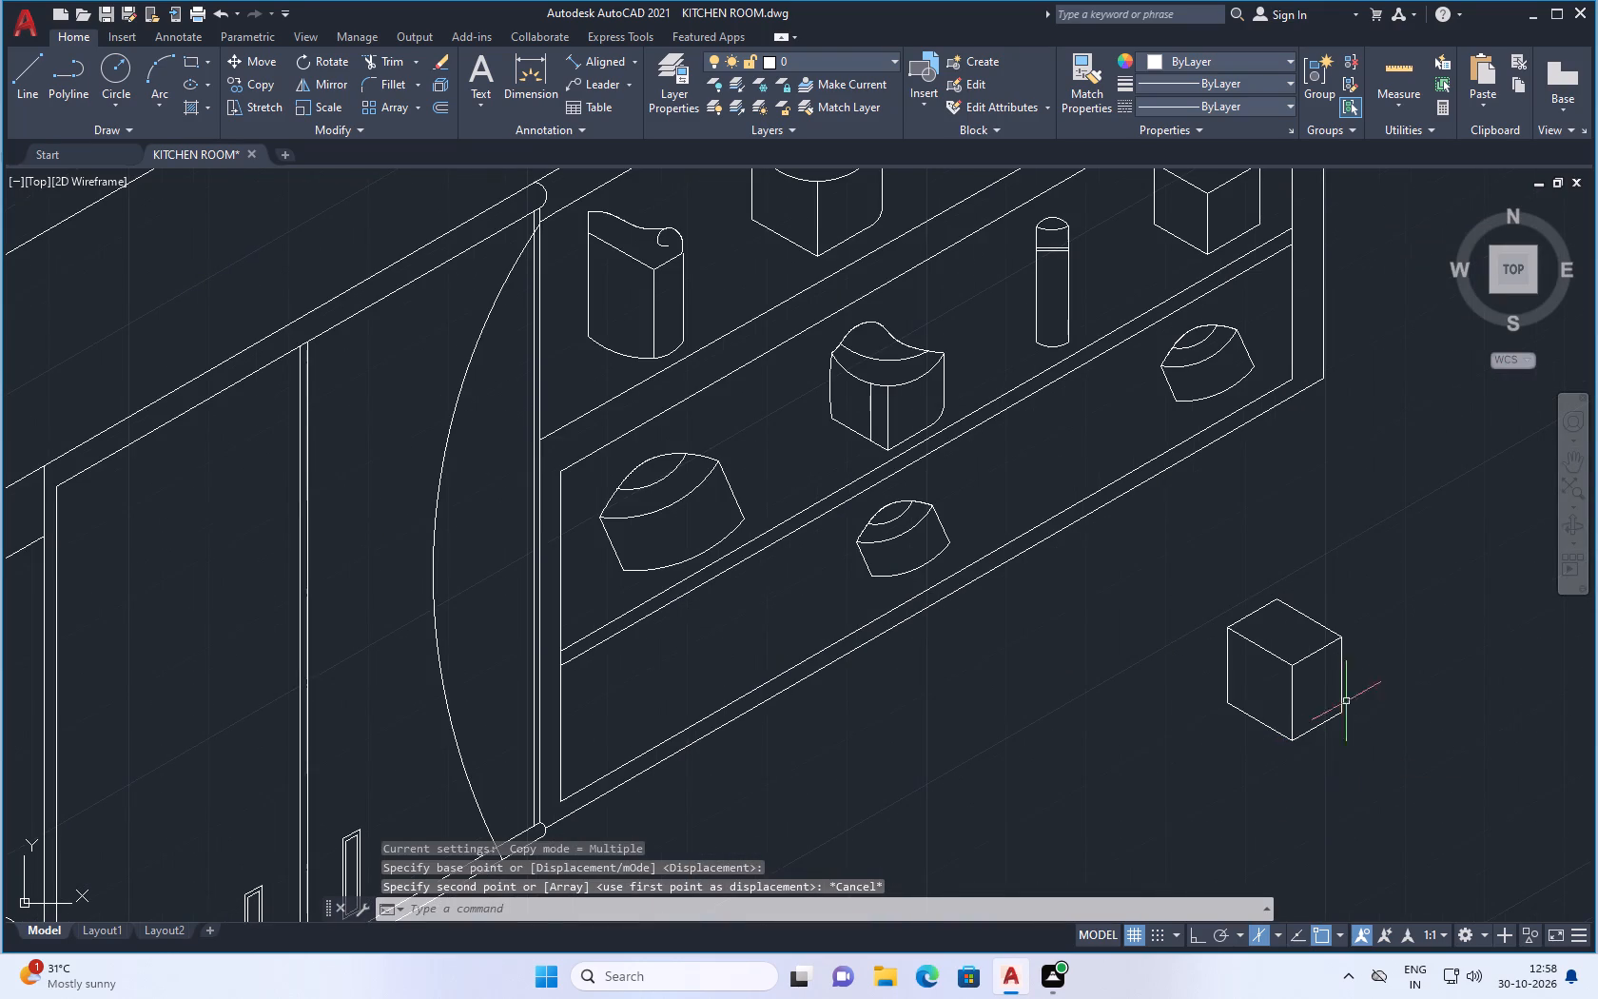
pyautogui.moveTo(1392, 519); pyautogui.dragTo(1285, 617)
pyautogui.click(1115, 847)
pyautogui.rightClick(1371, 603)
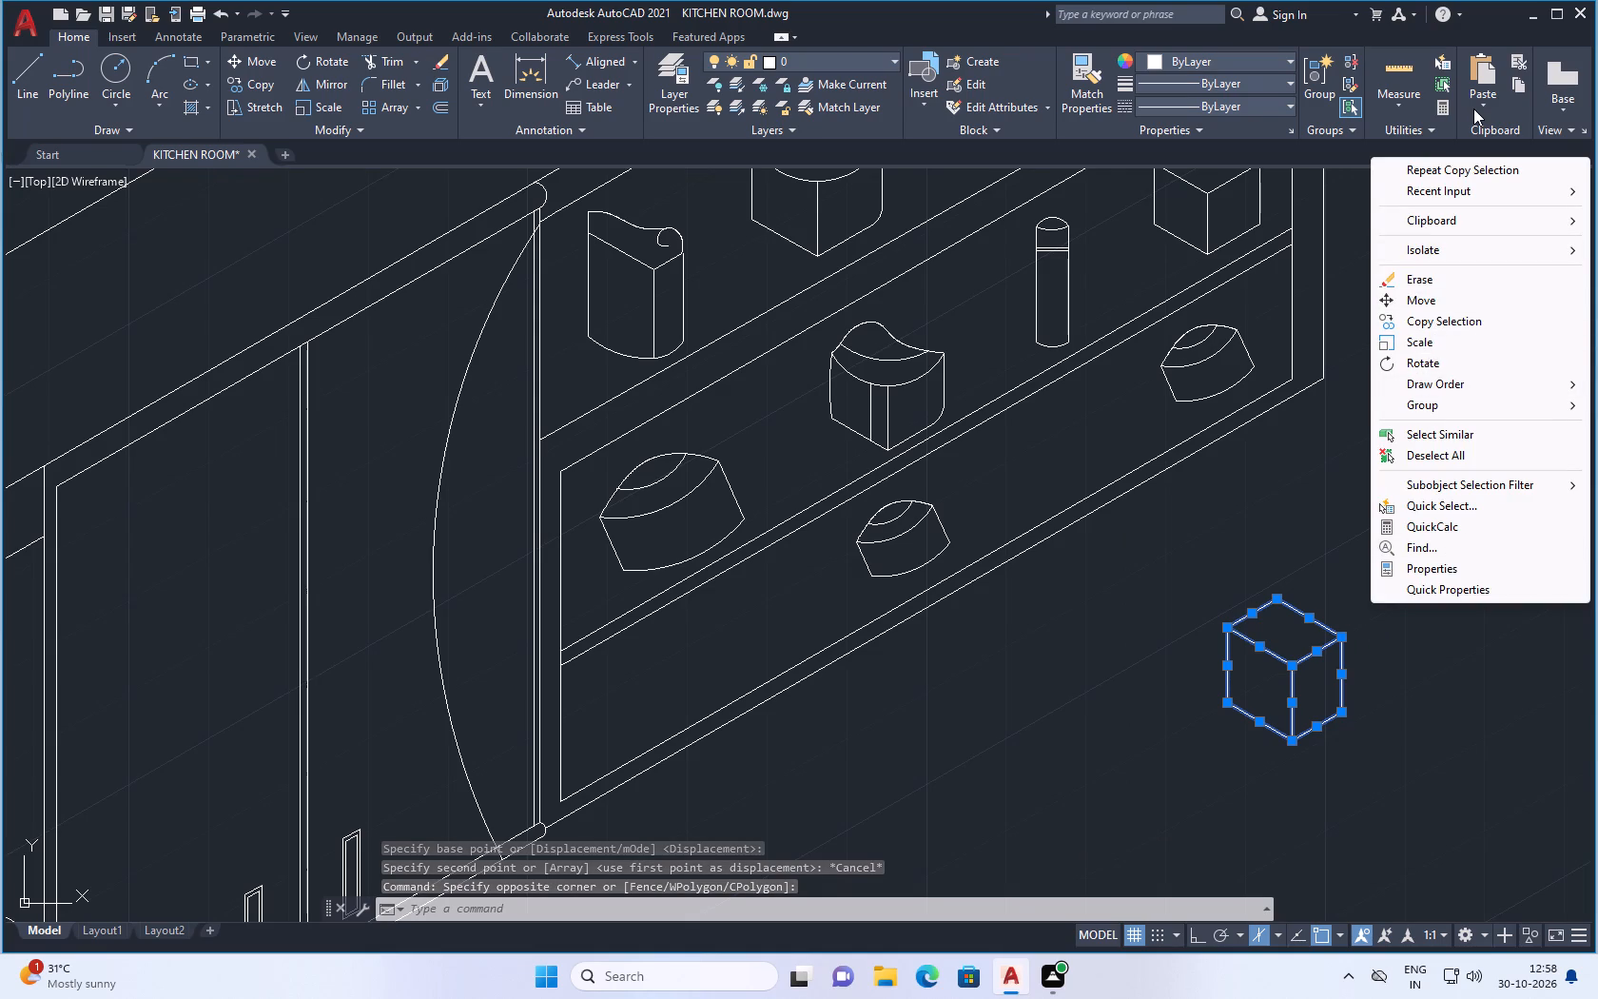
pyautogui.click(1430, 340)
pyautogui.click(1291, 687)
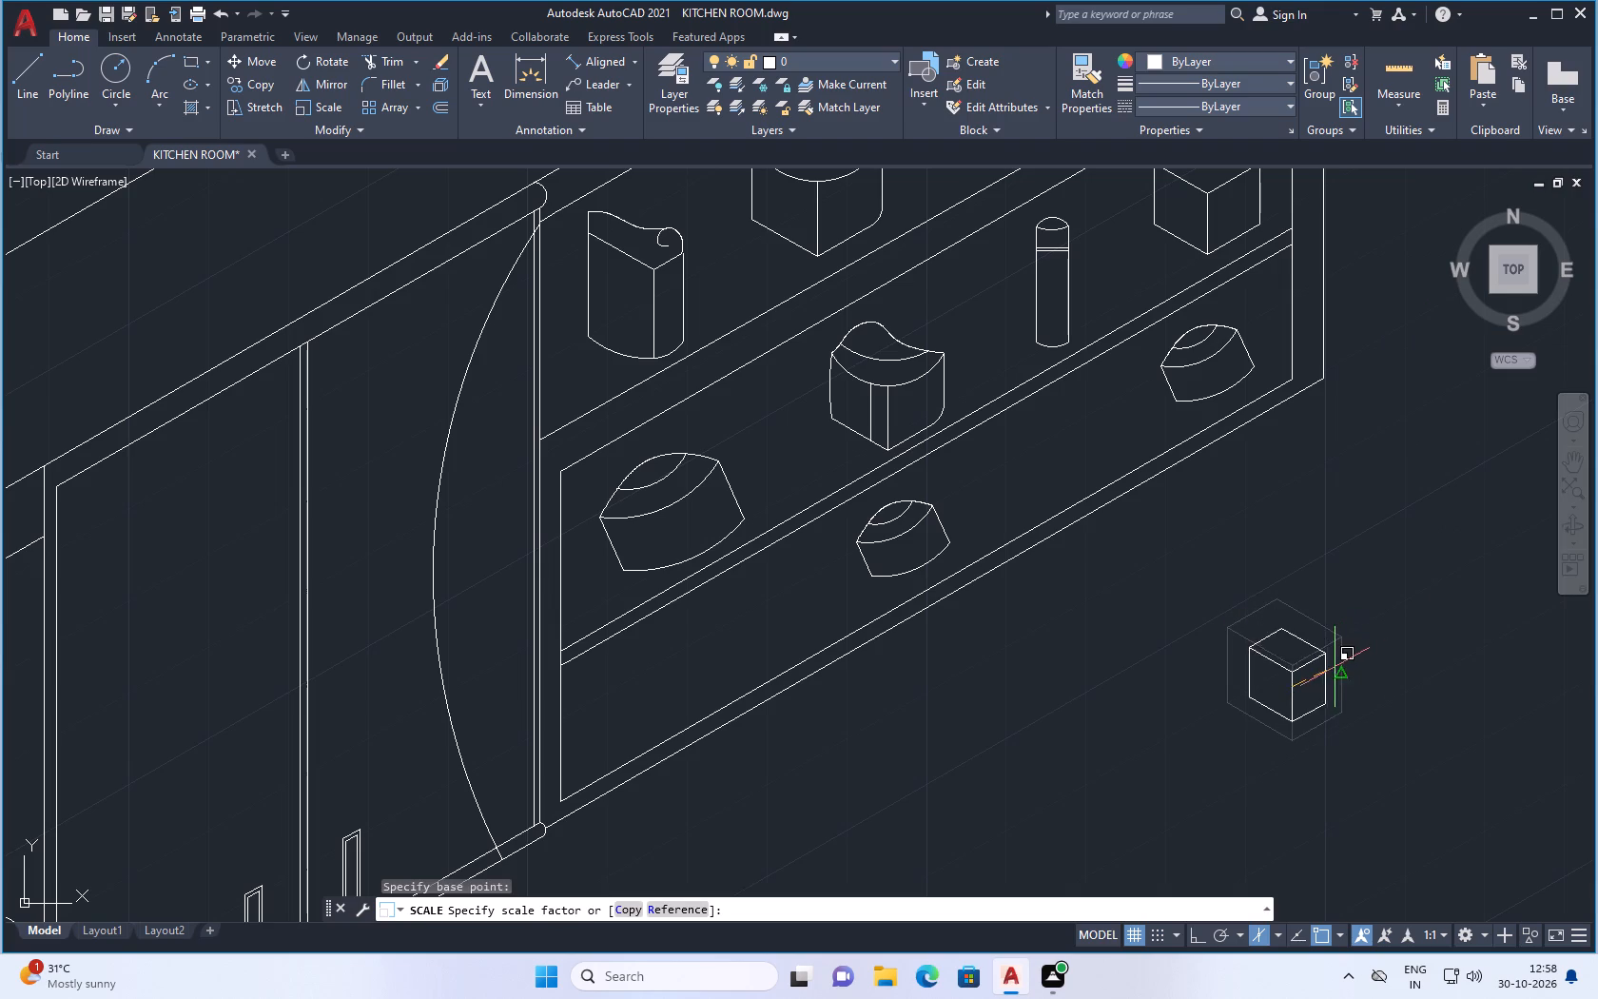
pyautogui.click(1329, 670)
# Move the reduced cube onto the bottom shelf, near its left end below the large rounded container.
pyautogui.moveTo(1334, 590); pyautogui.dragTo(1284, 673)
pyautogui.click(1243, 729)
pyautogui.rightClick(1452, 483)
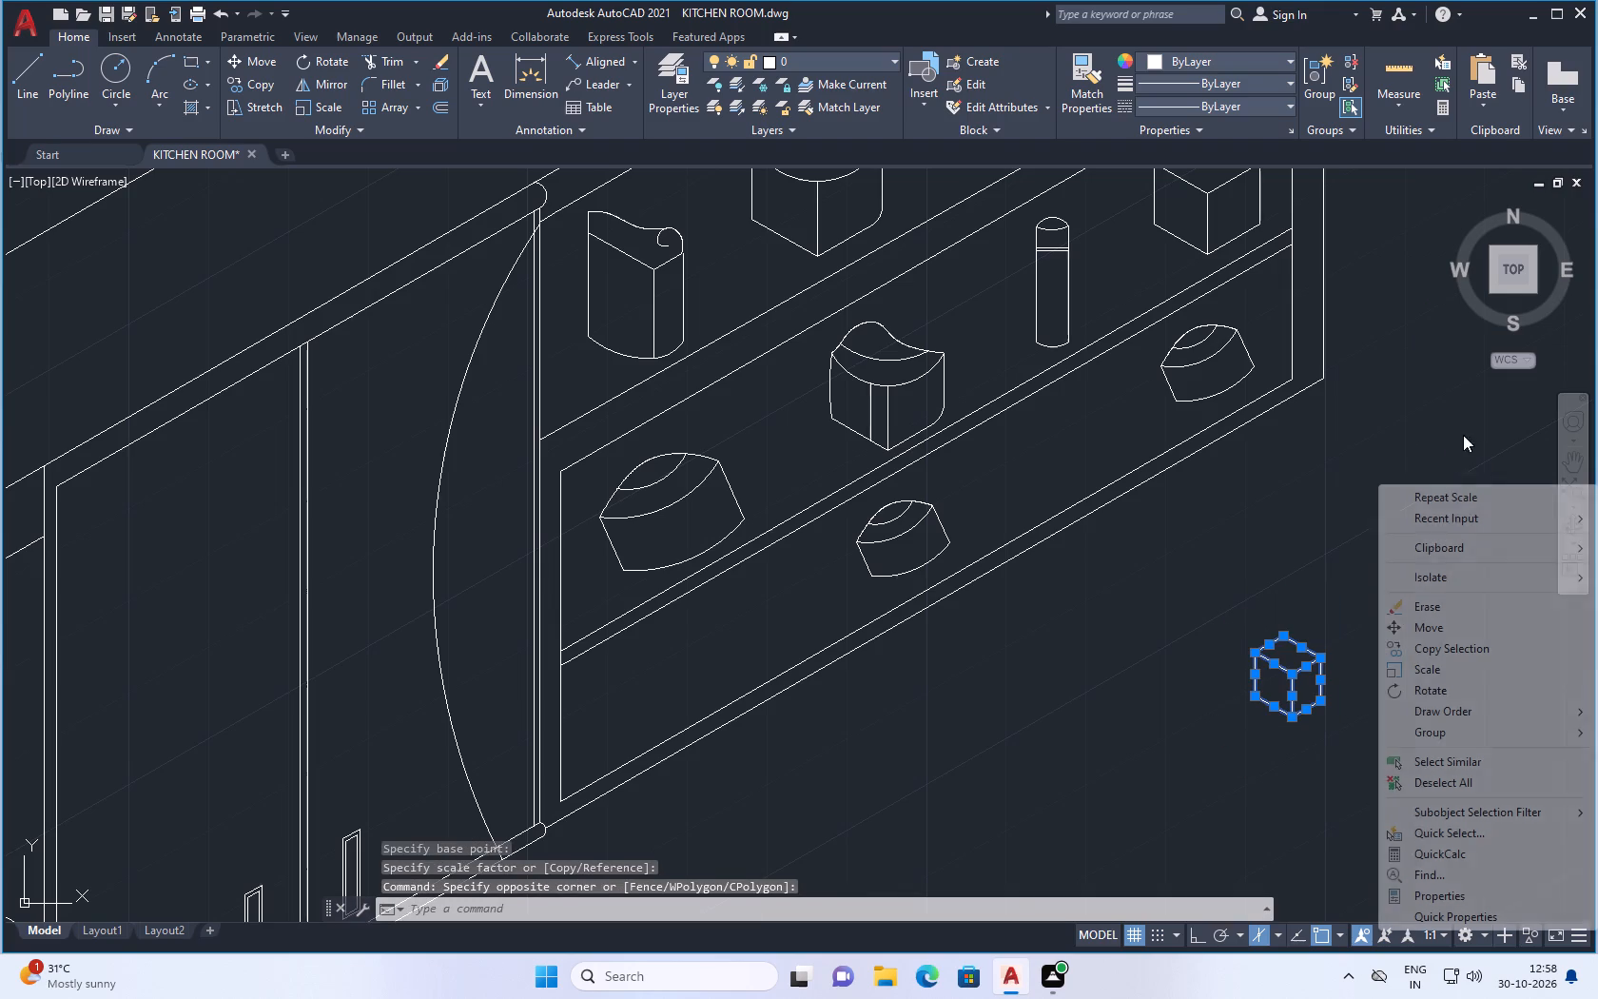
pyautogui.click(1443, 622)
pyautogui.click(1286, 685)
pyautogui.scroll(1, 736, 658)
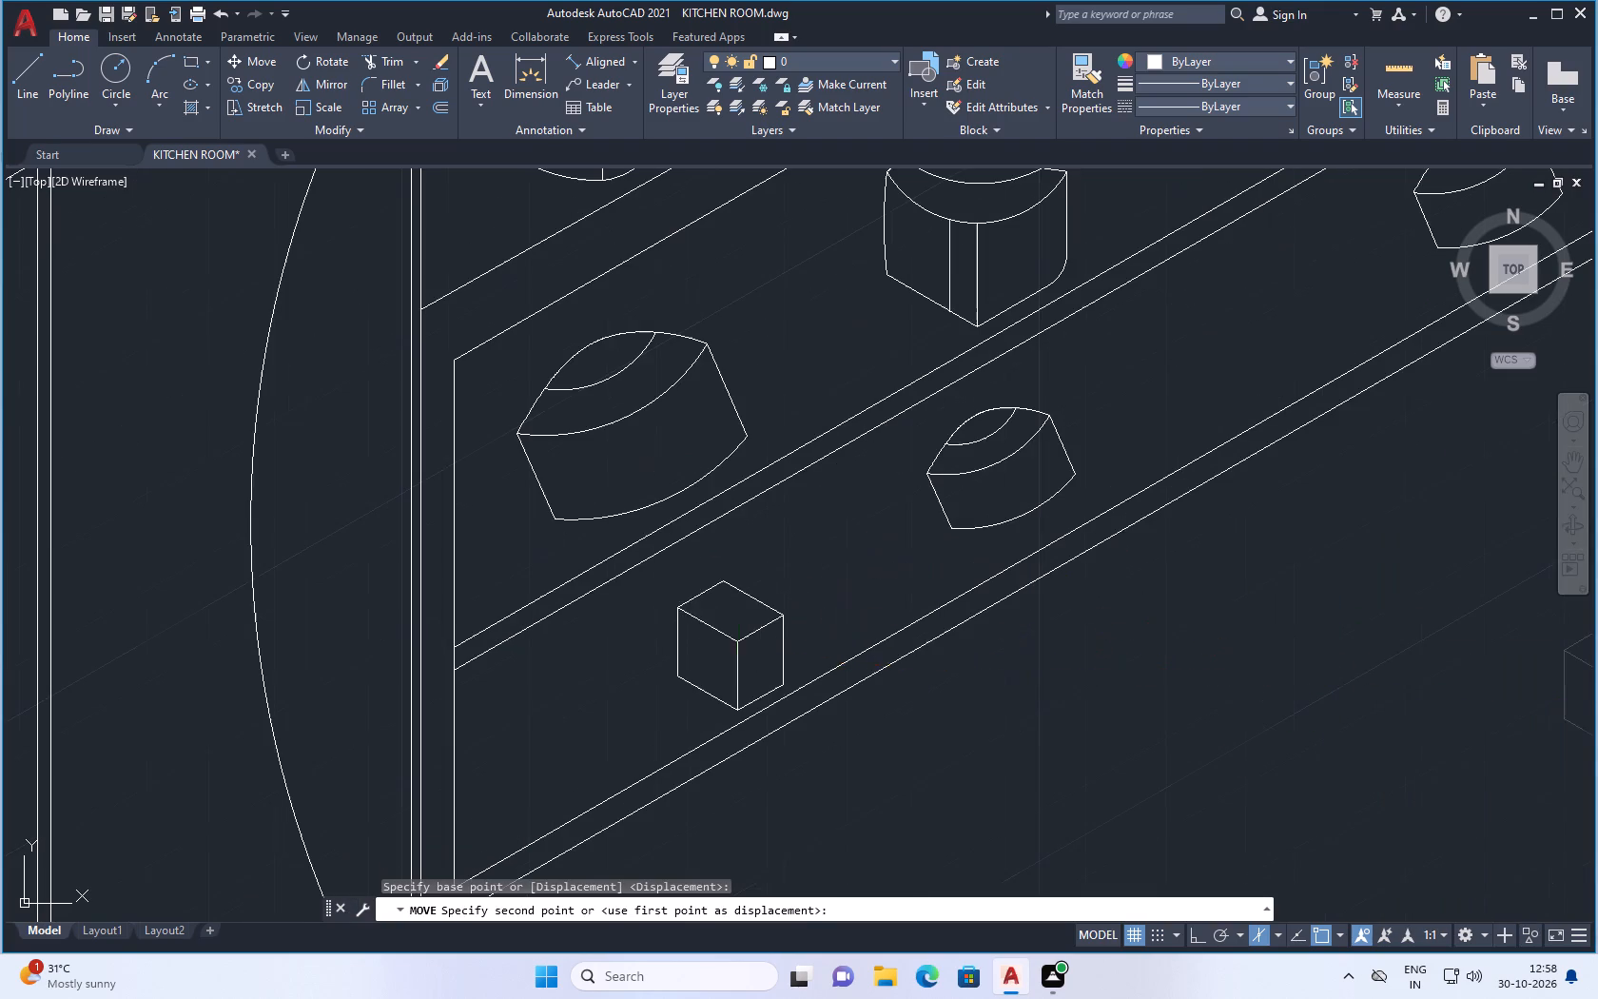
pyautogui.click(704, 664)
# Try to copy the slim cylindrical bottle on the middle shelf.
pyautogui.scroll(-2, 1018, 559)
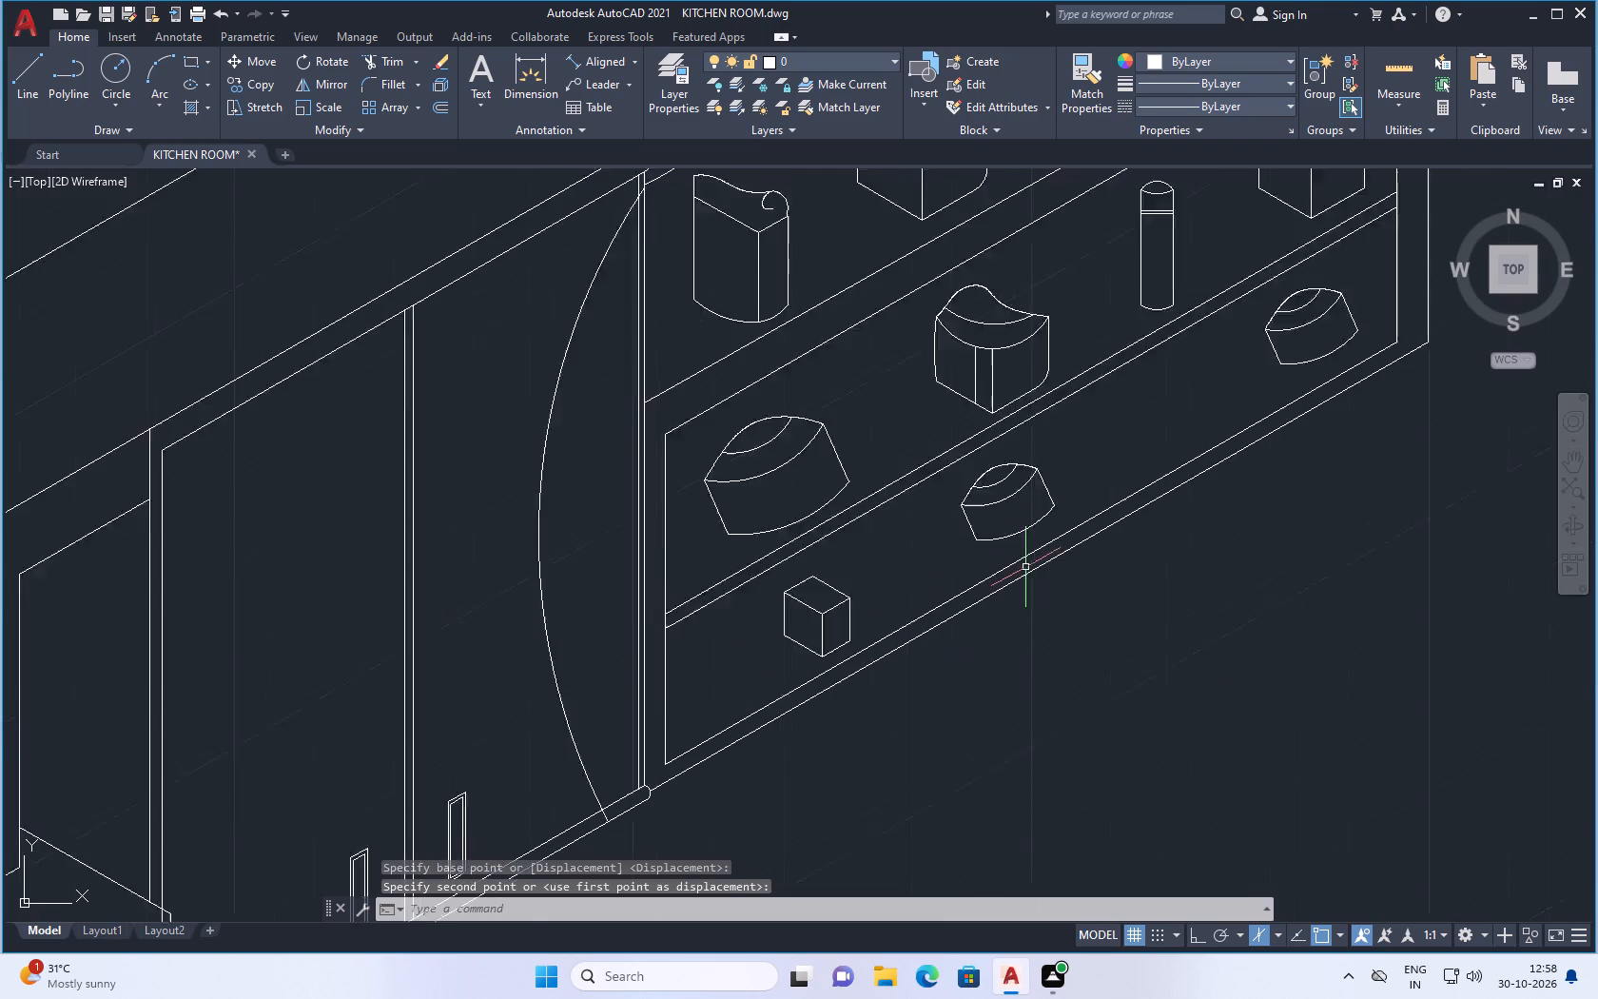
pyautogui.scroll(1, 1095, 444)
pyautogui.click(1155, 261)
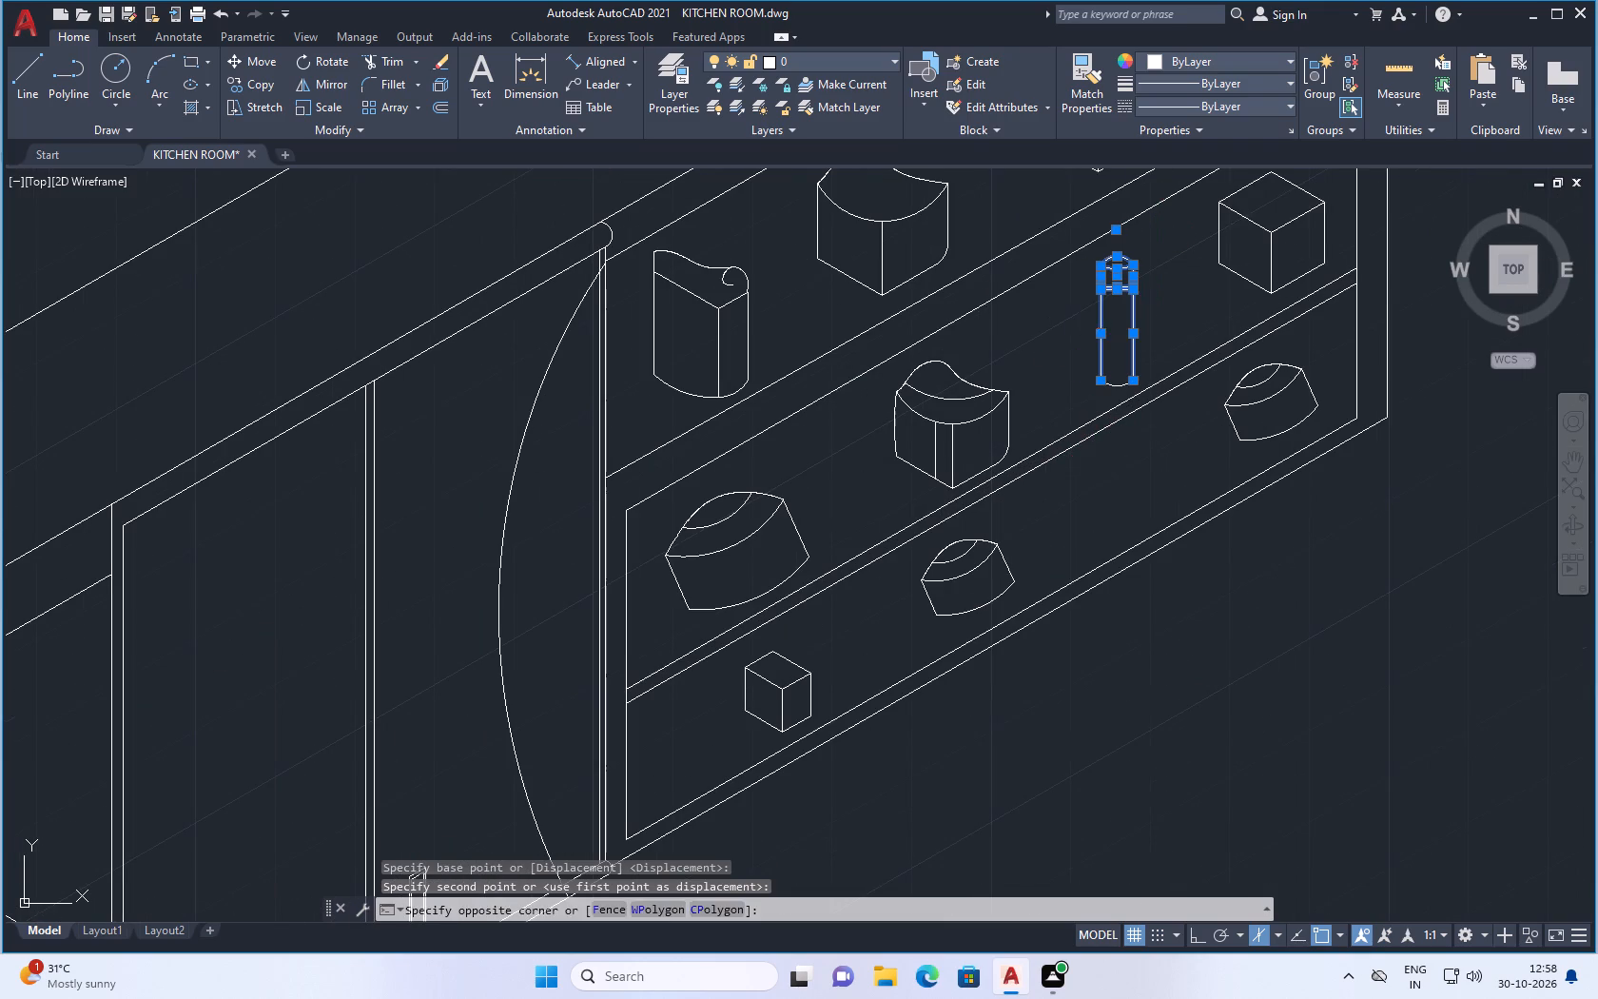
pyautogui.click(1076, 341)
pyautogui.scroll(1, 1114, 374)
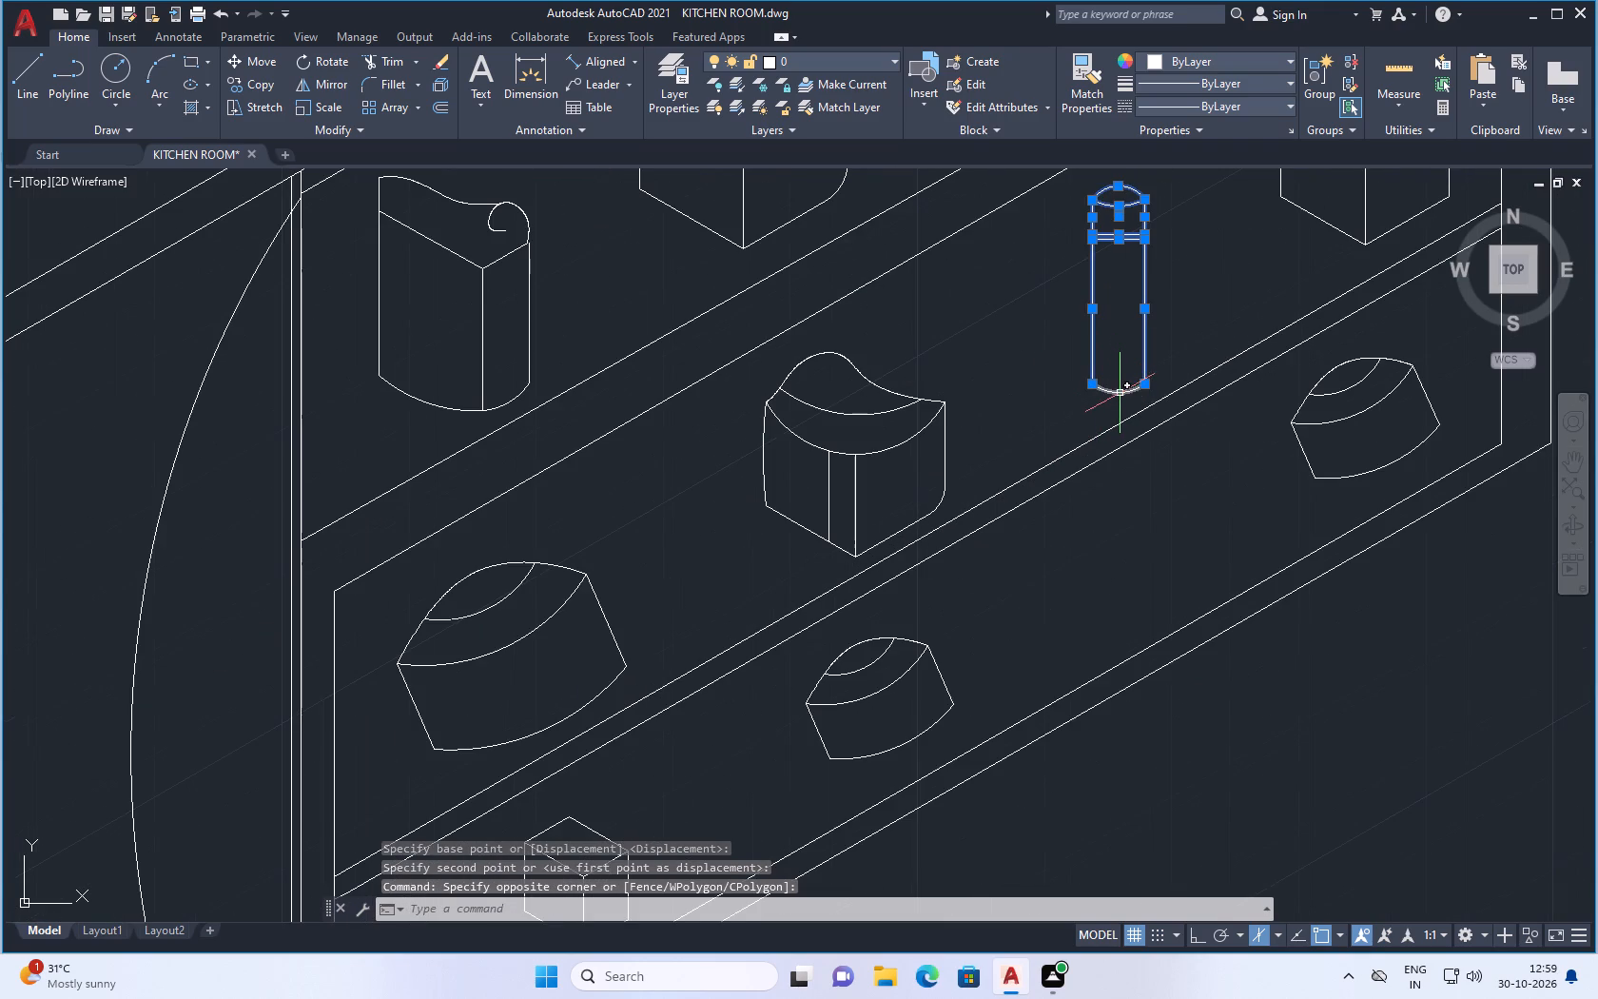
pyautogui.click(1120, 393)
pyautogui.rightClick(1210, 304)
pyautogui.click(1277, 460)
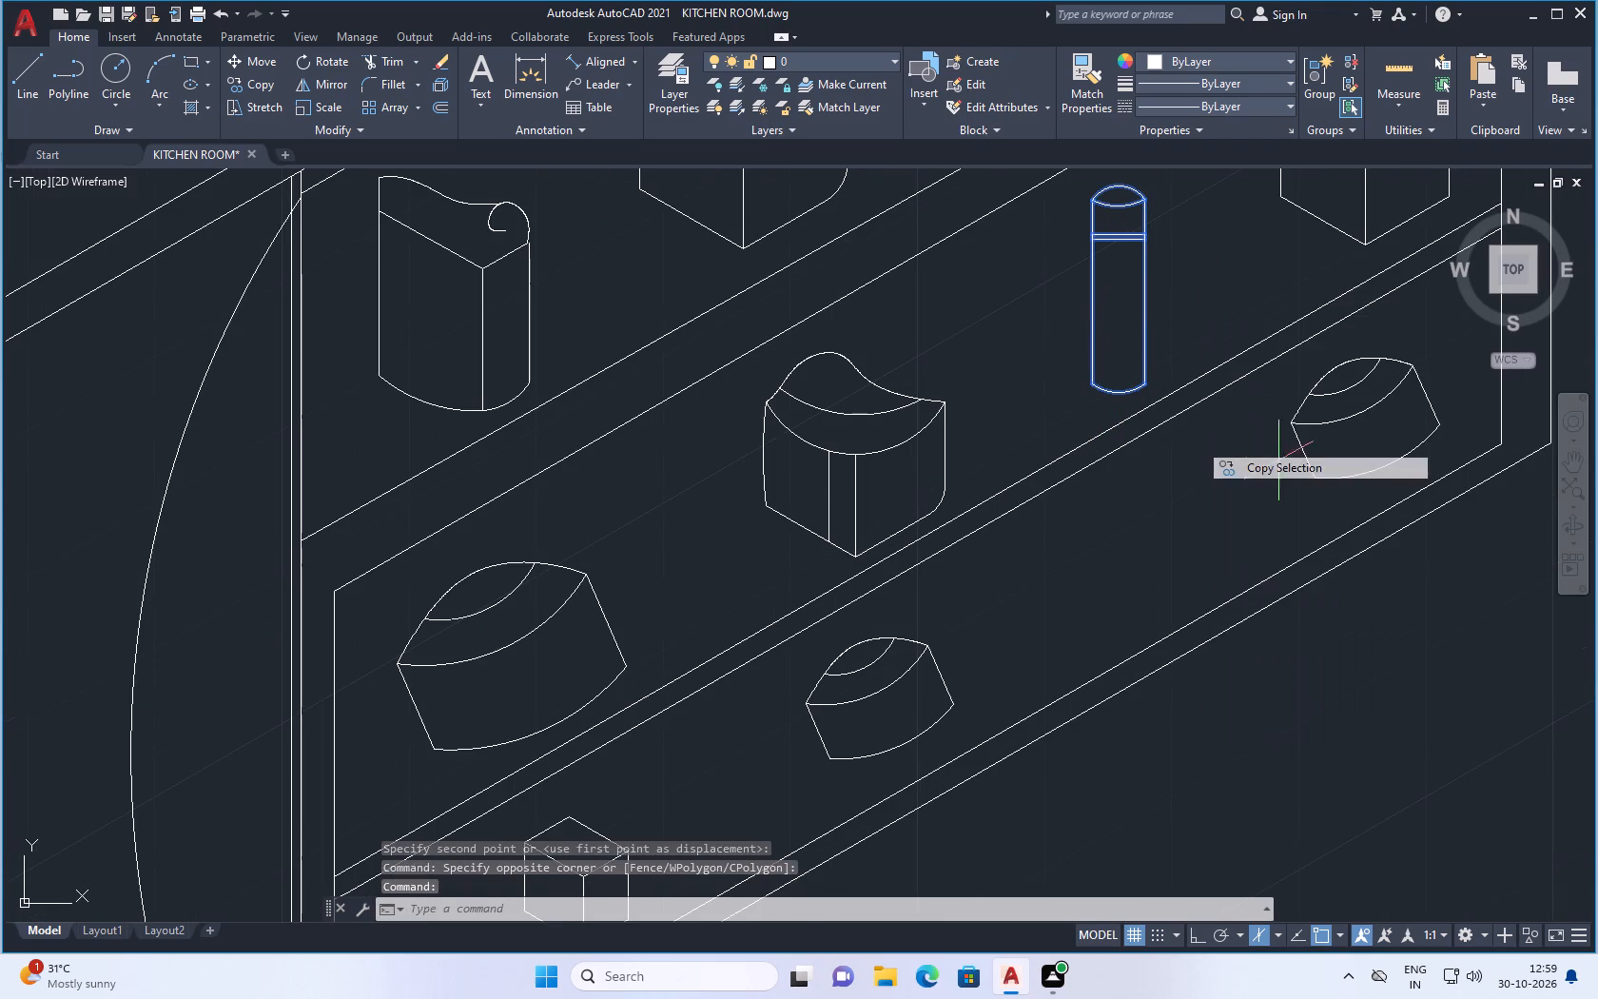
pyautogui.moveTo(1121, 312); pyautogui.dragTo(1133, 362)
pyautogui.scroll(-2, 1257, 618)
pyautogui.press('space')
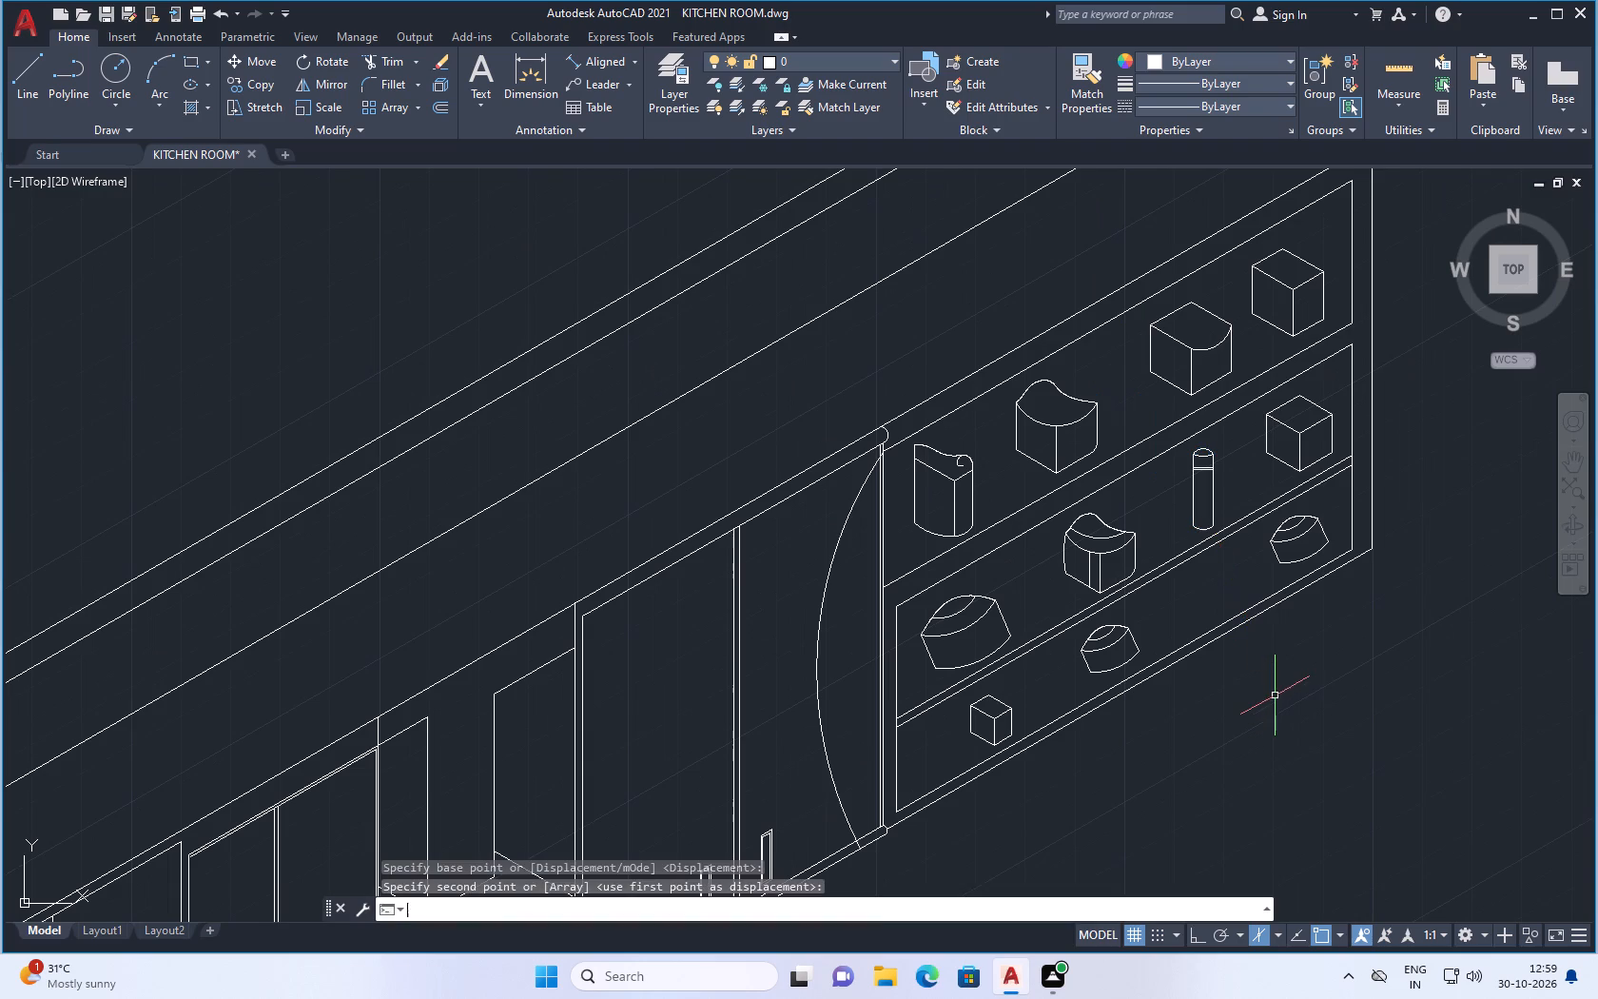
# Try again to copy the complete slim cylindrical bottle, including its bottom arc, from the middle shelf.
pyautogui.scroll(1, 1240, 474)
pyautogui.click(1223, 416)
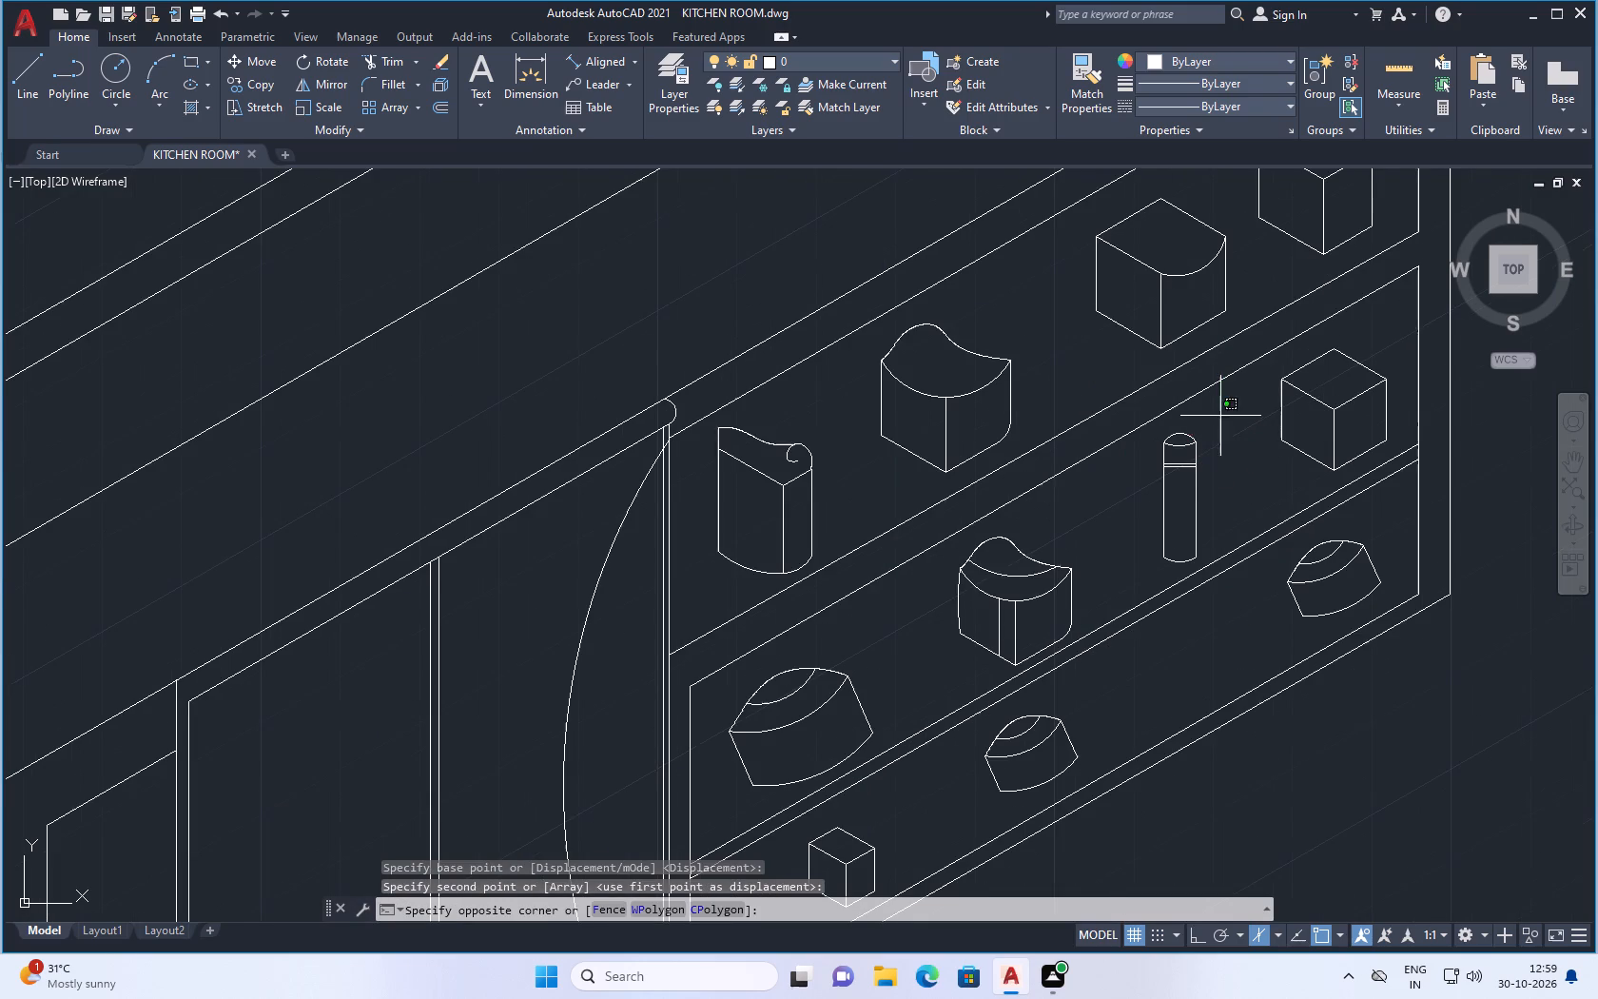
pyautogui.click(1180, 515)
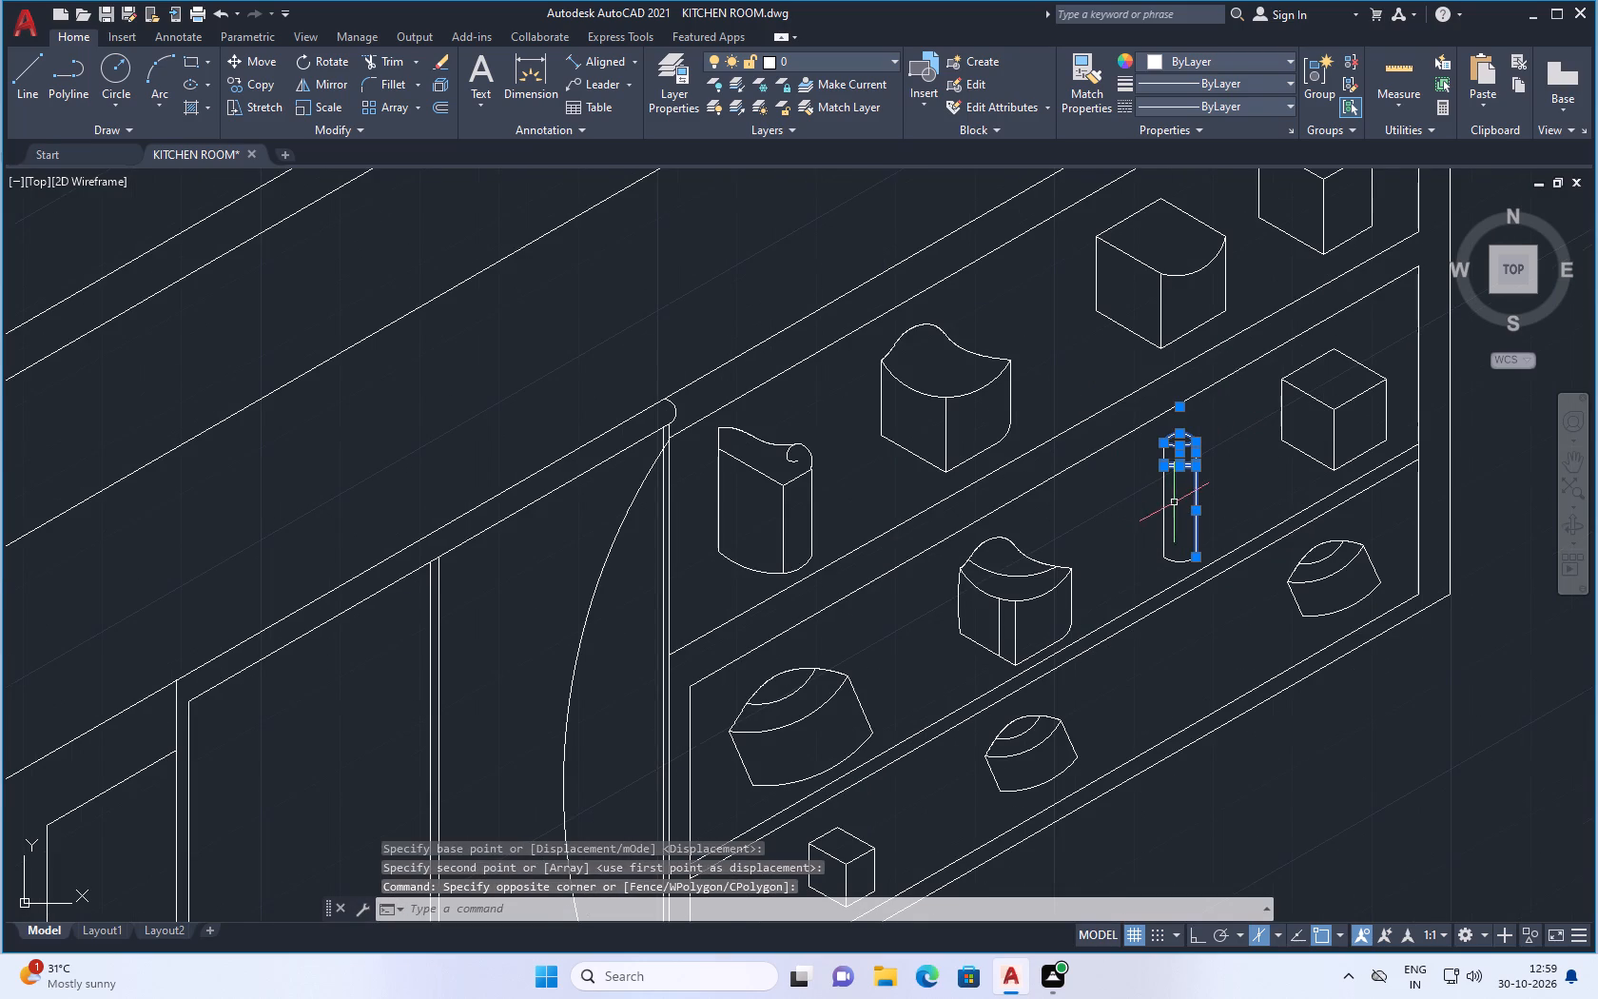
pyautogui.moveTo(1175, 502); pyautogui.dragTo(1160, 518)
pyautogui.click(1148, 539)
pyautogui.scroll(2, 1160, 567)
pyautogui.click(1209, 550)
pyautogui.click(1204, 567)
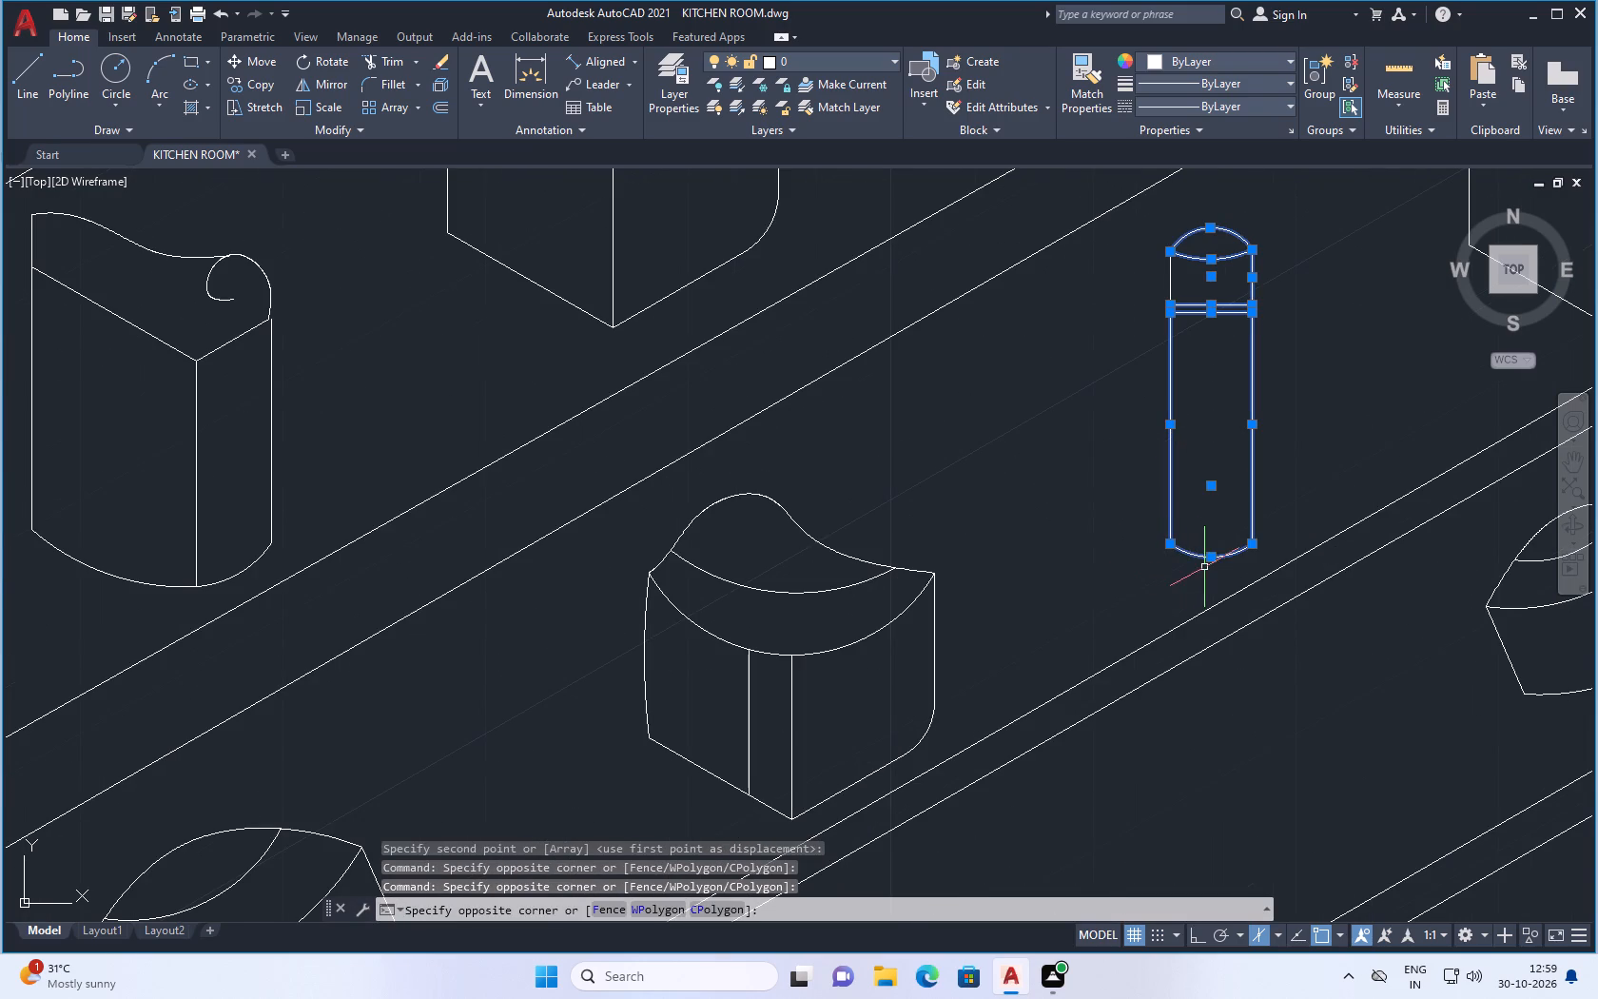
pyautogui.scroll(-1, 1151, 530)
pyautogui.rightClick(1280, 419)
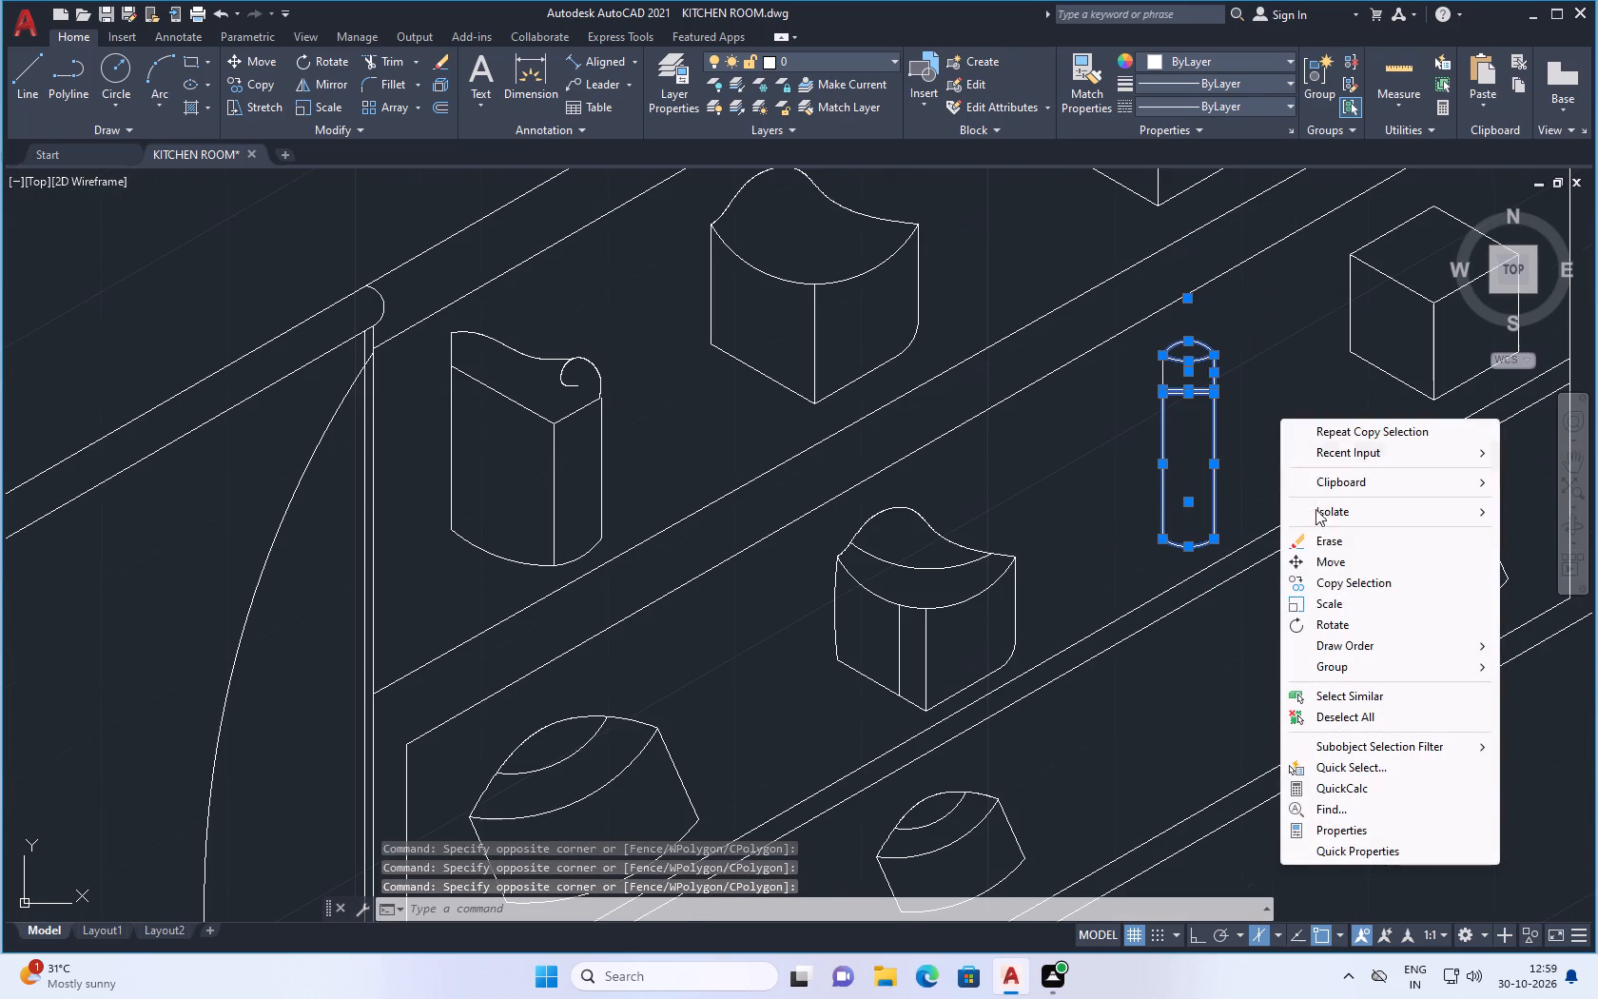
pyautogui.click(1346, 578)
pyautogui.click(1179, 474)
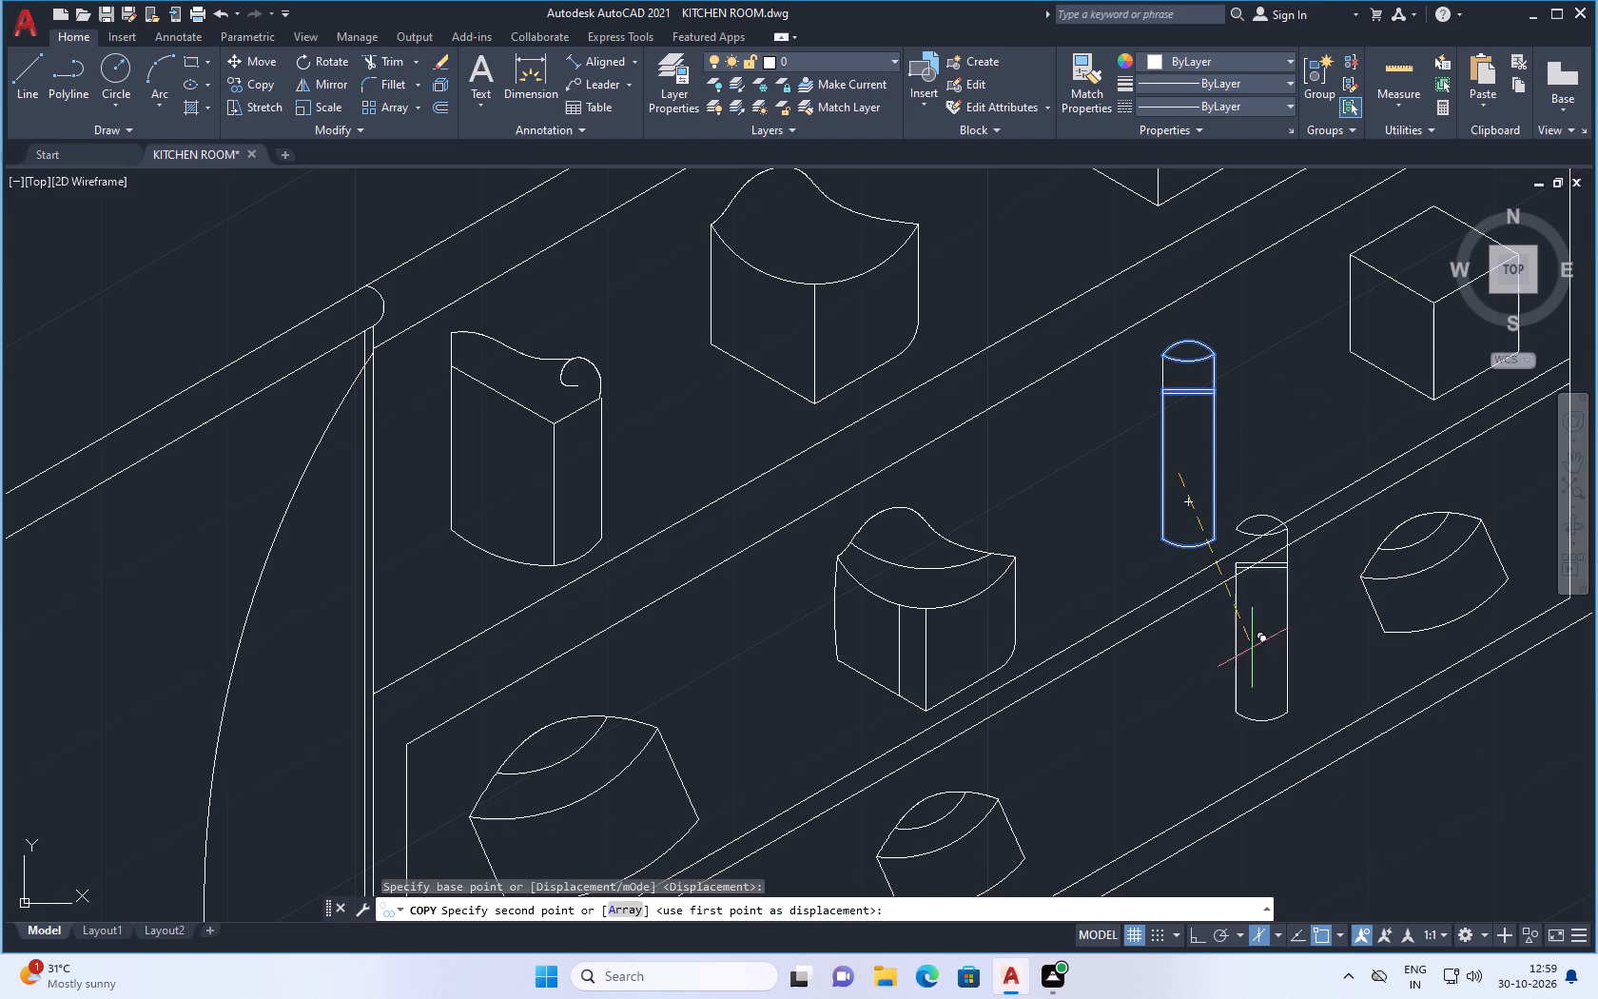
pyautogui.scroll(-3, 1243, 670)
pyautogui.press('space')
# Copy the complete slim cylindrical bottle, including its bottom arc, from the middle shelf to the empty area below the shelf unit.
pyautogui.scroll(4, 1229, 622)
pyautogui.moveTo(1287, 420); pyautogui.dragTo(1259, 444)
pyautogui.click(1186, 572)
pyautogui.moveTo(1186, 573); pyautogui.dragTo(1166, 602)
pyautogui.click(1130, 662)
pyautogui.scroll(2, 1180, 499)
pyautogui.moveTo(1208, 480); pyautogui.dragTo(1203, 485)
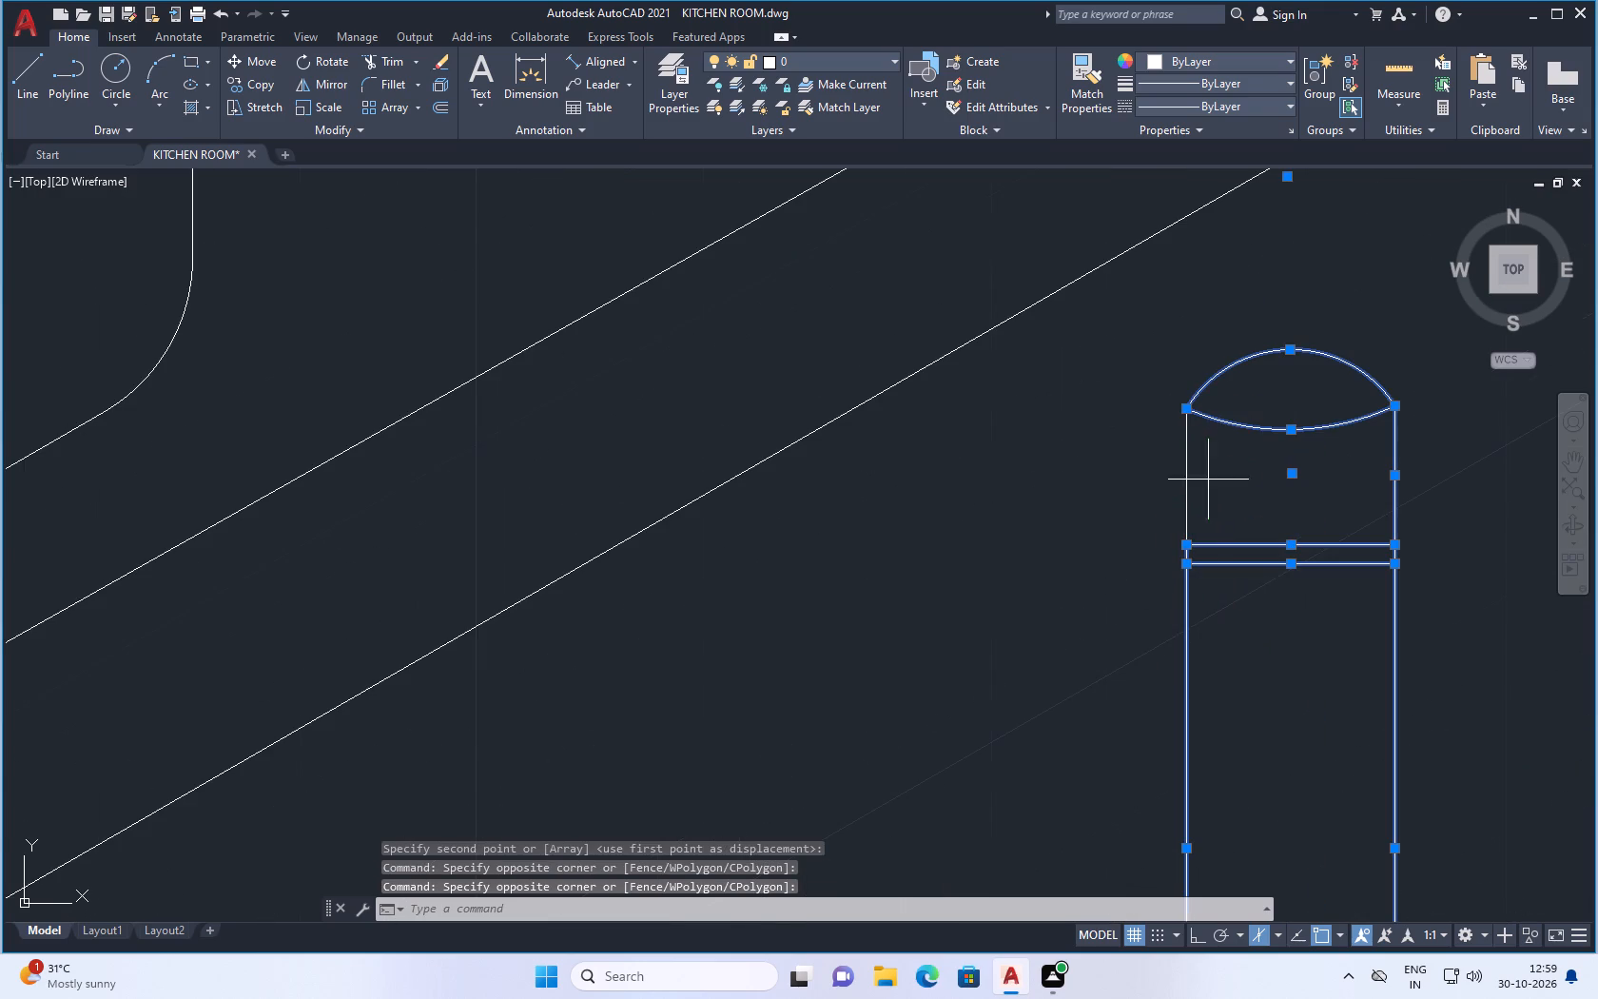
pyautogui.moveTo(1203, 485); pyautogui.dragTo(1161, 519)
pyautogui.moveTo(1108, 567); pyautogui.dragTo(1100, 581)
pyautogui.scroll(-2, 1156, 568)
pyautogui.scroll(2, 1207, 853)
pyautogui.moveTo(1214, 691); pyautogui.dragTo(1192, 735)
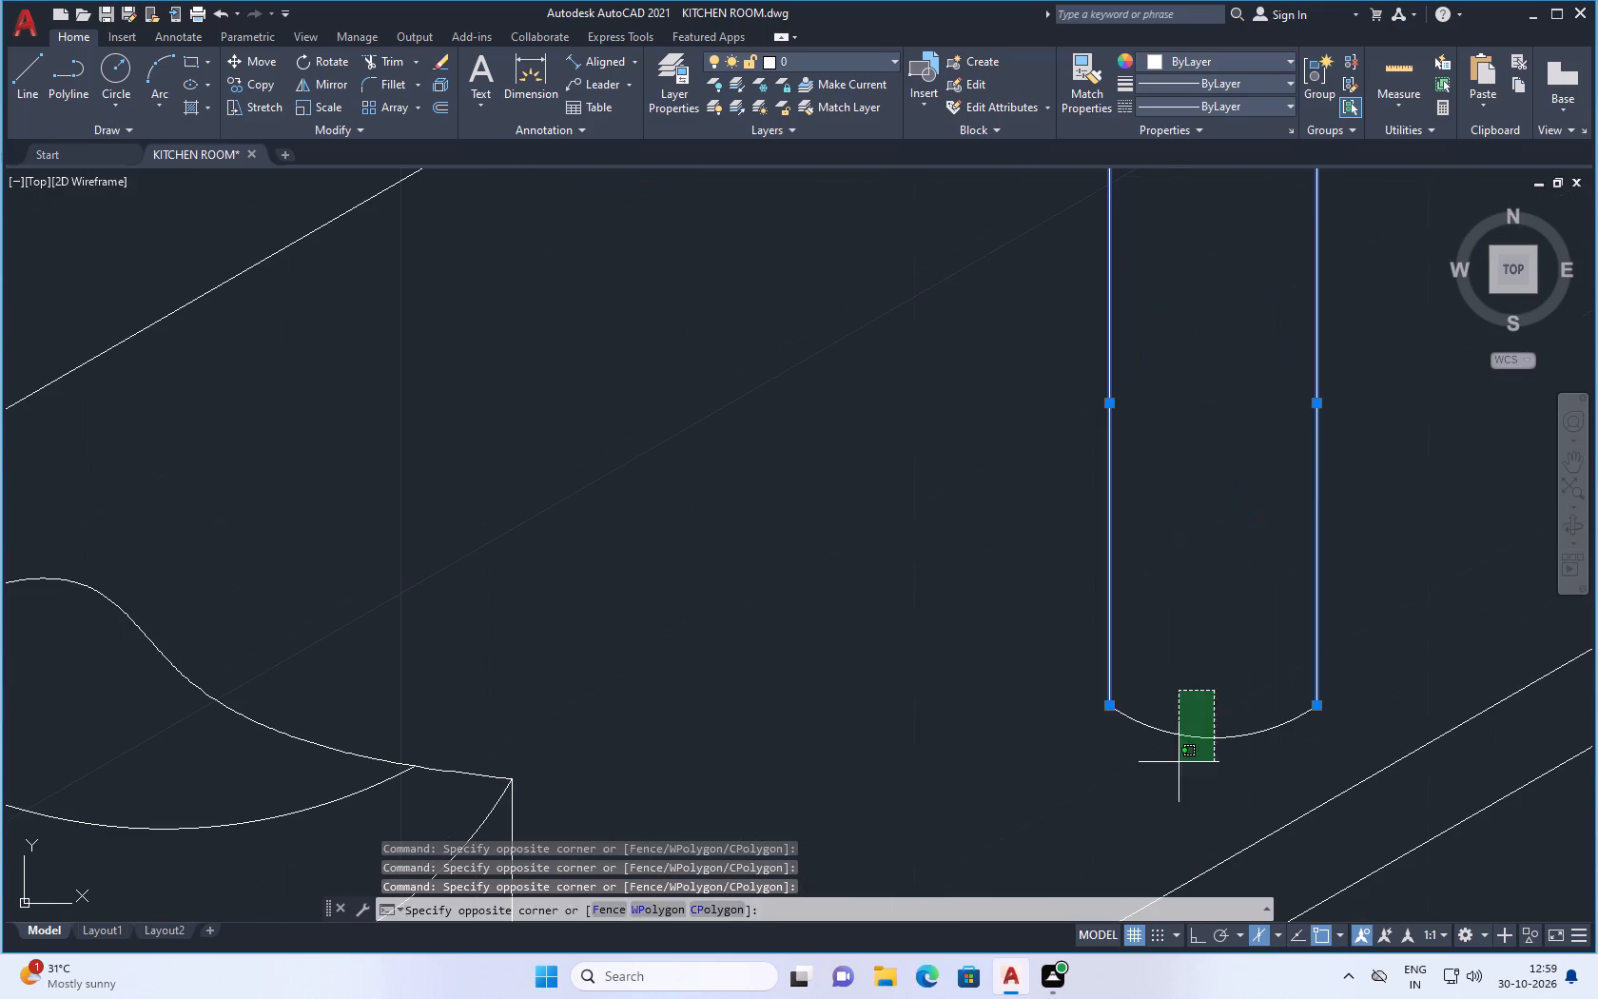
pyautogui.click(1172, 777)
pyautogui.scroll(-3, 1162, 759)
pyautogui.rightClick(1232, 658)
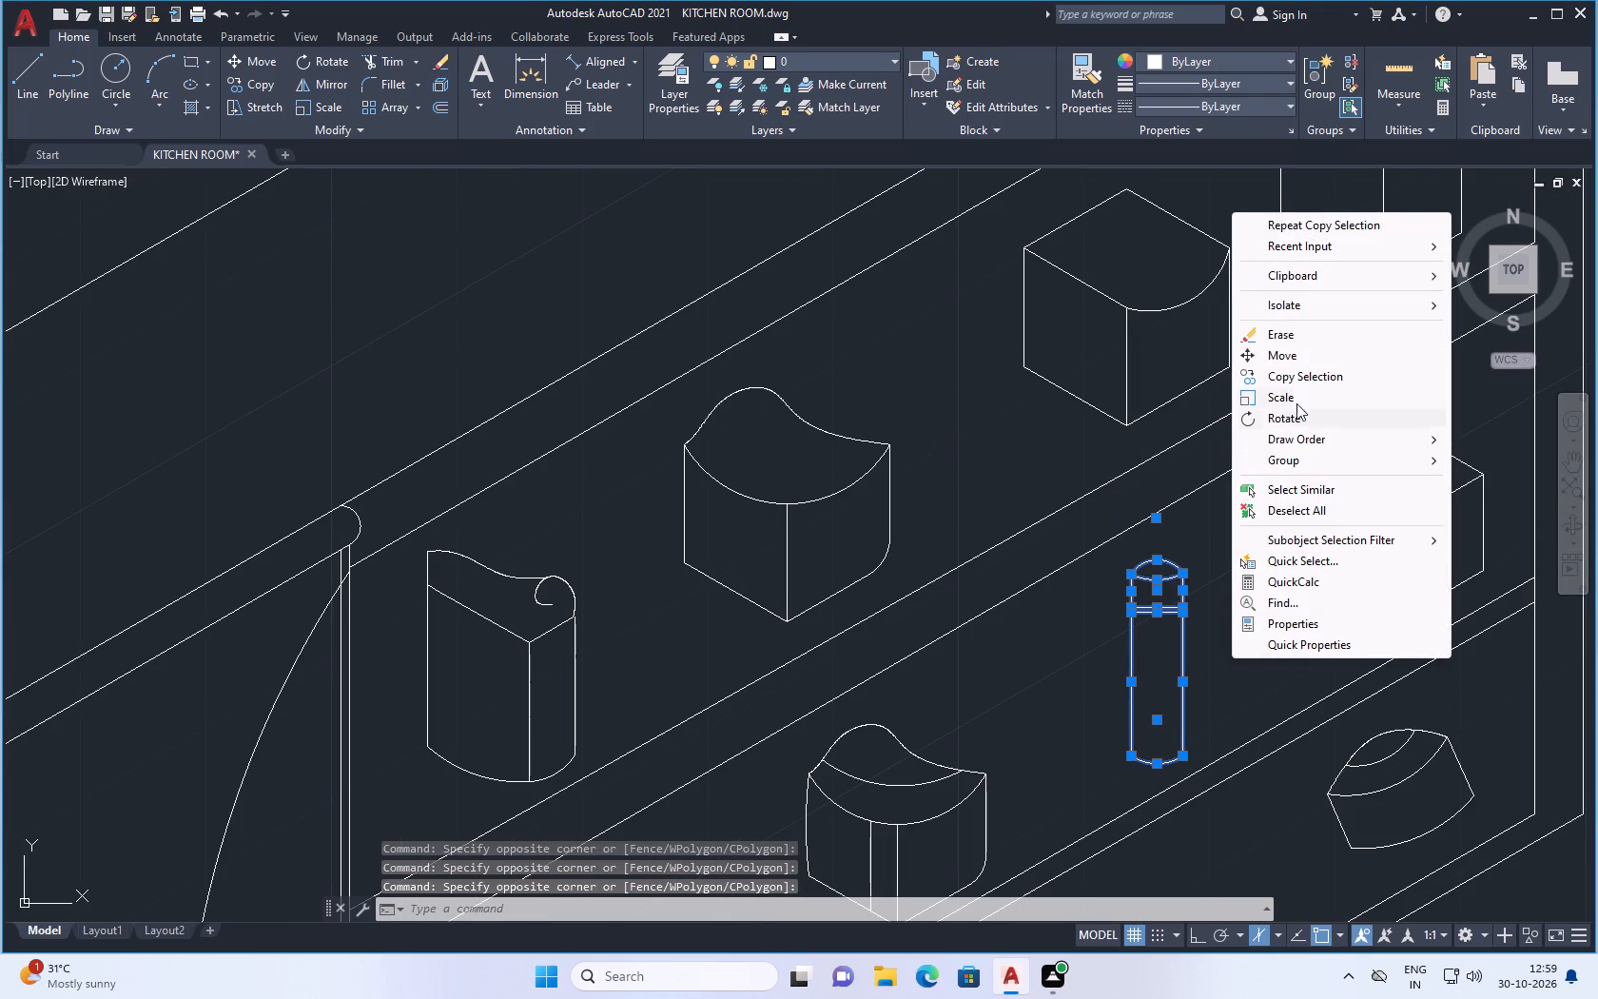
pyautogui.click(1303, 373)
pyautogui.moveTo(1160, 650); pyautogui.dragTo(1160, 660)
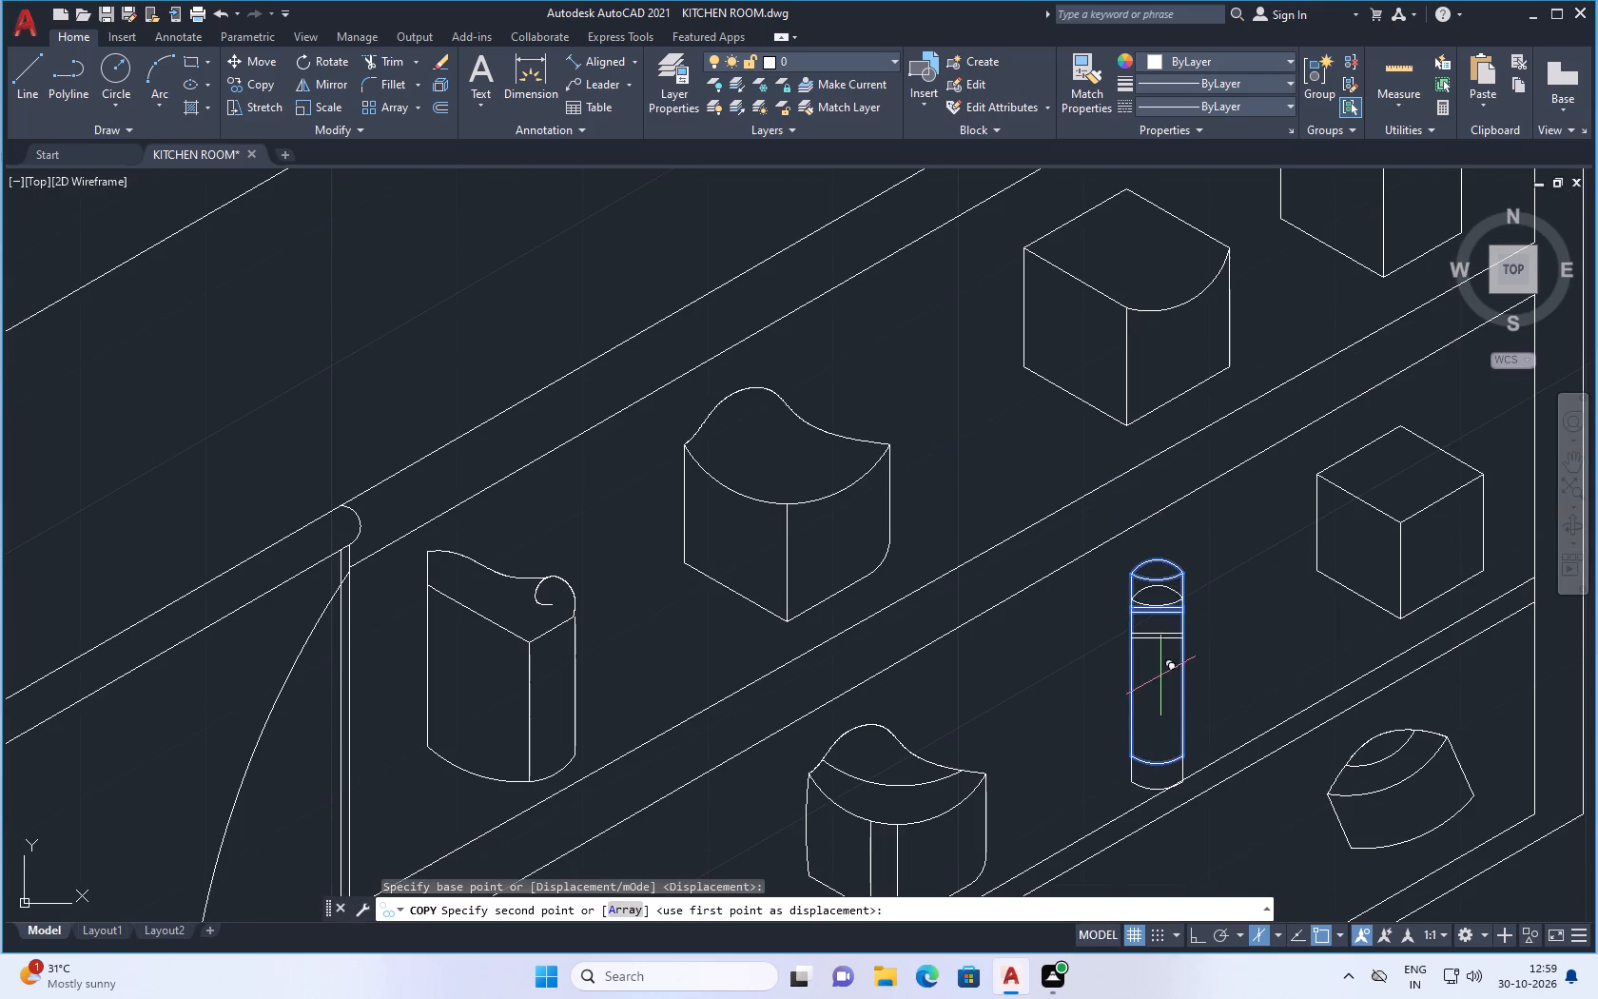
pyautogui.scroll(-3, 1258, 738)
pyautogui.scroll(2, 1310, 863)
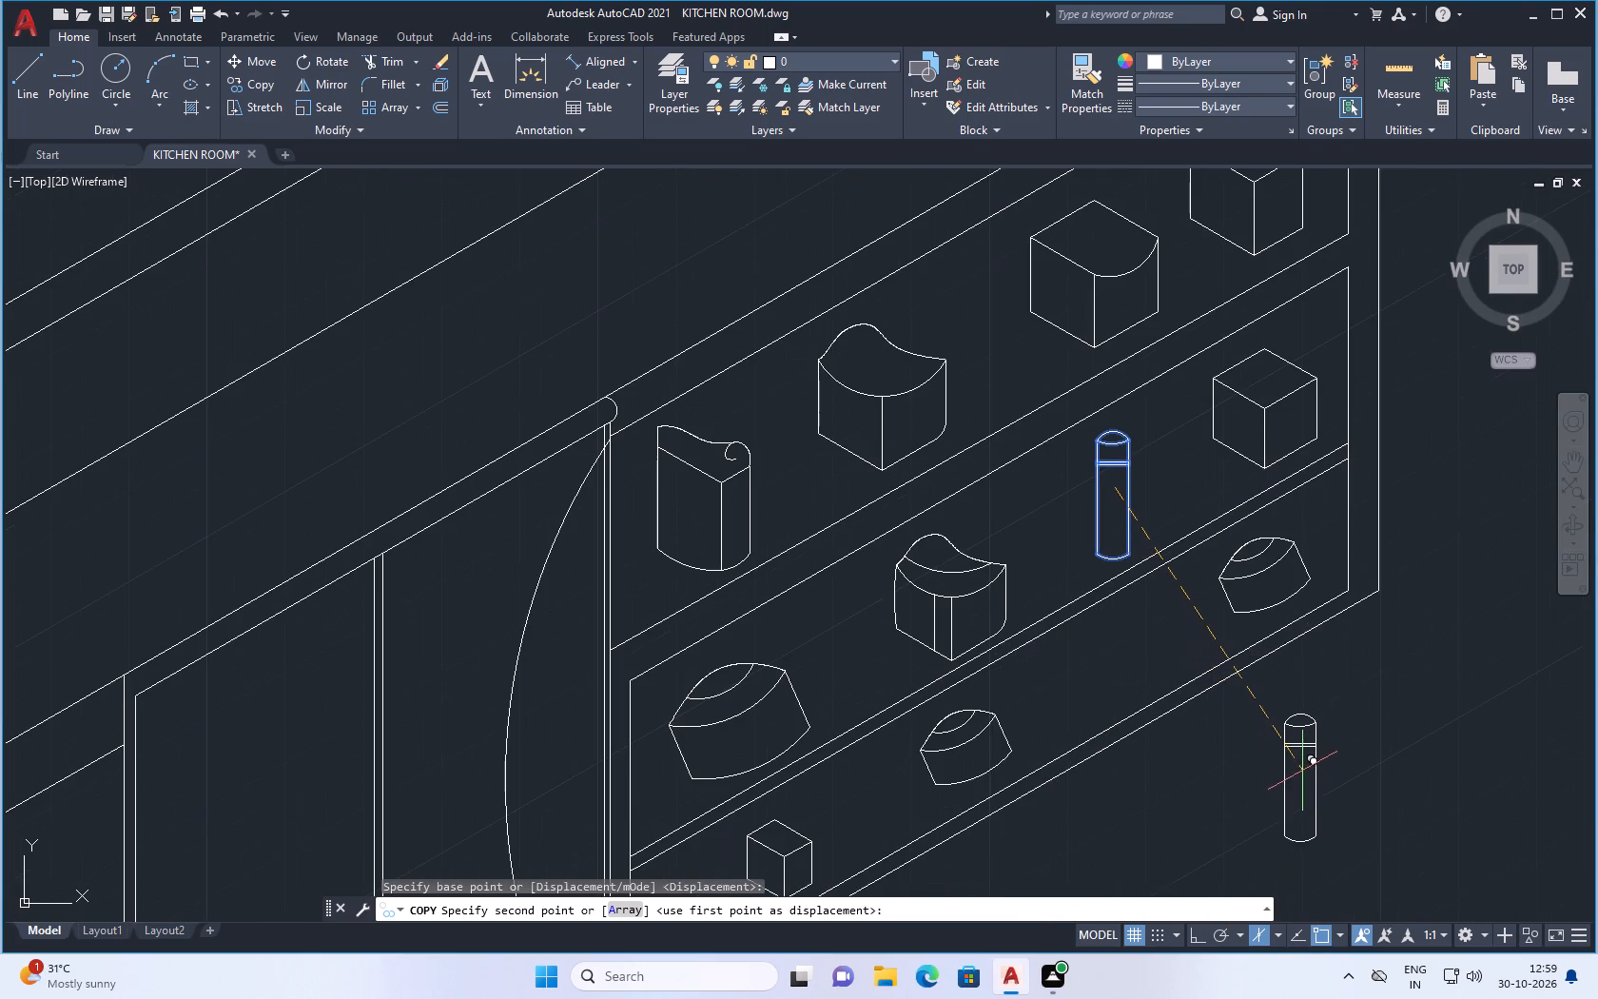
pyautogui.click(1301, 770)
pyautogui.press('space')
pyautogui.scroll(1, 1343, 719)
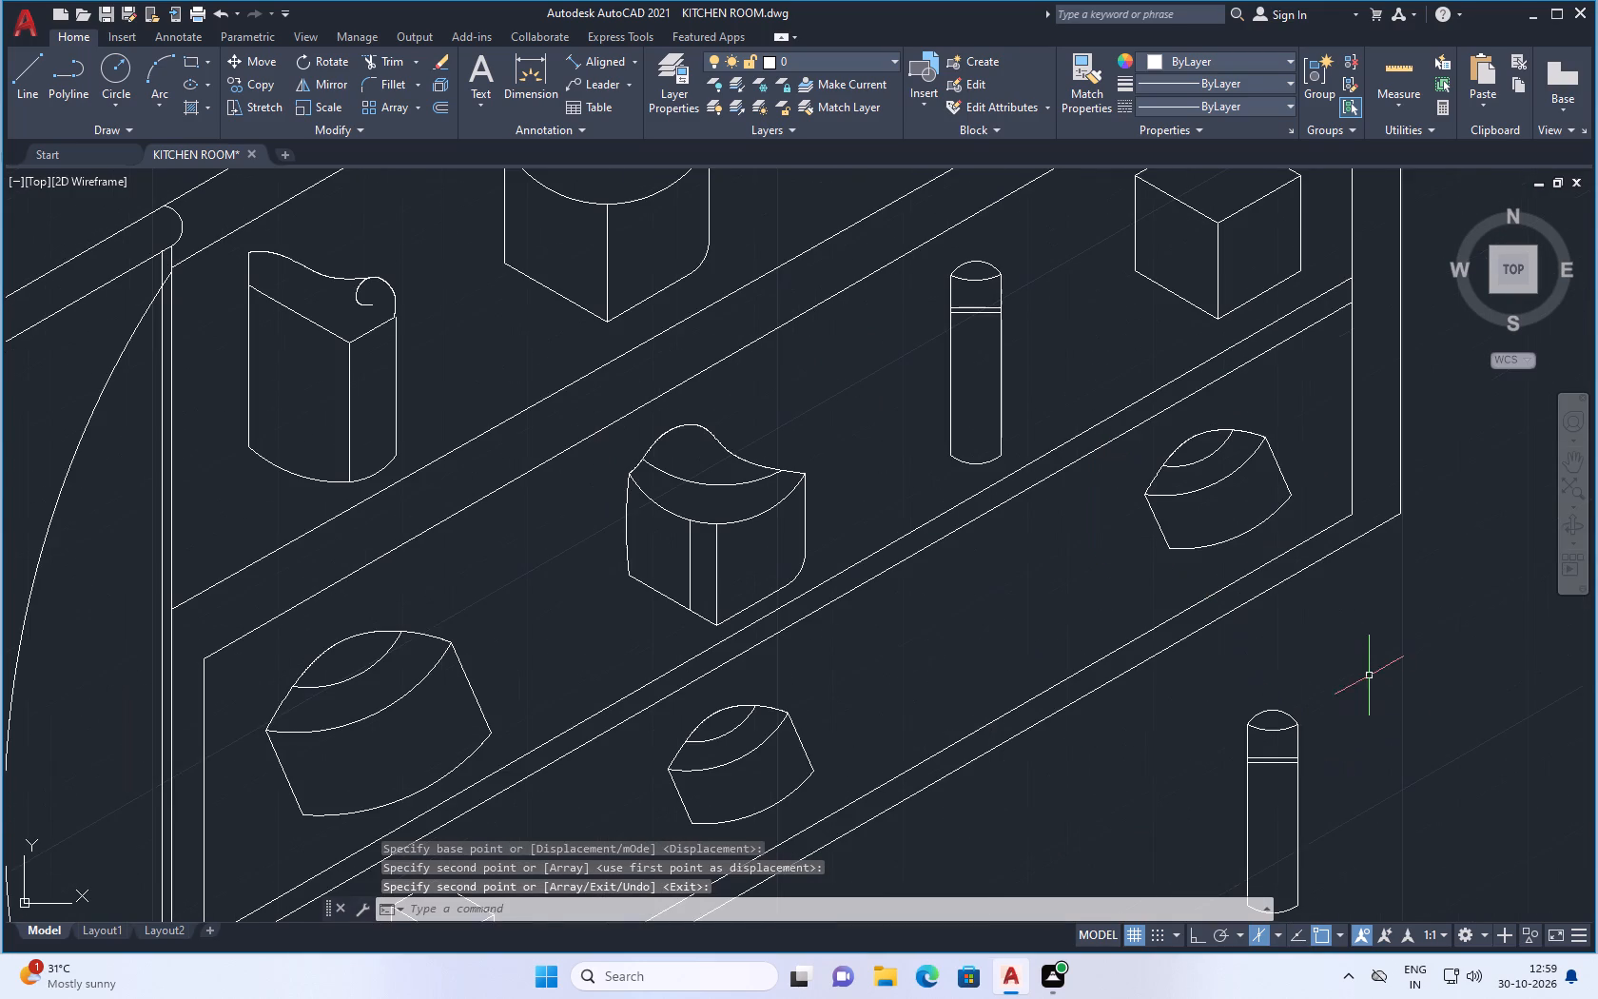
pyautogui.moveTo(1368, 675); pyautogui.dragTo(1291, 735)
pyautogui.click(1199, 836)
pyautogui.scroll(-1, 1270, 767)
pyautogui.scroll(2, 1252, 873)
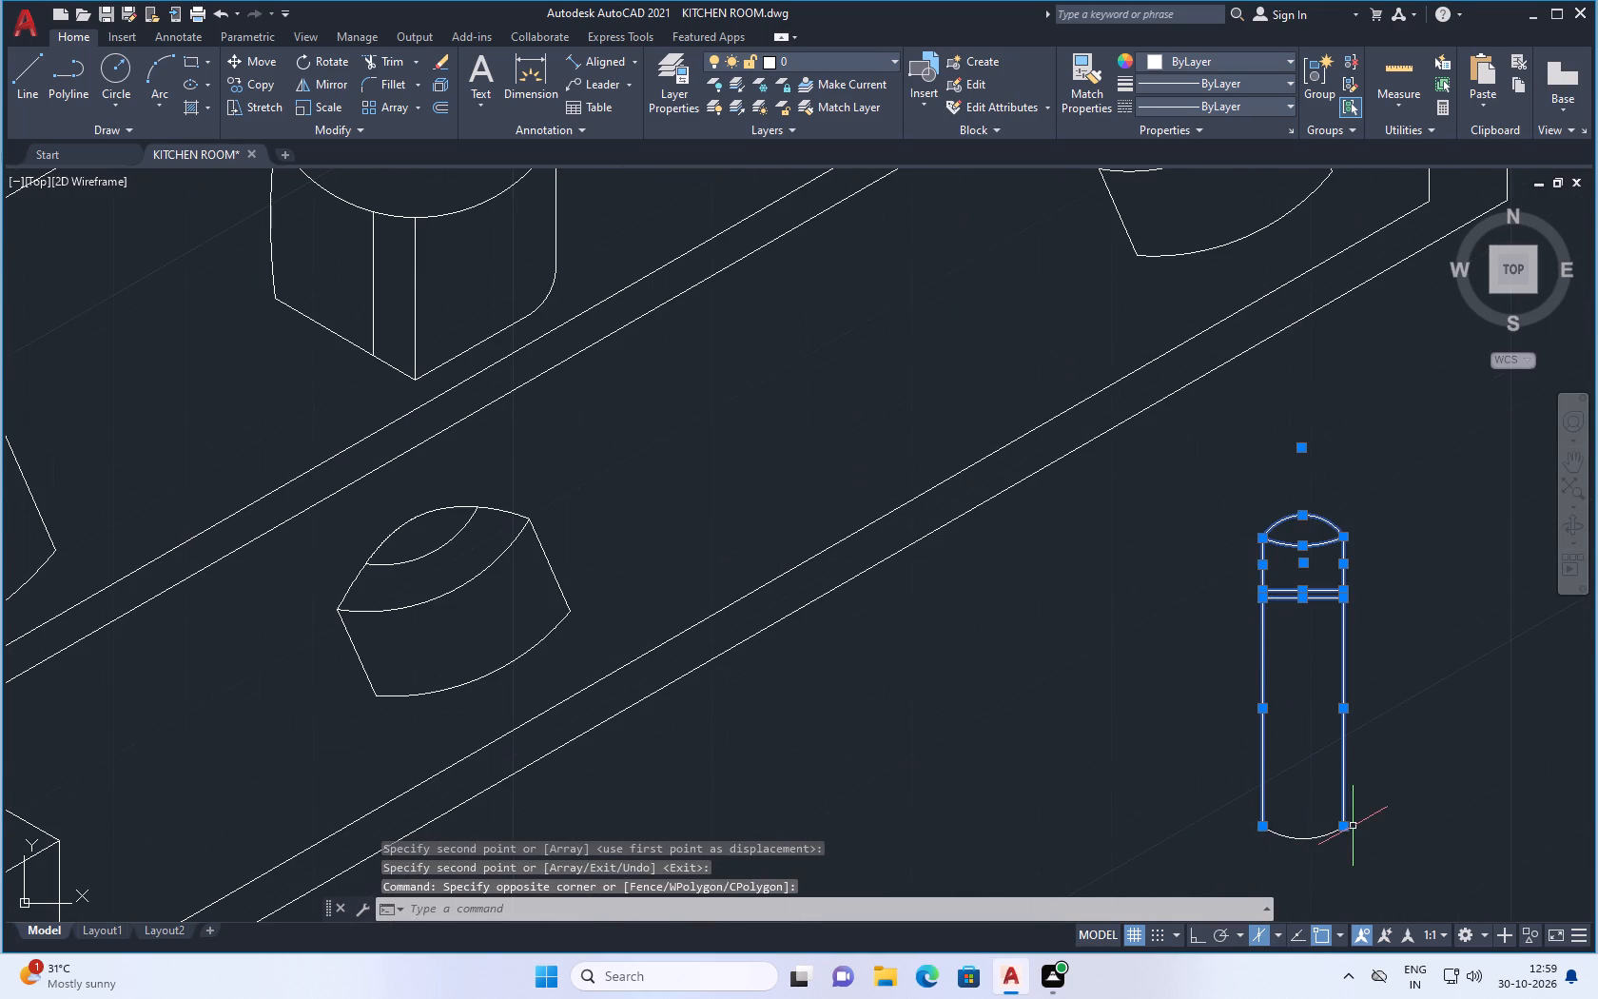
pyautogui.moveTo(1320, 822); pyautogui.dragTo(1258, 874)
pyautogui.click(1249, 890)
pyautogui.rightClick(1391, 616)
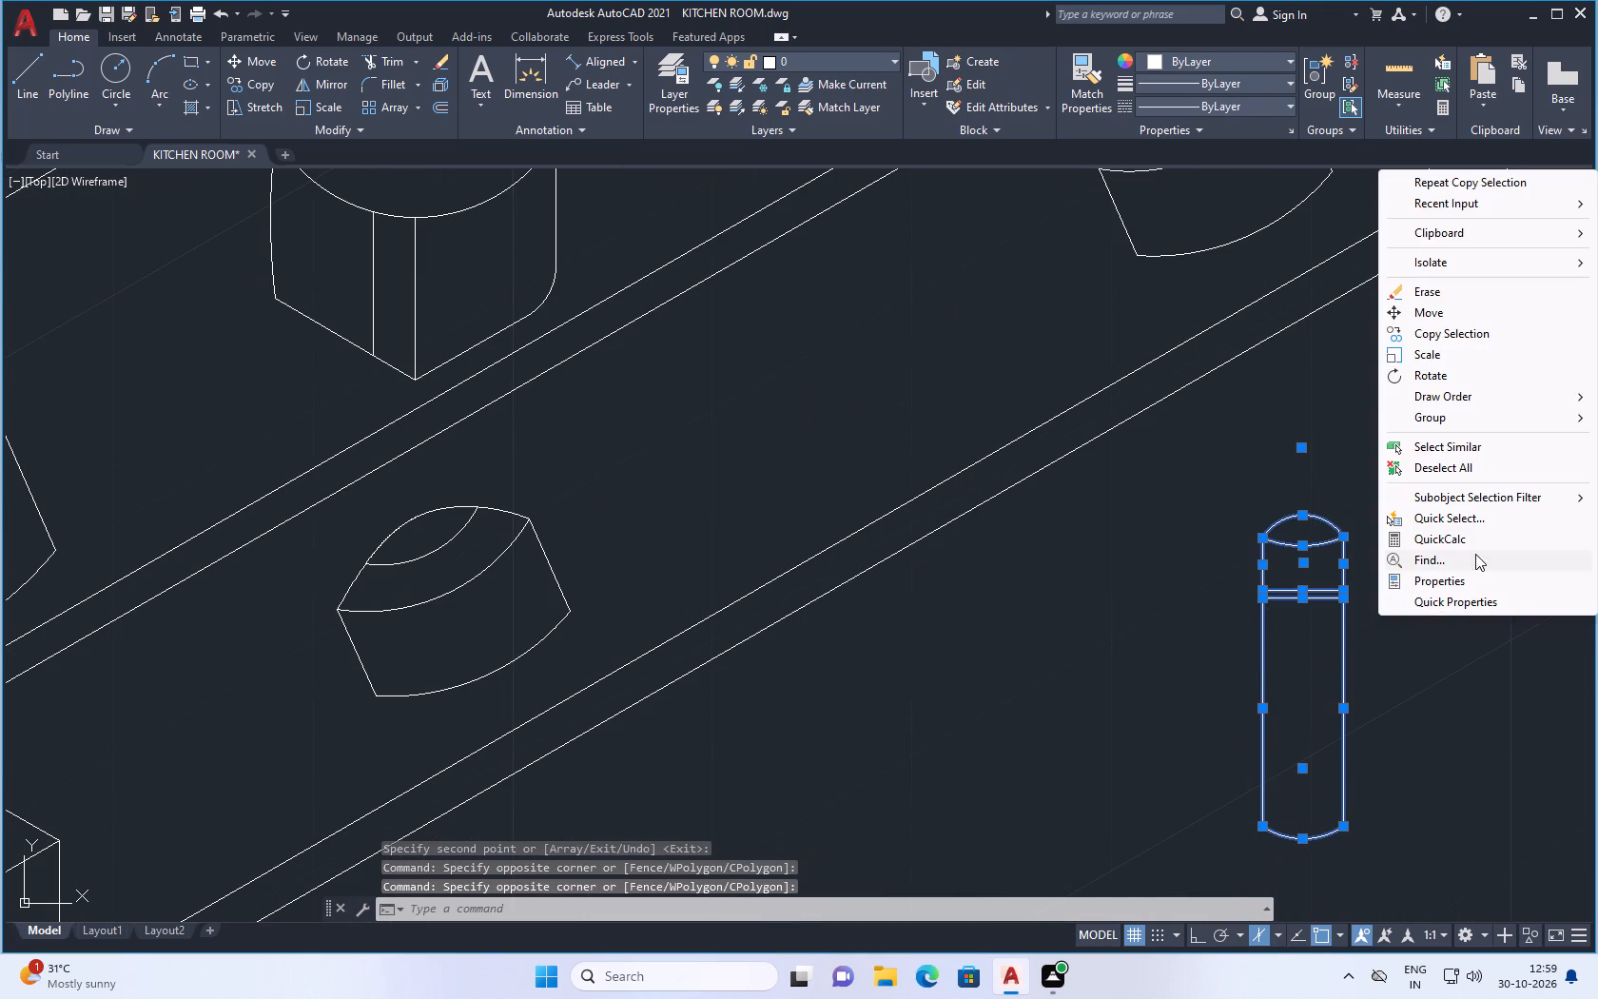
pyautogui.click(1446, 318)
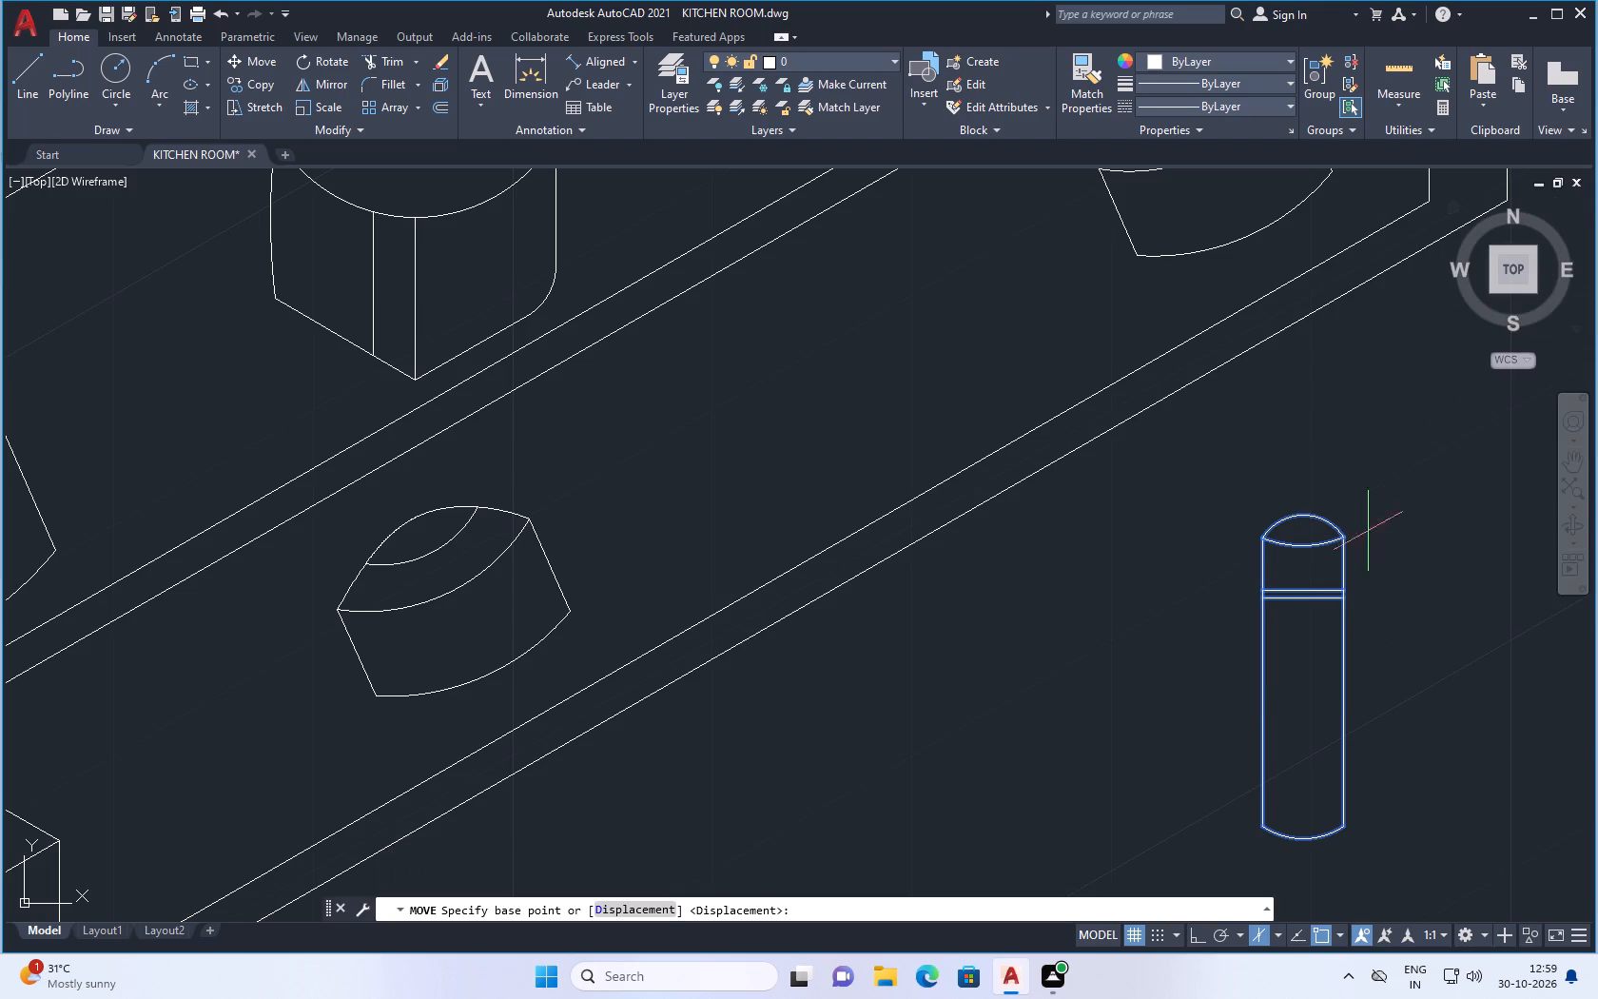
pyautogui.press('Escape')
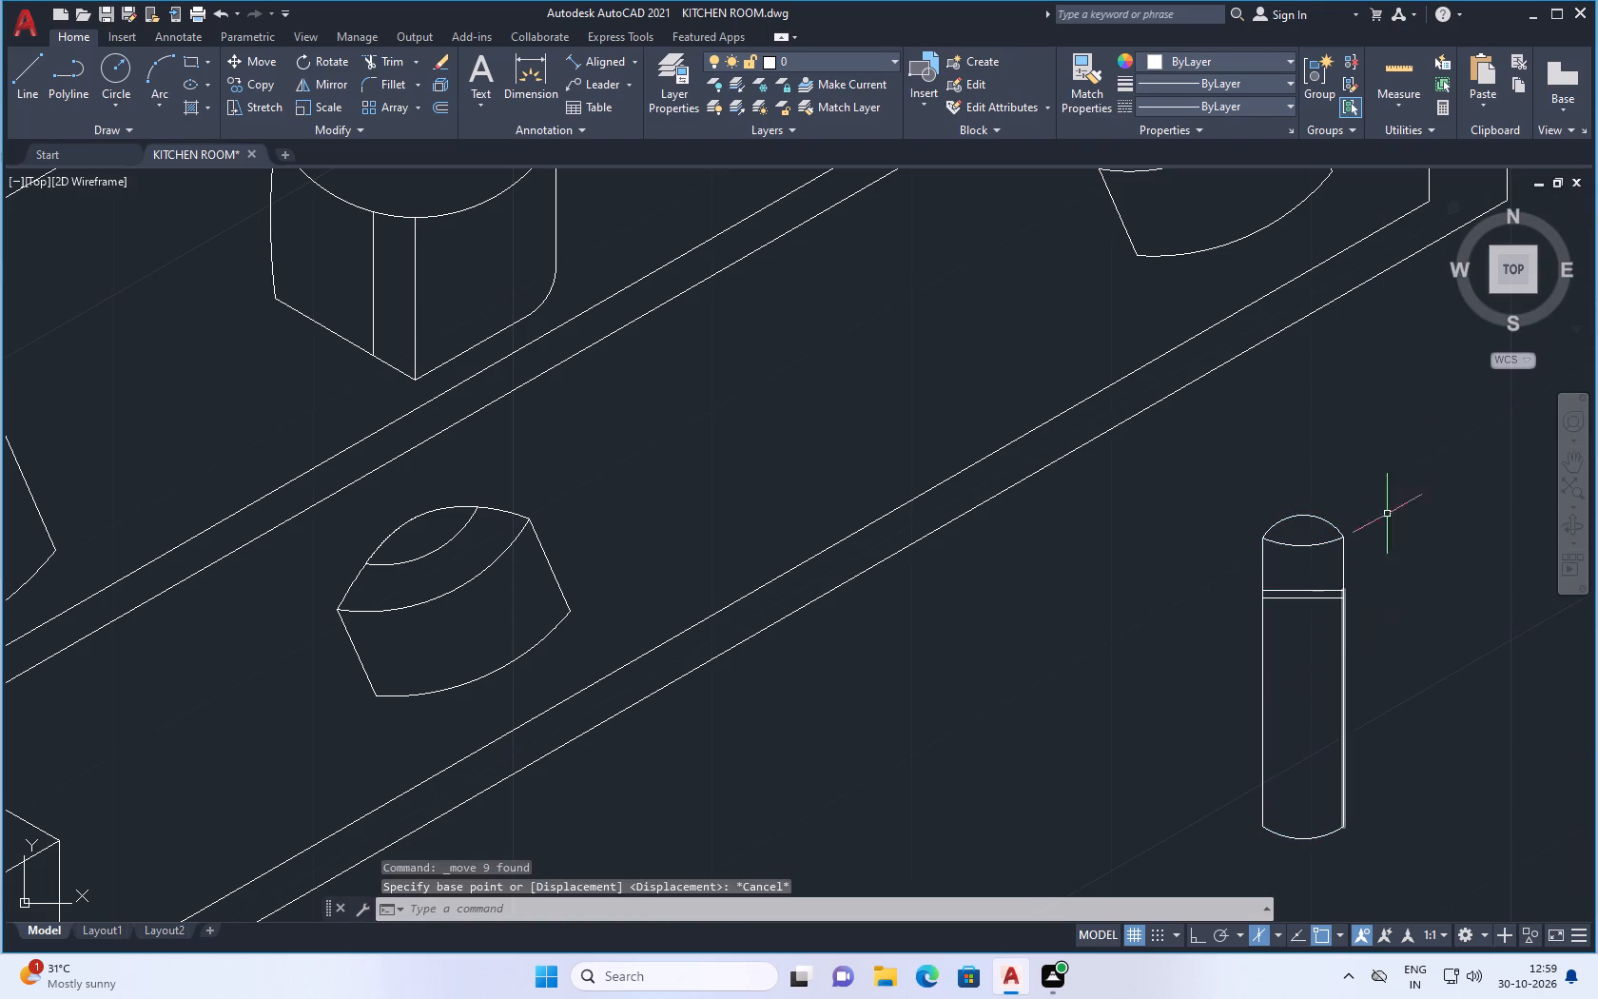
# Scale the complete copied bottle outside the shelf unit down freehand to a little under half its size.
pyautogui.moveTo(1409, 461); pyautogui.dragTo(1317, 546)
pyautogui.click(1119, 770)
pyautogui.scroll(1, 1345, 847)
pyautogui.moveTo(1300, 822); pyautogui.dragTo(1293, 842)
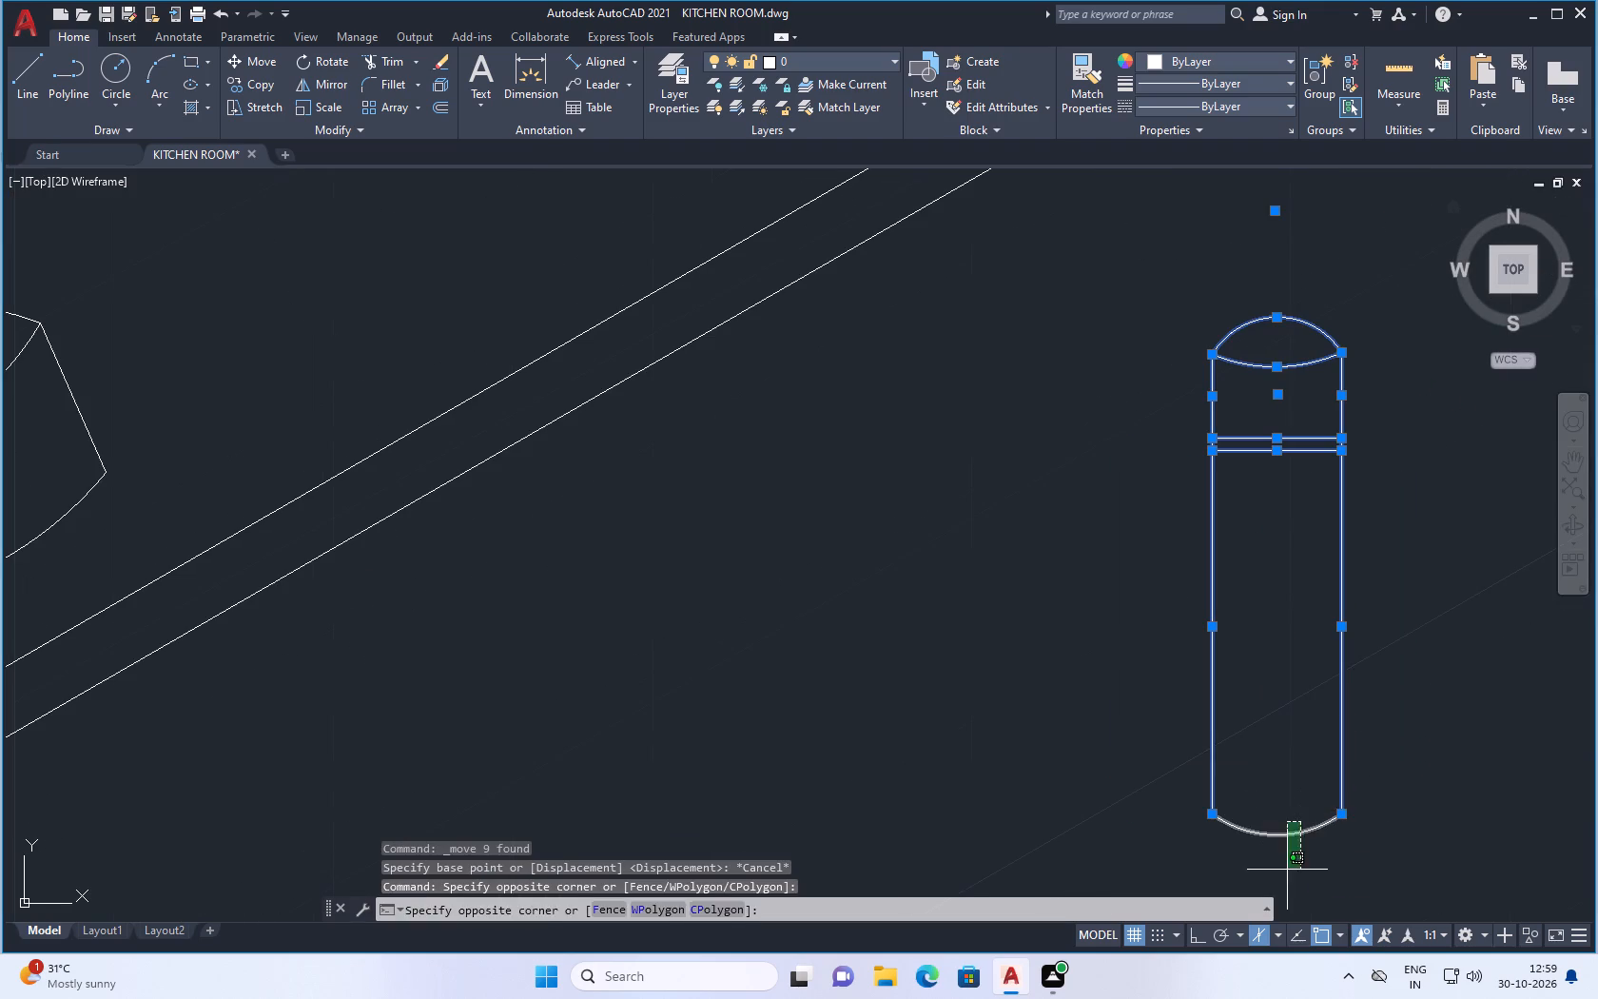
pyautogui.click(1287, 870)
pyautogui.rightClick(1440, 603)
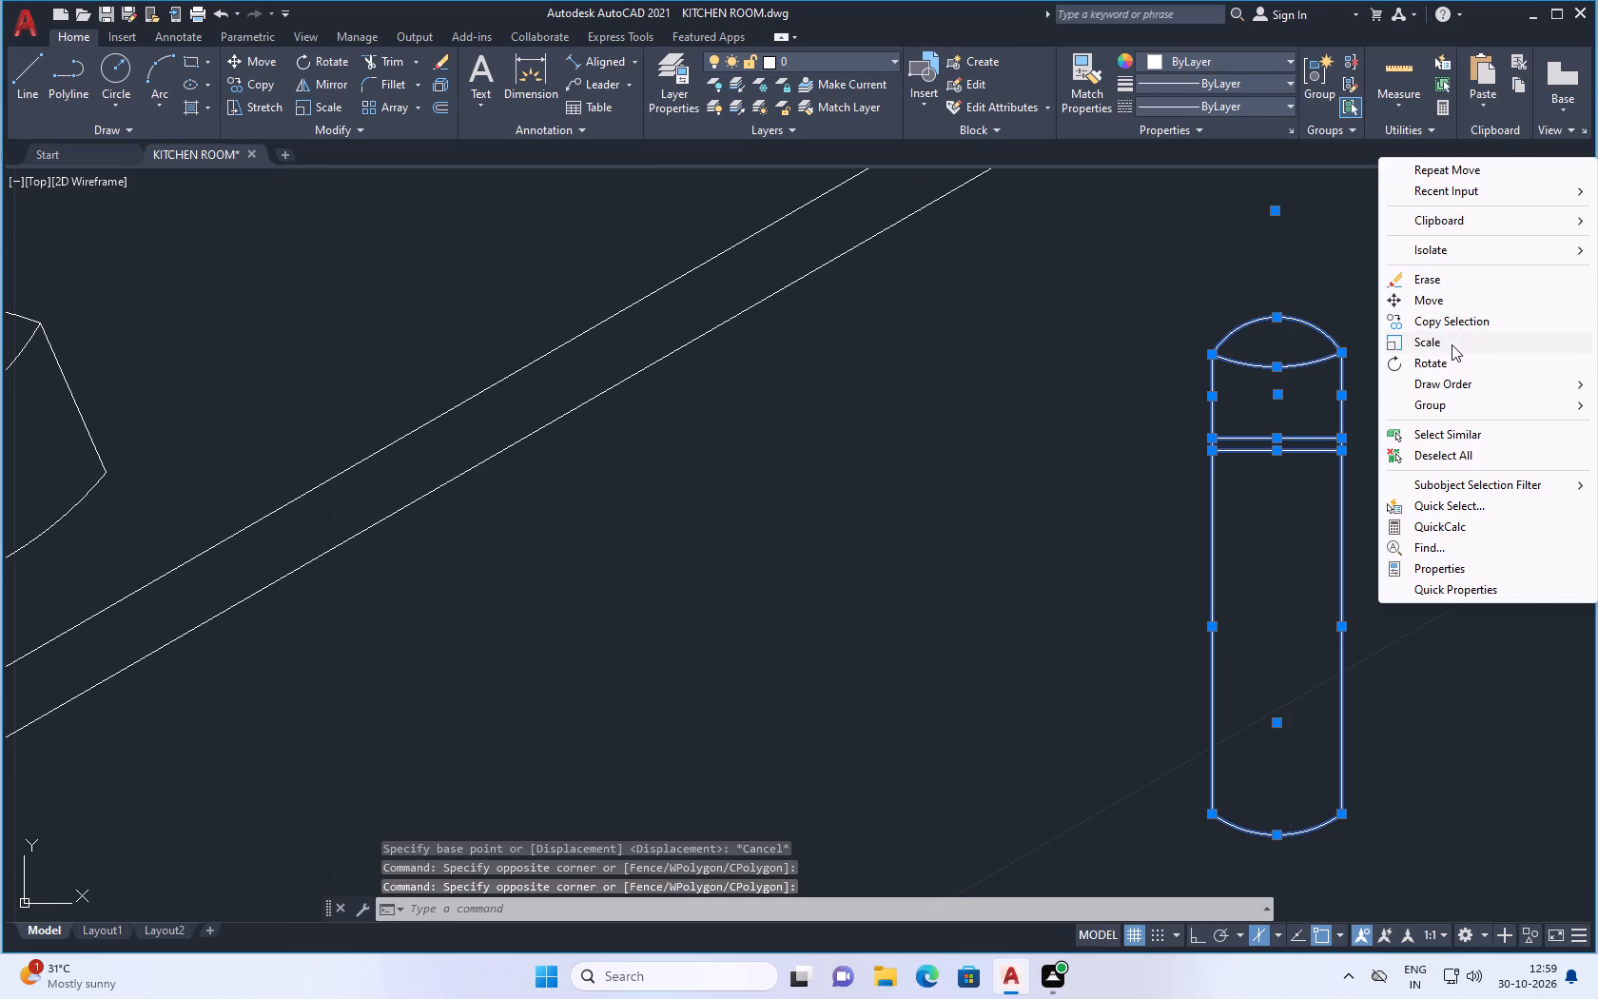
pyautogui.click(1452, 344)
pyautogui.click(1286, 611)
pyautogui.click(1386, 558)
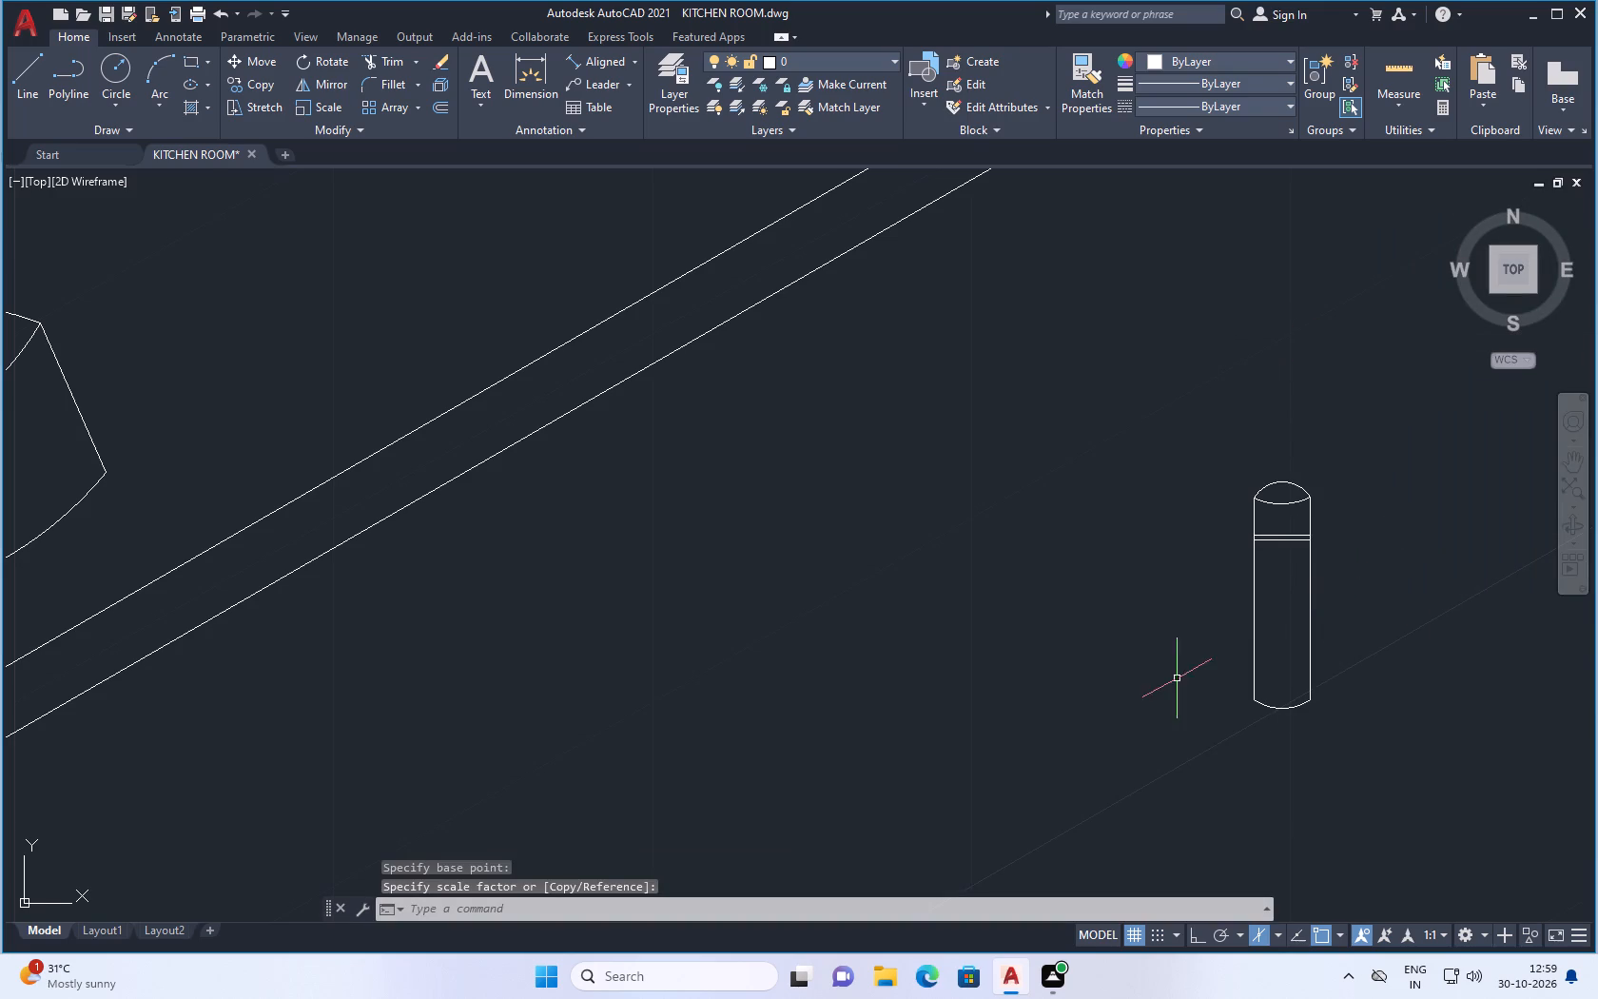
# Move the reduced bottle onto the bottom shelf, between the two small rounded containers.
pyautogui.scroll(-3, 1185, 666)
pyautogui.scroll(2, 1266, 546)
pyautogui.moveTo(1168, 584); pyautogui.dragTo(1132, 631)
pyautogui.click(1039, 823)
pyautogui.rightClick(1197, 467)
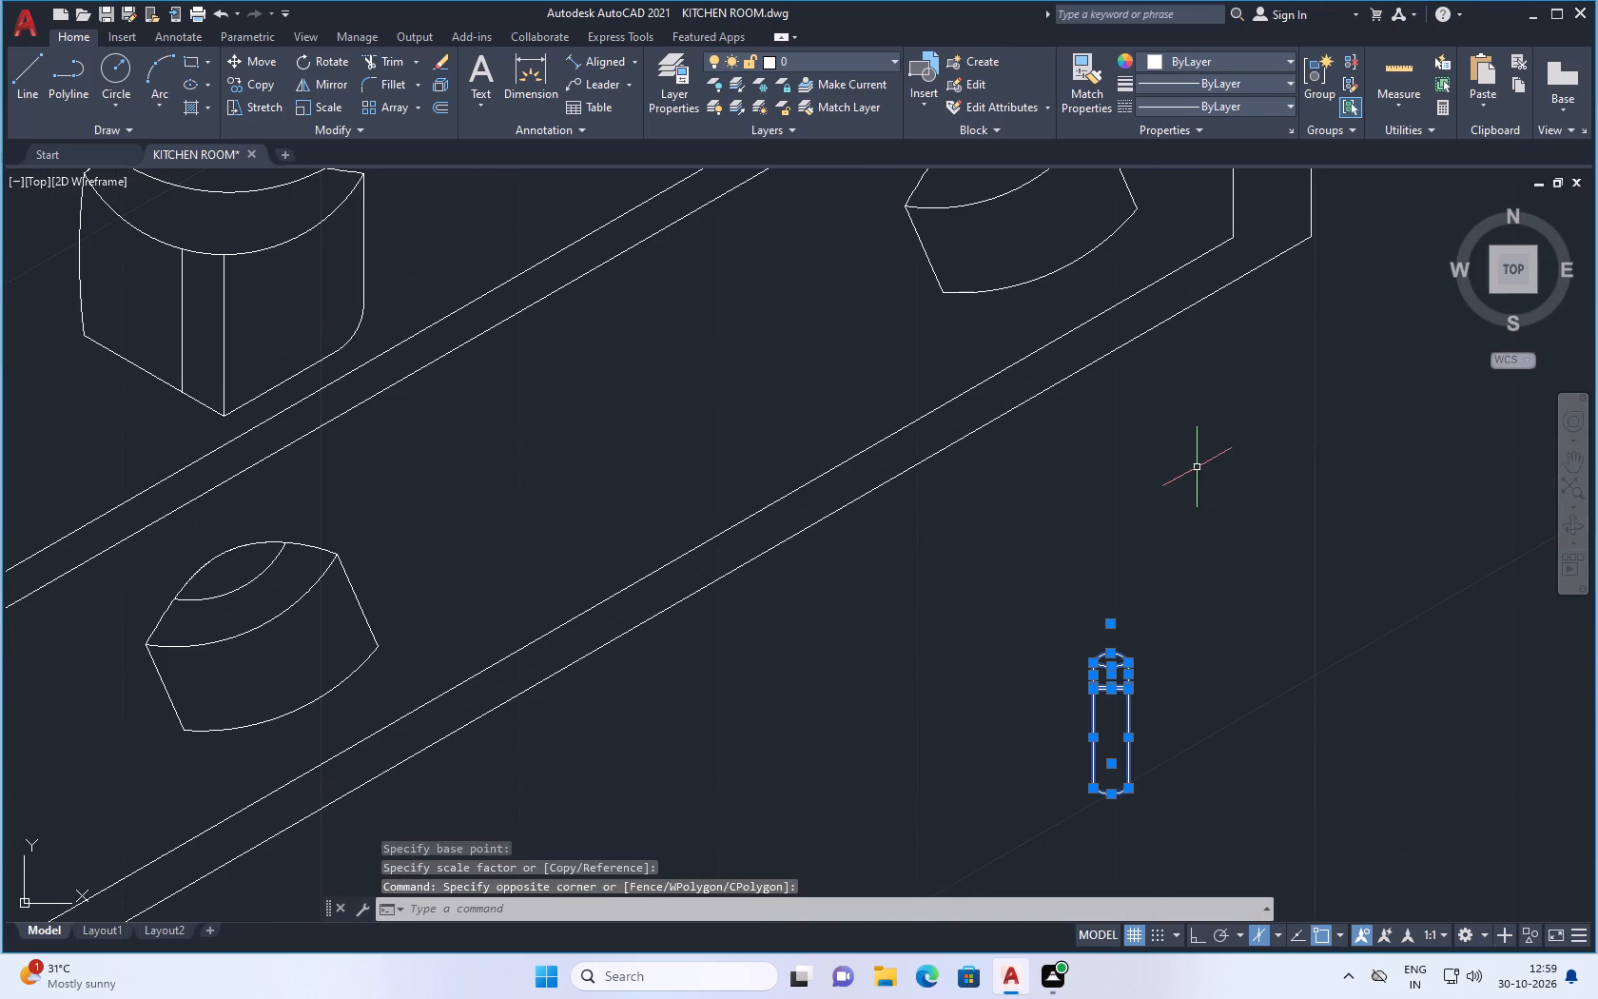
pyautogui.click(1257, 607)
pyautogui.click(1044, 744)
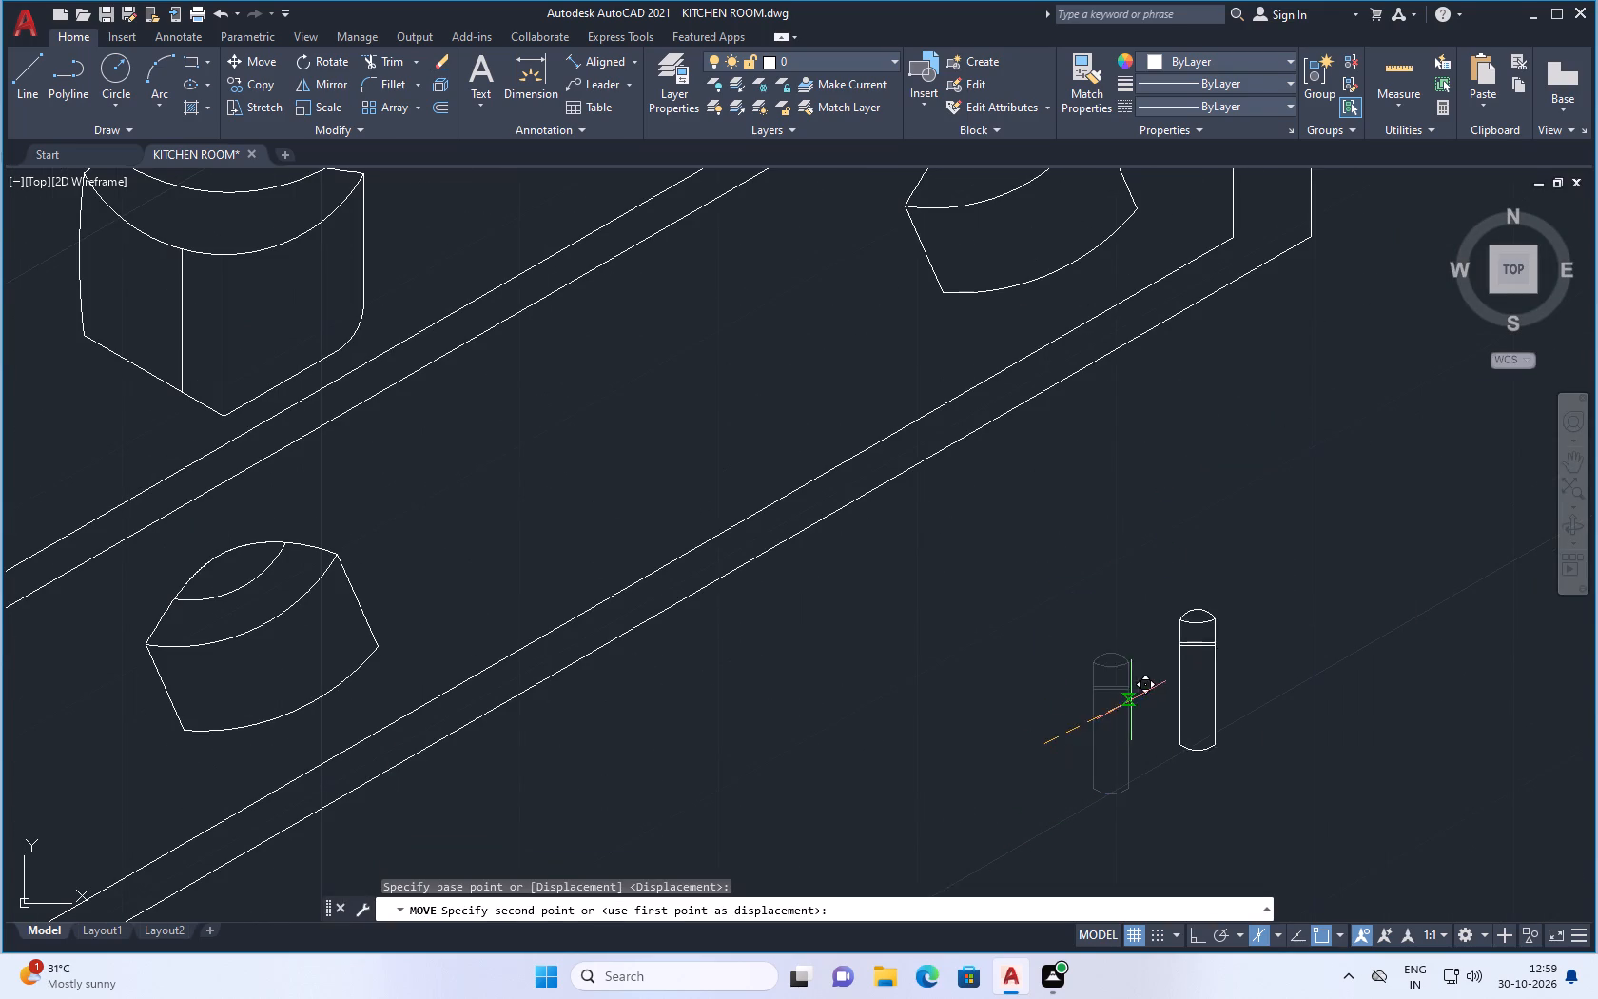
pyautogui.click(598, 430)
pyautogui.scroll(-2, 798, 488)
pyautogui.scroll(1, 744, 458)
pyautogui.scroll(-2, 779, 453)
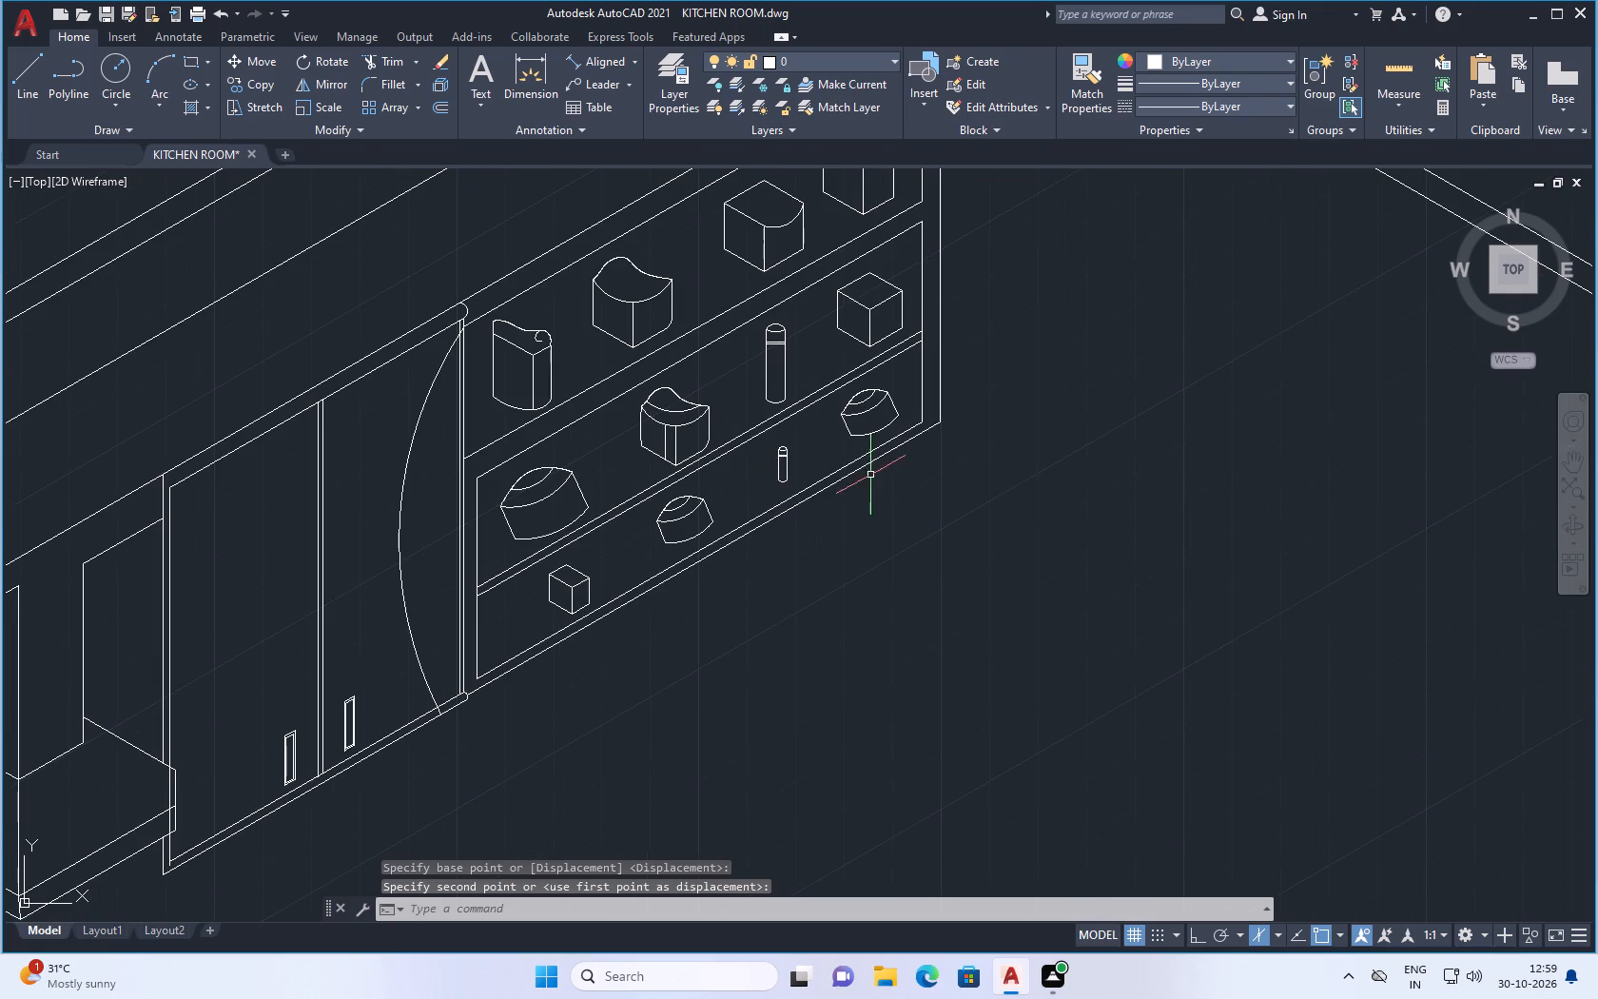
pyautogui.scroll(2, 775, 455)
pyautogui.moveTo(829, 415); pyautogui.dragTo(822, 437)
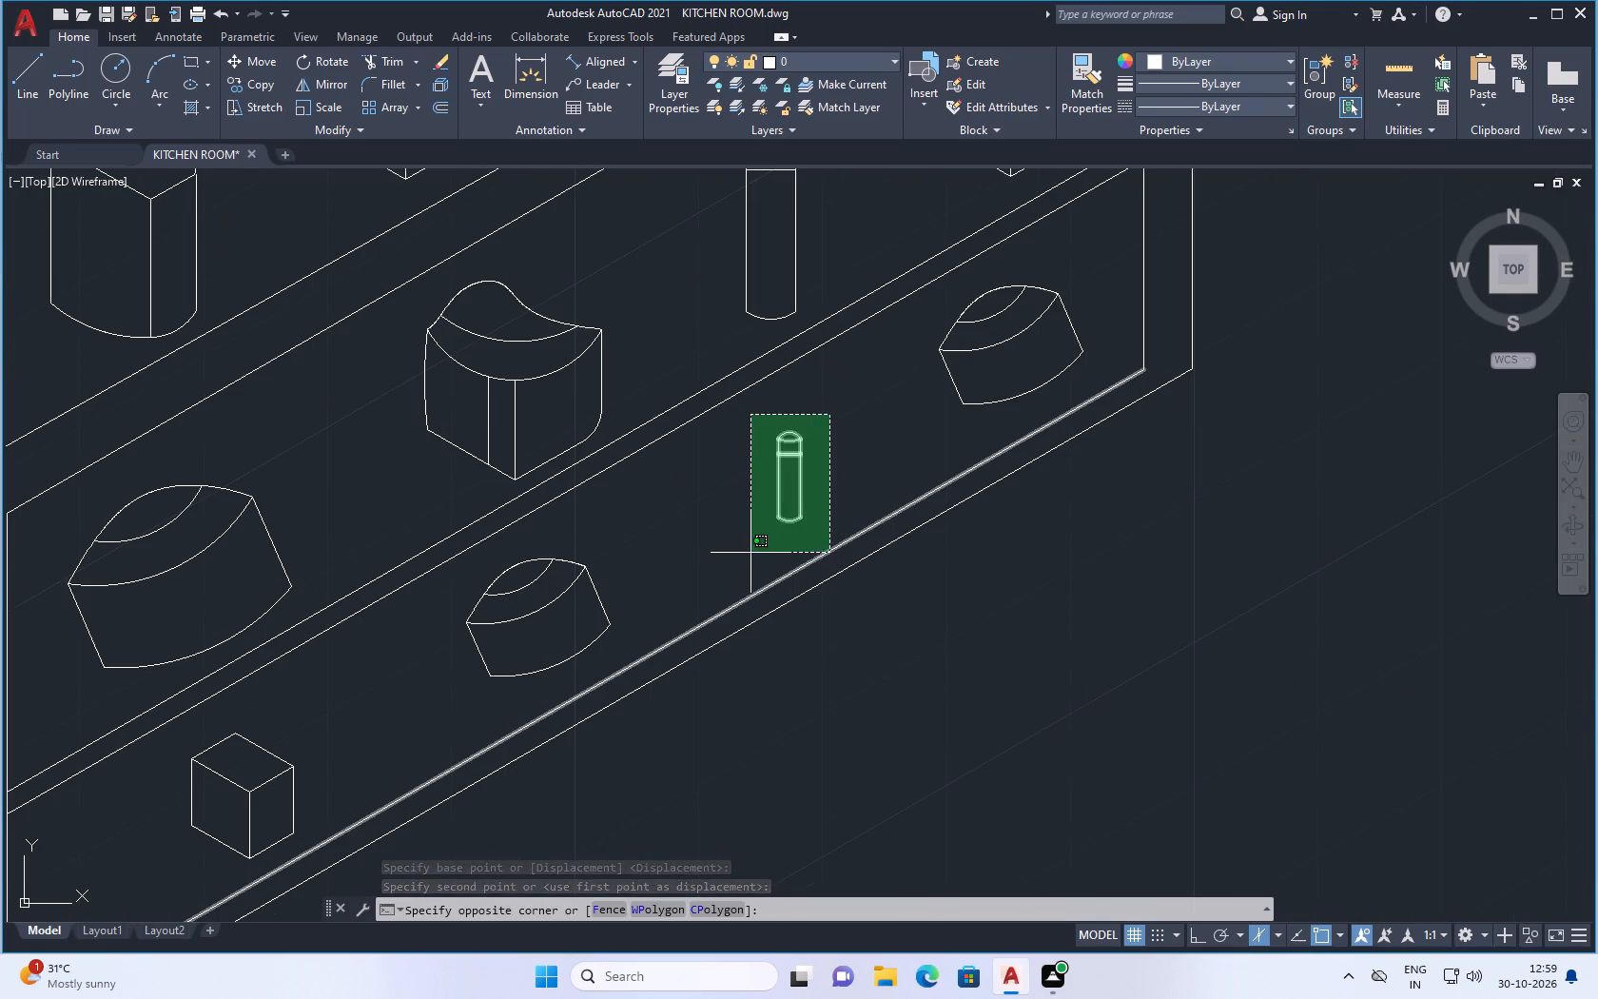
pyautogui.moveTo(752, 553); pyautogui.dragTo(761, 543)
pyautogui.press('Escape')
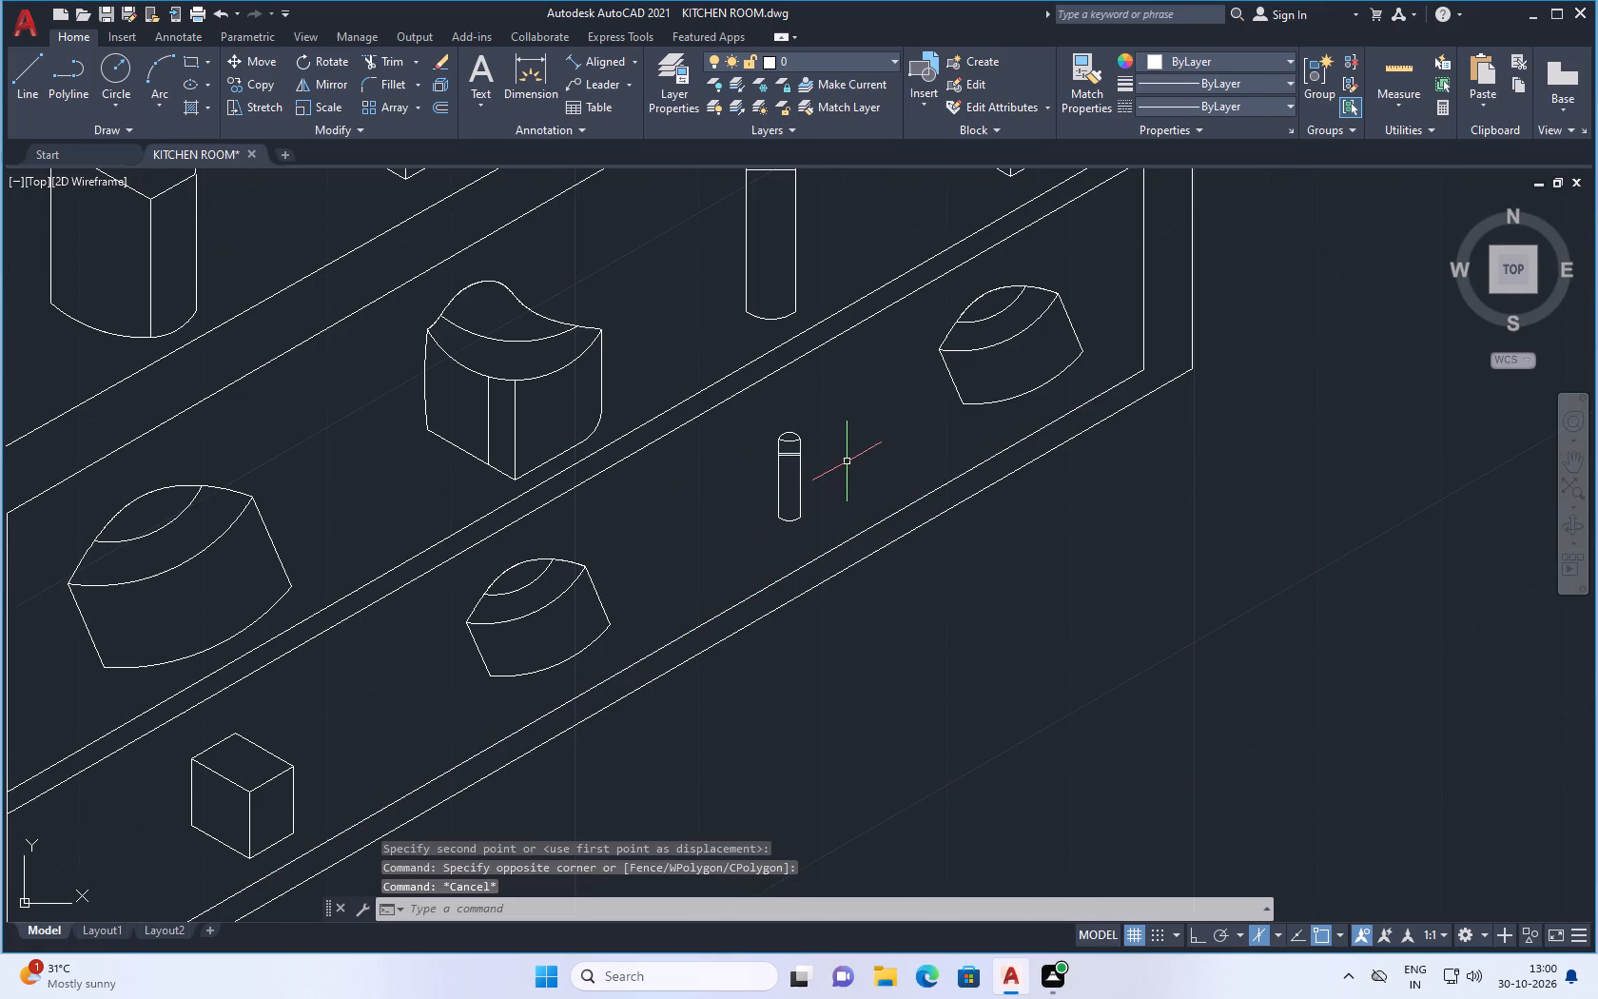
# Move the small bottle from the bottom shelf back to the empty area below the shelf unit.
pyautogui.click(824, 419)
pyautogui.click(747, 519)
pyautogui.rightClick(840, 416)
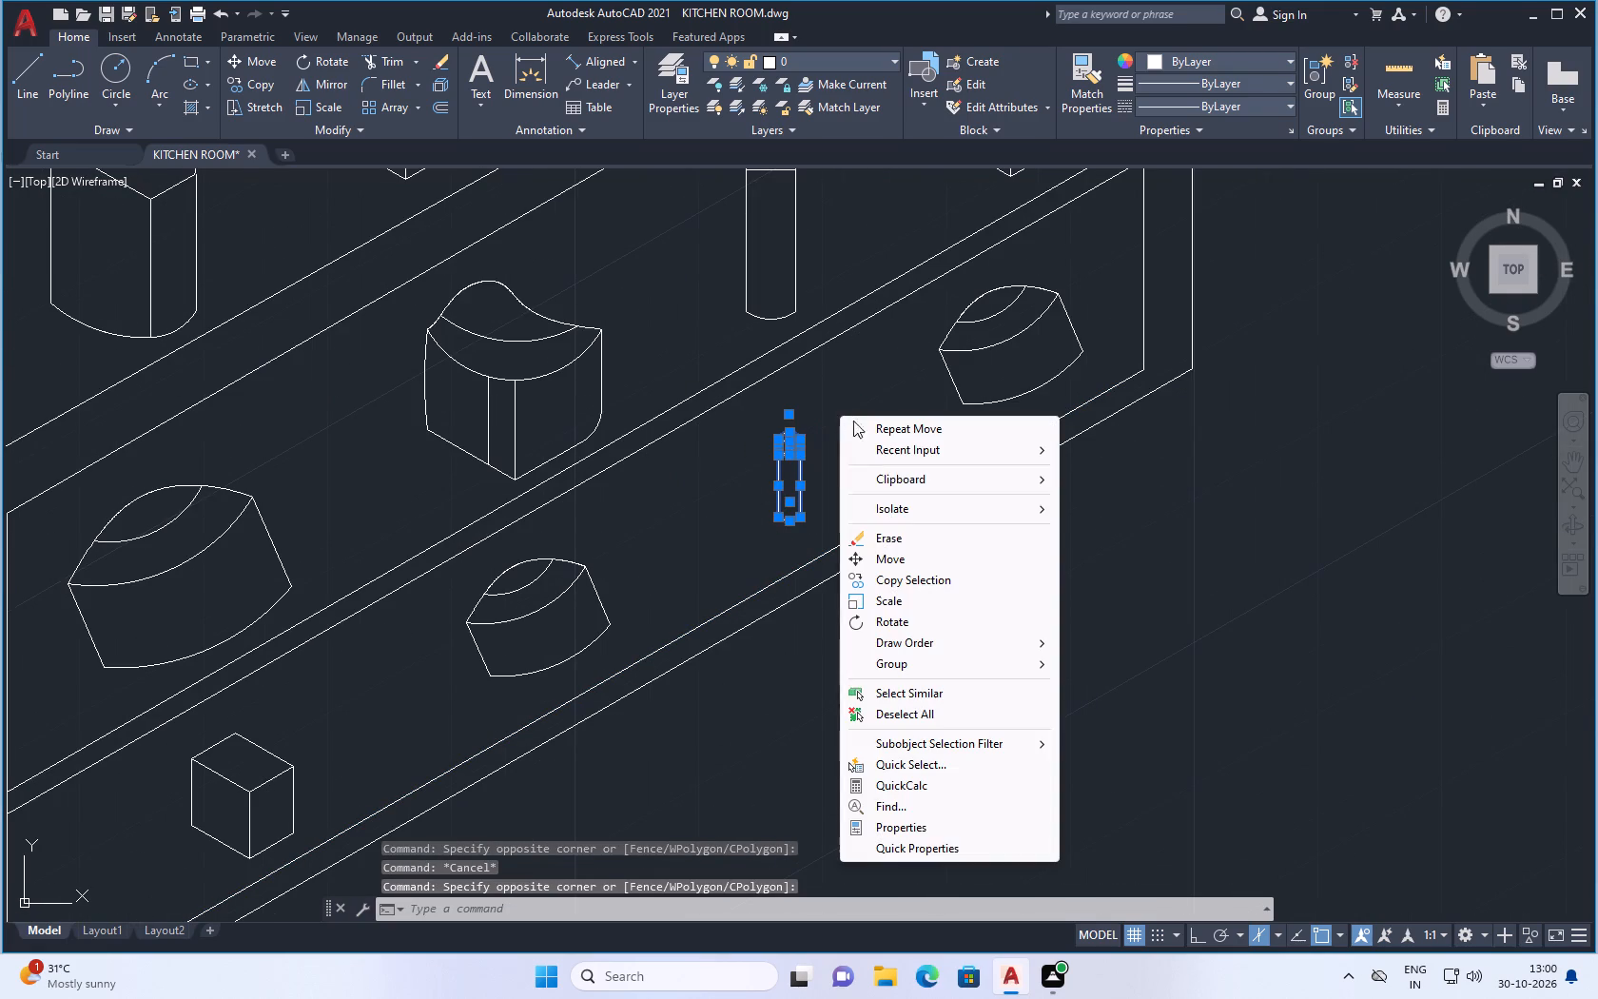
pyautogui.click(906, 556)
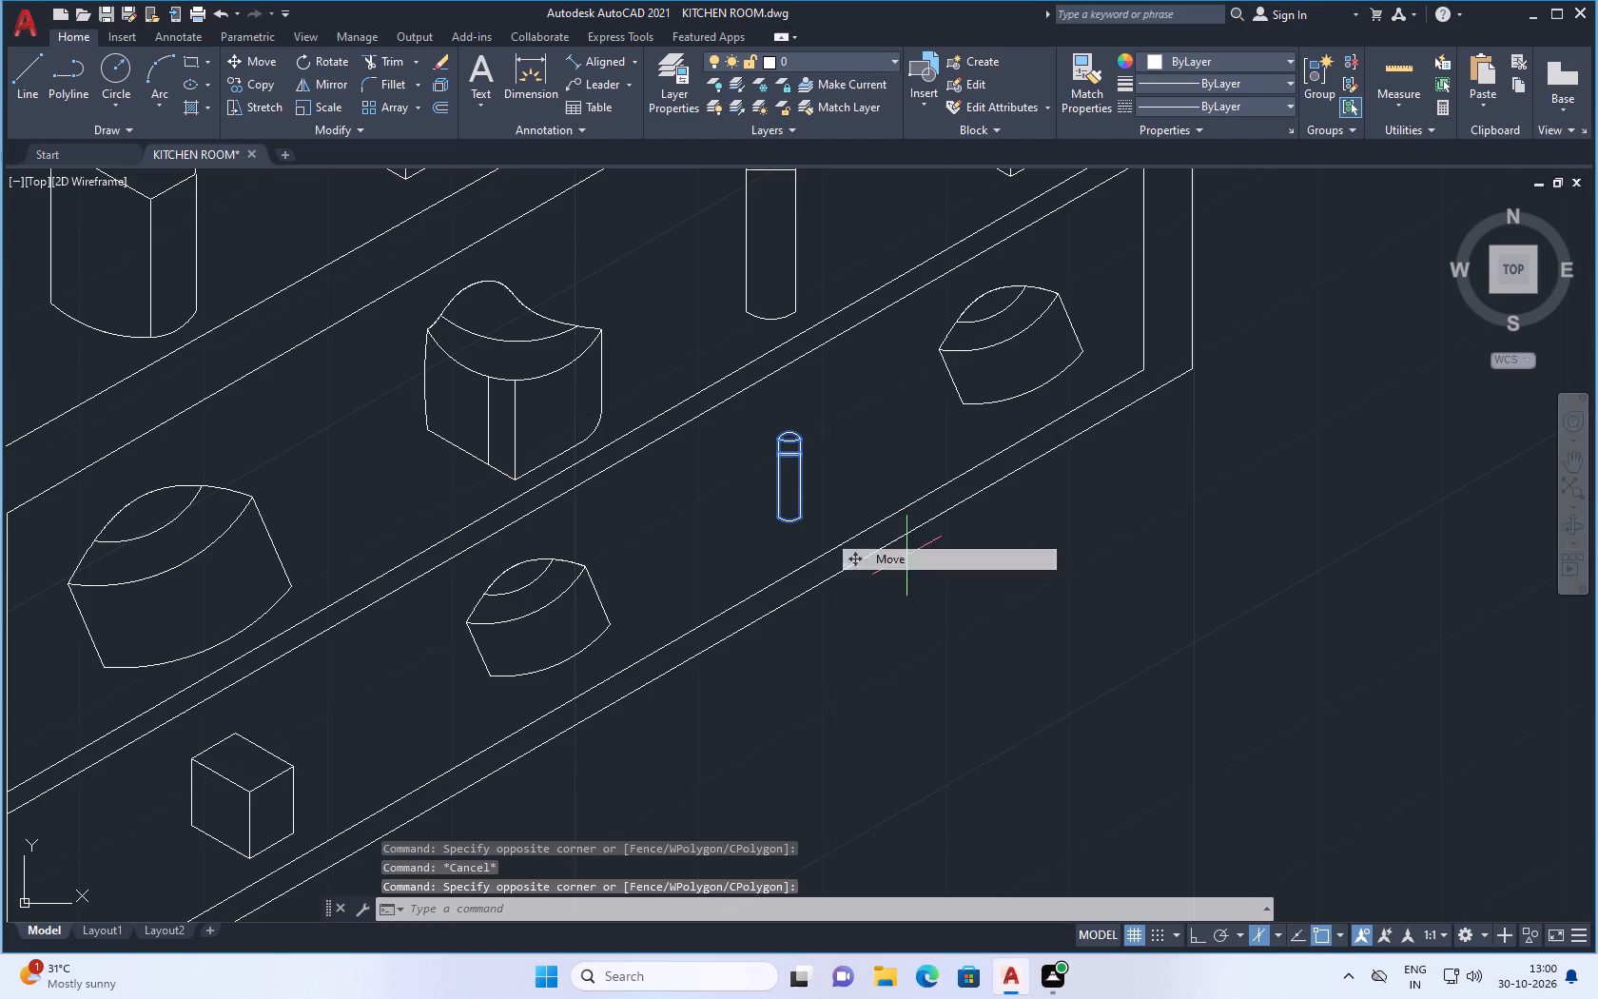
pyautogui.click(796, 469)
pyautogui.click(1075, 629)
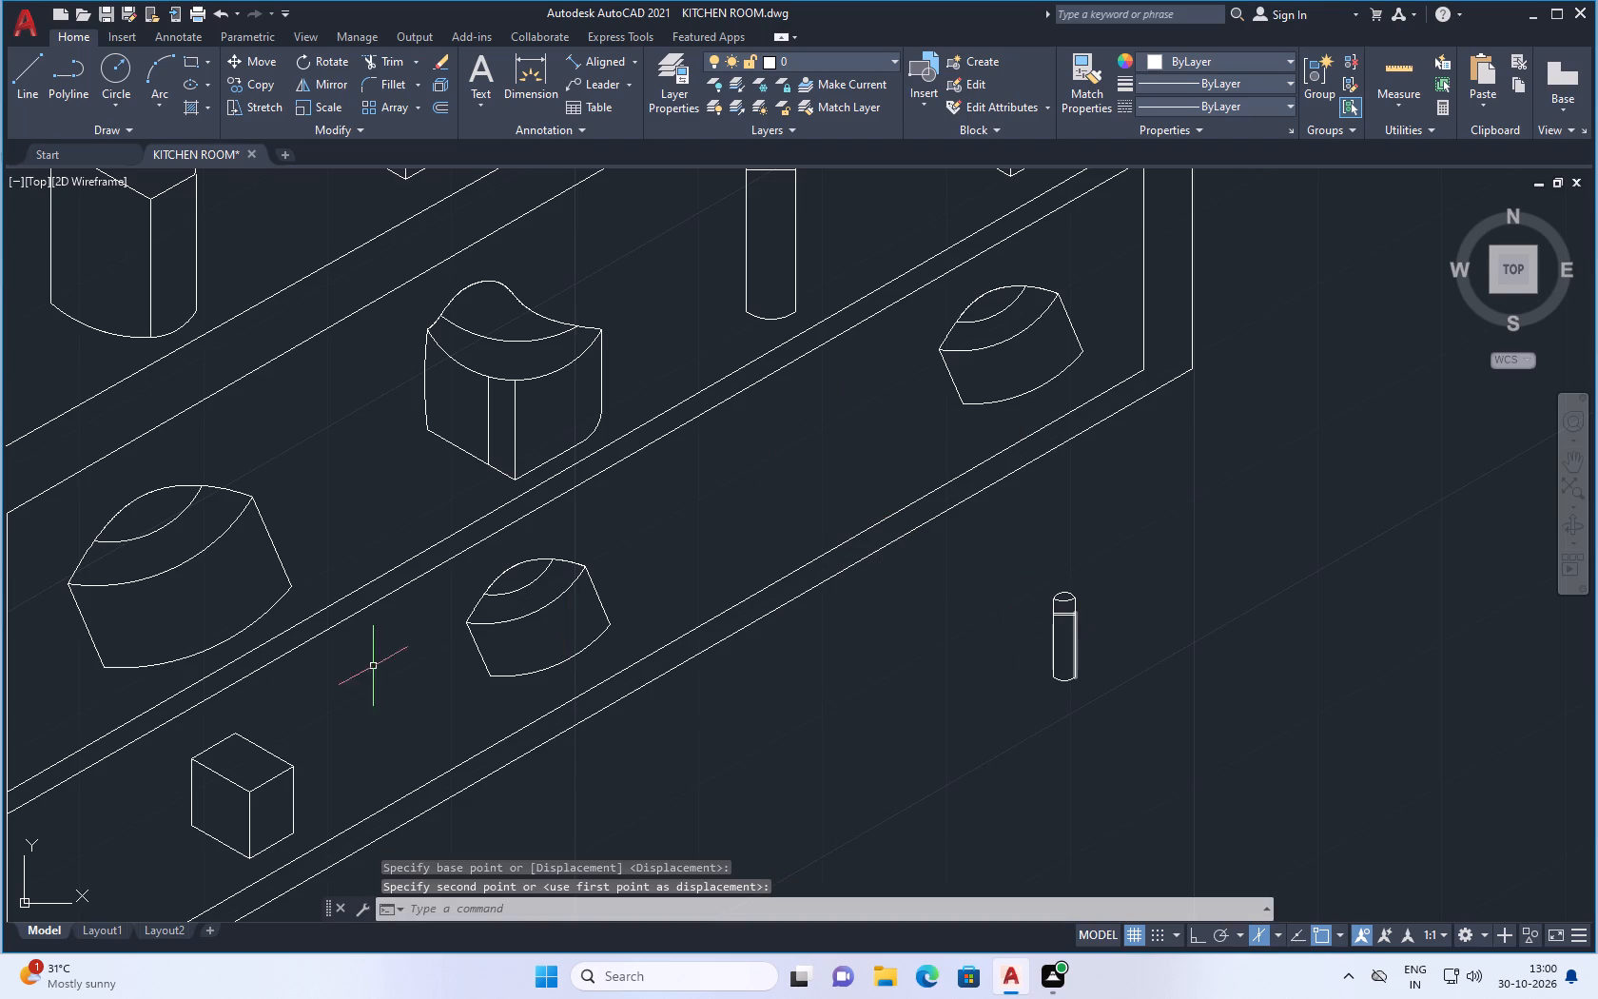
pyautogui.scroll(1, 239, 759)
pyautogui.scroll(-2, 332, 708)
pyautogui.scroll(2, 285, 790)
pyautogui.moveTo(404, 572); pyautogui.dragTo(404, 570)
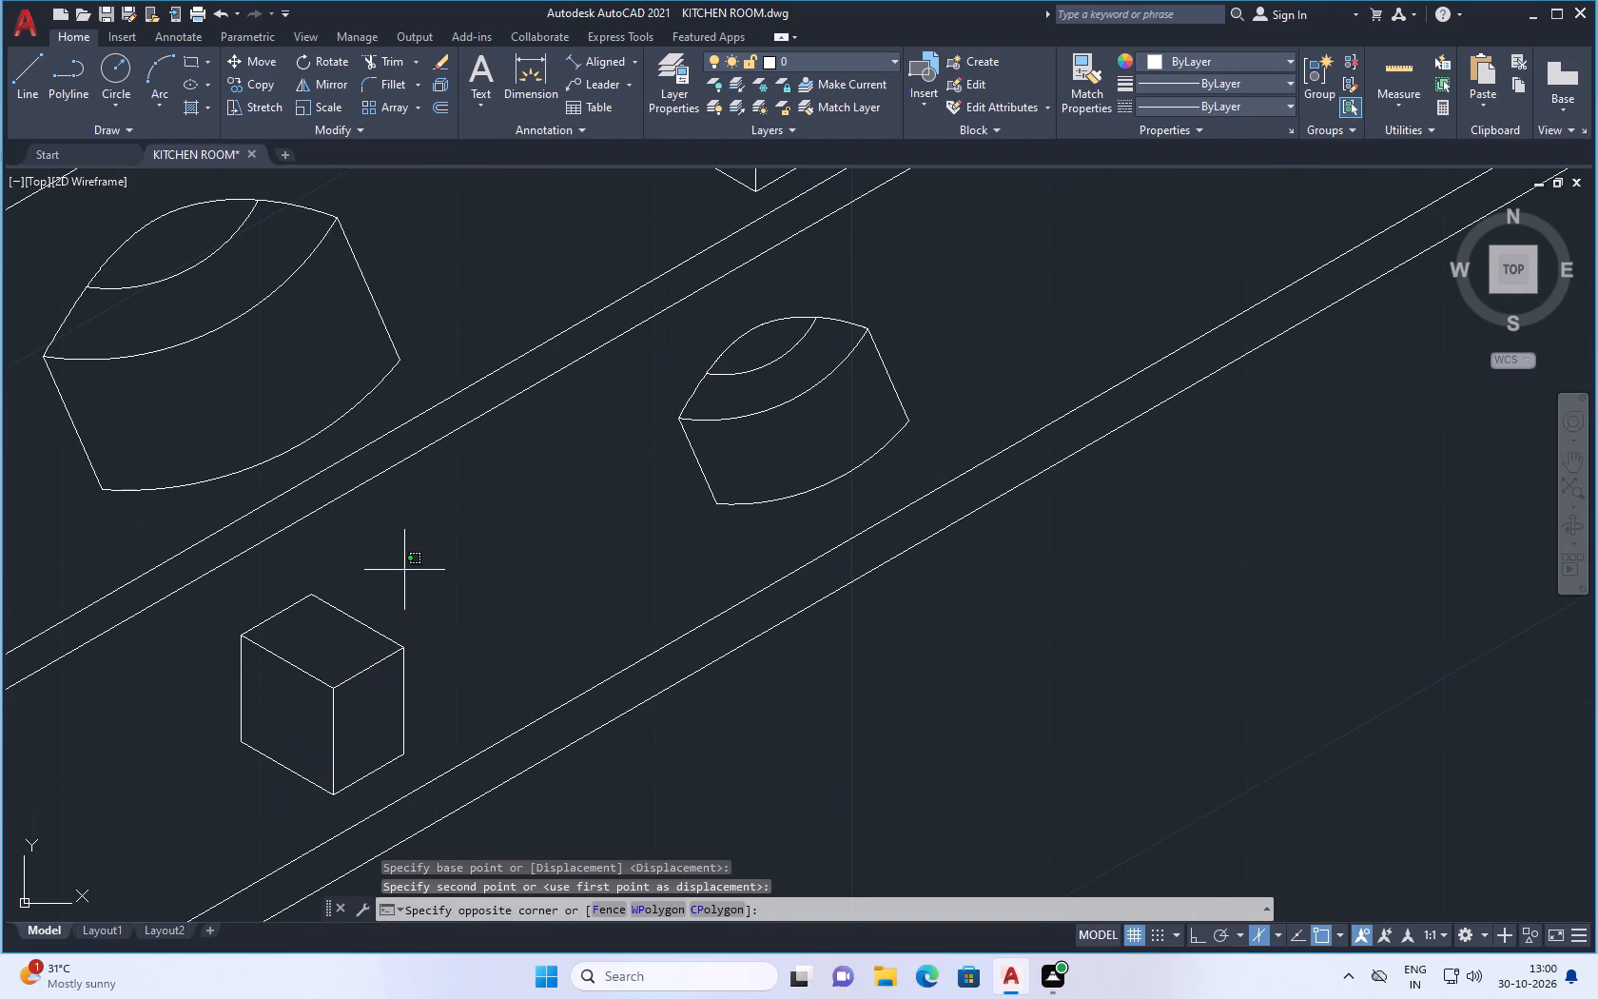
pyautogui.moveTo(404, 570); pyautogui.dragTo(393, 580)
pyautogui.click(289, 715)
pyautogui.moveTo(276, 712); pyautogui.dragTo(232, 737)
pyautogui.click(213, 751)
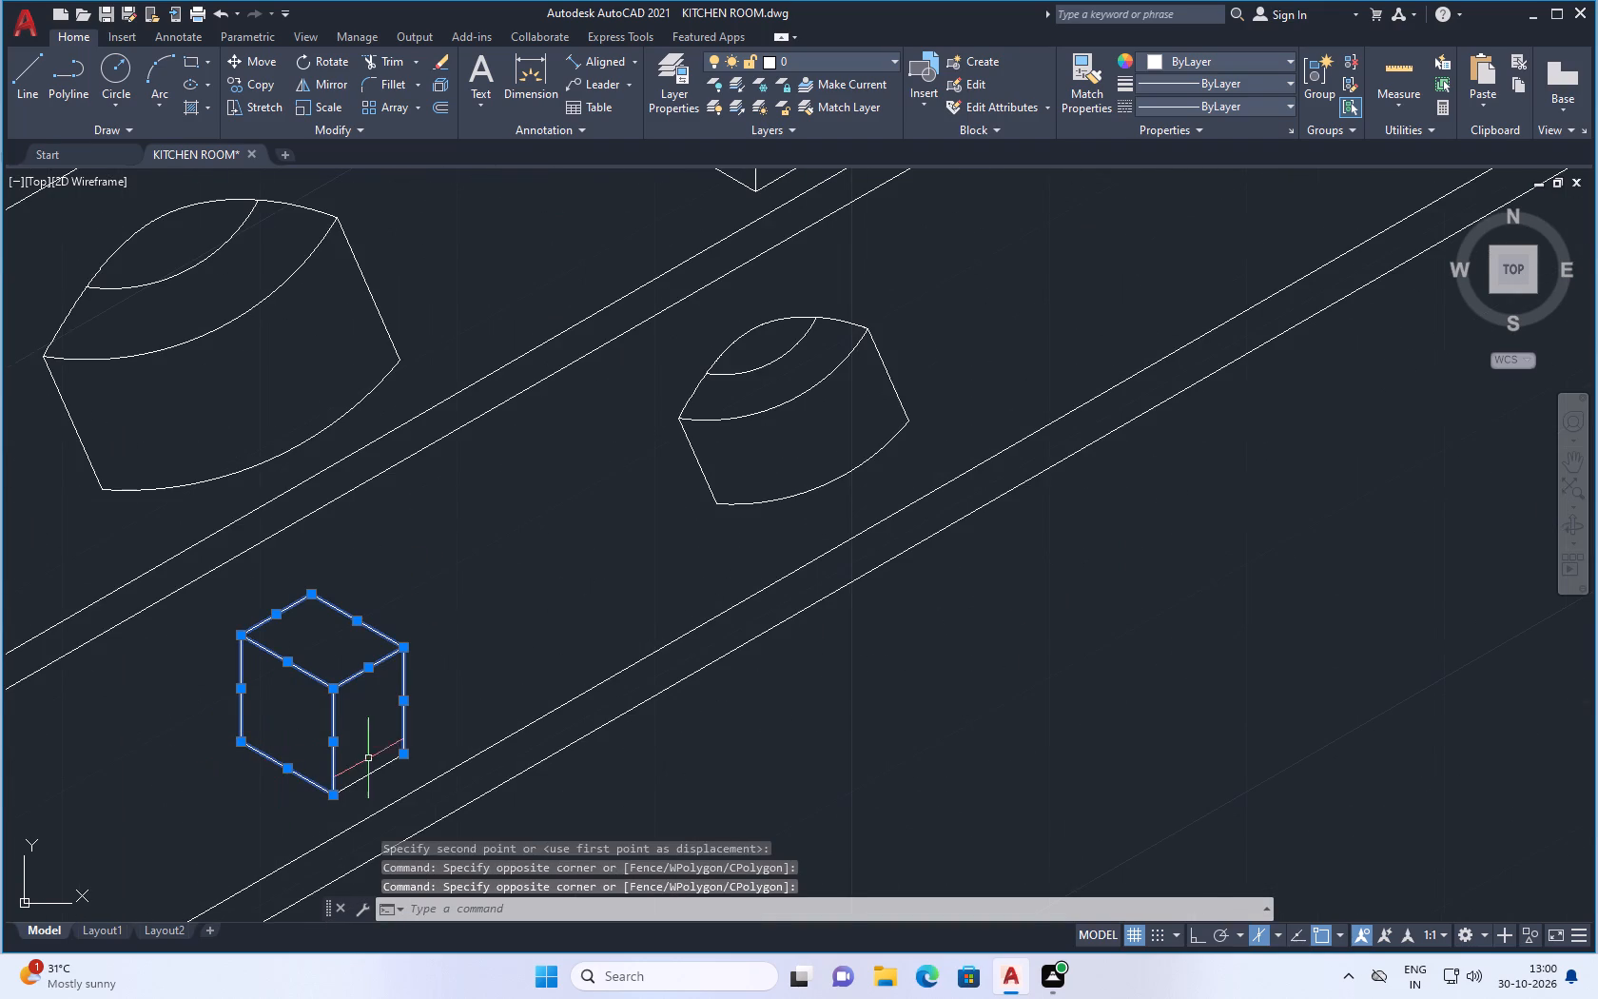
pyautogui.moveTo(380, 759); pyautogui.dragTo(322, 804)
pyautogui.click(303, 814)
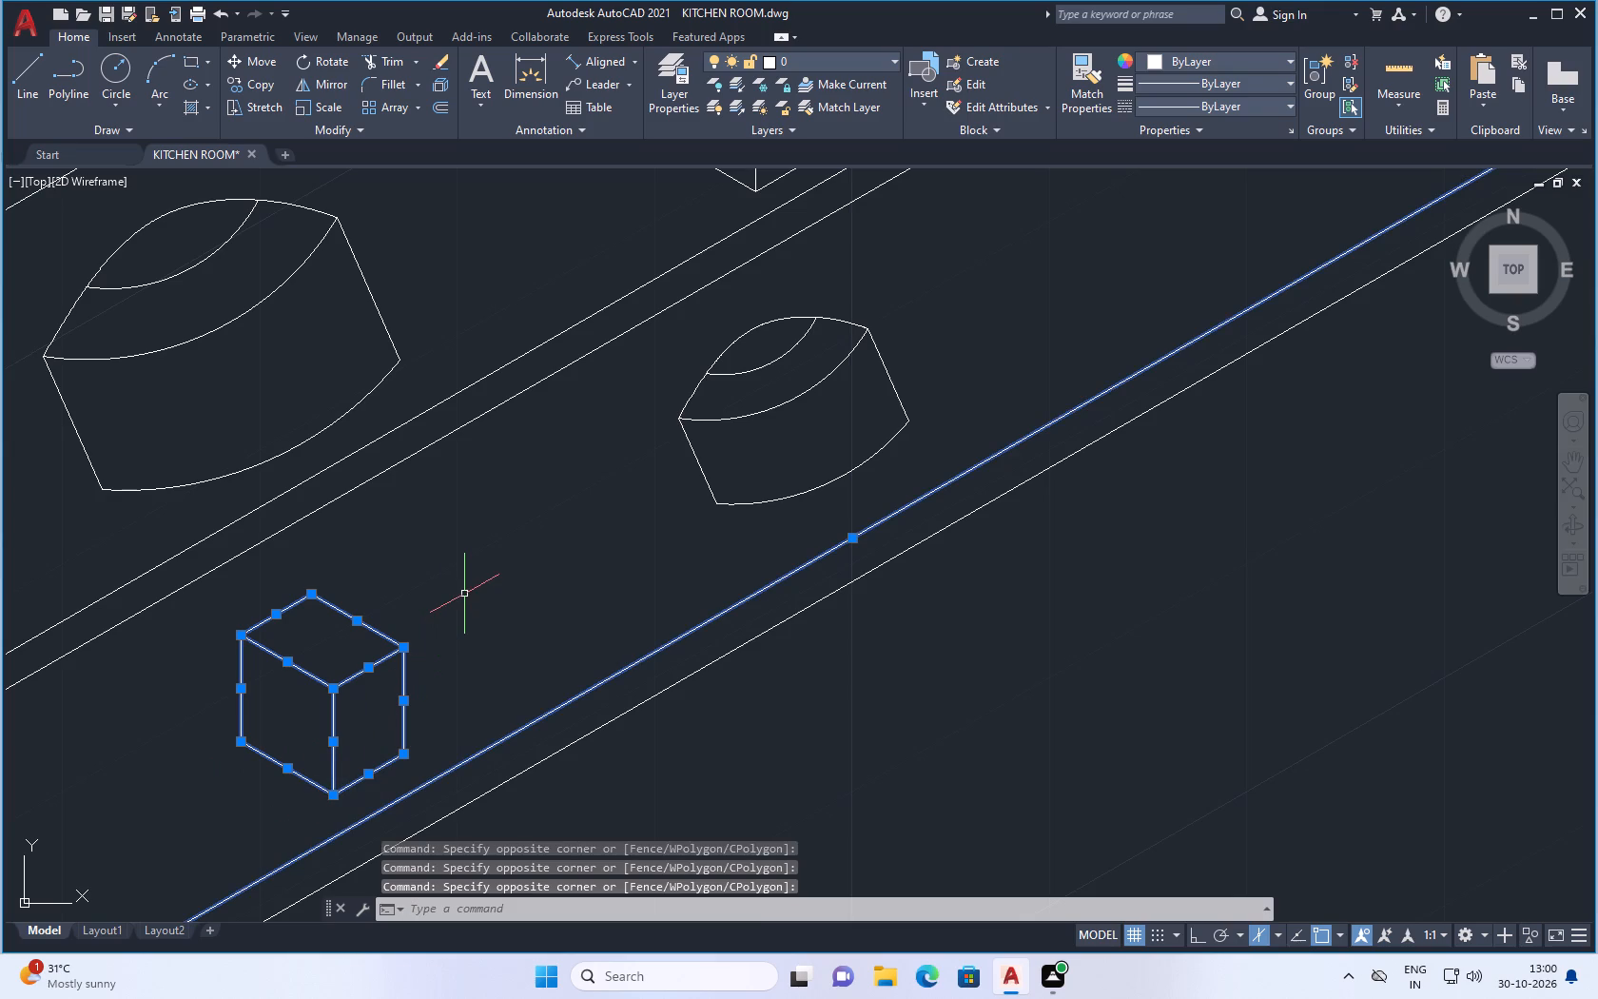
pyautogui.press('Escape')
# Move the small cube from the bottom shelf's left end to the gap between the two small rounded containers.
pyautogui.moveTo(458, 573); pyautogui.dragTo(368, 640)
pyautogui.click(289, 711)
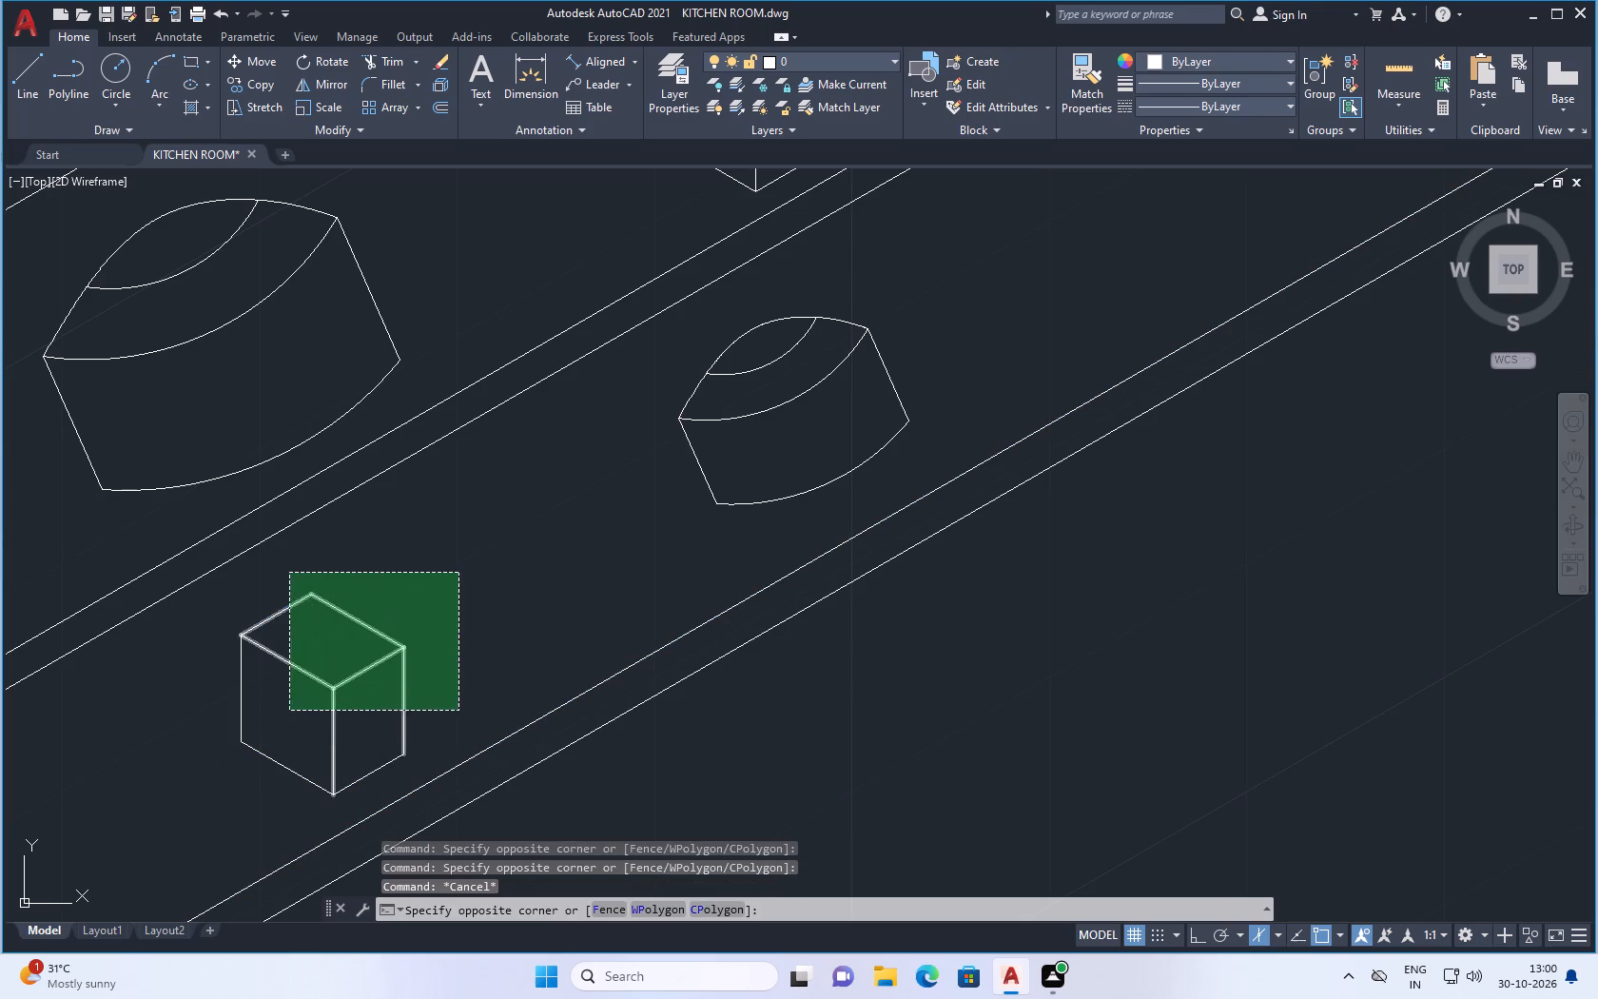
pyautogui.moveTo(292, 705); pyautogui.dragTo(231, 739)
pyautogui.click(221, 746)
pyautogui.moveTo(355, 771); pyautogui.dragTo(323, 829)
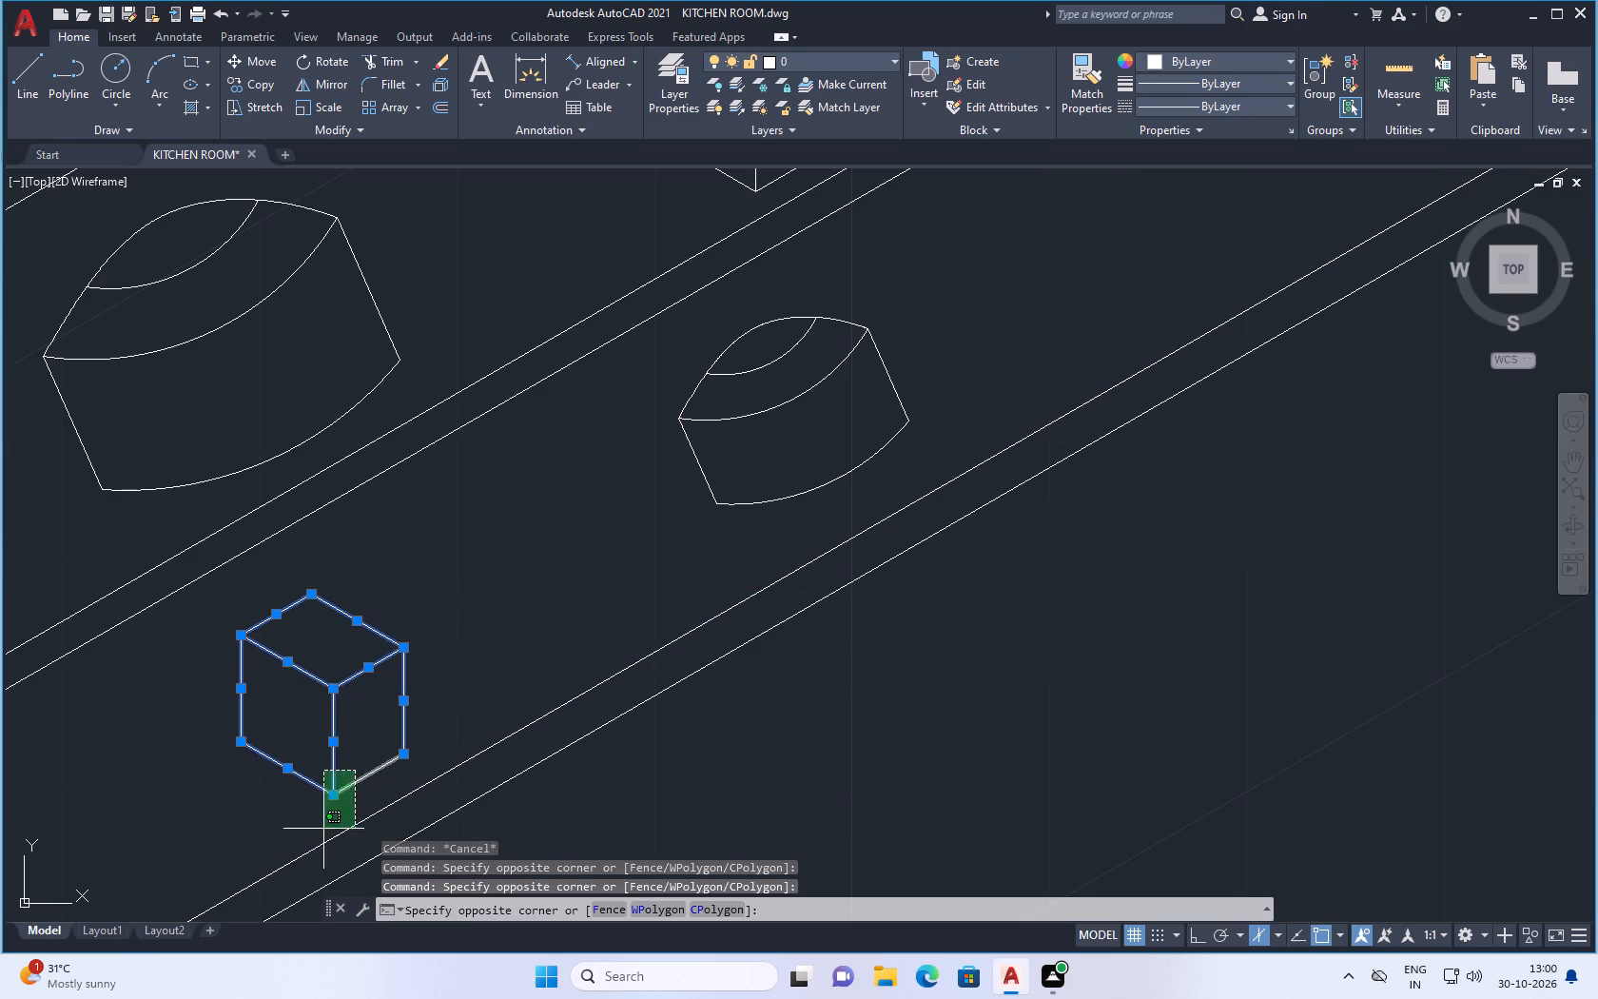
pyautogui.click(360, 794)
pyautogui.click(363, 774)
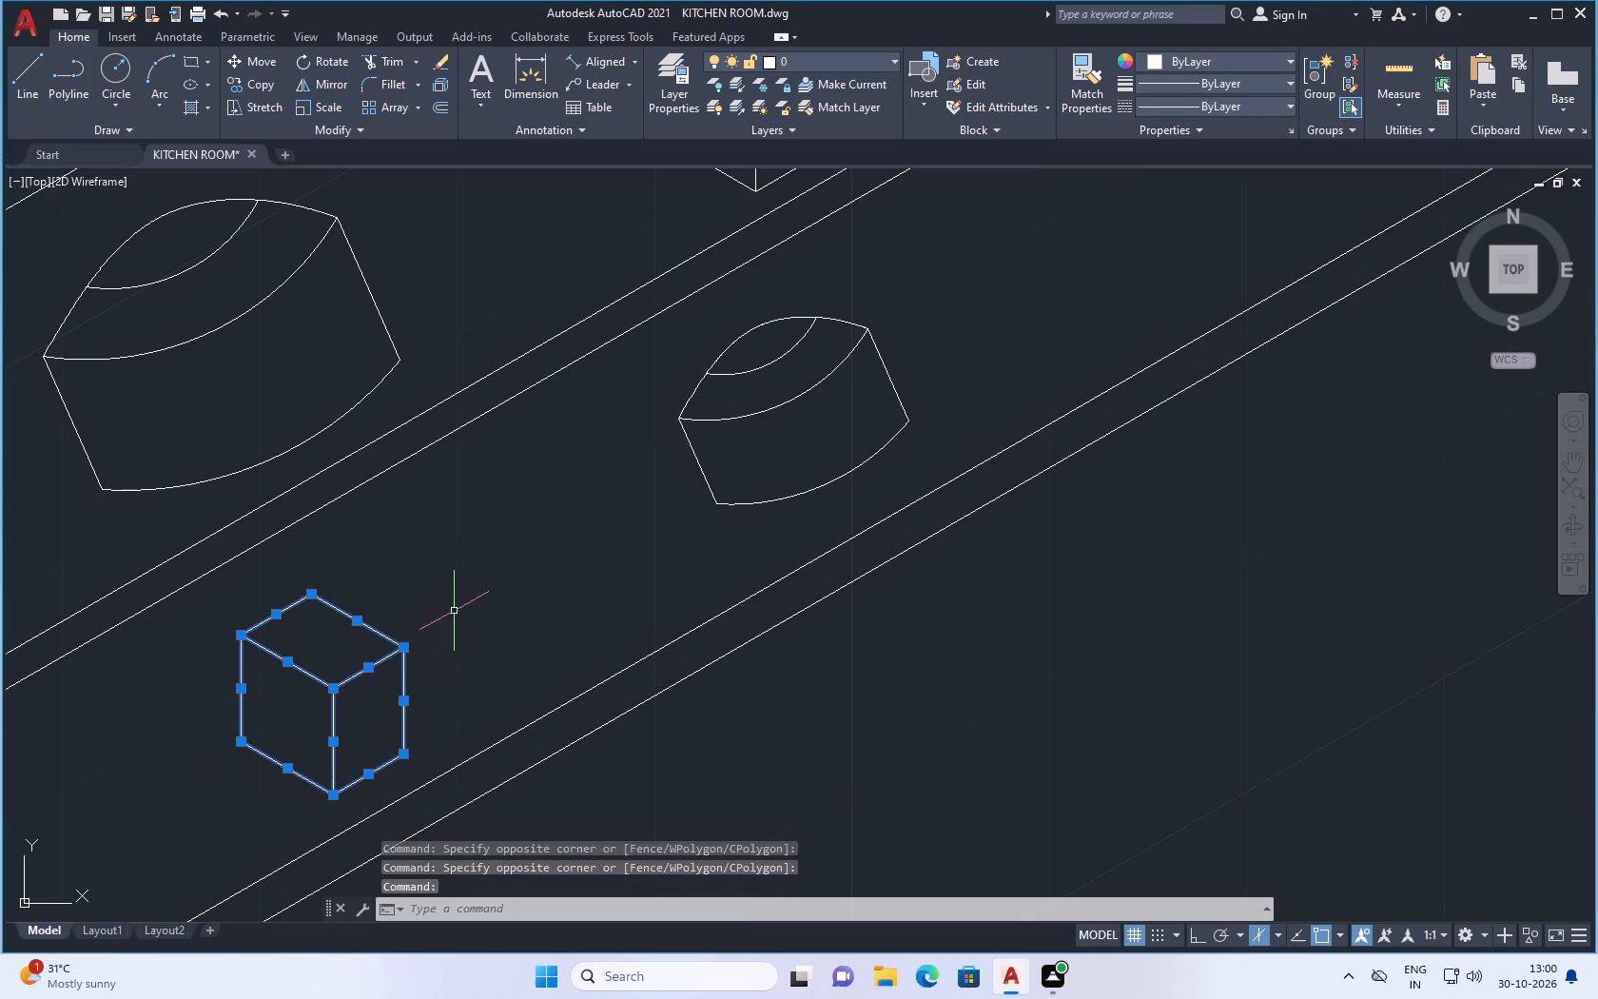
pyautogui.moveTo(471, 588); pyautogui.dragTo(462, 602, button='right')
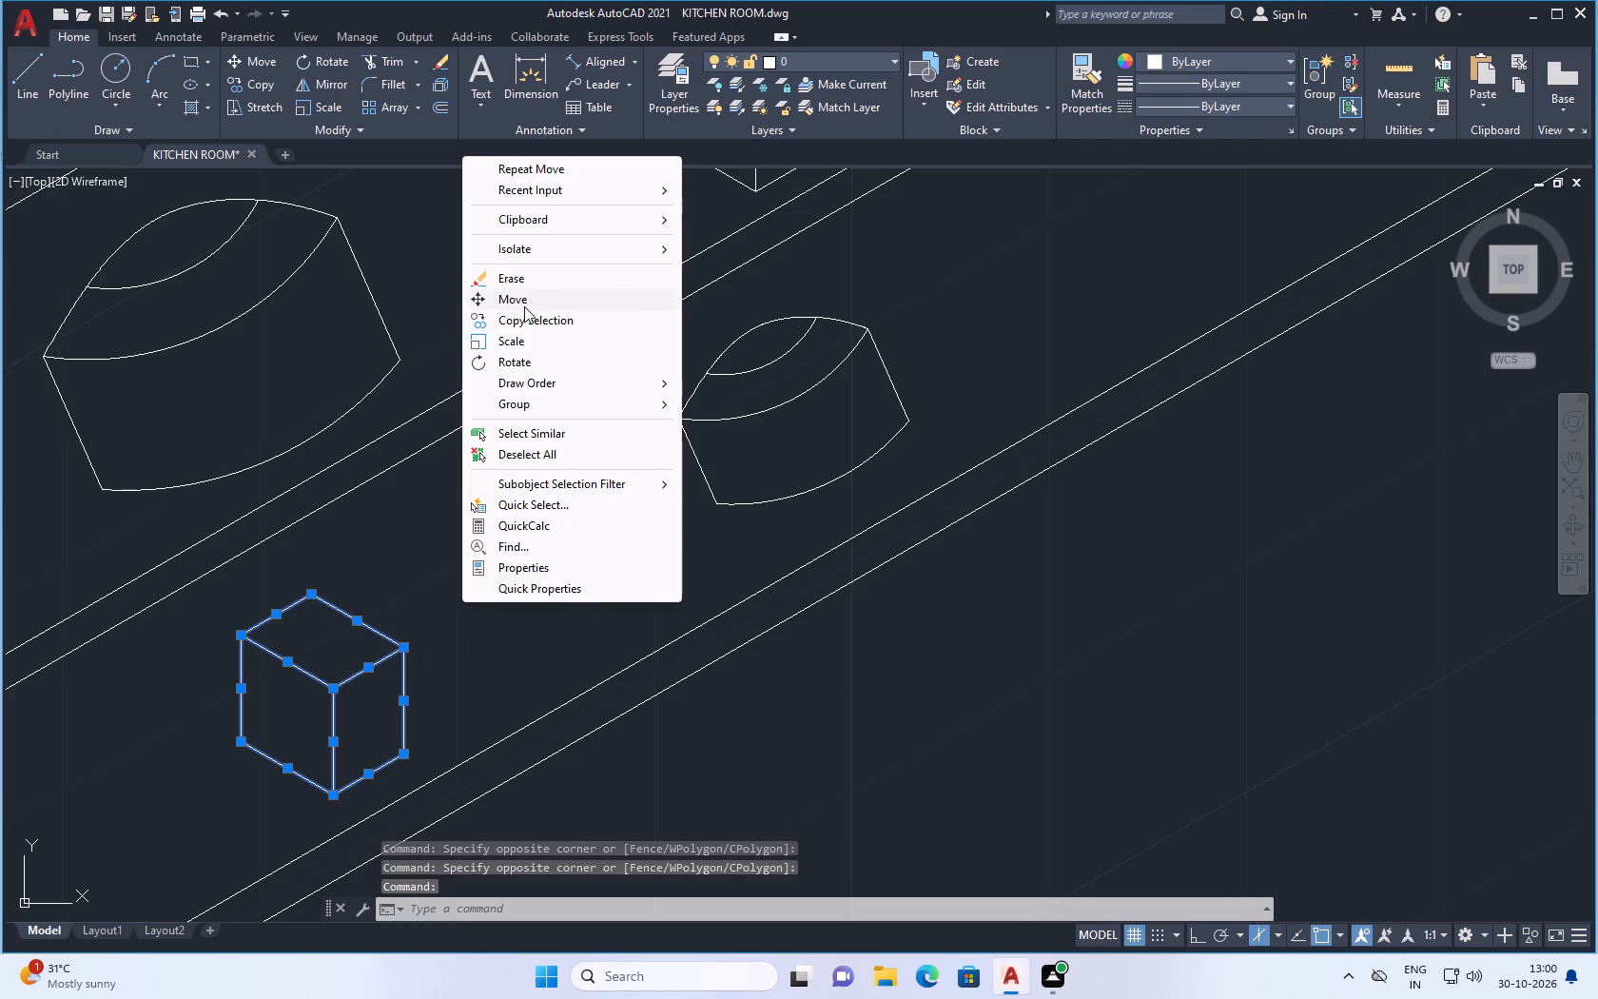
pyautogui.click(539, 302)
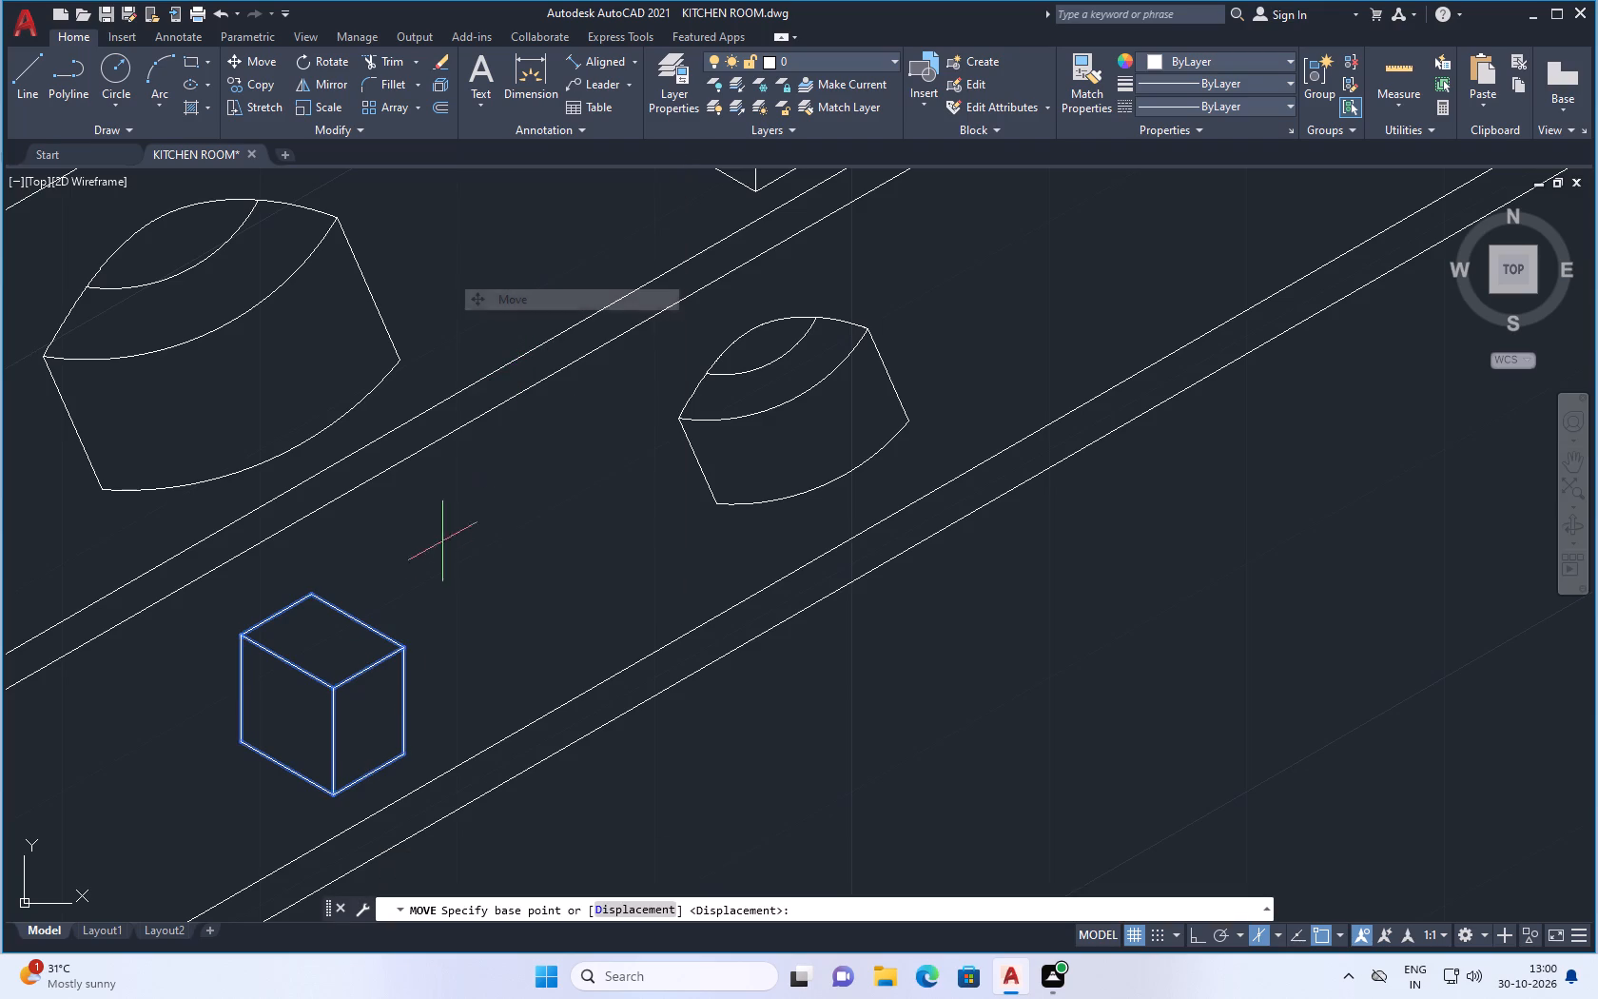
pyautogui.click(346, 689)
pyautogui.scroll(-3, 674, 540)
pyautogui.scroll(2, 800, 484)
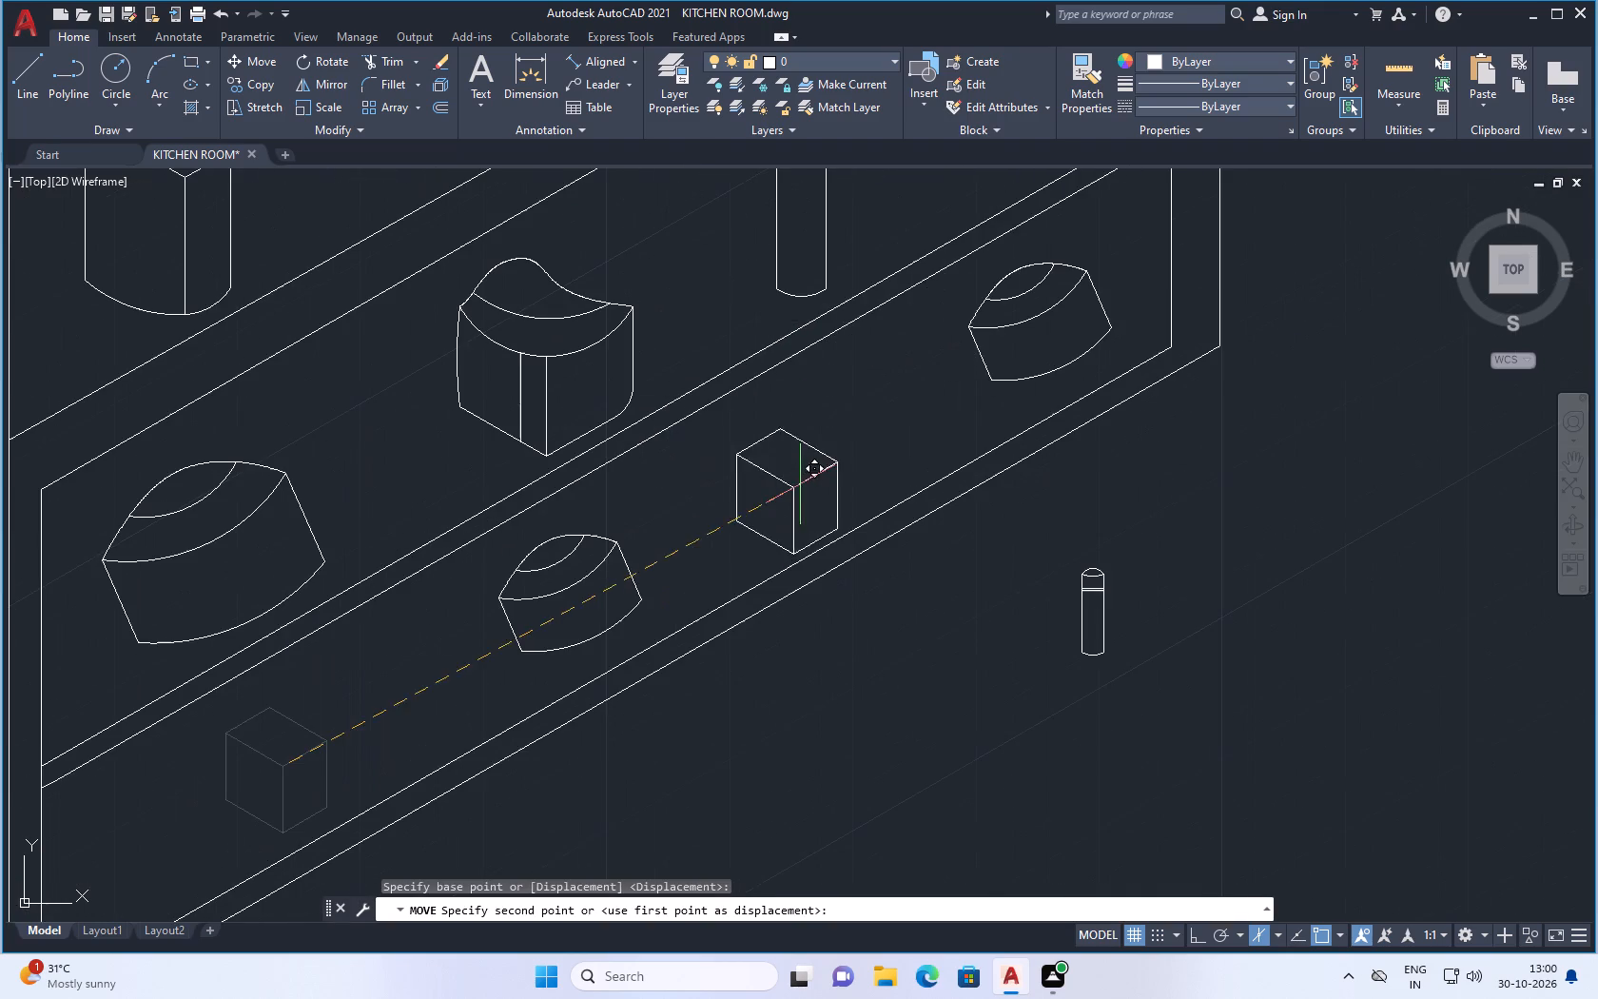
pyautogui.click(835, 449)
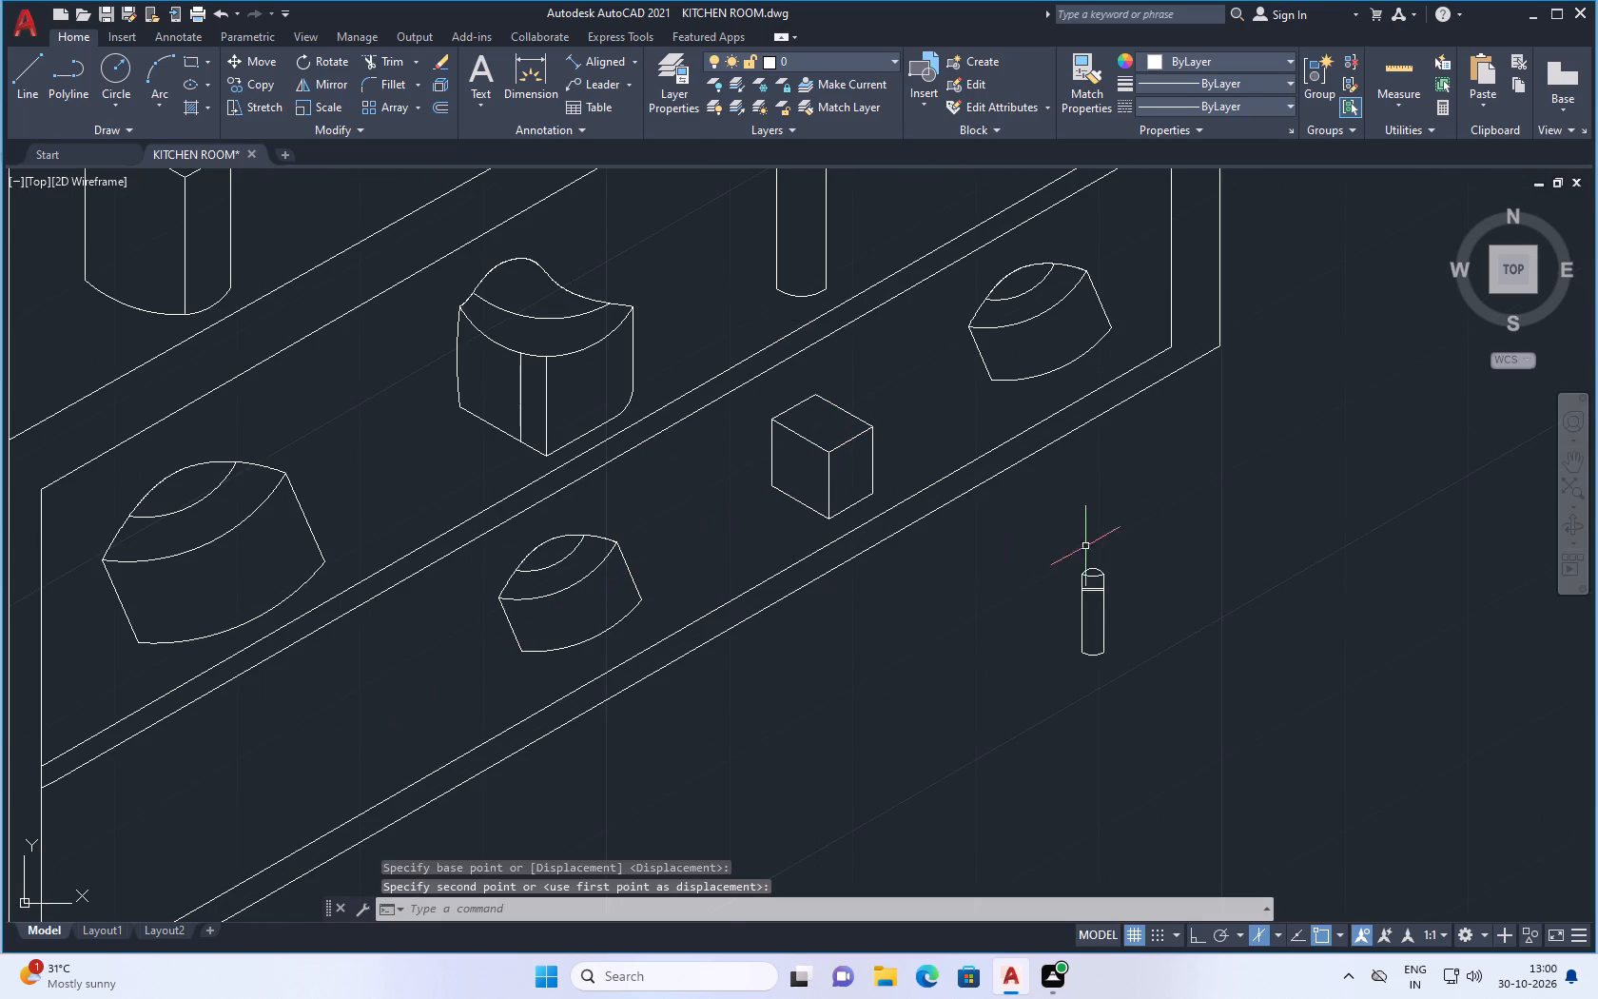
# Move the small bottle from outside the shelf unit onto the bottom shelf near its left end, below the large rounded container.
pyautogui.moveTo(1126, 527); pyautogui.dragTo(1099, 577)
pyautogui.click(1018, 730)
pyautogui.rightClick(1247, 506)
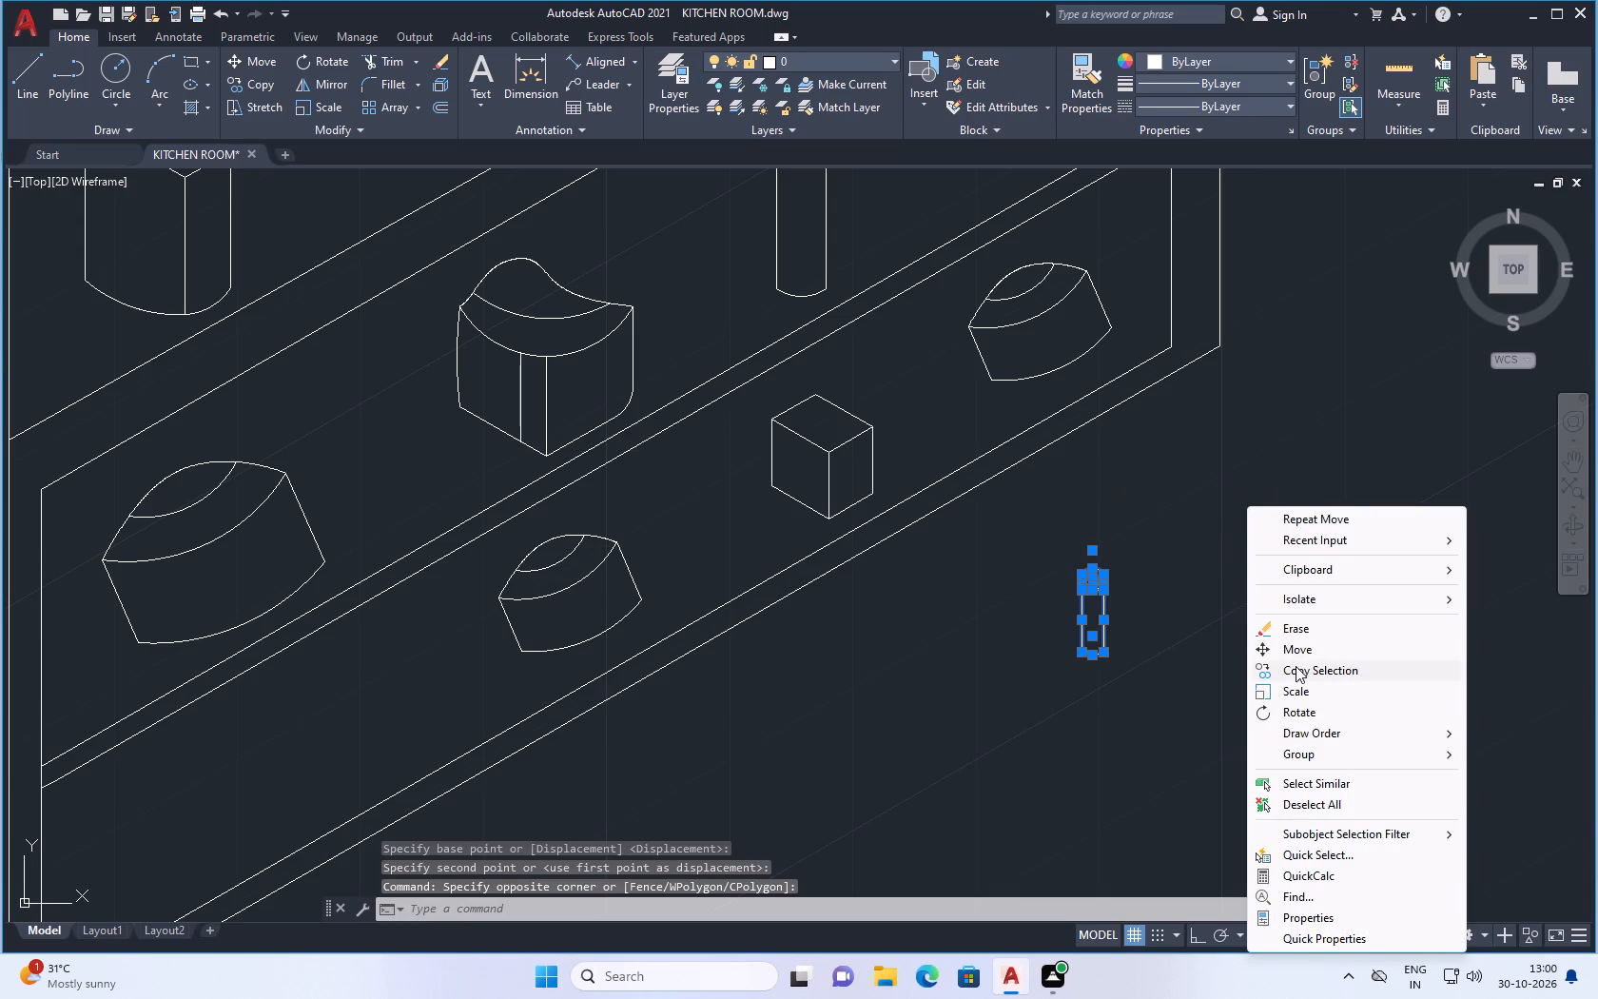
pyautogui.click(1313, 645)
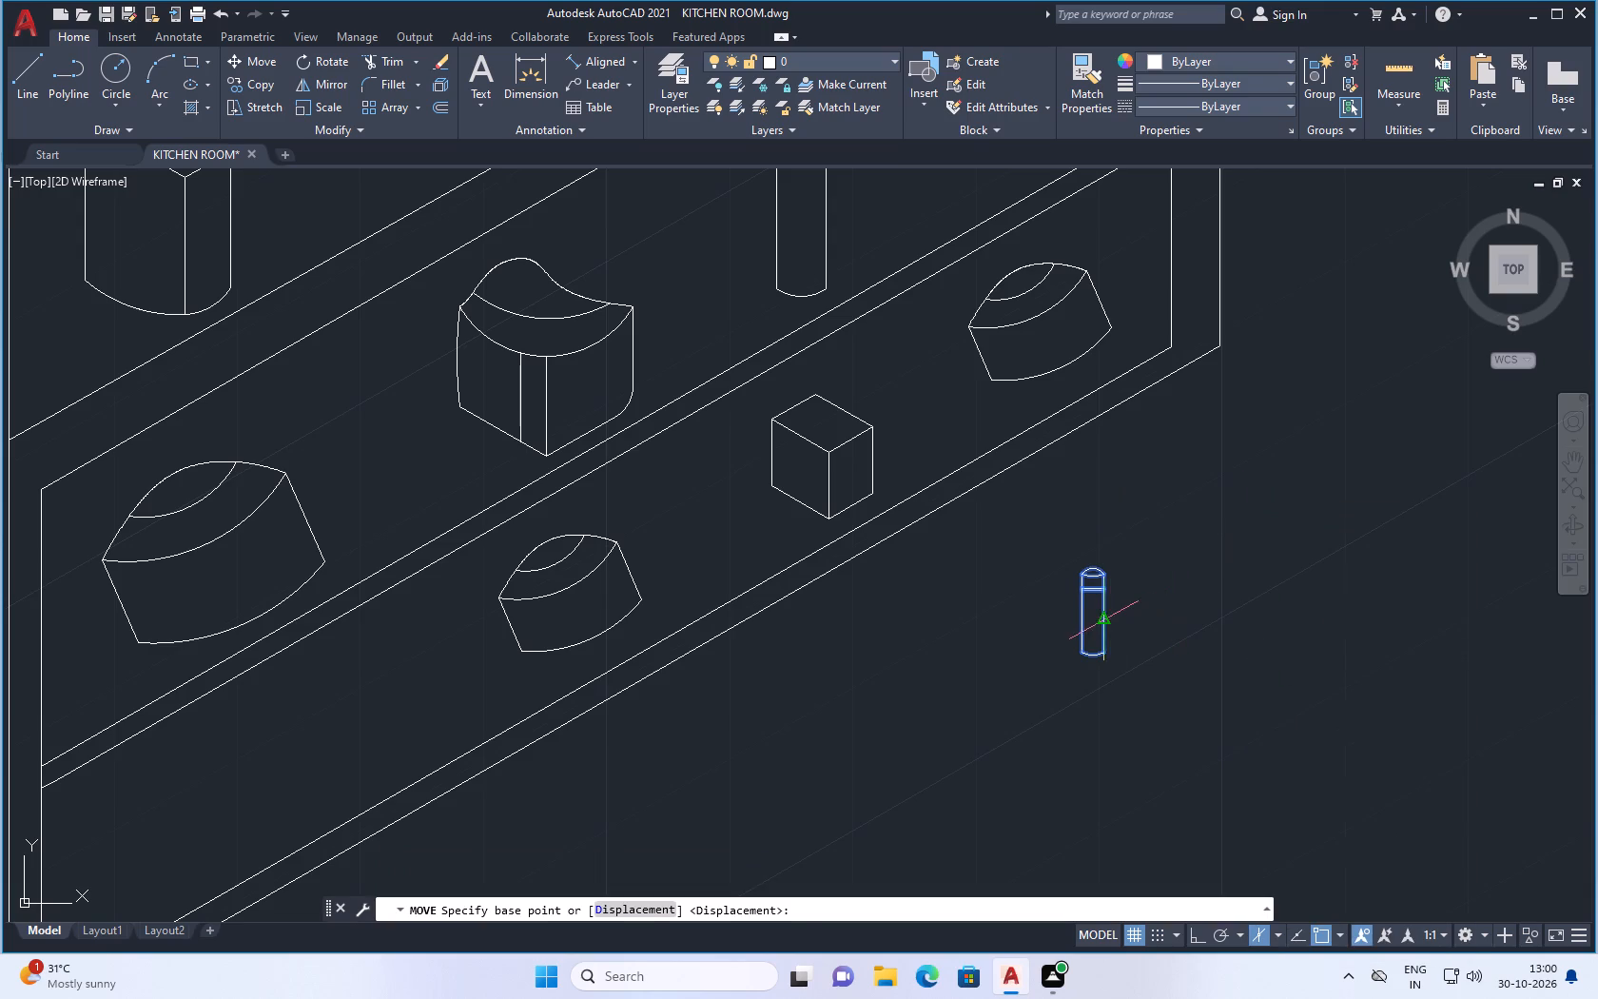
pyautogui.click(1109, 621)
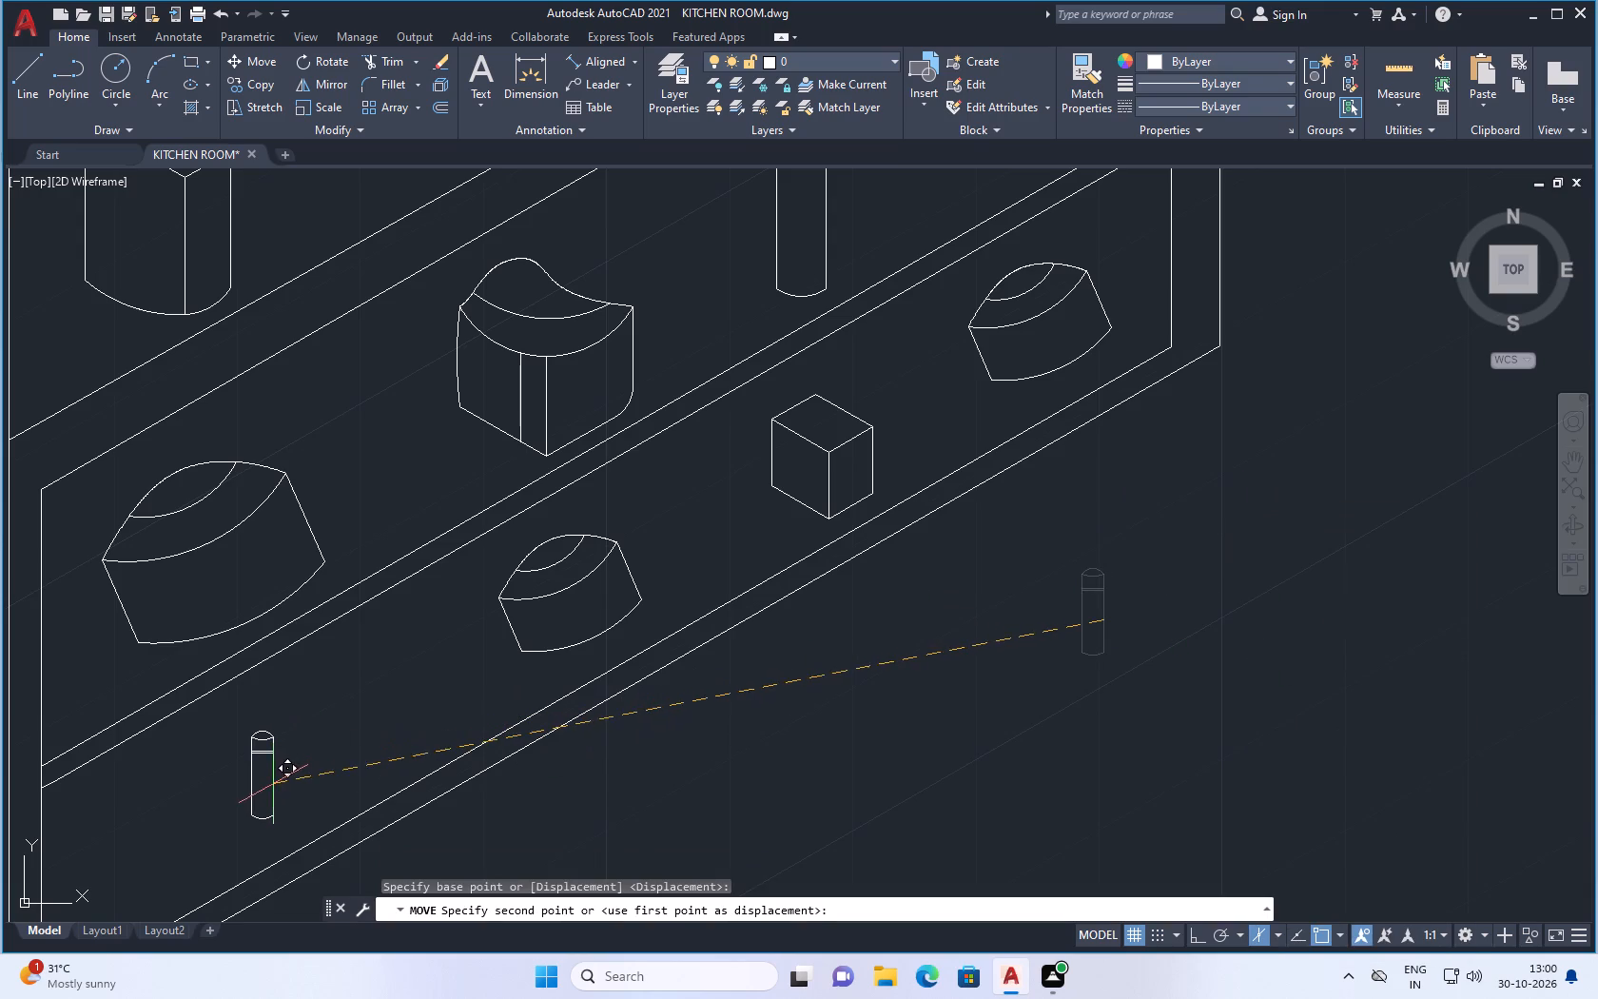
pyautogui.click(274, 783)
pyautogui.scroll(-2, 392, 745)
pyautogui.scroll(2, 272, 800)
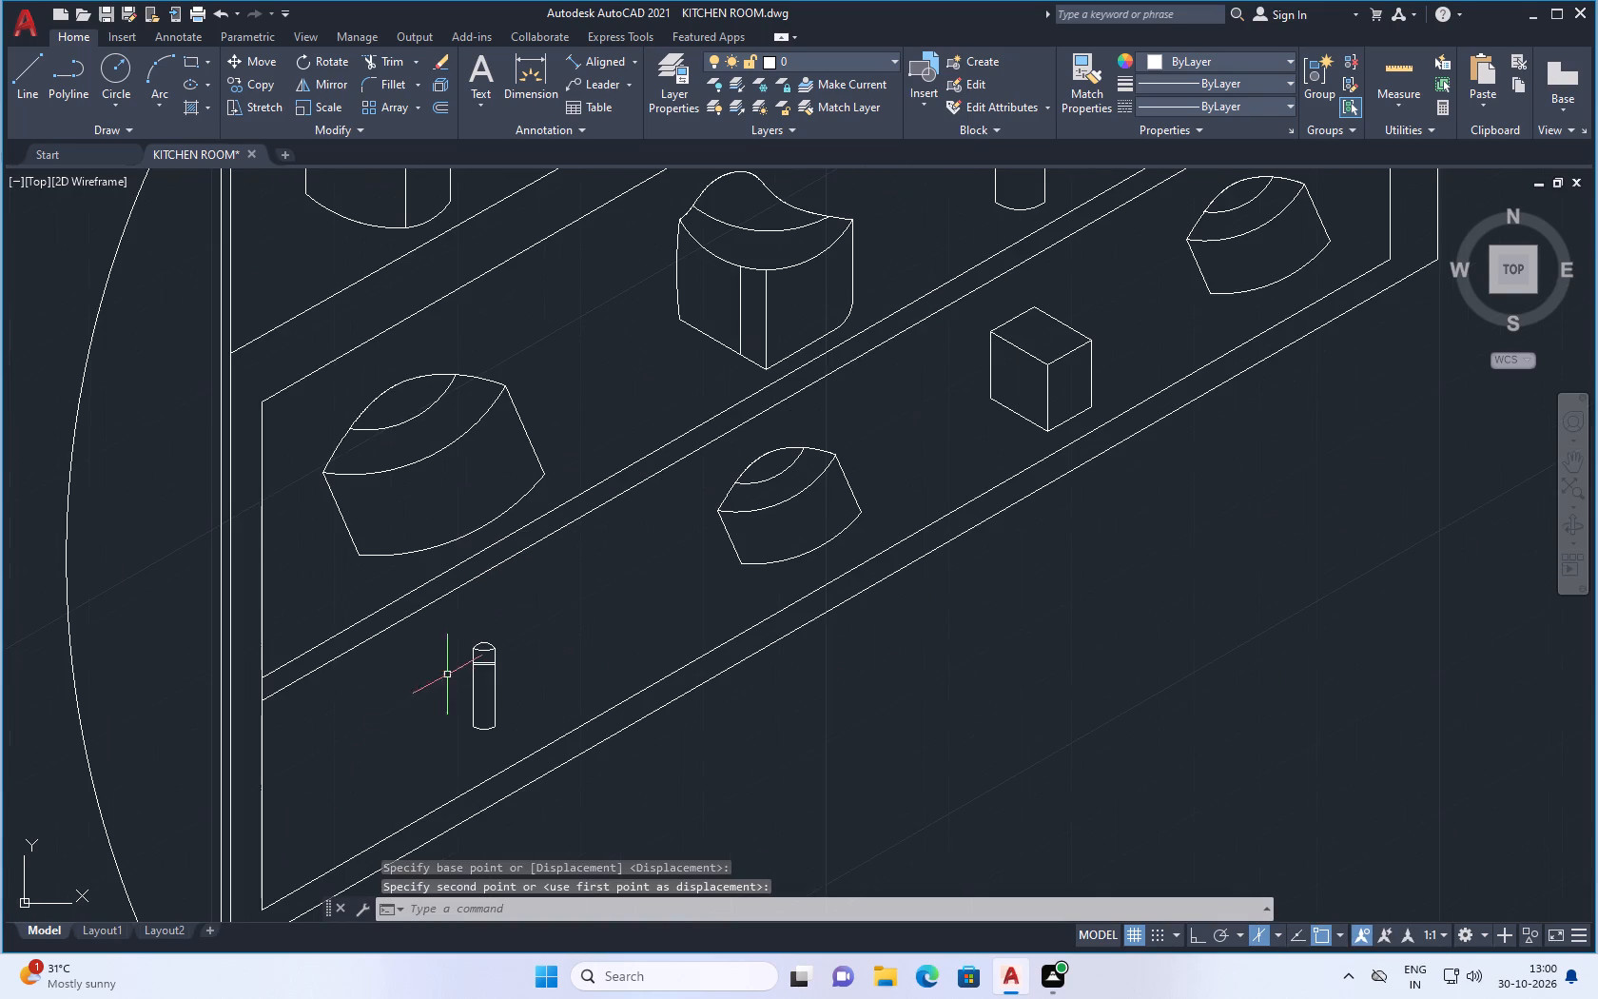
# Scale up the small bottle near the bottom shelf's left end to roughly one and a half times its size.
pyautogui.scroll(-2, 502, 680)
pyautogui.scroll(2, 491, 700)
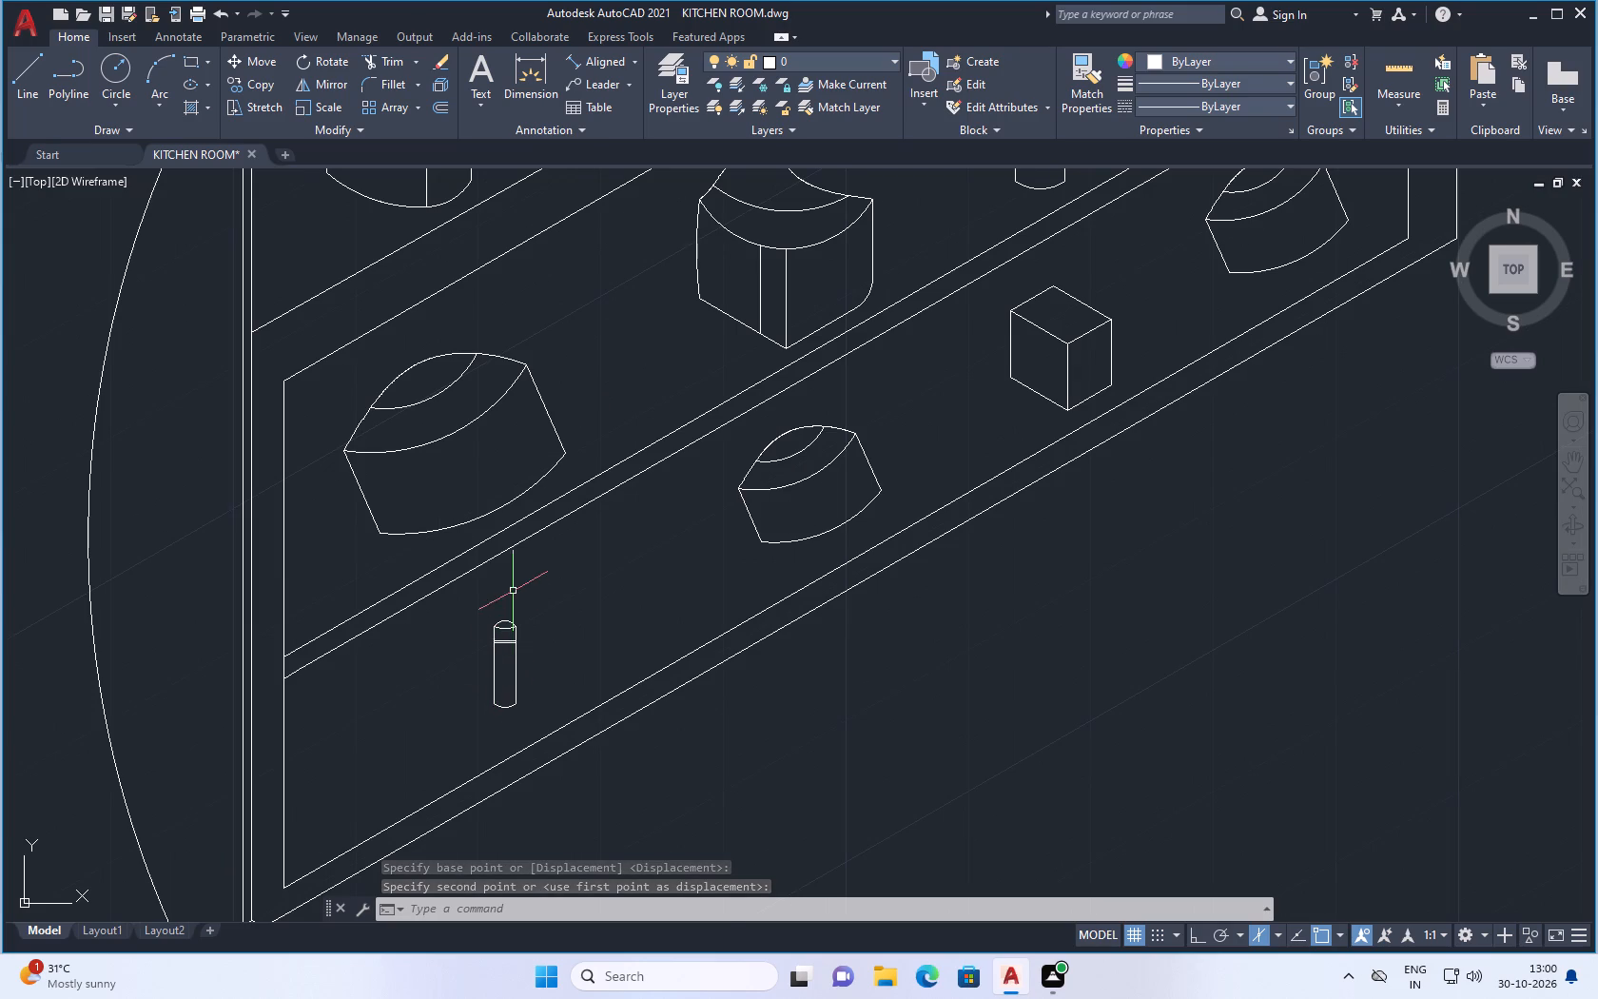
pyautogui.click(534, 601)
pyautogui.click(473, 707)
pyautogui.rightClick(557, 613)
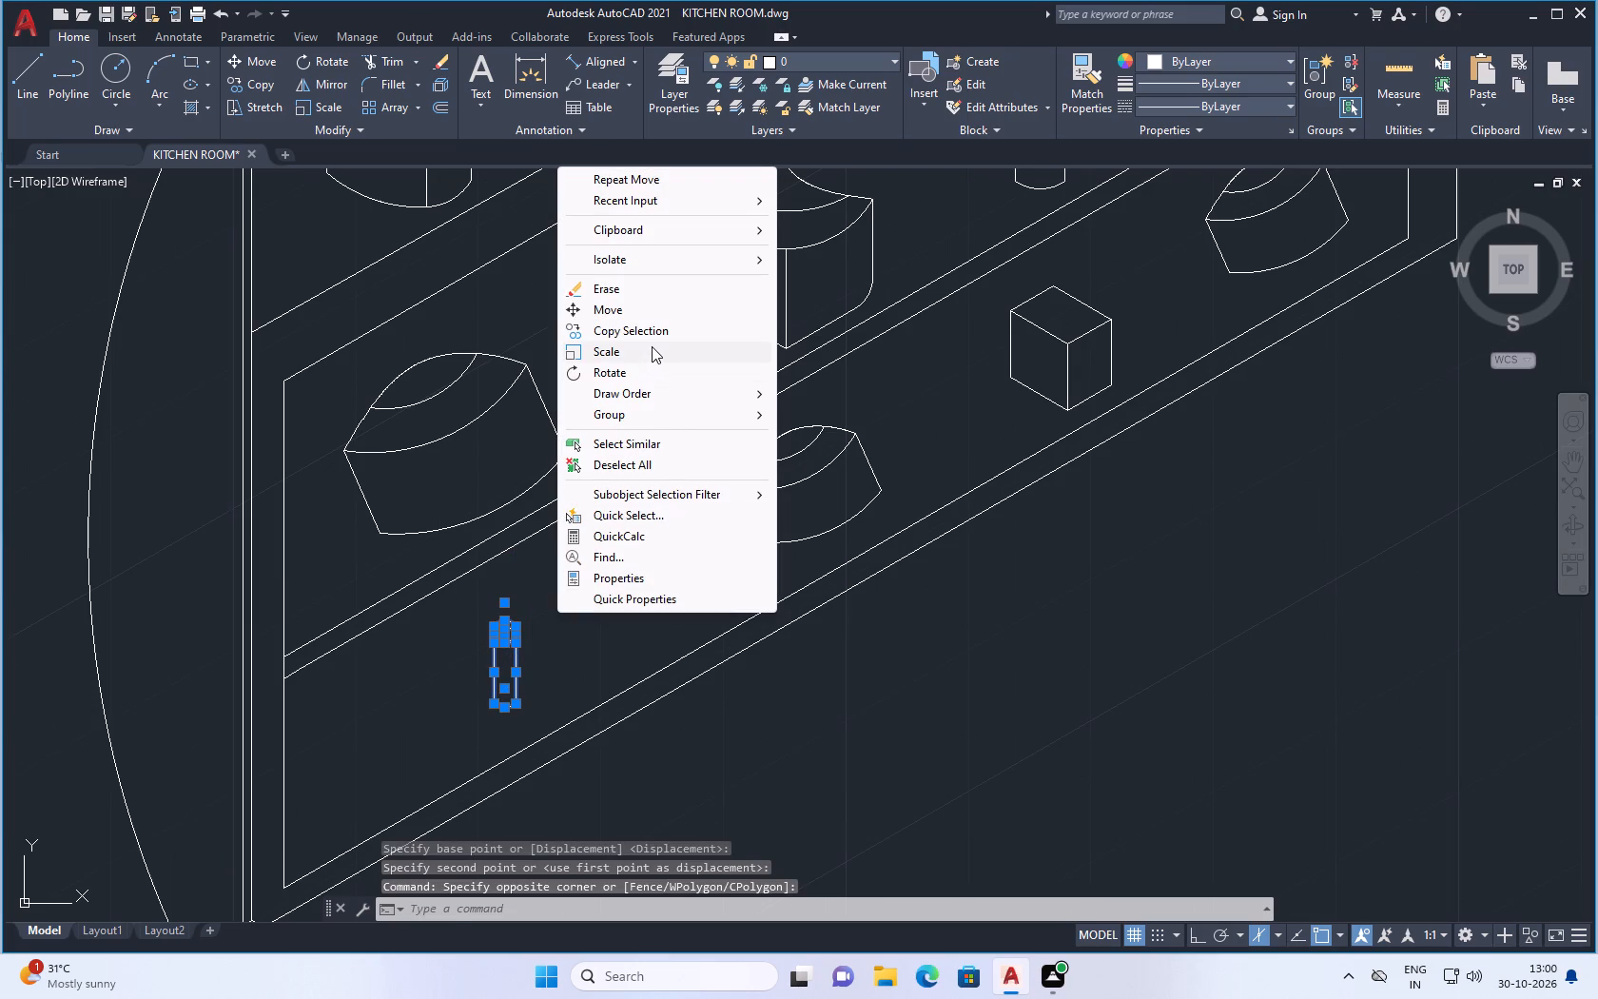
pyautogui.click(653, 351)
pyautogui.click(519, 647)
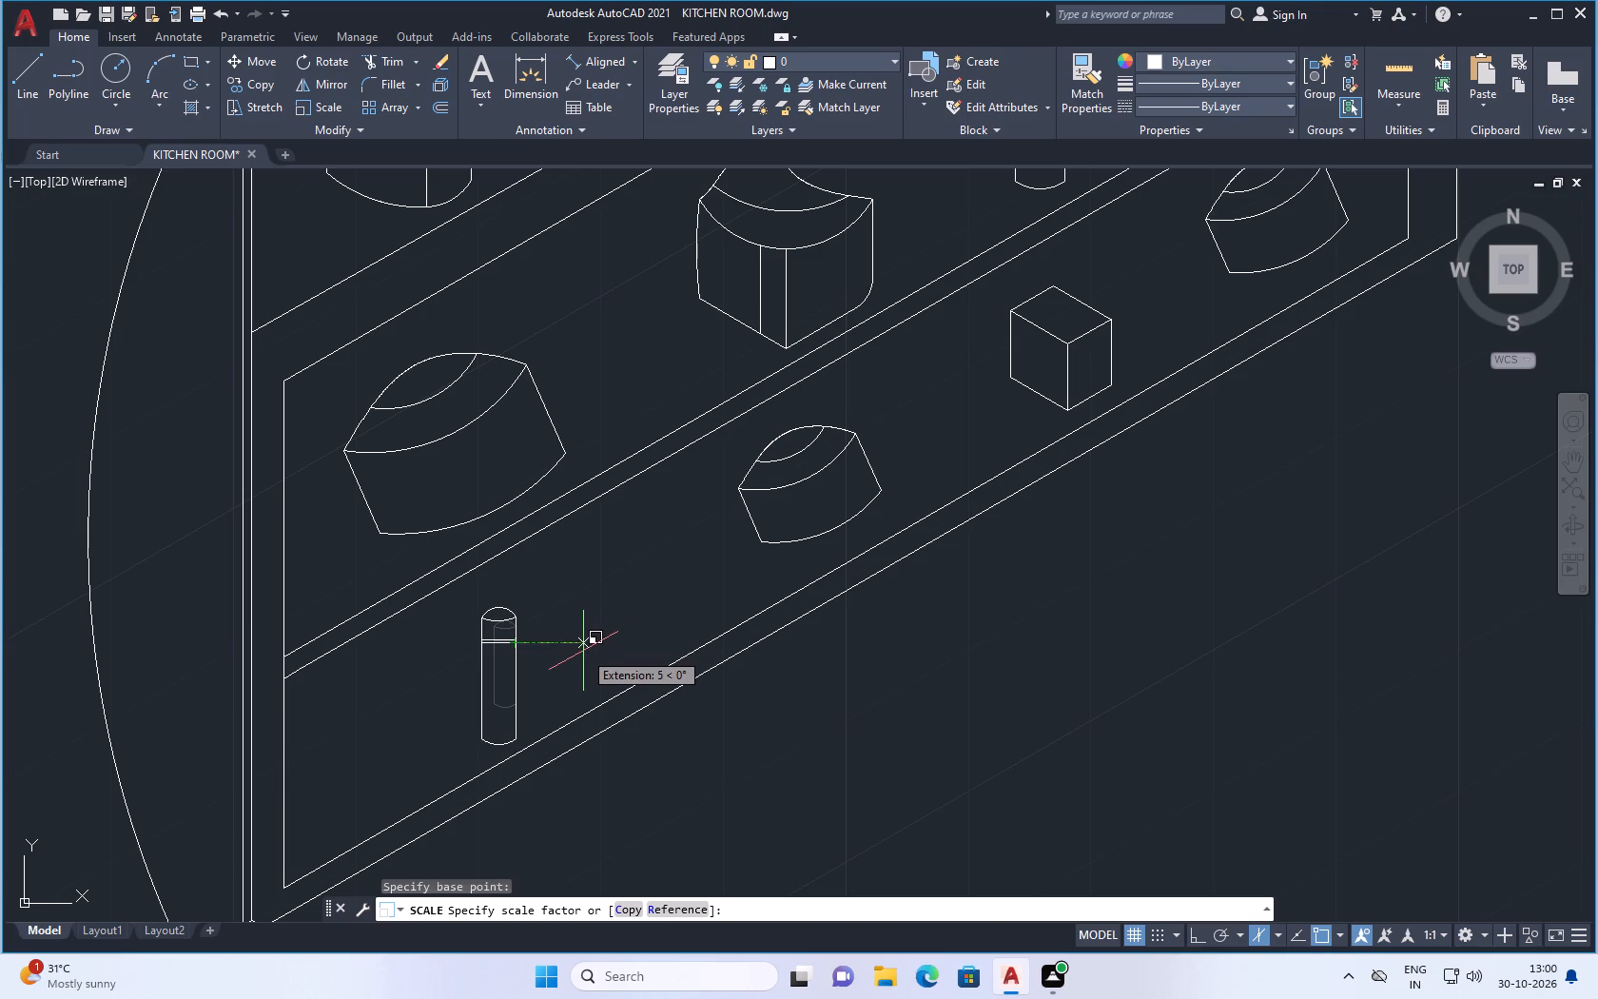
pyautogui.click(583, 646)
# Slightly enlarge the small rounded container on the bottom shelf, between the bottle and the small cube.
pyautogui.scroll(-2, 523, 699)
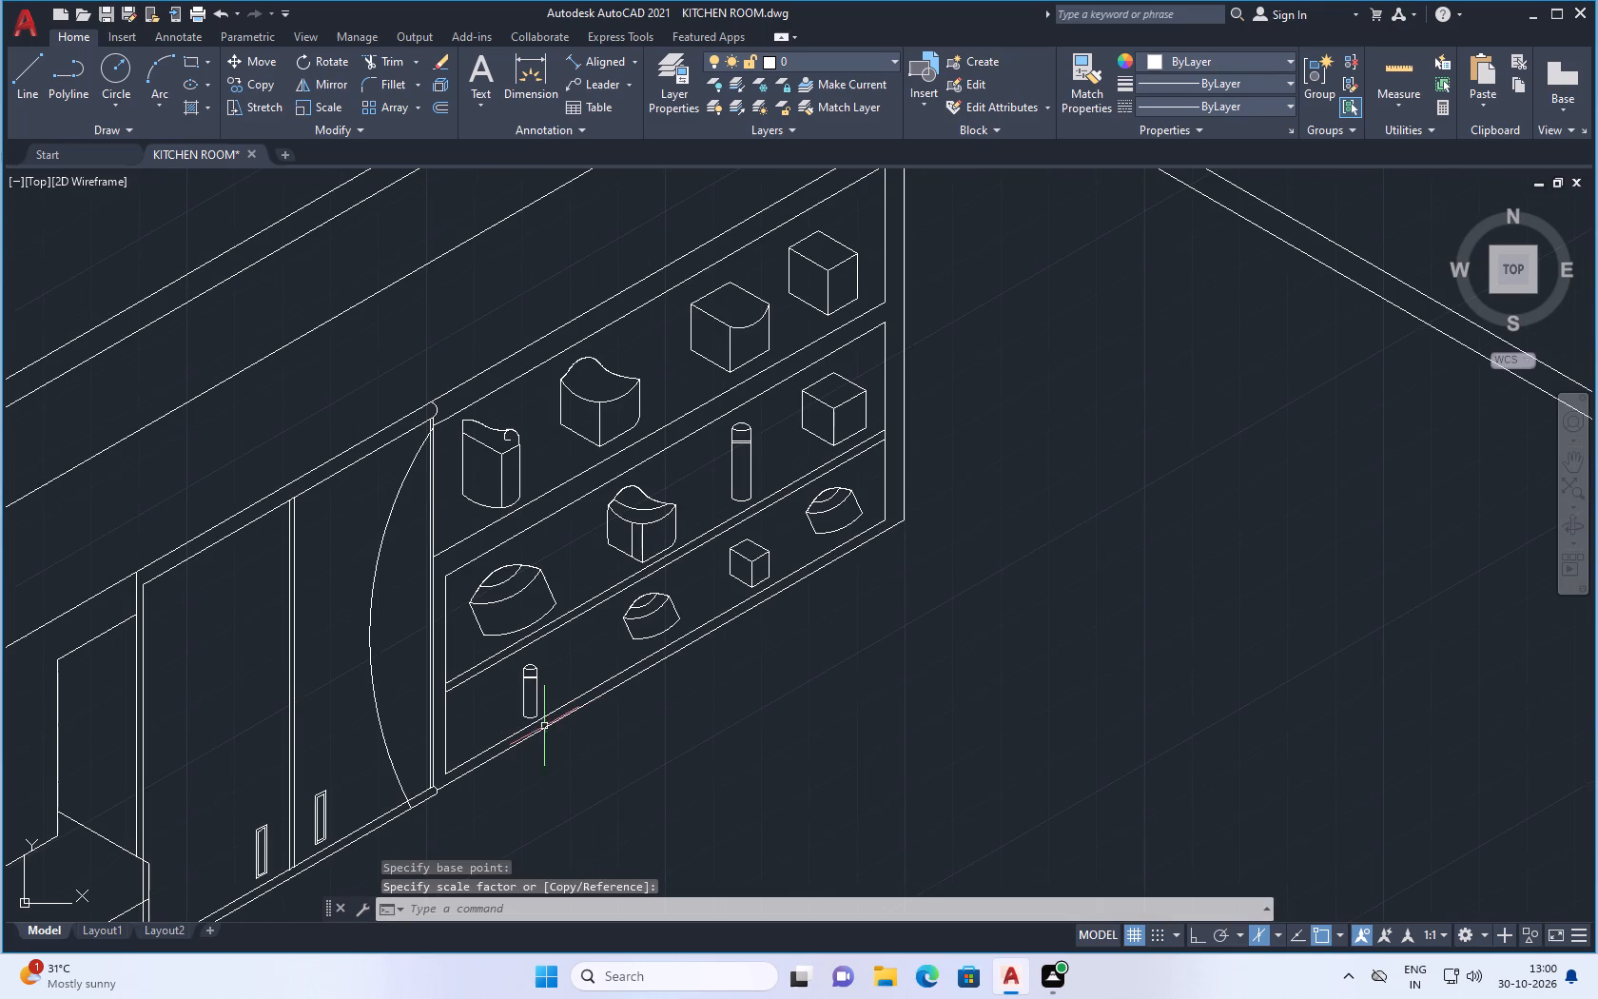
pyautogui.scroll(2, 642, 605)
pyautogui.moveTo(738, 559); pyautogui.dragTo(727, 574)
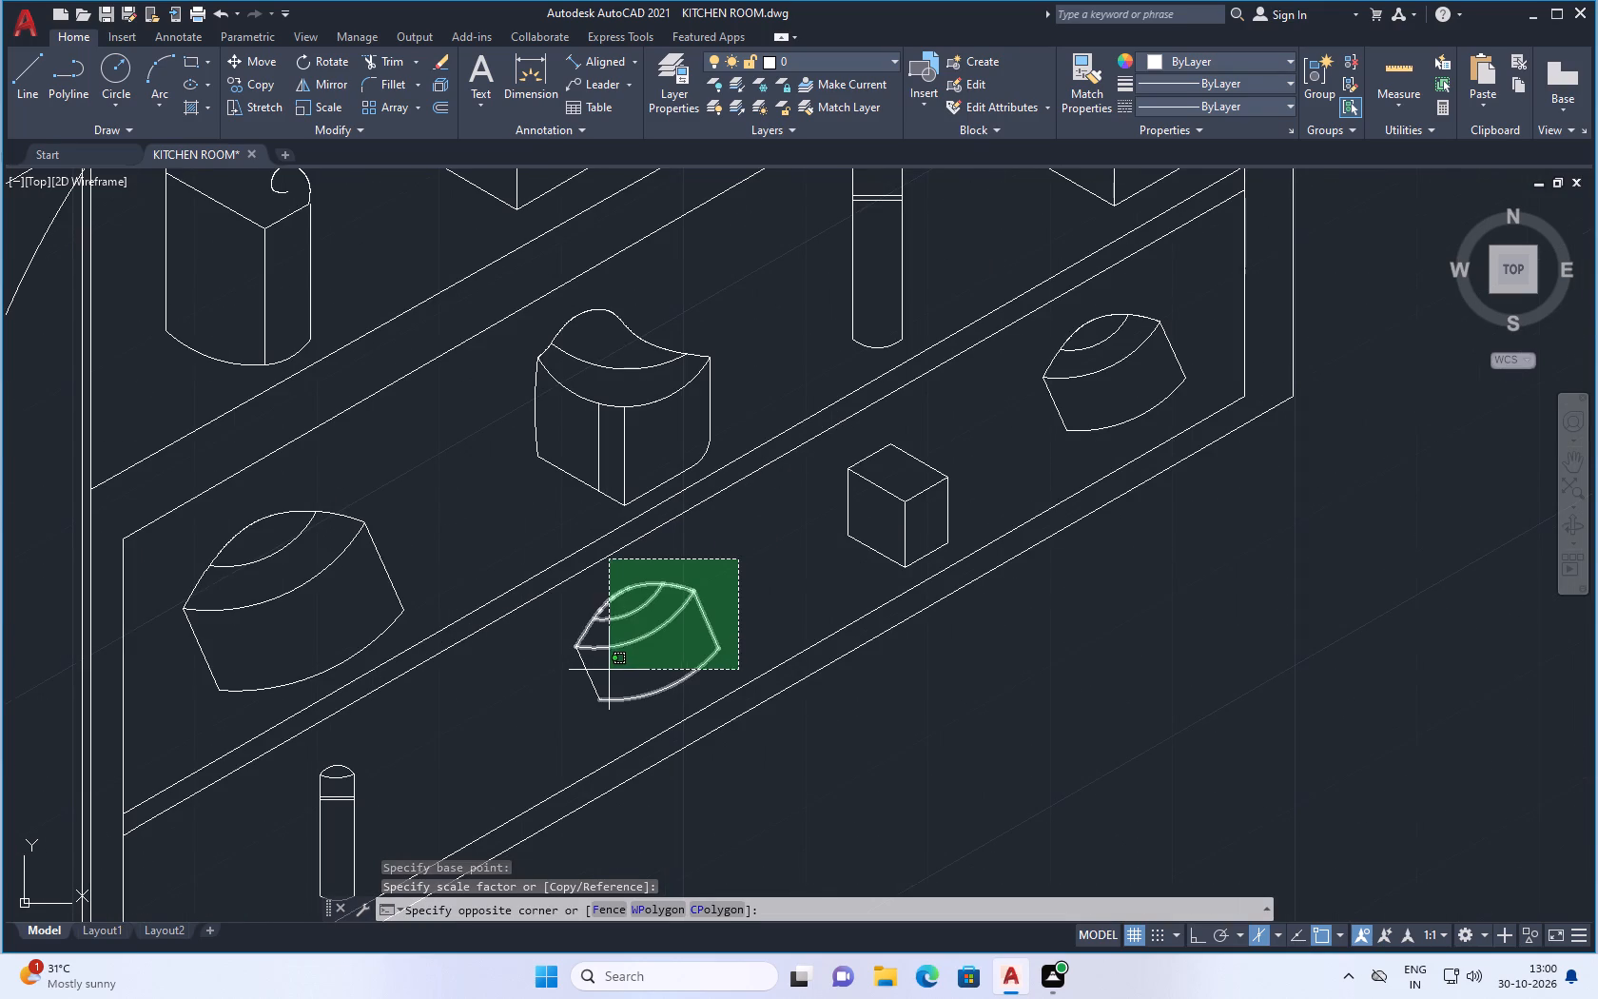
pyautogui.click(634, 664)
pyautogui.moveTo(586, 663); pyautogui.dragTo(562, 701)
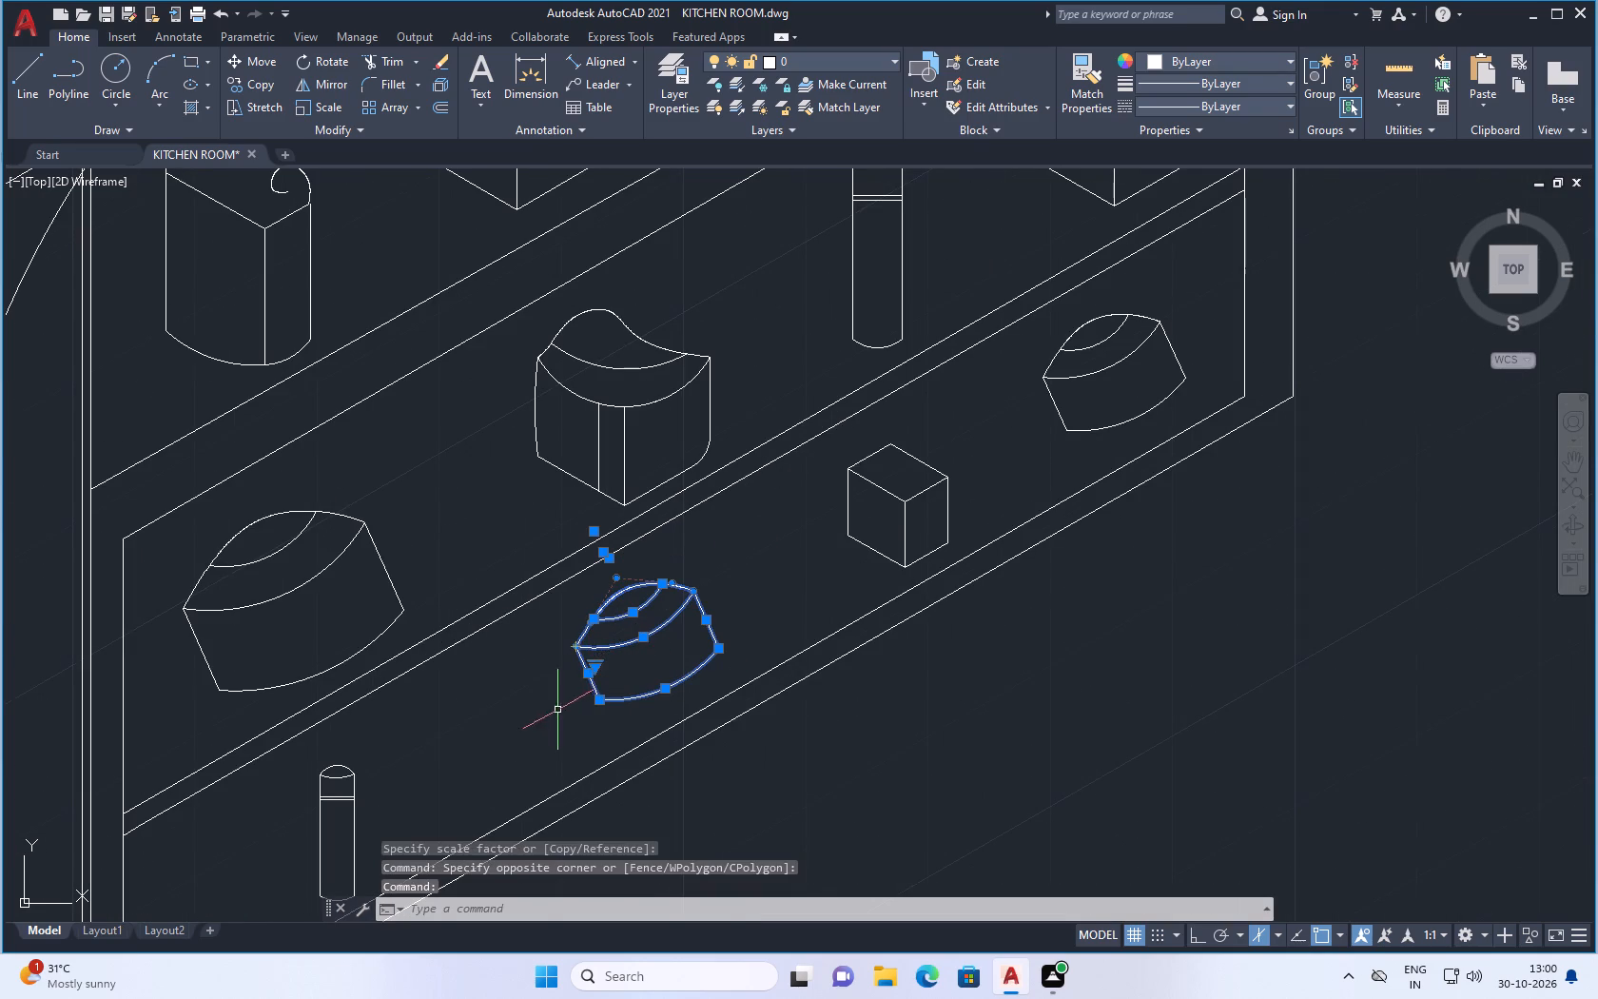
pyautogui.click(557, 710)
pyautogui.click(651, 633)
pyautogui.rightClick(711, 569)
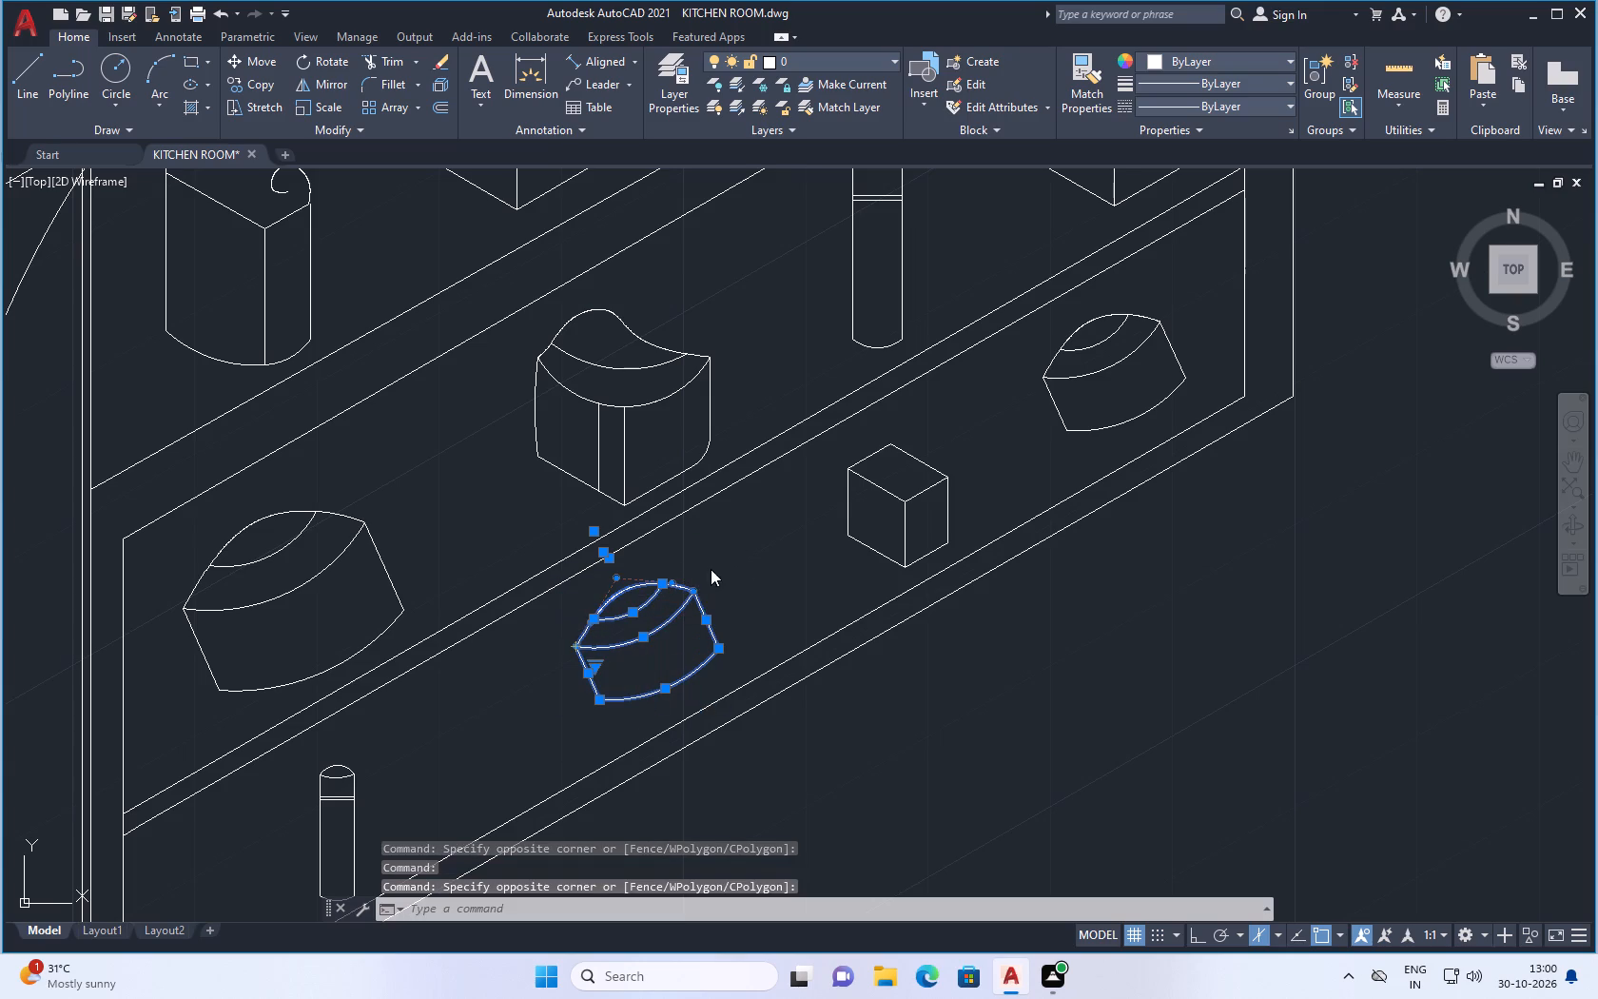
pyautogui.click(794, 315)
pyautogui.click(659, 635)
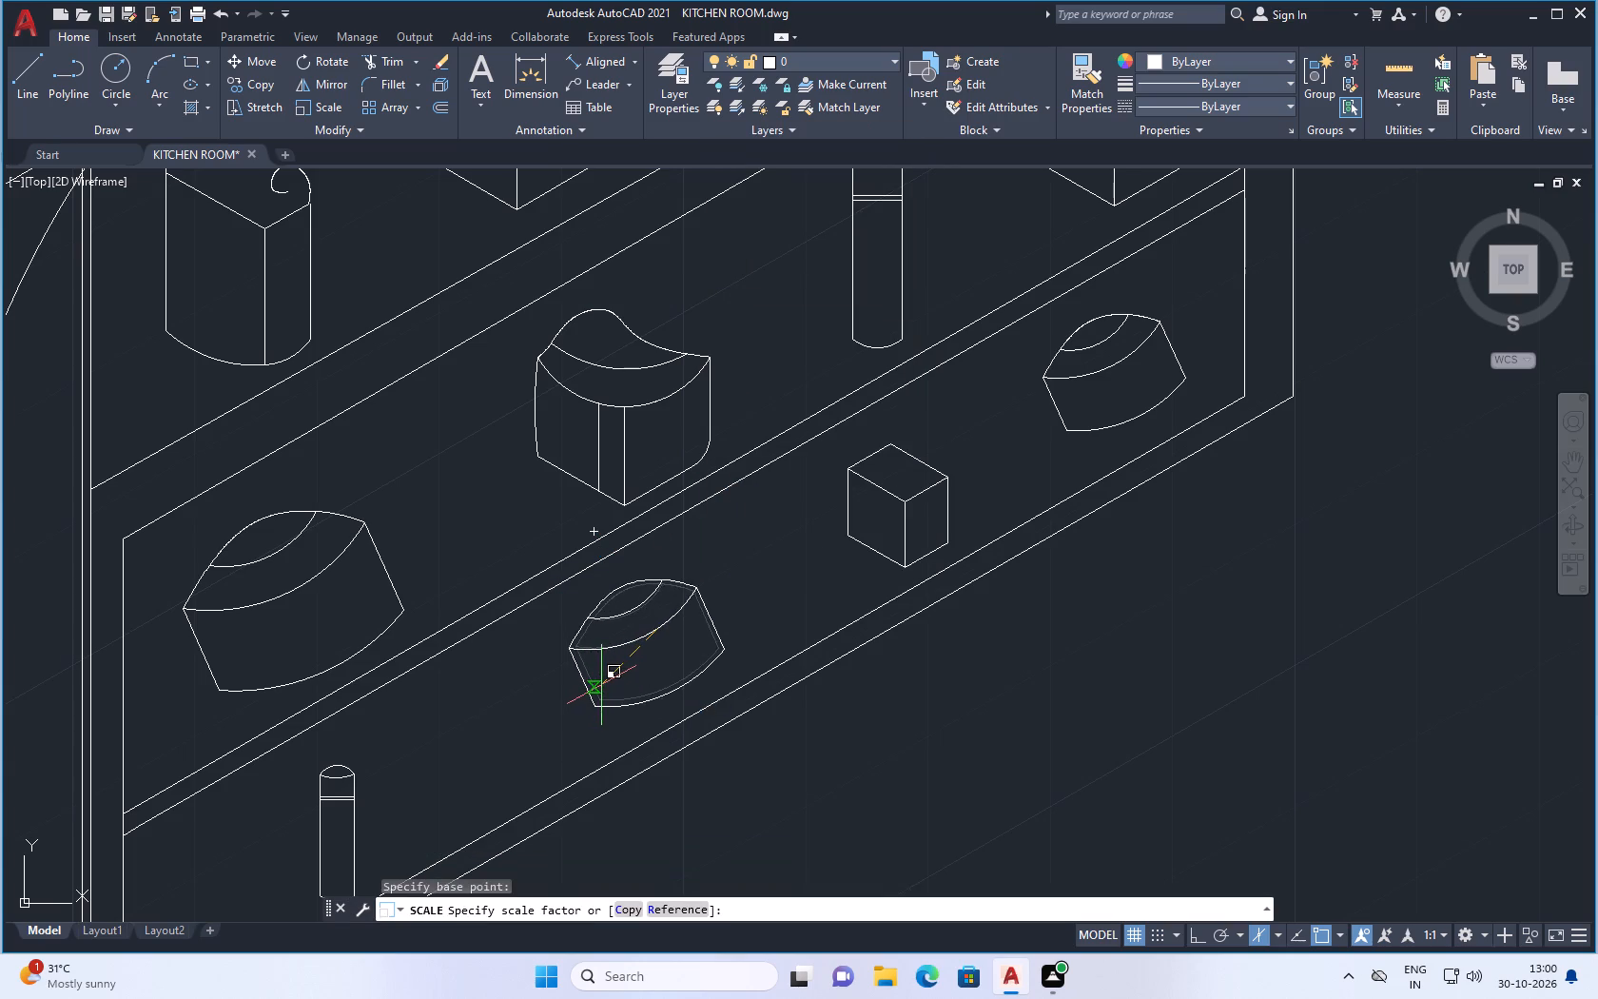
pyautogui.click(602, 684)
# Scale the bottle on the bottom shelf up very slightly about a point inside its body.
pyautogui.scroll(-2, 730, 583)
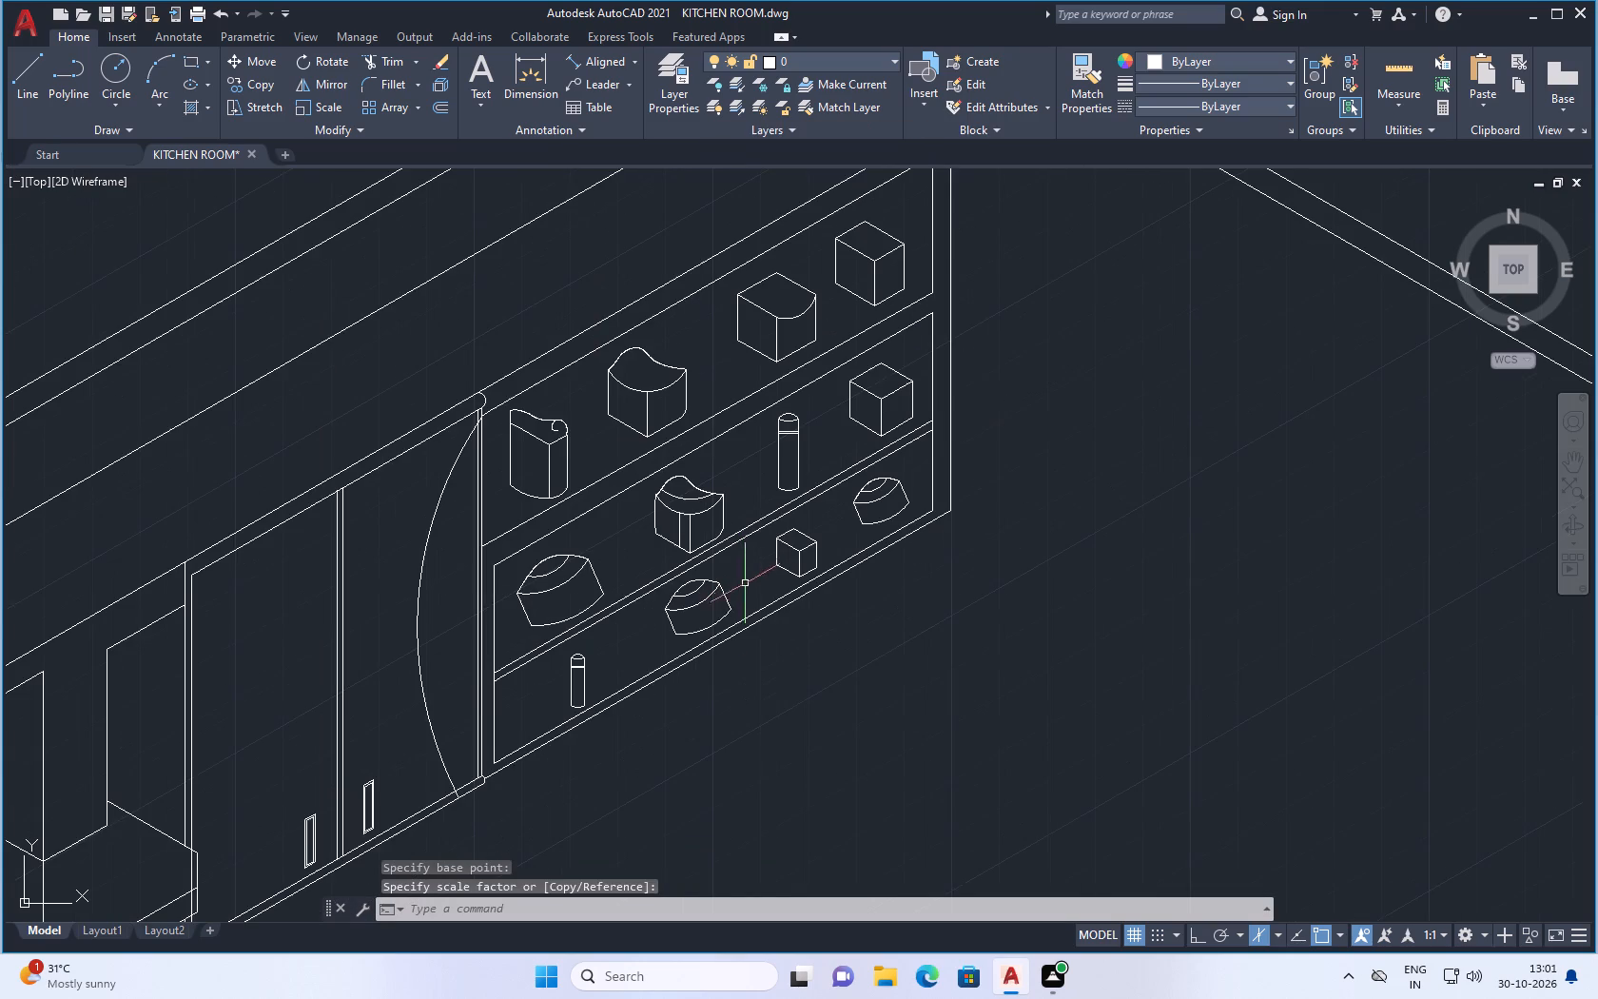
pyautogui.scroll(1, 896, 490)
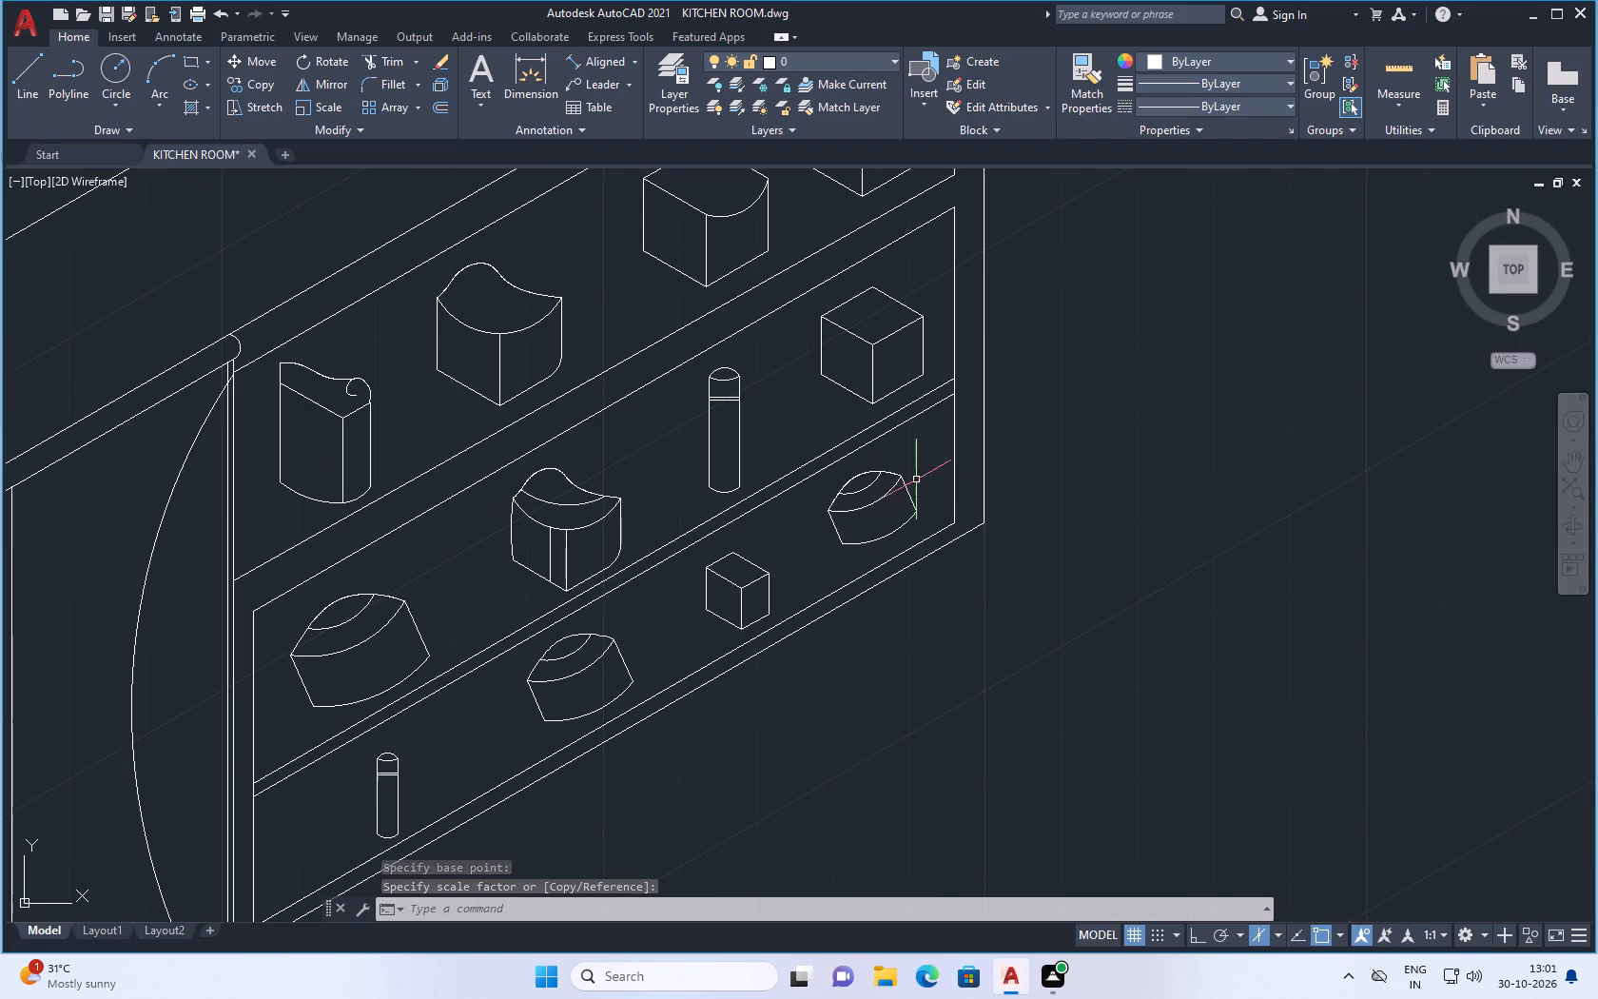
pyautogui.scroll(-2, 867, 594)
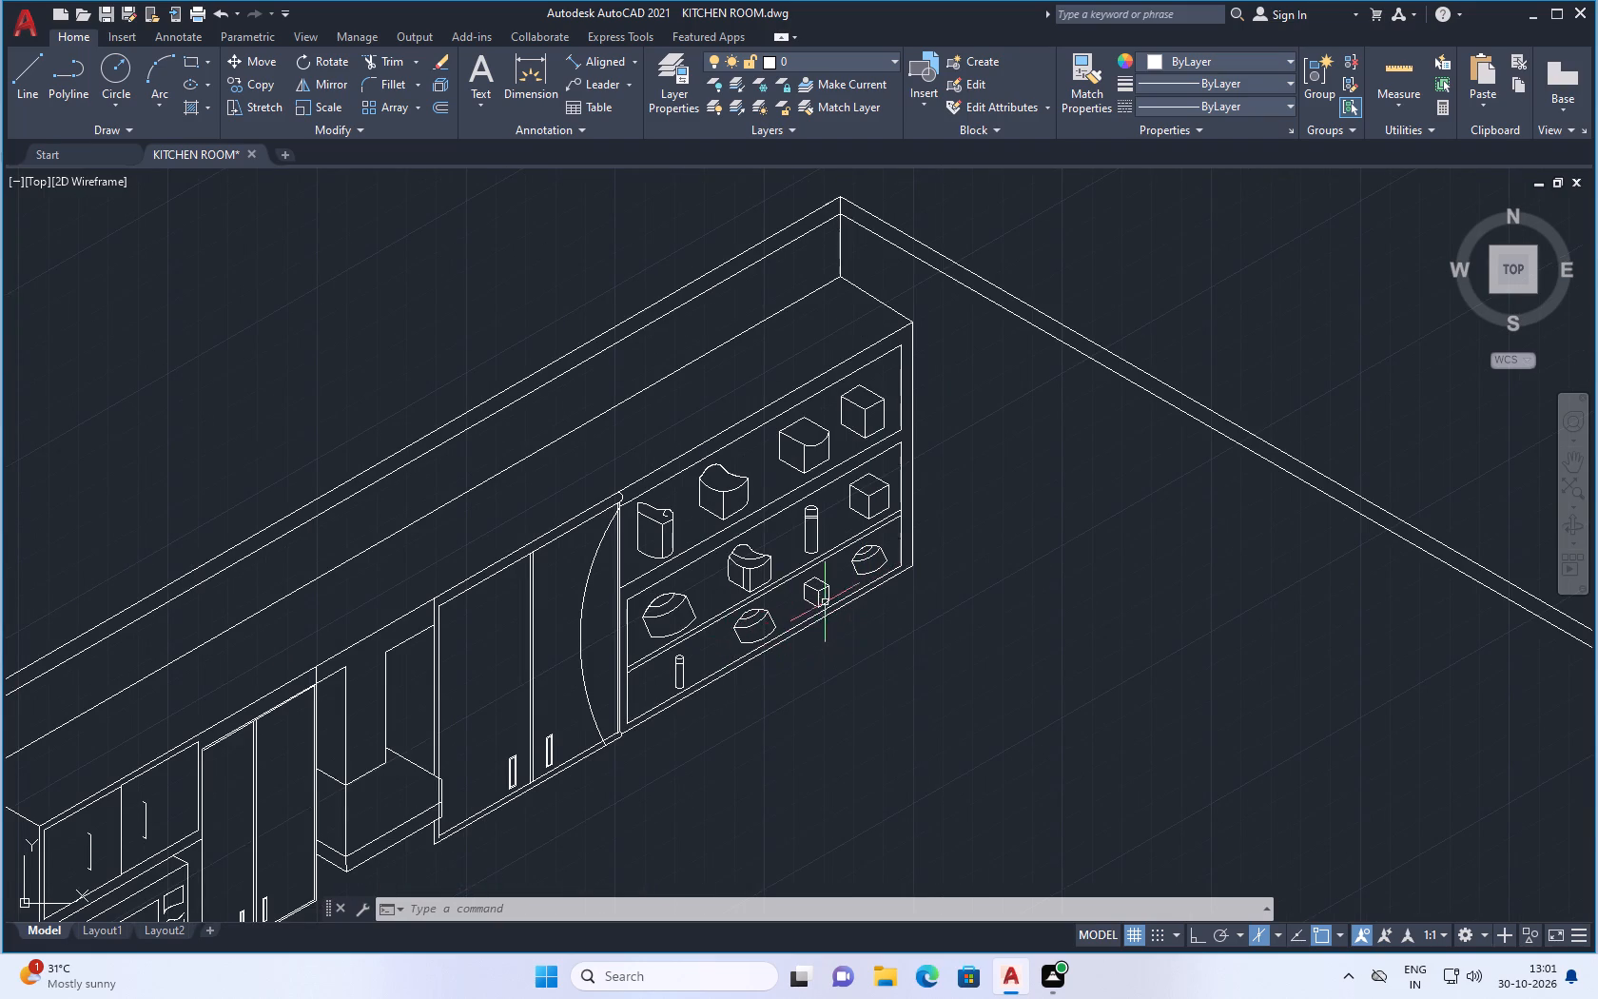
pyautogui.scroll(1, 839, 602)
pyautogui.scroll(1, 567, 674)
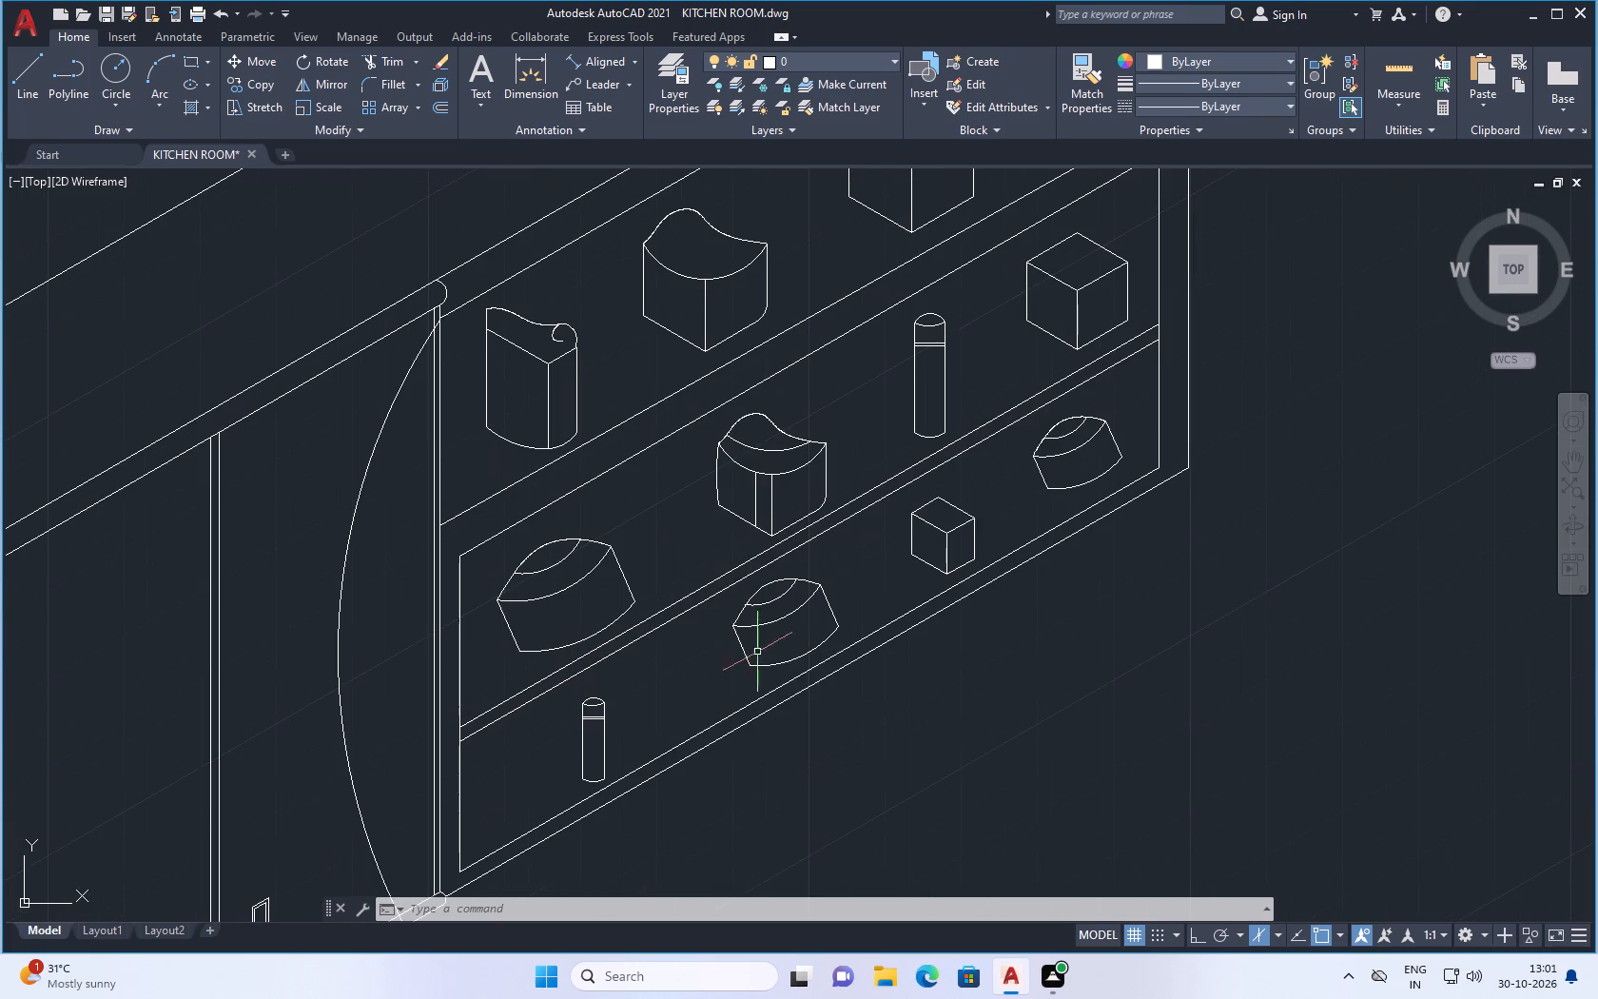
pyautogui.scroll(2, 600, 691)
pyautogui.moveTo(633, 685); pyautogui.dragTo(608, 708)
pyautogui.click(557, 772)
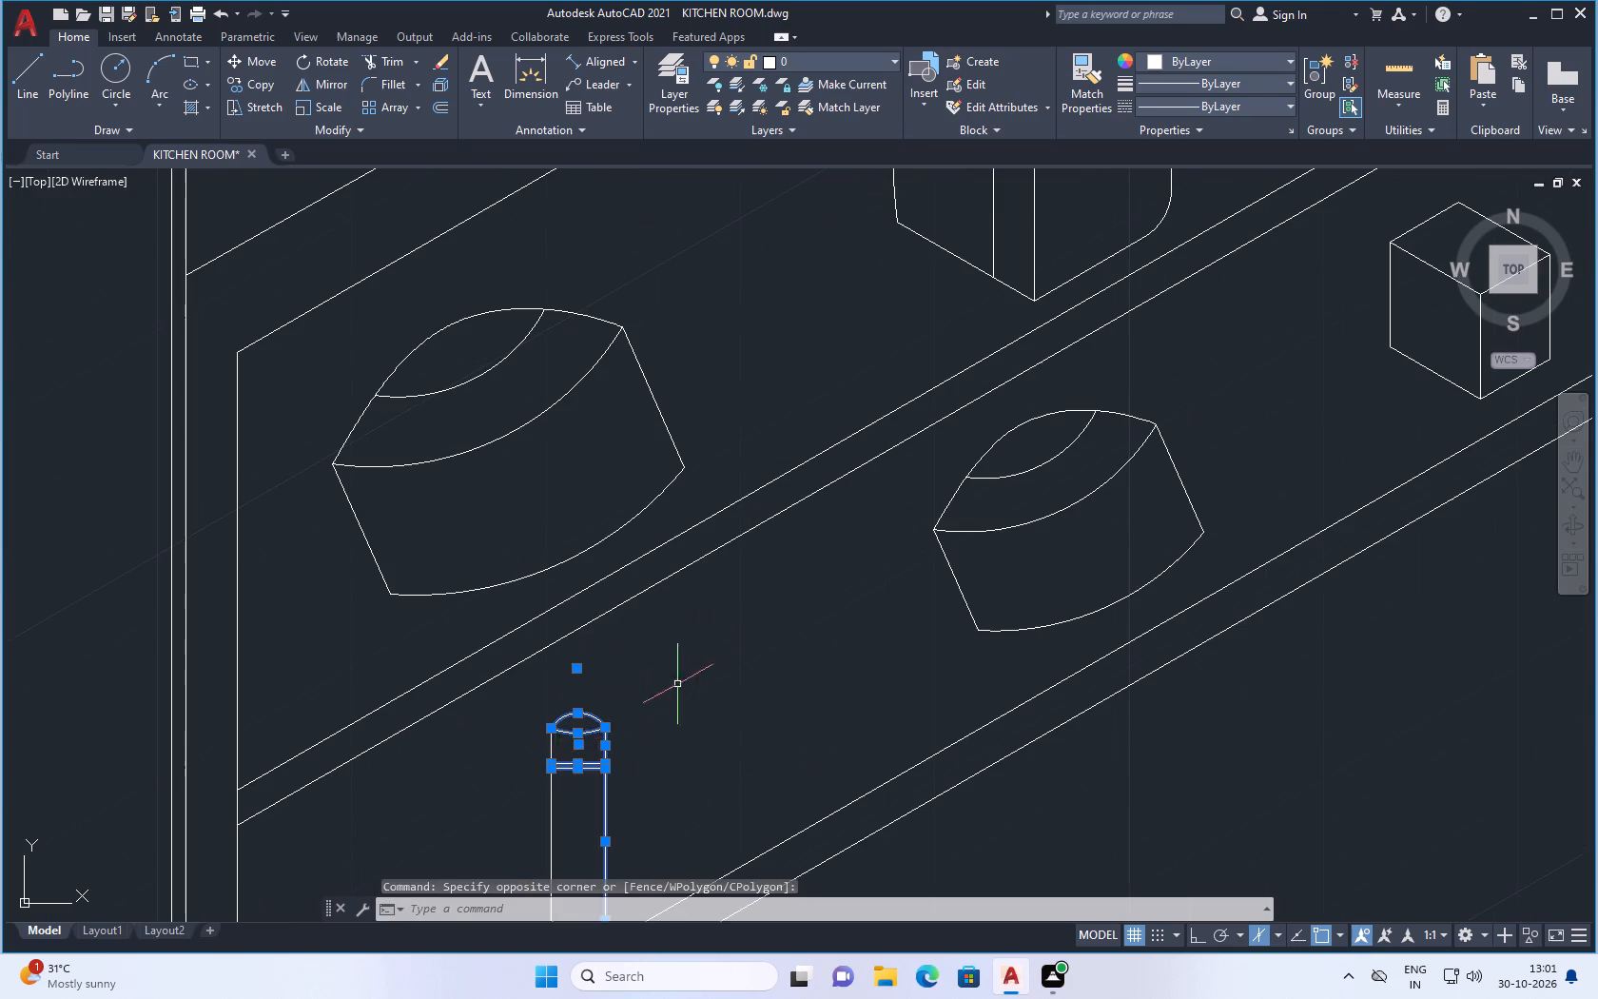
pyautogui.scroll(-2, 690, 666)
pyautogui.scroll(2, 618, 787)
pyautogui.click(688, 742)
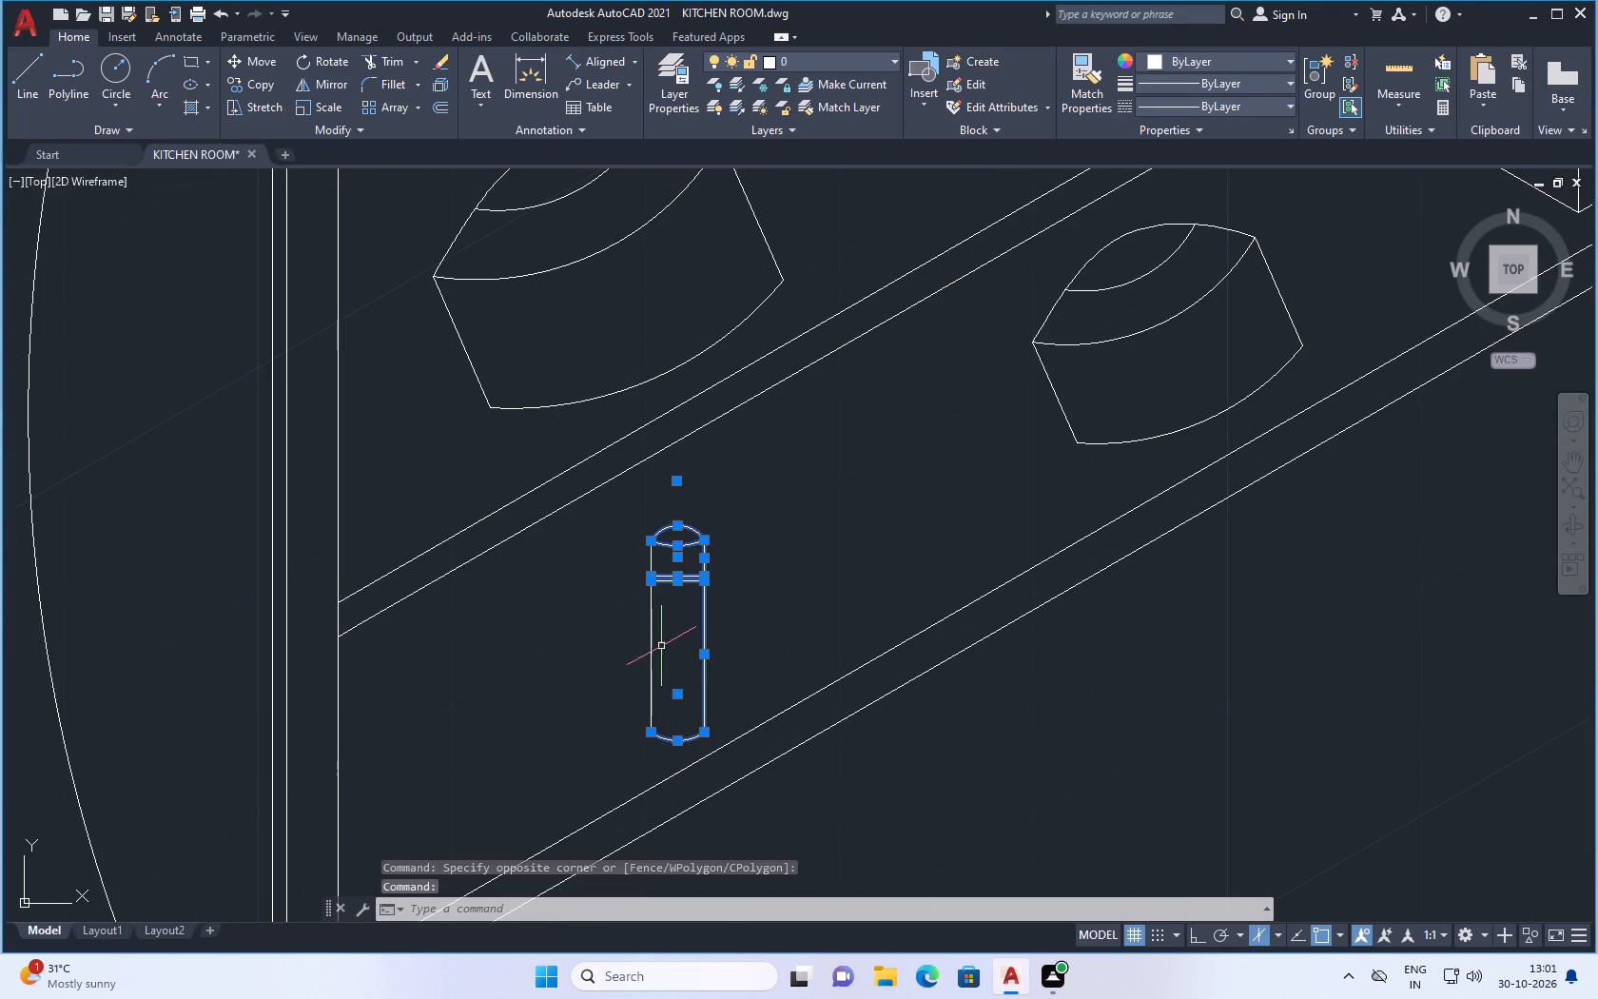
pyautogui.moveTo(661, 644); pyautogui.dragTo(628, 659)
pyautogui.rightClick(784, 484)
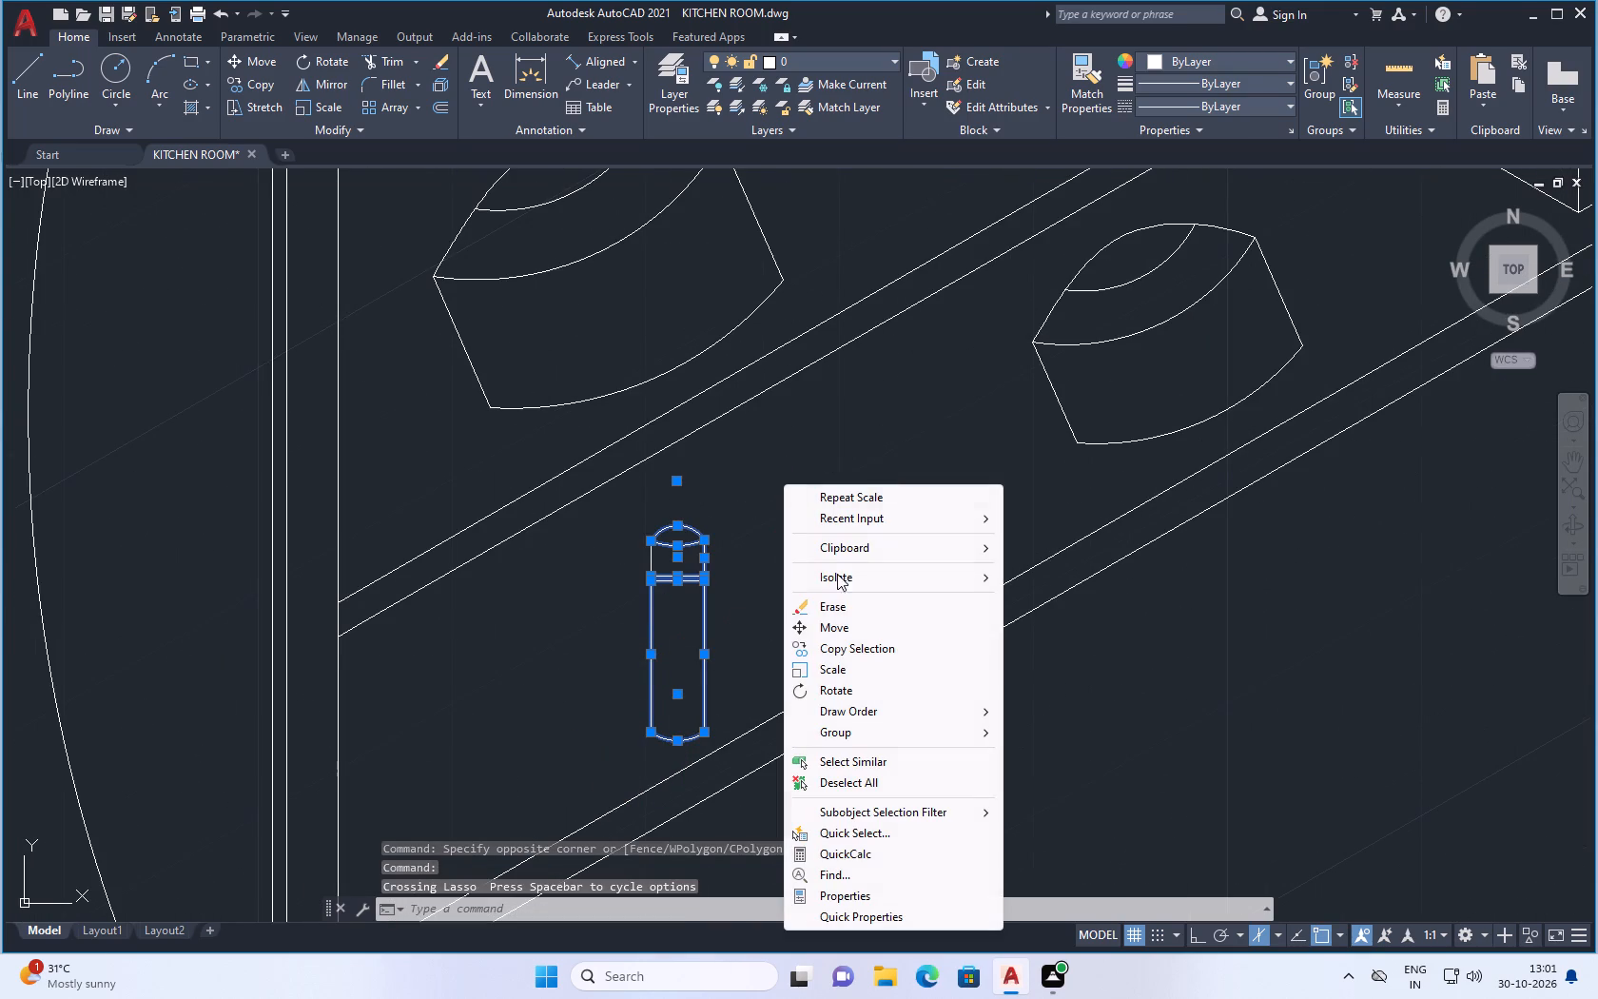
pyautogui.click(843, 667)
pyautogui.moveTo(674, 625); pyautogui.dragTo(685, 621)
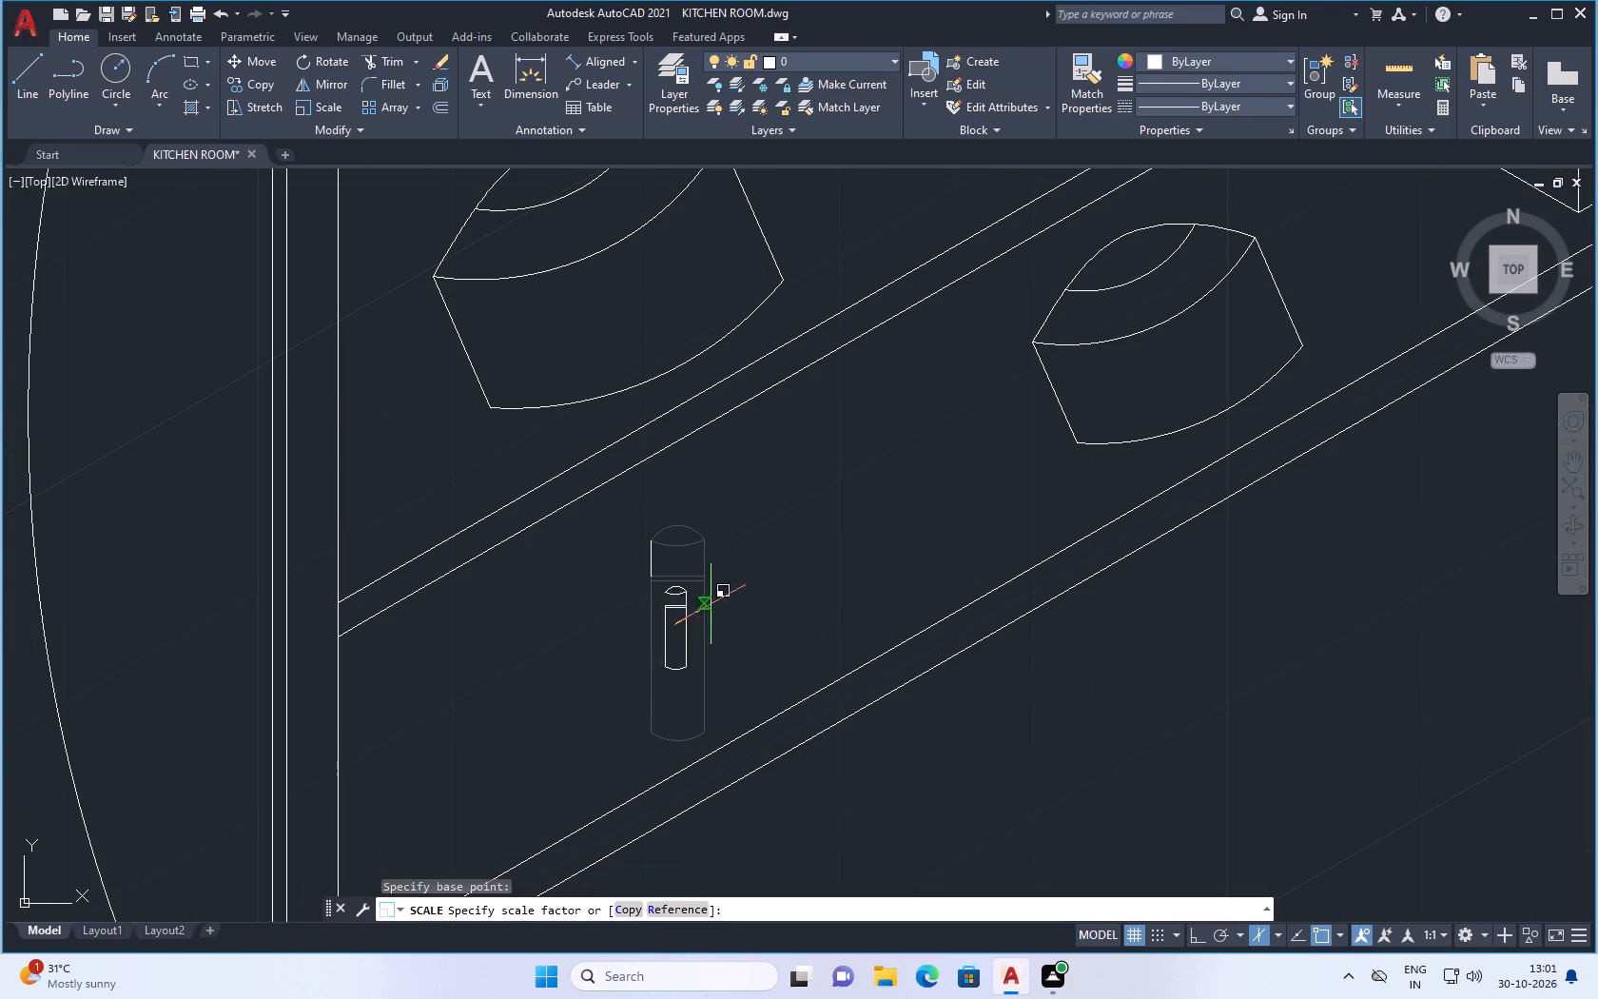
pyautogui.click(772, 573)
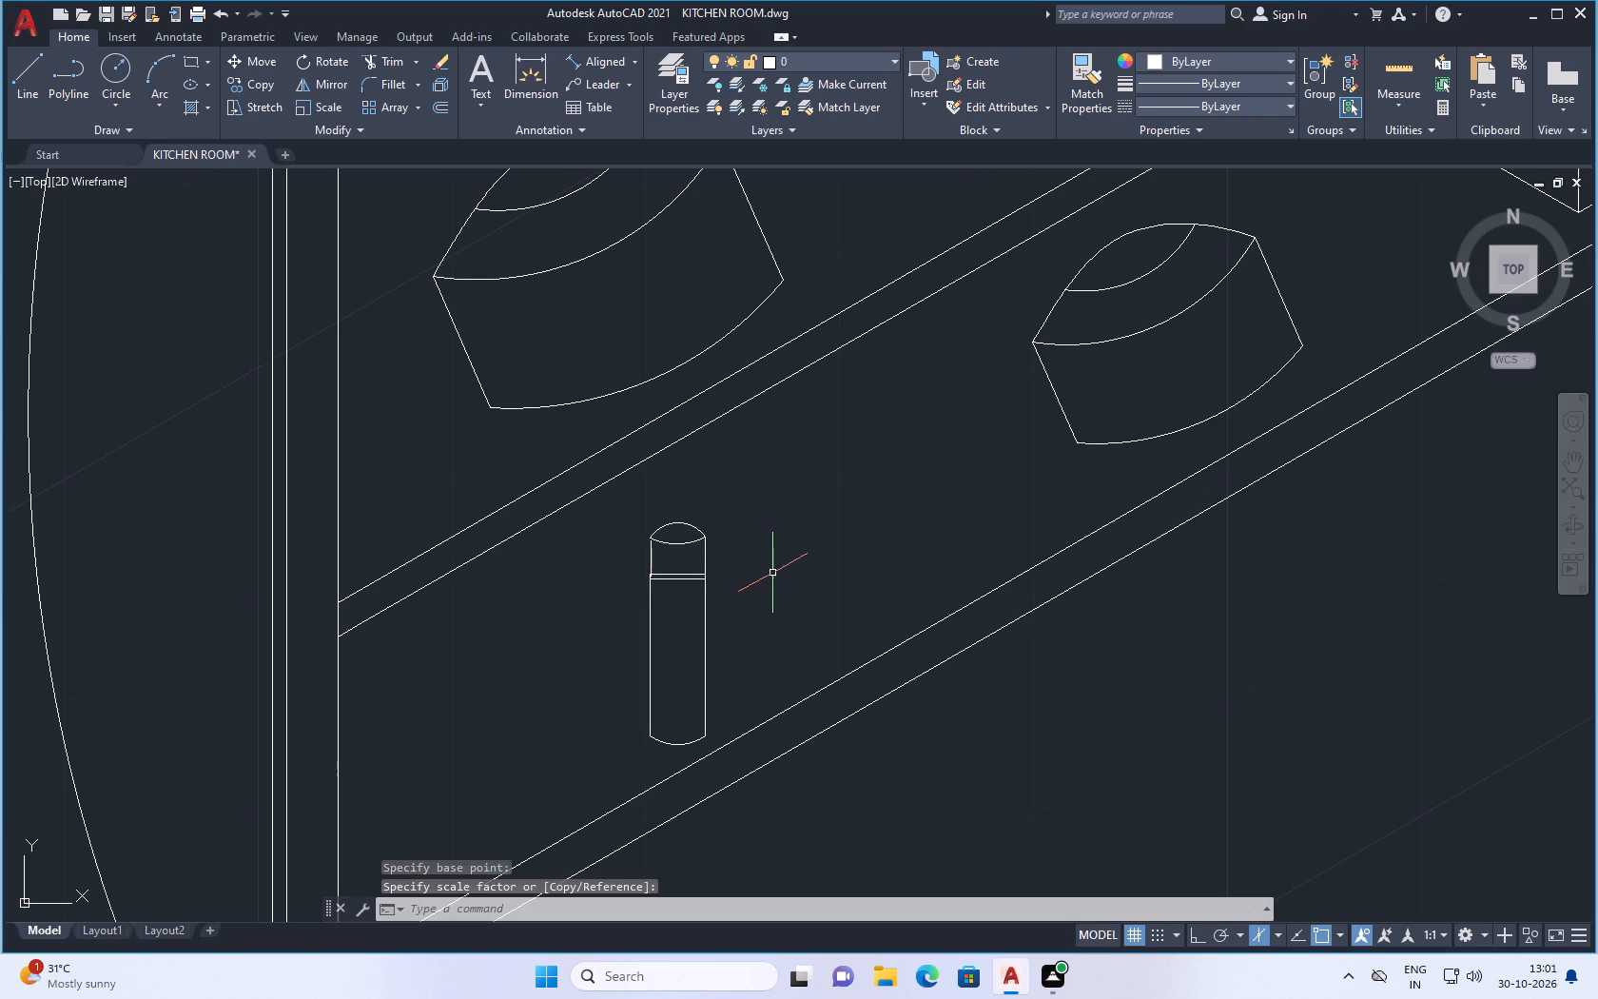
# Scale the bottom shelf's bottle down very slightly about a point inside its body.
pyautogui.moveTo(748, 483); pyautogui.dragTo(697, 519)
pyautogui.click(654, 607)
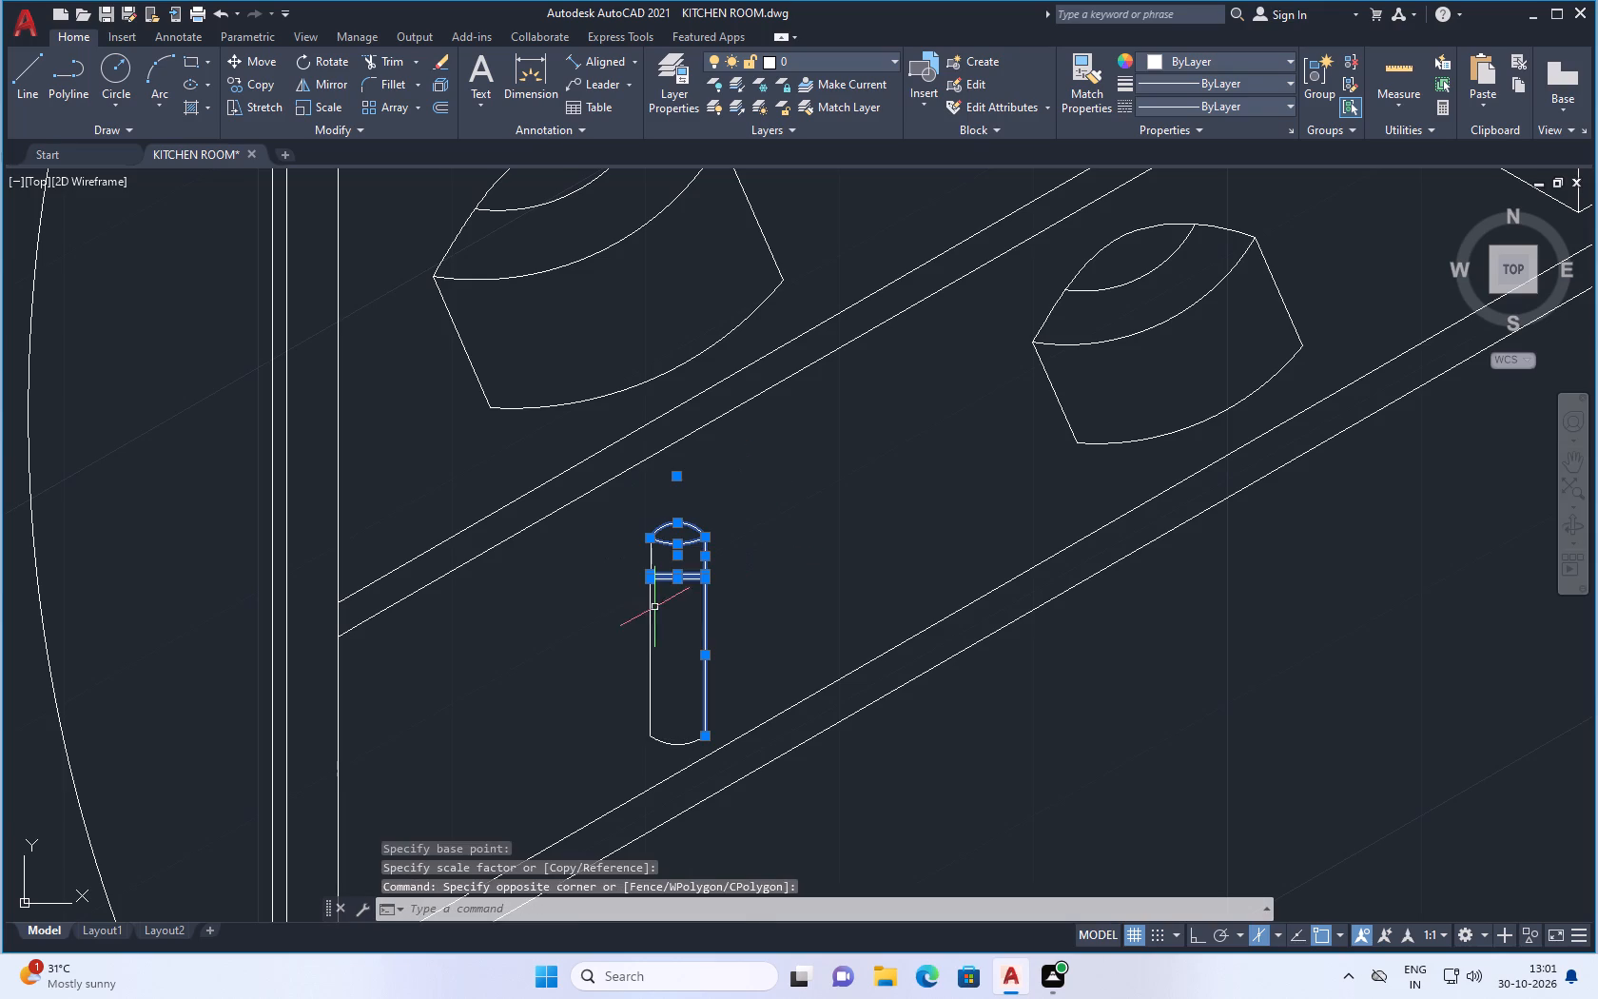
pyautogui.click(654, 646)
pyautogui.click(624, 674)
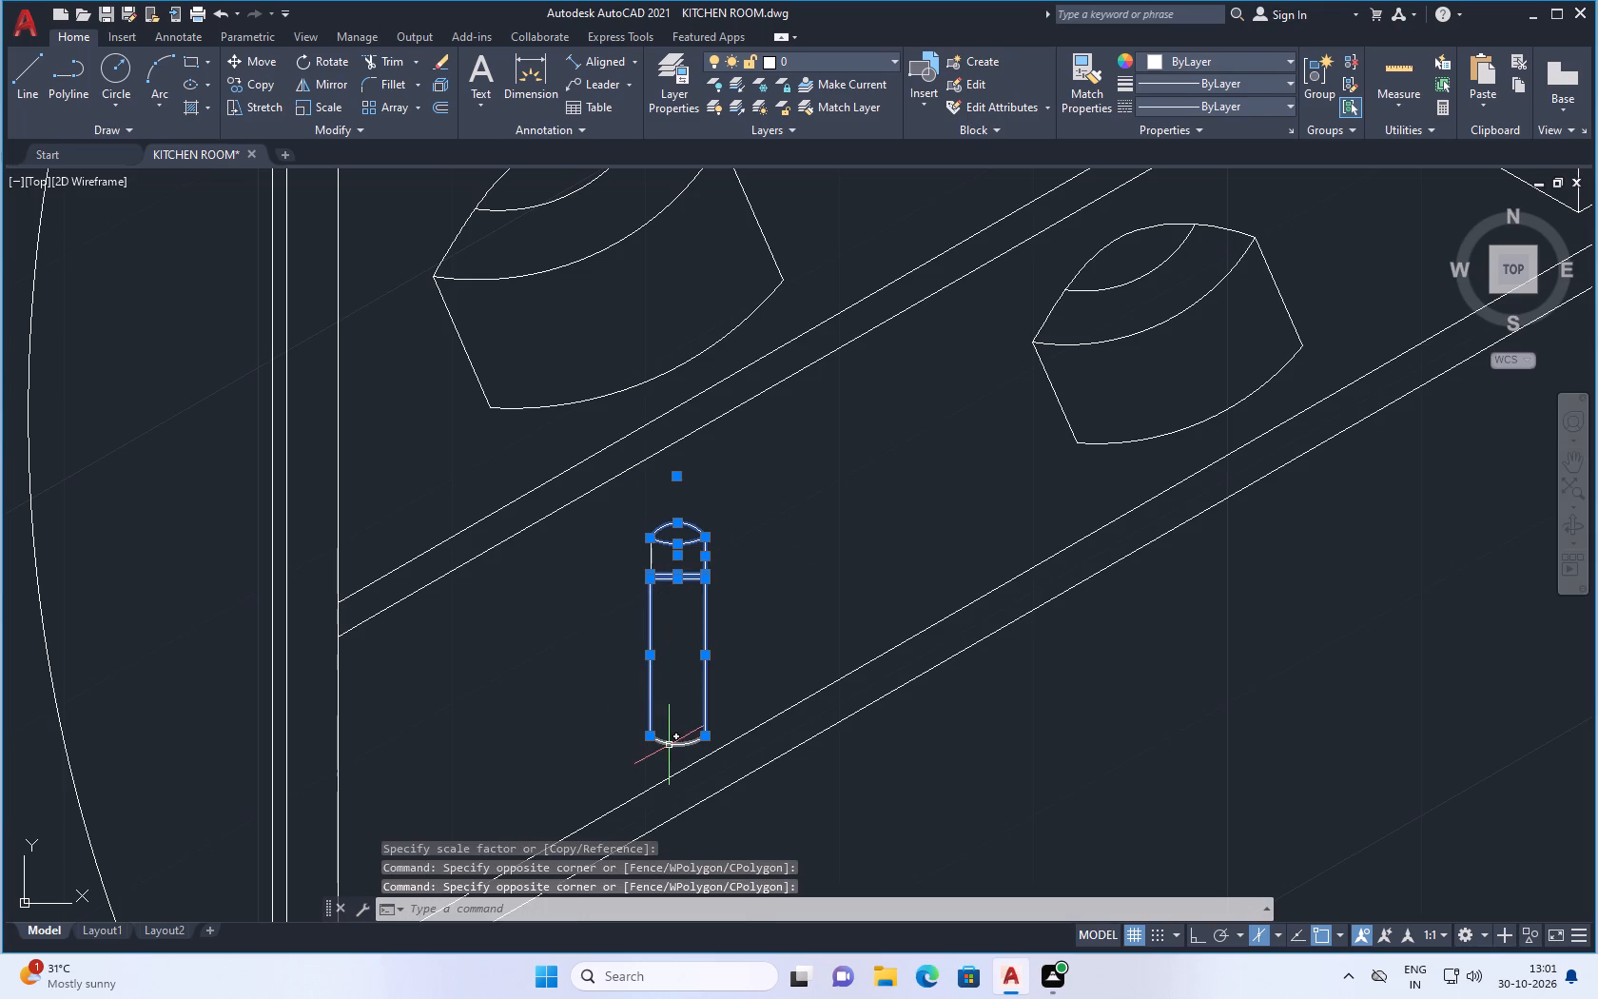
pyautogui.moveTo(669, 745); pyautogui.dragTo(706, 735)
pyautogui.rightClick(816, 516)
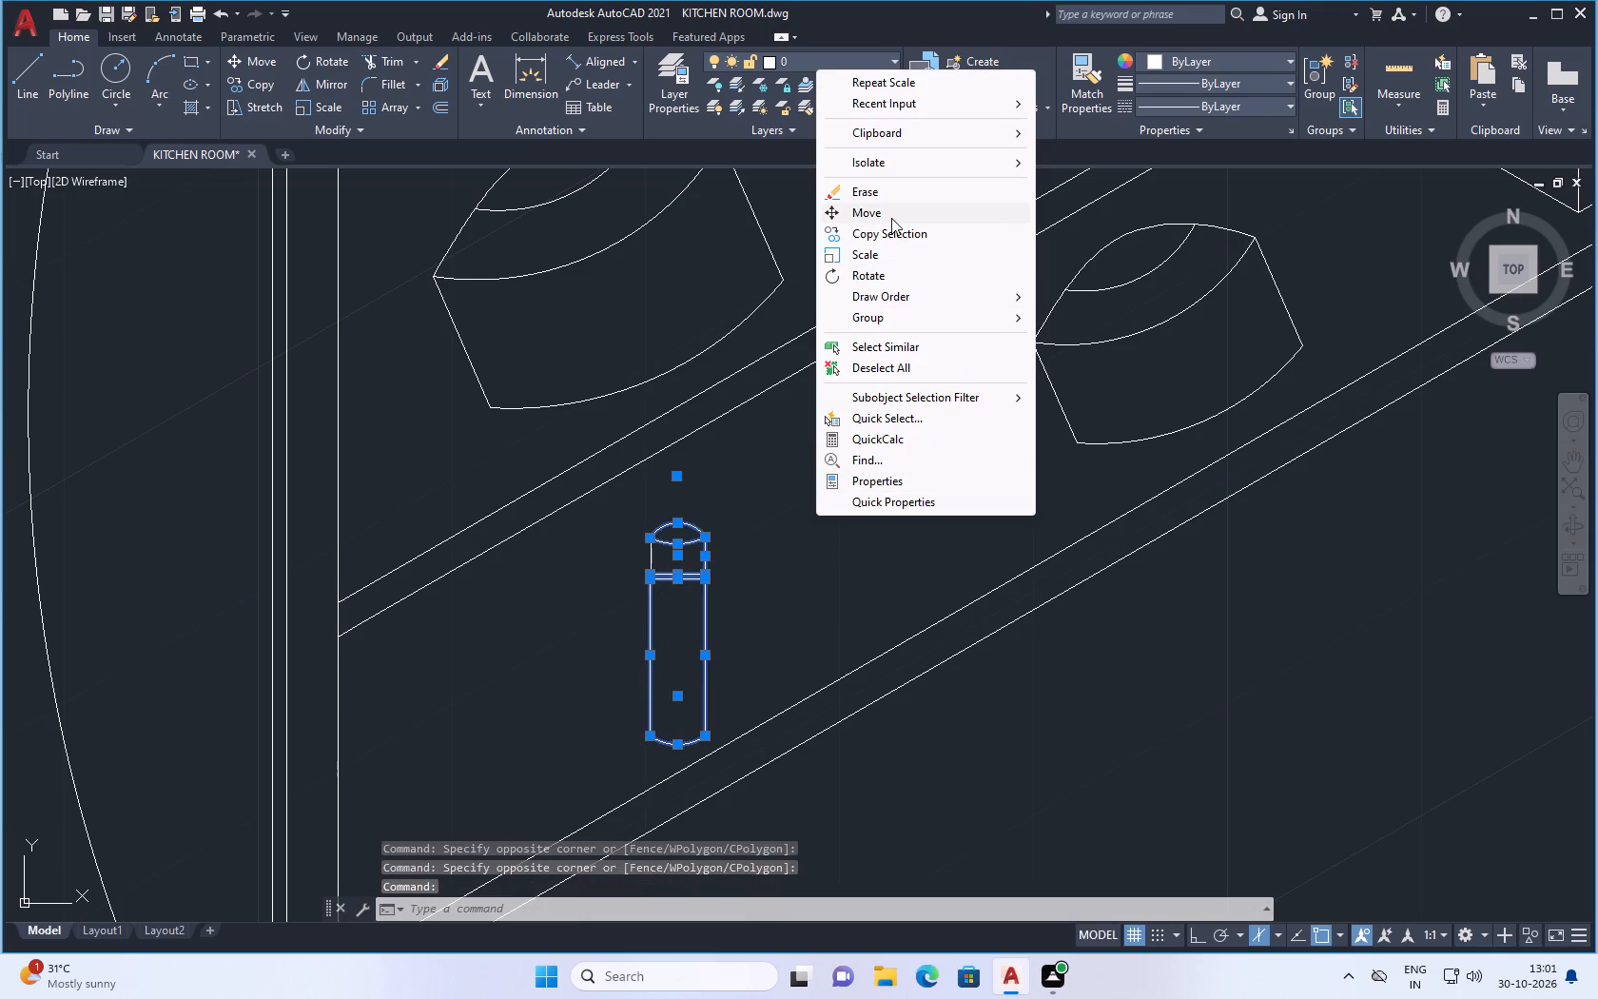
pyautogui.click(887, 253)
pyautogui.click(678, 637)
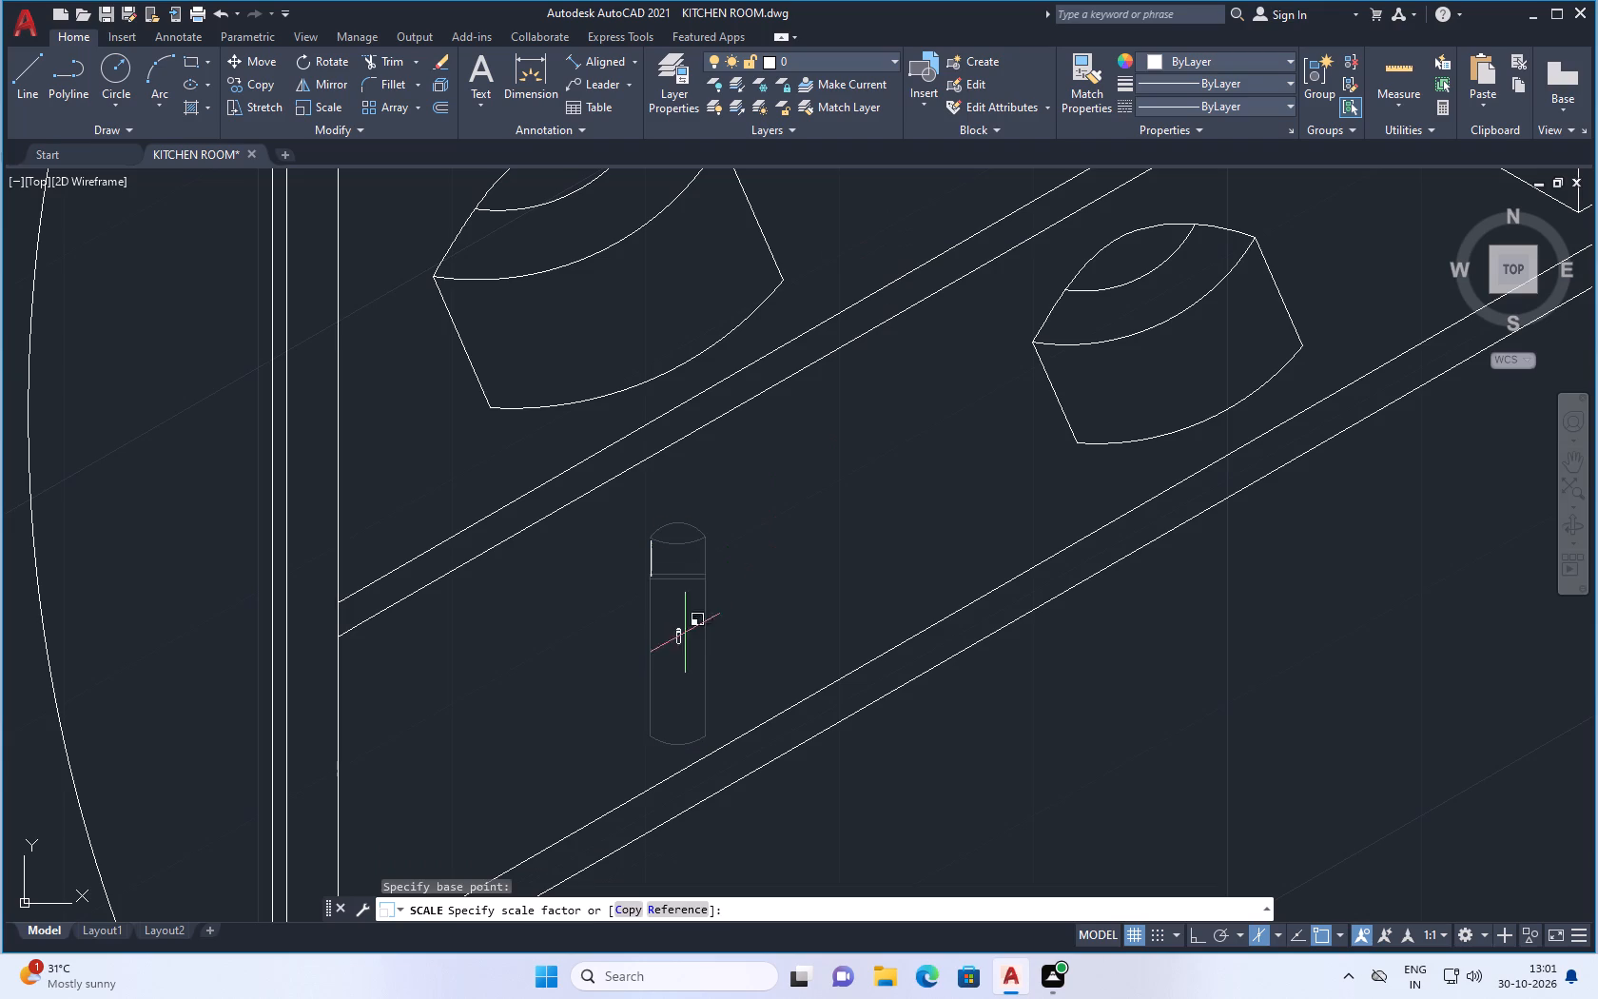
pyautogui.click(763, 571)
# Slightly enlarge the whole bottle on the bottom shelf, including its cap's edges and curved base.
pyautogui.moveTo(736, 483); pyautogui.dragTo(668, 544)
pyautogui.moveTo(658, 569); pyautogui.dragTo(605, 568)
pyautogui.click(588, 569)
pyautogui.moveTo(792, 541); pyautogui.dragTo(686, 604)
pyautogui.click(598, 636)
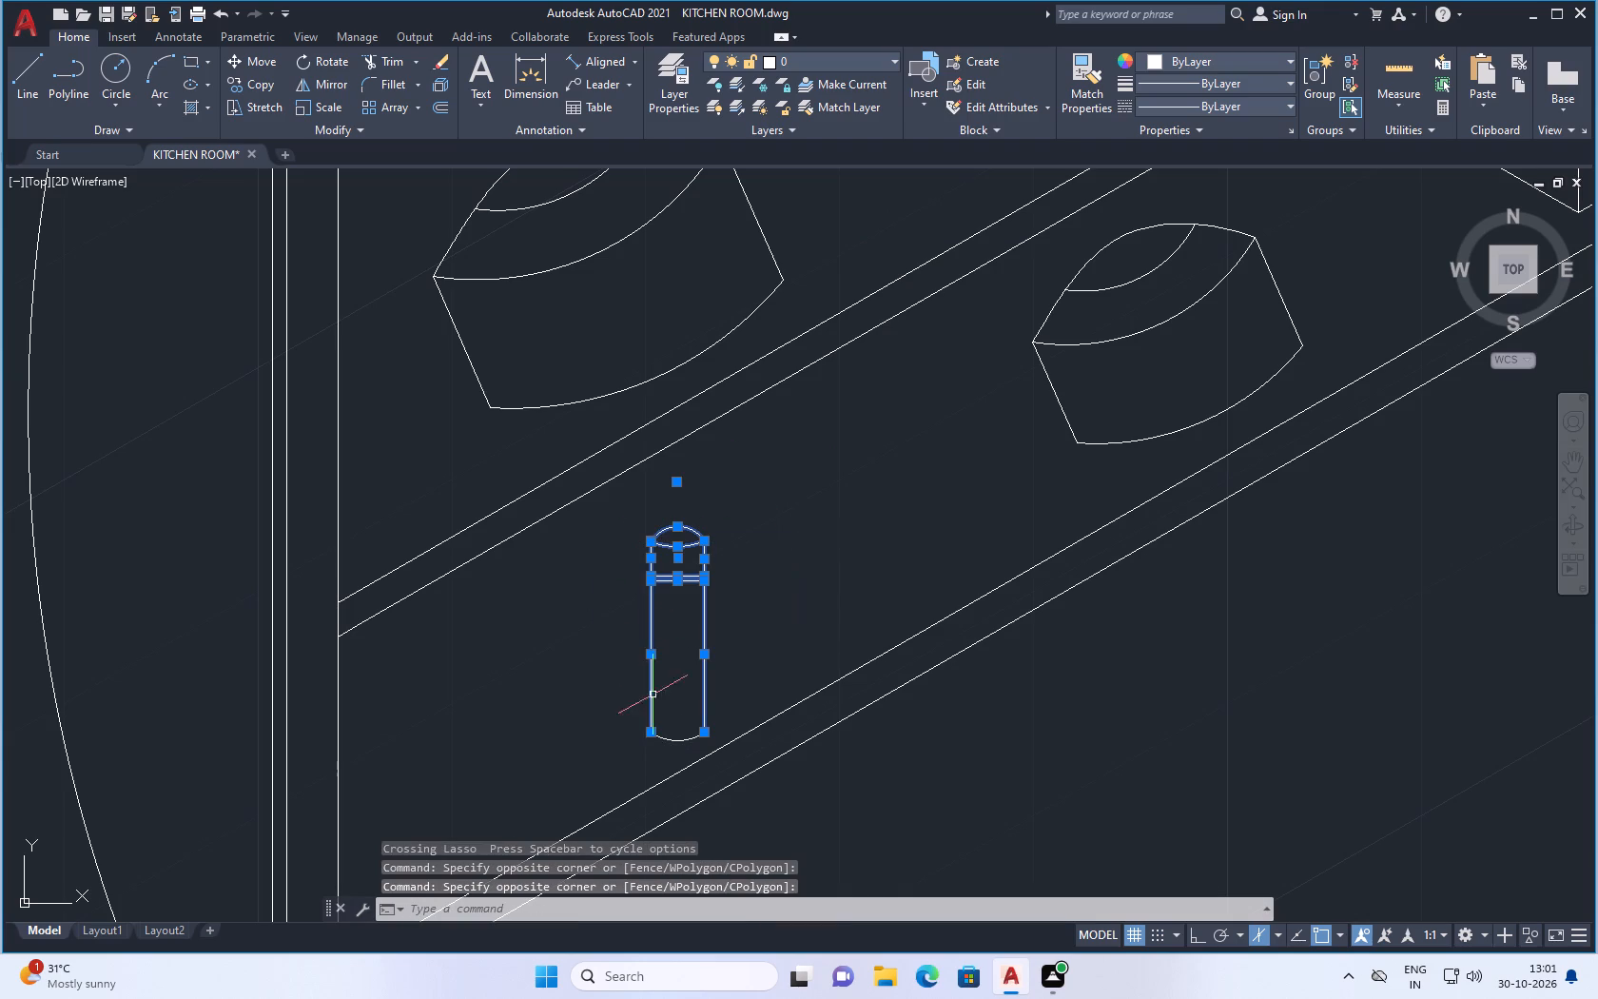
pyautogui.click(670, 746)
pyautogui.click(667, 693)
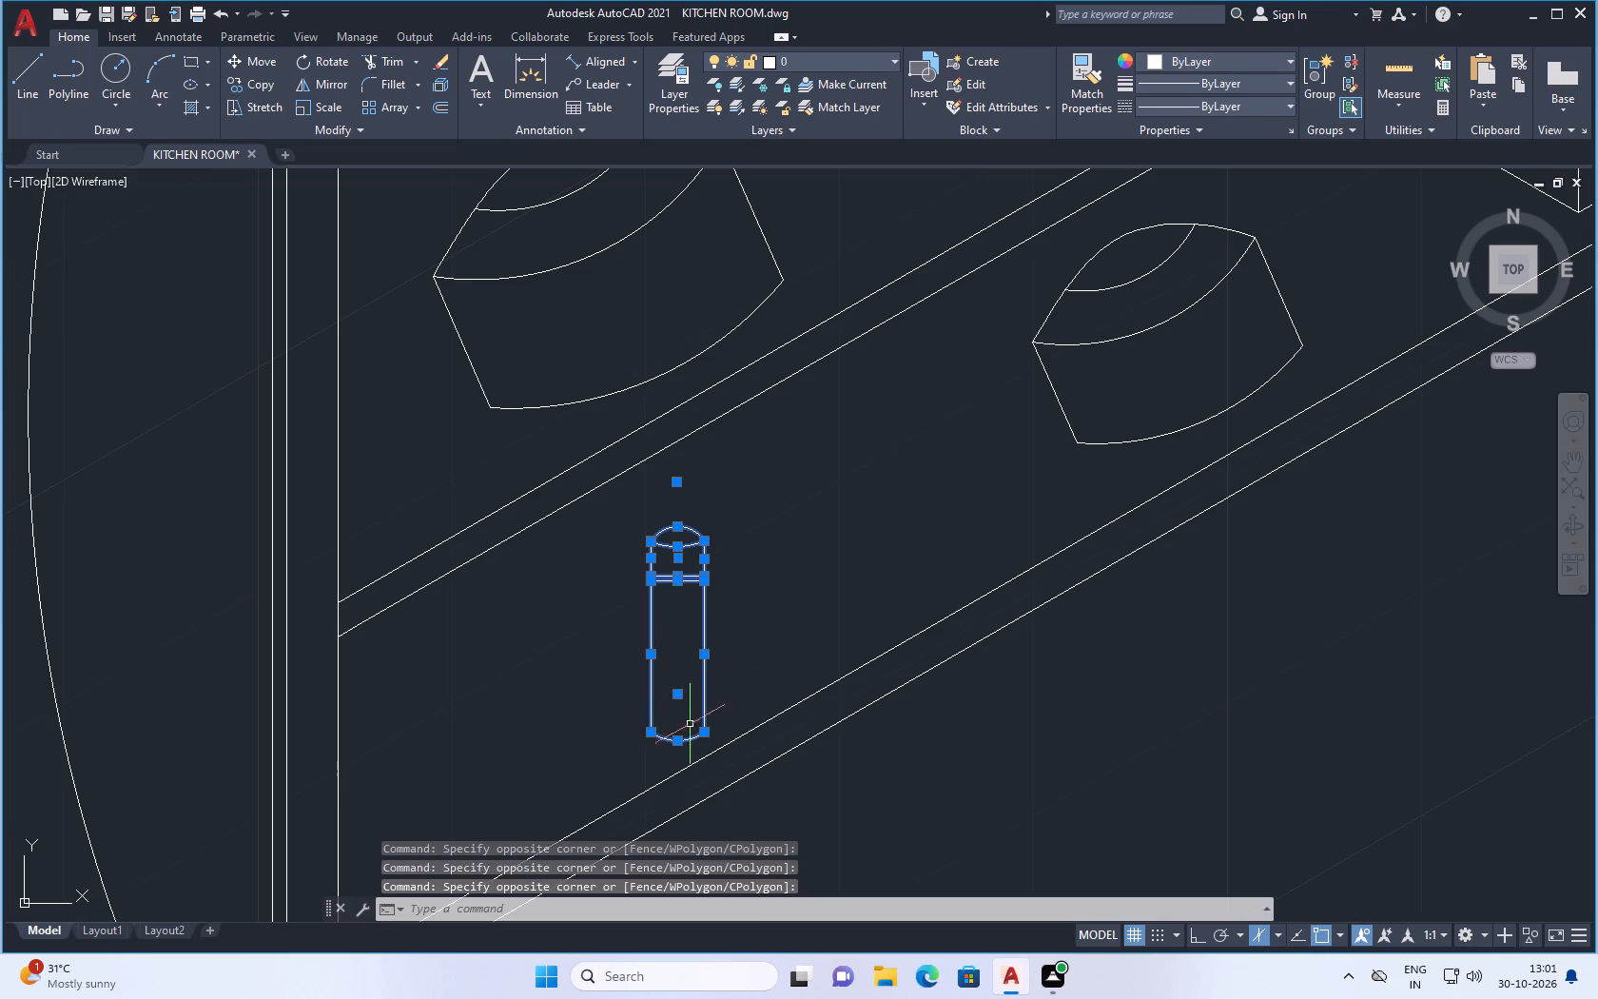
pyautogui.rightClick(795, 561)
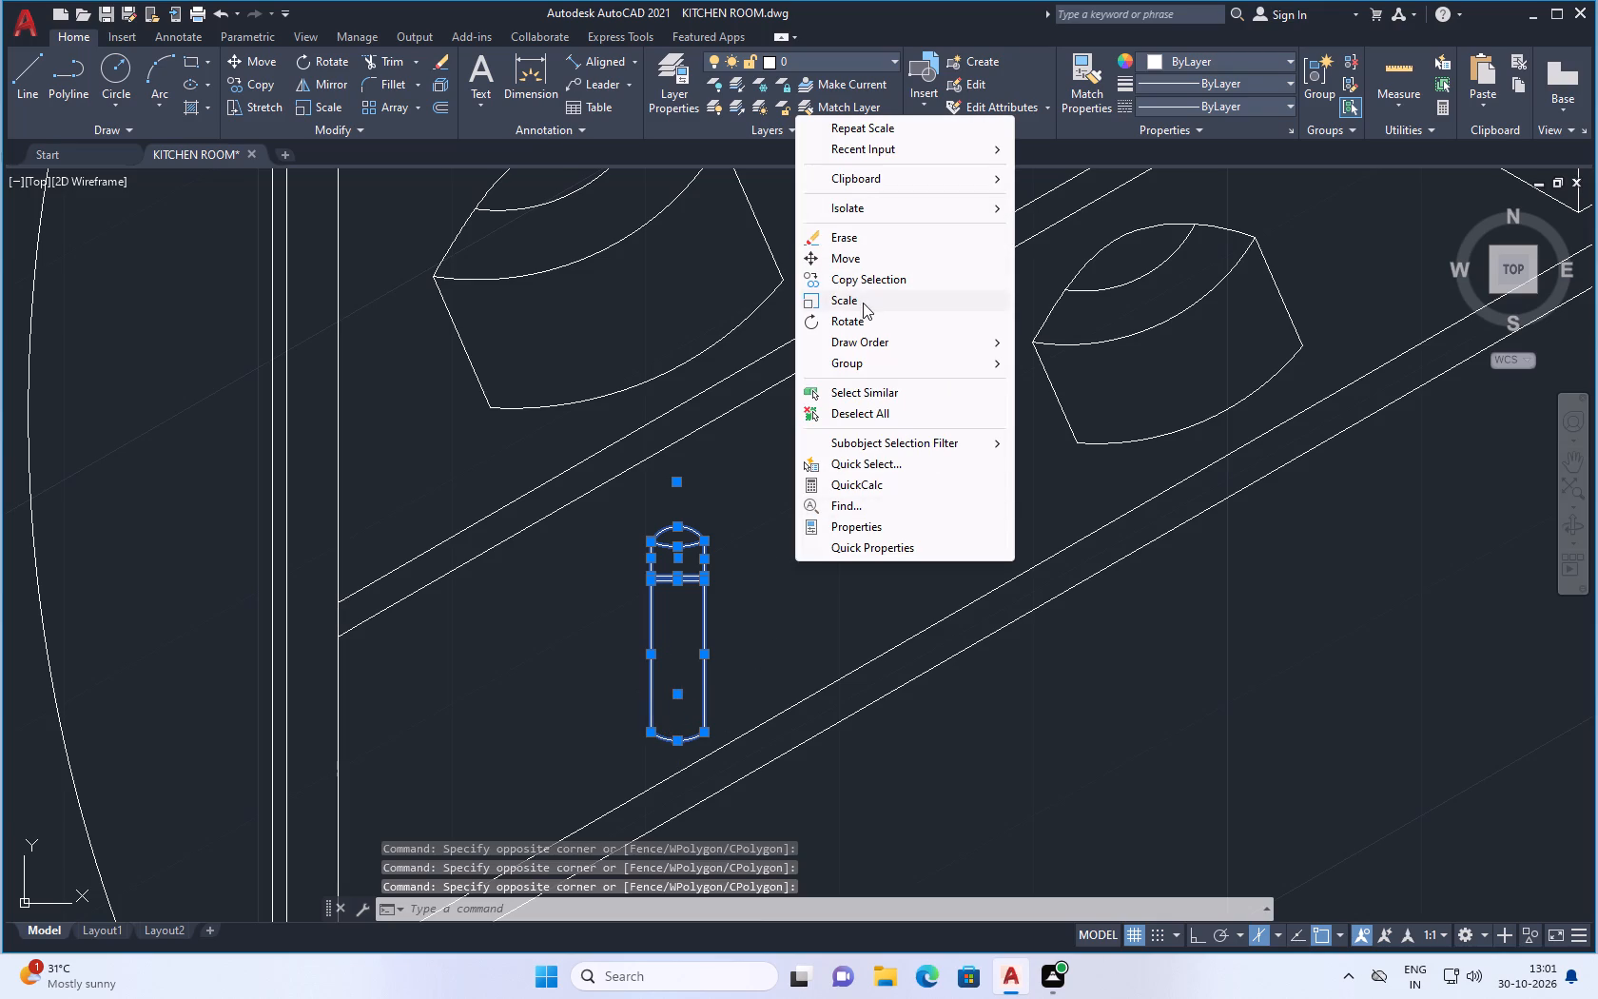
pyautogui.scroll(2, 820, 279)
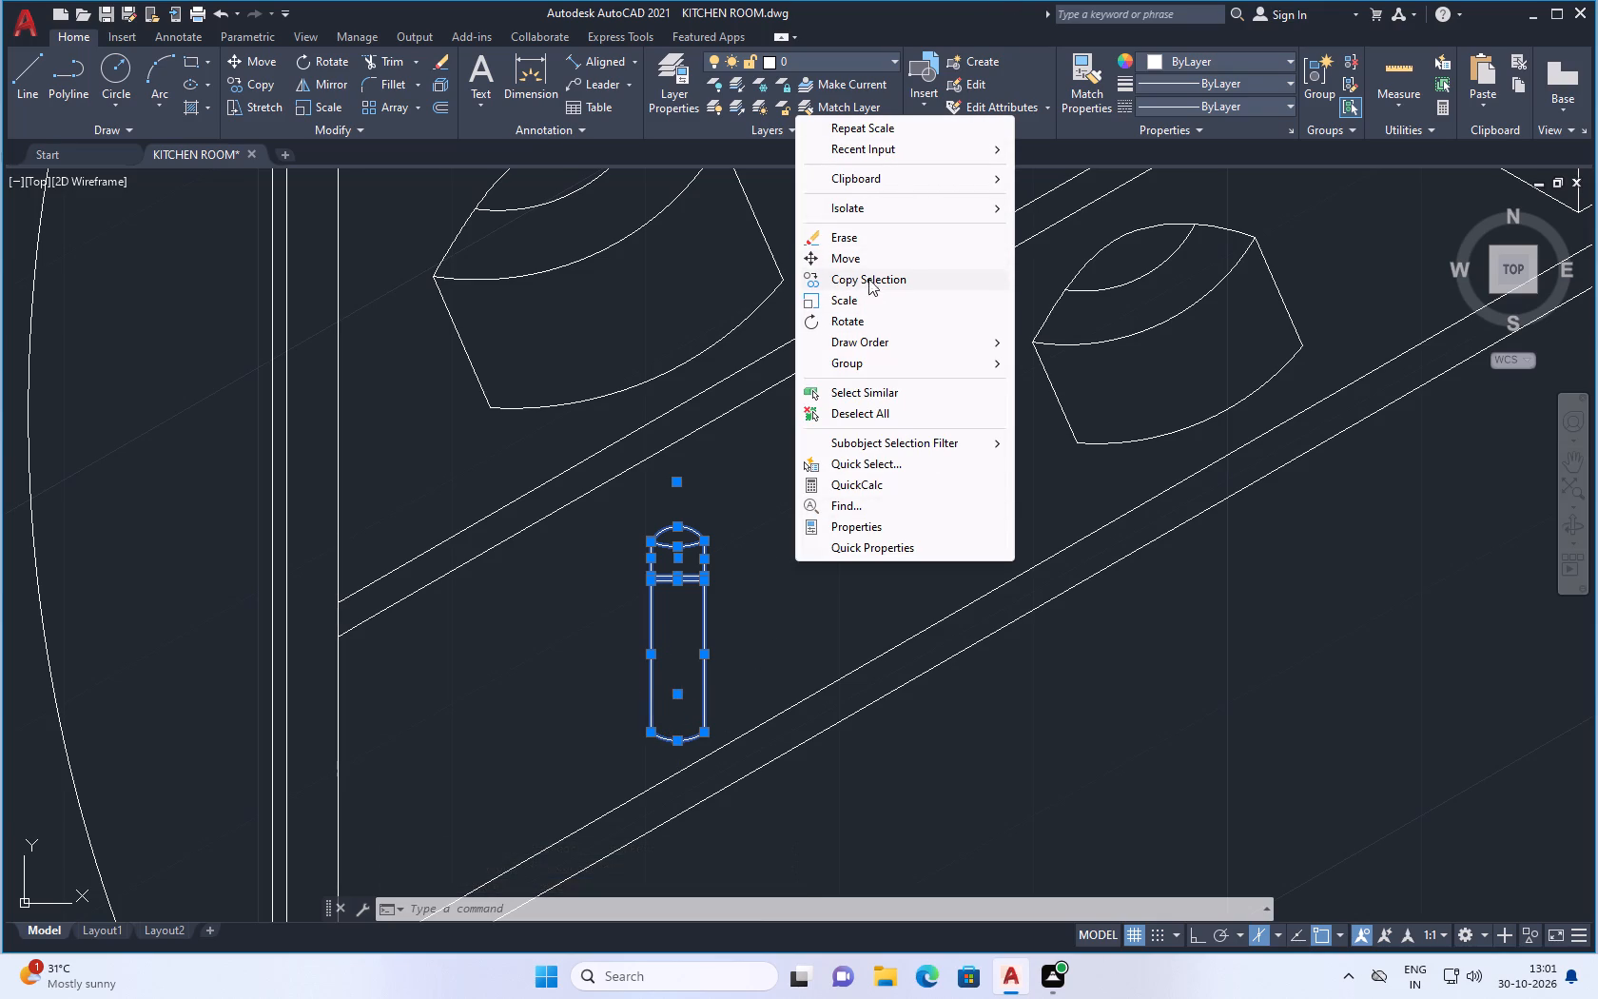
pyautogui.click(865, 299)
pyautogui.click(671, 632)
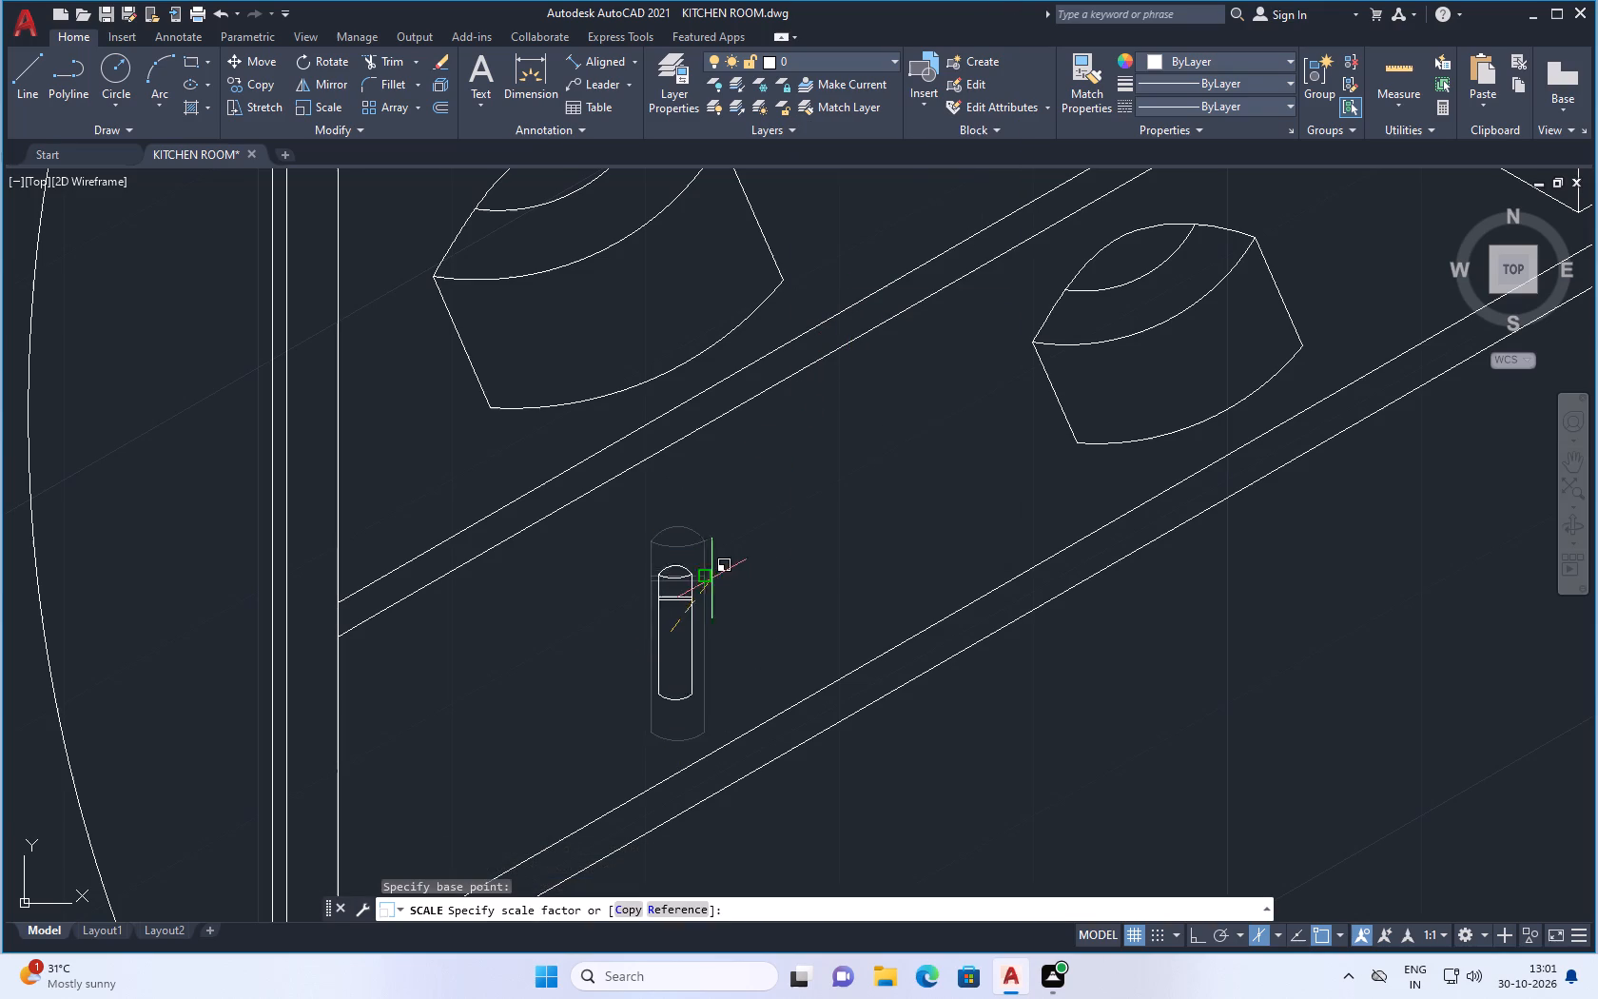
pyautogui.click(754, 552)
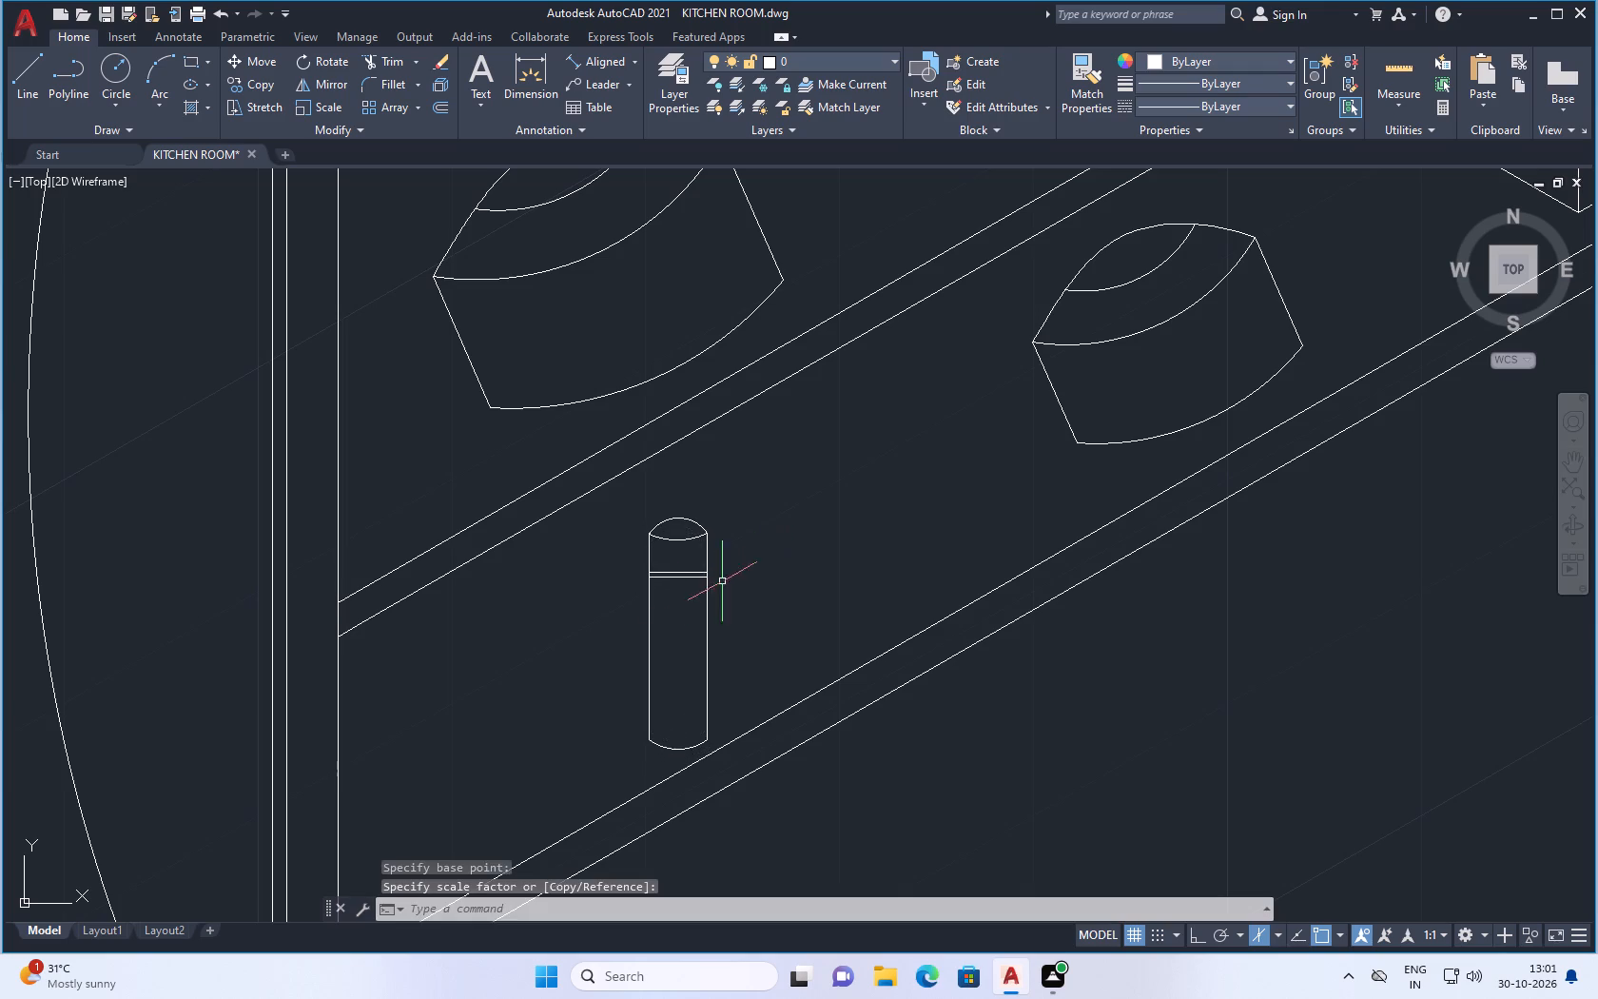
# Save the kitchen room drawing.
pyautogui.scroll(-3, 651, 622)
pyautogui.scroll(-2, 719, 580)
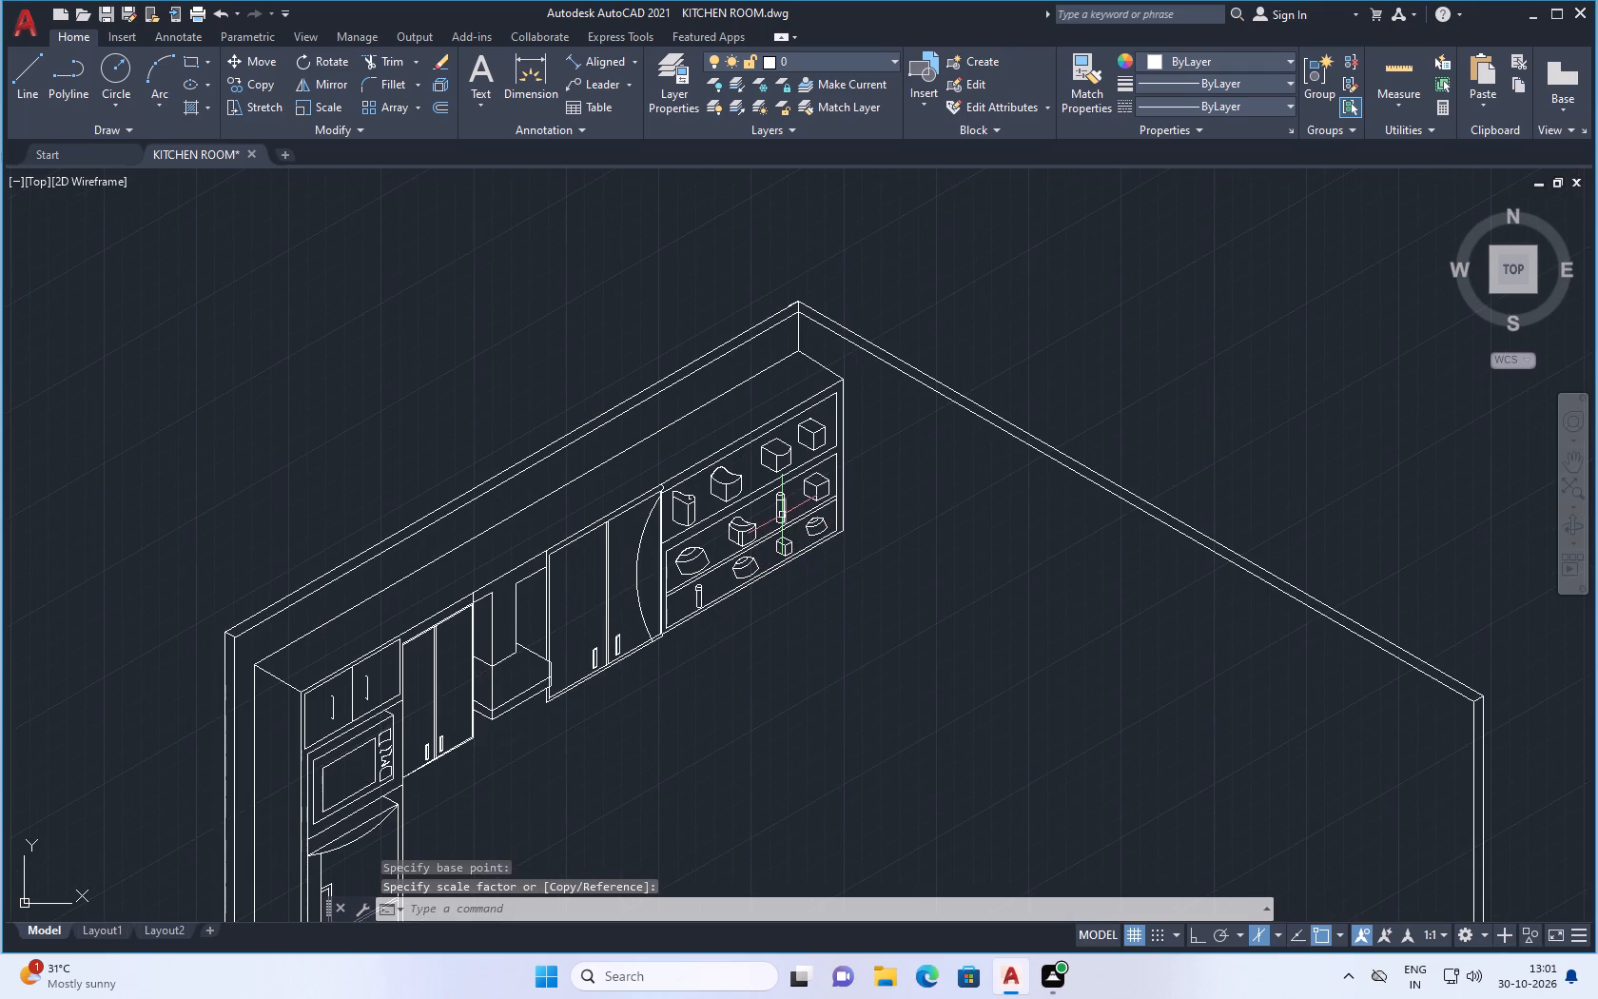
pyautogui.scroll(-2, 788, 521)
pyautogui.scroll(1, 737, 568)
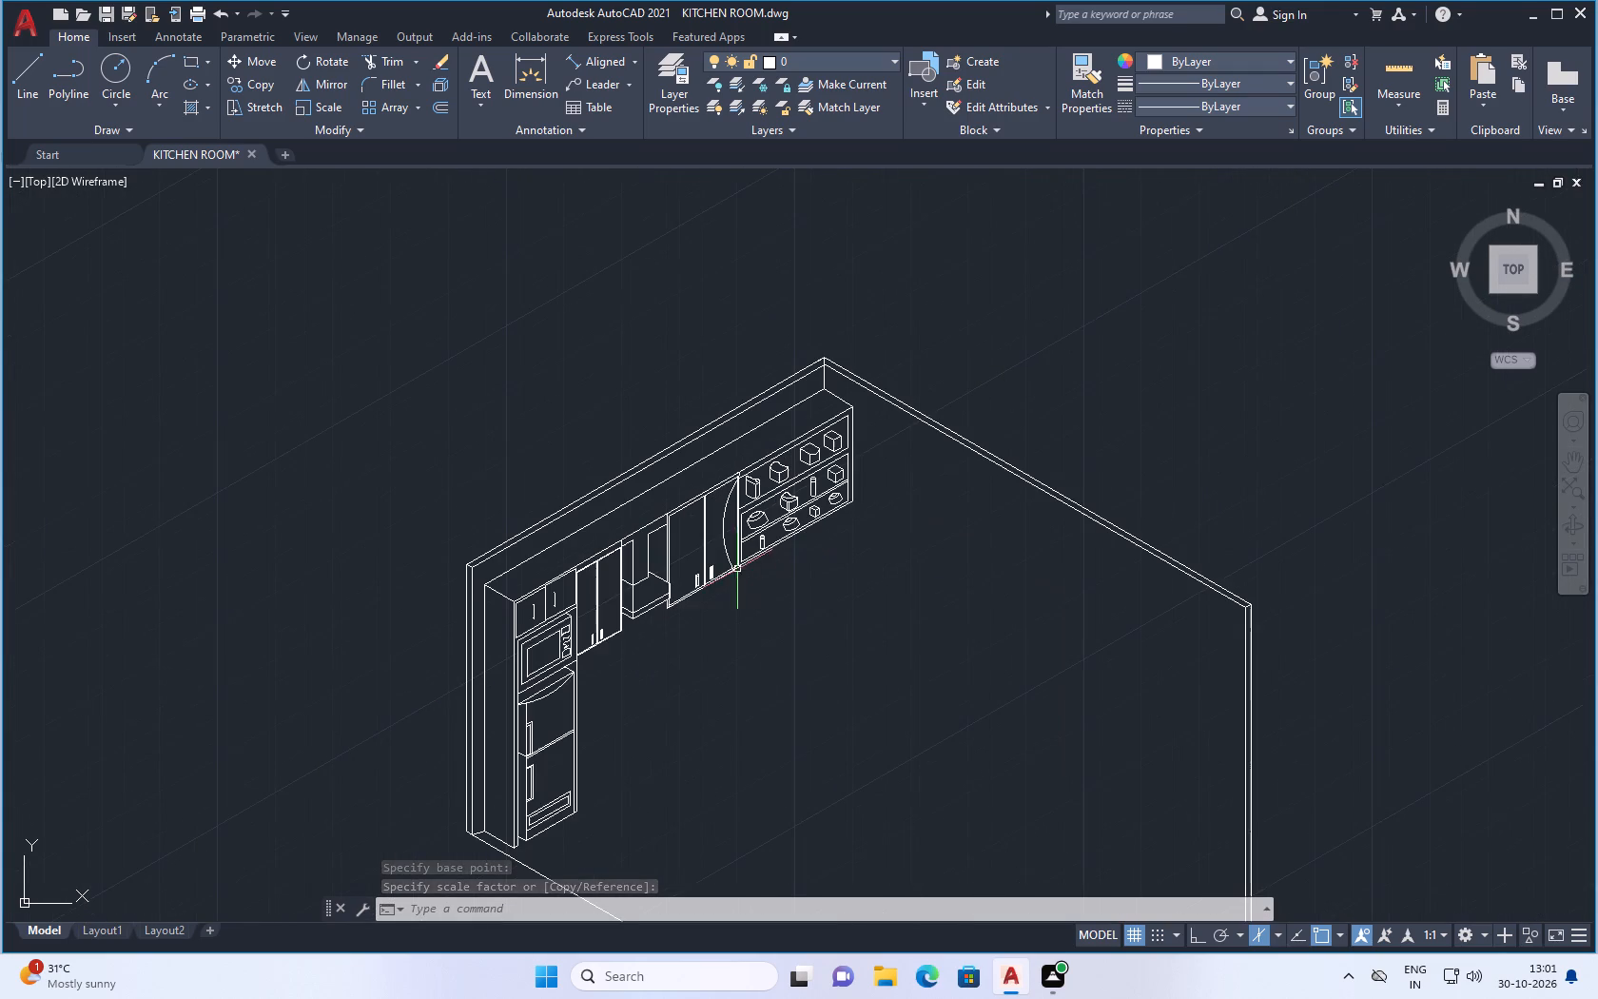
pyautogui.hotkey('ctrl', 's')
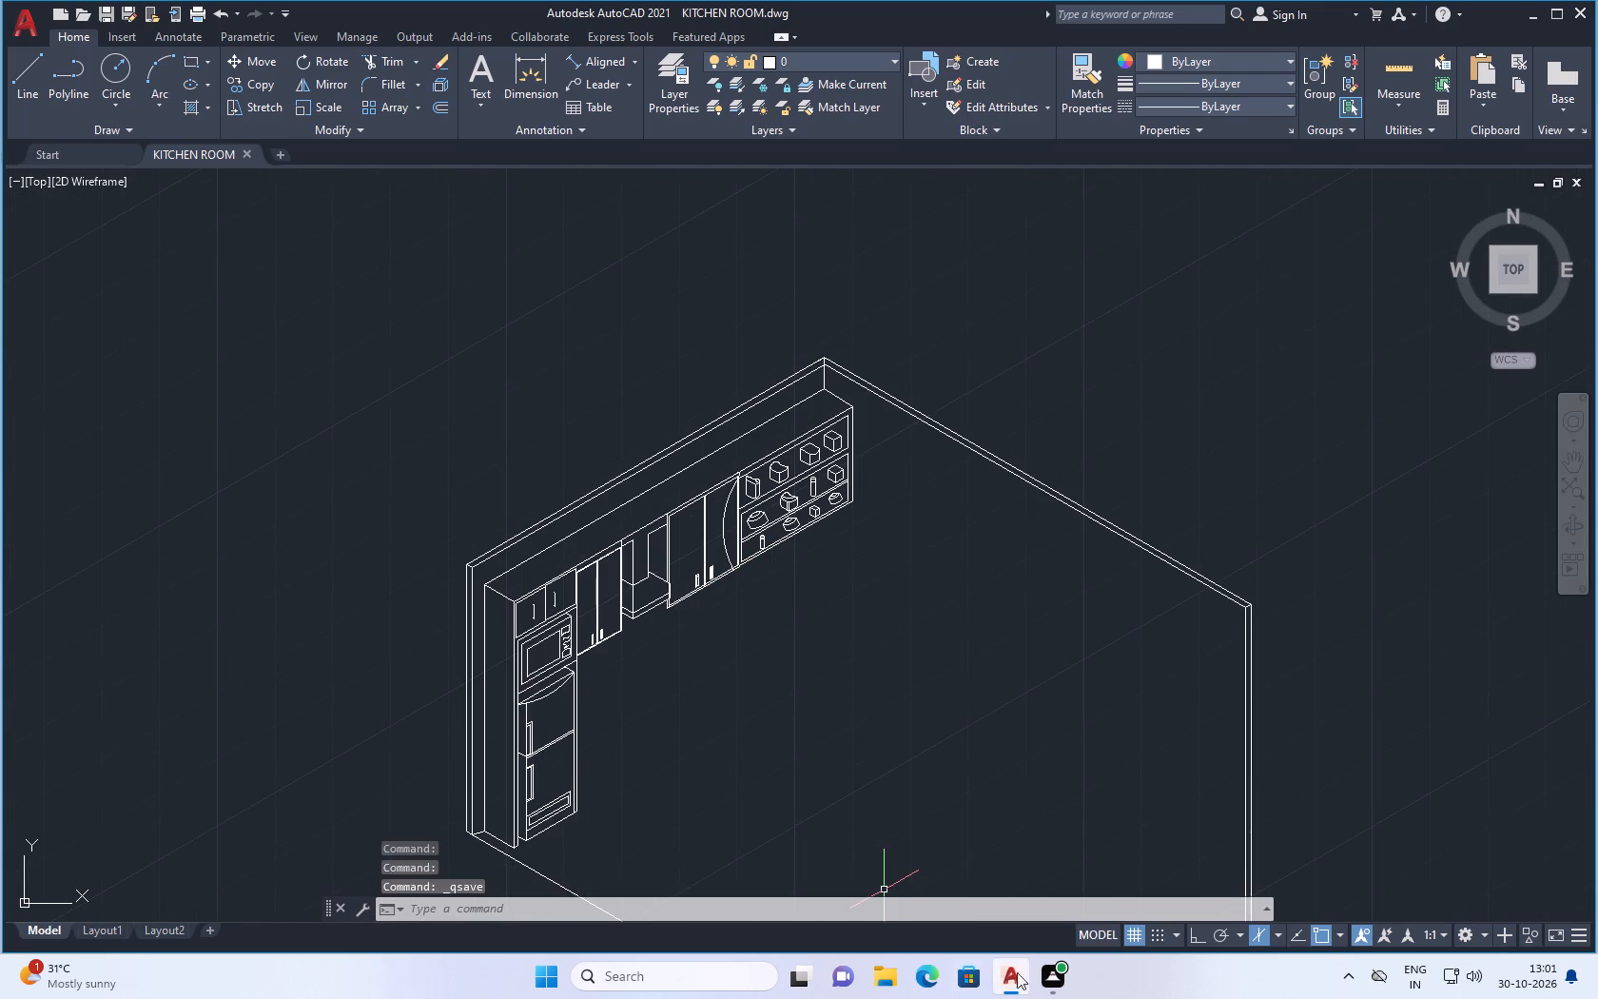